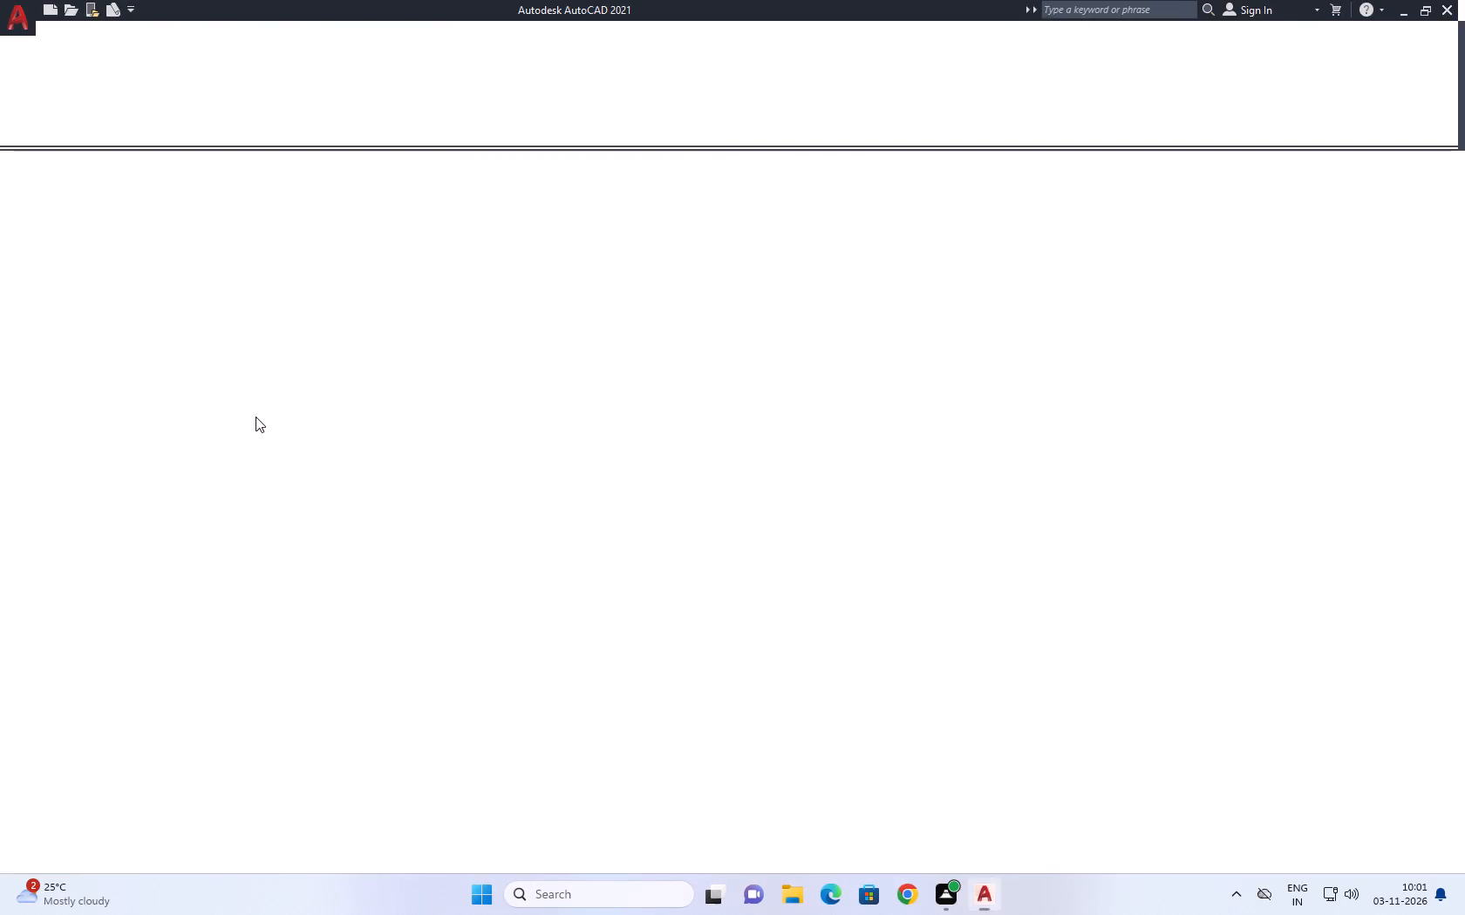
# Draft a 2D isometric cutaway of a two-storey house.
# Start a new blank drawing.
pyautogui.click(353, 389)
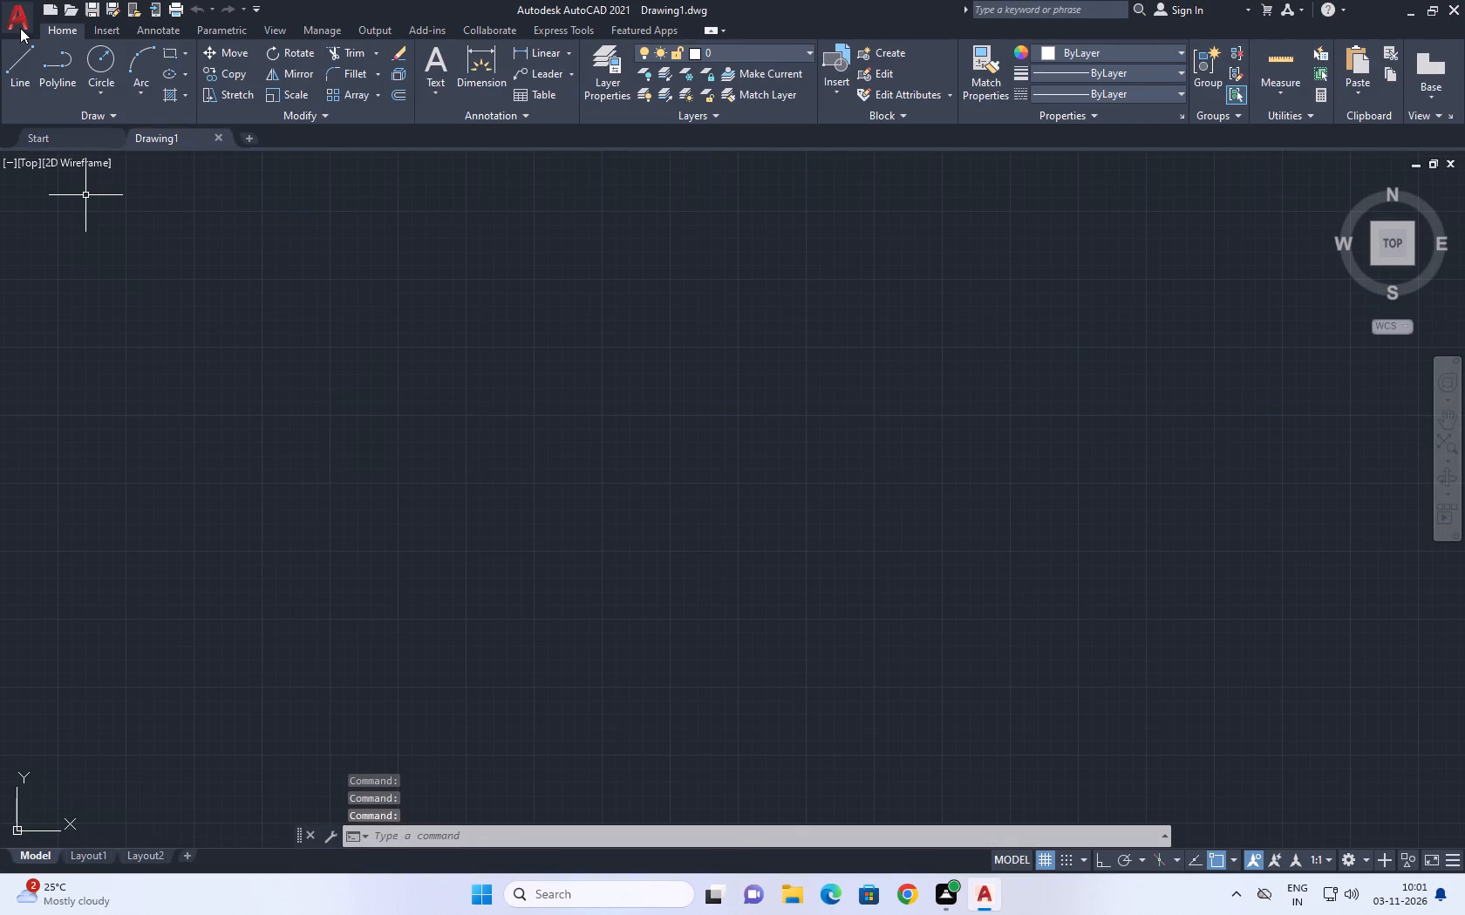
# Save the drawing as ARCHITECTURAL BUILDING in the MANISHA folder on the Desktop.
pyautogui.click(18, 26)
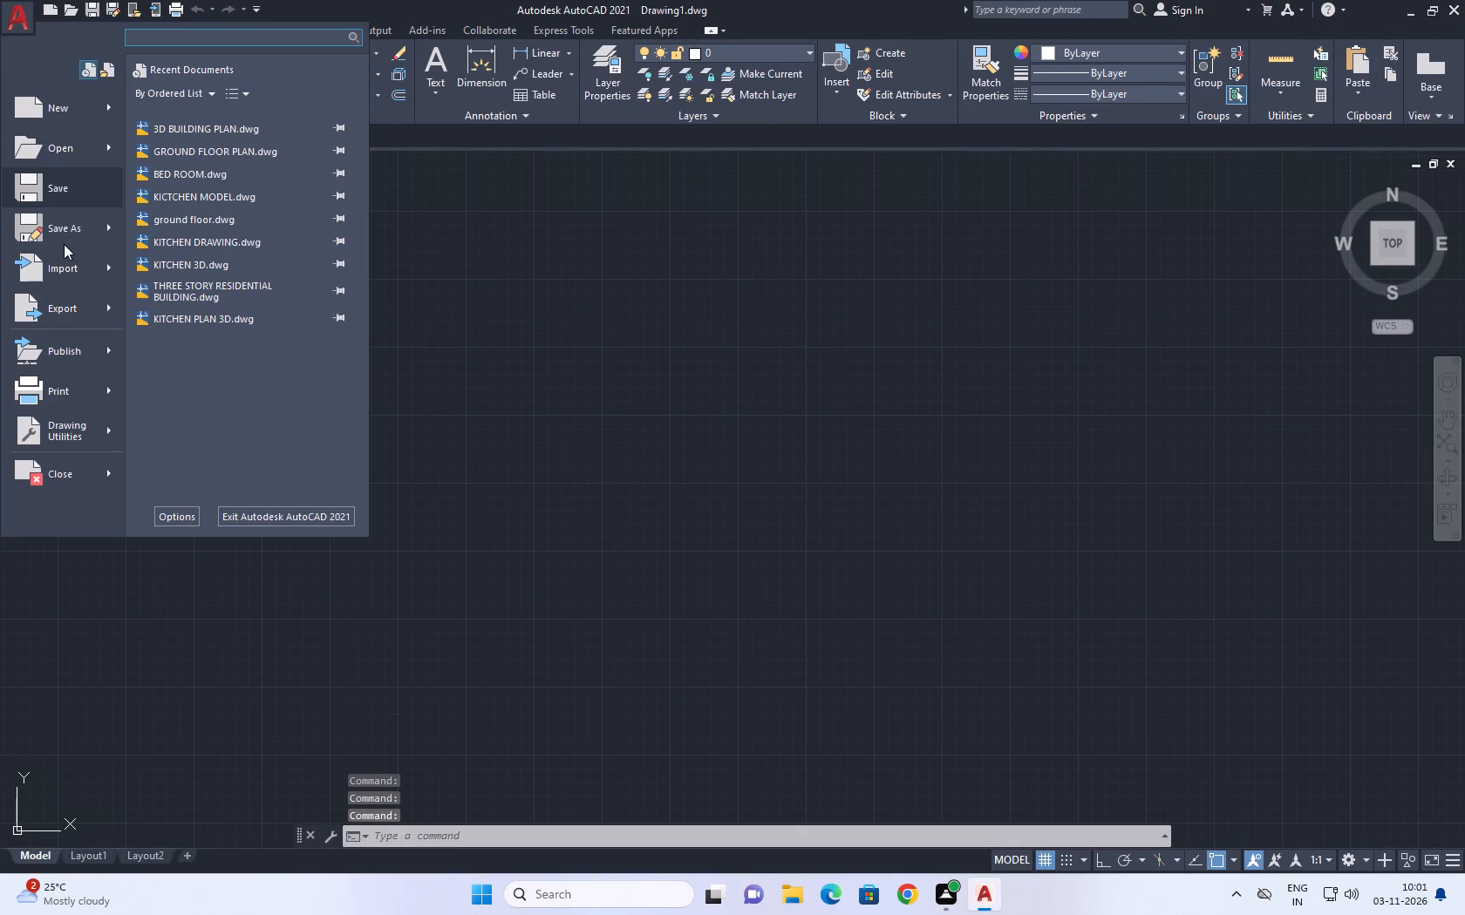
pyautogui.click(65, 225)
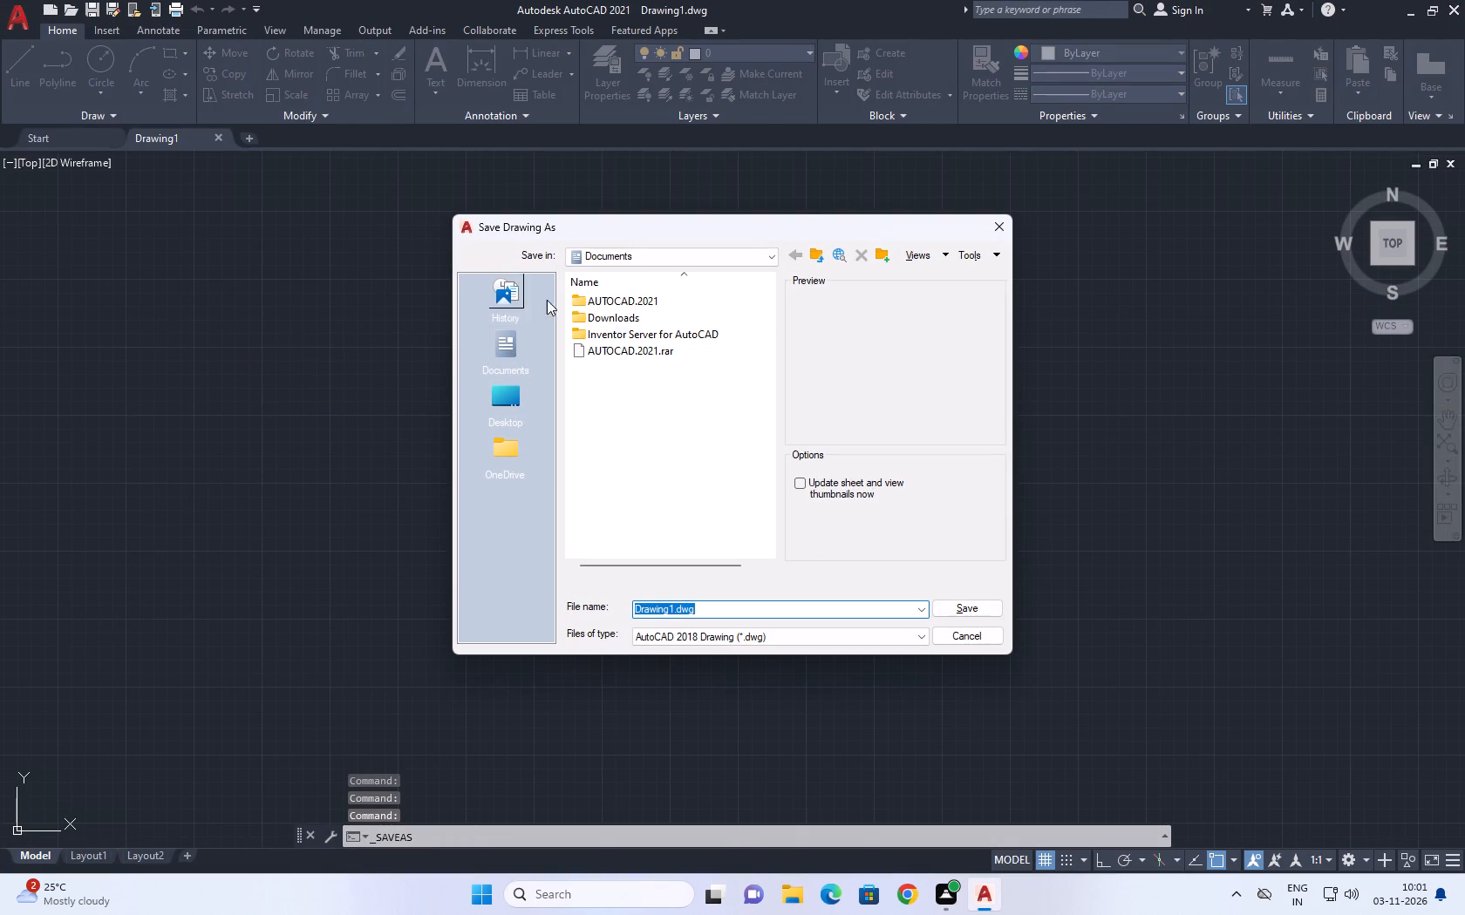
pyautogui.click(503, 376)
pyautogui.click(503, 389)
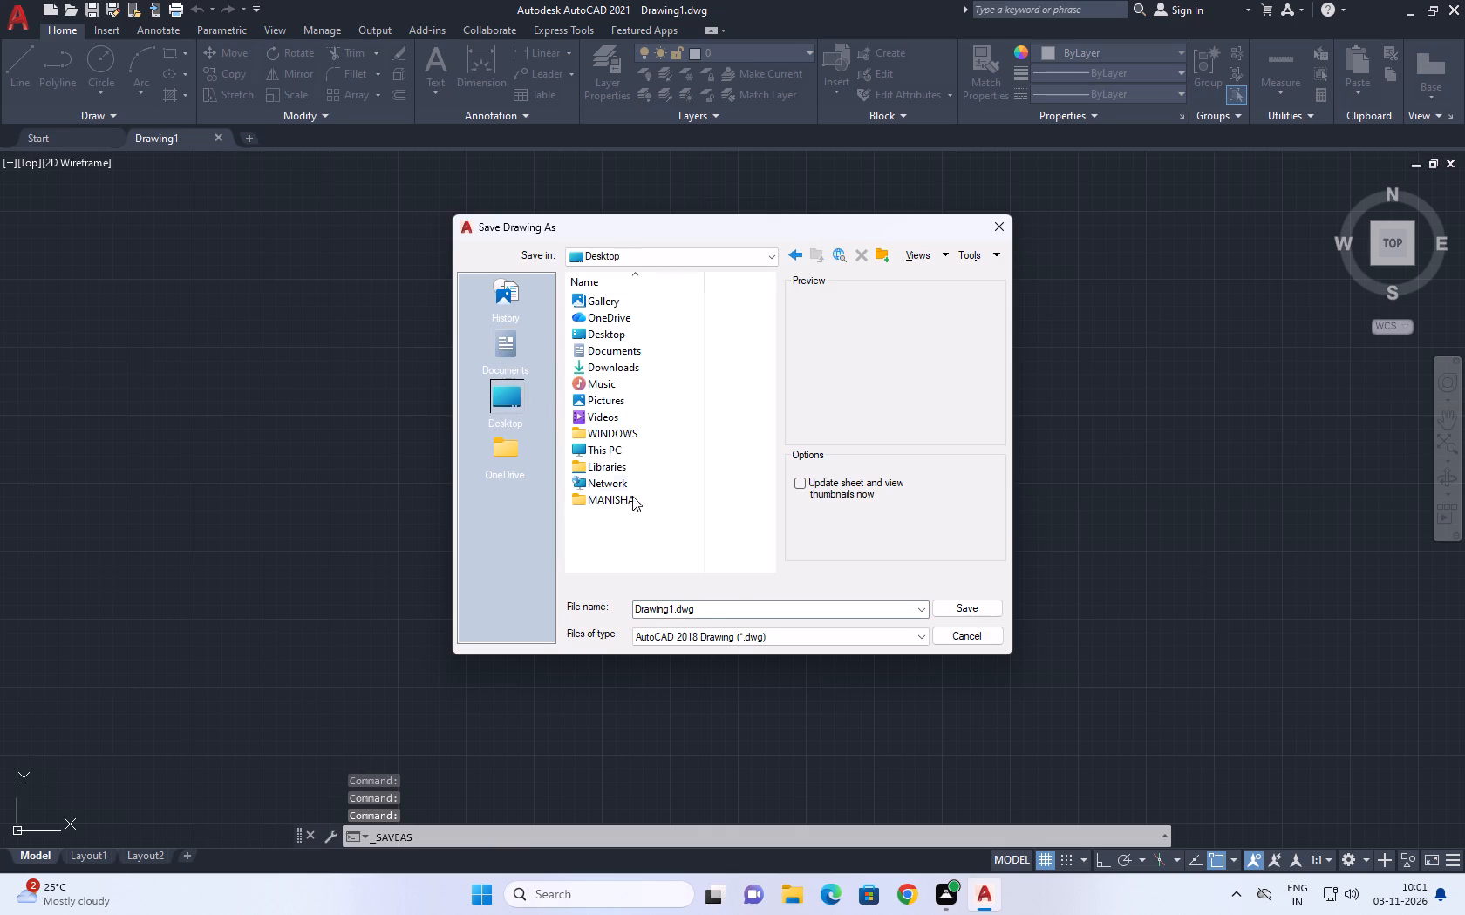
pyautogui.doubleClick(630, 504)
pyautogui.click(710, 605)
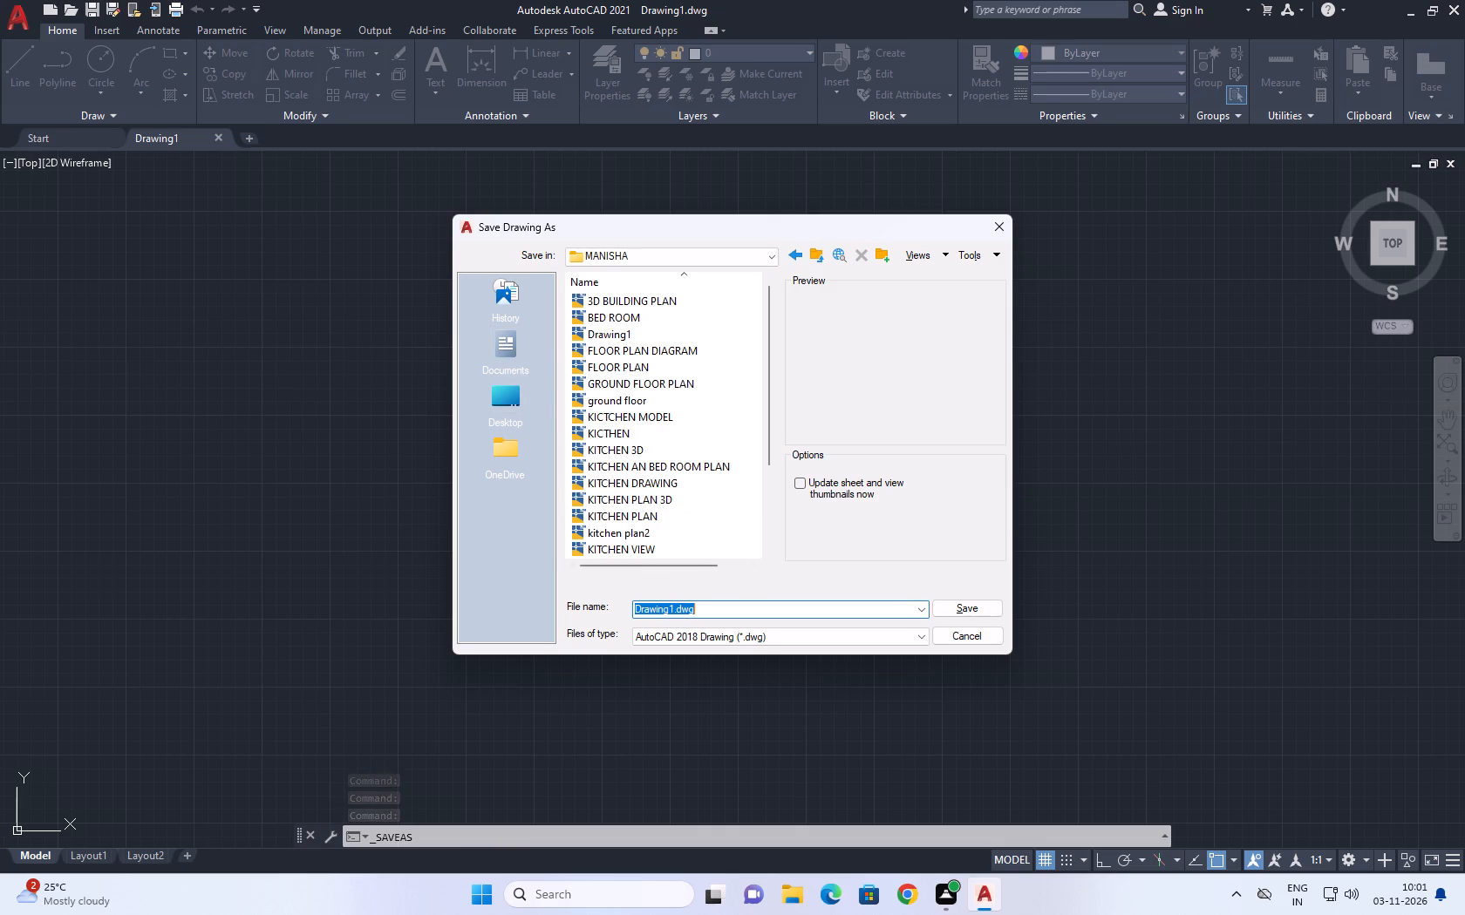
pyautogui.write('ARC')
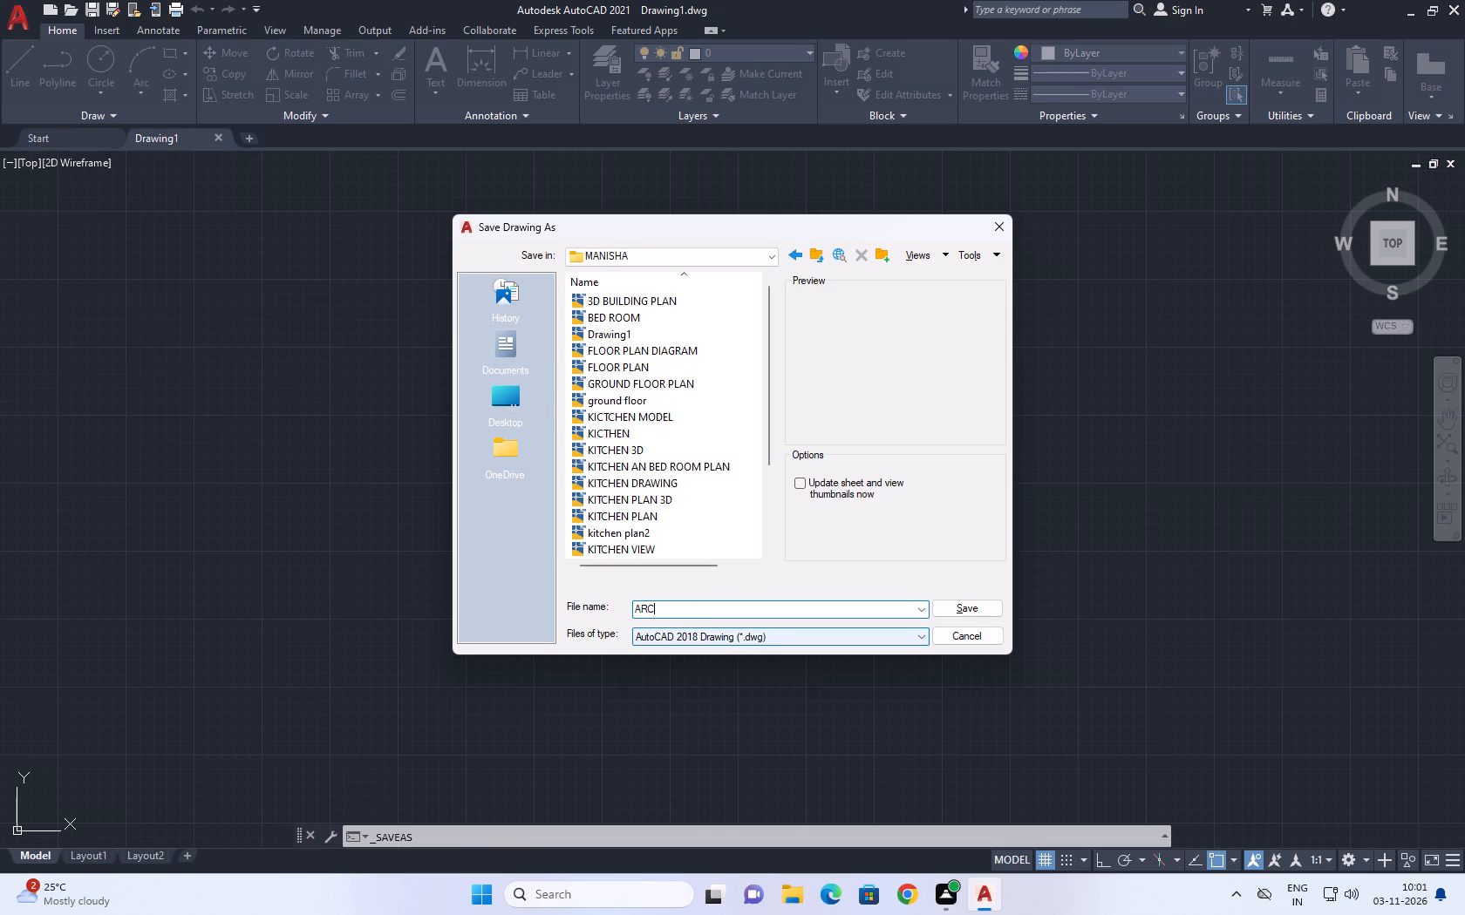
pyautogui.write('HITECTURAL')
pyautogui.press('space')
pyautogui.write('BUILDING')
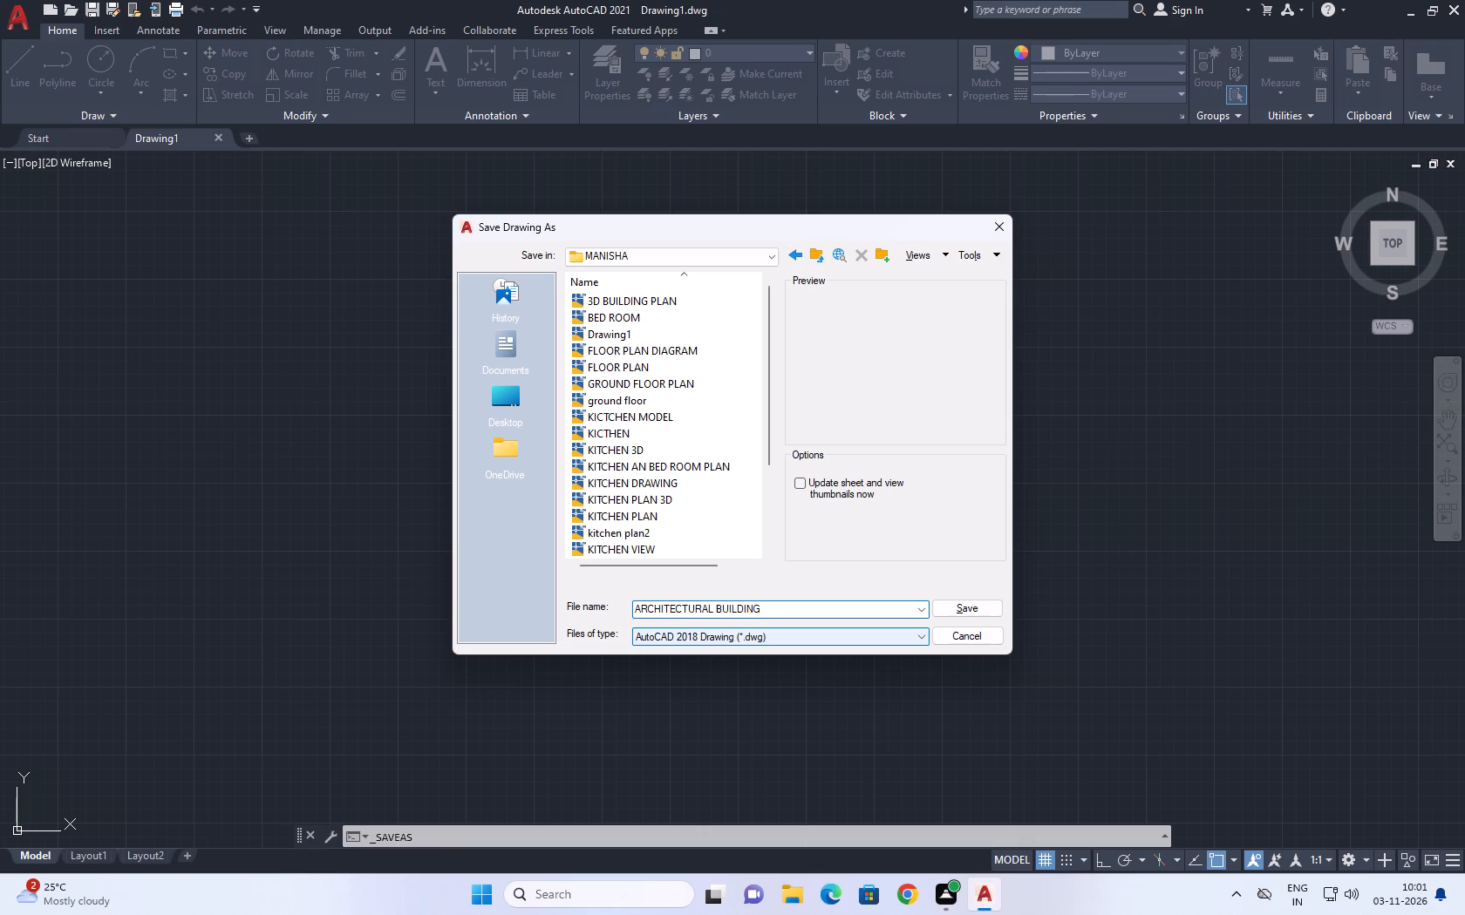
pyautogui.click(953, 600)
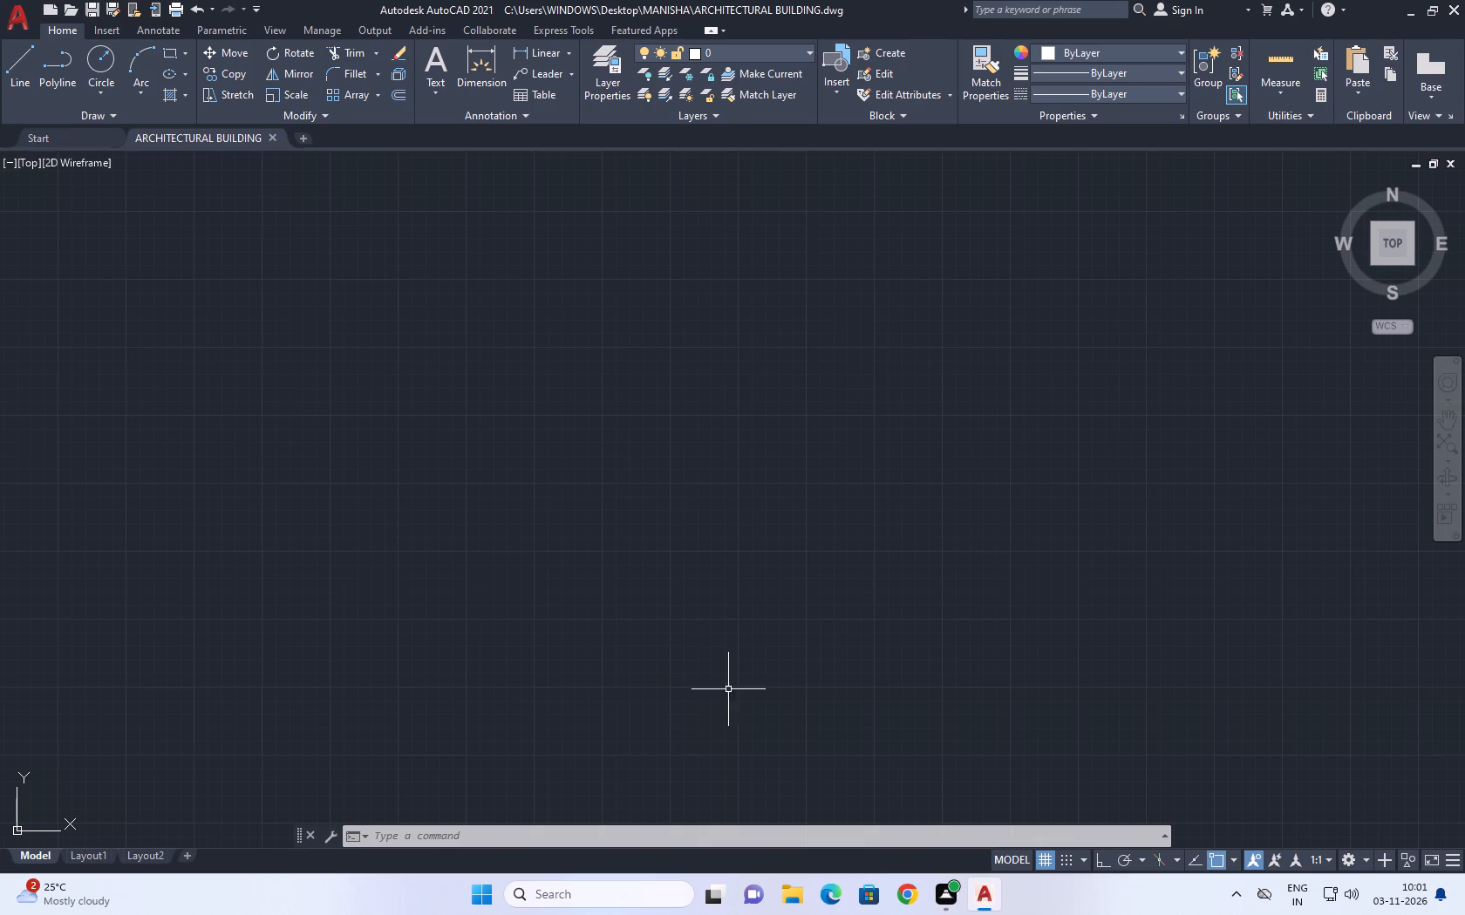
# Check the Open and Save settings in the program options and apply them.
pyautogui.moveTo(438, 345); pyautogui.dragTo(484, 588, button='middle')
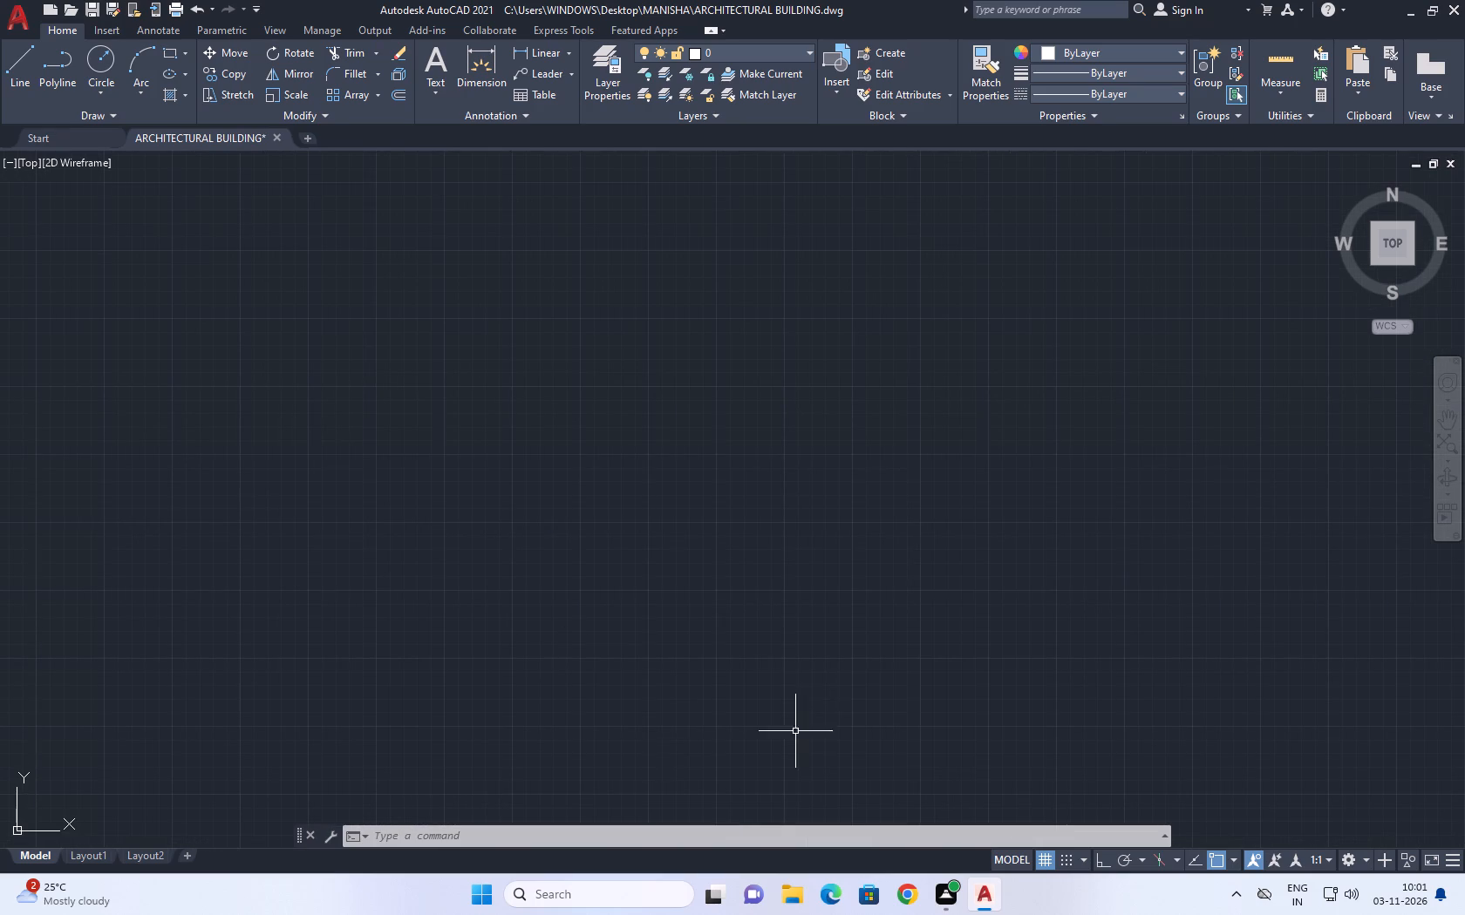
pyautogui.write('OP')
pyautogui.press('space')
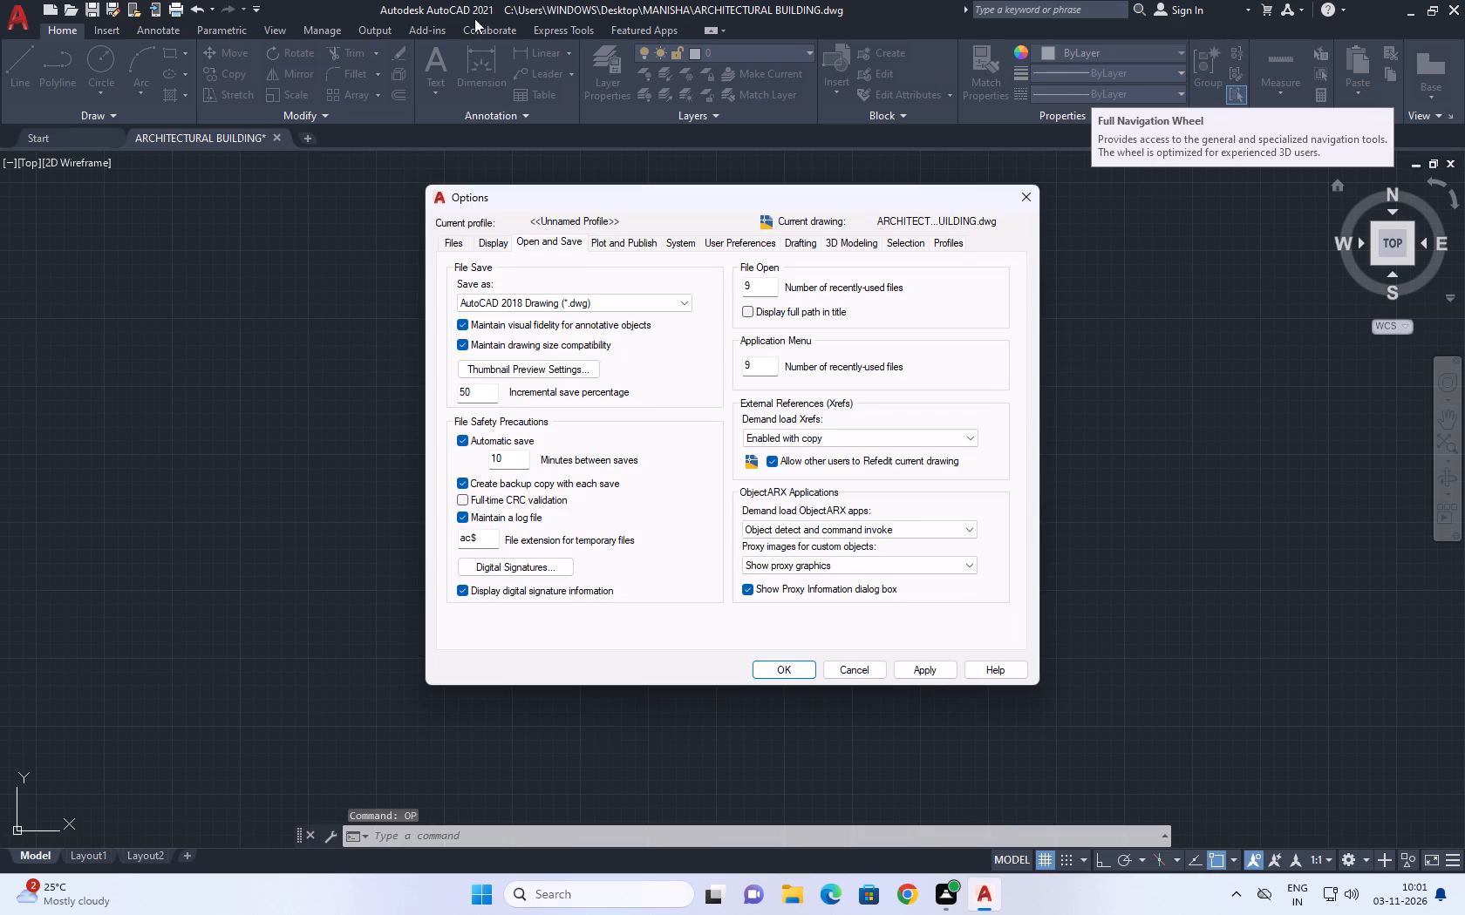
pyautogui.click(932, 670)
pyautogui.click(786, 668)
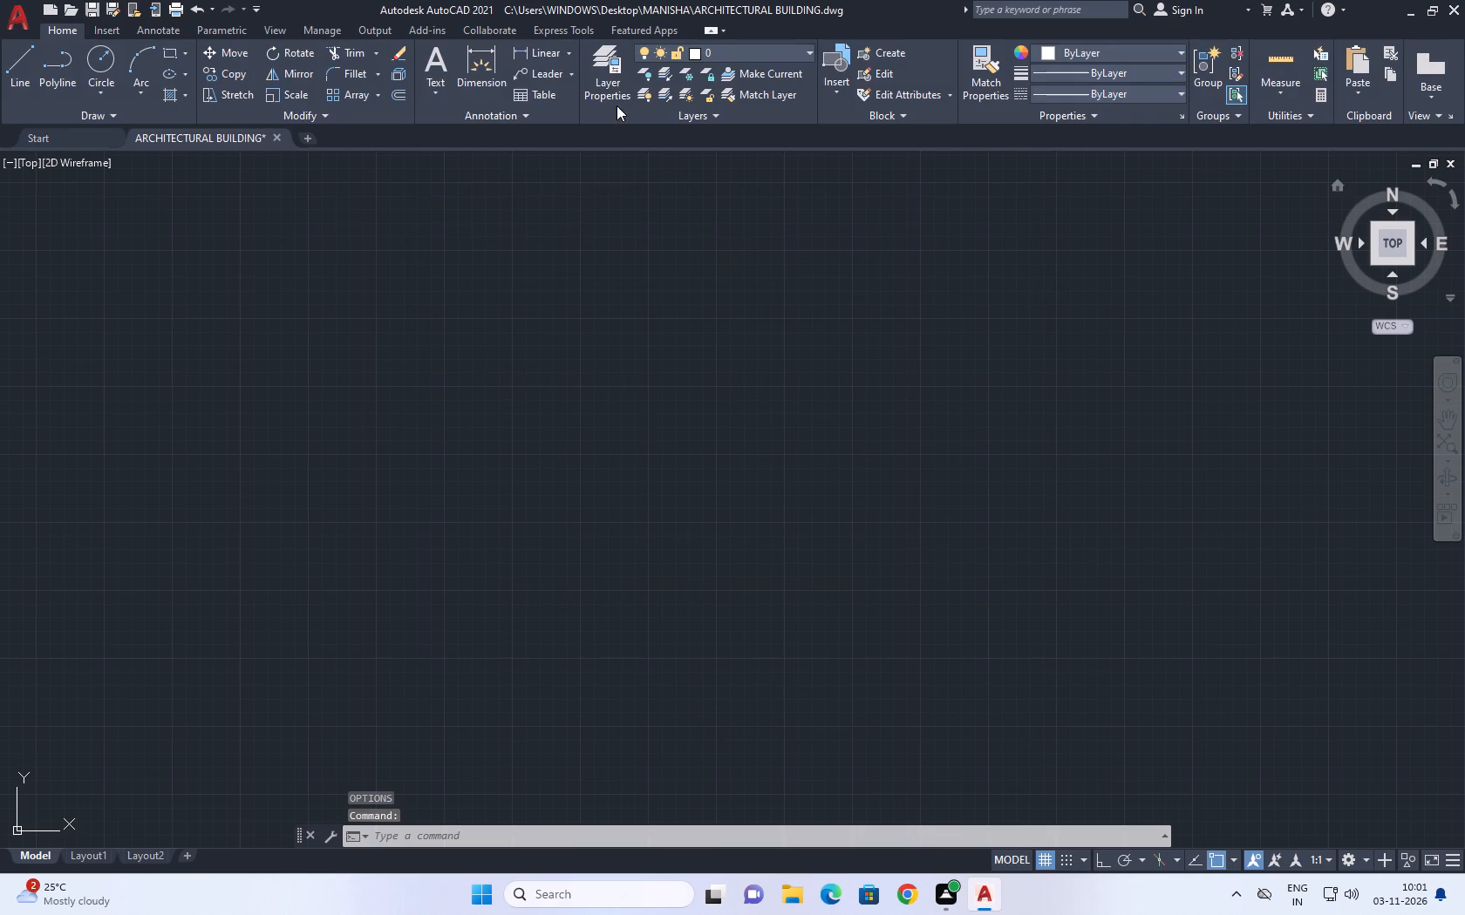
# Set the drawing units' length precision to 0, keeping decimal type and millimetres.
pyautogui.moveTo(237, 117); pyautogui.dragTo(238, 217, button='middle')
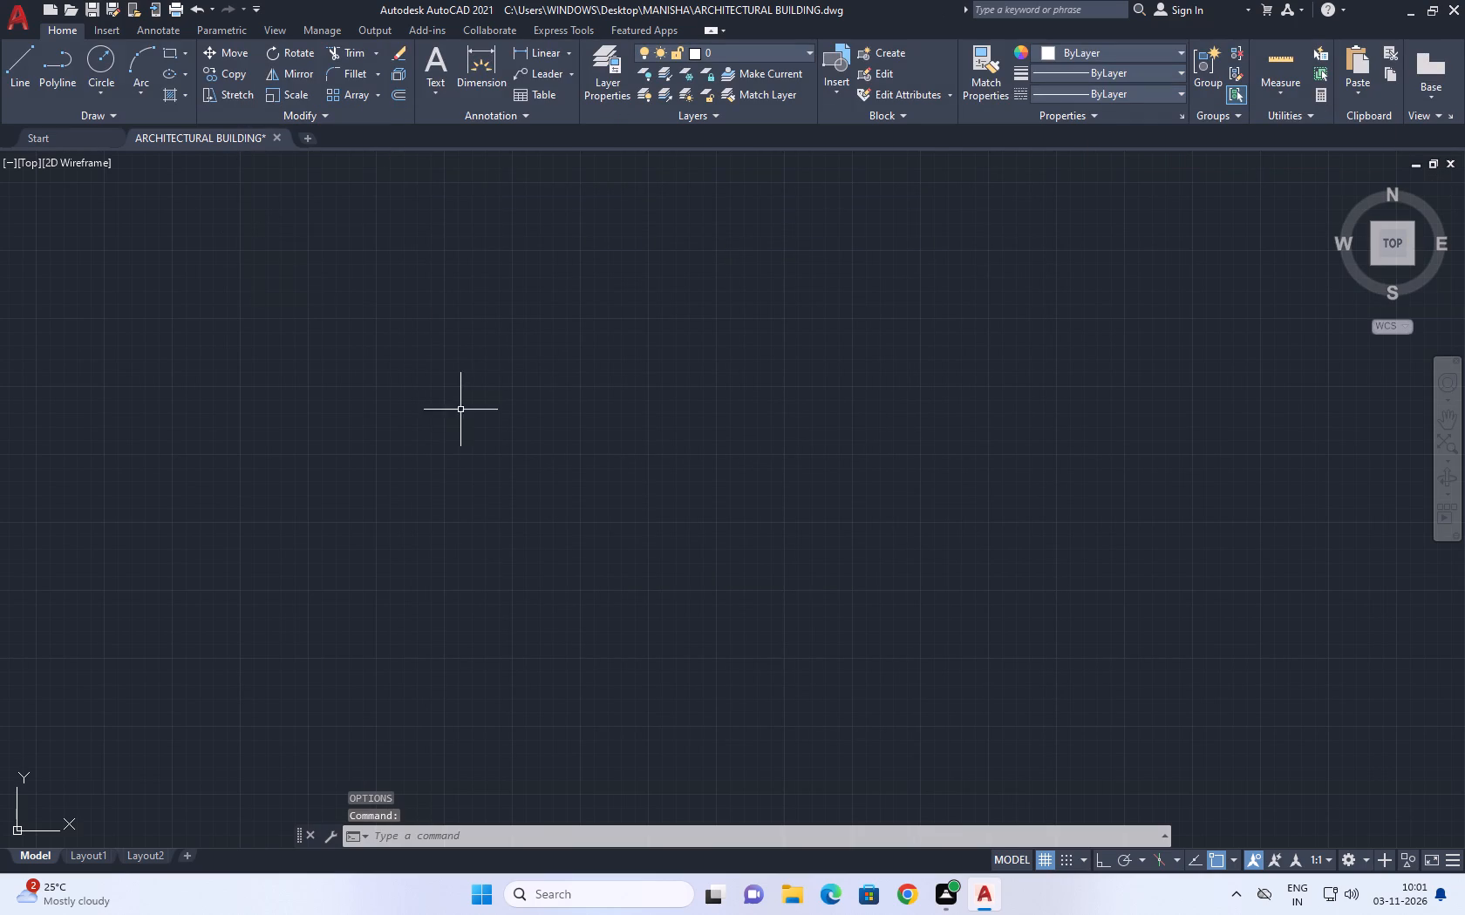
pyautogui.moveTo(593, 403); pyautogui.dragTo(475, 532, button='middle')
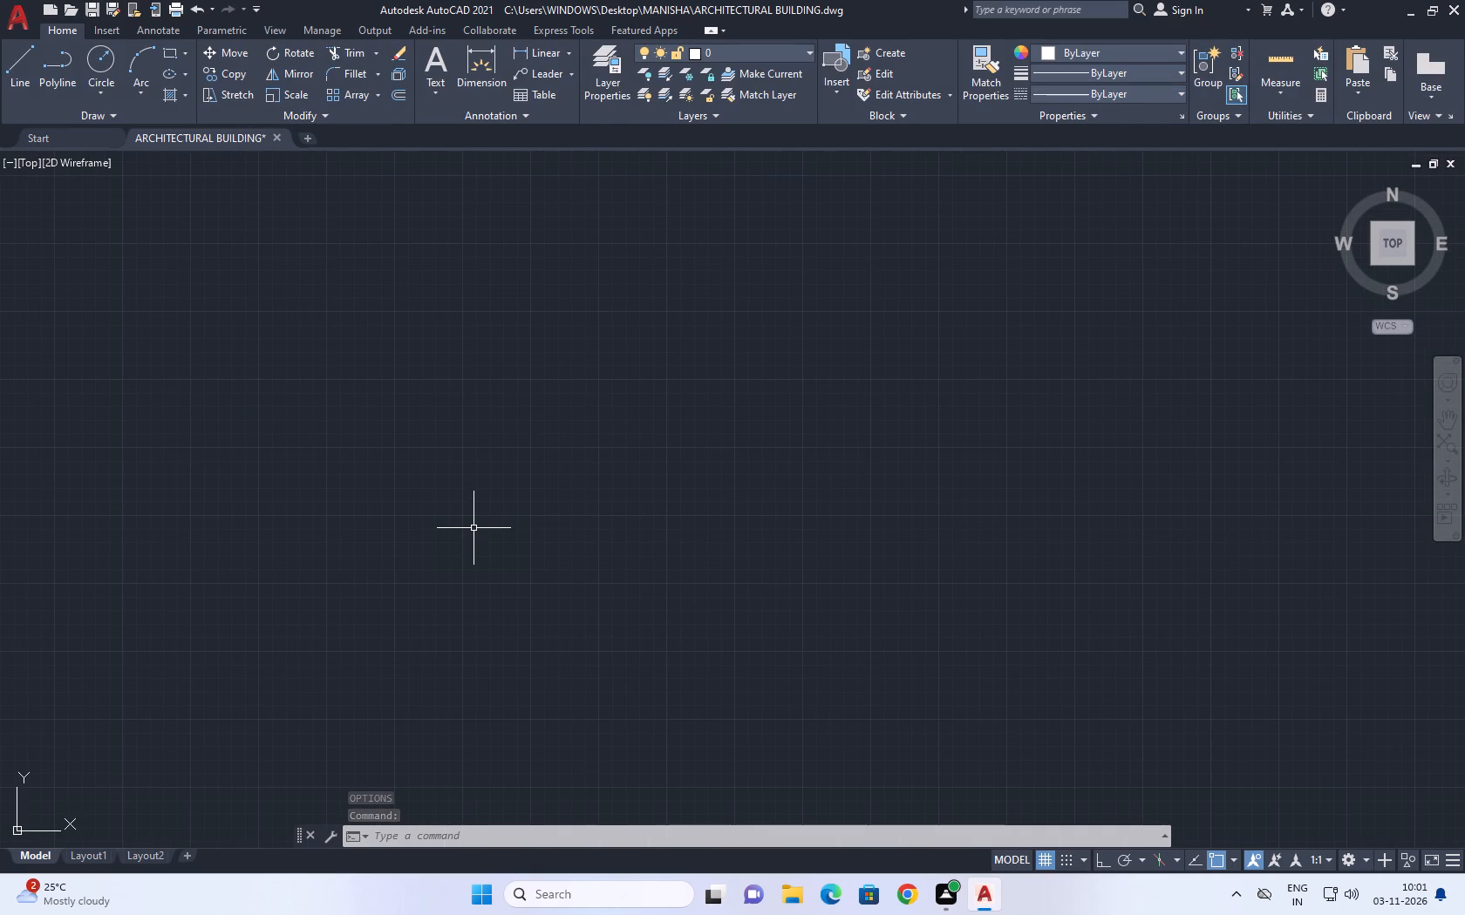
pyautogui.write('UN')
pyautogui.press('space')
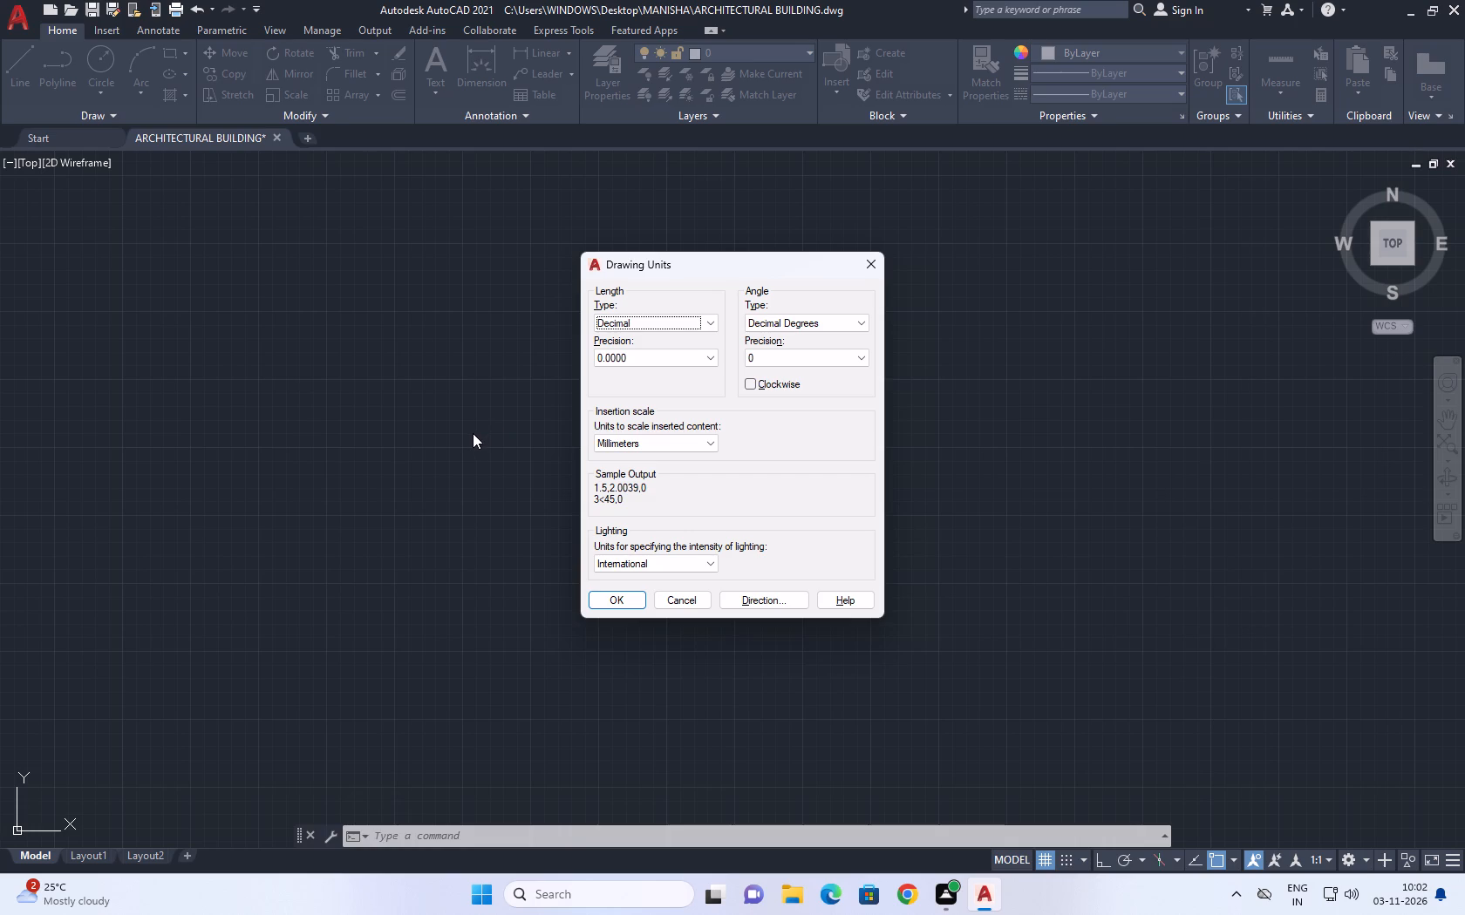
pyautogui.scroll(-1, 558, 426)
pyautogui.click(646, 364)
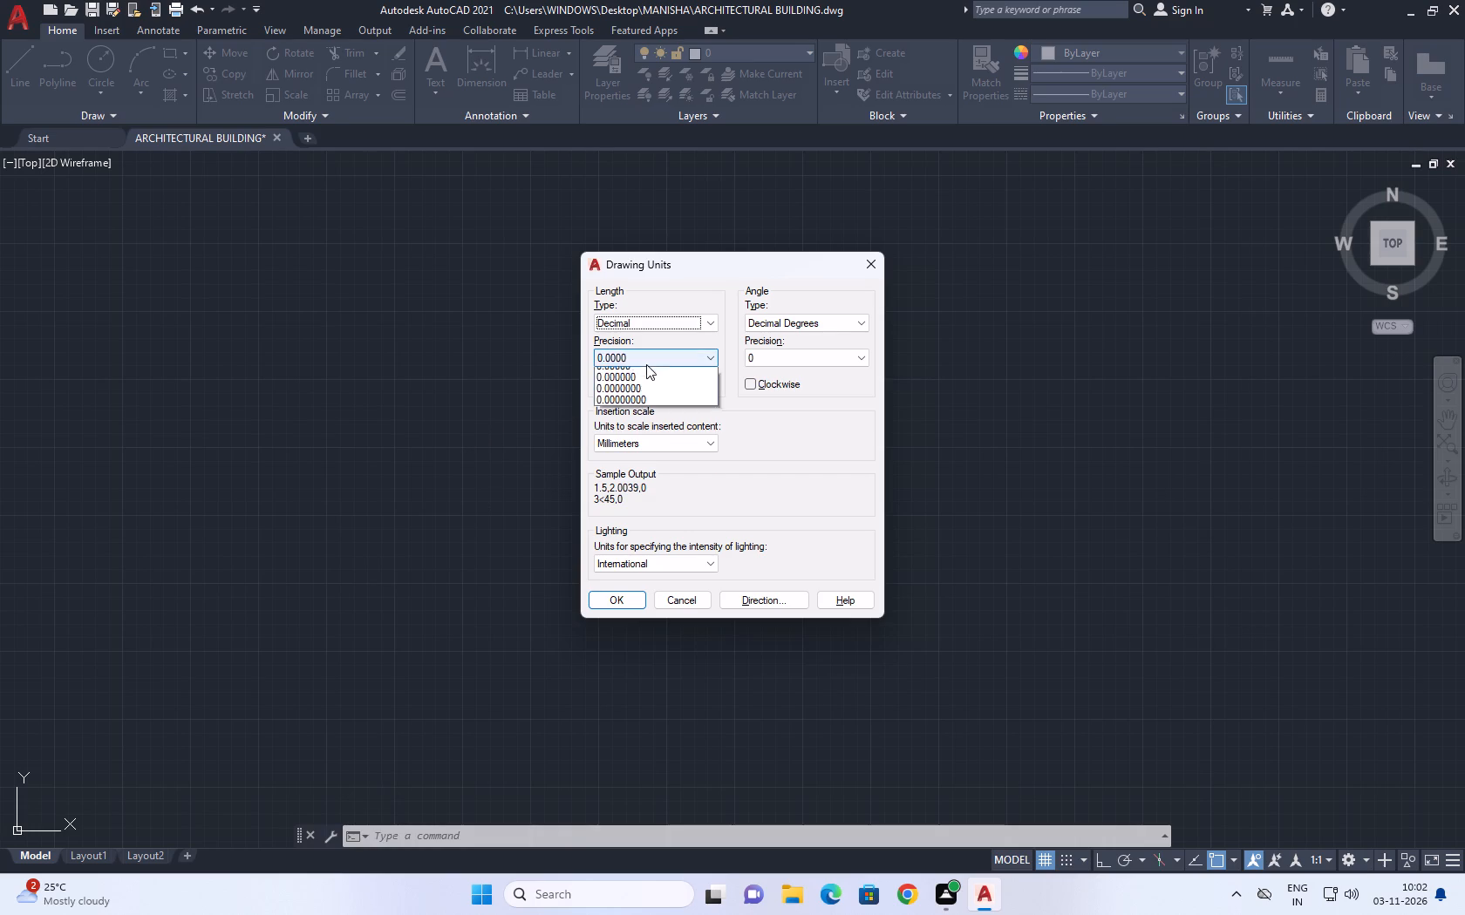
pyautogui.click(629, 376)
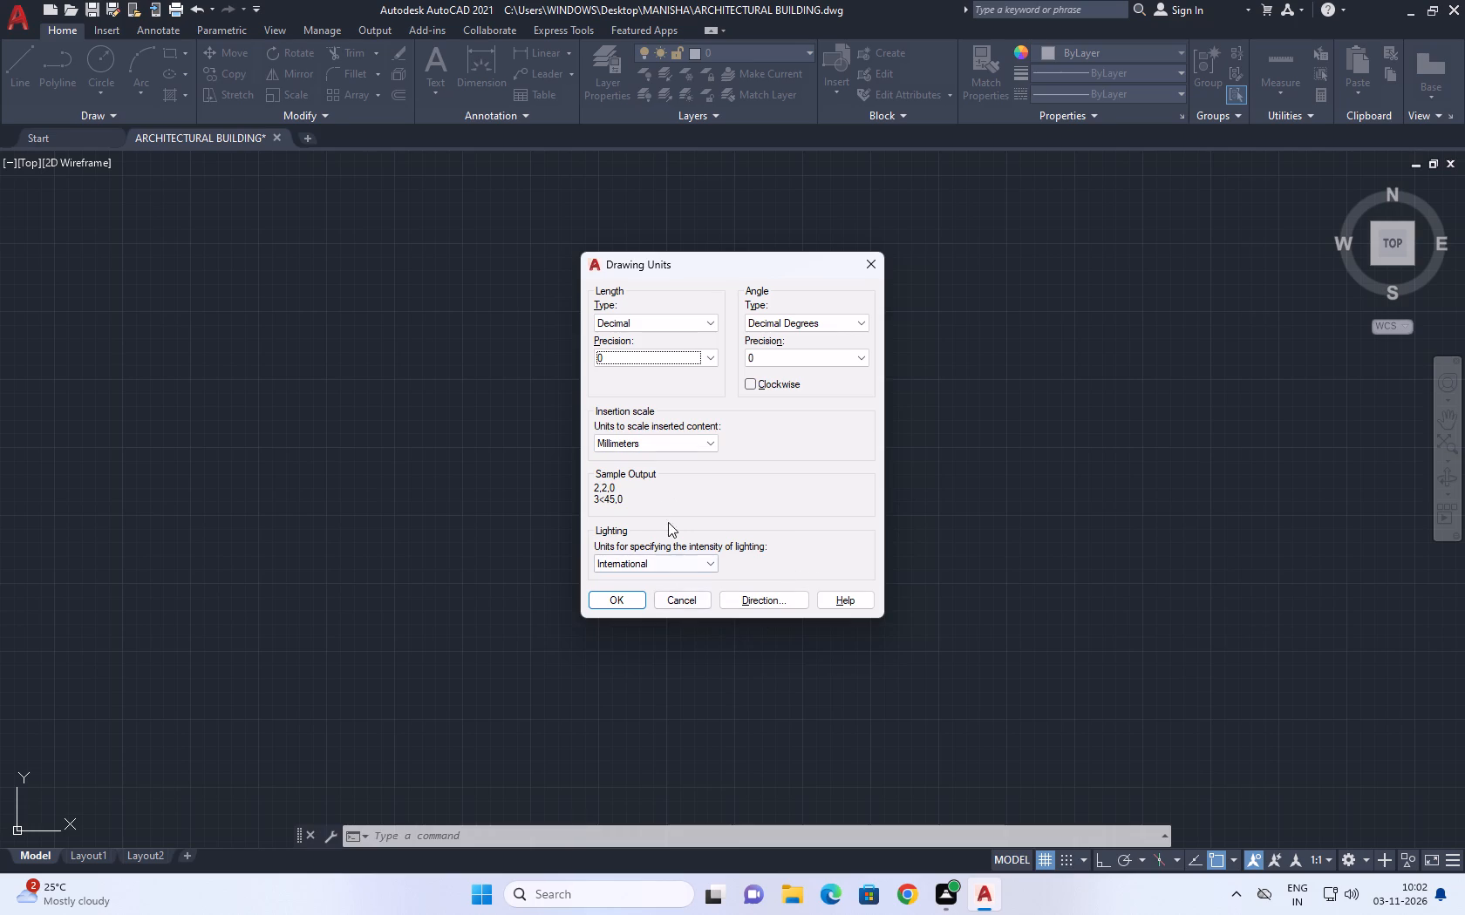
pyautogui.click(620, 602)
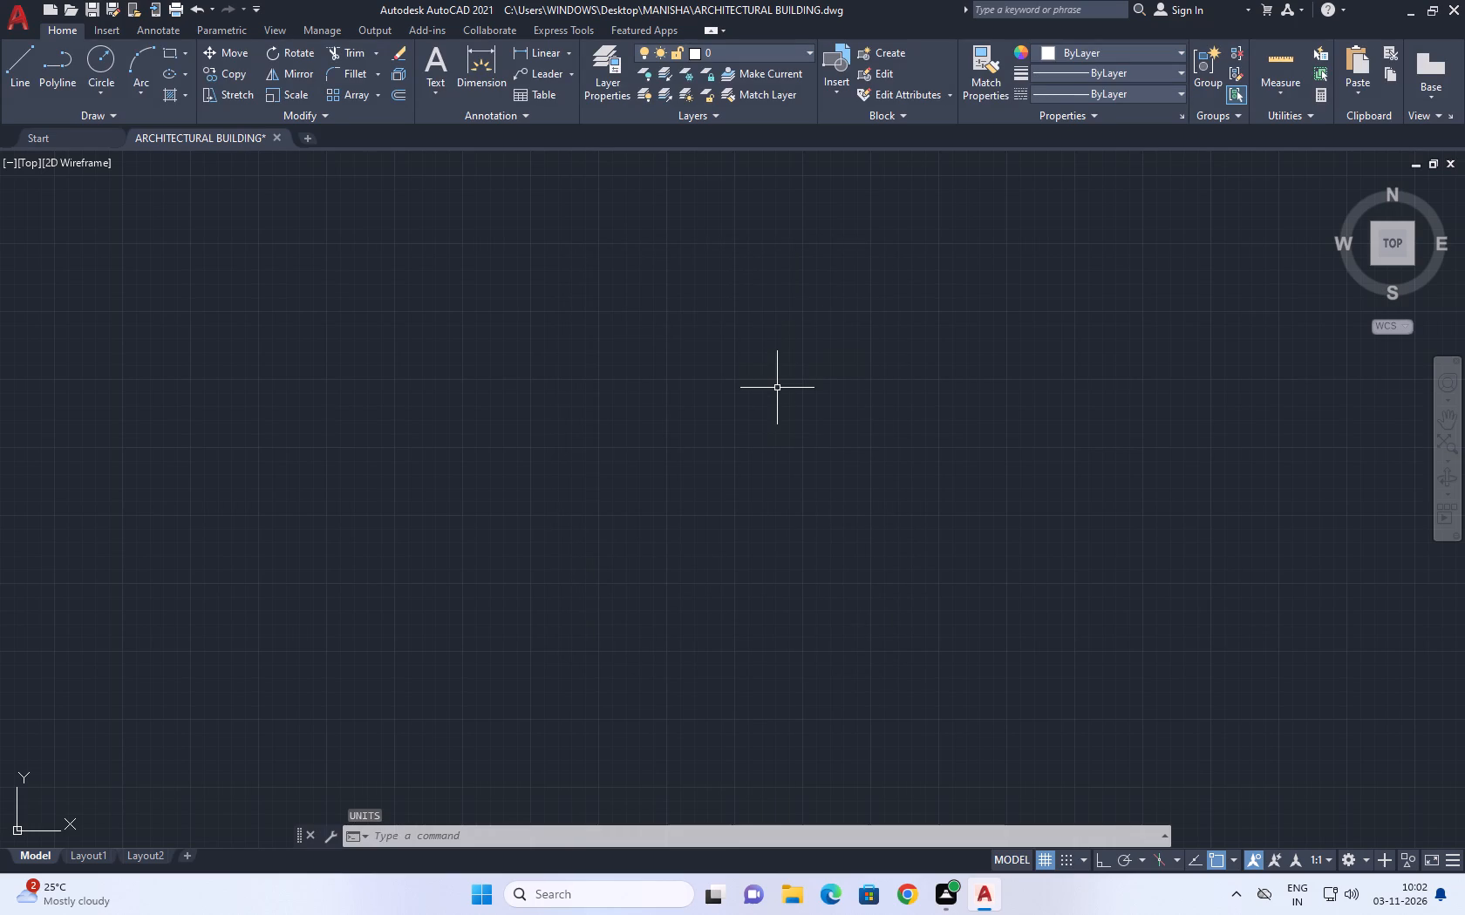
# Modify the ISO-25 dimension style to primary unit precision 0 and set it as the current style.
pyautogui.write('D')
pyautogui.press('space')
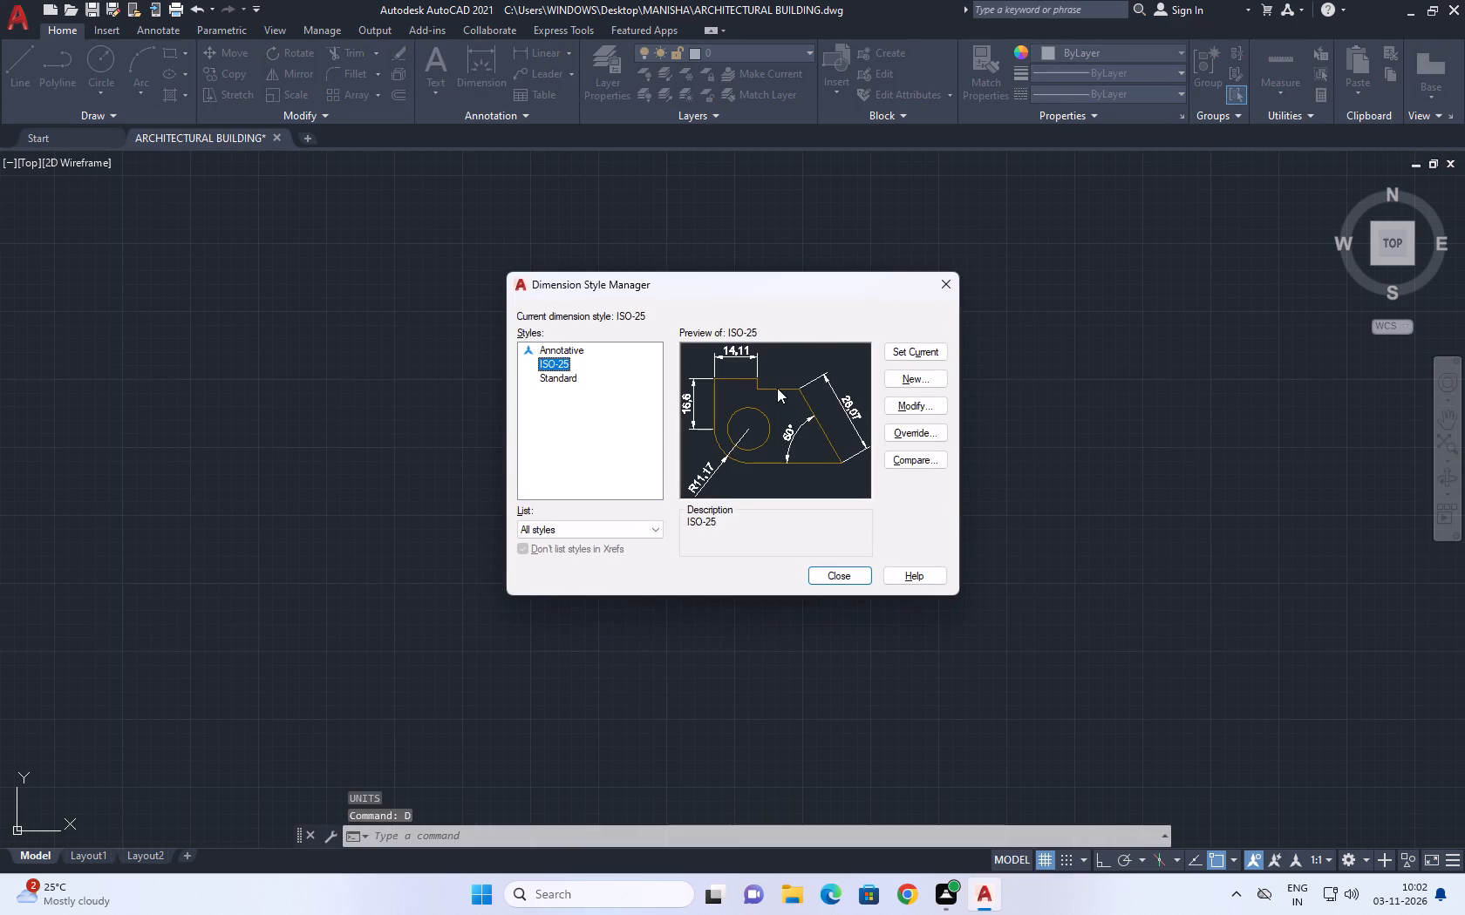
pyautogui.click(931, 397)
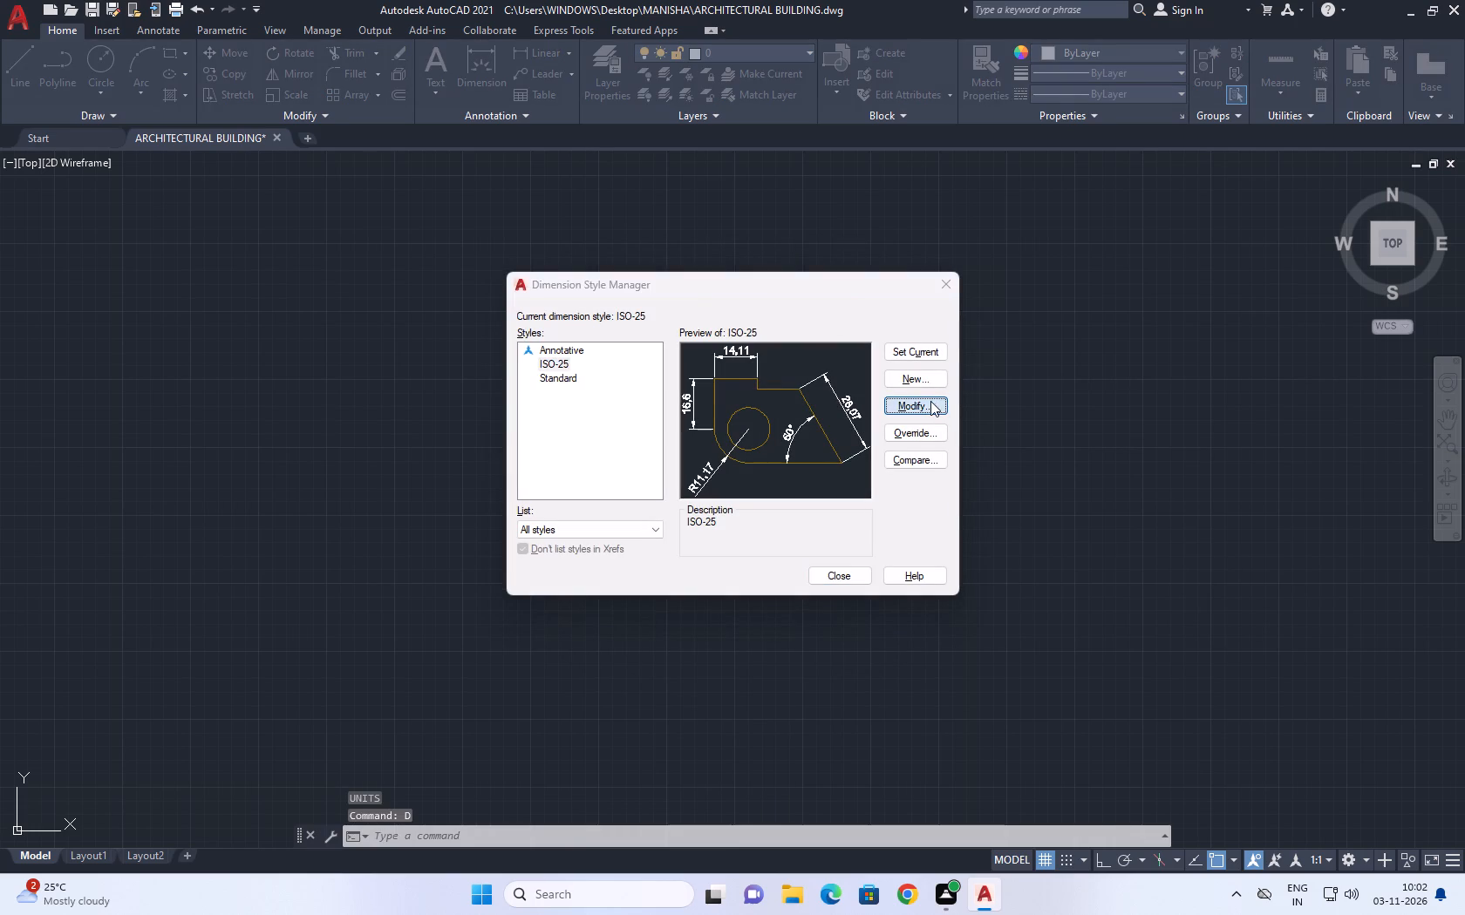
pyautogui.click(637, 287)
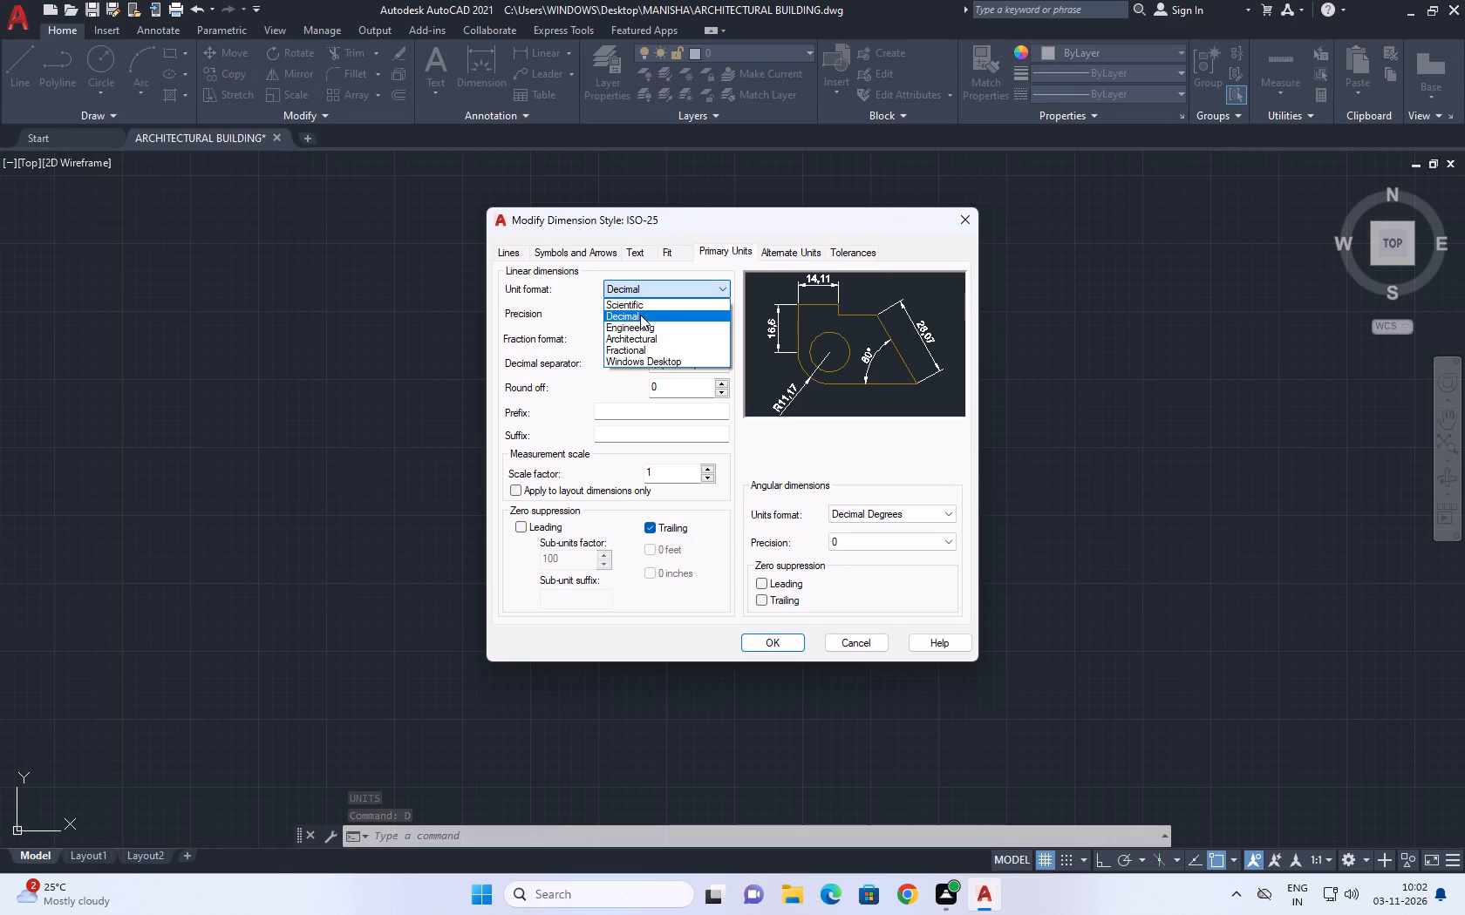
pyautogui.click(640, 315)
pyautogui.click(643, 310)
pyautogui.click(637, 329)
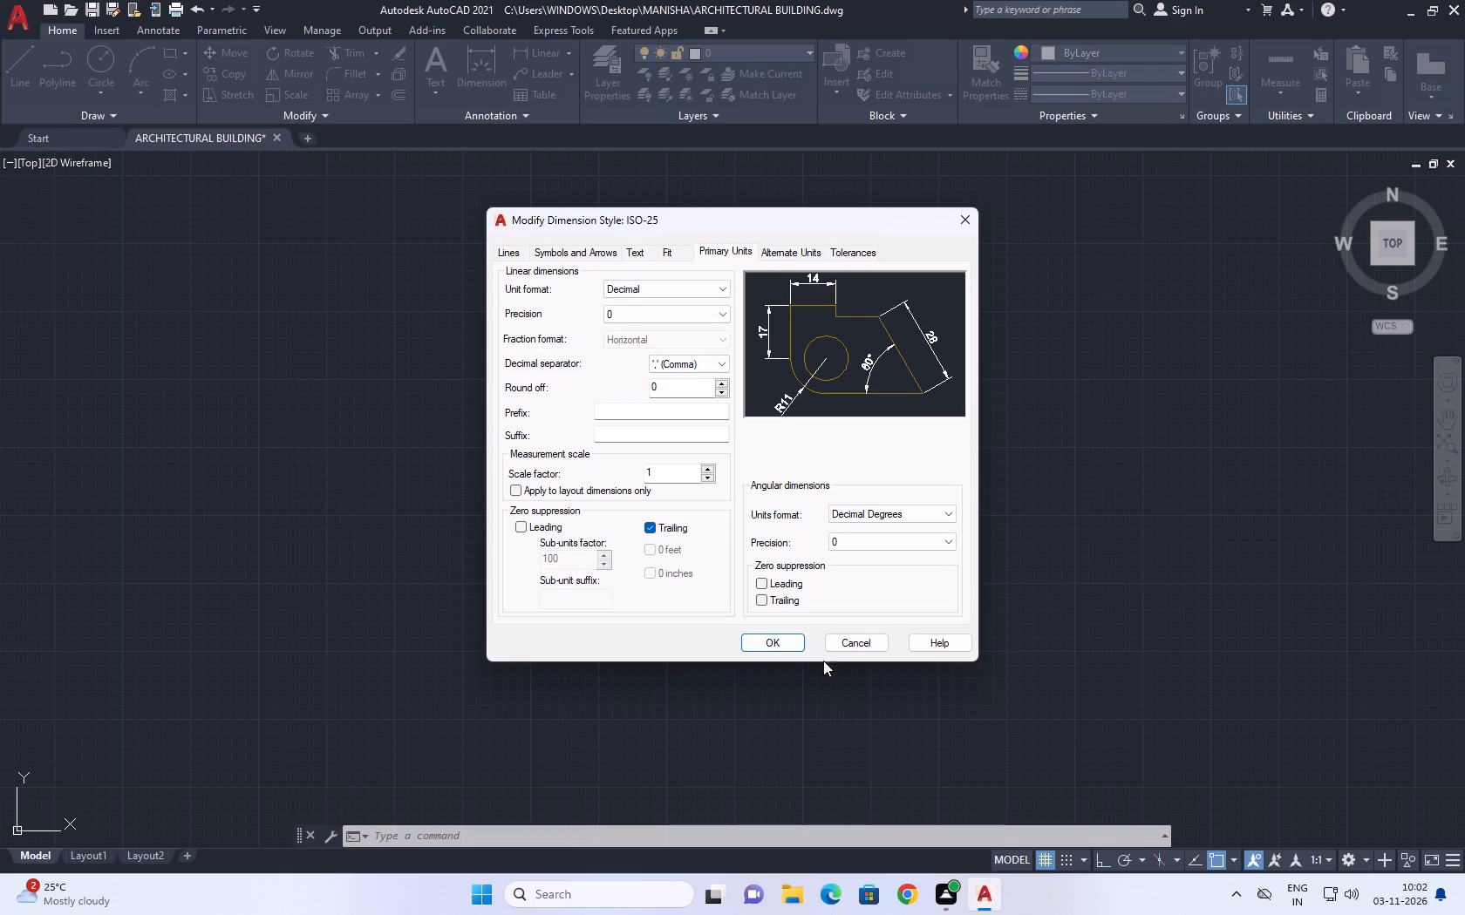
pyautogui.click(794, 640)
pyautogui.click(924, 356)
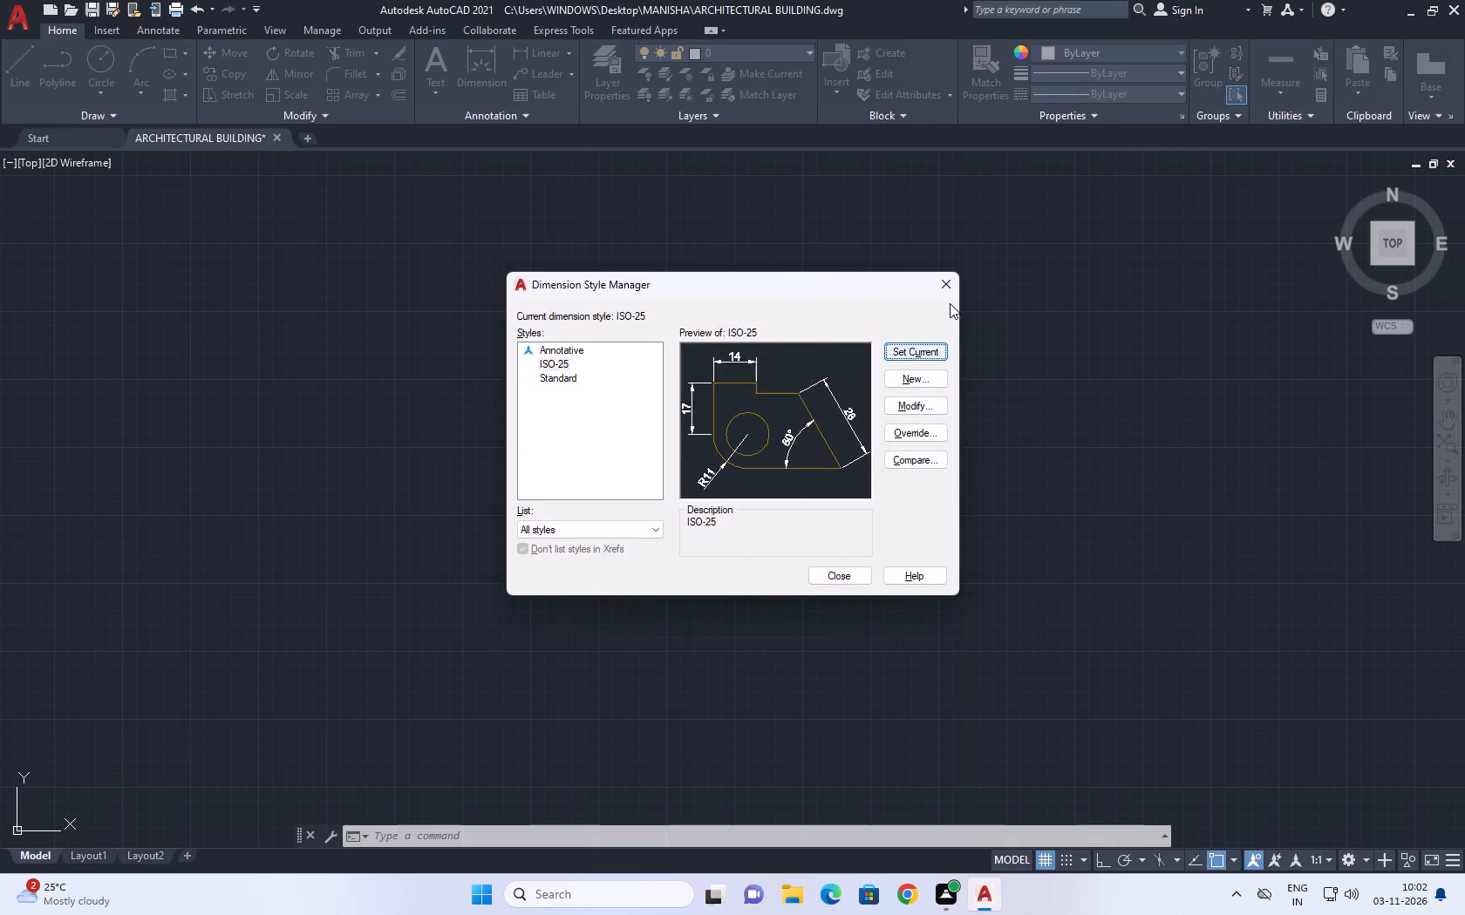
pyautogui.click(951, 283)
# Check the length type, precision and insertion scale in the drawing units settings.
pyautogui.write('UN')
pyautogui.press('space')
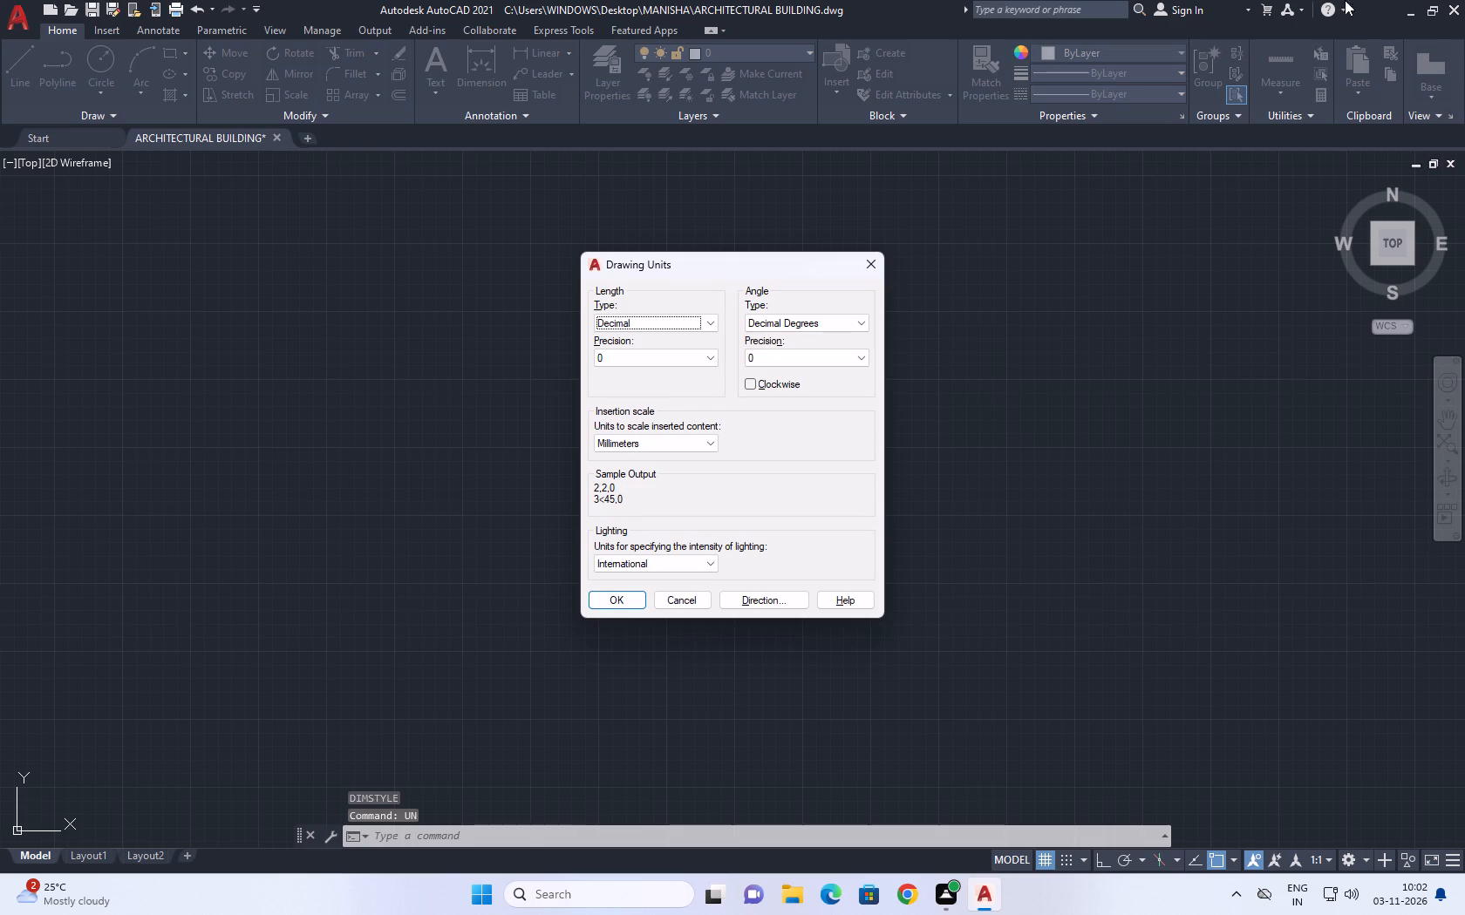
pyautogui.click(619, 606)
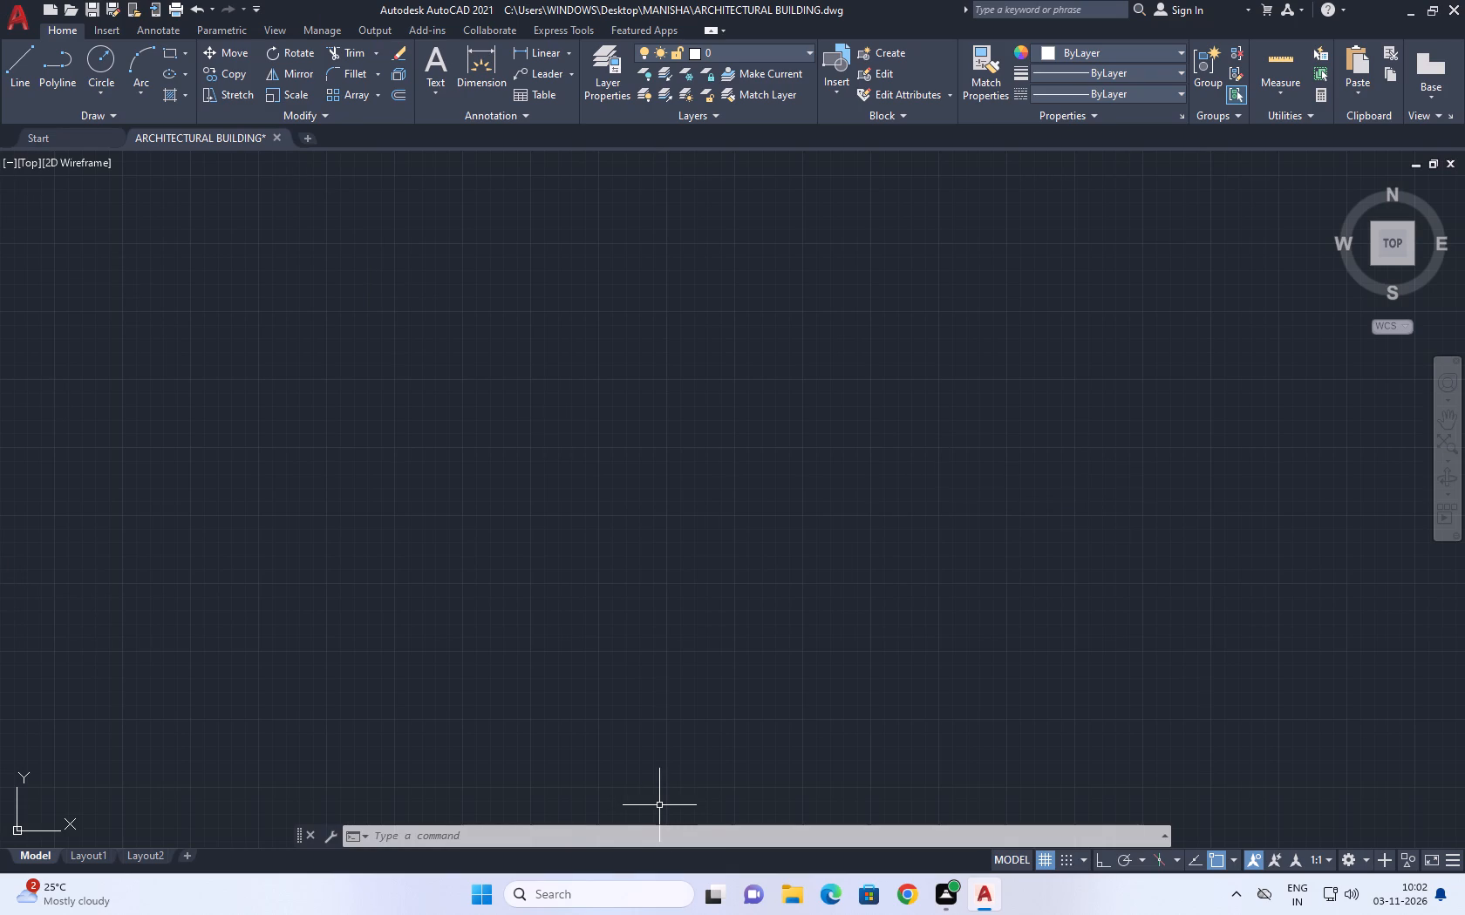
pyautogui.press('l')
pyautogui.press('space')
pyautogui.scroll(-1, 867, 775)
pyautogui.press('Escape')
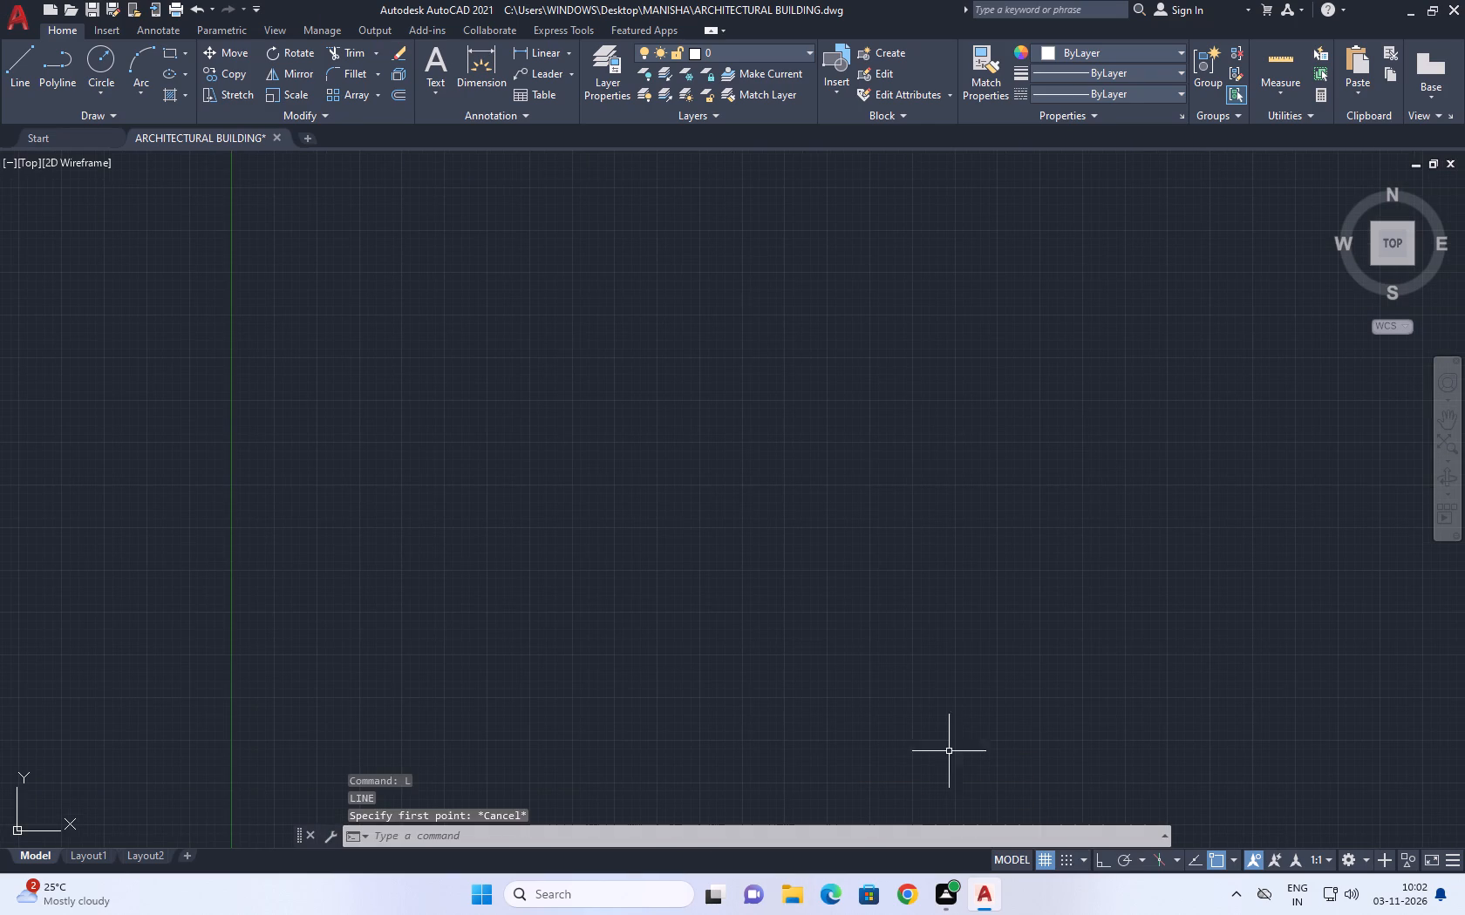
# Turn on isometric drafting with the left isoplane.
pyautogui.click(1156, 861)
# Draw a 16600 mm base line at 330° on the left isoplane with Ortho on.
pyautogui.moveTo(823, 681); pyautogui.dragTo(751, 665, button='middle')
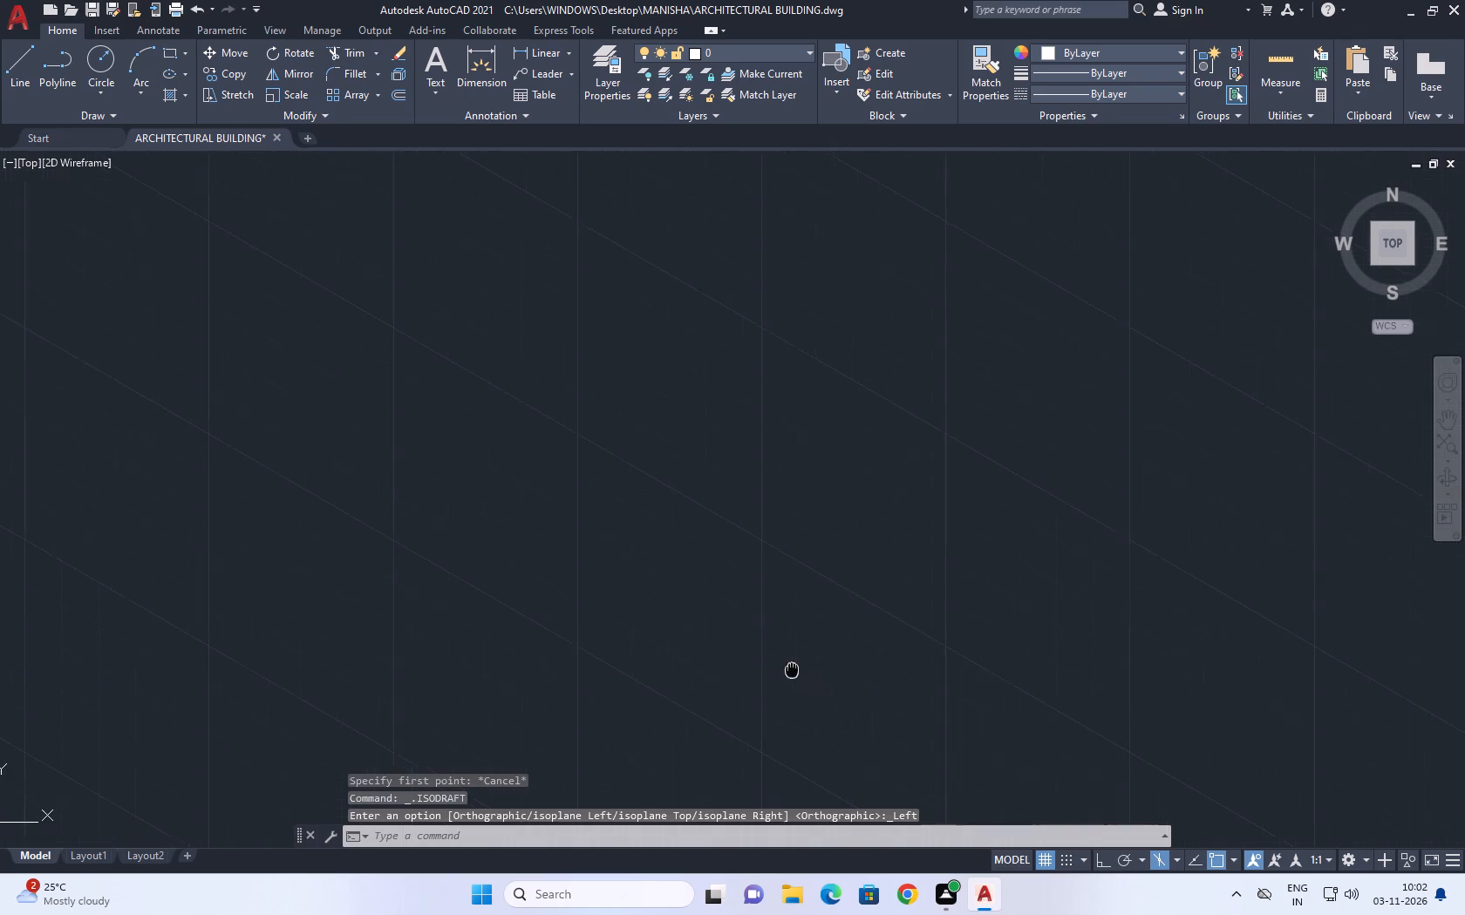
pyautogui.moveTo(751, 665); pyautogui.dragTo(446, 605, button='middle')
pyautogui.press('l')
pyautogui.press('space')
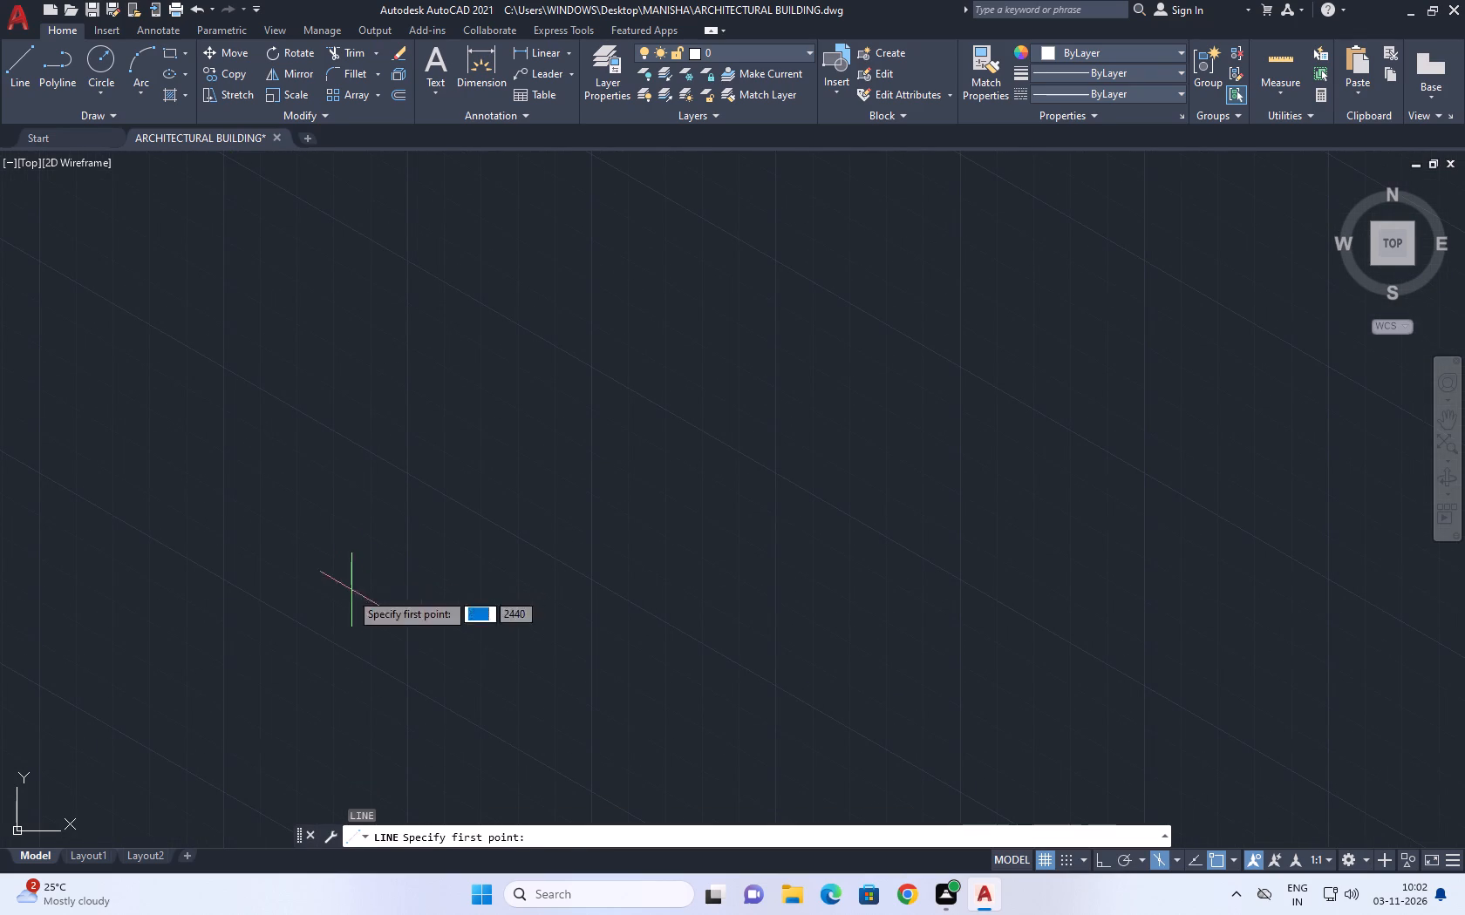
pyautogui.click(311, 408)
pyautogui.press('F8')
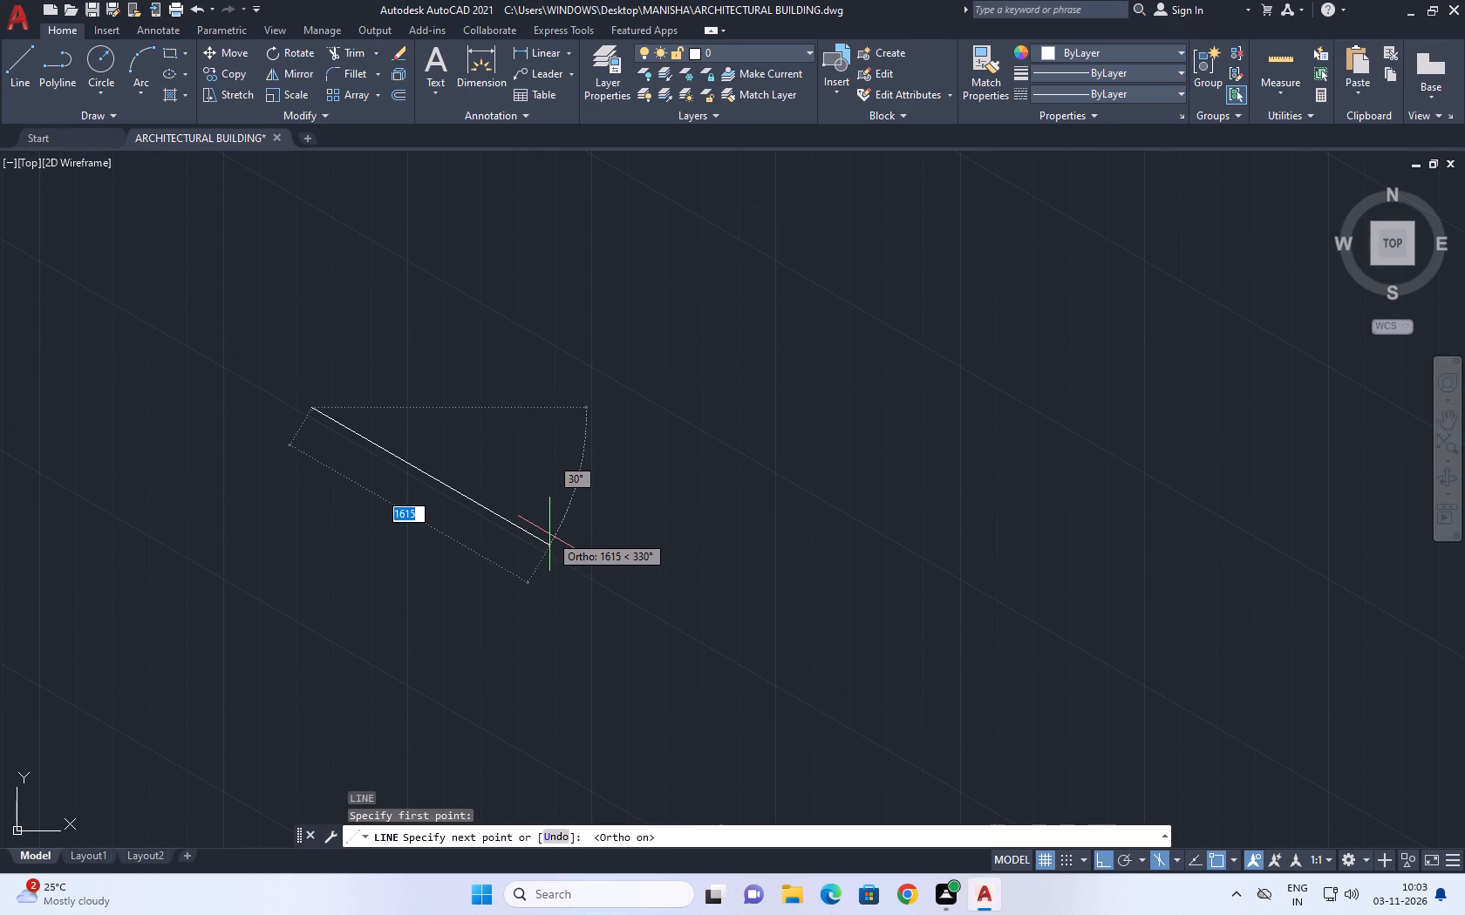
pyautogui.press('1')
pyautogui.press('6')
pyautogui.write('00')
pyautogui.press('BackSpace')
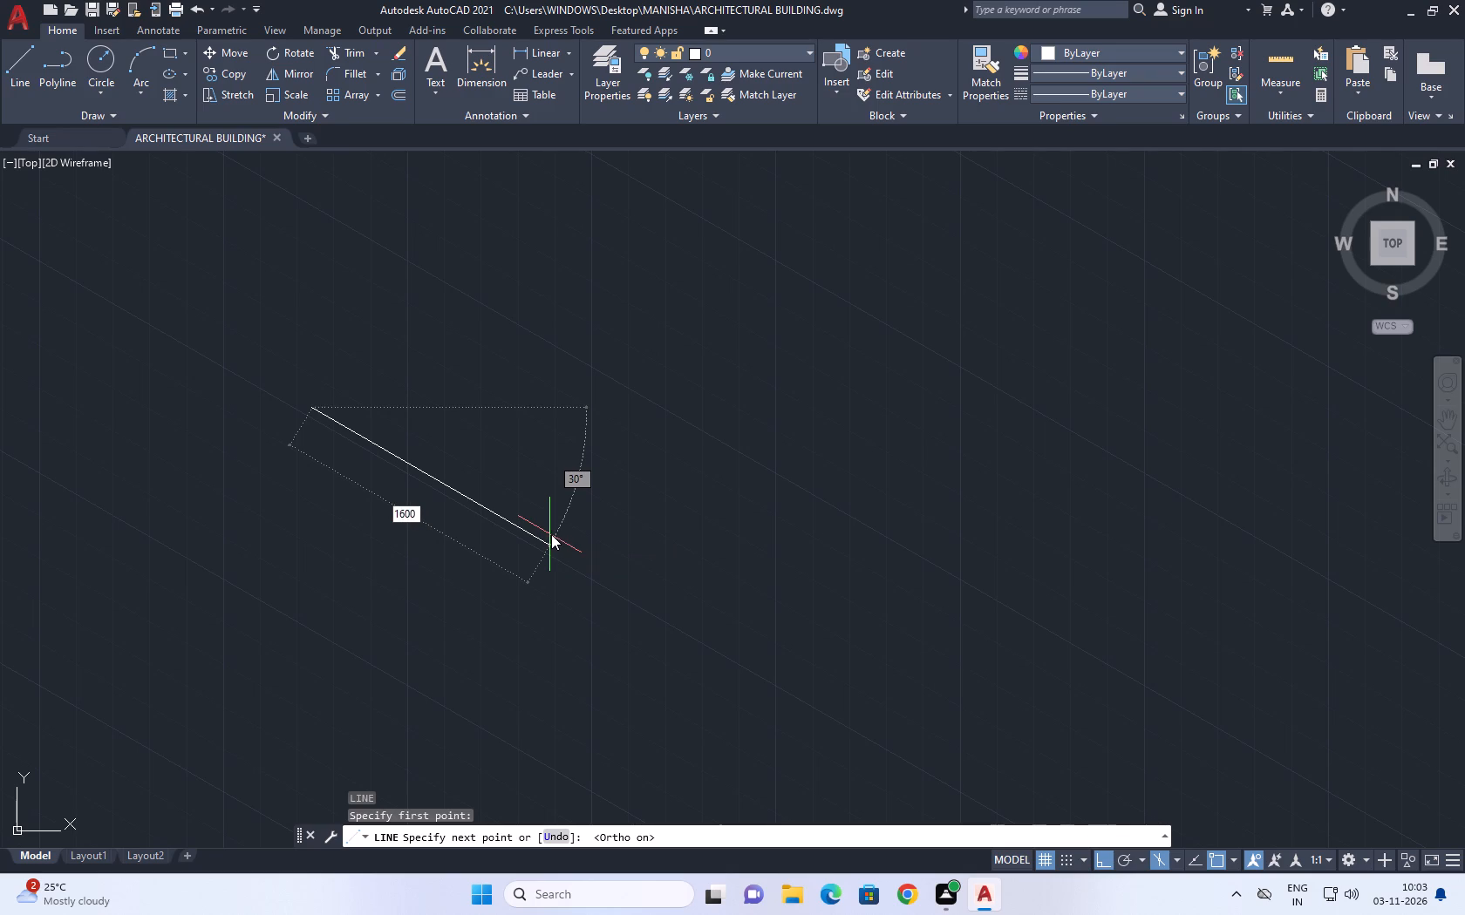
pyautogui.press('BackSpace')
pyautogui.press('6')
pyautogui.press('0')
pyautogui.press('0')
pyautogui.press('Return')
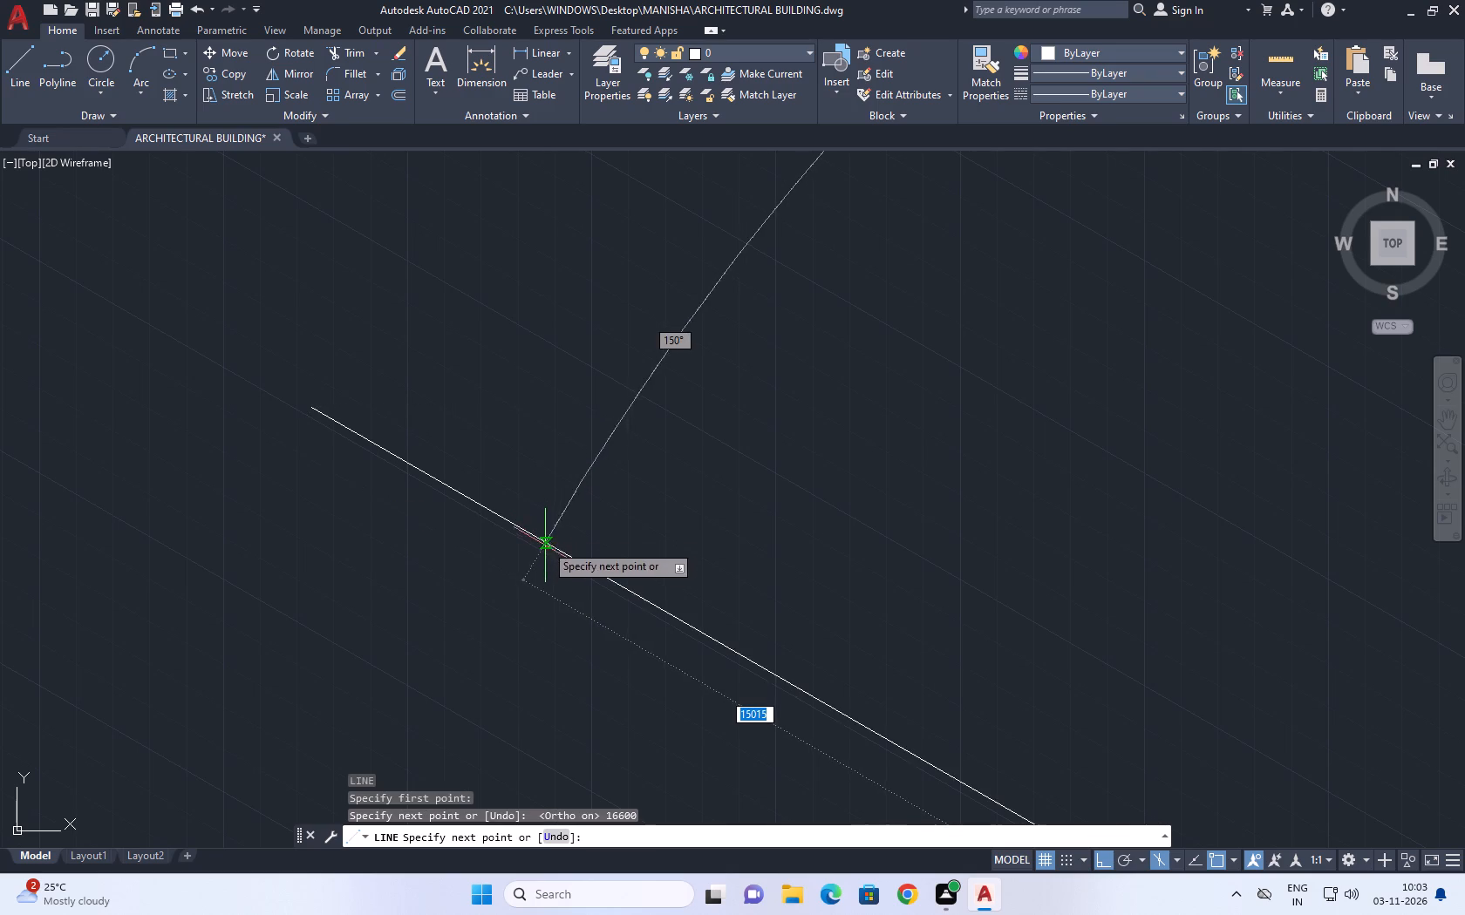
pyautogui.scroll(-12, 547, 554)
pyautogui.scroll(-5, 745, 598)
pyautogui.moveTo(791, 587); pyautogui.dragTo(712, 552, button='middle')
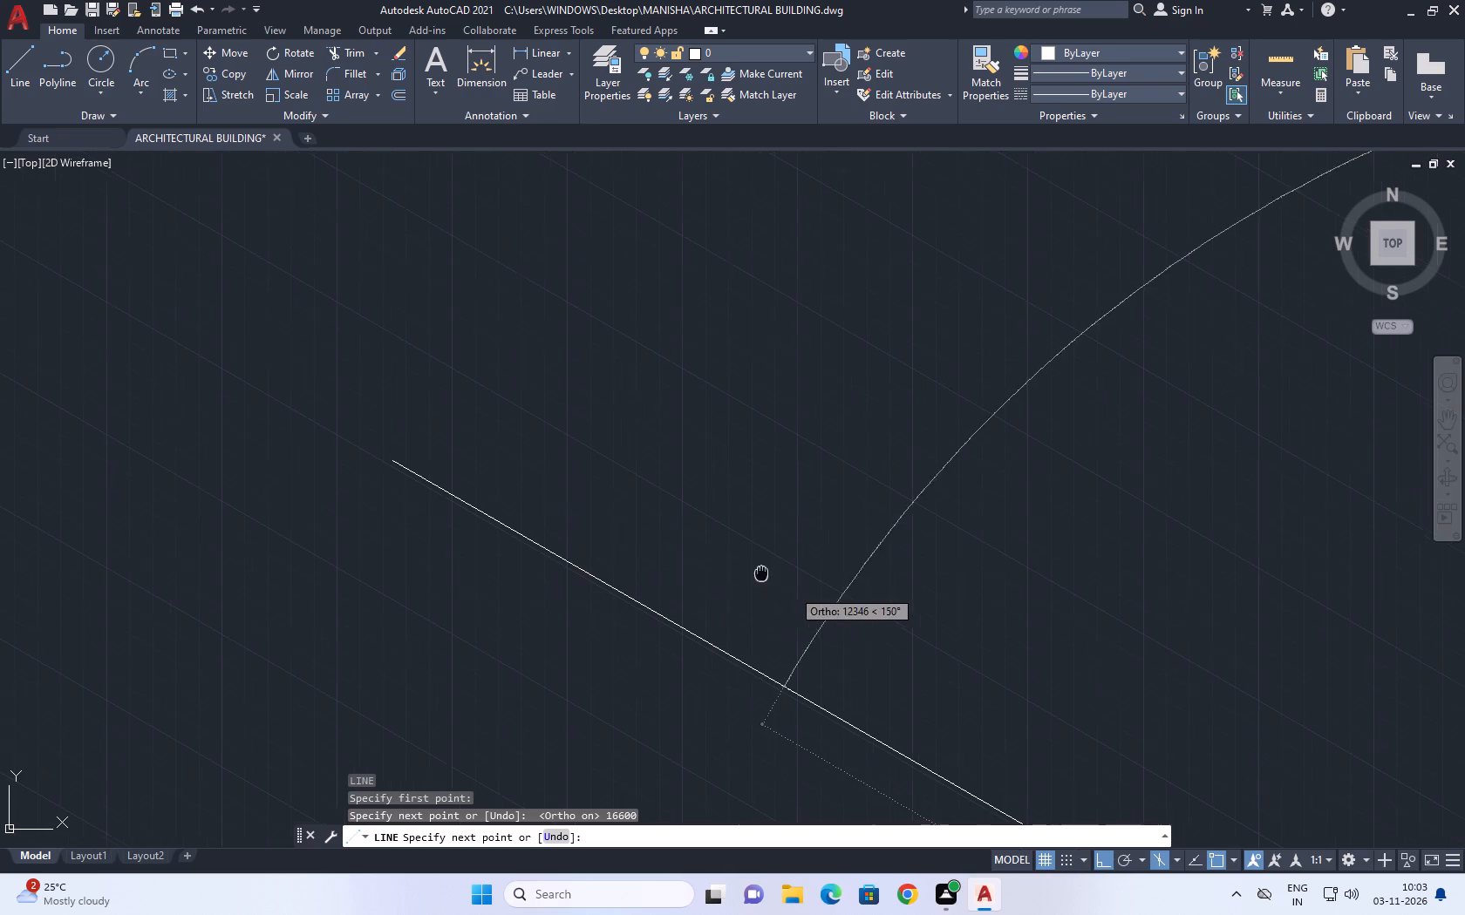
pyautogui.moveTo(712, 552); pyautogui.dragTo(513, 485, button='middle')
pyautogui.scroll(-20, 483, 490)
pyautogui.scroll(-12, 483, 490)
pyautogui.press('Escape')
# Move the base line straight up, clear of the drawing origin.
pyautogui.scroll(-4, 642, 535)
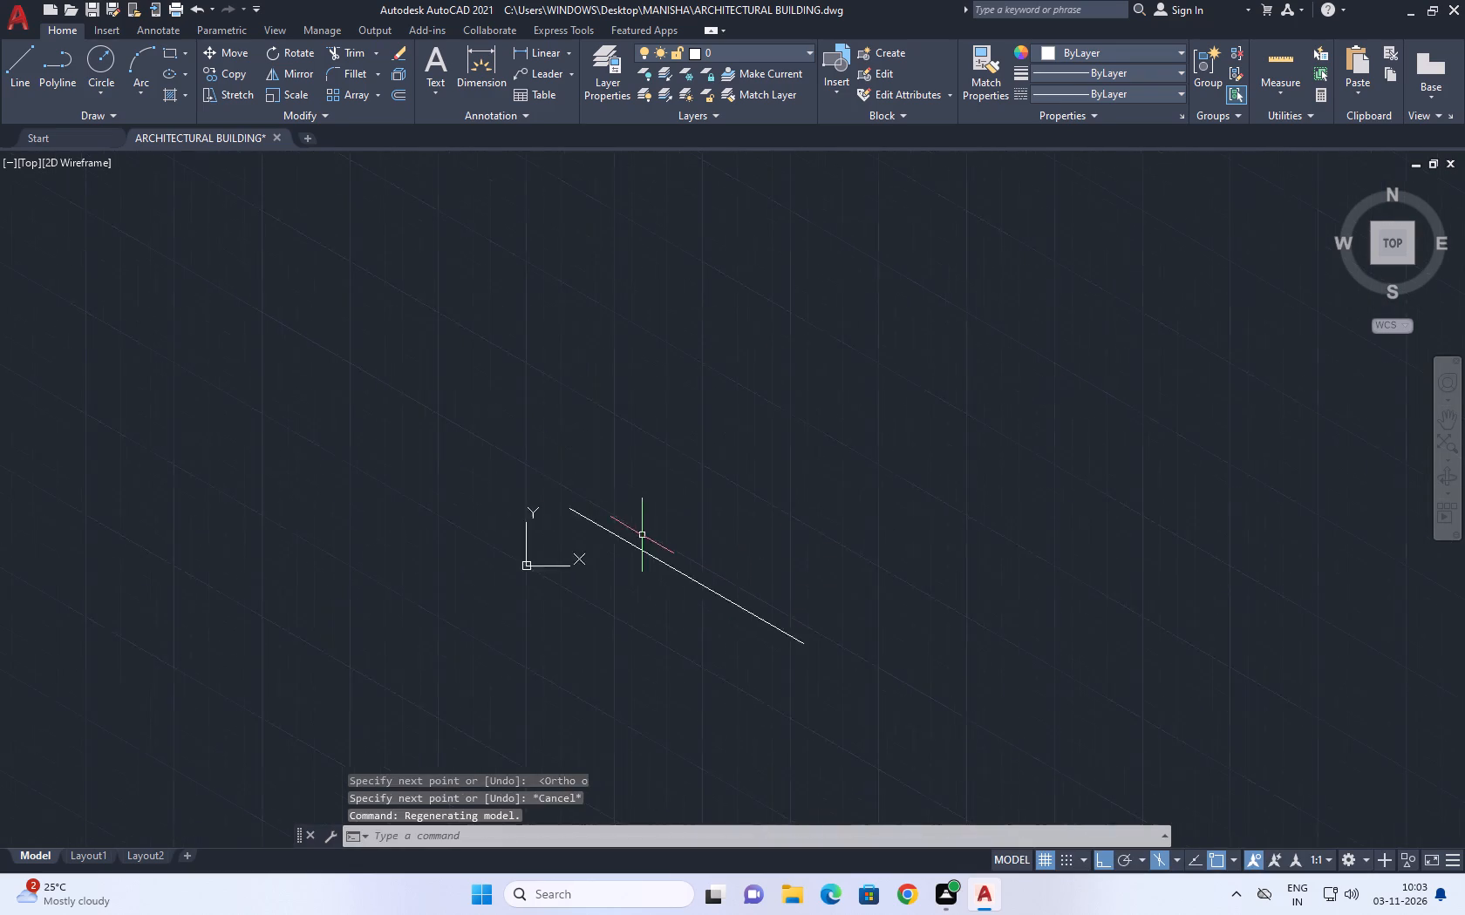
pyautogui.scroll(-8, 642, 535)
pyautogui.scroll(6, 645, 542)
pyautogui.moveTo(773, 381); pyautogui.dragTo(272, 627, button='middle')
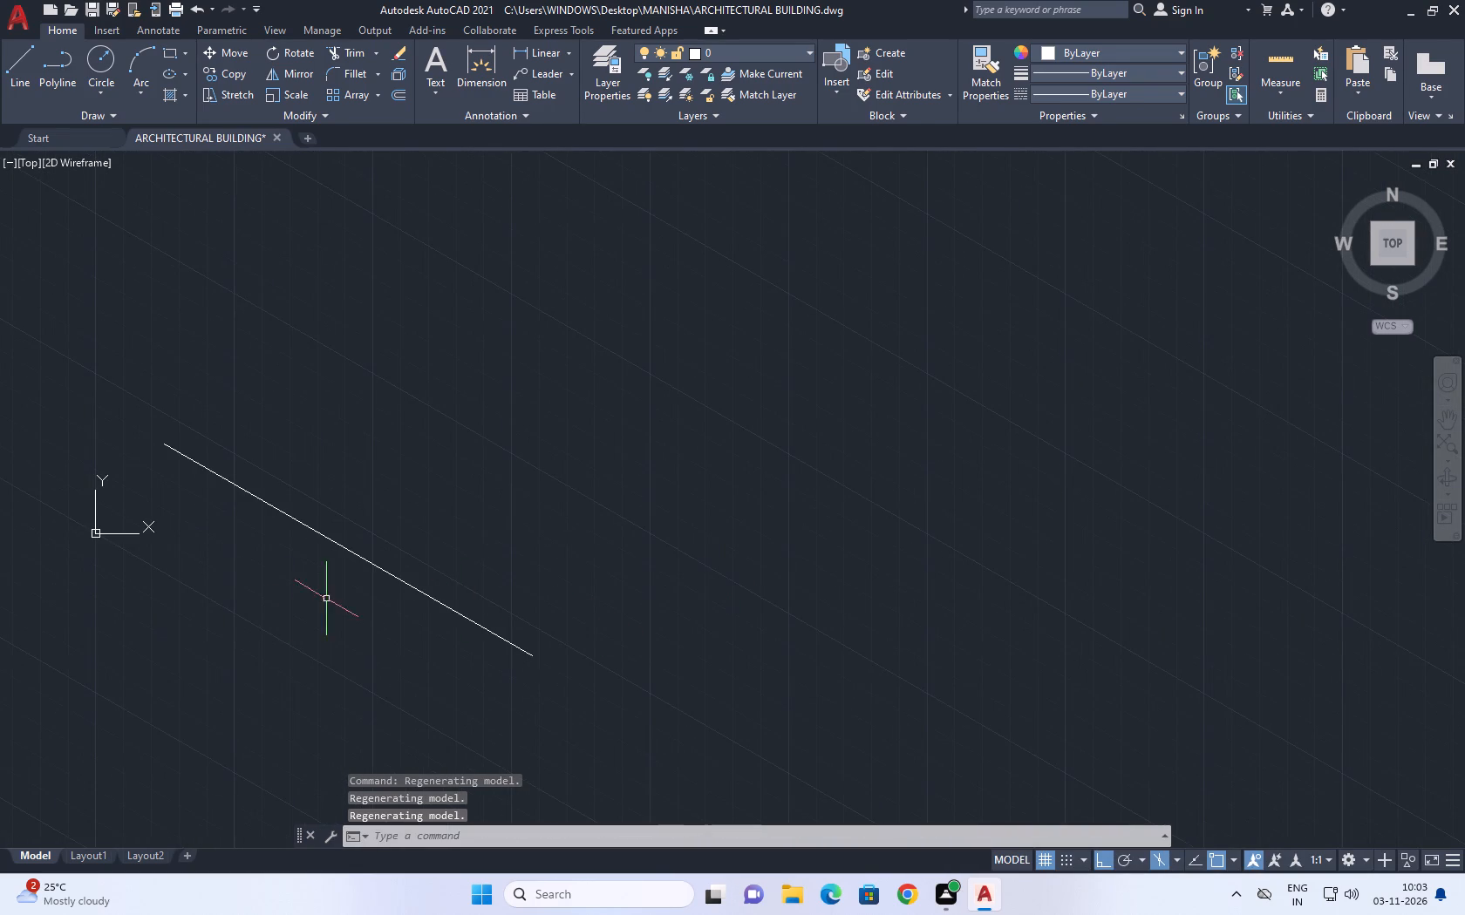
pyautogui.scroll(2, 459, 589)
pyautogui.moveTo(624, 549); pyautogui.dragTo(591, 576)
pyautogui.click(111, 683)
pyautogui.scroll(-3, 386, 605)
pyautogui.moveTo(412, 614); pyautogui.dragTo(426, 668, button='middle')
pyautogui.press('m')
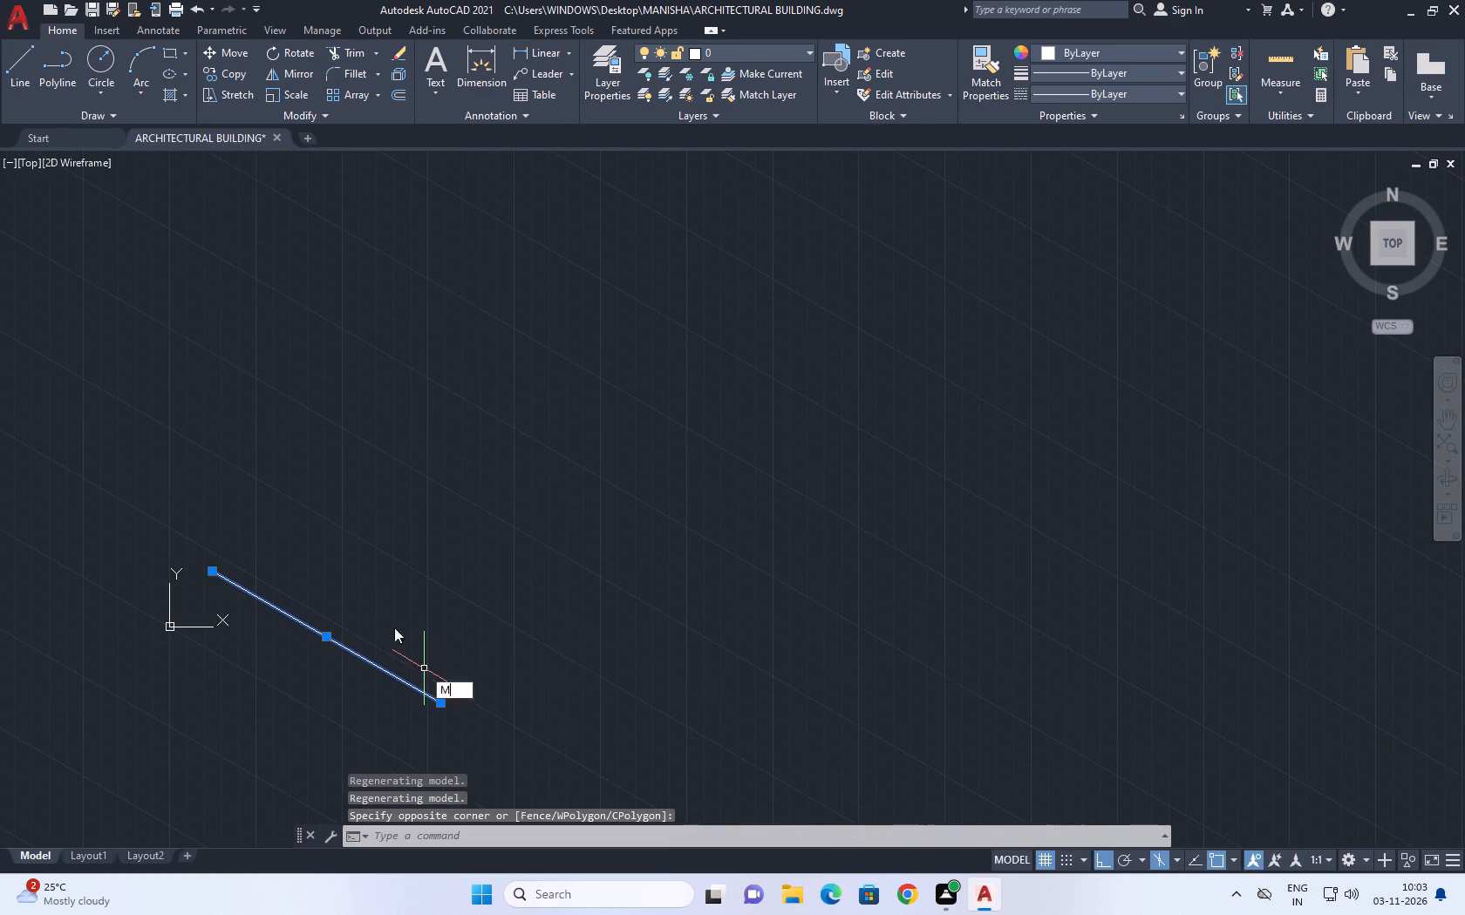
pyautogui.press('space')
pyautogui.moveTo(391, 650); pyautogui.dragTo(401, 633)
pyautogui.click(600, 501)
# Draw a 21500 mm line at 30° on the top isoplane from the base line's lower end.
pyautogui.moveTo(471, 457); pyautogui.dragTo(536, 673, button='middle')
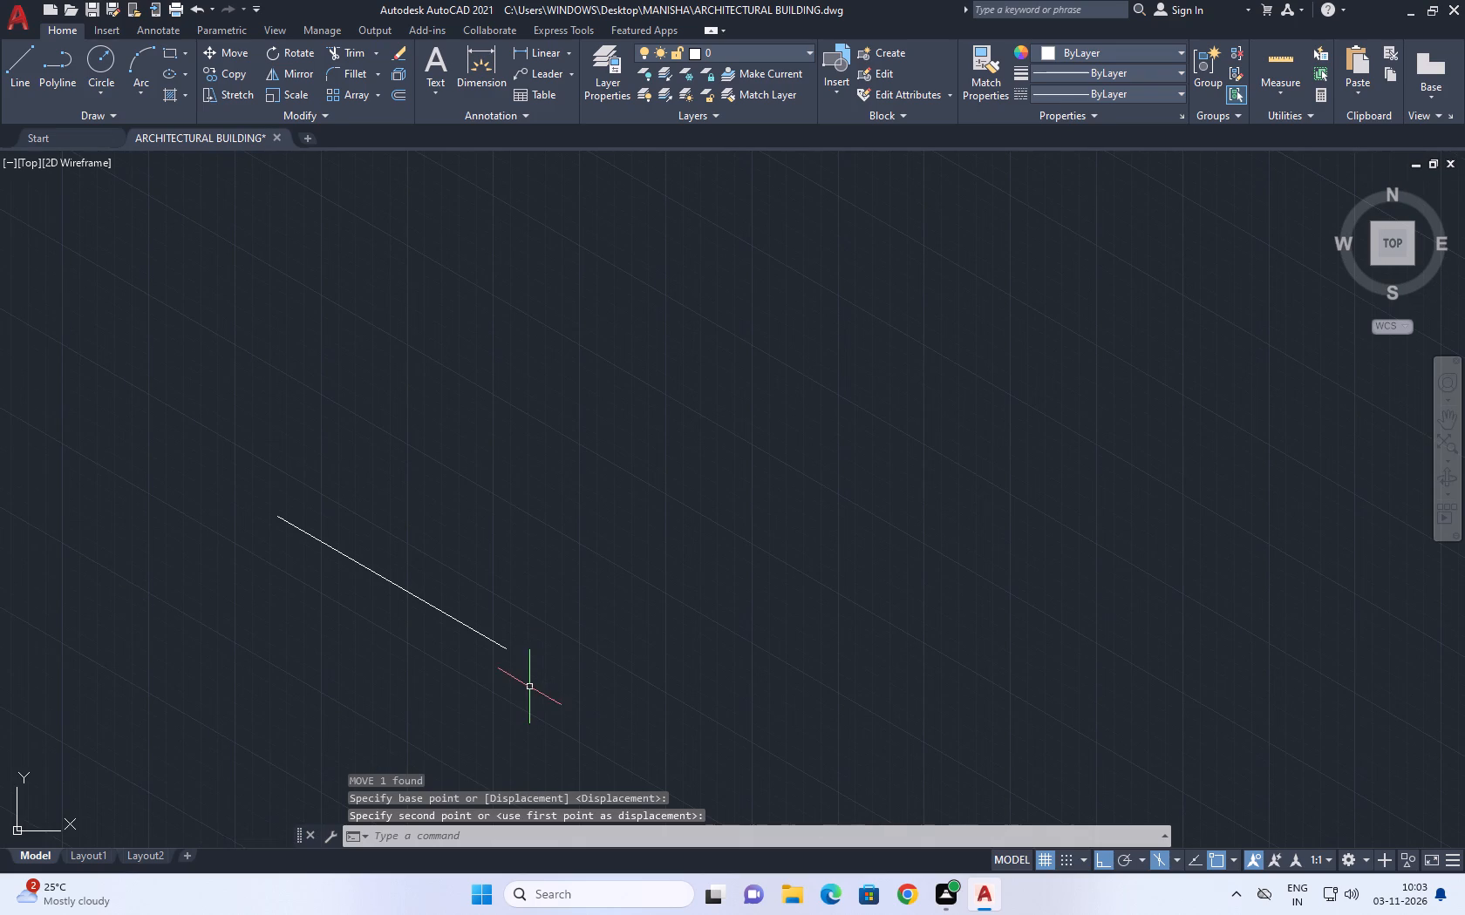
pyautogui.press('l')
pyautogui.press('space')
pyautogui.click(507, 649)
pyautogui.moveTo(869, 485); pyautogui.dragTo(873, 489, button='middle')
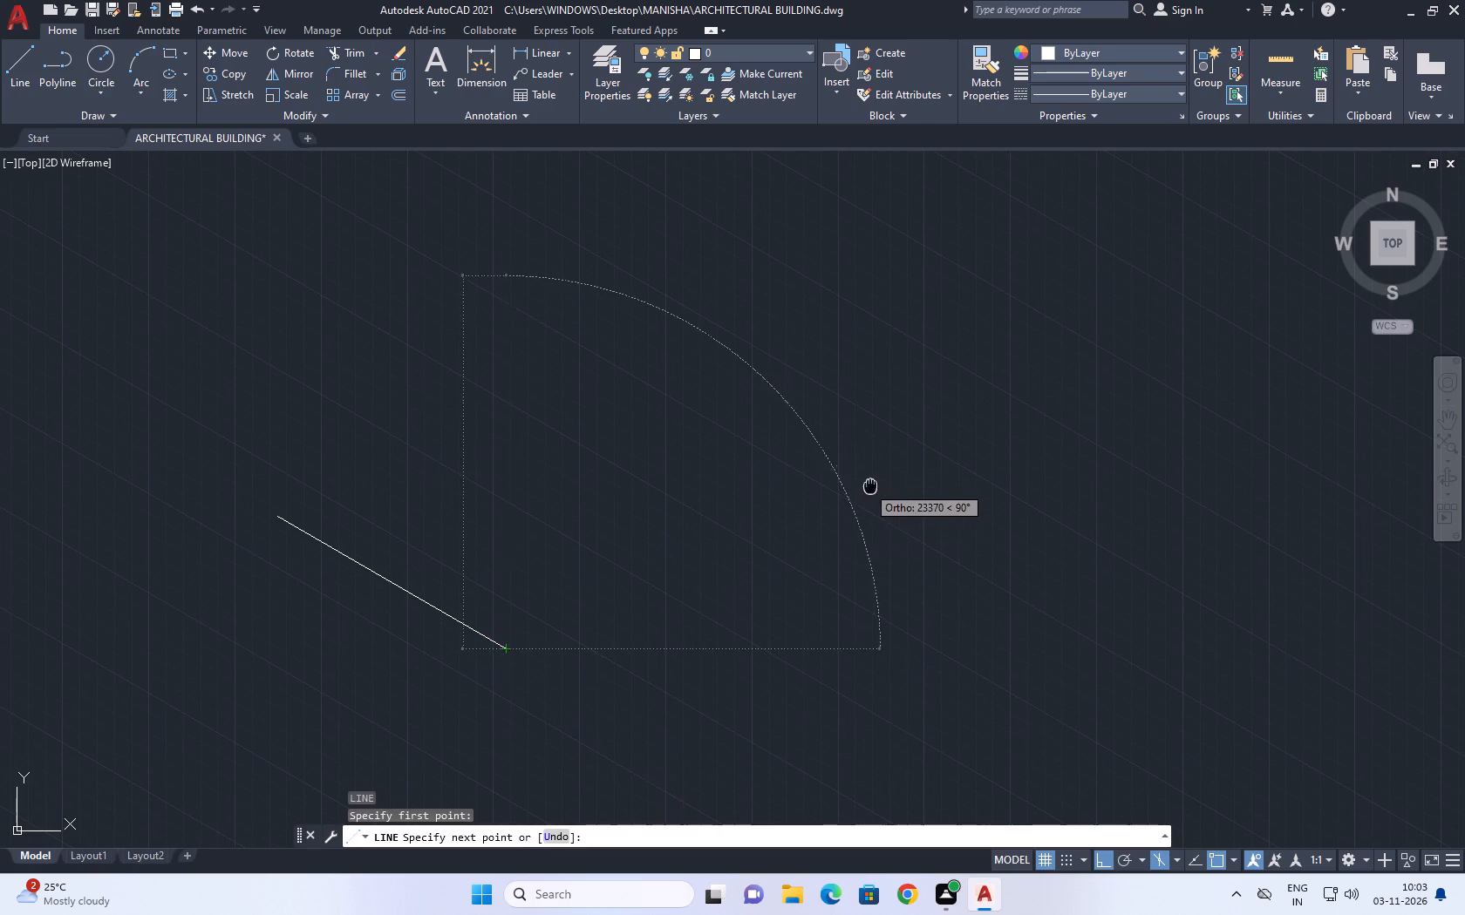
pyautogui.moveTo(873, 489); pyautogui.dragTo(842, 539, button='middle')
pyautogui.press('F5')
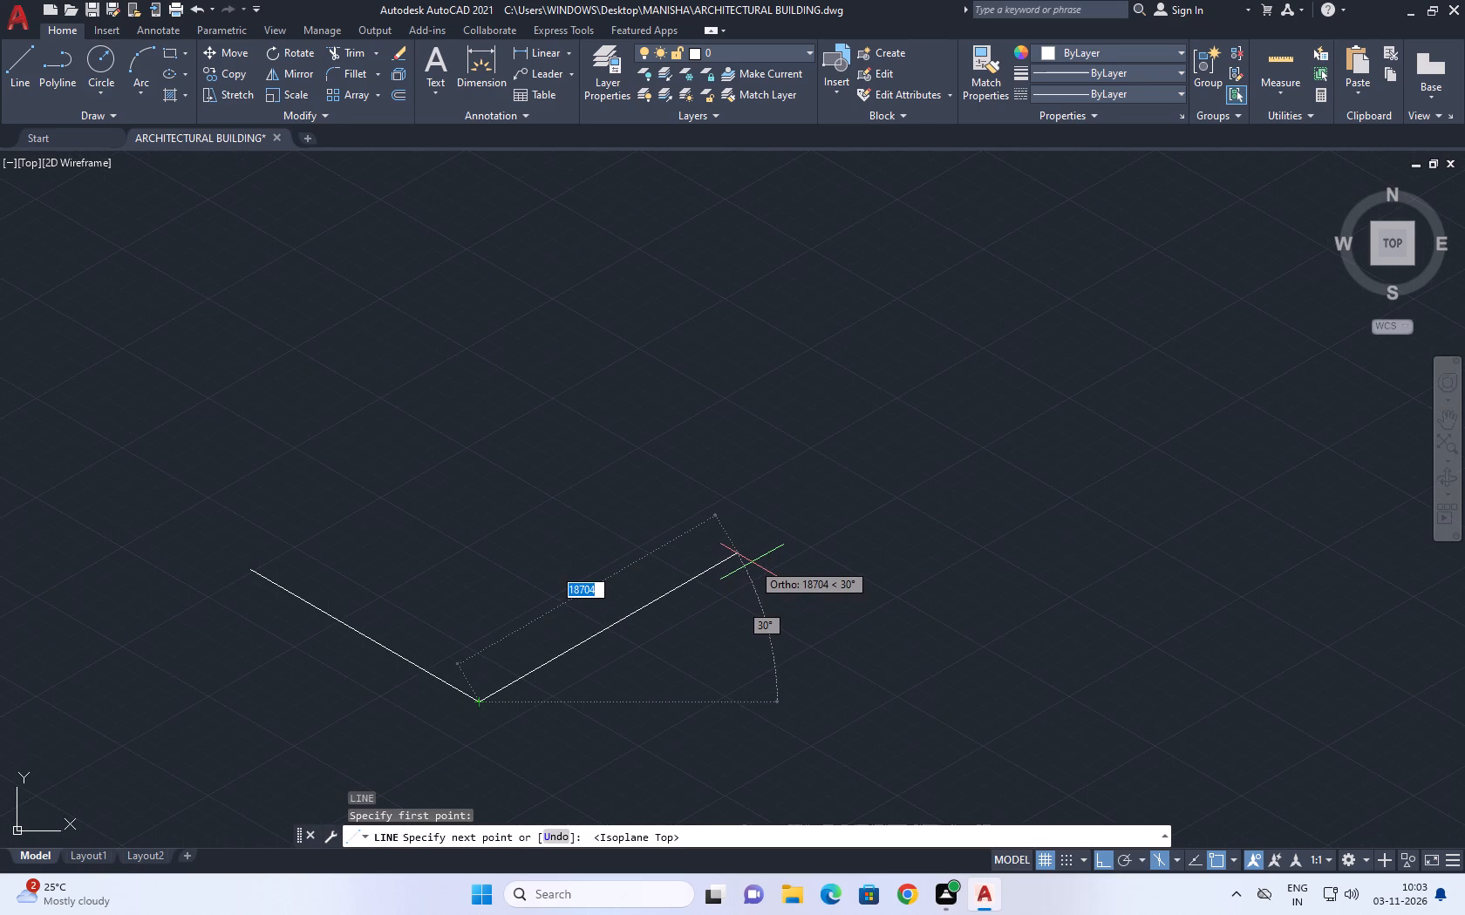
pyautogui.press('2')
pyautogui.press('1')
pyautogui.press('5')
pyautogui.write('00')
pyautogui.press('Return')
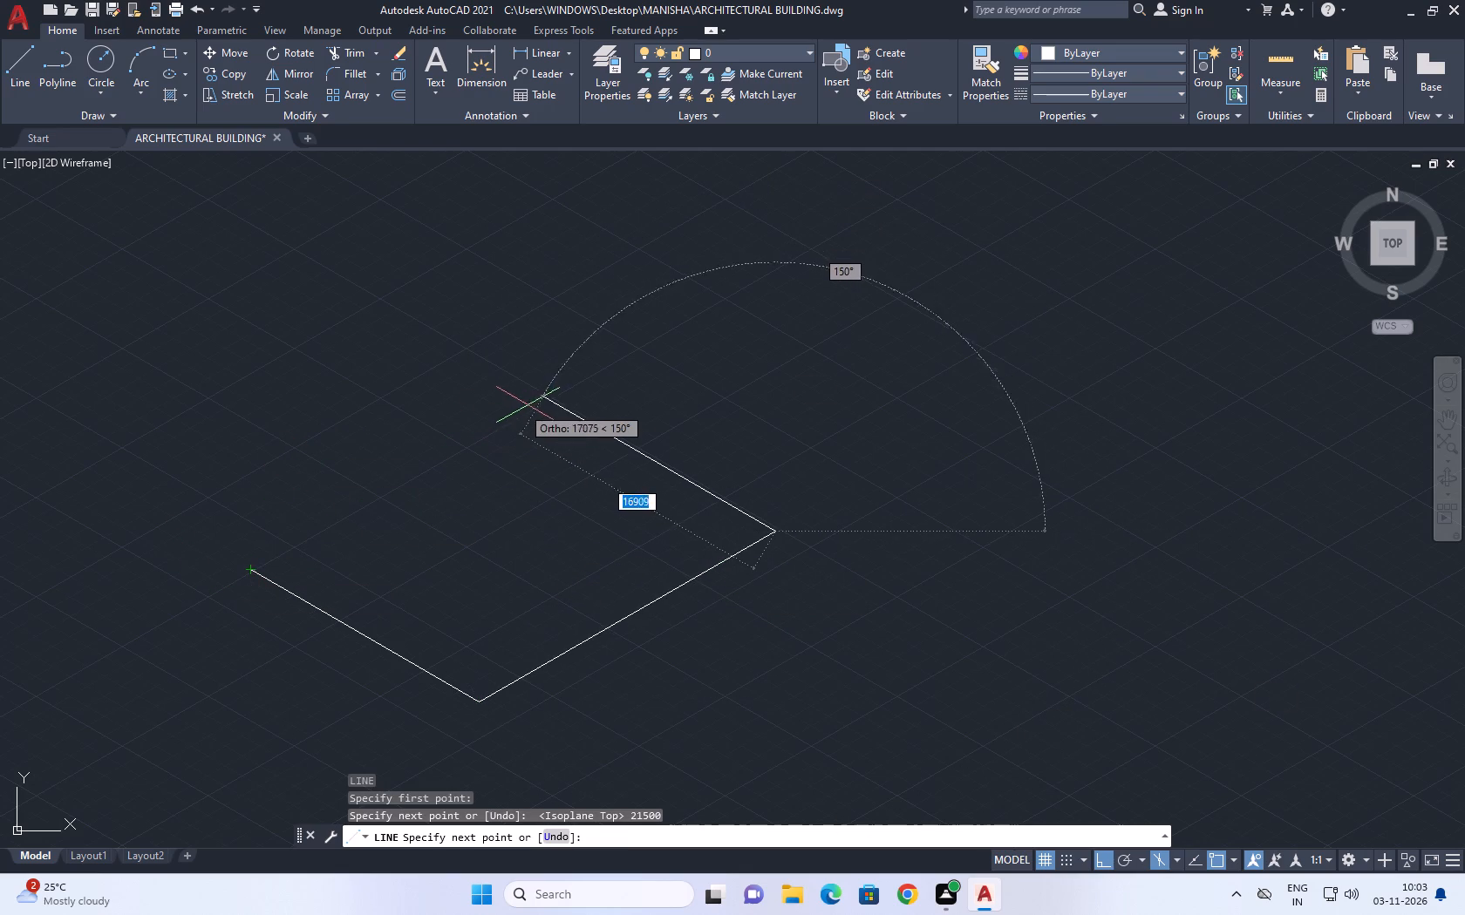
# Draw the two remaining base sides parallel to the existing ones, at 150° and 30°, extending them until they cross at the back corner.
pyautogui.click(539, 396)
pyautogui.press('space')
pyautogui.press('space')
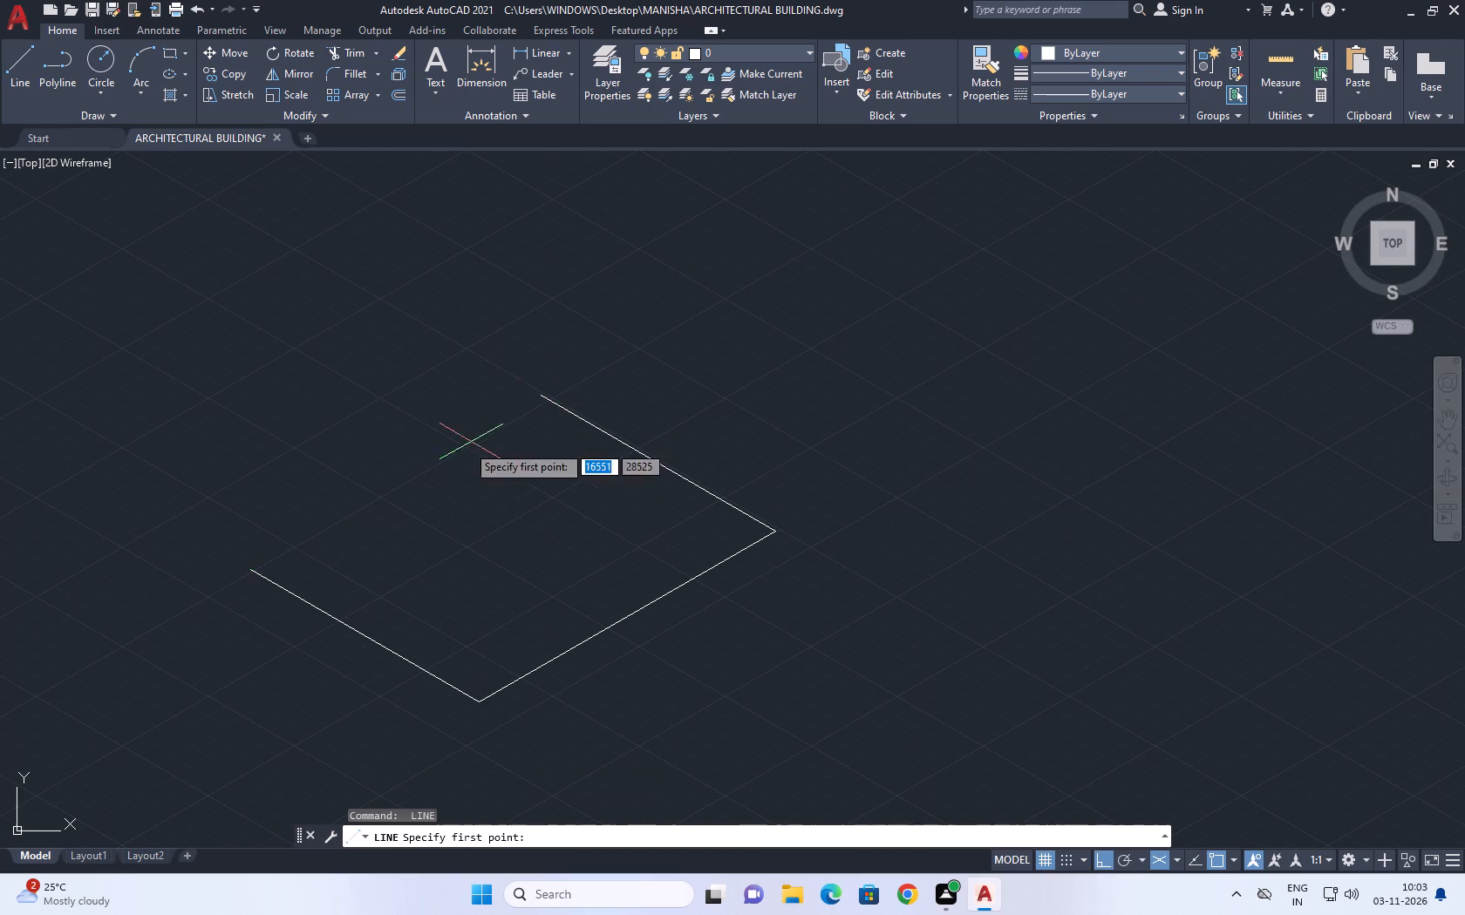
pyautogui.click(249, 566)
pyautogui.click(760, 319)
pyautogui.press('space')
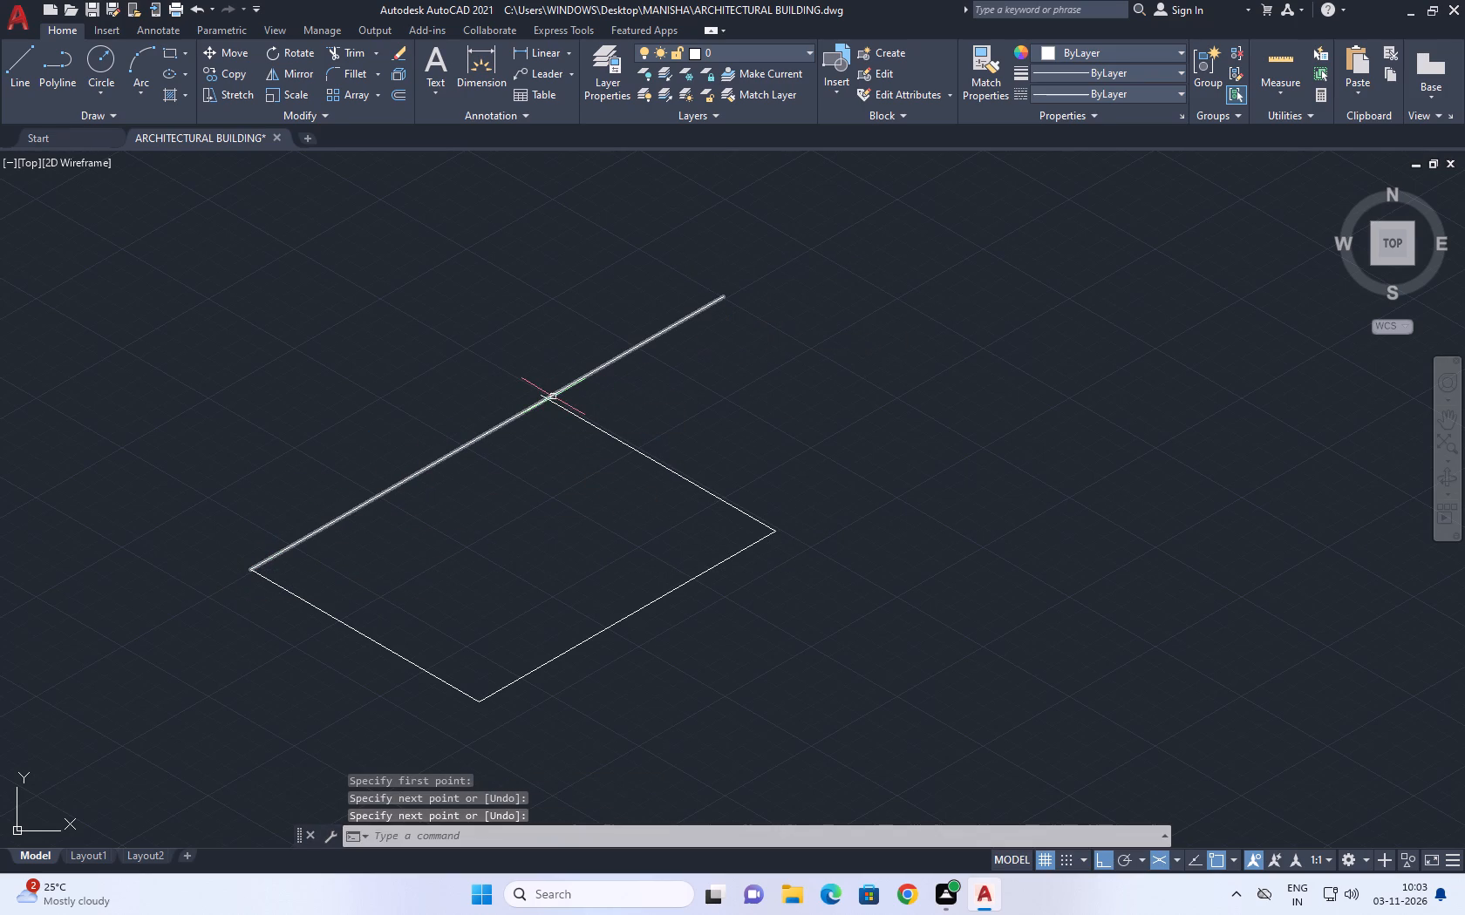
# Trim the overshooting line ends at the back corner to close the isometric base outline.
pyautogui.press('t')
pyautogui.press('r')
pyautogui.press('space')
pyautogui.scroll(-2, 558, 390)
pyautogui.scroll(4, 557, 390)
pyautogui.click(562, 401)
pyautogui.click(554, 395)
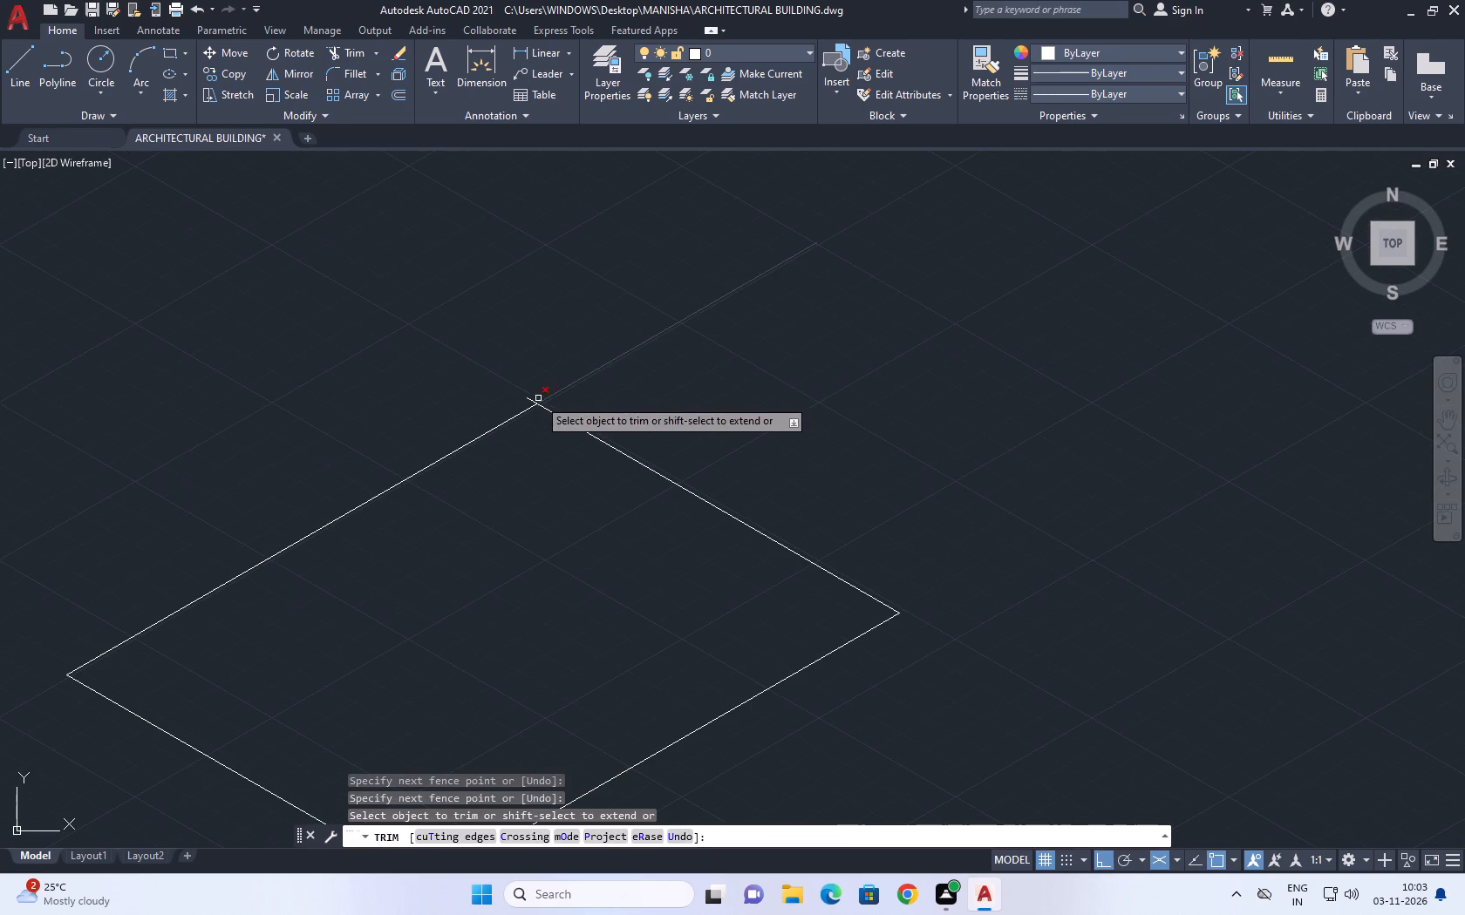
pyautogui.click(537, 398)
pyautogui.click(532, 402)
pyautogui.click(548, 401)
pyautogui.press('space')
# Copy all four sides of the base outline 228.6 mm vertically downward on the right isoplane, from the front corner.
pyautogui.scroll(-3, 672, 396)
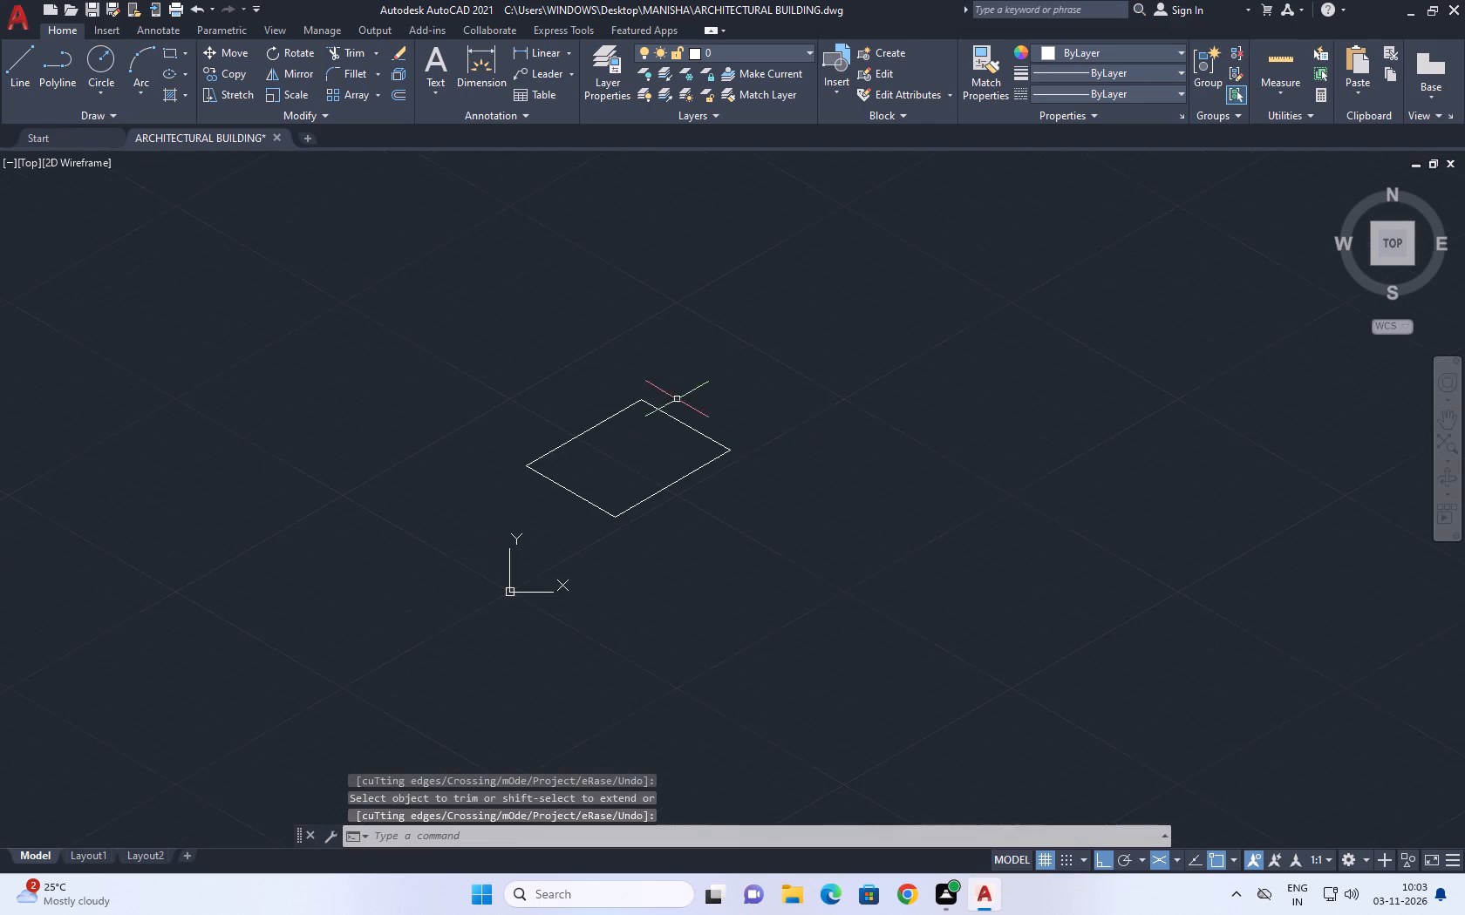
pyautogui.moveTo(683, 451); pyautogui.dragTo(704, 440, button='middle')
pyautogui.moveTo(664, 511); pyautogui.dragTo(682, 532, button='middle')
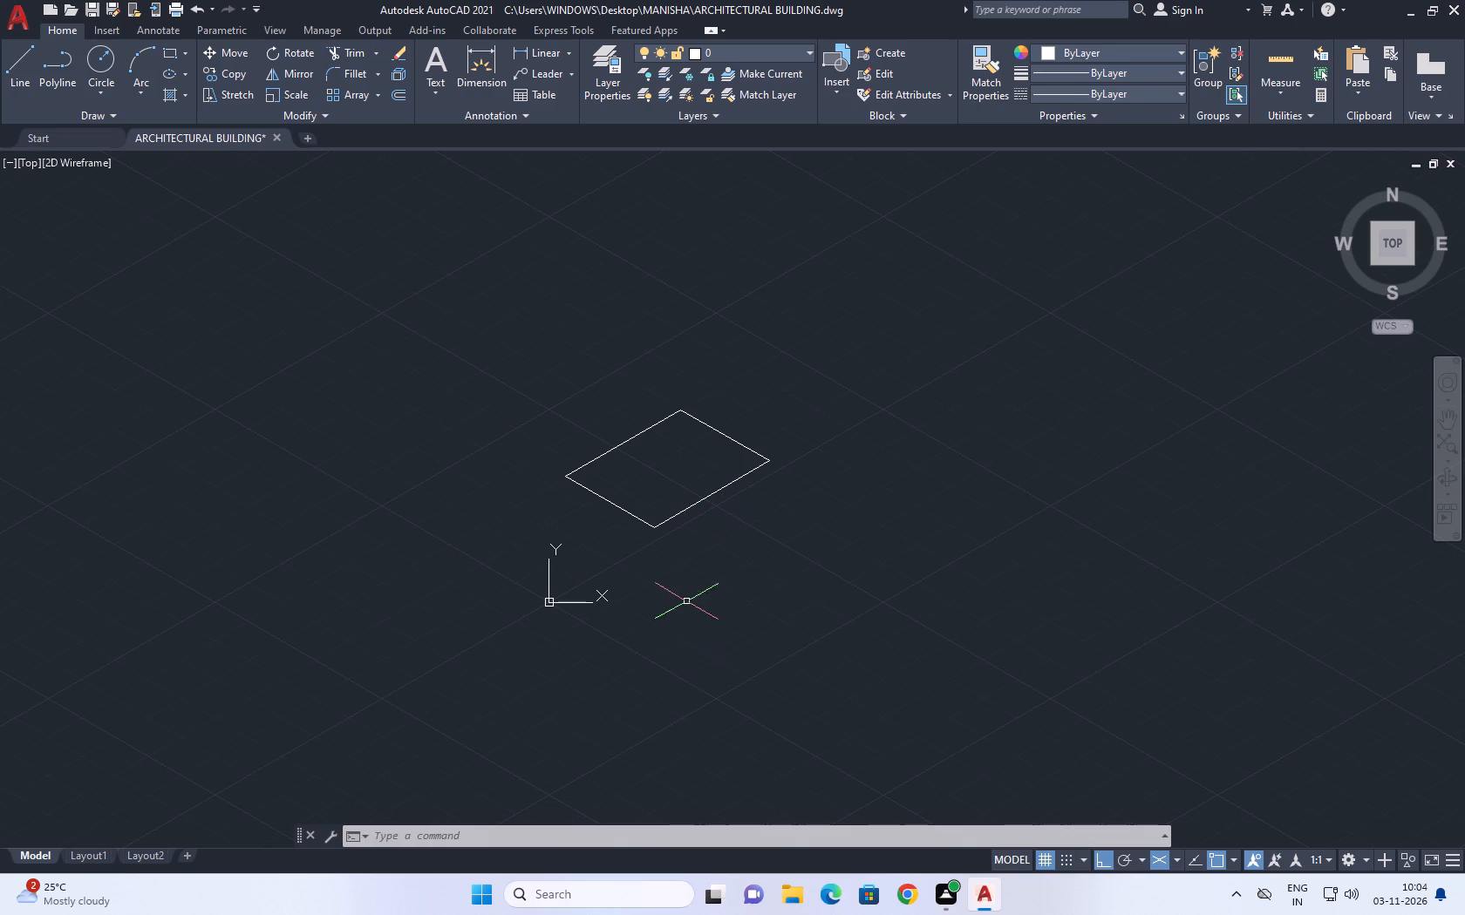
pyautogui.moveTo(681, 595); pyautogui.dragTo(662, 535, button='middle')
pyautogui.scroll(2, 608, 421)
pyautogui.moveTo(707, 549); pyautogui.dragTo(651, 522)
pyautogui.moveTo(461, 351); pyautogui.dragTo(459, 365)
pyautogui.moveTo(659, 328); pyautogui.dragTo(639, 429, button='middle')
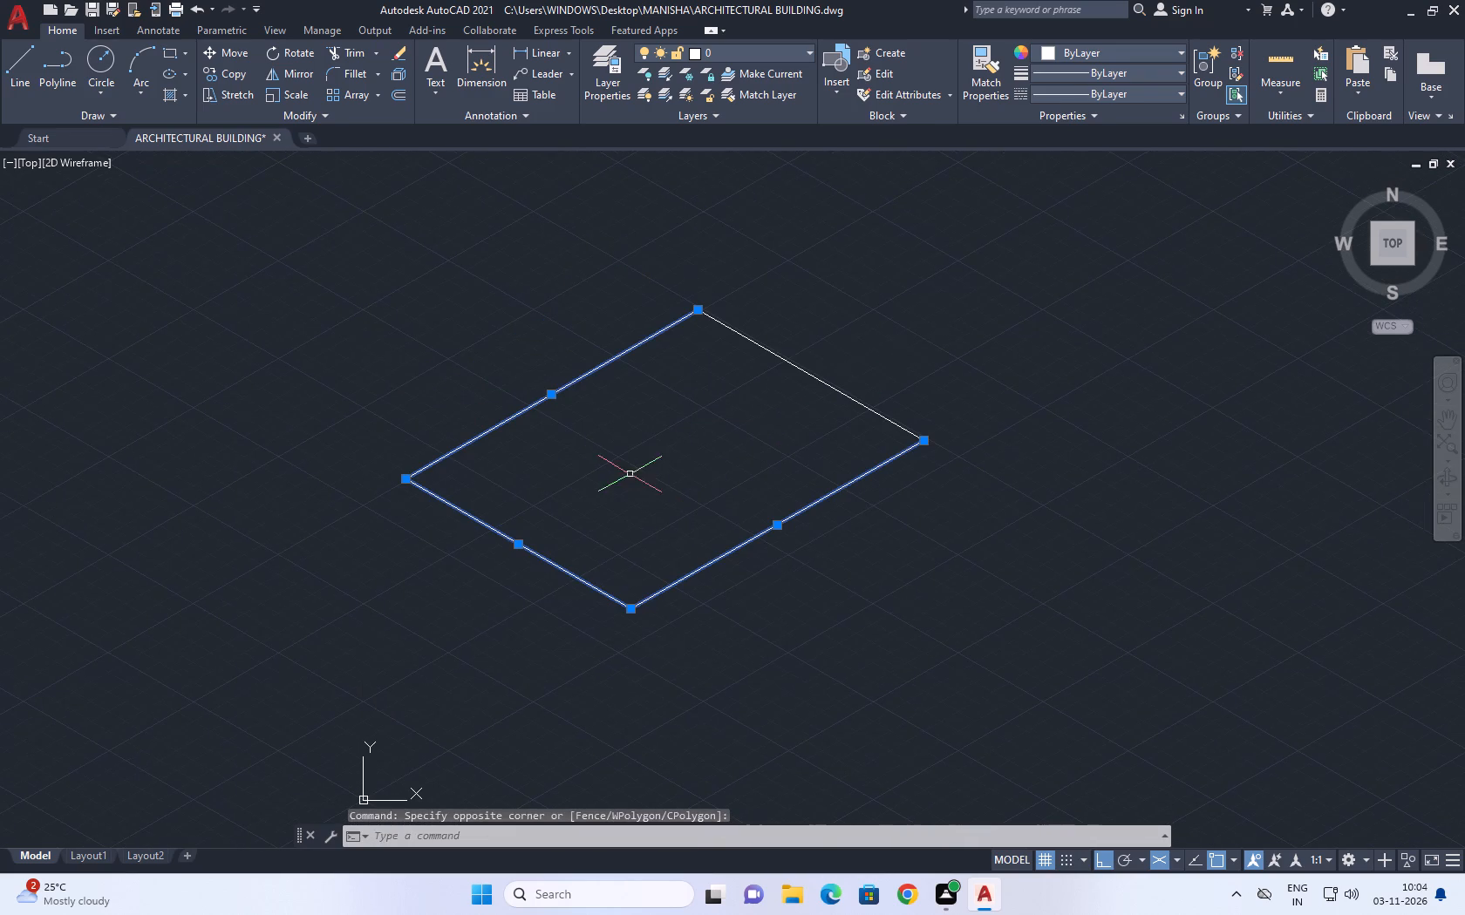
pyautogui.moveTo(894, 356); pyautogui.dragTo(886, 360)
pyautogui.click(787, 397)
pyautogui.click(228, 74)
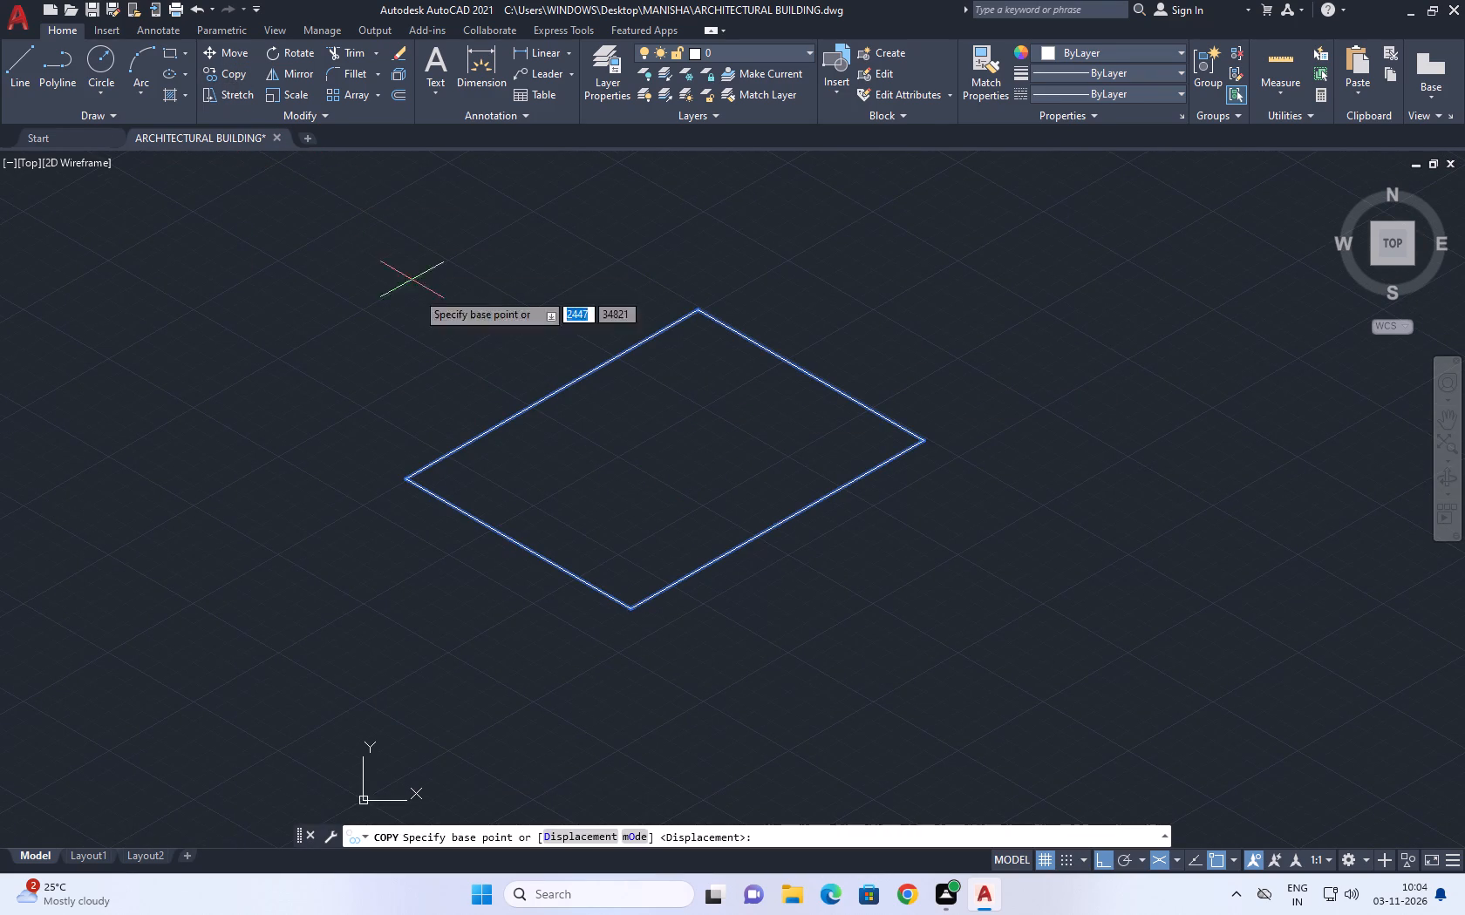
pyautogui.moveTo(467, 354); pyautogui.dragTo(453, 135, button='middle')
pyautogui.scroll(4, 615, 383)
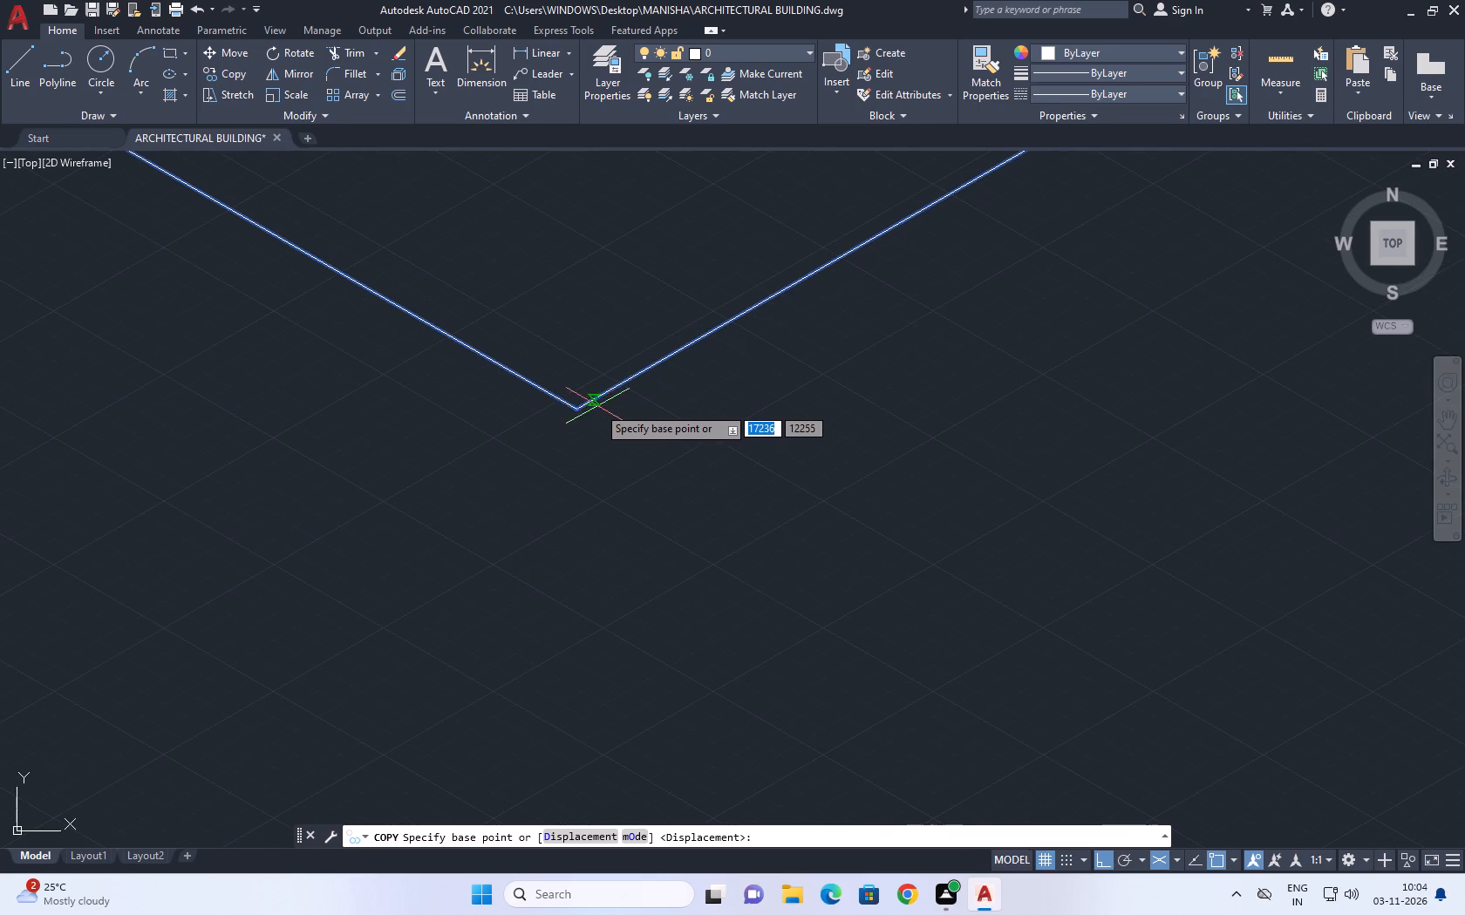
pyautogui.click(576, 412)
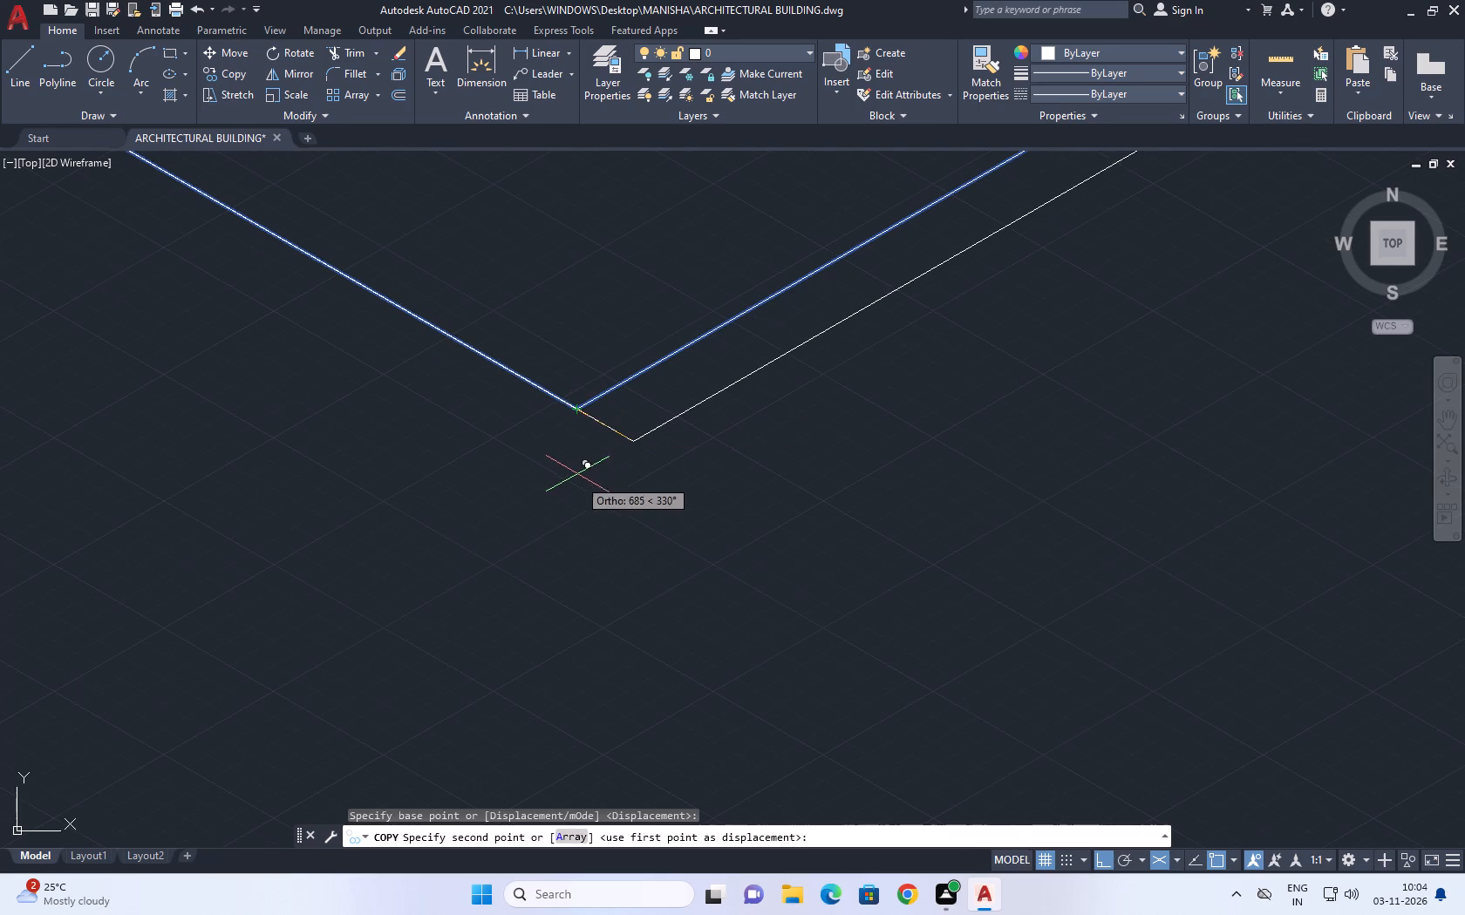
pyautogui.scroll(-3, 583, 485)
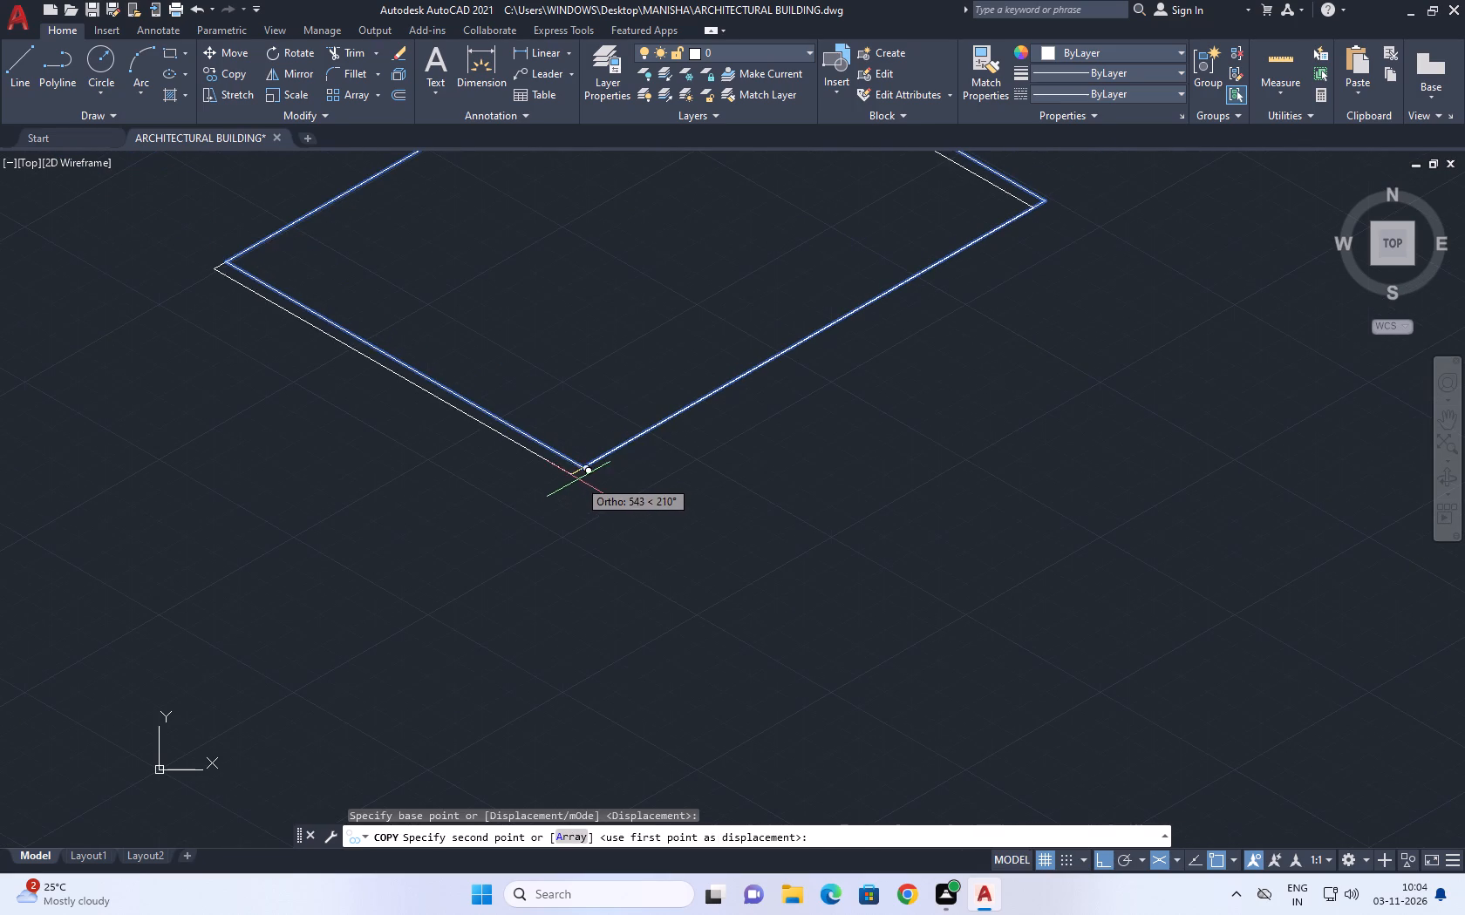
pyautogui.press('F5')
pyautogui.scroll(2, 577, 478)
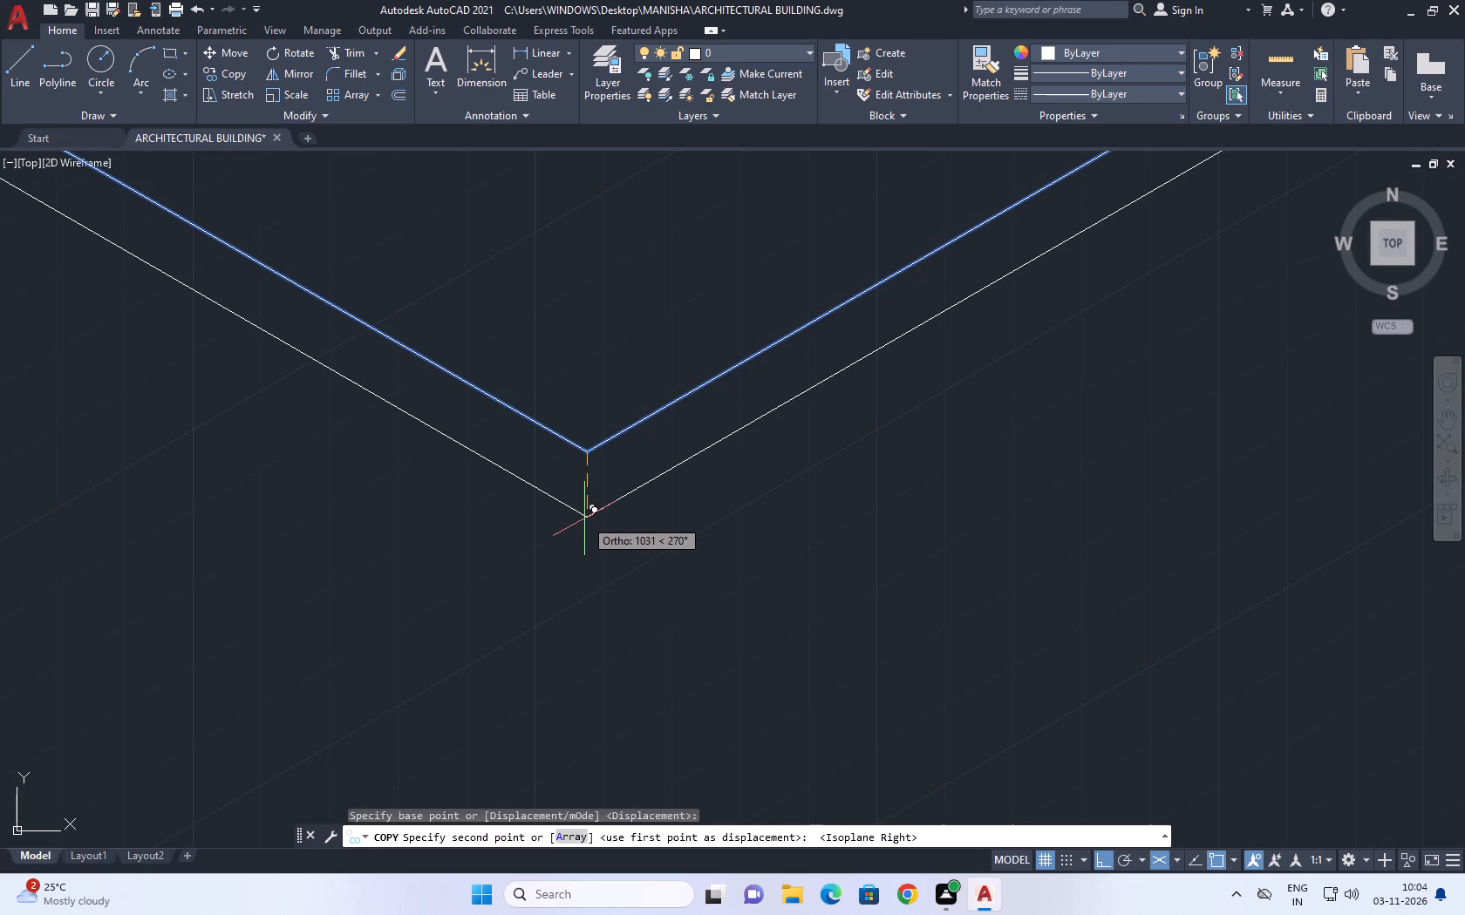
pyautogui.write('22')
pyautogui.write('8.6')
pyautogui.press('Return')
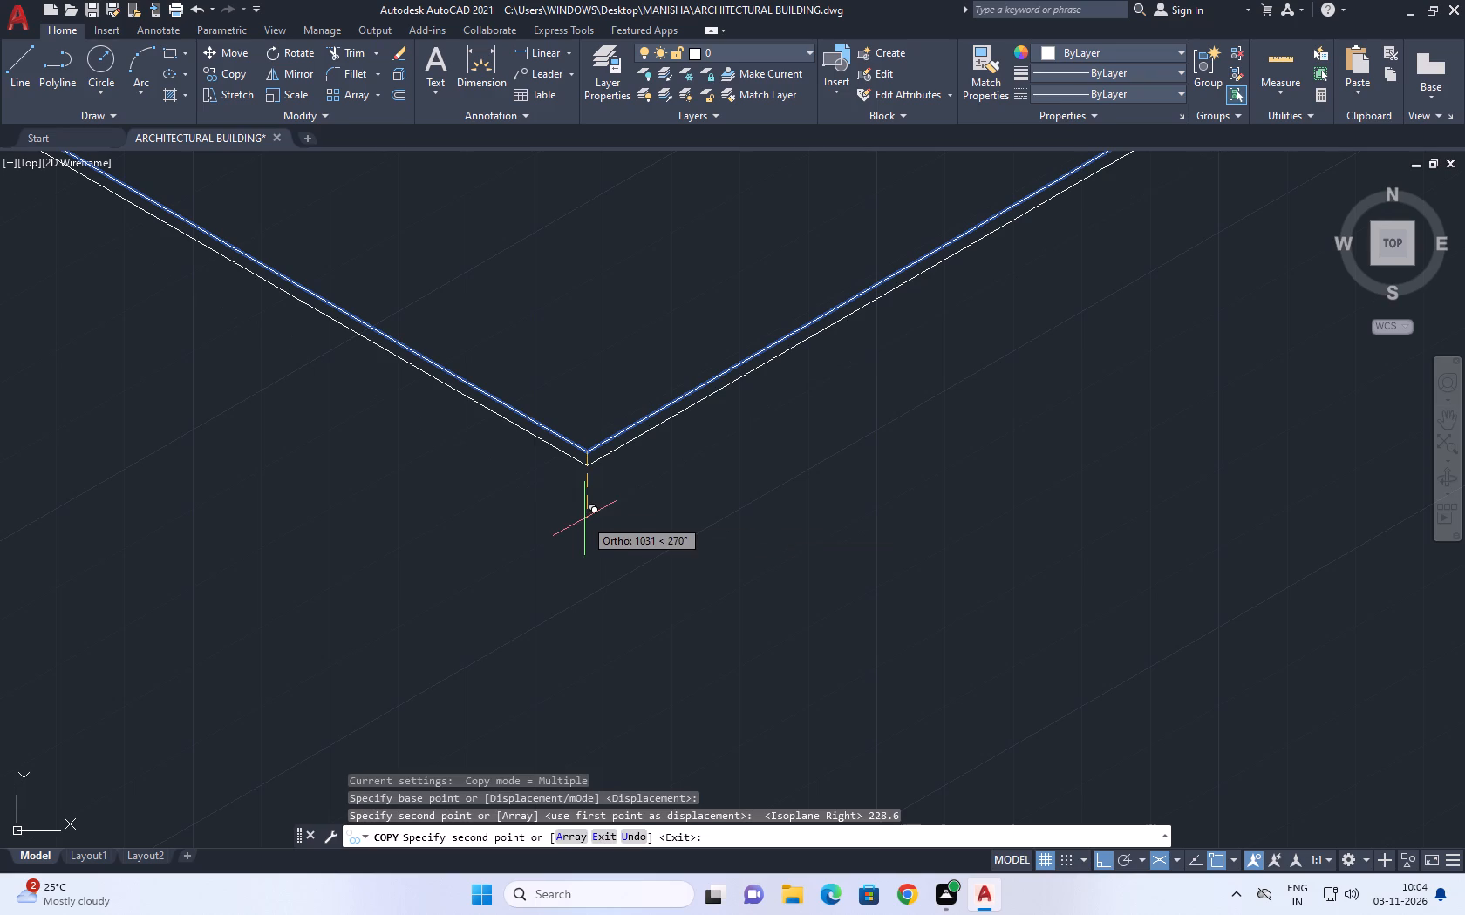
pyautogui.press('Escape')
# Draw a vertical line joining the upper and lower outlines at the front corner.
pyautogui.moveTo(617, 490); pyautogui.dragTo(617, 582, button='middle')
pyautogui.press('l')
pyautogui.press('space')
pyautogui.scroll(1, 572, 561)
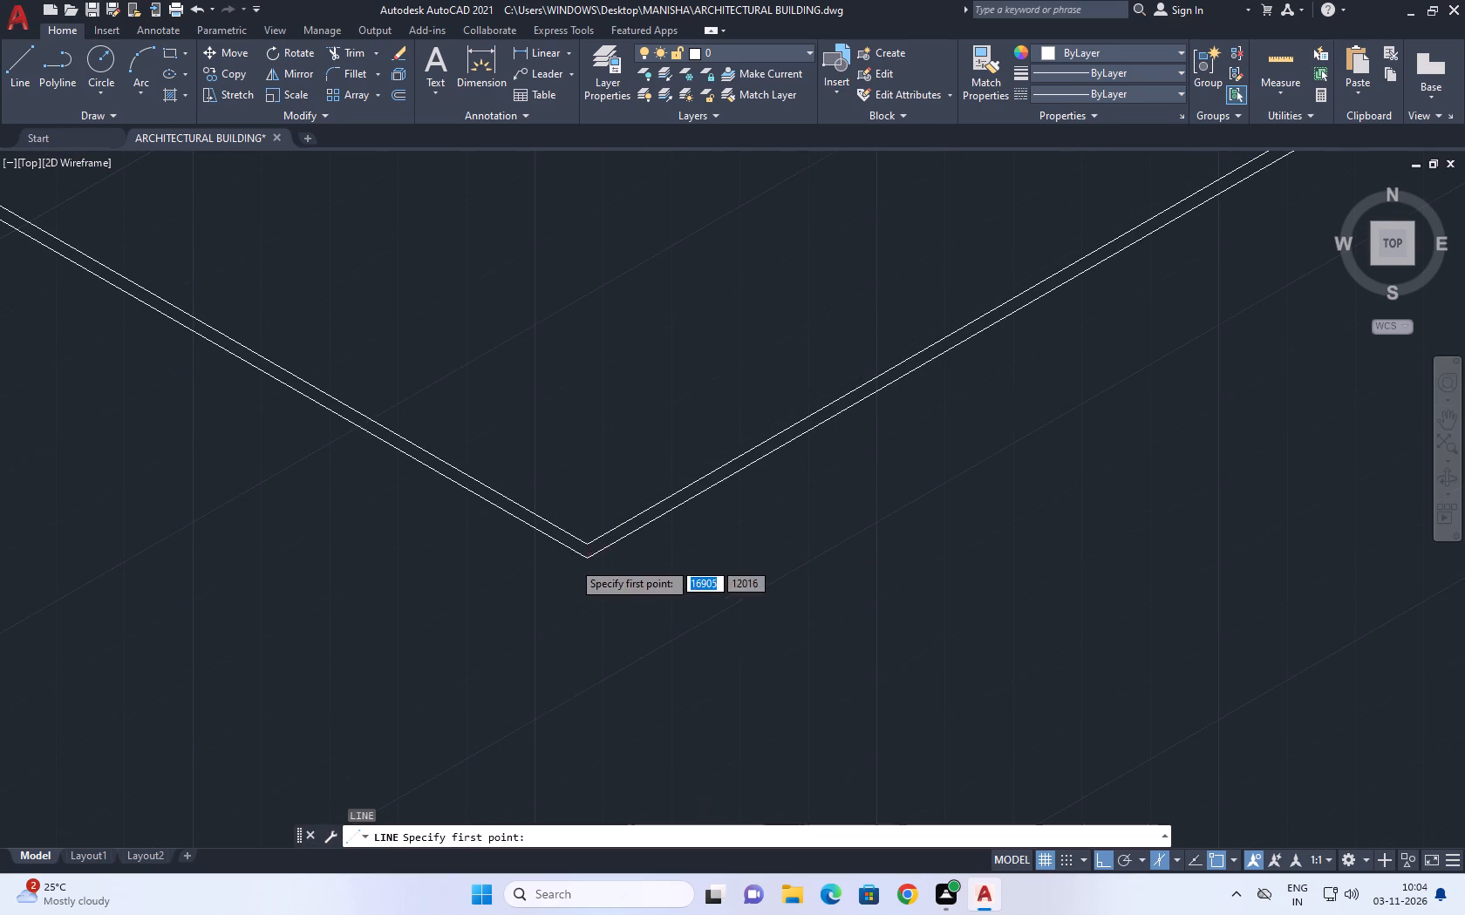
pyautogui.scroll(4, 571, 561)
pyautogui.click(684, 411)
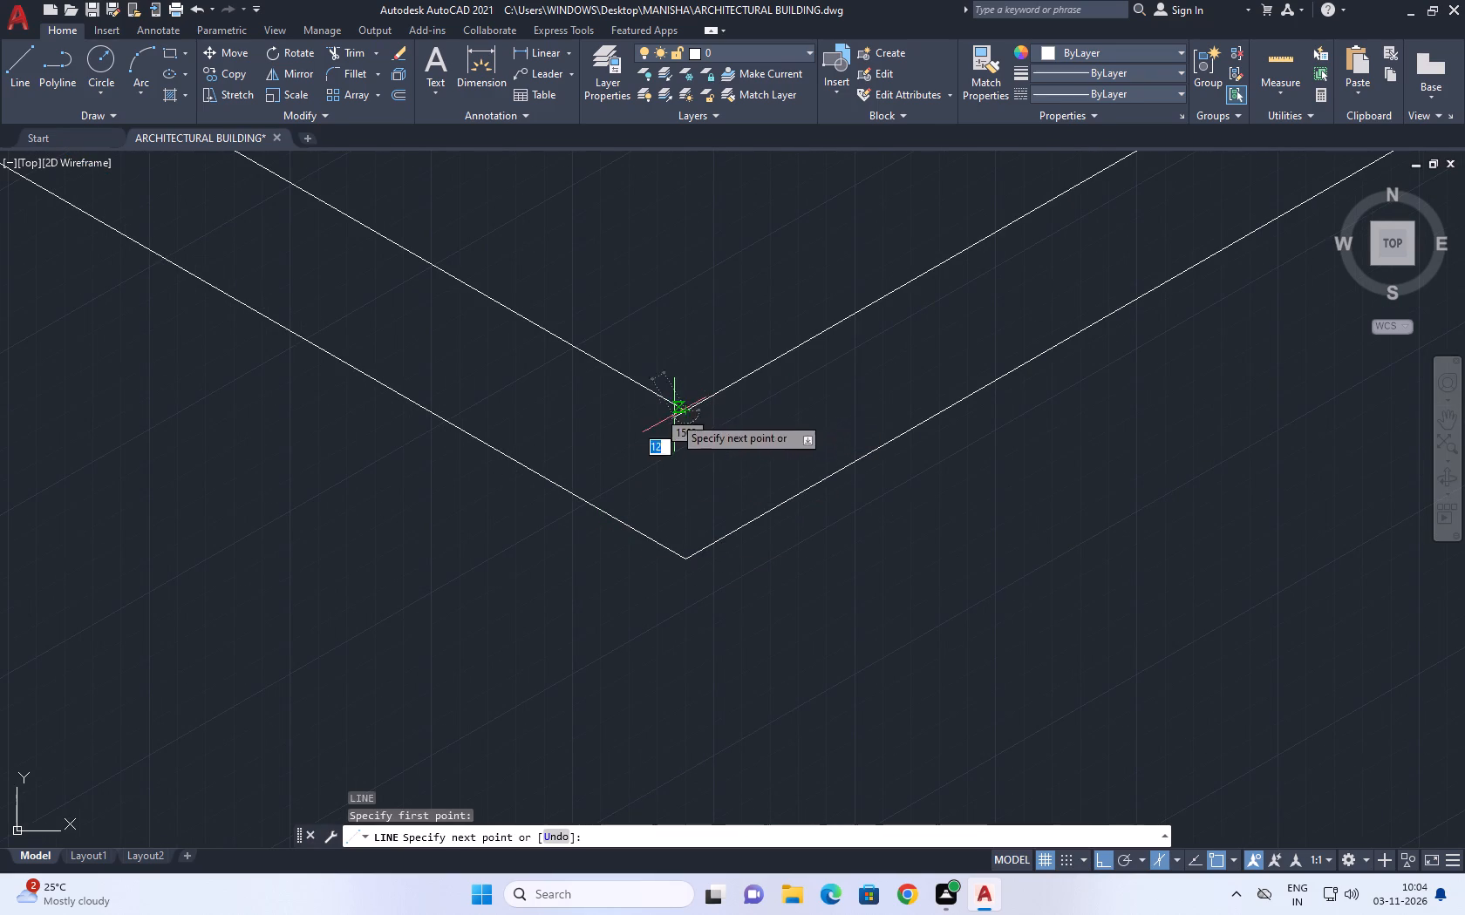
pyautogui.click(689, 559)
pyautogui.press('space')
# Draw a vertical line joining the upper and lower outlines at the slab's left corner.
pyautogui.scroll(-11, 665, 432)
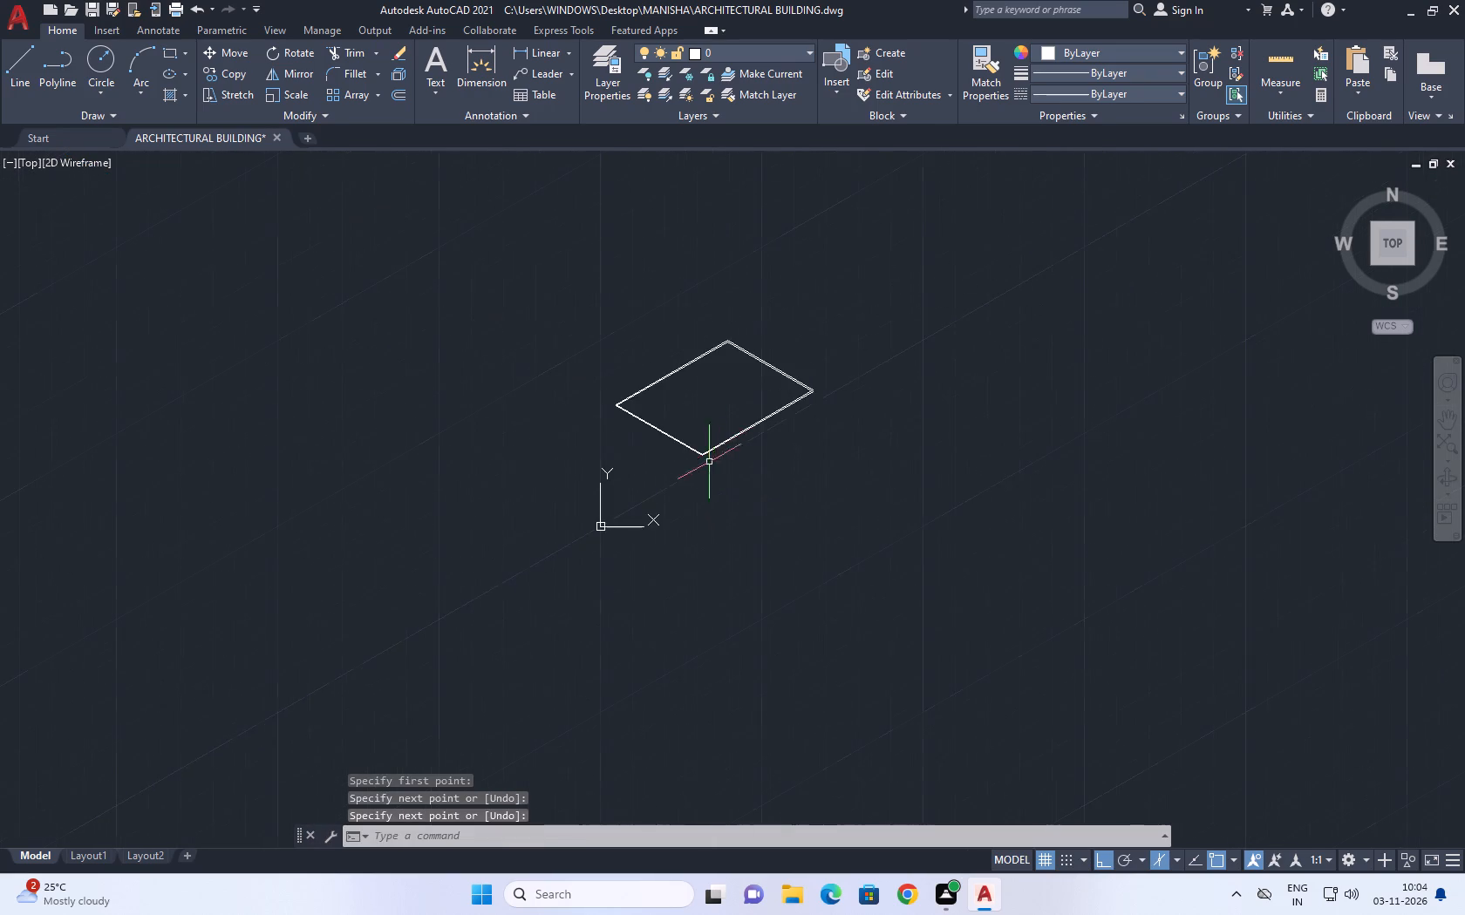
pyautogui.scroll(7, 605, 406)
pyautogui.press('l')
pyautogui.press('space')
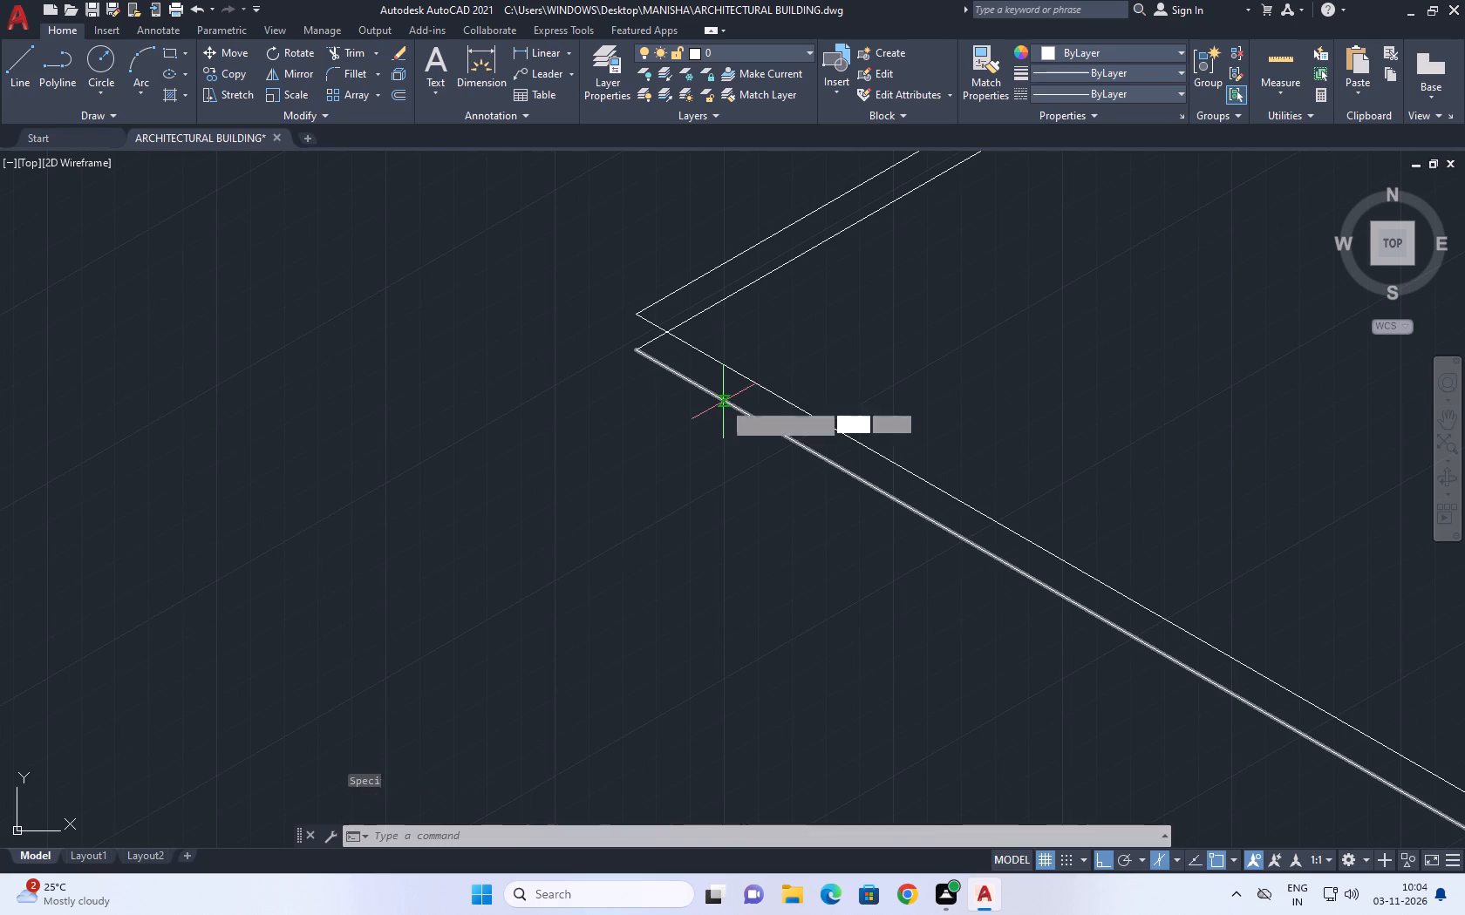
pyautogui.scroll(1, 638, 318)
pyautogui.click(637, 318)
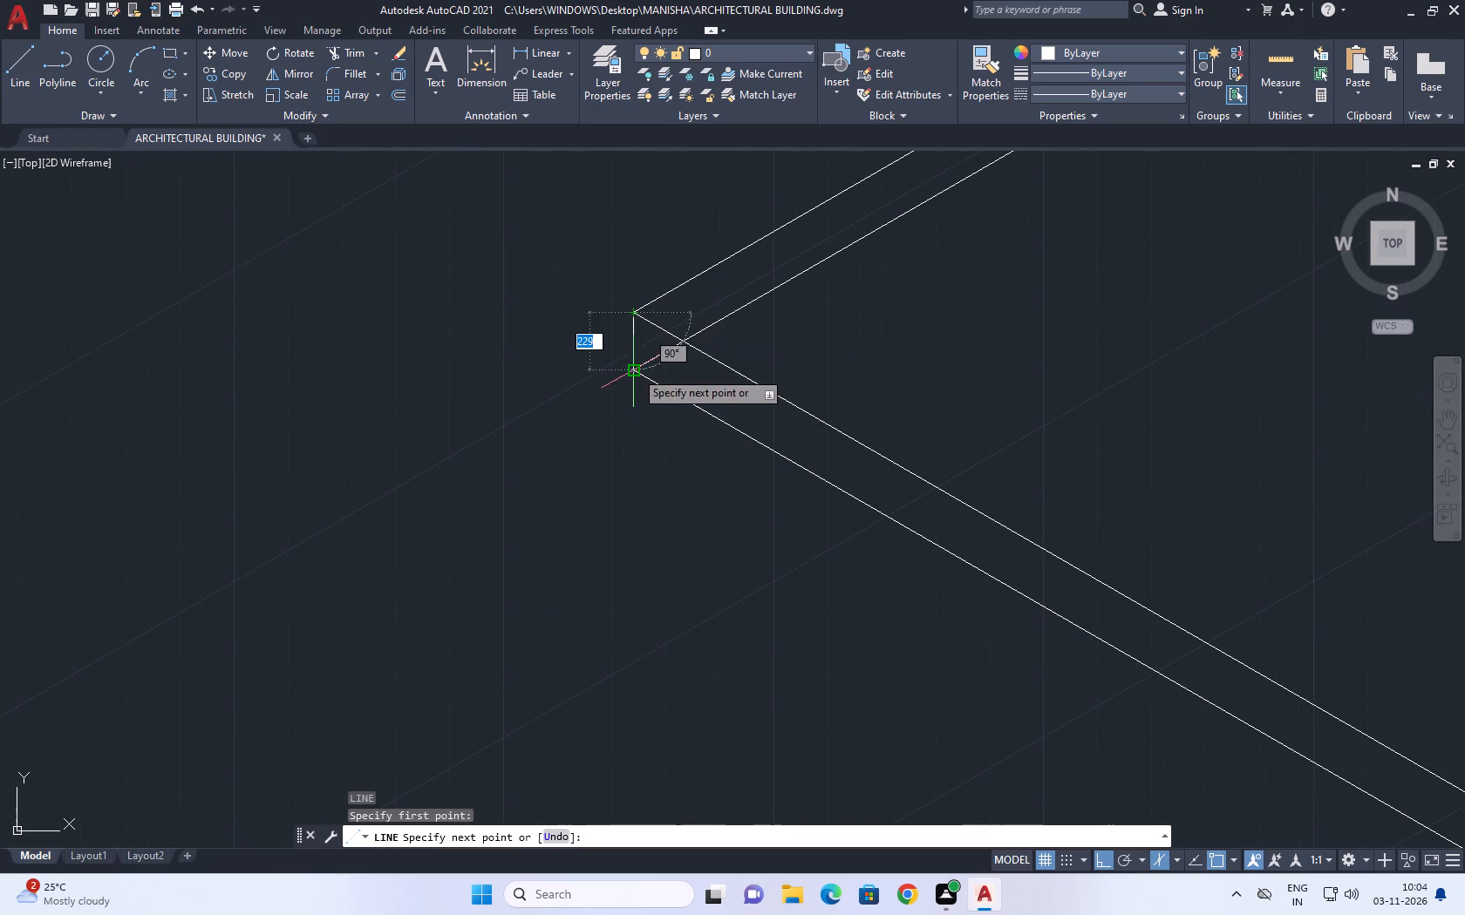
pyautogui.click(635, 376)
pyautogui.press('space')
# Draw a vertical line joining the upper and lower outlines at the slab's right corner.
pyautogui.scroll(-3, 576, 427)
pyautogui.scroll(-2, 746, 437)
pyautogui.moveTo(831, 449); pyautogui.dragTo(550, 516, button='middle')
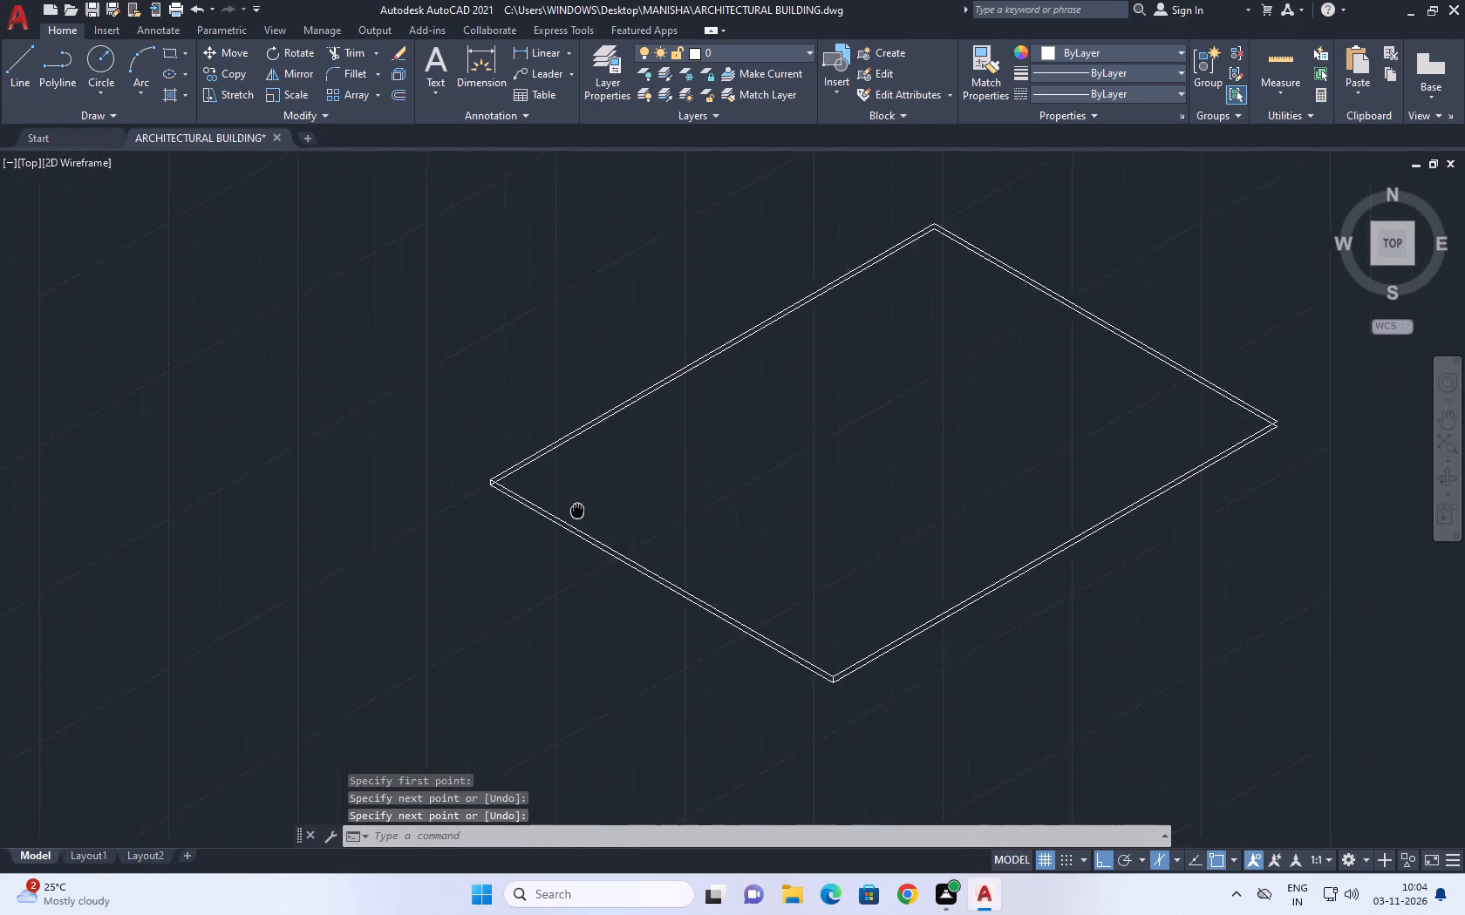
pyautogui.press('space')
pyautogui.scroll(4, 1209, 448)
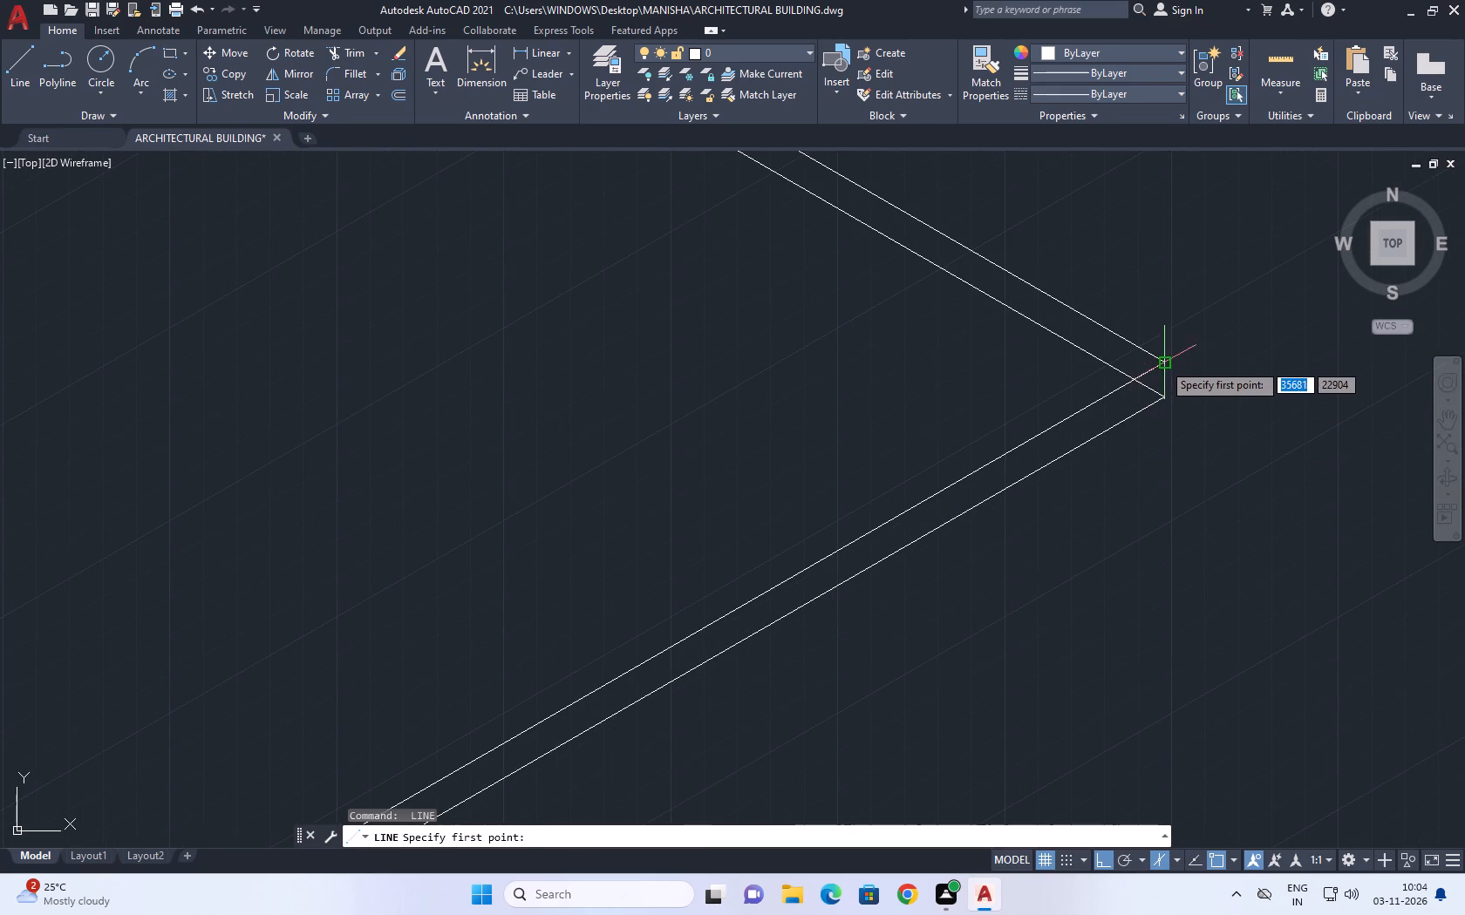
pyautogui.click(1162, 366)
pyautogui.click(1166, 398)
pyautogui.press('space')
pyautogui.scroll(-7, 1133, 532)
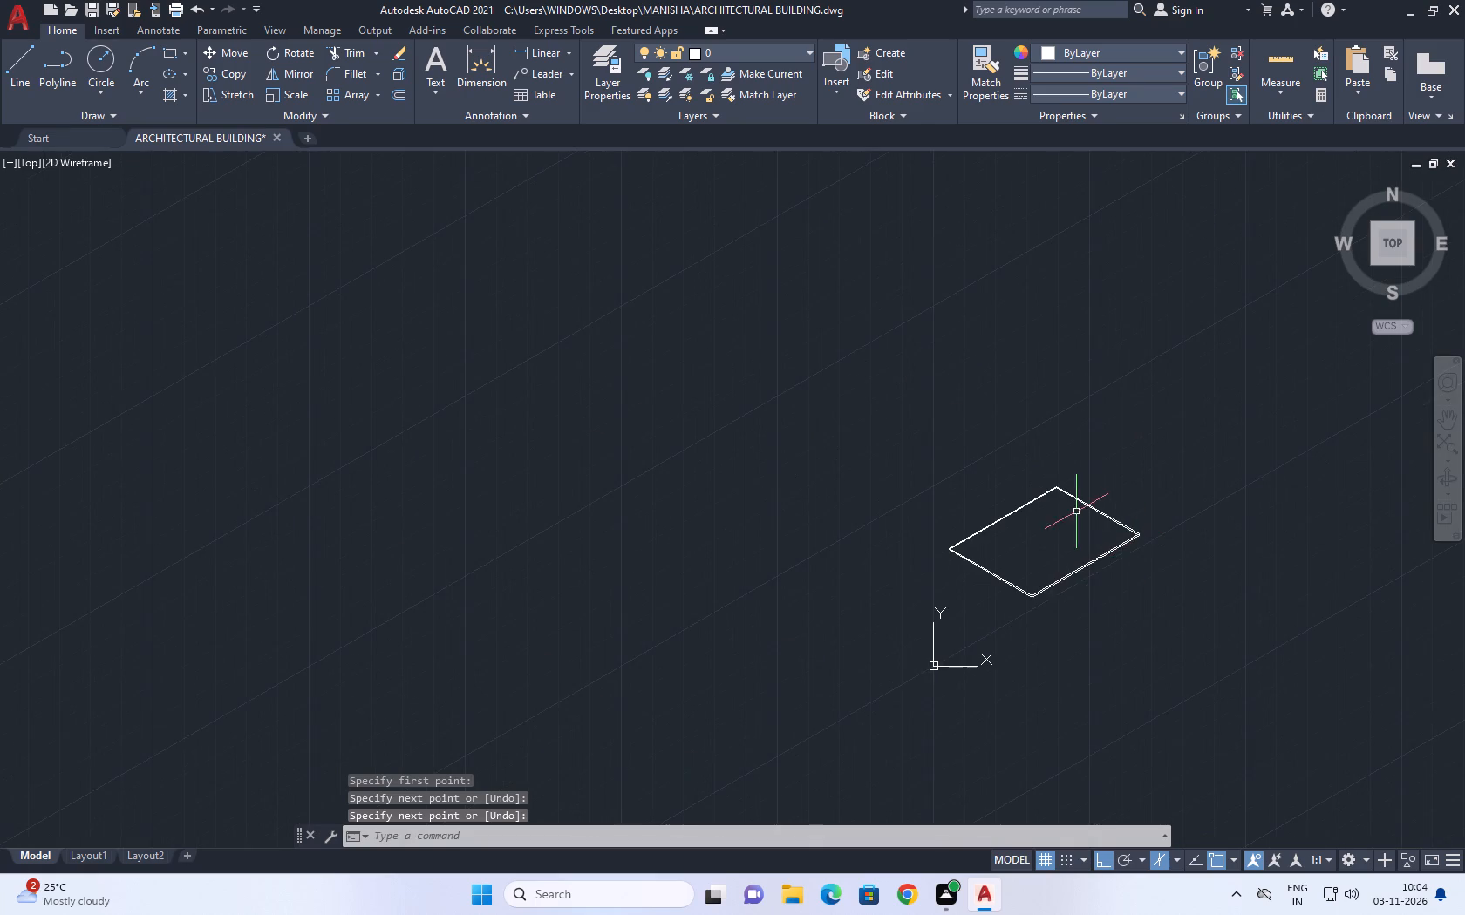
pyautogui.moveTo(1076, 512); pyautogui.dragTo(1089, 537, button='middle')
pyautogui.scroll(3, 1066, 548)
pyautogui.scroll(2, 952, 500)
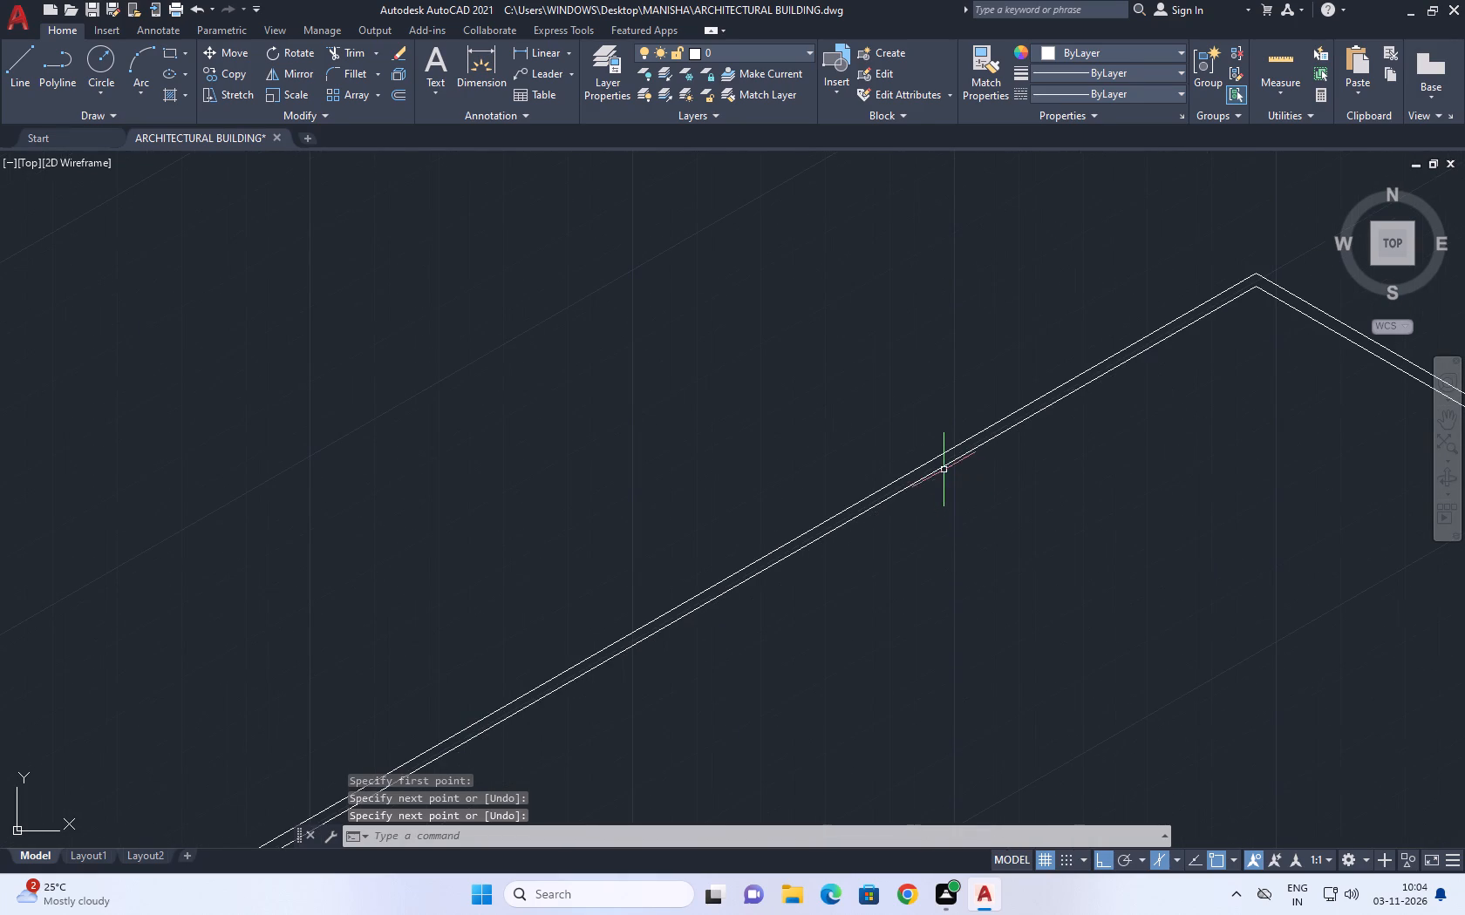
# Delete the two hidden rear edges of the slab's lower outline.
pyautogui.click(941, 466)
pyautogui.press('Delete')
pyautogui.scroll(-3, 907, 516)
pyautogui.scroll(2, 1072, 492)
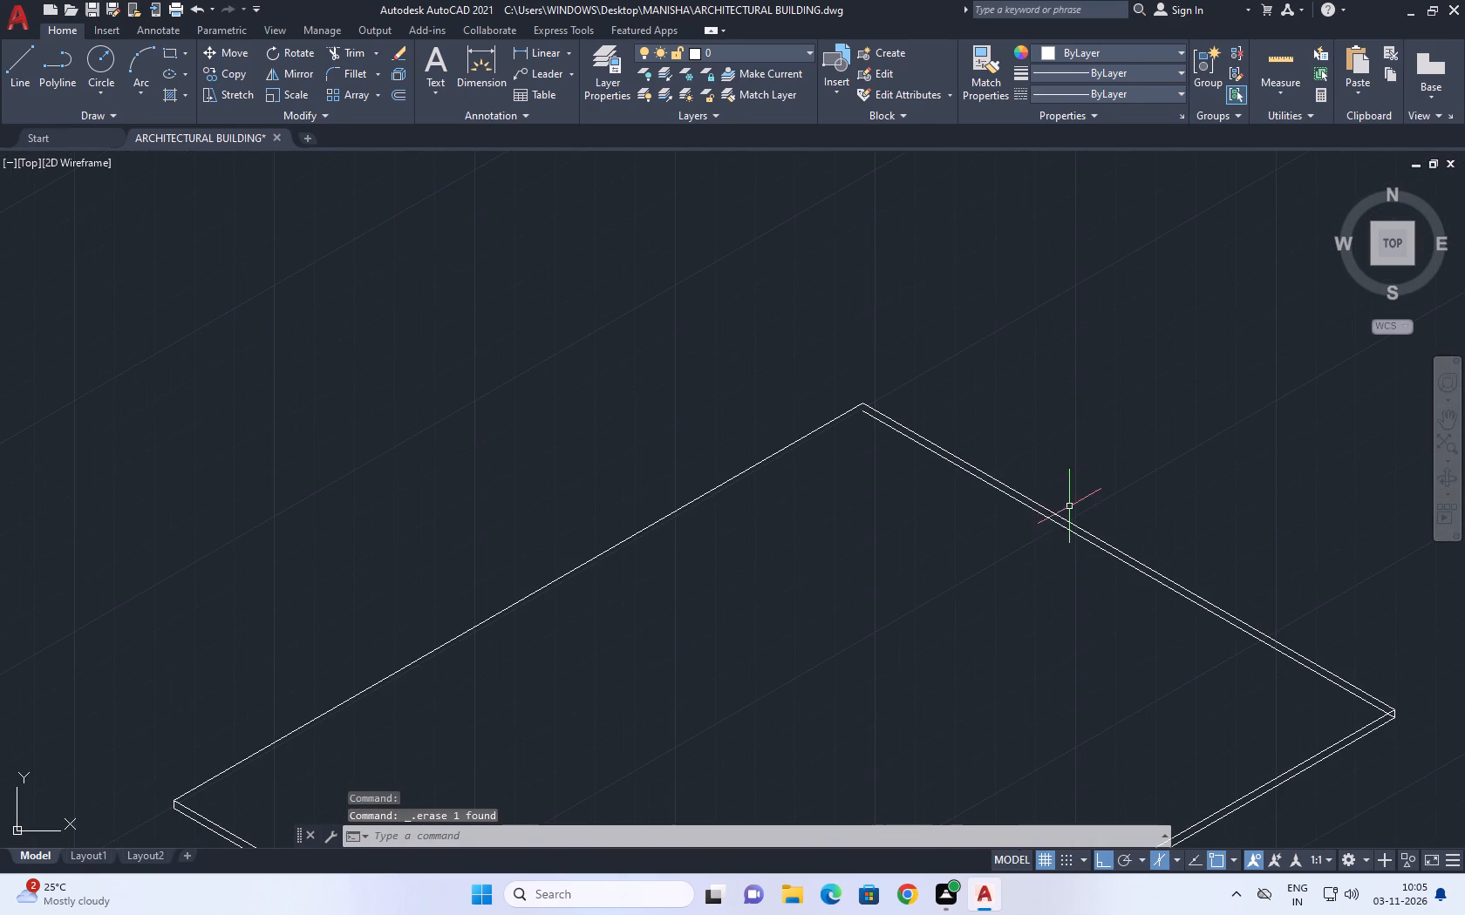
pyautogui.click(1059, 527)
pyautogui.press('Delete')
pyautogui.scroll(-2, 1039, 526)
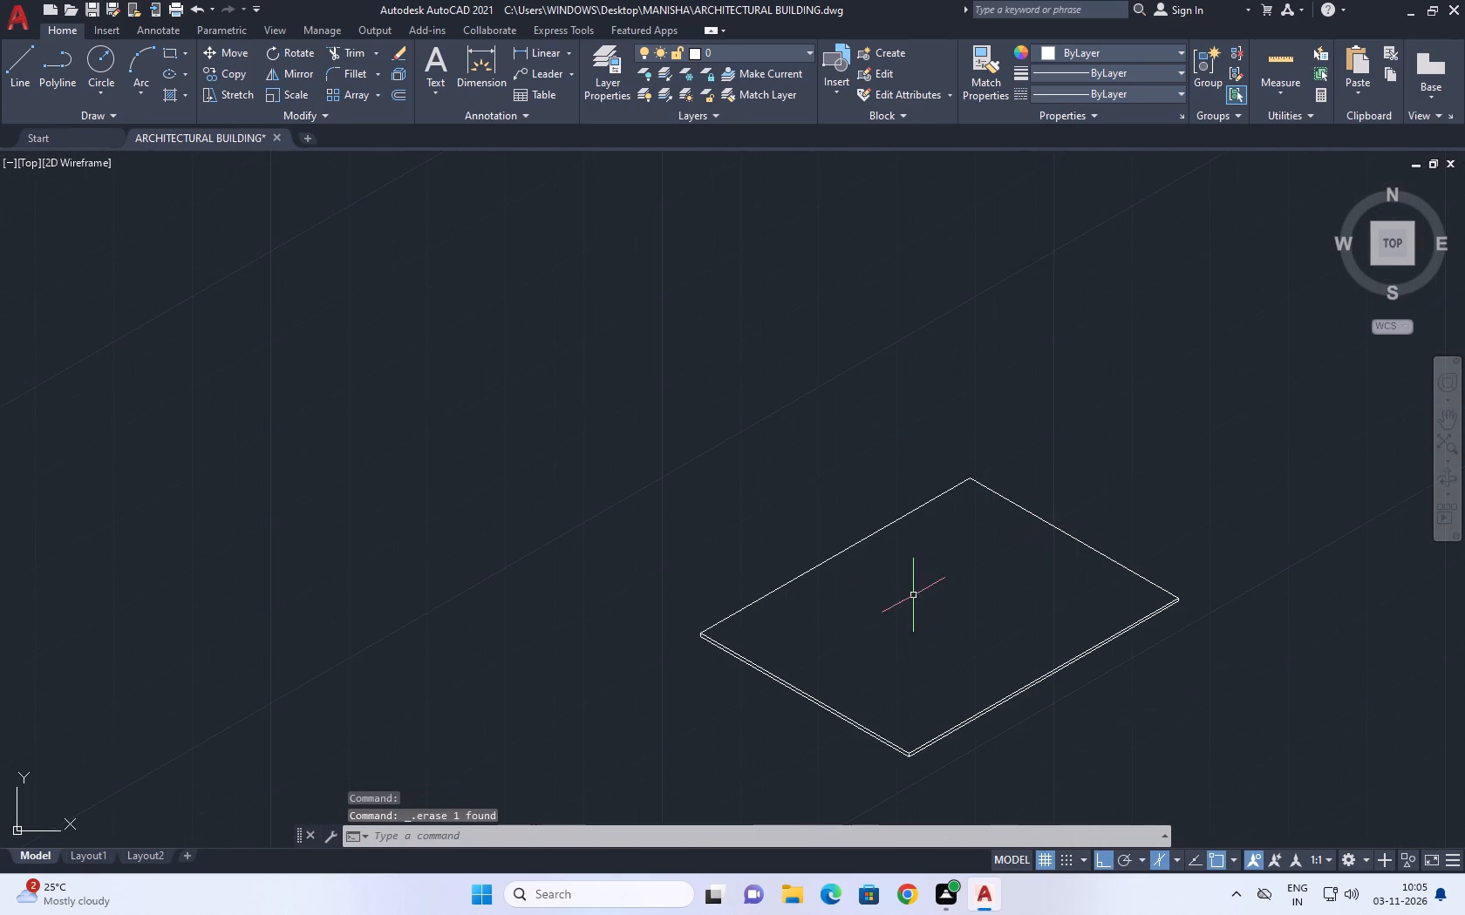
# Convert all the slab's lines into a block named GROUND, keeping the default base point and millimetre block unit.
pyautogui.scroll(4, 688, 661)
pyautogui.scroll(-3, 683, 597)
pyautogui.moveTo(940, 614); pyautogui.dragTo(930, 591, button='middle')
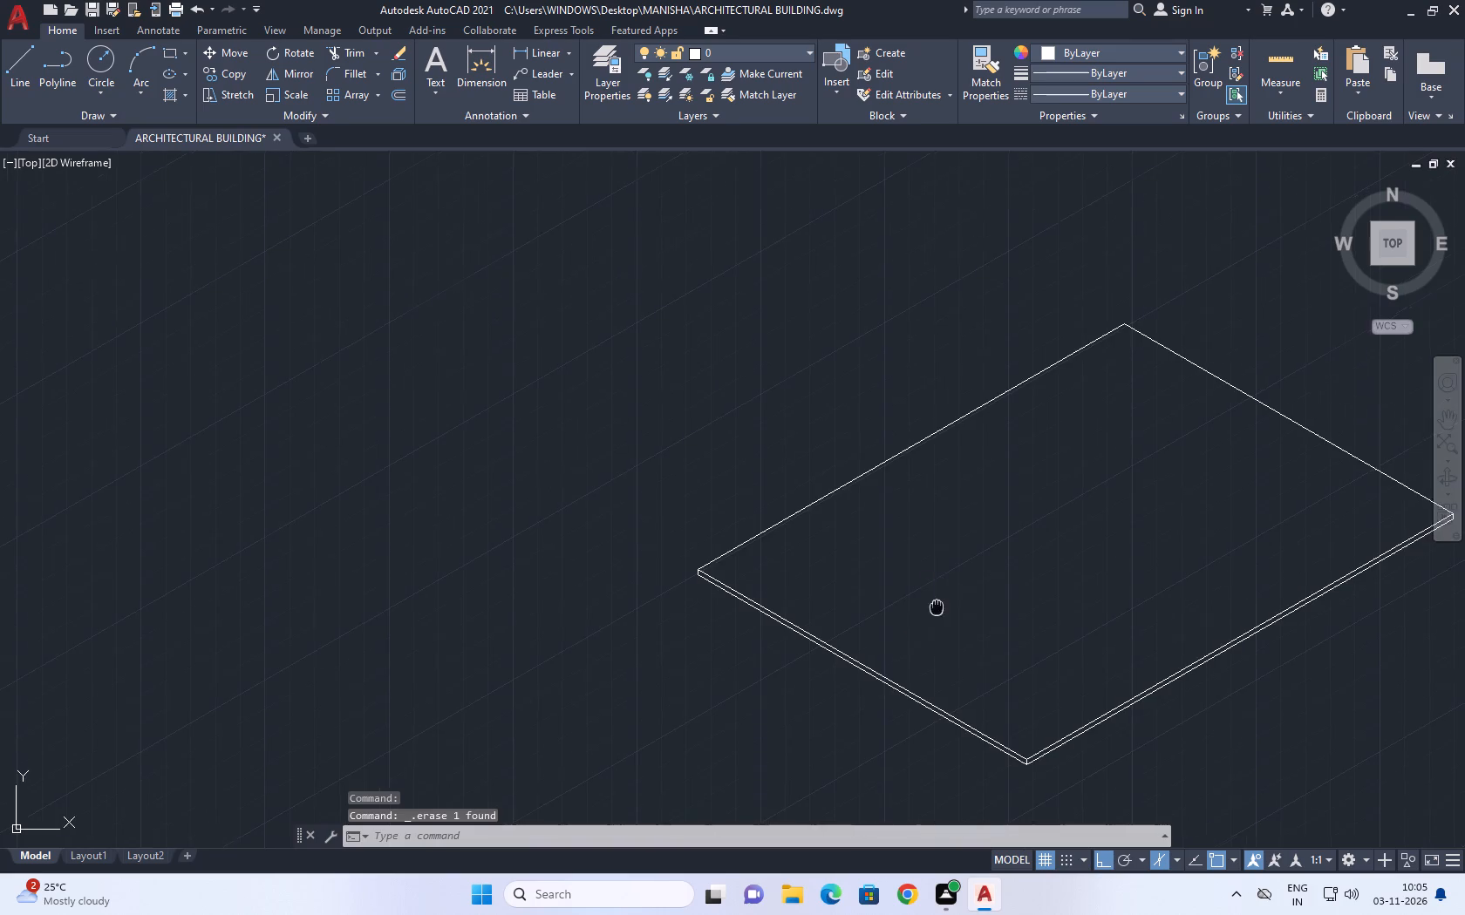
pyautogui.moveTo(930, 591); pyautogui.dragTo(848, 505, button='middle')
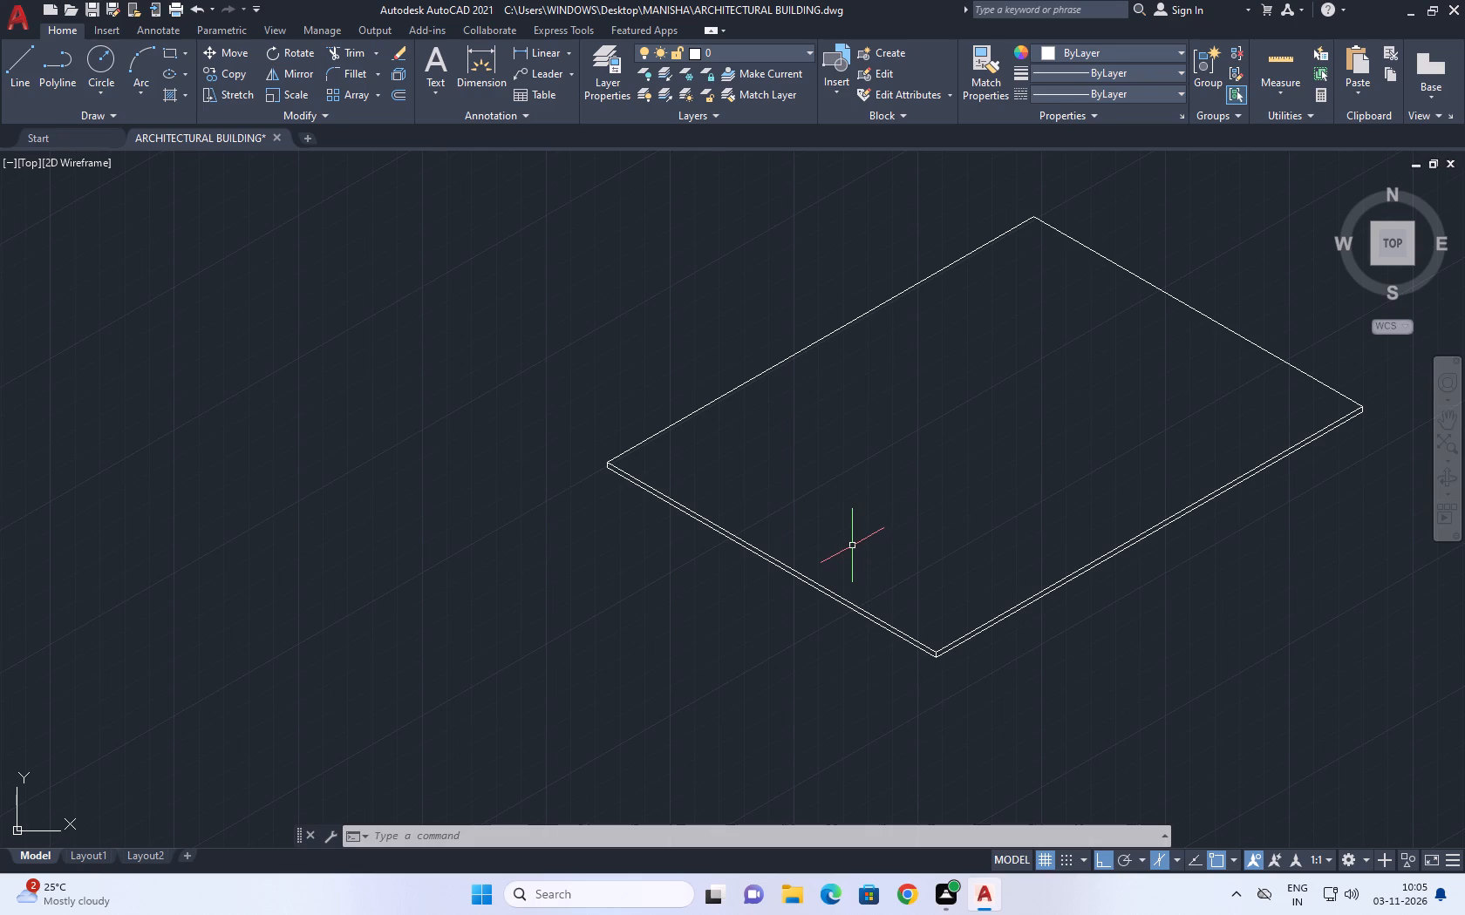
pyautogui.moveTo(1019, 516); pyautogui.dragTo(1013, 516, button='middle')
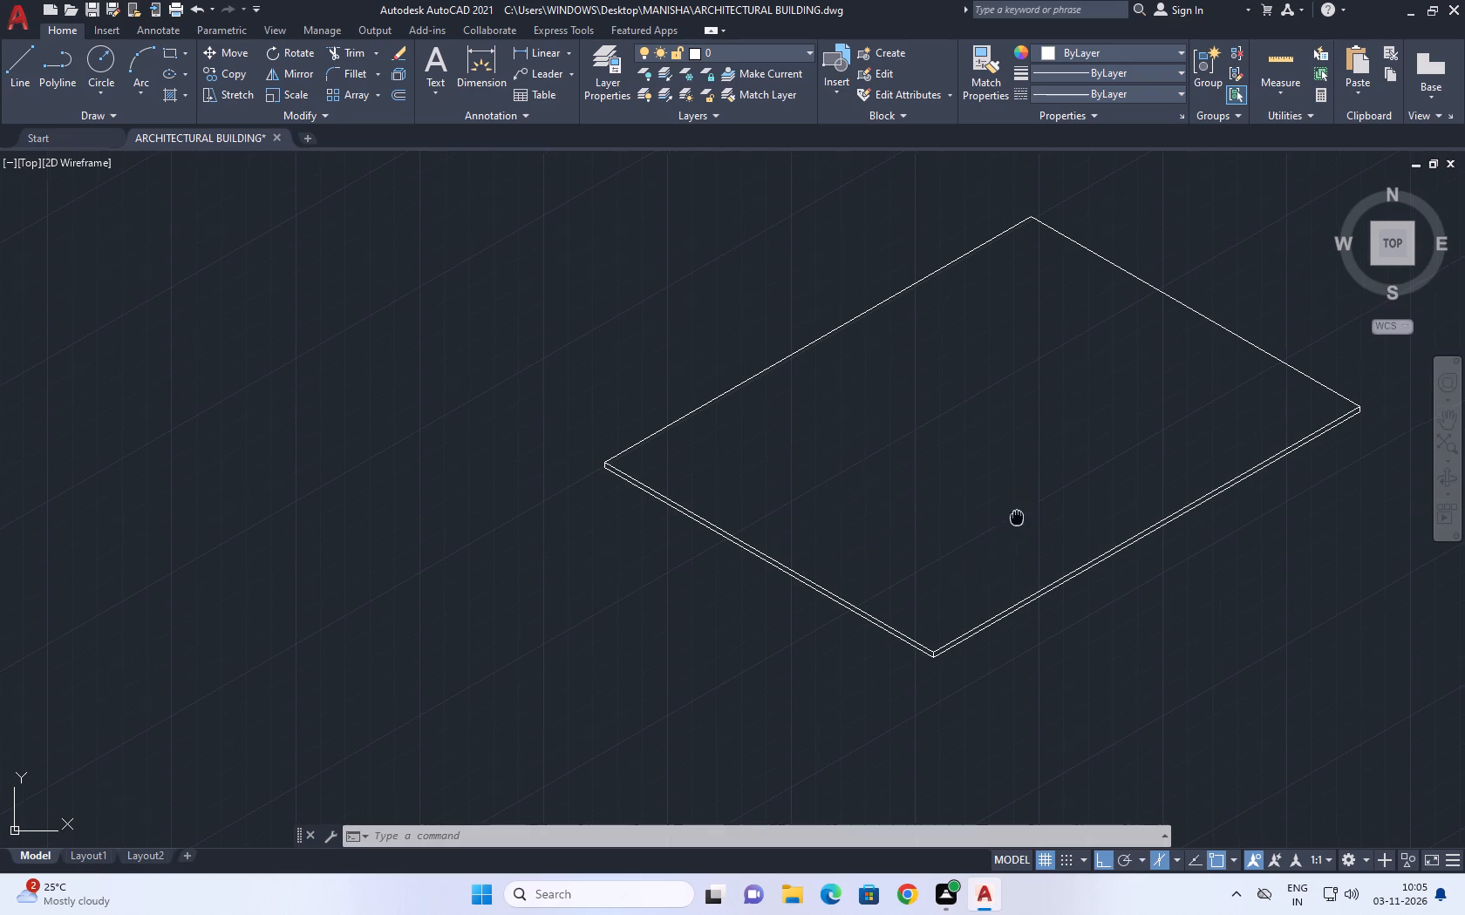
pyautogui.moveTo(1013, 516); pyautogui.dragTo(772, 530, button='middle')
pyautogui.scroll(-2, 1124, 326)
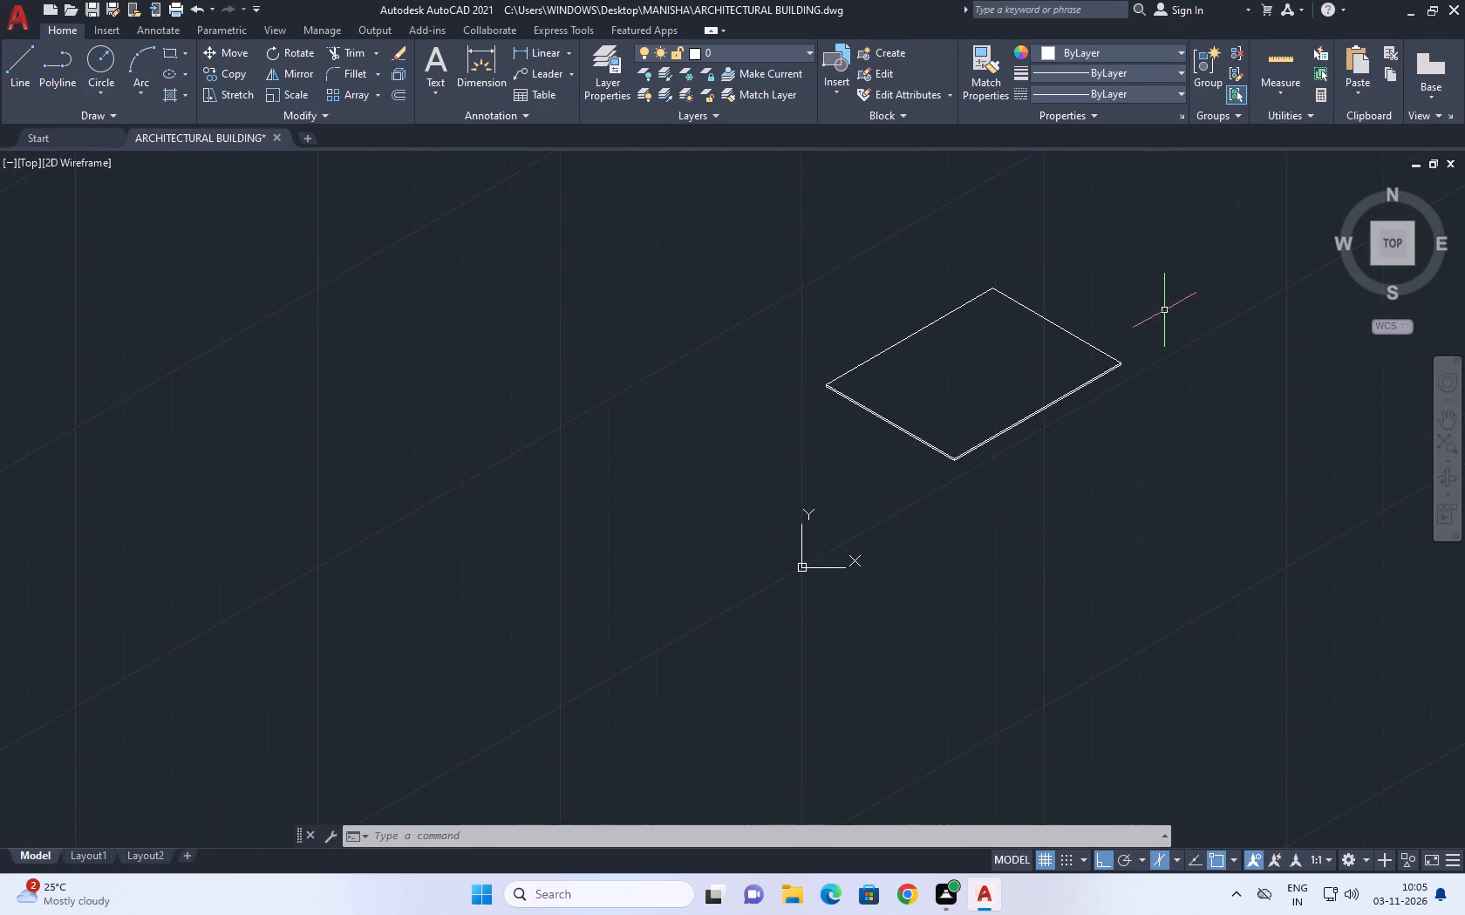
pyautogui.click(1169, 308)
pyautogui.click(858, 451)
pyautogui.scroll(1, 959, 310)
pyautogui.scroll(2, 656, 458)
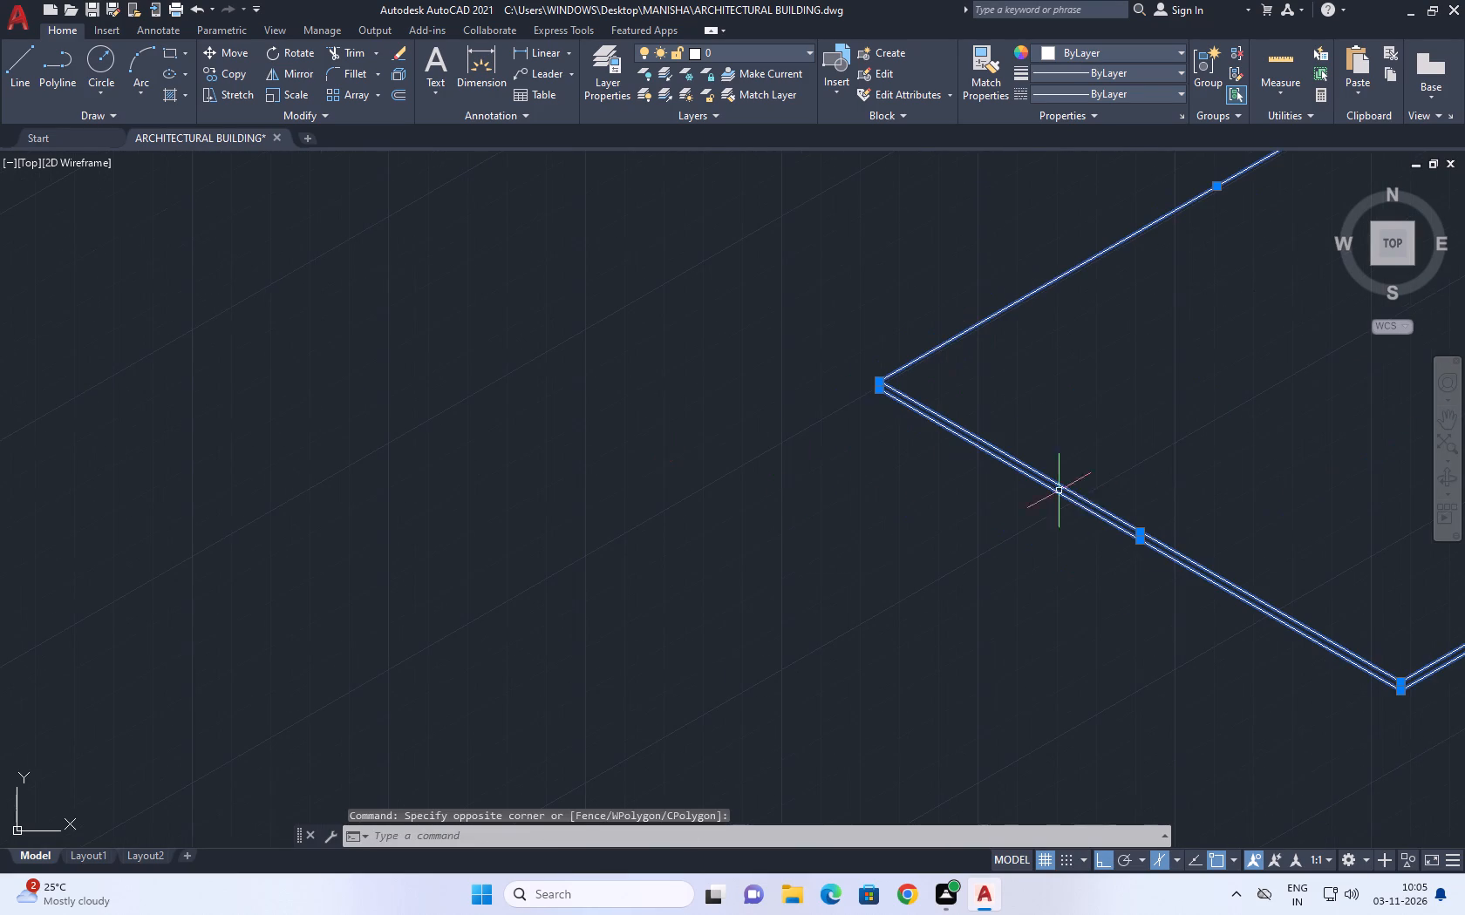
pyautogui.moveTo(1087, 508); pyautogui.dragTo(1010, 477)
pyautogui.moveTo(841, 351); pyautogui.dragTo(827, 346)
pyautogui.click(918, 543)
pyautogui.moveTo(914, 505); pyautogui.dragTo(518, 417, button='middle')
pyautogui.moveTo(1094, 642); pyautogui.dragTo(1060, 623)
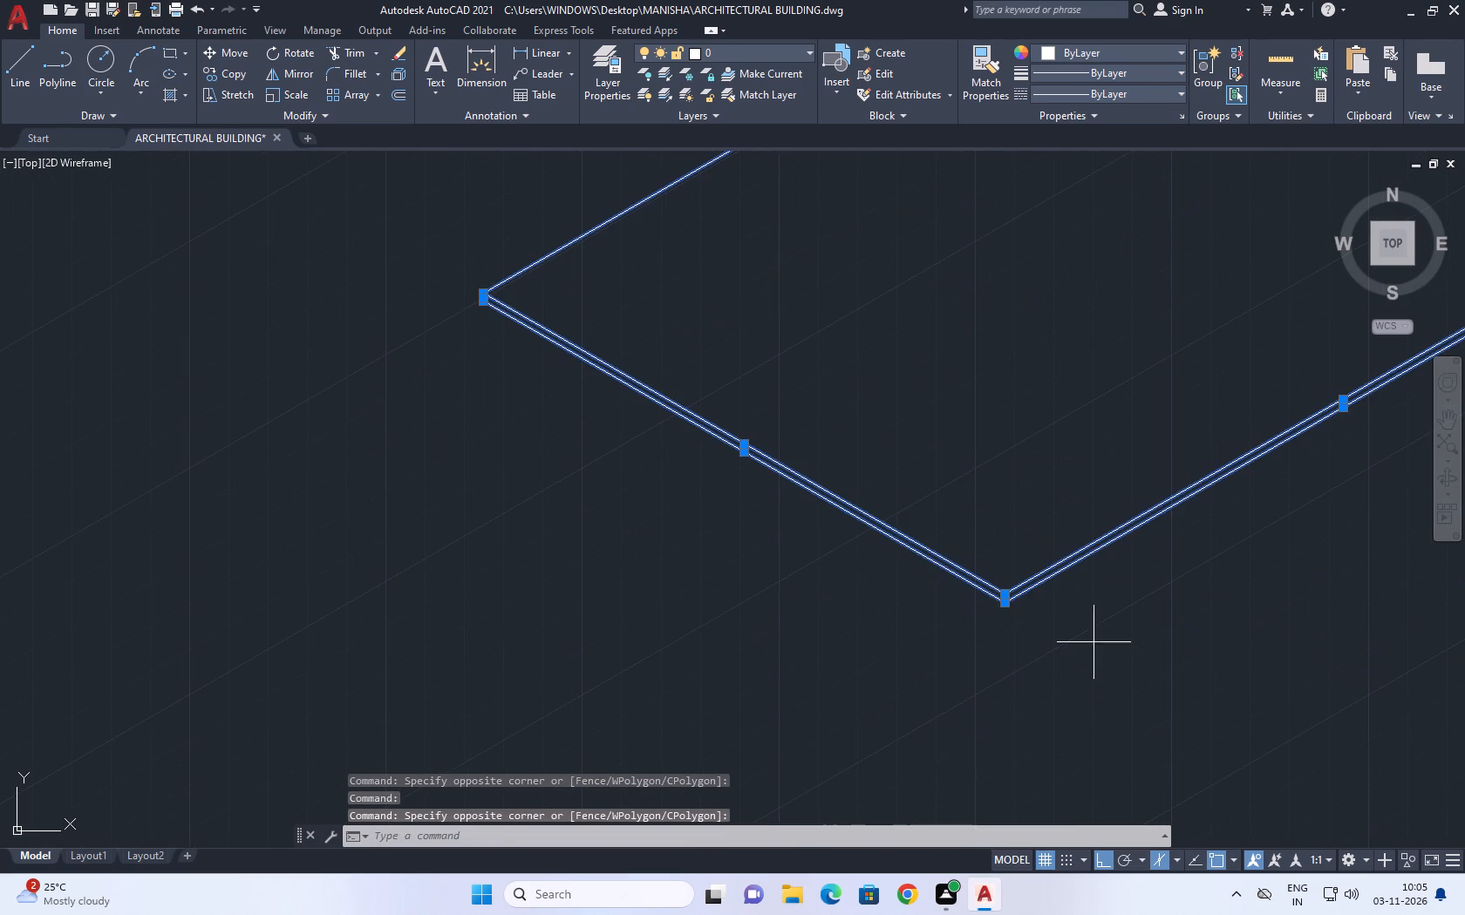
pyautogui.moveTo(1060, 623); pyautogui.dragTo(965, 582)
pyautogui.click(910, 500)
pyautogui.scroll(1, 1046, 560)
pyautogui.moveTo(1023, 560); pyautogui.dragTo(545, 572, button='middle')
pyautogui.scroll(-3, 509, 573)
pyautogui.click(741, 502)
pyautogui.click(732, 383)
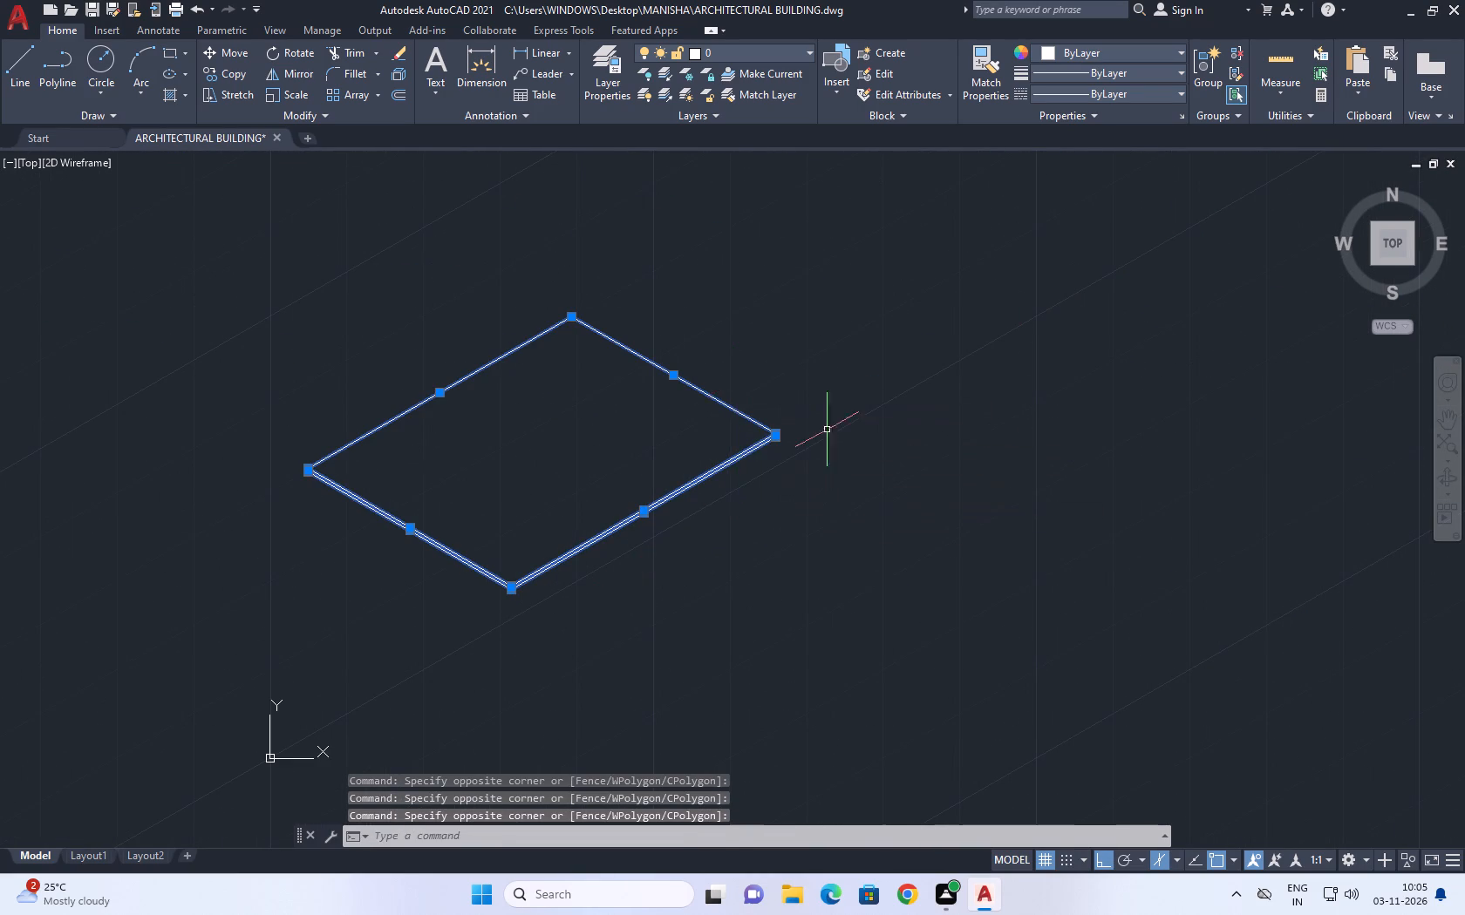
pyautogui.click(855, 465)
pyautogui.moveTo(685, 347); pyautogui.dragTo(678, 336)
pyautogui.press('b')
pyautogui.press('space')
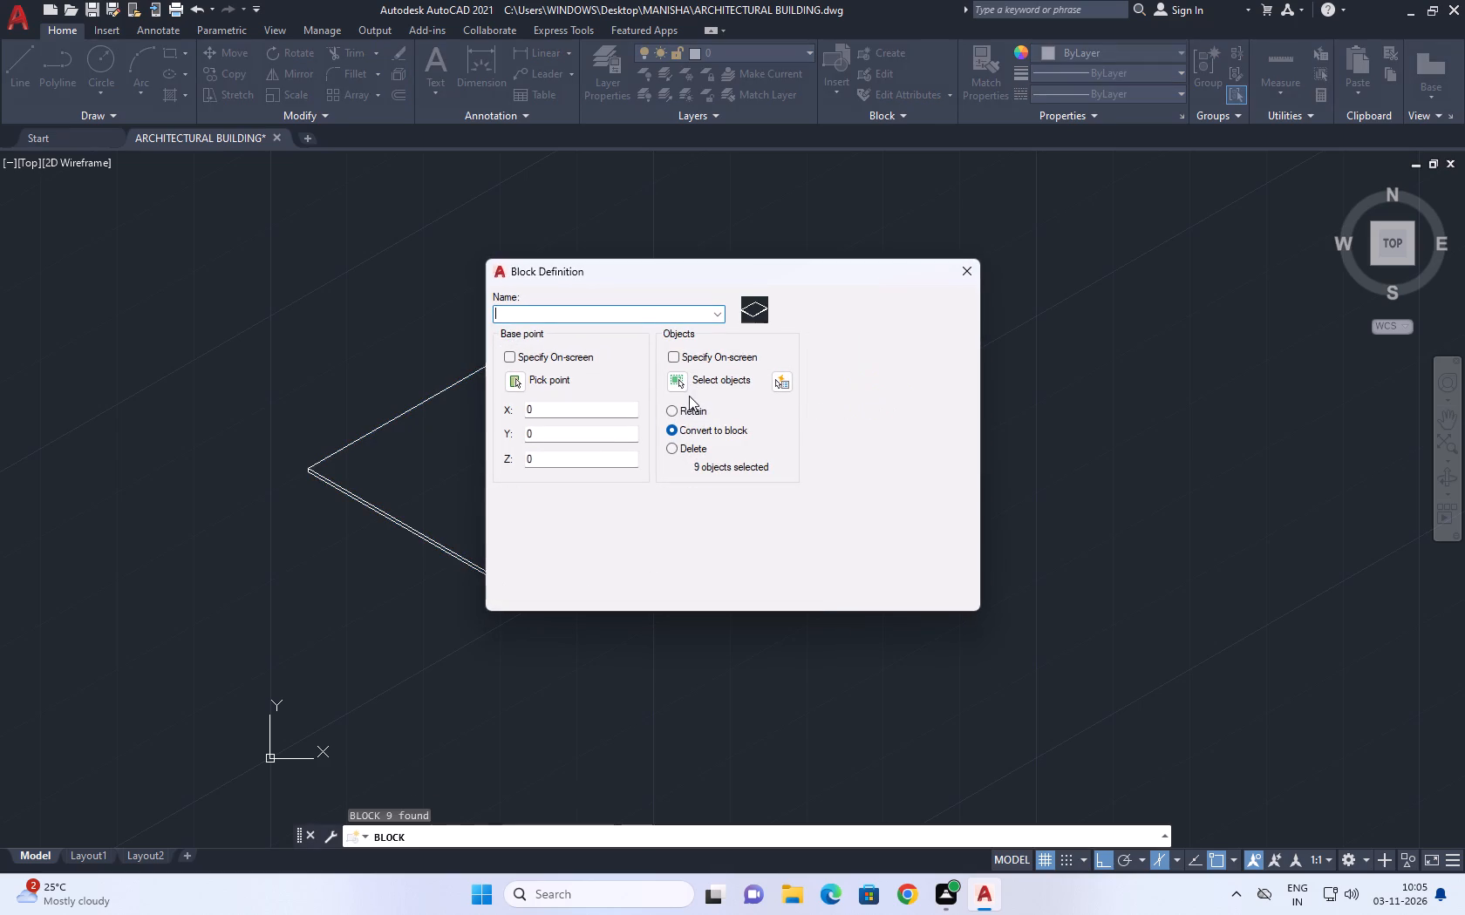
pyautogui.press('g')
pyautogui.press('r')
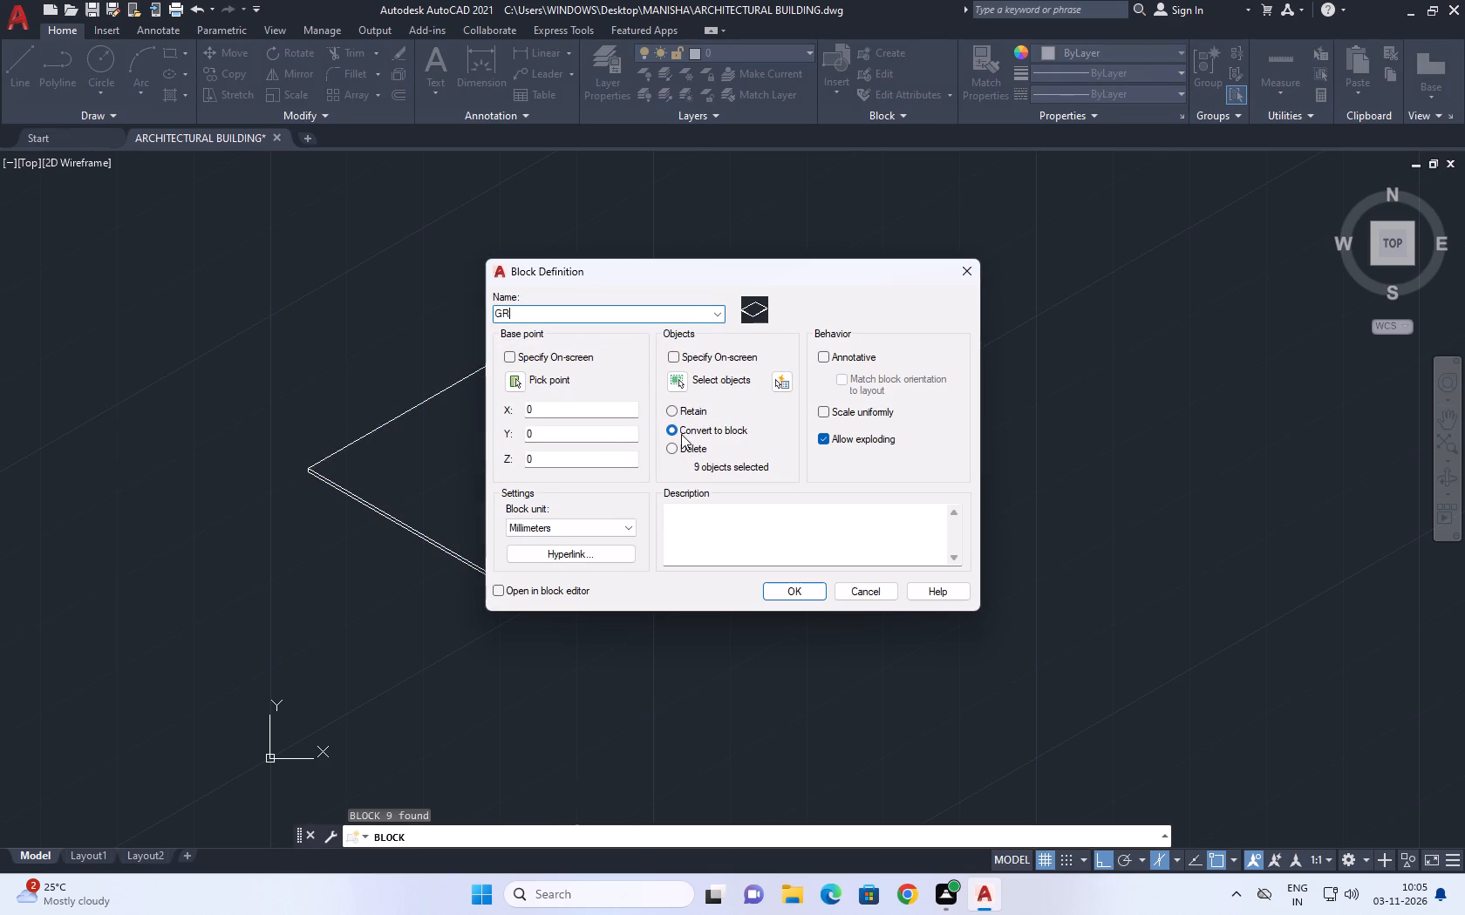
pyautogui.press('o')
pyautogui.press('u')
pyautogui.press('n')
pyautogui.press('d')
pyautogui.click(798, 592)
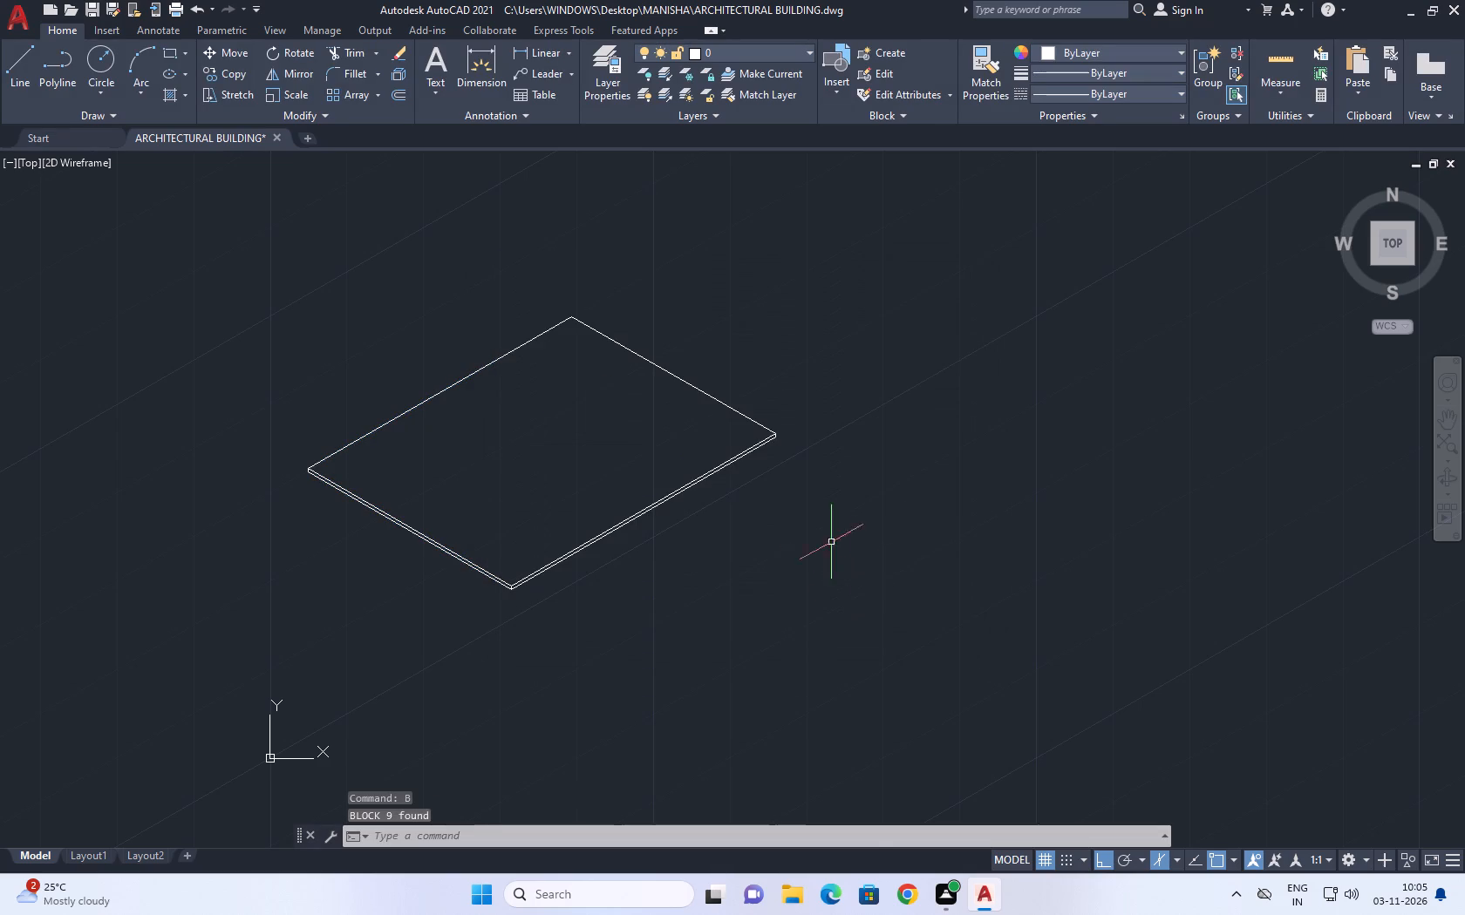
# Draw a 3480 mm vertical line upward from a point on the slab's top face near its right corner.
pyautogui.scroll(-1, 717, 455)
pyautogui.scroll(1, 675, 451)
pyautogui.moveTo(647, 471); pyautogui.dragTo(855, 519, button='middle')
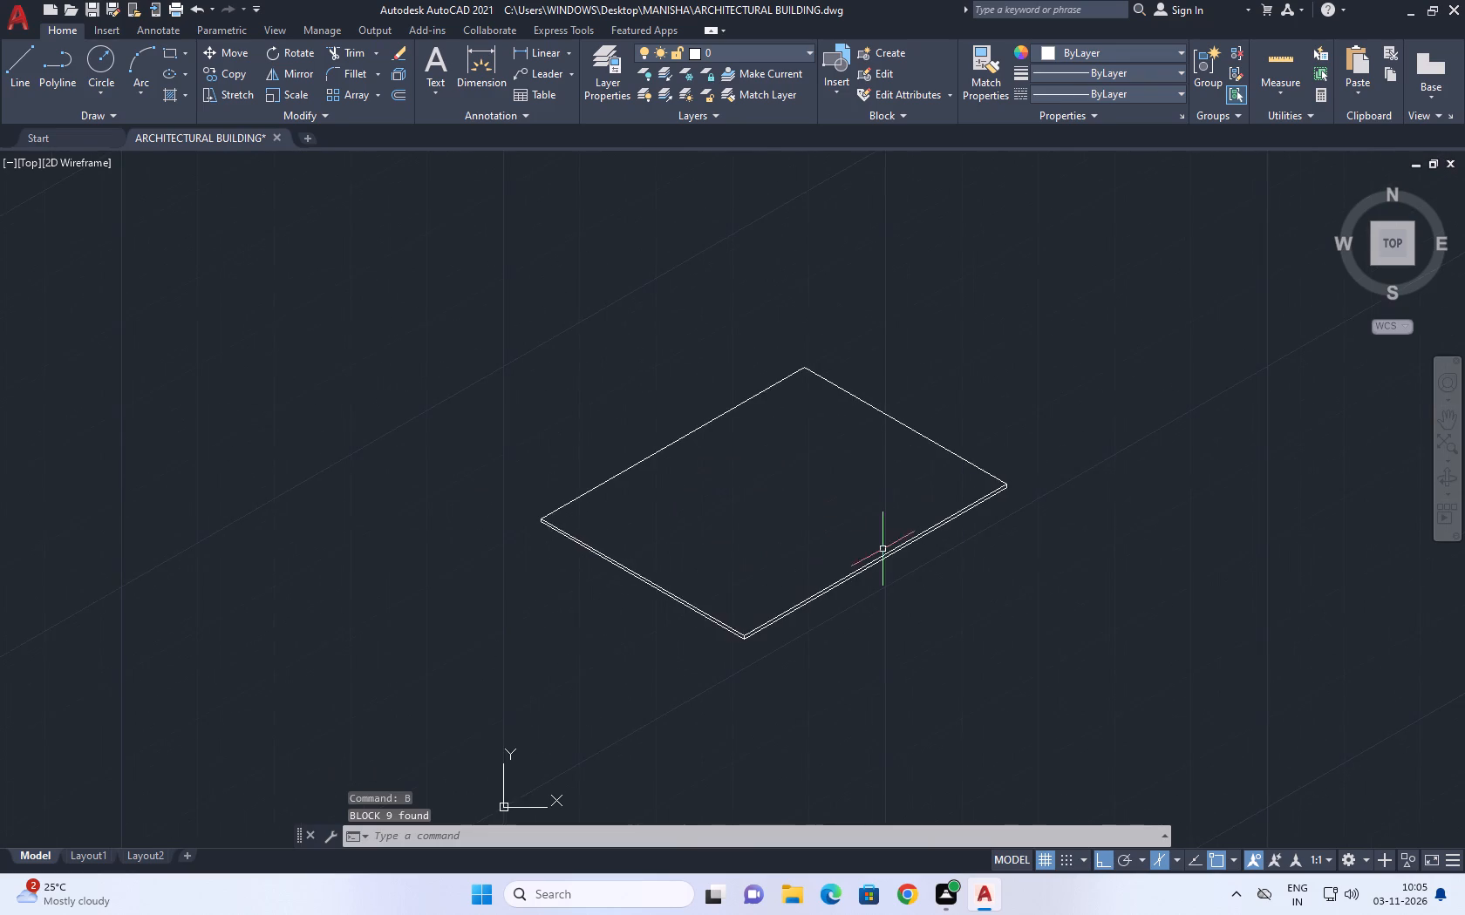
pyautogui.scroll(1, 901, 553)
pyautogui.moveTo(899, 503); pyautogui.dragTo(917, 525, button='middle')
pyautogui.write('L')
pyautogui.press('space')
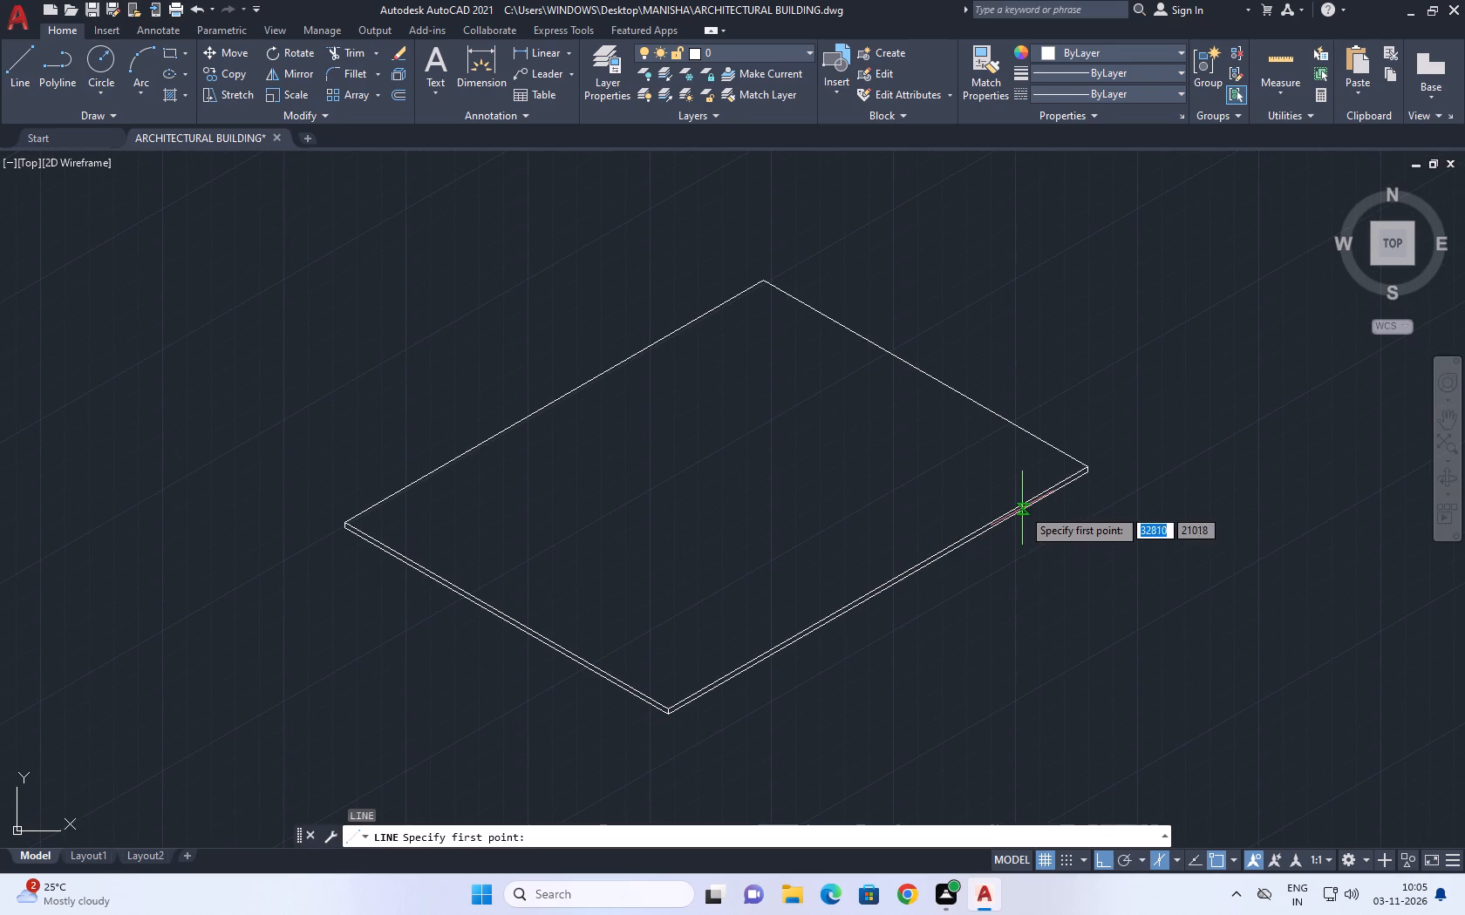
pyautogui.scroll(1, 978, 471)
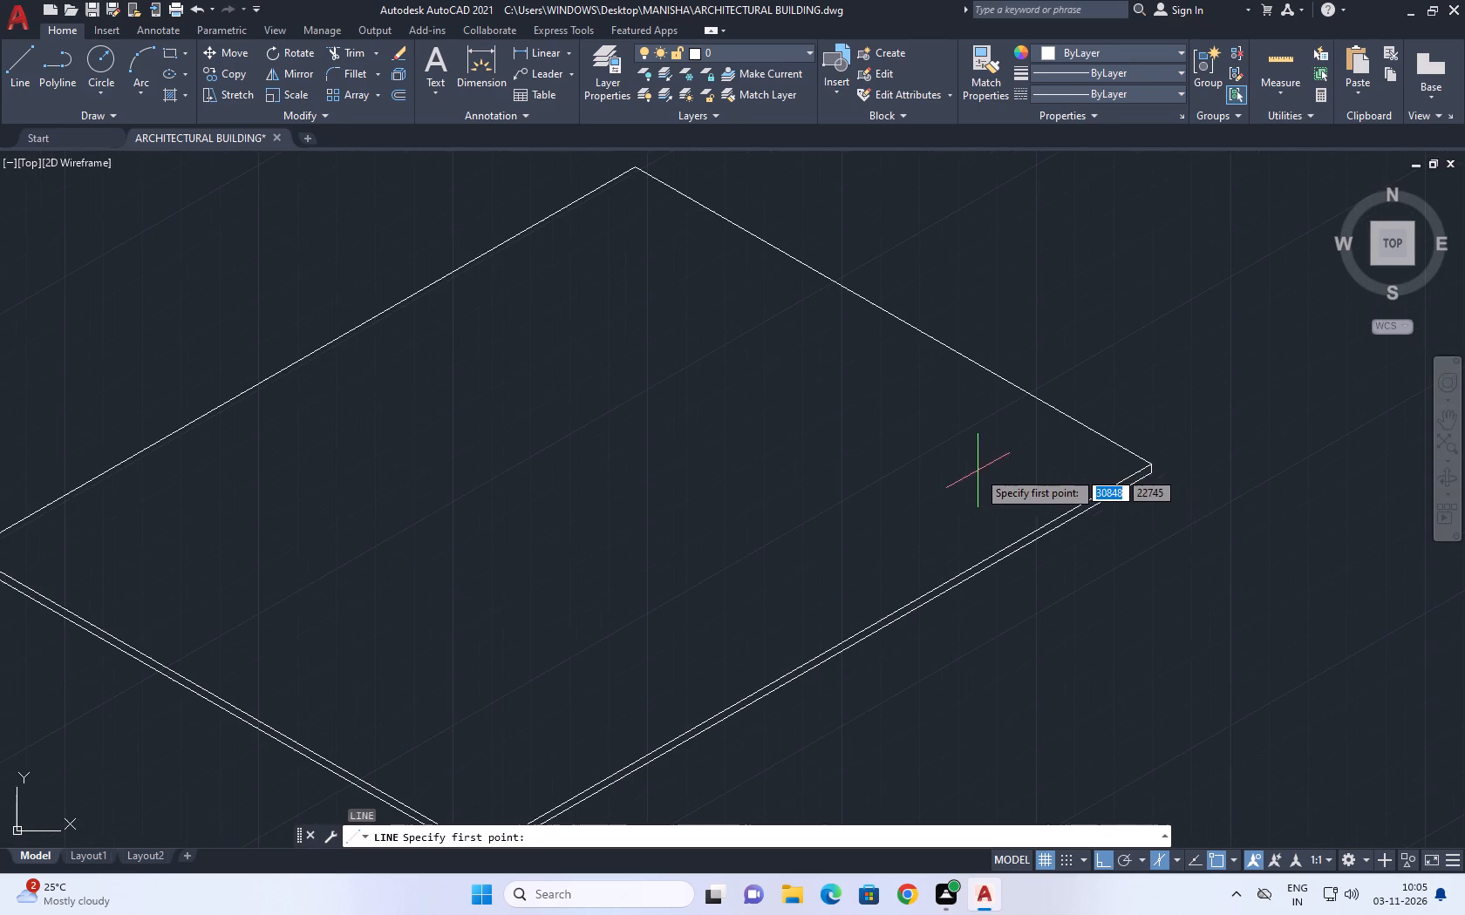
pyautogui.click(960, 496)
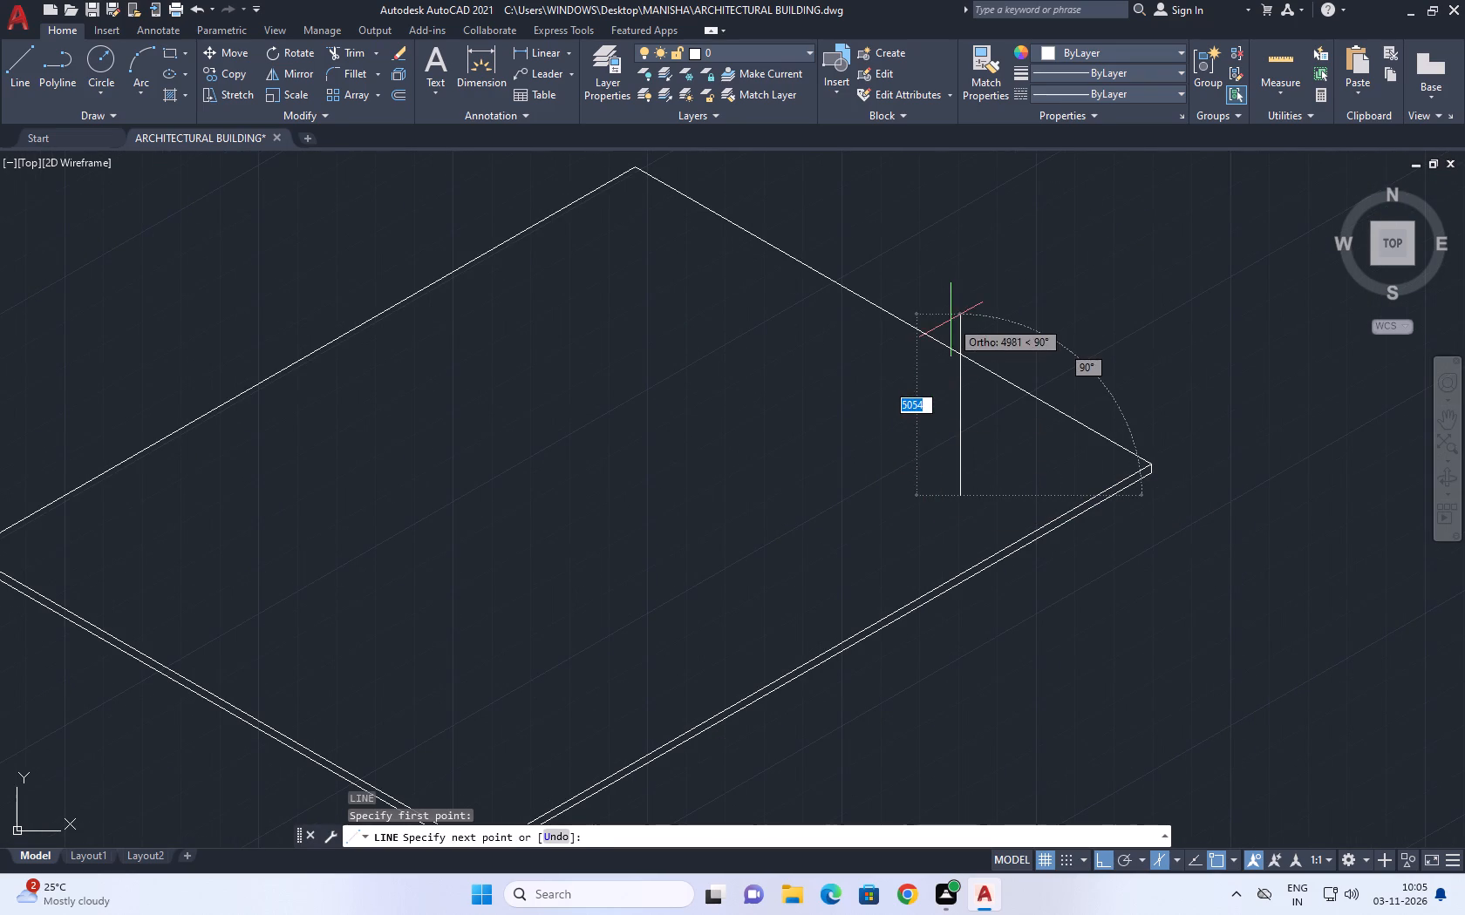
pyautogui.write('34')
pyautogui.write('80')
pyautogui.press('Return')
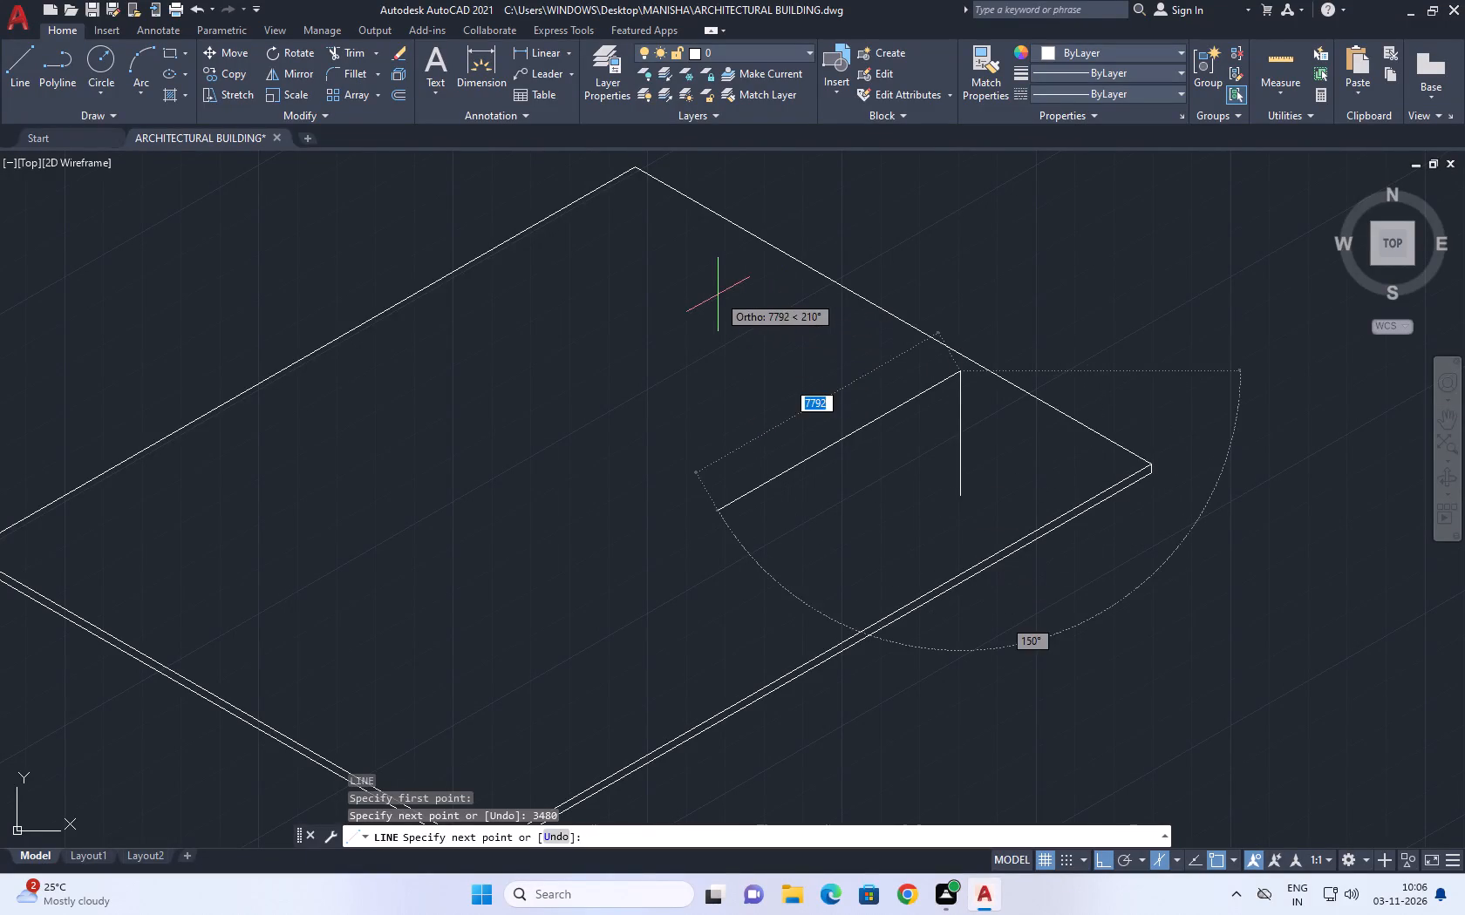
# Continue the line 18800 mm from the vertical's top on the left isoplane, running back parallel to the slab's rear-right edge.
pyautogui.moveTo(779, 277); pyautogui.dragTo(806, 317, button='middle')
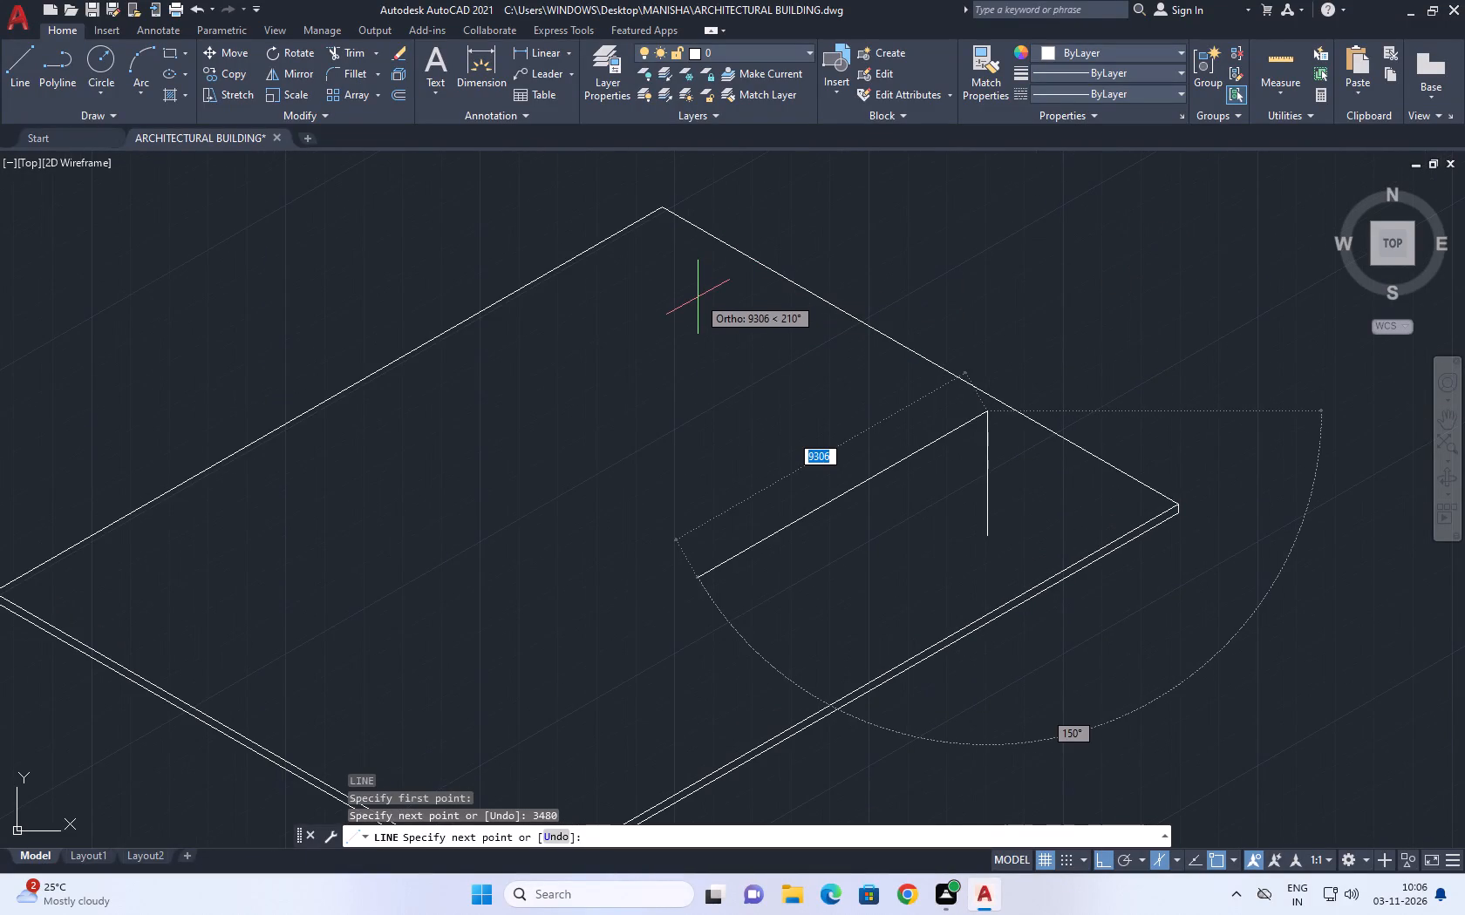
pyautogui.press('F5')
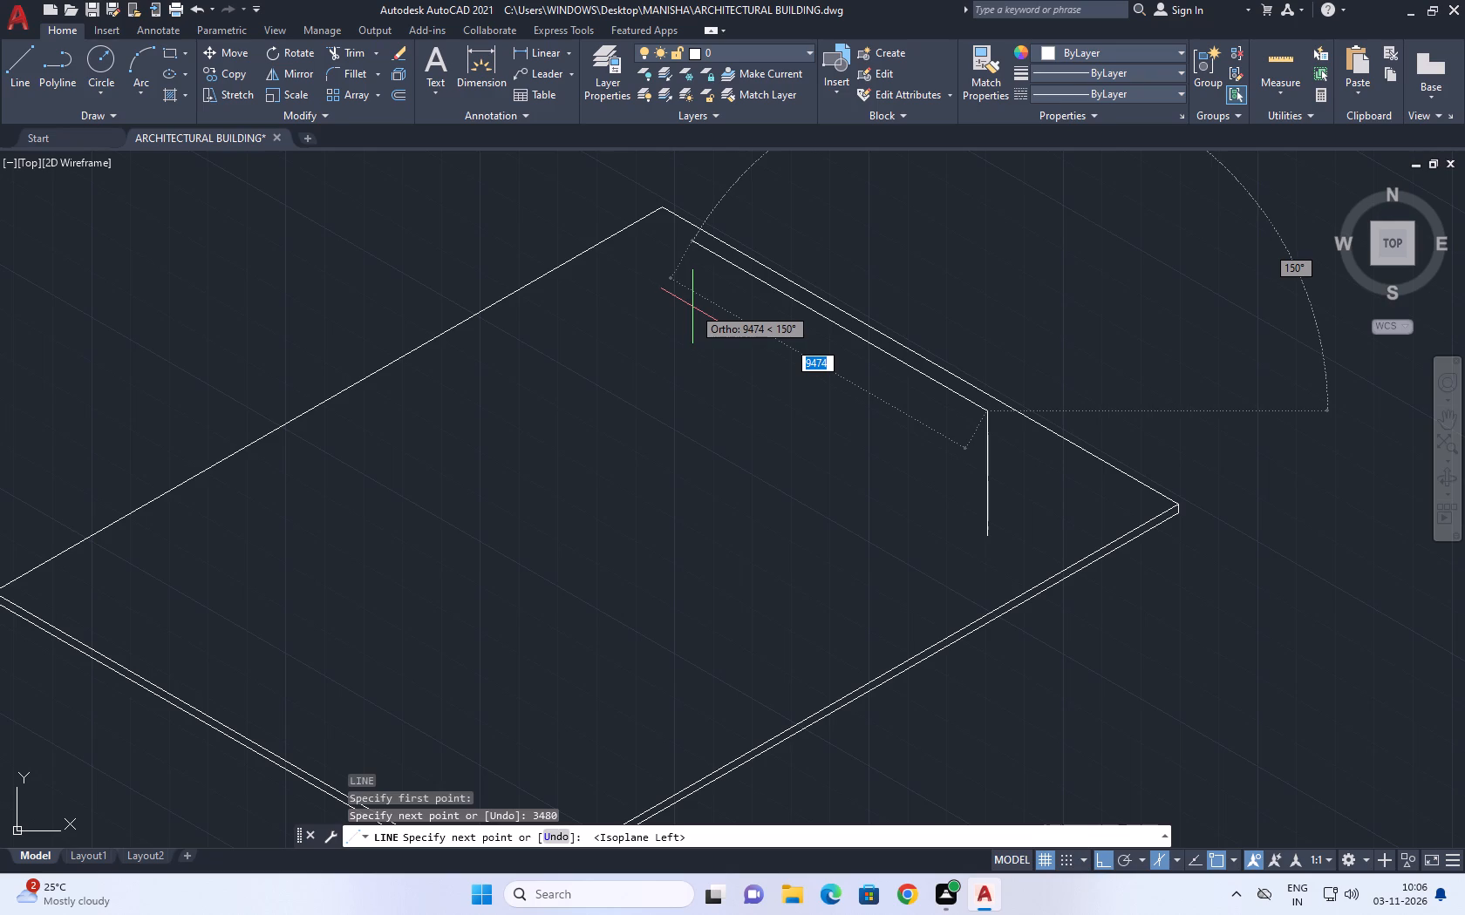
pyautogui.write('1800')
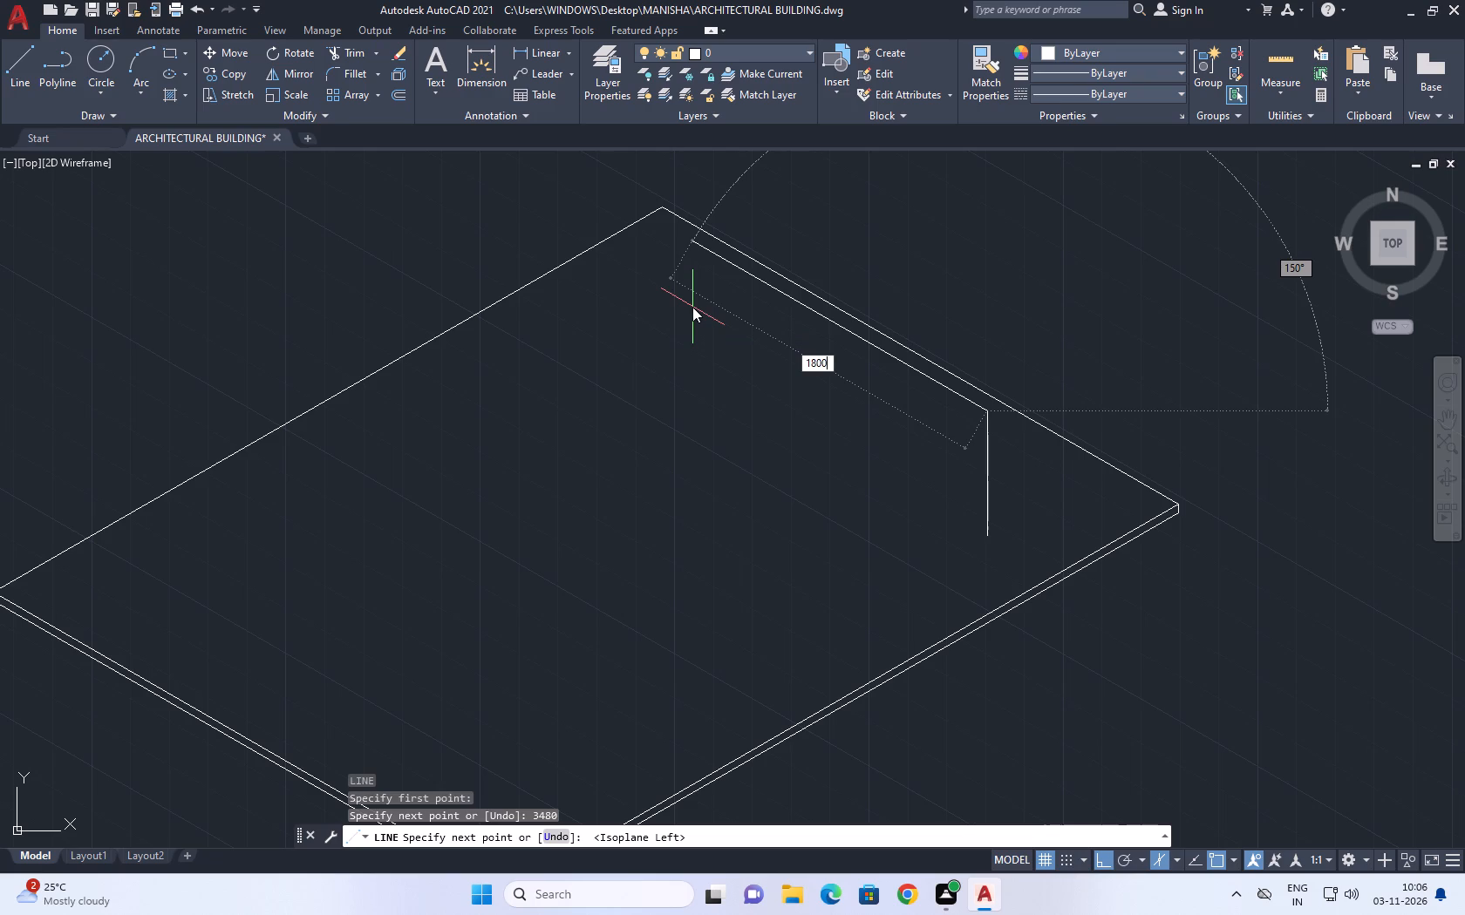
pyautogui.press('BackSpace')
pyautogui.press('BackSpace')
pyautogui.write('800')
pyautogui.press('Return')
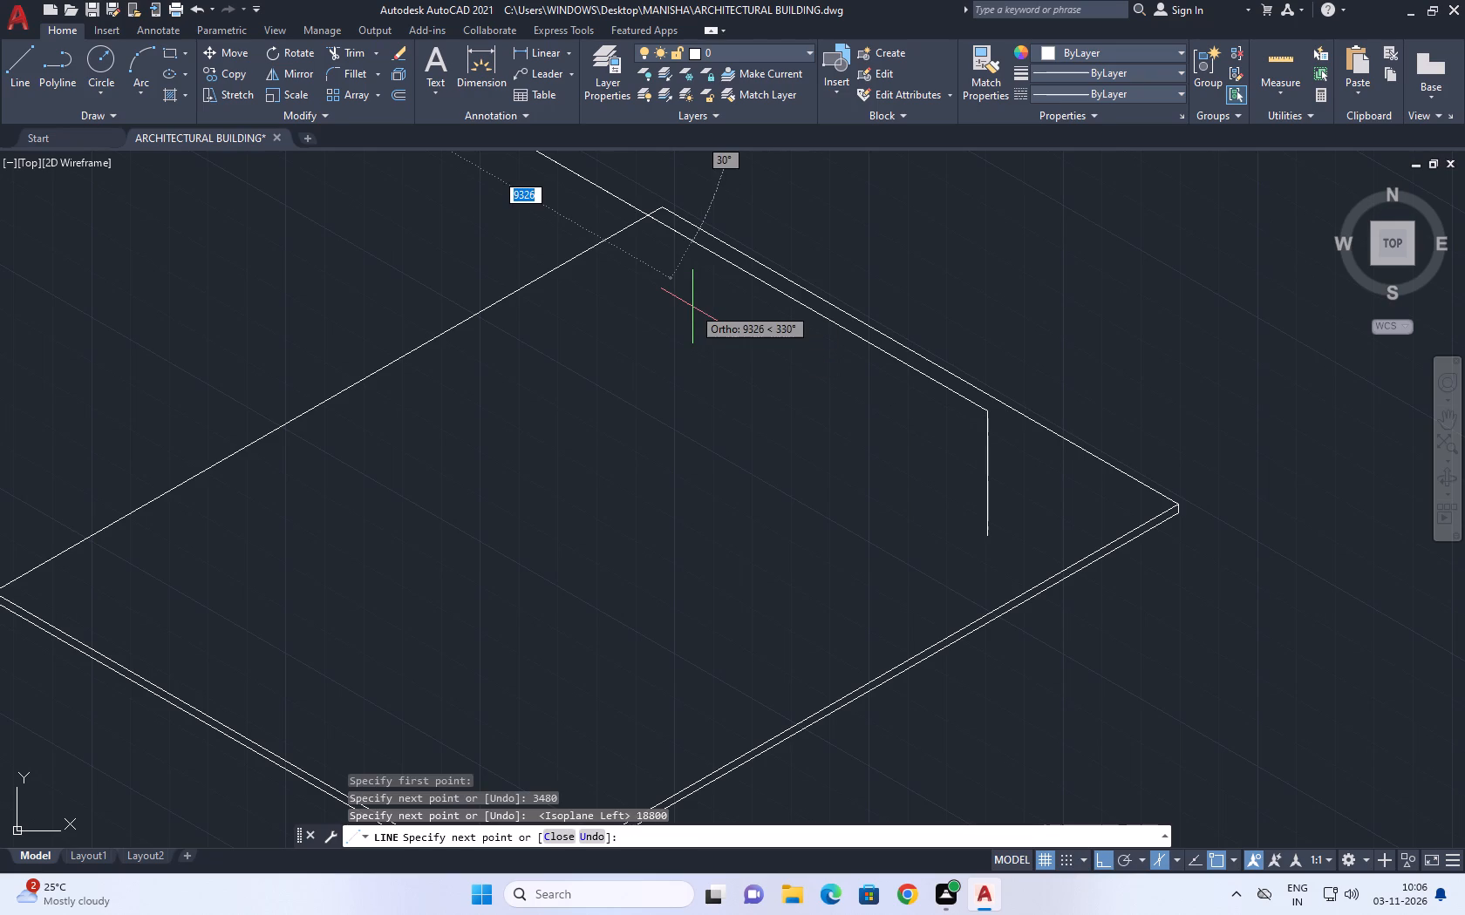
# Continue the line about 15000 mm at 210° on the top isoplane, parallel to the slab's rear-left edge, and finish the line.
pyautogui.scroll(1, 703, 323)
pyautogui.scroll(-3, 530, 332)
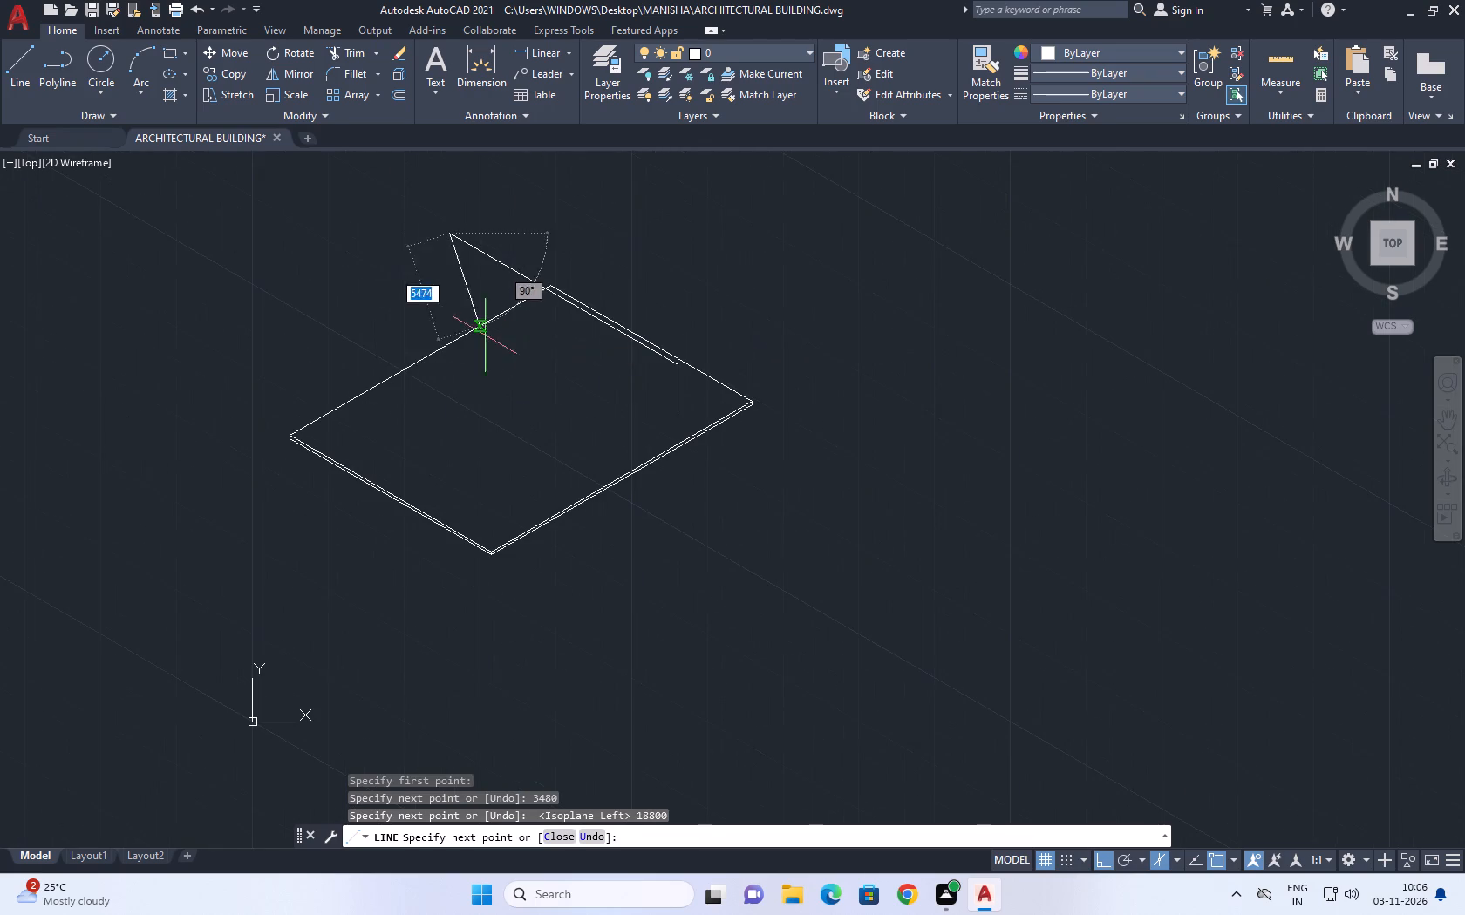
pyautogui.press('F5')
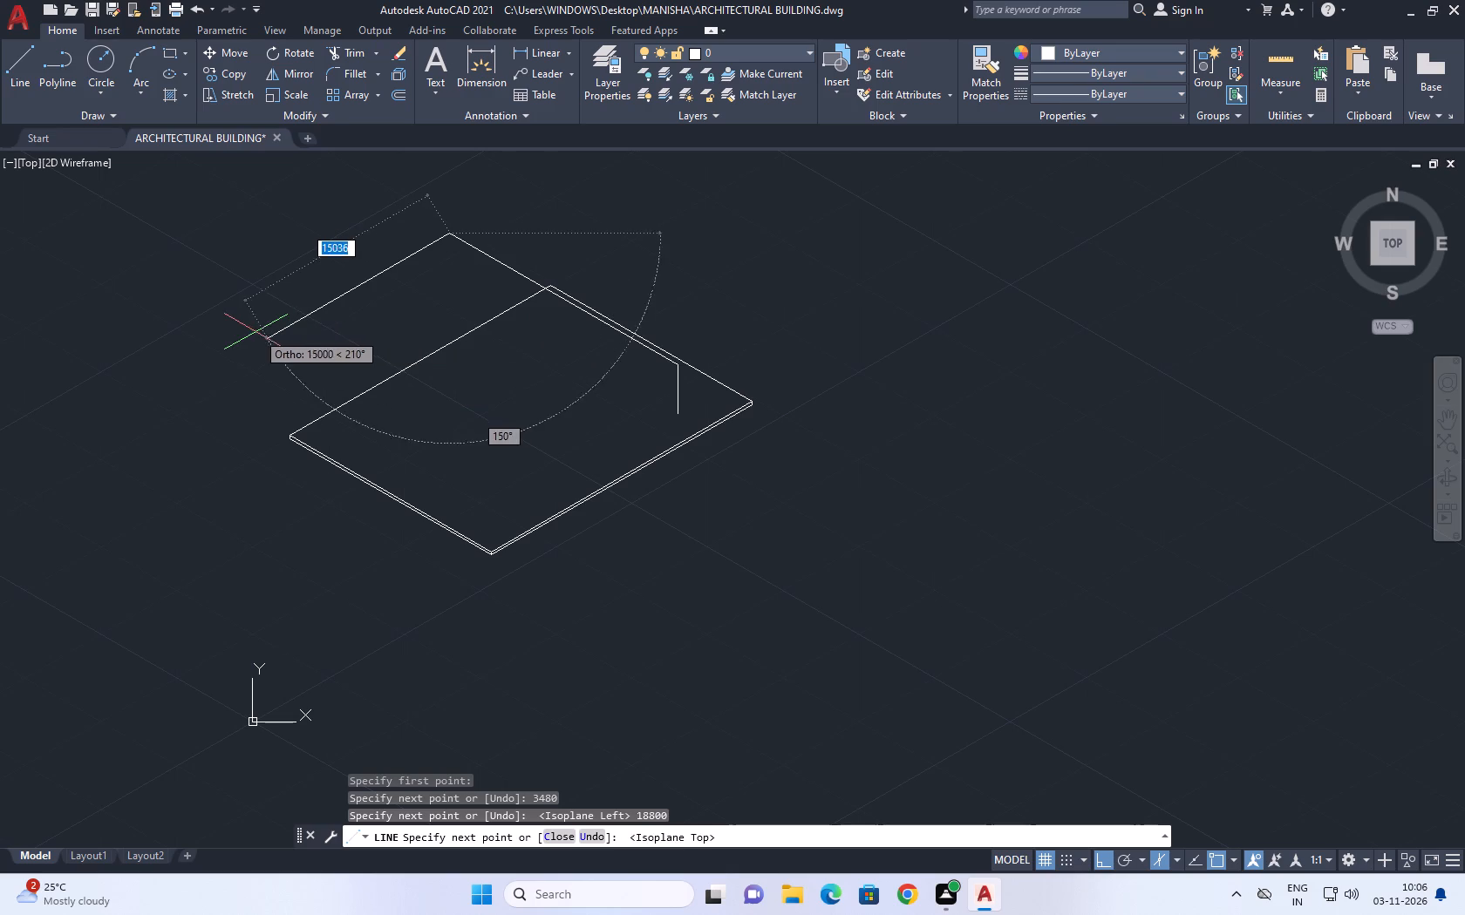
pyautogui.click(255, 332)
pyautogui.press('space')
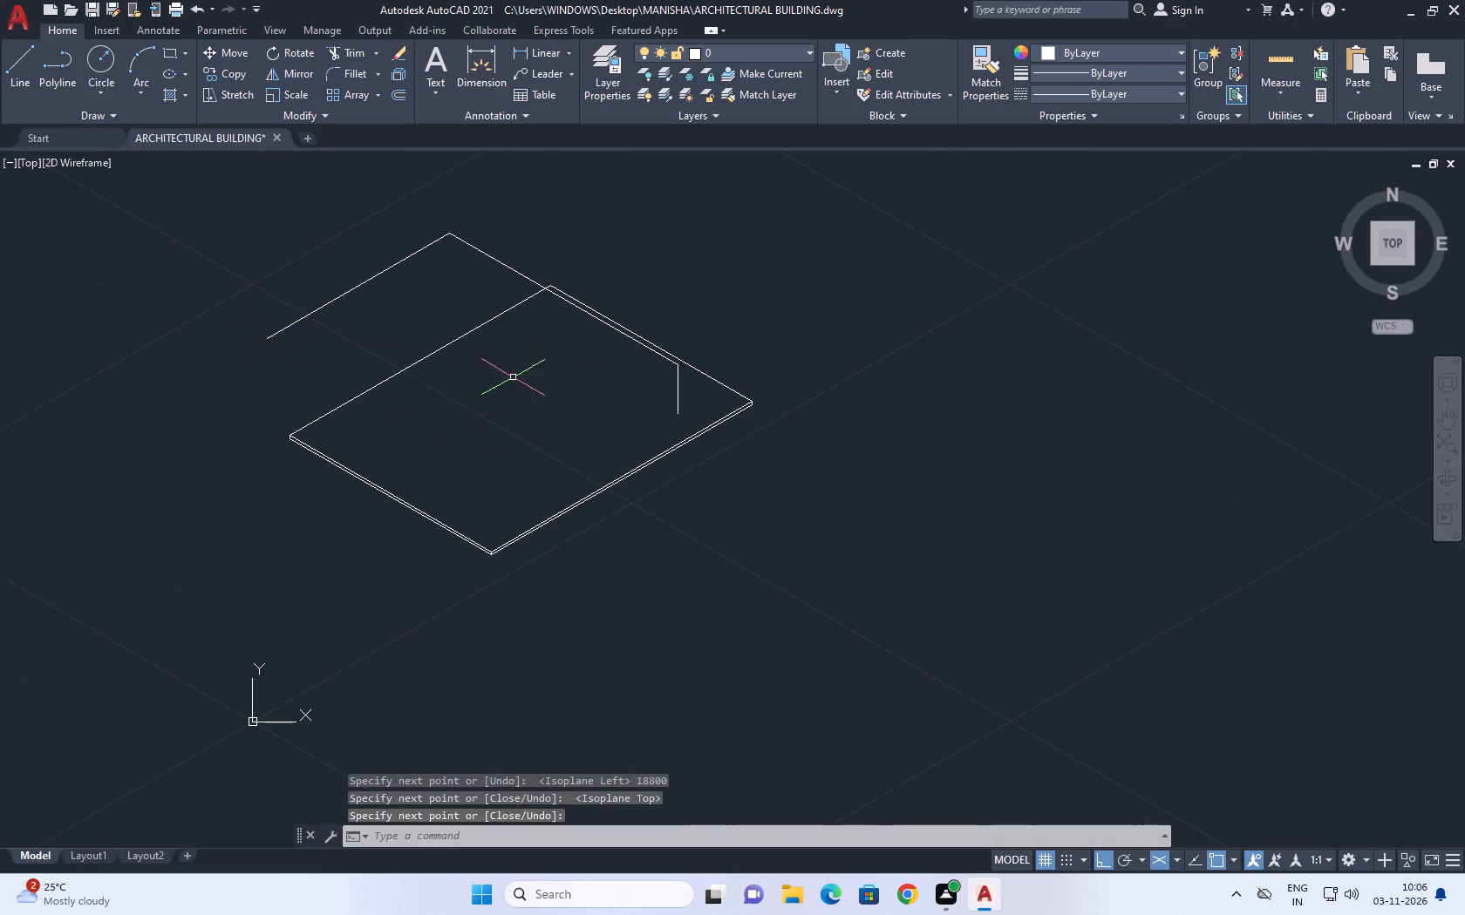
# Move the three connected wall lines a short distance along the isometric axis toward the slab's front-right edge.
pyautogui.moveTo(470, 321); pyautogui.dragTo(535, 425, button='middle')
pyautogui.scroll(2, 773, 483)
pyautogui.moveTo(749, 513); pyautogui.dragTo(842, 533, button='middle')
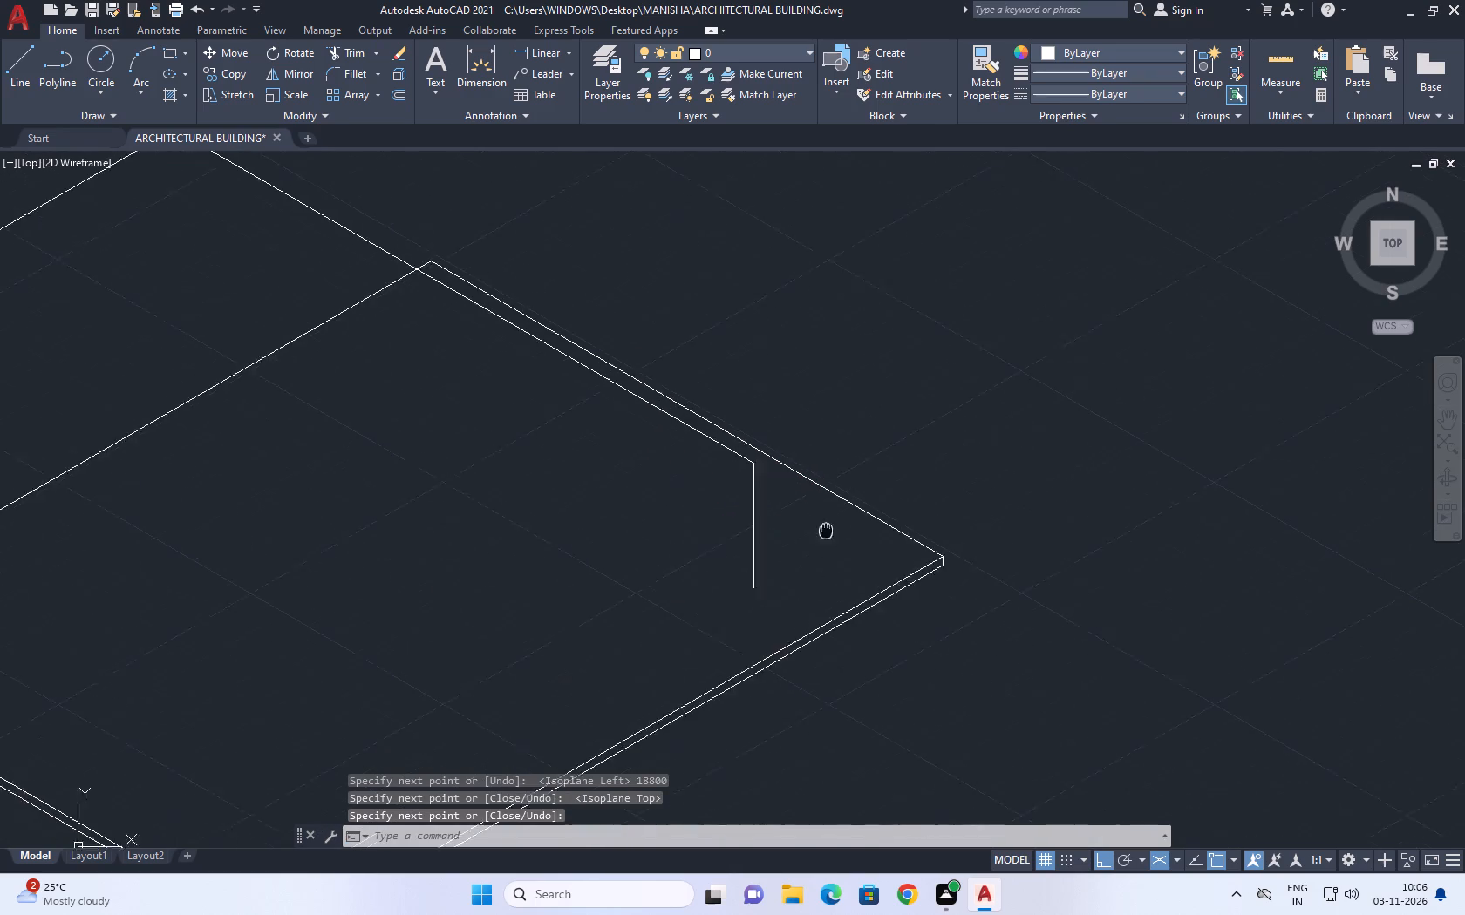
pyautogui.moveTo(842, 533); pyautogui.dragTo(954, 518, button='middle')
pyautogui.click(954, 514)
pyautogui.click(842, 514)
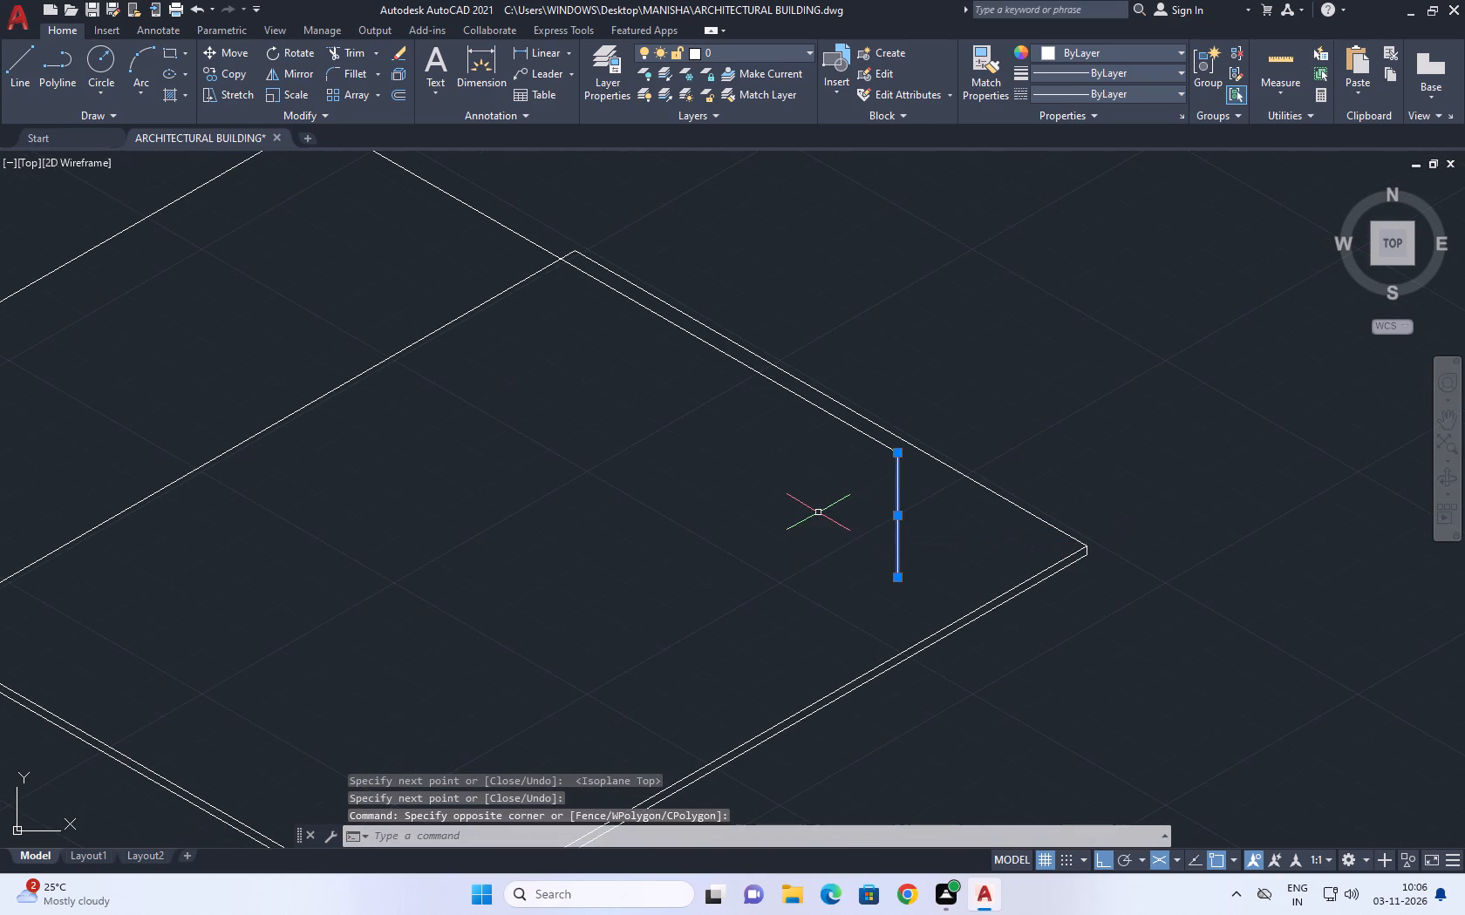
pyautogui.moveTo(819, 512); pyautogui.dragTo(852, 584, button='middle')
pyautogui.click(851, 482)
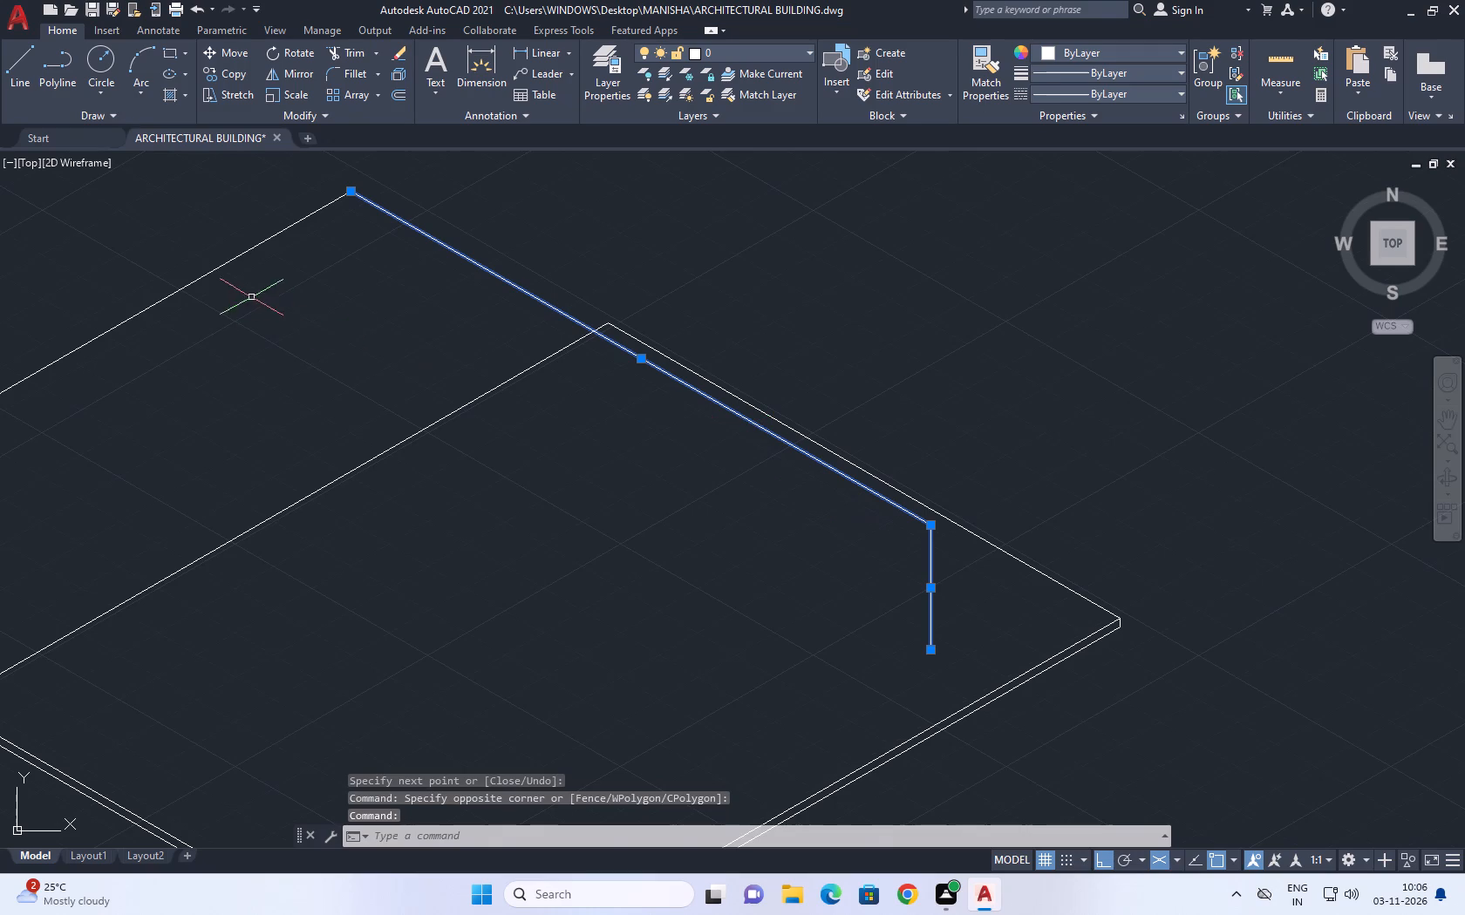
pyautogui.click(249, 295)
pyautogui.click(184, 246)
pyautogui.moveTo(318, 355); pyautogui.dragTo(346, 410, button='middle')
pyautogui.press('m')
pyautogui.press('space')
pyautogui.moveTo(671, 595); pyautogui.dragTo(474, 280, button='middle')
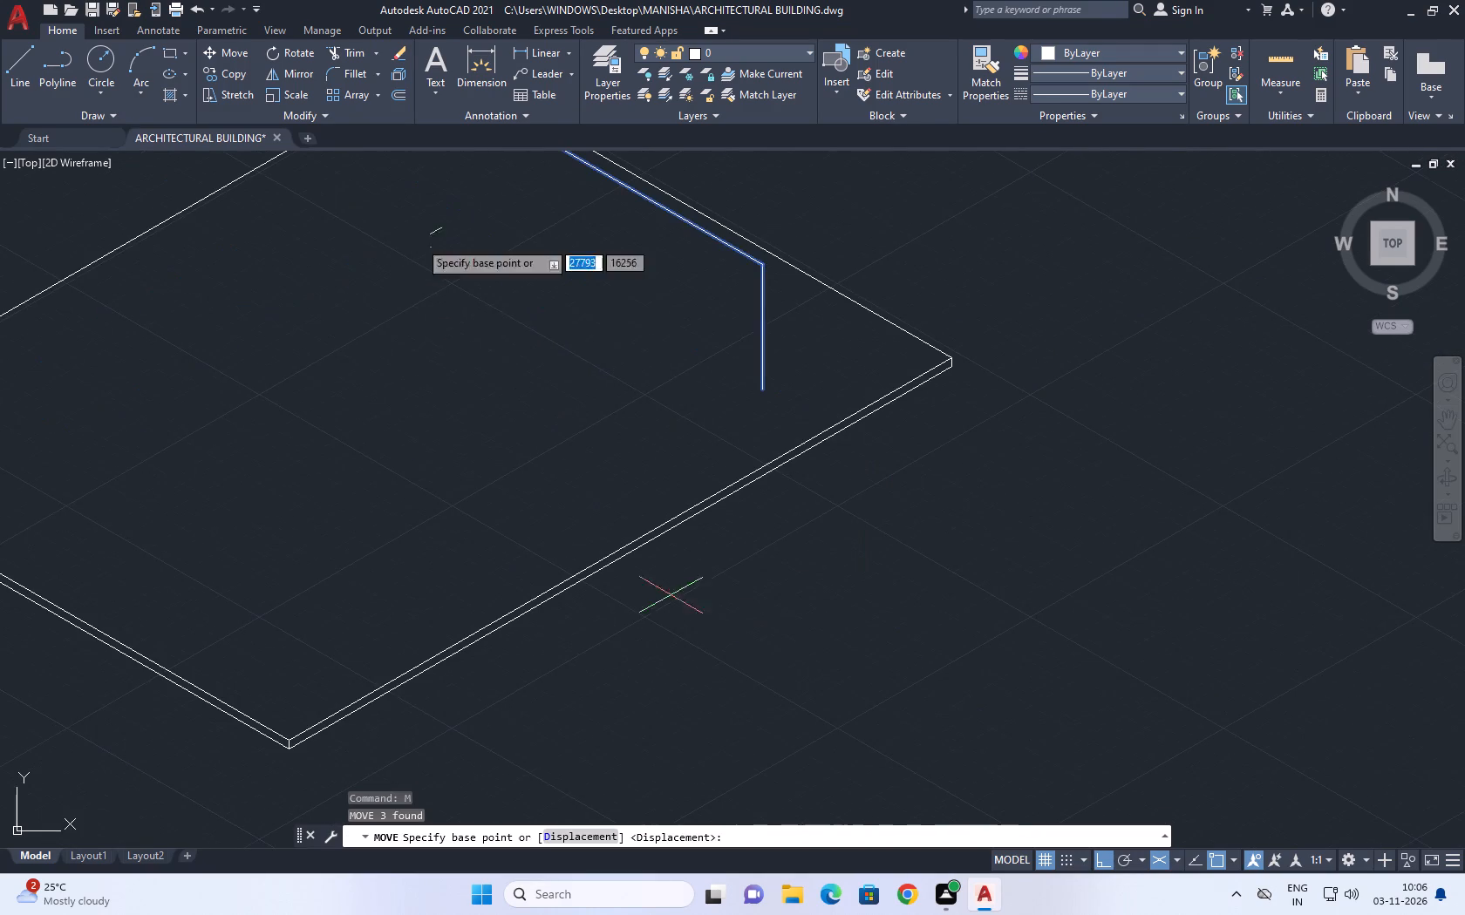
pyautogui.click(460, 331)
pyautogui.click(531, 338)
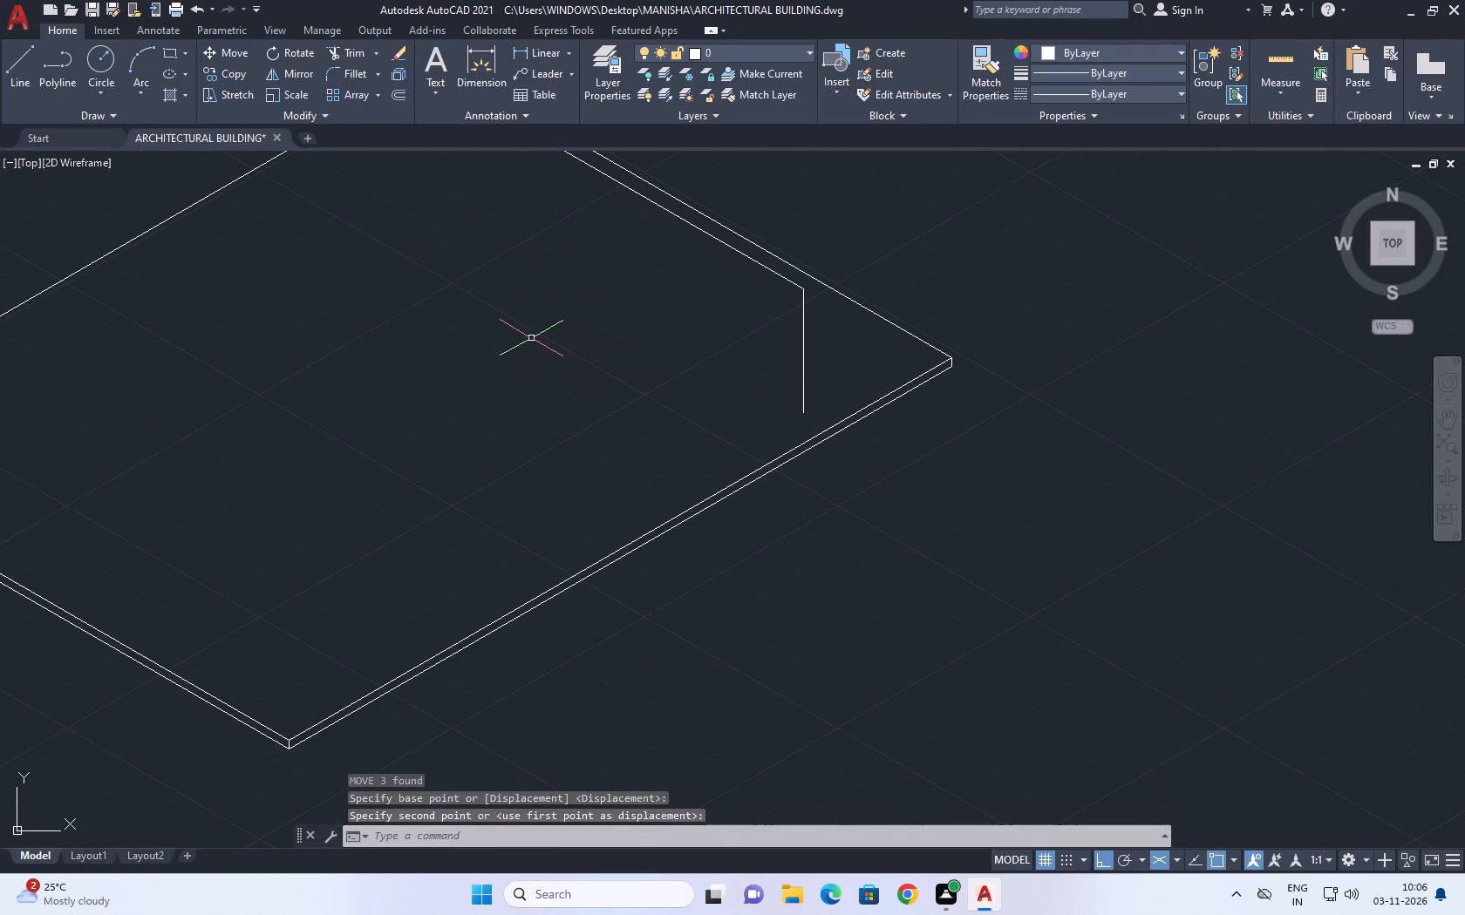
# Copy the vertical line and the connected 18800 mm top line 228.6 mm inward at 210° to give the wall thickness.
pyautogui.moveTo(677, 392); pyautogui.dragTo(719, 473, button='middle')
pyautogui.moveTo(795, 506); pyautogui.dragTo(854, 533, button='middle')
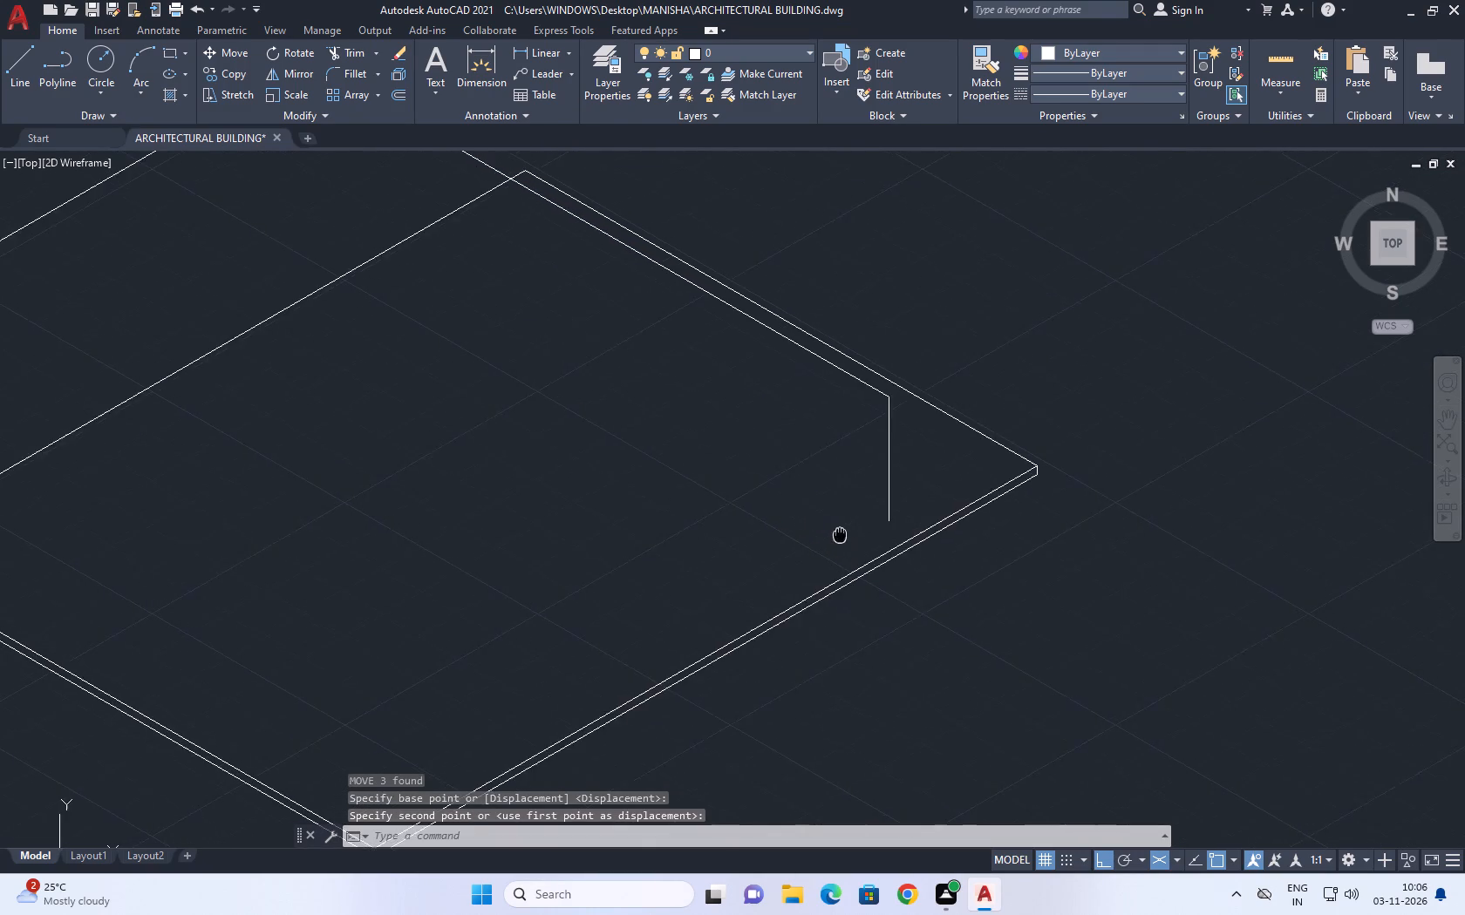
pyautogui.moveTo(854, 533); pyautogui.dragTo(930, 507, button='middle')
pyautogui.moveTo(970, 414); pyautogui.dragTo(968, 415, button='middle')
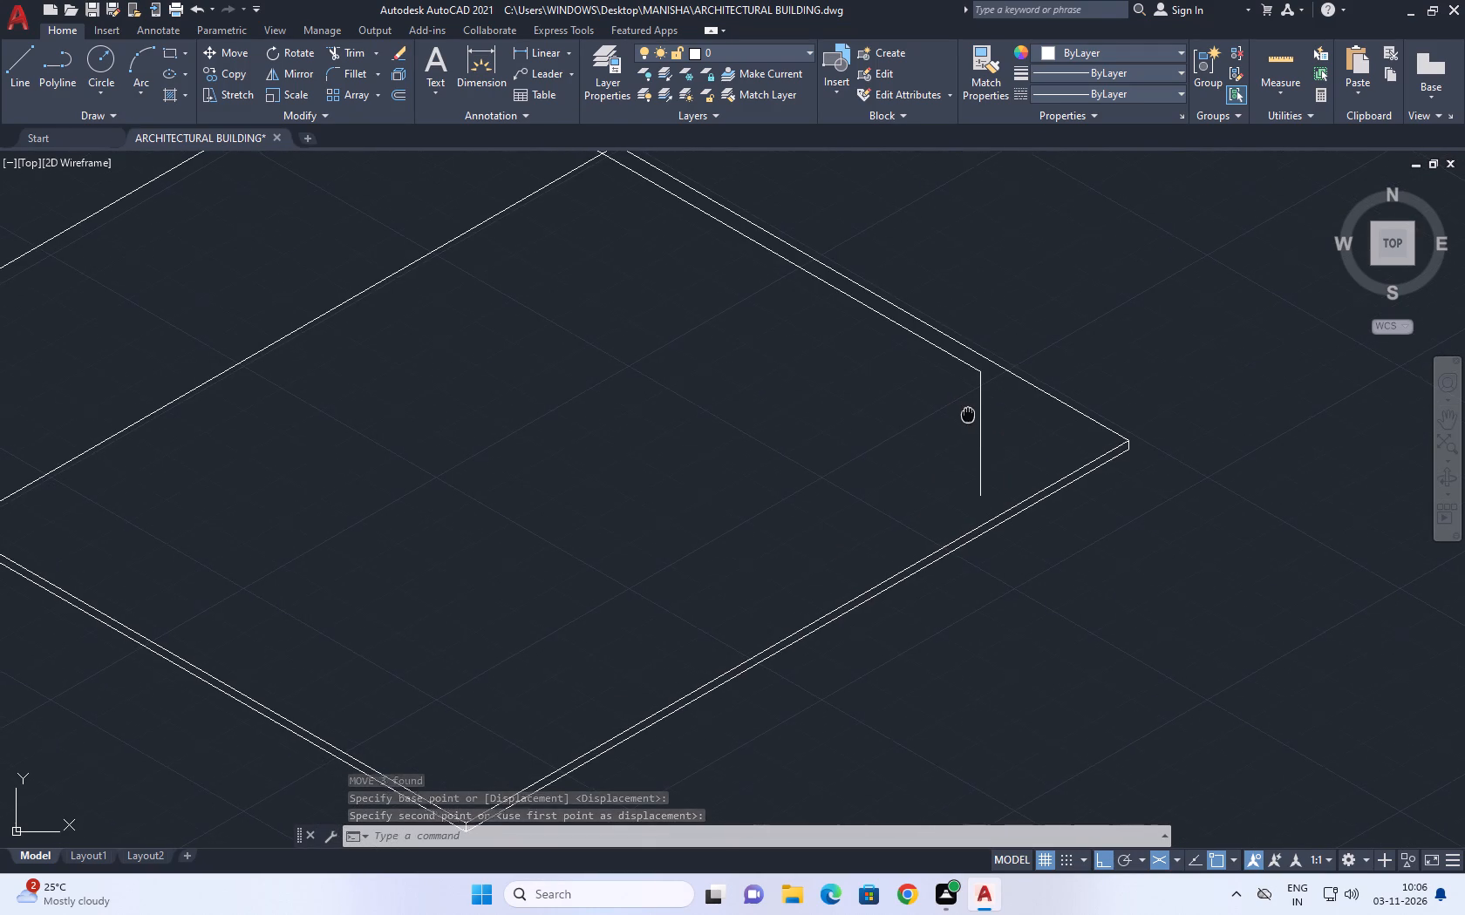
pyautogui.moveTo(968, 415); pyautogui.dragTo(945, 417, button='middle')
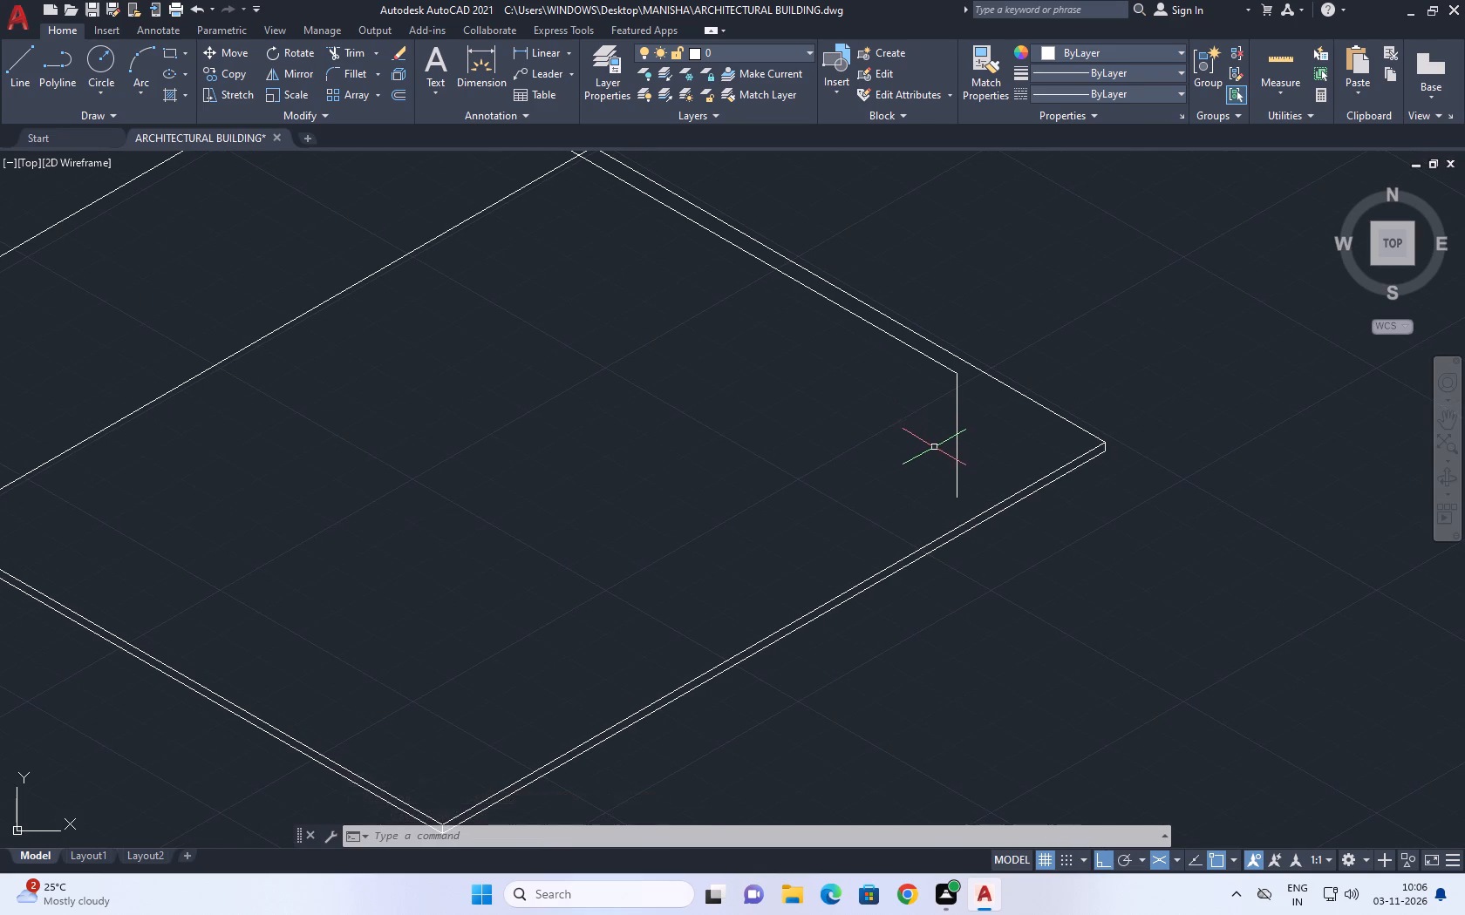
pyautogui.click(955, 397)
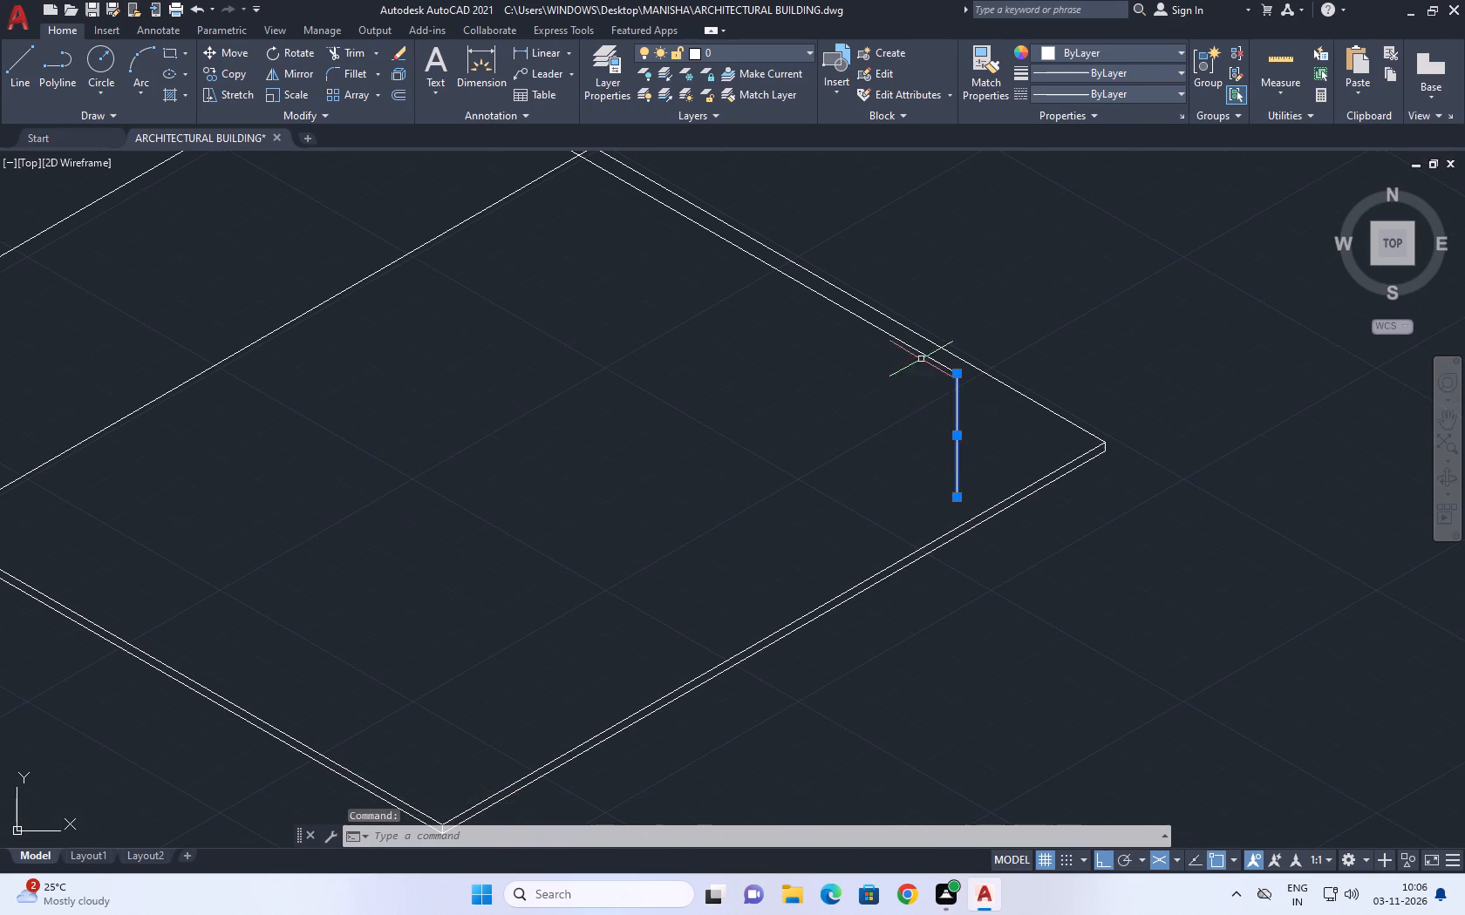
pyautogui.scroll(2, 918, 346)
pyautogui.click(916, 342)
pyautogui.click(872, 395)
pyautogui.scroll(-4, 894, 417)
pyautogui.scroll(1, 848, 373)
pyautogui.moveTo(837, 365); pyautogui.dragTo(845, 386, button='middle')
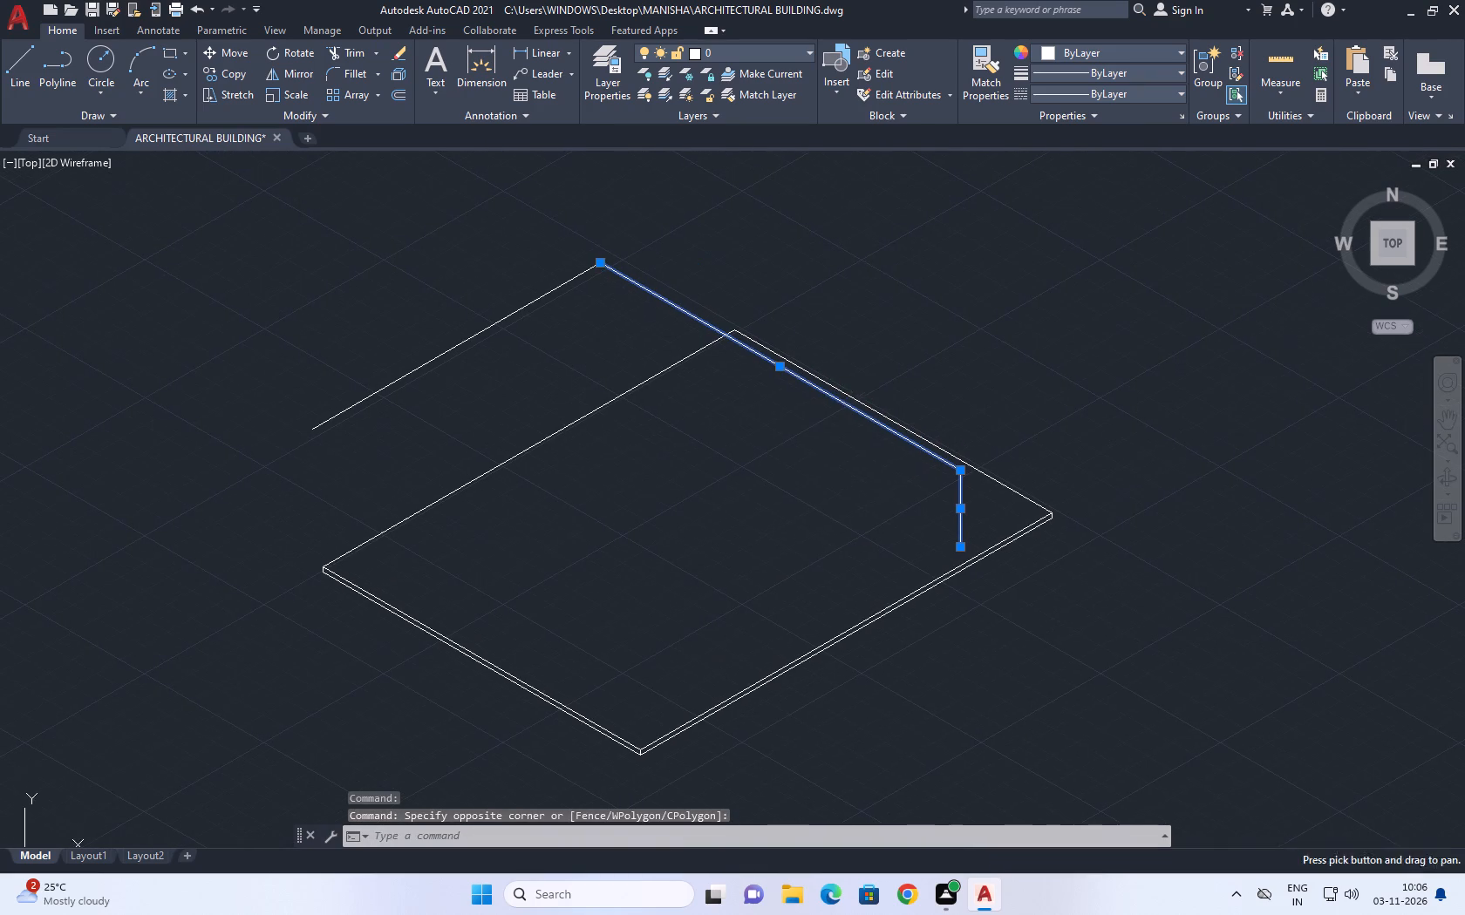
pyautogui.write('CO')
pyautogui.press('space')
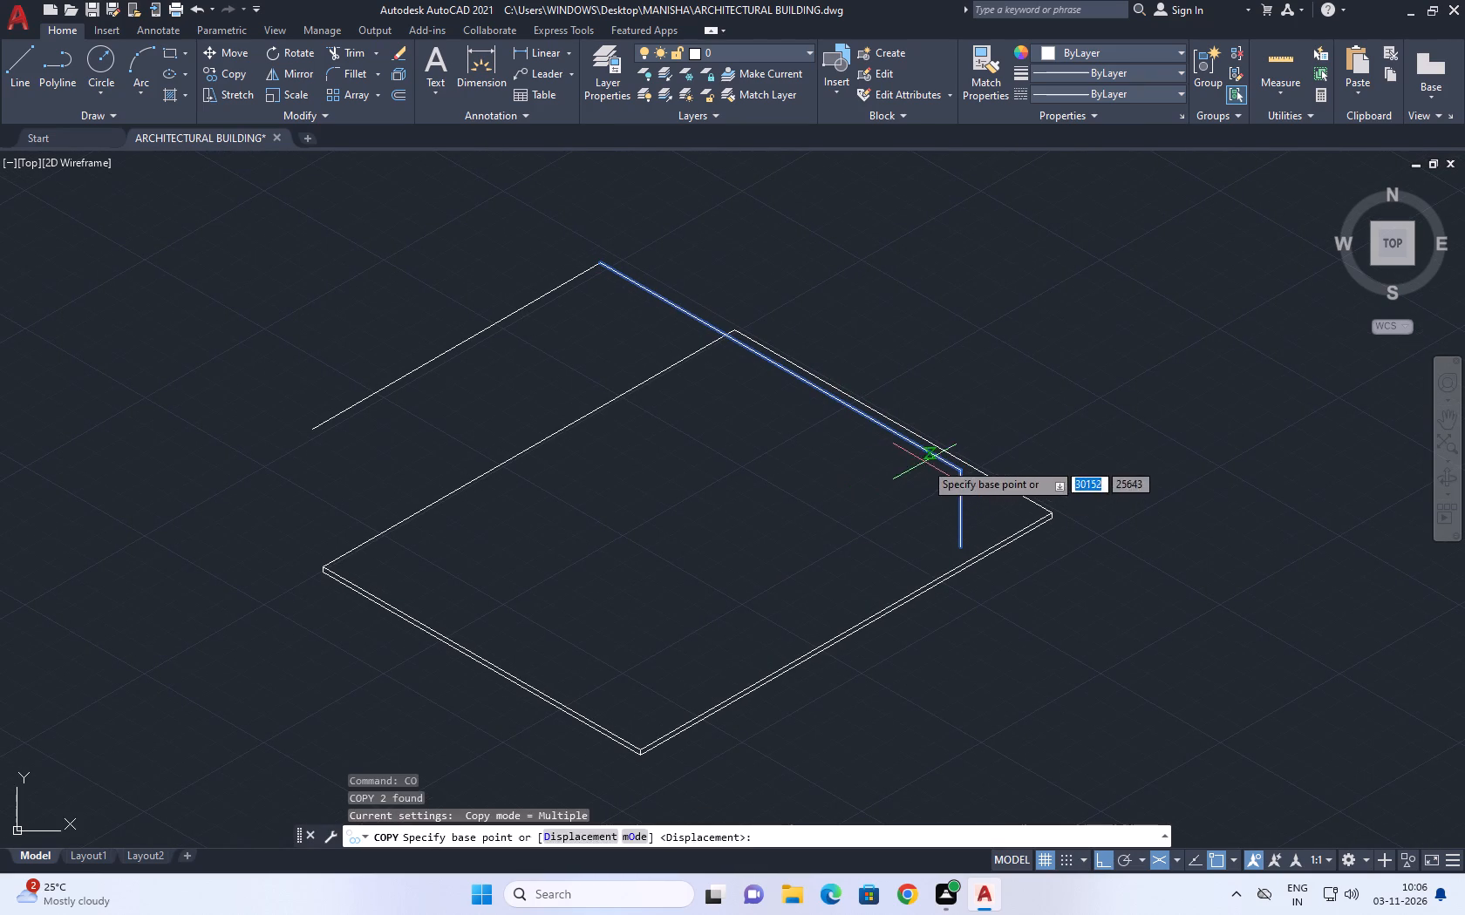
pyautogui.click(924, 462)
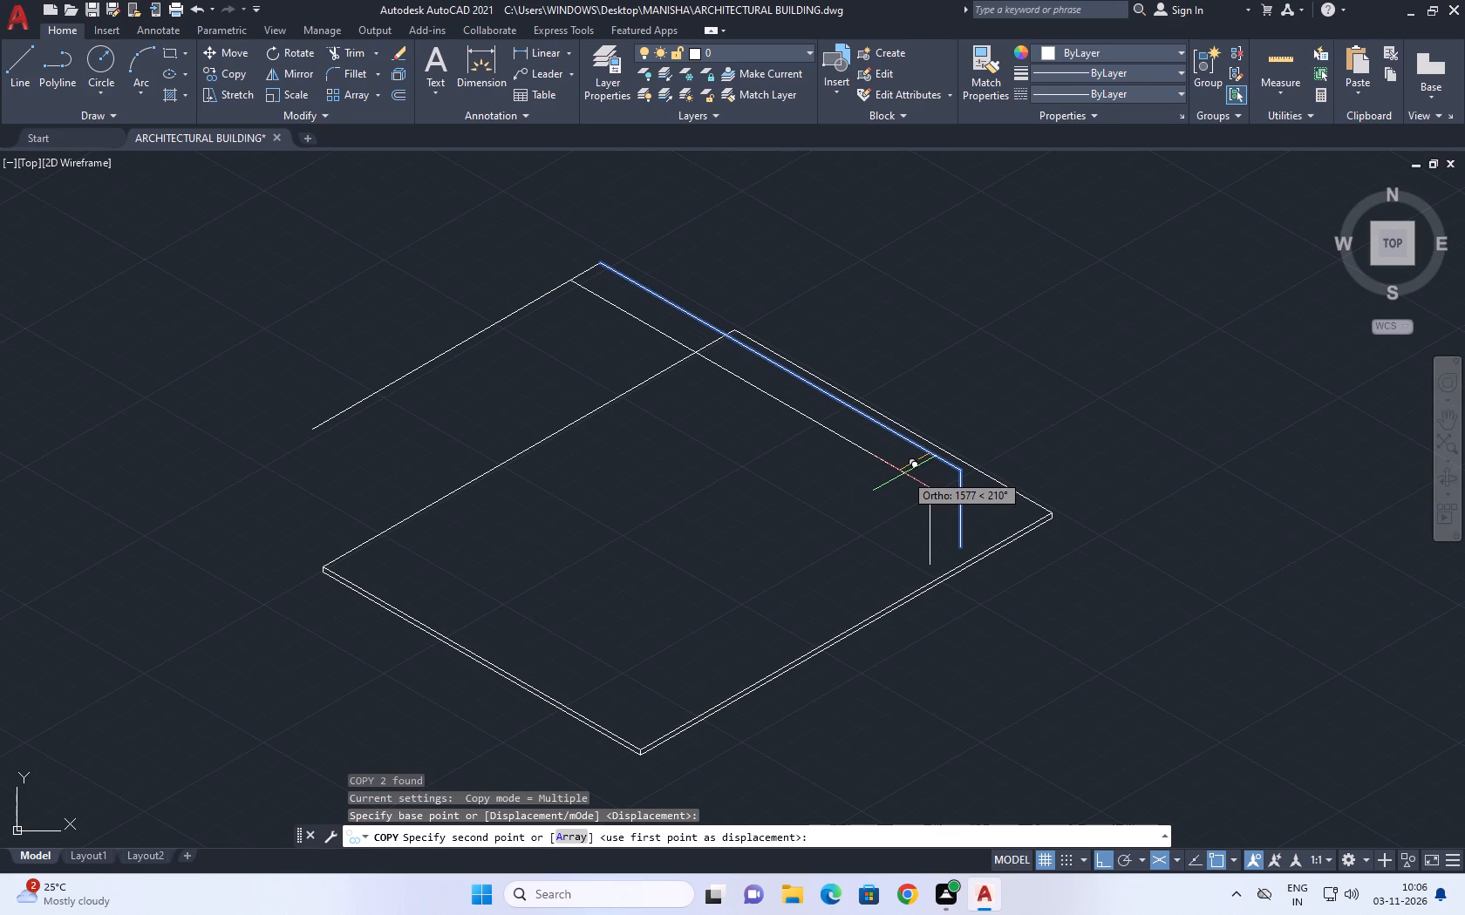
pyautogui.write('22.')
pyautogui.press('BackSpace')
pyautogui.write('8.6')
pyautogui.press('Return')
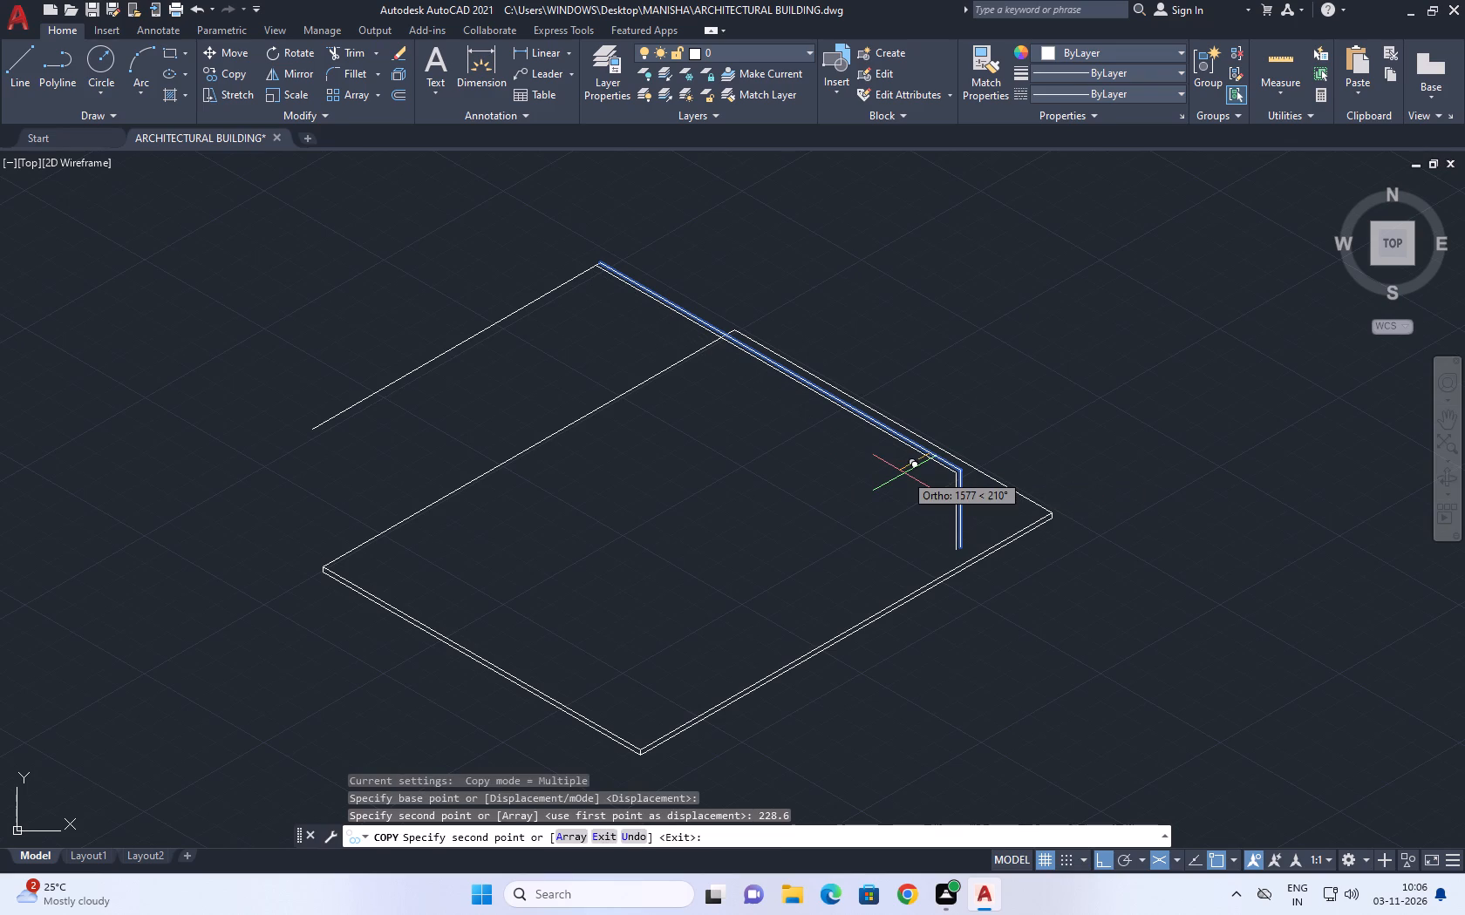
pyautogui.press('space')
pyautogui.press('space')
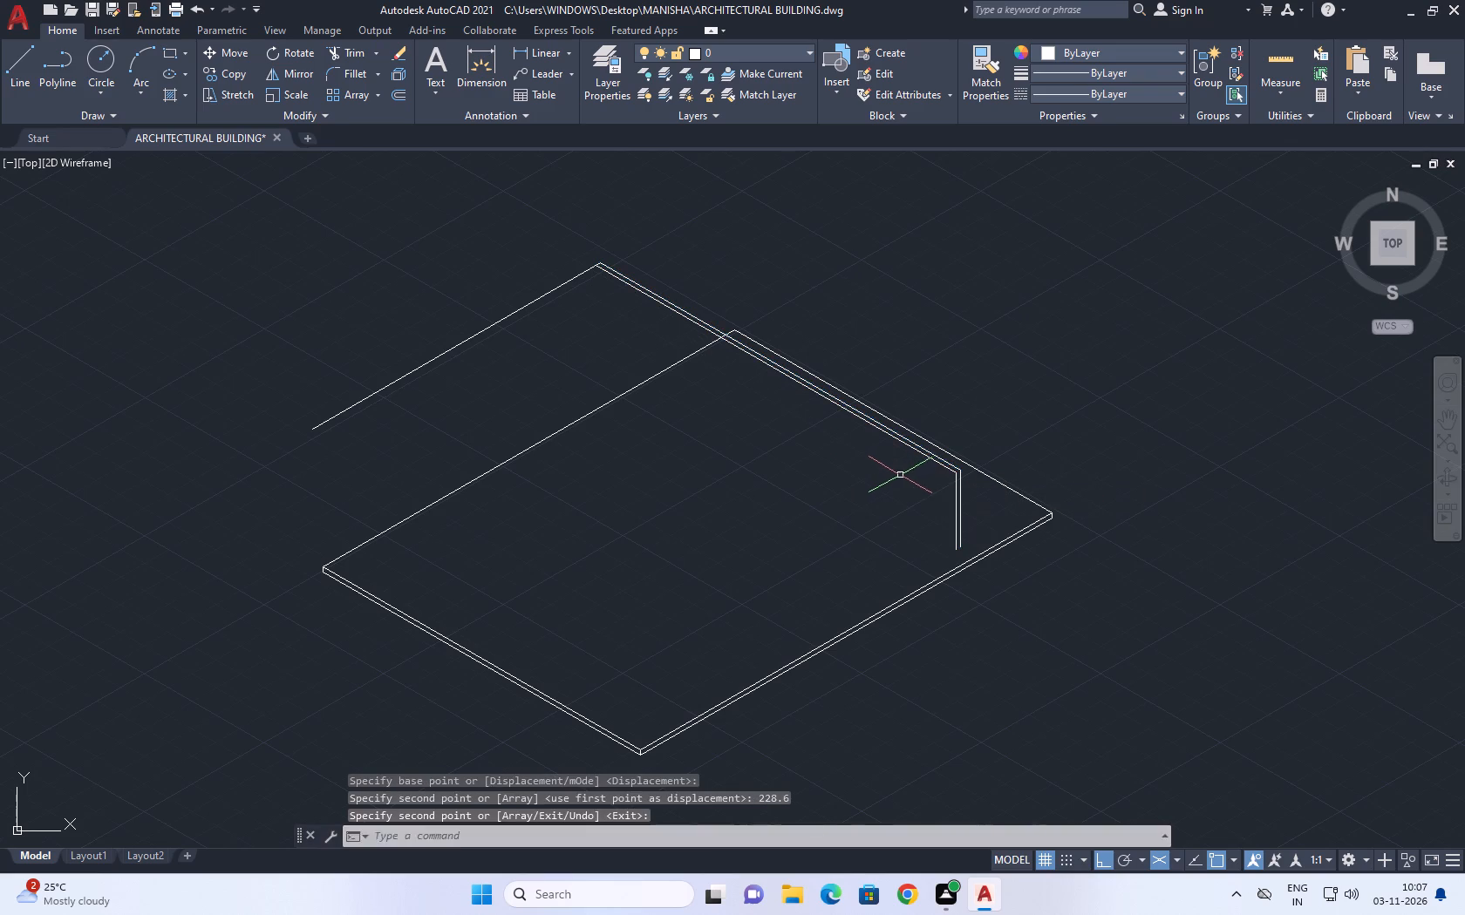
pyautogui.press('space')
# Draw a line from the outer wall's top front corner at 210°, parallel to the slab's front-right edge.
pyautogui.scroll(4, 940, 490)
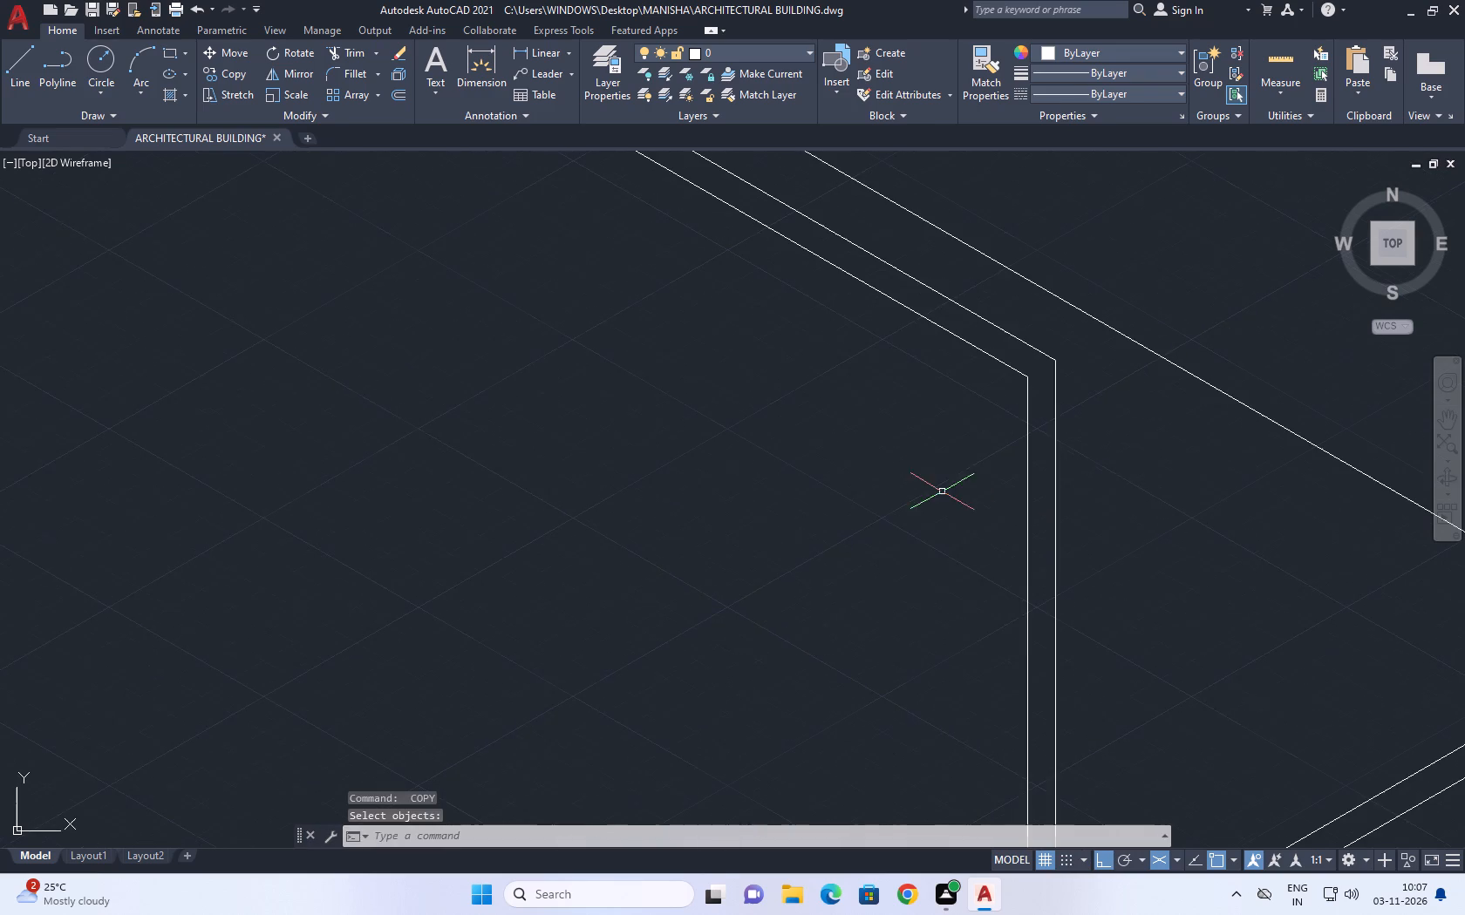
pyautogui.moveTo(1098, 451); pyautogui.dragTo(1045, 459, button='middle')
pyautogui.scroll(-1, 1043, 459)
pyautogui.write('L')
pyautogui.press('space')
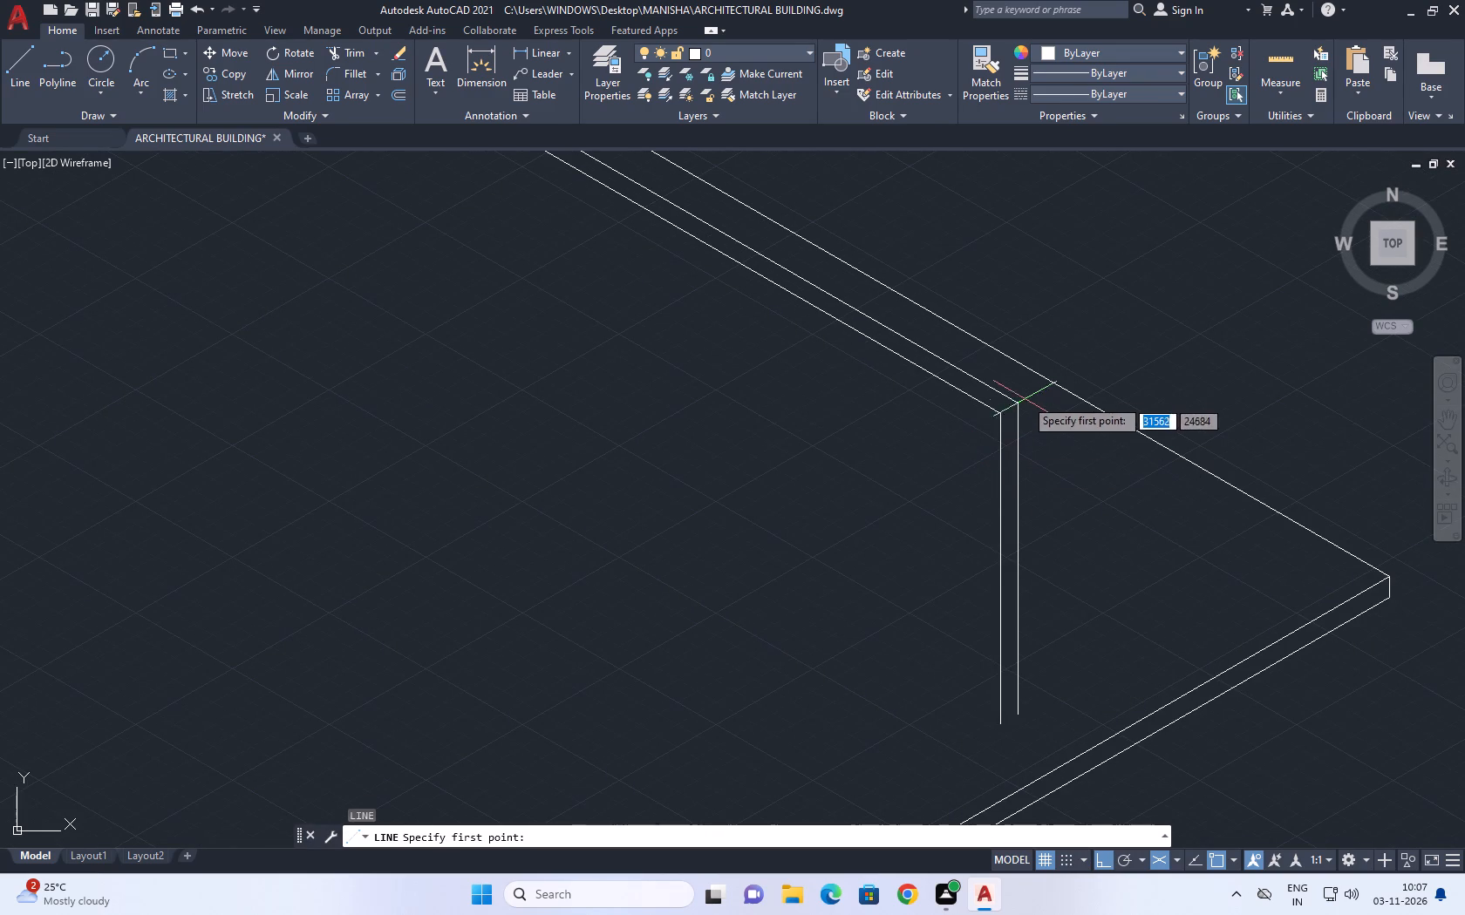
pyautogui.click(1019, 402)
pyautogui.scroll(-1, 807, 503)
pyautogui.moveTo(712, 552); pyautogui.dragTo(789, 405, button='middle')
pyautogui.scroll(-2, 829, 373)
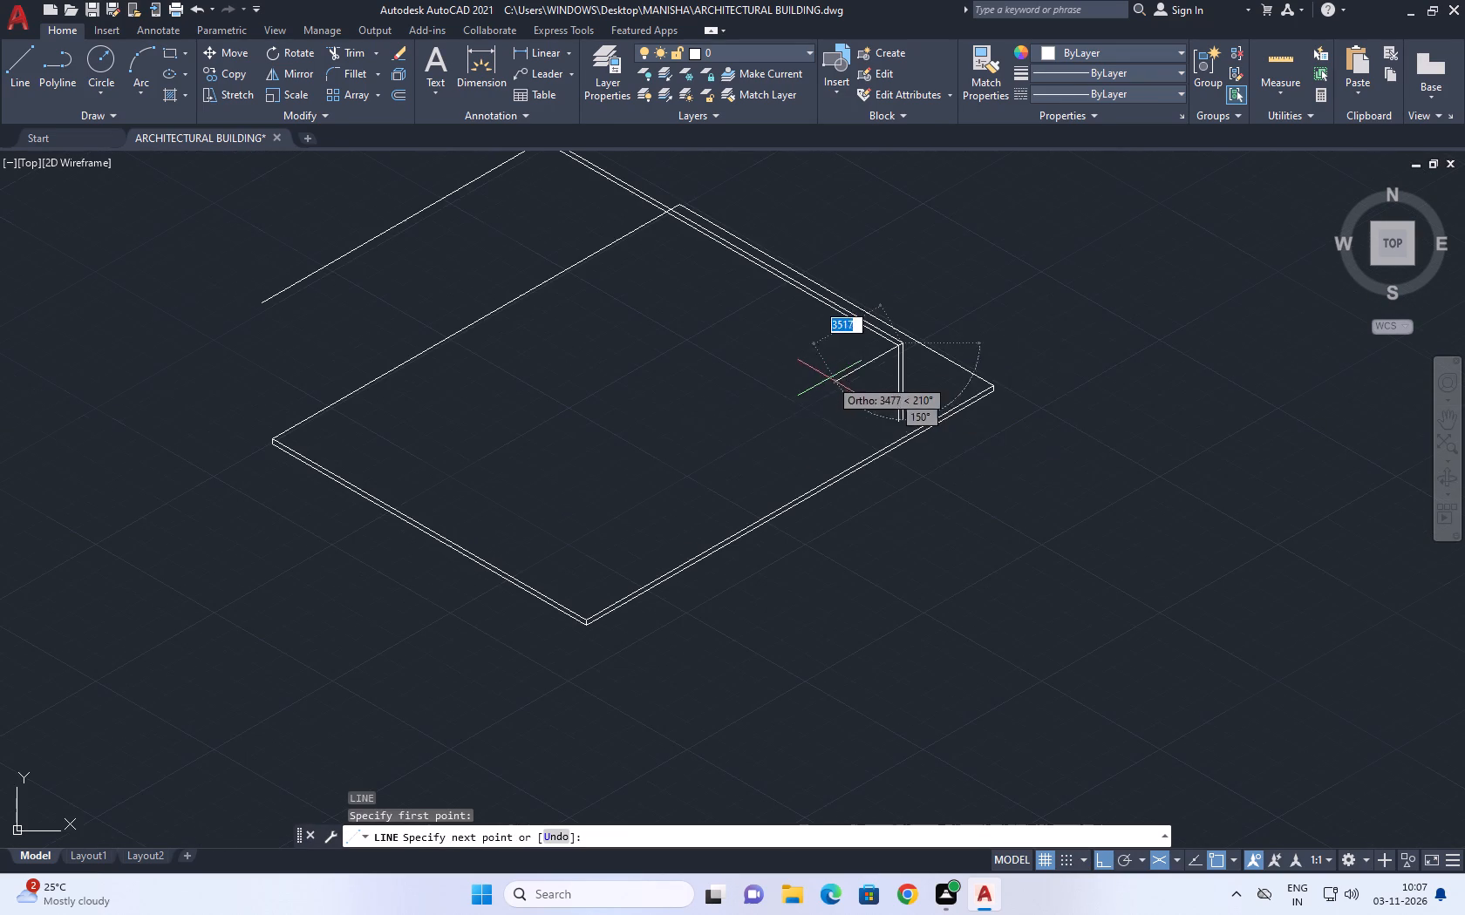
pyautogui.click(657, 462)
pyautogui.press('space')
# Copy the new front wall top line 228.6 mm inward at 150° as its inner edge.
pyautogui.scroll(1, 774, 405)
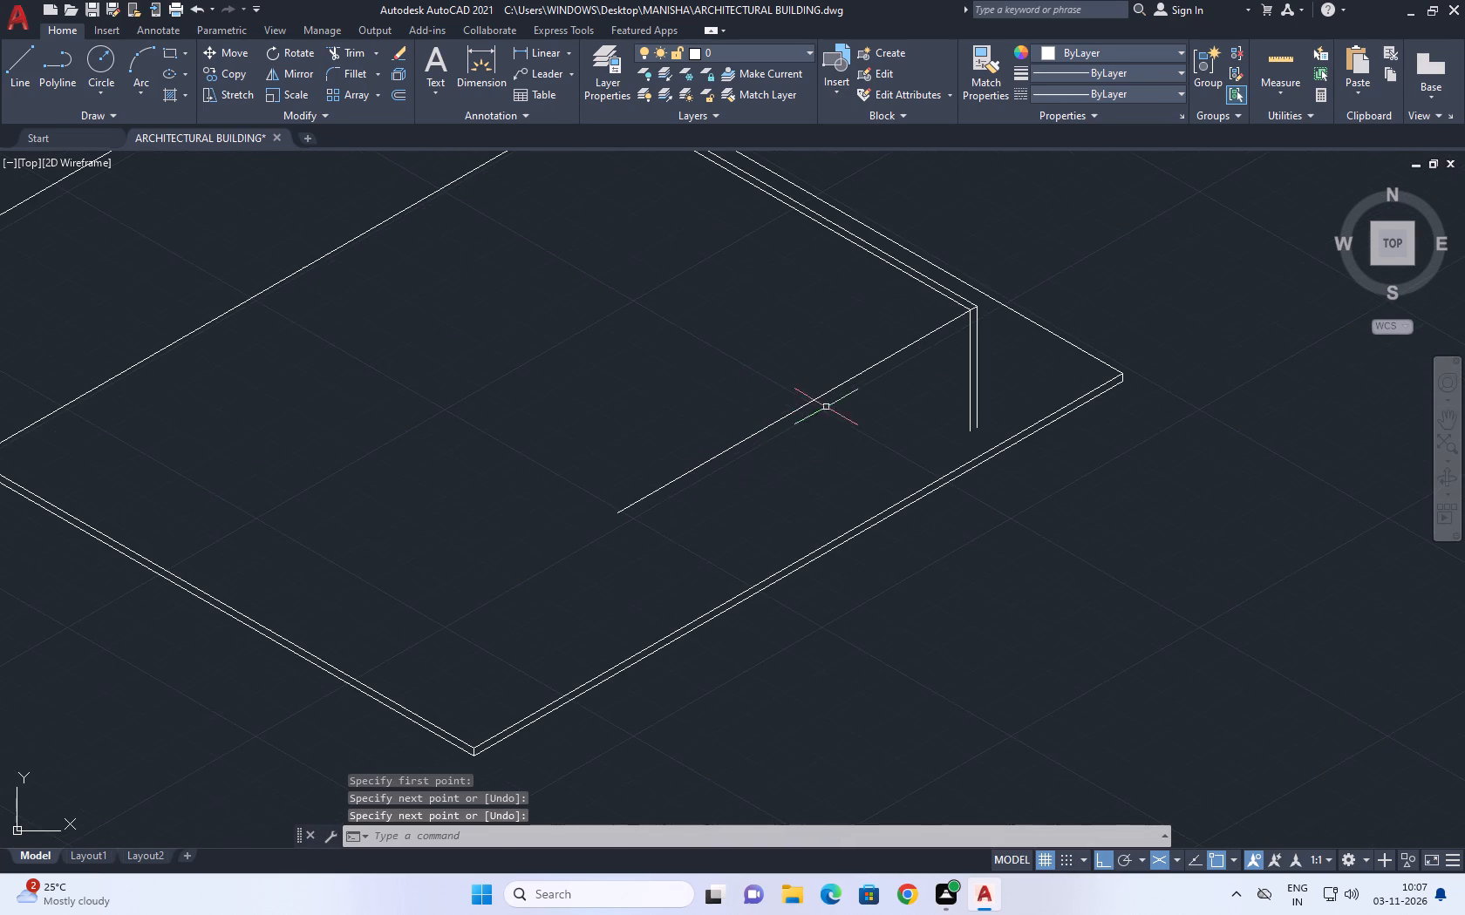
pyautogui.click(833, 415)
pyautogui.moveTo(785, 361); pyautogui.dragTo(777, 354)
pyautogui.moveTo(776, 356); pyautogui.dragTo(785, 405, button='middle')
pyautogui.write('CO')
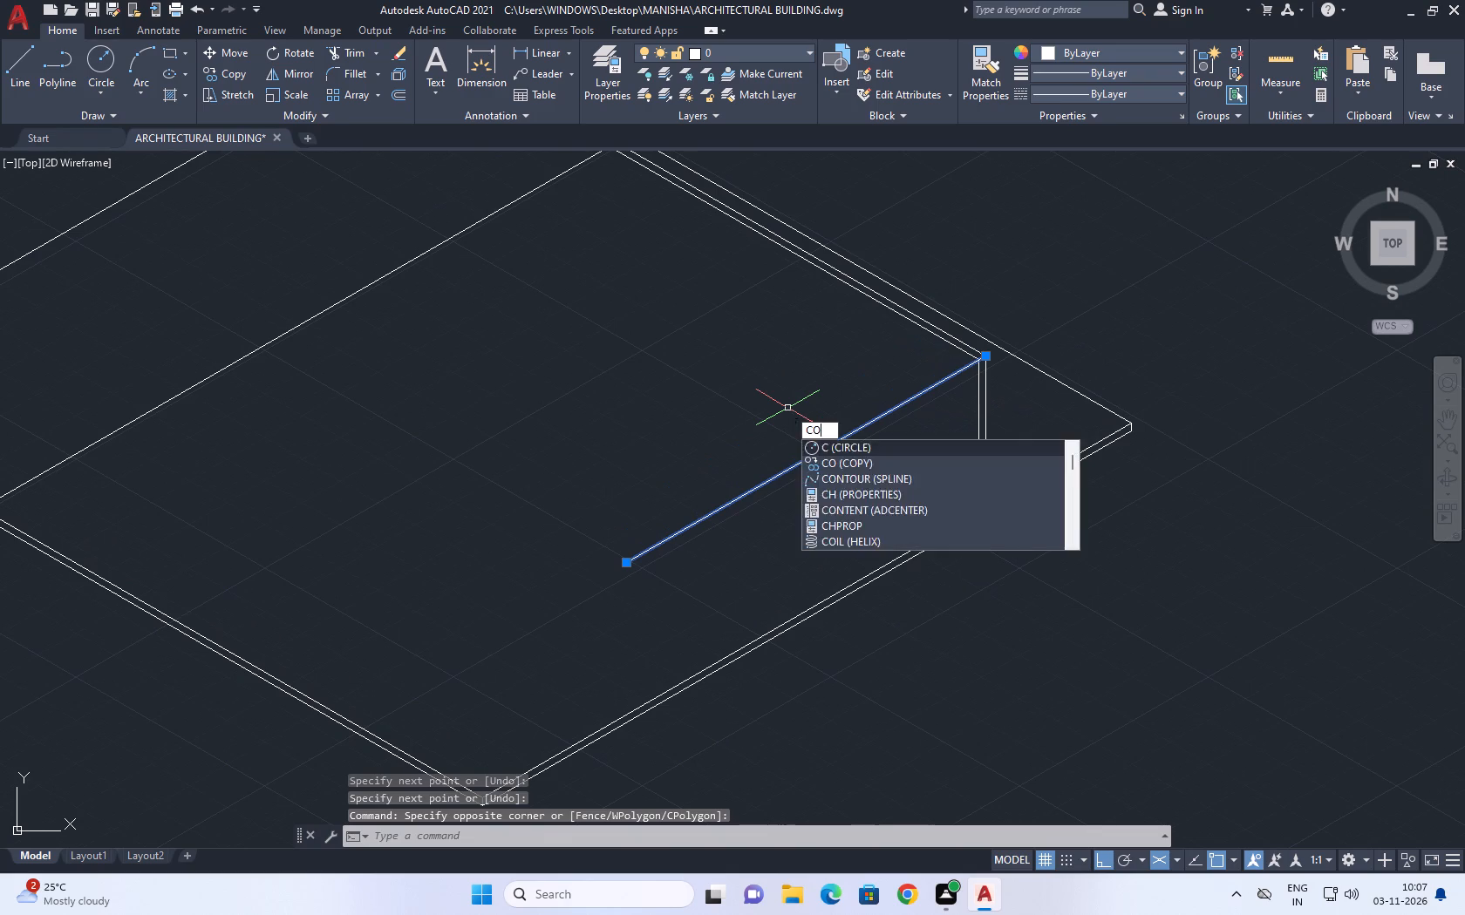
pyautogui.press('space')
pyautogui.click(787, 418)
pyautogui.press('0')
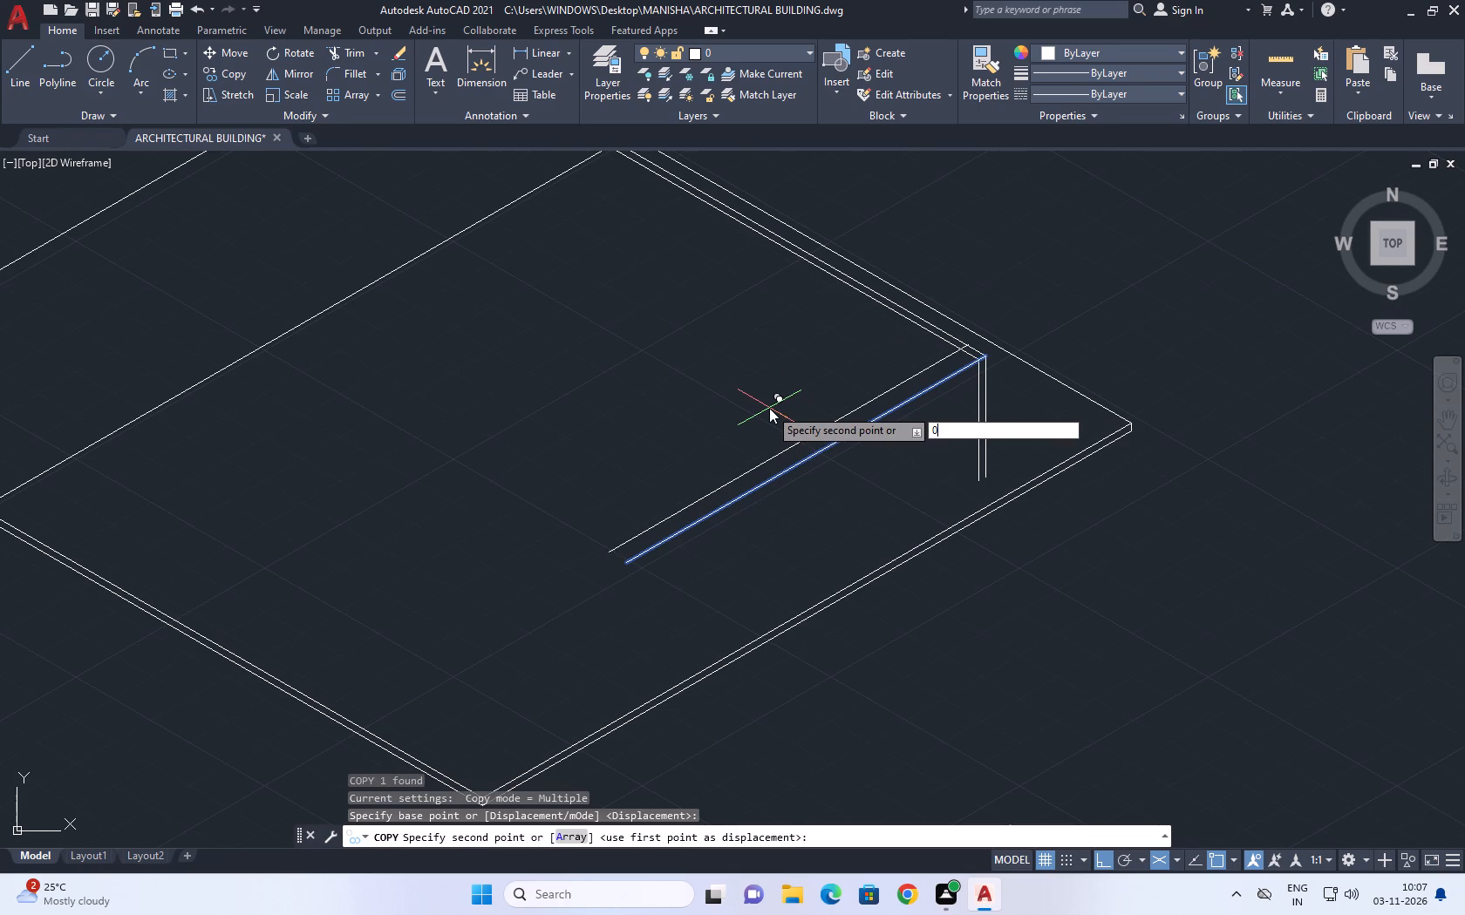
pyautogui.press('BackSpace')
pyautogui.write('228.6')
pyautogui.press('Return')
pyautogui.press('space')
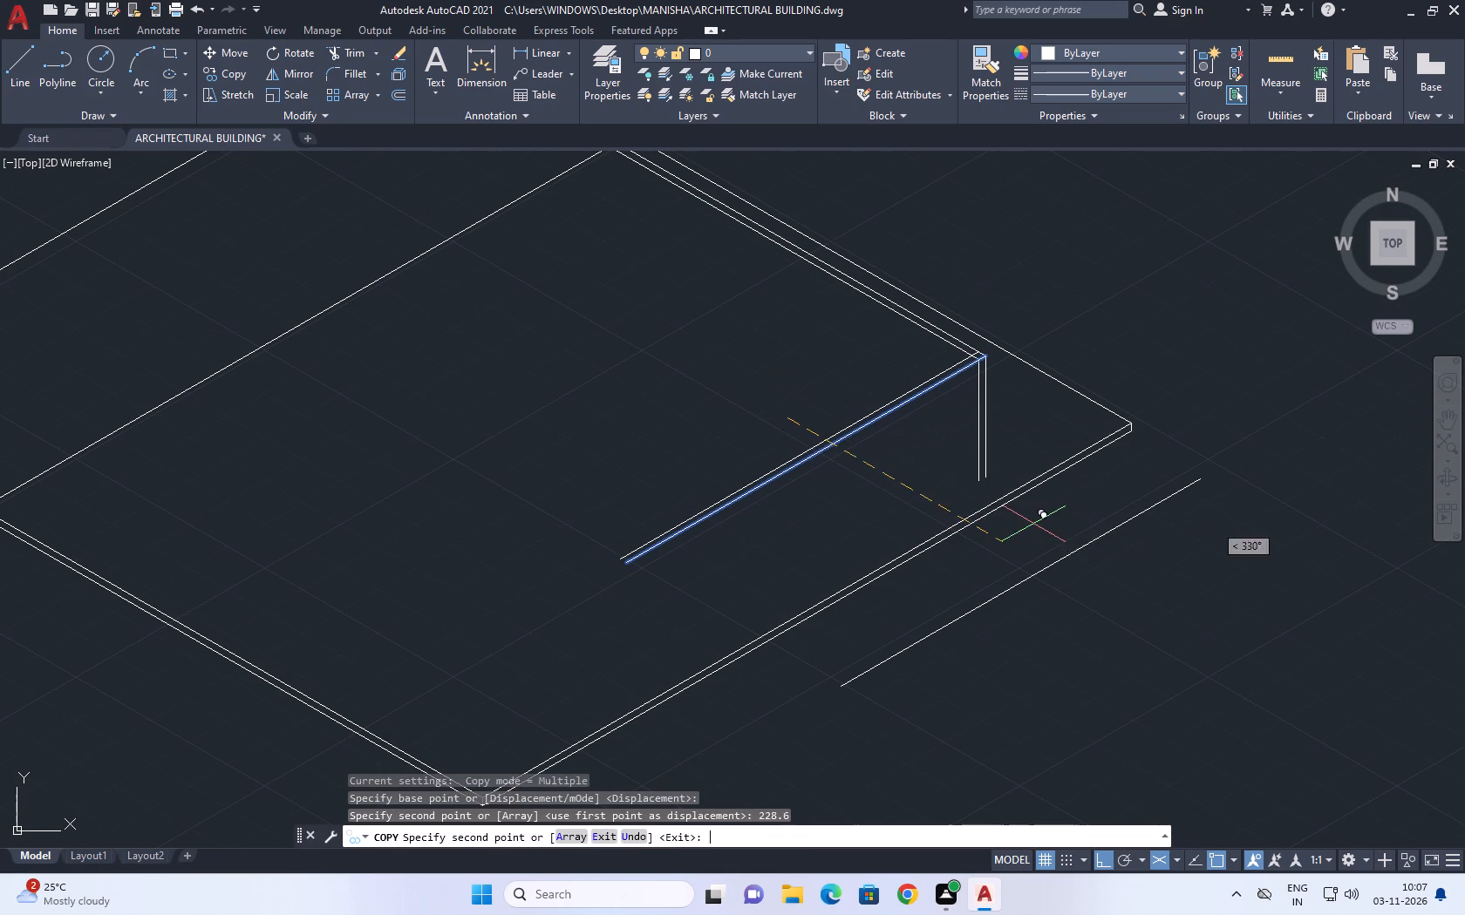
# Trim the crossing overhangs of the two inner wall lines where they meet at the front corner.
pyautogui.moveTo(1023, 384); pyautogui.dragTo(1010, 375, button='middle')
pyautogui.scroll(3, 969, 360)
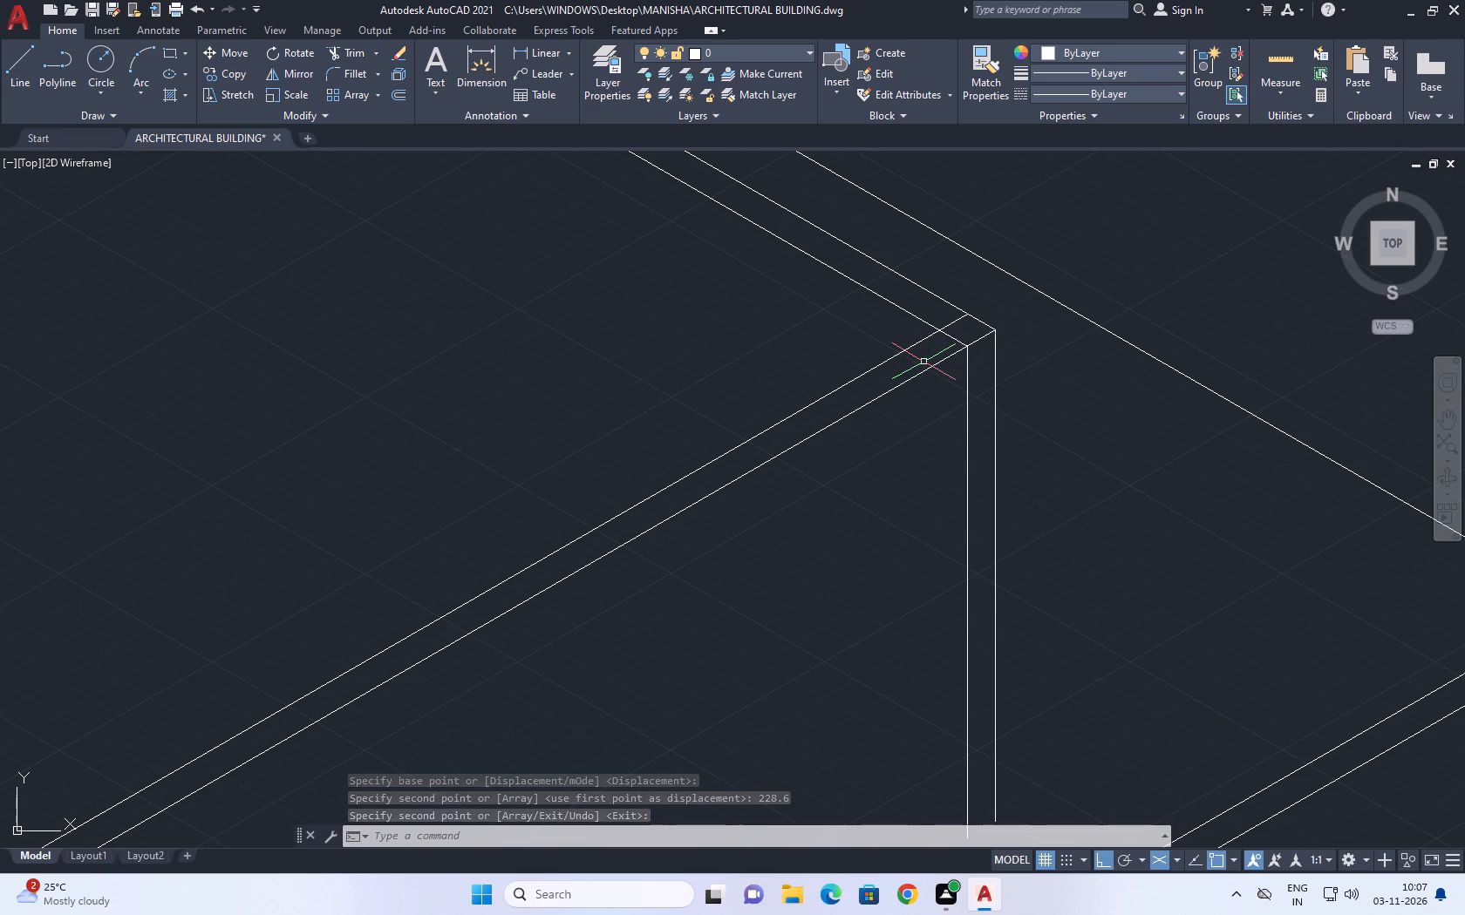
pyautogui.moveTo(921, 366); pyautogui.dragTo(943, 524, button='middle')
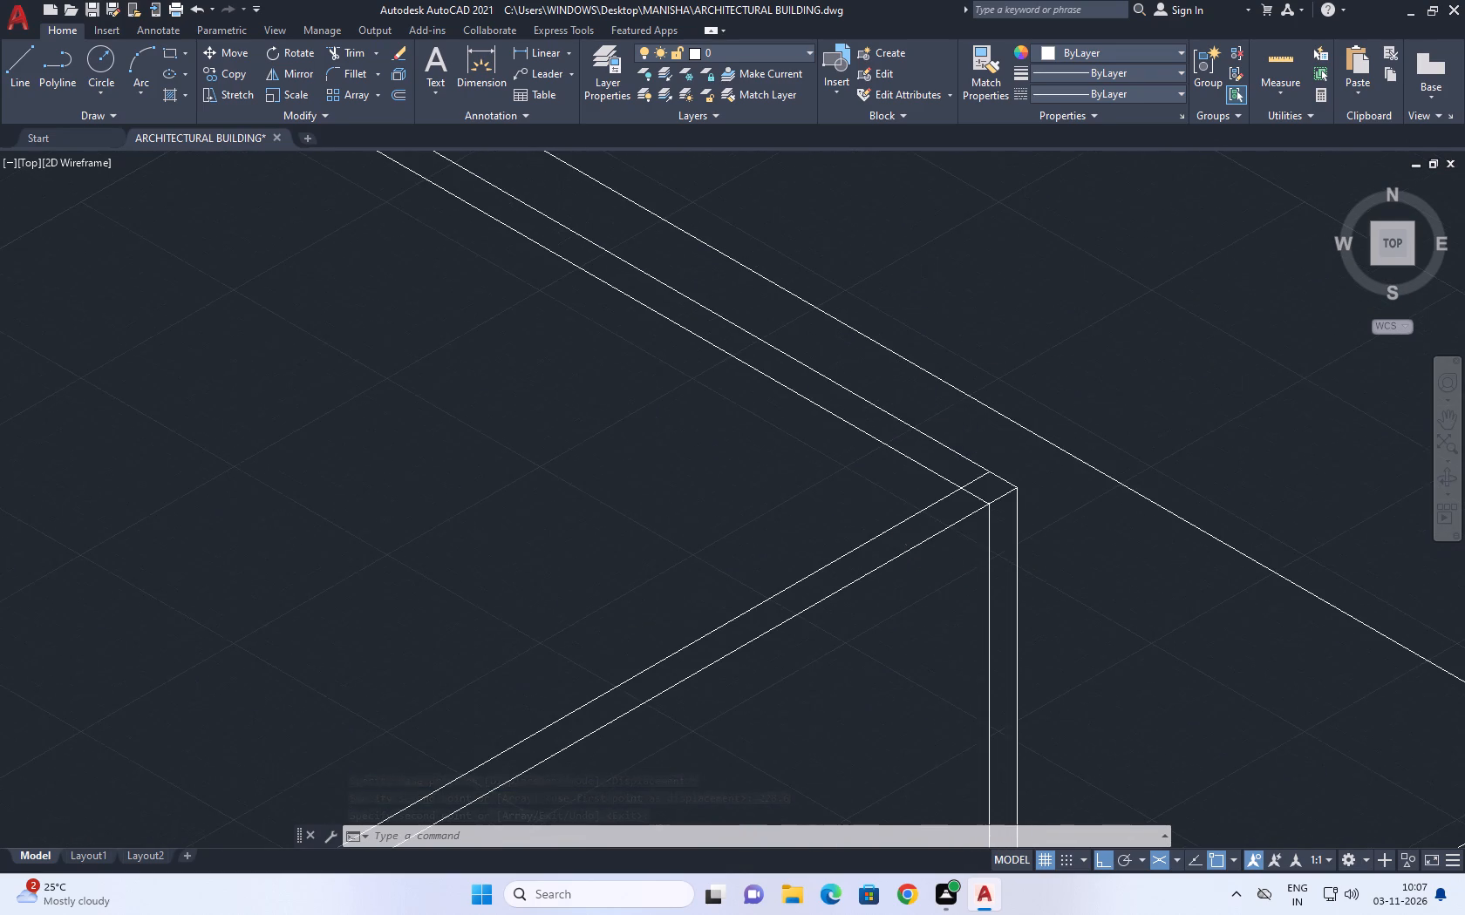
pyautogui.moveTo(945, 556); pyautogui.dragTo(930, 552, button='middle')
pyautogui.scroll(-1, 935, 553)
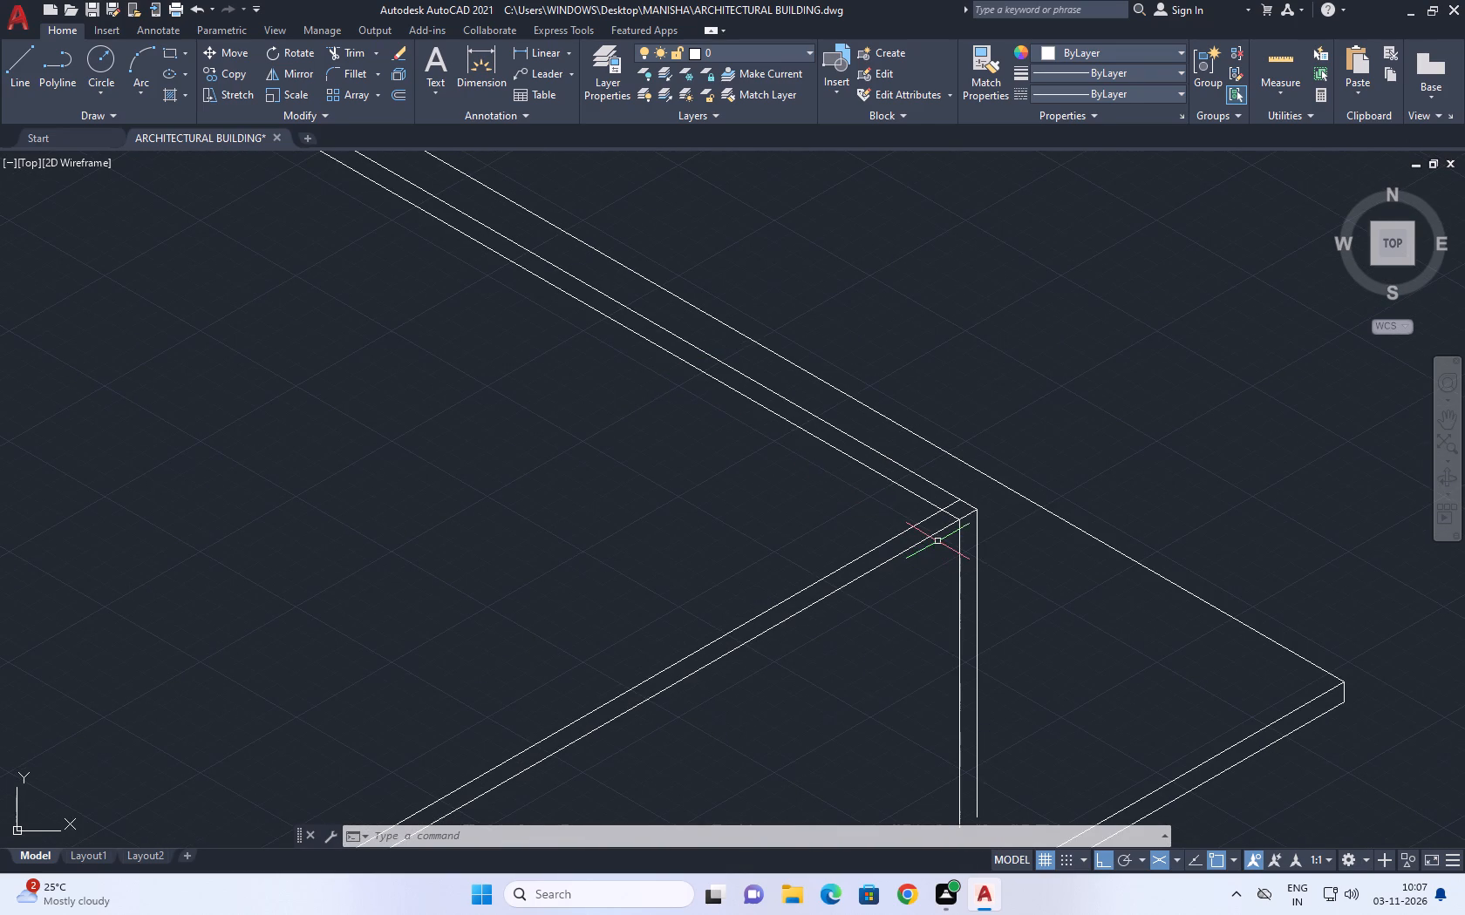
pyautogui.click(346, 55)
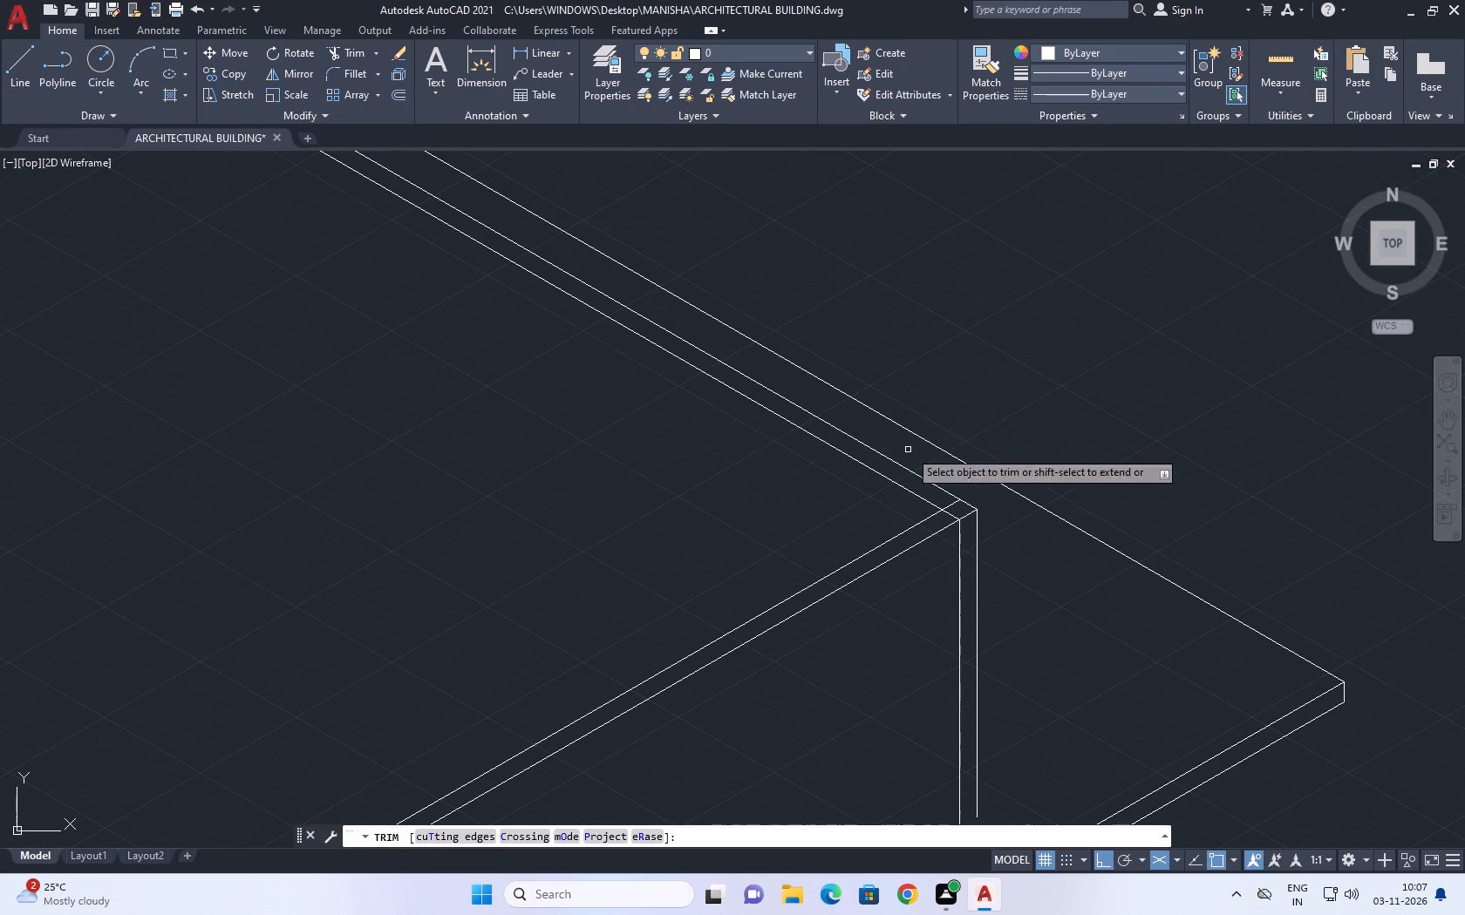
pyautogui.scroll(2, 942, 500)
pyautogui.click(956, 505)
pyautogui.click(957, 546)
pyautogui.rightClick(1084, 516)
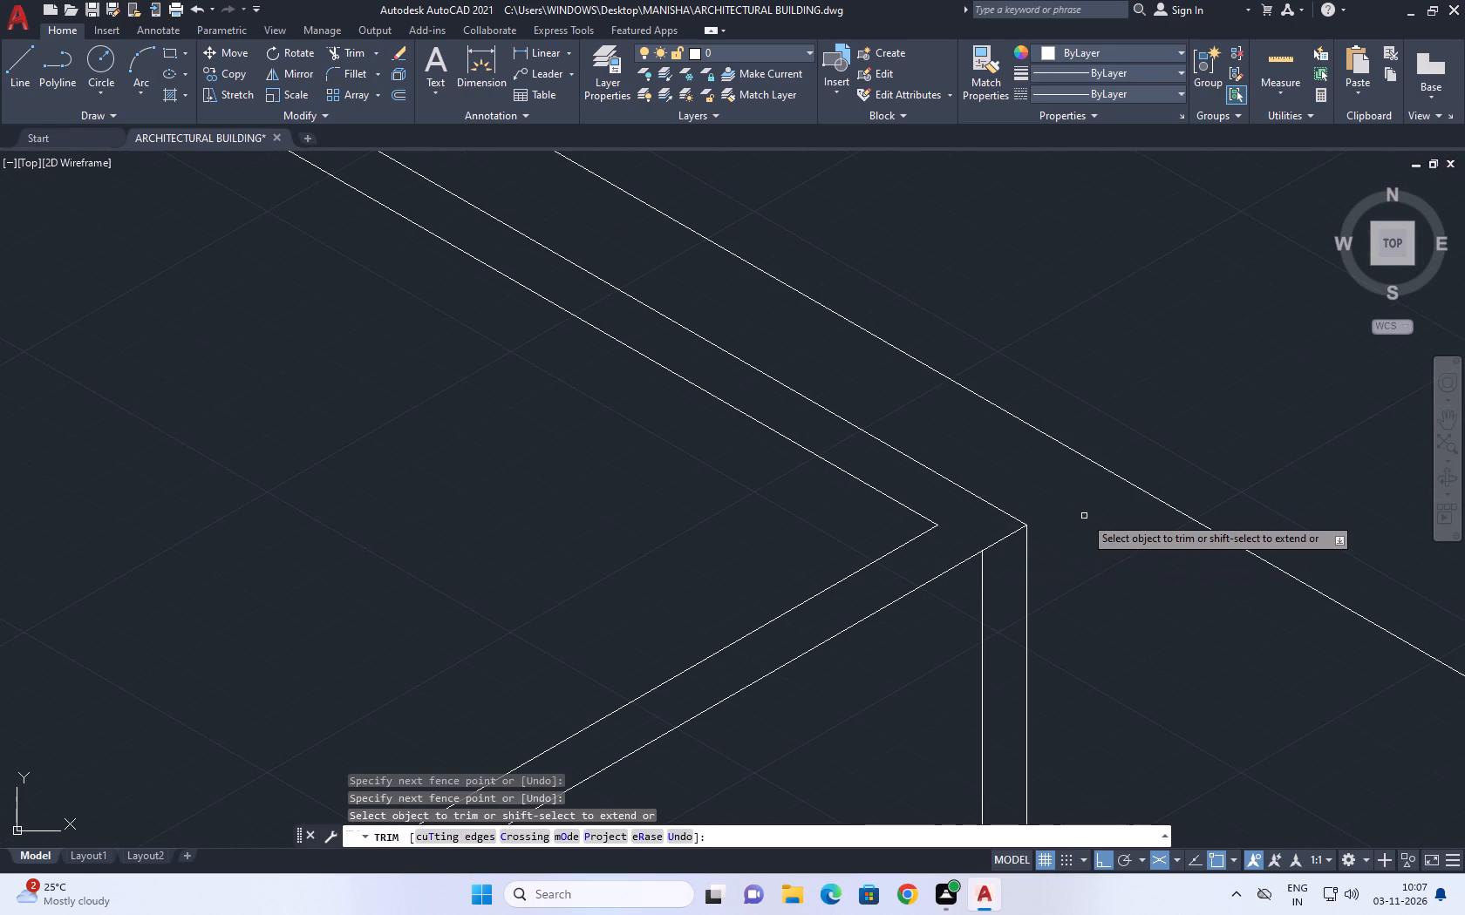
pyautogui.click(1117, 542)
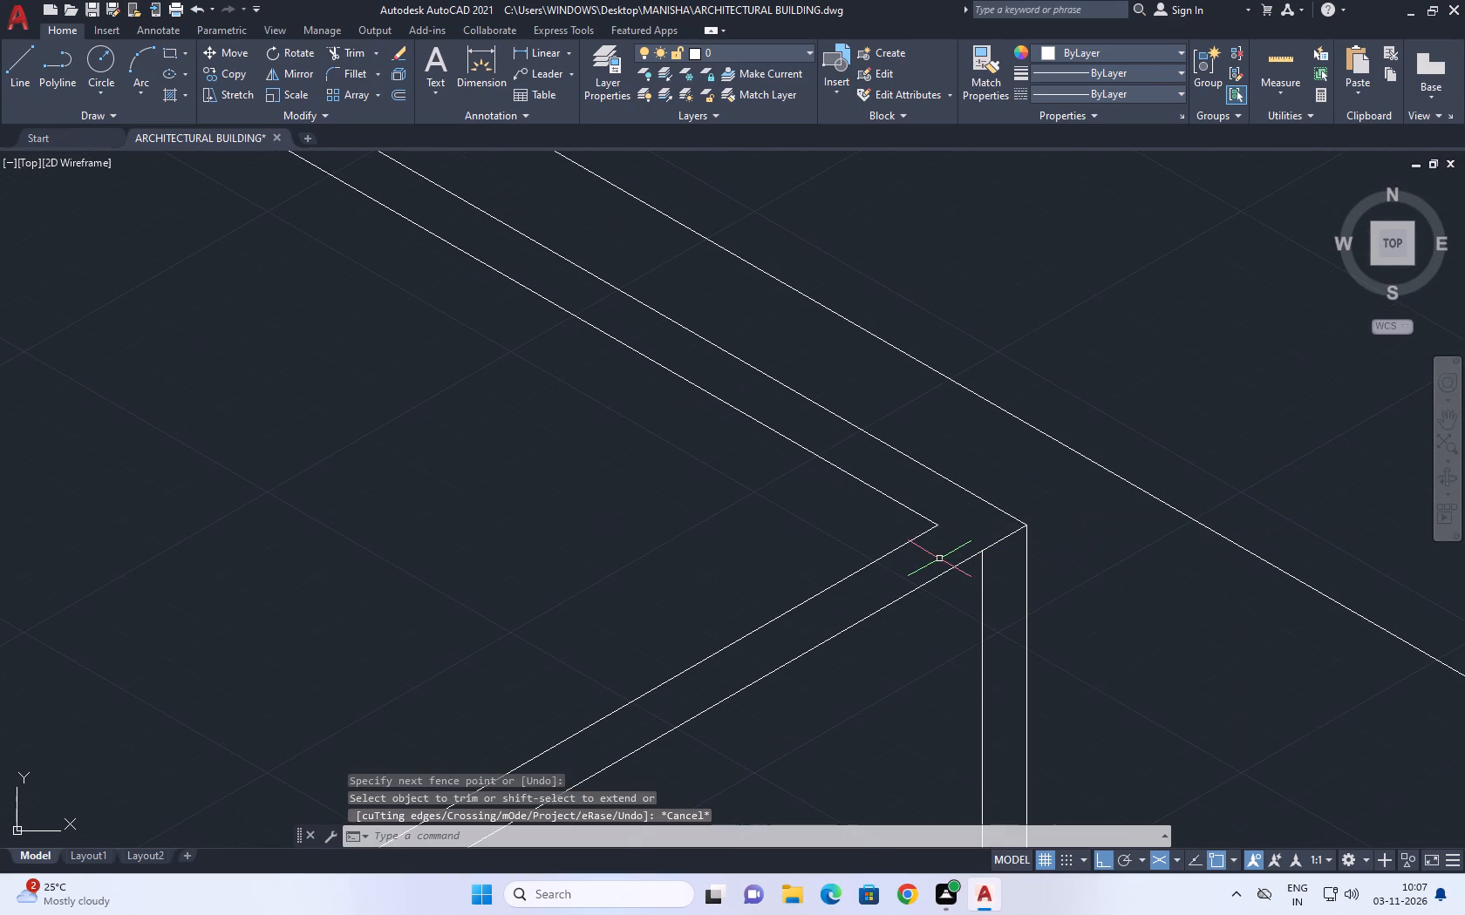
# Erase the copied inner vertical line below the wall's front corner.
pyautogui.scroll(-1, 939, 559)
pyautogui.moveTo(1066, 701); pyautogui.dragTo(985, 523, button='middle')
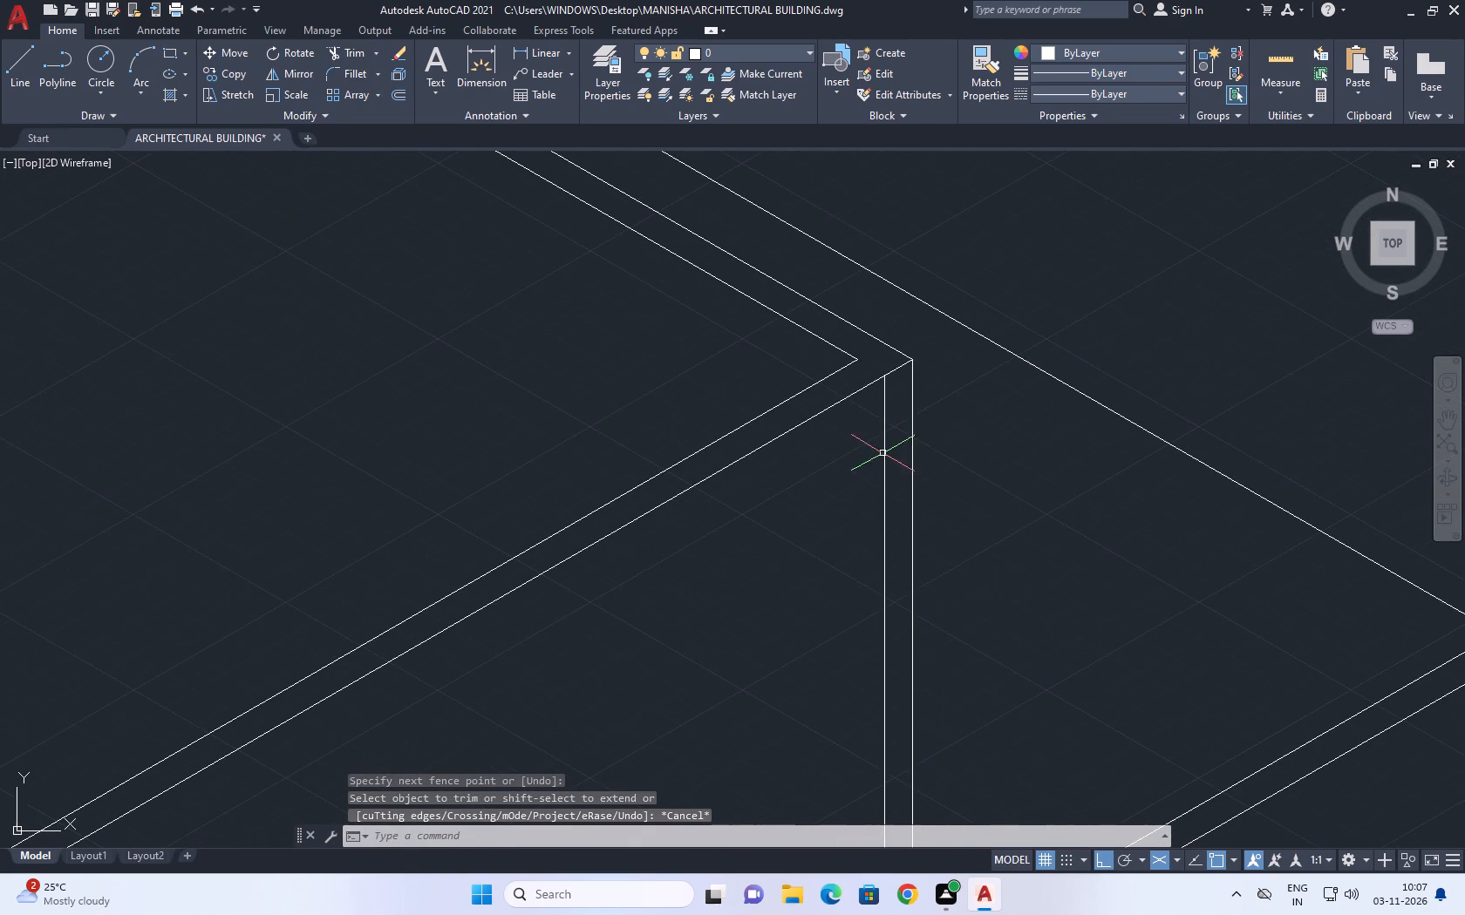
pyautogui.click(899, 426)
pyautogui.click(855, 448)
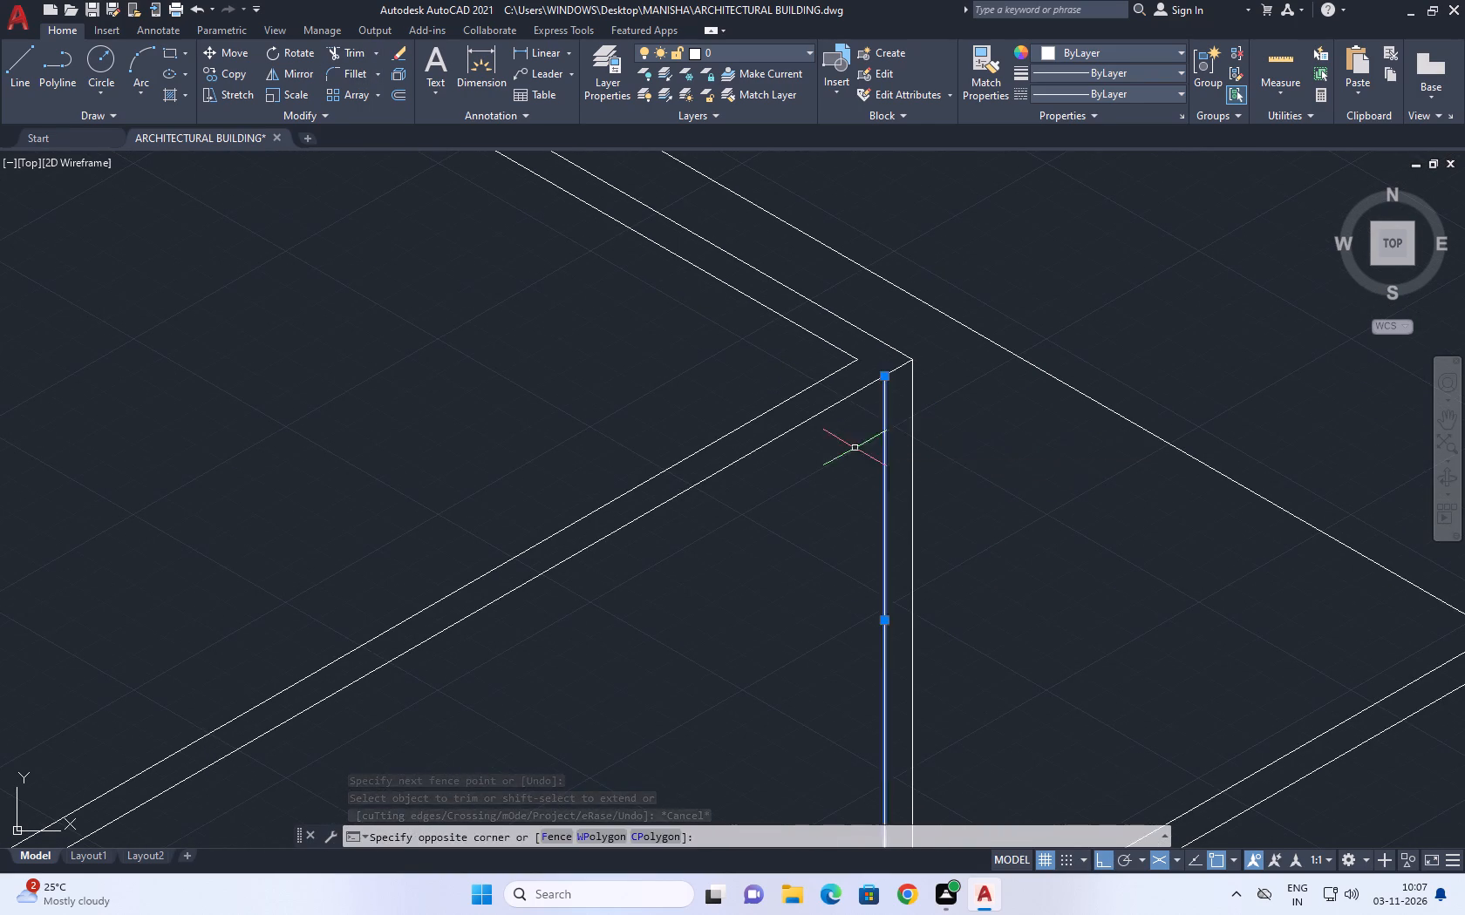
pyautogui.rightClick(941, 441)
pyautogui.click(1019, 113)
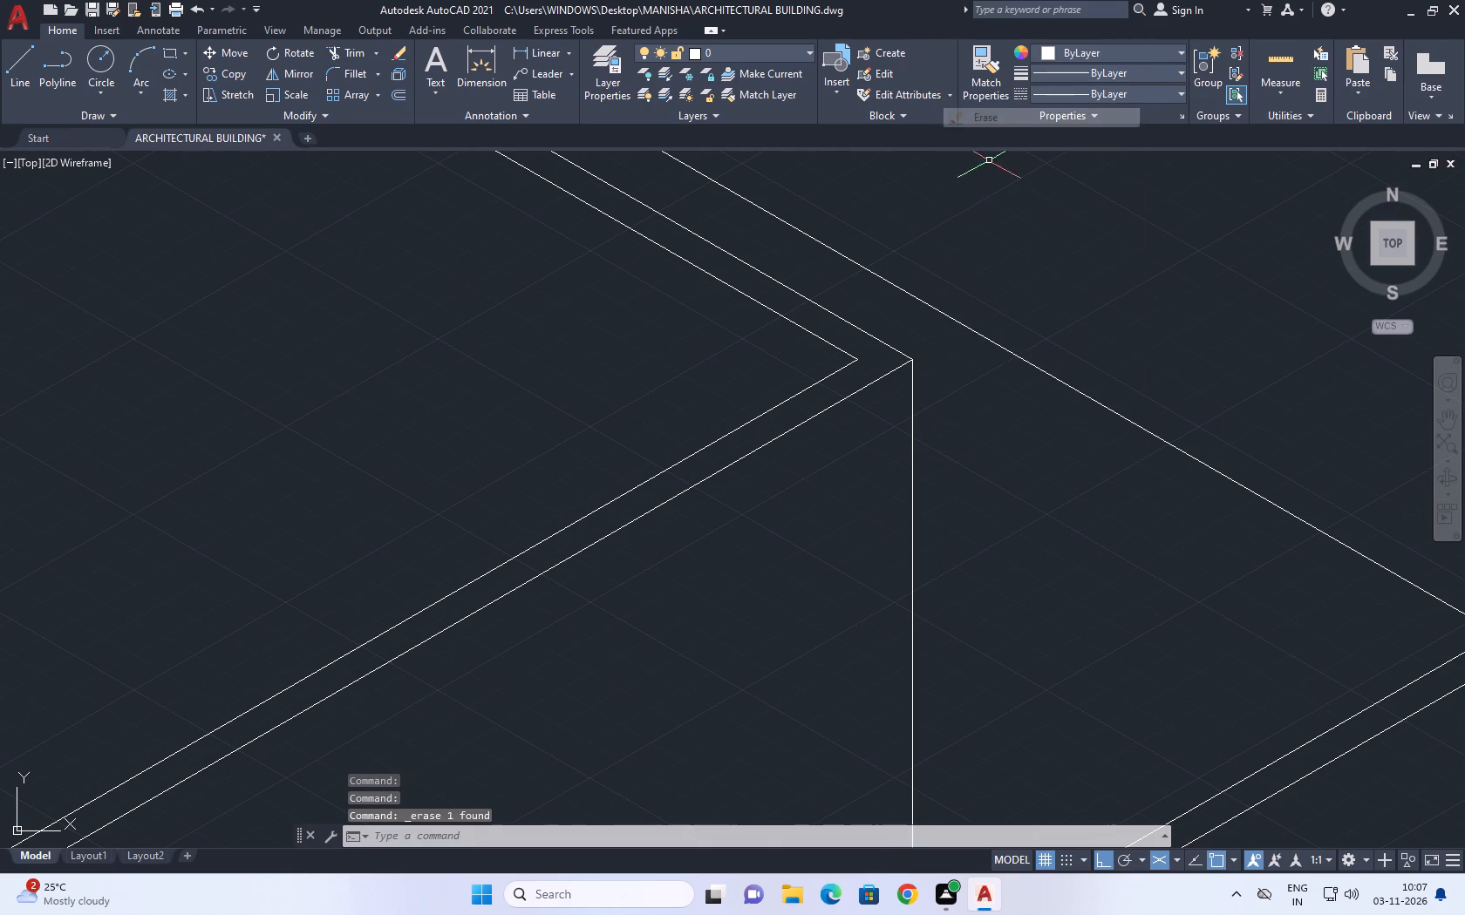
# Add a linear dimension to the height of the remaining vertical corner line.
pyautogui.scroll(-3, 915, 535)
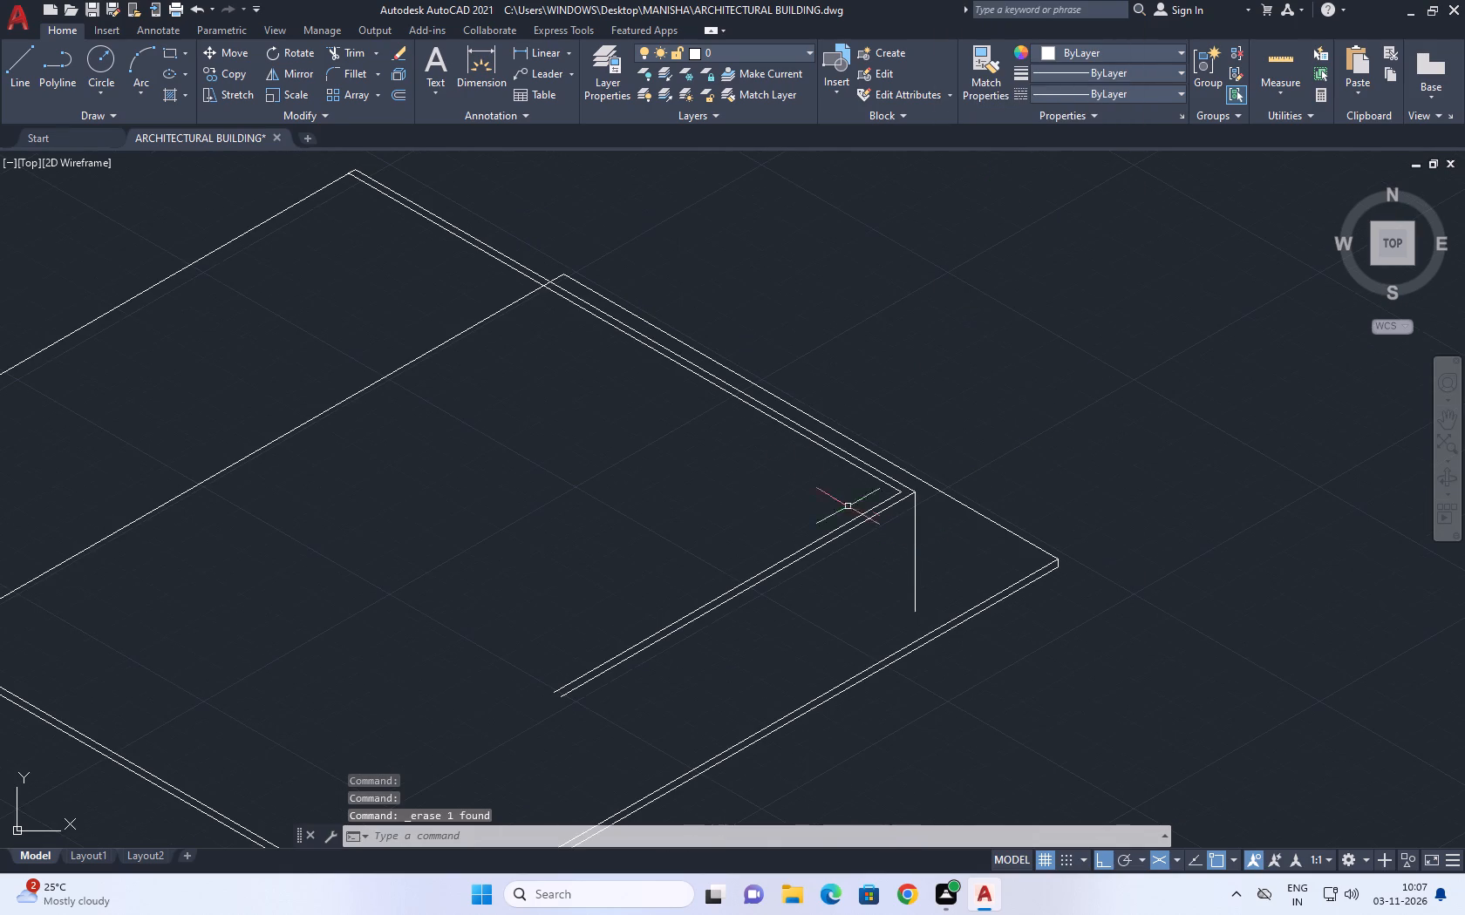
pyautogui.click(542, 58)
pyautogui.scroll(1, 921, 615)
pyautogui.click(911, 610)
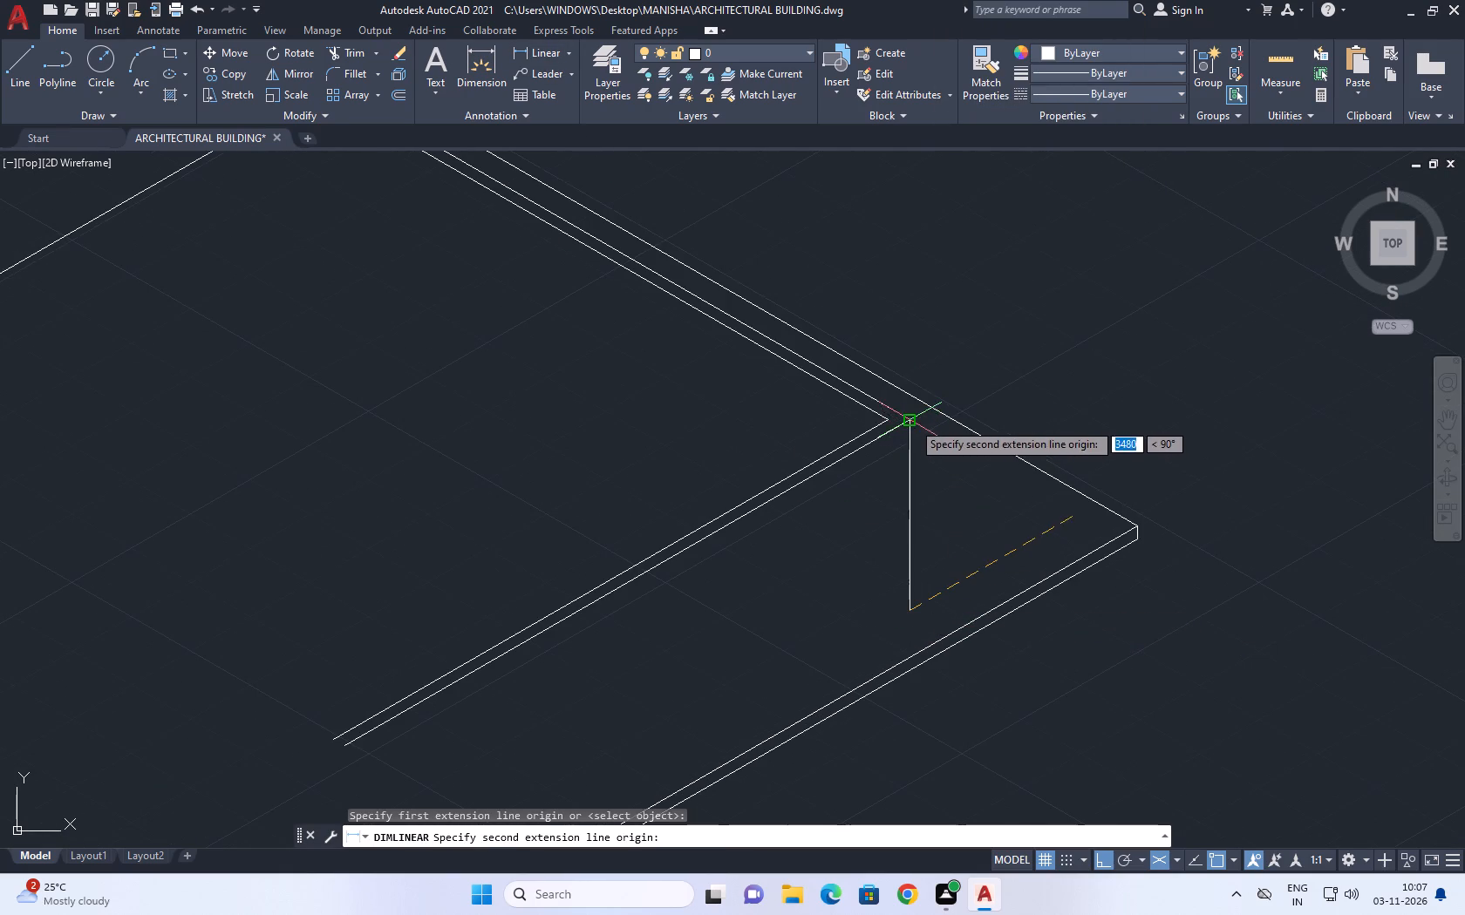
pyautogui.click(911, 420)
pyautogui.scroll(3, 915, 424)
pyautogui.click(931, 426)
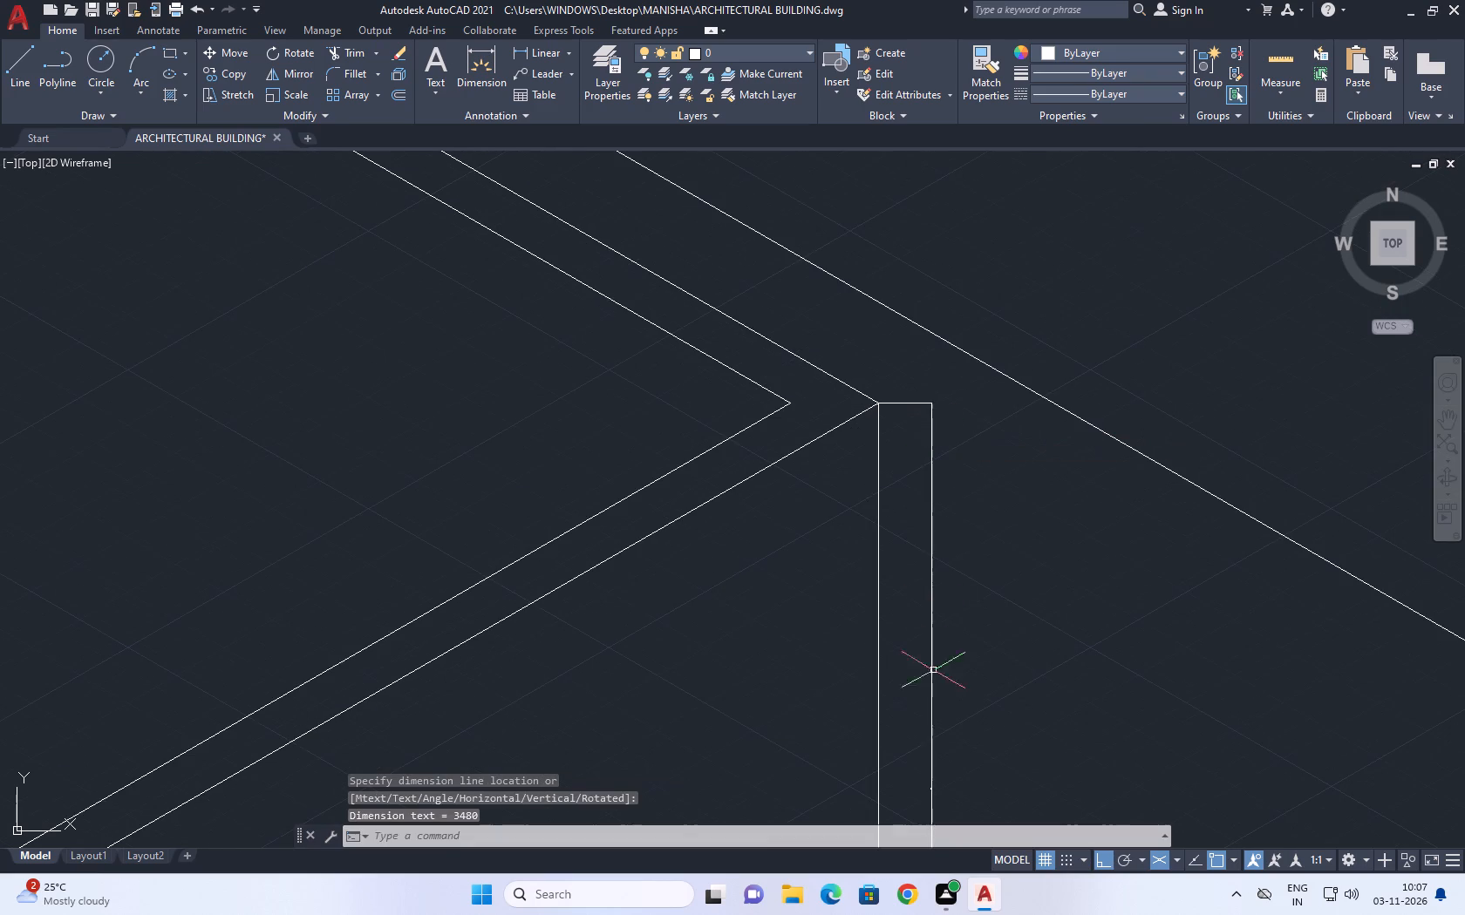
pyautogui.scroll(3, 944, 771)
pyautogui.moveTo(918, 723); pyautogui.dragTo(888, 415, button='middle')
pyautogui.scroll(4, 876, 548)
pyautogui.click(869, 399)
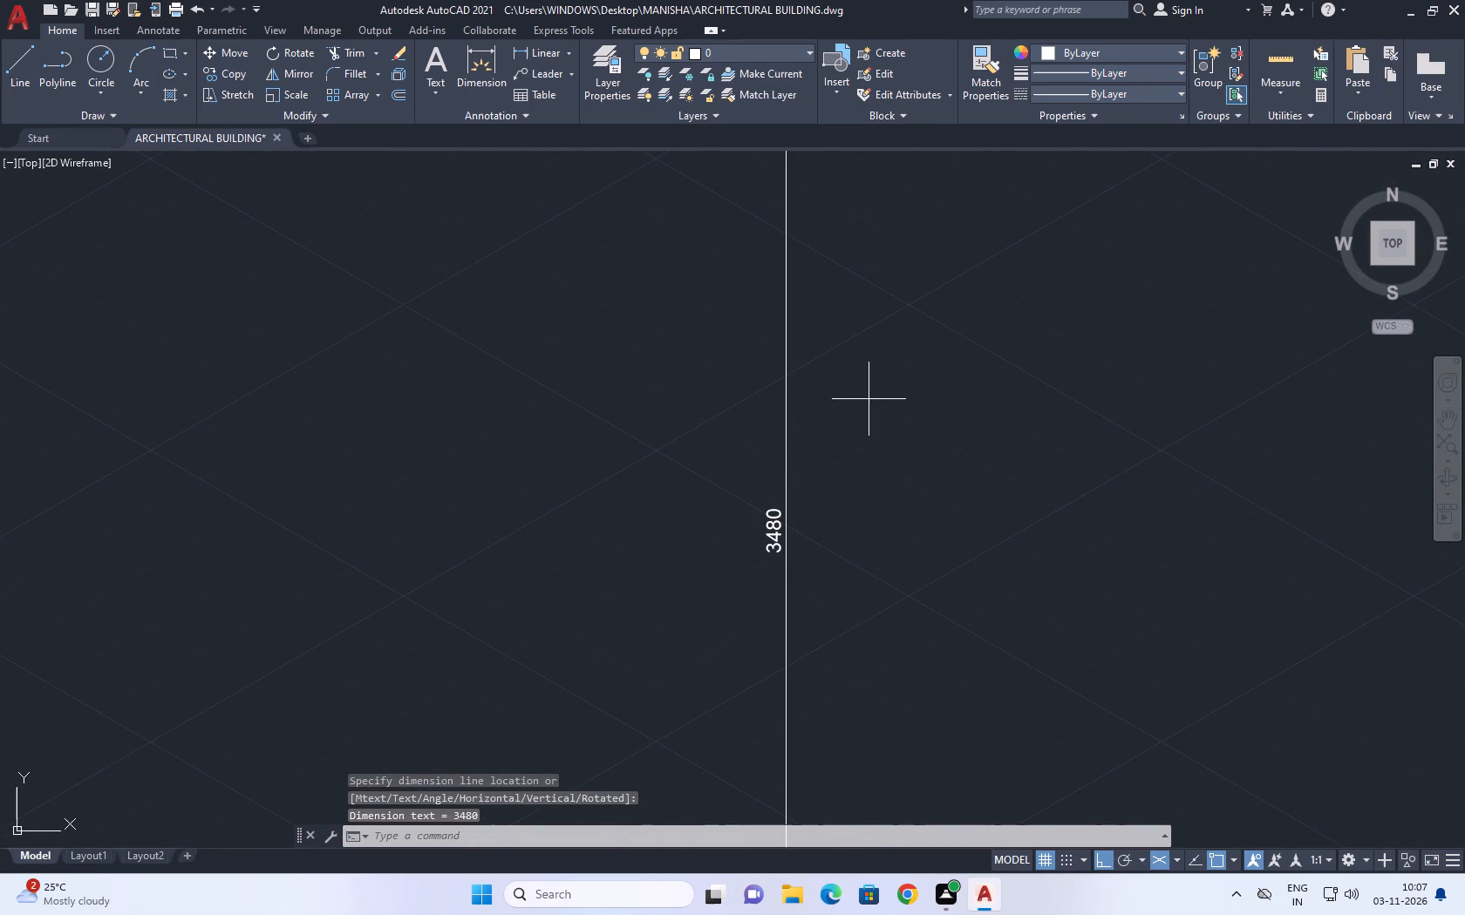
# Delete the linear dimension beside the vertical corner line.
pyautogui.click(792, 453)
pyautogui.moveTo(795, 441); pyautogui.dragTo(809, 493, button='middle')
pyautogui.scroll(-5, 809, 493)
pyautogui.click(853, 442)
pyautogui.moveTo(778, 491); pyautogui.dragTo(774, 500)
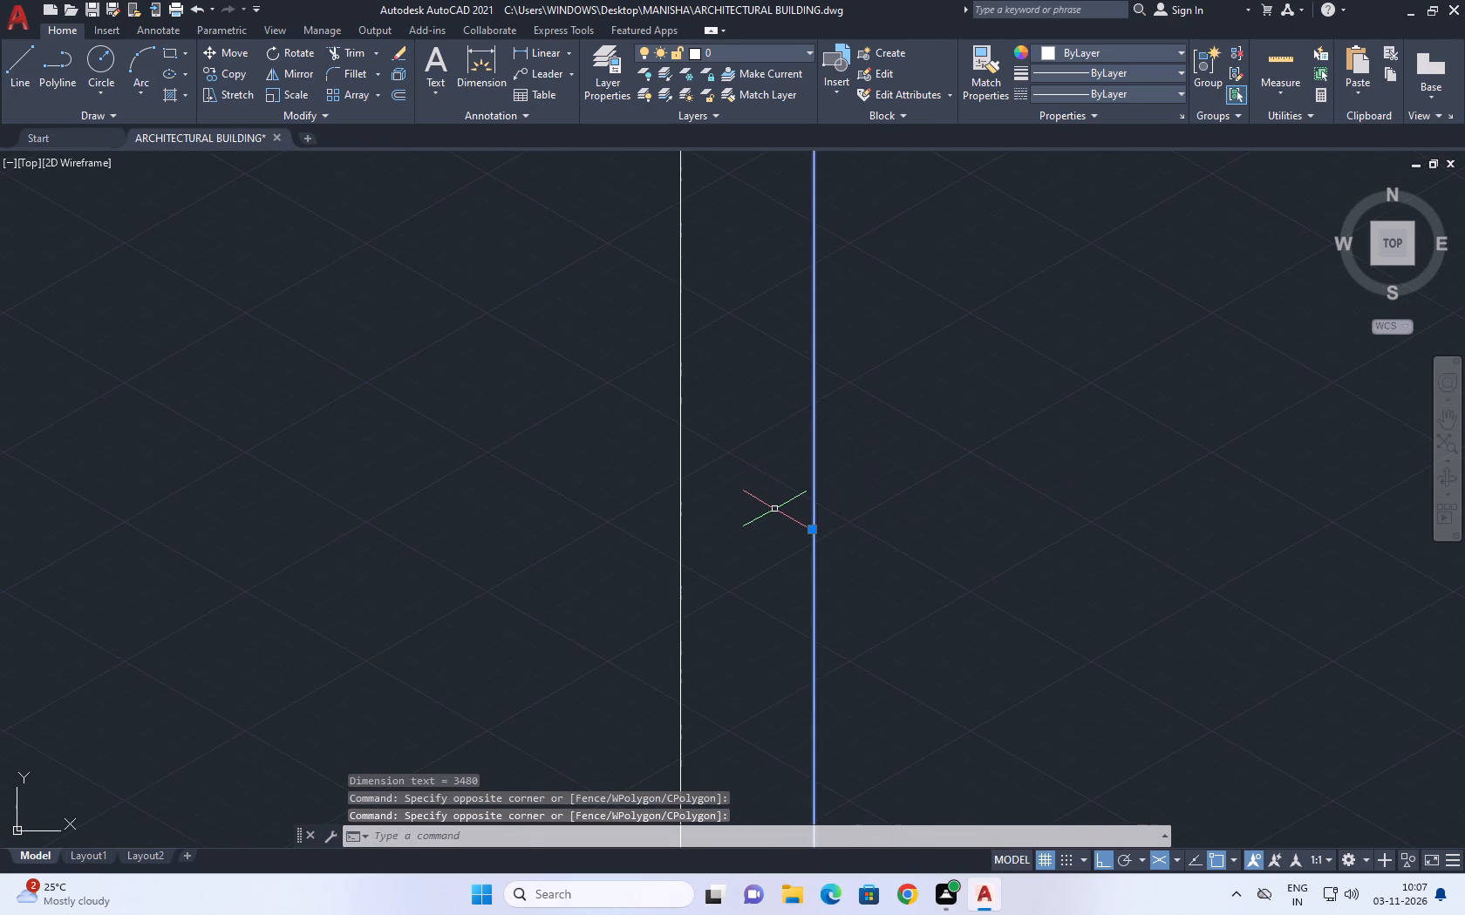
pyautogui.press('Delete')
# Move the slab block clear of the wall lines along the 30° isometric axis.
pyautogui.scroll(-4, 792, 539)
pyautogui.moveTo(787, 466); pyautogui.dragTo(814, 534, button='middle')
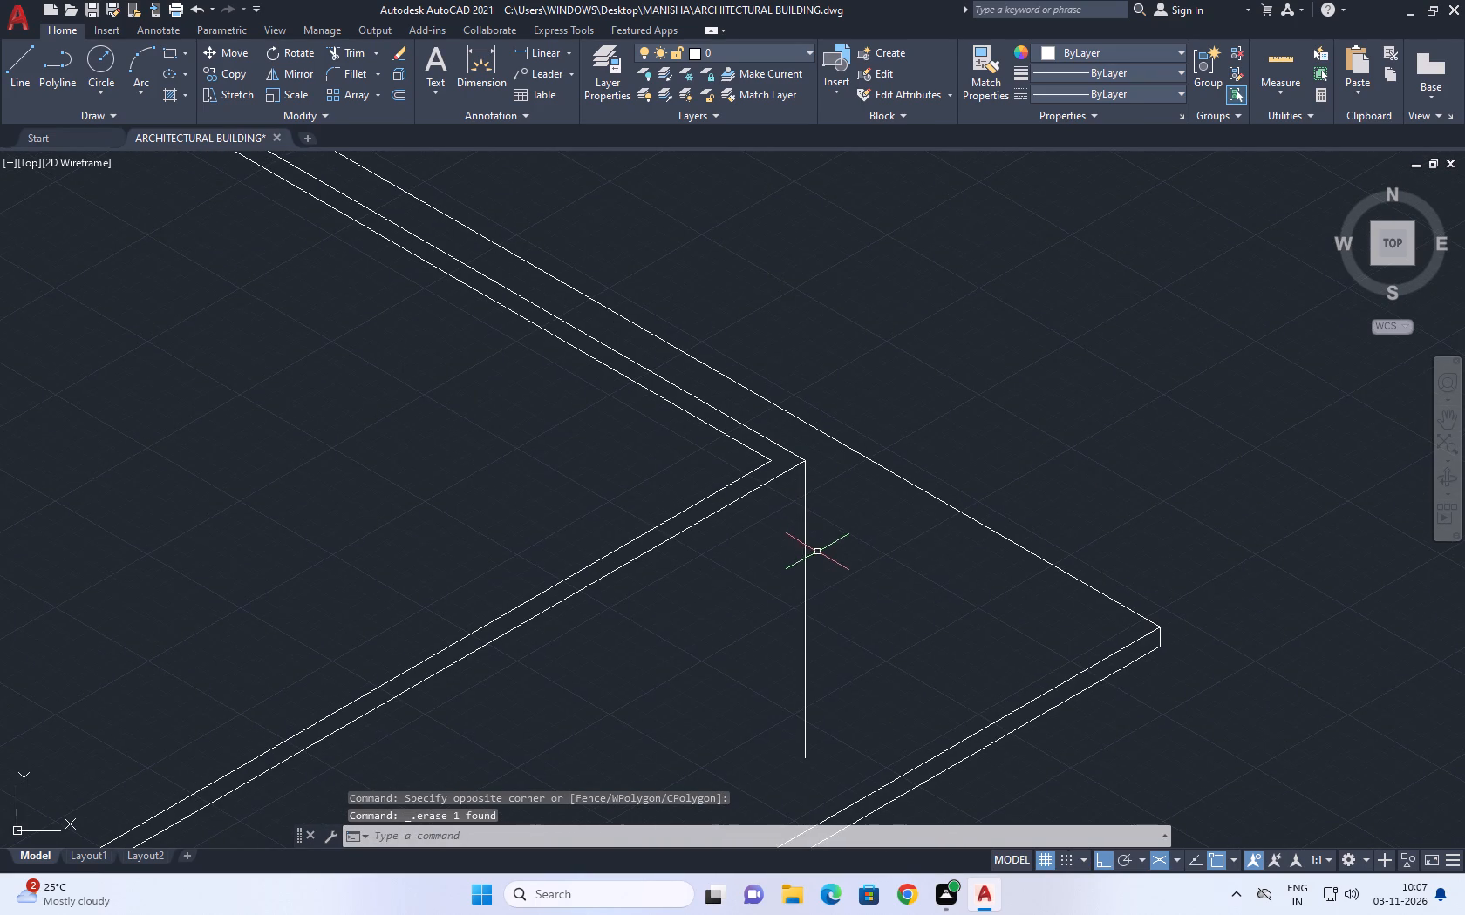
pyautogui.moveTo(712, 467); pyautogui.dragTo(815, 547, button='middle')
pyautogui.scroll(-2, 889, 538)
pyautogui.moveTo(678, 472); pyautogui.dragTo(685, 475, button='middle')
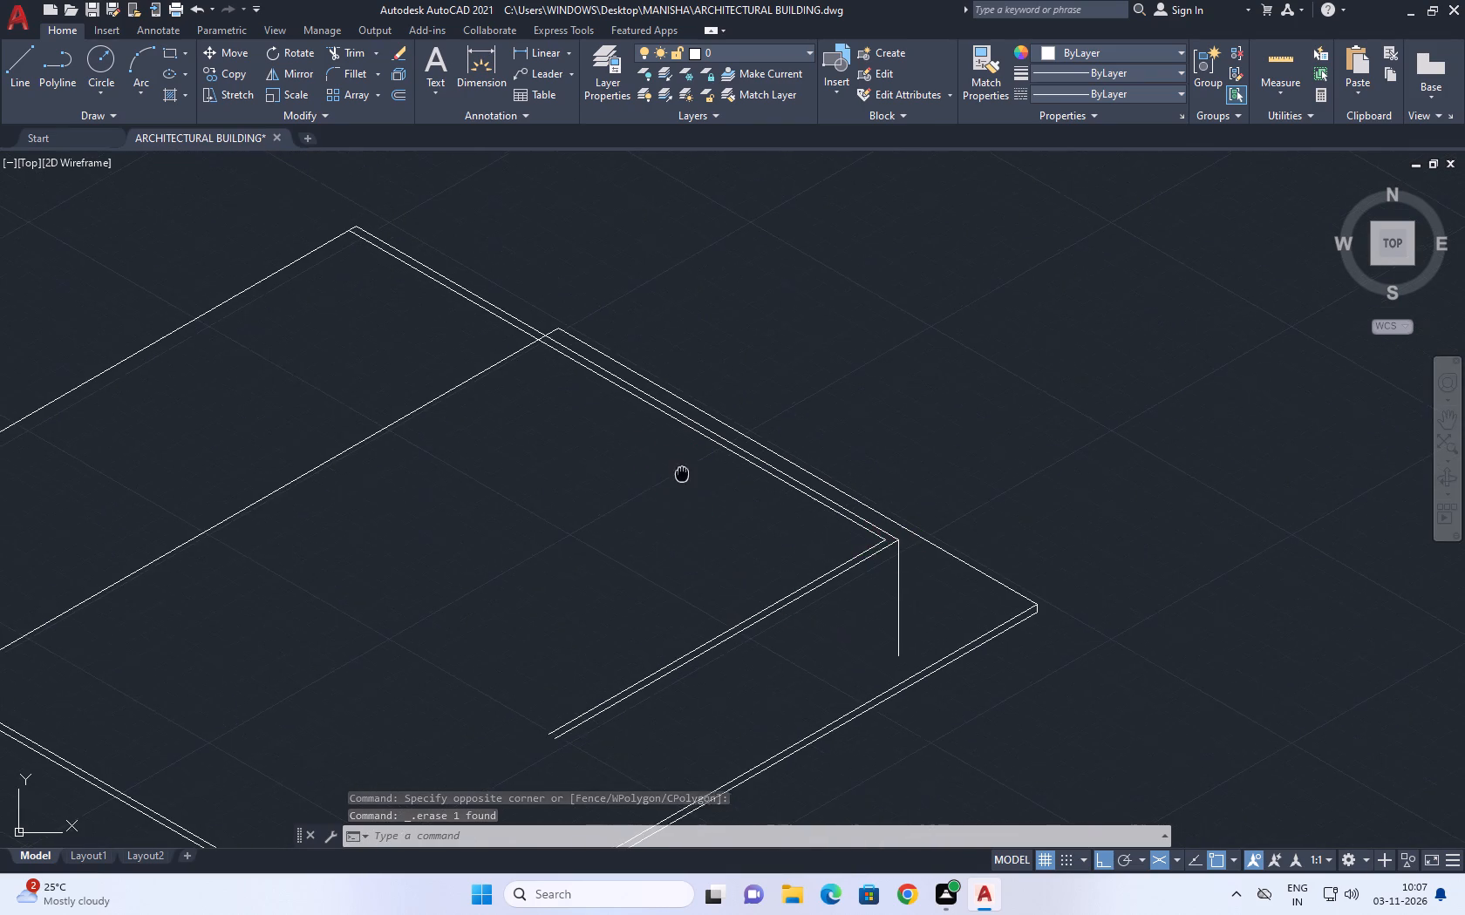
pyautogui.moveTo(685, 475); pyautogui.dragTo(779, 527, button='middle')
pyautogui.moveTo(814, 586); pyautogui.dragTo(789, 518, button='middle')
pyautogui.moveTo(1166, 504); pyautogui.dragTo(1128, 534)
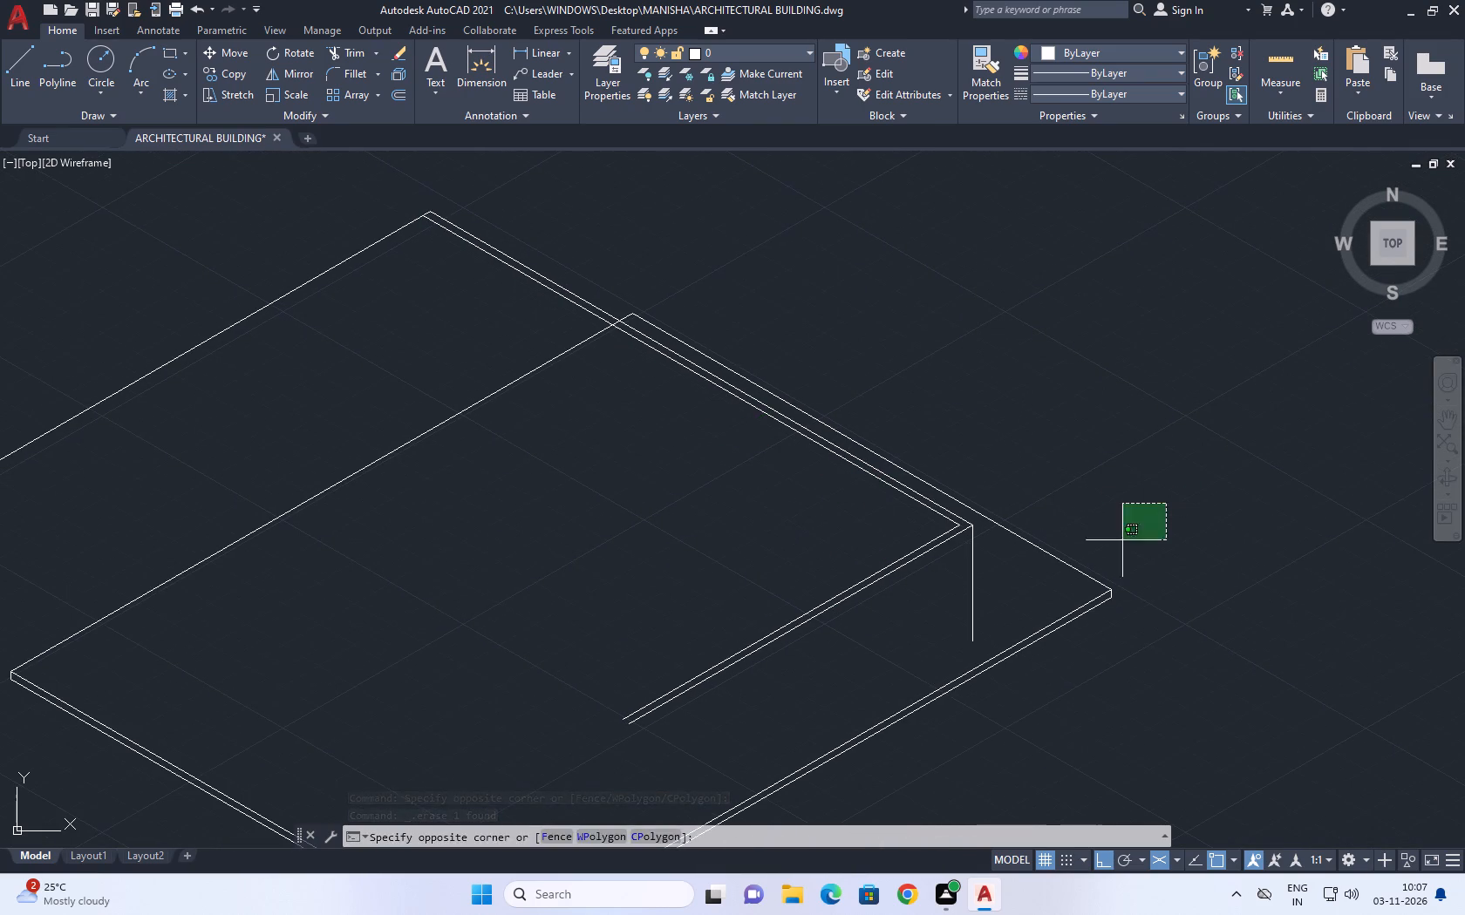
pyautogui.moveTo(1083, 610); pyautogui.dragTo(1062, 630)
pyautogui.moveTo(1121, 573); pyautogui.dragTo(954, 464, button='middle')
pyautogui.press('m')
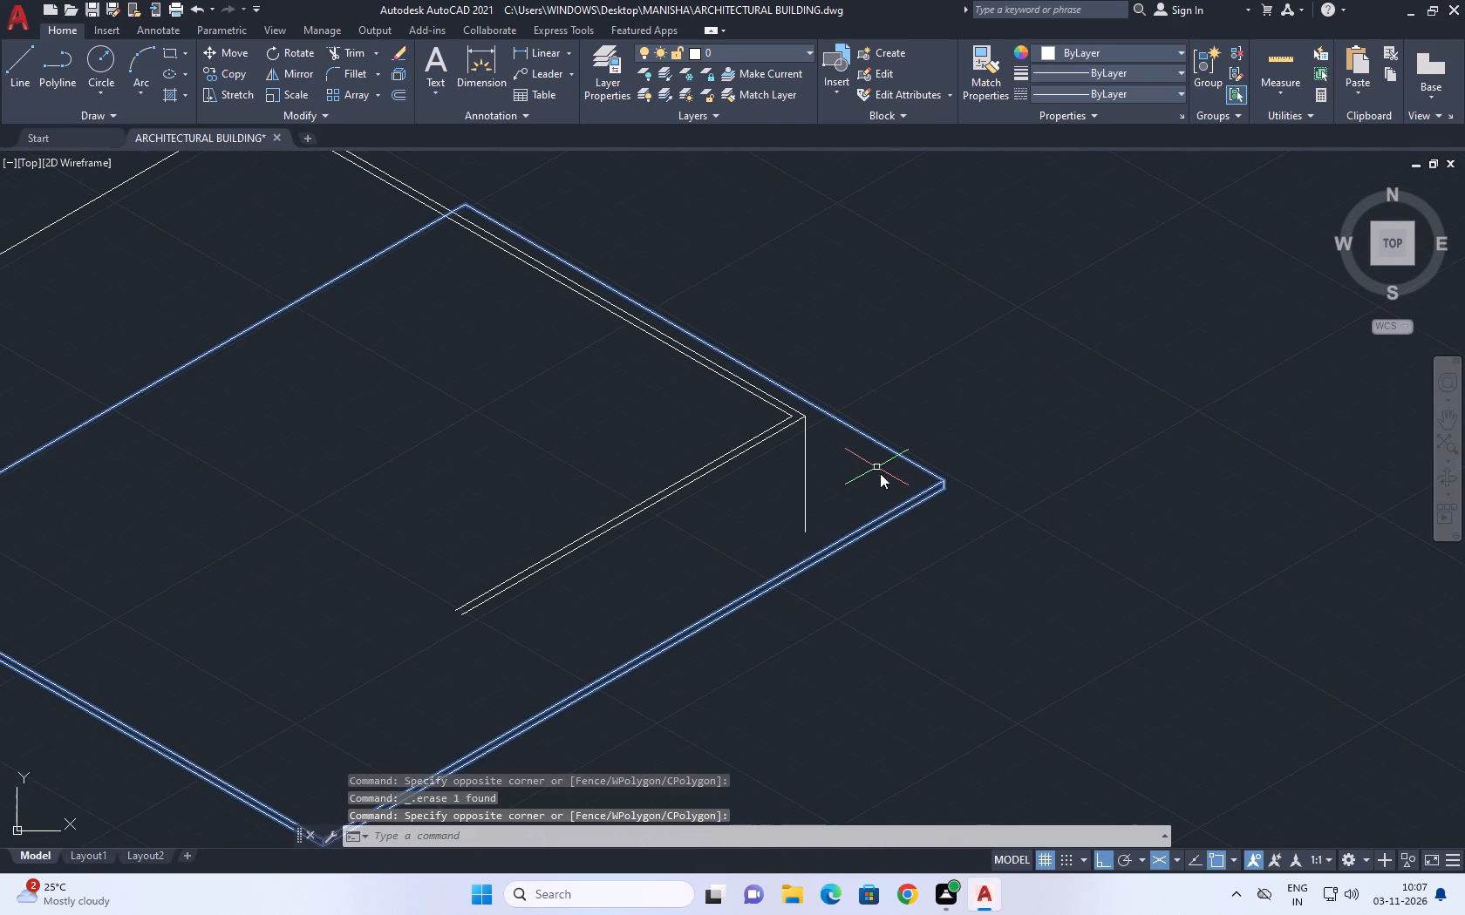
pyautogui.press('space')
pyautogui.moveTo(780, 639); pyautogui.dragTo(840, 620)
pyautogui.scroll(-5, 1005, 586)
pyautogui.click(1124, 546)
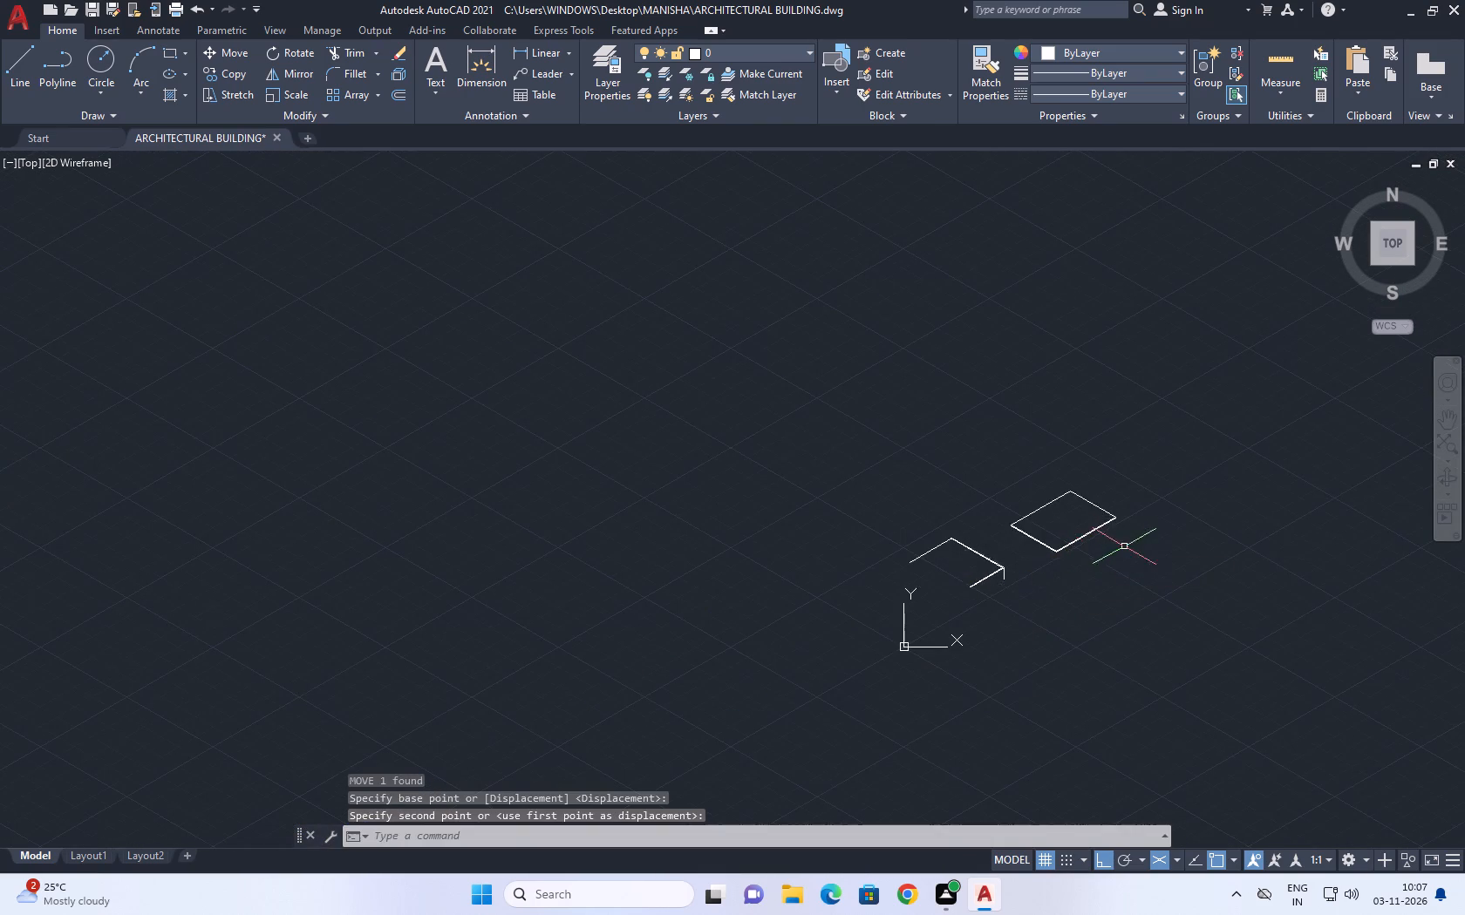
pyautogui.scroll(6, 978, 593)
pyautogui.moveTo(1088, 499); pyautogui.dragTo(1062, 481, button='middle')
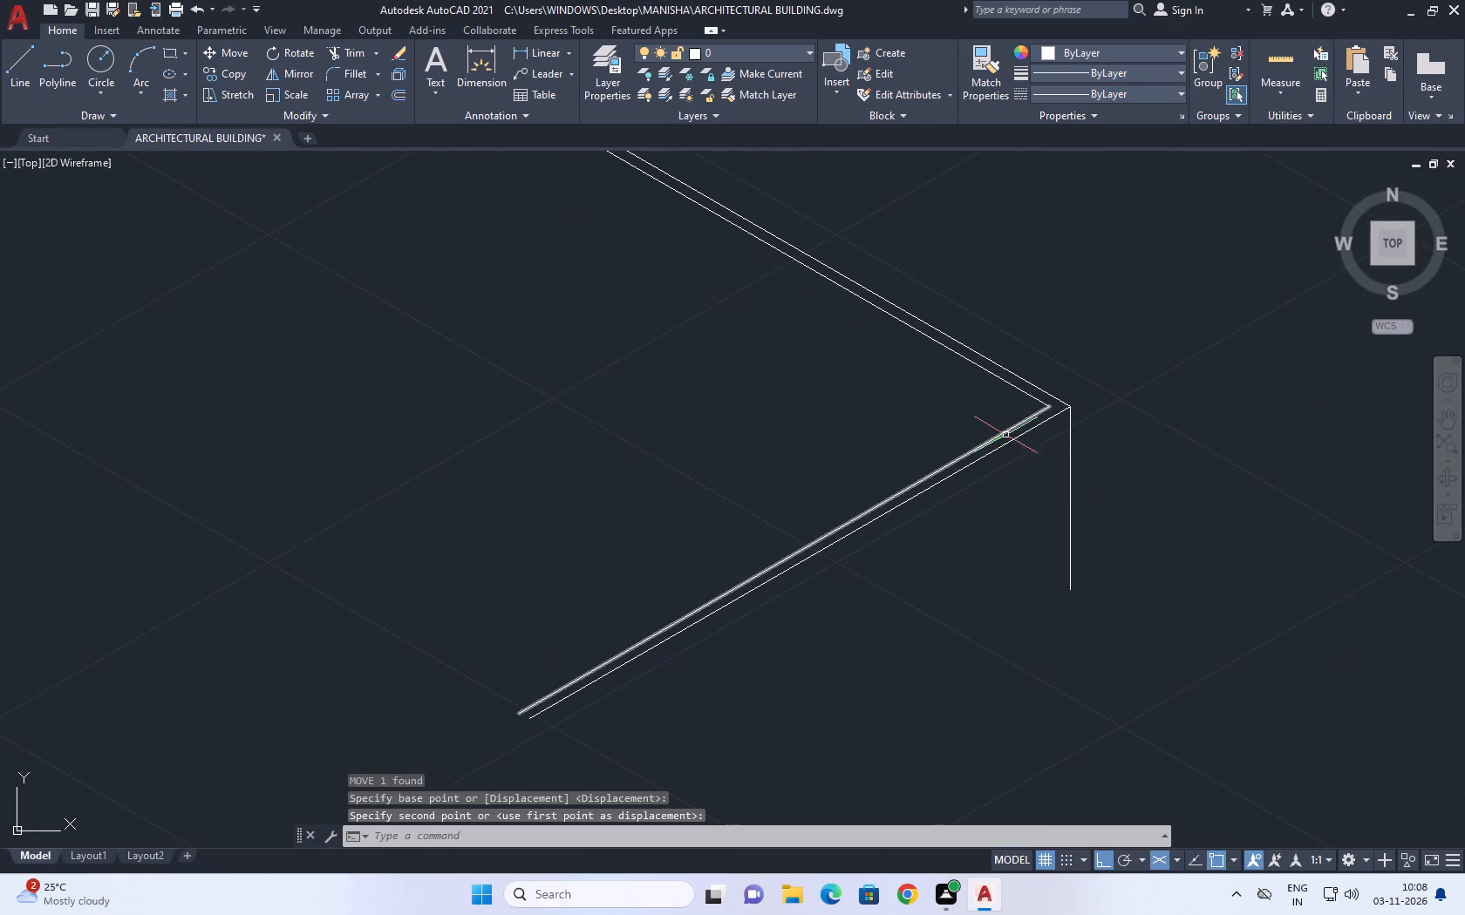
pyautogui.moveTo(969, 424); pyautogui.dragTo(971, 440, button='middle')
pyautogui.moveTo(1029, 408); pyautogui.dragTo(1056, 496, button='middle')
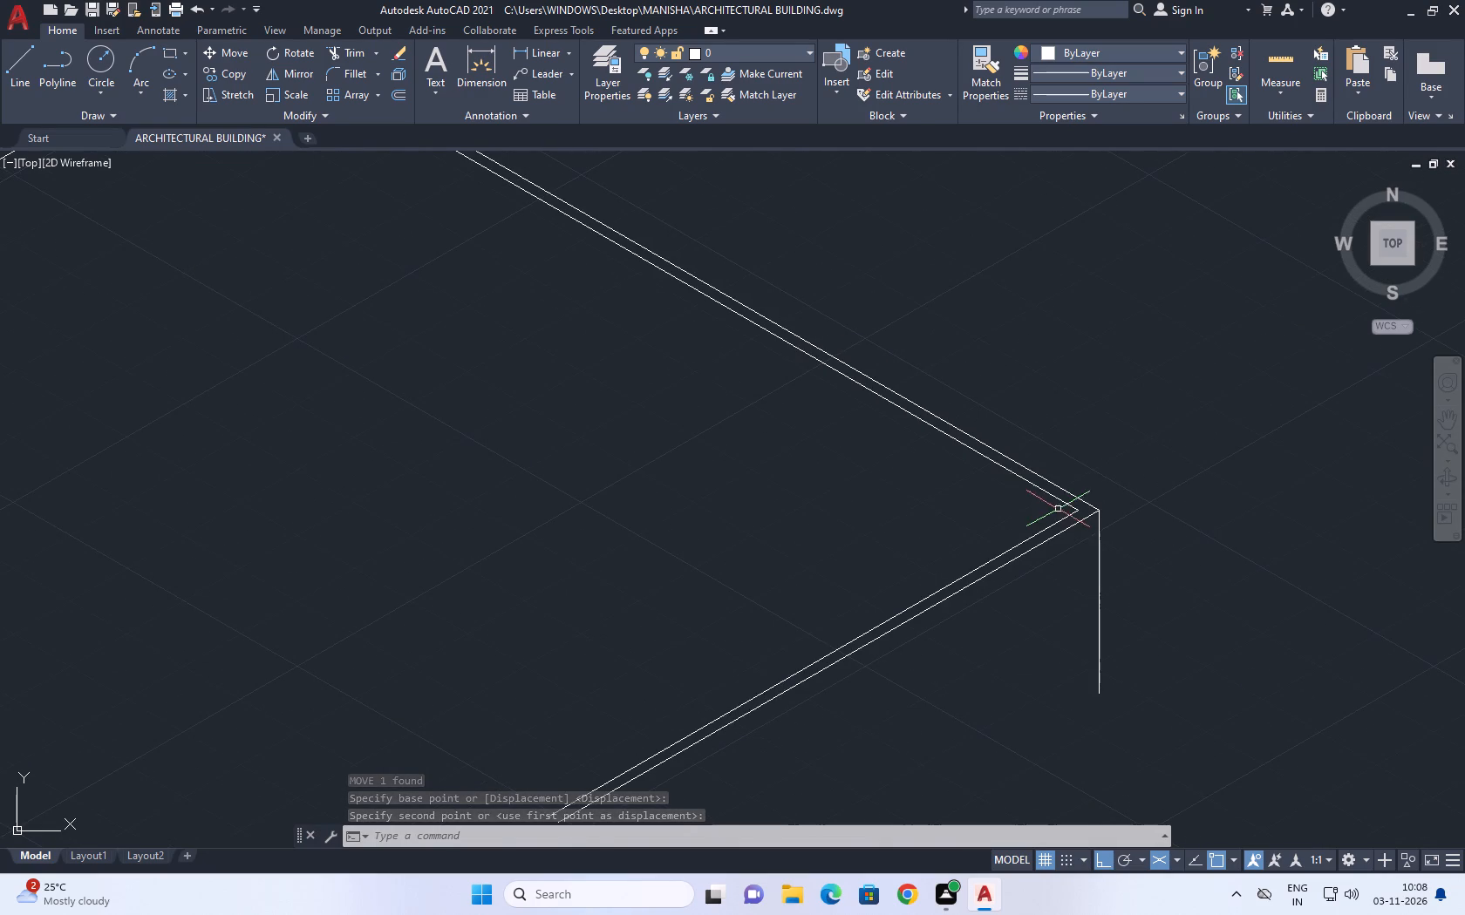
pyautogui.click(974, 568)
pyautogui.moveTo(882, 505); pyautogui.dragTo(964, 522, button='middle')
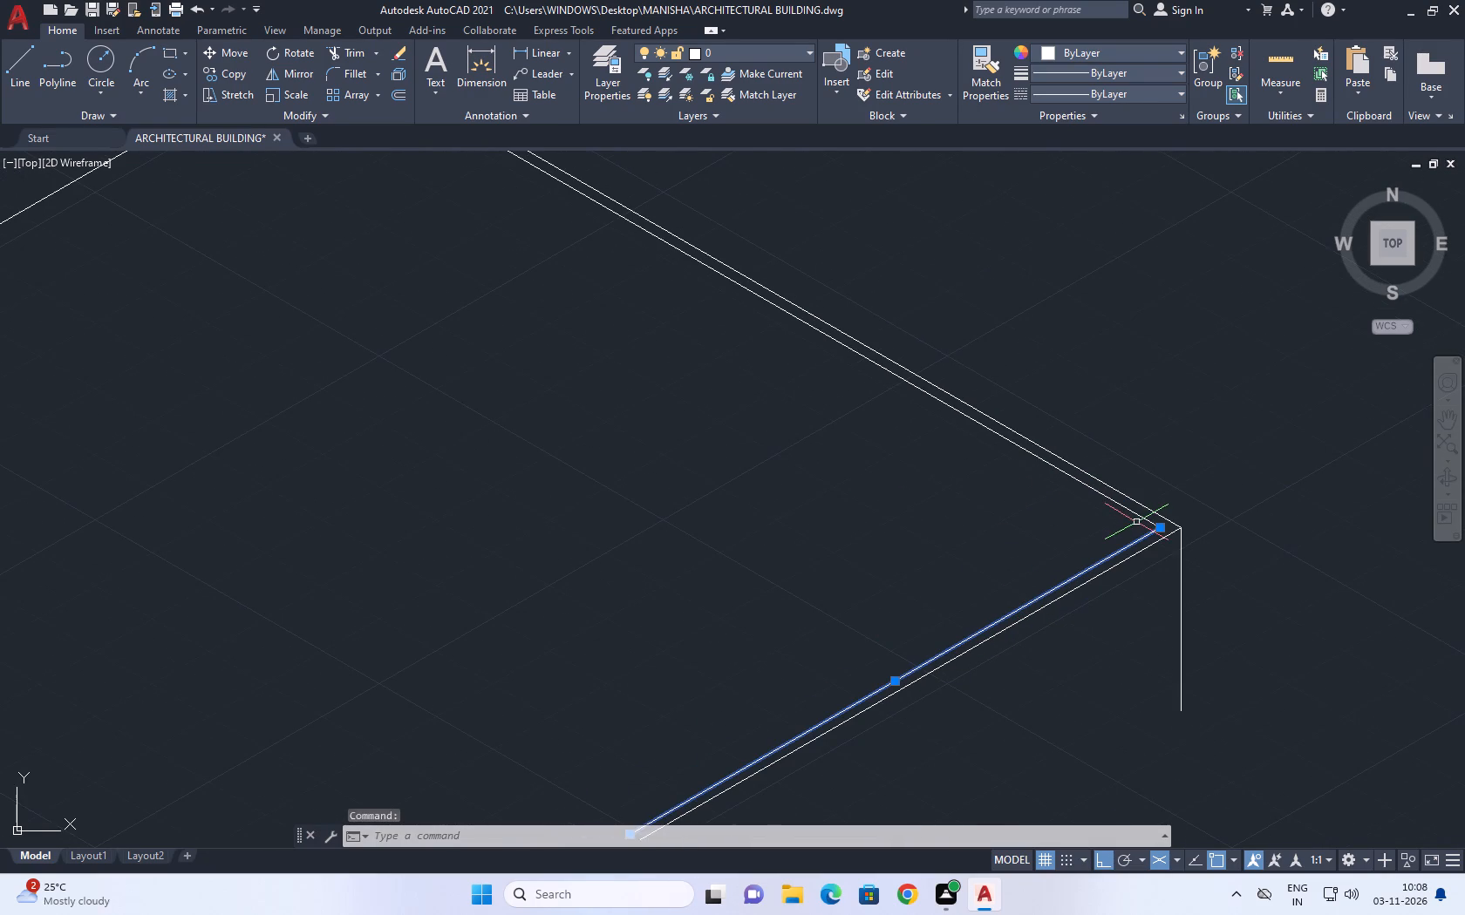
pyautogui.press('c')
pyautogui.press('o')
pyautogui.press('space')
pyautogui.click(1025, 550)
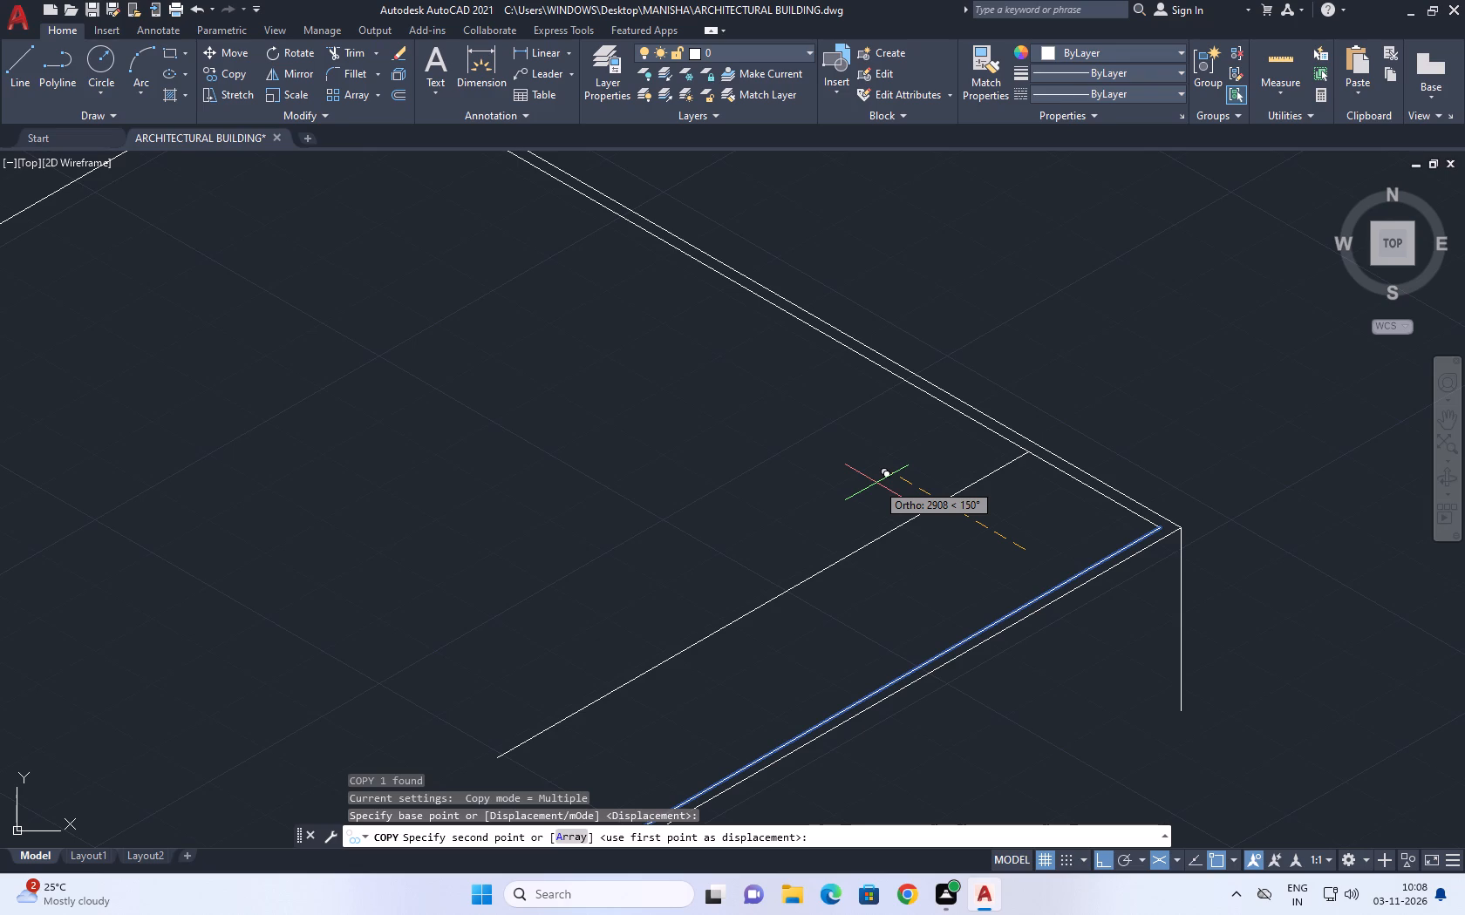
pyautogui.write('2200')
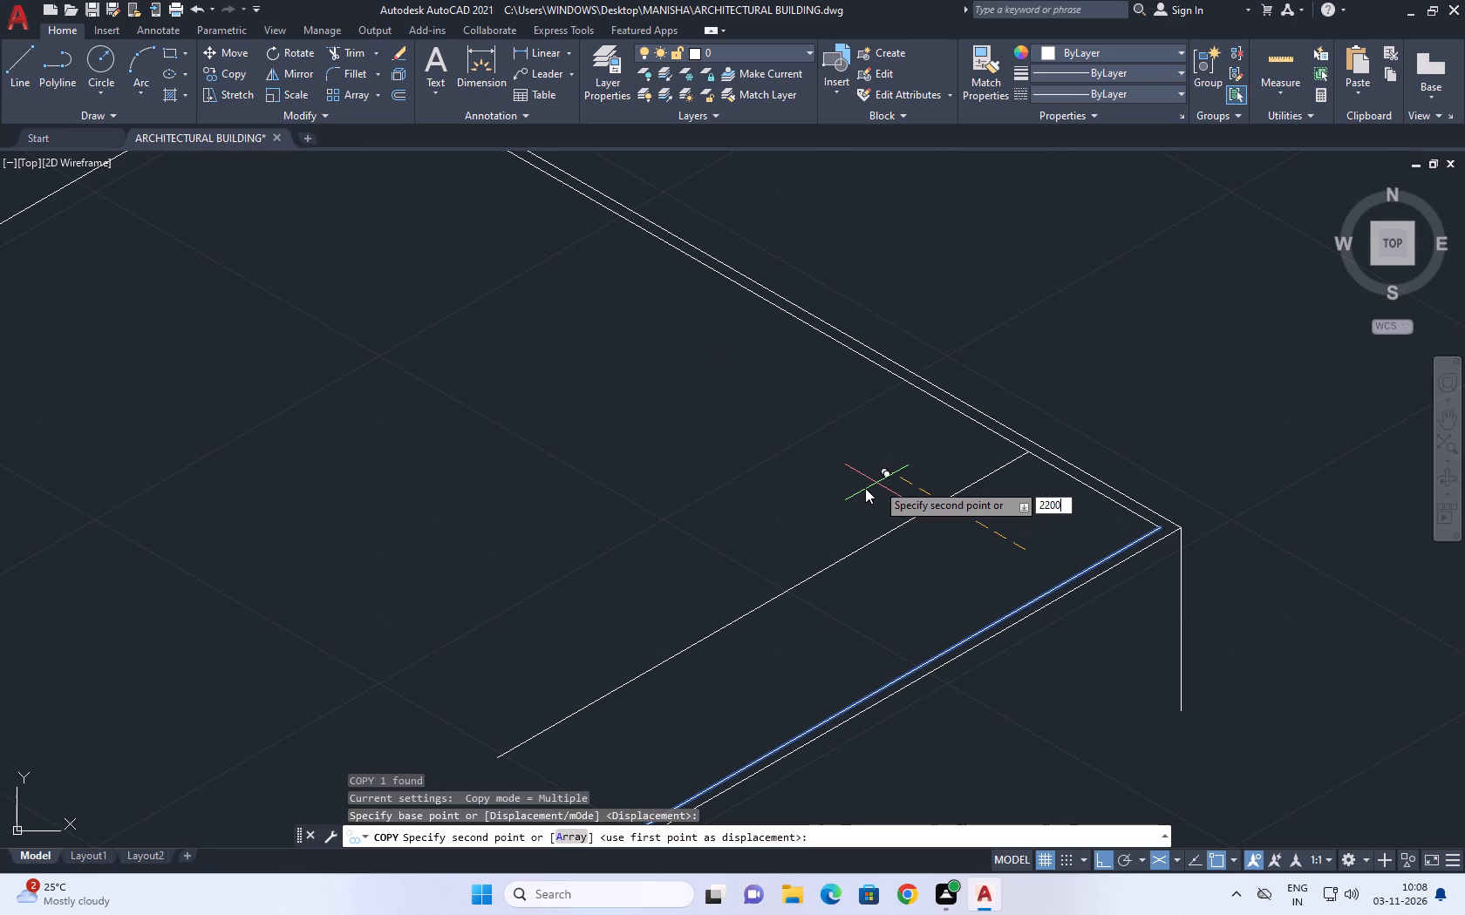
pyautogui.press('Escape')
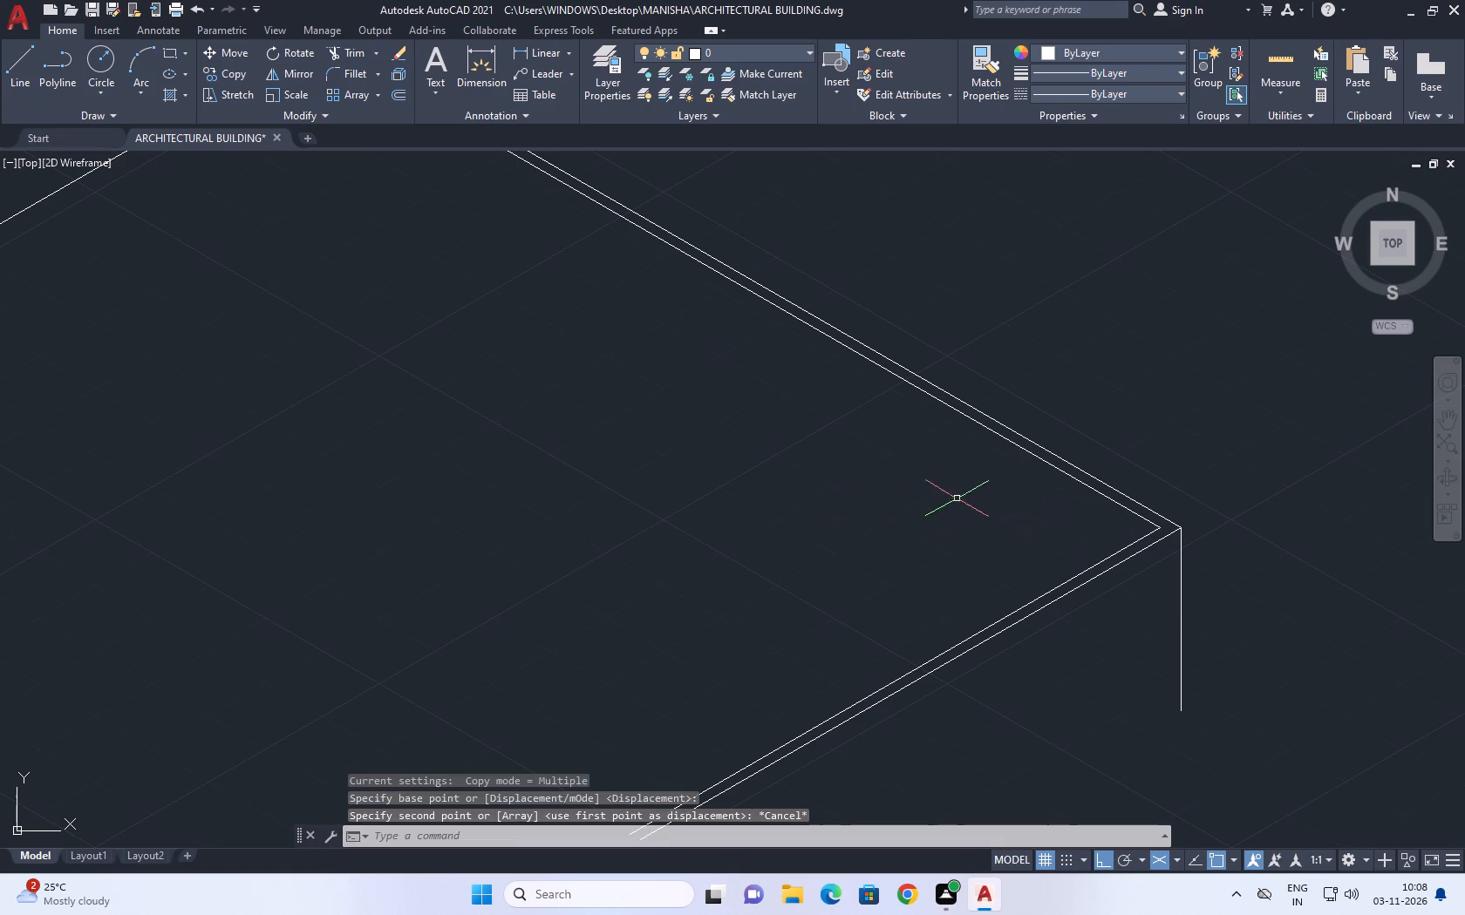
# Copy the inner line of the lower wall 2200 mm along the 150° isometric axis into the building.
pyautogui.scroll(2, 1069, 573)
pyautogui.click(1073, 595)
pyautogui.click(1045, 577)
pyautogui.moveTo(940, 520); pyautogui.dragTo(951, 569, button='middle')
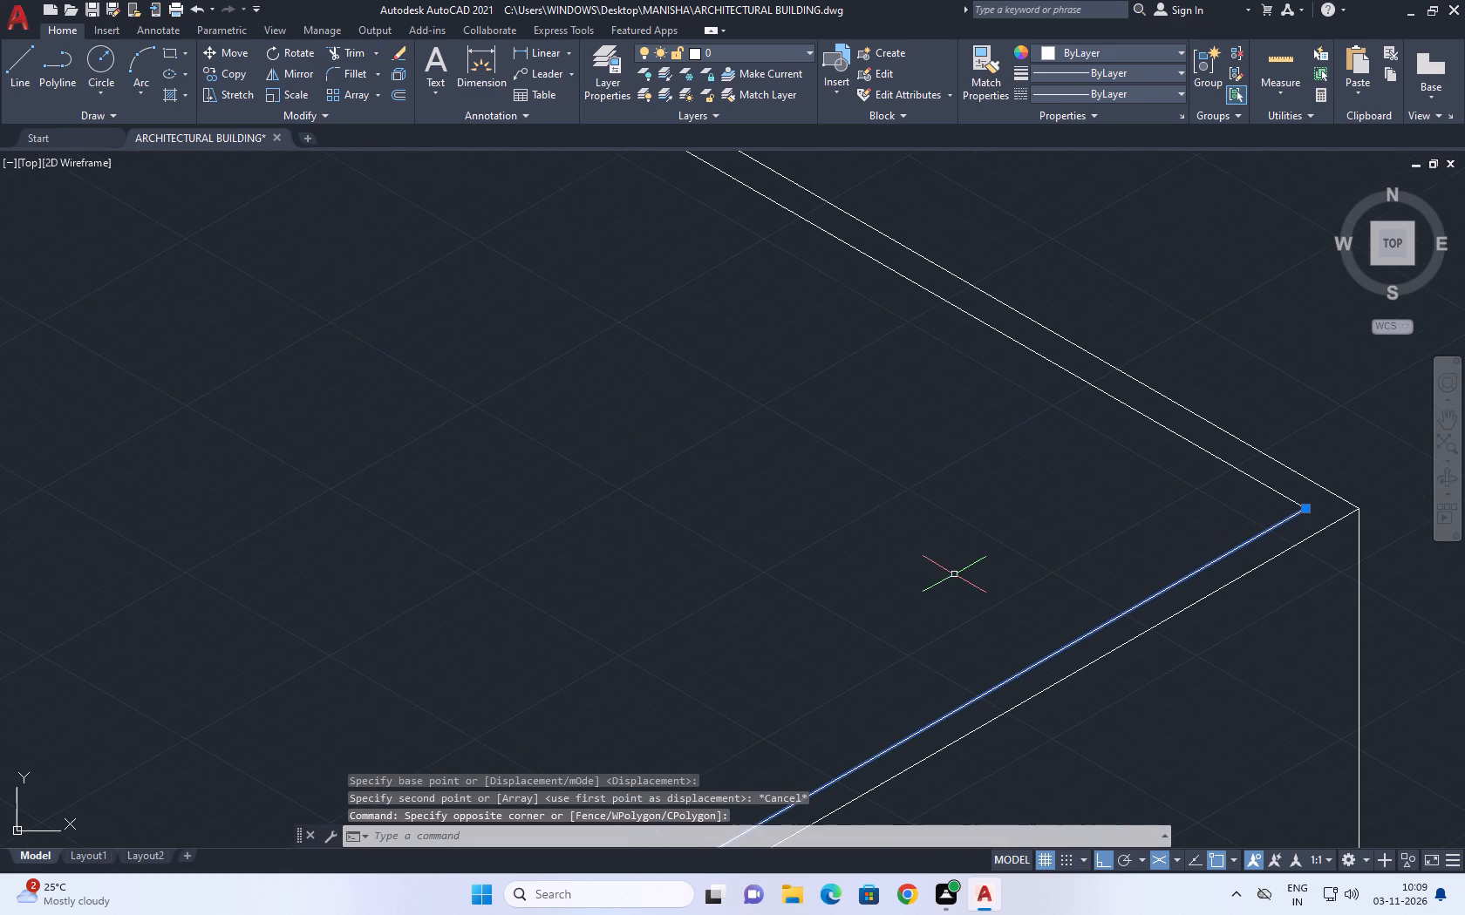
pyautogui.press('c')
pyautogui.press('o')
pyautogui.press('space')
pyautogui.click(1006, 596)
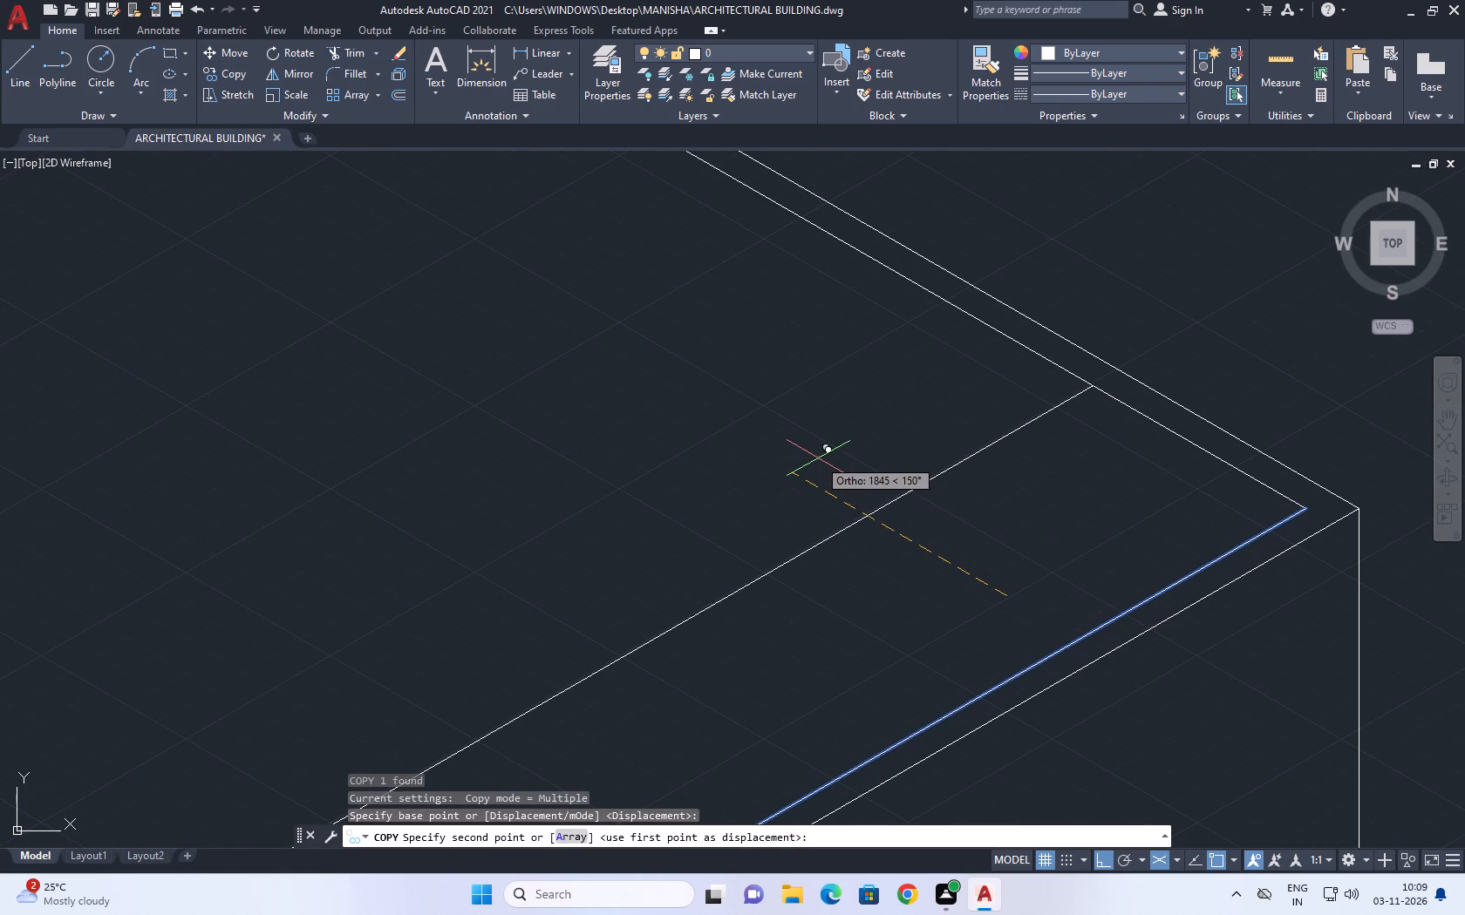
pyautogui.write('22')
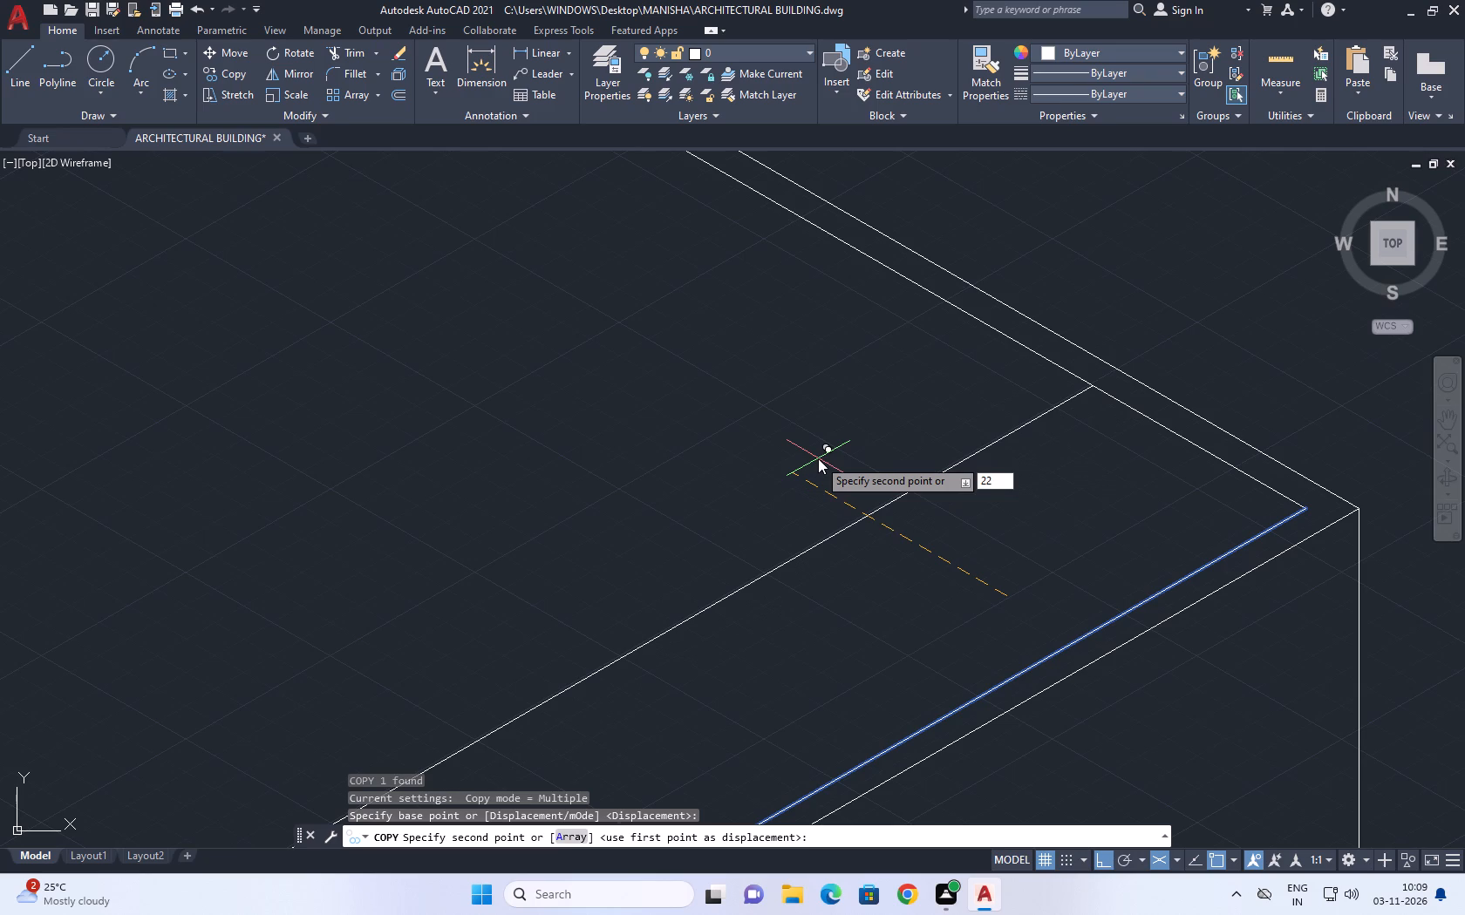
pyautogui.write('00')
pyautogui.press('Return')
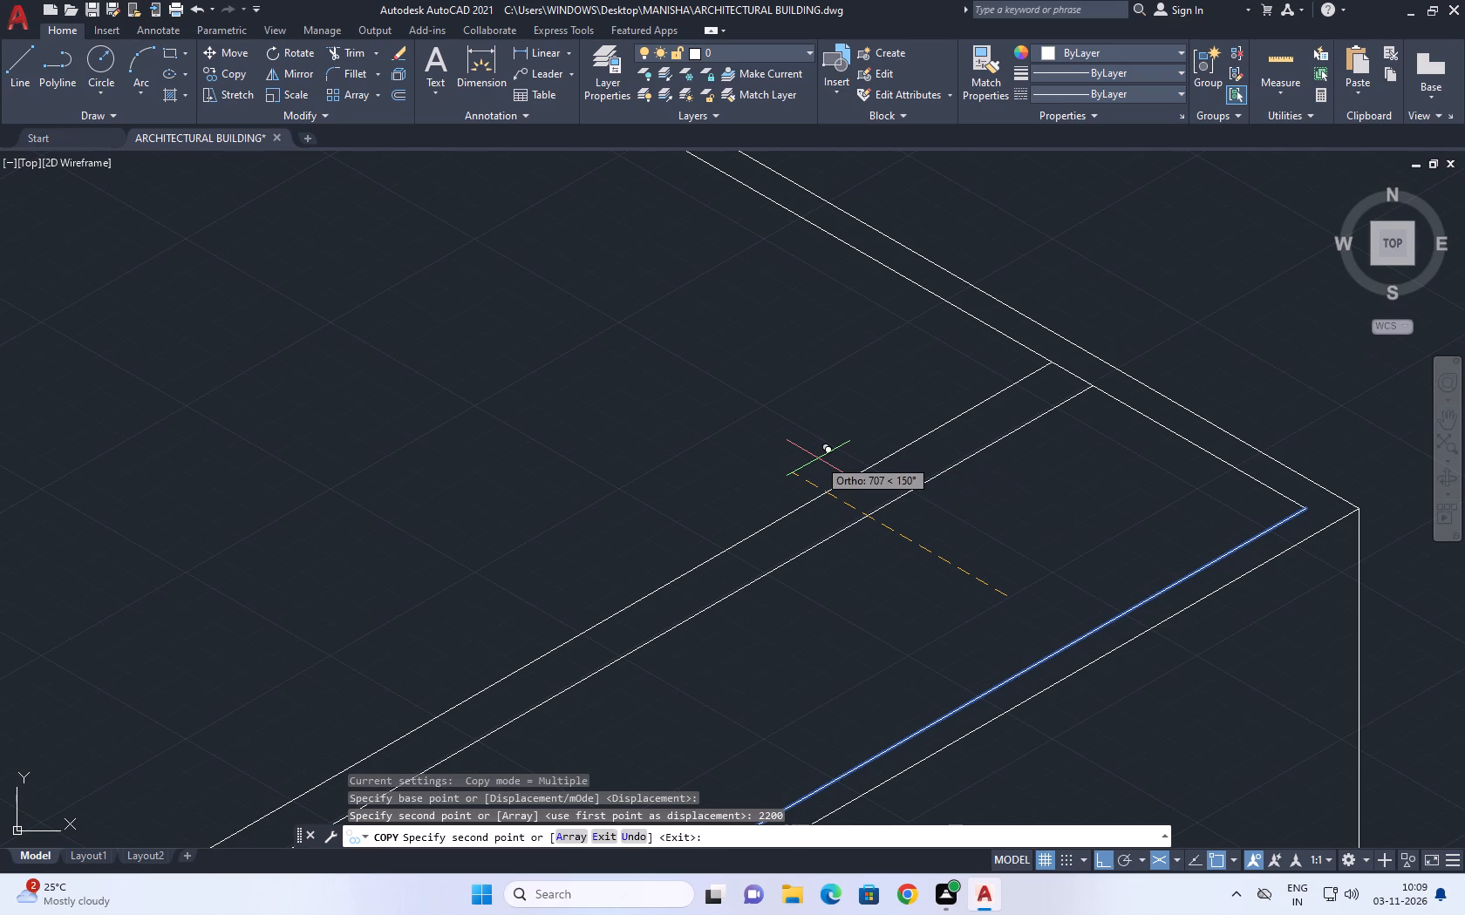
pyautogui.rightClick(732, 379)
pyautogui.click(796, 410)
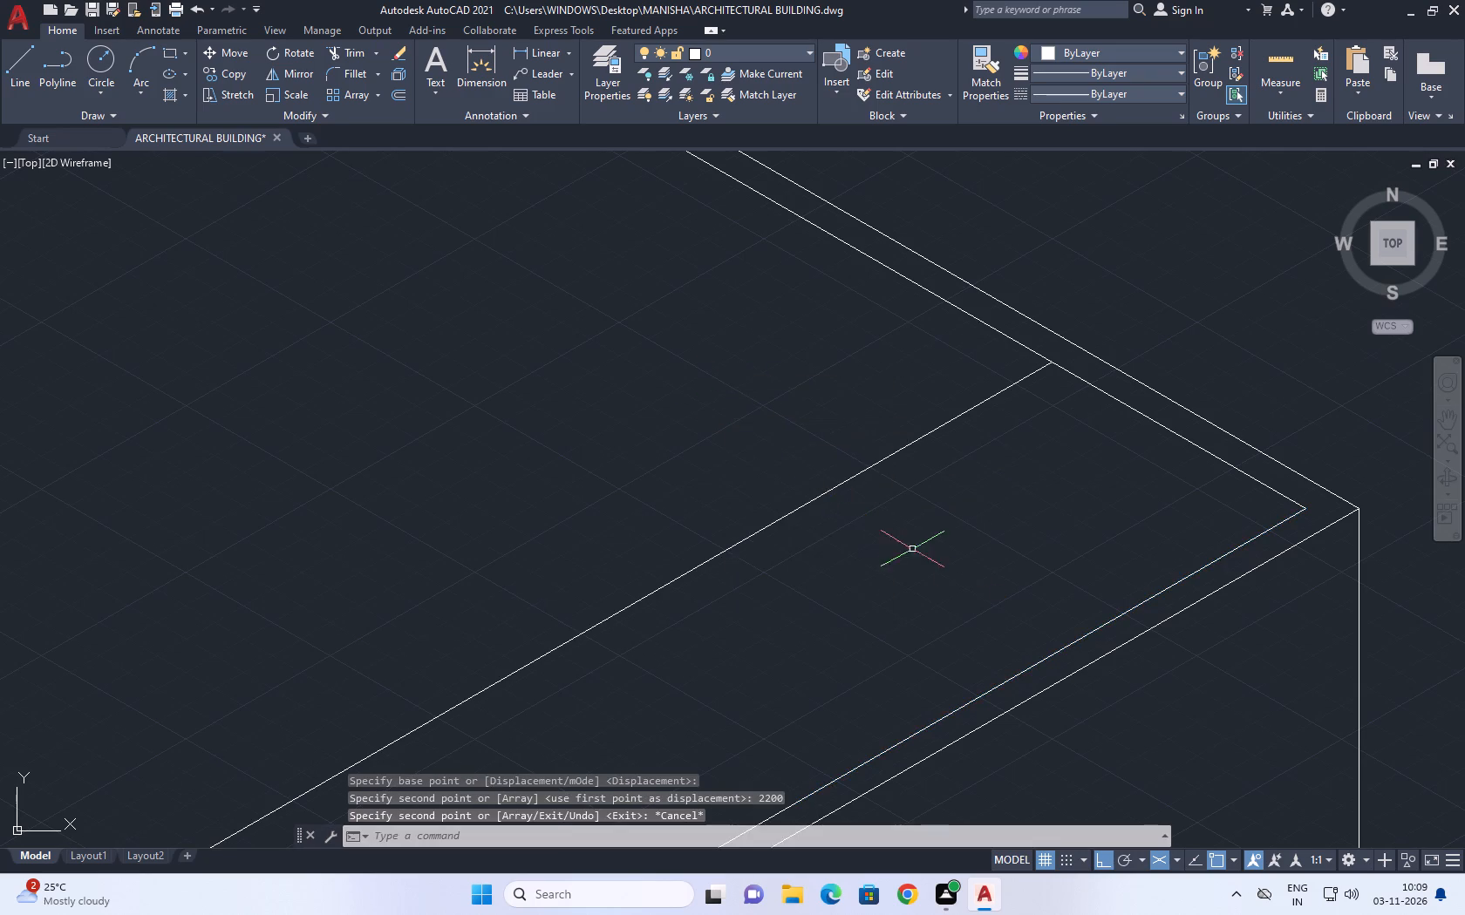
# Copy the inner line of the upper wall 3200 mm along the 210° isometric axis into the building.
pyautogui.moveTo(910, 578); pyautogui.dragTo(884, 463, button='middle')
pyautogui.click(1167, 322)
pyautogui.click(1159, 324)
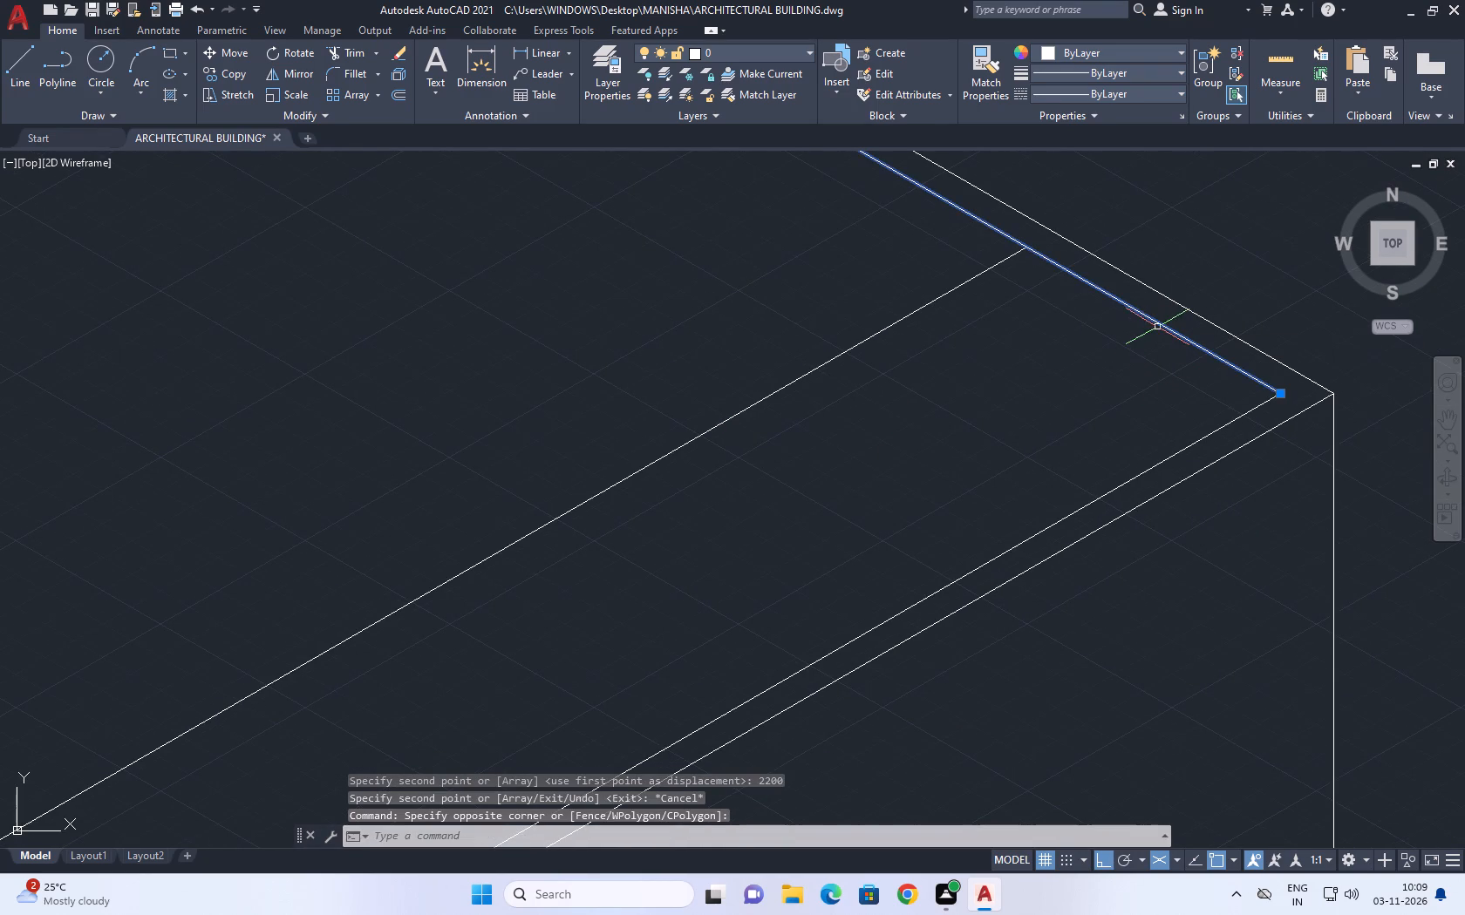
pyautogui.click(237, 71)
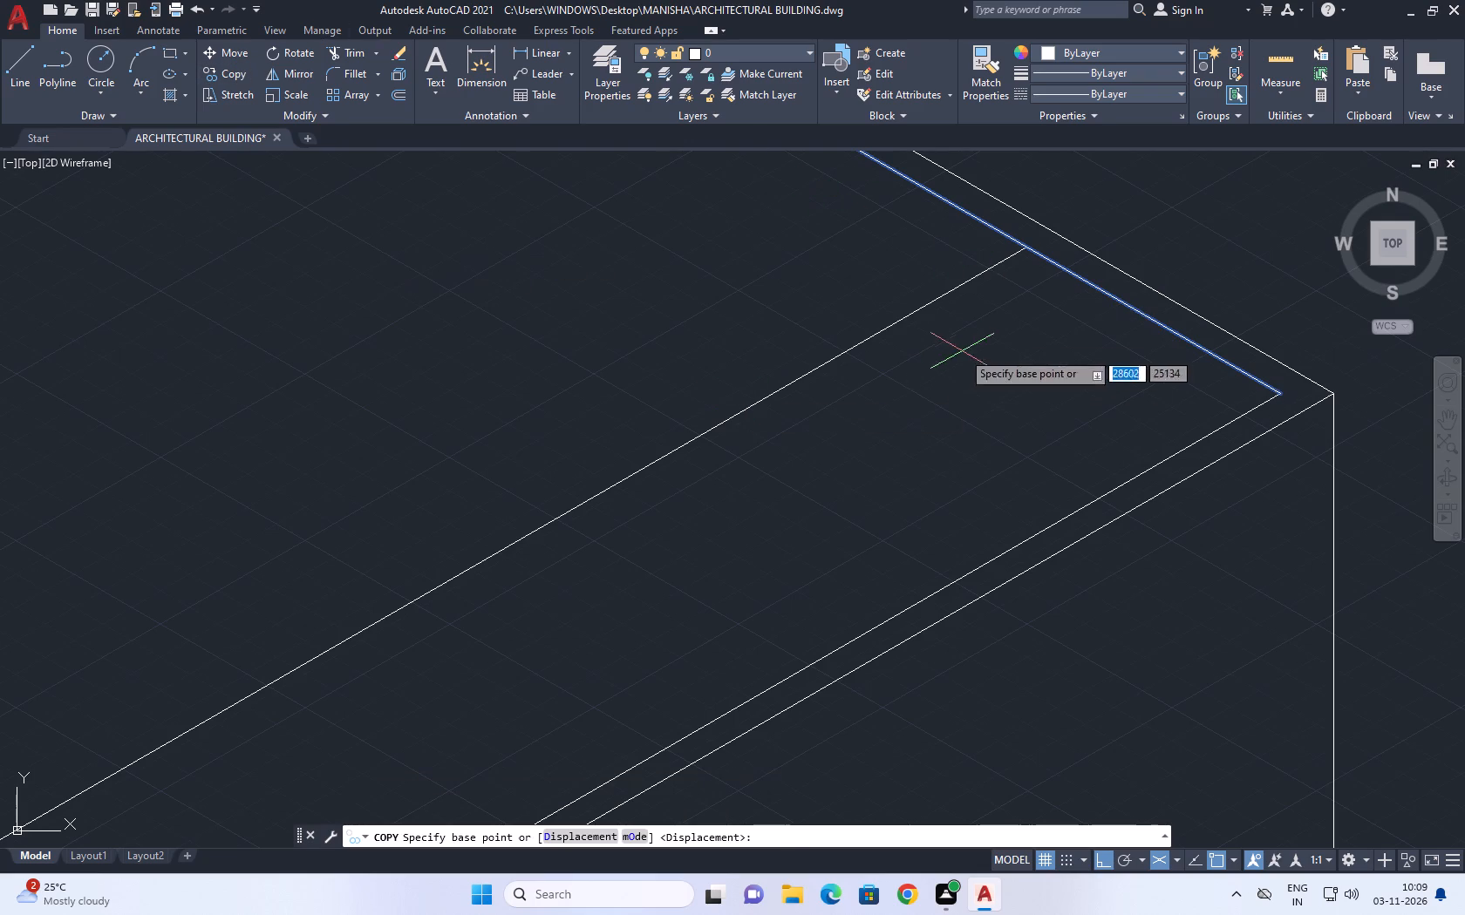
pyautogui.click(998, 335)
pyautogui.scroll(-1, 801, 451)
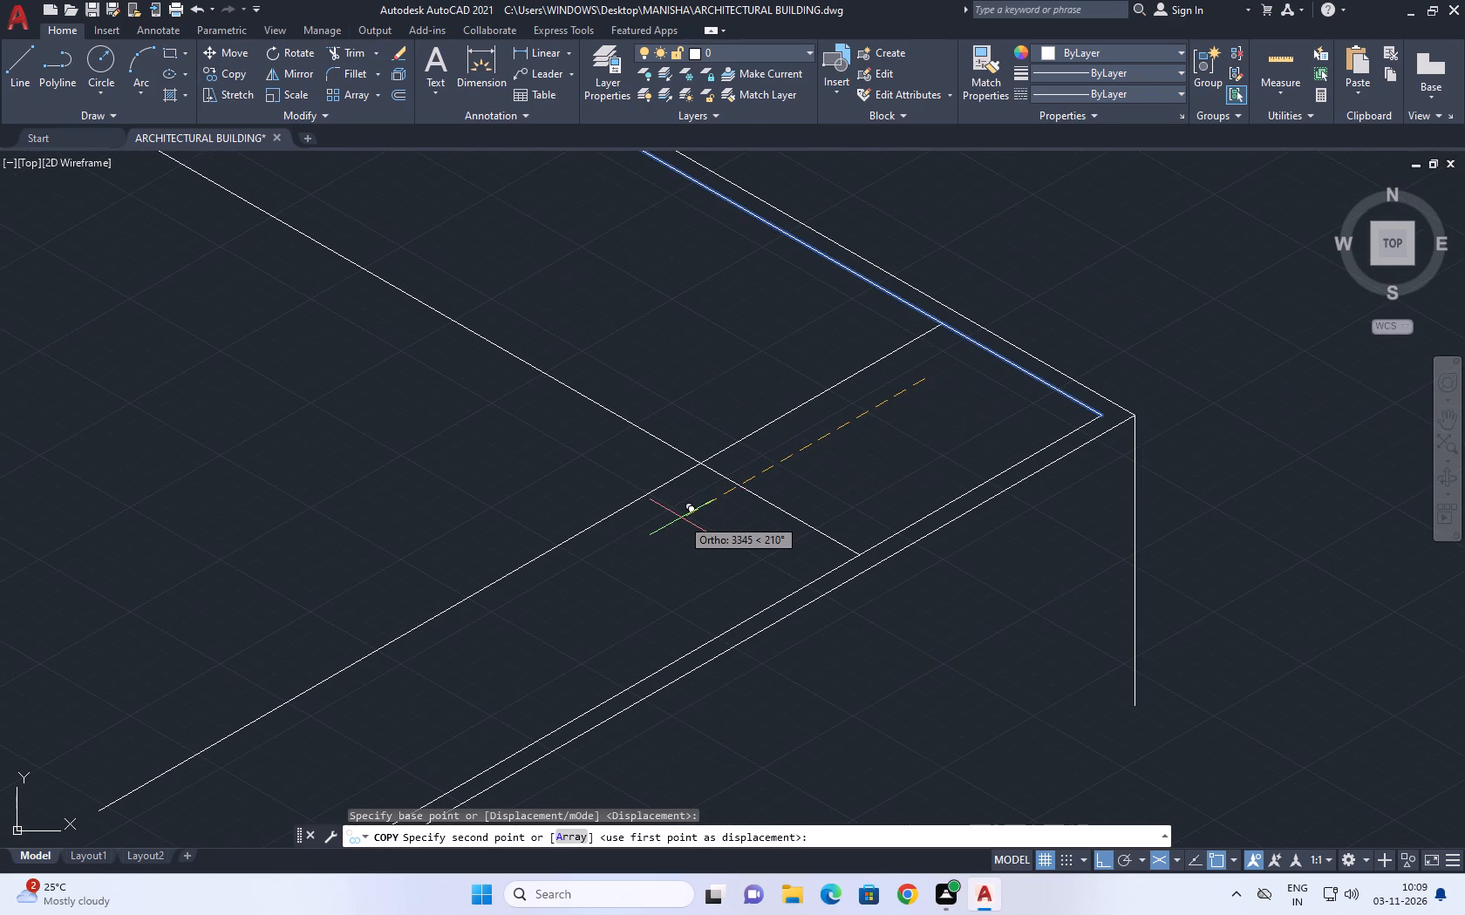
pyautogui.write('3200')
pyautogui.press('Return')
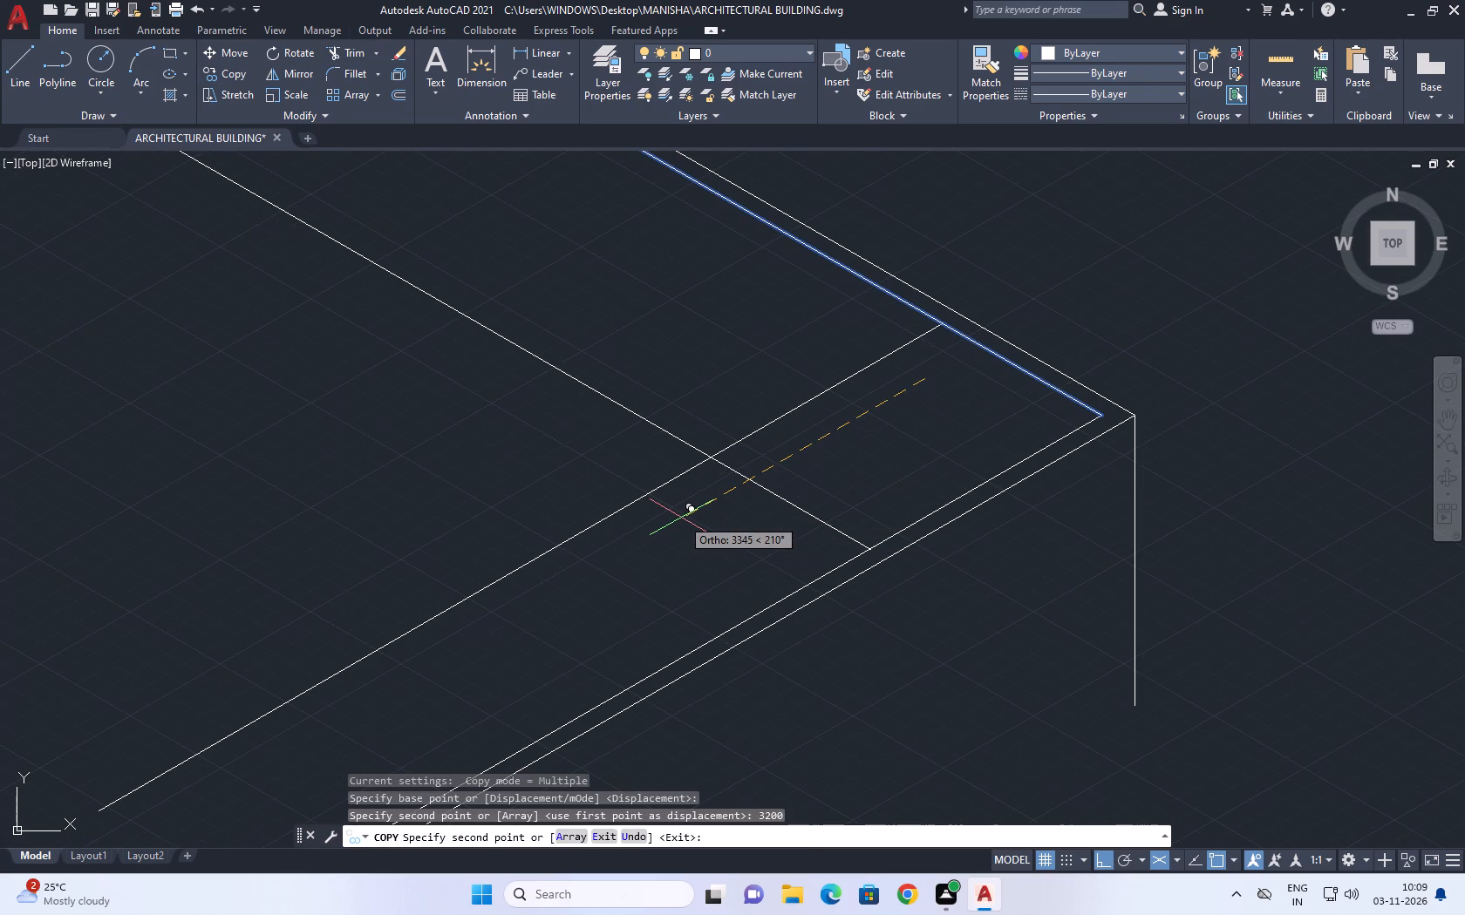
pyautogui.rightClick(614, 500)
pyautogui.click(675, 522)
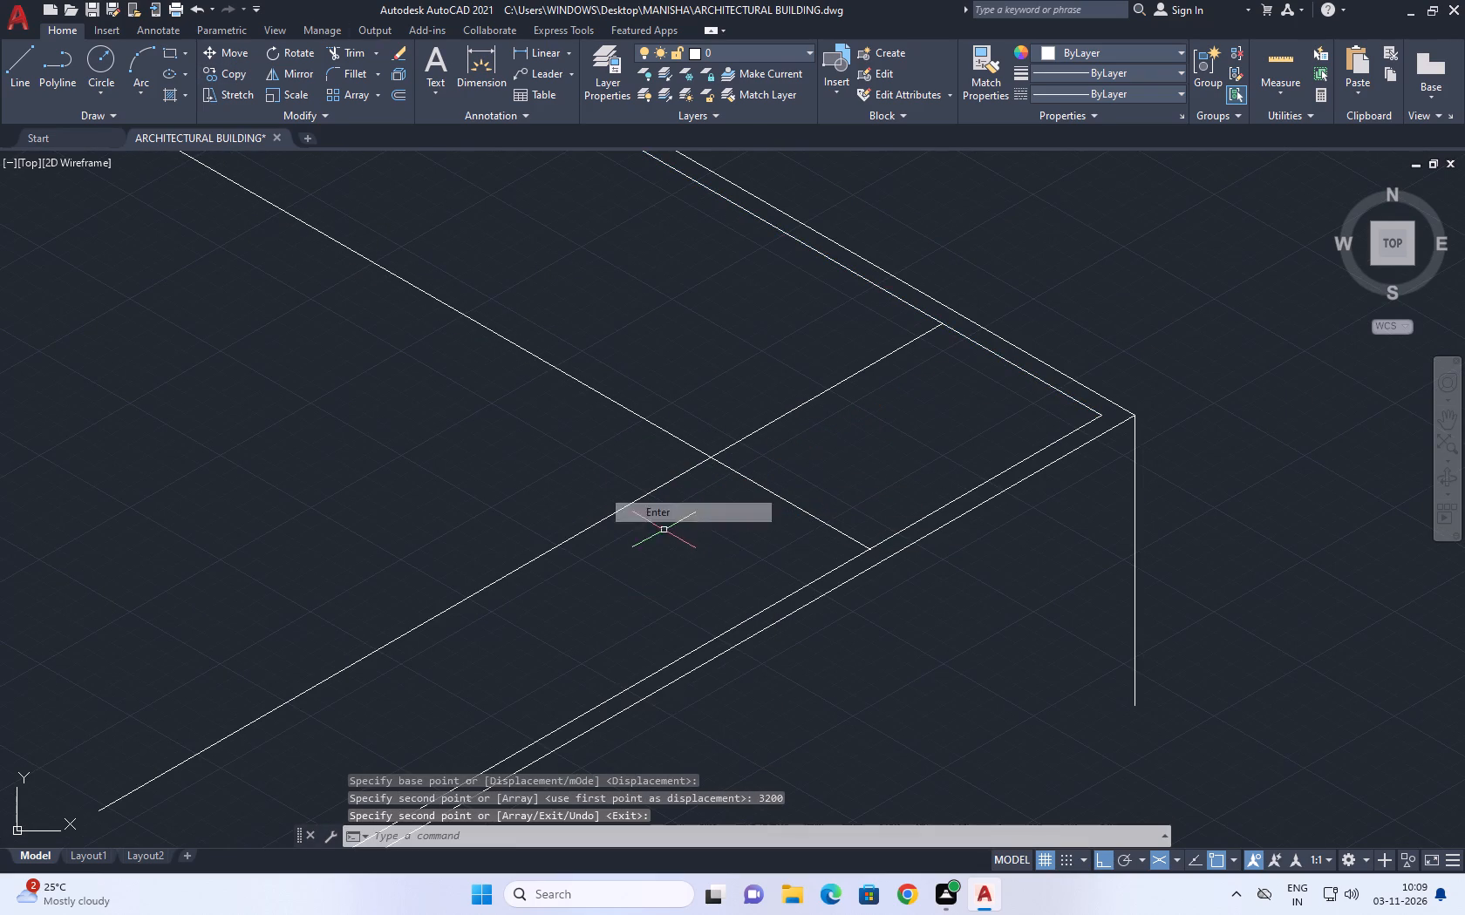
# Copy the partition line parallel to the lower wall 114.3 mm along the 150° axis, away from the corner room.
pyautogui.moveTo(749, 421); pyautogui.dragTo(780, 458, button='middle')
pyautogui.moveTo(868, 471); pyautogui.dragTo(859, 461)
pyautogui.click(805, 424)
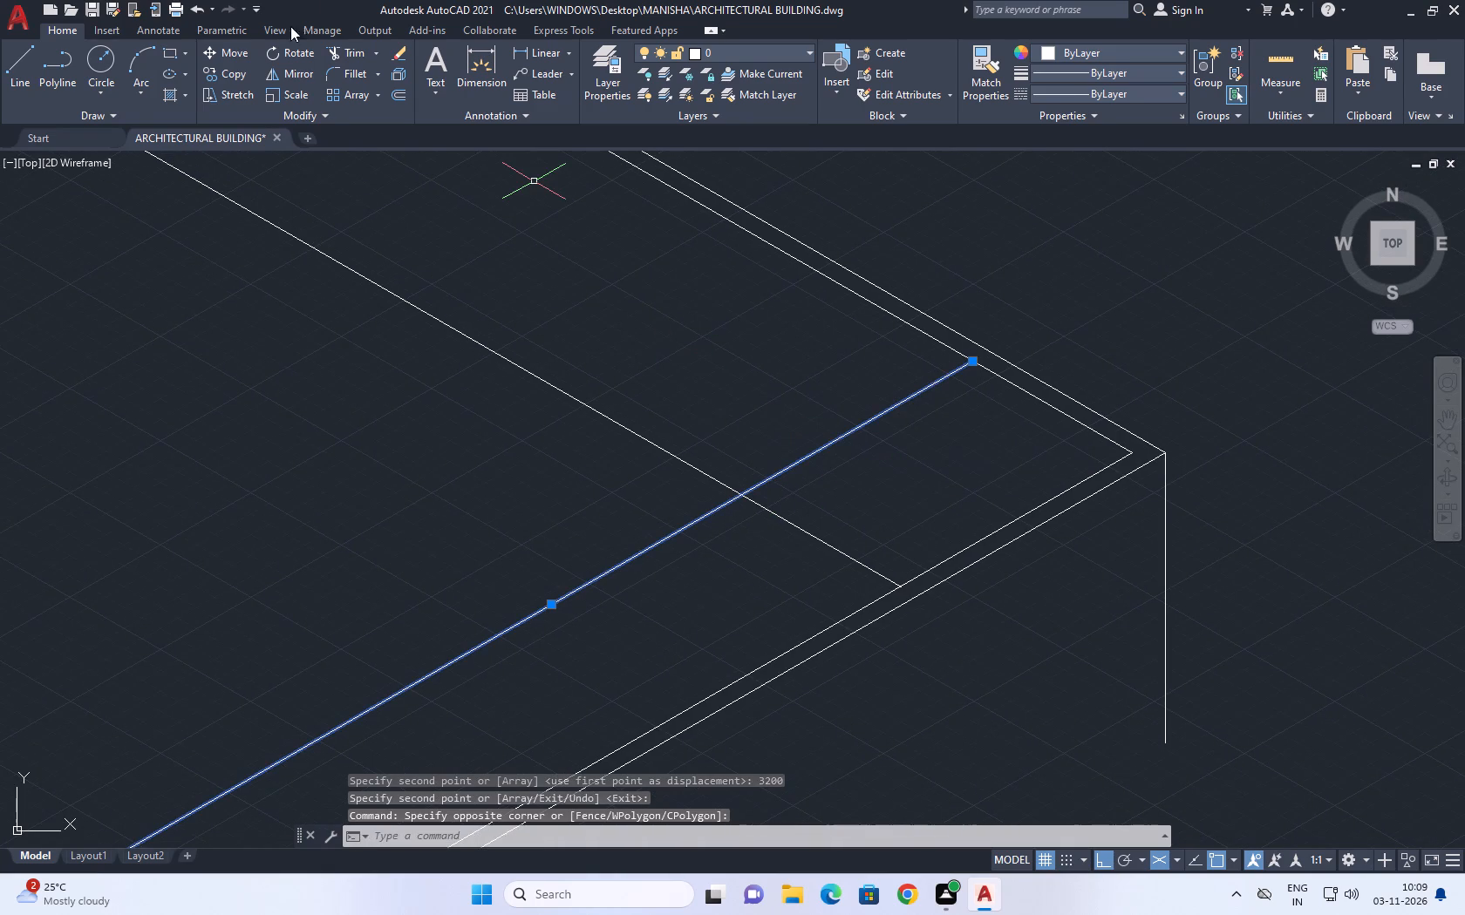
pyautogui.click(239, 68)
pyautogui.click(693, 377)
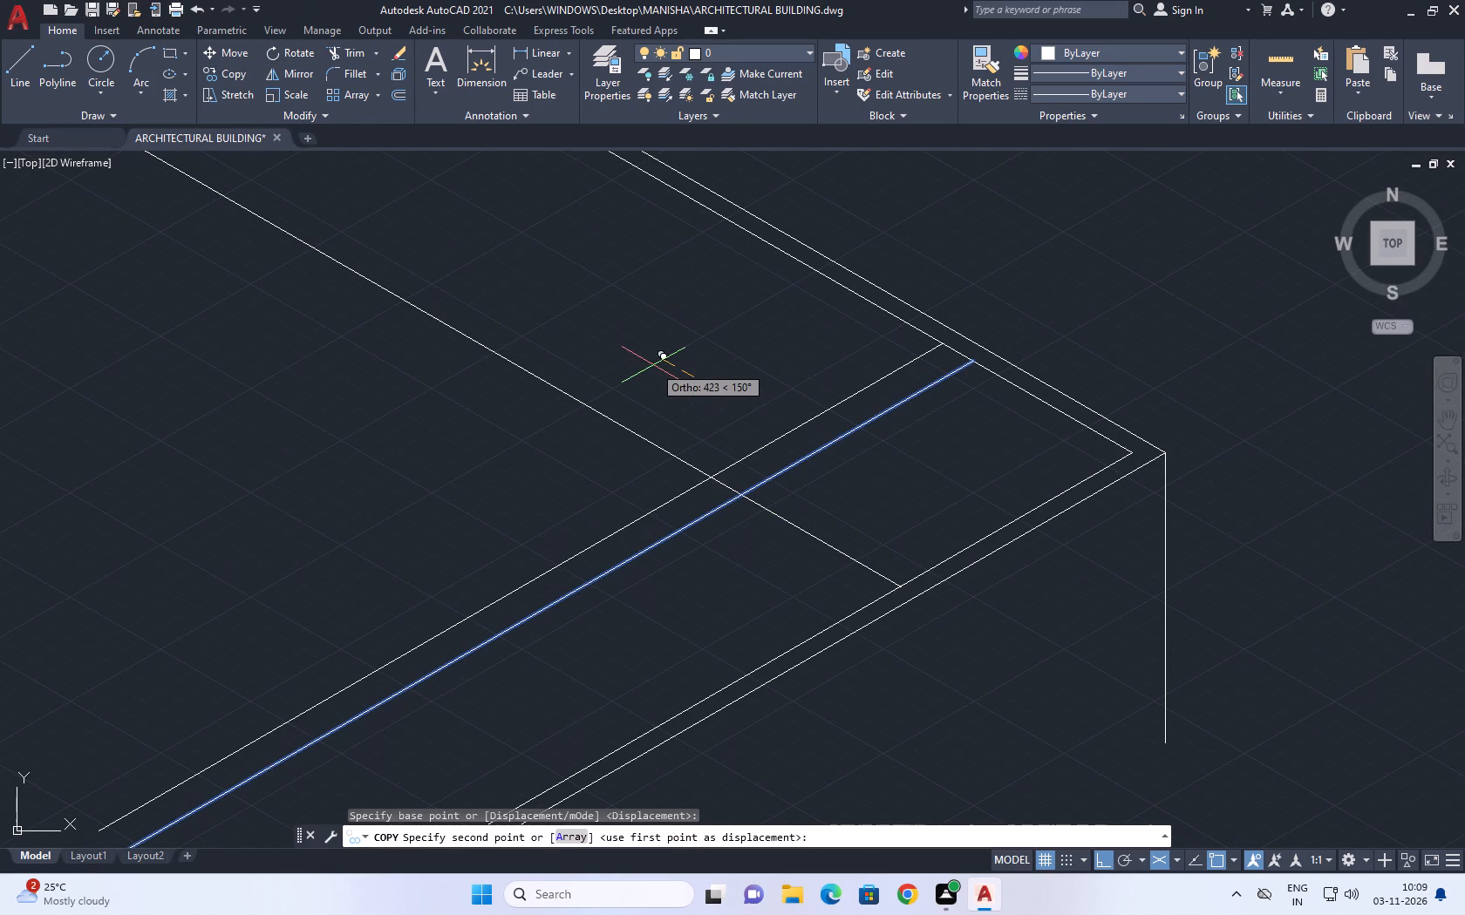
pyautogui.press('0')
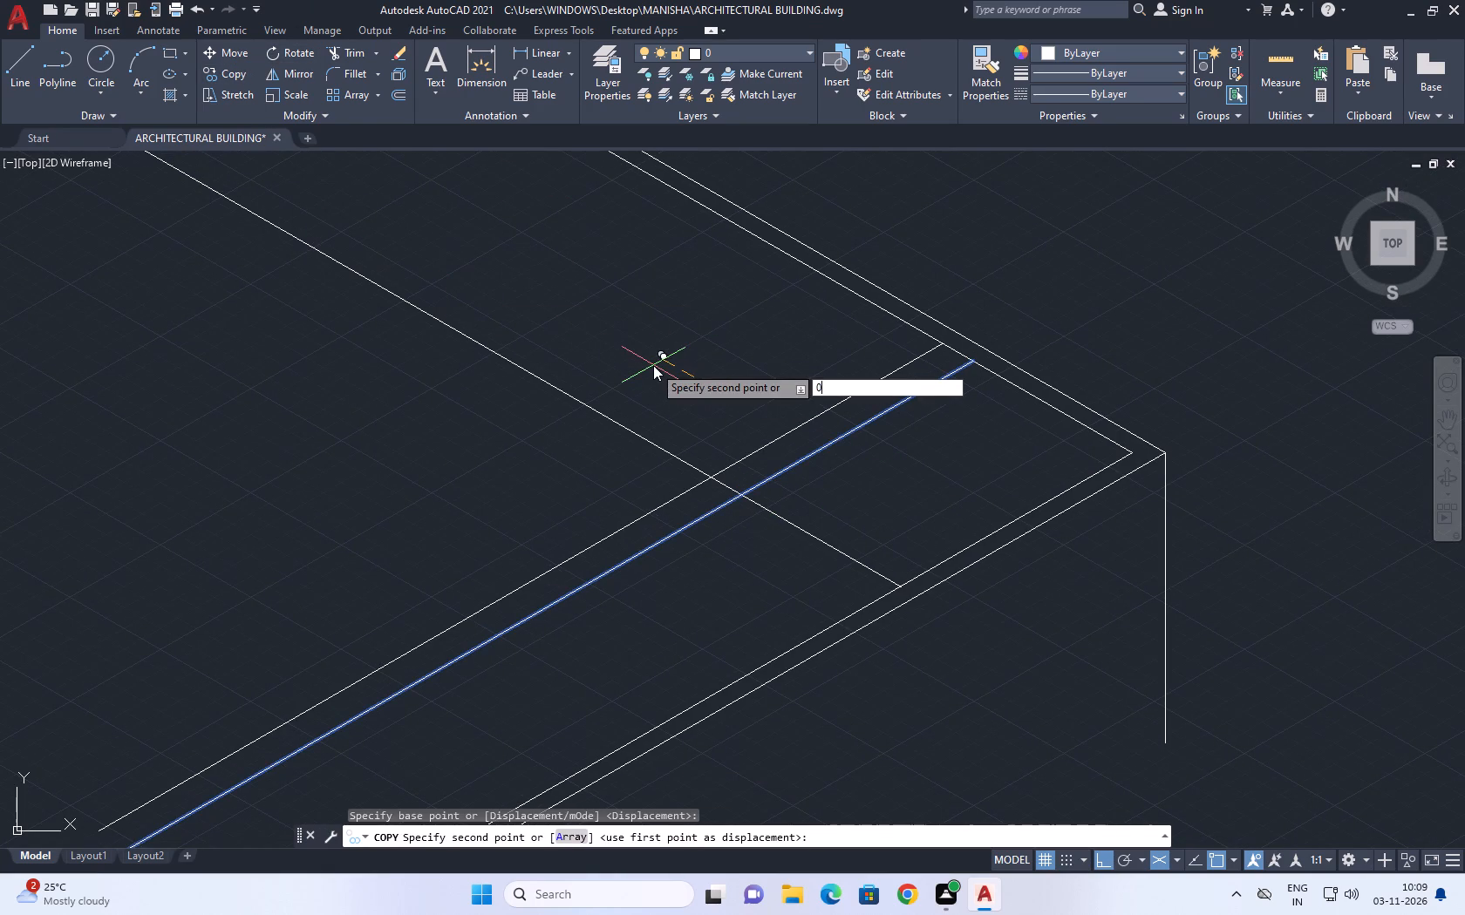
pyautogui.press('BackSpace')
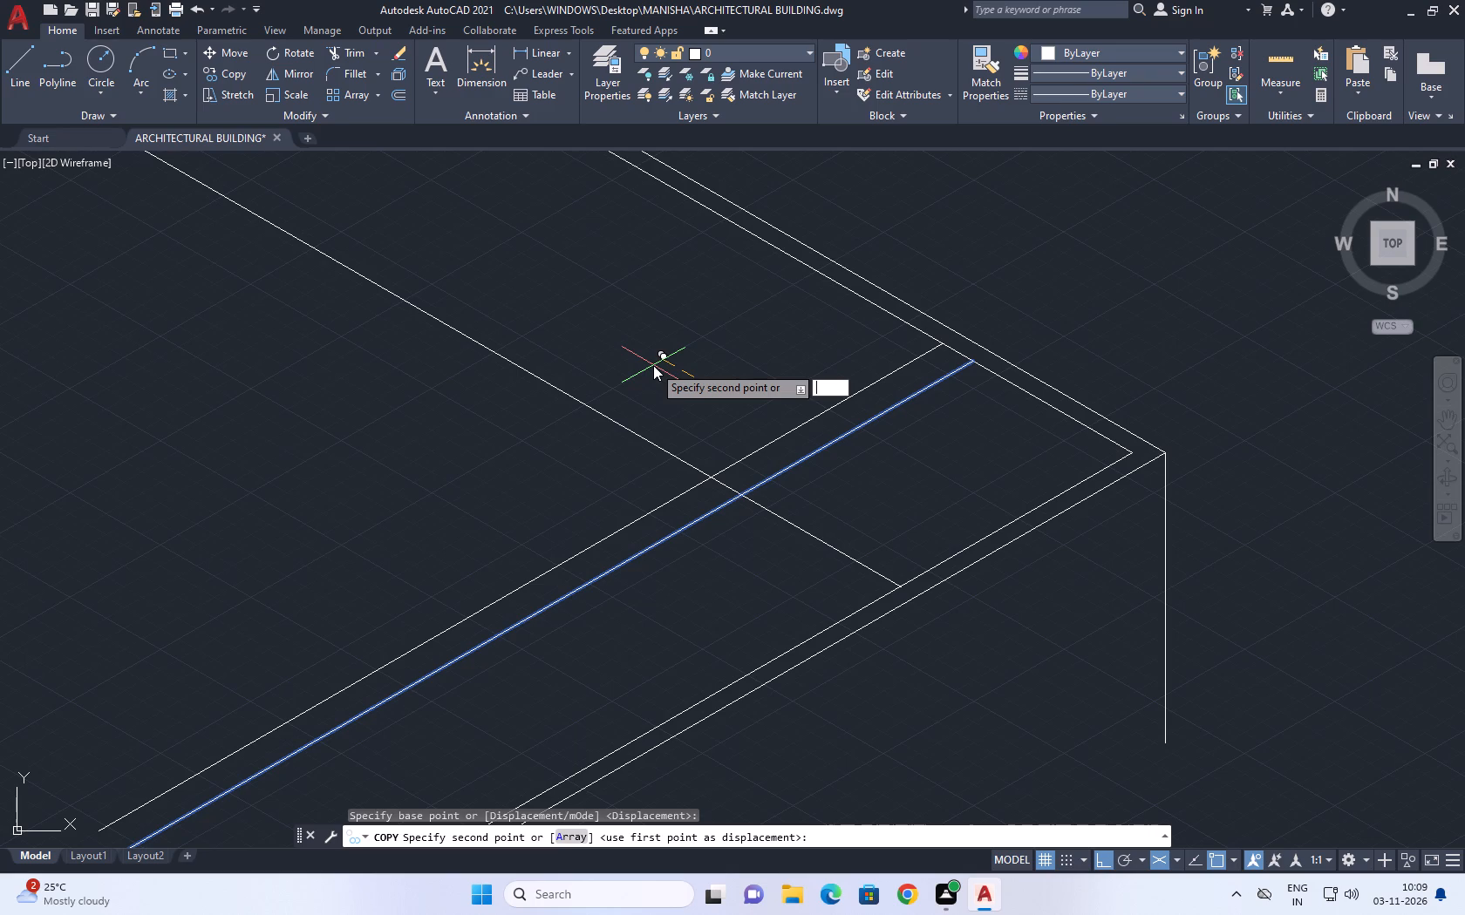
pyautogui.write('114.3')
pyautogui.press('Return')
pyautogui.rightClick(677, 376)
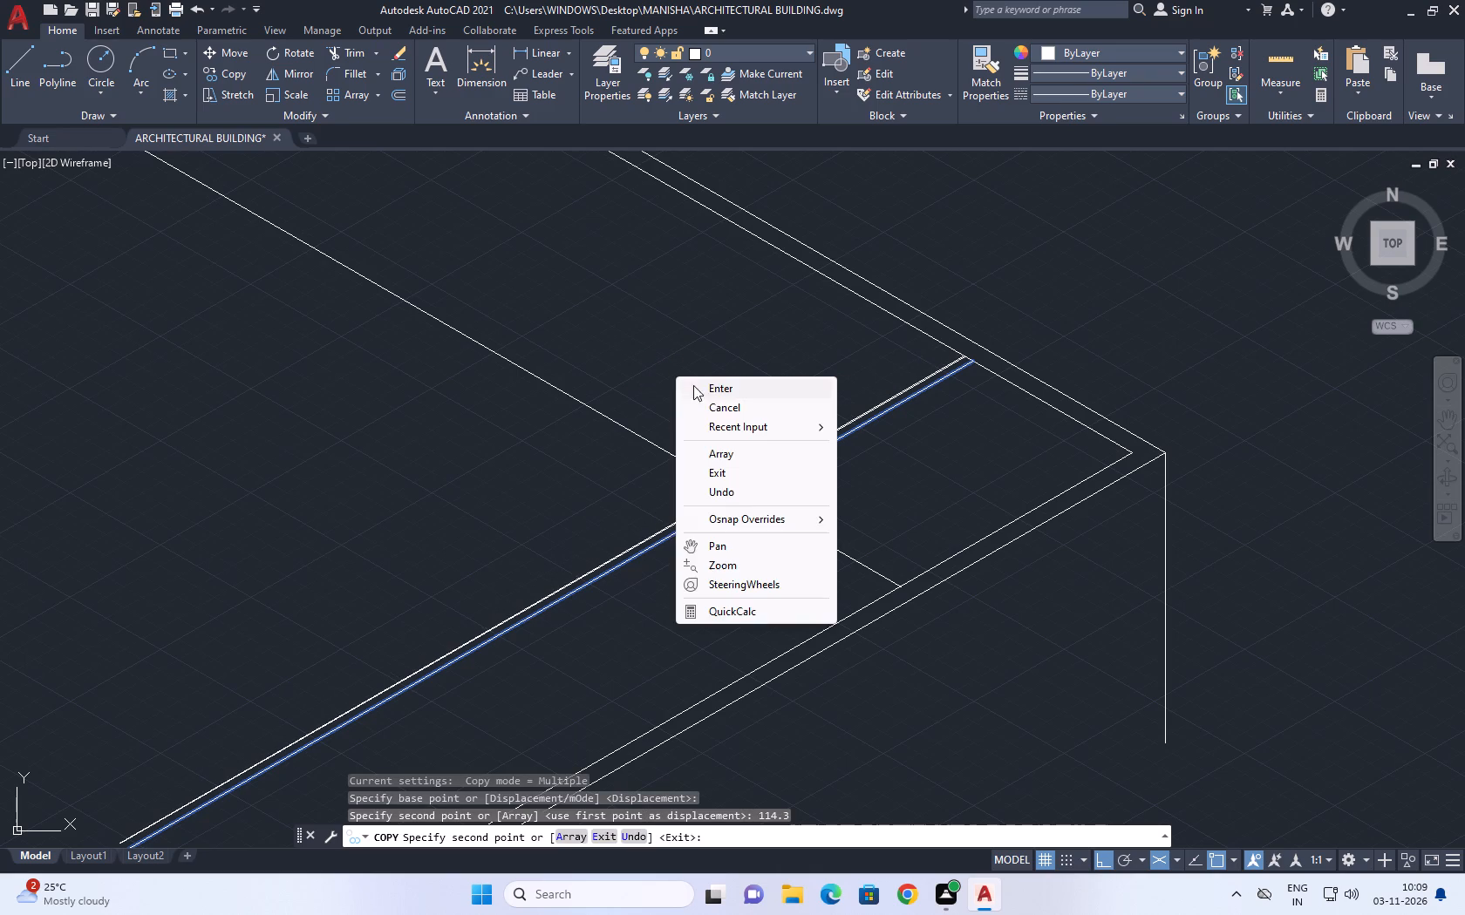
pyautogui.click(719, 412)
# Copy the partition line parallel to the upper wall 114.3 mm along the 210° axis, away from the corner room.
pyautogui.moveTo(852, 547); pyautogui.dragTo(850, 492, button='middle')
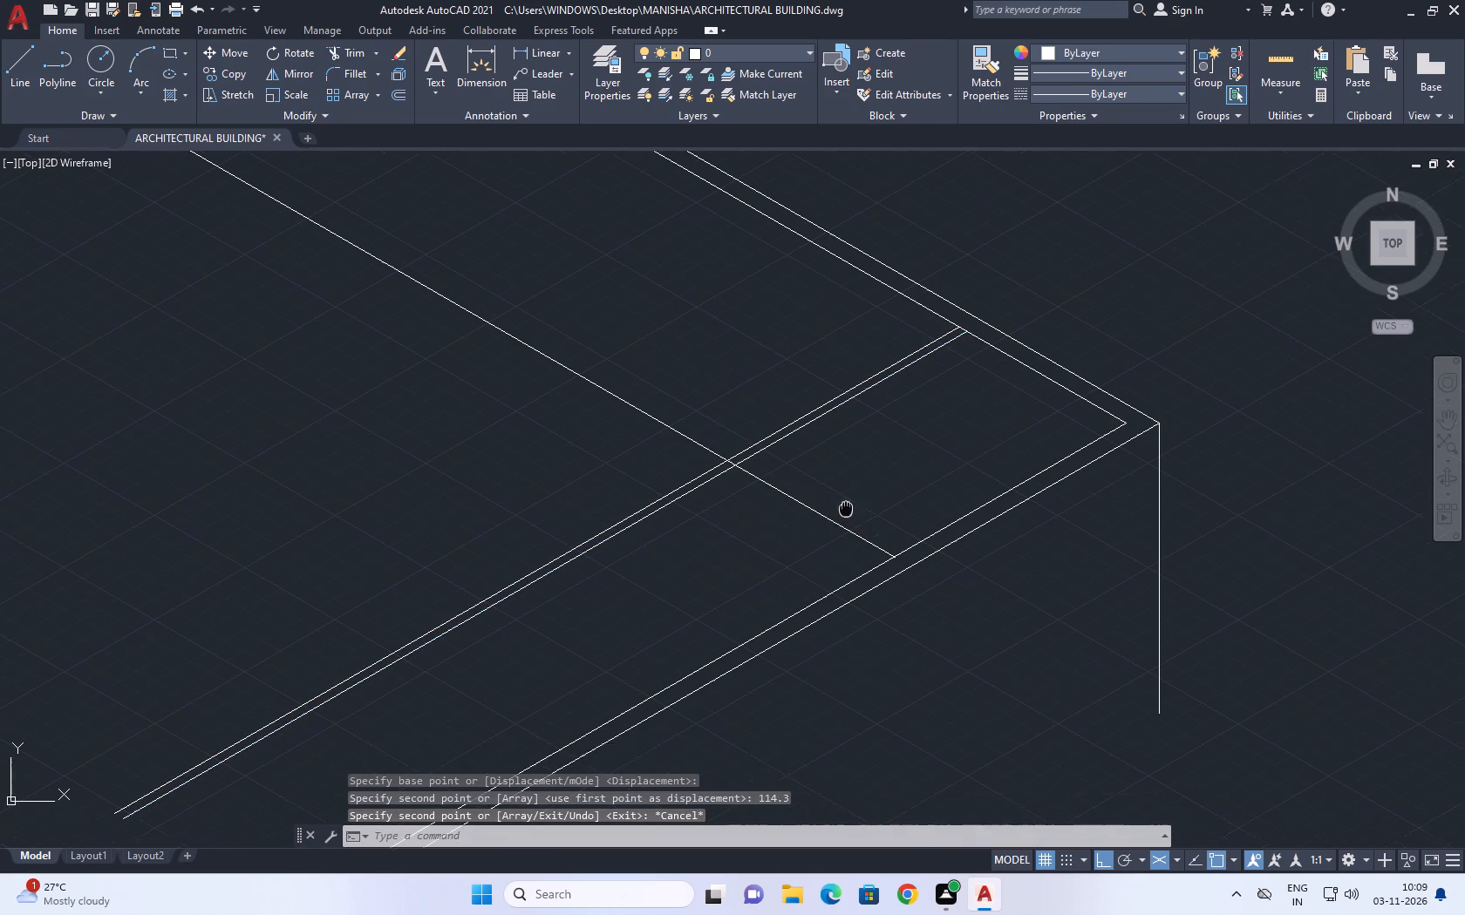
pyautogui.moveTo(850, 492); pyautogui.dragTo(853, 486, button='middle')
pyautogui.click(882, 467)
pyautogui.click(774, 476)
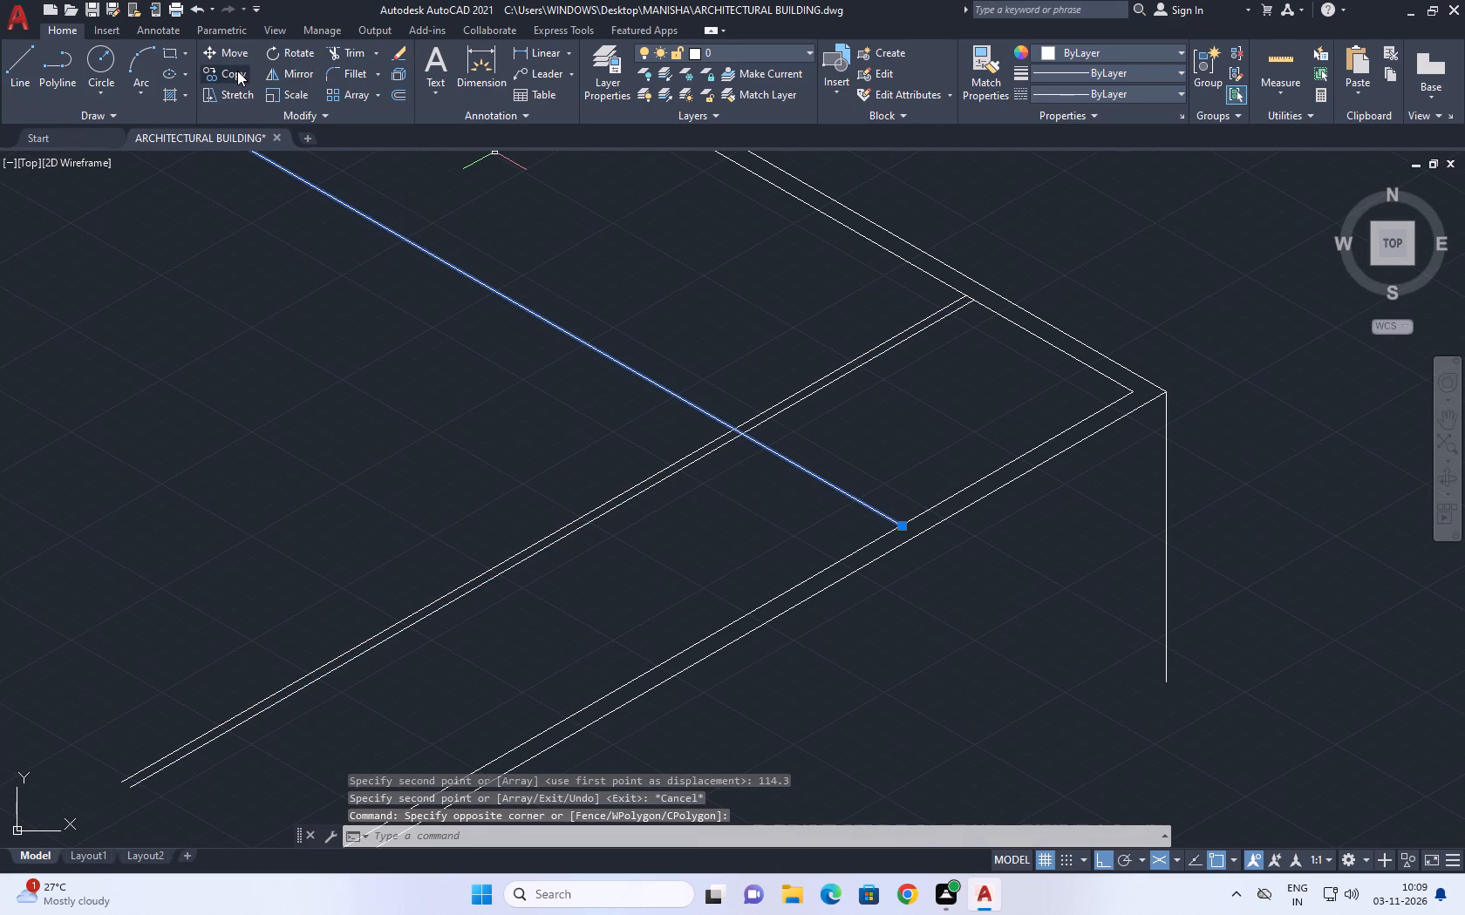
pyautogui.click(236, 71)
pyautogui.moveTo(862, 429); pyautogui.dragTo(851, 425)
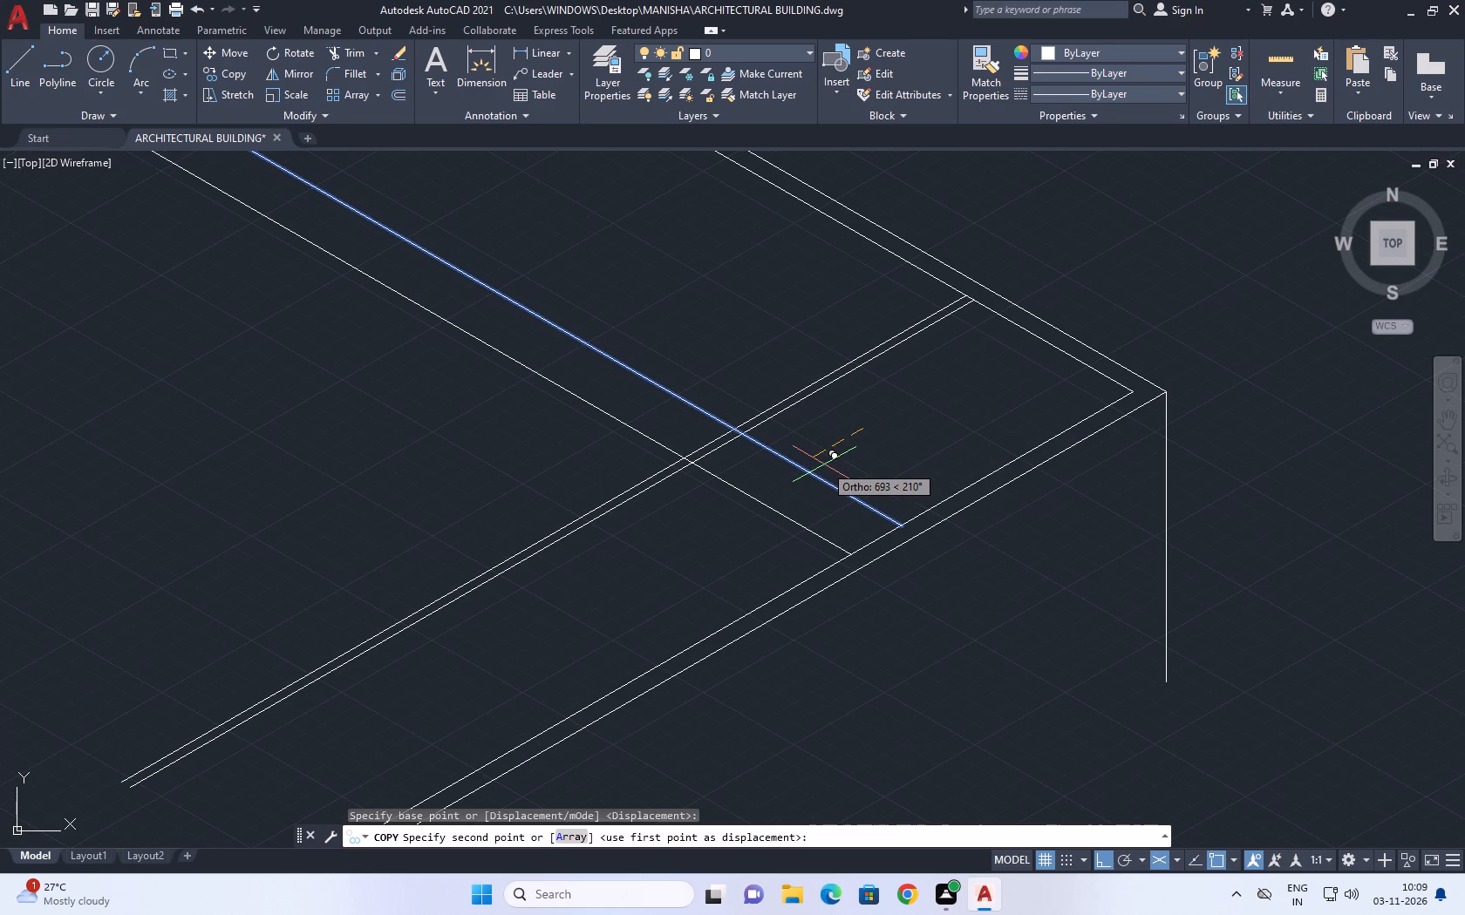
pyautogui.write('11')
pyautogui.write('4.3')
pyautogui.press('Return')
pyautogui.rightClick(863, 441)
pyautogui.click(914, 468)
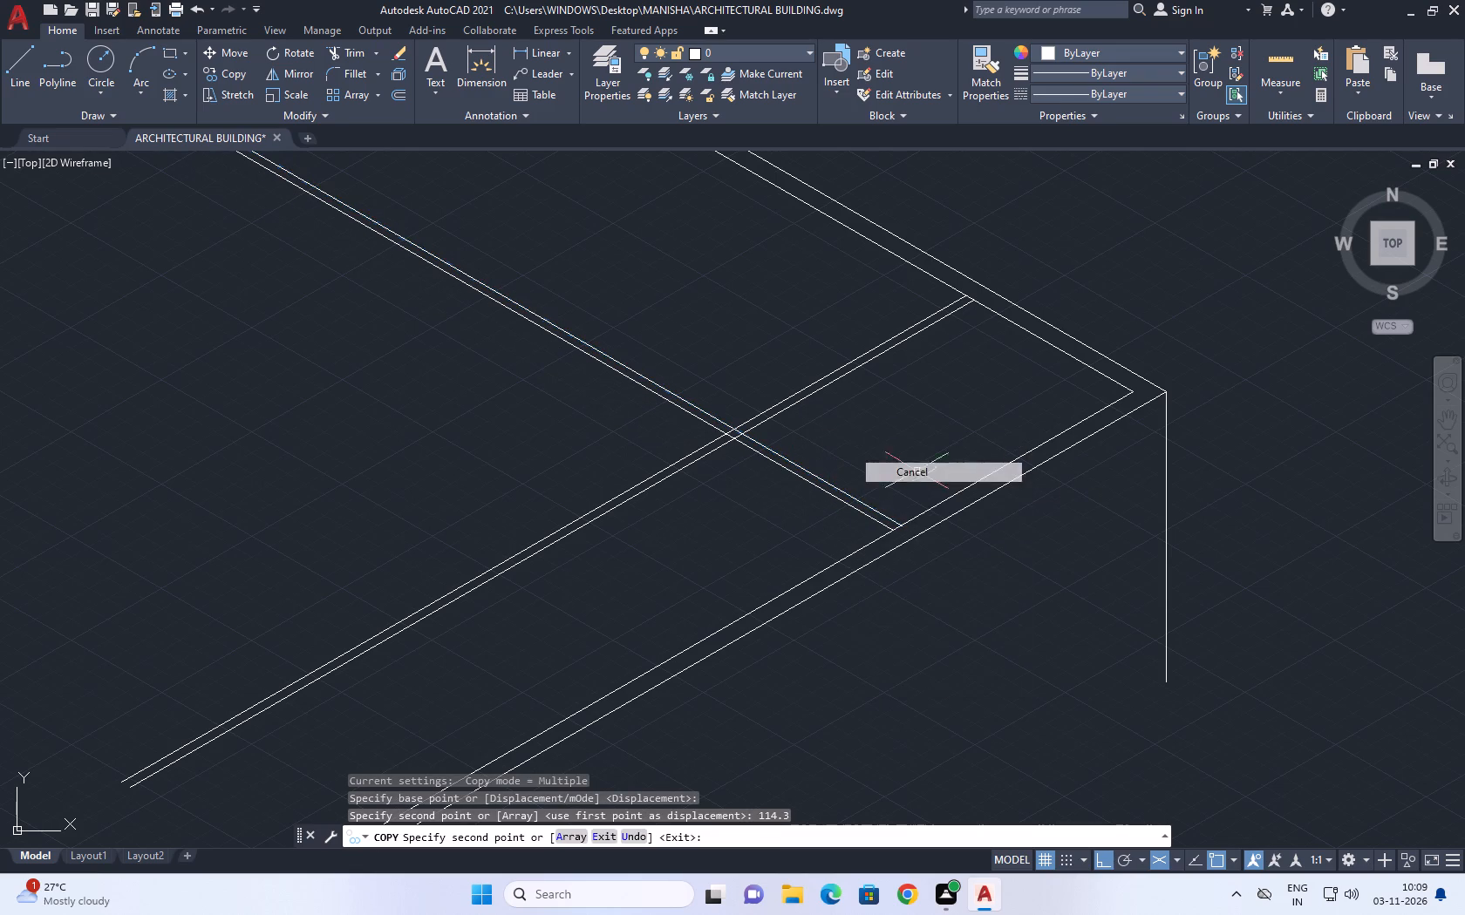
# Trim both pairs of partition lines beyond their crossing, leaving only the partitions around the corner room.
pyautogui.moveTo(767, 320); pyautogui.dragTo(812, 386, button='middle')
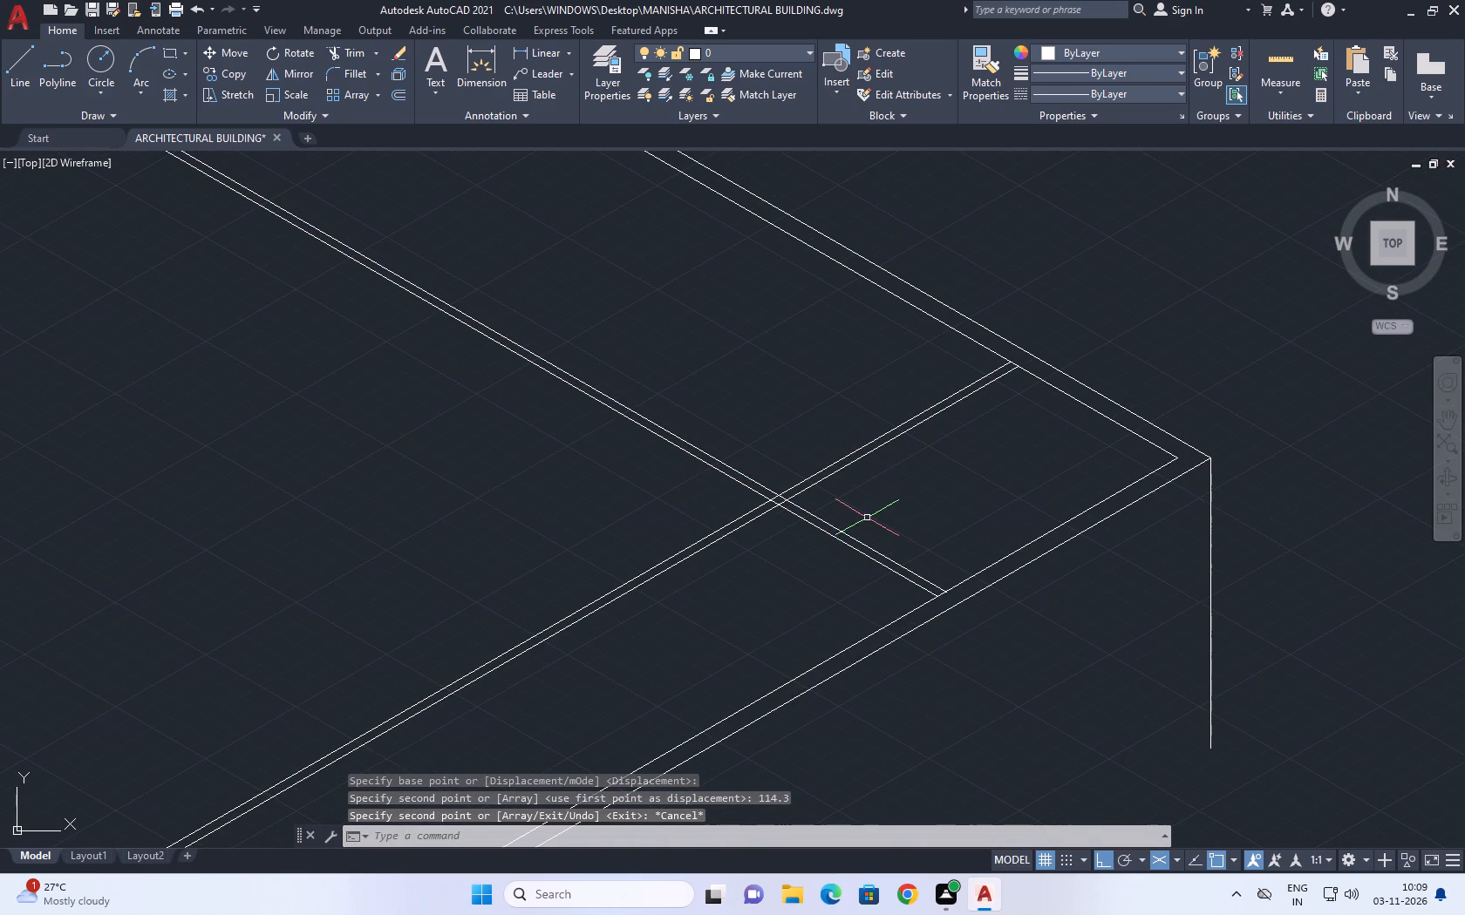
pyautogui.scroll(-1, 903, 545)
pyautogui.moveTo(821, 465); pyautogui.dragTo(833, 476, button='middle')
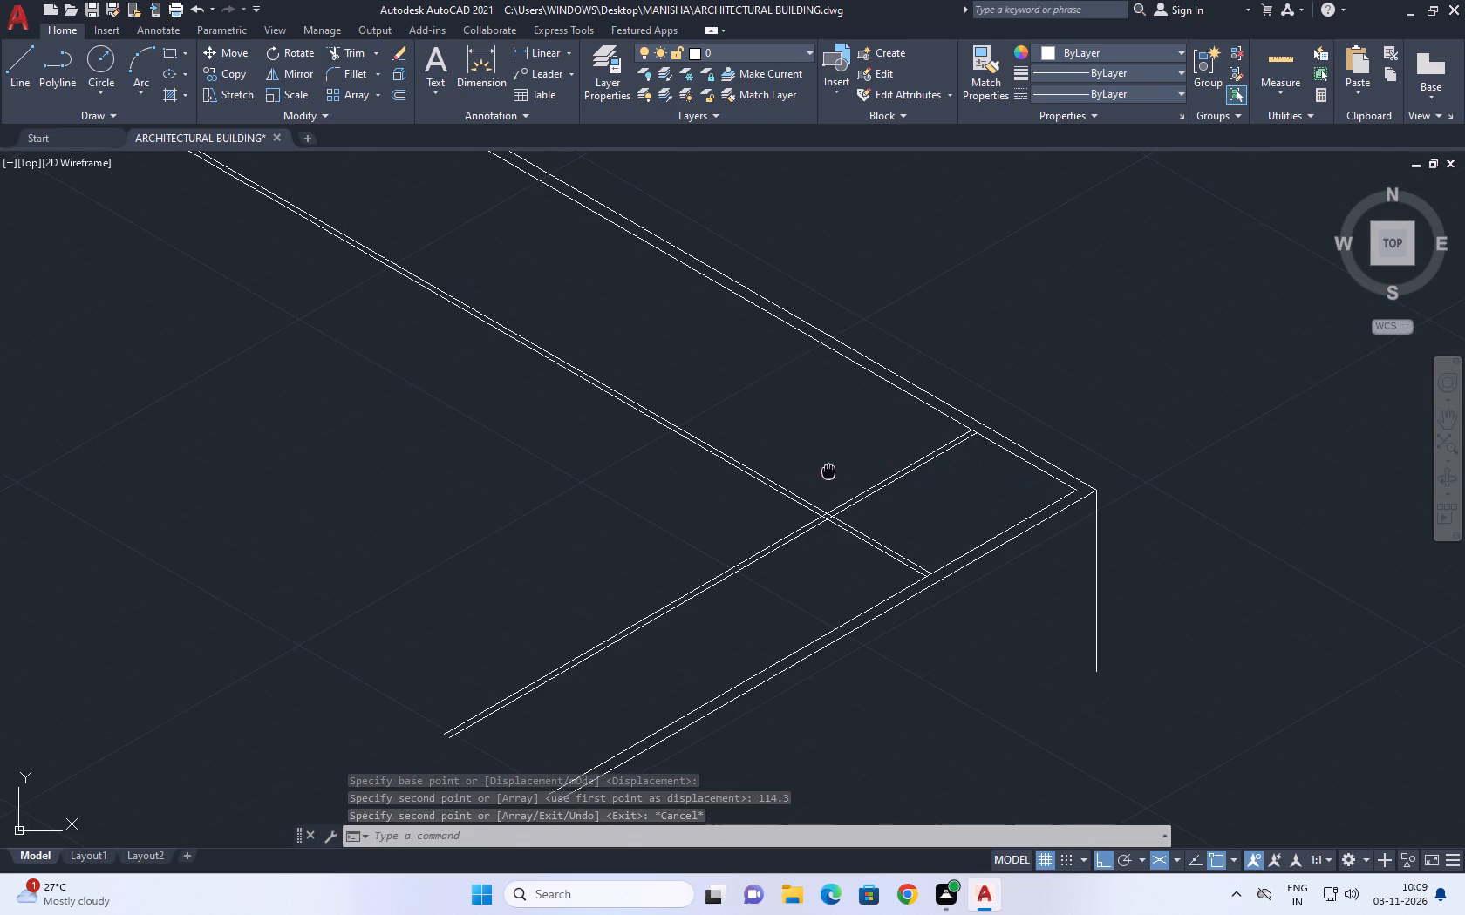
pyautogui.moveTo(833, 476); pyautogui.dragTo(857, 501, button='middle')
pyautogui.click(349, 57)
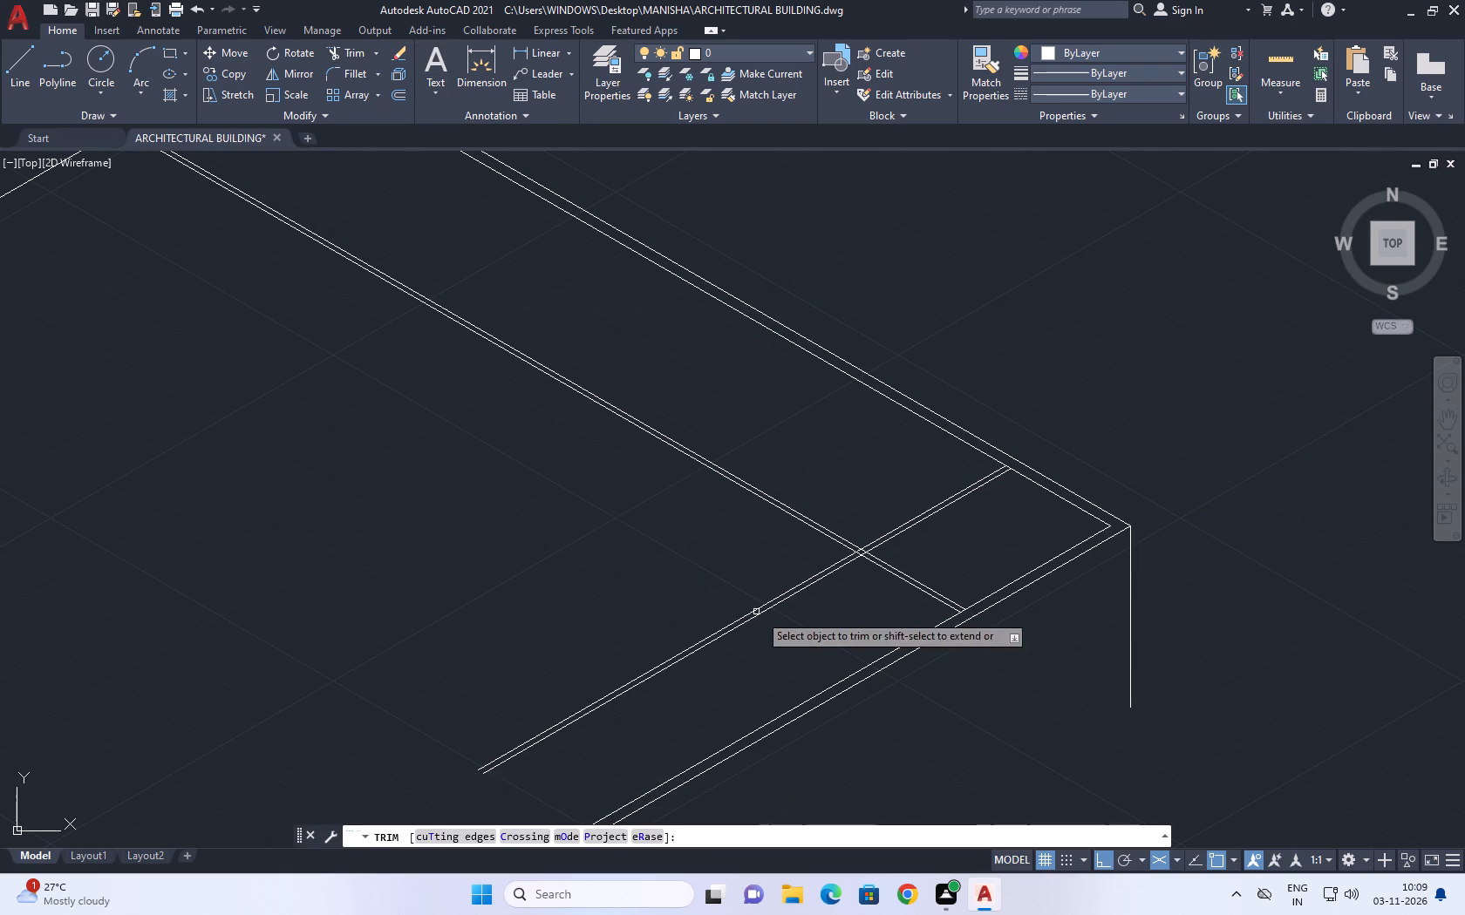
pyautogui.click(837, 616)
pyautogui.click(763, 505)
pyautogui.click(792, 460)
pyautogui.click(730, 559)
pyautogui.rightClick(797, 493)
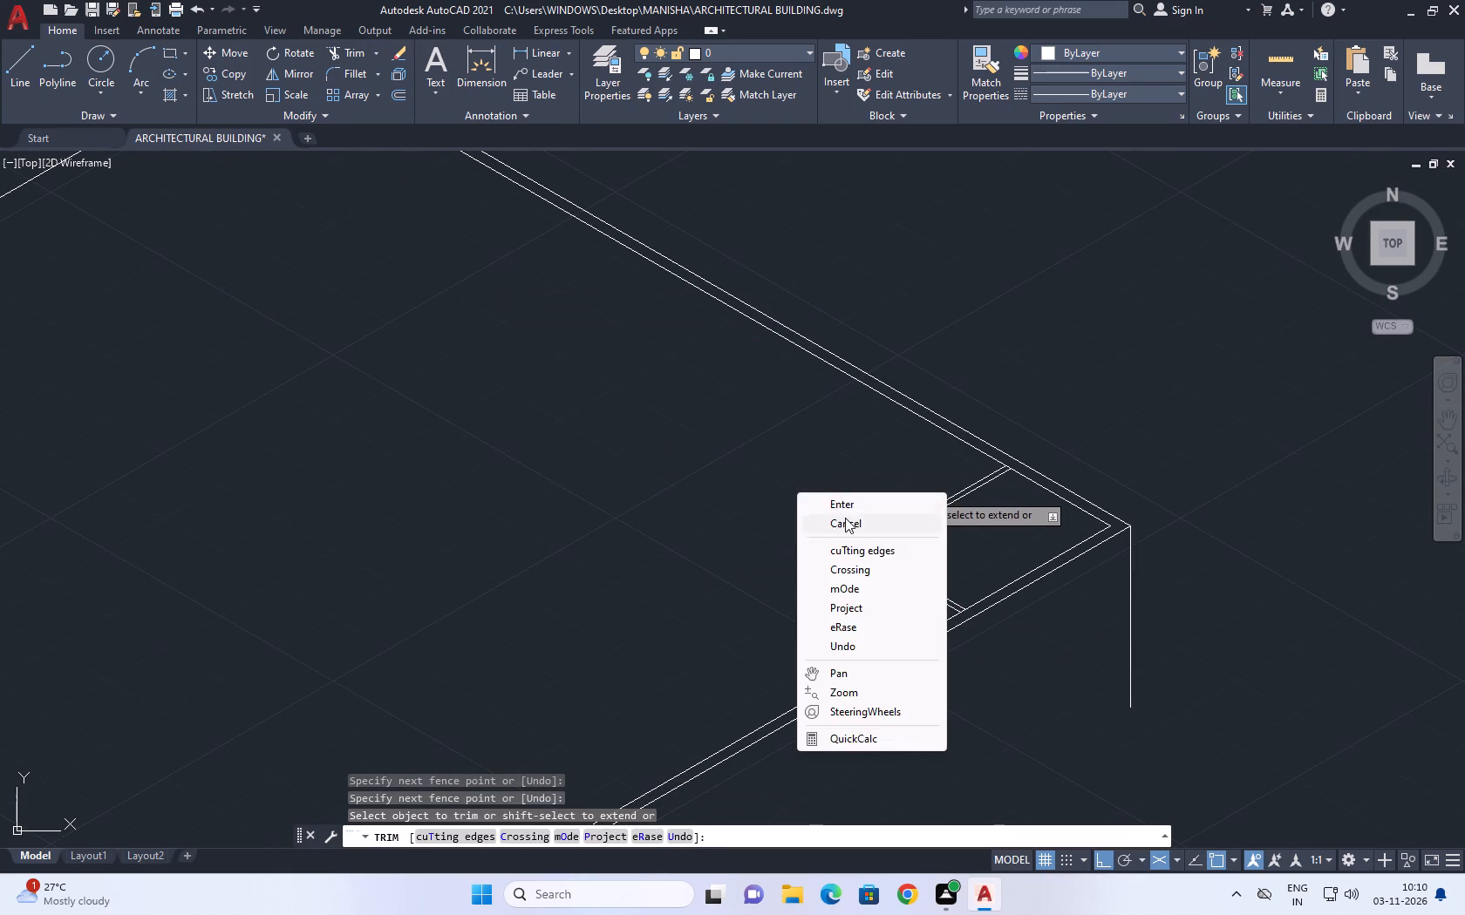
pyautogui.click(849, 524)
# Trim the upper wall's inner line between the two partition lines to open the wall junction.
pyautogui.moveTo(857, 527); pyautogui.dragTo(879, 557, button='middle')
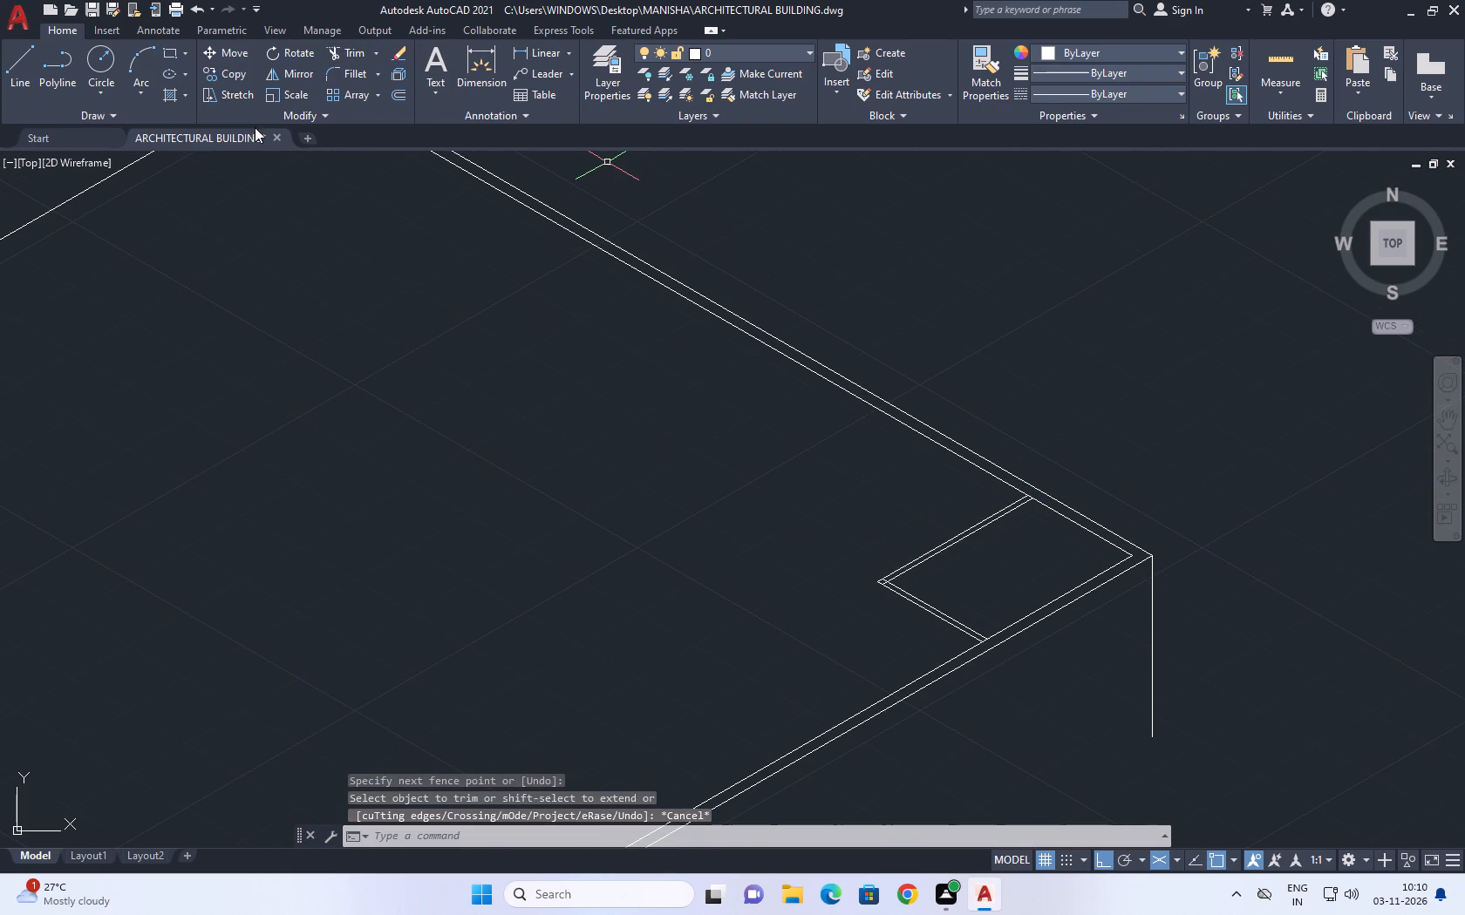
pyautogui.click(348, 46)
pyautogui.scroll(5, 1005, 505)
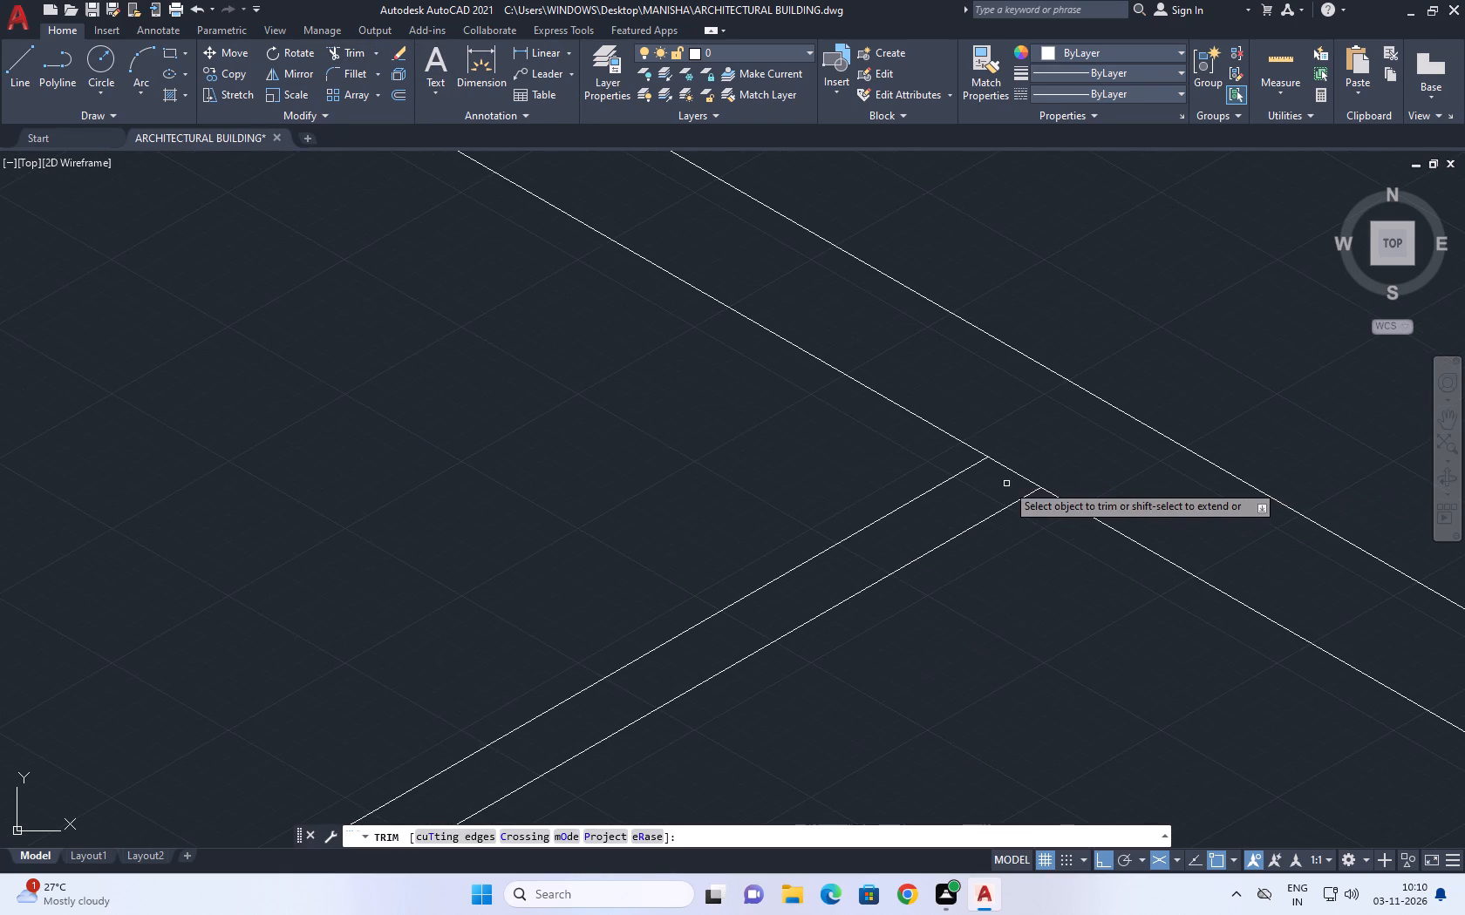
pyautogui.click(1007, 478)
pyautogui.click(1018, 464)
pyautogui.rightClick(1032, 436)
pyautogui.click(1054, 461)
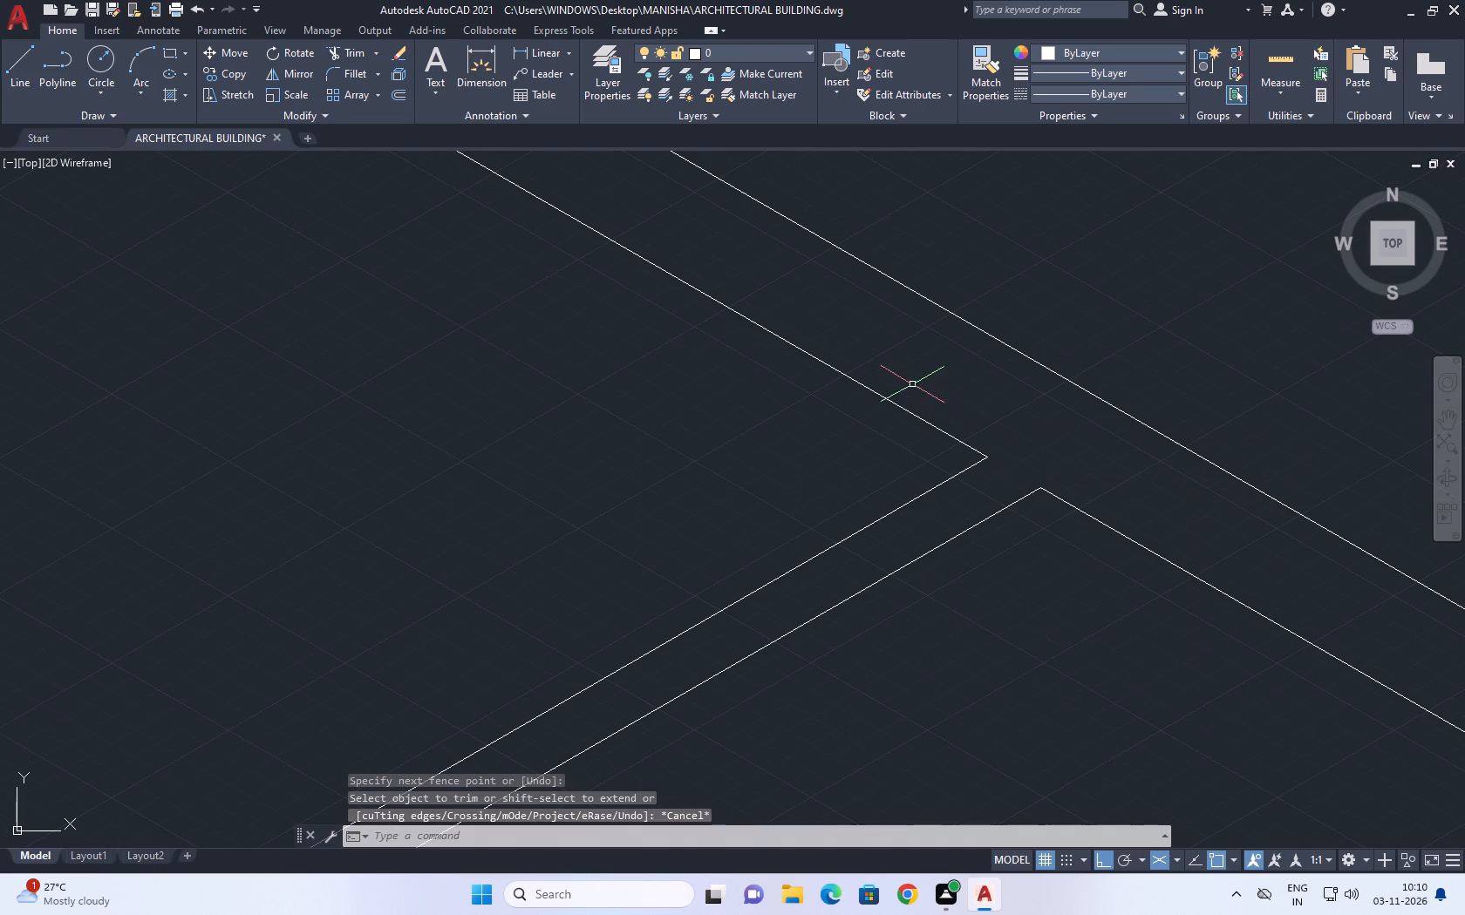
# Copy the upper wall's inner line beyond the corner room 2300 mm inward along the 210° axis.
pyautogui.moveTo(910, 383); pyautogui.dragTo(1045, 505, button='middle')
pyautogui.moveTo(1064, 498); pyautogui.dragTo(1055, 499)
pyautogui.click(914, 521)
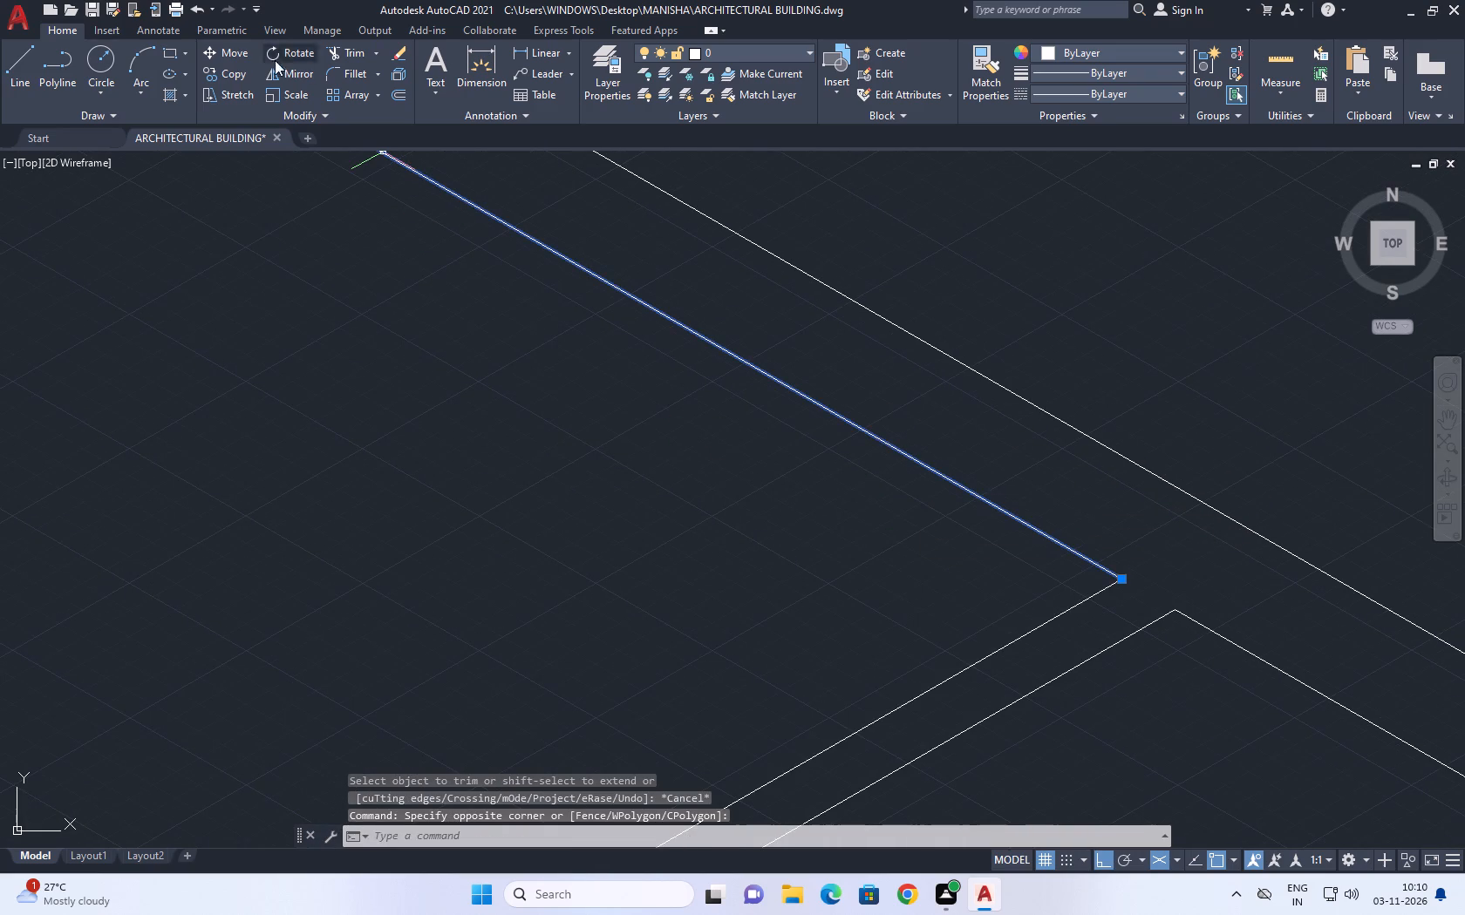
pyautogui.click(238, 68)
pyautogui.scroll(-4, 903, 482)
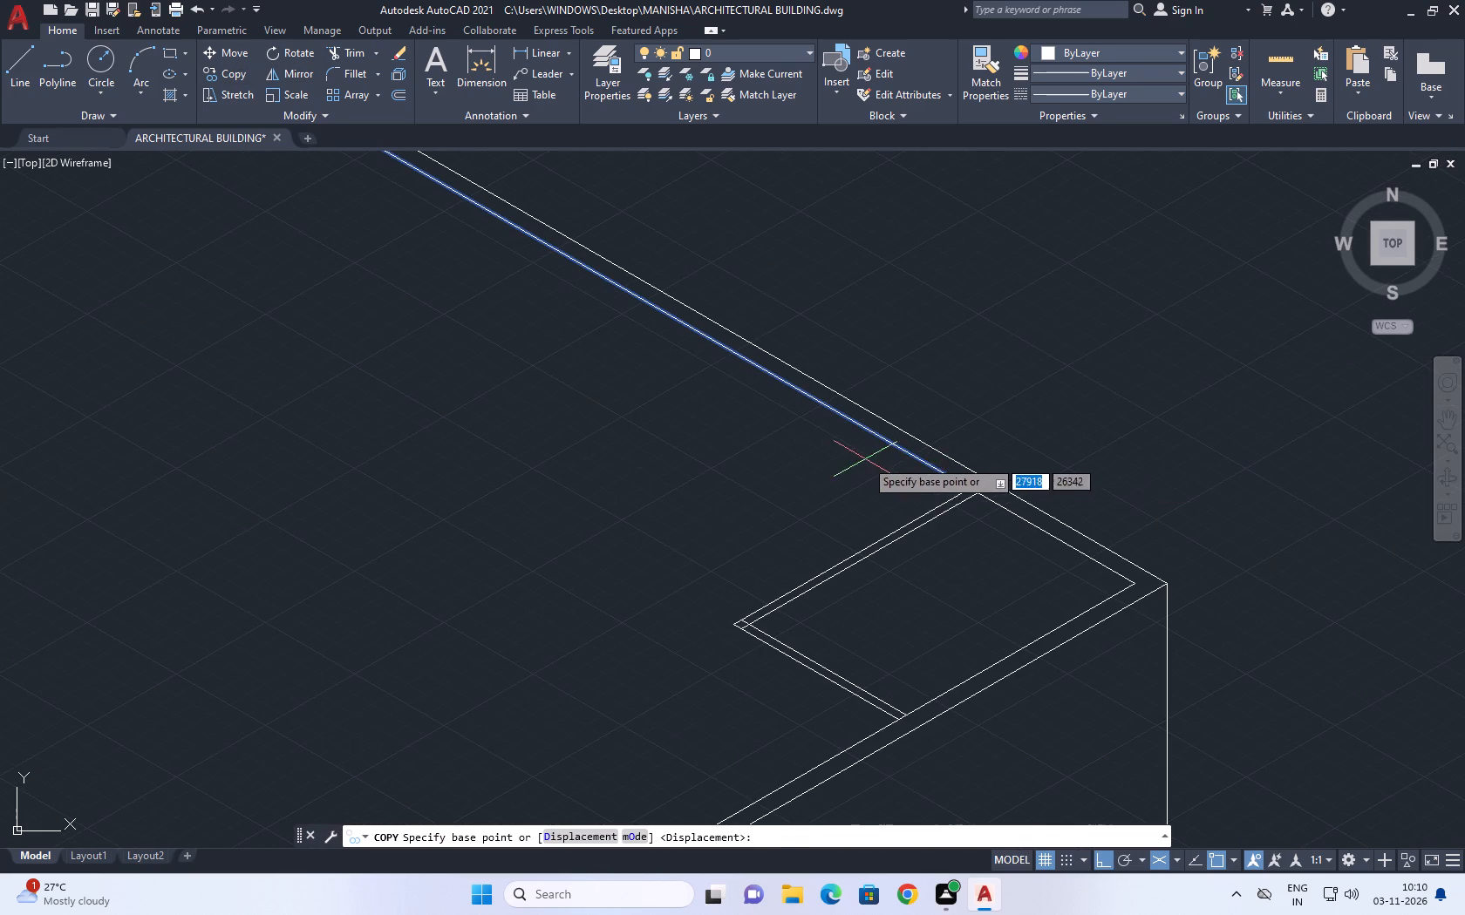
pyautogui.click(863, 458)
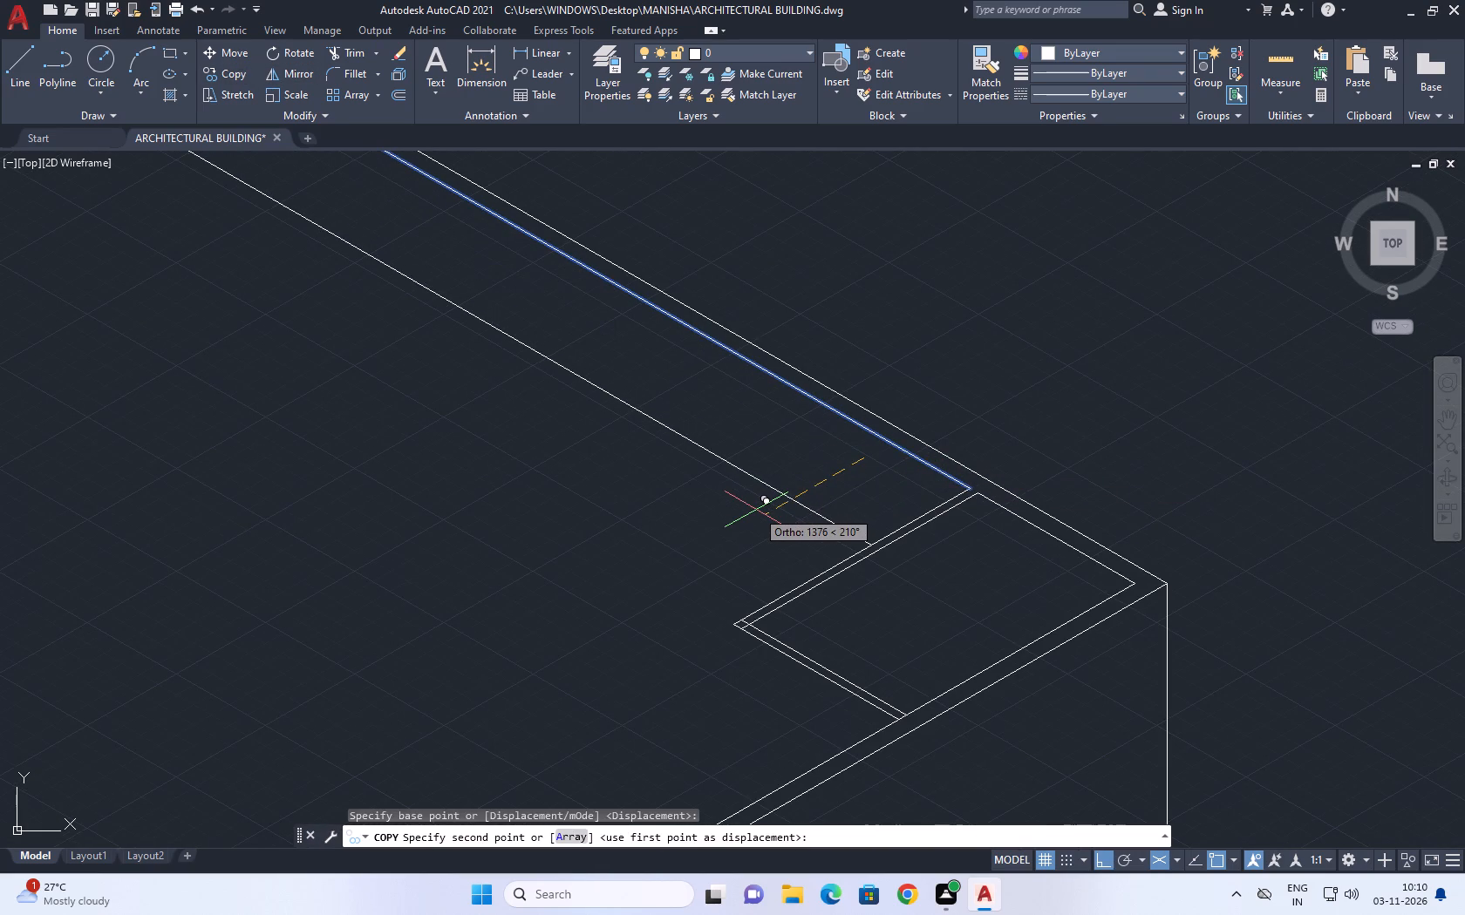
pyautogui.write('2300')
pyautogui.press('Return')
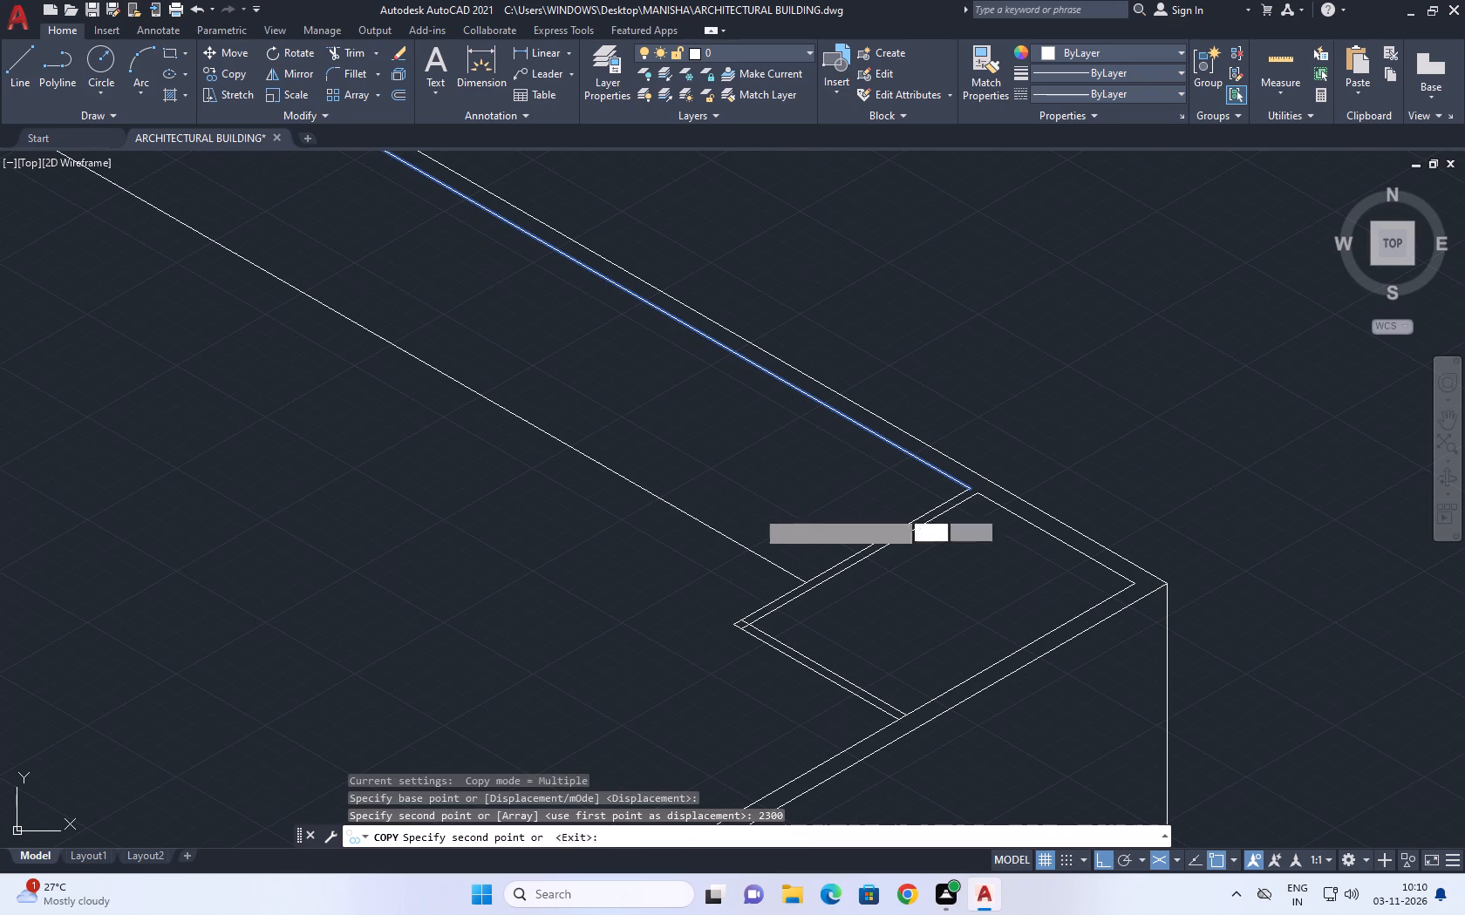
pyautogui.rightClick(557, 552)
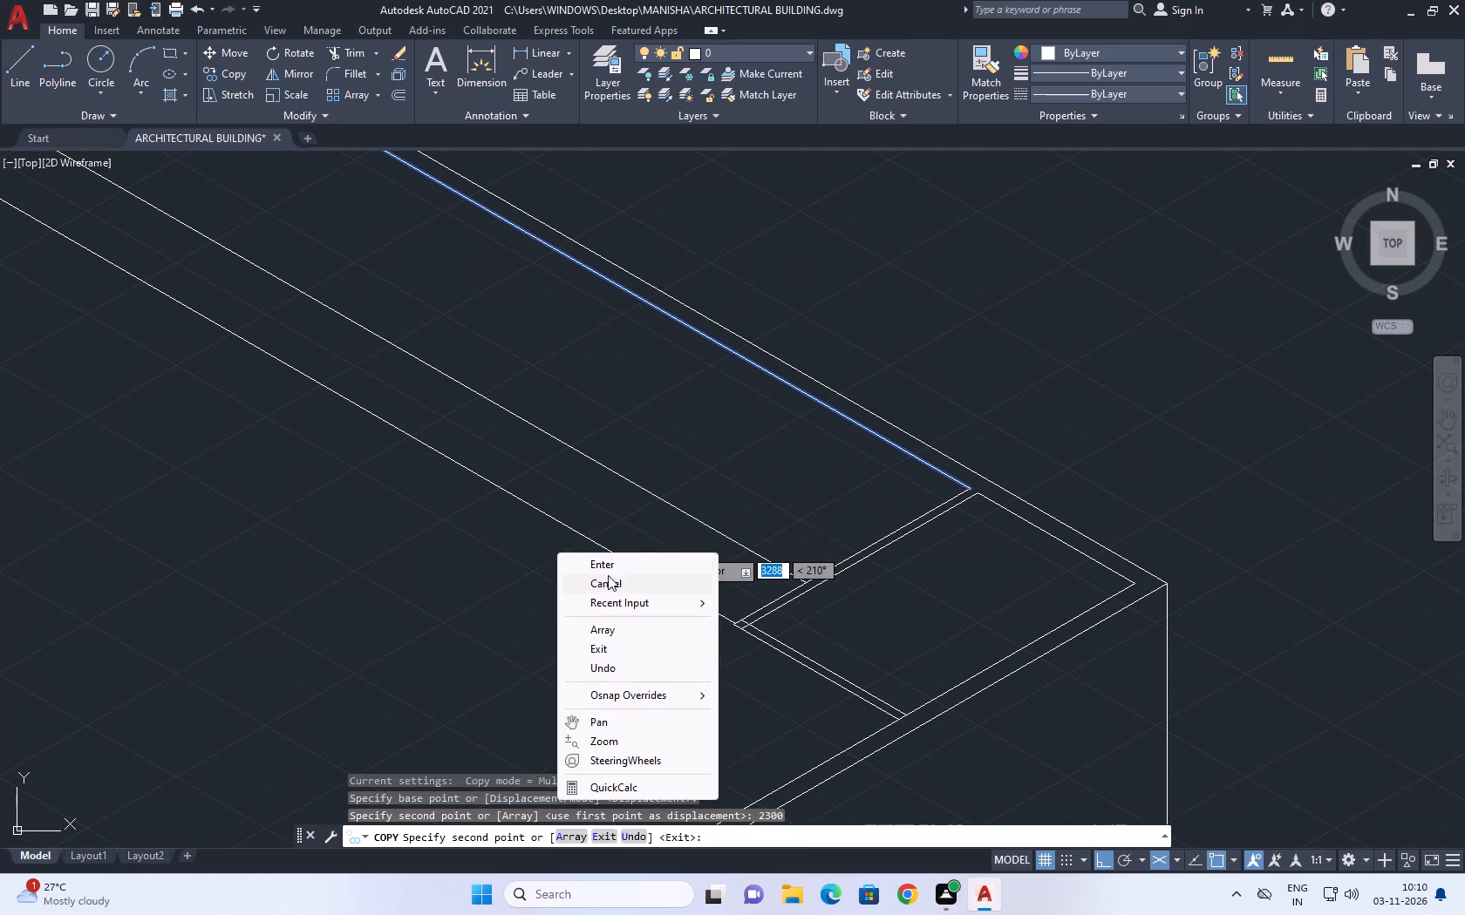
pyautogui.click(608, 575)
# Copy the new long partition line 114.3 mm along the 210° axis, away from the upper wall.
pyautogui.moveTo(637, 579); pyautogui.dragTo(749, 509, button='middle')
pyautogui.moveTo(886, 452); pyautogui.dragTo(871, 456)
pyautogui.click(797, 477)
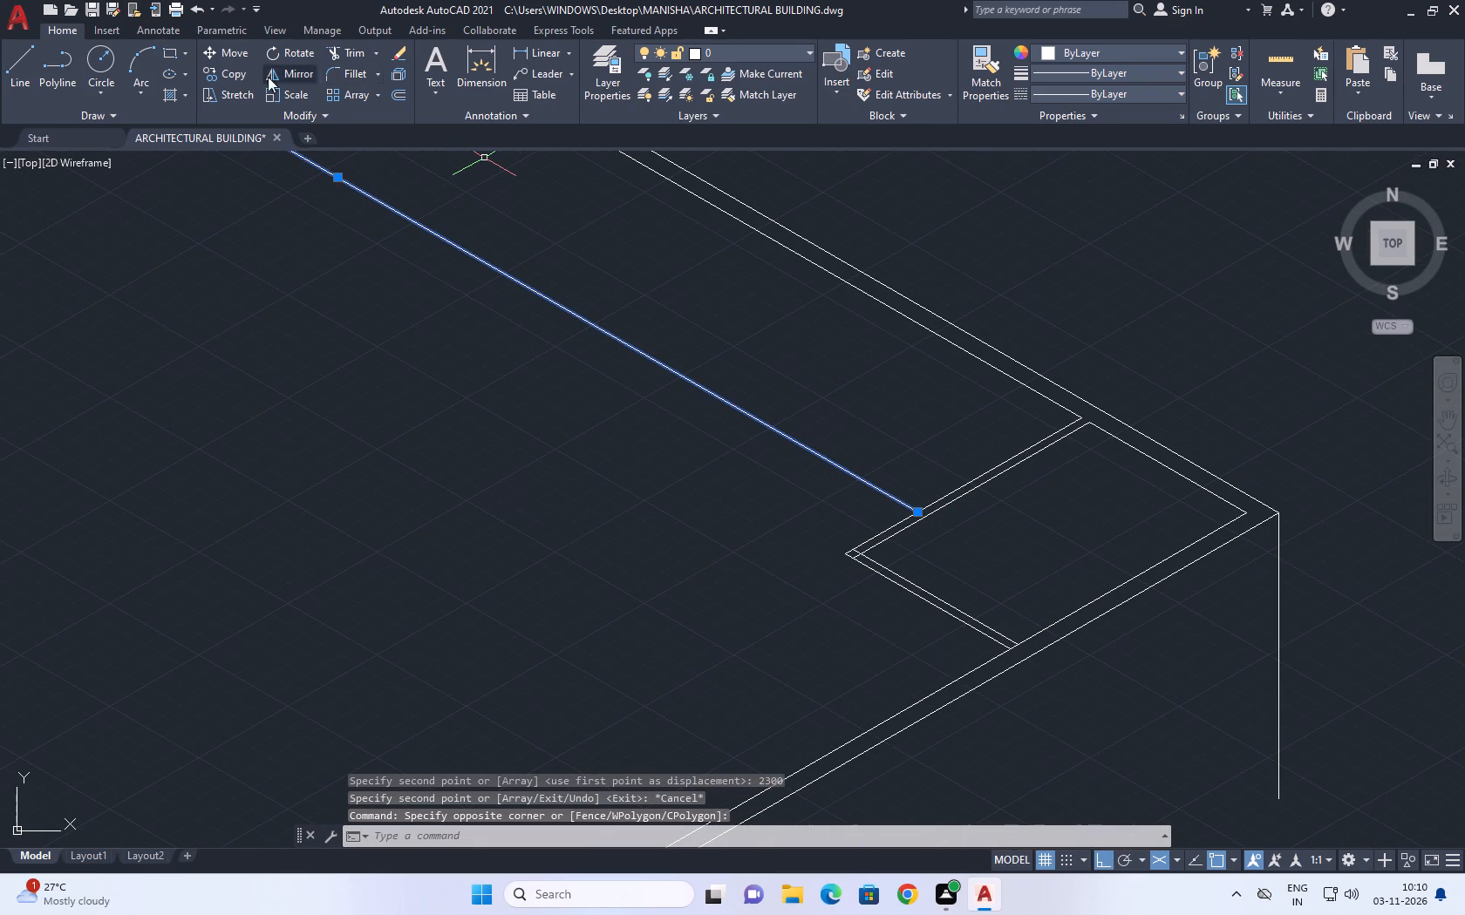
pyautogui.click(232, 71)
pyautogui.click(811, 512)
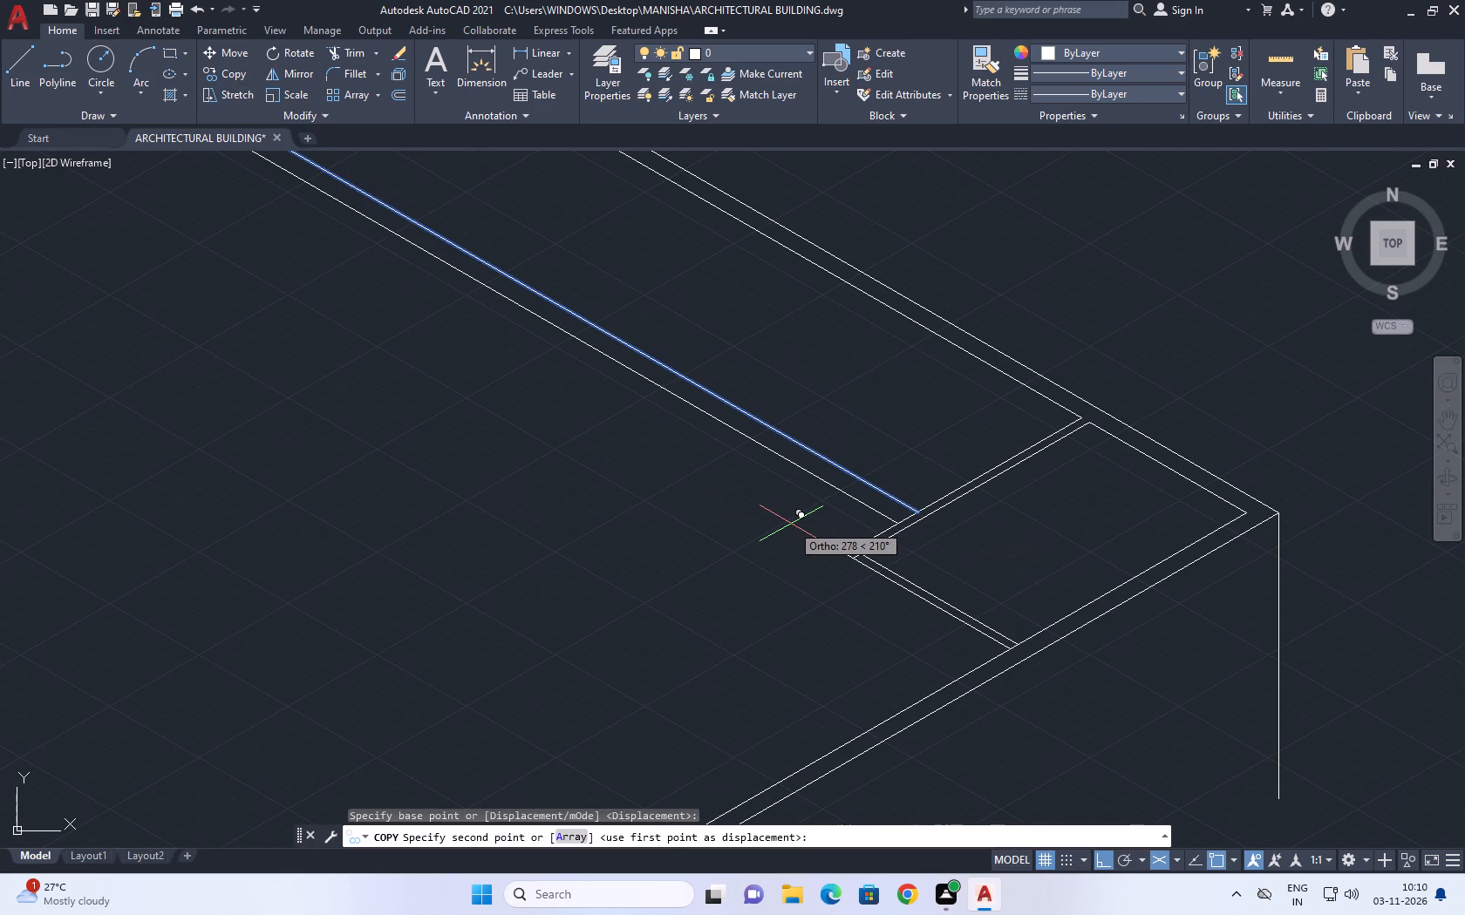
pyautogui.write('114.3')
pyautogui.press('Return')
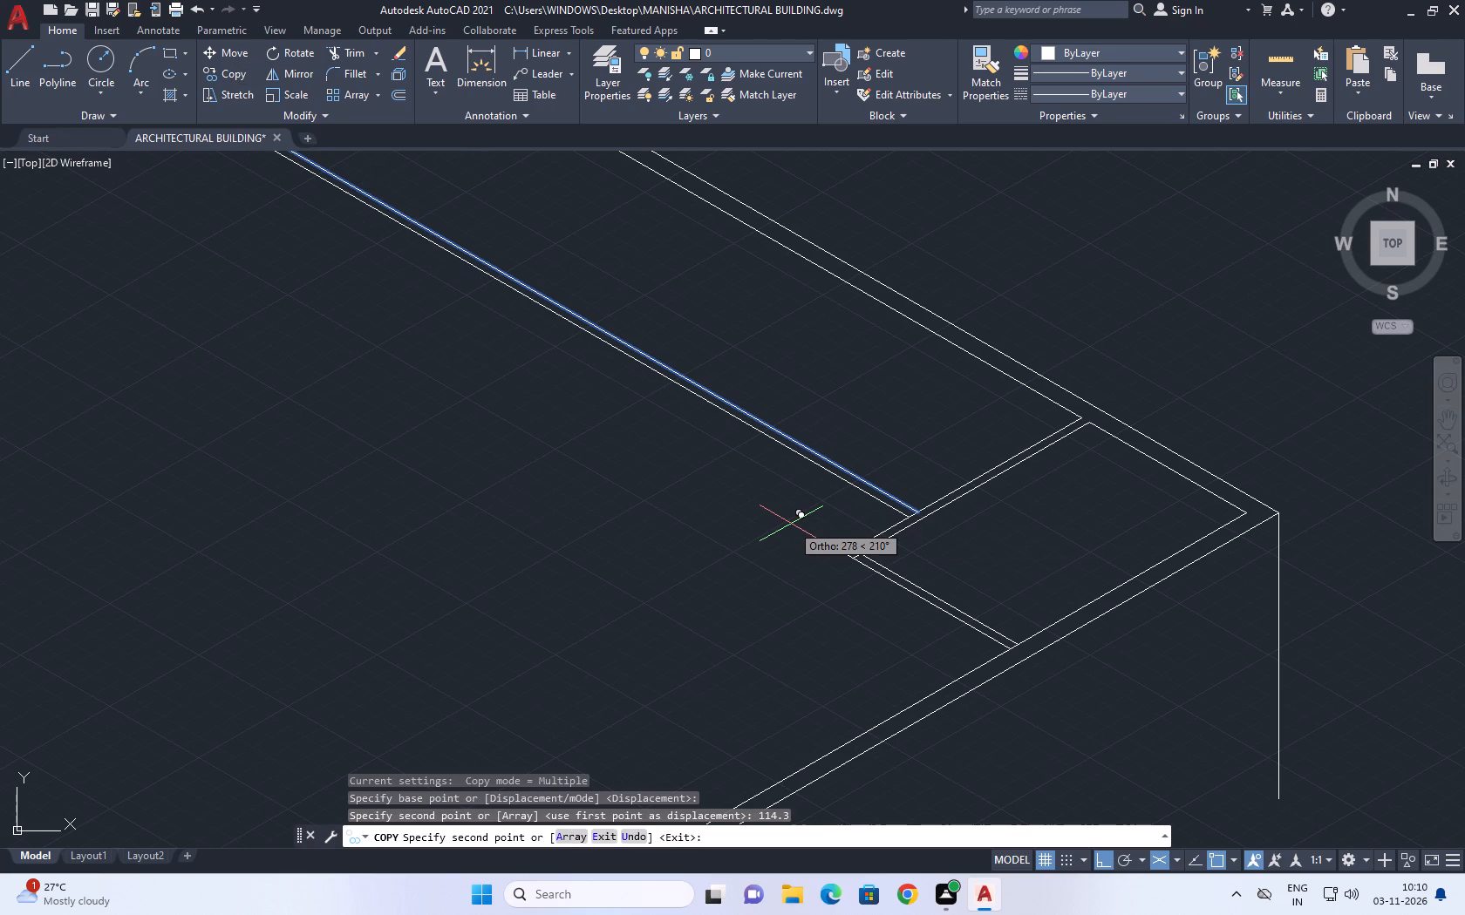
pyautogui.rightClick(675, 566)
pyautogui.moveTo(720, 590); pyautogui.dragTo(738, 599)
# Copy the corner room's outer partition line that meets the upper wall 2200 mm along the 150° axis.
pyautogui.scroll(1, 1015, 471)
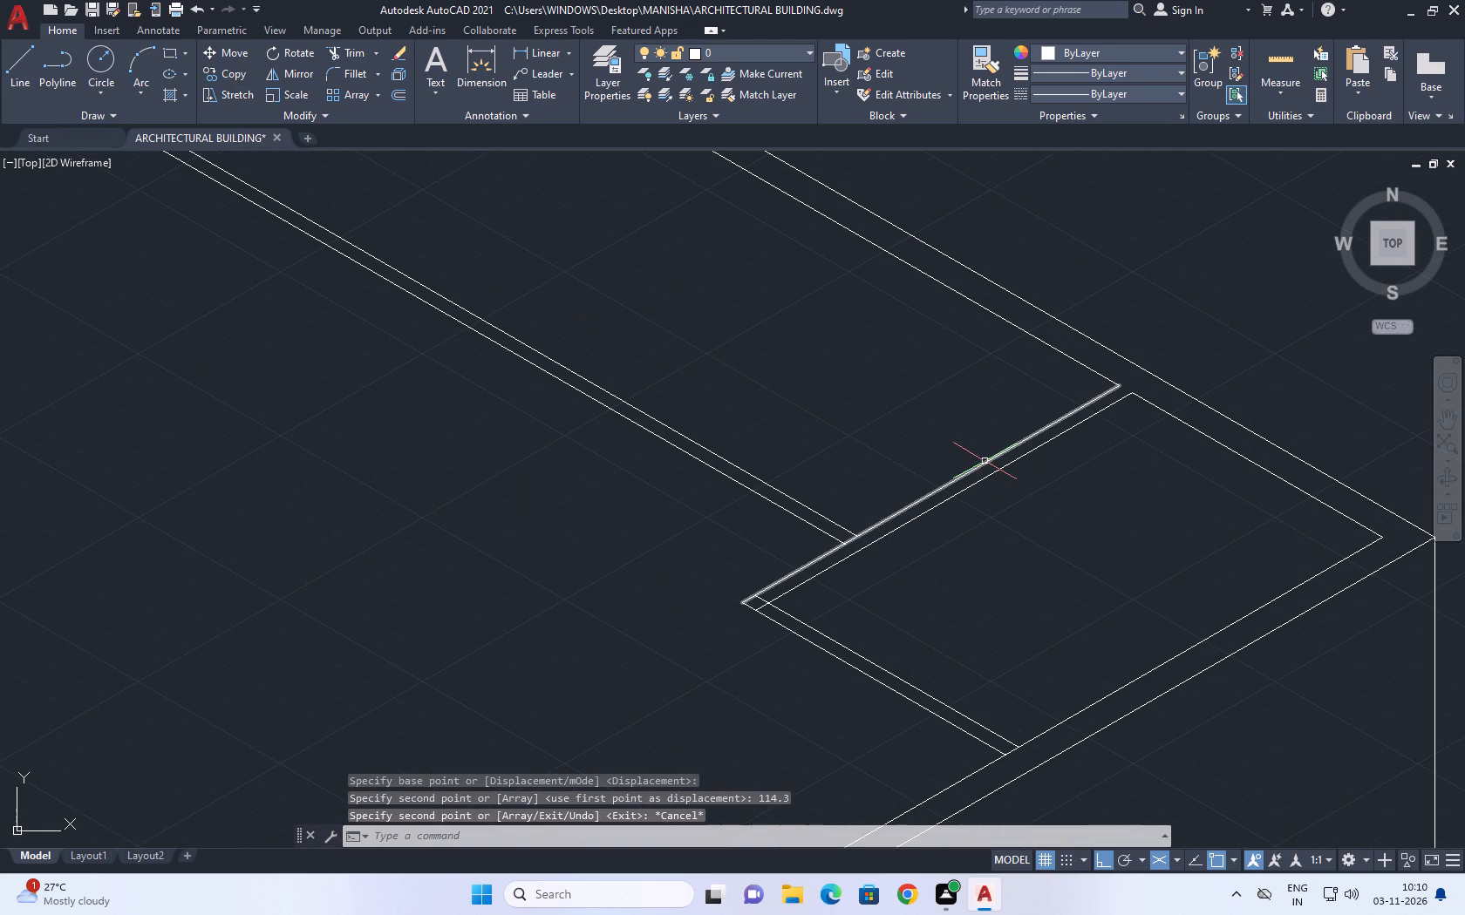
pyautogui.click(985, 461)
pyautogui.click(232, 83)
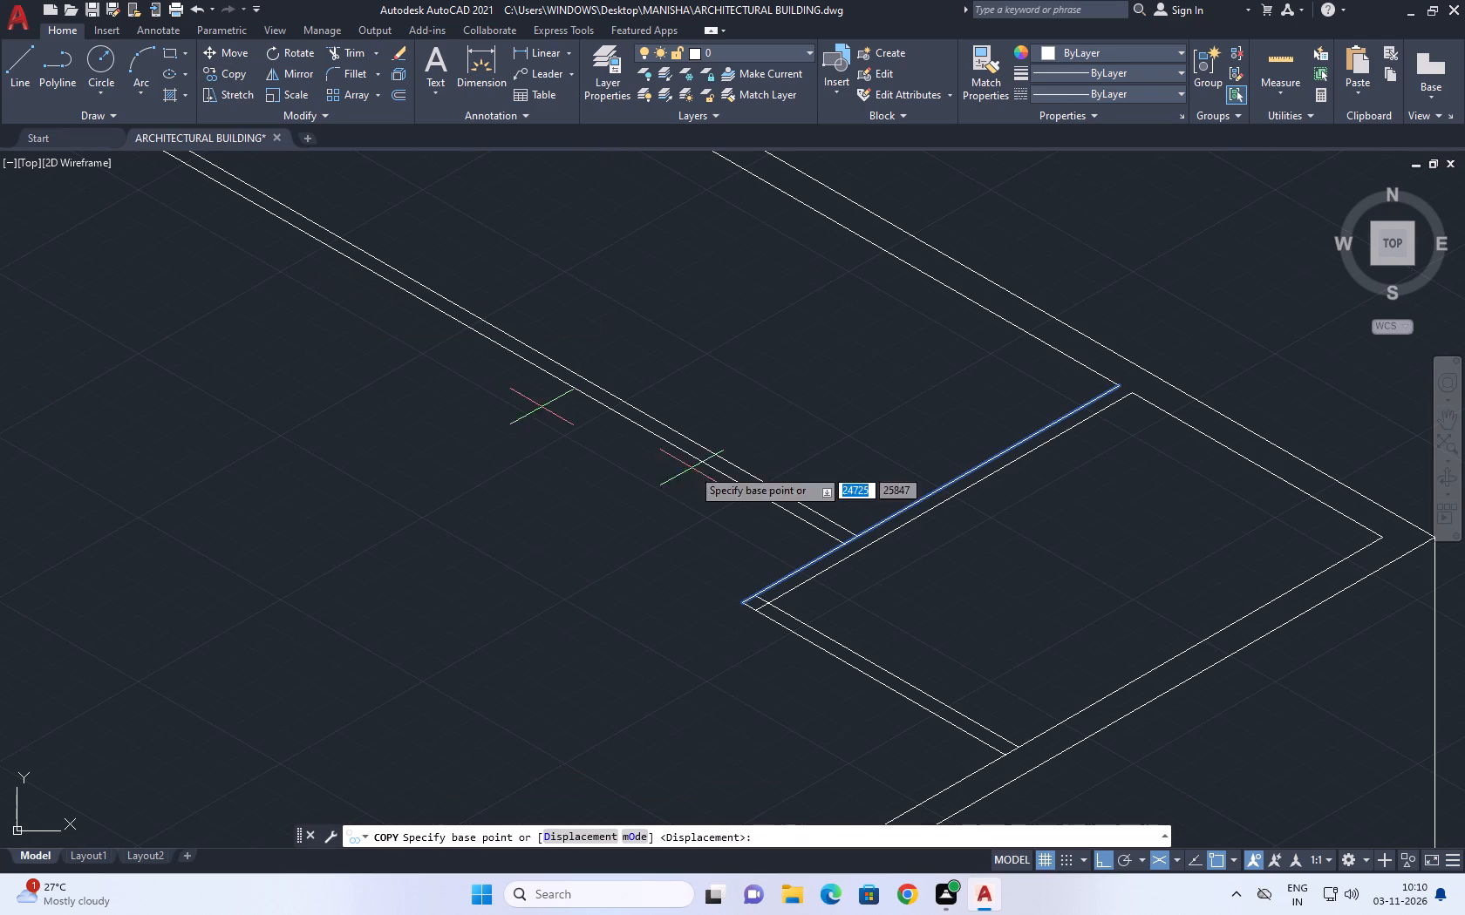
pyautogui.click(840, 478)
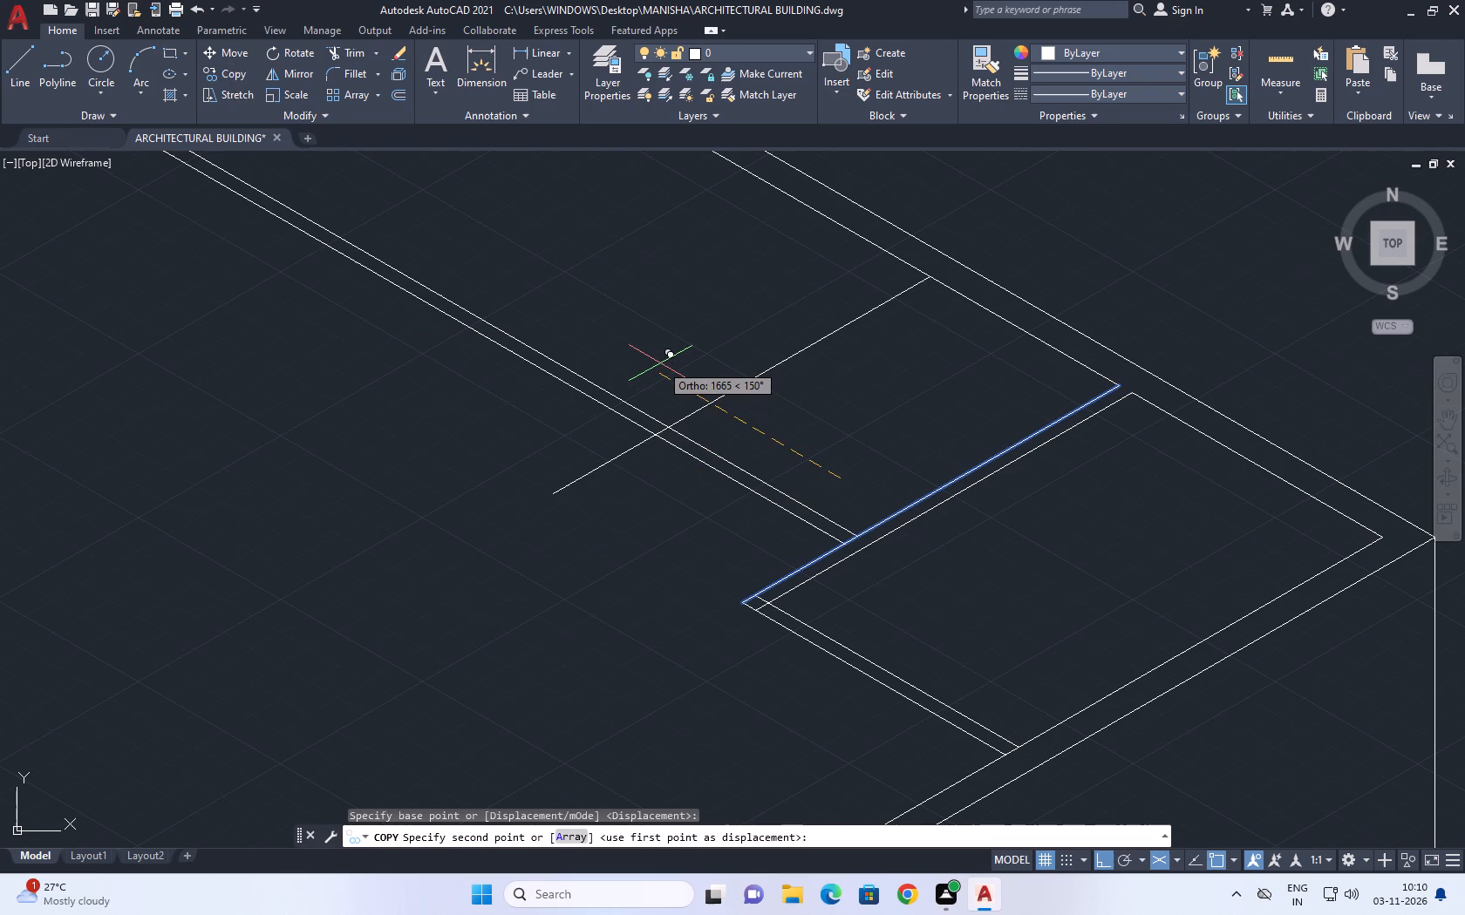
pyautogui.write('2200')
pyautogui.press('Return')
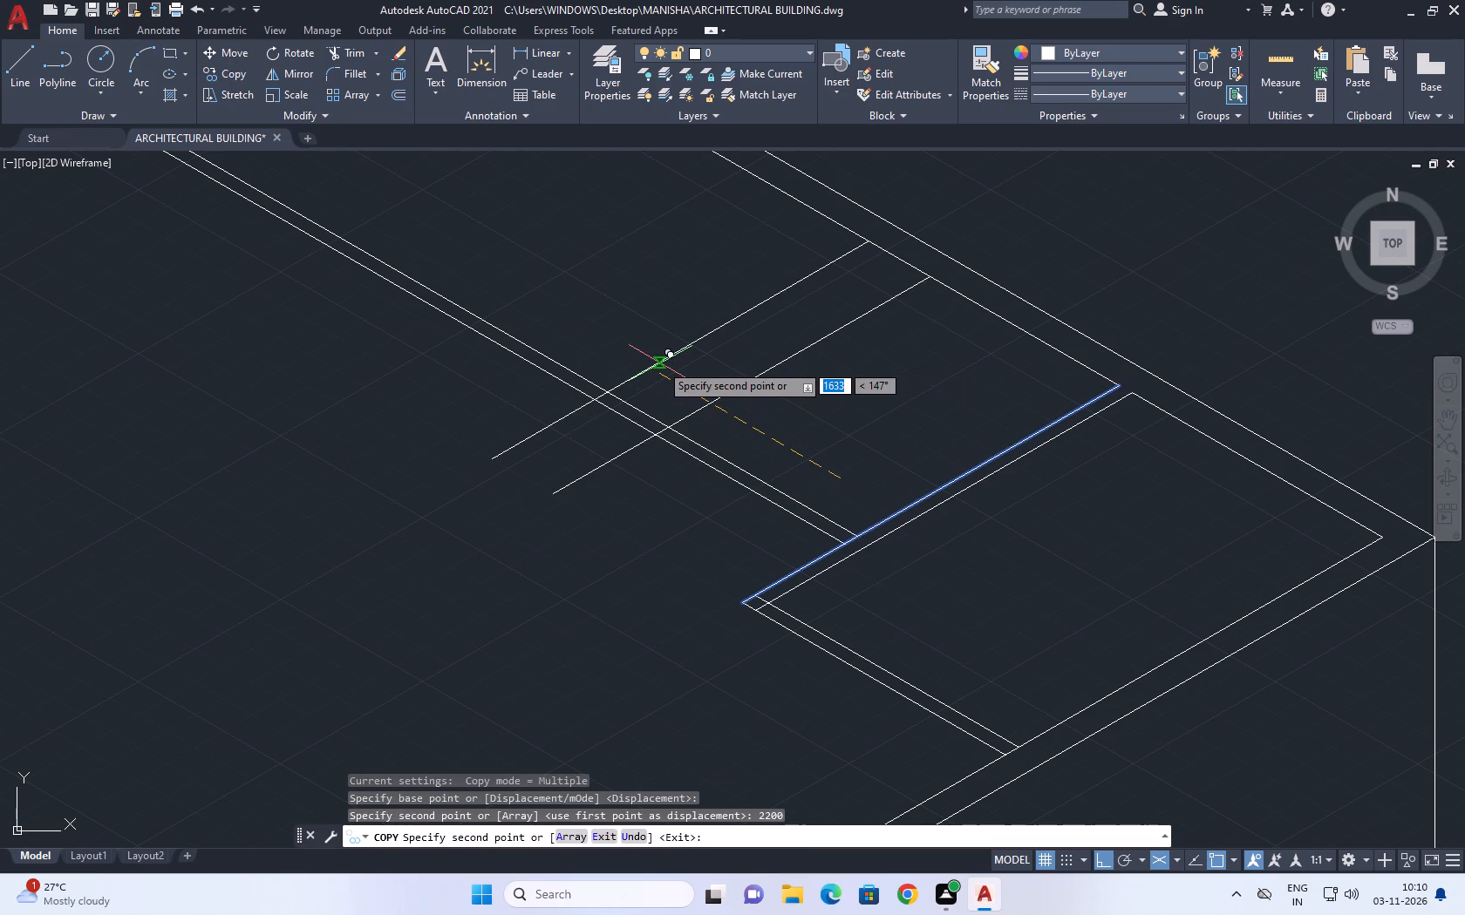
pyautogui.rightClick(787, 405)
pyautogui.click(846, 418)
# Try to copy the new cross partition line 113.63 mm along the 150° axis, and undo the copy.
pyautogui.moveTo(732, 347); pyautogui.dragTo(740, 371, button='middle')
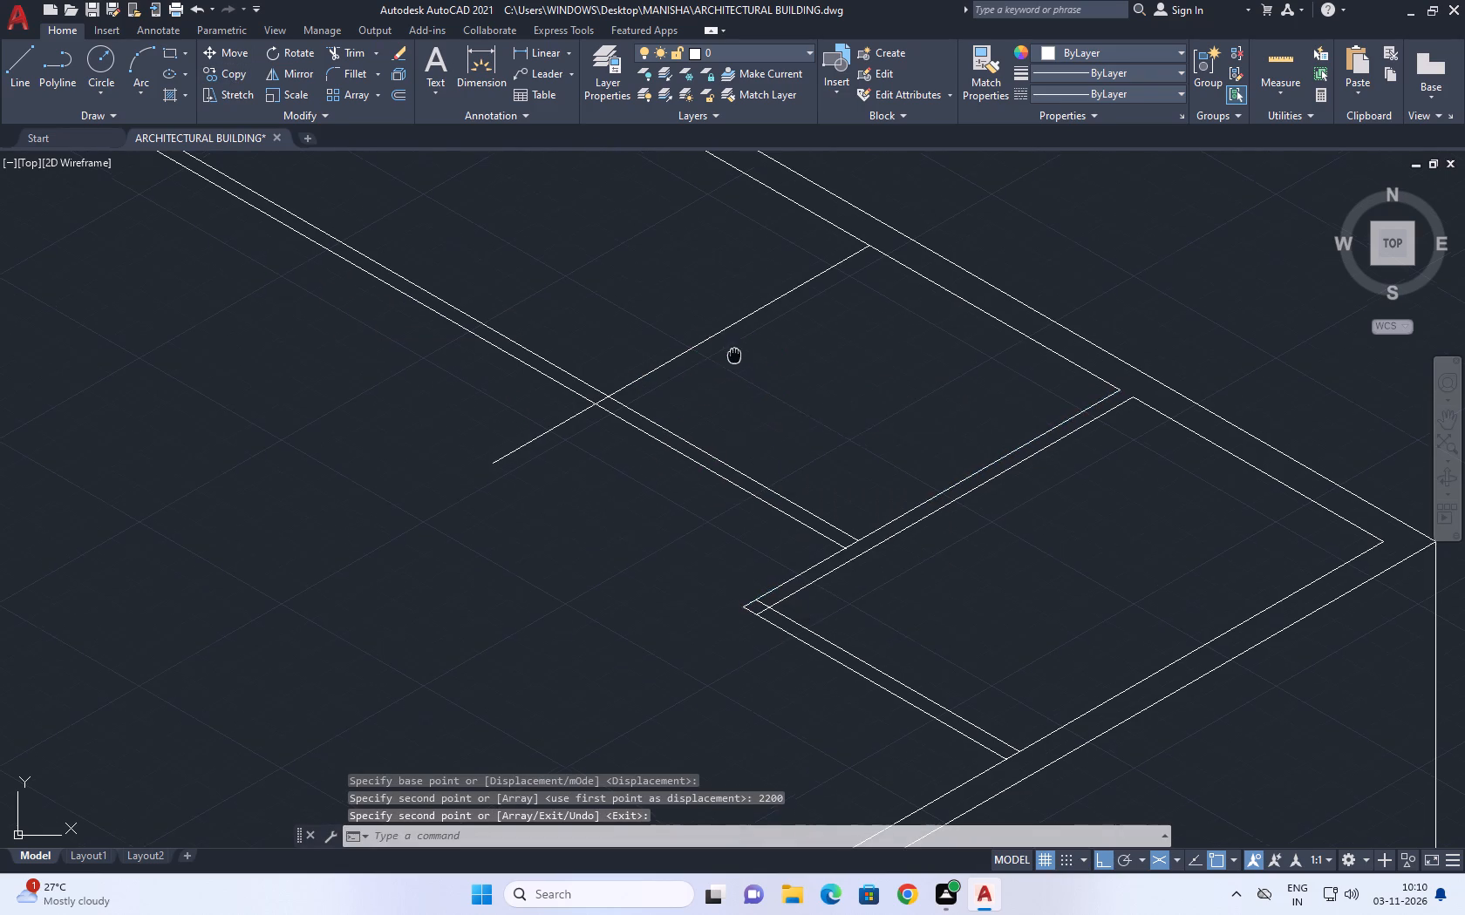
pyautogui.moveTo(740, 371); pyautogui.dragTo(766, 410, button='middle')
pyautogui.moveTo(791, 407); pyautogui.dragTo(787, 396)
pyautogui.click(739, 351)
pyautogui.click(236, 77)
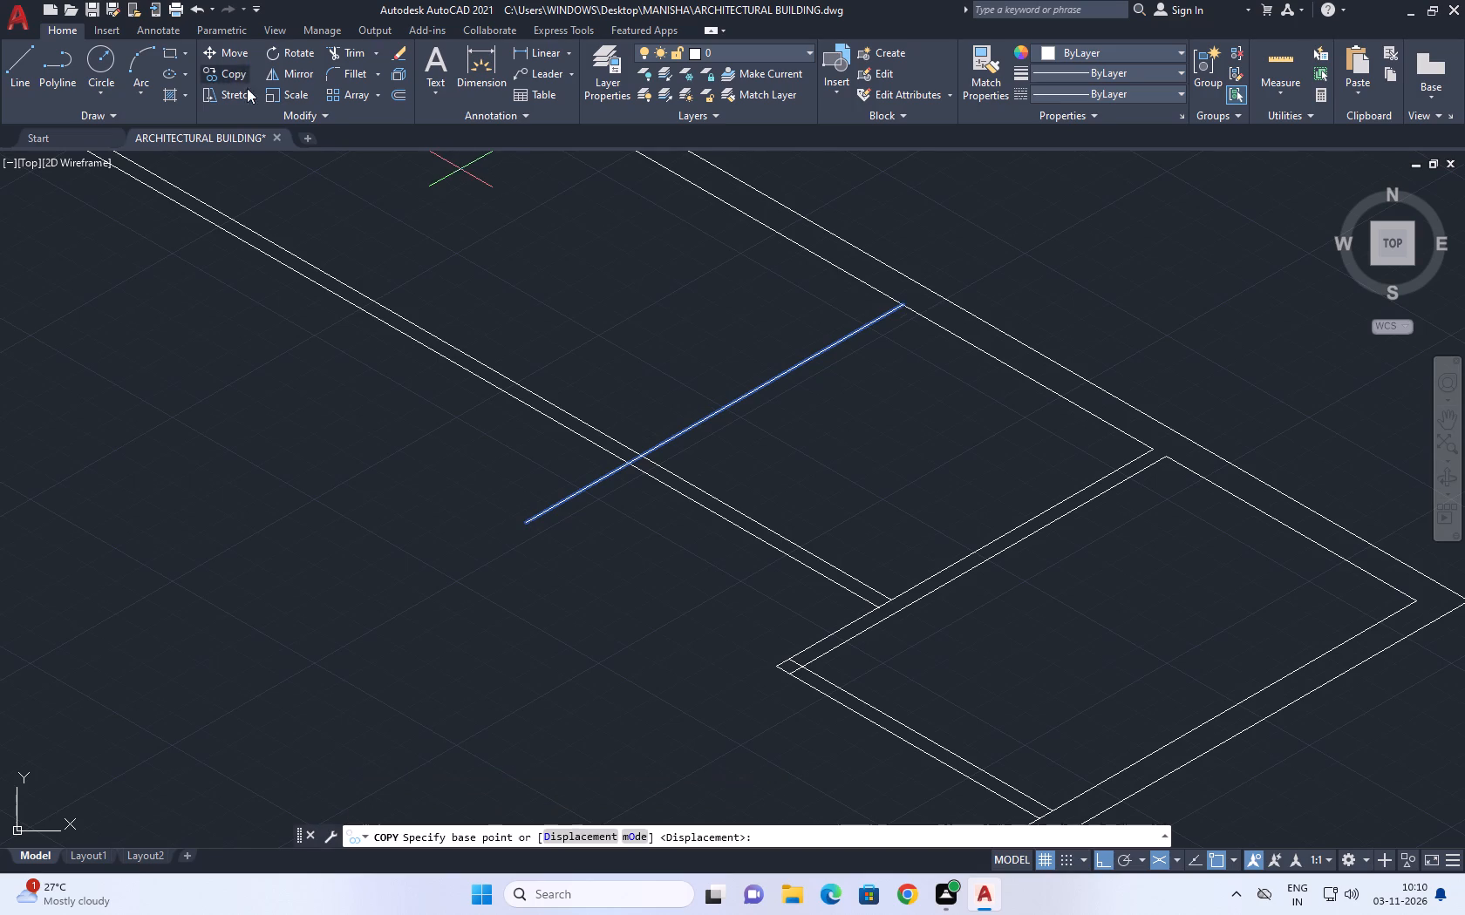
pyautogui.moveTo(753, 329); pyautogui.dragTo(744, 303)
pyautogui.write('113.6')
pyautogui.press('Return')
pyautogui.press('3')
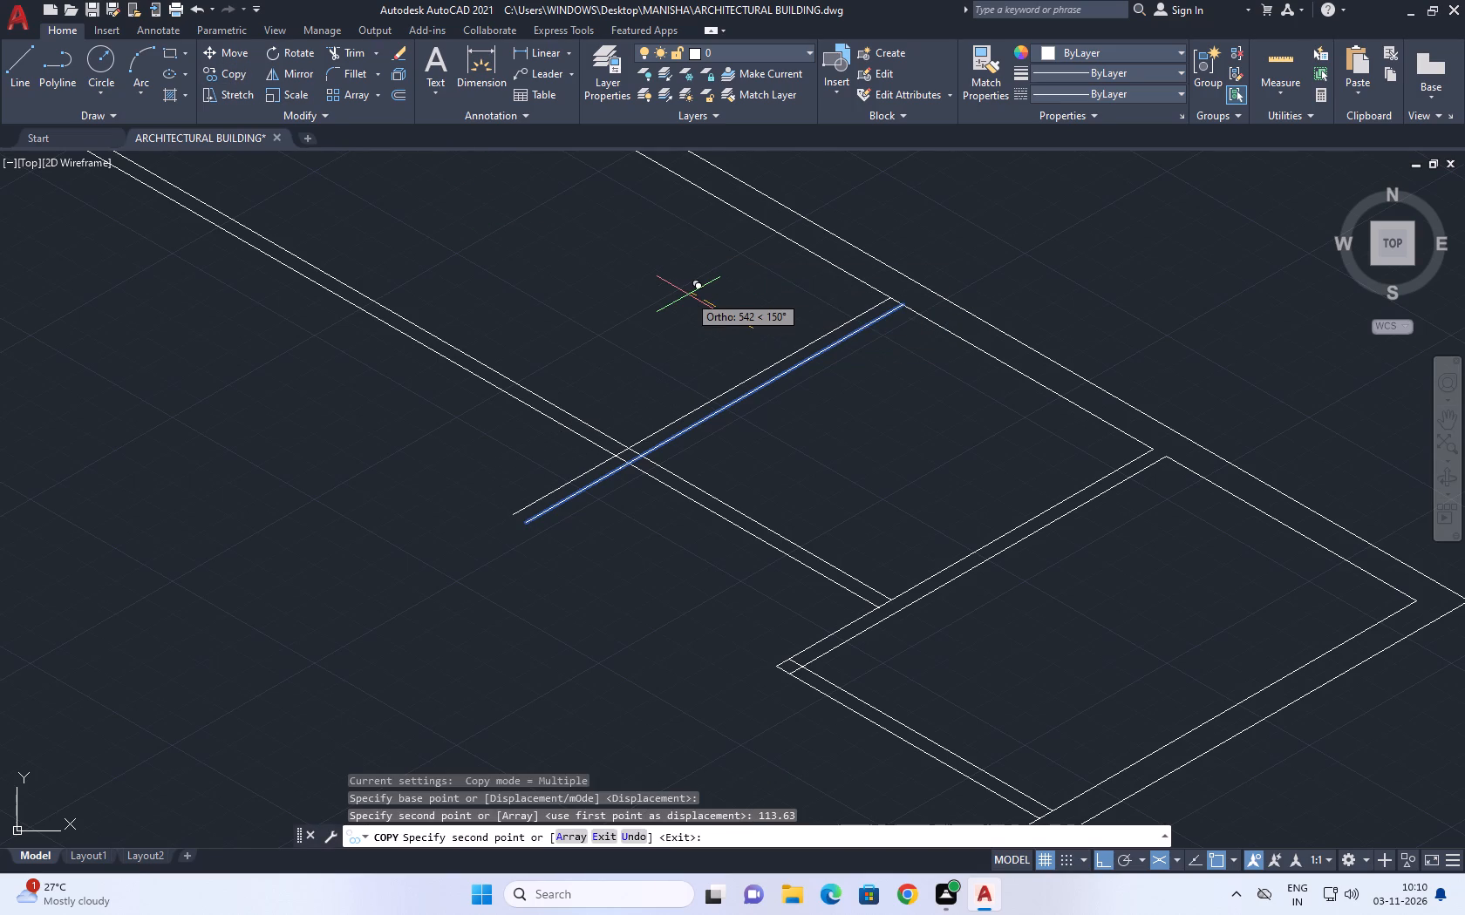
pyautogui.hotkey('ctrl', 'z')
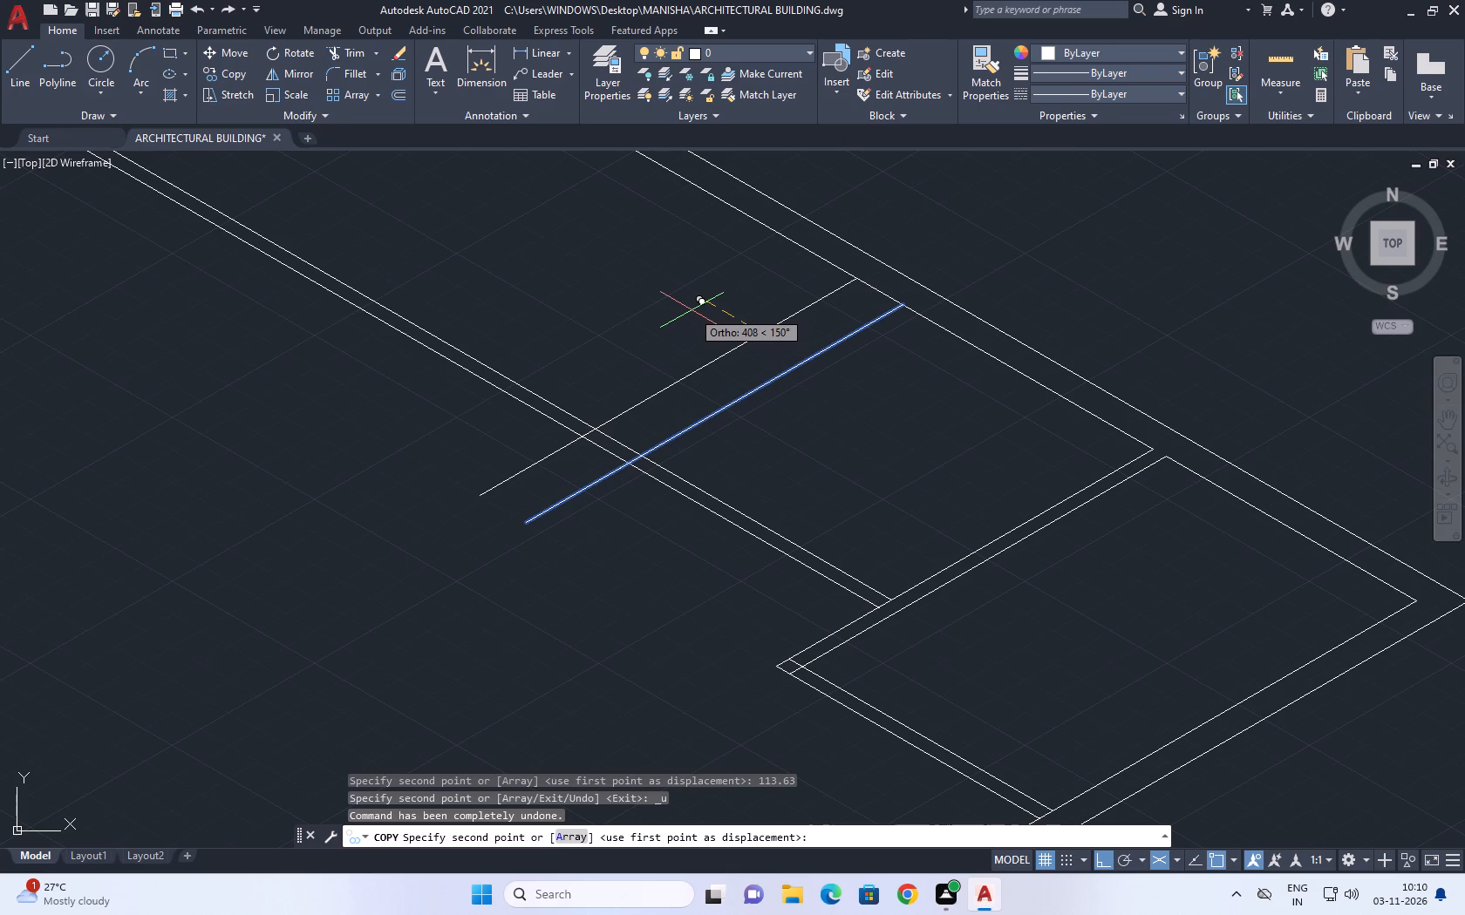
# Copy the new cross partition line 114.6 mm along the 150° axis, away from the corner room.
pyautogui.write('11')
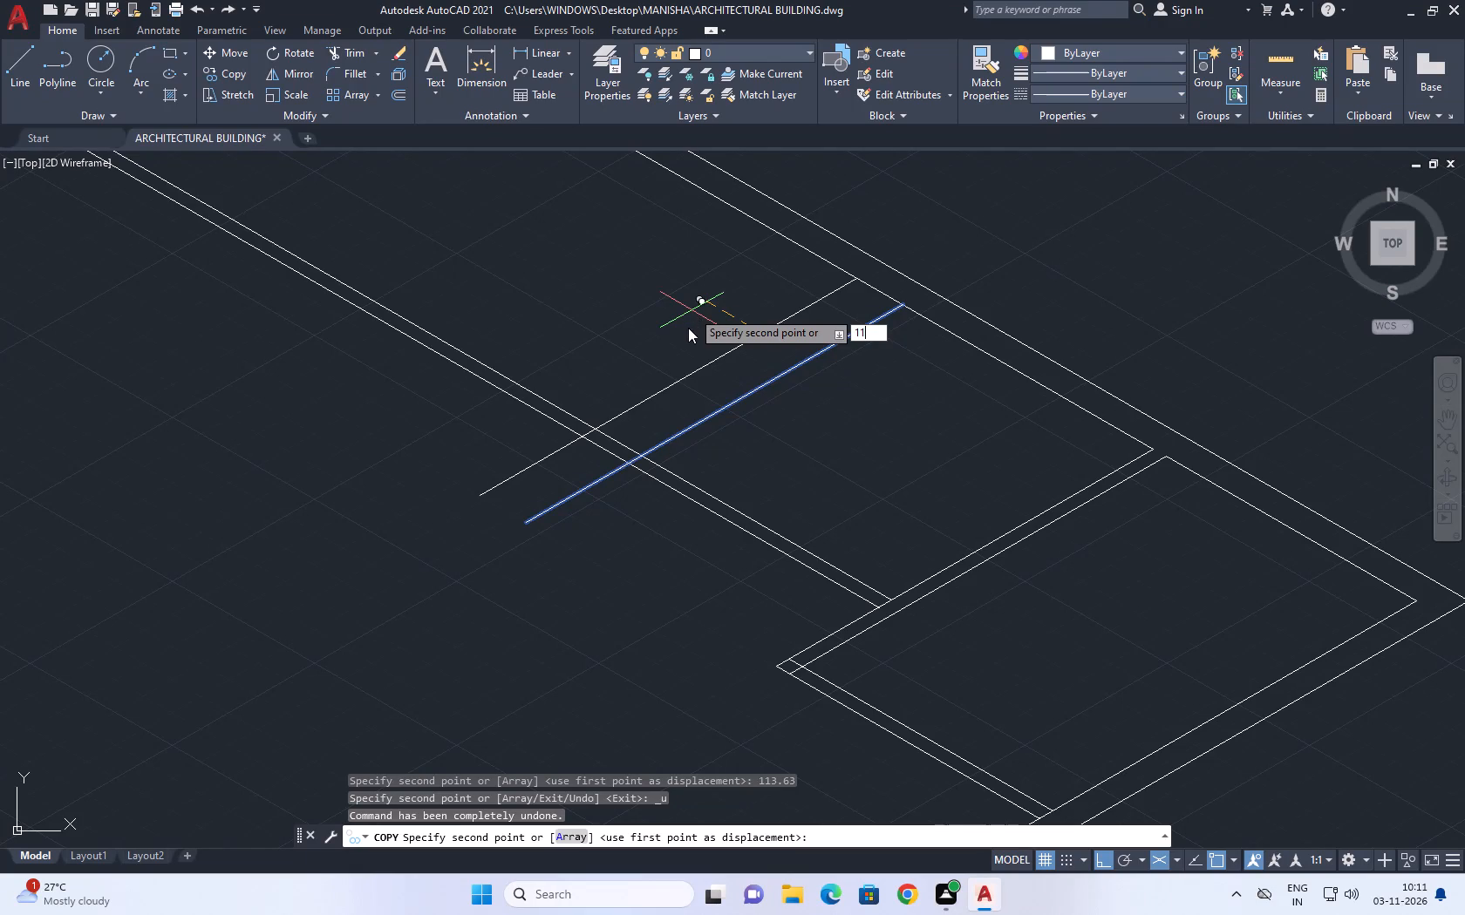
pyautogui.write('4.6')
pyautogui.press('Return')
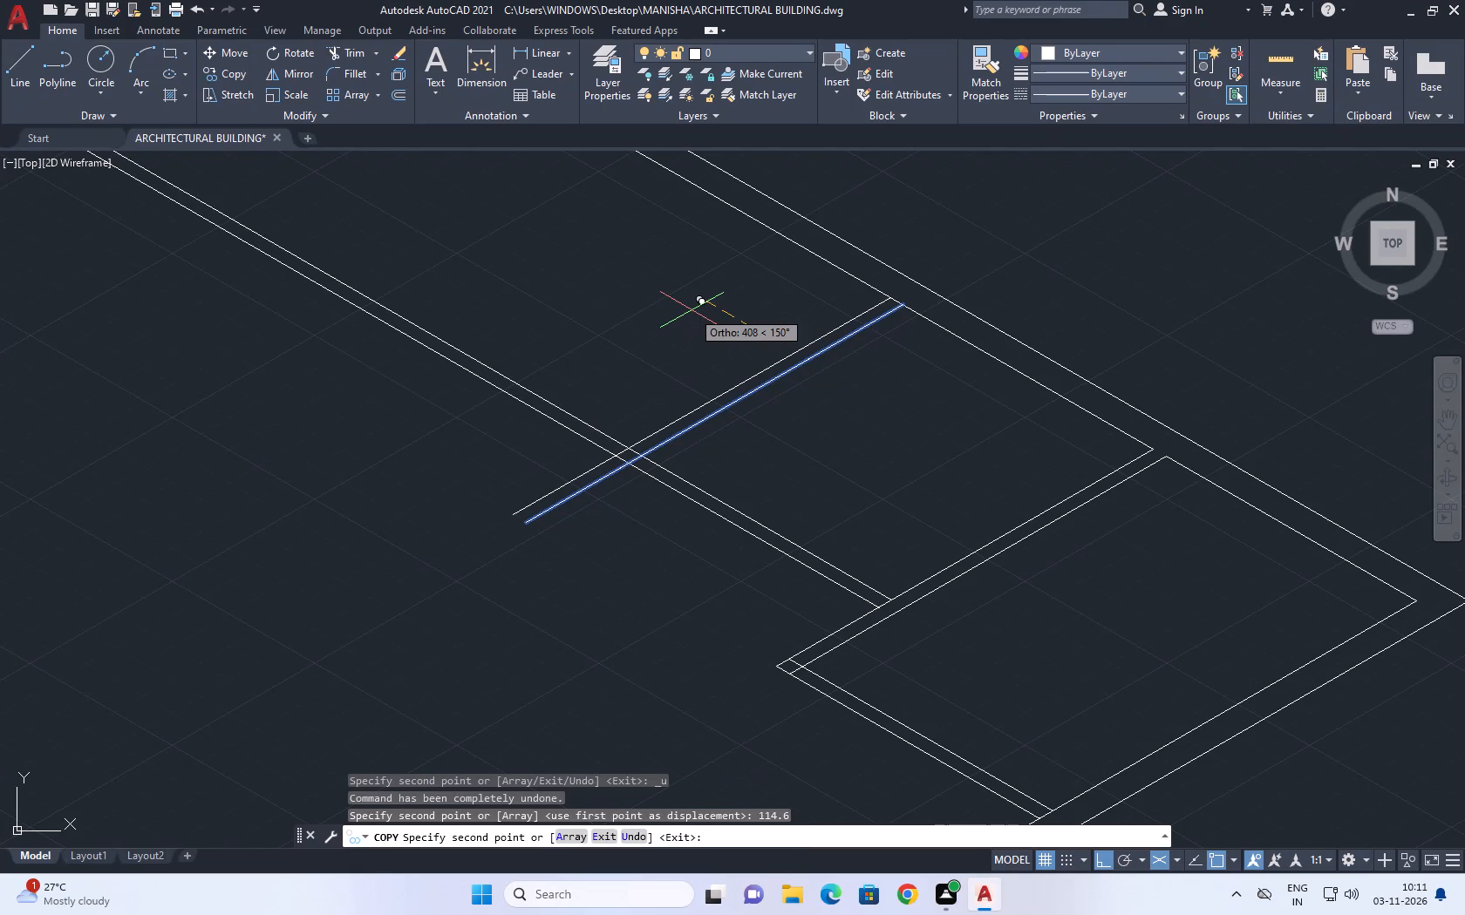
pyautogui.press('space')
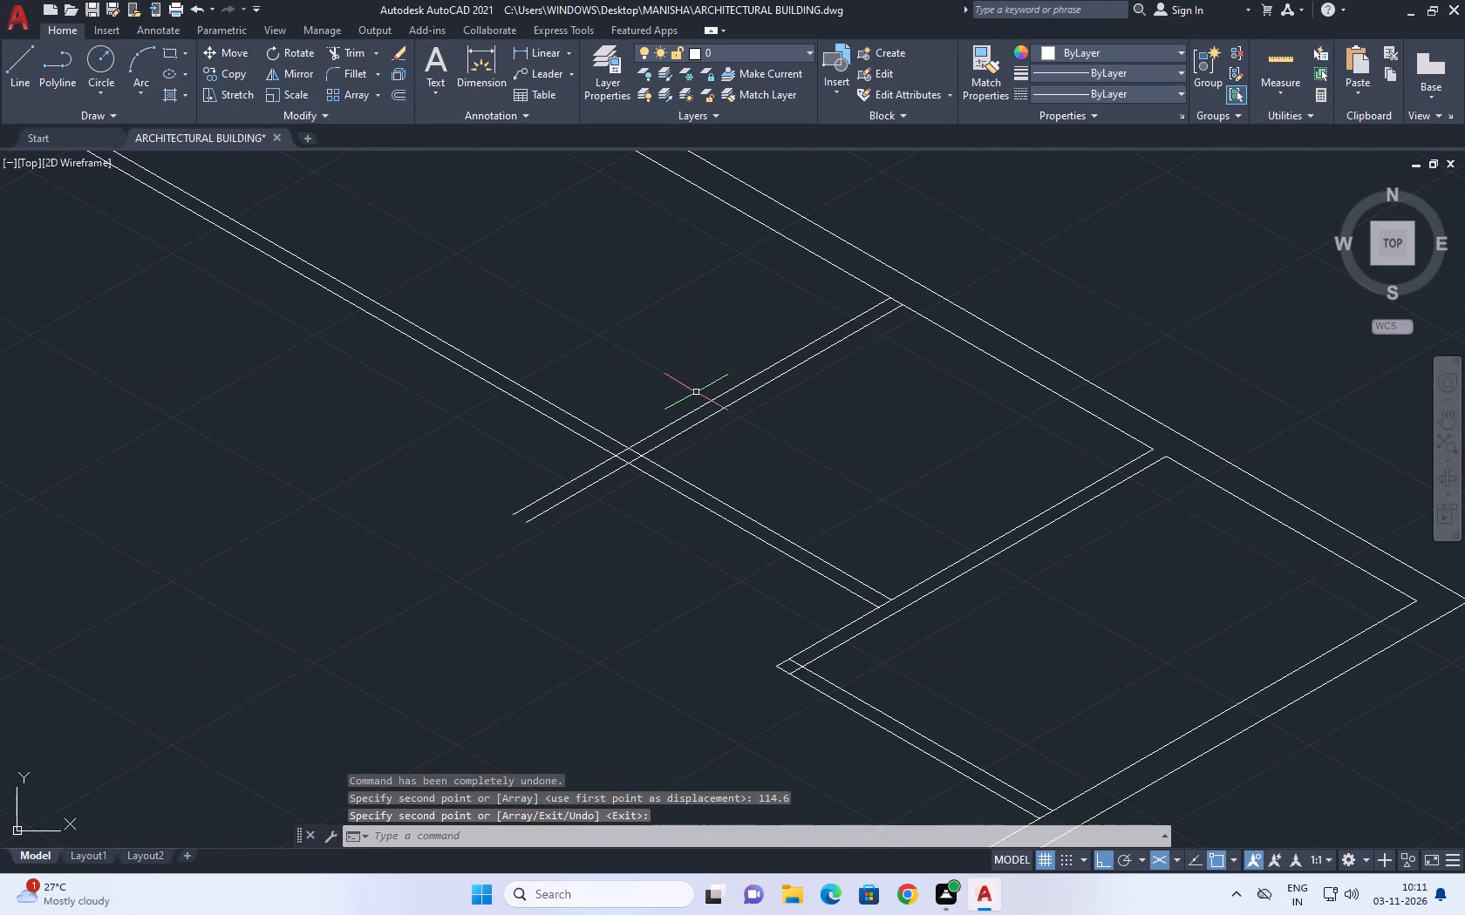
# Trim both cross partition lines where they extend past the long partition, away from the upper wall.
pyautogui.moveTo(698, 400); pyautogui.dragTo(826, 413, button='middle')
pyautogui.write('TR')
pyautogui.press('space')
pyautogui.click(726, 523)
pyautogui.click(640, 471)
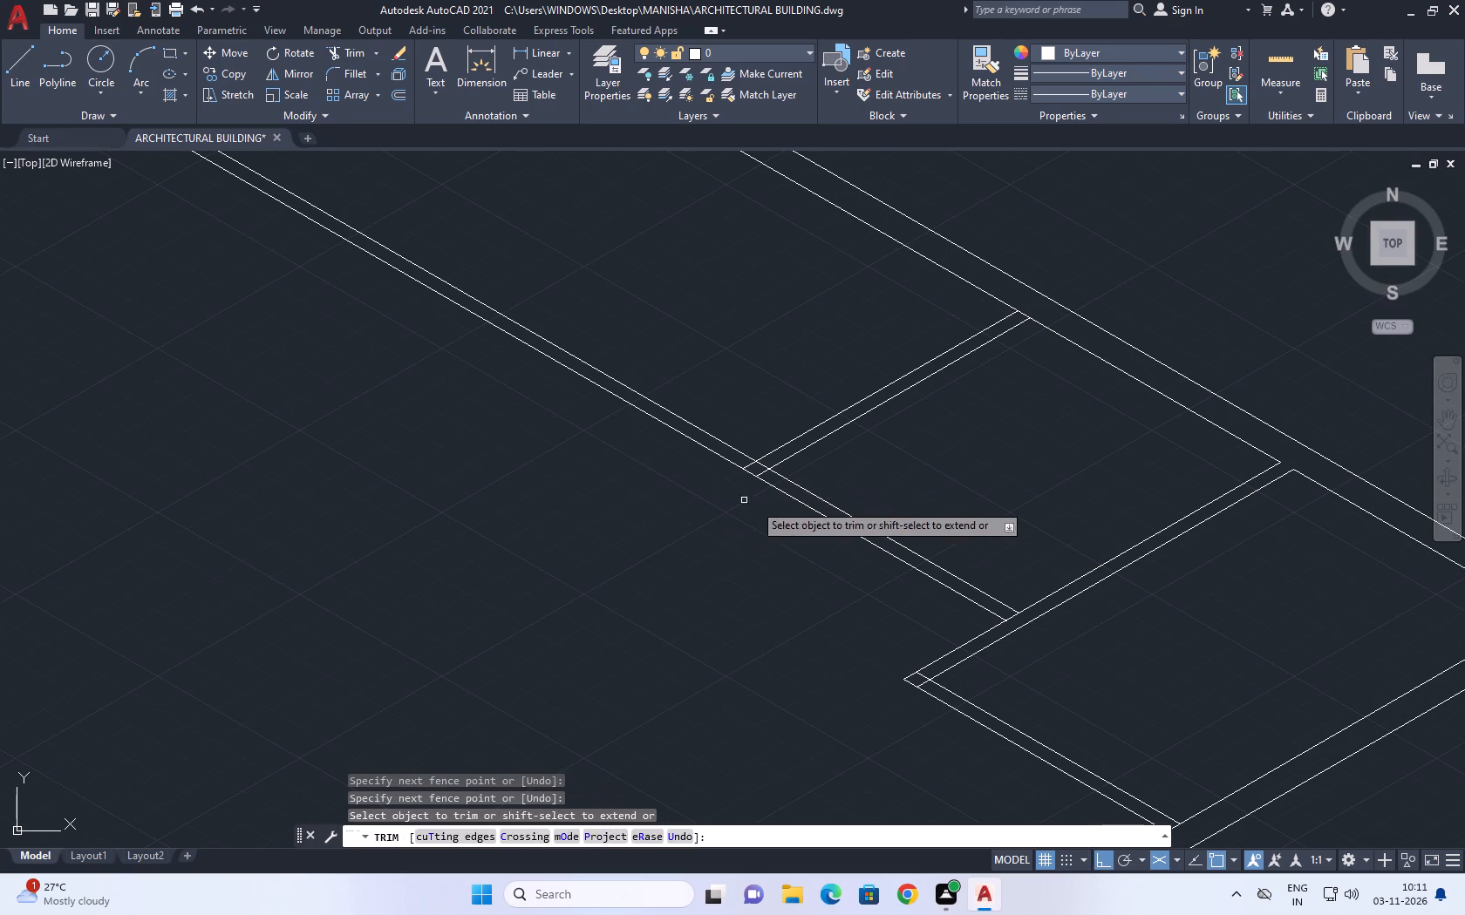
pyautogui.press('space')
pyautogui.moveTo(855, 426); pyautogui.dragTo(870, 466, button='middle')
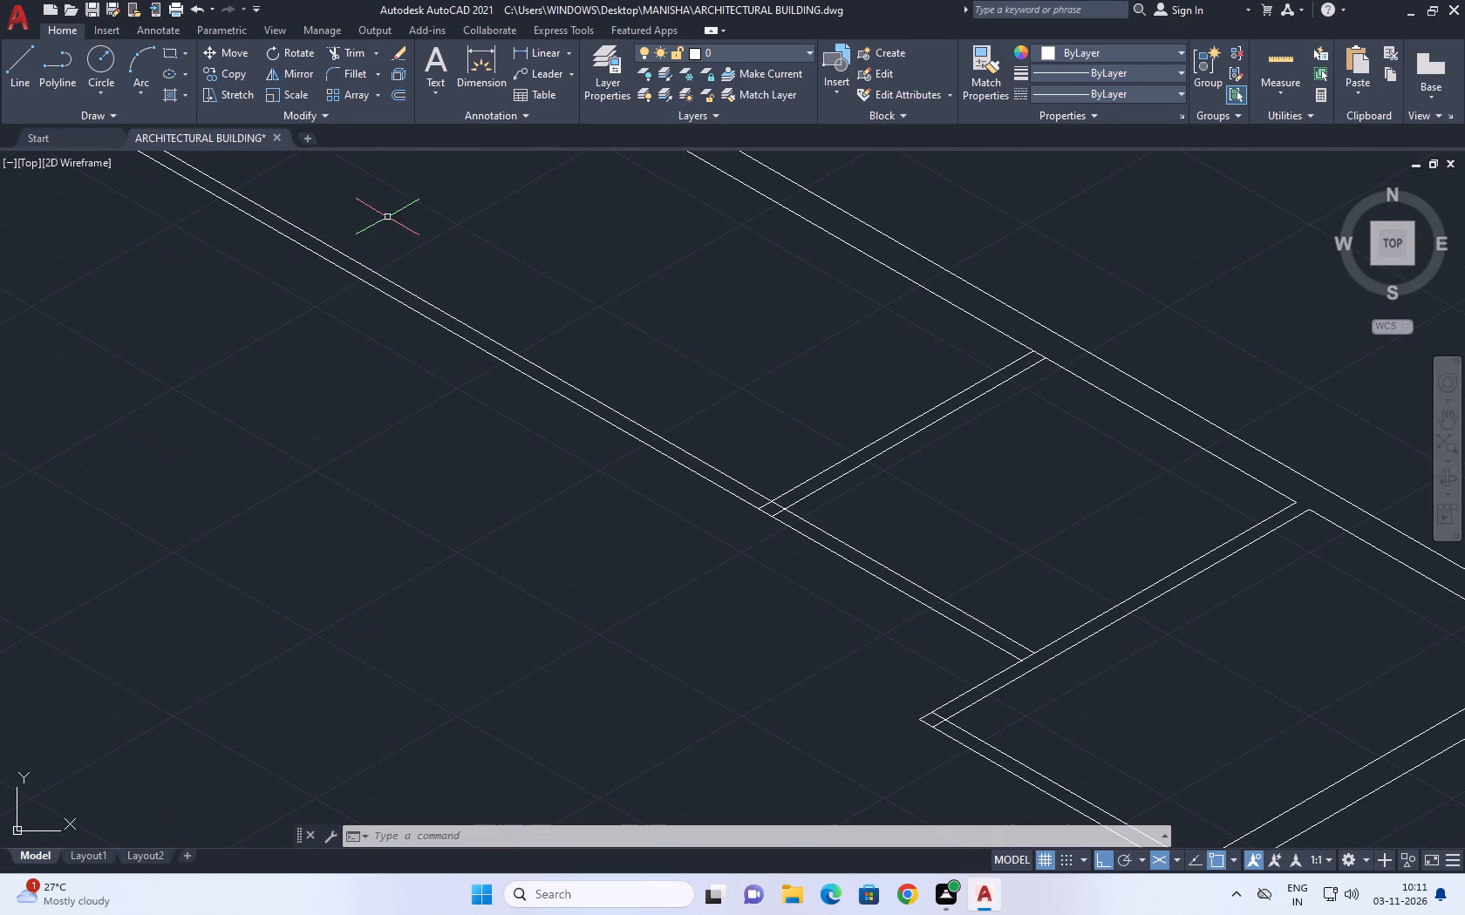
pyautogui.scroll(-1, 793, 857)
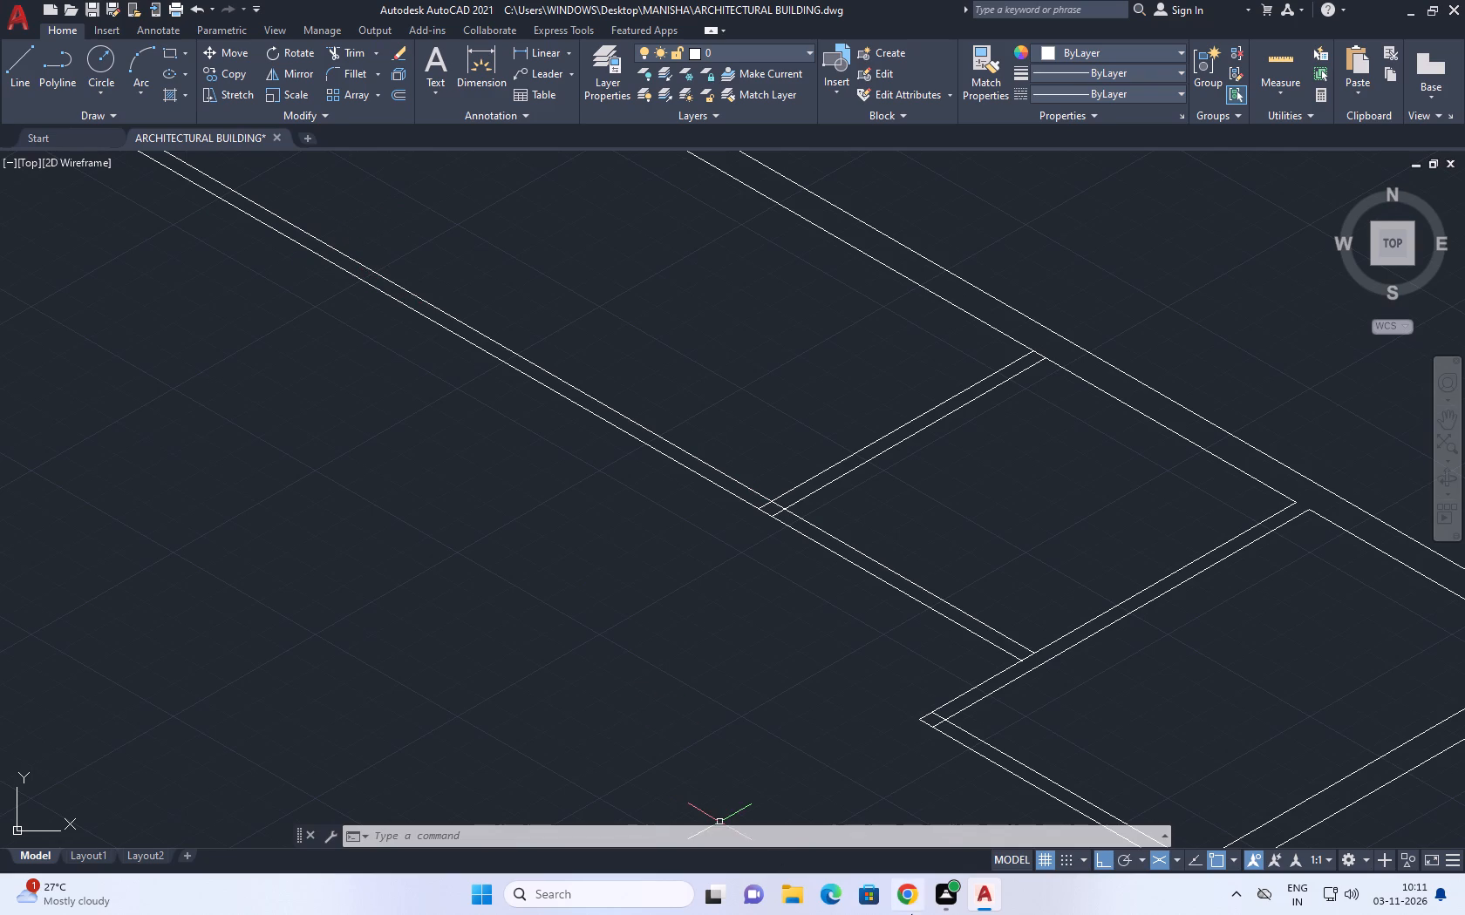
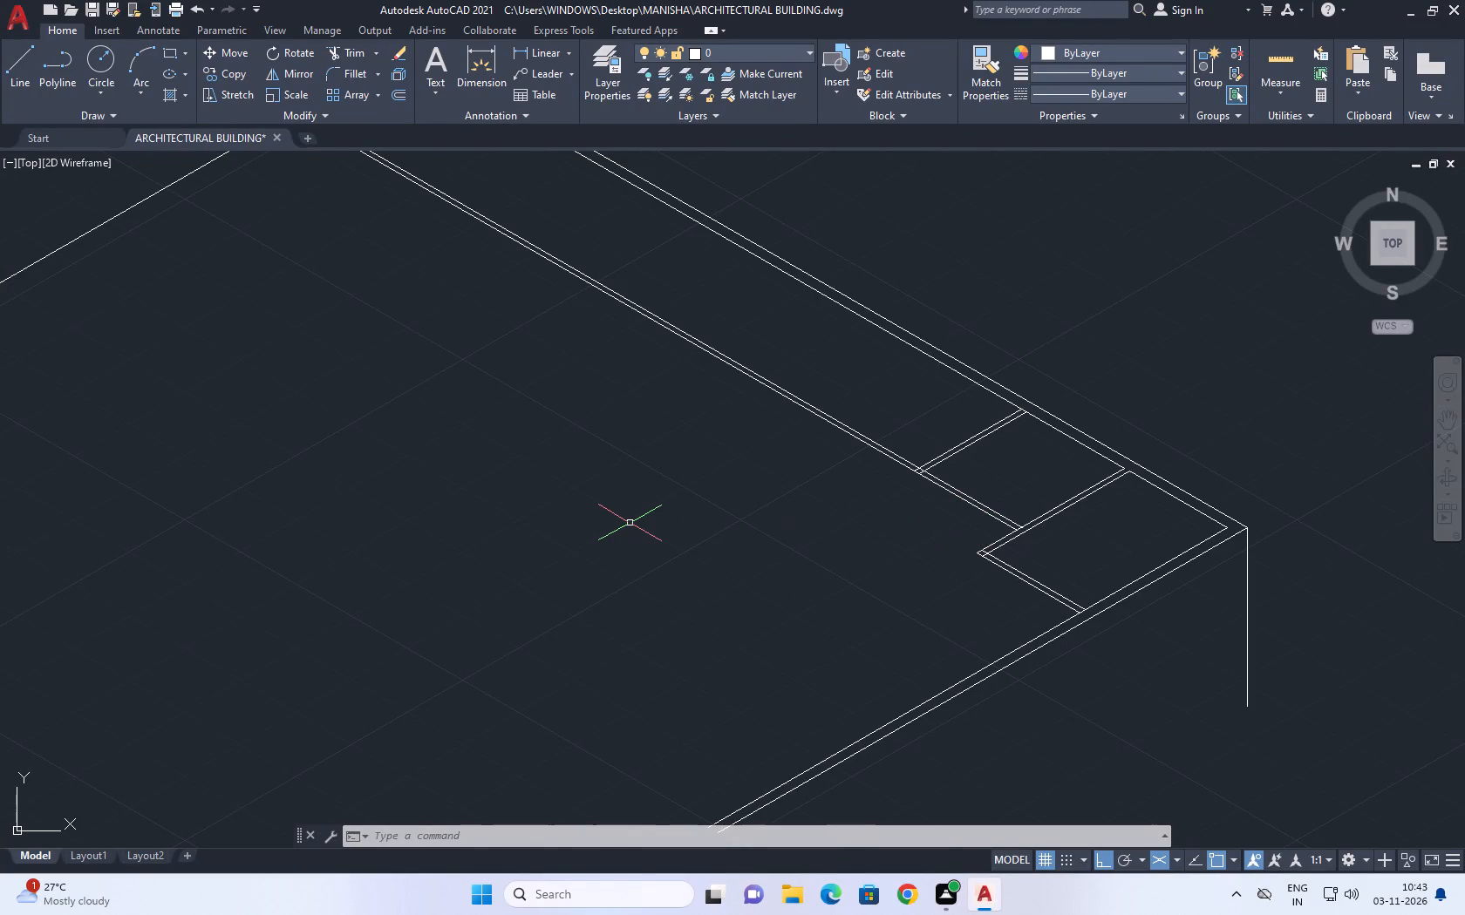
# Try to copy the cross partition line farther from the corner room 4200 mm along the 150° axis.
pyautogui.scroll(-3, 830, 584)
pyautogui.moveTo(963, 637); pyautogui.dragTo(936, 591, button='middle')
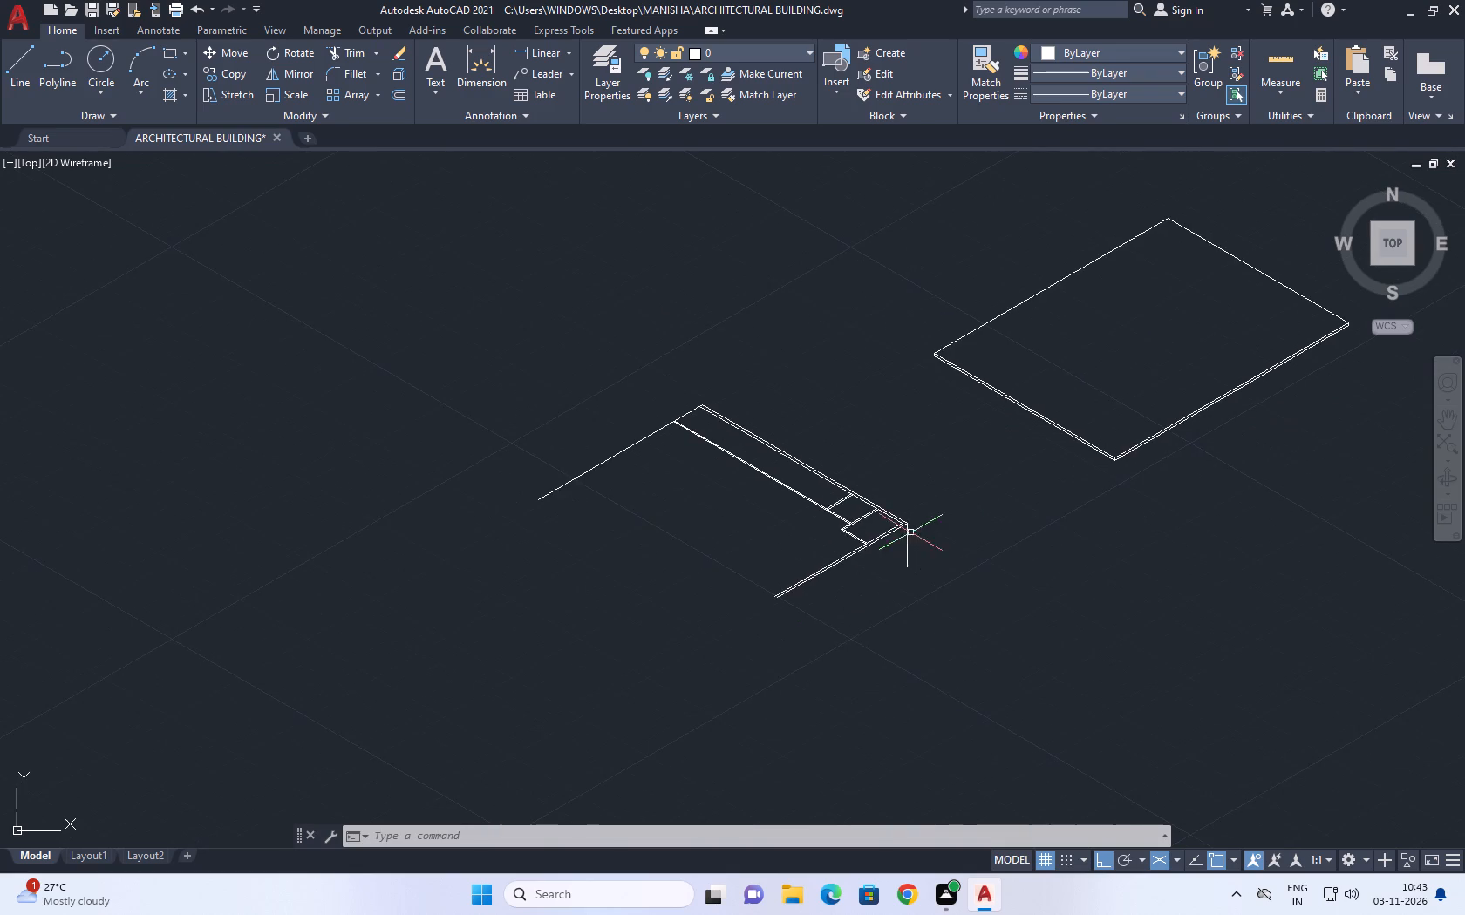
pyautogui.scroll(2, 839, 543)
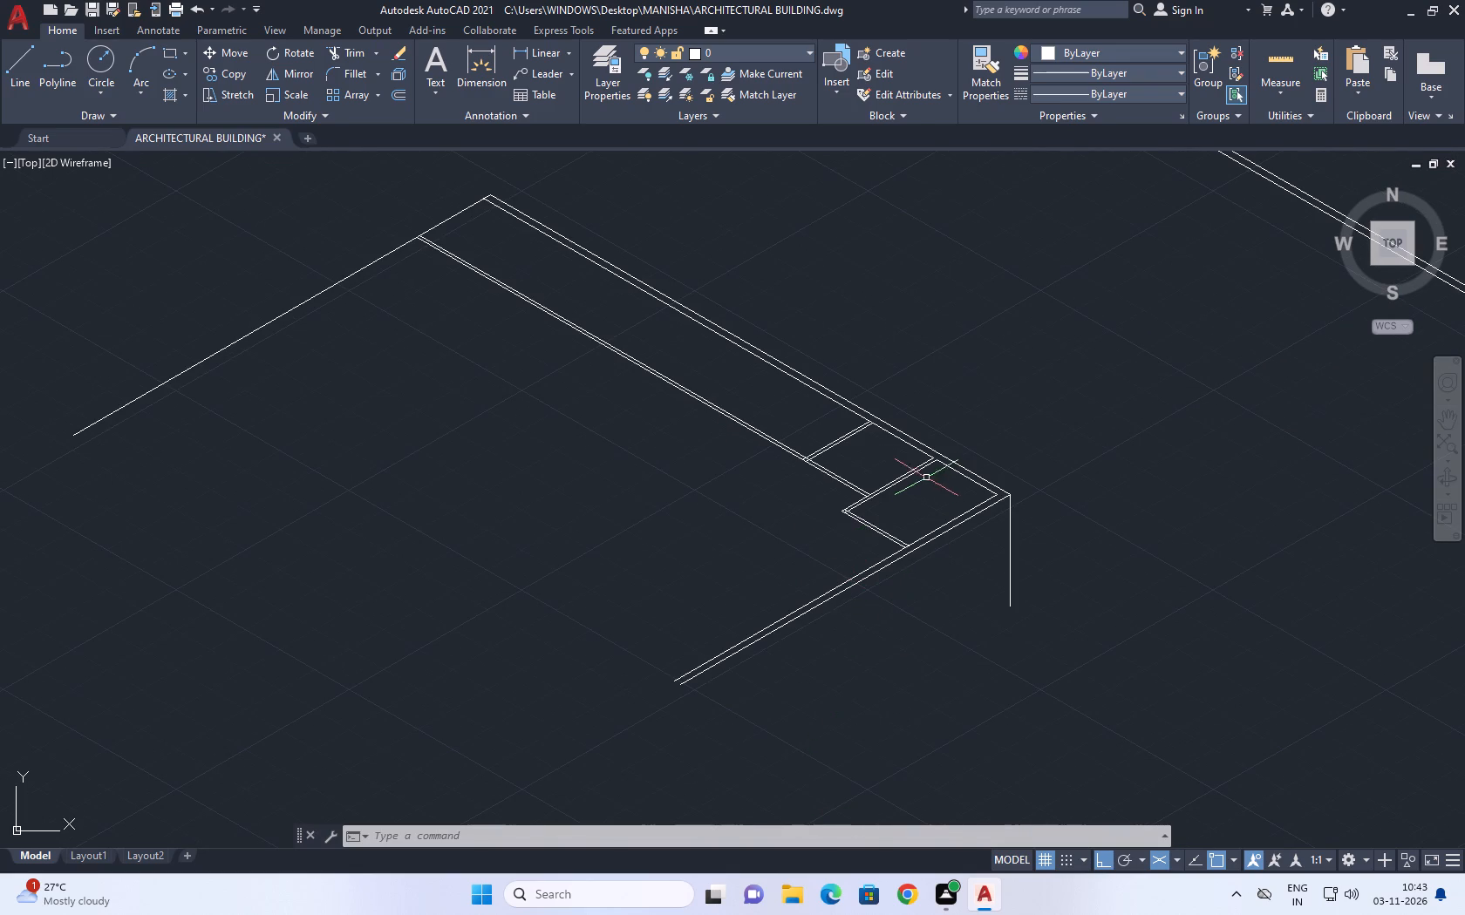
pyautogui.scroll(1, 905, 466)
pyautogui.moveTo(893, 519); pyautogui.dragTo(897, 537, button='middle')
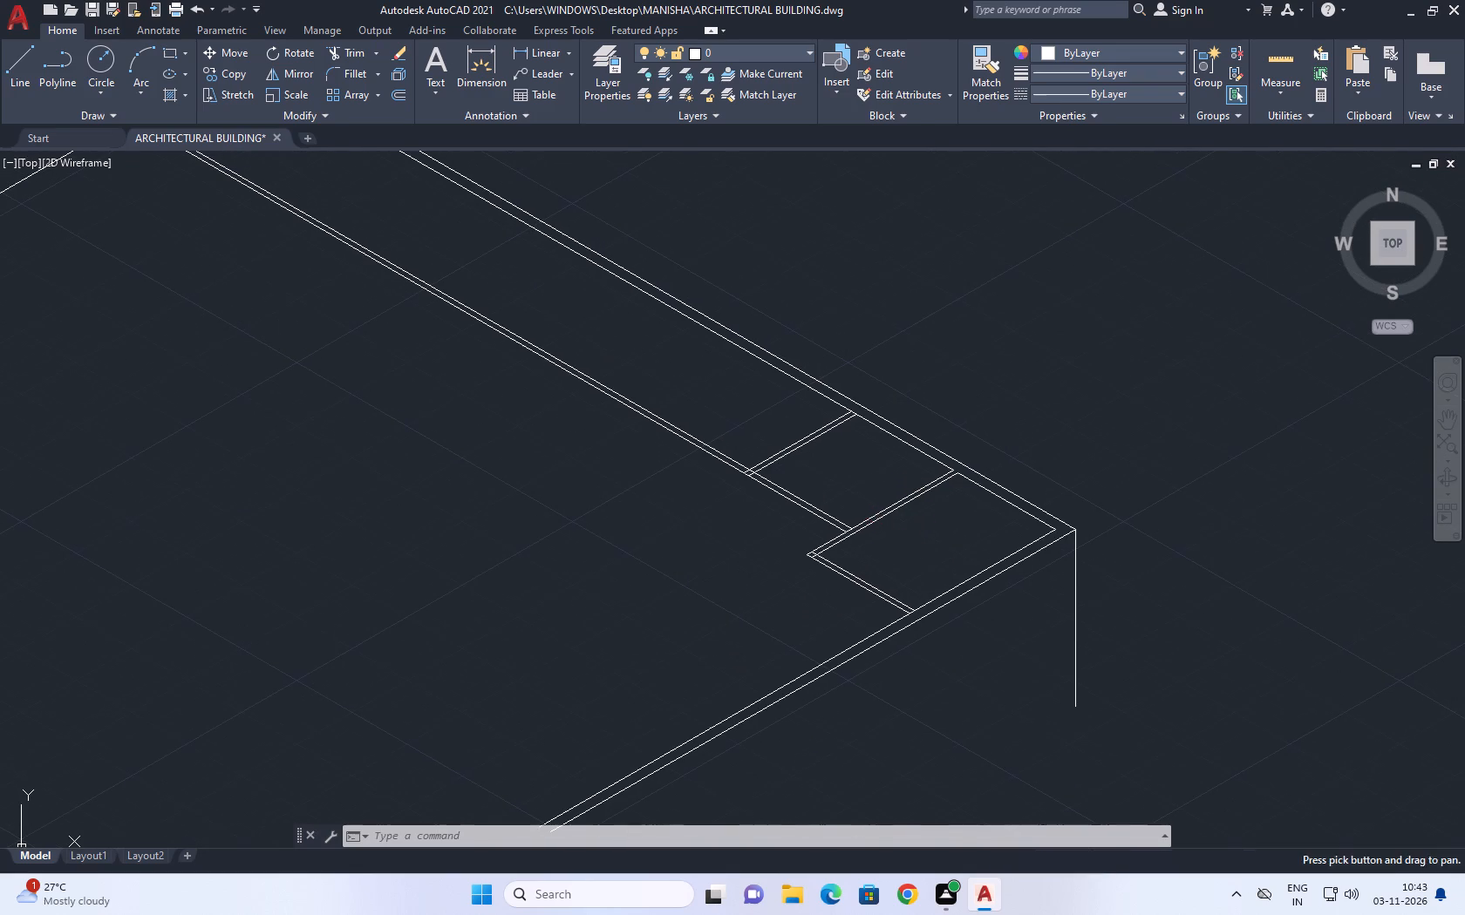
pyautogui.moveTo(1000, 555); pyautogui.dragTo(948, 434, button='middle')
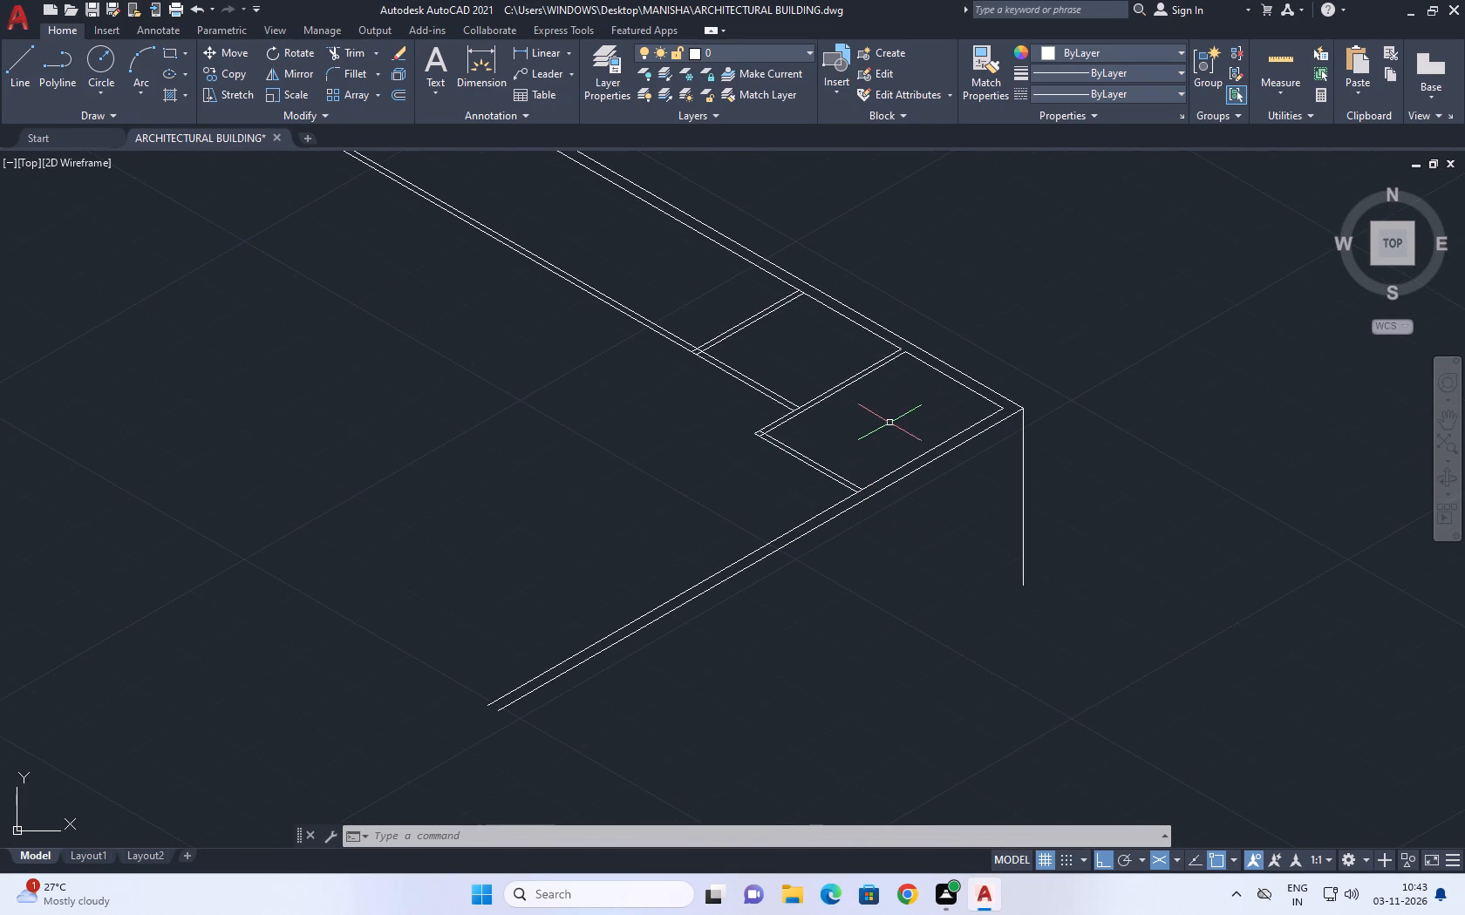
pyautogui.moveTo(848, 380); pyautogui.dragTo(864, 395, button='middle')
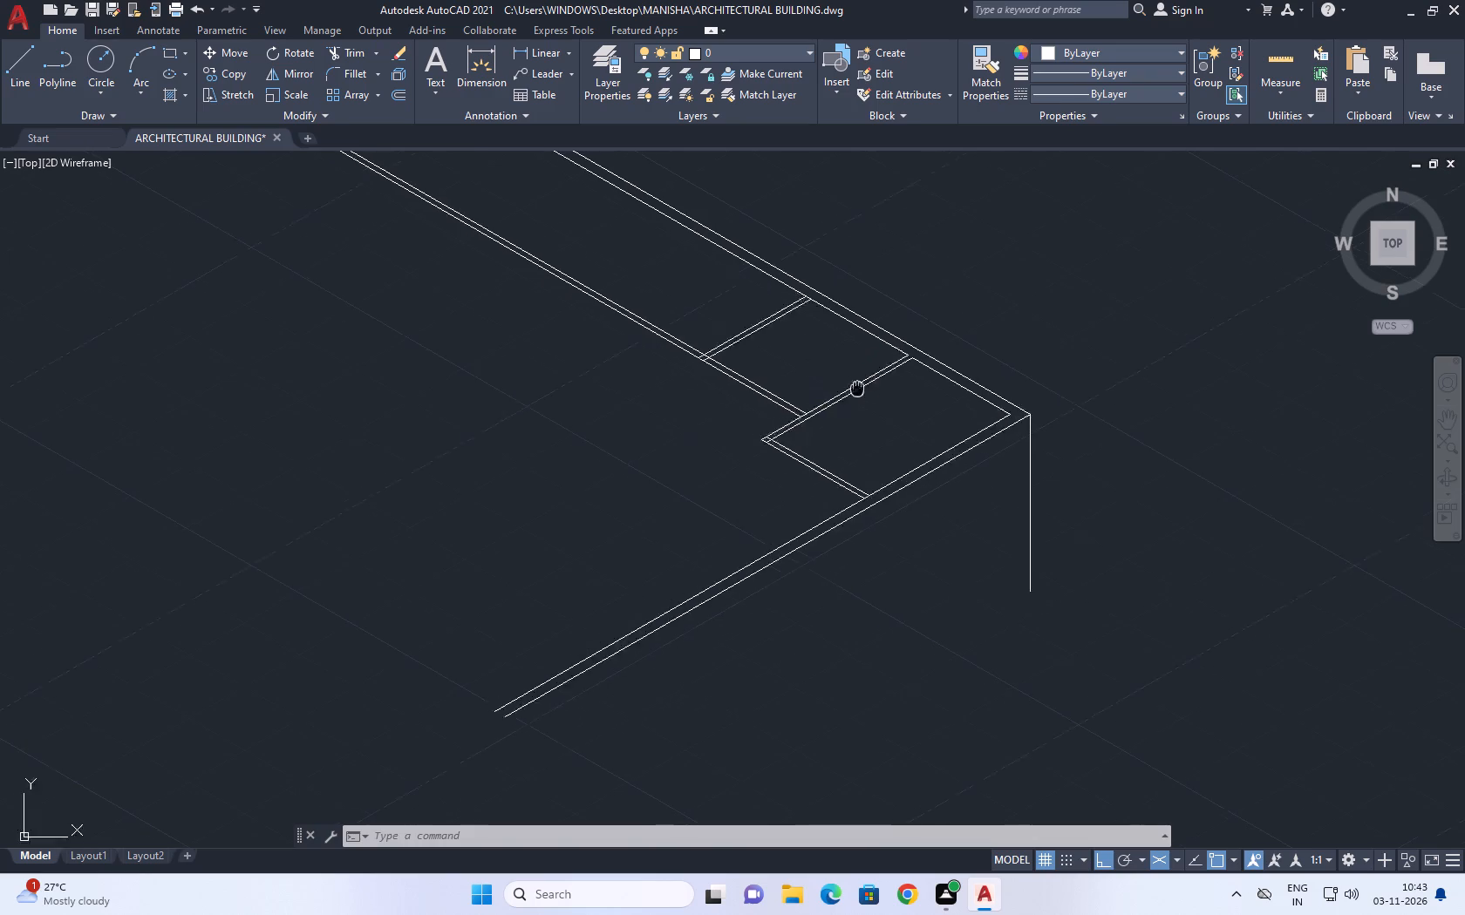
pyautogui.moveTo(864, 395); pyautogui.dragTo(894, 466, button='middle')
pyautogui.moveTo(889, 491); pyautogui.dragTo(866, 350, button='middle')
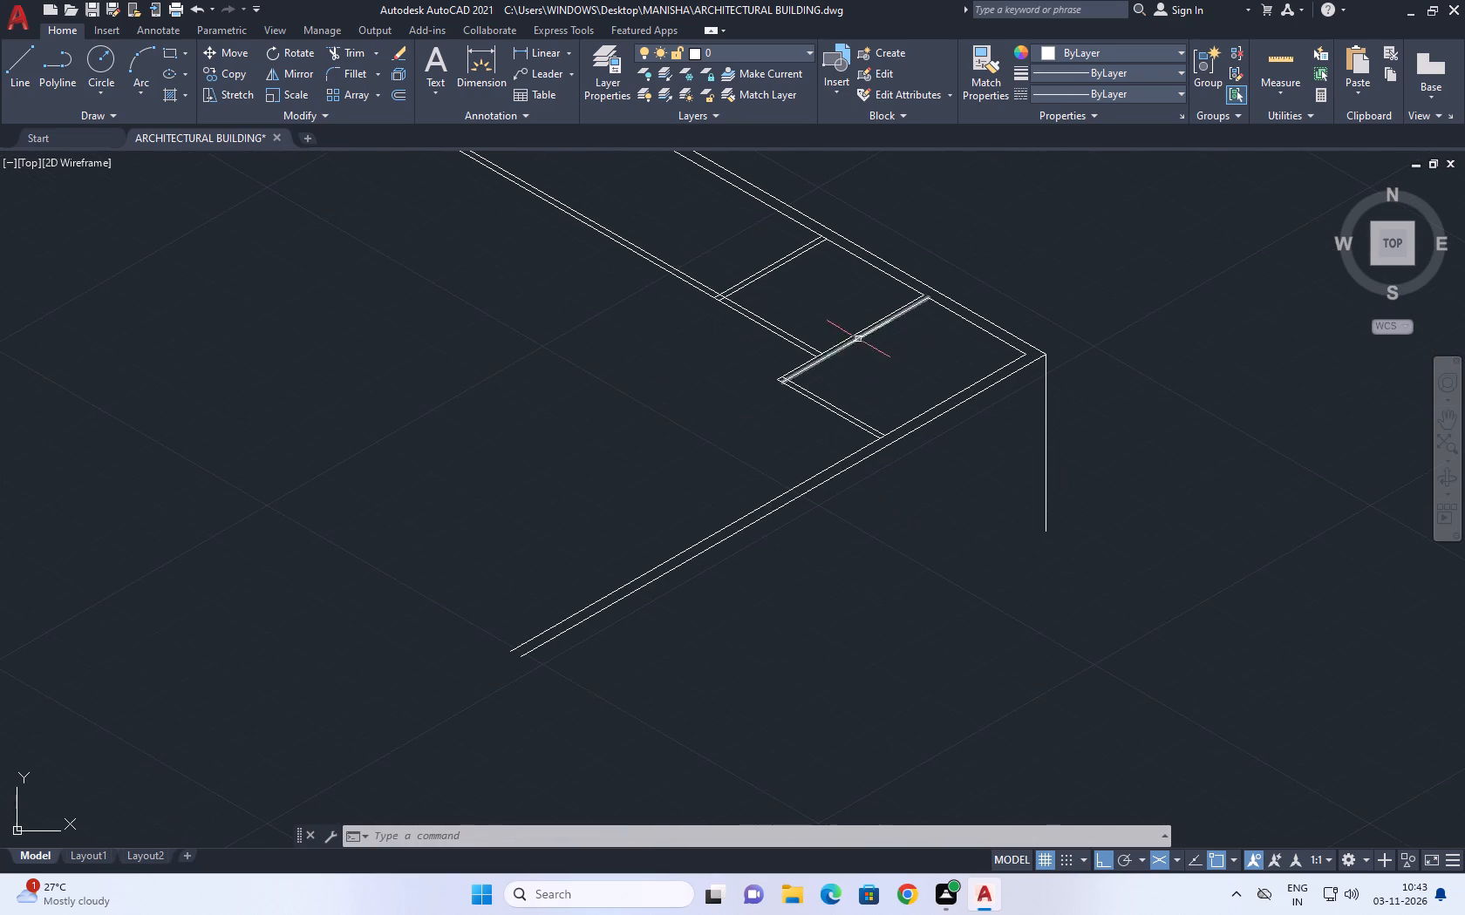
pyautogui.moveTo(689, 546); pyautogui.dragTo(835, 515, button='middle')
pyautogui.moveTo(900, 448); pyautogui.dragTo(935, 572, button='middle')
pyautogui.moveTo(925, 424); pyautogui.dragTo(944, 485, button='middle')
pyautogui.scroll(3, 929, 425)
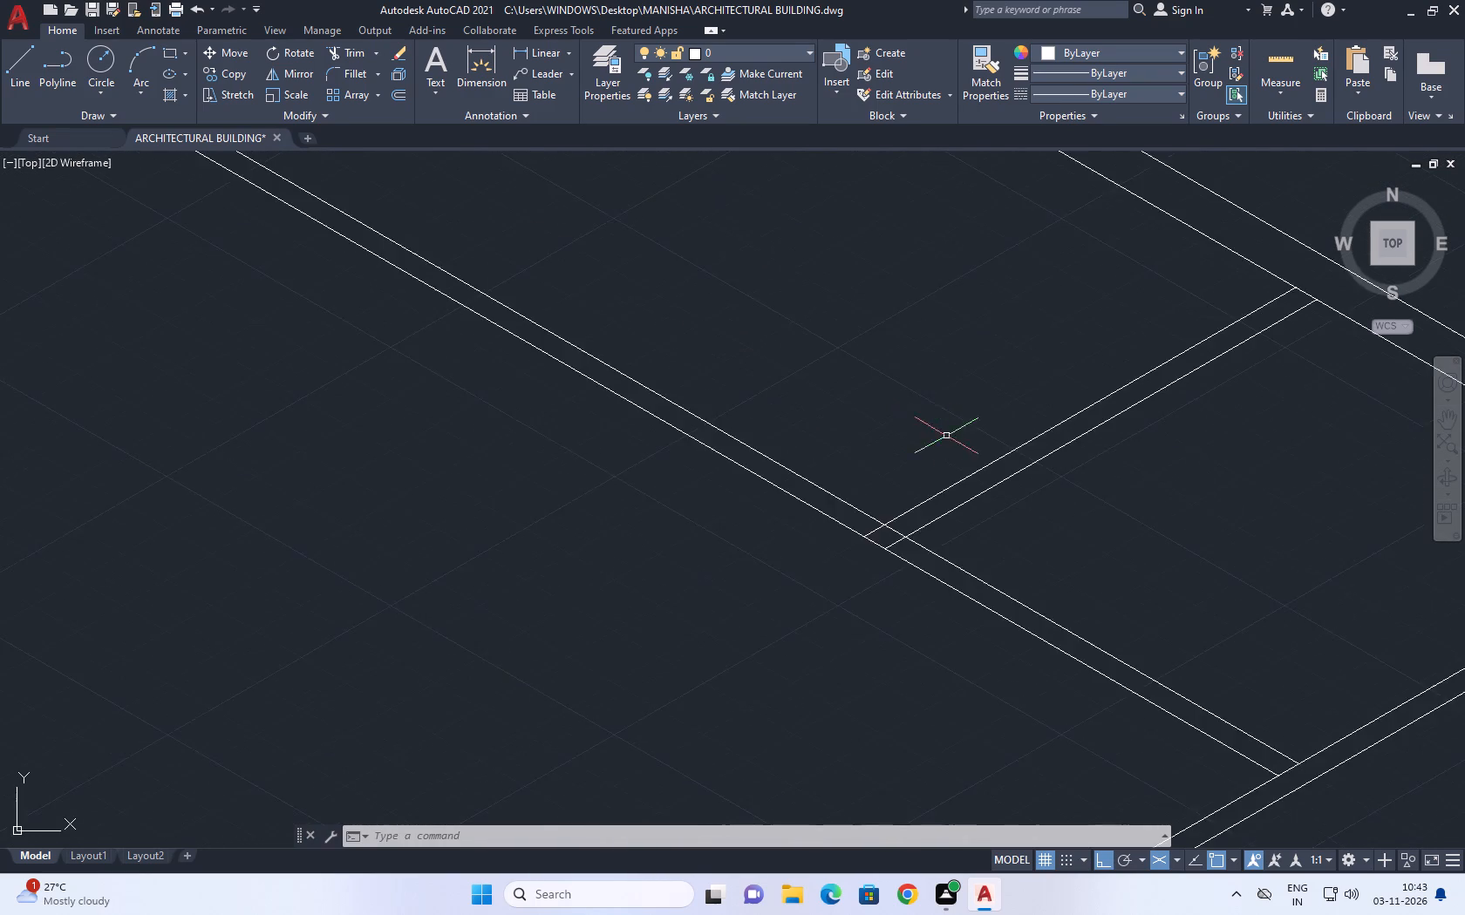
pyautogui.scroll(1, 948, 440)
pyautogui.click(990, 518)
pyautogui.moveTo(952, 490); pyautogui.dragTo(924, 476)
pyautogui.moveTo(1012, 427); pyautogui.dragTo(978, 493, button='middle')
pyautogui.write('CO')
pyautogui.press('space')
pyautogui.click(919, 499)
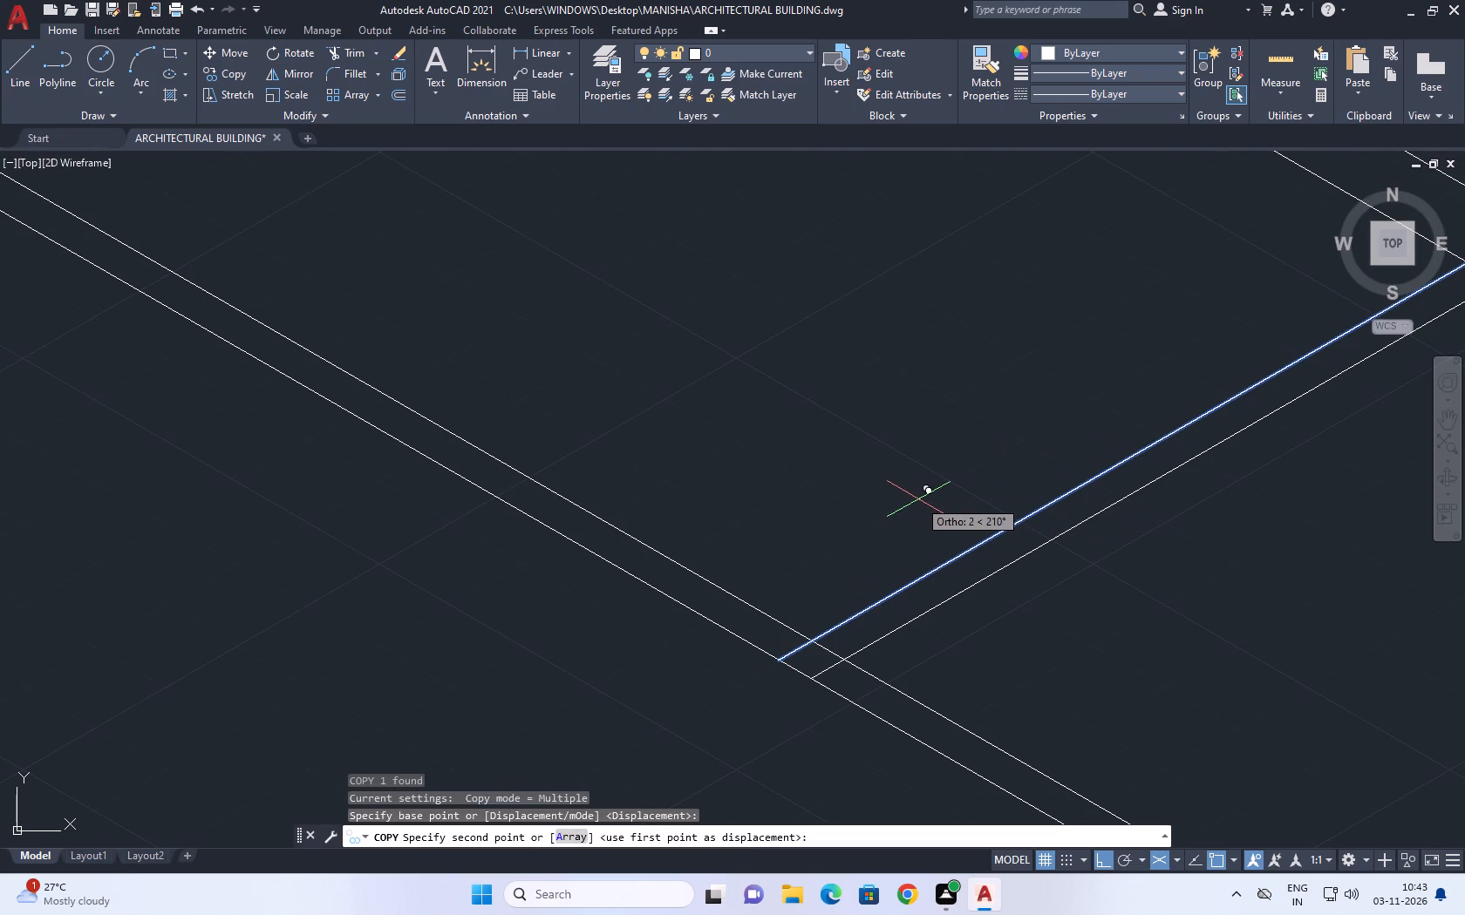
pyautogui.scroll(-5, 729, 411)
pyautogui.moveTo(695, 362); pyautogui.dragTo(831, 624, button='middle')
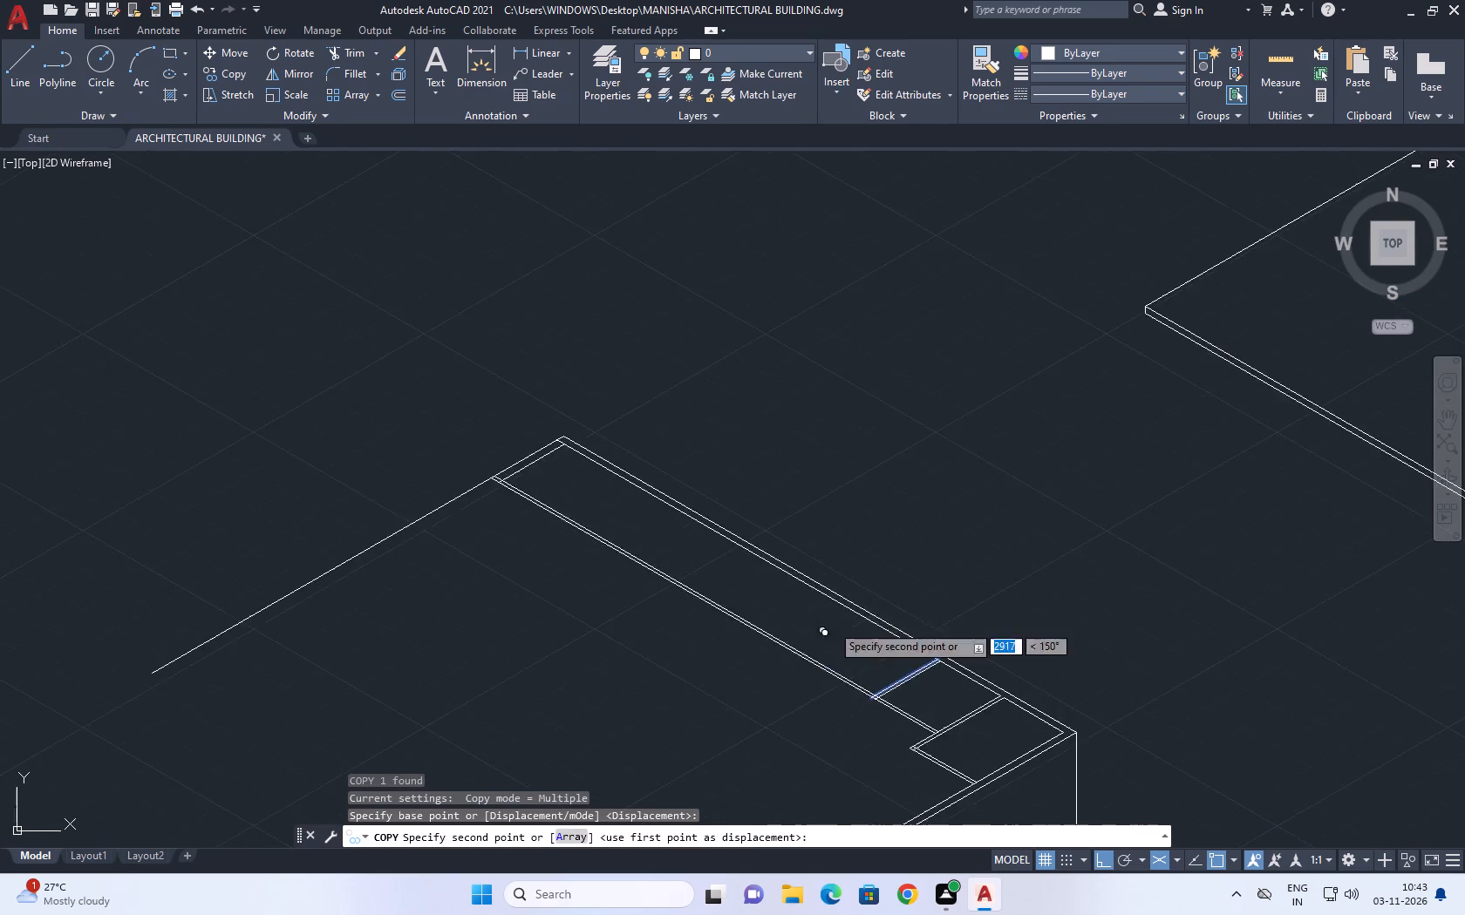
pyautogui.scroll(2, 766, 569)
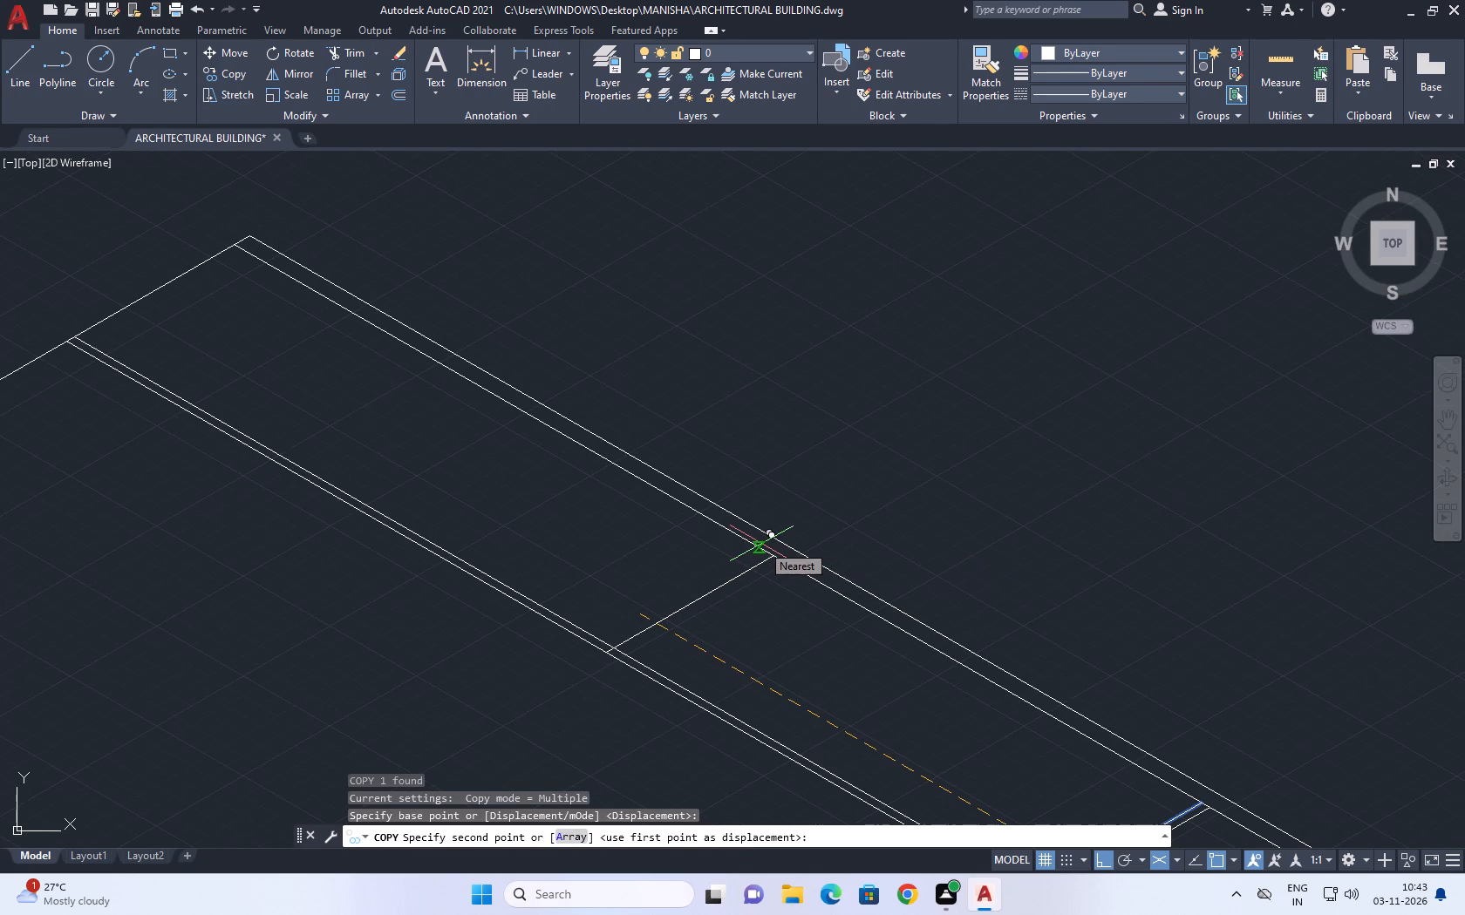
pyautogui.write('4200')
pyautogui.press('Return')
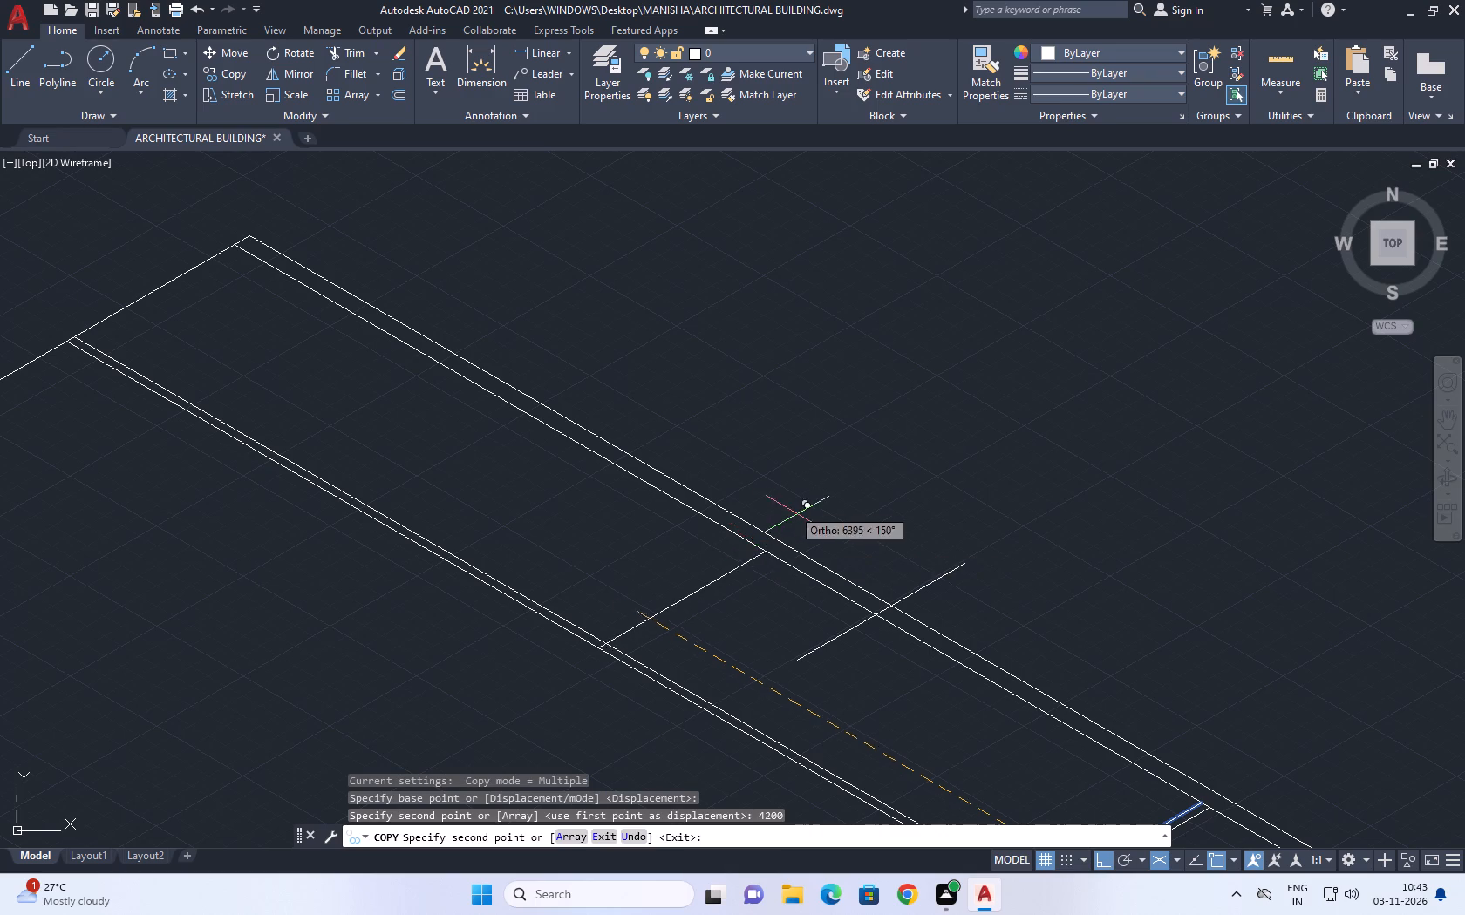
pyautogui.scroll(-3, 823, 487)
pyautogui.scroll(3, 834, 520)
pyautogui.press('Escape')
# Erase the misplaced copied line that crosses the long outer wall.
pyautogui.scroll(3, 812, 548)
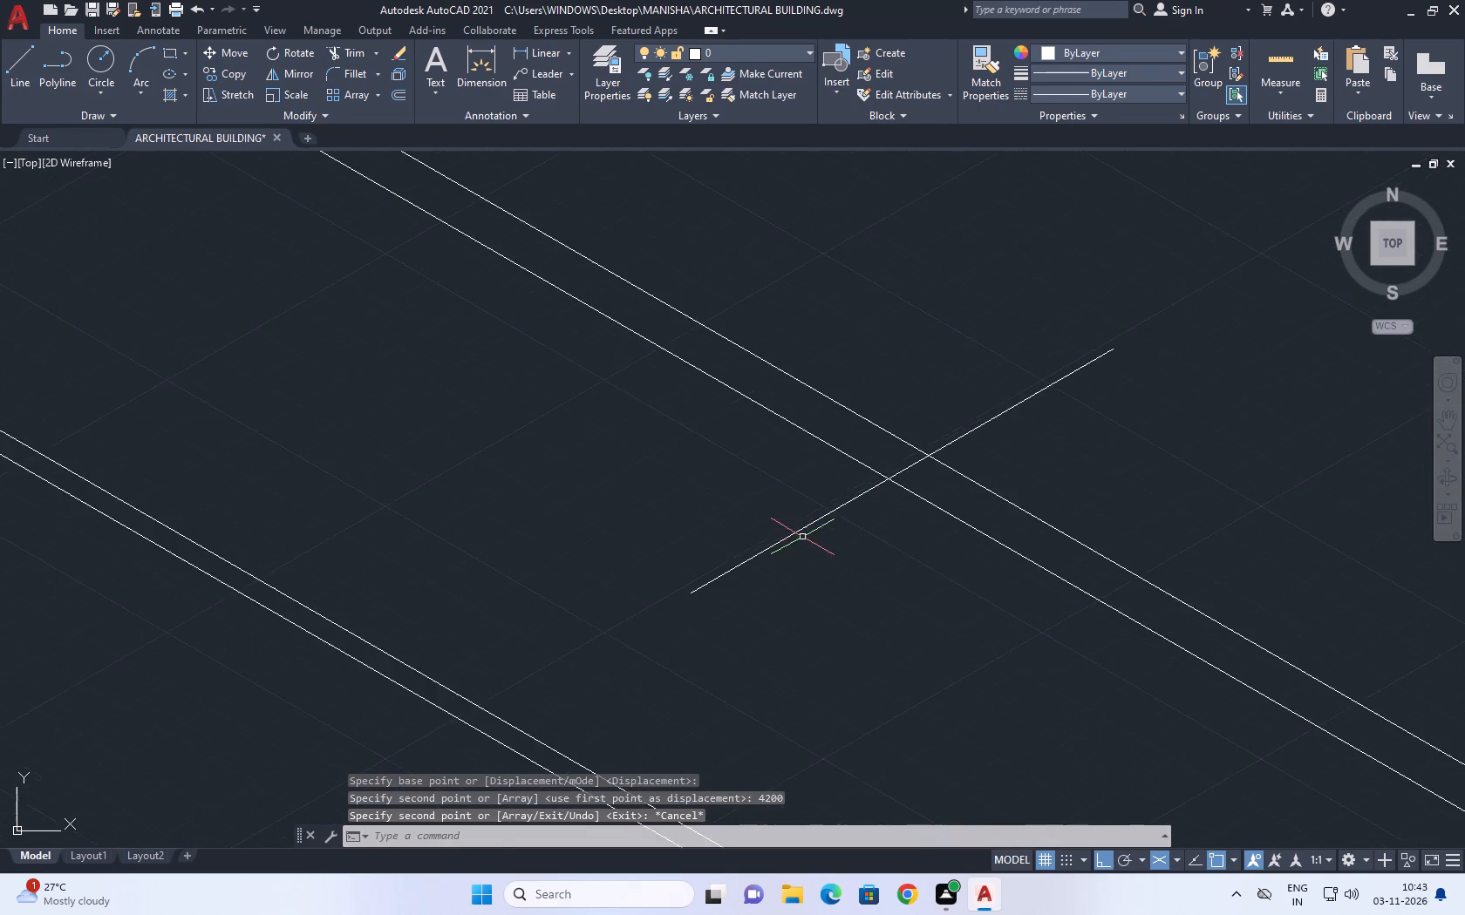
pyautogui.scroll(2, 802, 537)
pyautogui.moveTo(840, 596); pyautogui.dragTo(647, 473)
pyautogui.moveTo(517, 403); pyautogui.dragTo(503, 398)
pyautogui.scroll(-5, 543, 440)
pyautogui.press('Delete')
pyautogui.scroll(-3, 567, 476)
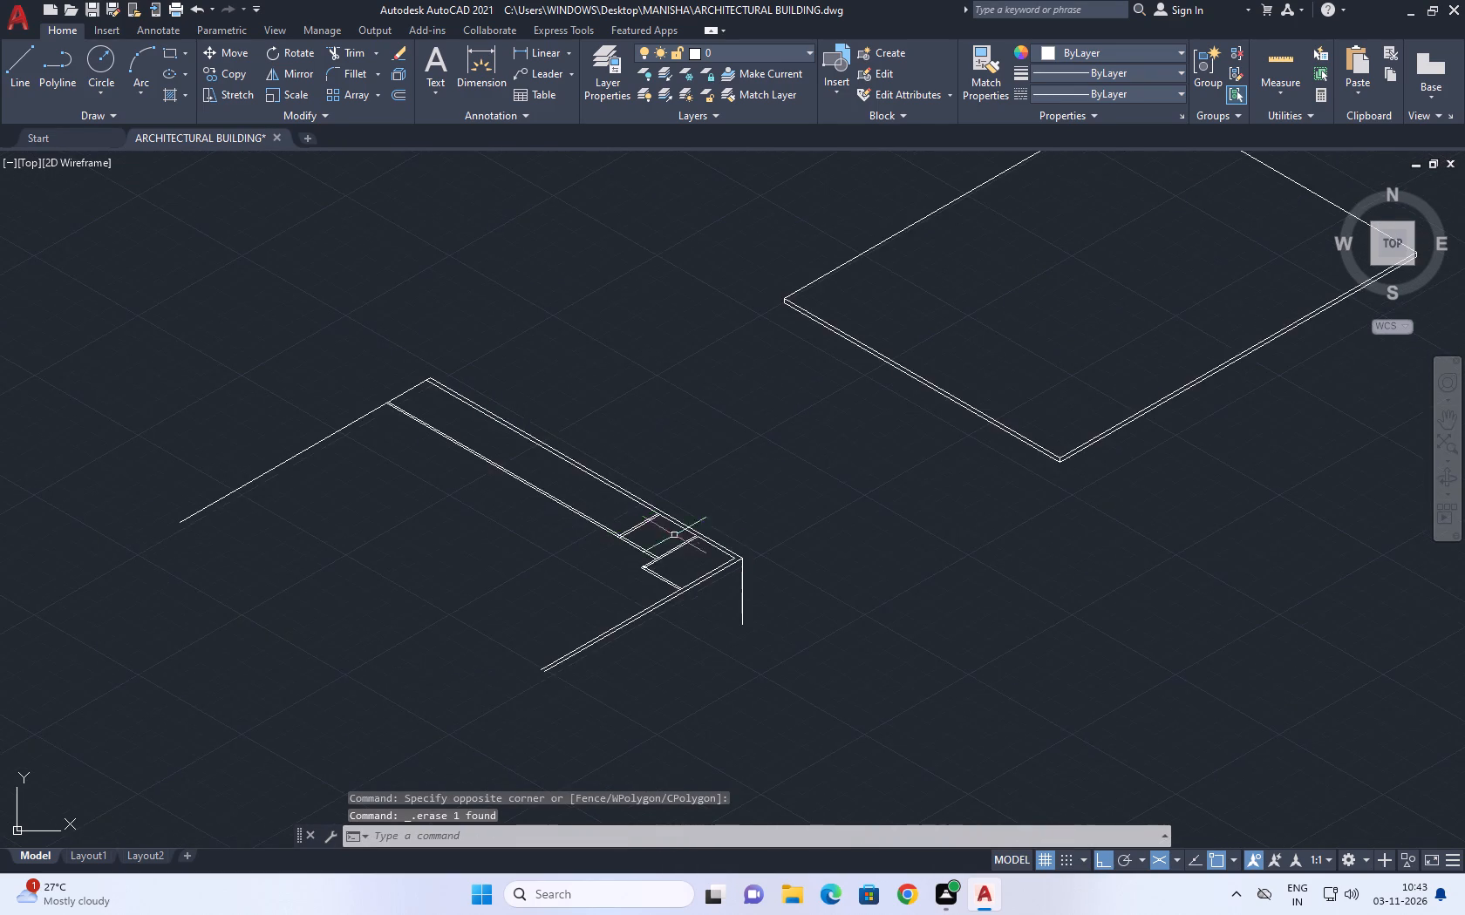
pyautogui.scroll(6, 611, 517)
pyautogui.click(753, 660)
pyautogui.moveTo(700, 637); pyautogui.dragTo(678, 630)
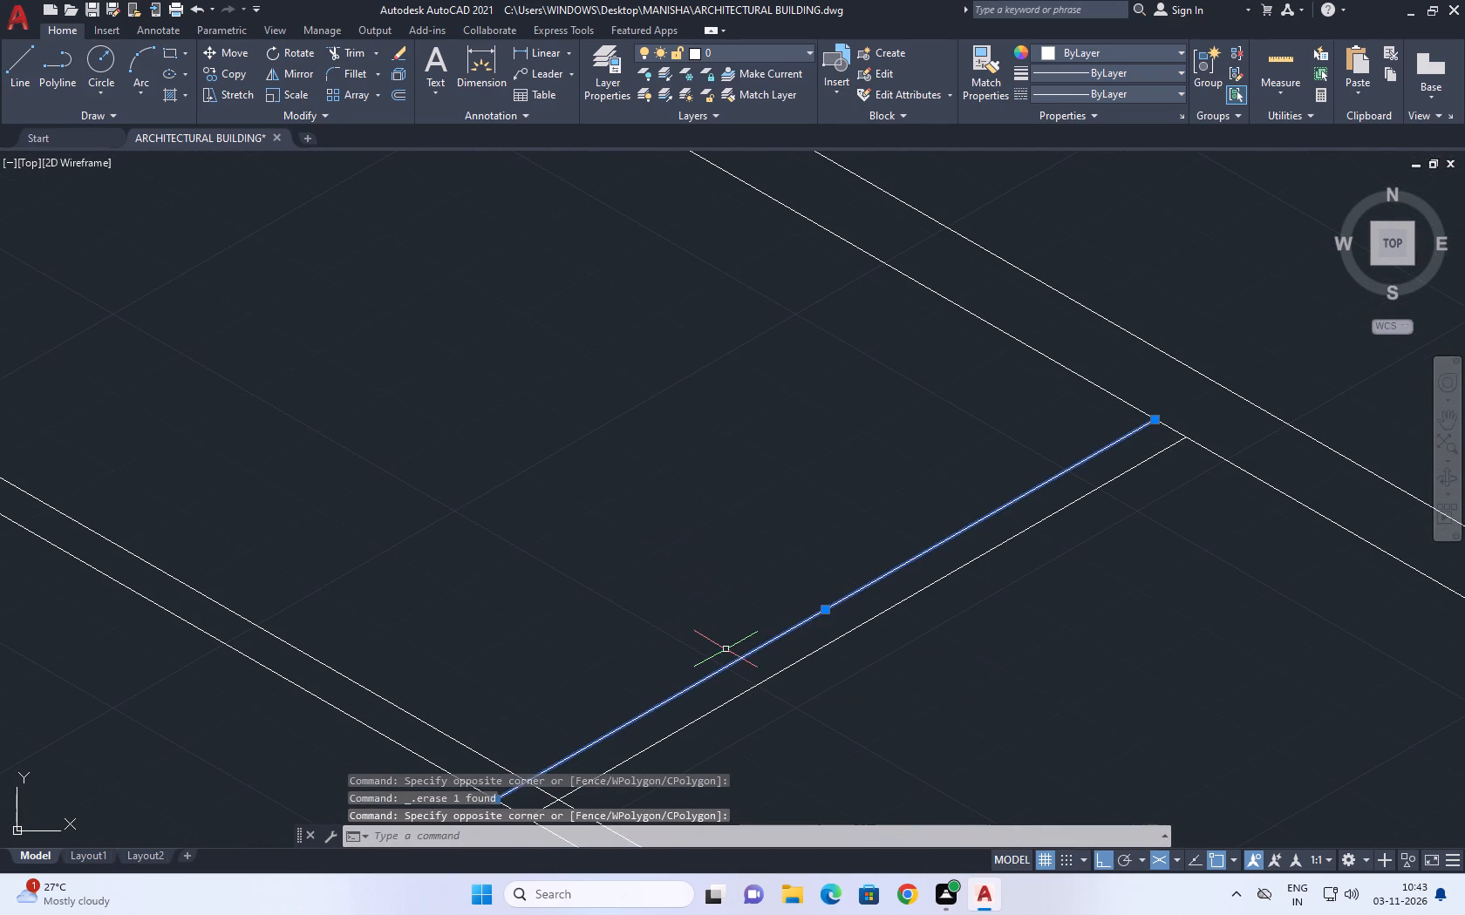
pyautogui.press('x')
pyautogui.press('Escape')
# Copy the cross partition line farther from the corner room 4200 mm along the 150° axis.
pyautogui.click(746, 665)
pyautogui.moveTo(730, 643); pyautogui.dragTo(716, 636)
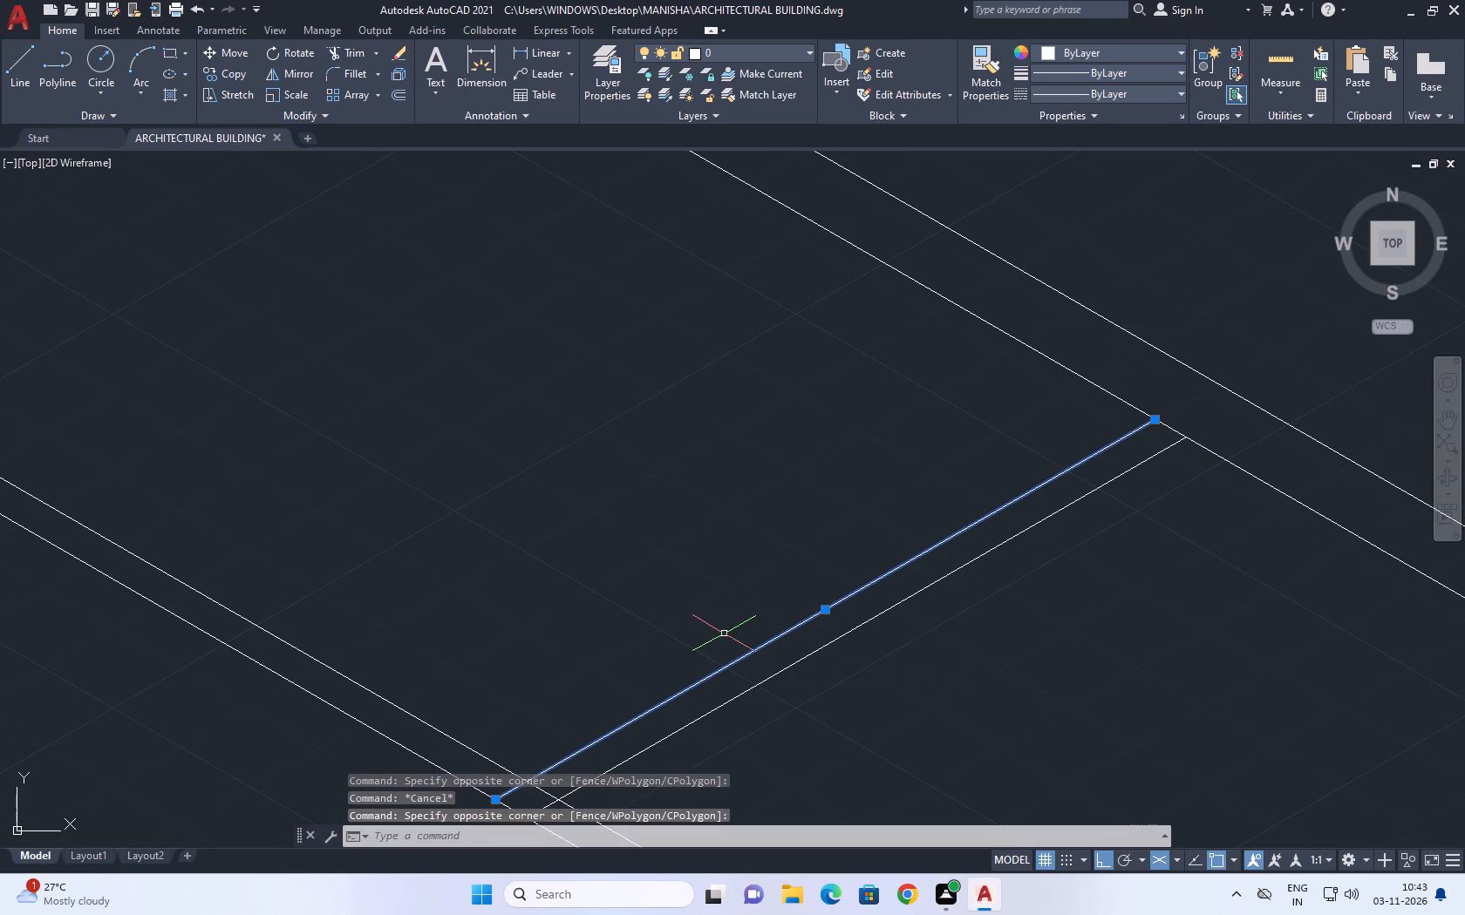
pyautogui.press('c')
pyautogui.write('O')
pyautogui.press('space')
pyautogui.moveTo(734, 646); pyautogui.dragTo(716, 648)
pyautogui.moveTo(371, 465); pyautogui.dragTo(722, 632, button='middle')
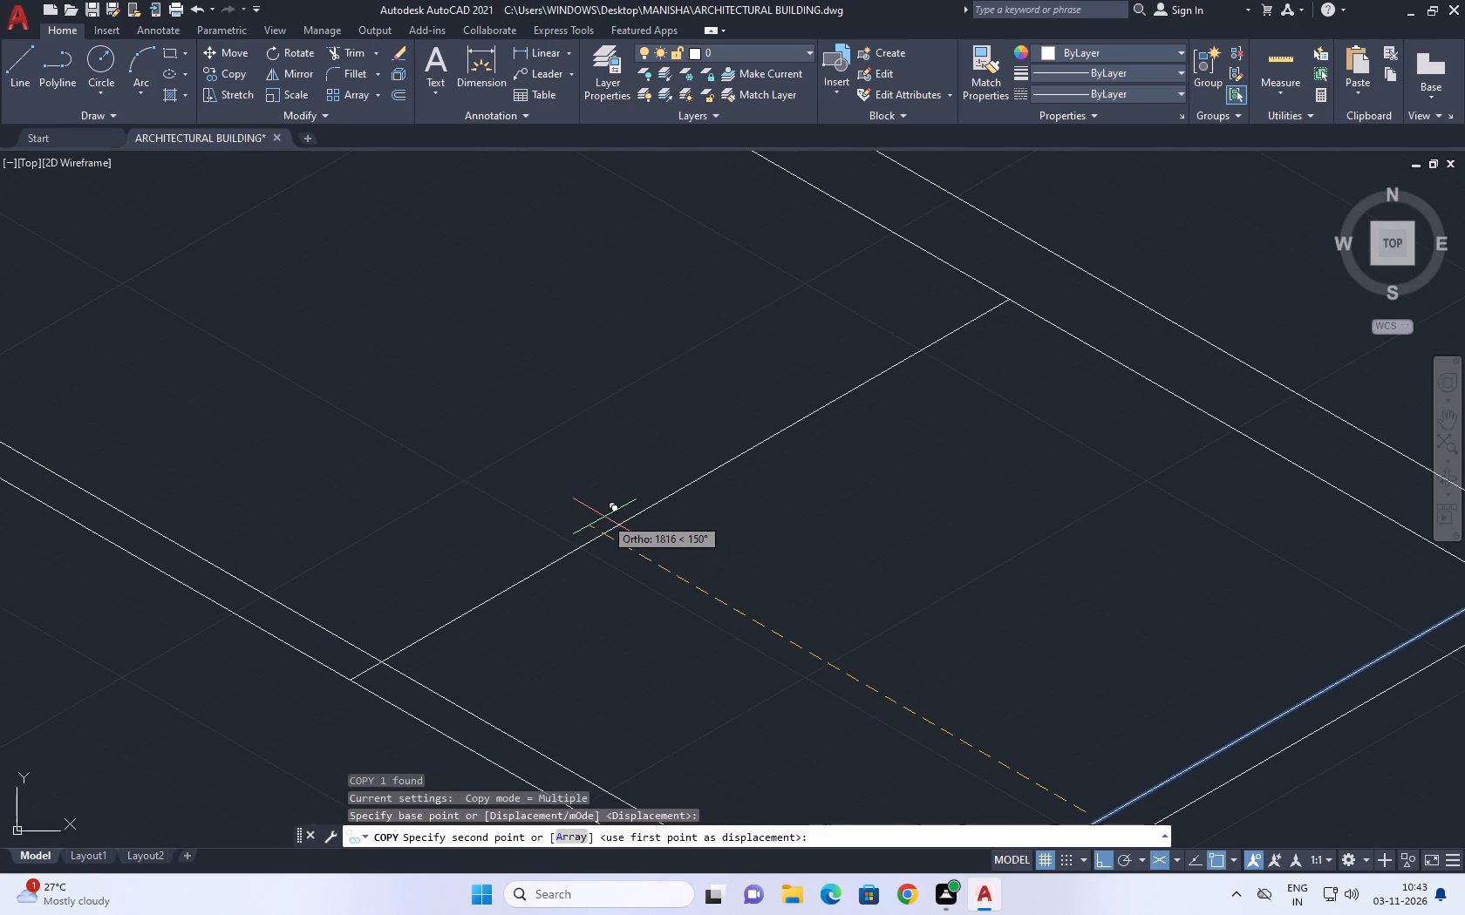
pyautogui.write('4200')
pyautogui.press('Return')
pyautogui.scroll(-4, 661, 518)
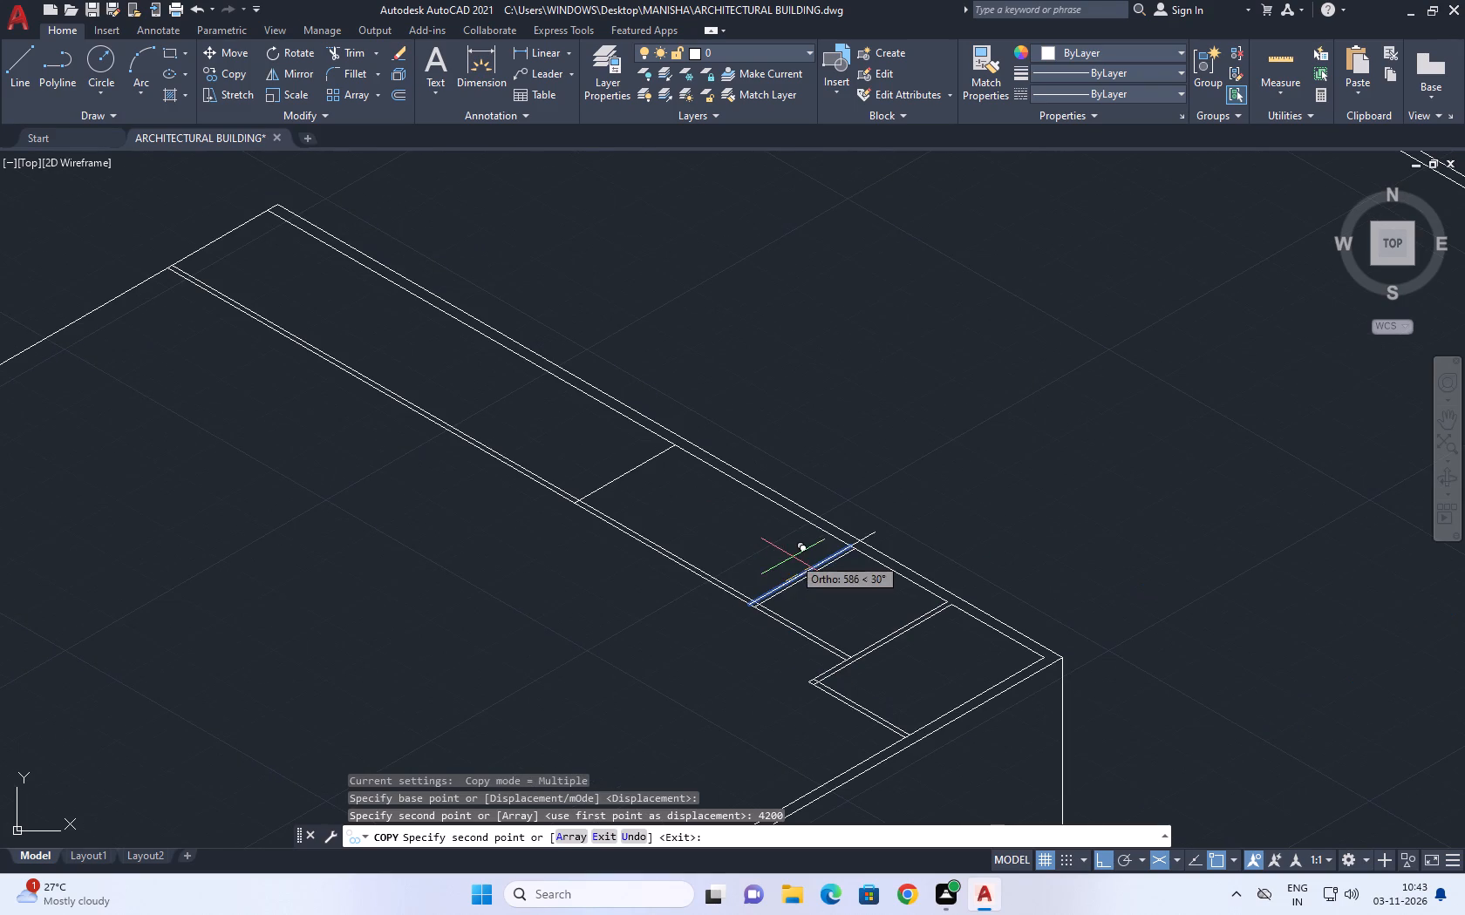
pyautogui.press('Escape')
# Copy the new single cross wall line 228.6 mm along the 150° axis, away from the corner room.
pyautogui.scroll(-2, 860, 509)
pyautogui.moveTo(847, 528); pyautogui.dragTo(943, 579, button='middle')
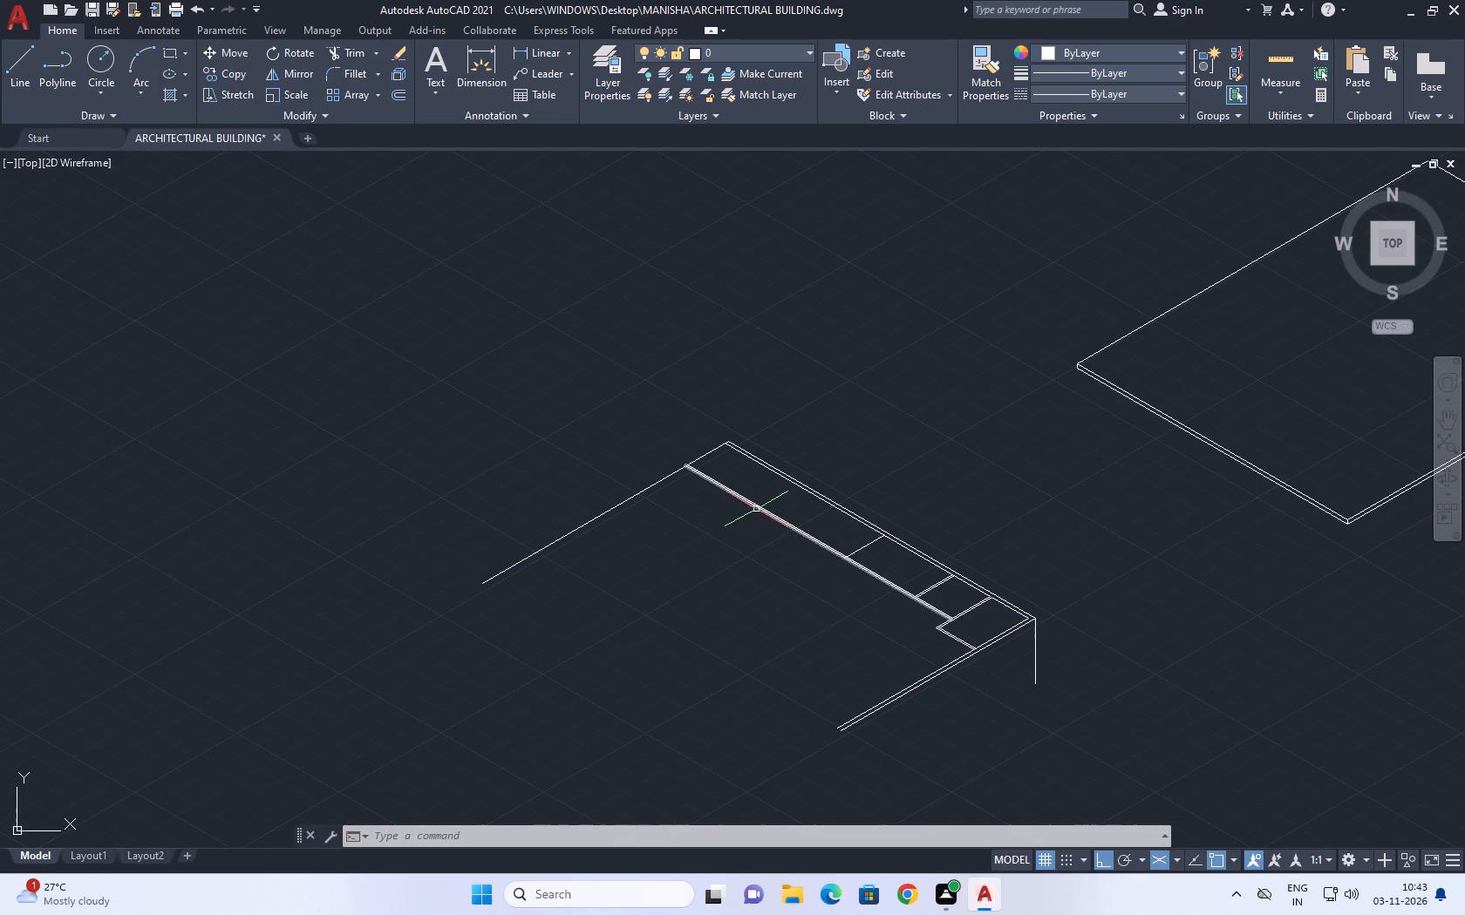
pyautogui.scroll(2, 868, 560)
pyautogui.moveTo(1011, 557); pyautogui.dragTo(893, 353, button='middle')
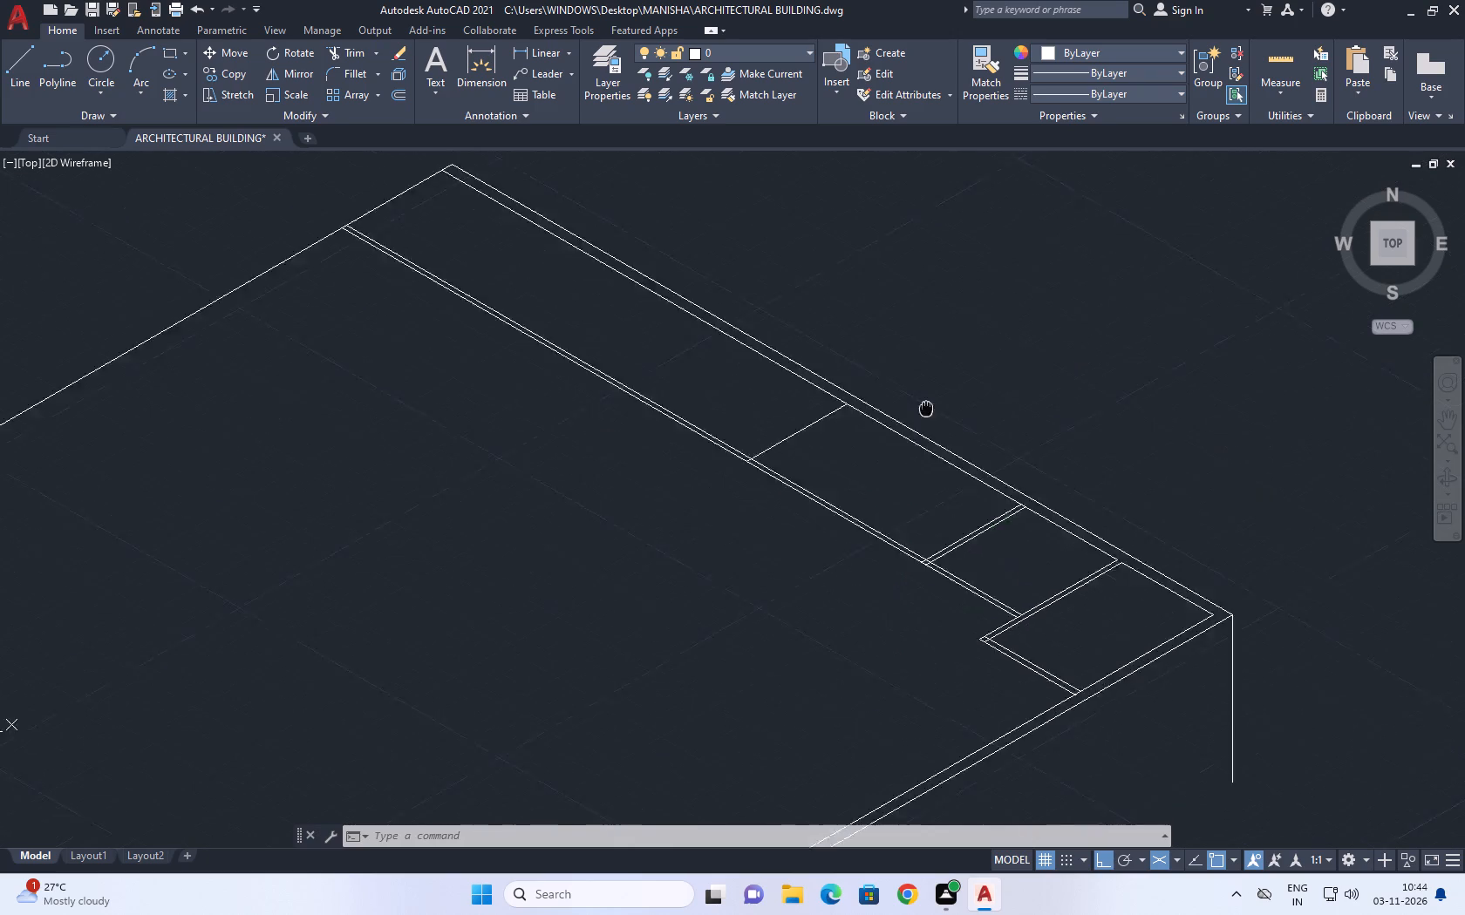
pyautogui.moveTo(893, 353); pyautogui.dragTo(804, 257, button='middle')
pyautogui.scroll(1, 801, 256)
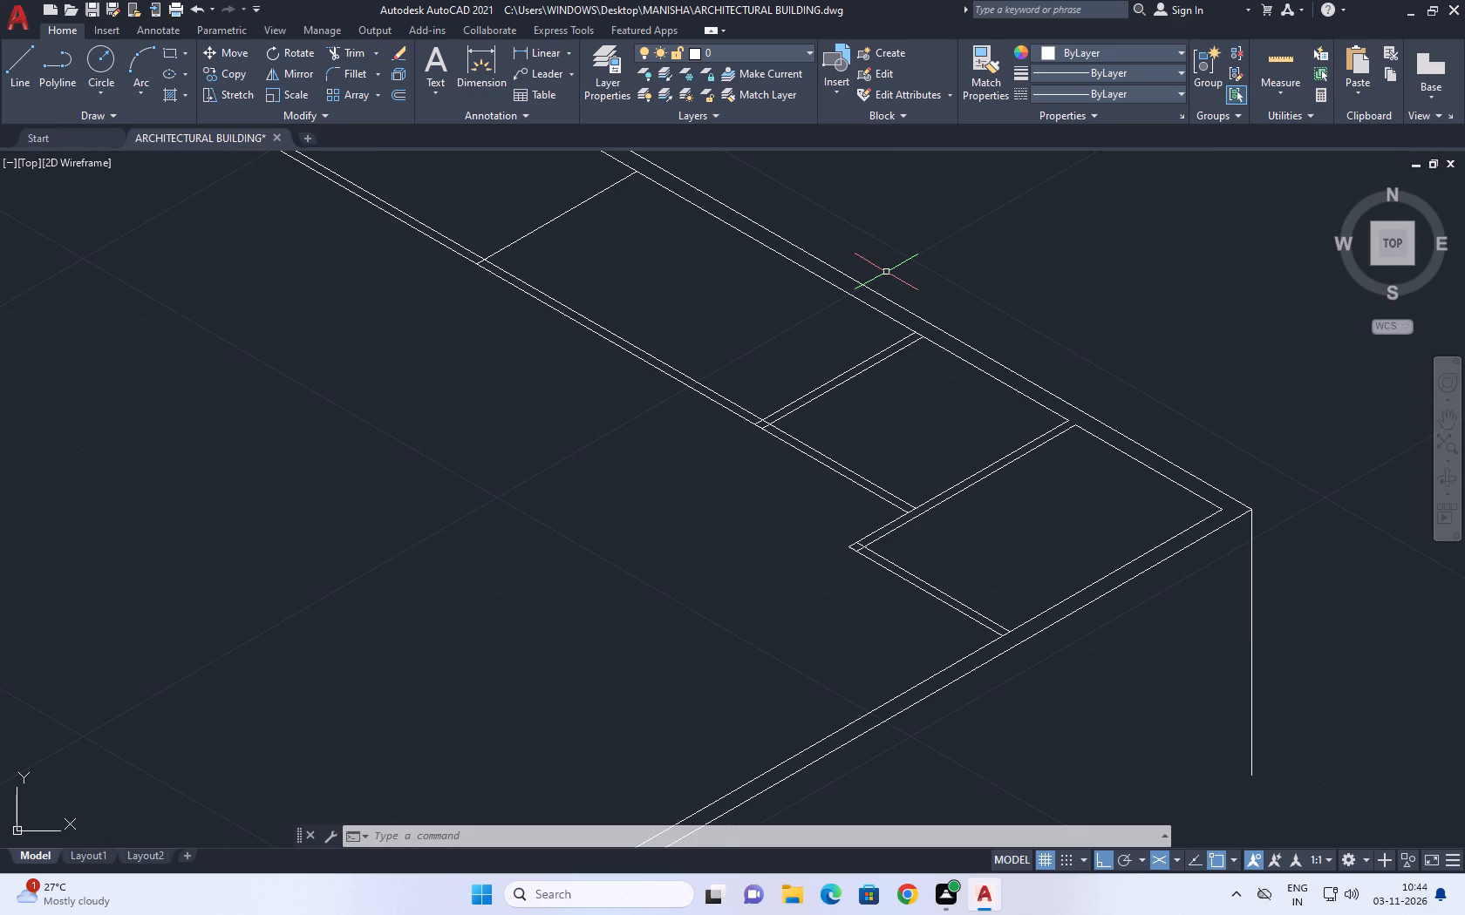
pyautogui.moveTo(801, 314); pyautogui.dragTo(1012, 573, button='middle')
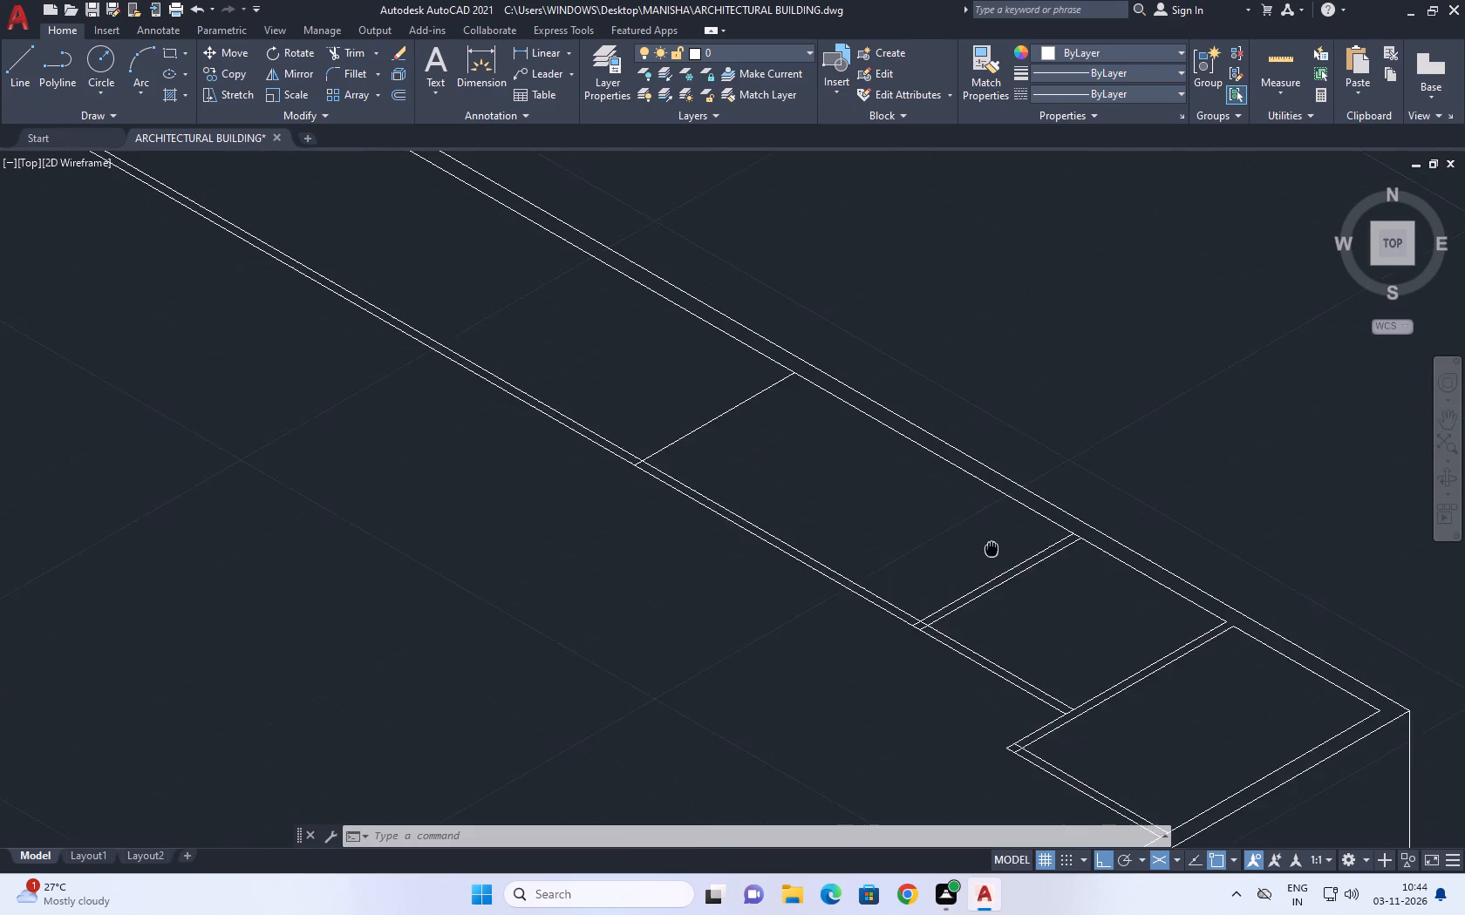
pyautogui.moveTo(1012, 573); pyautogui.dragTo(1019, 579, button='middle')
pyautogui.click(776, 467)
pyautogui.click(802, 516)
pyautogui.moveTo(816, 506); pyautogui.dragTo(802, 478)
pyautogui.moveTo(801, 478); pyautogui.dragTo(765, 471)
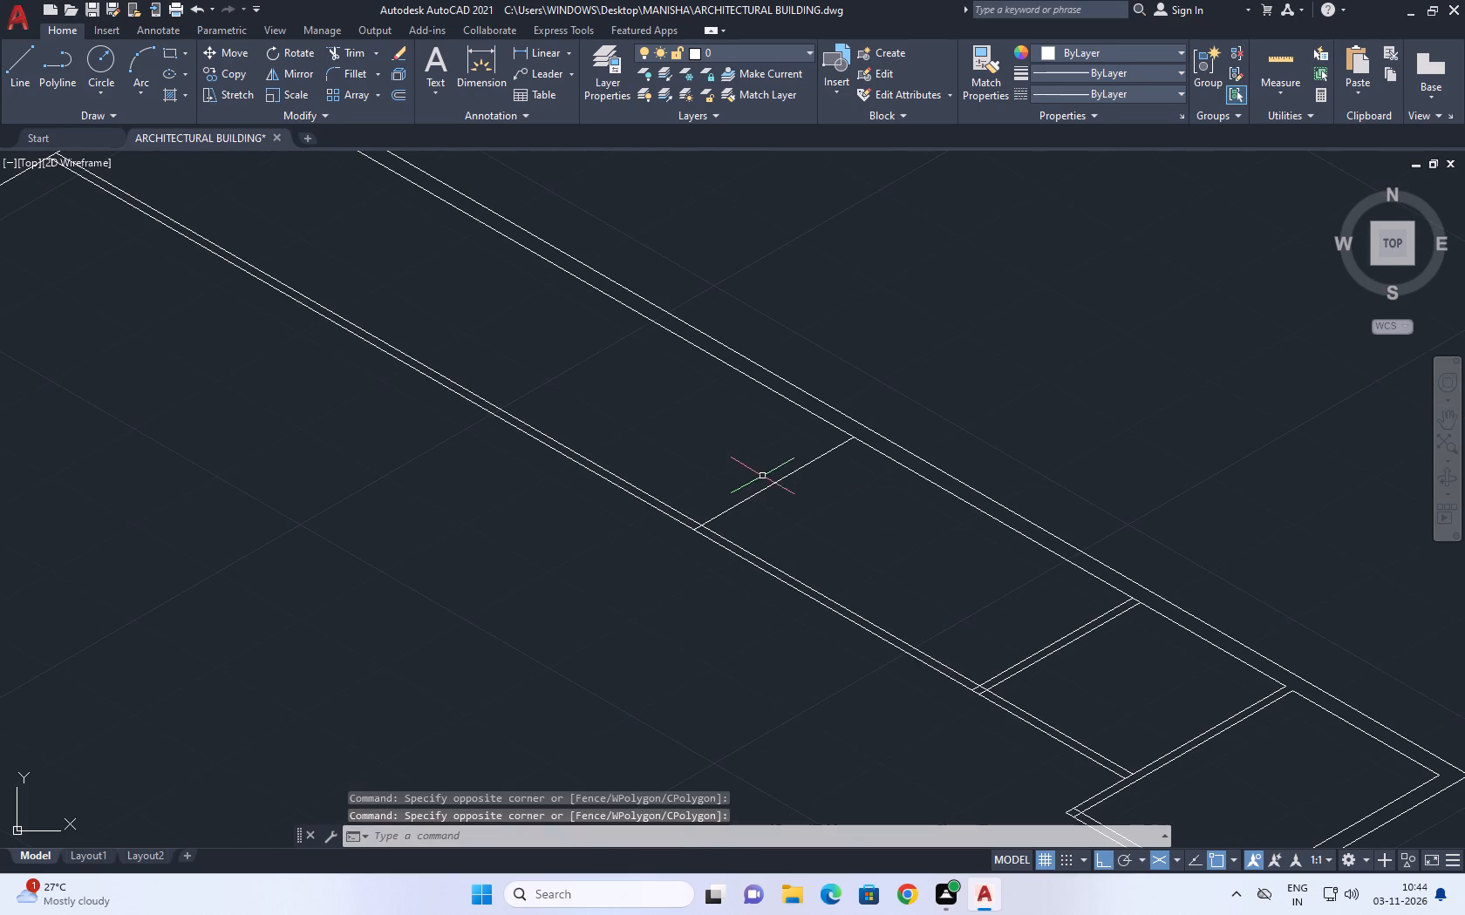
pyautogui.click(797, 508)
pyautogui.moveTo(770, 489); pyautogui.dragTo(755, 485)
pyautogui.click(819, 501)
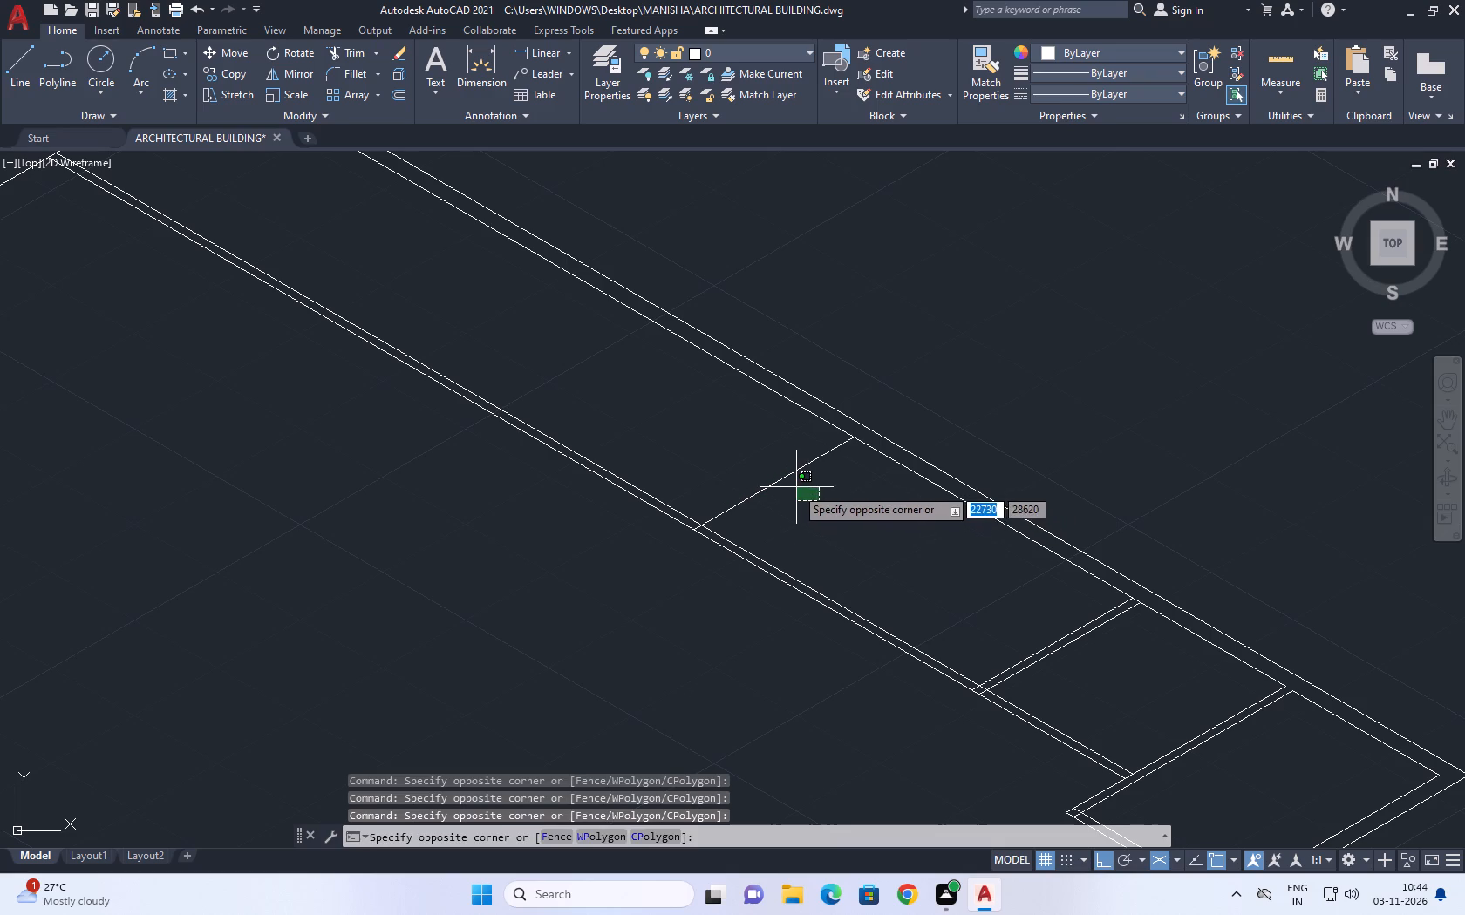
pyautogui.moveTo(756, 461); pyautogui.dragTo(744, 451)
pyautogui.moveTo(784, 473); pyautogui.dragTo(891, 579, button='middle')
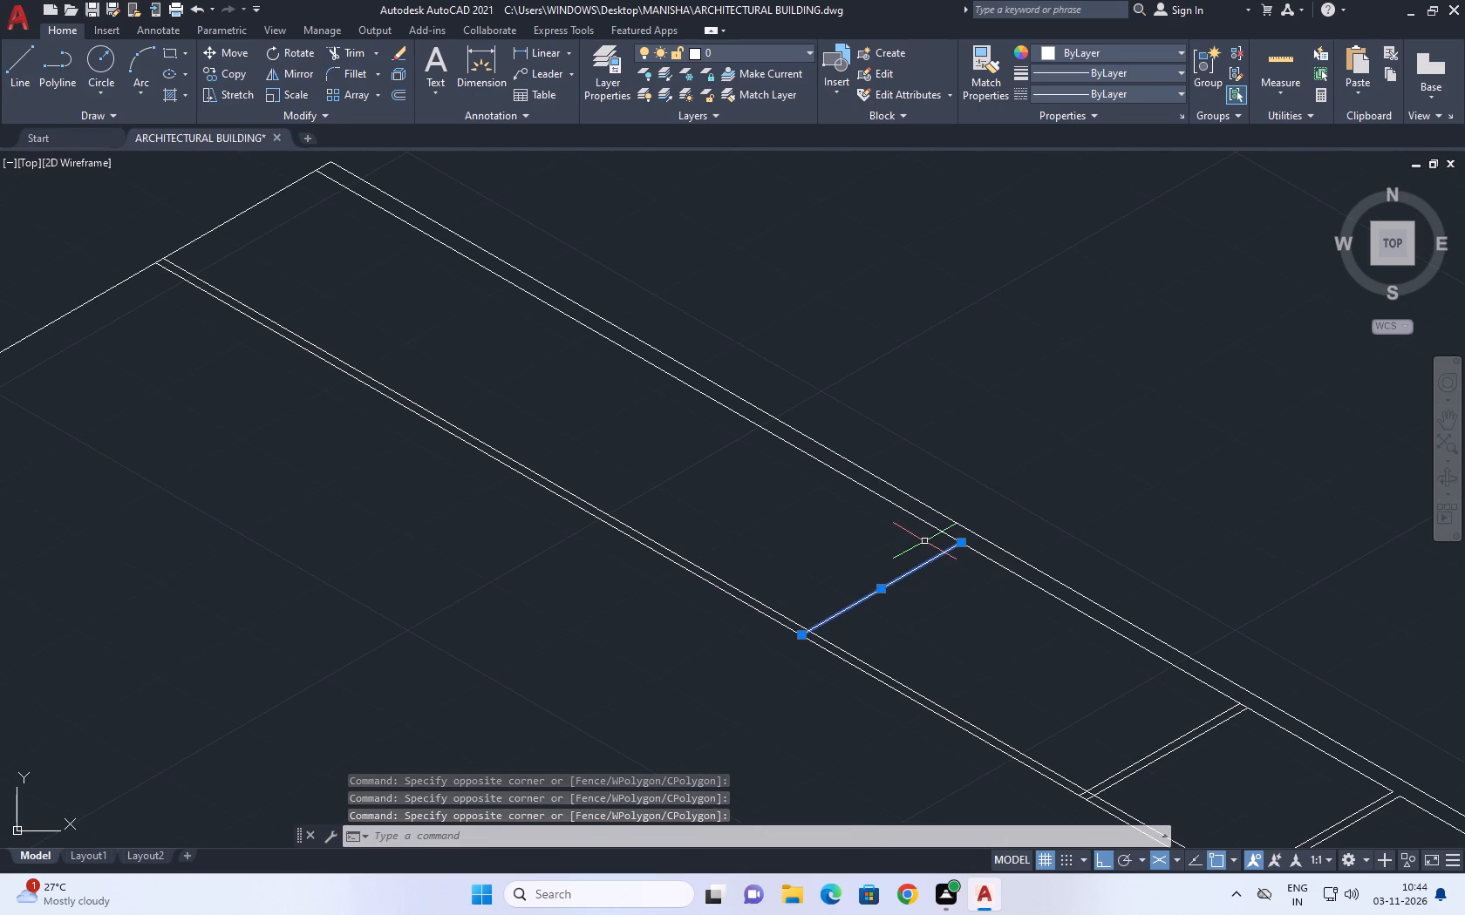
pyautogui.scroll(-1, 925, 580)
pyautogui.moveTo(1039, 600); pyautogui.dragTo(993, 513, button='middle')
pyautogui.scroll(-1, 986, 483)
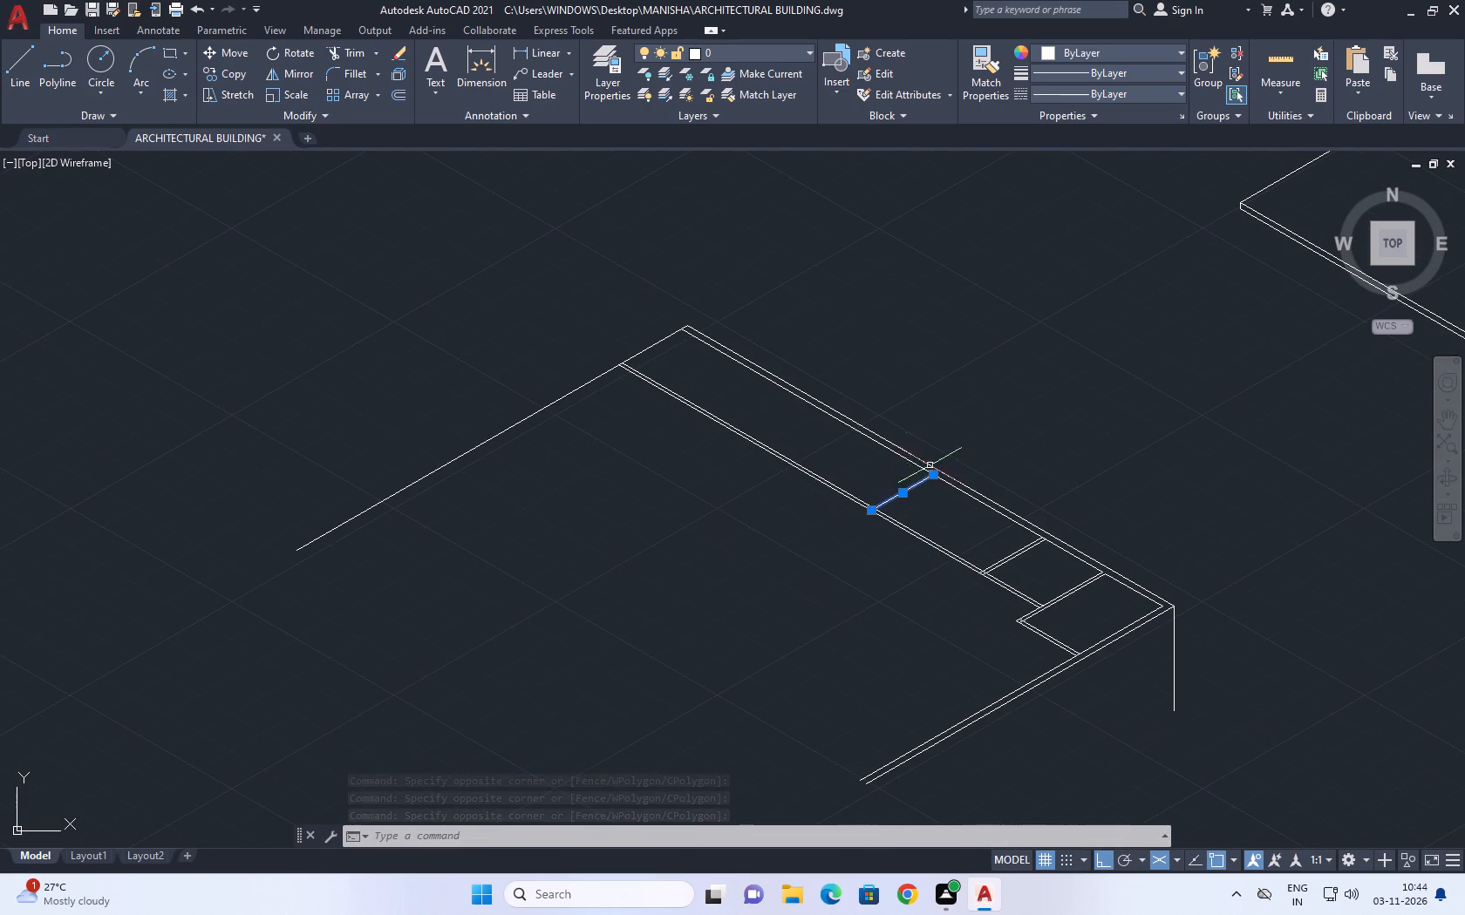
pyautogui.press('c')
pyautogui.write('O')
pyautogui.press('space')
pyautogui.click(903, 503)
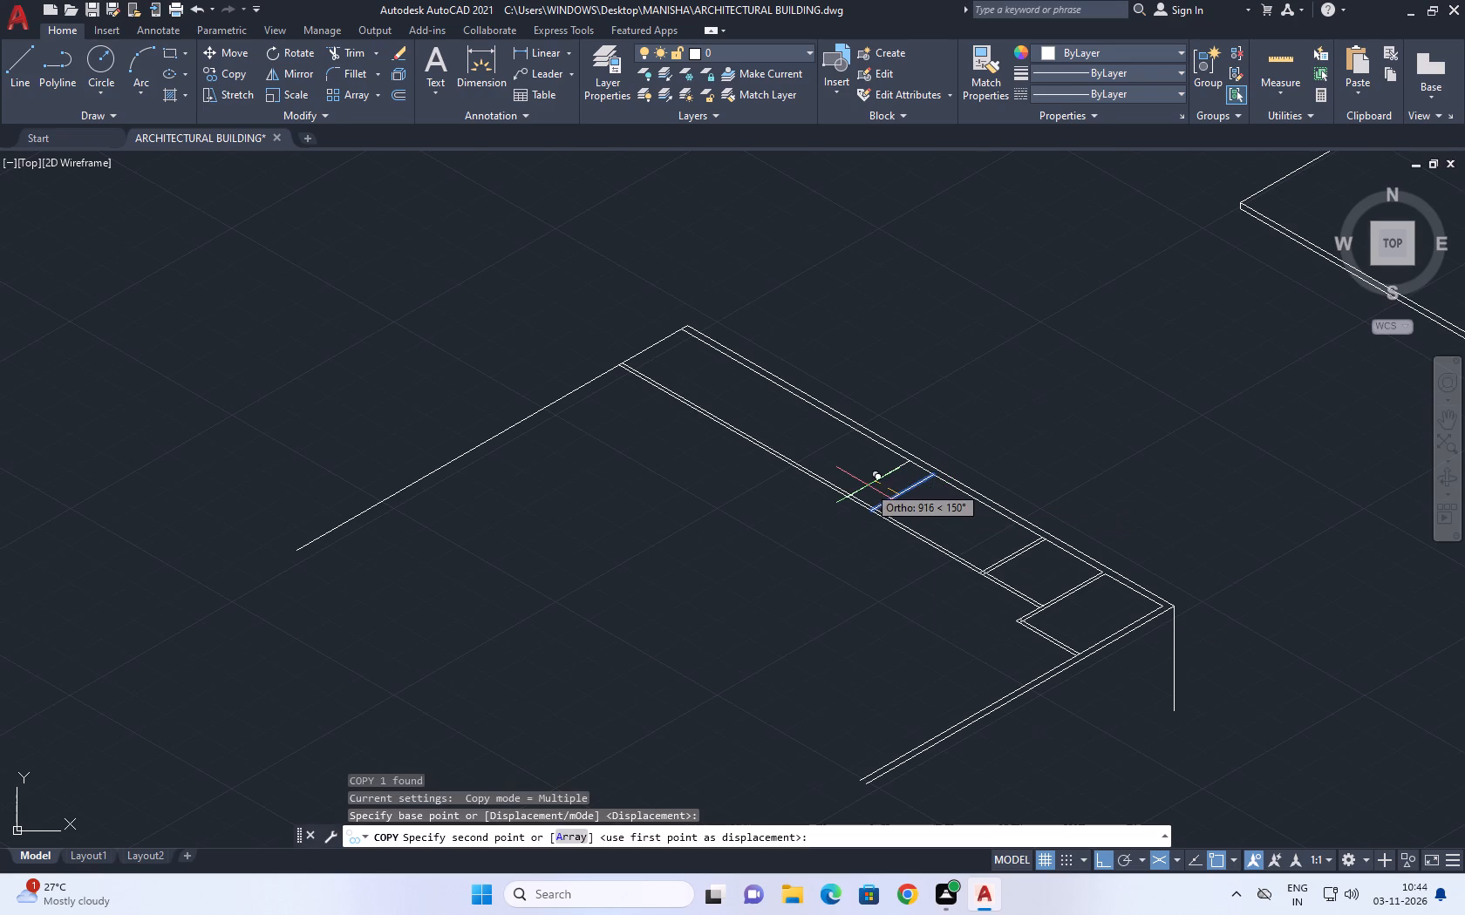
pyautogui.write('22')
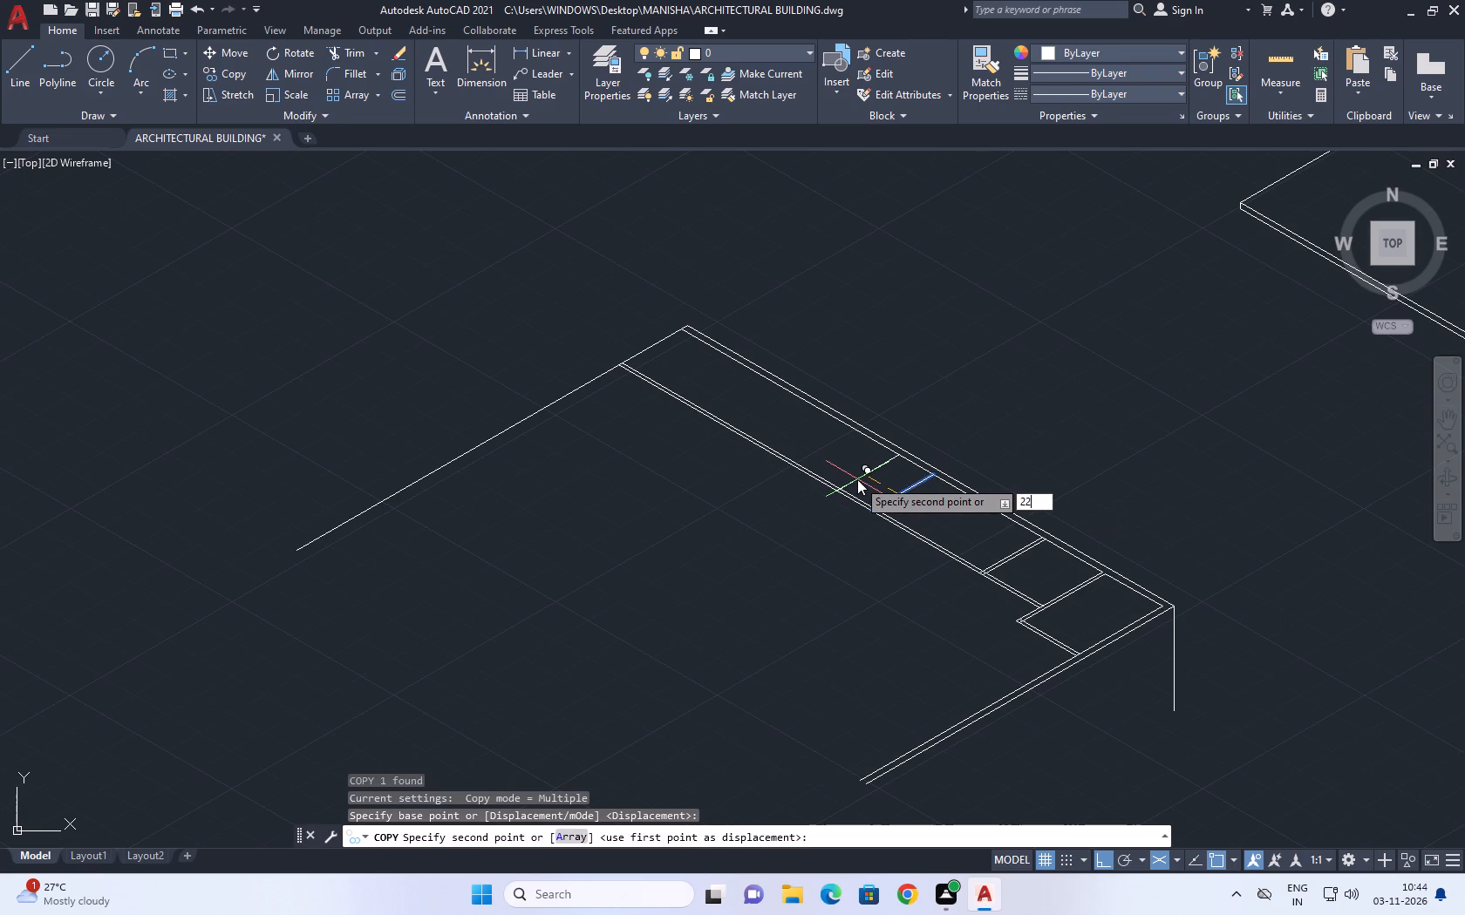
pyautogui.write('8.06')
pyautogui.press('BackSpace')
pyautogui.press('BackSpace')
pyautogui.press('6')
pyautogui.press('Return')
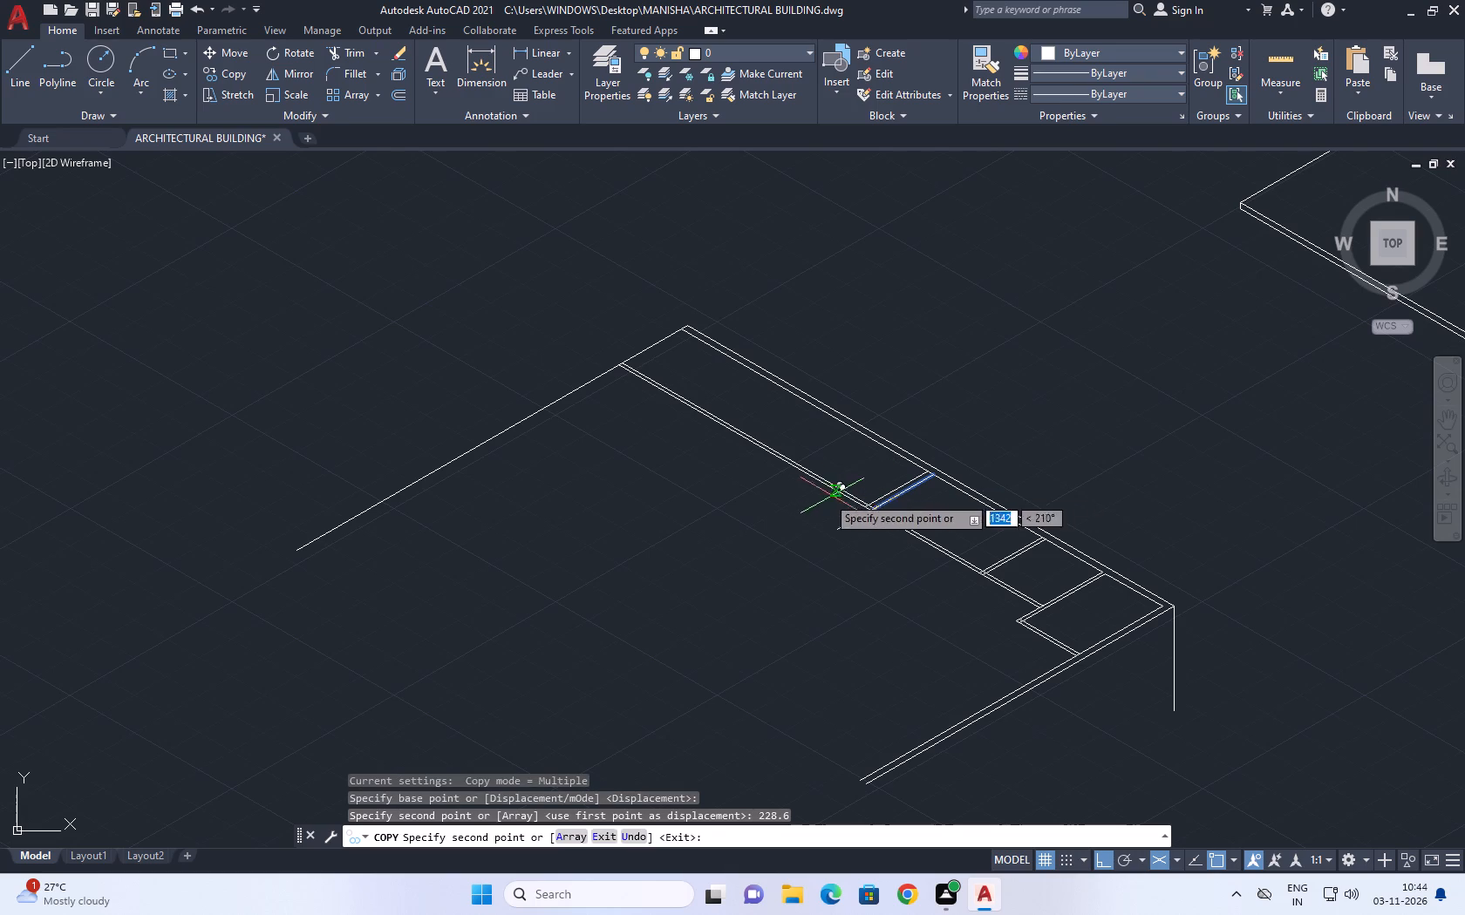
pyautogui.press('space')
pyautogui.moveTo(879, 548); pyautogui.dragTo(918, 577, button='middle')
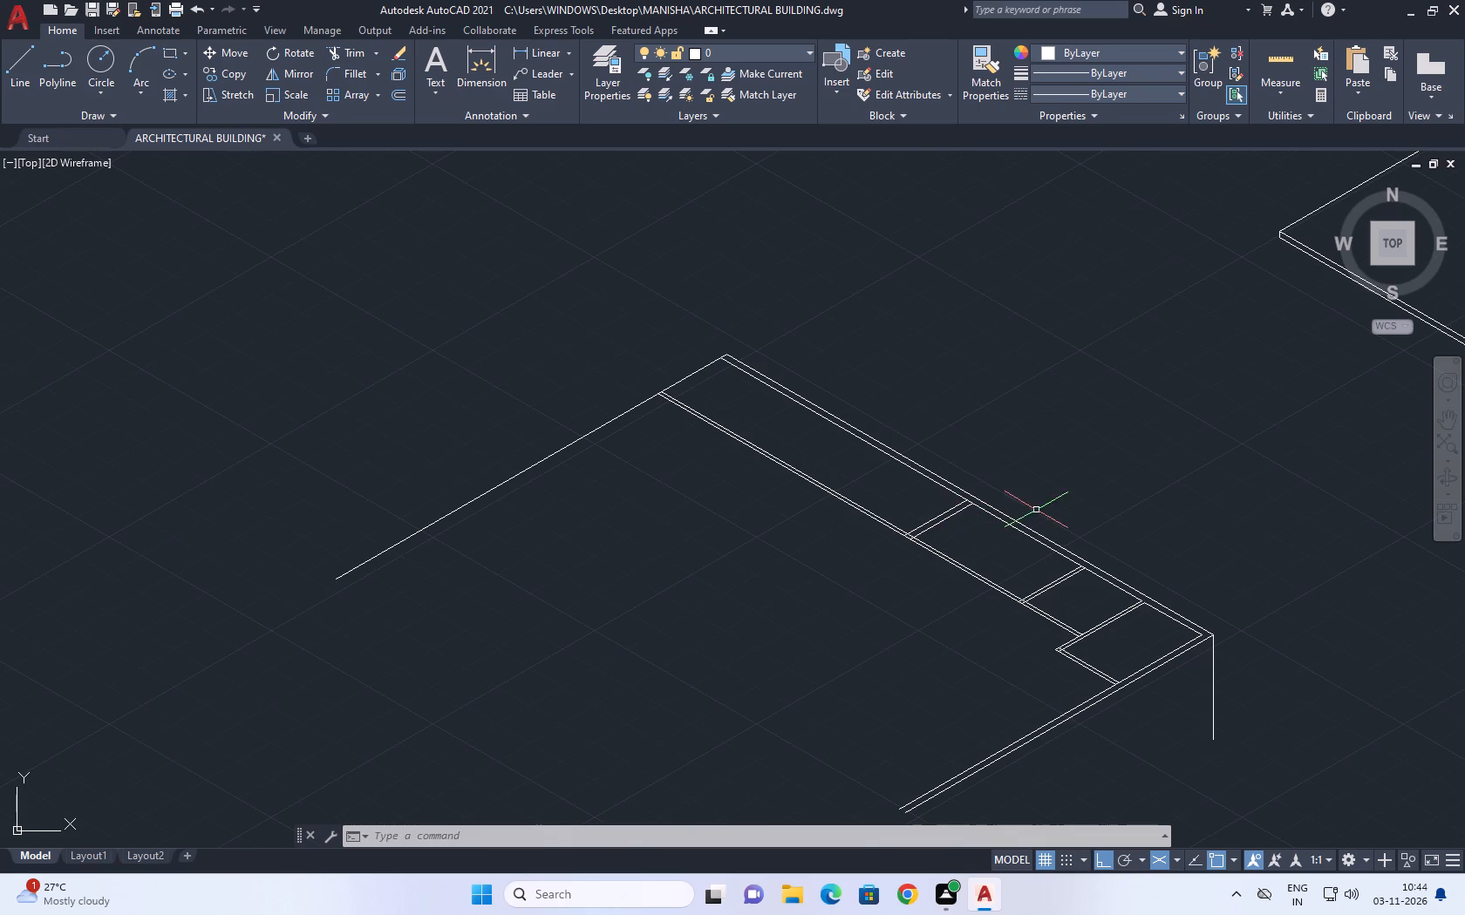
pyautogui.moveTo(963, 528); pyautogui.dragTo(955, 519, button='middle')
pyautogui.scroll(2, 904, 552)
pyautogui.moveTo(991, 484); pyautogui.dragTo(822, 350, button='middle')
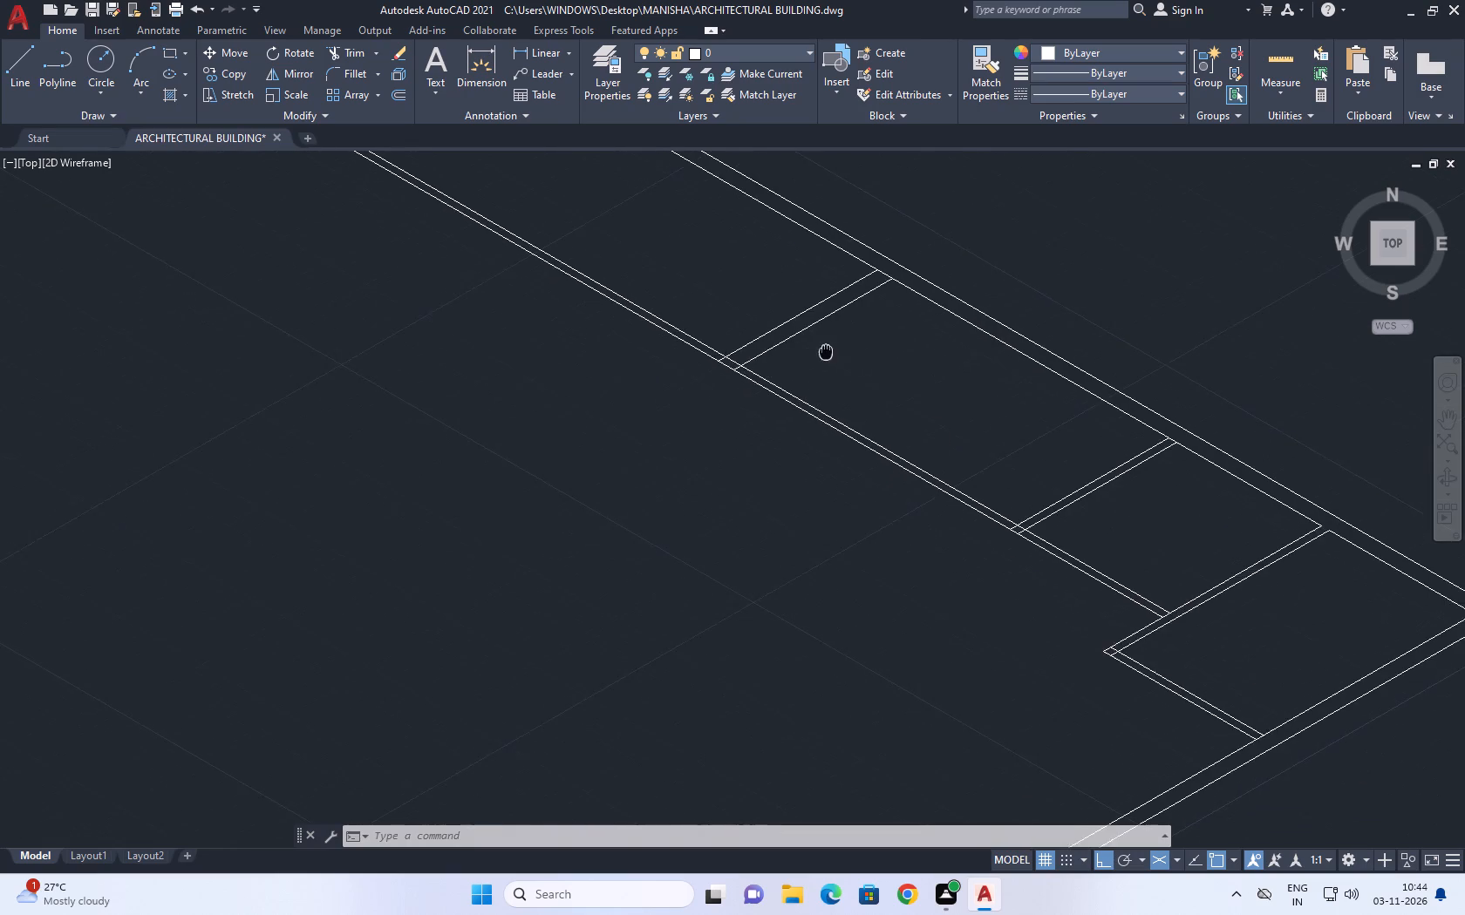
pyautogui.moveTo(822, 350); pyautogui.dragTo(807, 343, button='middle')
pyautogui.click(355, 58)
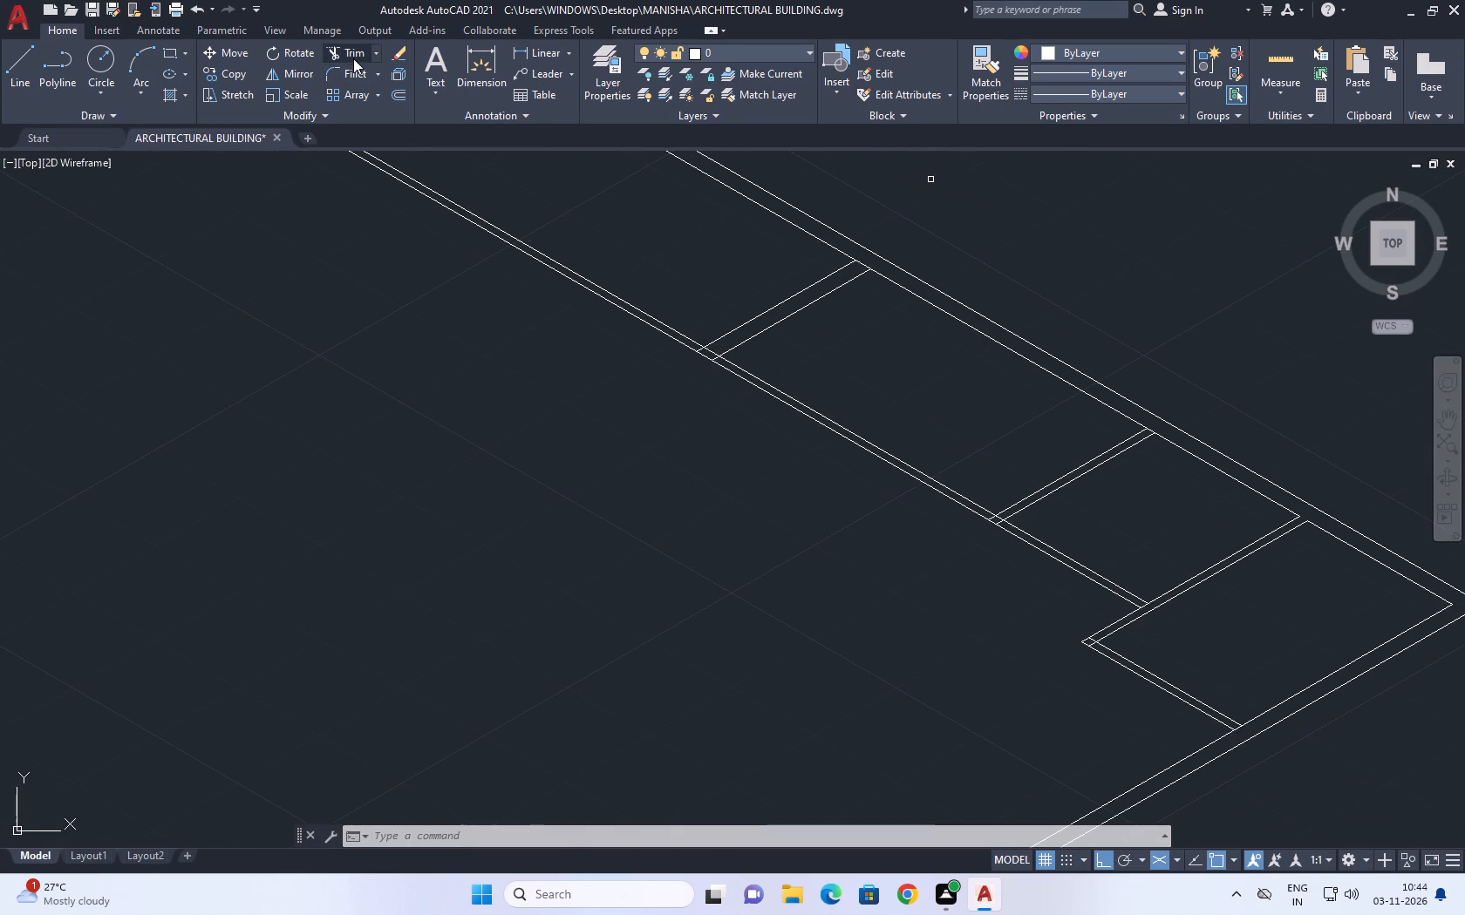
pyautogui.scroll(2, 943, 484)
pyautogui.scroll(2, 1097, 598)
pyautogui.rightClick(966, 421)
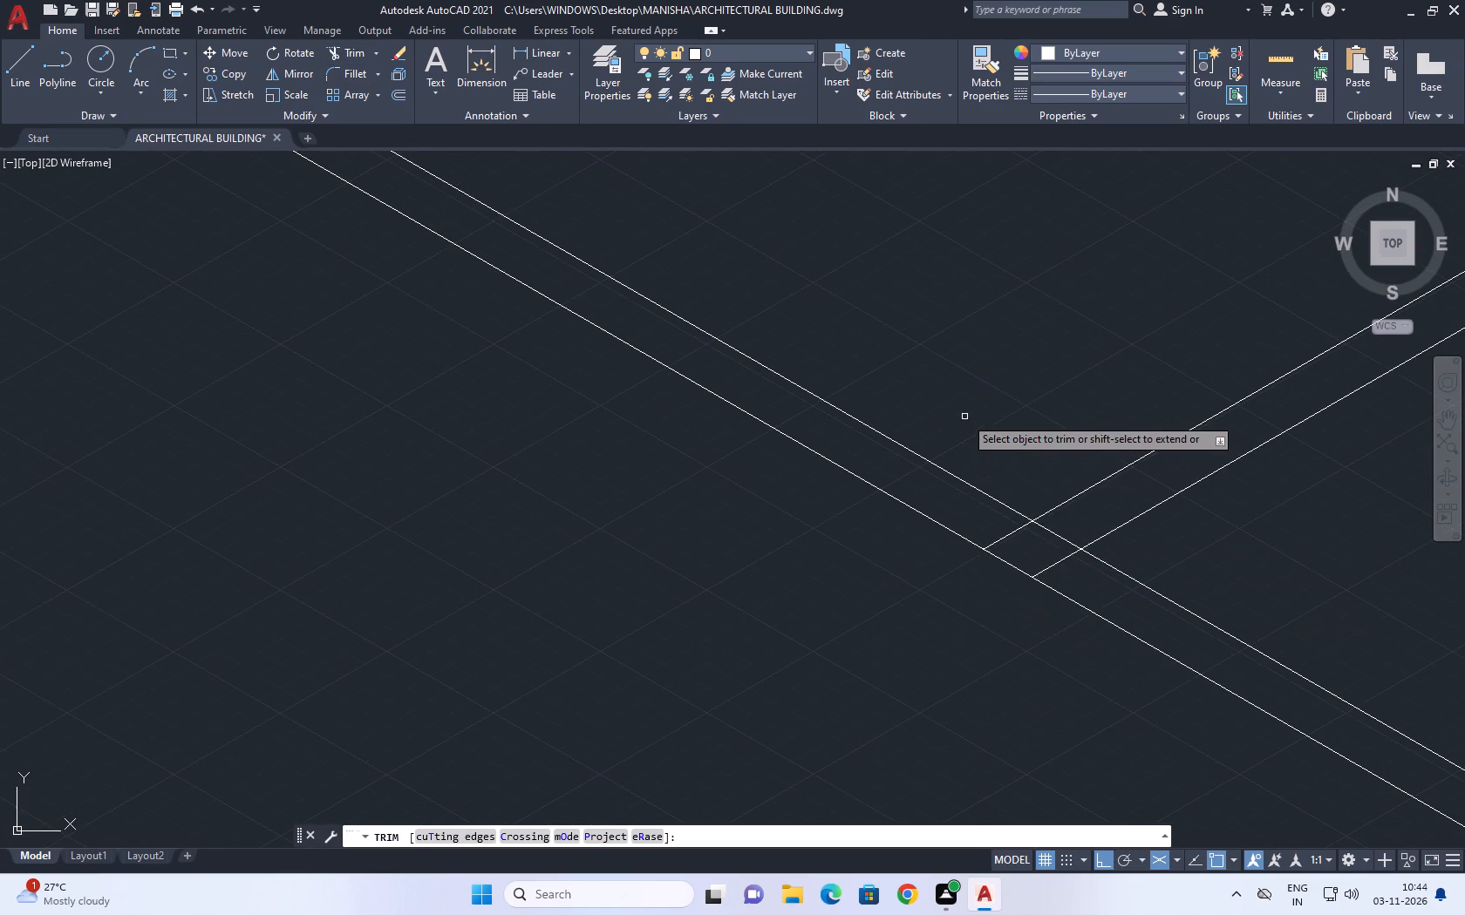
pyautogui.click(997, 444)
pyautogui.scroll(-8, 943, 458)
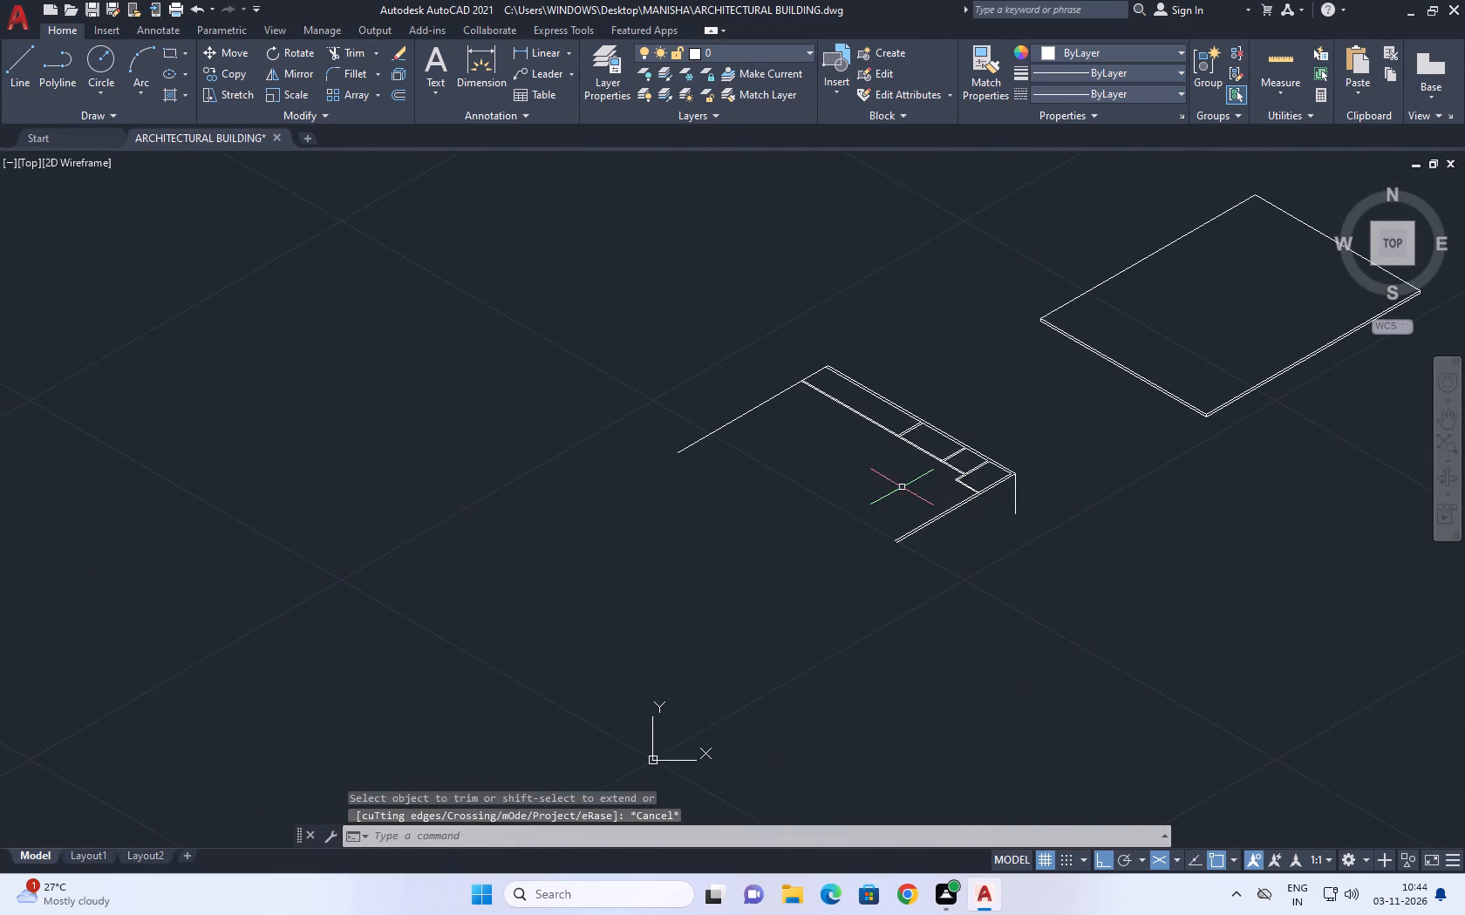
# With Ortho off, add an aligned dimension to the vertical height line at the building's outer corner, placed outside the building.
pyautogui.moveTo(891, 485); pyautogui.dragTo(871, 518, button='middle')
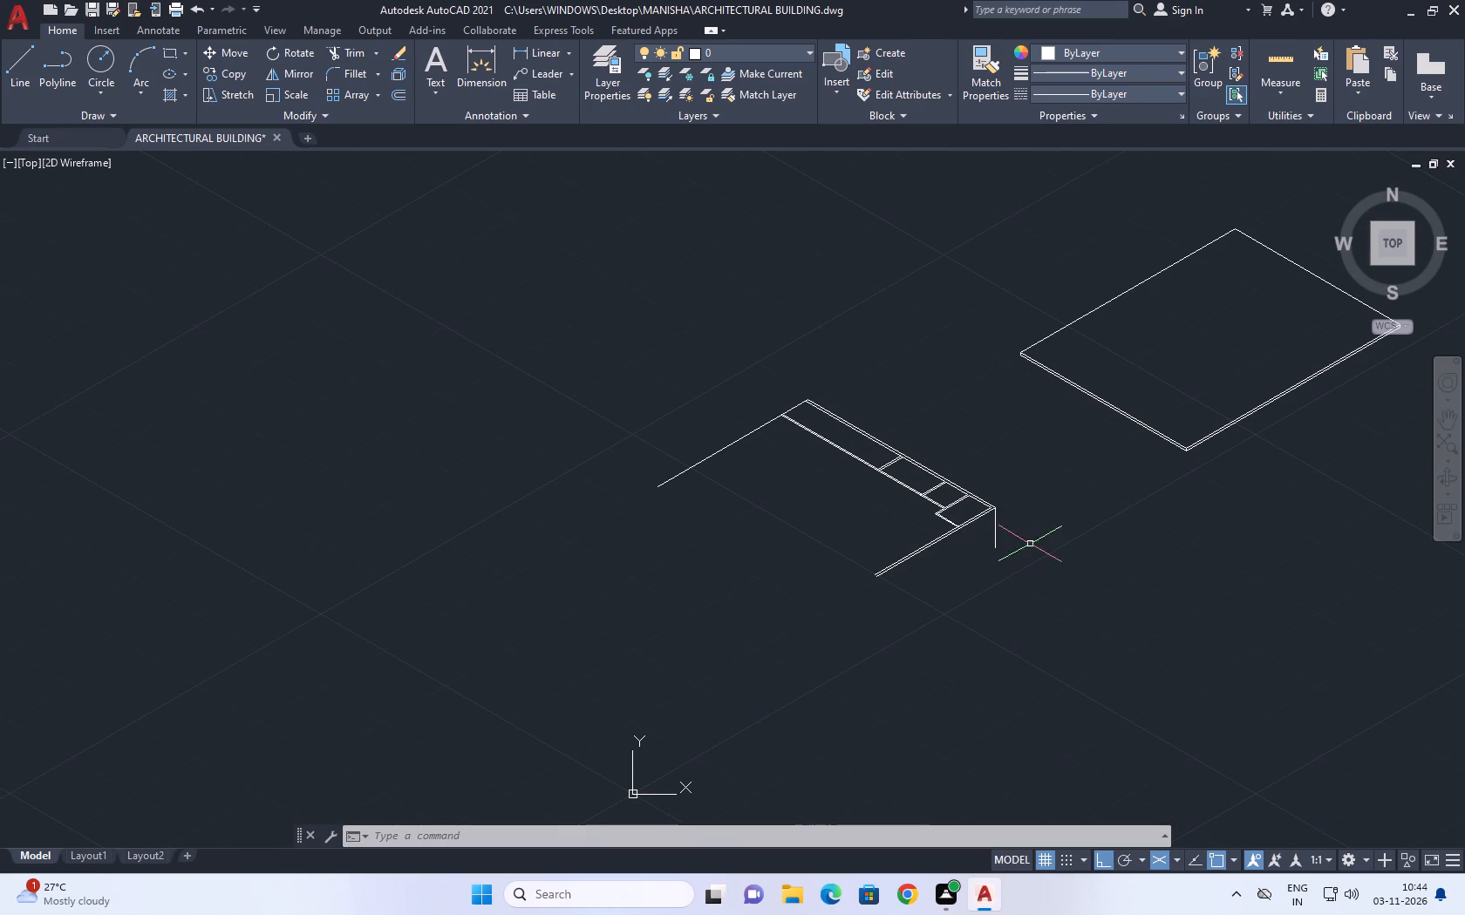
pyautogui.moveTo(956, 499); pyautogui.dragTo(906, 479, button='middle')
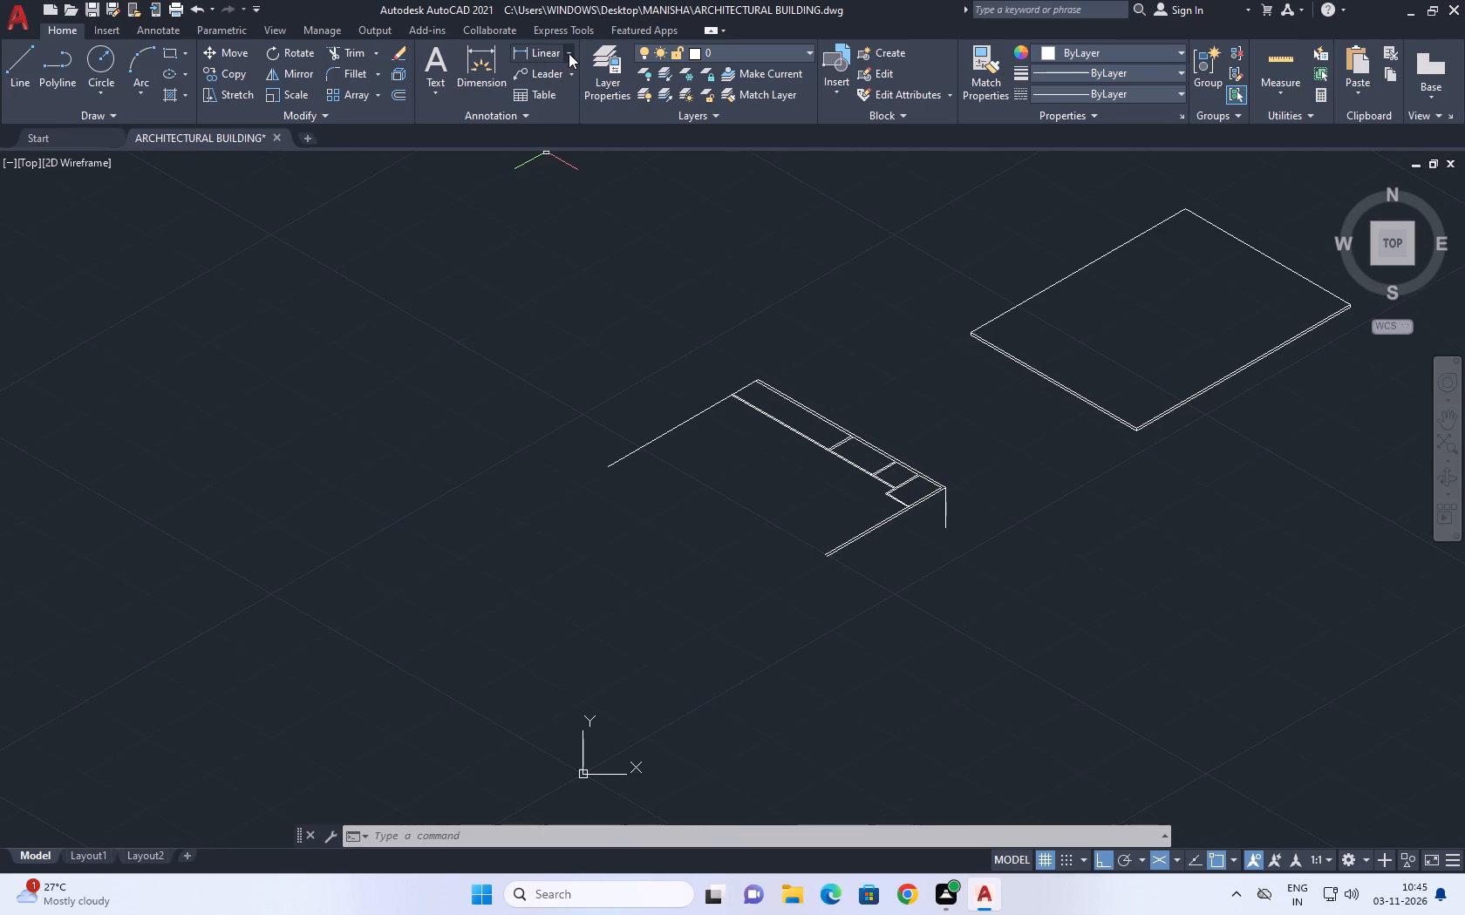
pyautogui.click(569, 53)
pyautogui.click(559, 113)
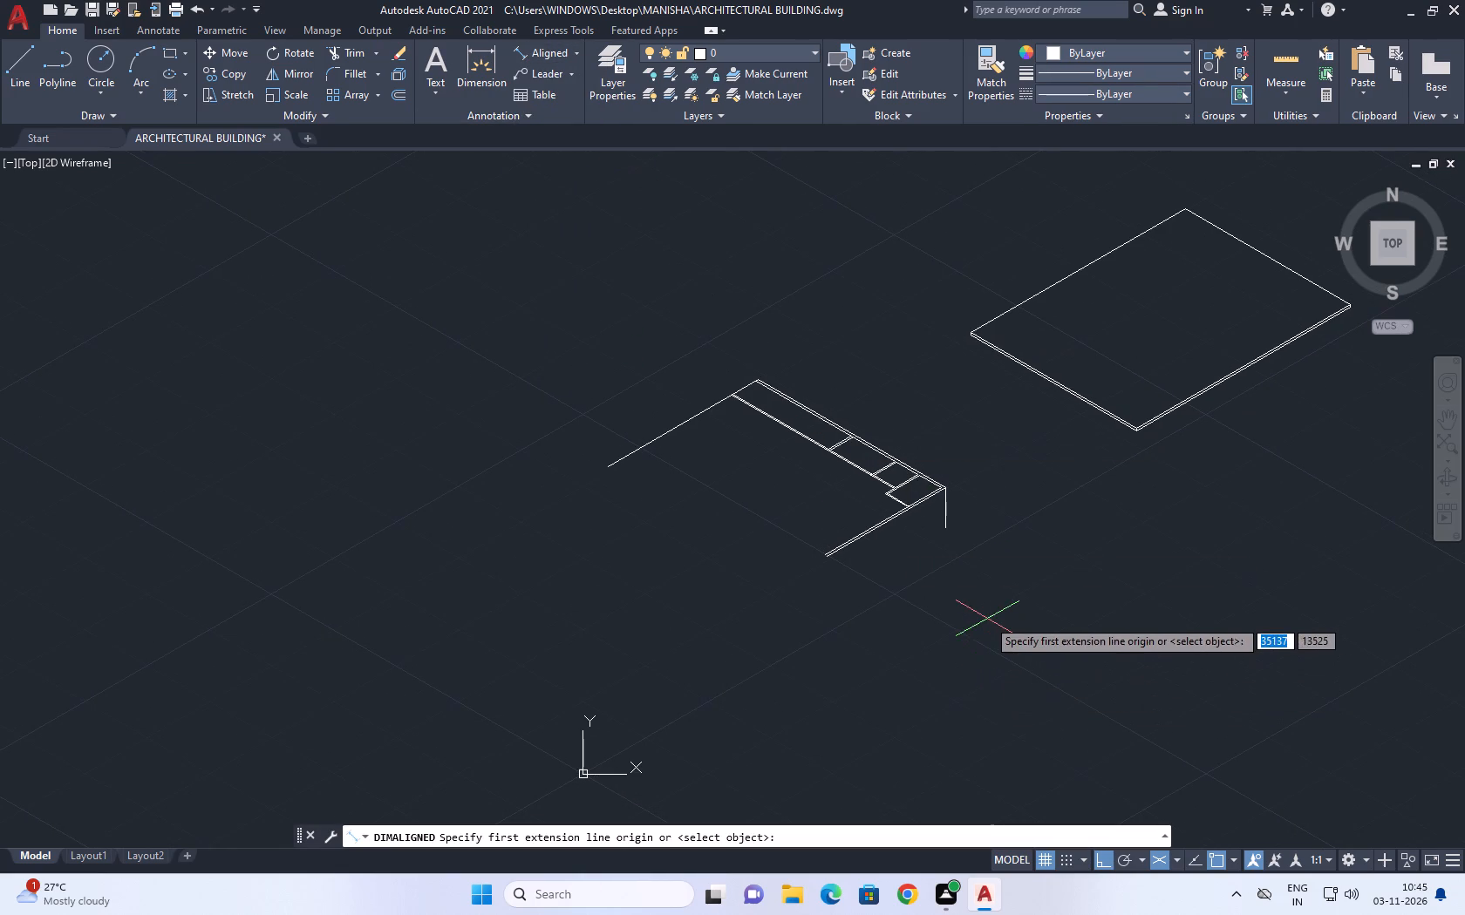
pyautogui.moveTo(979, 615); pyautogui.dragTo(949, 653, button='middle')
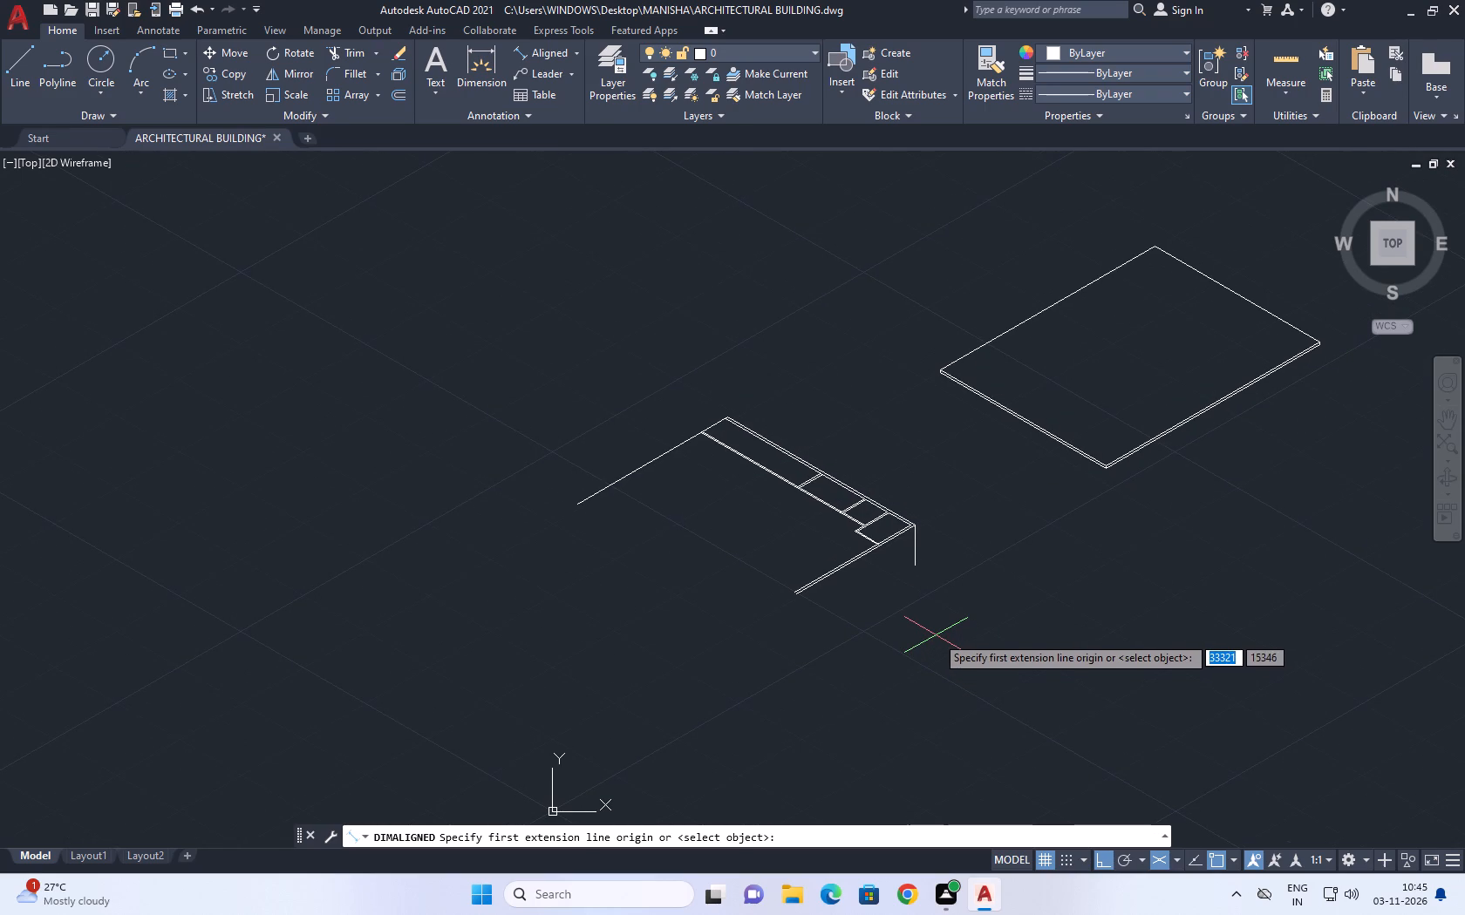
pyautogui.moveTo(914, 619); pyautogui.dragTo(805, 583, button='middle')
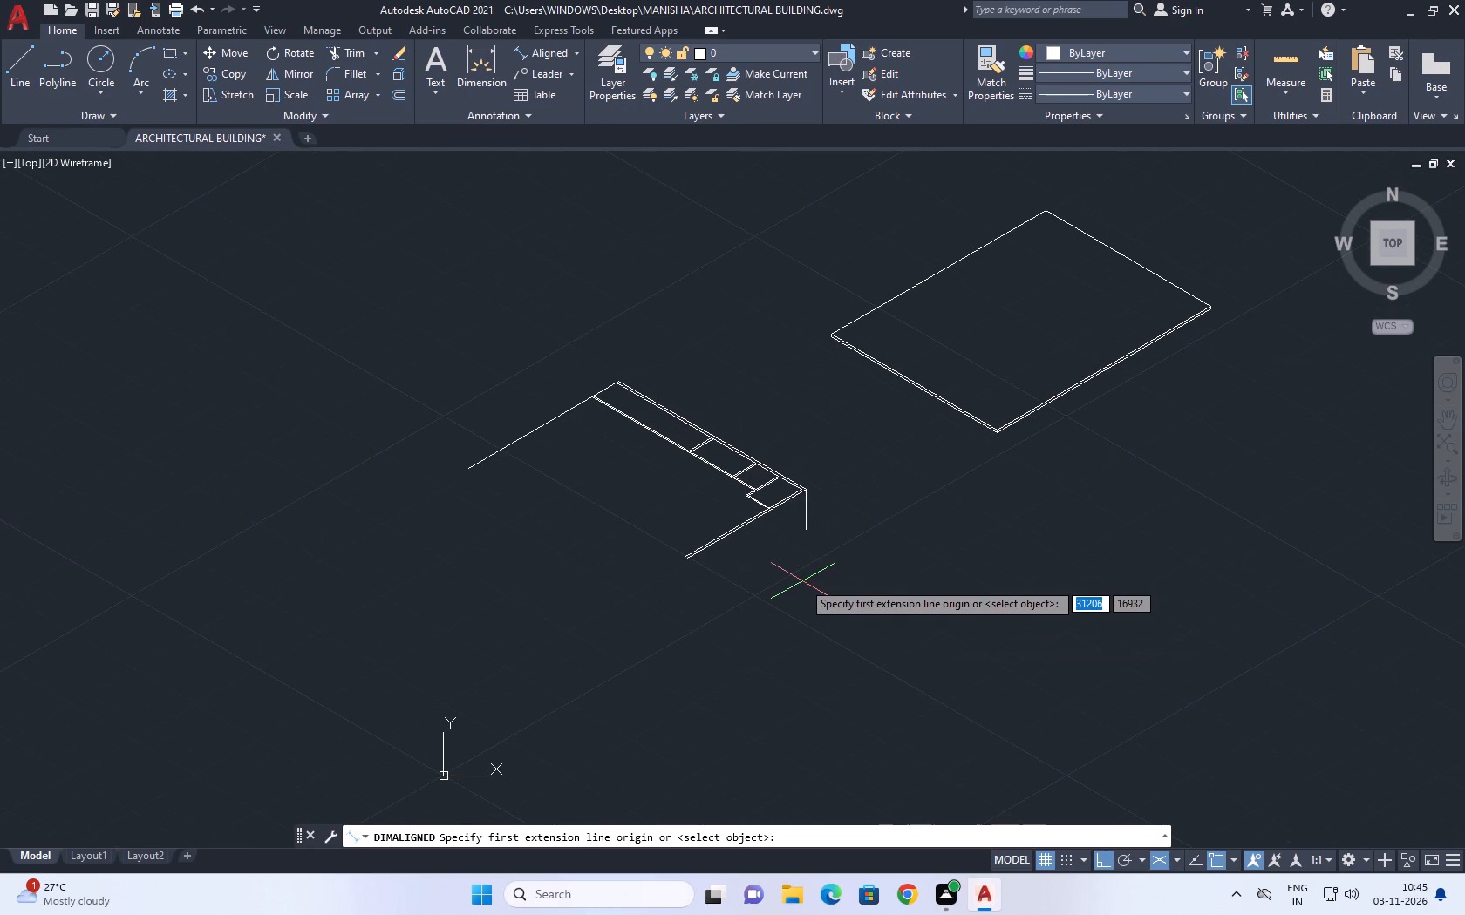
pyautogui.scroll(2, 763, 530)
pyautogui.scroll(3, 869, 439)
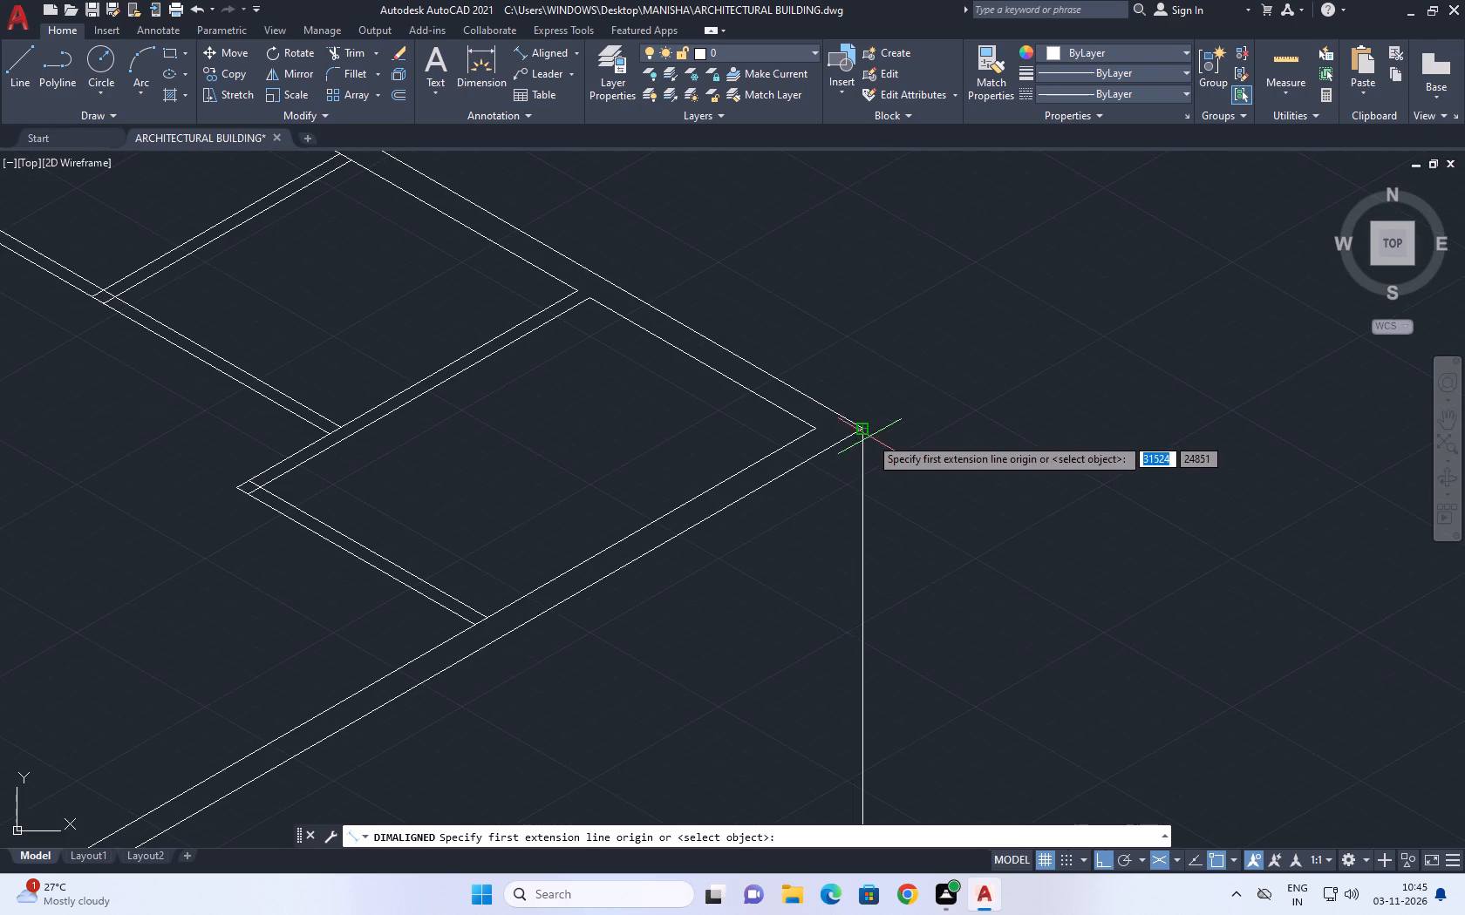
pyautogui.click(865, 427)
pyautogui.scroll(-2, 847, 347)
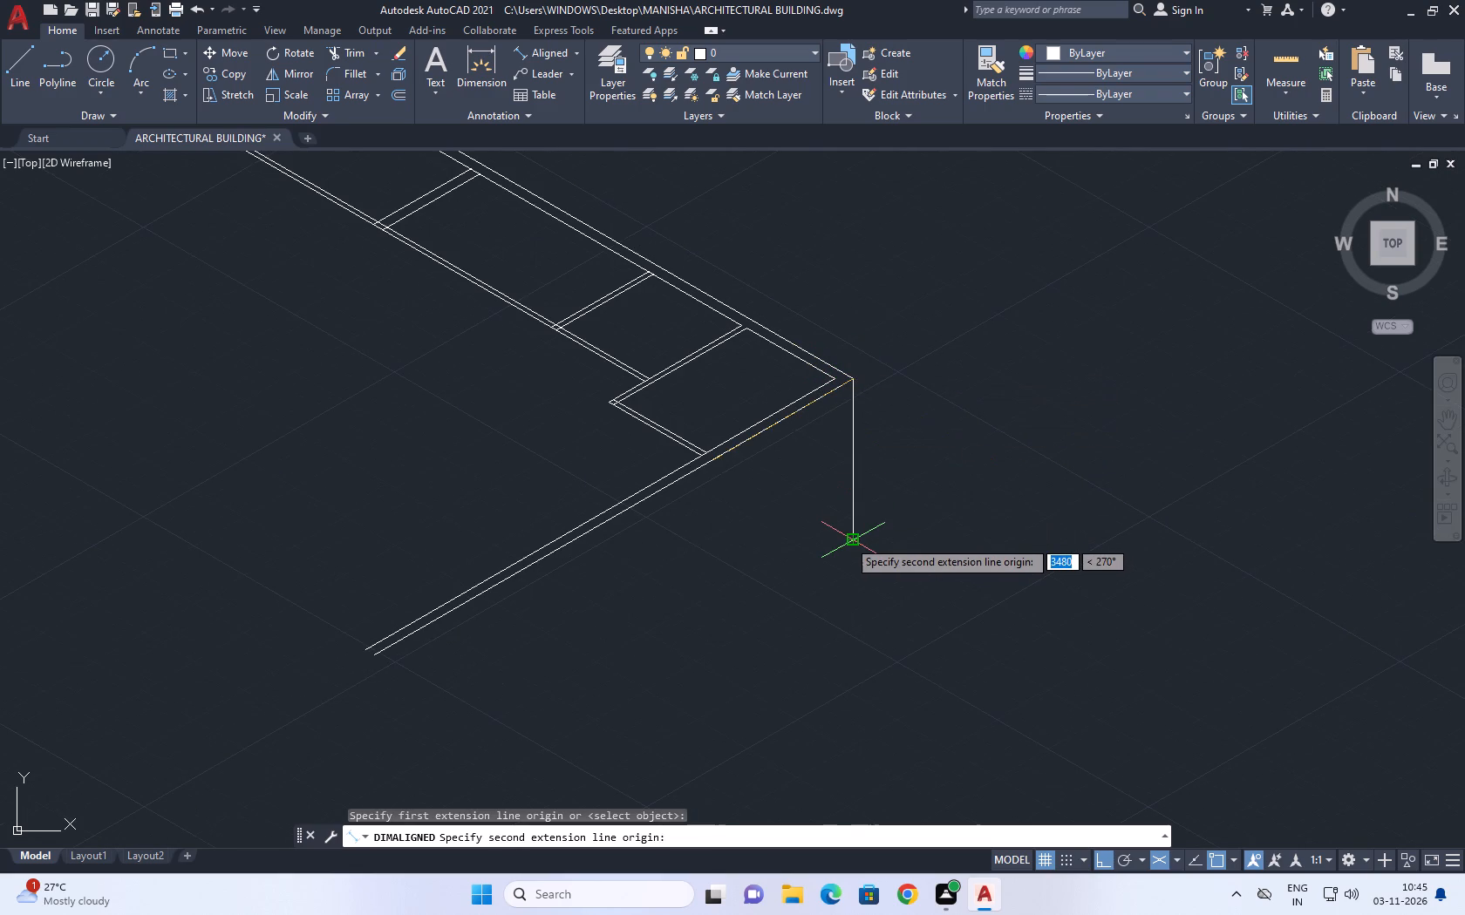
pyautogui.press('F8')
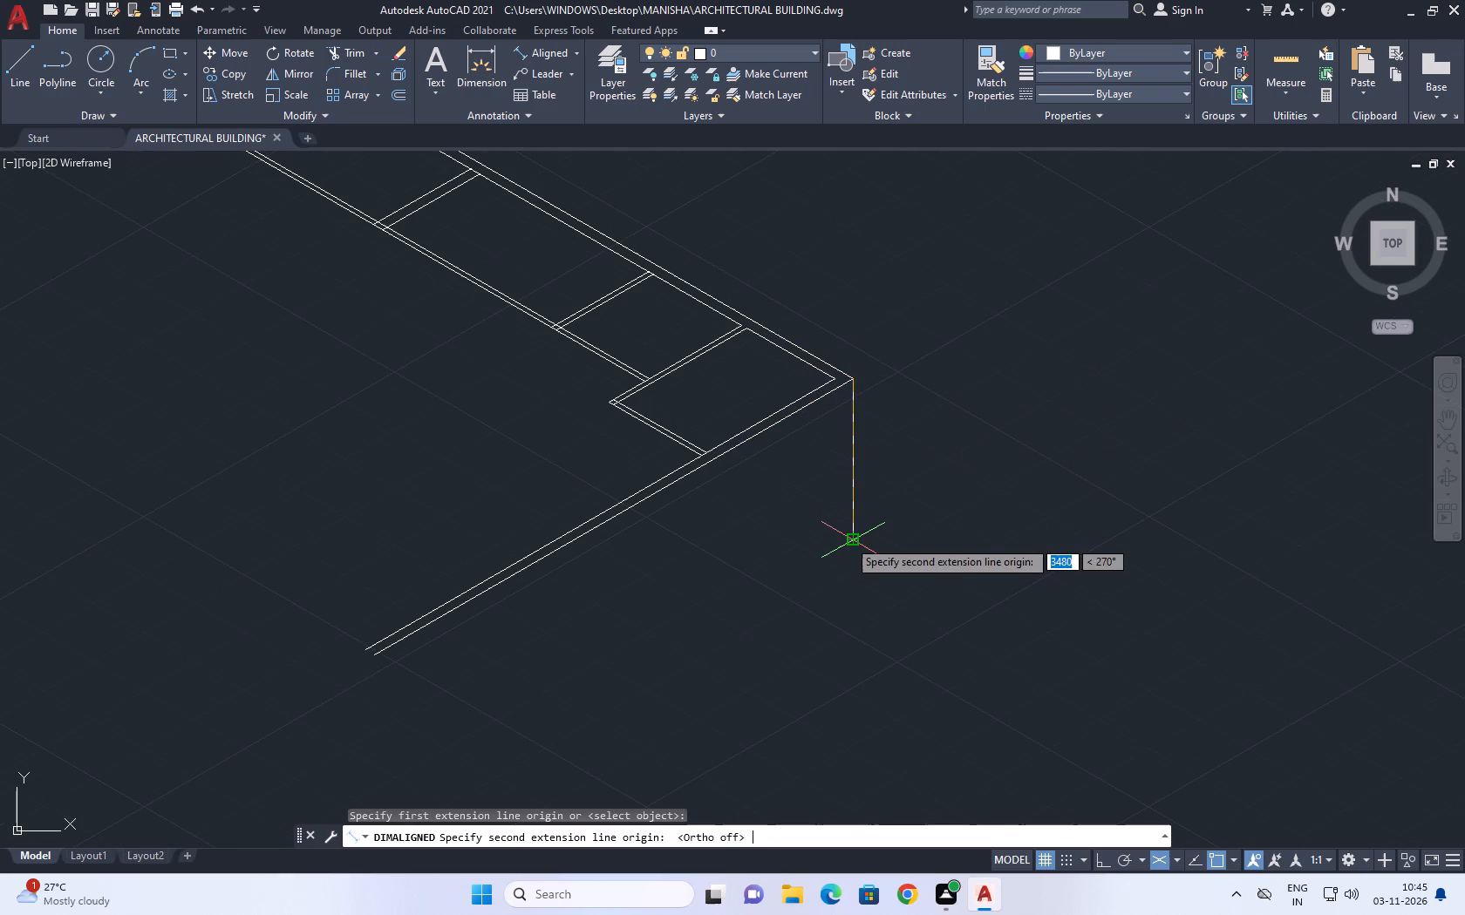
pyautogui.click(848, 539)
pyautogui.click(852, 541)
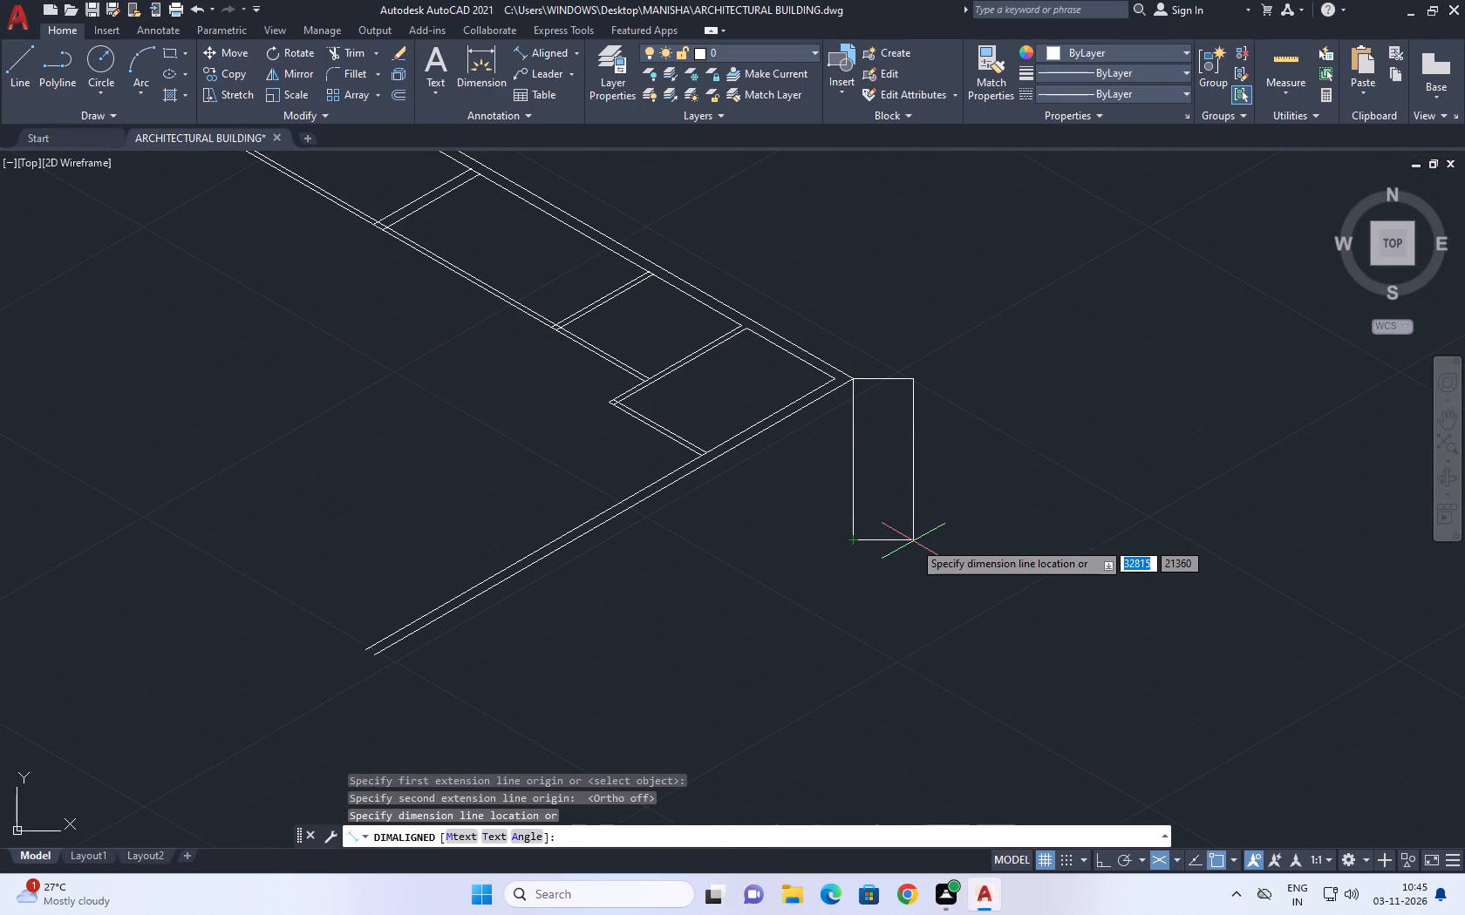
pyautogui.click(889, 540)
# Set the ISO-25 dimension style's text height to 50 and make the style current.
pyautogui.moveTo(815, 454); pyautogui.dragTo(842, 514, button='middle')
pyautogui.write('D')
pyautogui.press('space')
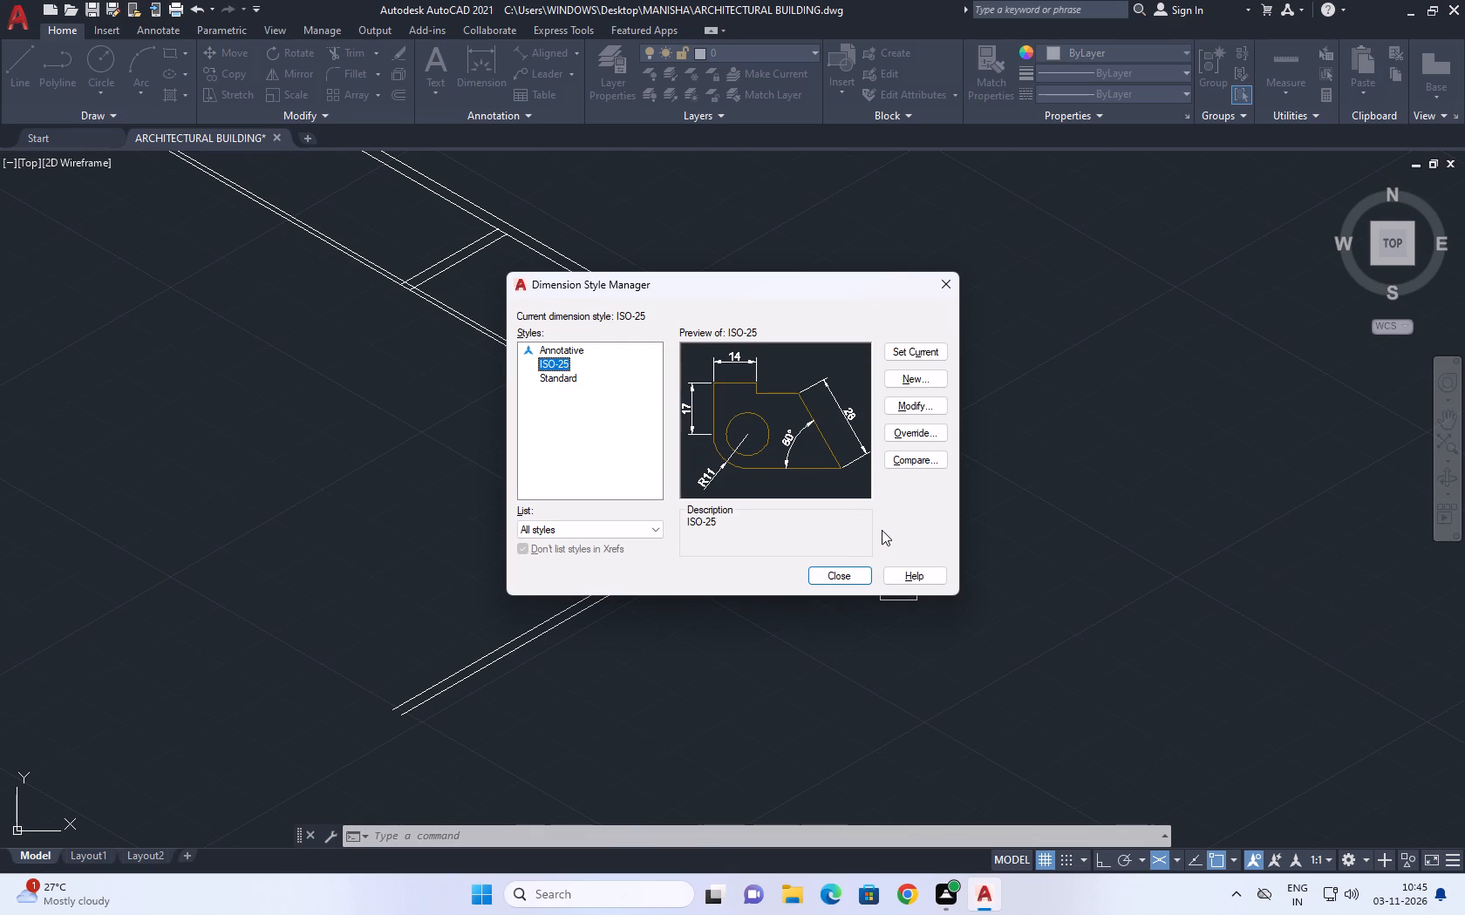
pyautogui.click(919, 405)
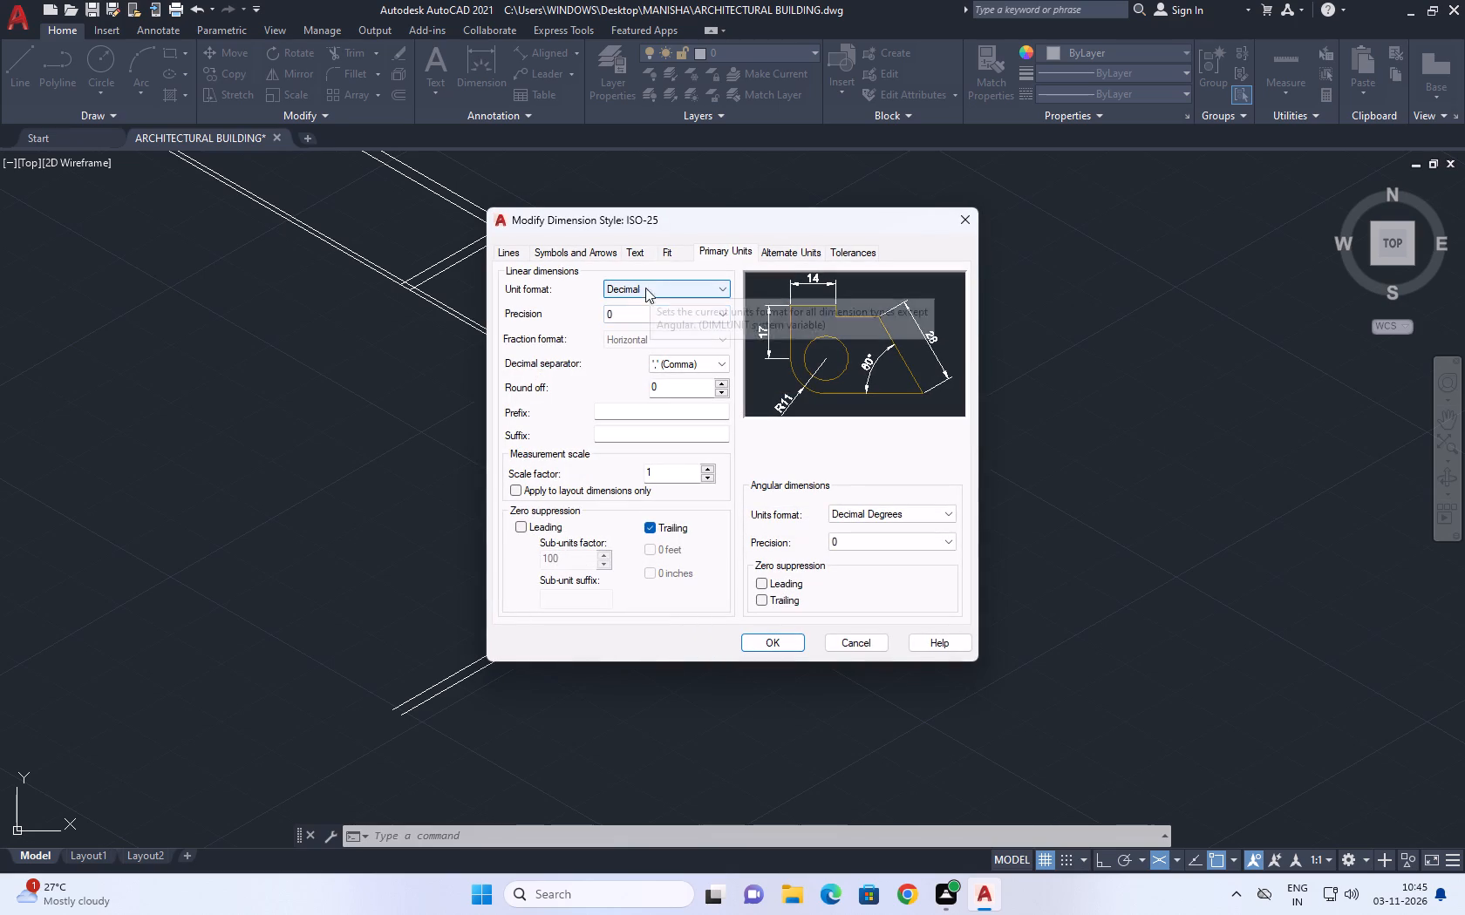
pyautogui.click(566, 245)
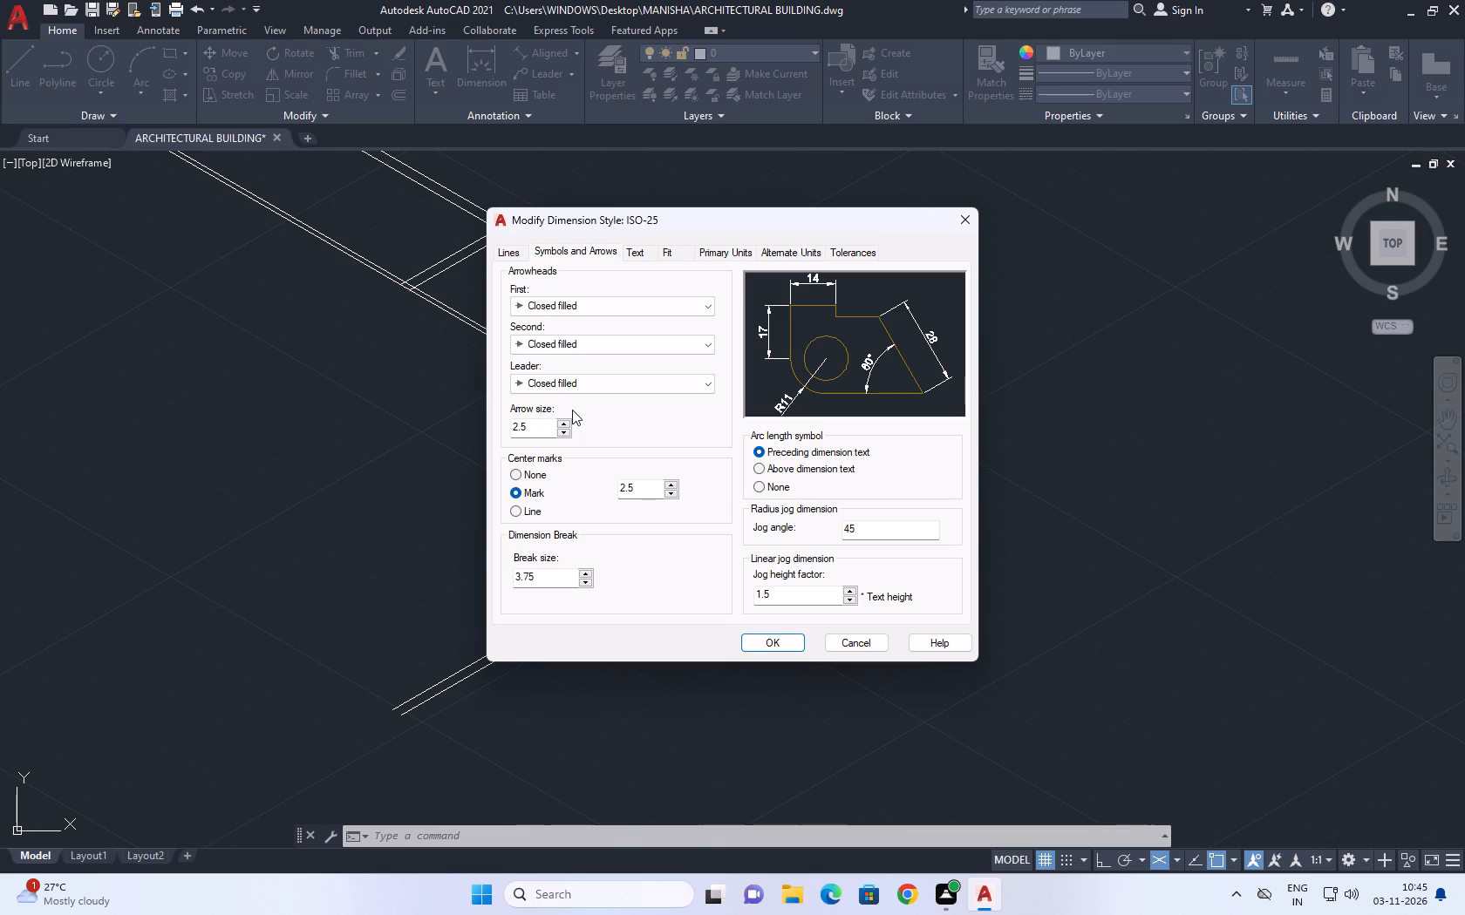
pyautogui.click(638, 252)
pyautogui.doubleClick(692, 370)
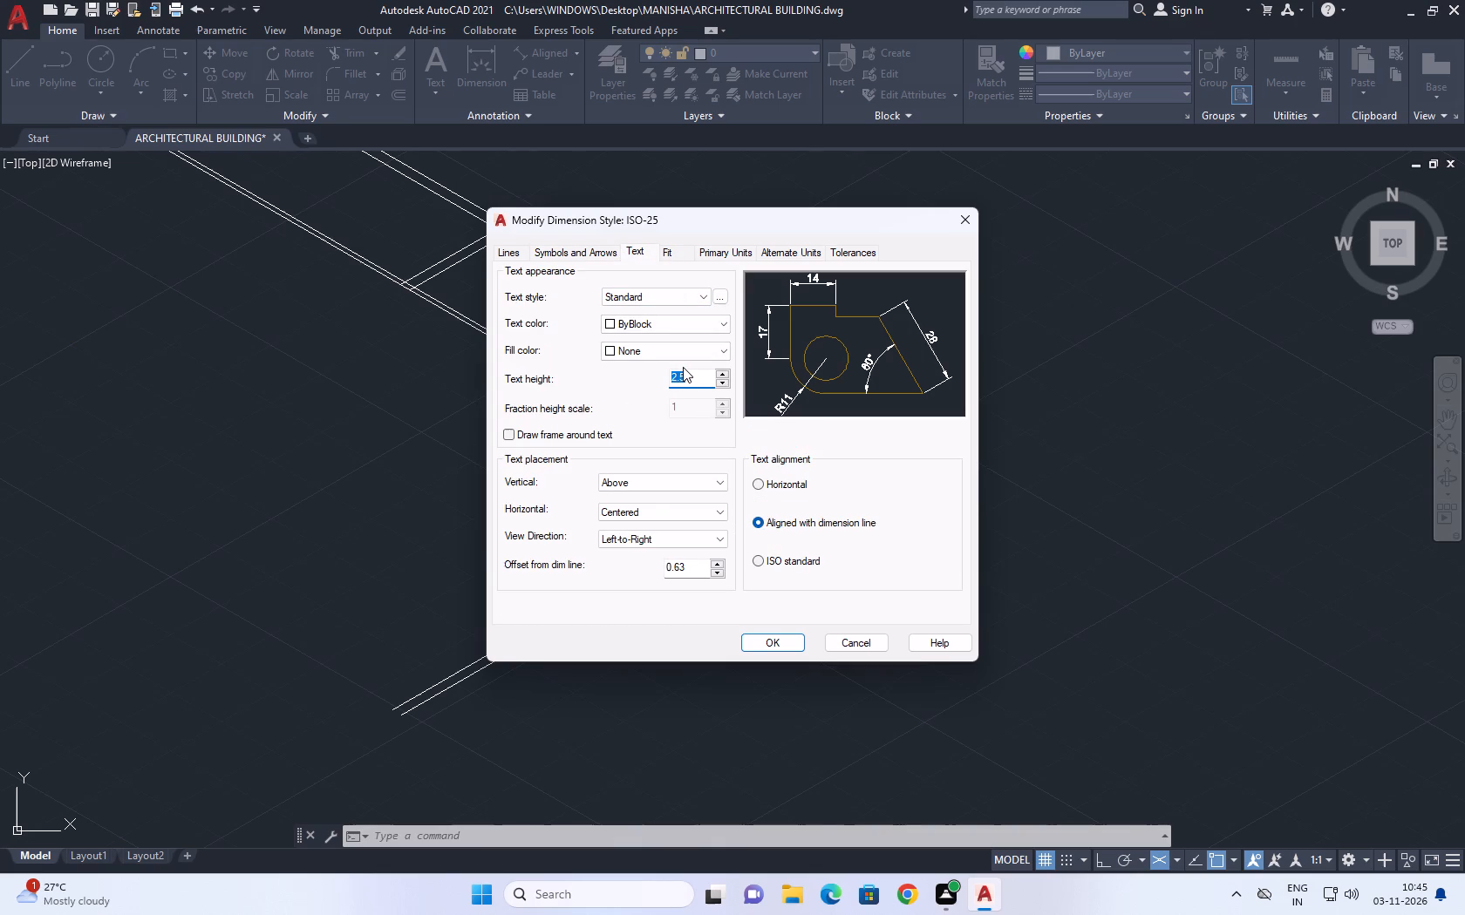
pyautogui.write('50')
pyautogui.press('Return')
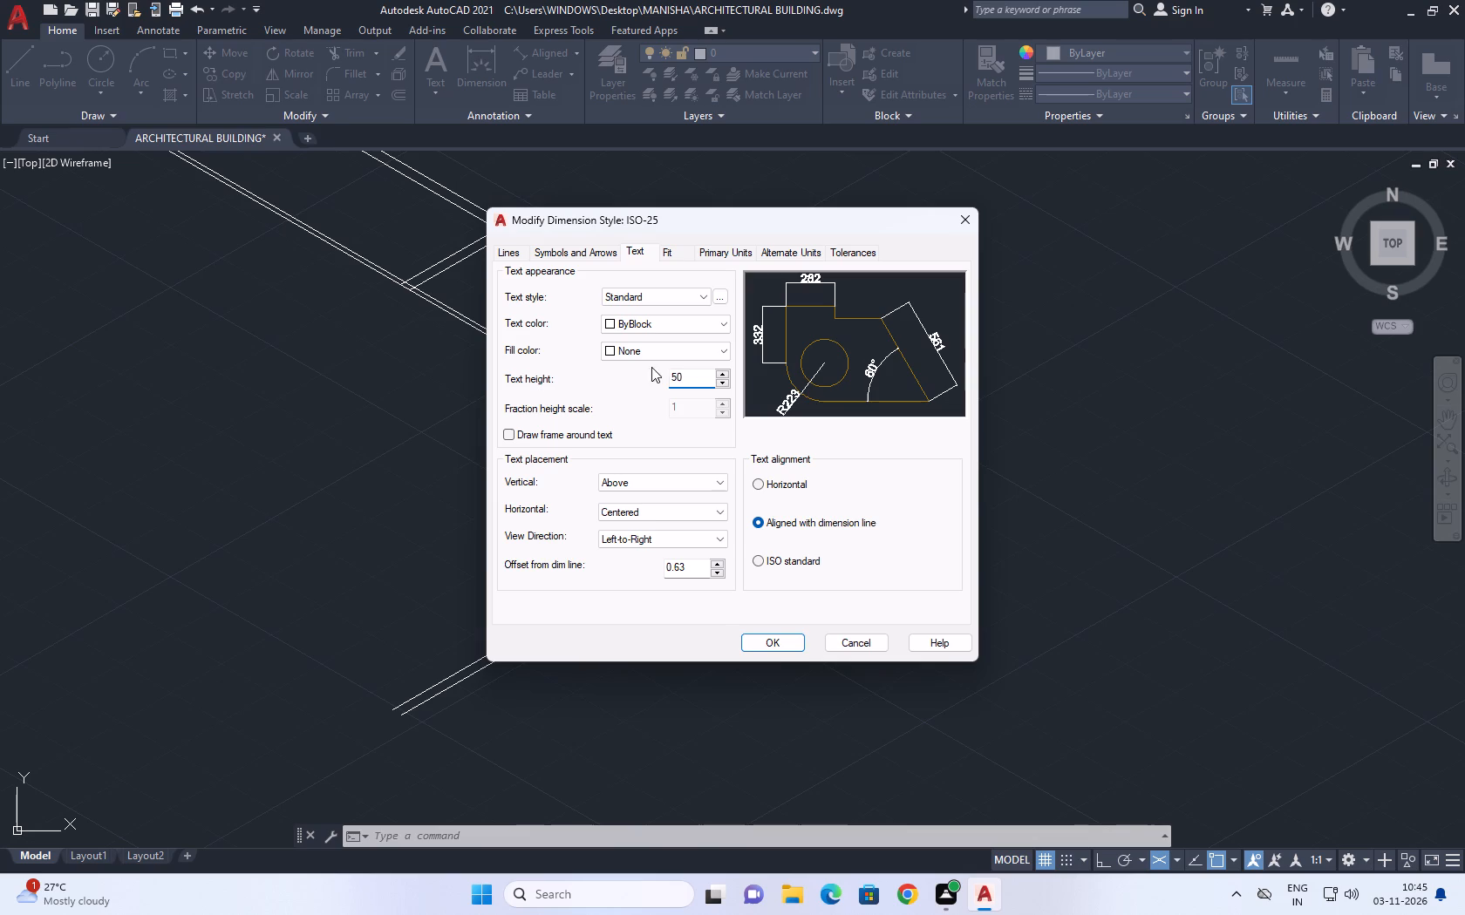
pyautogui.click(774, 634)
pyautogui.click(919, 354)
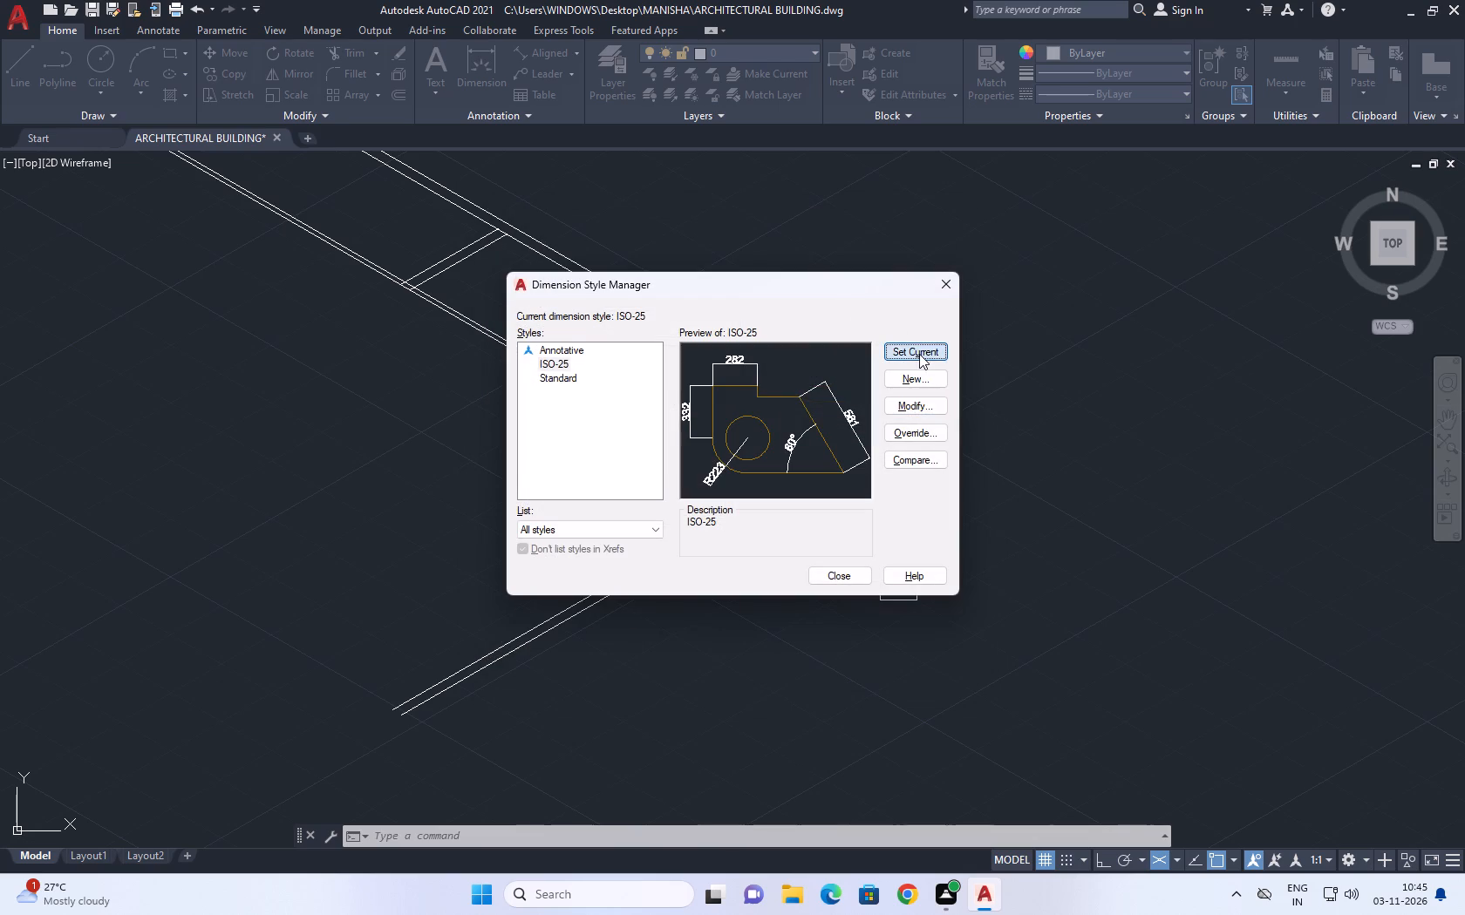
pyautogui.click(944, 272)
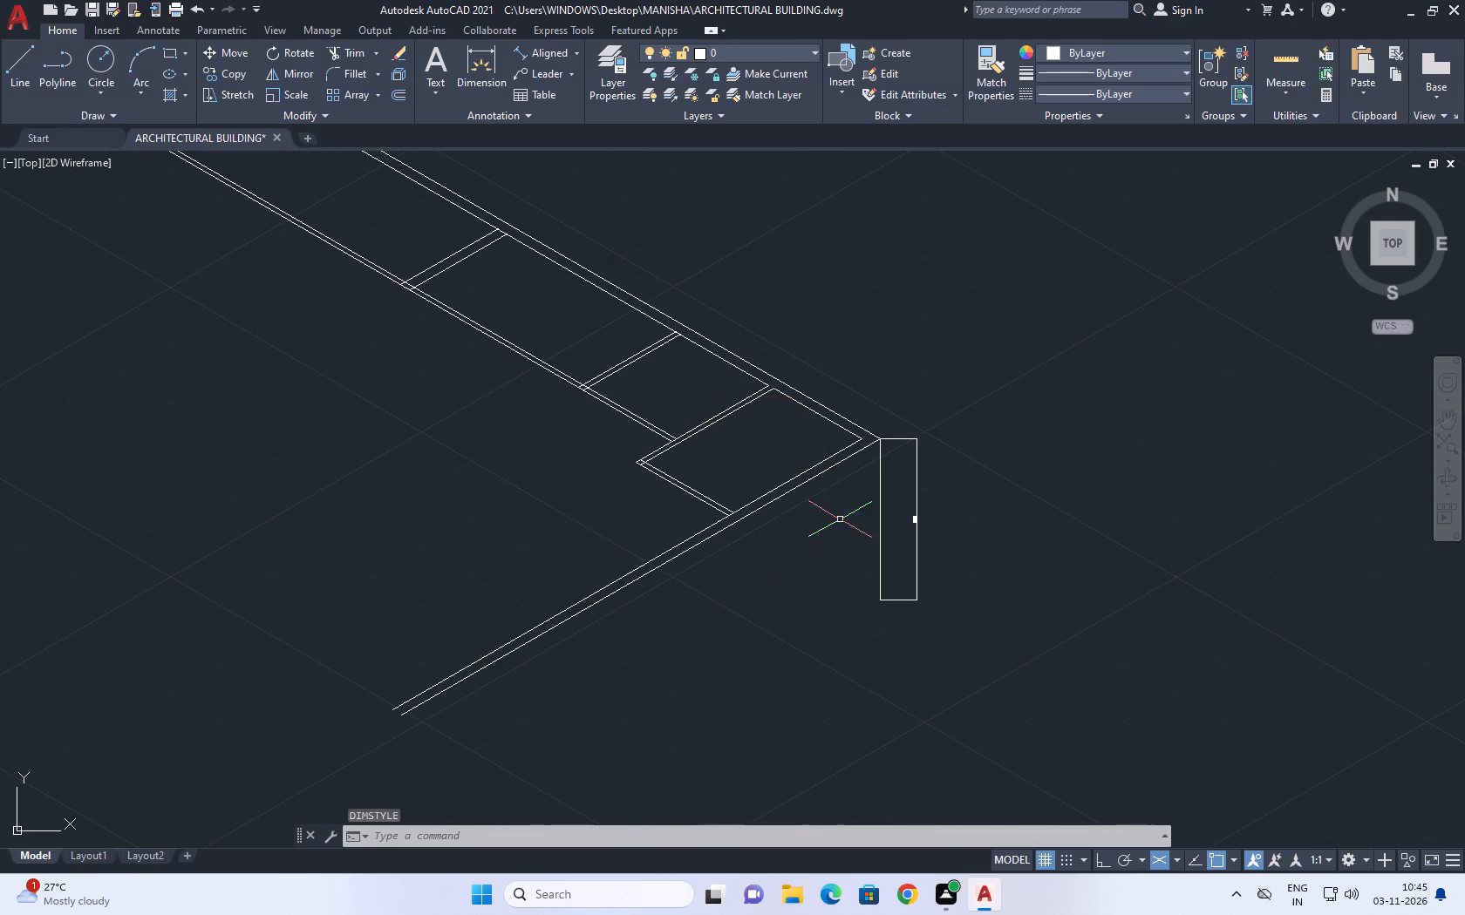
# Examine the size and legibility of the height dimension's text beside the building corner.
pyautogui.scroll(2, 846, 512)
pyautogui.scroll(2, 971, 514)
pyautogui.moveTo(948, 512); pyautogui.dragTo(614, 509, button='middle')
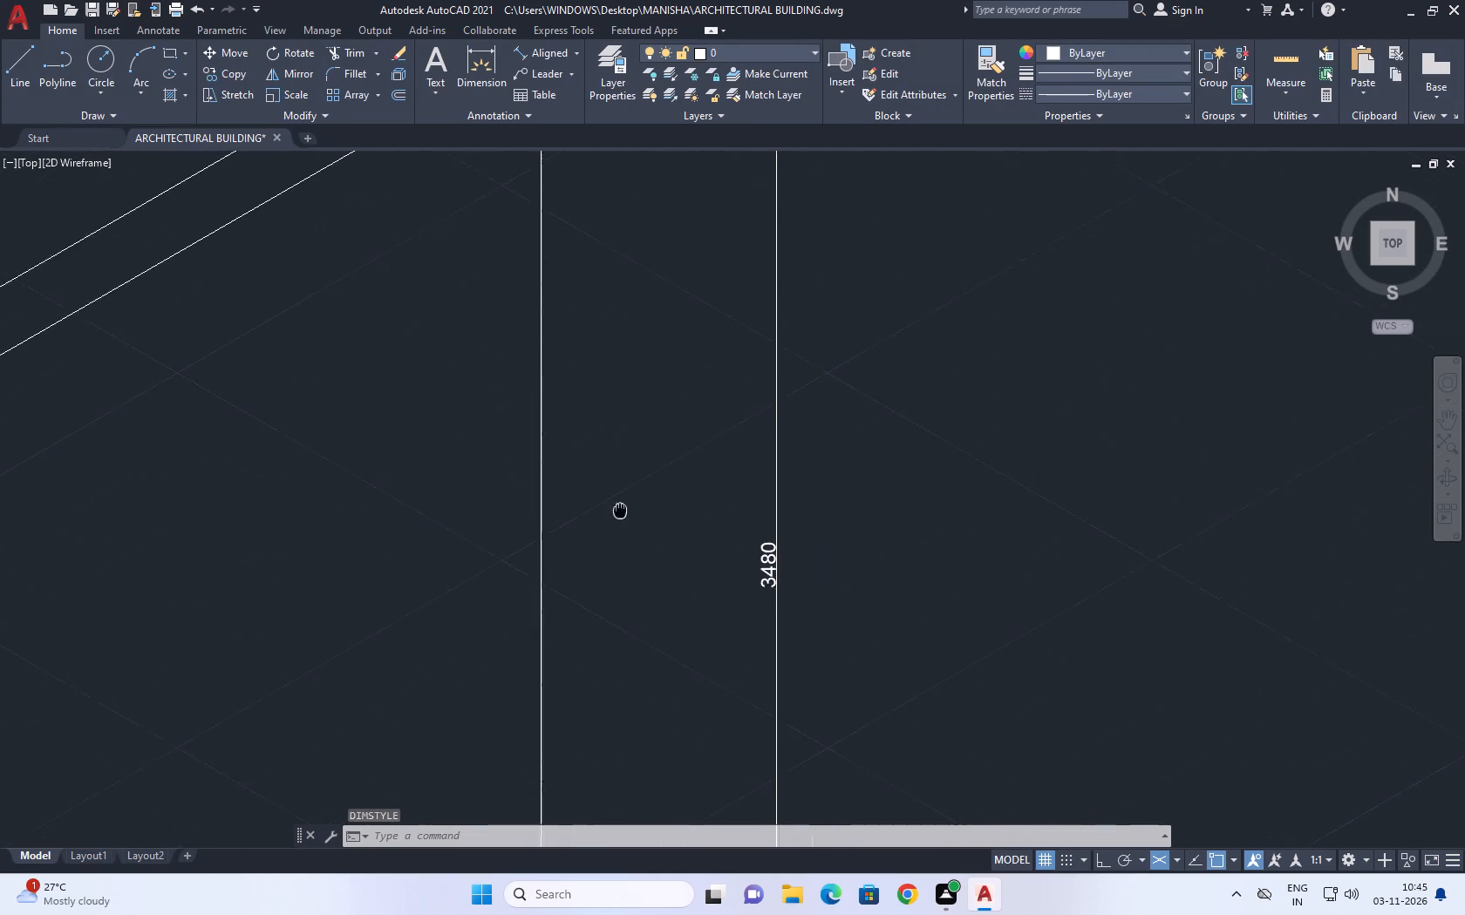
pyautogui.moveTo(614, 509); pyautogui.dragTo(472, 714, button='middle')
pyautogui.scroll(-1, 238, 471)
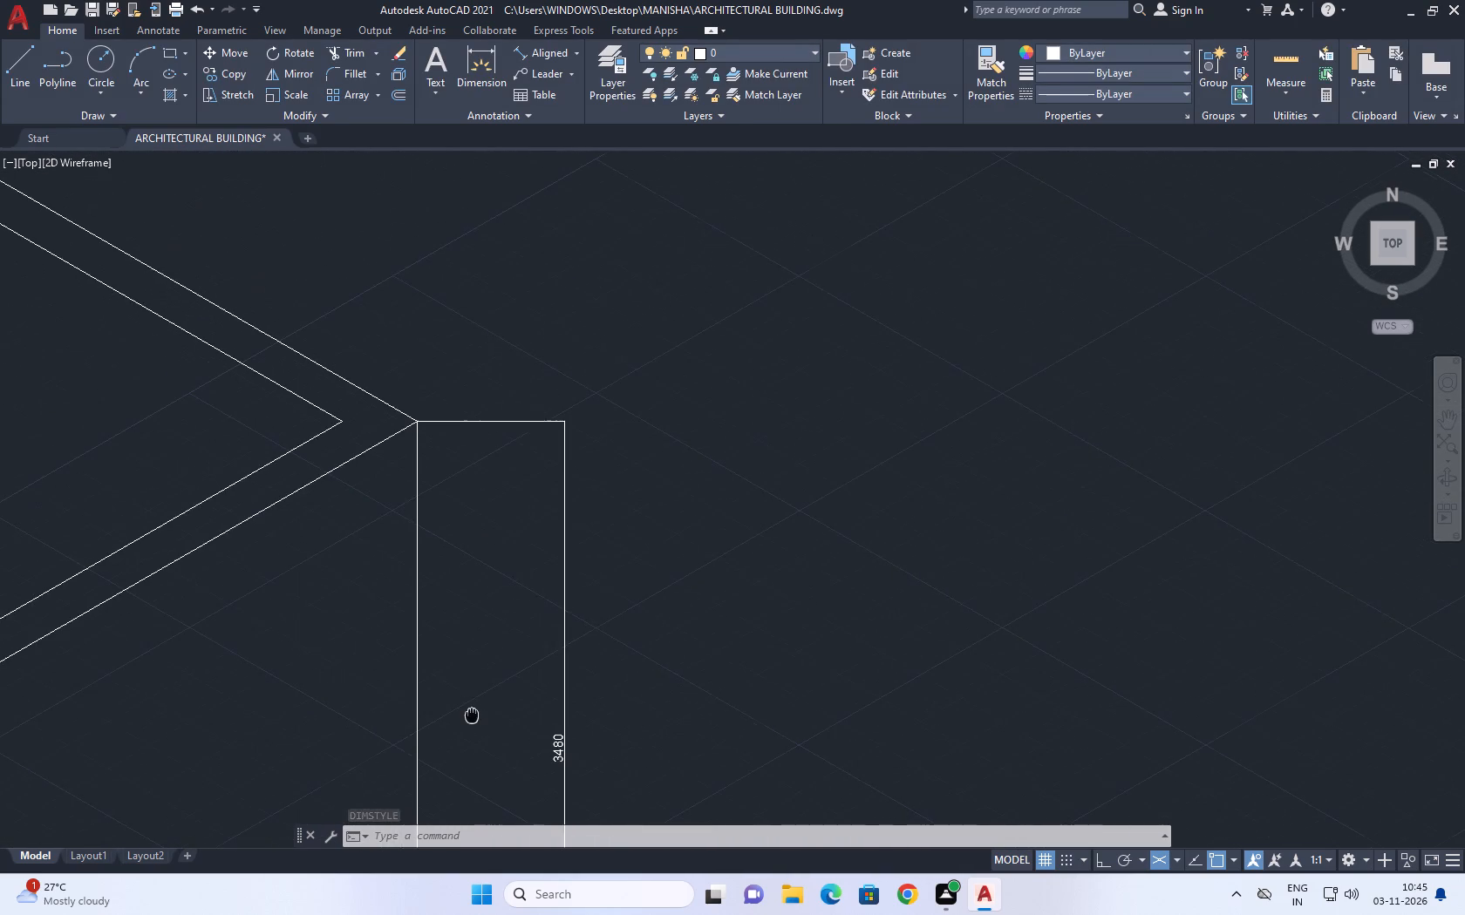
pyautogui.moveTo(472, 714); pyautogui.dragTo(479, 717, button='middle')
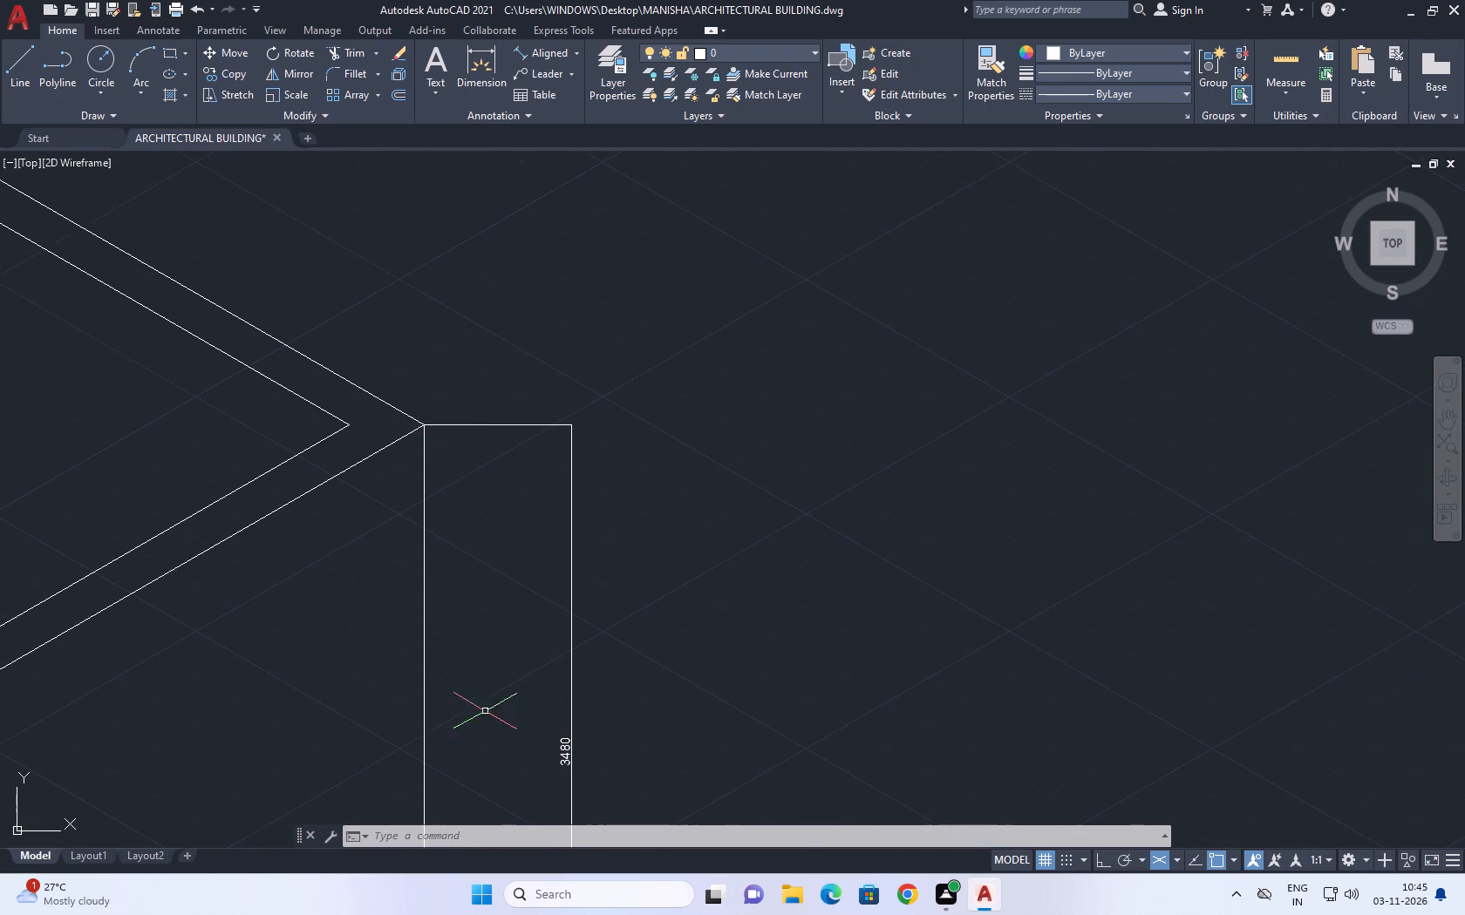
pyautogui.scroll(1, 514, 658)
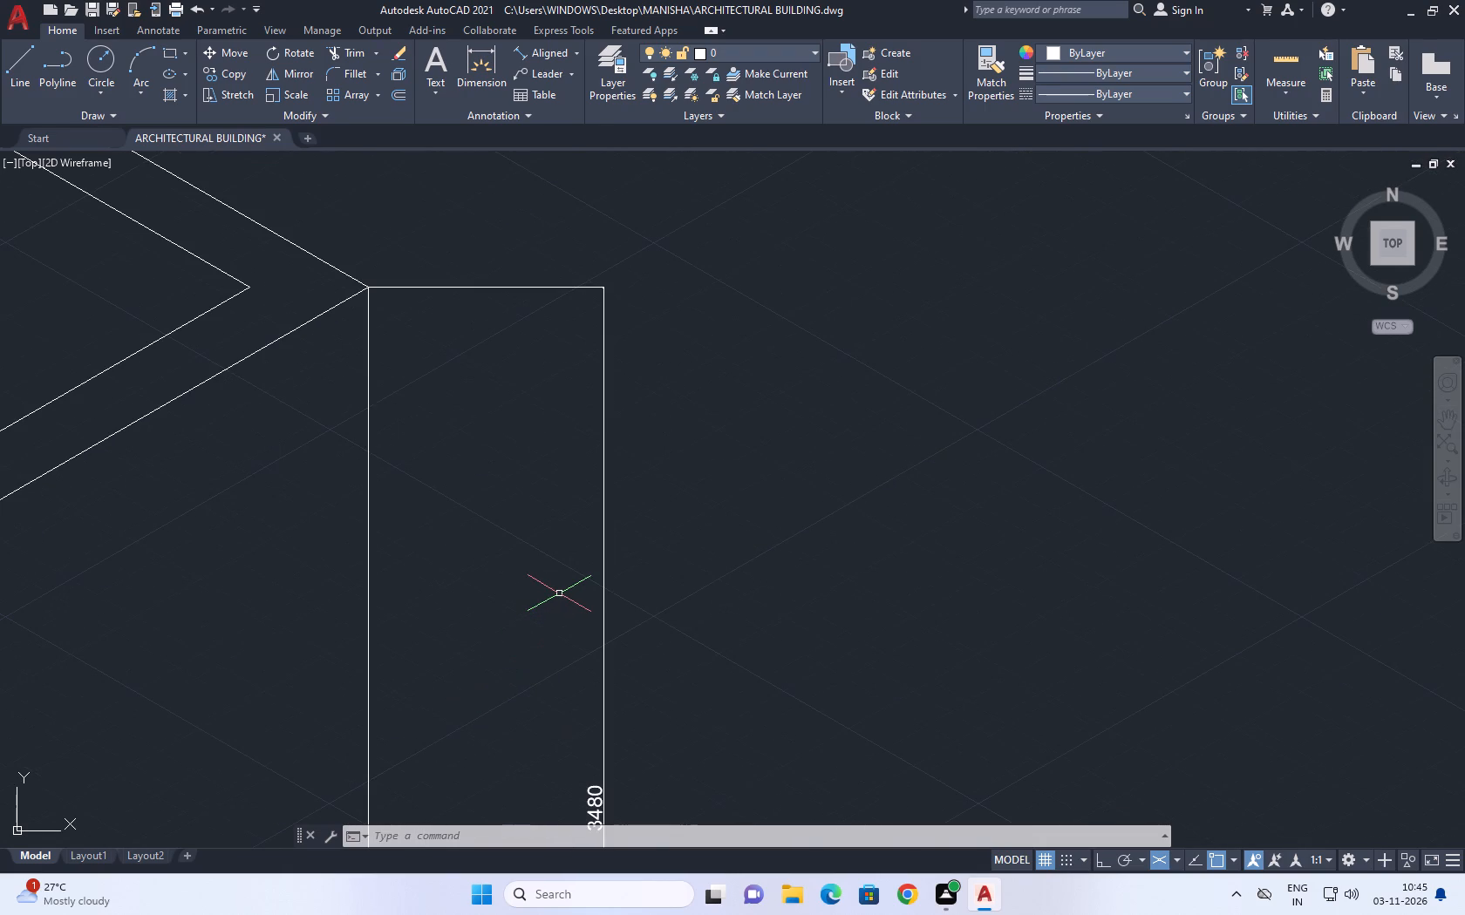
pyautogui.scroll(1, 596, 559)
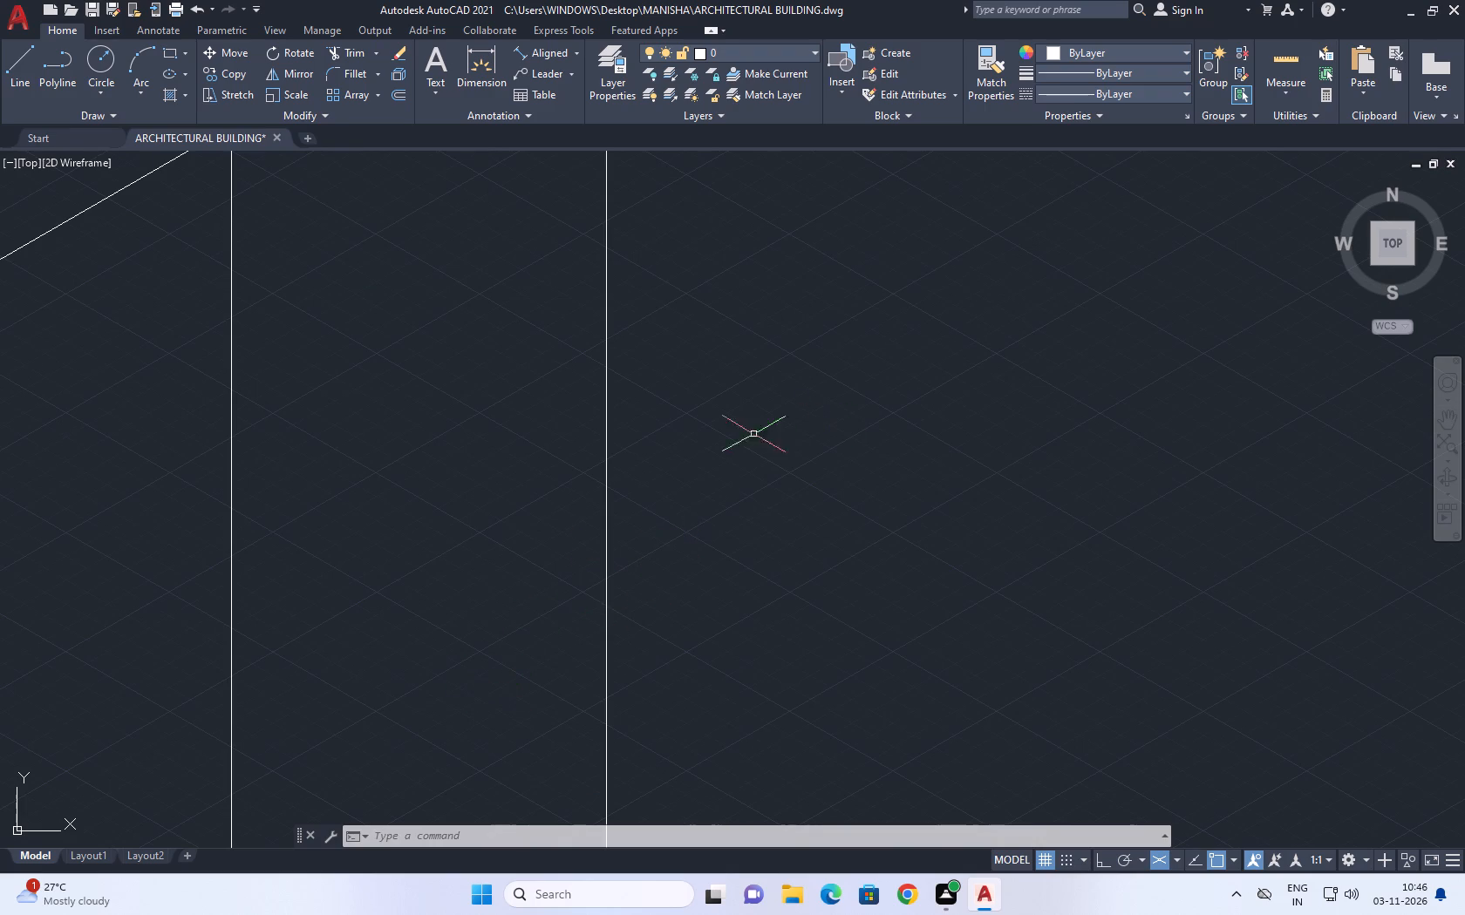
pyautogui.scroll(-4, 767, 499)
pyautogui.moveTo(459, 477); pyautogui.dragTo(498, 562, button='middle')
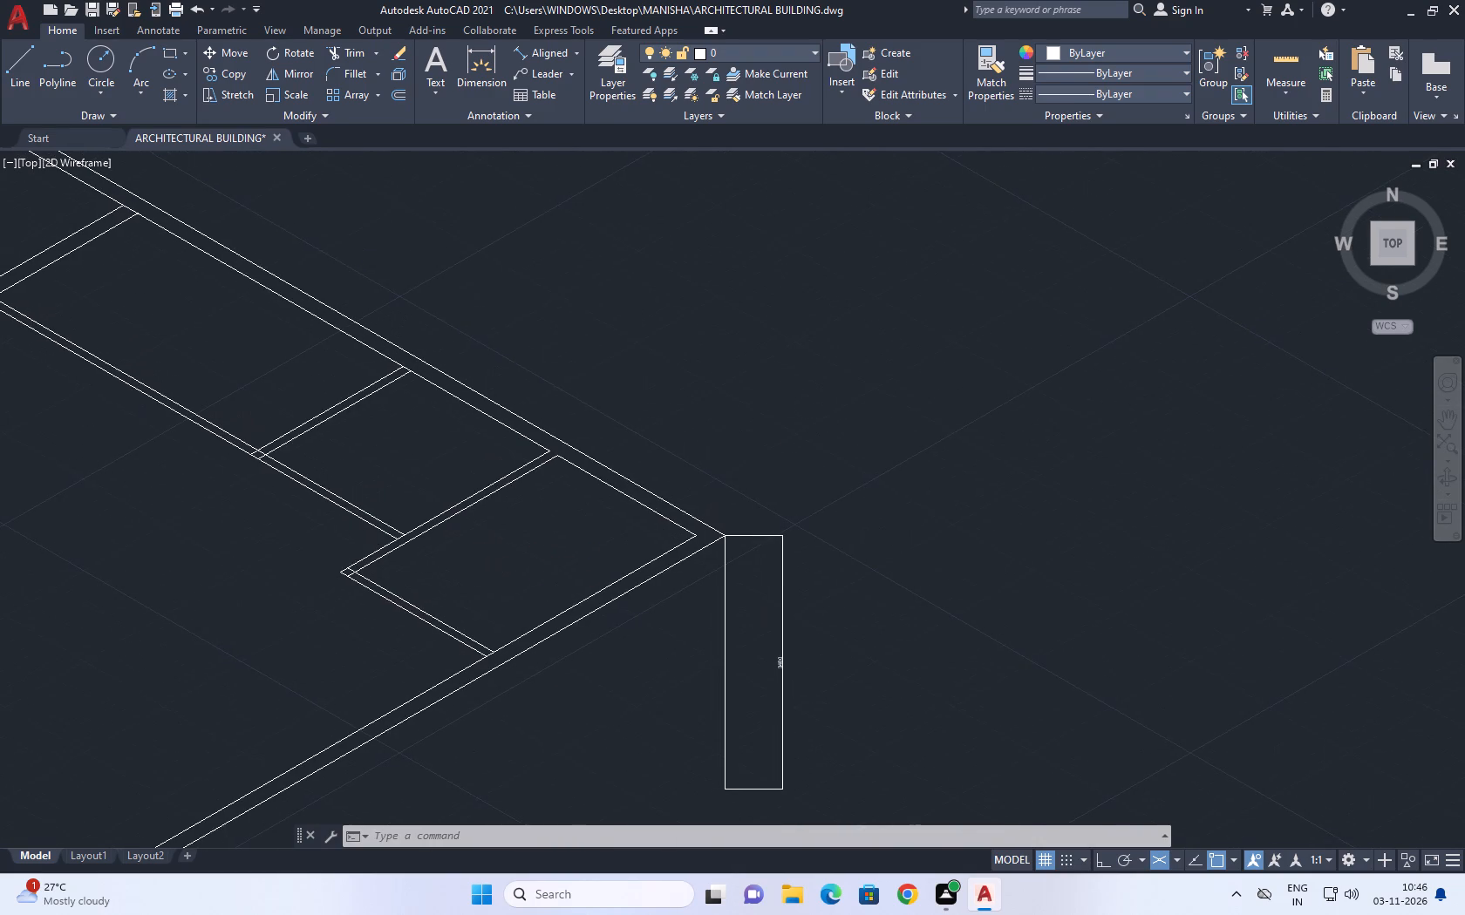
pyautogui.moveTo(693, 513); pyautogui.dragTo(729, 566, button='middle')
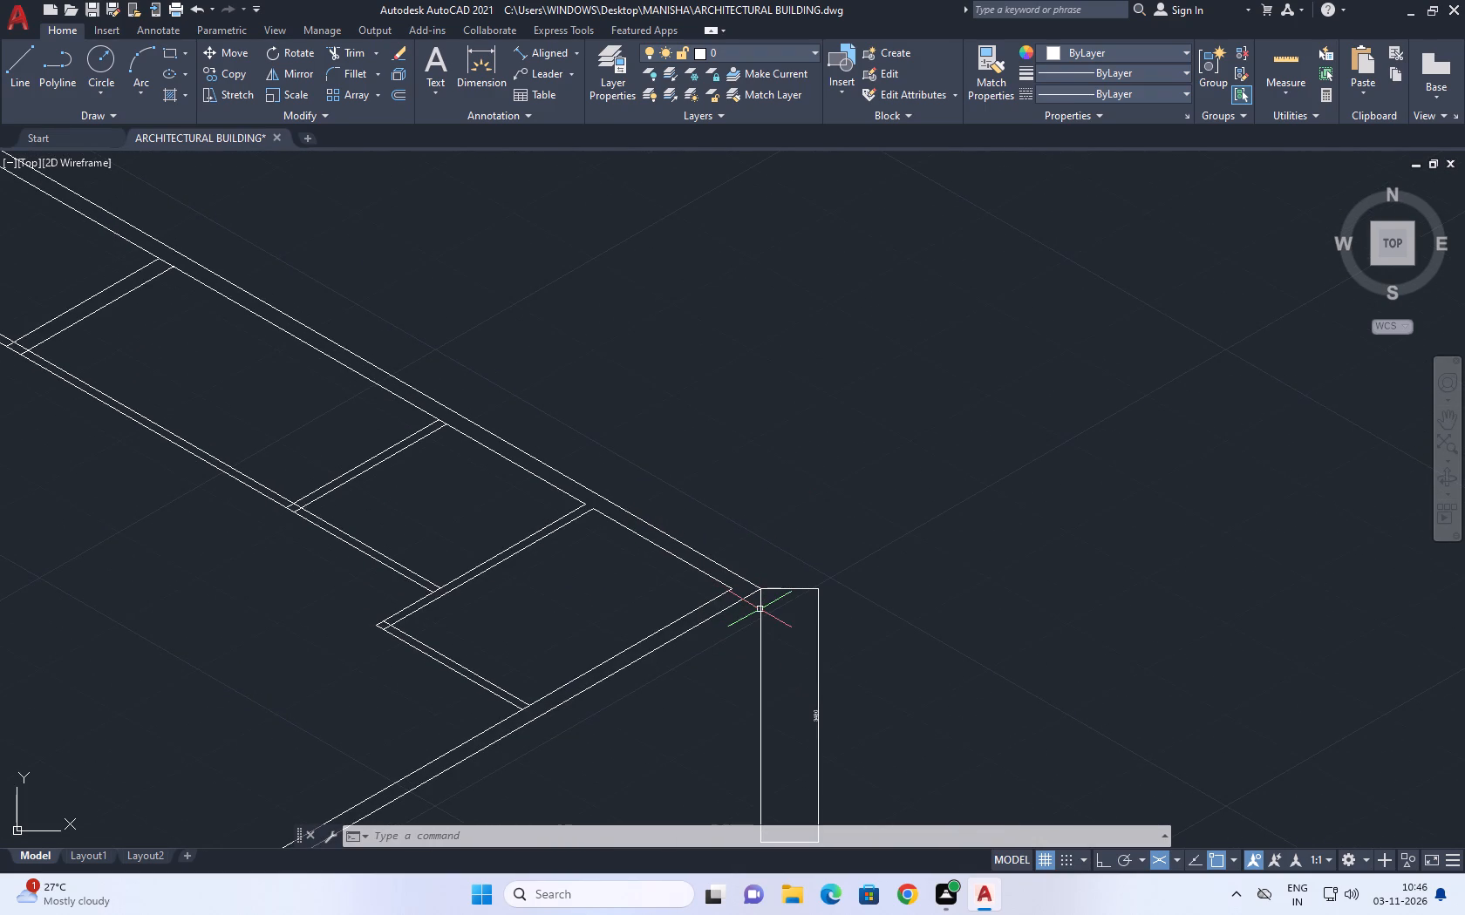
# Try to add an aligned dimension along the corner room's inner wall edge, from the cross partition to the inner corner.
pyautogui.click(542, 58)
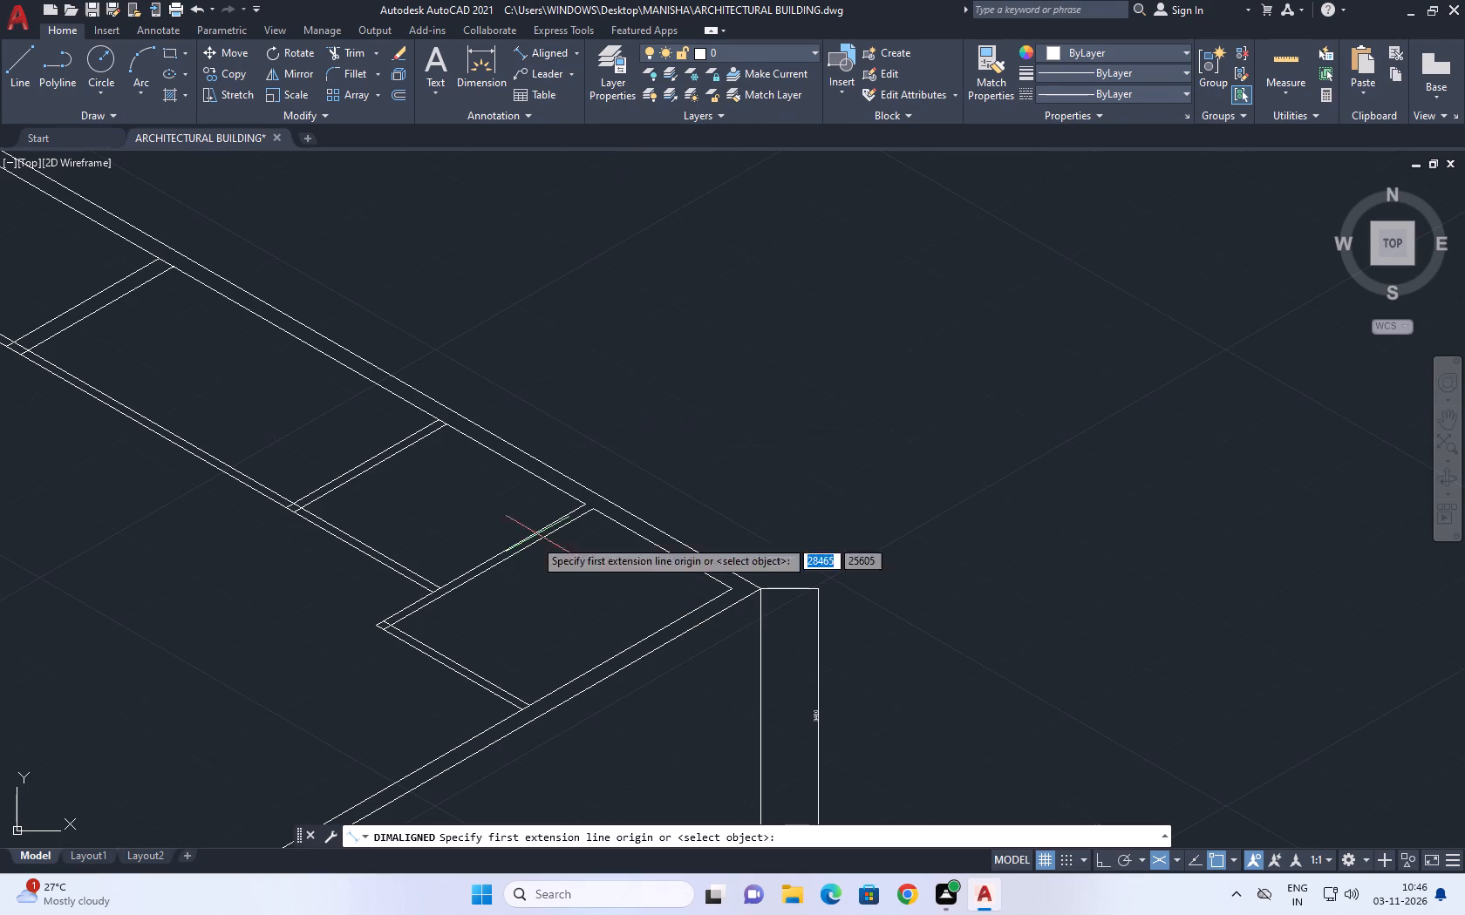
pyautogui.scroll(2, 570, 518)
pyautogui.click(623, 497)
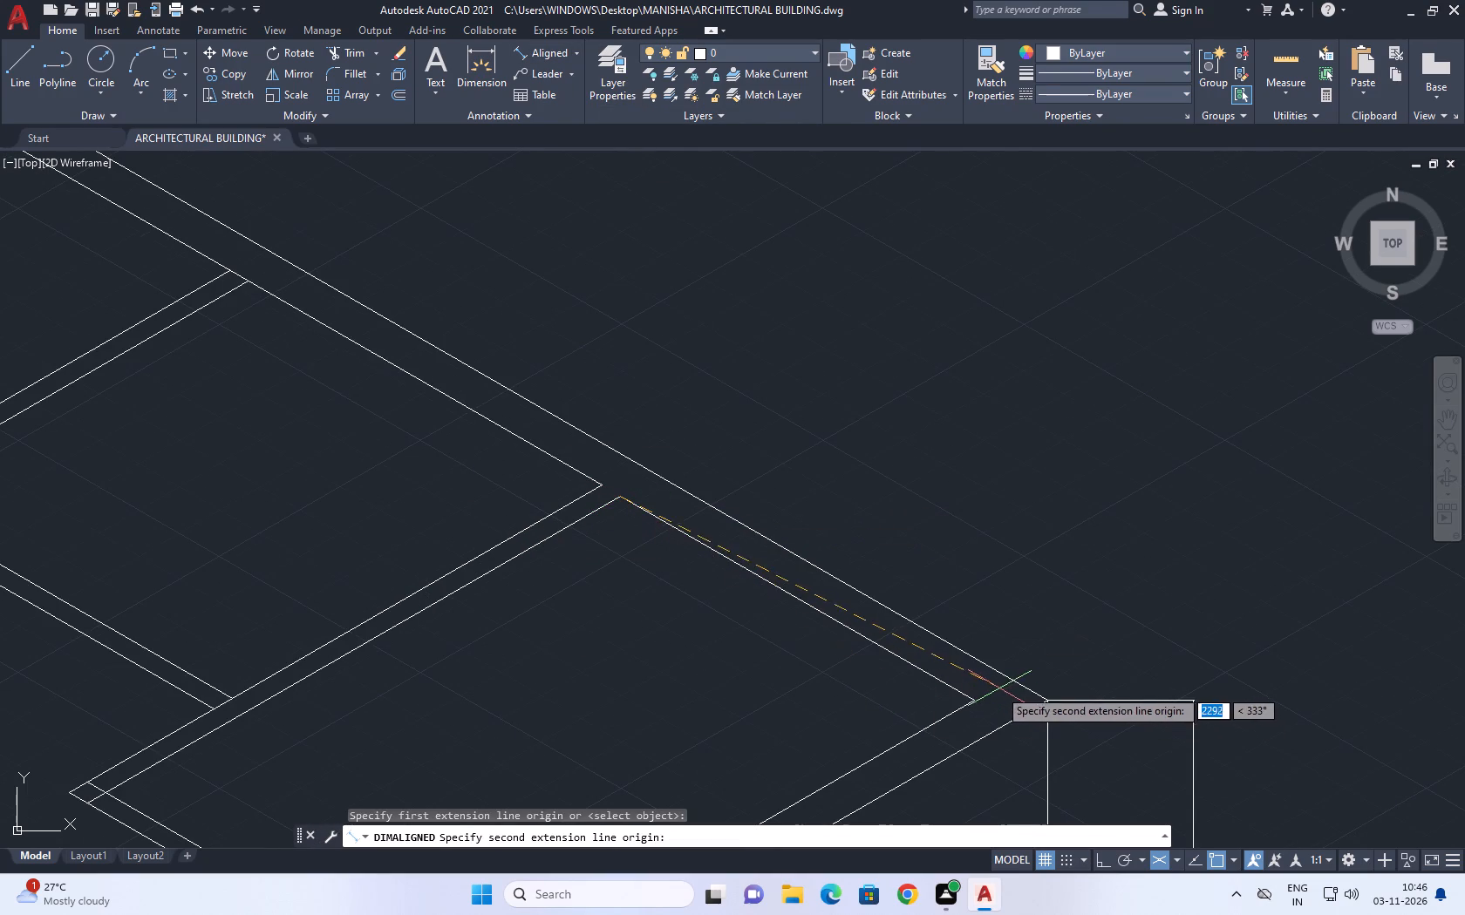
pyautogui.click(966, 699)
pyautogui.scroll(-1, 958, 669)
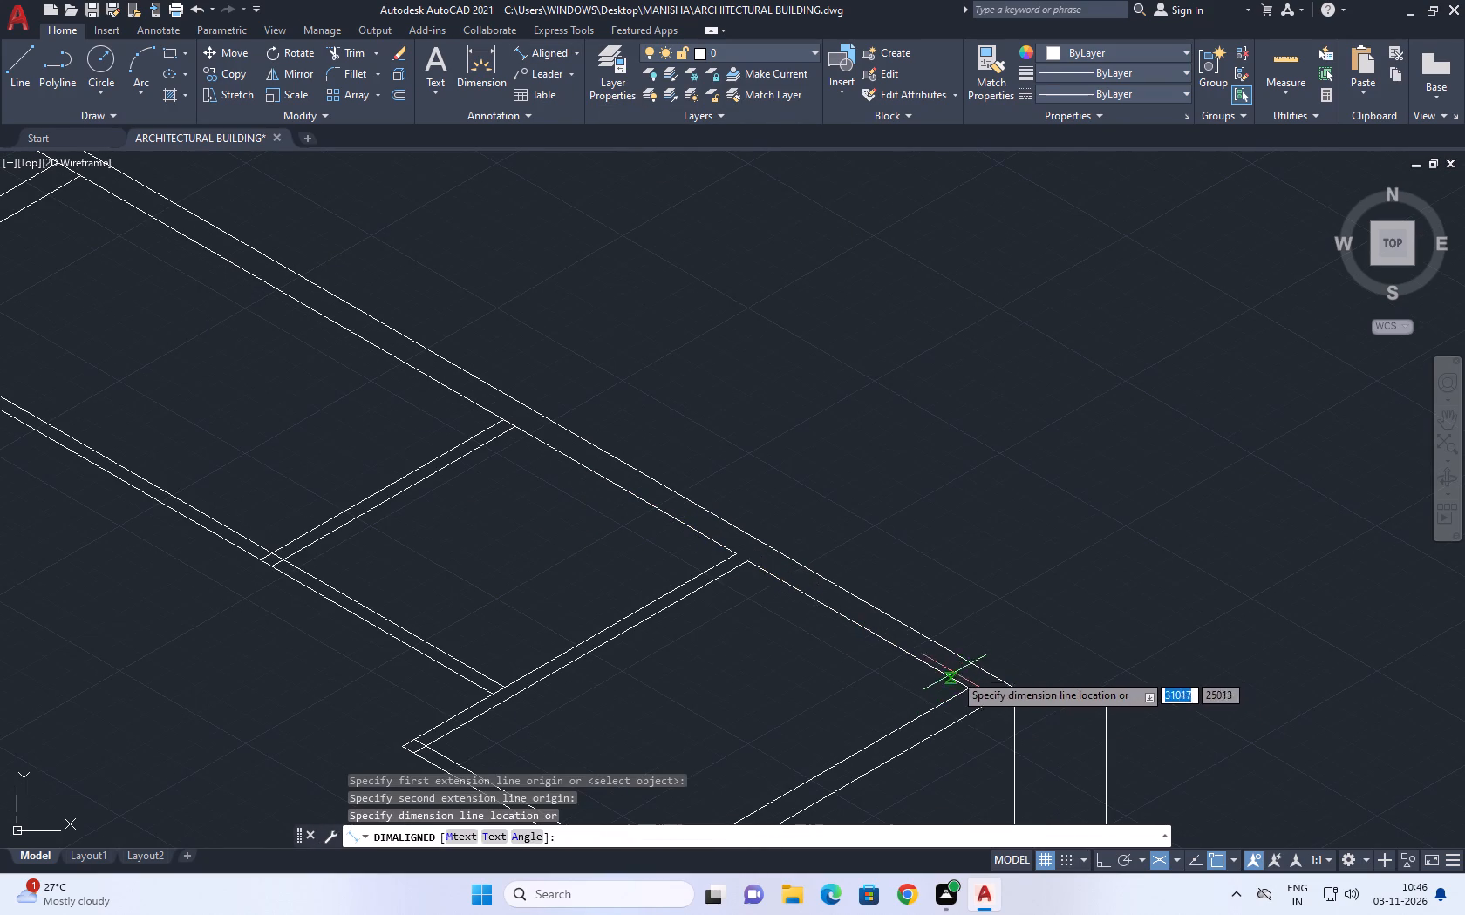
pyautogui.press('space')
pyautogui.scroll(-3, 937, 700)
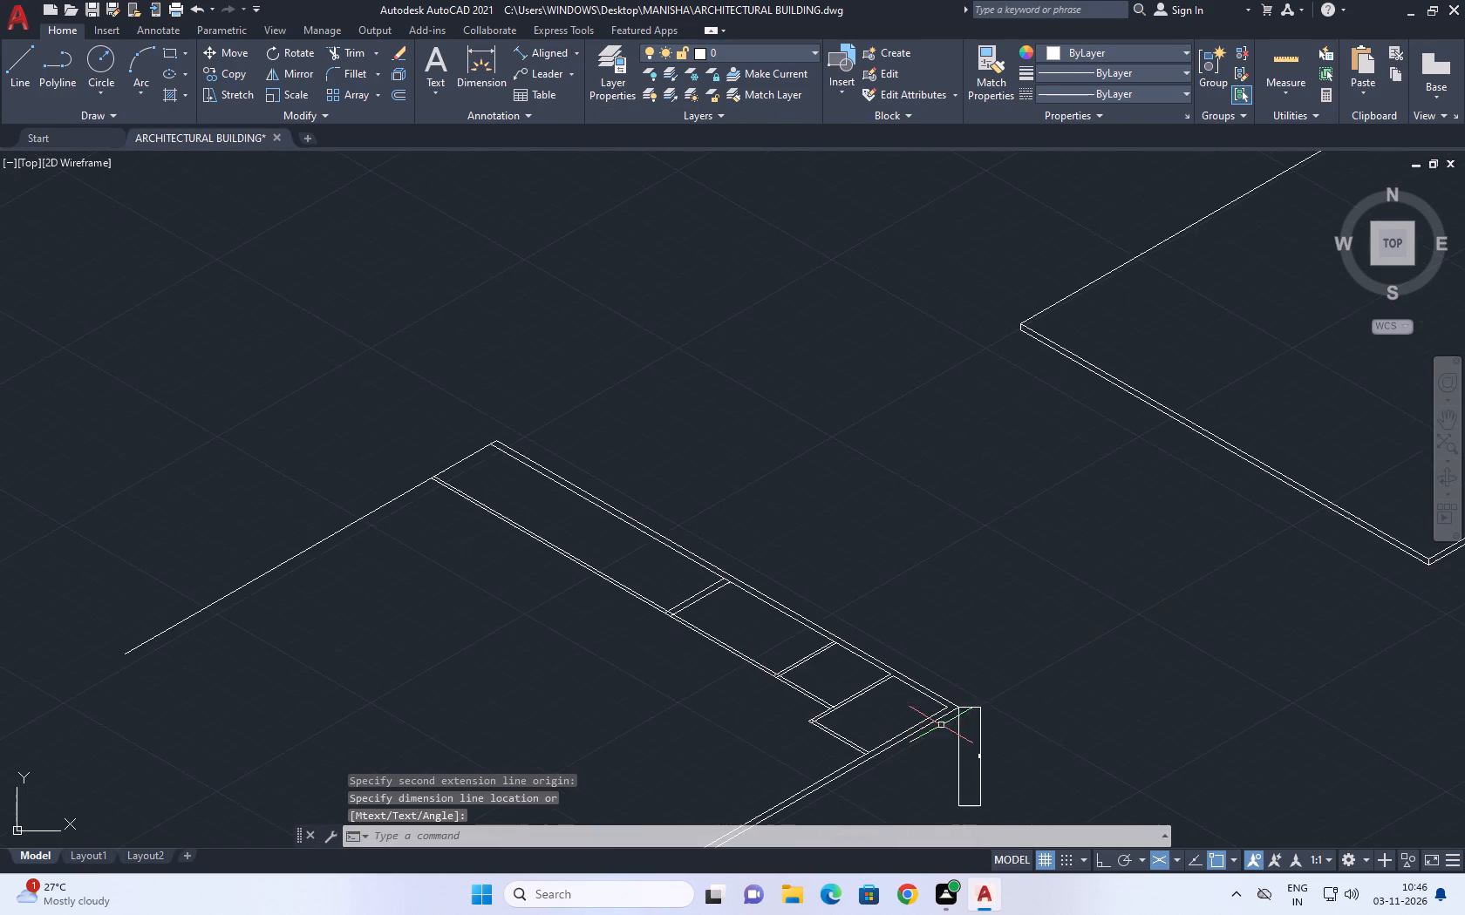
# Examine the partition layout along the long outer wall, from the corner room to the far end.
pyautogui.moveTo(946, 731); pyautogui.dragTo(925, 703, button='middle')
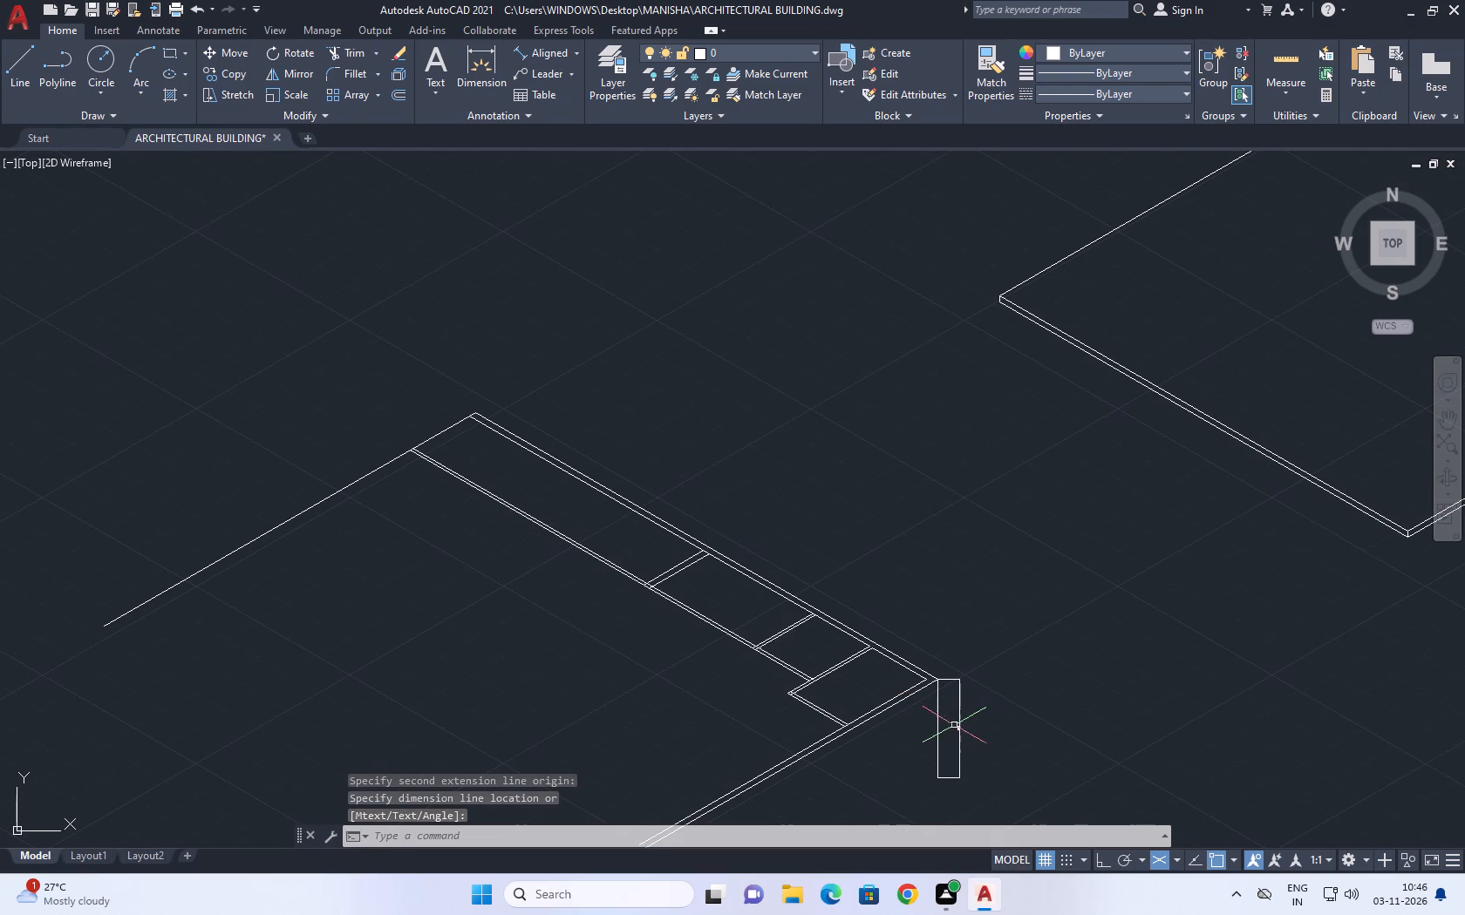
pyautogui.scroll(-2, 974, 745)
pyautogui.moveTo(930, 742); pyautogui.dragTo(732, 589, button='middle')
pyautogui.moveTo(831, 635); pyautogui.dragTo(745, 583, button='middle')
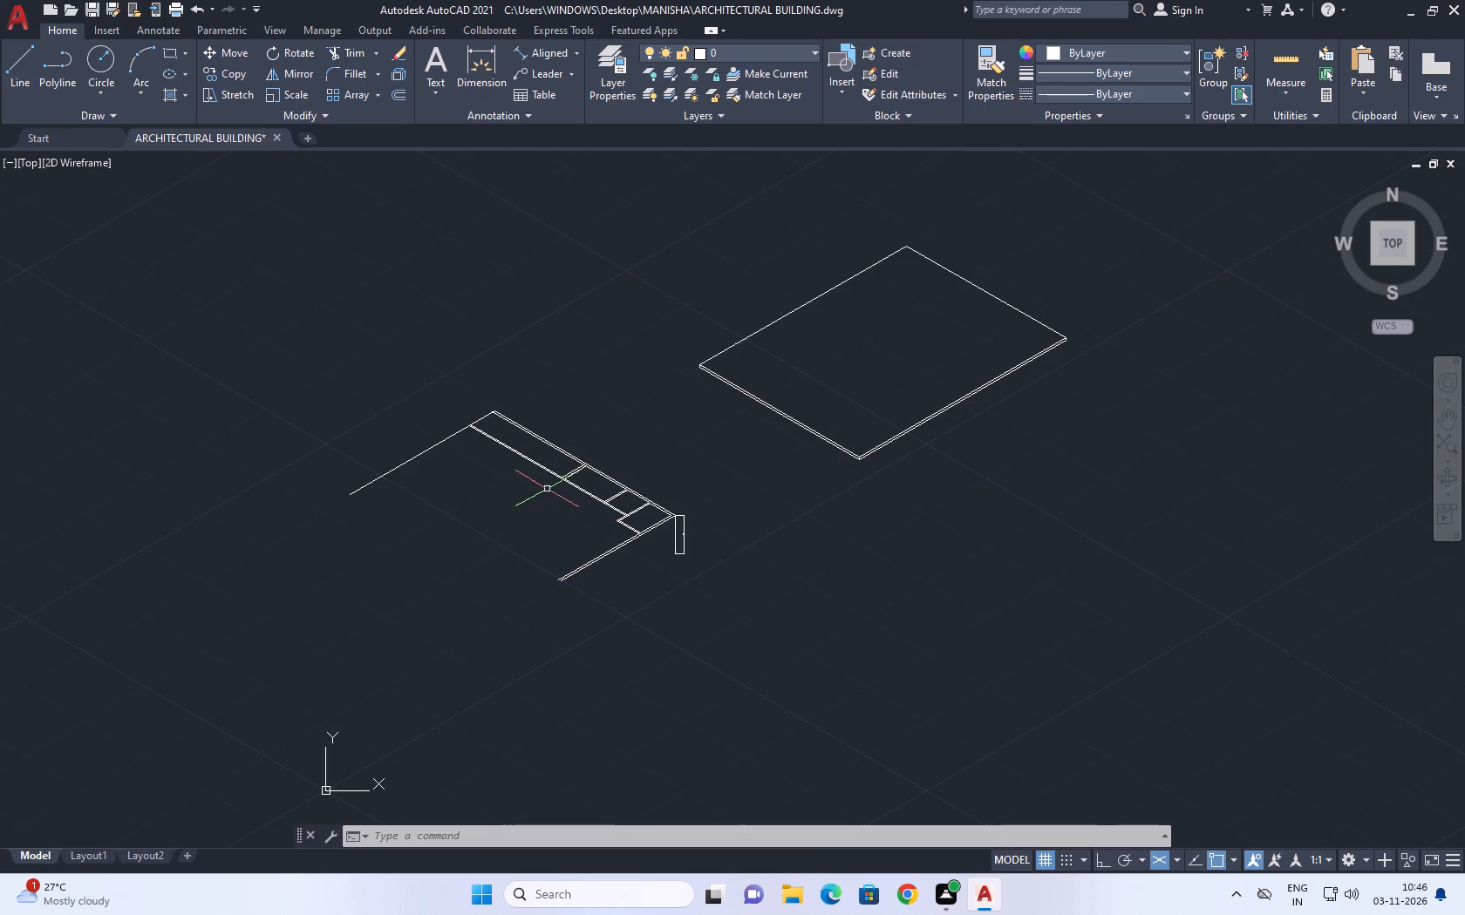
pyautogui.scroll(2, 547, 489)
pyautogui.moveTo(600, 482); pyautogui.dragTo(594, 437, button='middle')
pyautogui.scroll(1, 596, 432)
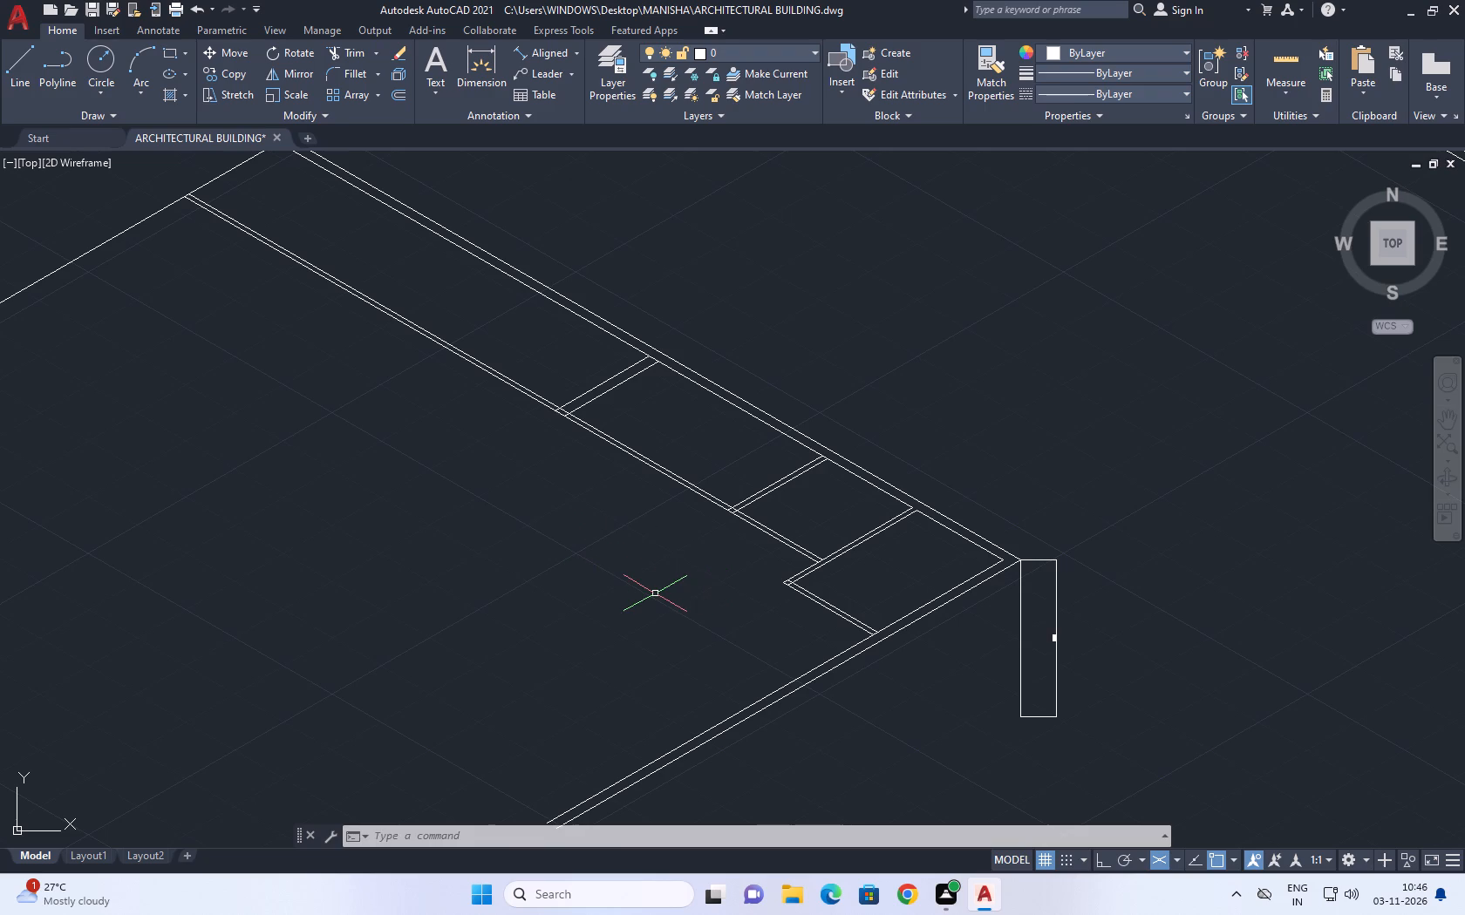
pyautogui.moveTo(967, 522); pyautogui.dragTo(708, 414, button='middle')
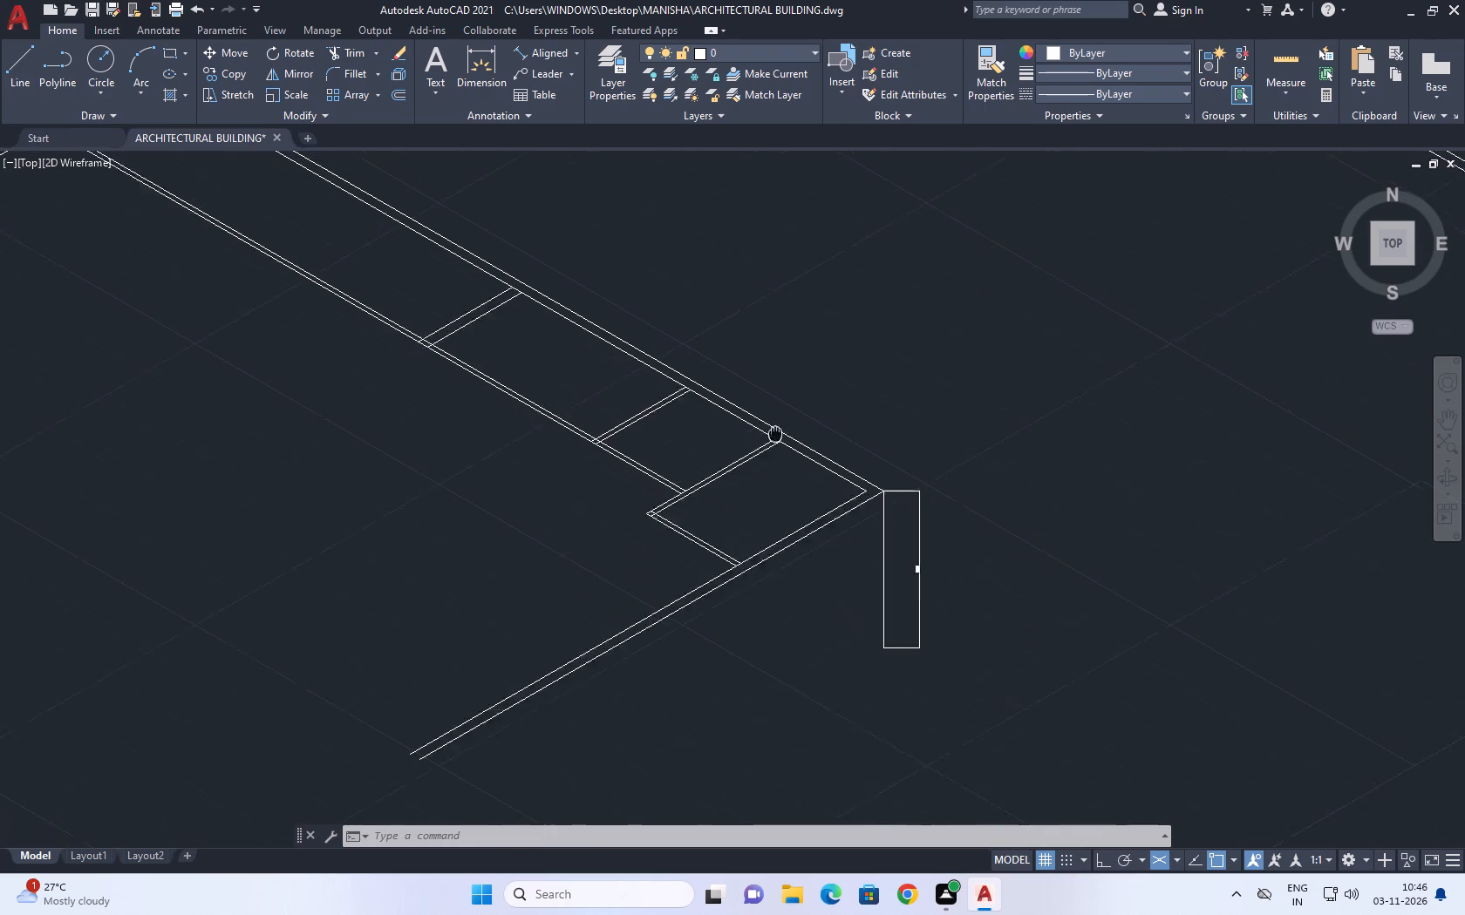
pyautogui.moveTo(708, 414); pyautogui.dragTo(687, 412, button='middle')
pyautogui.moveTo(182, 296); pyautogui.dragTo(757, 437, button='middle')
pyautogui.moveTo(1050, 572); pyautogui.dragTo(991, 557, button='middle')
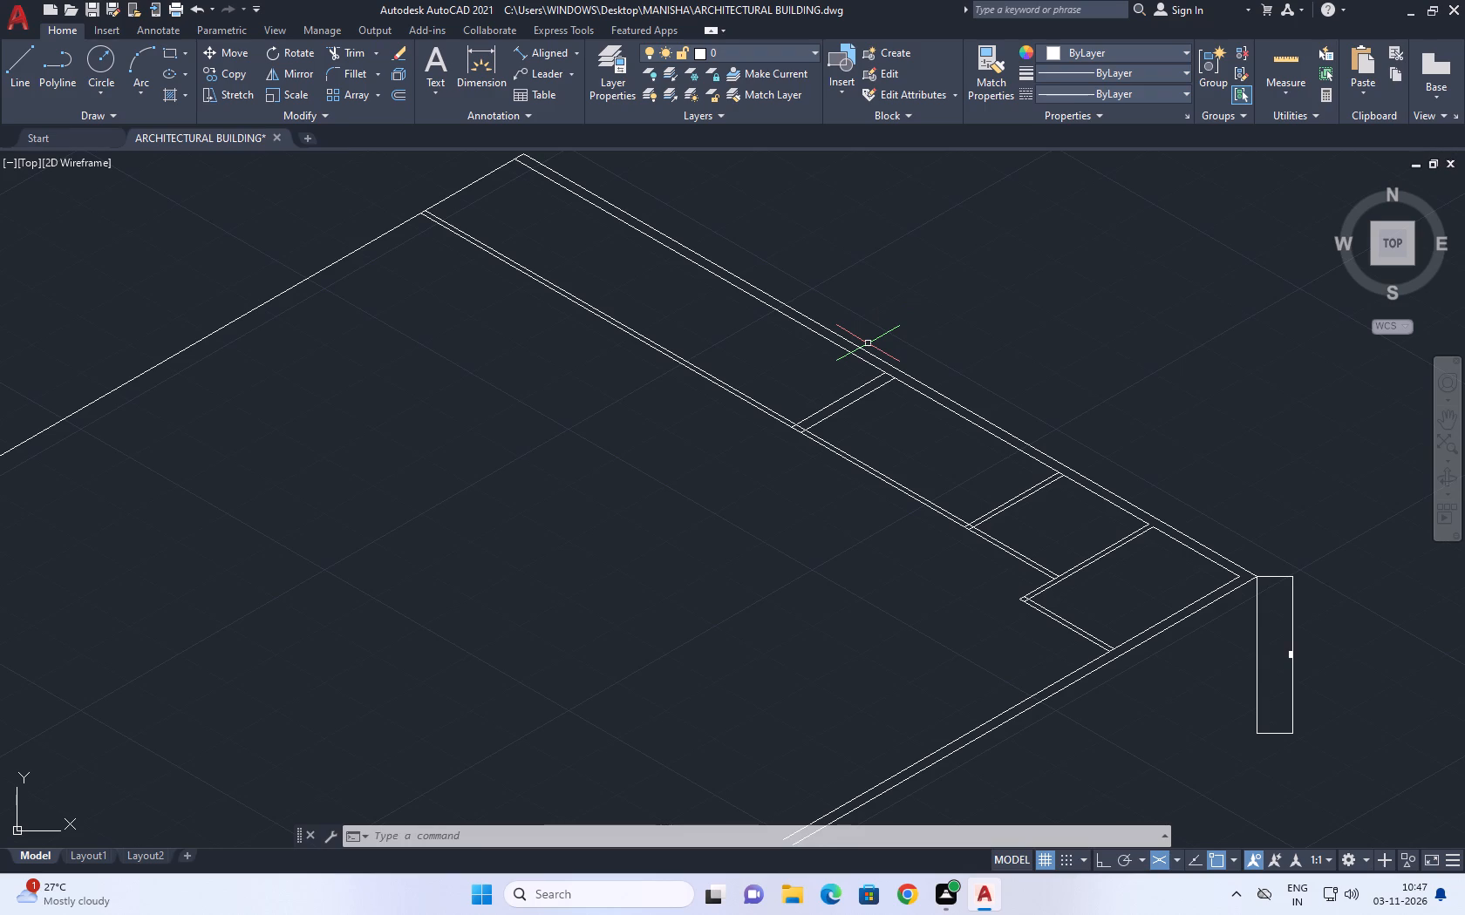
pyautogui.moveTo(830, 495); pyautogui.dragTo(650, 570, button='middle')
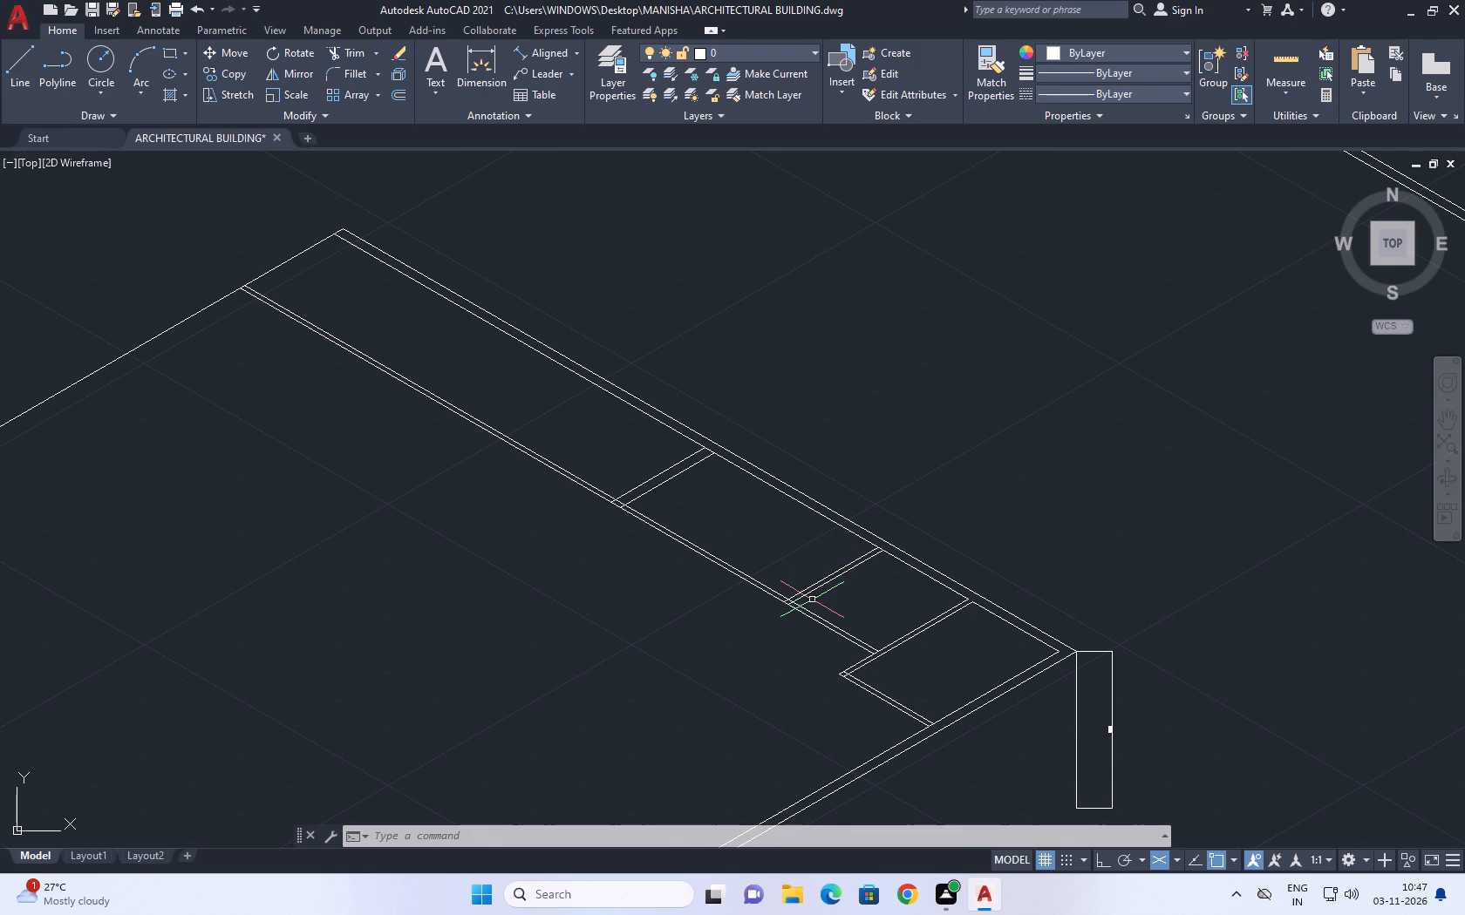
pyautogui.middleClick(835, 544)
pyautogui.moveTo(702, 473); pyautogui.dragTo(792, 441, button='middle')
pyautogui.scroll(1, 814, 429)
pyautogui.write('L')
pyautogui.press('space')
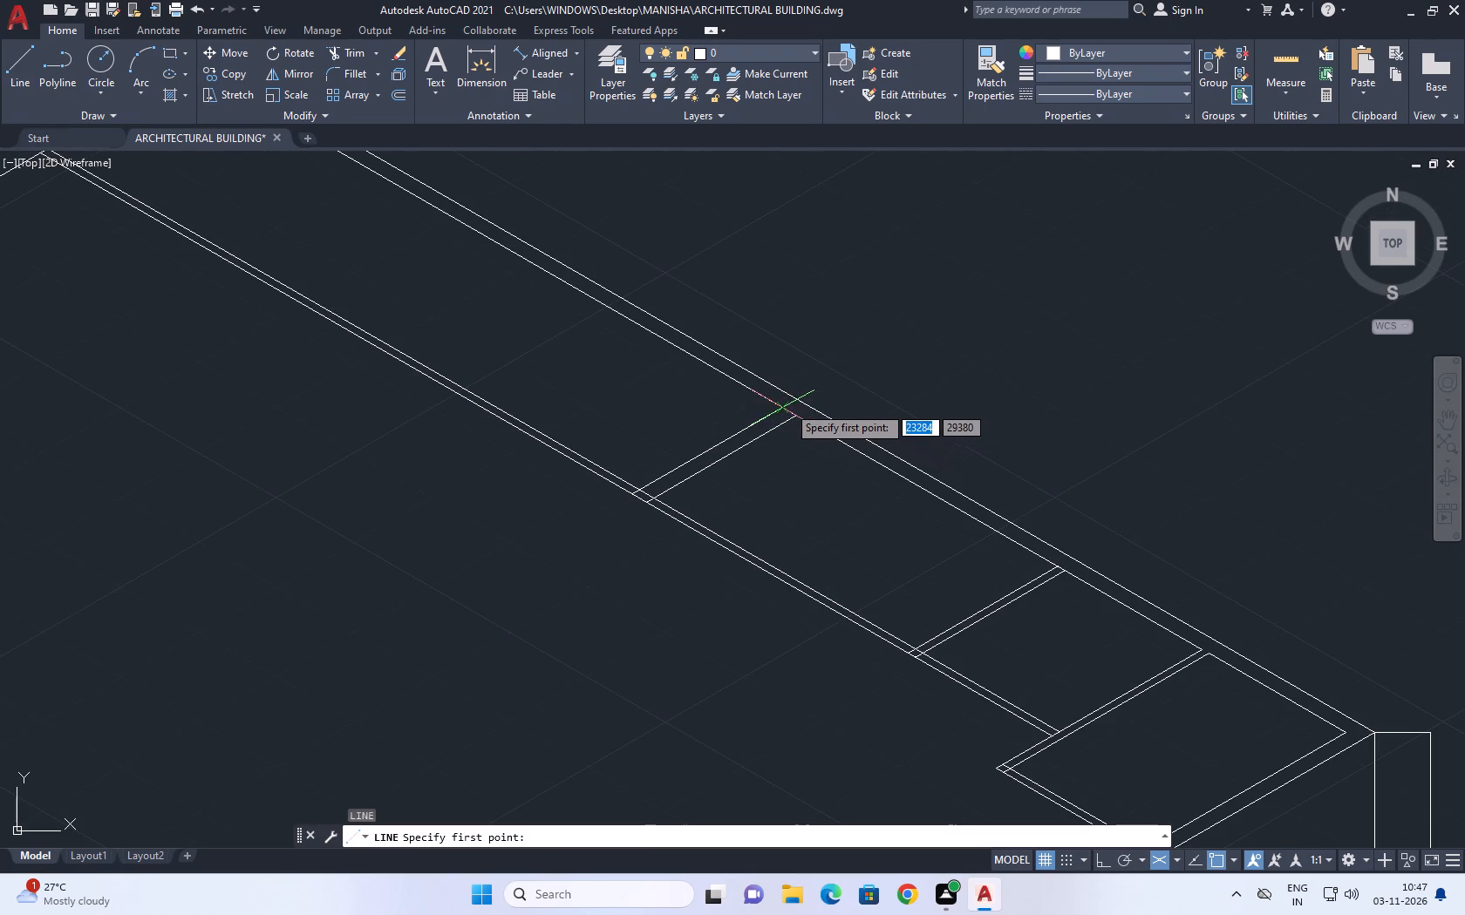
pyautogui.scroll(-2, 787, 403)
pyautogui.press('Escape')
# Move the far end wall's outer line about 9500 mm along the long outer wall, from the outer corner to the nearest cross partition.
pyautogui.scroll(2, 527, 297)
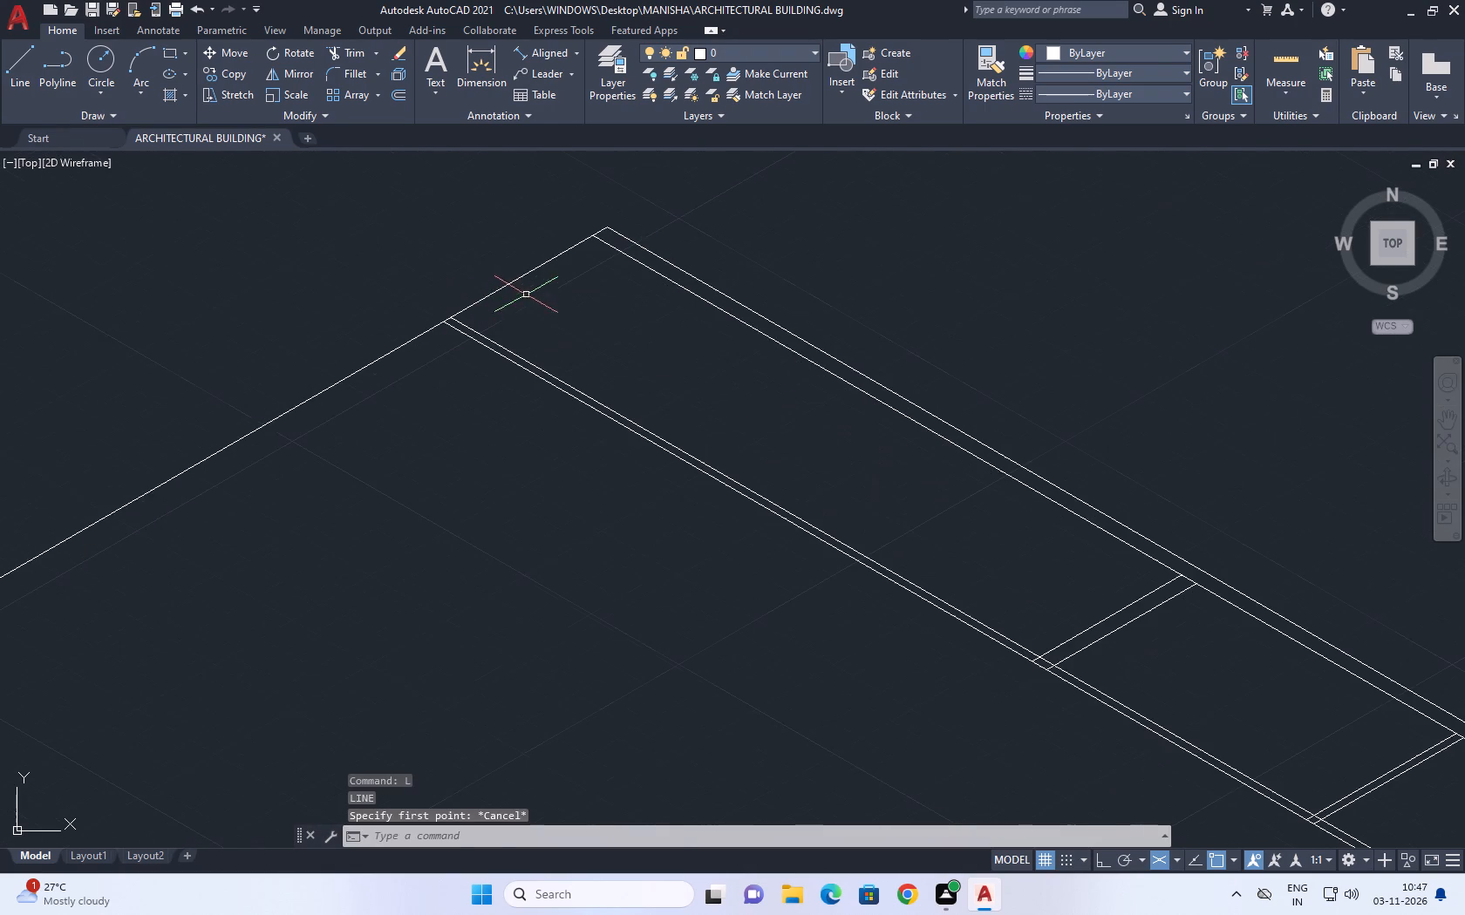
pyautogui.click(519, 281)
pyautogui.click(481, 260)
pyautogui.moveTo(517, 334); pyautogui.dragTo(516, 314)
pyautogui.moveTo(702, 311); pyautogui.dragTo(686, 325, button='middle')
pyautogui.press('c')
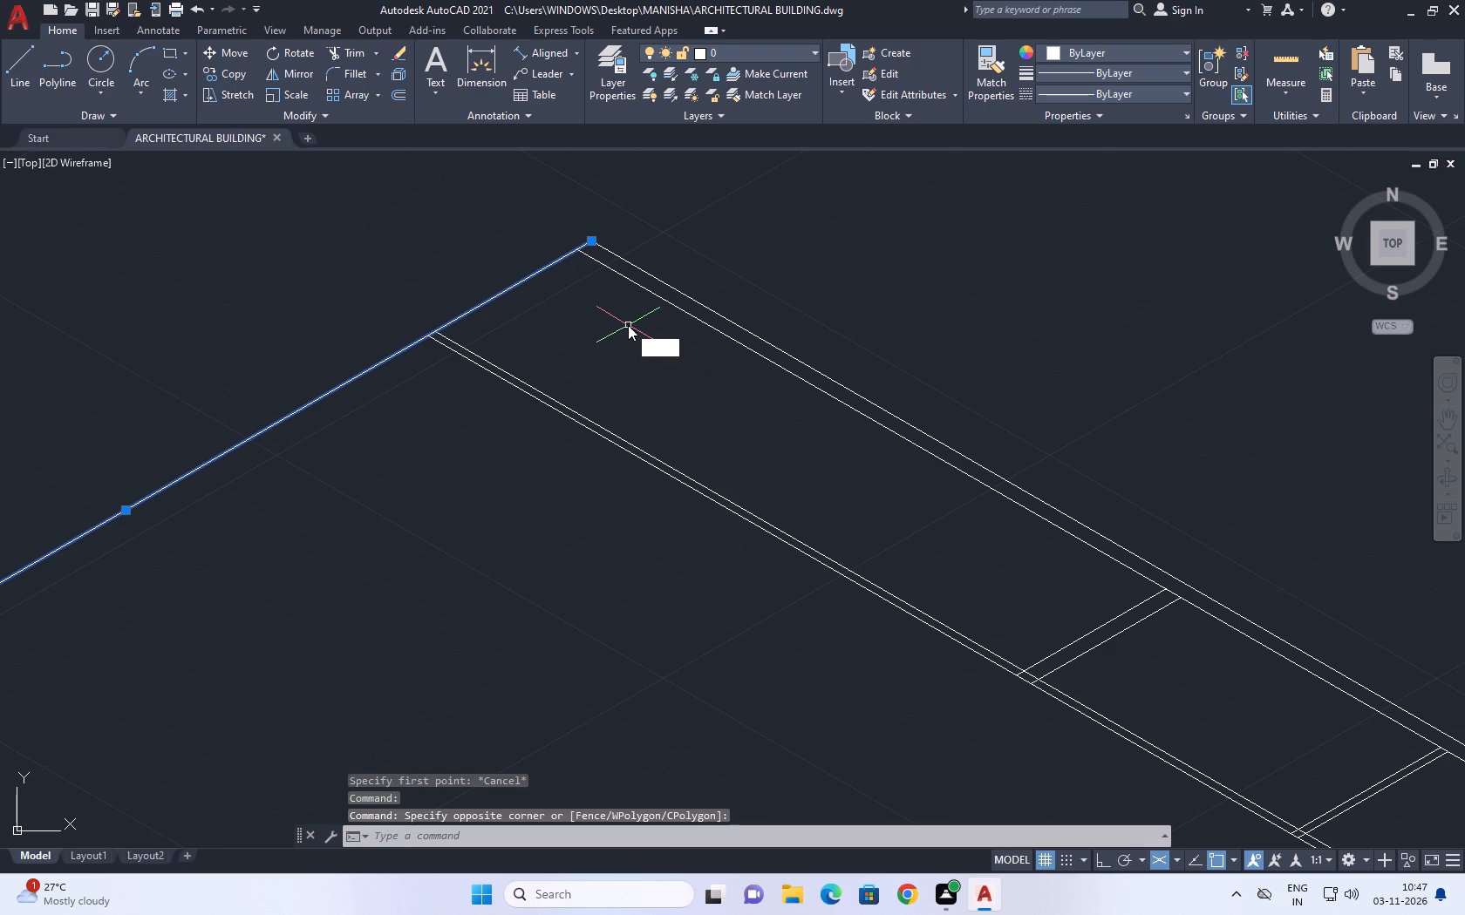
pyautogui.press('Escape')
pyautogui.moveTo(568, 271); pyautogui.dragTo(556, 274)
pyautogui.click(498, 268)
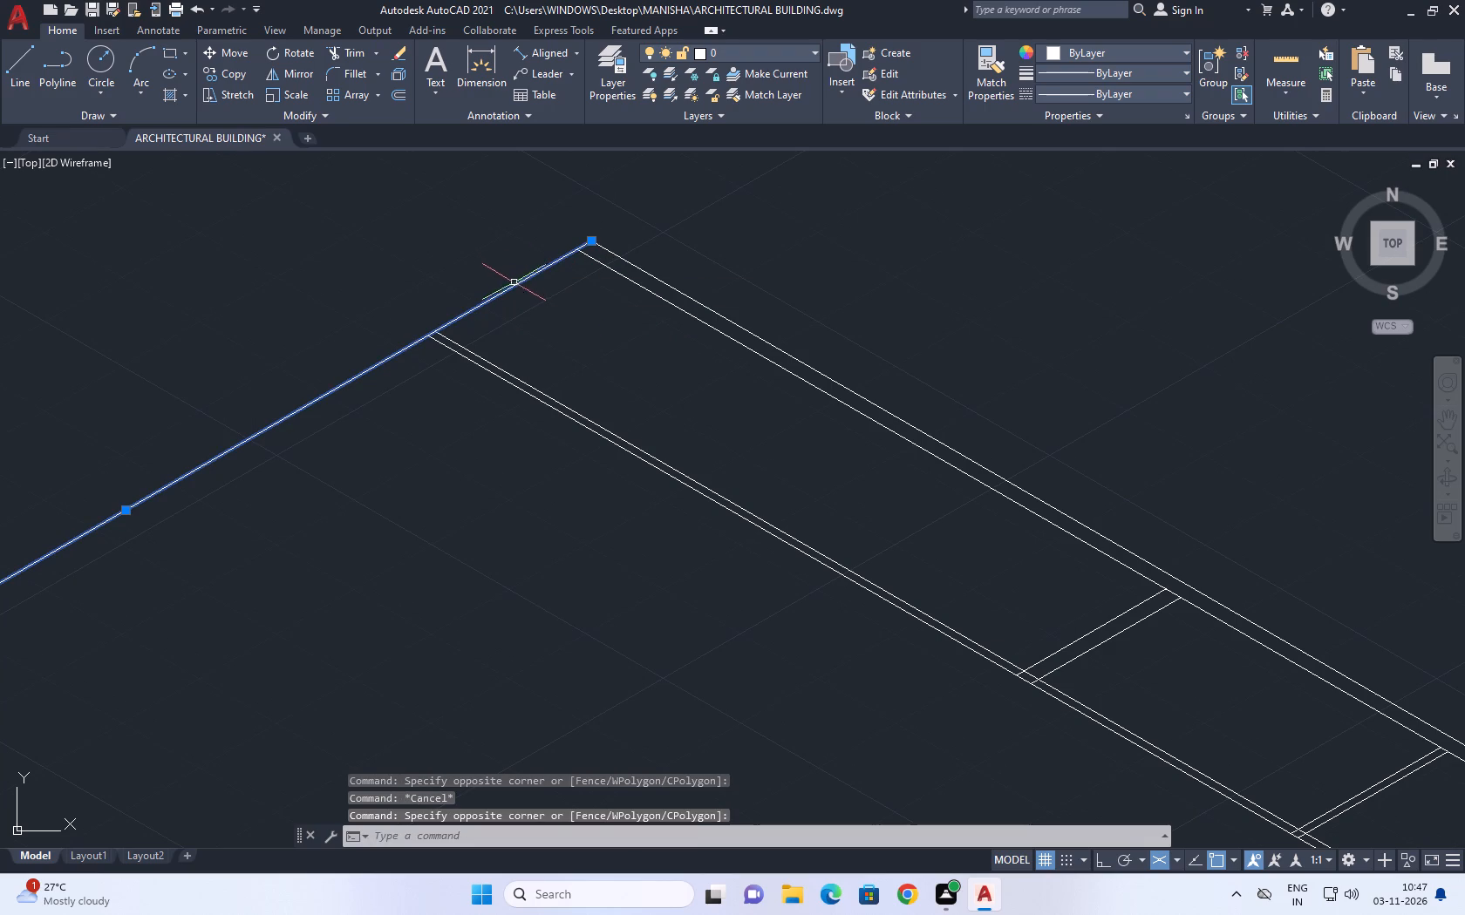
pyautogui.press('m')
pyautogui.press('space')
pyautogui.click(593, 239)
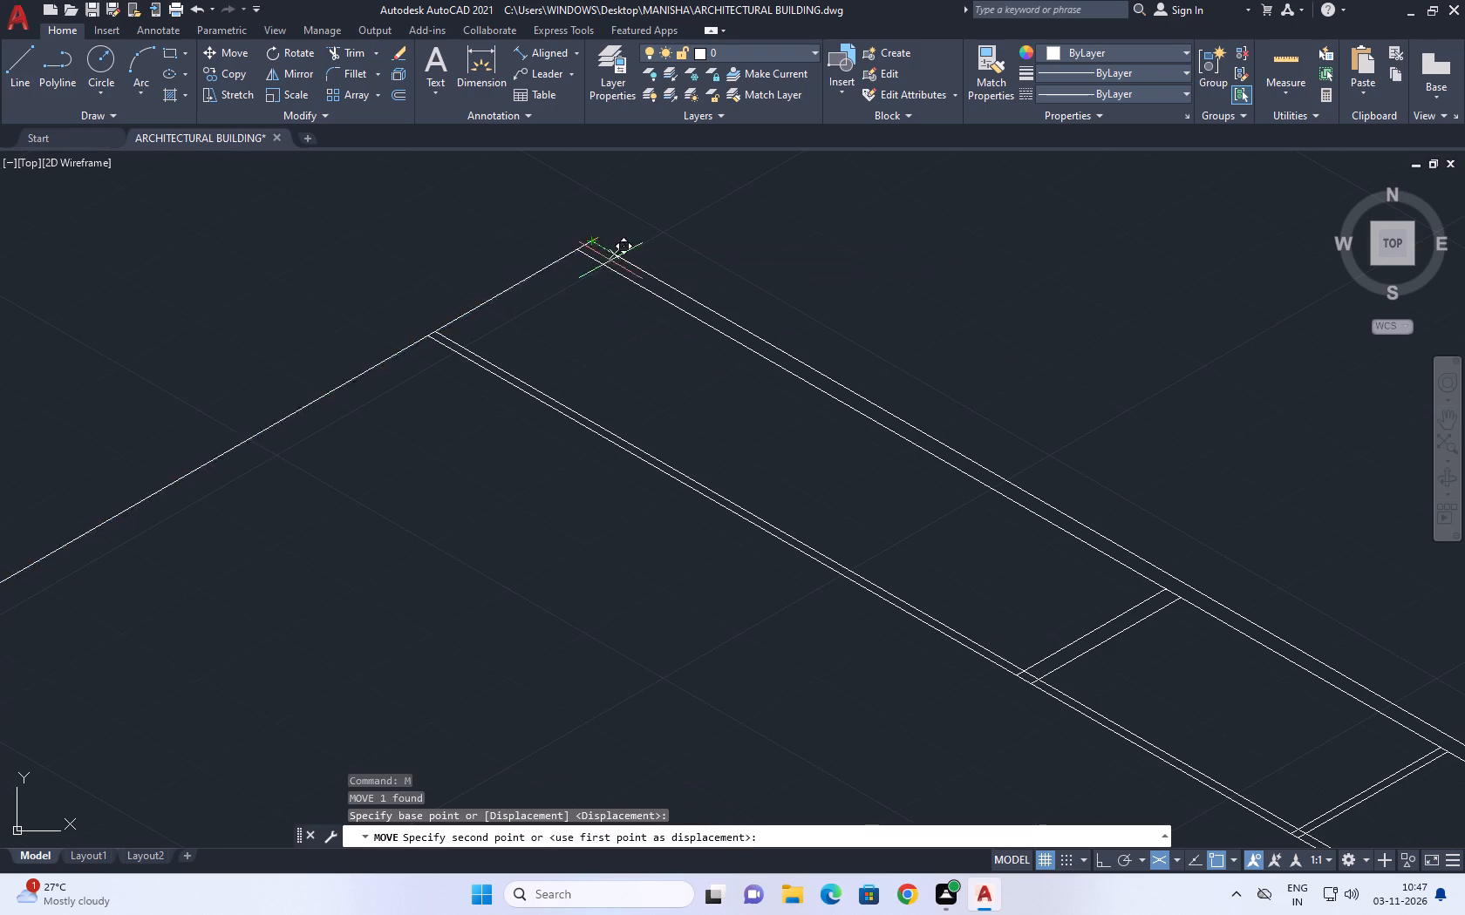
pyautogui.scroll(1, 1152, 580)
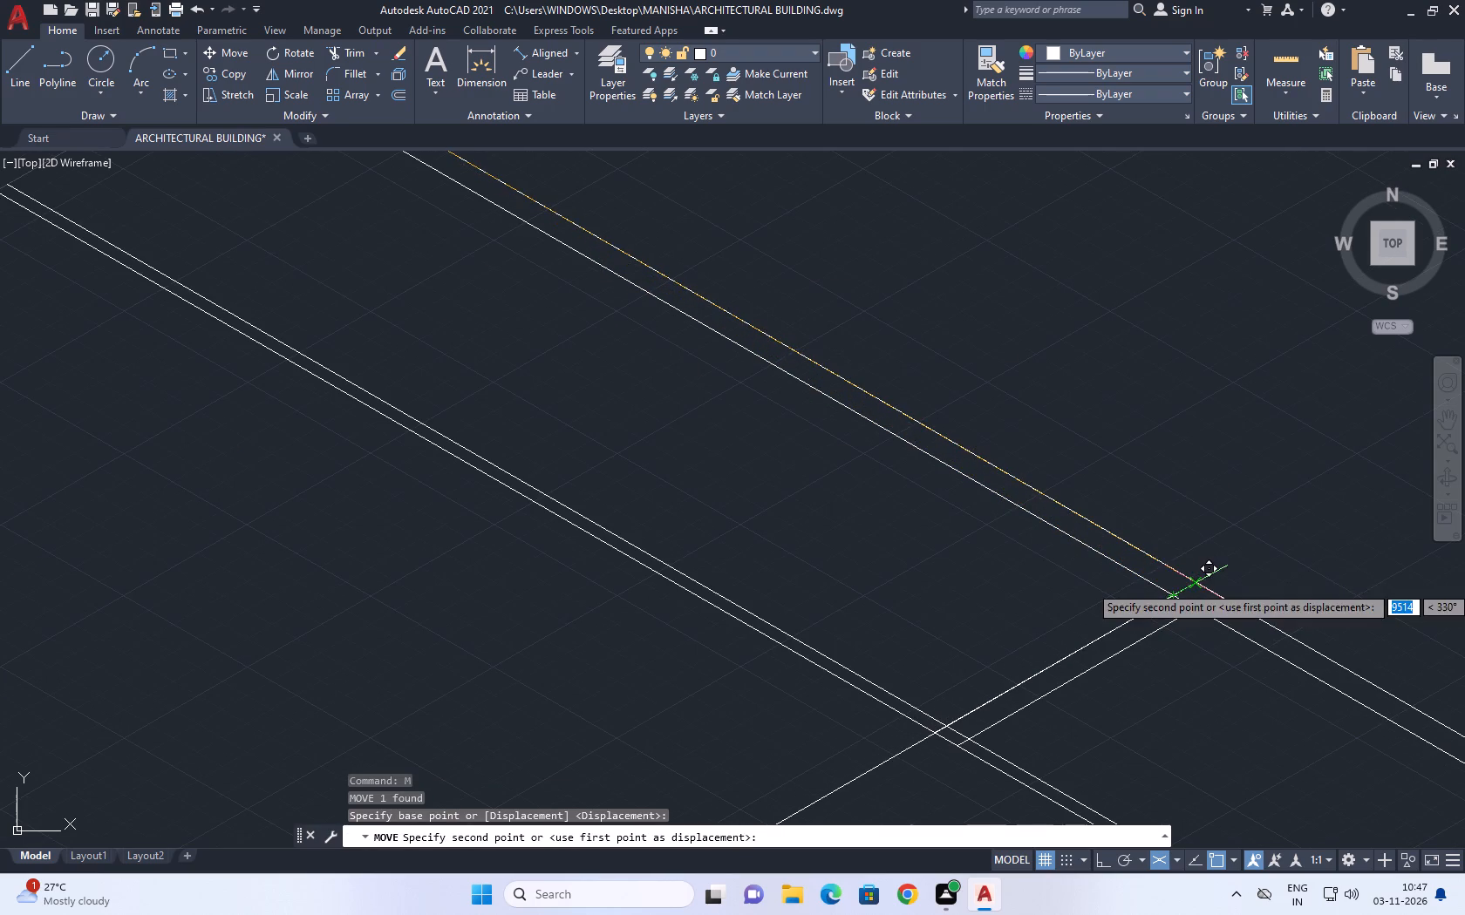
pyautogui.click(1191, 585)
pyautogui.scroll(-3, 957, 507)
pyautogui.scroll(4, 968, 560)
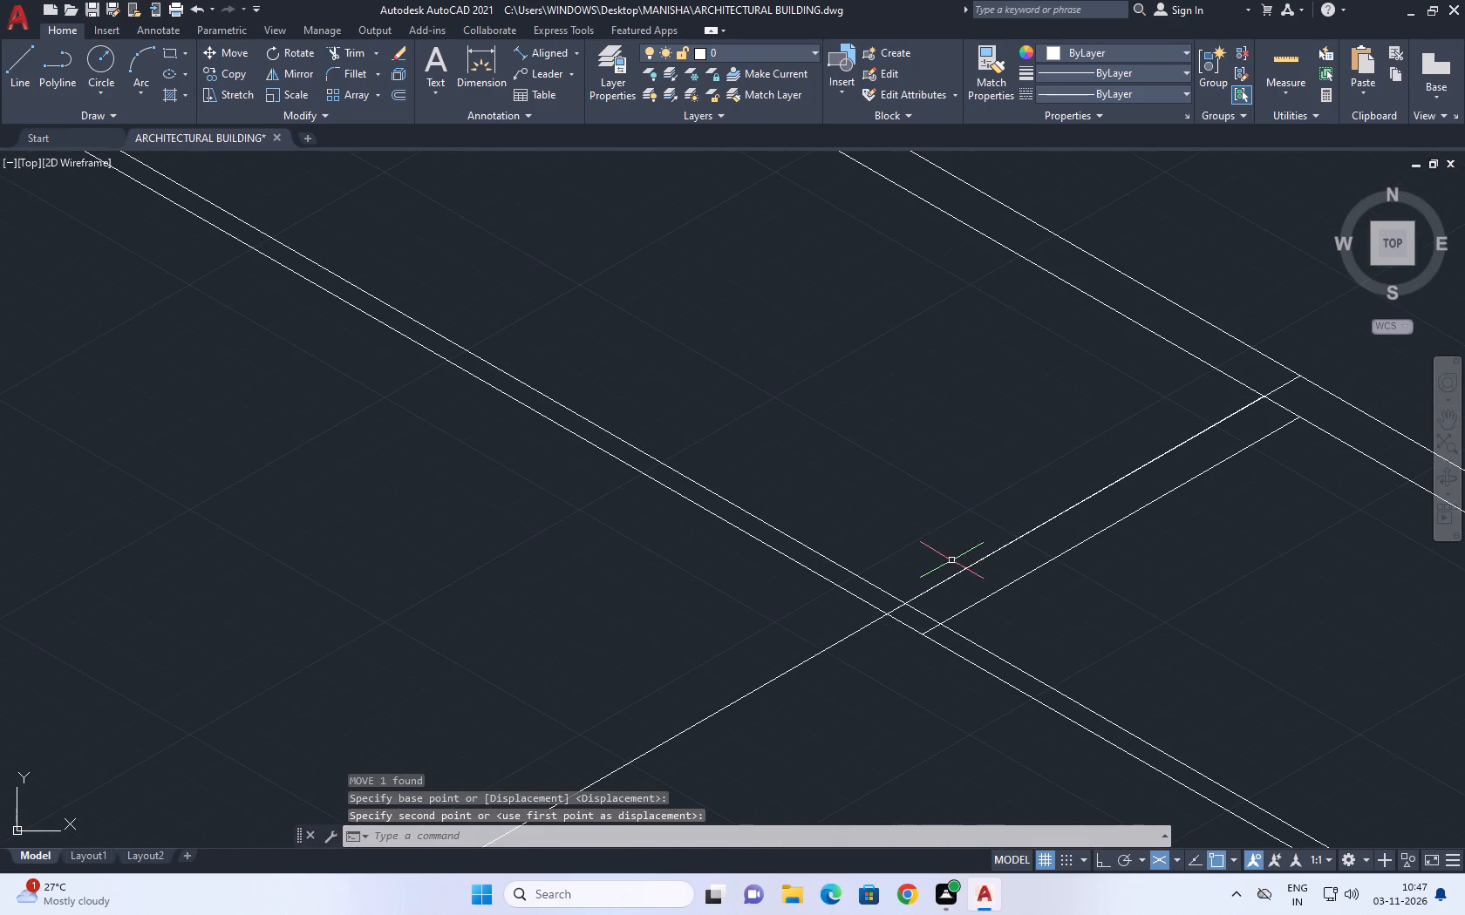
# Trim off the long outer wall and parallel partition lines that extend beyond the relocated end wall.
pyautogui.scroll(-2, 852, 547)
pyautogui.press('t')
pyautogui.press('r')
pyautogui.press('space')
pyautogui.click(916, 290)
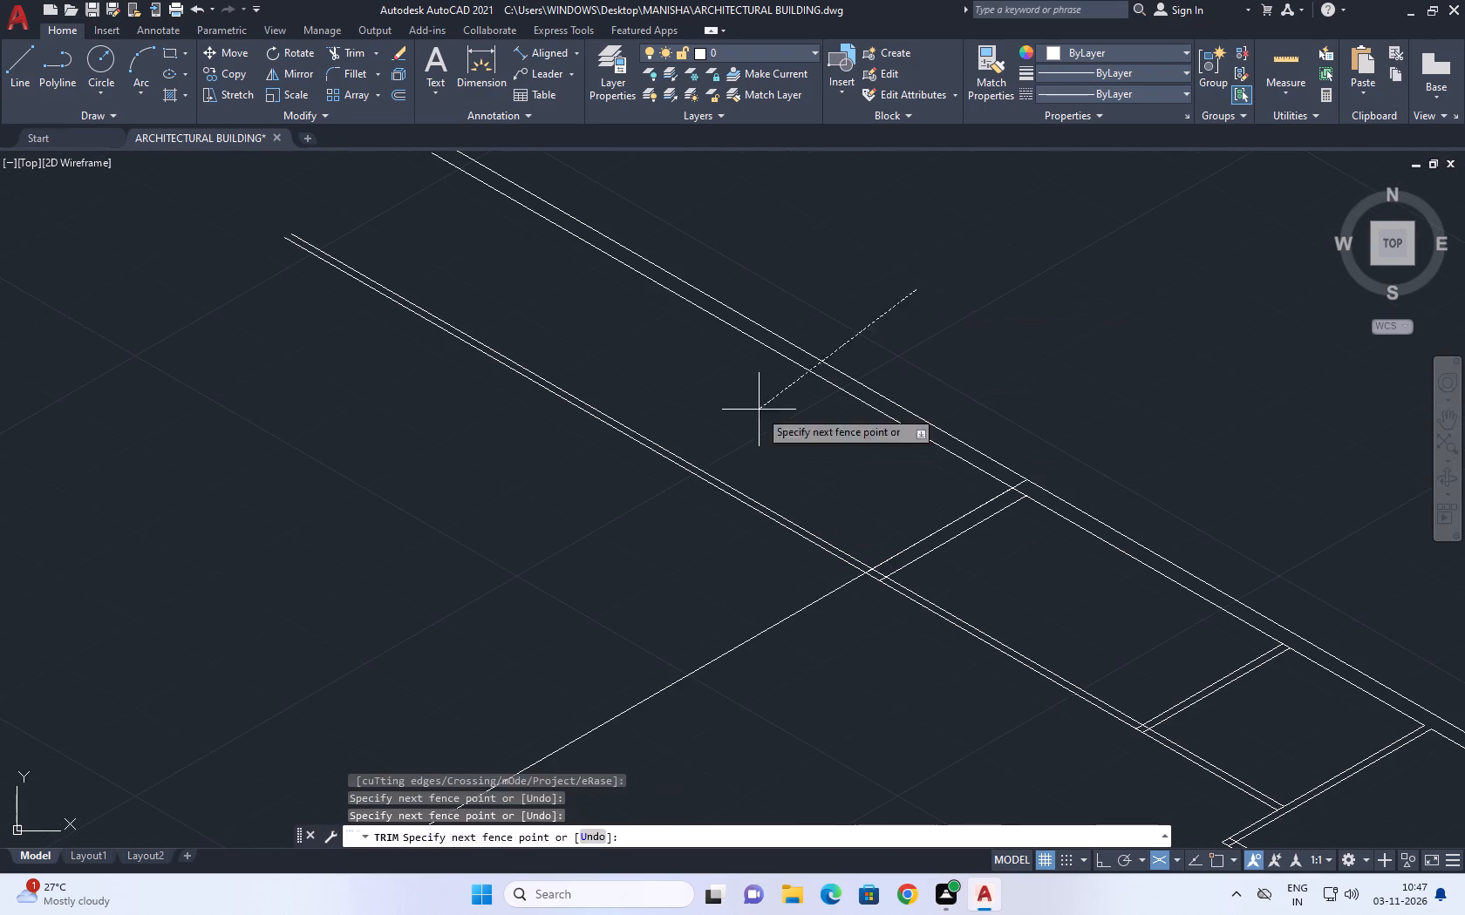
pyautogui.click(610, 465)
pyautogui.scroll(1, 828, 585)
pyautogui.press('Escape')
pyautogui.moveTo(846, 615); pyautogui.dragTo(776, 552, button='middle')
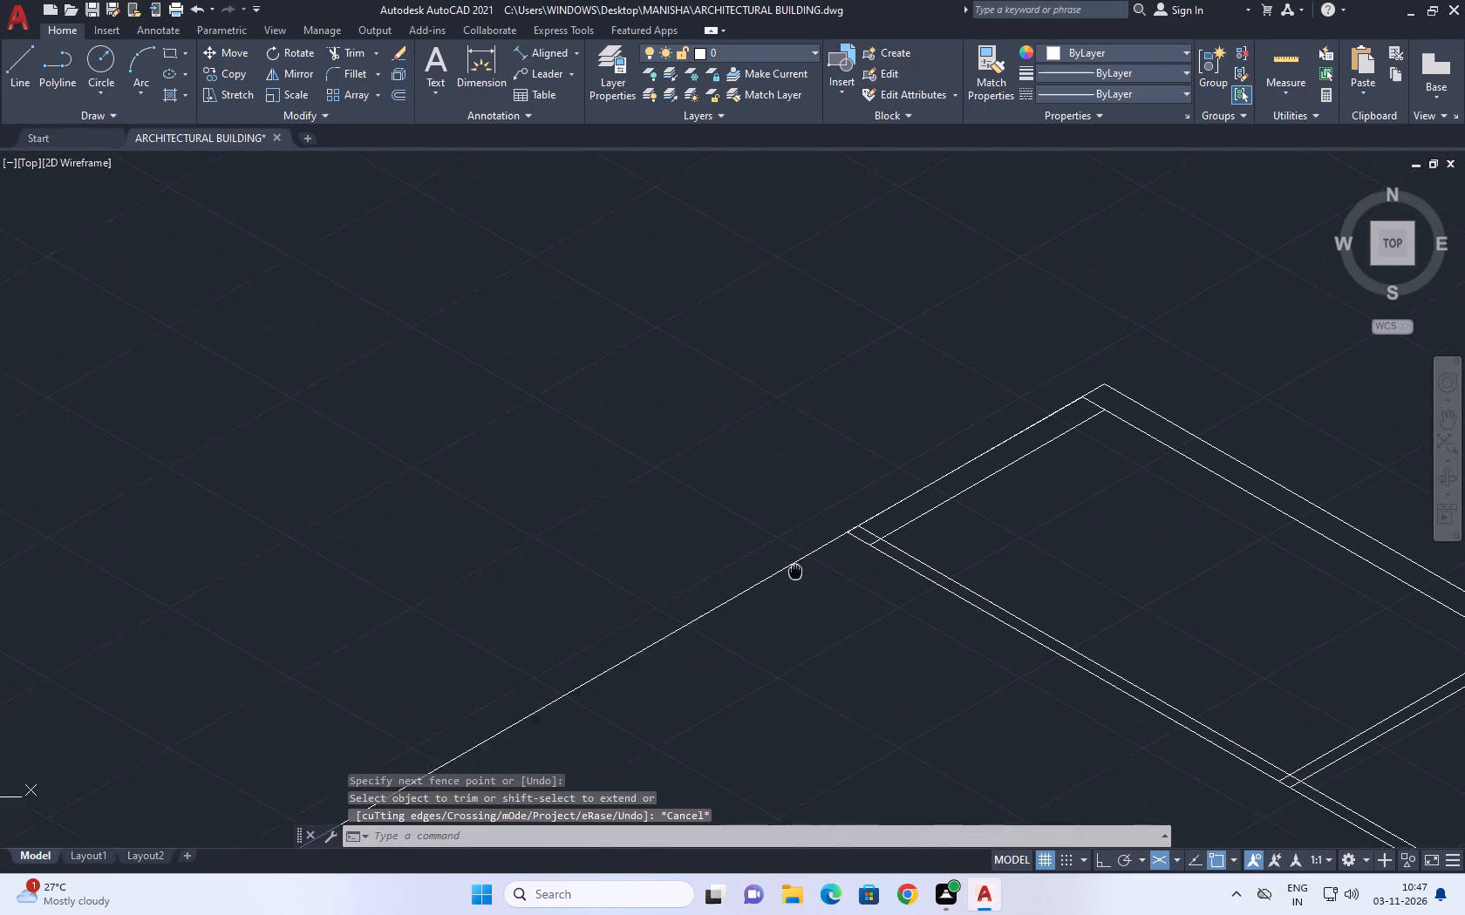
# Delete the leftover cross-partition line that lies on top of the relocated end wall line.
pyautogui.click(916, 444)
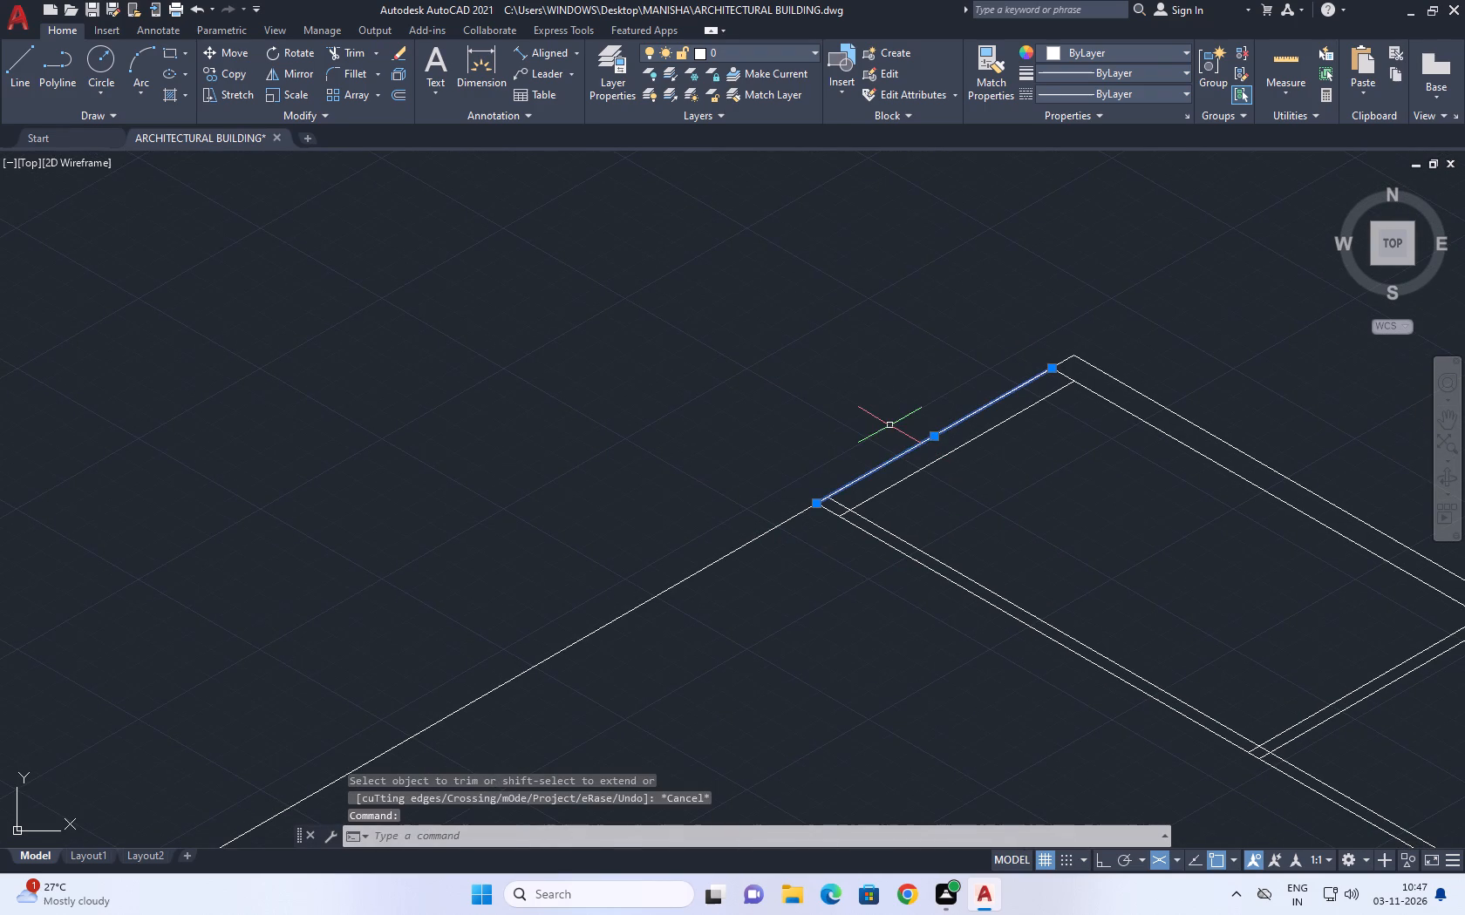
pyautogui.press('Delete')
# Trim the inner wall line stub at the relocated outer corner so the inner wall edges meet cleanly.
pyautogui.moveTo(1134, 455); pyautogui.dragTo(1094, 452, button='middle')
pyautogui.scroll(-1, 1125, 452)
pyautogui.write('TR')
pyautogui.press('space')
pyautogui.scroll(2, 1046, 413)
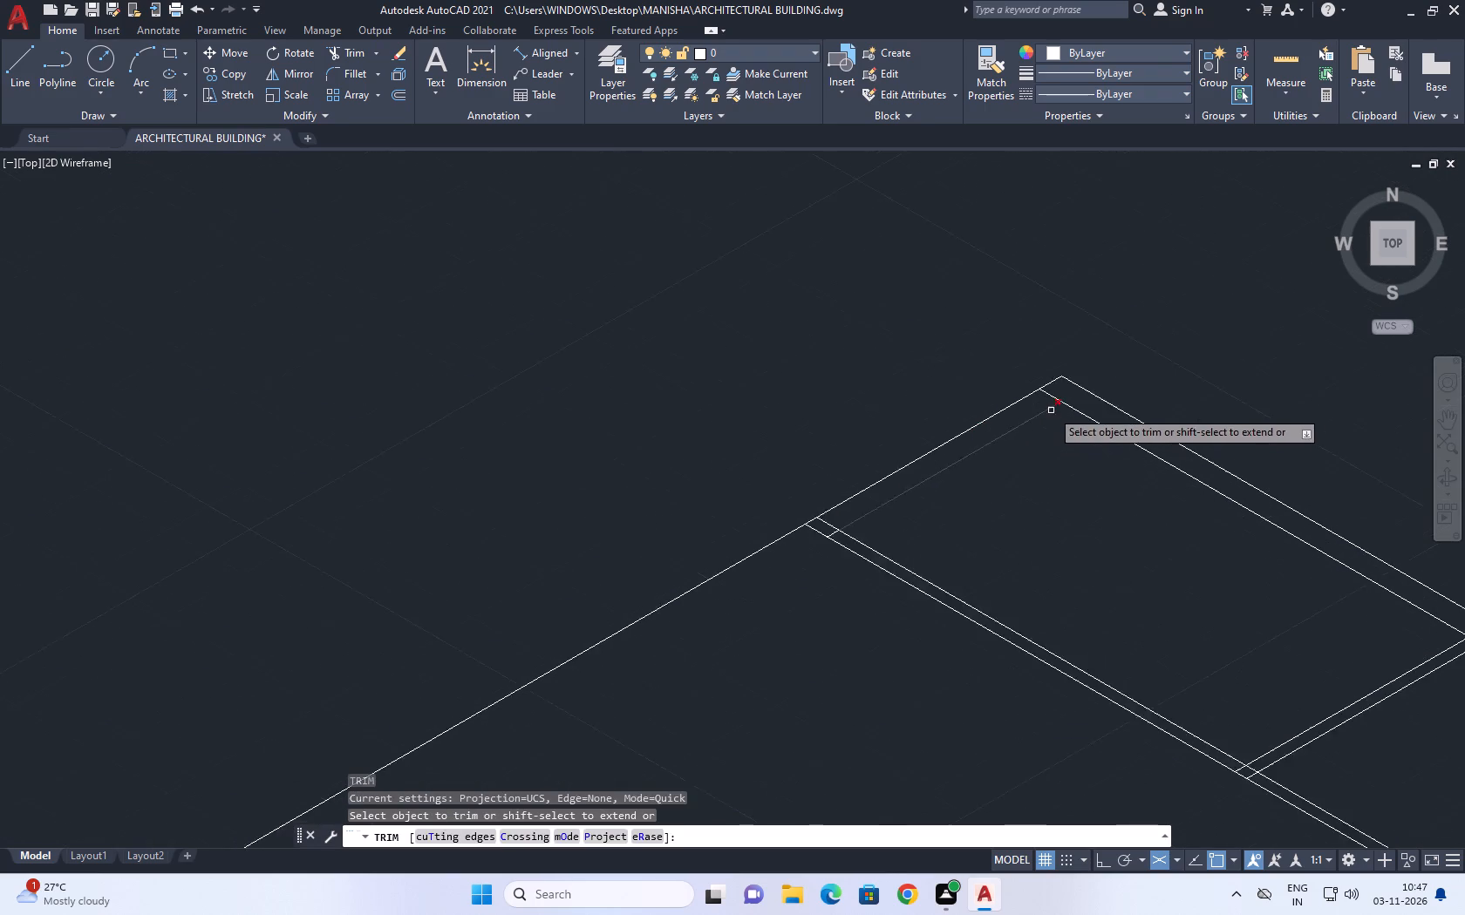
pyautogui.scroll(3, 1053, 405)
pyautogui.click(1063, 364)
pyautogui.click(1003, 381)
pyautogui.scroll(-6, 996, 381)
pyautogui.moveTo(977, 547); pyautogui.dragTo(820, 440, button='middle')
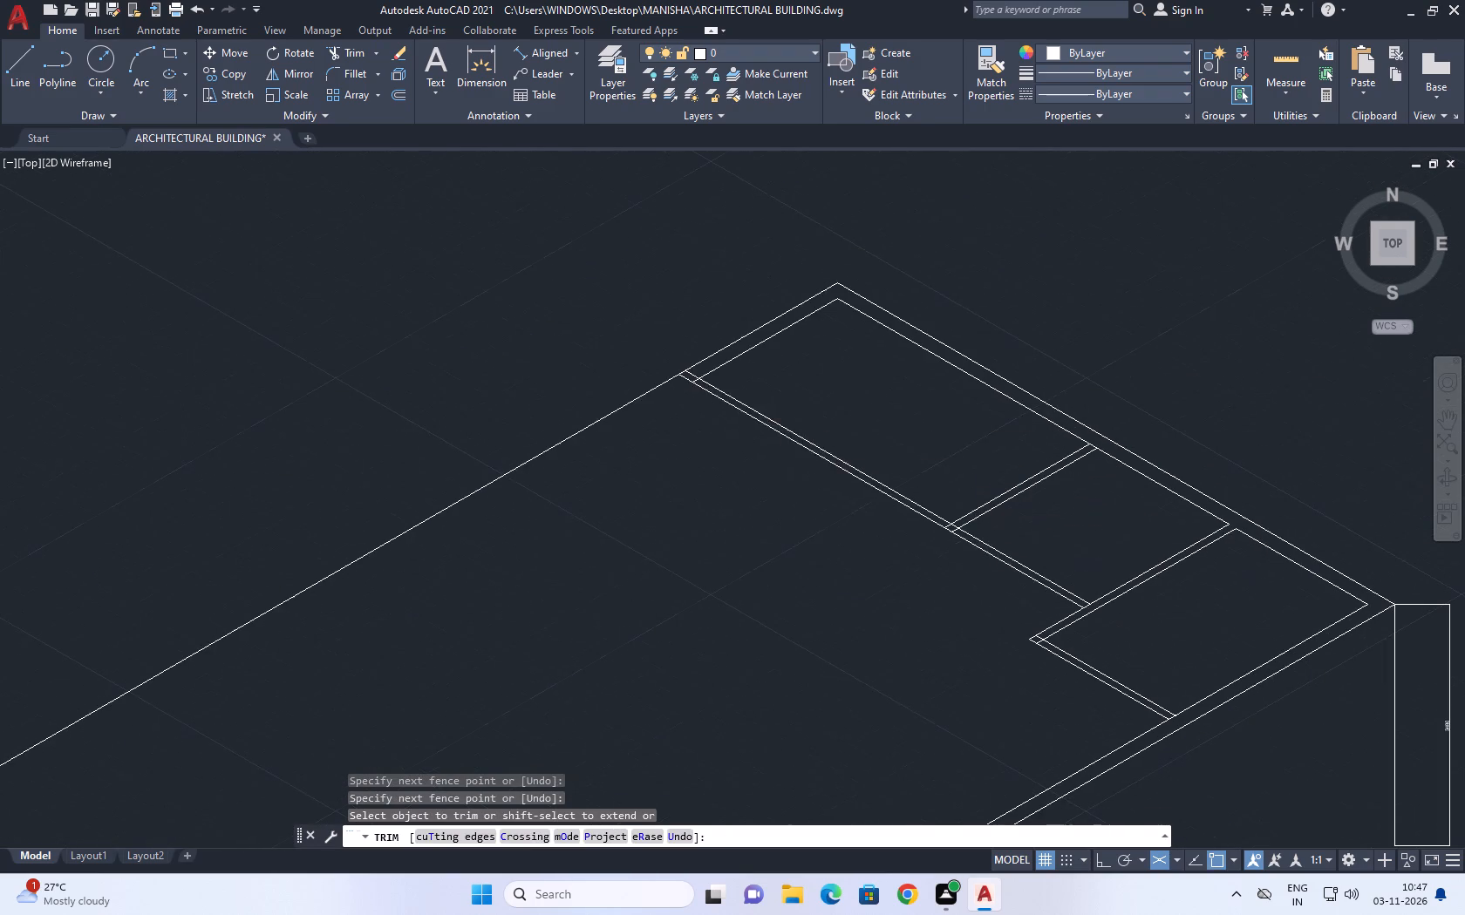
pyautogui.press('Escape')
# Trim the overlapping line stubs where the end wall's inner edge meets the long partition.
pyautogui.scroll(6, 697, 390)
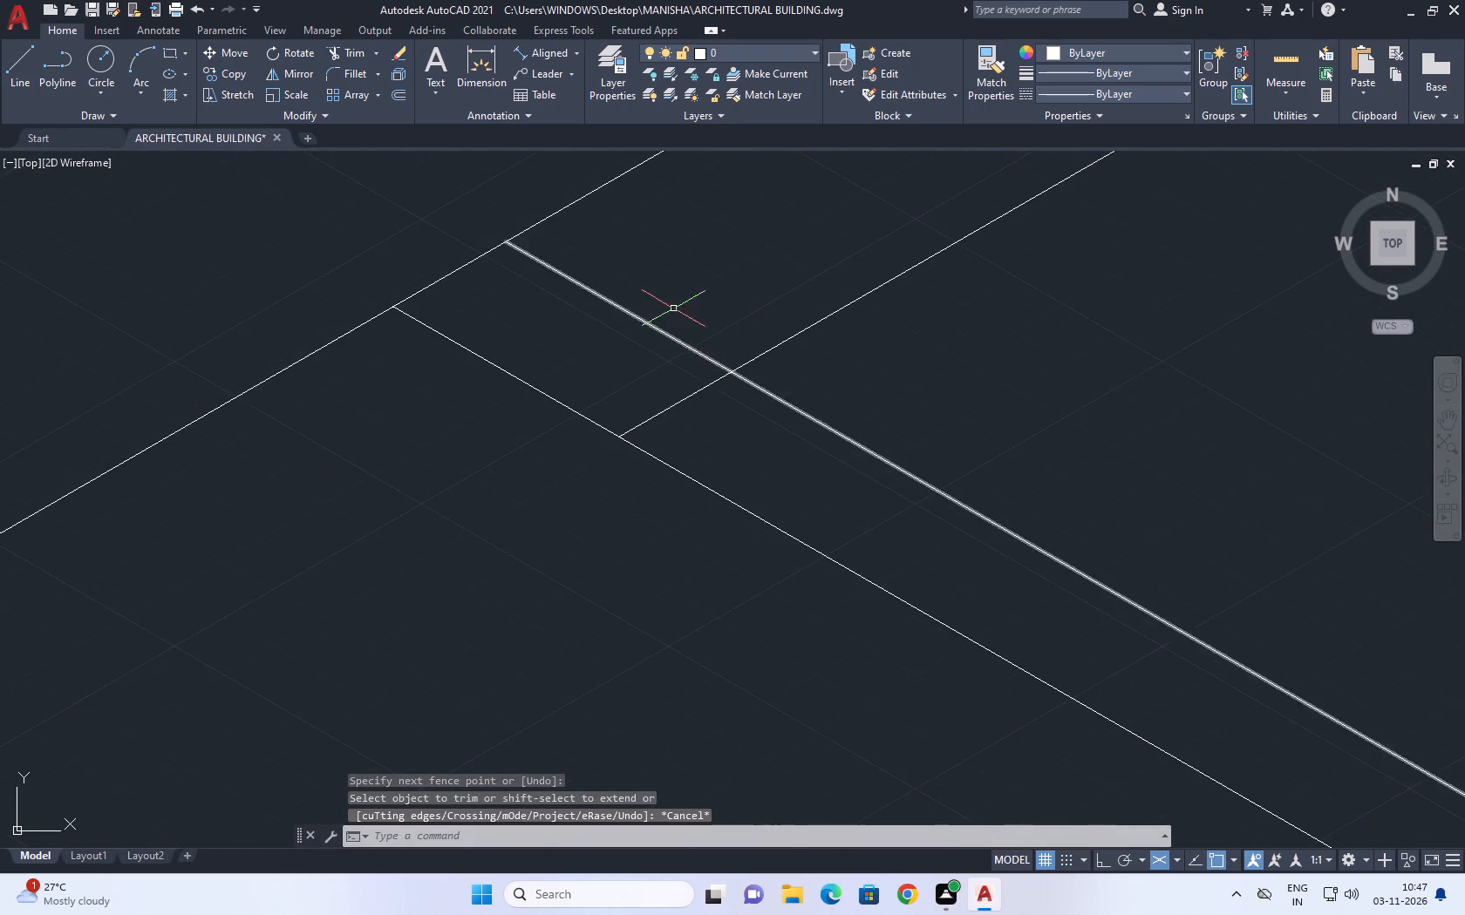
pyautogui.moveTo(674, 306); pyautogui.dragTo(738, 450, button='middle')
pyautogui.press('t')
pyautogui.write('R')
pyautogui.press('space')
pyautogui.click(686, 430)
pyautogui.click(778, 566)
pyautogui.scroll(-2, 673, 450)
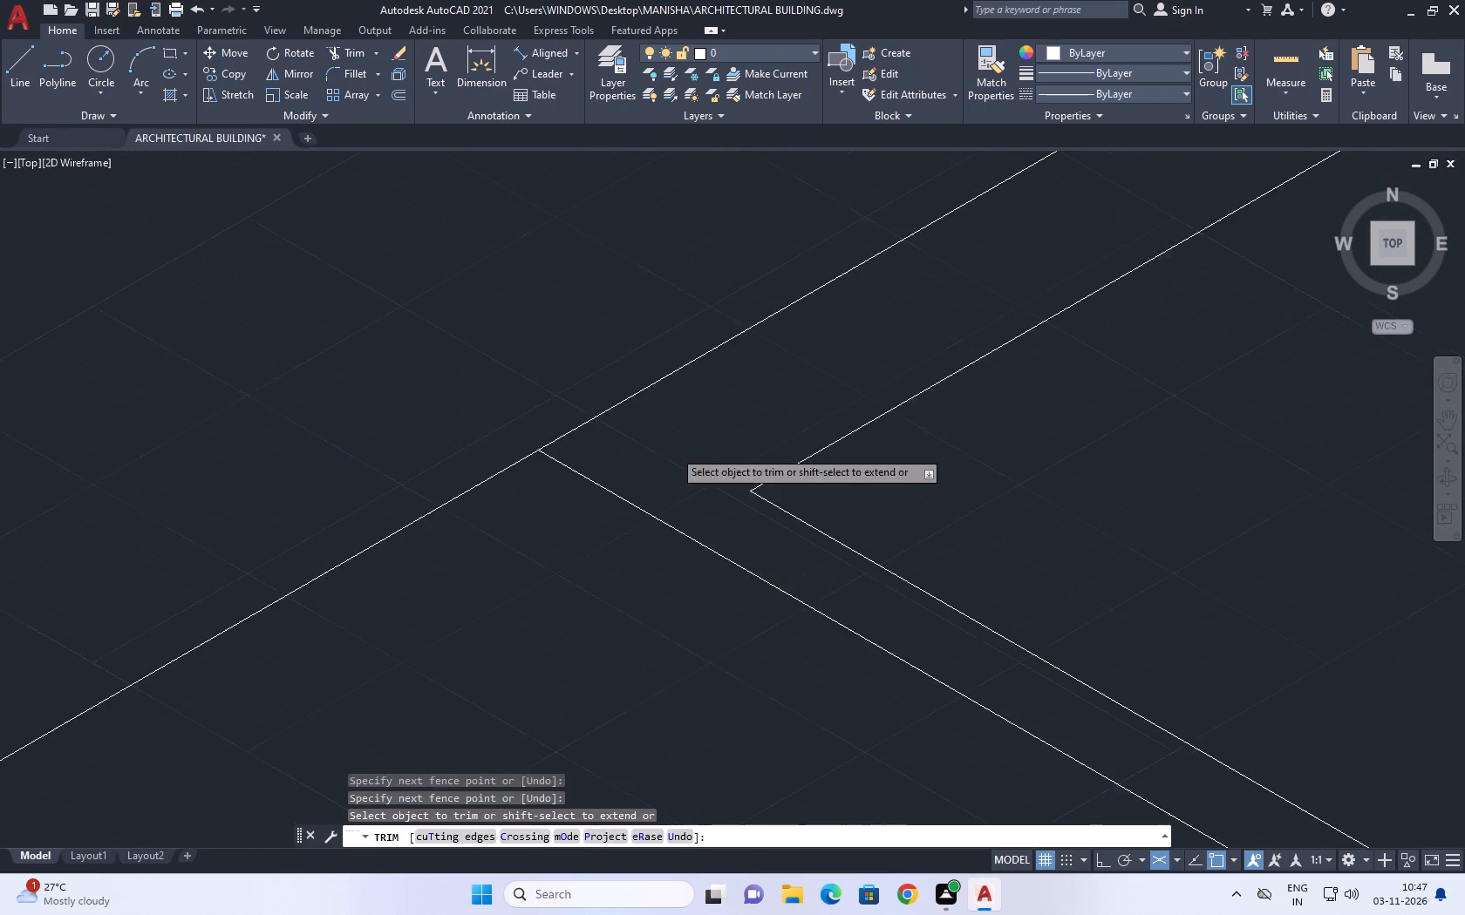
pyautogui.scroll(-3, 673, 450)
pyautogui.press('Escape')
# Examine the shortened plan, including the room layout, the long partition and the two open side walls.
pyautogui.scroll(-3, 677, 429)
pyautogui.moveTo(765, 460); pyautogui.dragTo(564, 417, button='middle')
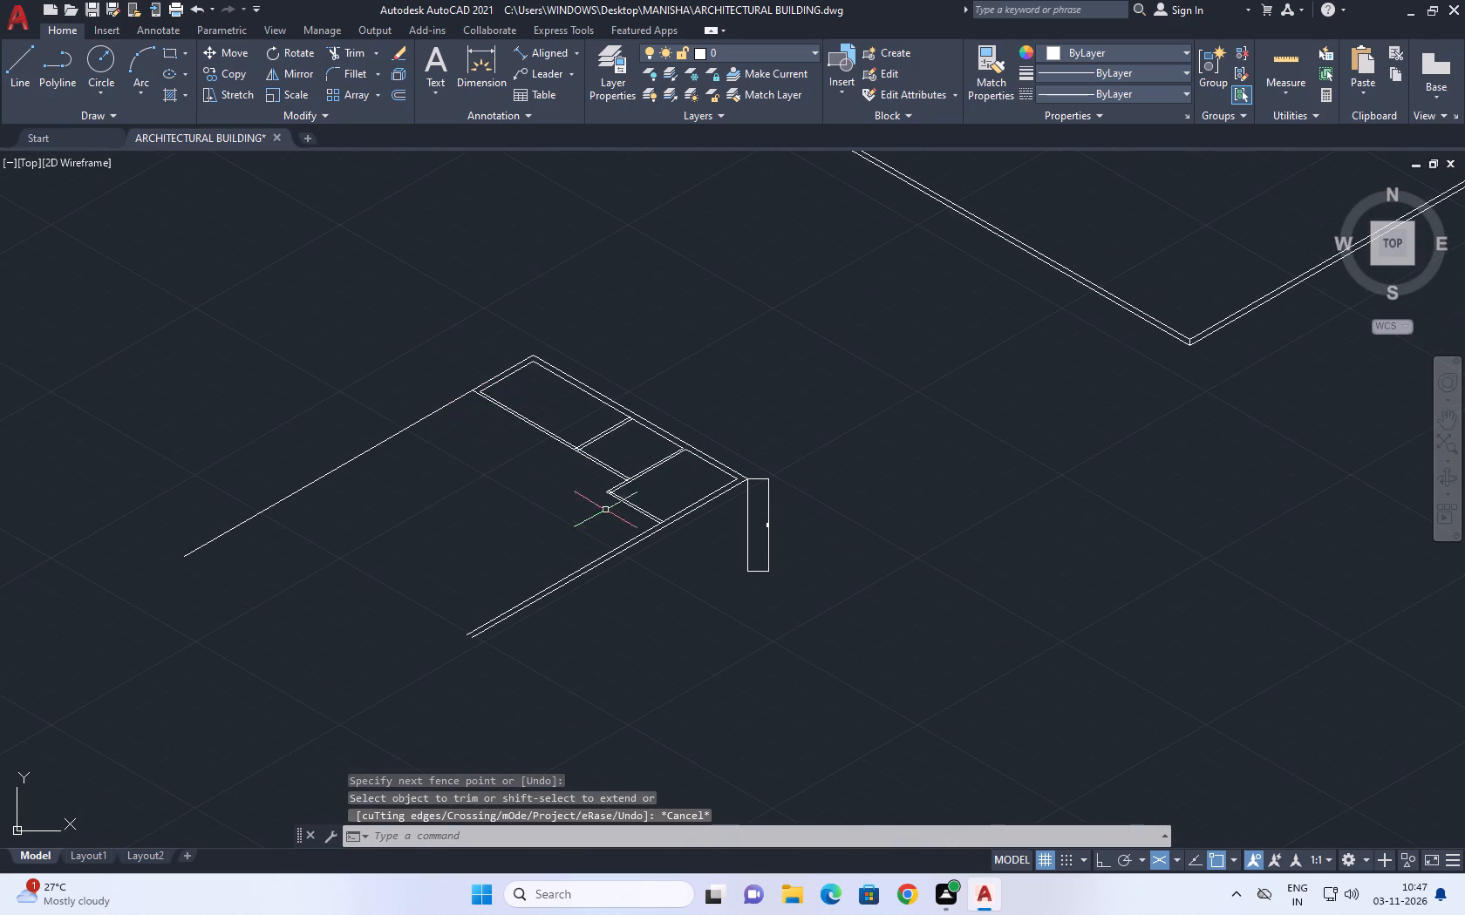
pyautogui.moveTo(544, 464); pyautogui.dragTo(881, 447, button='middle')
pyautogui.moveTo(1167, 508); pyautogui.dragTo(1122, 529, button='middle')
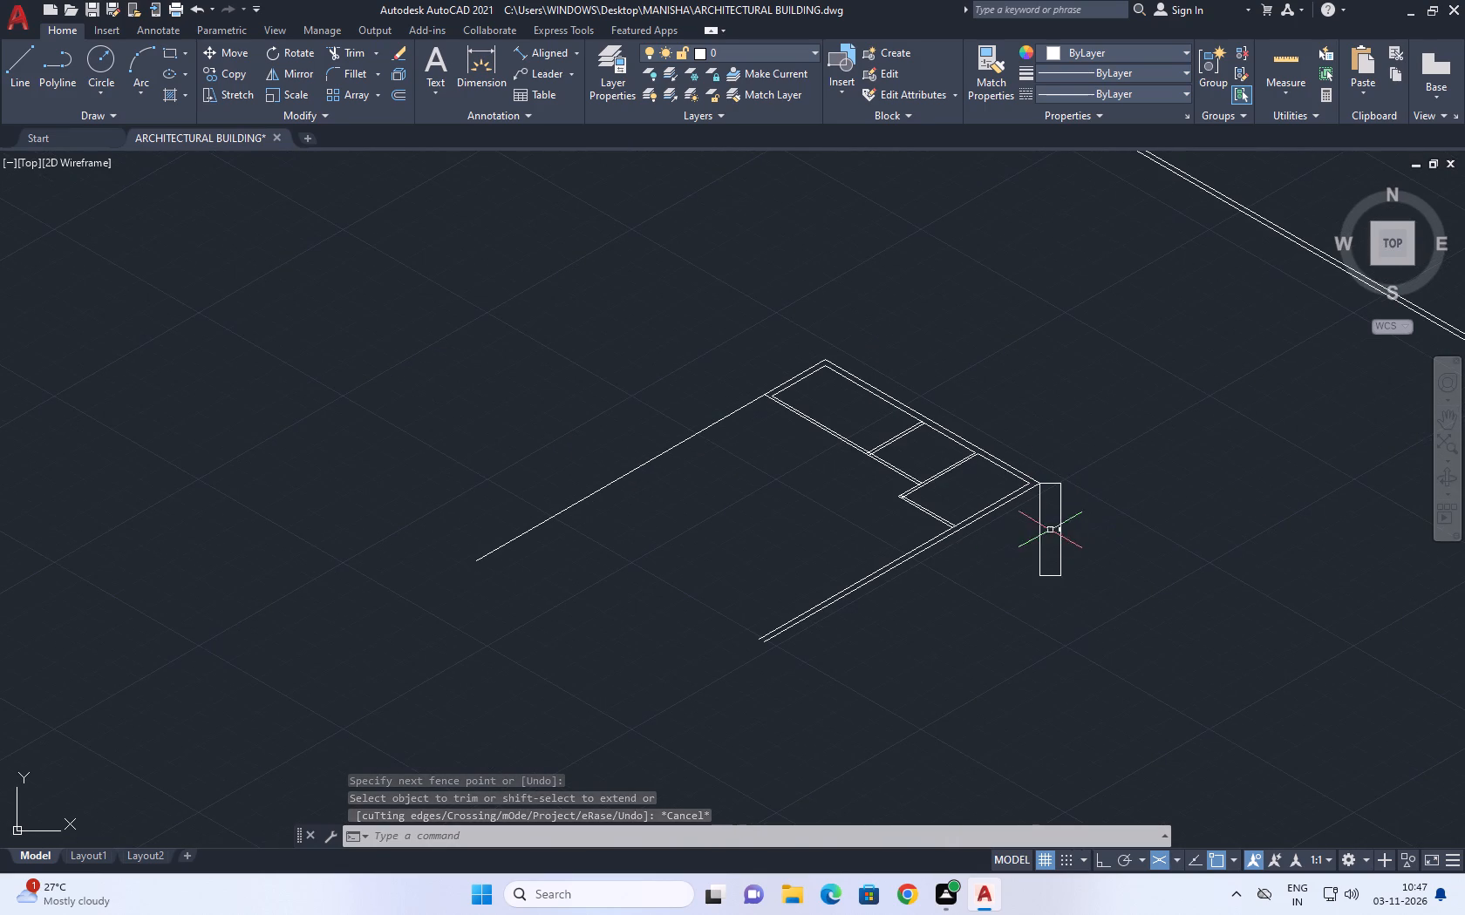
pyautogui.middleClick(1053, 532)
pyautogui.moveTo(1042, 558); pyautogui.dragTo(964, 541, button='middle')
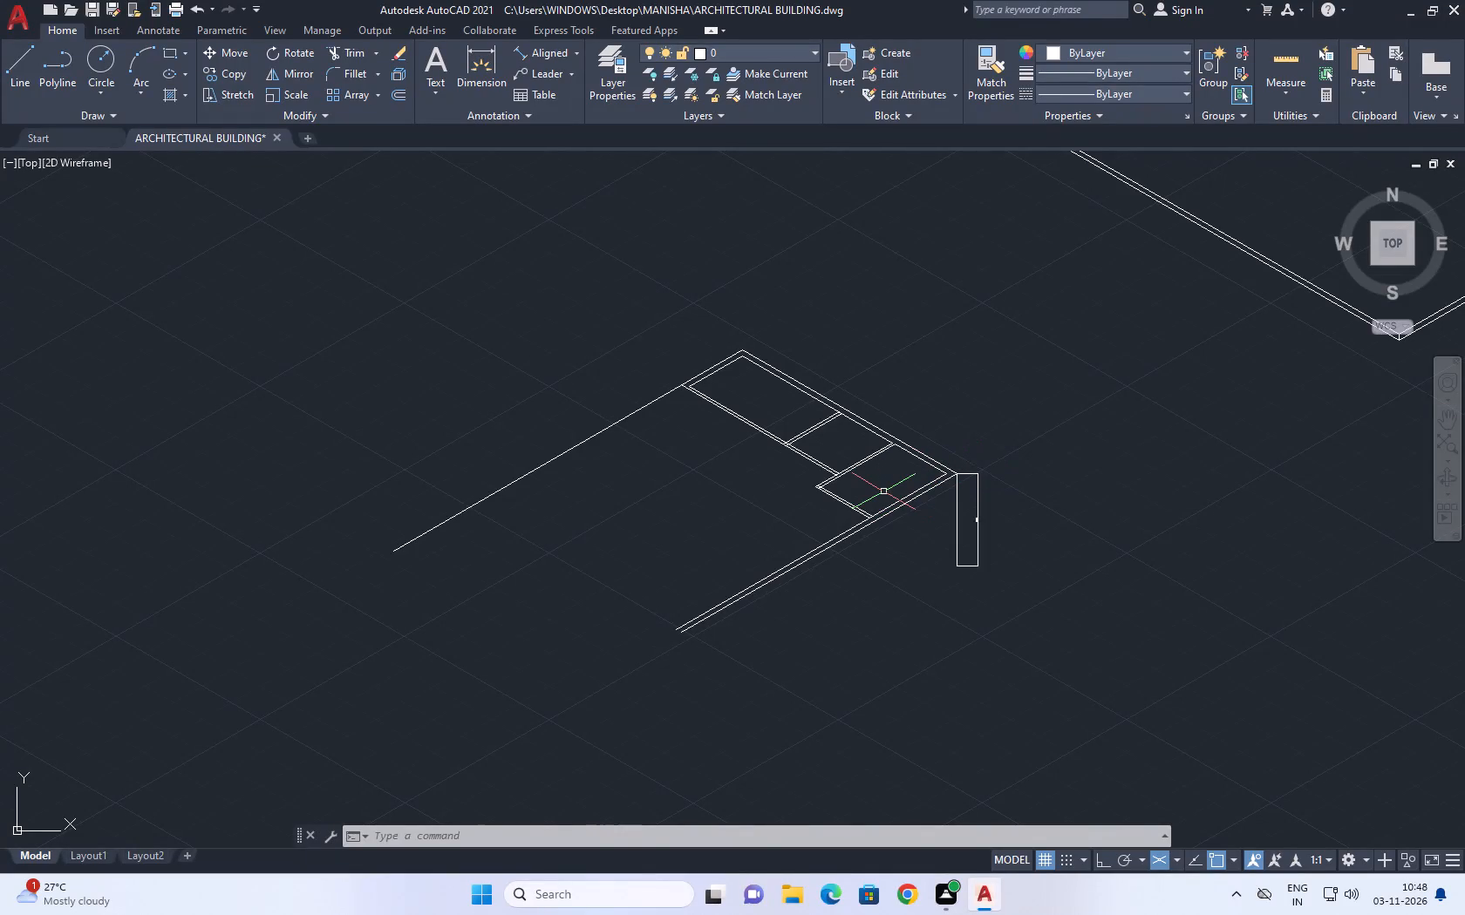
pyautogui.scroll(1, 736, 432)
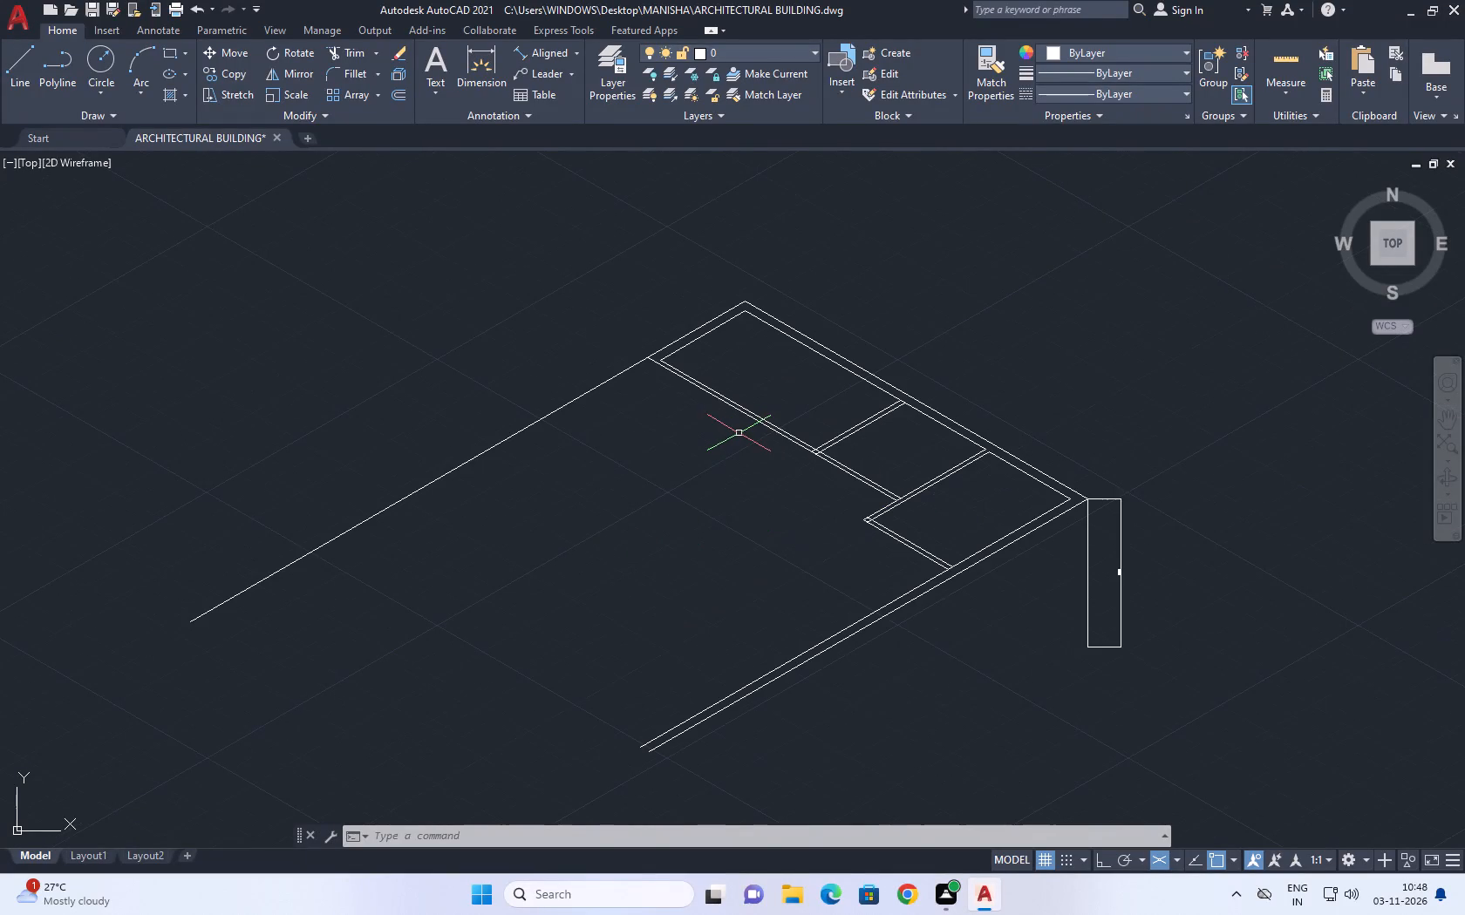
pyautogui.moveTo(734, 432); pyautogui.dragTo(652, 427, button='middle')
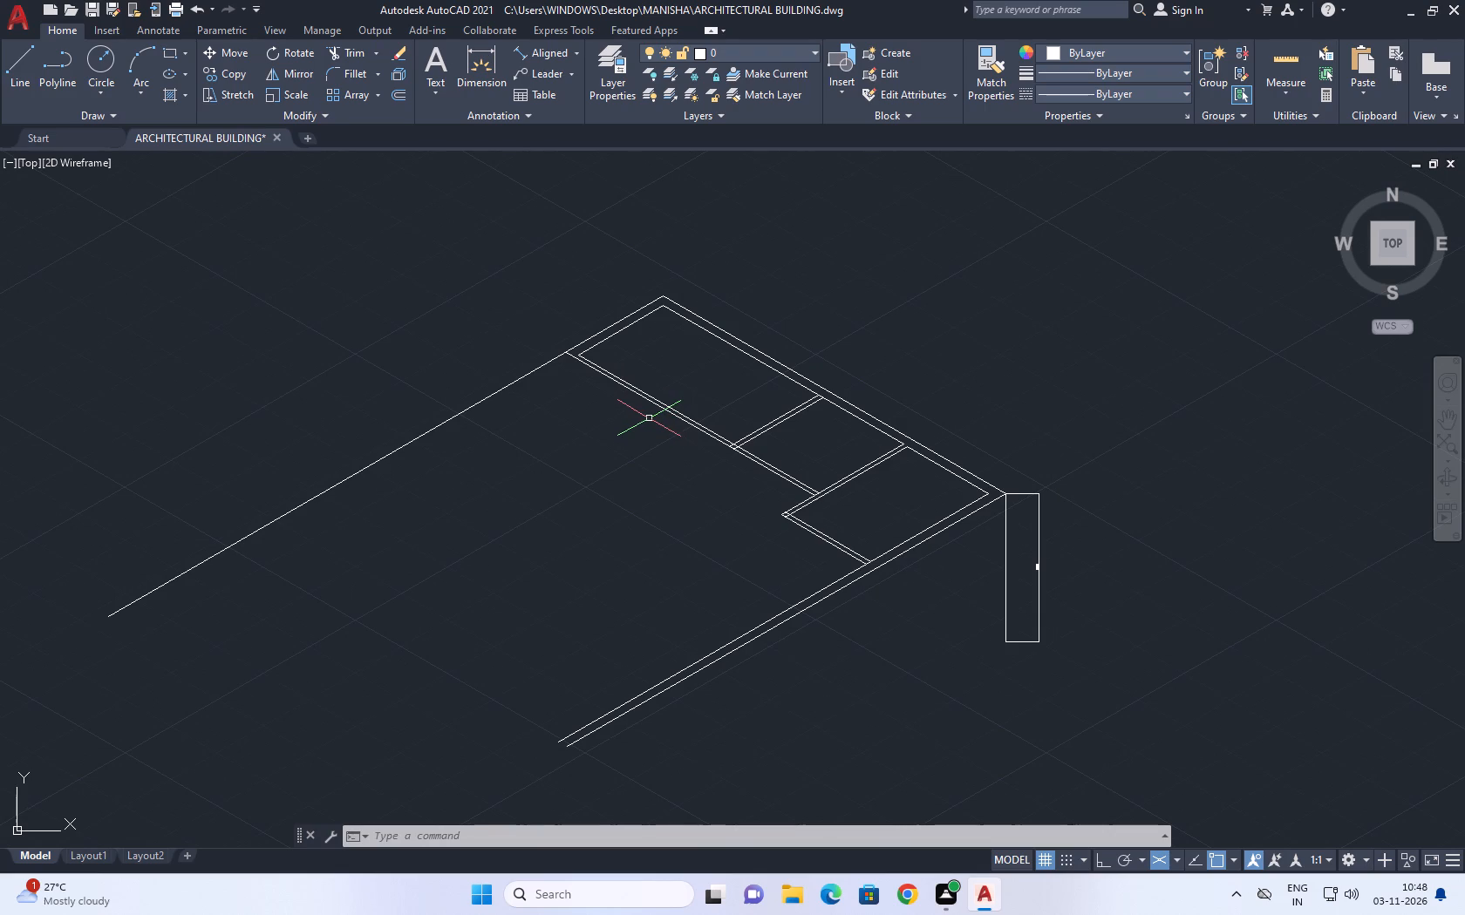
pyautogui.moveTo(451, 566); pyautogui.dragTo(501, 634, button='middle')
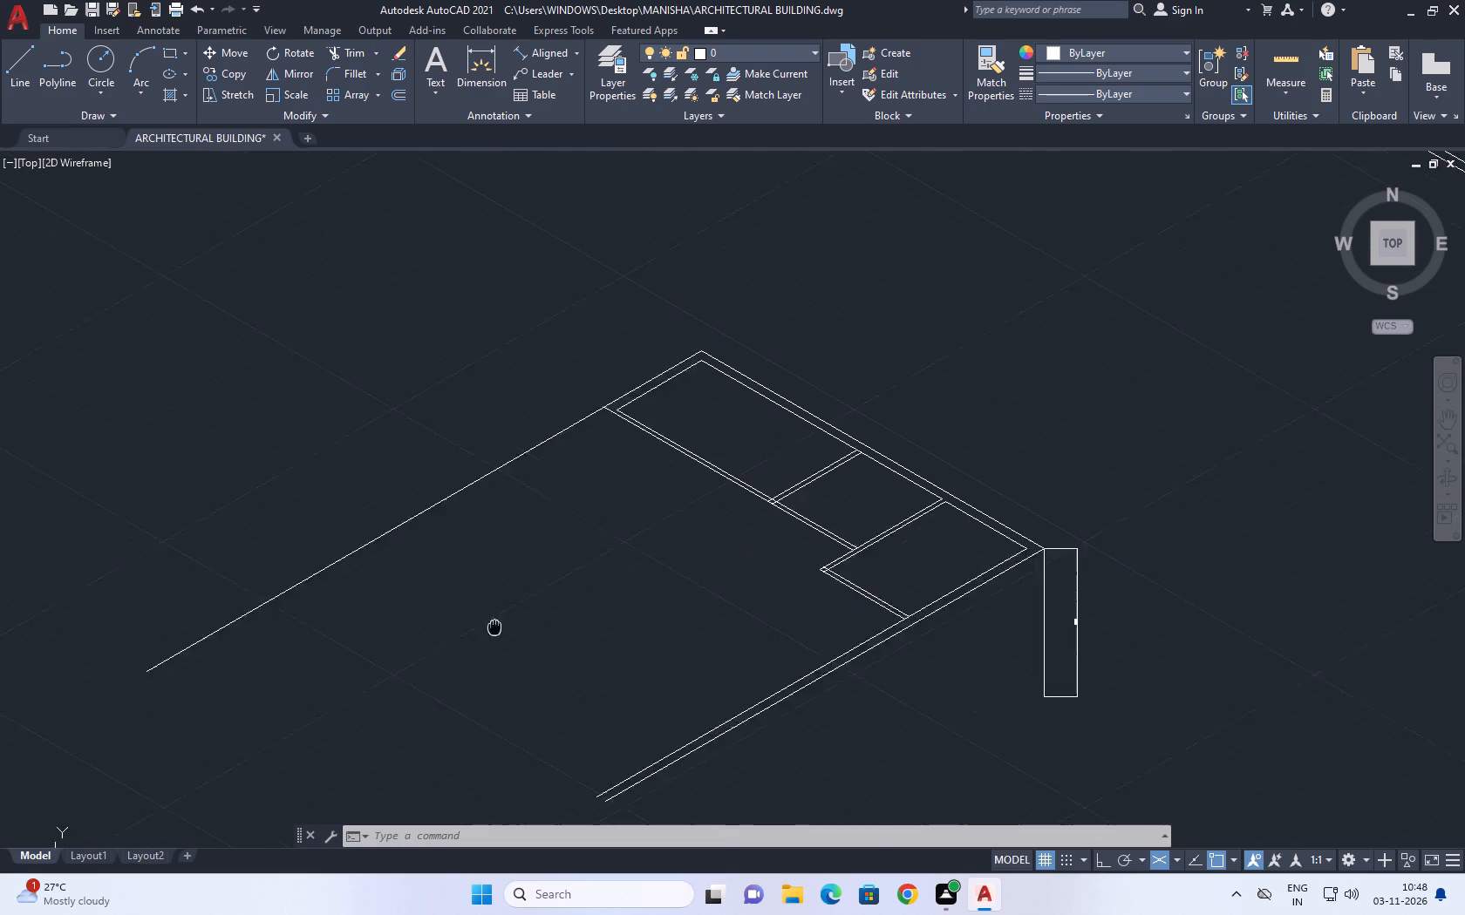
pyautogui.moveTo(501, 634); pyautogui.dragTo(517, 641, button='middle')
pyautogui.moveTo(829, 531); pyautogui.dragTo(820, 478, button='middle')
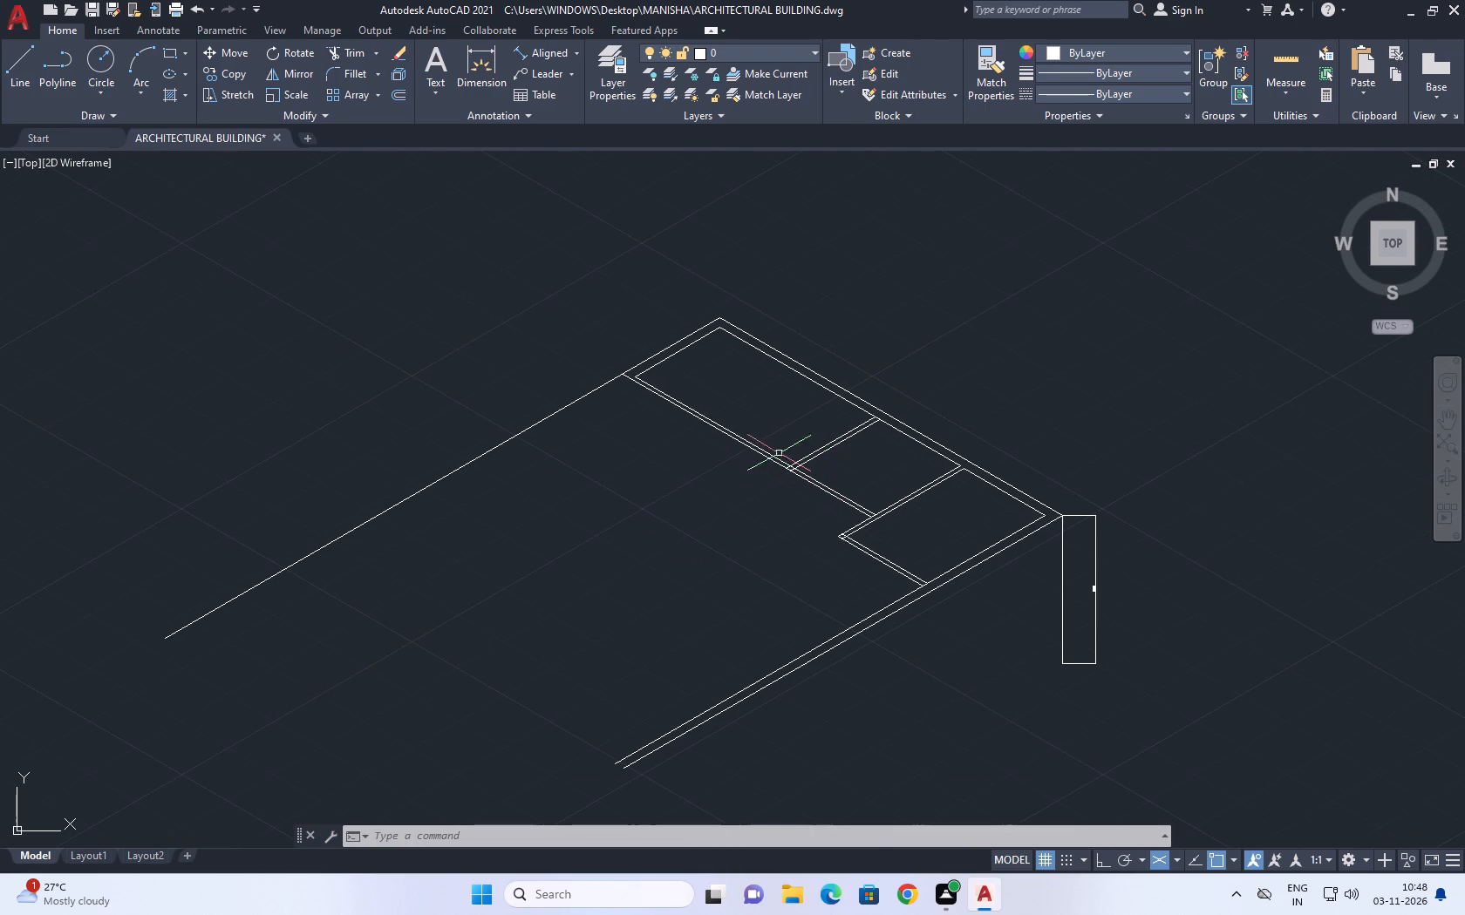
pyautogui.scroll(1, 767, 458)
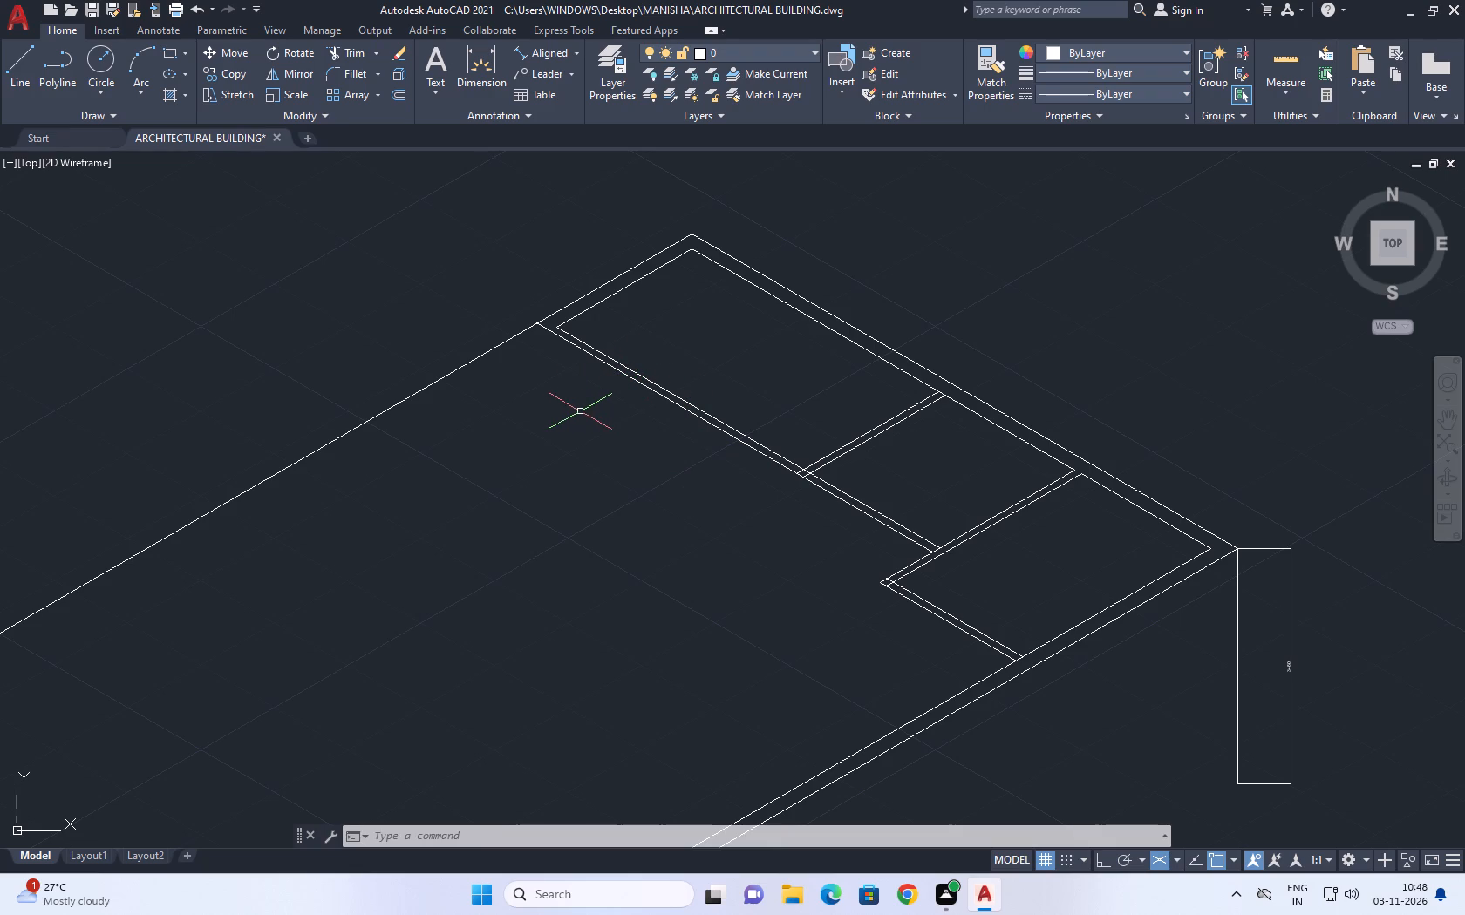
pyautogui.moveTo(526, 383); pyautogui.dragTo(516, 396, button='middle')
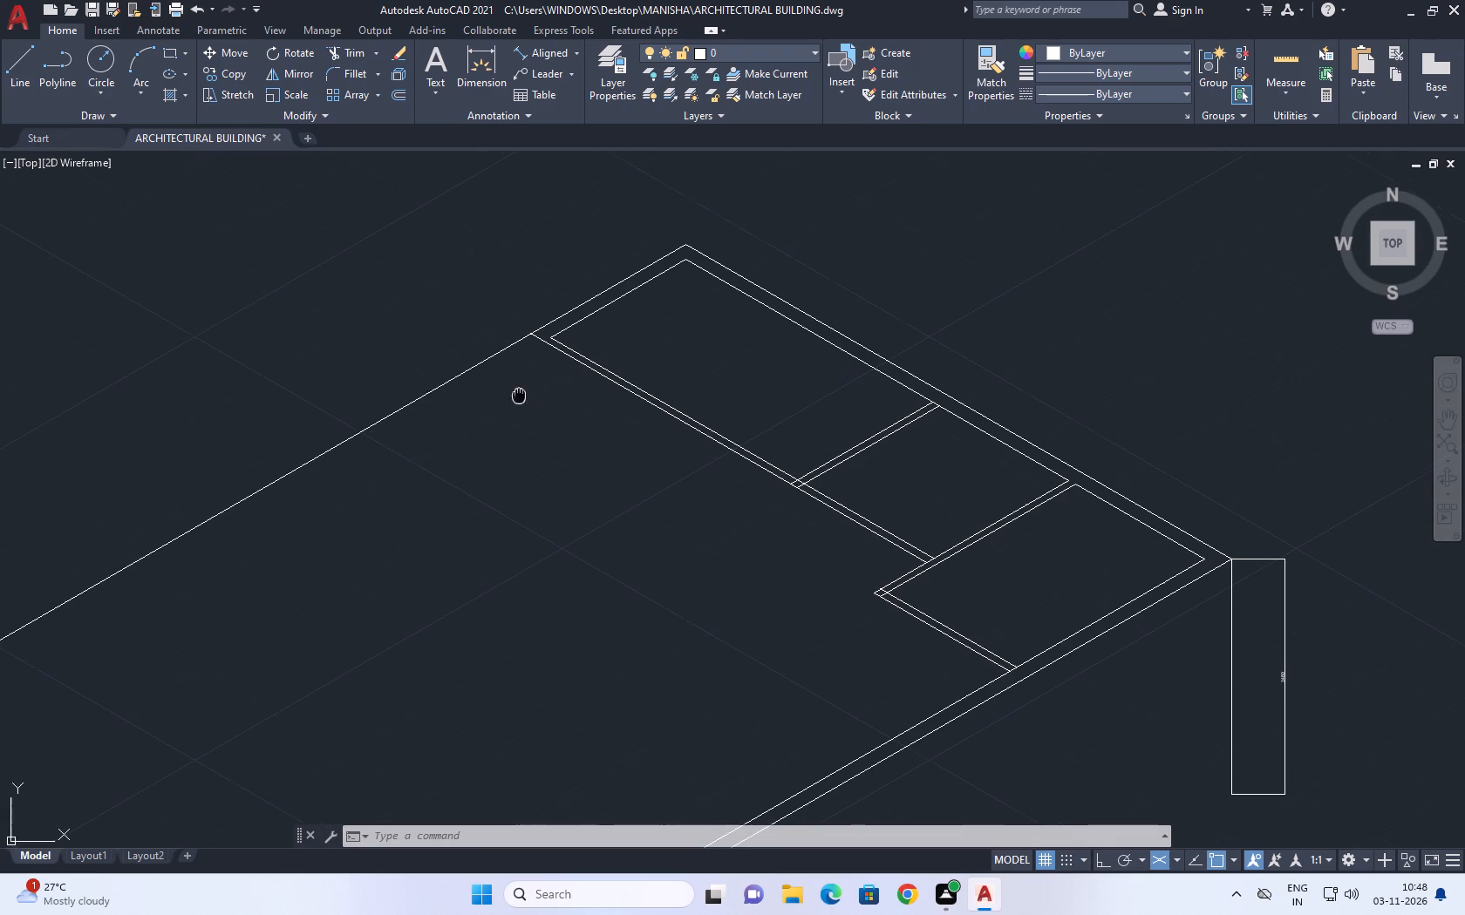
pyautogui.moveTo(516, 396); pyautogui.dragTo(515, 397, button='middle')
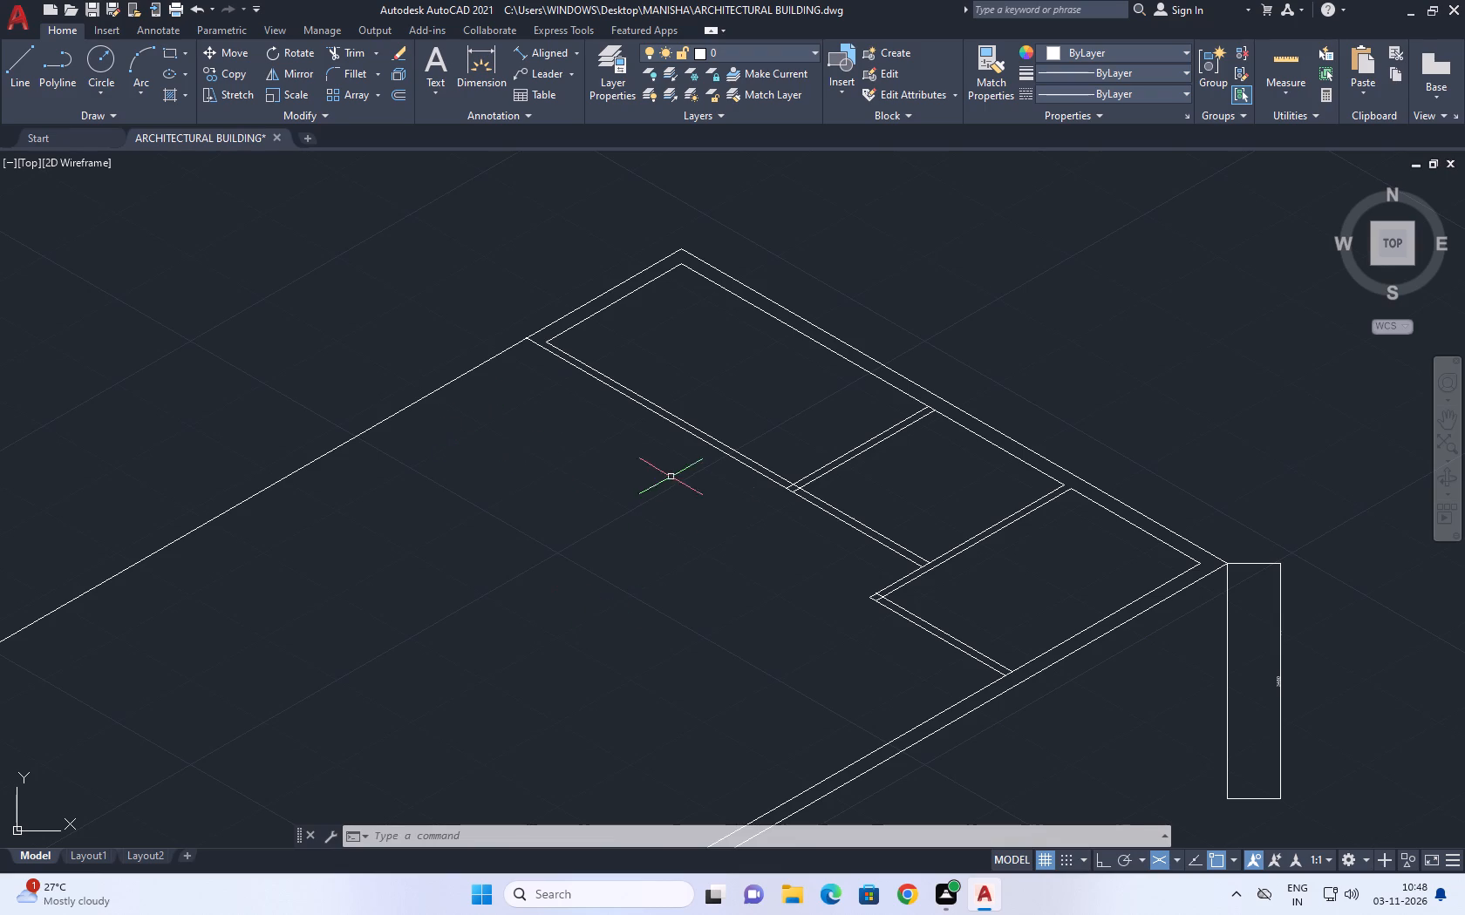
pyautogui.moveTo(810, 478); pyautogui.dragTo(732, 451, button='middle')
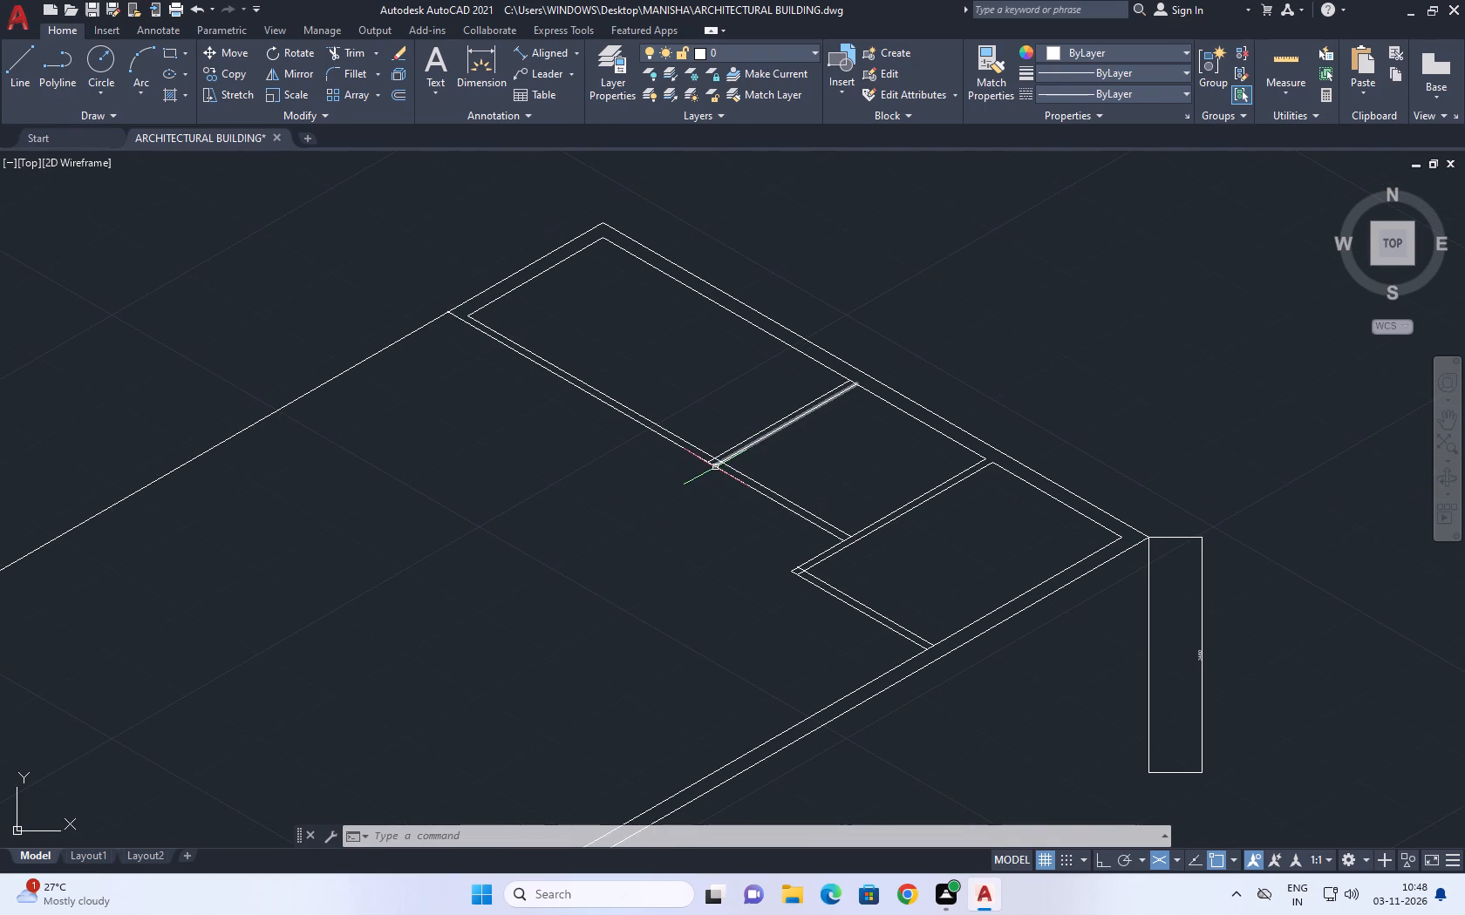
pyautogui.click(588, 396)
pyautogui.moveTo(599, 437); pyautogui.dragTo(686, 493, button='middle')
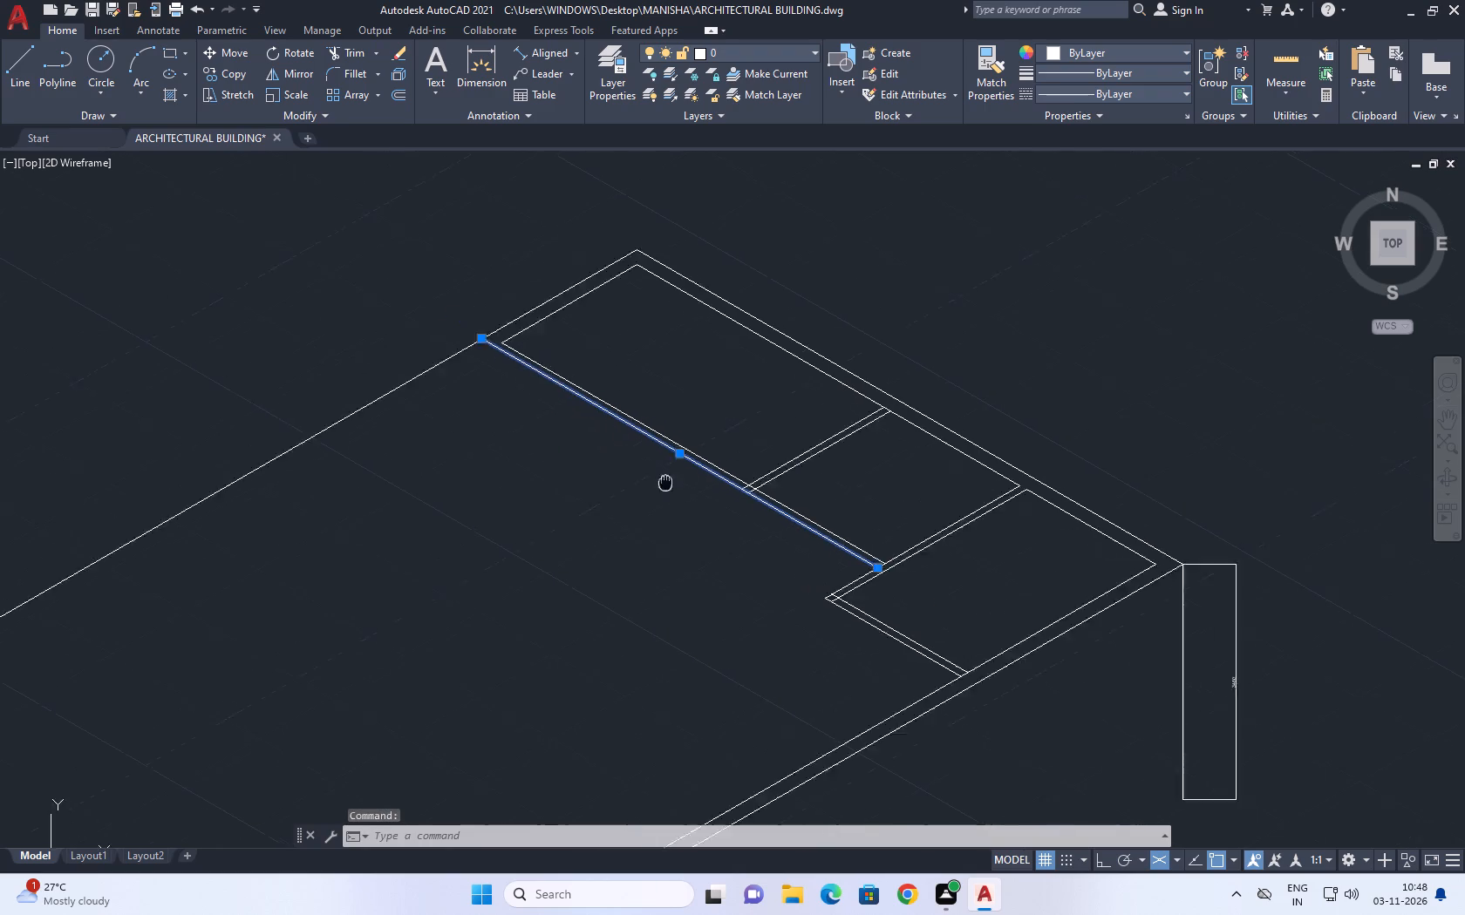
pyautogui.moveTo(686, 493); pyautogui.dragTo(745, 516, button='middle')
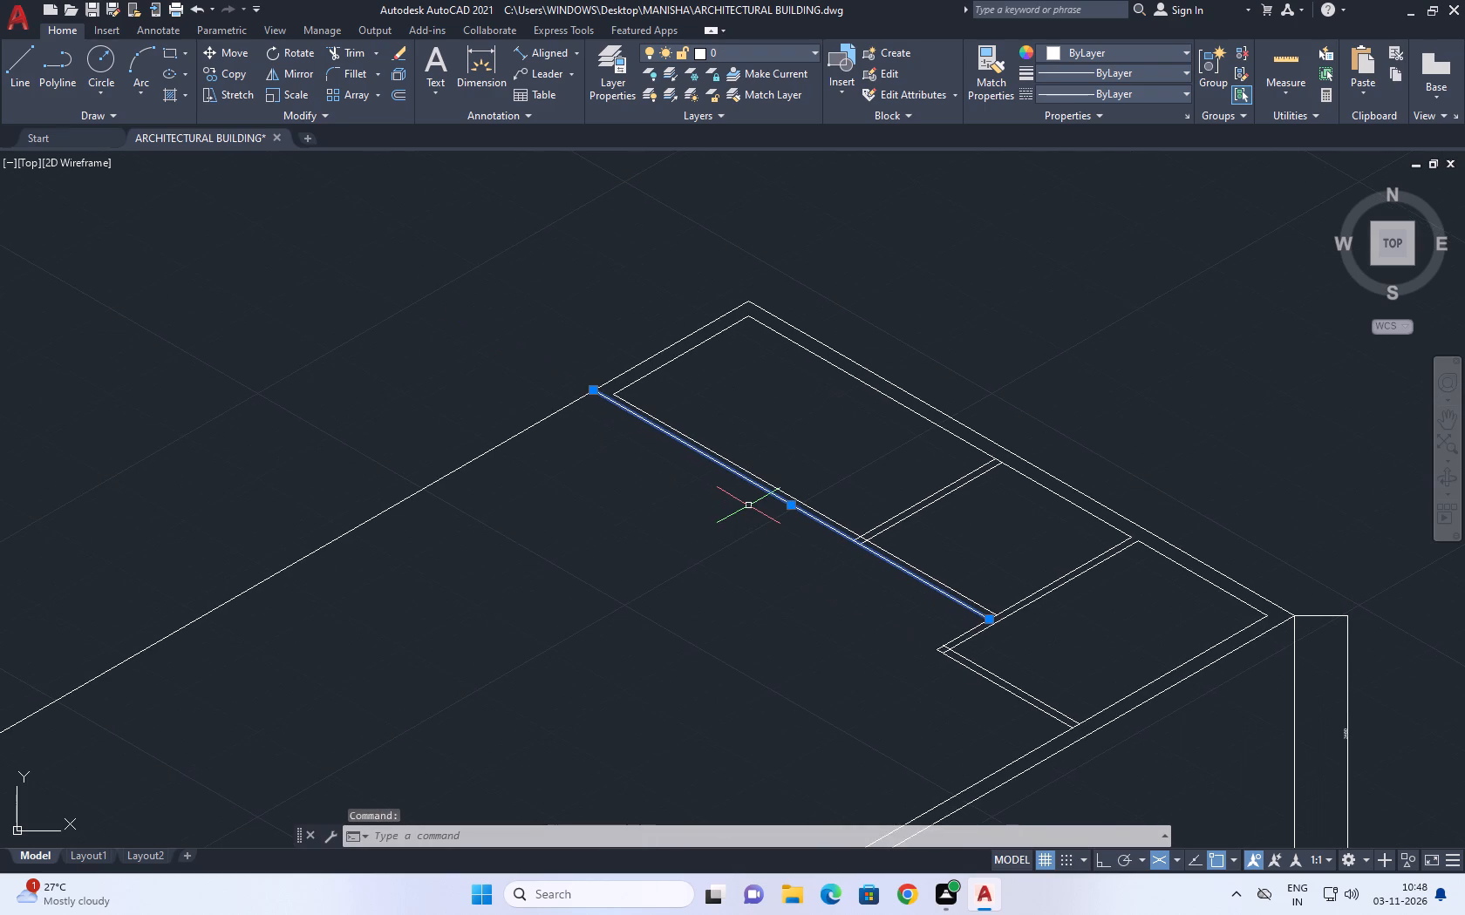
pyautogui.press('Escape')
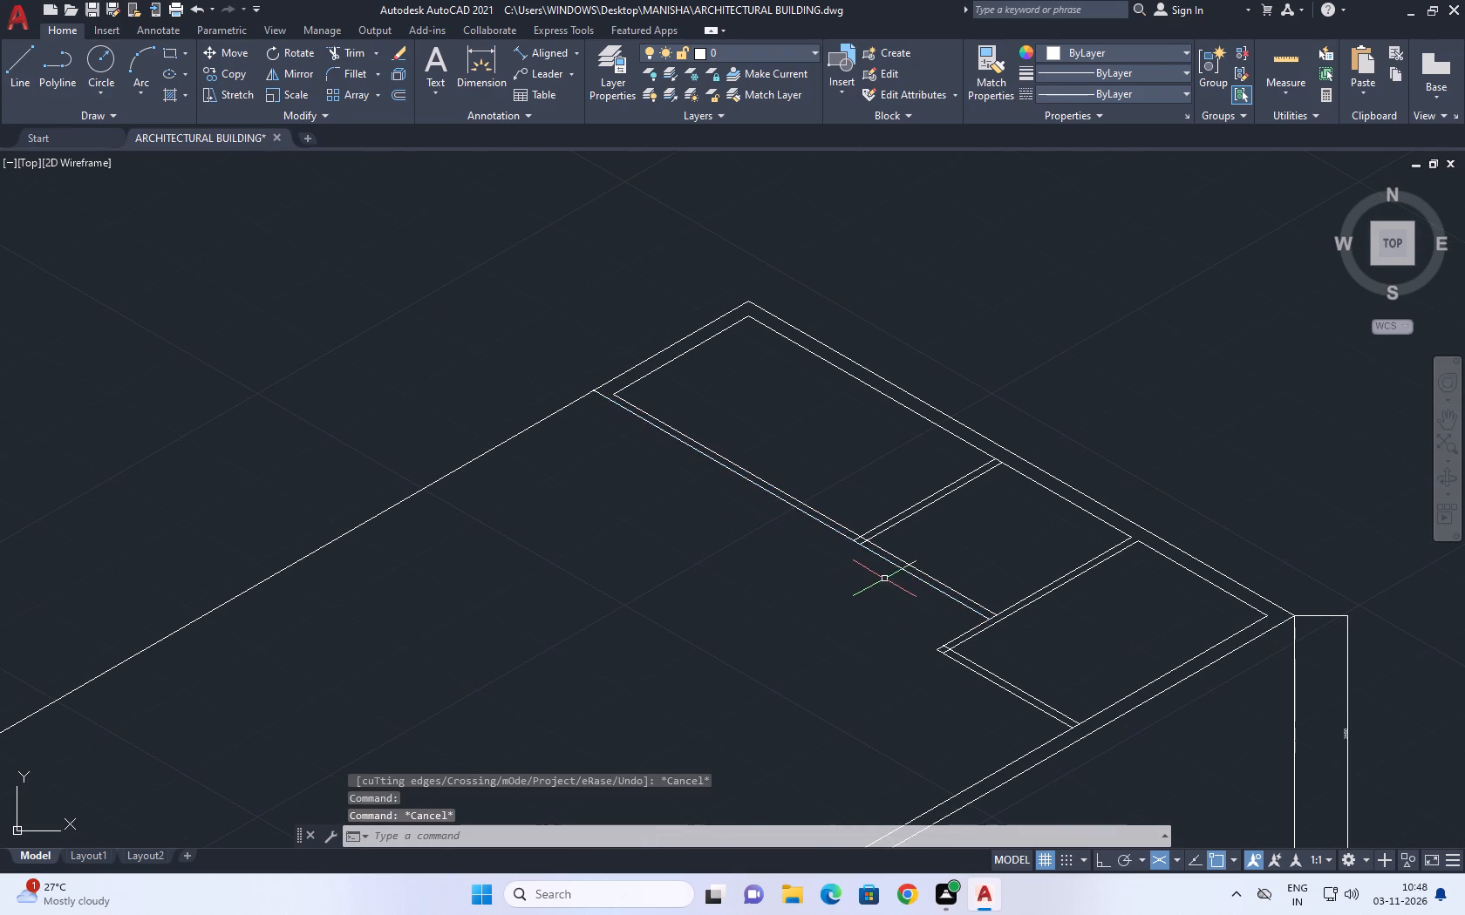
# Copy the outer line of the corner room's short partition 1100 mm along the adjoining outer wall, away from the room.
pyautogui.moveTo(869, 569); pyautogui.dragTo(814, 499, button='middle')
pyautogui.scroll(1, 937, 623)
pyautogui.click(938, 605)
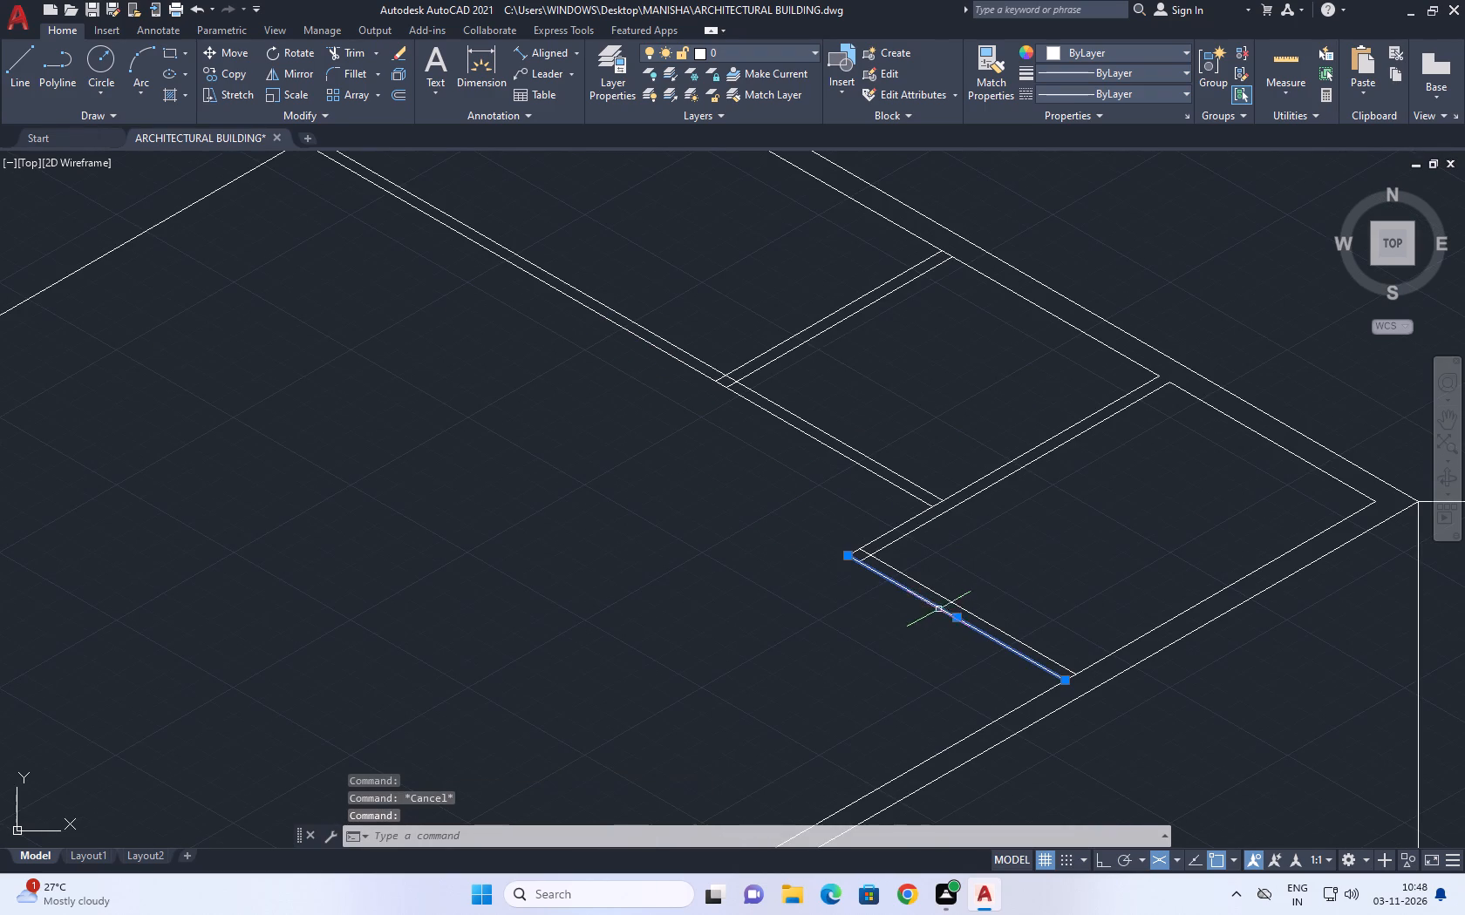
pyautogui.press('c')
pyautogui.press('o')
pyautogui.press('space')
pyautogui.click(881, 608)
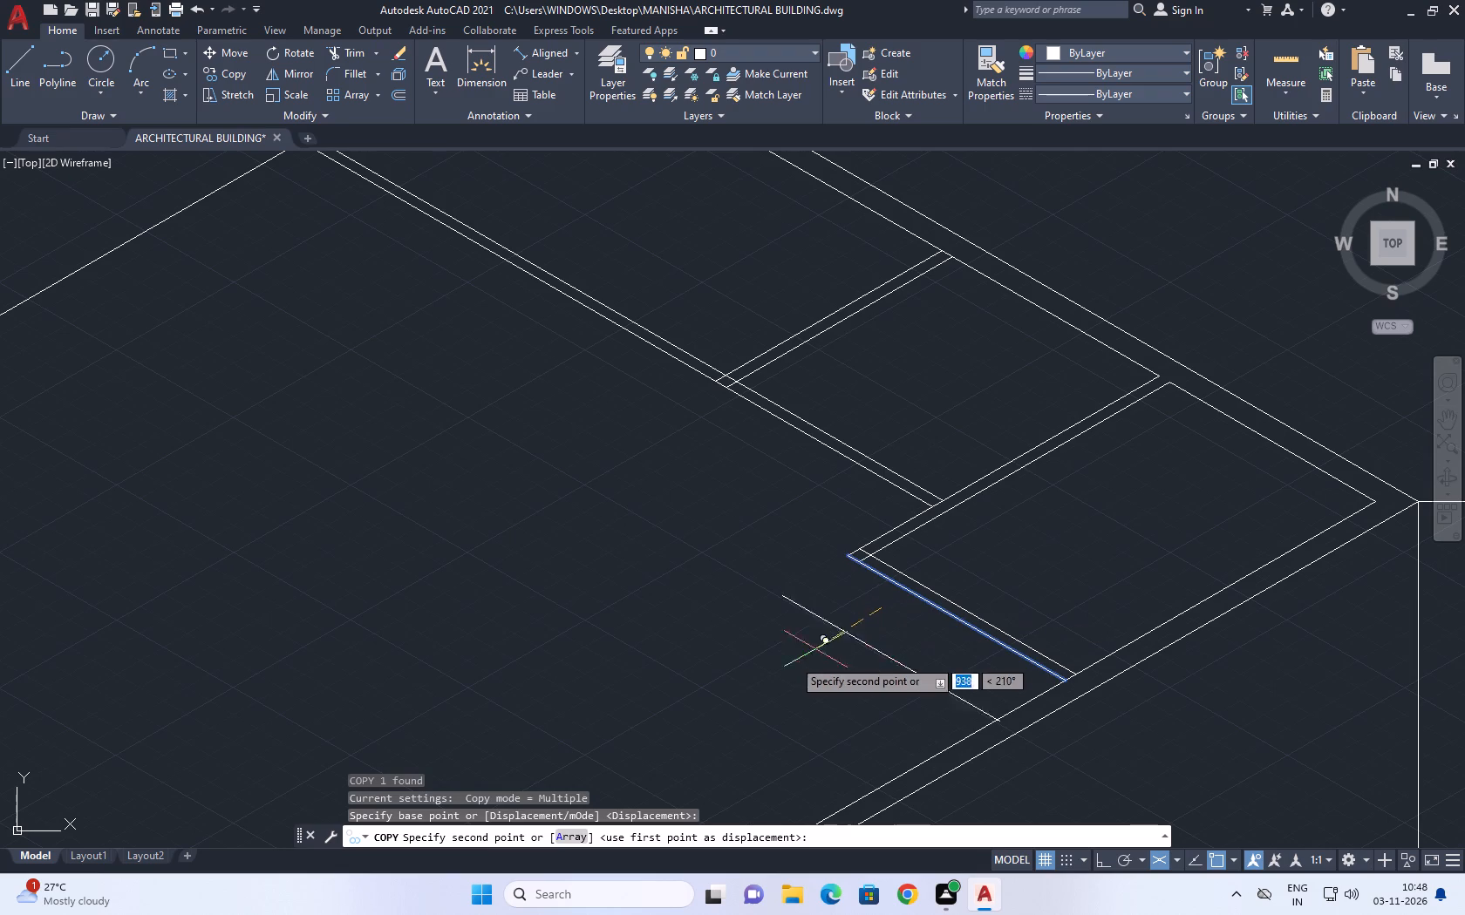
pyautogui.press('F8')
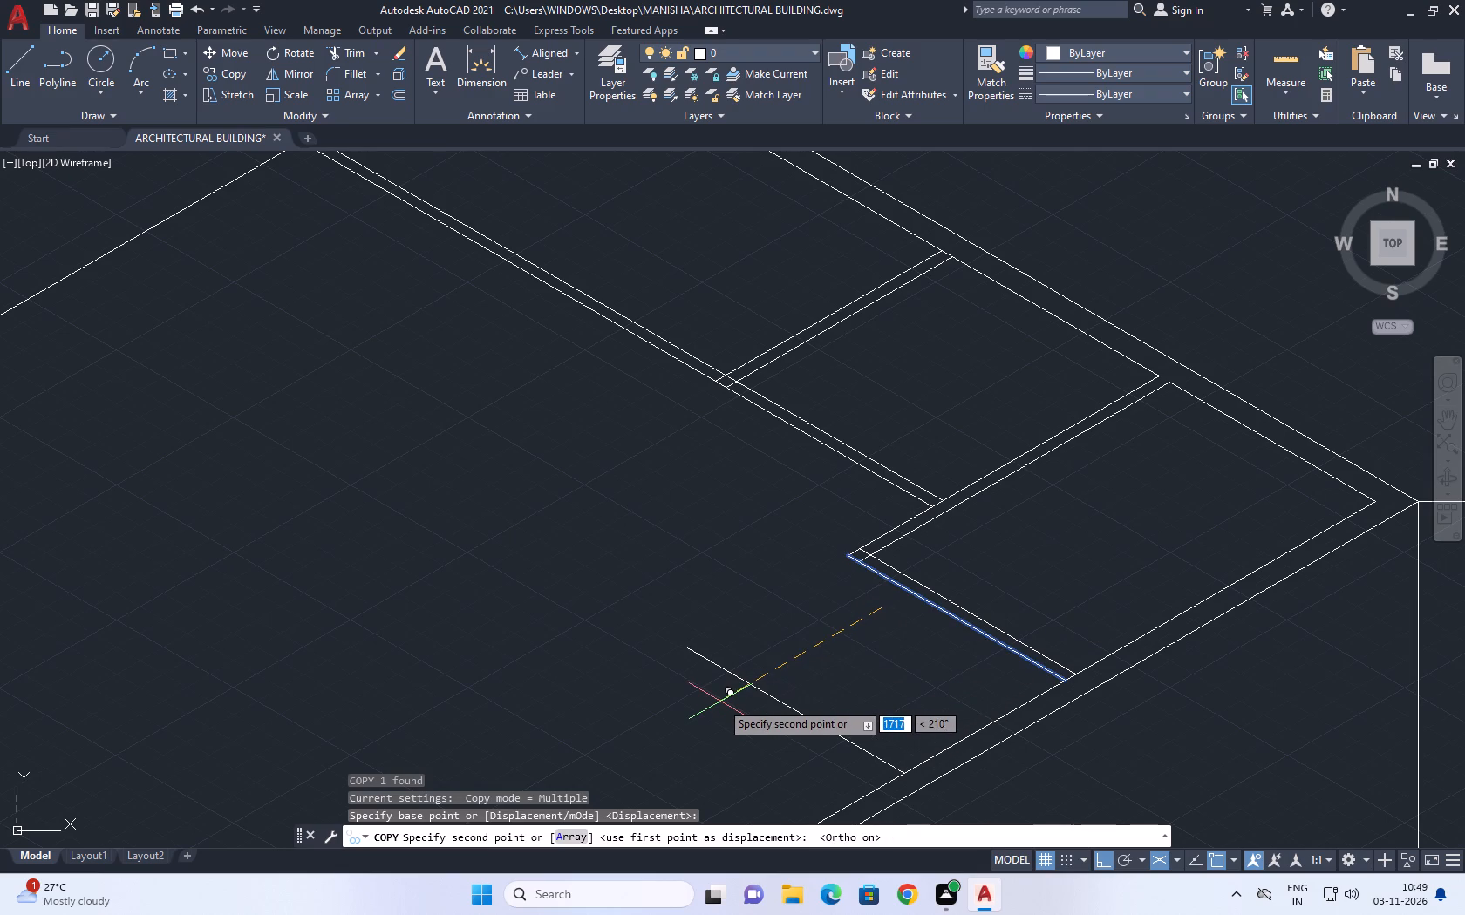
pyautogui.press('F5')
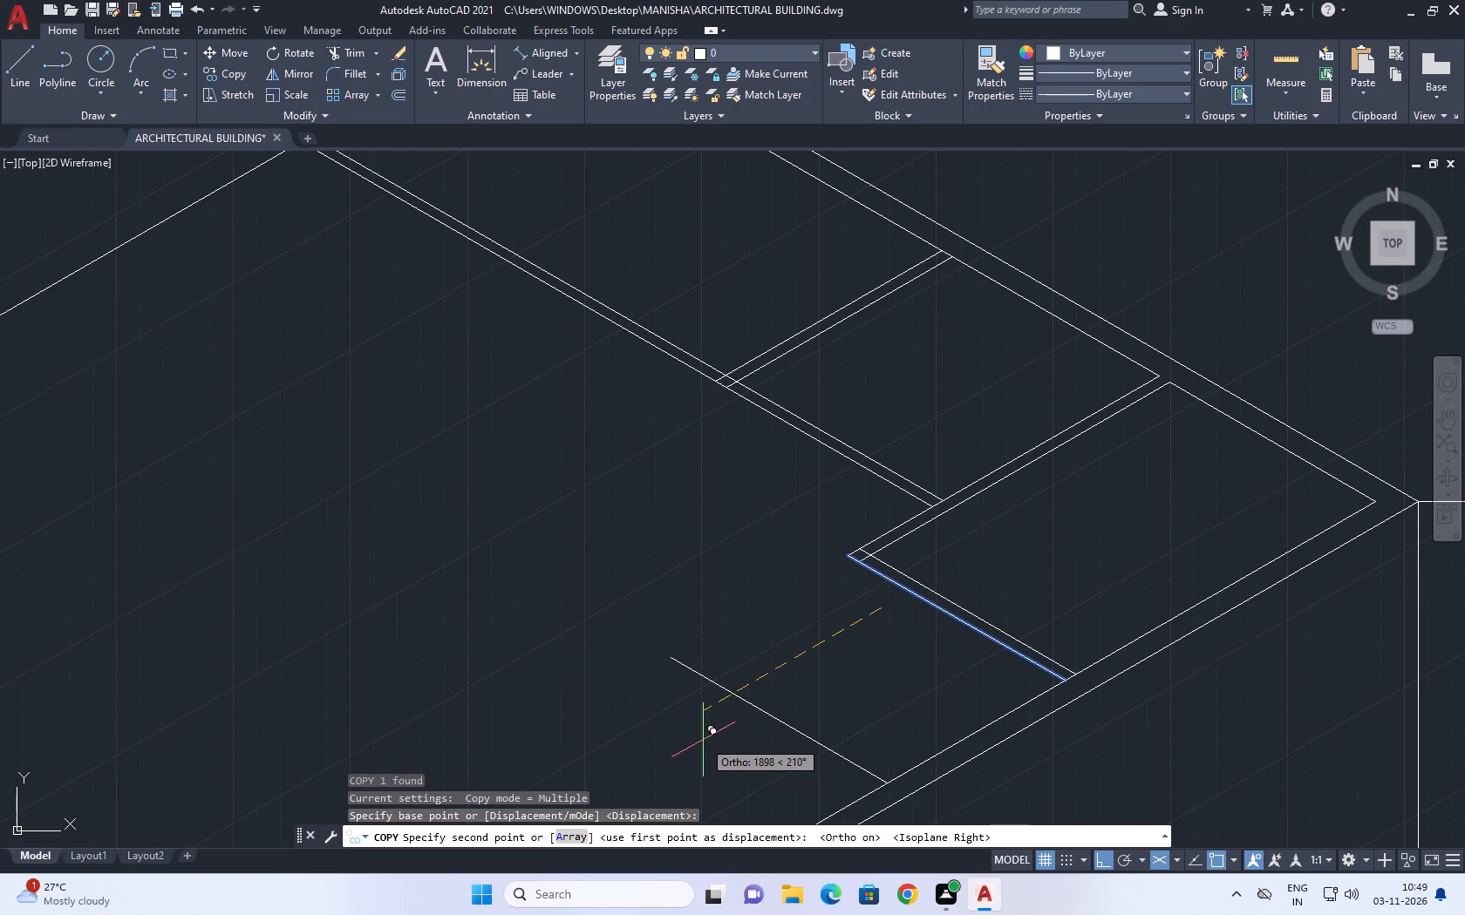
pyautogui.write('1100')
pyautogui.press('Return')
pyautogui.moveTo(625, 634); pyautogui.dragTo(611, 621, button='right')
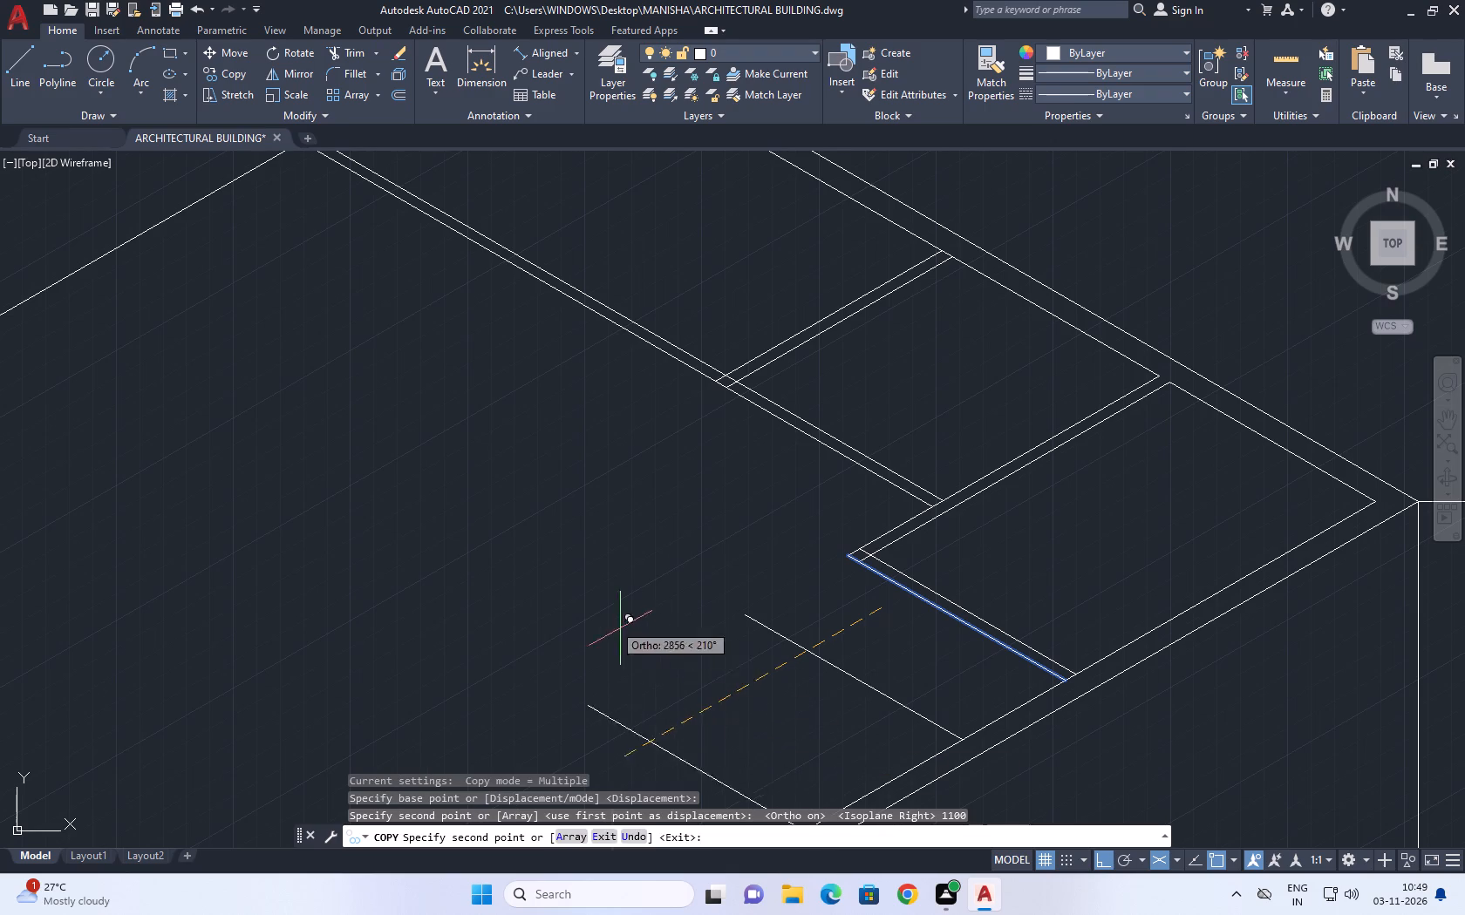
pyautogui.moveTo(611, 621); pyautogui.dragTo(611, 620, button='right')
# Copy the new line beside the corner room 114.3 mm farther along the outer wall to form the partition's second face.
pyautogui.click(676, 647)
pyautogui.click(826, 651)
pyautogui.click(781, 664)
pyautogui.moveTo(785, 670); pyautogui.dragTo(835, 620, button='middle')
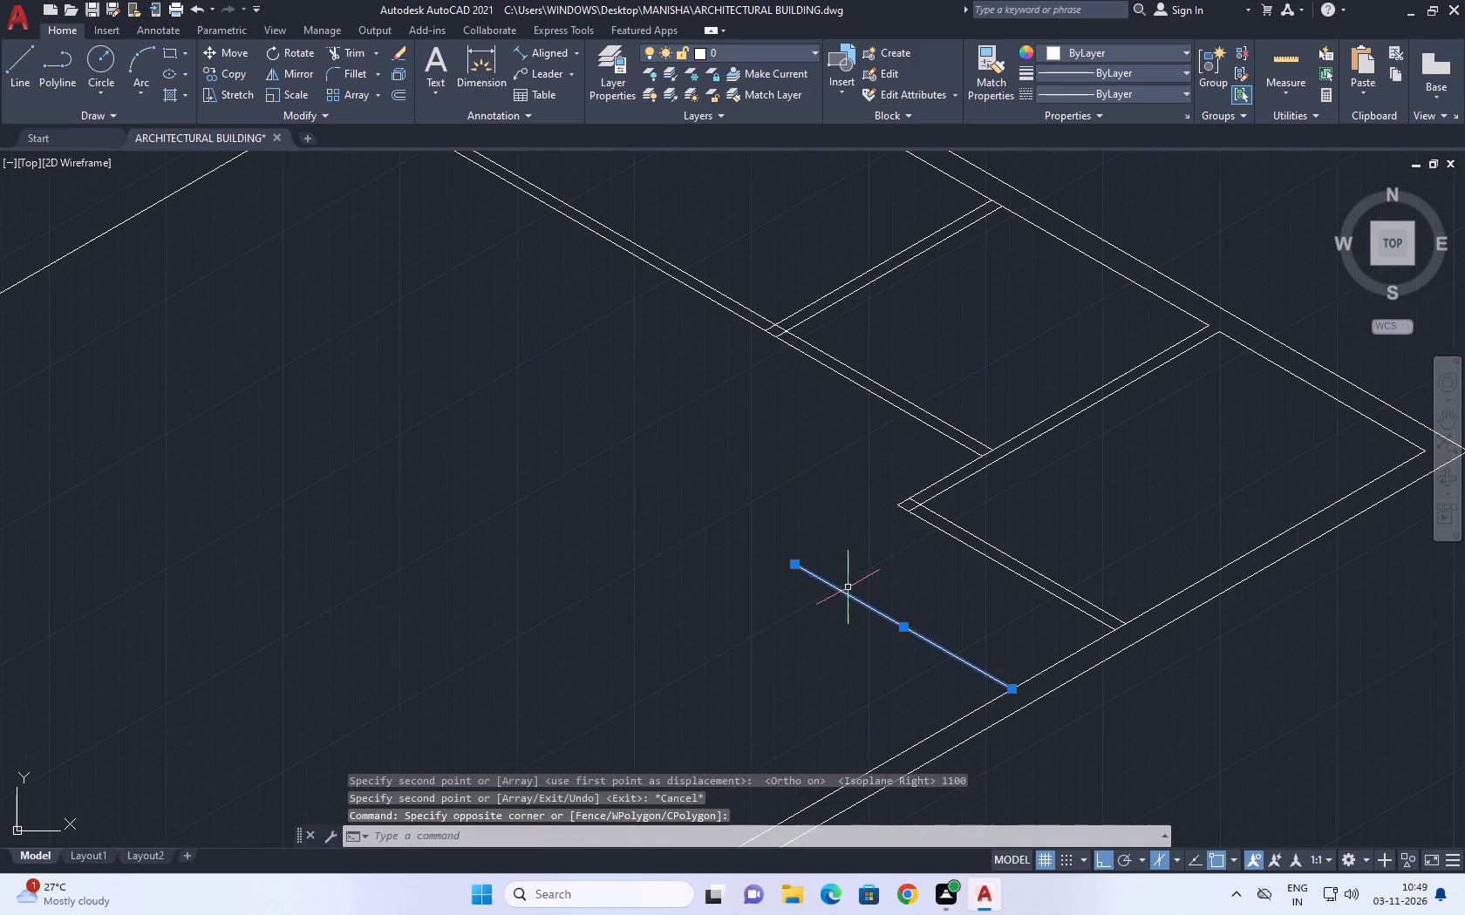
pyautogui.click(231, 73)
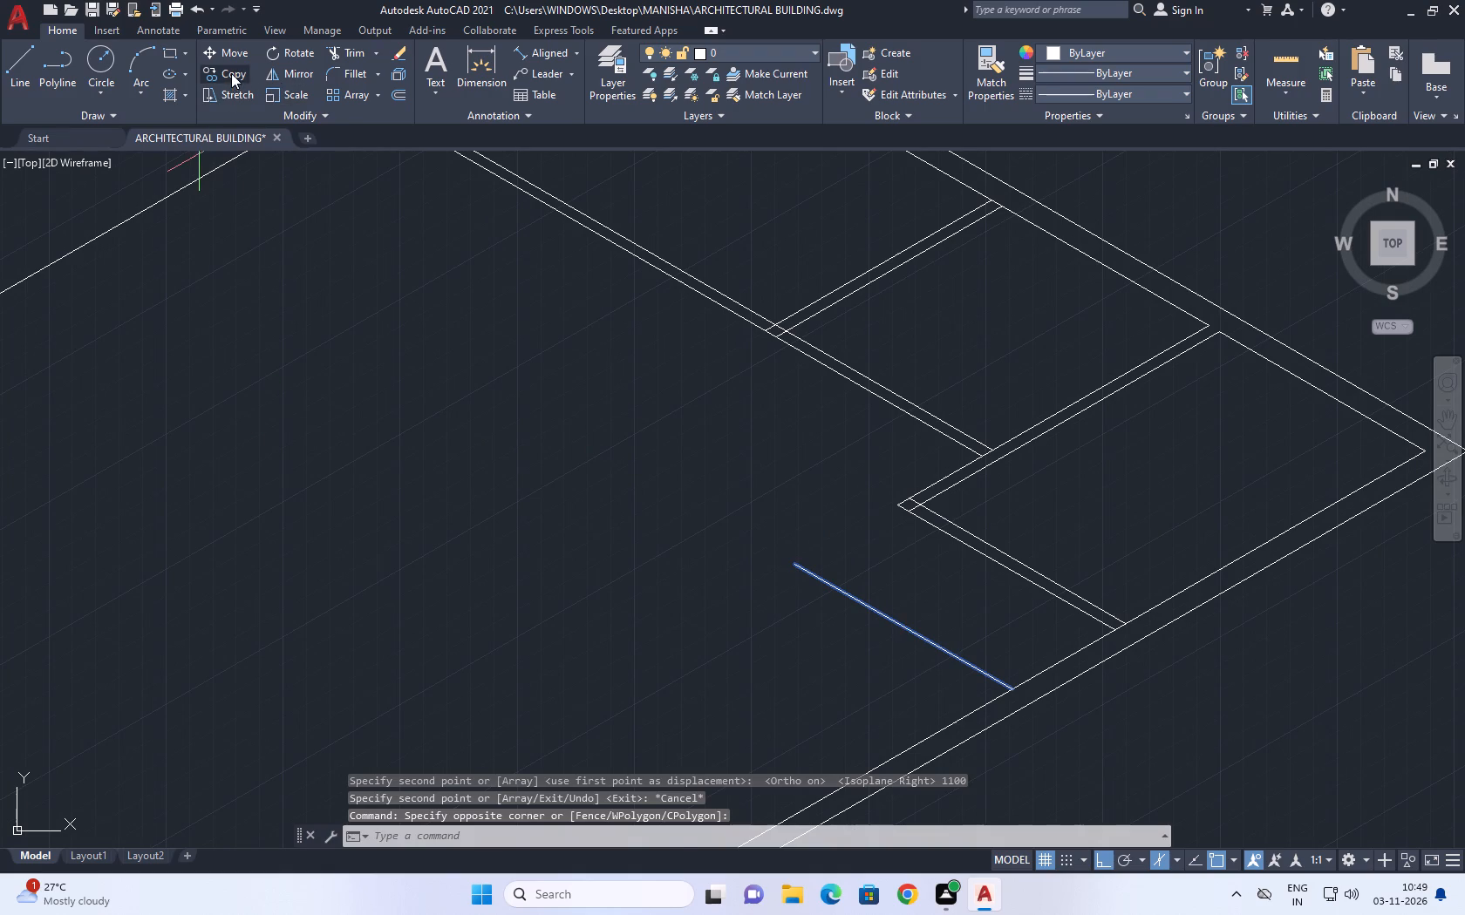
pyautogui.moveTo(812, 640); pyautogui.dragTo(809, 627)
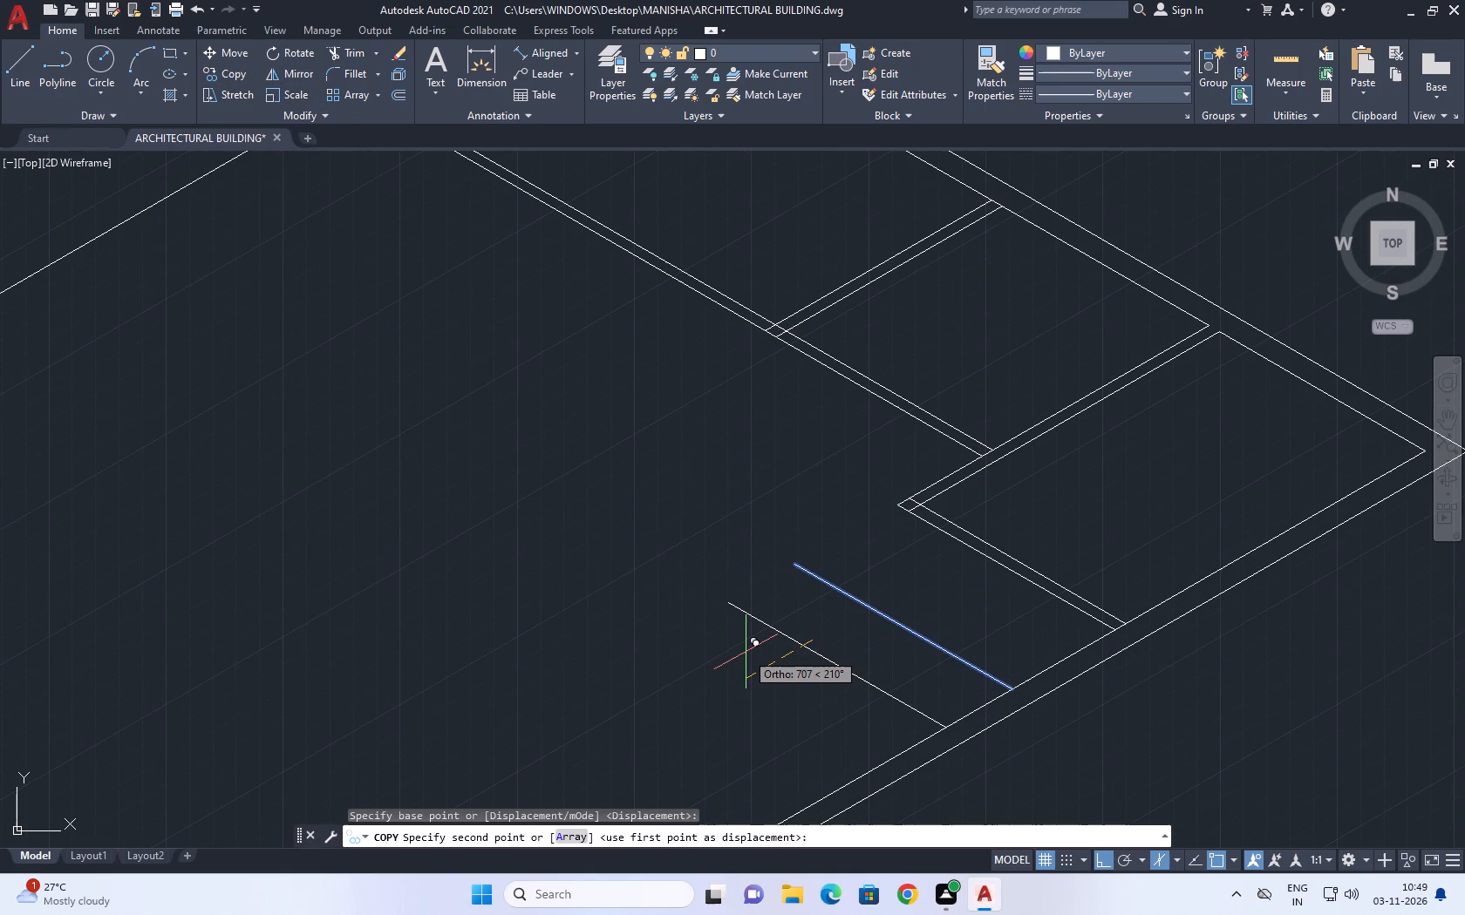
pyautogui.write('11')
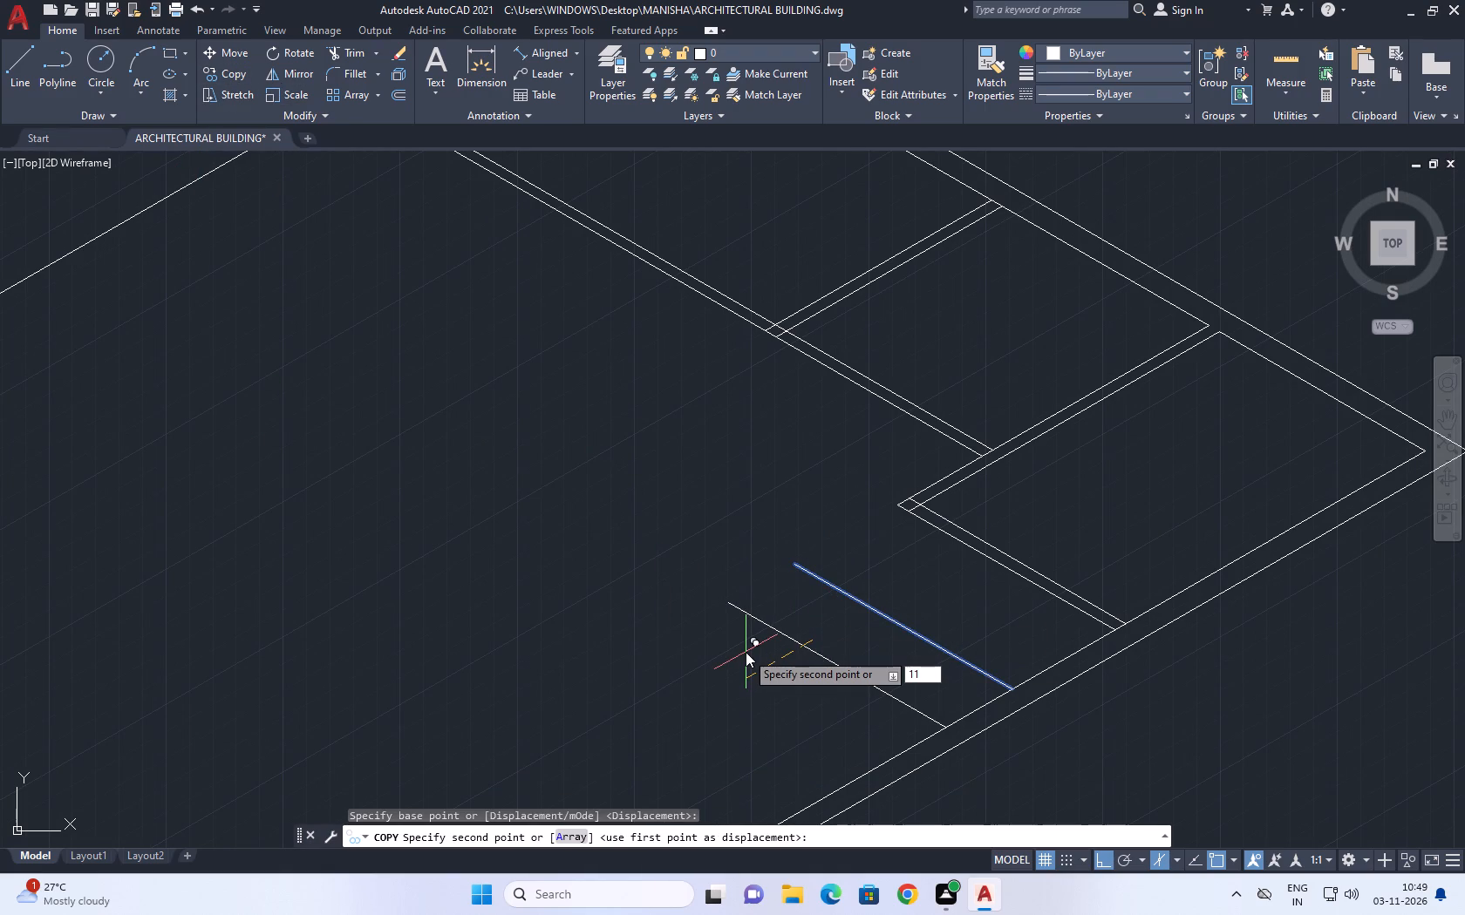
pyautogui.write('4.6')
pyautogui.press('BackSpace')
pyautogui.press('3')
pyautogui.press('Return')
pyautogui.rightClick(575, 527)
pyautogui.click(649, 557)
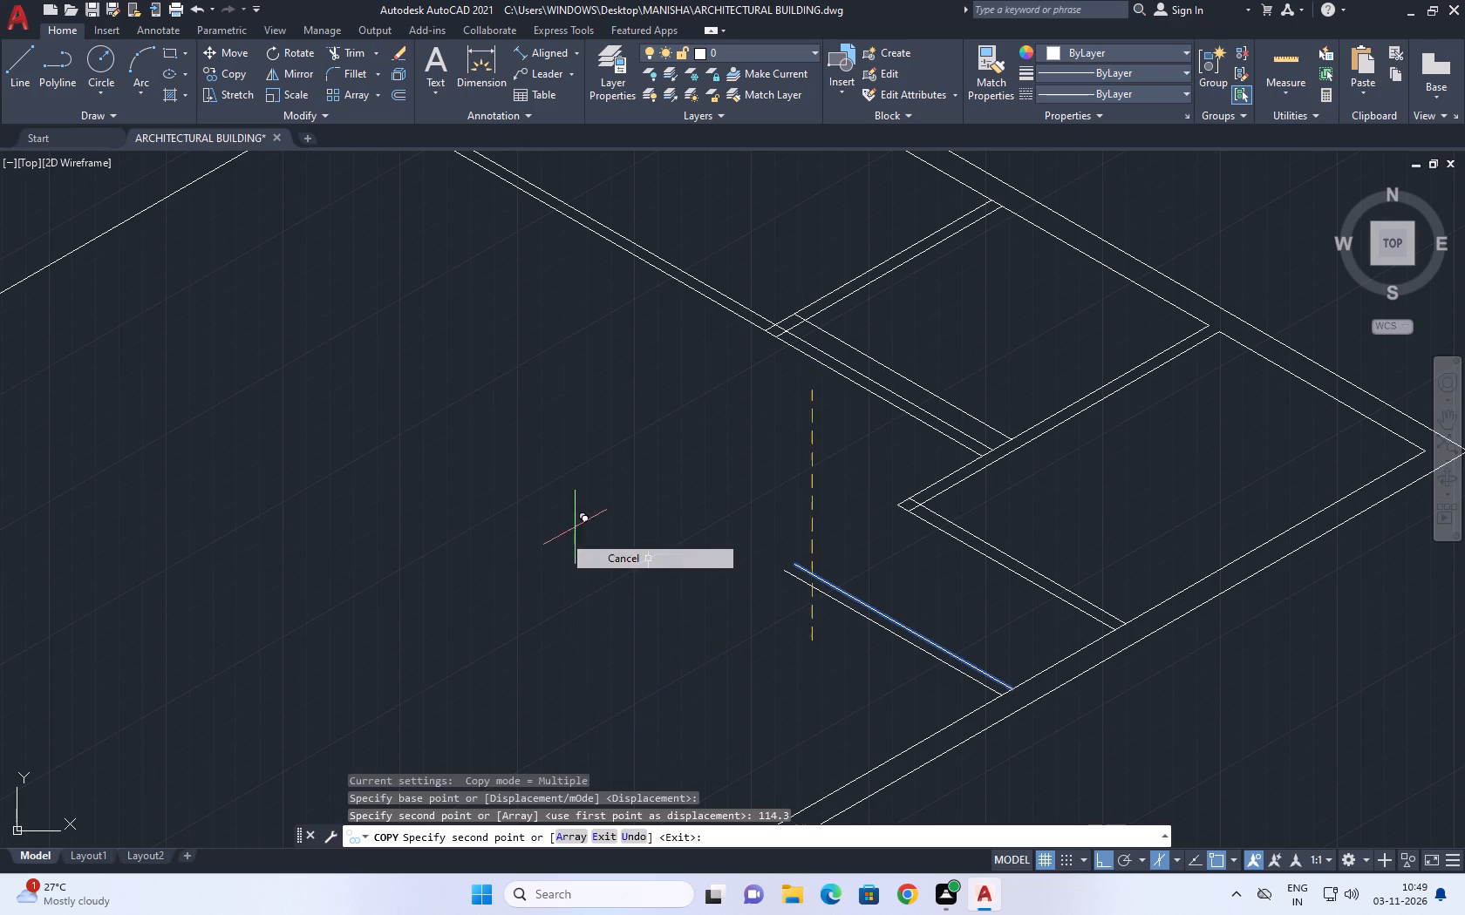
# Copy the outer line of the corner room's longer partition 1100 mm away from that room, into the adjoining room.
pyautogui.moveTo(738, 531); pyautogui.dragTo(796, 718, button='middle')
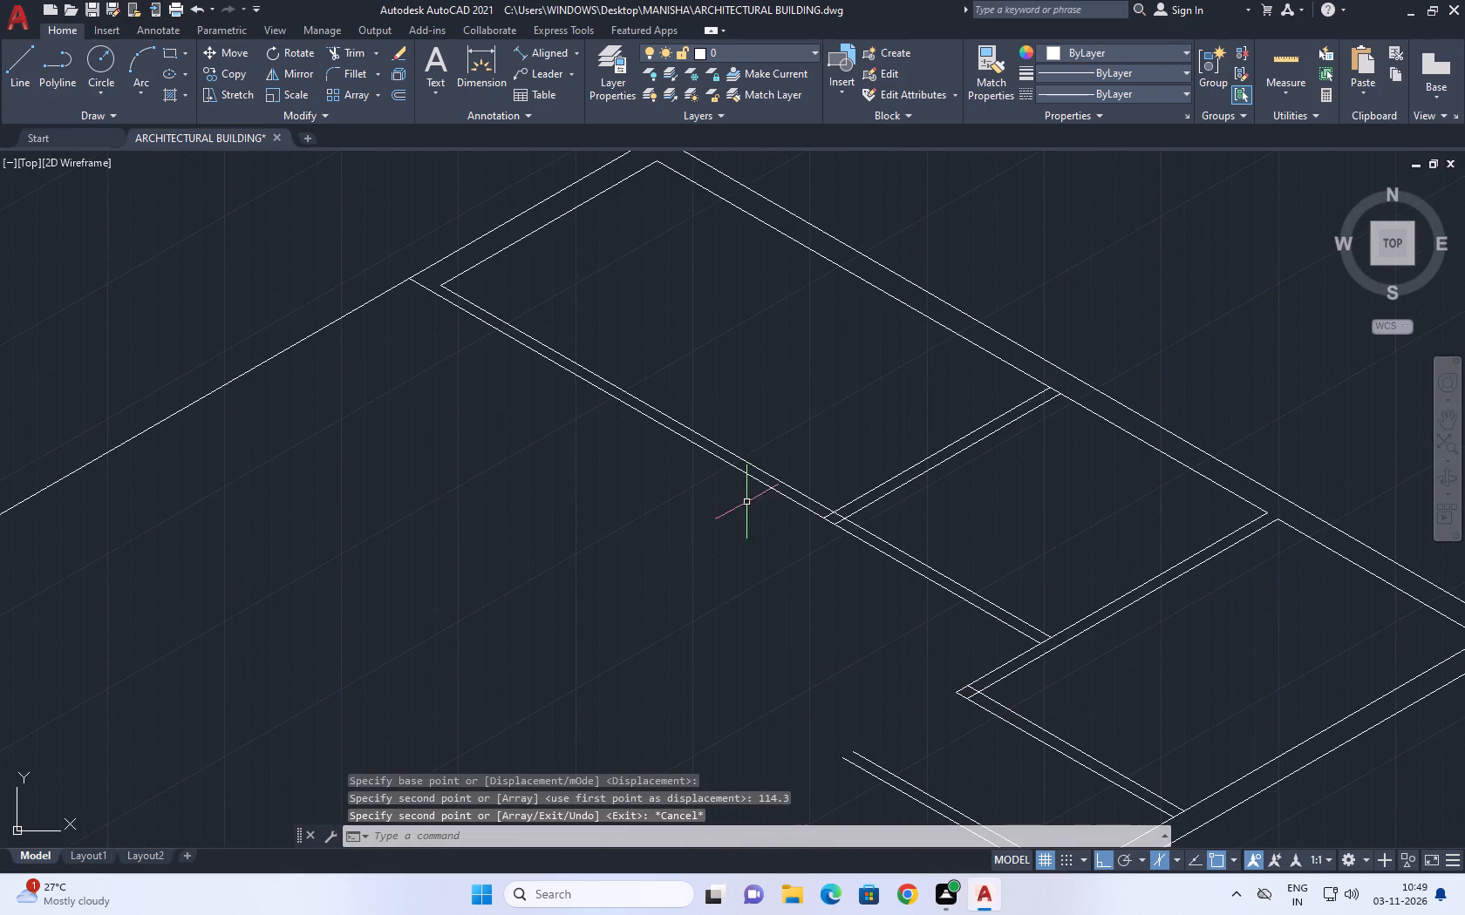
pyautogui.moveTo(987, 557); pyautogui.dragTo(861, 439, button='middle')
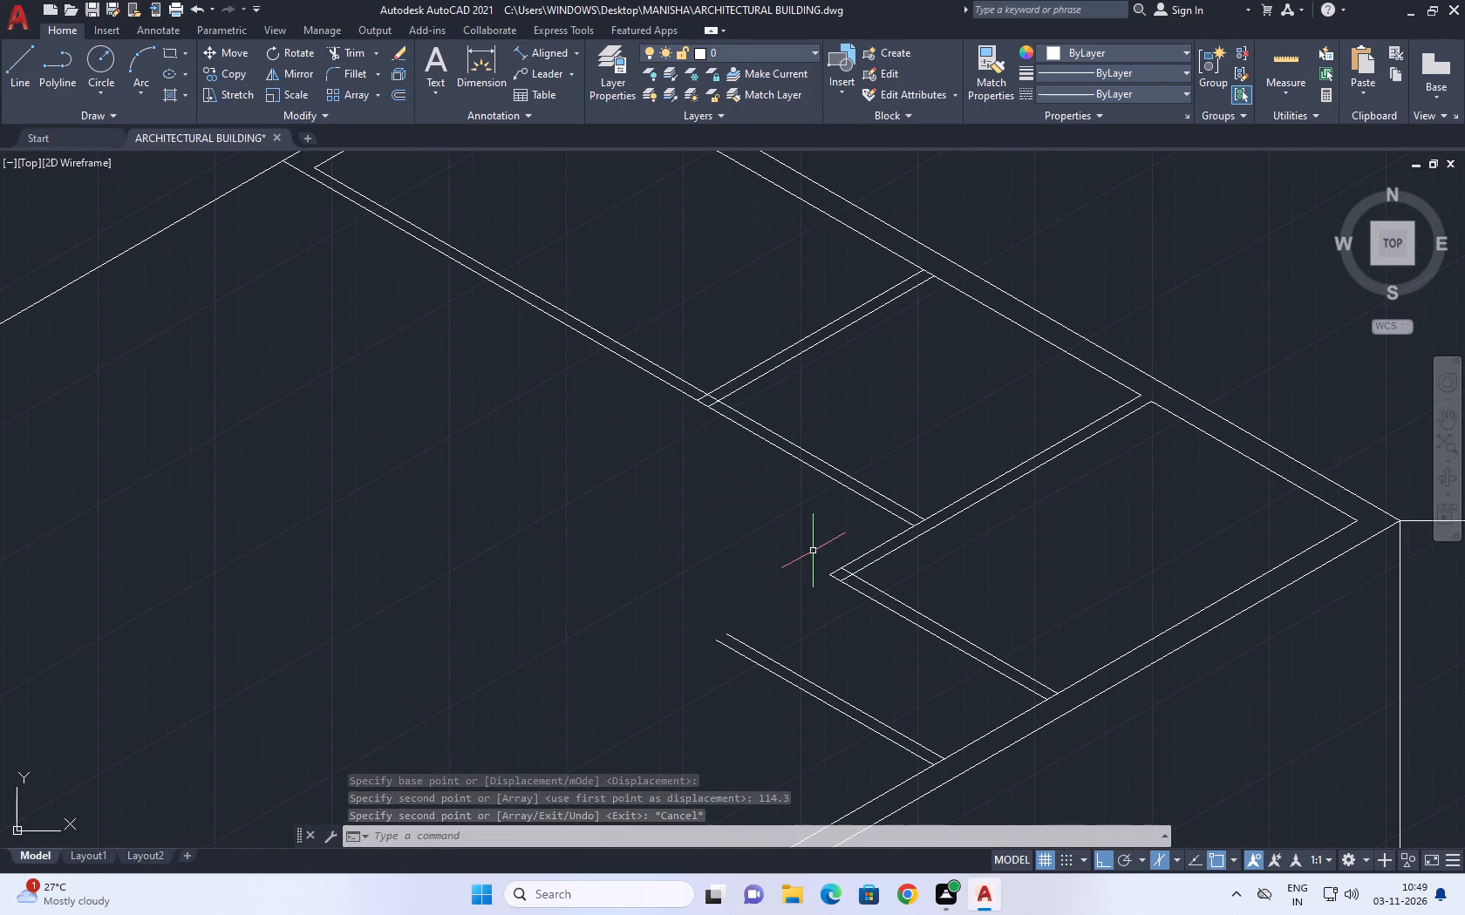
pyautogui.moveTo(889, 464); pyautogui.dragTo(923, 501, button='middle')
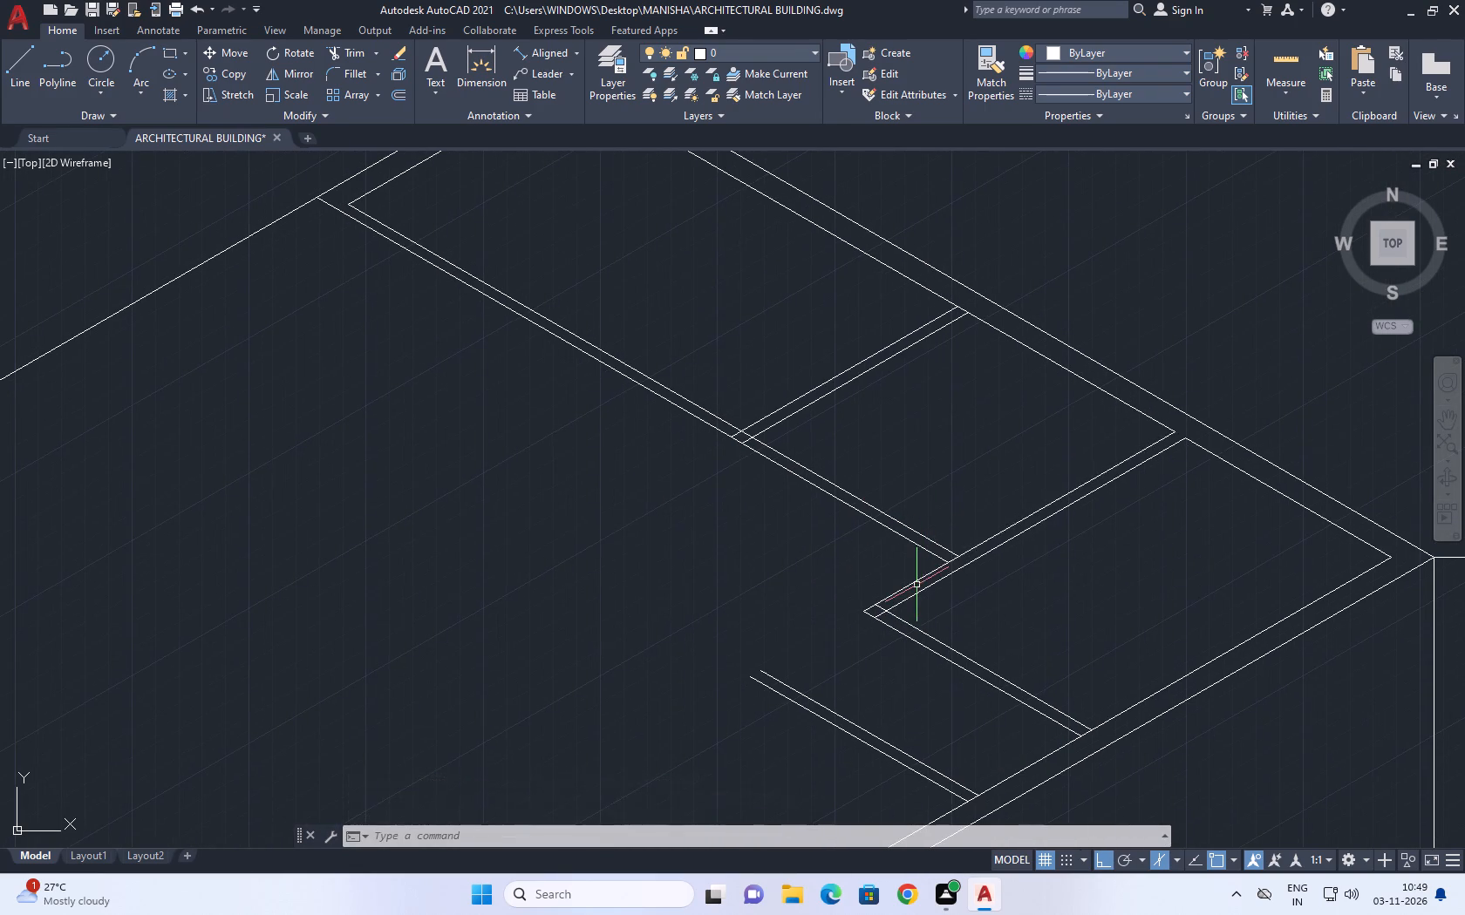
pyautogui.click(913, 584)
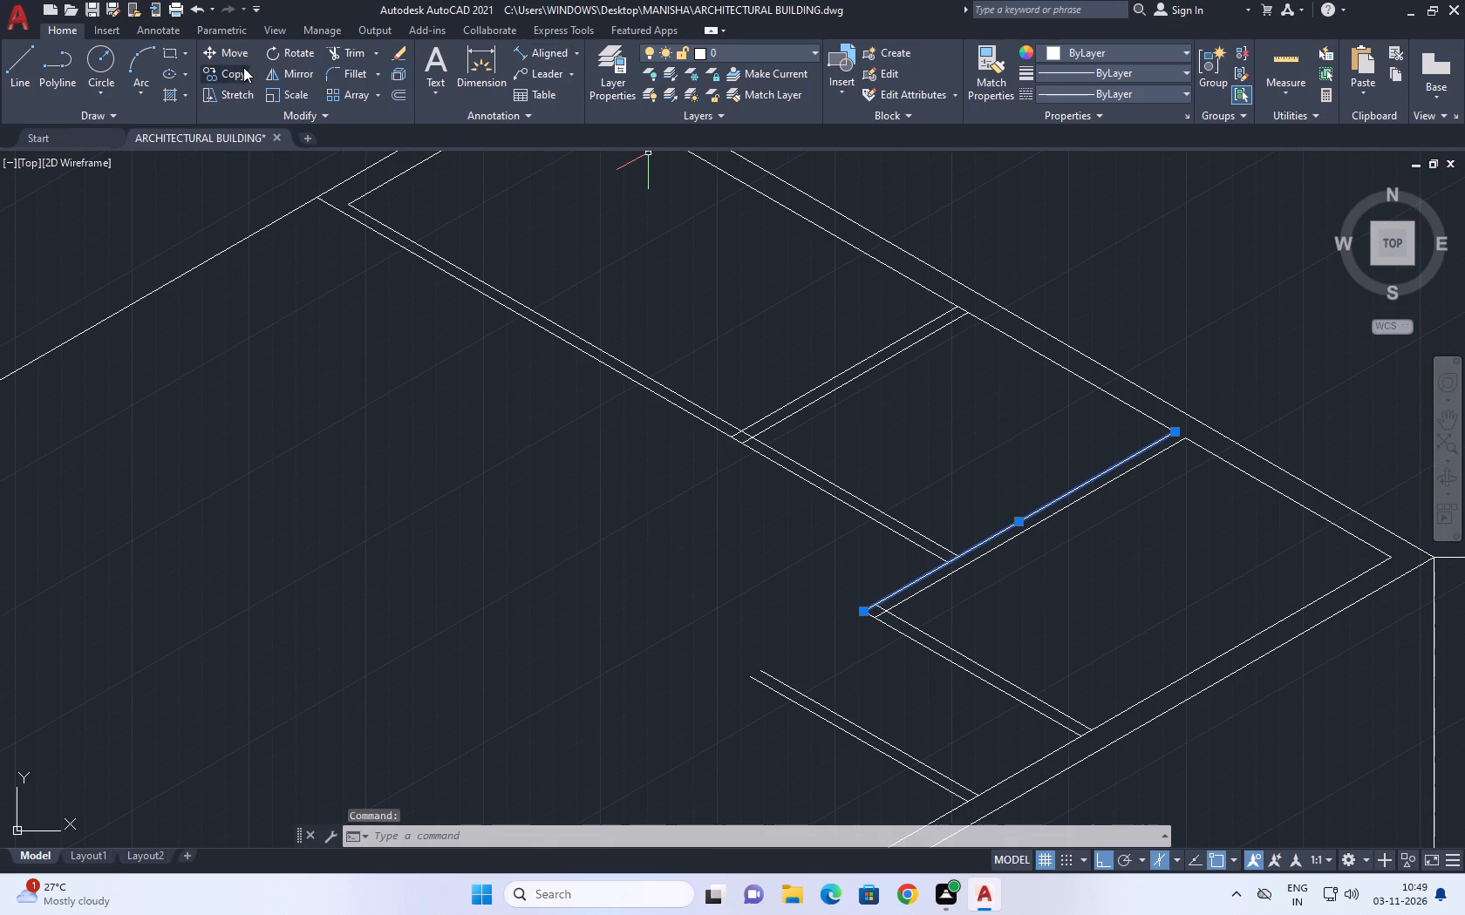
pyautogui.click(240, 68)
pyautogui.click(908, 492)
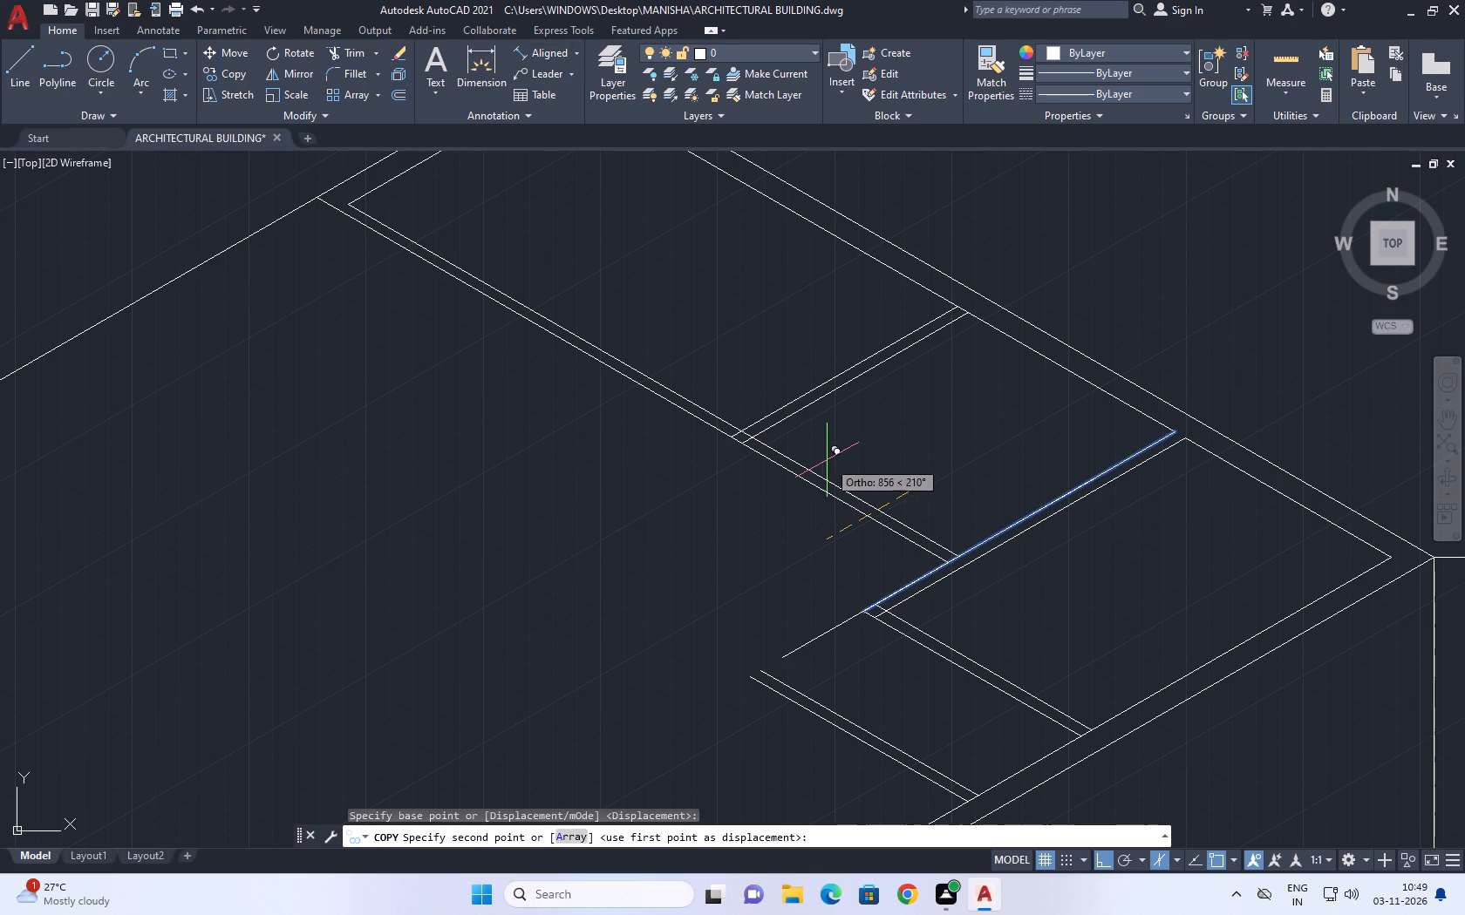
pyautogui.press('F5')
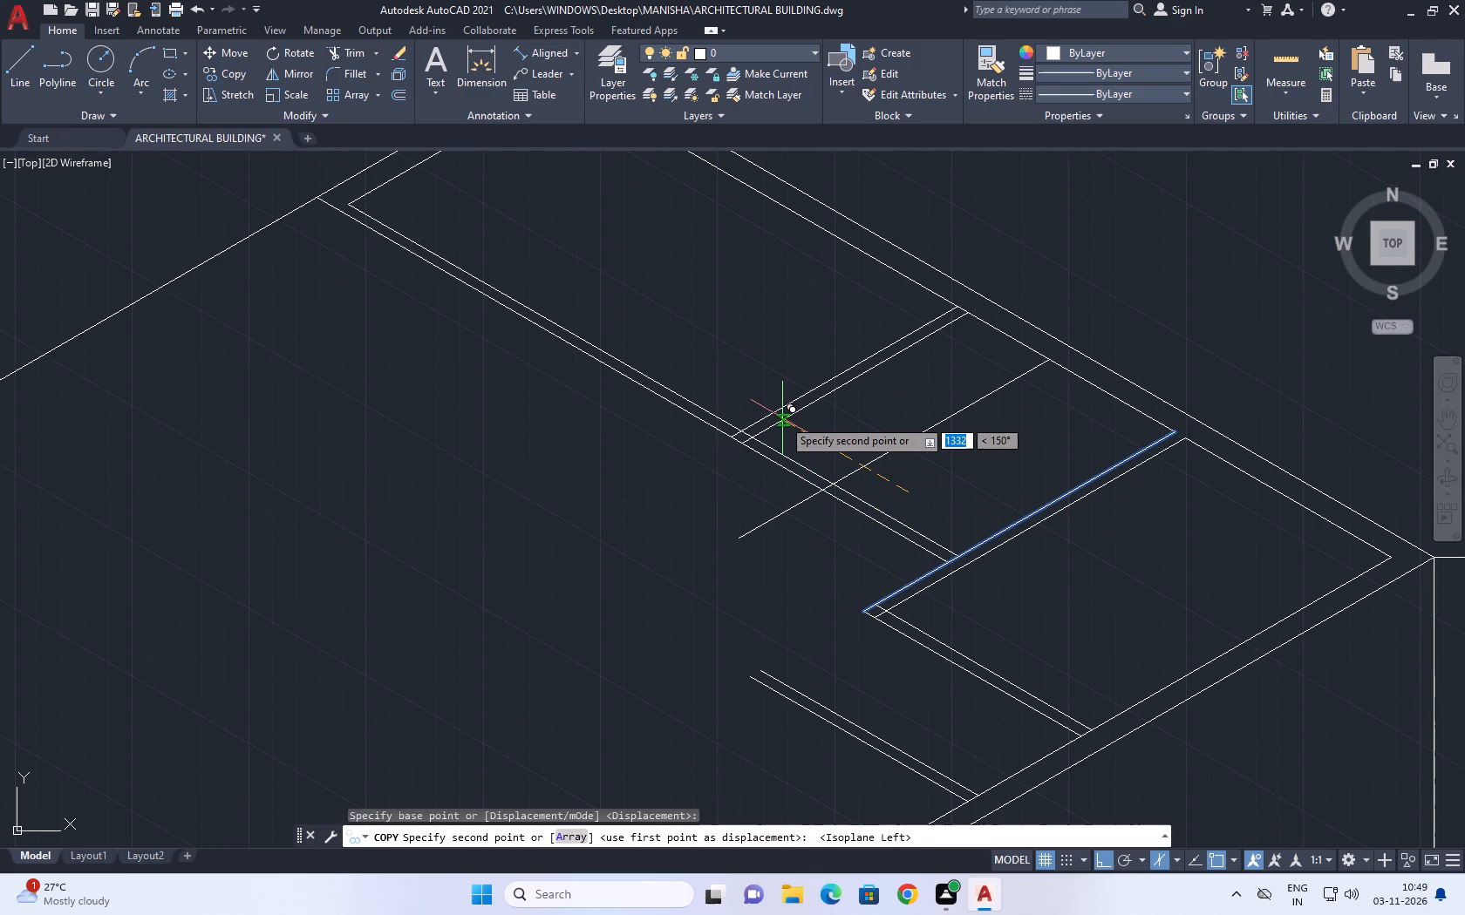
pyautogui.write('1100')
pyautogui.press('Return')
pyautogui.rightClick(652, 371)
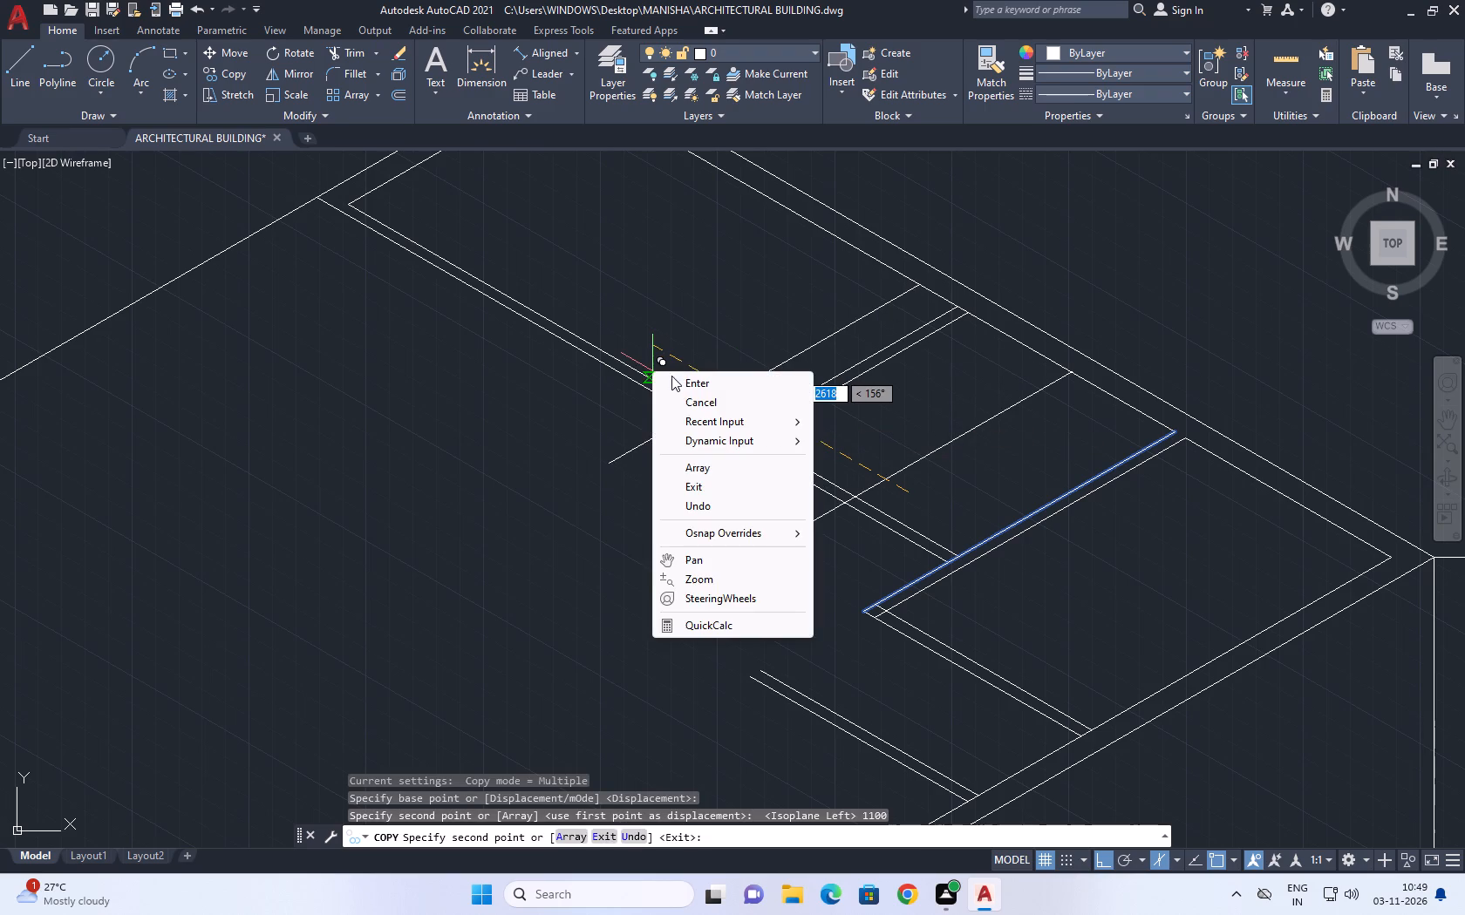
pyautogui.click(692, 396)
# Copy the new line crossing the adjoining room 114.3 mm farther from the corner room as the partition's second face.
pyautogui.moveTo(1061, 452); pyautogui.dragTo(1066, 485, button='middle')
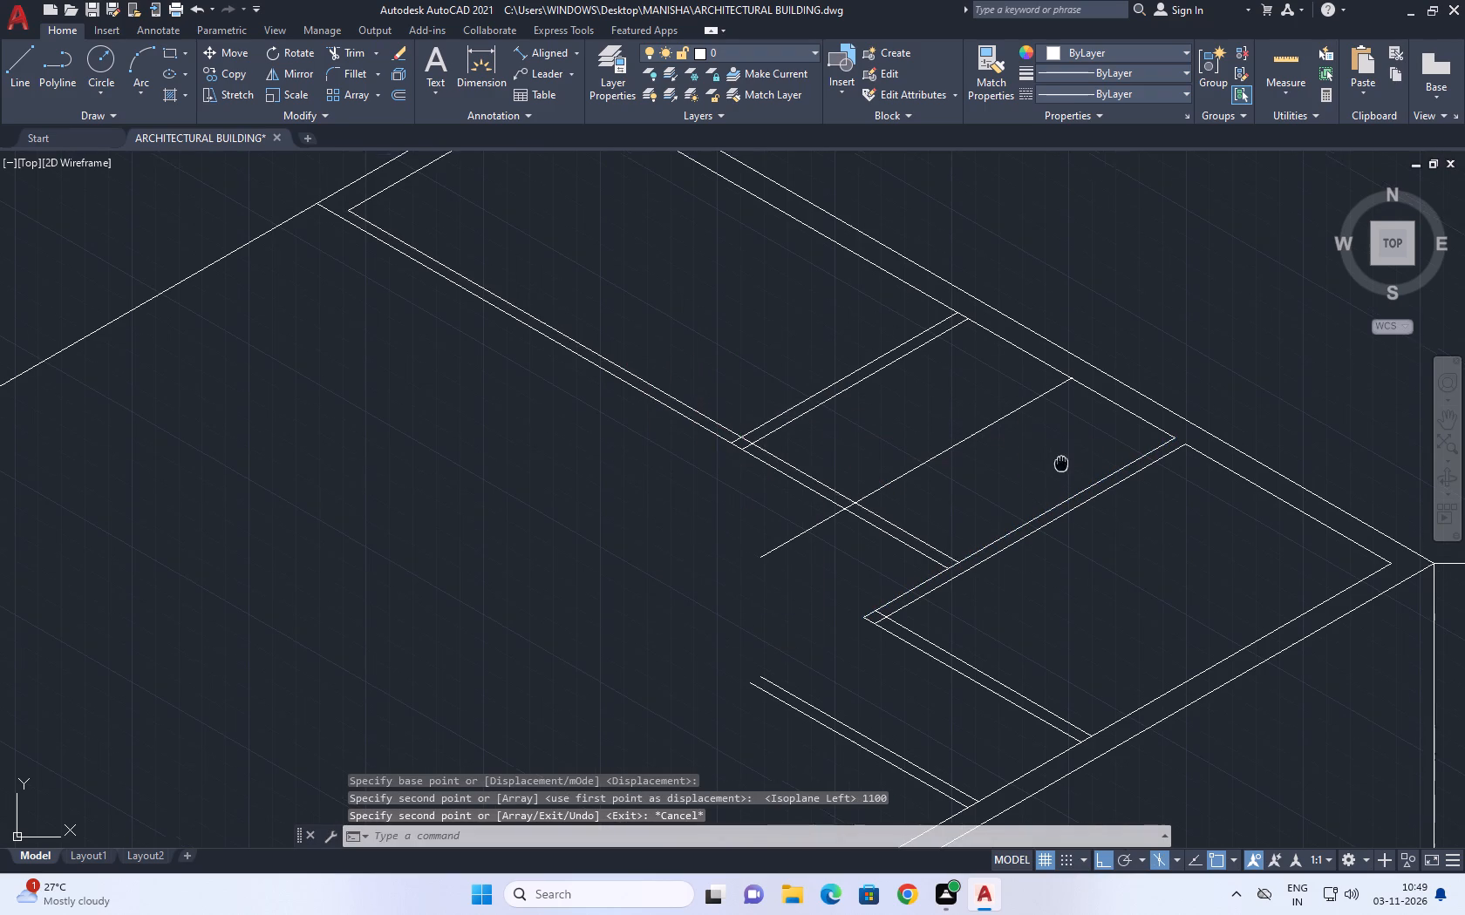
pyautogui.moveTo(1066, 485); pyautogui.dragTo(1098, 556, button='middle')
pyautogui.moveTo(1040, 567); pyautogui.dragTo(967, 453, button='middle')
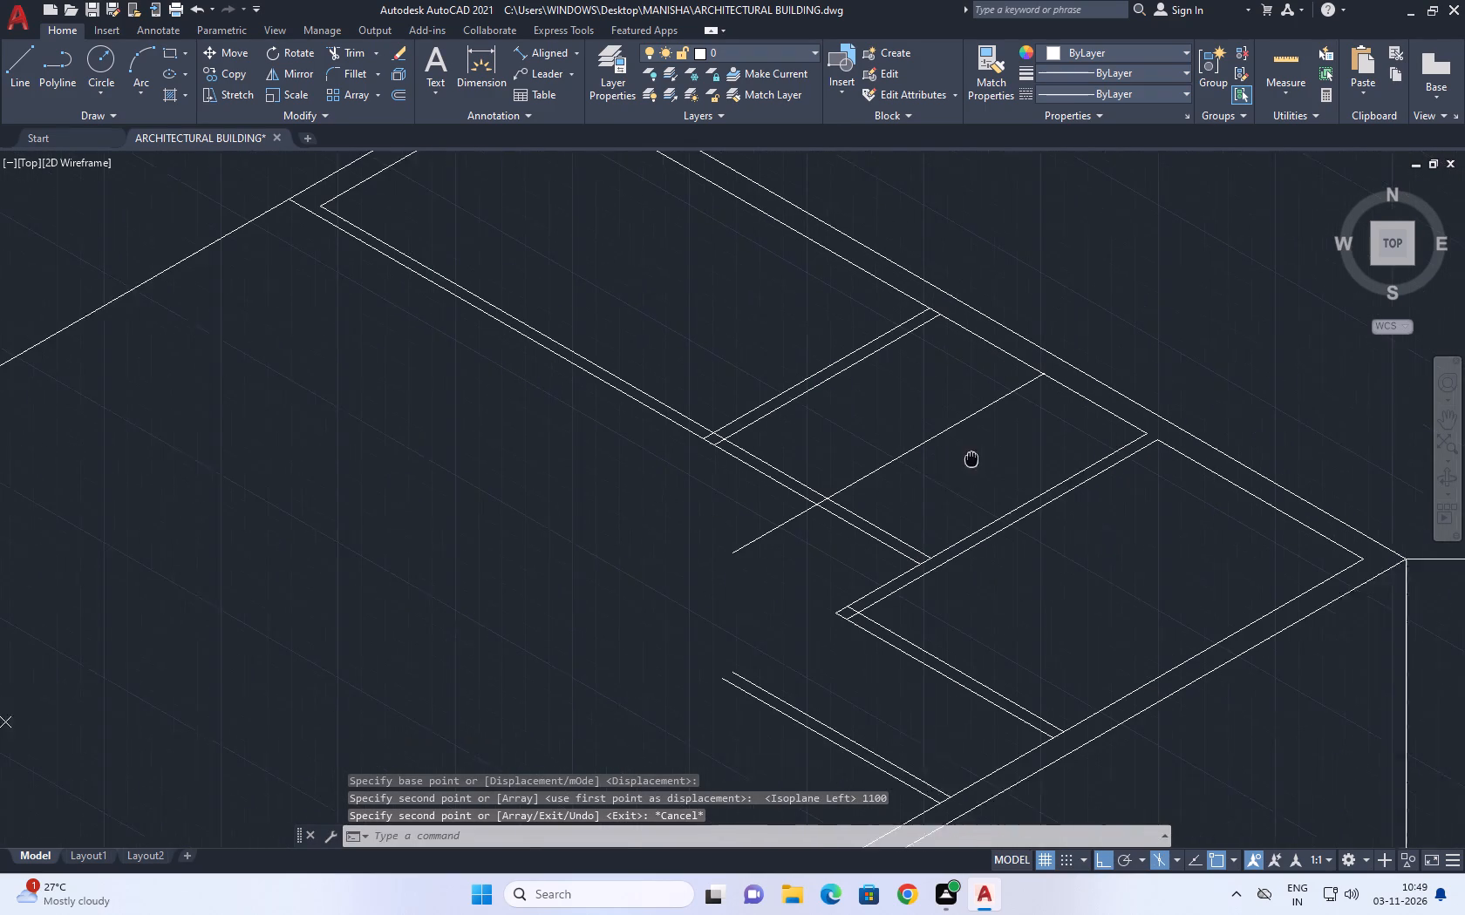
pyautogui.moveTo(907, 476); pyautogui.dragTo(896, 466)
pyautogui.click(858, 434)
pyautogui.moveTo(684, 363); pyautogui.dragTo(706, 394, button='middle')
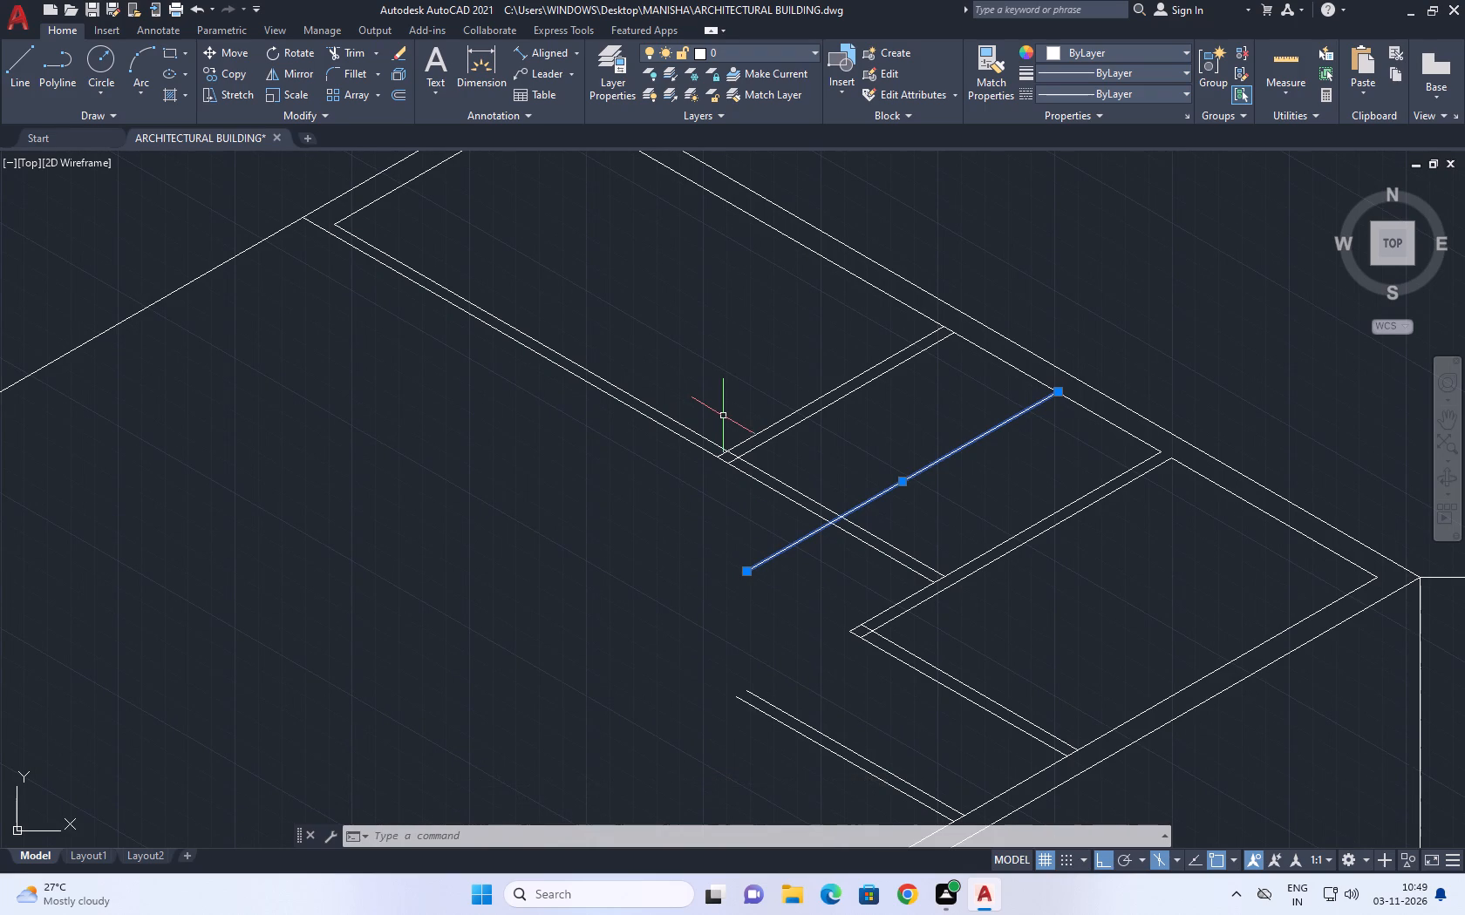
pyautogui.click(228, 71)
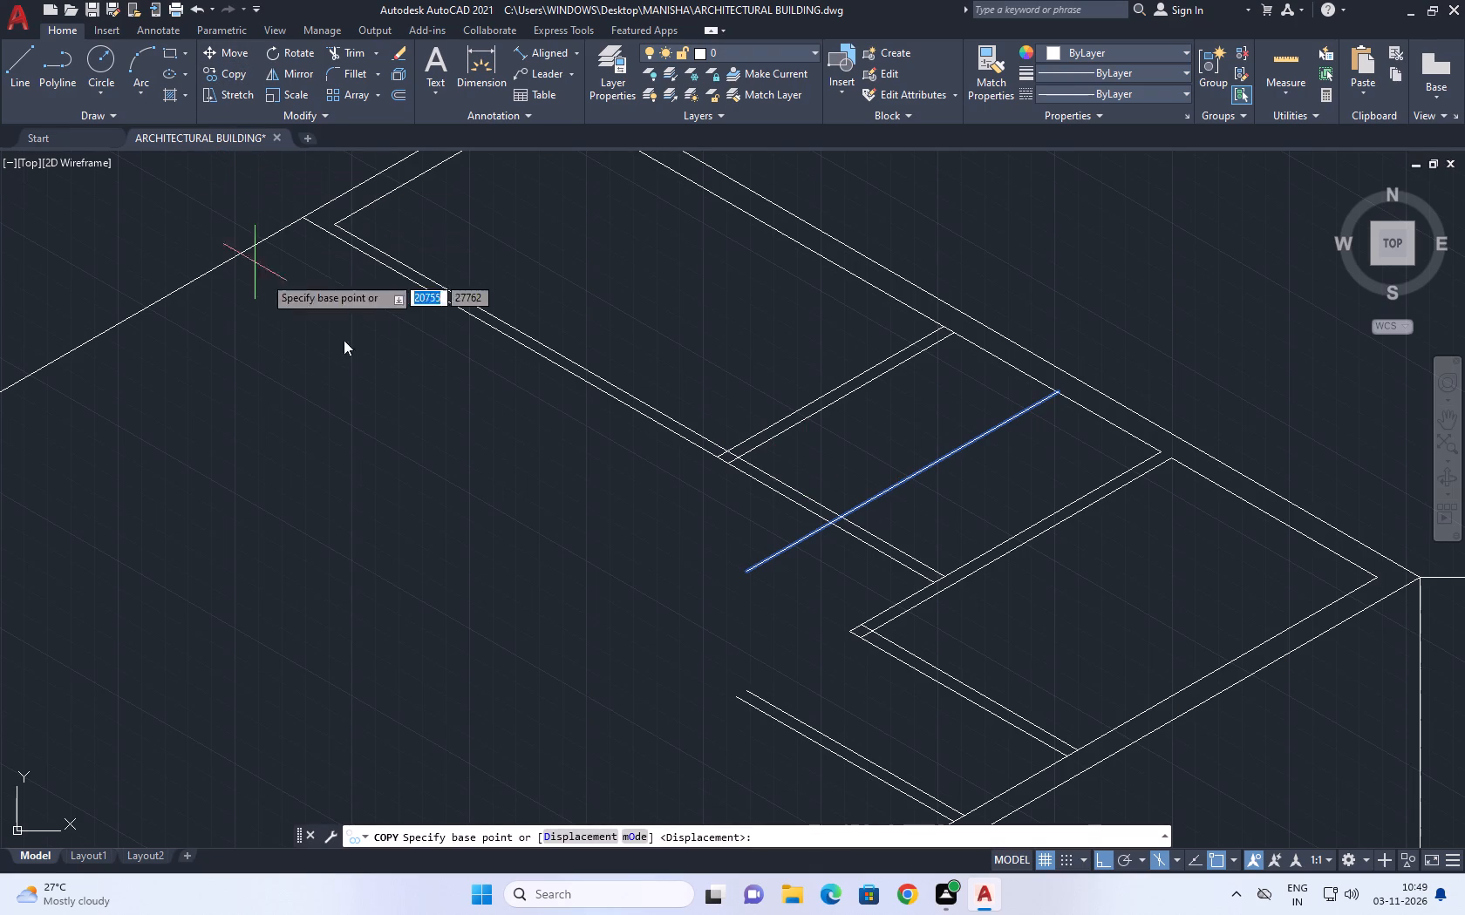
pyautogui.click(966, 437)
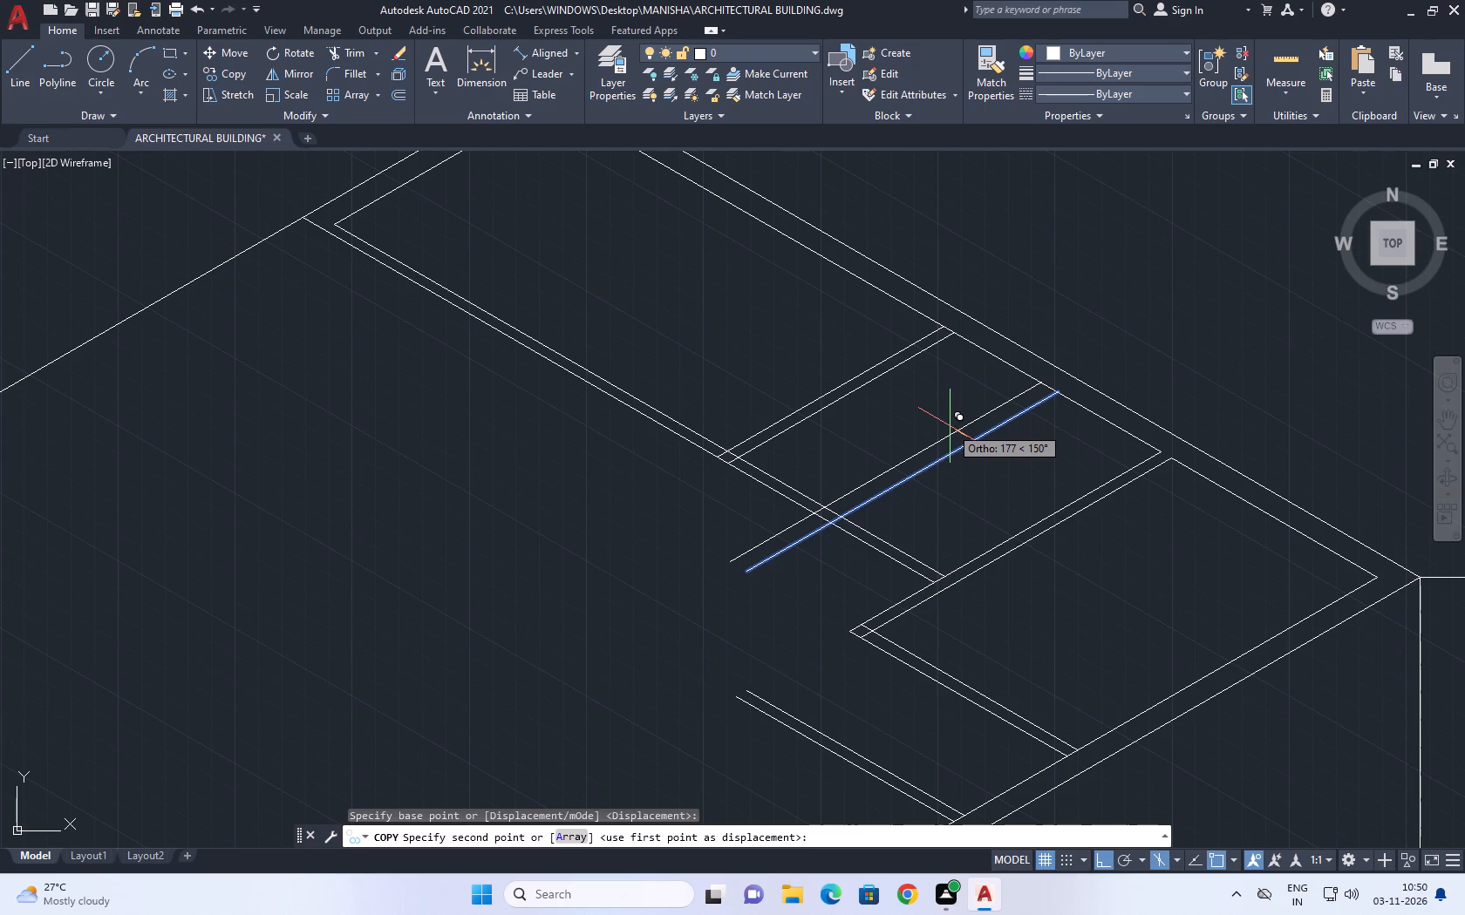
pyautogui.write('11')
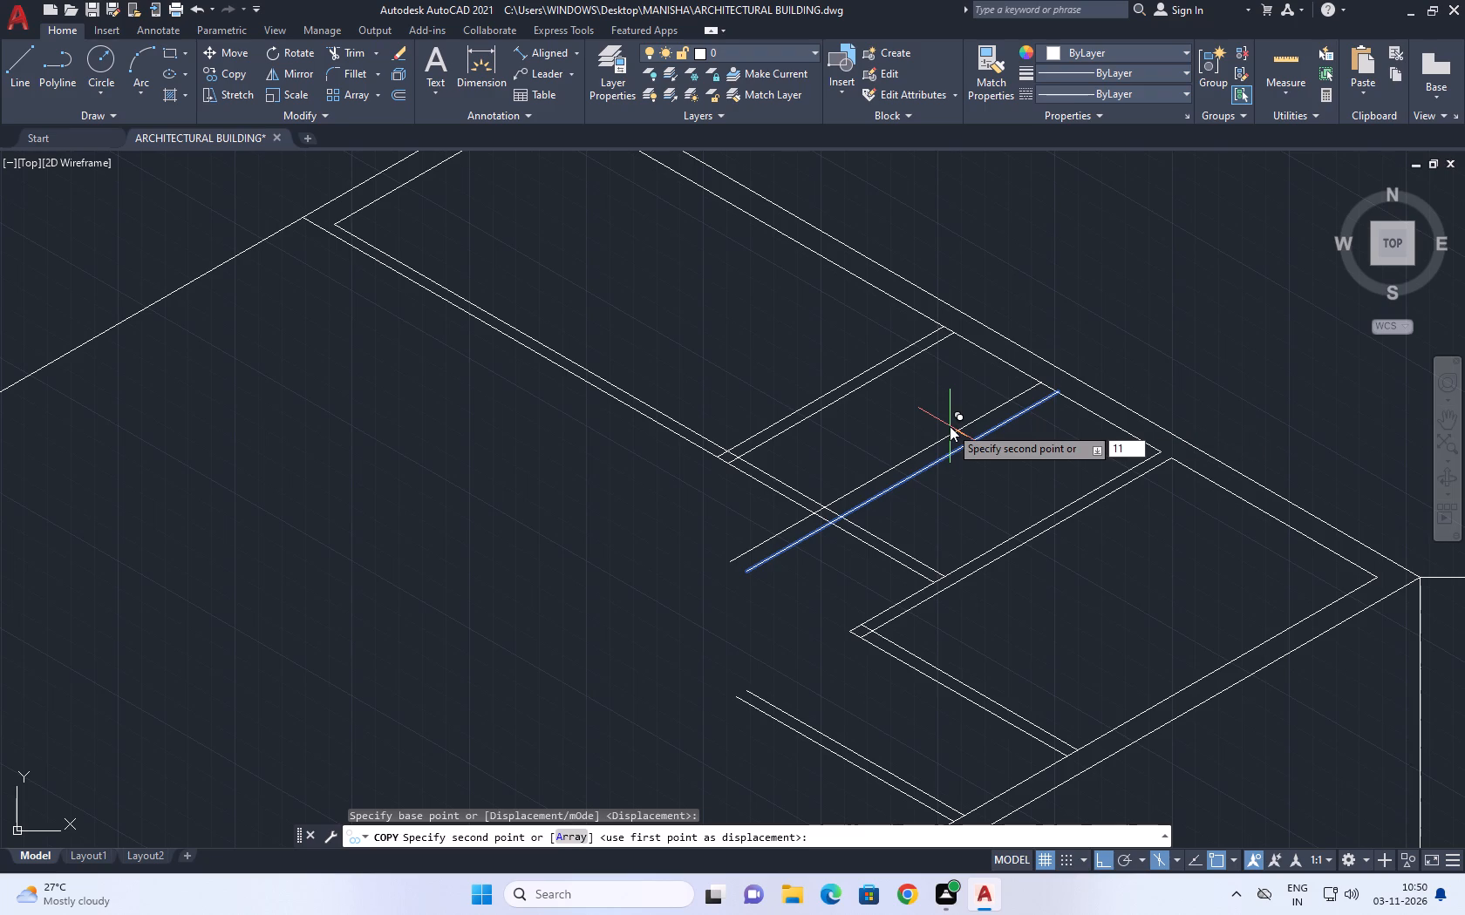
pyautogui.press('4')
pyautogui.write('.6')
pyautogui.press('BackSpace')
pyautogui.press('3')
pyautogui.press('Return')
pyautogui.rightClick(566, 445)
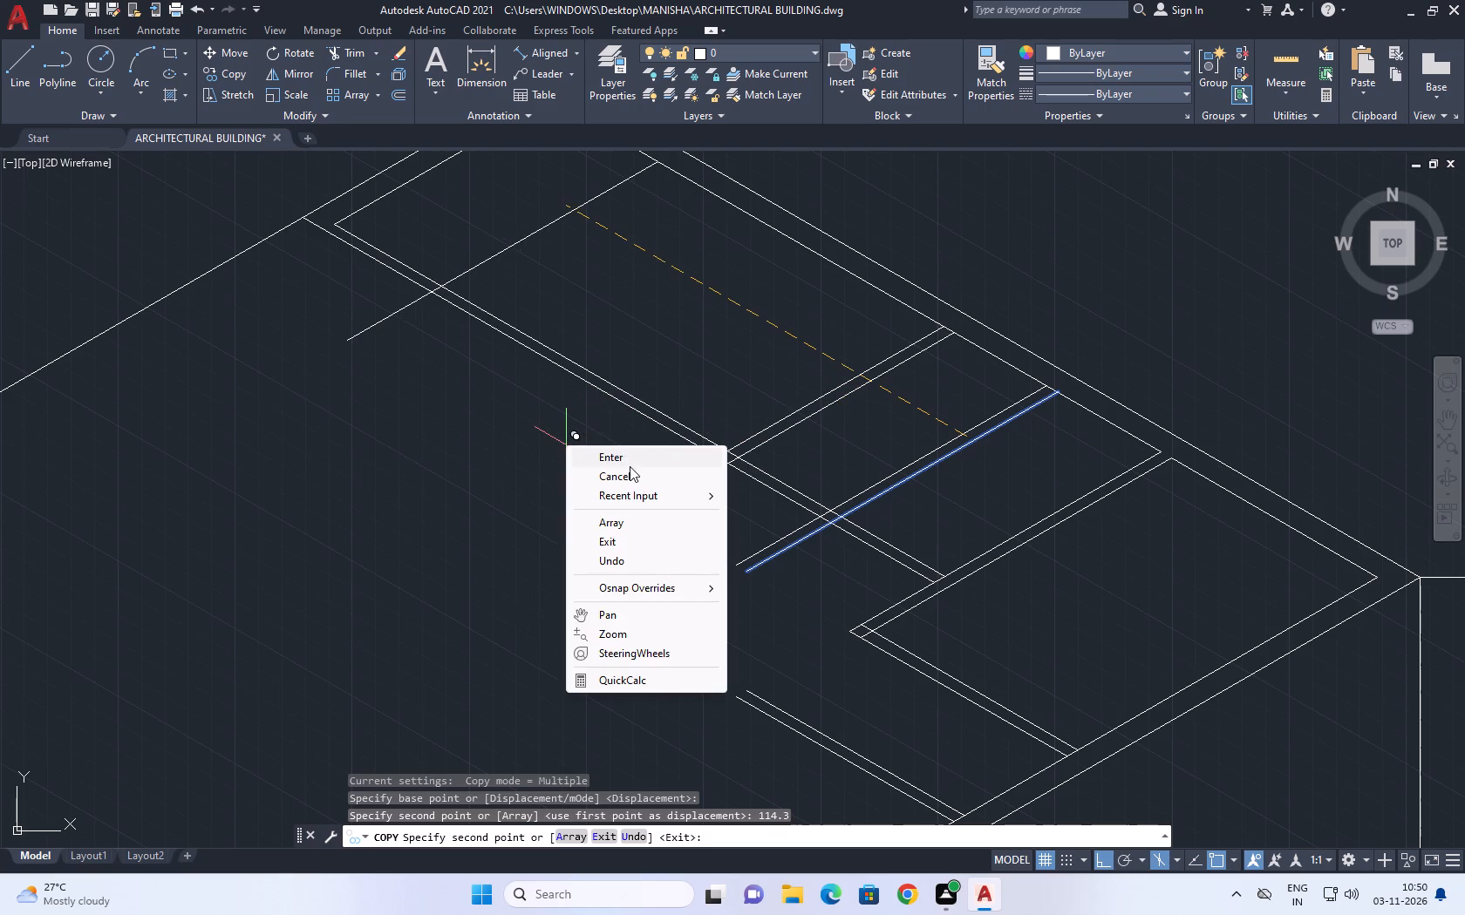
pyautogui.click(630, 469)
# Fillet the inner and outer line pairs of the two new partitions into sharp corners outside the corner room.
pyautogui.click(357, 74)
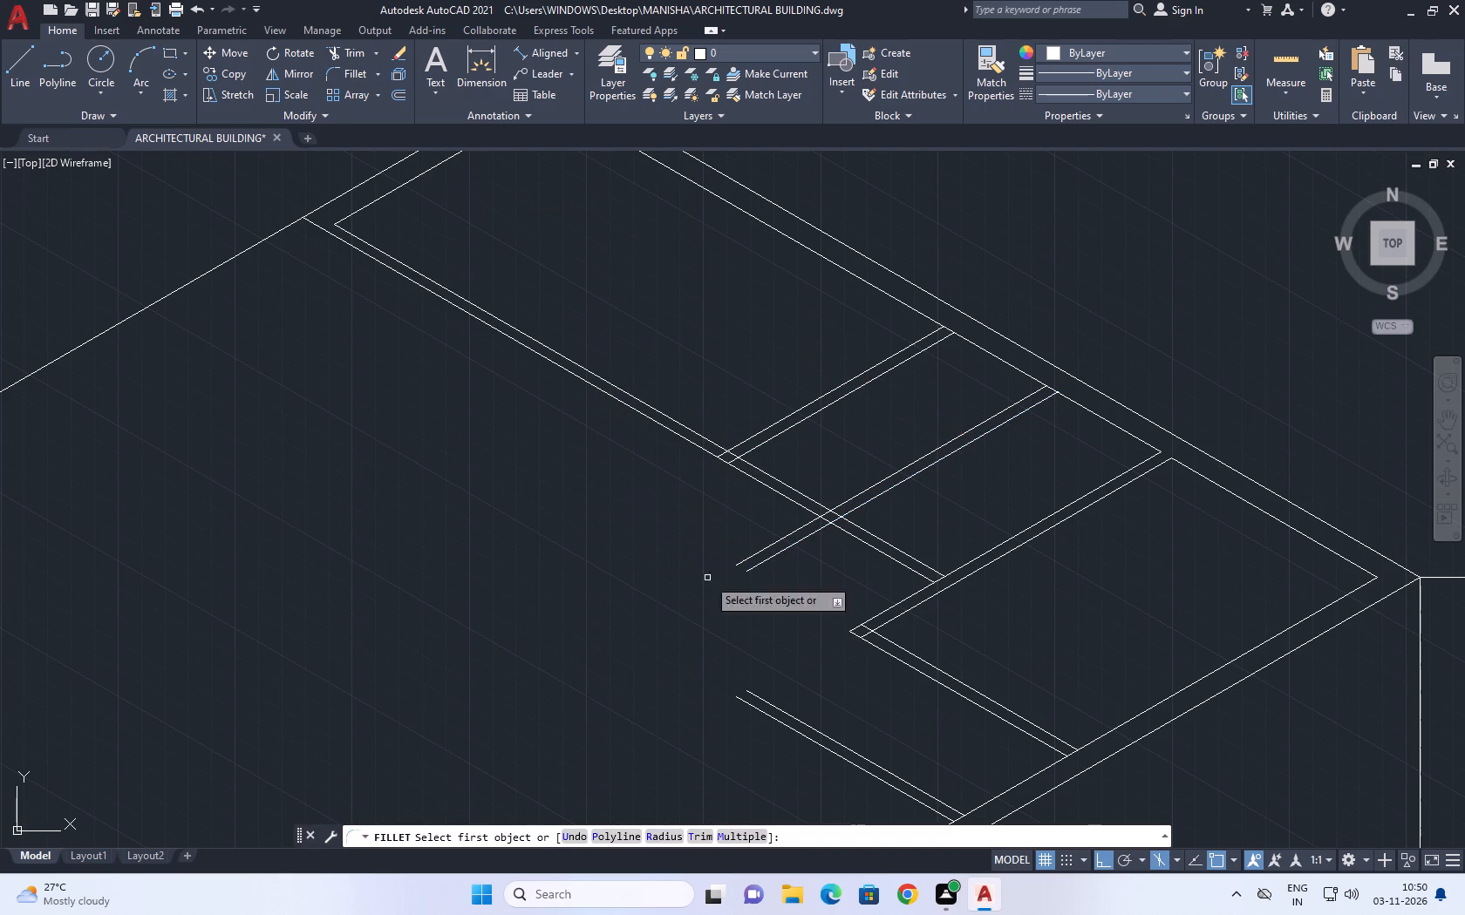
pyautogui.click(768, 559)
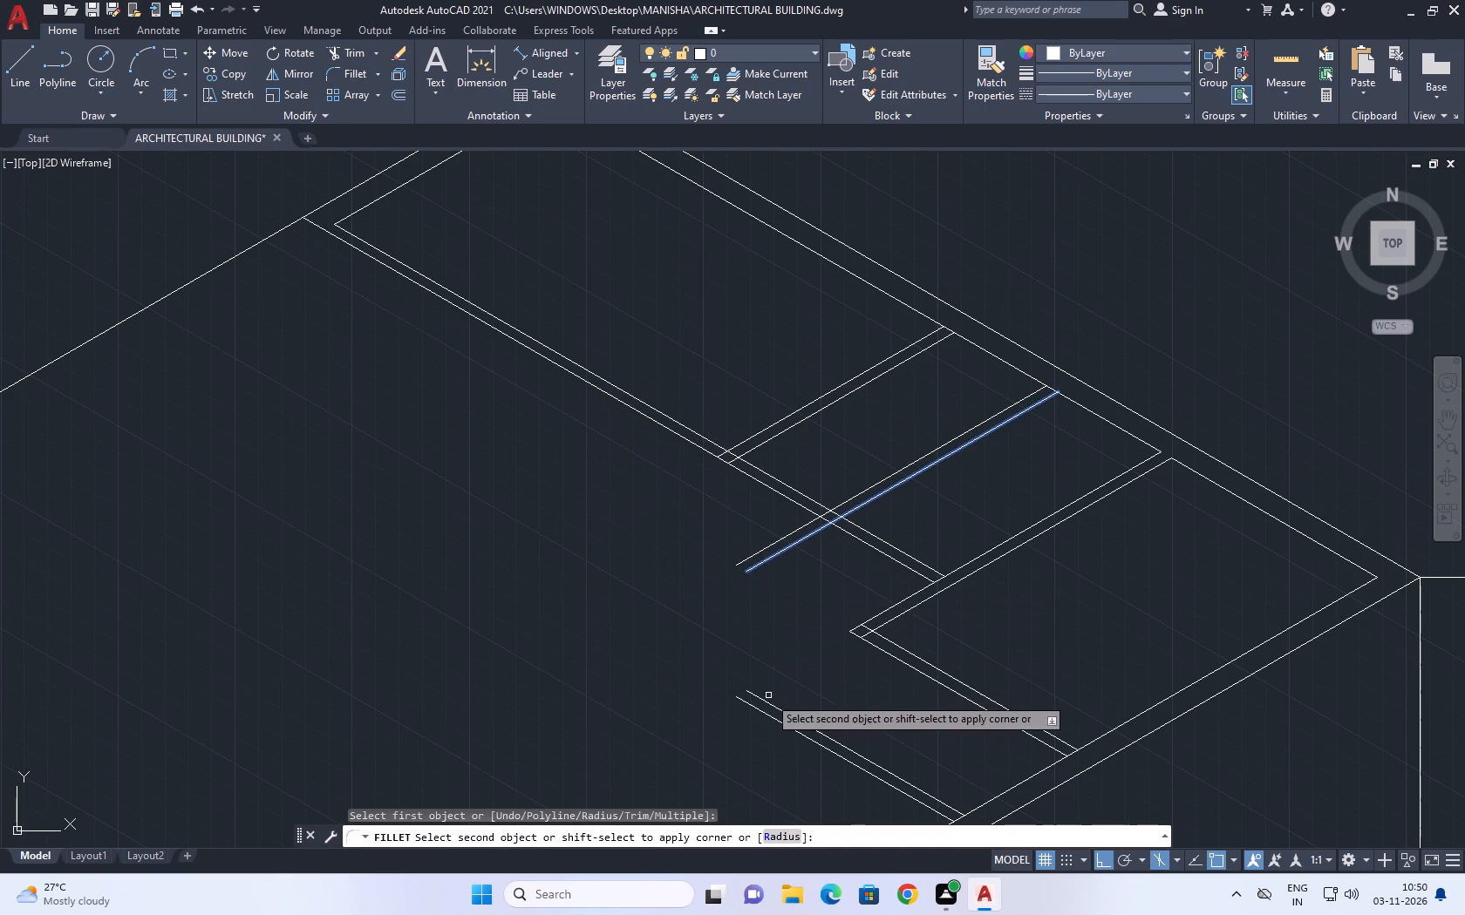
pyautogui.click(767, 701)
pyautogui.rightClick(780, 565)
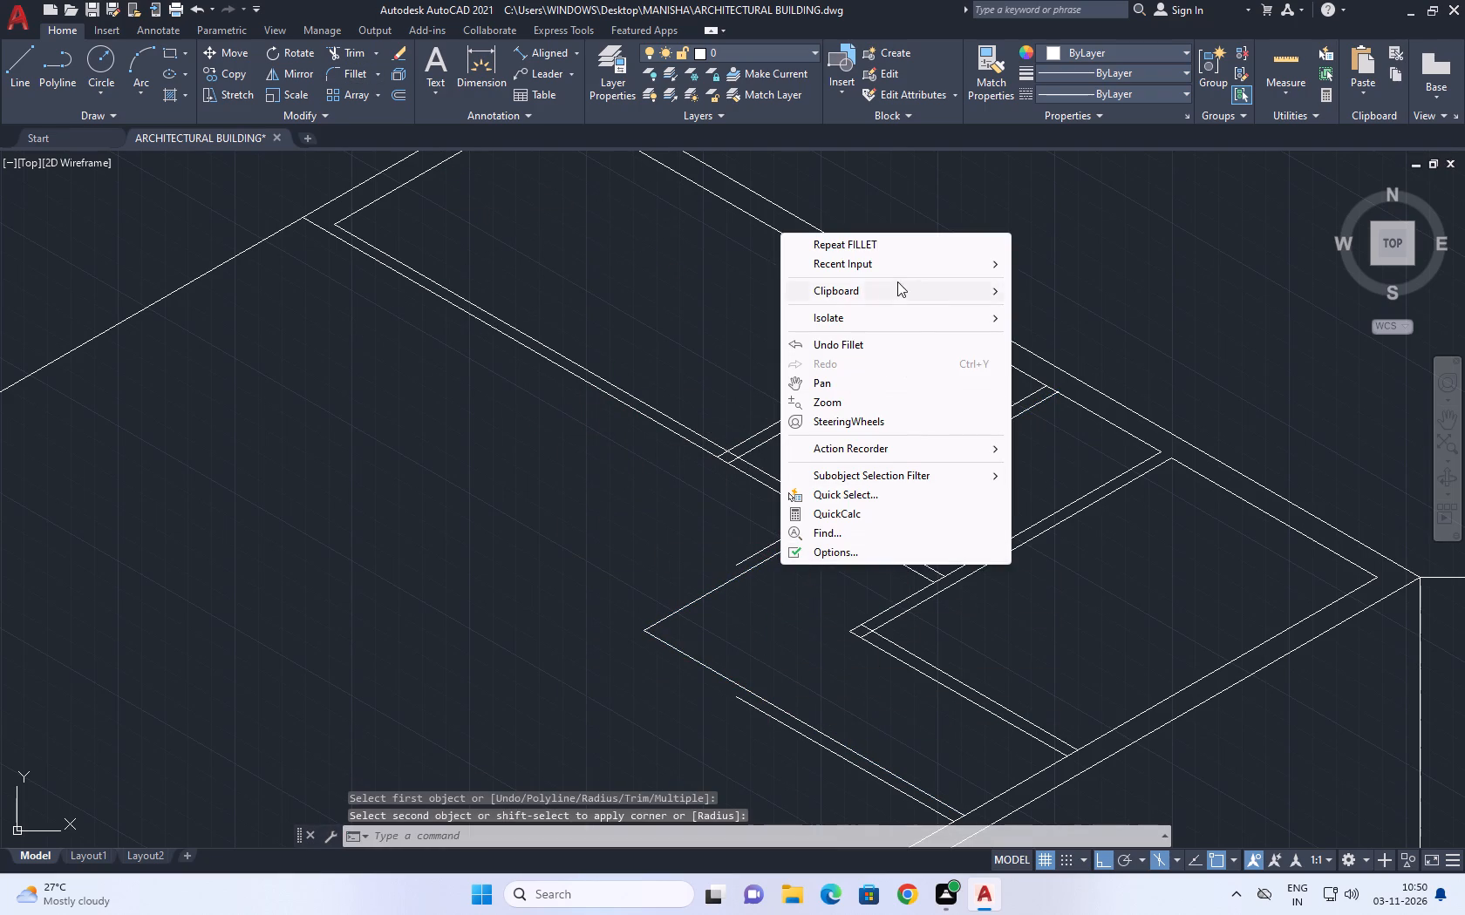
pyautogui.click(889, 246)
pyautogui.click(749, 552)
pyautogui.click(749, 559)
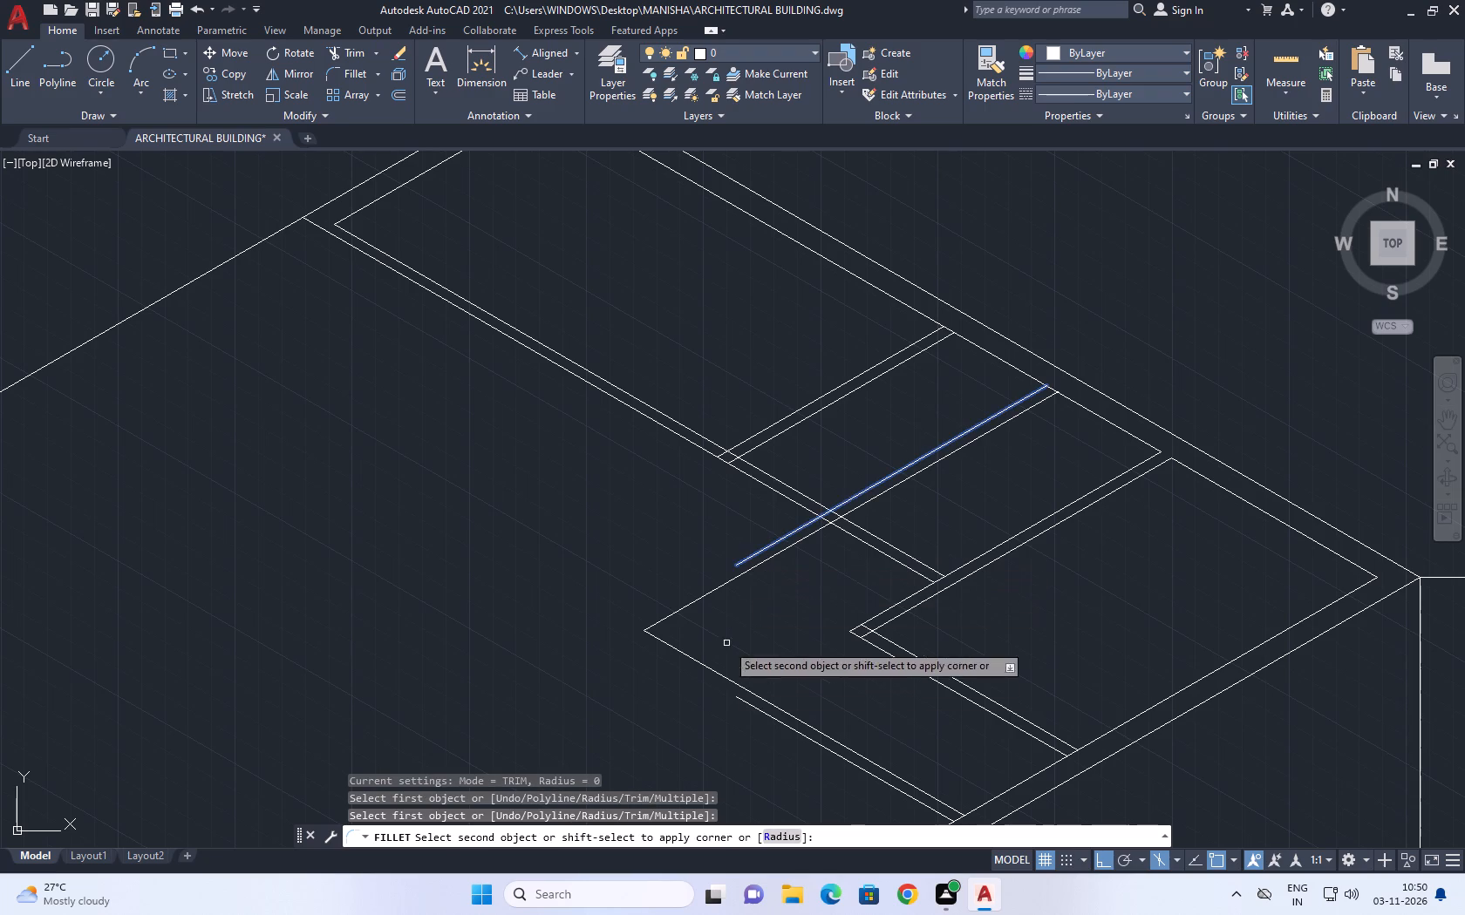
pyautogui.click(740, 700)
# Trim the new partition's two lines out of the adjoining room and the long partition's thickness, ending them at its outer face.
pyautogui.scroll(-2, 947, 584)
pyautogui.moveTo(1016, 576); pyautogui.dragTo(951, 559, button='middle')
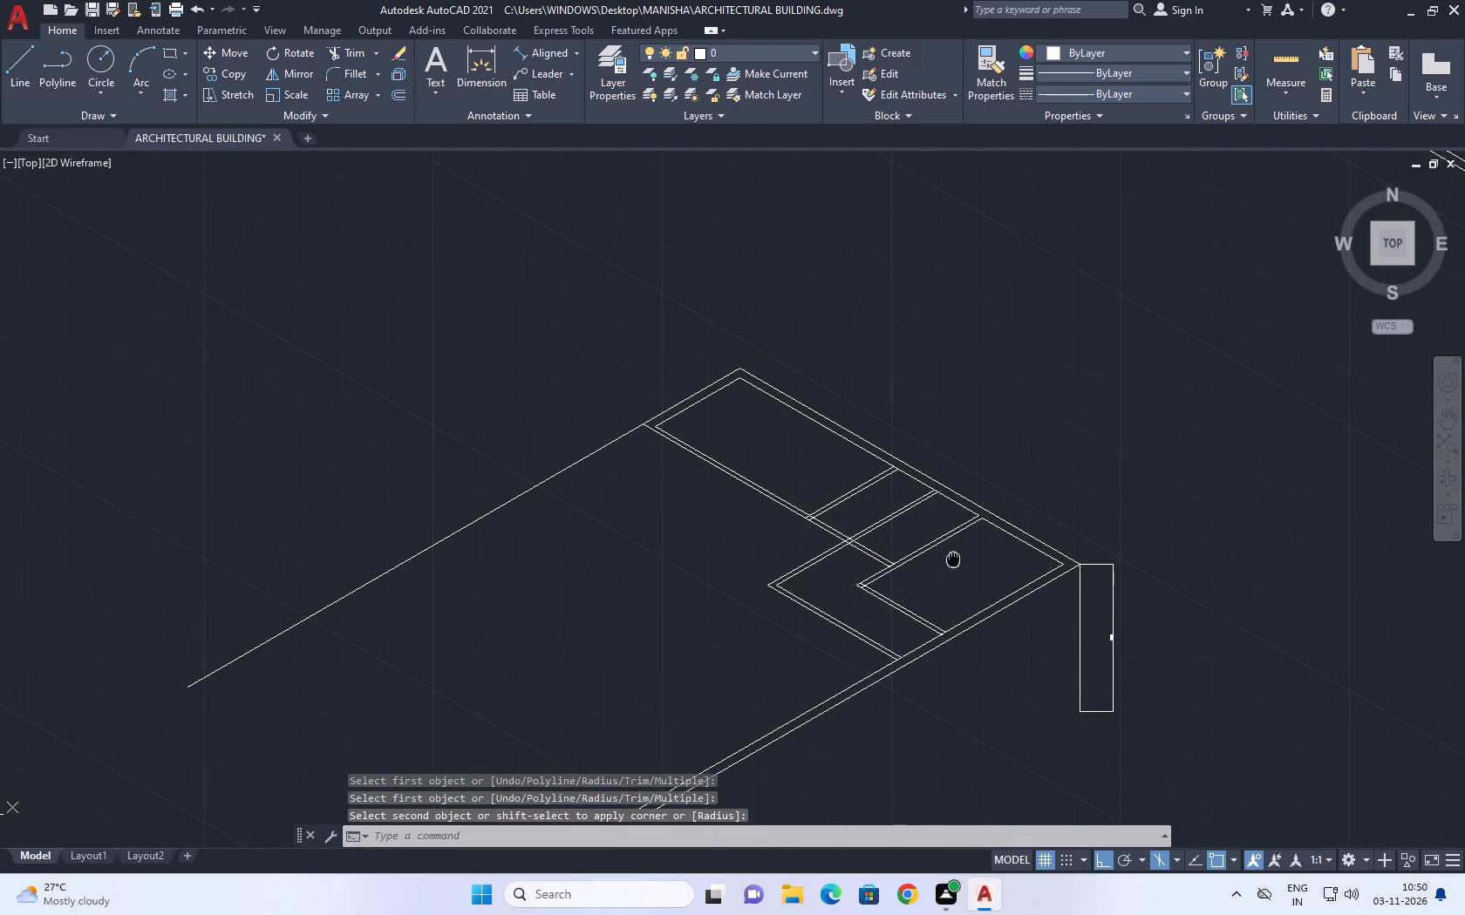
pyautogui.click(357, 50)
pyautogui.moveTo(876, 587); pyautogui.dragTo(944, 819, button='middle')
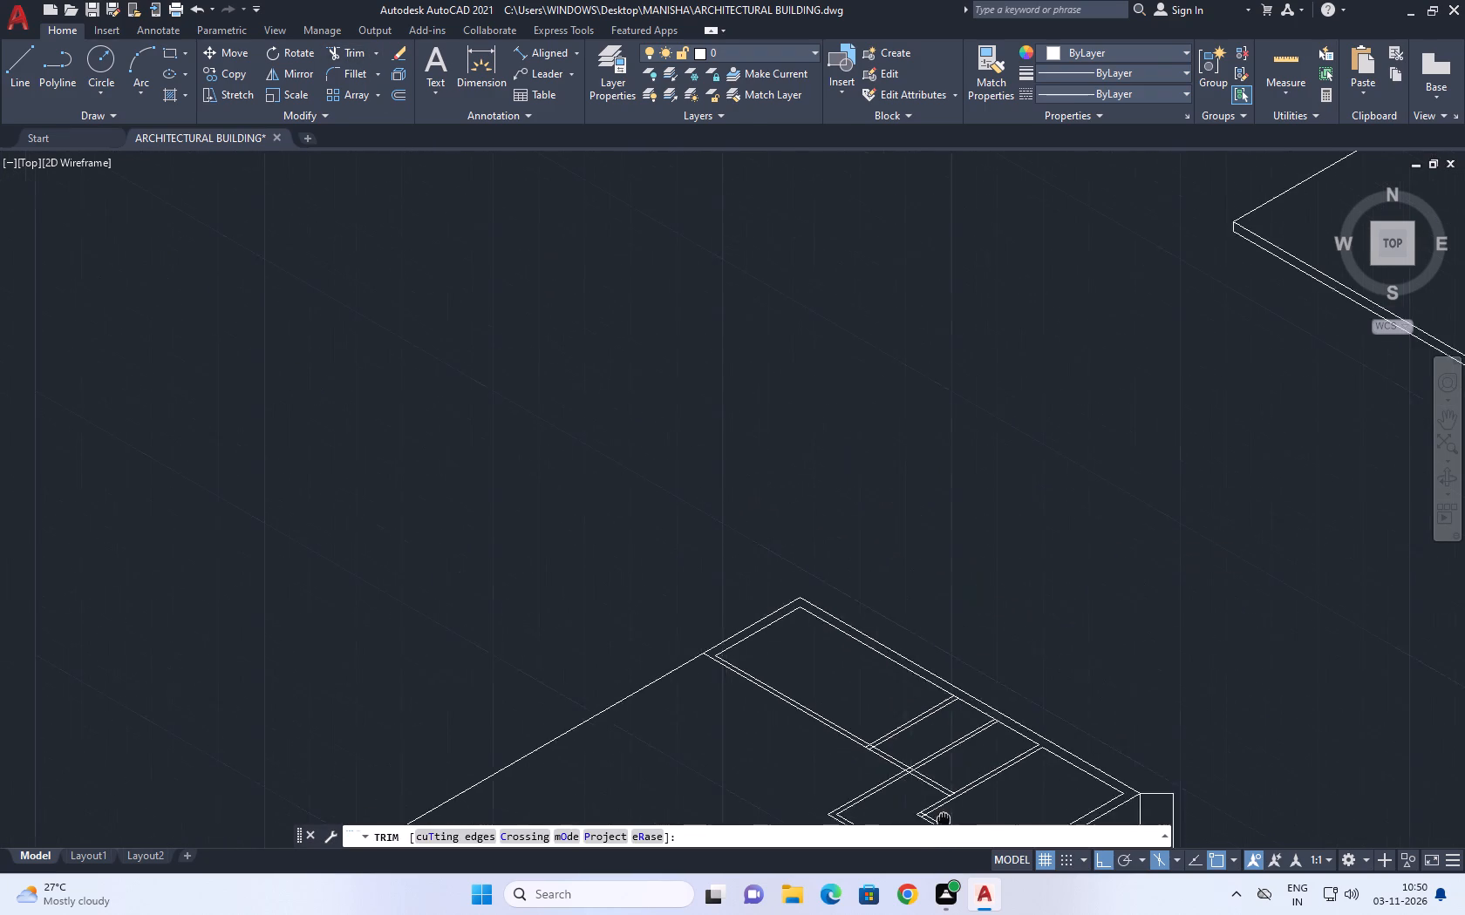
pyautogui.moveTo(944, 819); pyautogui.dragTo(937, 840, button='middle')
pyautogui.moveTo(914, 701); pyautogui.dragTo(875, 586, button='middle')
pyautogui.scroll(3, 915, 688)
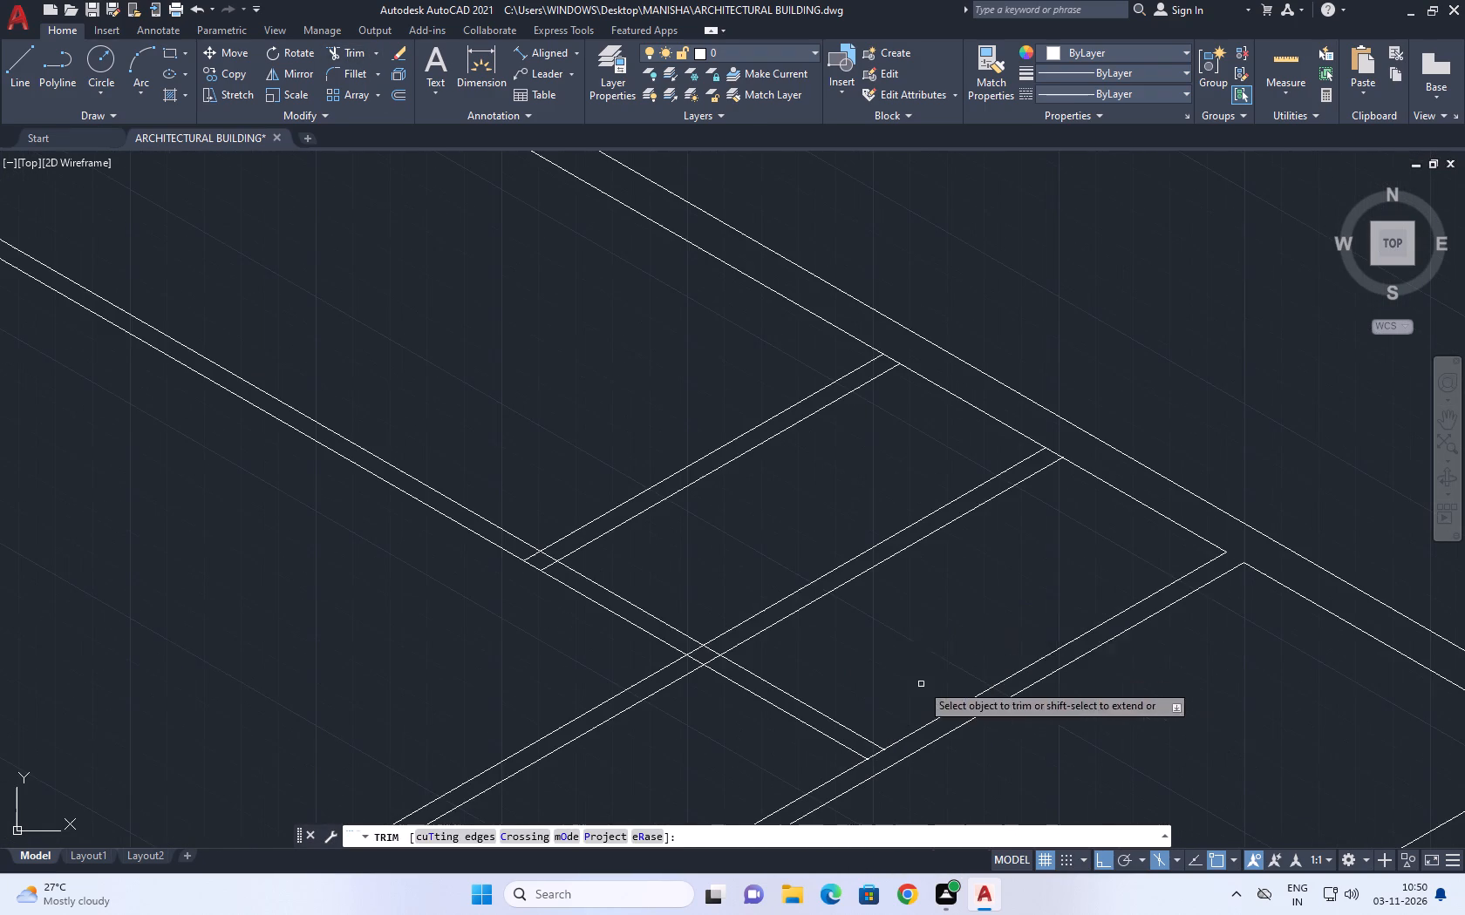
pyautogui.click(902, 632)
pyautogui.click(826, 551)
pyautogui.scroll(3, 671, 647)
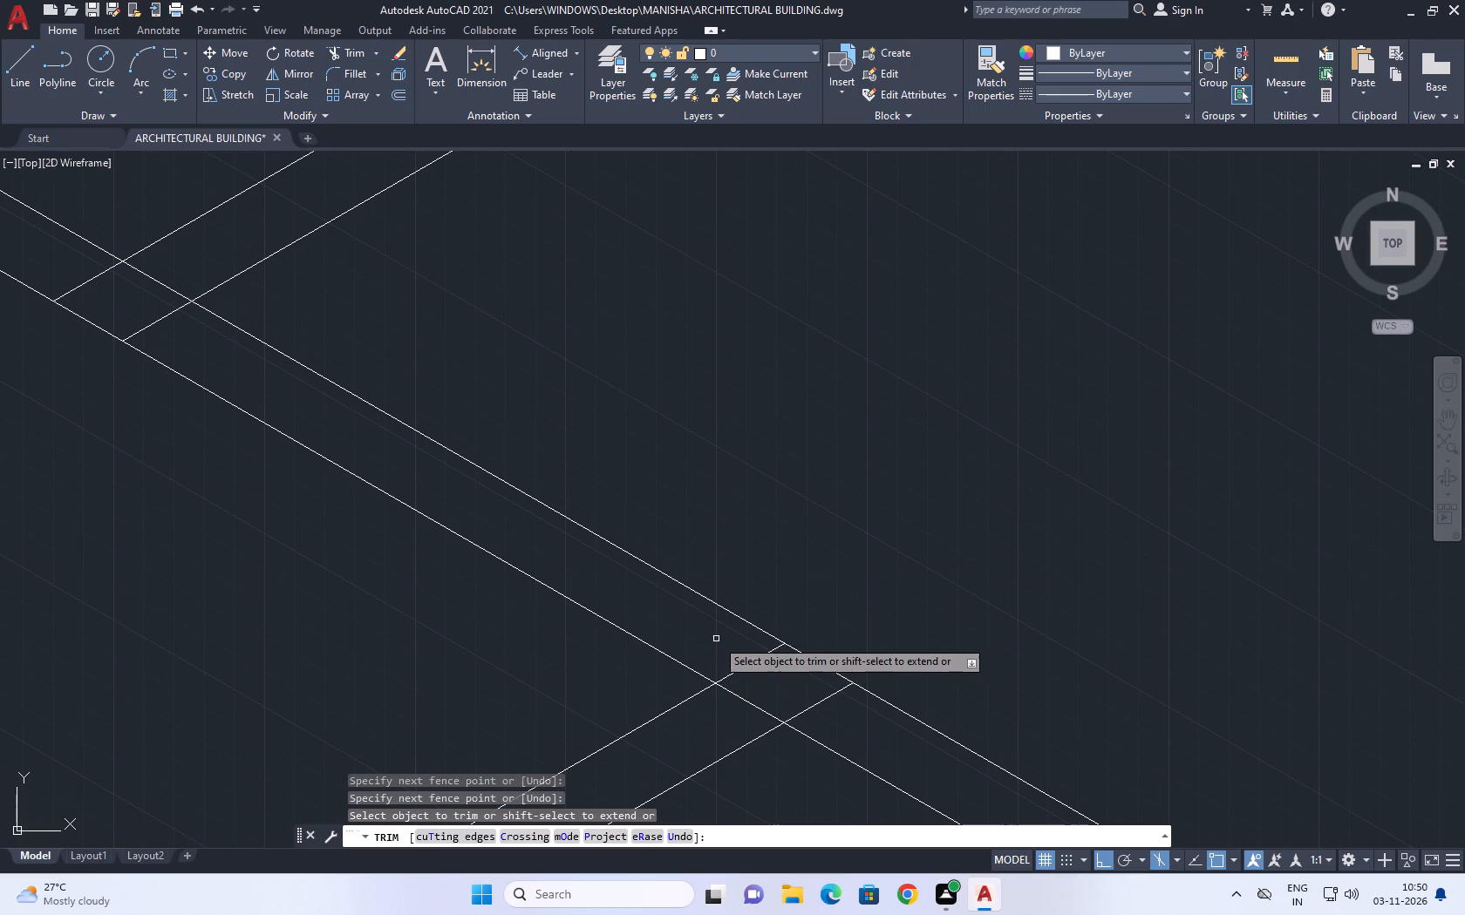
pyautogui.click(716, 639)
pyautogui.click(818, 706)
pyautogui.scroll(-4, 841, 580)
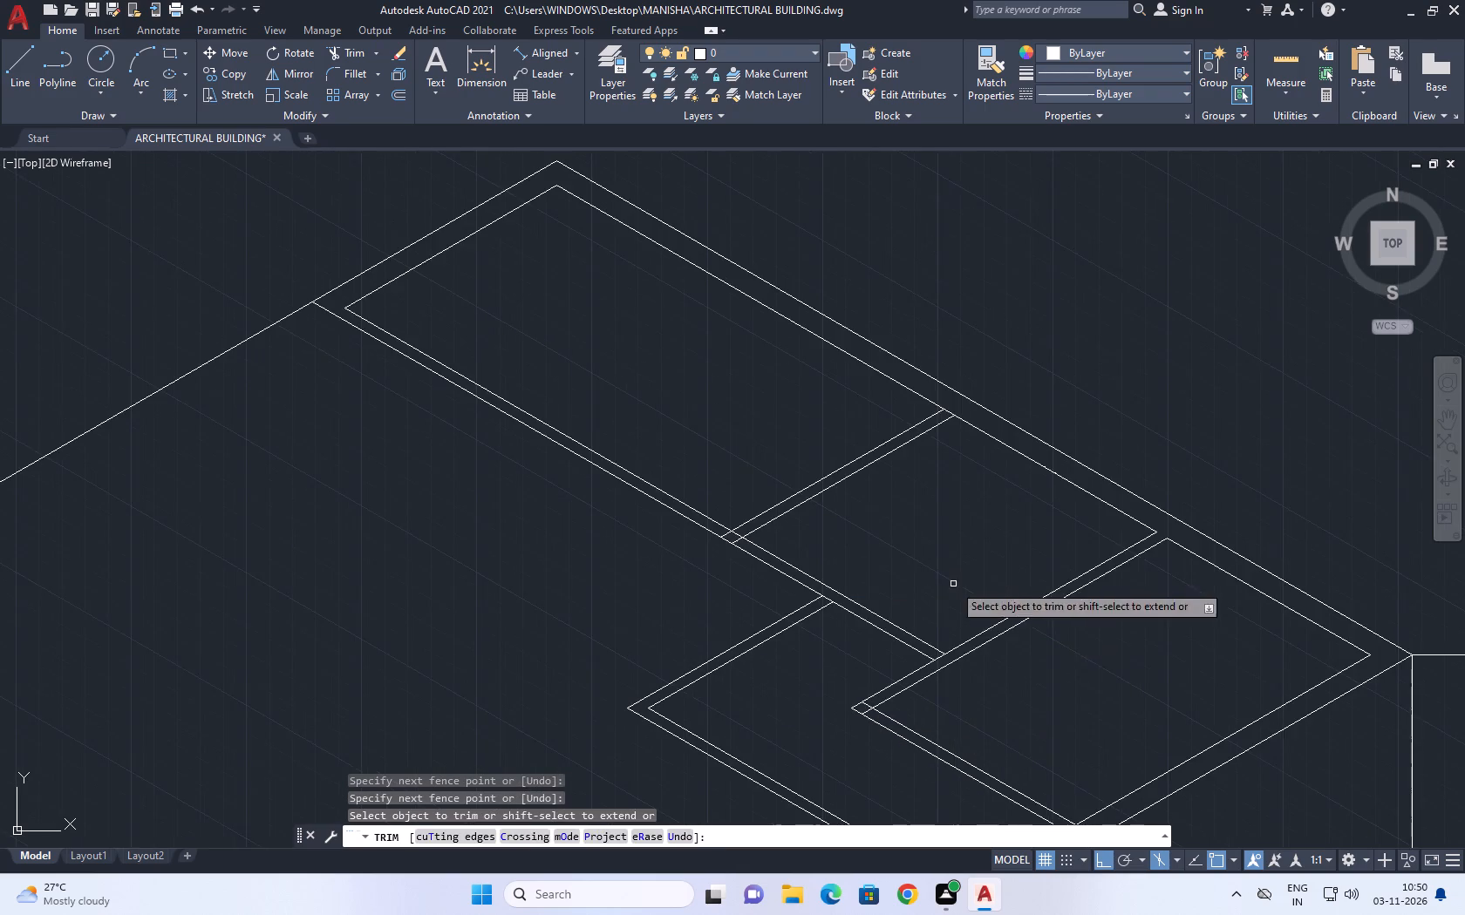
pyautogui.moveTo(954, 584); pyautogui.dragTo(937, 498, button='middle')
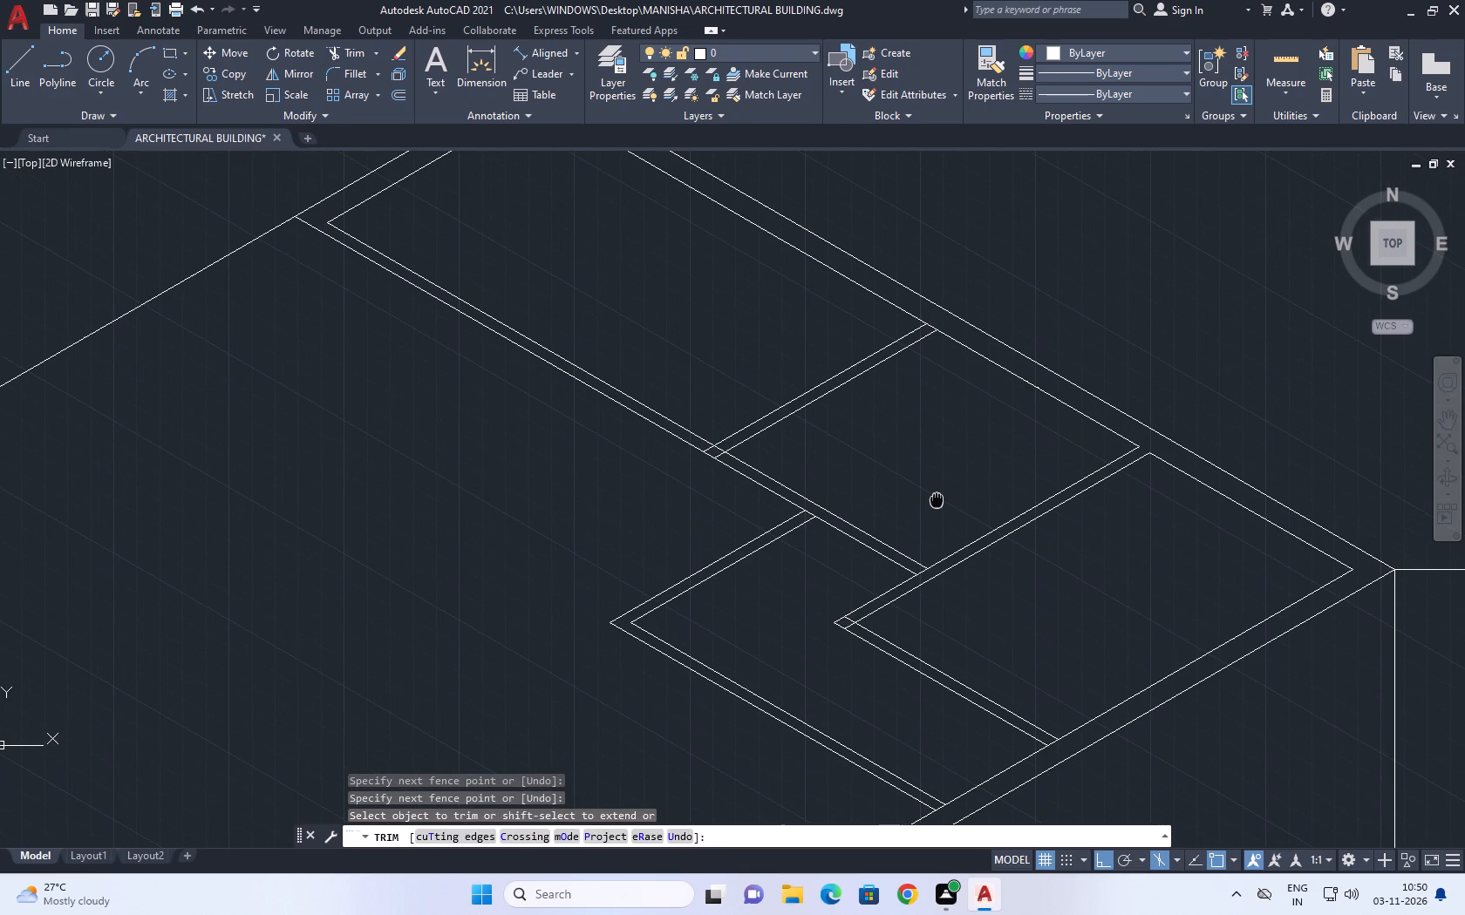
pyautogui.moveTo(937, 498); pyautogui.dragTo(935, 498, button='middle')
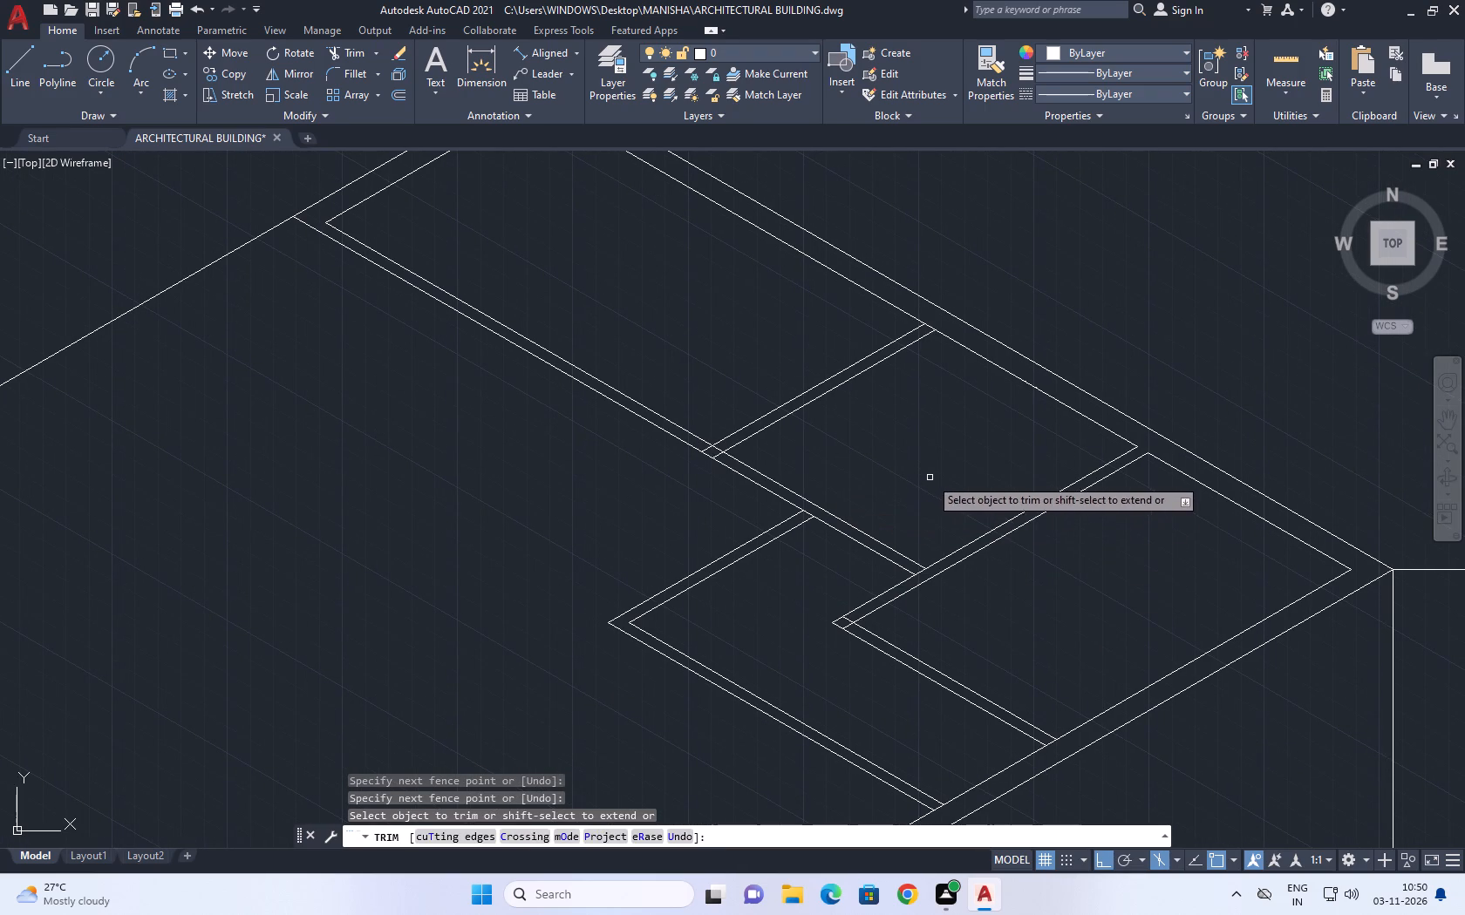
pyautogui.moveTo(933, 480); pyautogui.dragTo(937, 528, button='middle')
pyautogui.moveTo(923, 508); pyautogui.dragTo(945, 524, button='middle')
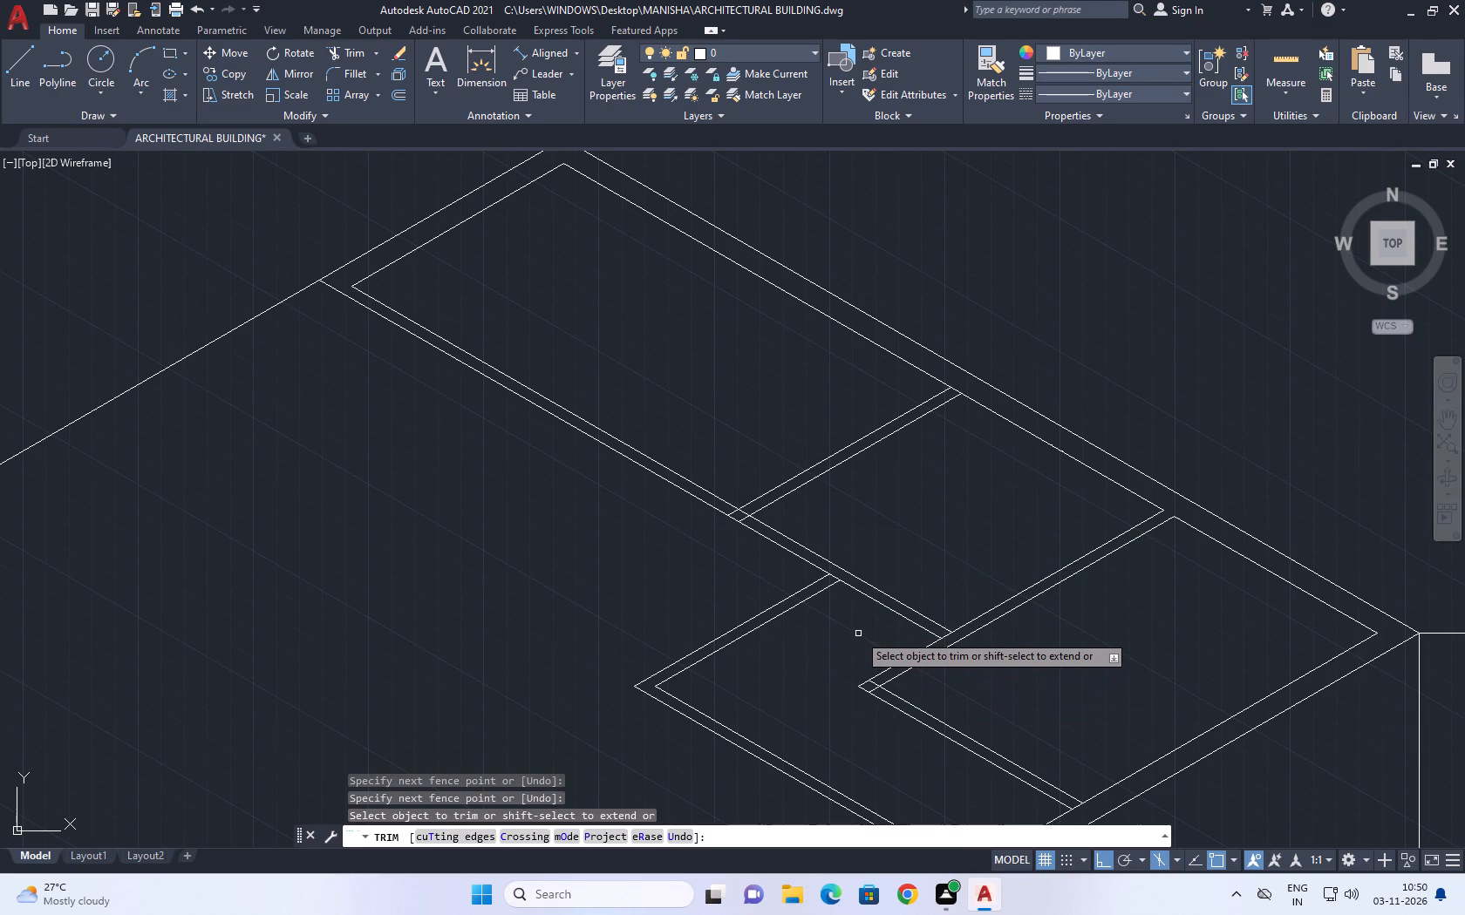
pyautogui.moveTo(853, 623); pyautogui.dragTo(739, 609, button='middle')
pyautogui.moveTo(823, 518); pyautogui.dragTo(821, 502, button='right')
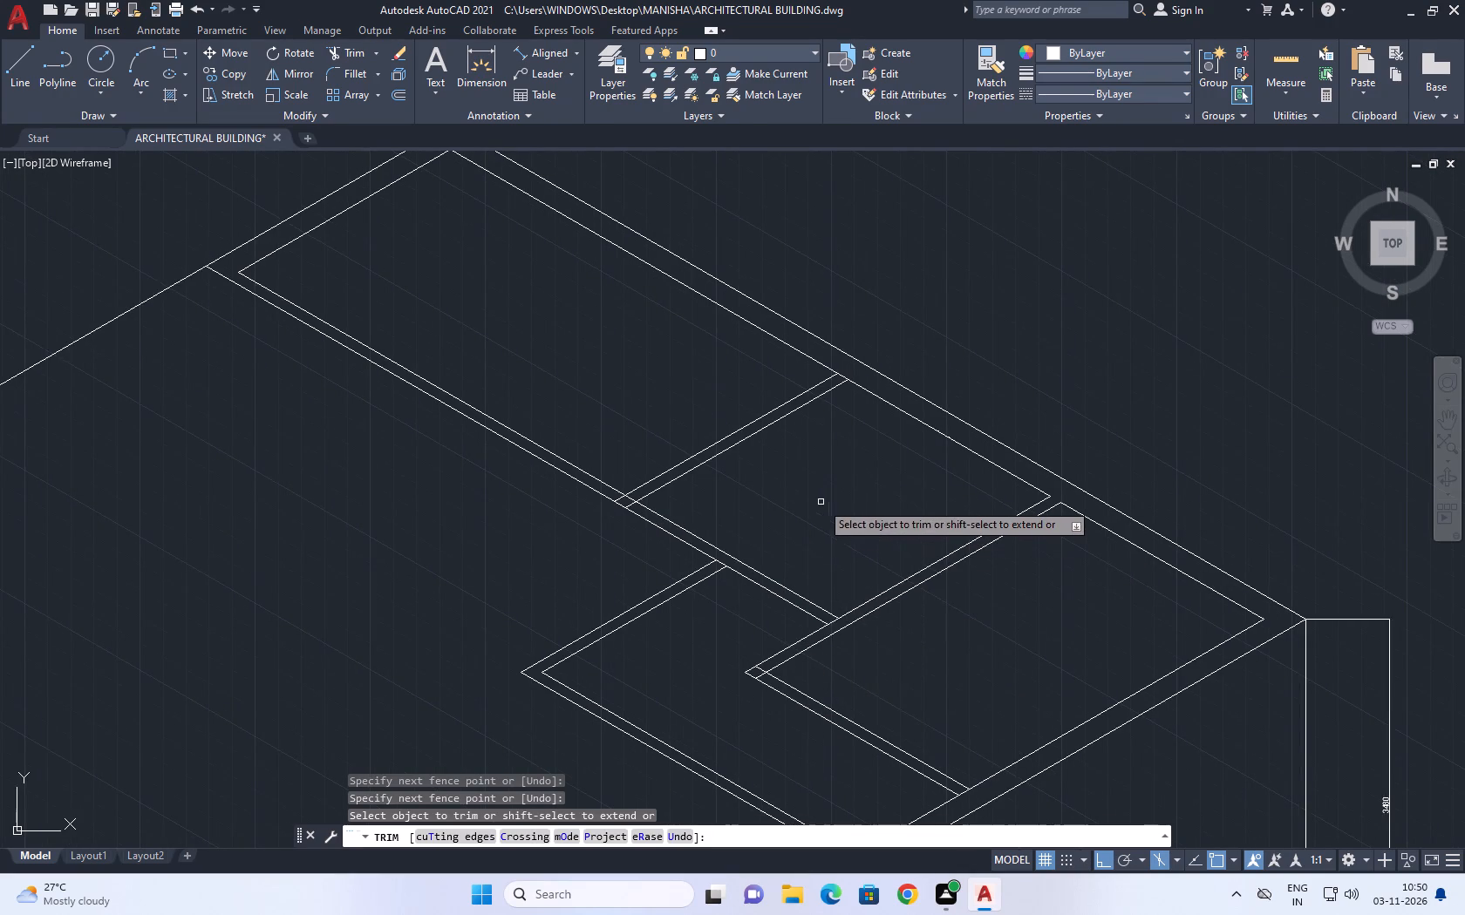
# Finish trimming and measure the middle room's side along the corner room's longer partition with an aligned dimension, without placing it.
pyautogui.moveTo(821, 502); pyautogui.dragTo(821, 499, button='right')
pyautogui.click(870, 528)
pyautogui.moveTo(862, 593); pyautogui.dragTo(788, 626, button='middle')
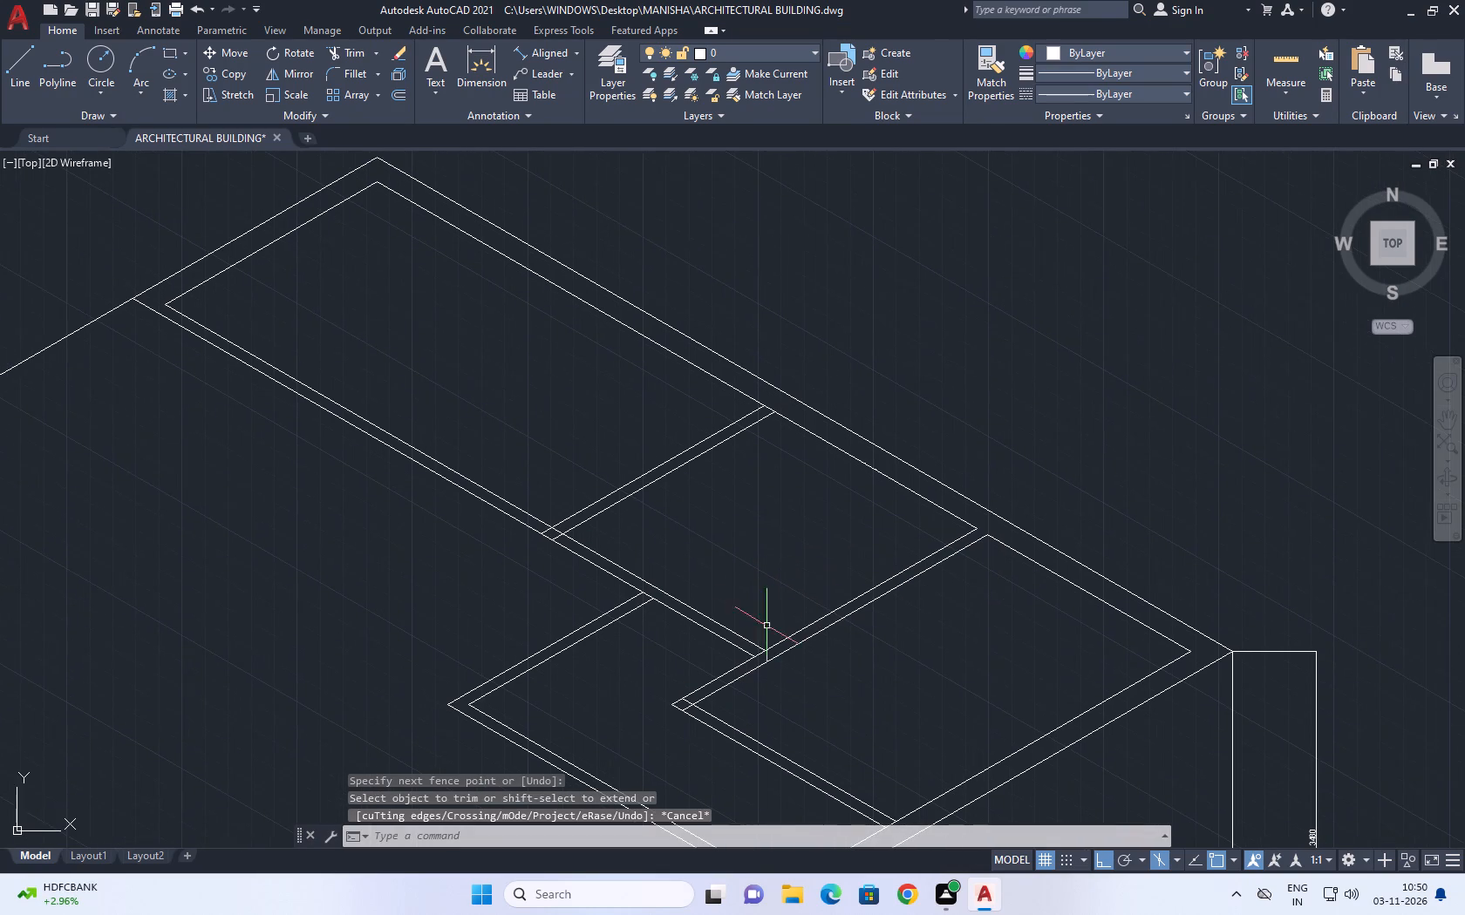
pyautogui.click(535, 50)
pyautogui.scroll(2, 760, 619)
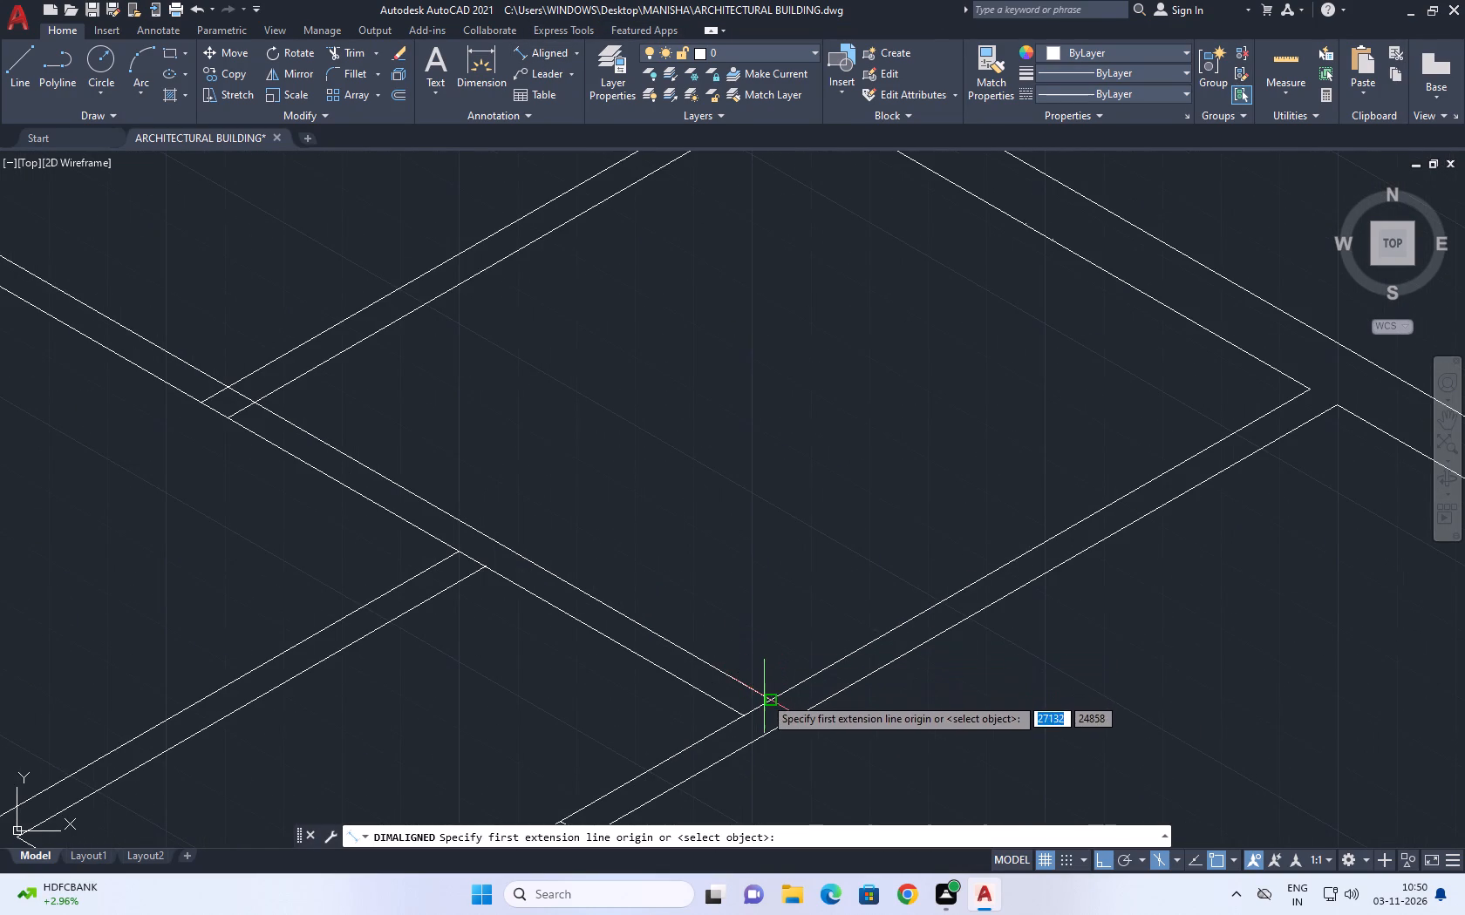
pyautogui.click(765, 696)
pyautogui.scroll(-1, 774, 696)
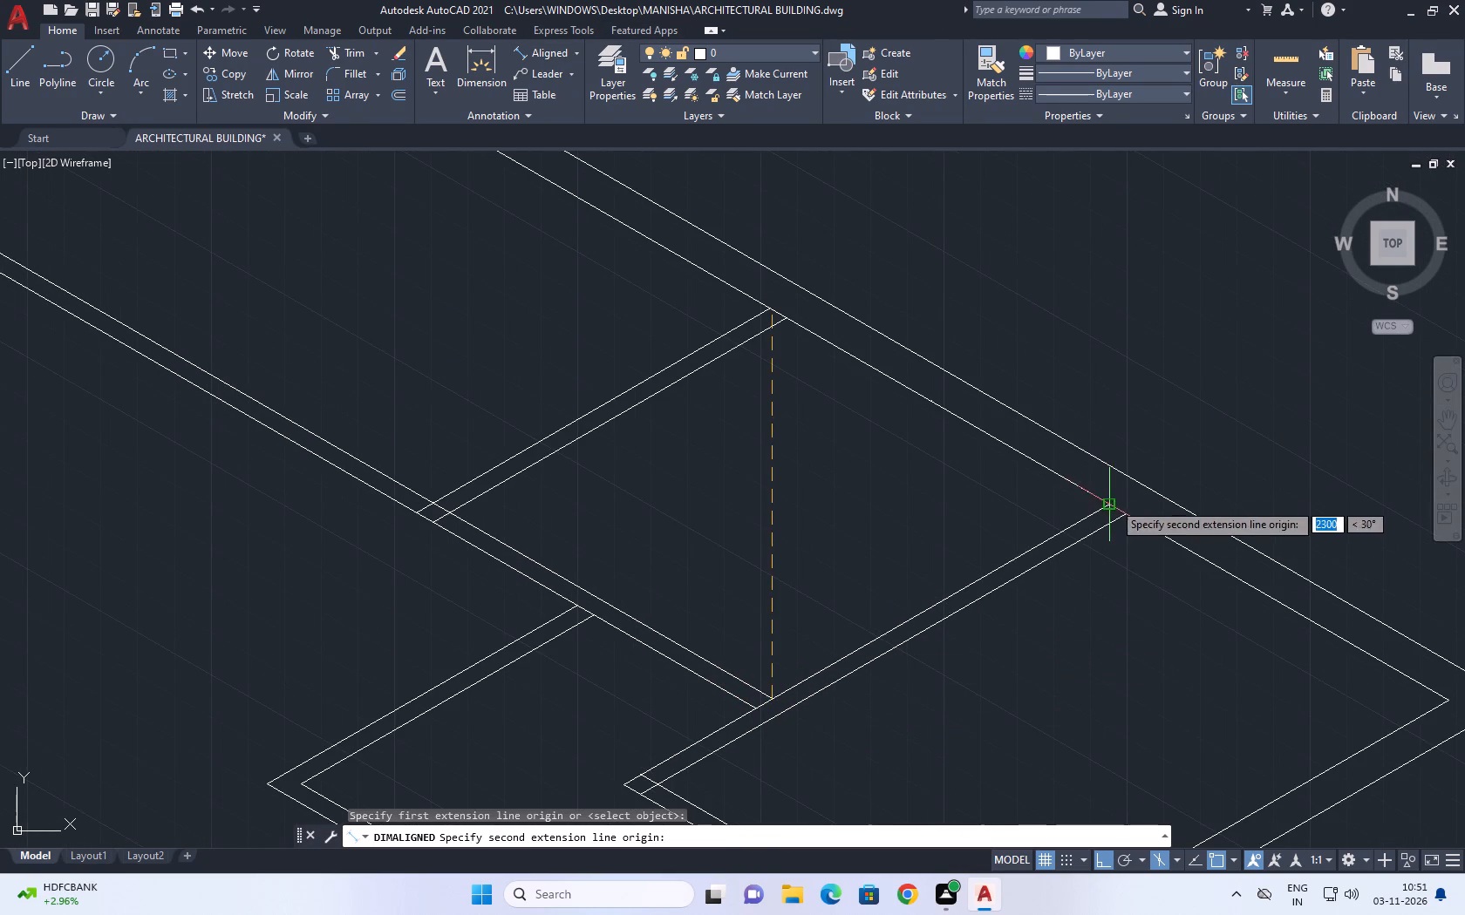
pyautogui.click(1108, 503)
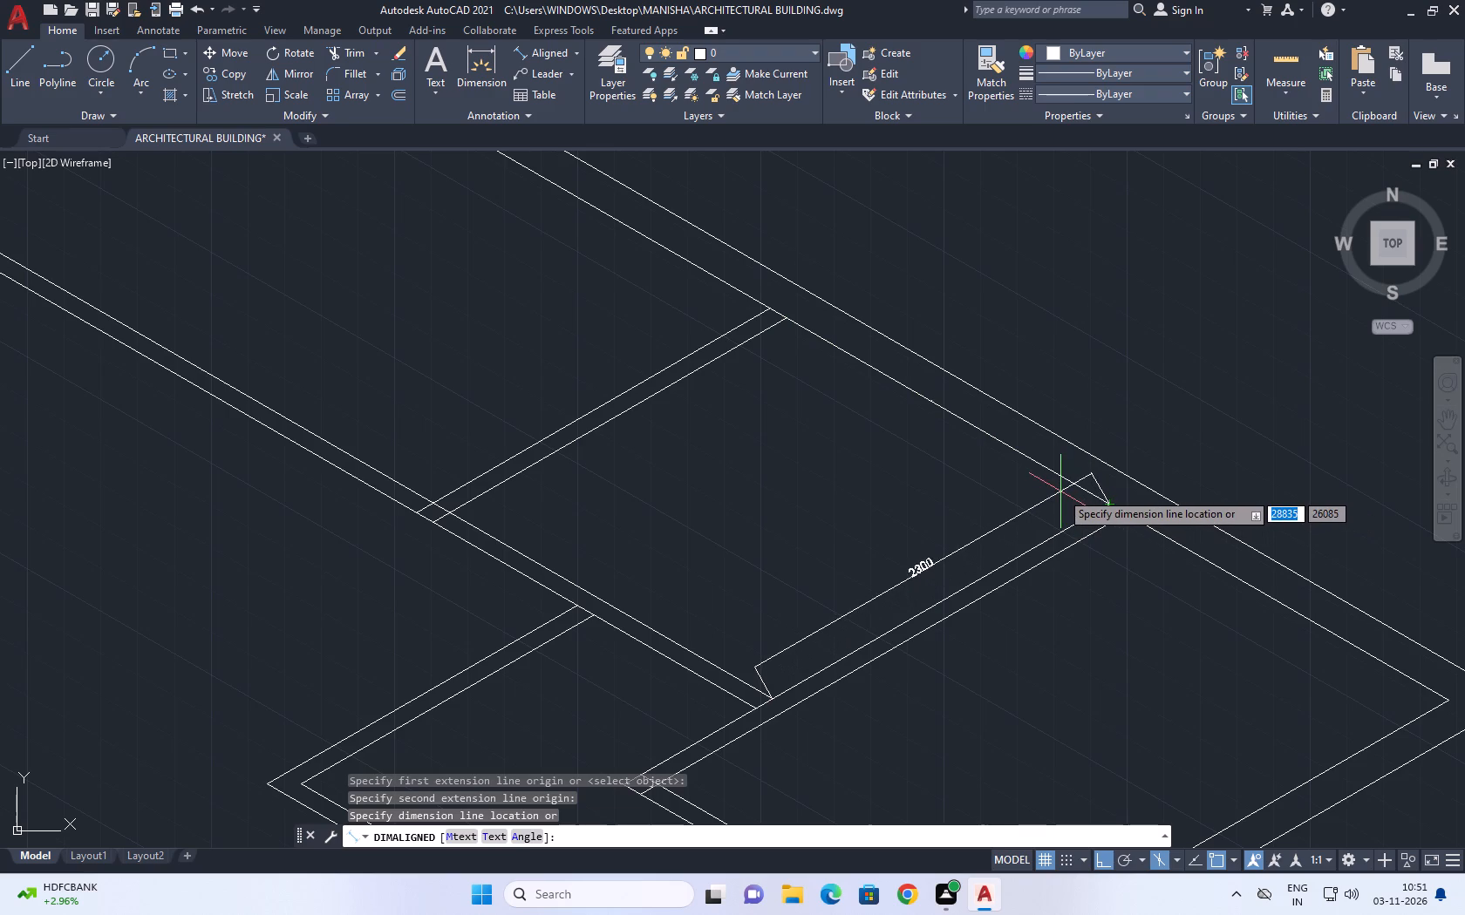
pyautogui.moveTo(1046, 485); pyautogui.dragTo(953, 424, button='middle')
pyautogui.scroll(-1, 1044, 483)
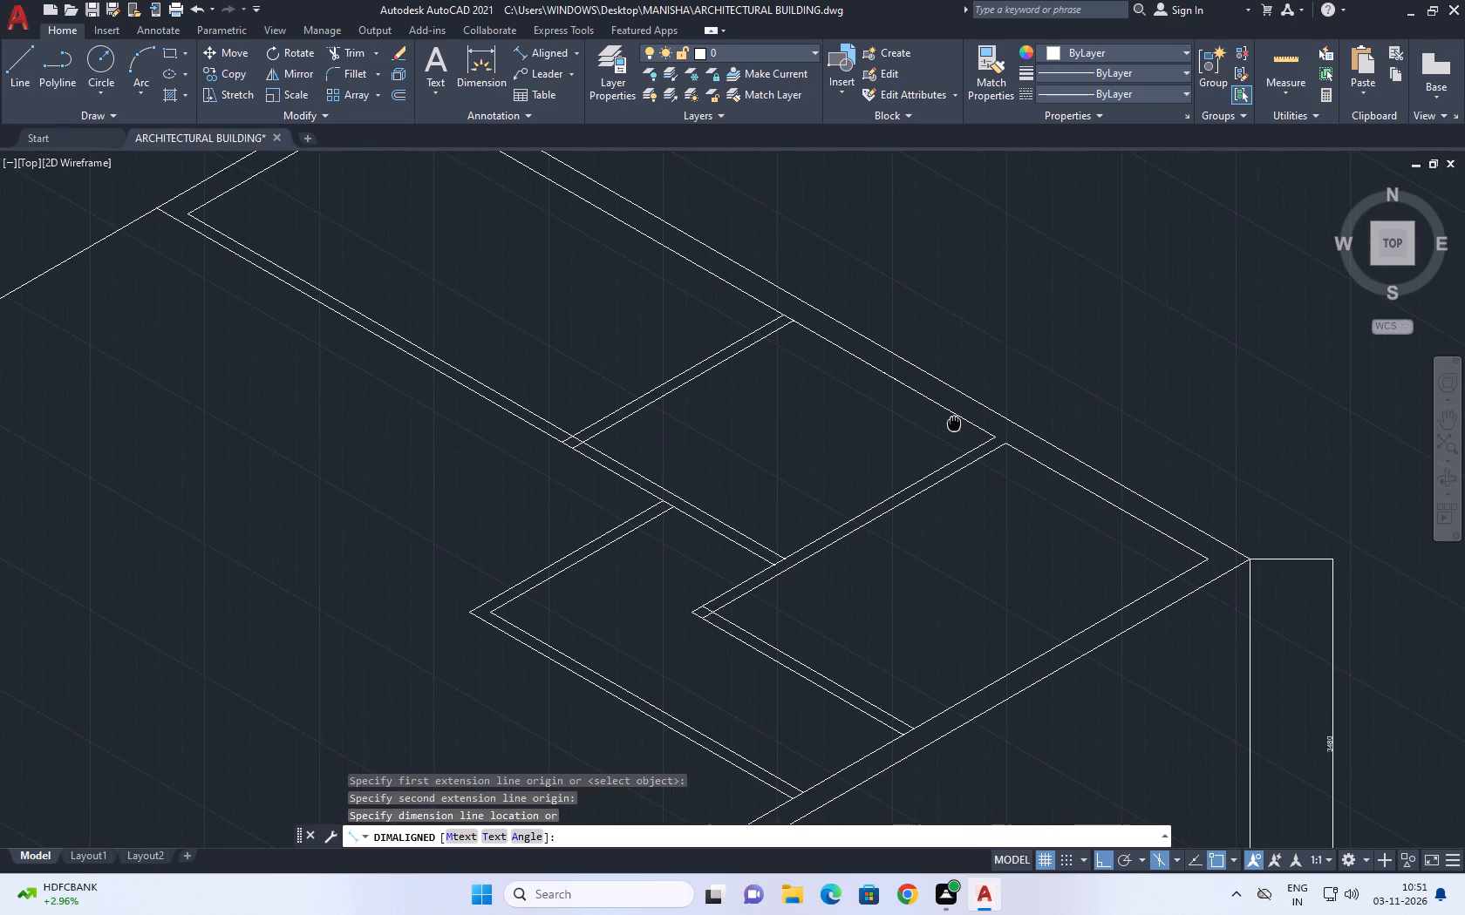
pyautogui.moveTo(953, 424); pyautogui.dragTo(951, 424, button='middle')
pyautogui.rightClick(908, 398)
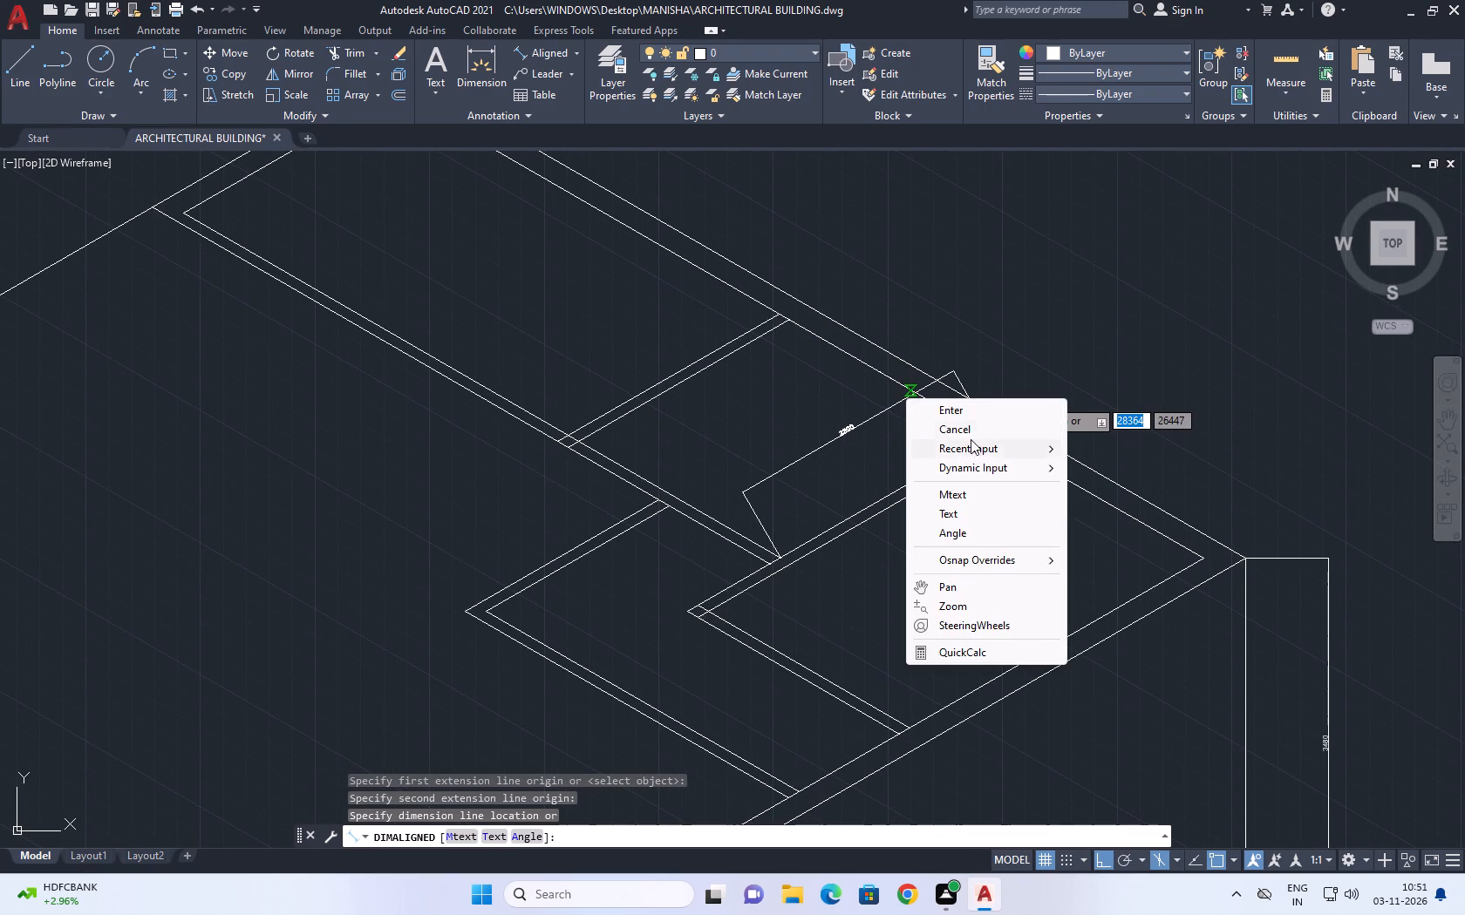
pyautogui.click(965, 429)
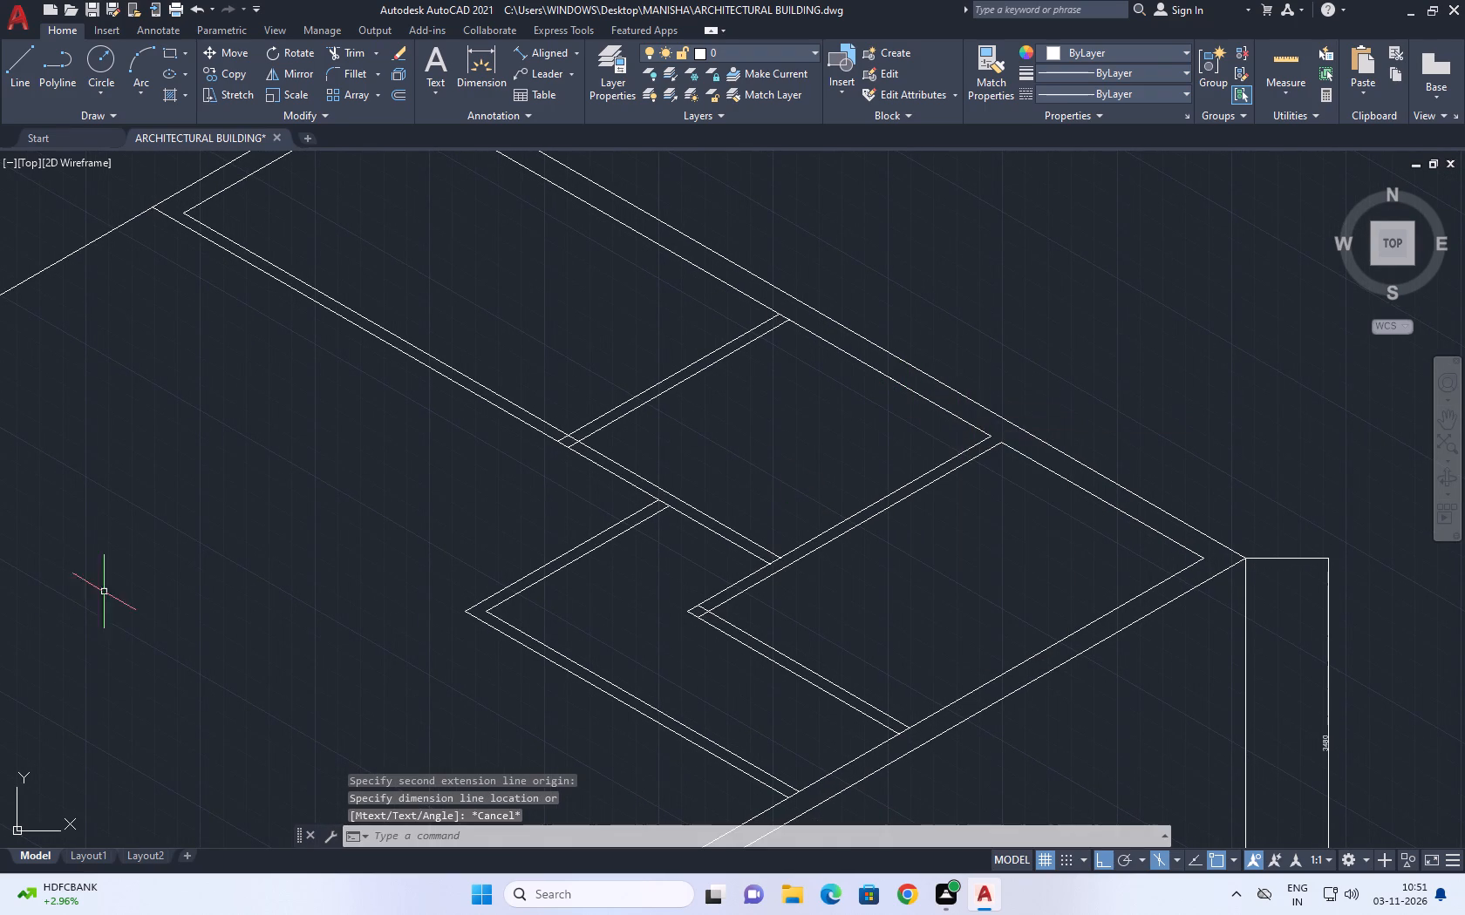
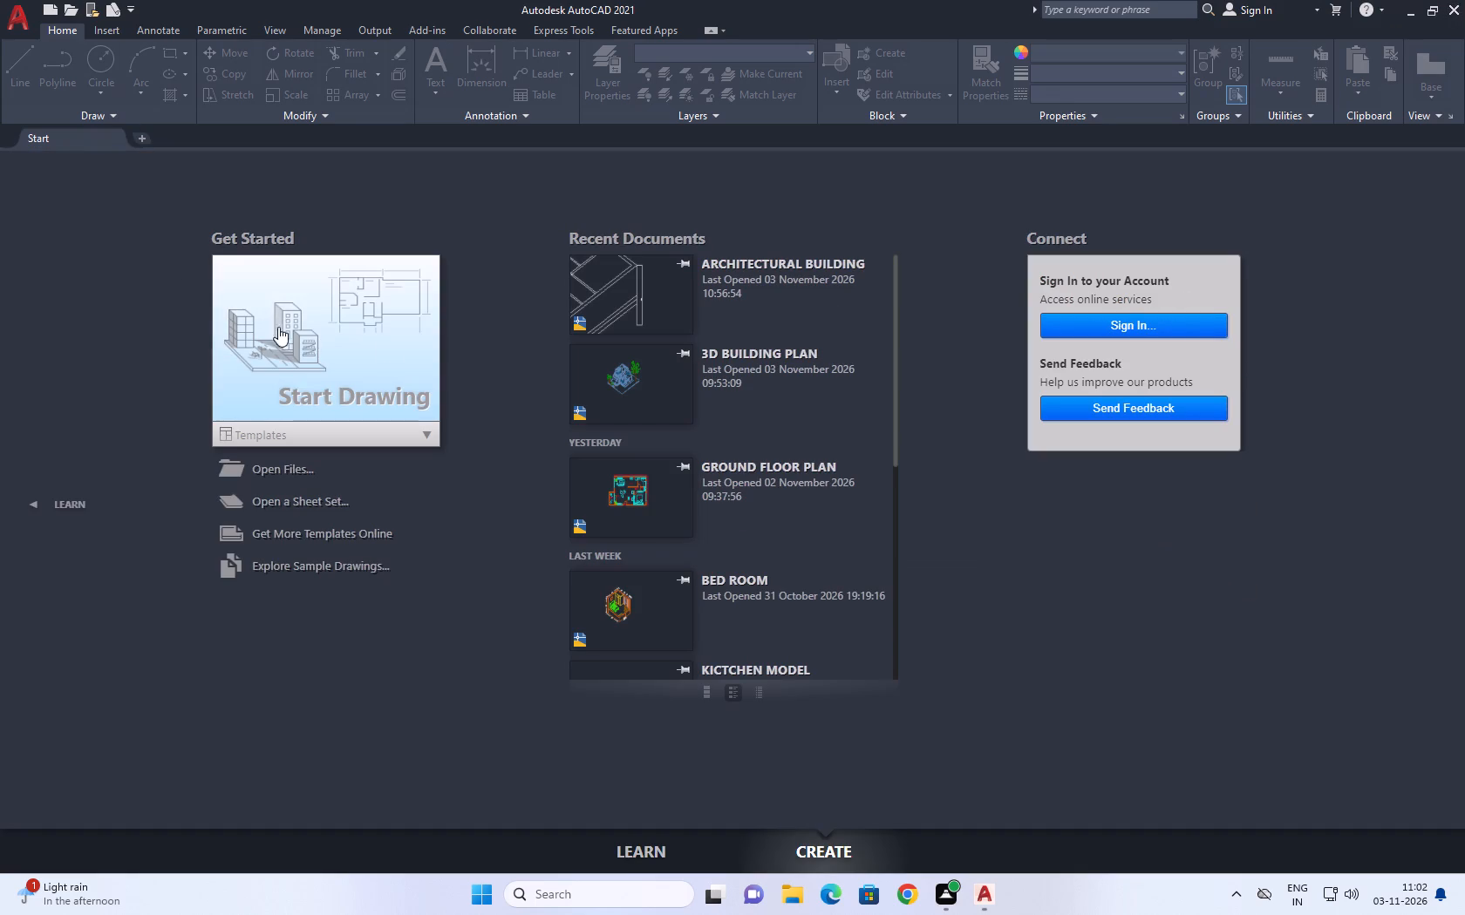
# Open the recent drawing ARCHITECTURAL BUILDING.
pyautogui.click(641, 289)
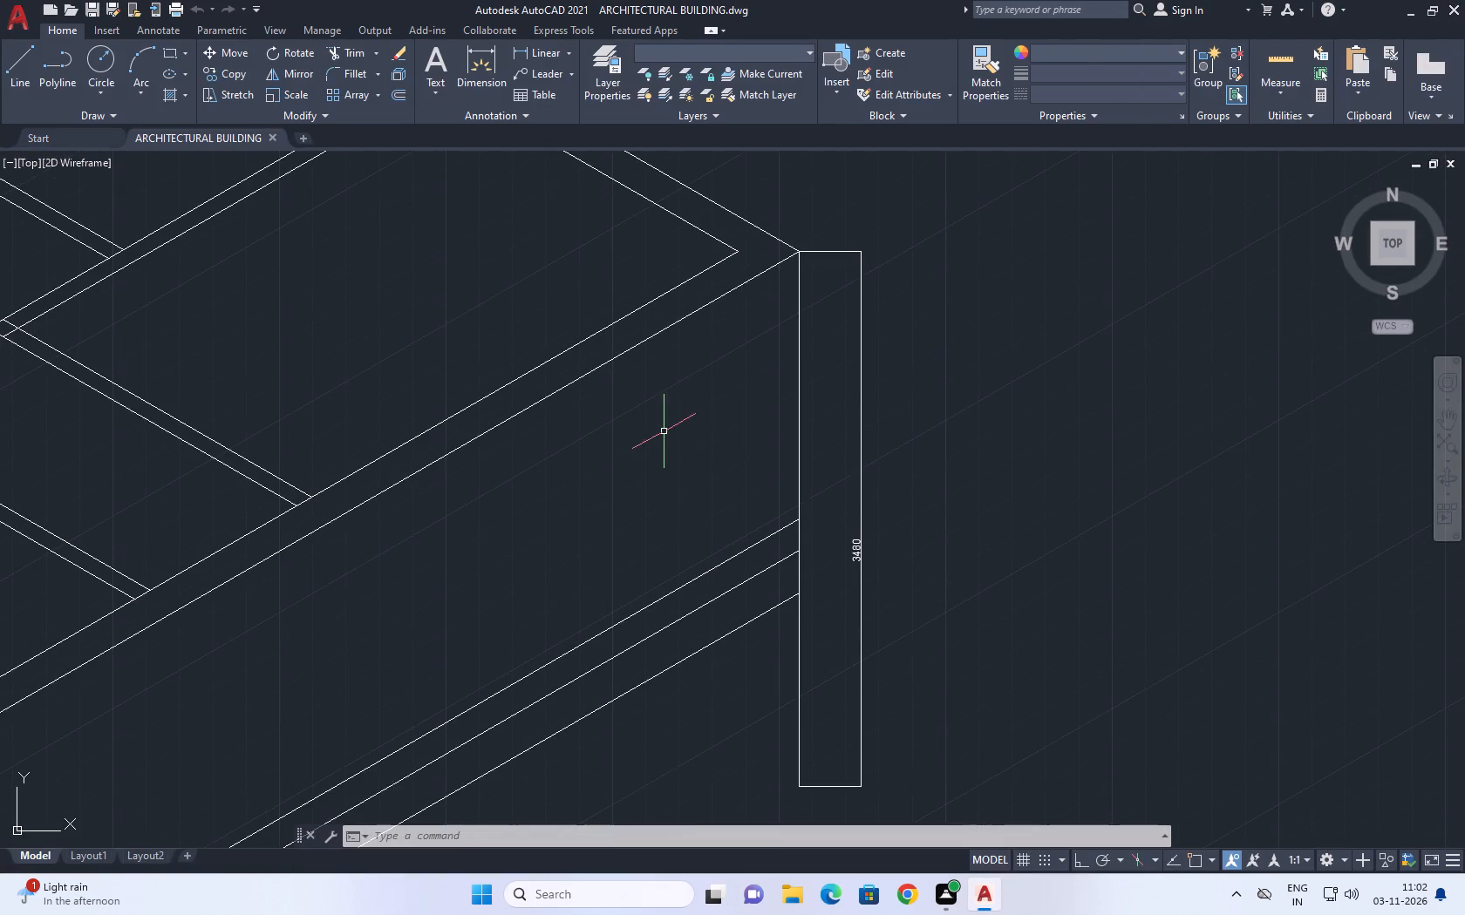
# Look over the isometric plan's rooms, partitions and unfinished wall lines to see where drawing has to continue.
pyautogui.scroll(-1, 719, 528)
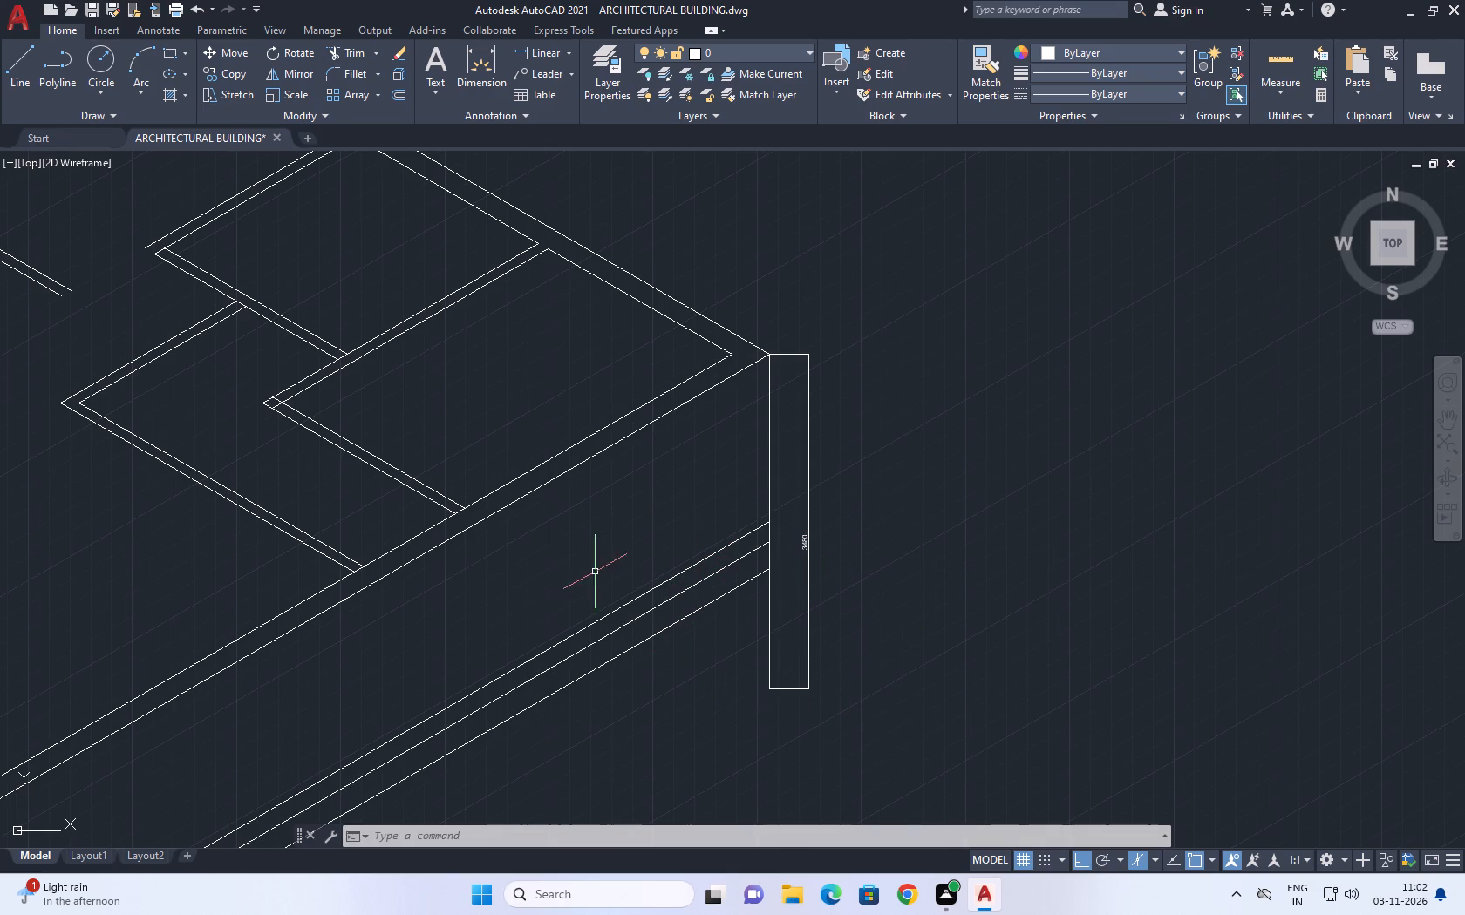
pyautogui.scroll(-3, 834, 486)
pyautogui.moveTo(845, 614); pyautogui.dragTo(795, 505, button='middle')
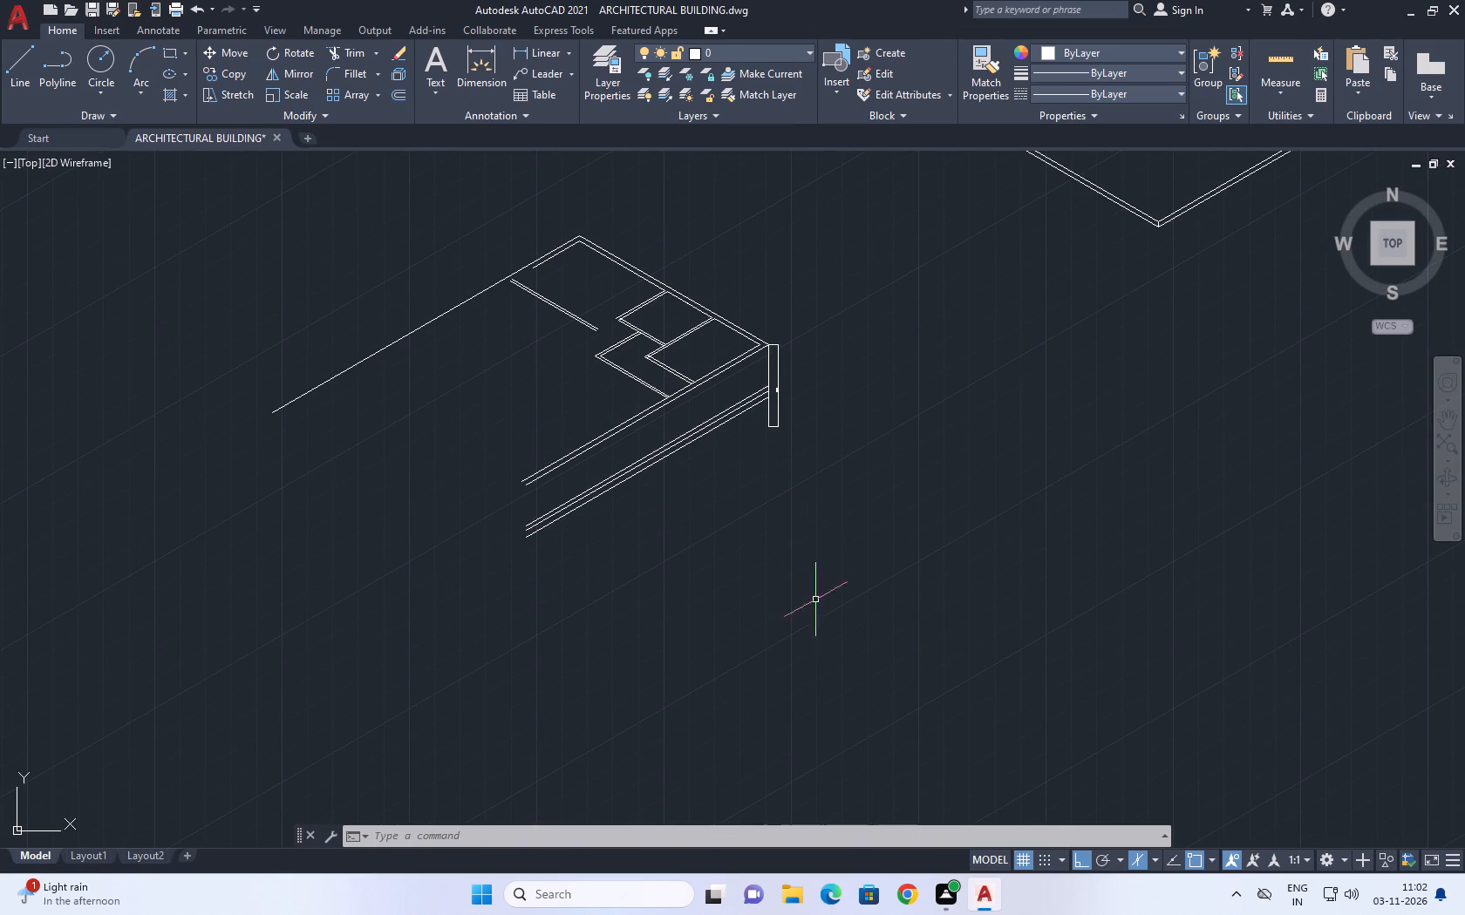
pyautogui.moveTo(655, 393); pyautogui.dragTo(684, 466, button='middle')
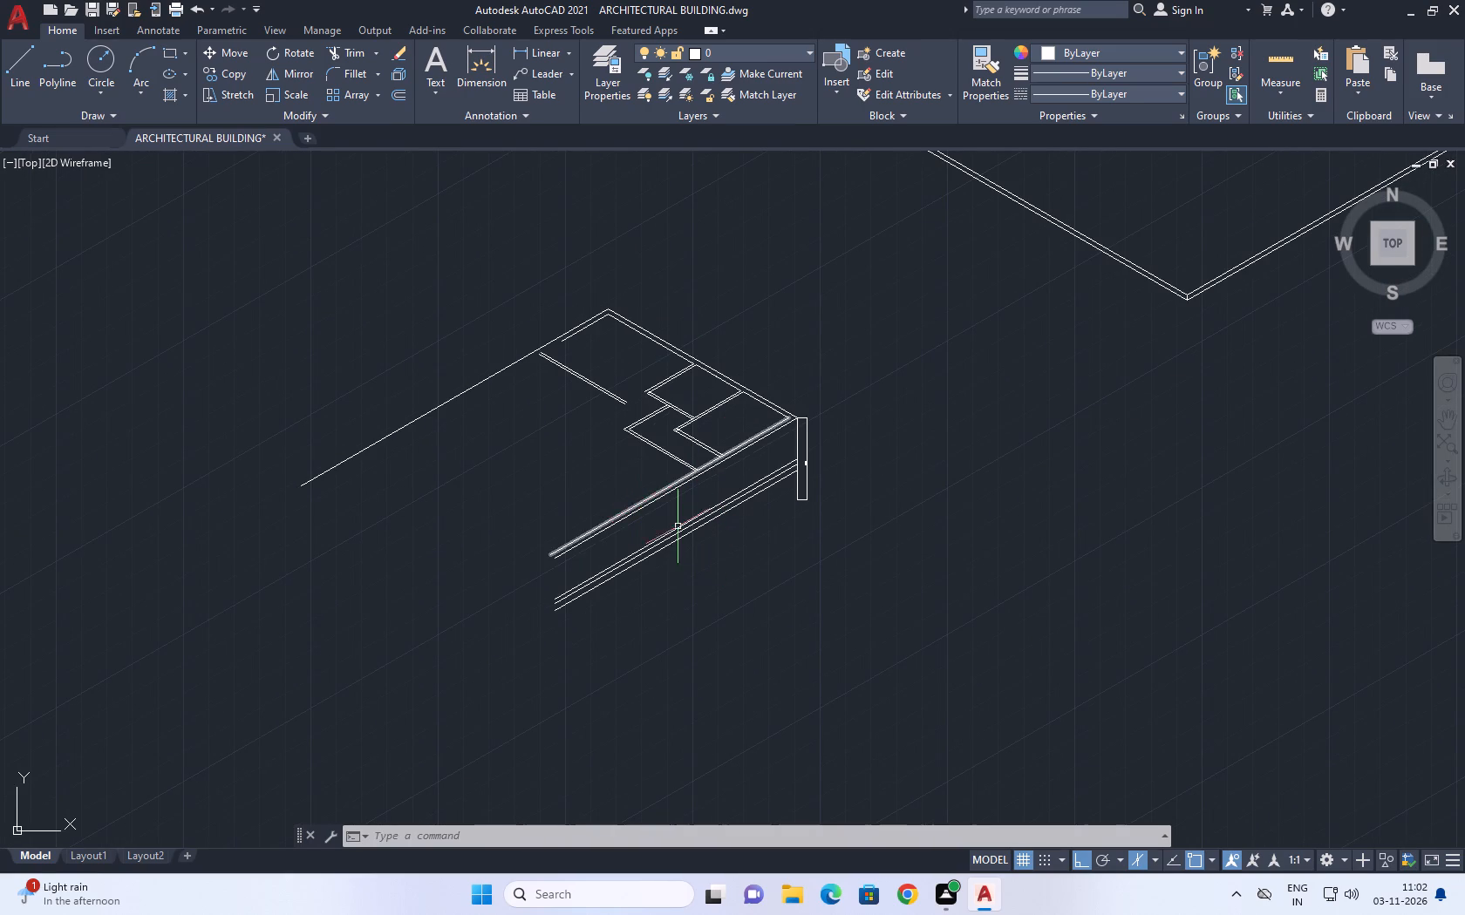
pyautogui.moveTo(724, 467); pyautogui.dragTo(911, 579, button='middle')
pyautogui.moveTo(976, 606); pyautogui.dragTo(916, 517, button='middle')
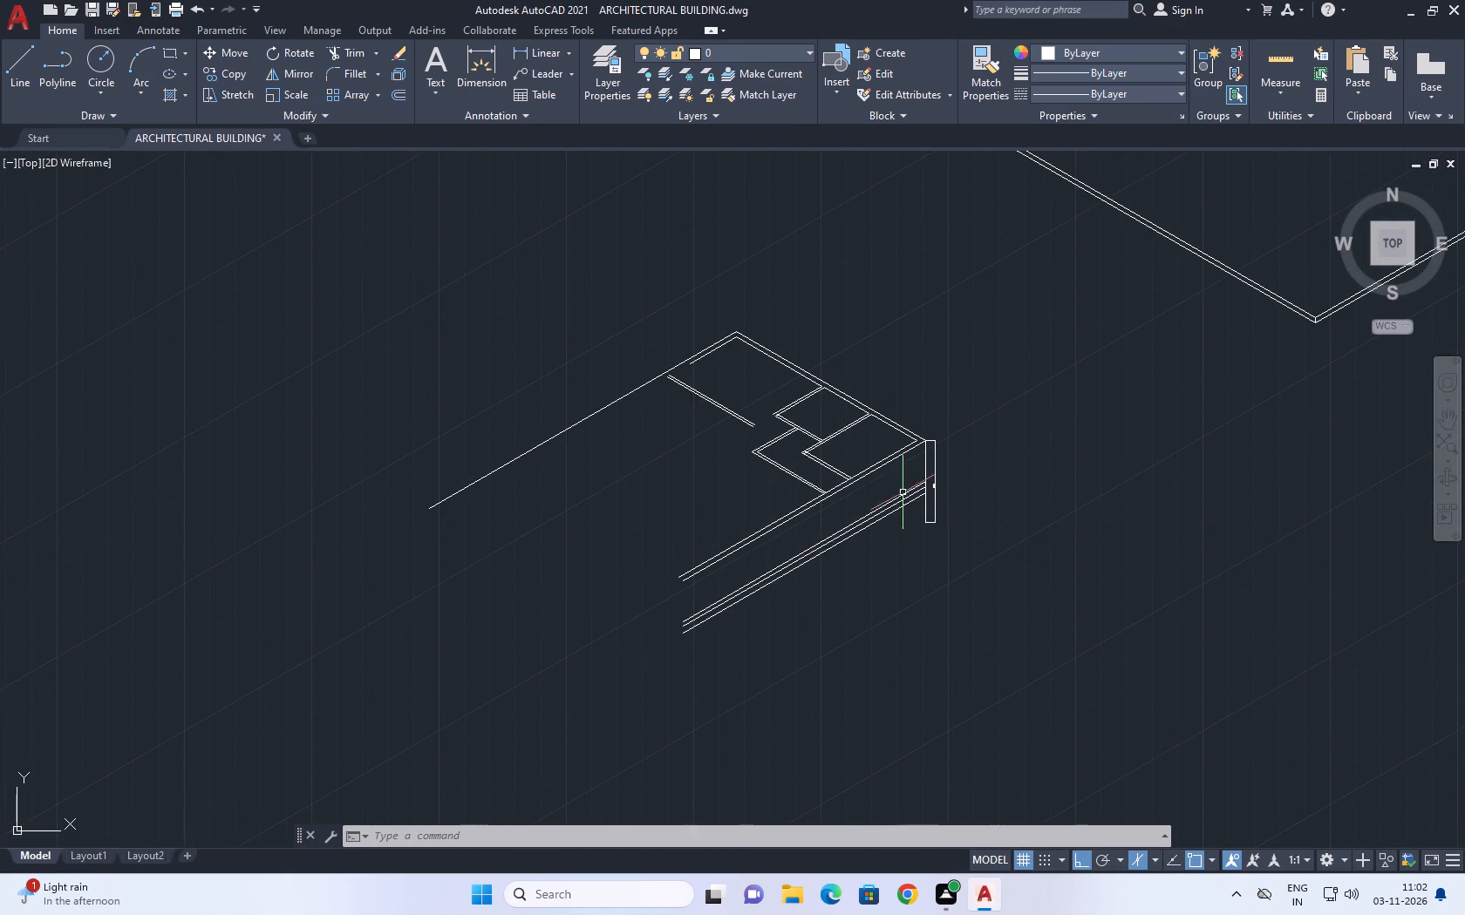
pyautogui.moveTo(867, 455); pyautogui.dragTo(781, 547, button='middle')
pyautogui.scroll(2, 760, 581)
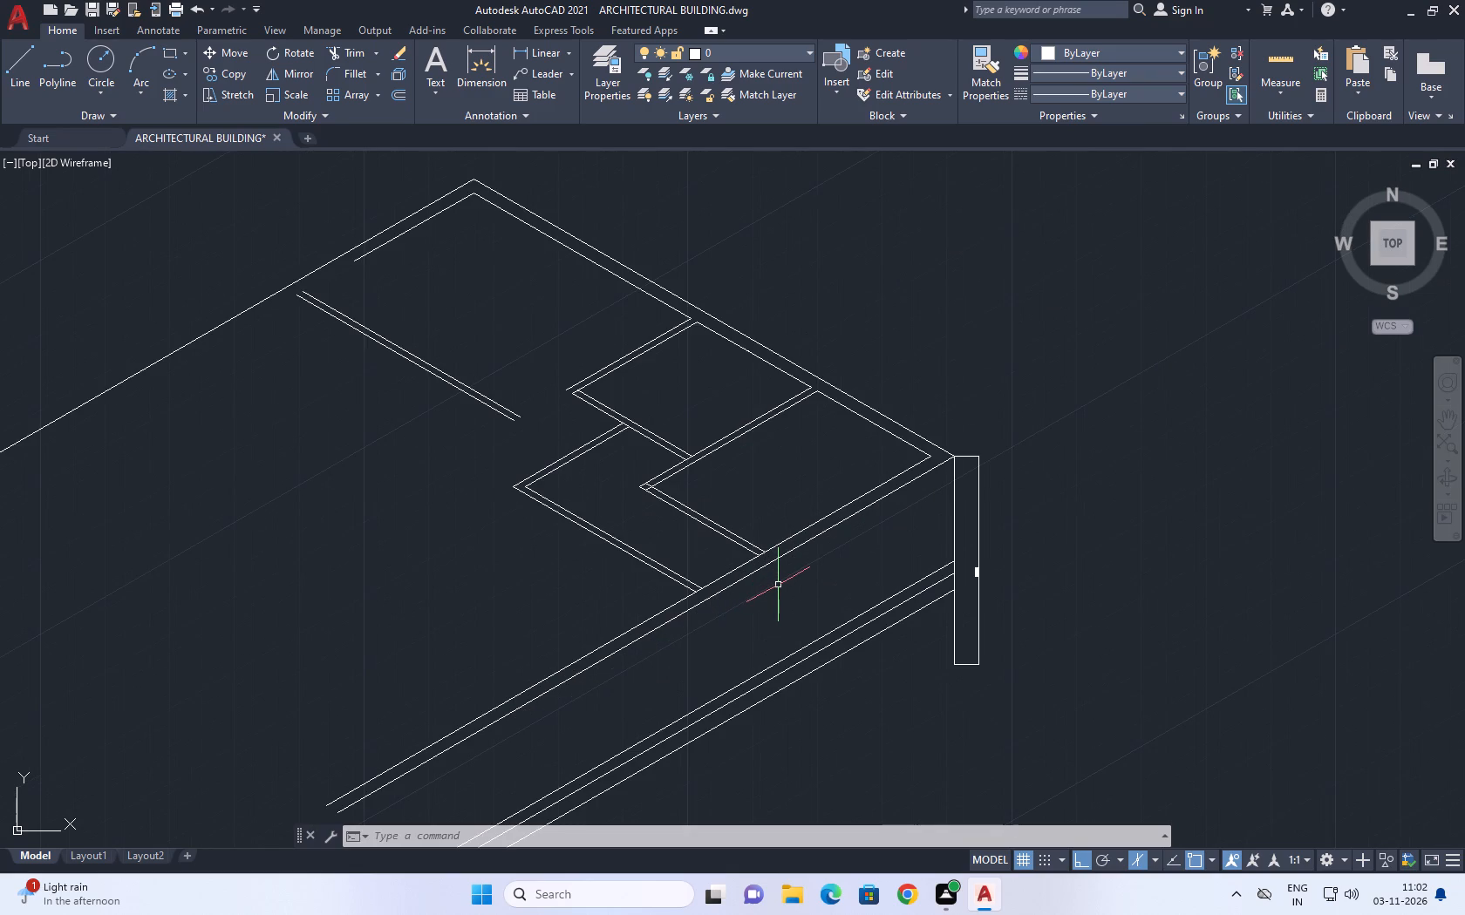
pyautogui.scroll(1, 716, 419)
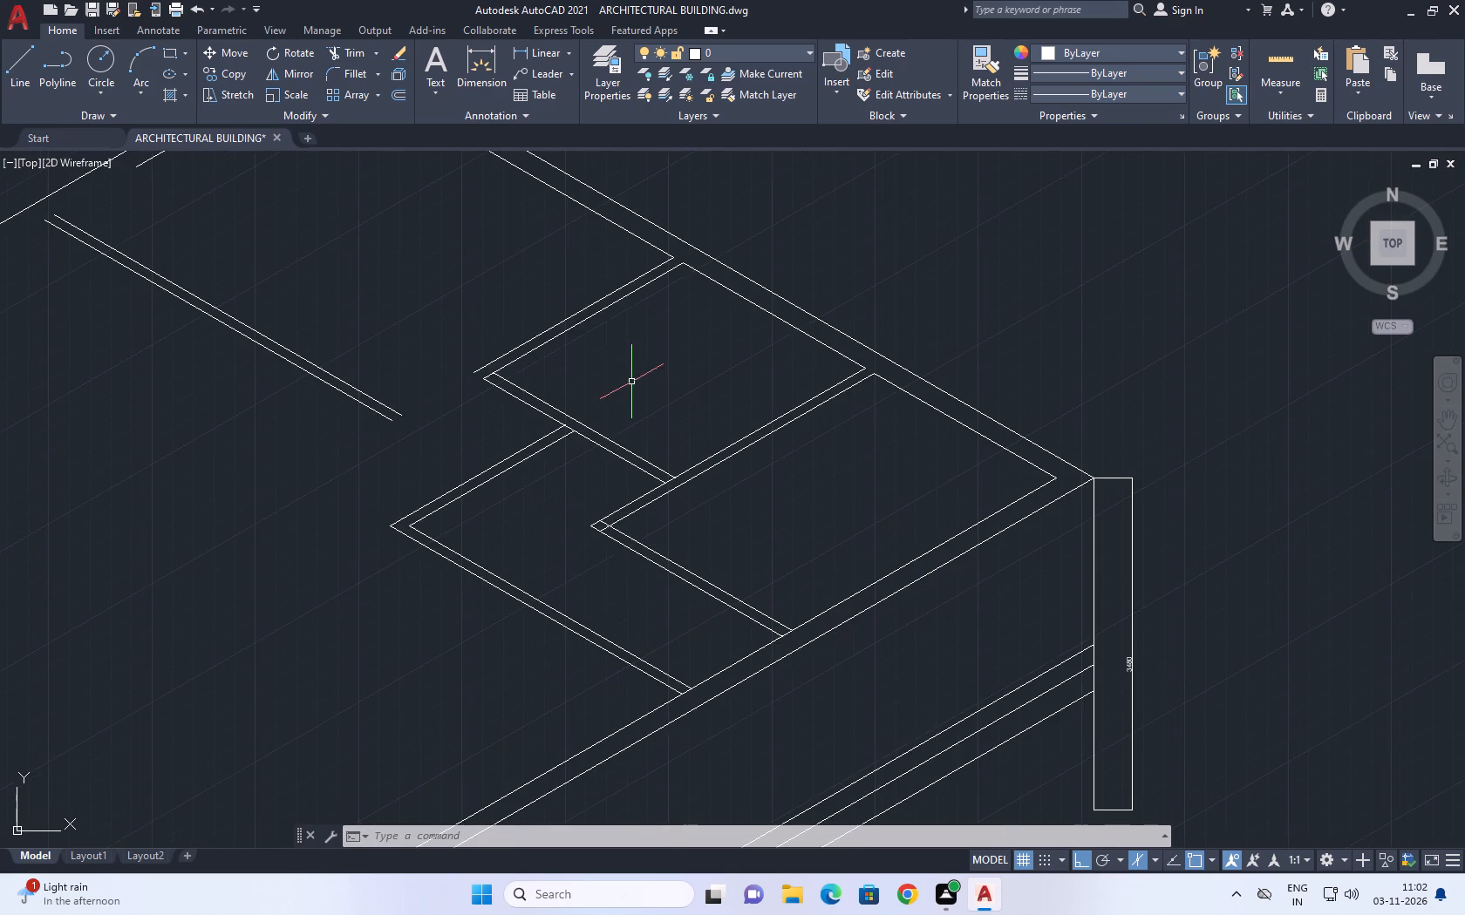
pyautogui.moveTo(630, 380); pyautogui.dragTo(821, 472, button='middle')
pyautogui.moveTo(583, 408); pyautogui.dragTo(680, 457, button='middle')
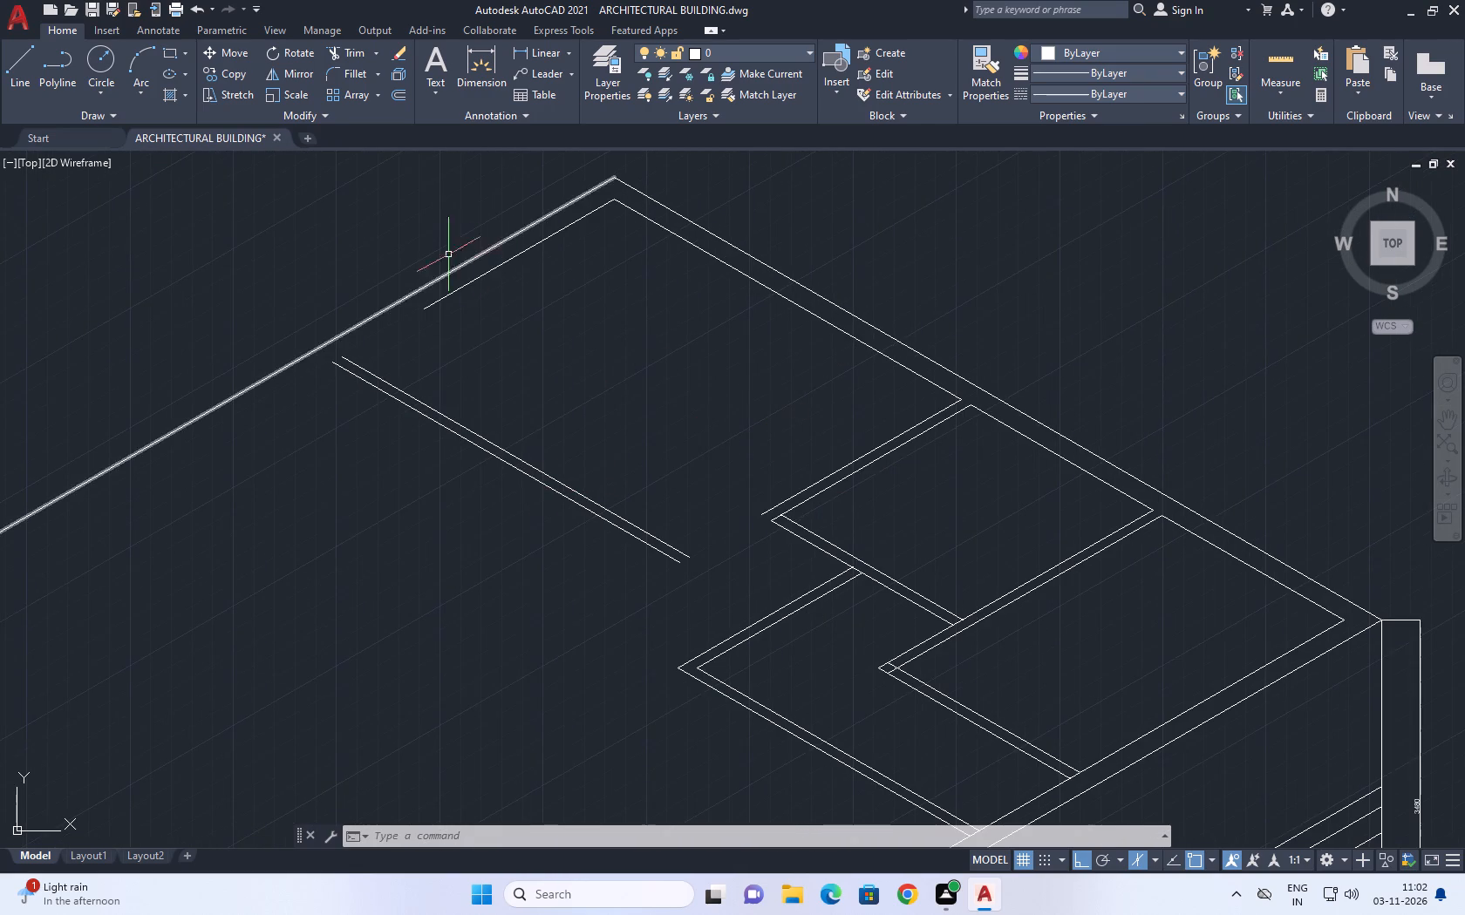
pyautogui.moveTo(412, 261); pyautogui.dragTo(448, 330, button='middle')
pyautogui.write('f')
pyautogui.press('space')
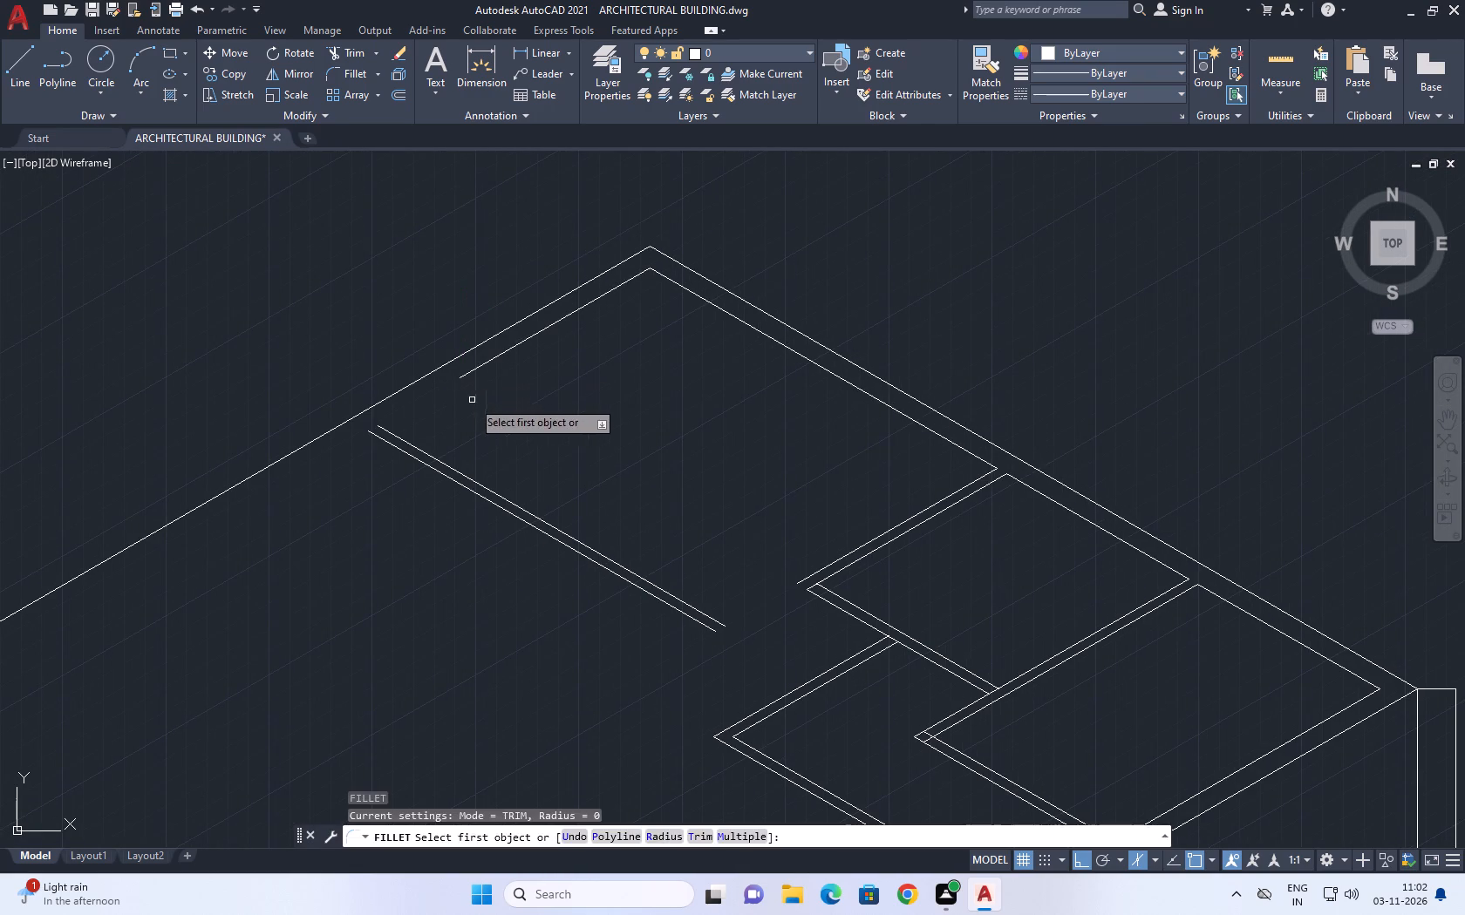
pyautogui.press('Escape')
# Extend the far room's two partition lines to the outer wall line, and the inner wall line to the partition's room-side face.
pyautogui.moveTo(429, 438); pyautogui.dragTo(556, 462, button='middle')
pyautogui.press('e')
pyautogui.press('x')
pyautogui.press('space')
pyautogui.click(628, 466)
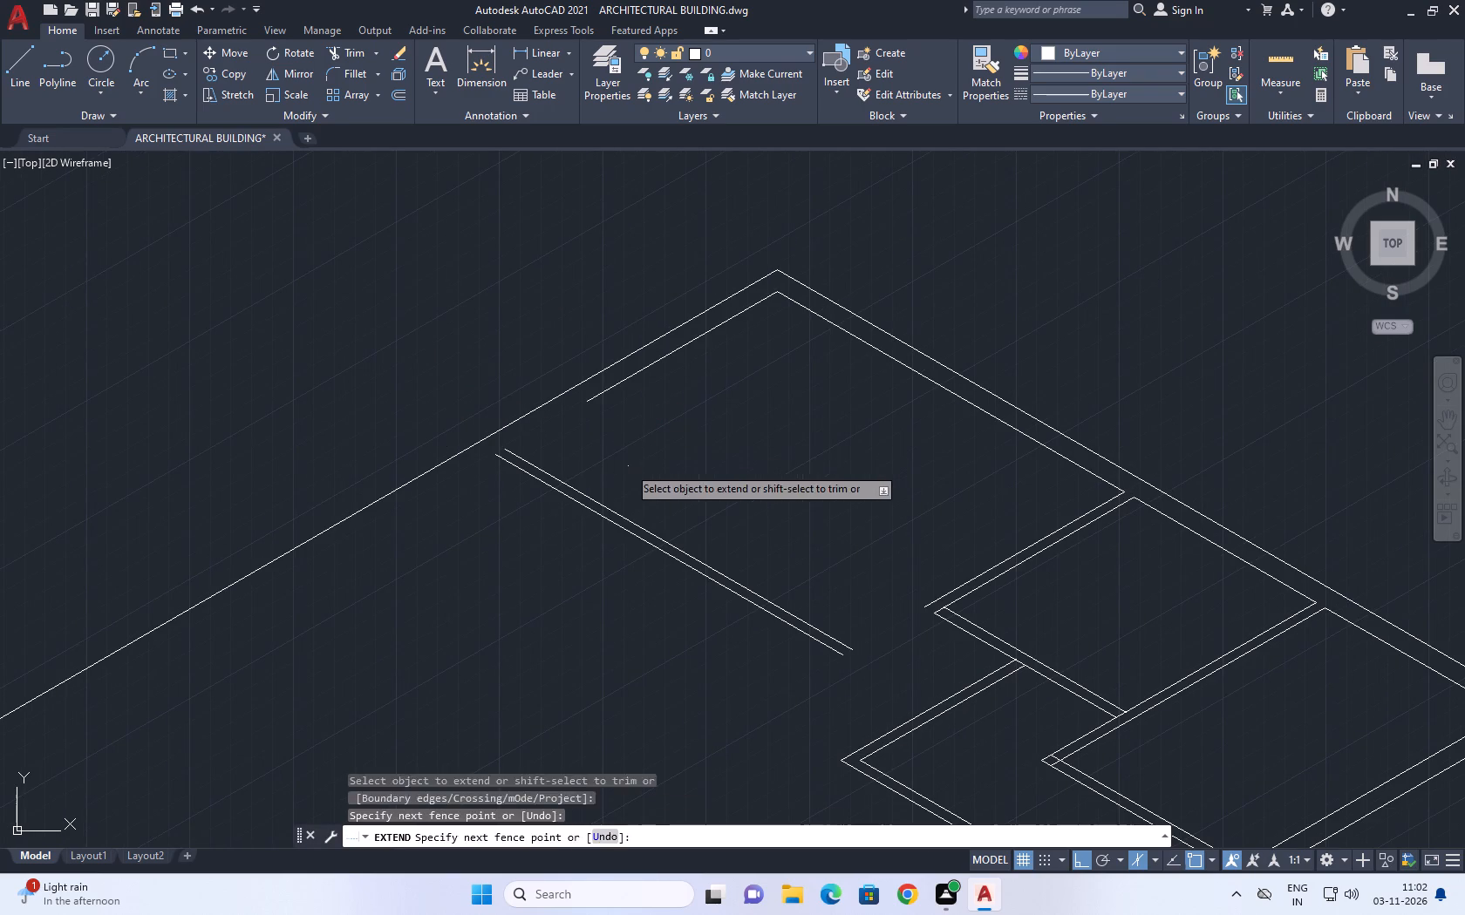
pyautogui.click(494, 524)
pyautogui.press('Escape')
pyautogui.write('ex')
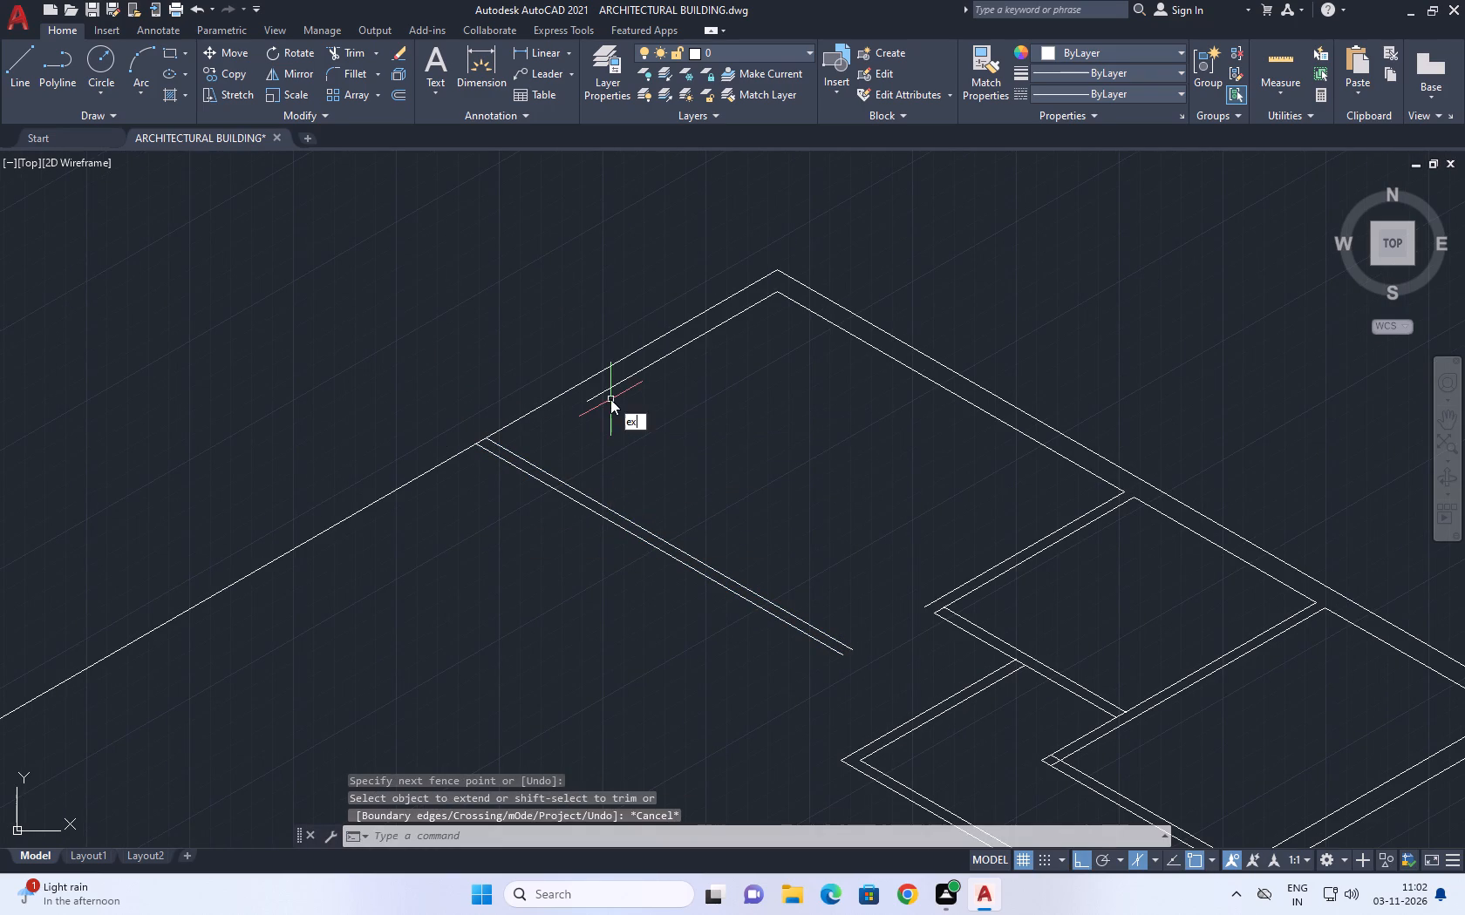
pyautogui.press('space')
pyautogui.click(610, 390)
pyautogui.press('Escape')
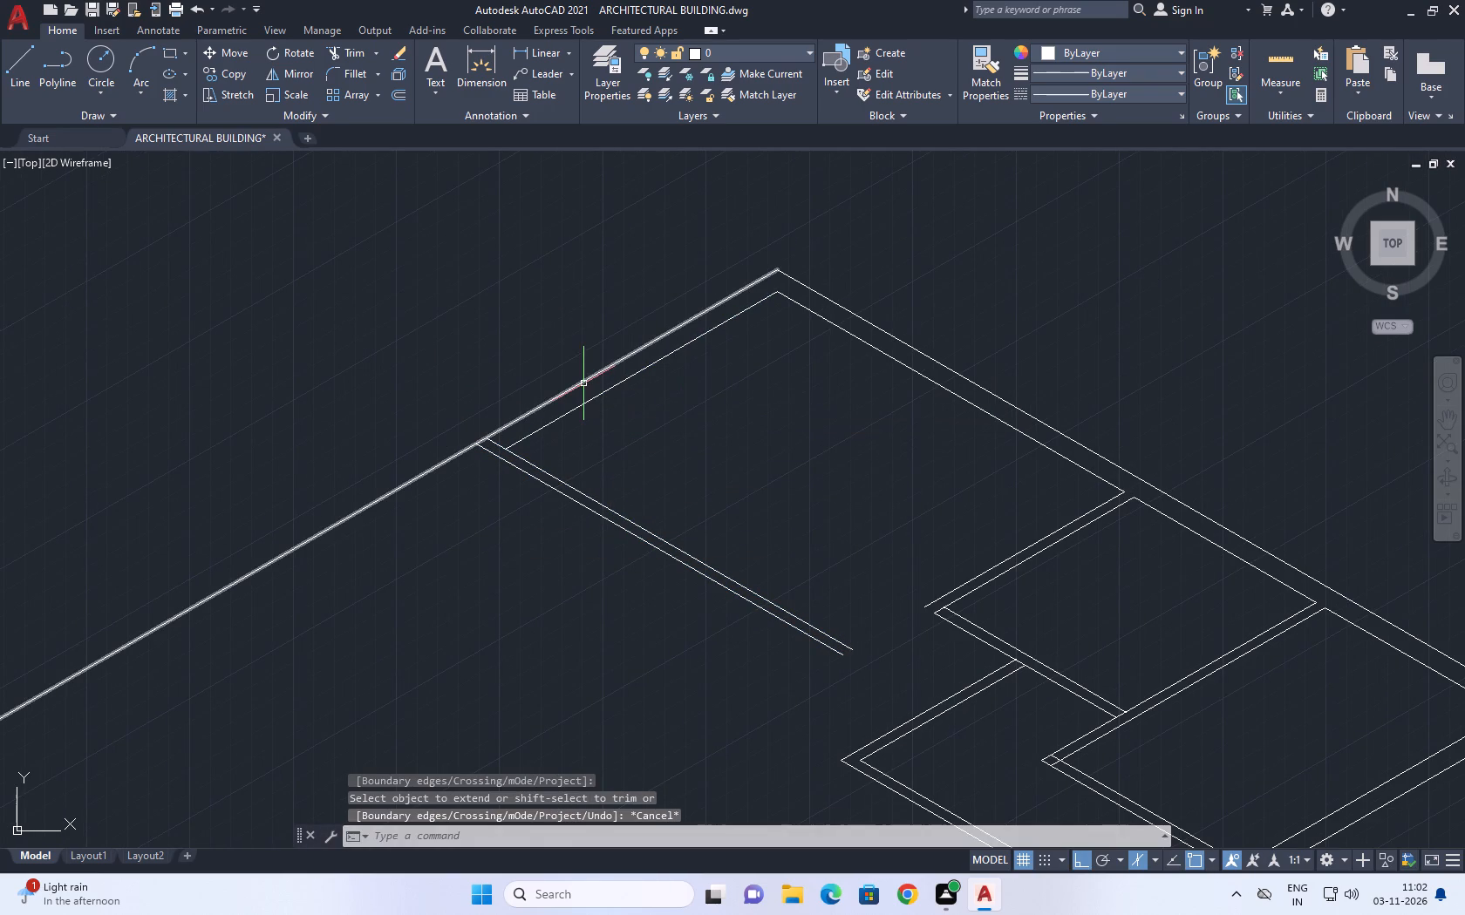
# Trim the partition's room-side line out of the outer wall's thickness so the far room's corner is clean.
pyautogui.press('t')
pyautogui.press('r')
pyautogui.press('space')
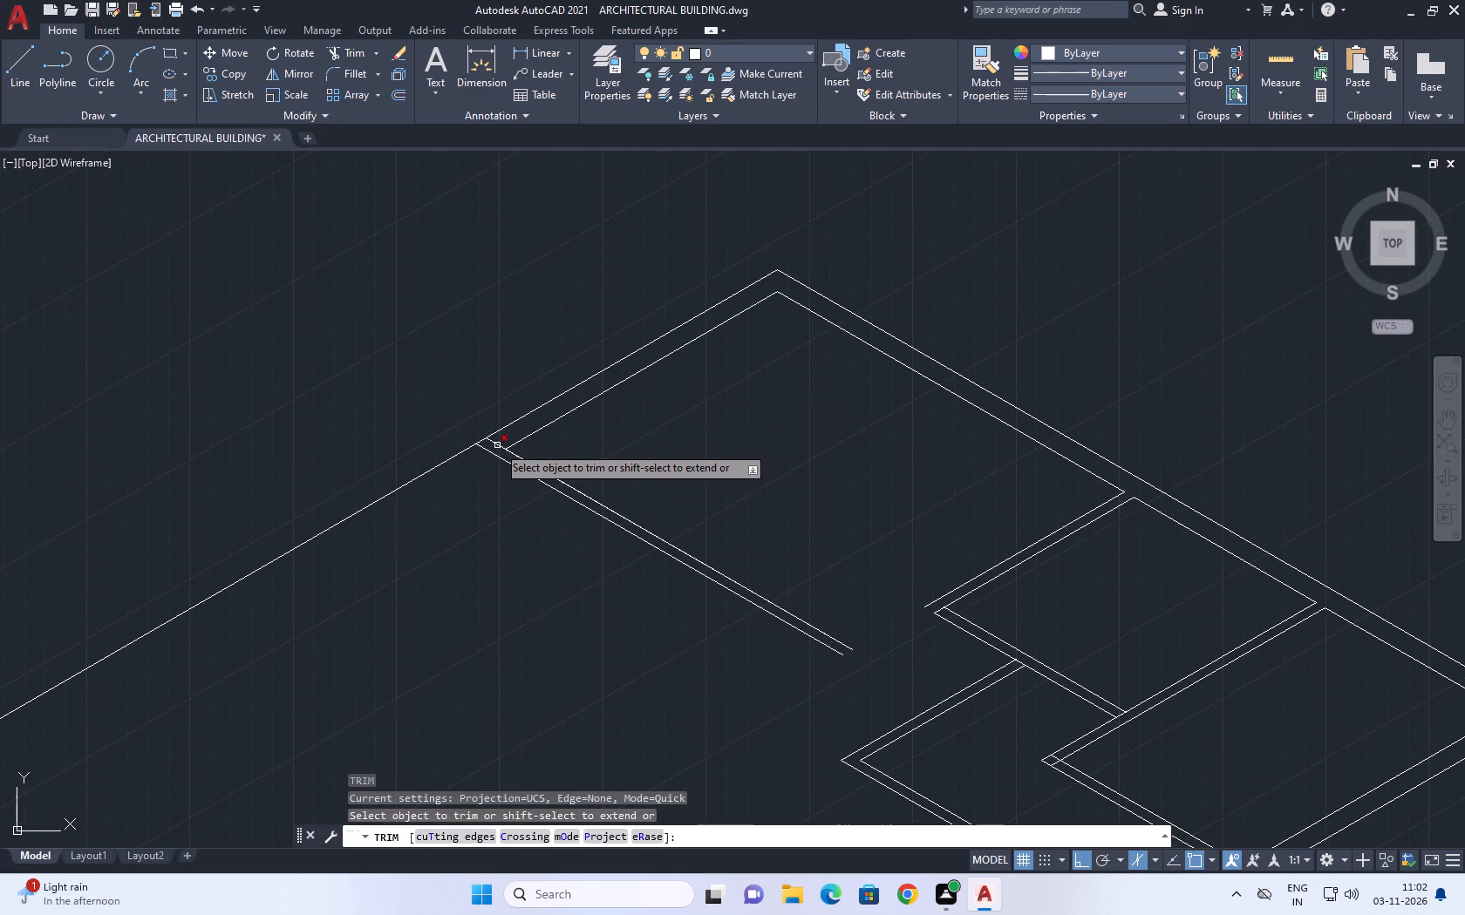
pyautogui.click(497, 445)
pyautogui.press('Escape')
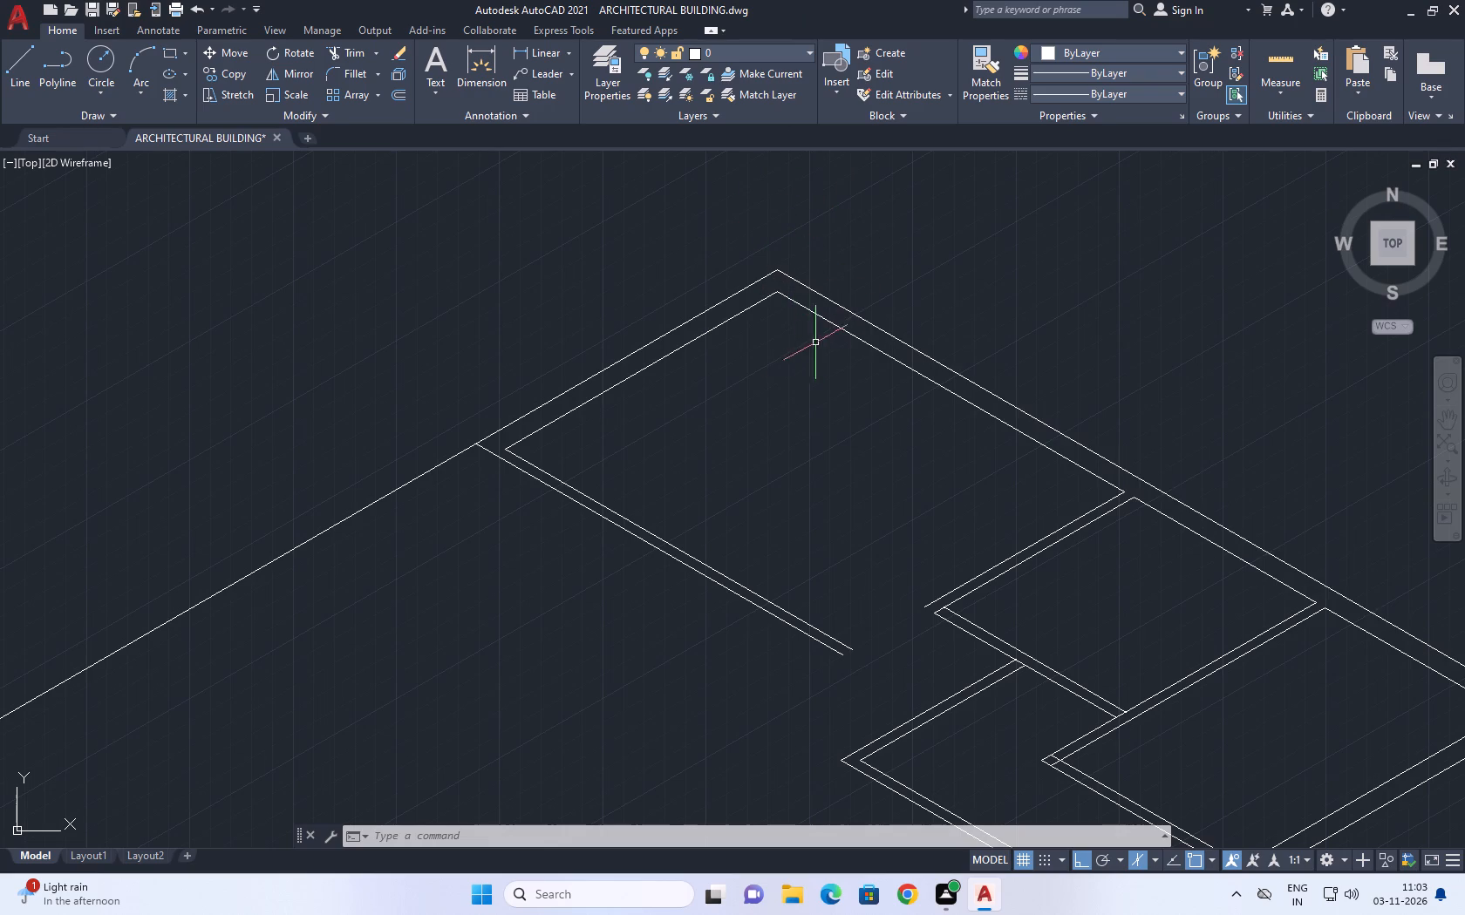
# Measure the far room's inner wall side between its two inside corners with an aligned dimension, without placing it.
pyautogui.moveTo(824, 340); pyautogui.dragTo(755, 223, button='middle')
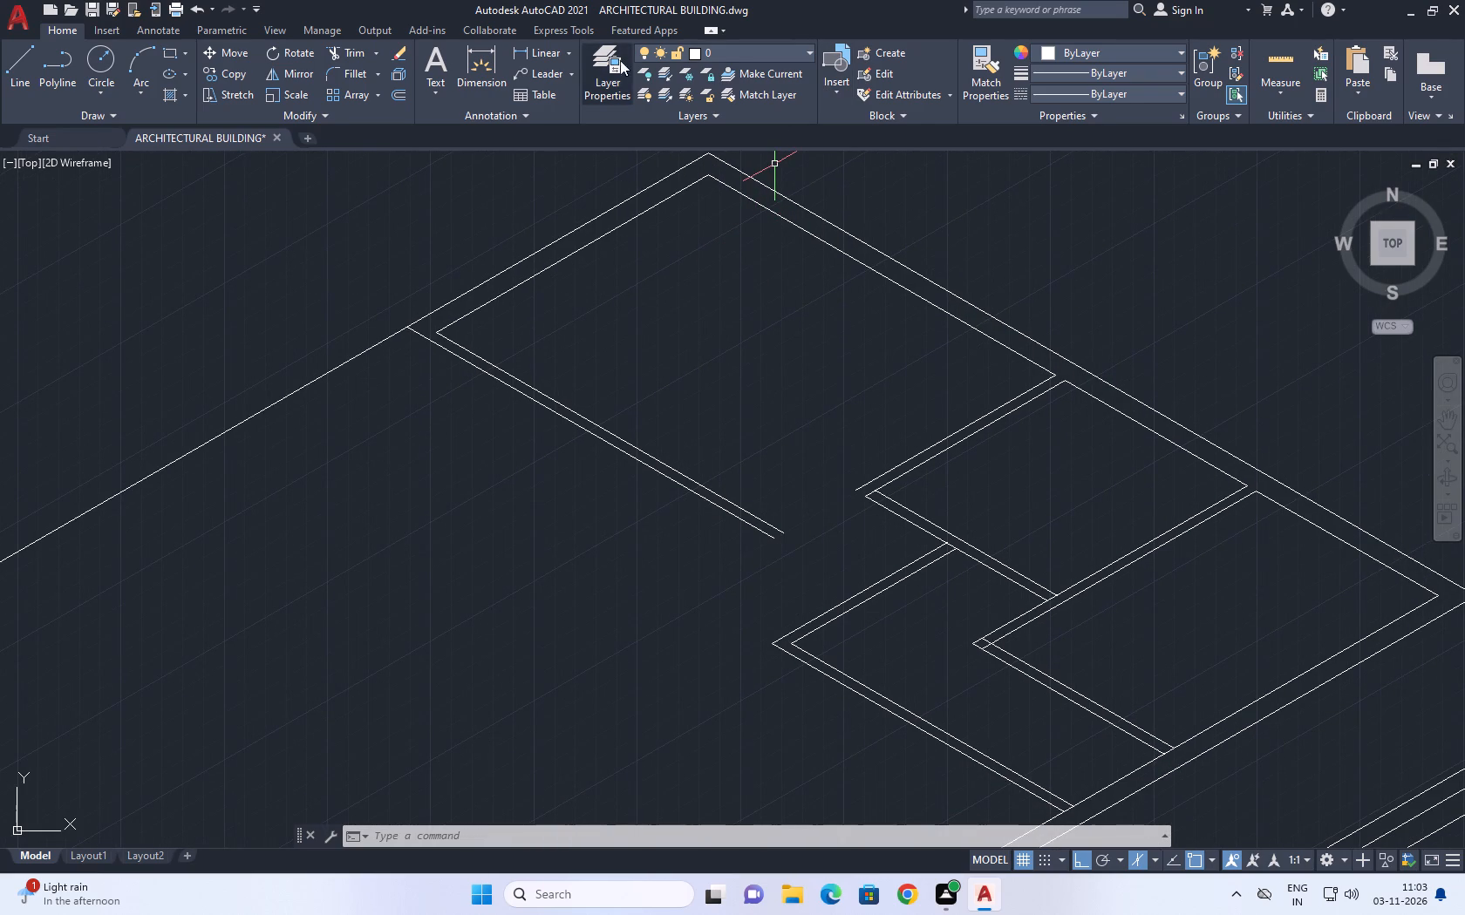
pyautogui.click(568, 54)
pyautogui.click(562, 113)
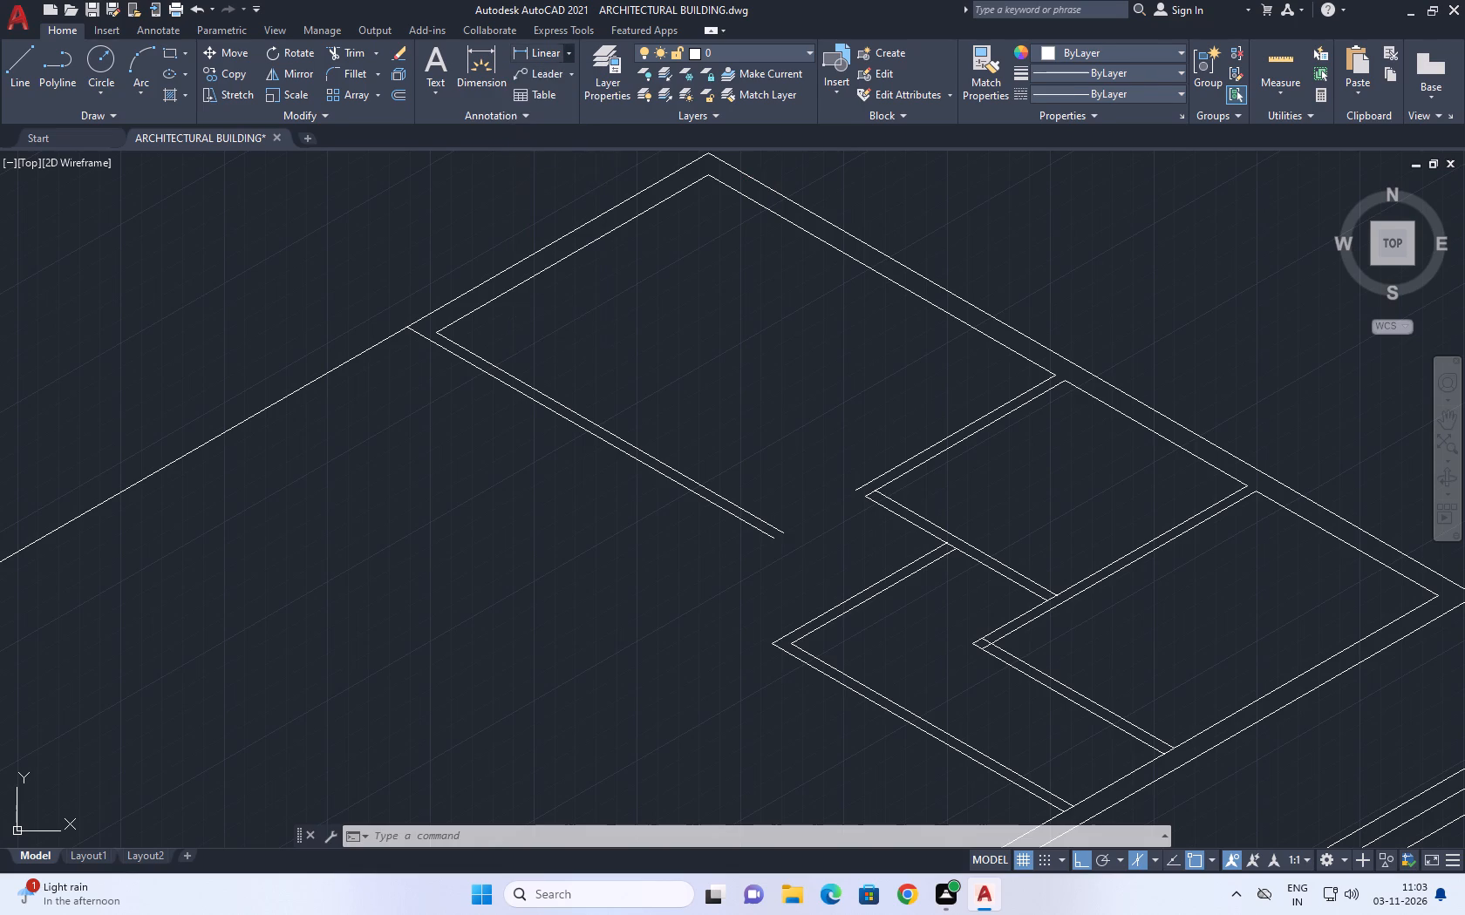
pyautogui.click(439, 331)
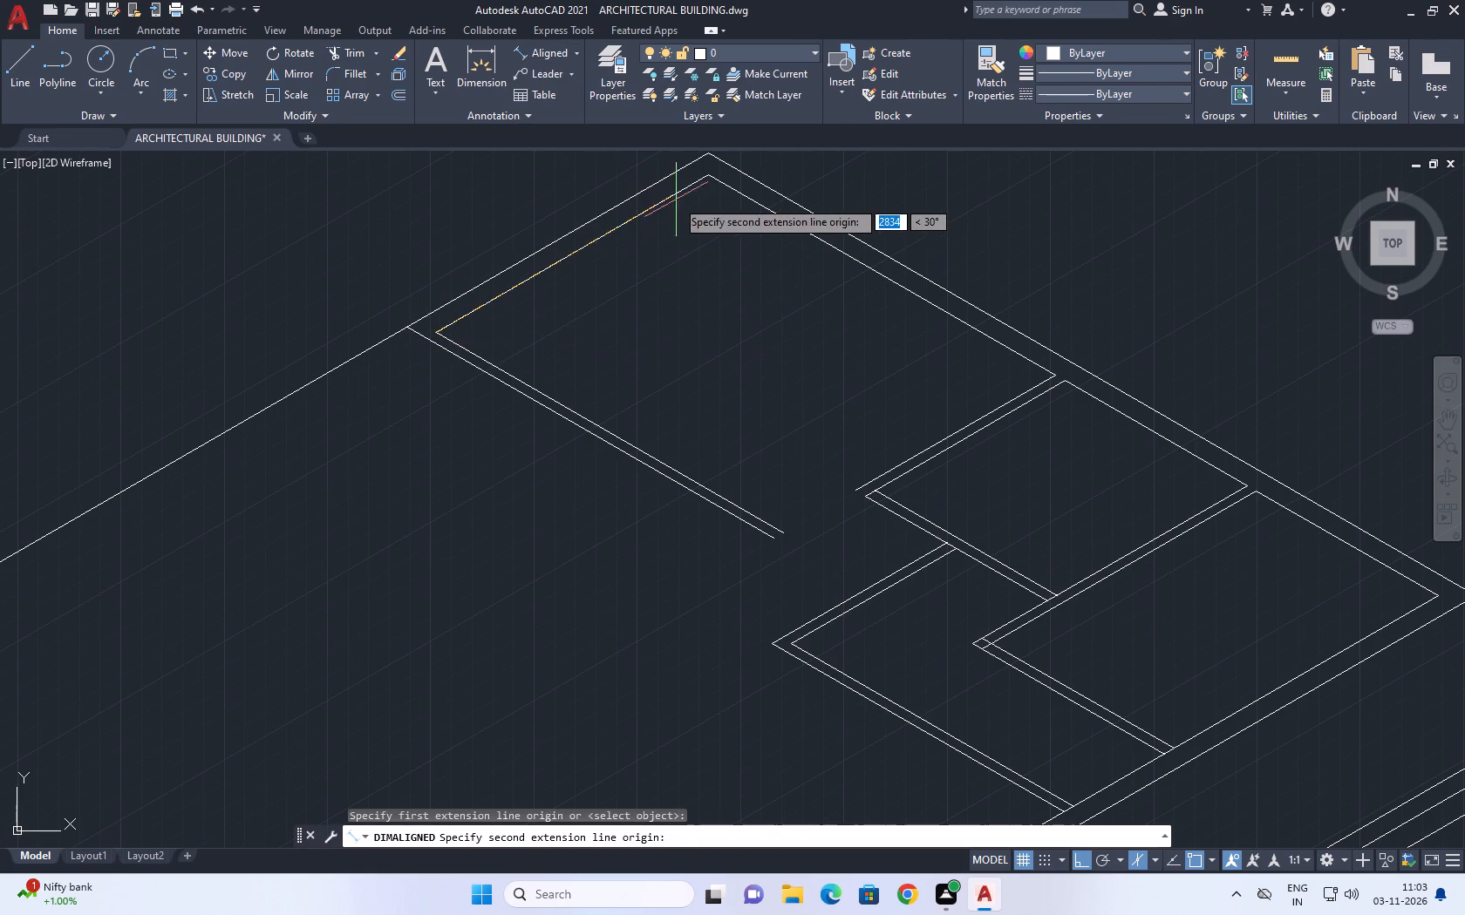
pyautogui.click(709, 180)
pyautogui.moveTo(719, 308); pyautogui.dragTo(748, 374, button='middle')
pyautogui.scroll(3, 664, 353)
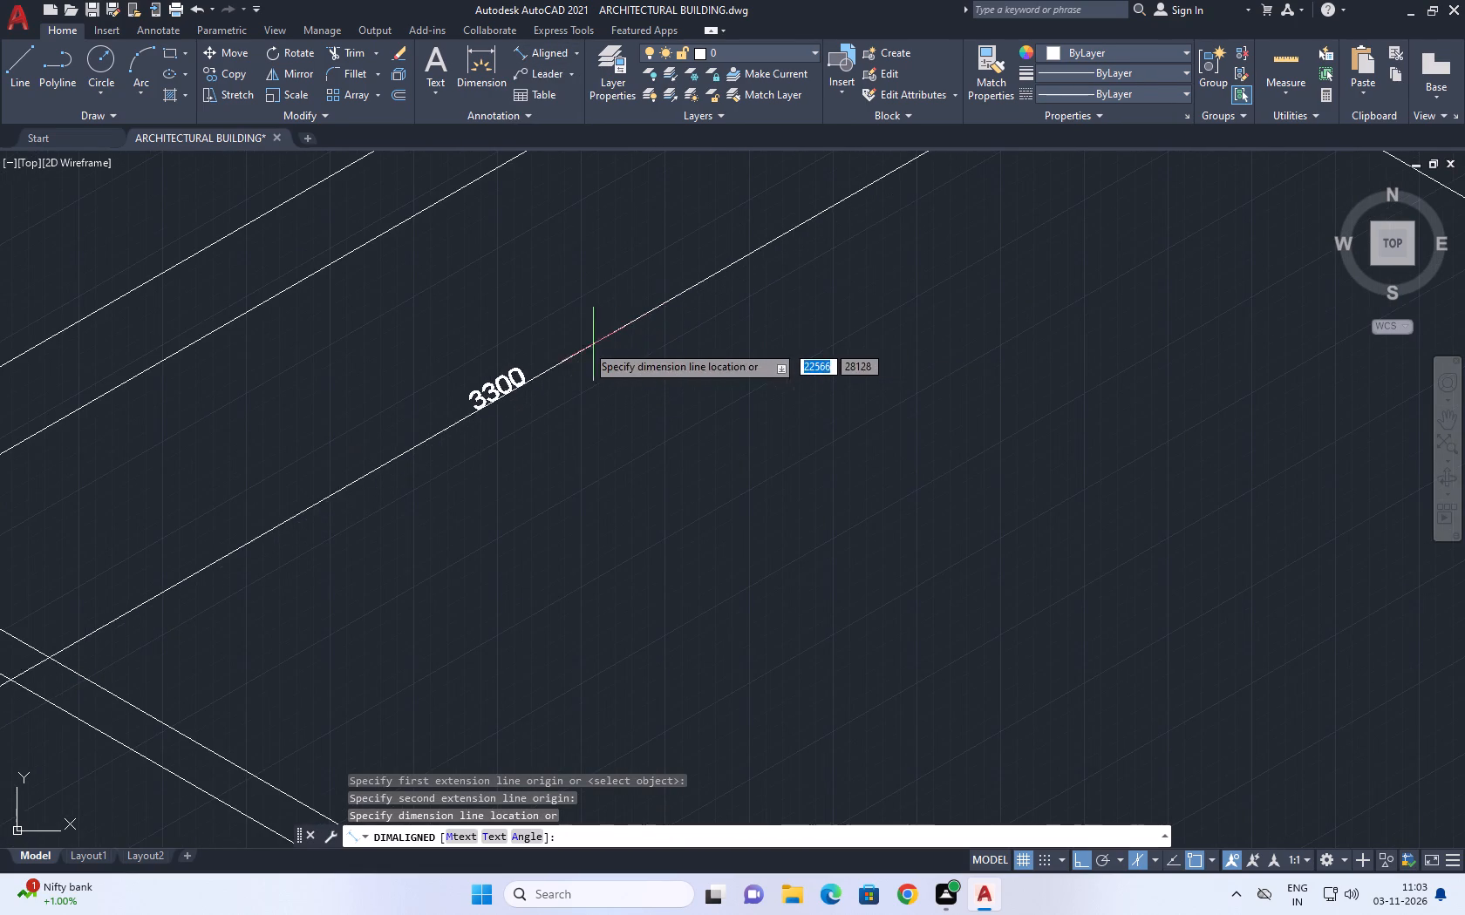
pyautogui.press('Escape')
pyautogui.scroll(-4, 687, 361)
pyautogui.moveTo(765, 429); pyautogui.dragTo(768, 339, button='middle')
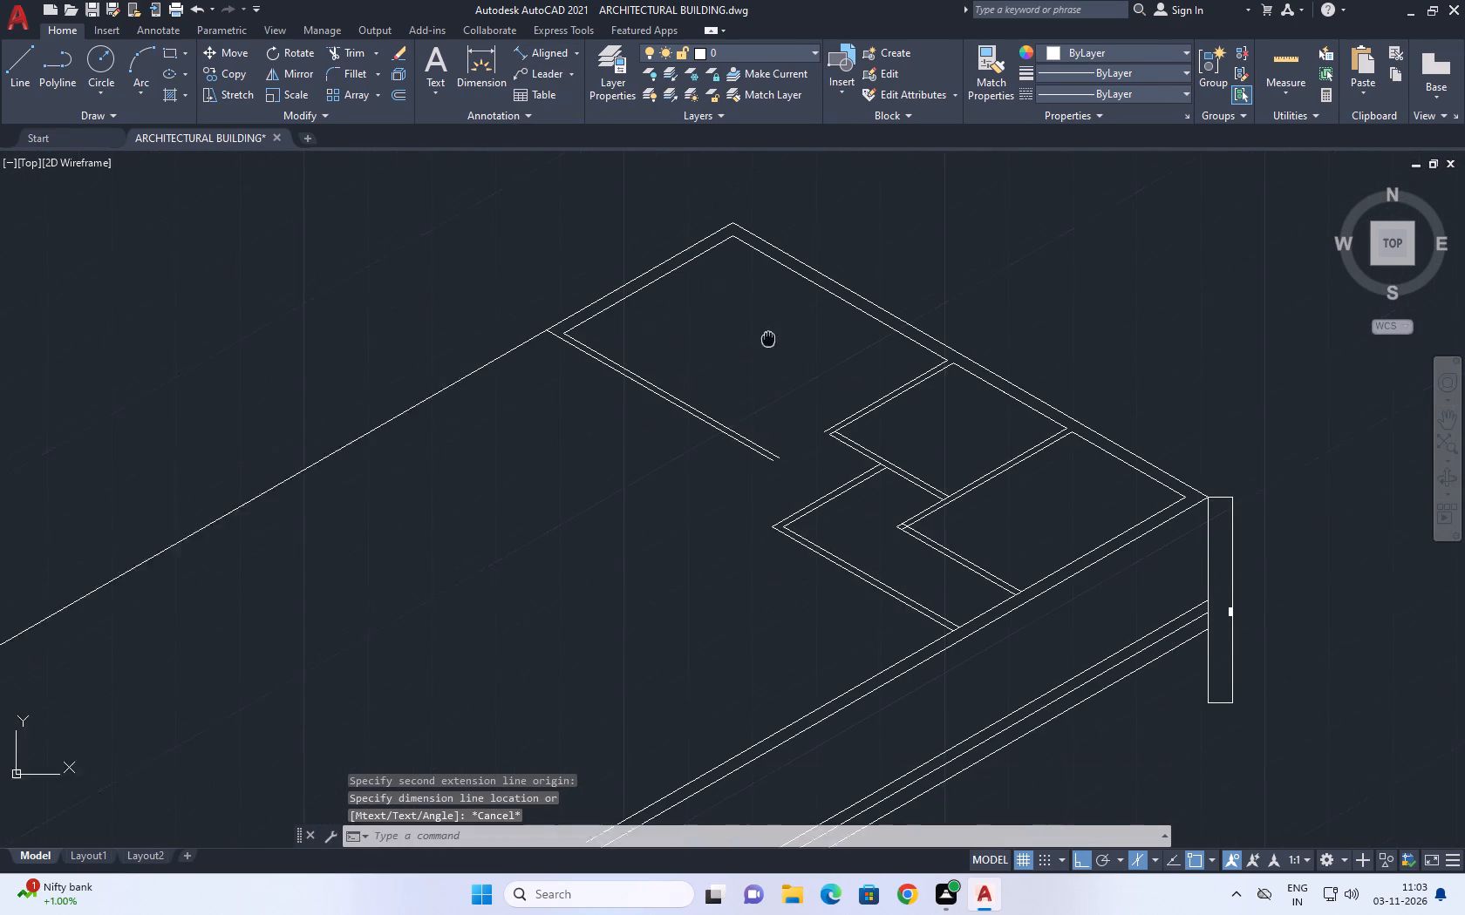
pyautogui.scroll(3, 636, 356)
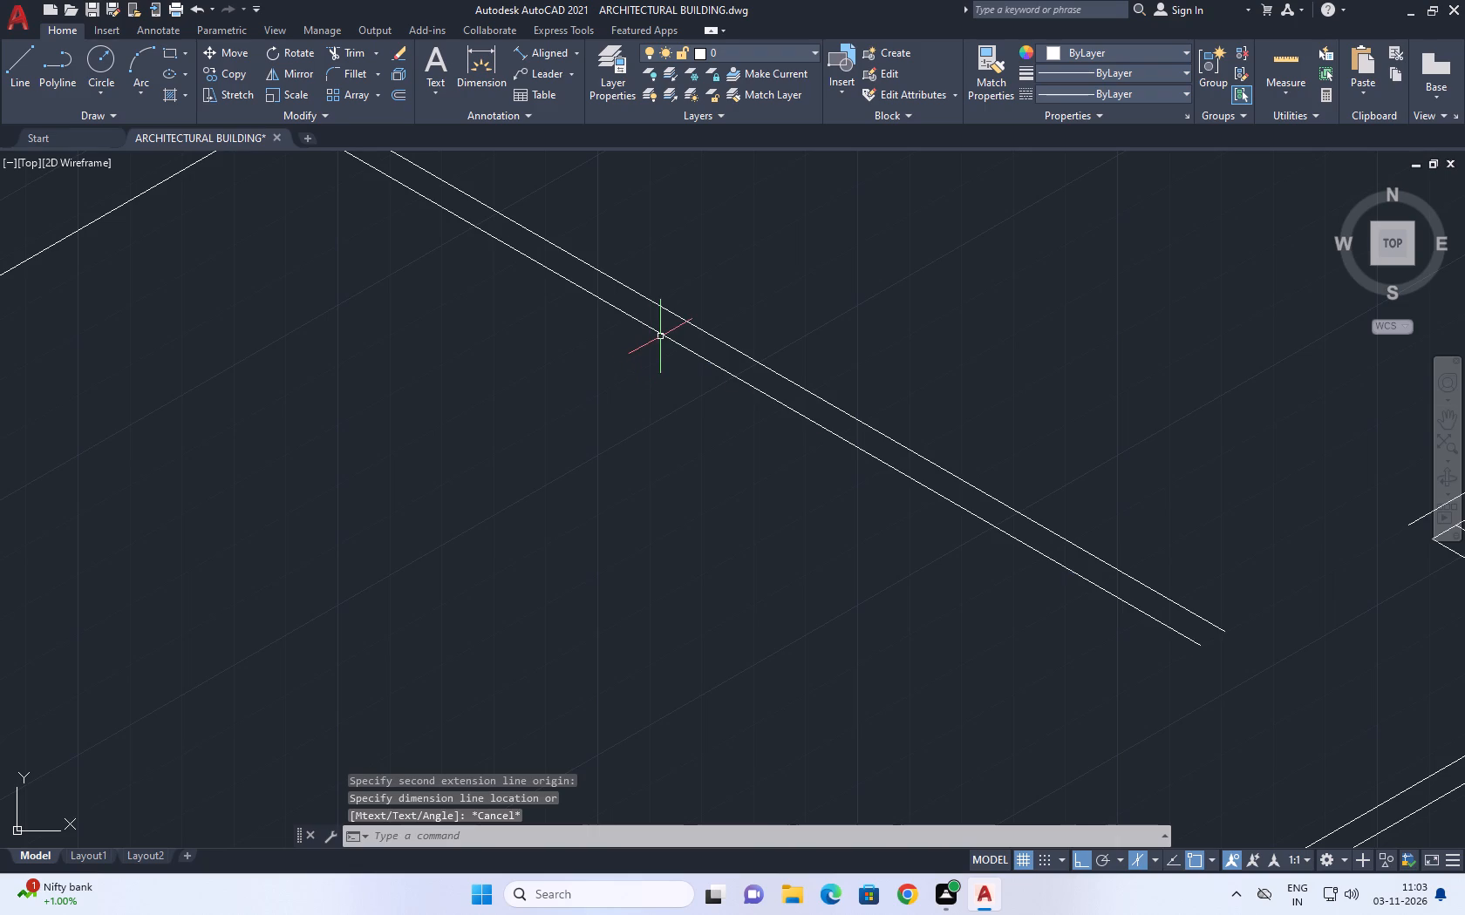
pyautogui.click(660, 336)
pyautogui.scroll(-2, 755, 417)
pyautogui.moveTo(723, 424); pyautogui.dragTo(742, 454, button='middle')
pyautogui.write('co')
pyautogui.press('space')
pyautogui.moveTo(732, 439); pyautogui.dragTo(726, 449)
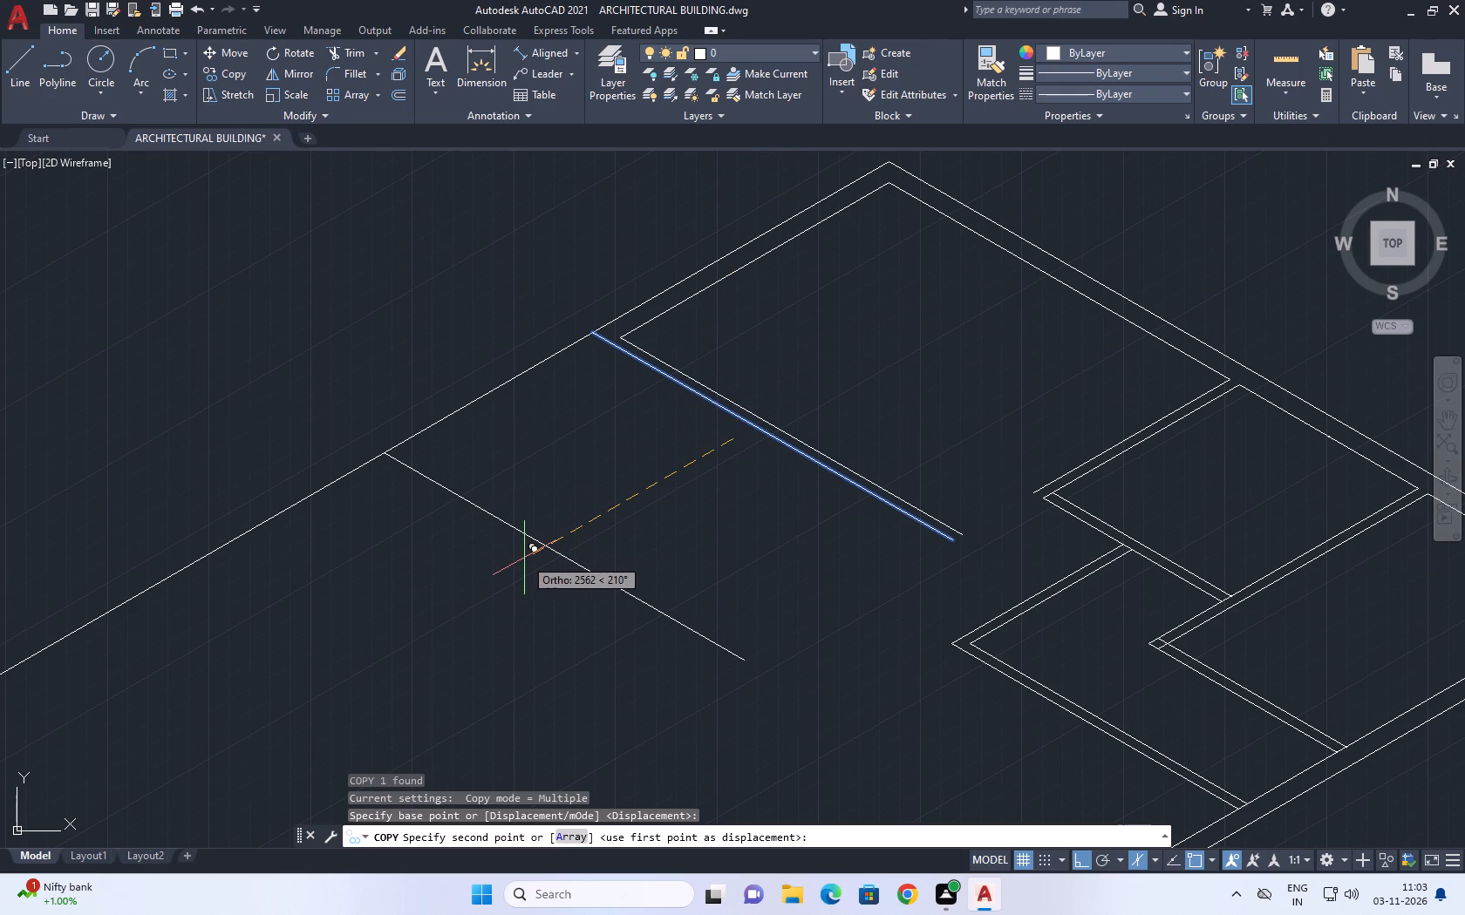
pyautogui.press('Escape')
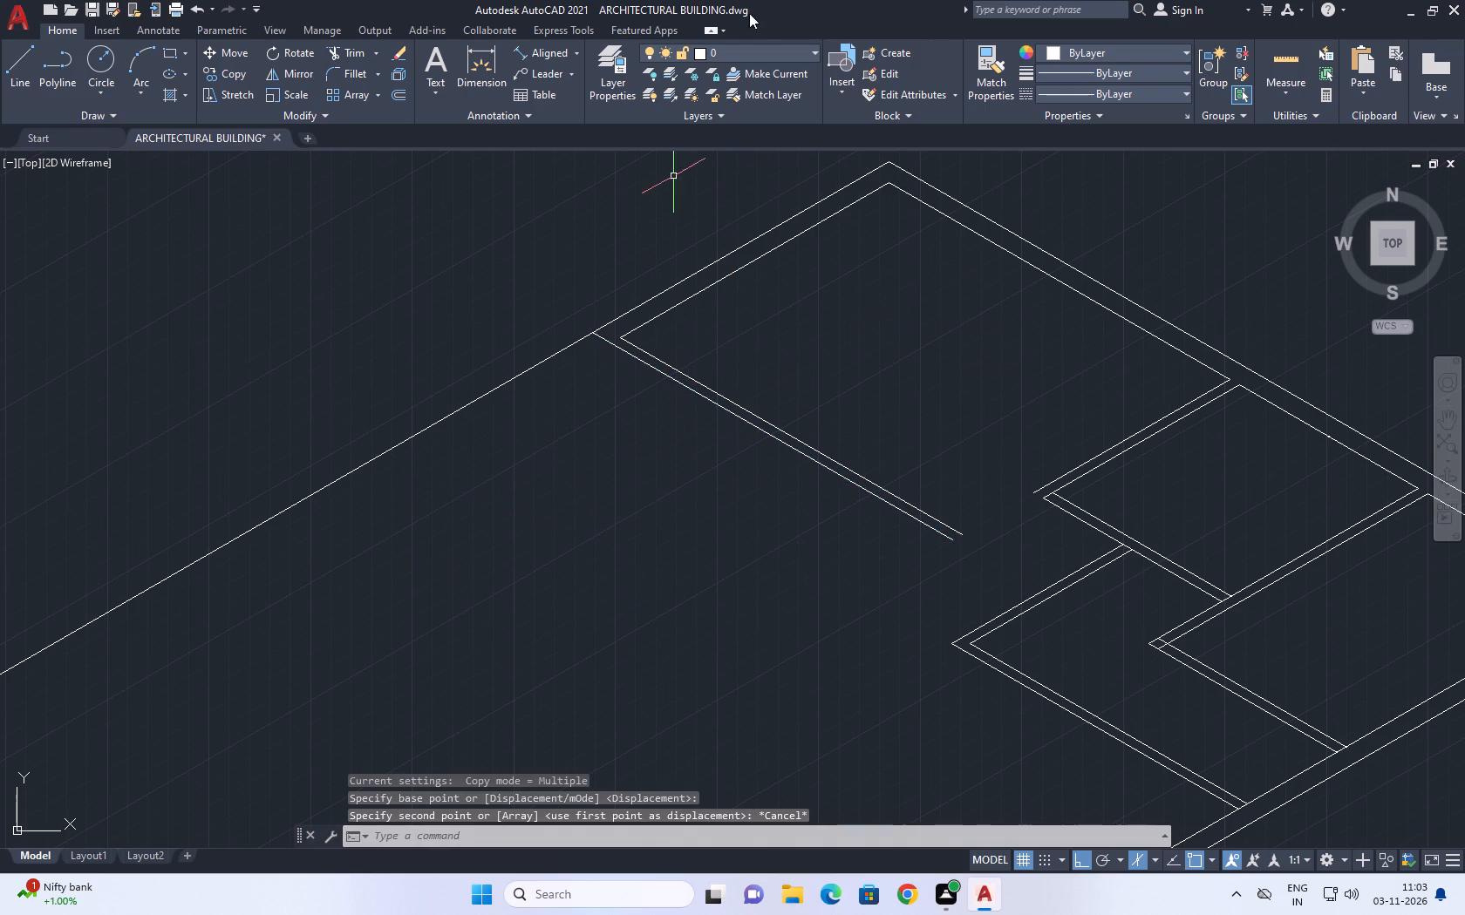
# Copy the outer line of the building's back wall 8500 mm along the 210° isometric axis, past the far room's partition.
pyautogui.click(1046, 251)
pyautogui.moveTo(1026, 278); pyautogui.dragTo(987, 295, button='middle')
pyautogui.press('c')
pyautogui.press('o')
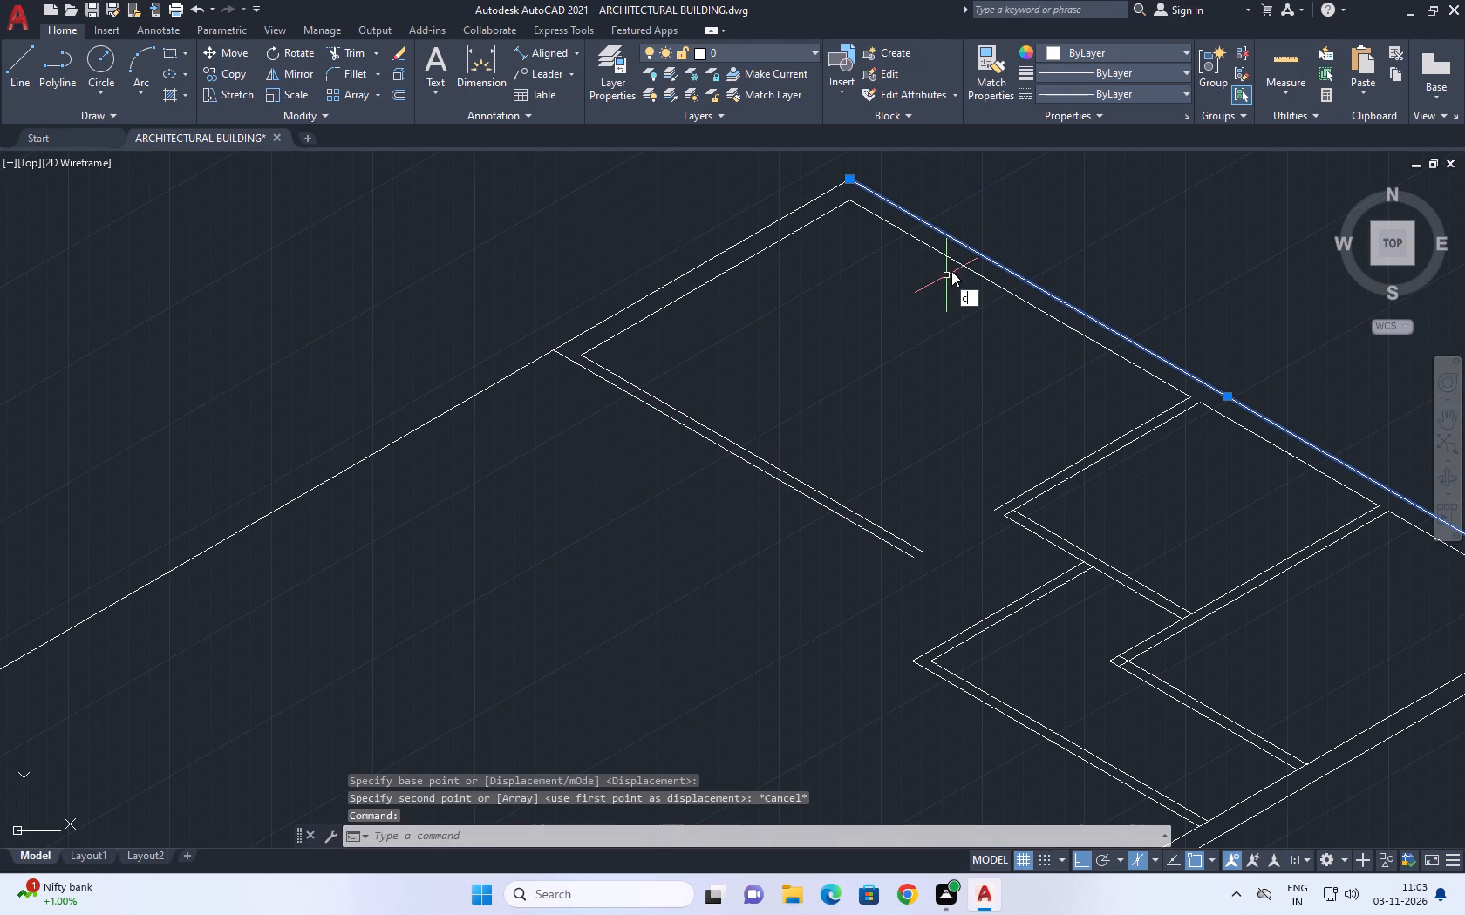
pyautogui.press('space')
pyautogui.click(963, 268)
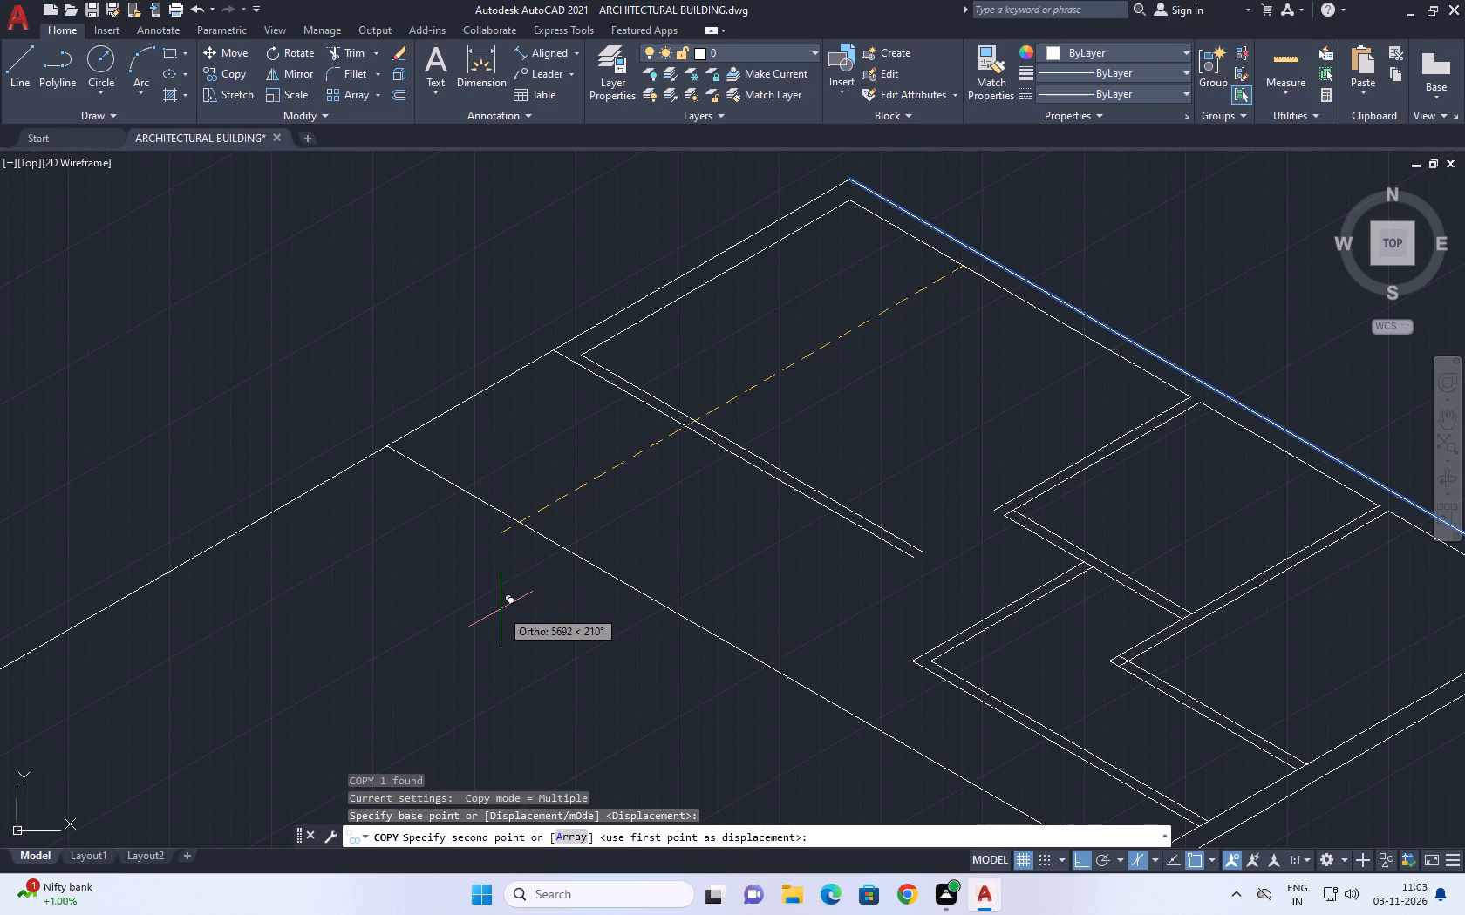
pyautogui.write('85')
pyautogui.write('00')
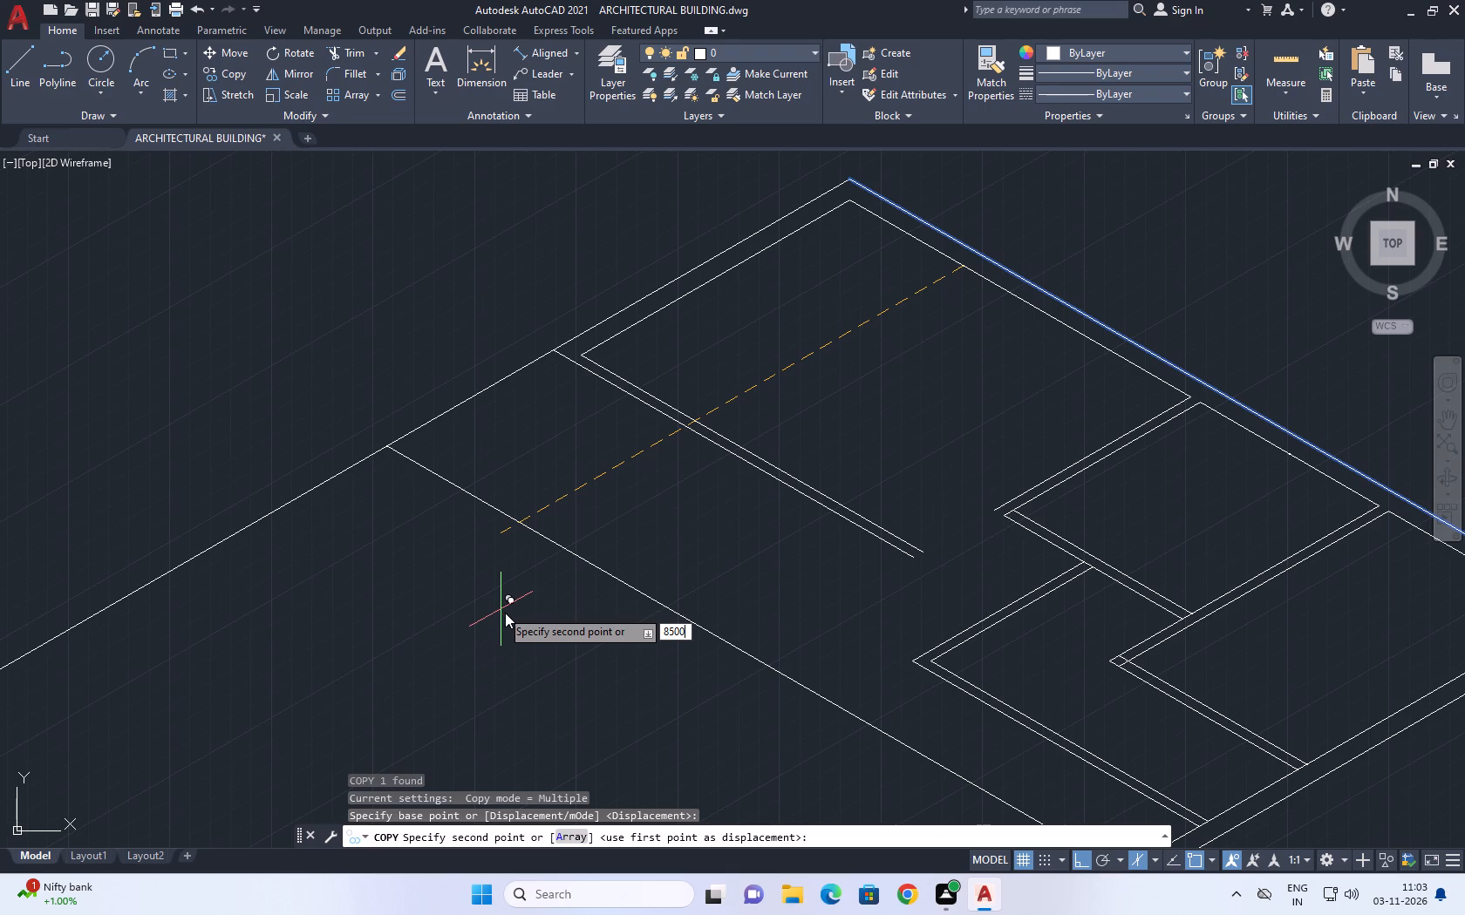
pyautogui.press('Return')
pyautogui.scroll(-1, 512, 607)
pyautogui.scroll(-1, 604, 546)
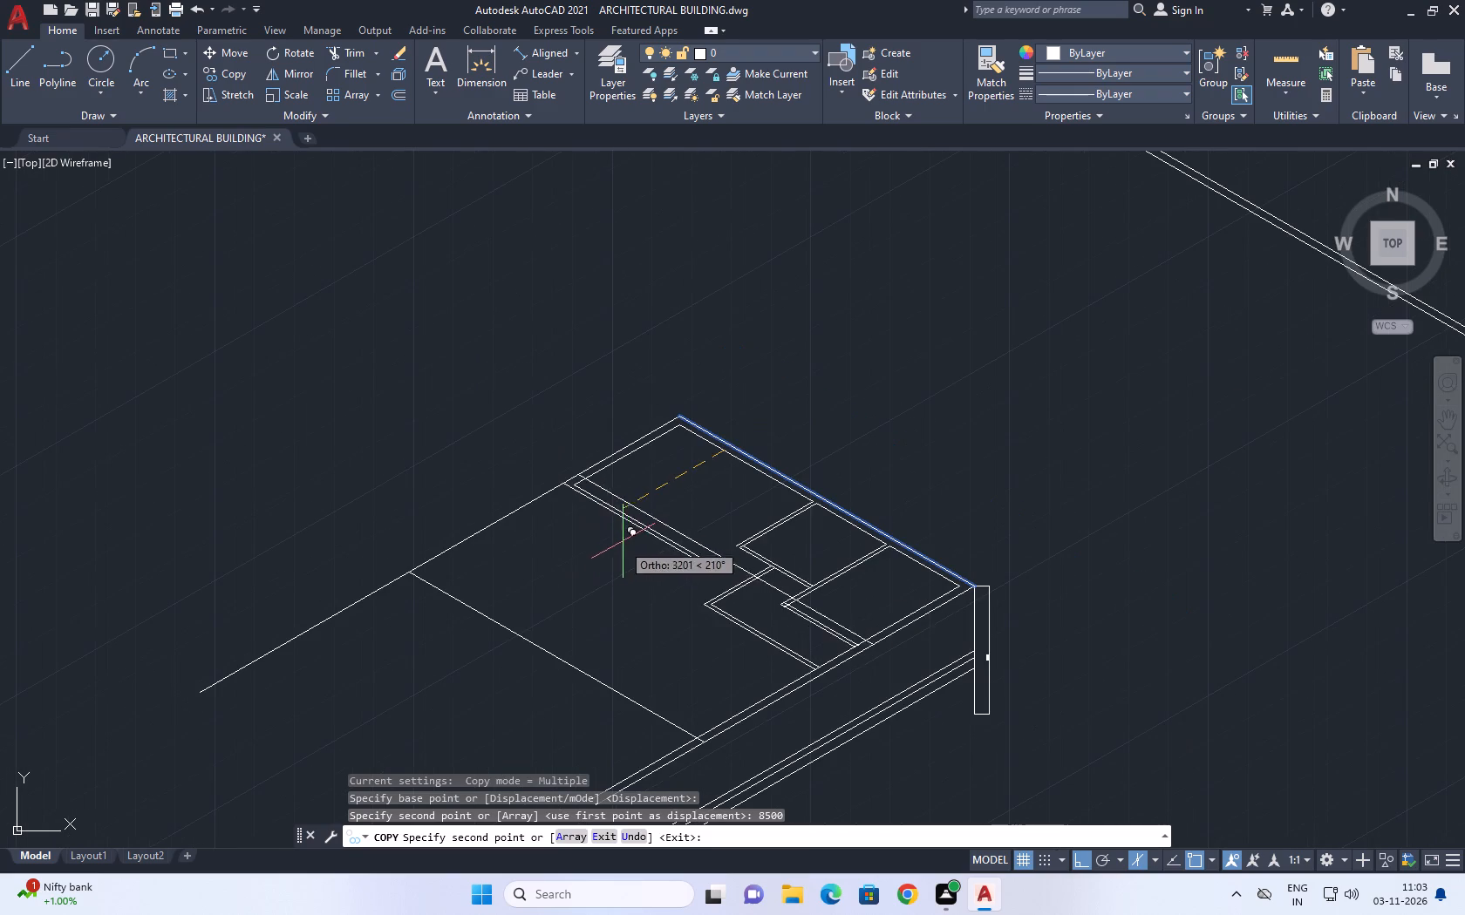
pyautogui.press('Escape')
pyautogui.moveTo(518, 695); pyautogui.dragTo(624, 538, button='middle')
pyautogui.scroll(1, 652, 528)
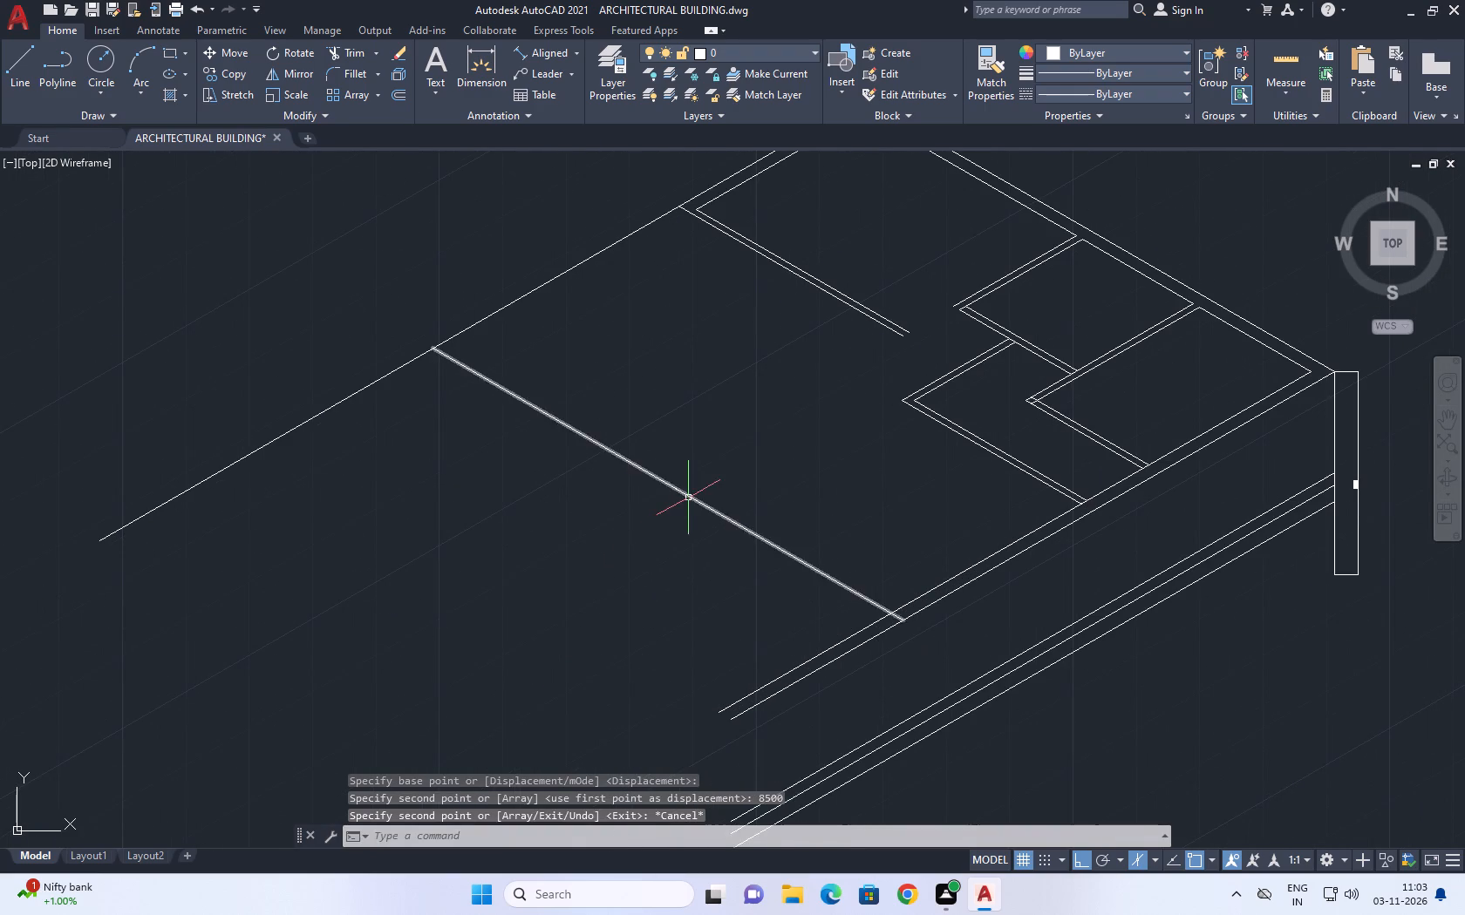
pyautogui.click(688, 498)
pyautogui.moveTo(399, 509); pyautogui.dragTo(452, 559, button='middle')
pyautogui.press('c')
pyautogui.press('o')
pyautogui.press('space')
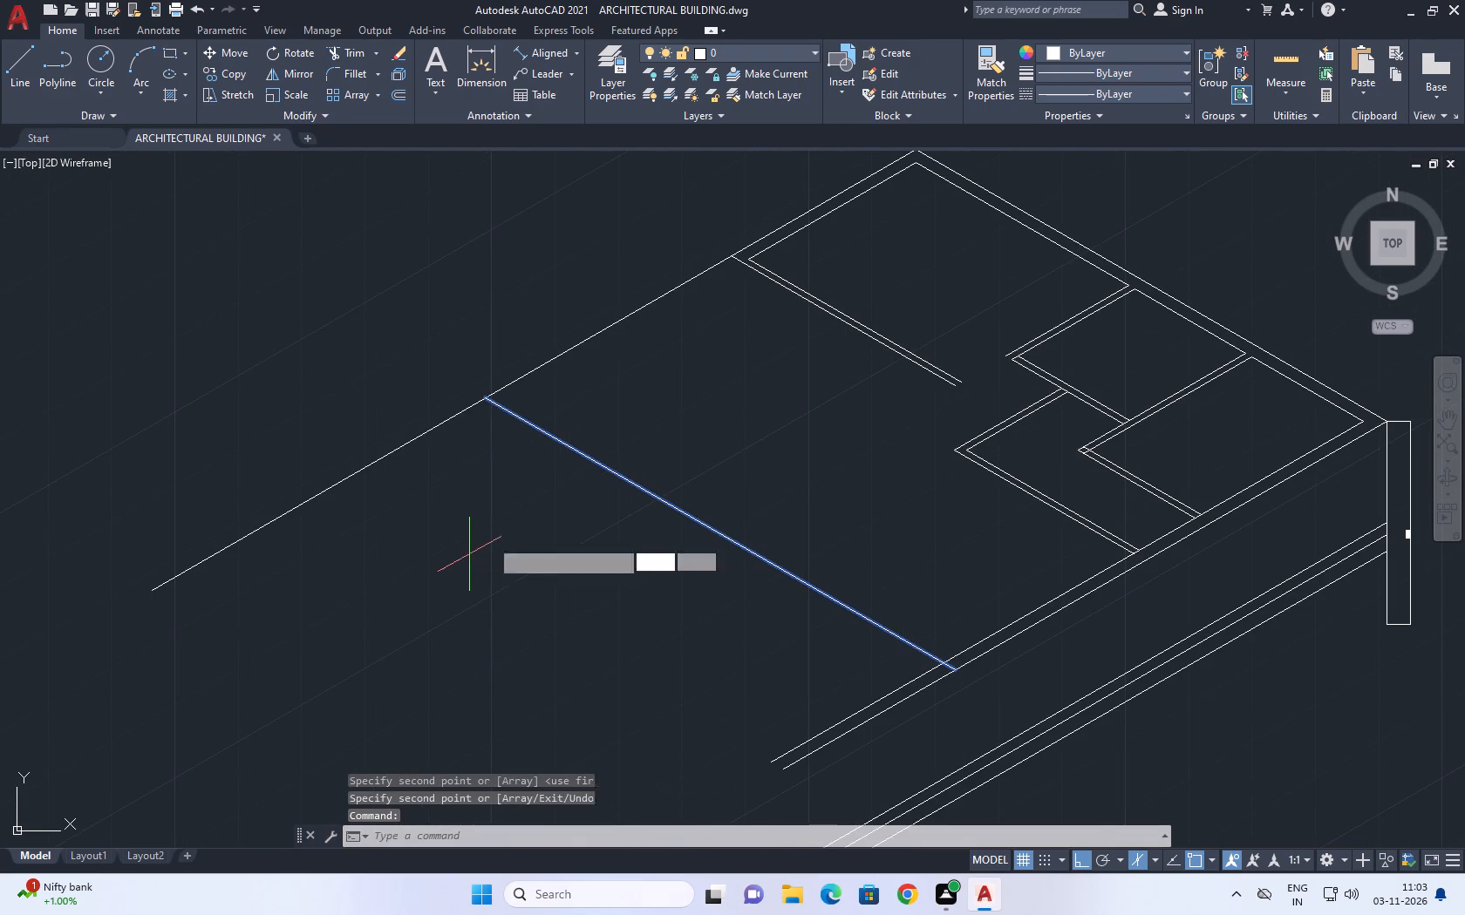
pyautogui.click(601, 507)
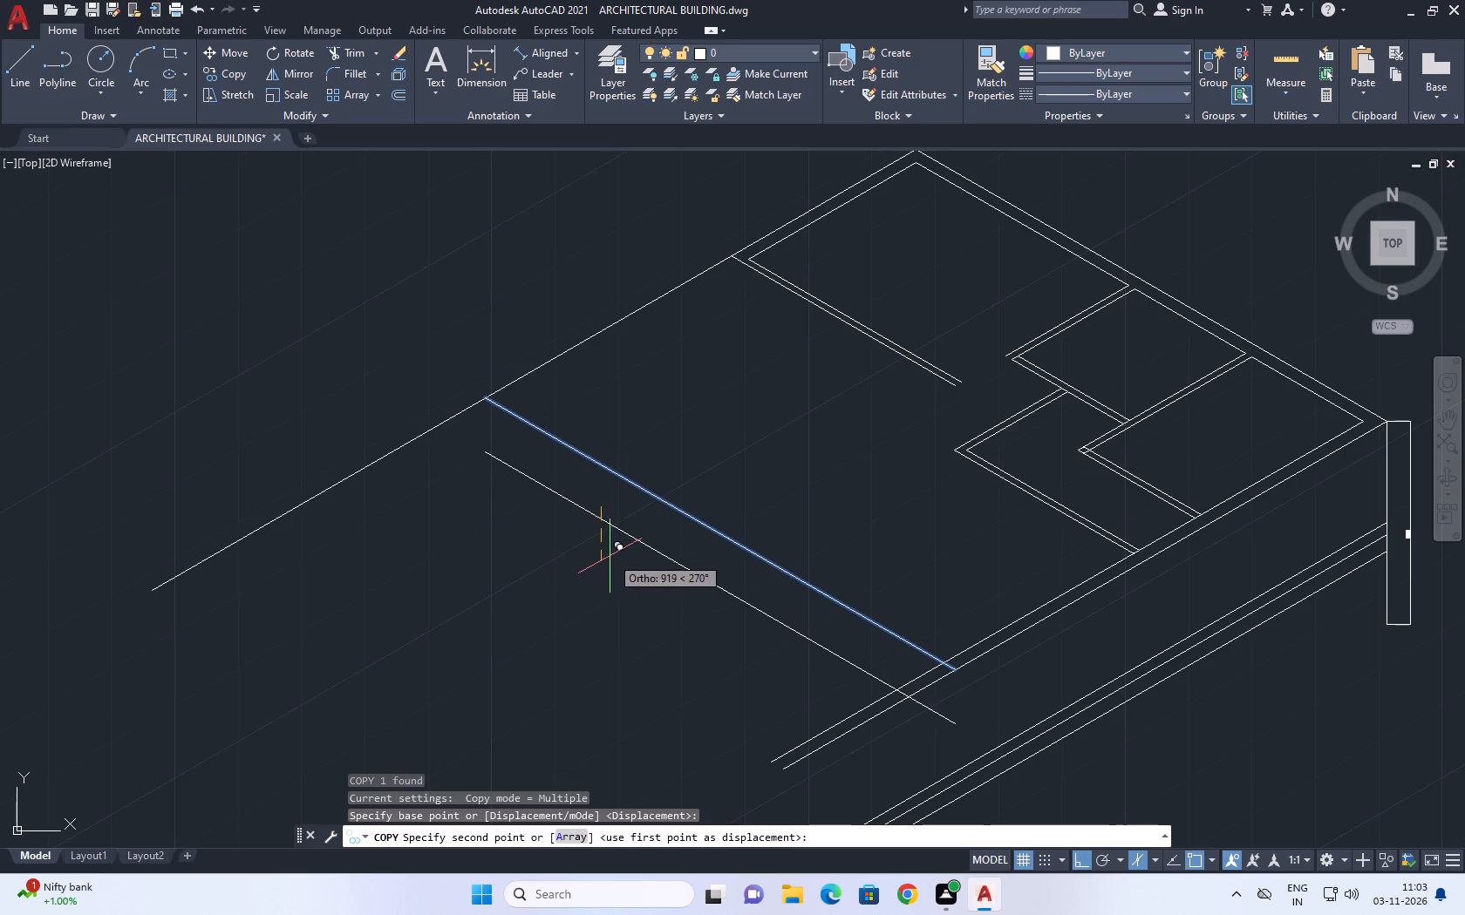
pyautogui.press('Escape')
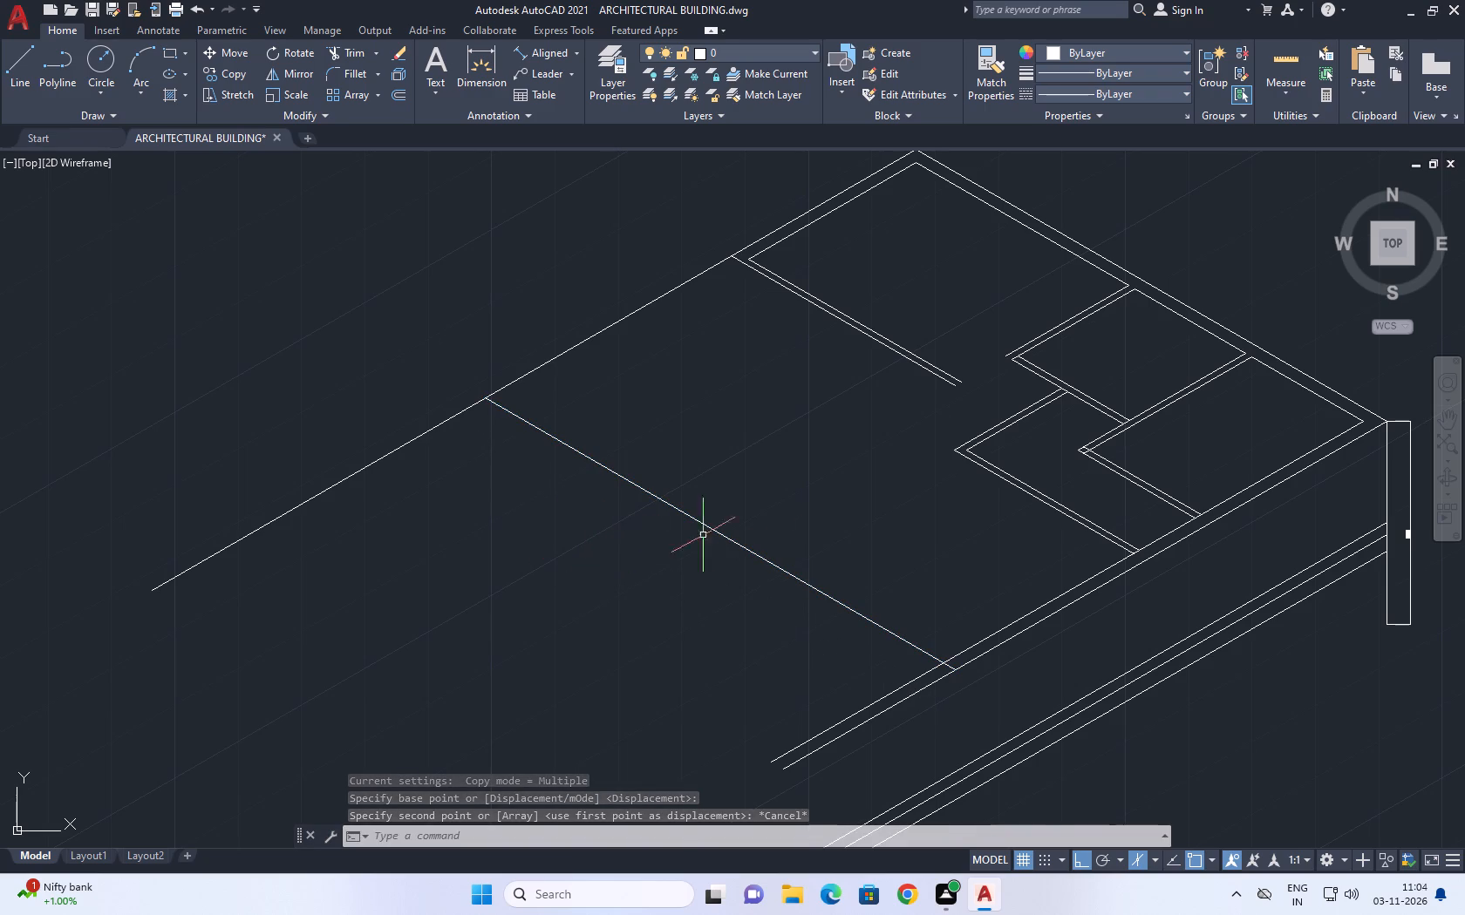
# Copy the far room partition's outer face line 3200 mm along the 210° isometric axis, towards the new cross line.
pyautogui.scroll(1, 979, 315)
pyautogui.moveTo(979, 310); pyautogui.dragTo(959, 318, button='middle')
pyautogui.scroll(-3, 946, 329)
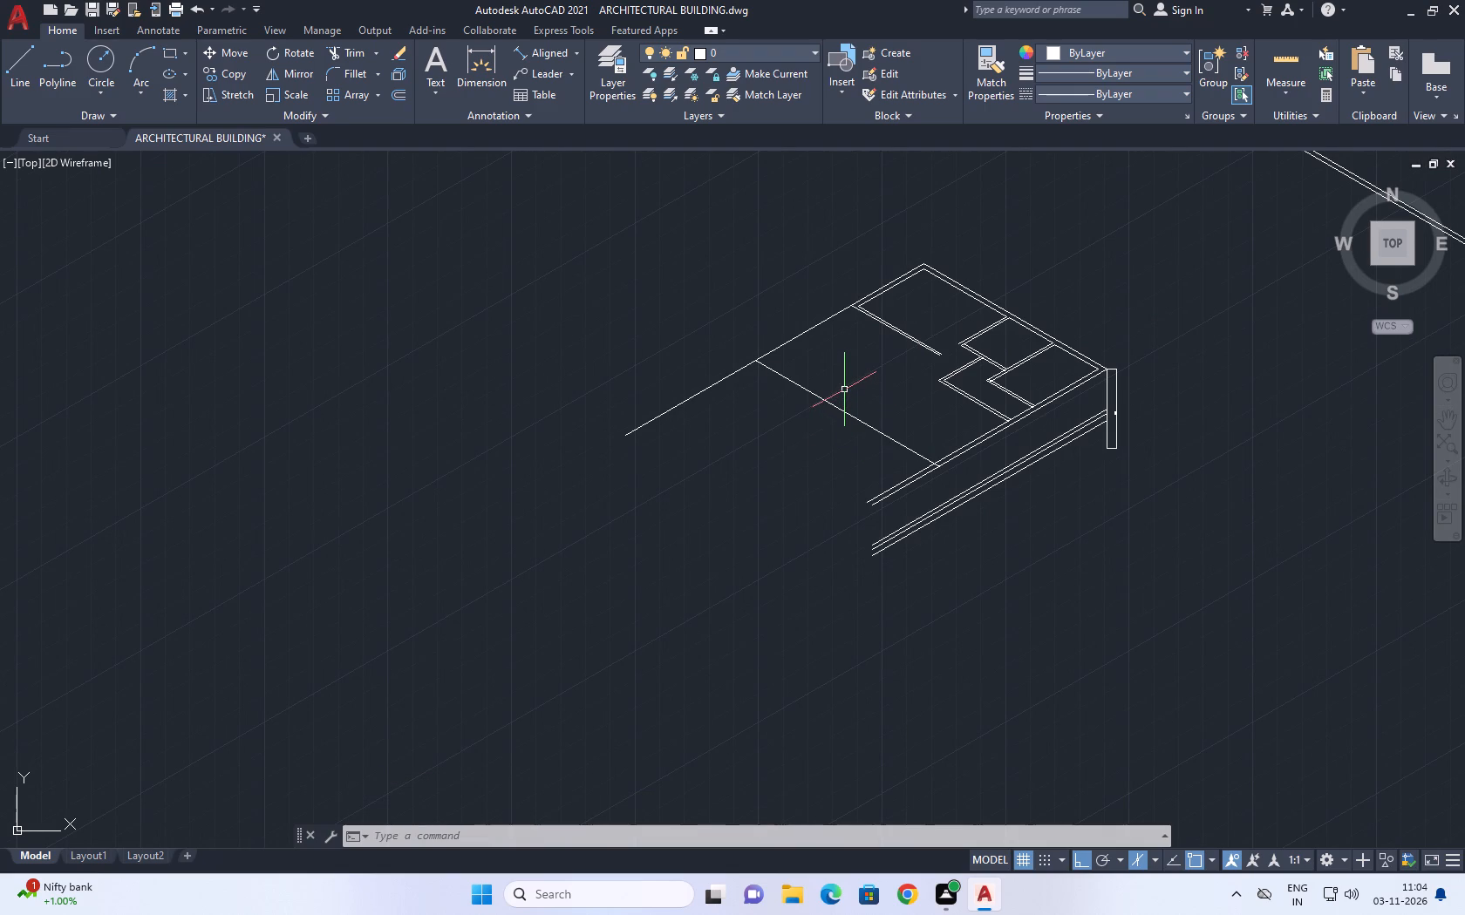
pyautogui.scroll(1, 863, 308)
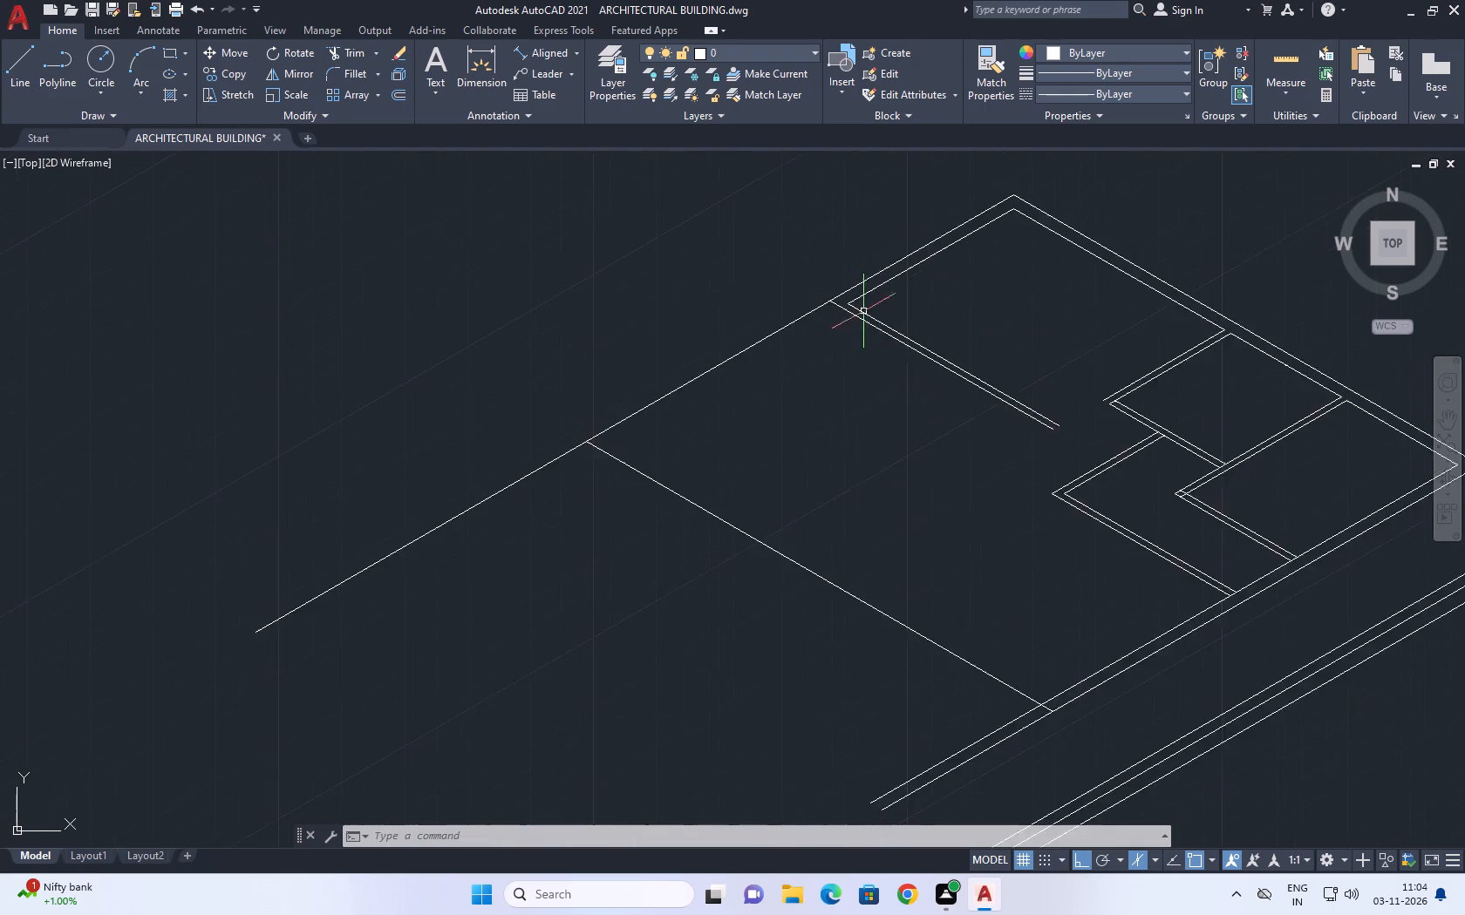
pyautogui.scroll(2, 863, 311)
pyautogui.click(881, 325)
pyautogui.write('co')
pyautogui.press('space')
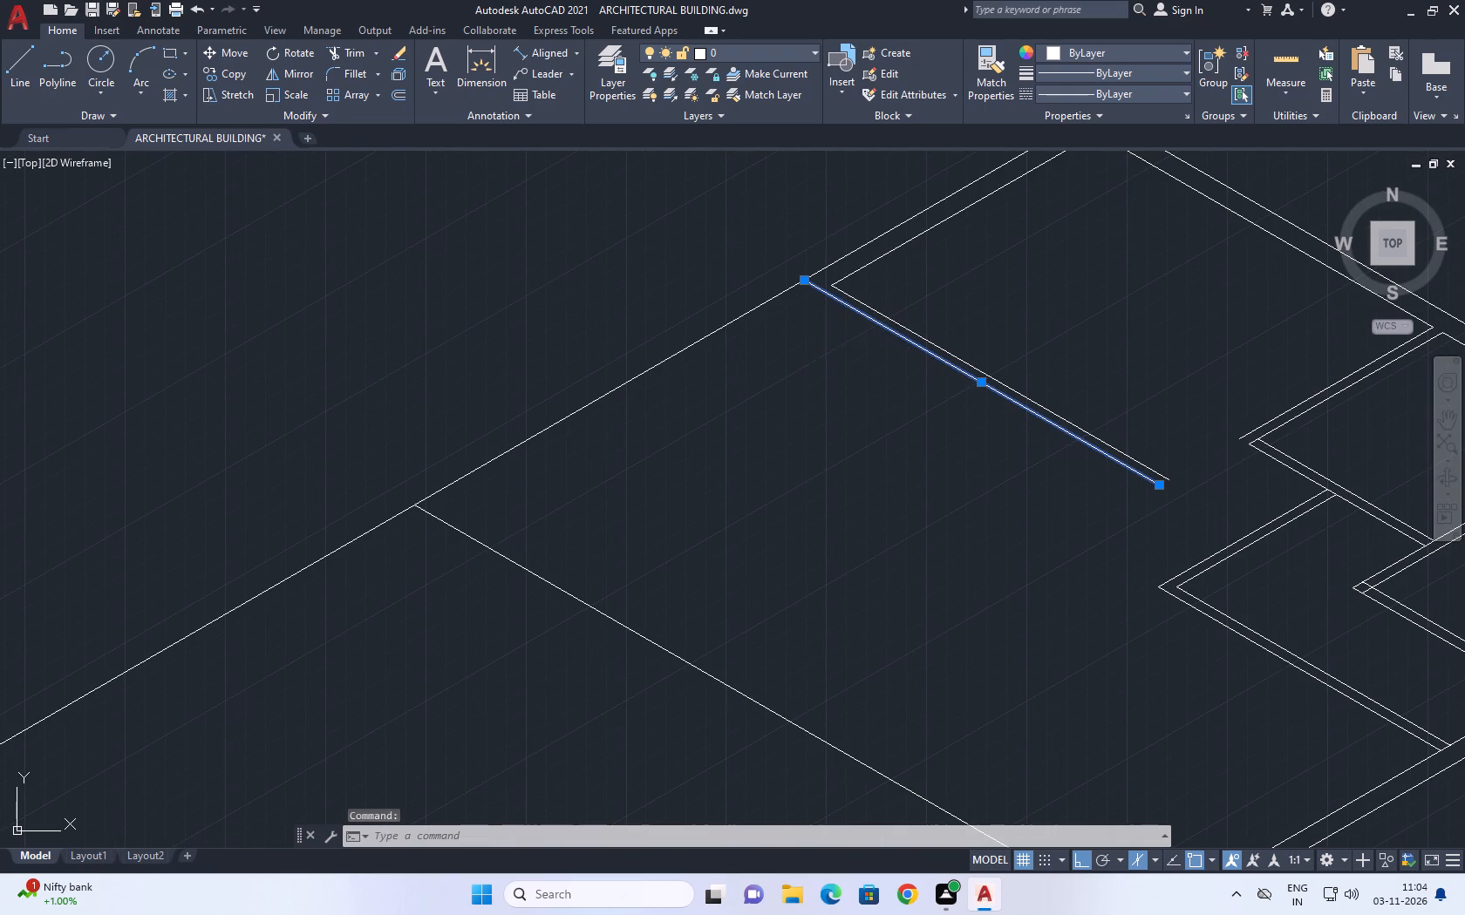
pyautogui.click(840, 349)
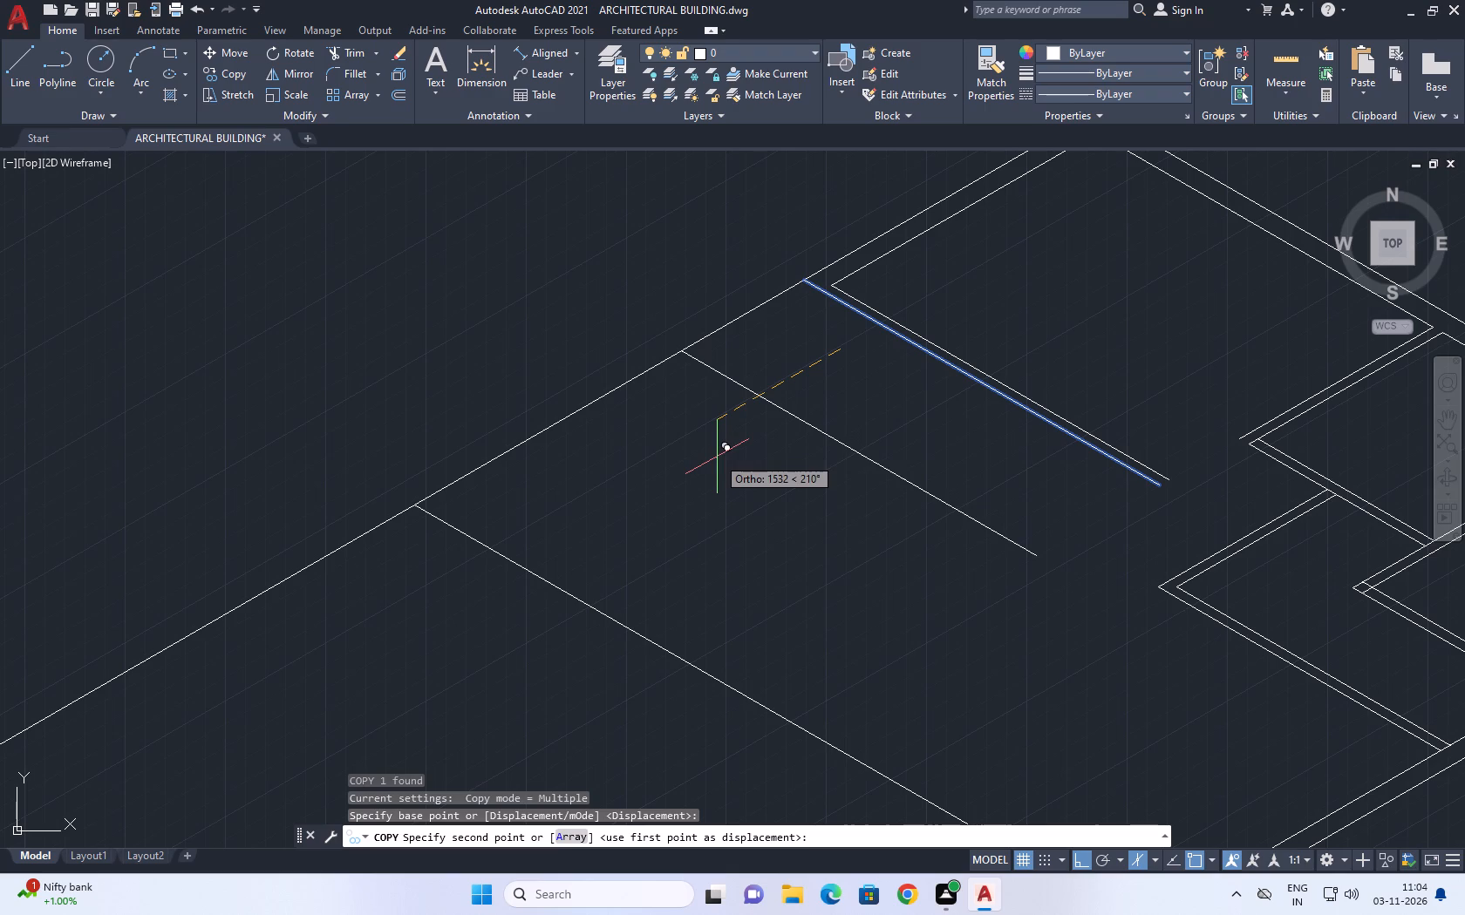
pyautogui.write('3200')
pyautogui.press('Return')
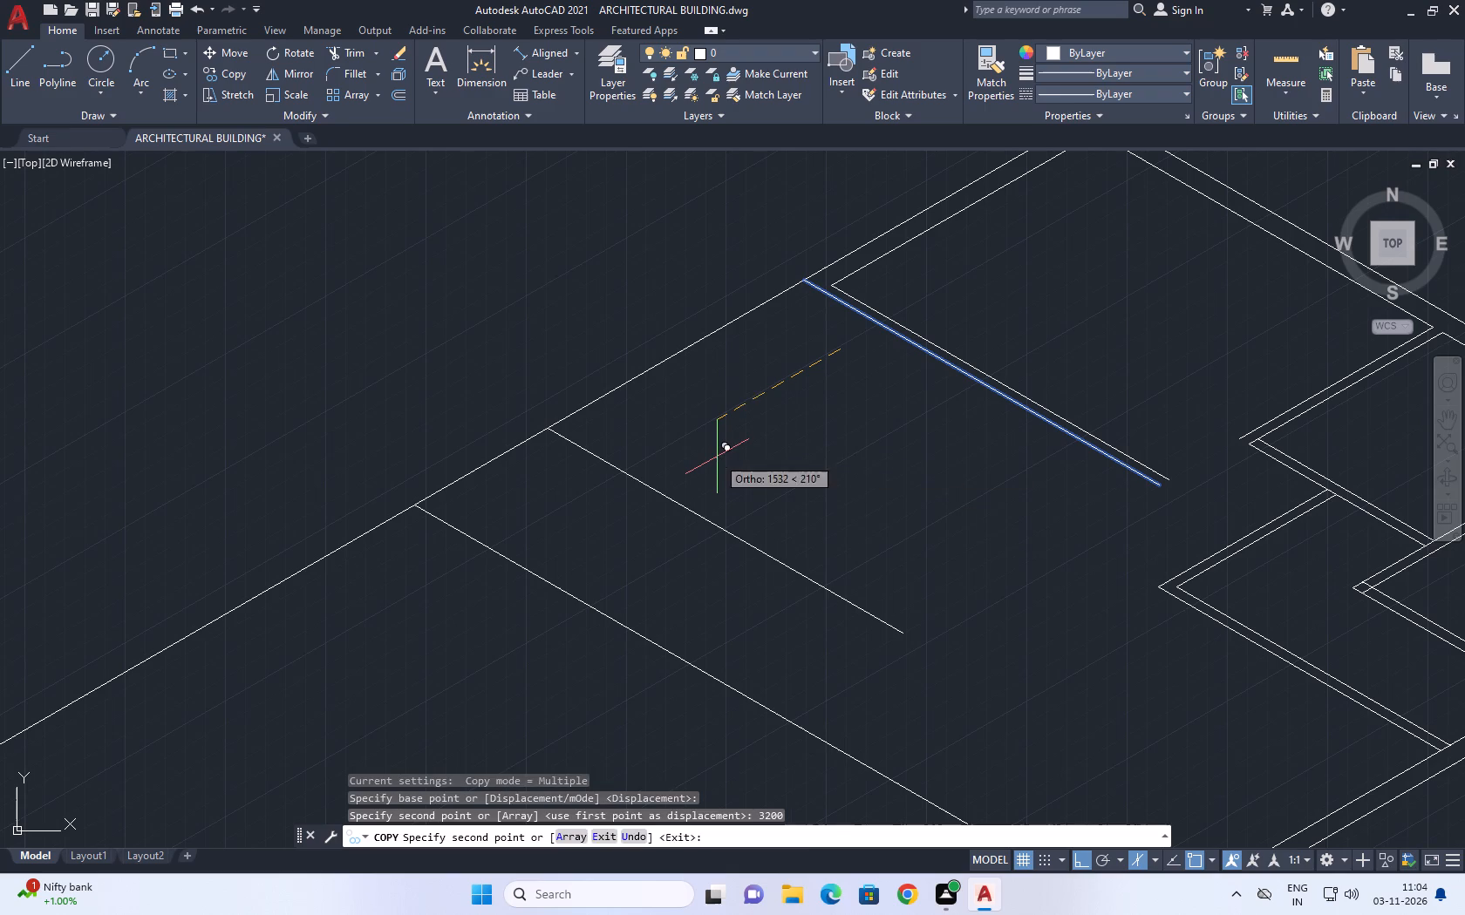
# Delete the long cross line that was copied from the building's back wall beyond the new partition line.
pyautogui.press('Escape')
pyautogui.moveTo(658, 607); pyautogui.dragTo(656, 510)
pyautogui.moveTo(651, 608); pyautogui.dragTo(643, 496, button='middle')
pyautogui.moveTo(639, 504); pyautogui.dragTo(623, 506)
pyautogui.click(561, 573)
pyautogui.moveTo(575, 498); pyautogui.dragTo(521, 471)
pyautogui.click(568, 474)
pyautogui.click(508, 521)
pyautogui.press('Delete')
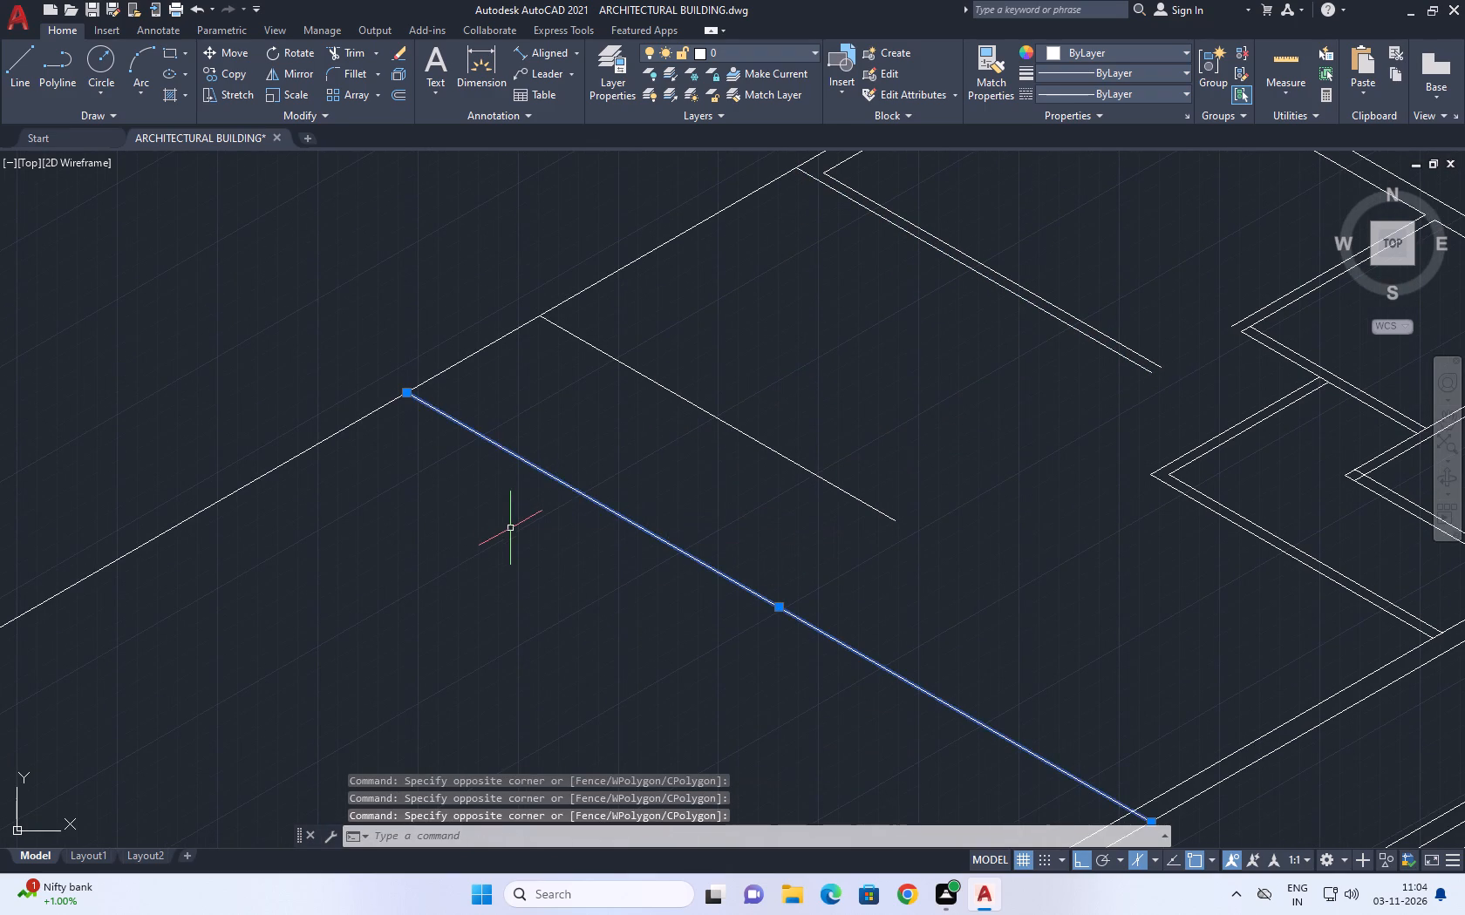
# Copy the new partition face line 114.3 mm along the 210° isometric axis to give the second partition its thickness.
pyautogui.click(661, 421)
pyautogui.moveTo(624, 376); pyautogui.dragTo(605, 368)
pyautogui.moveTo(636, 403); pyautogui.dragTo(585, 414, button='middle')
pyautogui.press('v')
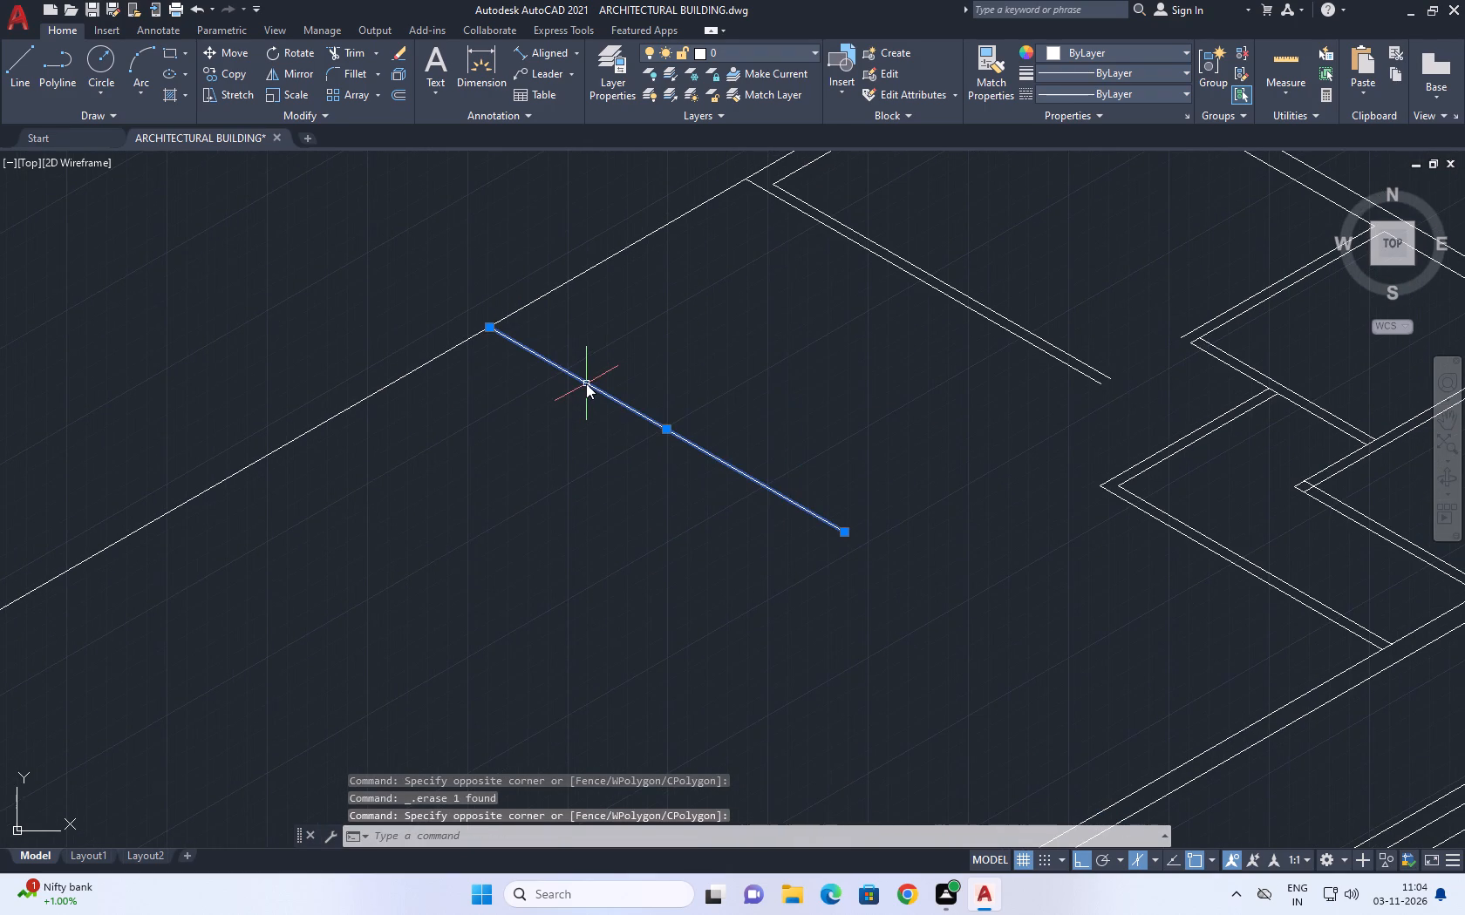
pyautogui.press('Escape')
pyautogui.moveTo(661, 385); pyautogui.dragTo(635, 404)
pyautogui.click(610, 452)
pyautogui.write('co')
pyautogui.press('space')
pyautogui.click(709, 475)
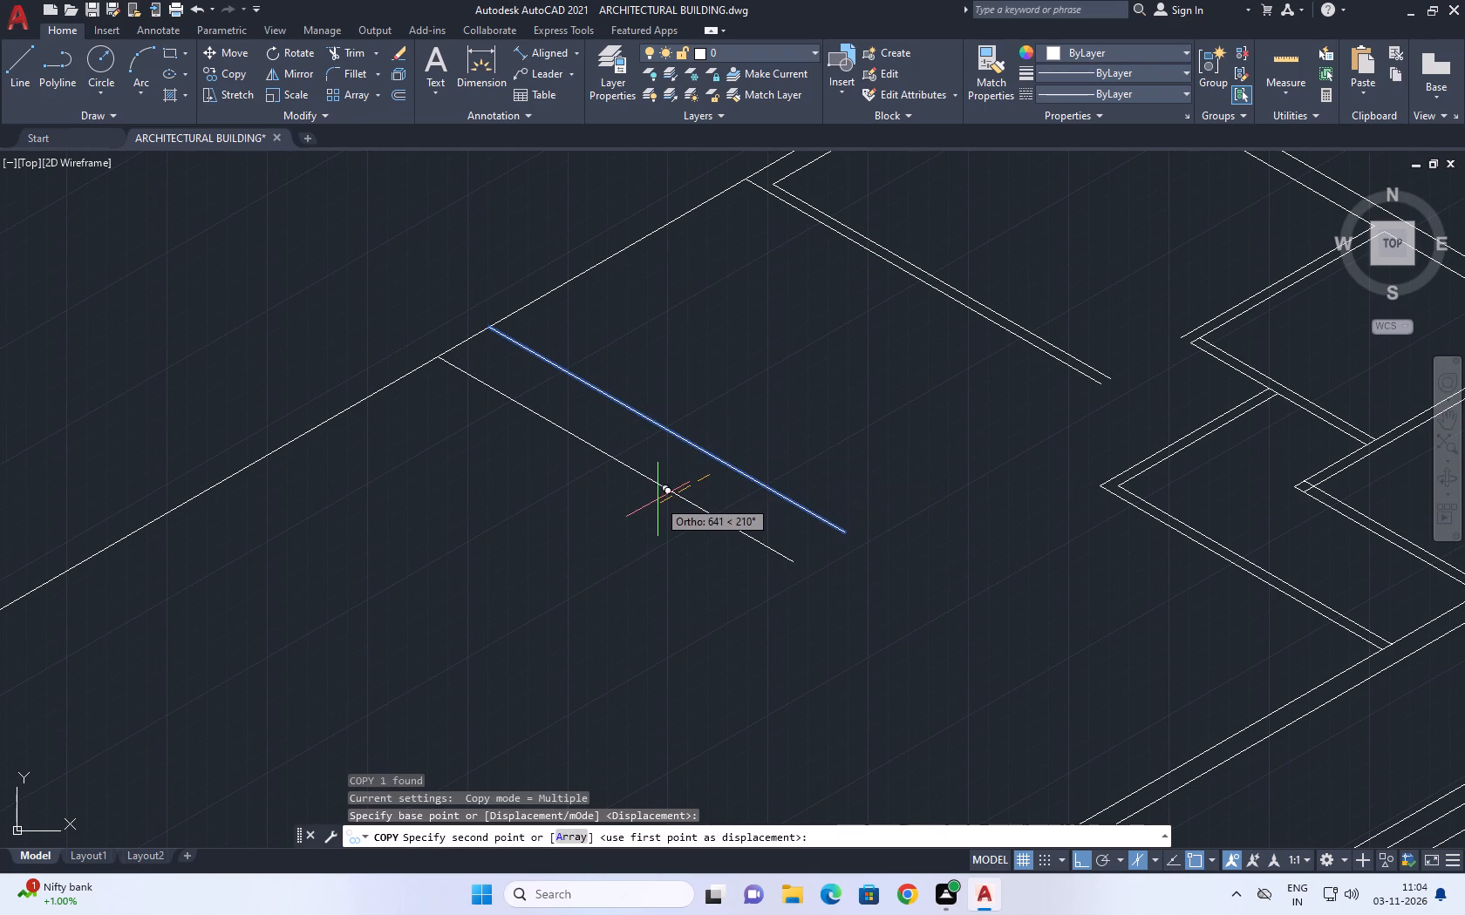
pyautogui.write('11')
pyautogui.write('3.')
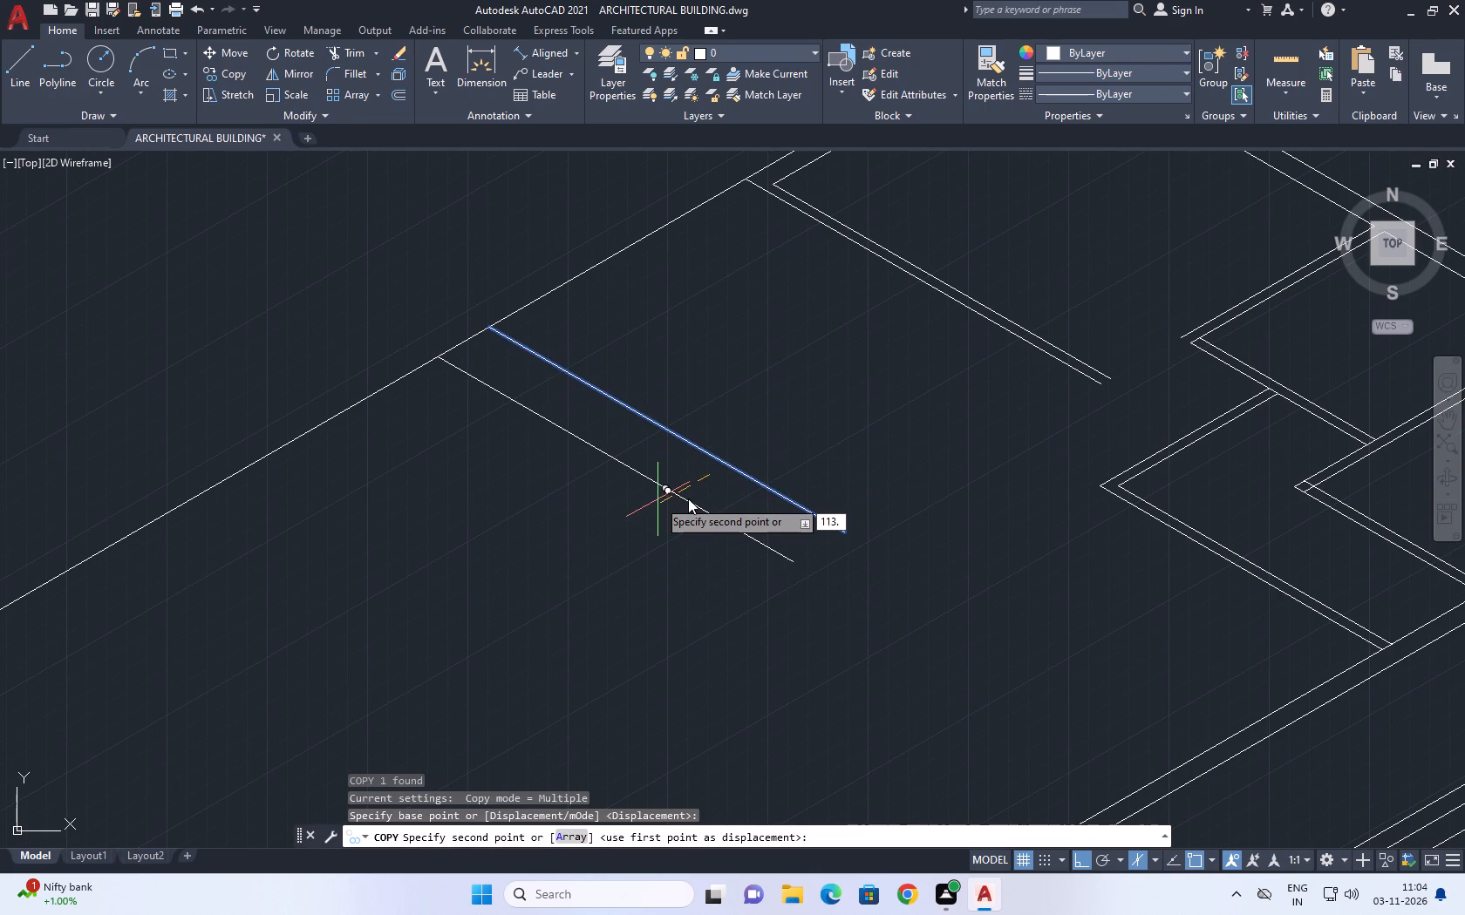
pyautogui.press('BackSpace')
pyautogui.press('BackSpace')
pyautogui.write('4.3')
pyautogui.press('Return')
pyautogui.press('Escape')
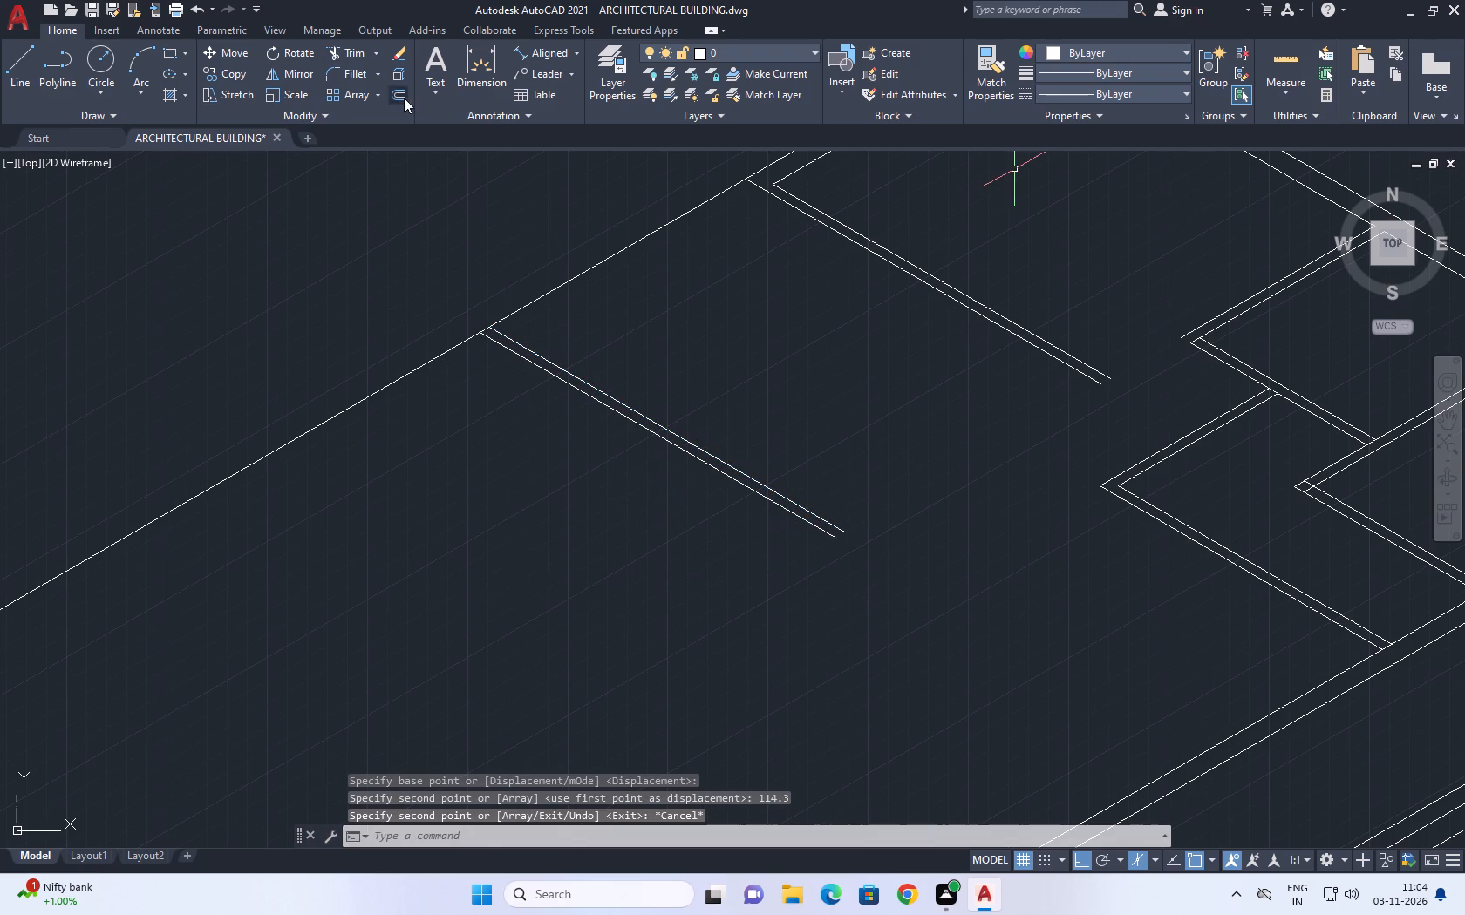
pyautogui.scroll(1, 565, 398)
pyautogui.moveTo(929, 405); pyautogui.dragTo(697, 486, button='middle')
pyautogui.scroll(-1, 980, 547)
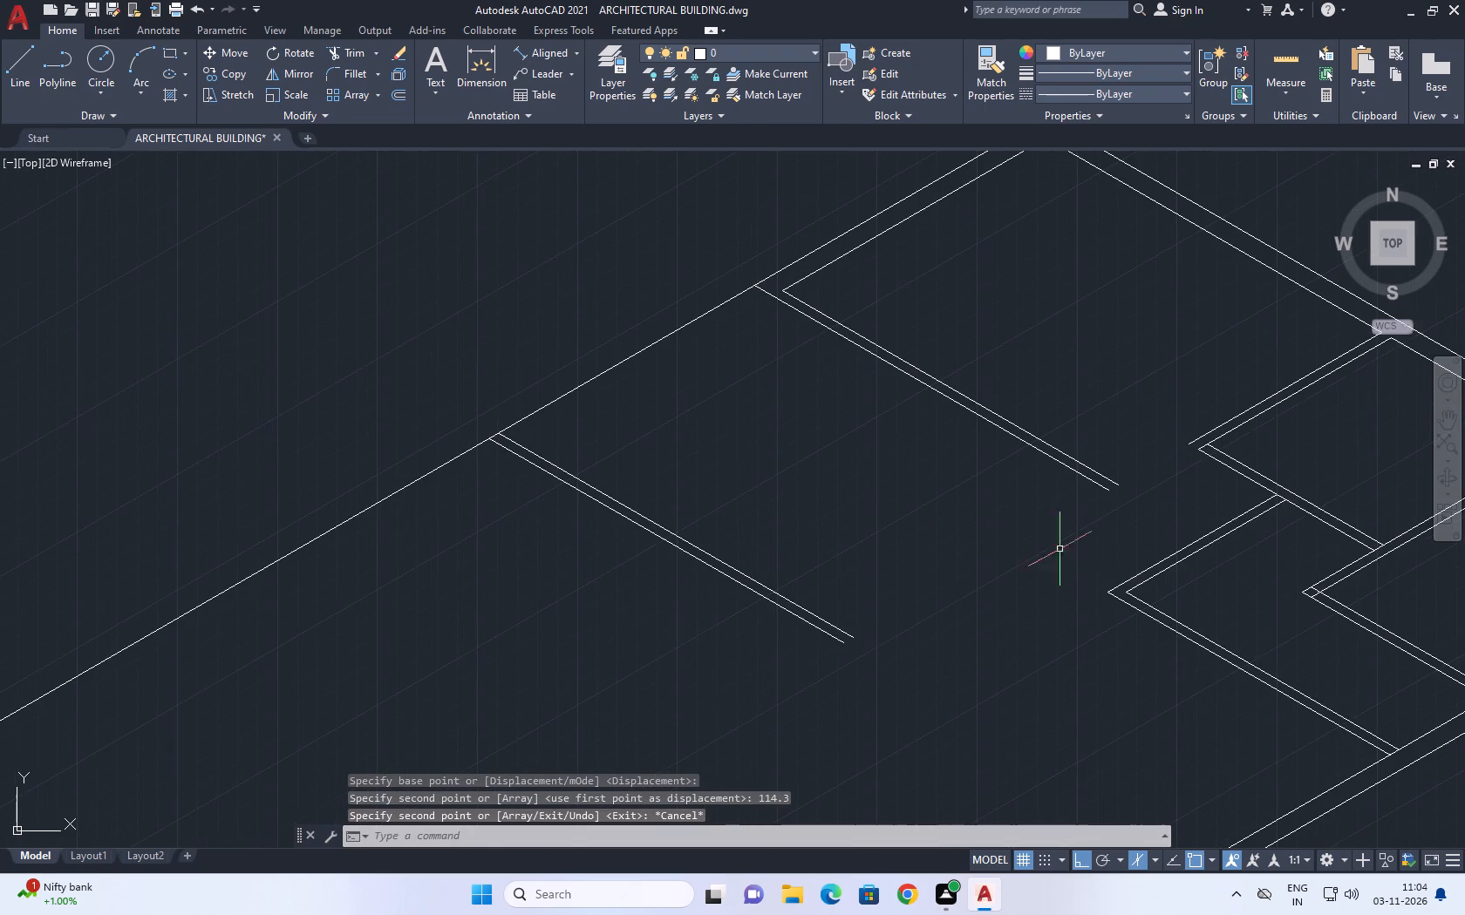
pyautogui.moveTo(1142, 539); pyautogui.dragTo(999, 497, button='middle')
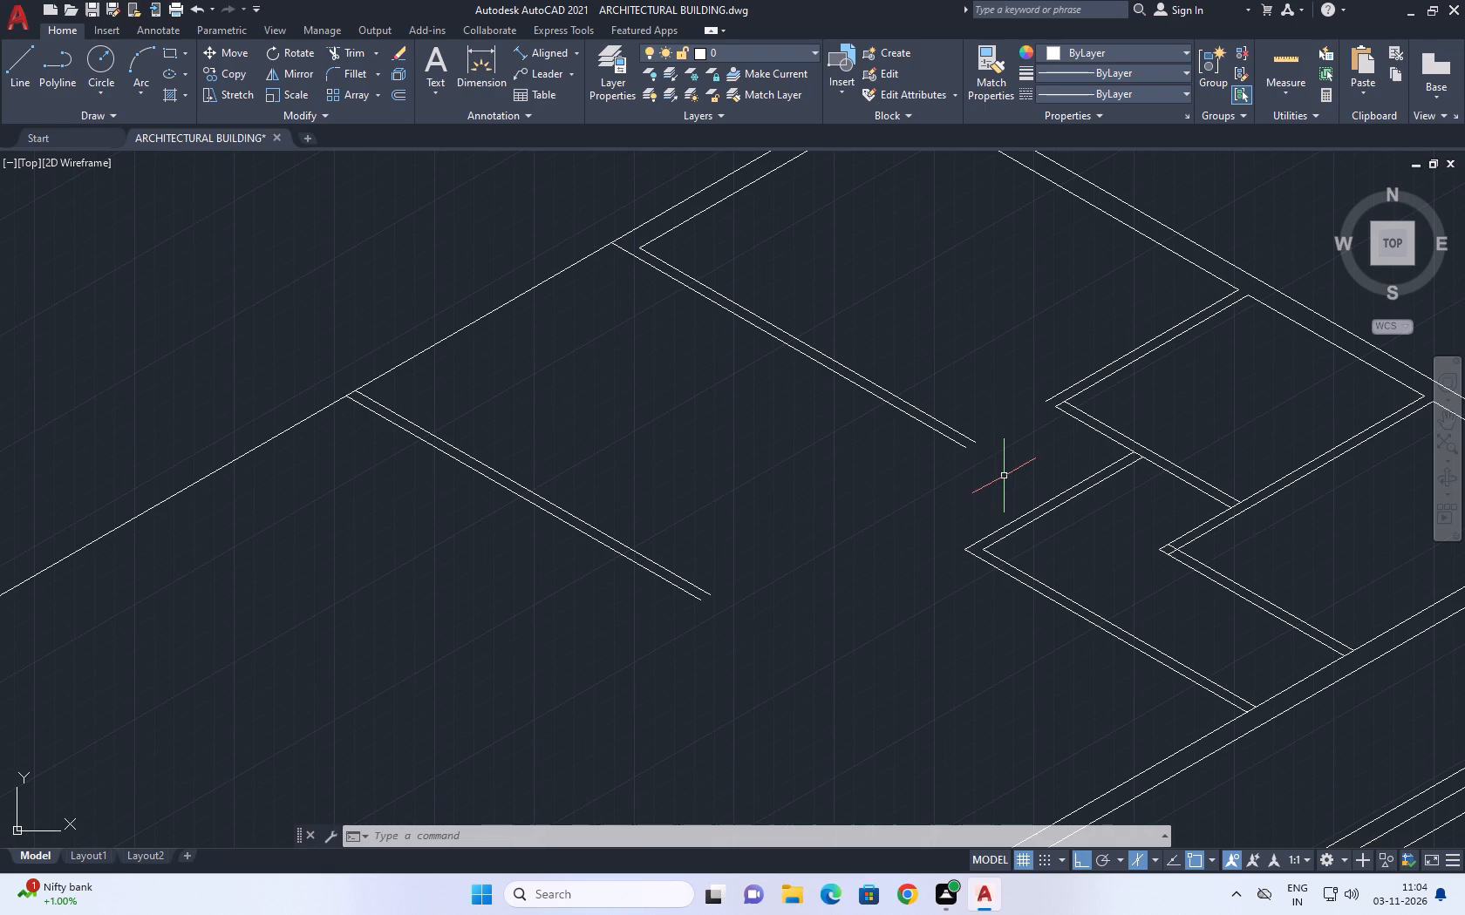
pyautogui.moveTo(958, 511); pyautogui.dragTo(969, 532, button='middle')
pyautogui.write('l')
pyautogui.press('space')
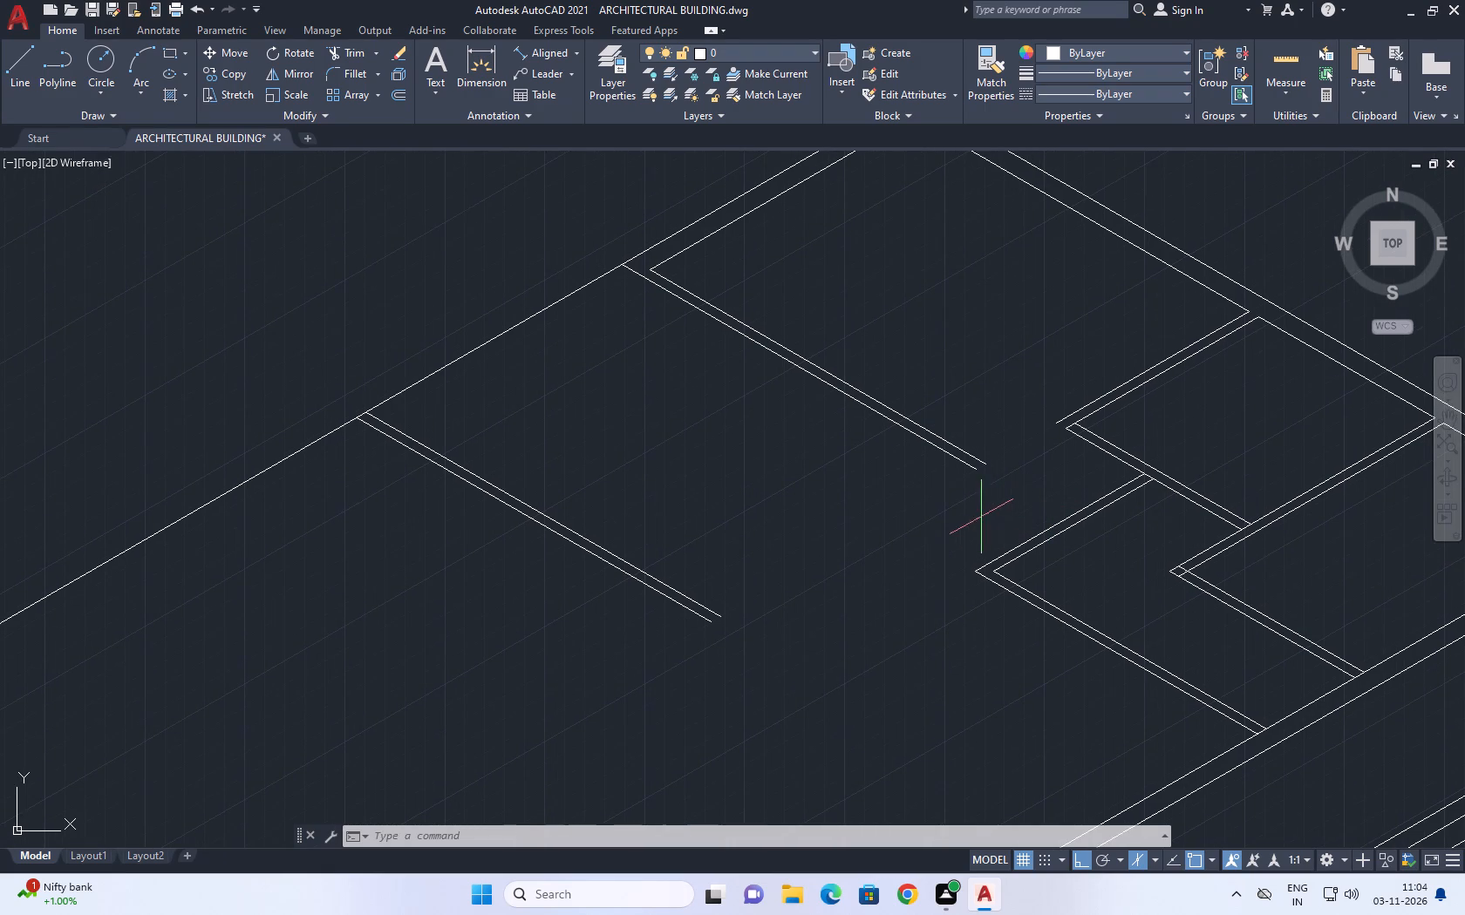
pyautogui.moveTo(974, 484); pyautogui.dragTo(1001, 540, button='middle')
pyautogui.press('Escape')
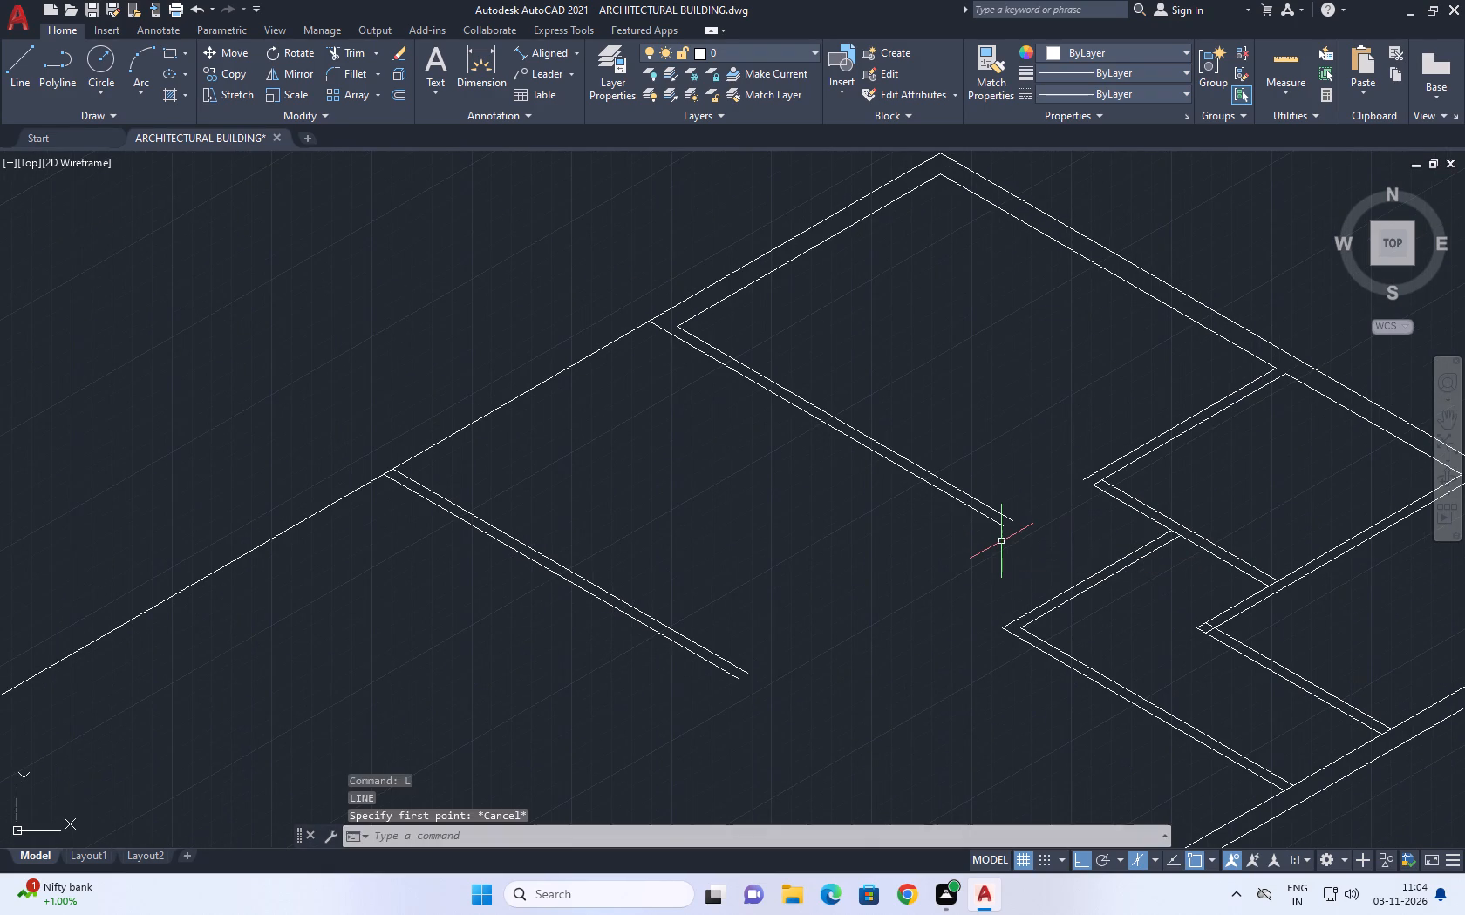
# Copy the small room's outer wall line facing the partition's open end 1100 mm along the 150° isometric axis.
pyautogui.click(1068, 586)
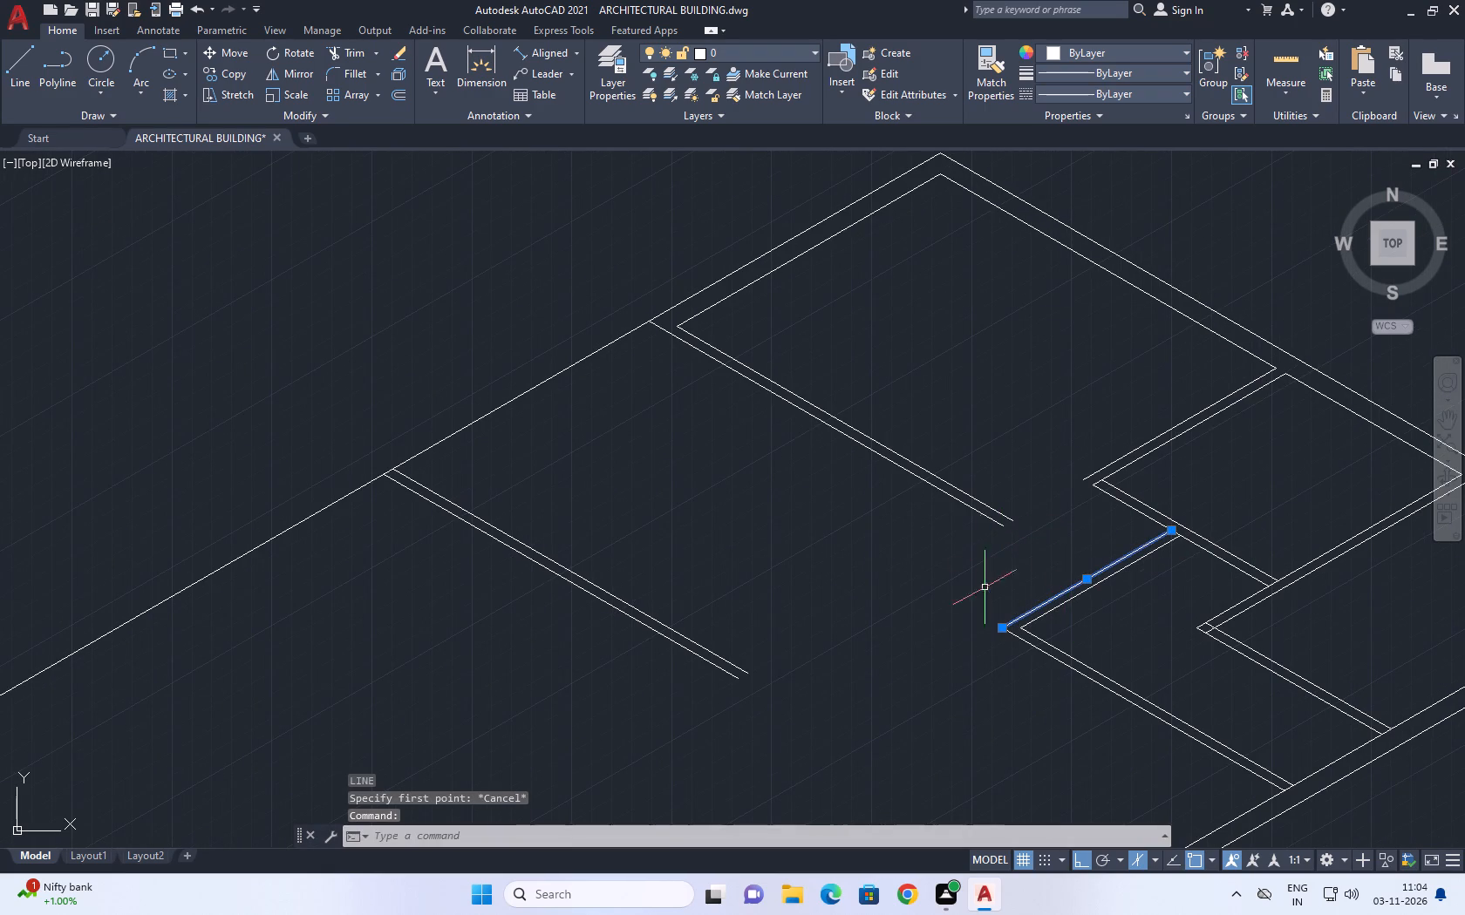
pyautogui.moveTo(991, 612); pyautogui.dragTo(1013, 673, button='middle')
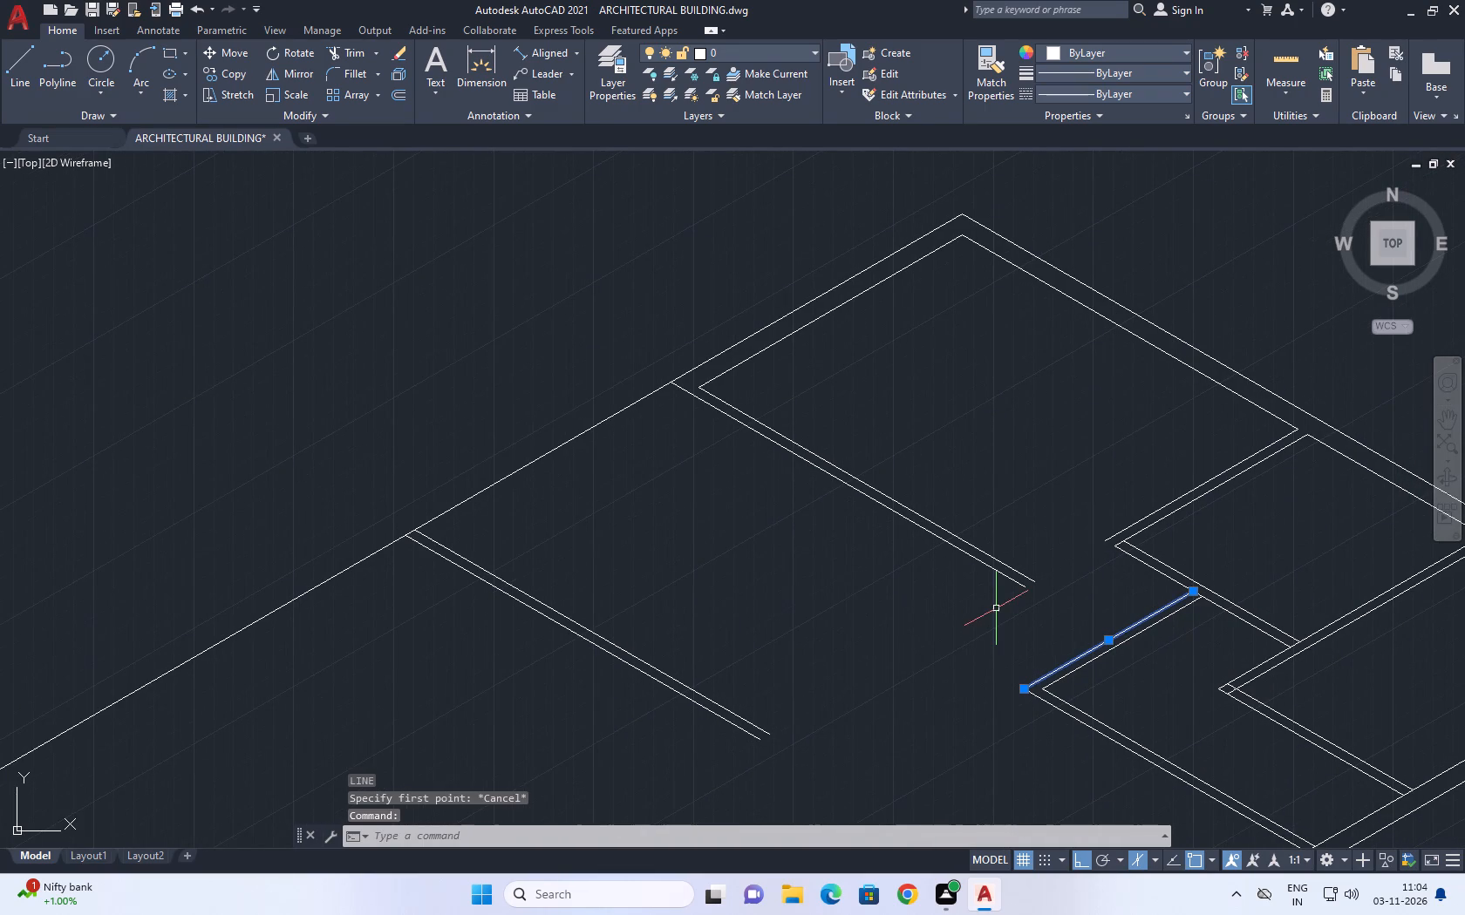
pyautogui.write('co')
pyautogui.press('space')
pyautogui.click(1018, 634)
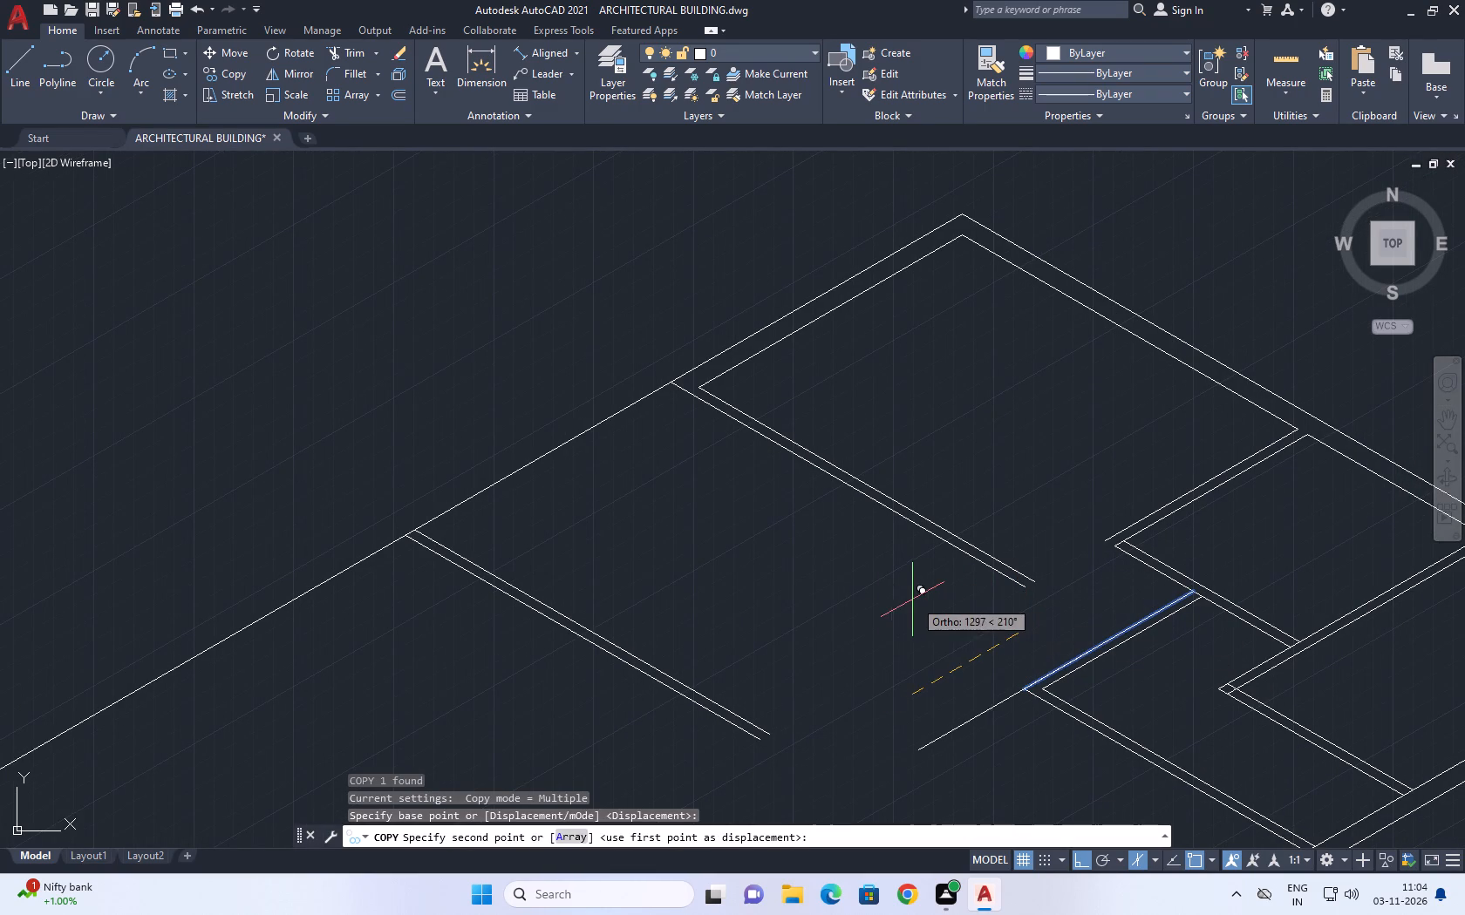
pyautogui.press('F5')
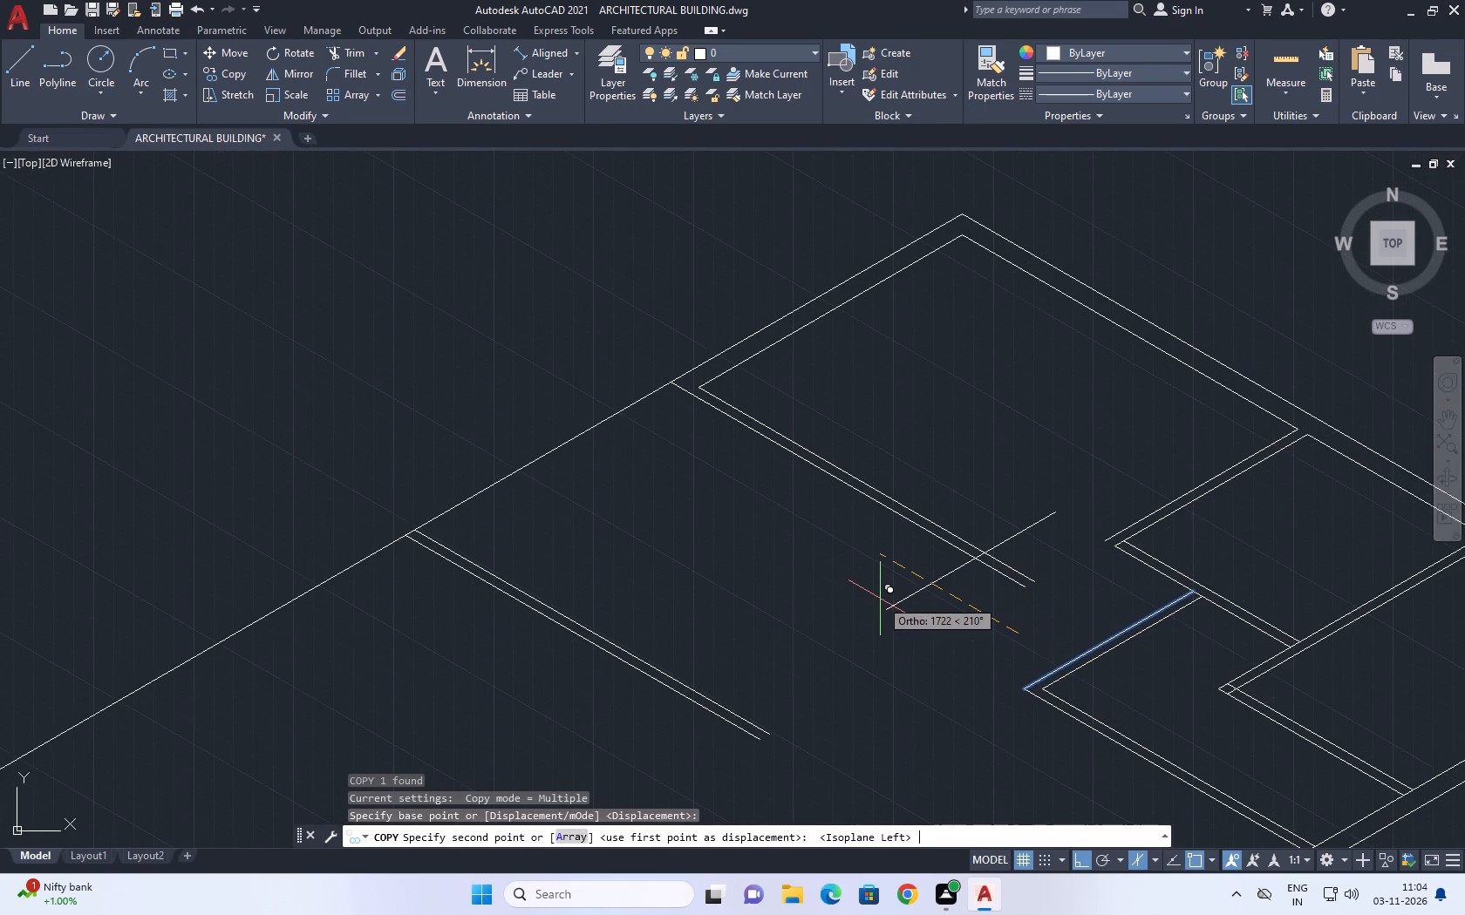
pyautogui.write('11')
pyautogui.write('00')
pyautogui.press('Return')
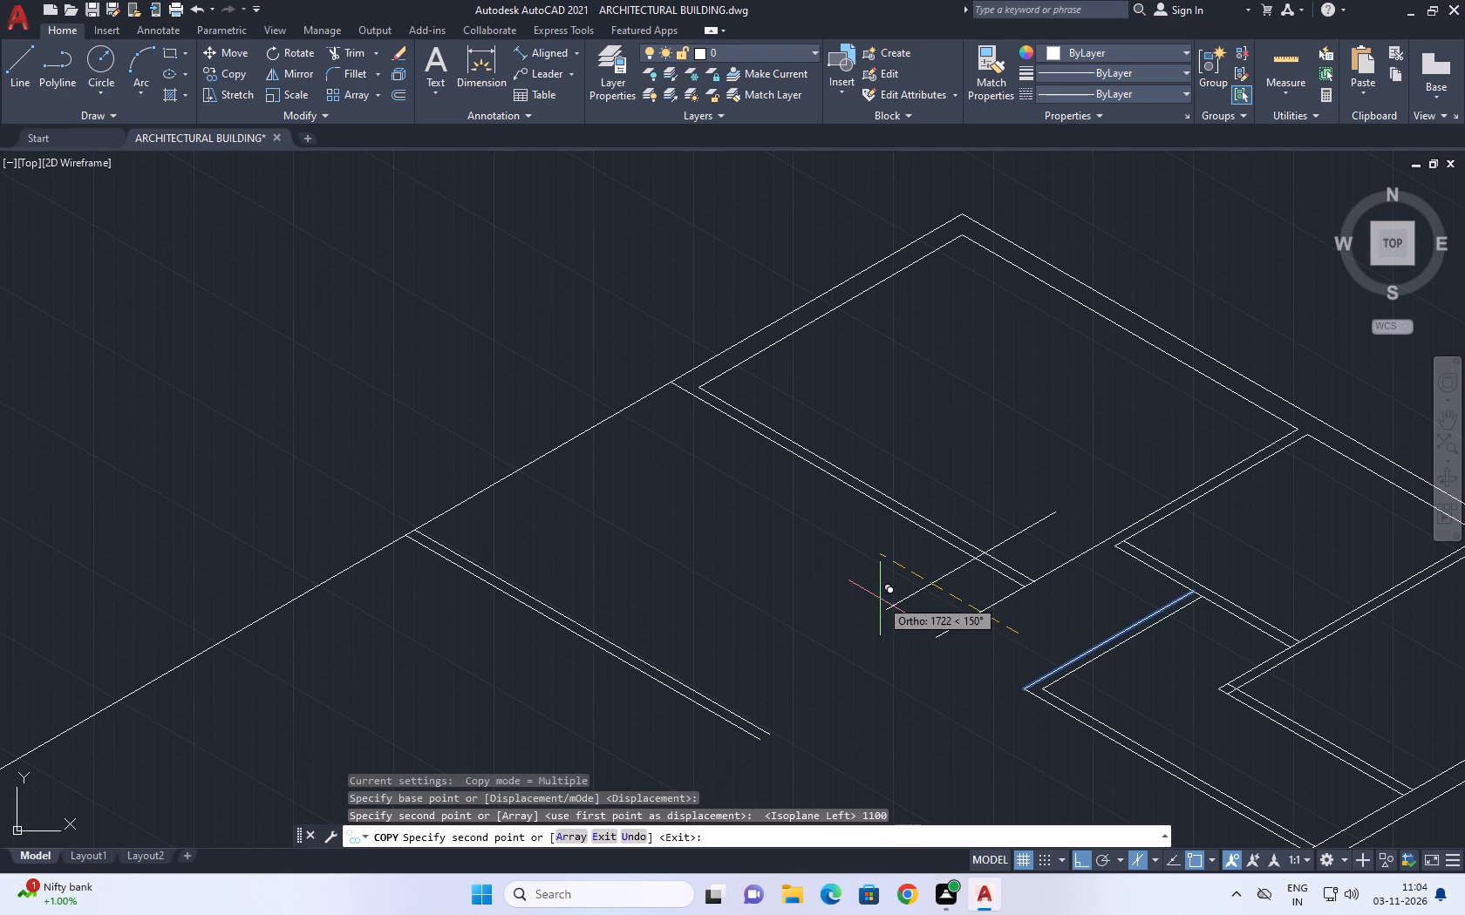
pyautogui.press('Escape')
# Copy the new line across the far room partition's end 114.3 mm along the 150° isometric axis.
pyautogui.scroll(2, 1034, 566)
pyautogui.moveTo(1106, 603); pyautogui.dragTo(1050, 470, button='middle')
pyautogui.moveTo(1045, 472); pyautogui.dragTo(1025, 453)
pyautogui.click(981, 420)
pyautogui.moveTo(1055, 458); pyautogui.dragTo(1040, 512, button='middle')
pyautogui.scroll(-1, 1042, 533)
pyautogui.moveTo(1109, 584); pyautogui.dragTo(1076, 518, button='middle')
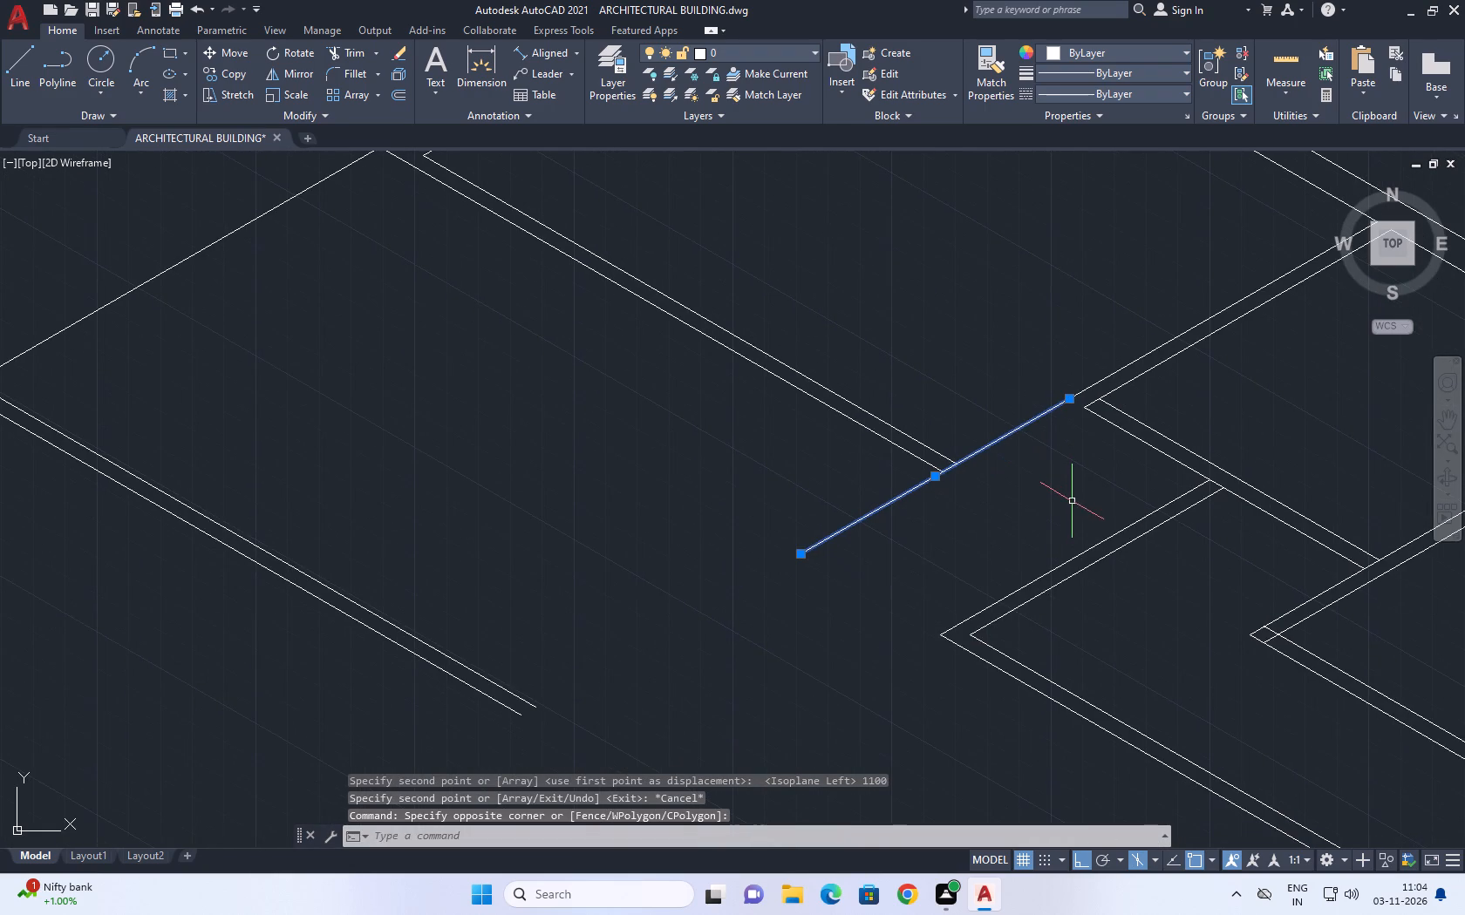
pyautogui.press('c')
pyautogui.press('o')
pyautogui.press('space')
pyautogui.click(1049, 525)
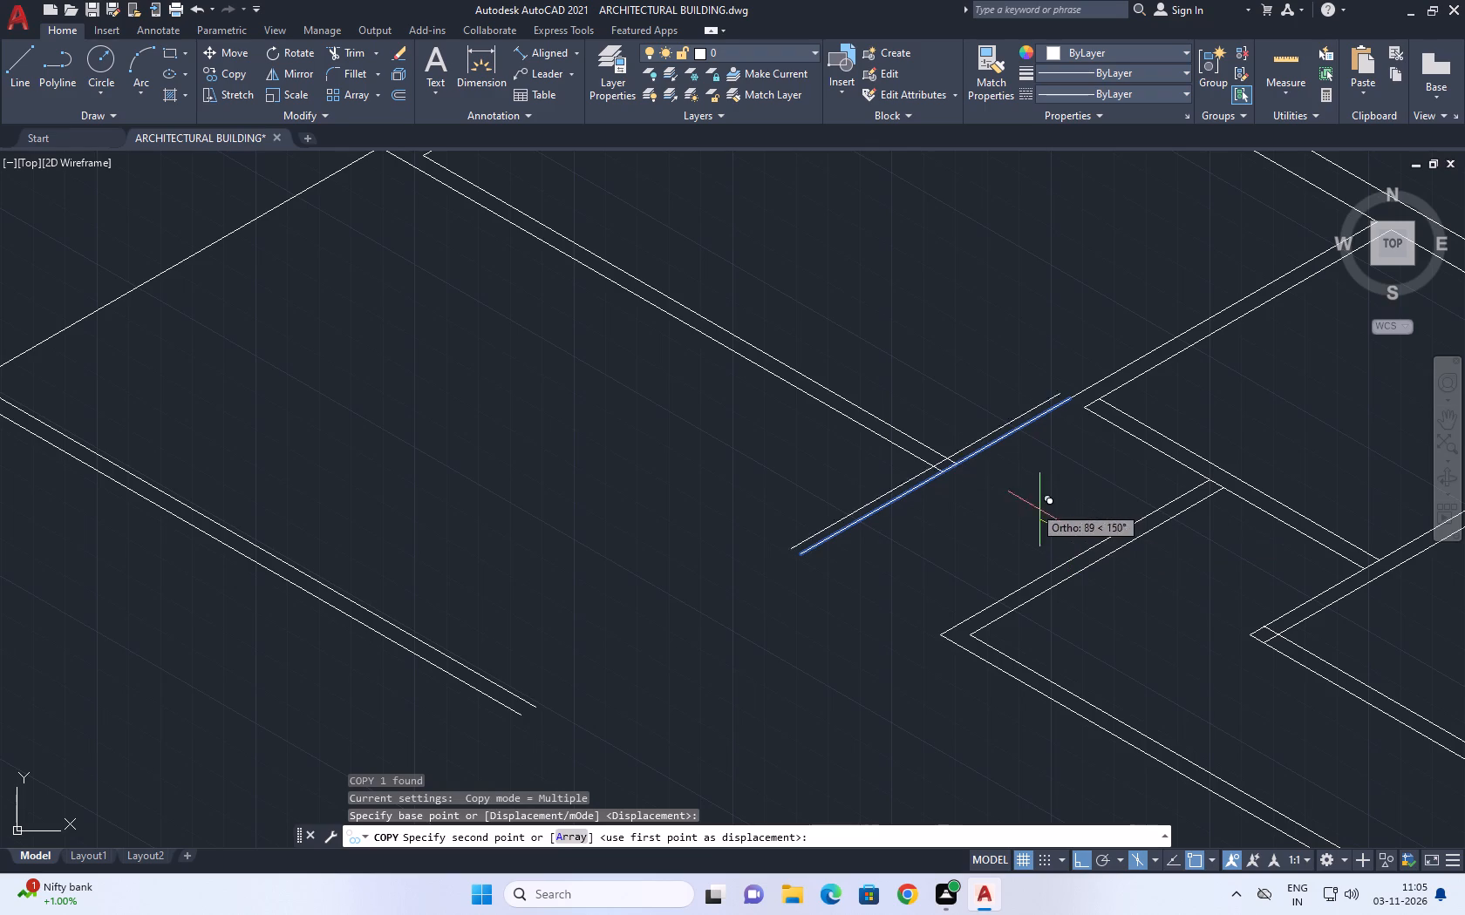
pyautogui.write('11')
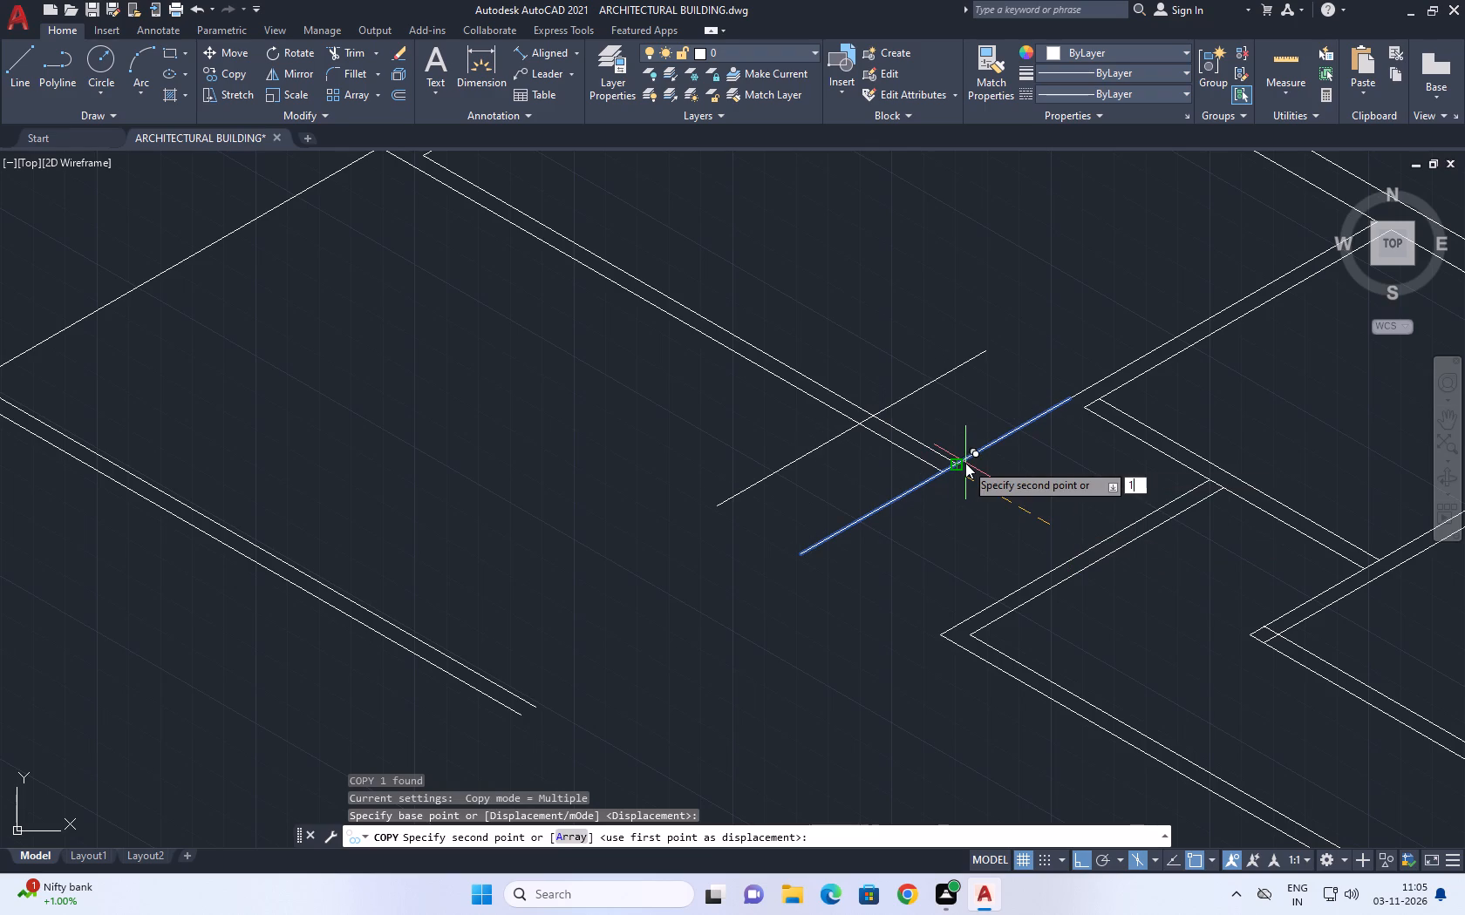
pyautogui.write('4.3')
pyautogui.press('Return')
pyautogui.press('Escape')
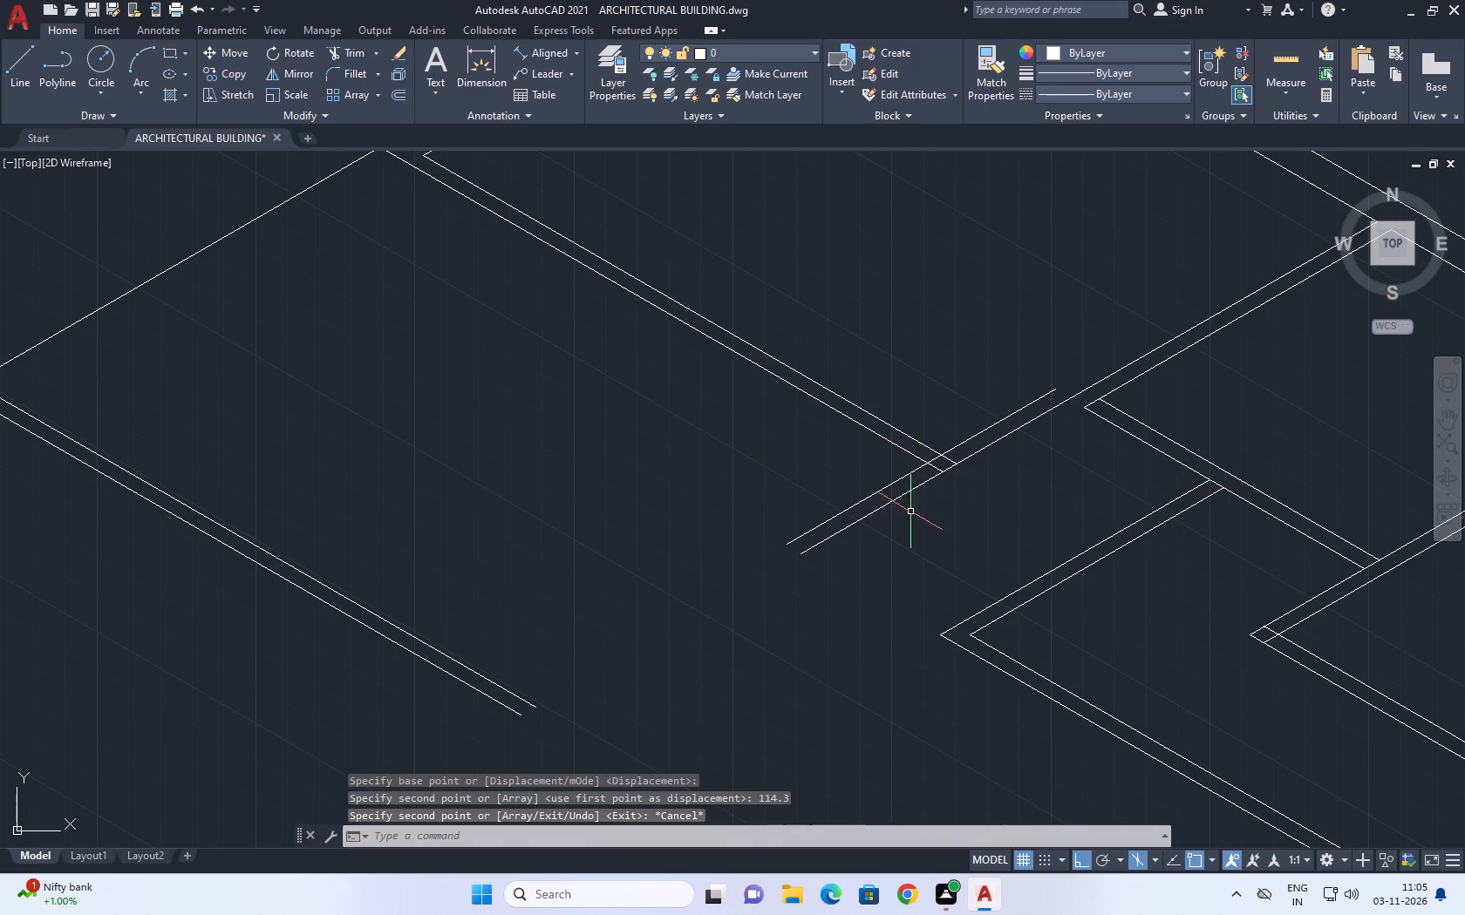
# Trim the overlap where the far room's partition crosses the new wall pair and delete the leftover line stubs.
pyautogui.moveTo(887, 515); pyautogui.dragTo(910, 539, button='middle')
pyautogui.write('tr')
pyautogui.press('space')
pyautogui.scroll(3, 978, 481)
pyautogui.moveTo(978, 479); pyautogui.dragTo(962, 478)
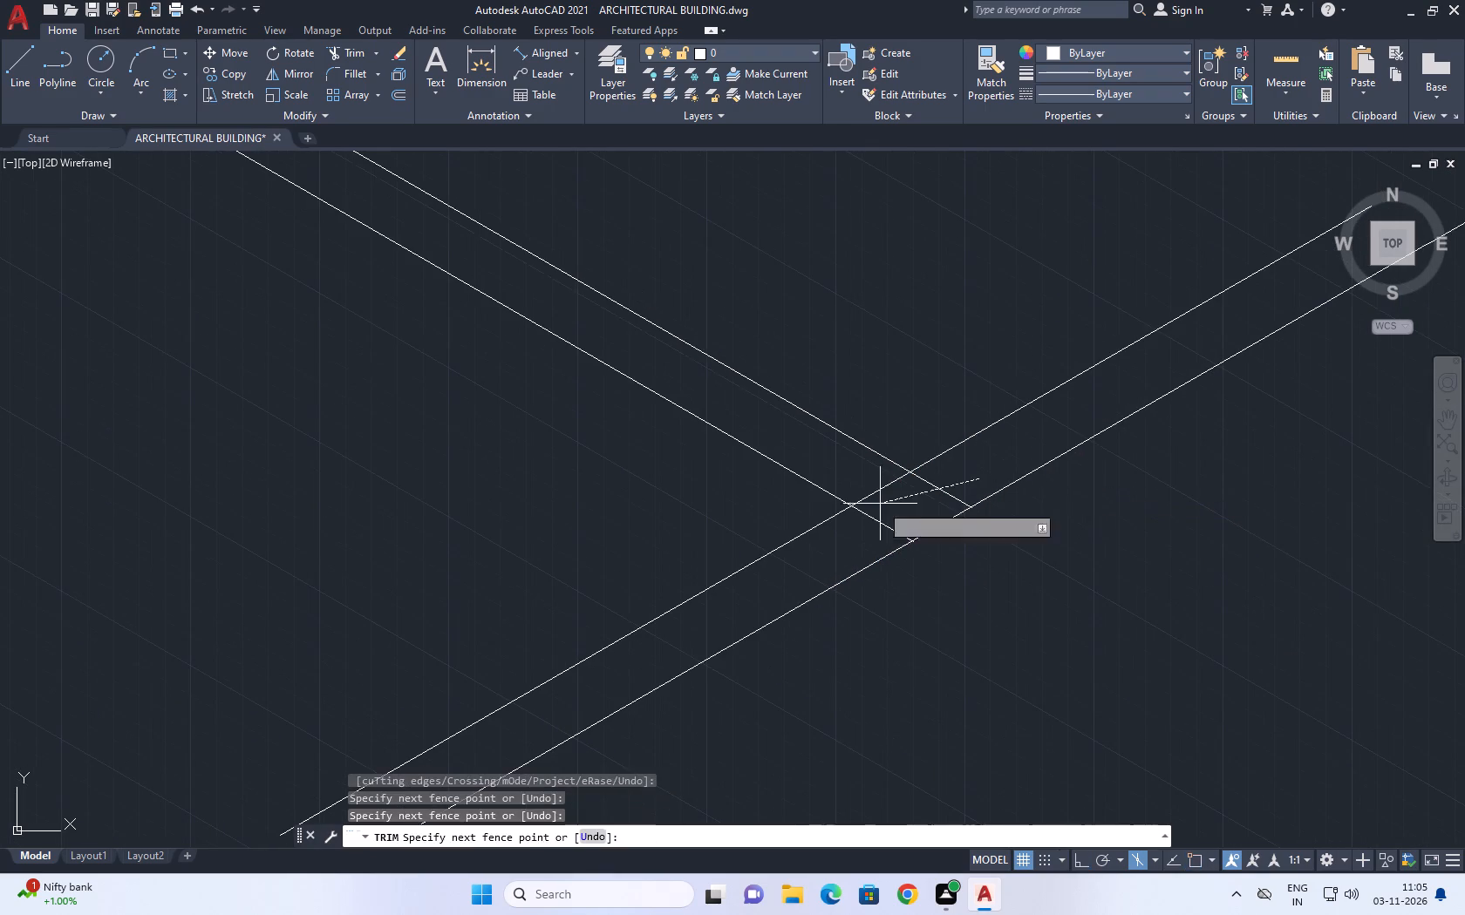
pyautogui.click(852, 532)
pyautogui.click(864, 498)
pyautogui.press('Escape')
pyautogui.scroll(1, 926, 534)
pyautogui.click(850, 424)
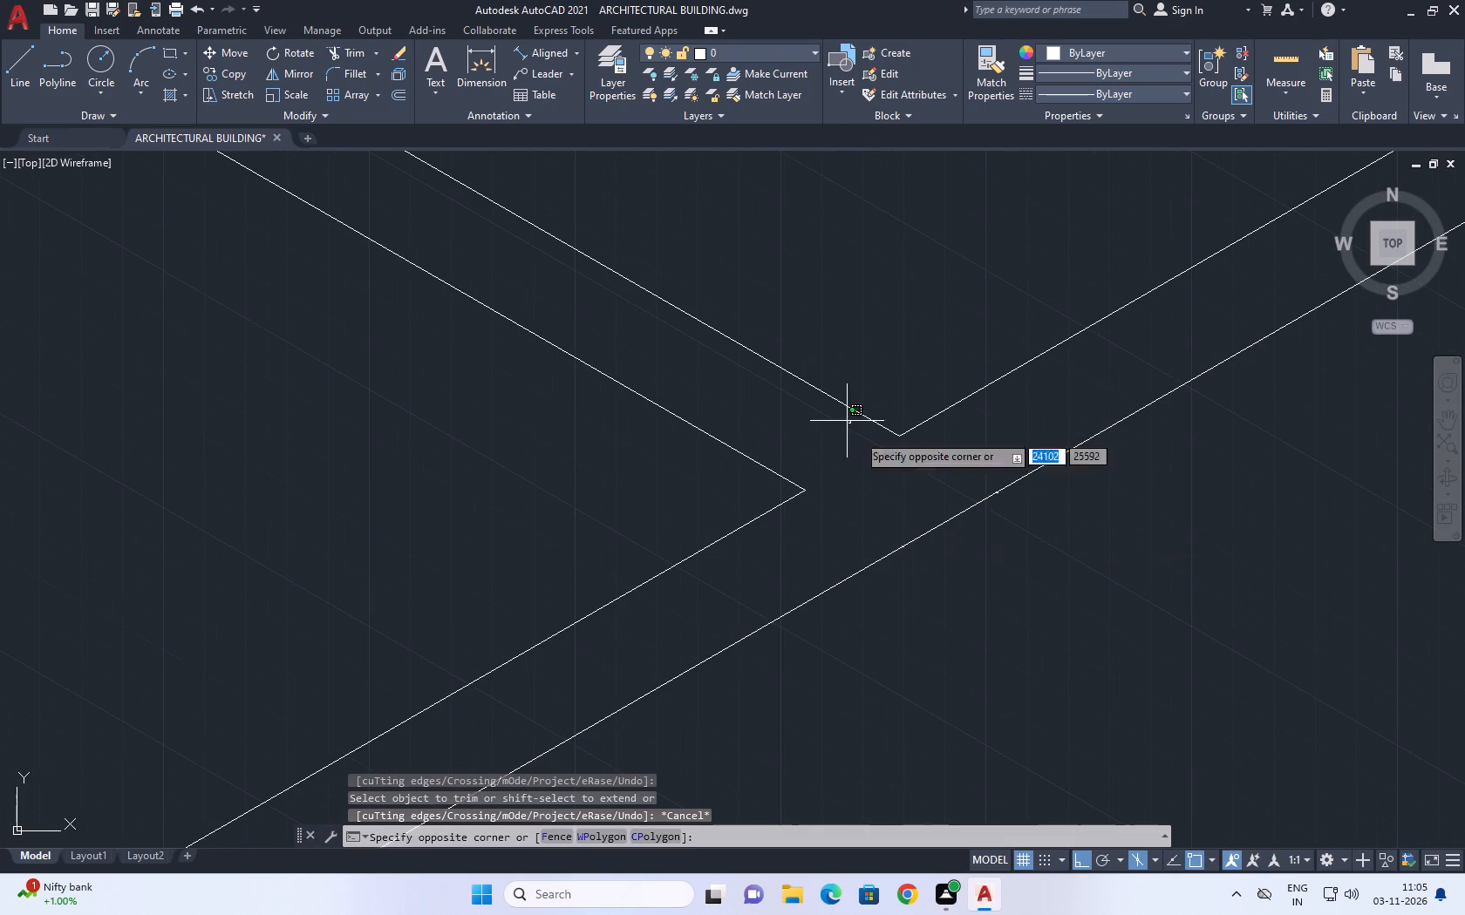
pyautogui.click(1091, 638)
pyautogui.press('Delete')
pyautogui.scroll(-5, 964, 567)
pyautogui.moveTo(982, 514); pyautogui.dragTo(991, 532, button='middle')
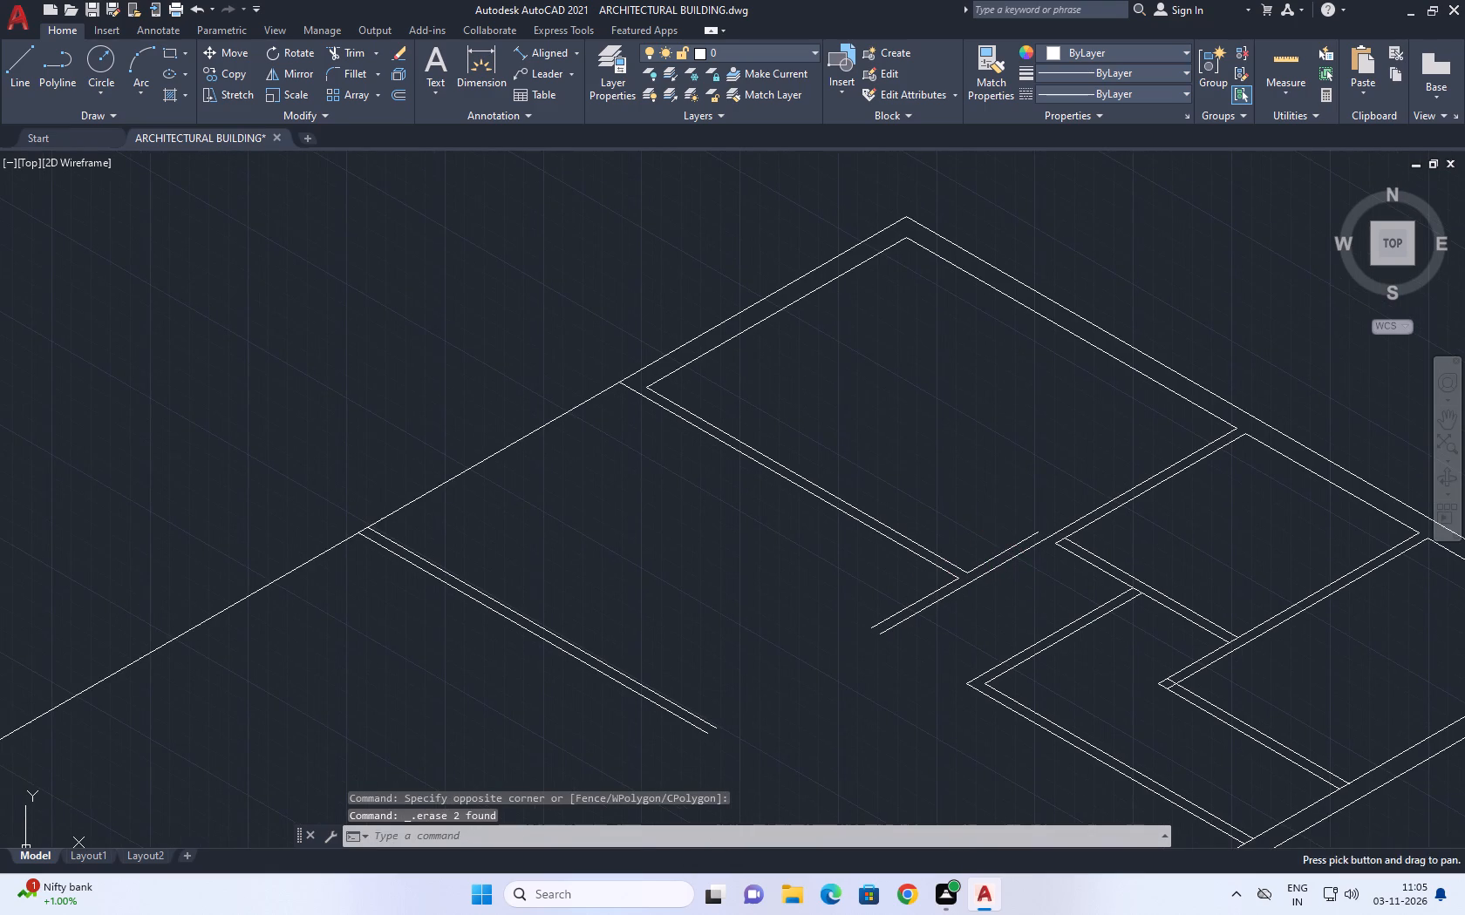
# Extend the partition's room-side line to the outer return line, and trim both wall lines across the gap to the neighbouring room.
pyautogui.write('ex')
pyautogui.press('space')
pyautogui.click(960, 572)
pyautogui.press('Escape')
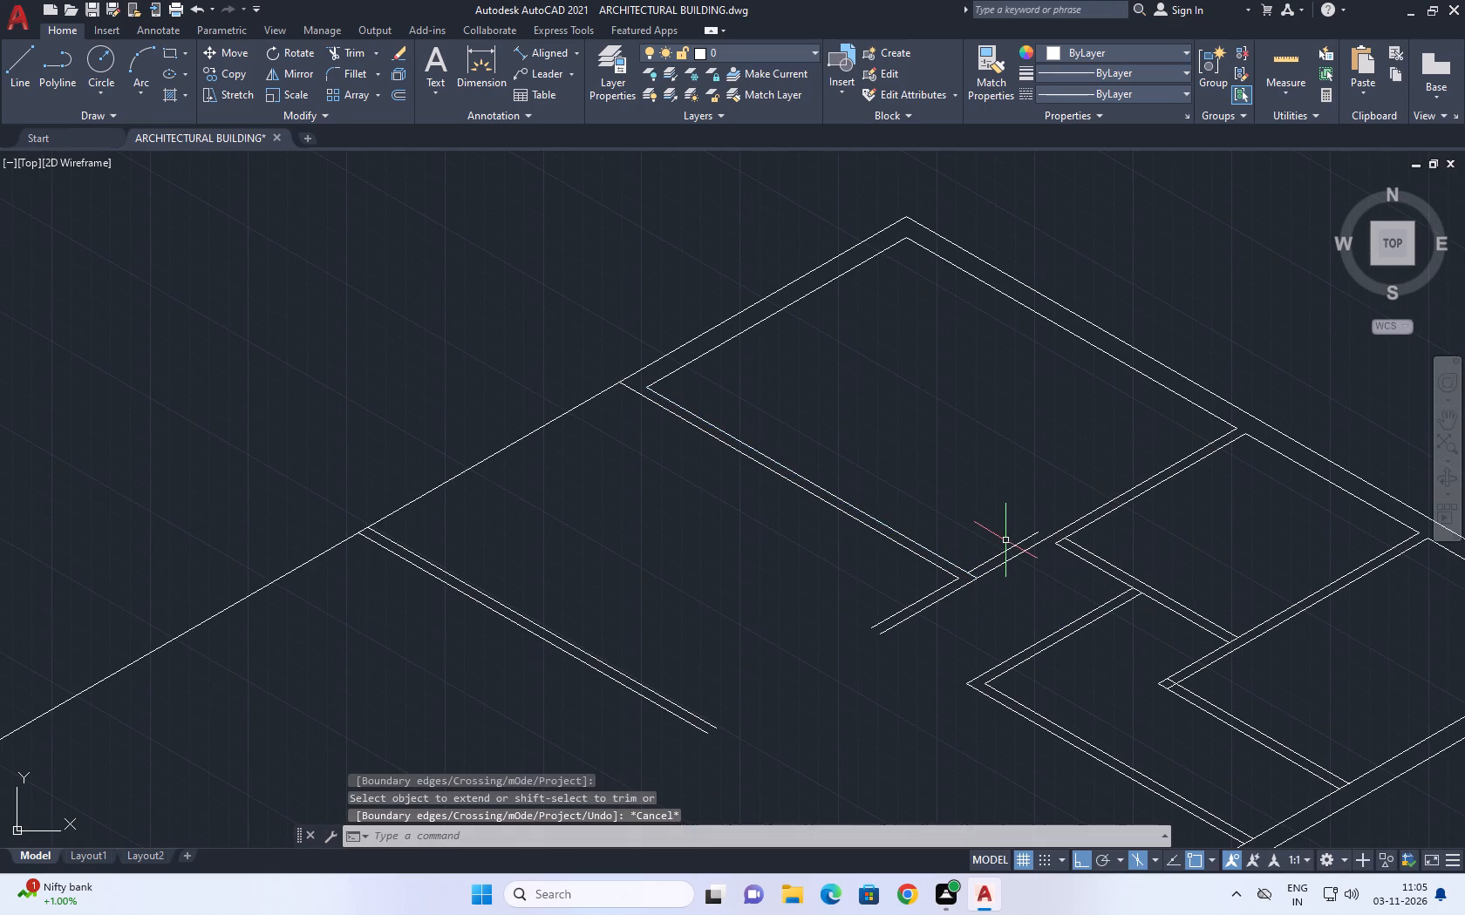
pyautogui.press('t')
pyautogui.press('r')
pyautogui.press('space')
pyautogui.click(989, 536)
pyautogui.click(1027, 574)
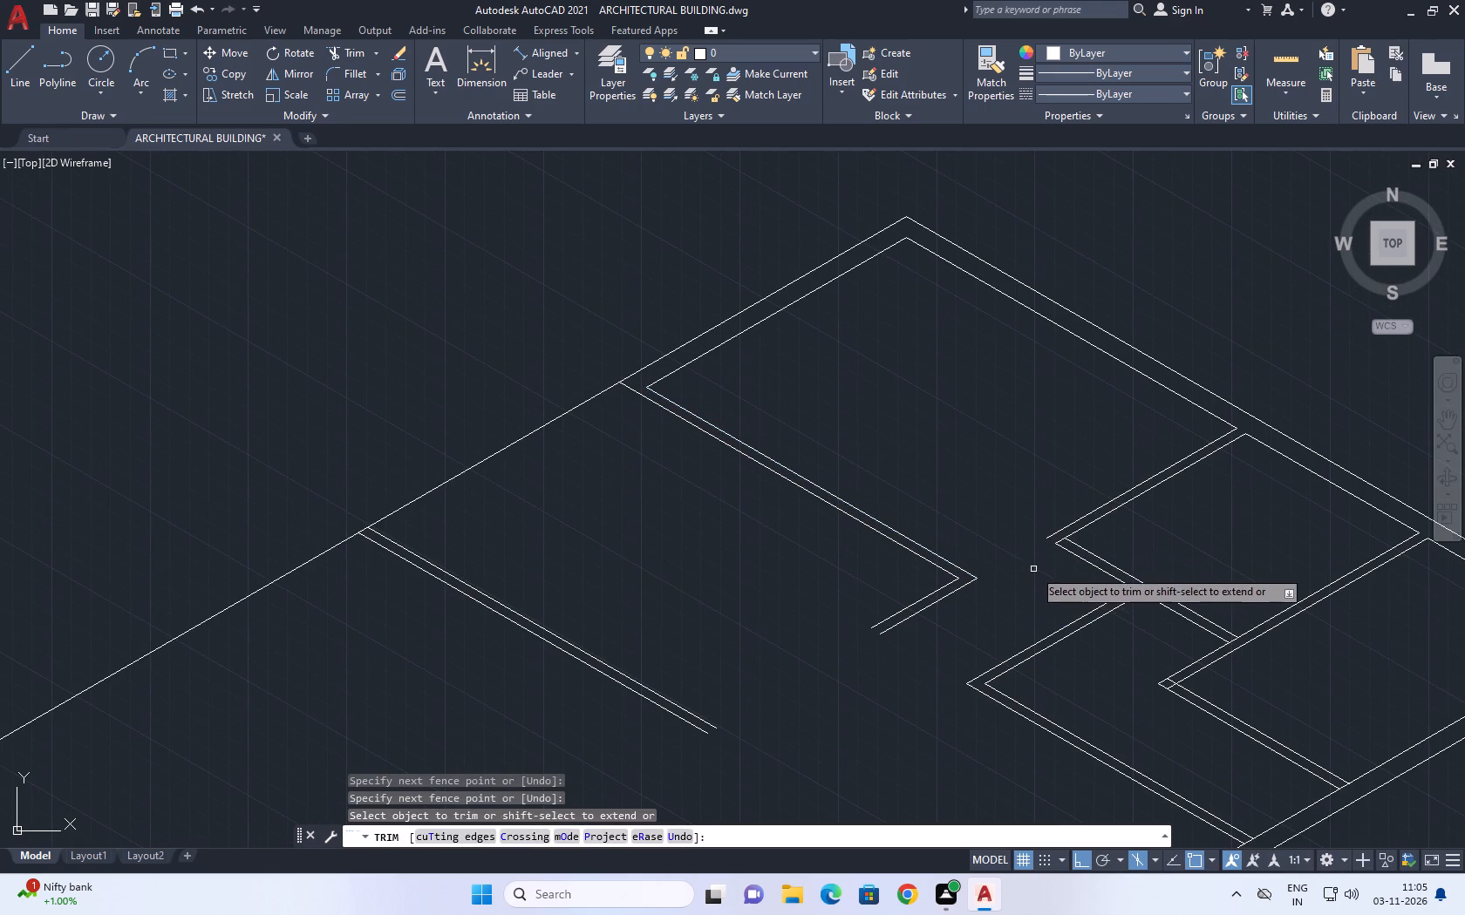
pyautogui.press('Escape')
# Fillet the neighbouring room's outer wall lines into a sharp corner at the gap and stretch its inner line to the inner corner.
pyautogui.press('f')
pyautogui.press('space')
pyautogui.scroll(2, 1060, 554)
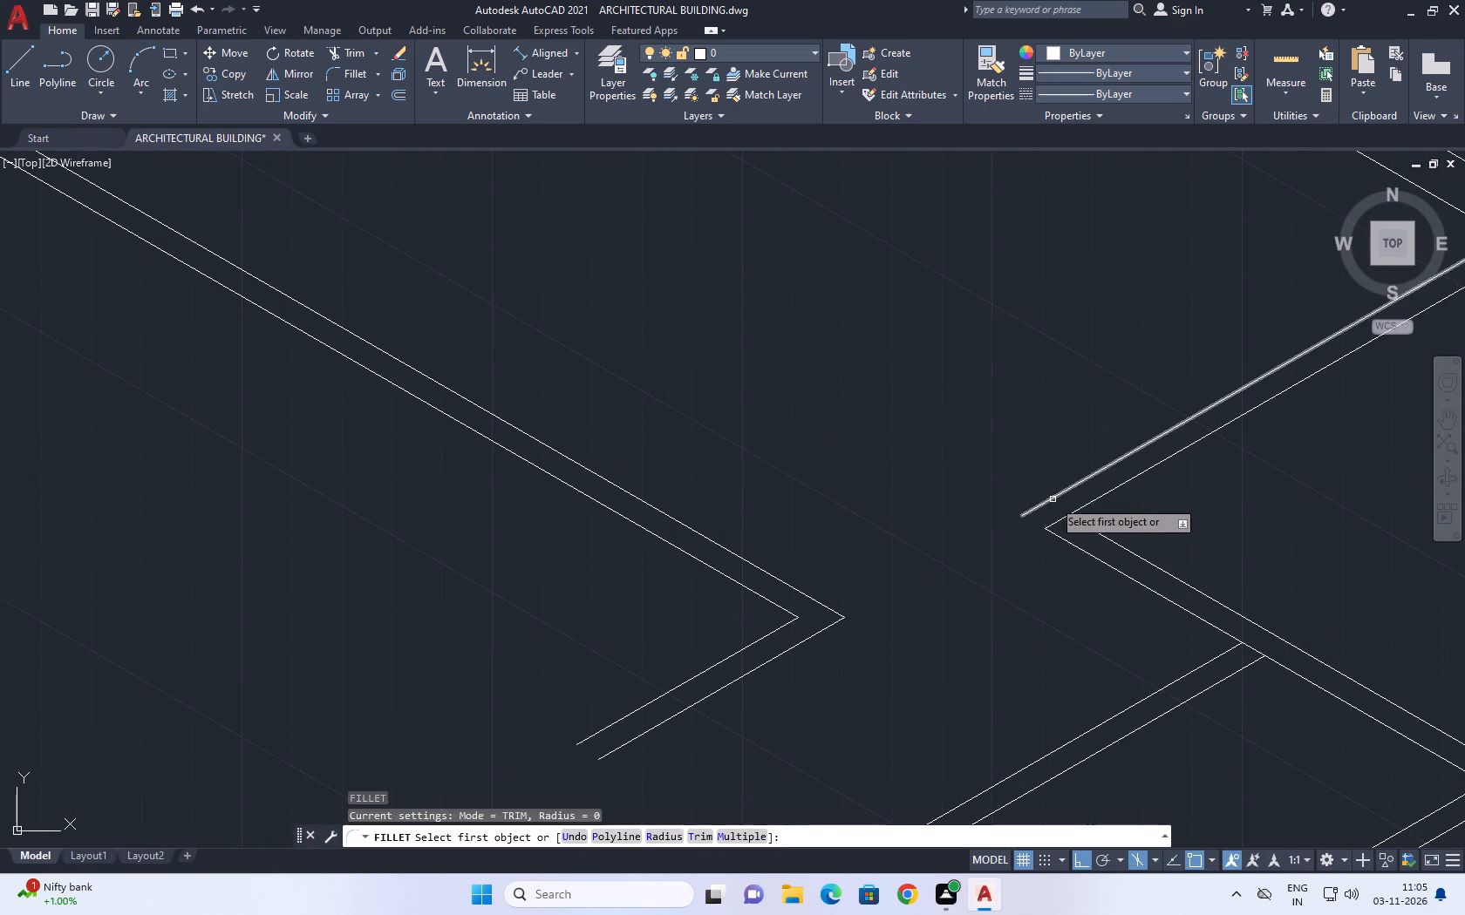
pyautogui.click(1053, 498)
pyautogui.click(1061, 540)
pyautogui.scroll(1, 1058, 524)
pyautogui.click(1058, 522)
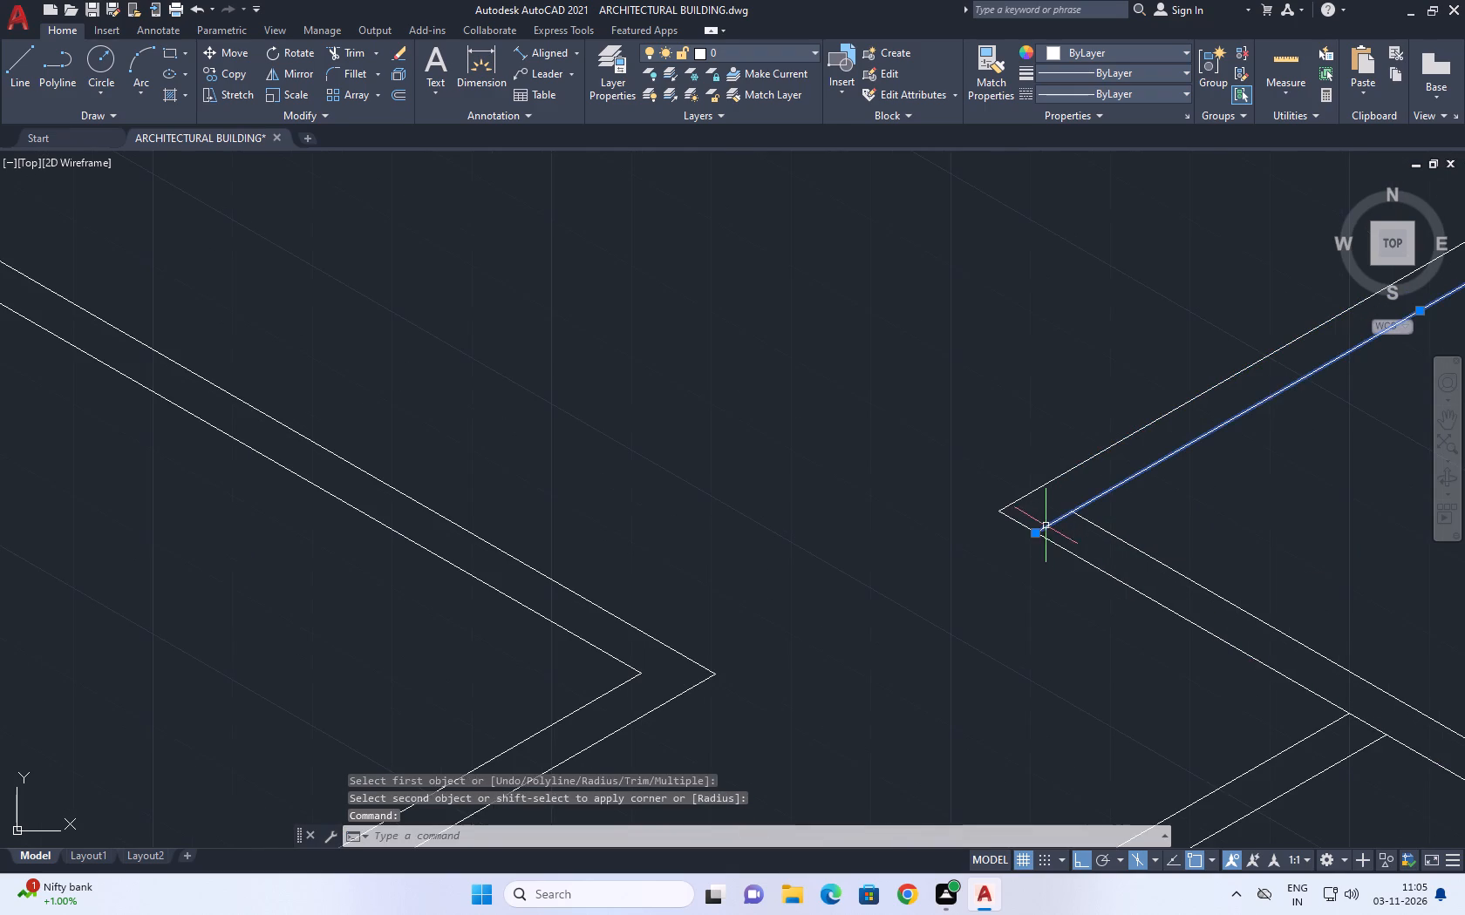
pyautogui.scroll(1, 1046, 525)
pyautogui.click(1029, 539)
pyautogui.click(1083, 505)
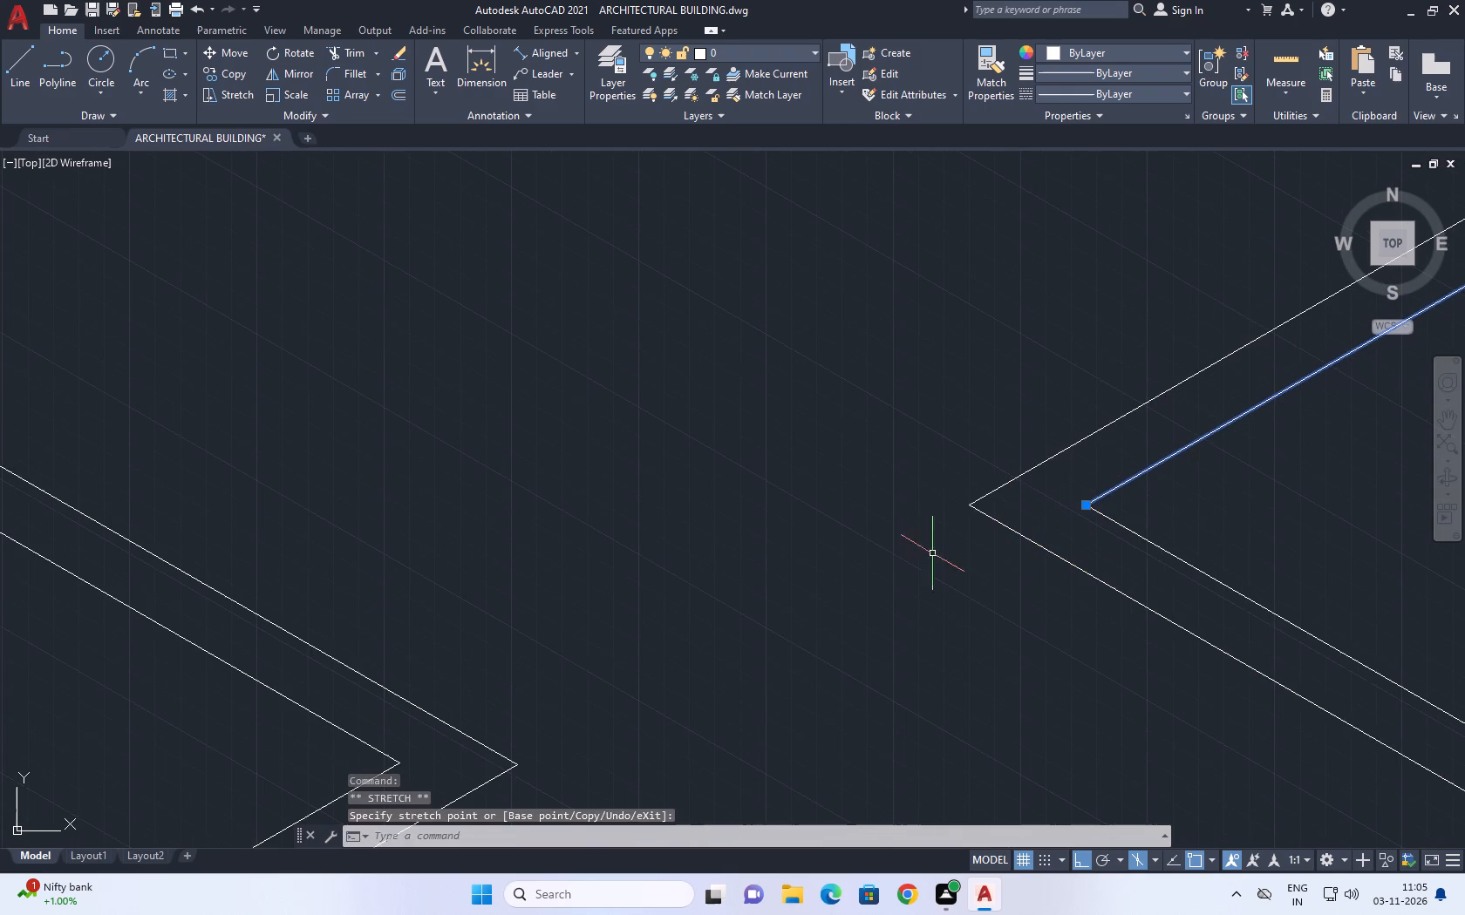
pyautogui.press('Escape')
# Copy the short return wall's inner line along the 150° isometric axis to a freehand position on the far room's partition.
pyautogui.scroll(-4, 907, 551)
pyautogui.moveTo(812, 609); pyautogui.dragTo(853, 594, button='middle')
pyautogui.moveTo(815, 671); pyautogui.dragTo(842, 681, button='middle')
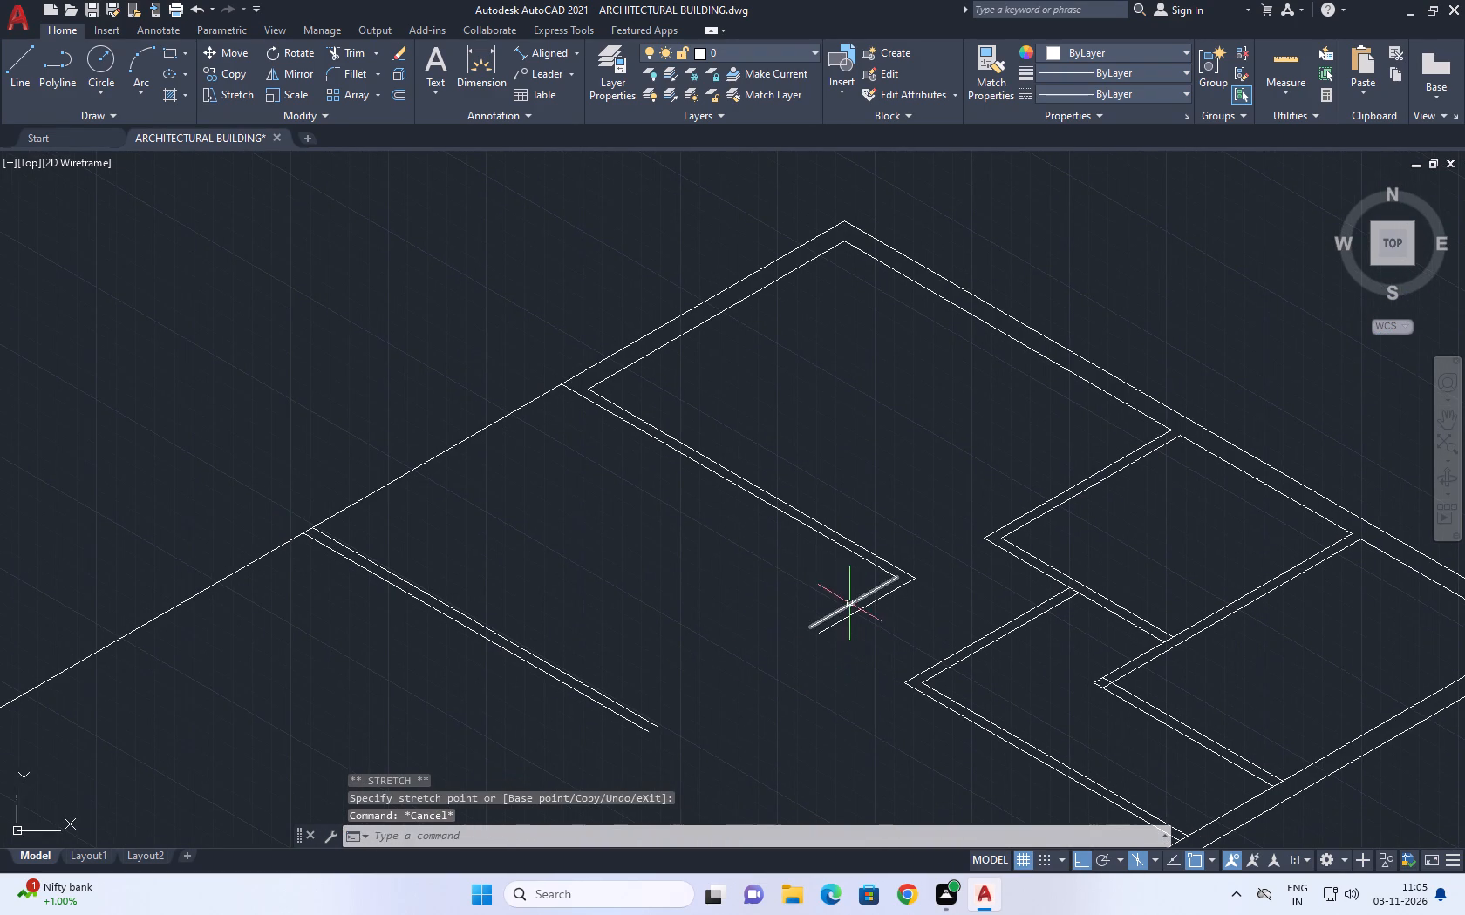
pyautogui.scroll(3, 820, 598)
pyautogui.click(859, 672)
pyautogui.moveTo(839, 707); pyautogui.dragTo(835, 715)
pyautogui.moveTo(879, 674); pyautogui.dragTo(921, 769, button='middle')
pyautogui.press('c')
pyautogui.press('o')
pyautogui.press('space')
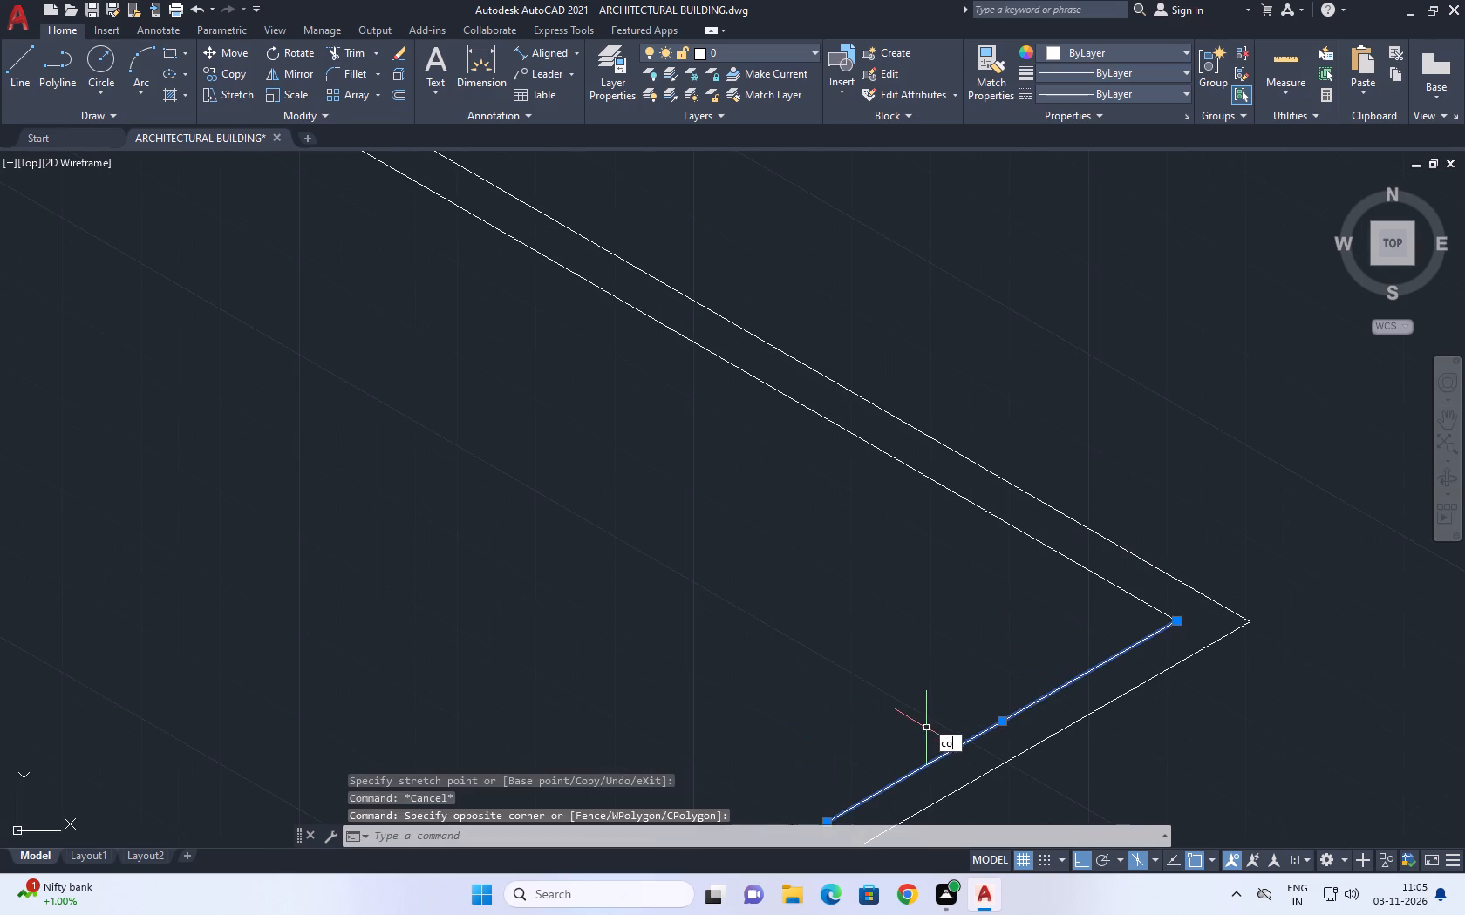
pyautogui.moveTo(937, 688); pyautogui.dragTo(898, 665)
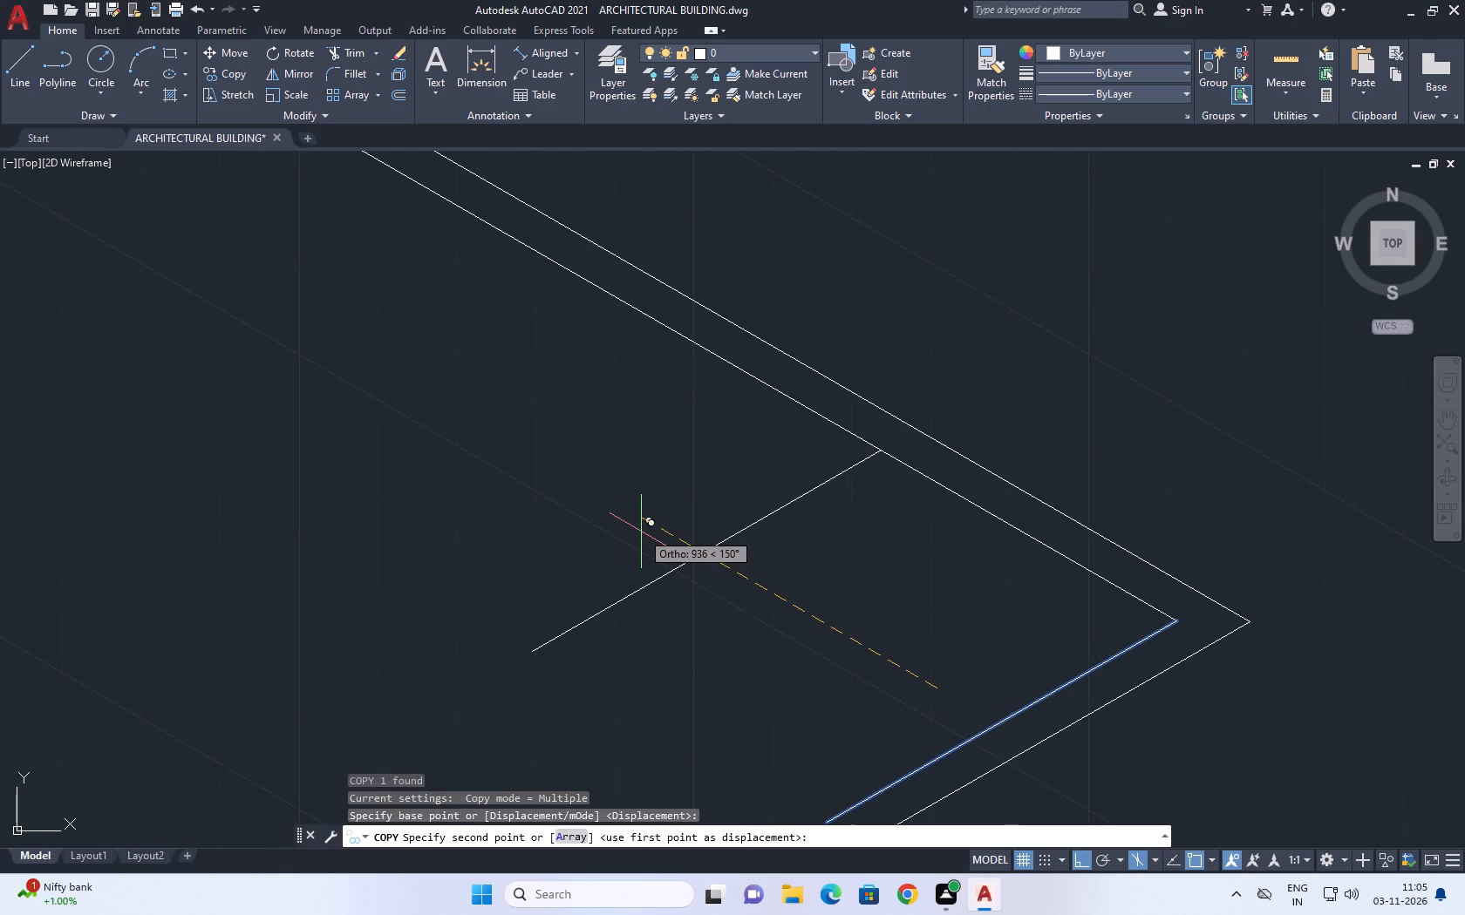
pyautogui.scroll(-3, 666, 546)
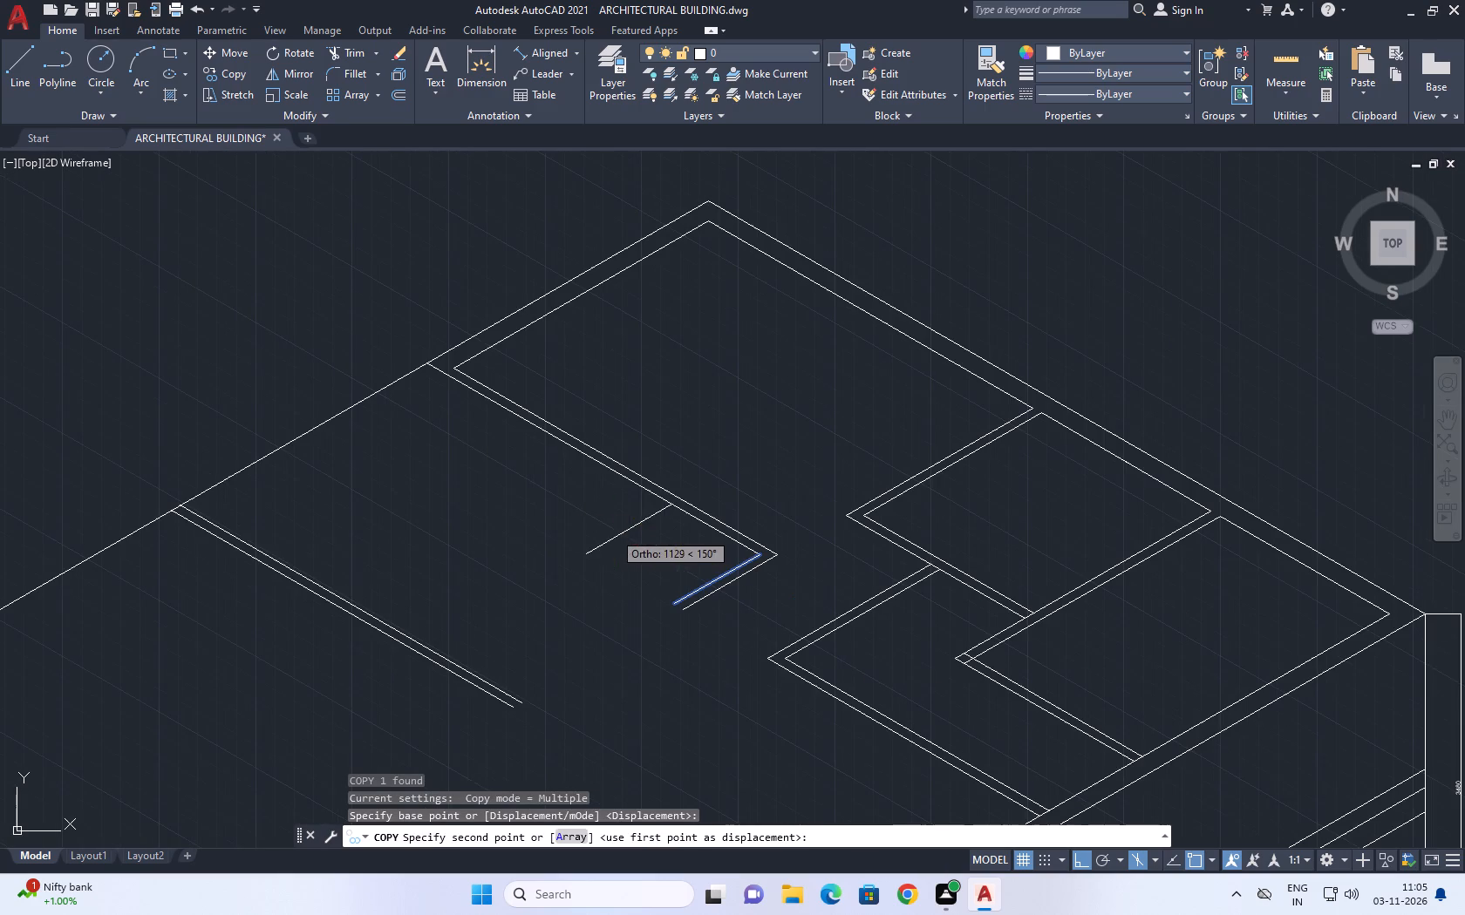
pyautogui.click(590, 536)
pyautogui.press('Escape')
# Copy the long outer wall line 228.6 mm inward along the 330° isometric axis as the wall's inner face.
pyautogui.click(320, 426)
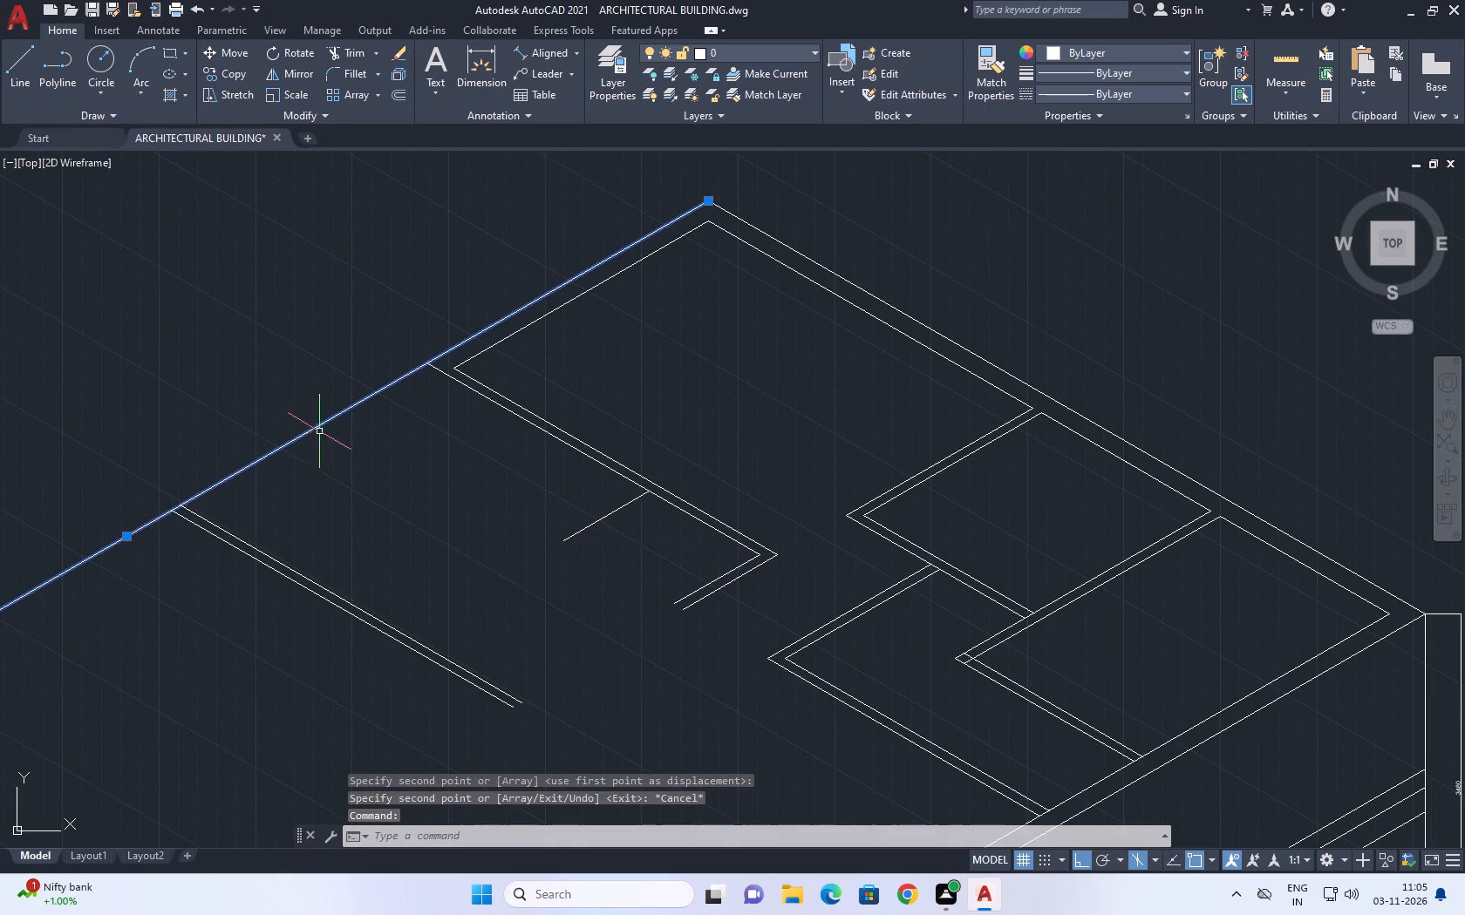
pyautogui.moveTo(323, 444); pyautogui.dragTo(351, 451, button='middle')
pyautogui.press('c')
pyautogui.press('o')
pyautogui.press('space')
pyautogui.click(370, 462)
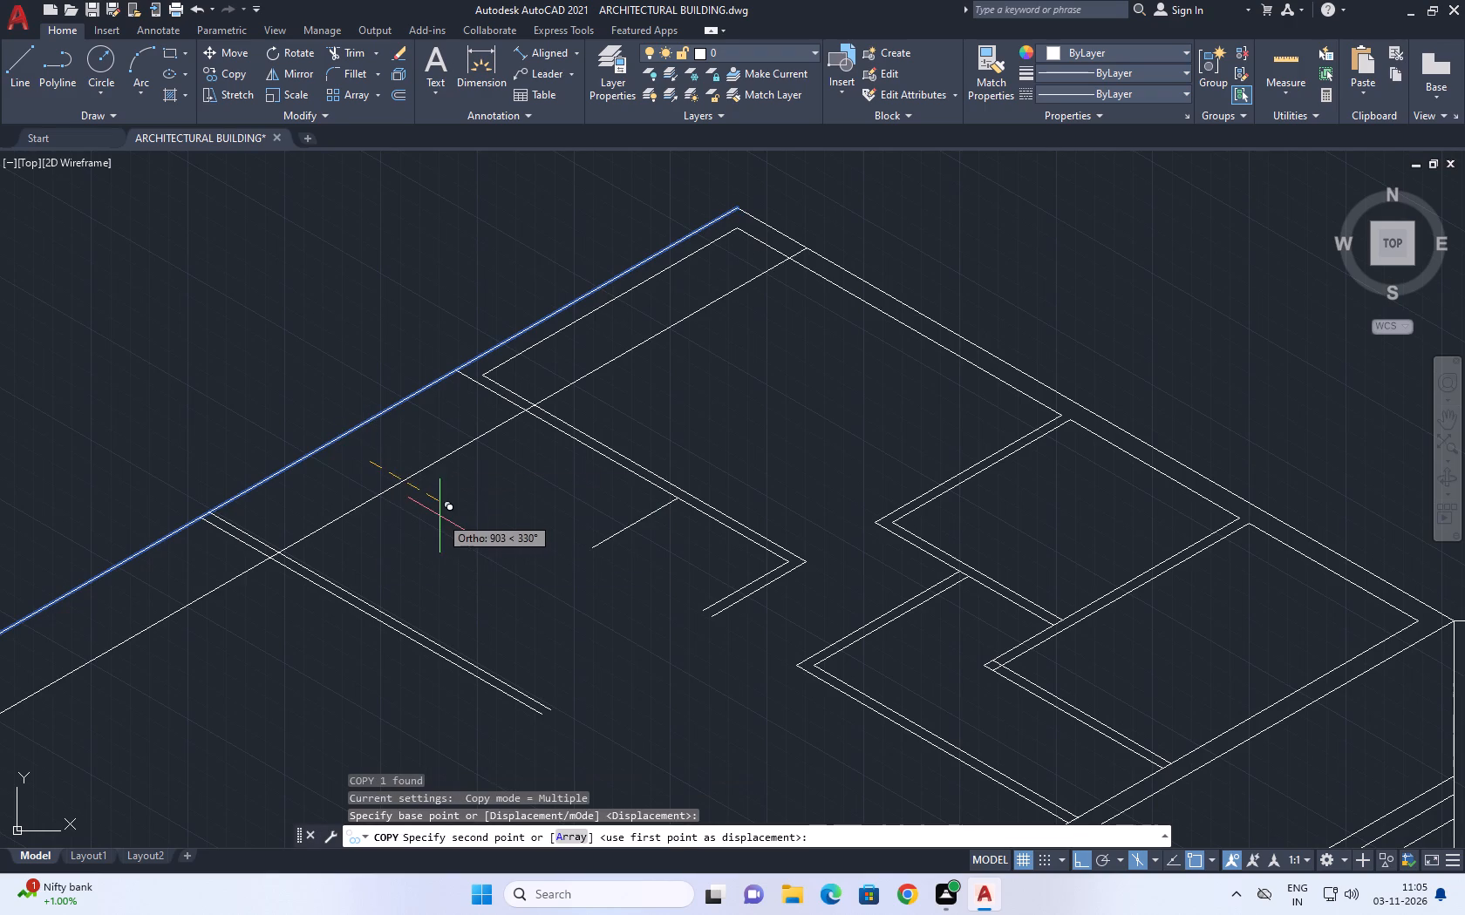
pyautogui.write('22')
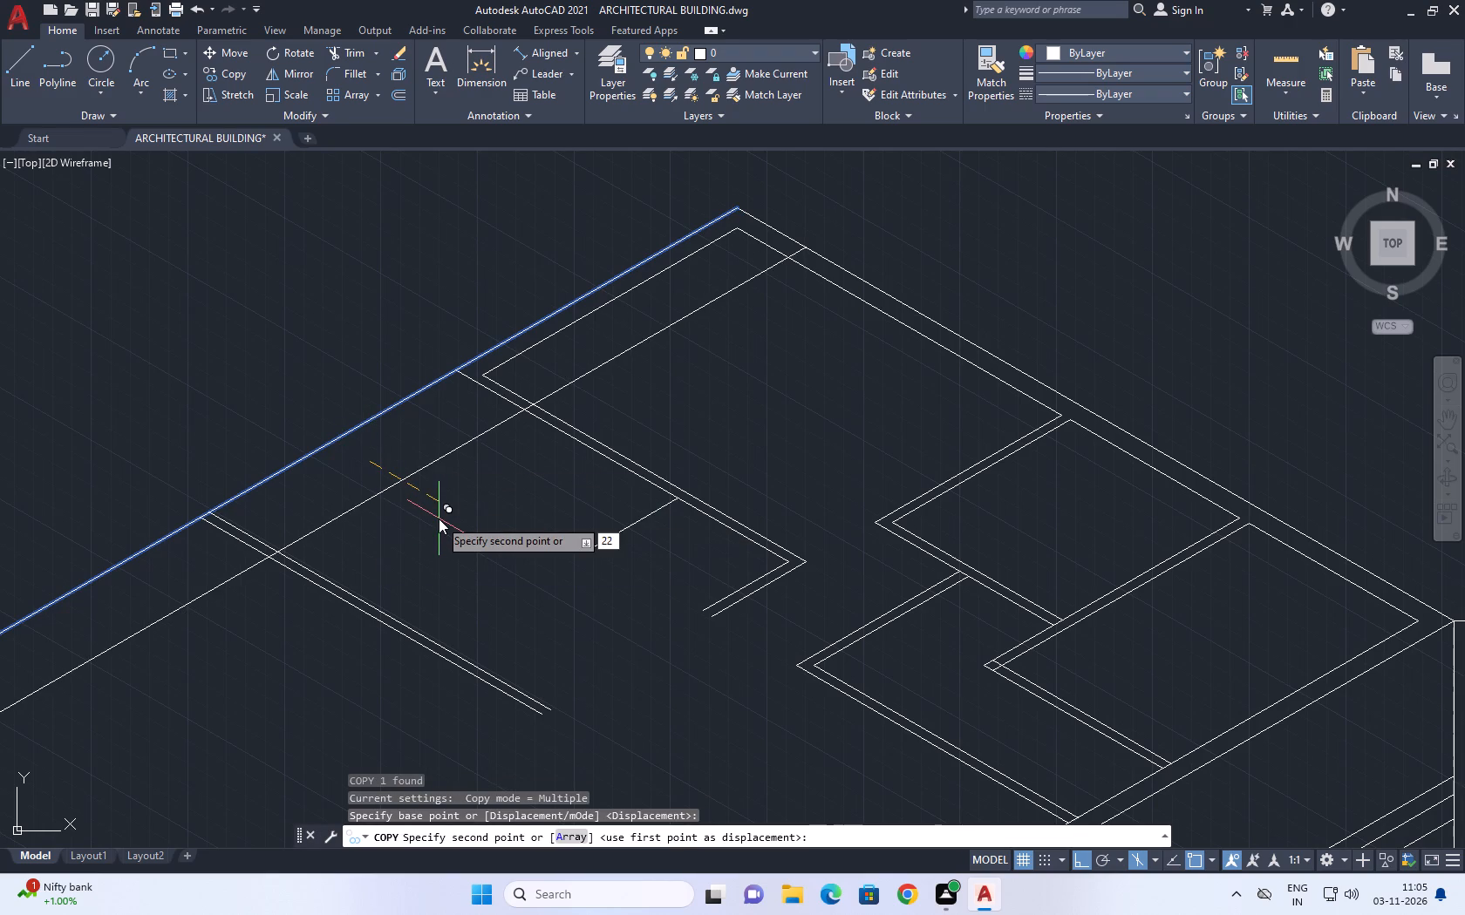
pyautogui.write('6.')
pyautogui.press('BackSpace')
pyautogui.press('BackSpace')
pyautogui.write('8.6')
pyautogui.press('Return')
pyautogui.press('Escape')
# Delete the far room's old short inner wall line that overlaps the new full-length inner line.
pyautogui.scroll(5, 499, 368)
pyautogui.click(449, 385)
pyautogui.scroll(-6, 479, 389)
pyautogui.press('Escape')
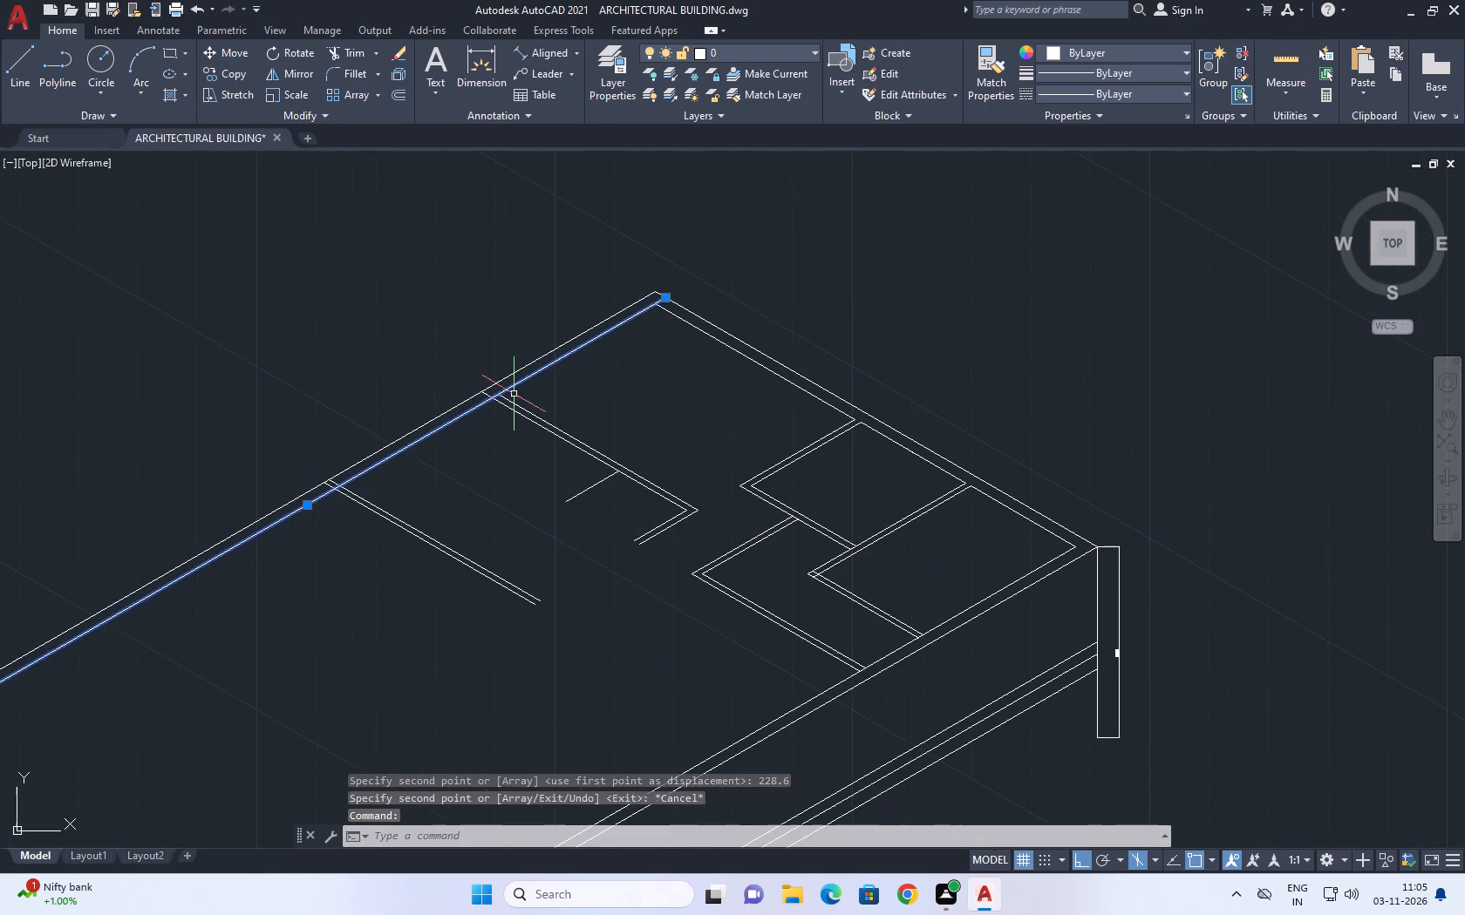
pyautogui.click(416, 280)
pyautogui.click(676, 412)
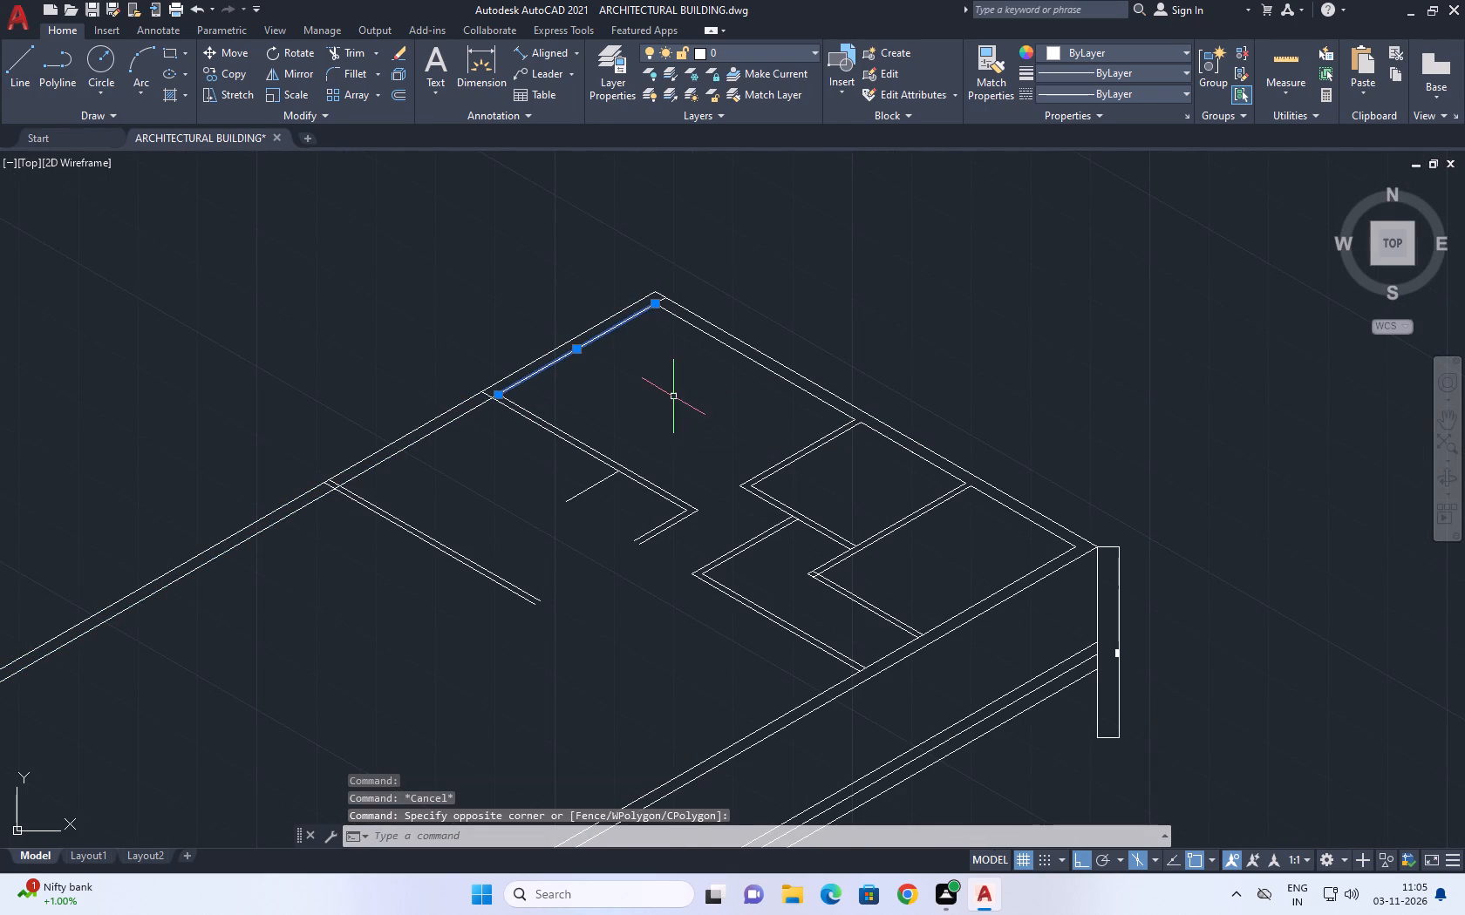
pyautogui.press('Delete')
# Trim the overlapping lines where the far room's partition meets the long outer wall's inner line.
pyautogui.moveTo(527, 453); pyautogui.dragTo(590, 451, button='middle')
pyautogui.press('t')
pyautogui.press('r')
pyautogui.press('space')
pyautogui.scroll(4, 560, 412)
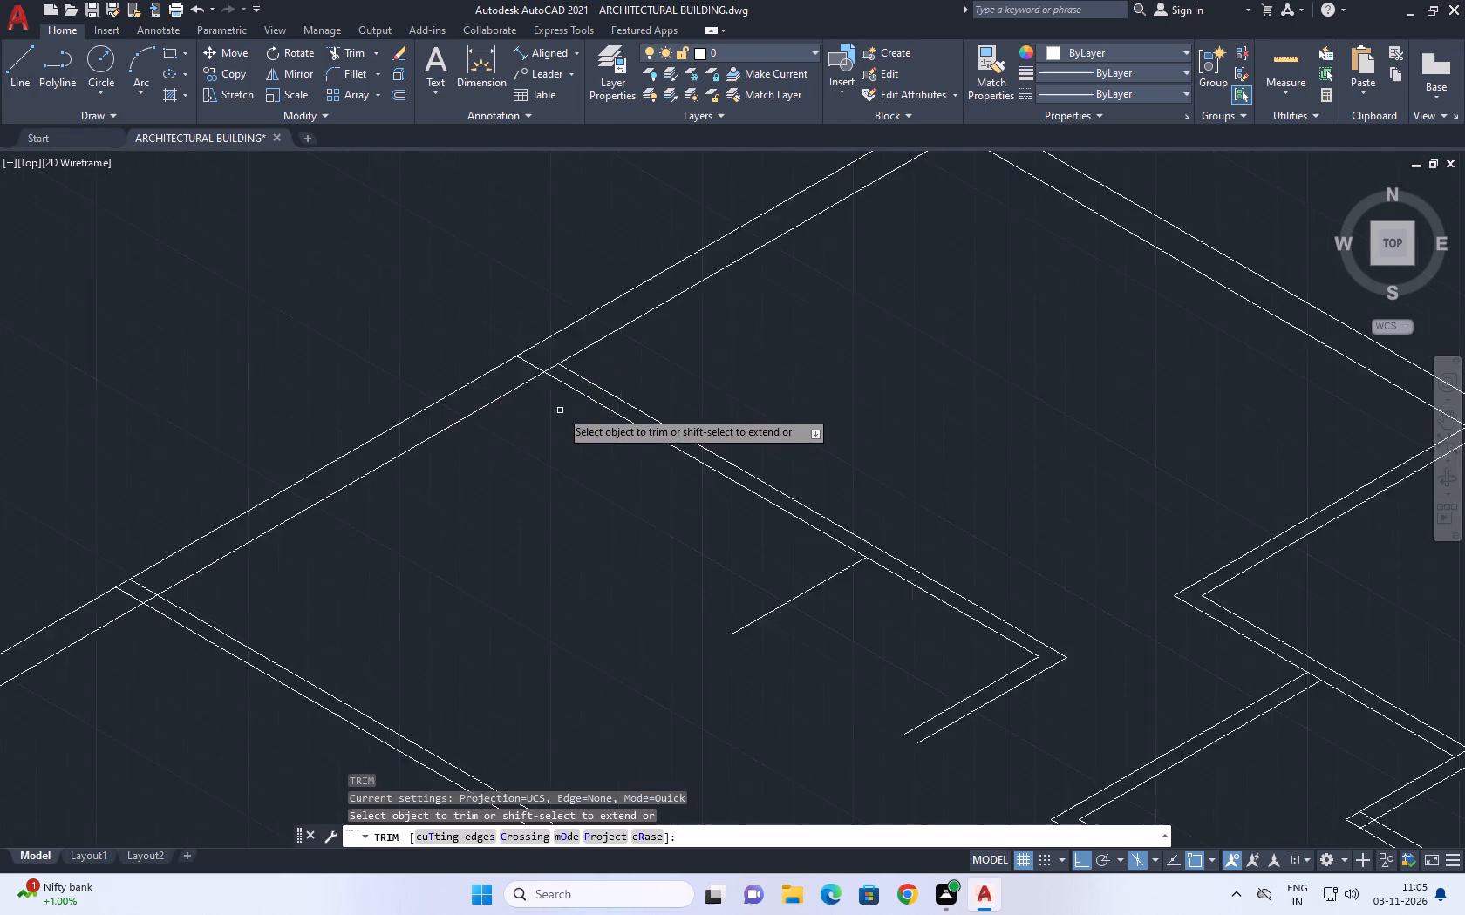
pyautogui.scroll(1, 513, 329)
pyautogui.click(440, 291)
pyautogui.click(555, 300)
pyautogui.scroll(-5, 656, 313)
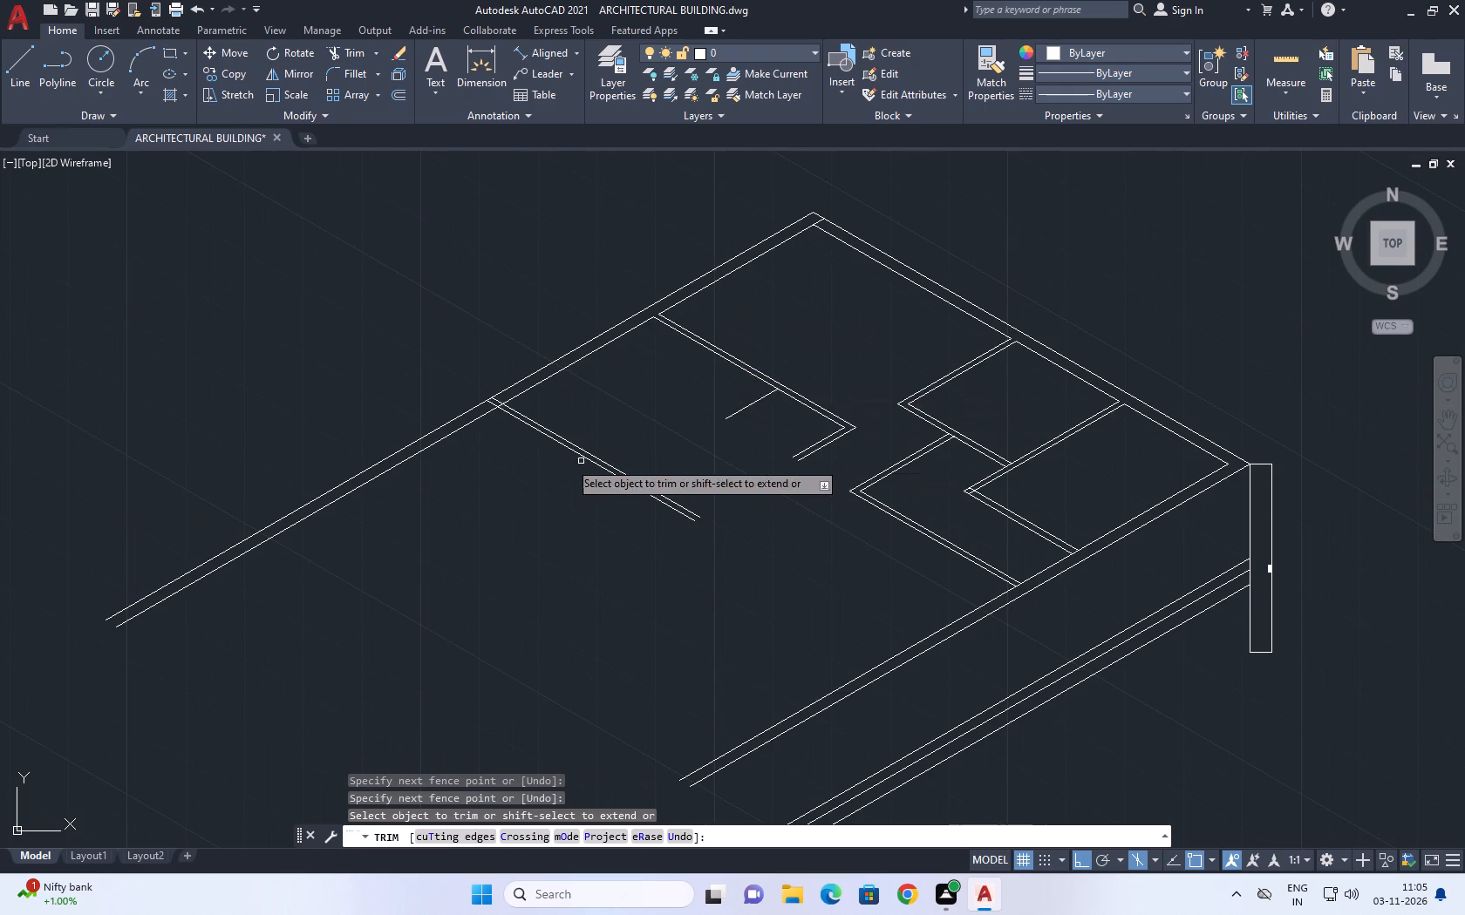
# Trim the overlapping lines where the next partition along the long outer wall meets its inner line.
pyautogui.scroll(5, 494, 417)
pyautogui.click(460, 371)
pyautogui.click(579, 260)
pyautogui.click(580, 341)
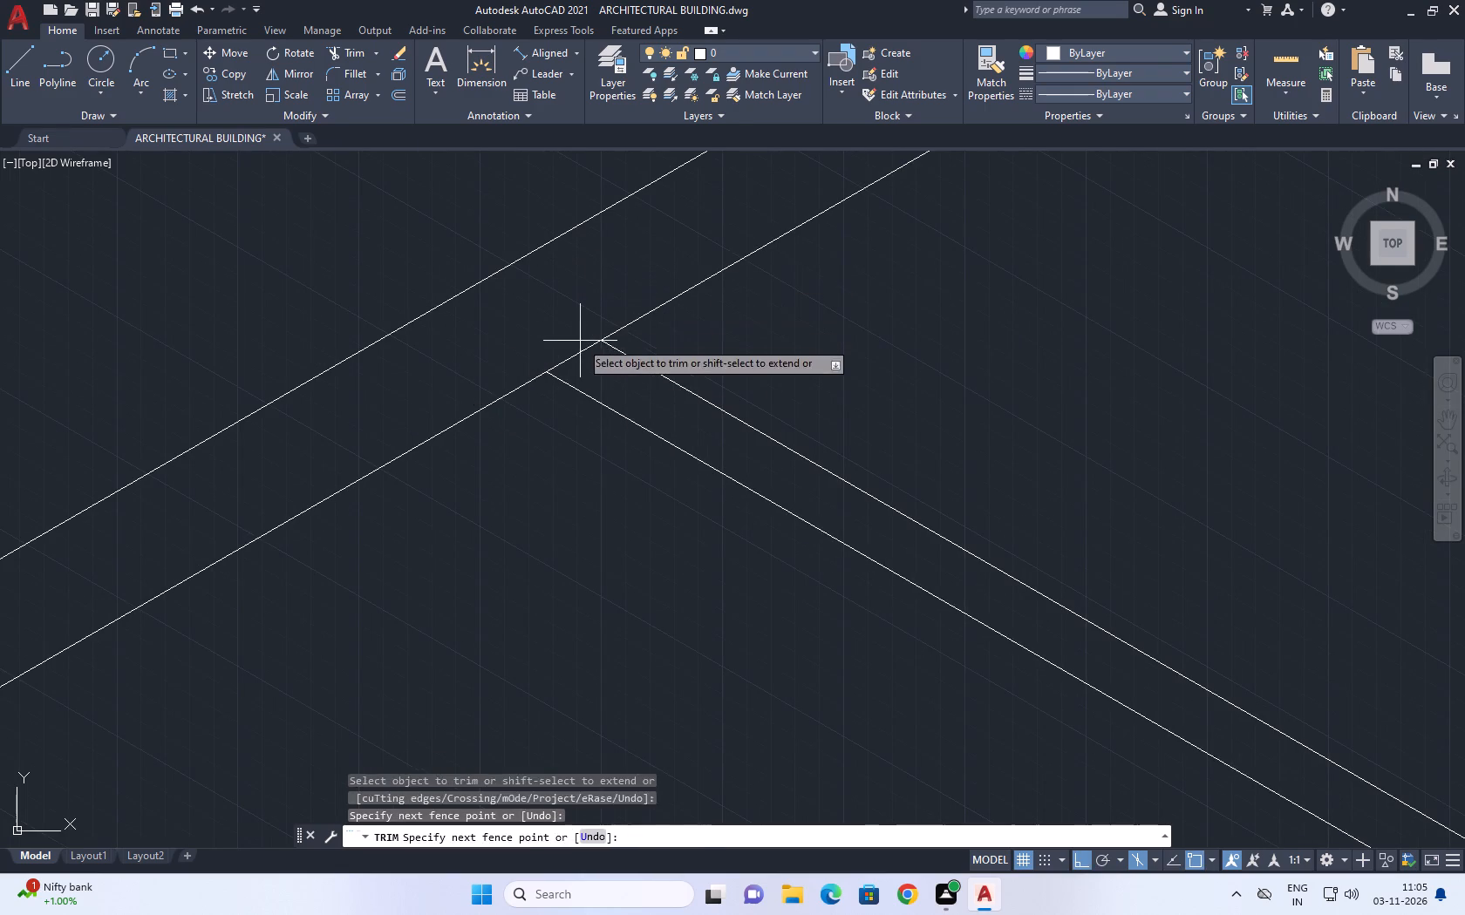
pyautogui.click(601, 372)
pyautogui.scroll(-6, 603, 374)
pyautogui.press('`')
pyautogui.scroll(3, 736, 390)
pyautogui.press('`')
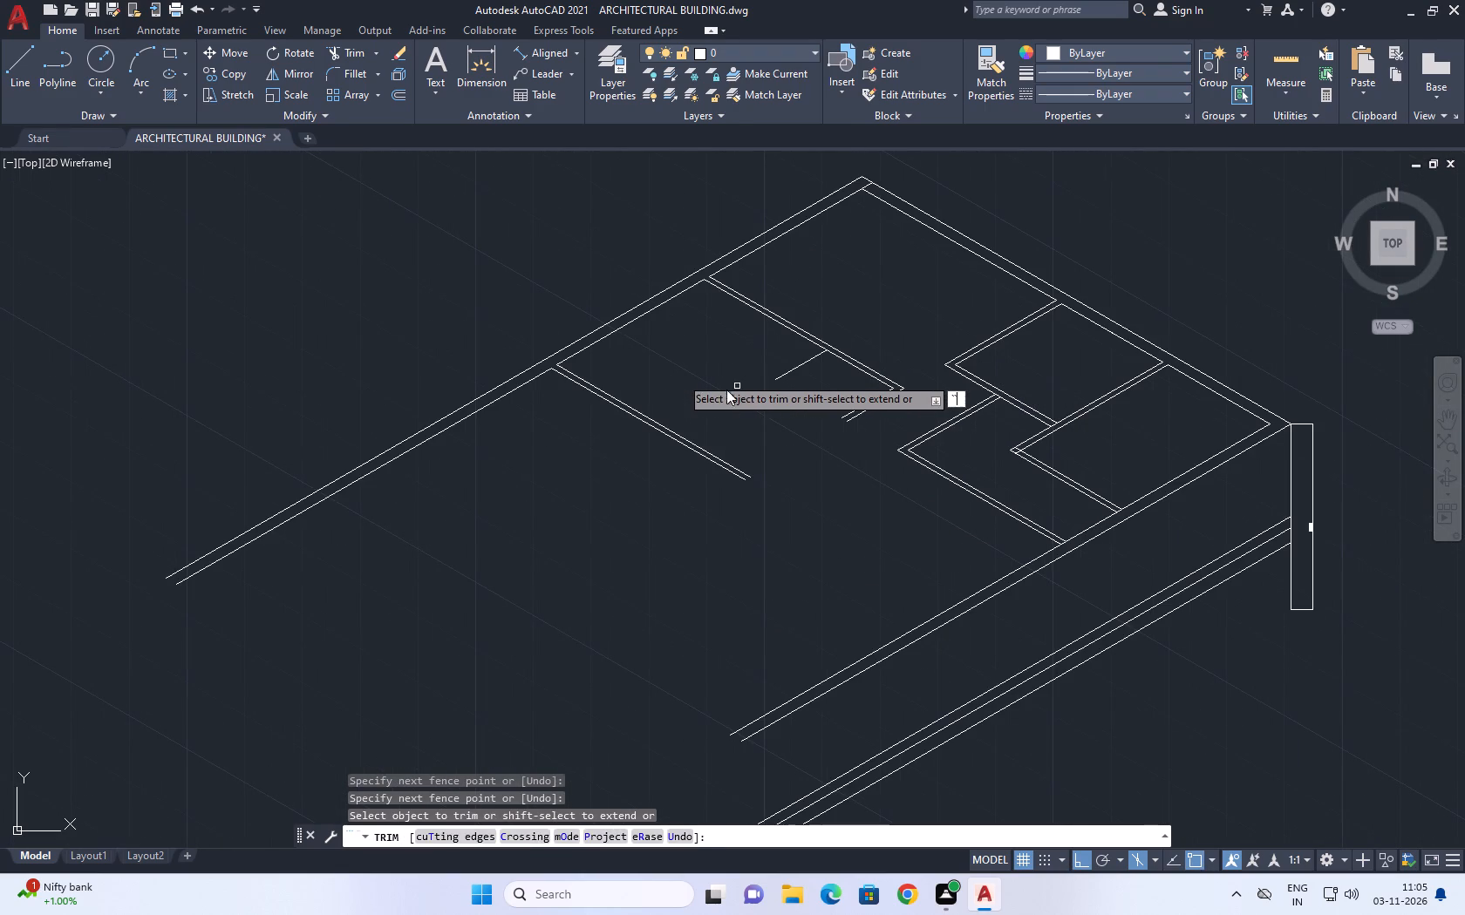
pyautogui.press('Escape')
pyautogui.press('Escape')
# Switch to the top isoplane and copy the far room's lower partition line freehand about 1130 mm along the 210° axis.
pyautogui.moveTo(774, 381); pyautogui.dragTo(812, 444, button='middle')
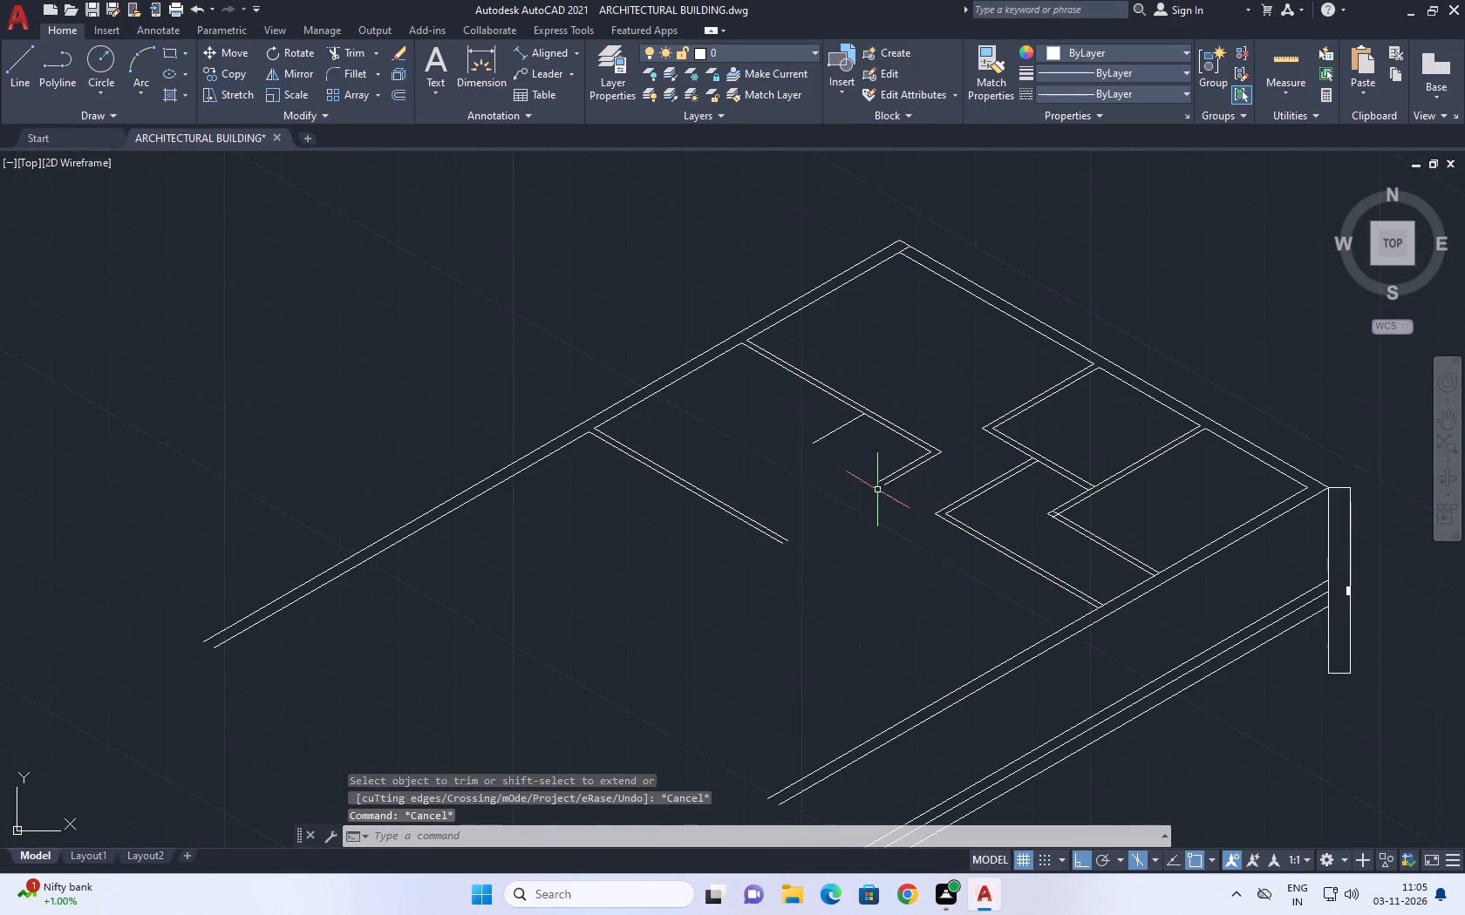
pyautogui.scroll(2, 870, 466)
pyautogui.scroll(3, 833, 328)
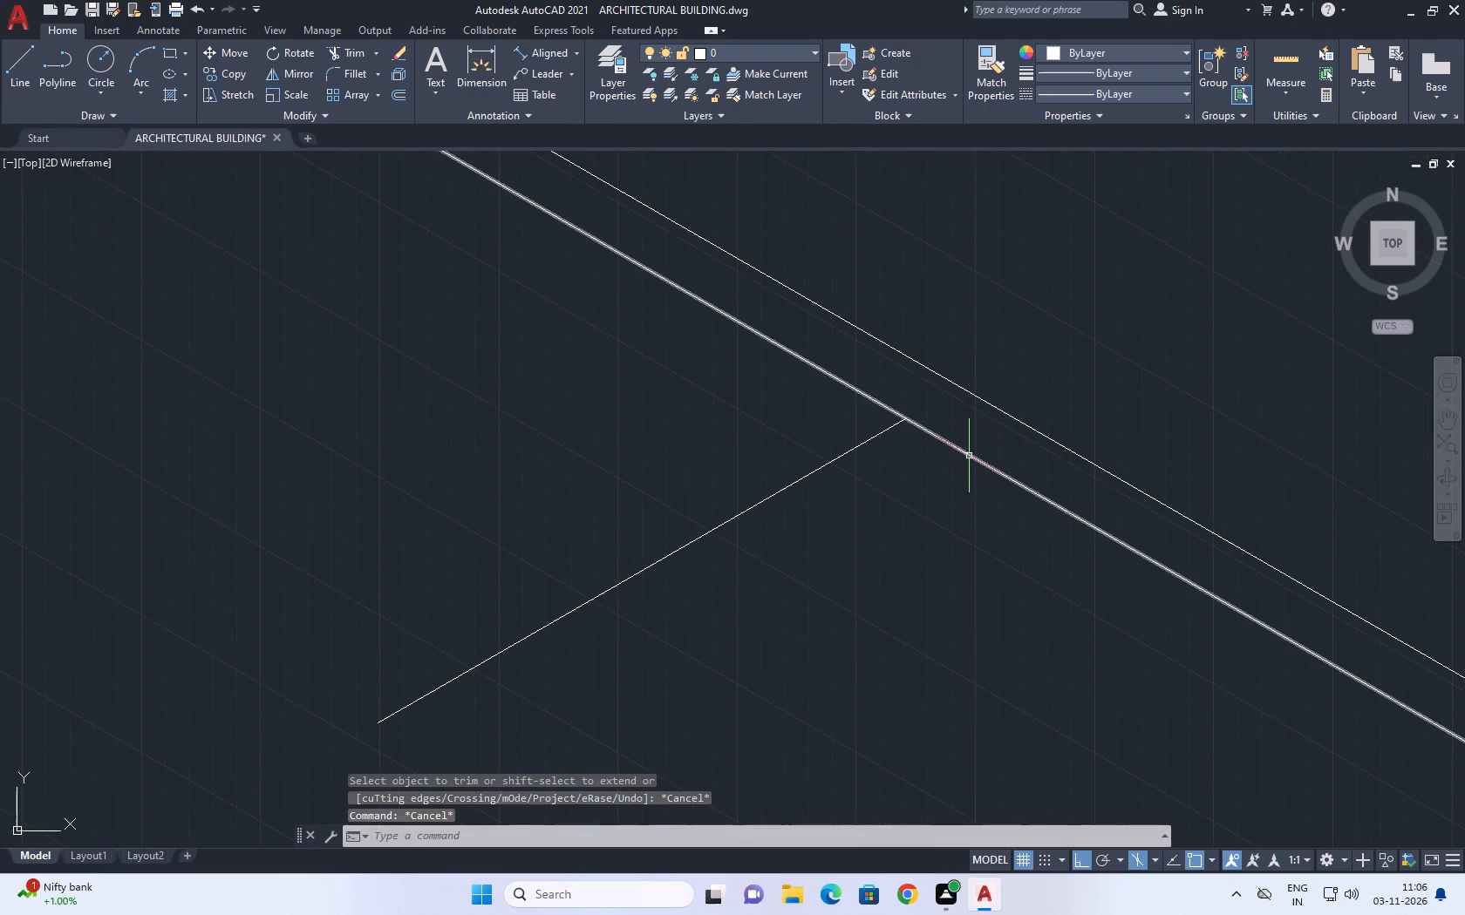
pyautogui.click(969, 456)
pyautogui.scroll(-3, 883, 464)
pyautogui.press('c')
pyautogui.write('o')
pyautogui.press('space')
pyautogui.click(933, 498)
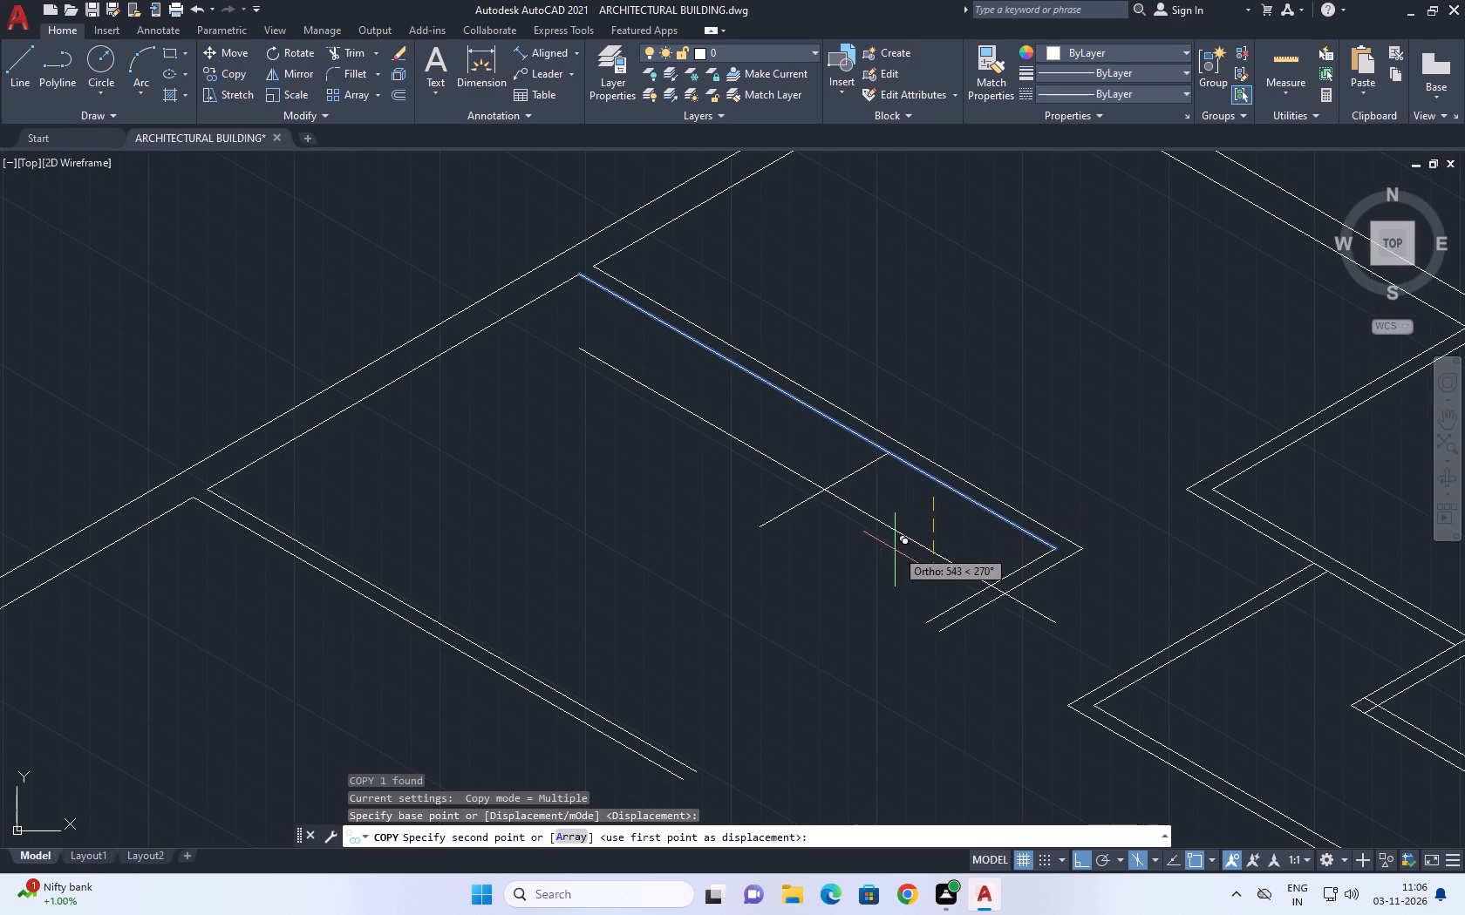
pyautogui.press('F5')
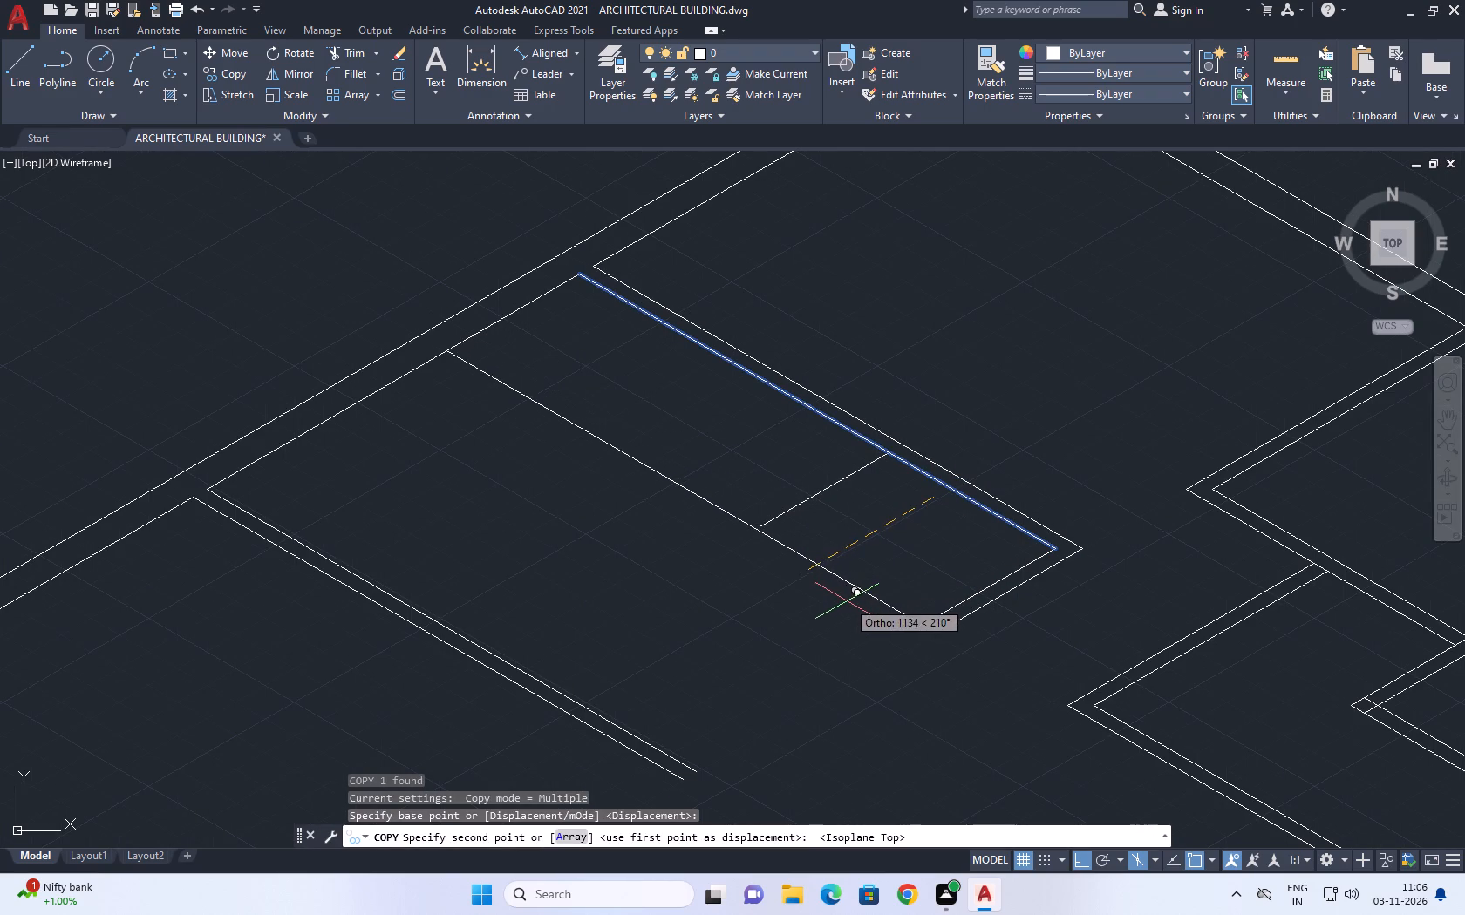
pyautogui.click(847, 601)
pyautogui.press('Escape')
# Copy the far room's lower partition line 1100 mm along the 210° isometric axis.
pyautogui.click(1019, 529)
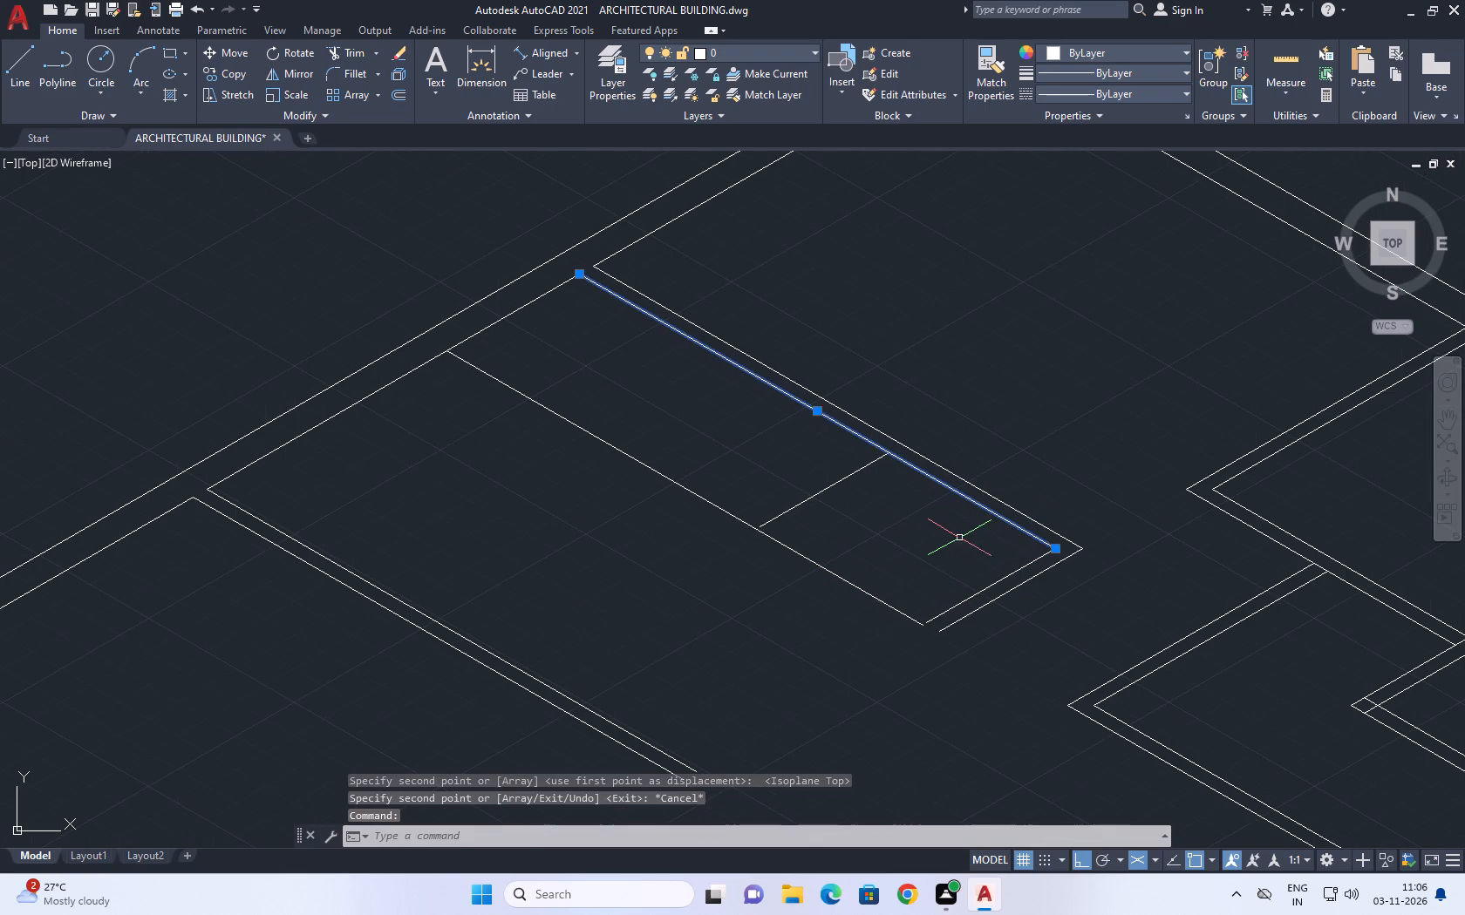
pyautogui.write('co')
pyautogui.press('space')
pyautogui.click(959, 539)
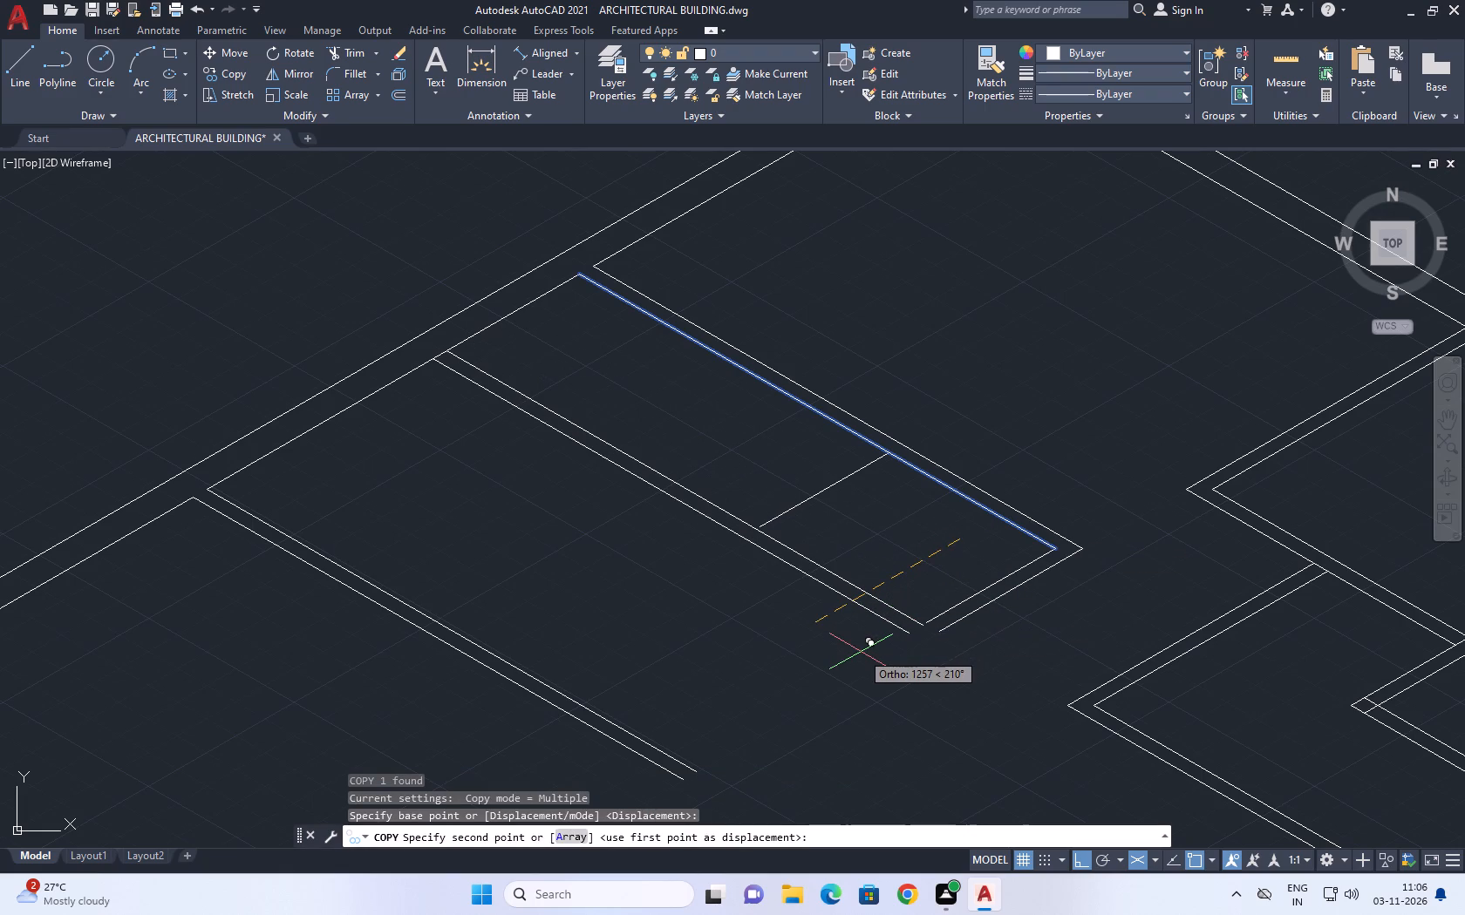
pyautogui.press('1')
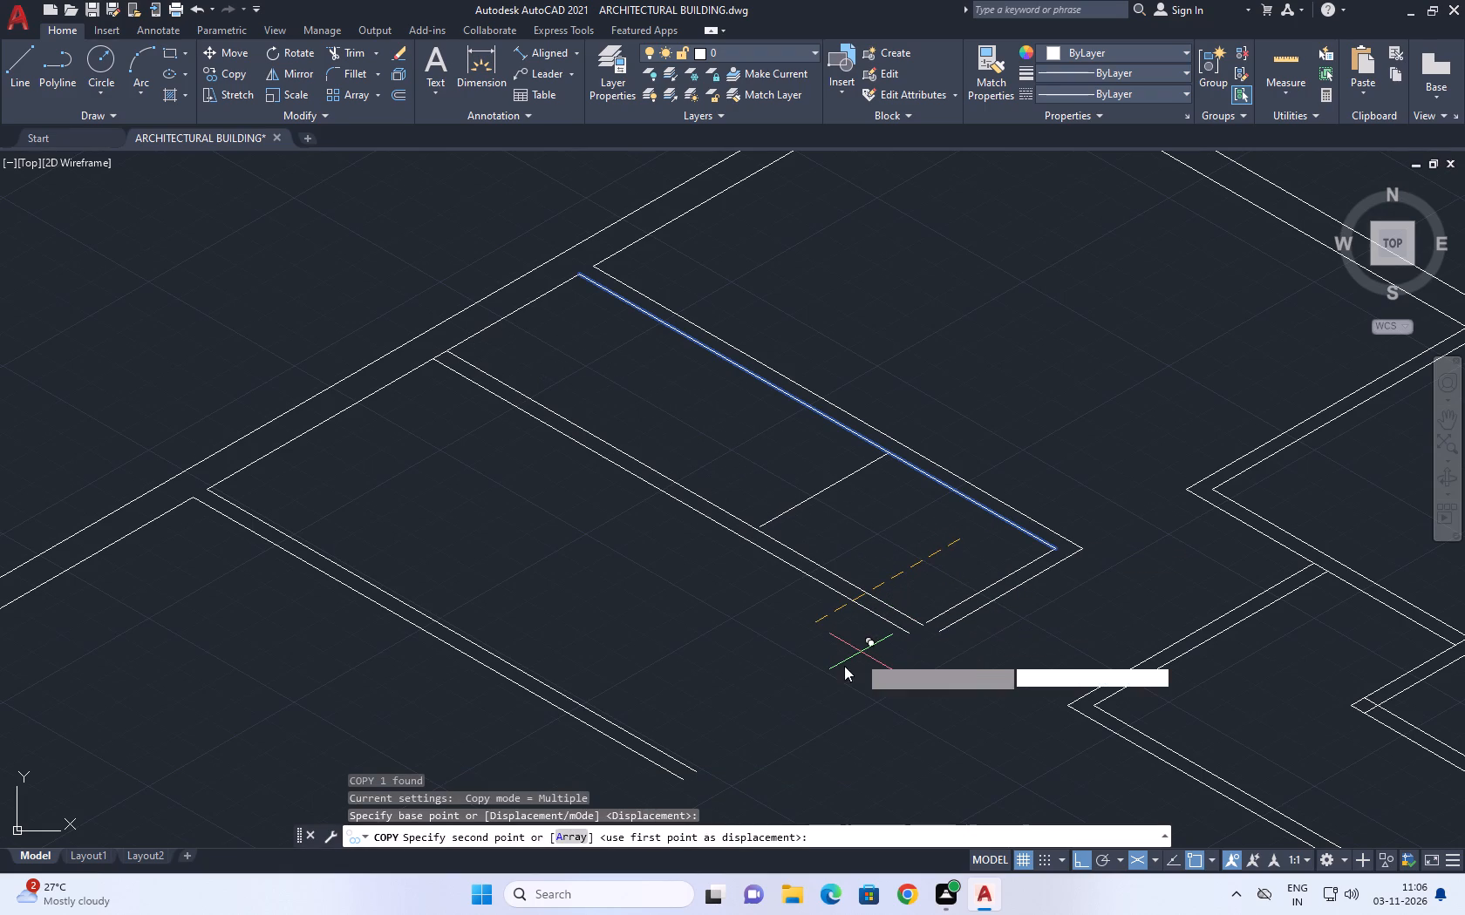
pyautogui.press('1')
pyautogui.write('00')
pyautogui.press('Return')
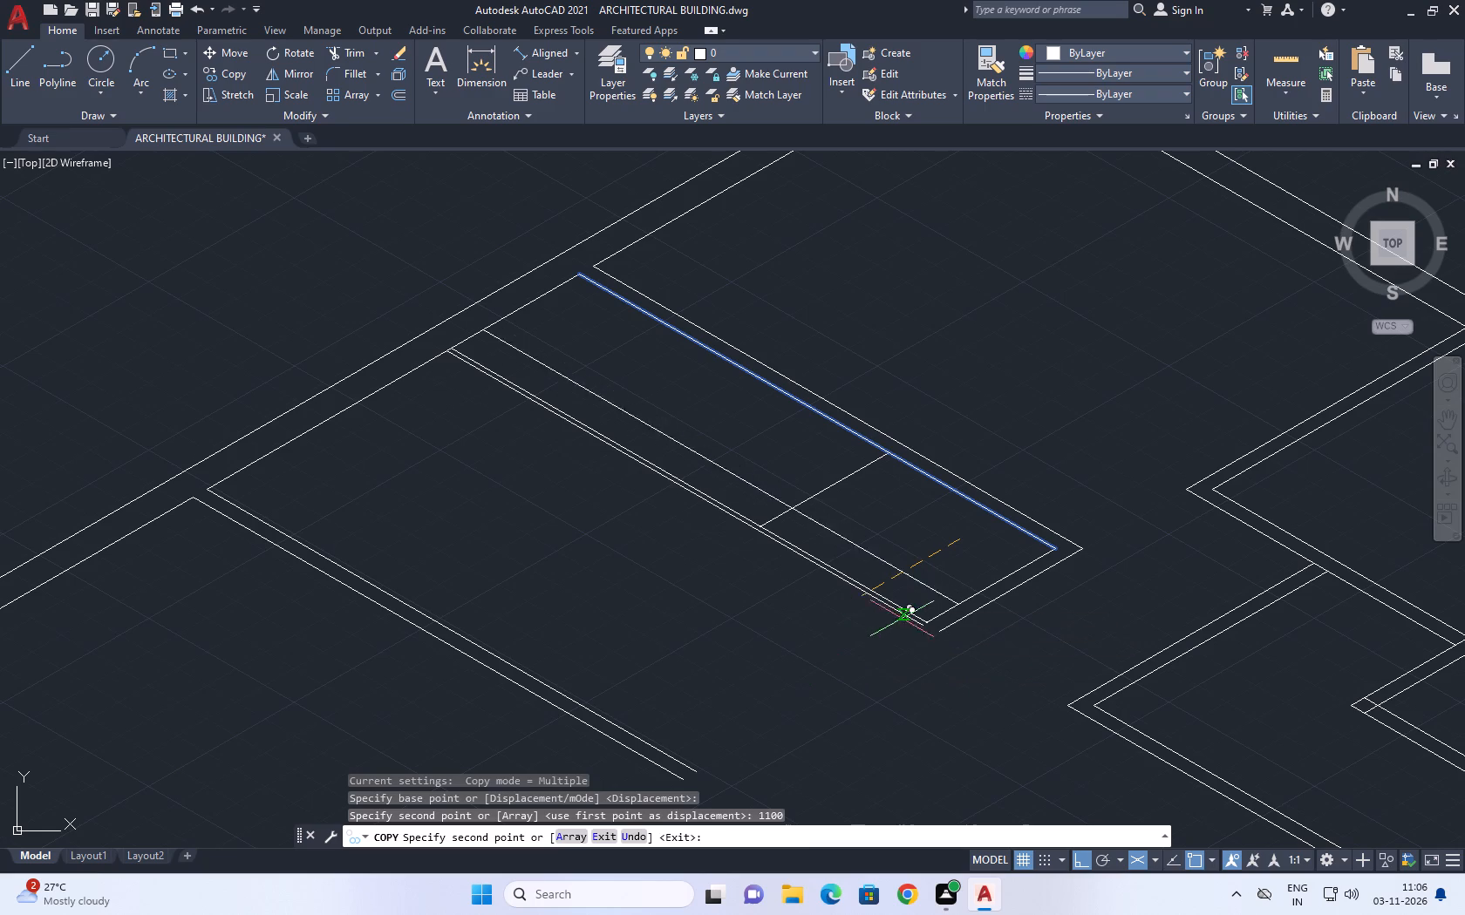
pyautogui.press('Escape')
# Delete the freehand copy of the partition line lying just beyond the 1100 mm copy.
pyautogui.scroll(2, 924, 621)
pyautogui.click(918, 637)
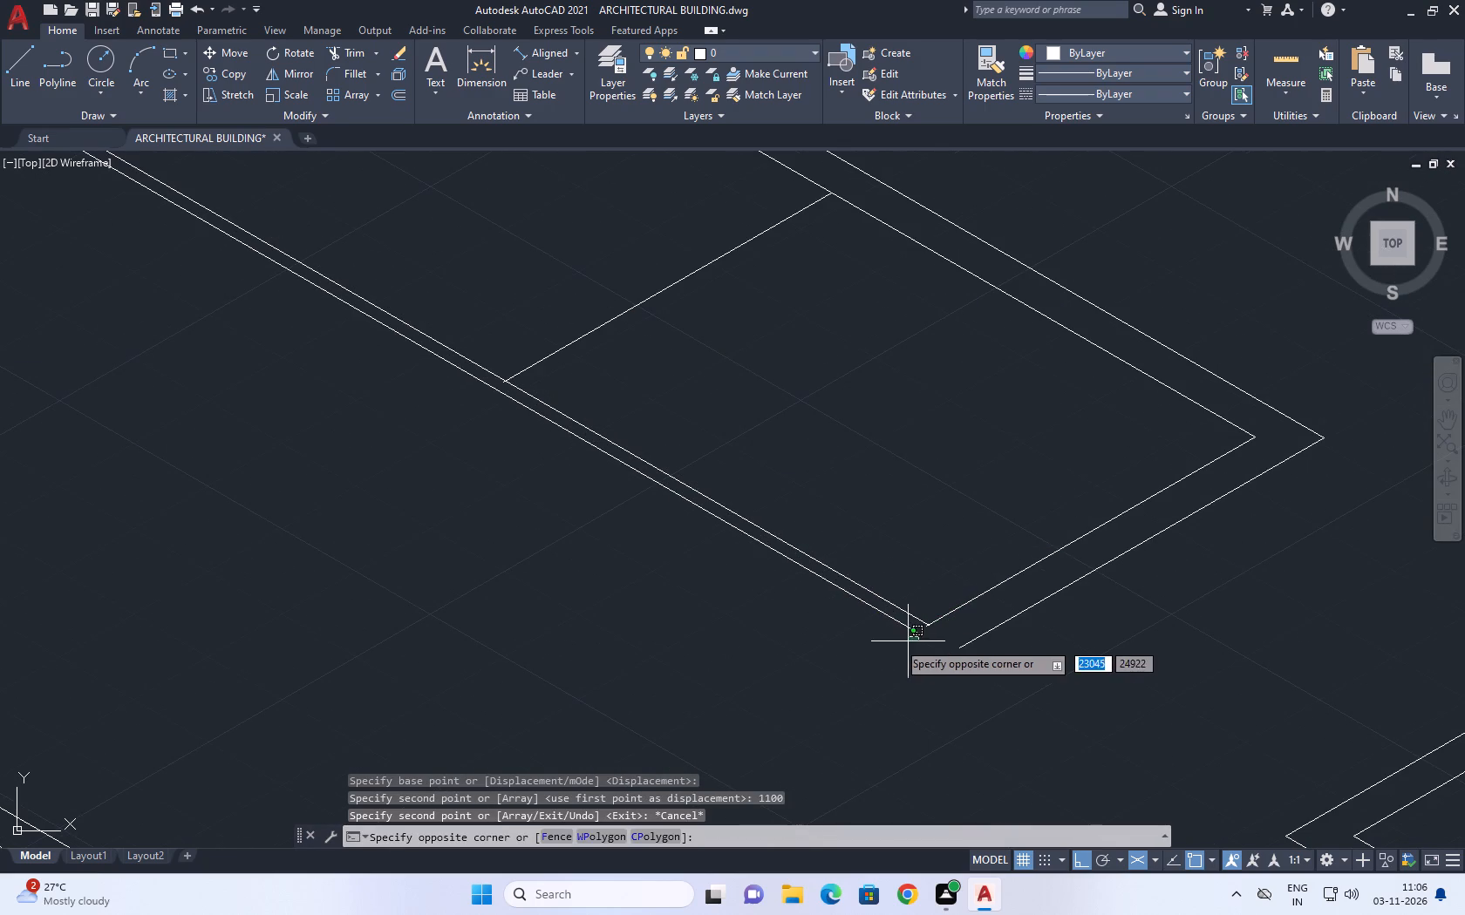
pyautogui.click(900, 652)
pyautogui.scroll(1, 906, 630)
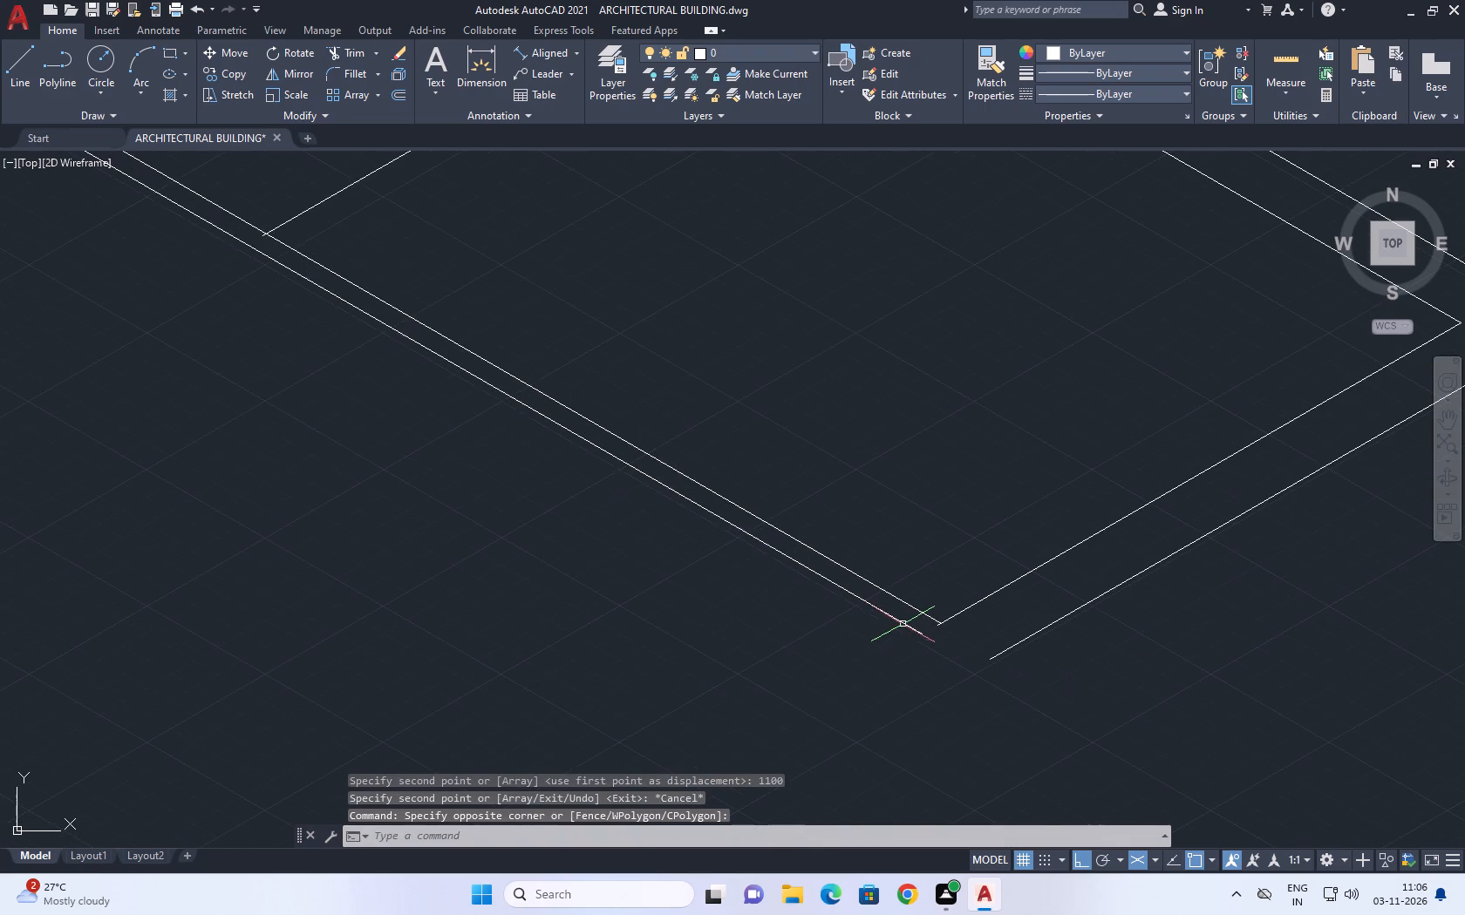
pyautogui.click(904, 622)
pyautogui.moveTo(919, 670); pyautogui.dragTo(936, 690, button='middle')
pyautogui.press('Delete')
# Trim the ends of the short cross line and the return wall's inner line that overhang the 1100 mm copy.
pyautogui.scroll(-1, 971, 653)
pyautogui.moveTo(712, 512); pyautogui.dragTo(726, 530, button='middle')
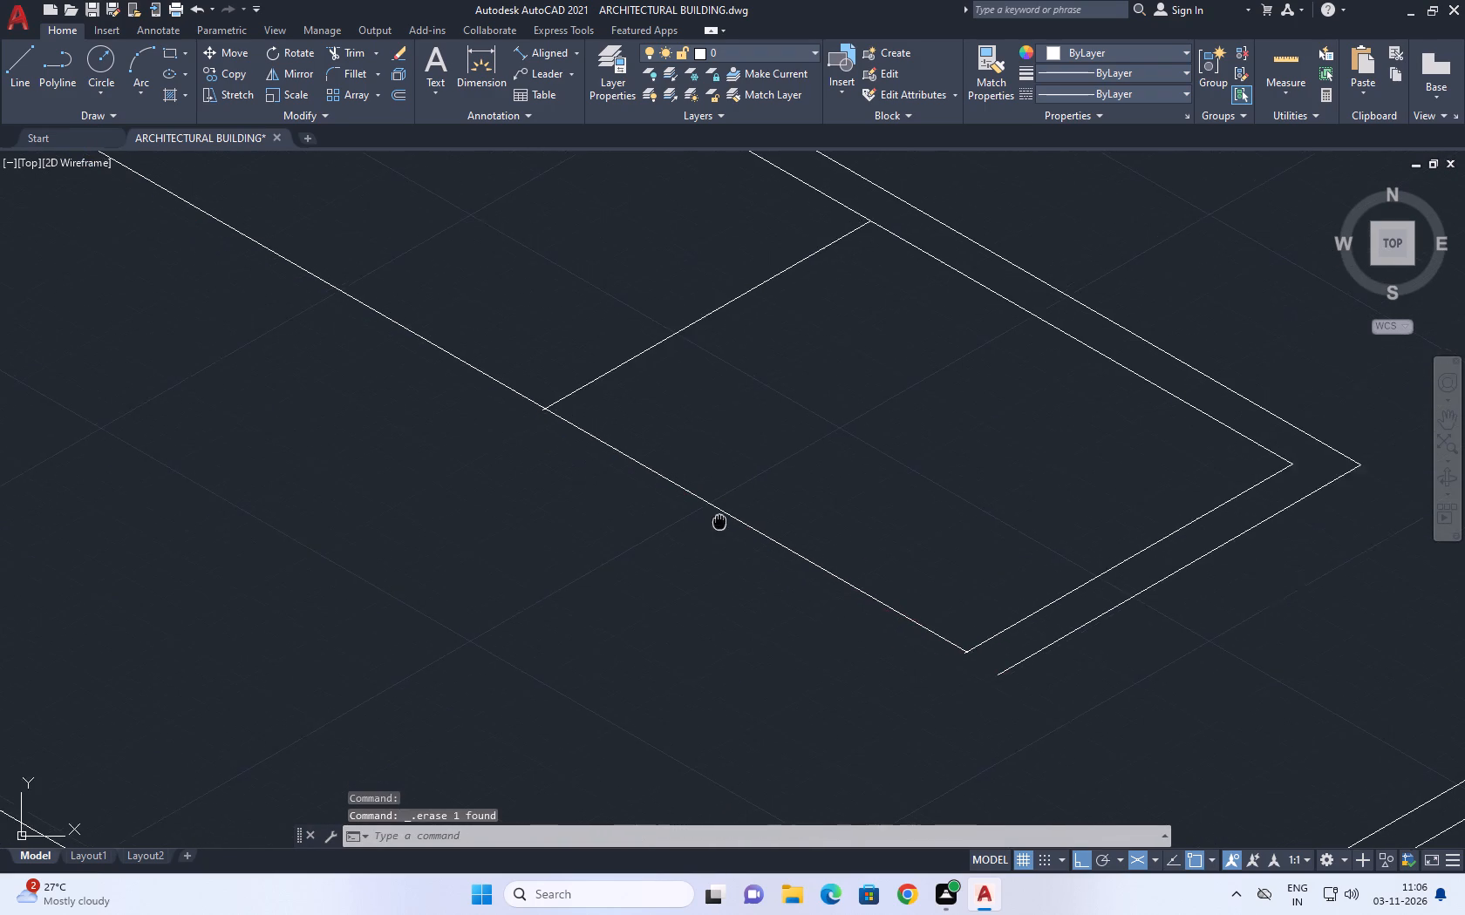
pyautogui.moveTo(726, 530); pyautogui.dragTo(759, 568, button='middle')
pyautogui.write('tr')
pyautogui.press('space')
pyautogui.scroll(4, 590, 474)
pyautogui.scroll(3, 551, 388)
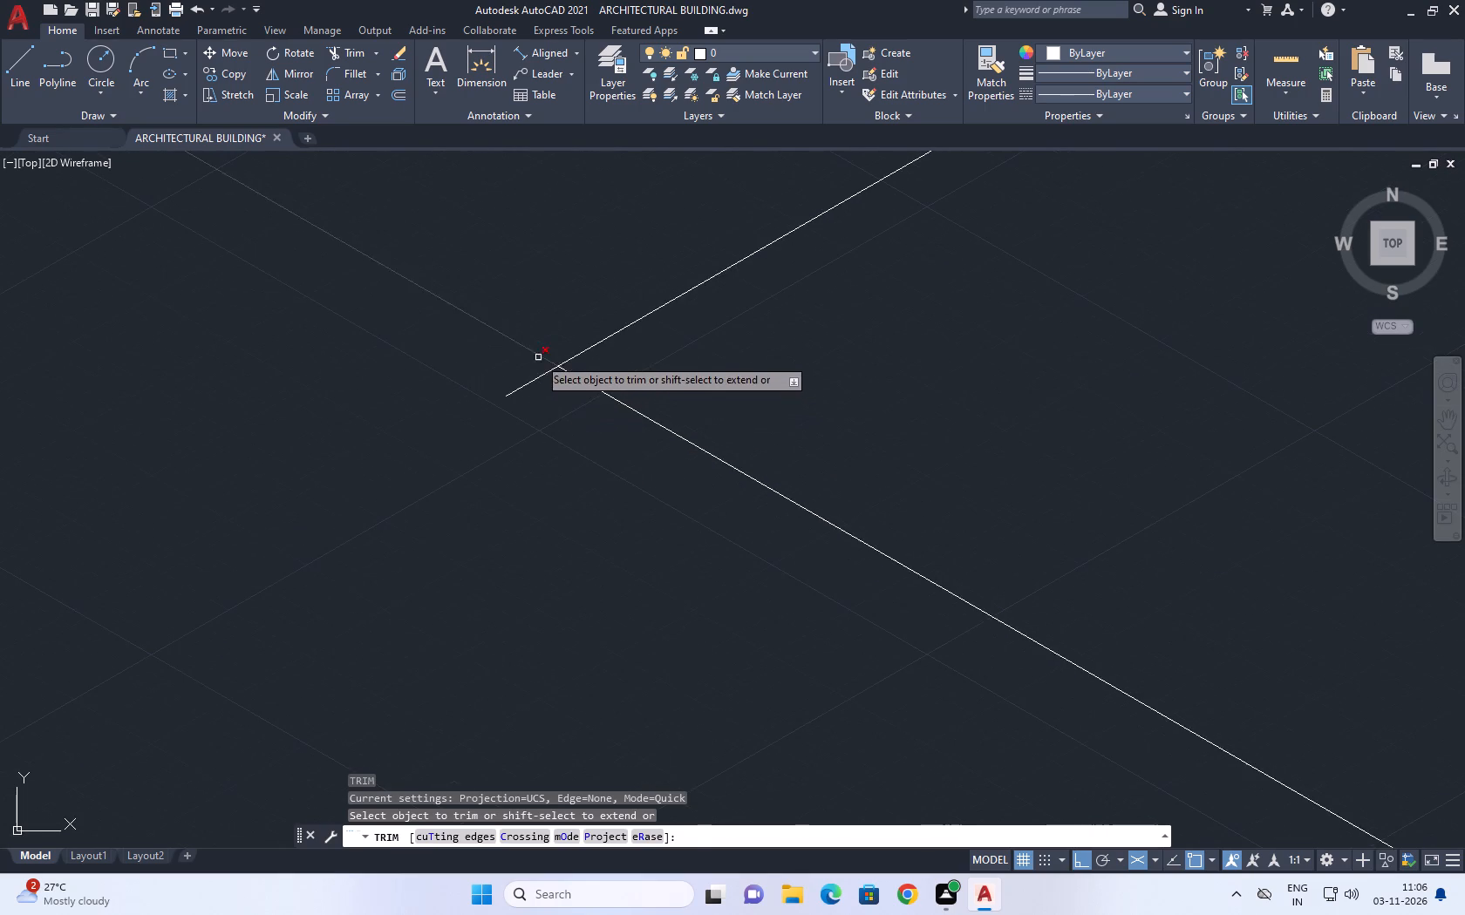
pyautogui.click(533, 373)
pyautogui.click(582, 431)
pyautogui.scroll(-11, 596, 463)
pyautogui.press('Escape')
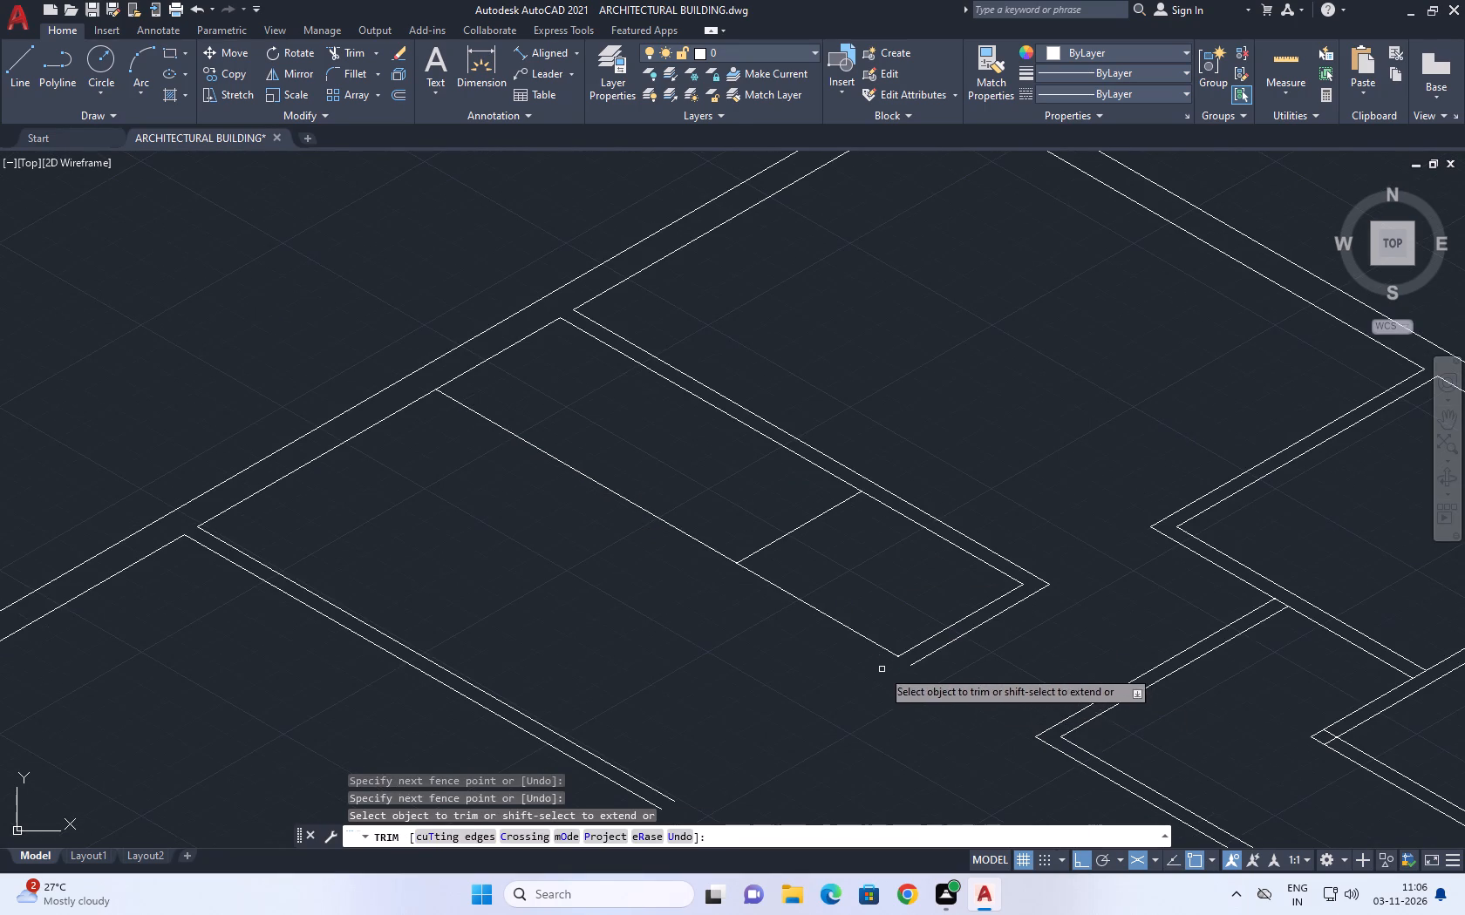
pyautogui.scroll(7, 896, 665)
pyautogui.press('space')
pyautogui.scroll(1, 881, 561)
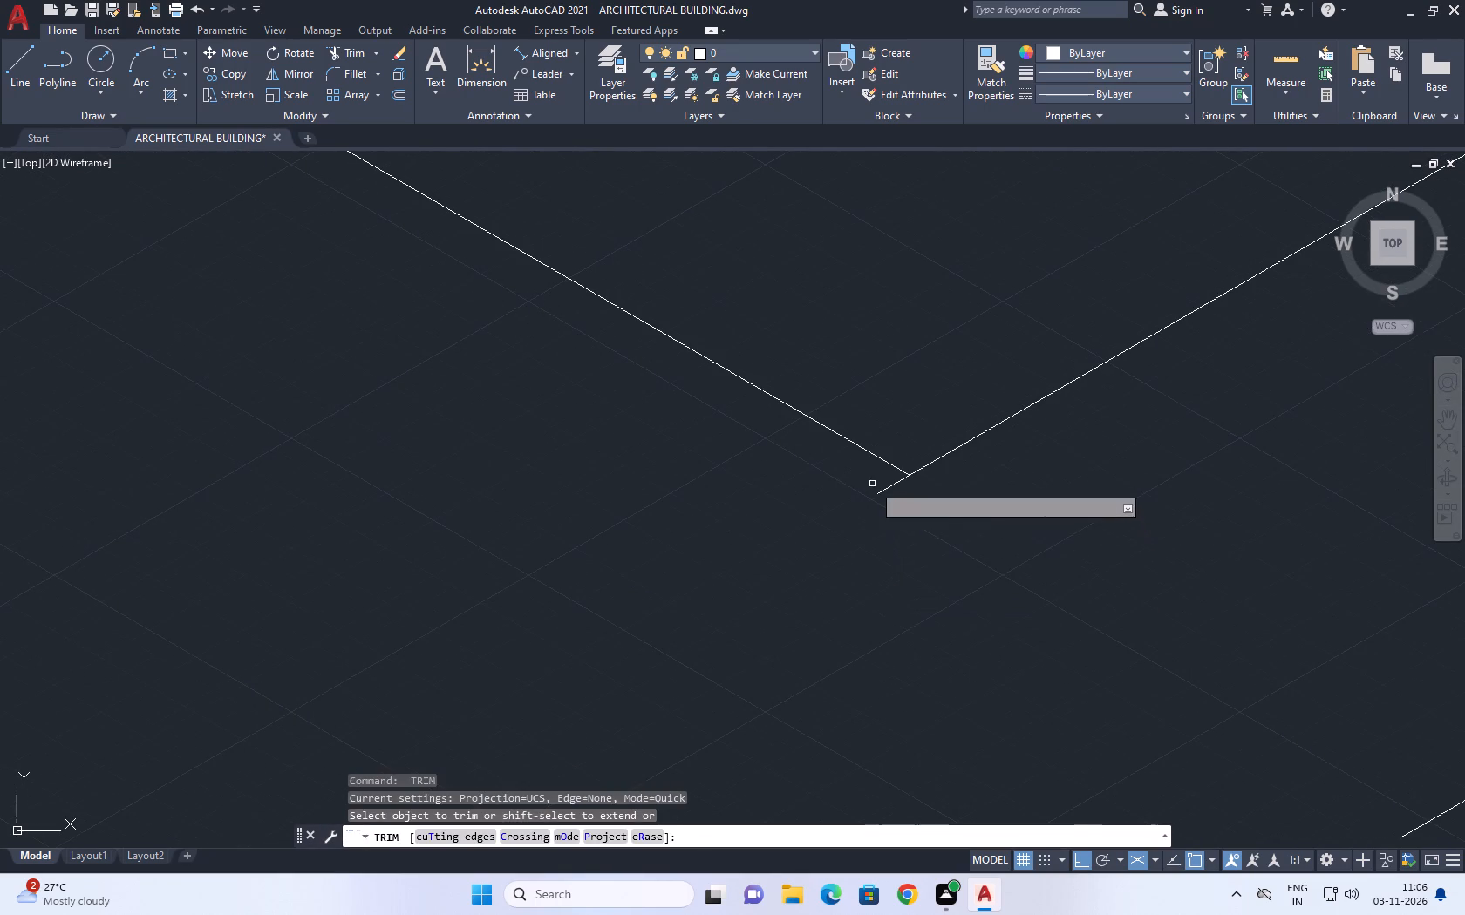
pyautogui.click(872, 483)
pyautogui.click(923, 517)
pyautogui.scroll(-10, 856, 512)
pyautogui.press('Escape')
# Copy the narrow room's new partition line 114.3 mm outward along the 210° isometric axis.
pyautogui.click(821, 514)
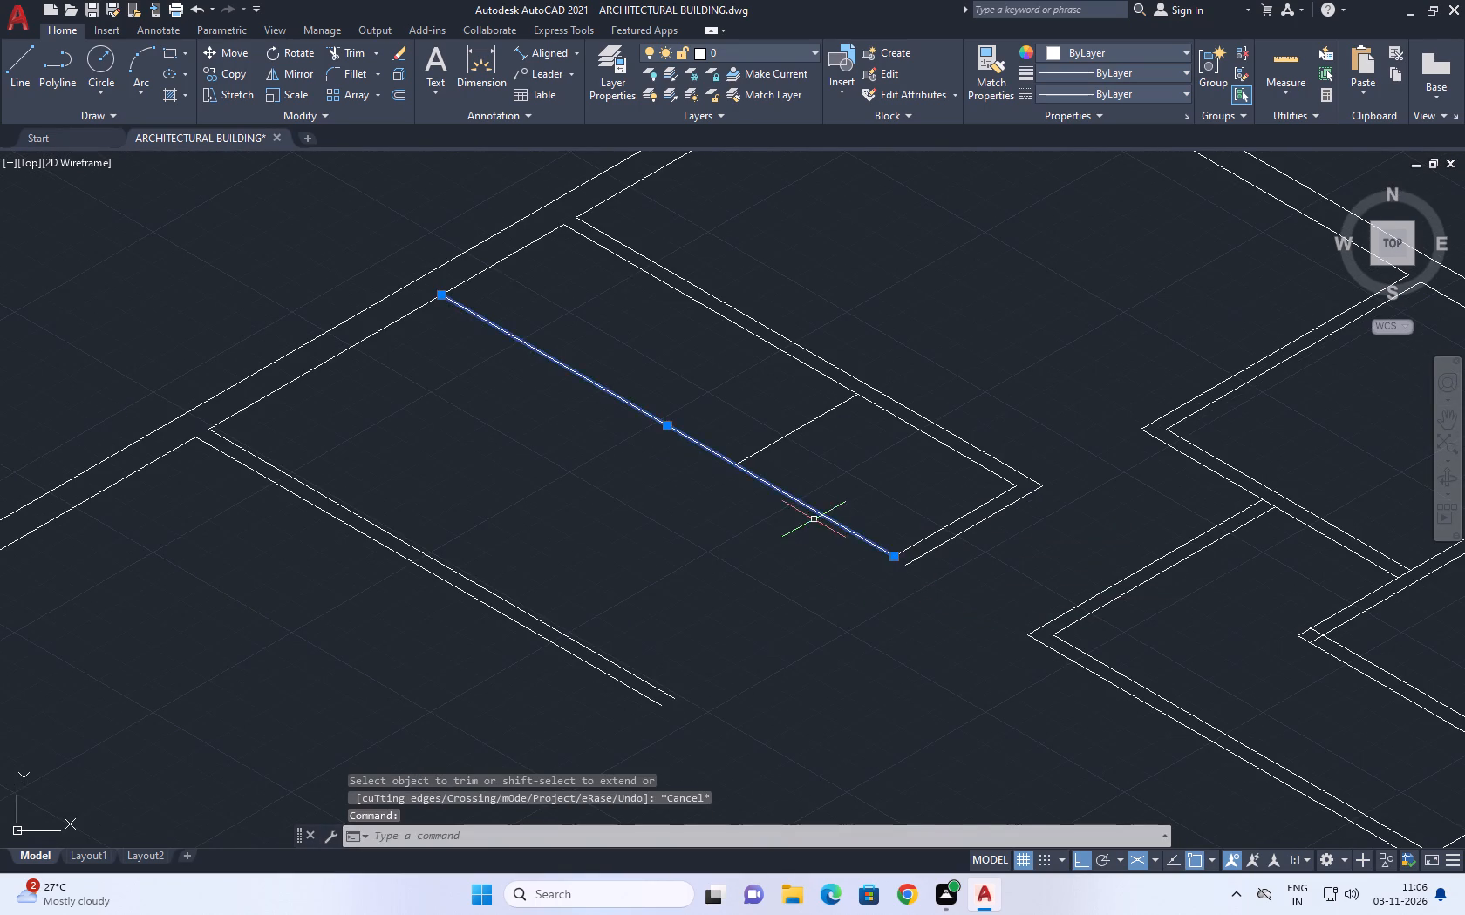
pyautogui.moveTo(813, 604); pyautogui.dragTo(833, 649, button='middle')
pyautogui.press('c')
pyautogui.press('o')
pyautogui.press('space')
pyautogui.click(866, 597)
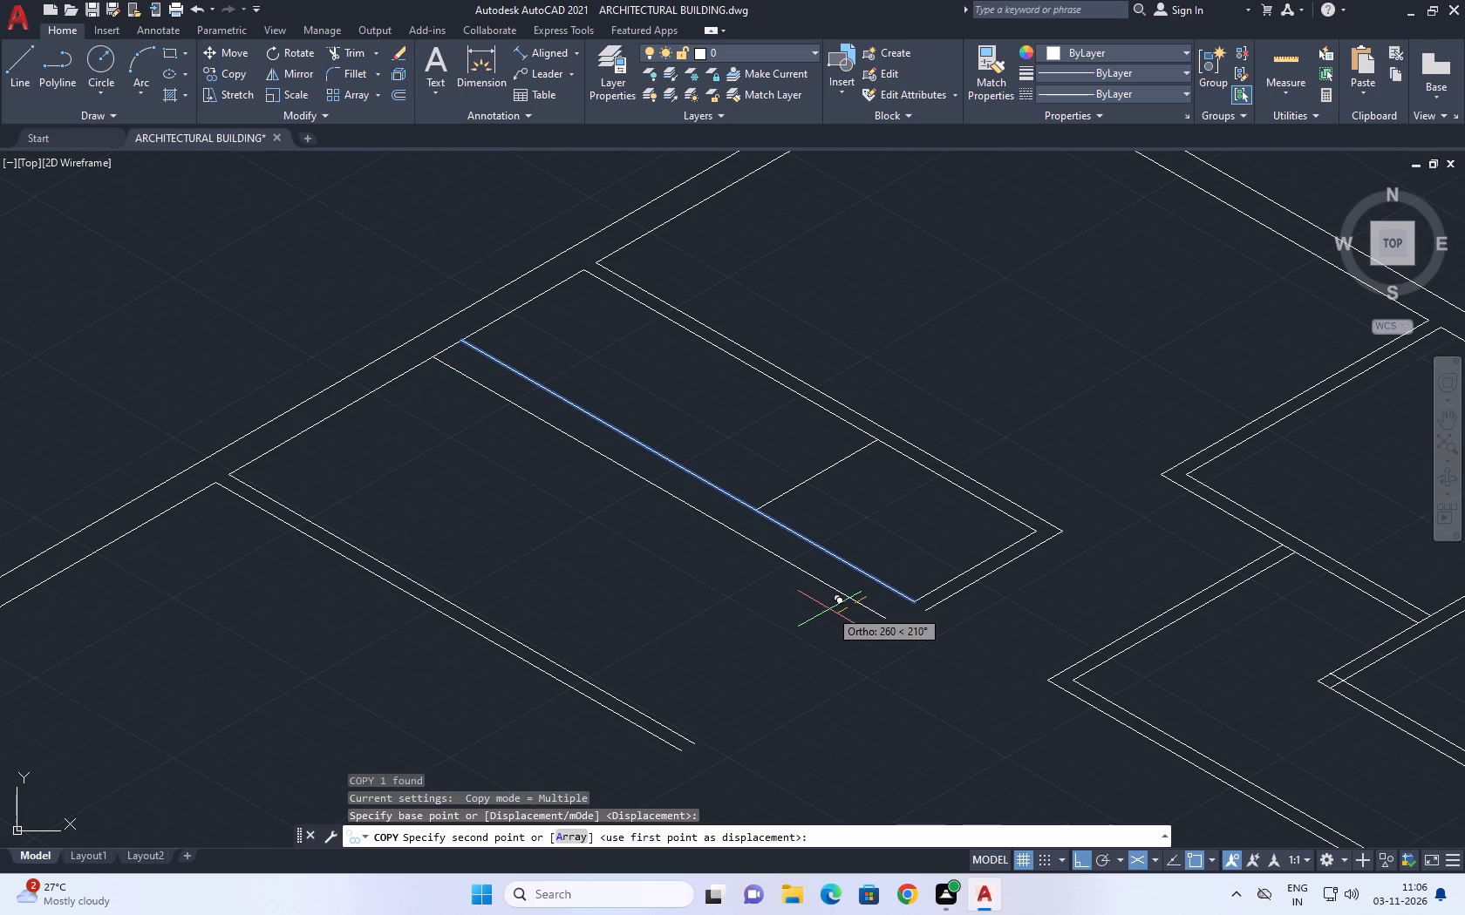
pyautogui.write('11')
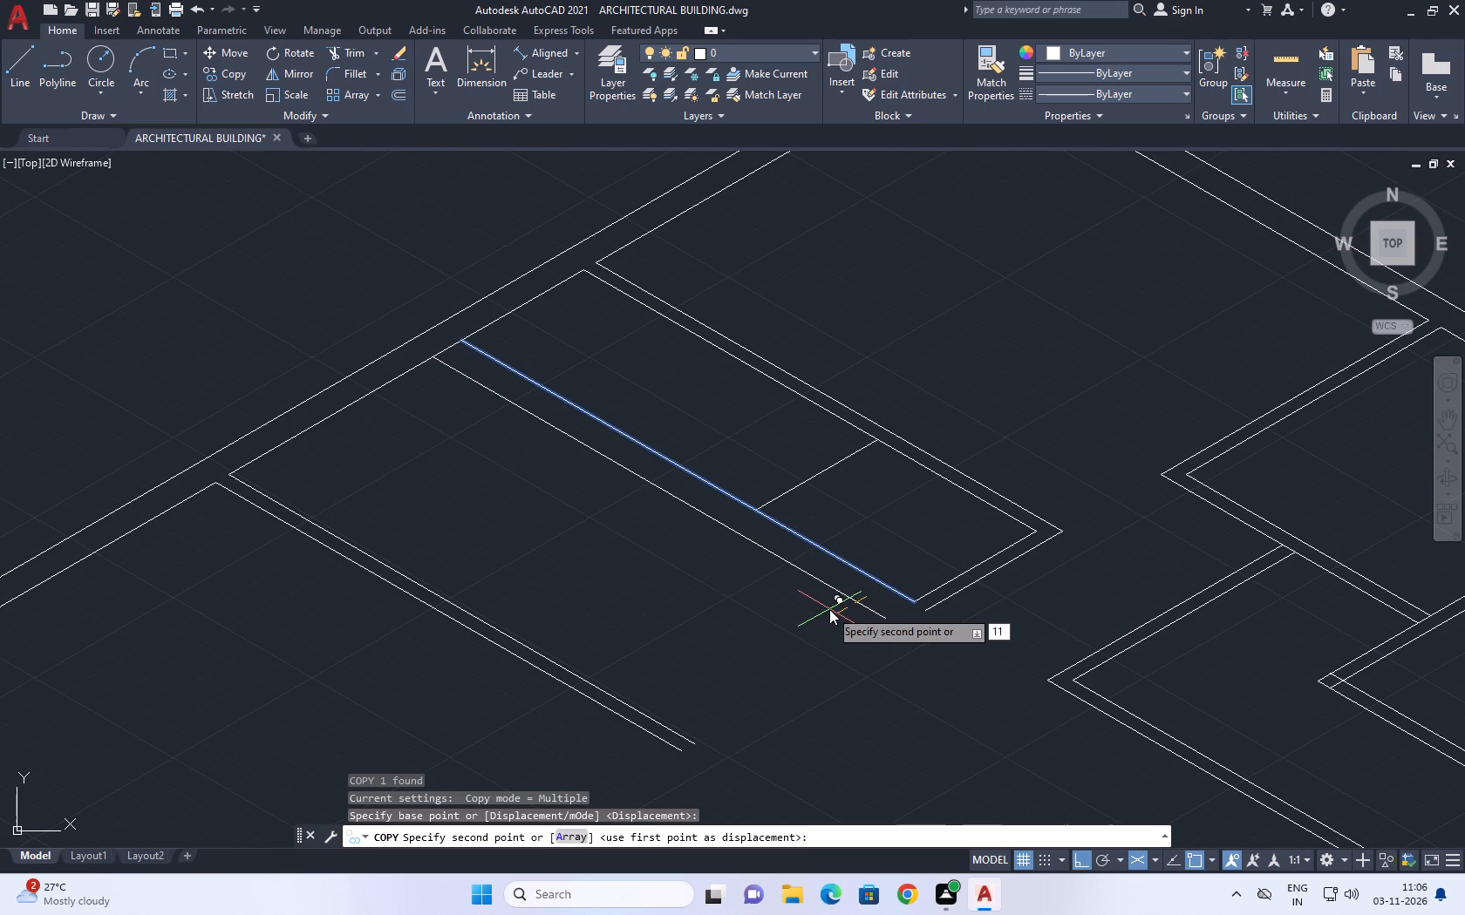
pyautogui.write('4.3')
pyautogui.press('Return')
pyautogui.press('Escape')
# Fillet the new outer partition line with the return wall's outer line into a sharp corner at radius 0.
pyautogui.moveTo(912, 614); pyautogui.dragTo(931, 658, button='middle')
pyautogui.press('f')
pyautogui.press('space')
pyautogui.scroll(2, 930, 654)
pyautogui.click(887, 654)
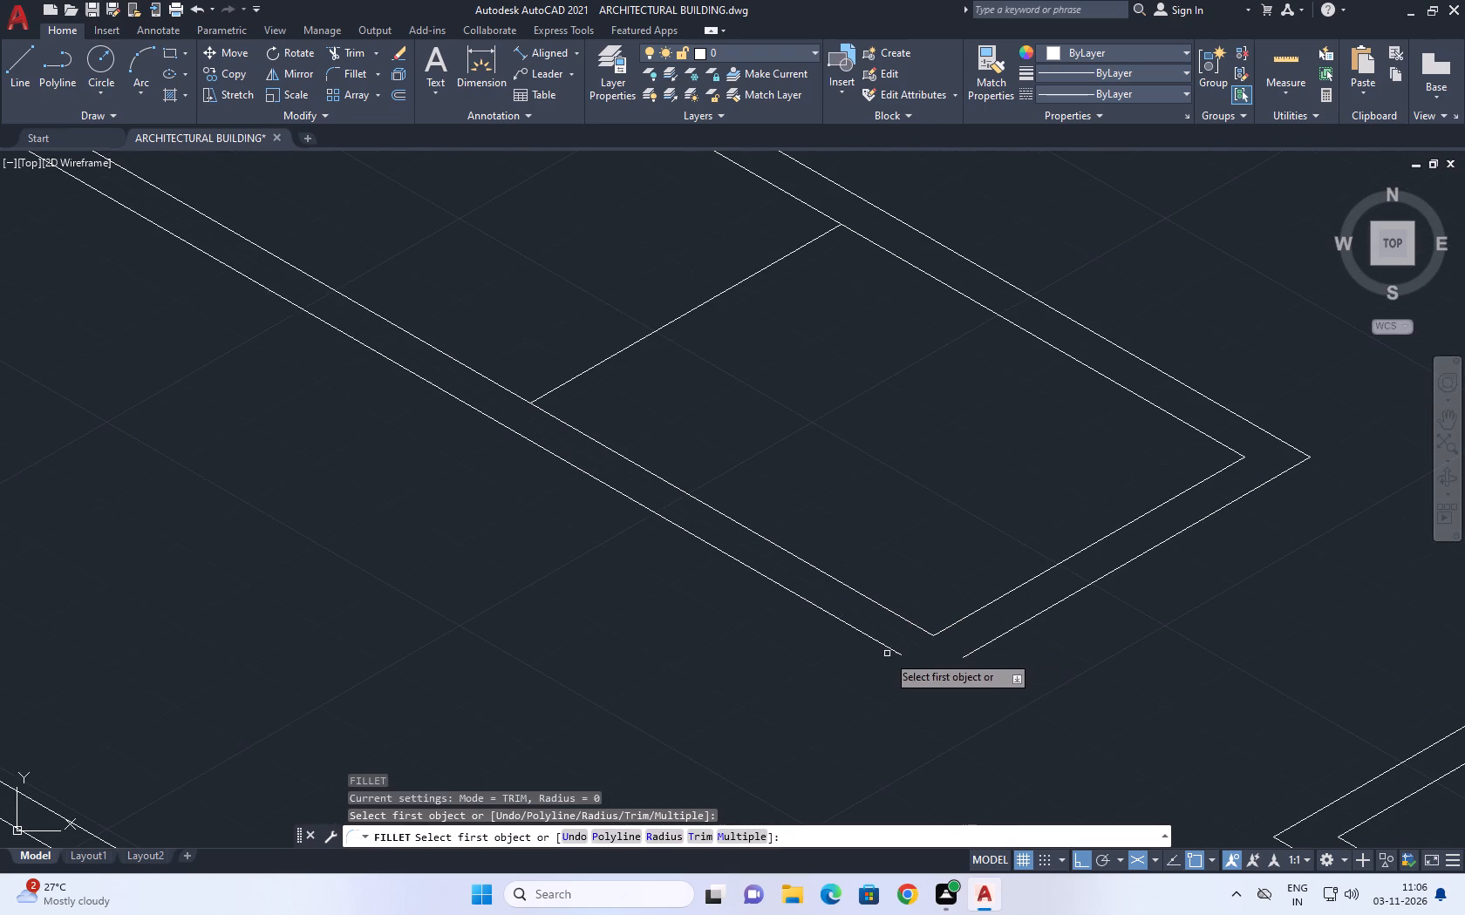
pyautogui.click(894, 651)
pyautogui.click(972, 655)
pyautogui.scroll(-3, 955, 629)
pyautogui.moveTo(915, 557); pyautogui.dragTo(924, 579, button='middle')
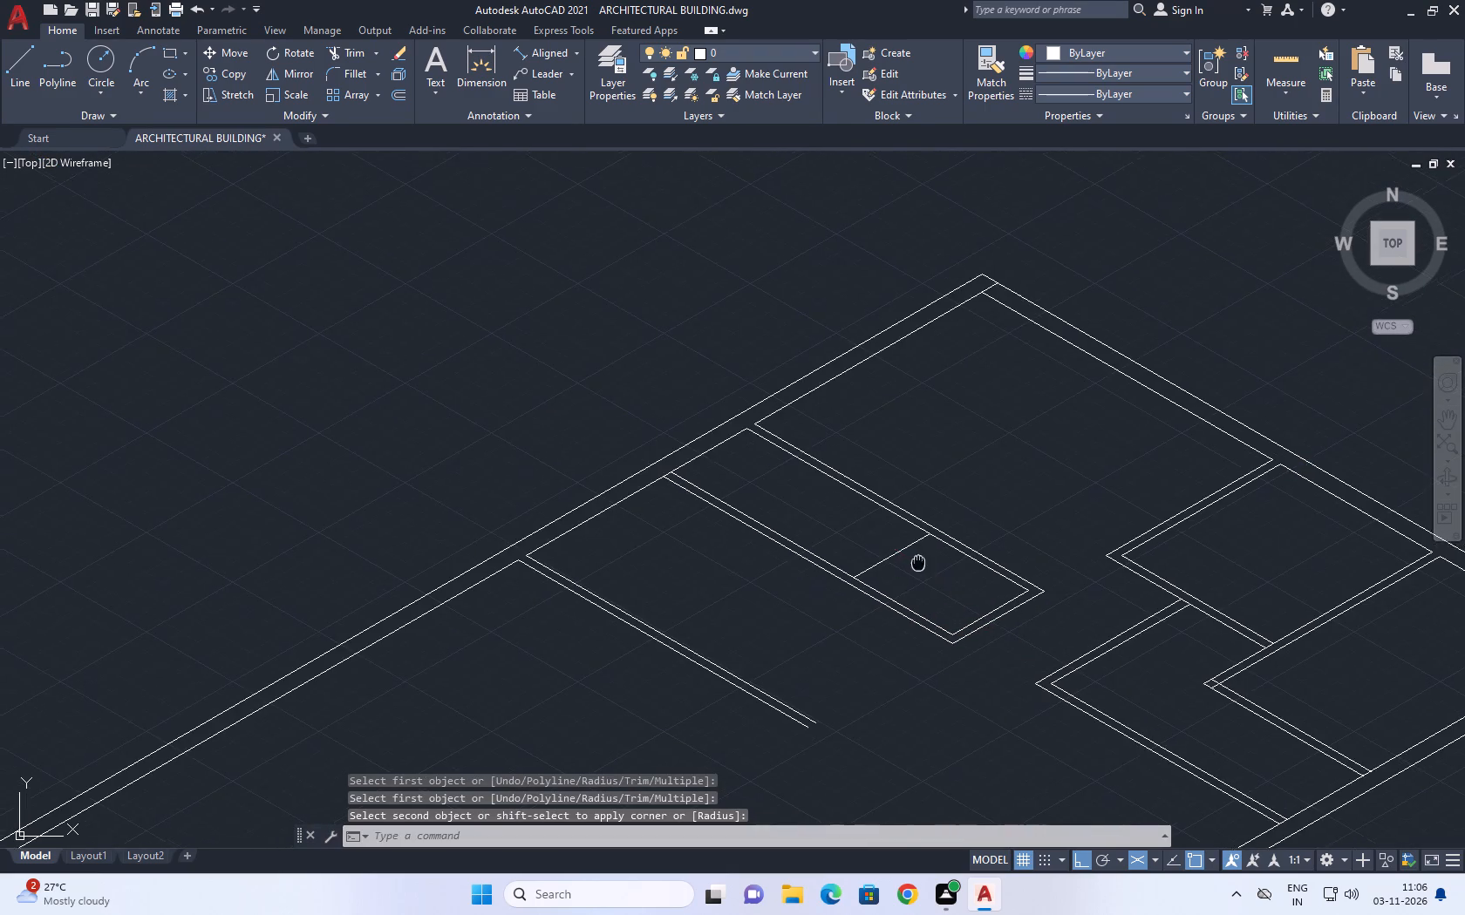
# Copy the short cross line between the narrow room's partitions 50 mm along the 150° isometric axis.
pyautogui.moveTo(924, 579); pyautogui.dragTo(989, 692, button='middle')
pyautogui.scroll(1, 953, 695)
pyautogui.click(982, 695)
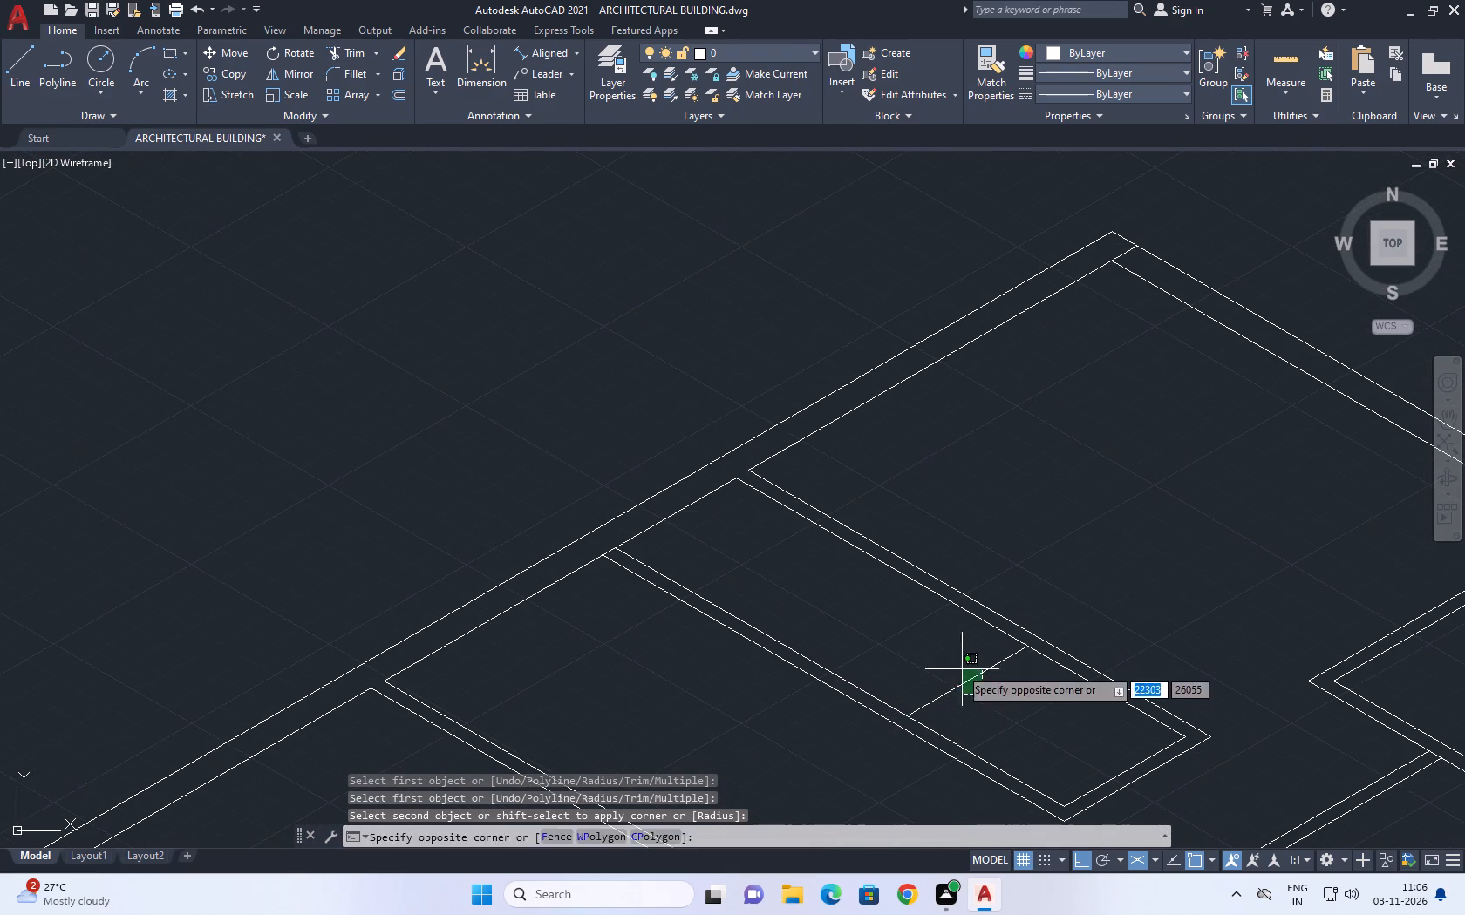
pyautogui.click(939, 656)
pyautogui.moveTo(963, 699); pyautogui.dragTo(974, 724, button='middle')
pyautogui.press('c')
pyautogui.press('o')
pyautogui.press('space')
pyautogui.click(1044, 749)
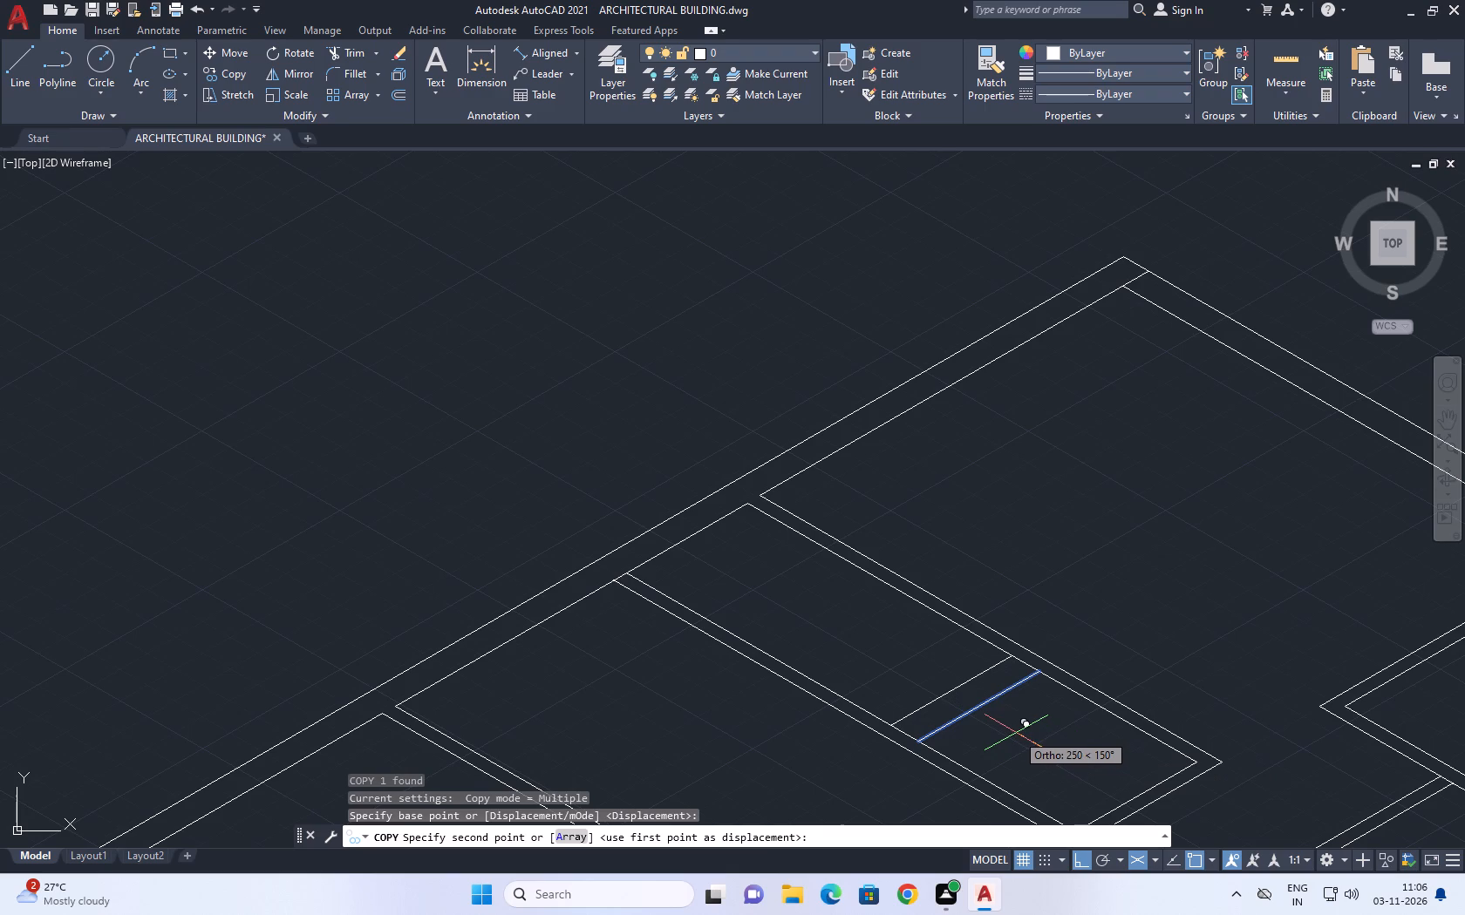
pyautogui.write('0.1')
pyautogui.press('BackSpace')
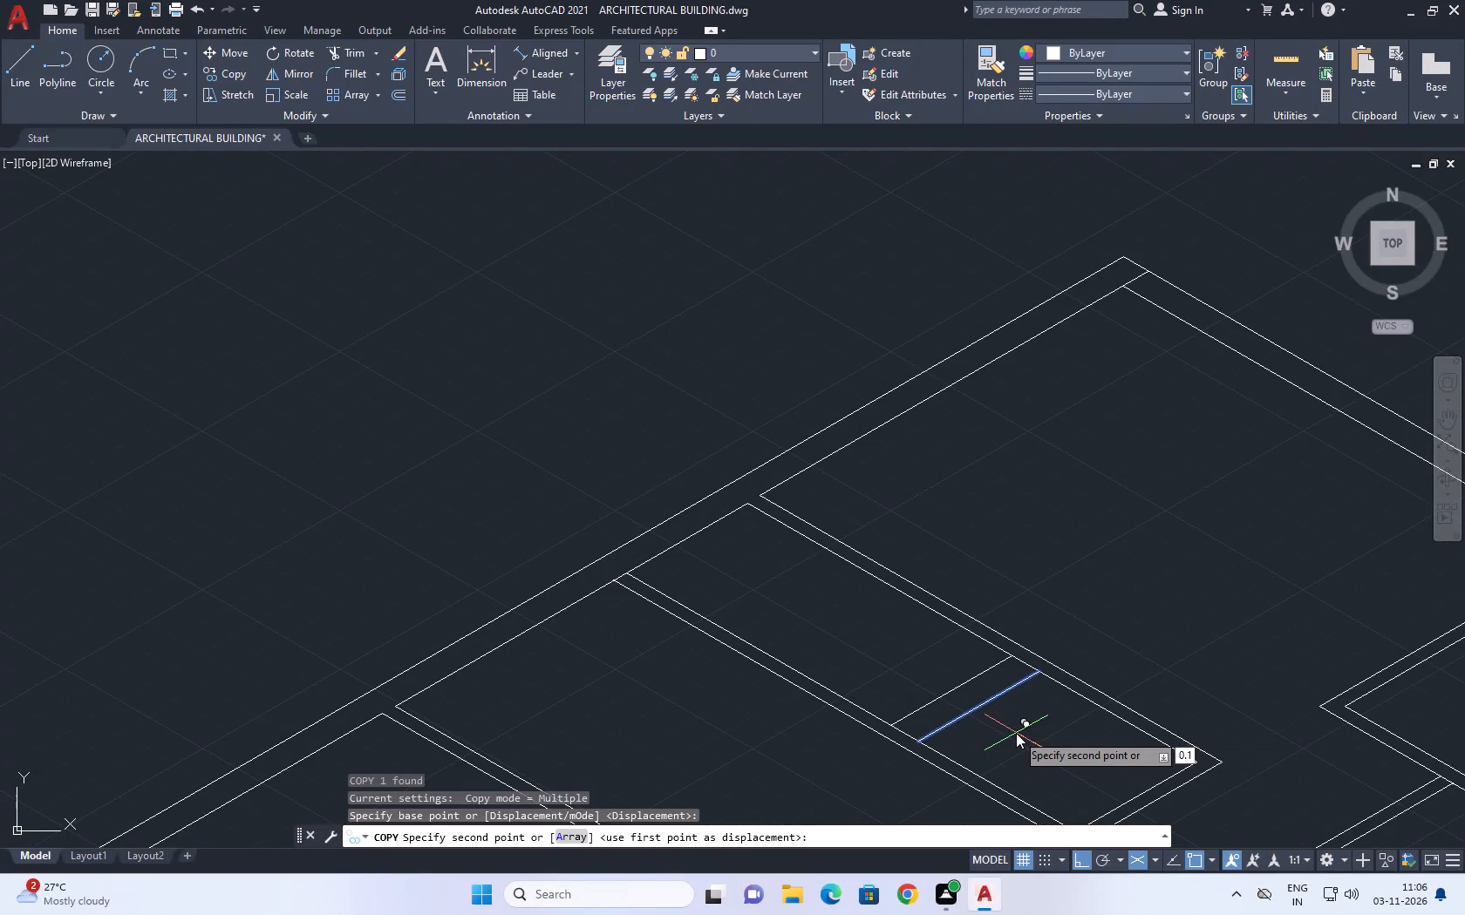
pyautogui.press('BackSpace')
pyautogui.press('BackSpace')
pyautogui.write('100')
pyautogui.press('Return')
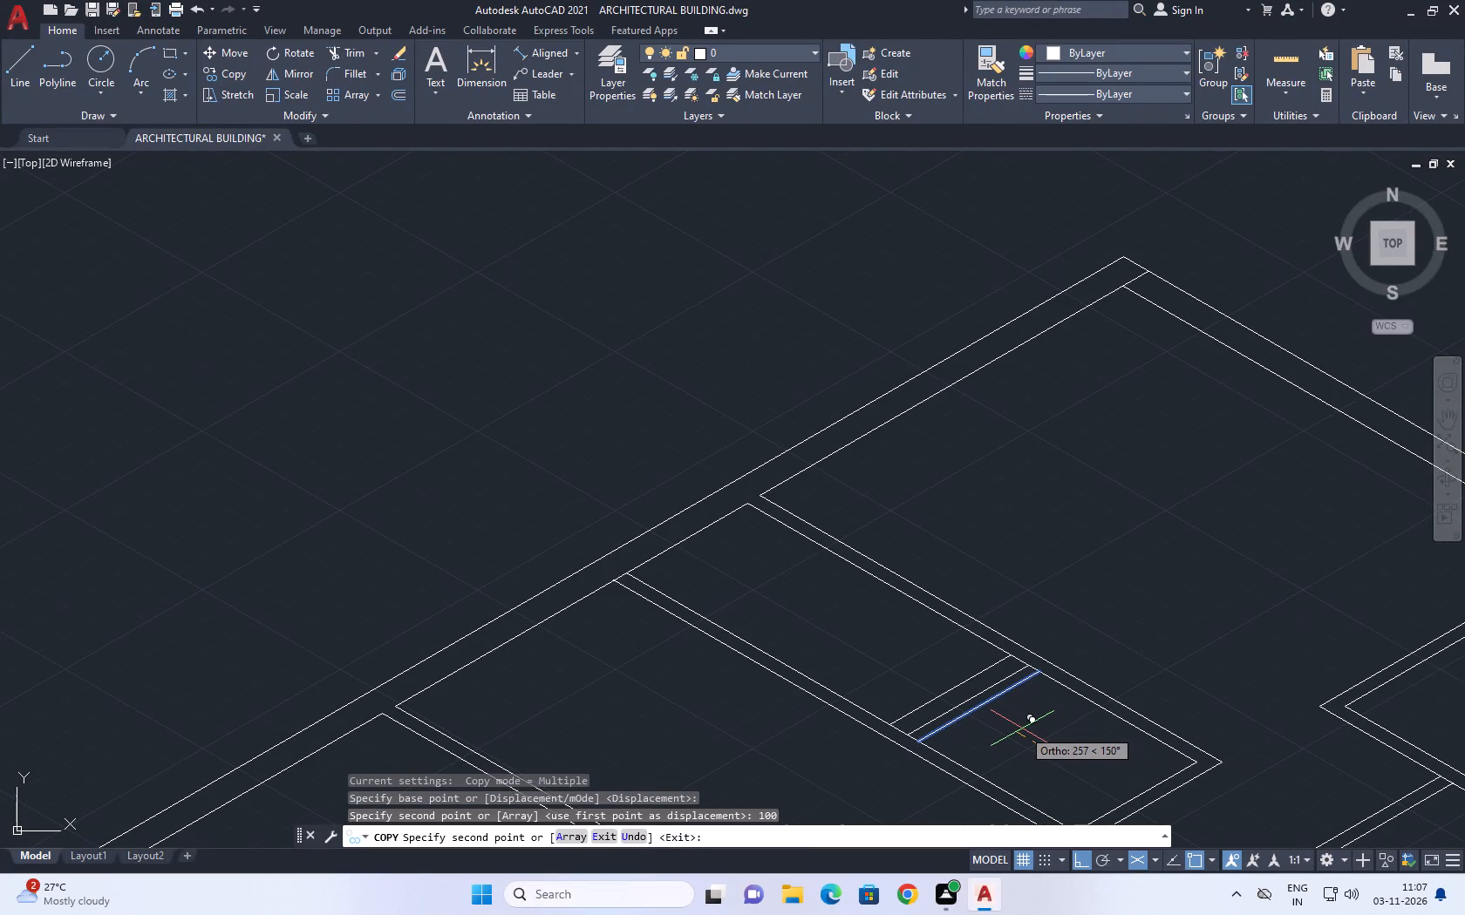
pyautogui.hotkey('ctrl', 'z')
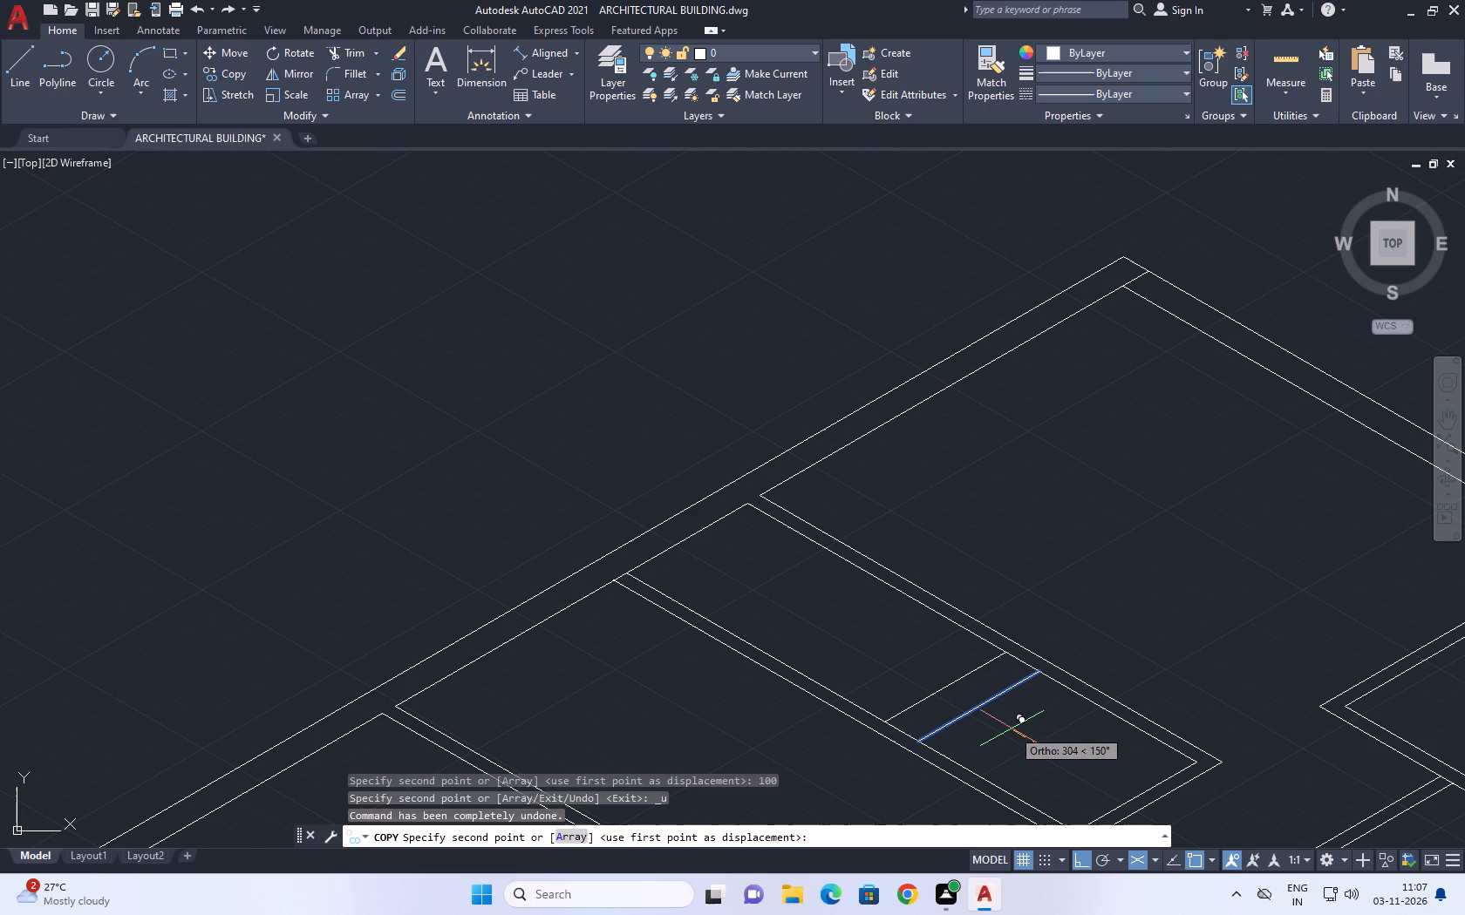
pyautogui.write('50')
pyautogui.press('Return')
pyautogui.press('Escape')
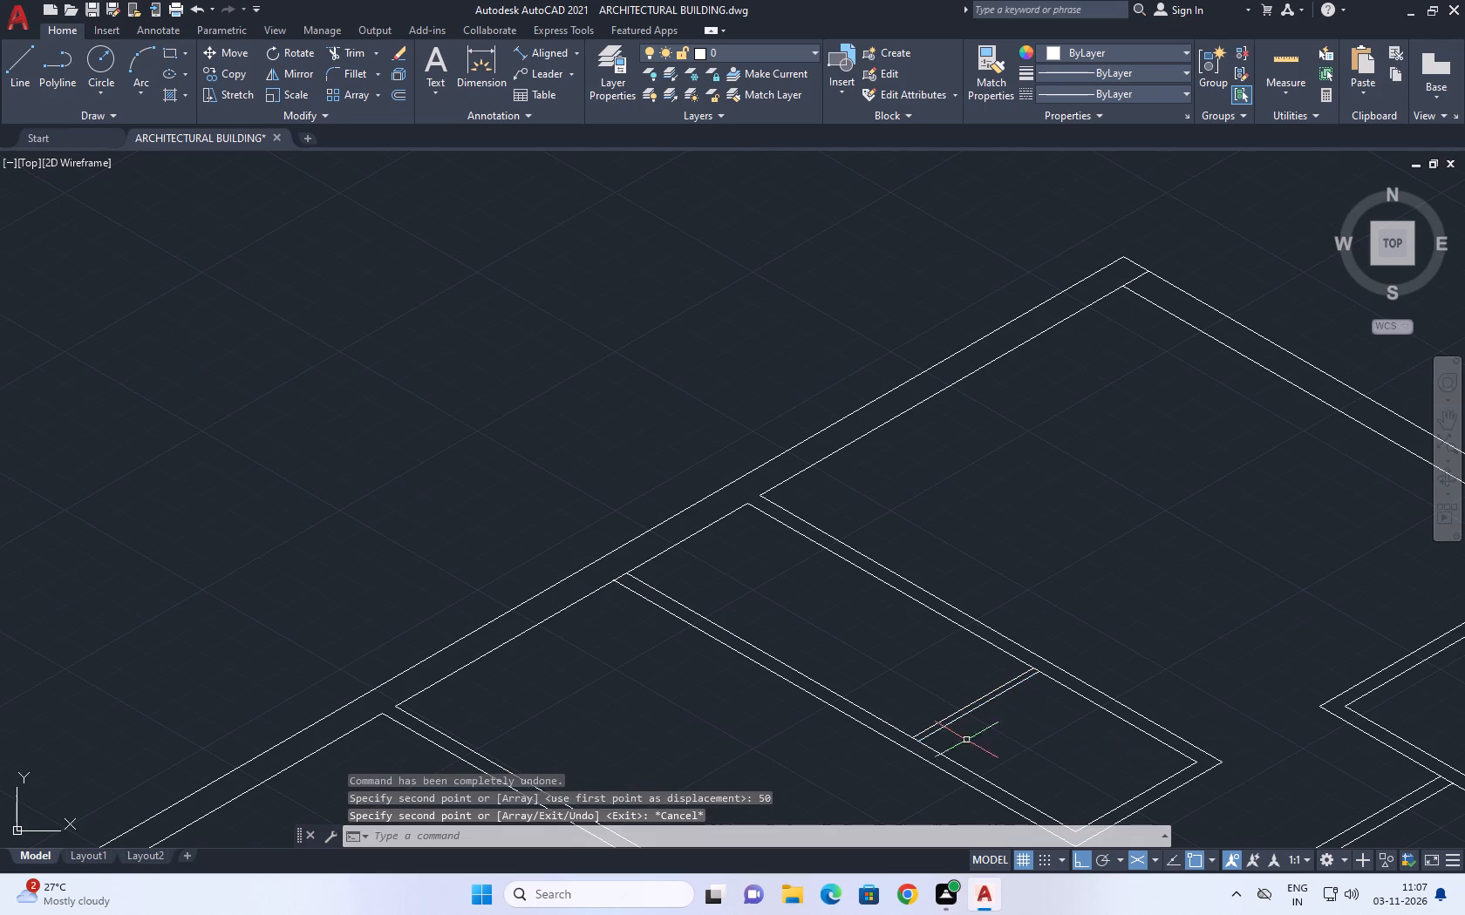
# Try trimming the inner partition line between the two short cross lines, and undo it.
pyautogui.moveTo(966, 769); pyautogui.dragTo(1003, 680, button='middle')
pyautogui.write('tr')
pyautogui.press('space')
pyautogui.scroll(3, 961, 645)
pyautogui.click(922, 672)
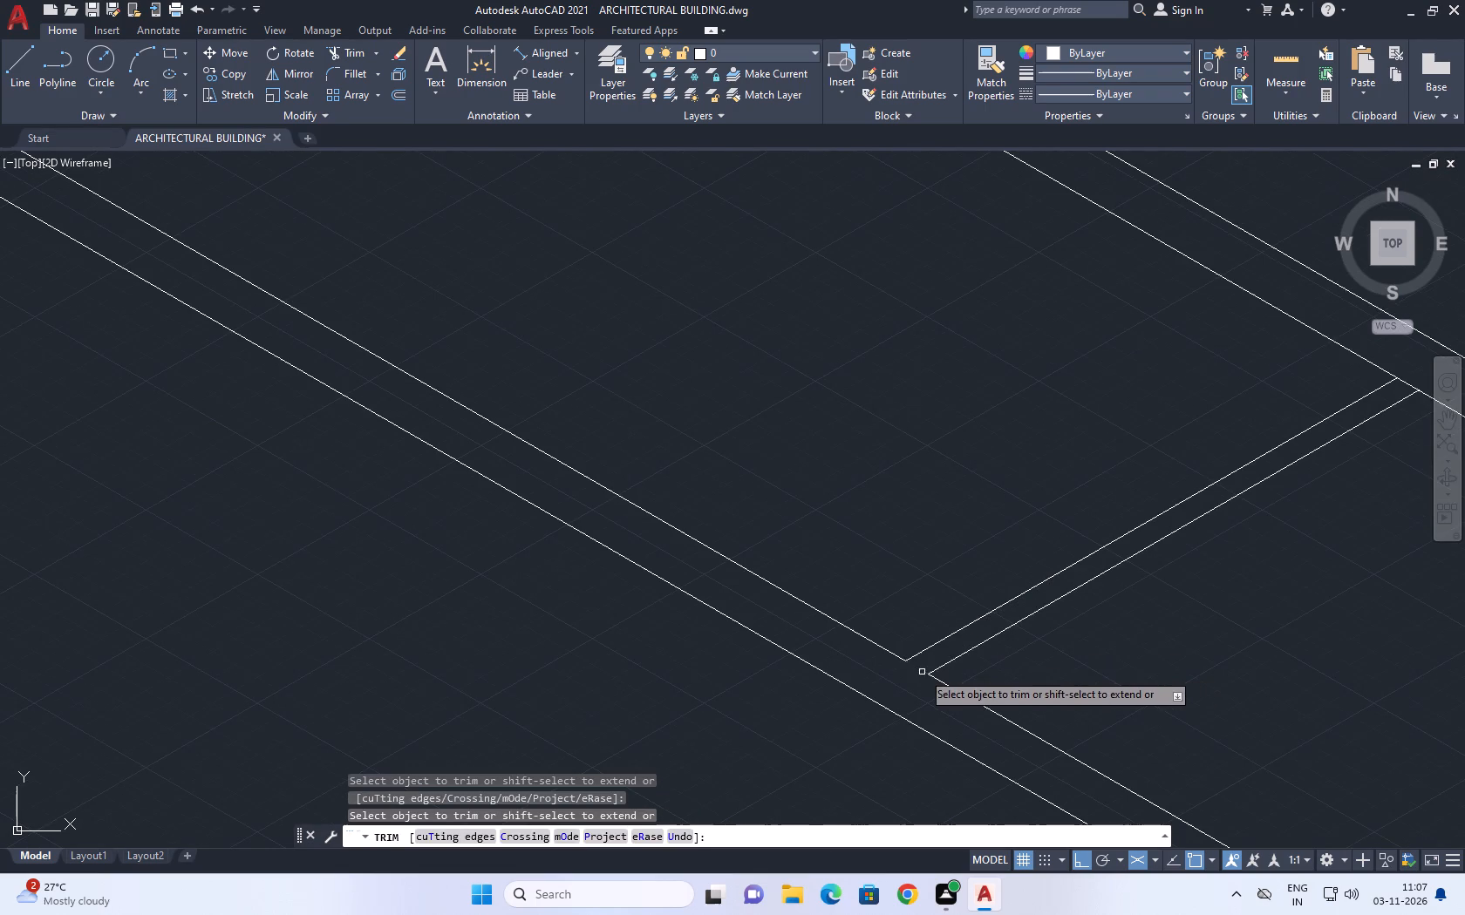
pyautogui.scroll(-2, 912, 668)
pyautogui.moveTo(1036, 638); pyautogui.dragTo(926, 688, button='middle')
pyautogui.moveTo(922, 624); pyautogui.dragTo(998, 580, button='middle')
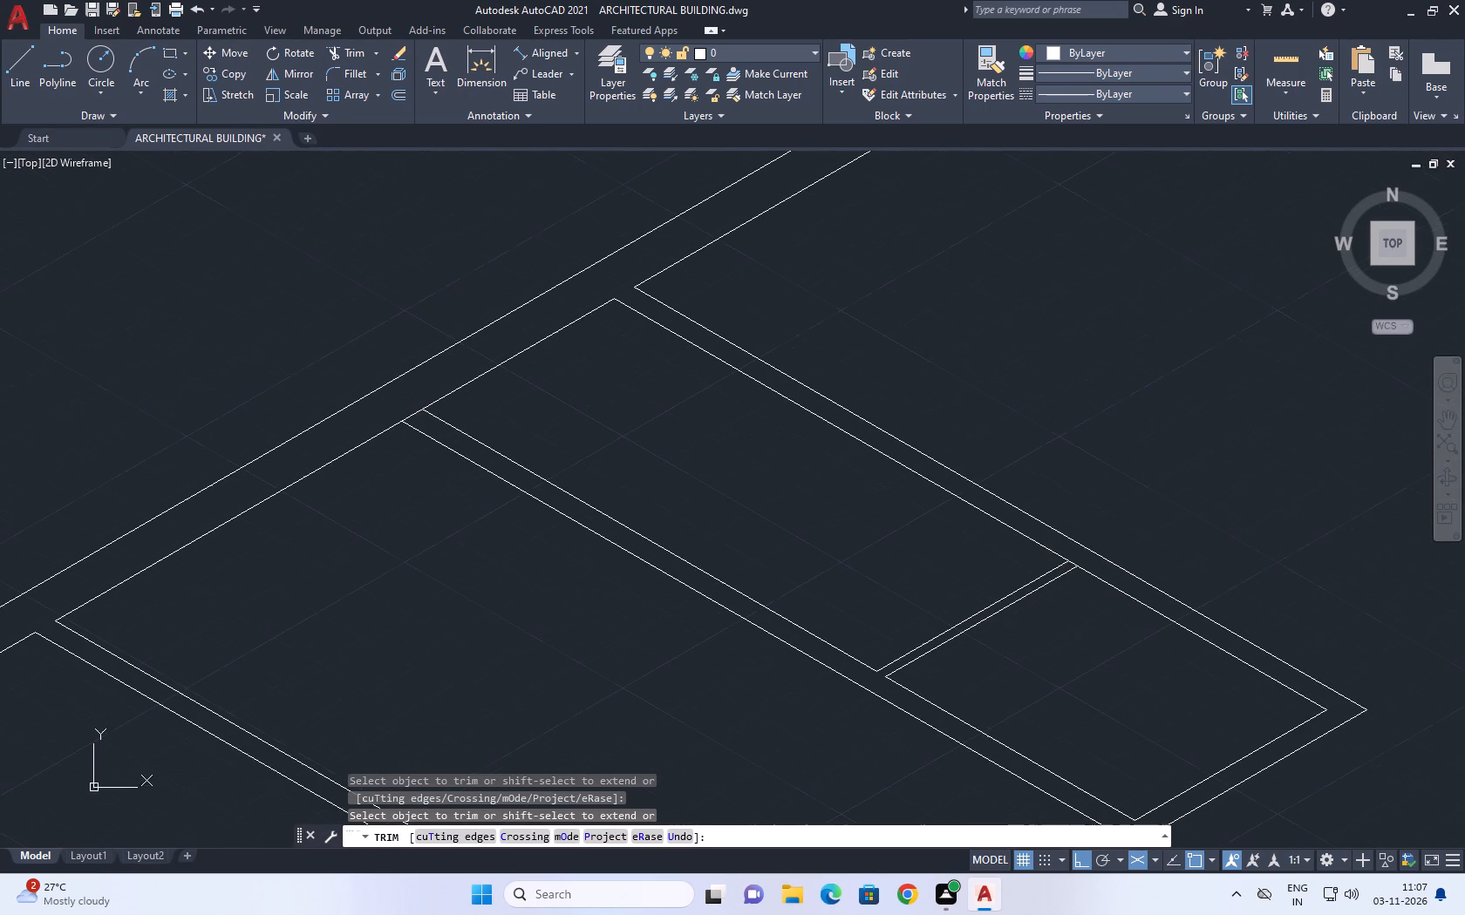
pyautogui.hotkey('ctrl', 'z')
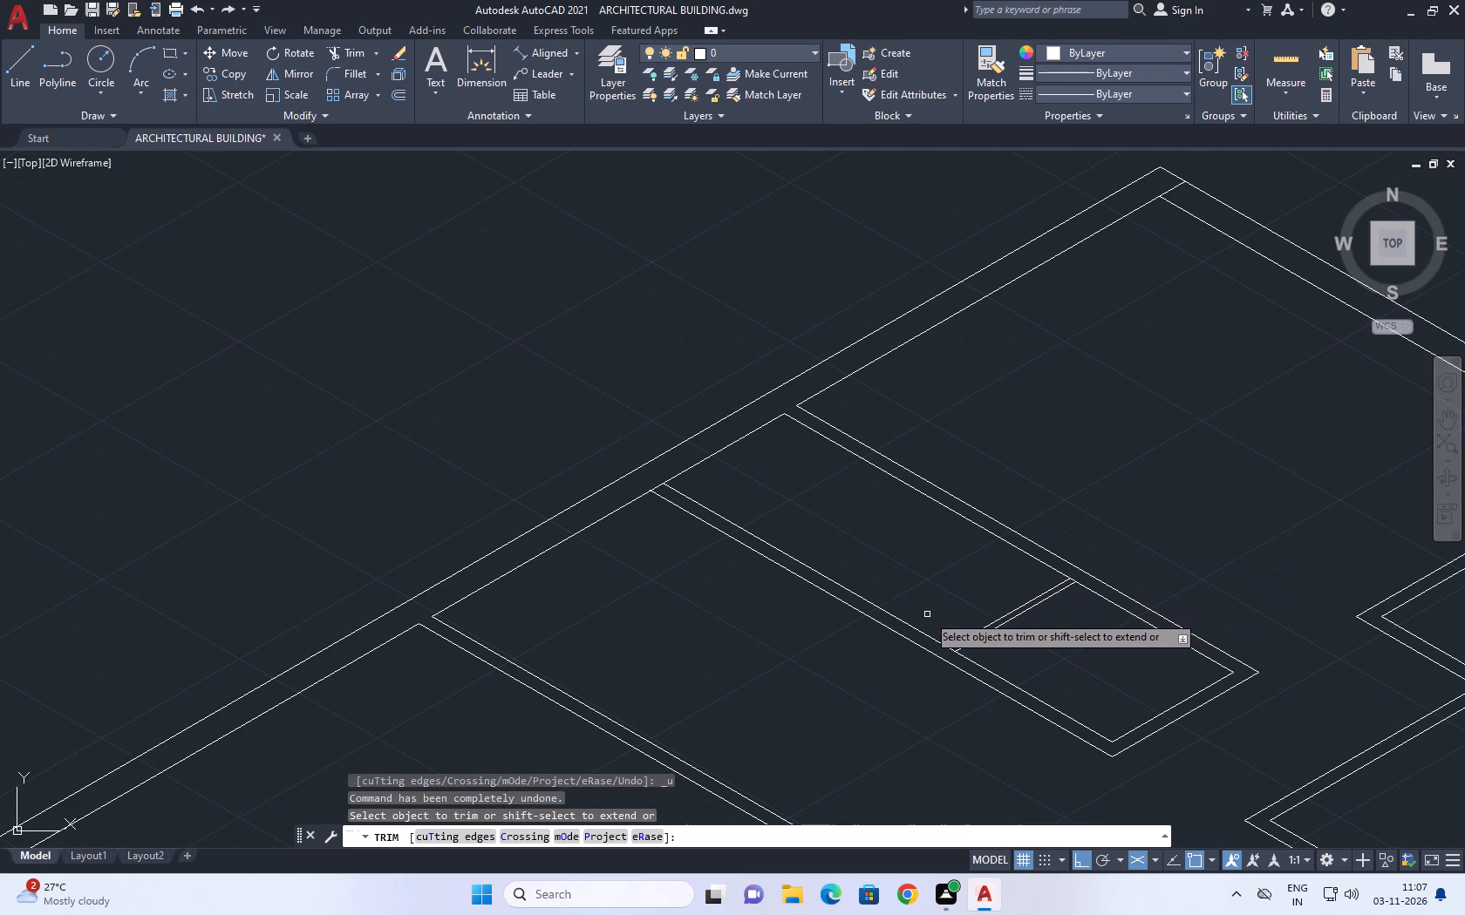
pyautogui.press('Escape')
# Extend both short cross lines across the partition's thickness to its outer line.
pyautogui.press('e')
pyautogui.press('x')
pyautogui.press('space')
pyautogui.click(974, 608)
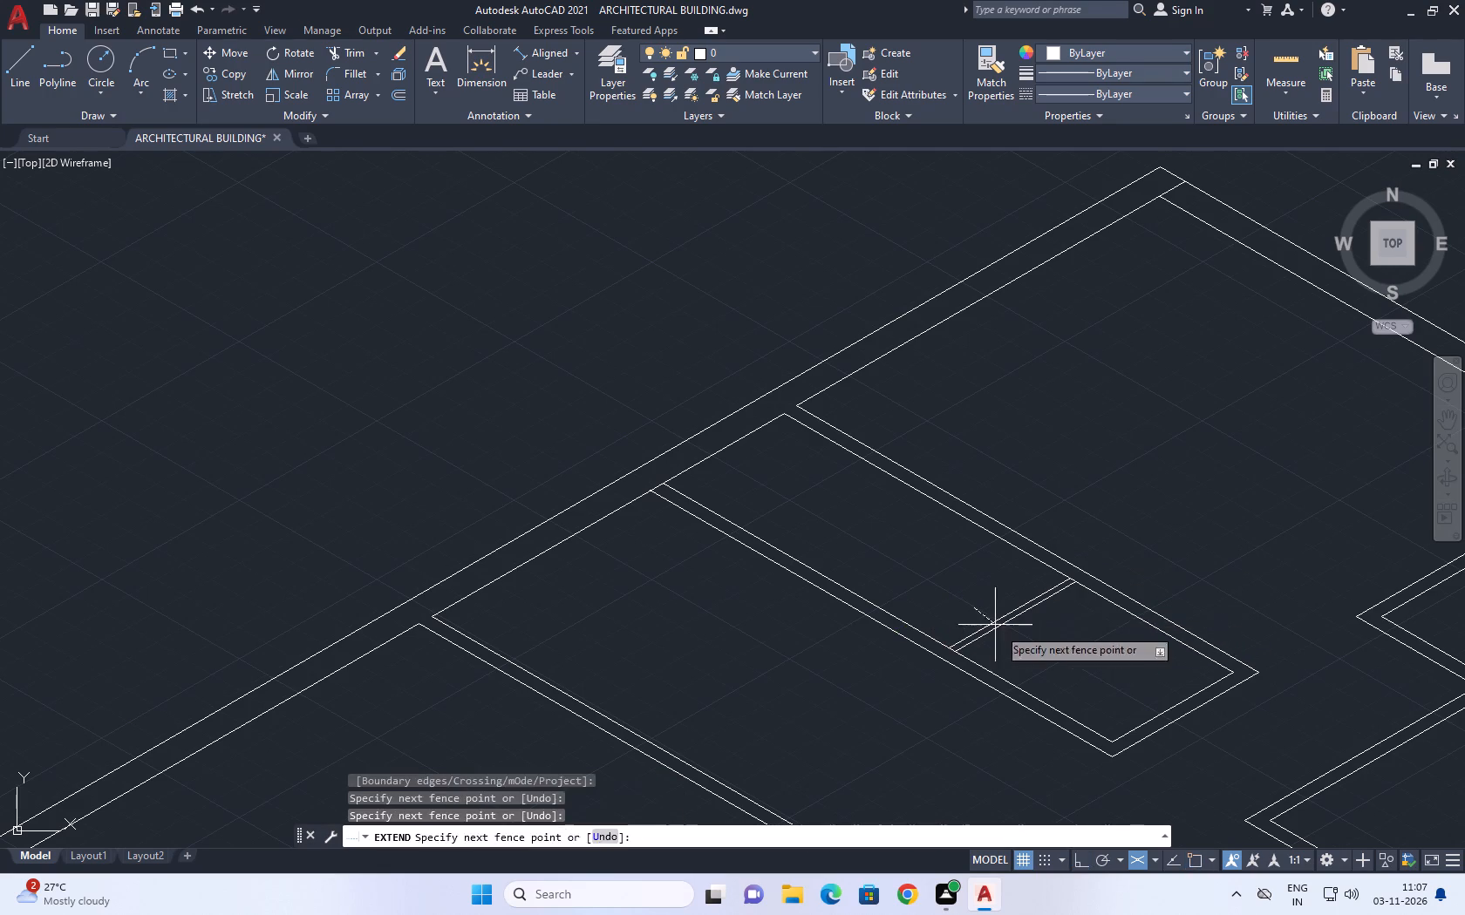
pyautogui.click(1020, 643)
pyautogui.press('Escape')
# Trim away both partition lines between the long wall and the short cross lines.
pyautogui.press('t')
pyautogui.press('r')
pyautogui.press('space')
pyautogui.click(906, 548)
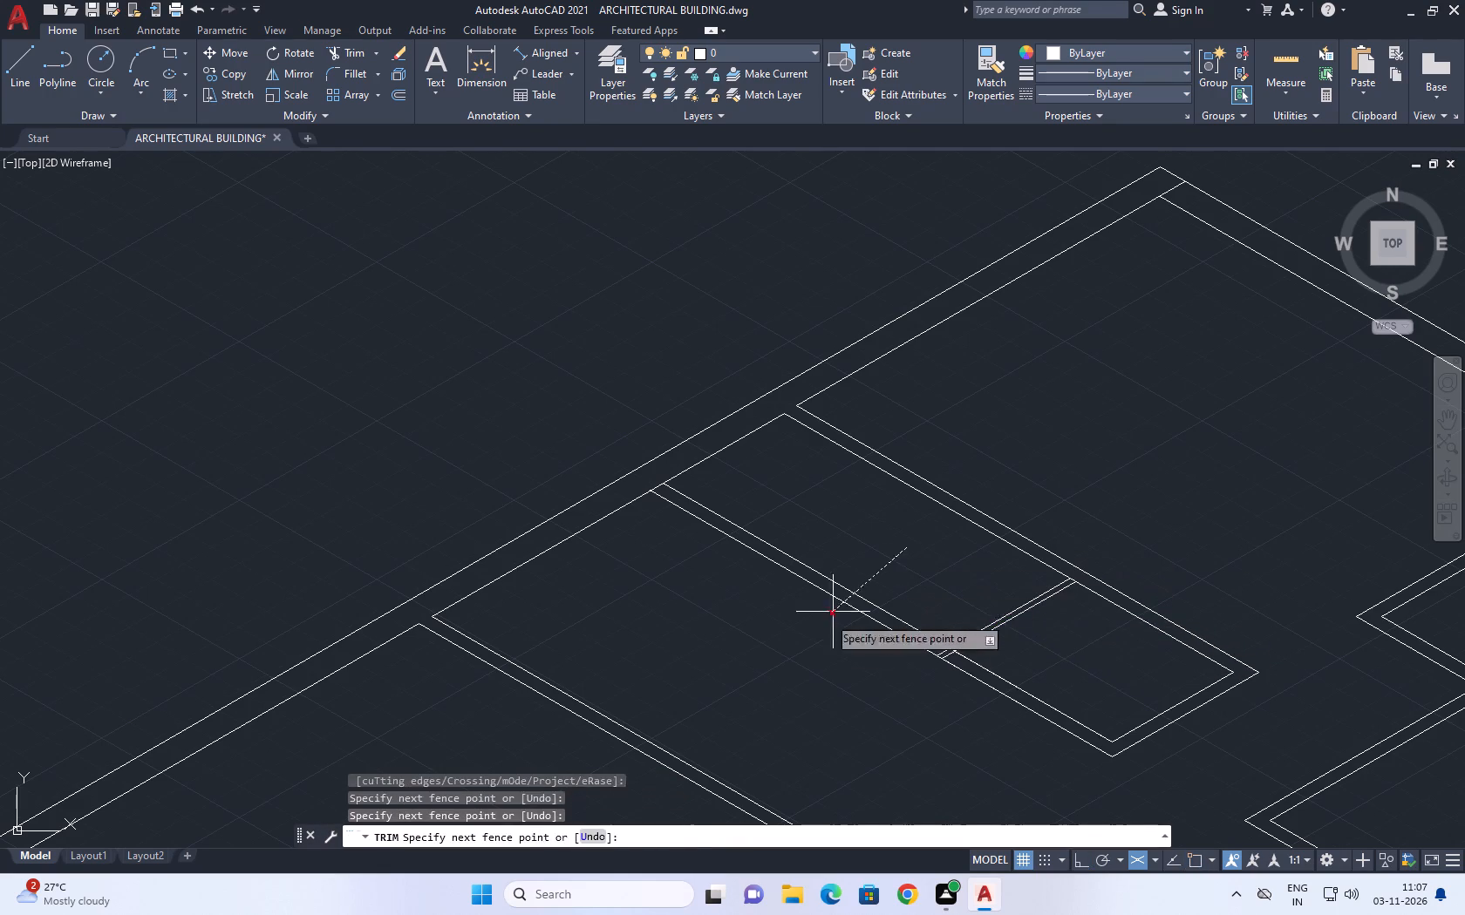
pyautogui.click(819, 630)
pyautogui.press('Escape')
# Trim the inner cross line's overhang within the wall thickness at the small room's corner.
pyautogui.moveTo(1103, 631); pyautogui.dragTo(1033, 525, button='middle')
pyautogui.write('tr')
pyautogui.press('space')
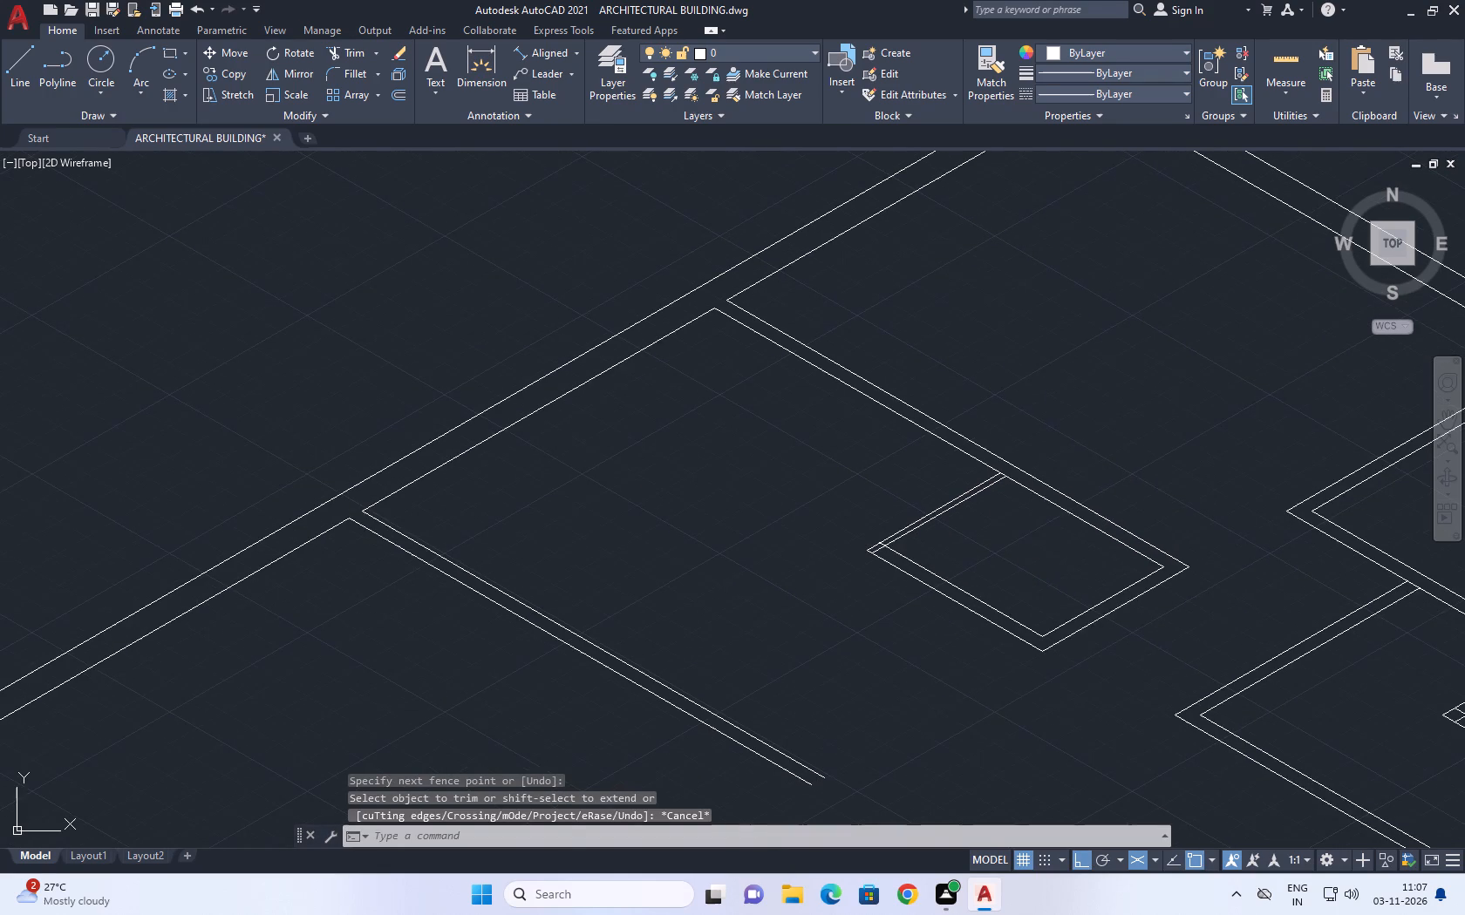
pyautogui.scroll(1, 945, 545)
pyautogui.scroll(4, 846, 556)
pyautogui.click(855, 483)
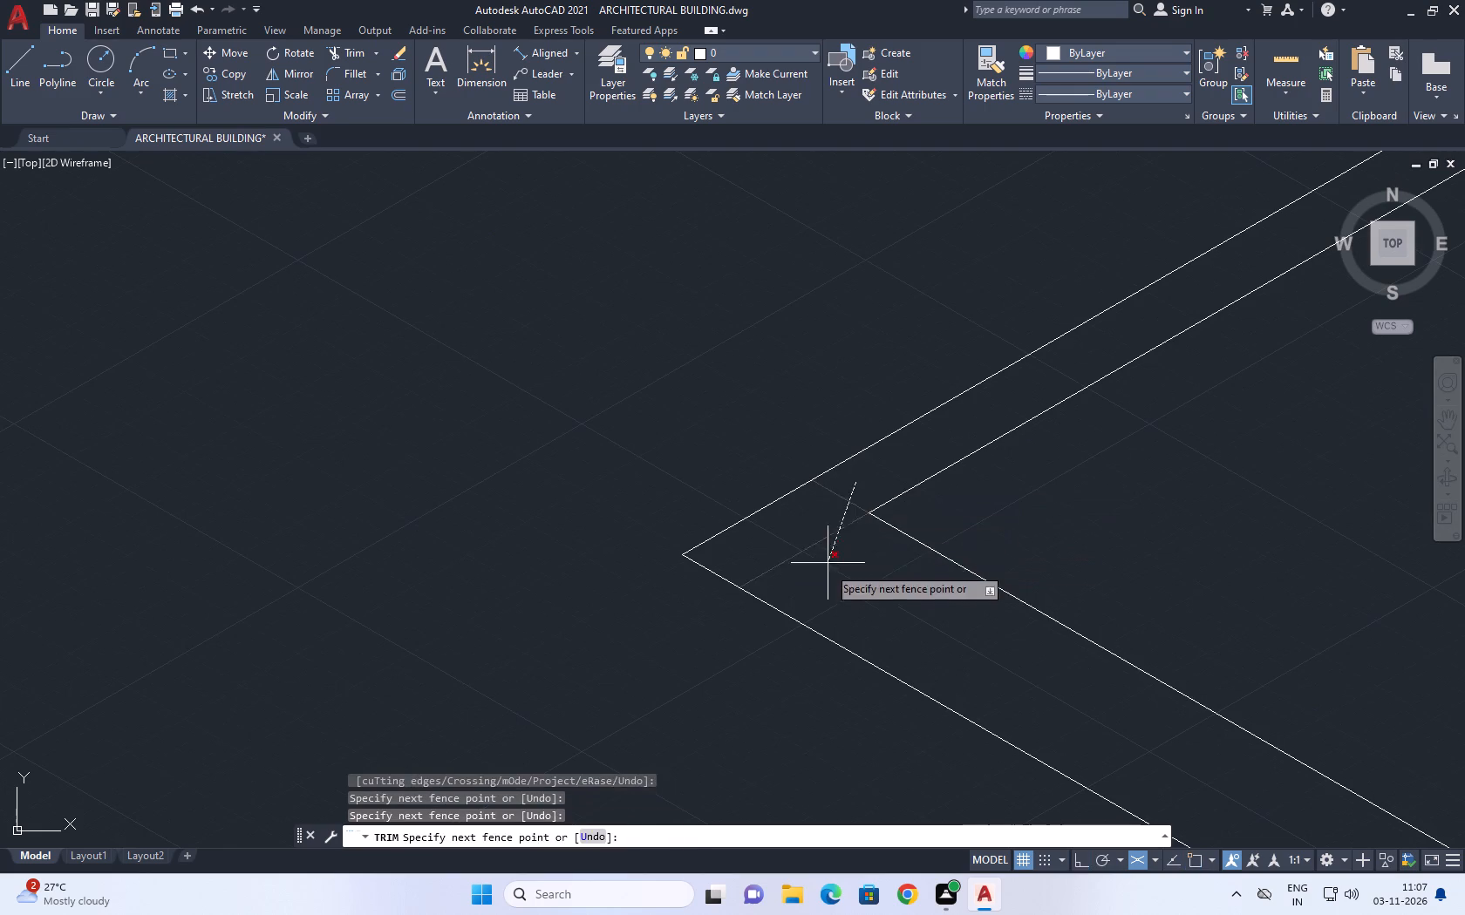
pyautogui.click(828, 567)
pyautogui.scroll(-5, 835, 555)
pyautogui.press('Escape')
# Draw a 2900 mm vertical line downward from the small room's outer corner on the right isoplane.
pyautogui.scroll(-2, 940, 458)
pyautogui.moveTo(1050, 532); pyautogui.dragTo(1080, 530, button='middle')
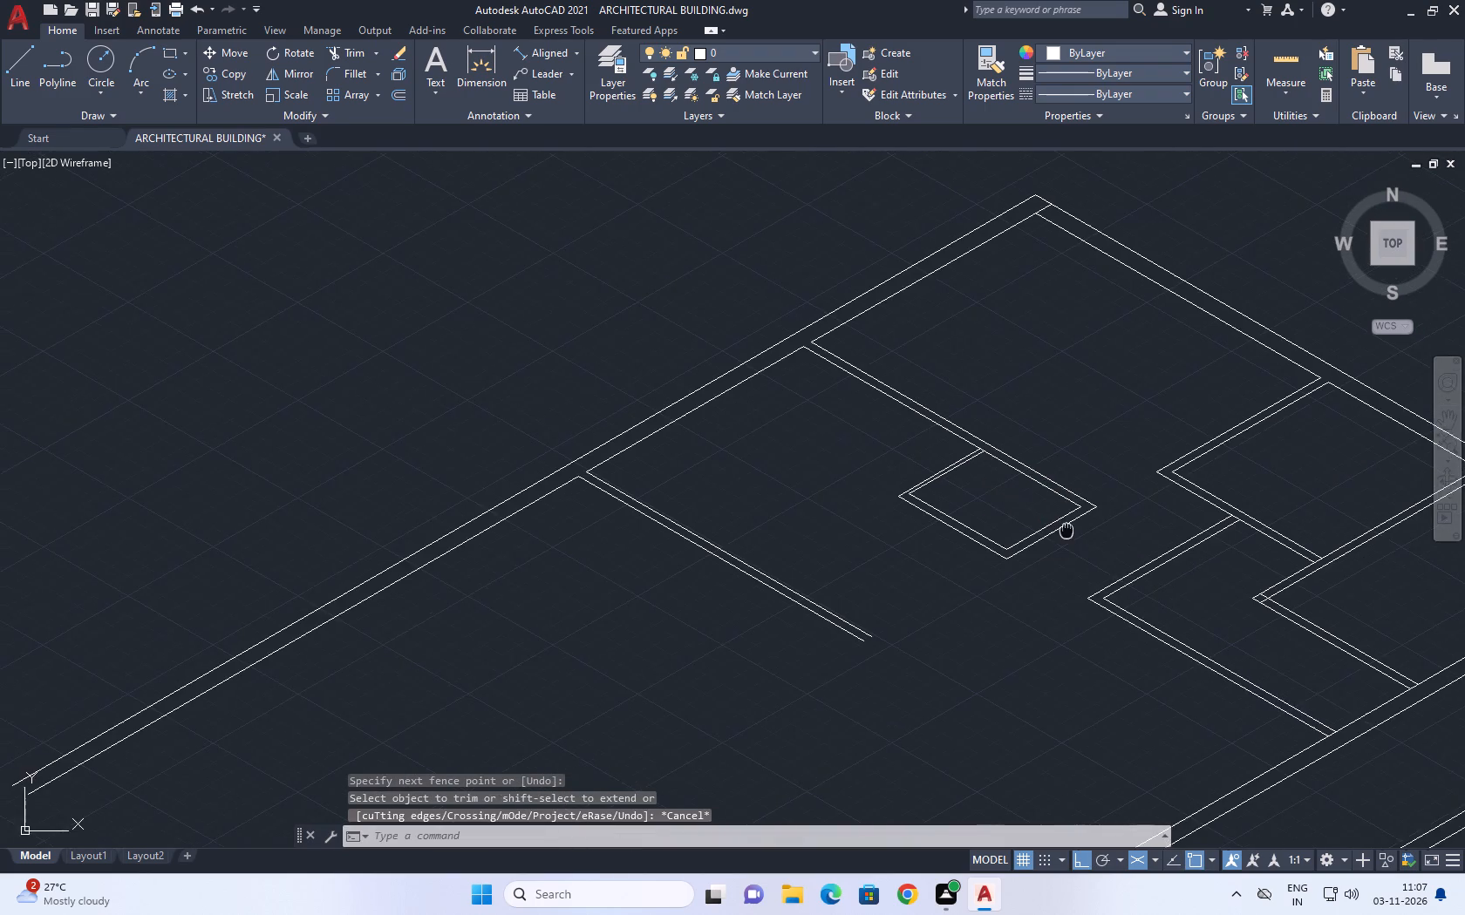
pyautogui.moveTo(1080, 530); pyautogui.dragTo(1060, 436, button='middle')
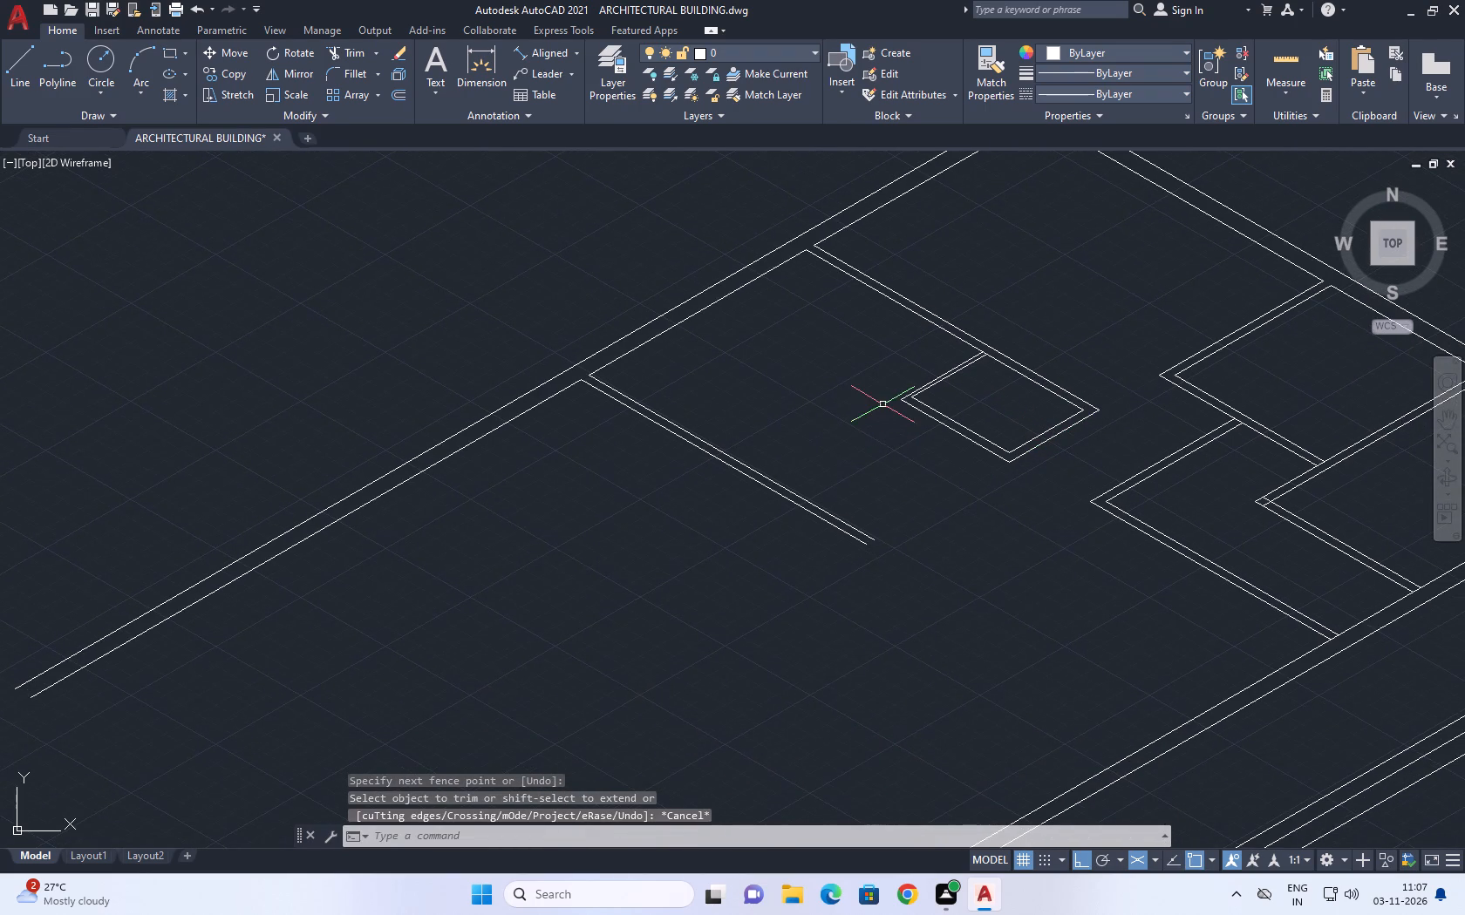
pyautogui.moveTo(948, 455); pyautogui.dragTo(947, 401, button='middle')
pyautogui.press('l')
pyautogui.press('space')
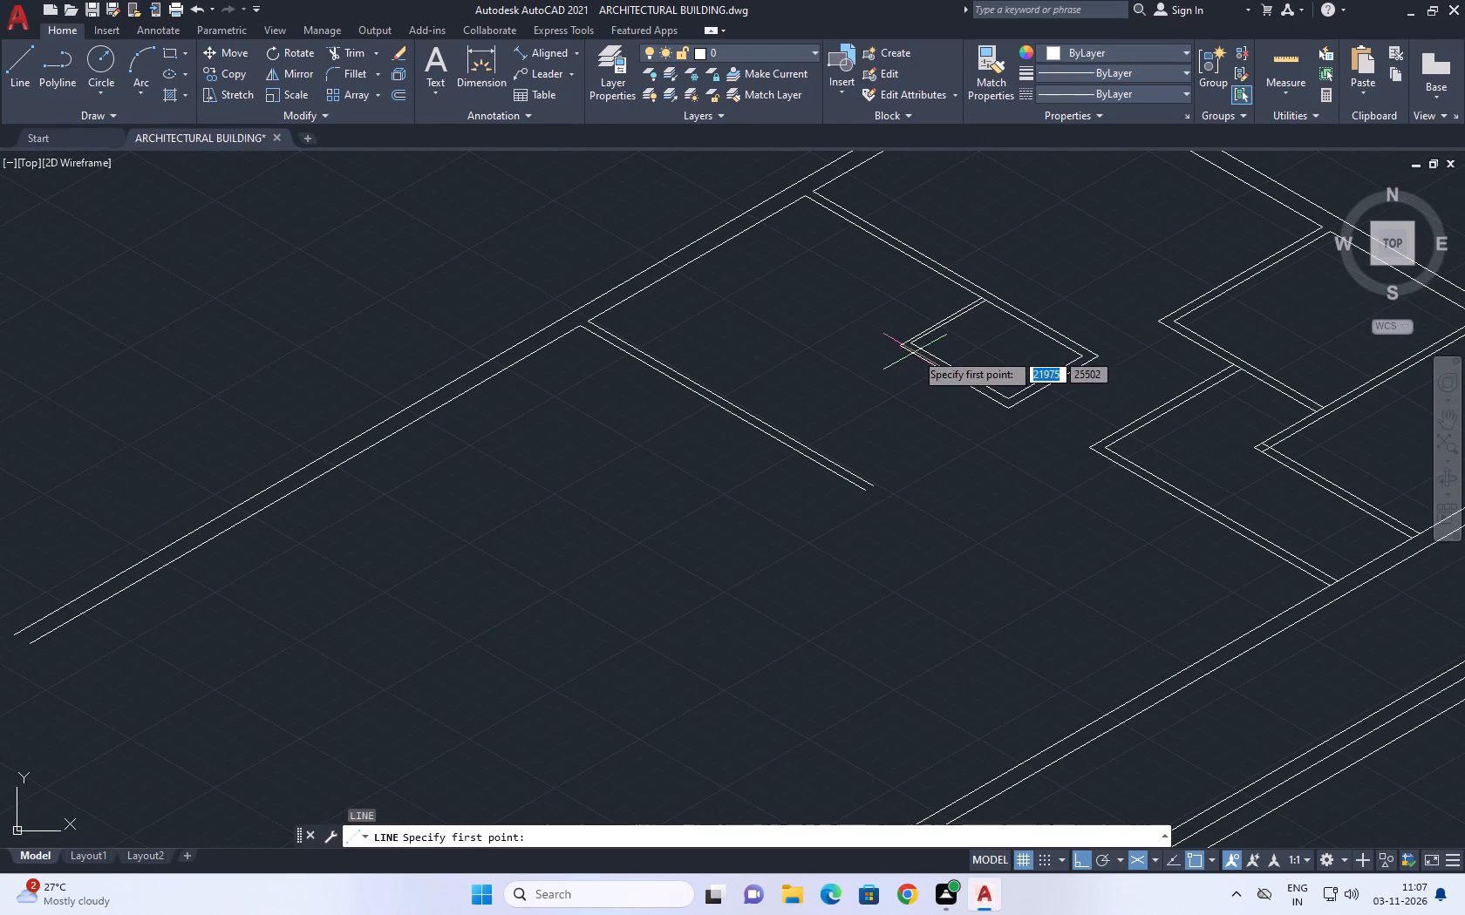
pyautogui.scroll(2, 910, 349)
pyautogui.click(886, 344)
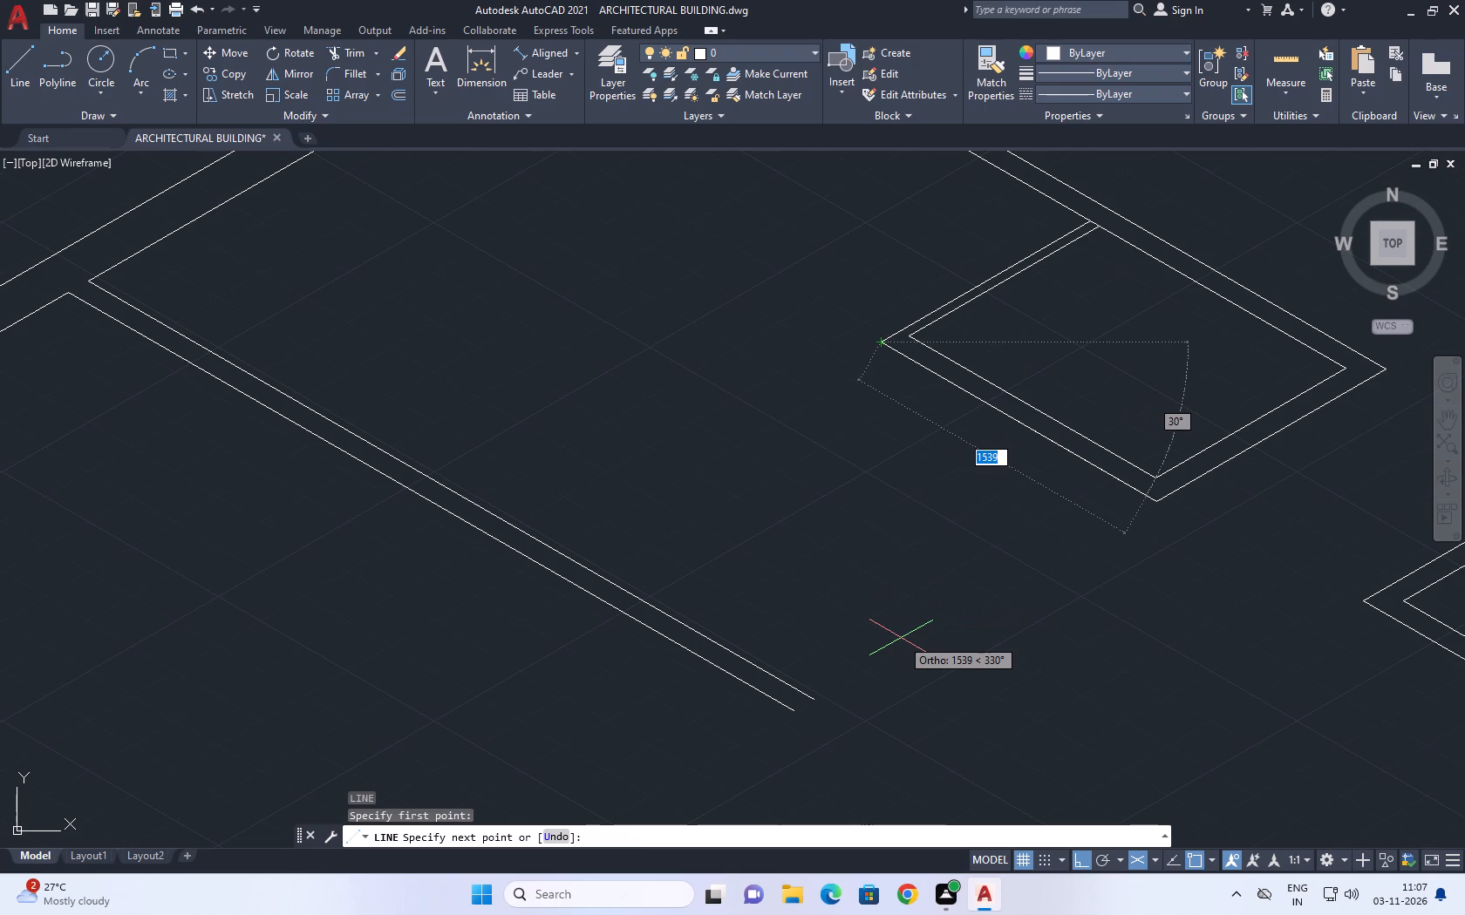
pyautogui.press('F5')
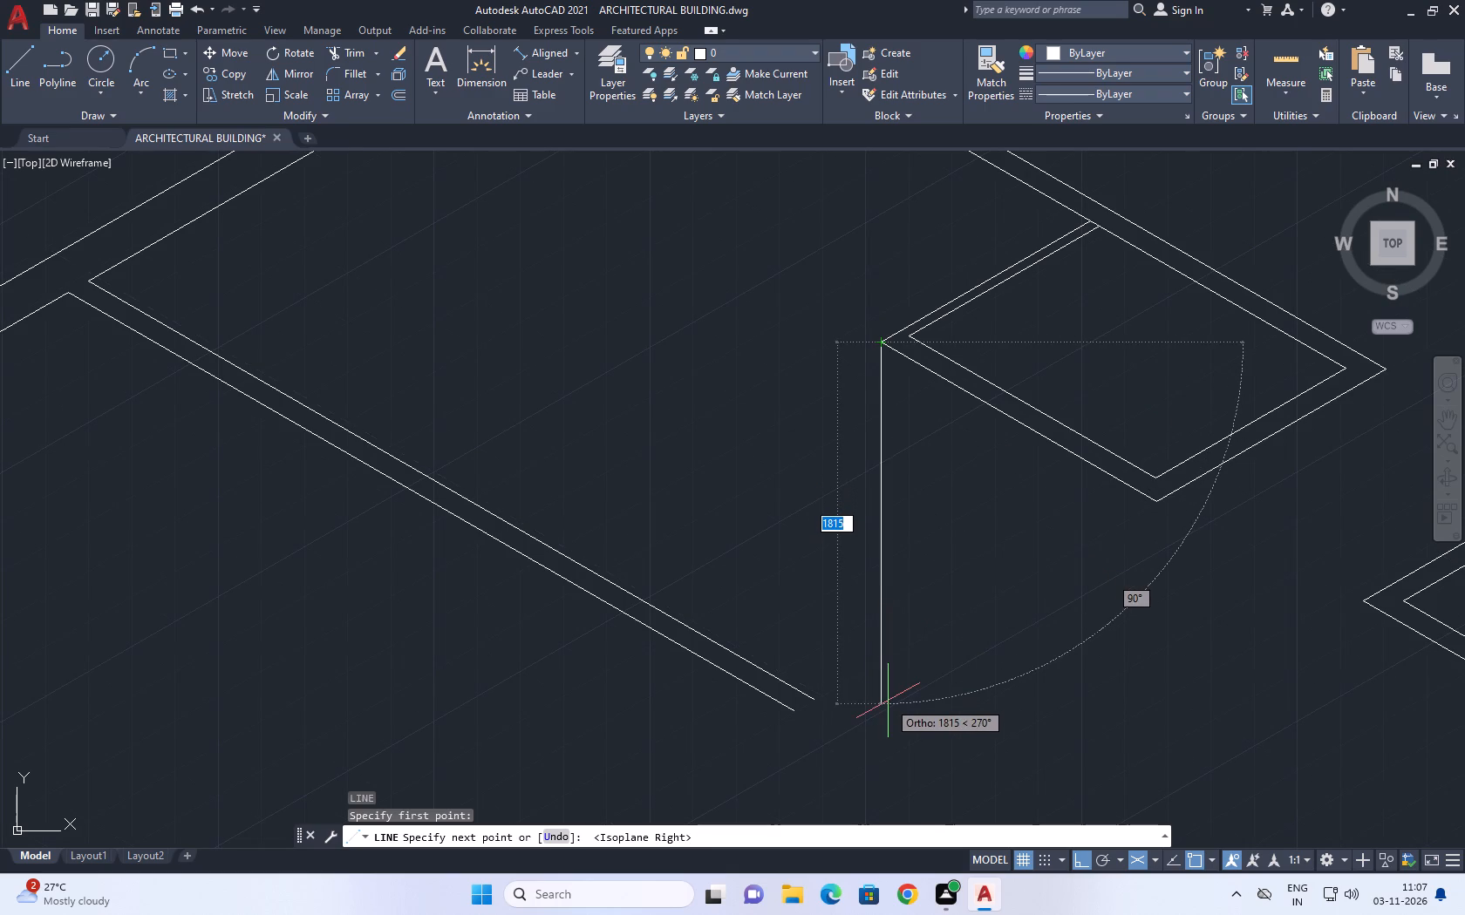
pyautogui.press('2')
pyautogui.write('900')
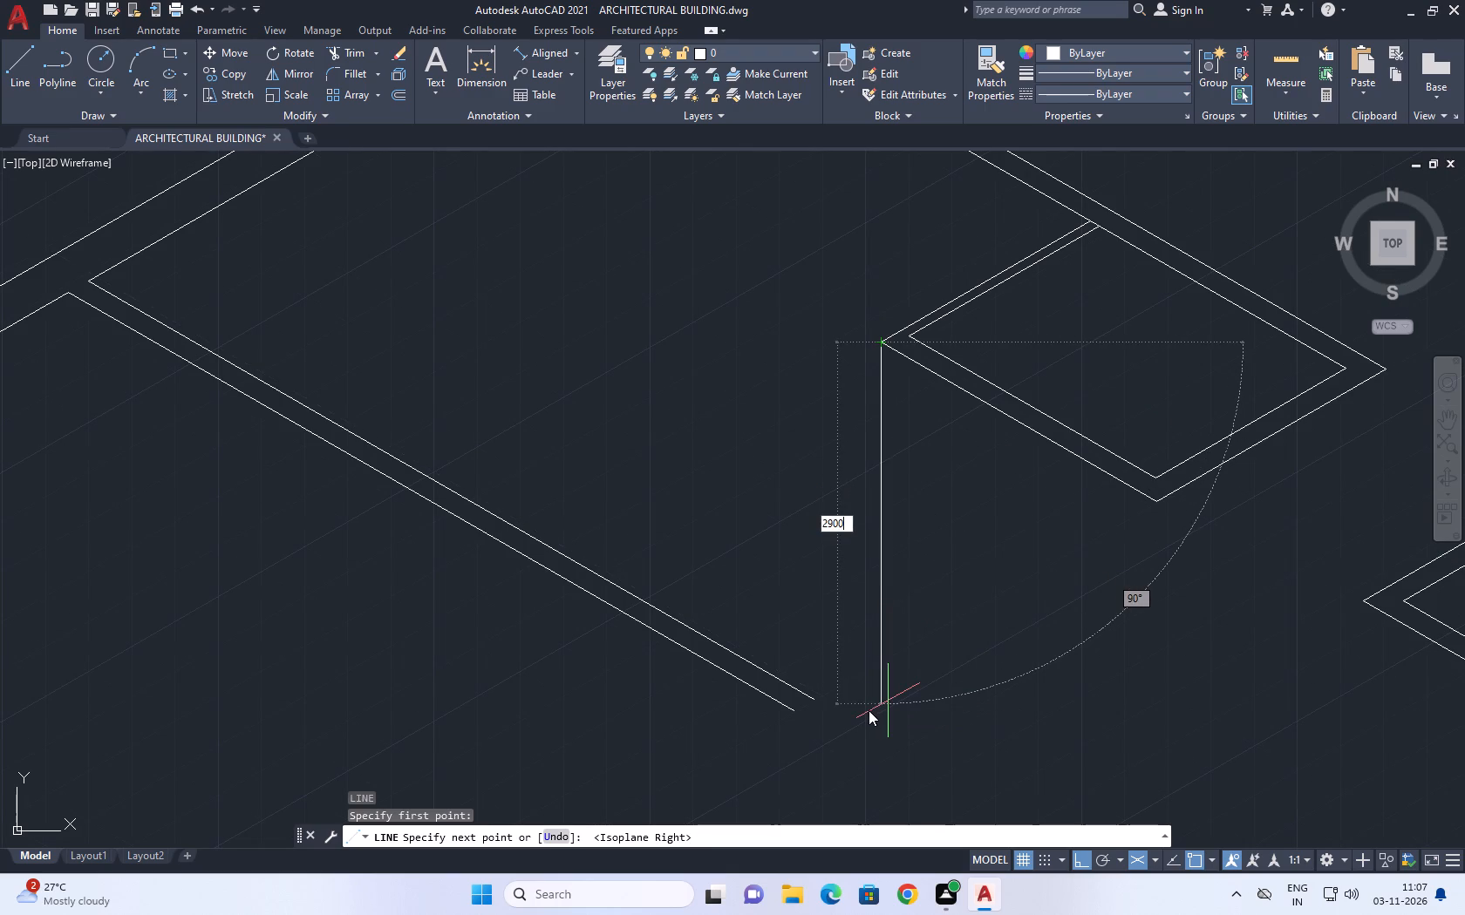
pyautogui.press('Return')
pyautogui.scroll(-5, 894, 703)
pyautogui.scroll(1, 870, 736)
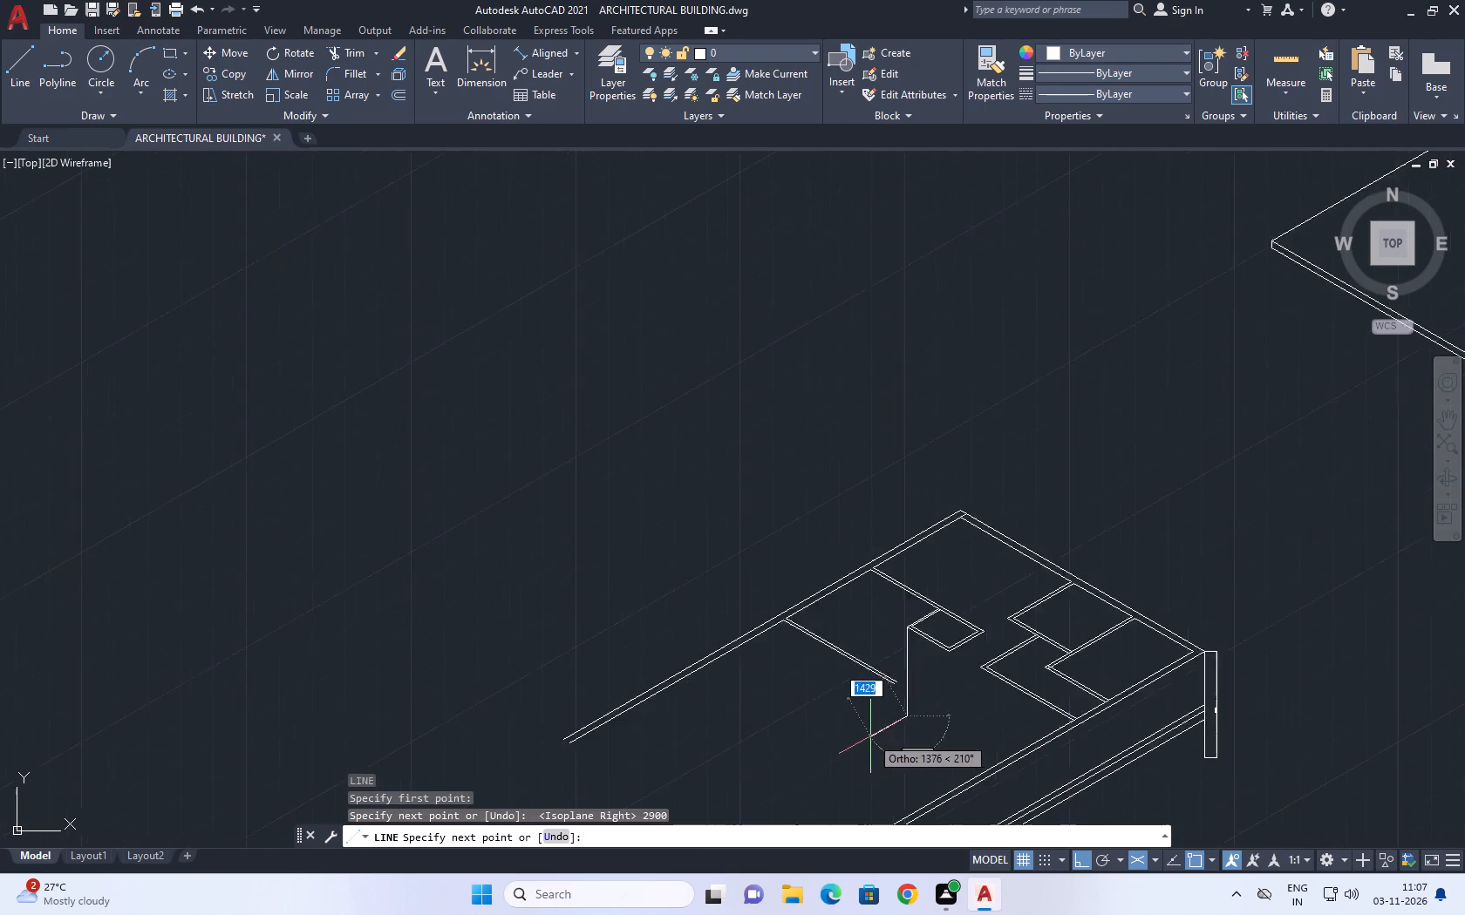
pyautogui.scroll(1, 869, 736)
pyautogui.press('Escape')
# Move the 2900 mm vertical line from the small room's corner to the midpoint of the long wall's inner line.
pyautogui.moveTo(842, 493); pyautogui.dragTo(849, 491, button='middle')
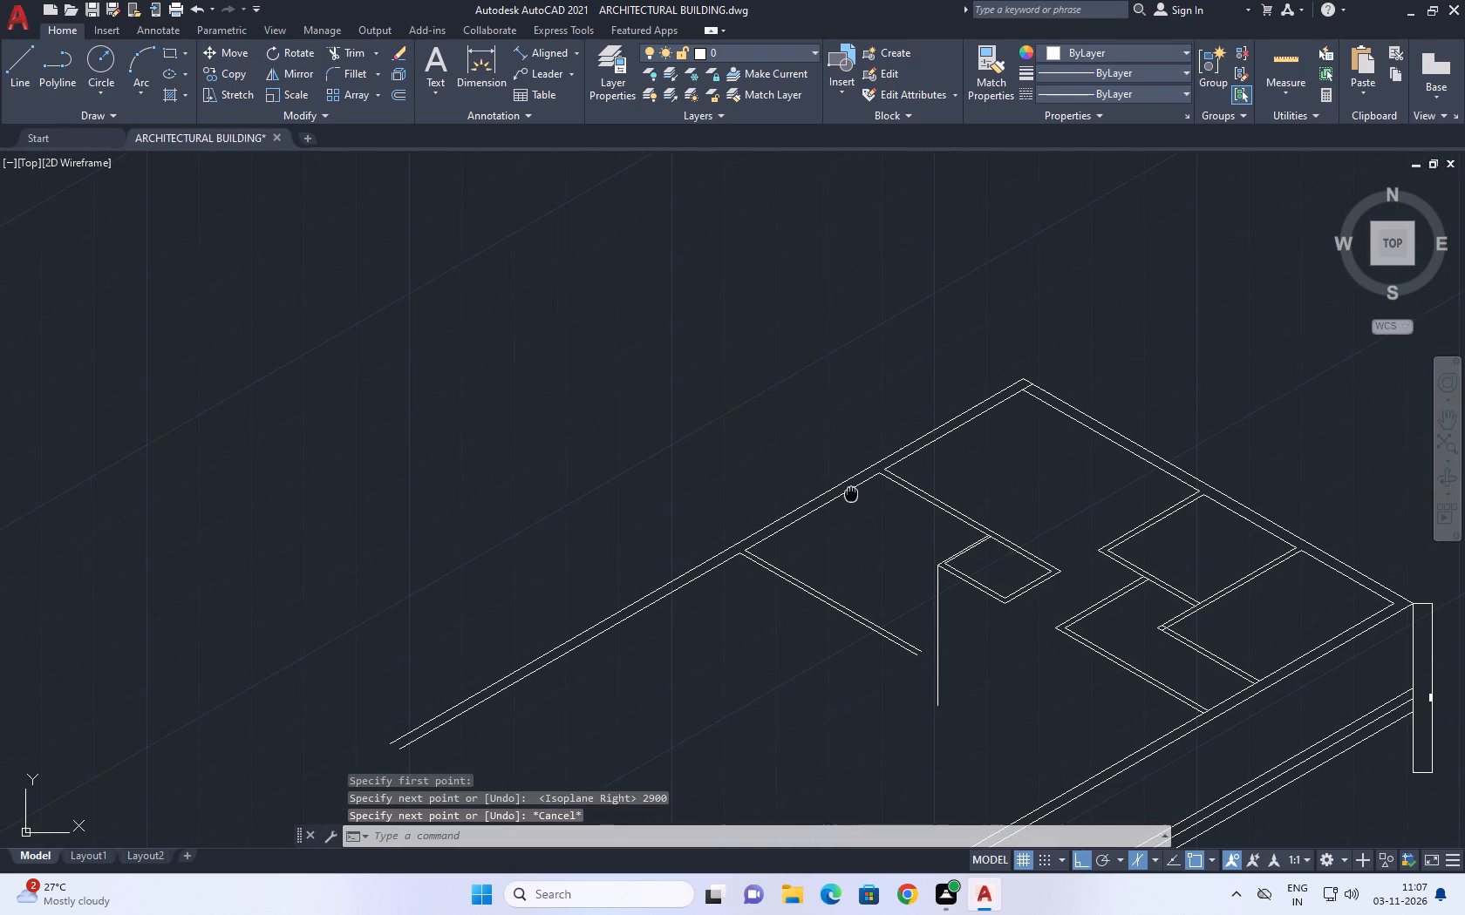
pyautogui.moveTo(849, 491); pyautogui.dragTo(804, 409, button='middle')
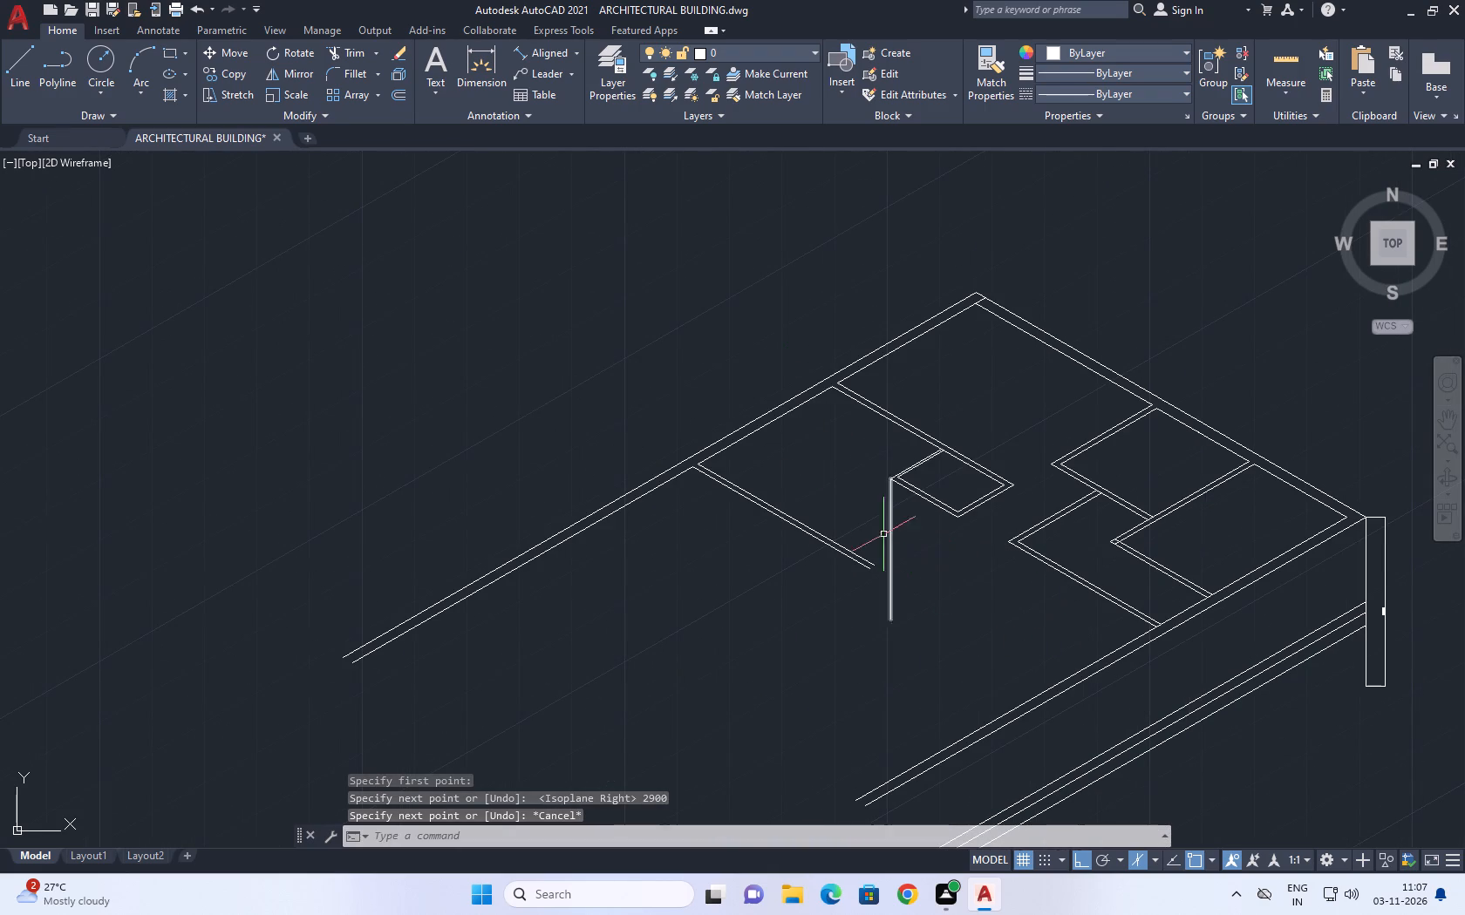
pyautogui.scroll(2, 881, 518)
pyautogui.click(909, 538)
pyautogui.click(860, 490)
pyautogui.moveTo(869, 501); pyautogui.dragTo(898, 540, button='middle')
pyautogui.press('m')
pyautogui.press('space')
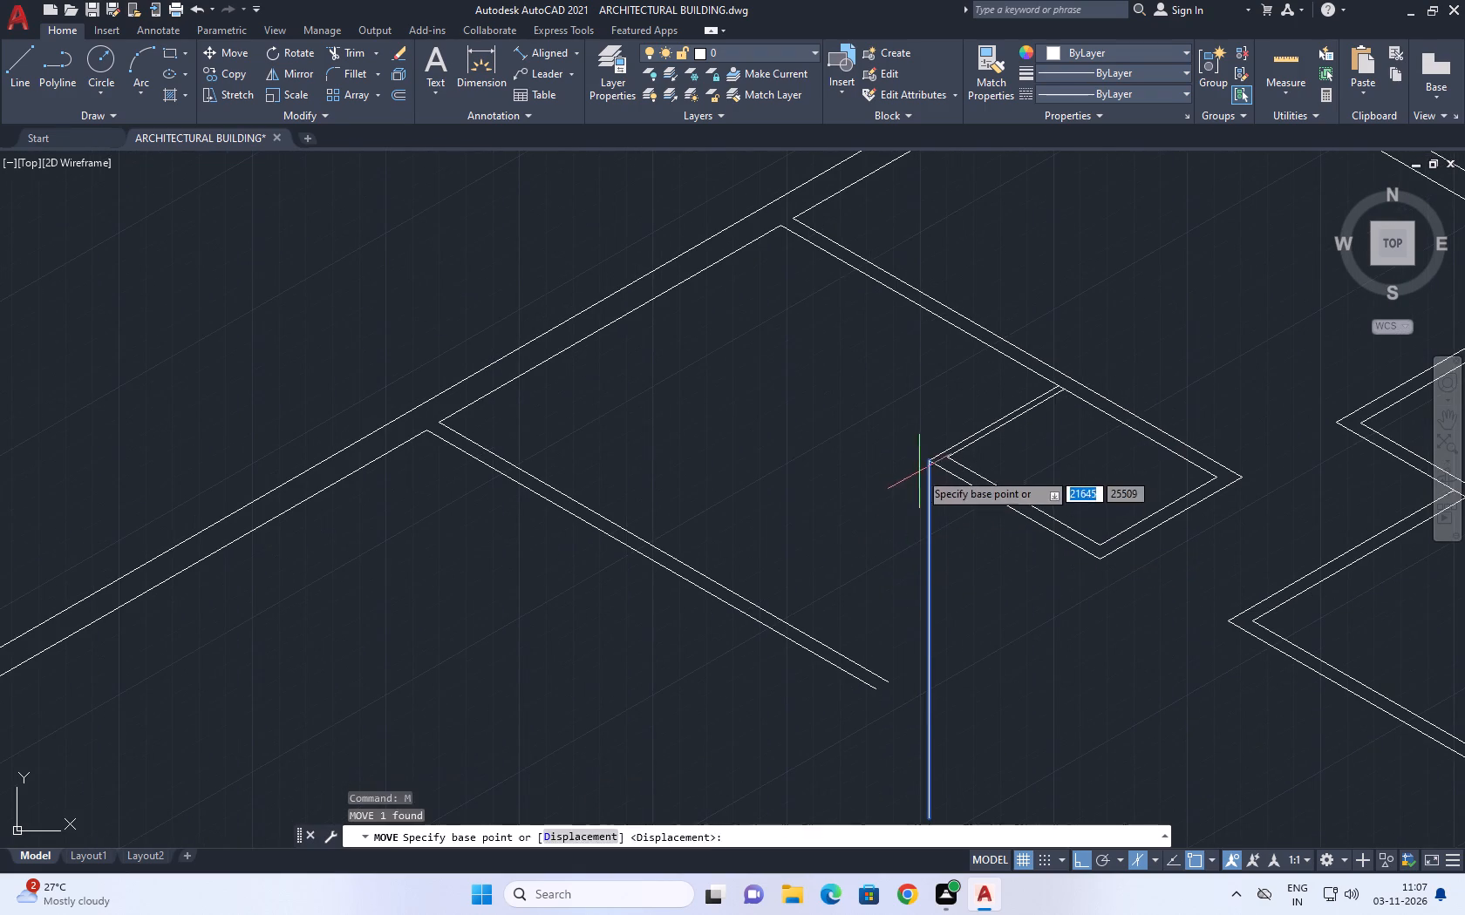
pyautogui.click(927, 461)
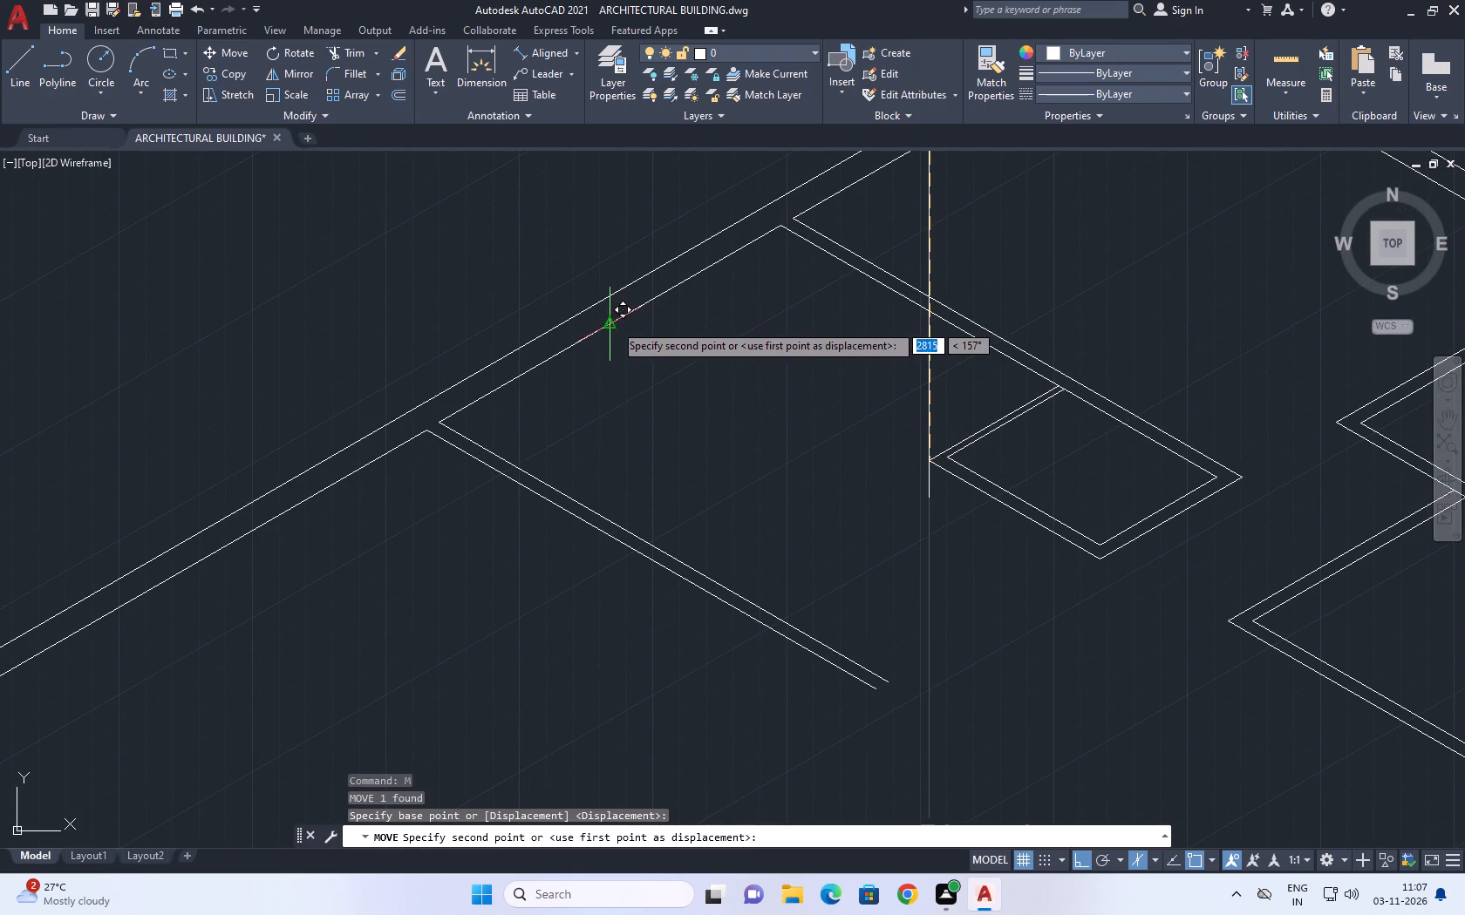
pyautogui.click(614, 323)
# Move the vertical line down the long wall's inner line, close to its corner with the unfinished partition.
pyautogui.moveTo(758, 500); pyautogui.dragTo(767, 510, button='middle')
pyautogui.click(643, 359)
pyautogui.click(597, 386)
pyautogui.moveTo(641, 406); pyautogui.dragTo(663, 436, button='middle')
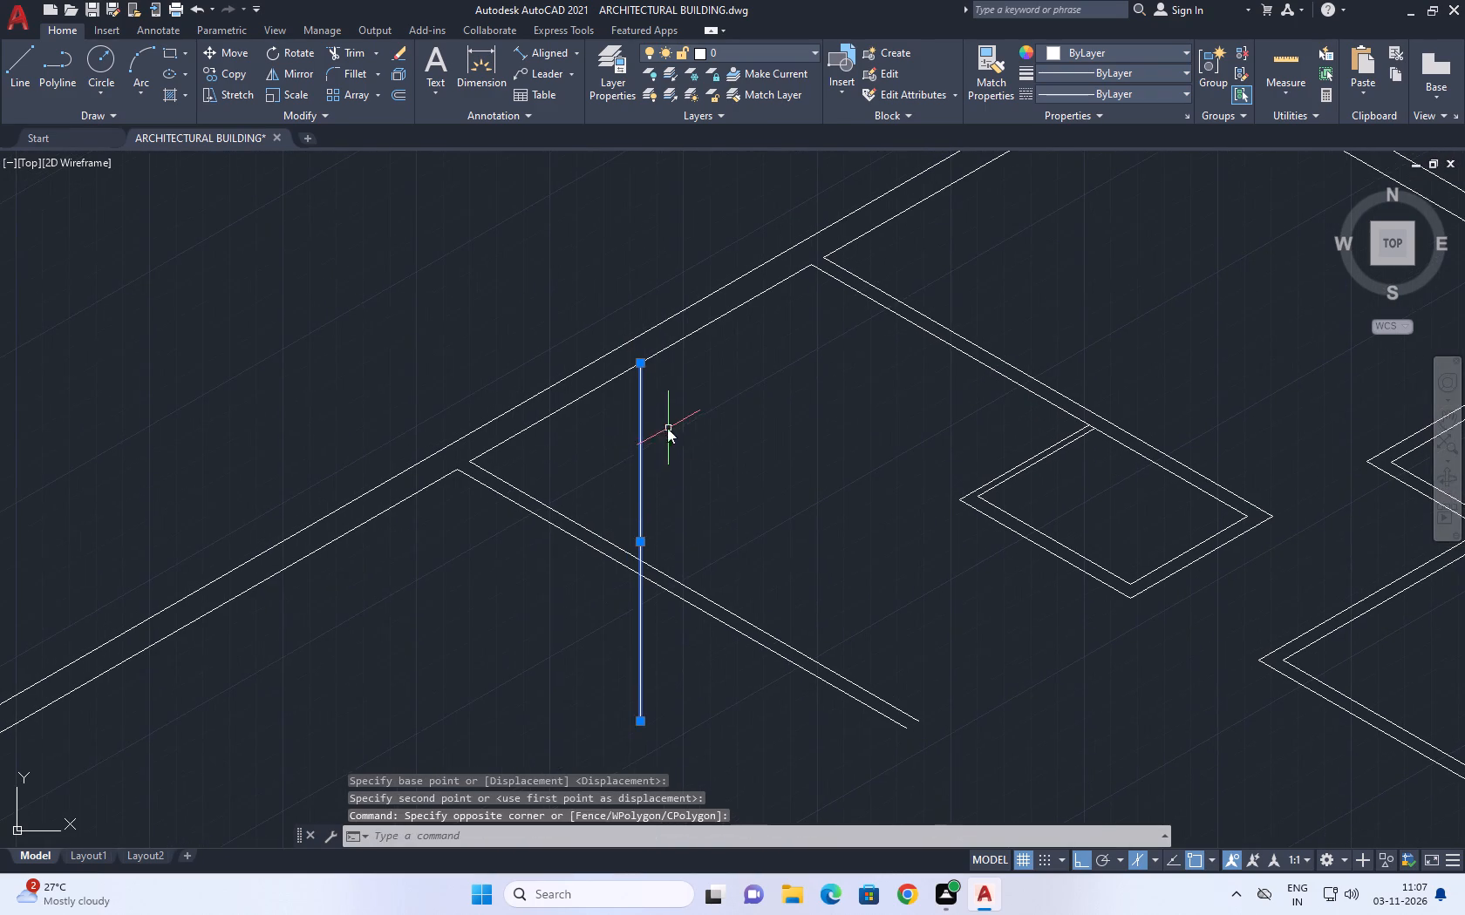
pyautogui.press('m')
pyautogui.press('space')
pyautogui.scroll(1, 646, 372)
pyautogui.click(629, 358)
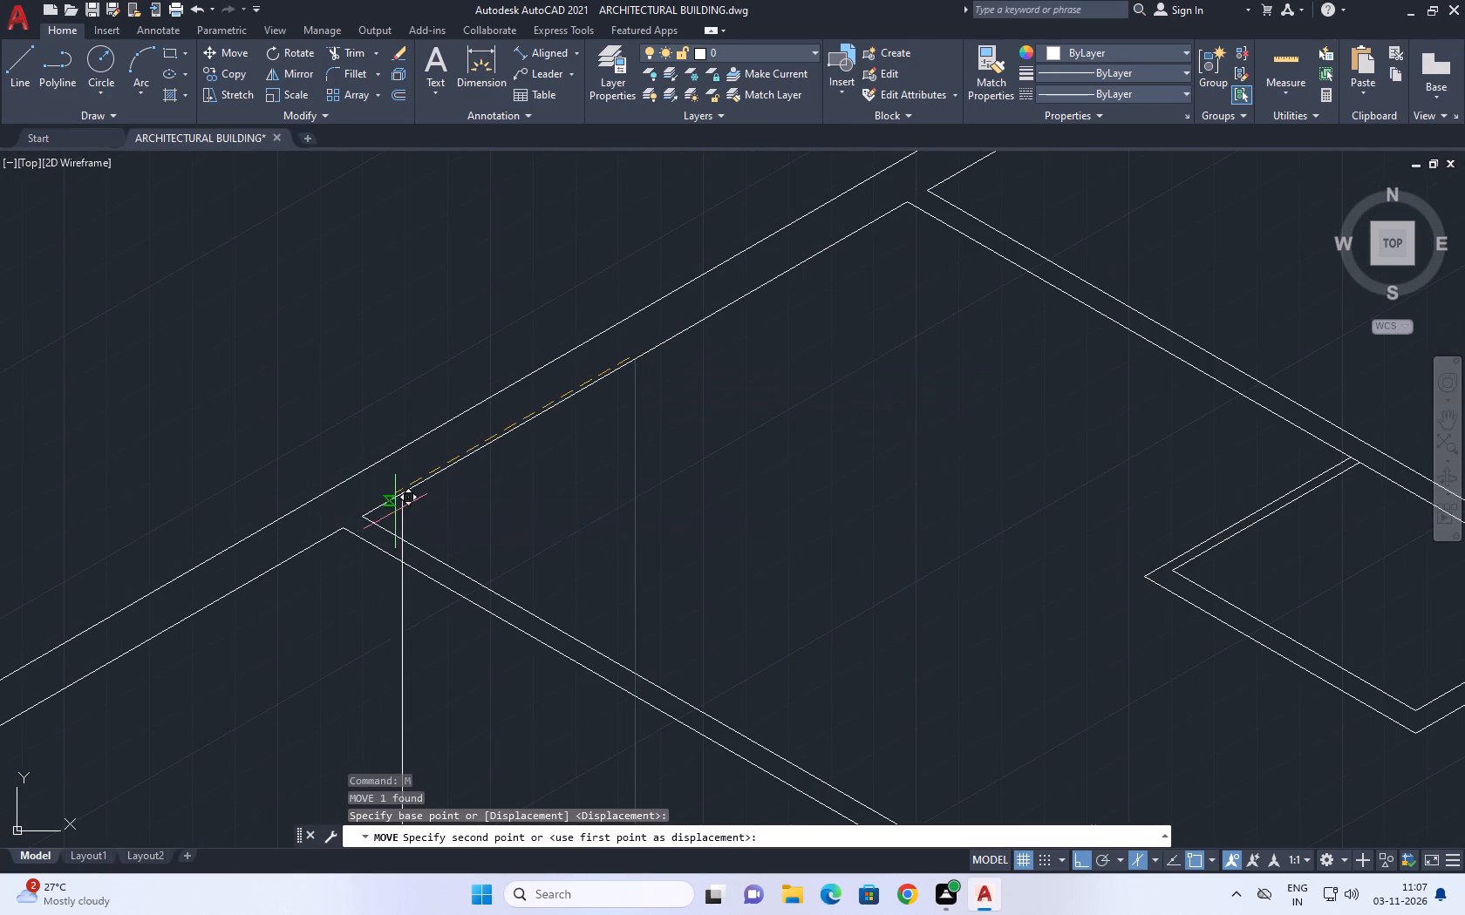
pyautogui.click(361, 522)
# Move the vertical line's top endpoint exactly onto the inner corner of the long wall and the unfinished partition.
pyautogui.scroll(4, 351, 539)
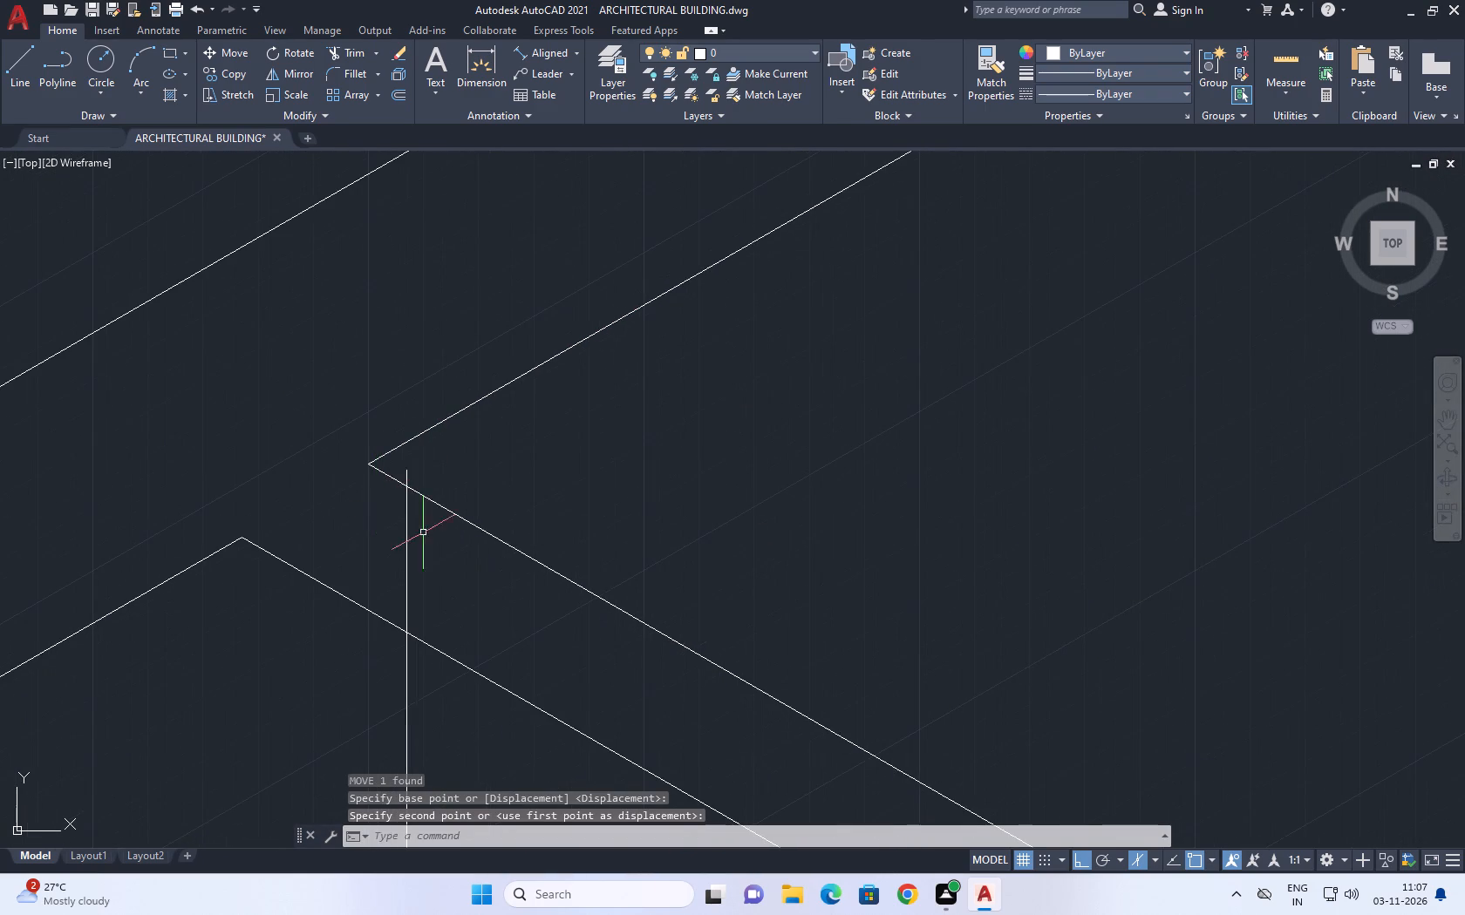
pyautogui.click(425, 539)
pyautogui.click(376, 511)
pyautogui.moveTo(436, 527); pyautogui.dragTo(485, 552, button='middle')
pyautogui.press('m')
pyautogui.press('space')
pyautogui.click(458, 497)
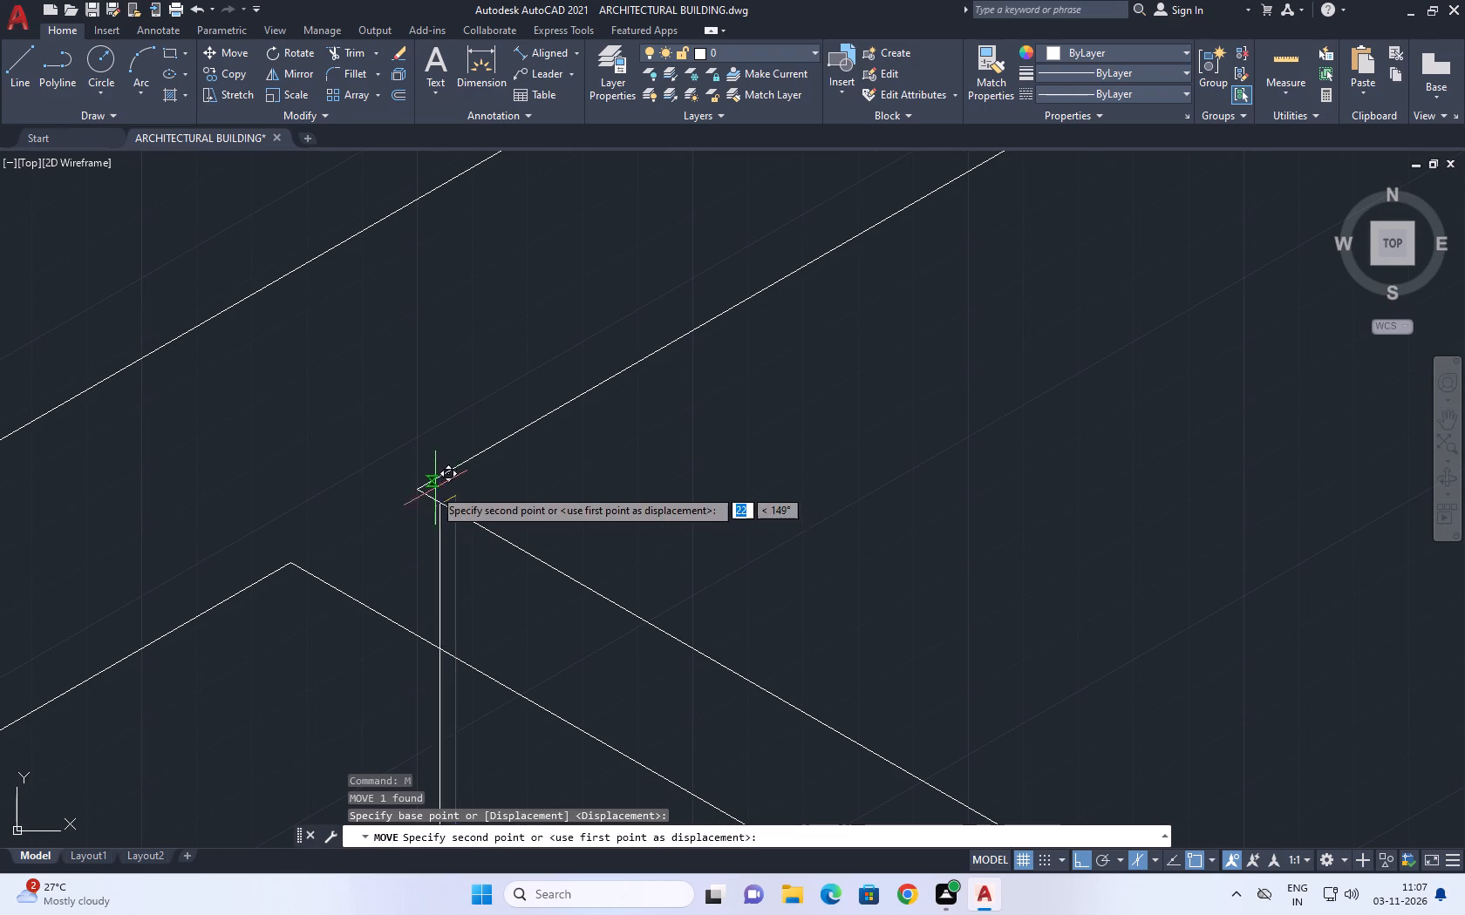
pyautogui.click(417, 485)
# Copy the vertical line from the inner corner about 114 mm at 210° to the corner on the partition's other face.
pyautogui.scroll(-3, 615, 434)
pyautogui.scroll(-3, 730, 467)
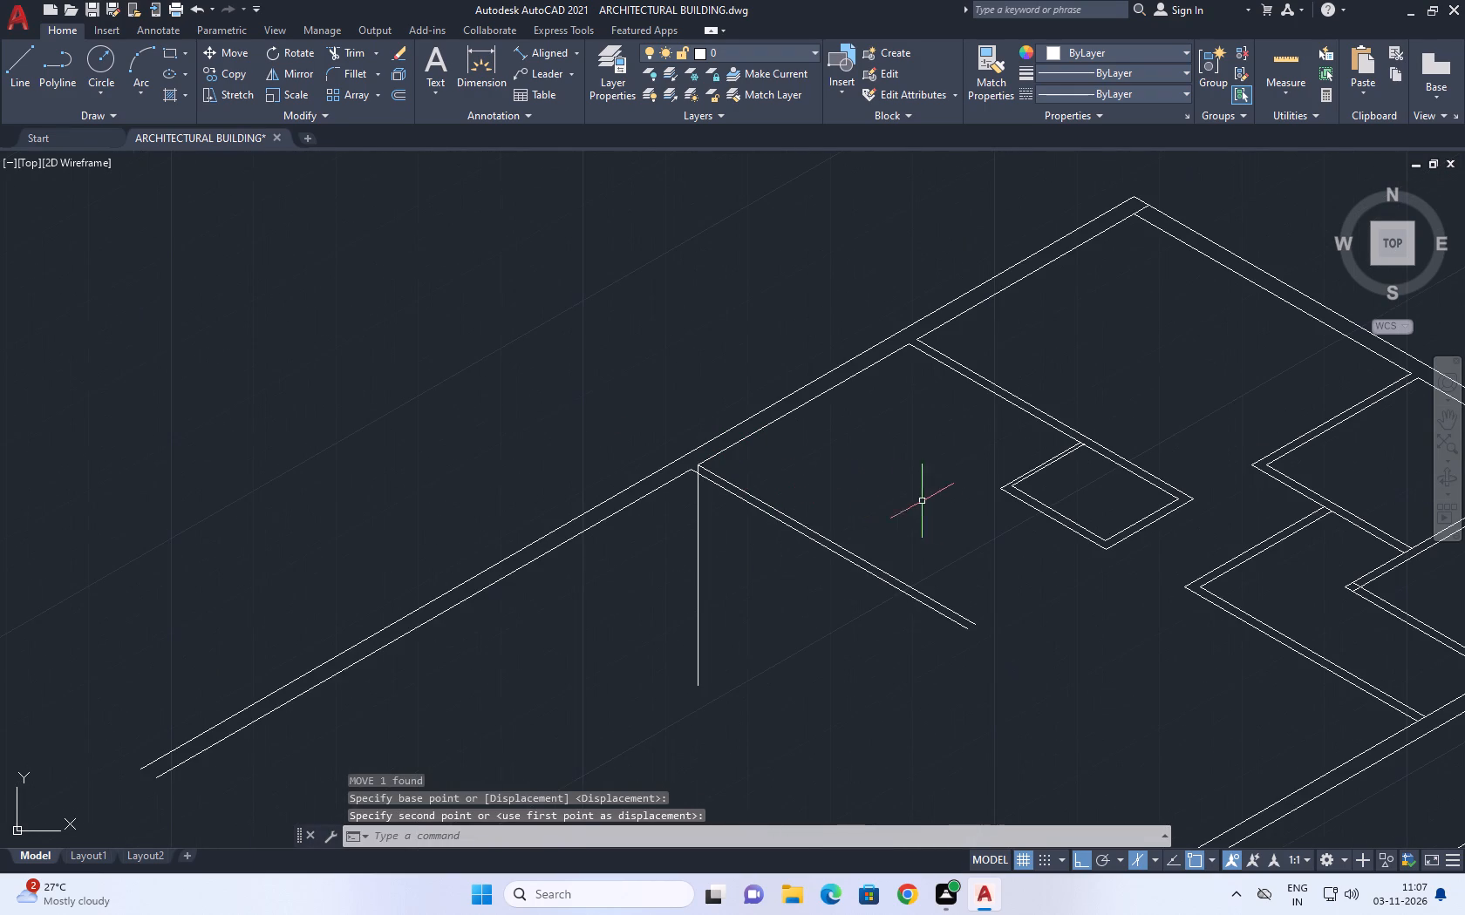
pyautogui.moveTo(943, 498); pyautogui.dragTo(959, 458, button='middle')
pyautogui.scroll(2, 678, 412)
pyautogui.moveTo(801, 549); pyautogui.dragTo(787, 553)
pyautogui.moveTo(753, 568); pyautogui.dragTo(741, 571)
pyautogui.write('co')
pyautogui.press('space')
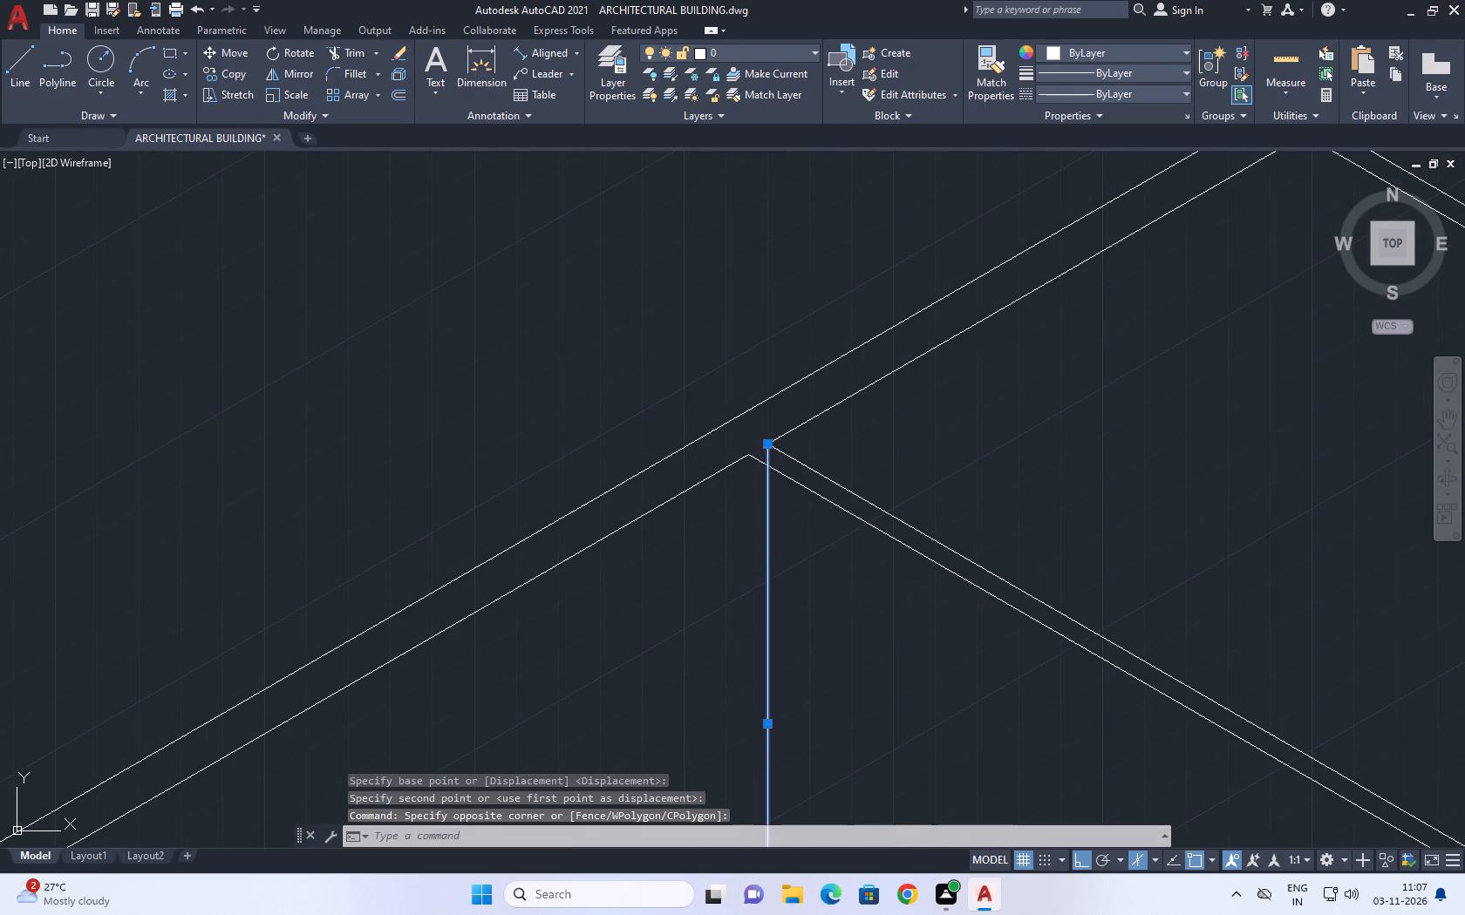
pyautogui.scroll(2, 741, 417)
pyautogui.click(801, 485)
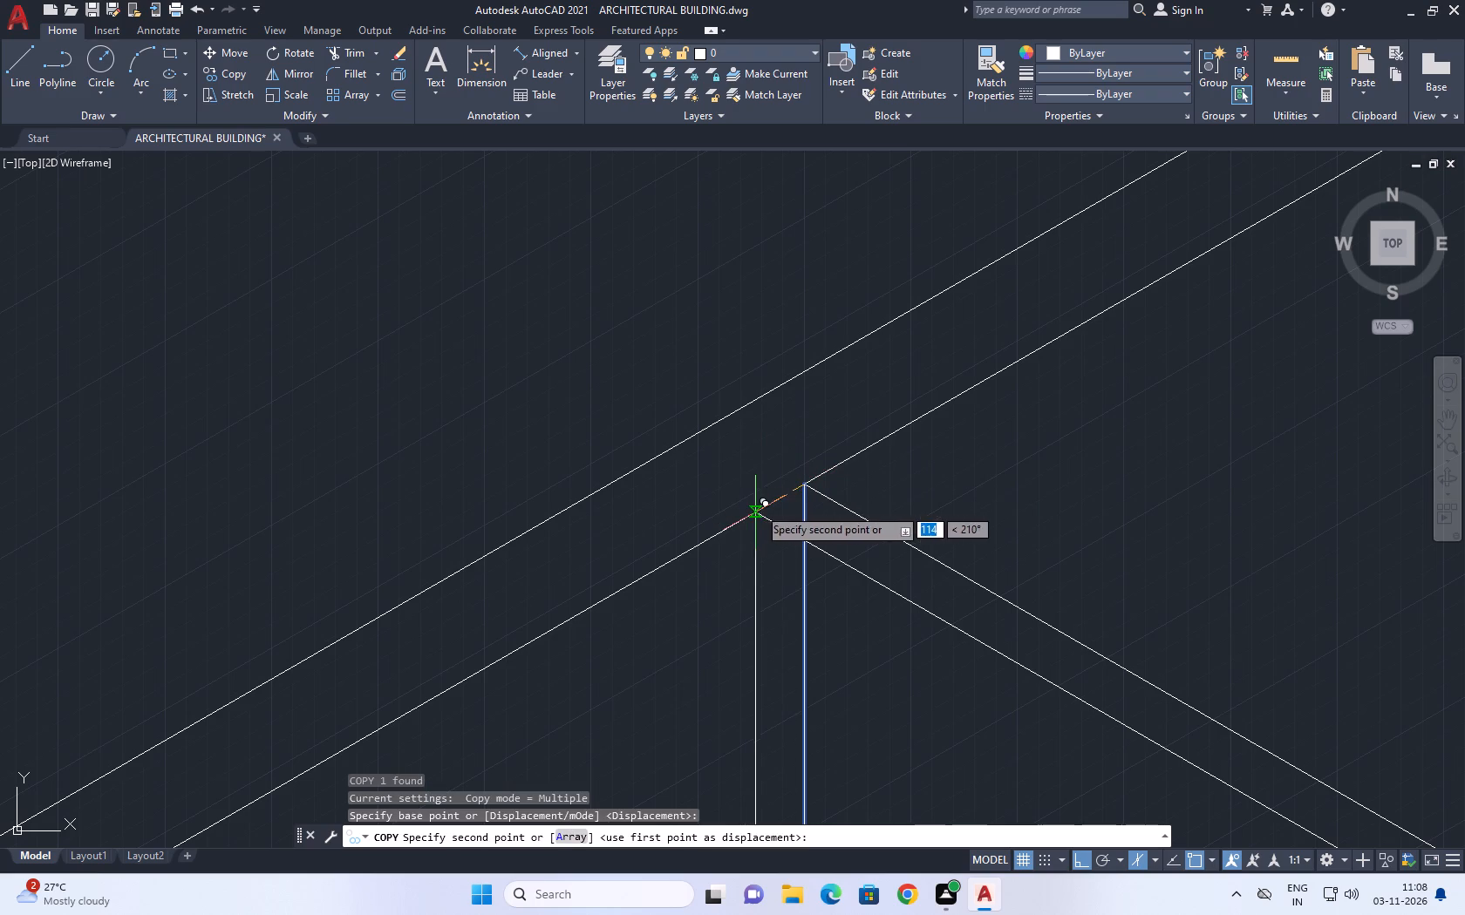
pyautogui.click(759, 507)
pyautogui.scroll(-4, 804, 457)
pyautogui.press('Escape')
# Trim the part of the original vertical line that crosses the partition's thickness at the top.
pyautogui.write('tr')
pyautogui.press('space')
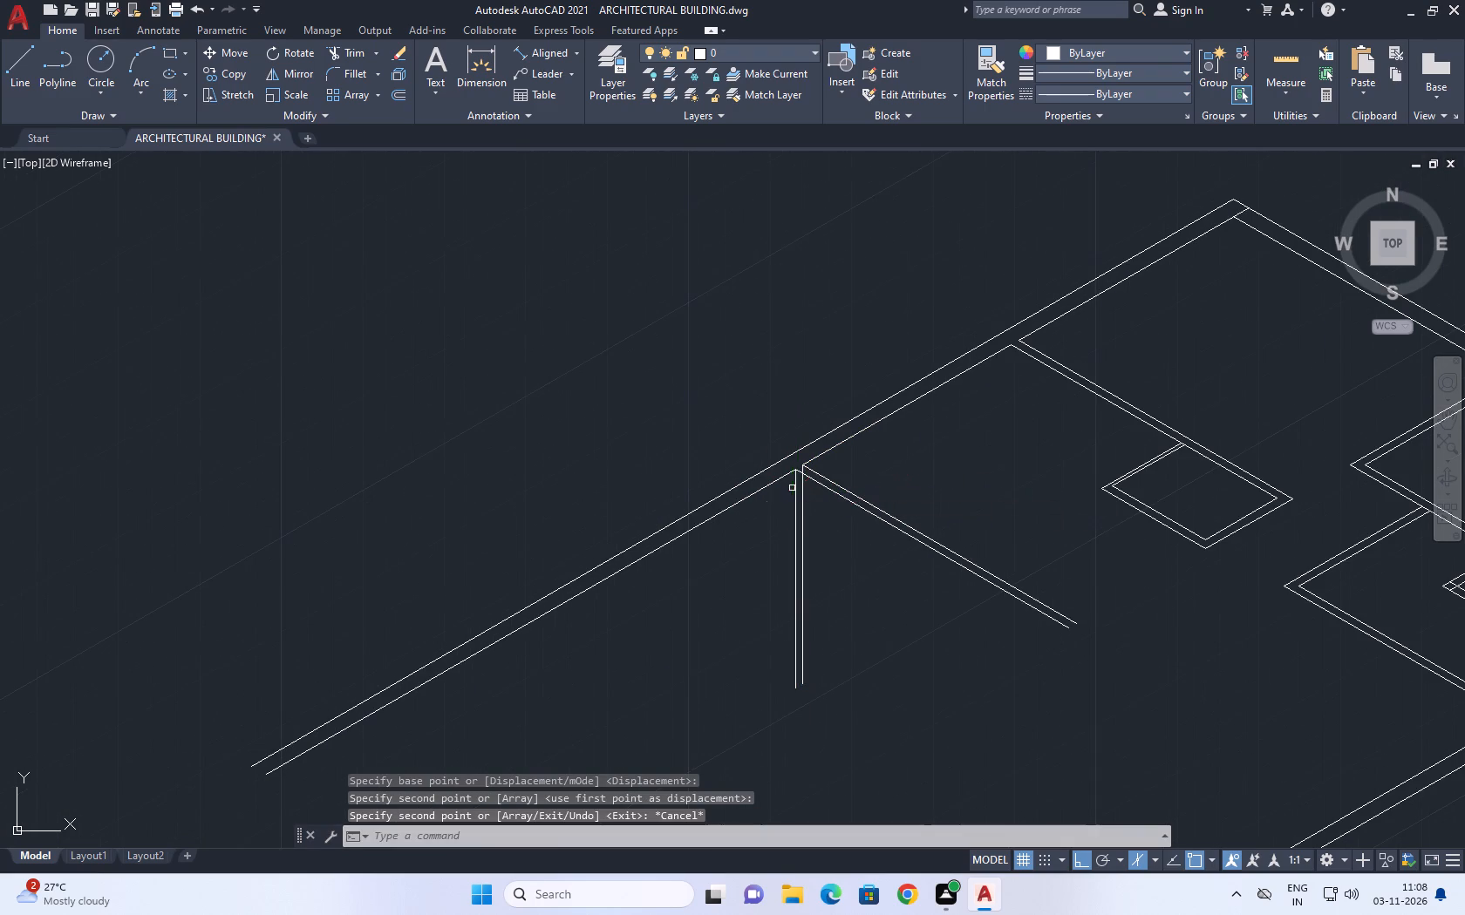
pyautogui.scroll(4, 792, 488)
pyautogui.click(887, 427)
pyautogui.scroll(-4, 812, 423)
pyautogui.press('Escape')
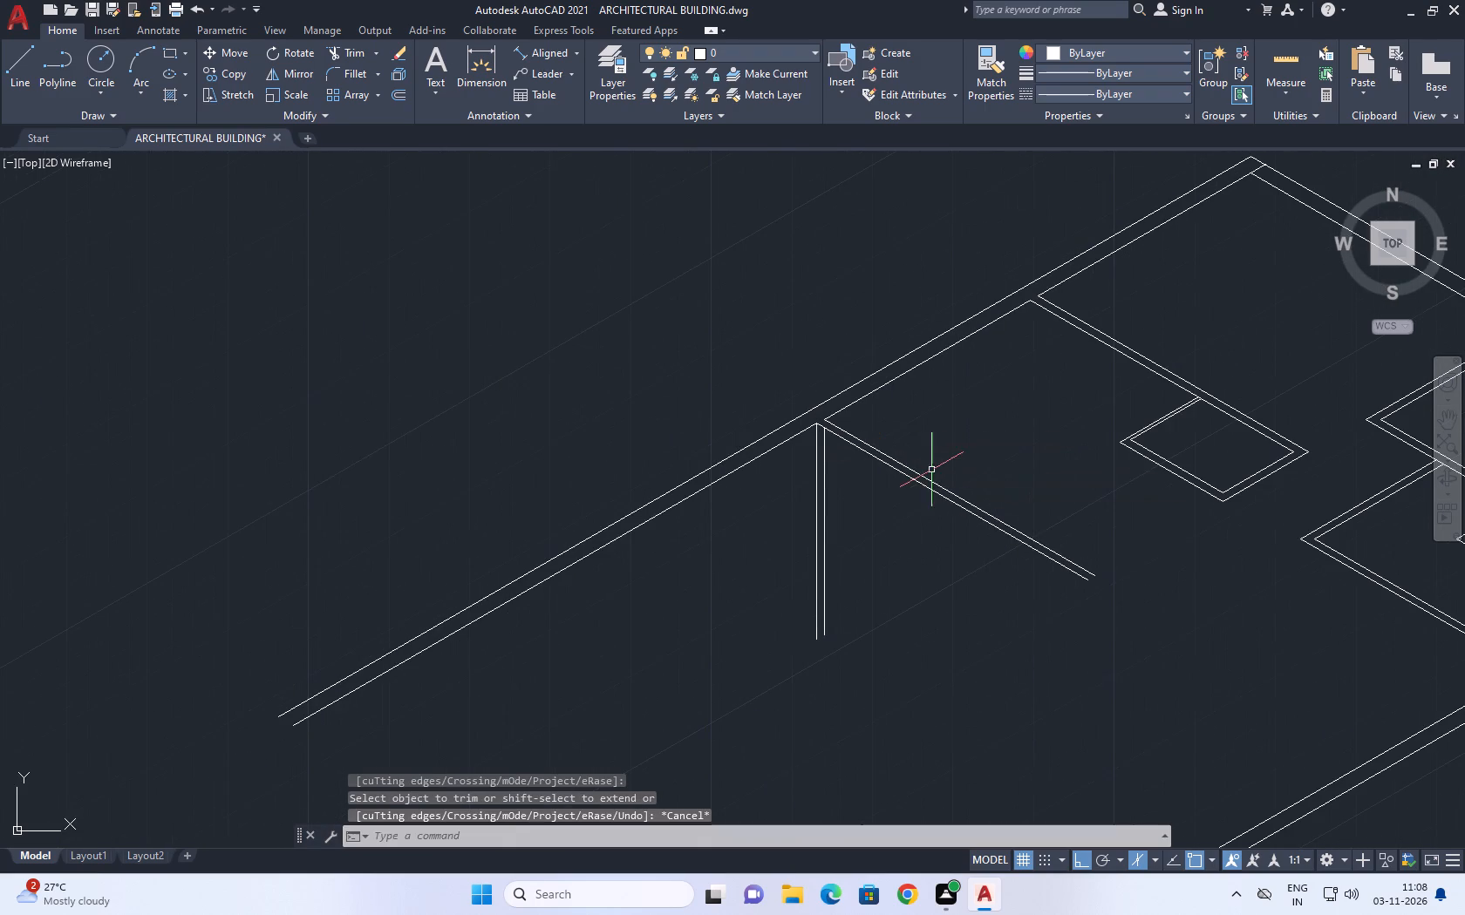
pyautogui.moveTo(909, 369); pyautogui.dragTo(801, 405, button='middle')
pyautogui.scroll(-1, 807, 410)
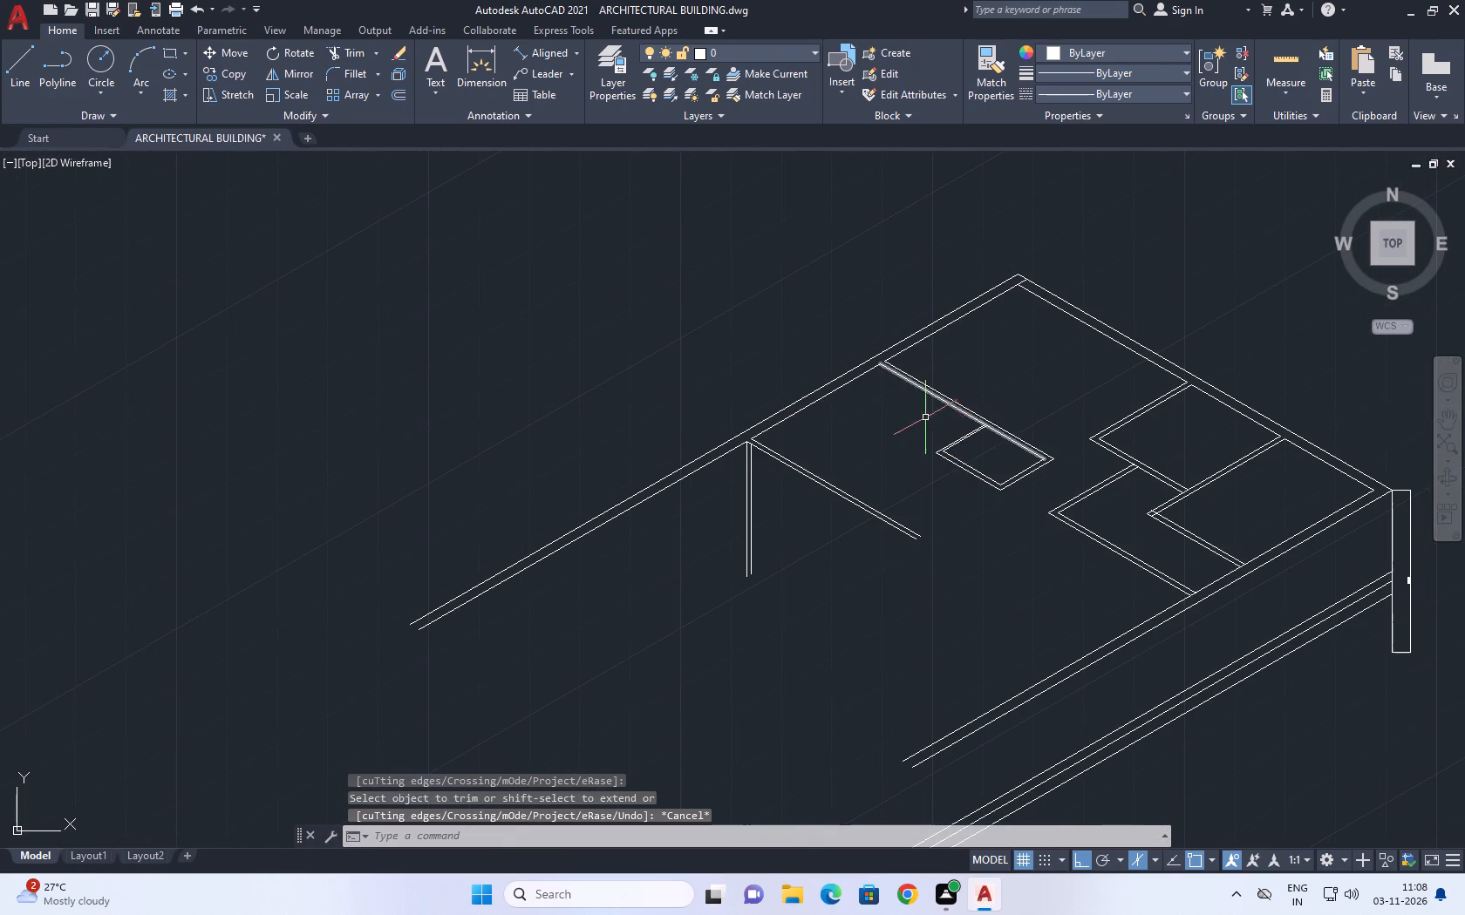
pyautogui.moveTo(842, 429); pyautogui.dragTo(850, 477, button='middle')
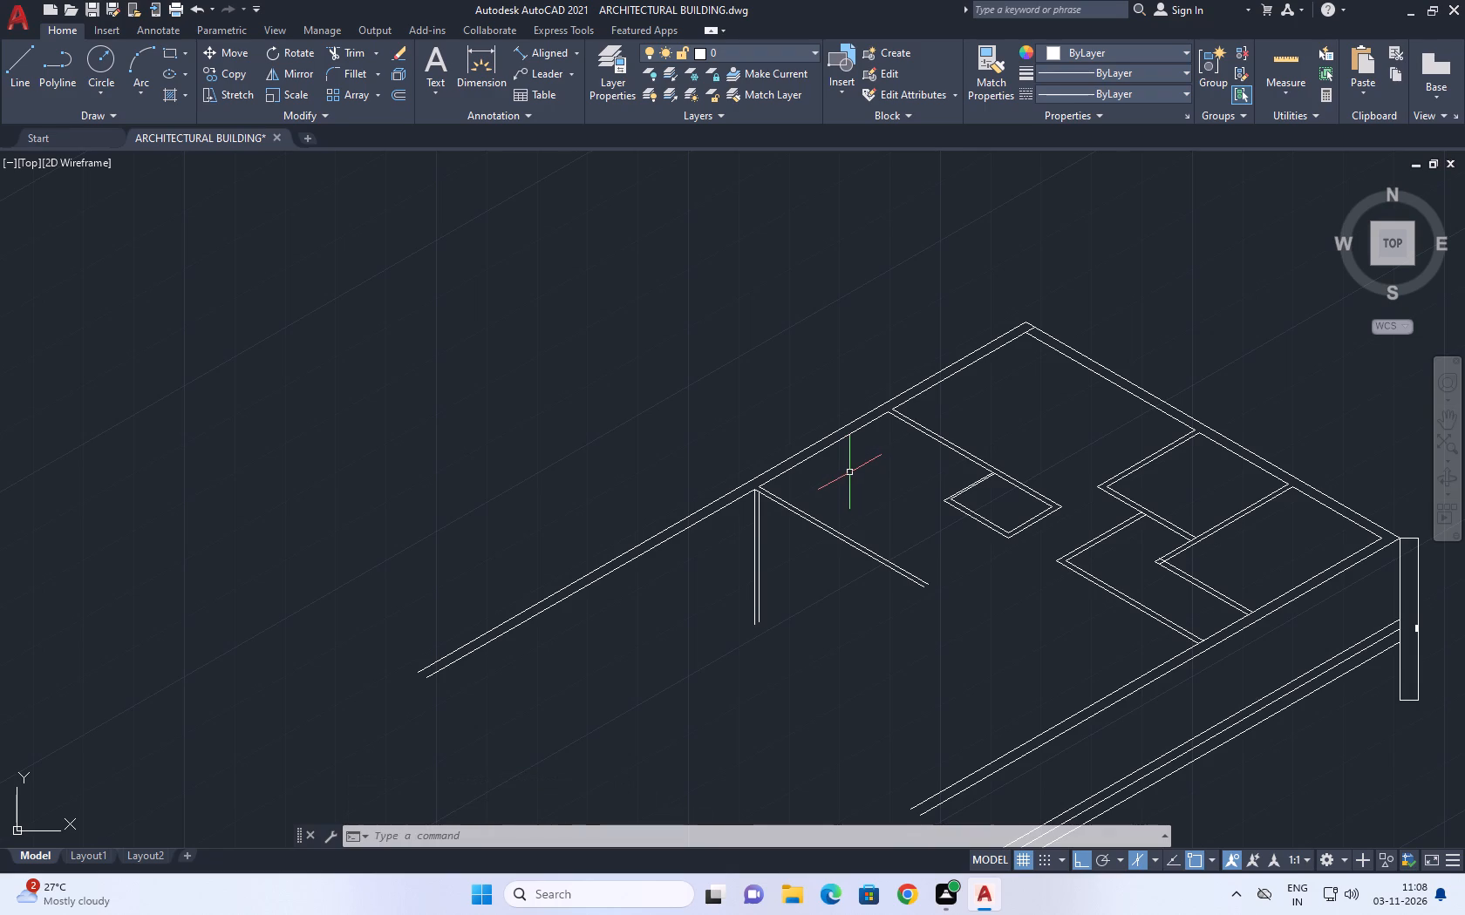
# Copy the outer face line of the last partition on the front long wall 3900 mm at 210° along that wall.
pyautogui.moveTo(932, 538); pyautogui.dragTo(864, 535, button='middle')
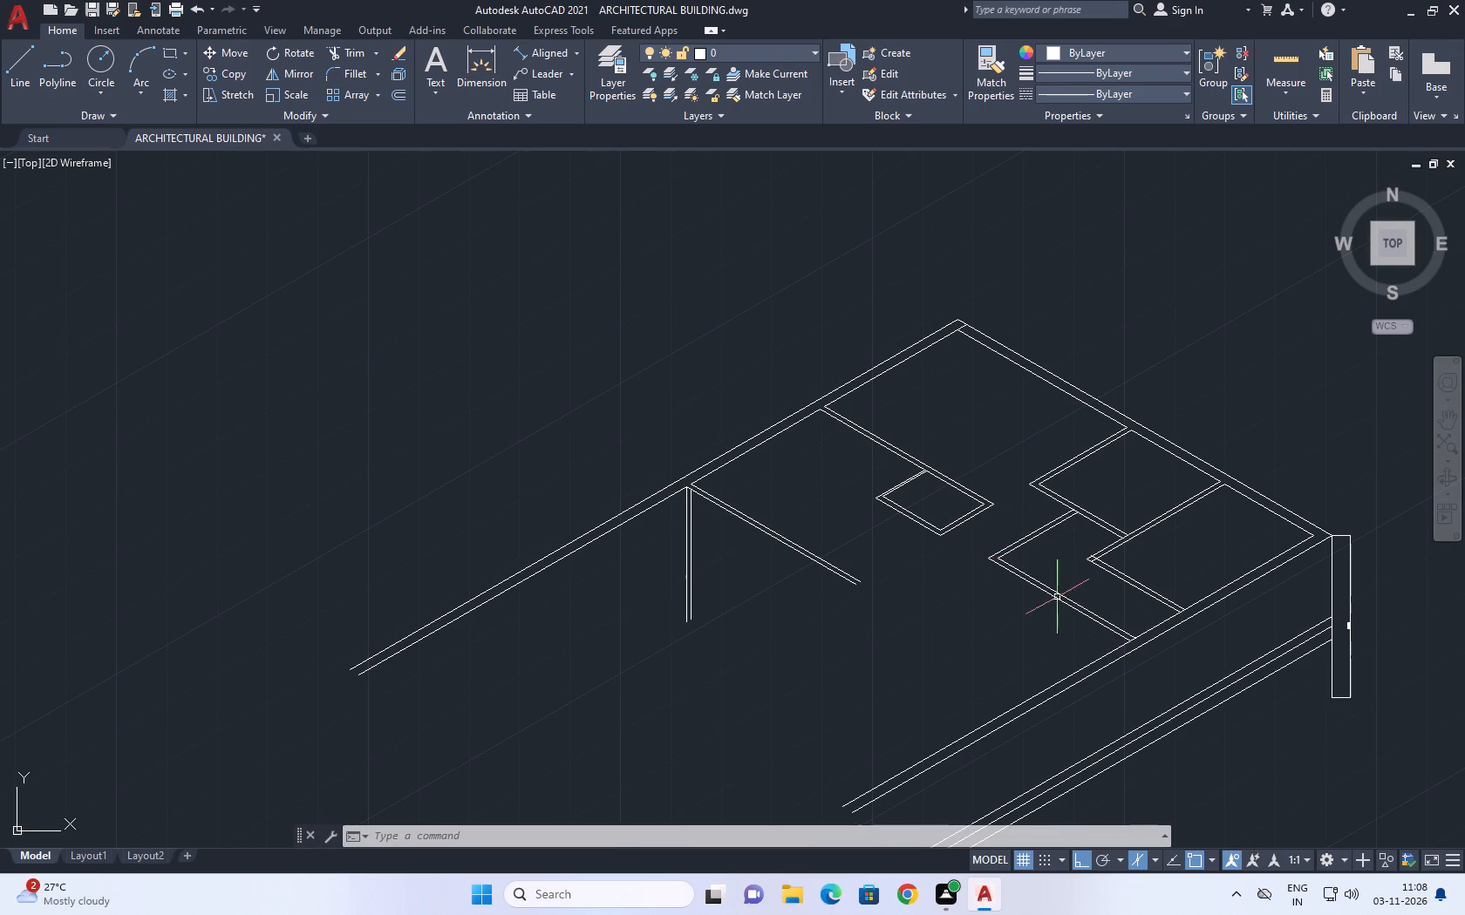
pyautogui.moveTo(1069, 589); pyautogui.dragTo(1050, 472, button='middle')
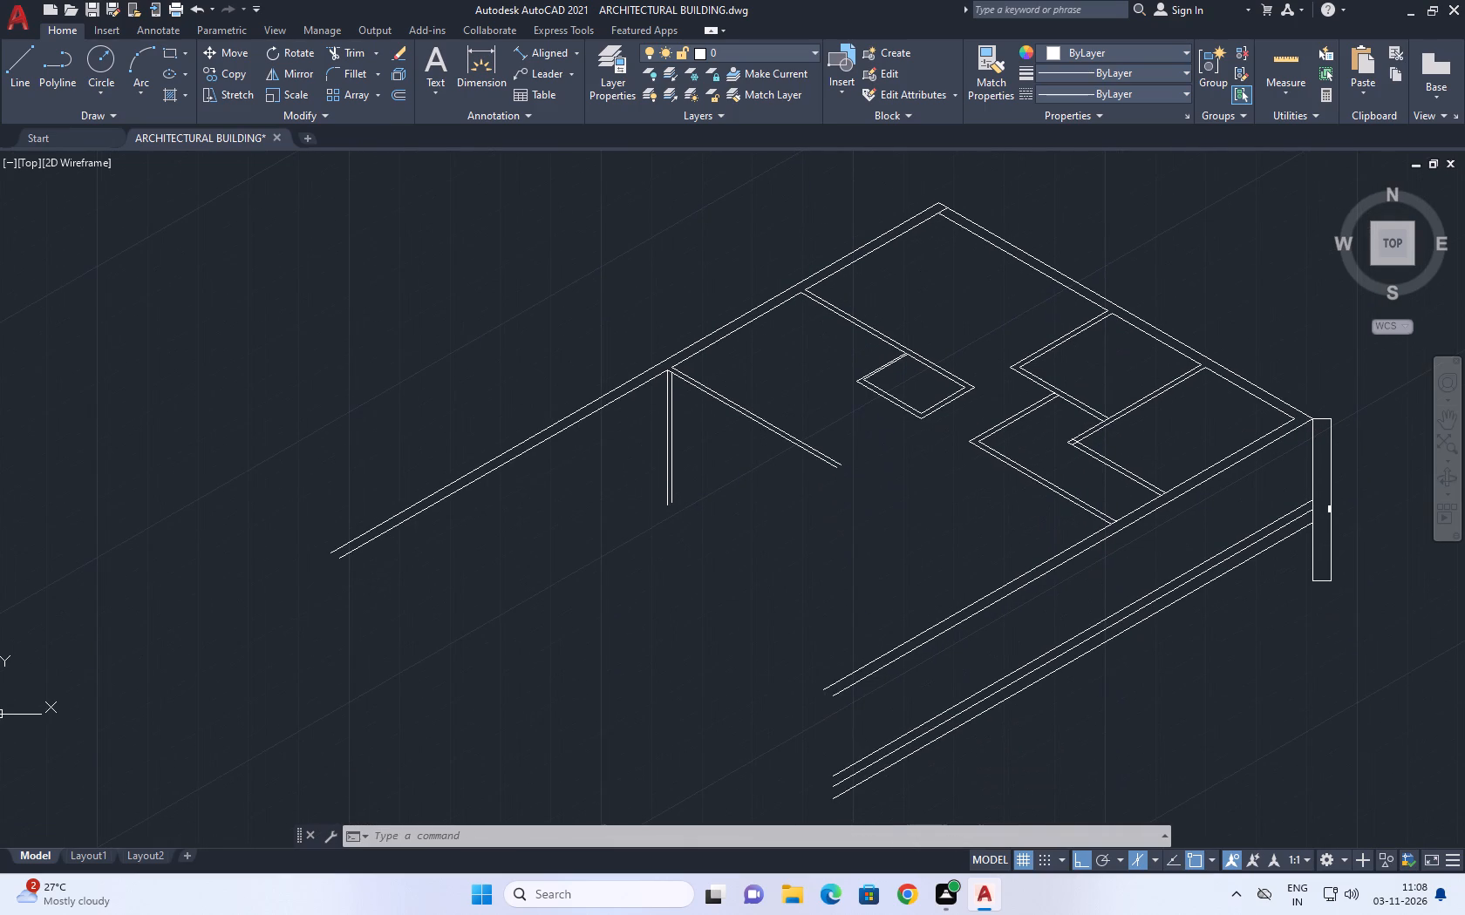
pyautogui.scroll(2, 1020, 498)
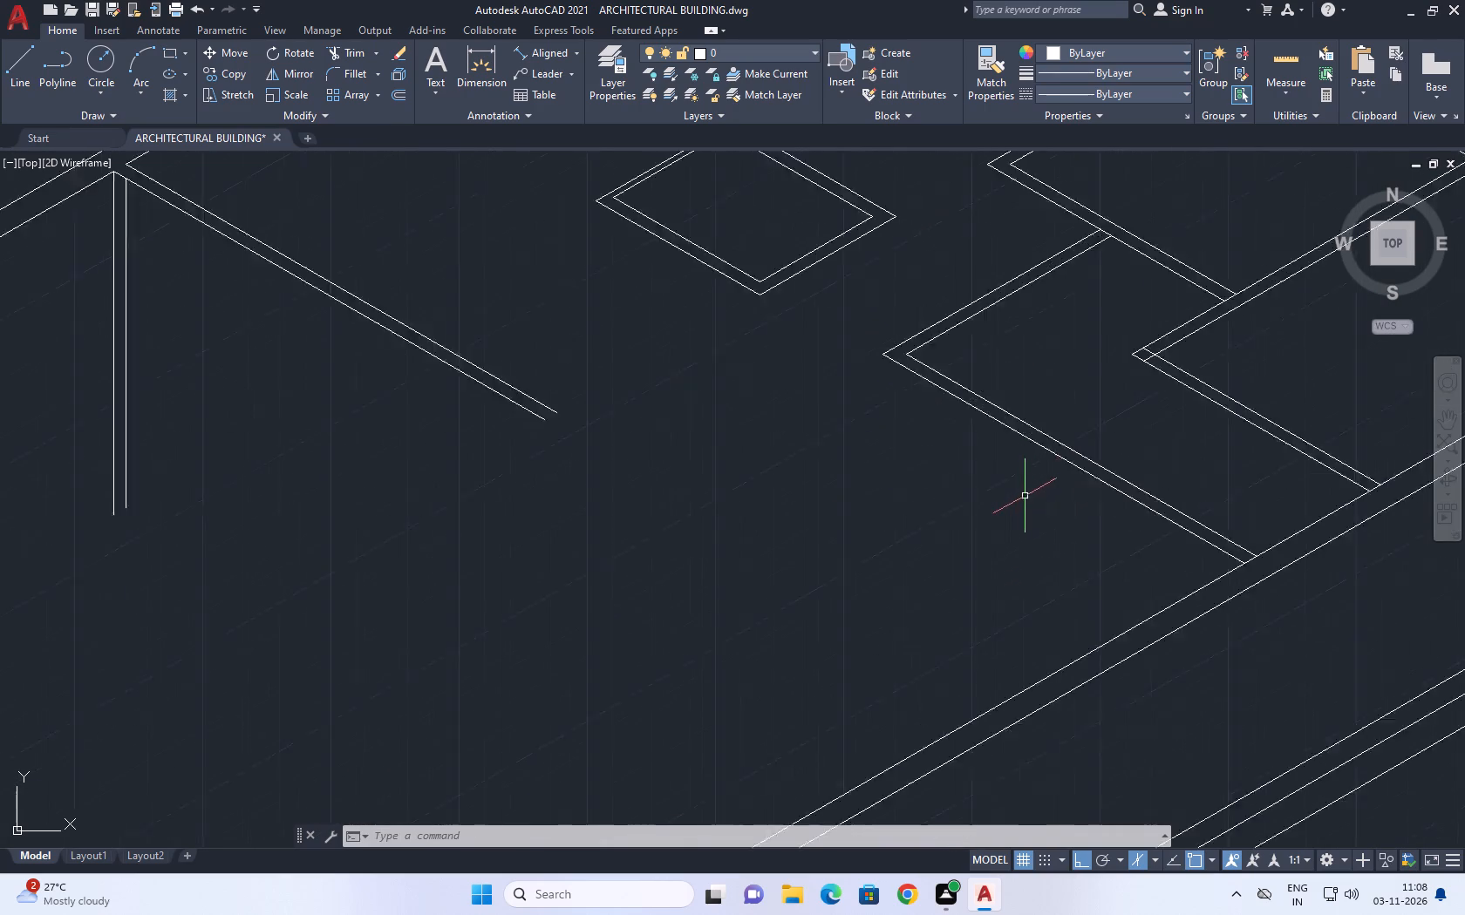
pyautogui.scroll(1, 1025, 496)
pyautogui.click(1109, 448)
pyautogui.scroll(-4, 951, 542)
pyautogui.moveTo(1029, 596); pyautogui.dragTo(1016, 603, button='middle')
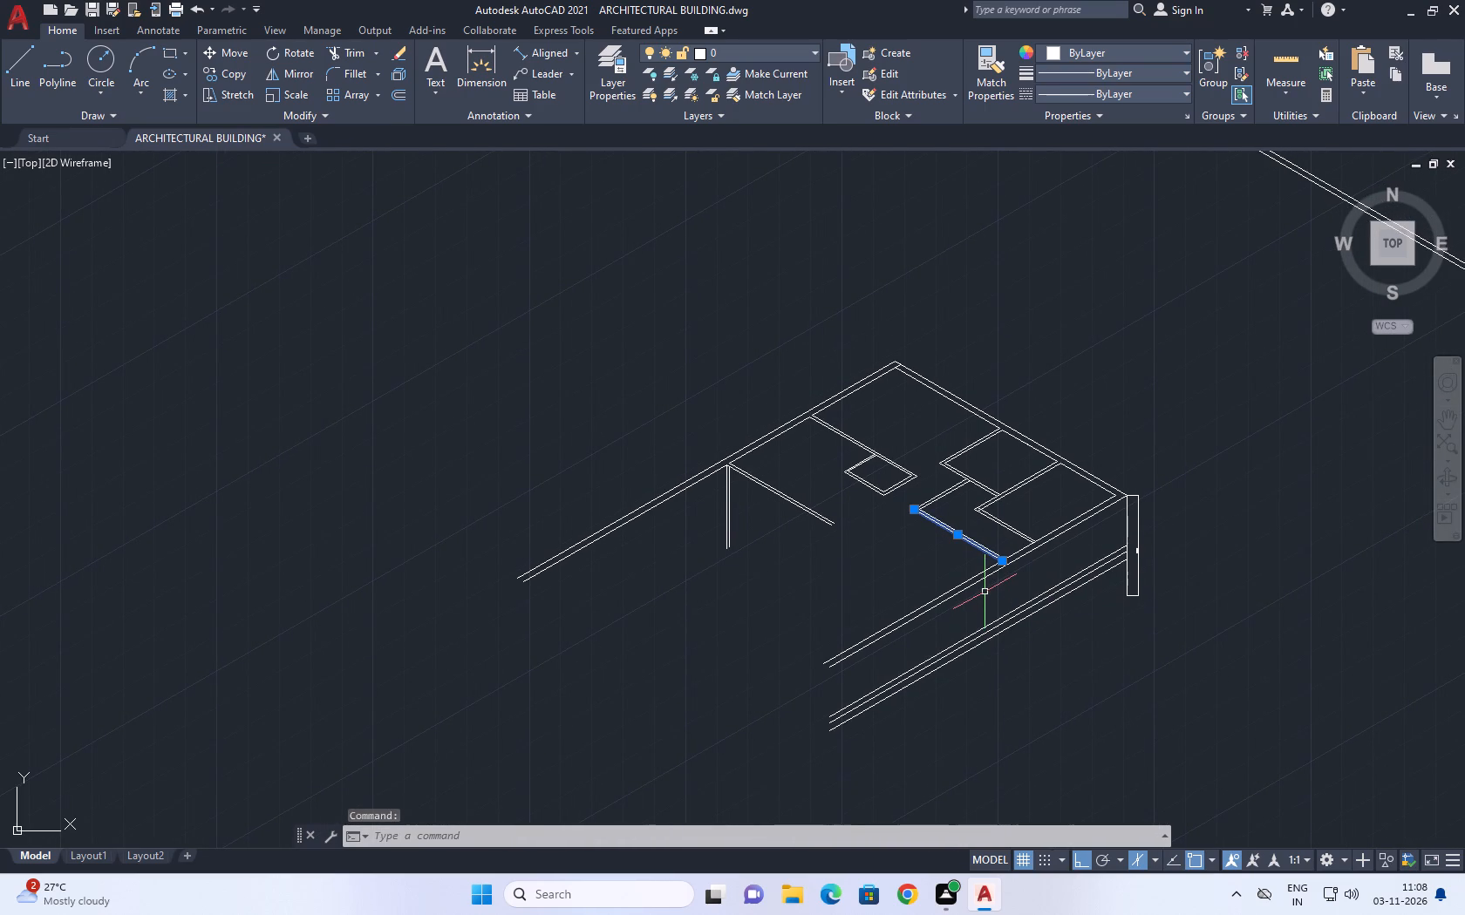
pyautogui.press('c')
pyautogui.write('o')
pyautogui.press('space')
pyautogui.scroll(3, 930, 548)
pyautogui.moveTo(972, 534); pyautogui.dragTo(964, 546)
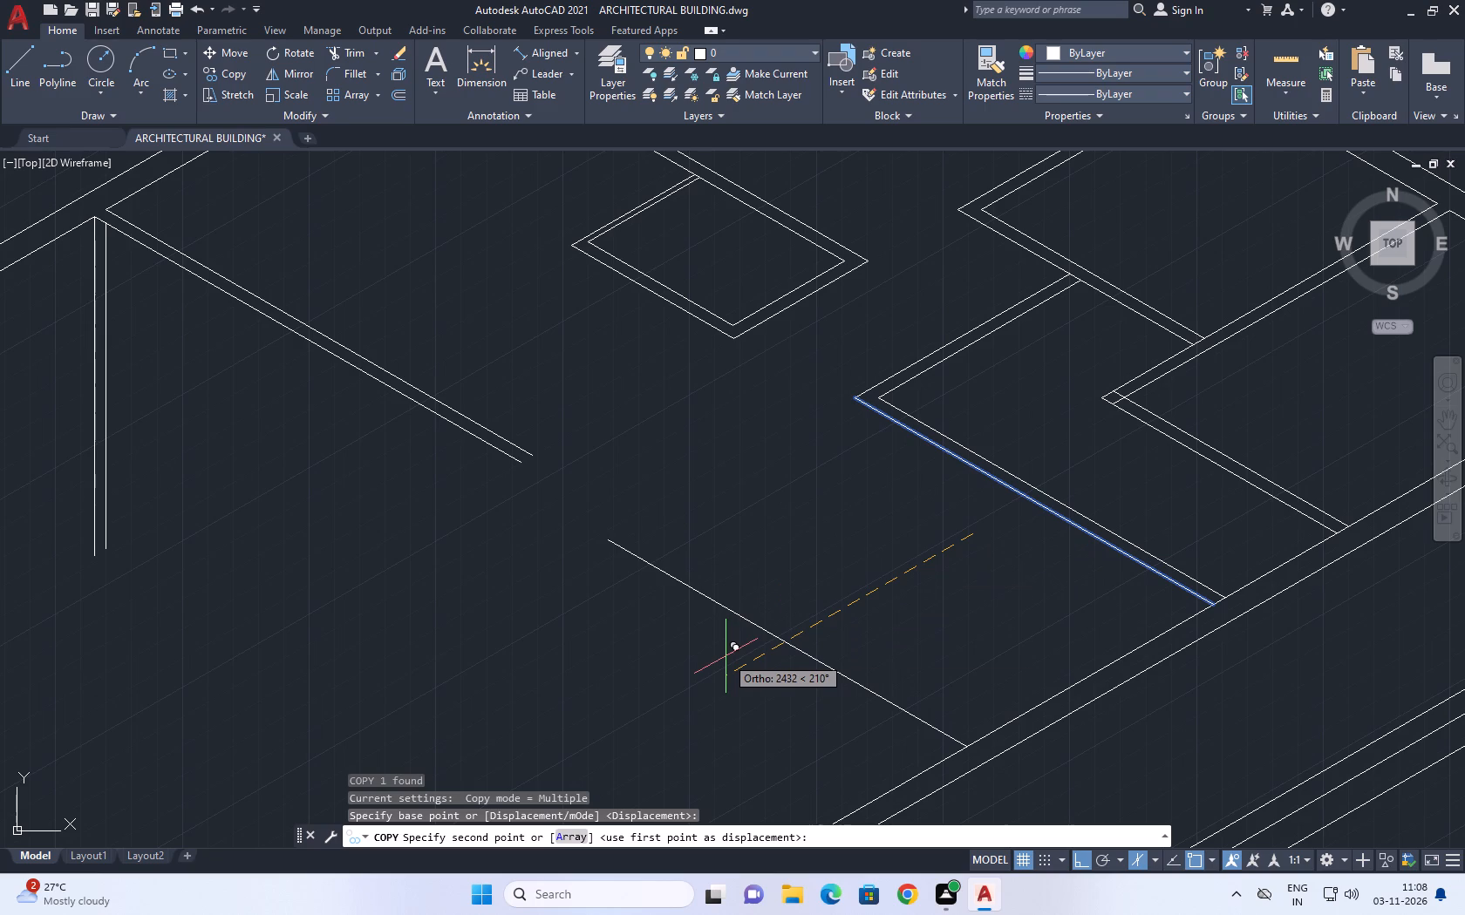
pyautogui.write('3900')
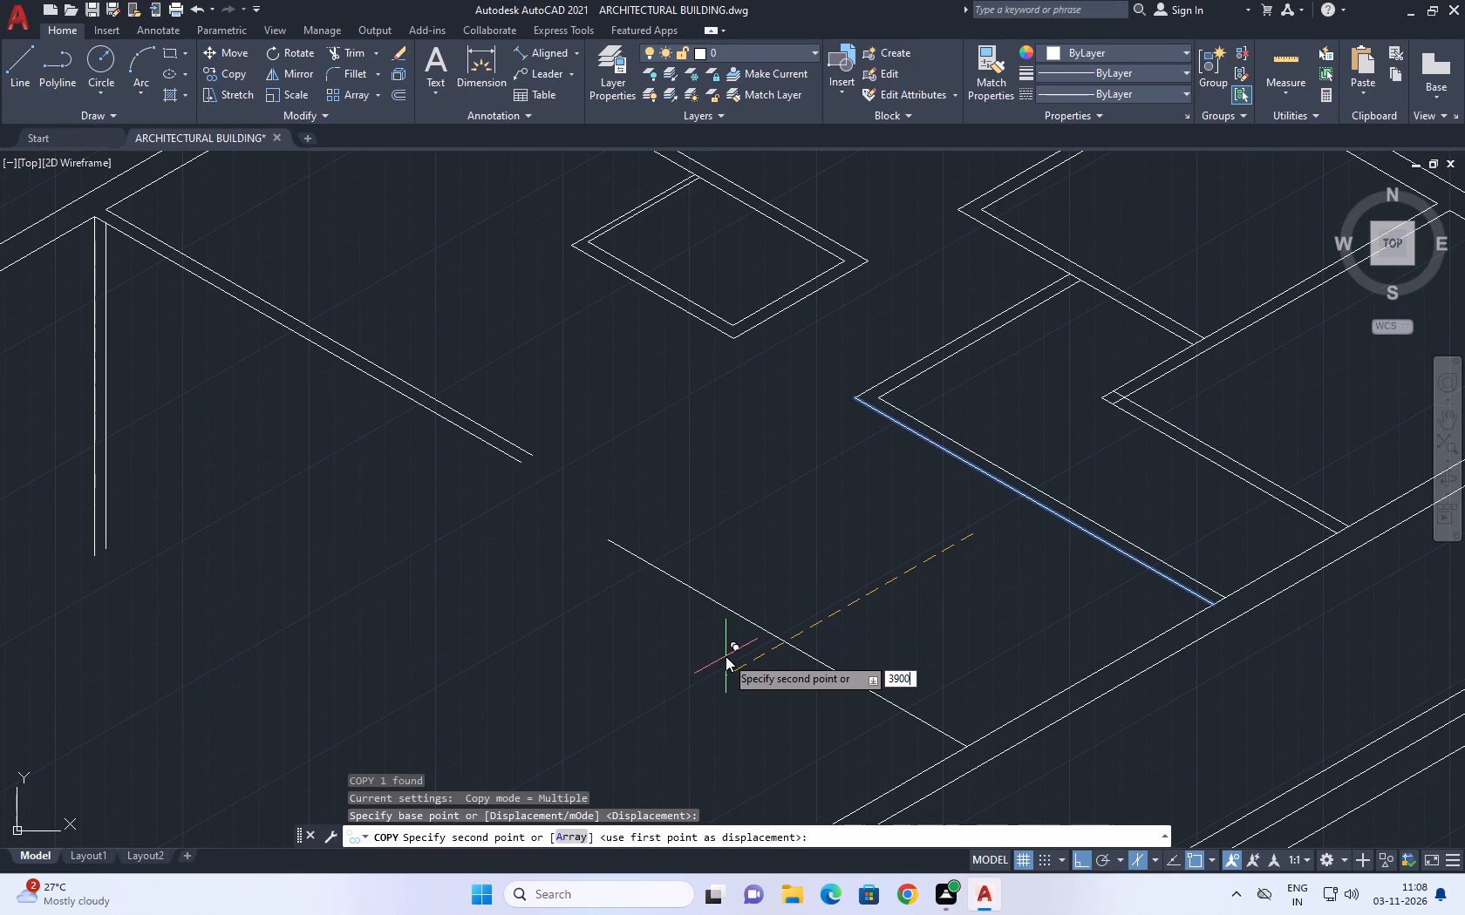
pyautogui.press('Return')
pyautogui.press('space')
# Copy the new partition line 114.3 mm at 210° to form the partition's second face.
pyautogui.scroll(-2, 783, 531)
pyautogui.scroll(1, 768, 624)
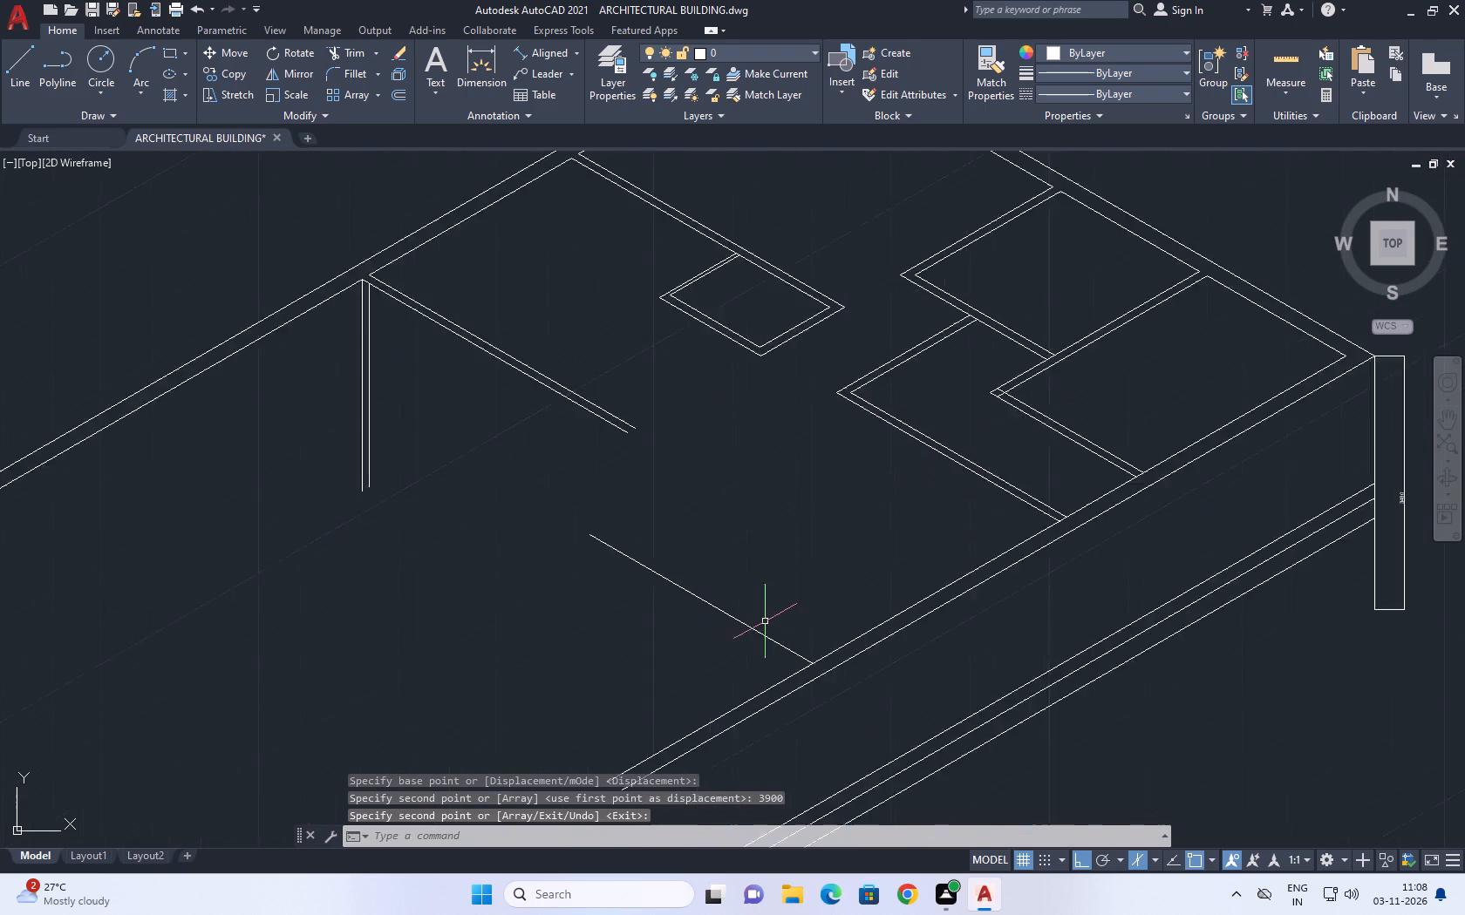
pyautogui.scroll(1, 765, 621)
pyautogui.click(763, 610)
pyautogui.click(652, 662)
pyautogui.moveTo(696, 637); pyautogui.dragTo(767, 574, button='middle')
pyautogui.press('c')
pyautogui.press('o')
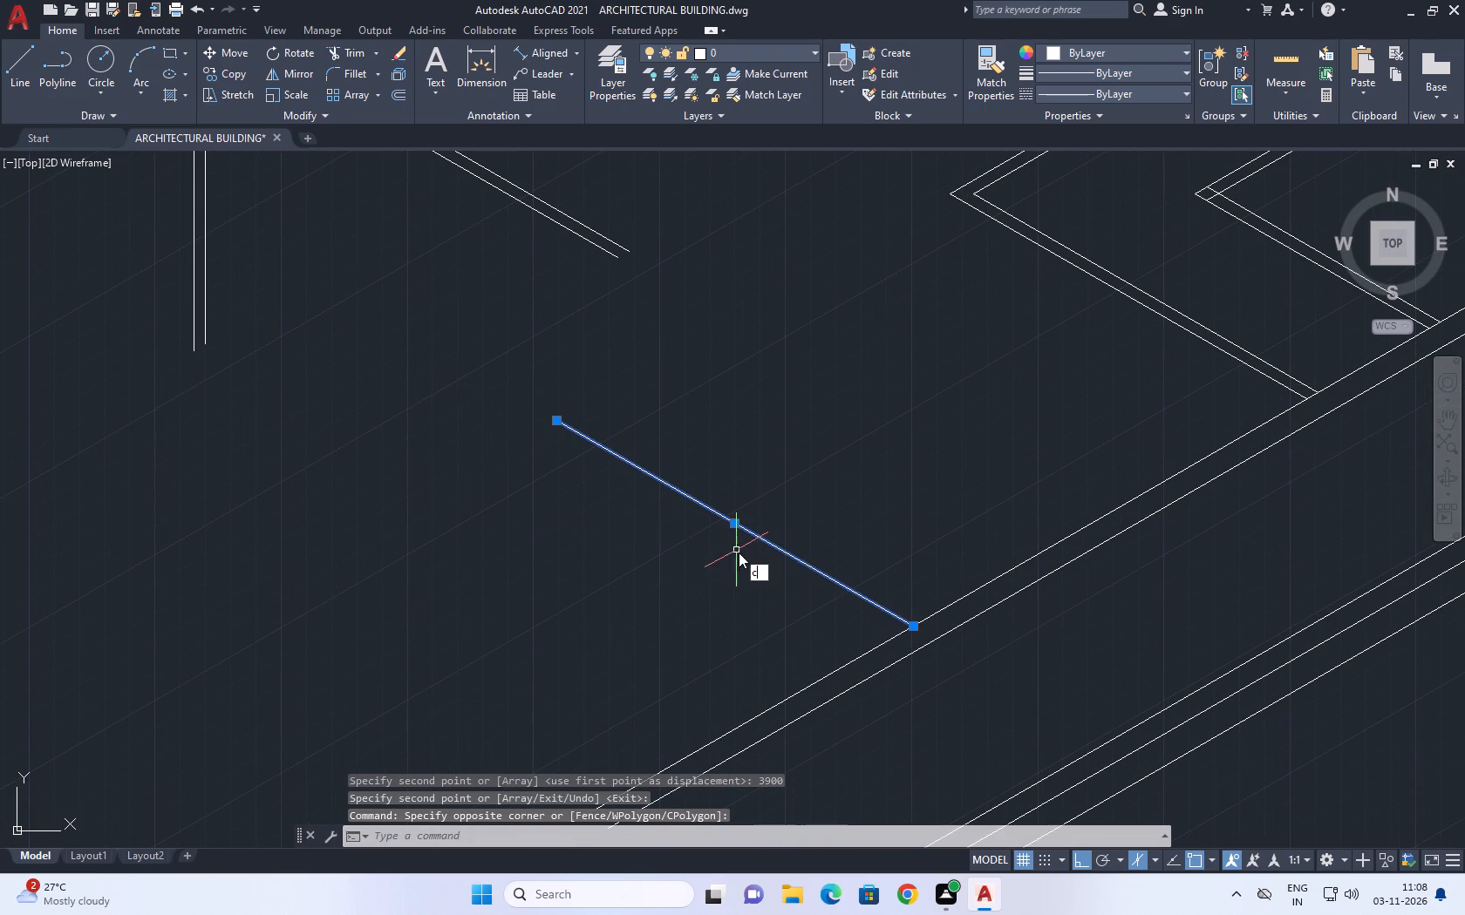
pyautogui.press('space')
pyautogui.click(744, 556)
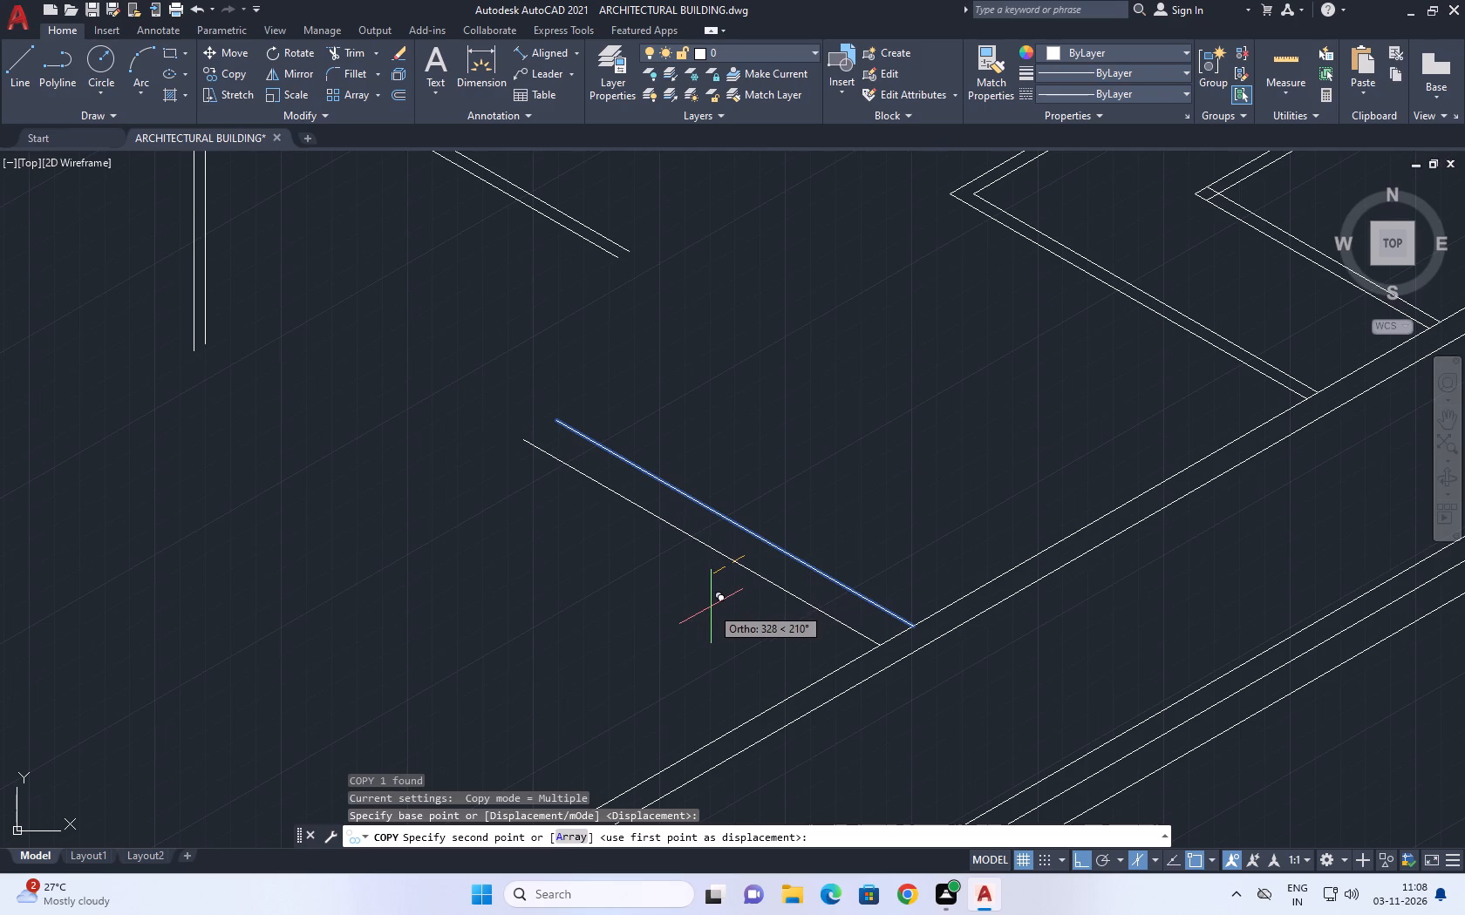
pyautogui.write('11')
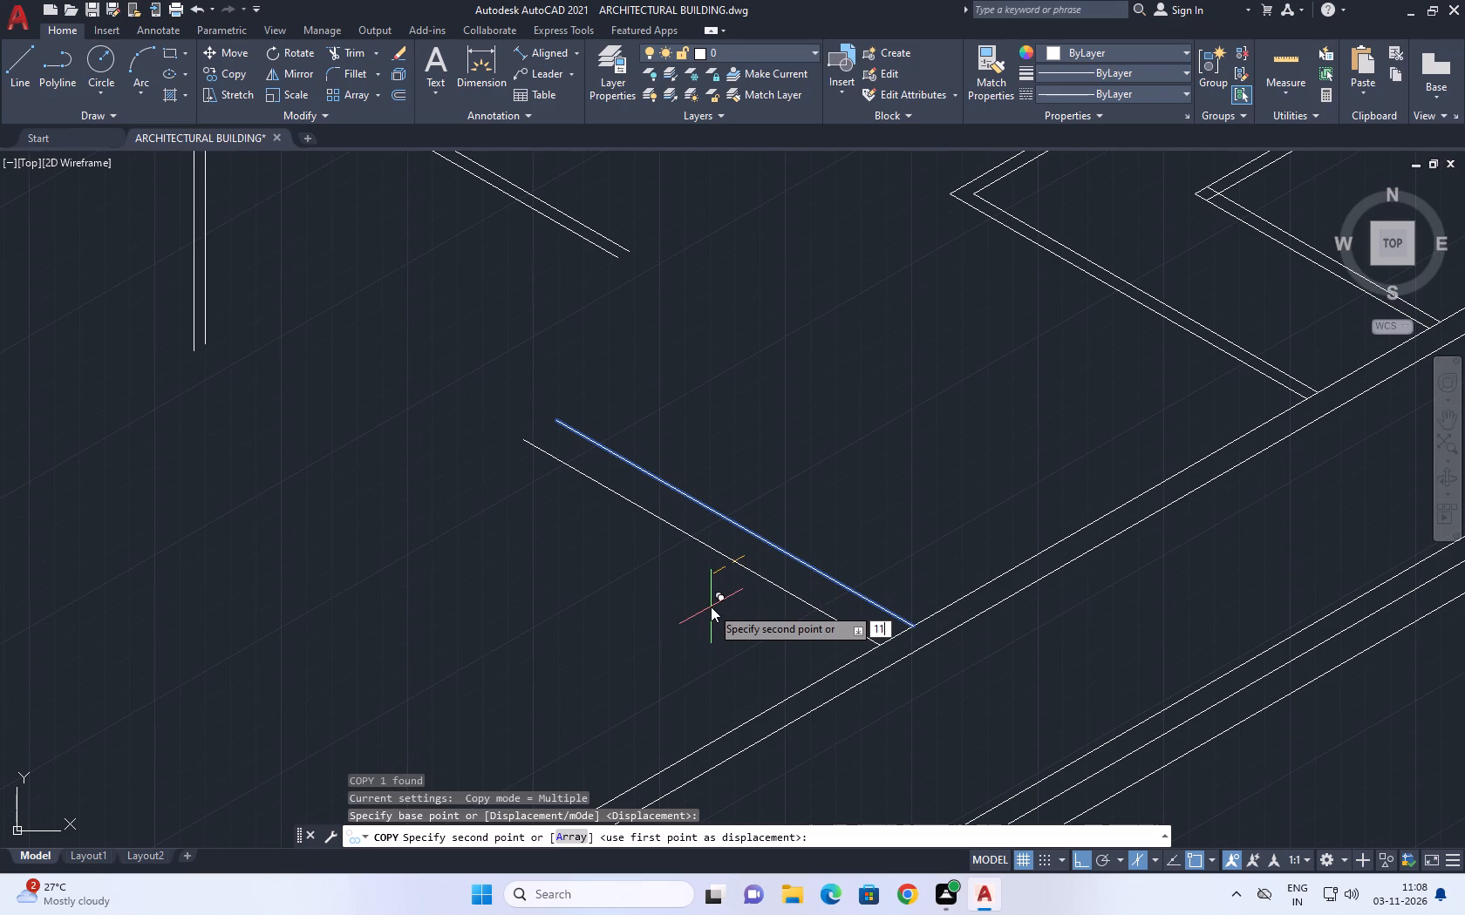
pyautogui.press('4')
pyautogui.write('.3')
pyautogui.press('Return')
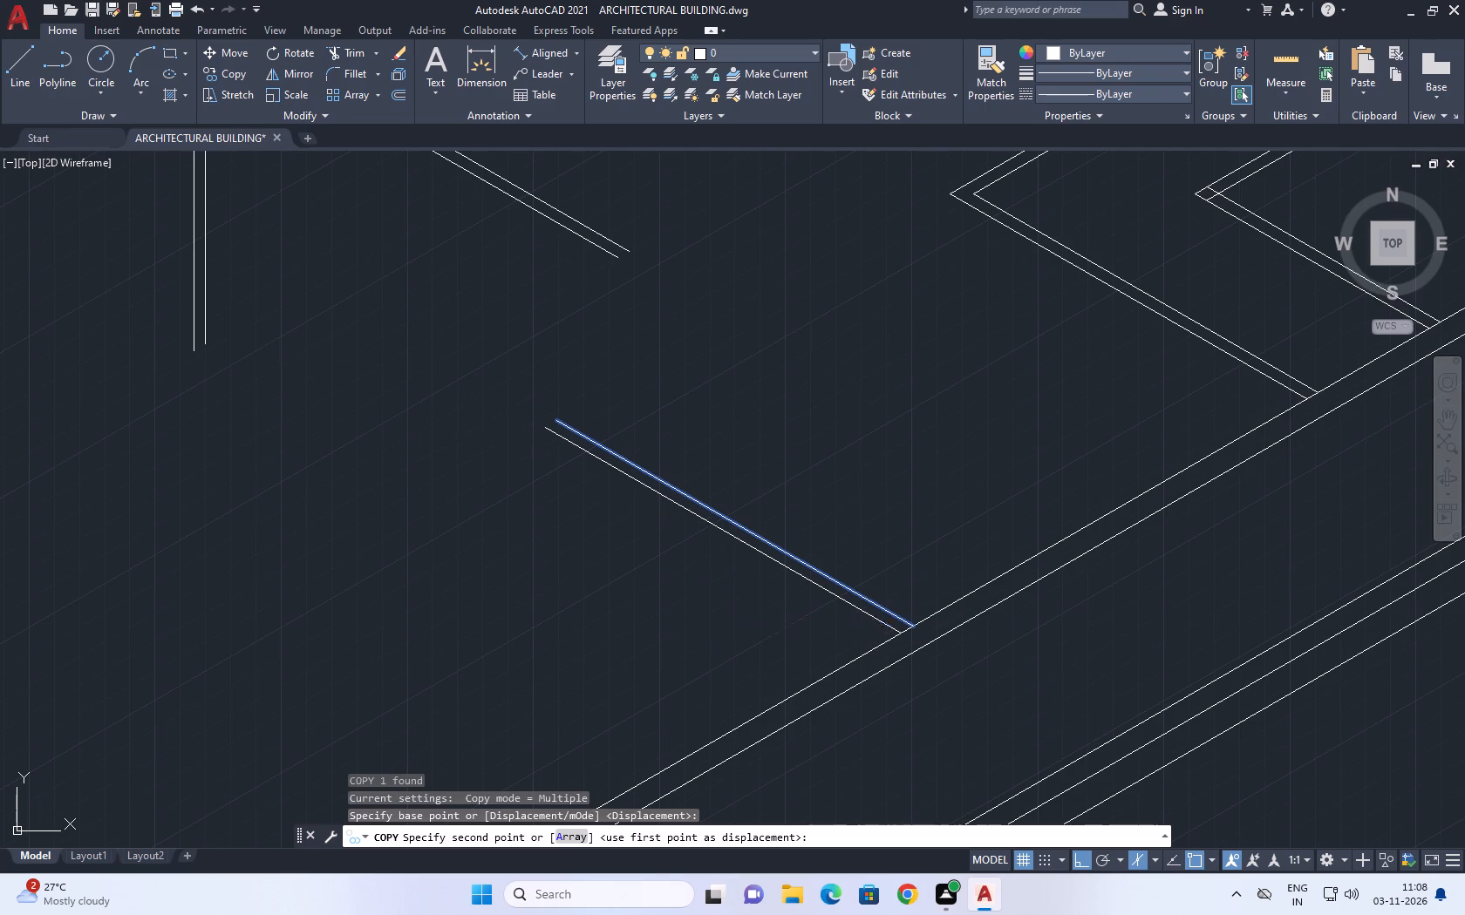
pyautogui.press('space')
# Extend both lines of the new partition across to the inner line of the opposite long wall.
pyautogui.scroll(-2, 779, 587)
pyautogui.moveTo(794, 564); pyautogui.dragTo(807, 559, button='middle')
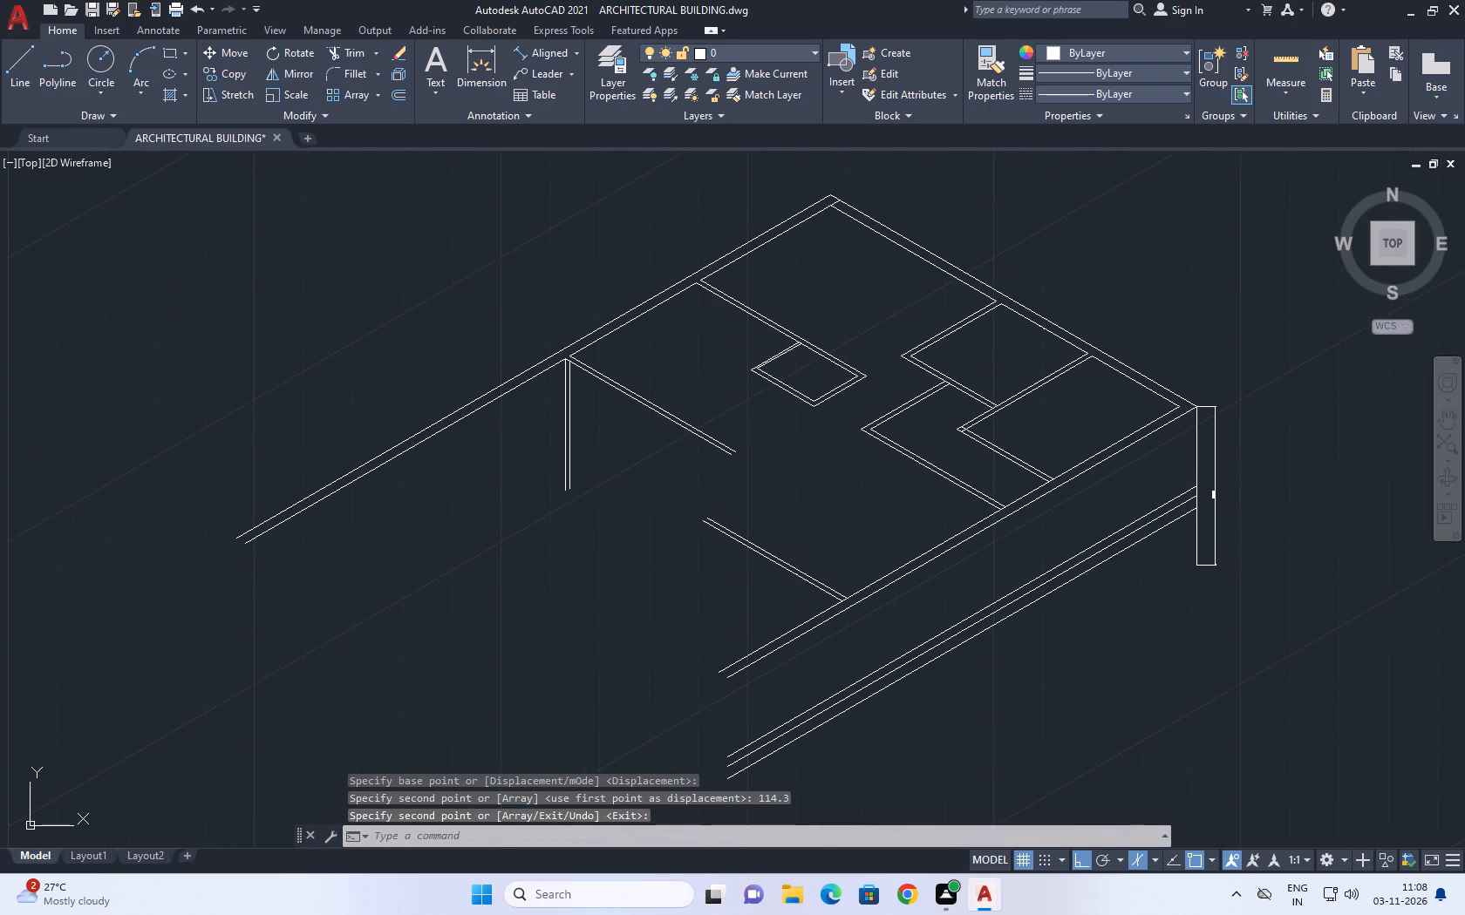
pyautogui.moveTo(802, 506); pyautogui.dragTo(822, 577, button='middle')
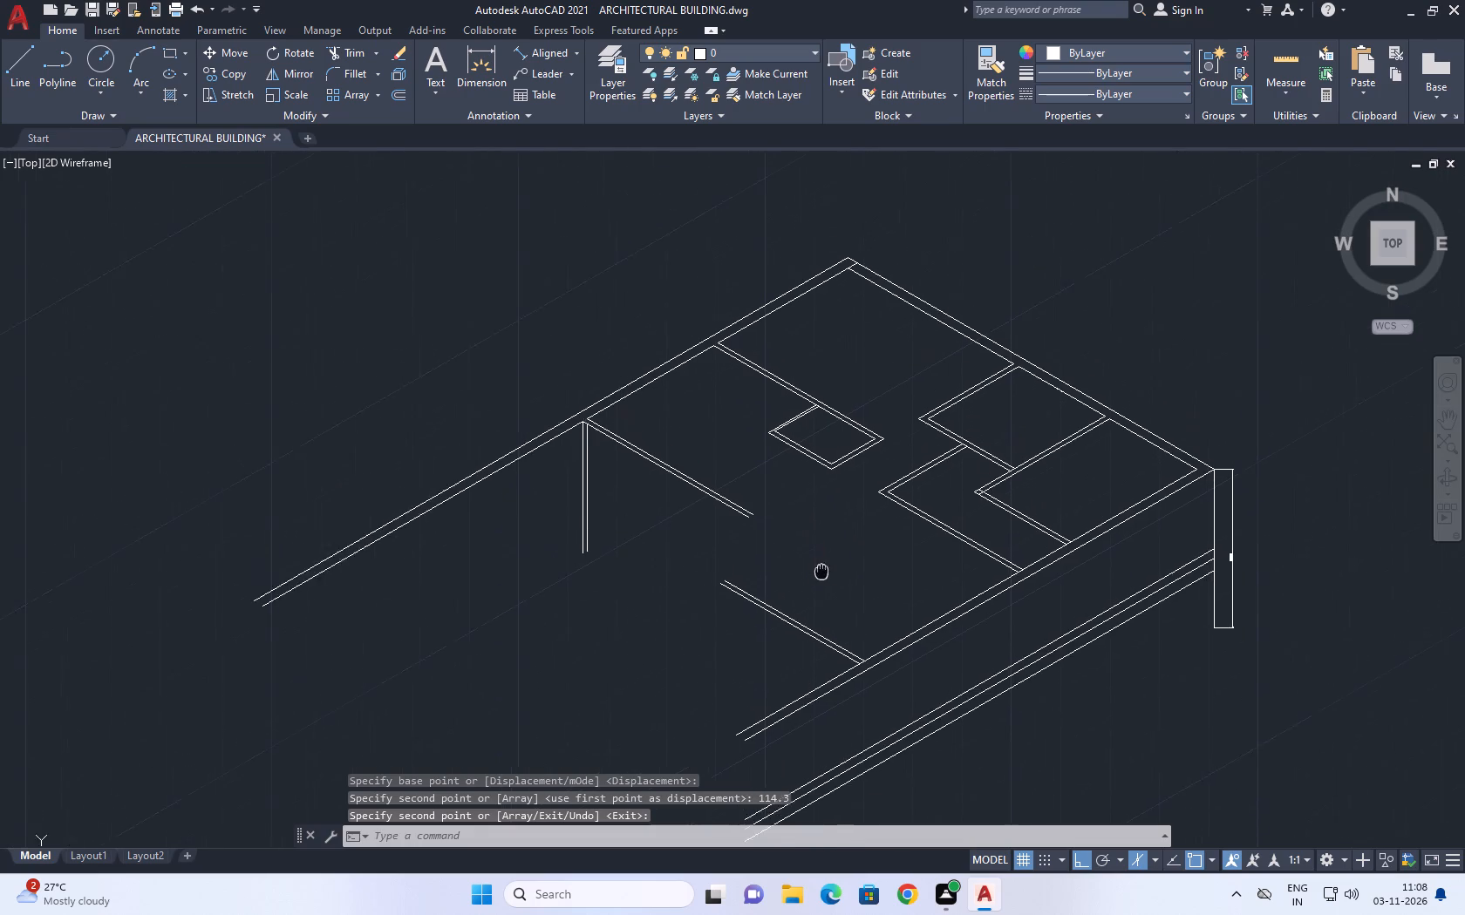
pyautogui.moveTo(822, 577); pyautogui.dragTo(839, 619, button='middle')
pyautogui.moveTo(923, 574); pyautogui.dragTo(931, 601, button='middle')
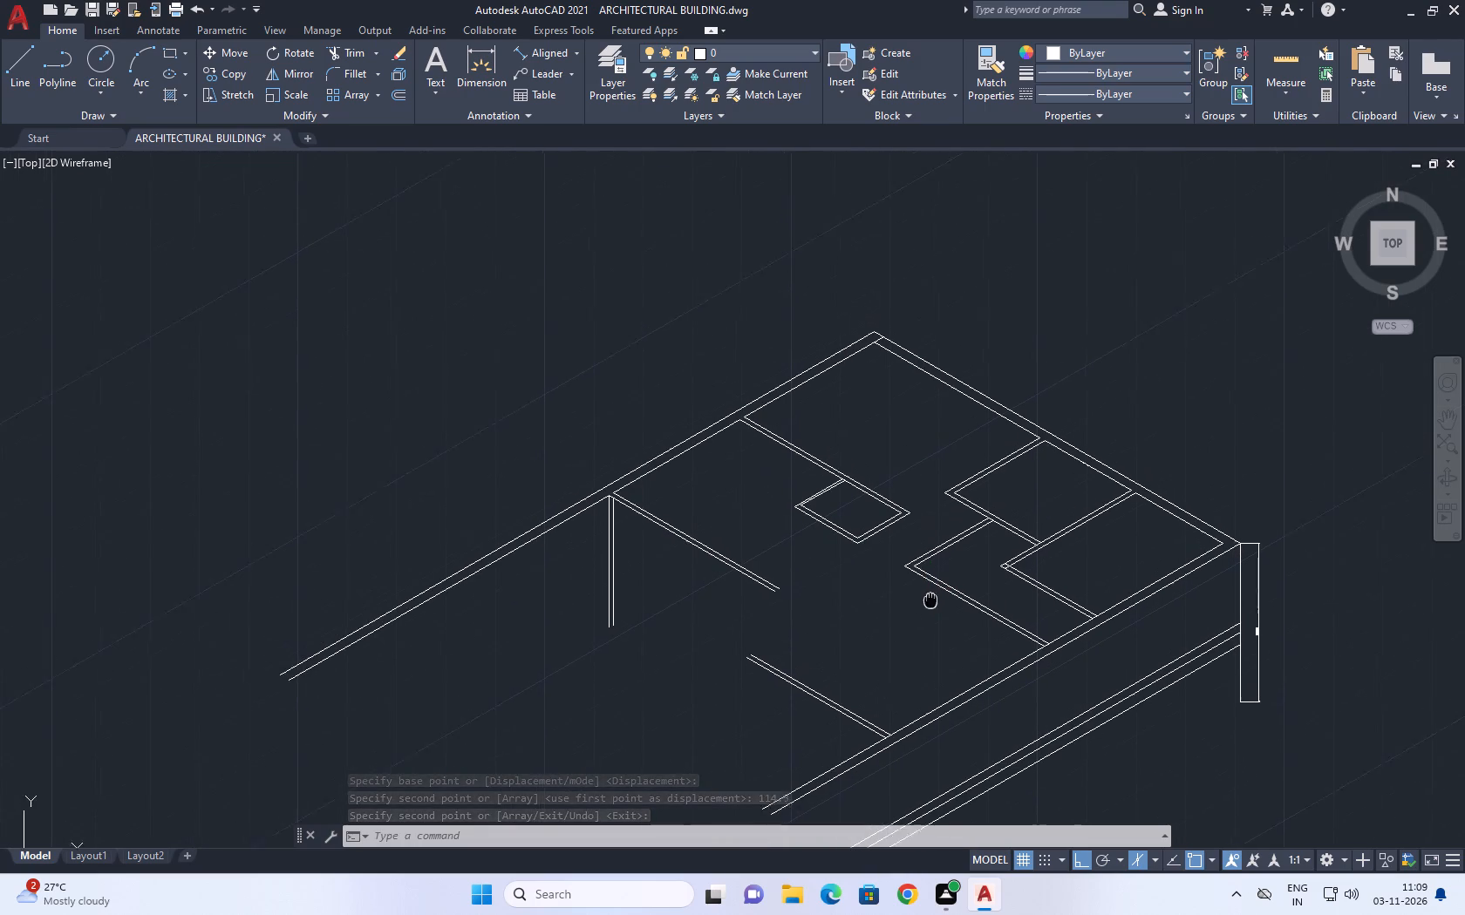
pyautogui.moveTo(931, 601); pyautogui.dragTo(937, 613, button='middle')
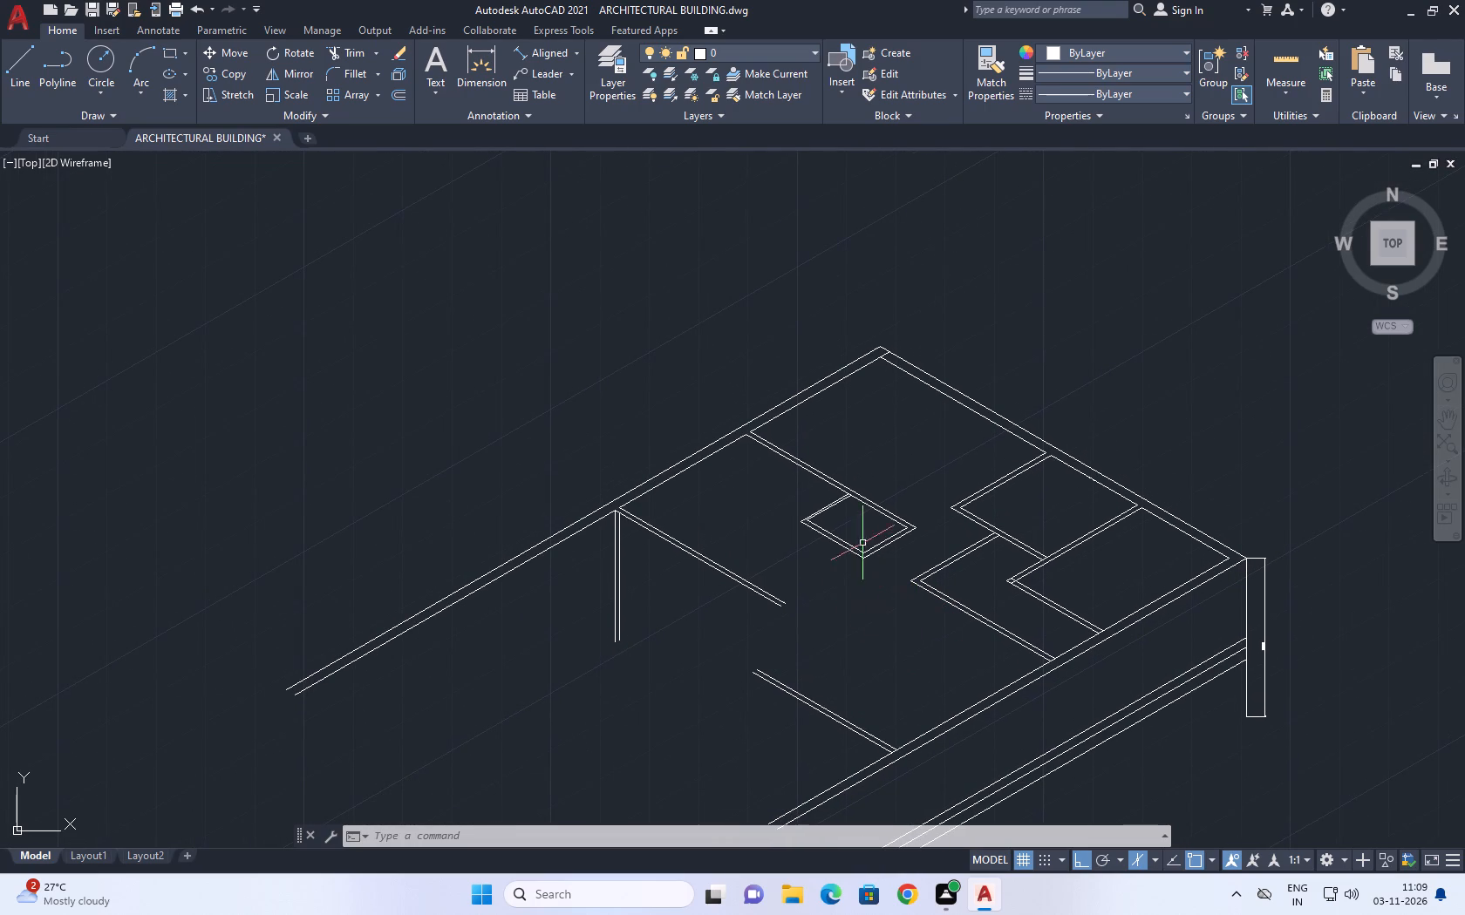
pyautogui.moveTo(864, 540); pyautogui.dragTo(942, 499, button='middle')
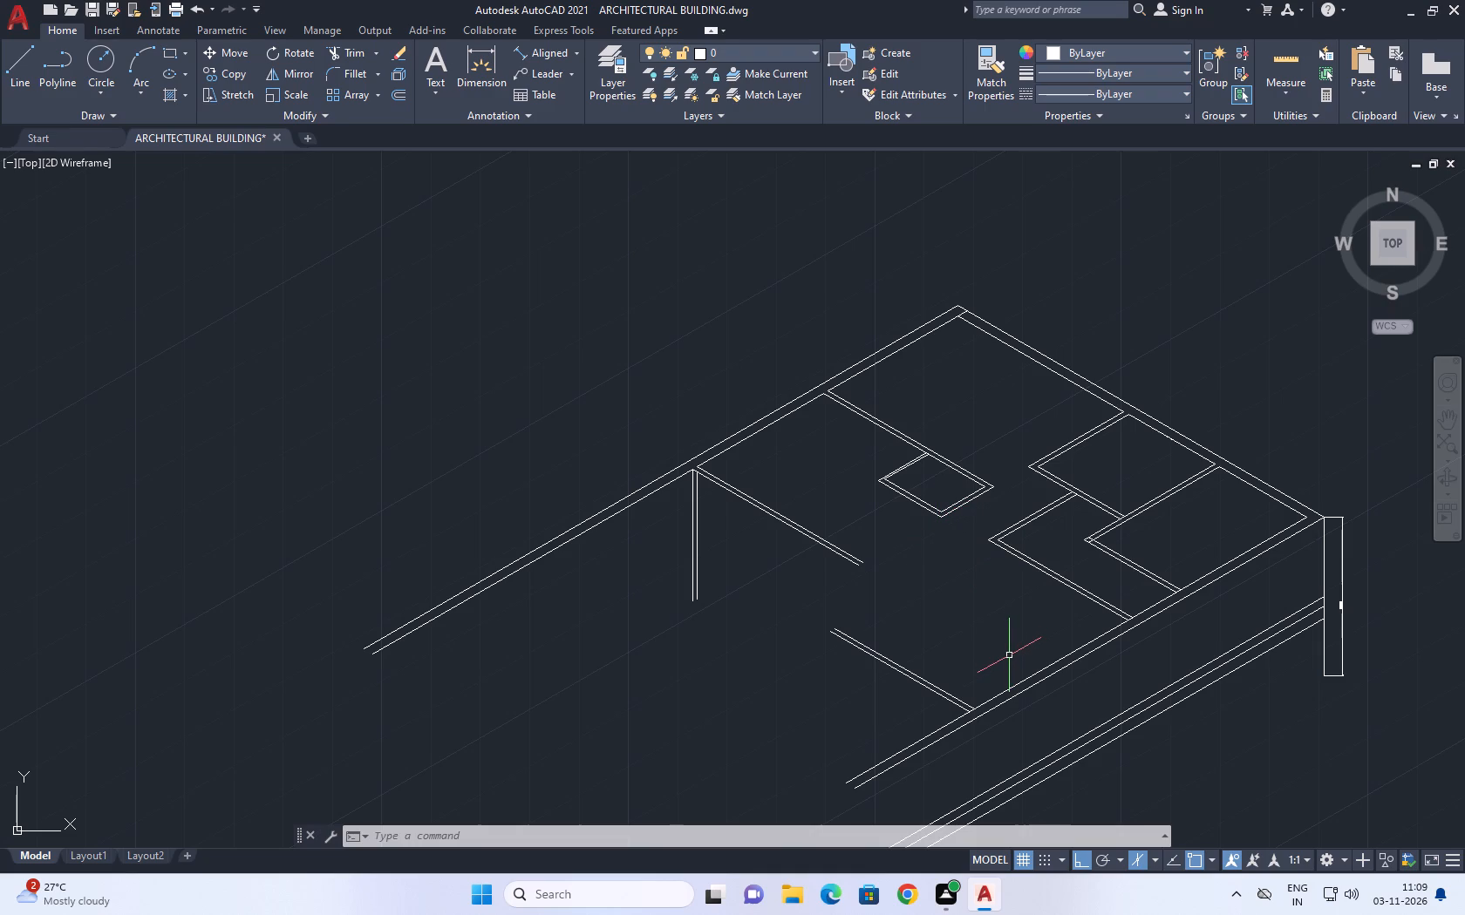
pyautogui.moveTo(862, 680); pyautogui.dragTo(899, 711, button='middle')
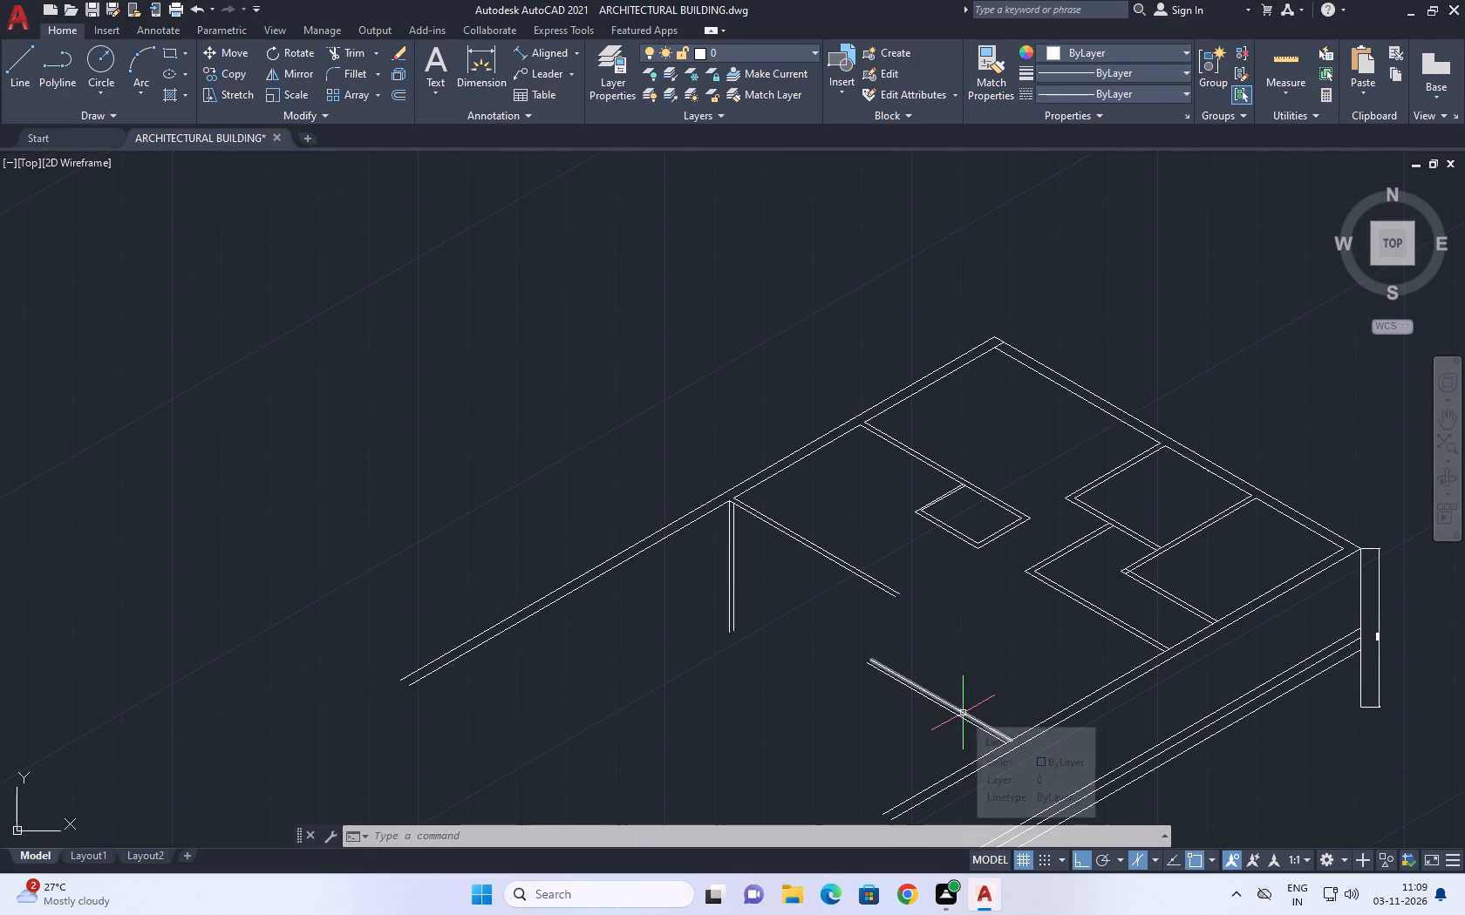
pyautogui.middleClick(879, 690)
pyautogui.write('ex')
pyautogui.press('space')
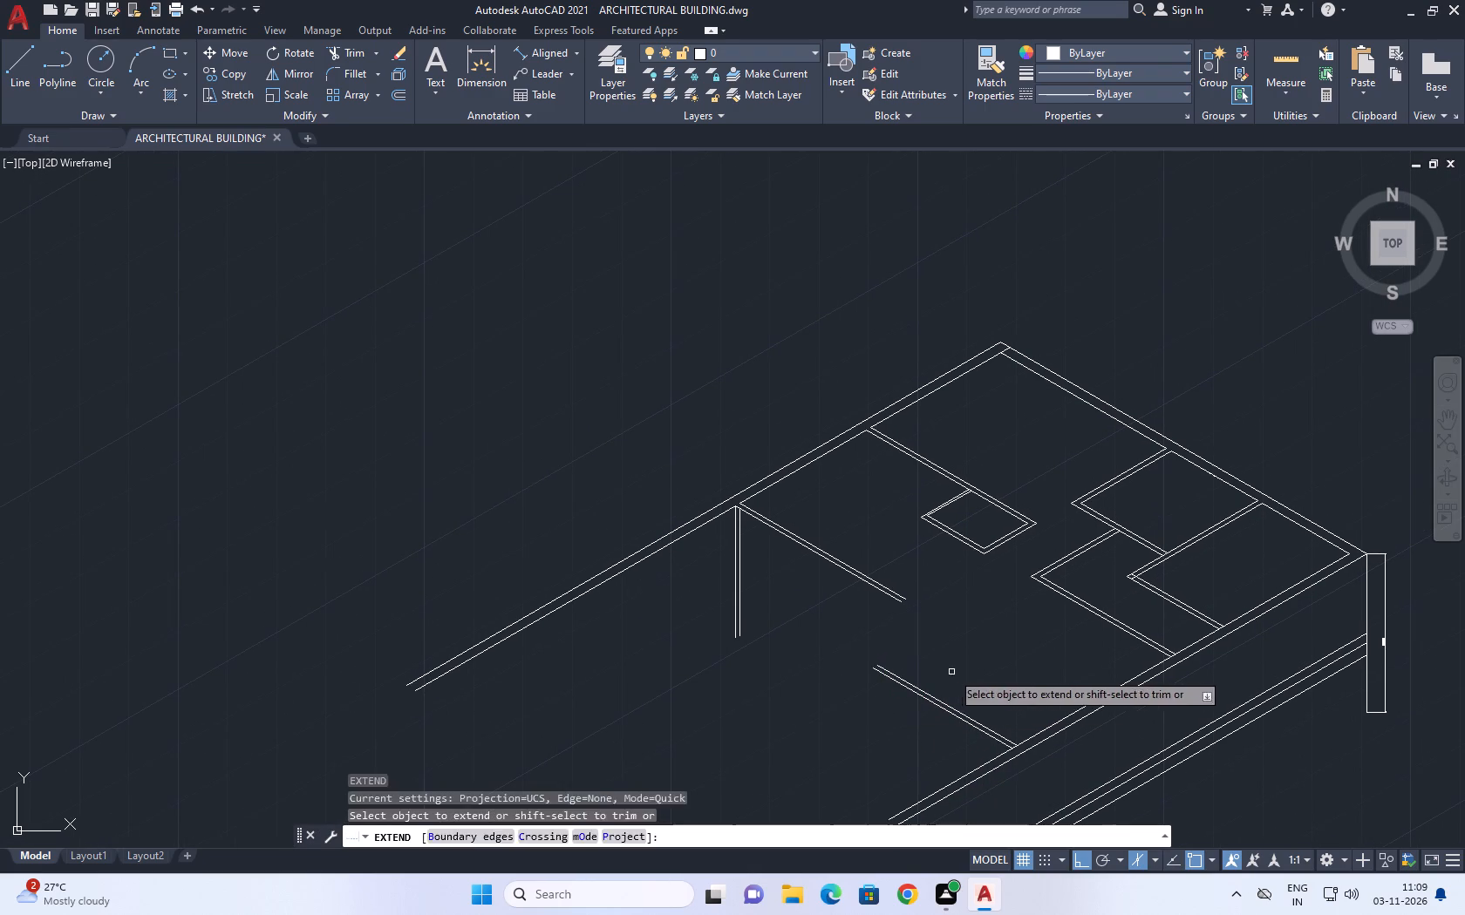
pyautogui.click(952, 672)
pyautogui.click(879, 732)
pyautogui.click(873, 660)
pyautogui.click(843, 679)
pyautogui.click(828, 628)
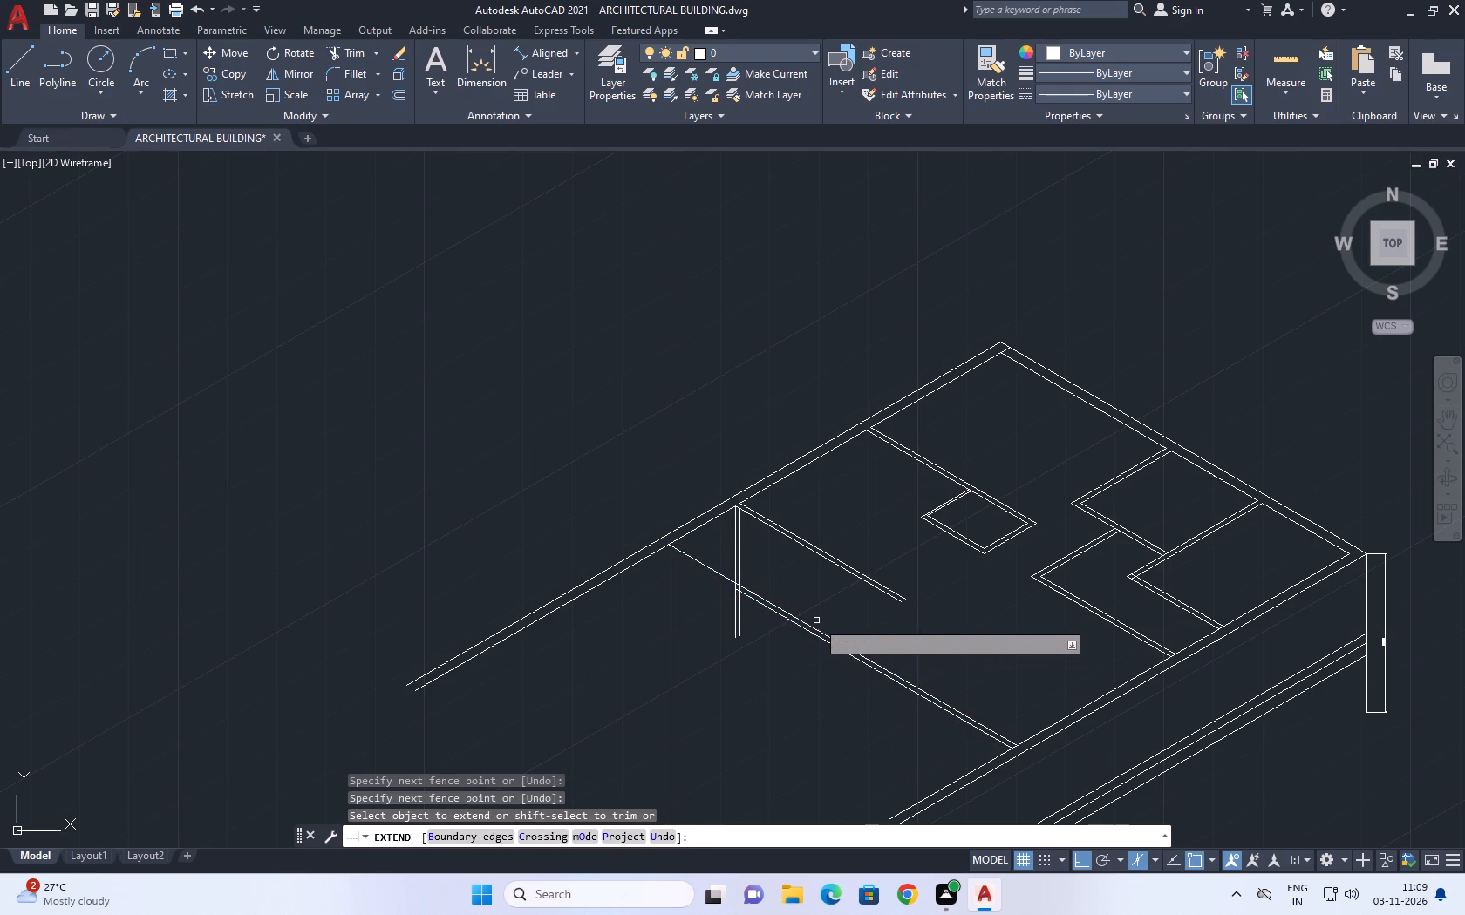
pyautogui.click(787, 620)
pyautogui.press('Escape')
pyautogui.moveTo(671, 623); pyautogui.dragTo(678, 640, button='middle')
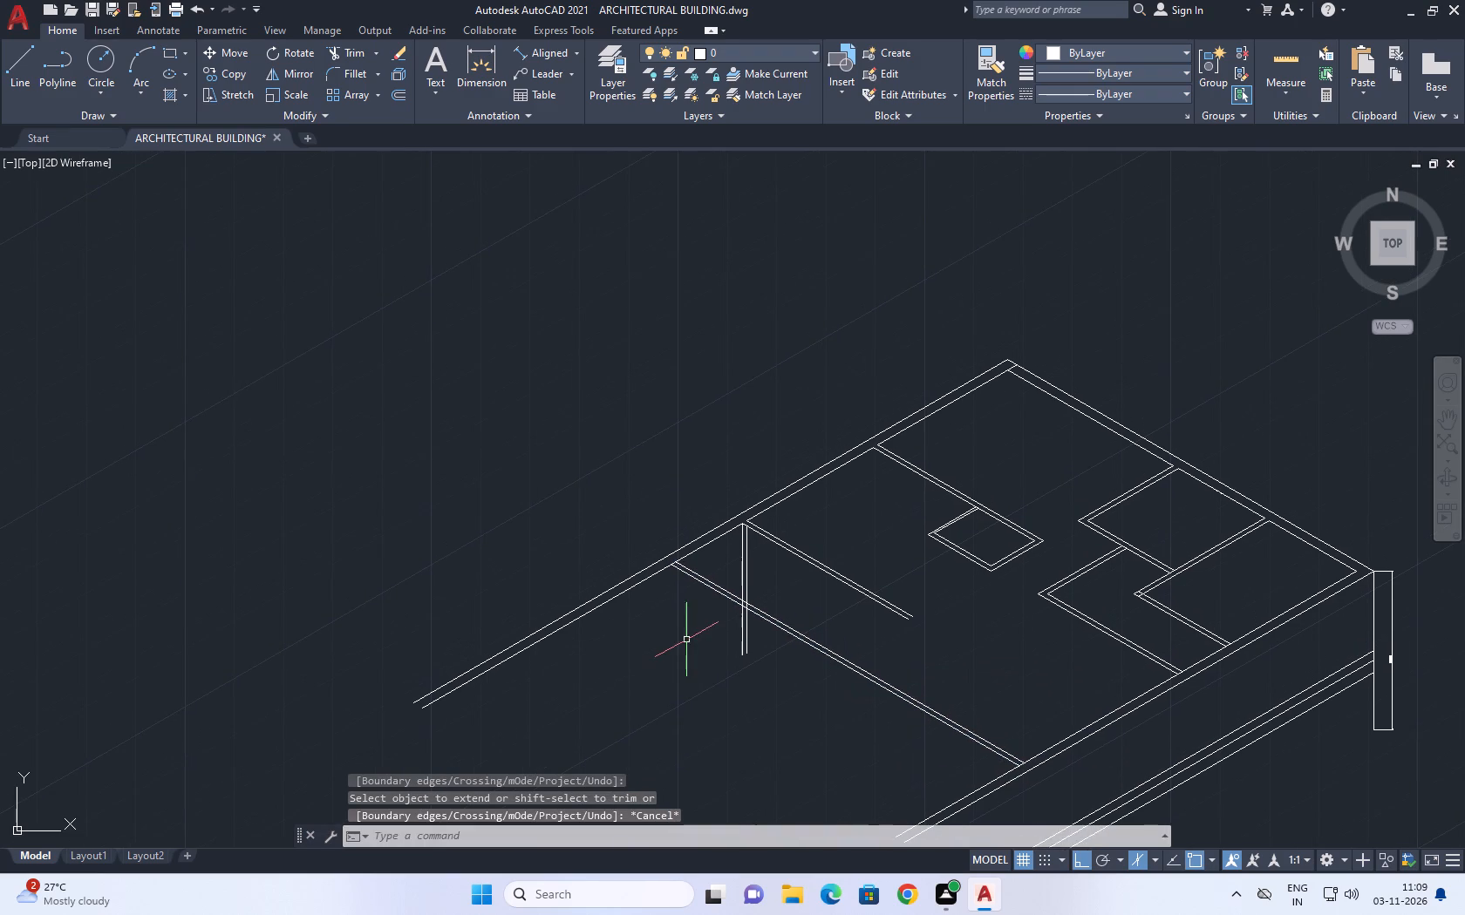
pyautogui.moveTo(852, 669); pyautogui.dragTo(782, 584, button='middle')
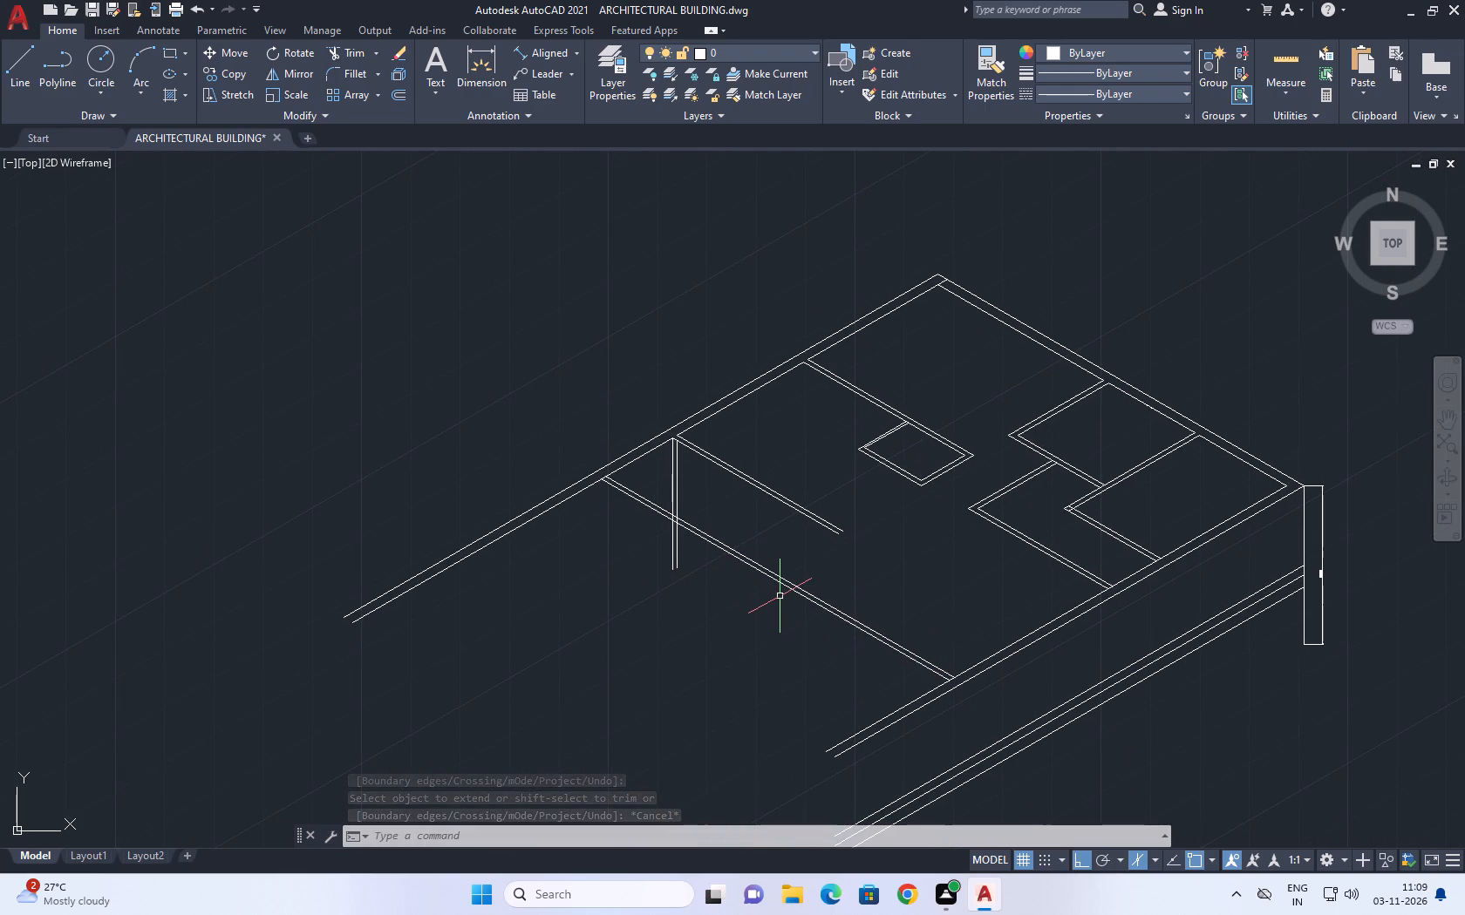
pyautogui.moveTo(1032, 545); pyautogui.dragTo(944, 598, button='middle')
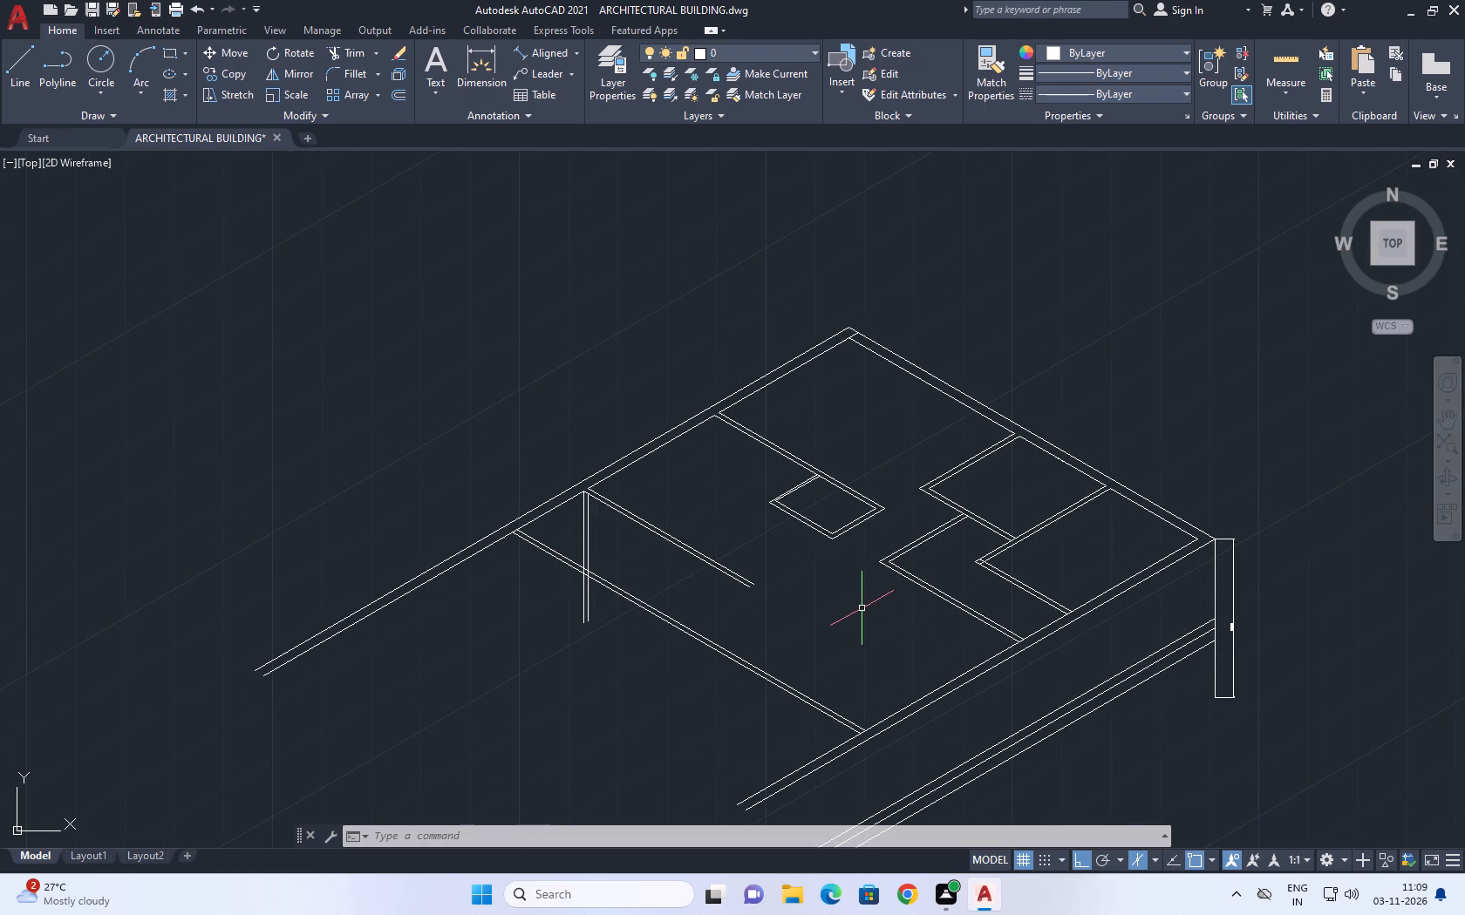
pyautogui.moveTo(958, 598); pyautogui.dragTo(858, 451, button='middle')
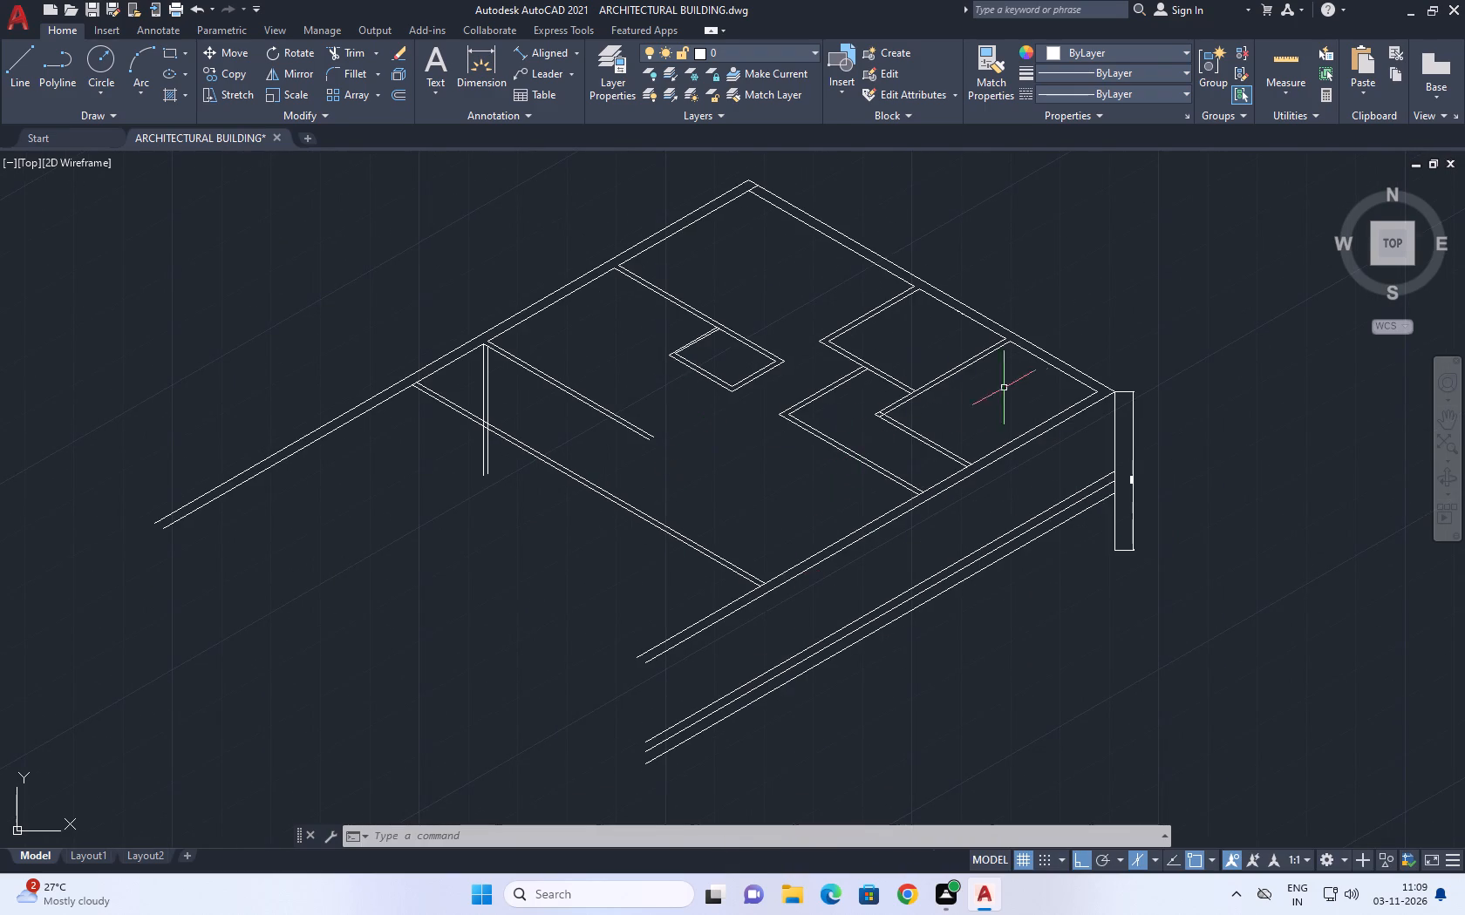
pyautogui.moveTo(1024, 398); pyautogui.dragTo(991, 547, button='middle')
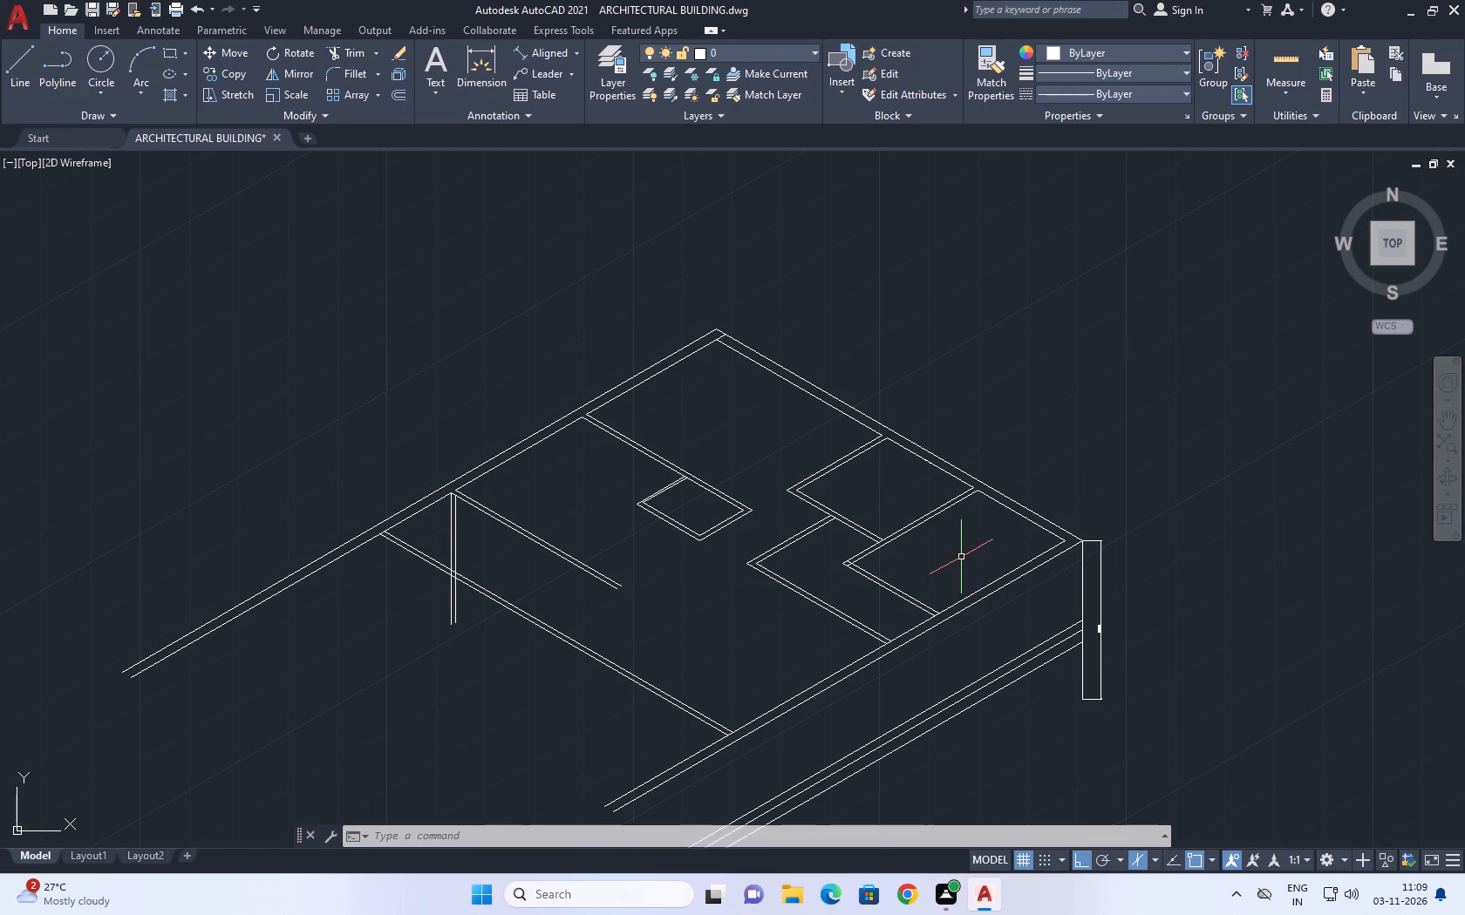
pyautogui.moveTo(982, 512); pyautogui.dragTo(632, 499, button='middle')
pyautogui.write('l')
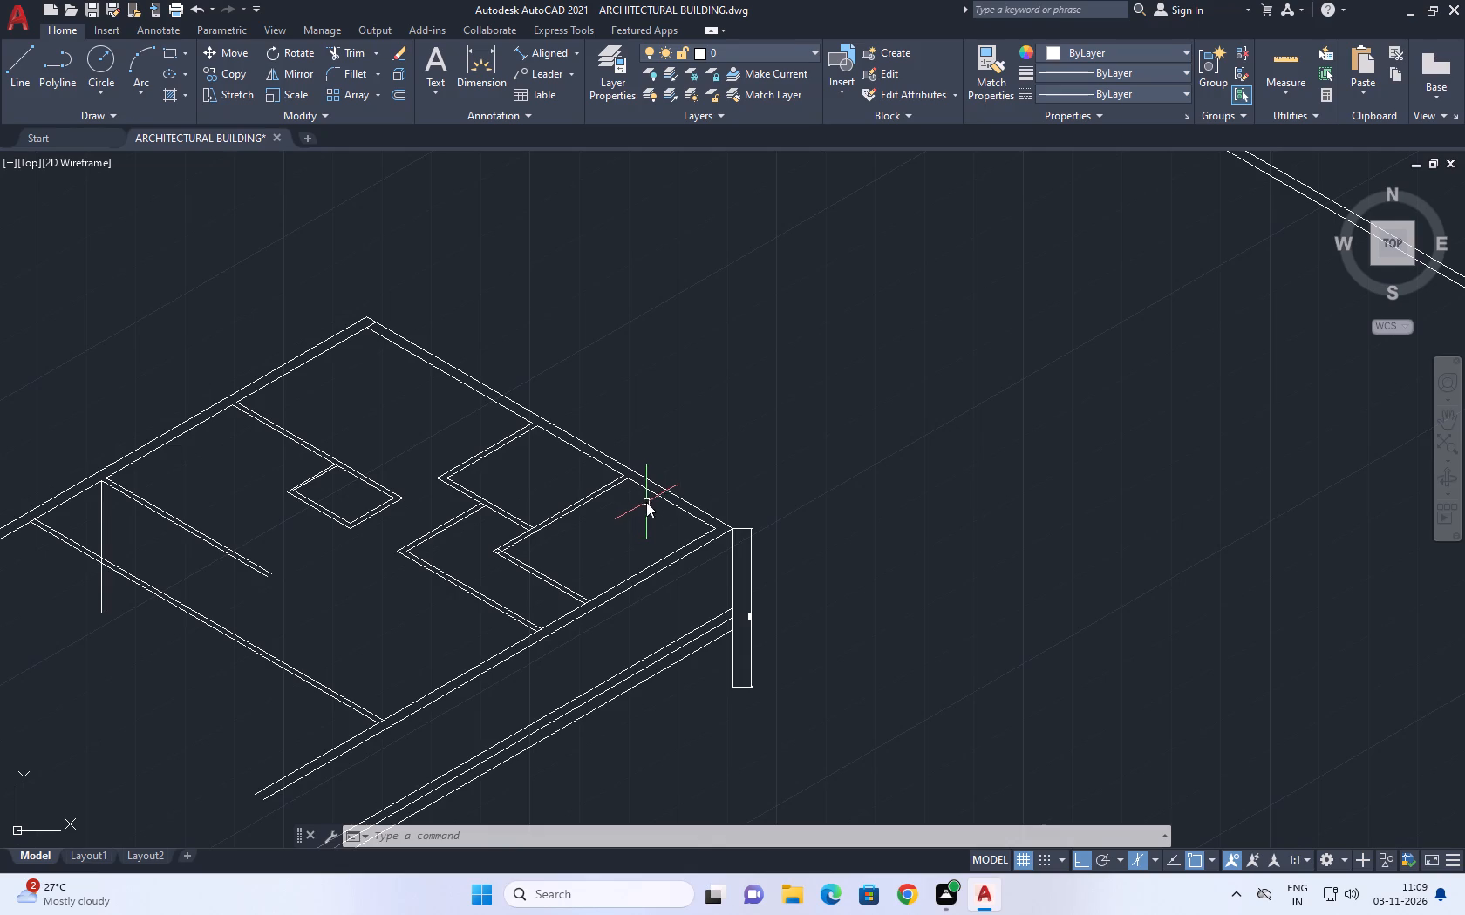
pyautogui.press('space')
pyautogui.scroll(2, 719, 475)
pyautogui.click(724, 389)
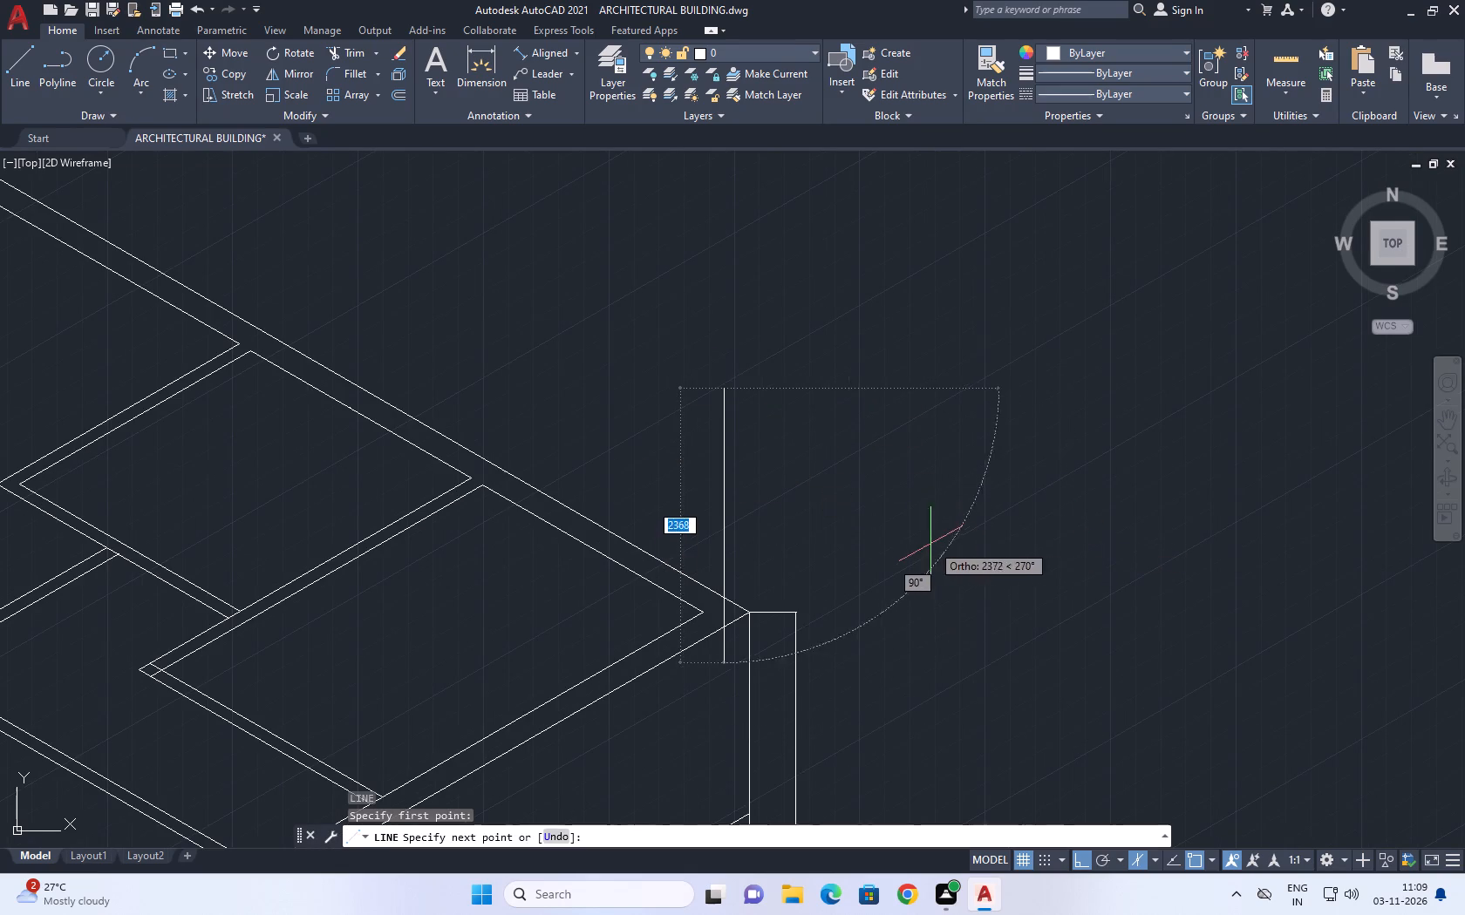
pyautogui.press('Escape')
# Draw a 900 mm line straight down in the open space beside the building, beyond its outer corner.
pyautogui.press('space')
pyautogui.click(876, 342)
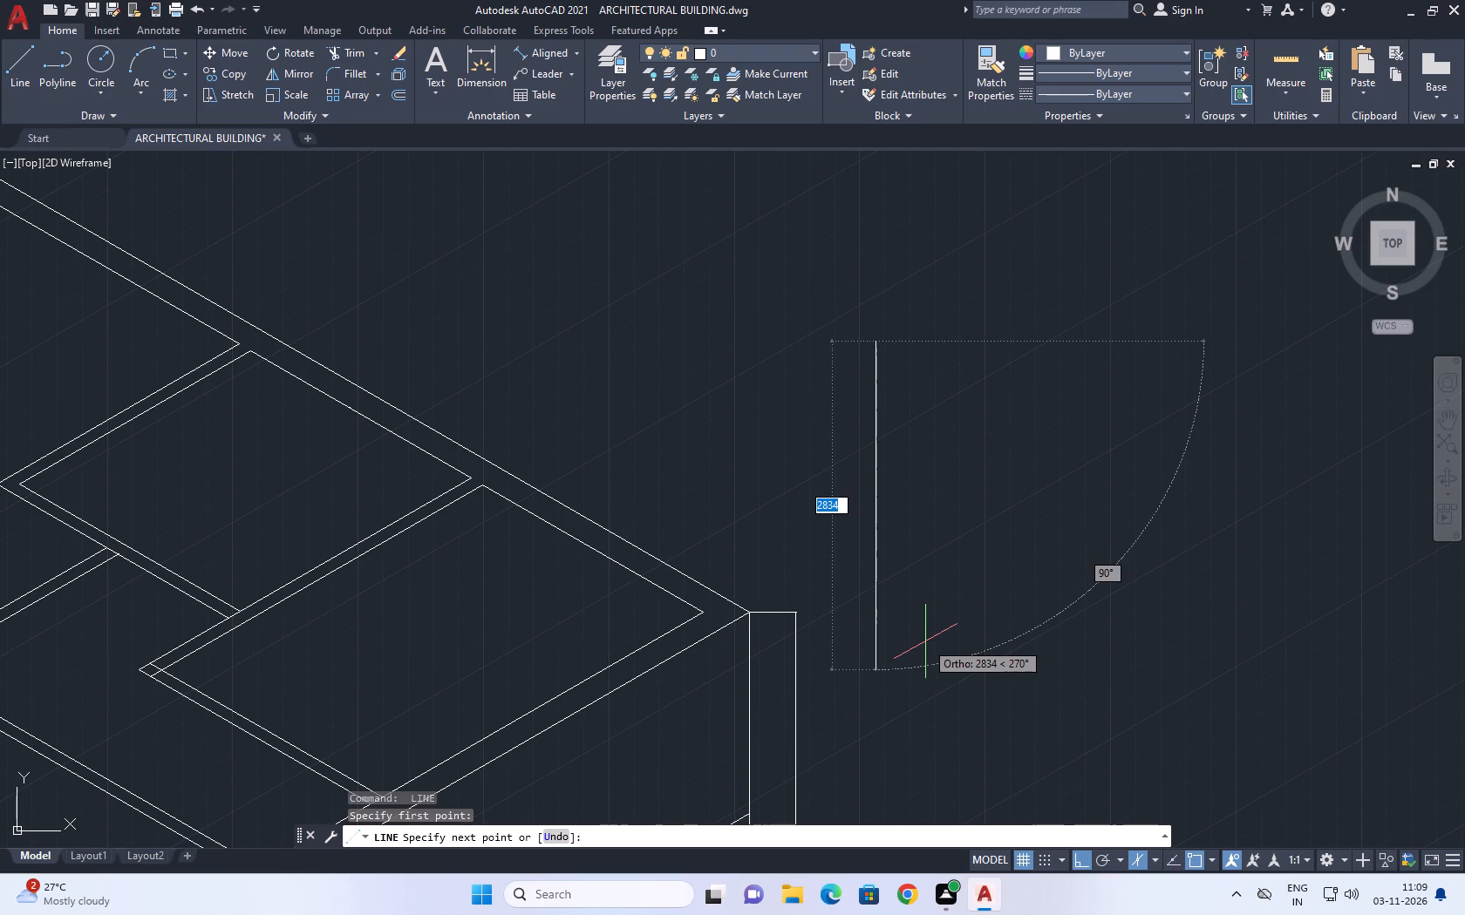
pyautogui.press('1')
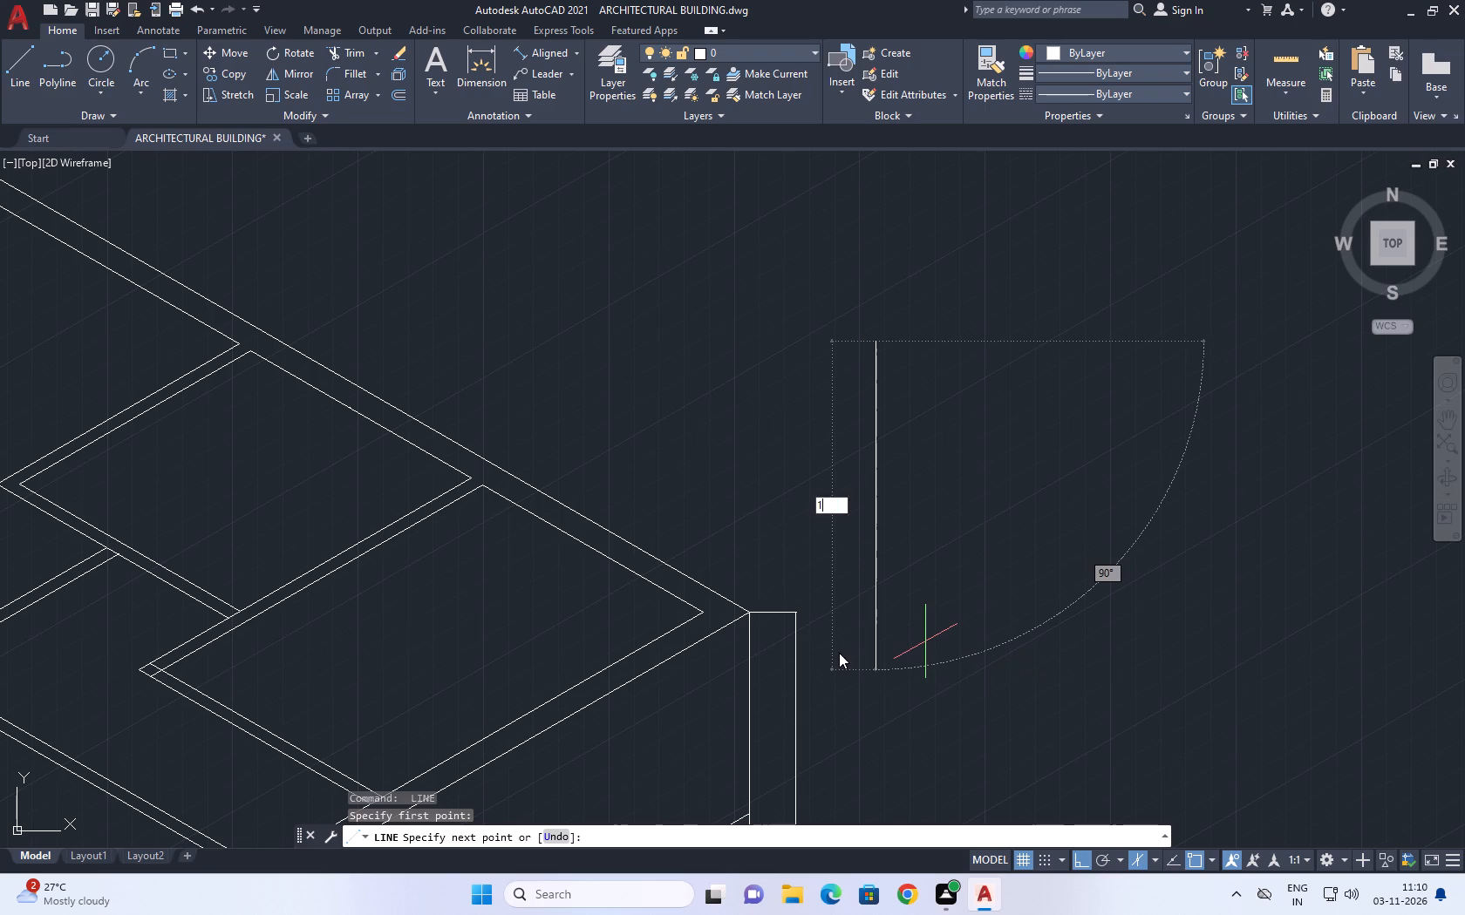
pyautogui.press('5')
pyautogui.press('BackSpace')
pyautogui.press('BackSpace')
pyautogui.press('3')
pyautogui.press('BackSpace')
pyautogui.write('900')
pyautogui.press('Return')
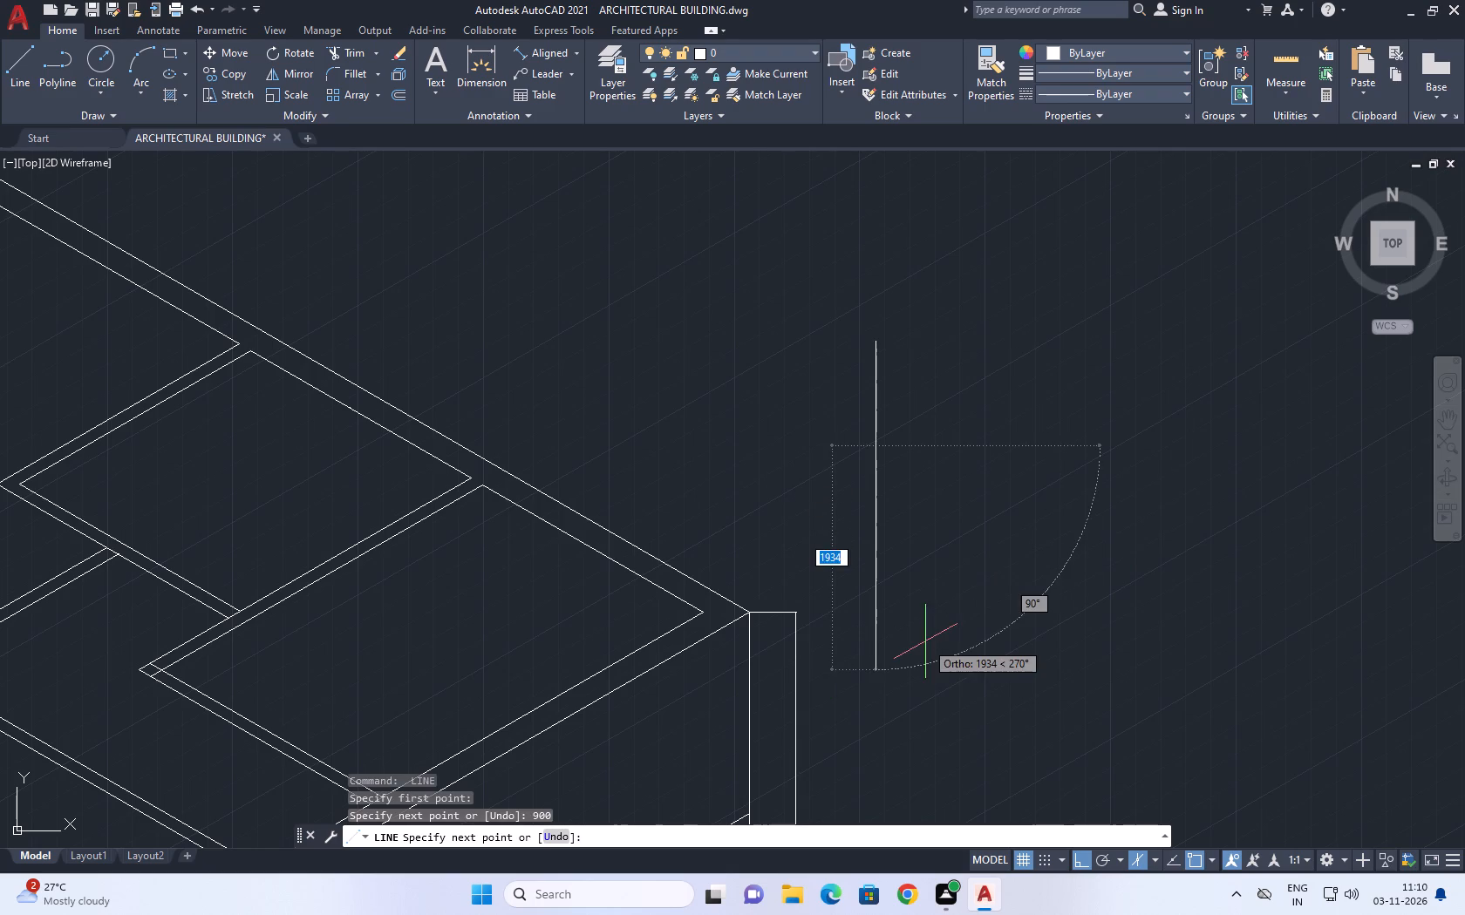
# Continue the separate outline from the vertical line's lower end with a 1500 mm line at 330° and a 900 mm vertical line upward.
pyautogui.moveTo(1202, 575); pyautogui.dragTo(1121, 627, button='middle')
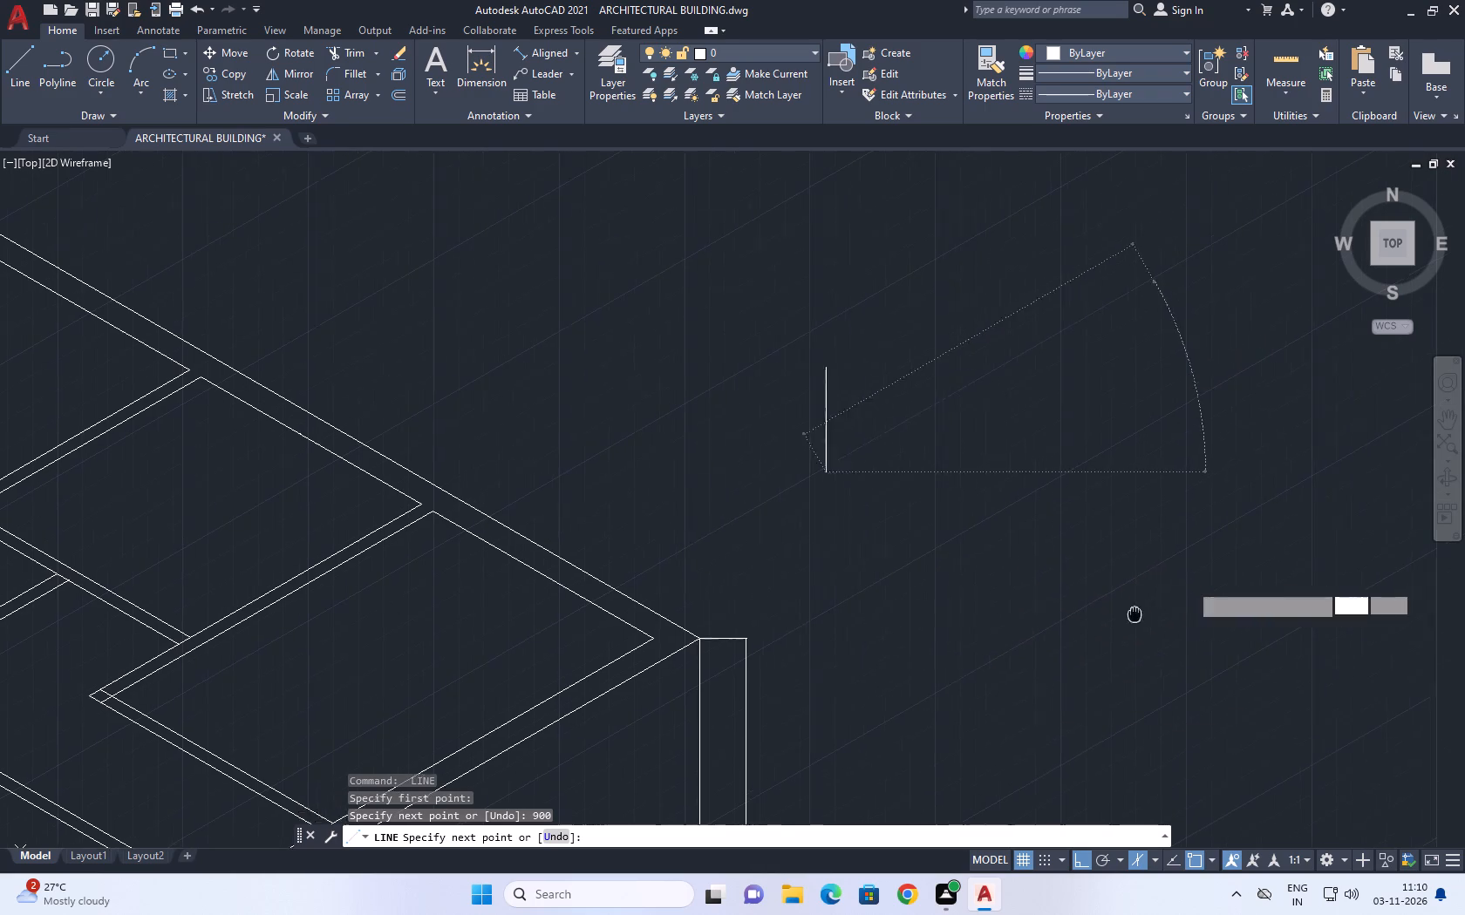
pyautogui.moveTo(1121, 627); pyautogui.dragTo(1121, 628, button='middle')
pyautogui.press('F5')
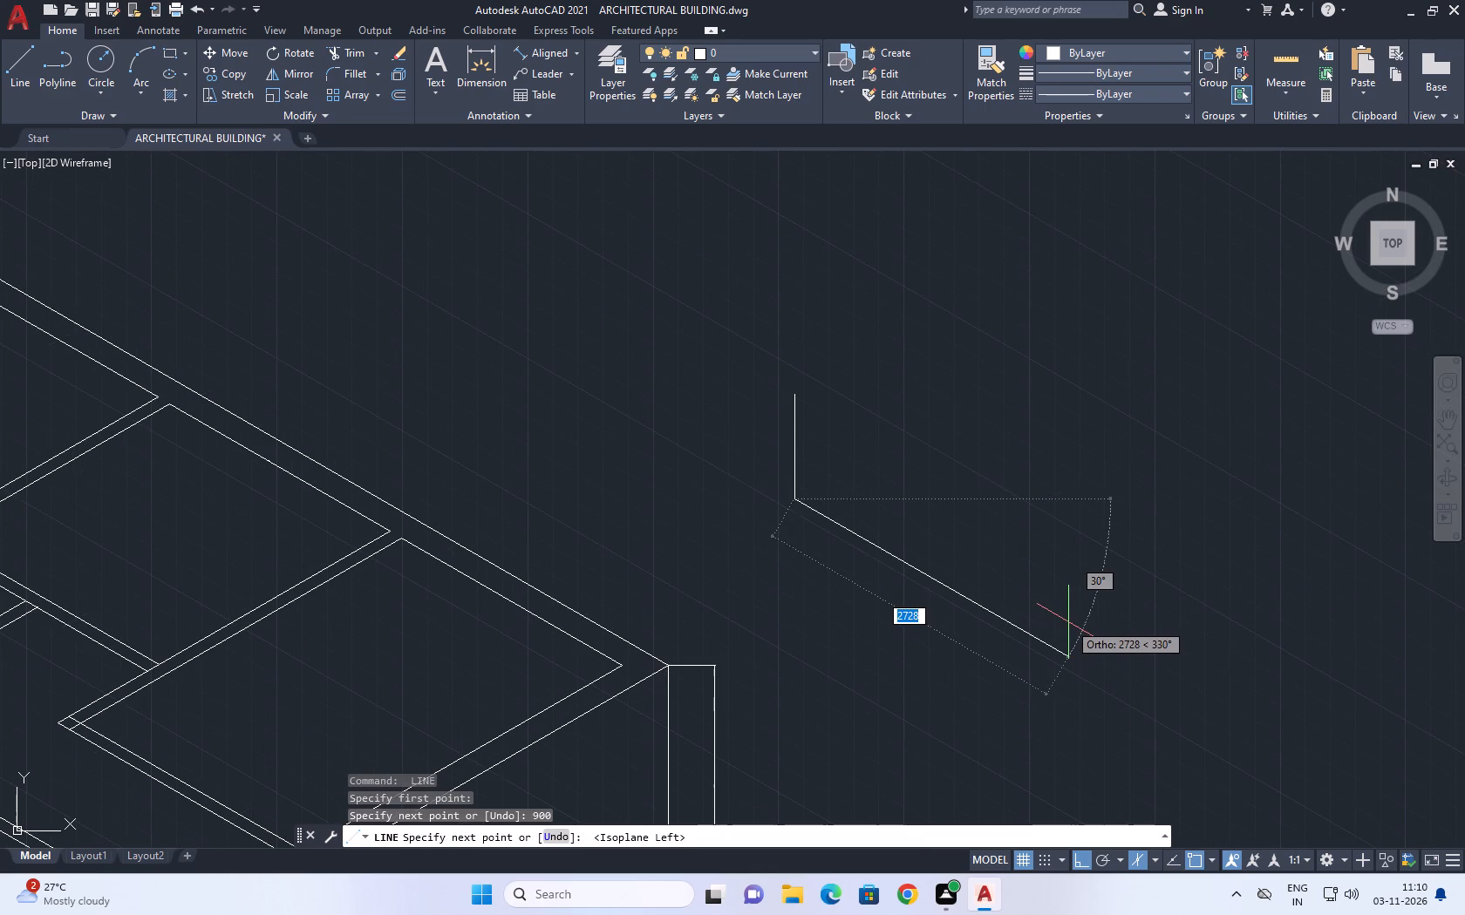
pyautogui.write('1500')
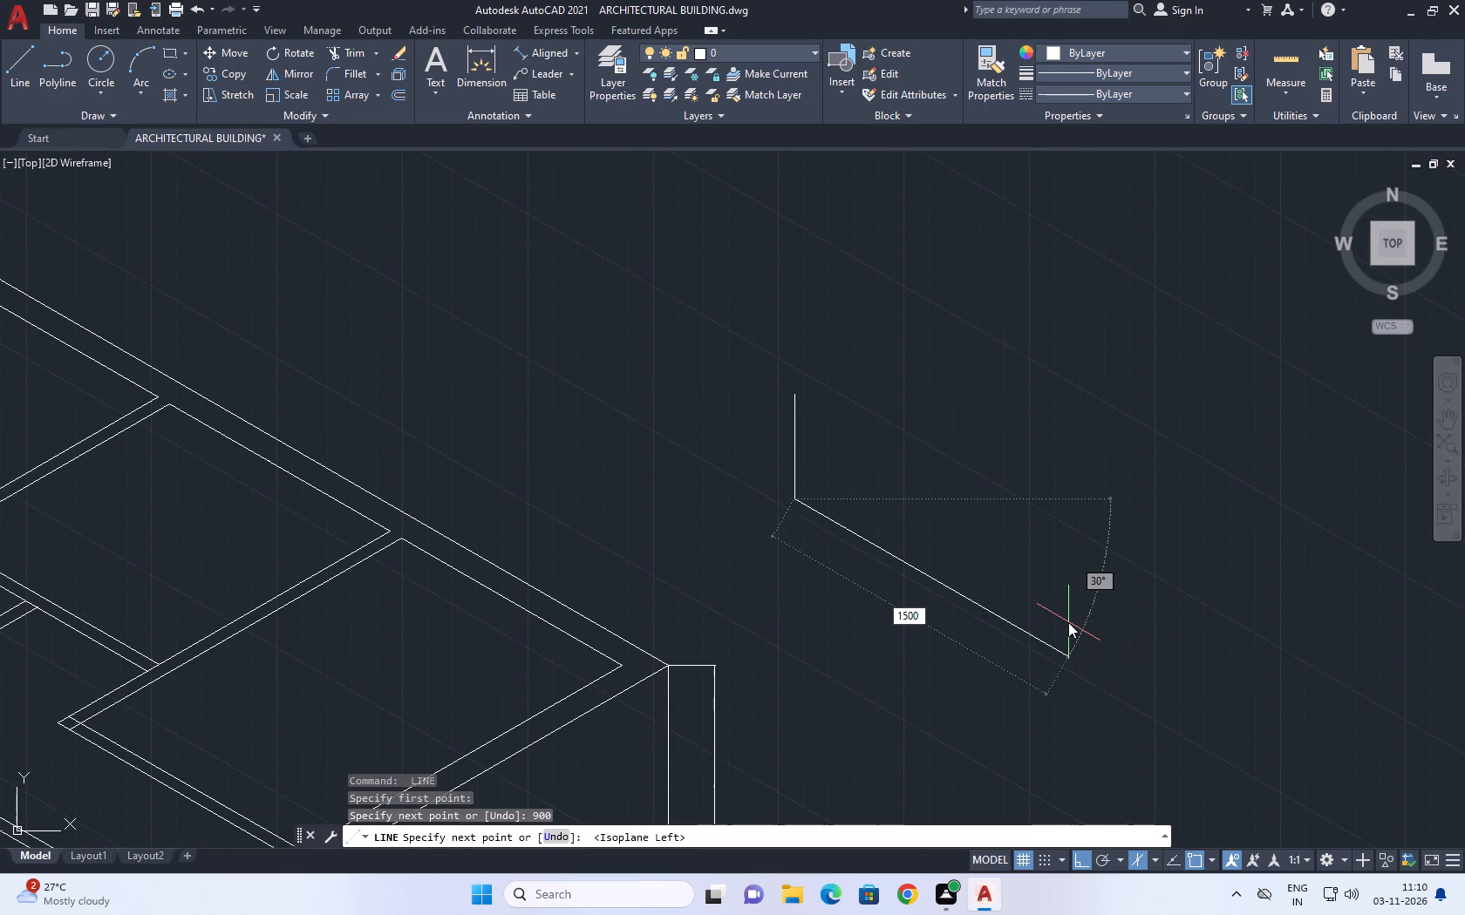
pyautogui.press('Return')
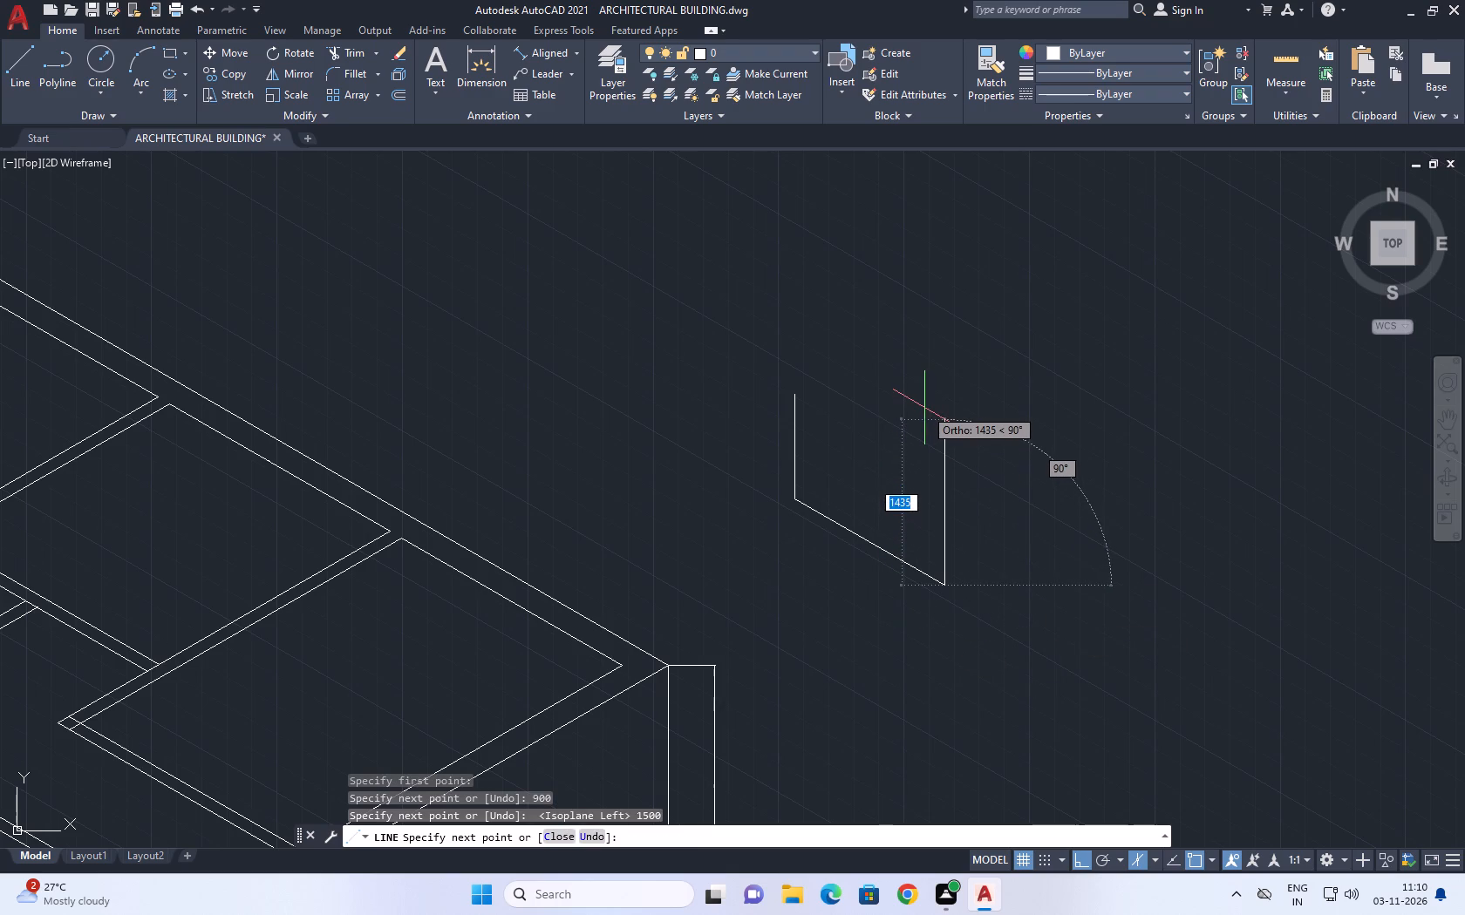
pyautogui.write('900')
pyautogui.press('Return')
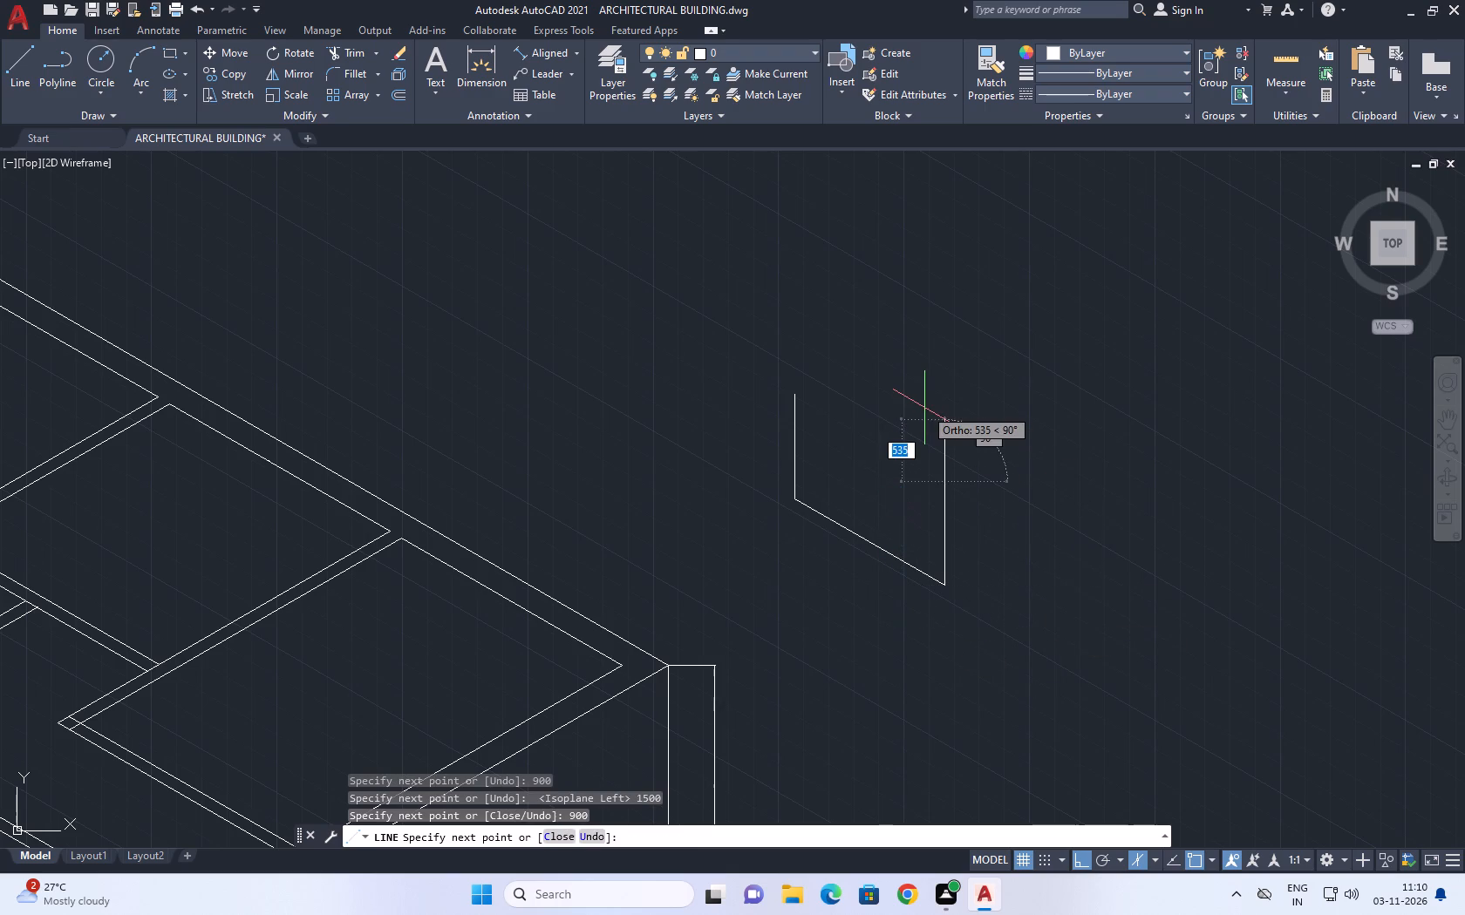
# Close the outline with a sloping top line back past the first vertical line, and trim off the part extending beyond it.
pyautogui.click(657, 423)
pyautogui.press('Escape')
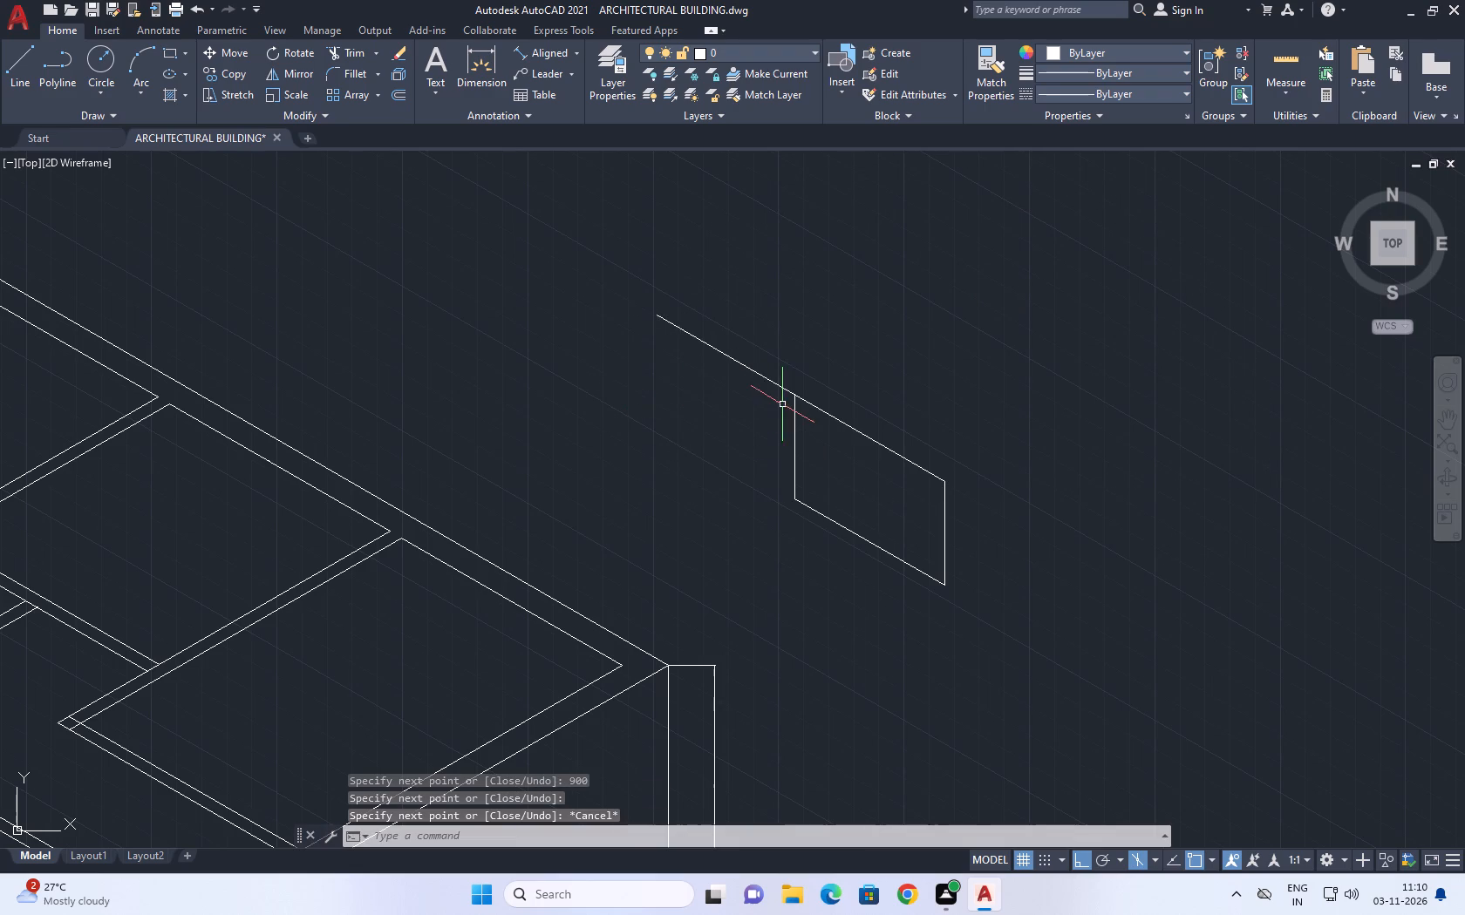
pyautogui.write('tr')
pyautogui.press('space')
pyautogui.click(759, 329)
pyautogui.click(718, 437)
pyautogui.press('Escape')
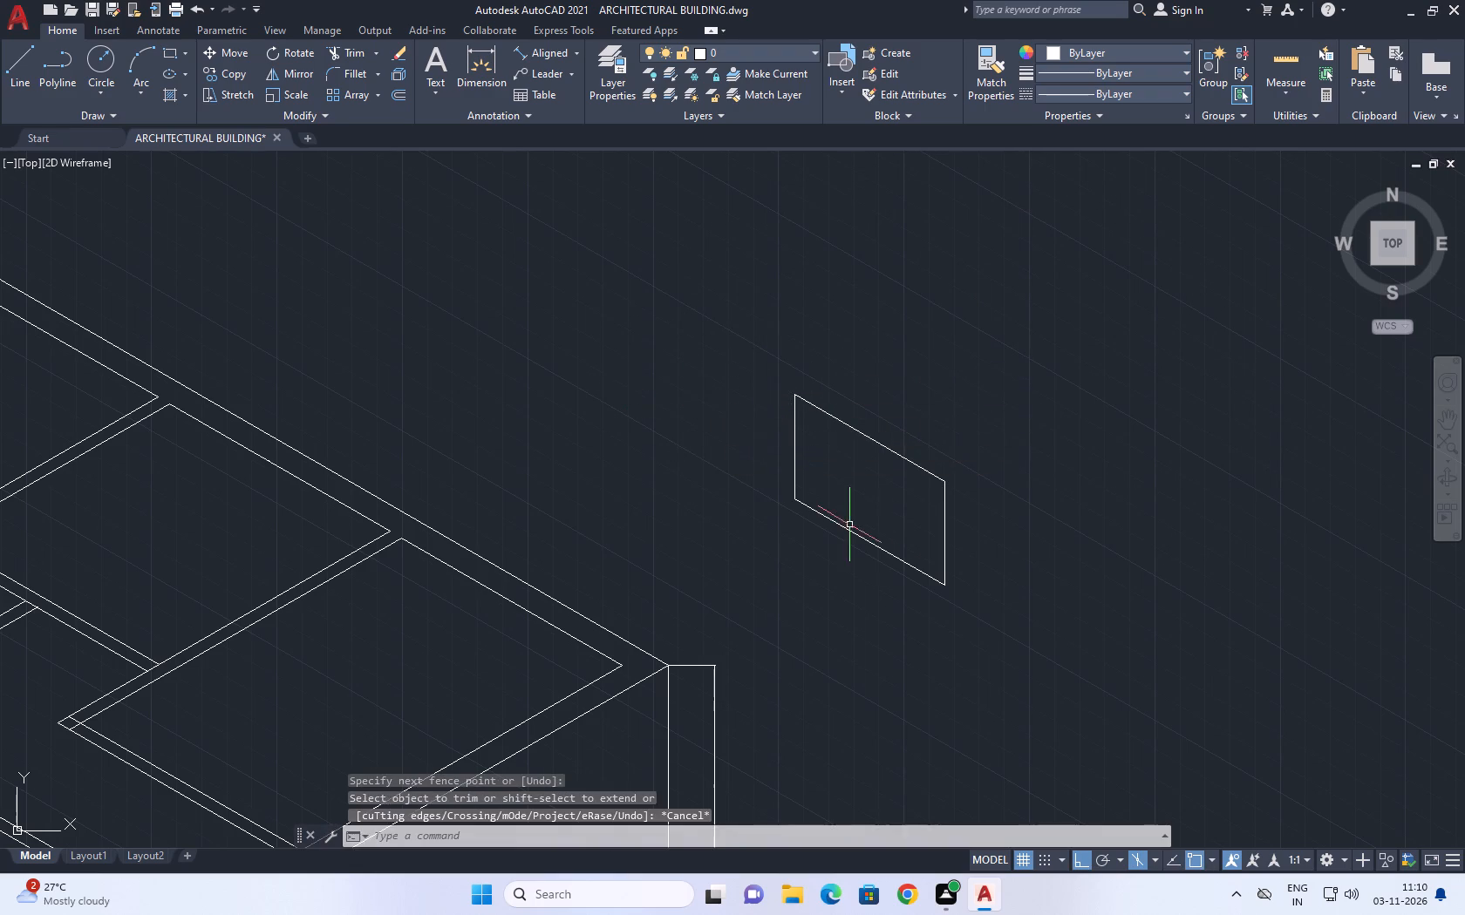
# Copy the outline's sloping top line a short distance straight down to form a parallel line inside the outline.
pyautogui.moveTo(884, 540); pyautogui.dragTo(895, 467, button='middle')
pyautogui.scroll(2, 868, 361)
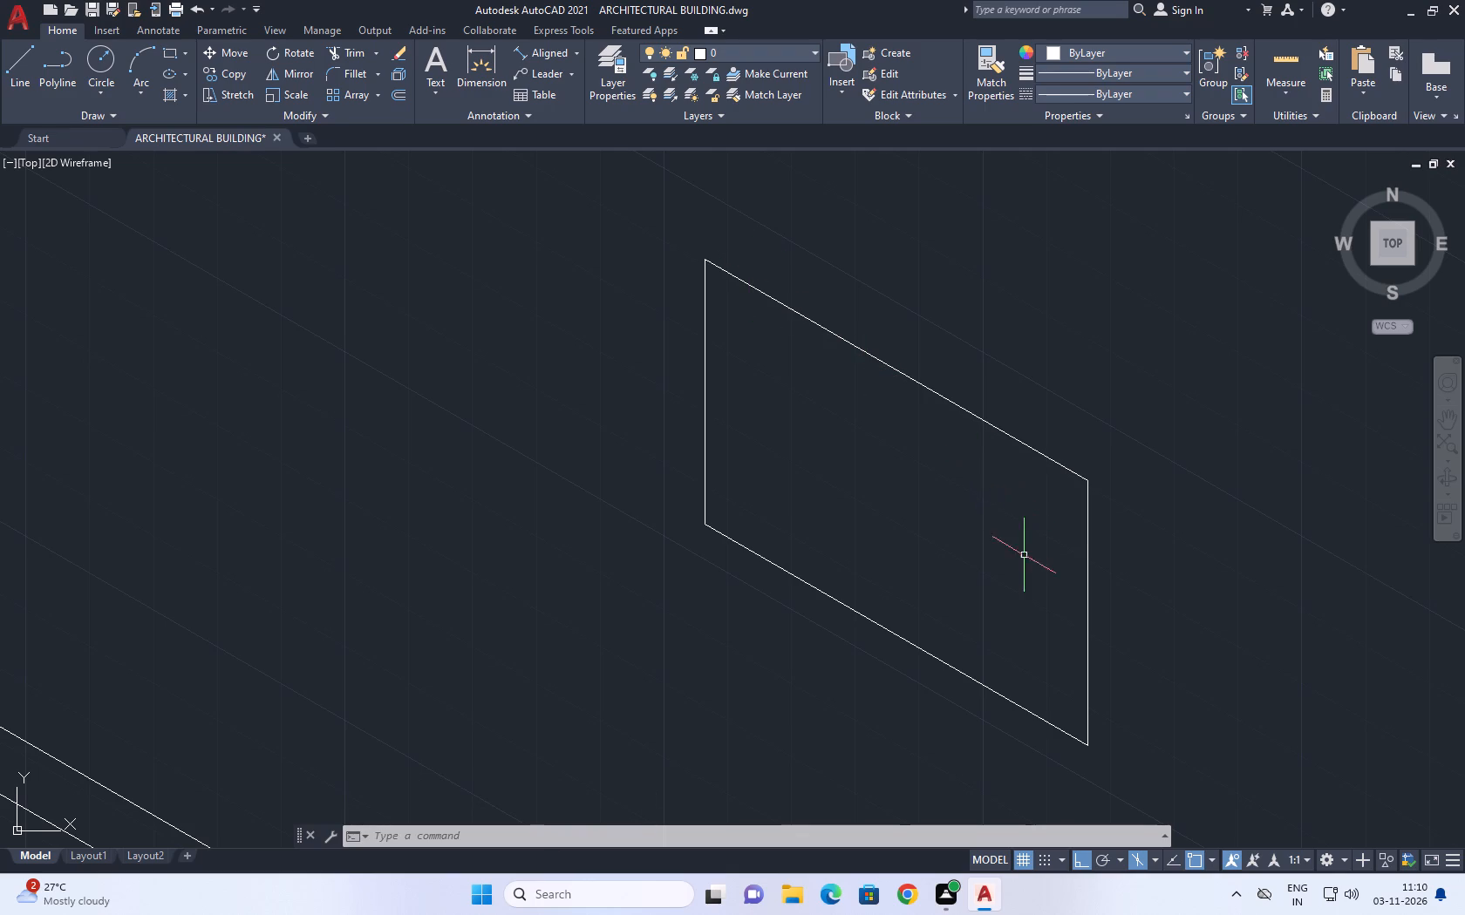
pyautogui.click(992, 426)
pyautogui.moveTo(949, 407); pyautogui.dragTo(949, 451, button='middle')
pyautogui.press('c')
pyautogui.press('o')
pyautogui.press('space')
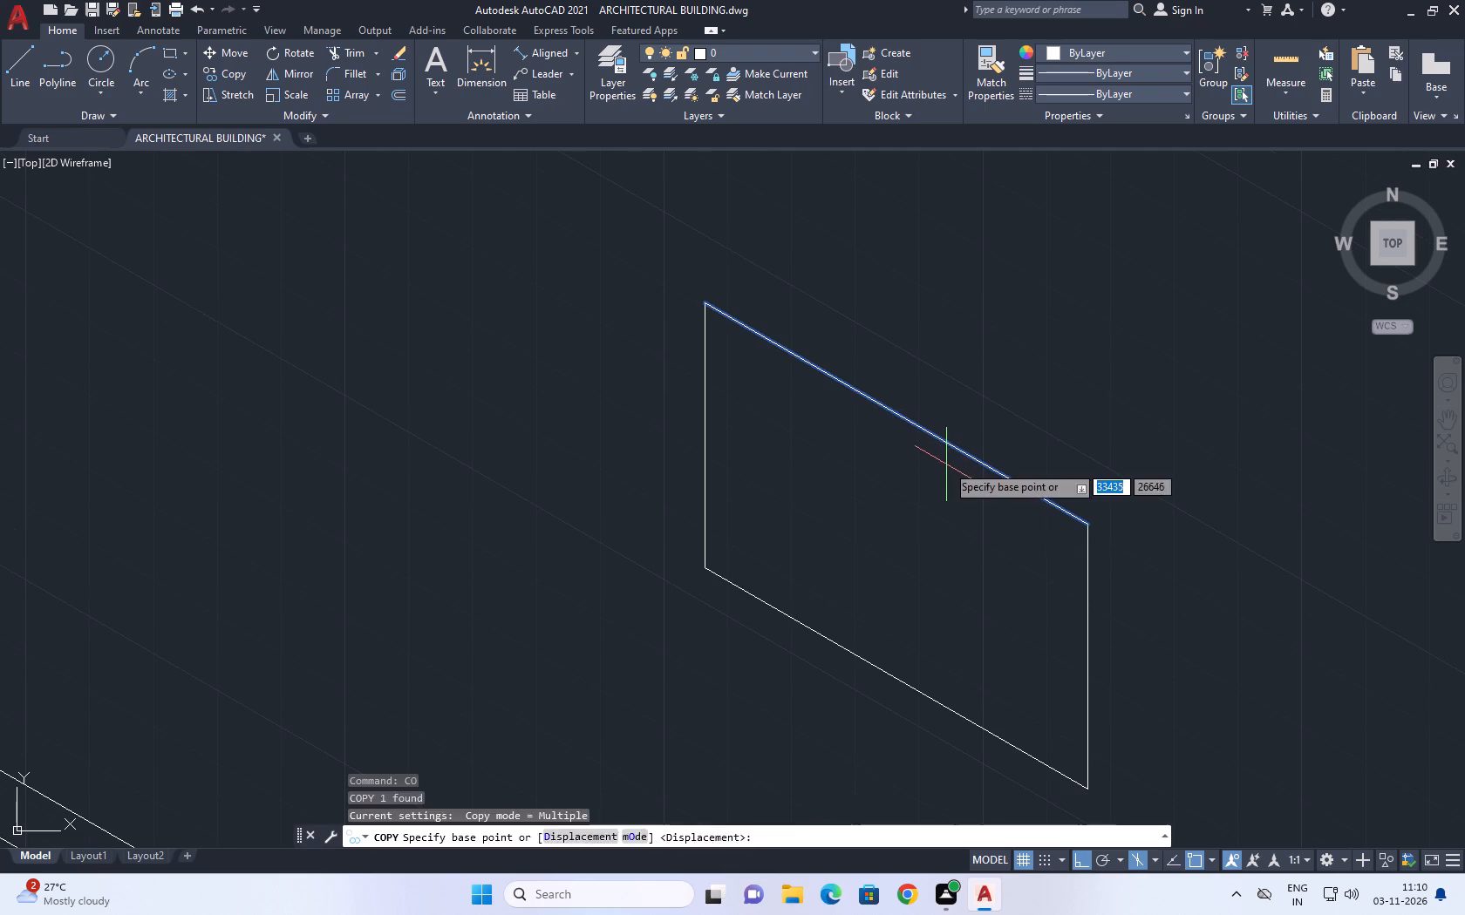
pyautogui.click(947, 464)
pyautogui.click(955, 488)
pyautogui.press('Escape')
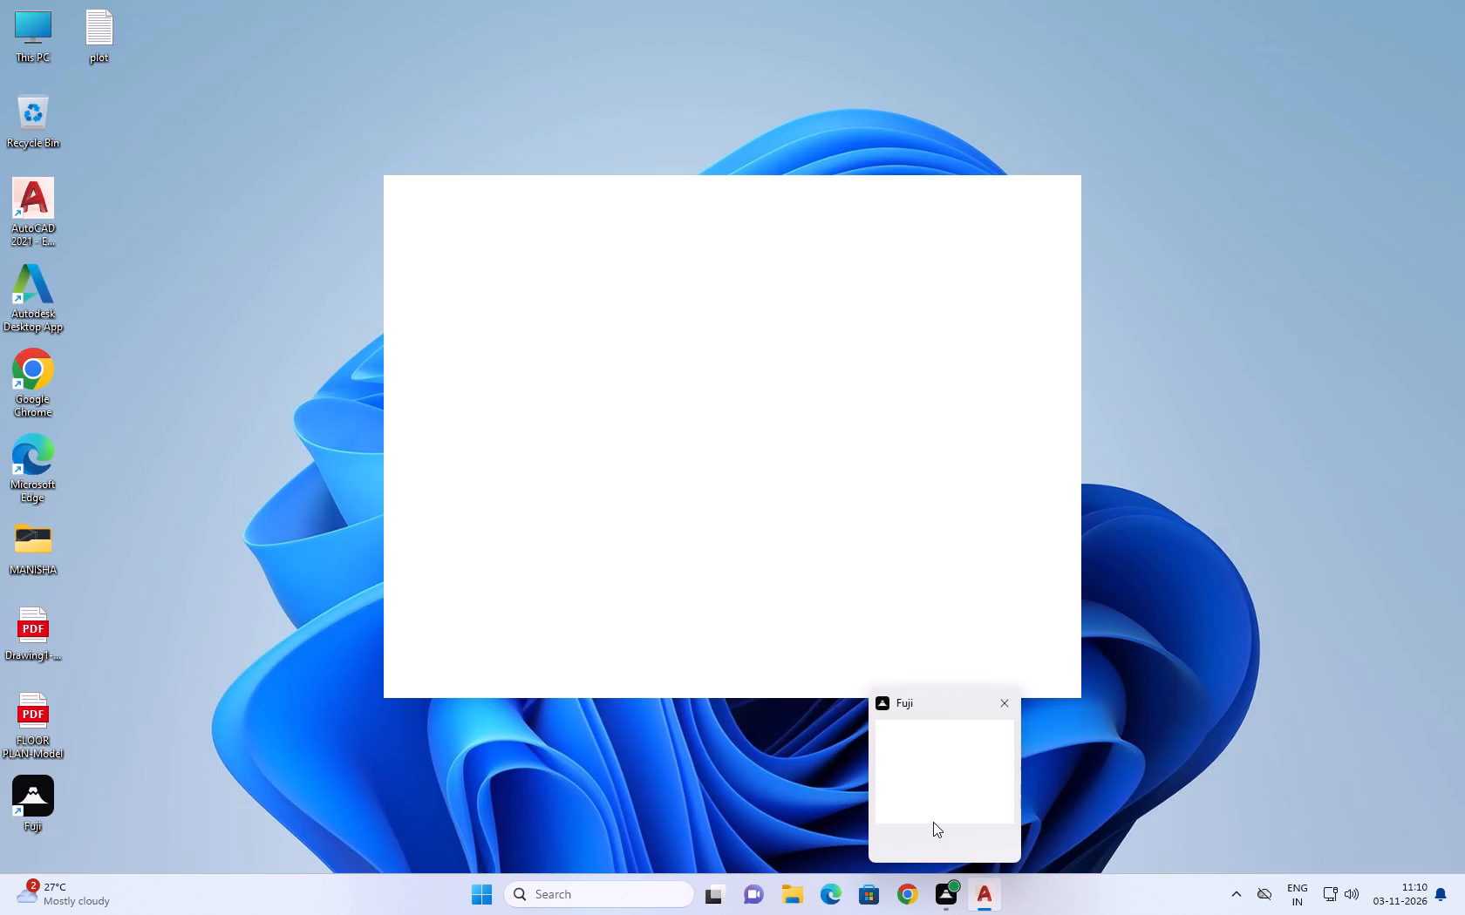
# Select the outline's sloping bottom line.
pyautogui.click(827, 623)
pyautogui.moveTo(848, 649); pyautogui.dragTo(842, 640)
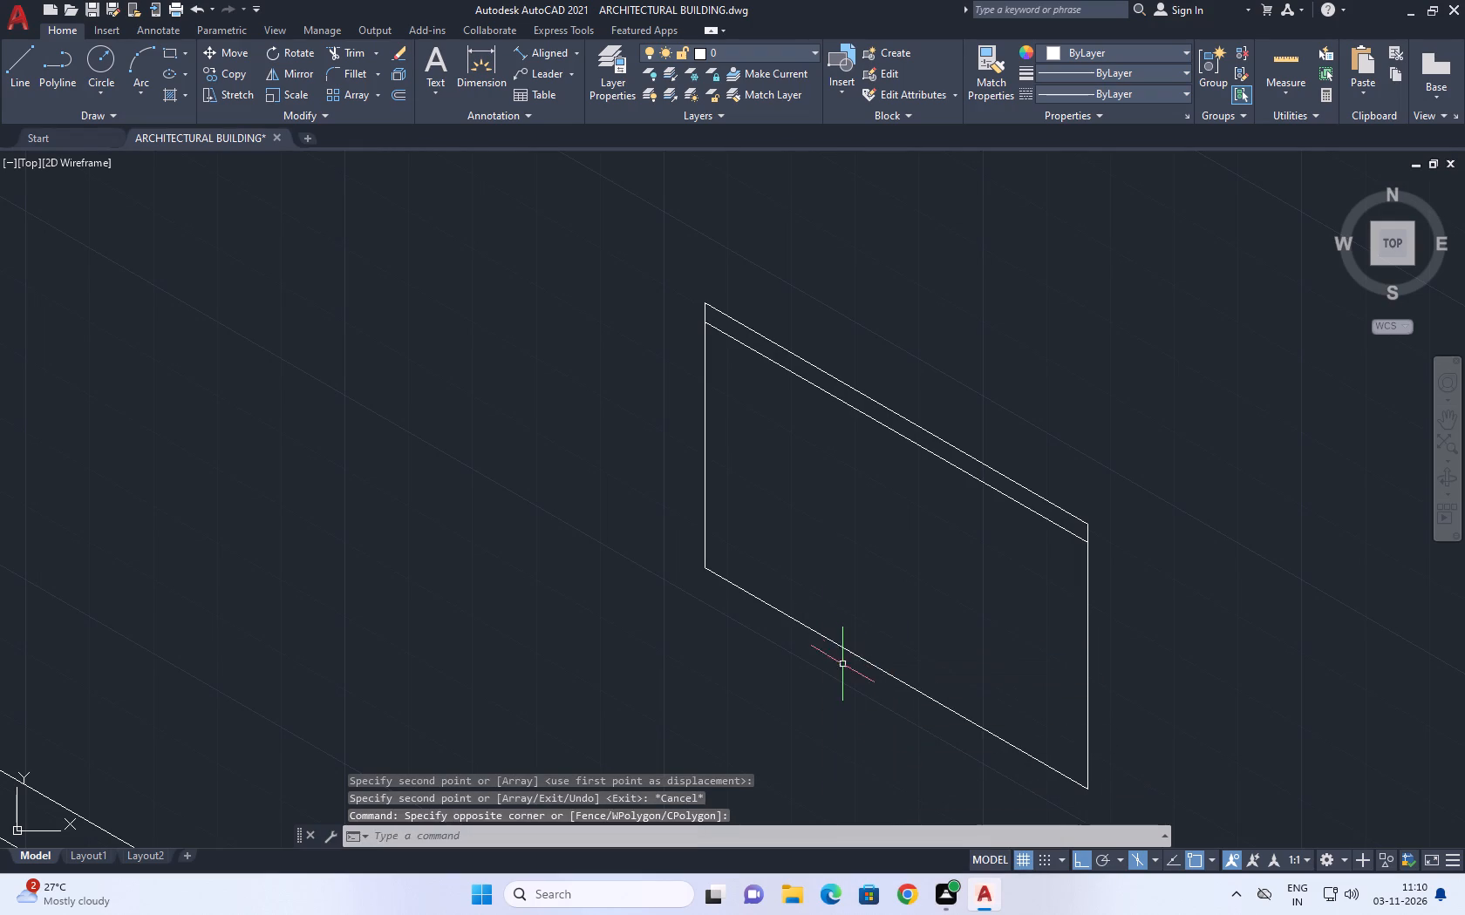
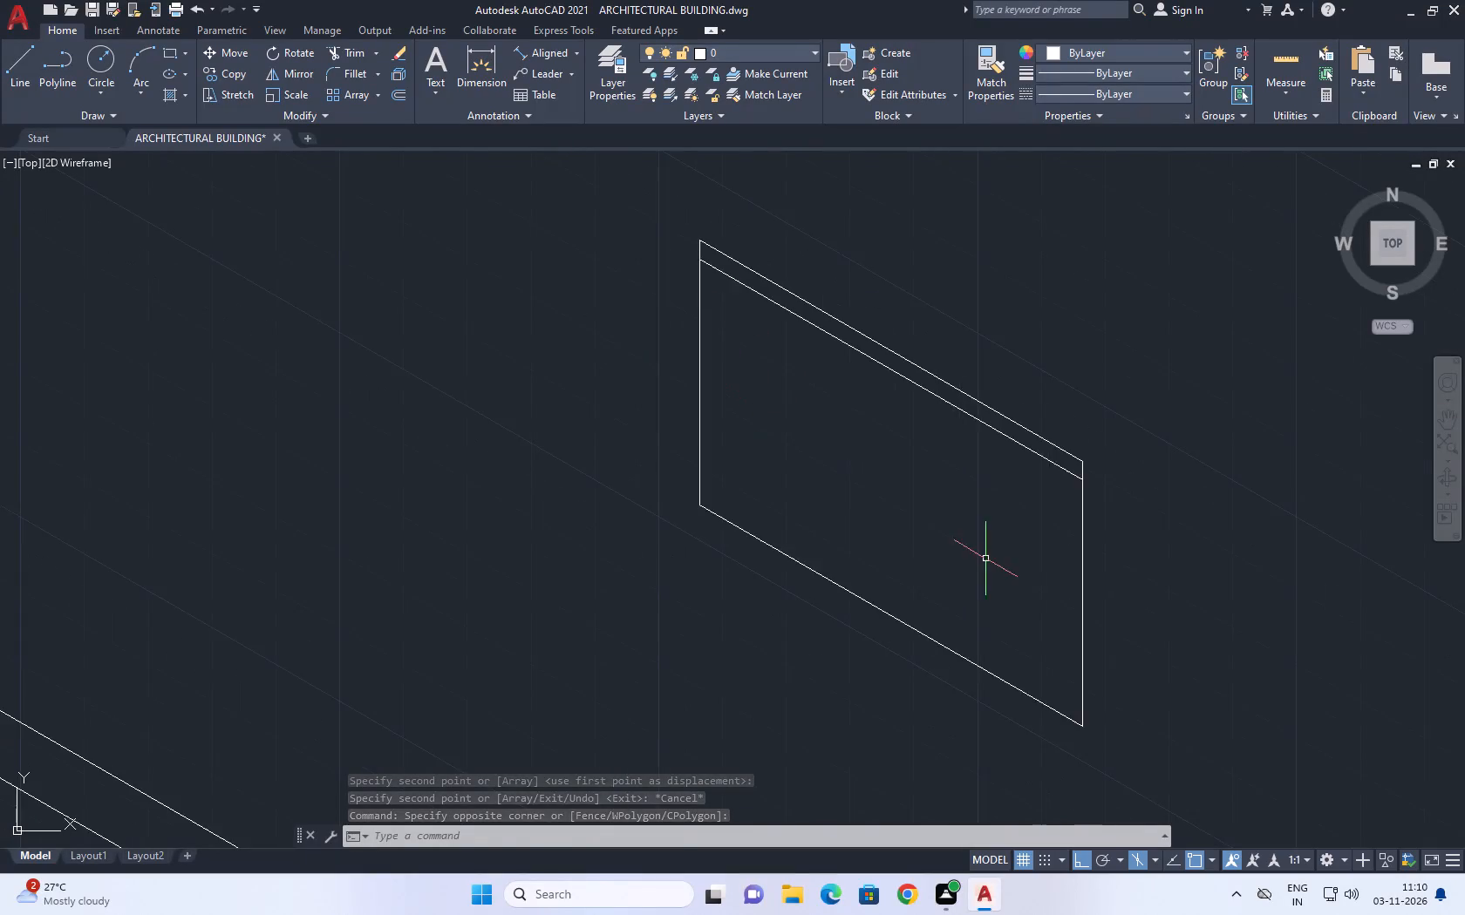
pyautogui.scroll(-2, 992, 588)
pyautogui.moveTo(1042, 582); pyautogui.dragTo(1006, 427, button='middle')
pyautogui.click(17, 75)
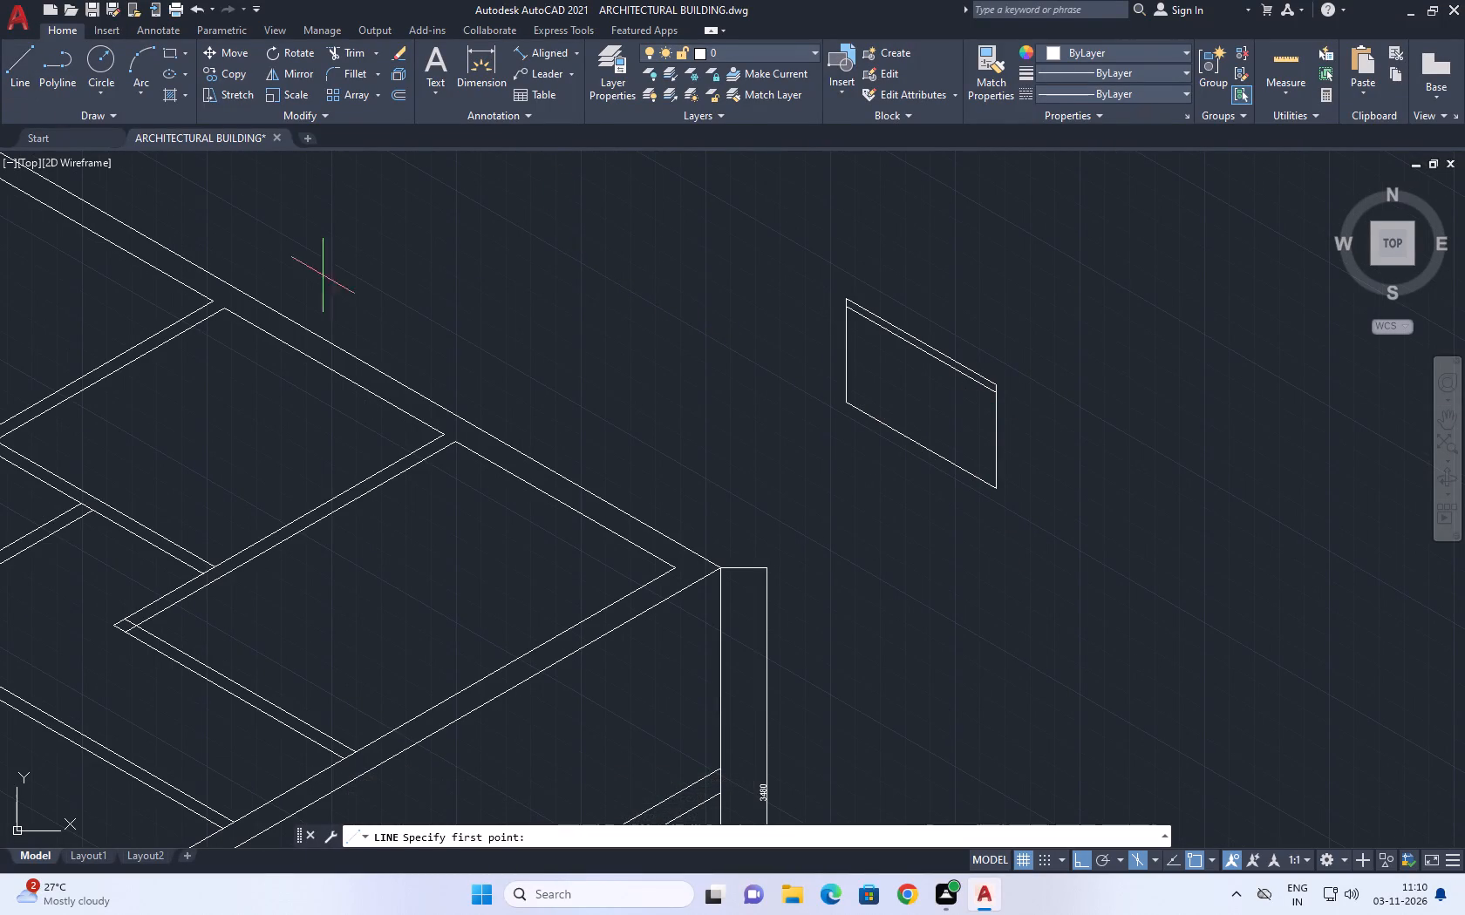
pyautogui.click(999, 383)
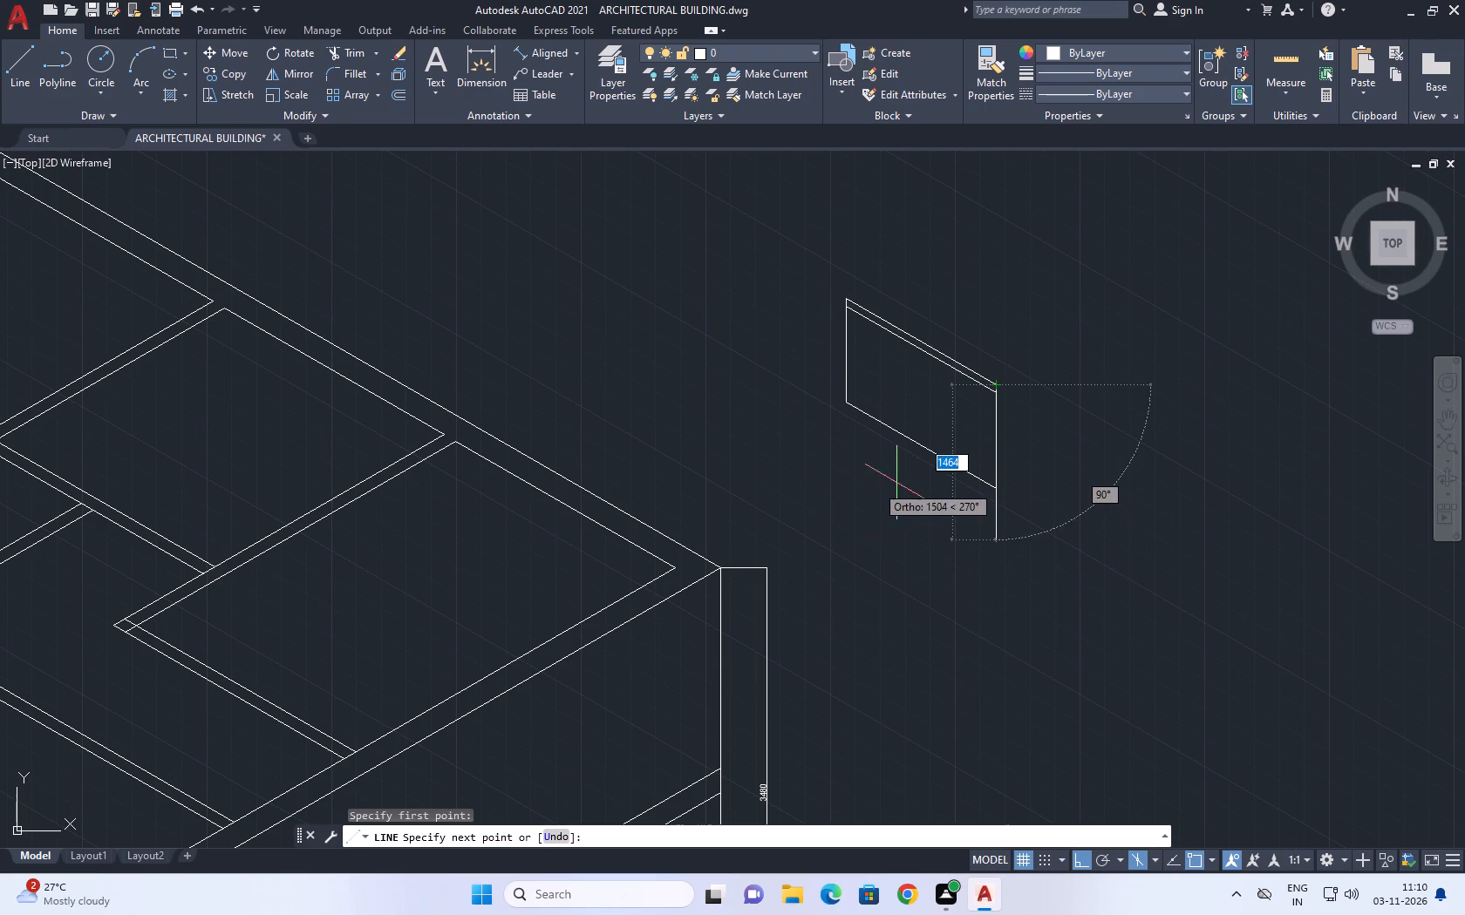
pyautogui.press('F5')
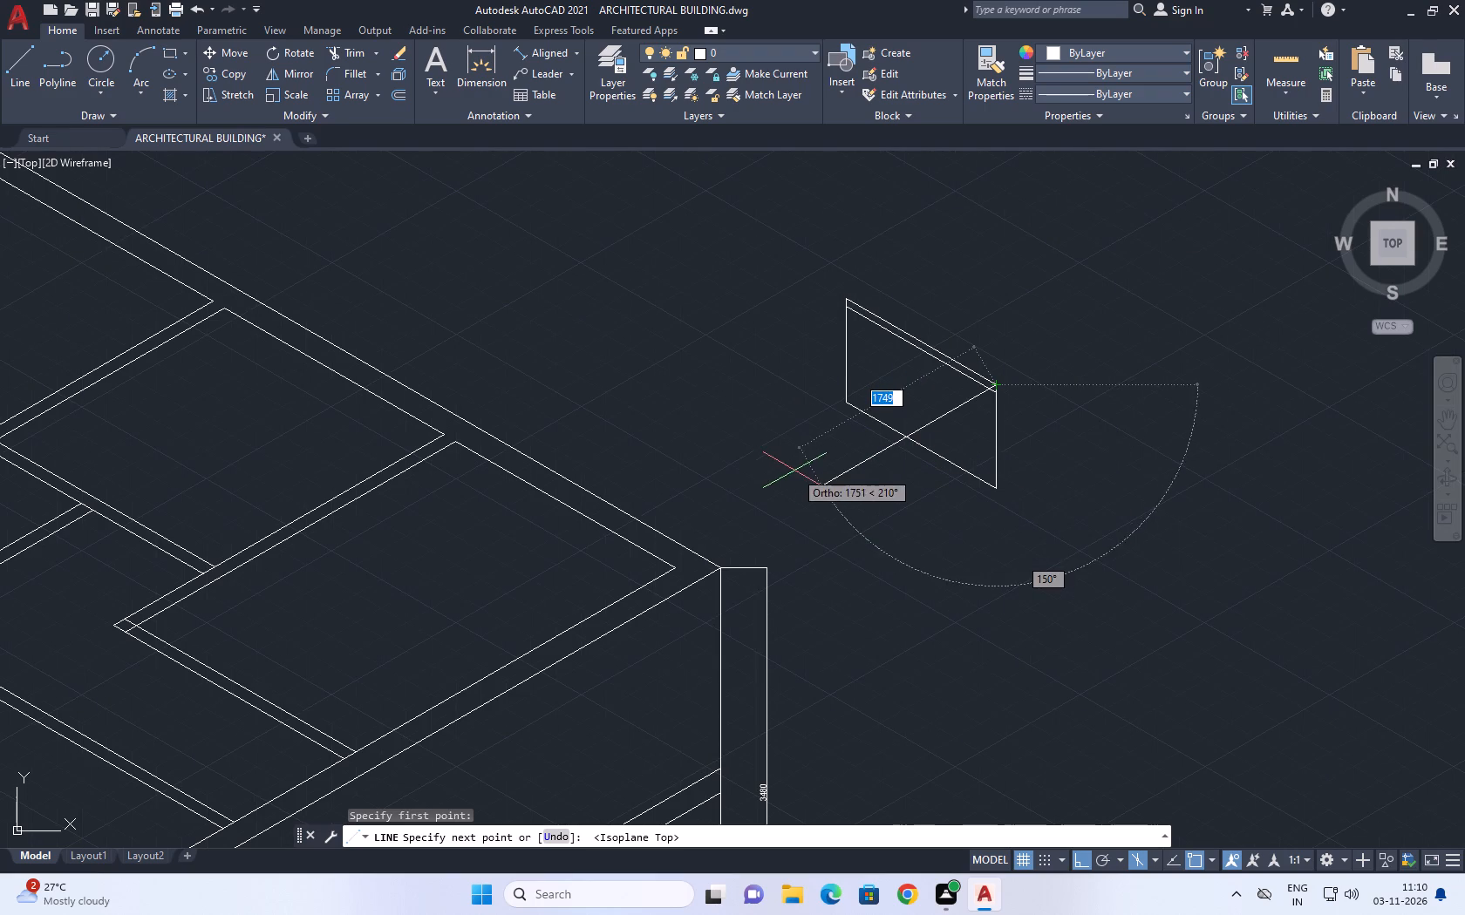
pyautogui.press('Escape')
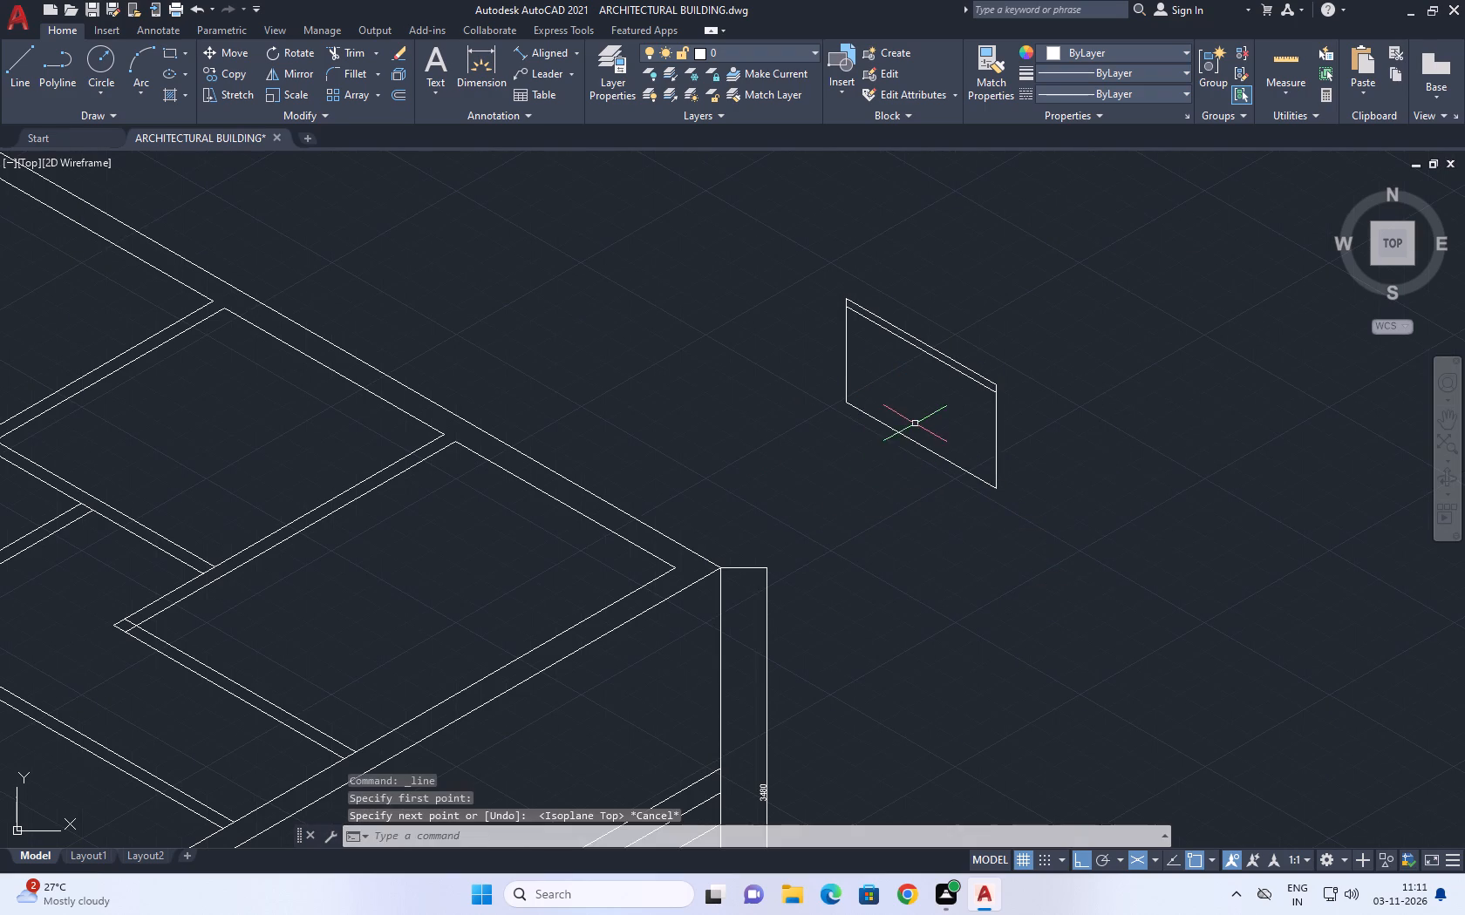
# Measure the separate outline's right vertical edge with an aligned dimension, without placing it.
pyautogui.moveTo(923, 411); pyautogui.dragTo(932, 467, button='middle')
pyautogui.click(567, 51)
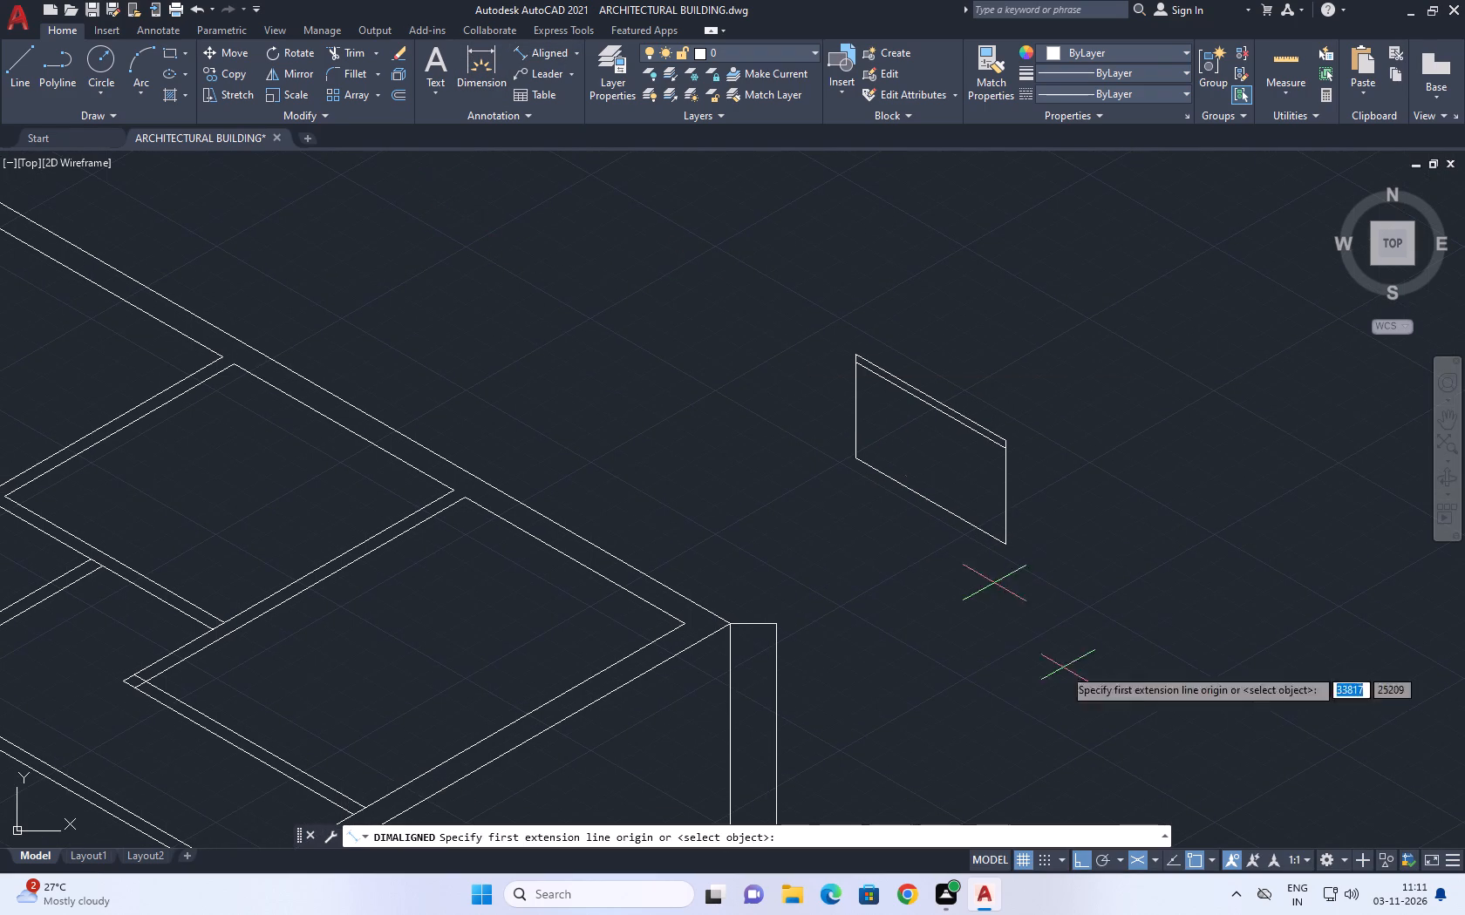
pyautogui.scroll(3, 1029, 425)
pyautogui.click(927, 486)
pyautogui.scroll(-4, 949, 424)
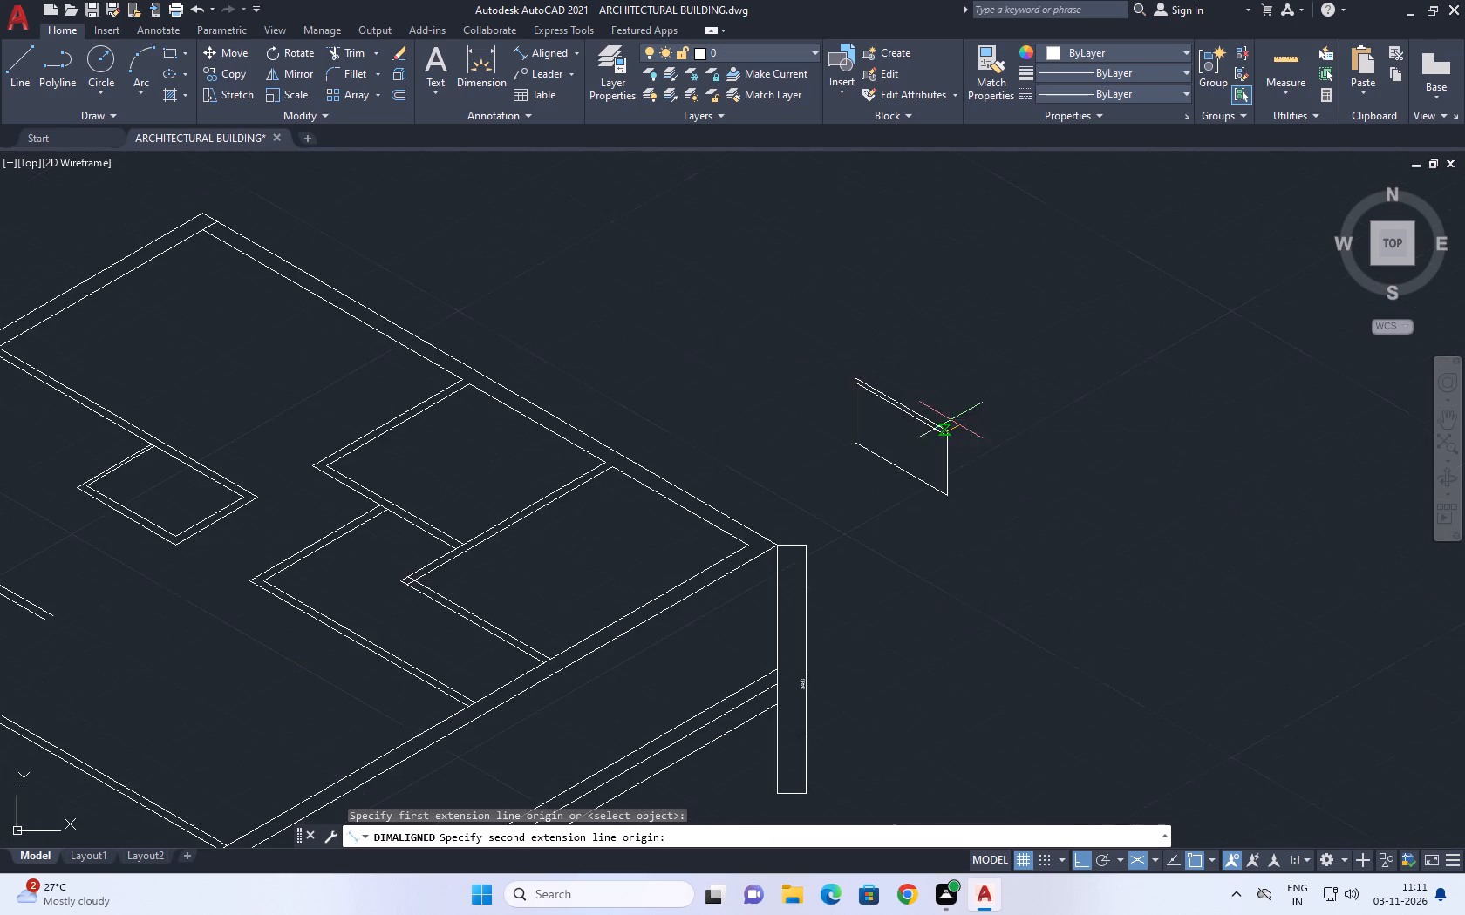
pyautogui.scroll(2, 975, 523)
pyautogui.press('F5')
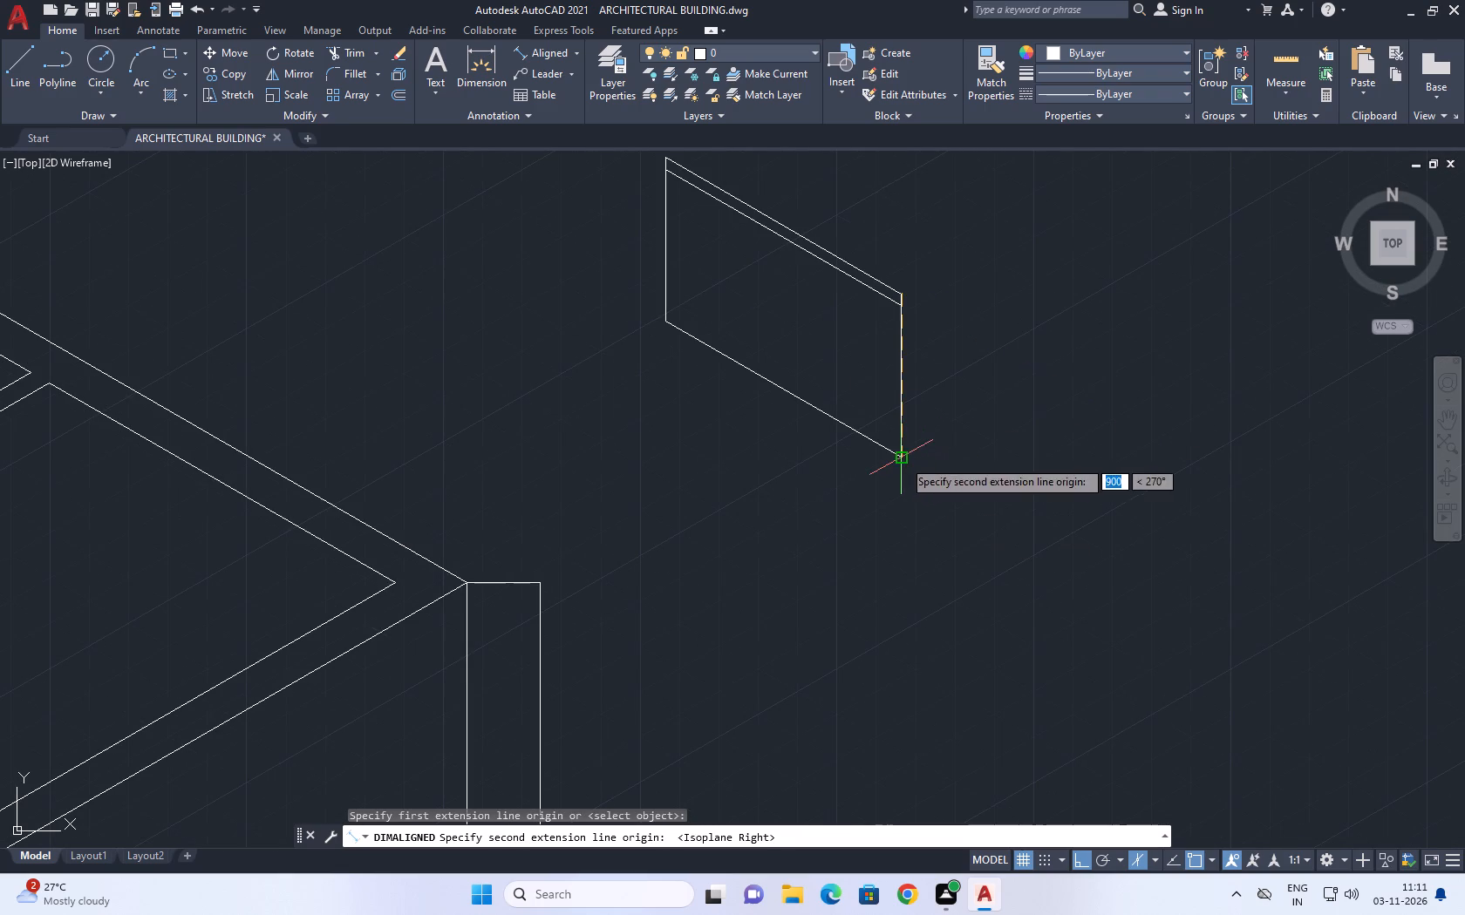
pyautogui.click(901, 458)
pyautogui.press('Escape')
# Measure the outline's sloping bottom edge with an aligned dimension, without placing it.
pyautogui.moveTo(910, 384); pyautogui.dragTo(948, 456, button='middle')
pyautogui.press('space')
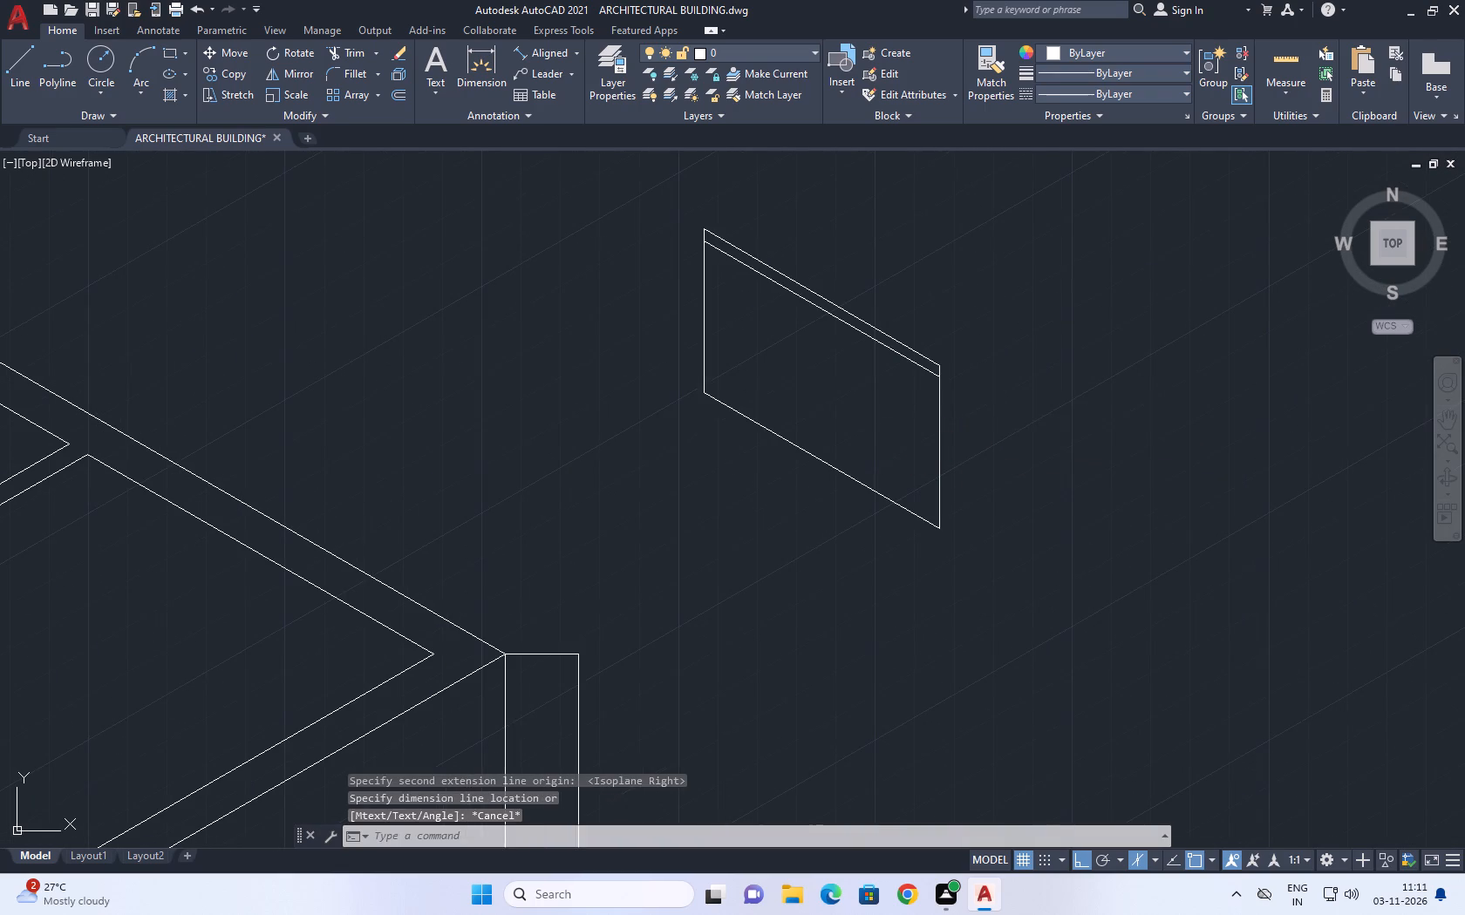
pyautogui.click(703, 392)
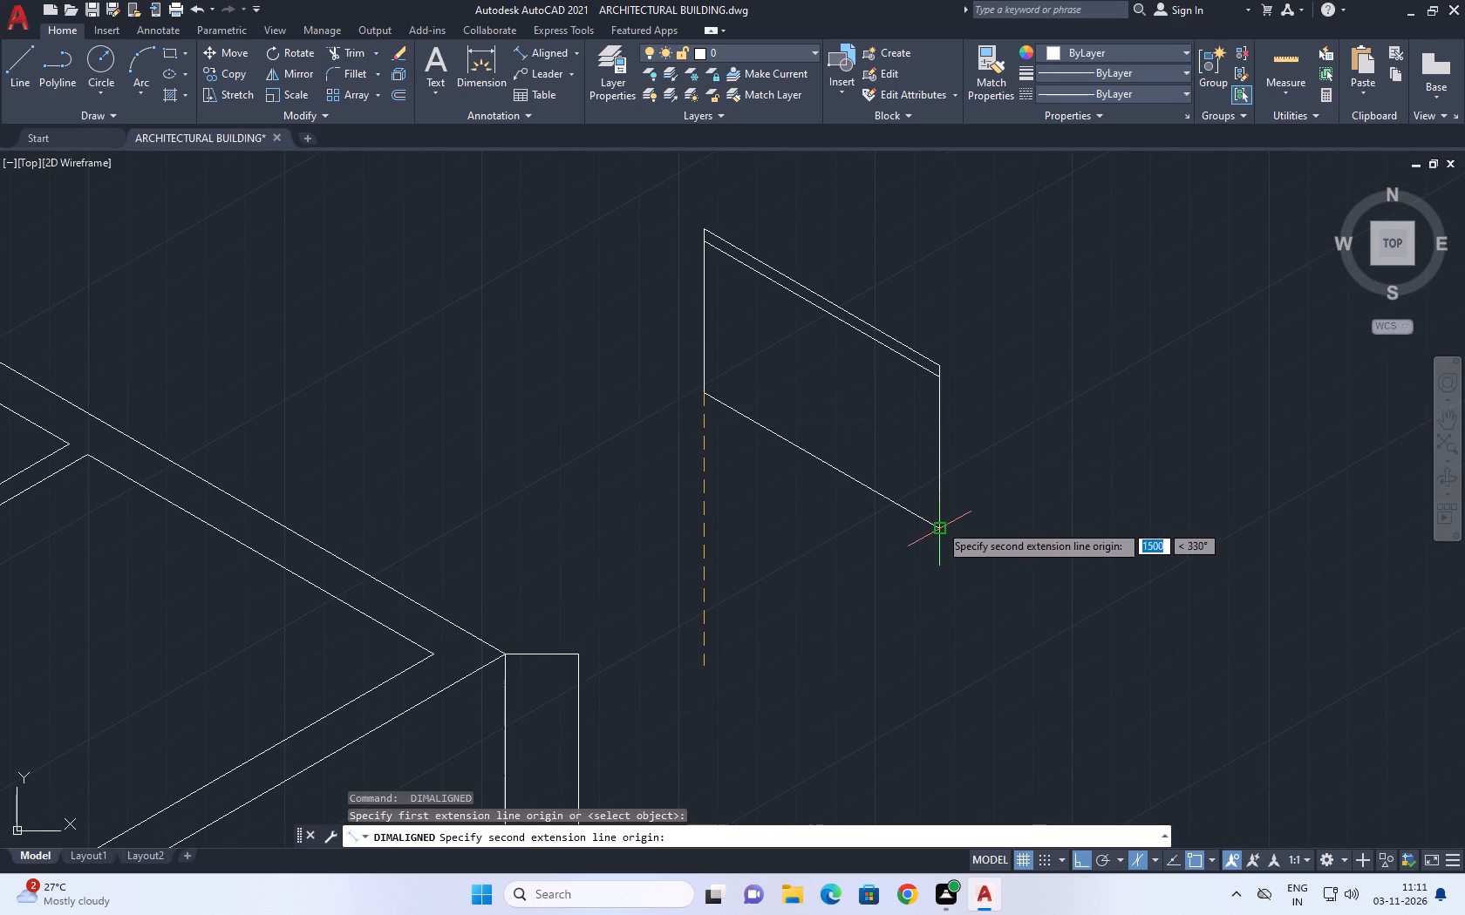
pyautogui.click(941, 528)
pyautogui.press('Escape')
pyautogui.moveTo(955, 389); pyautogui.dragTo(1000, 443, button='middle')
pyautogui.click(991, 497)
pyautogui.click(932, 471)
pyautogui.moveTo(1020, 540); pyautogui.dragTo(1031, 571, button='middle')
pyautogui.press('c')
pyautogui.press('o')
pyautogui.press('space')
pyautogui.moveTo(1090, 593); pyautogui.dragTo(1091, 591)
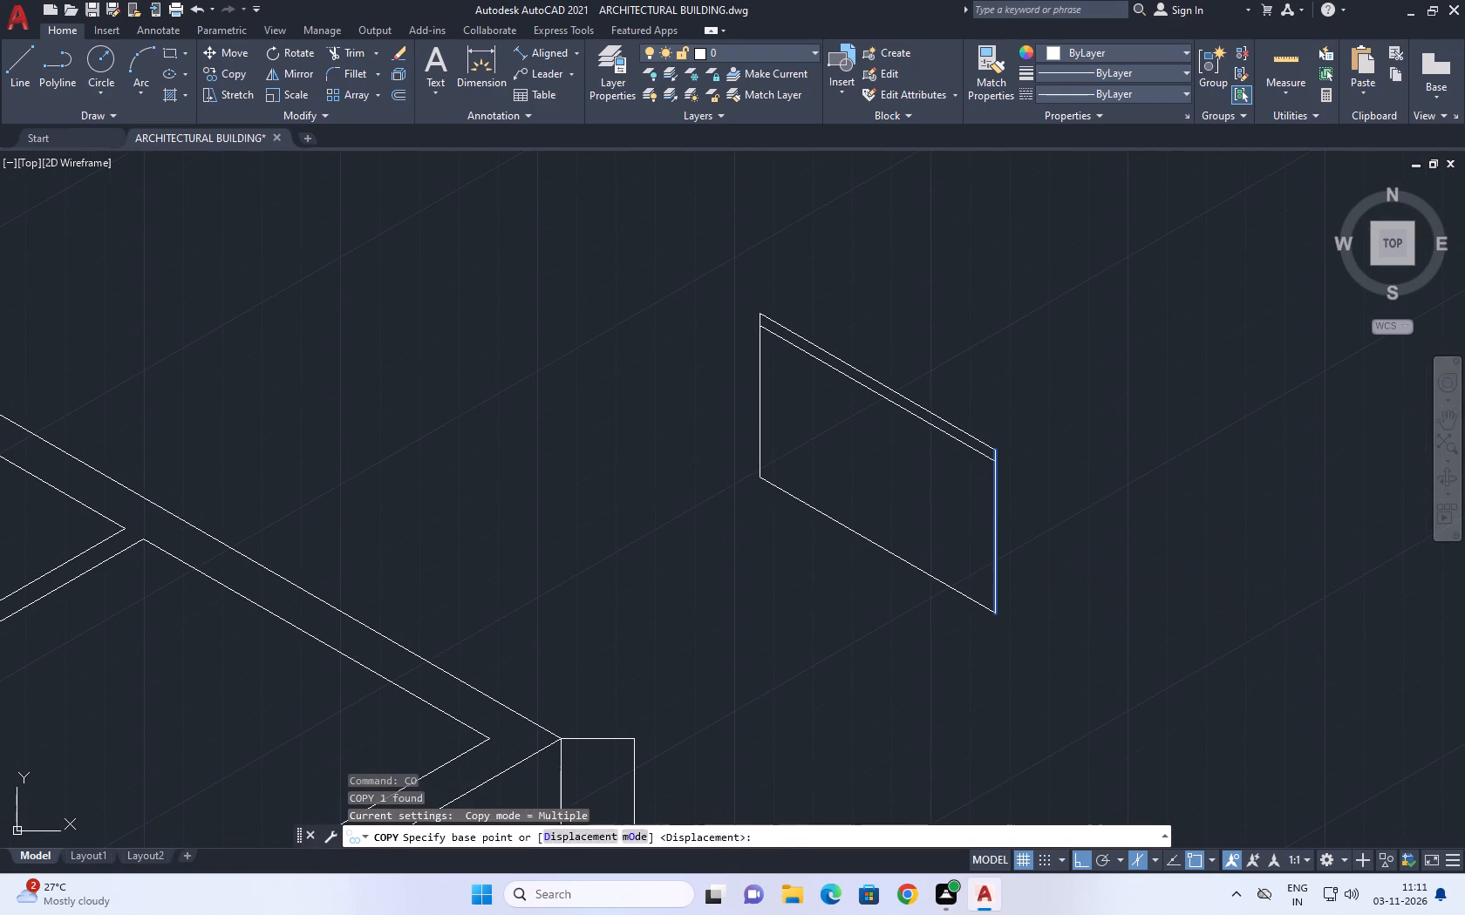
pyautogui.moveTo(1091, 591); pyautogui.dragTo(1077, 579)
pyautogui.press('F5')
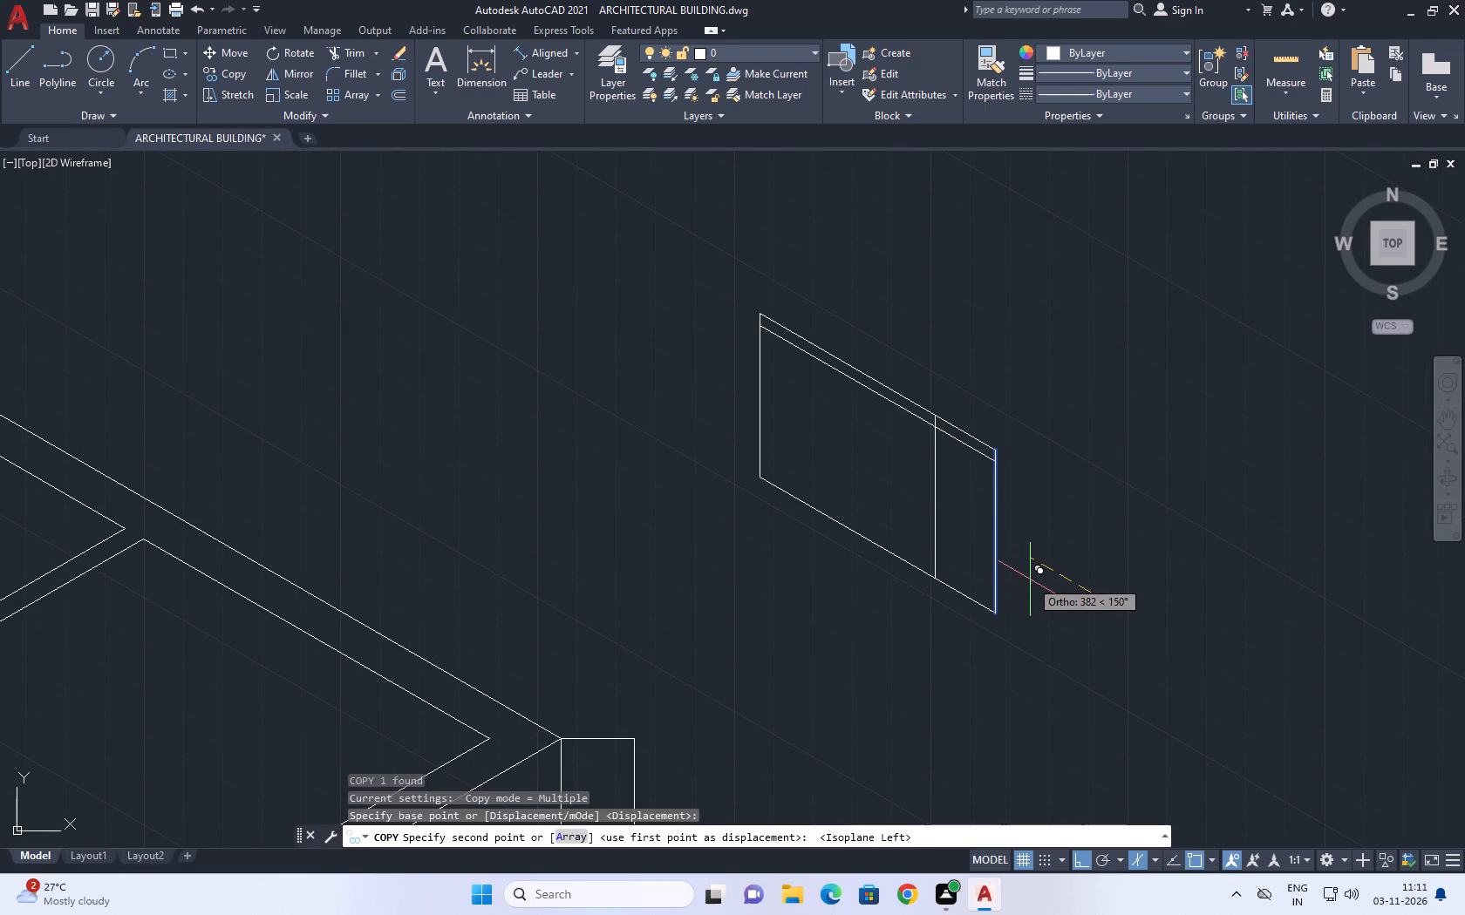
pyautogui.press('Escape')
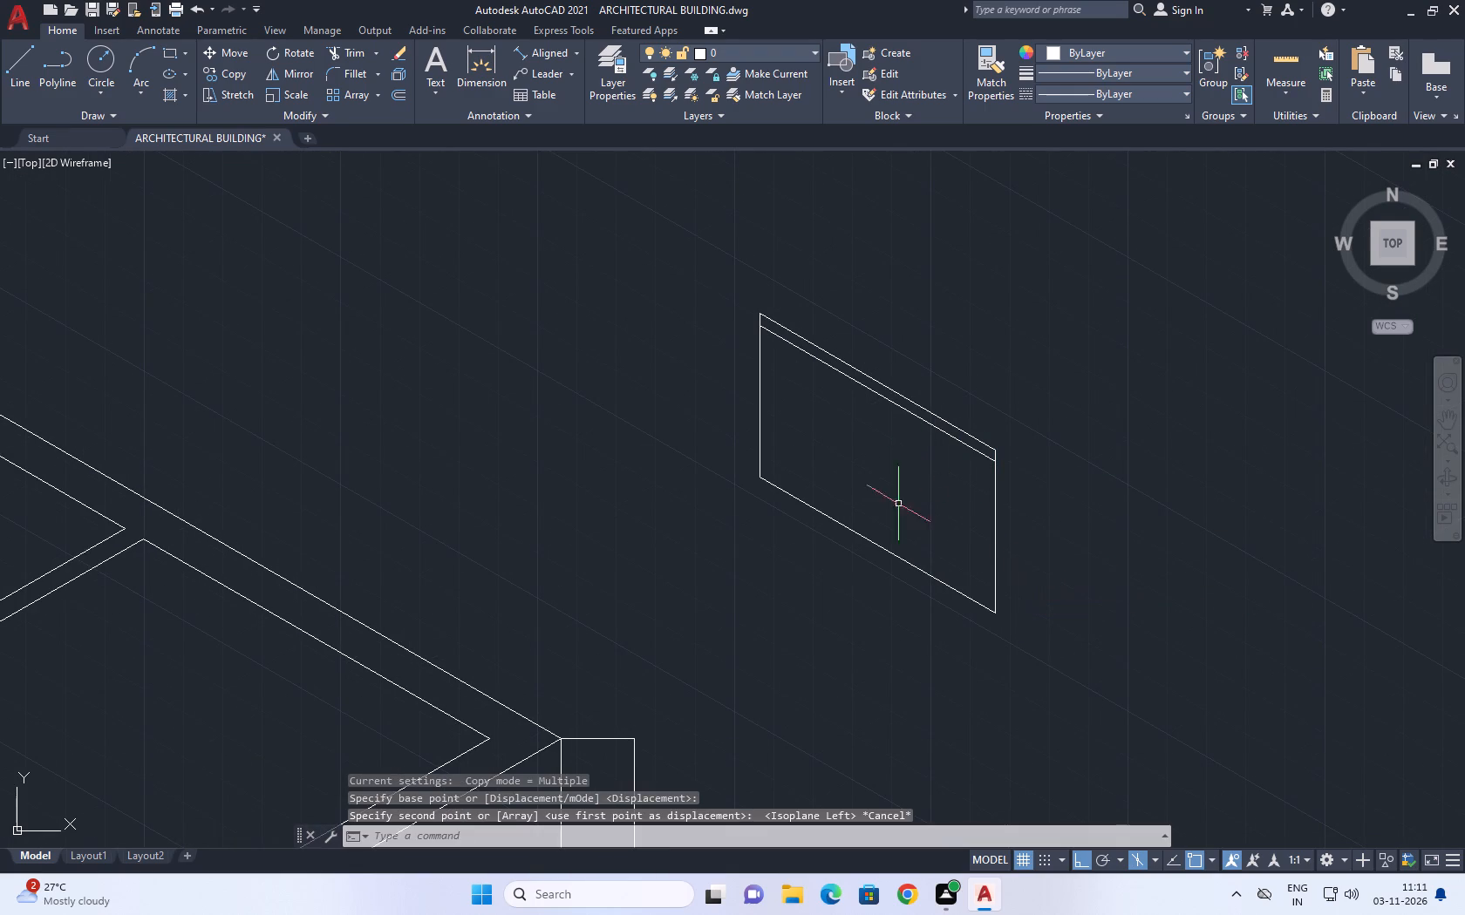
# Copy the outline's sloping bottom line a short distance outward at 210° in the top isoplane.
pyautogui.moveTo(893, 519); pyautogui.dragTo(975, 489, button='middle')
pyautogui.click(983, 532)
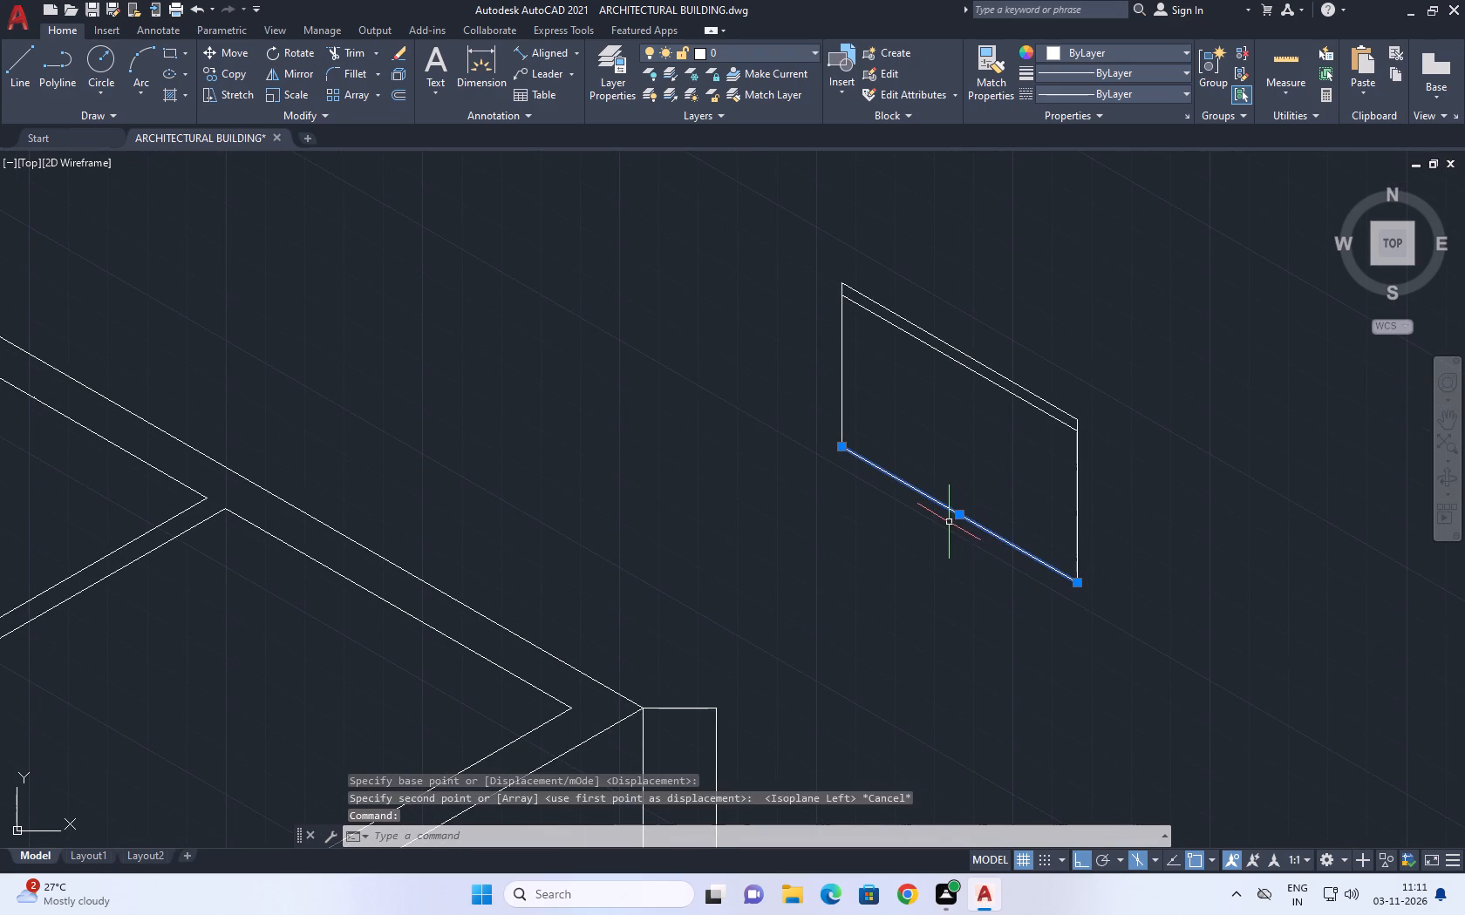
pyautogui.press('c')
pyautogui.press('o')
pyautogui.press('space')
pyautogui.click(949, 528)
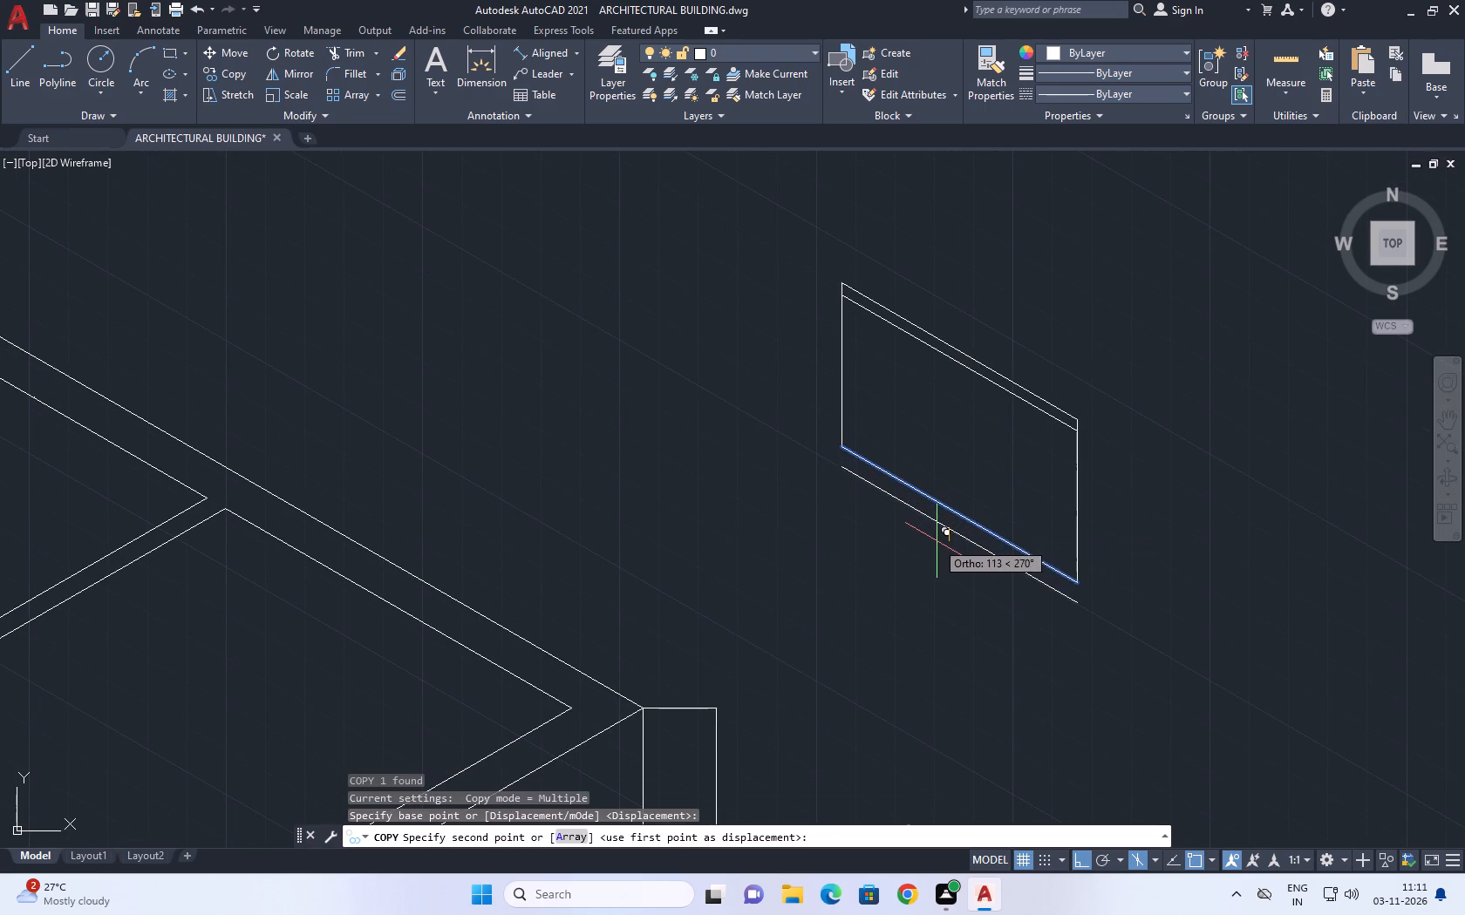
pyautogui.press('F5')
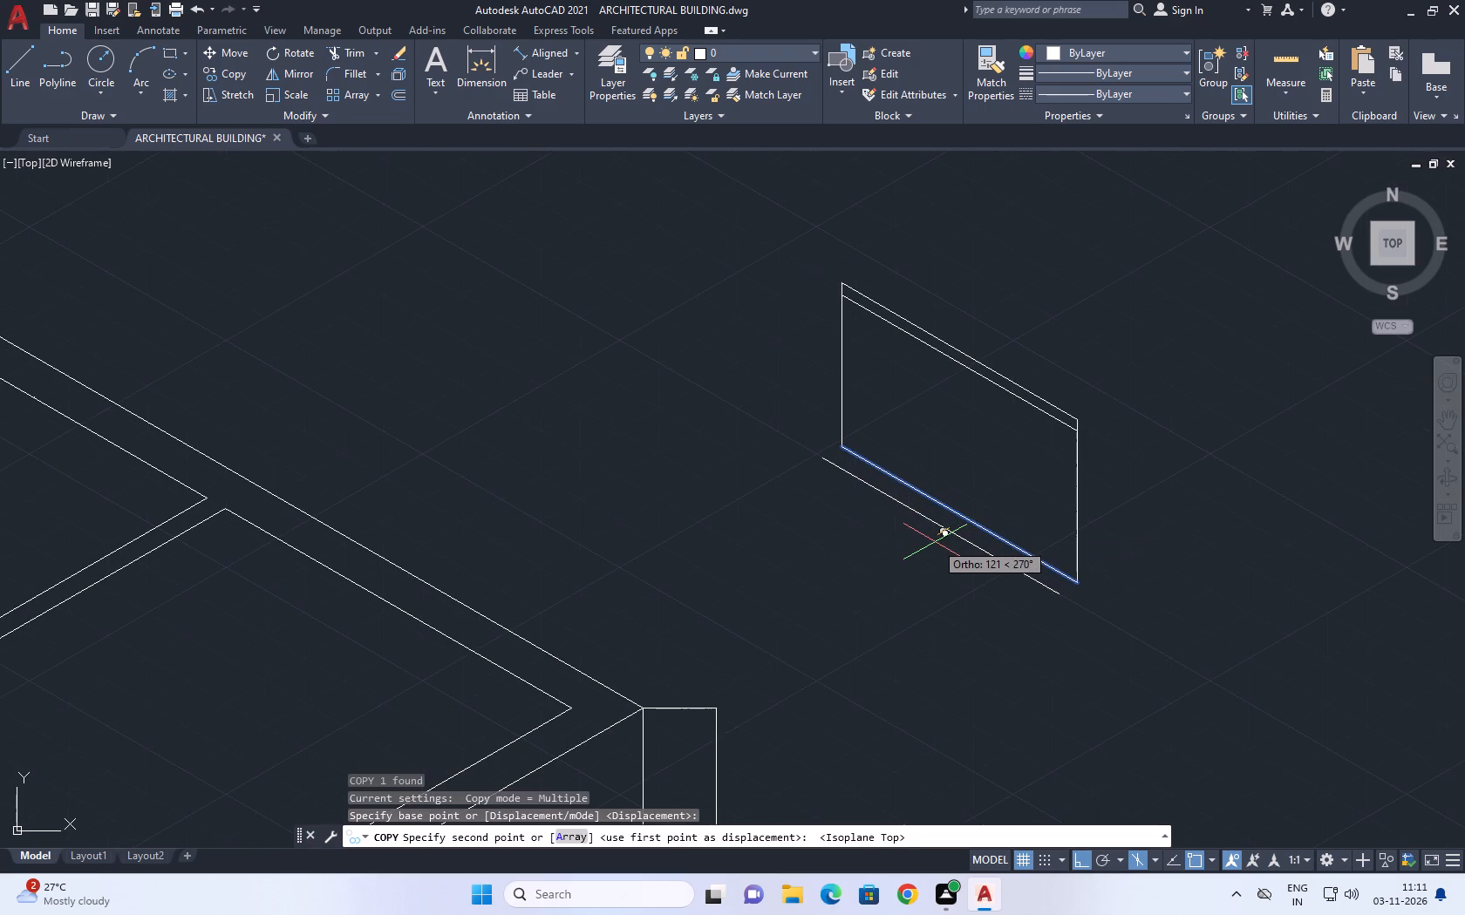
pyautogui.click(949, 541)
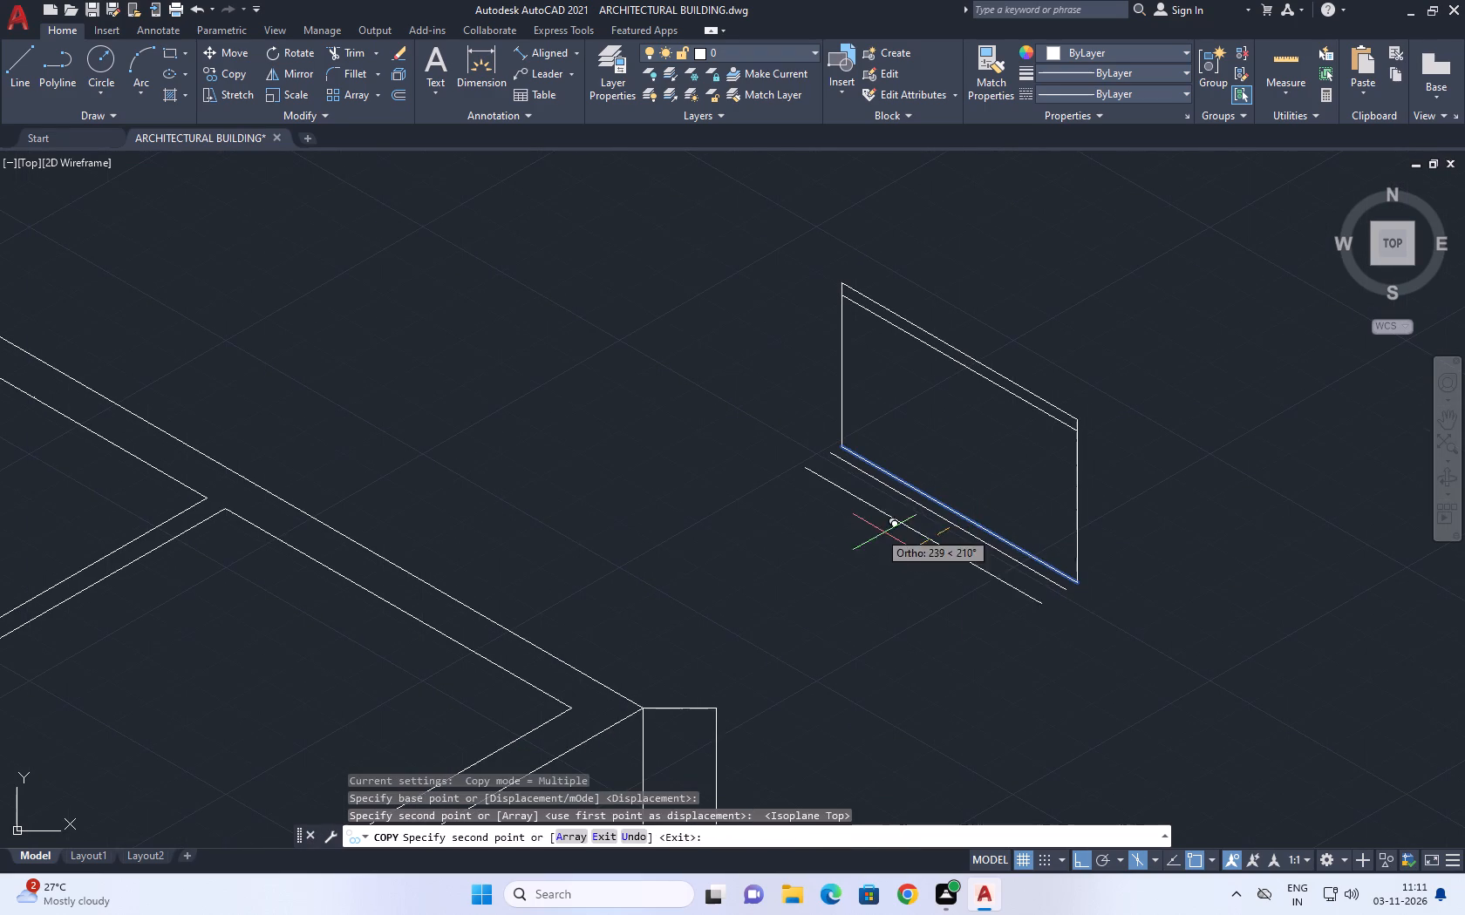
pyautogui.press('Escape')
# Copy the outline's left vertical line from its lower end onto the offset bottom line.
pyautogui.moveTo(835, 495); pyautogui.dragTo(933, 573, button='middle')
pyautogui.moveTo(963, 488); pyautogui.dragTo(954, 485)
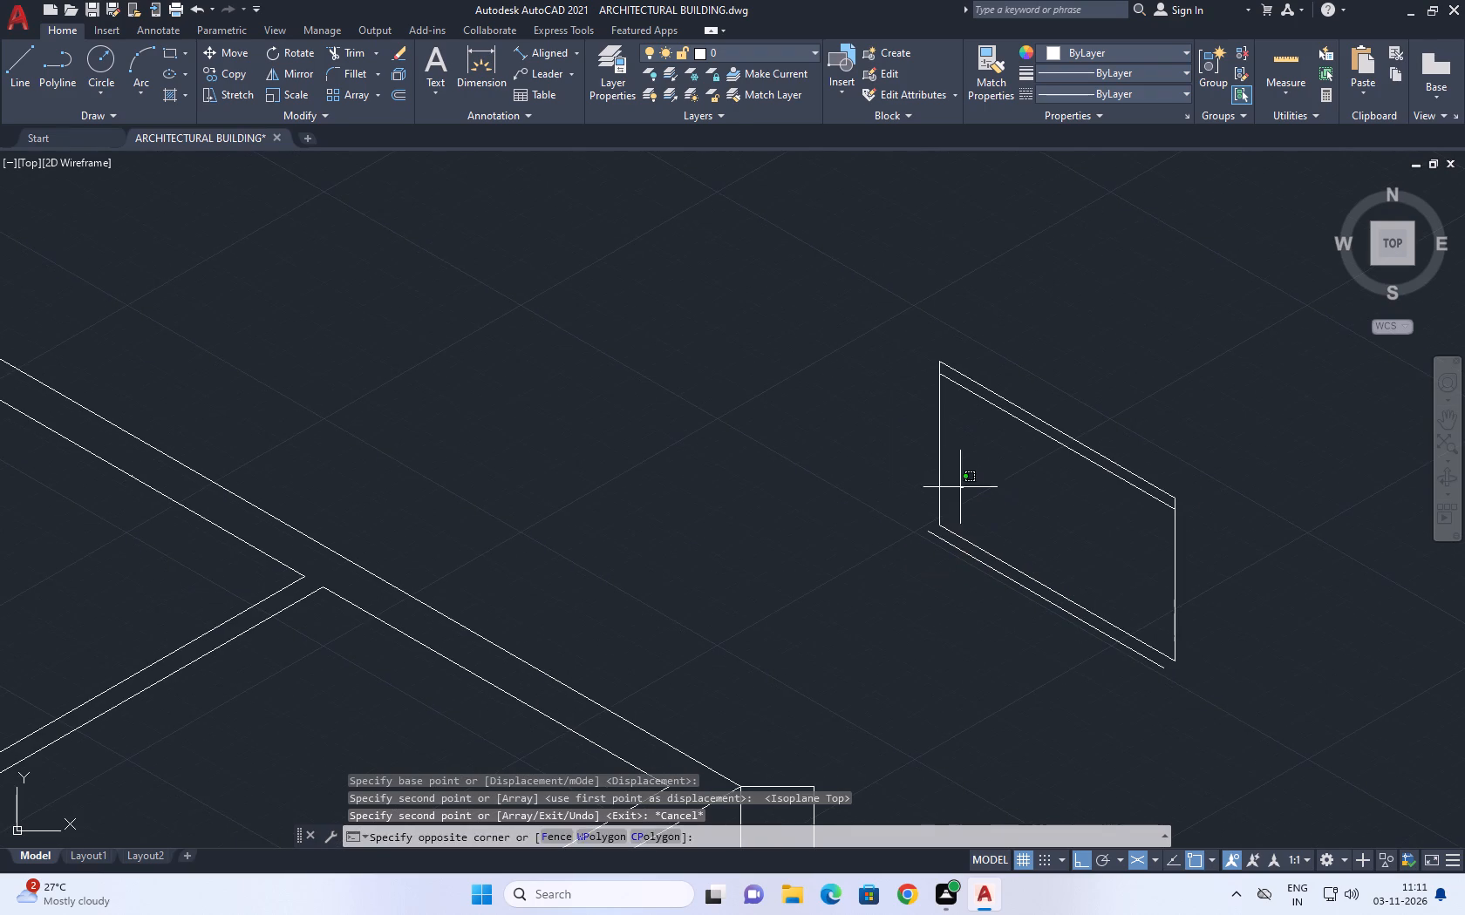
pyautogui.moveTo(923, 477); pyautogui.dragTo(915, 472)
pyautogui.press('c')
pyautogui.press('o')
pyautogui.press('space')
pyautogui.scroll(3, 937, 529)
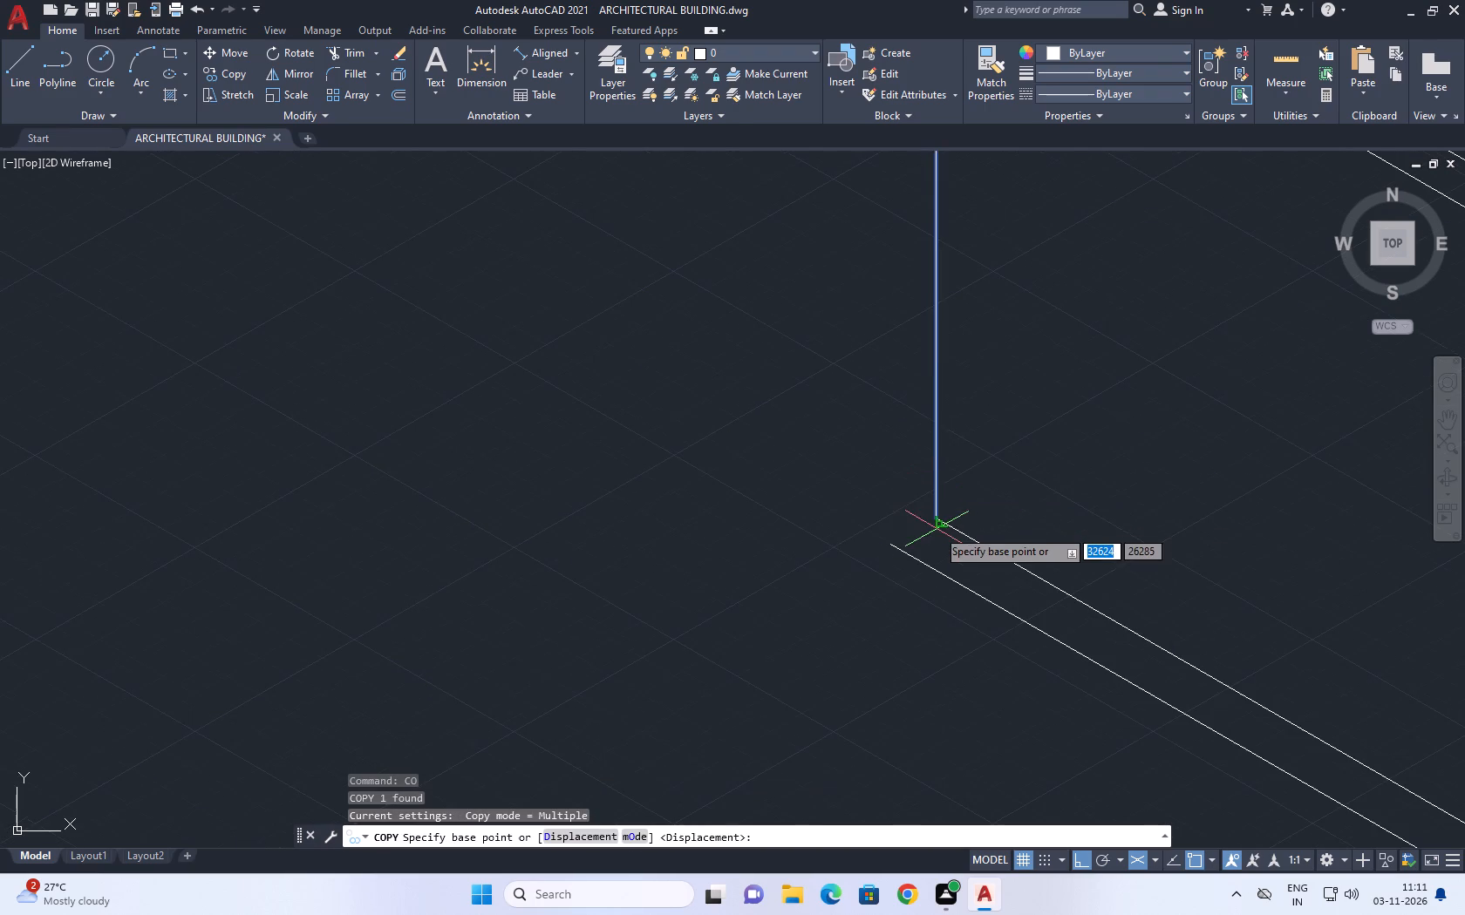
pyautogui.click(937, 519)
pyautogui.click(910, 556)
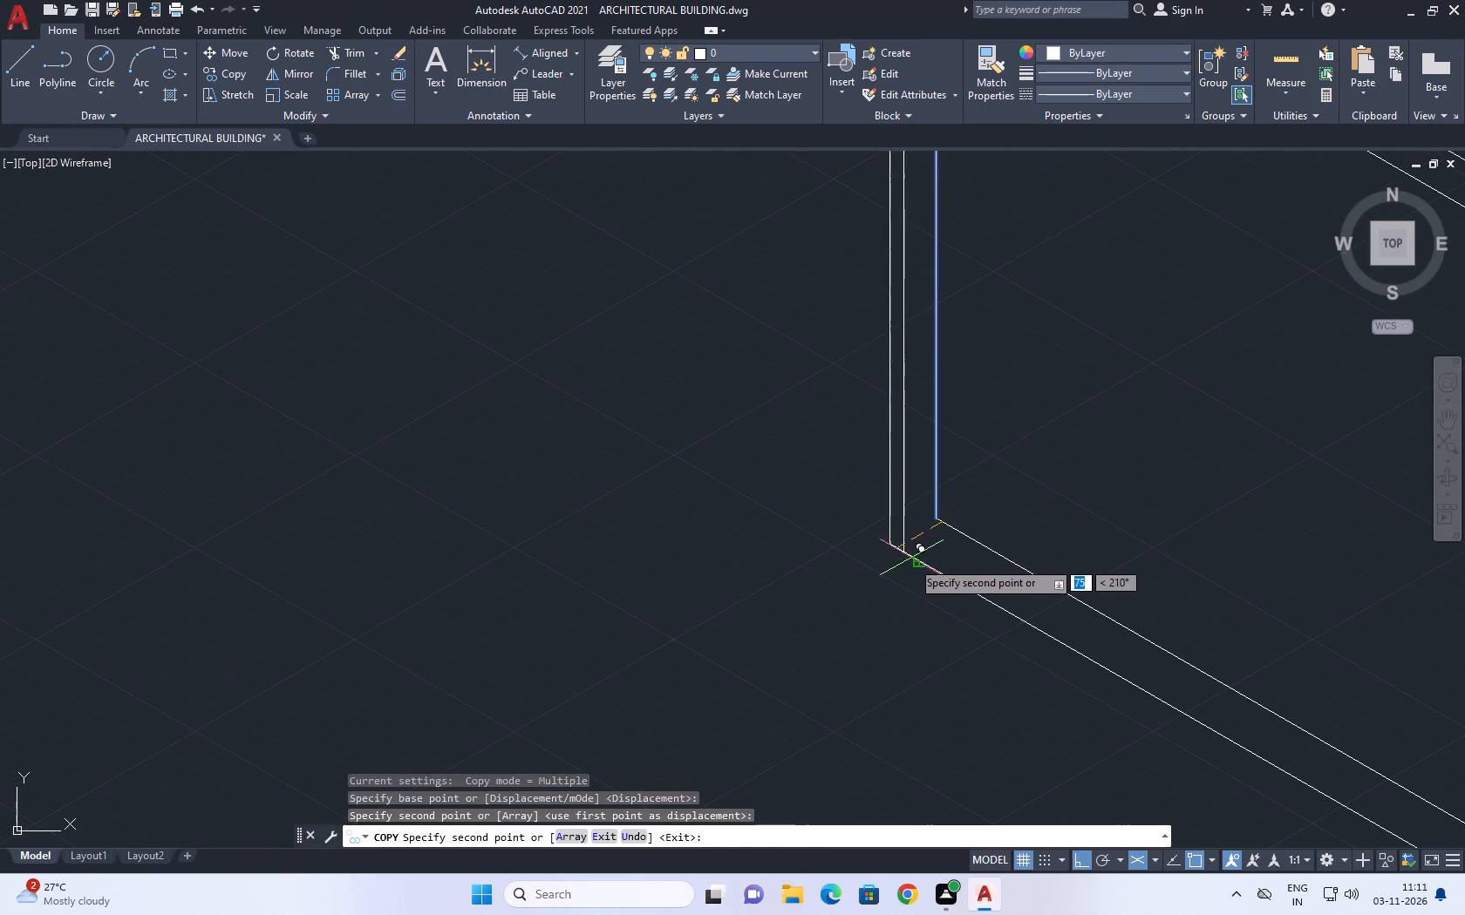
pyautogui.press('Escape')
# Move the copied vertical line so its lower end meets the offset bottom line's left endpoint.
pyautogui.scroll(3, 896, 555)
pyautogui.moveTo(924, 534); pyautogui.dragTo(923, 525)
pyautogui.click(908, 495)
pyautogui.moveTo(917, 500); pyautogui.dragTo(923, 523, button='middle')
pyautogui.press('m')
pyautogui.press('space')
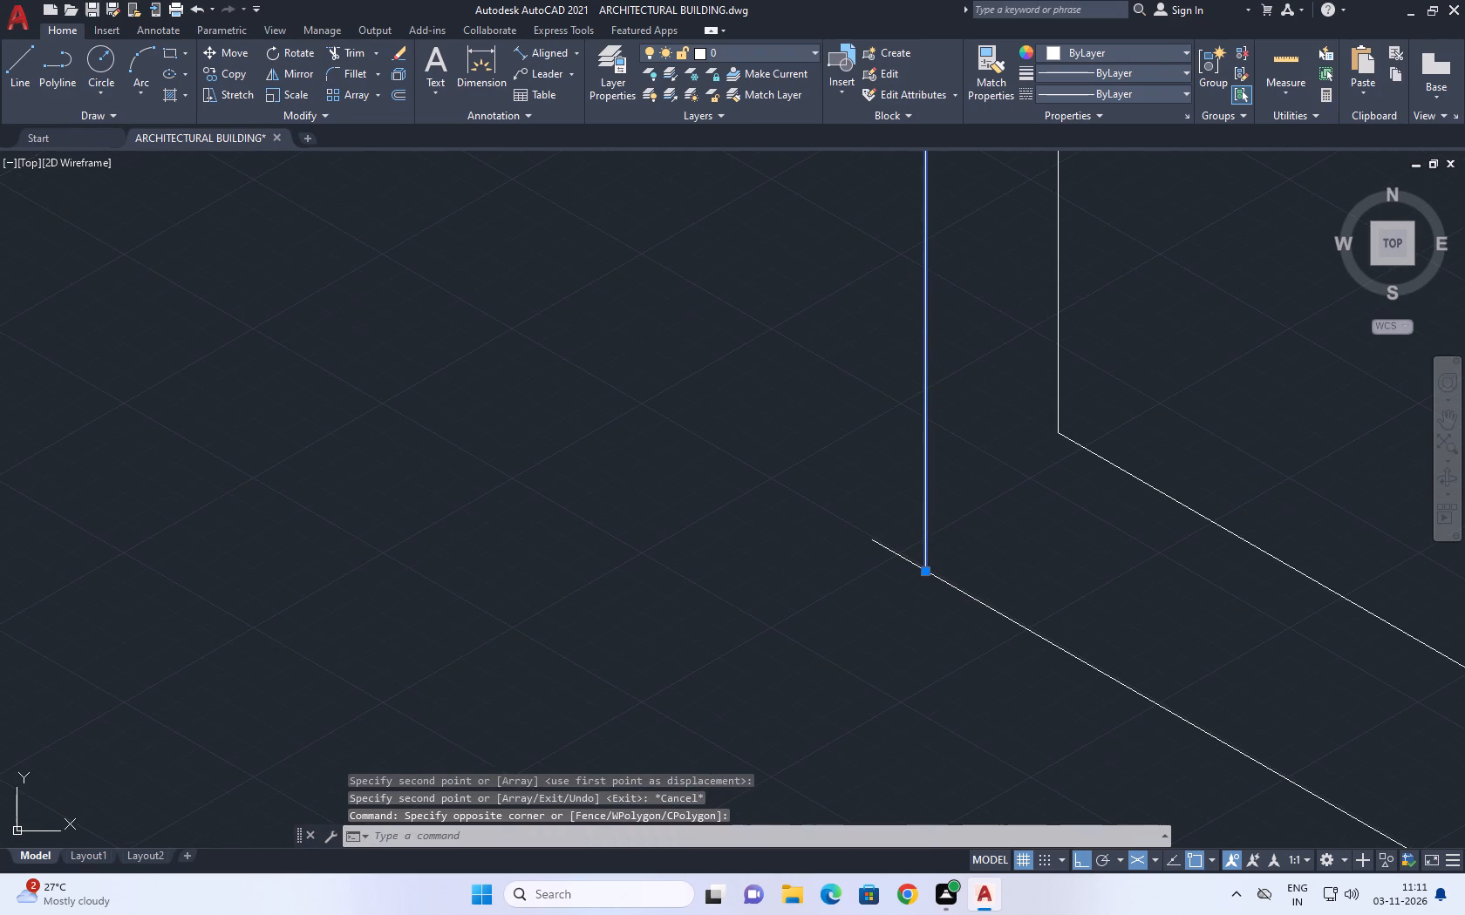
pyautogui.click(925, 575)
pyautogui.click(873, 541)
pyautogui.scroll(-5, 941, 523)
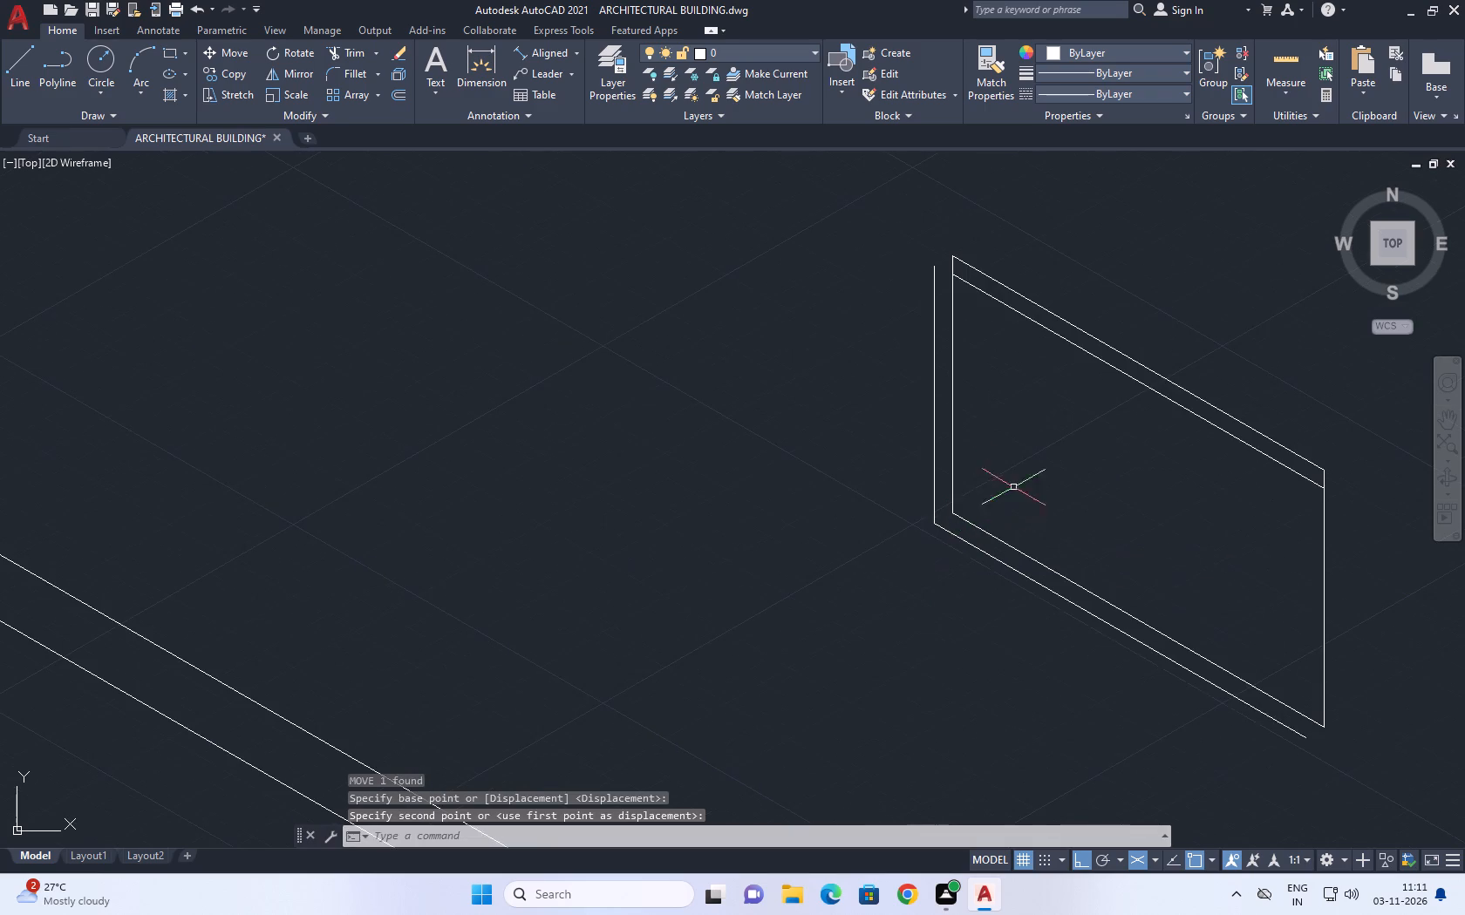
# Draw a 30° line from the copied vertical line's top end through and past the outline's upper-left corner.
pyautogui.moveTo(973, 362); pyautogui.dragTo(930, 557, button='middle')
pyautogui.scroll(1, 895, 456)
pyautogui.moveTo(936, 457); pyautogui.dragTo(892, 493, button='middle')
pyautogui.press('l')
pyautogui.press('space')
pyautogui.scroll(1, 874, 498)
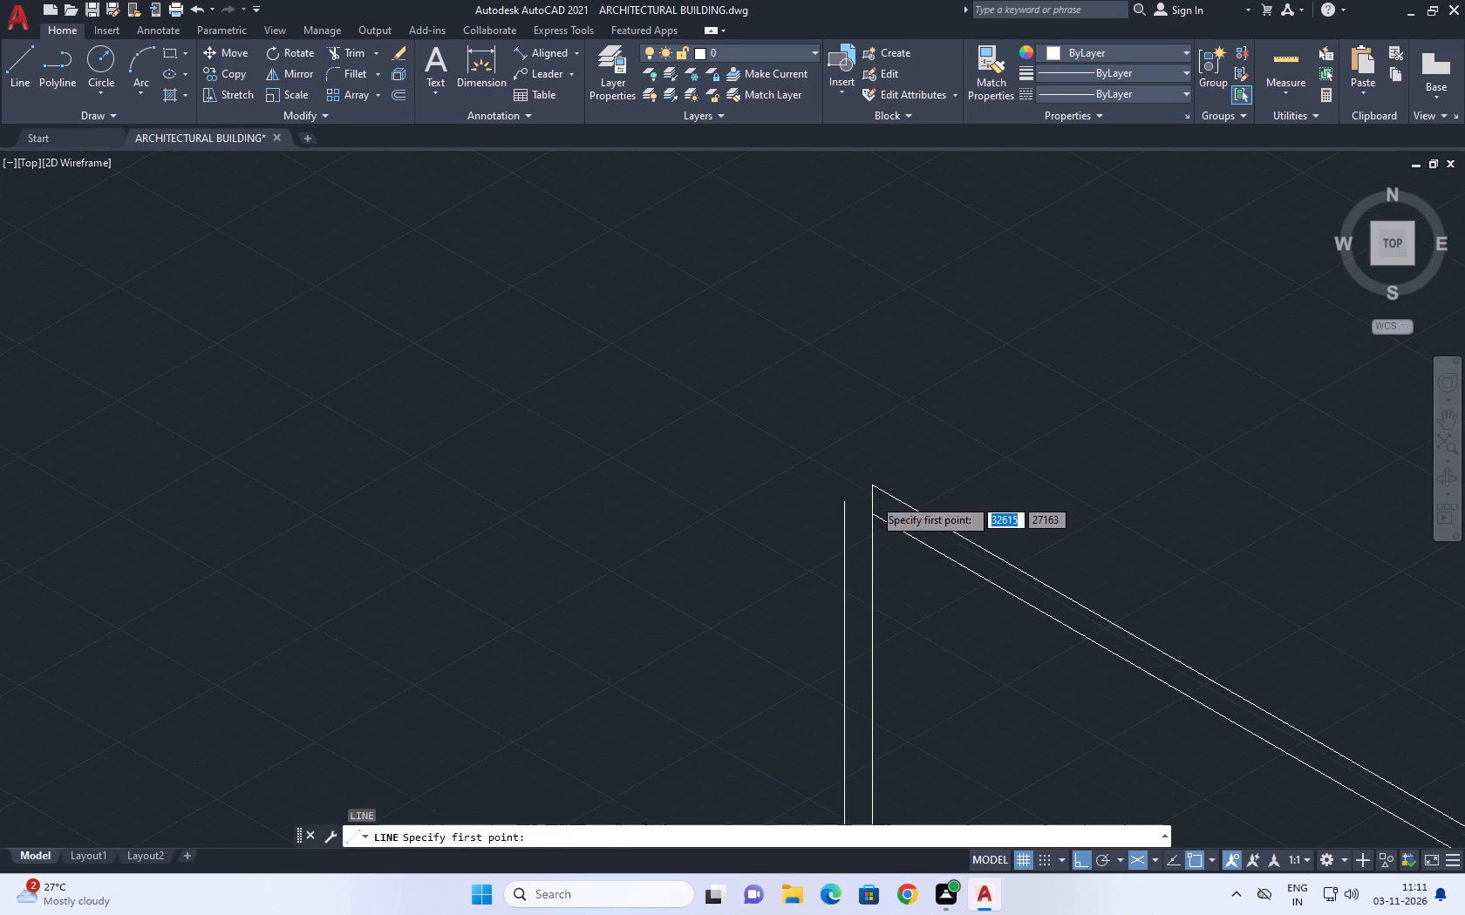
pyautogui.scroll(1, 873, 498)
pyautogui.click(800, 511)
pyautogui.click(908, 455)
pyautogui.press('Escape')
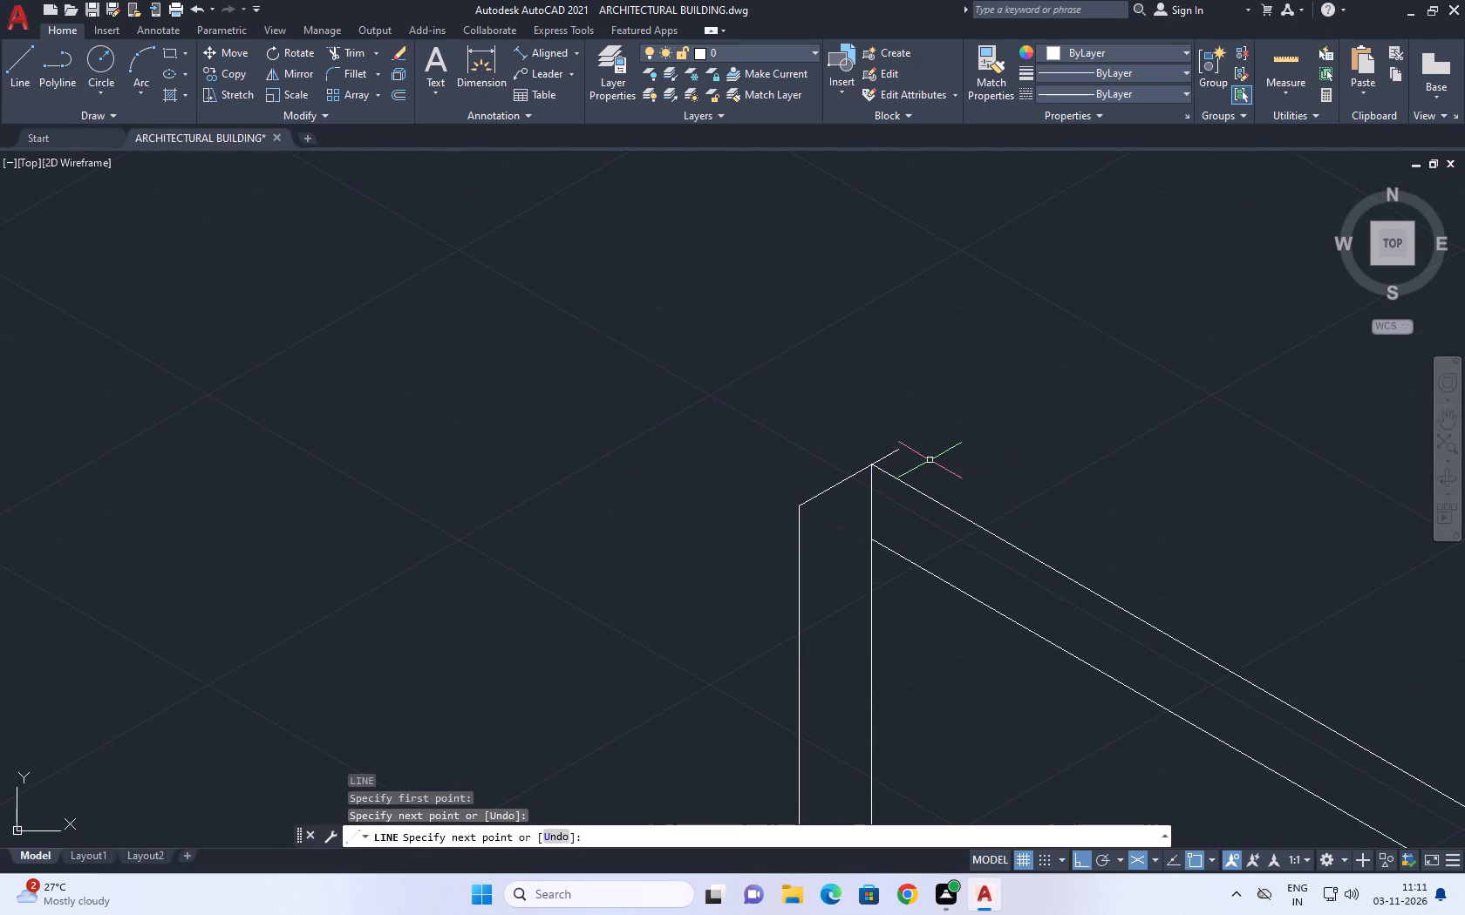
# Trim the part of the short connecting line that extends beyond the outline's upper-left corner.
pyautogui.press('t')
pyautogui.press('r')
pyautogui.press('space')
pyautogui.scroll(5, 902, 460)
pyautogui.click(841, 464)
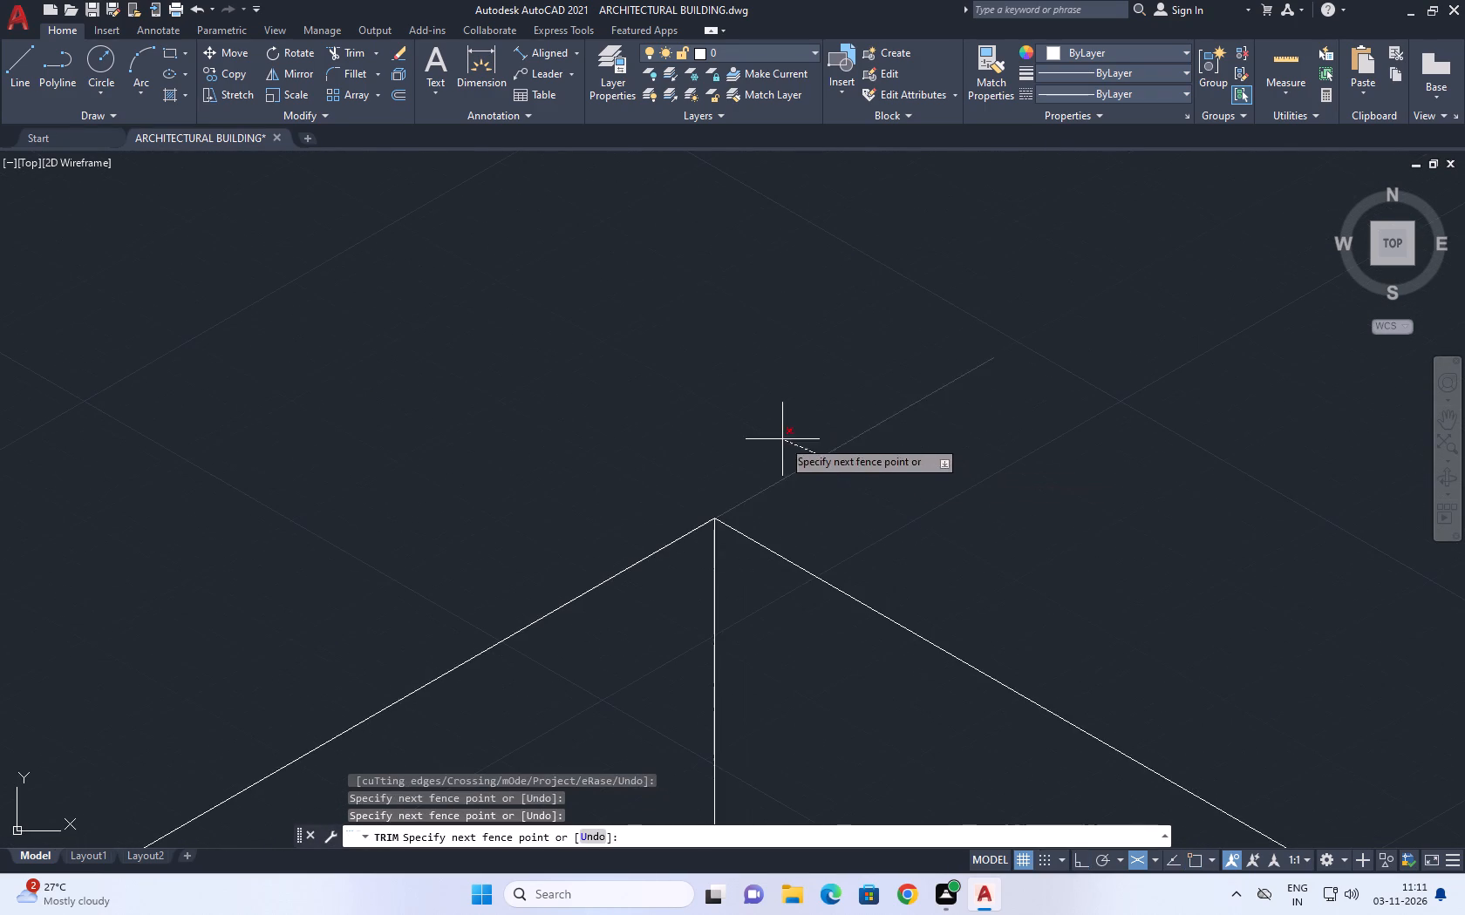
pyautogui.moveTo(778, 434); pyautogui.dragTo(775, 424)
pyautogui.scroll(-13, 842, 411)
pyautogui.press('Escape')
# Extend the outline's inner sloping top line to the outer copied vertical line.
pyautogui.scroll(3, 851, 432)
pyautogui.moveTo(998, 449); pyautogui.dragTo(871, 441, button='middle')
pyautogui.moveTo(901, 472); pyautogui.dragTo(807, 384, button='middle')
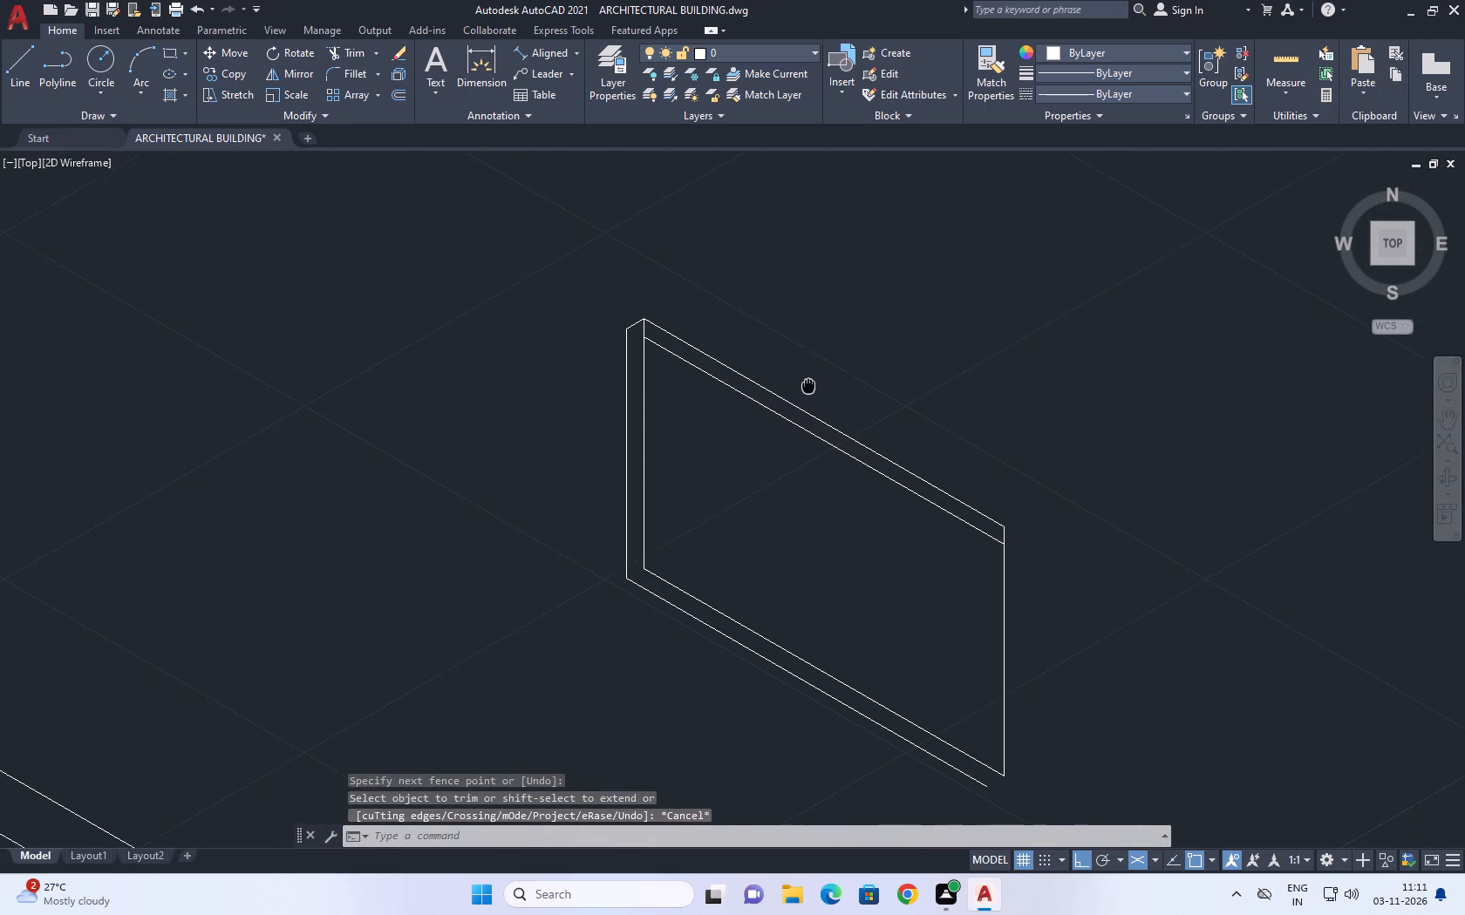
pyautogui.moveTo(807, 384); pyautogui.dragTo(791, 367, button='middle')
pyautogui.moveTo(626, 304); pyautogui.dragTo(669, 367, button='middle')
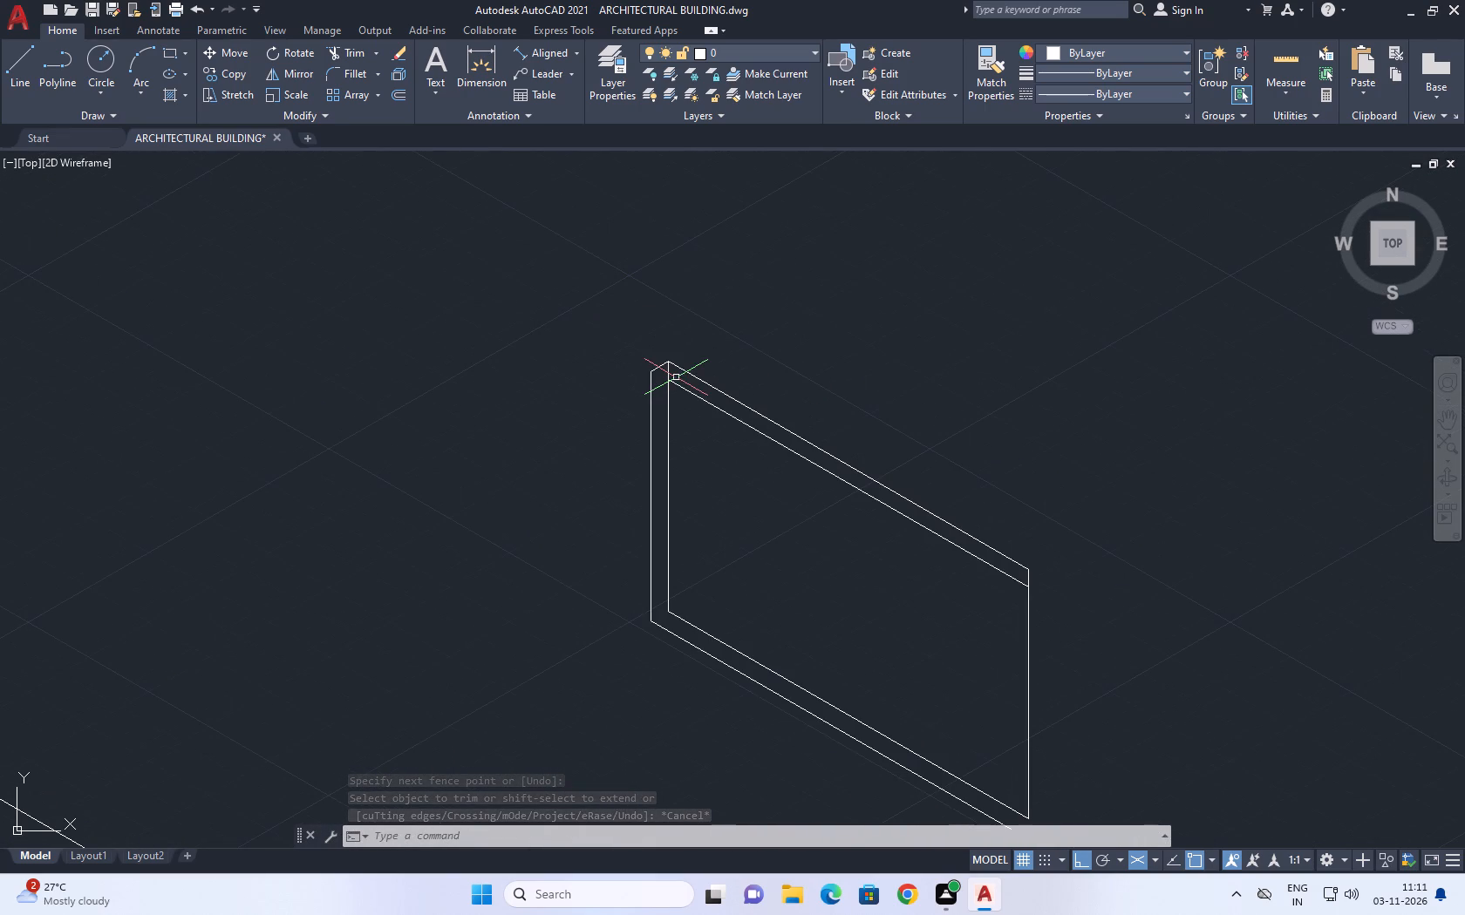
pyautogui.press('e')
pyautogui.press('x')
pyautogui.press('space')
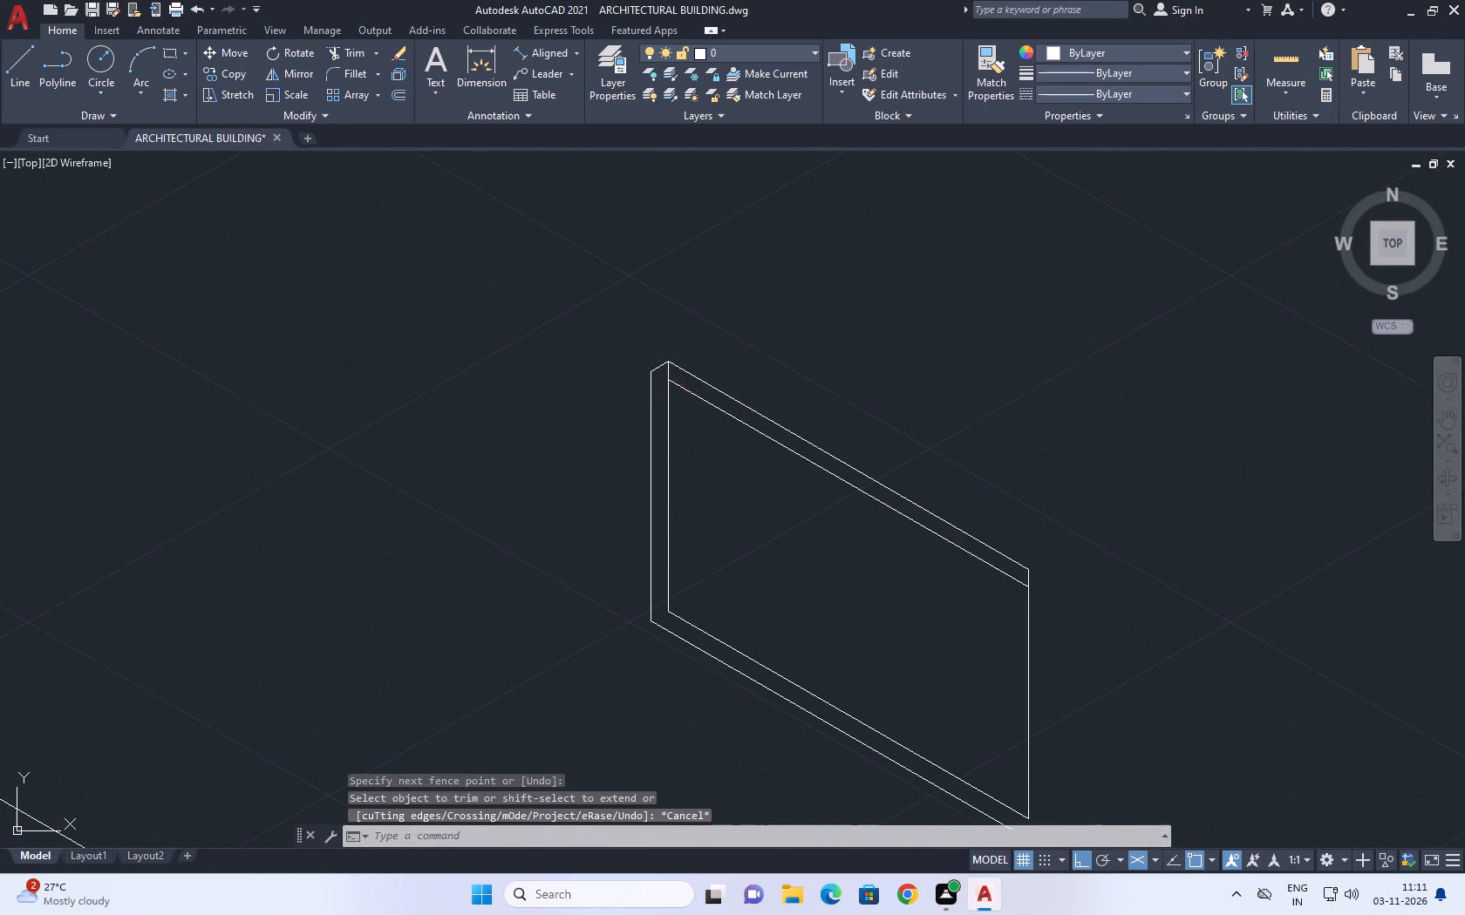
pyautogui.click(683, 384)
pyautogui.press('Escape')
# Join the offset bottom line and the outline's right vertical line into a sharp corner with a zero-radius fillet.
pyautogui.scroll(-1, 928, 424)
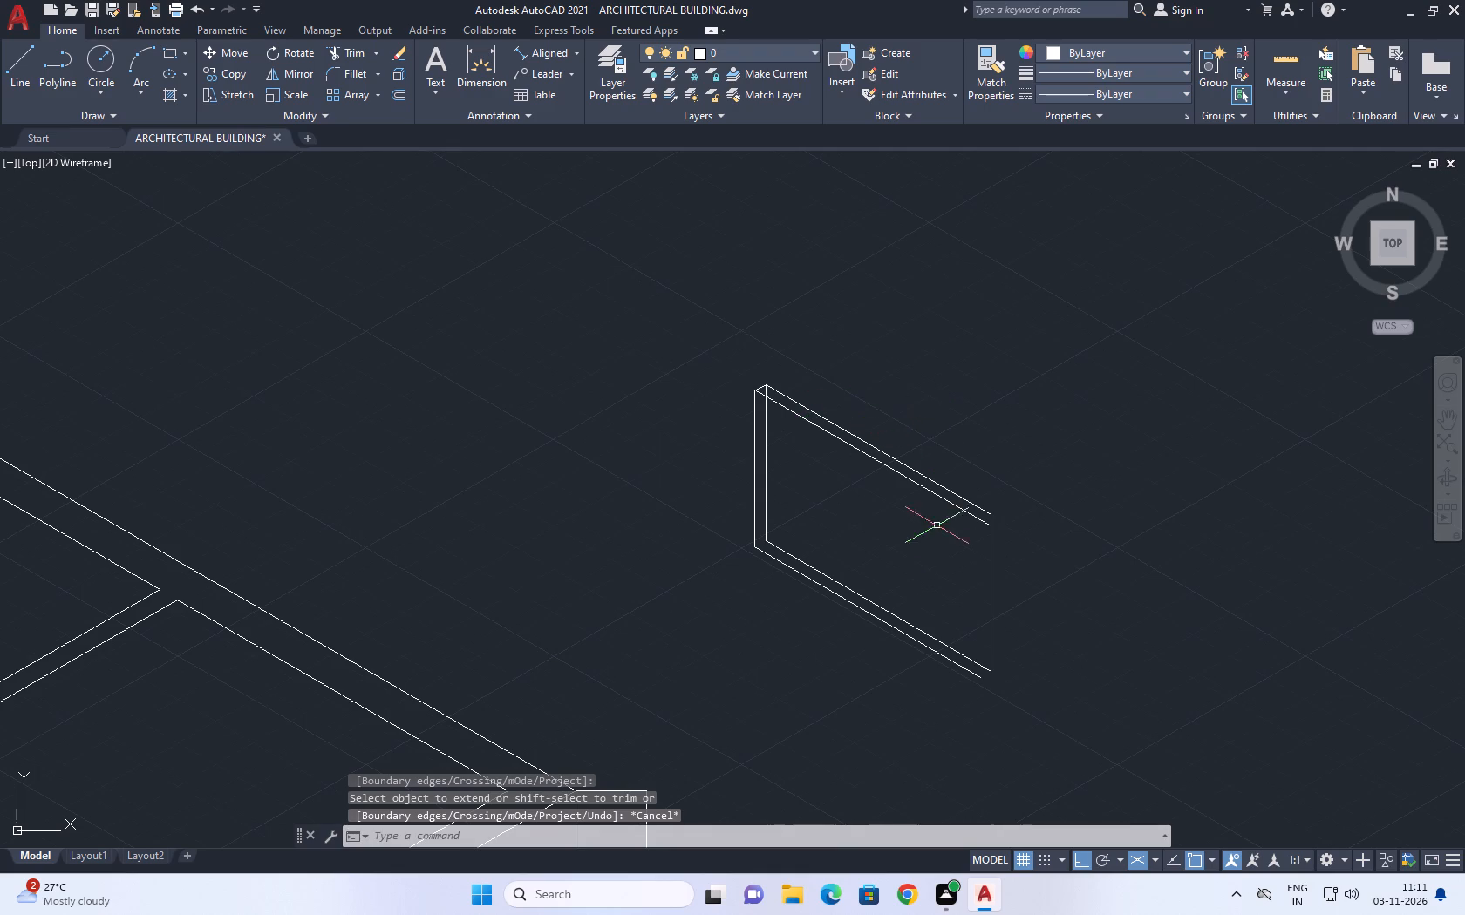
pyautogui.moveTo(960, 530); pyautogui.dragTo(962, 437, button='middle')
pyautogui.moveTo(975, 495); pyautogui.dragTo(962, 430, button='middle')
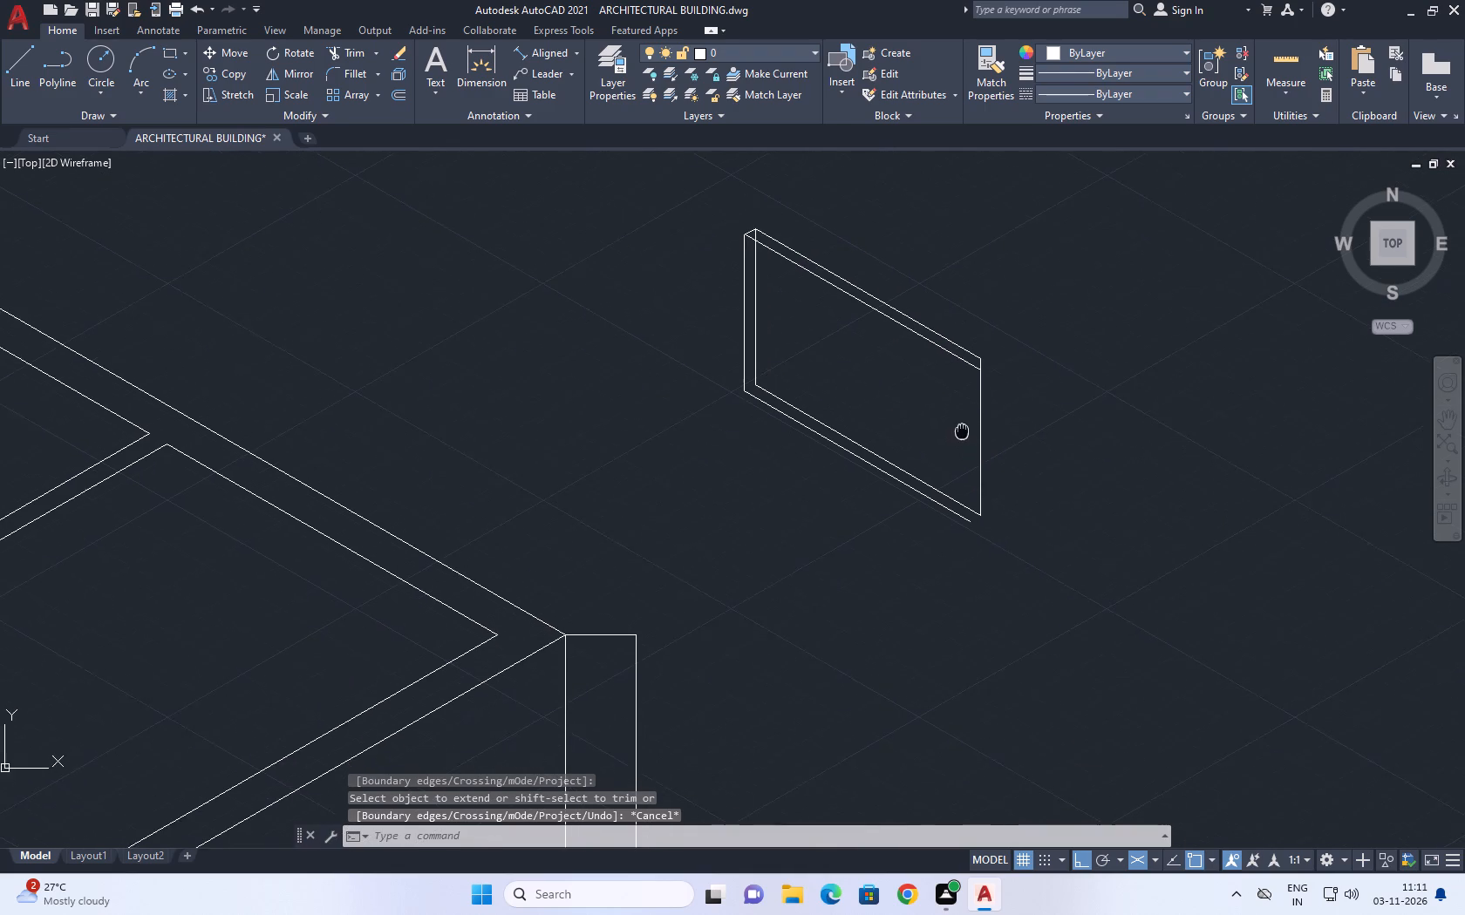
pyautogui.moveTo(962, 430); pyautogui.dragTo(959, 424, button='middle')
pyautogui.scroll(2, 953, 492)
pyautogui.moveTo(966, 513); pyautogui.dragTo(978, 532, button='middle')
pyautogui.press('f')
pyautogui.press('space')
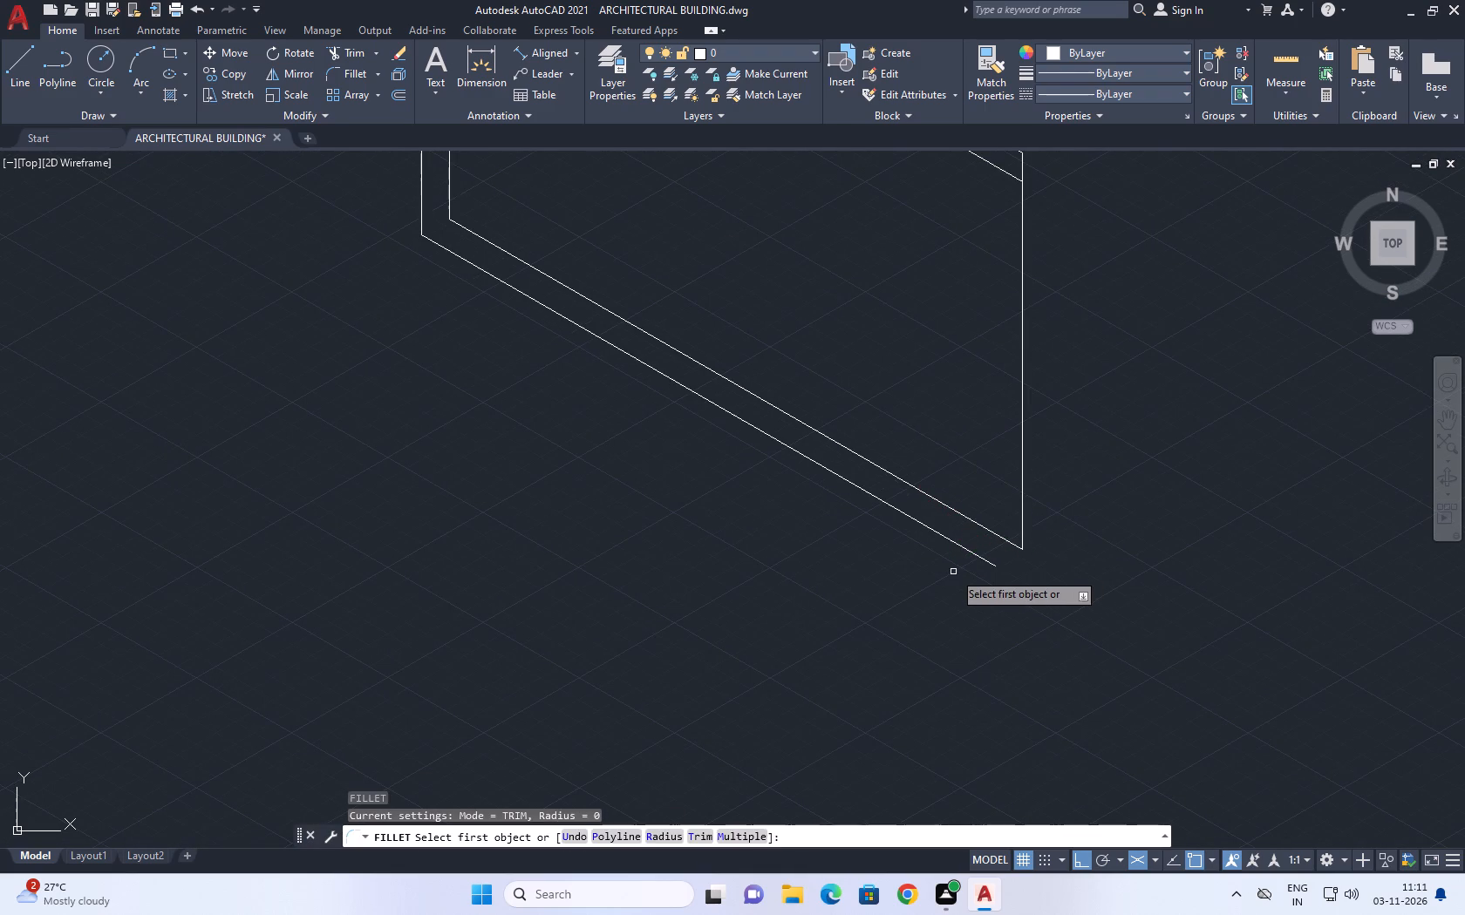
pyautogui.click(983, 560)
pyautogui.click(1025, 532)
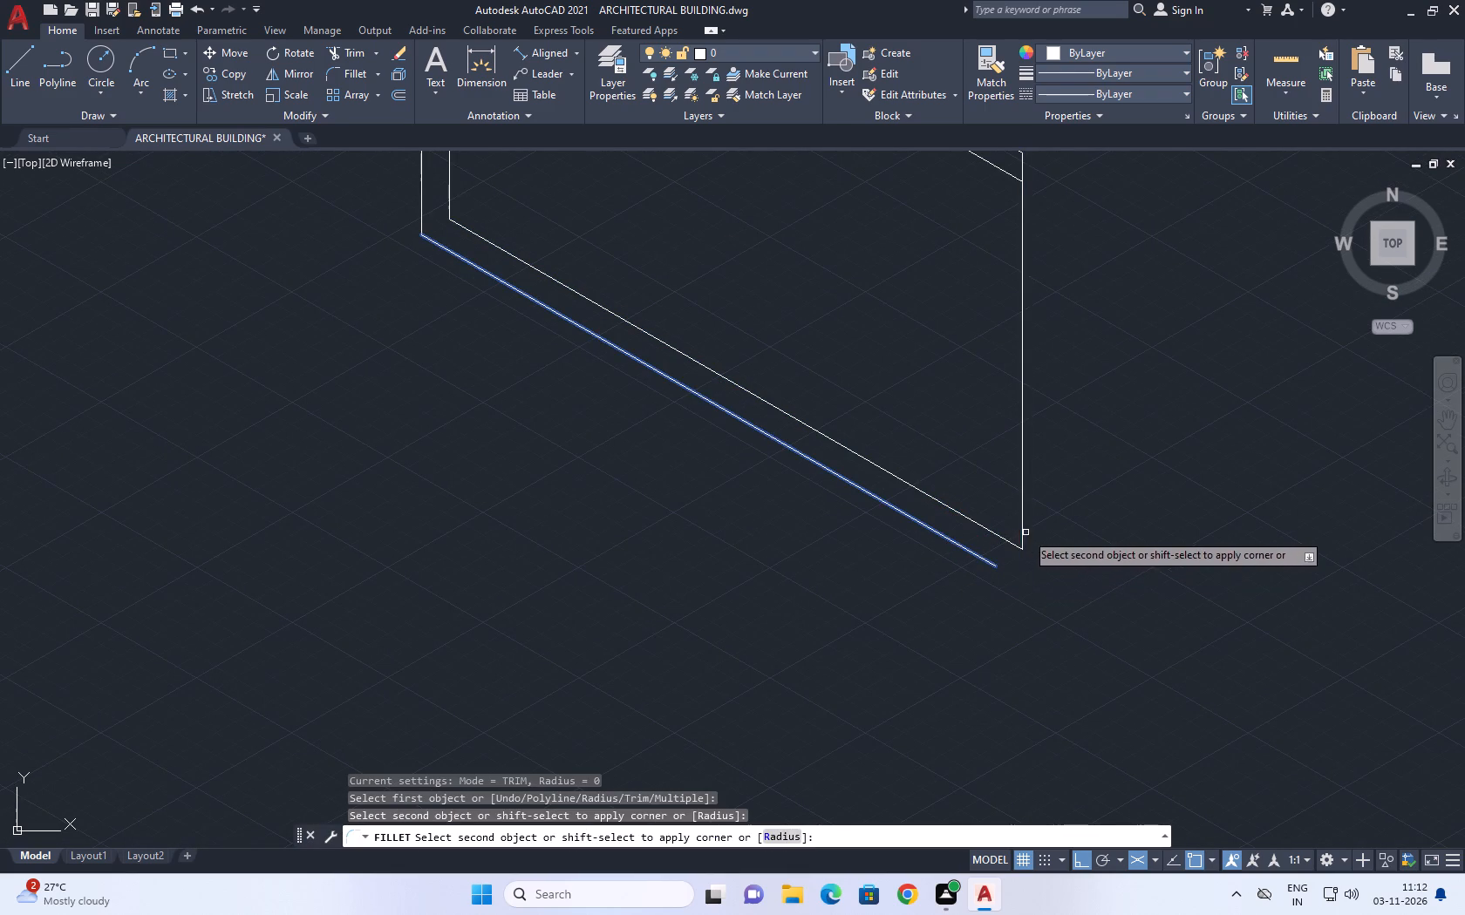
pyautogui.click(1024, 525)
pyautogui.scroll(-2, 982, 582)
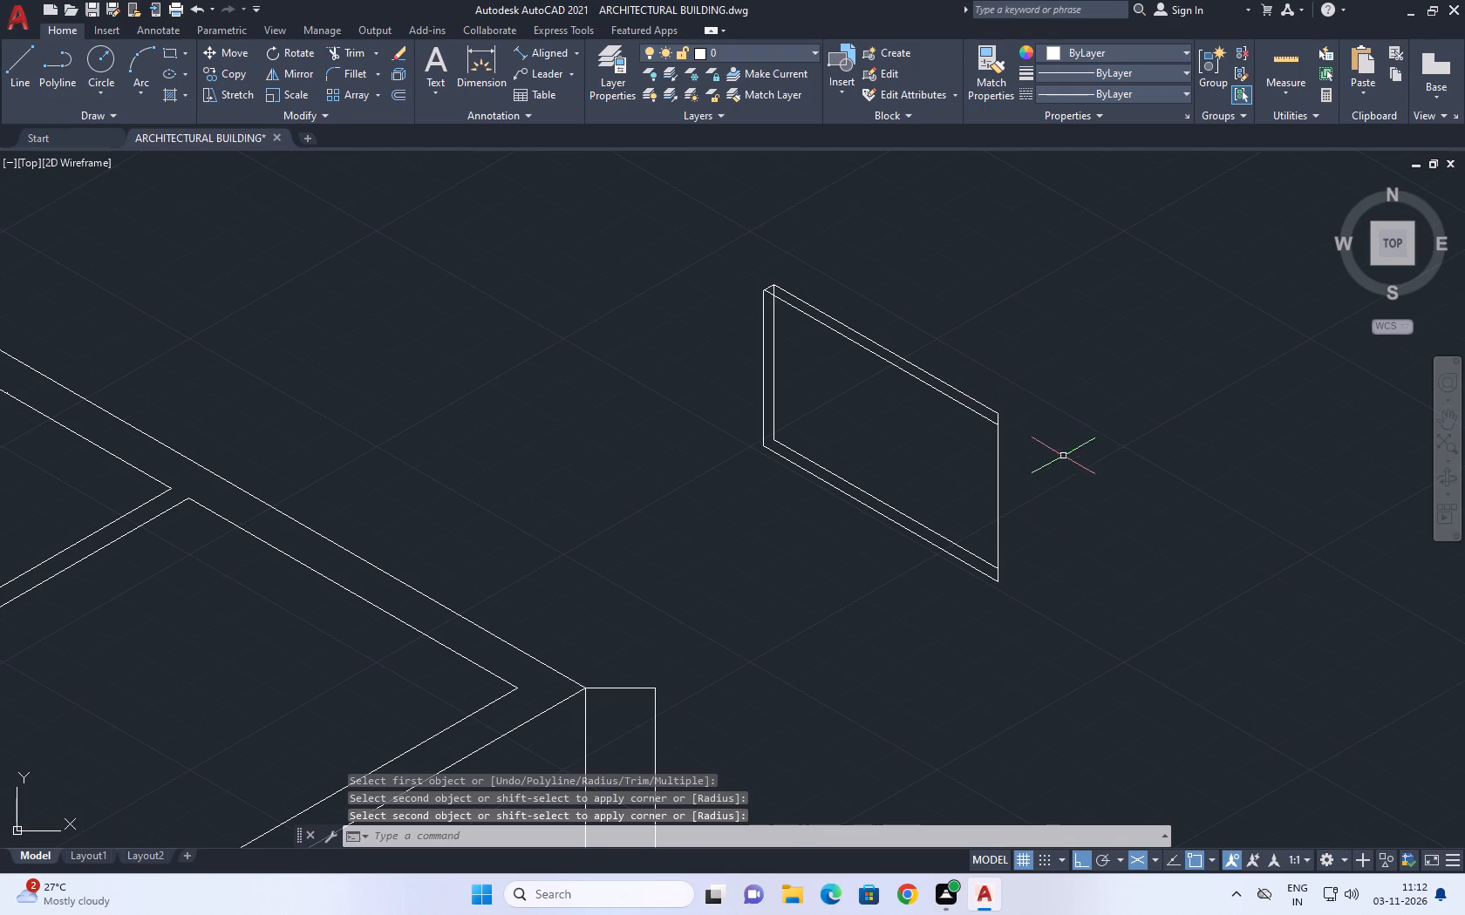
# Draw a short 30° depth line from the frame's outer upper-right corner inward across the inner sloping top line.
pyautogui.moveTo(1066, 477); pyautogui.dragTo(1024, 435, button='middle')
pyautogui.moveTo(960, 335); pyautogui.dragTo(959, 335, button='middle')
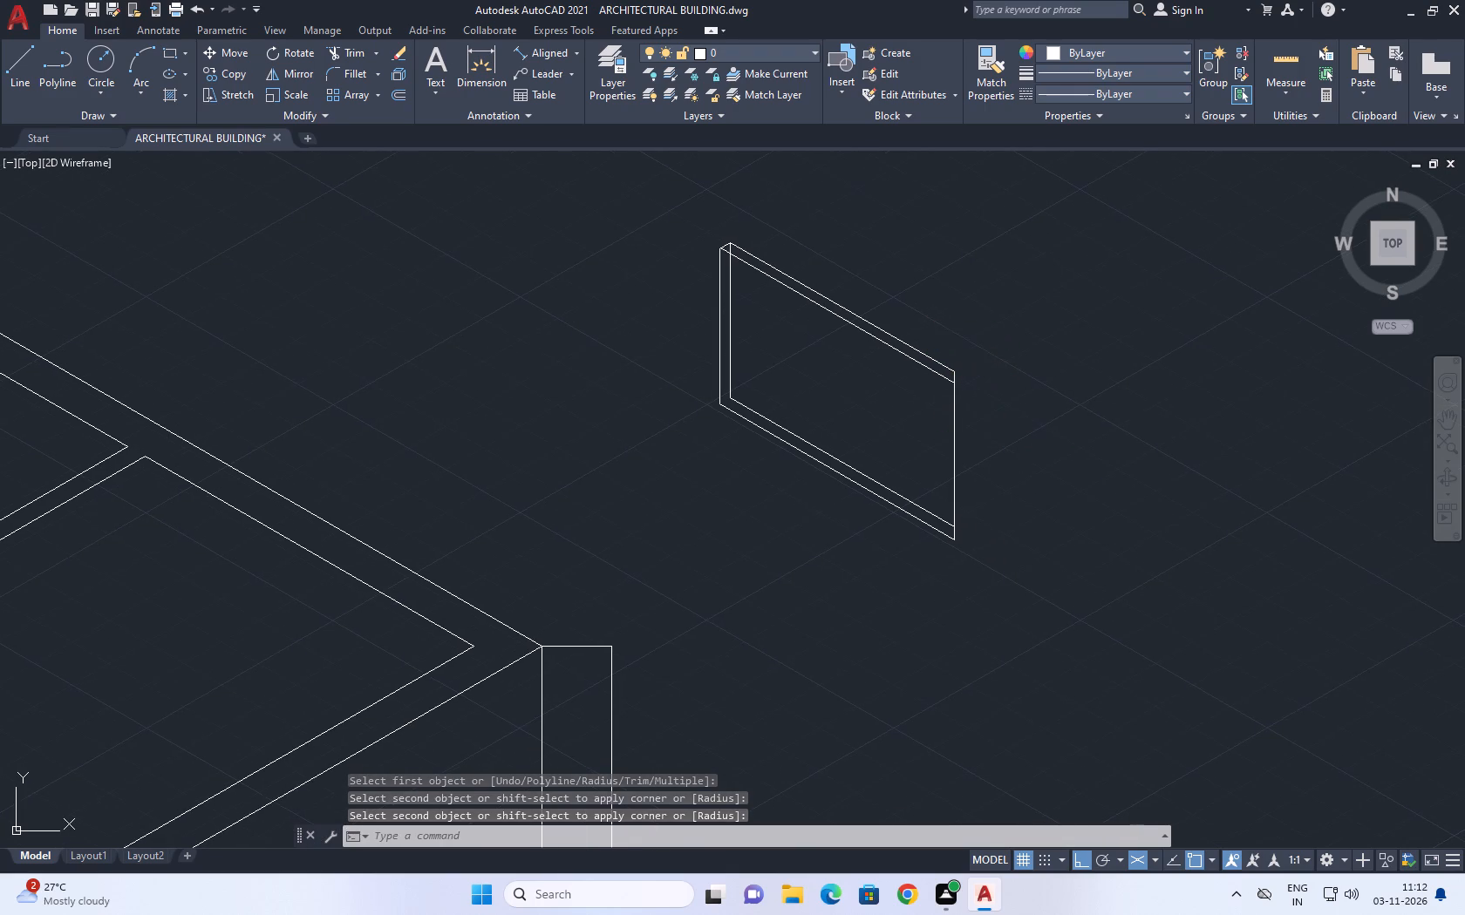
pyautogui.moveTo(959, 335); pyautogui.dragTo(970, 363, button='middle')
pyautogui.scroll(2, 960, 408)
pyautogui.moveTo(961, 406); pyautogui.dragTo(982, 424, button='middle')
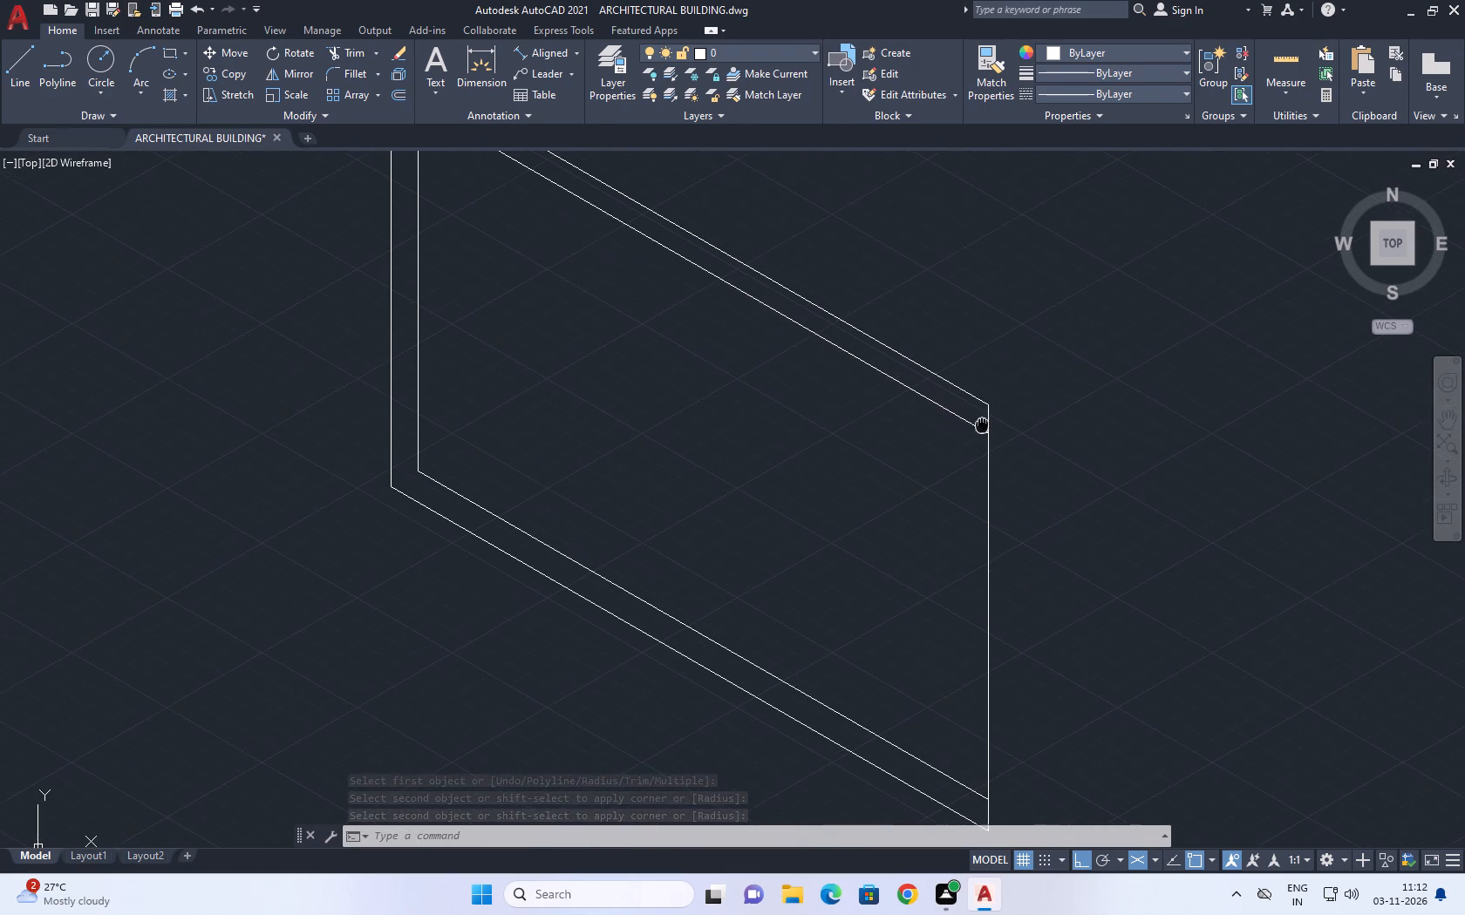
pyautogui.moveTo(982, 424); pyautogui.dragTo(985, 425, button='middle')
pyautogui.press('l')
pyautogui.scroll(2, 987, 425)
pyautogui.press('space')
pyautogui.click(991, 382)
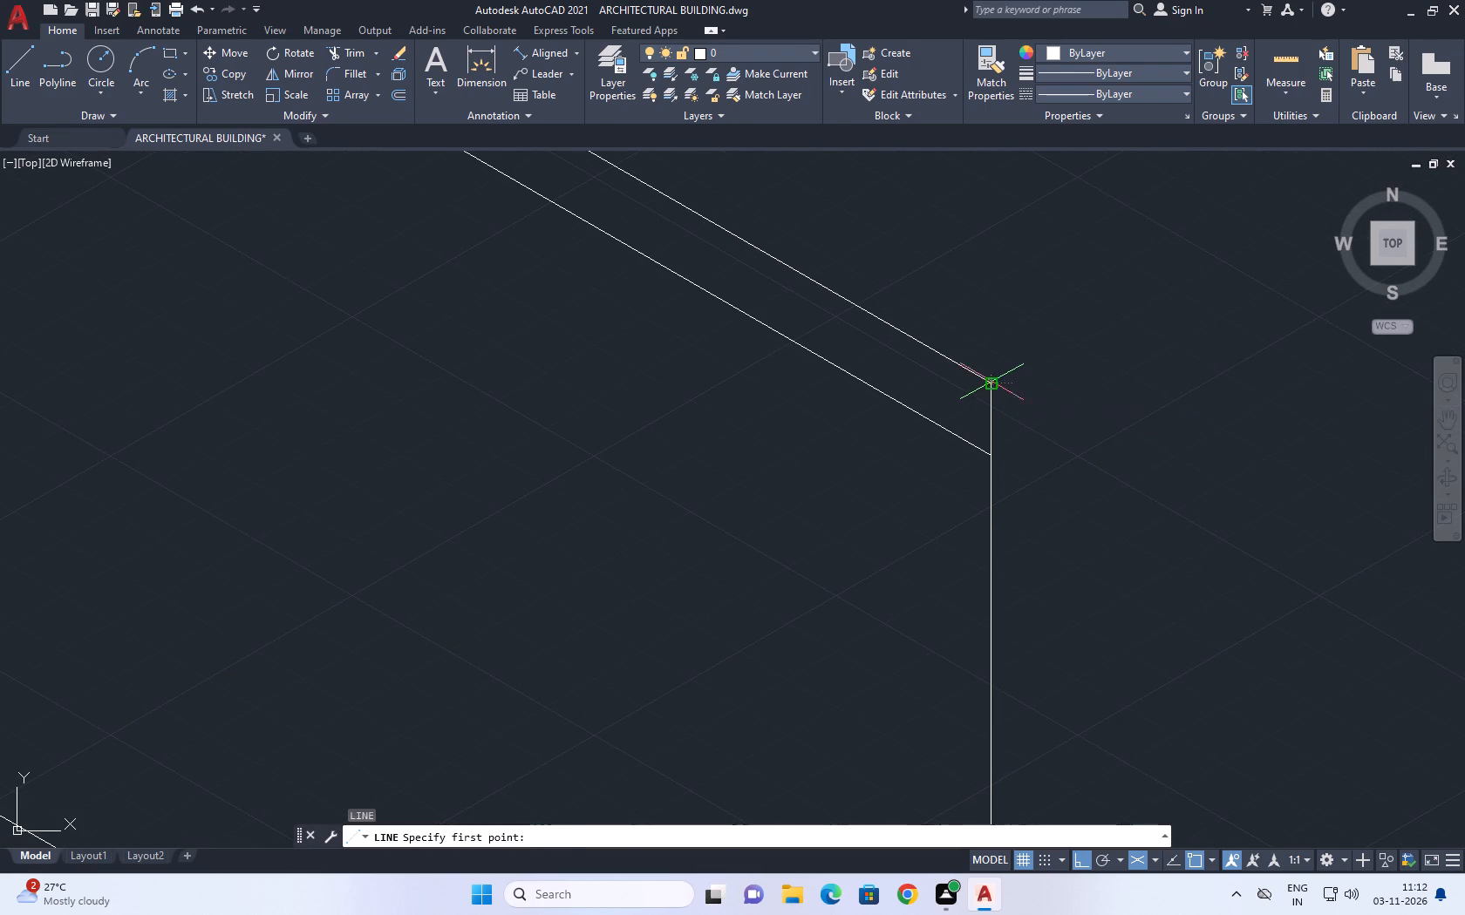
pyautogui.click(956, 465)
pyautogui.scroll(-3, 969, 403)
pyautogui.press('Escape')
# Draw a vertical line from where the depth line crosses the inner top line down past the frame's bottom edge.
pyautogui.scroll(2, 952, 410)
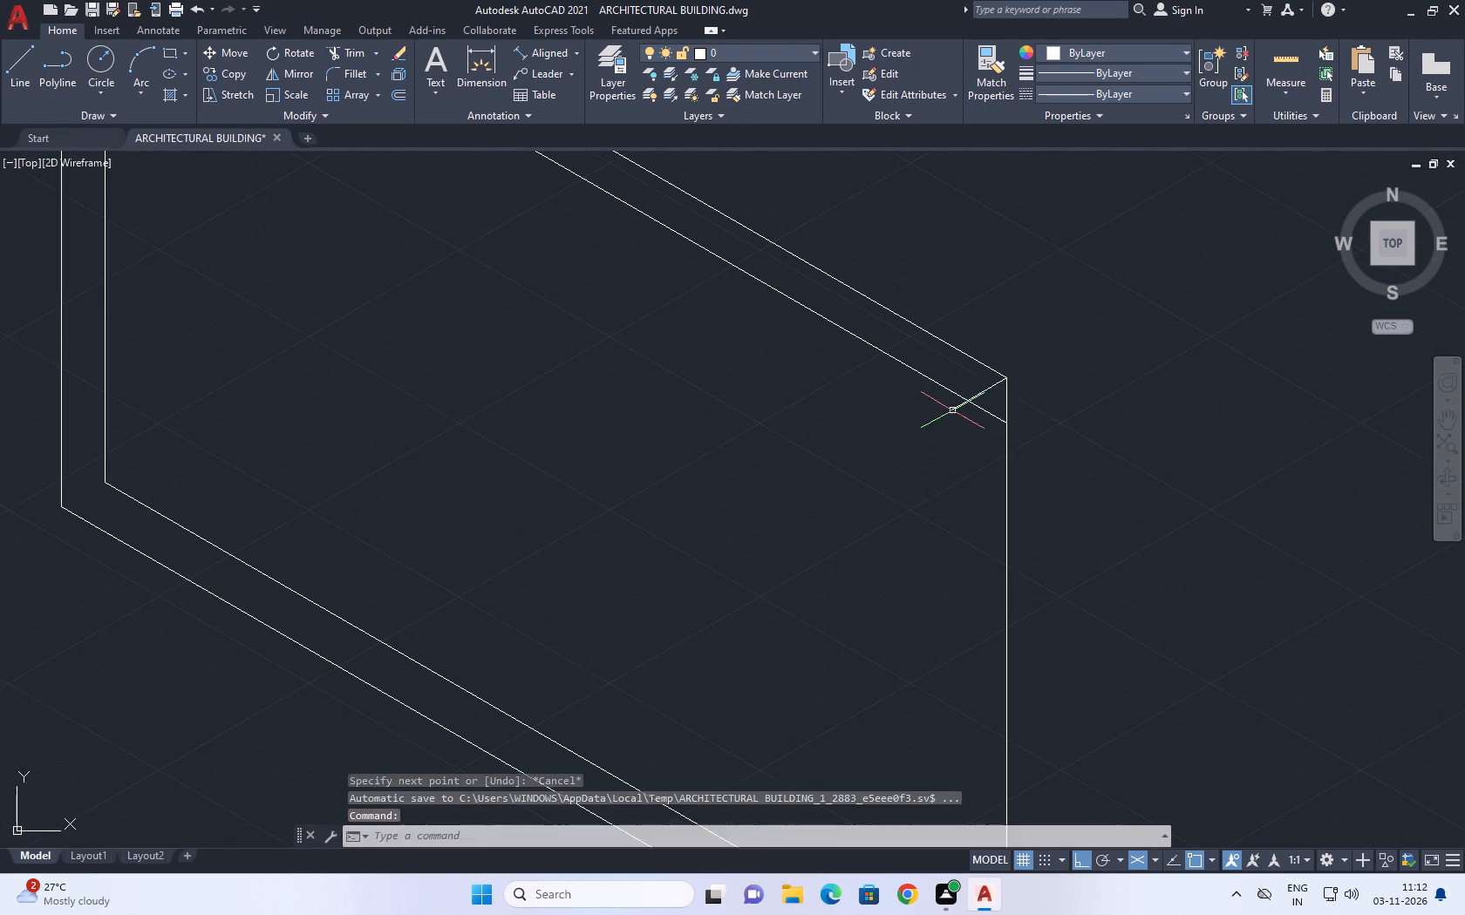
pyautogui.press('space')
pyautogui.scroll(2, 974, 403)
pyautogui.click(957, 396)
pyautogui.scroll(-4, 964, 343)
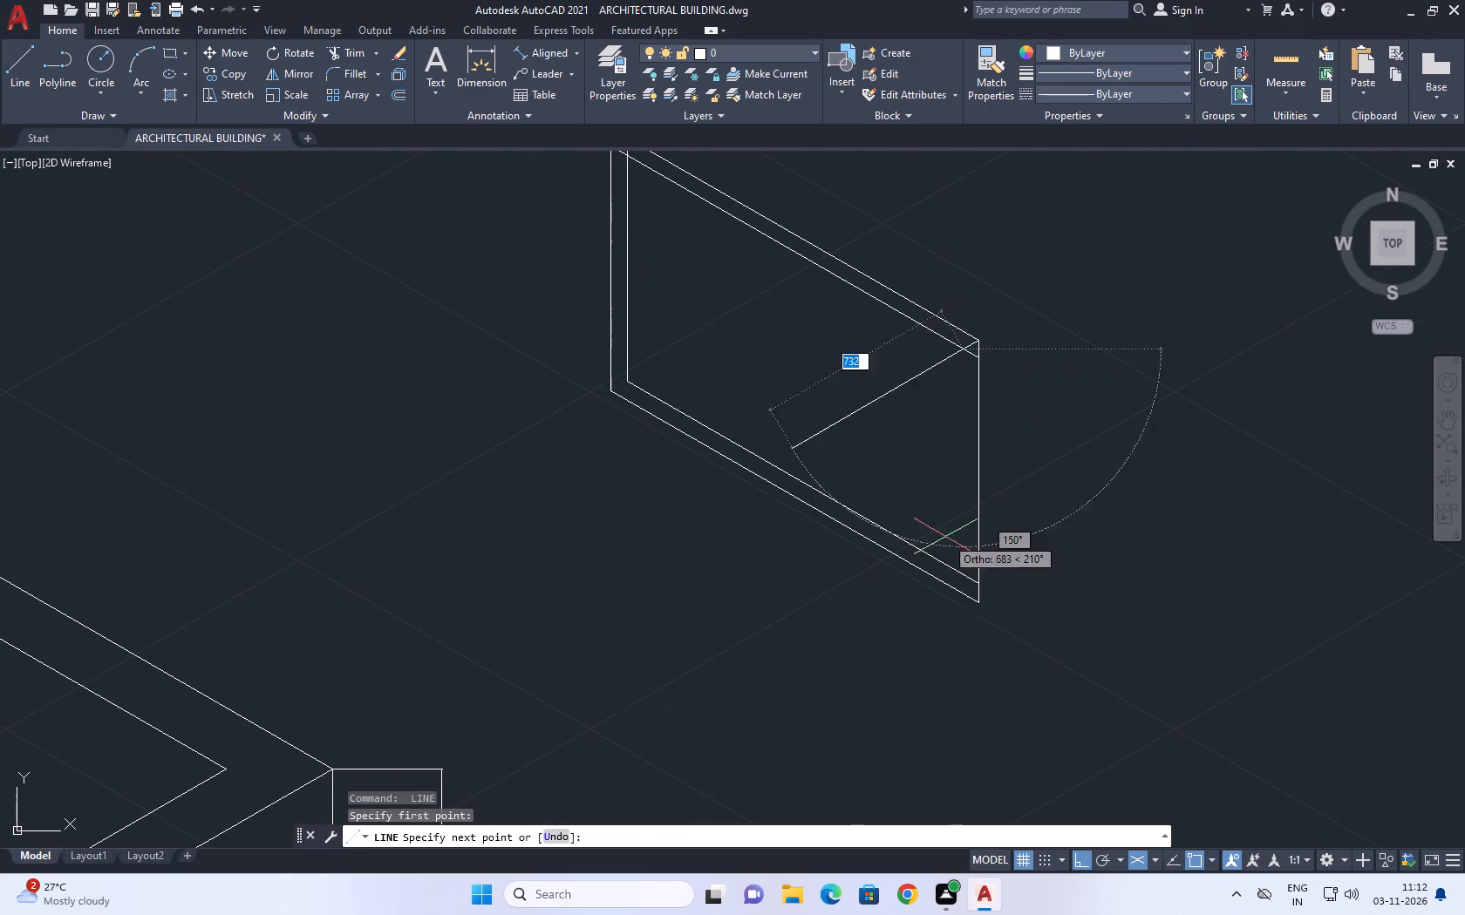
pyautogui.press('F5')
pyautogui.click(971, 651)
pyautogui.press('Escape')
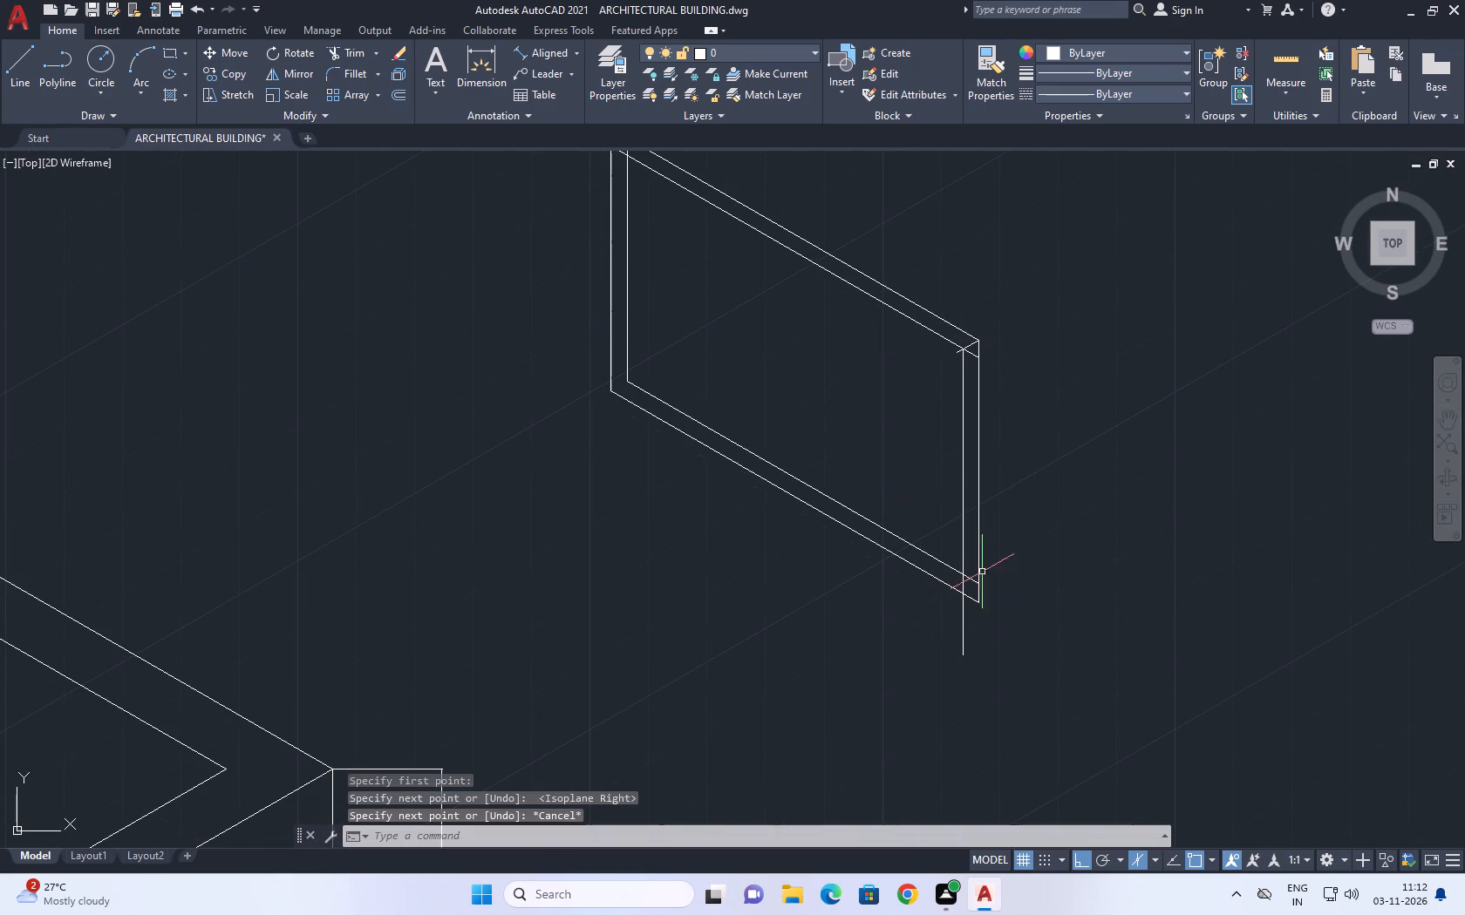
# Trim the new vertical line below the bottom edge and the overhanging ends of the depth line and inner top line.
pyautogui.scroll(2, 975, 583)
pyautogui.moveTo(944, 593); pyautogui.dragTo(989, 595, button='middle')
pyautogui.moveTo(1004, 591); pyautogui.dragTo(1024, 617, button='middle')
pyautogui.scroll(-2, 1028, 617)
pyautogui.press('t')
pyautogui.press('r')
pyautogui.press('space')
pyautogui.moveTo(1036, 670); pyautogui.dragTo(1025, 663)
pyautogui.click(962, 662)
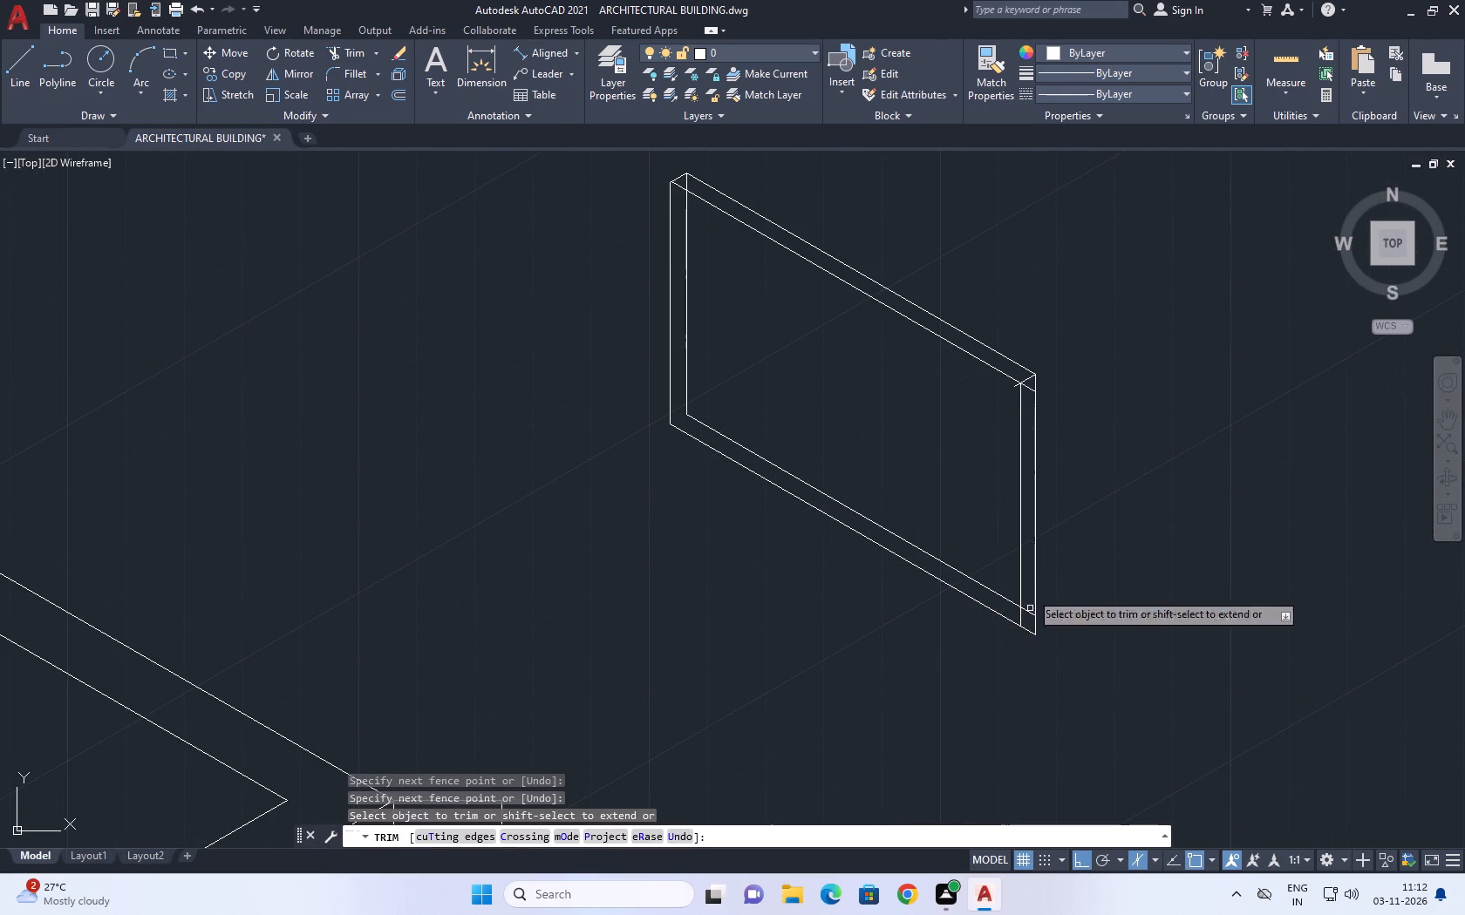
pyautogui.scroll(2, 1019, 393)
pyautogui.click(1006, 372)
pyautogui.click(1040, 383)
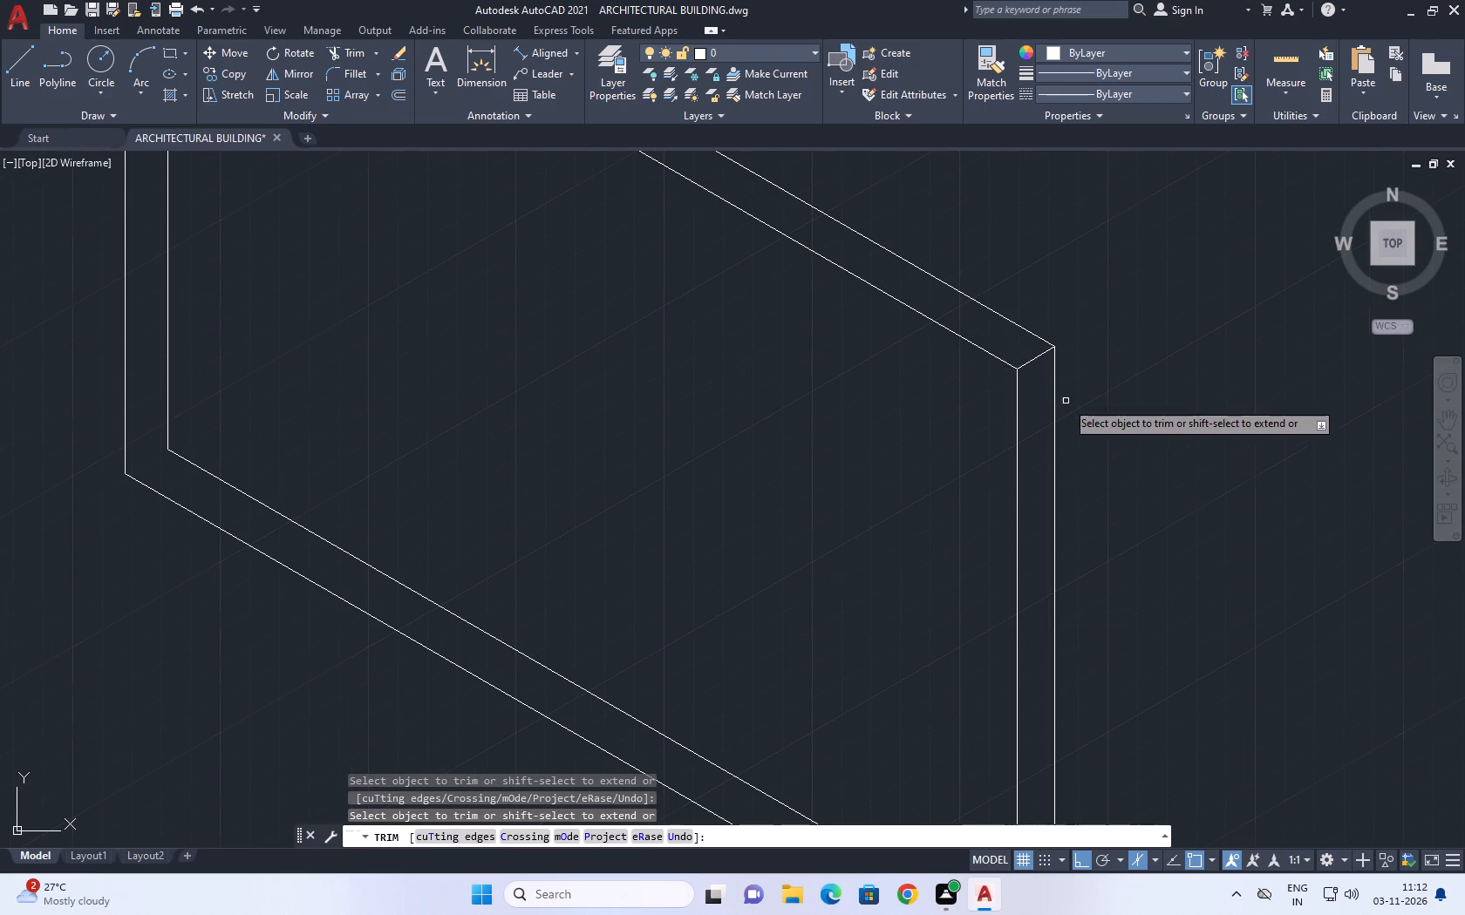
pyautogui.scroll(-3, 1066, 401)
pyautogui.press('Escape')
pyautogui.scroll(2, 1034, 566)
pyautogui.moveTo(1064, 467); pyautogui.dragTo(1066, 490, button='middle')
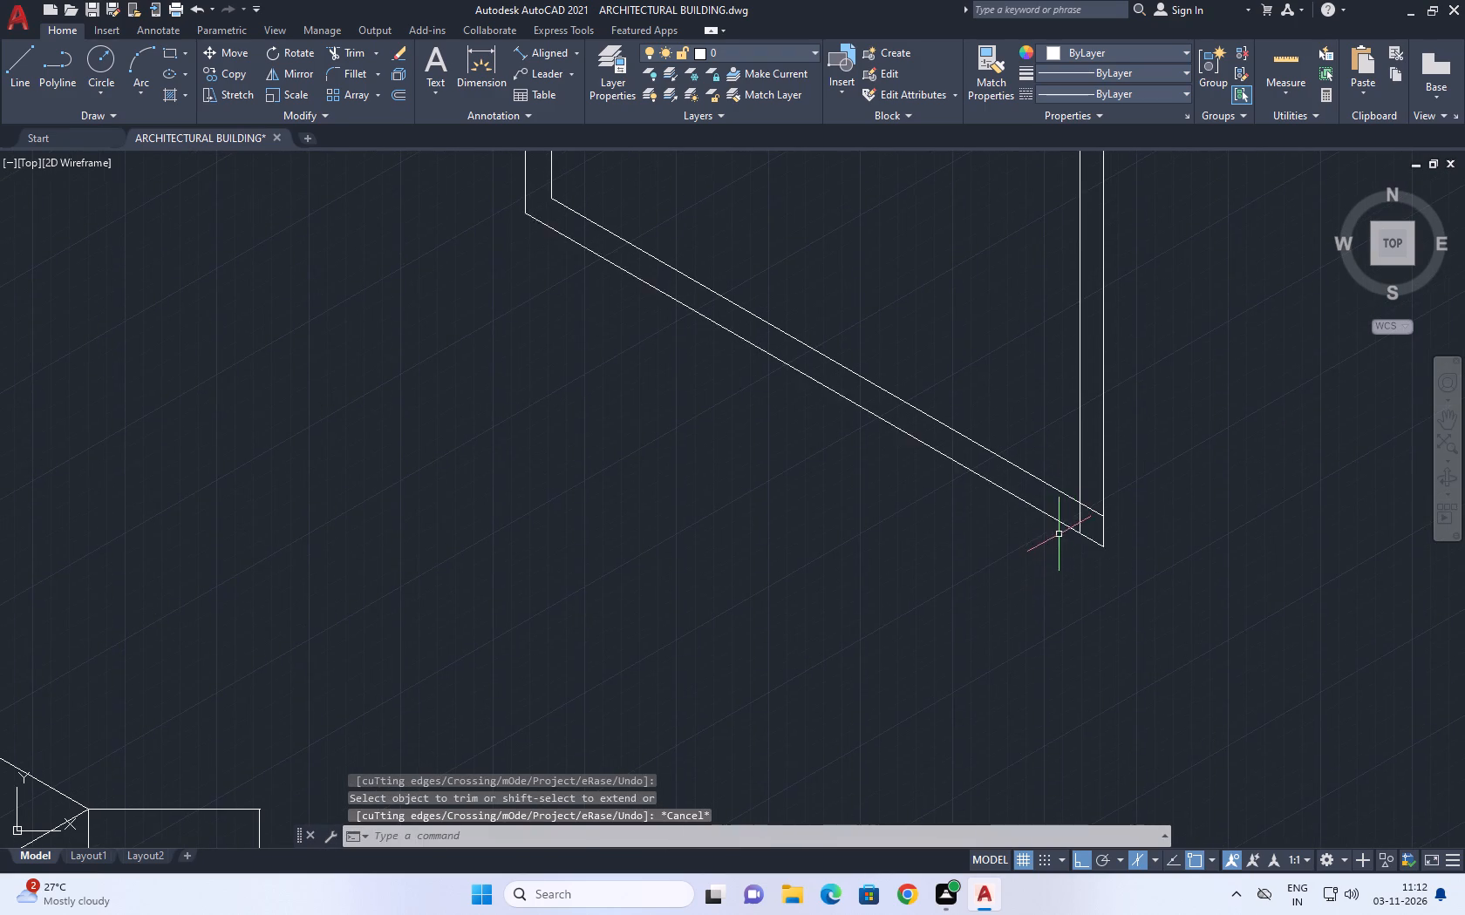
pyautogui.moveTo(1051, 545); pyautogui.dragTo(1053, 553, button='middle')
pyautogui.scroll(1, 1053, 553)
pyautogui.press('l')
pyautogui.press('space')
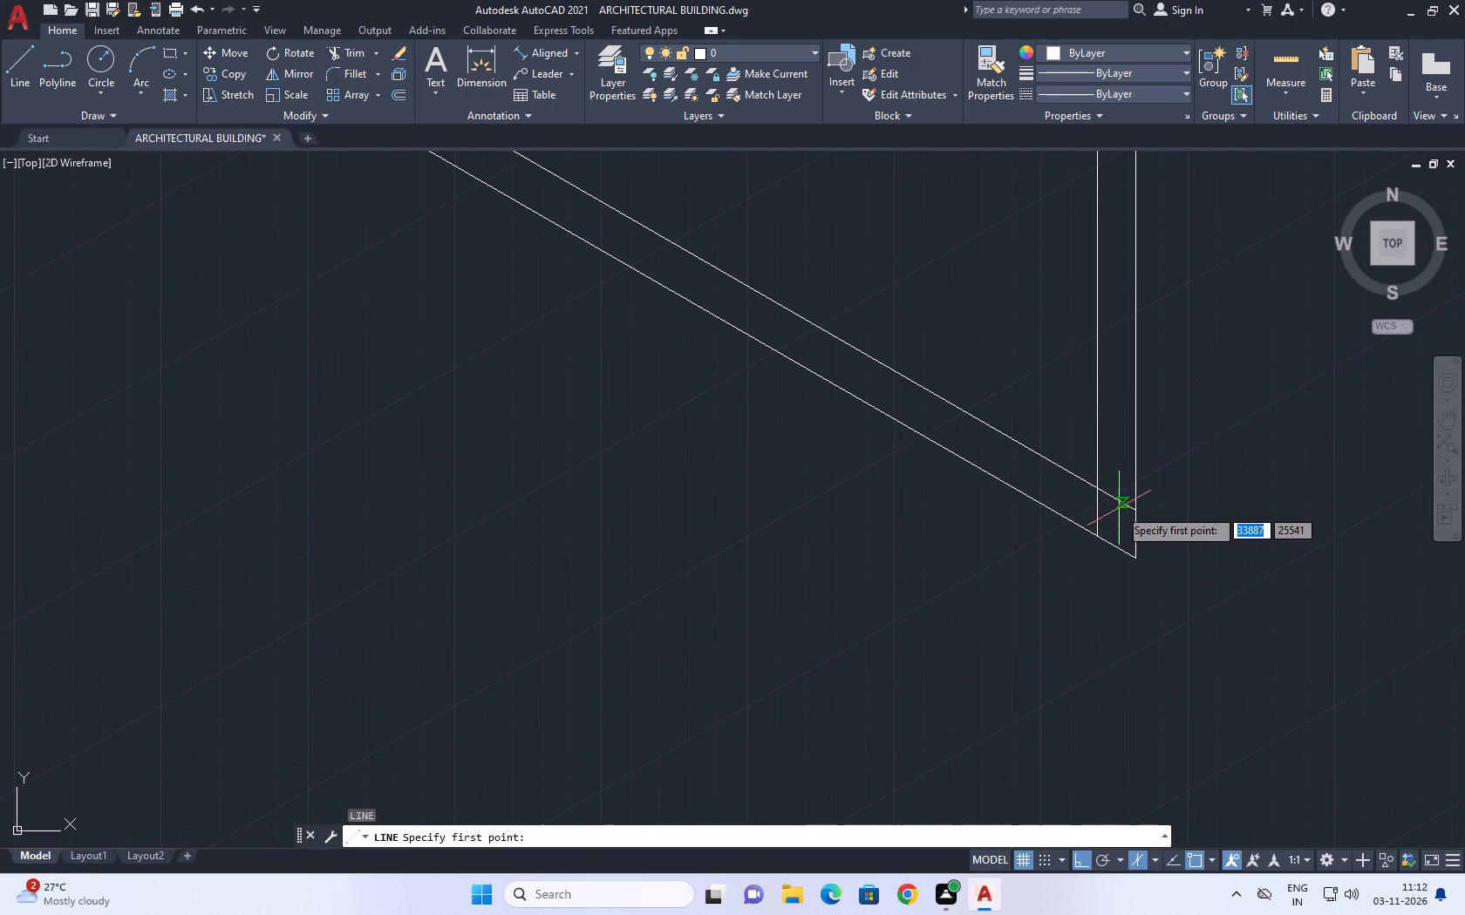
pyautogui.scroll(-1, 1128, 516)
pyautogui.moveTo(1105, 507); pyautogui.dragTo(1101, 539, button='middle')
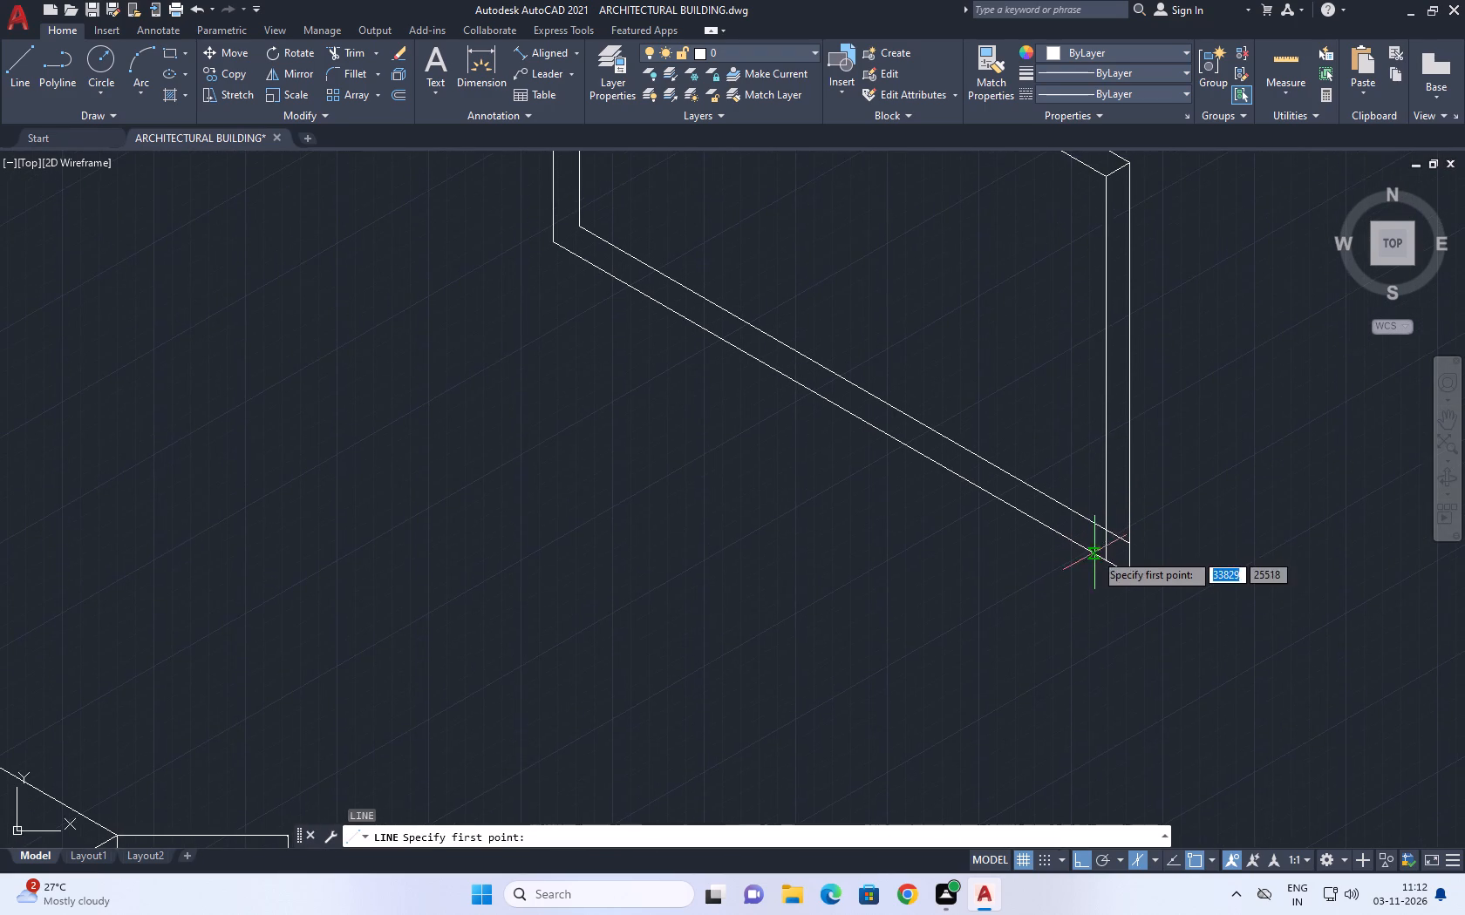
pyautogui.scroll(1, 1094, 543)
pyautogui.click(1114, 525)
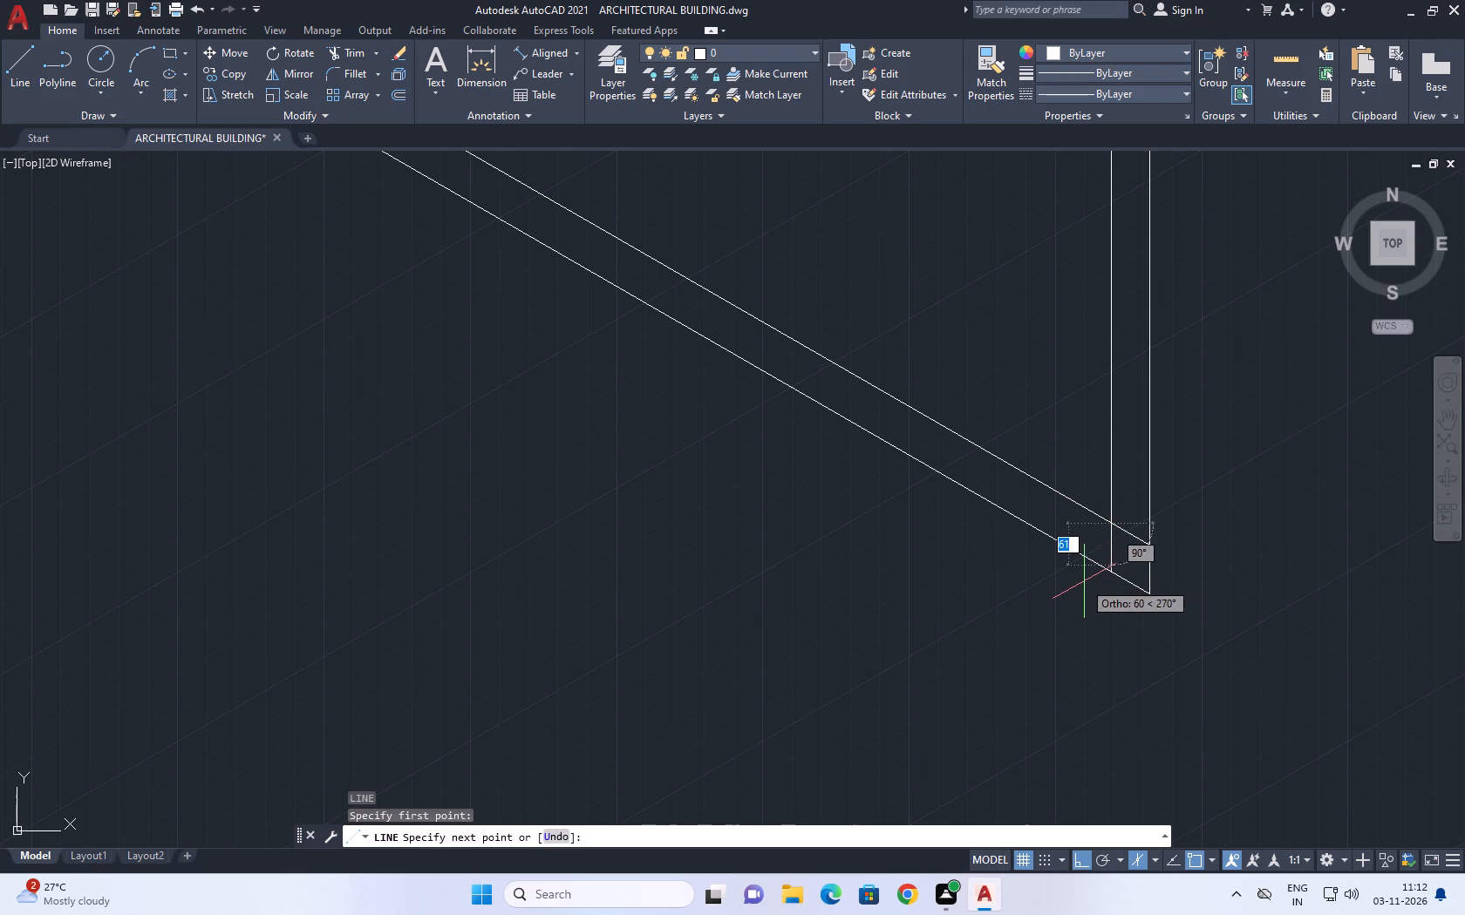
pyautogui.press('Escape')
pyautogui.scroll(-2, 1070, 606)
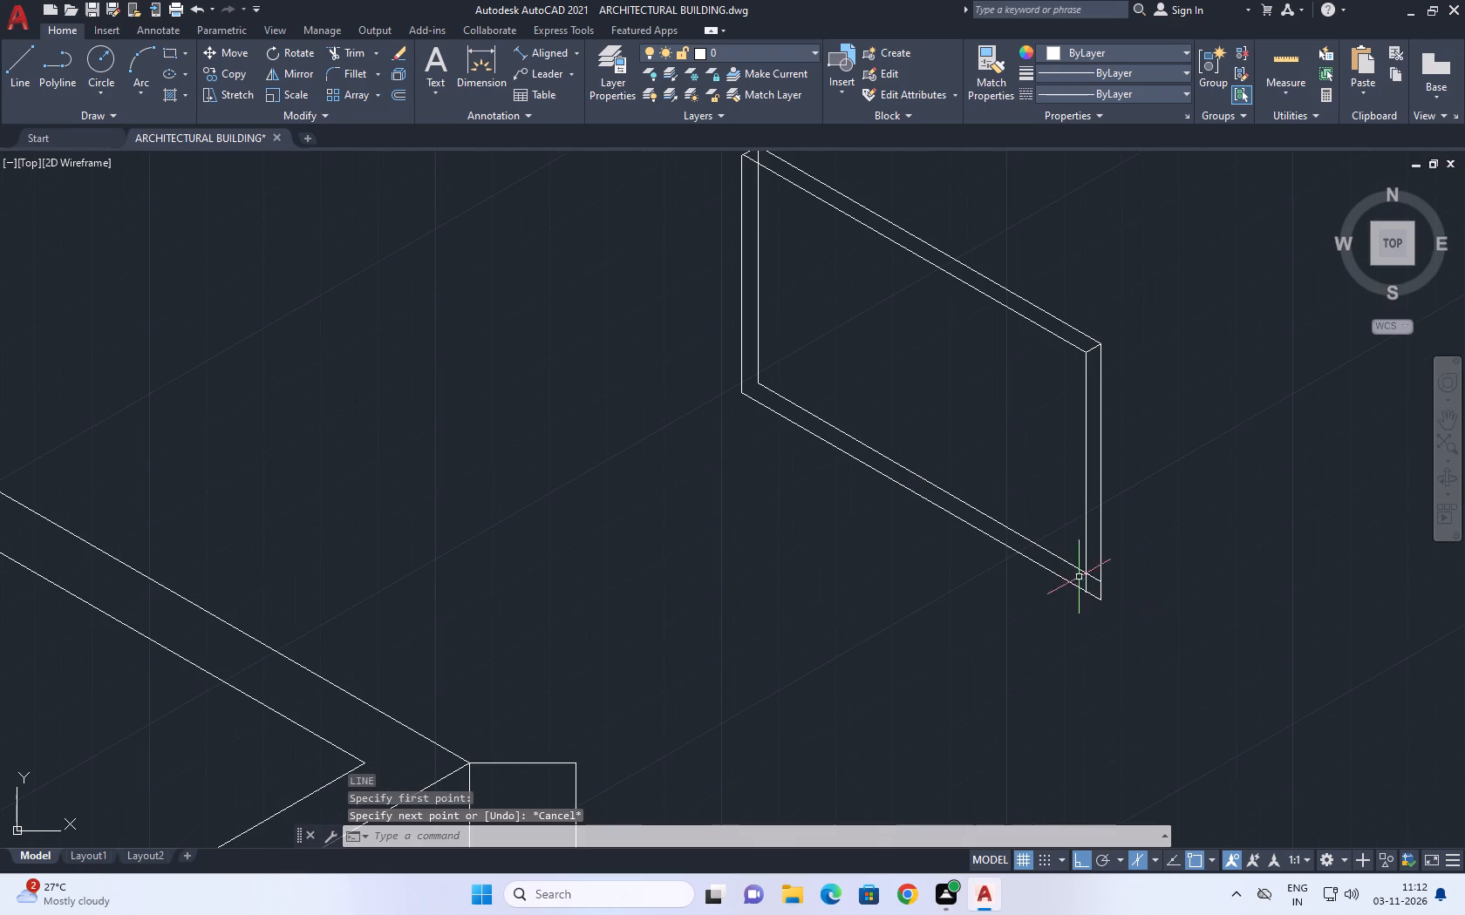
# Draw a short line from the inner right vertical's bottom end to the right end of the upper sloping bottom line.
pyautogui.scroll(1, 1096, 585)
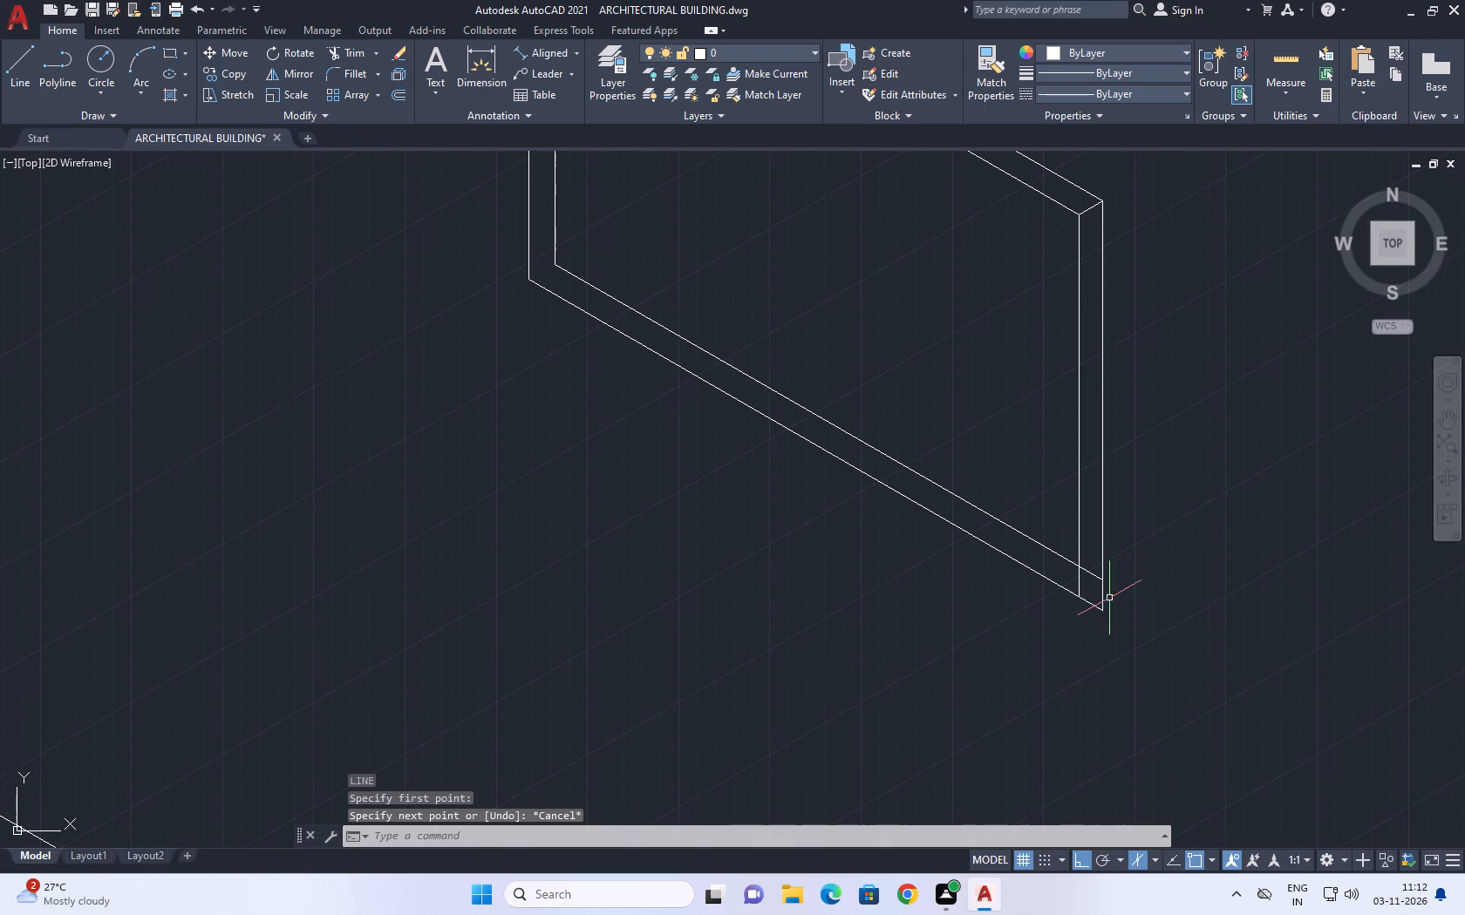
pyautogui.press('l')
pyautogui.press('space')
pyautogui.scroll(2, 1089, 609)
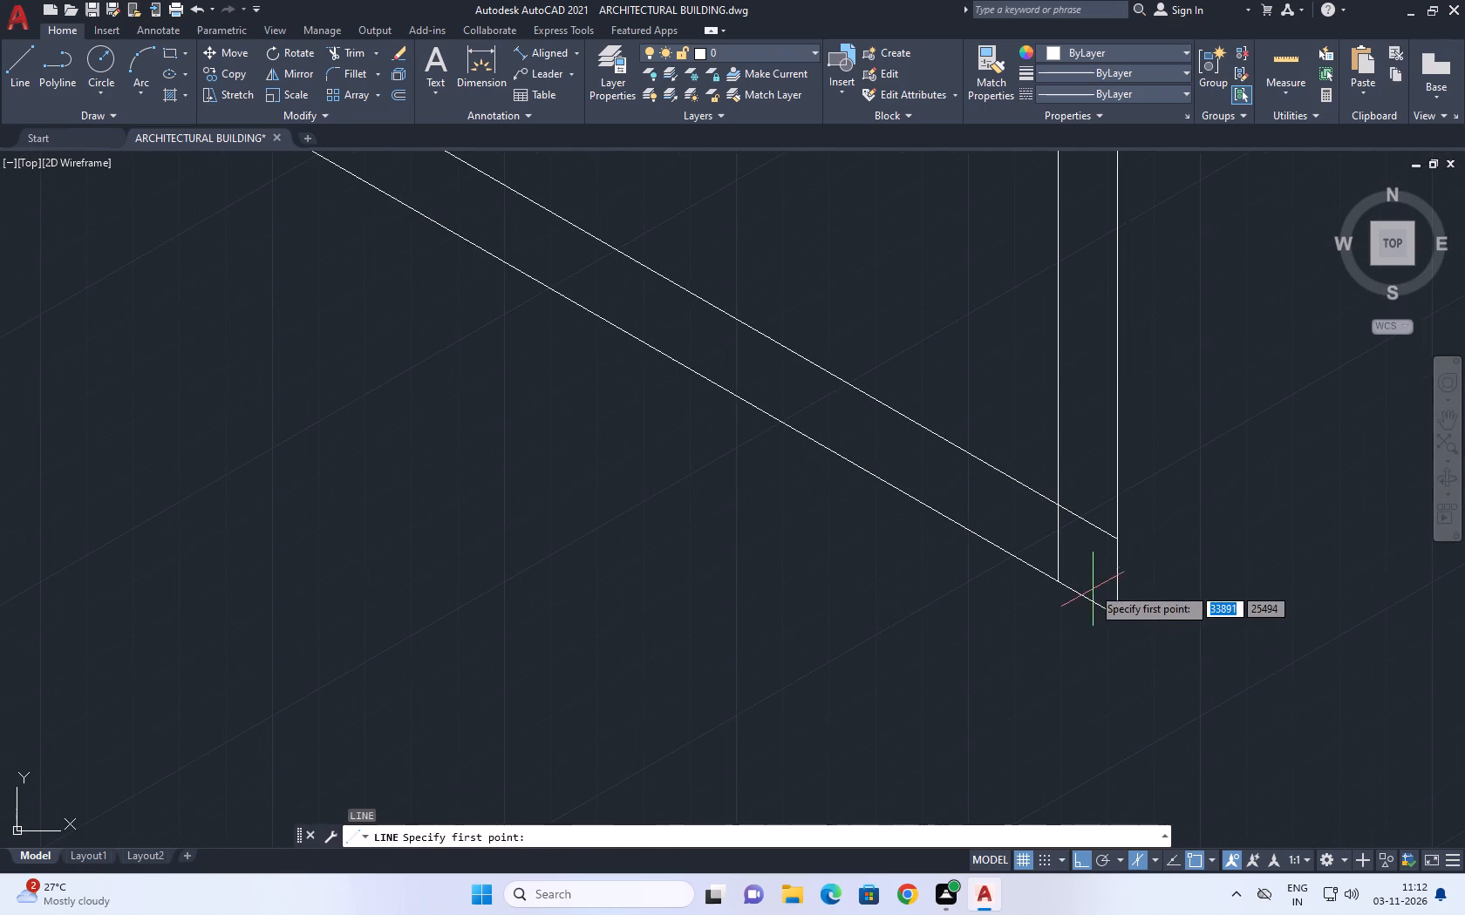
pyautogui.click(1056, 585)
pyautogui.click(1122, 539)
pyautogui.press('Escape')
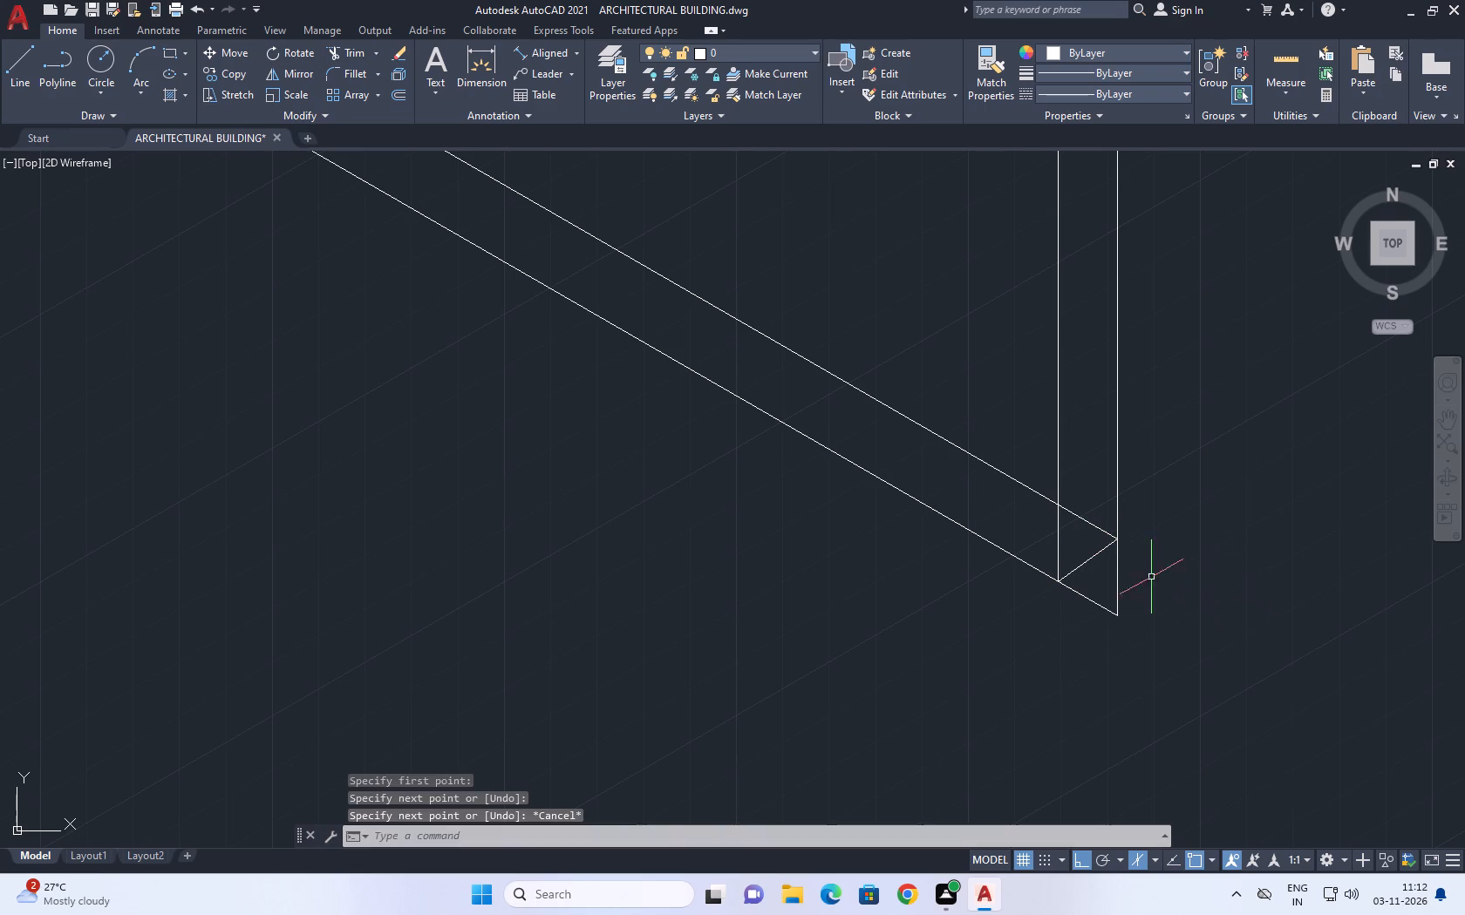
# Trim the frame's lower-right corner lines that extend beyond the short connecting line.
pyautogui.moveTo(1170, 542); pyautogui.dragTo(1149, 552, button='middle')
pyautogui.write('tr')
pyautogui.press('space')
pyautogui.click(1117, 572)
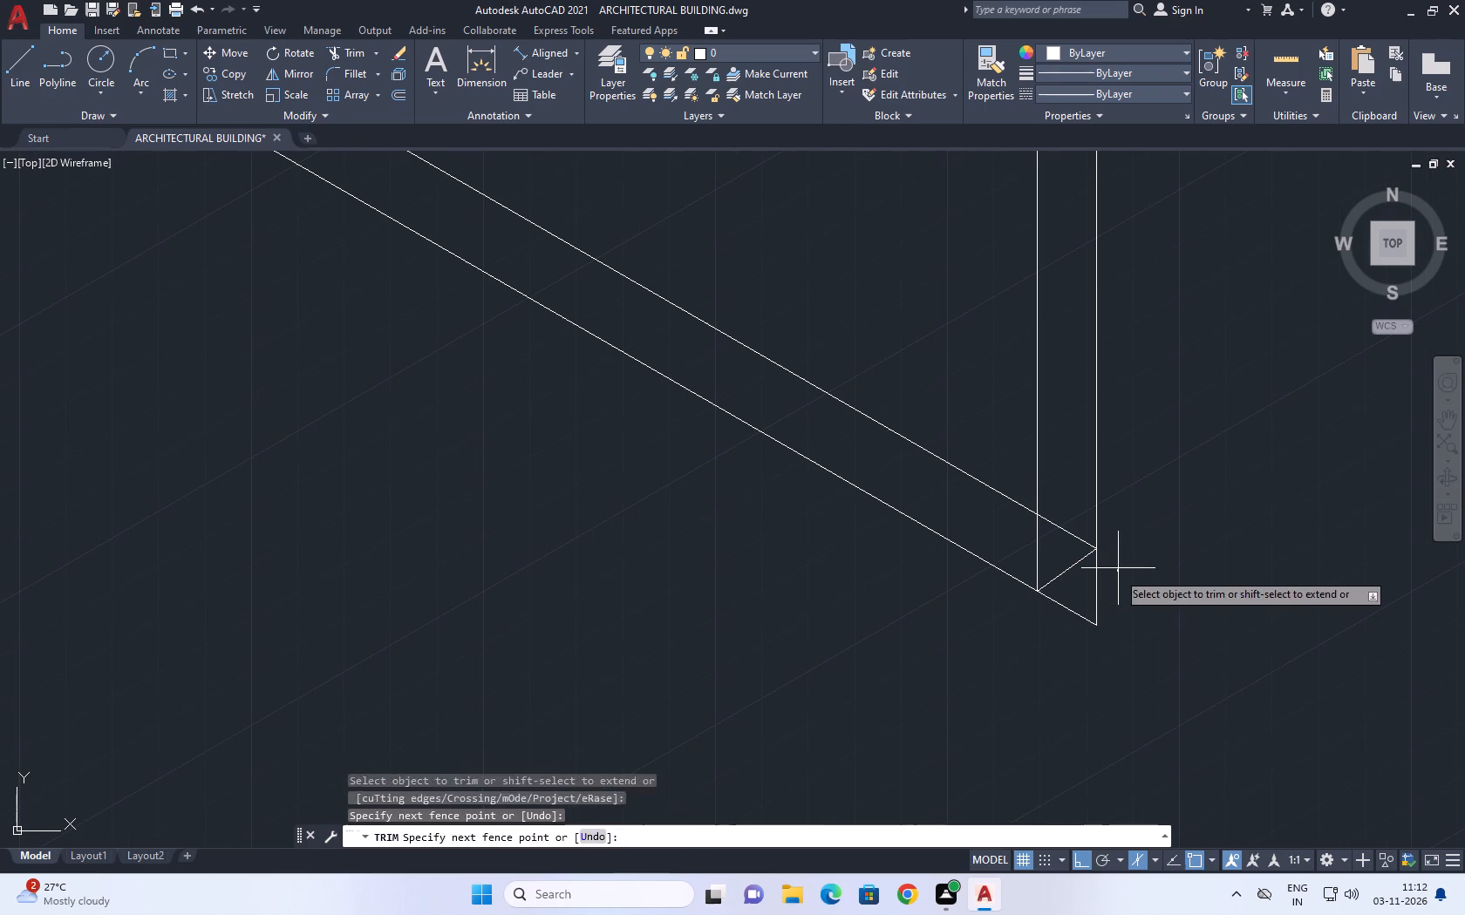
pyautogui.moveTo(1063, 634); pyautogui.dragTo(1052, 636)
pyautogui.scroll(-3, 1099, 613)
pyautogui.press('Escape')
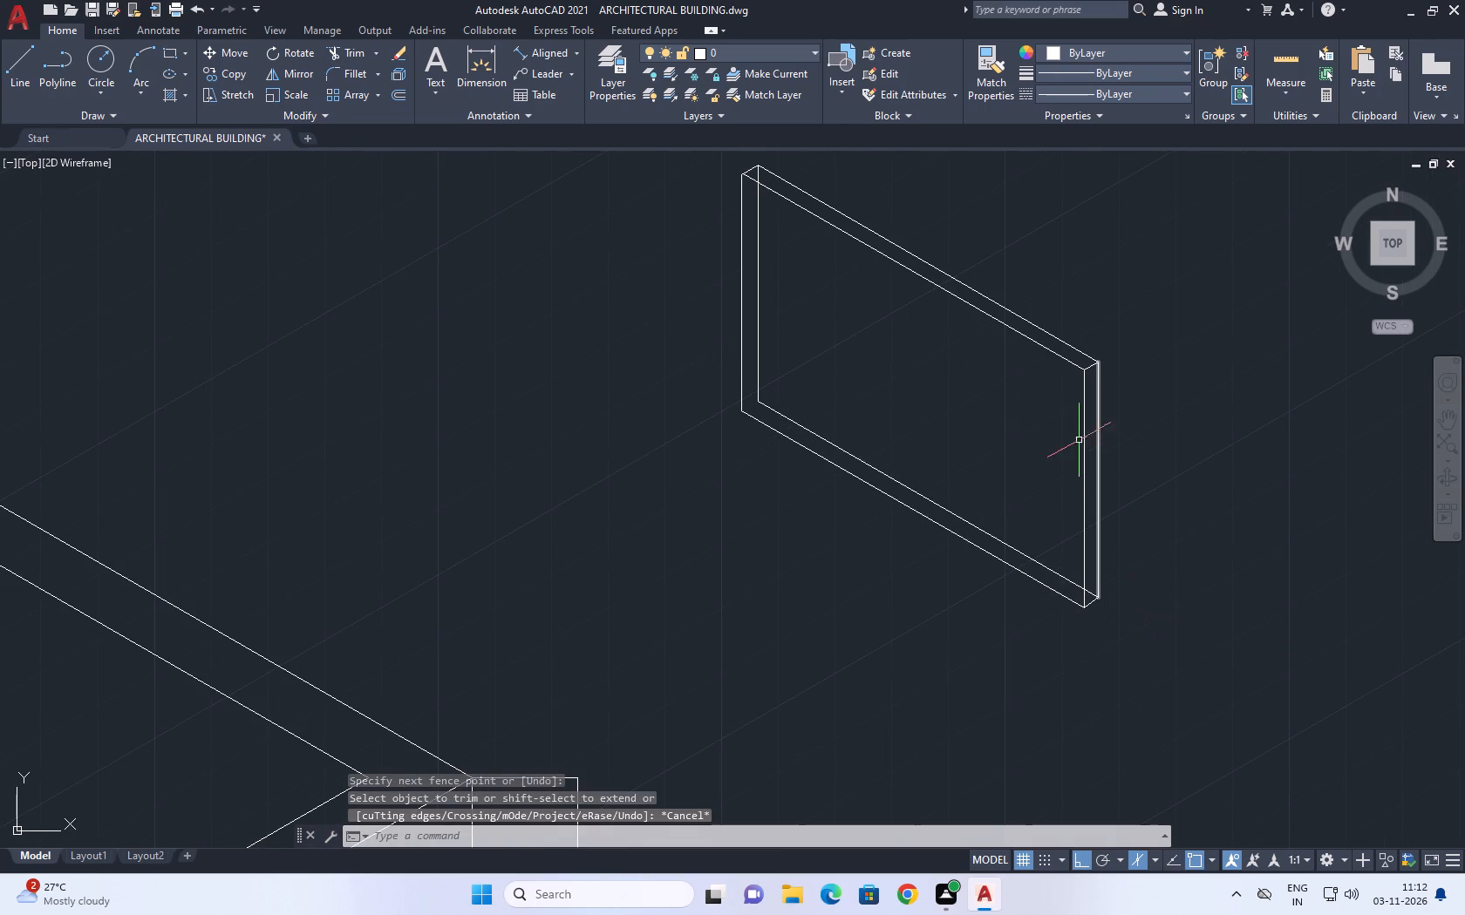
pyautogui.moveTo(972, 520); pyautogui.dragTo(967, 566, button='middle')
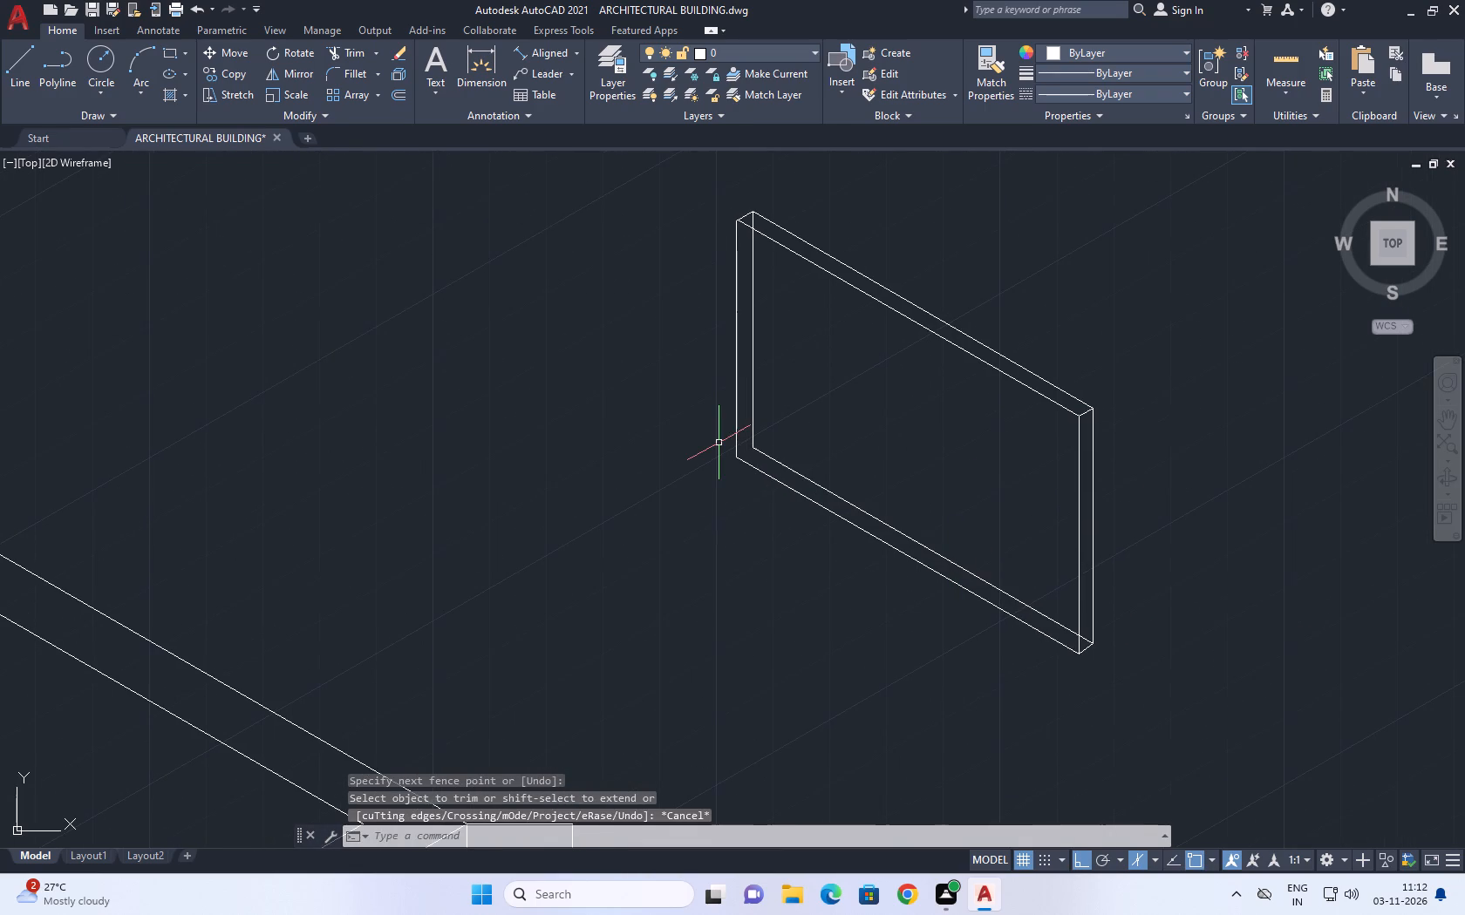
# Draw a short line joining the outer and inner corners at the frame's lower left.
pyautogui.write('l')
pyautogui.press('space')
pyautogui.scroll(3, 724, 460)
pyautogui.click(760, 447)
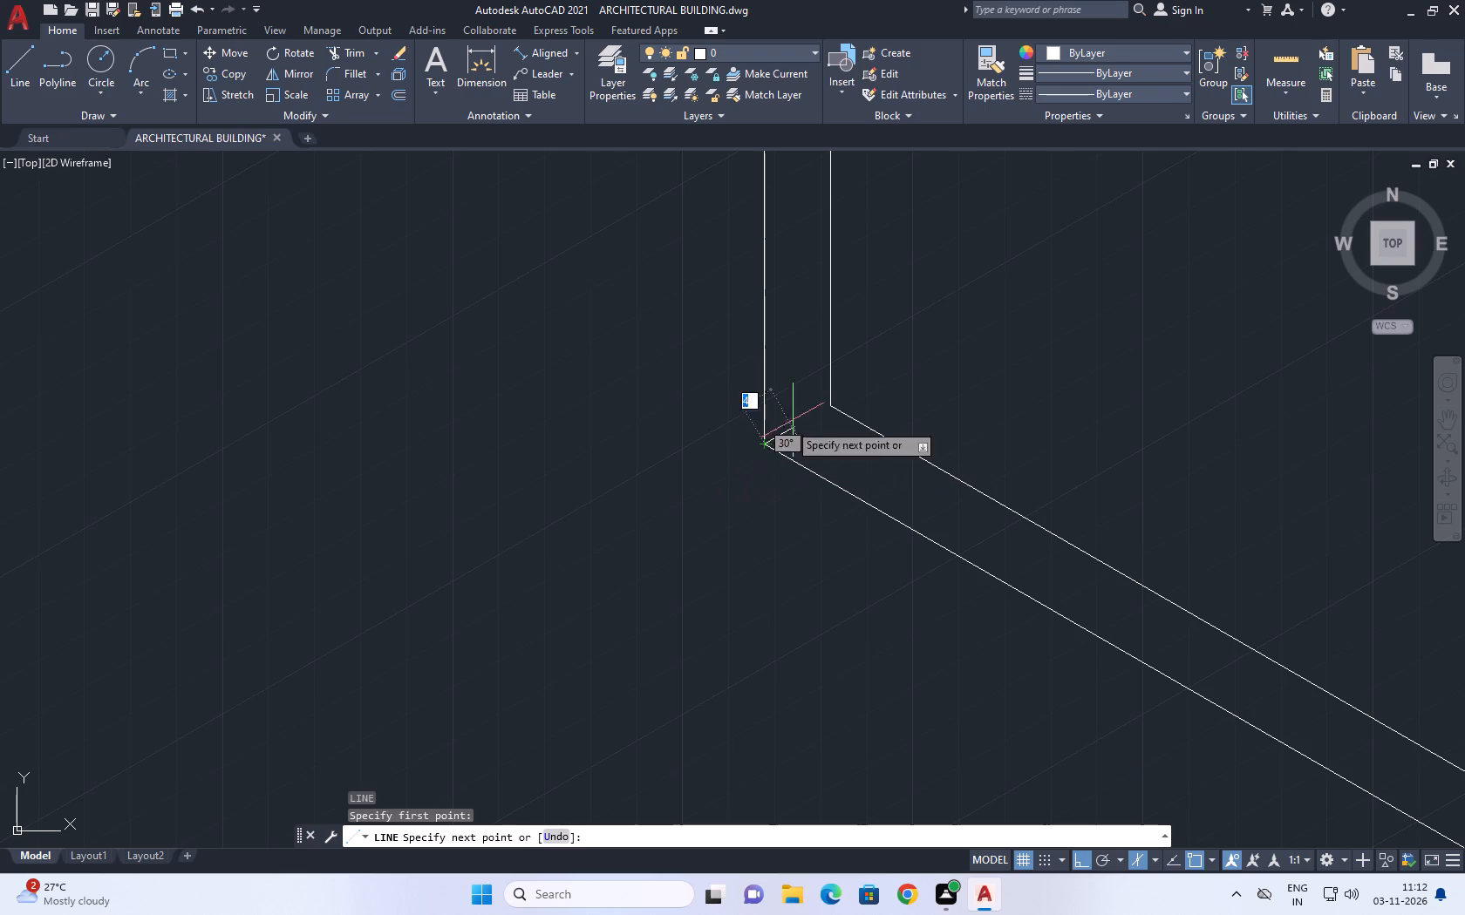
pyautogui.click(834, 400)
pyautogui.scroll(-7, 836, 389)
pyautogui.press('Escape')
# Convert all the lines of the separate frame into a block named window.
pyautogui.click(734, 259)
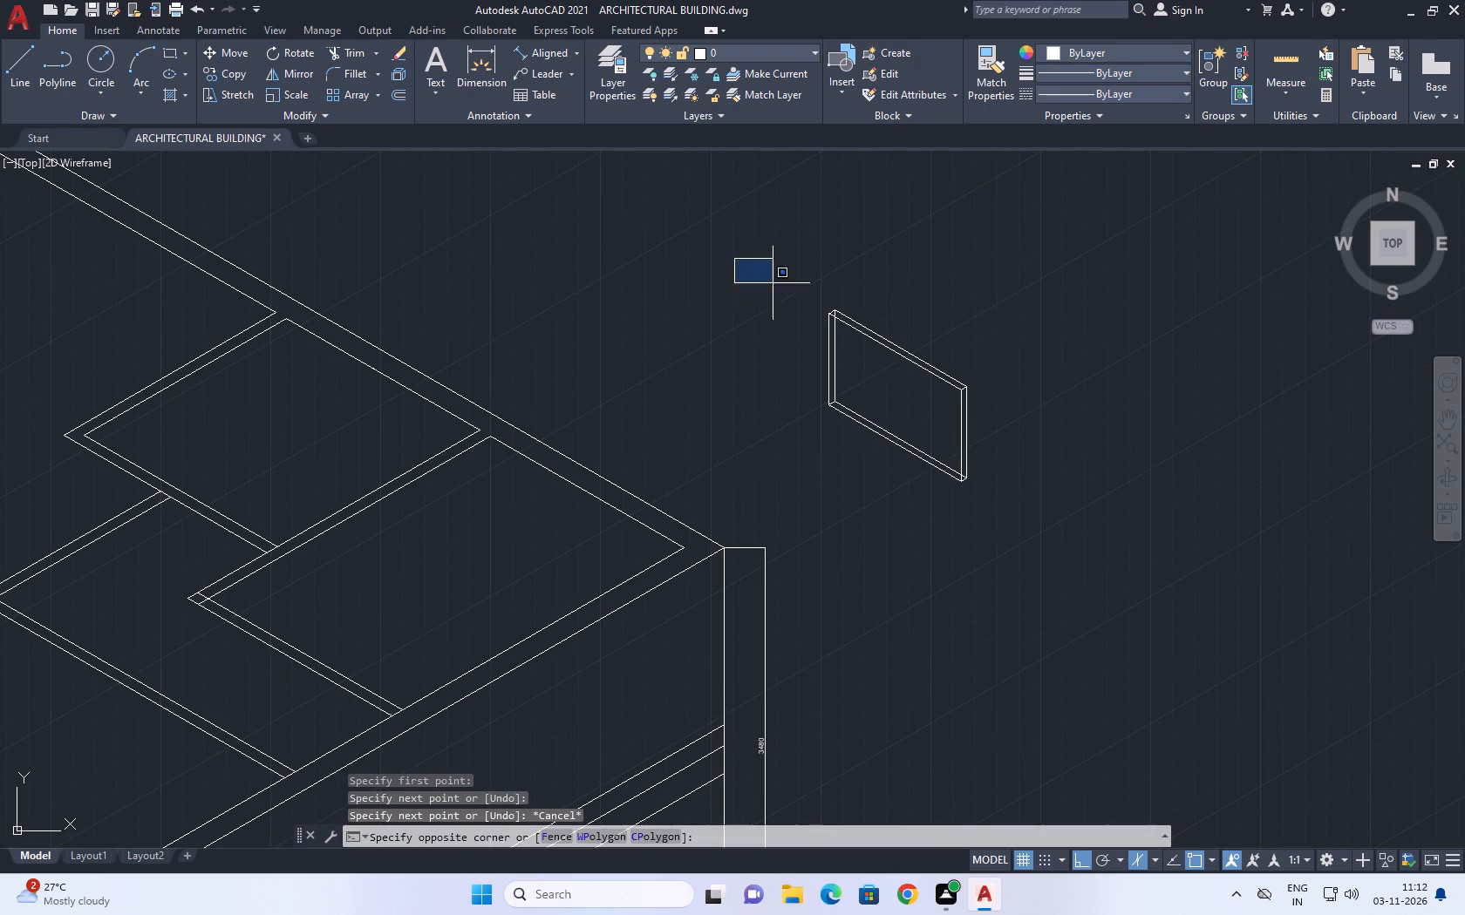
pyautogui.click(1058, 501)
pyautogui.write('b')
pyautogui.press('space')
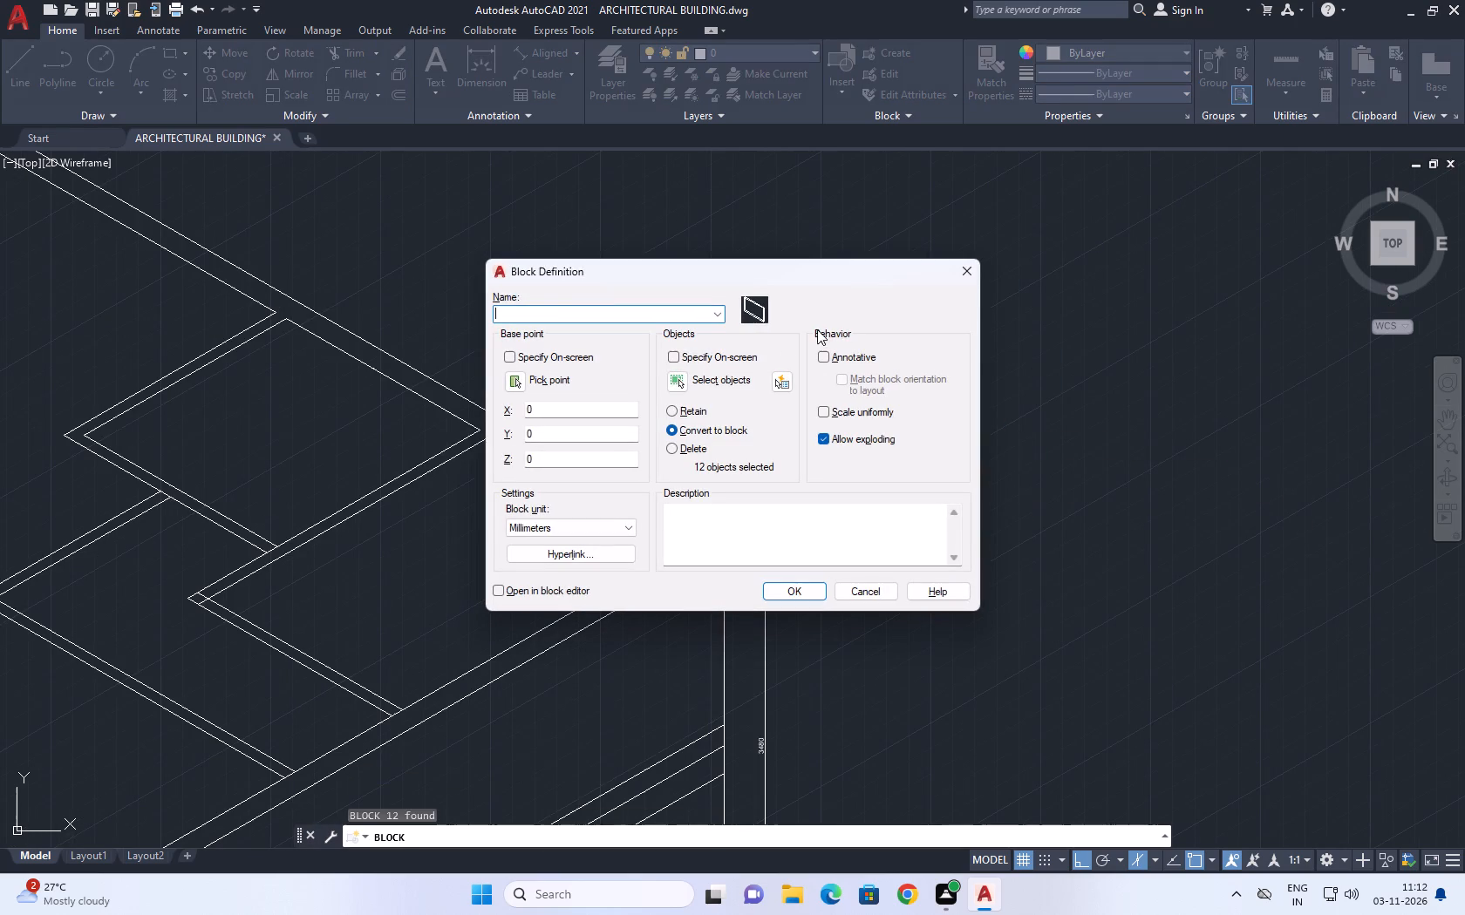
pyautogui.press('w')
pyautogui.press('i')
pyautogui.press('n')
pyautogui.write('dow')
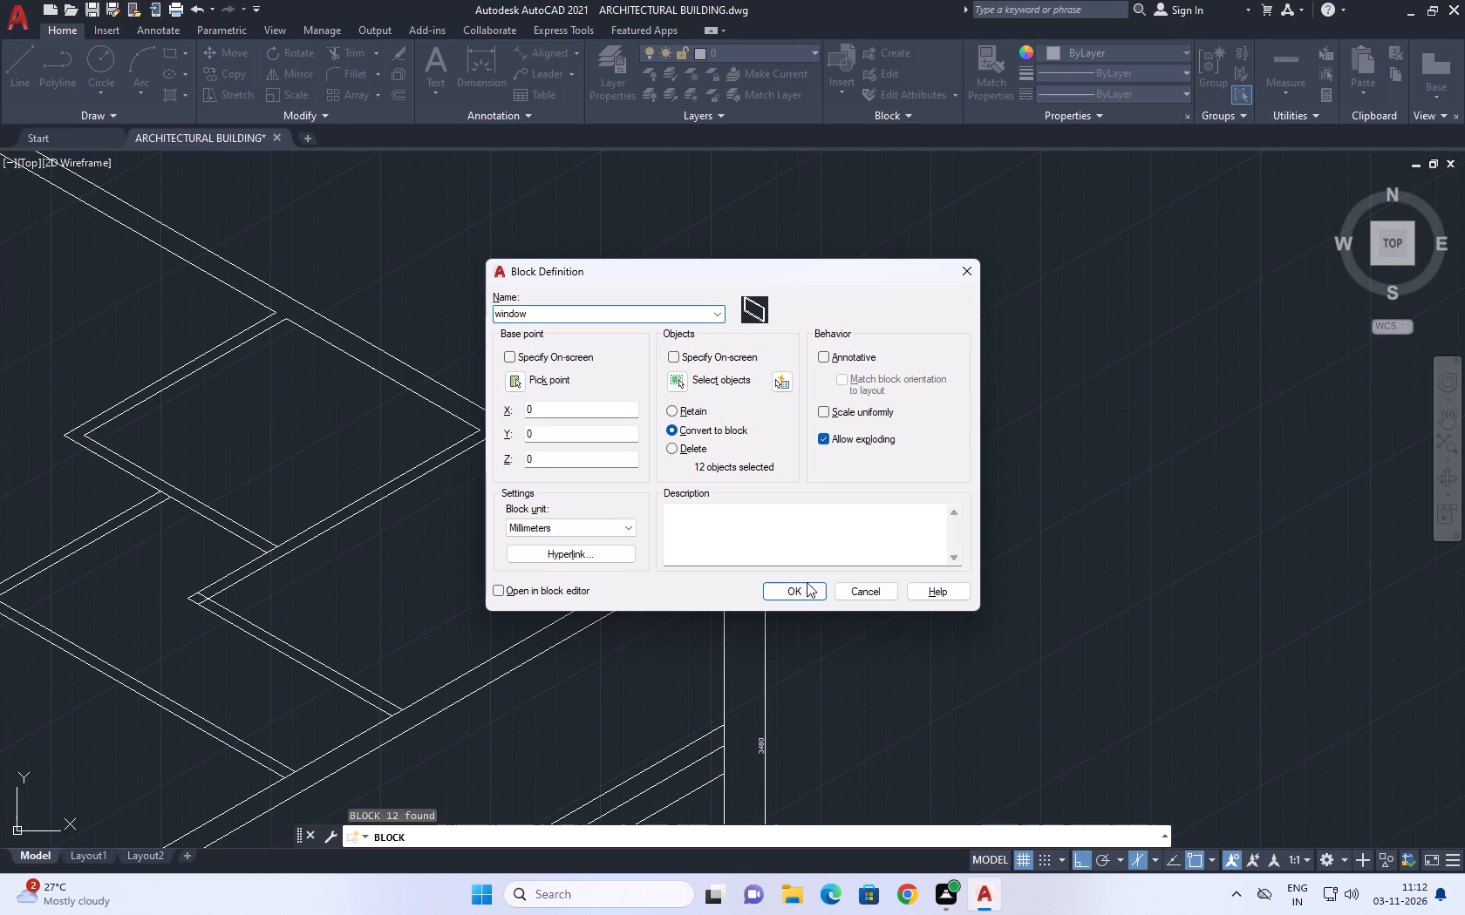
pyautogui.click(807, 584)
# Move the window block along the 30° axis onto the building's right corner.
pyautogui.moveTo(971, 499); pyautogui.dragTo(965, 489)
pyautogui.moveTo(889, 425); pyautogui.dragTo(881, 422)
pyautogui.moveTo(942, 469); pyautogui.dragTo(991, 516, button='middle')
pyautogui.write('m')
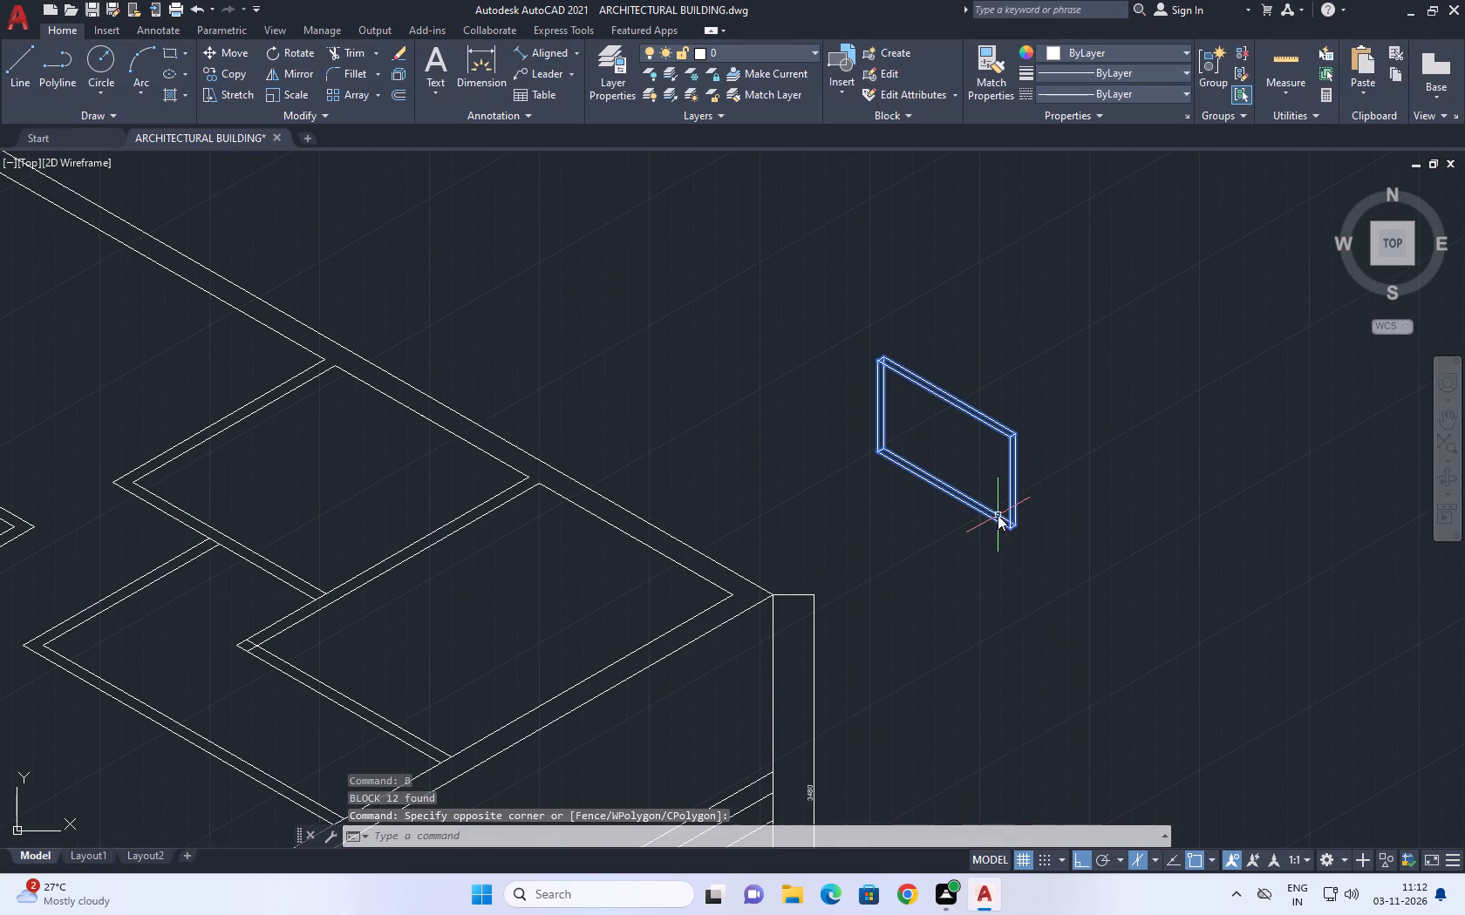
pyautogui.press('space')
pyautogui.click(1028, 497)
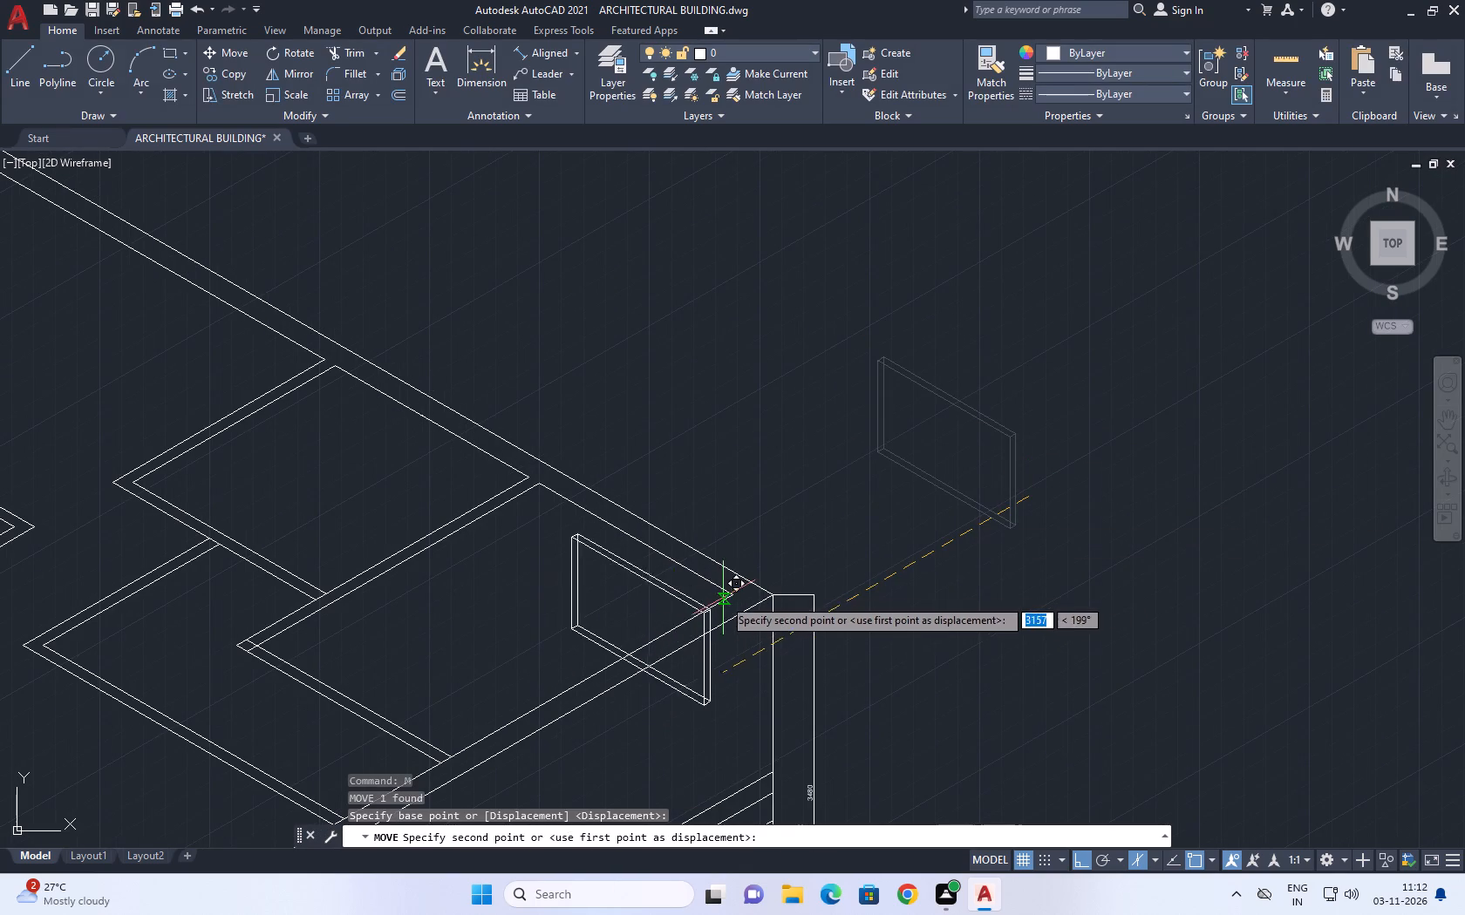
pyautogui.click(710, 598)
pyautogui.scroll(-1, 756, 566)
pyautogui.moveTo(693, 592); pyautogui.dragTo(951, 533, button='middle')
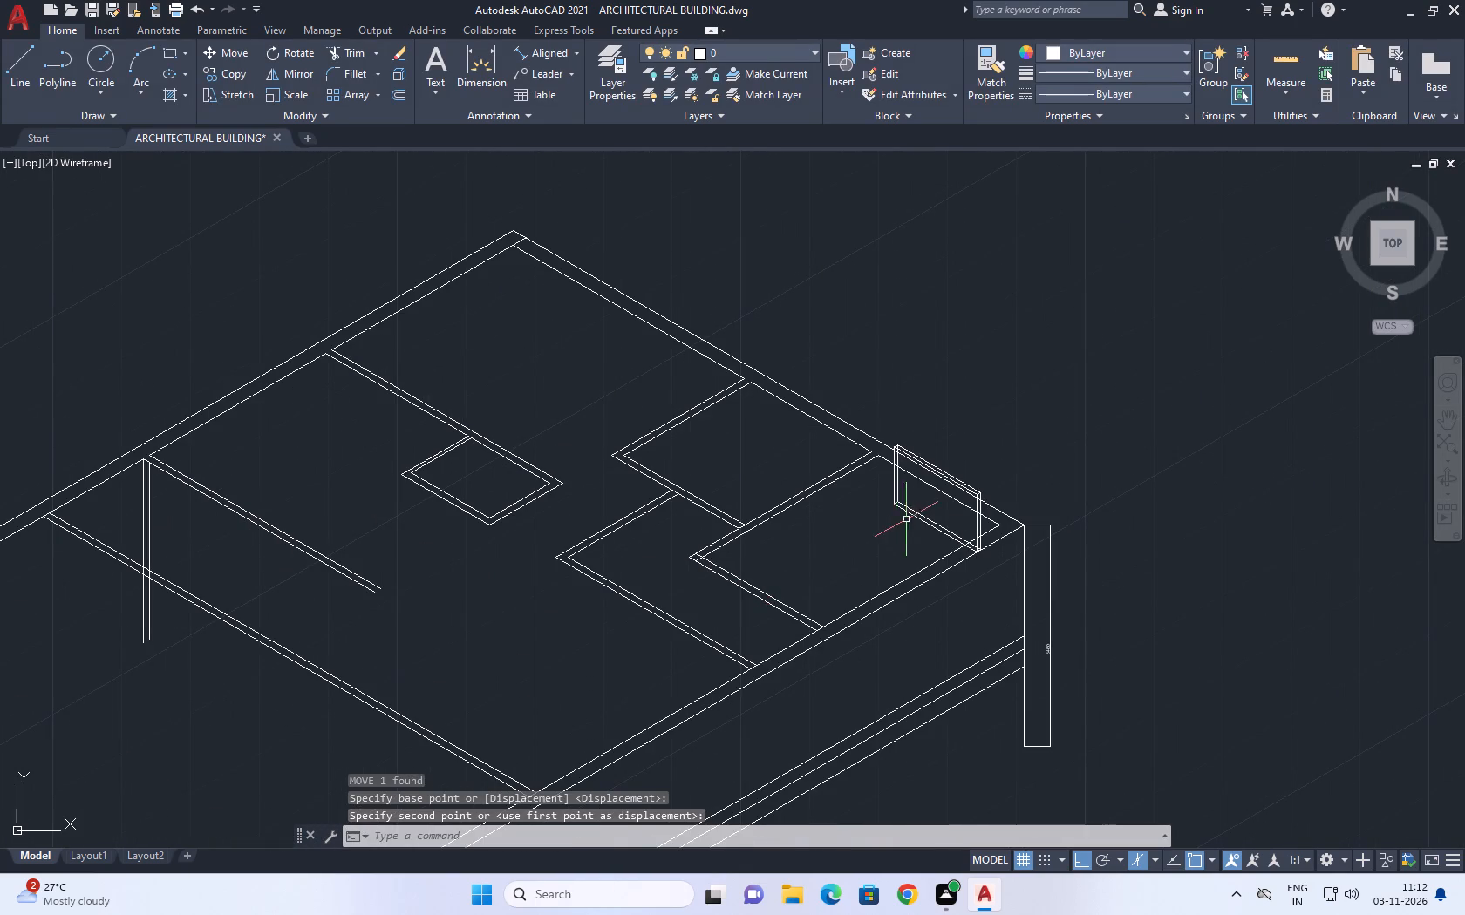
# Move the window block straight down about 1000 mm.
pyautogui.click(916, 516)
pyautogui.press('m')
pyautogui.press('space')
pyautogui.scroll(1, 870, 539)
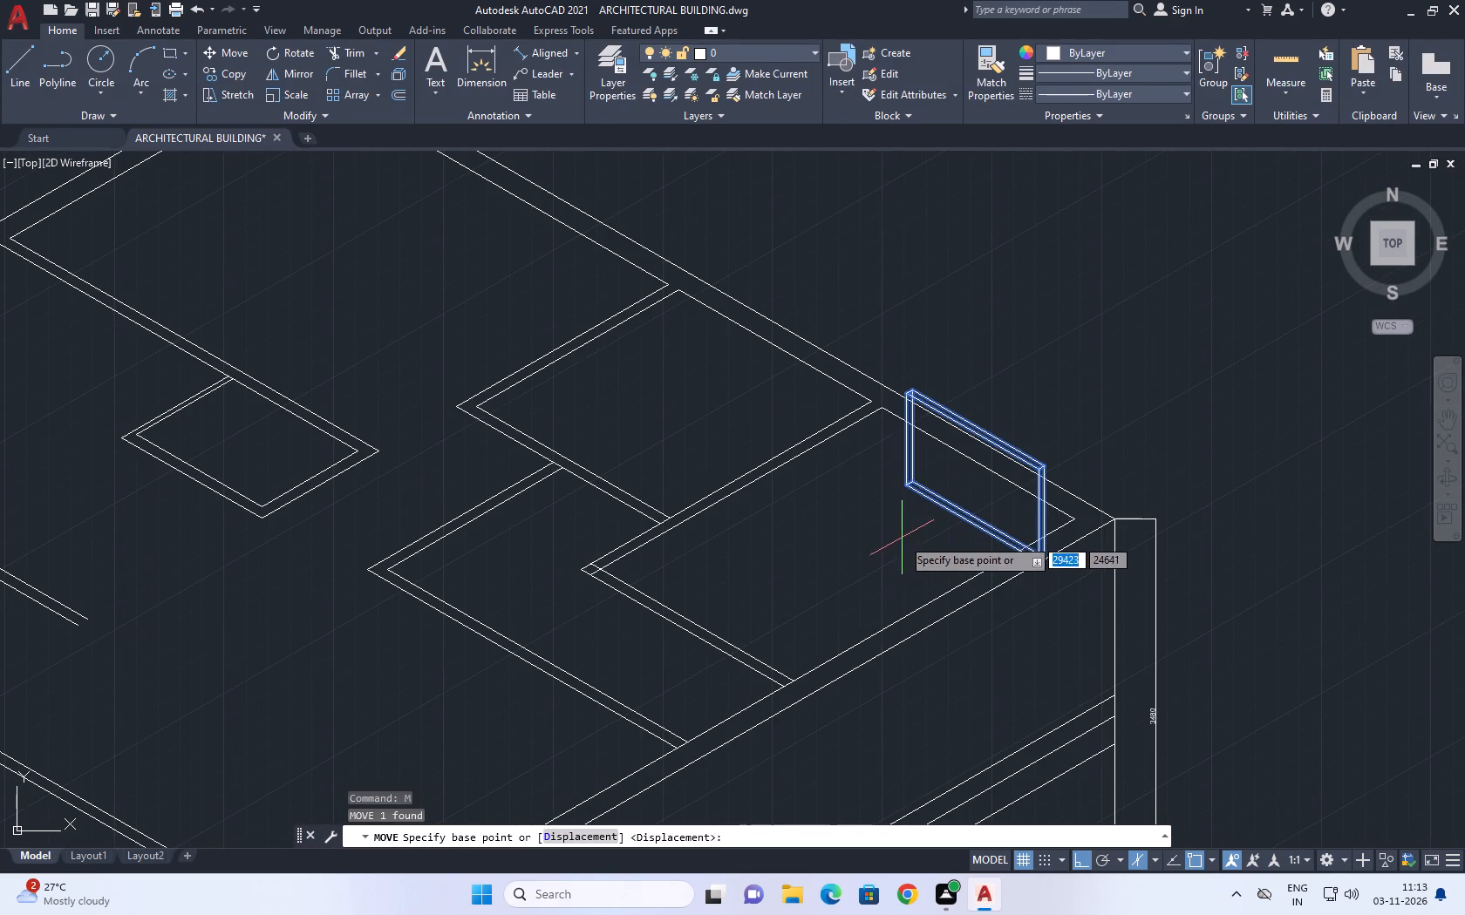
pyautogui.click(978, 435)
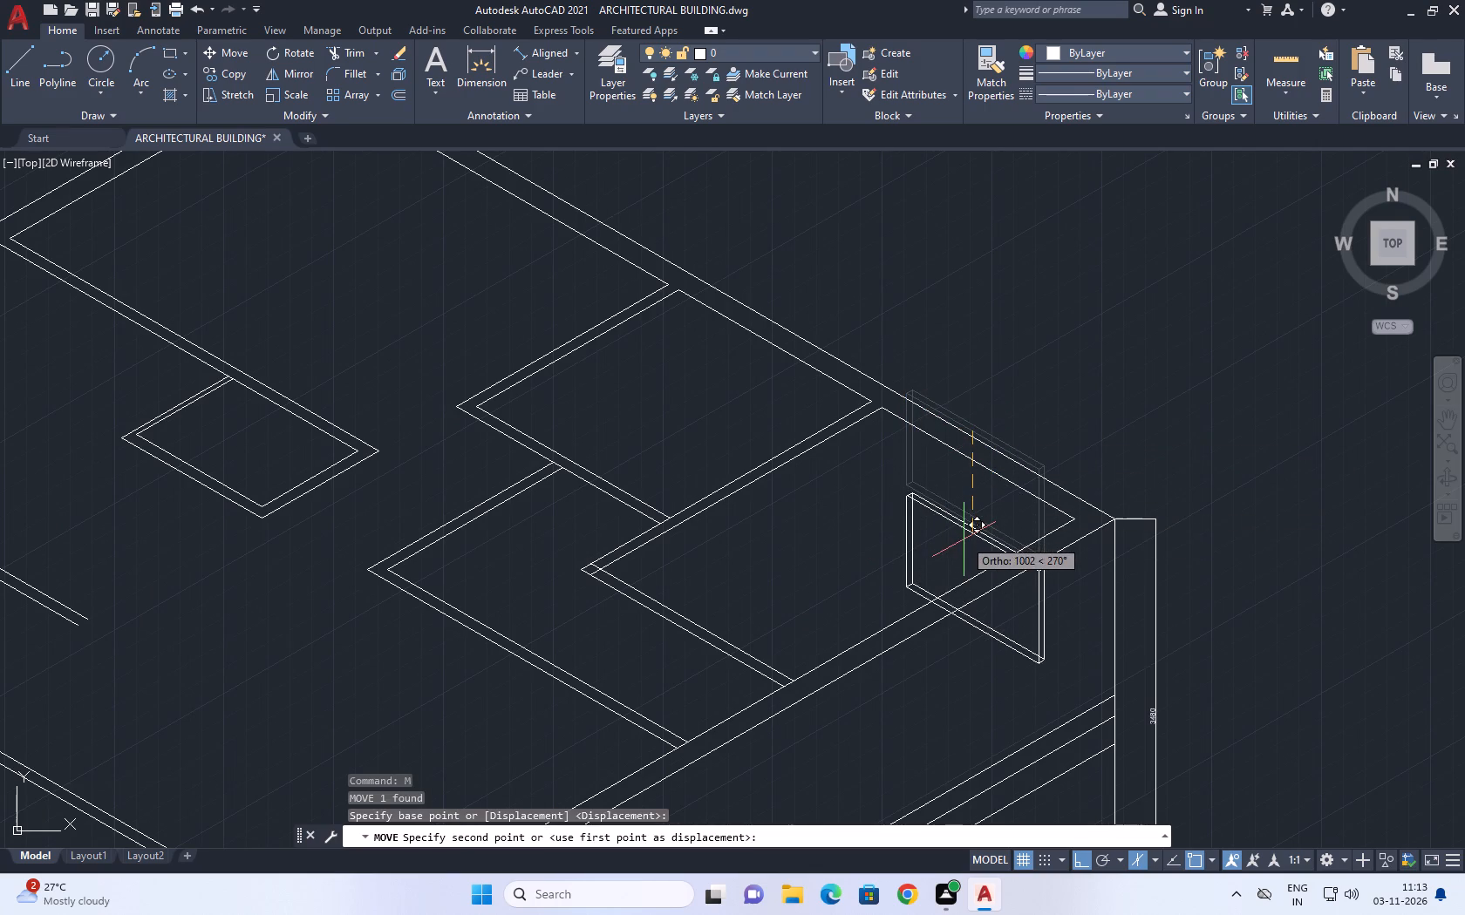
pyautogui.click(964, 539)
pyautogui.moveTo(1025, 576); pyautogui.dragTo(1048, 392, button='middle')
pyautogui.moveTo(1038, 475); pyautogui.dragTo(1047, 487, button='middle')
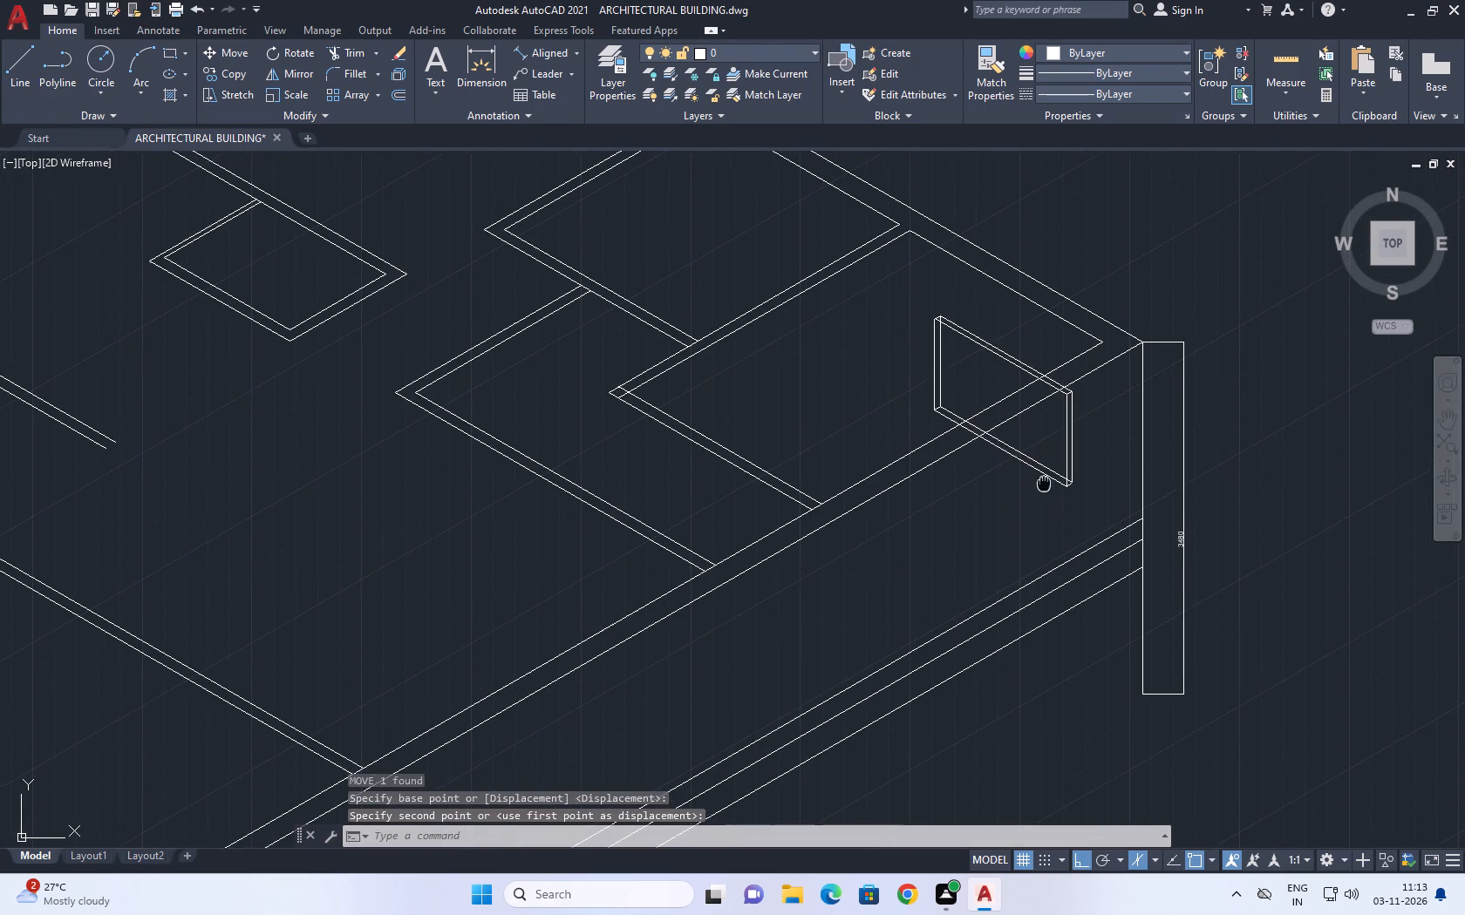
pyautogui.moveTo(1047, 487); pyautogui.dragTo(1057, 499, button='middle')
# Move the window block a short distance up-left along the left isoplane's sloping axis.
pyautogui.click(1070, 510)
pyautogui.click(1031, 477)
pyautogui.moveTo(1059, 491); pyautogui.dragTo(1122, 565, button='middle')
pyautogui.press('m')
pyautogui.press('space')
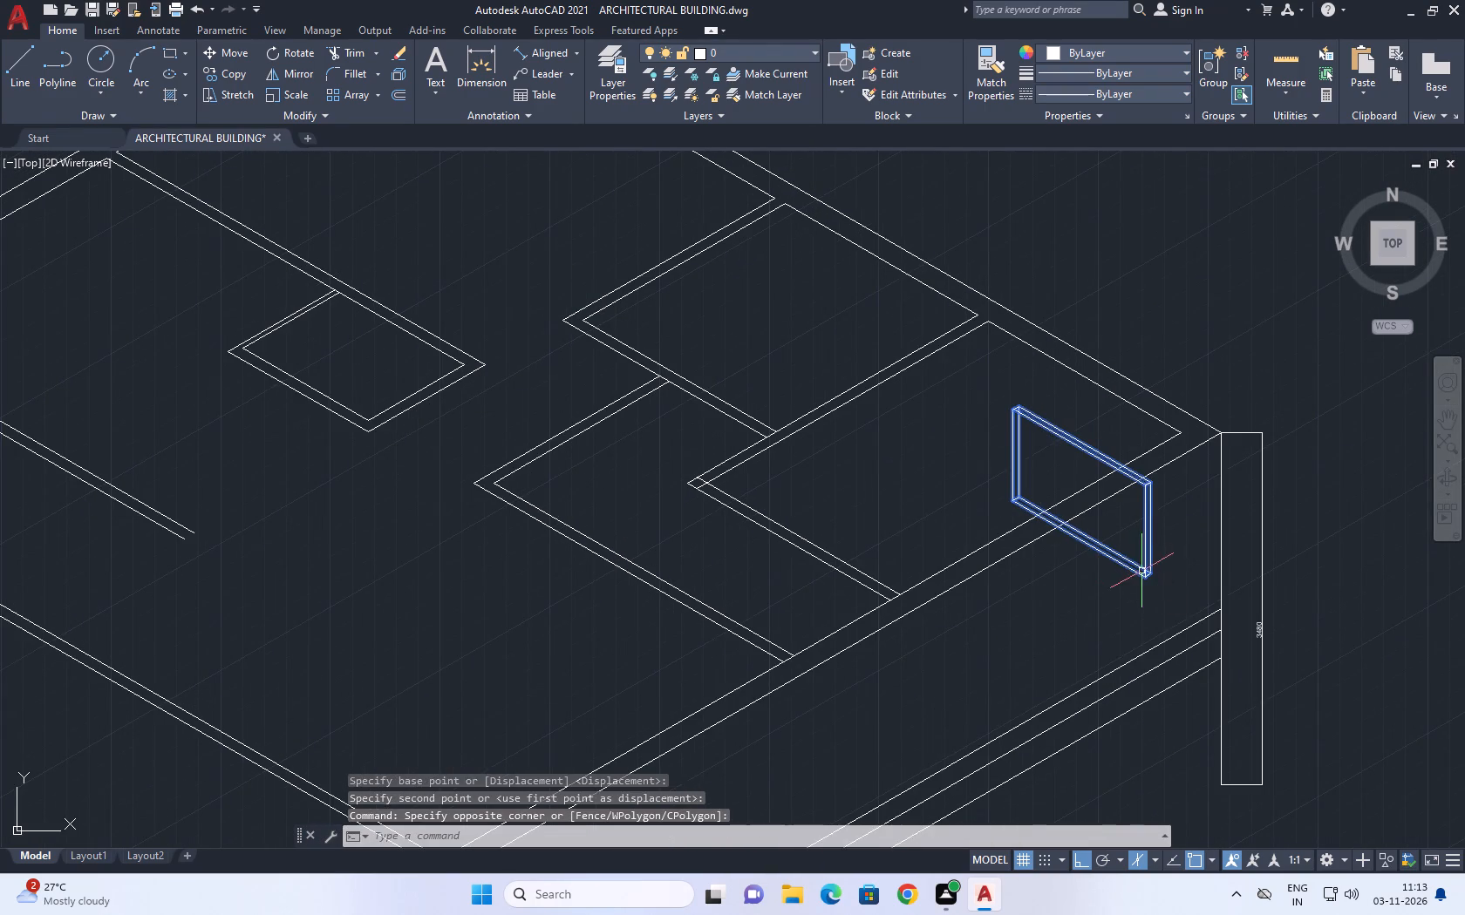
pyautogui.click(1190, 604)
pyautogui.press('F5')
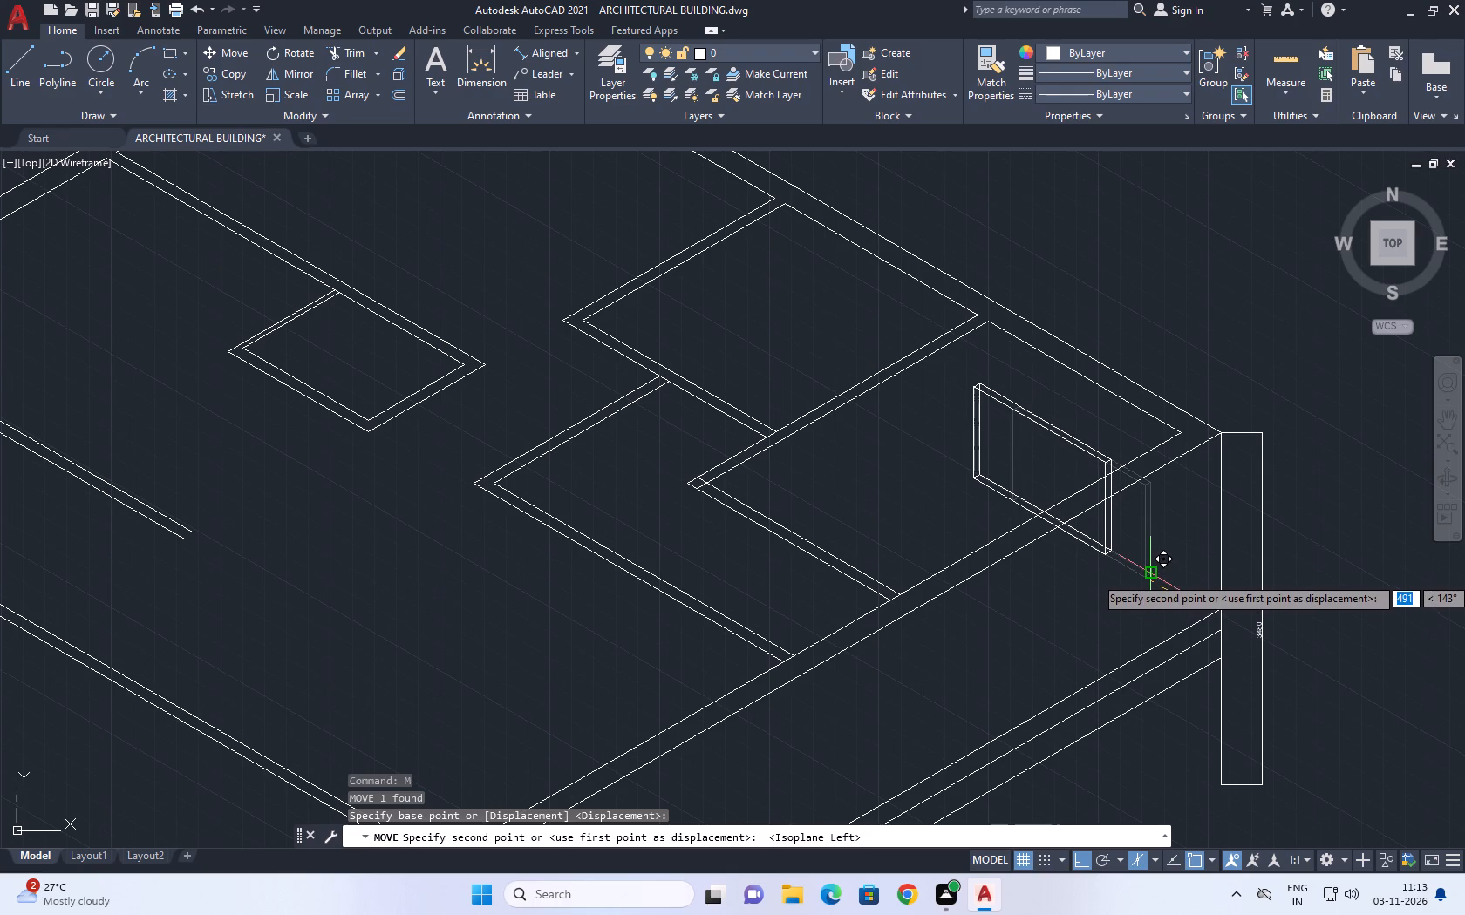
pyautogui.click(1149, 576)
pyautogui.moveTo(1049, 434); pyautogui.dragTo(1059, 457, button='middle')
# Move the window block straight down about 268 mm.
pyautogui.click(1081, 448)
pyautogui.moveTo(1061, 444); pyautogui.dragTo(1054, 451)
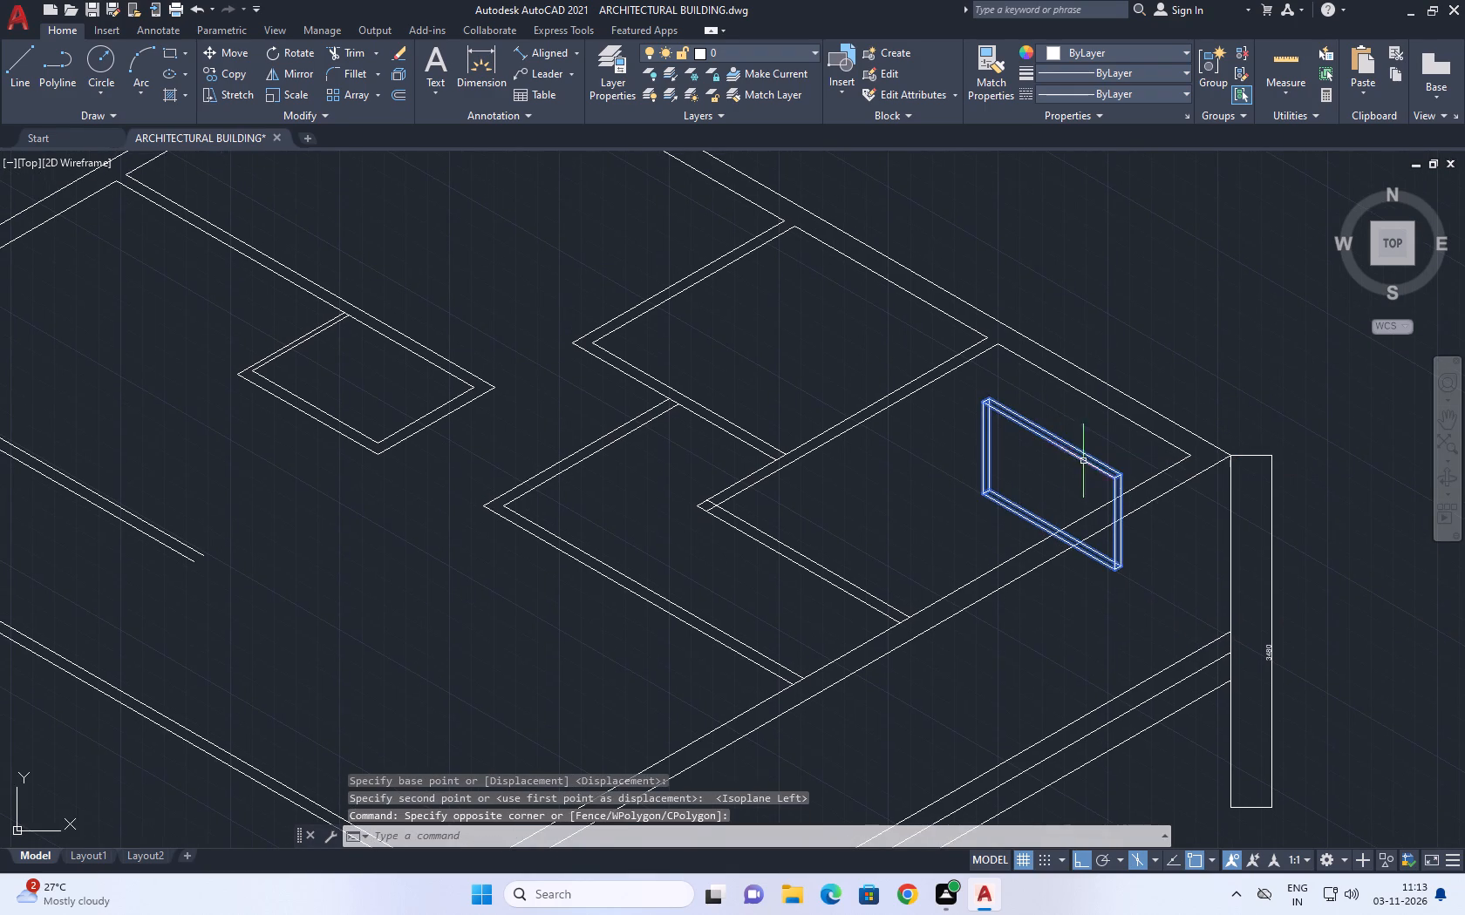
pyautogui.moveTo(1092, 479); pyautogui.dragTo(1096, 501, button='middle')
pyautogui.press('m')
pyautogui.press('space')
pyautogui.scroll(2, 1154, 559)
pyautogui.scroll(2, 1080, 427)
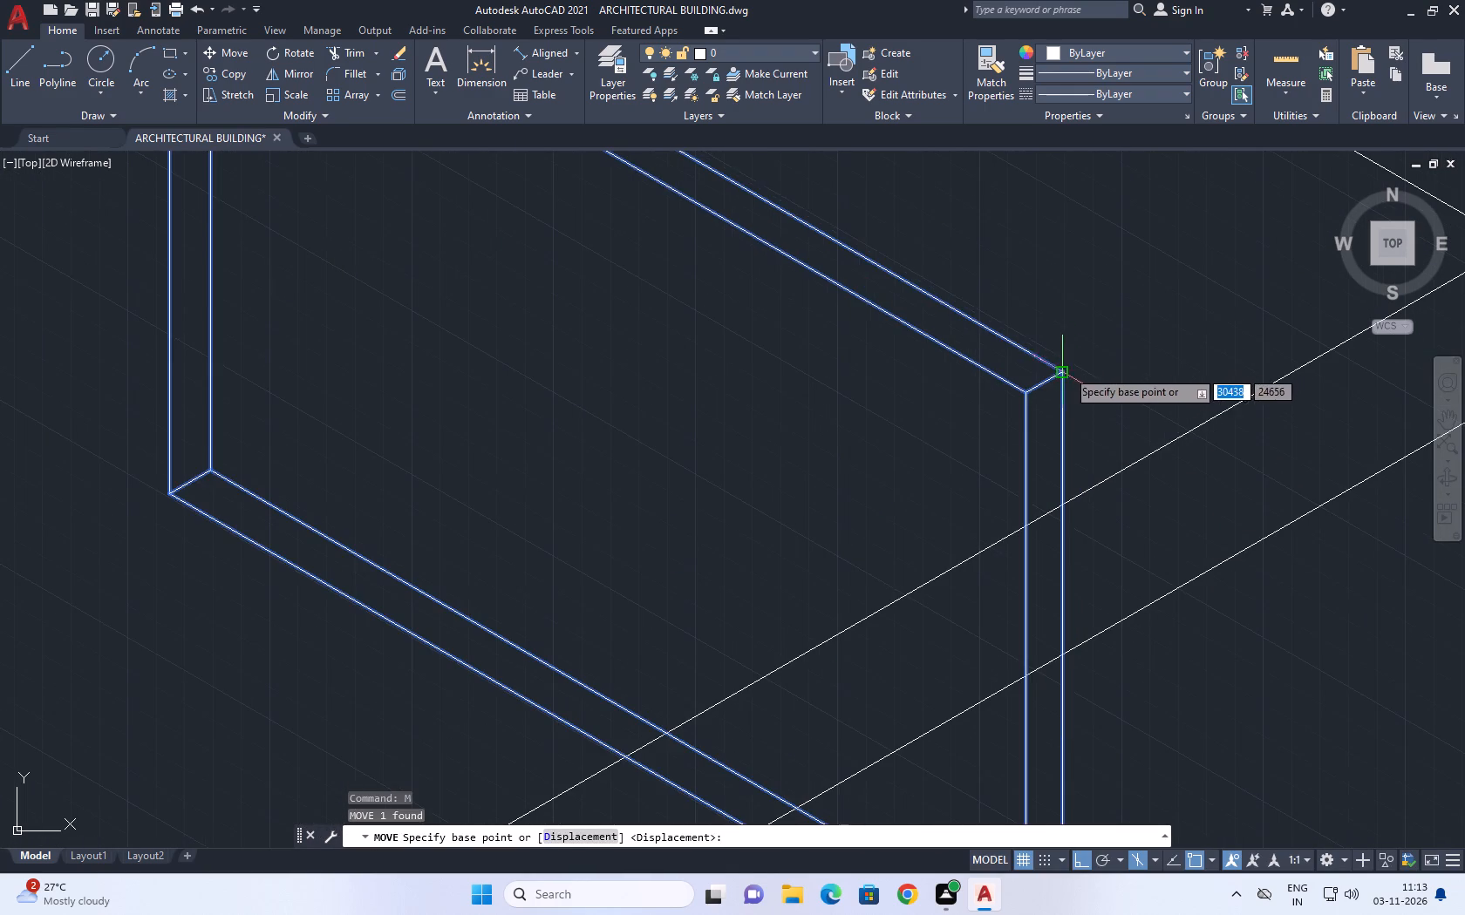
pyautogui.click(1066, 370)
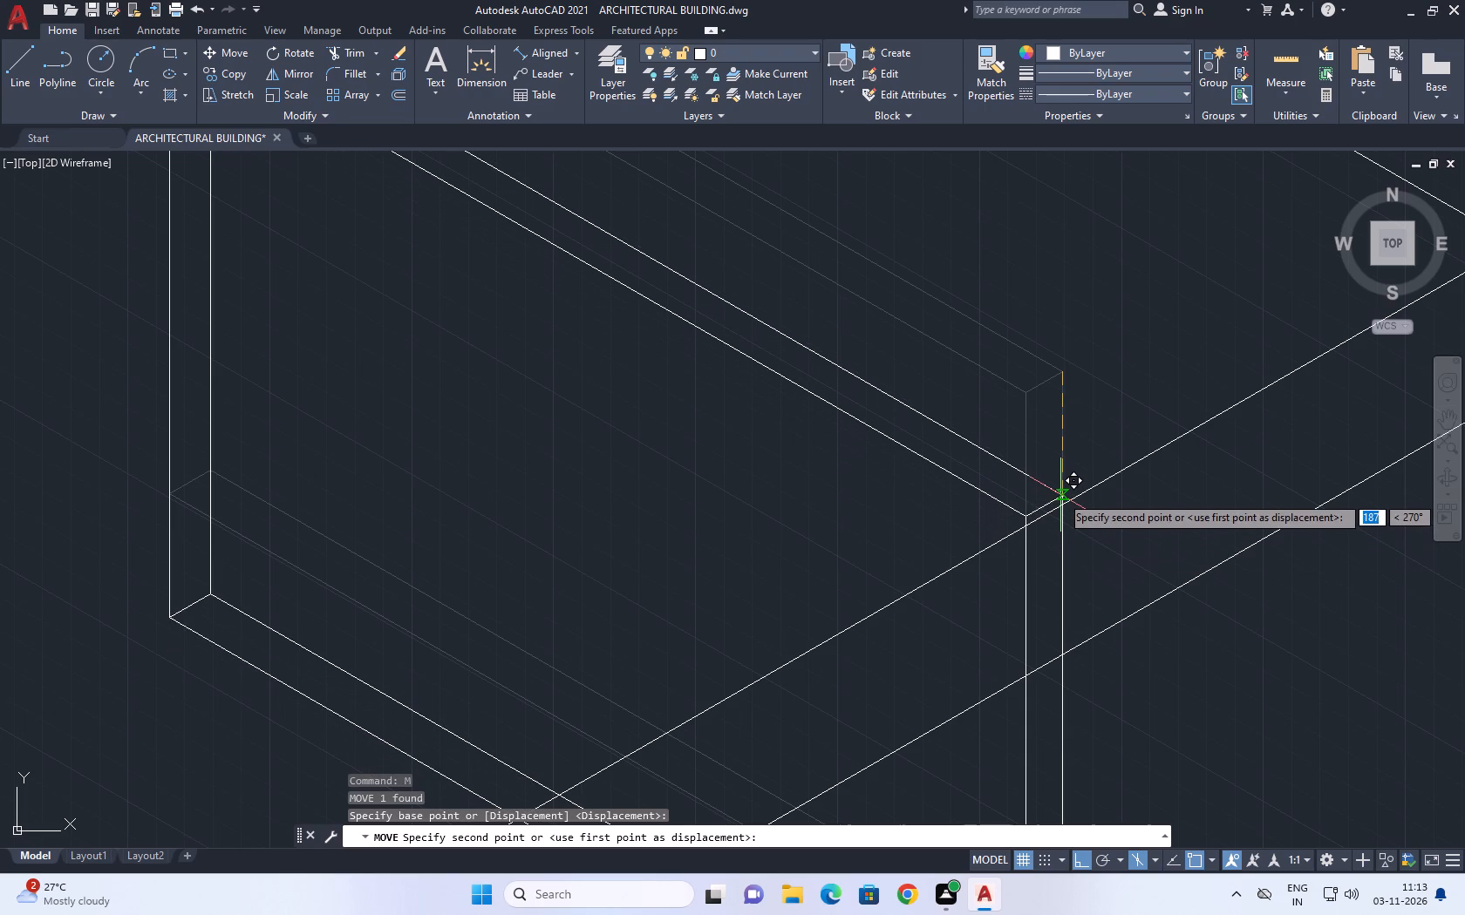
pyautogui.click(1074, 555)
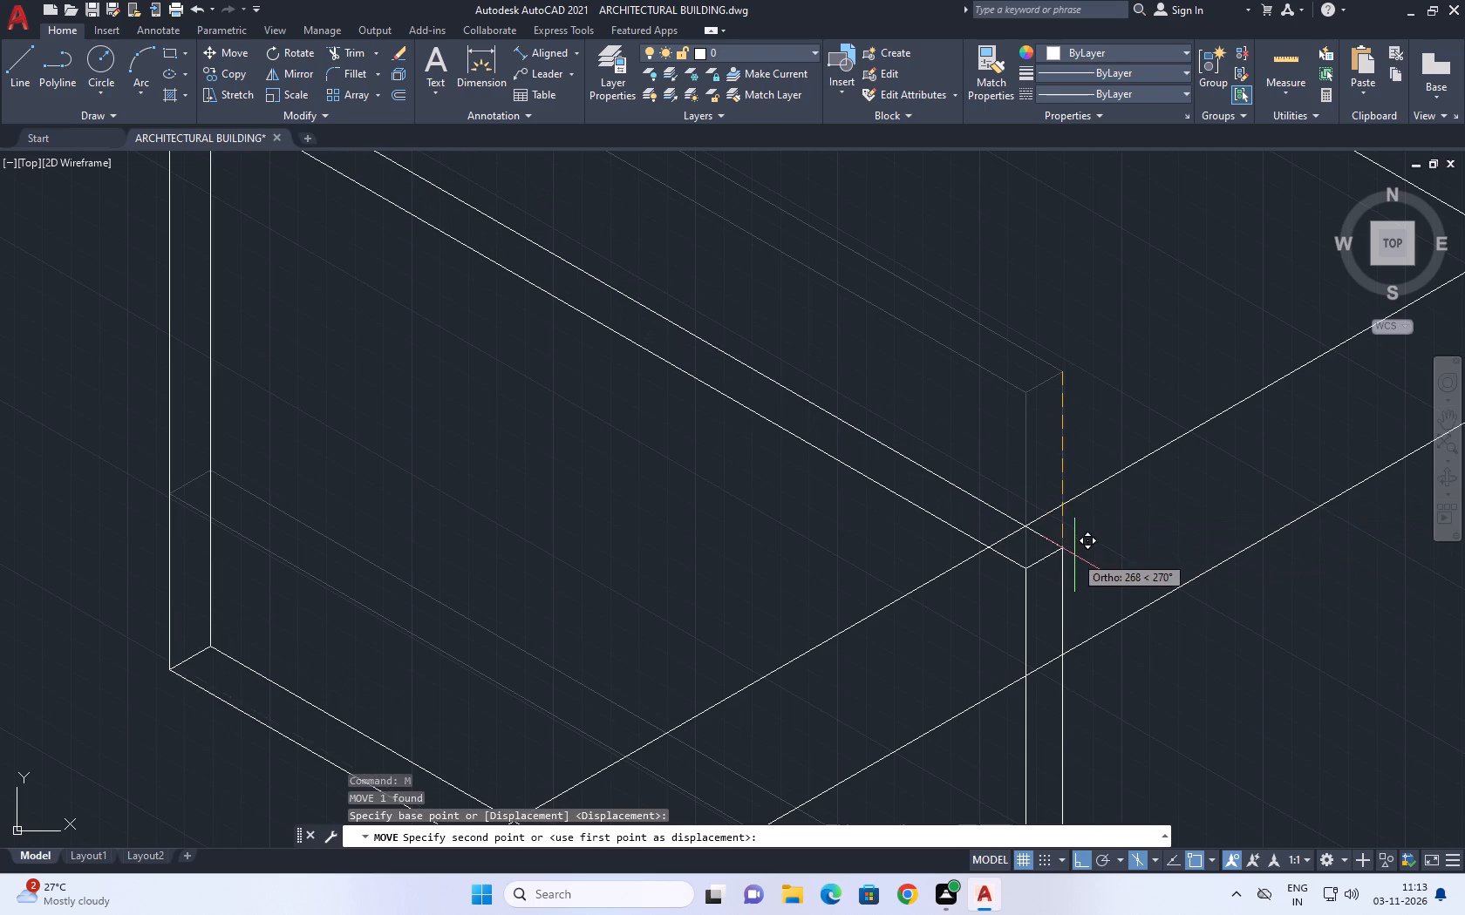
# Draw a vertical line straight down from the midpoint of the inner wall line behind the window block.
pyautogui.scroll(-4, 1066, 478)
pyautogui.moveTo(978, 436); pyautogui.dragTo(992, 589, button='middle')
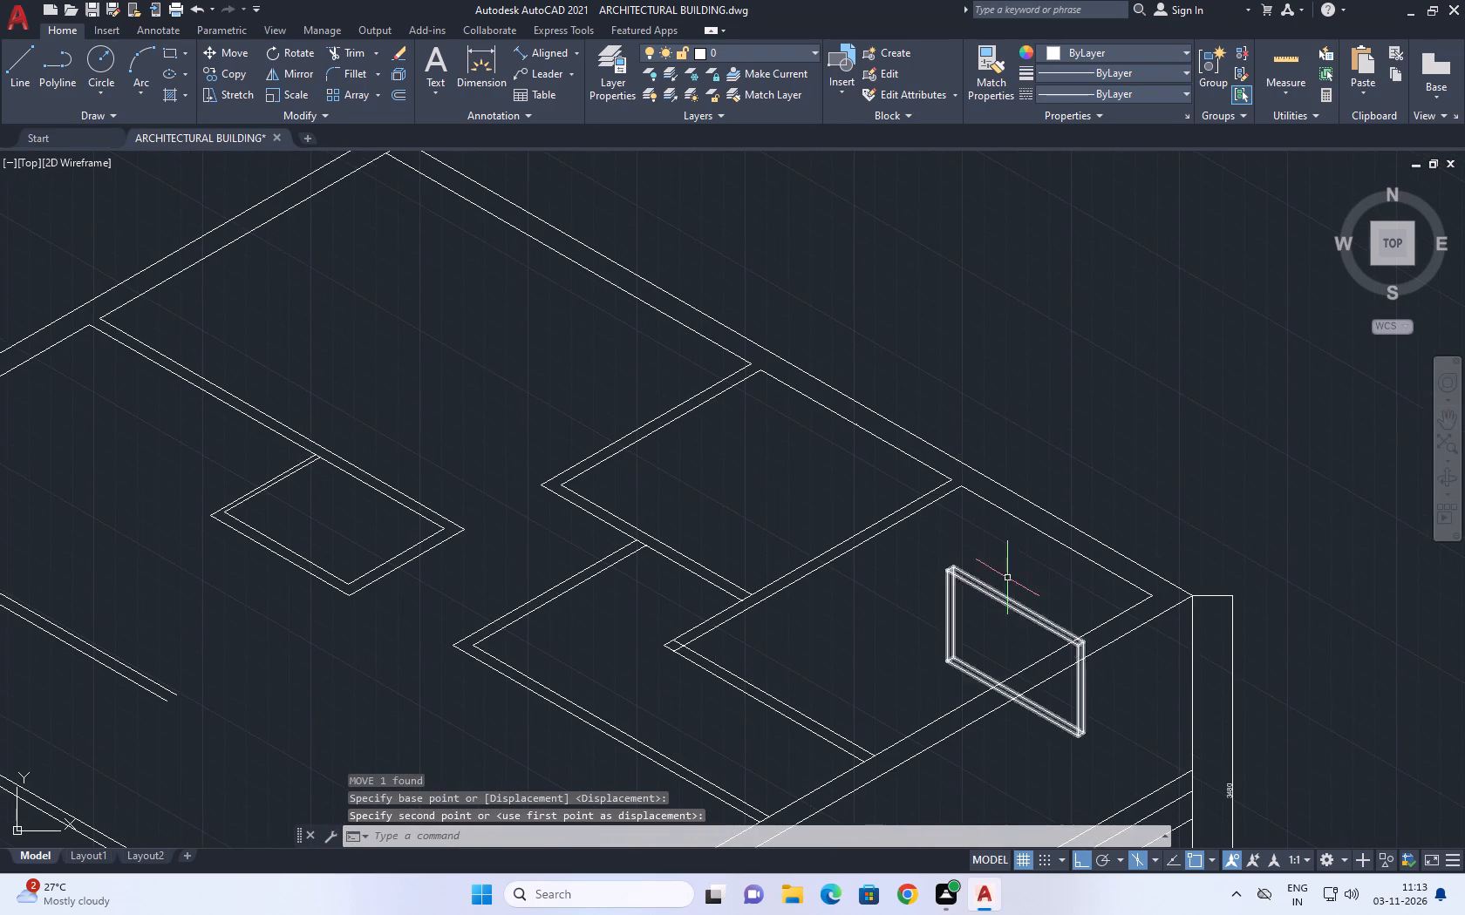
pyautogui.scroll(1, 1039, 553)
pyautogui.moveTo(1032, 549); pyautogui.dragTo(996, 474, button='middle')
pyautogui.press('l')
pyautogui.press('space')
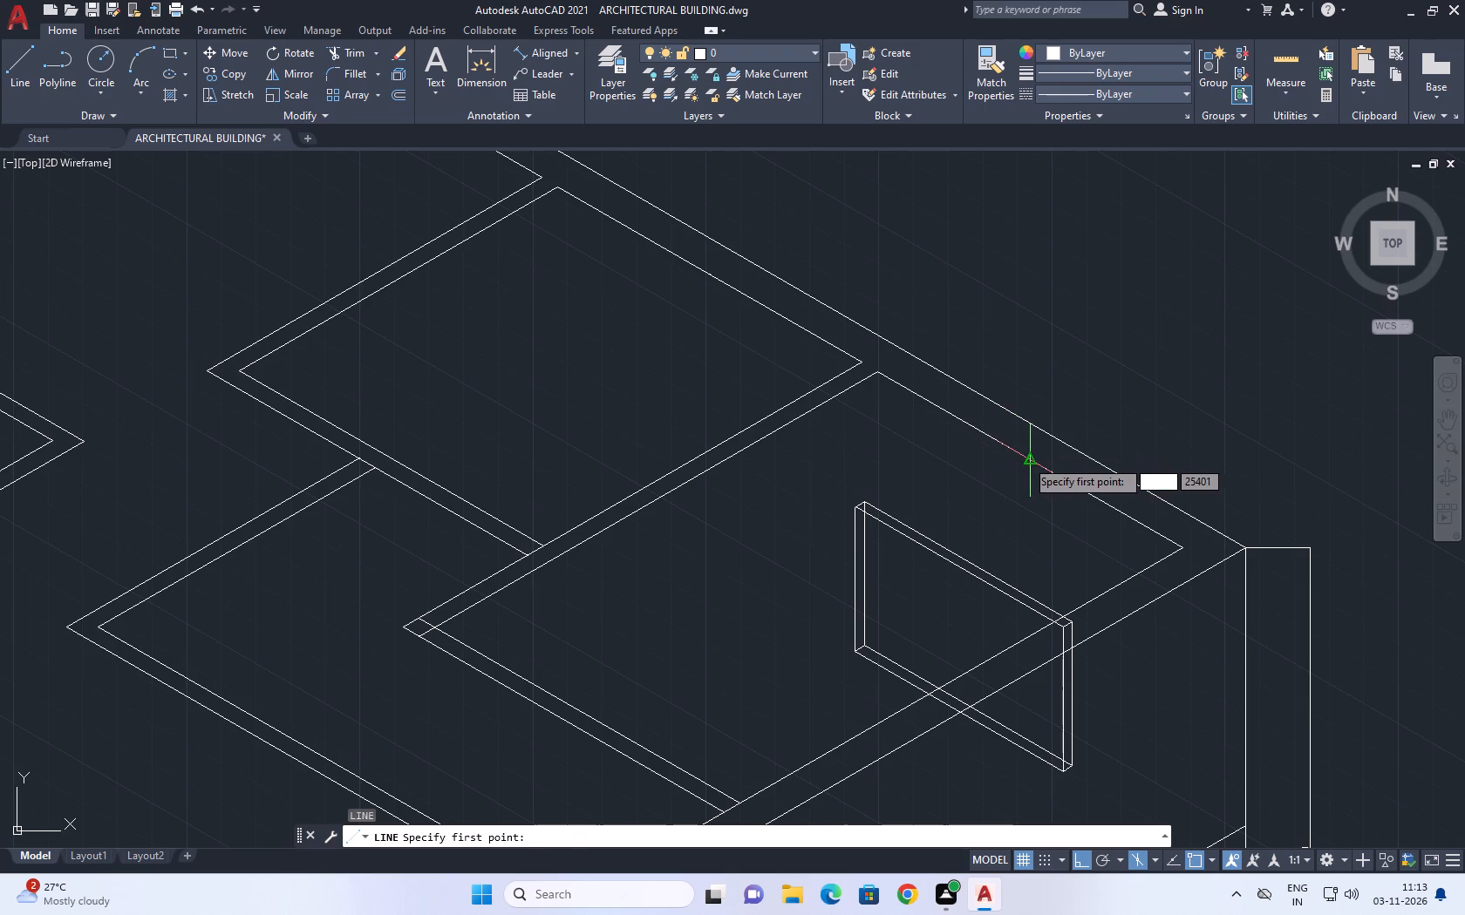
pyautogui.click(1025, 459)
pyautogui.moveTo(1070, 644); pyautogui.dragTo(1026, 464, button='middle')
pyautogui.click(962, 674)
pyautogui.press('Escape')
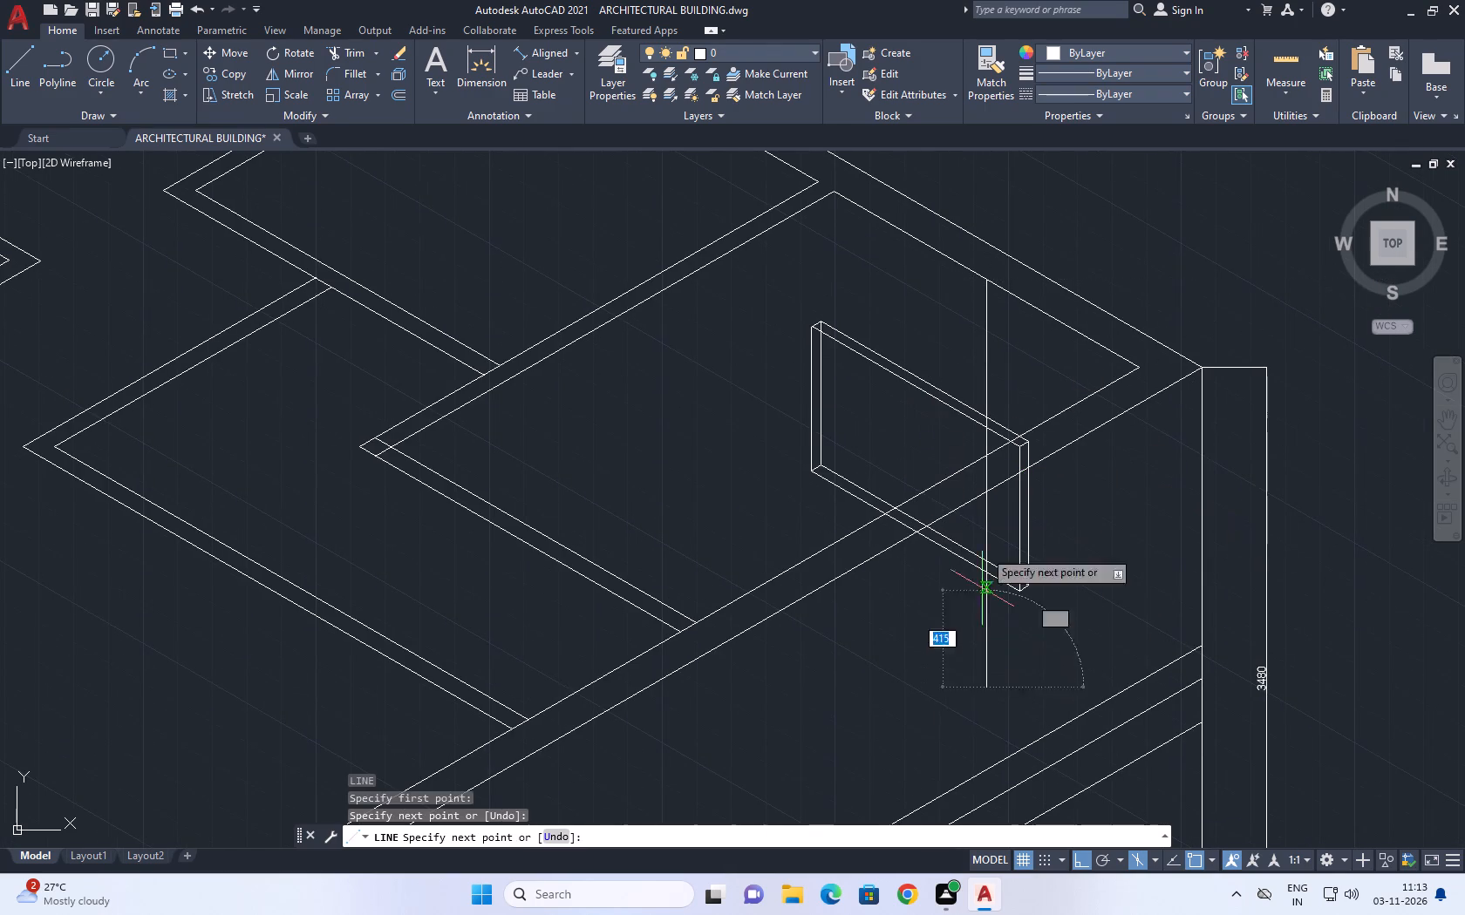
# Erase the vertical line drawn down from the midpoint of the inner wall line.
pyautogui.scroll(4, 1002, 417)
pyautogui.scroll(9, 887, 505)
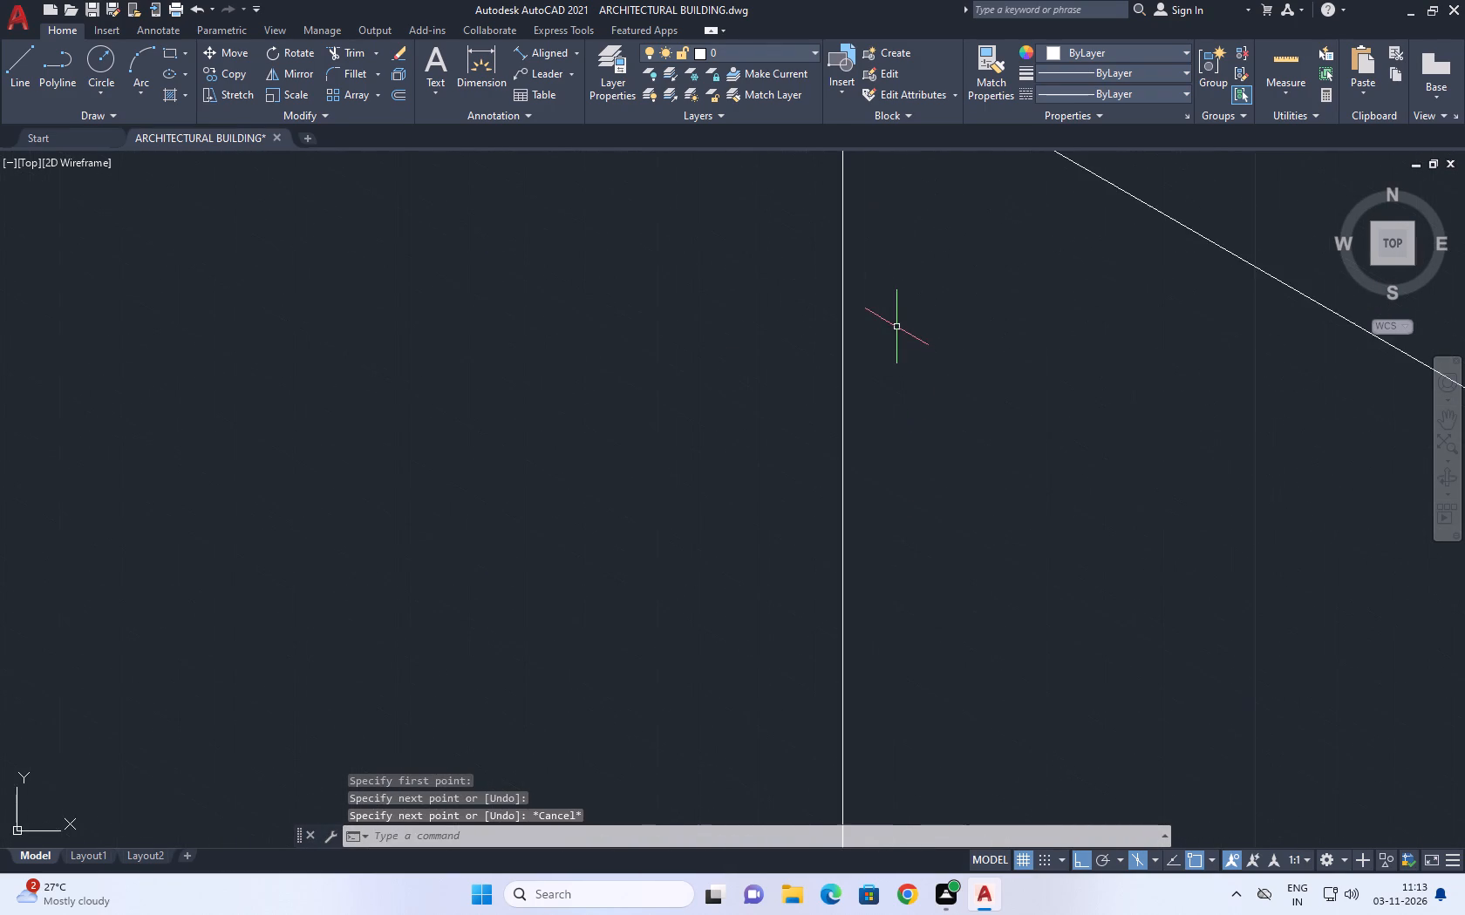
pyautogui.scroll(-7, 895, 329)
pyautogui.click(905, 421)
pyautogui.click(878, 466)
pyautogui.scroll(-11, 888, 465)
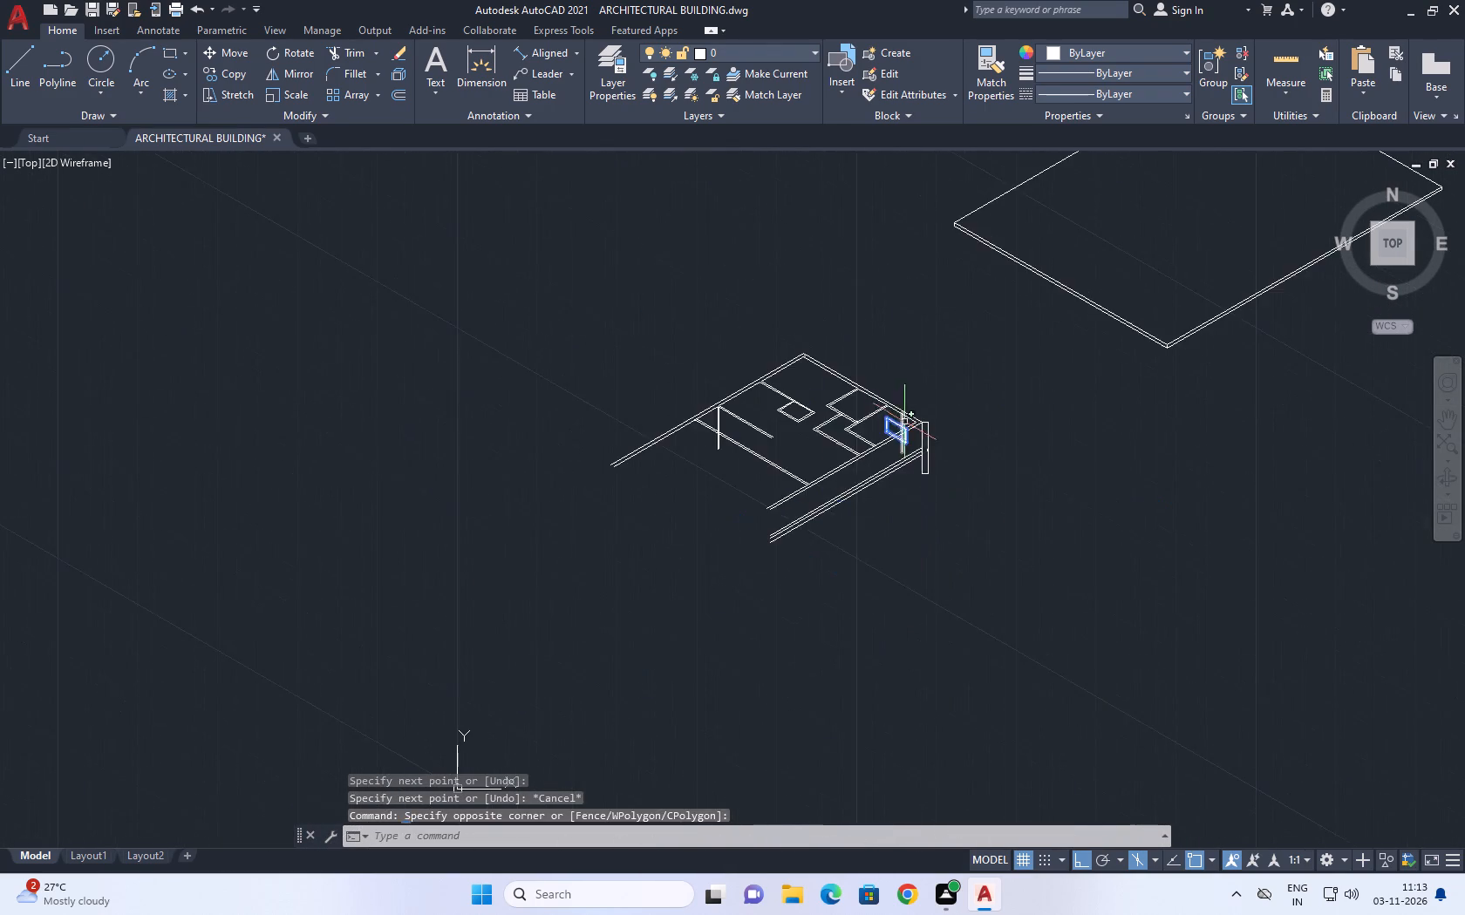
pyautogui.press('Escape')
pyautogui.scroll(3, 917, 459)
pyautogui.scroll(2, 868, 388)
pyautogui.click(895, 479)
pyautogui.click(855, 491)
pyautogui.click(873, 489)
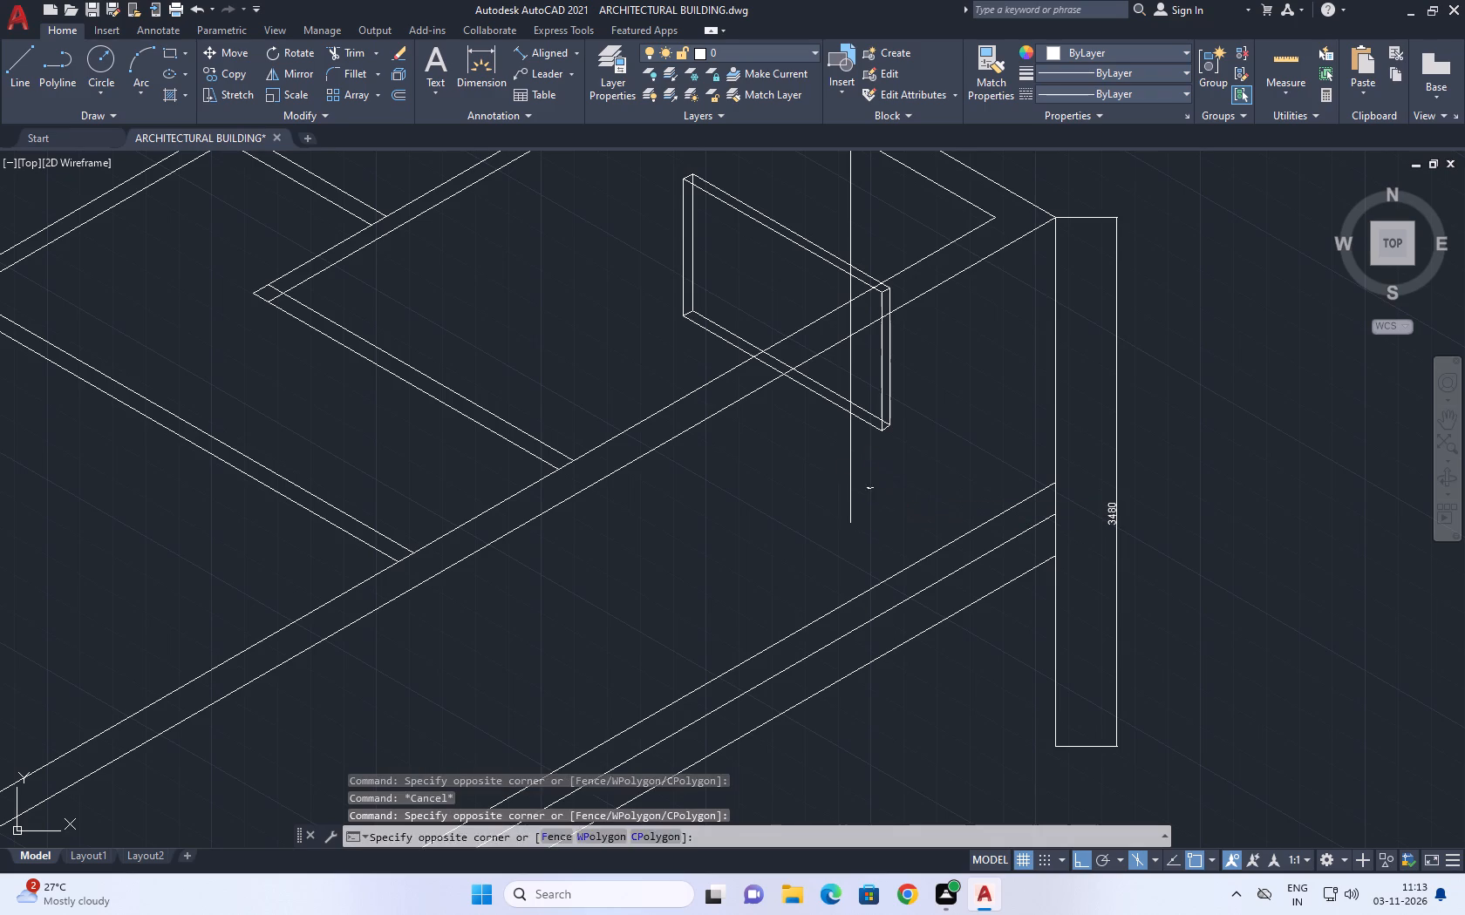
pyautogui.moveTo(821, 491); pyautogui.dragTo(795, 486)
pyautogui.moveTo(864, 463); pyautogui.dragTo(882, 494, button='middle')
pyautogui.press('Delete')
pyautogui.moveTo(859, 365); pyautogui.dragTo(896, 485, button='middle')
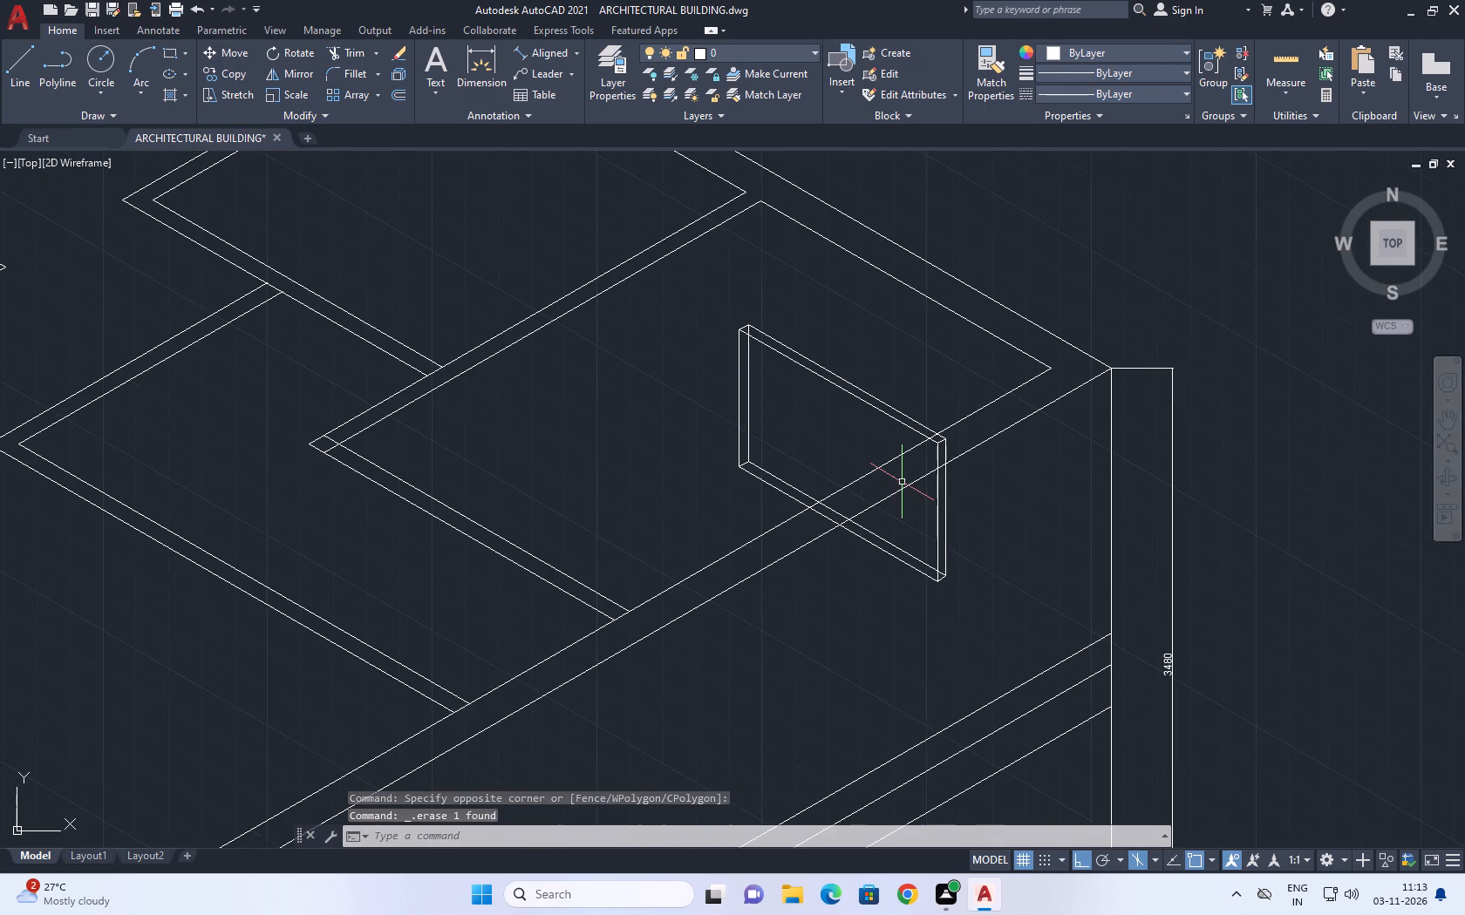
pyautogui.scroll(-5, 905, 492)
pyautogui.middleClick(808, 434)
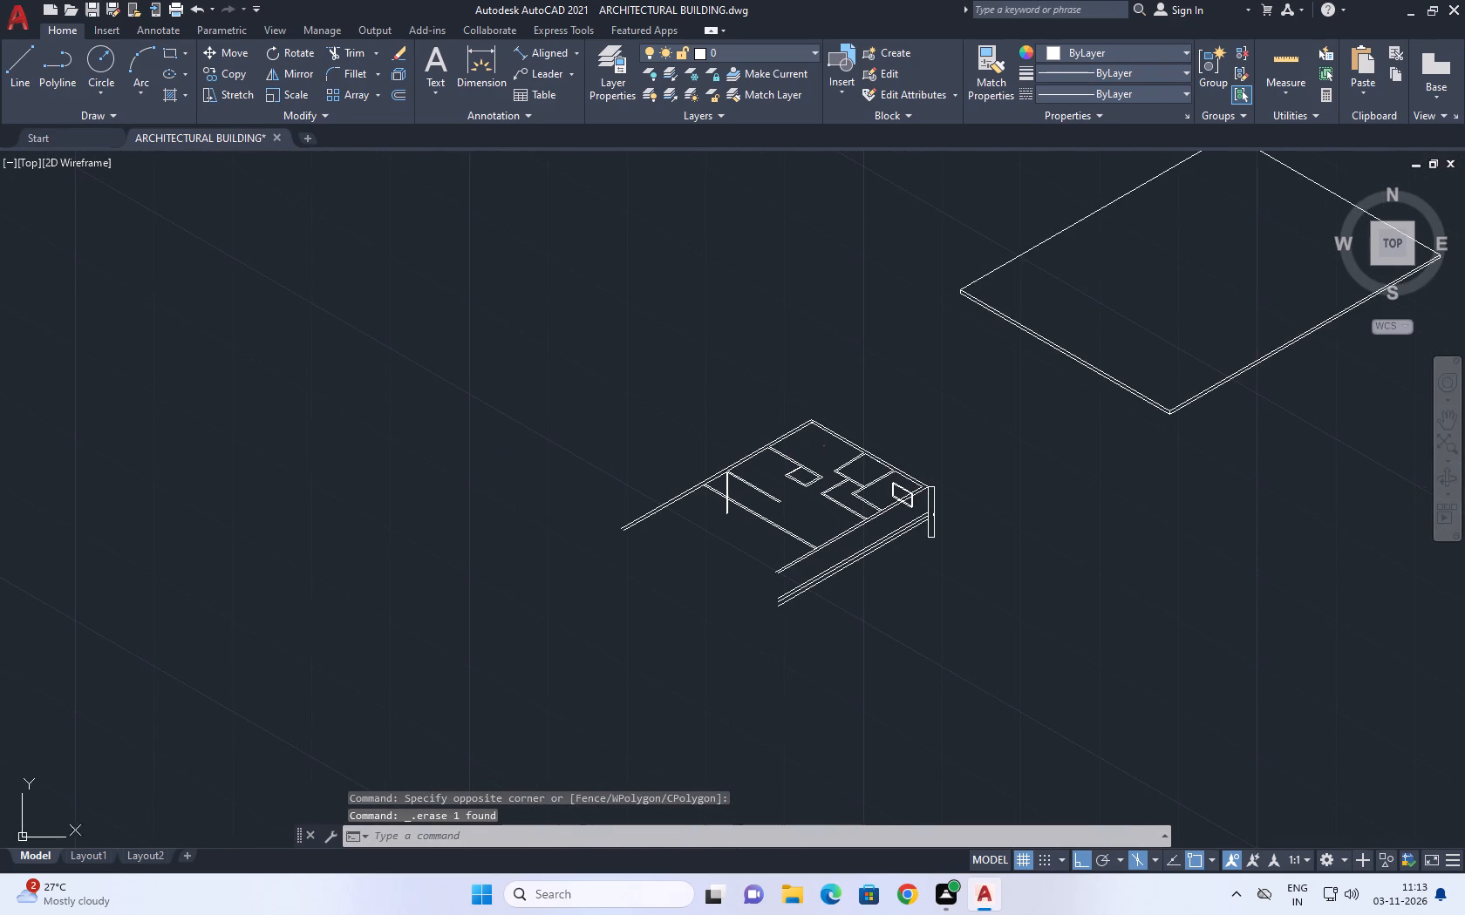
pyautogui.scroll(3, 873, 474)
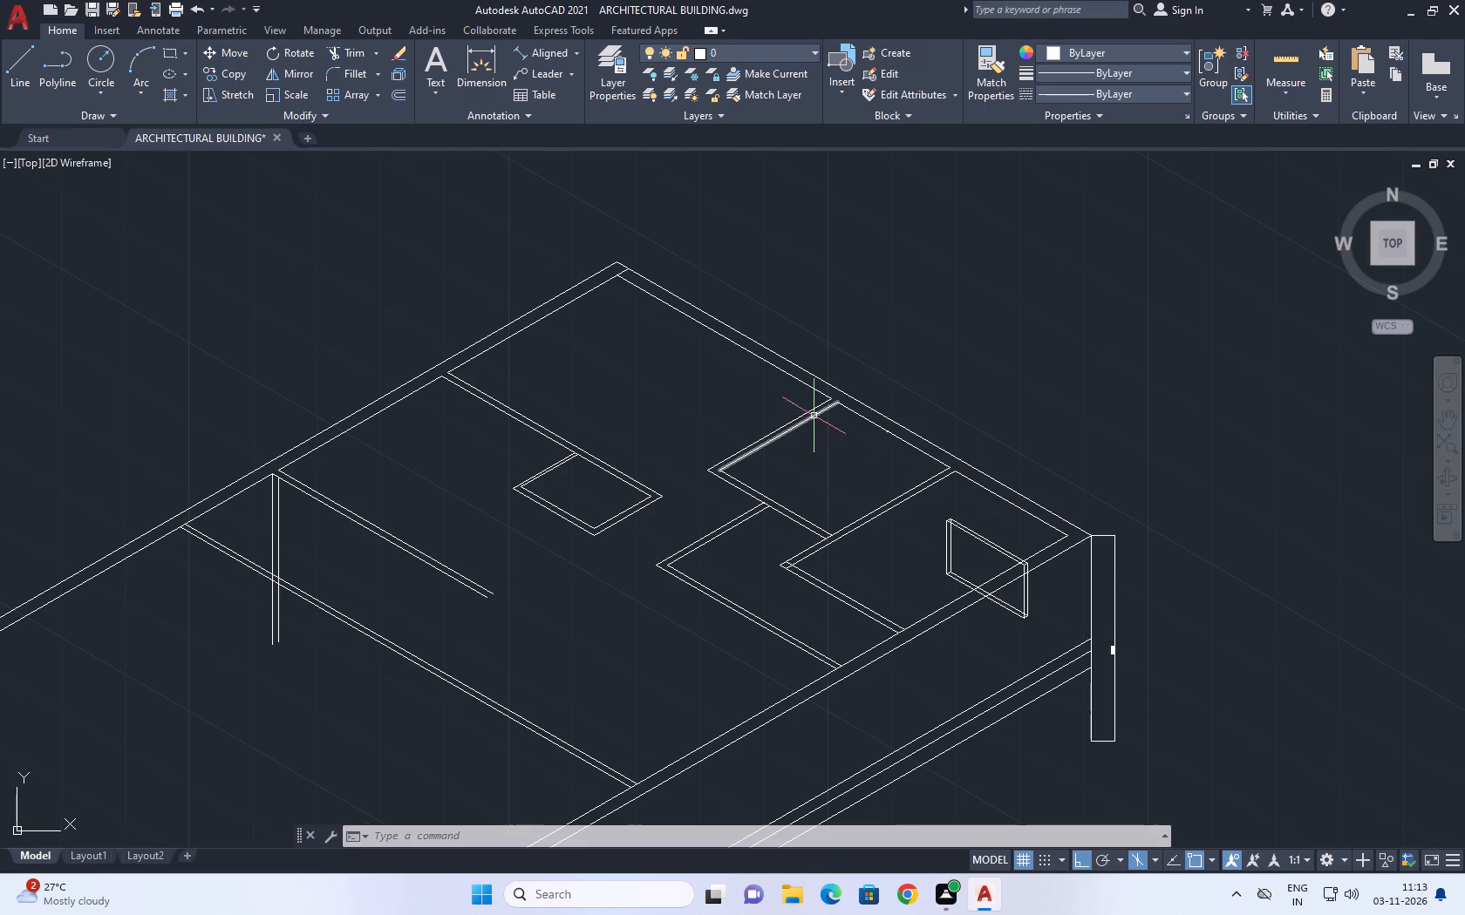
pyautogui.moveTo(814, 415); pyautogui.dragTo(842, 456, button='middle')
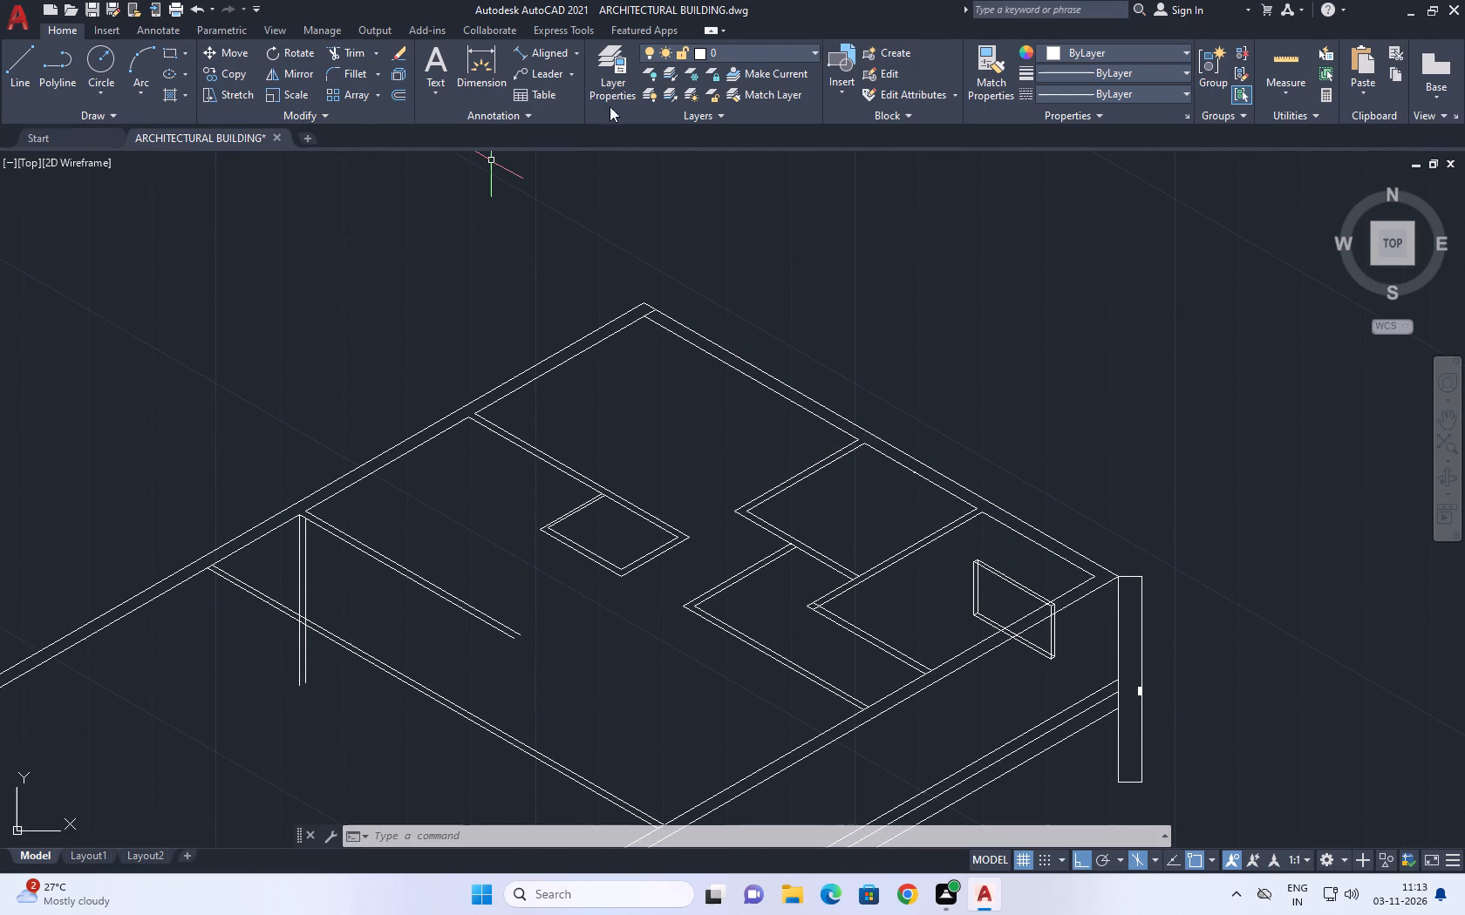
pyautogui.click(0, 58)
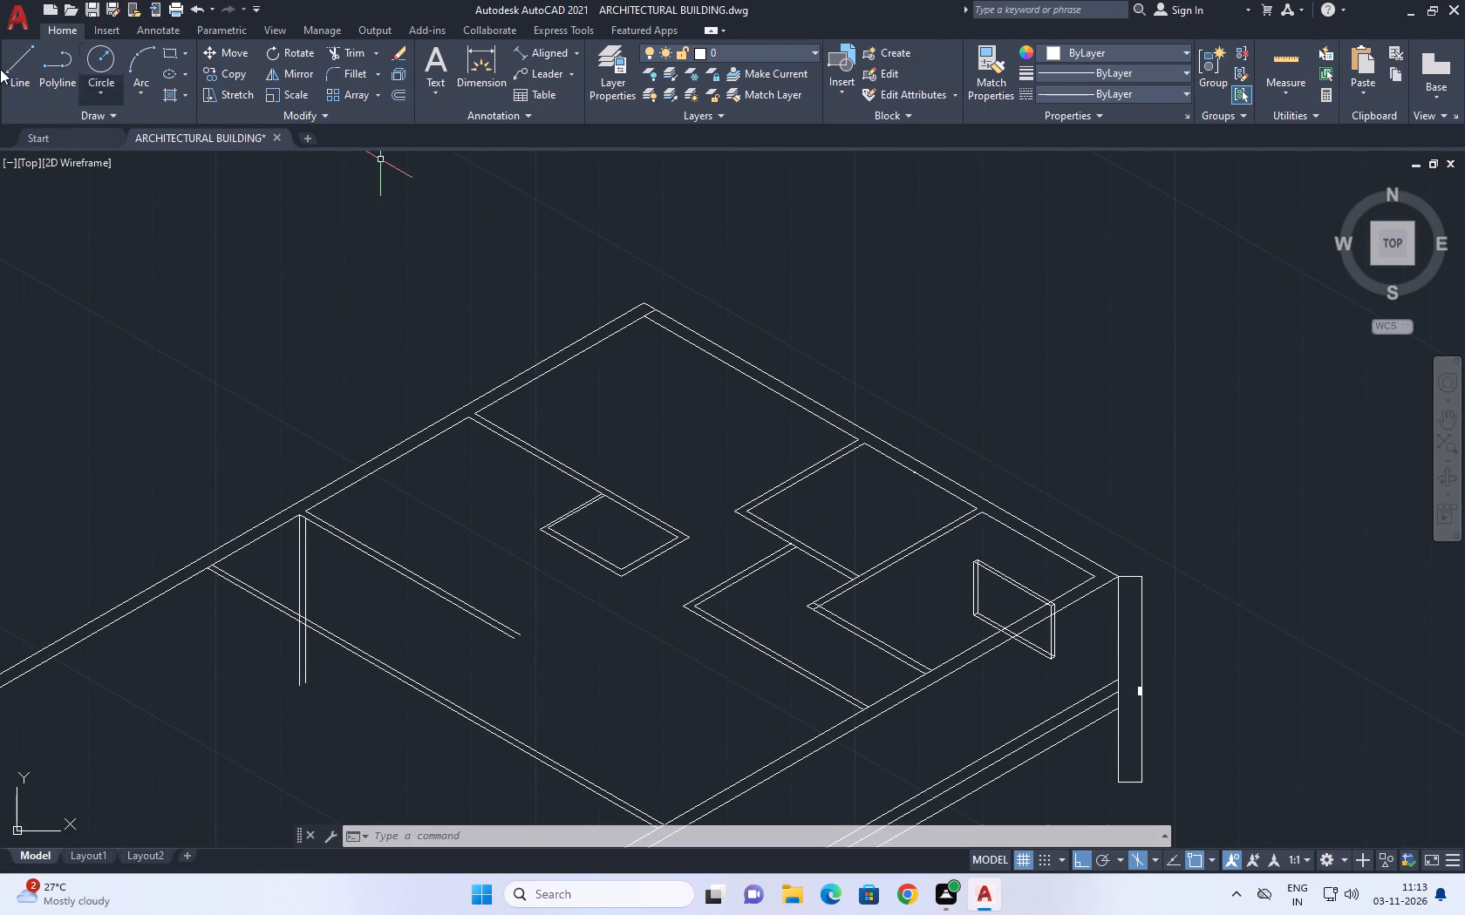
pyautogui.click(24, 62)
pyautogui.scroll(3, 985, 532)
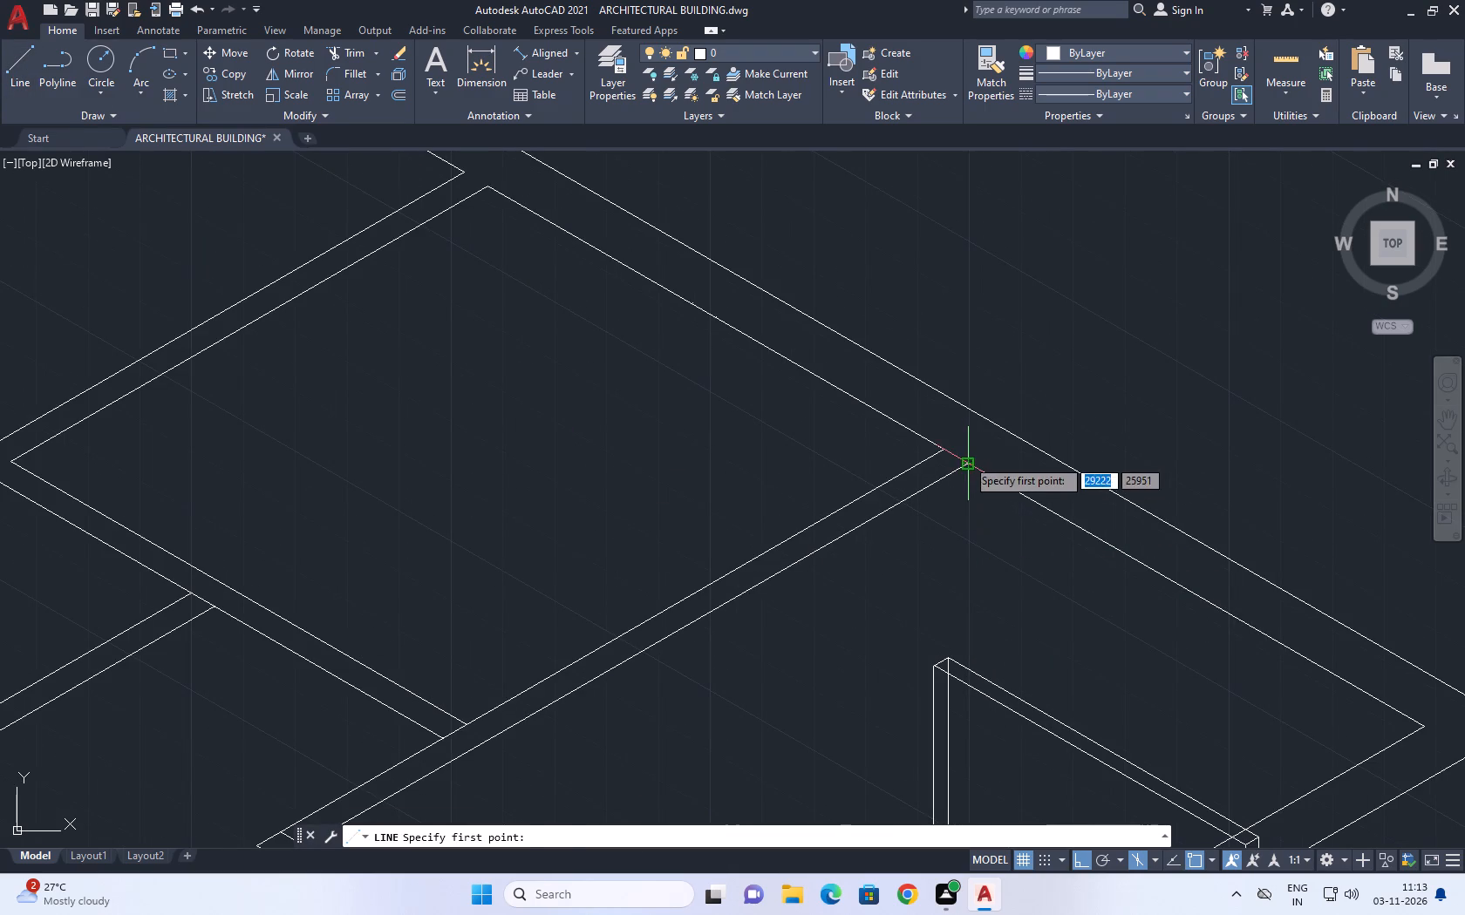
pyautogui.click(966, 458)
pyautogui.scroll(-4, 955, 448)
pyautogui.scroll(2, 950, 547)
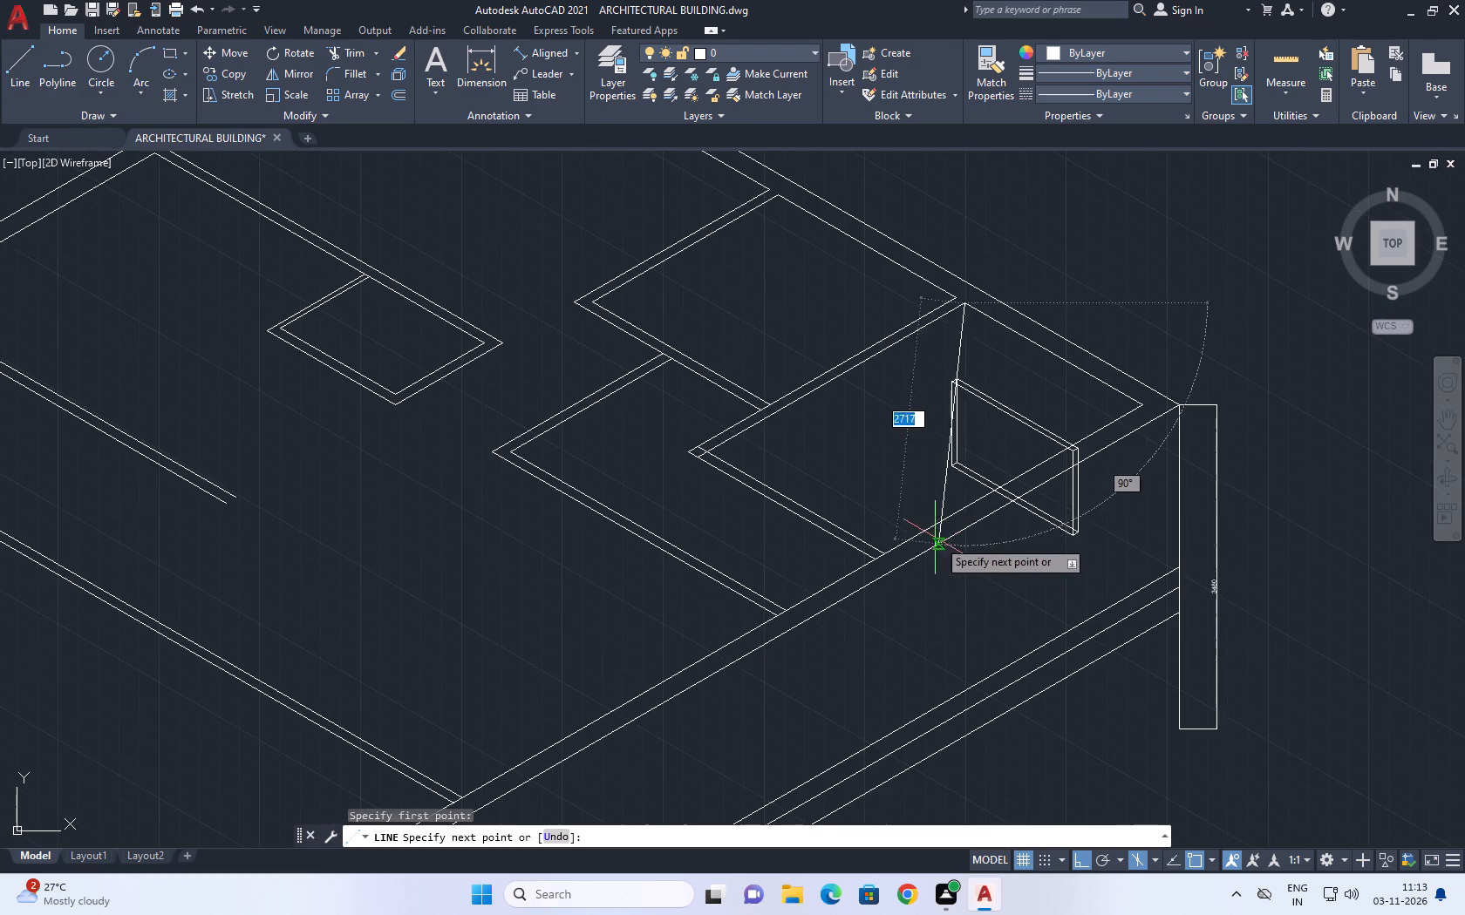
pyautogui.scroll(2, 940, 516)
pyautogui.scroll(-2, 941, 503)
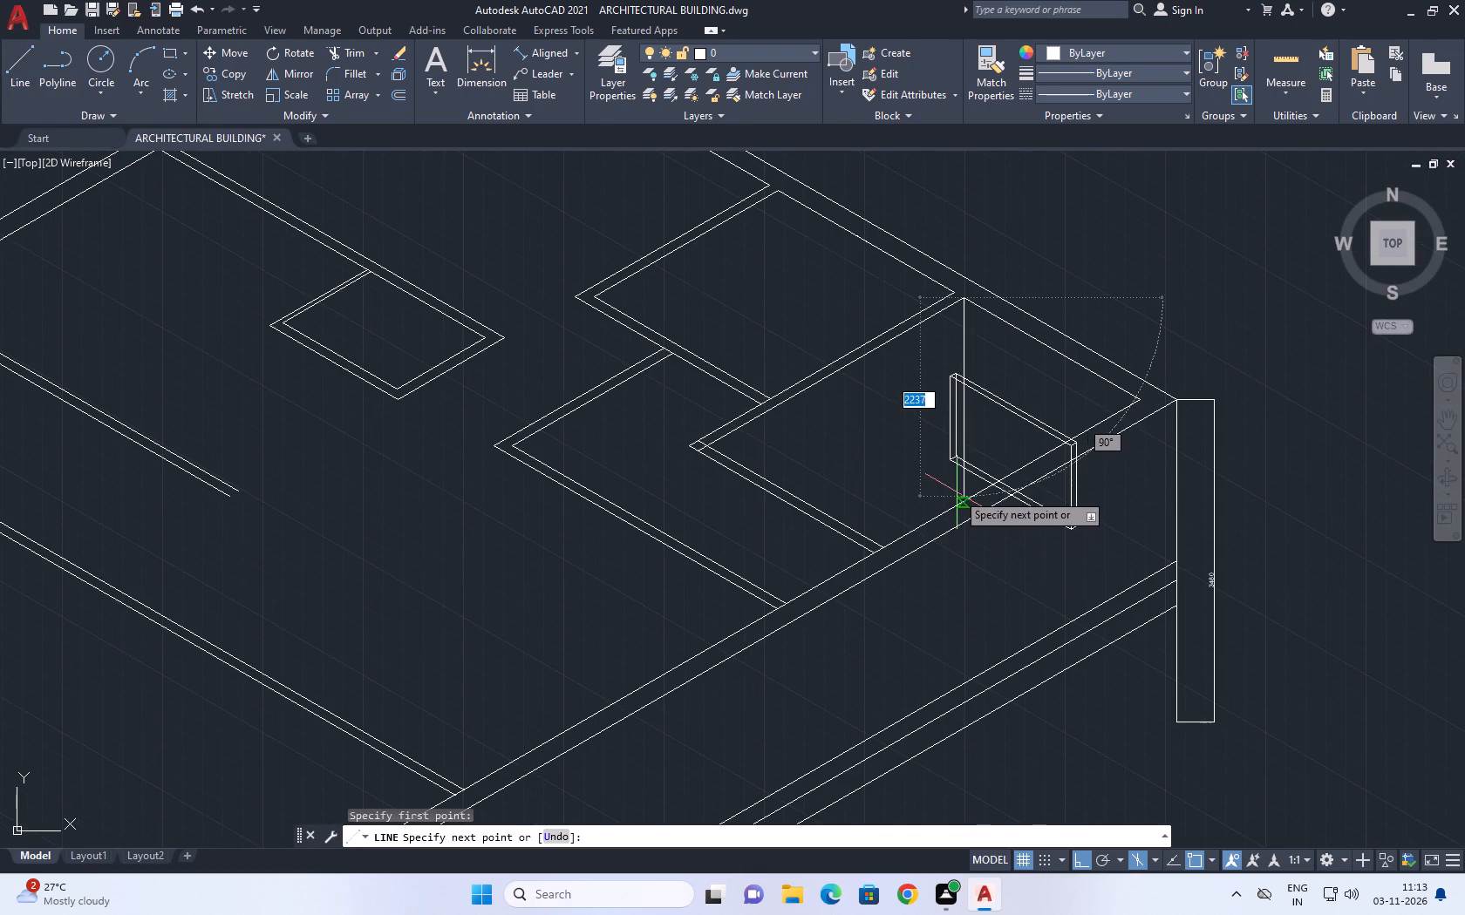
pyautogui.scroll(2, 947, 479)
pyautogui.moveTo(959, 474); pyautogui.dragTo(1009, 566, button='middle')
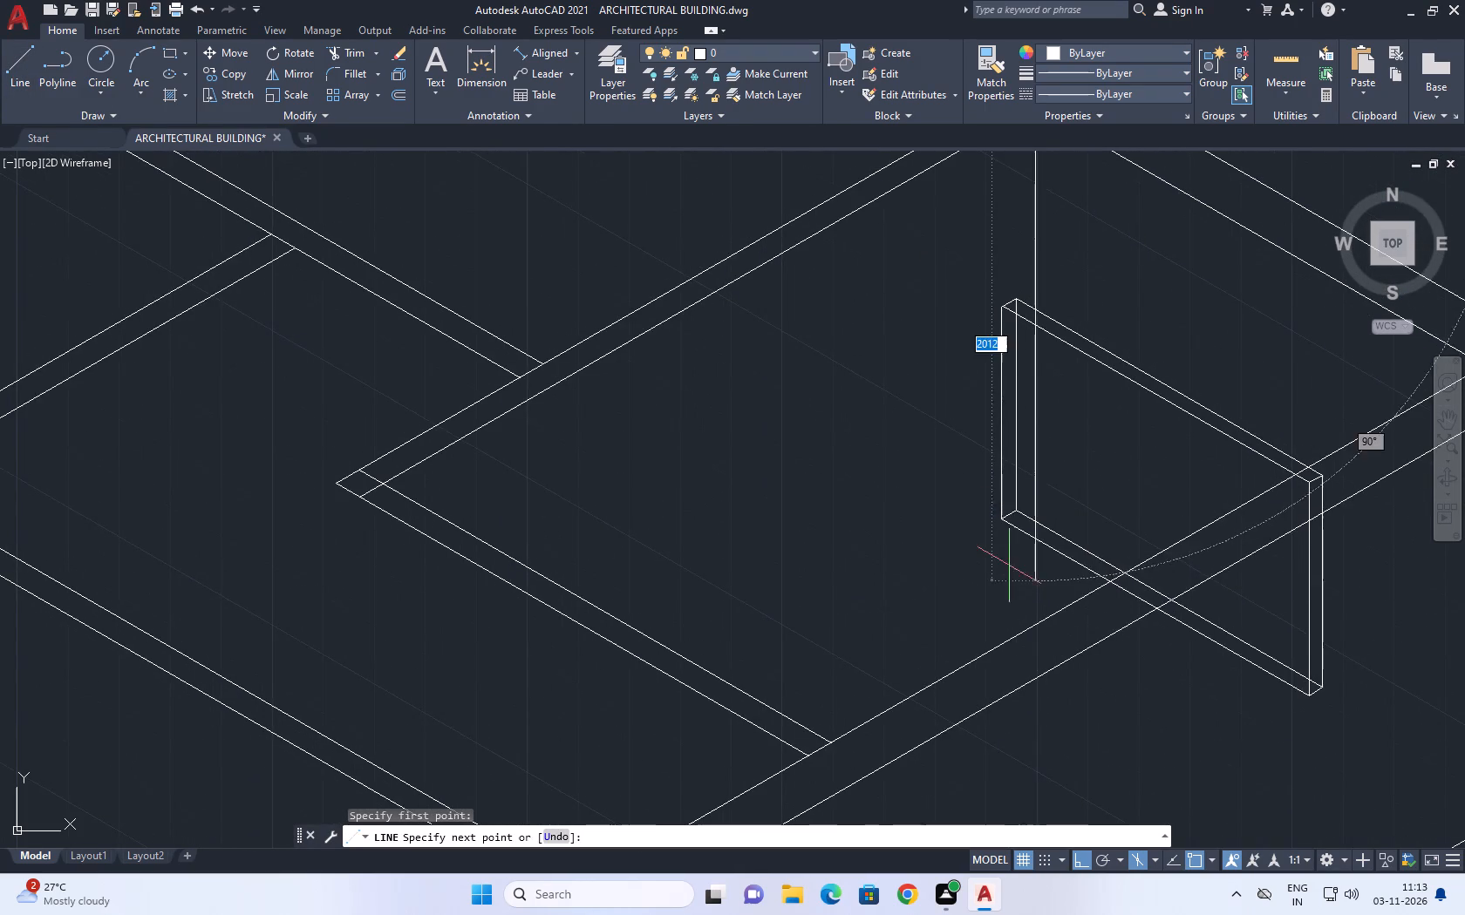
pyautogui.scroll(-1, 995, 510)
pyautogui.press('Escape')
# Move the window block along the 30° axis until its top edge sits close to the inner wall line behind it.
pyautogui.moveTo(1135, 411); pyautogui.dragTo(1116, 417)
pyautogui.click(1057, 461)
pyautogui.moveTo(1116, 437); pyautogui.dragTo(821, 536, button='middle')
pyautogui.press('m')
pyautogui.press('space')
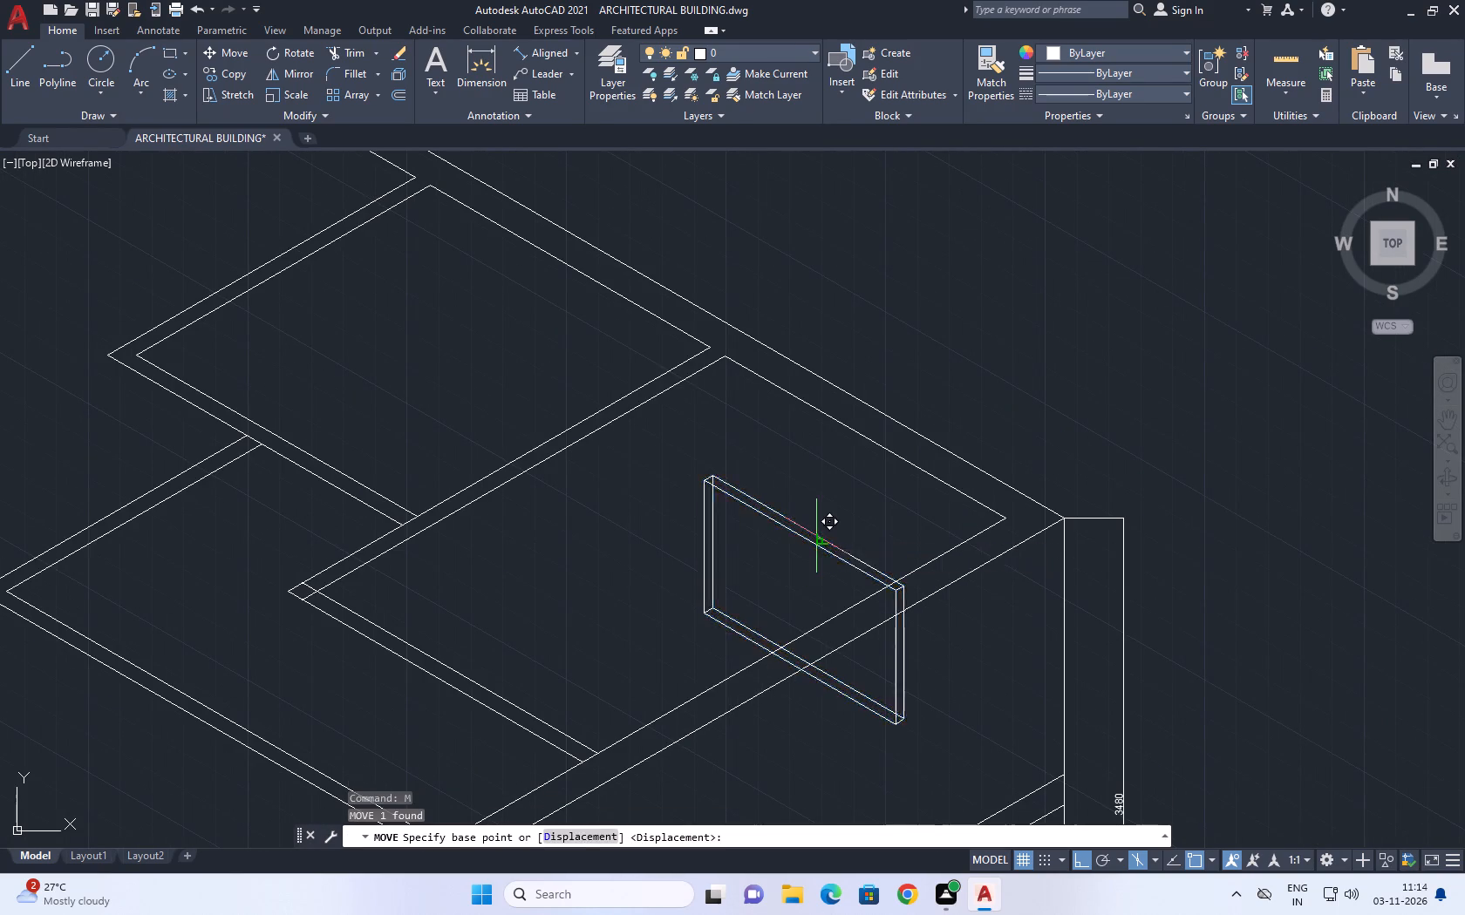
pyautogui.click(816, 536)
pyautogui.press('F5')
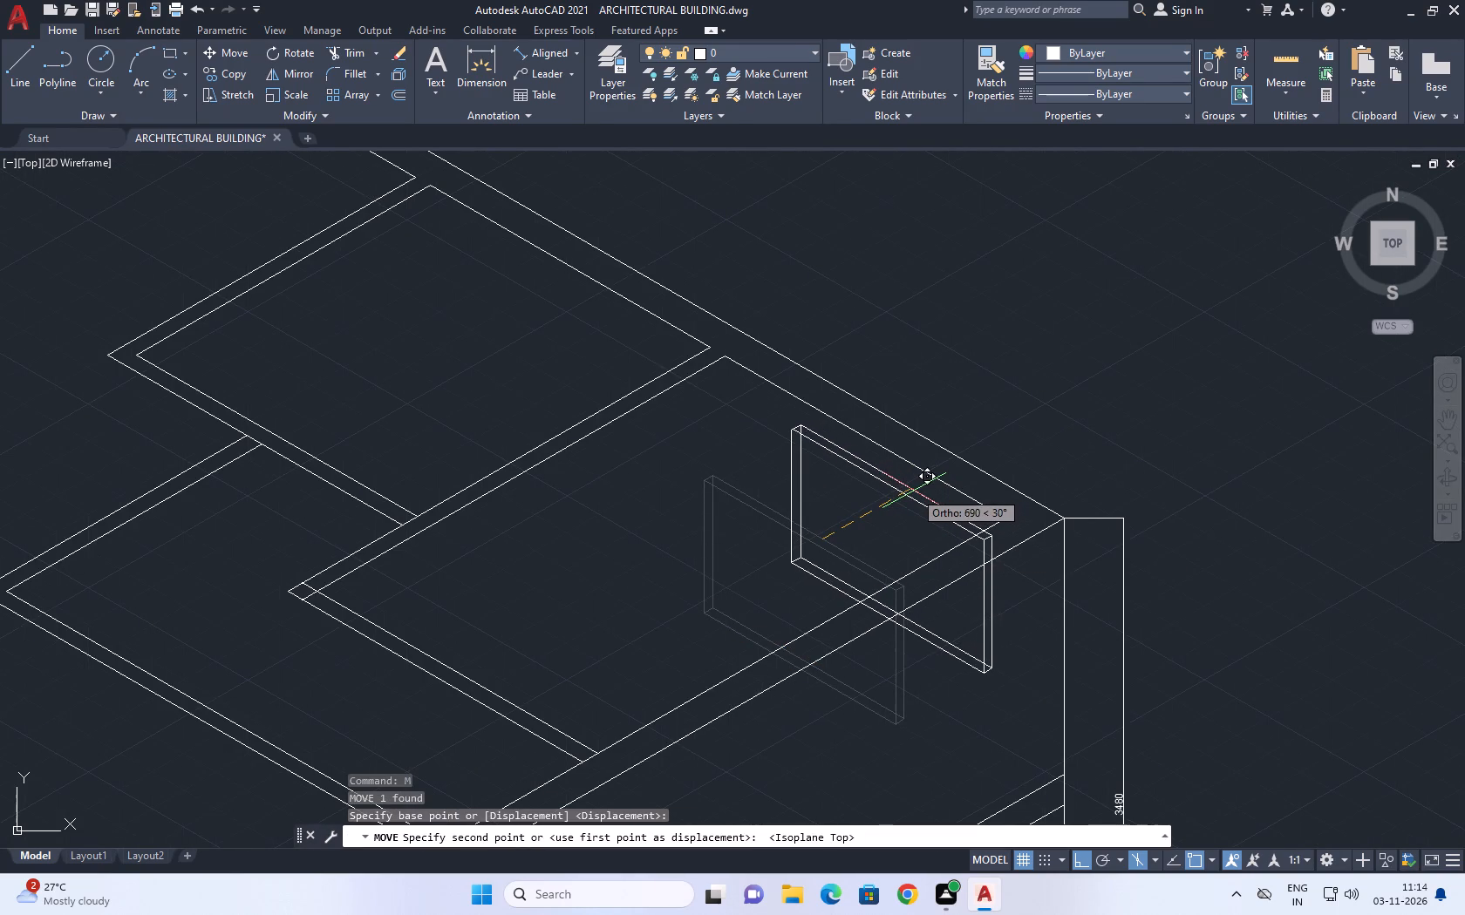
pyautogui.scroll(2, 912, 492)
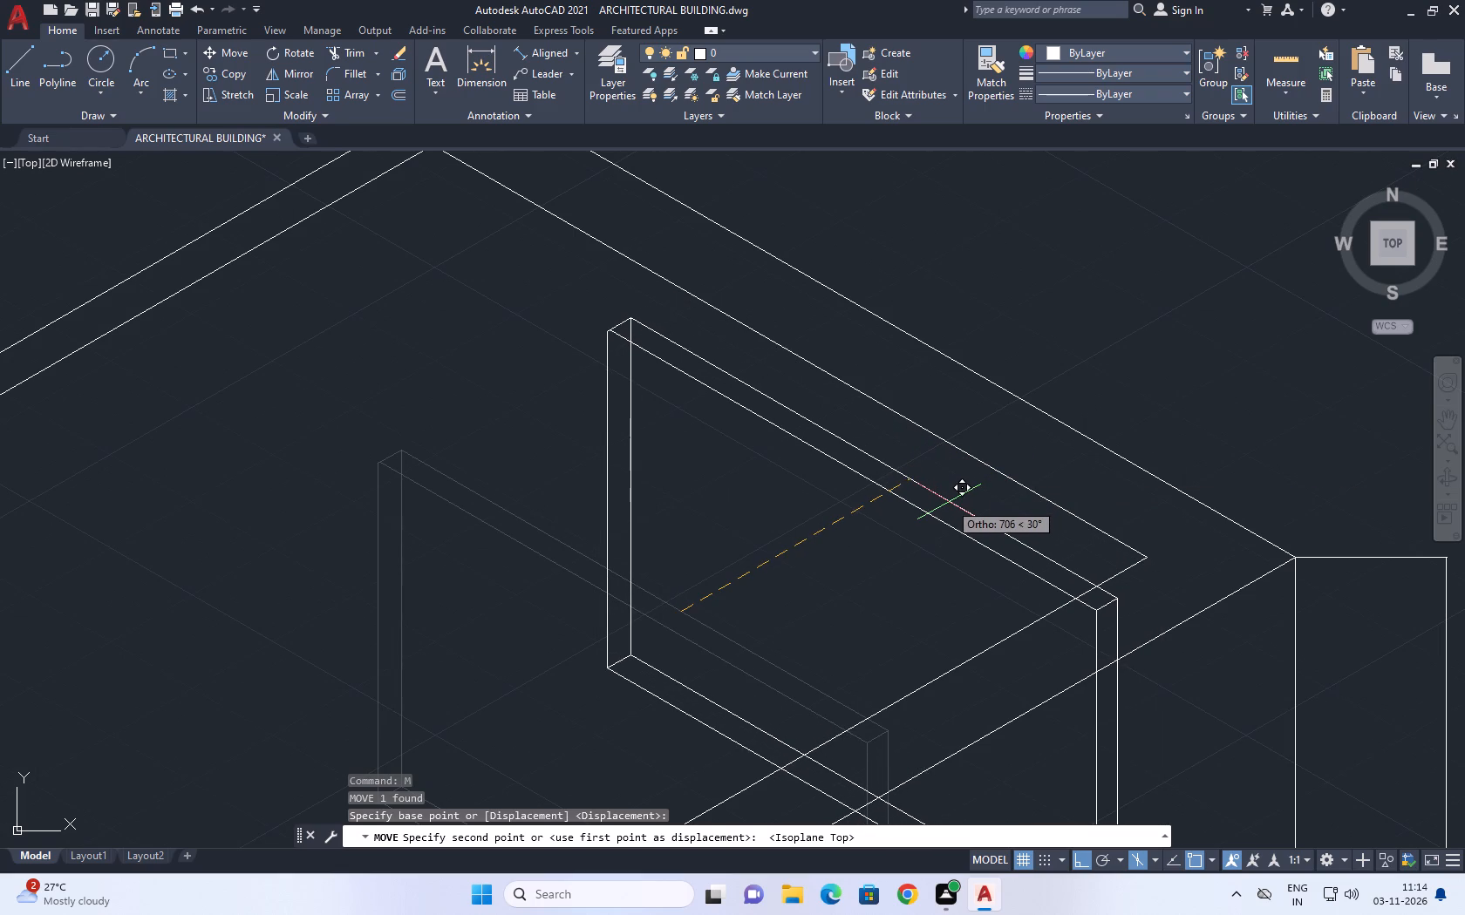
pyautogui.press('F5')
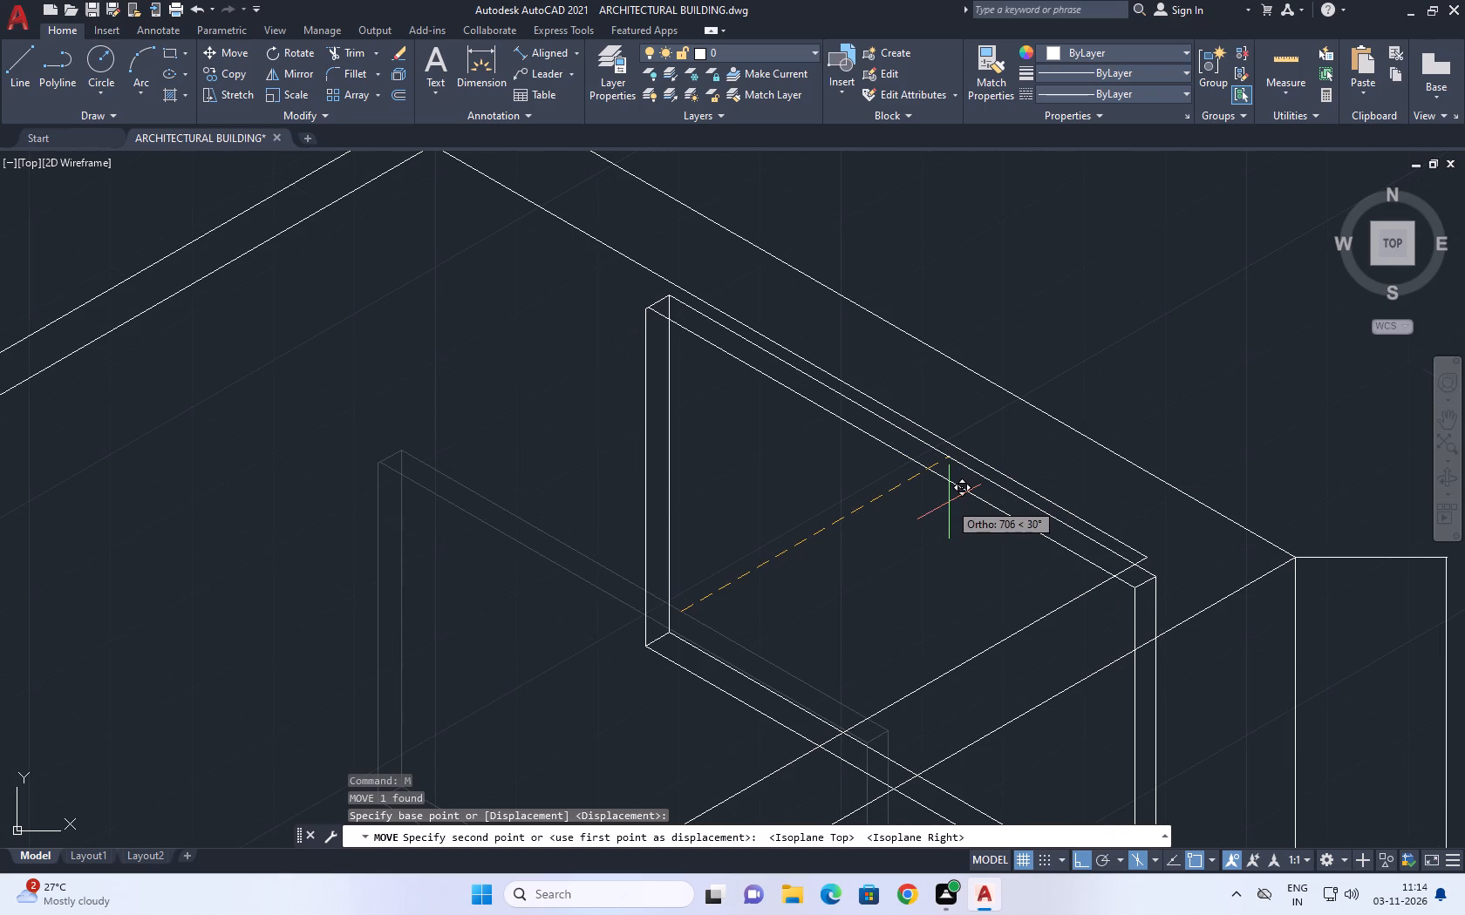
pyautogui.click(944, 504)
# Move the window block straight down so its top edge drops well below the inner wall line.
pyautogui.scroll(-1, 957, 491)
pyautogui.click(957, 491)
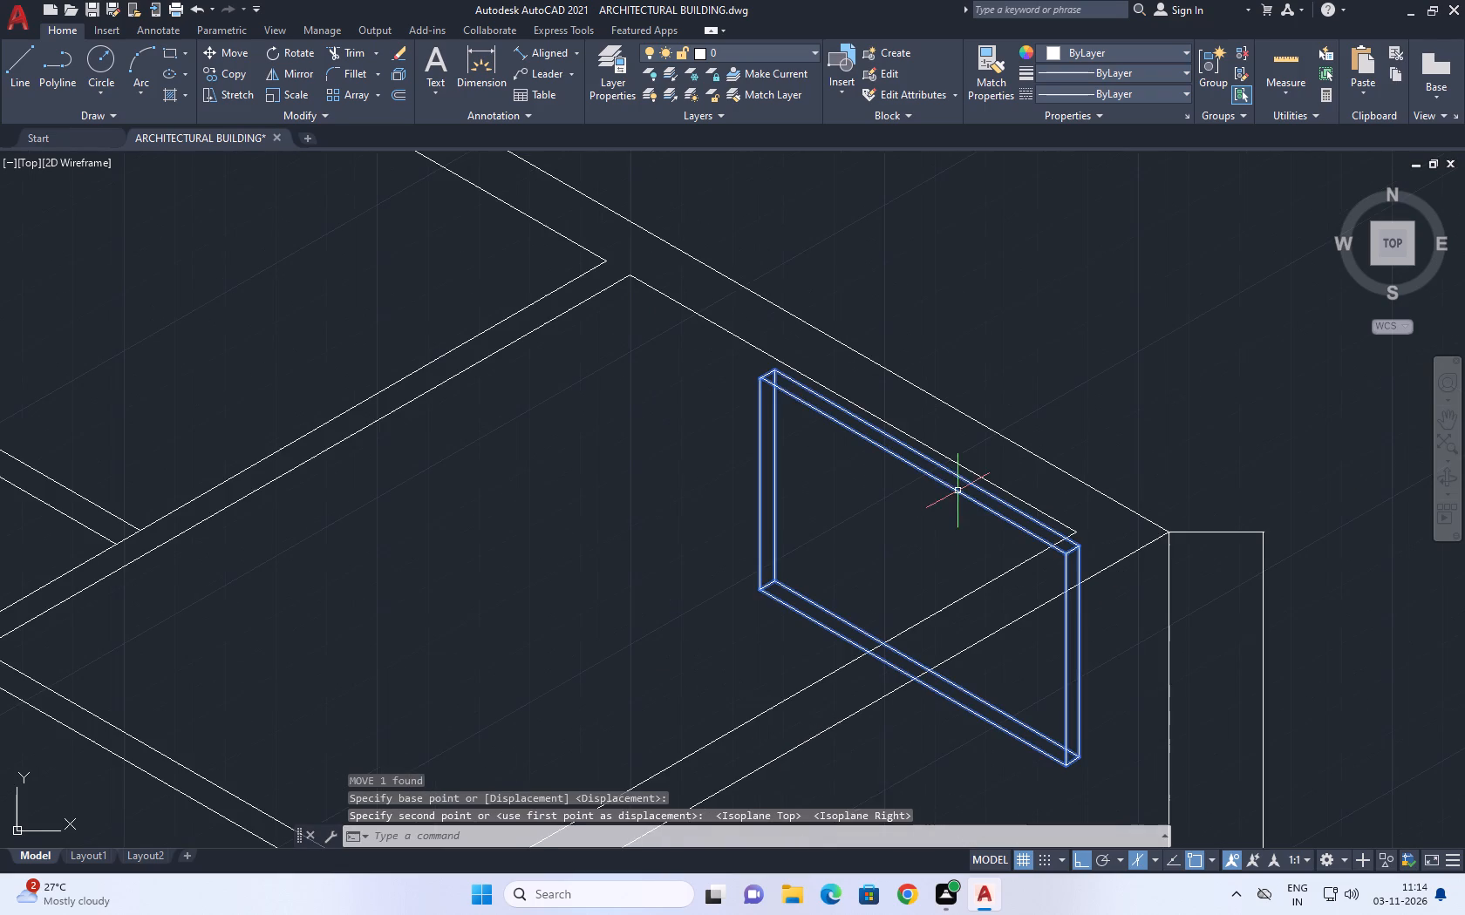
pyautogui.press('m')
pyautogui.press('space')
pyautogui.moveTo(1022, 687); pyautogui.dragTo(1053, 349, button='middle')
pyautogui.moveTo(1077, 461); pyautogui.dragTo(1077, 453)
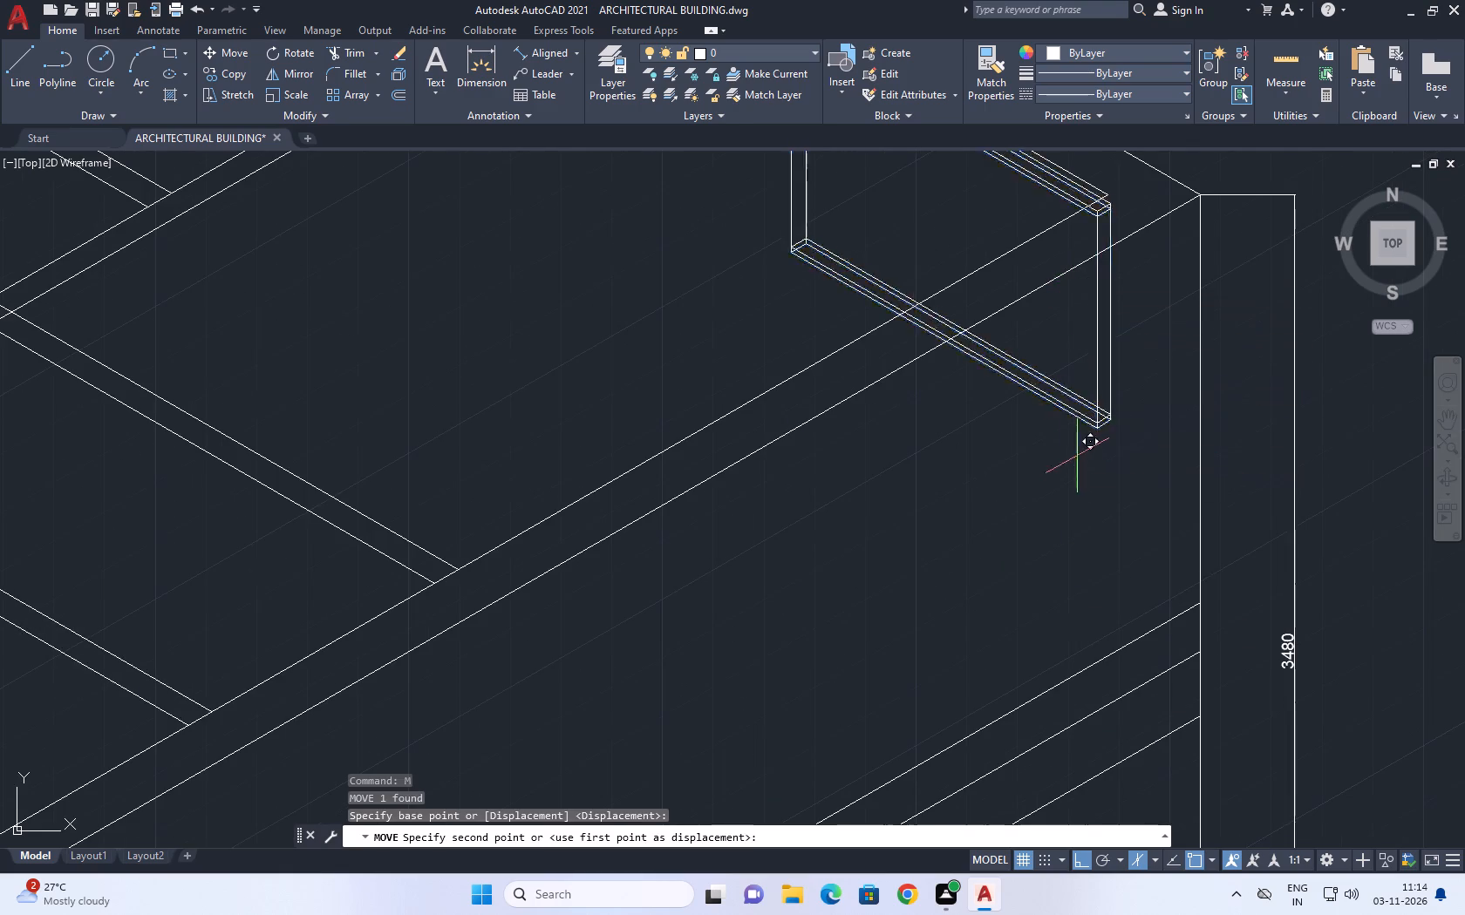
pyautogui.click(1114, 567)
# Draw a vertical line about 1630 mm straight down from the inner wall corner at the building's right end.
pyautogui.moveTo(1068, 302); pyautogui.dragTo(1102, 431, button='middle')
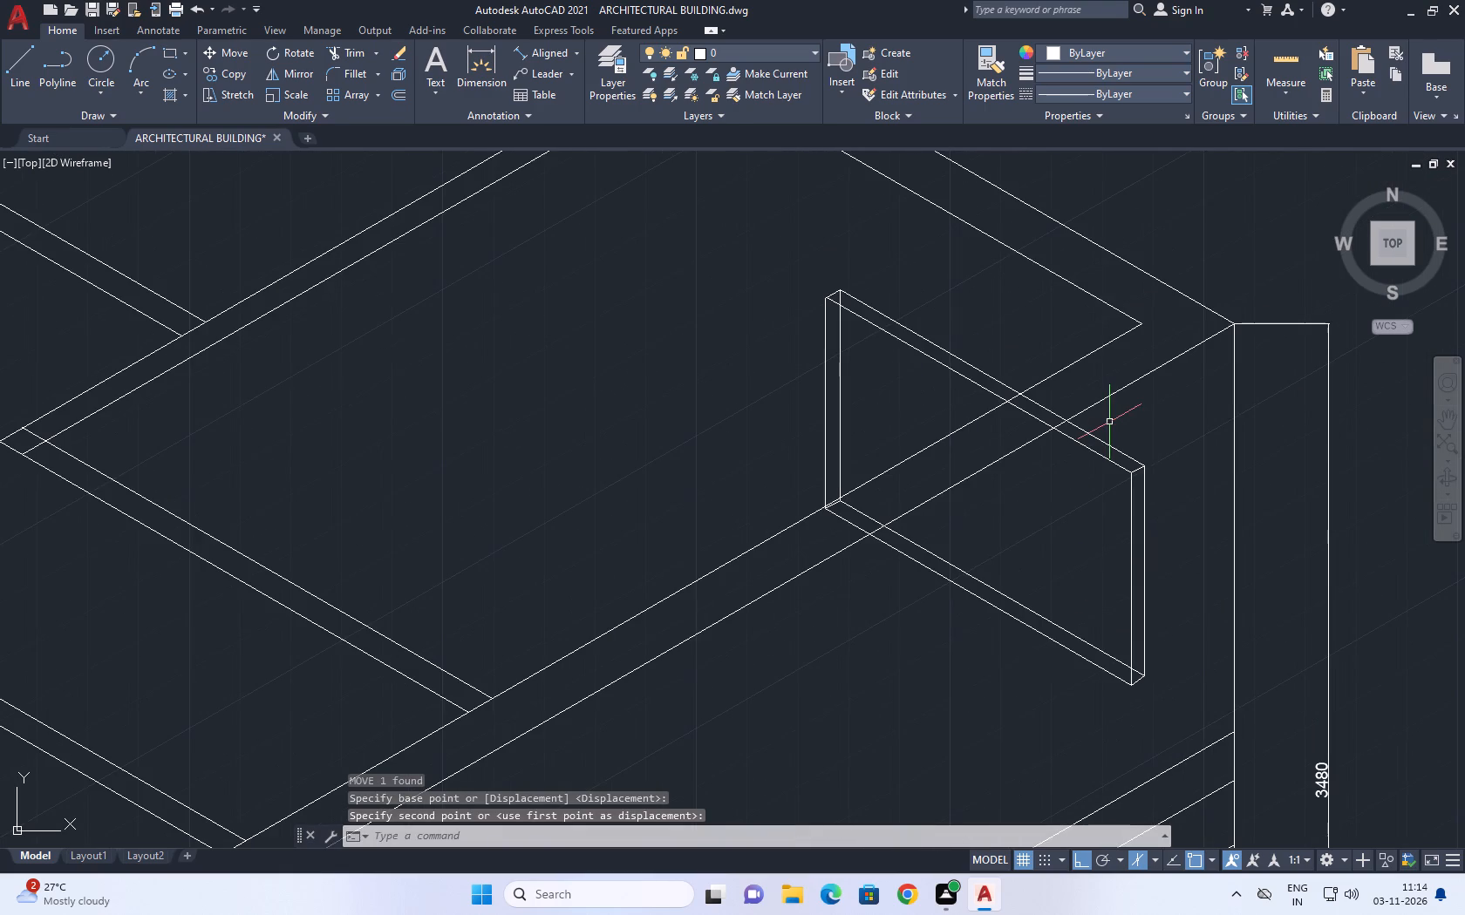
pyautogui.write('l')
pyautogui.press('space')
pyautogui.click(1137, 323)
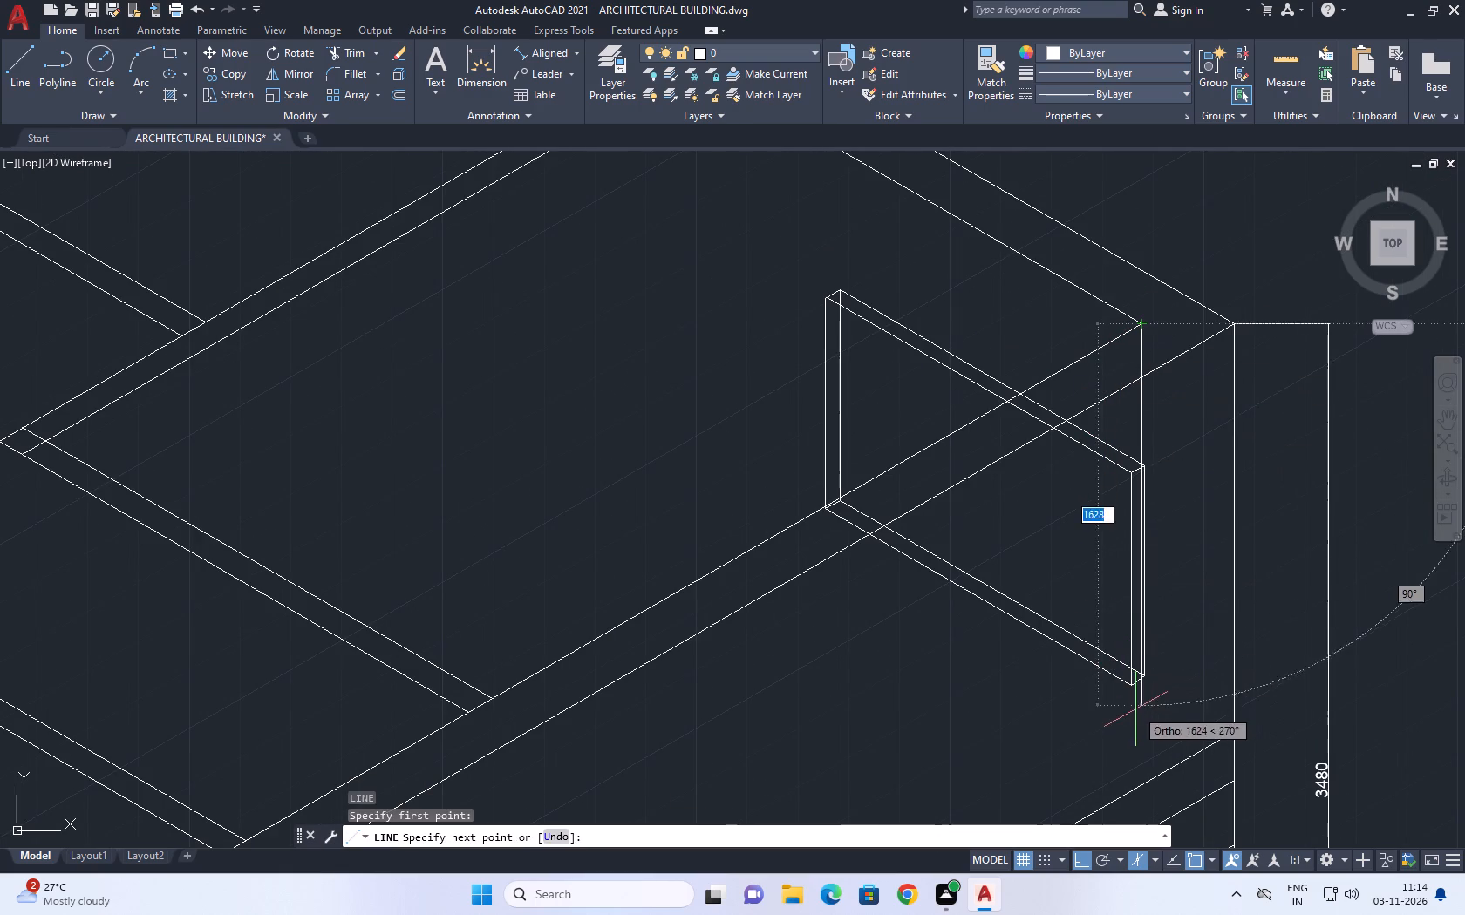
pyautogui.click(1136, 715)
pyautogui.press('space')
# Move the window block along the 30° axis so its front upper corner meets the vertical line from the inner corner.
pyautogui.scroll(3, 1128, 437)
pyautogui.click(1142, 538)
pyautogui.click(1057, 616)
pyautogui.moveTo(1092, 561); pyautogui.dragTo(978, 592, button='middle')
pyautogui.scroll(1, 957, 591)
pyautogui.press('m')
pyautogui.press('space')
pyautogui.click(1046, 633)
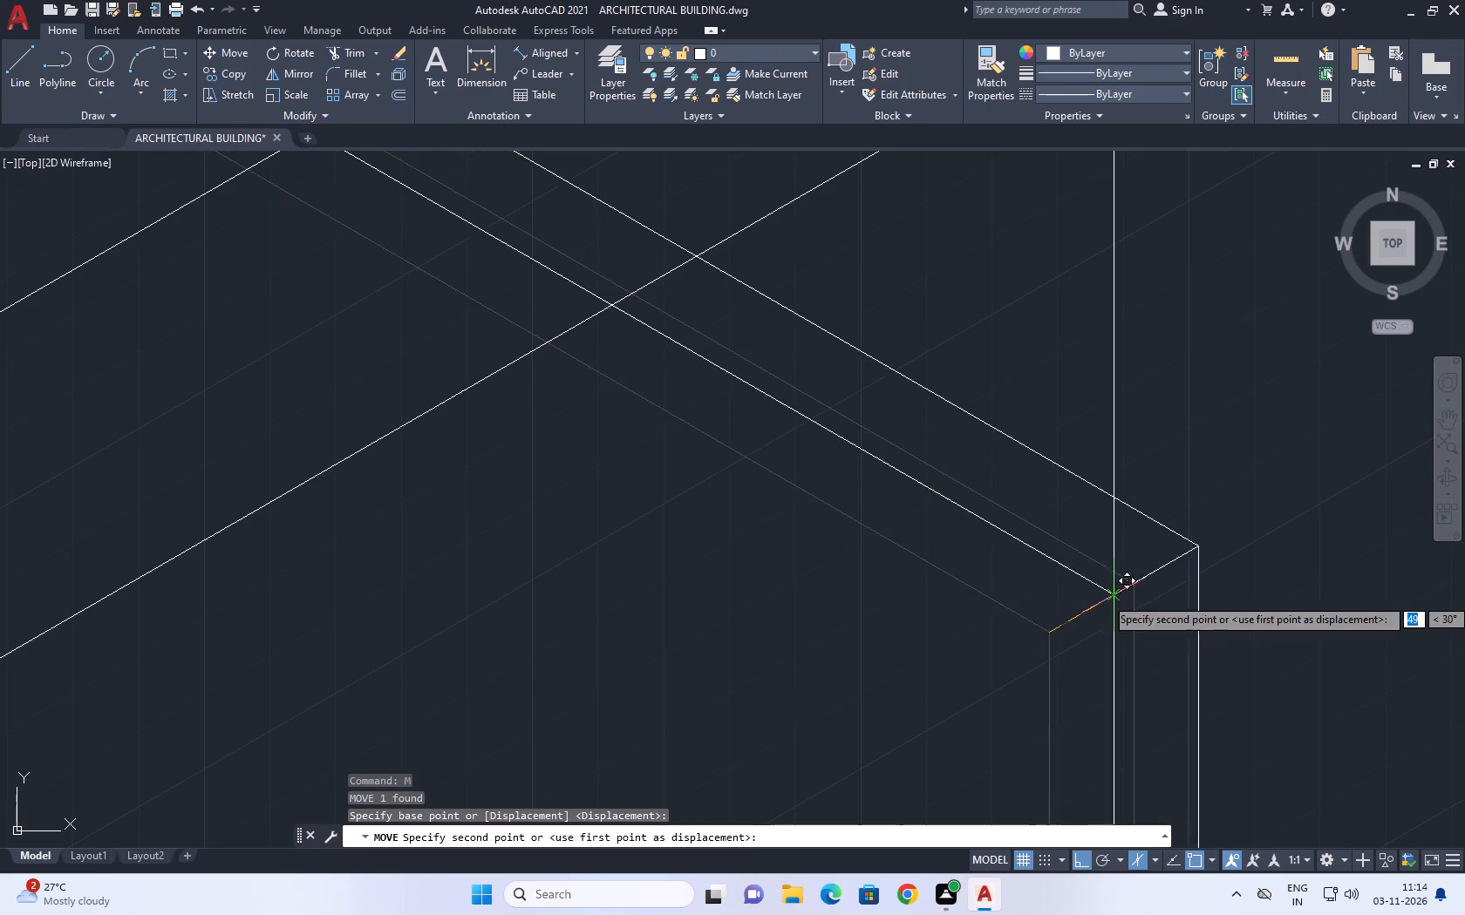
pyautogui.click(1116, 593)
# Move the window block about 500 mm up-left along the left isoplane's sloping axis, away from the vertical line.
pyautogui.scroll(-6, 1100, 437)
pyautogui.moveTo(1095, 409); pyautogui.dragTo(1116, 450, button='middle')
pyautogui.scroll(1, 1095, 508)
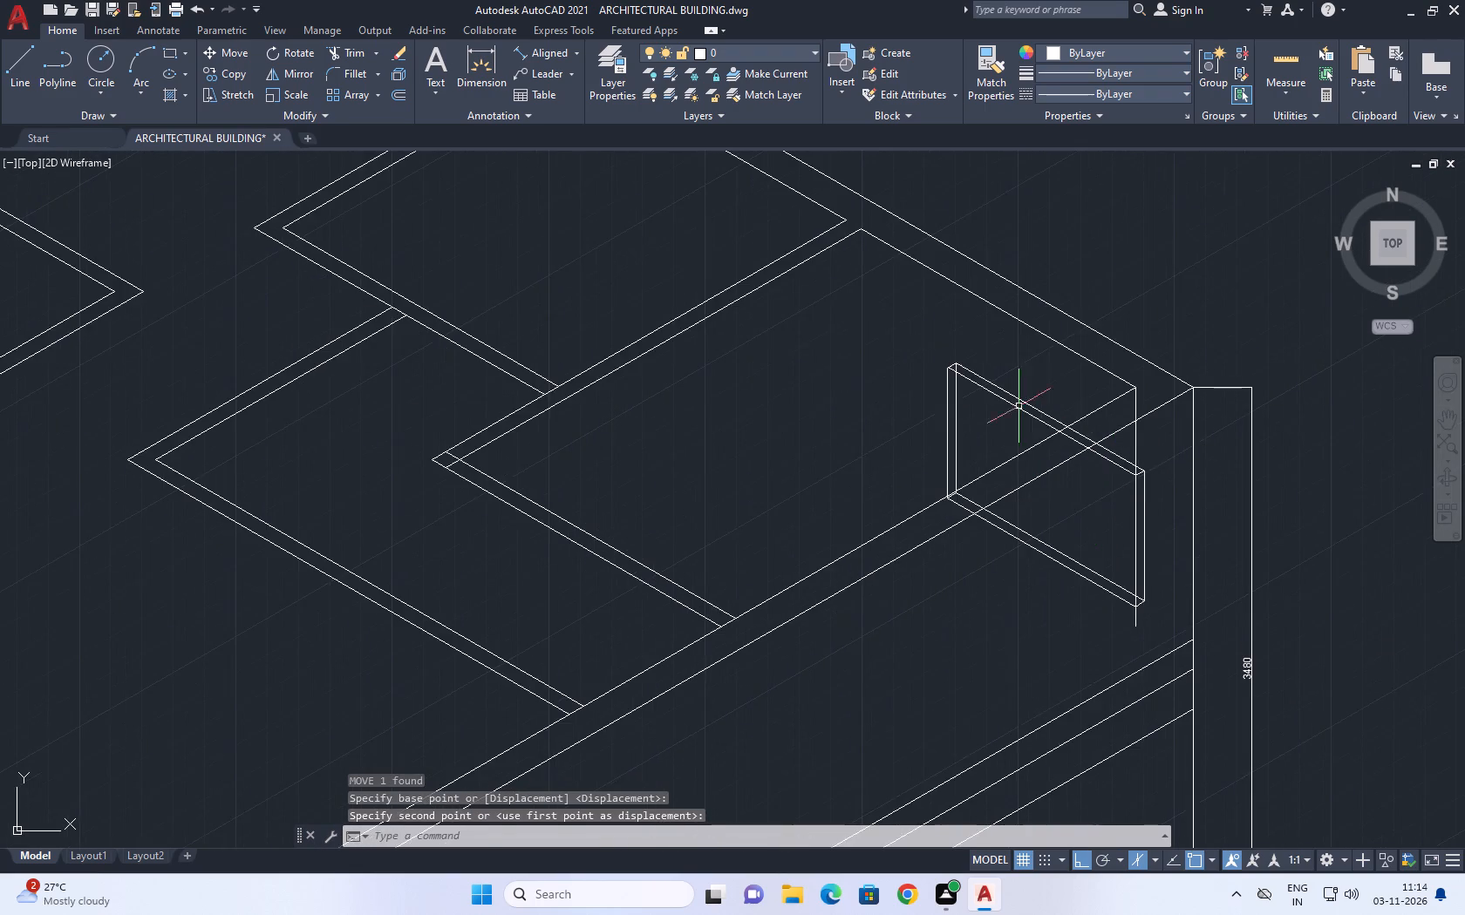
pyautogui.moveTo(1019, 405); pyautogui.dragTo(1046, 467, button='middle')
pyautogui.click(1154, 532)
pyautogui.press('m')
pyautogui.press('space')
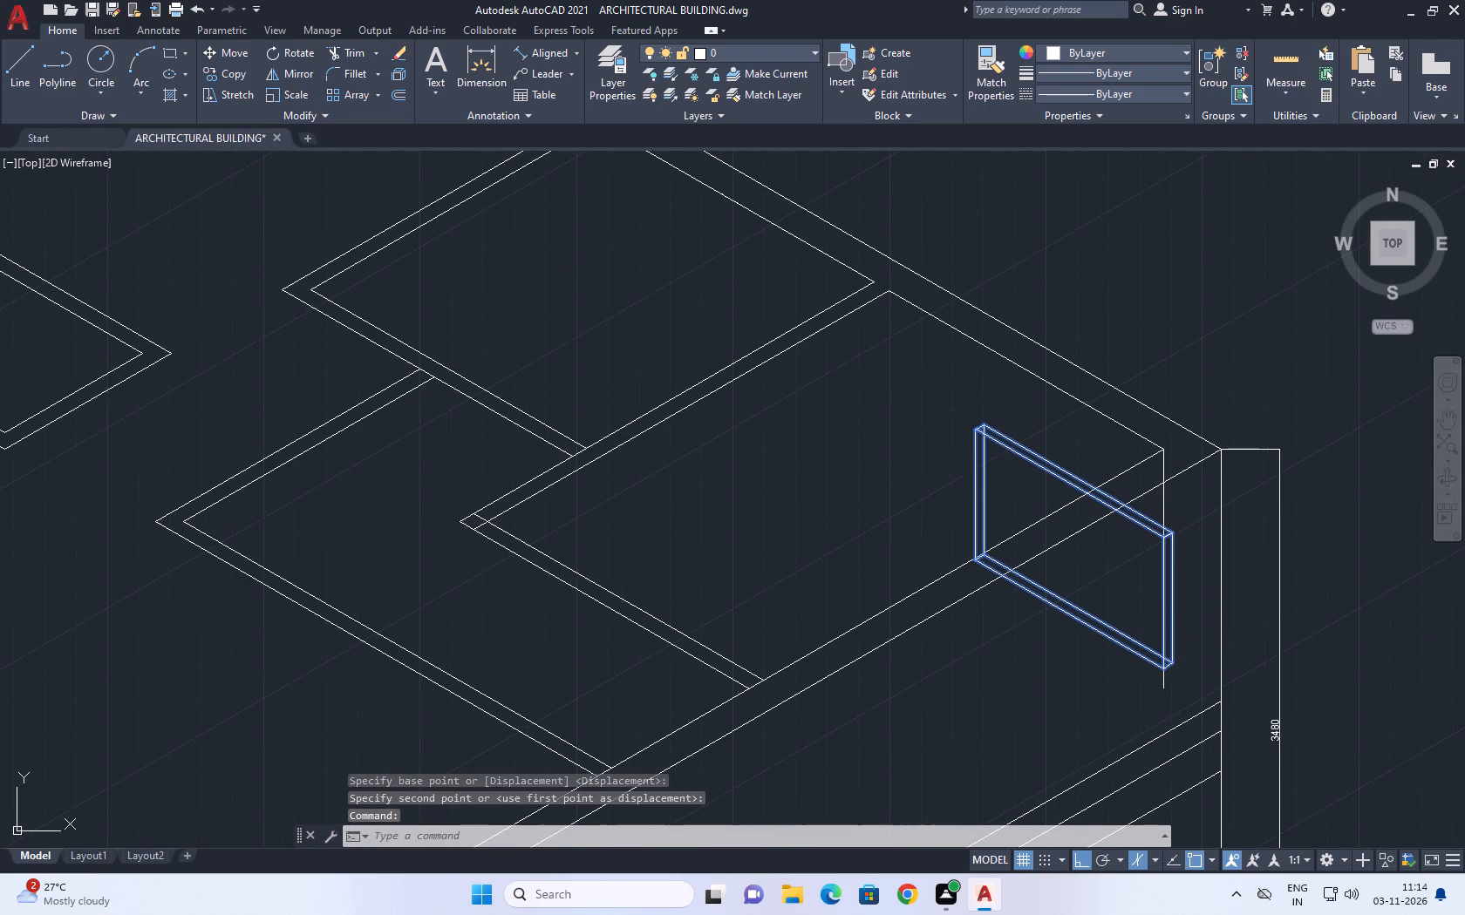
pyautogui.click(1187, 688)
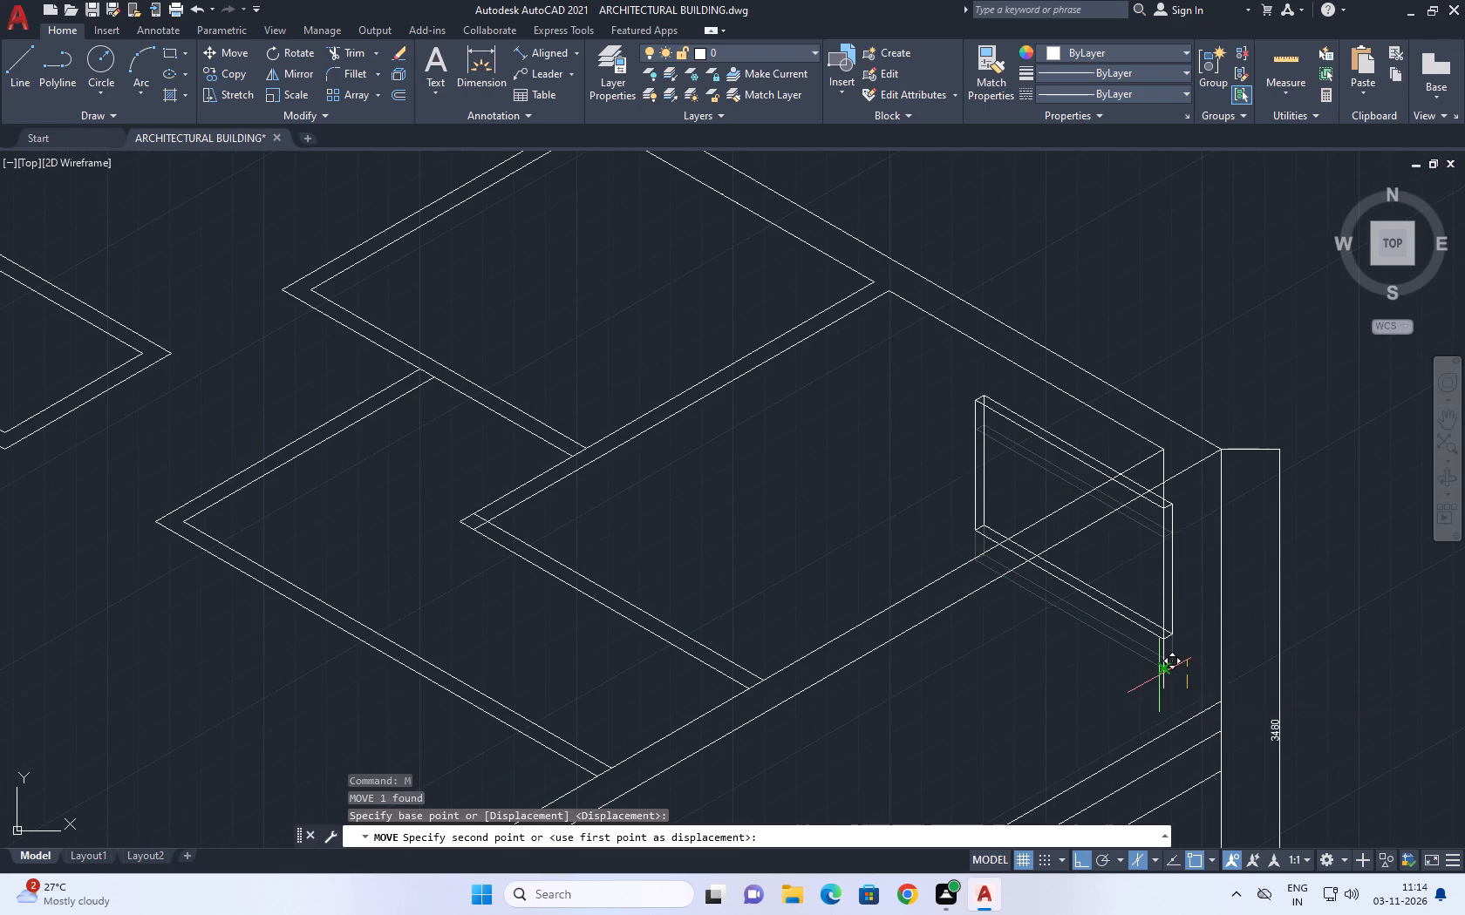
pyautogui.press('F5')
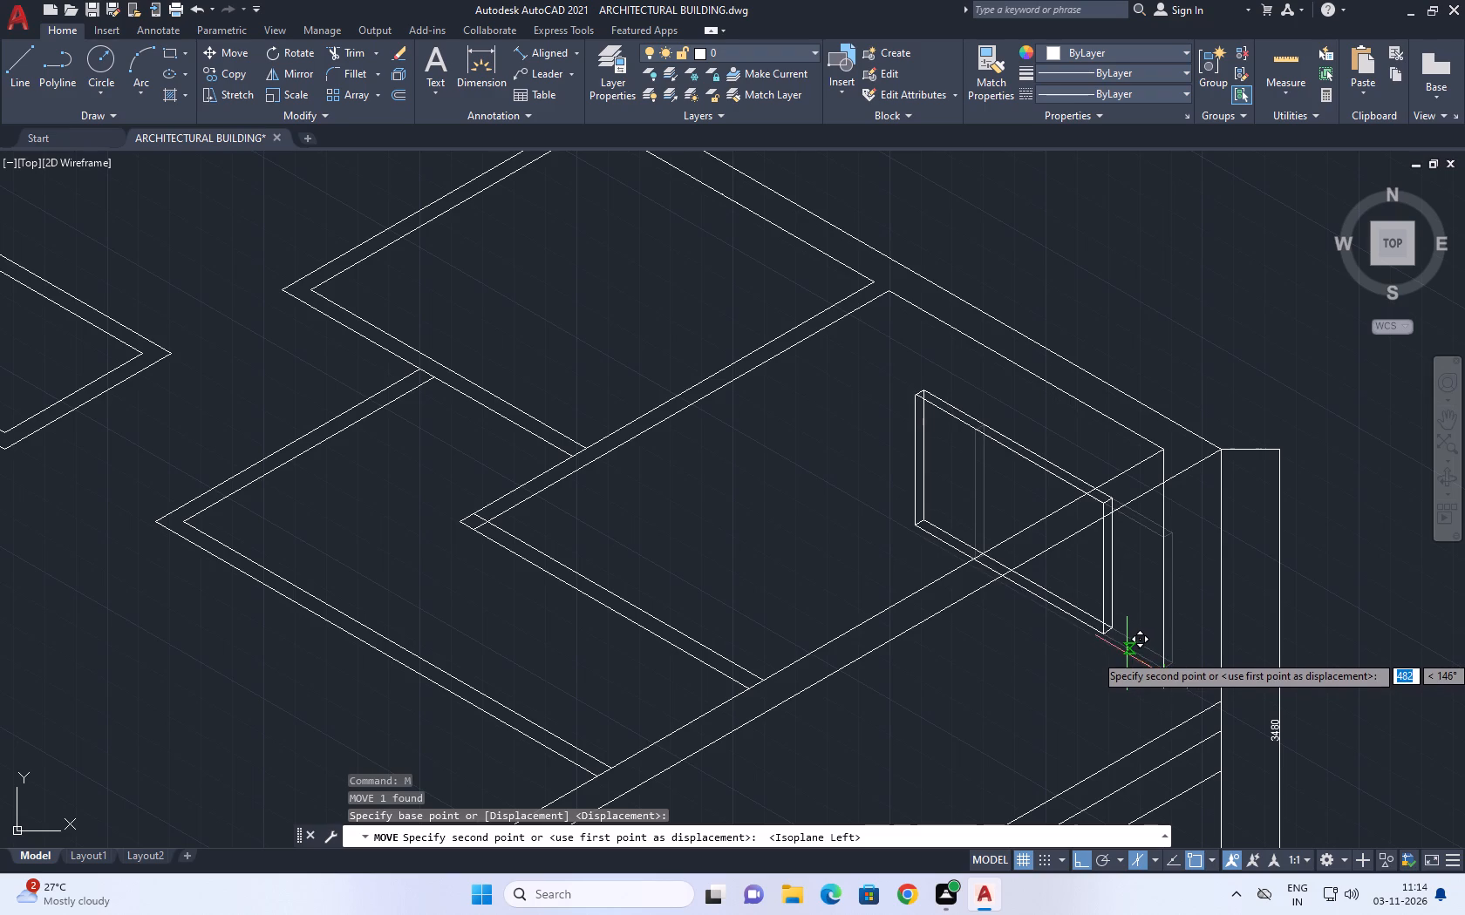
pyautogui.click(1119, 643)
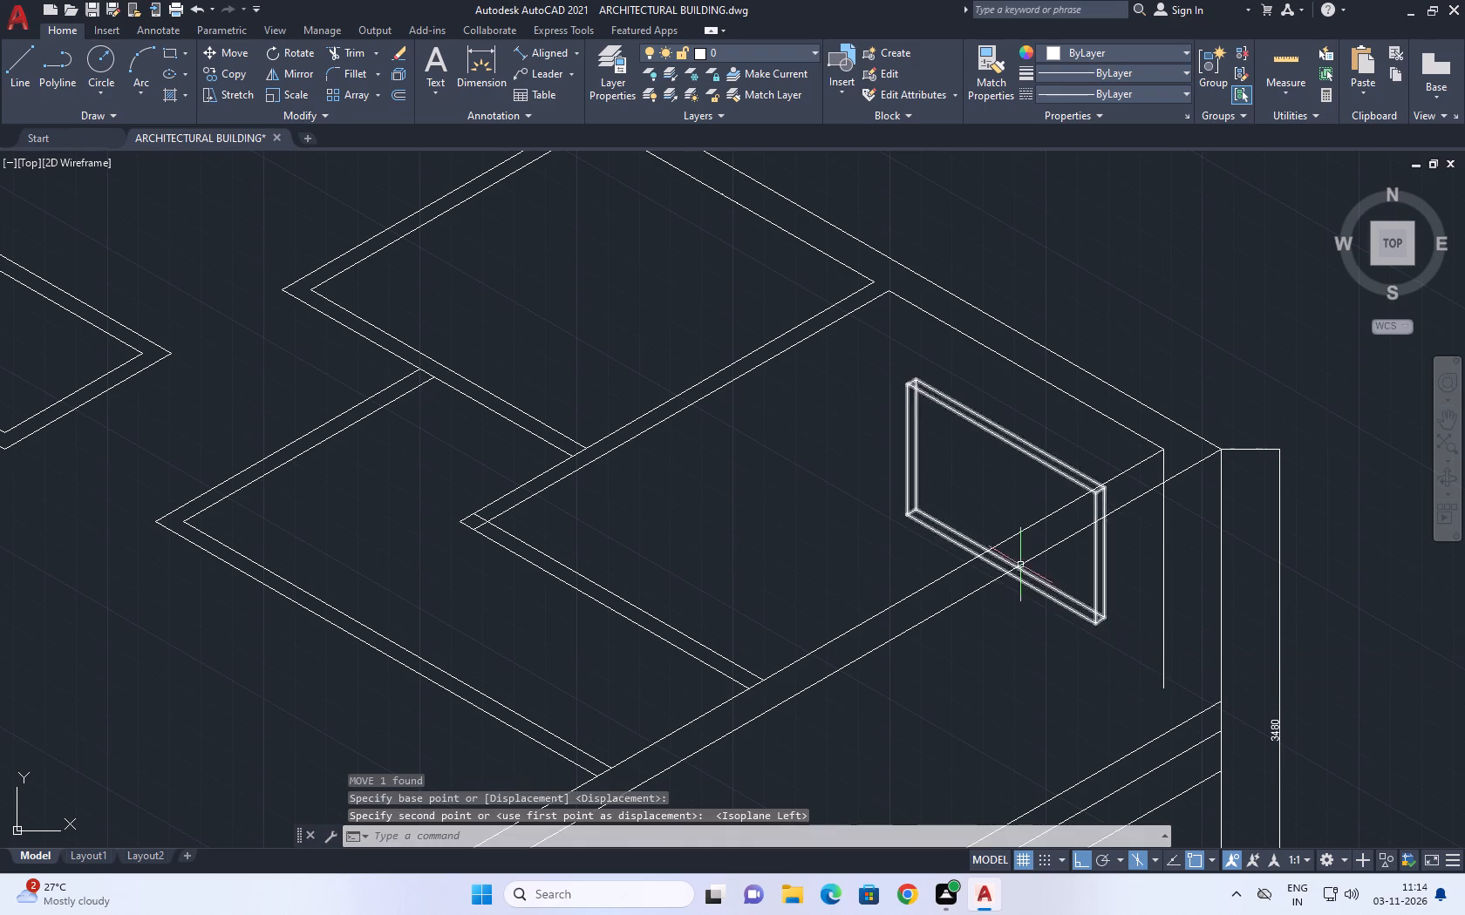
# Draw a vertical line from the right room's inner back corner straight down past both front wall lines.
pyautogui.moveTo(1020, 559); pyautogui.dragTo(1060, 578, button='middle')
pyautogui.press('l')
pyautogui.press('space')
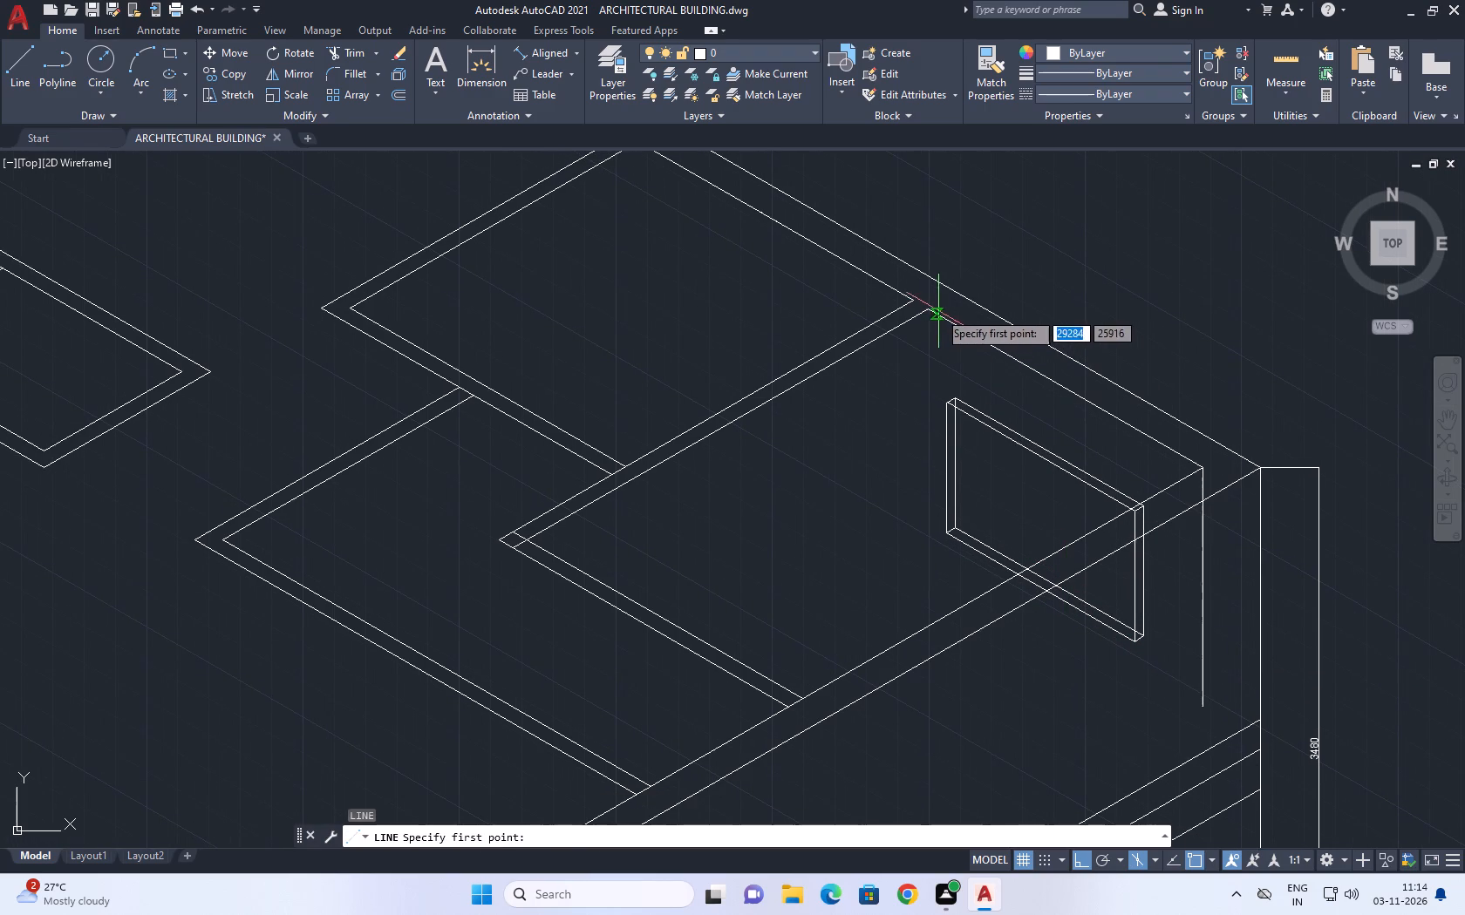
pyautogui.click(928, 311)
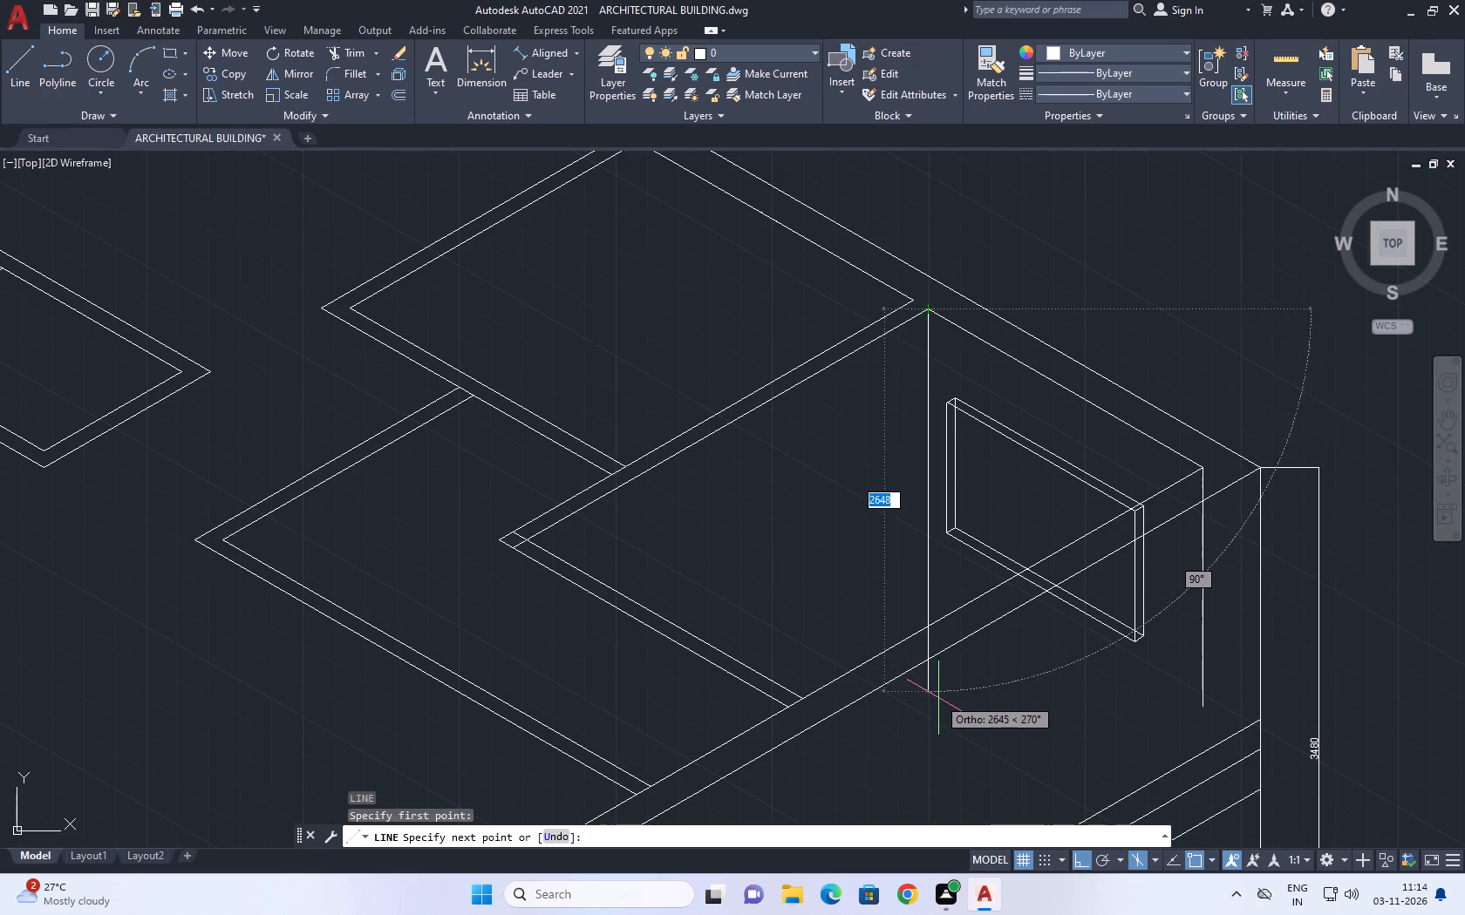
pyautogui.moveTo(941, 672); pyautogui.dragTo(930, 588, button='middle')
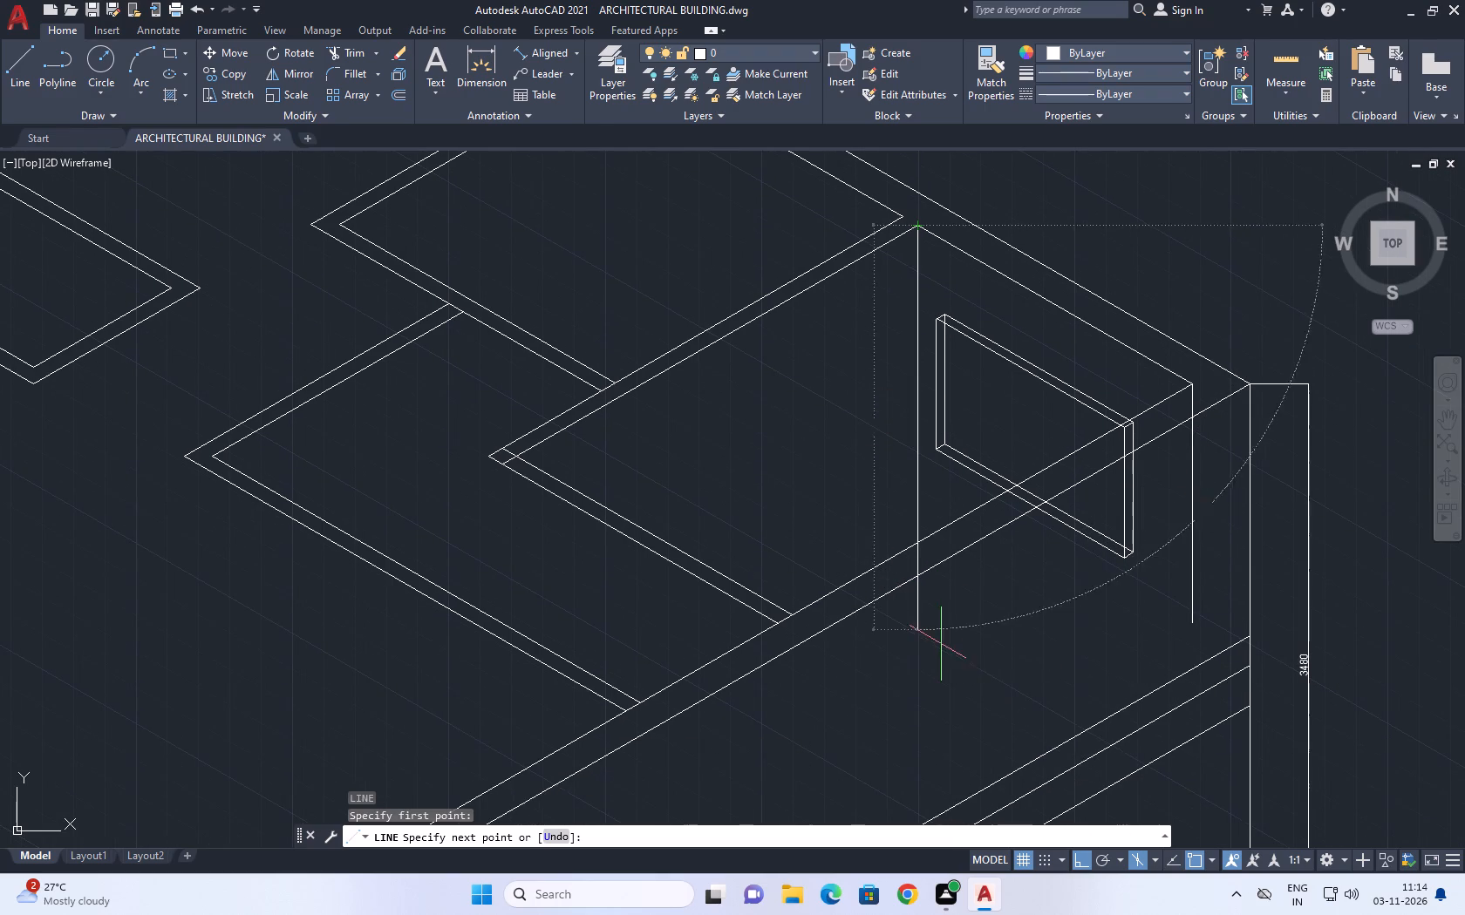
pyautogui.click(941, 644)
pyautogui.press('Escape')
# Trim the new vertical line's lower end back to the front wall's inner line.
pyautogui.write('tr')
pyautogui.press('space')
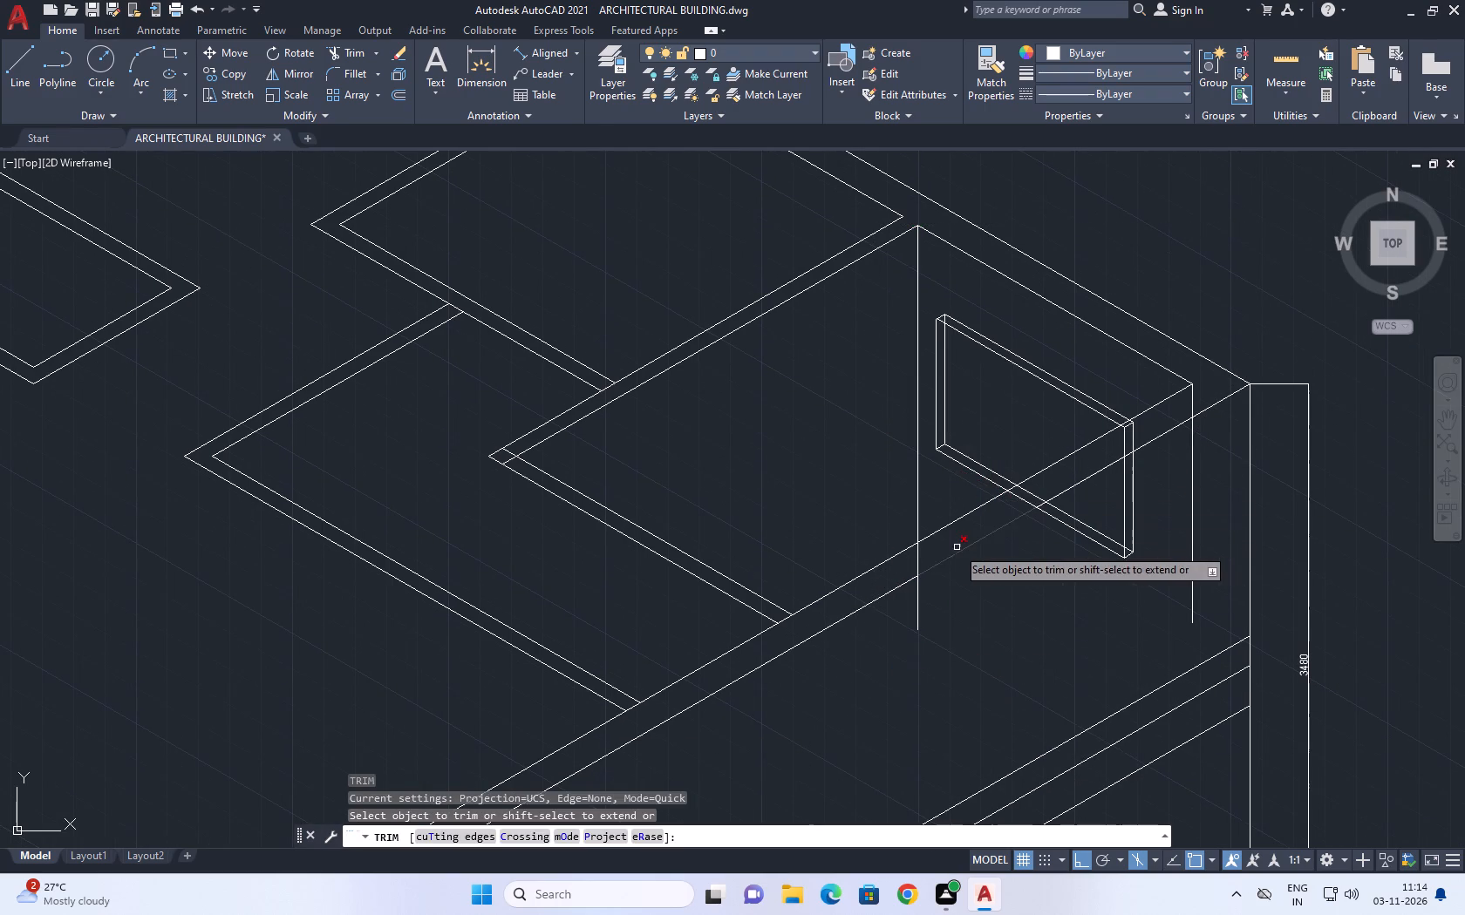
pyautogui.click(941, 549)
pyautogui.click(880, 579)
pyautogui.click(946, 601)
pyautogui.click(895, 620)
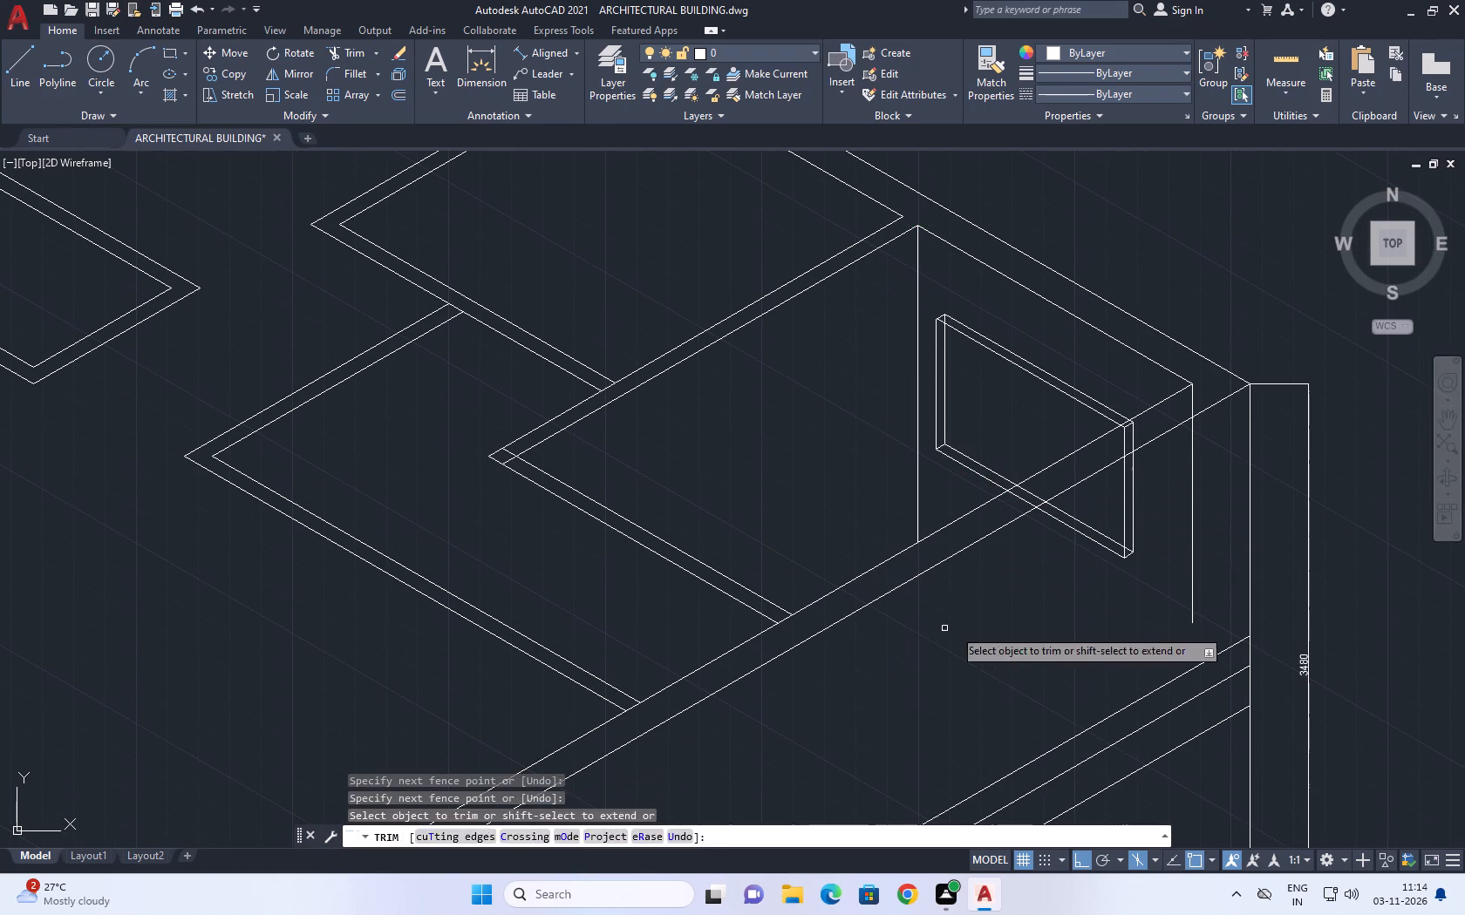
pyautogui.press('Escape')
# Delete the vertical line hanging from the inner wall corner at the building's right end.
pyautogui.scroll(-1, 1009, 614)
pyautogui.scroll(2, 1078, 577)
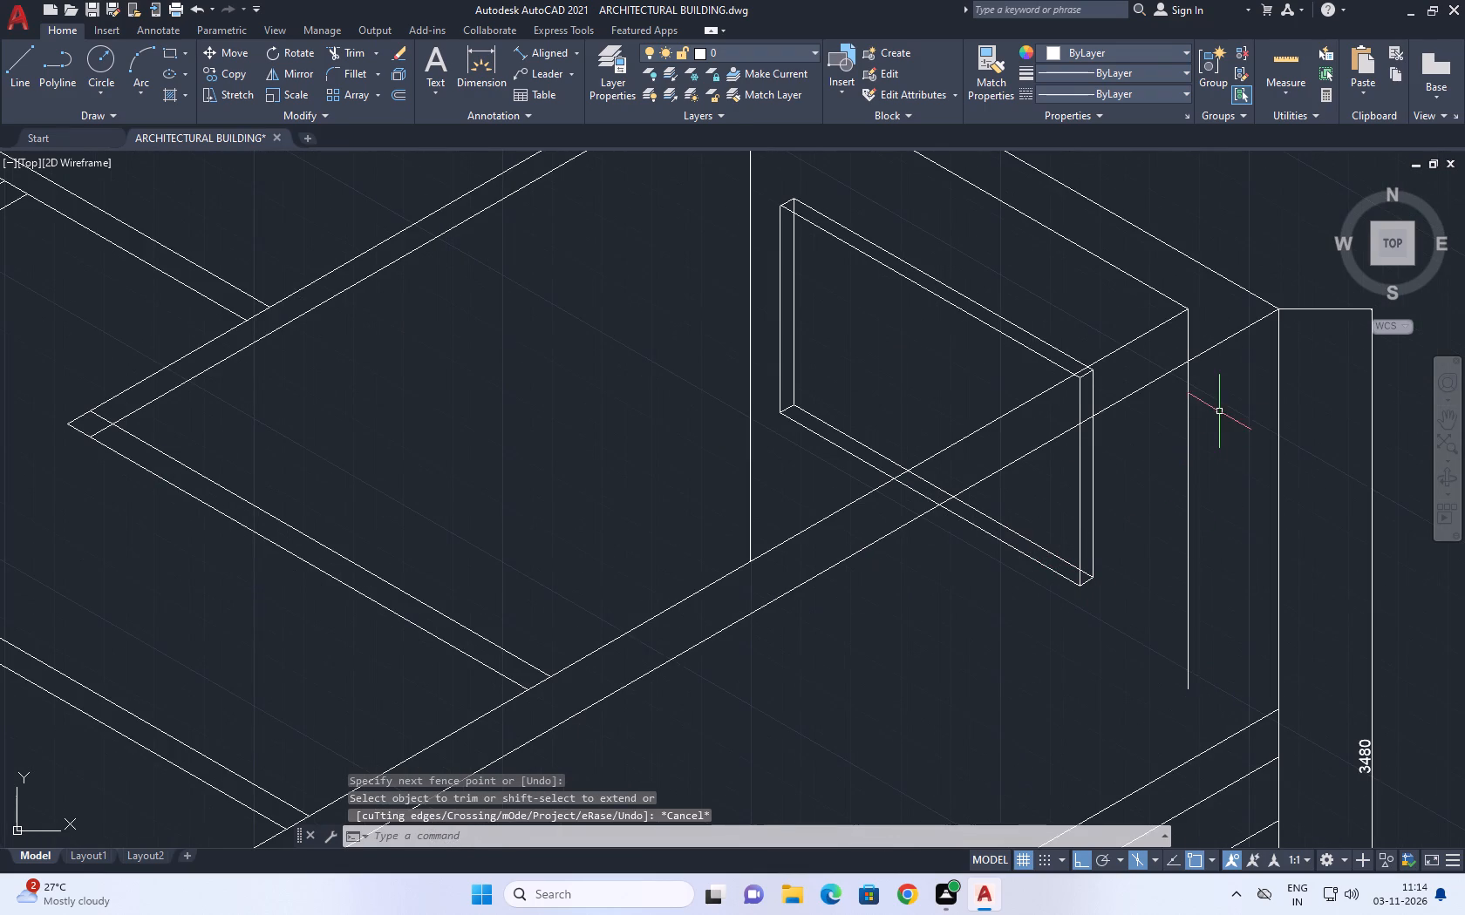
pyautogui.moveTo(1219, 411); pyautogui.dragTo(1108, 401, button='middle')
pyautogui.moveTo(1121, 477); pyautogui.dragTo(1108, 478)
pyautogui.click(1053, 532)
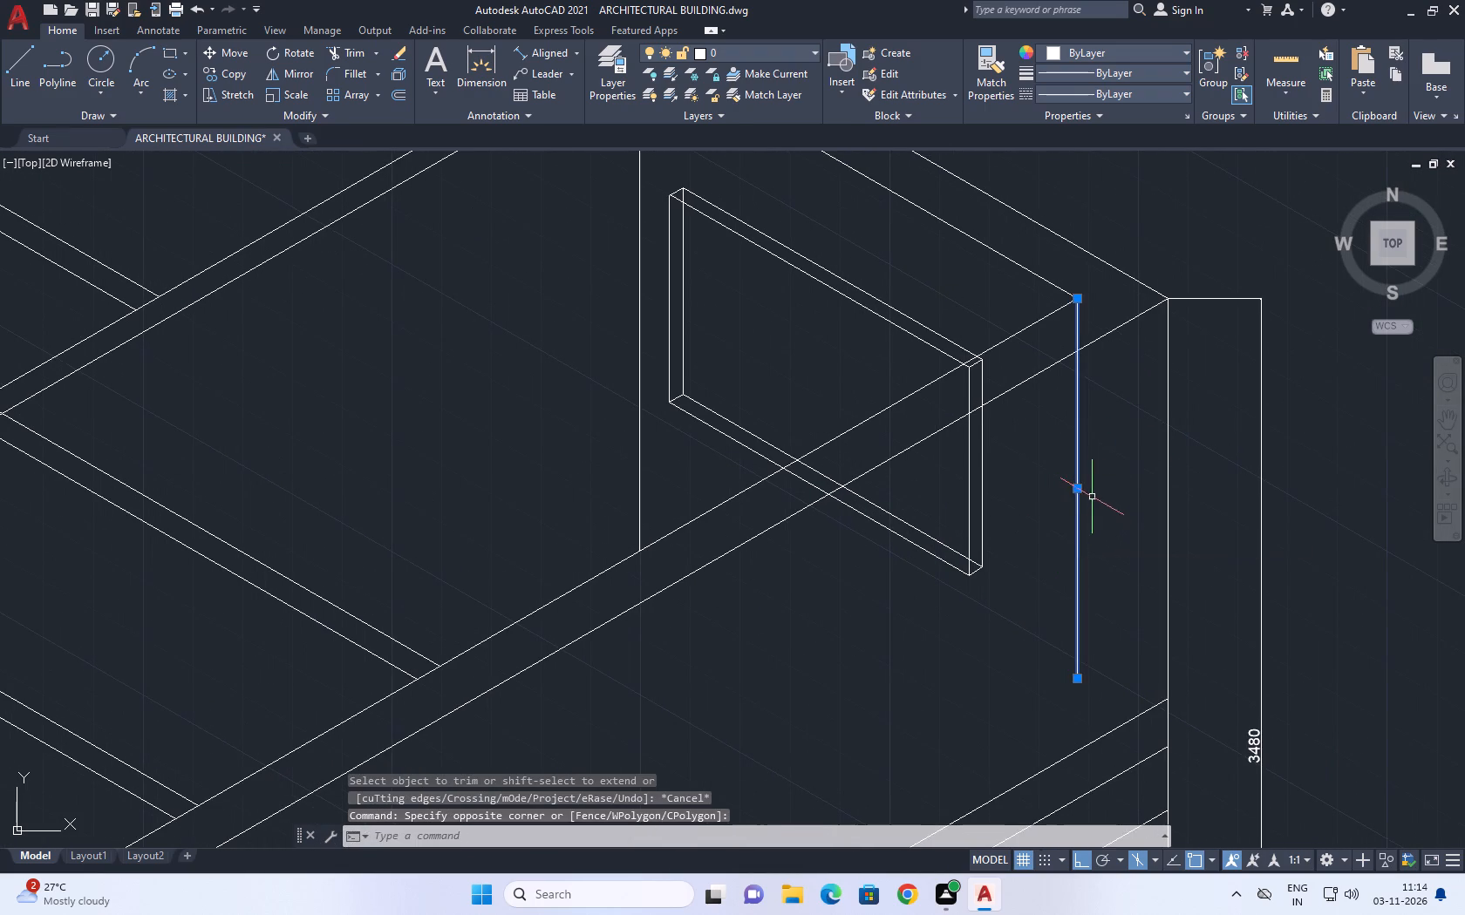
pyautogui.press('Delete')
# Draw a floor line from the base wall's corner on the outer vertical edge, along the 30° axis up-left past the room's vertical line.
pyautogui.moveTo(1050, 505); pyautogui.dragTo(1149, 707, button='middle')
pyautogui.press('l')
pyautogui.press('space')
pyautogui.moveTo(1179, 768); pyautogui.dragTo(1104, 494, button='middle')
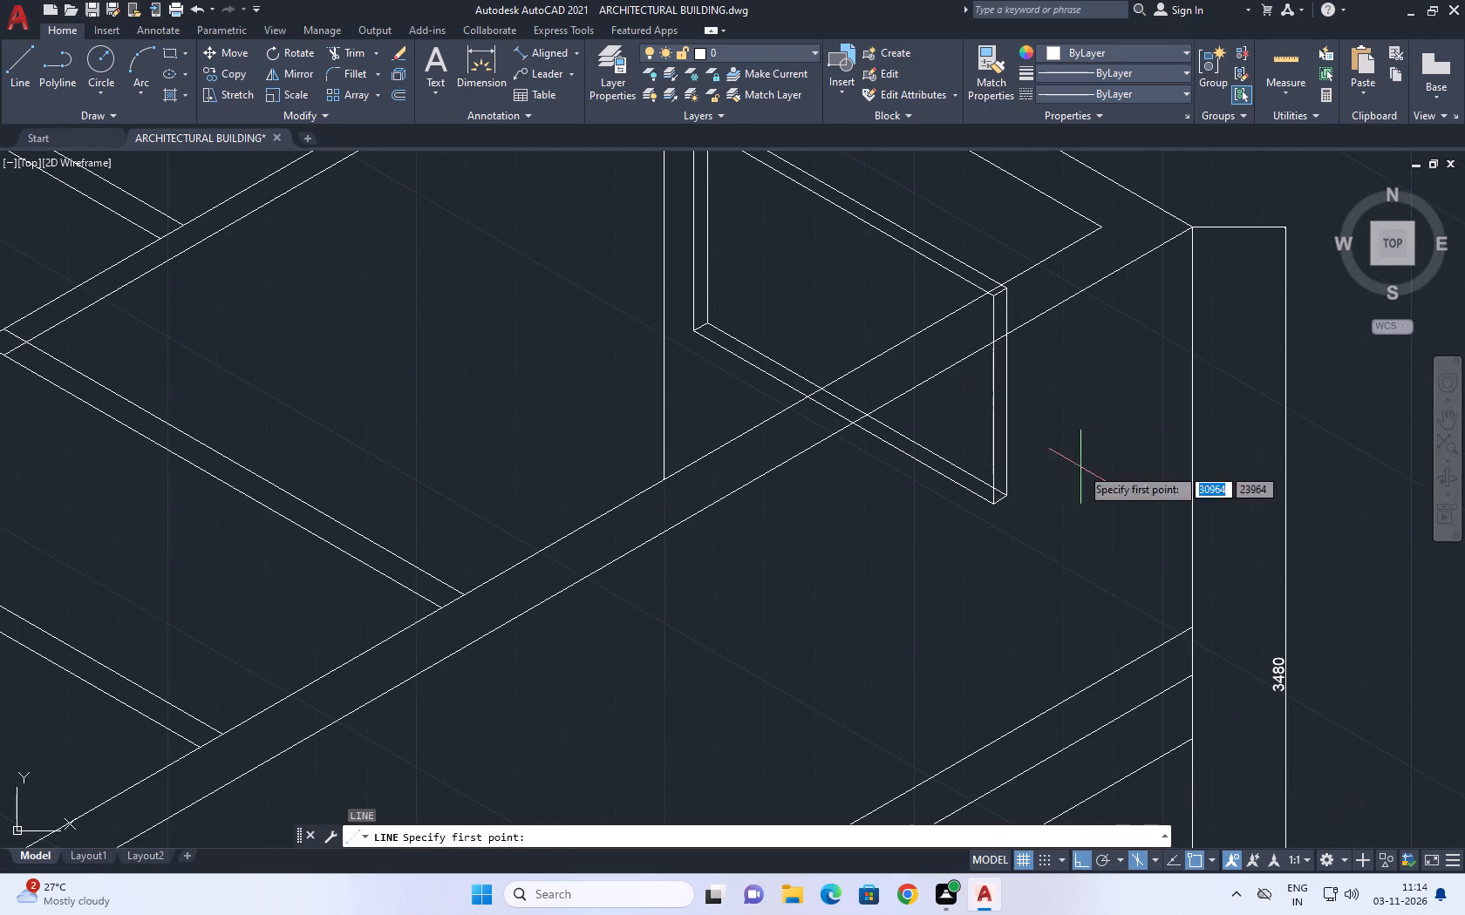
pyautogui.moveTo(1187, 625); pyautogui.dragTo(1203, 631)
pyautogui.scroll(-2, 994, 534)
pyautogui.moveTo(979, 504); pyautogui.dragTo(1050, 602, button='middle')
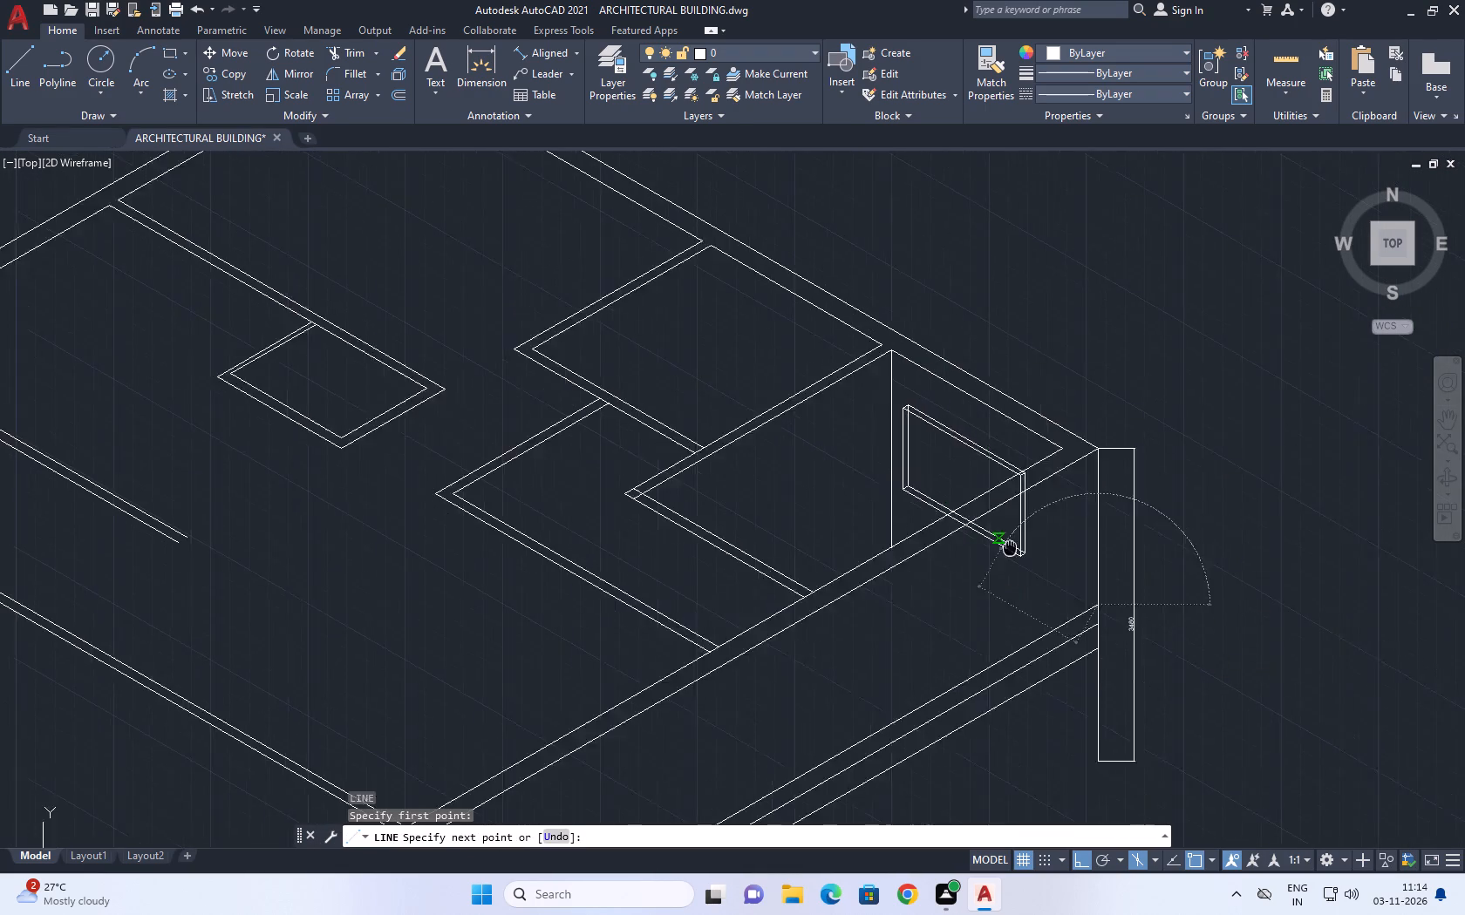
pyautogui.moveTo(1050, 602); pyautogui.dragTo(1050, 601, button='middle')
pyautogui.scroll(2, 893, 513)
pyautogui.click(848, 498)
pyautogui.press('Escape')
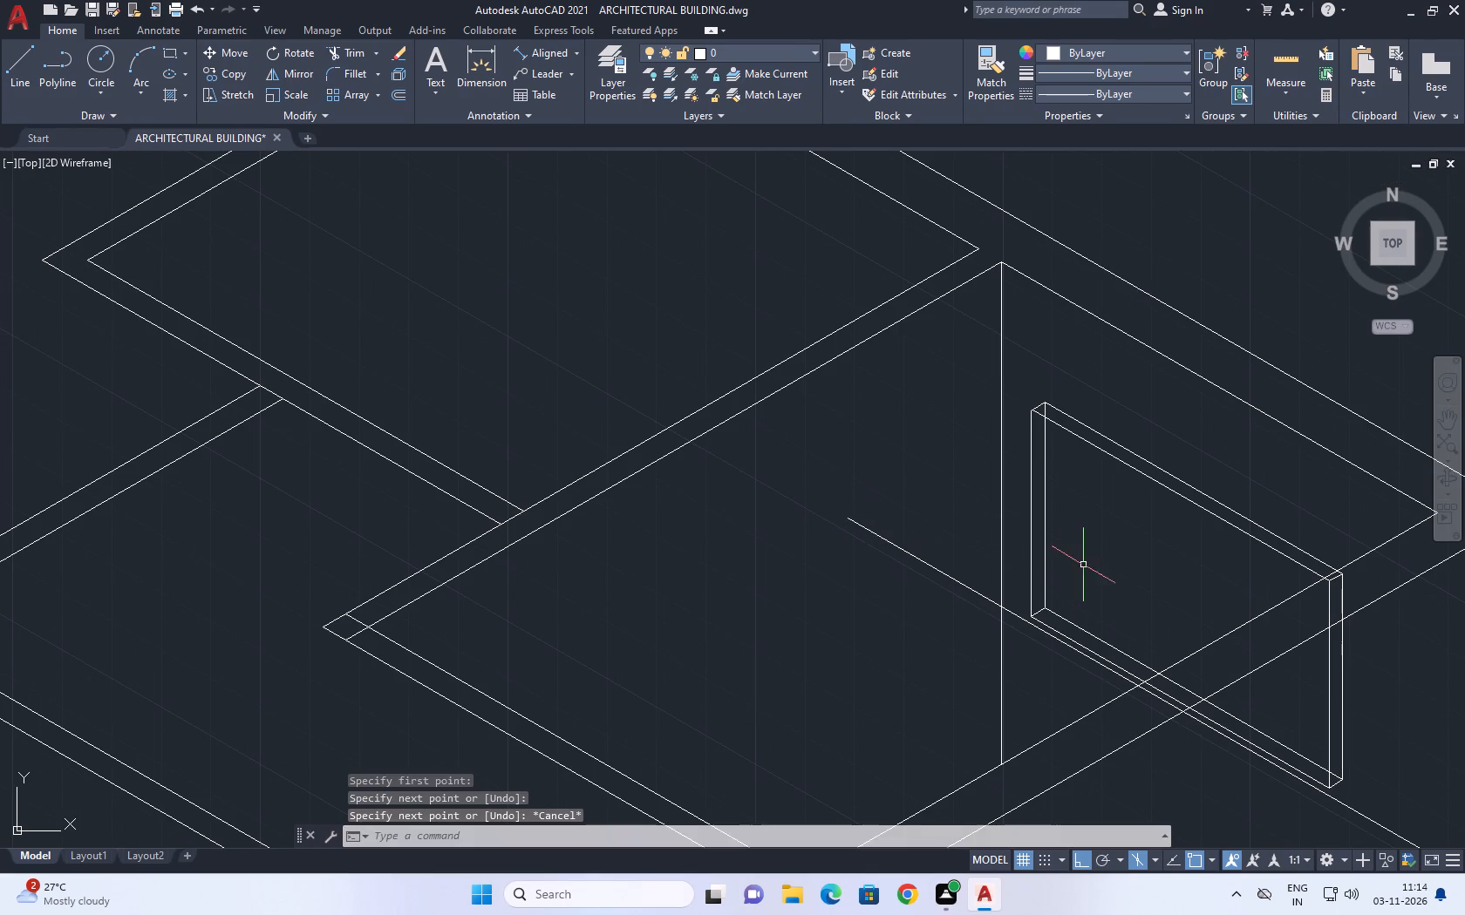
# Trim the floor line and the room's vertical corner line so they end where they meet.
pyautogui.moveTo(1080, 565); pyautogui.dragTo(1062, 501, button='middle')
pyautogui.press('t')
pyautogui.press('r')
pyautogui.press('space')
pyautogui.click(998, 613)
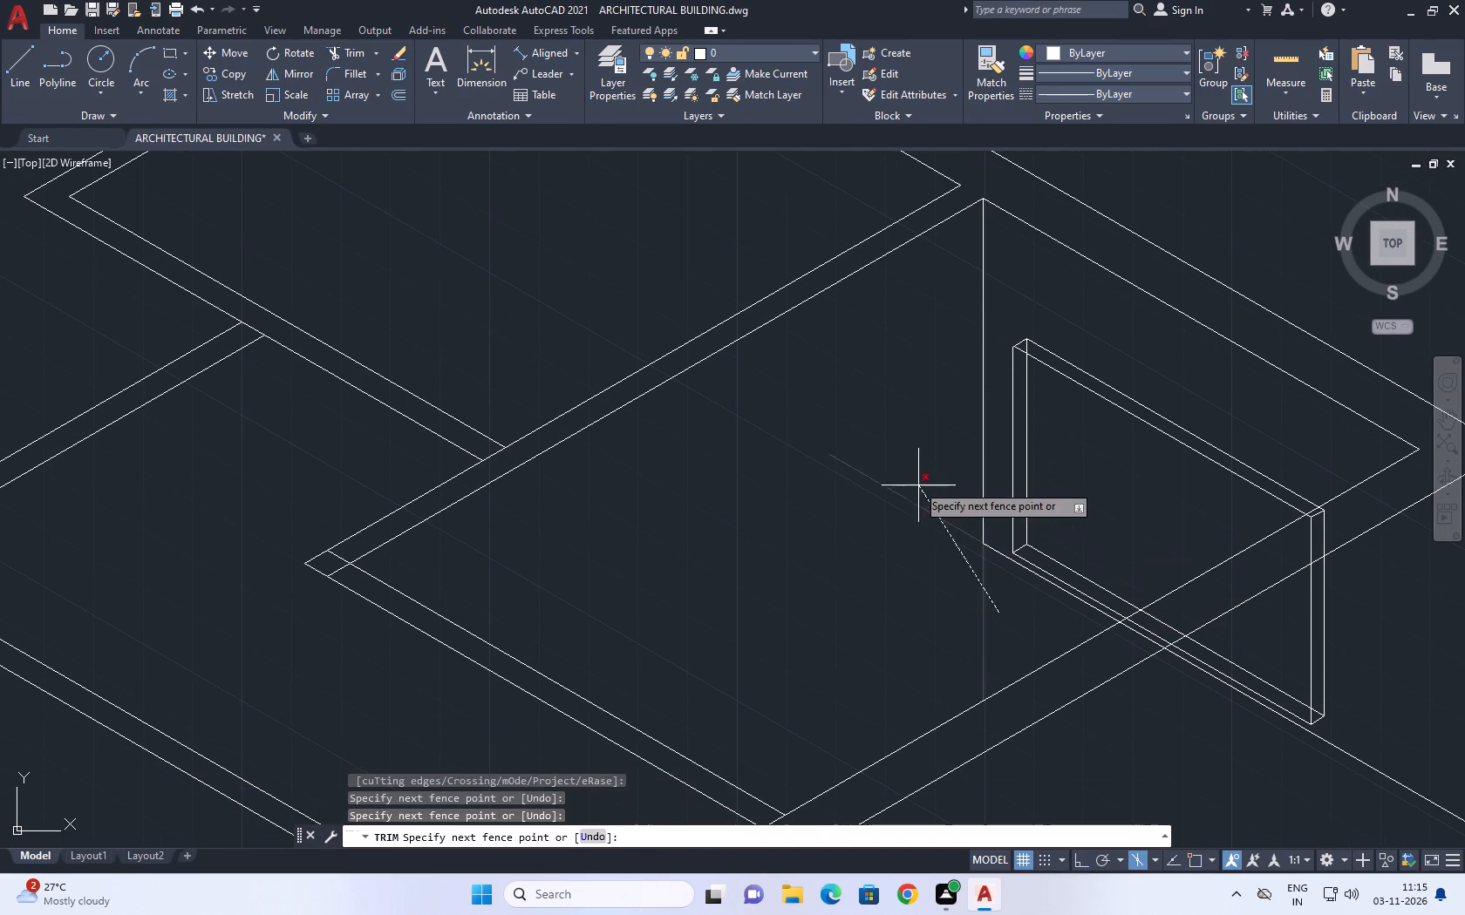
pyautogui.click(903, 463)
pyautogui.press('Escape')
# Explode the window block on the right room's wall into separate lines.
pyautogui.moveTo(1141, 495); pyautogui.dragTo(965, 431, button='middle')
pyautogui.click(1073, 416)
pyautogui.write('x')
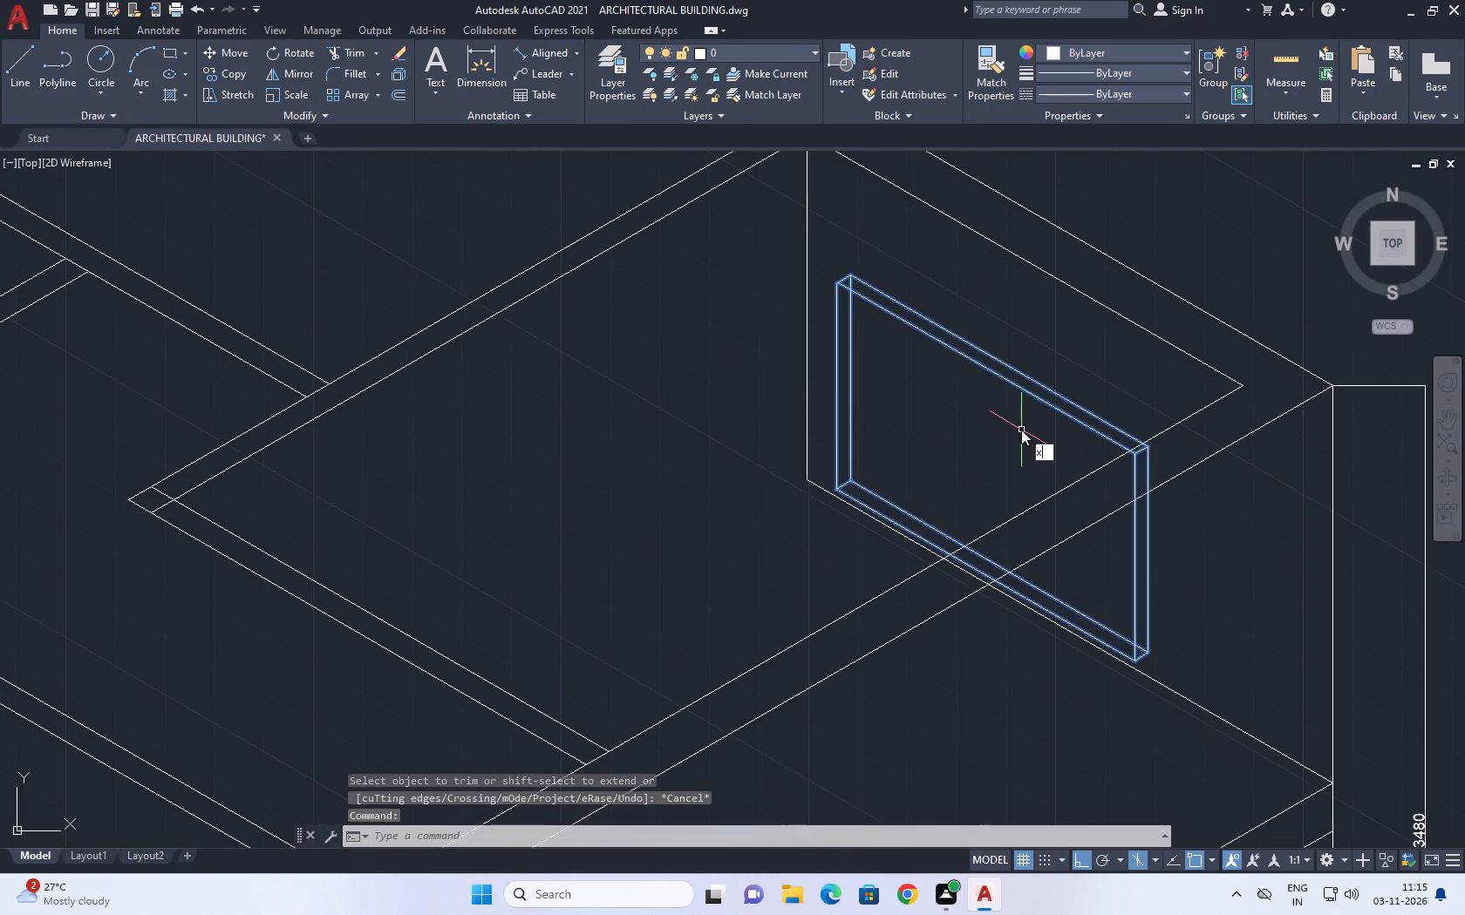
pyautogui.press('space')
# Trim the window's right jamb lines inside the front wall thickness and cut its top edges back to the wall's inner line.
pyautogui.moveTo(1120, 452); pyautogui.dragTo(1033, 420, button='middle')
pyautogui.write('tr')
pyautogui.press('space')
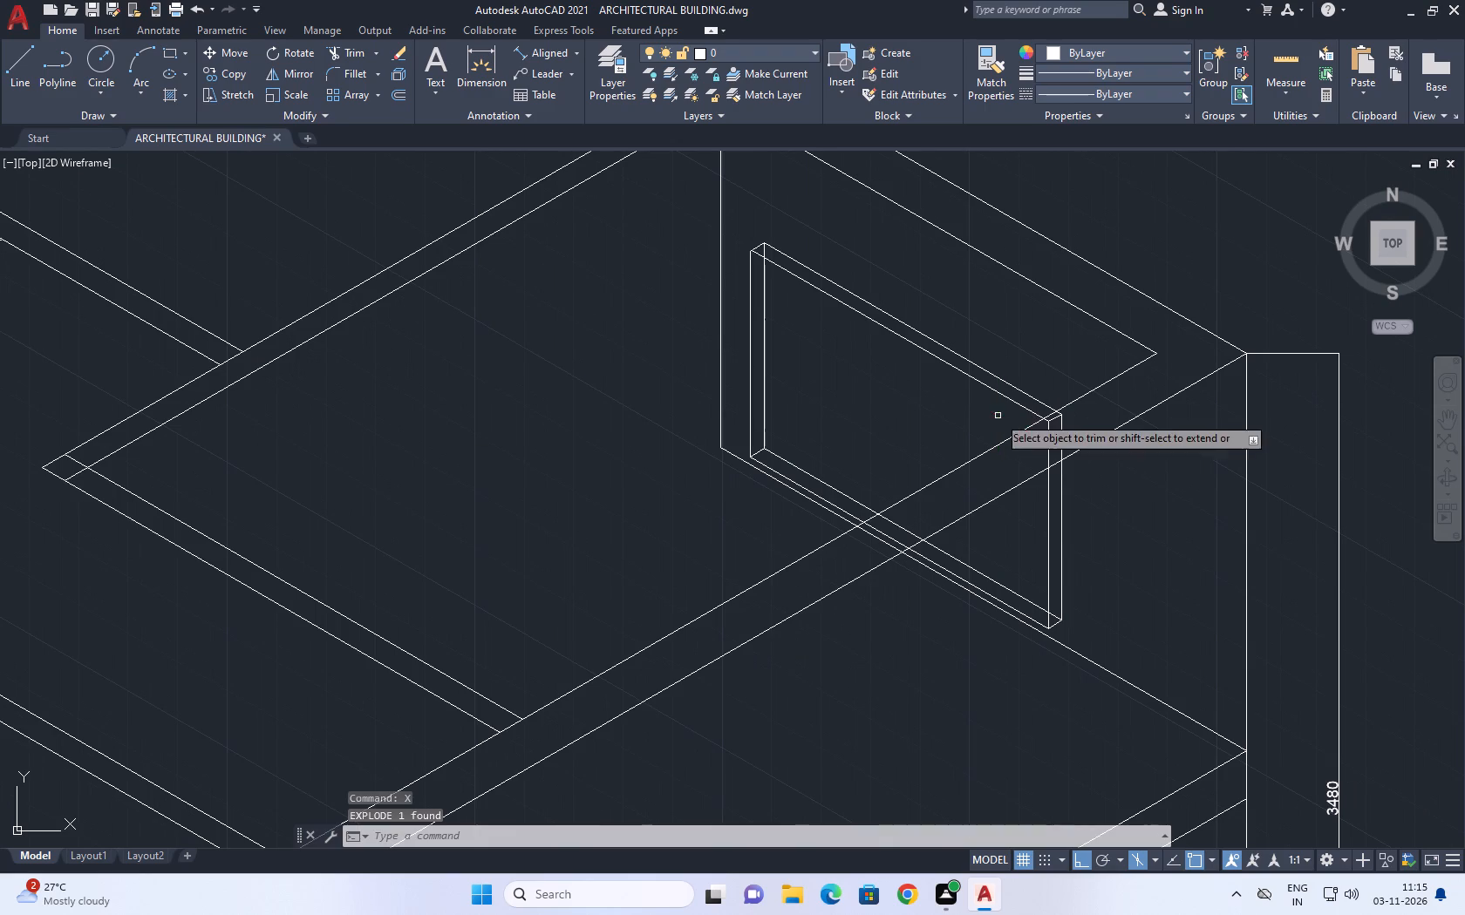
pyautogui.moveTo(1091, 440); pyautogui.dragTo(1047, 443, button='middle')
pyautogui.scroll(2, 1014, 422)
pyautogui.click(1061, 402)
pyautogui.click(960, 510)
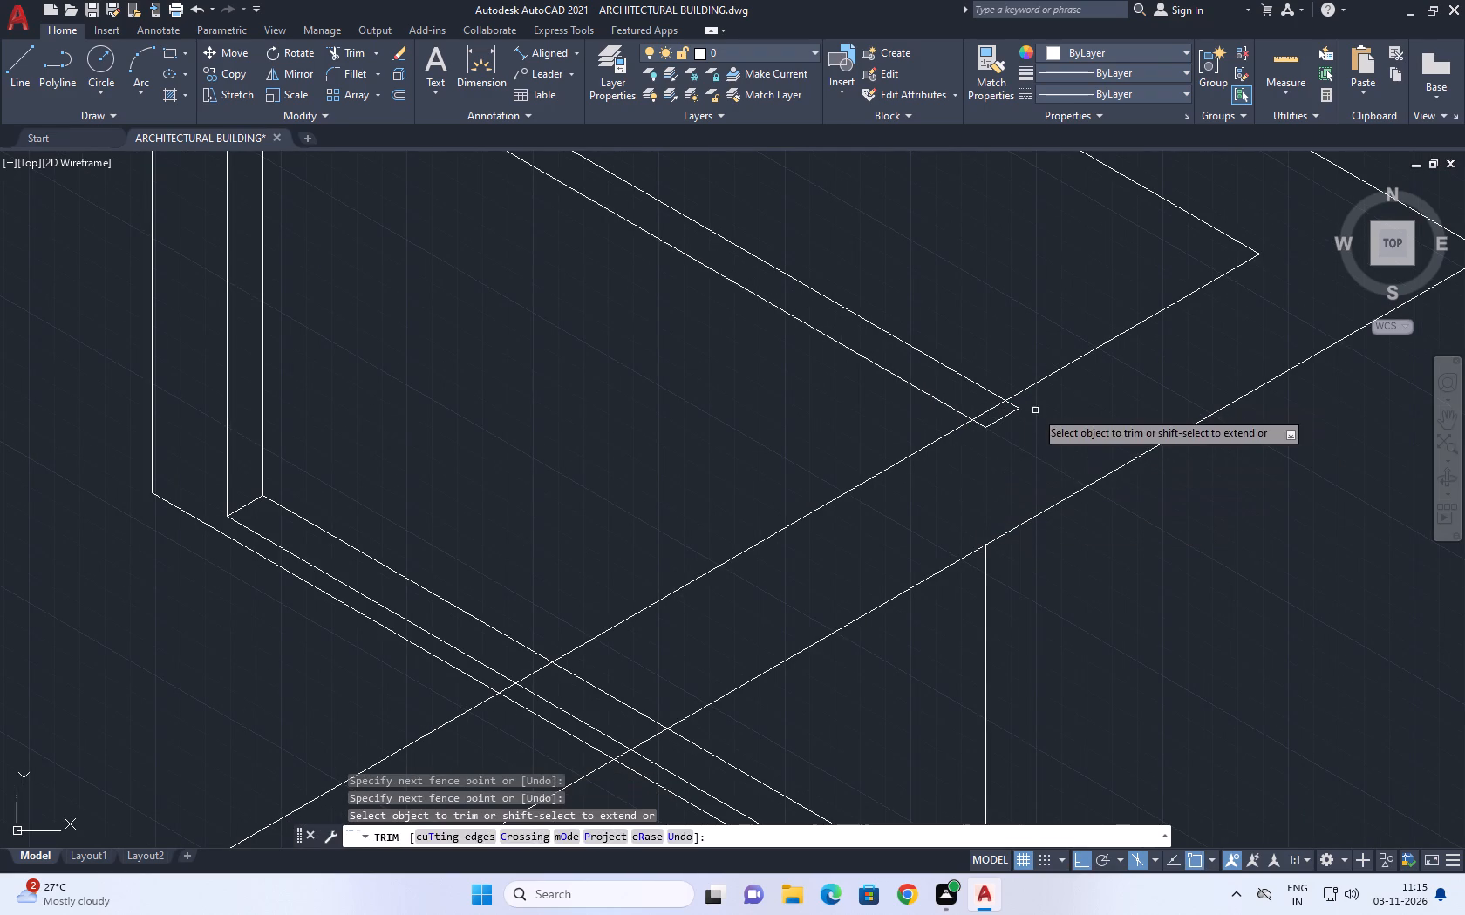
pyautogui.click(1035, 410)
pyautogui.click(983, 430)
pyautogui.click(1012, 405)
pyautogui.click(1003, 422)
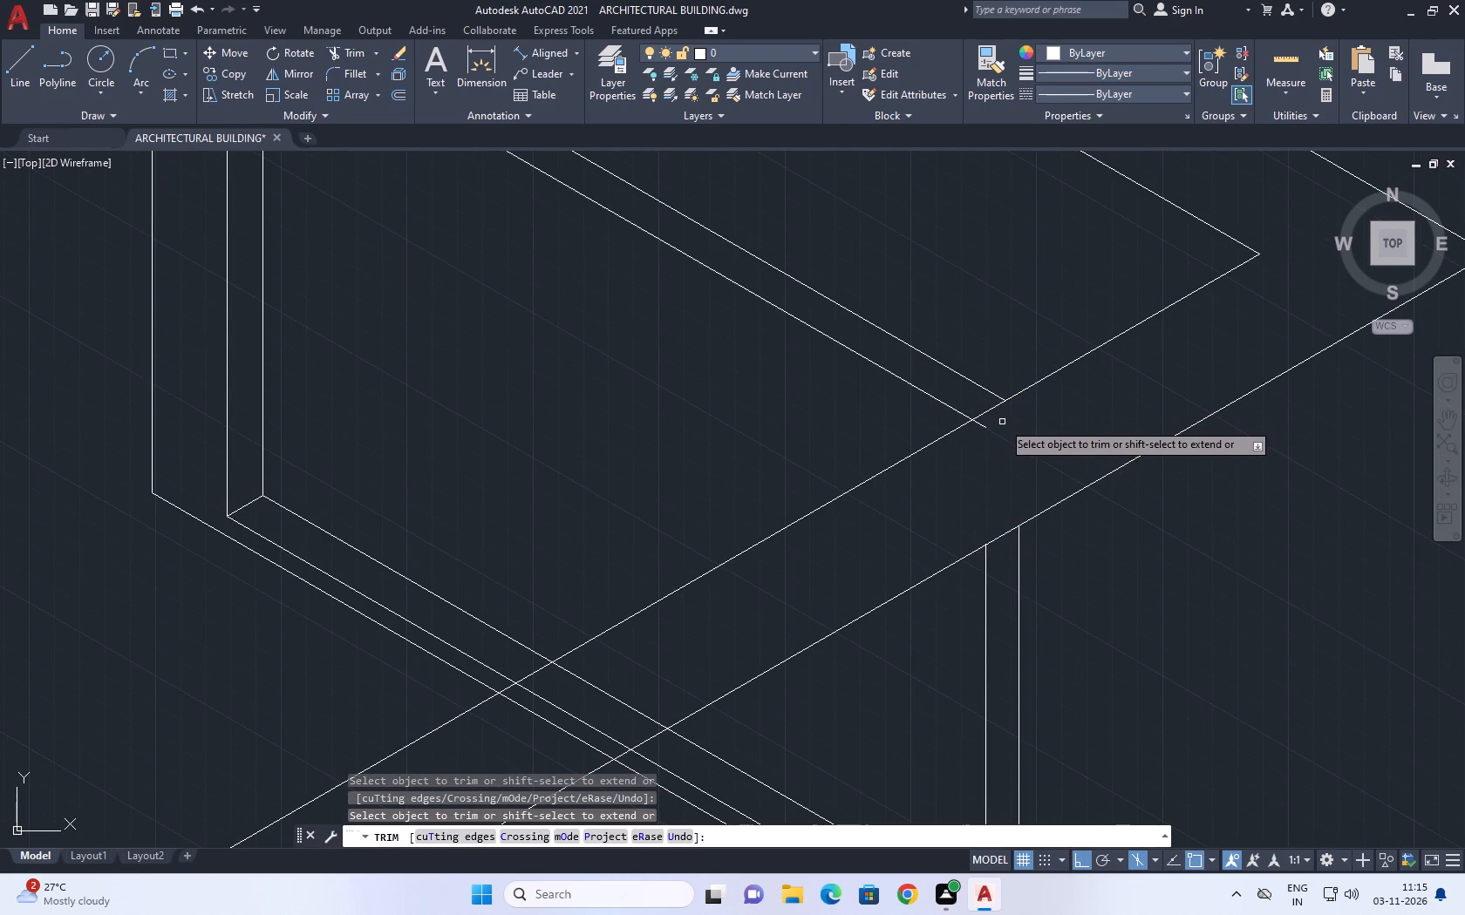
pyautogui.click(980, 423)
# Trim away the window's remaining right jamb lines and lower right corner lines beyond the front wall.
pyautogui.scroll(-3, 1037, 419)
pyautogui.scroll(2, 1034, 475)
pyautogui.moveTo(1054, 465); pyautogui.dragTo(1019, 484)
pyautogui.click(961, 505)
pyautogui.moveTo(1042, 507); pyautogui.dragTo(1023, 444, button='middle')
pyautogui.click(1035, 509)
pyautogui.scroll(3, 1007, 586)
pyautogui.moveTo(1002, 629); pyautogui.dragTo(984, 612)
pyautogui.click(949, 543)
pyautogui.click(982, 607)
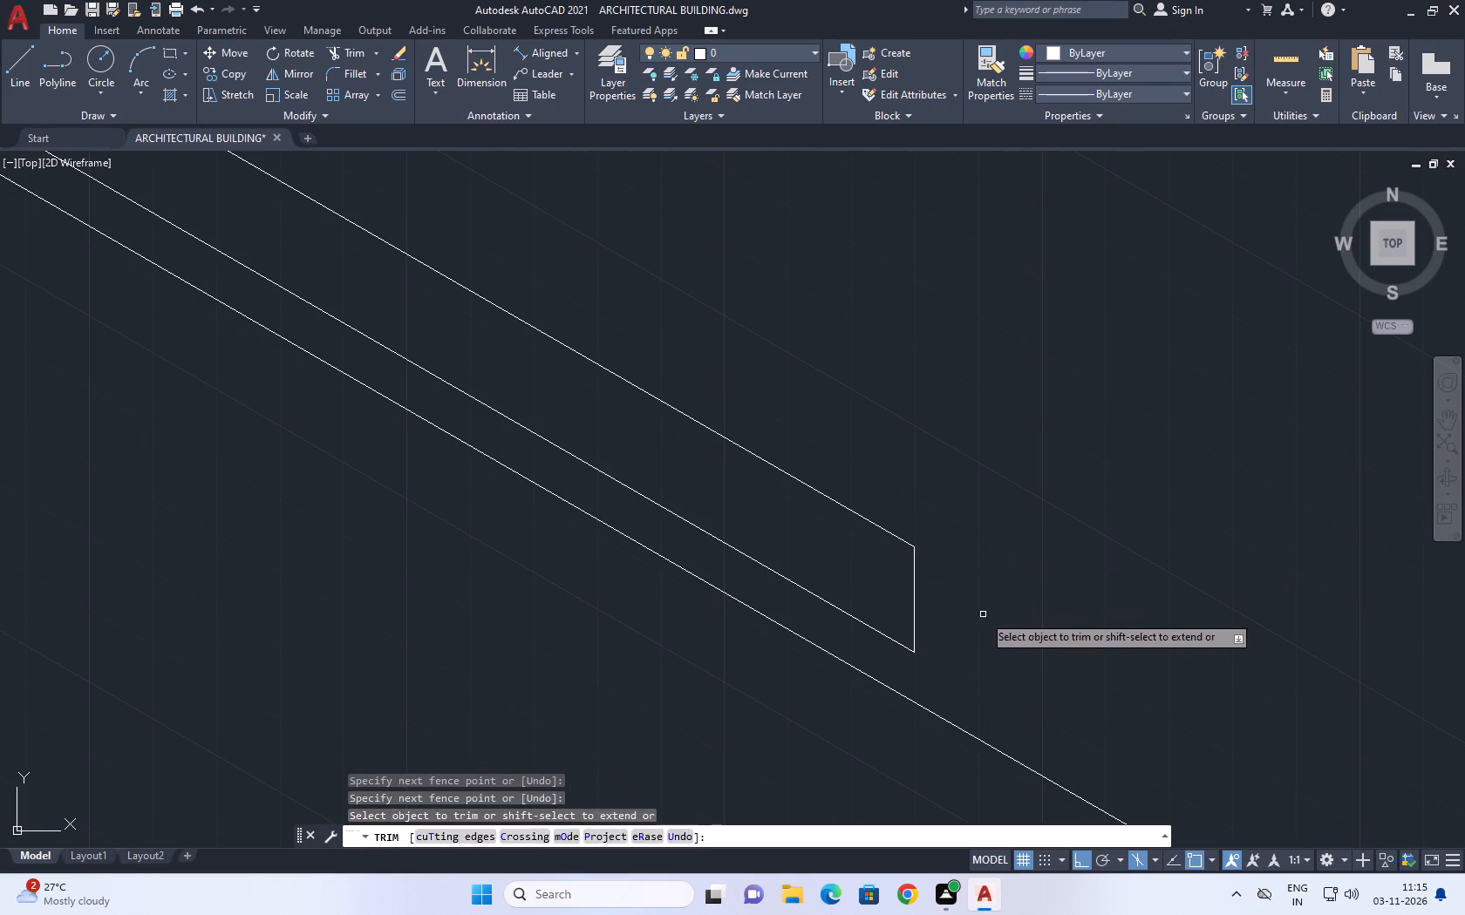
pyautogui.moveTo(981, 627); pyautogui.dragTo(969, 616)
pyautogui.moveTo(876, 575); pyautogui.dragTo(878, 566)
pyautogui.click(933, 518)
pyautogui.click(862, 621)
pyautogui.click(861, 627)
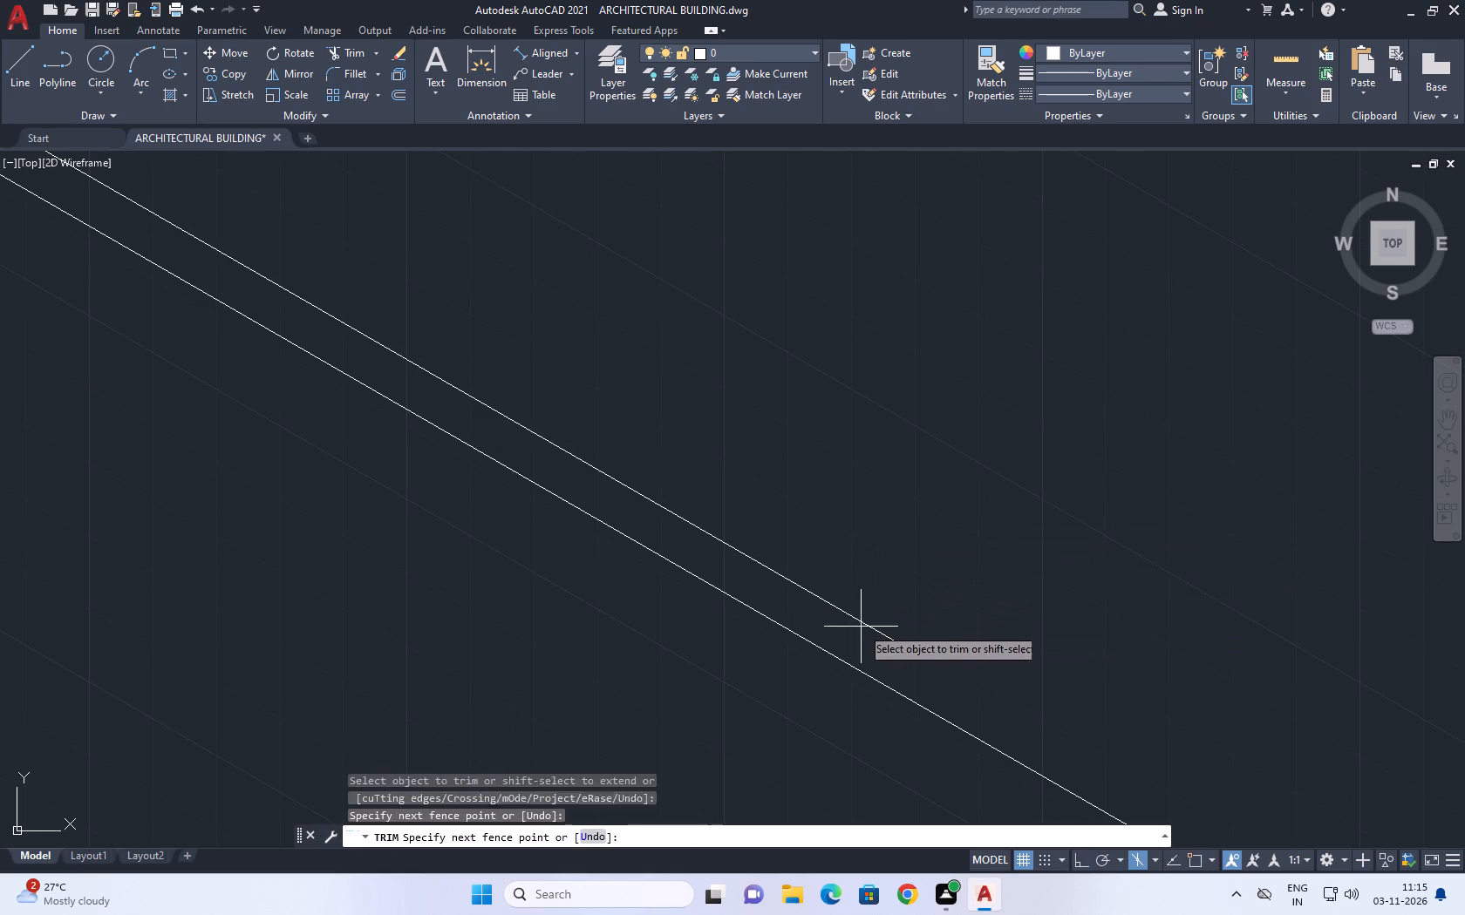
pyautogui.click(882, 620)
# Undo the last trim, and instead trim the front sill line at the wall's inner line and the floor line within the wall thickness.
pyautogui.scroll(-4, 991, 595)
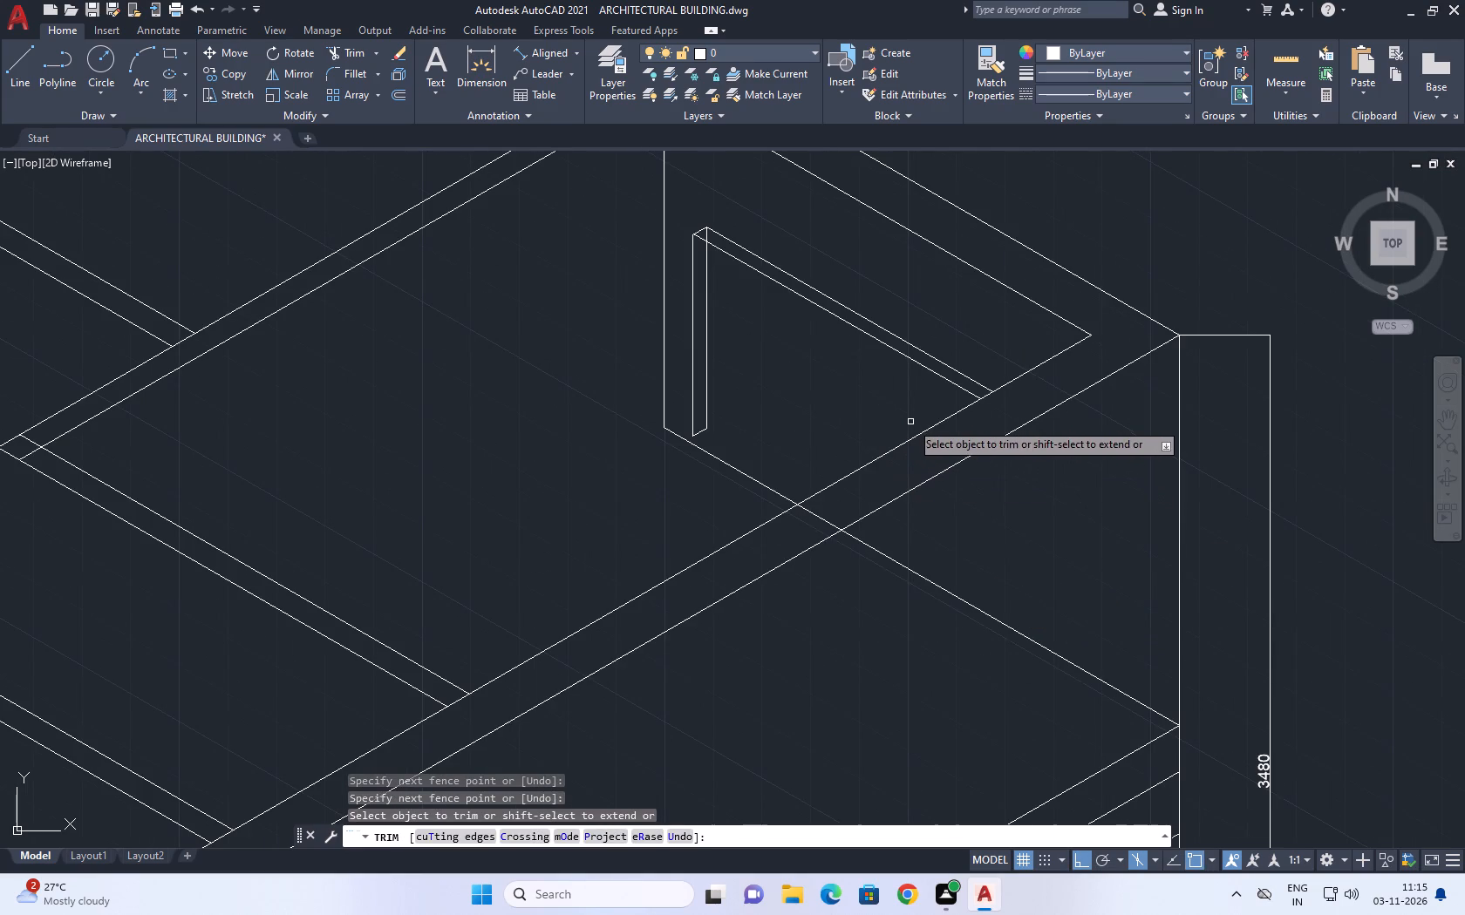
pyautogui.hotkey('ctrl', 'z')
pyautogui.scroll(-5, 910, 572)
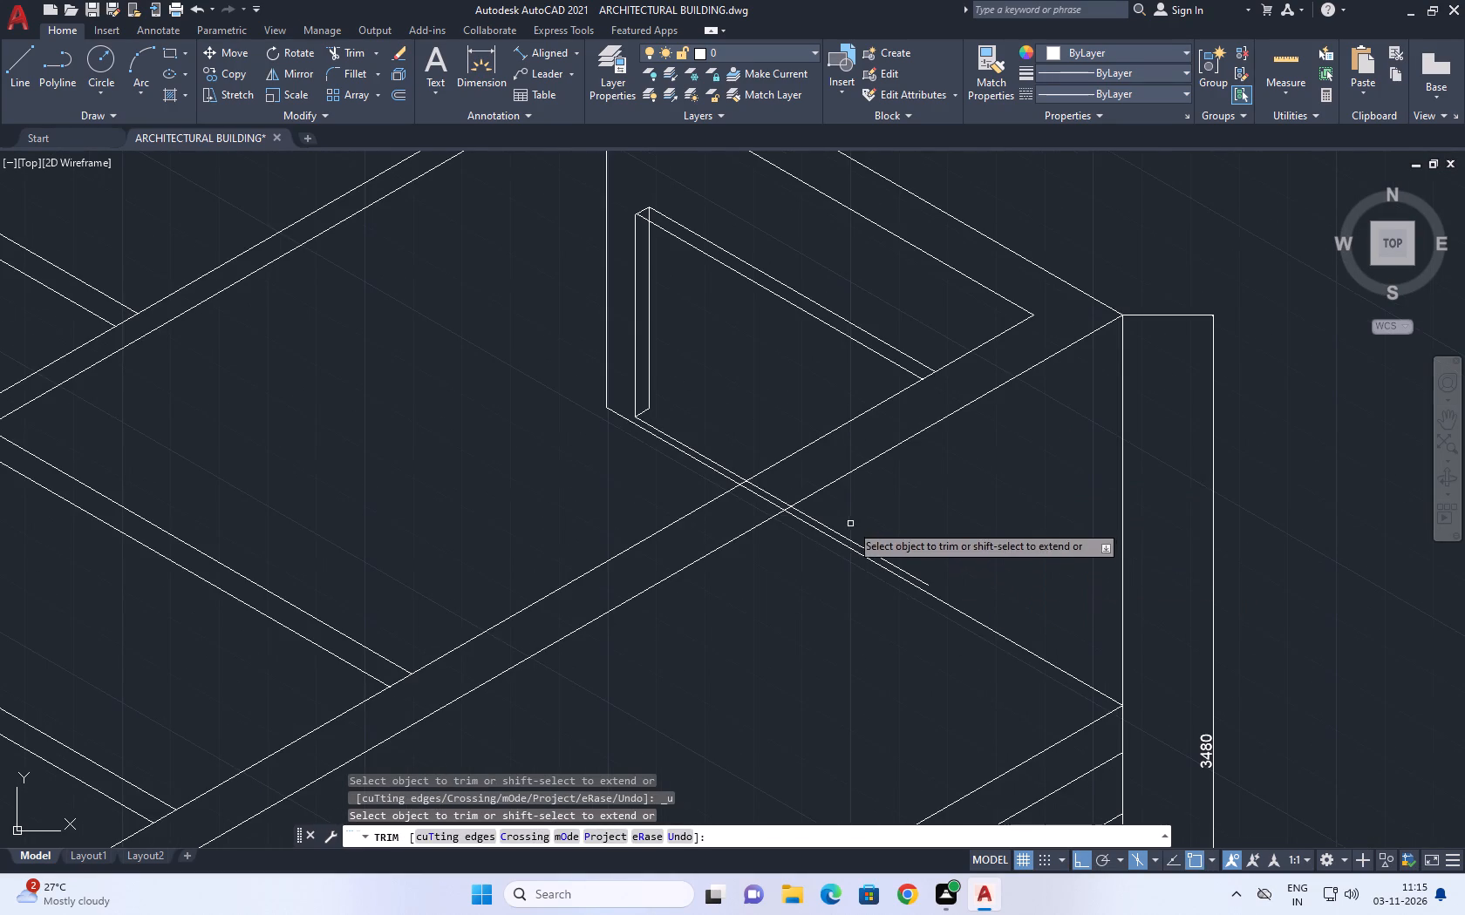
pyautogui.click(855, 543)
pyautogui.click(780, 499)
pyautogui.click(757, 498)
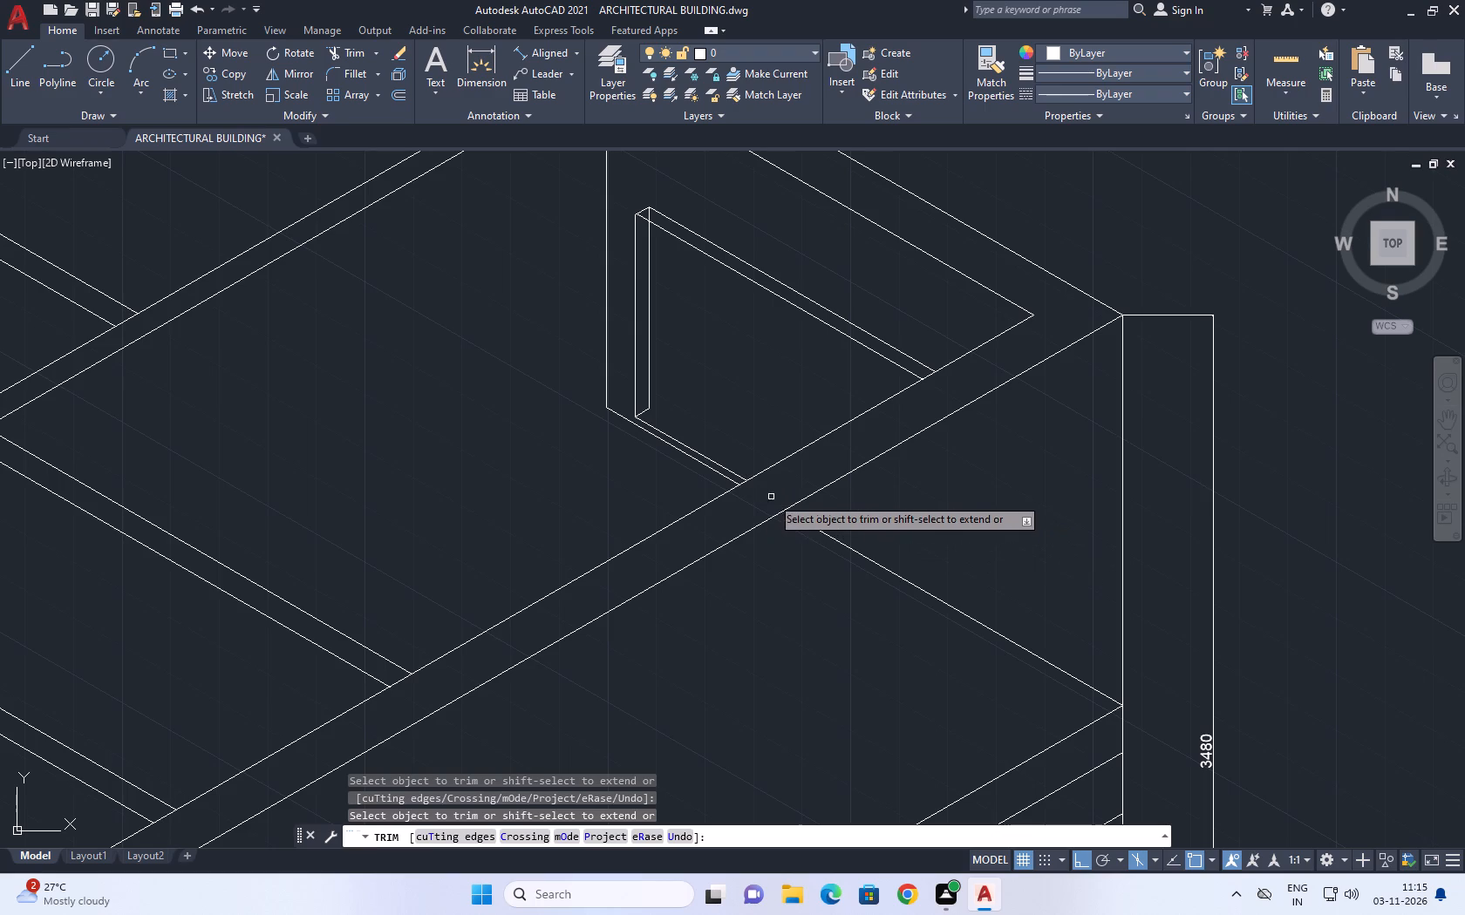
pyautogui.press('Escape')
# Draw a rear sill line from the window's inner lower corner, along the sloping axis parallel to the front sill, past the front wall.
pyautogui.scroll(-2, 842, 435)
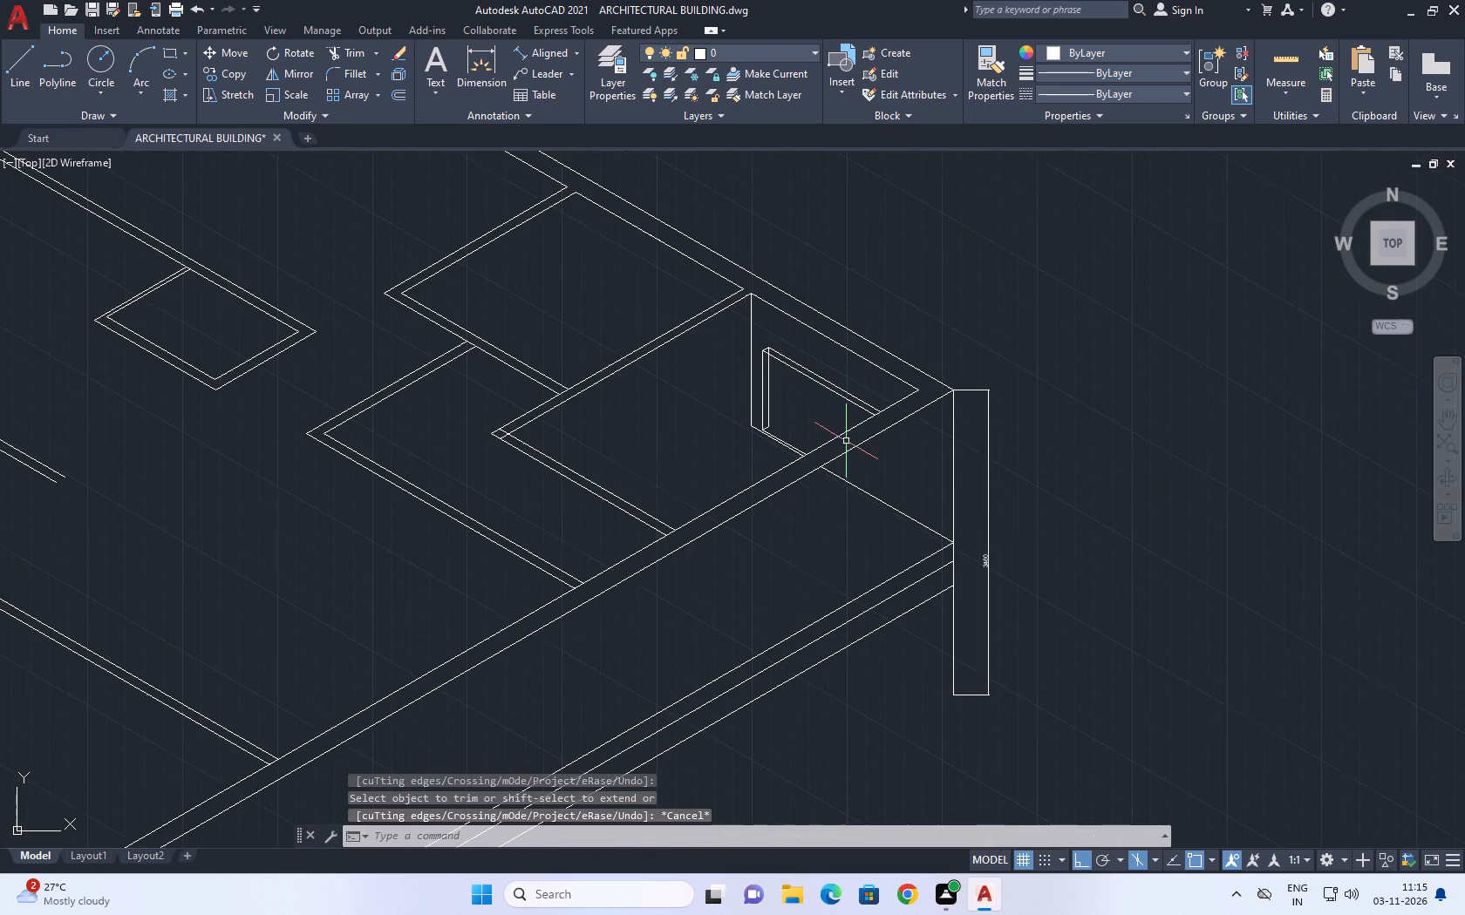
pyautogui.moveTo(835, 416); pyautogui.dragTo(876, 433, button='middle')
pyautogui.scroll(2, 806, 390)
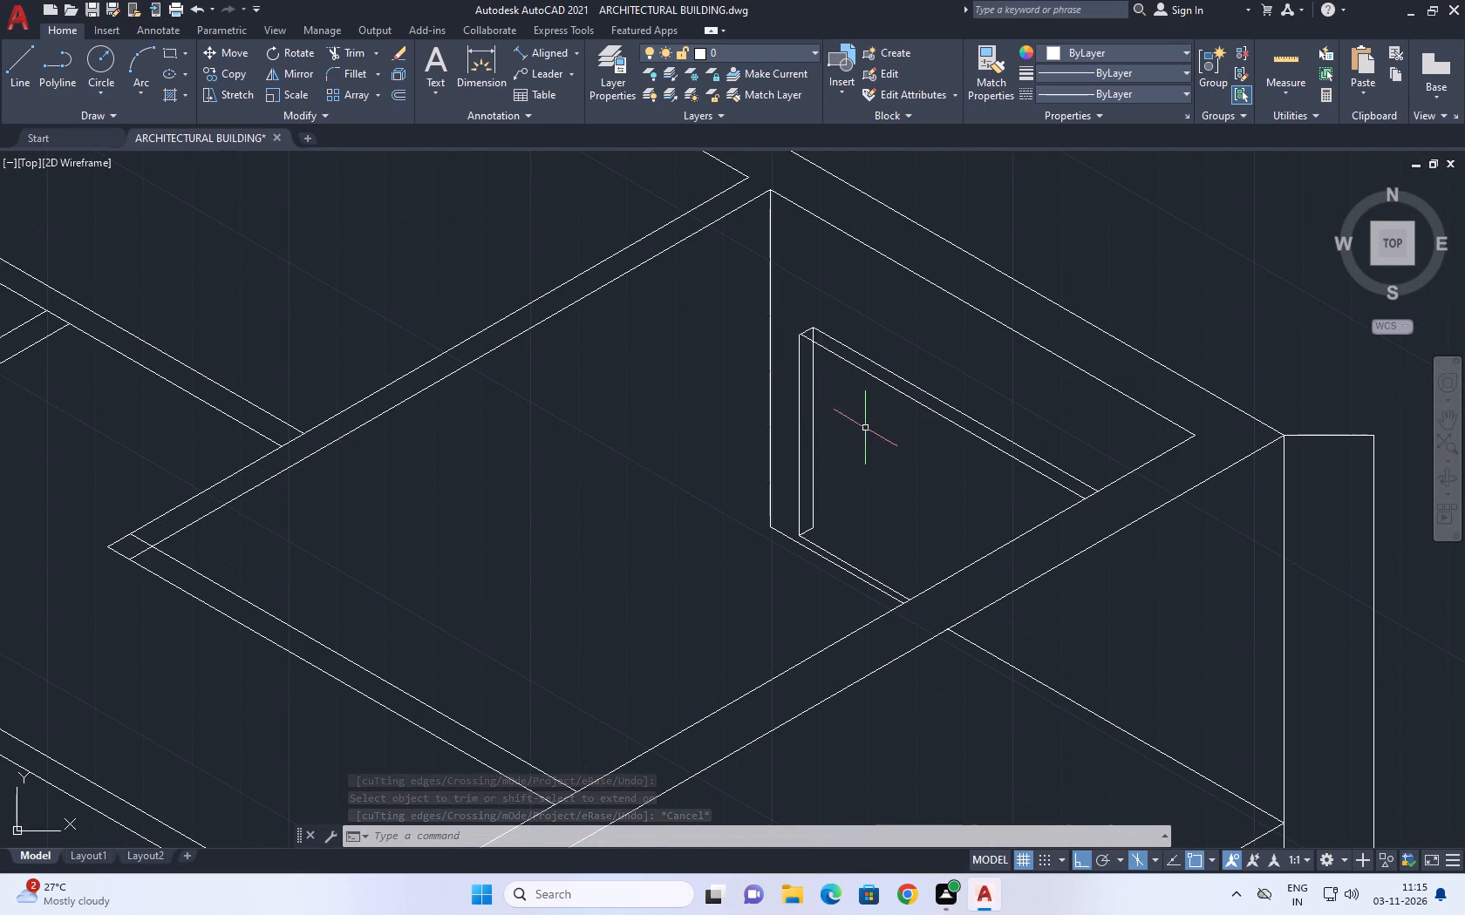
pyautogui.scroll(-1, 933, 451)
pyautogui.moveTo(907, 430); pyautogui.dragTo(964, 462, button='middle')
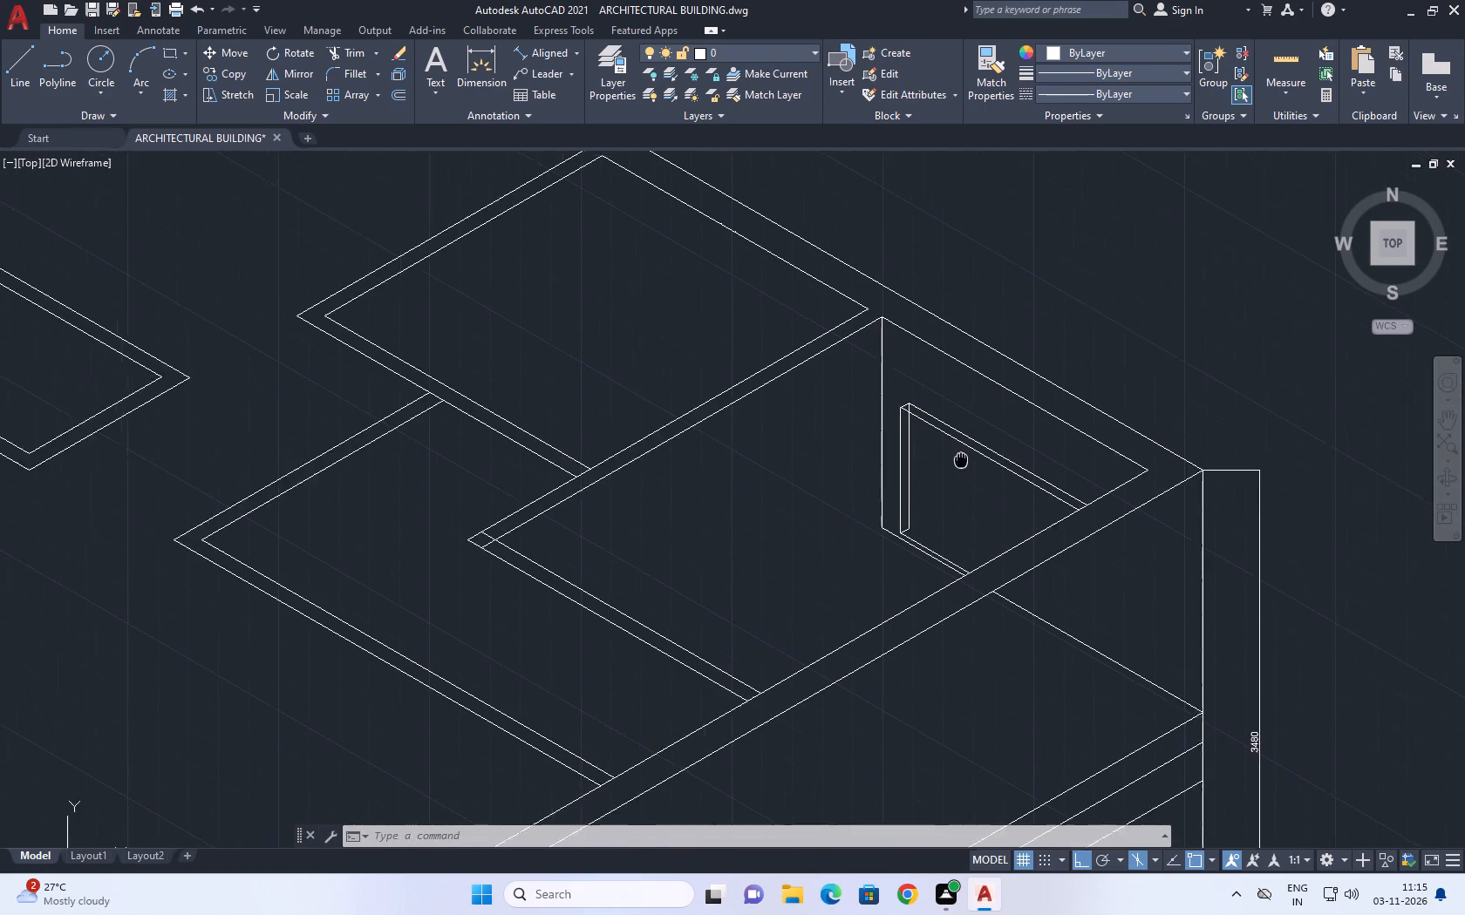
pyautogui.moveTo(964, 462); pyautogui.dragTo(971, 465, button='middle')
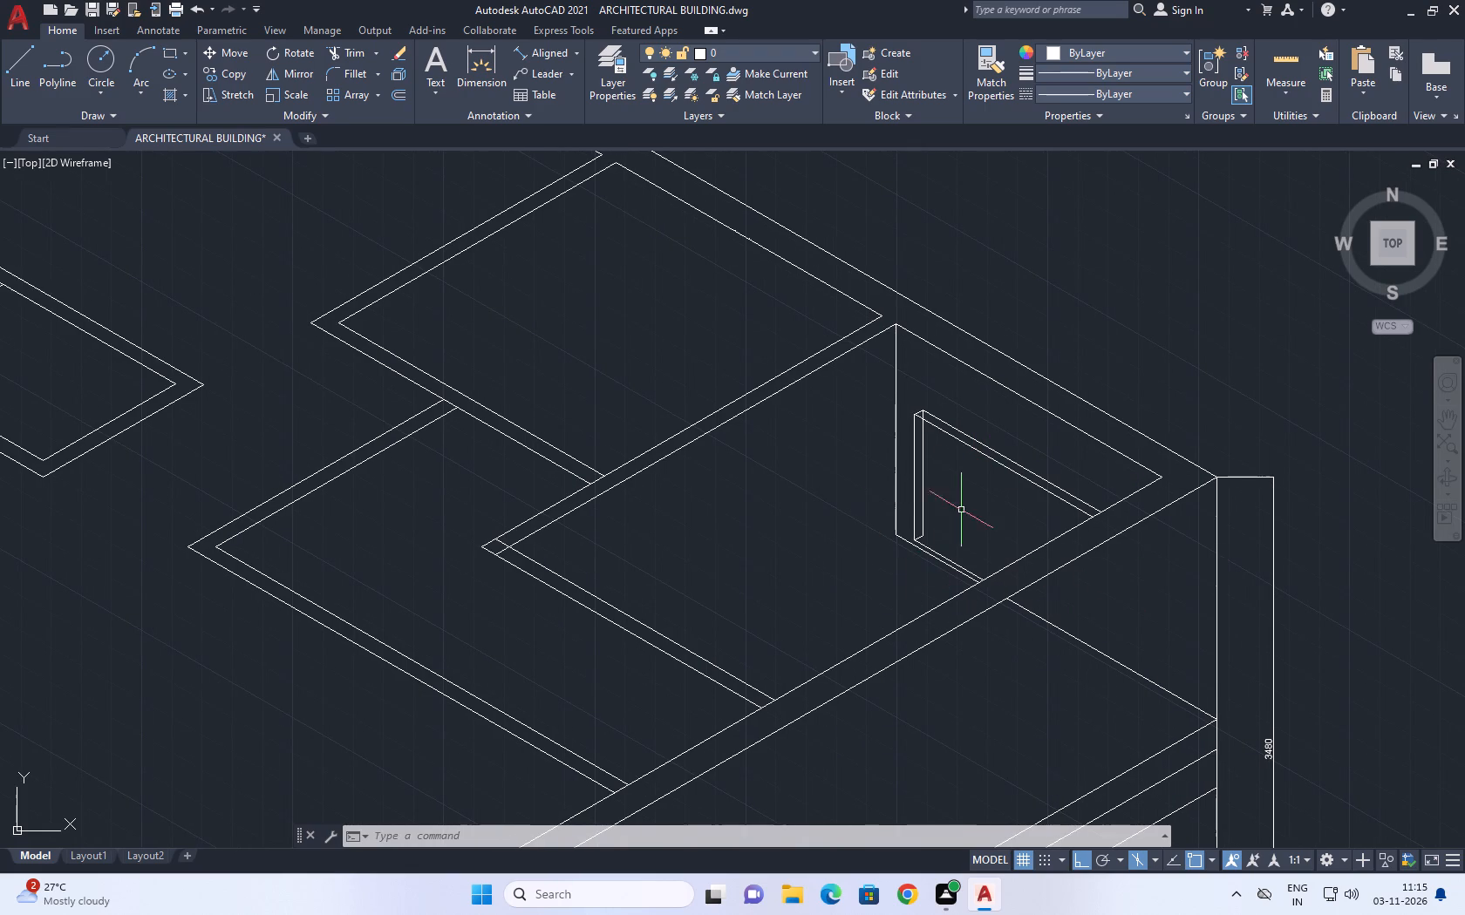
pyautogui.moveTo(1149, 518); pyautogui.dragTo(1165, 514, button='middle')
pyautogui.moveTo(1182, 576); pyautogui.dragTo(1148, 537, button='middle')
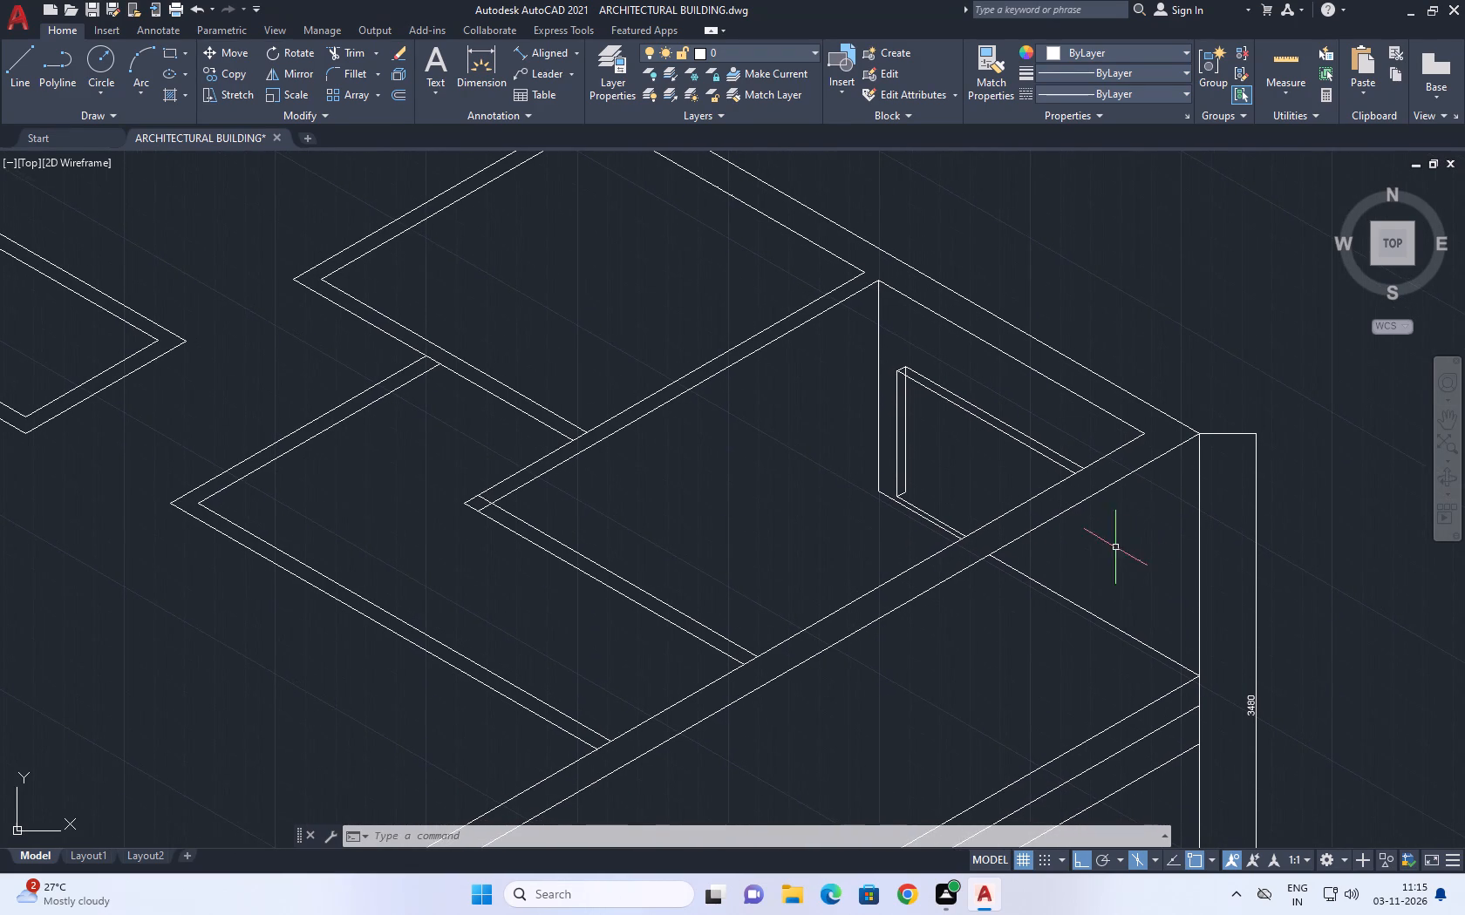
pyautogui.scroll(2, 928, 512)
pyautogui.click(8, 56)
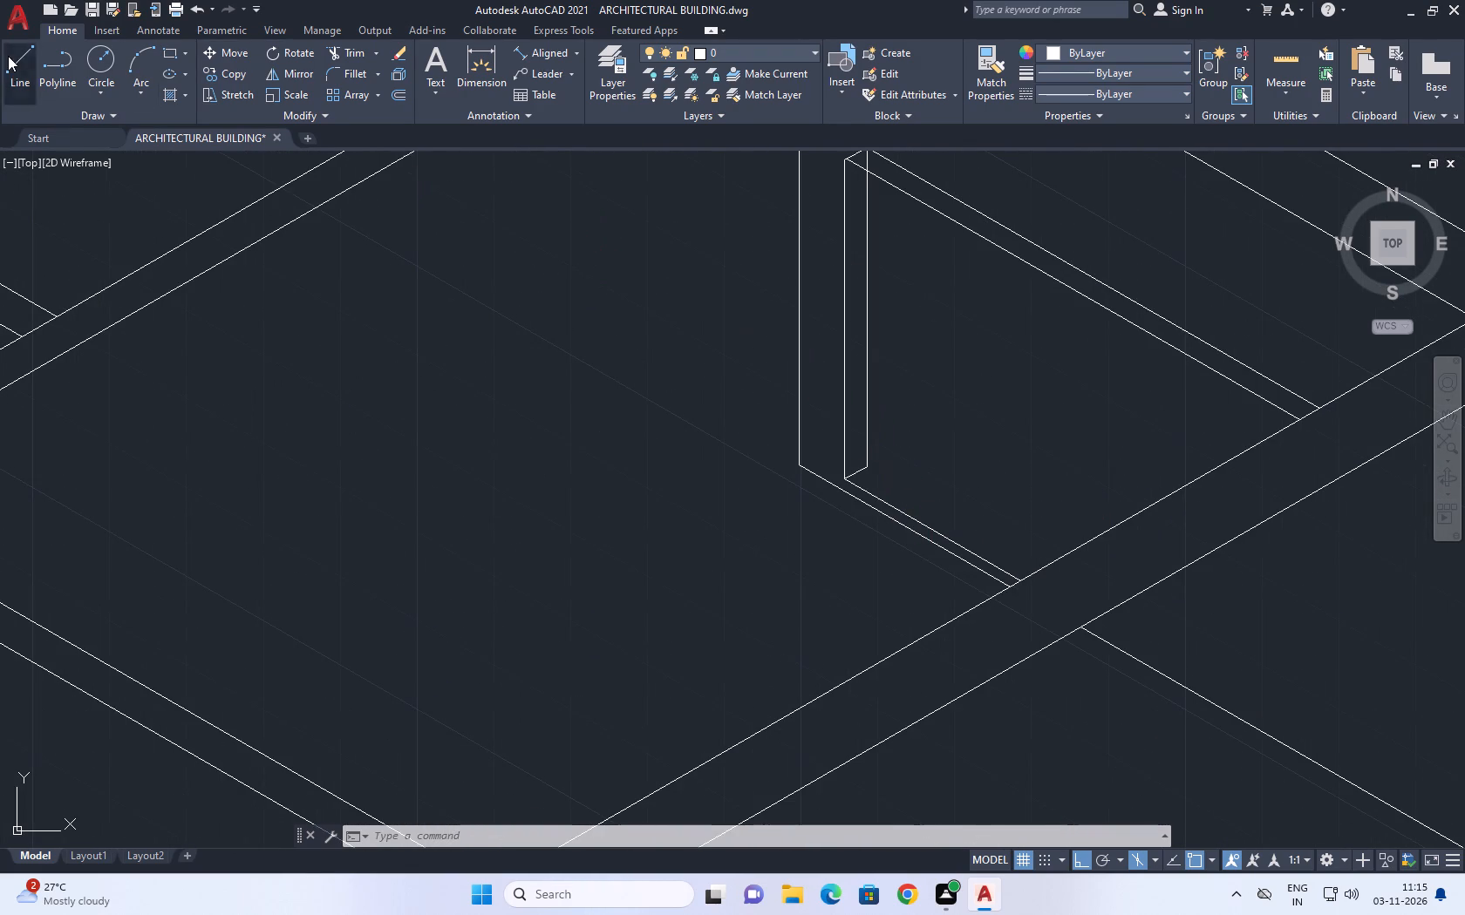
pyautogui.click(868, 470)
pyautogui.scroll(-1, 900, 485)
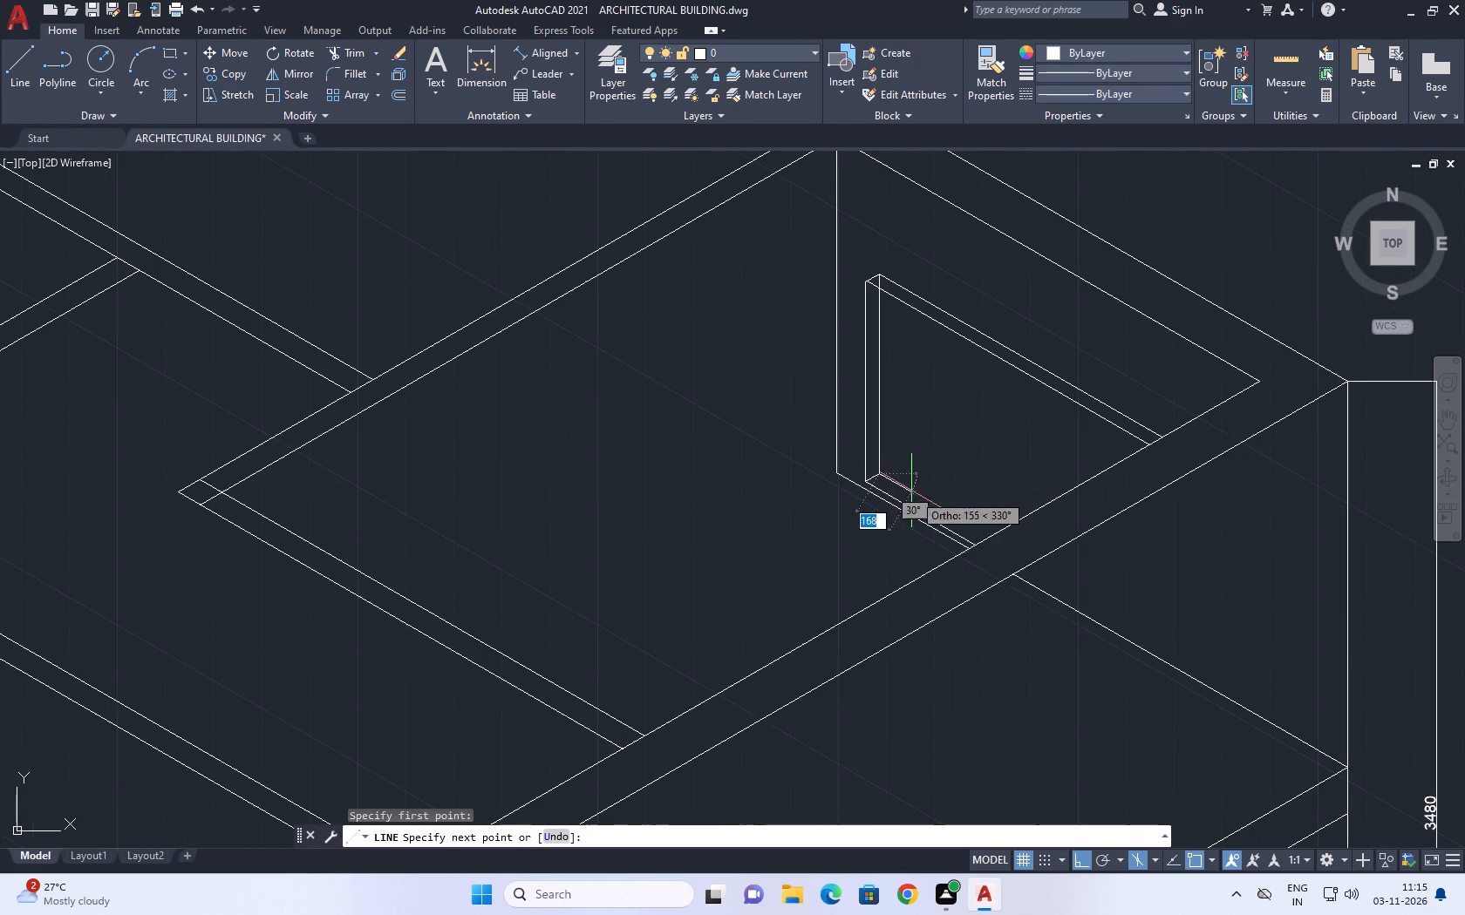
pyautogui.click(1141, 596)
pyautogui.rightClick(1167, 579)
pyautogui.click(1210, 611)
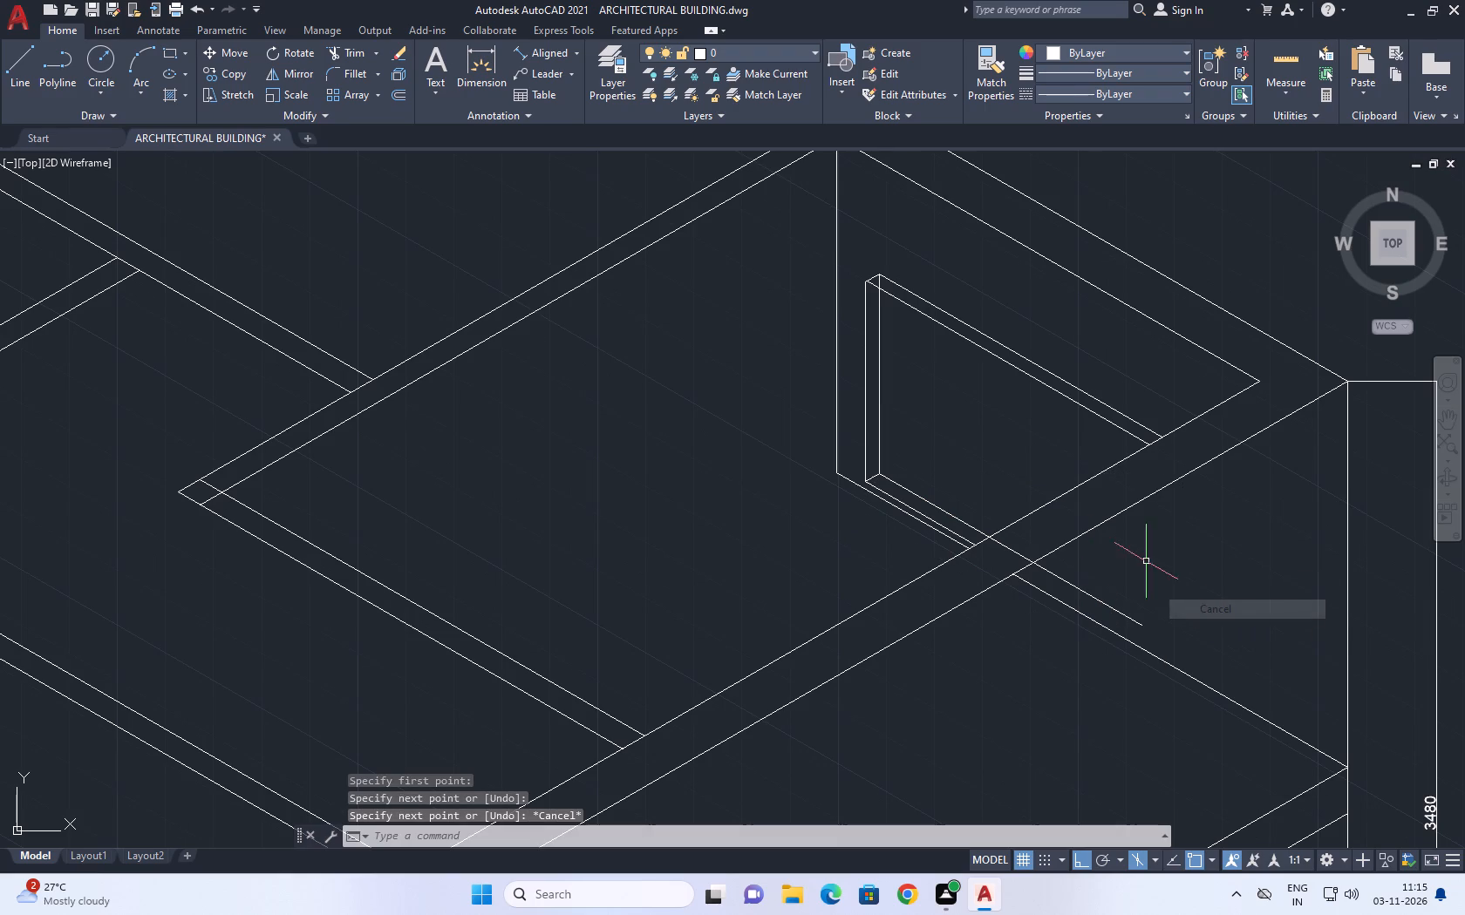
# Trim the new rear sill line back to the front wall's inner line.
pyautogui.click(356, 54)
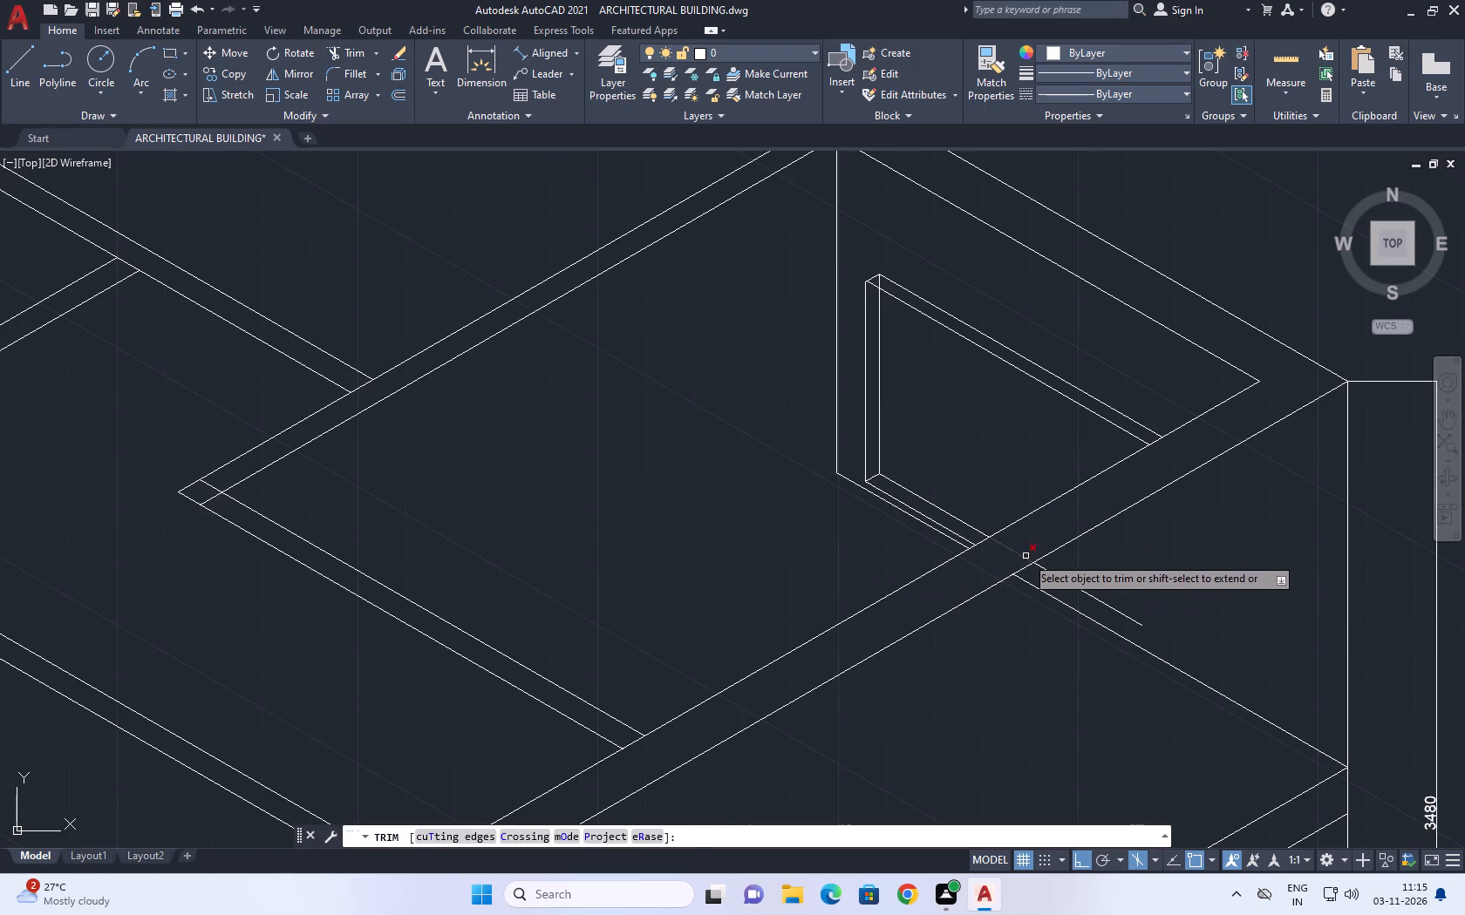
pyautogui.click(1012, 554)
pyautogui.click(1069, 581)
# Trim away the floor line segment remaining between the front wall's outer line and the building's corner edge.
pyautogui.moveTo(1123, 586); pyautogui.dragTo(935, 472, button='middle')
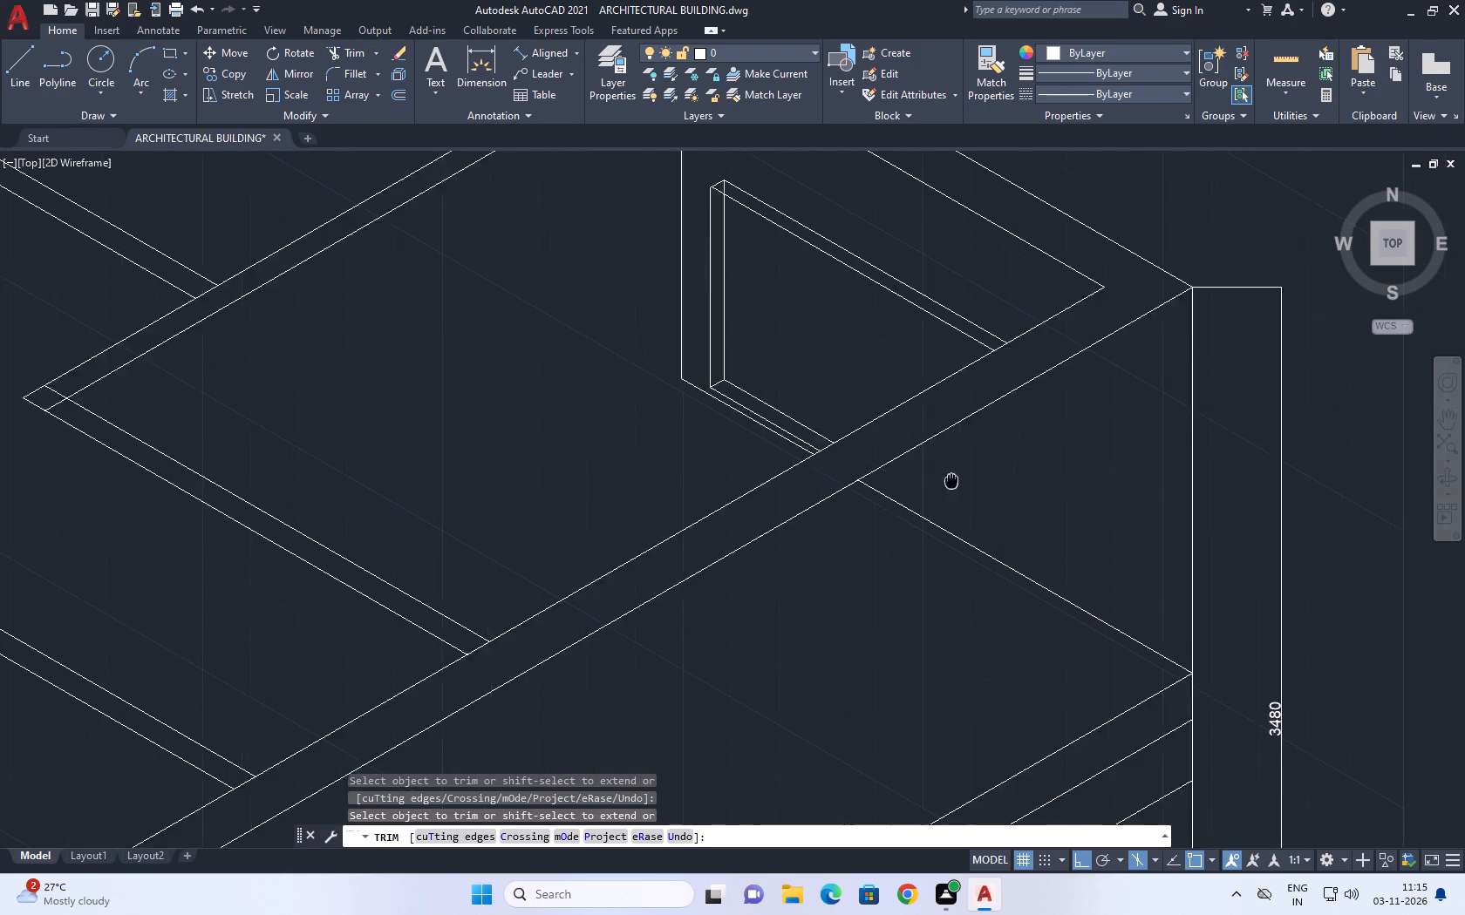
pyautogui.moveTo(935, 472); pyautogui.dragTo(893, 448, button='middle')
pyautogui.scroll(-2, 988, 491)
pyautogui.moveTo(989, 485); pyautogui.dragTo(991, 486, button='middle')
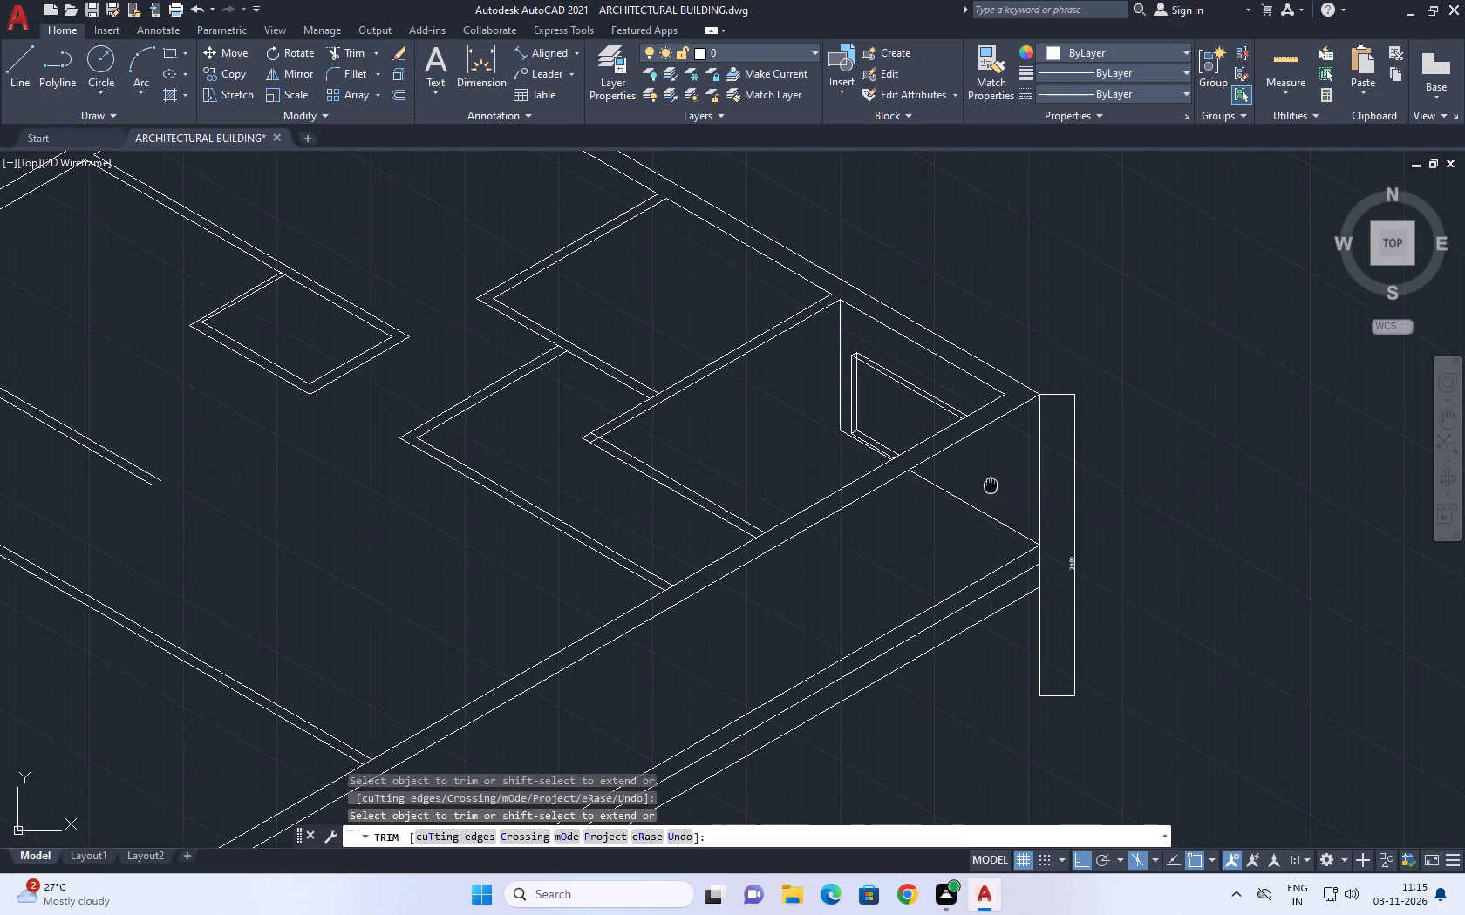
pyautogui.moveTo(991, 486); pyautogui.dragTo(992, 515, button='middle')
pyautogui.click(1013, 546)
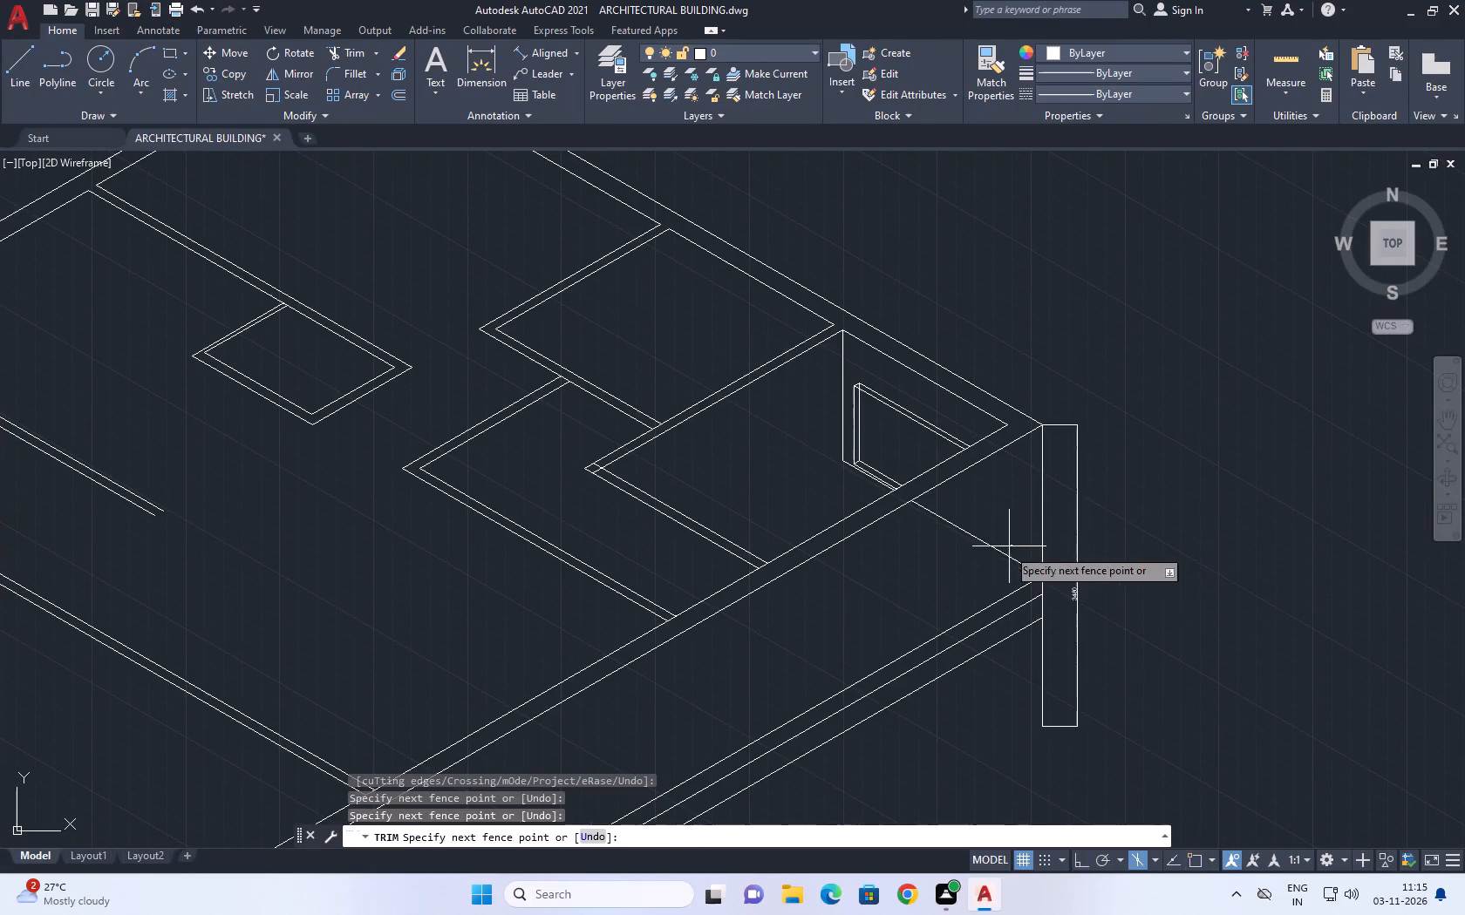
pyautogui.click(975, 571)
pyautogui.rightClick(995, 508)
pyautogui.click(1045, 534)
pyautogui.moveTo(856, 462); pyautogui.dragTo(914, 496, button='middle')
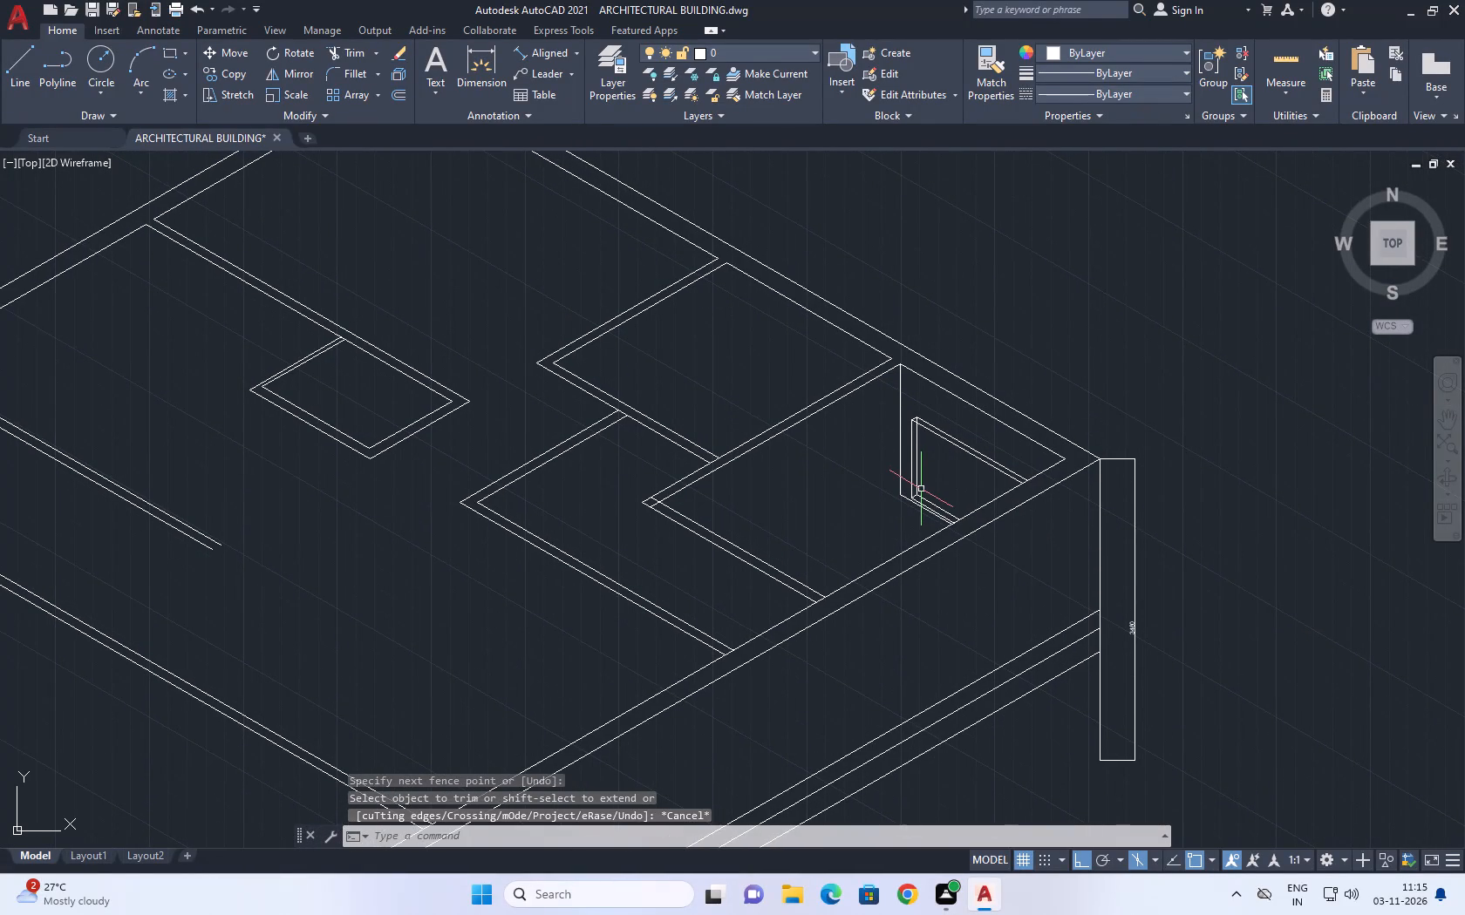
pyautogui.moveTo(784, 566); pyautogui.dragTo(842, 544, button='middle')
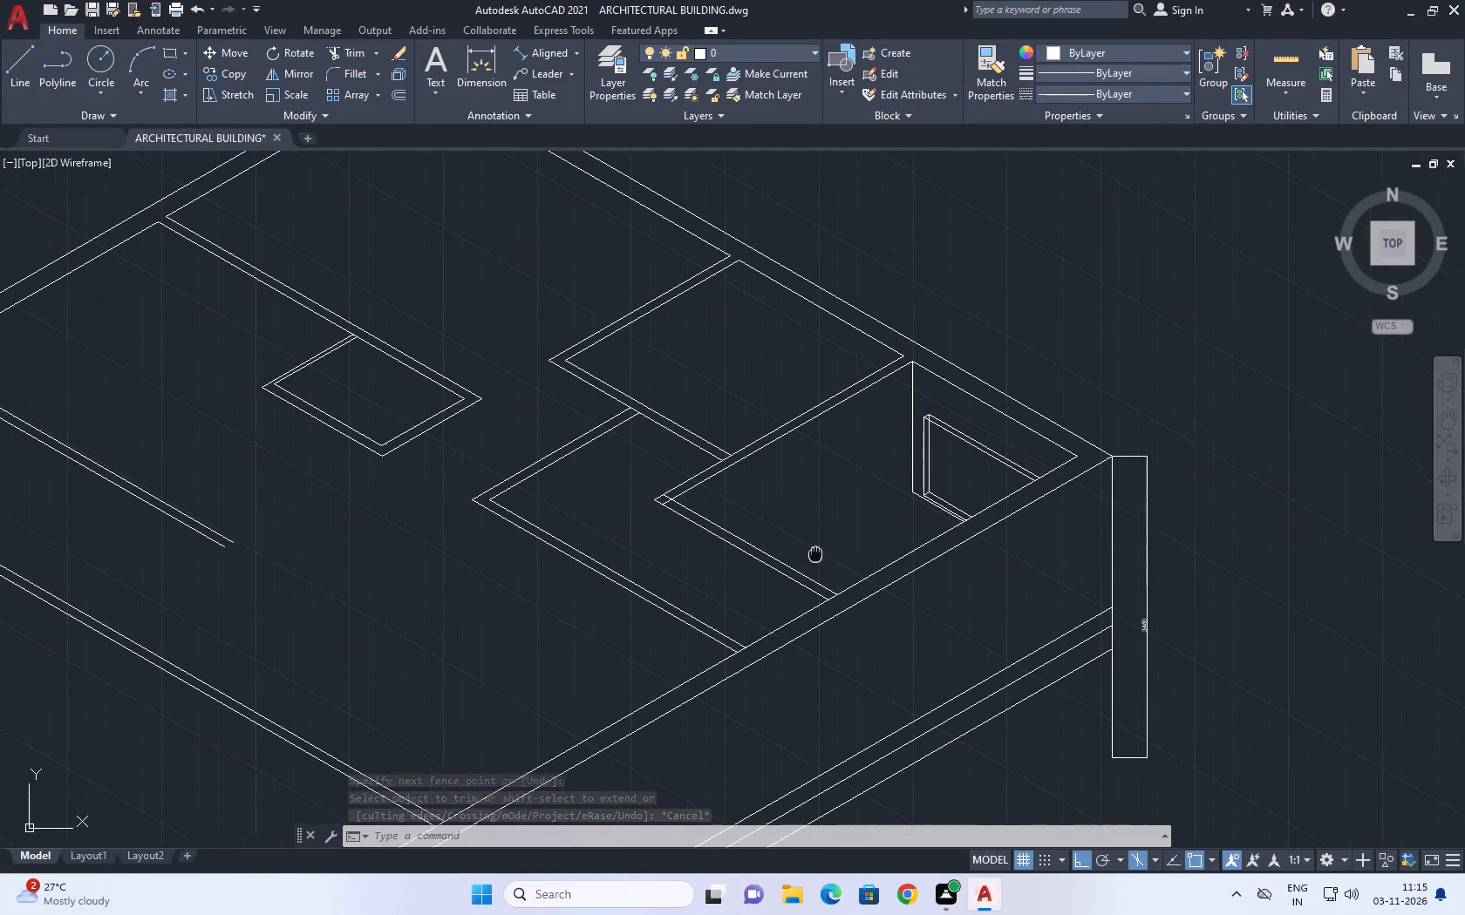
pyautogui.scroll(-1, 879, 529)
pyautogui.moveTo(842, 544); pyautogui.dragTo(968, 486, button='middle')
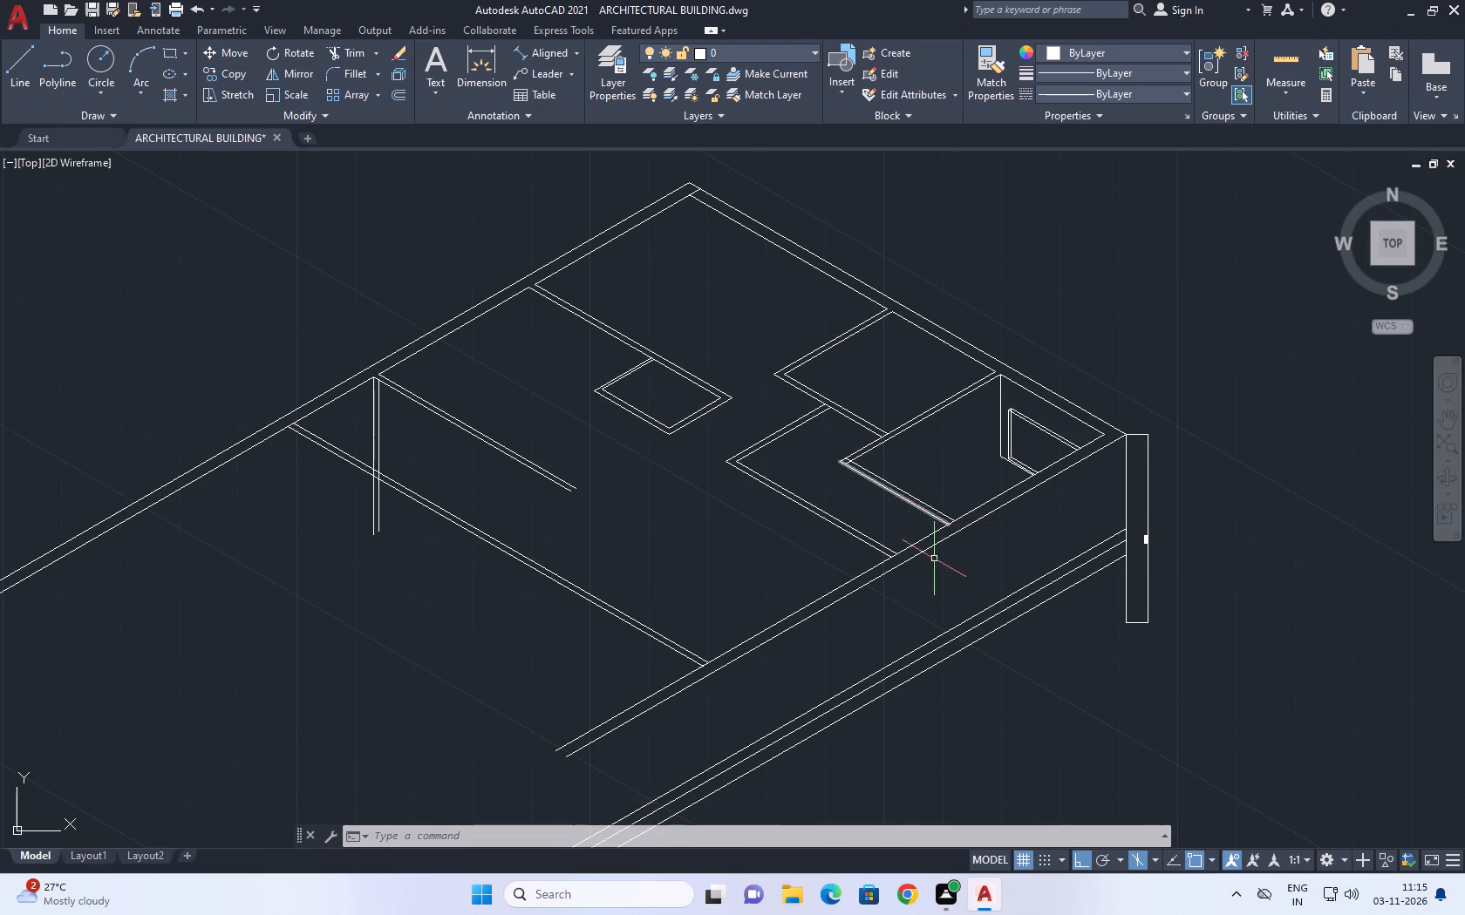
# Draw a 450 mm line along the 30° isometric axis on the front wall's face, just below the partition junctions.
pyautogui.moveTo(937, 542); pyautogui.dragTo(894, 427, button='middle')
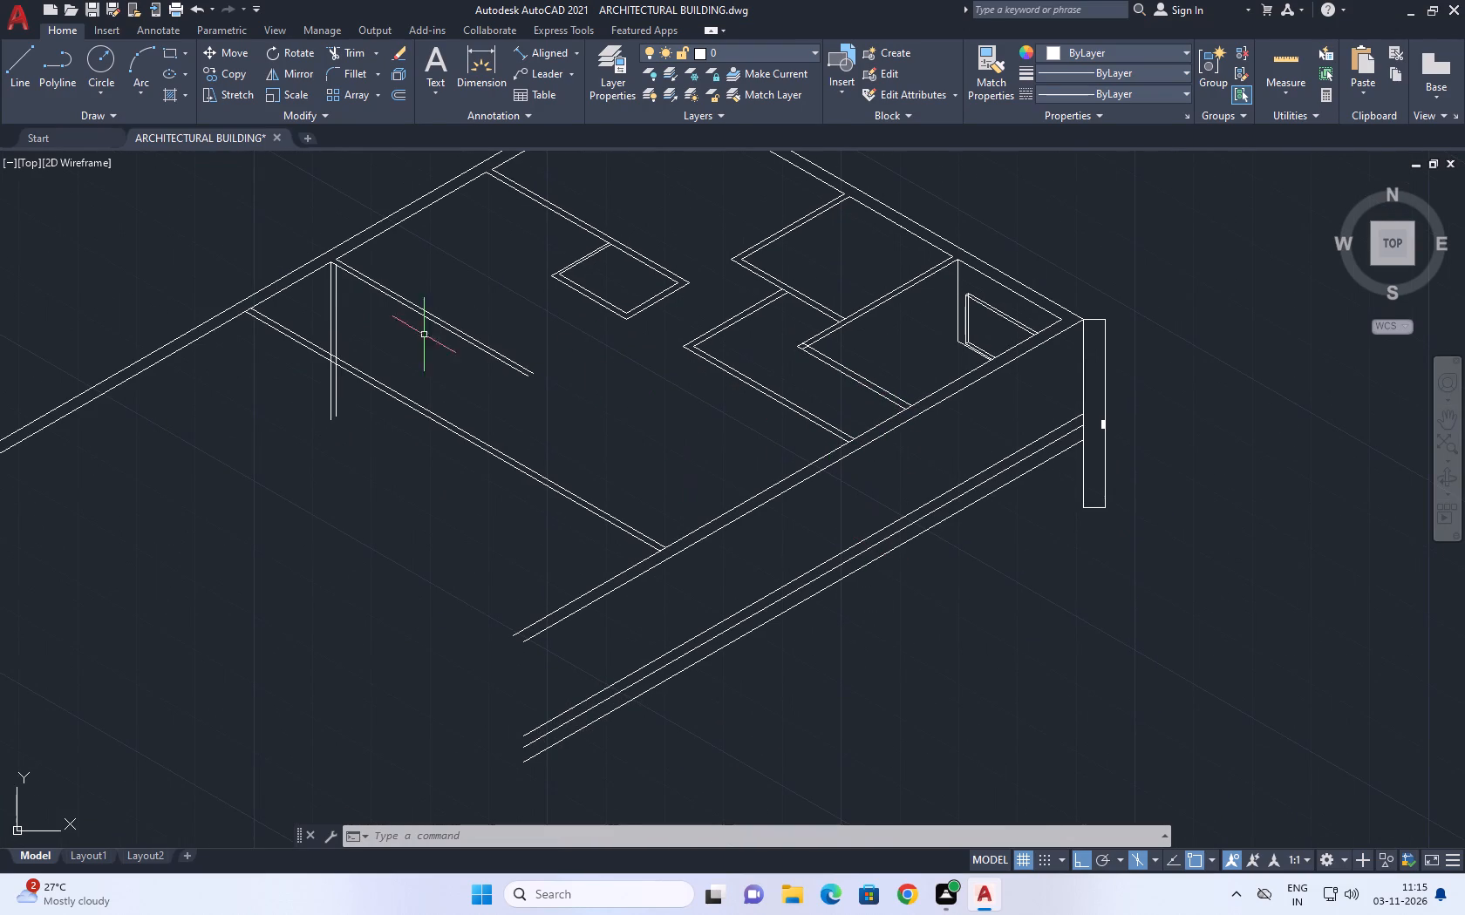
pyautogui.click(31, 59)
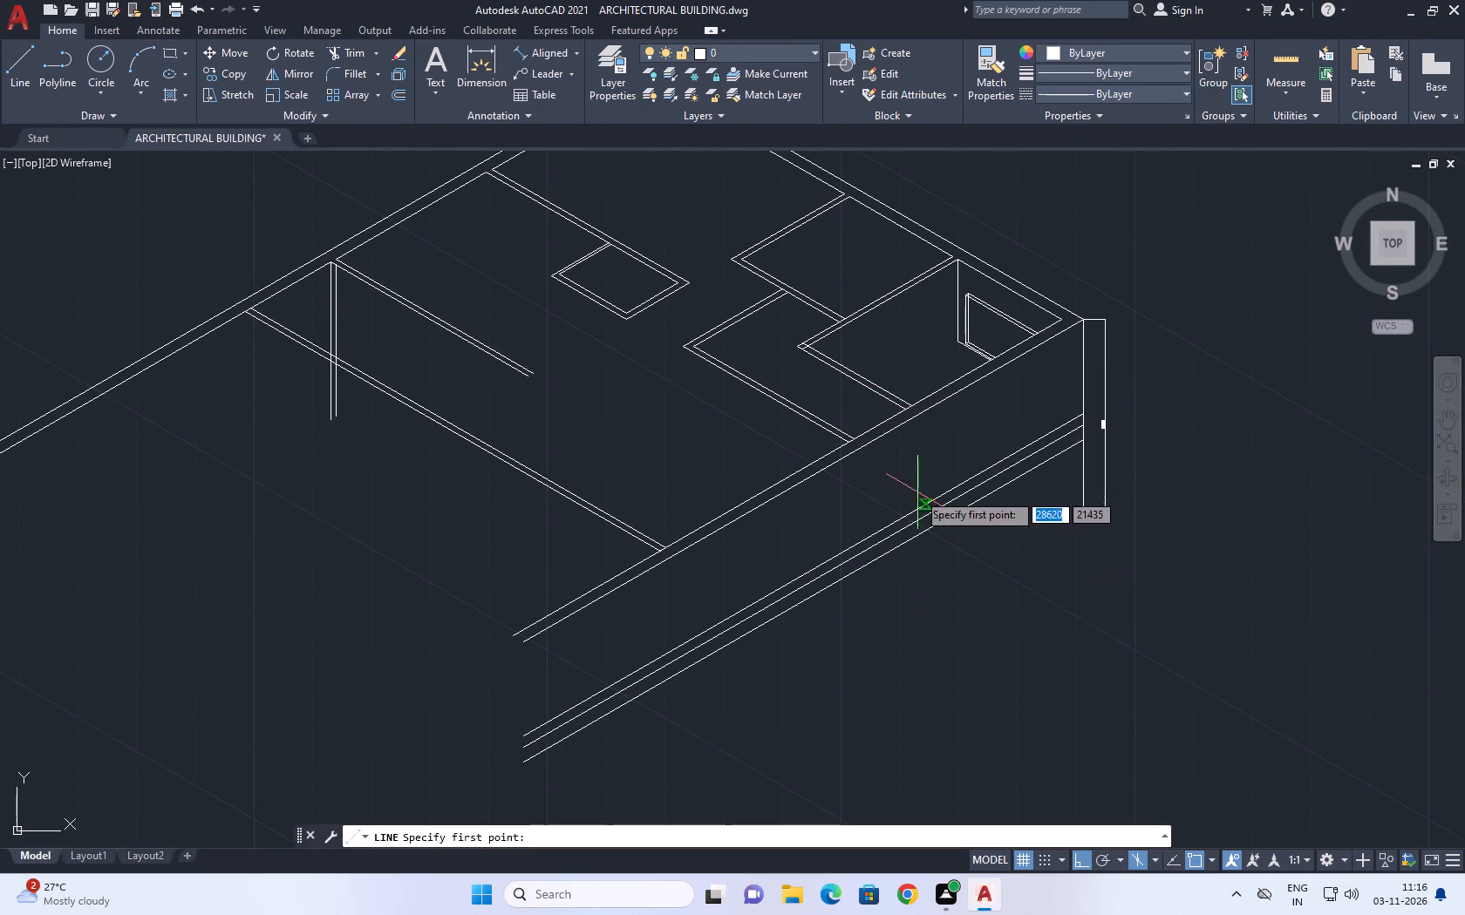
pyautogui.scroll(1, 949, 500)
pyautogui.moveTo(1019, 485); pyautogui.dragTo(960, 498, button='middle')
pyautogui.scroll(1, 801, 460)
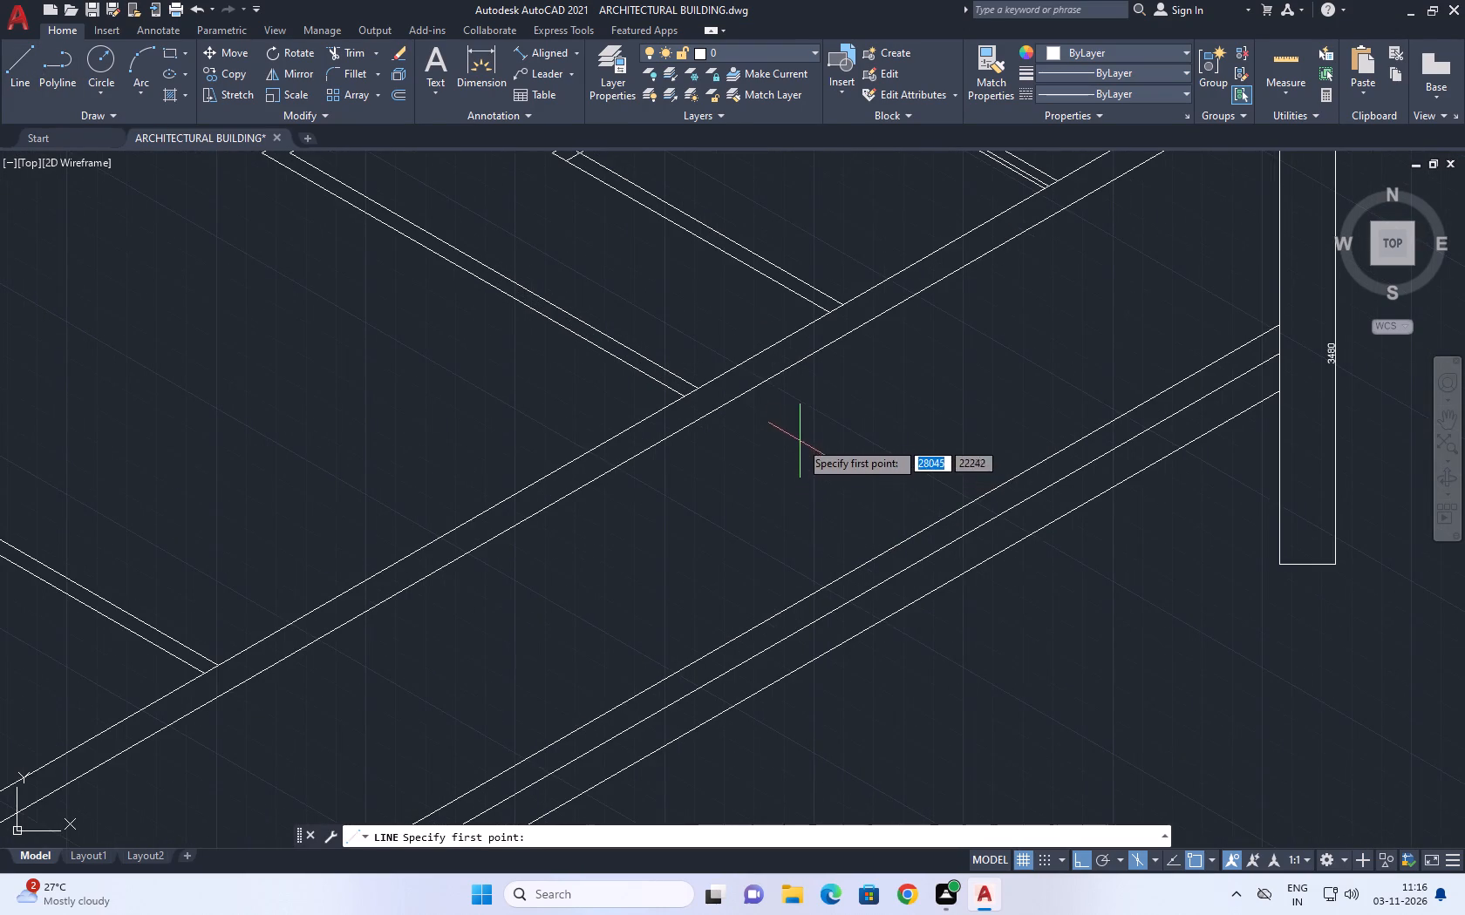
pyautogui.moveTo(849, 420); pyautogui.dragTo(835, 489, button='middle')
pyautogui.scroll(2, 780, 489)
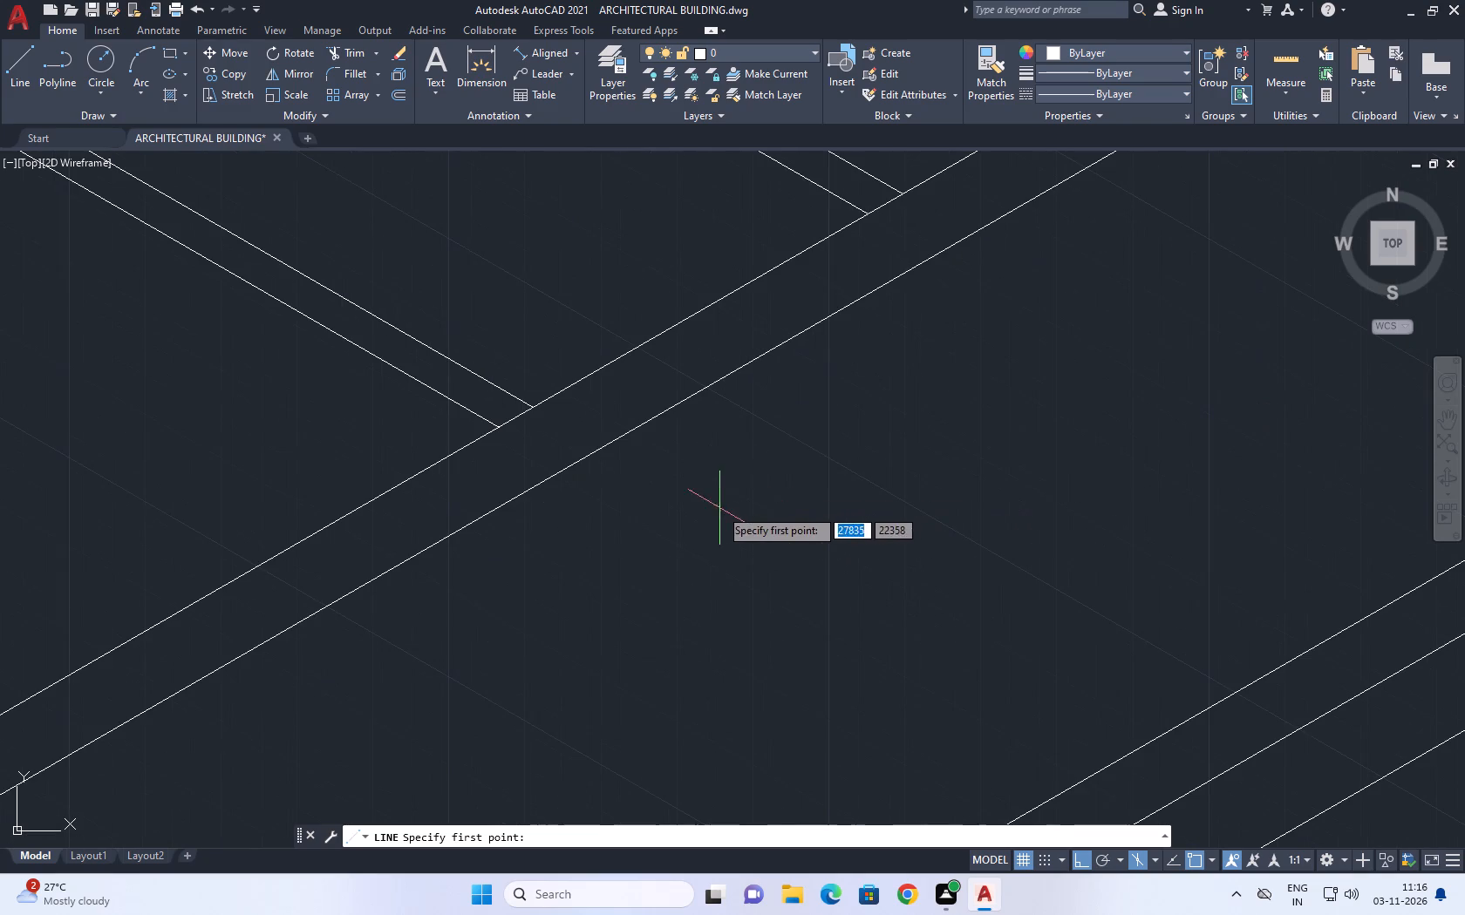
pyautogui.click(687, 500)
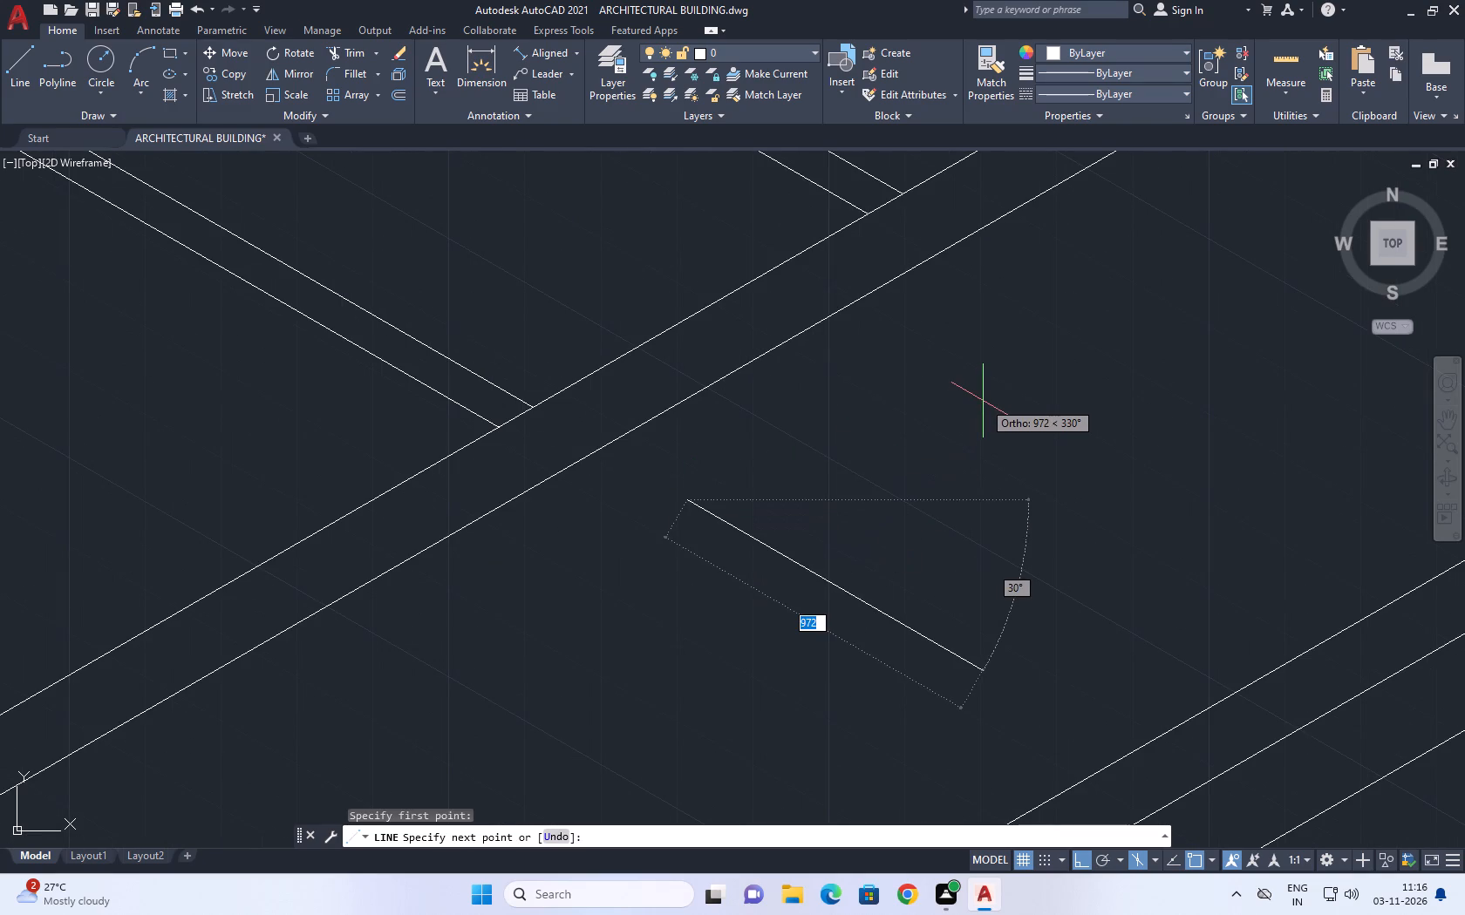
pyautogui.press('F5')
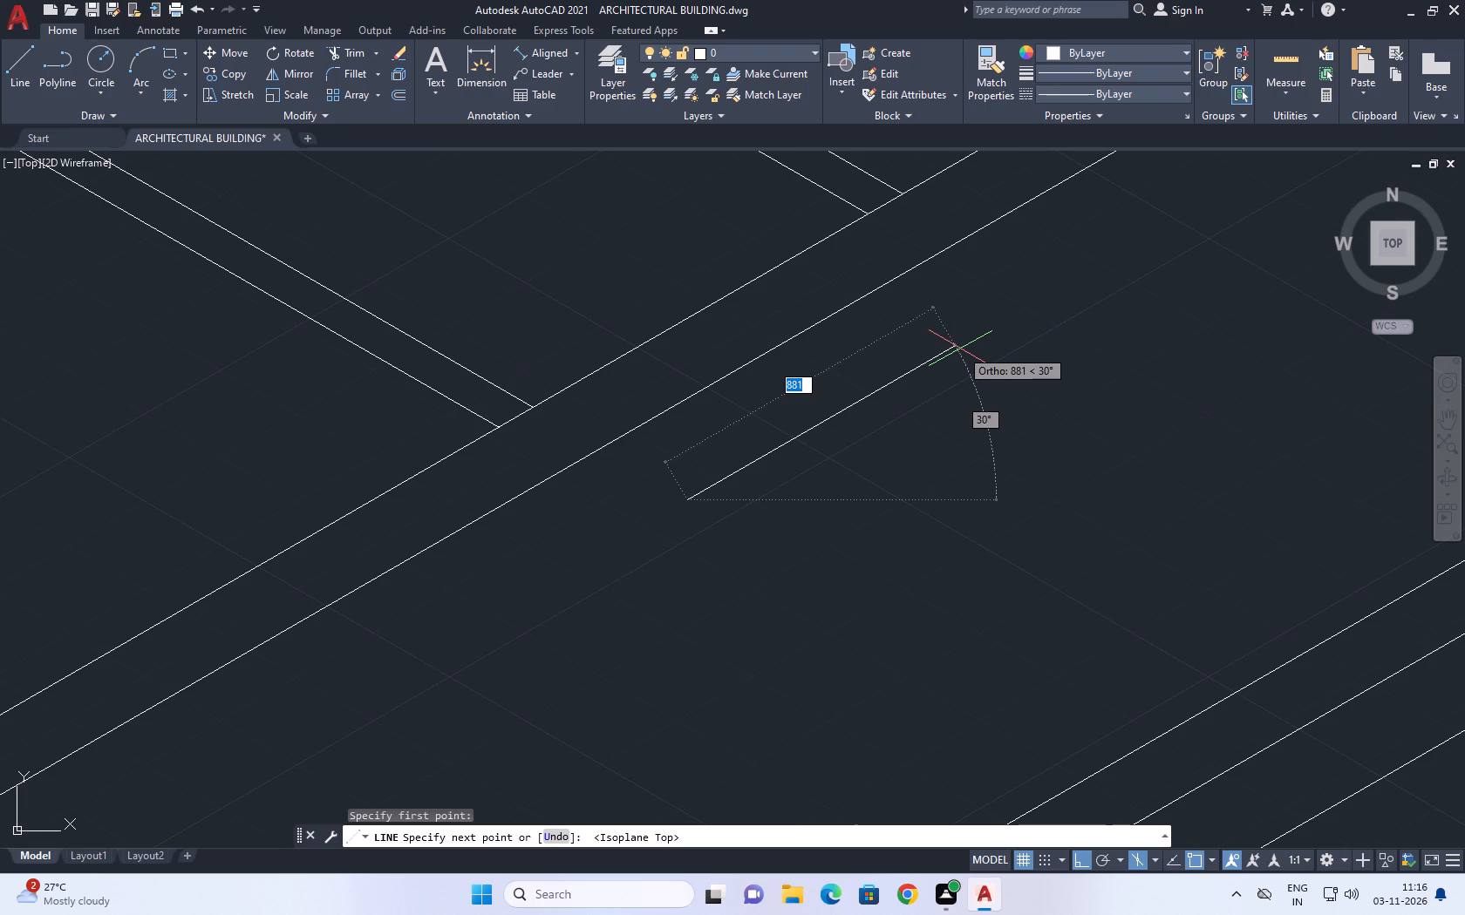
pyautogui.write('450')
pyautogui.press('Return')
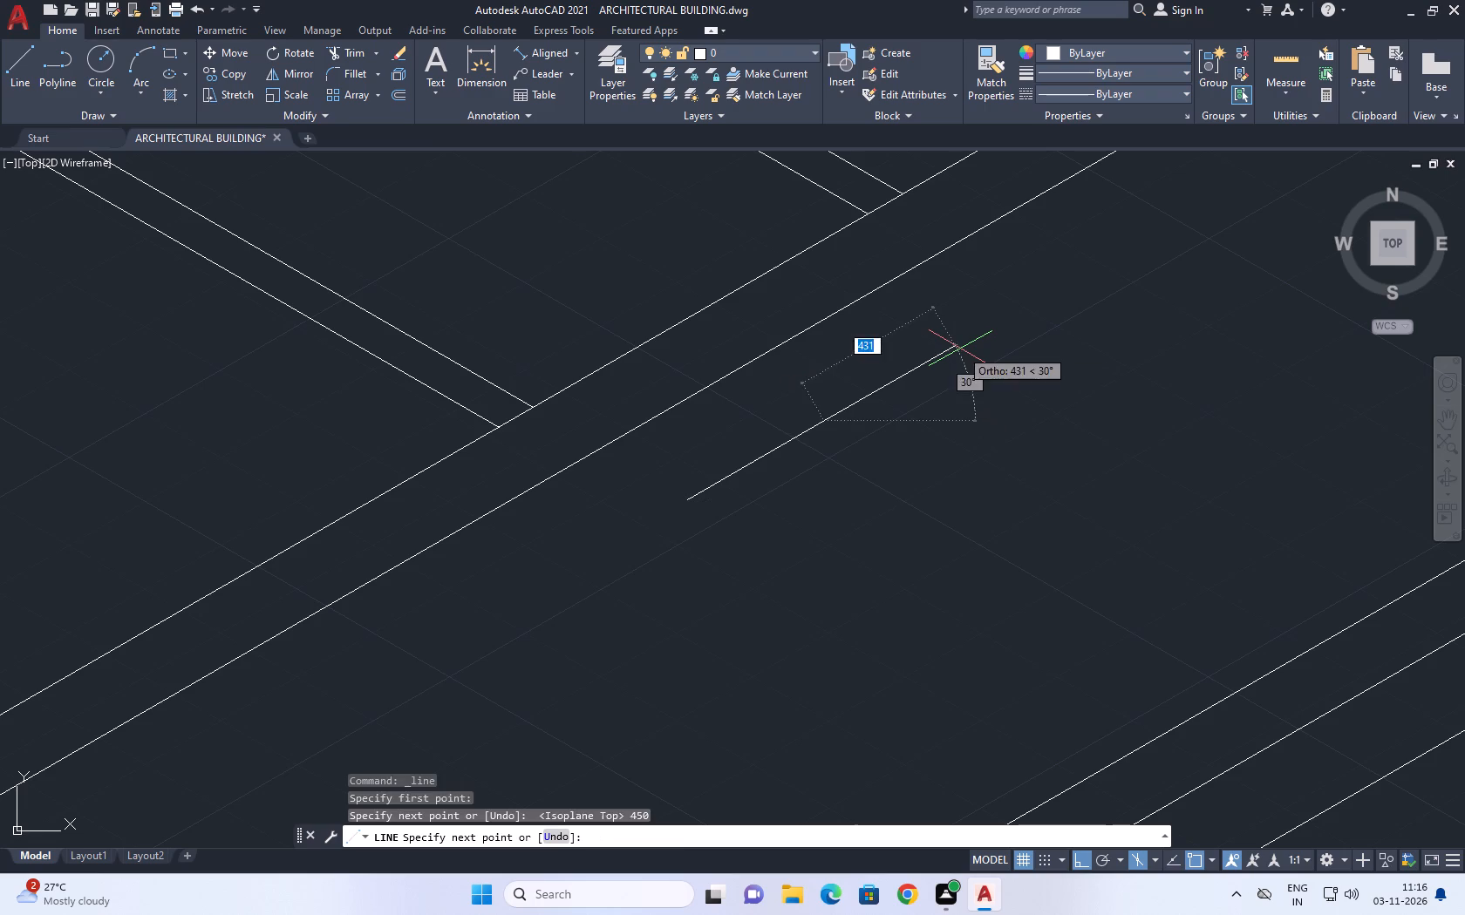
pyautogui.press('Return')
# Complete the isometric square from the line's upper end with a 450 mm vertical down, 450 mm back parallel, and a closing vertical.
pyautogui.press('space')
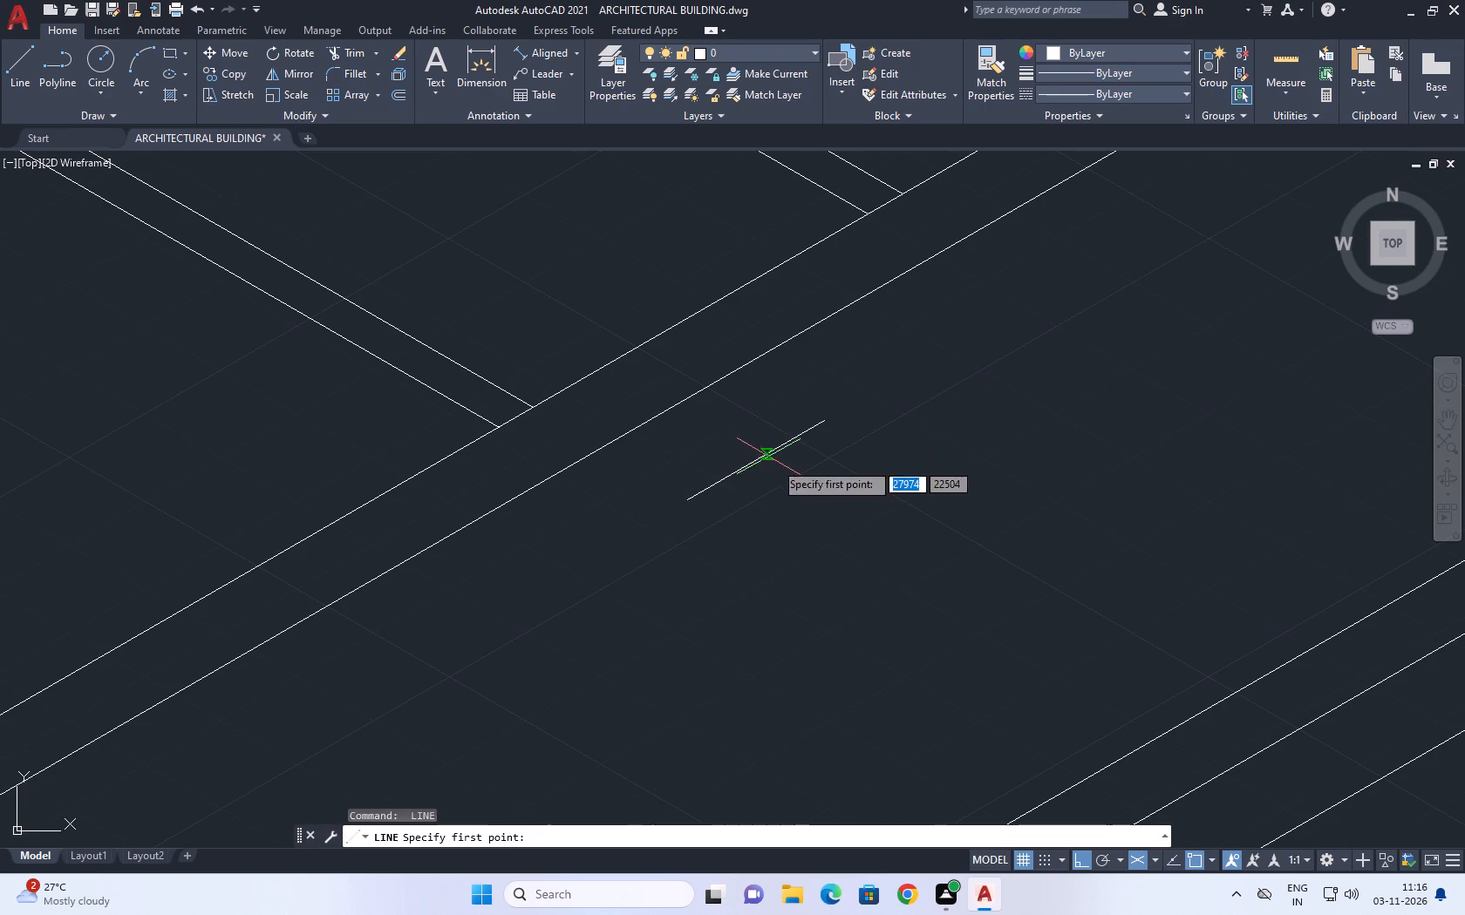
pyautogui.click(824, 421)
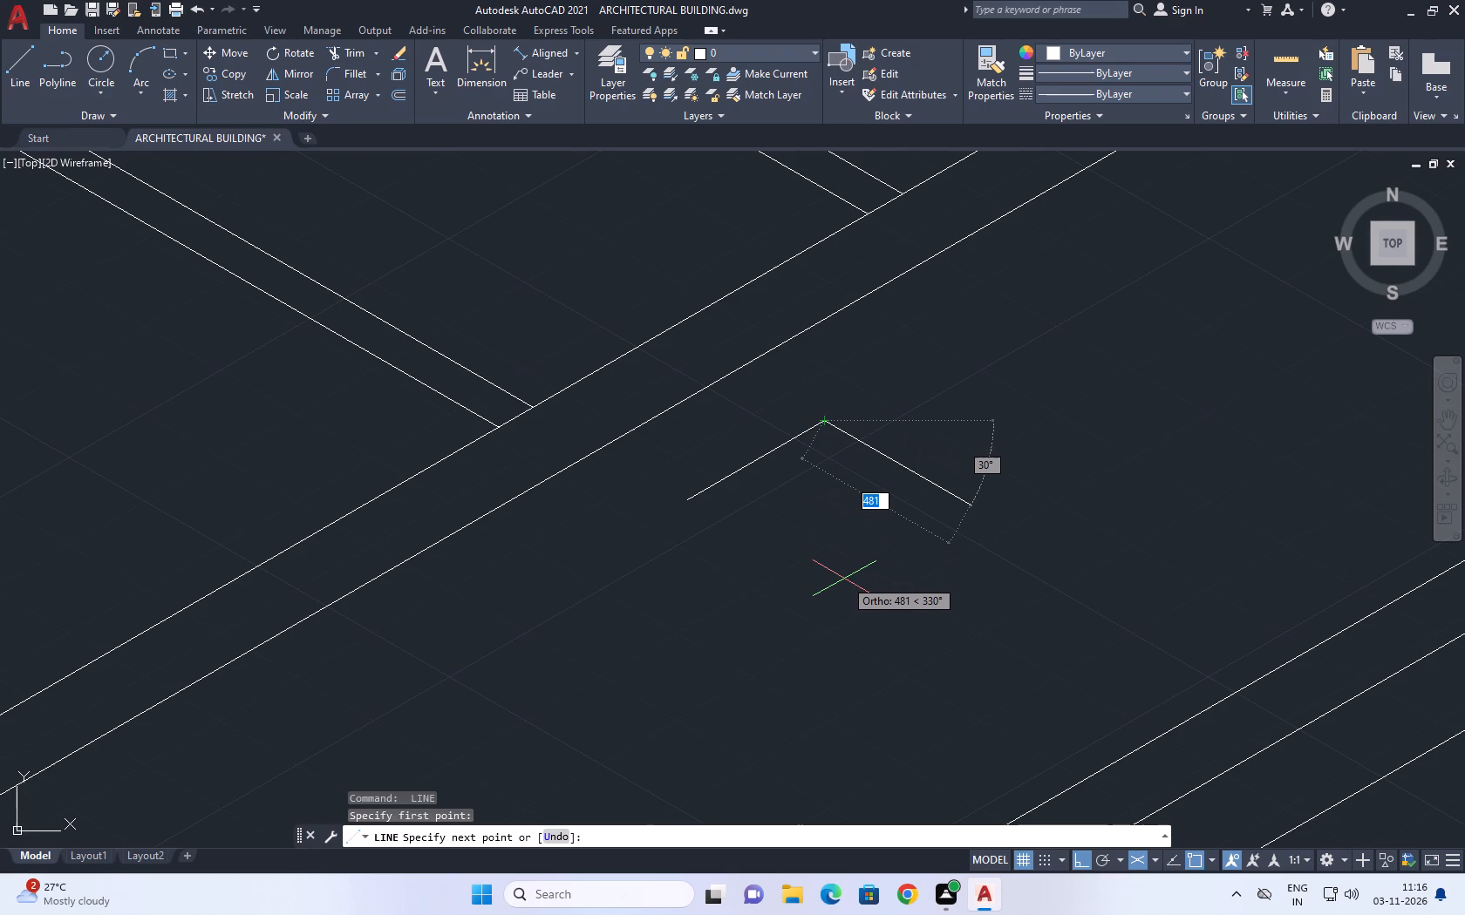
pyautogui.press('F5')
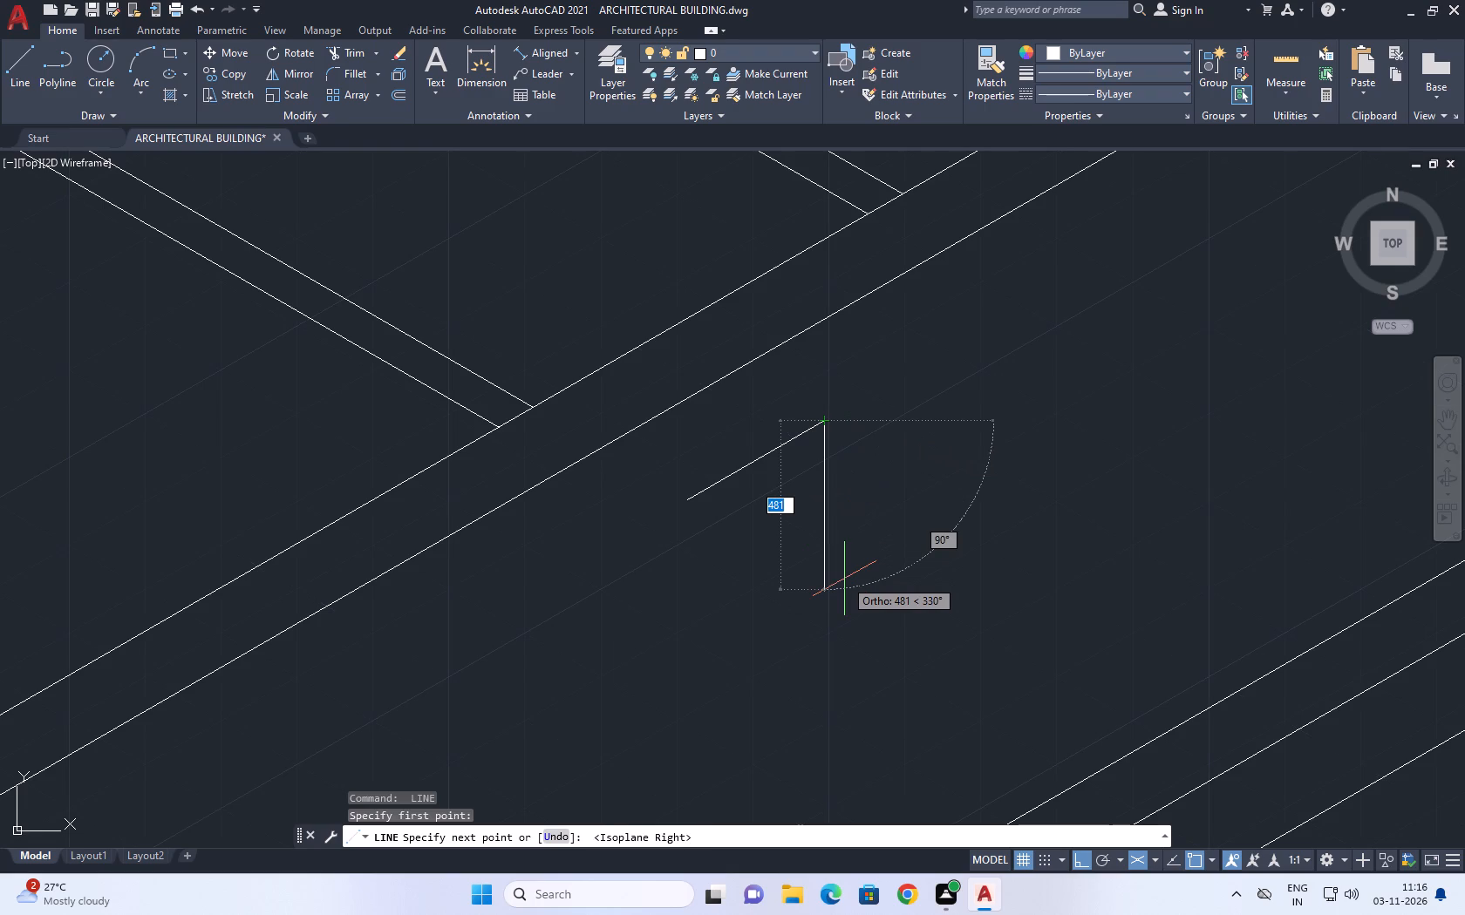
pyautogui.write('450')
pyautogui.press('Return')
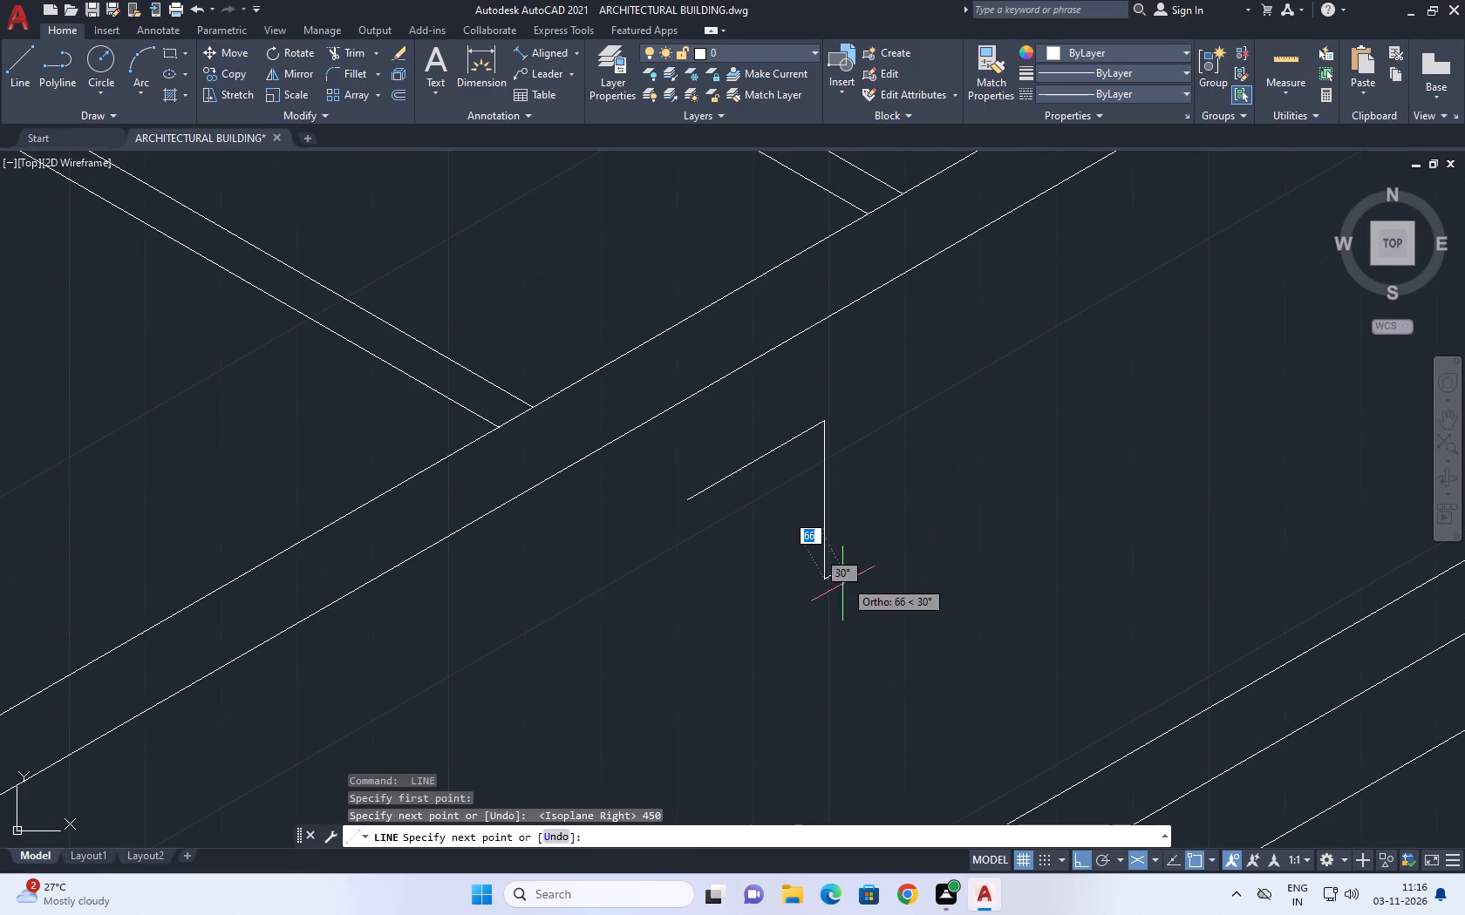
pyautogui.write('450')
pyautogui.press('Return')
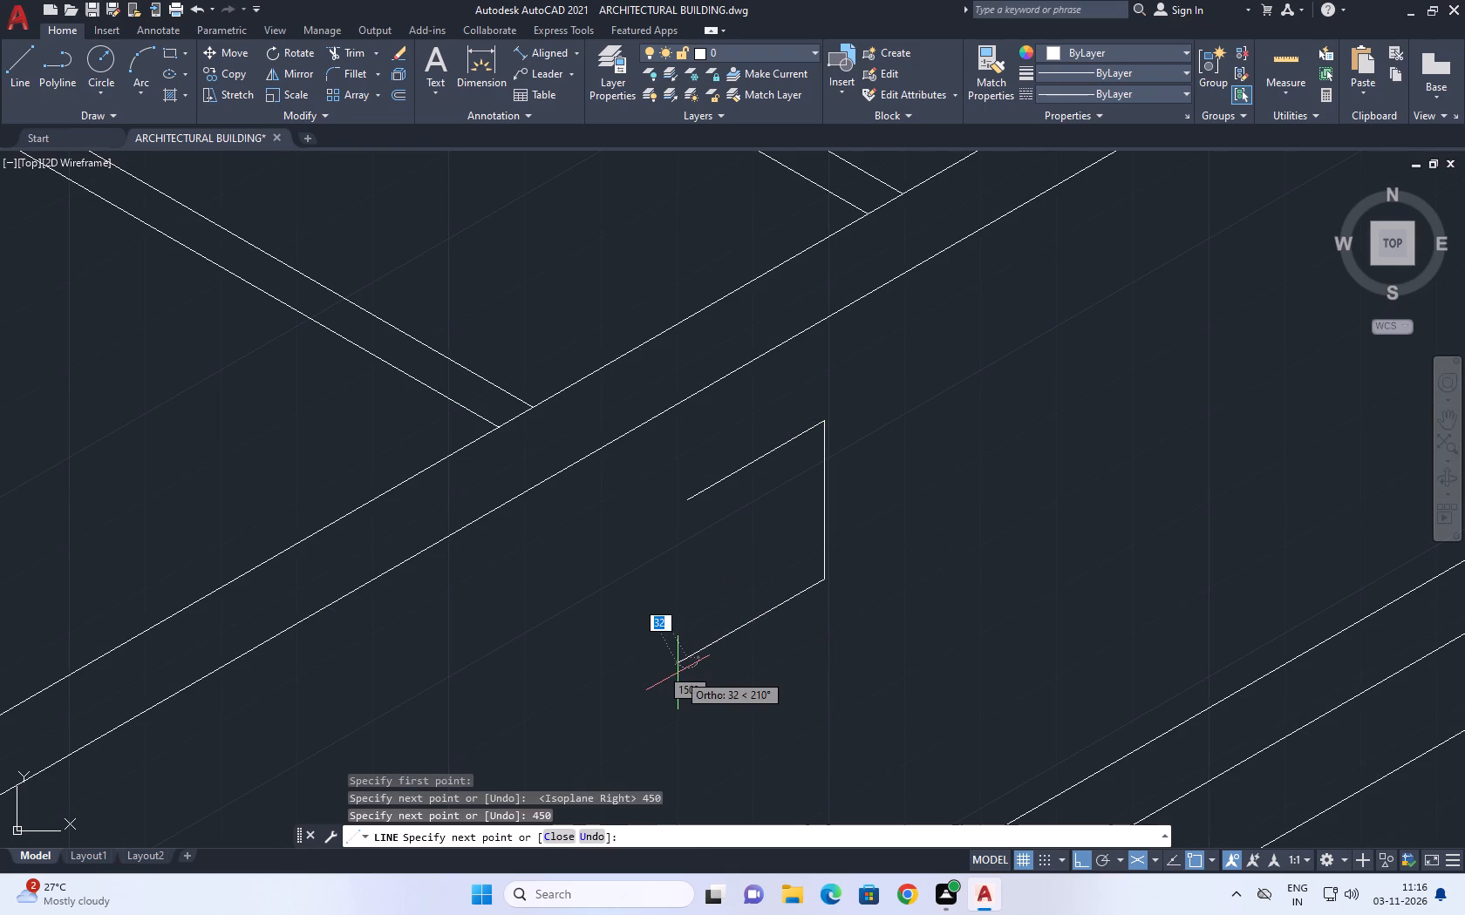
pyautogui.scroll(2, 707, 524)
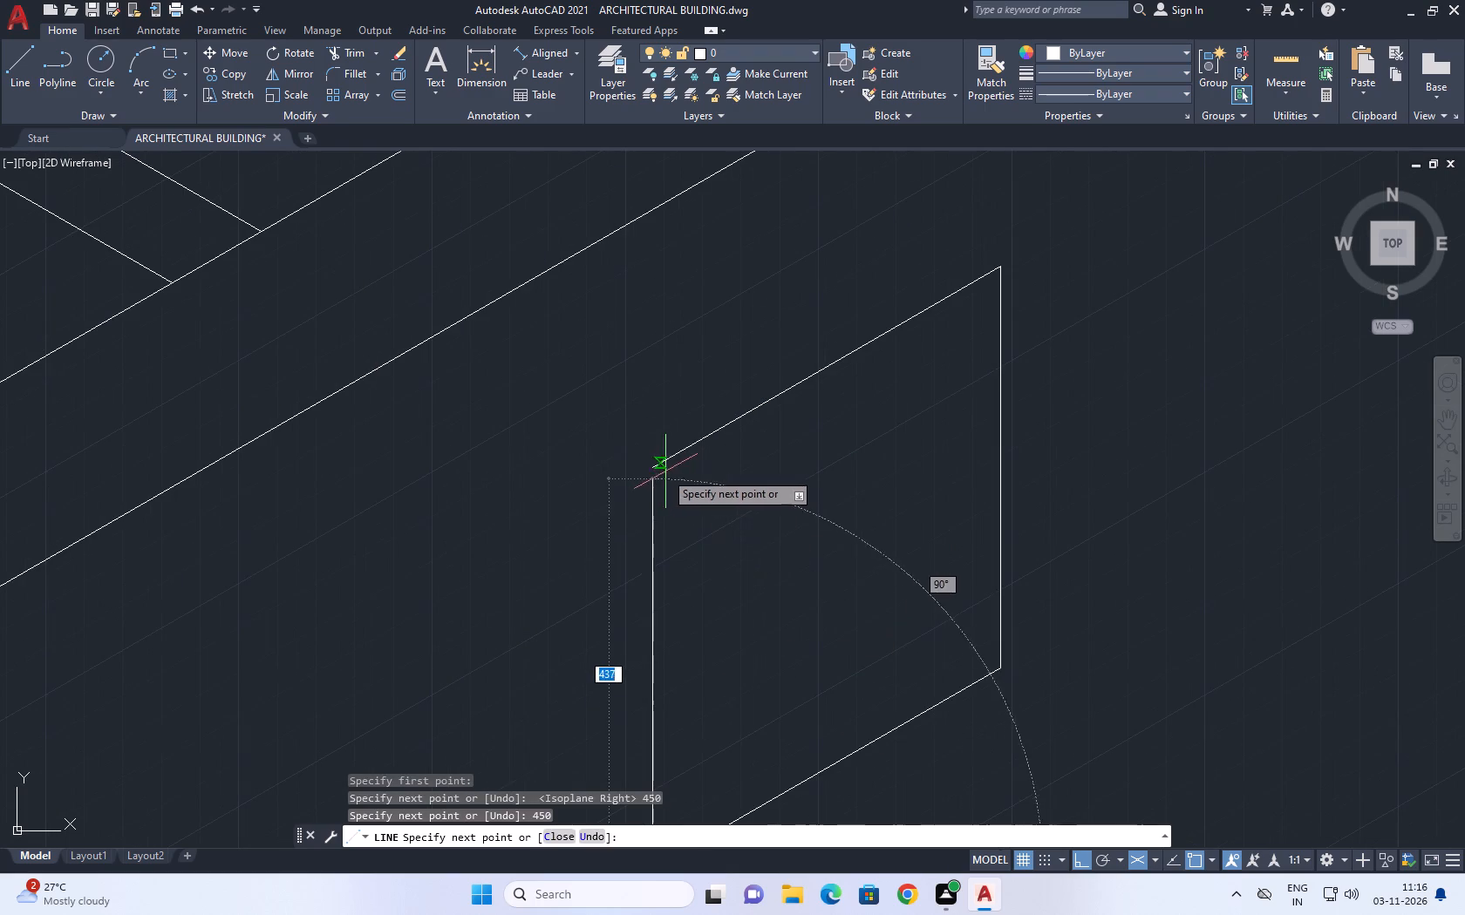
pyautogui.click(652, 468)
pyautogui.rightClick(646, 396)
pyautogui.click(737, 426)
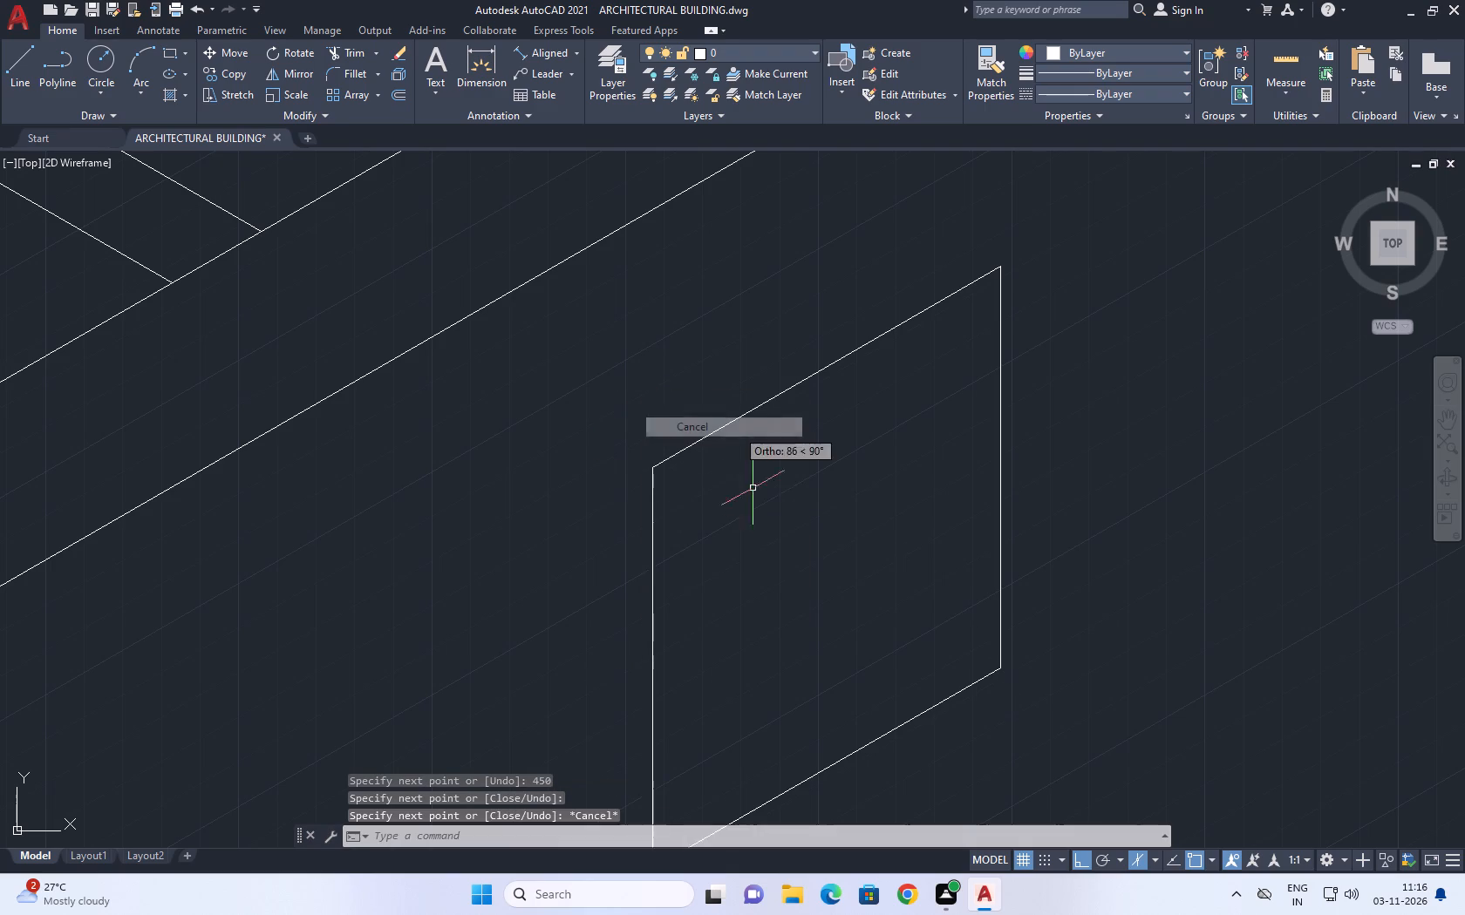
# Copy the four lines of the square from its upper right corner about 40 mm along the 330° isometric axis.
pyautogui.moveTo(835, 563); pyautogui.dragTo(817, 529, button='middle')
pyautogui.moveTo(1076, 400); pyautogui.dragTo(1053, 403)
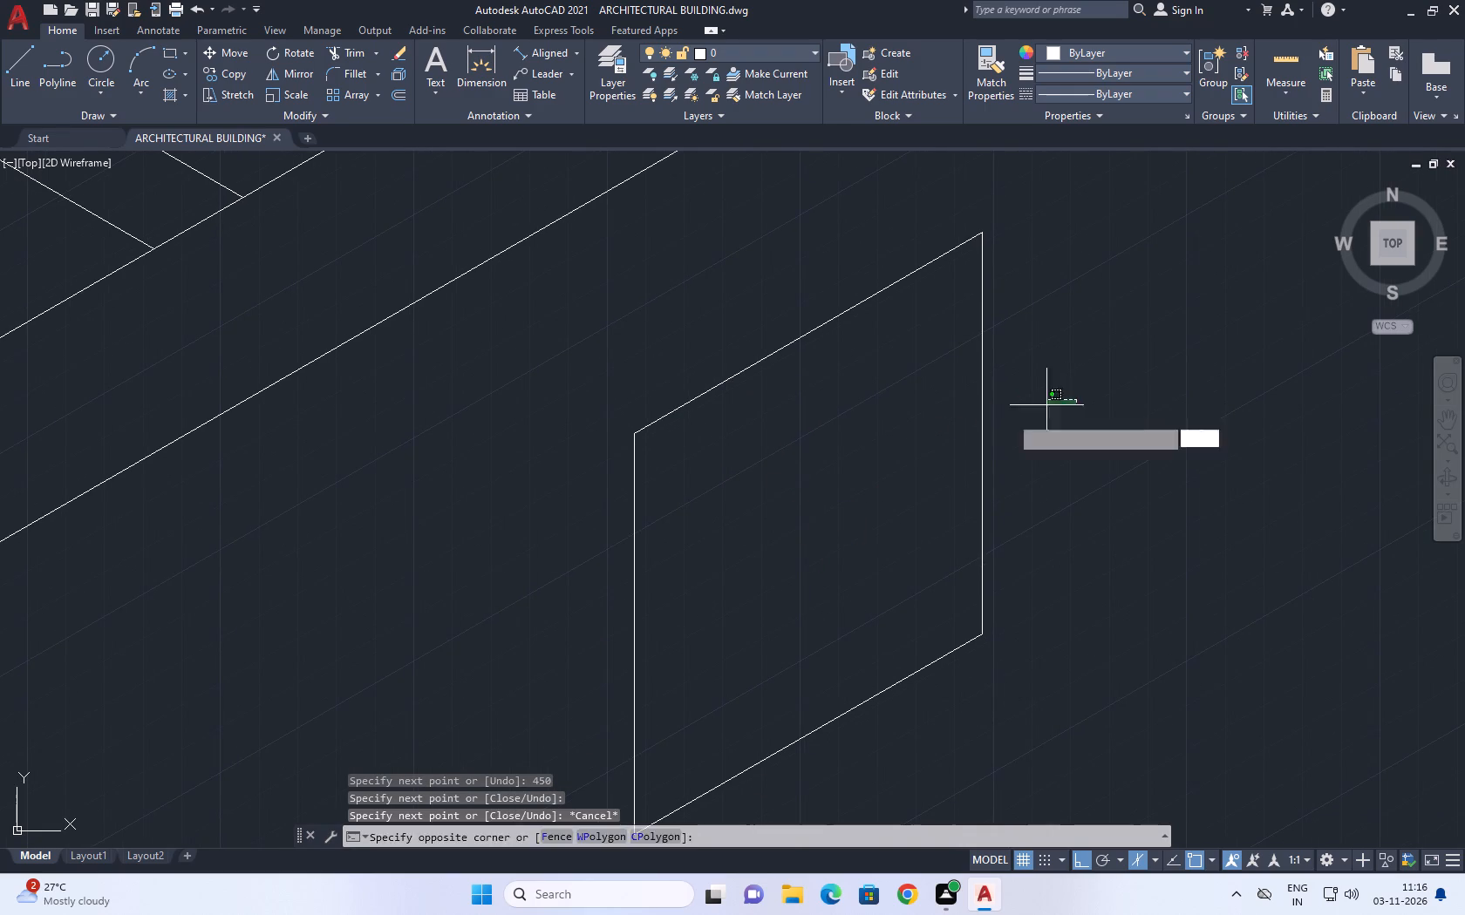
pyautogui.moveTo(891, 445); pyautogui.dragTo(880, 440)
pyautogui.click(839, 309)
pyautogui.click(782, 366)
pyautogui.moveTo(721, 522); pyautogui.dragTo(677, 523)
pyautogui.moveTo(543, 498); pyautogui.dragTo(542, 490)
pyautogui.moveTo(772, 600); pyautogui.dragTo(737, 426, button='middle')
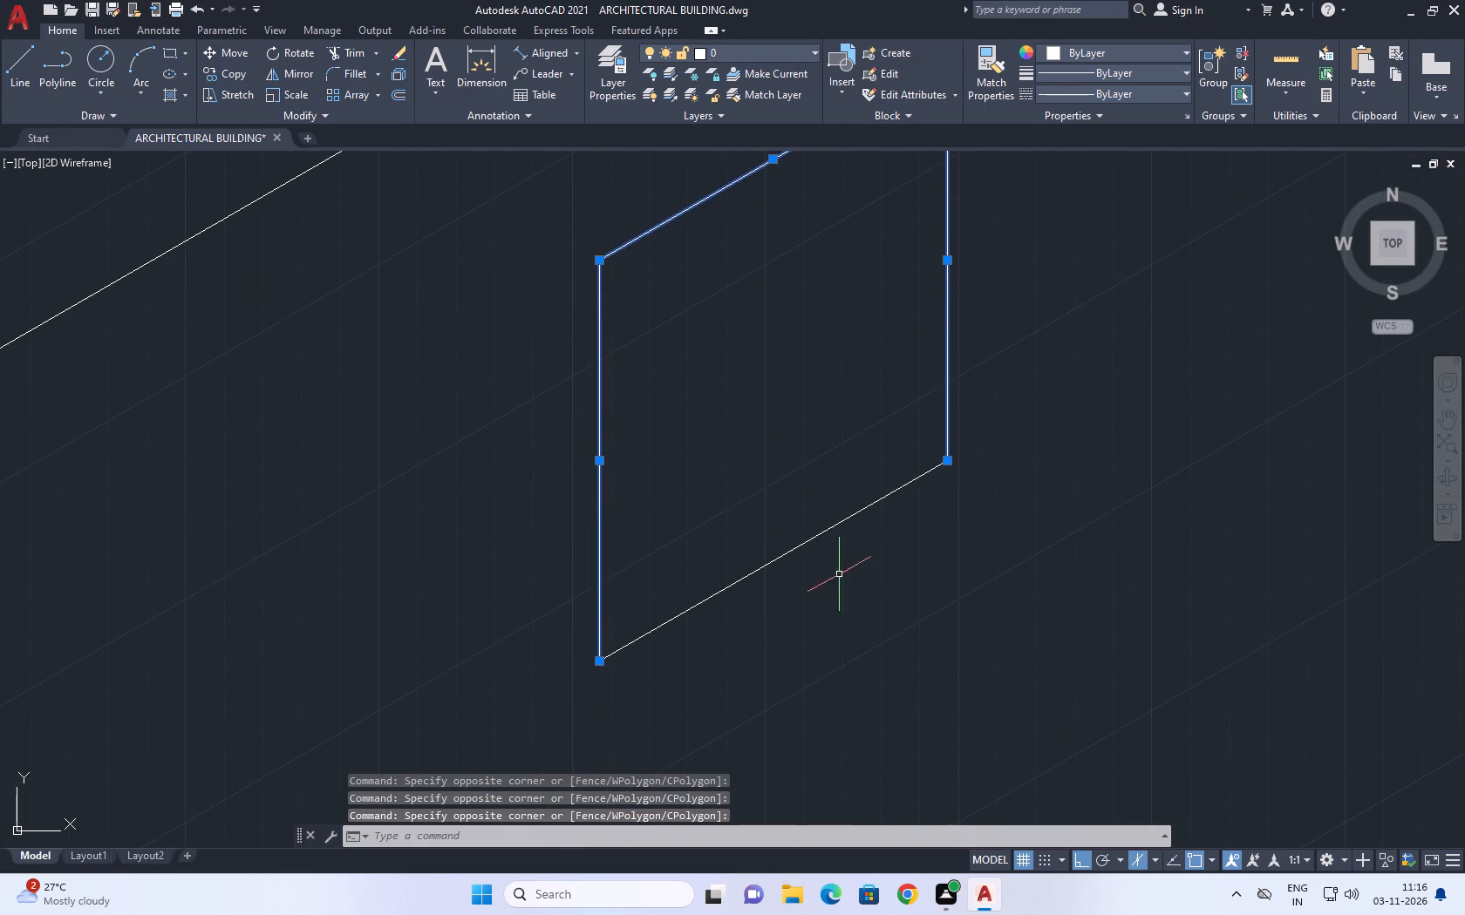
pyautogui.moveTo(842, 580); pyautogui.dragTo(828, 560)
pyautogui.click(755, 506)
pyautogui.moveTo(787, 444); pyautogui.dragTo(799, 498, button='middle')
pyautogui.scroll(1, 799, 498)
pyautogui.click(231, 77)
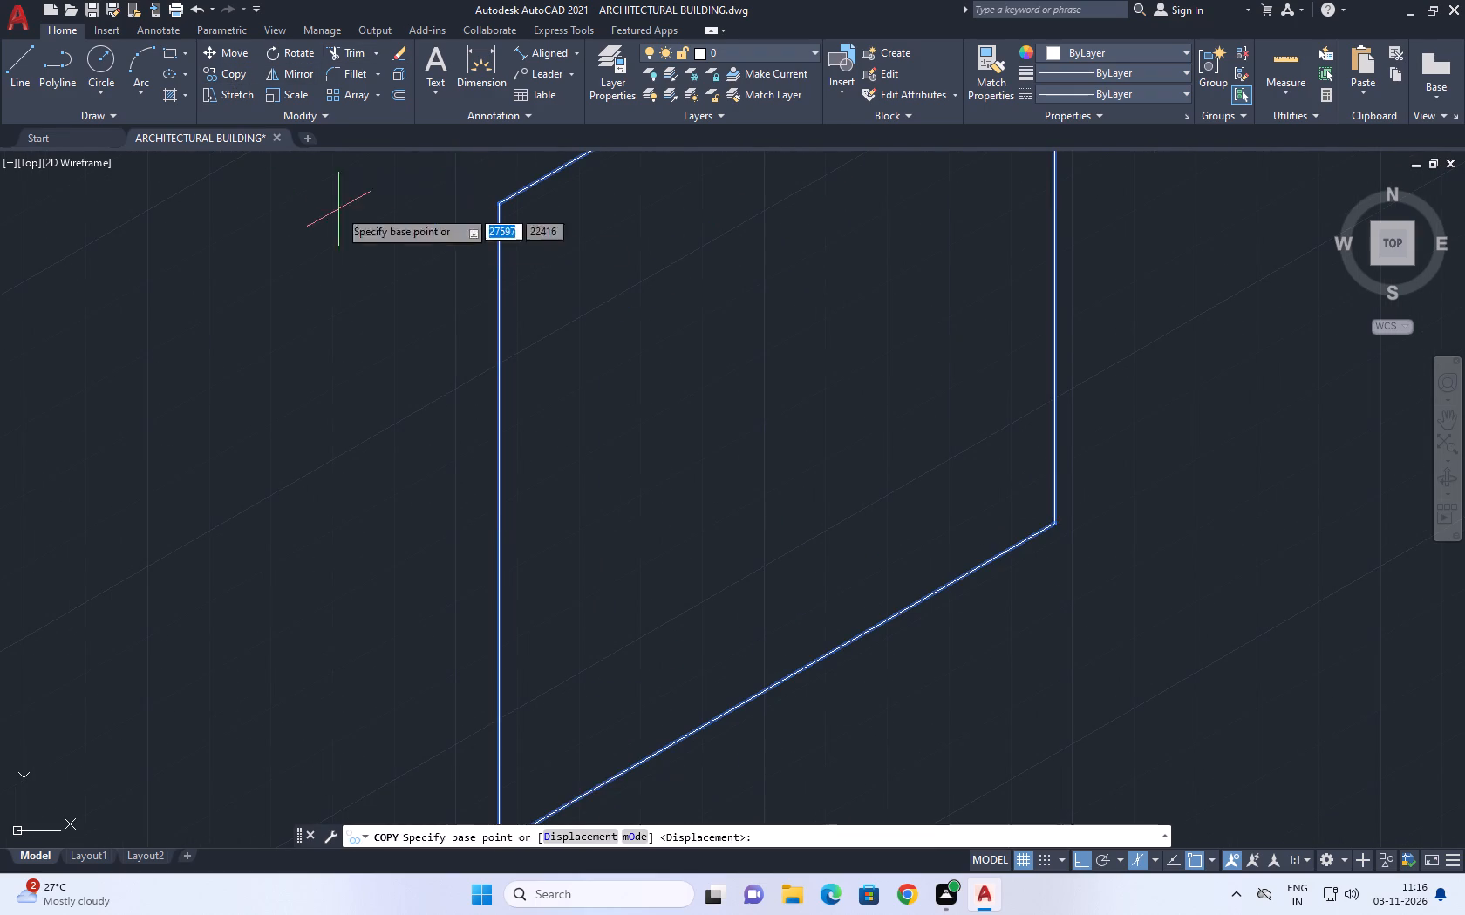
pyautogui.scroll(-3, 702, 310)
pyautogui.moveTo(783, 197); pyautogui.dragTo(797, 239, button='middle')
pyautogui.scroll(2, 797, 239)
pyautogui.click(809, 261)
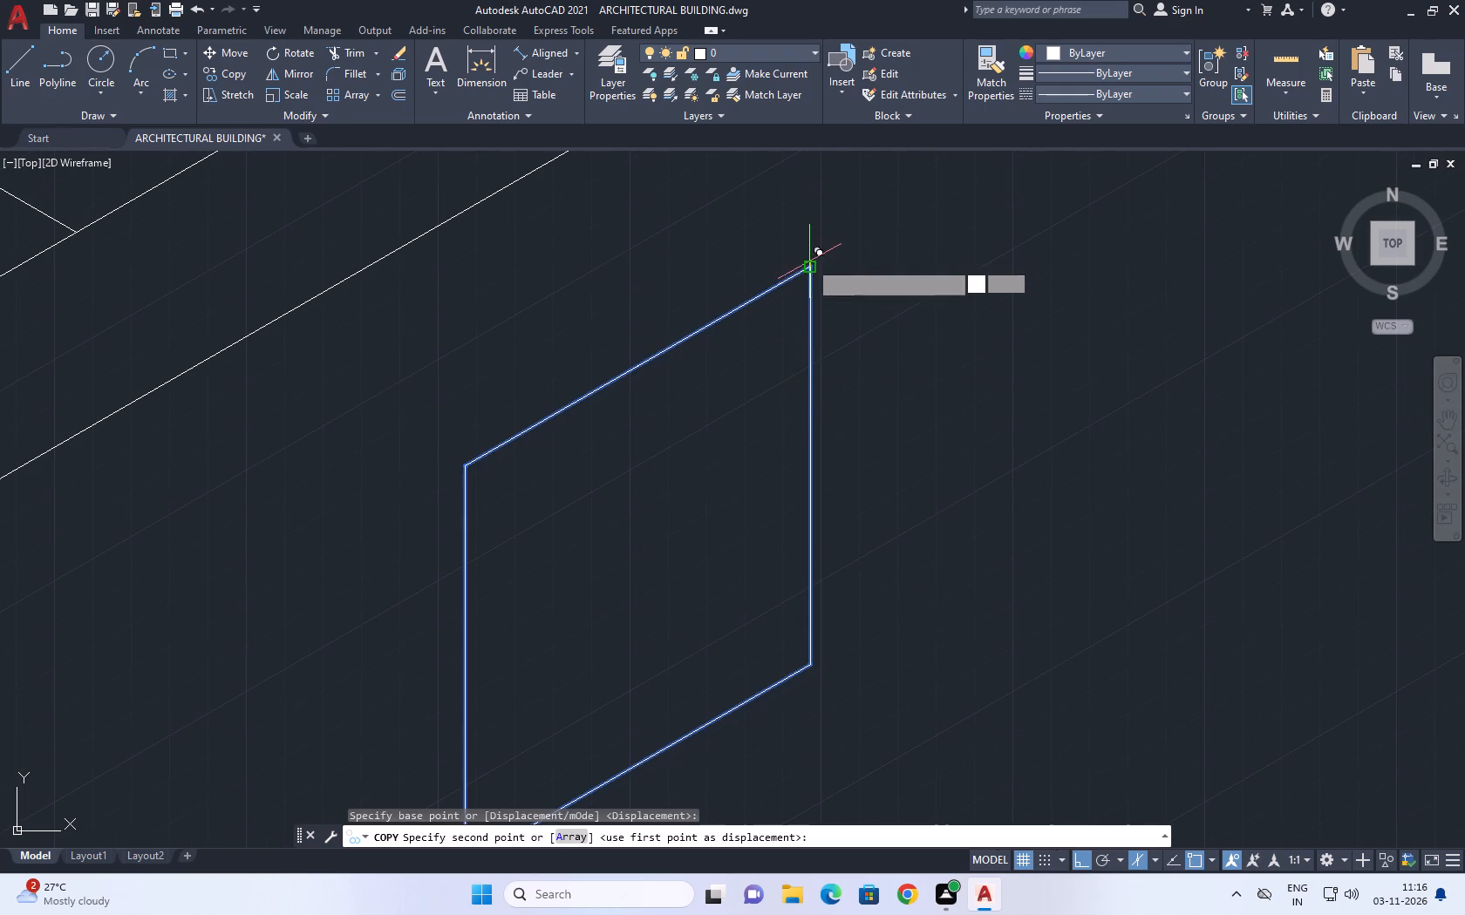
pyautogui.press('F5')
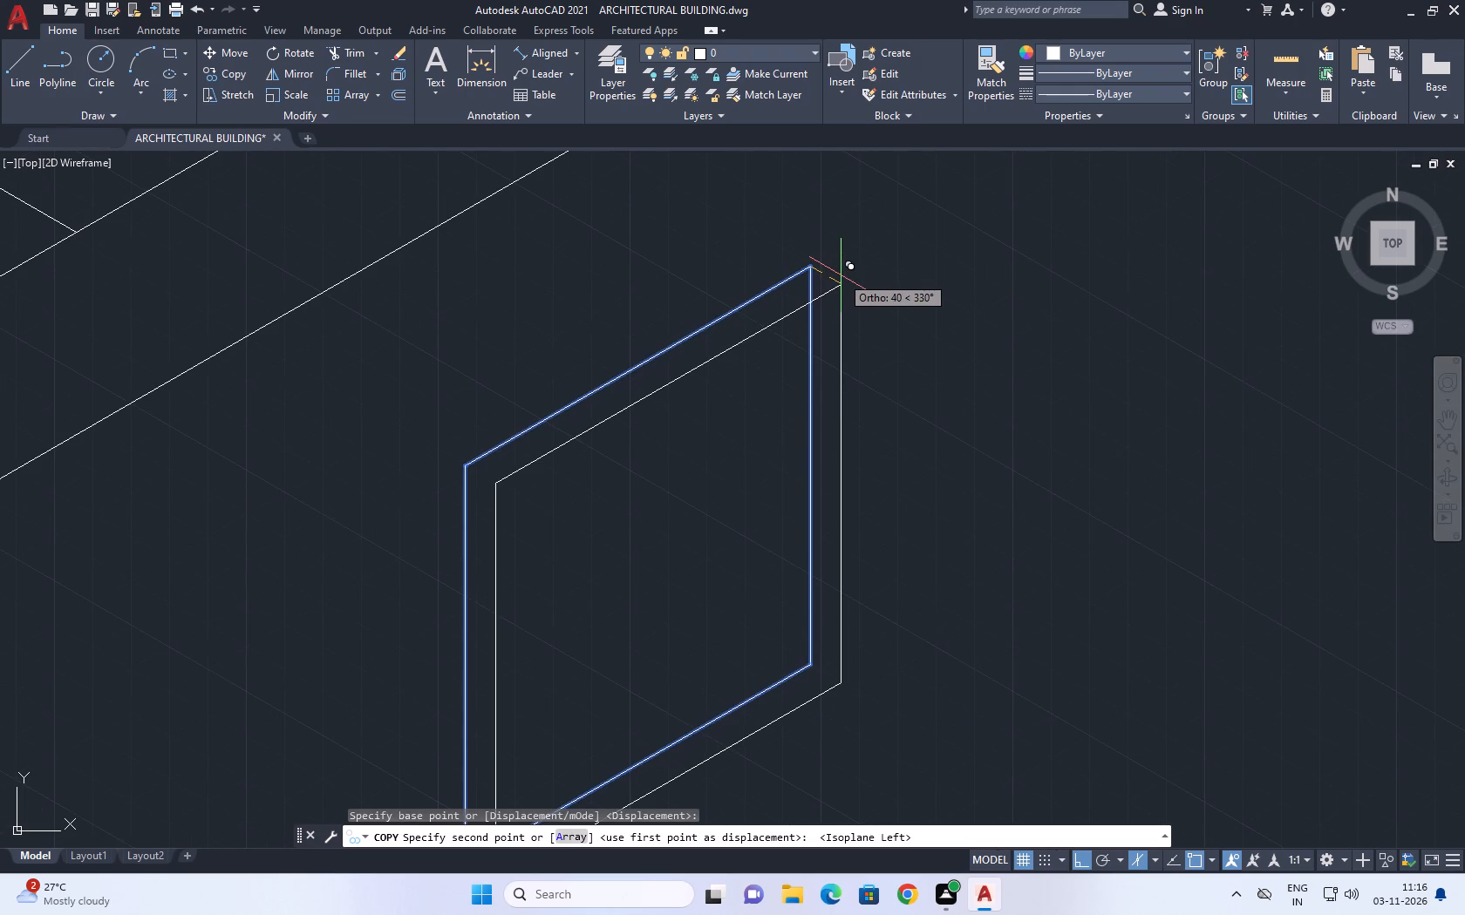
pyautogui.click(841, 275)
pyautogui.rightClick(889, 221)
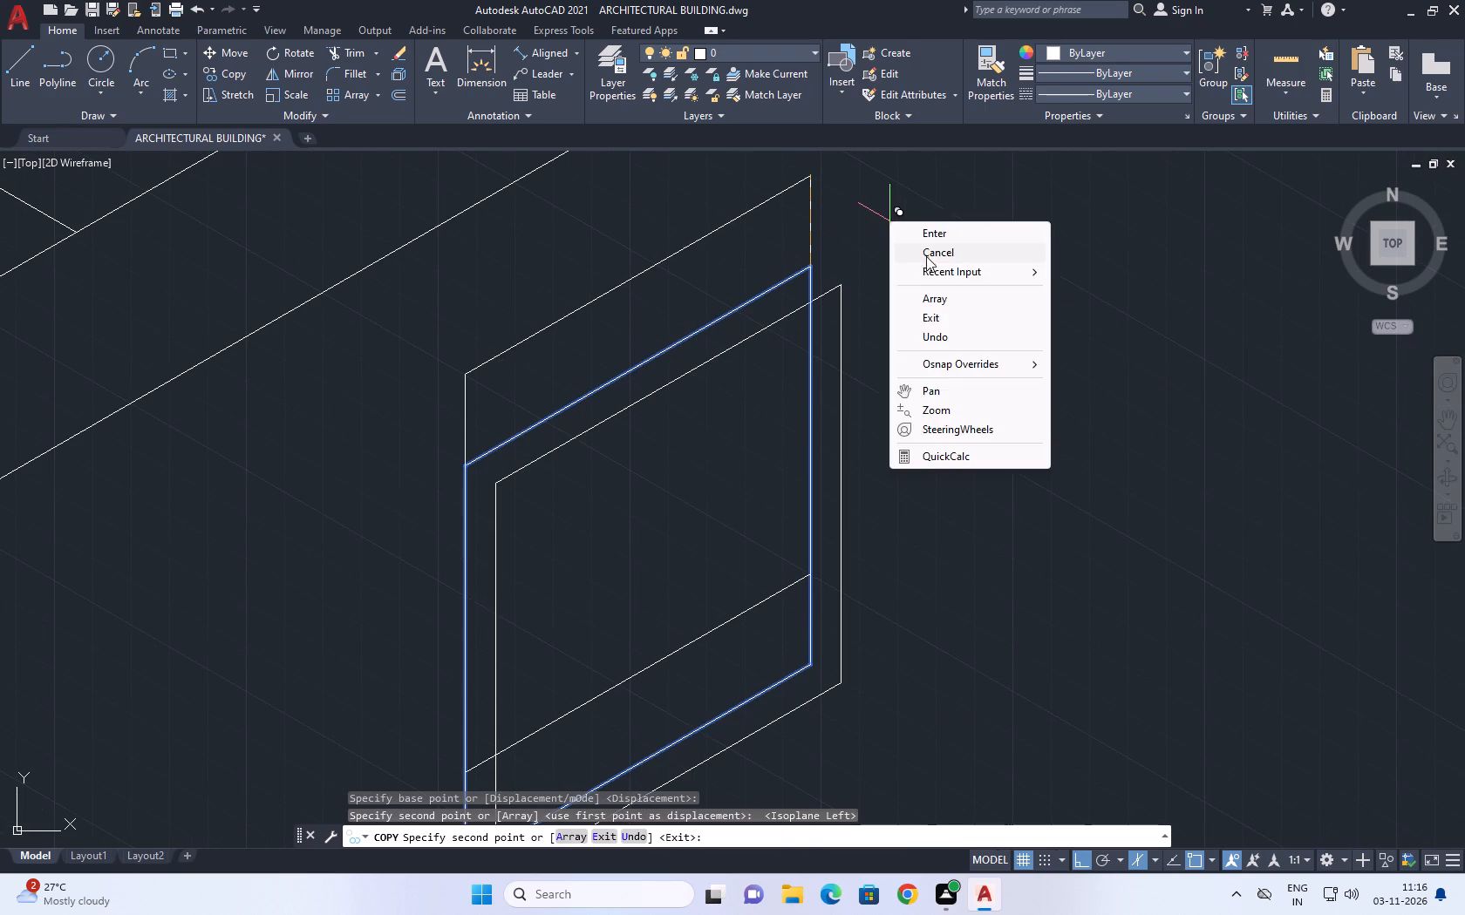
pyautogui.click(934, 253)
# Draw a line joining the upper left corners of the original square and its copy.
pyautogui.moveTo(729, 402); pyautogui.dragTo(787, 392, button='middle')
pyautogui.click(17, 57)
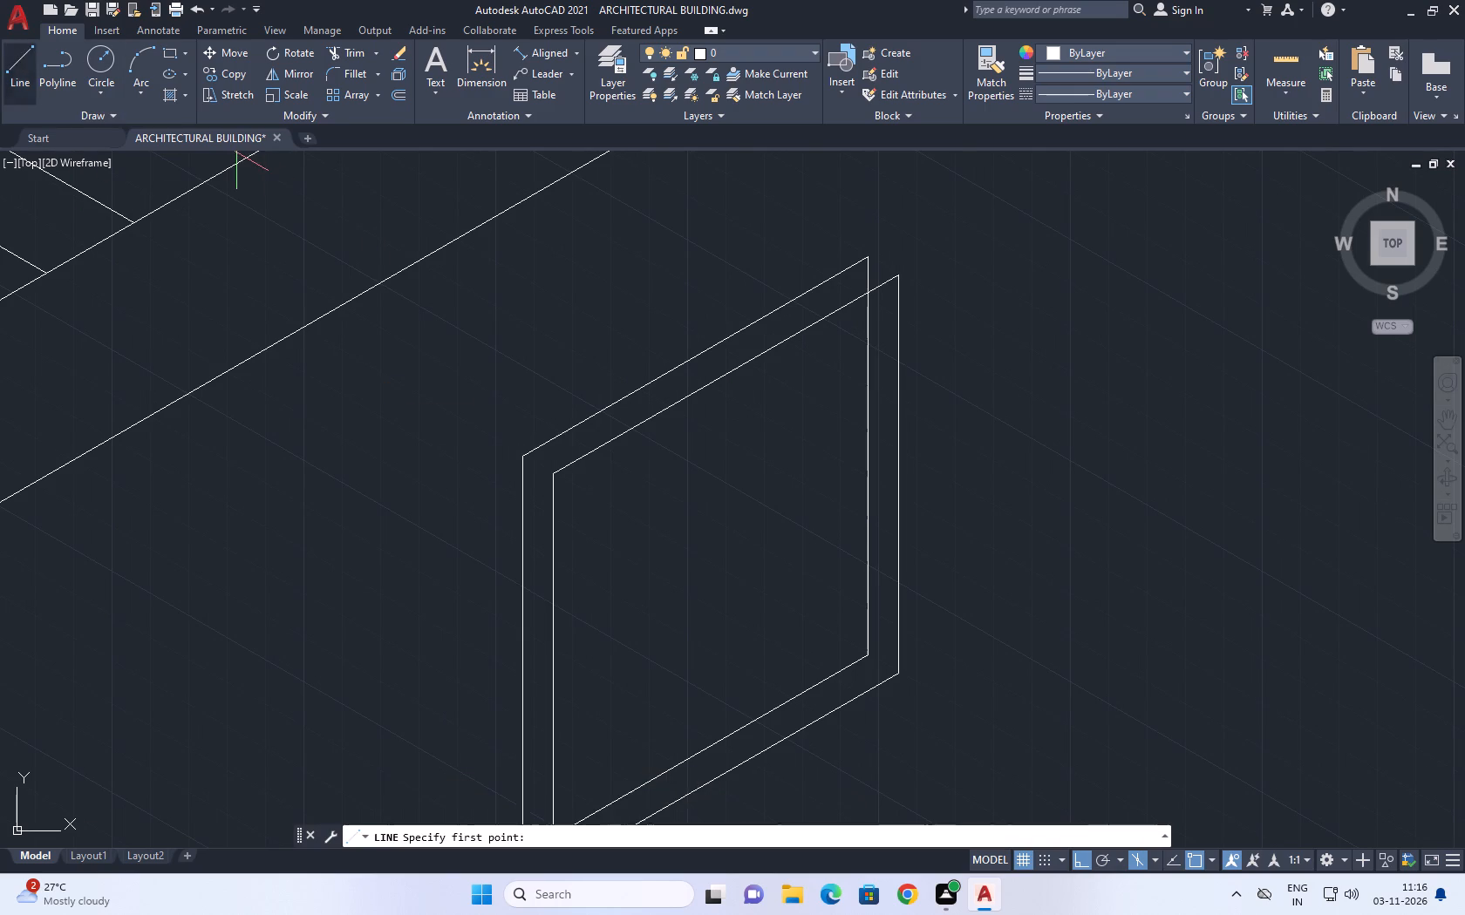
pyautogui.scroll(4, 558, 484)
pyautogui.click(303, 350)
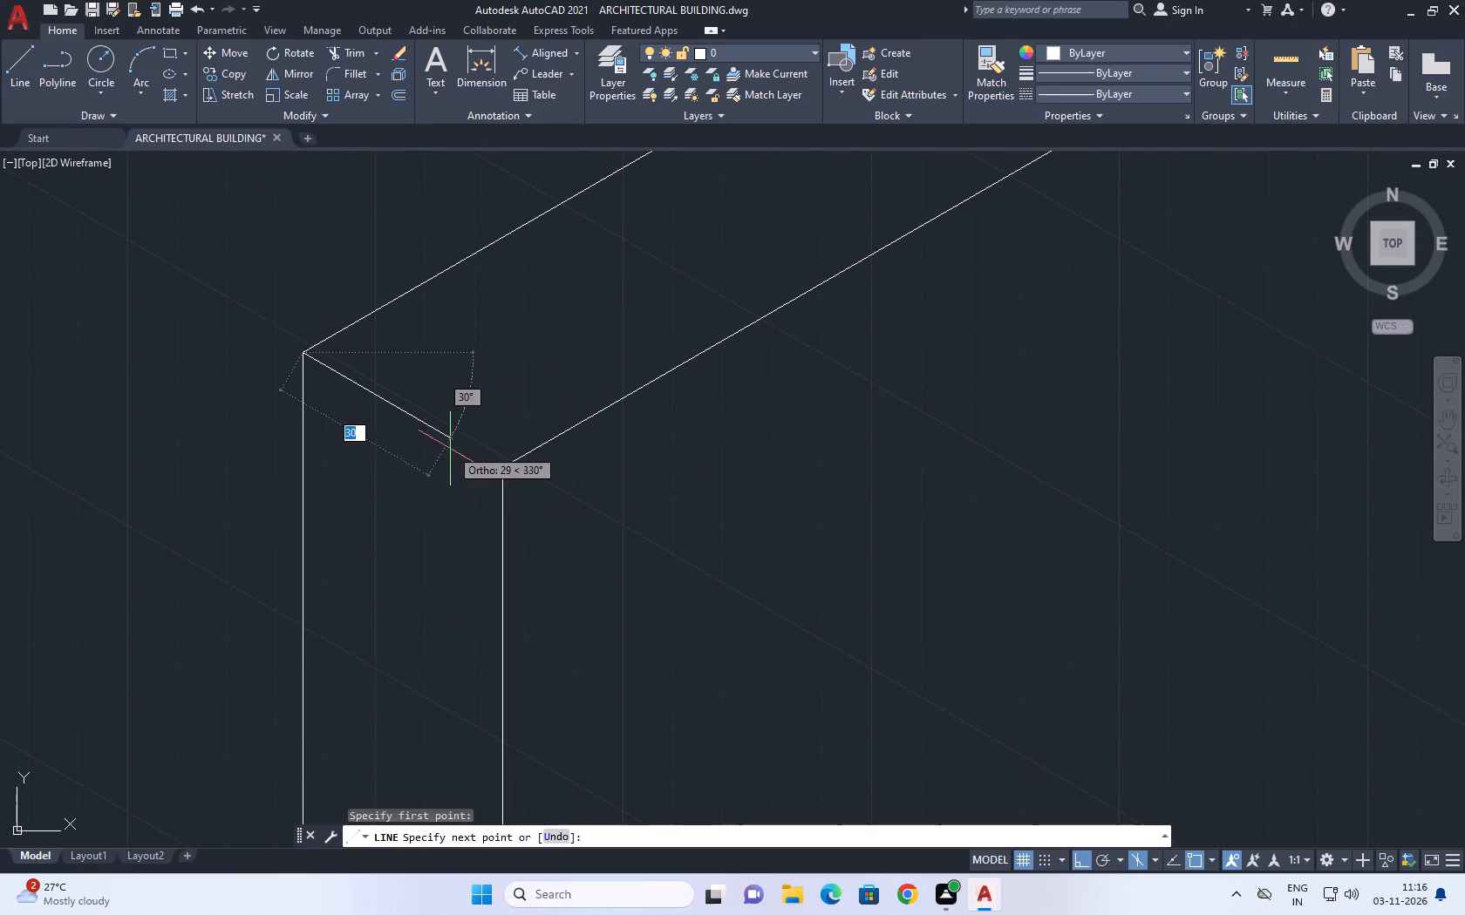
pyautogui.moveTo(504, 472); pyautogui.dragTo(512, 475)
pyautogui.rightClick(562, 331)
pyautogui.click(631, 360)
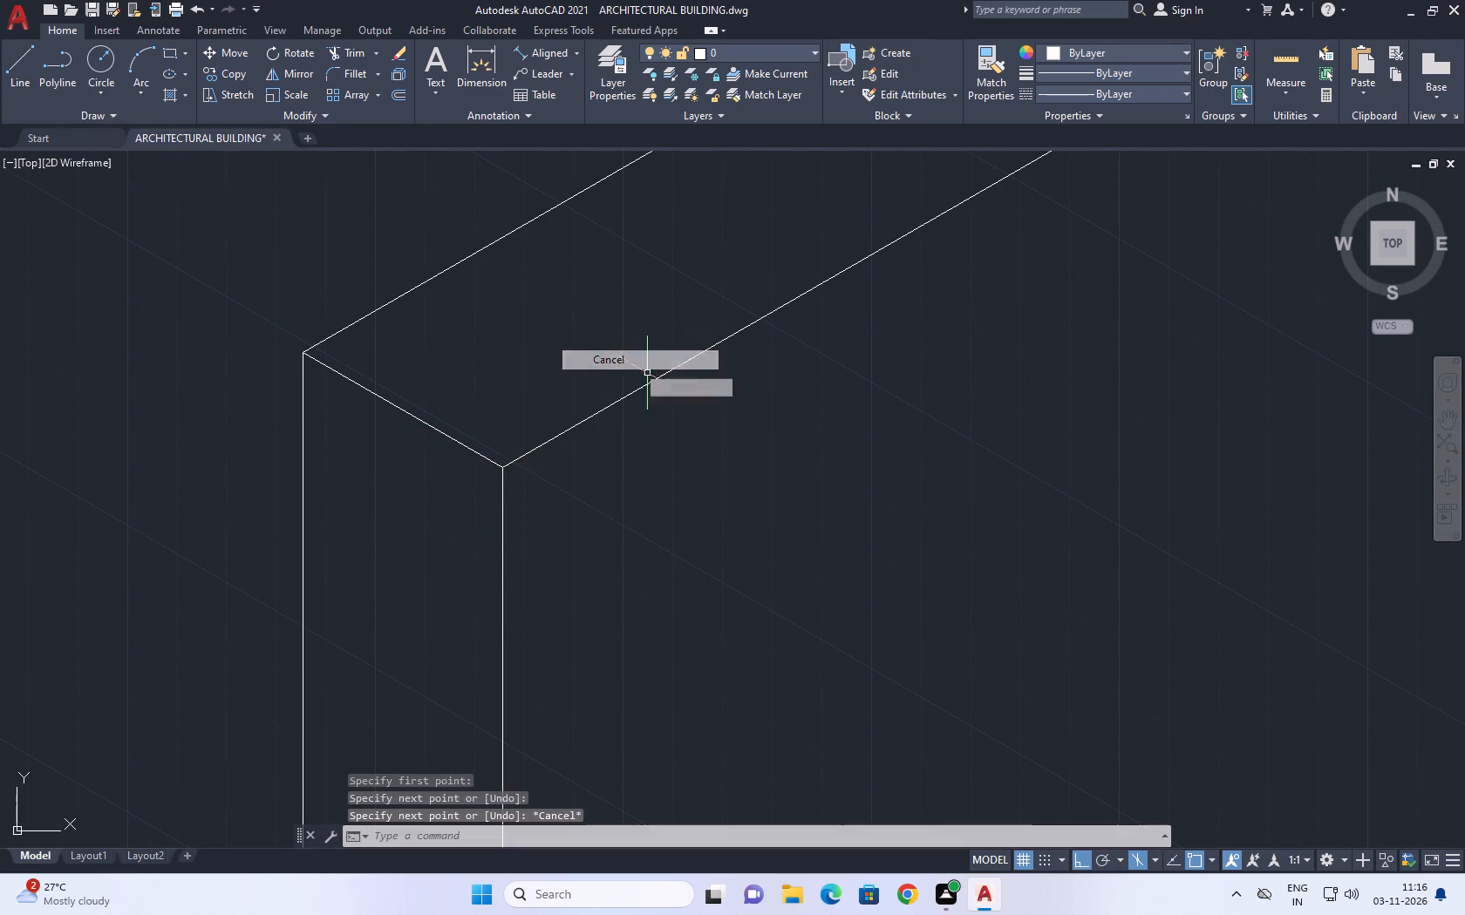
# Draw a line joining the upper right corners of the two squares.
pyautogui.moveTo(698, 334); pyautogui.dragTo(505, 620, button='middle')
pyautogui.rightClick(657, 447)
pyautogui.click(713, 455)
pyautogui.scroll(-4, 765, 424)
pyautogui.moveTo(797, 525); pyautogui.dragTo(735, 578, button='middle')
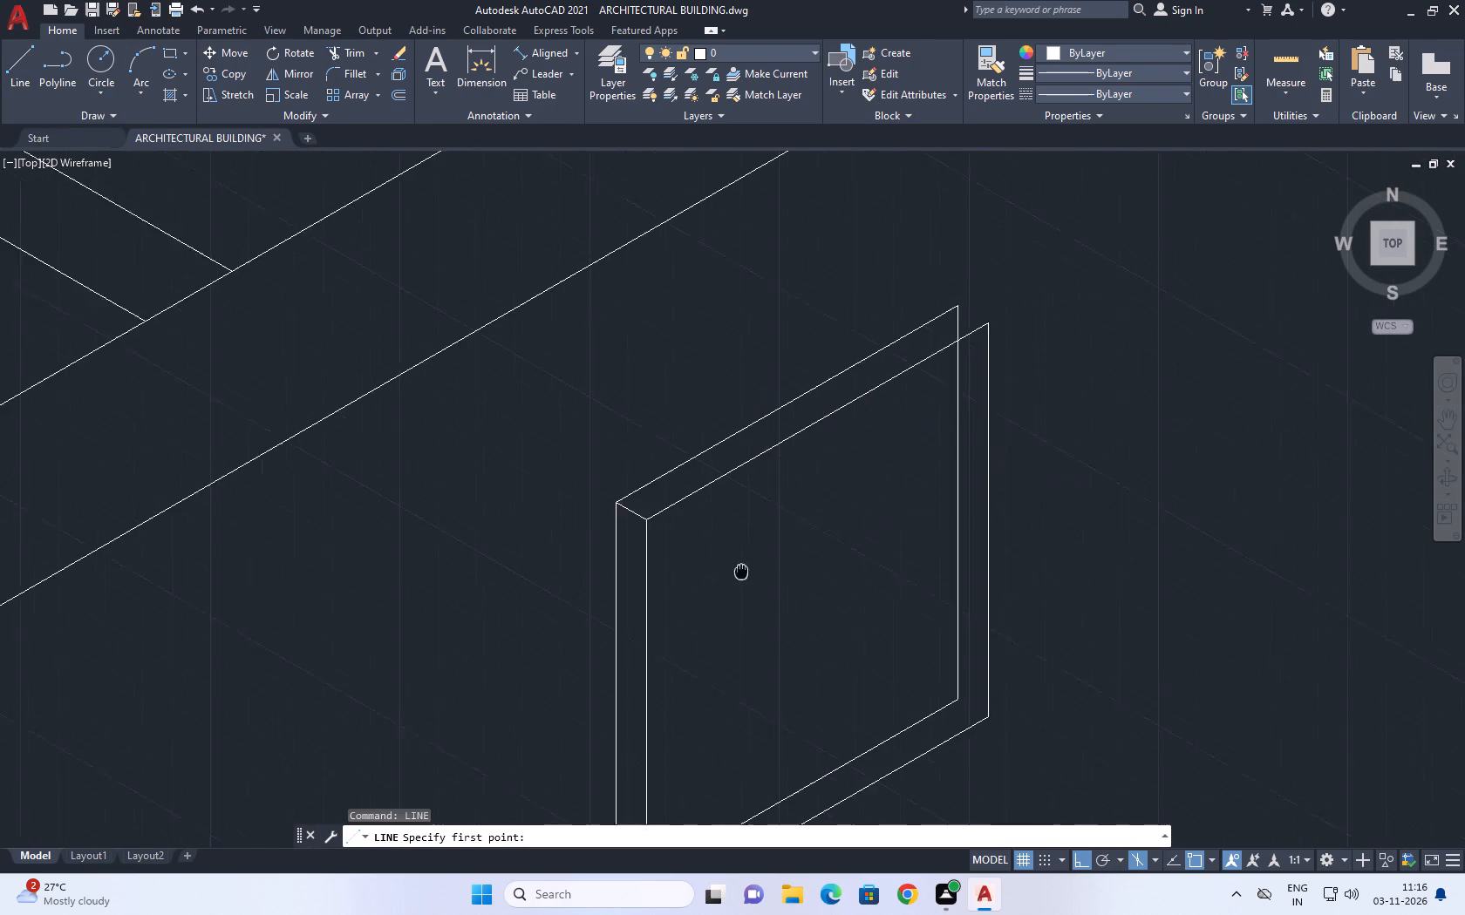
pyautogui.scroll(3, 948, 315)
pyautogui.click(916, 342)
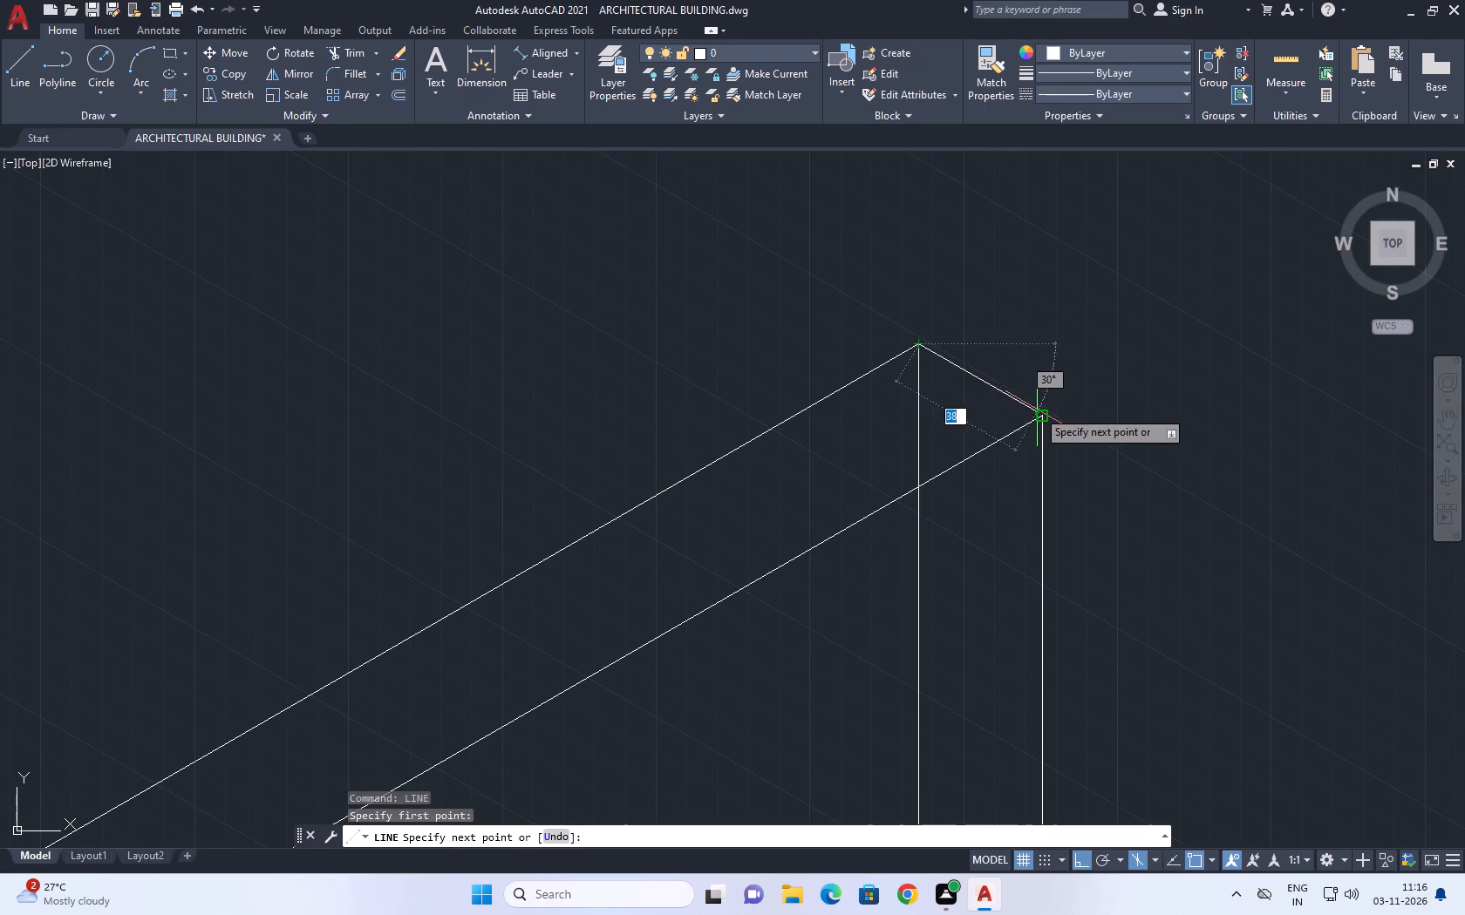
pyautogui.click(1038, 410)
pyautogui.rightClick(1030, 349)
pyautogui.click(1071, 381)
# Draw a line joining the lower left corners of the two squares.
pyautogui.rightClick(861, 315)
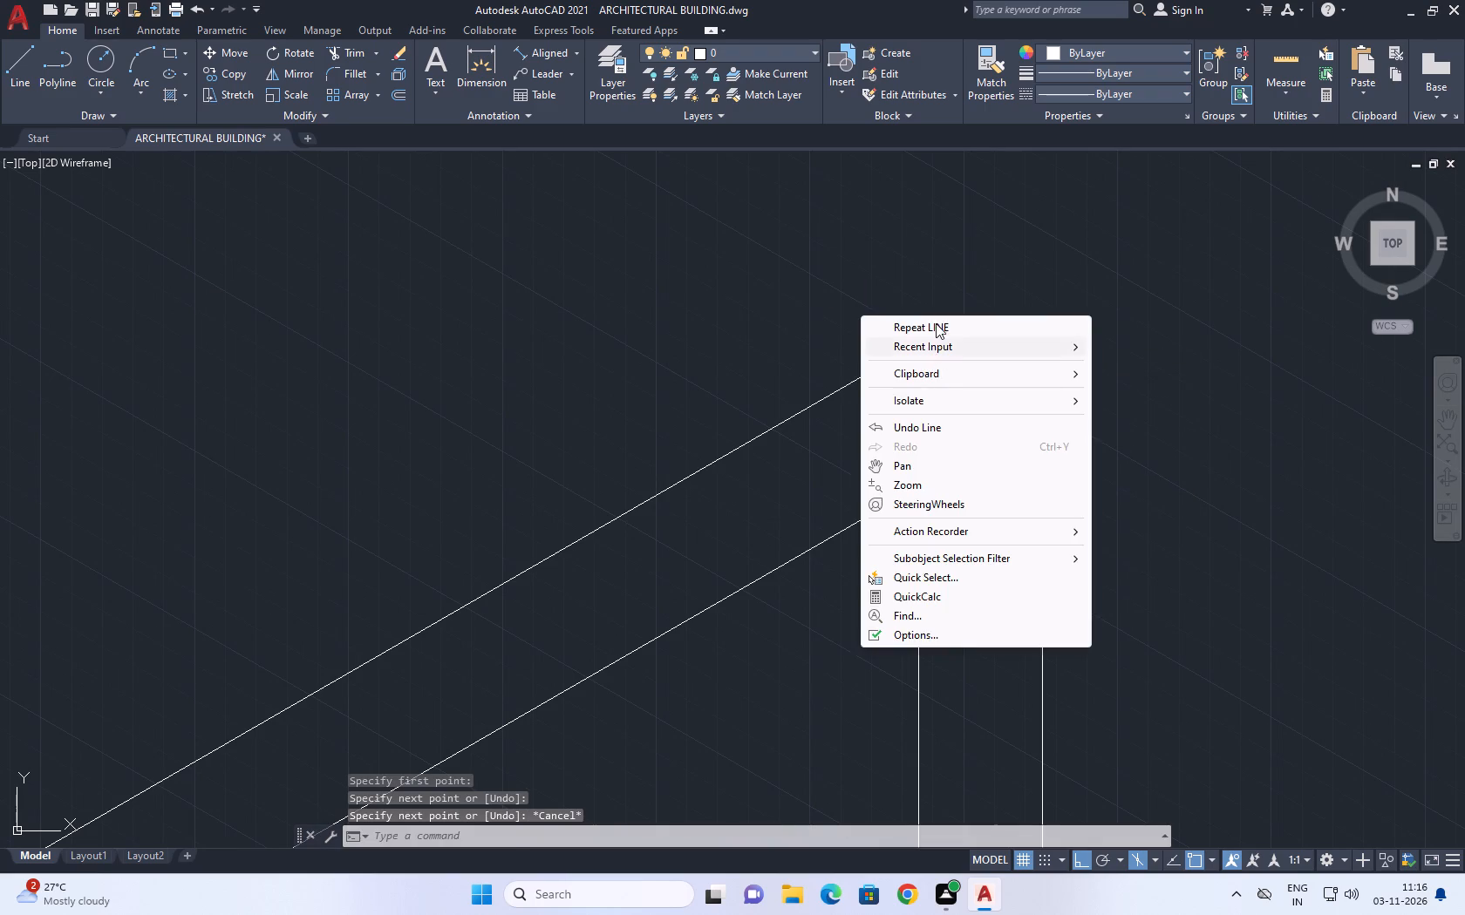
pyautogui.click(935, 322)
pyautogui.scroll(-7, 926, 308)
pyautogui.scroll(7, 867, 394)
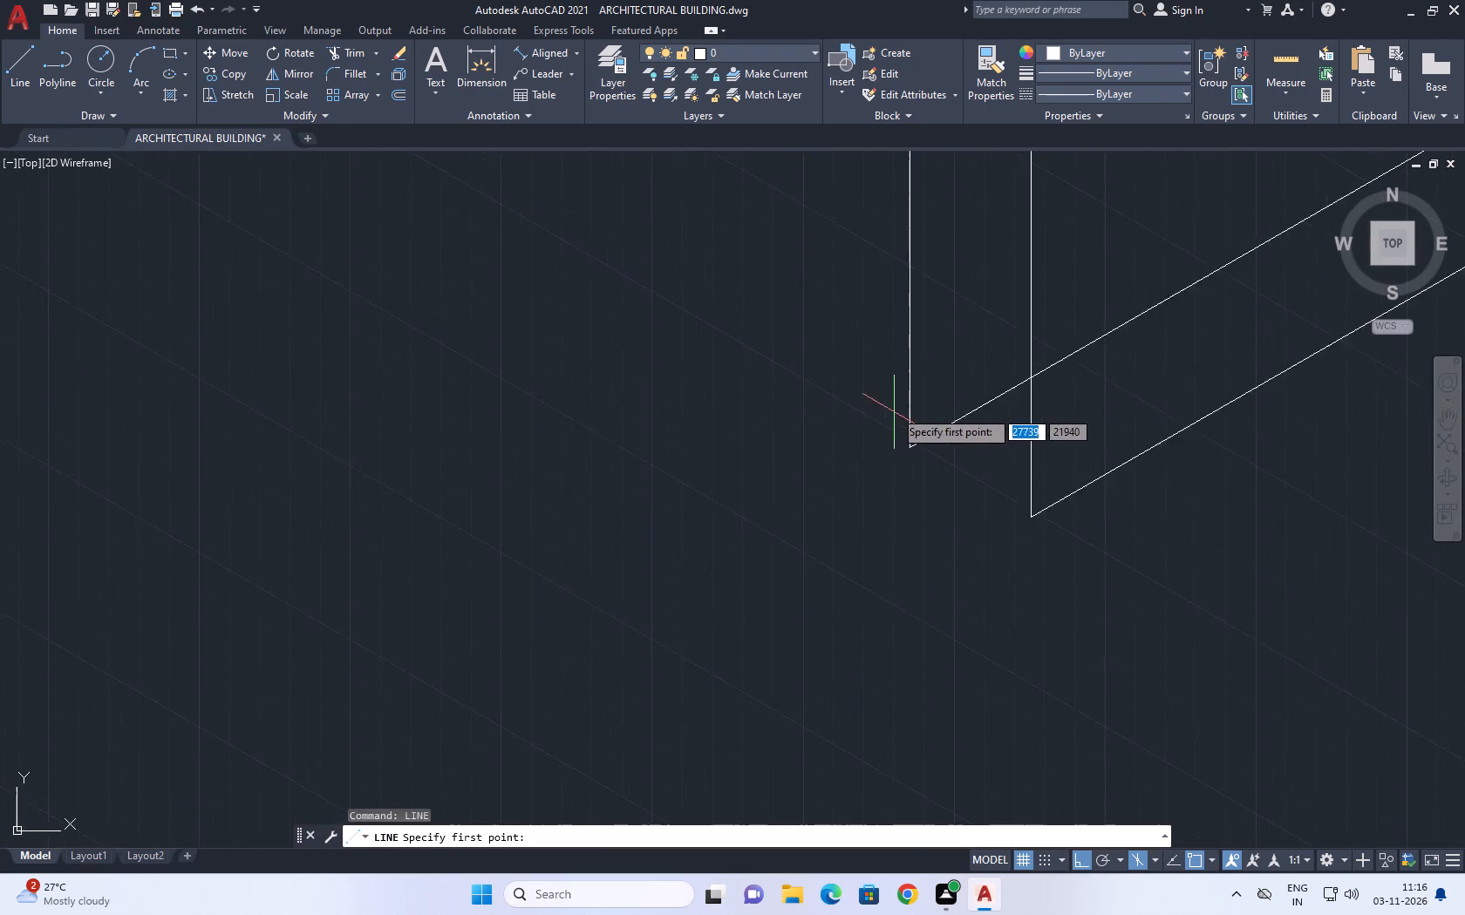
pyautogui.scroll(1, 894, 409)
pyautogui.click(916, 471)
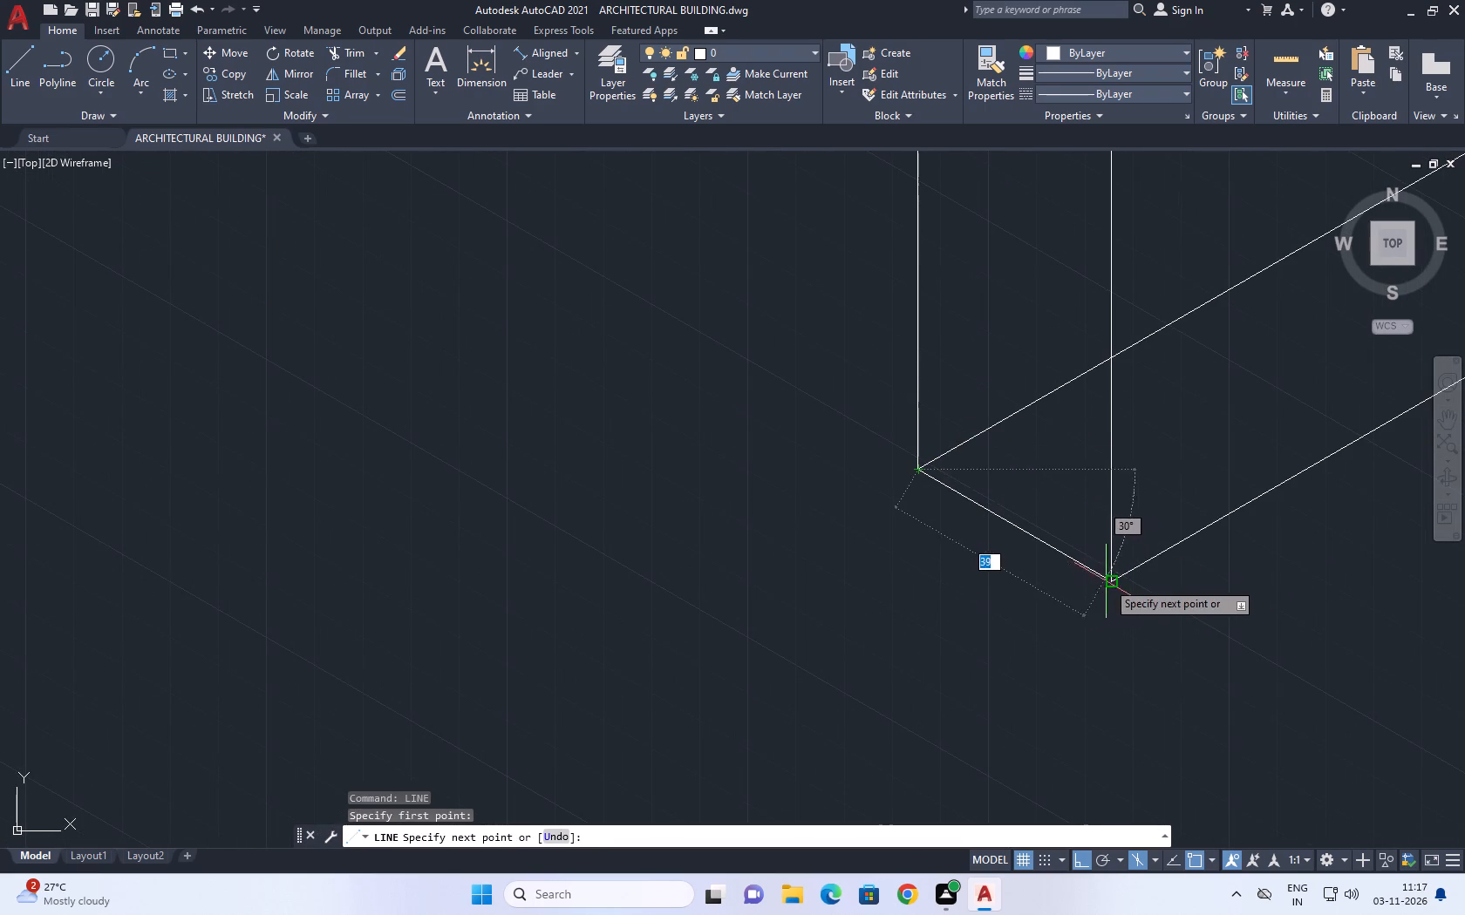
pyautogui.click(1114, 579)
pyautogui.rightClick(1025, 421)
pyautogui.moveTo(1102, 464); pyautogui.dragTo(1094, 461)
# Draw a line joining the lower right corners of the two squares.
pyautogui.moveTo(1028, 444); pyautogui.dragTo(329, 571, button='middle')
pyautogui.rightClick(677, 385)
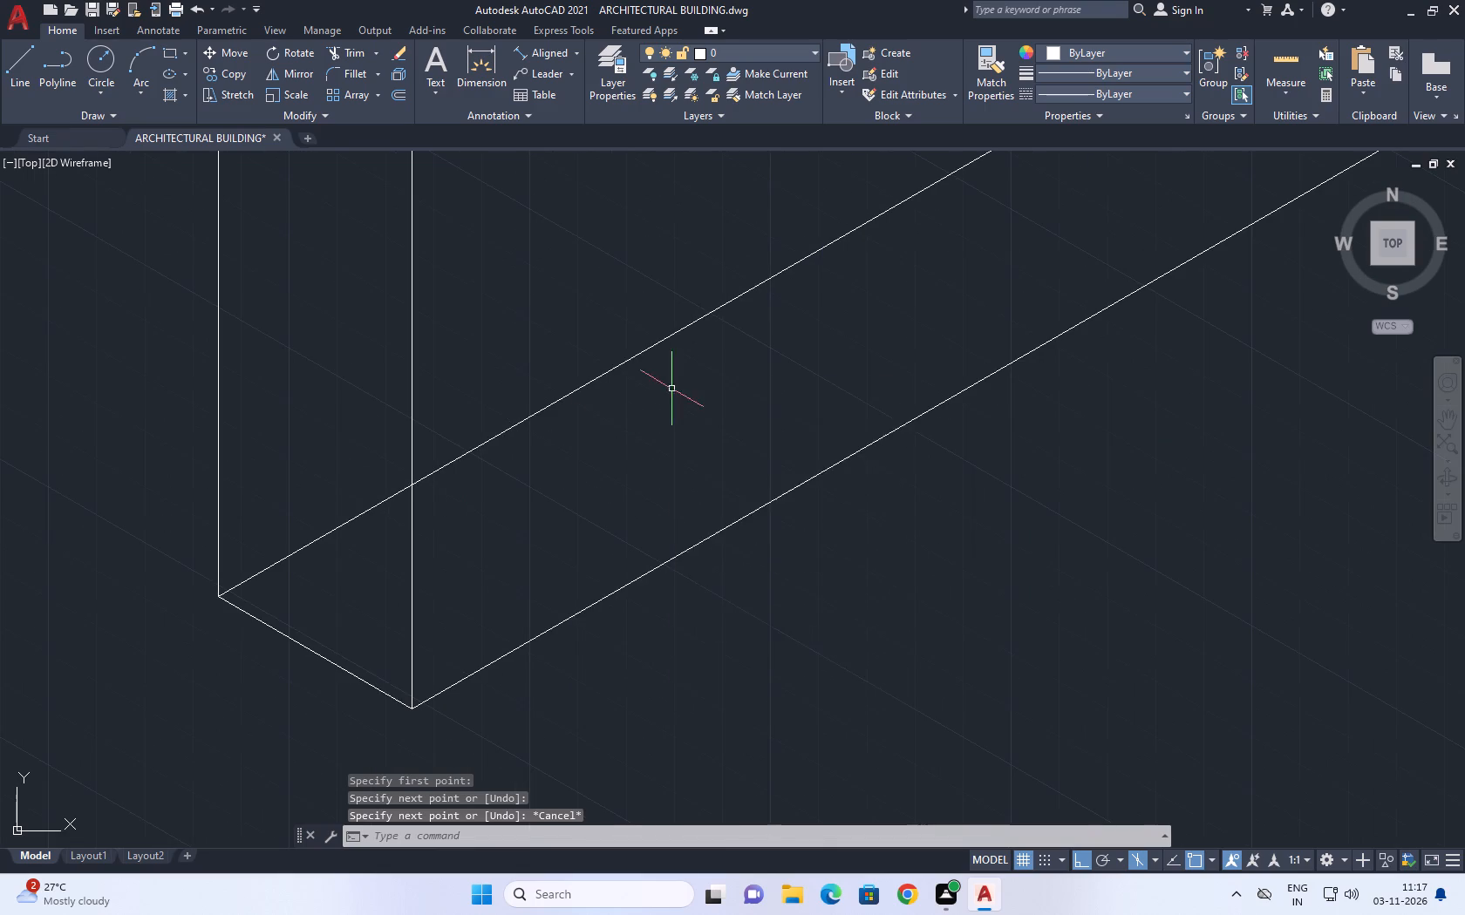
pyautogui.click(763, 399)
pyautogui.scroll(-3, 966, 401)
pyautogui.moveTo(999, 377); pyautogui.dragTo(480, 579, button='middle')
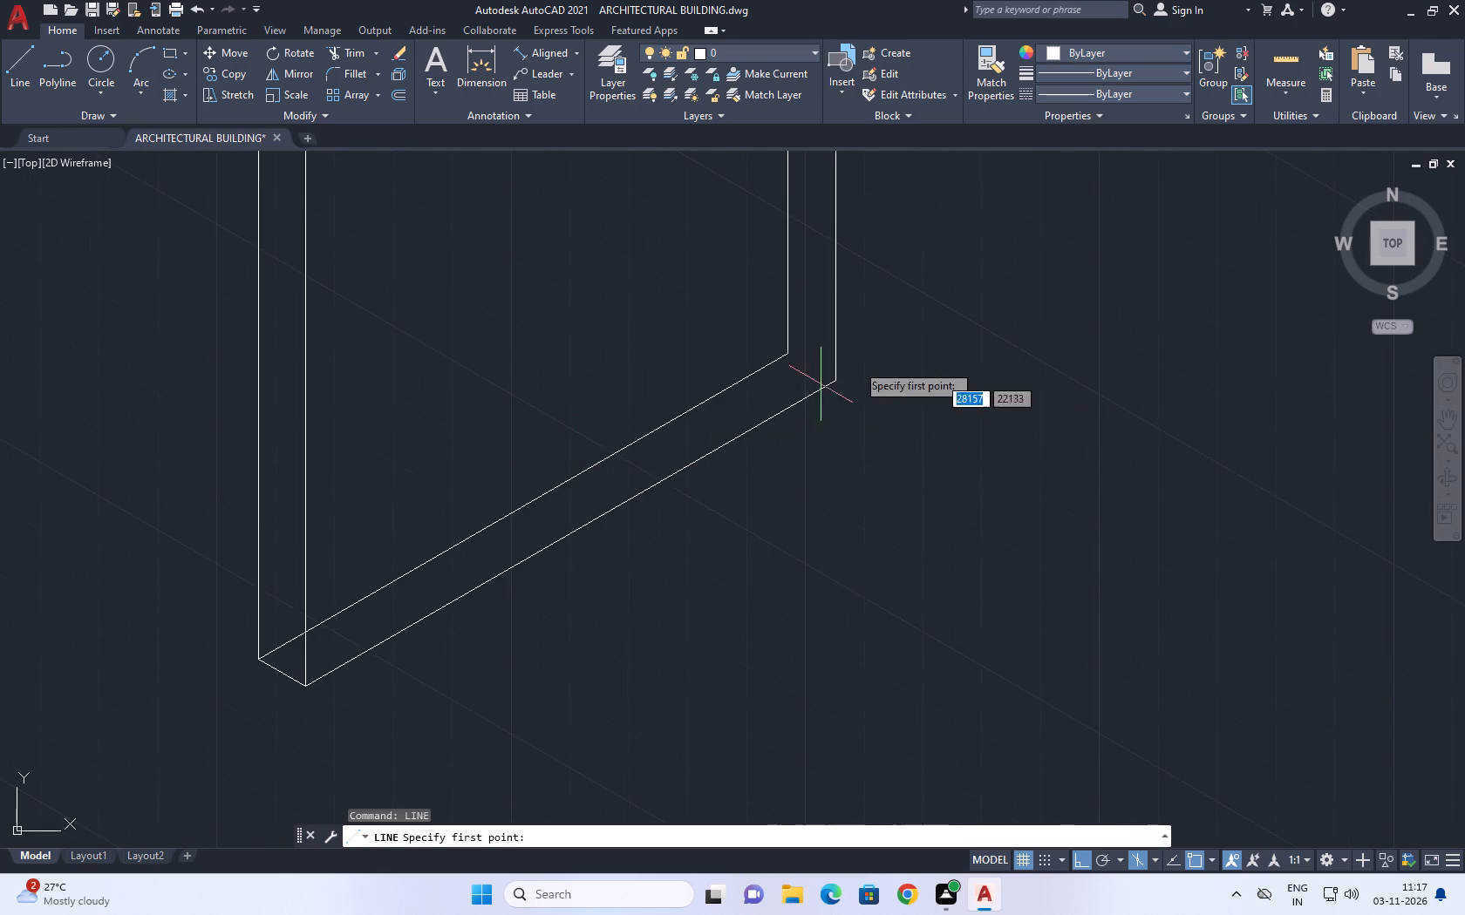
pyautogui.moveTo(862, 345); pyautogui.dragTo(840, 487, button='middle')
pyautogui.scroll(2, 770, 503)
pyautogui.click(758, 488)
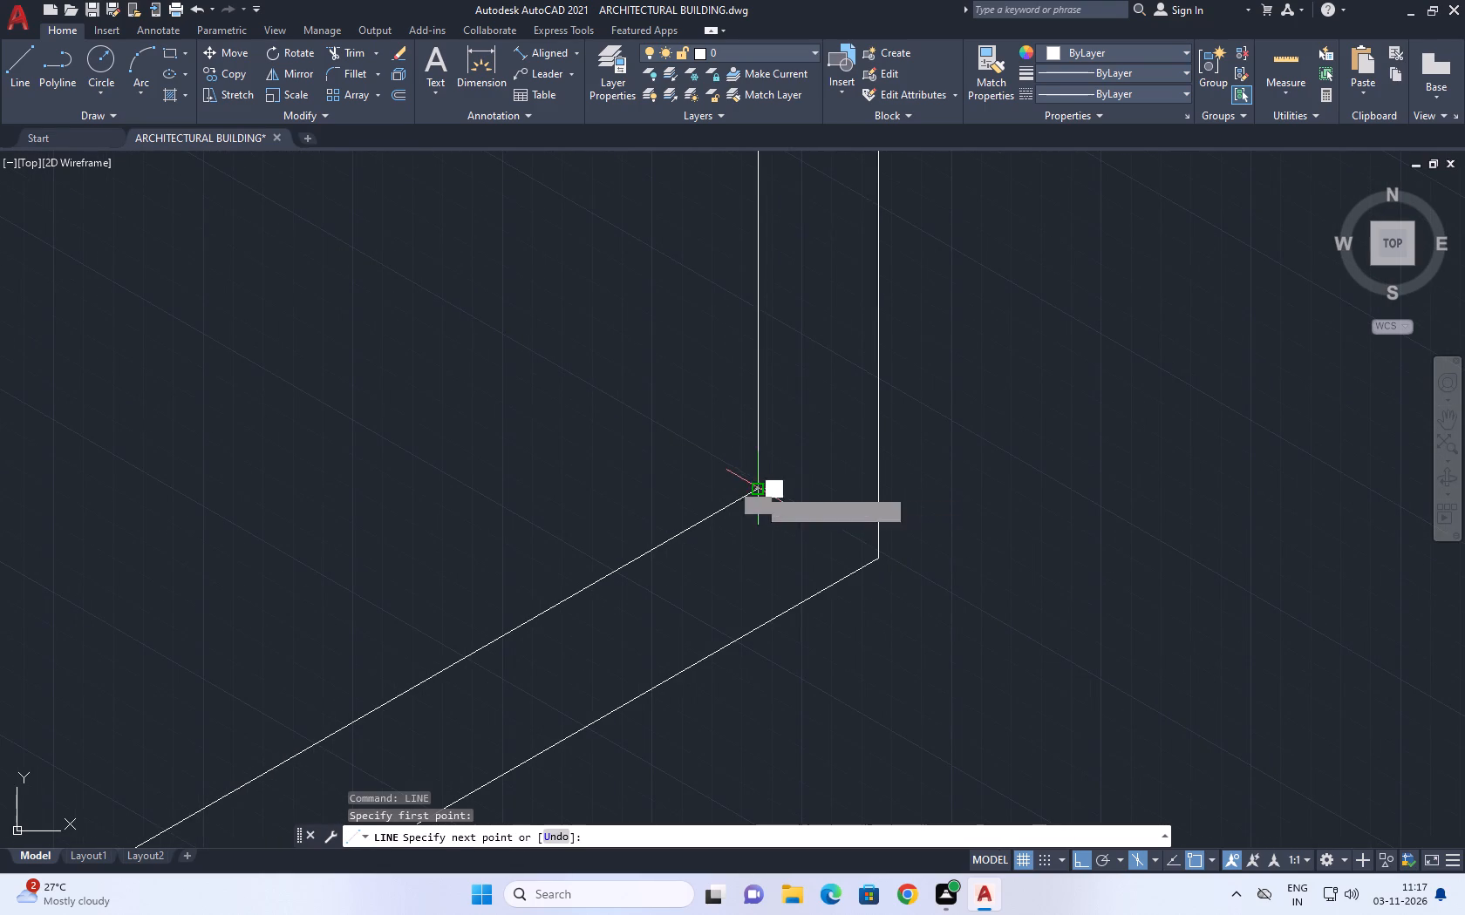
pyautogui.click(876, 554)
pyautogui.rightClick(936, 475)
pyautogui.click(1050, 505)
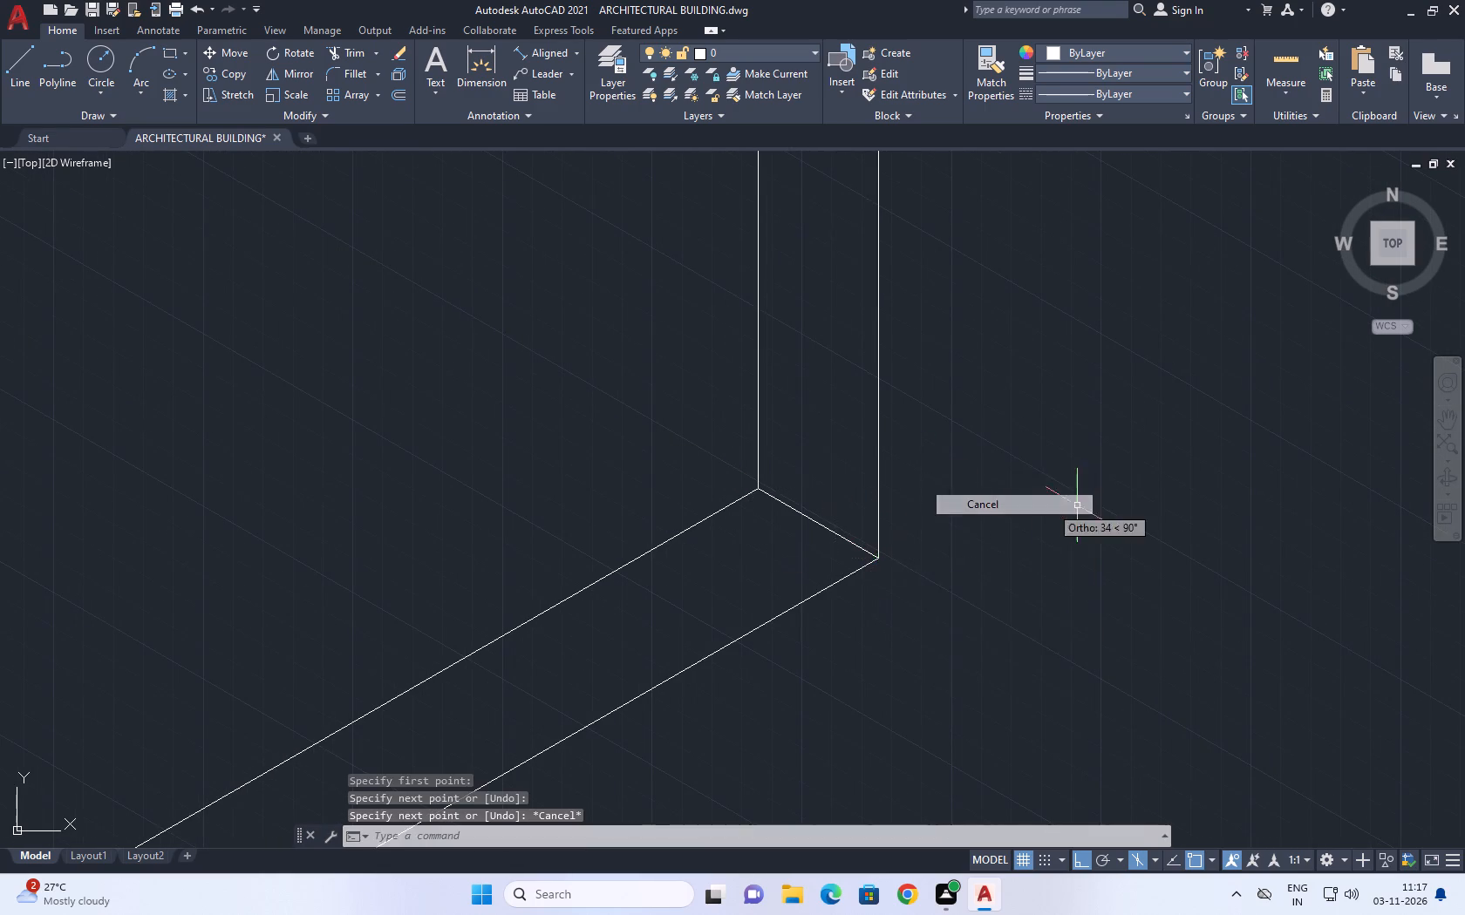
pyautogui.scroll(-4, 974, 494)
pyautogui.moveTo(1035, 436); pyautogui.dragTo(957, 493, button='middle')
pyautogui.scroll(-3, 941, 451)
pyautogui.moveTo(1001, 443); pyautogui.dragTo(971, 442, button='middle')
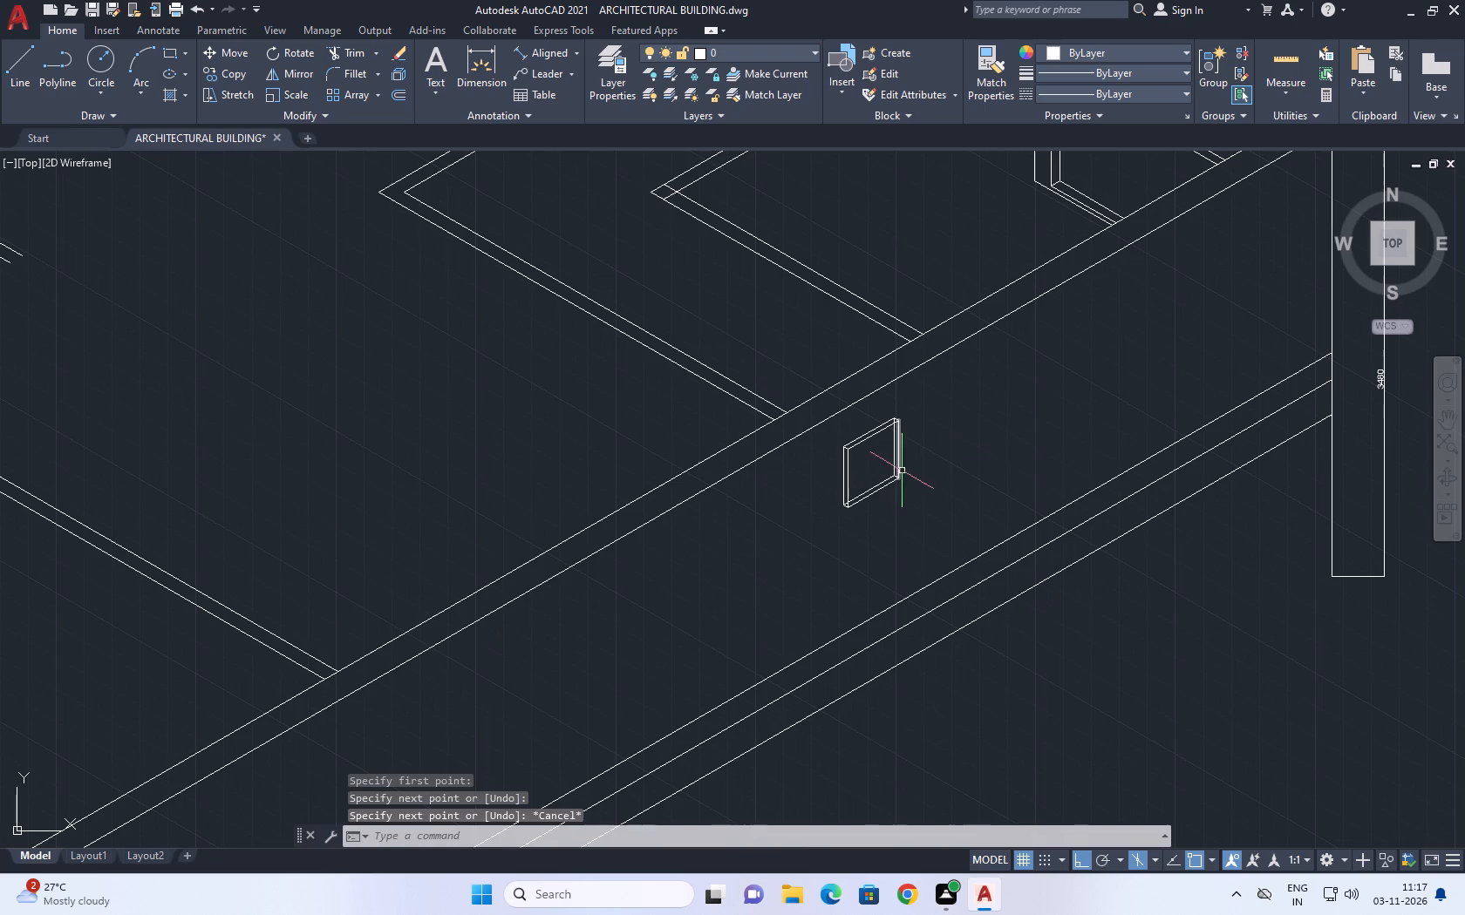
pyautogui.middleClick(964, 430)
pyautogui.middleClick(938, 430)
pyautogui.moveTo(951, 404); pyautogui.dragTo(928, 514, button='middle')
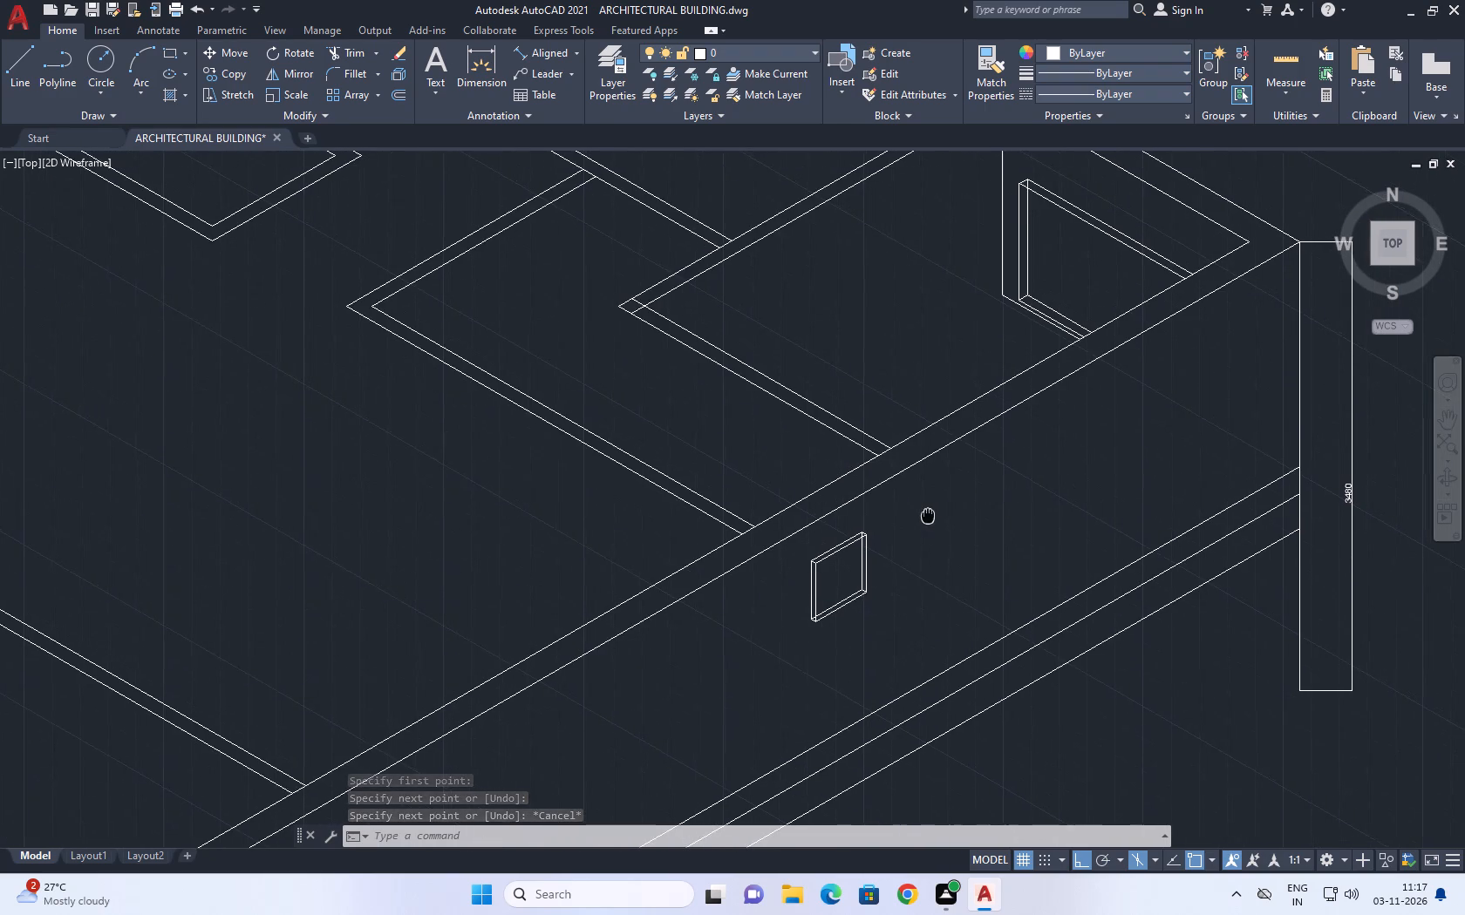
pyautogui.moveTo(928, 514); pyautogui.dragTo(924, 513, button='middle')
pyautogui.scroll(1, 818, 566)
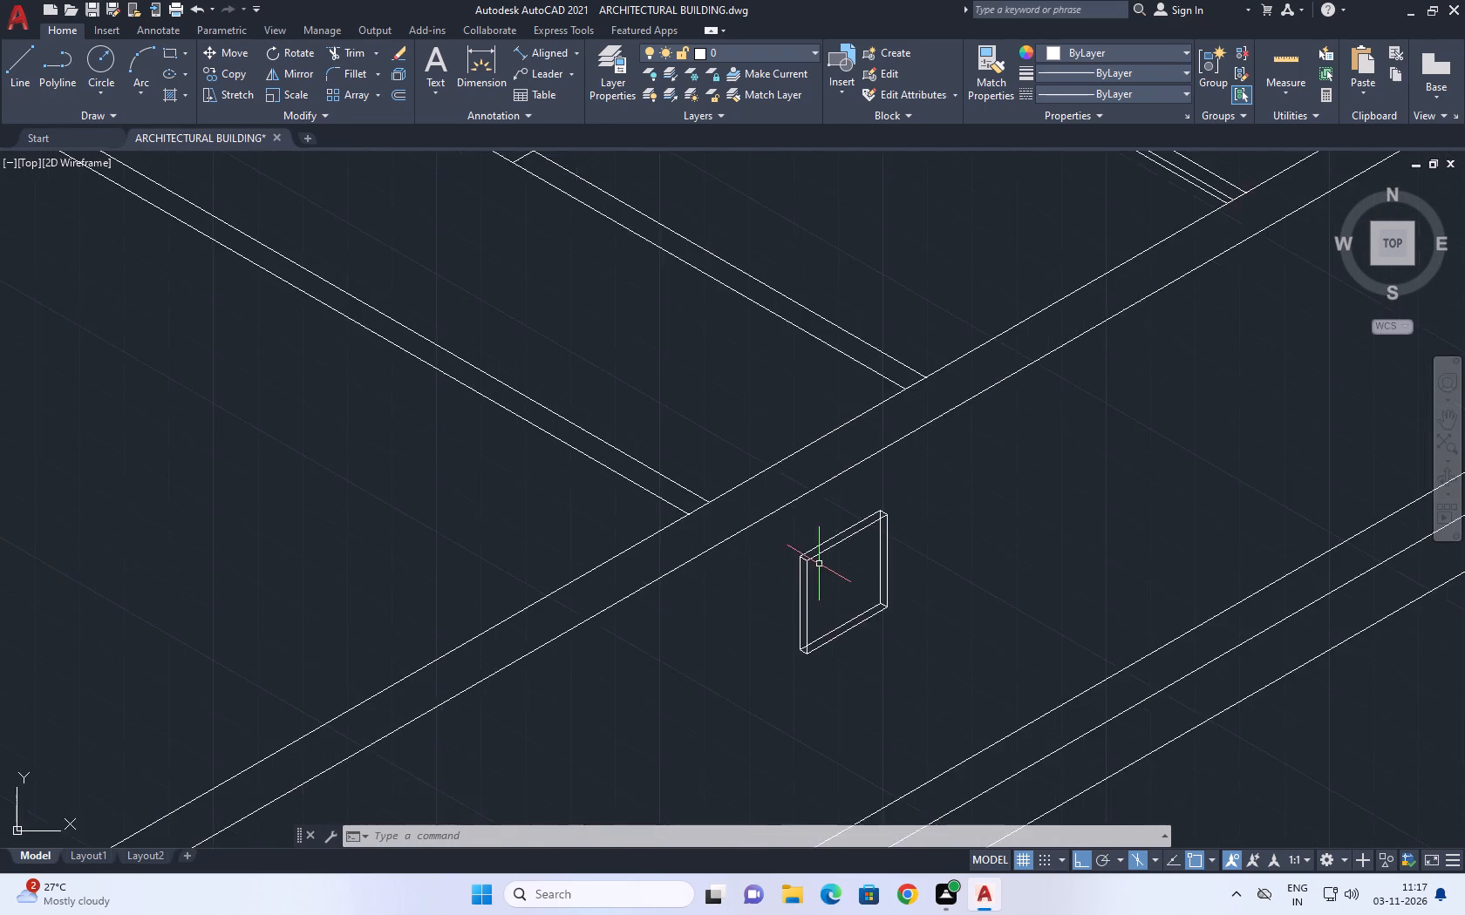
# Erase the rear square's upper and left edges and the line joining the two squares' upper left corners.
pyautogui.scroll(3, 819, 564)
pyautogui.click(796, 530)
pyautogui.click(774, 564)
pyautogui.rightClick(866, 404)
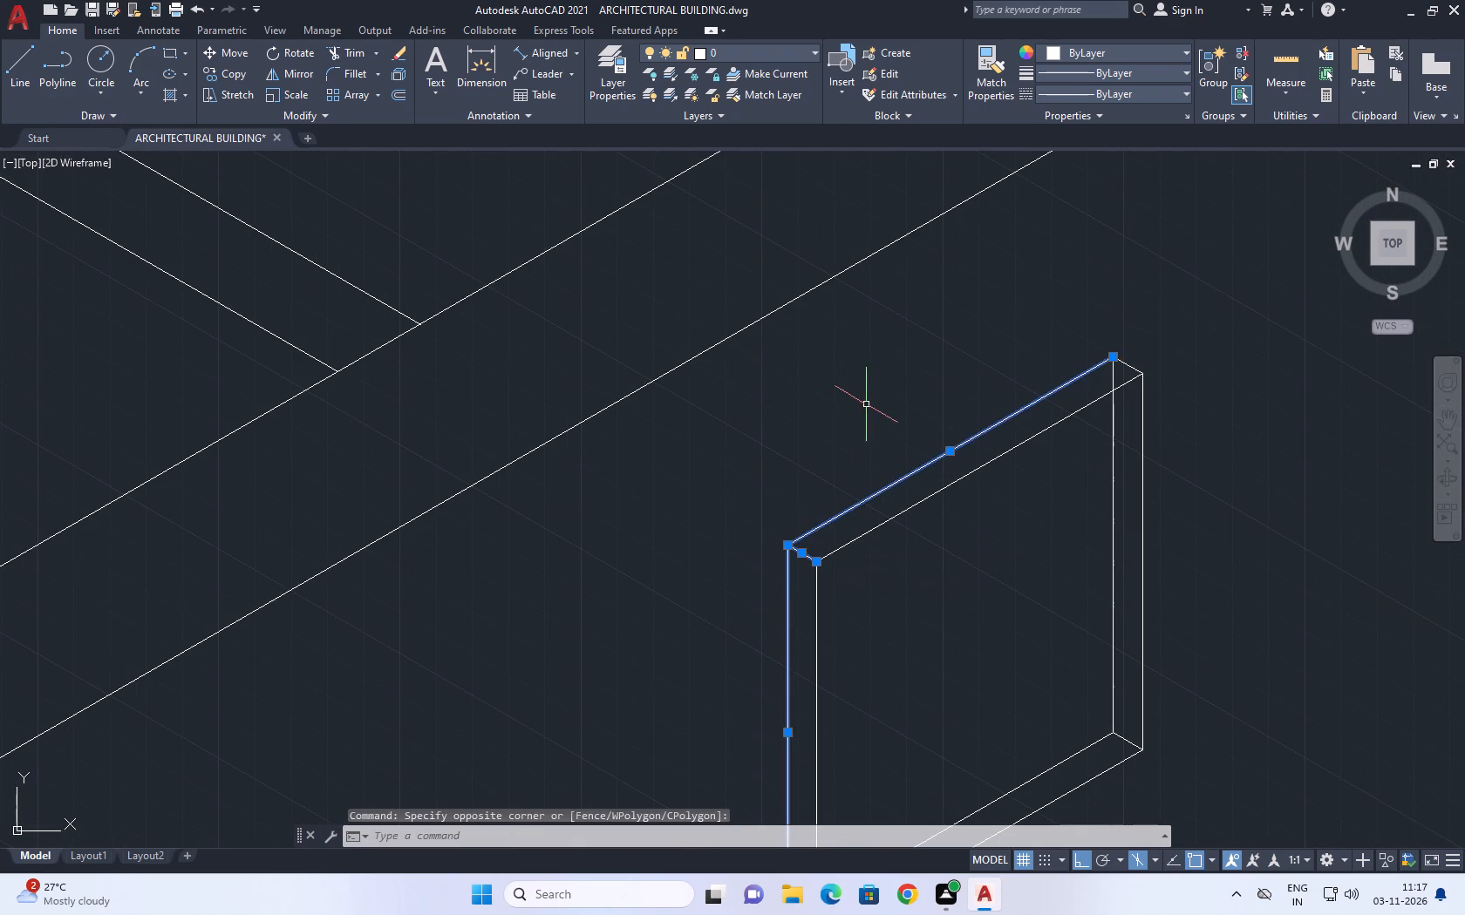
pyautogui.click(918, 512)
# Trim away the rear right edge and corner line projecting beyond the front square's upper right corner.
pyautogui.scroll(-3, 904, 501)
pyautogui.scroll(3, 953, 473)
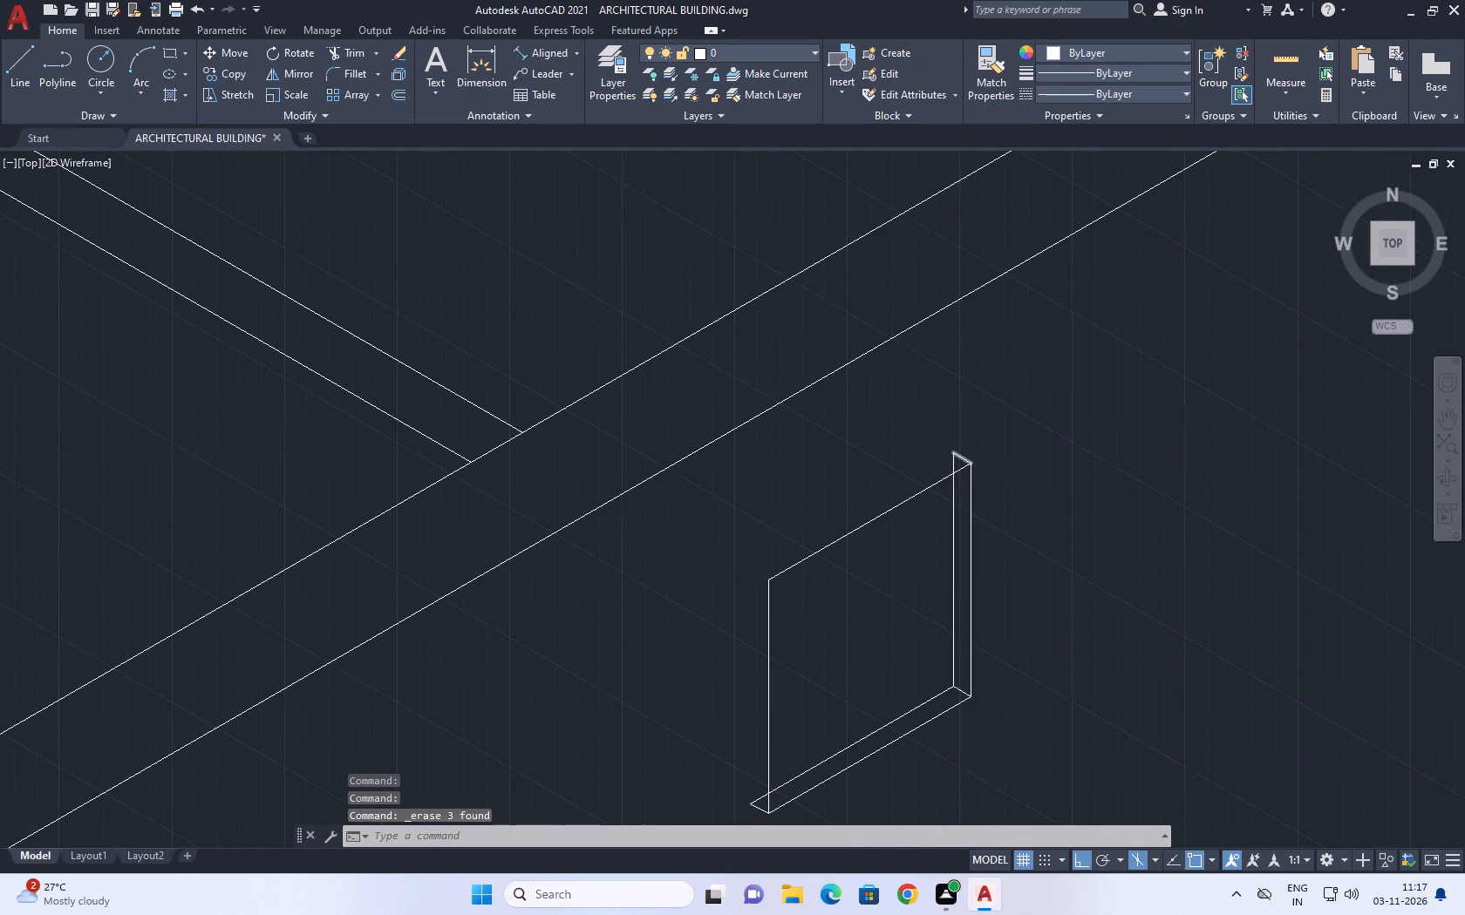
pyautogui.click(957, 457)
pyautogui.rightClick(986, 365)
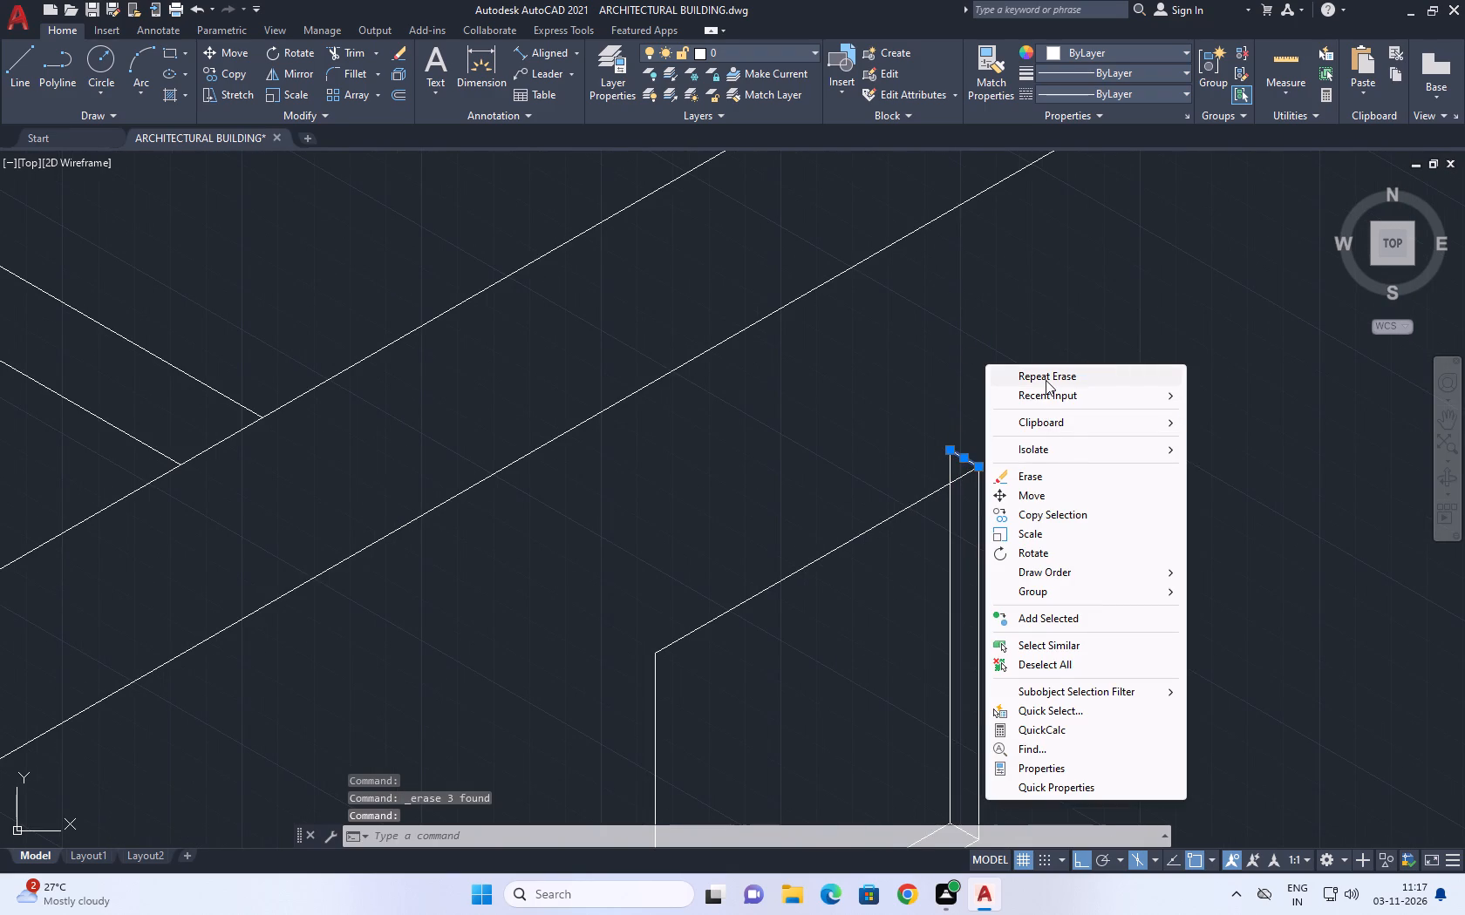
pyautogui.click(1069, 667)
pyautogui.click(358, 49)
pyautogui.scroll(3, 975, 461)
pyautogui.moveTo(948, 427); pyautogui.dragTo(930, 435)
pyautogui.click(812, 484)
# Trim away the rear lower edge and corner line projecting beyond the front square's lower left corner.
pyautogui.scroll(-5, 949, 366)
pyautogui.moveTo(1012, 466); pyautogui.dragTo(967, 414, button='middle')
pyautogui.scroll(-1, 1012, 466)
pyautogui.scroll(1, 859, 486)
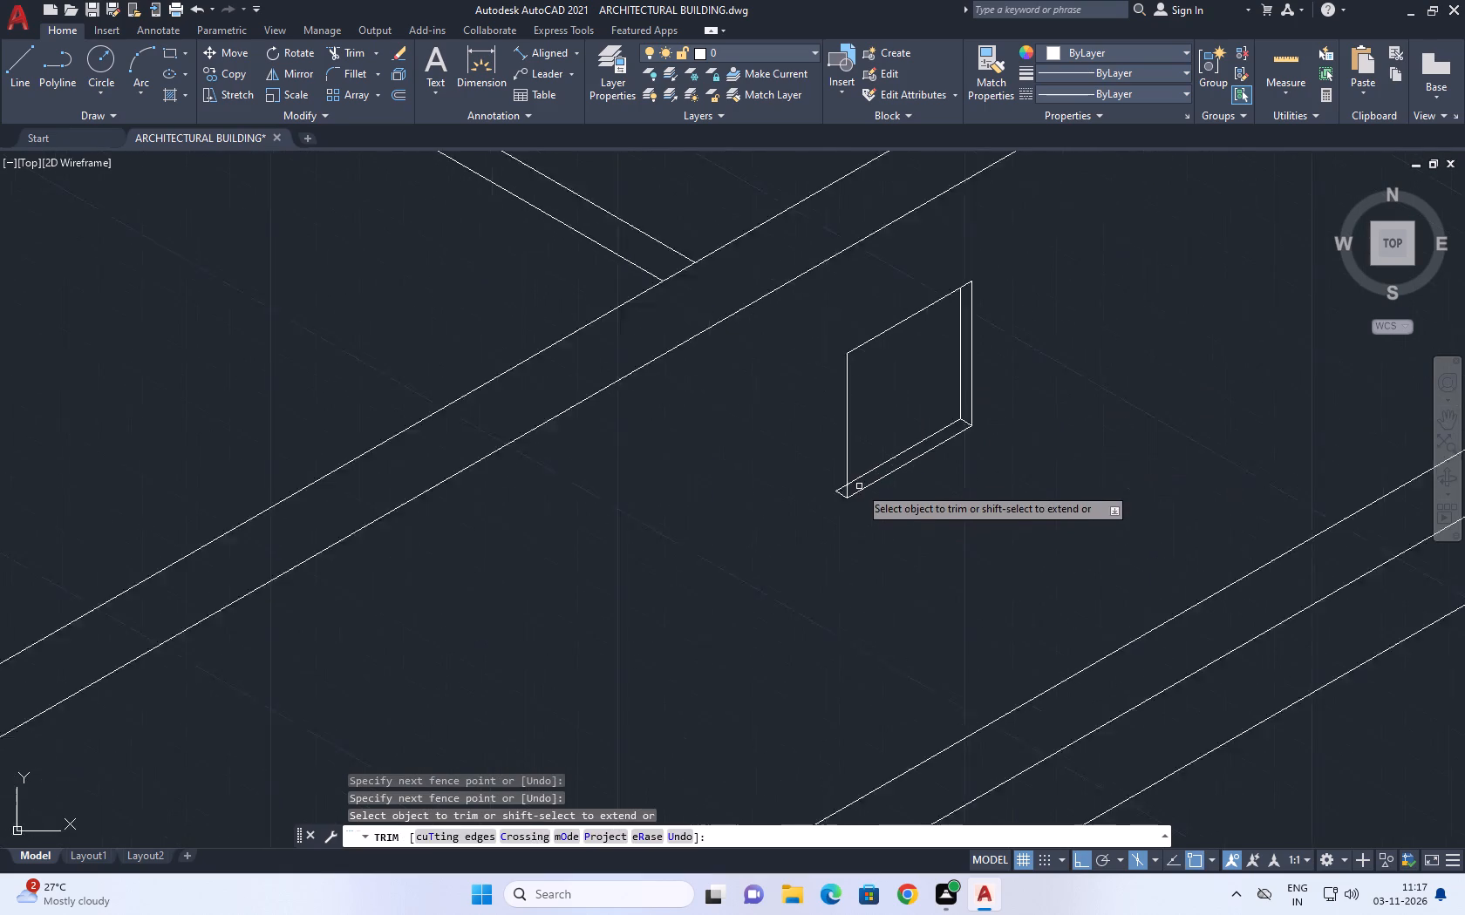
pyautogui.scroll(3, 859, 486)
pyautogui.click(784, 441)
pyautogui.click(803, 546)
pyautogui.scroll(-4, 809, 534)
pyautogui.moveTo(952, 552); pyautogui.dragTo(922, 556, button='middle')
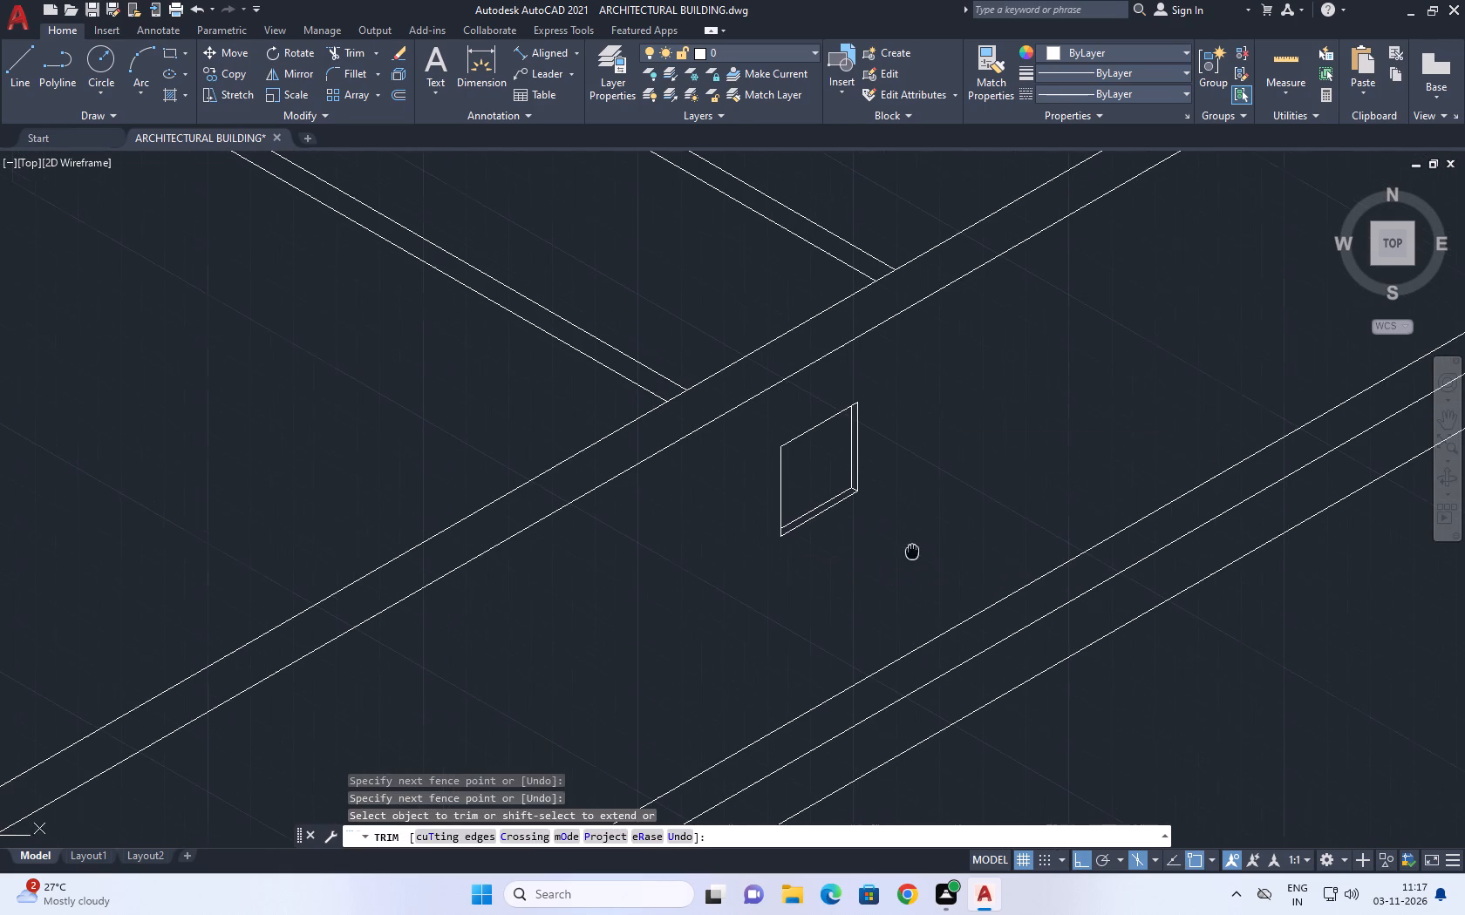
pyautogui.rightClick(960, 391)
pyautogui.click(1027, 416)
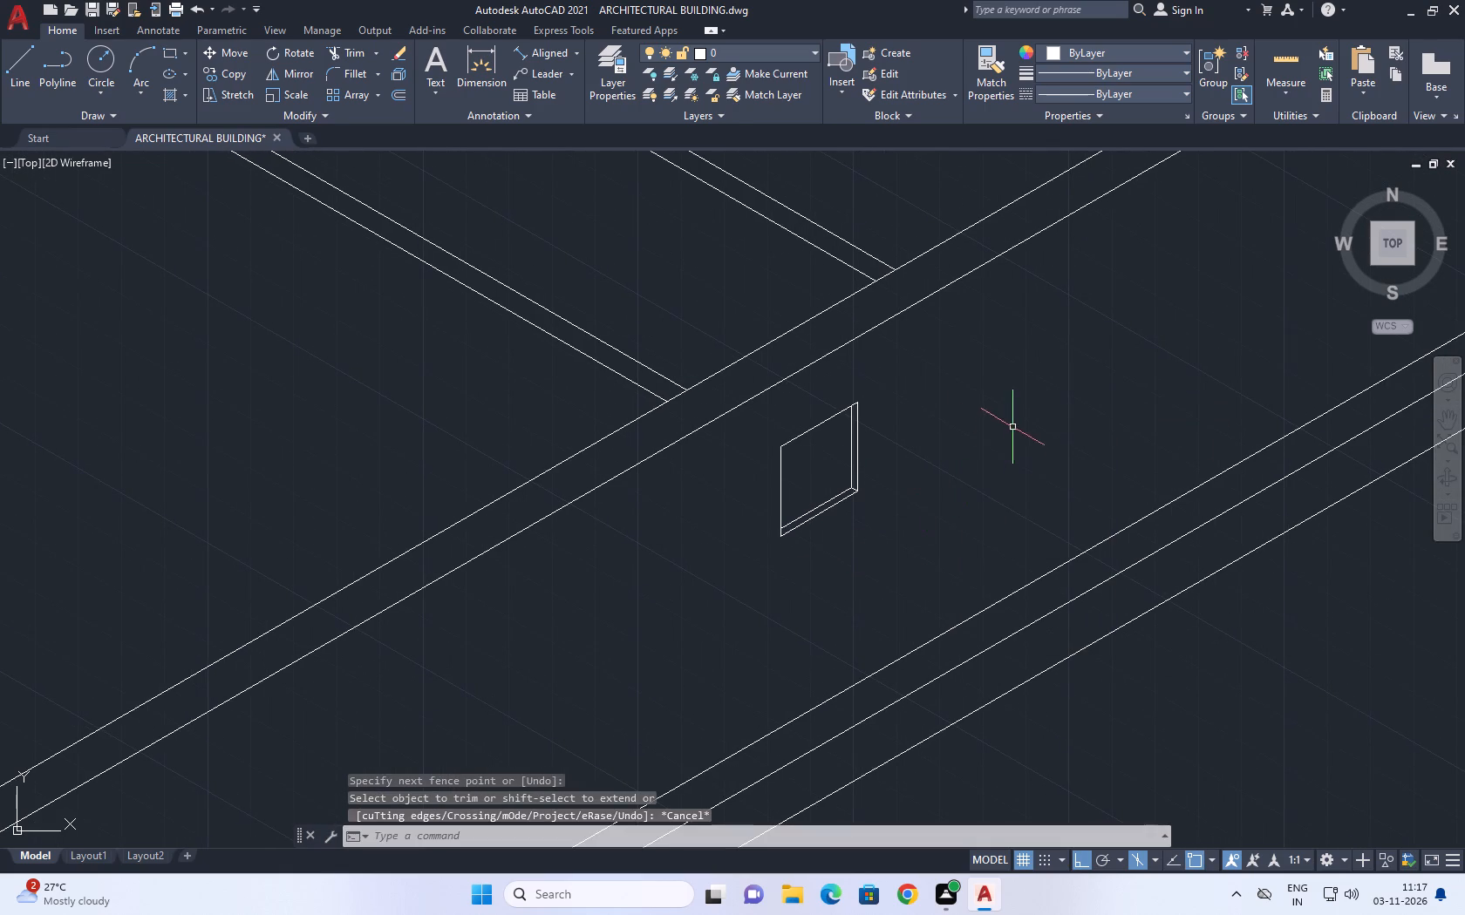
# Draw a vertical line downward from the front edge of the partition behind the small window, near the partition's left corner.
pyautogui.moveTo(1014, 423); pyautogui.dragTo(881, 597, button='middle')
pyautogui.scroll(-2, 872, 597)
pyautogui.moveTo(846, 594); pyautogui.dragTo(864, 608, button='middle')
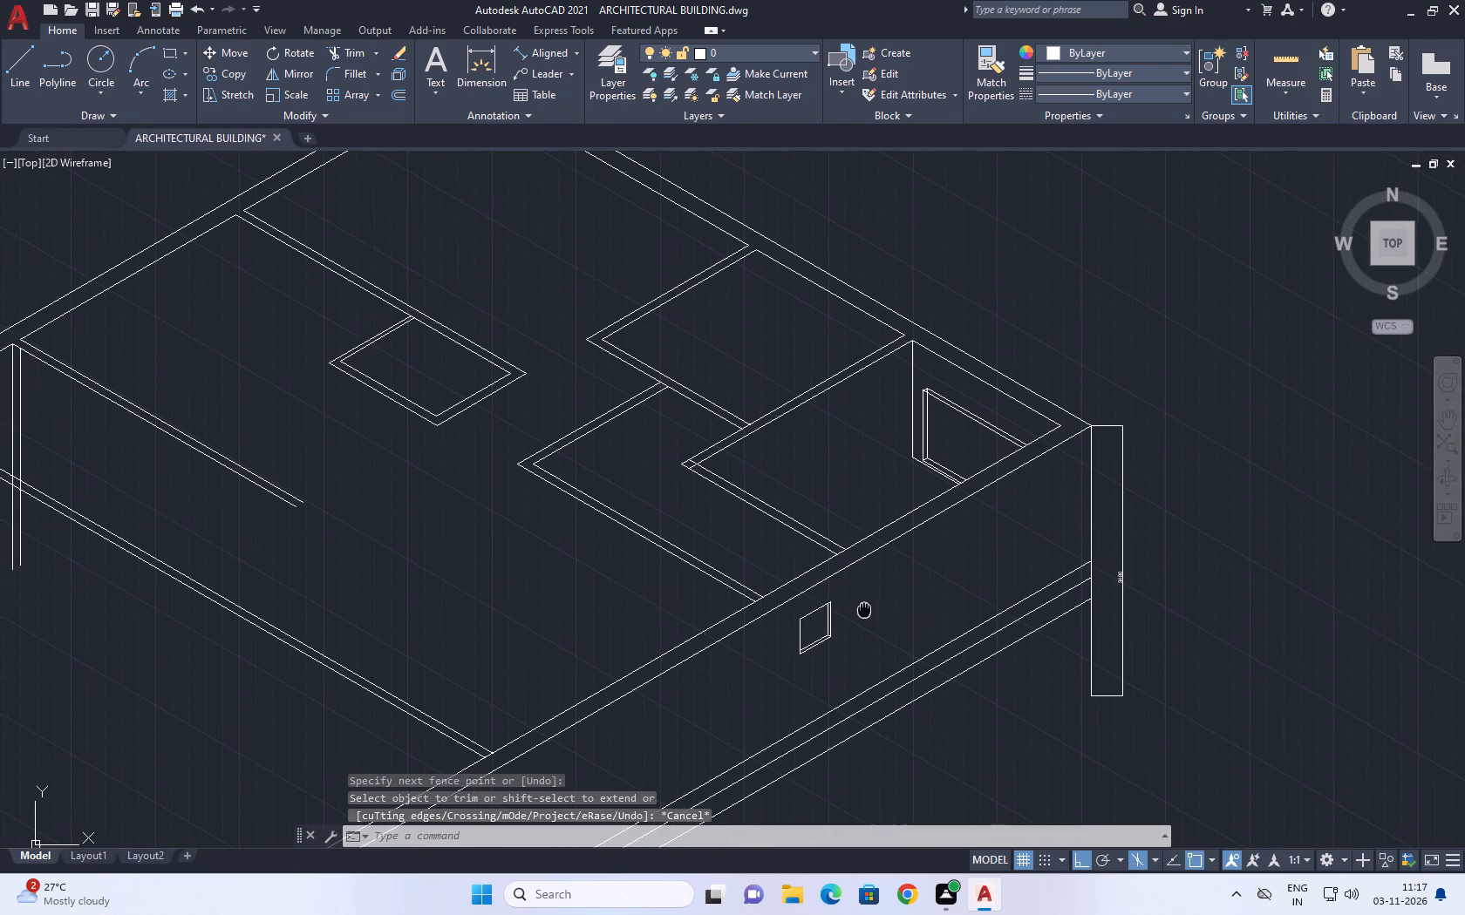
pyautogui.moveTo(864, 608); pyautogui.dragTo(875, 613, button='middle')
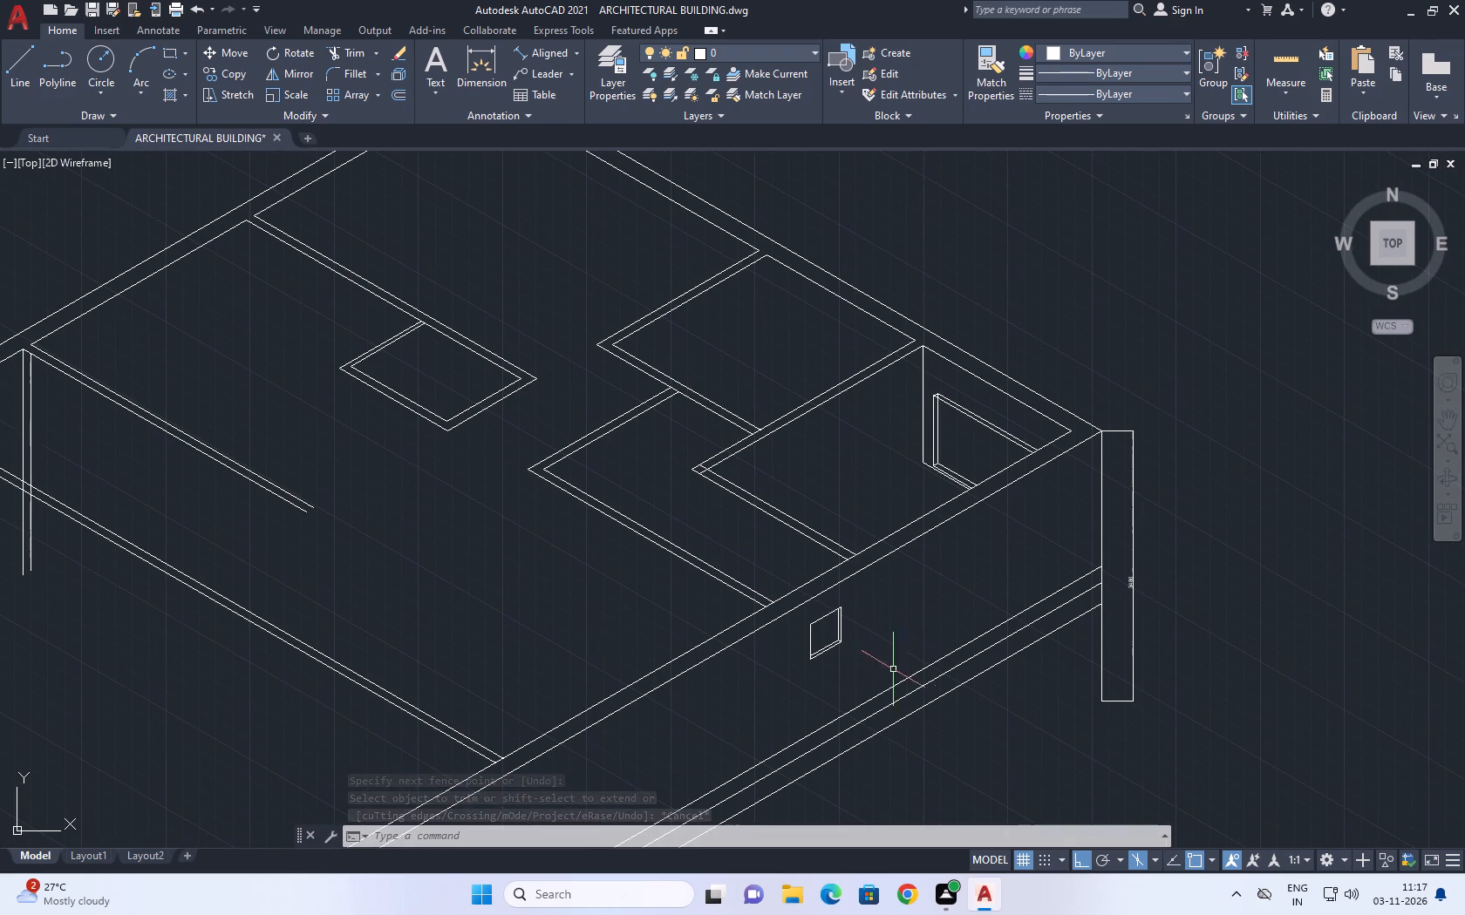
pyautogui.moveTo(877, 643); pyautogui.dragTo(894, 506, button='middle')
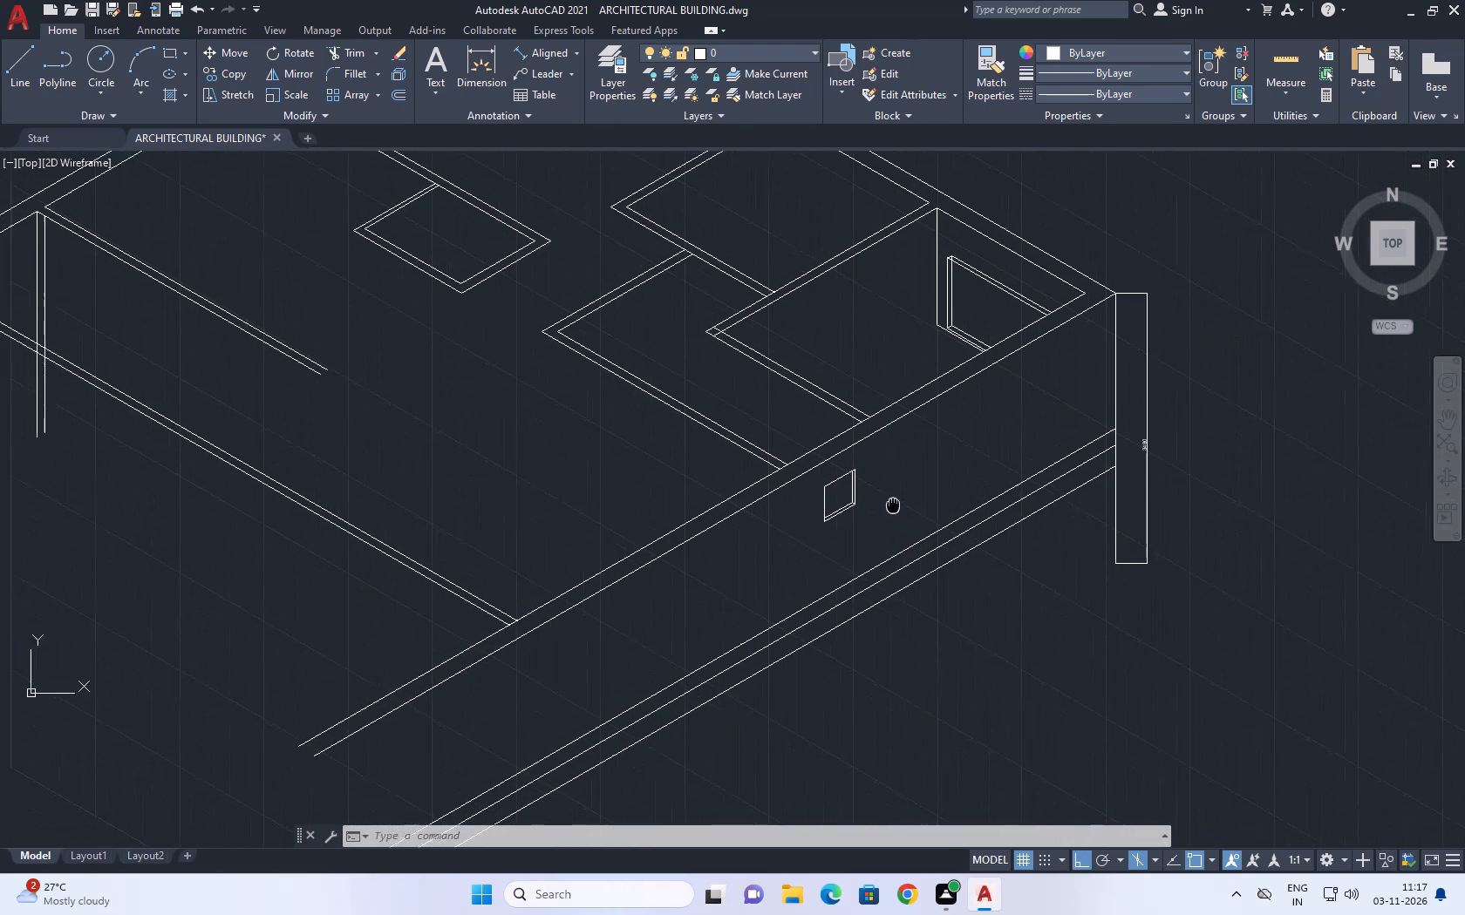
pyautogui.moveTo(894, 506); pyautogui.dragTo(896, 506, button='middle')
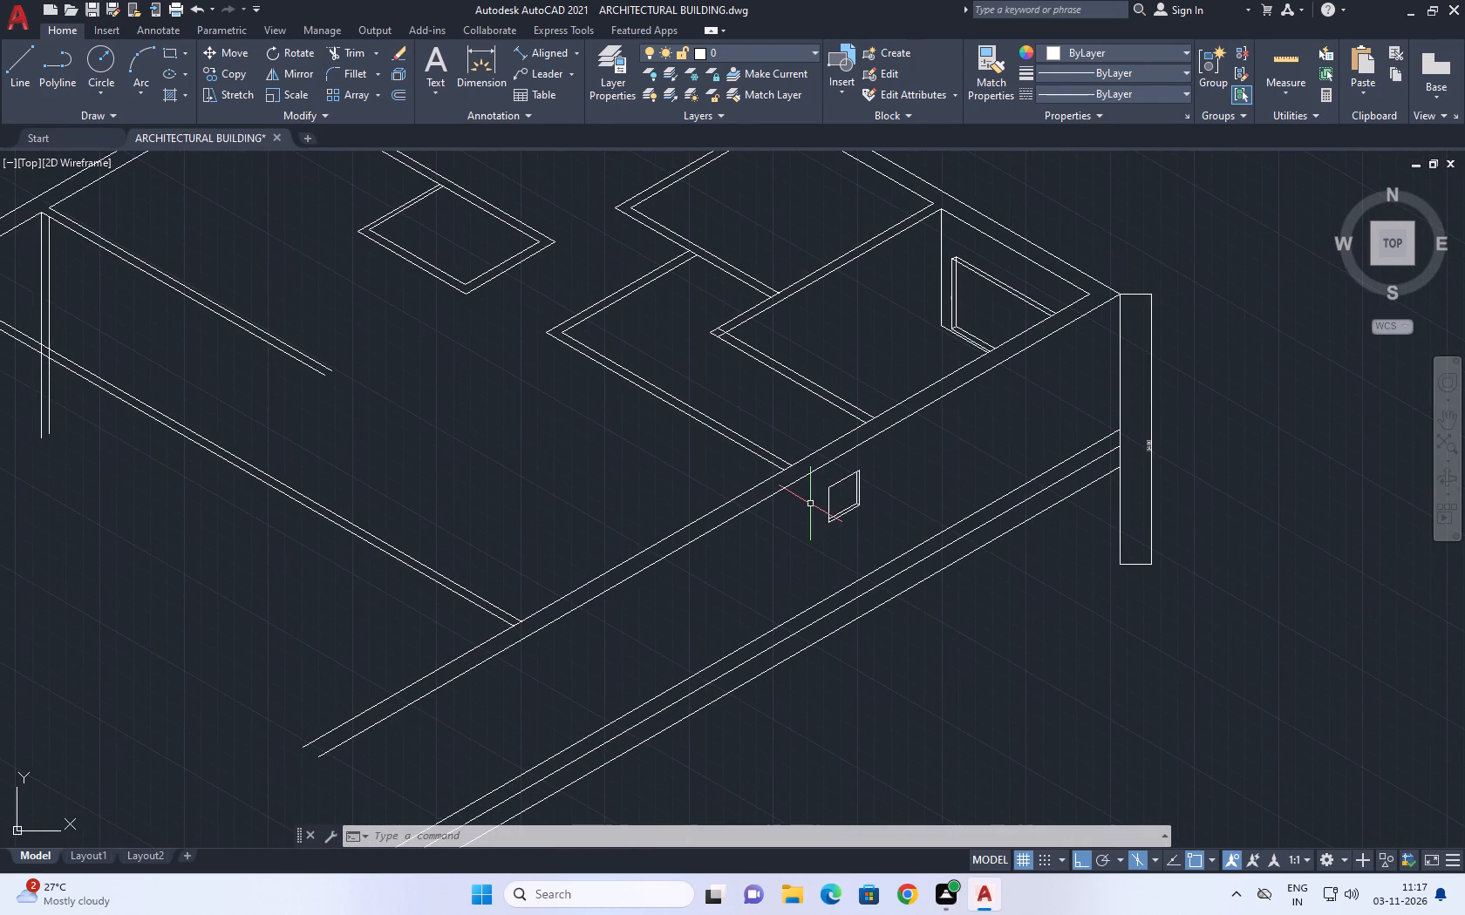
pyautogui.click(6, 76)
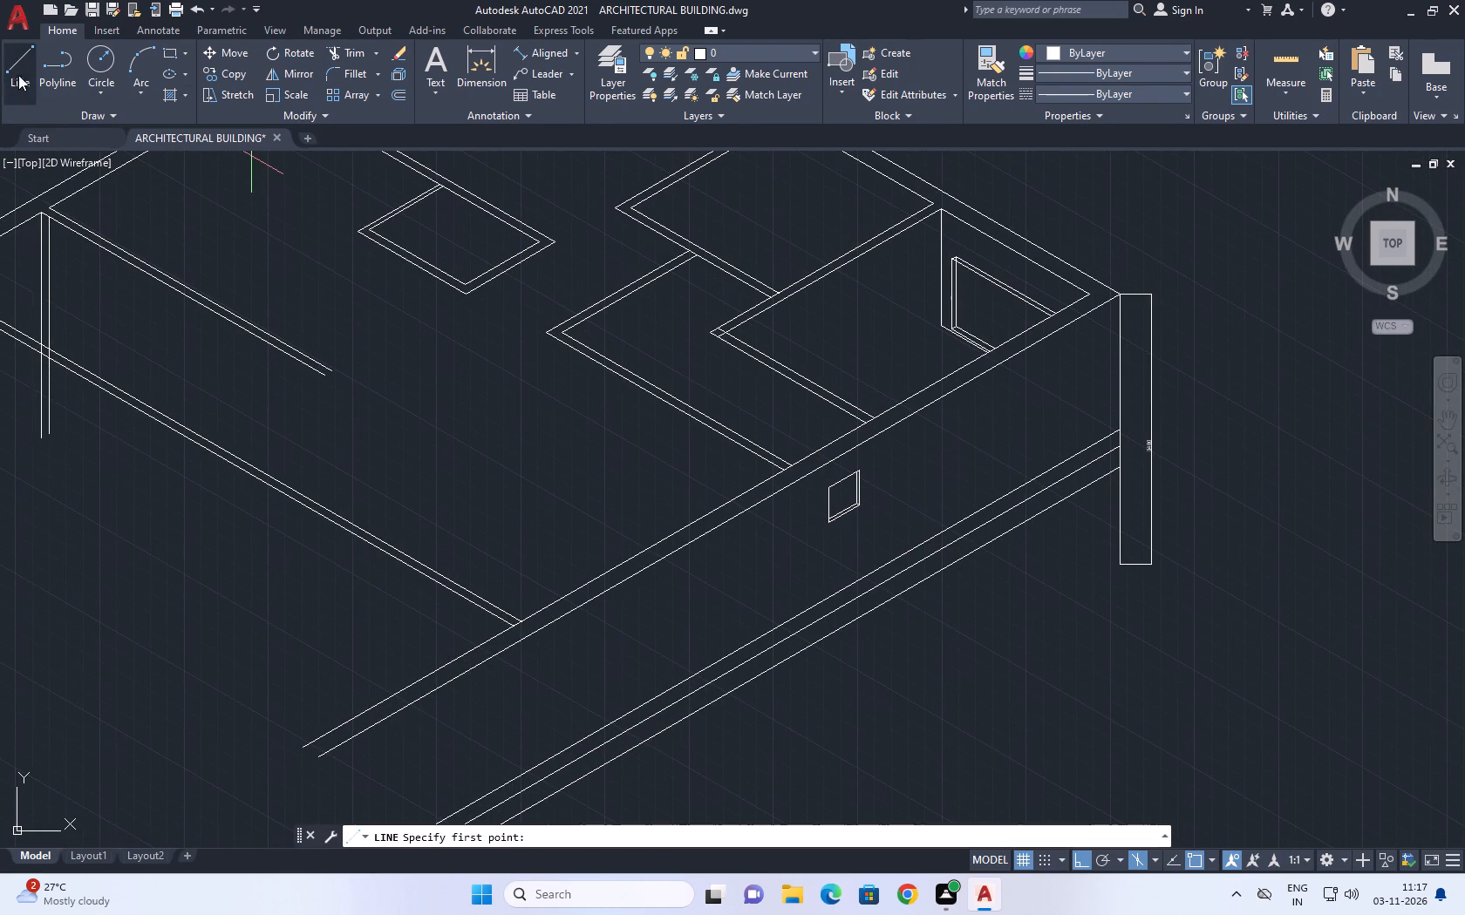
pyautogui.moveTo(671, 502); pyautogui.dragTo(694, 573, button='middle')
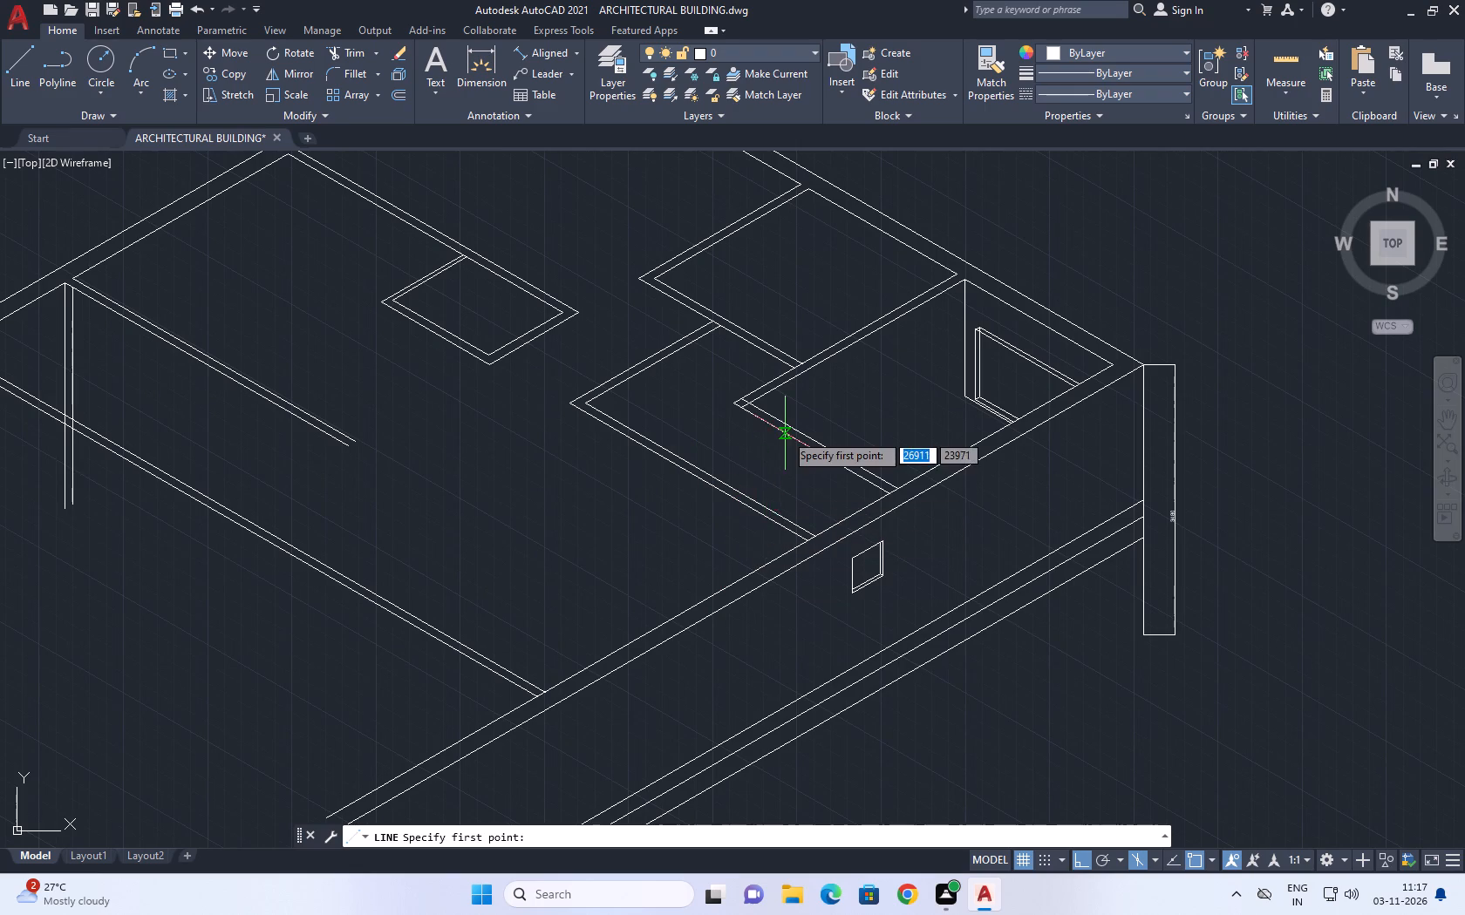
pyautogui.scroll(3, 759, 425)
pyautogui.click(730, 386)
pyautogui.scroll(-3, 717, 664)
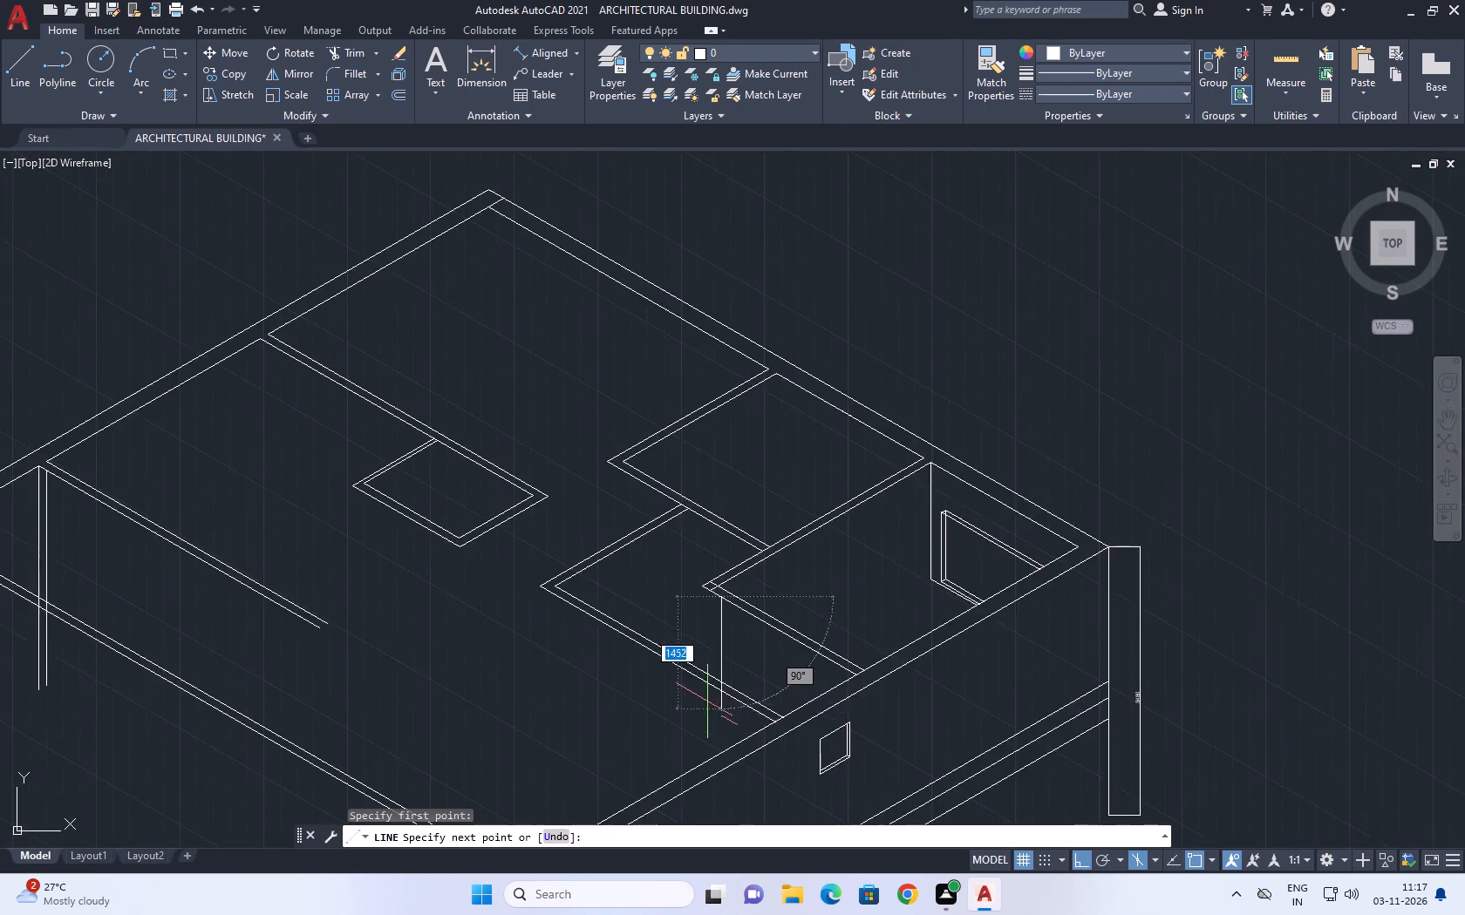
pyautogui.scroll(2, 704, 710)
pyautogui.click(720, 710)
pyautogui.rightClick(766, 579)
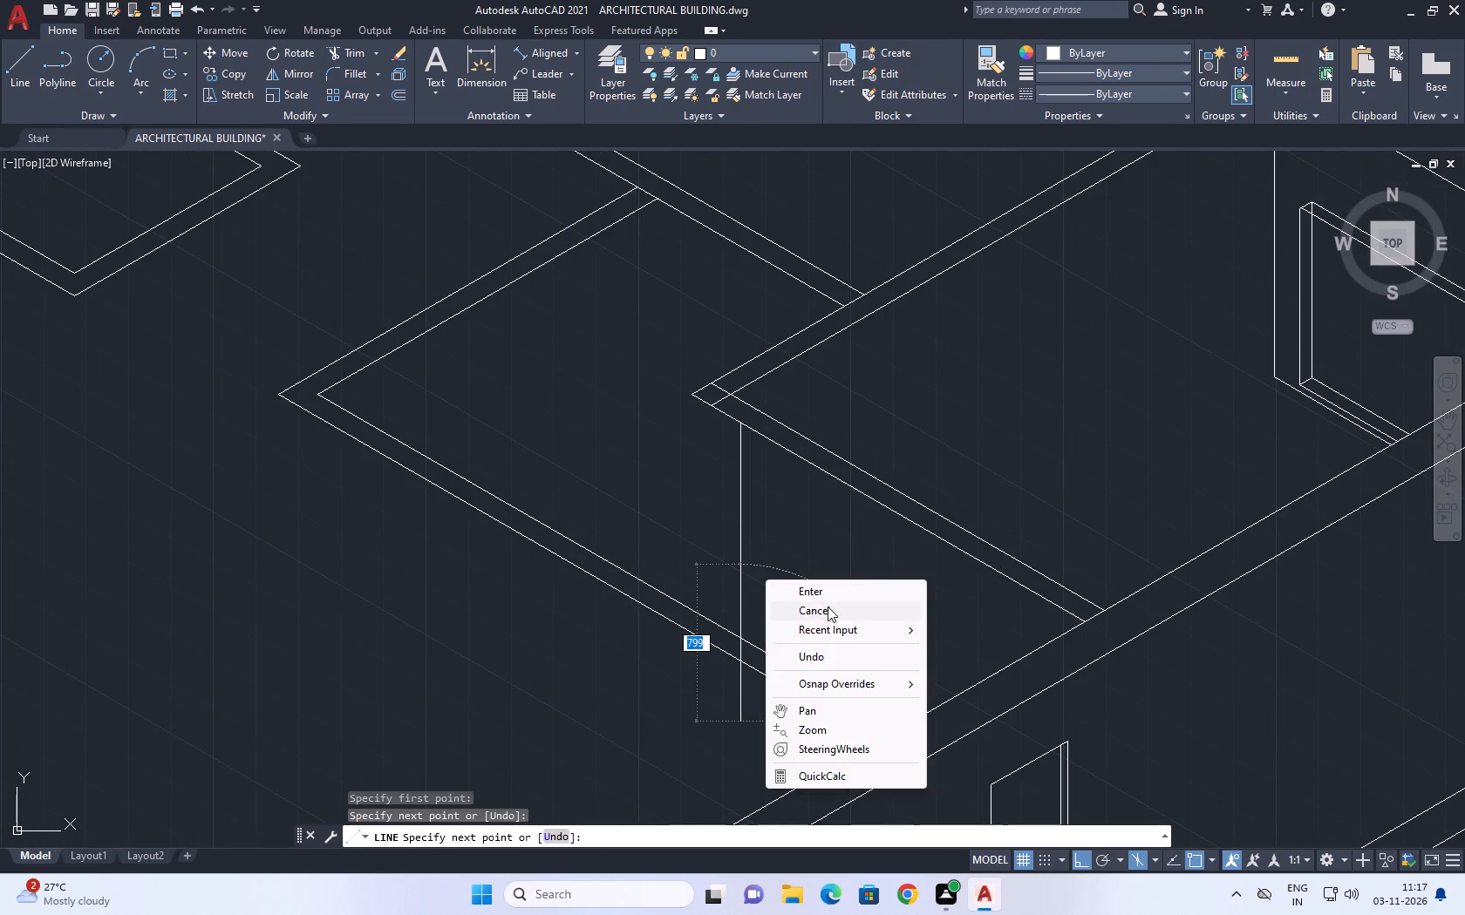
pyautogui.click(828, 609)
# Copy the vertical line along the partition's front edge, undoing a 900 mm copy and placing one at 600 mm.
pyautogui.moveTo(789, 537); pyautogui.dragTo(781, 533)
pyautogui.click(692, 499)
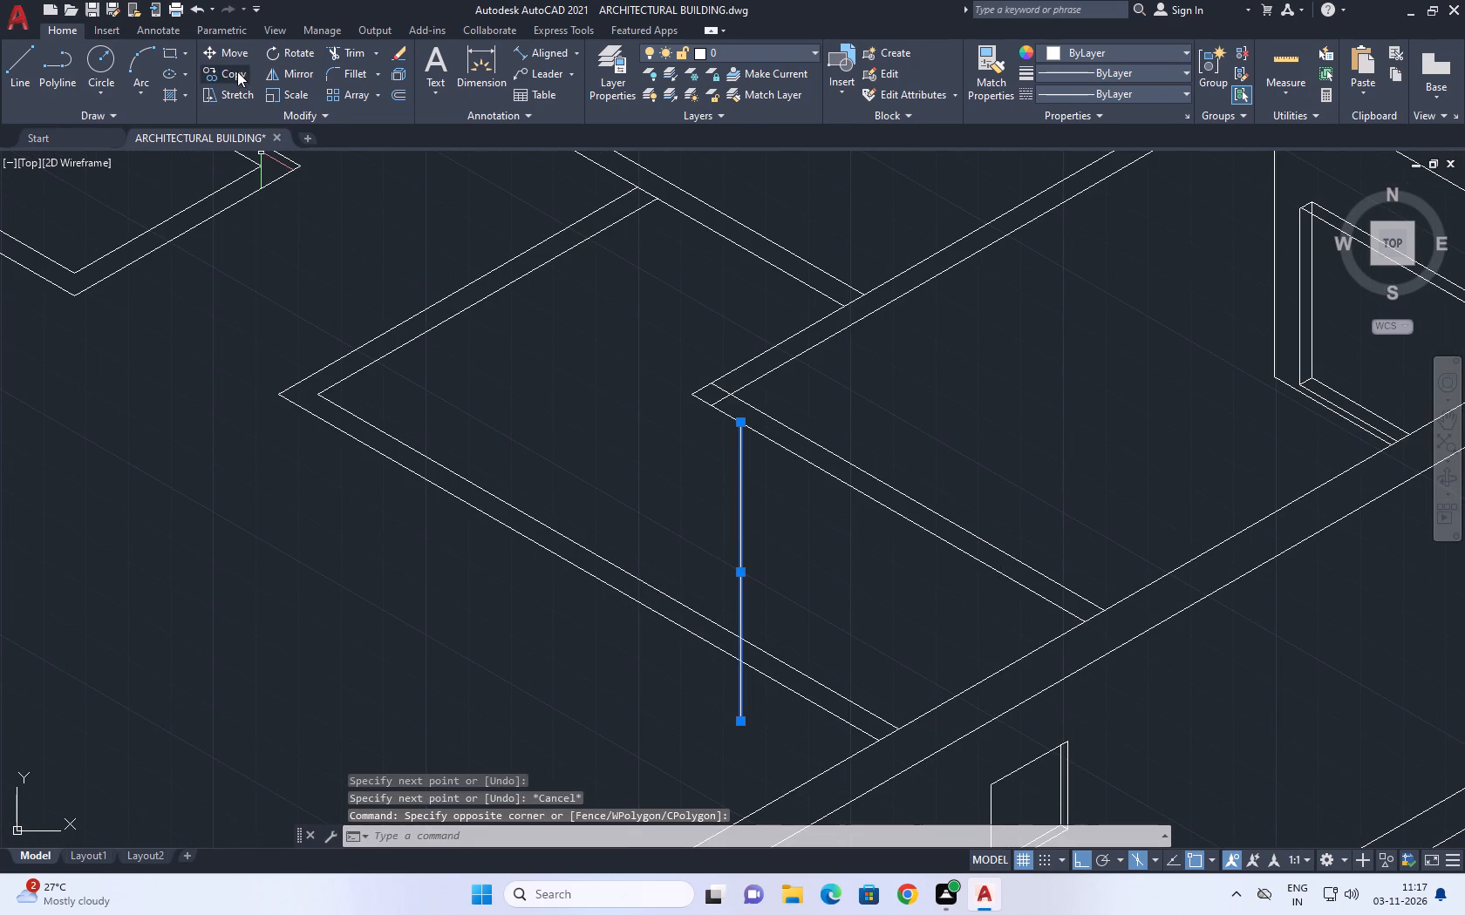
pyautogui.click(237, 71)
pyautogui.click(740, 418)
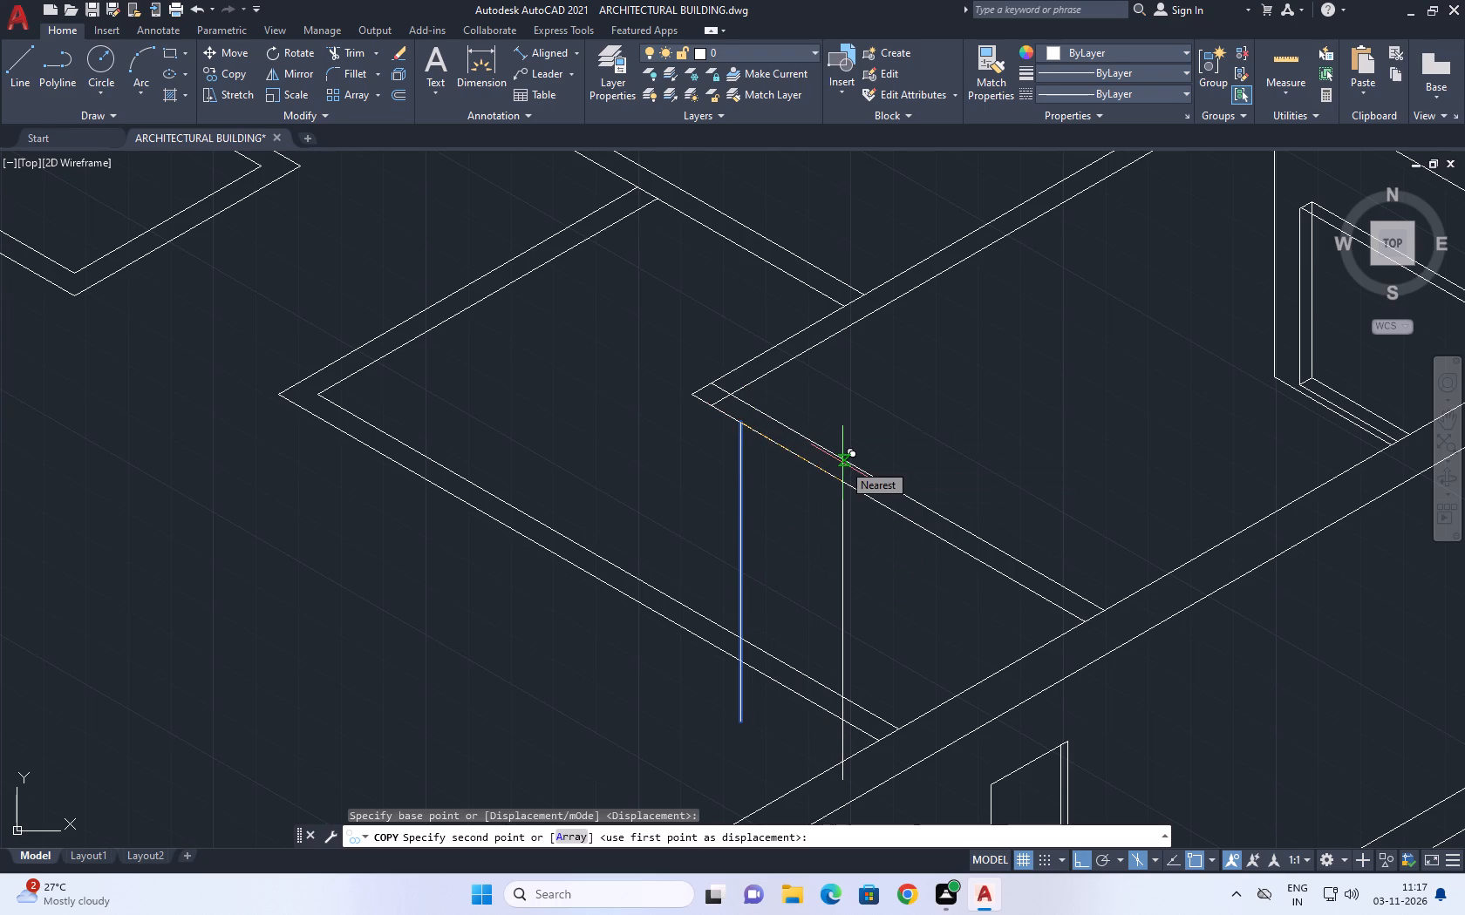
pyautogui.write('900')
pyautogui.press('Return')
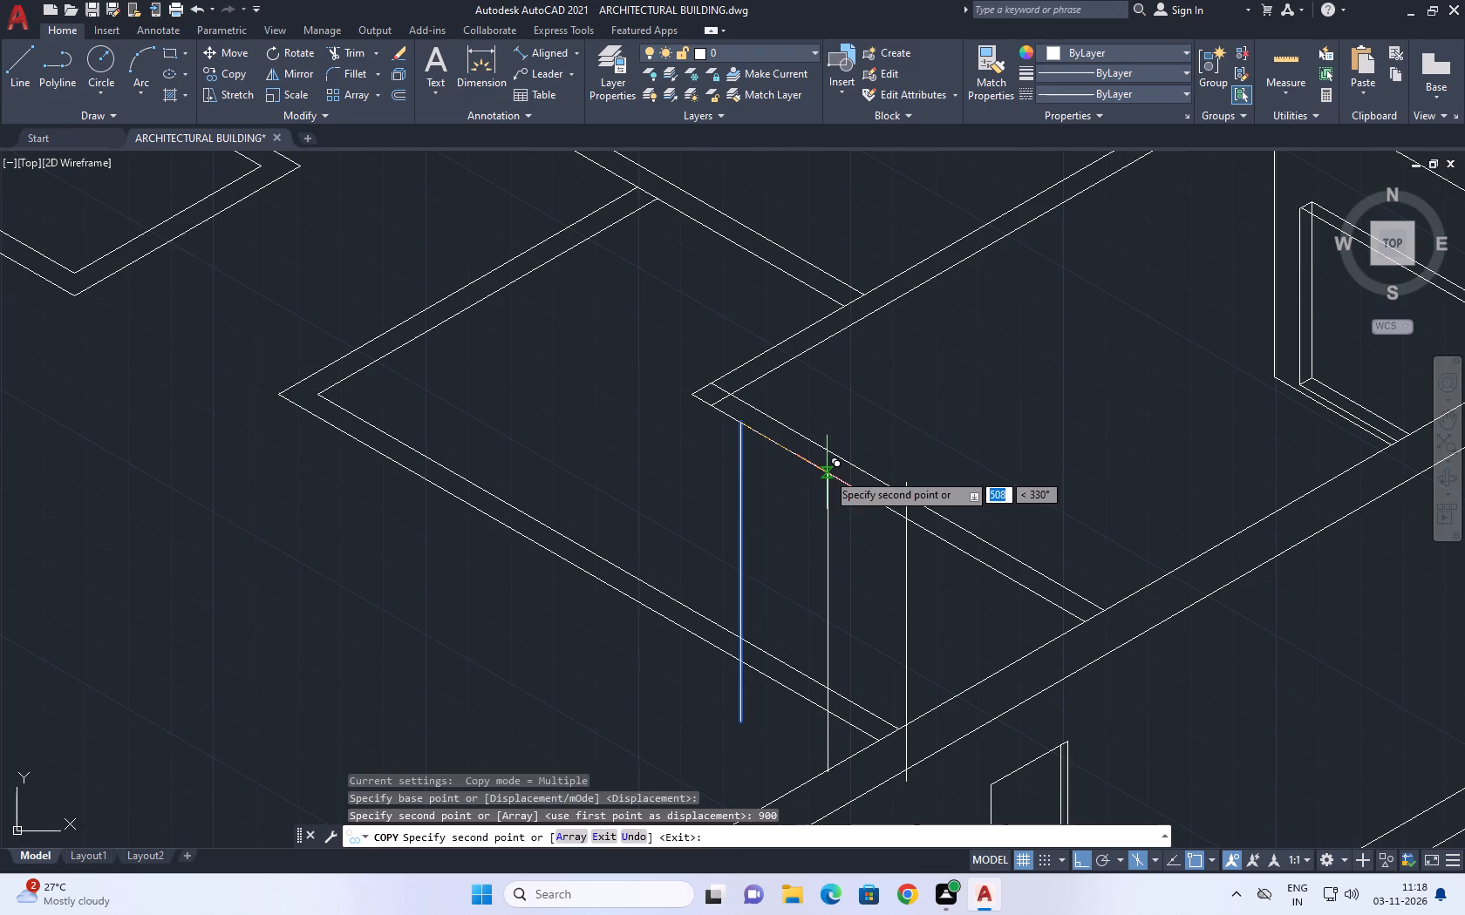
pyautogui.hotkey('ctrl', 'z')
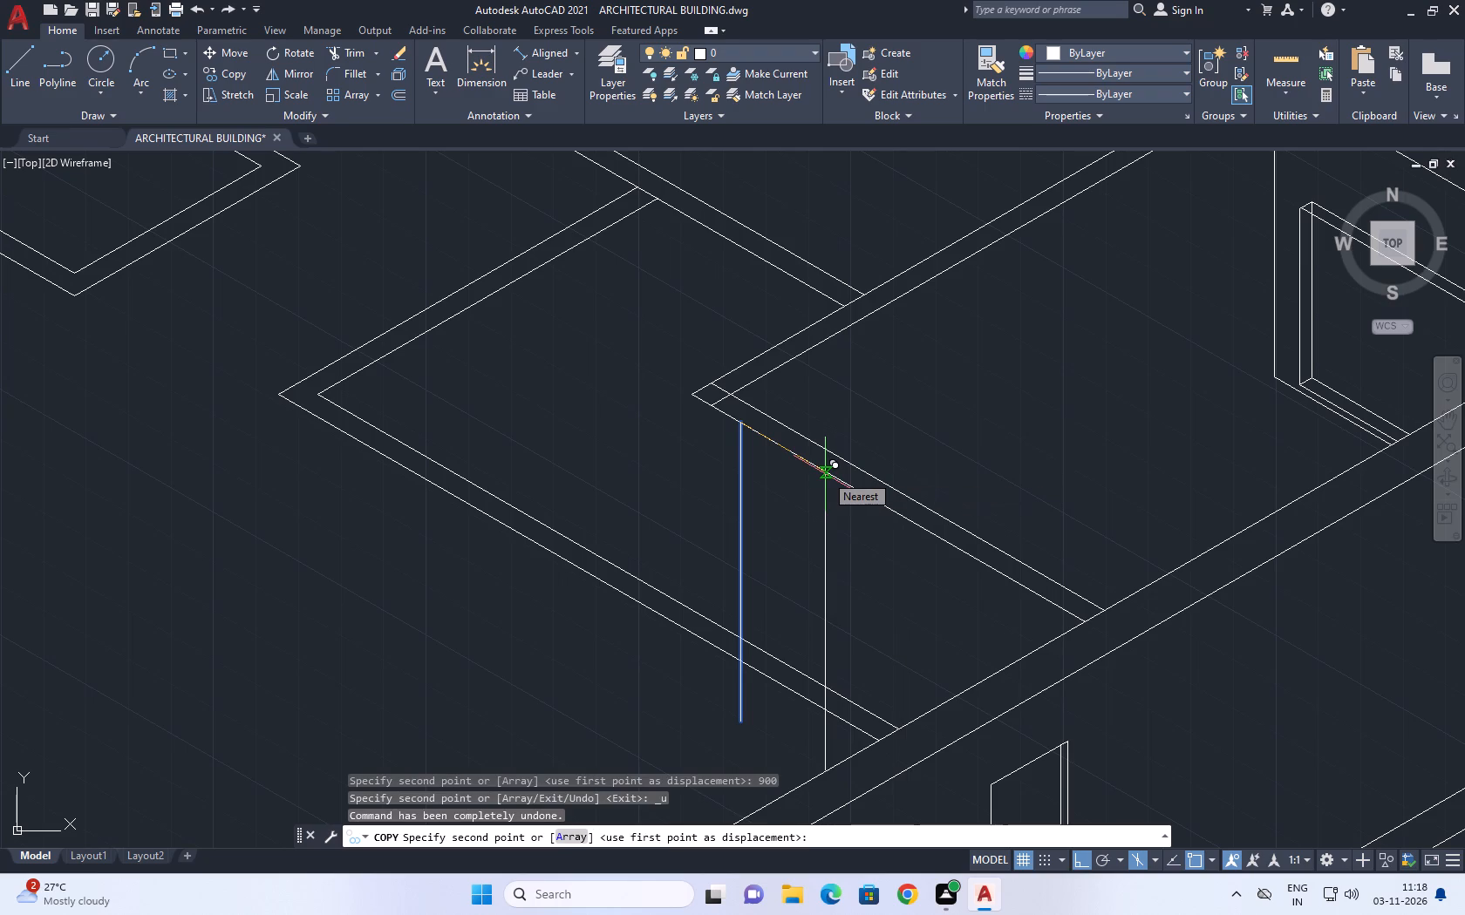
pyautogui.write('600')
pyautogui.press('Return')
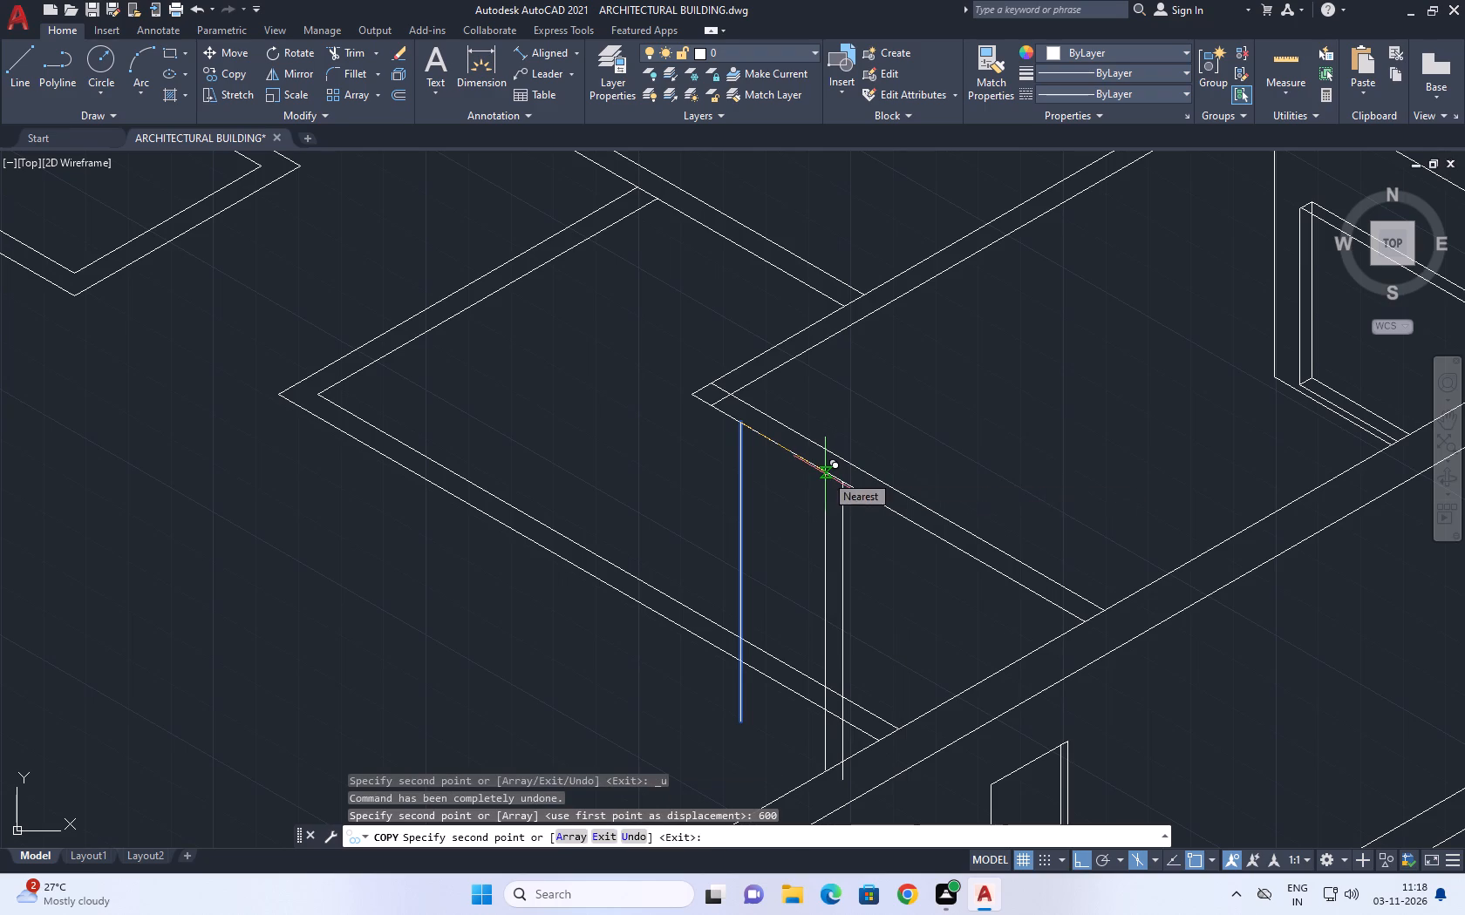
pyautogui.moveTo(627, 509); pyautogui.dragTo(623, 501, button='right')
pyautogui.click(679, 534)
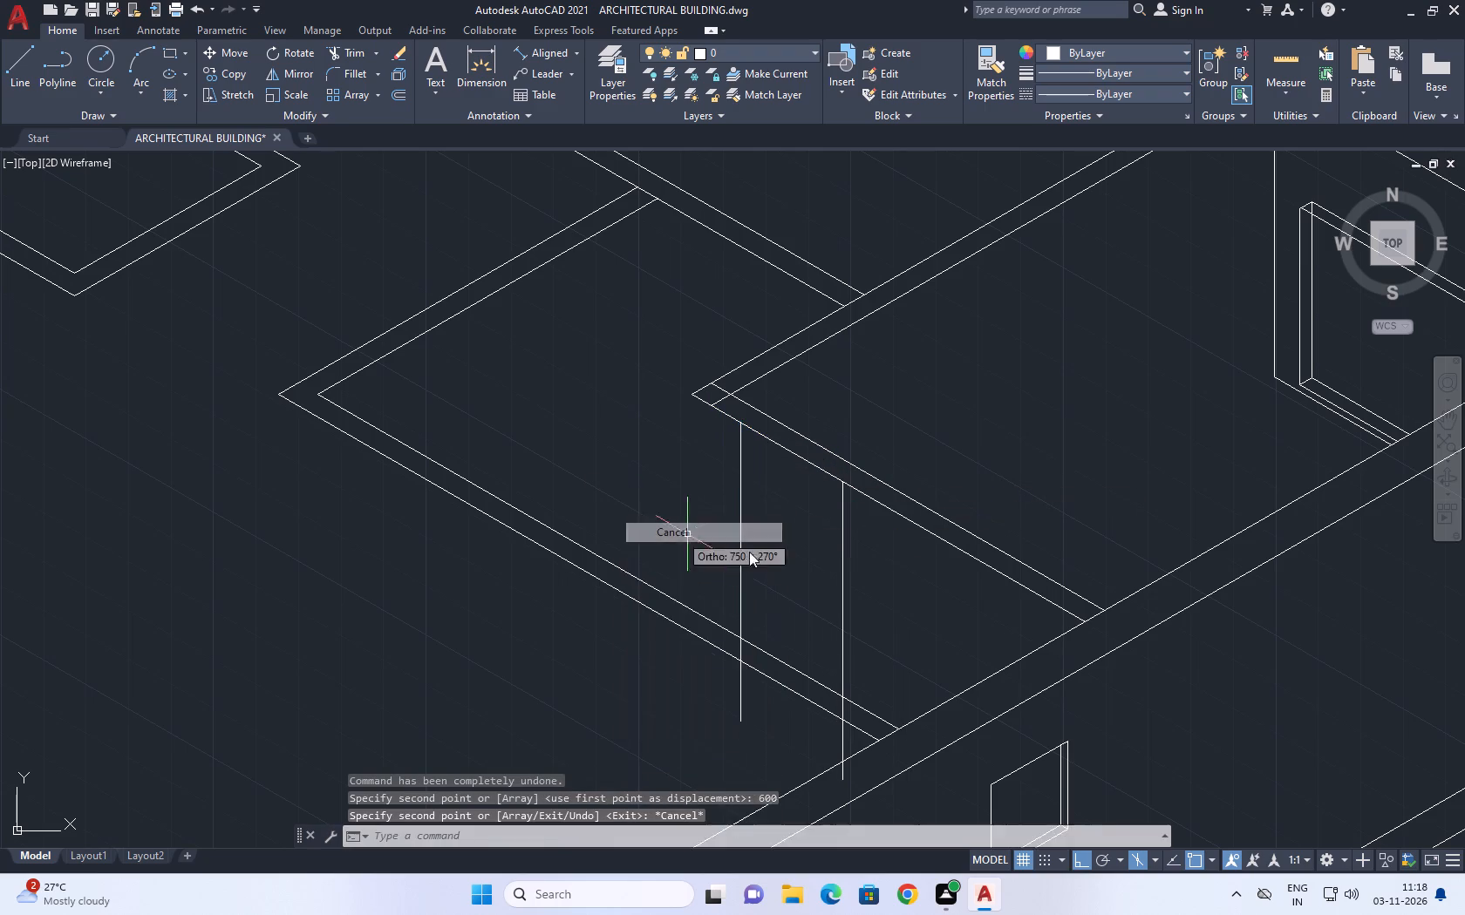
# Trim both vertical lines where they extend past the inner edge of the parallel partition in front.
pyautogui.moveTo(867, 580); pyautogui.dragTo(832, 386, button='middle')
pyautogui.click(346, 51)
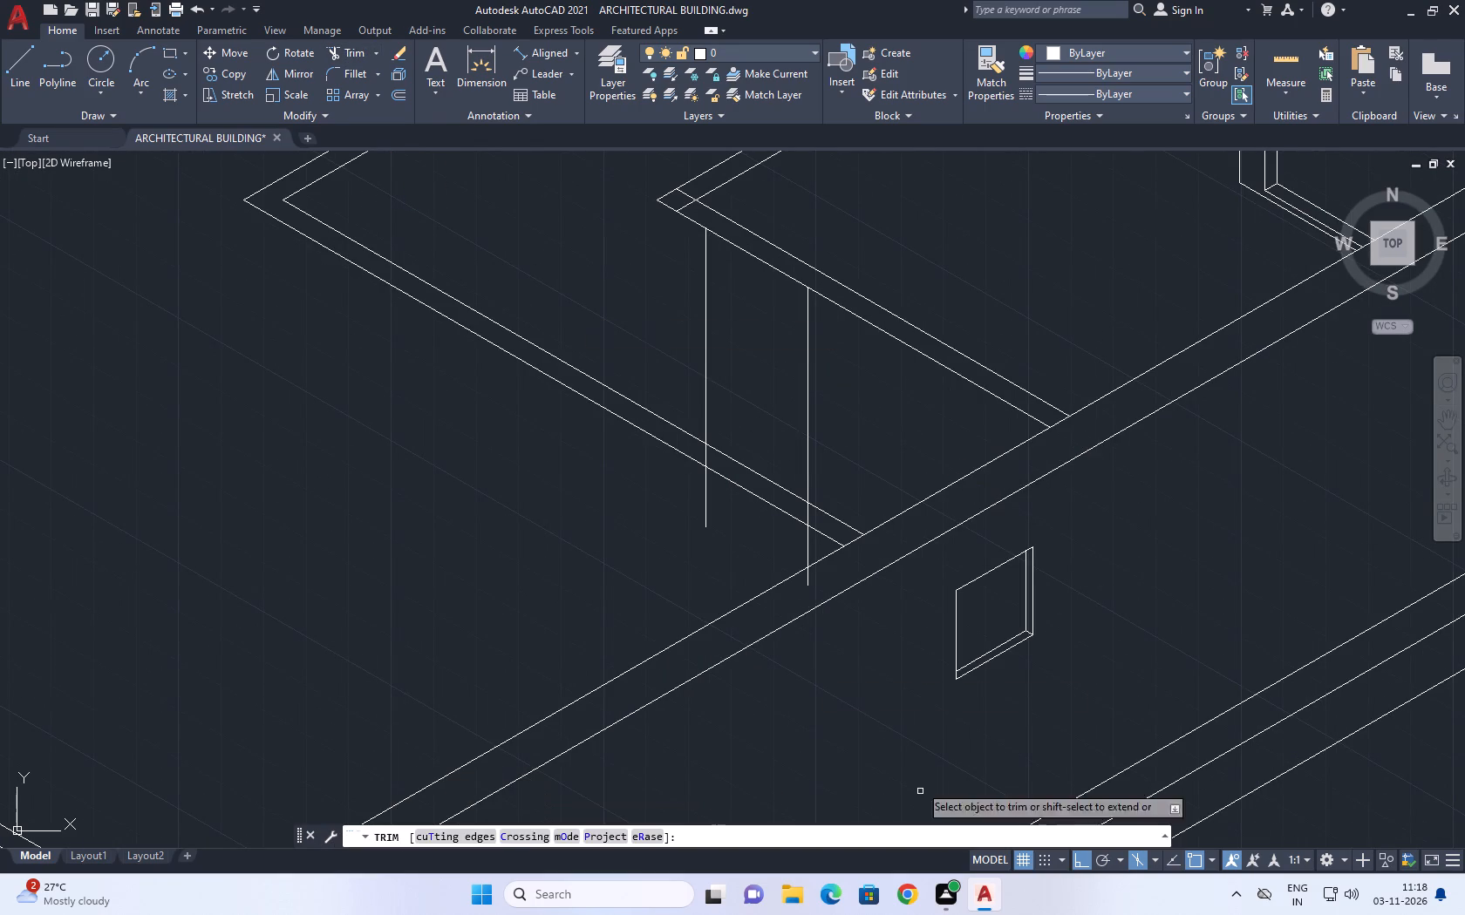
pyautogui.scroll(2, 812, 526)
pyautogui.moveTo(821, 521); pyautogui.dragTo(815, 512)
pyautogui.click(529, 340)
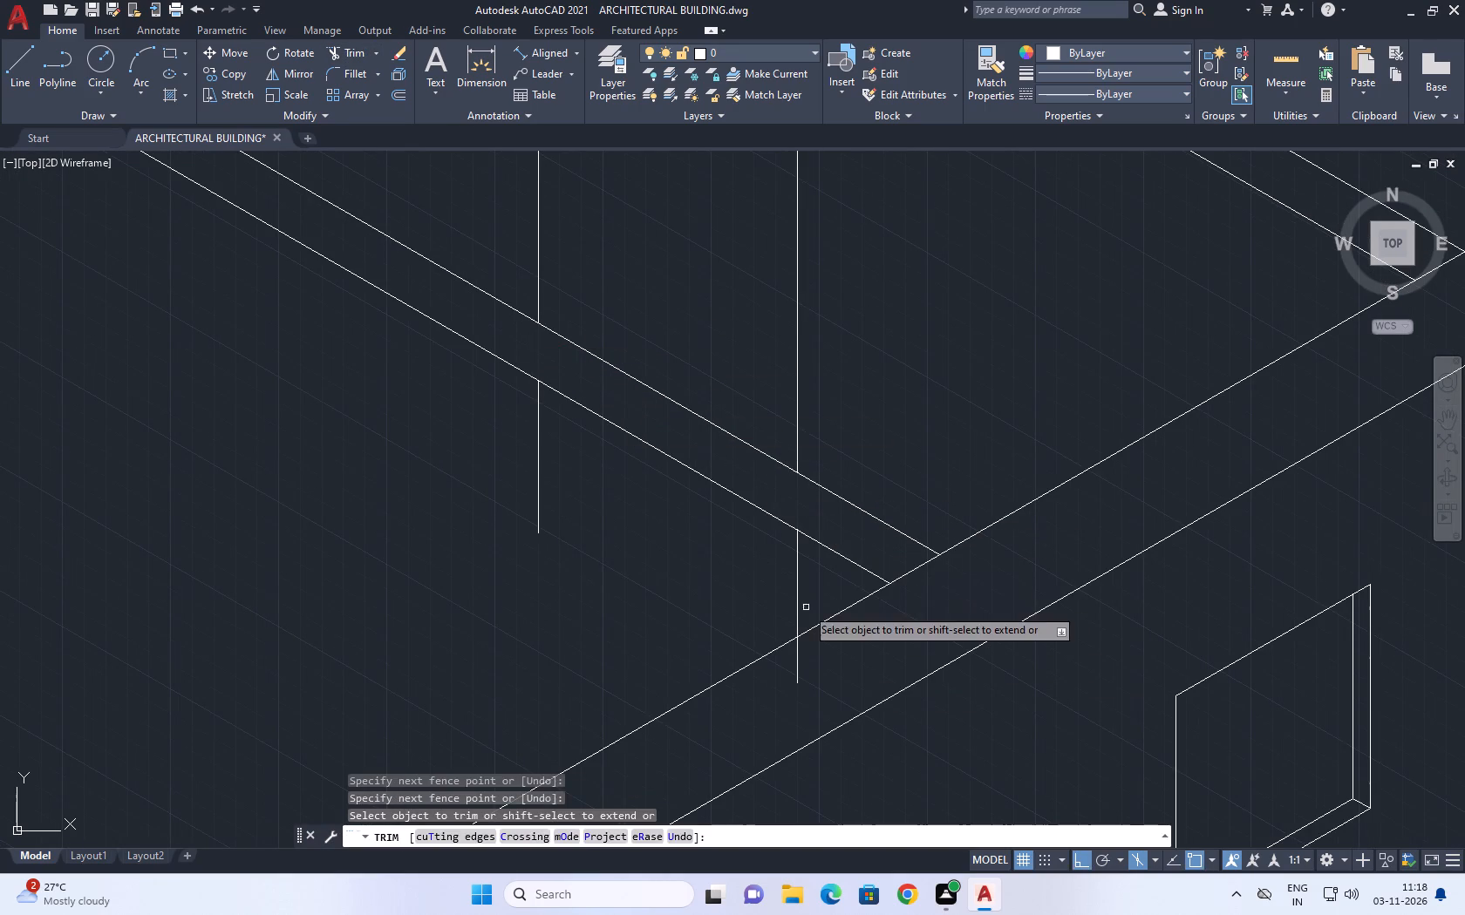
pyautogui.moveTo(821, 598); pyautogui.dragTo(819, 590)
pyautogui.click(457, 405)
pyautogui.click(831, 653)
pyautogui.click(746, 688)
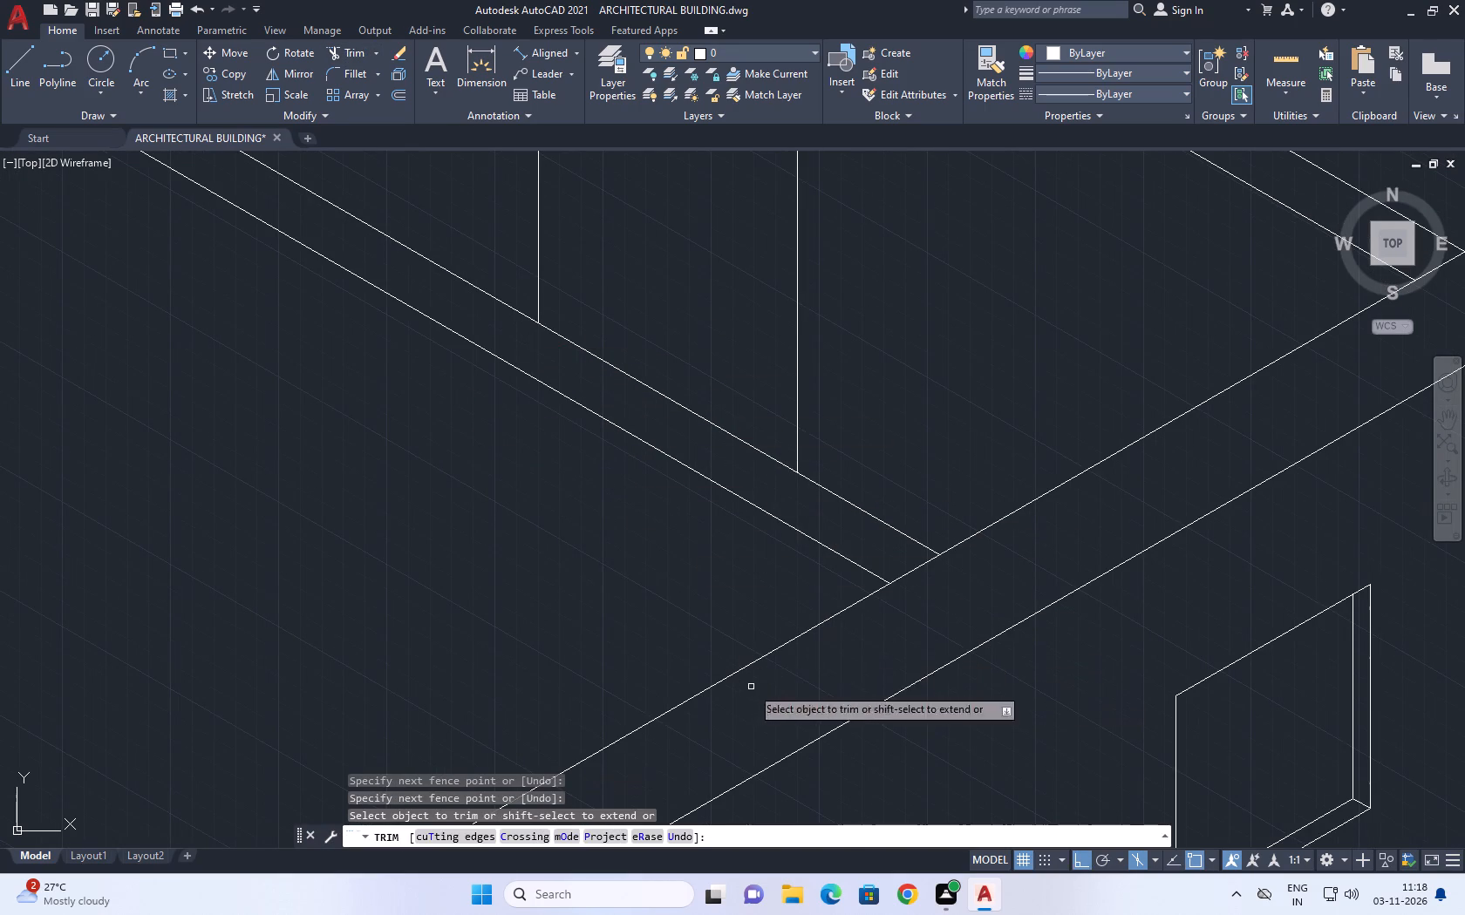
pyautogui.rightClick(707, 579)
pyautogui.click(764, 613)
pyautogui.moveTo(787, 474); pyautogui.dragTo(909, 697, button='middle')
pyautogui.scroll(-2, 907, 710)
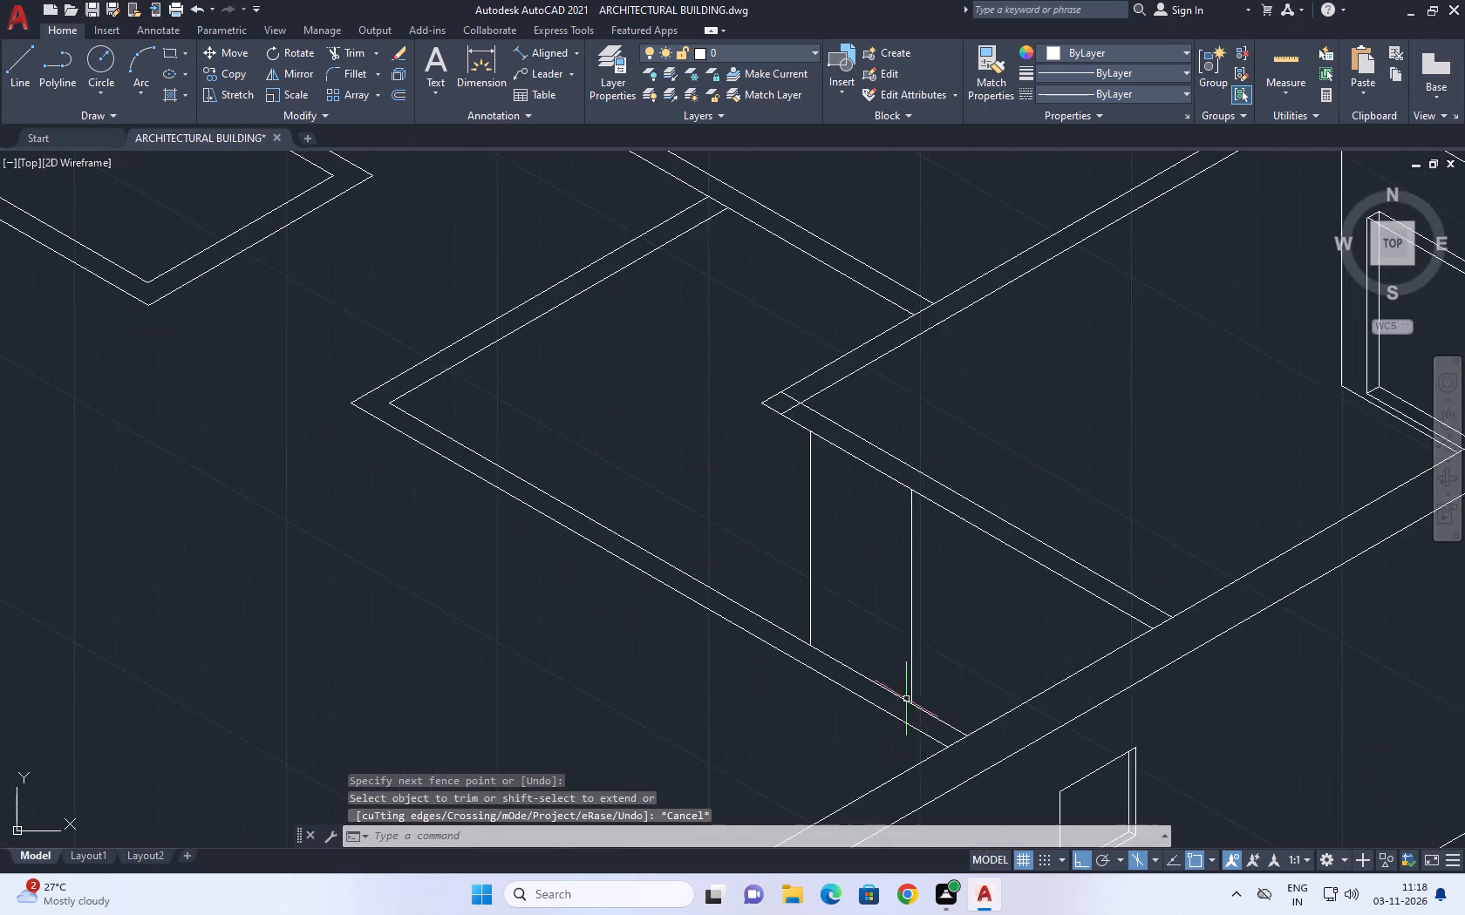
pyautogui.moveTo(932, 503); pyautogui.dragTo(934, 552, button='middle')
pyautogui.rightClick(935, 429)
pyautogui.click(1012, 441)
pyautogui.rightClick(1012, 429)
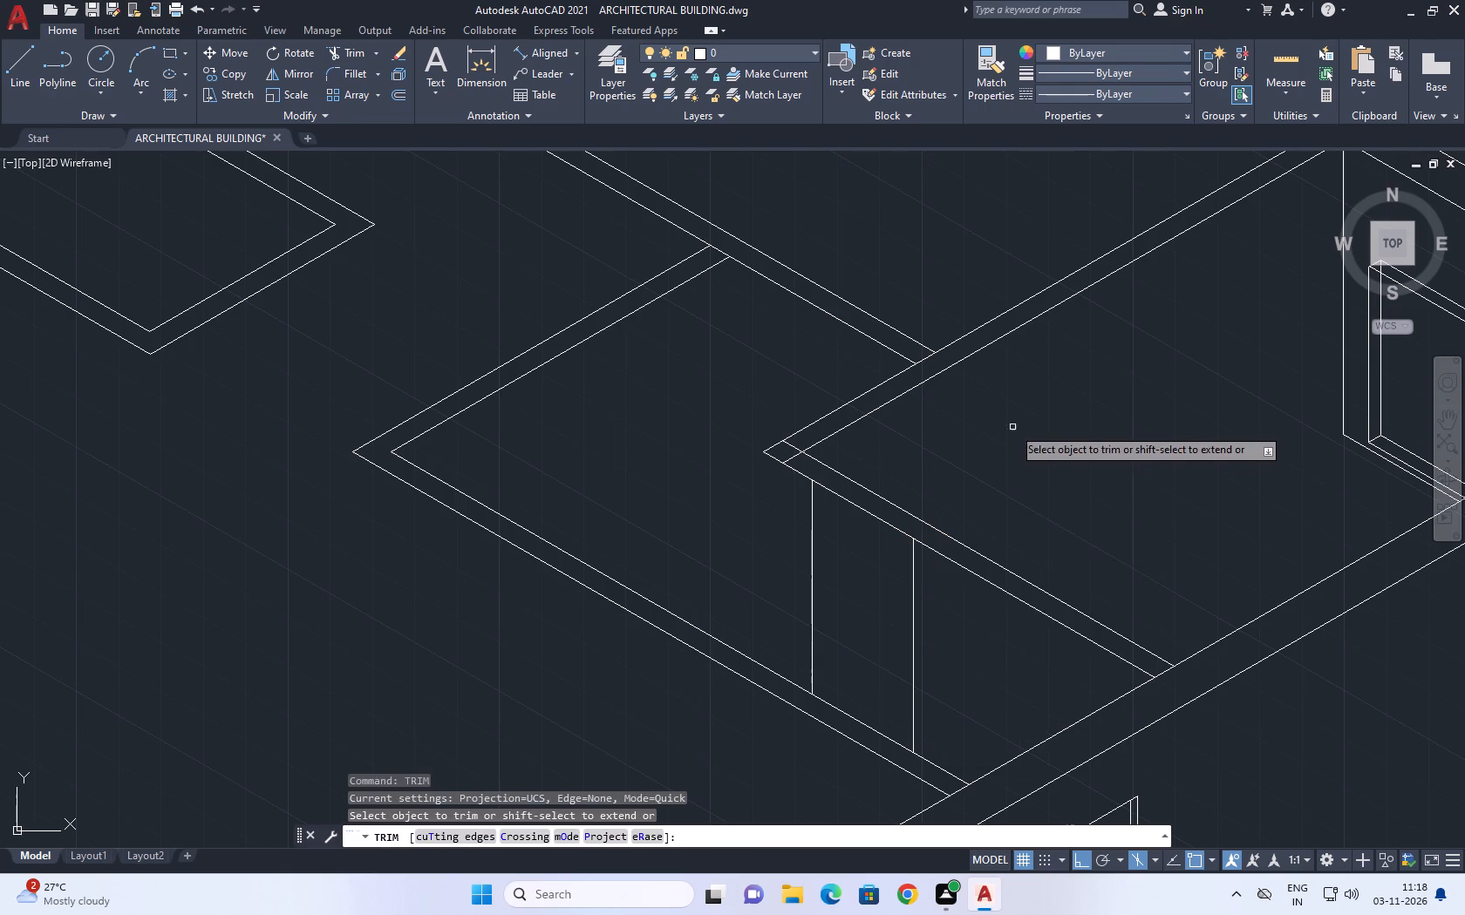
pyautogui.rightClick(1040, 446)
# Draw a line along the partition edge joining the upper ends of the two vertical lines.
pyautogui.click(17, 64)
pyautogui.scroll(1, 789, 546)
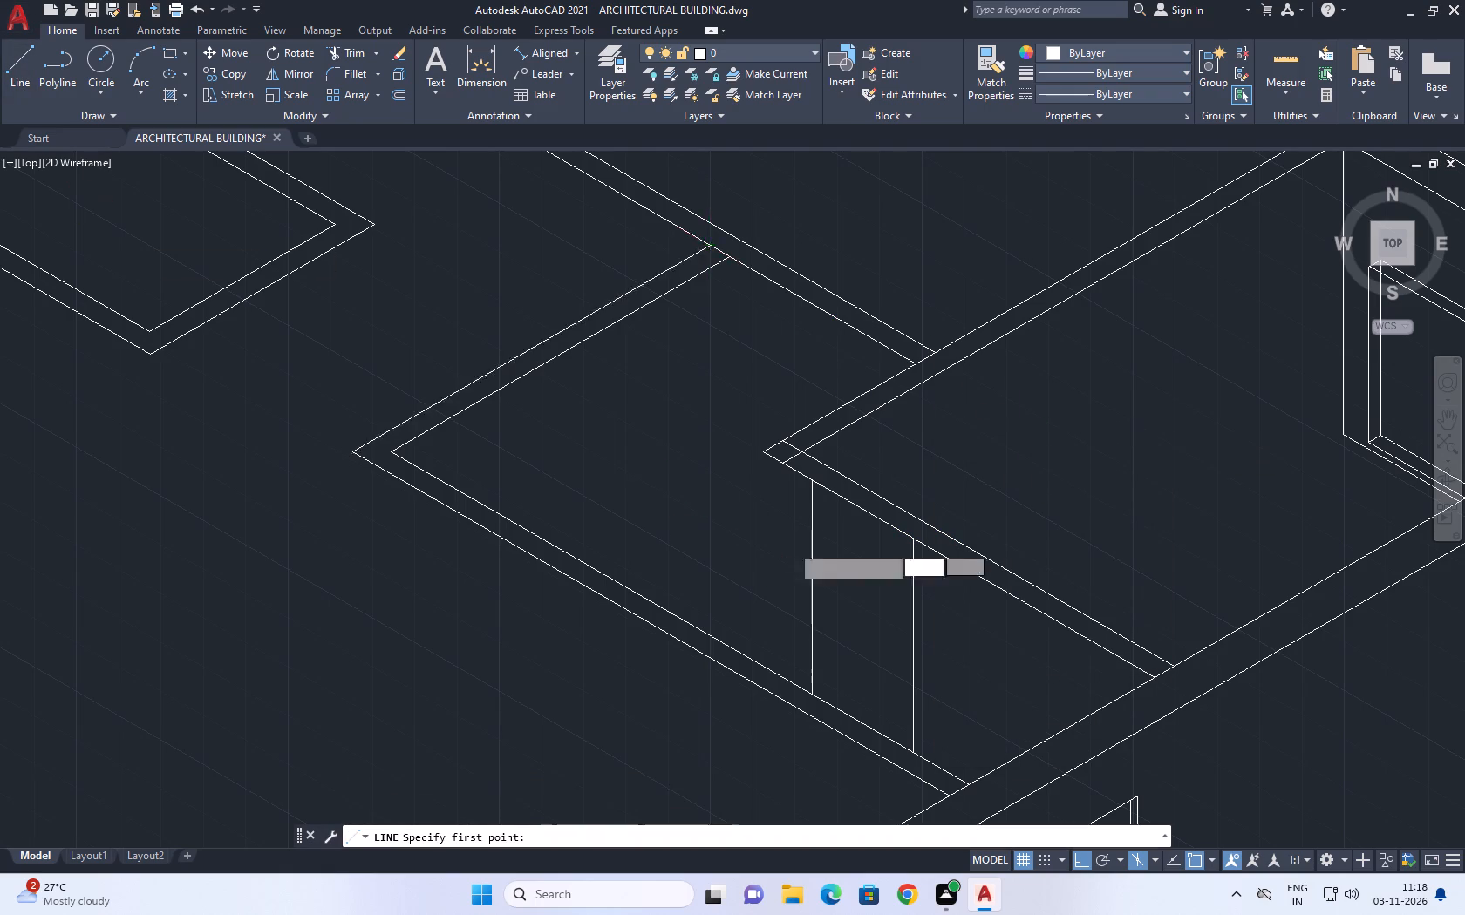
pyautogui.click(827, 443)
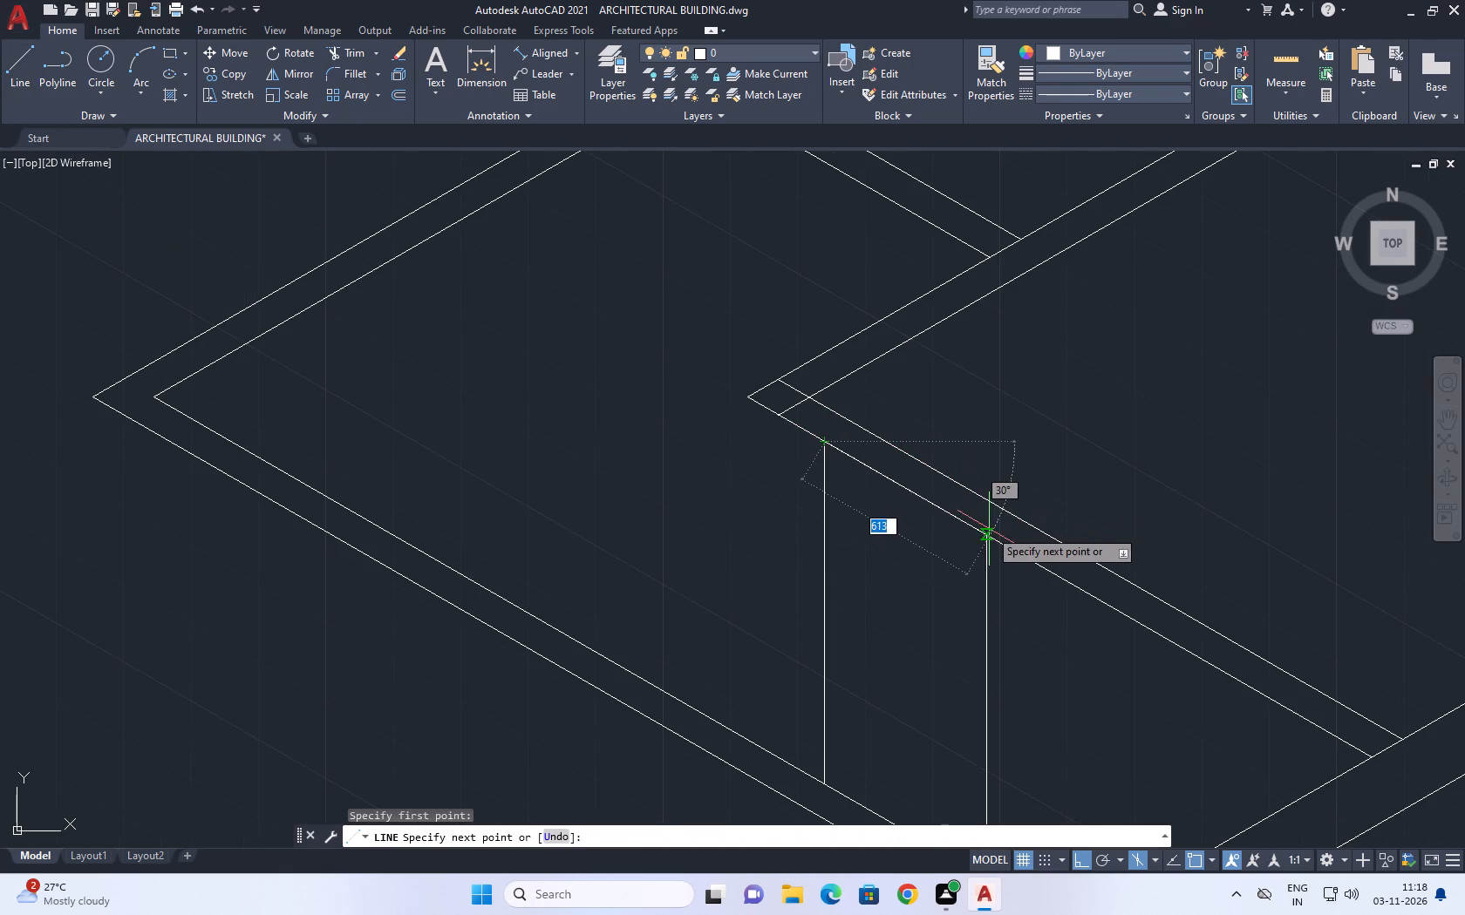
pyautogui.click(987, 533)
pyautogui.rightClick(1017, 446)
pyautogui.click(1055, 470)
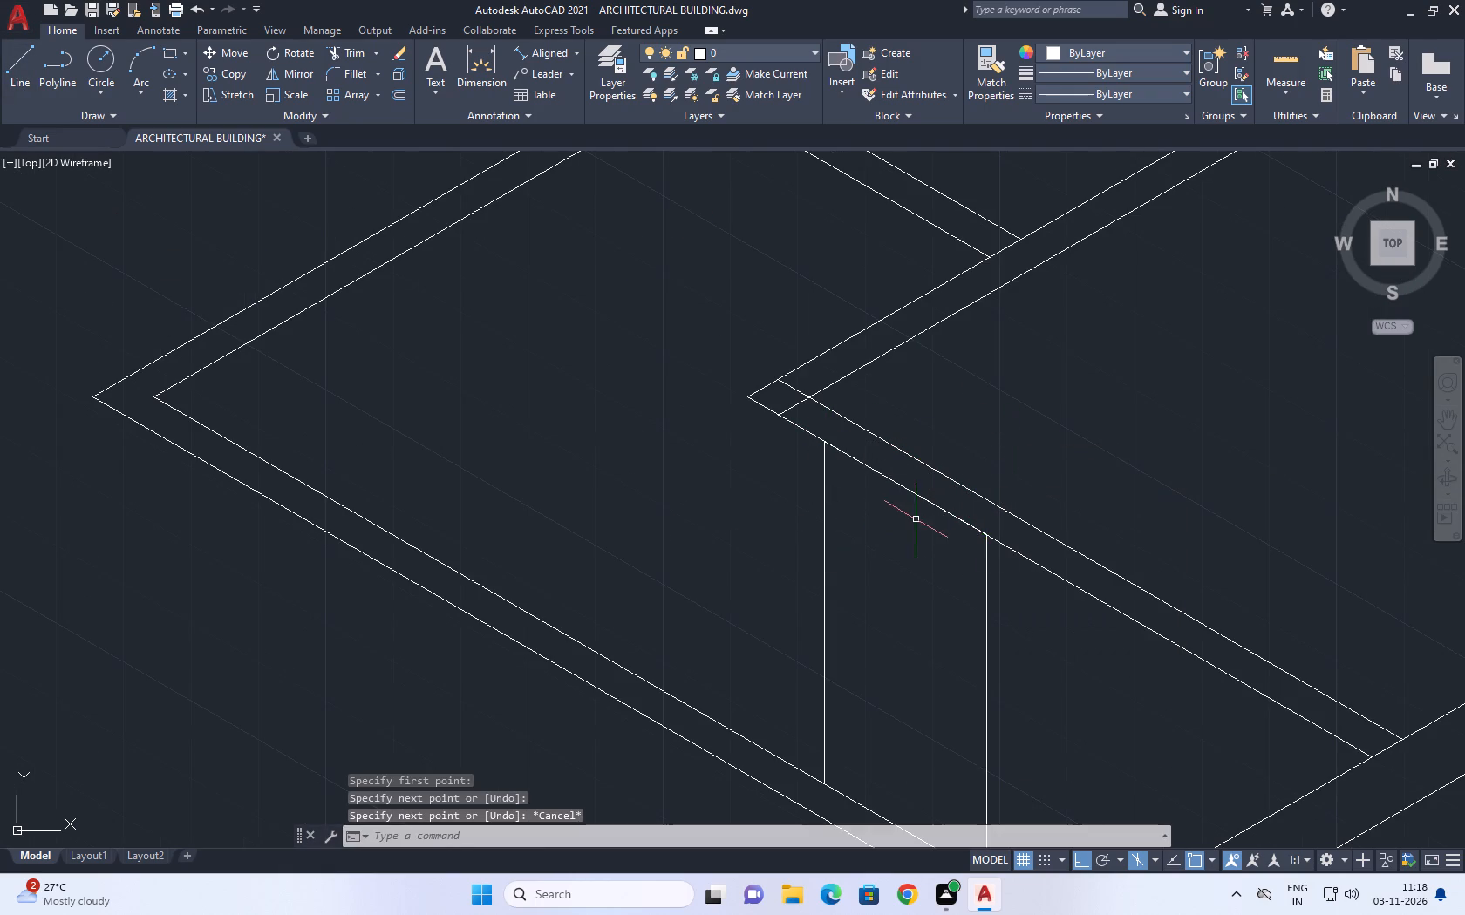
# Copy the opening's top line 20 mm downward.
pyautogui.click(923, 498)
pyautogui.click(234, 78)
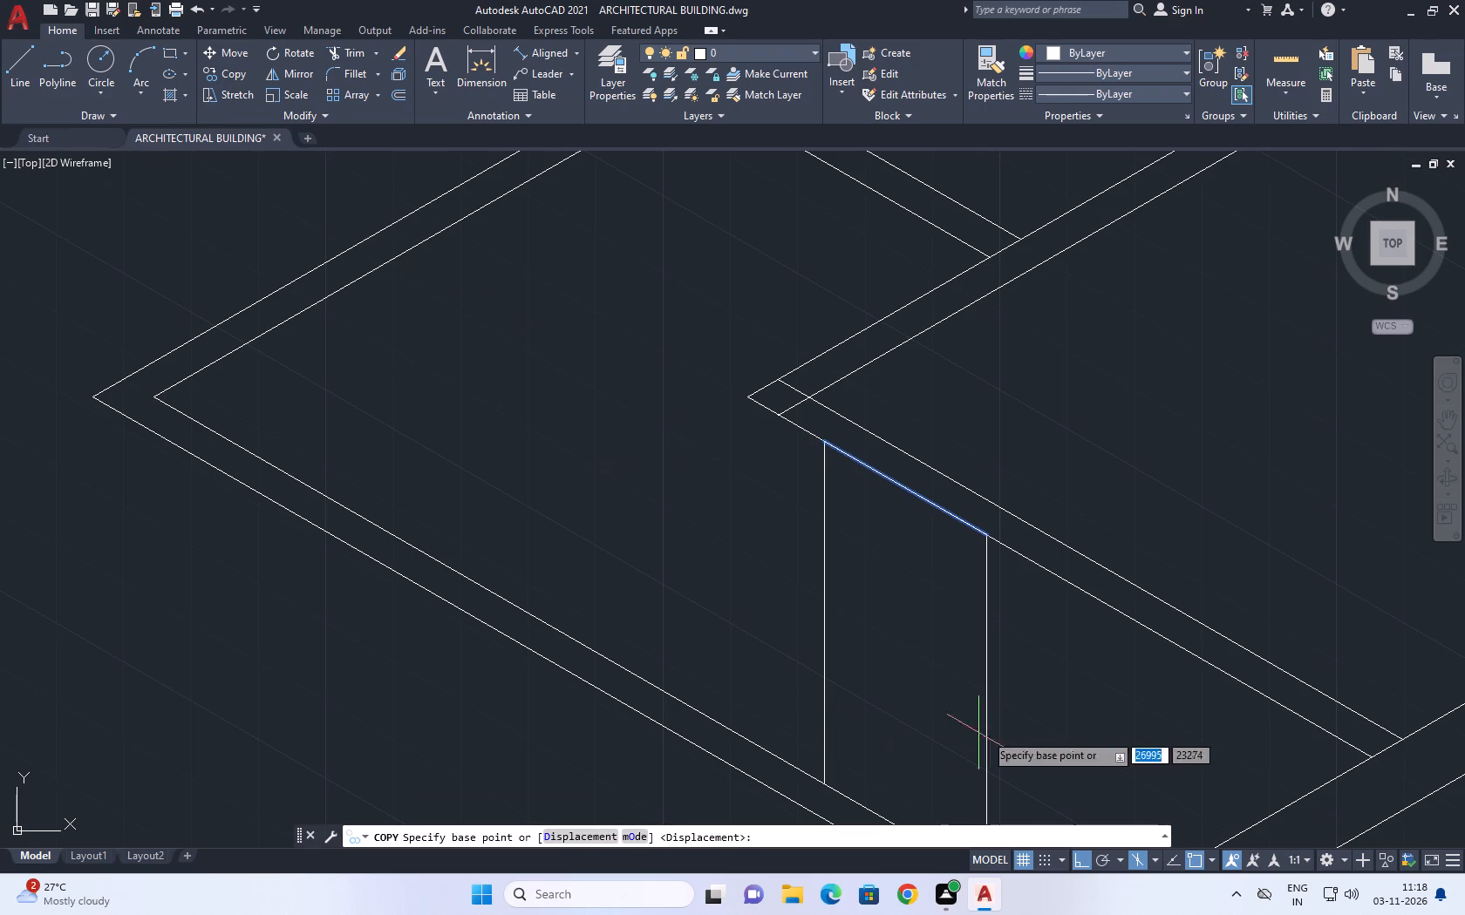
pyautogui.moveTo(1070, 690); pyautogui.dragTo(970, 634, button='middle')
pyautogui.scroll(2, 905, 566)
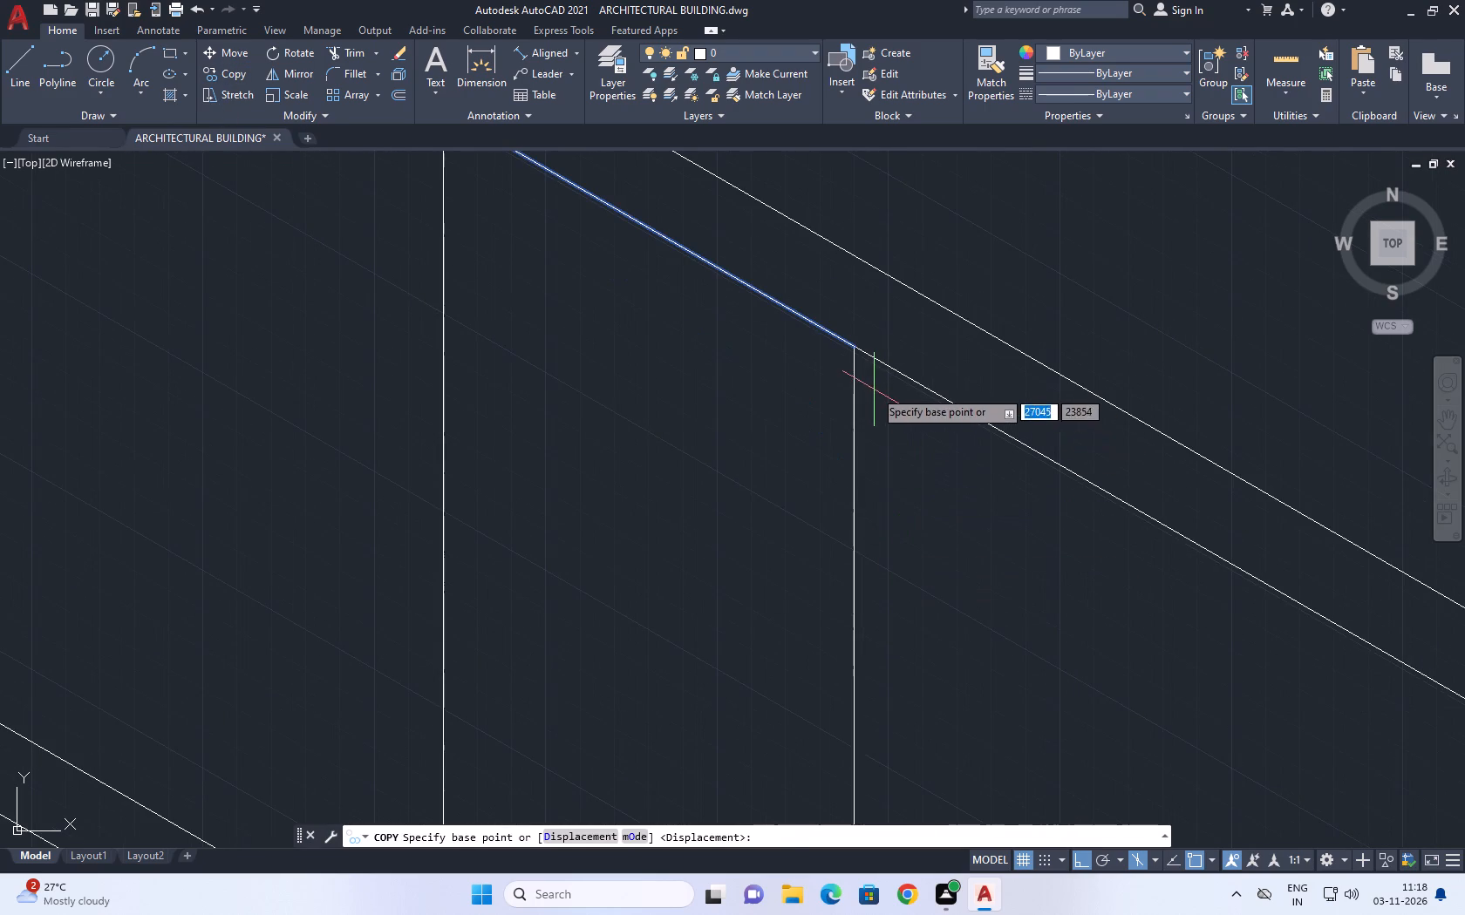
pyautogui.click(874, 390)
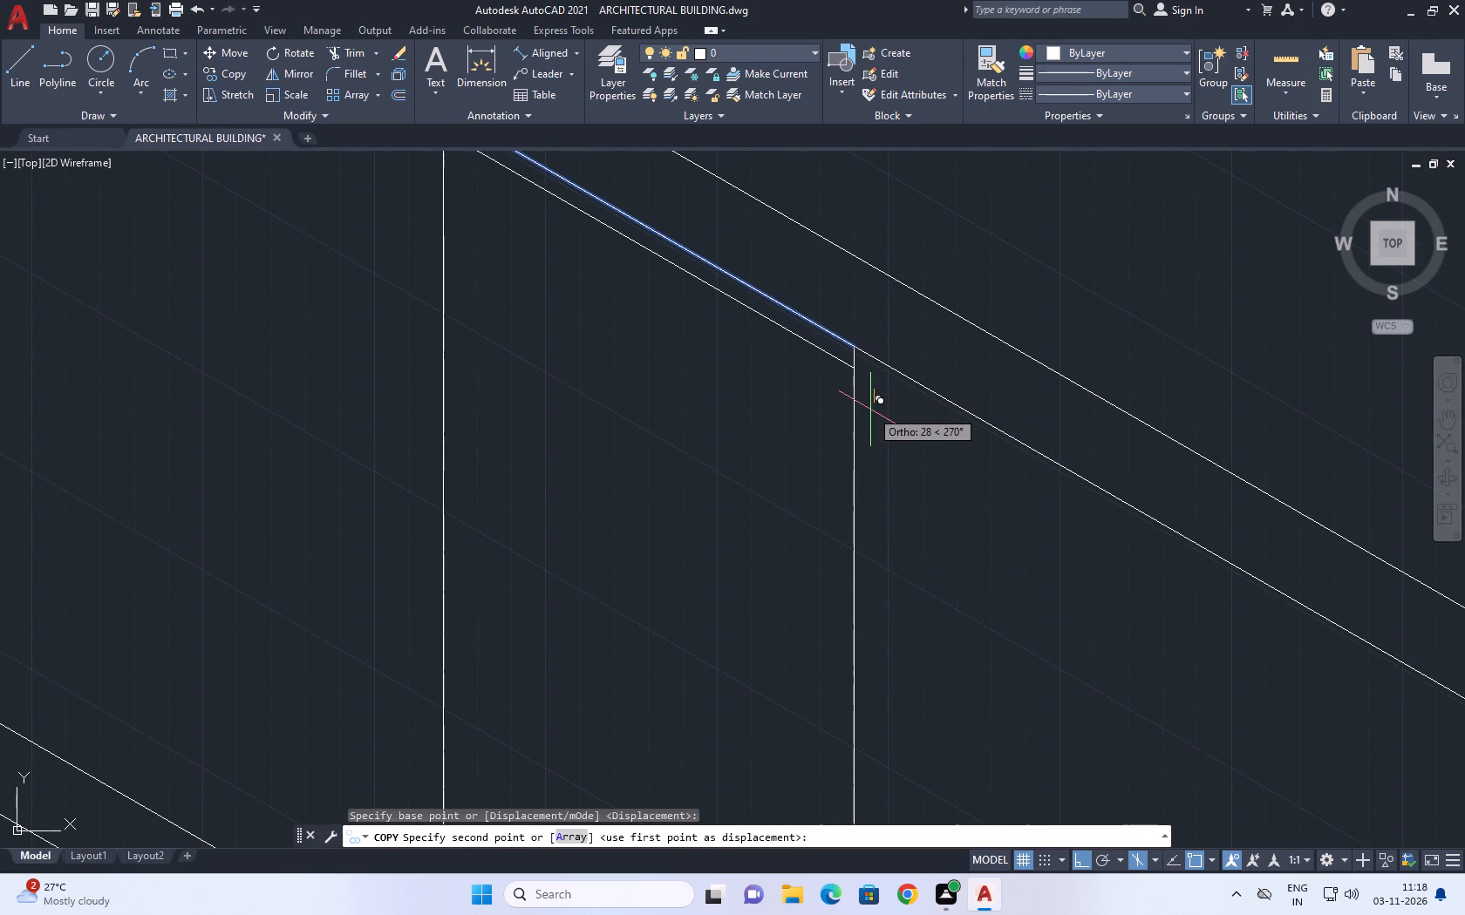
pyautogui.write('20')
pyautogui.press('Return')
pyautogui.rightClick(897, 503)
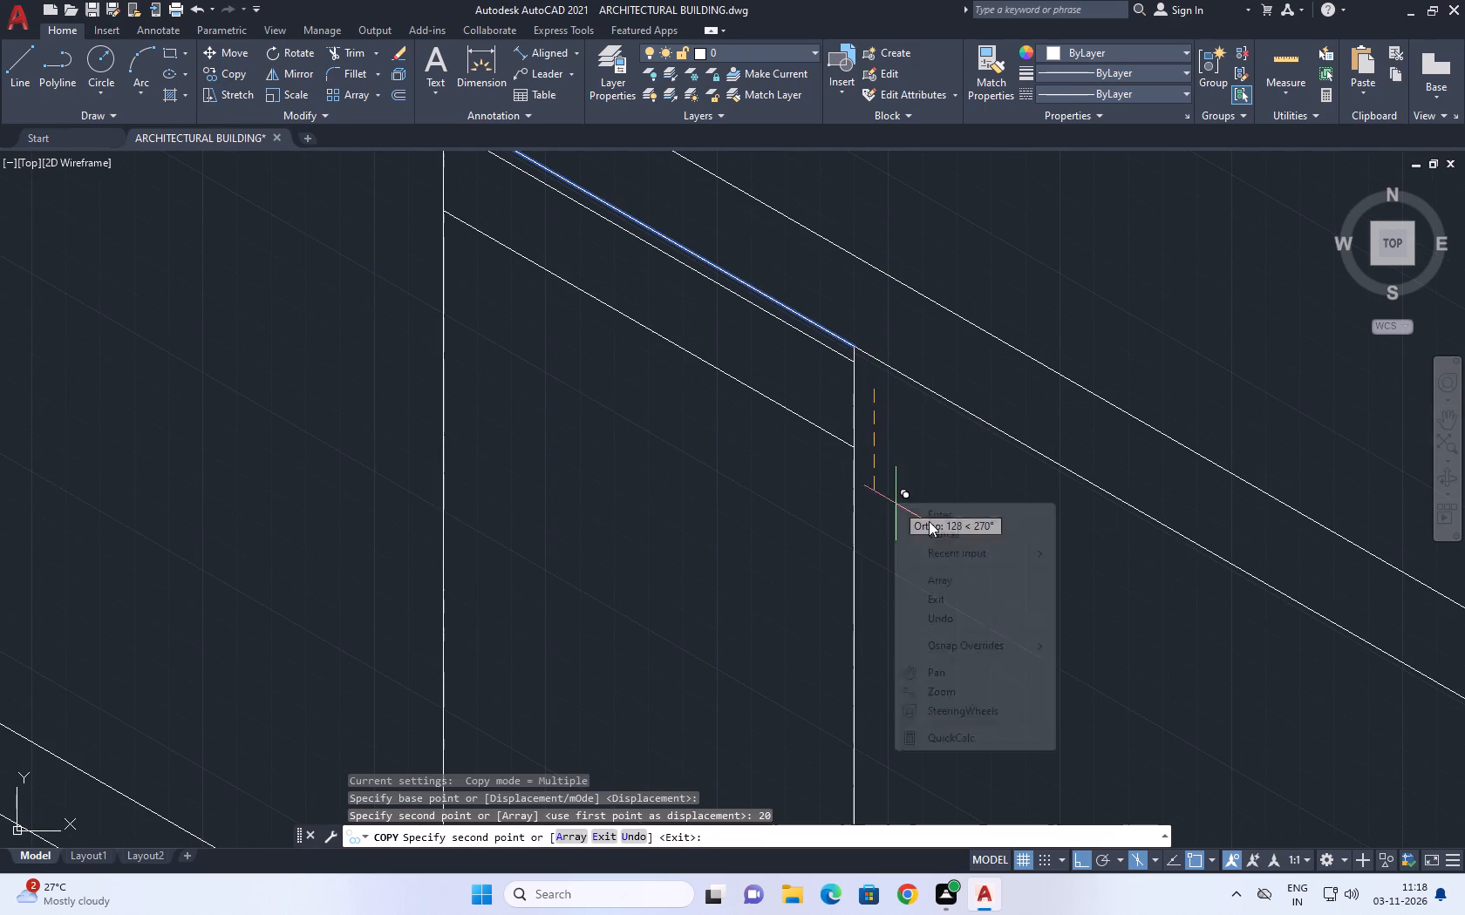
pyautogui.click(948, 536)
# Copy the opening's right vertical line 10 mm inward along the partition edge.
pyautogui.click(840, 463)
pyautogui.click(788, 475)
pyautogui.click(817, 479)
pyautogui.click(835, 477)
pyautogui.click(860, 466)
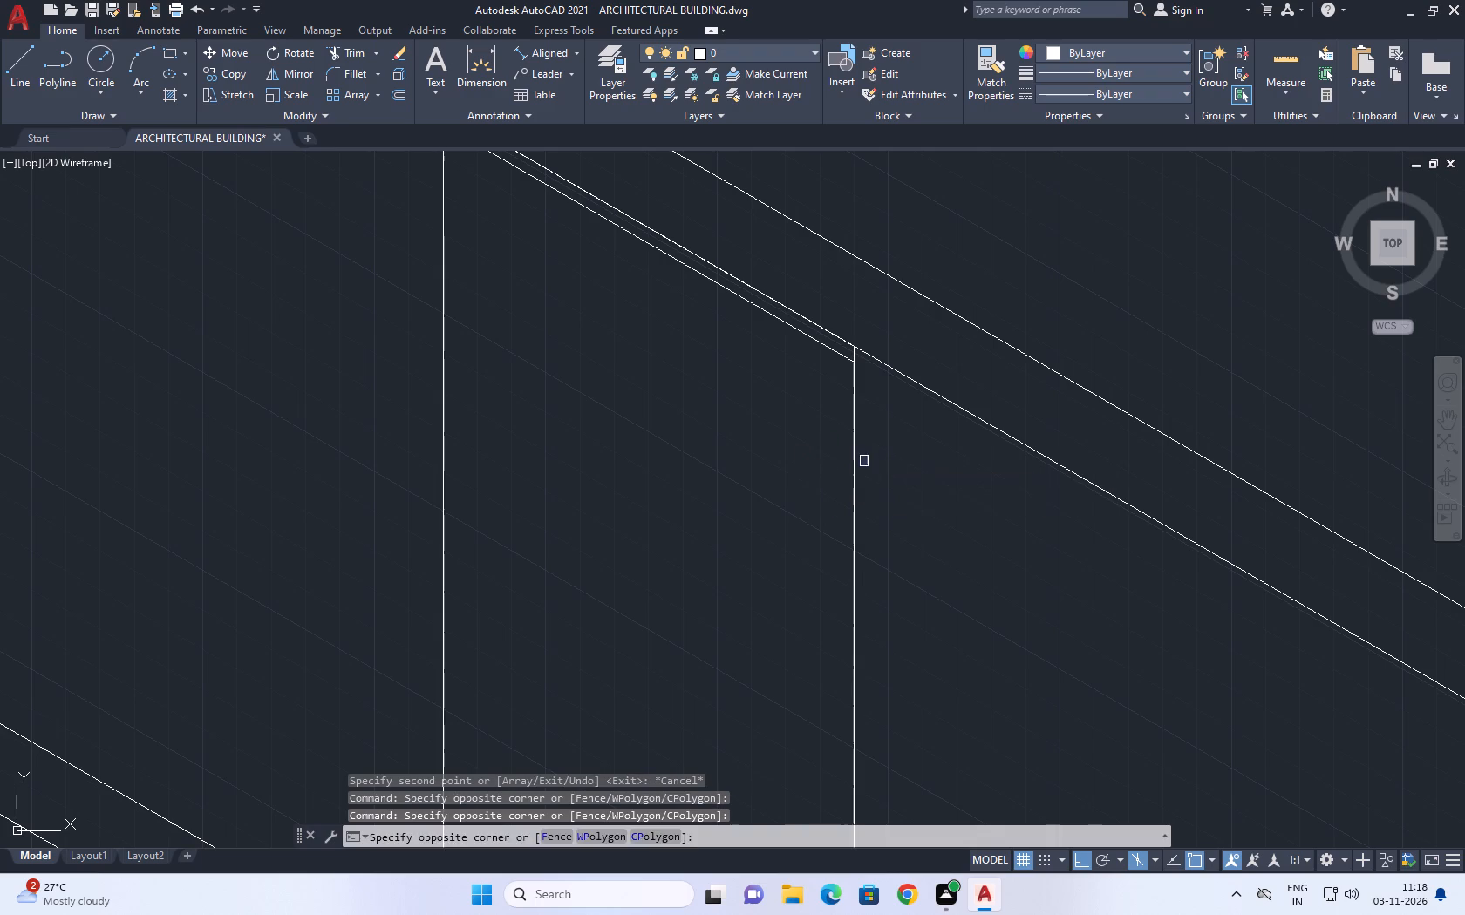
pyautogui.click(868, 456)
pyautogui.click(806, 476)
pyautogui.click(886, 451)
pyautogui.click(895, 445)
pyautogui.click(788, 506)
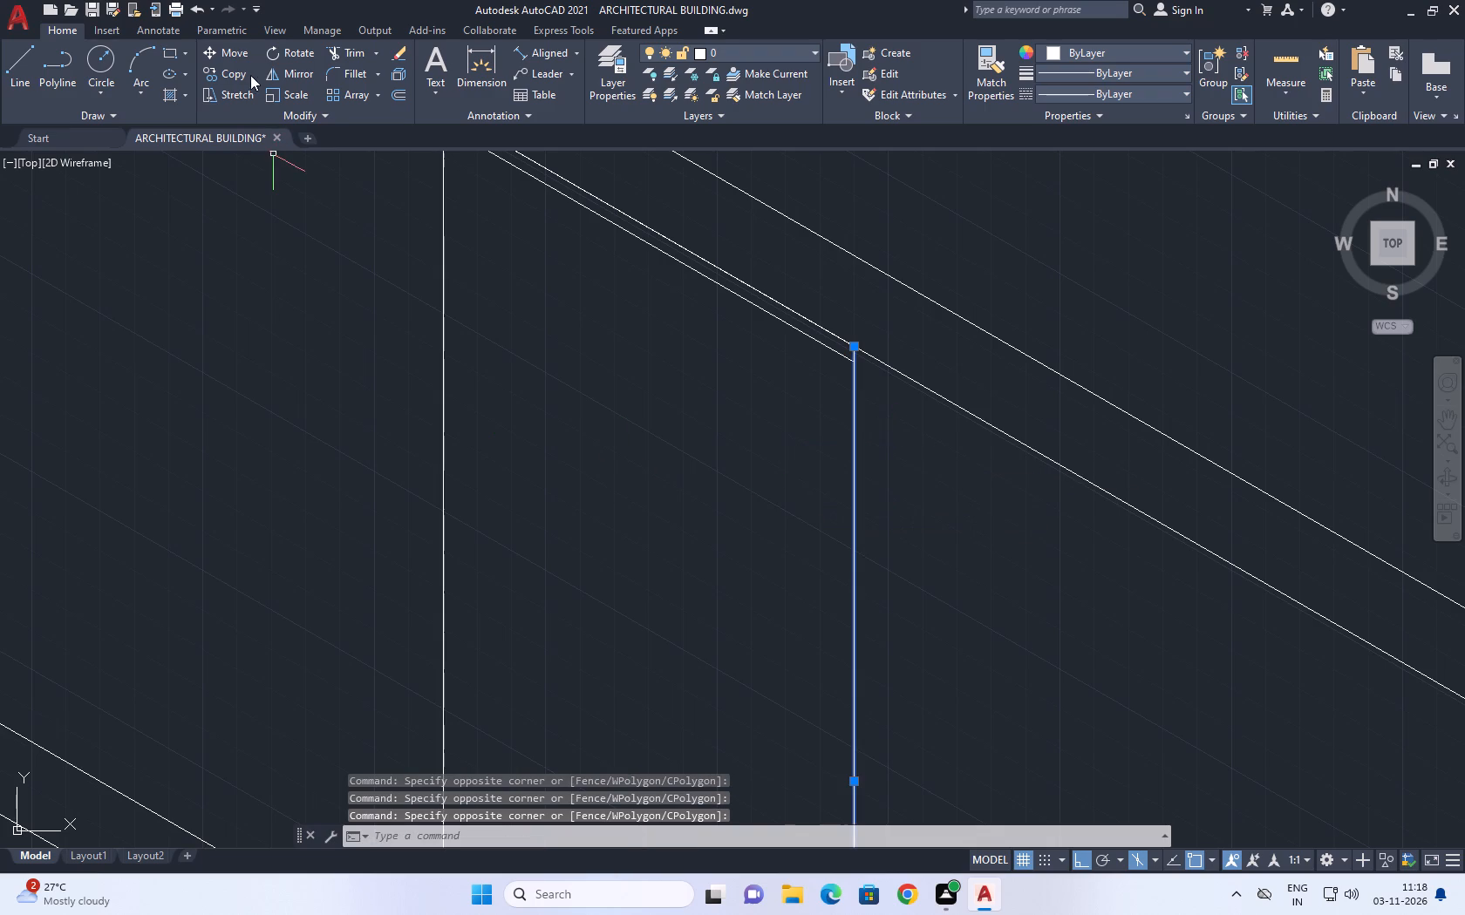
pyautogui.click(243, 71)
pyautogui.click(959, 575)
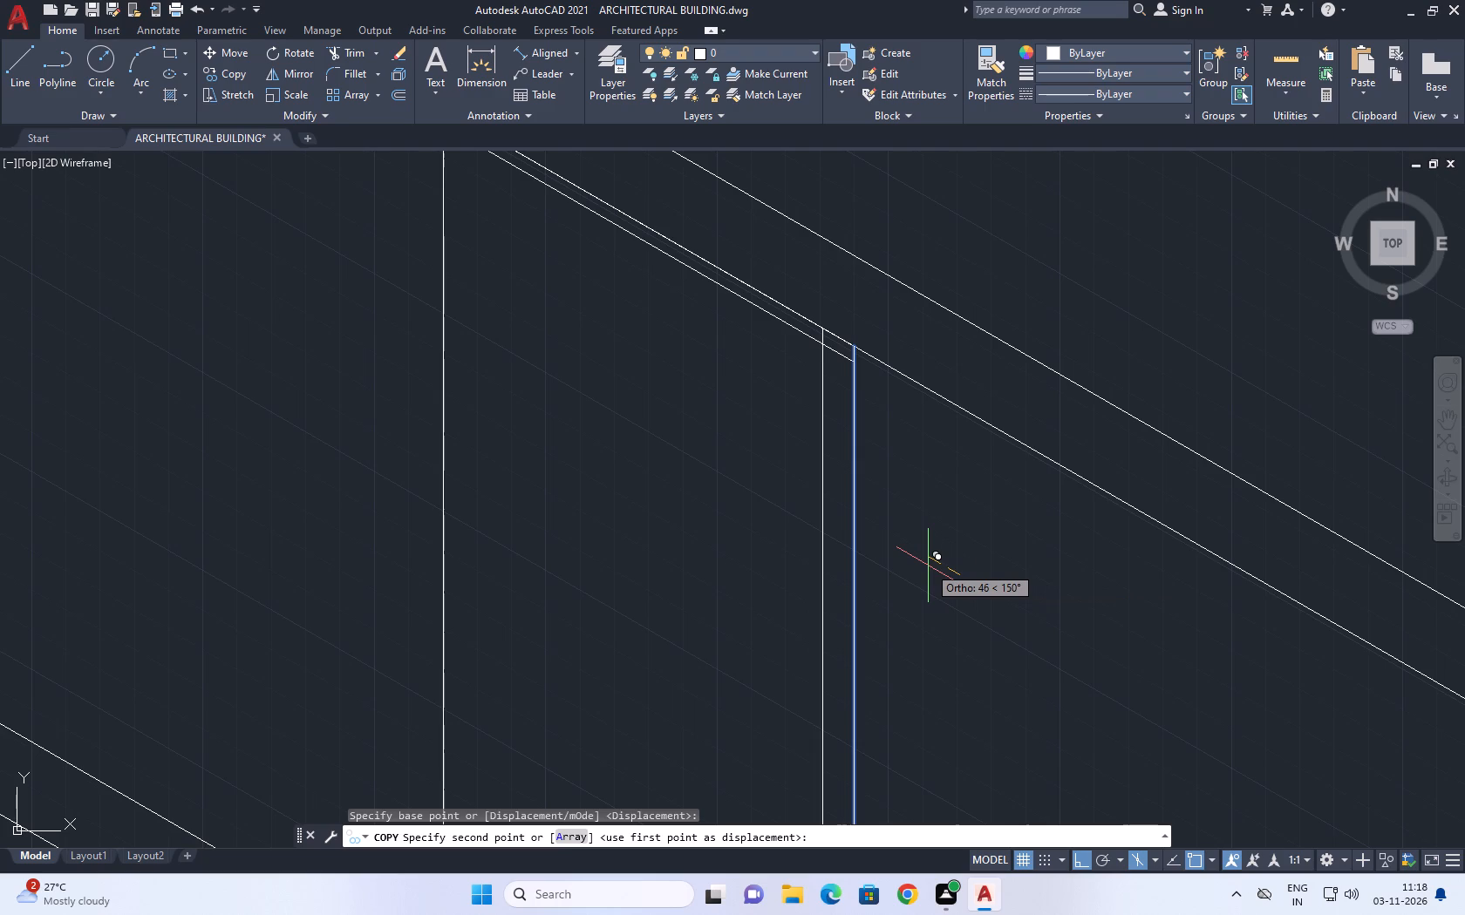
pyautogui.write('10')
pyautogui.press('Return')
pyautogui.press('Return')
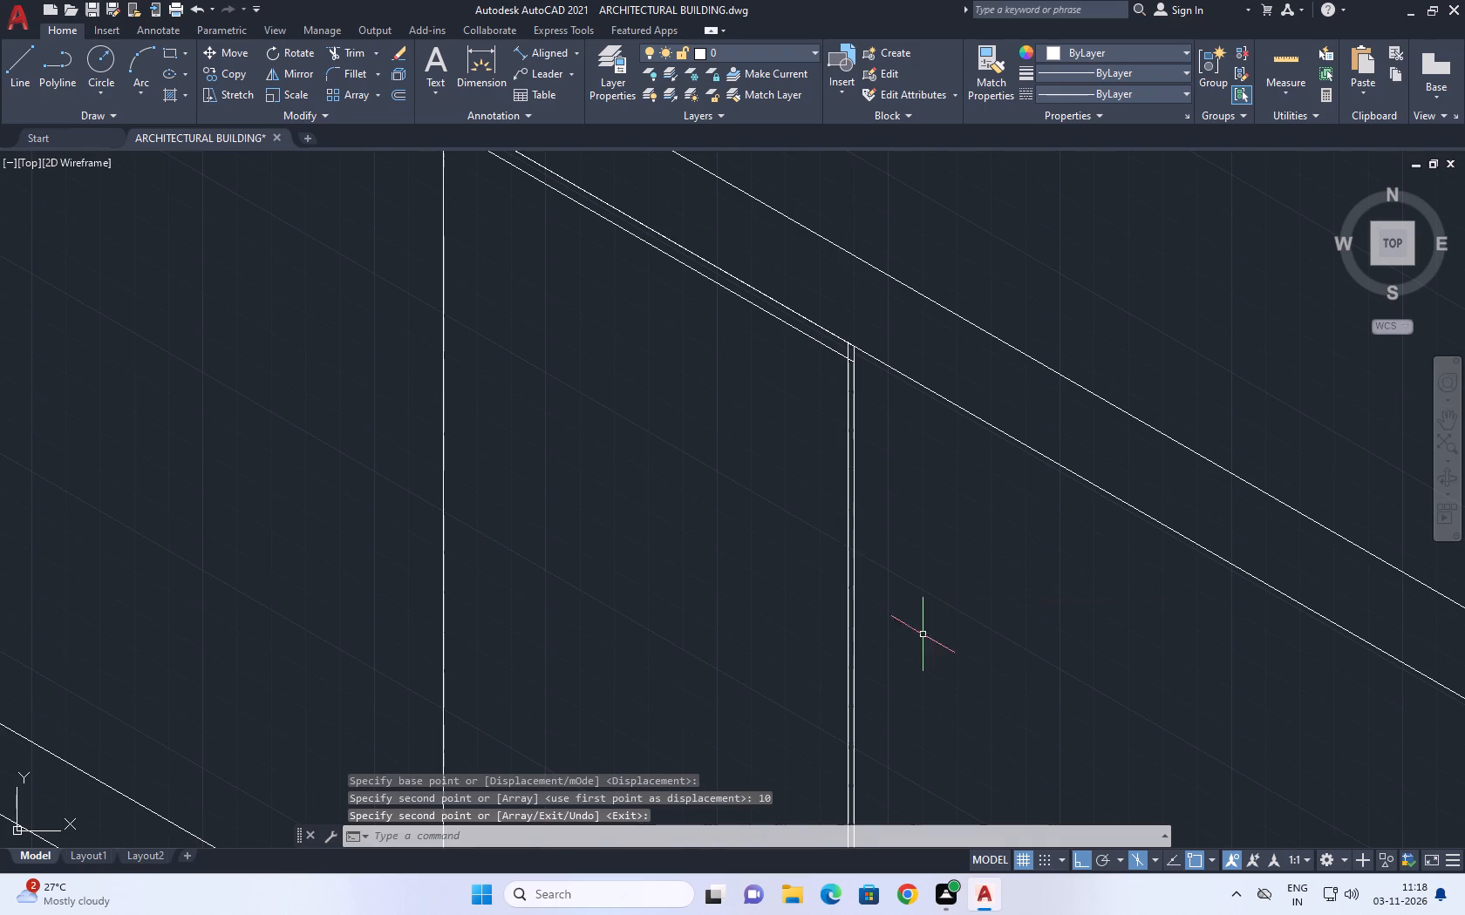
# Copy the opening's left vertical line 45 mm along the 30° direction in the top isoplane.
pyautogui.scroll(-1, 793, 561)
pyautogui.moveTo(668, 619); pyautogui.dragTo(805, 527, button='middle')
pyautogui.moveTo(818, 563); pyautogui.dragTo(805, 559)
pyautogui.moveTo(685, 496); pyautogui.dragTo(673, 485)
pyautogui.moveTo(907, 533); pyautogui.dragTo(874, 620, button='middle')
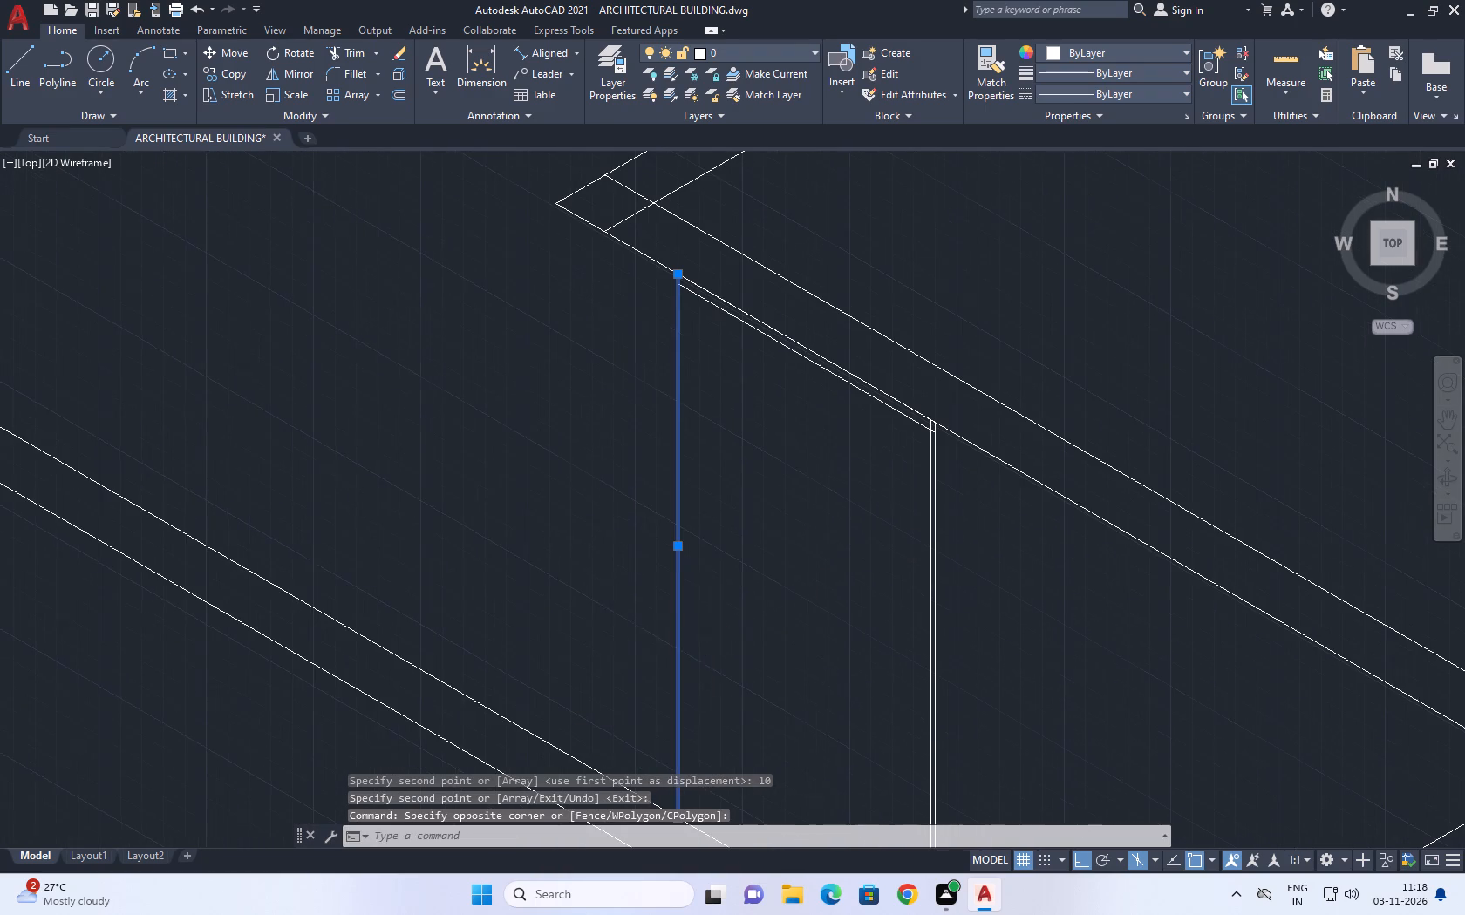
pyautogui.click(228, 73)
pyautogui.scroll(1, 652, 486)
pyautogui.moveTo(664, 490); pyautogui.dragTo(597, 451, button='middle')
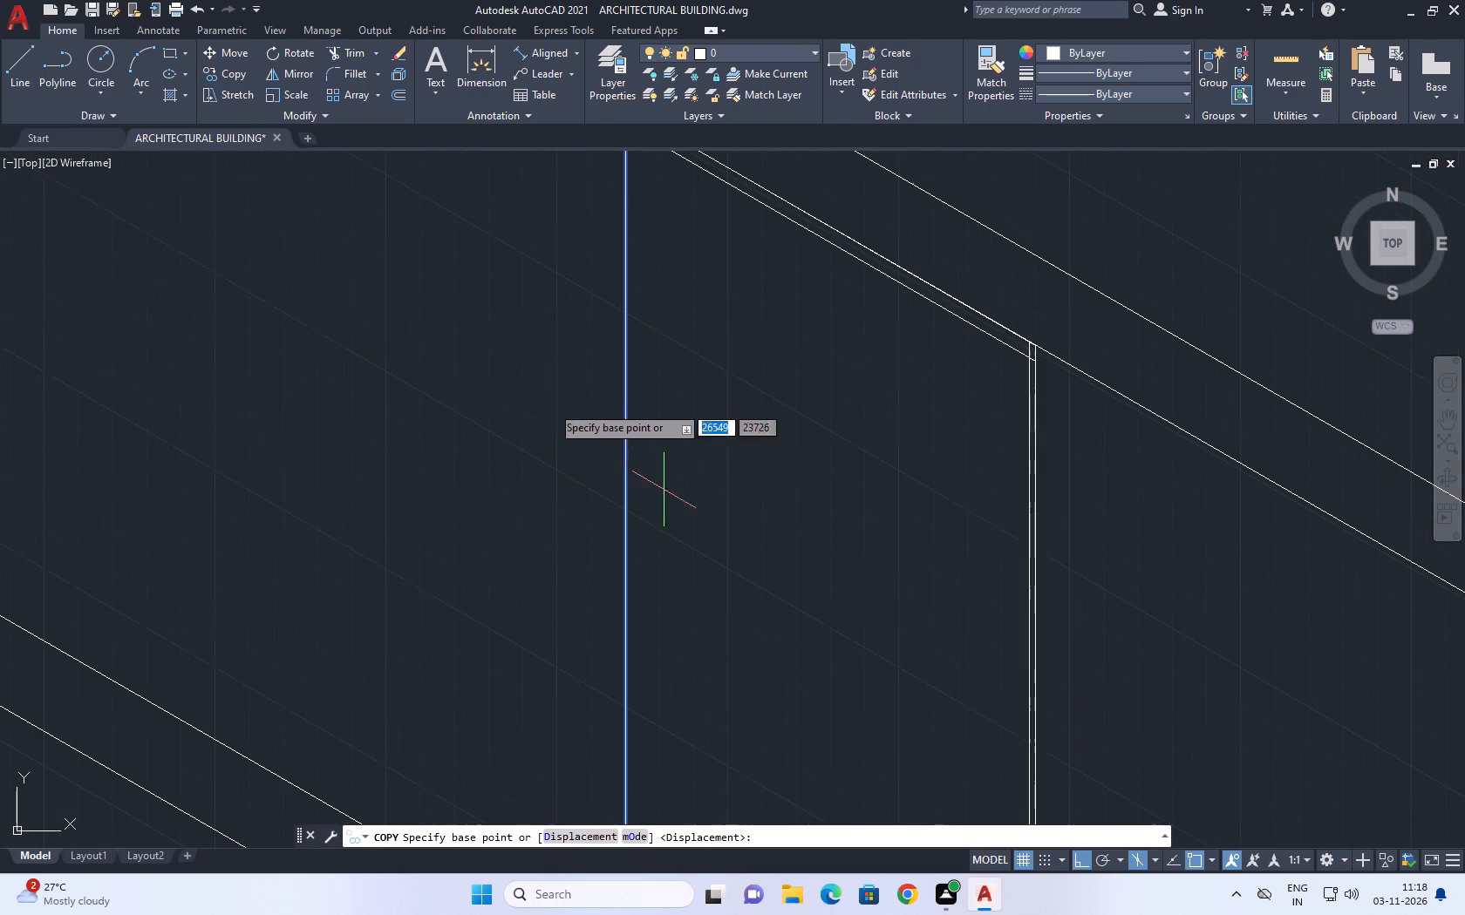
pyautogui.click(638, 485)
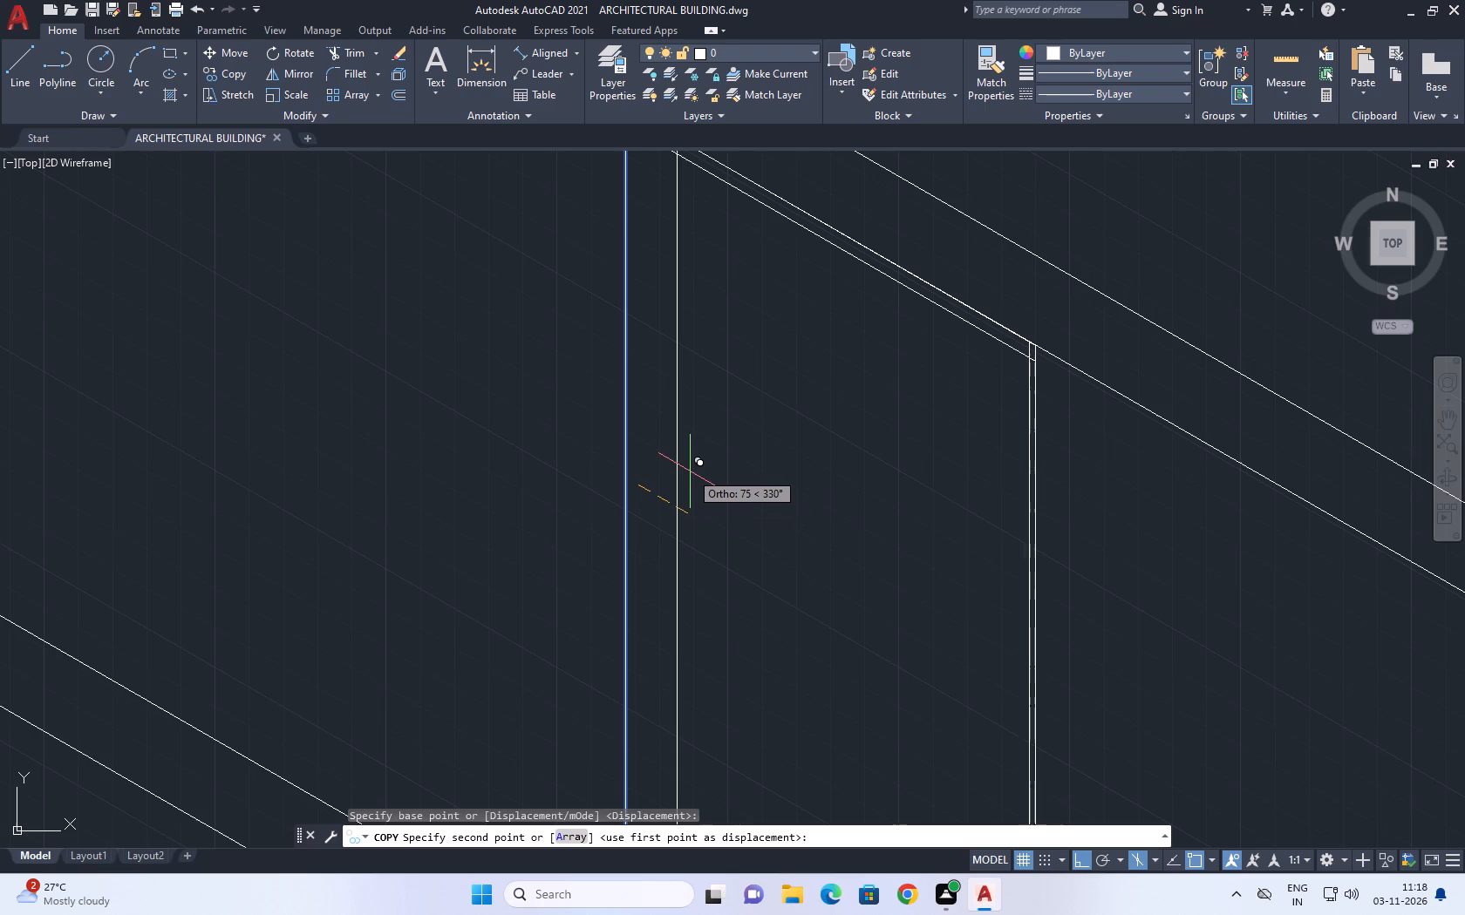
pyautogui.press('F5')
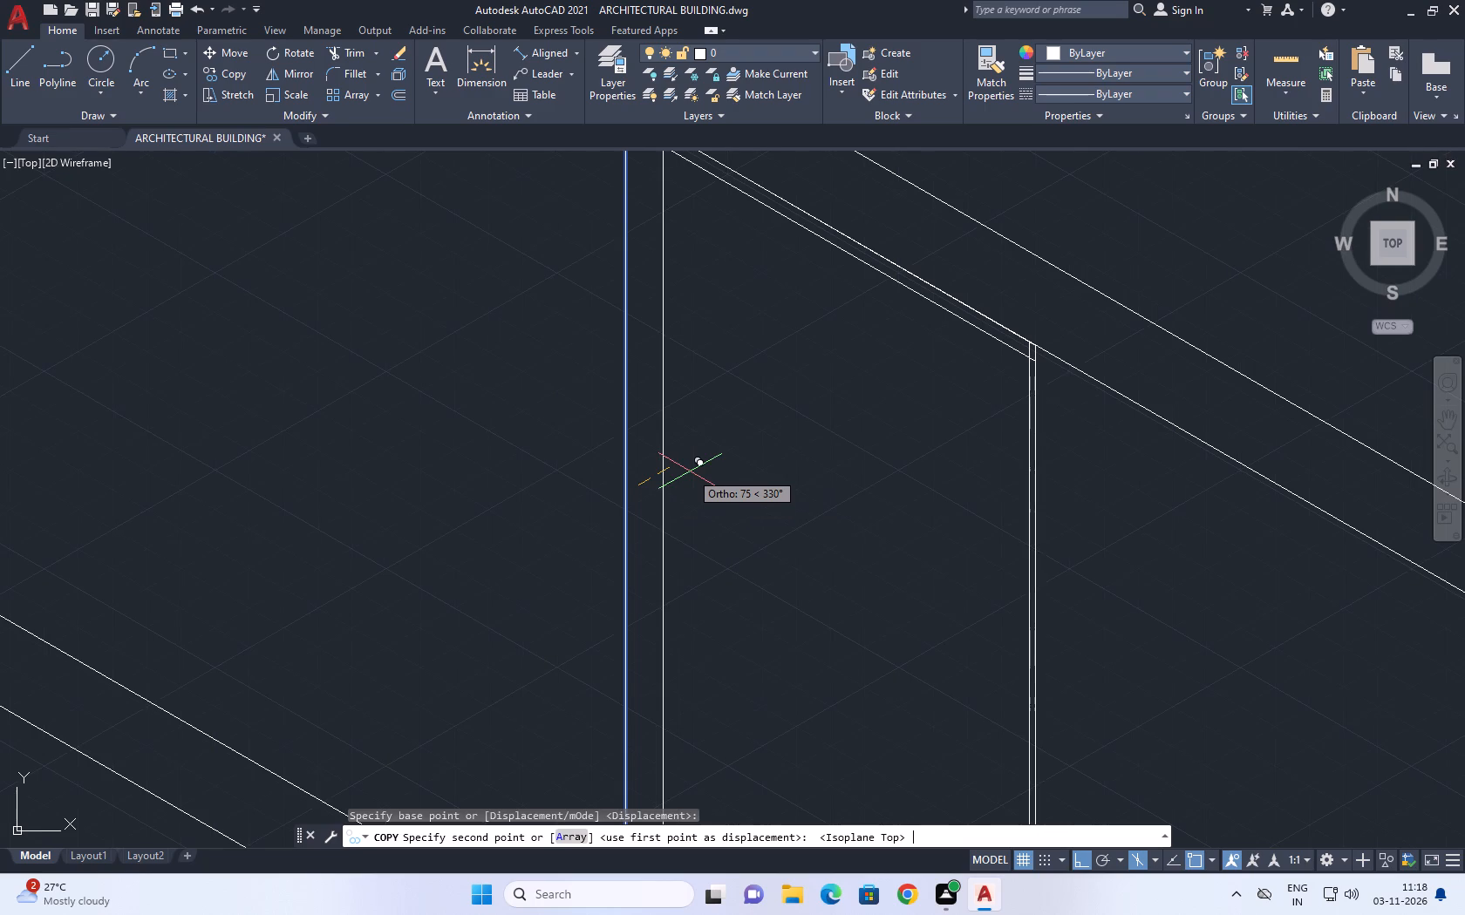
pyautogui.scroll(-1, 696, 477)
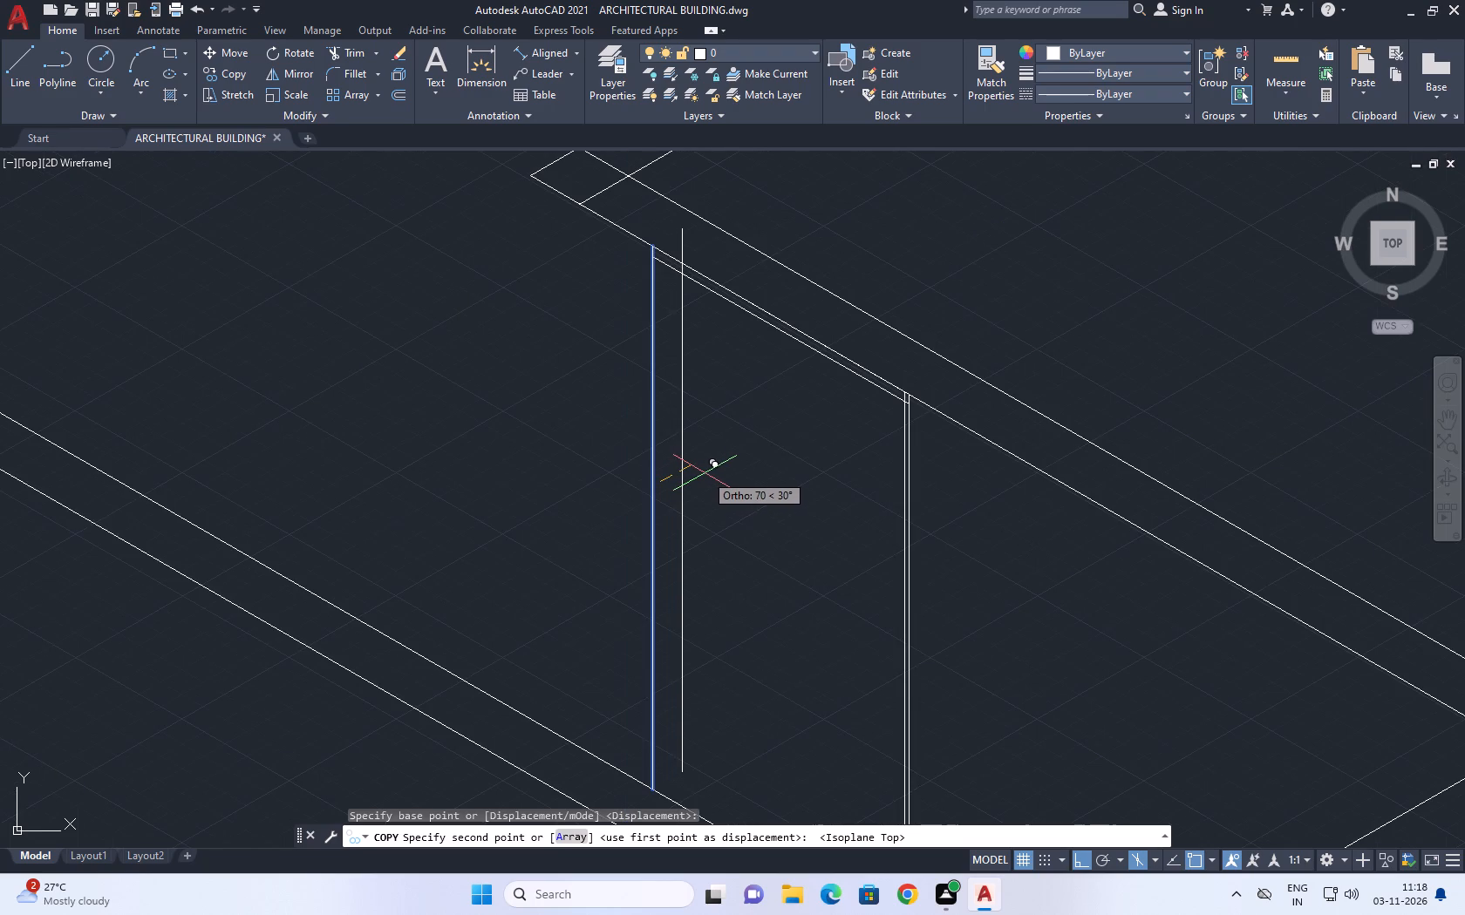
pyautogui.write('45')
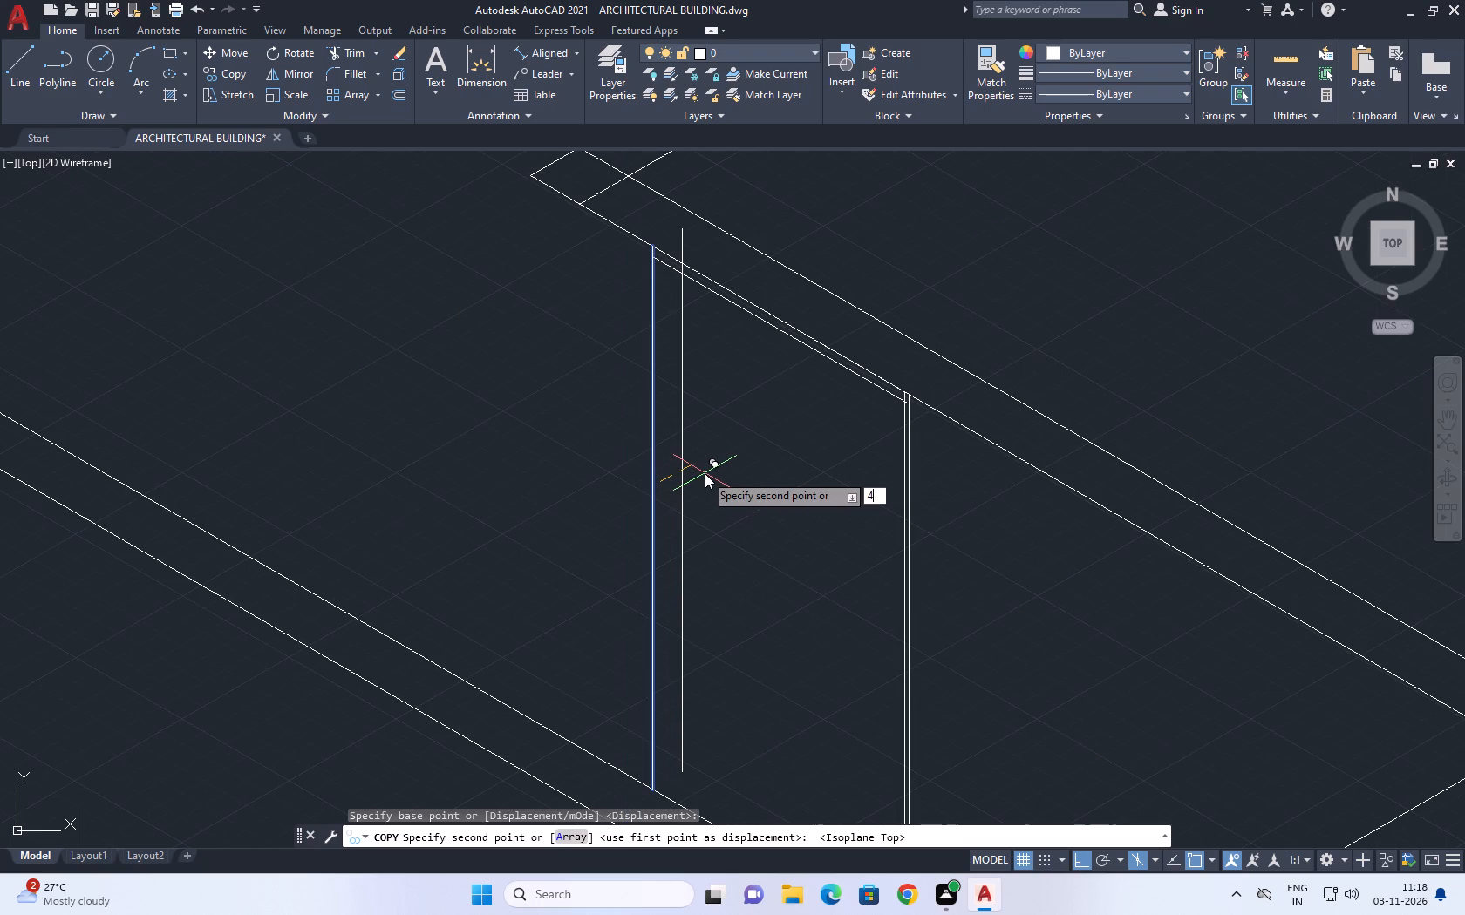
pyautogui.press('Return')
pyautogui.scroll(-2, 746, 503)
pyautogui.rightClick(768, 518)
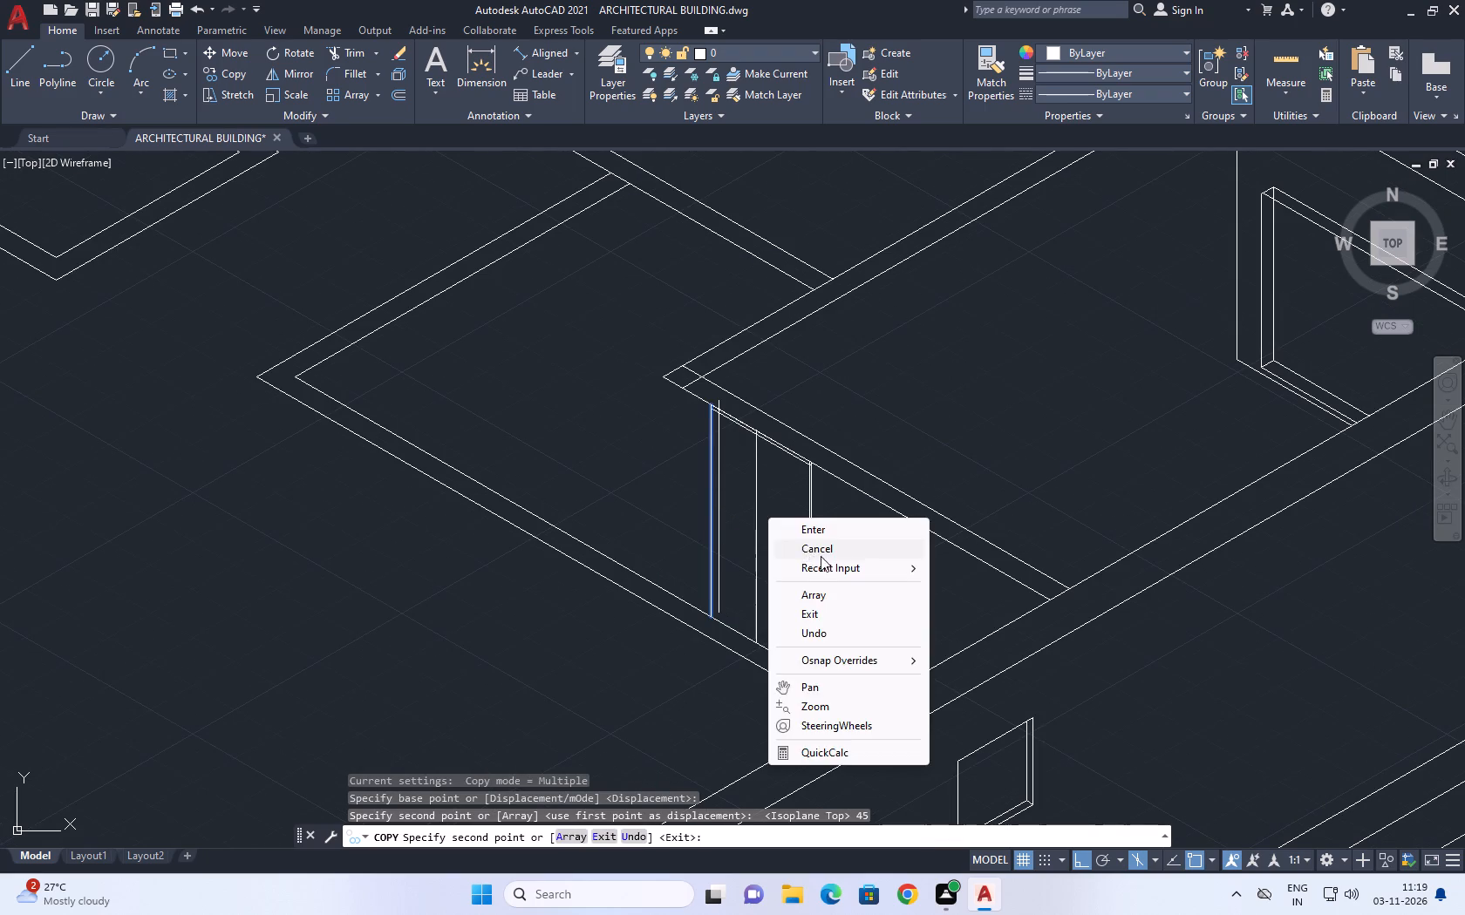
pyautogui.click(821, 556)
# Trim the 45 mm copy above the lower top line, and the stub of that line between the two left verticals.
pyautogui.click(351, 52)
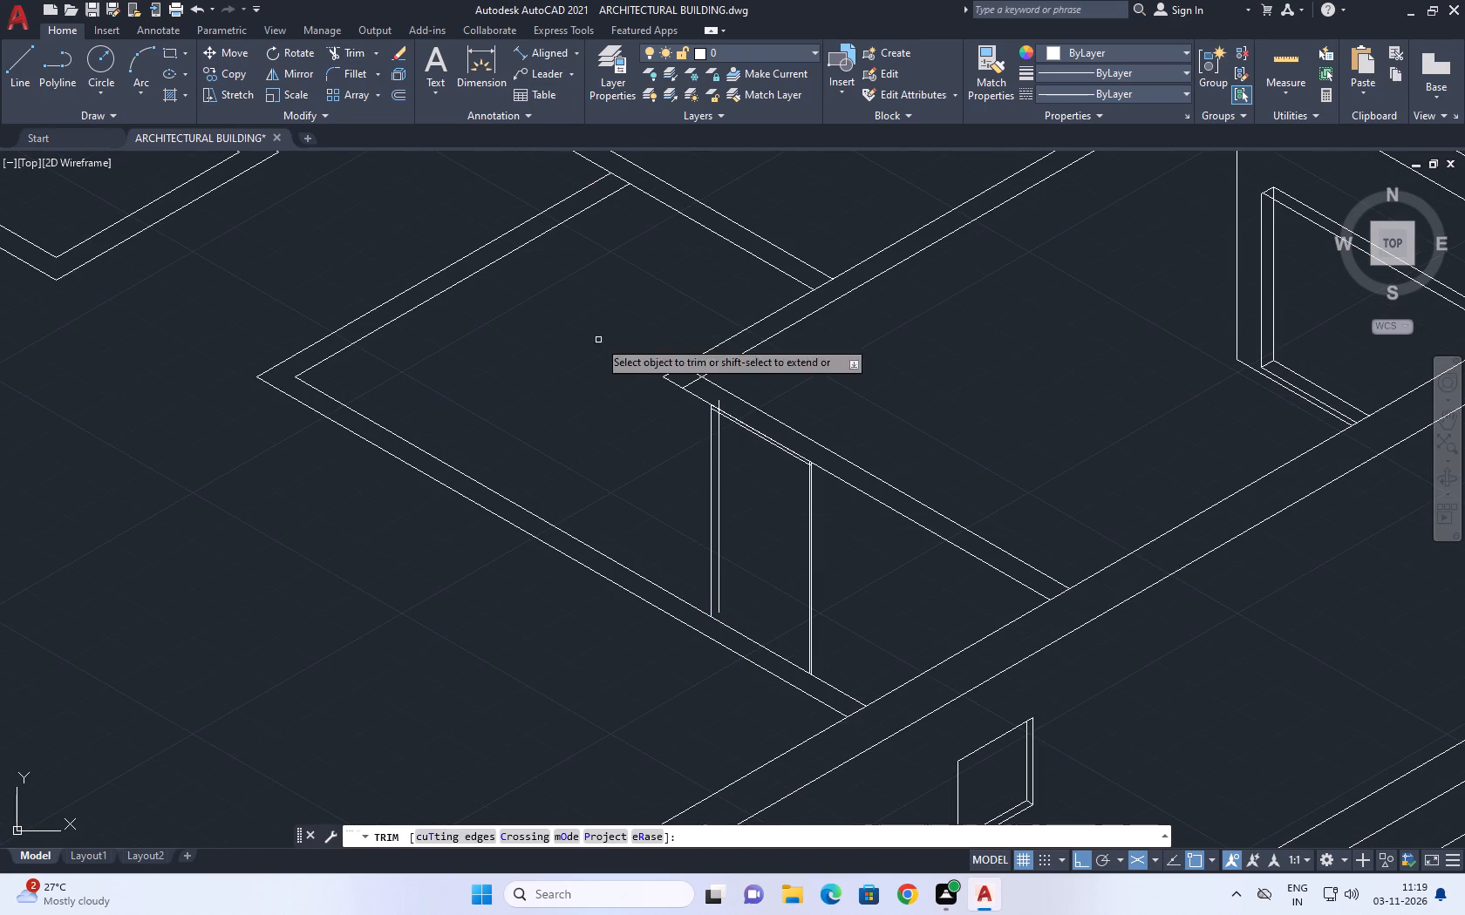
pyautogui.scroll(5, 694, 422)
pyautogui.click(742, 356)
pyautogui.click(762, 344)
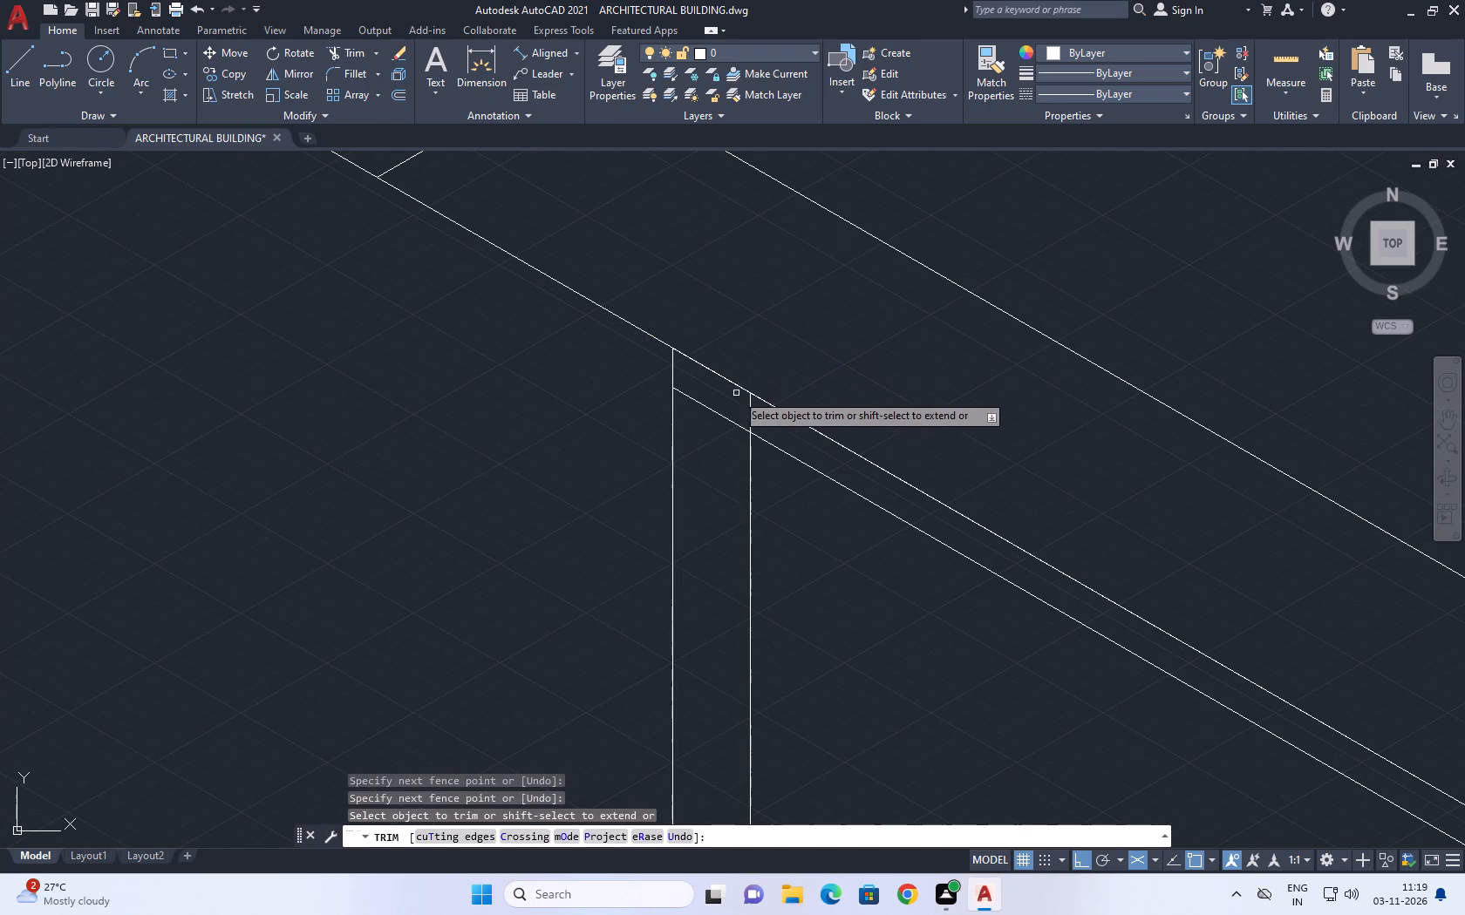
pyautogui.click(725, 421)
pyautogui.click(750, 410)
pyautogui.scroll(-2, 781, 350)
pyautogui.moveTo(823, 340); pyautogui.dragTo(780, 229, button='middle')
pyautogui.middleClick(737, 319)
pyautogui.scroll(-2, 767, 265)
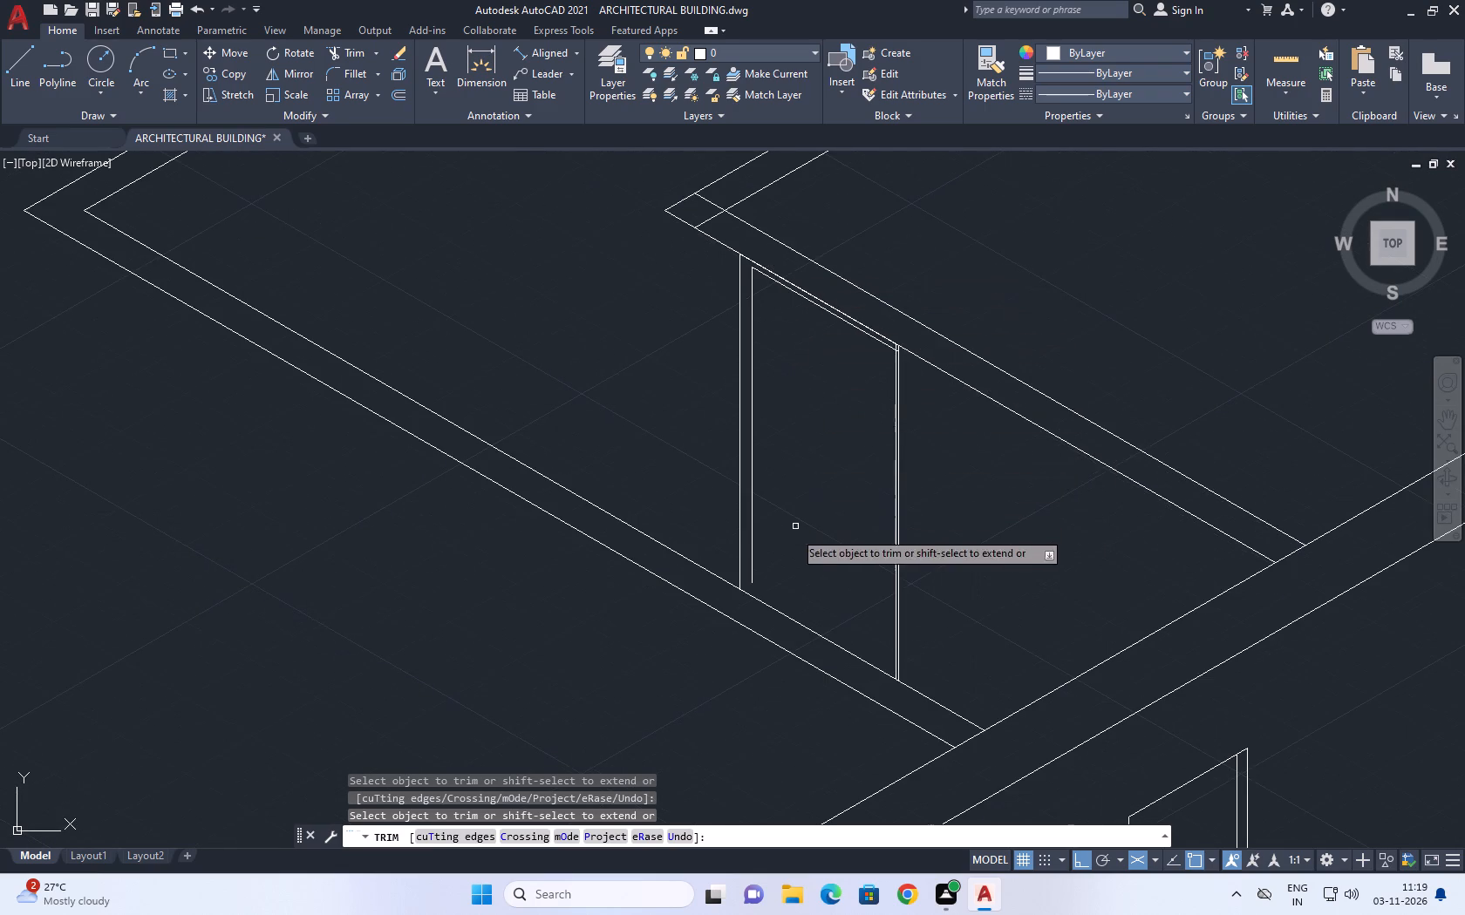
pyautogui.rightClick(805, 417)
pyautogui.click(857, 448)
# Extend the inner left vertical line down to the edge of the parallel partition in front.
pyautogui.moveTo(734, 282); pyautogui.dragTo(781, 359, button='middle')
pyautogui.moveTo(884, 459); pyautogui.dragTo(767, 307, button='middle')
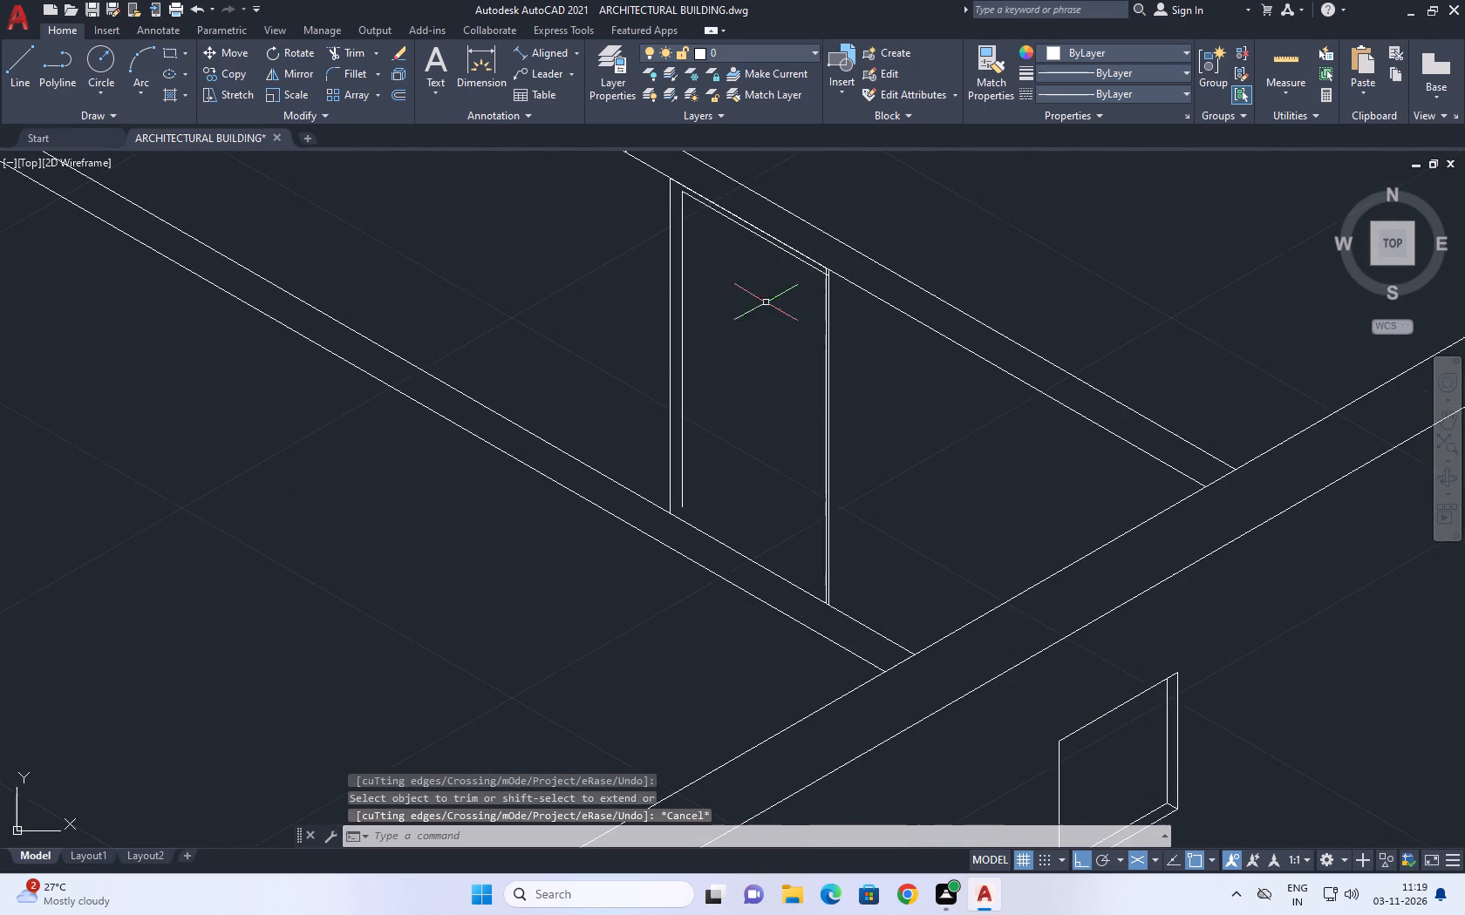
pyautogui.scroll(2, 698, 501)
pyautogui.write('ex')
pyautogui.press('space')
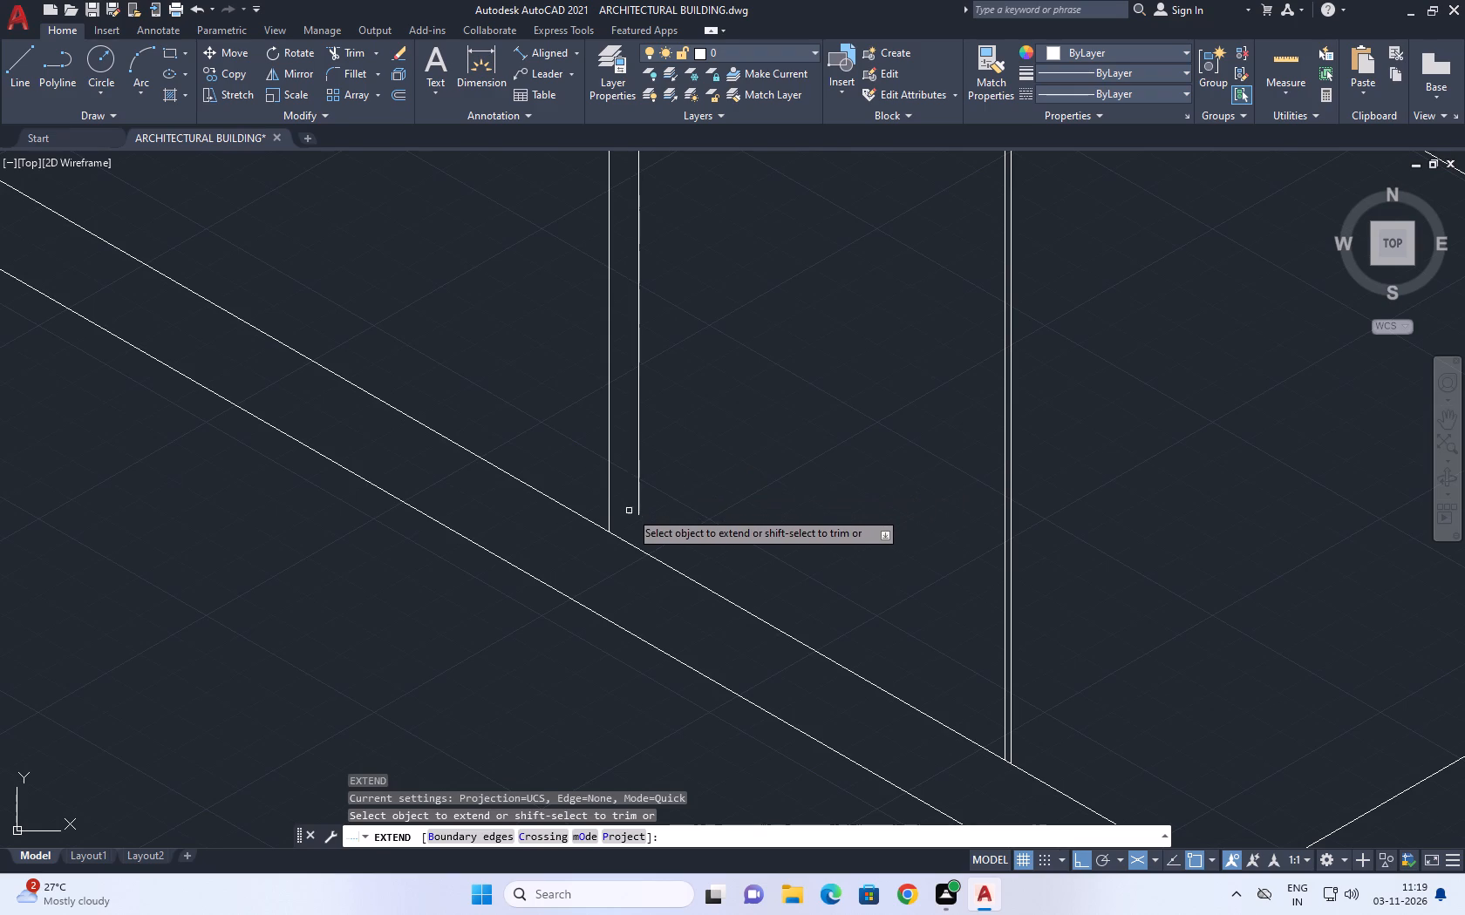
pyautogui.click(638, 508)
pyautogui.rightClick(730, 467)
pyautogui.click(774, 487)
pyautogui.scroll(-2, 776, 487)
pyautogui.moveTo(793, 423); pyautogui.dragTo(794, 424, button='middle')
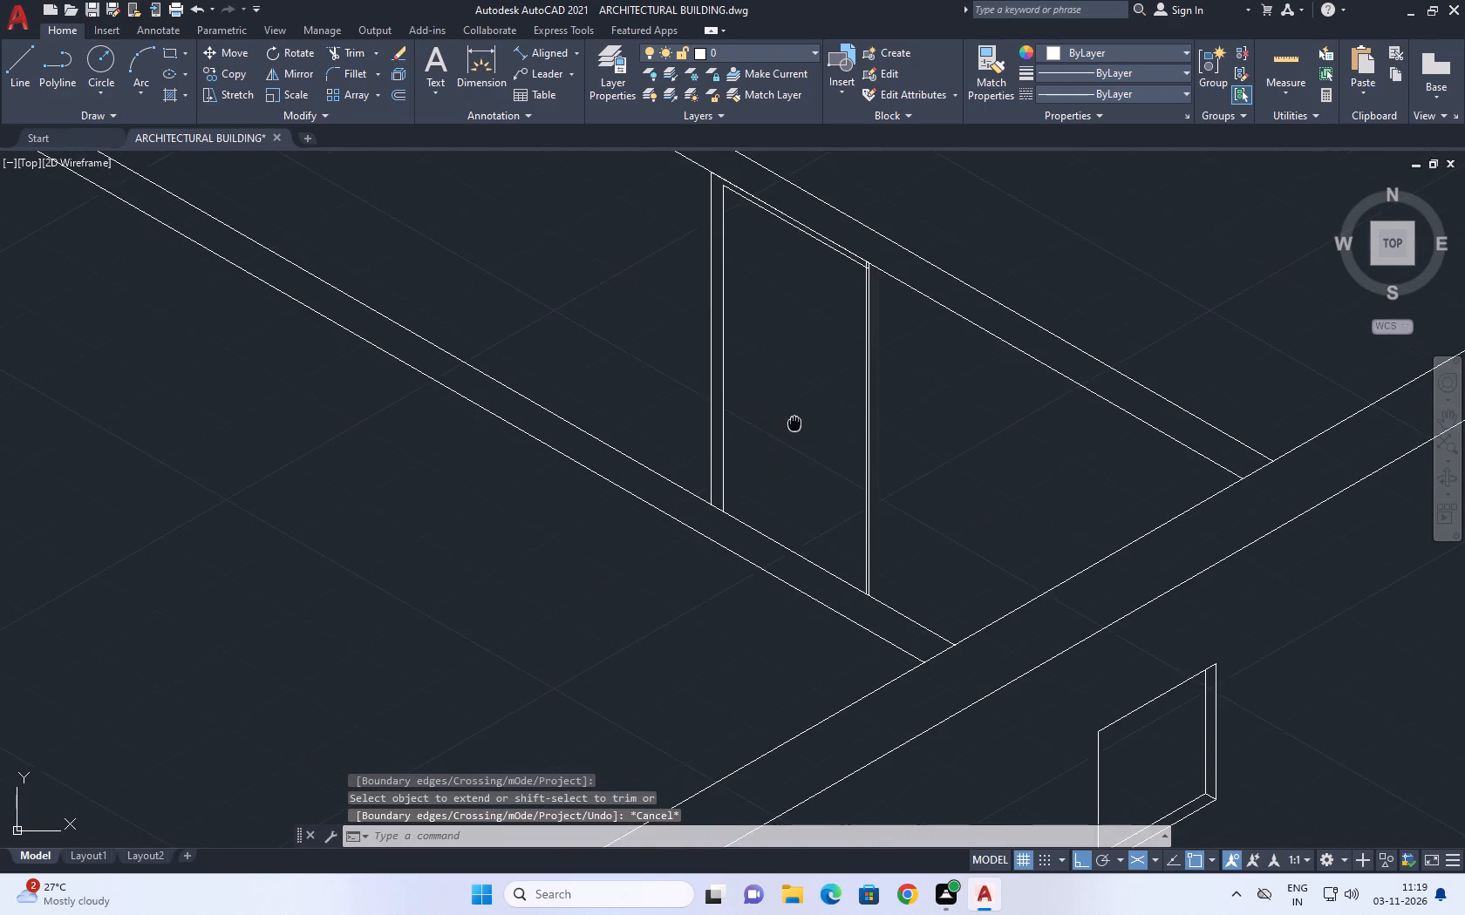
# Trim the crossing ends of the inner top line and inner right vertical line at the frame's upper right corner.
pyautogui.moveTo(794, 424); pyautogui.dragTo(878, 647, button='middle')
pyautogui.scroll(2, 797, 424)
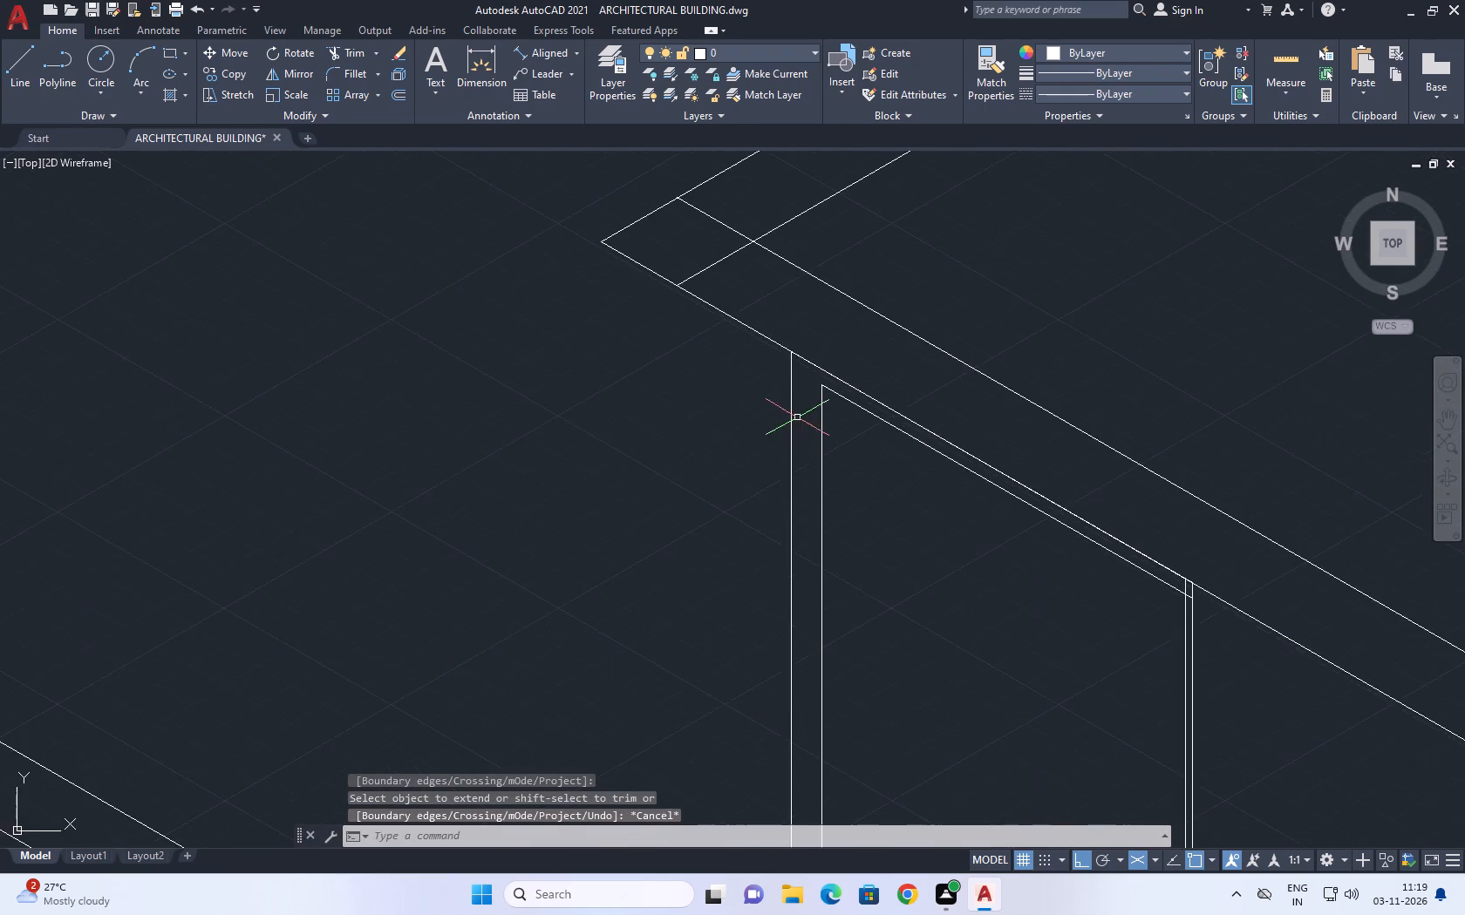
pyautogui.moveTo(797, 417); pyautogui.dragTo(809, 480, button='middle')
pyautogui.moveTo(896, 568); pyautogui.dragTo(847, 505, button='middle')
pyautogui.moveTo(1094, 560); pyautogui.dragTo(1088, 558, button='middle')
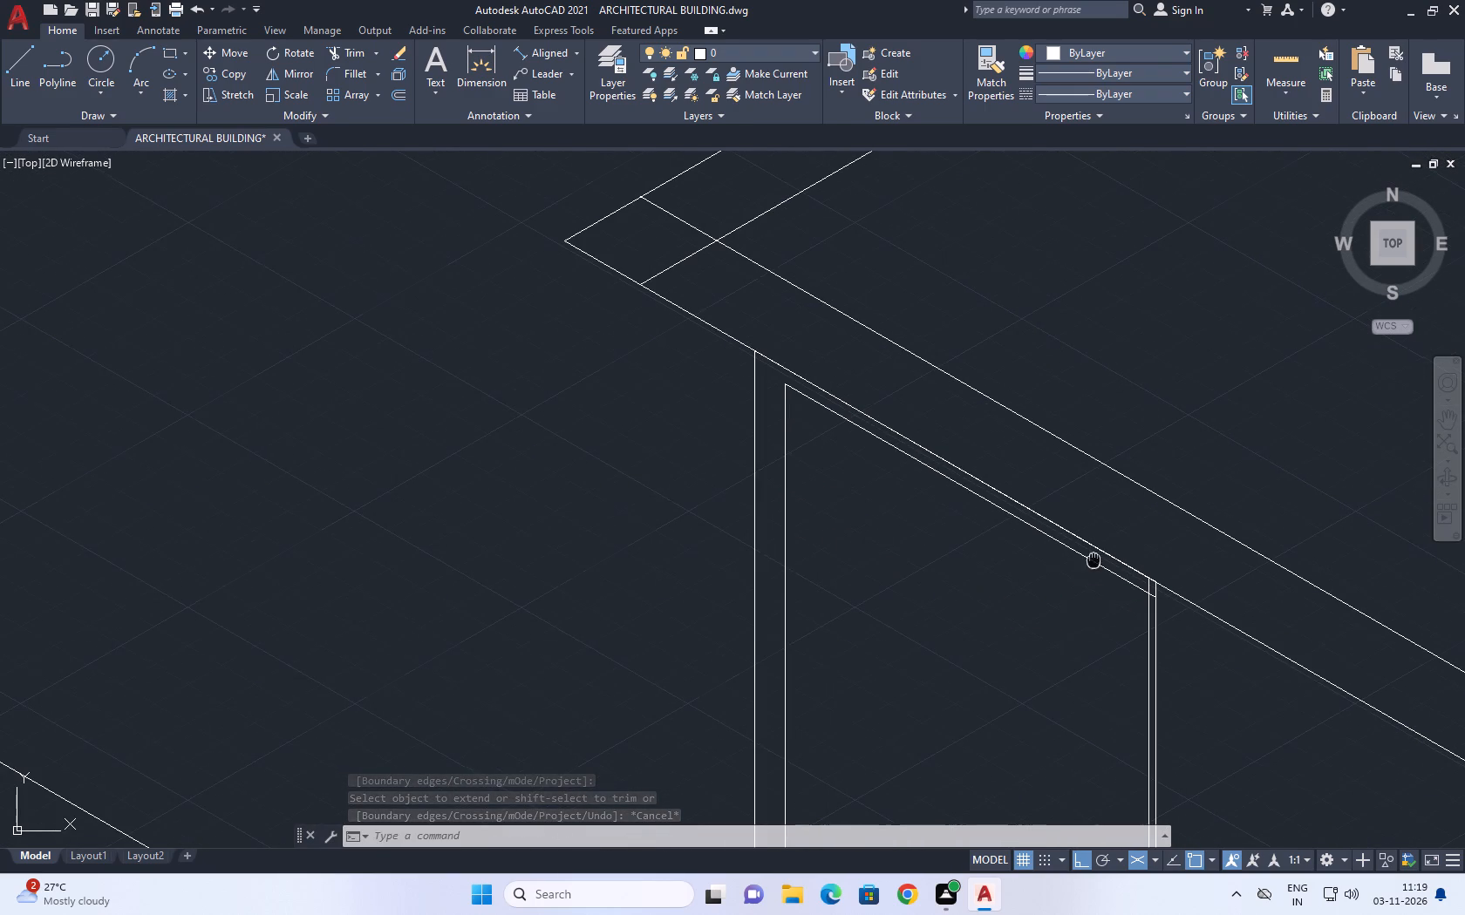
pyautogui.moveTo(1088, 558); pyautogui.dragTo(570, 353, button='middle')
pyautogui.click(347, 51)
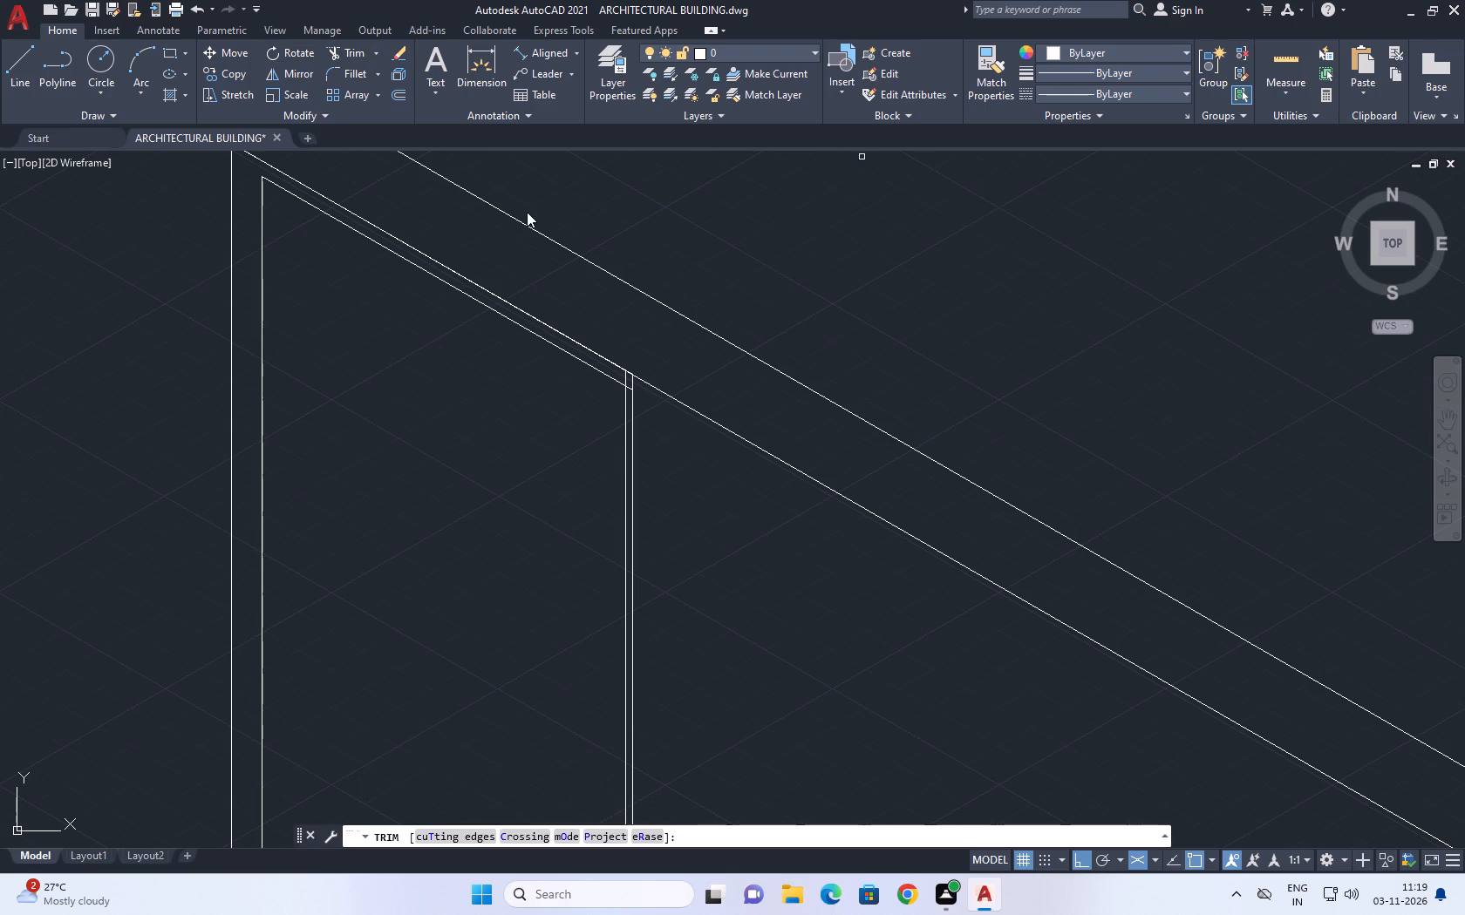
pyautogui.scroll(6, 607, 399)
pyautogui.click(483, 316)
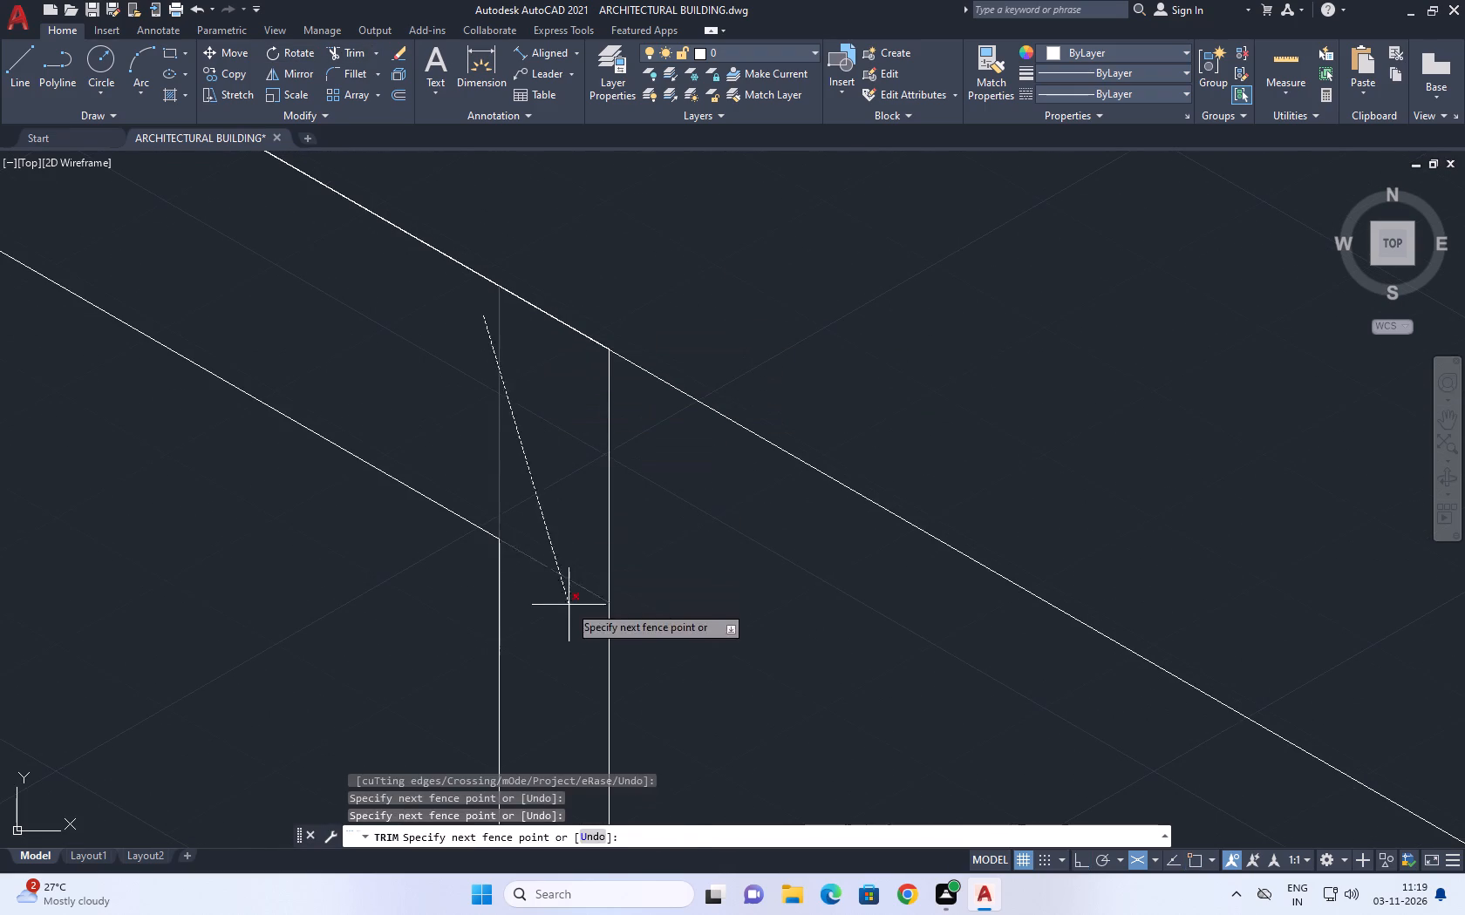
pyautogui.click(569, 606)
pyautogui.rightClick(746, 559)
pyautogui.click(782, 586)
# Erase the line overlapping the partition edge along the top of the opening.
pyautogui.moveTo(594, 247); pyautogui.dragTo(736, 512, button='middle')
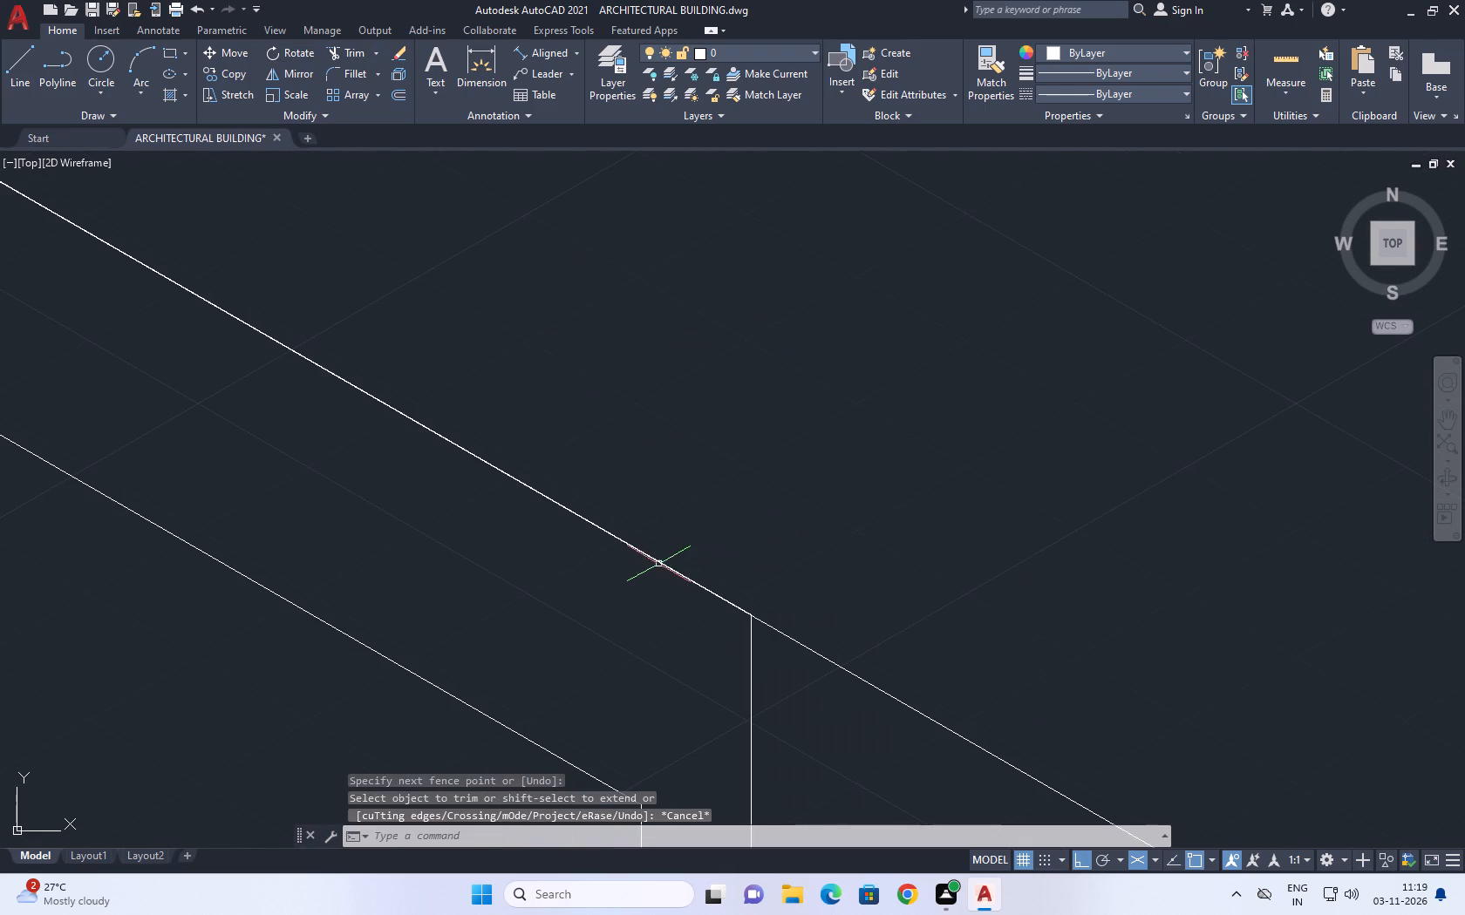
pyautogui.click(660, 563)
pyautogui.rightClick(710, 473)
pyautogui.click(795, 158)
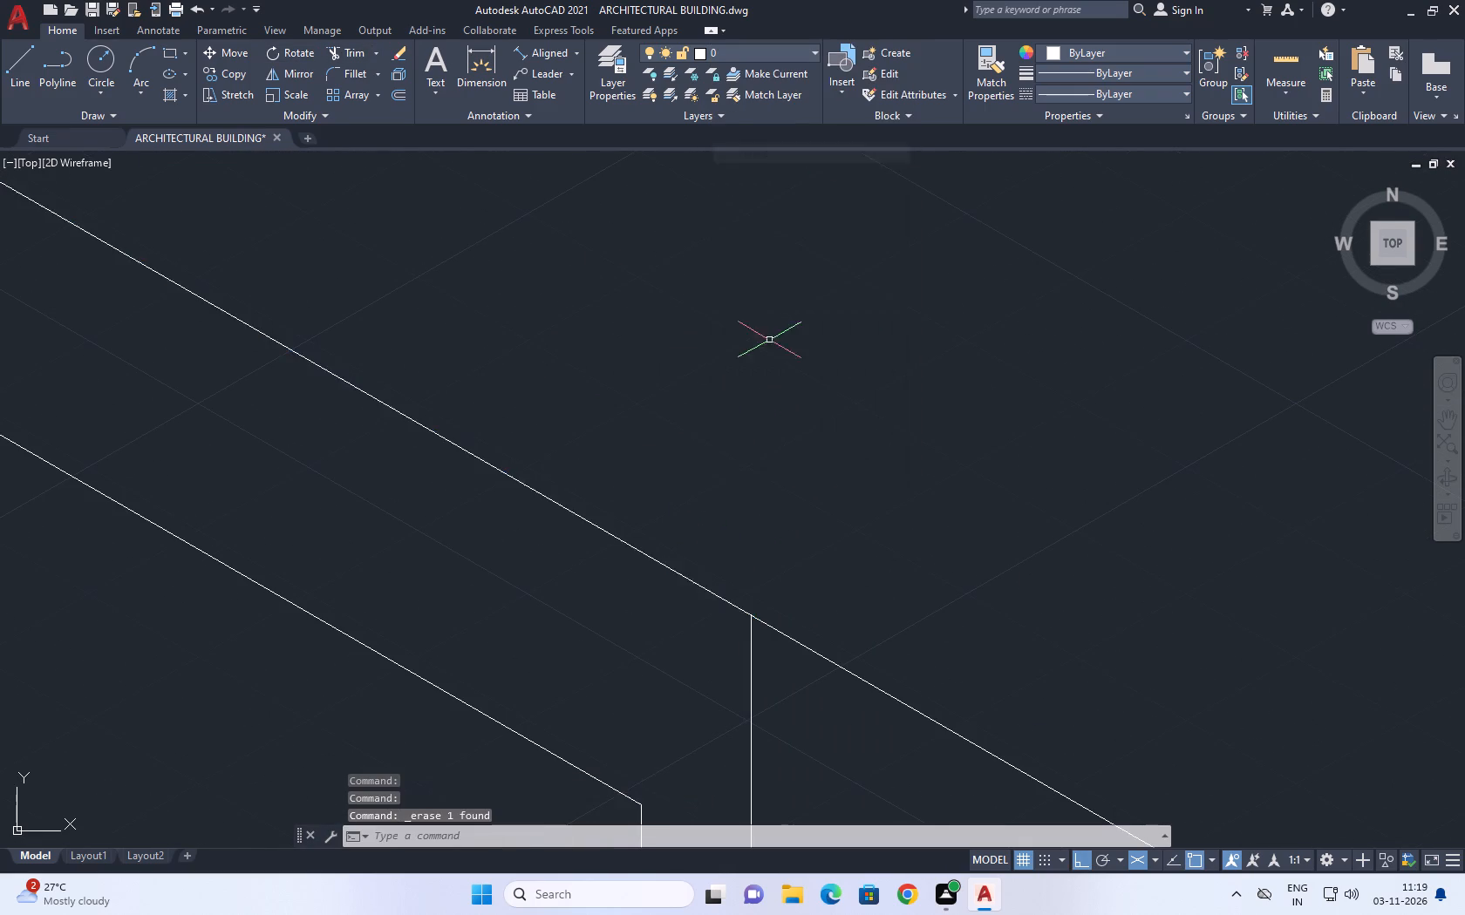
# Draw a vertical line about 2060 mm long down from the long outer wall's outer top edge, beside the small window.
pyautogui.scroll(-8, 770, 345)
pyautogui.moveTo(761, 371); pyautogui.dragTo(791, 317, button='middle')
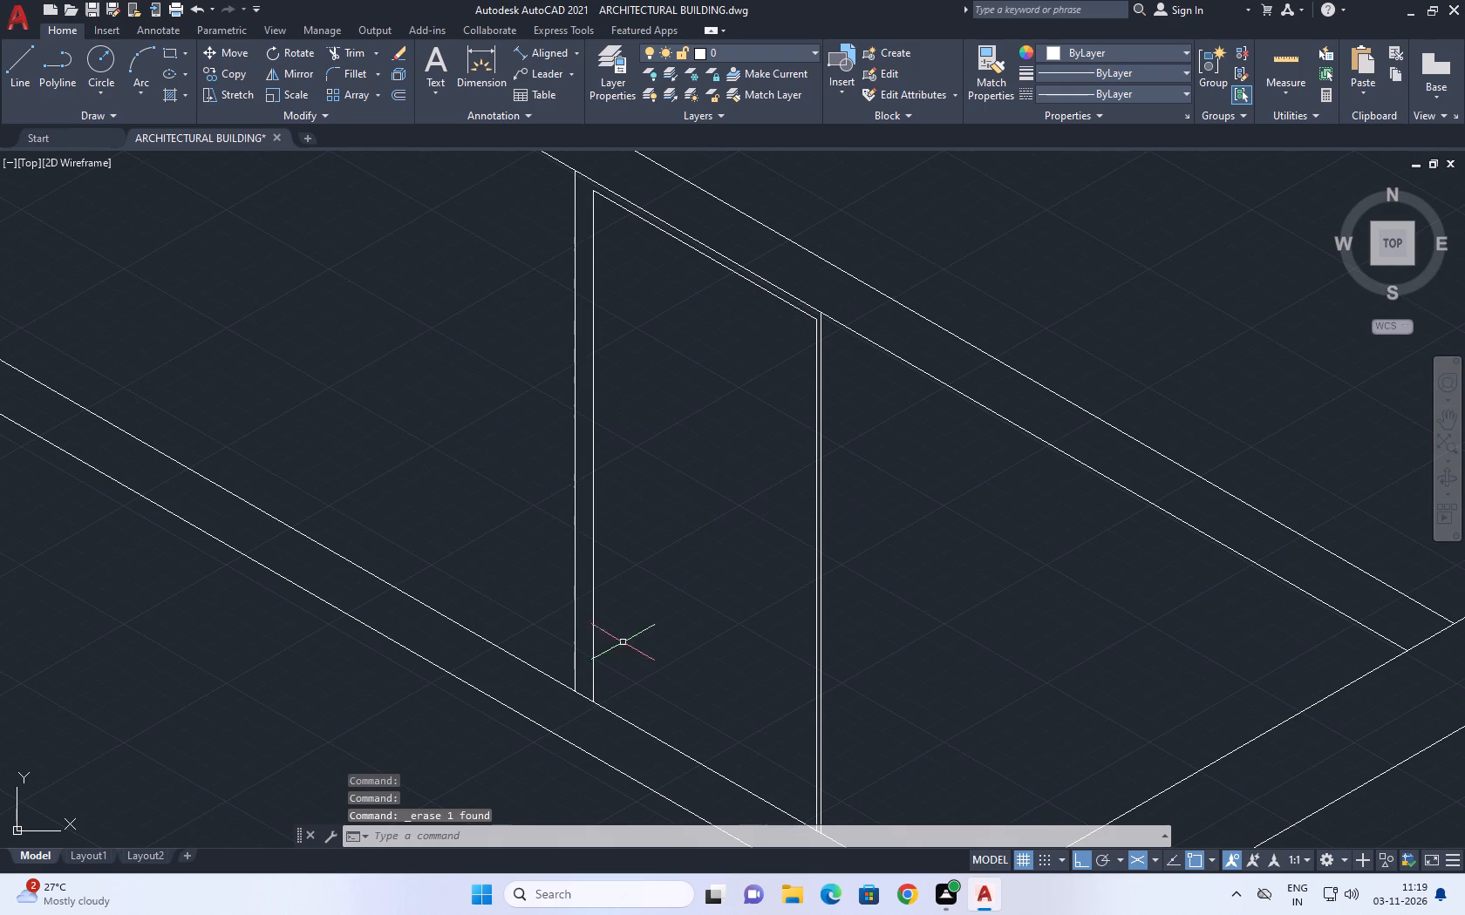
pyautogui.moveTo(599, 726); pyautogui.dragTo(645, 643, button='middle')
pyautogui.scroll(-2, 707, 636)
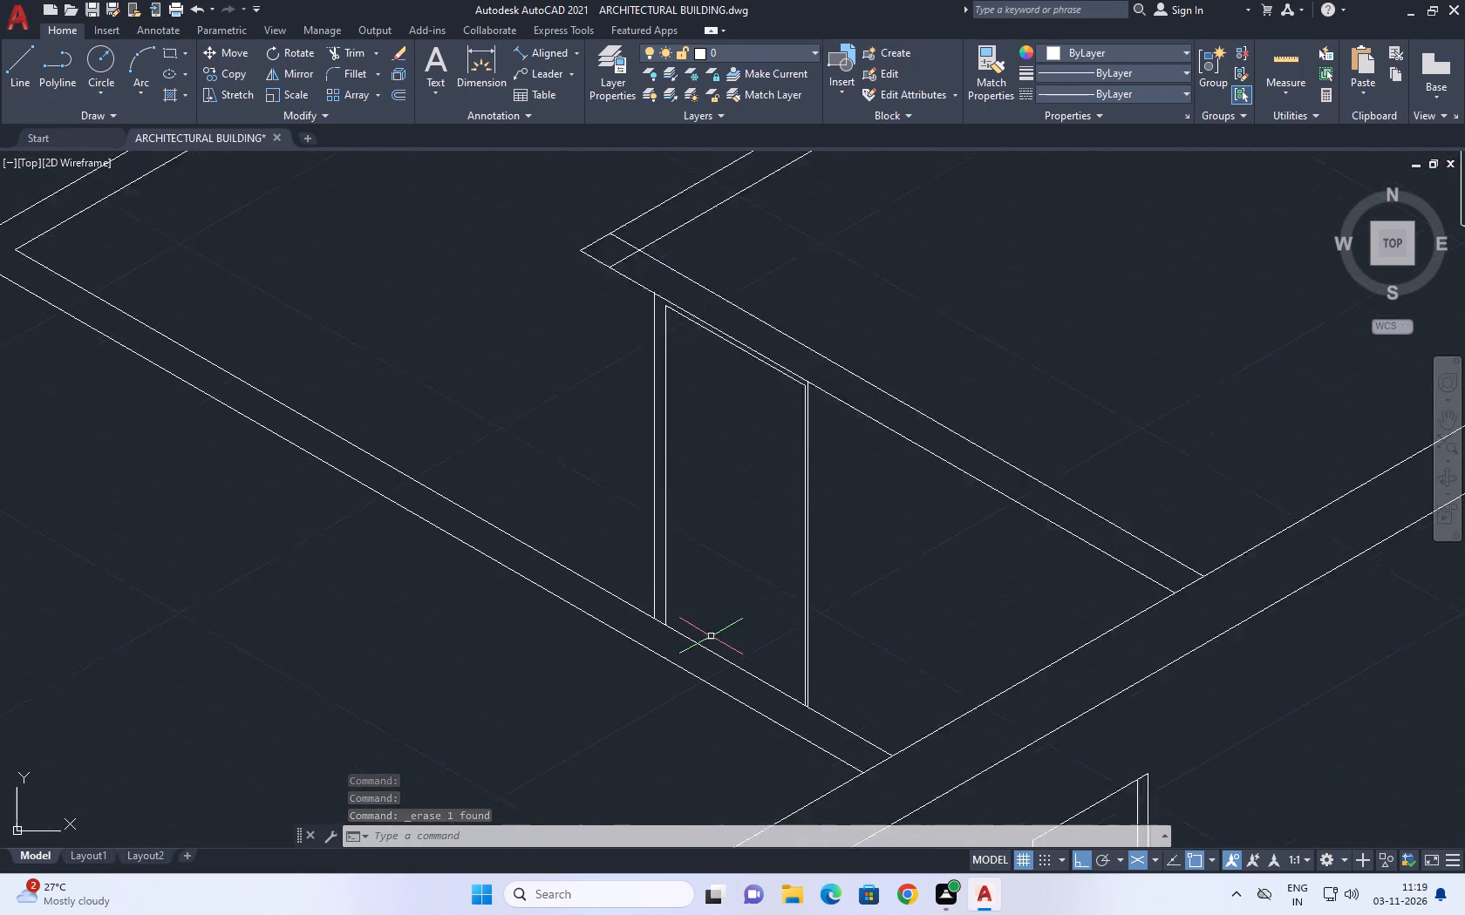
pyautogui.scroll(-1, 781, 554)
pyautogui.moveTo(746, 612); pyautogui.dragTo(756, 614, button='middle')
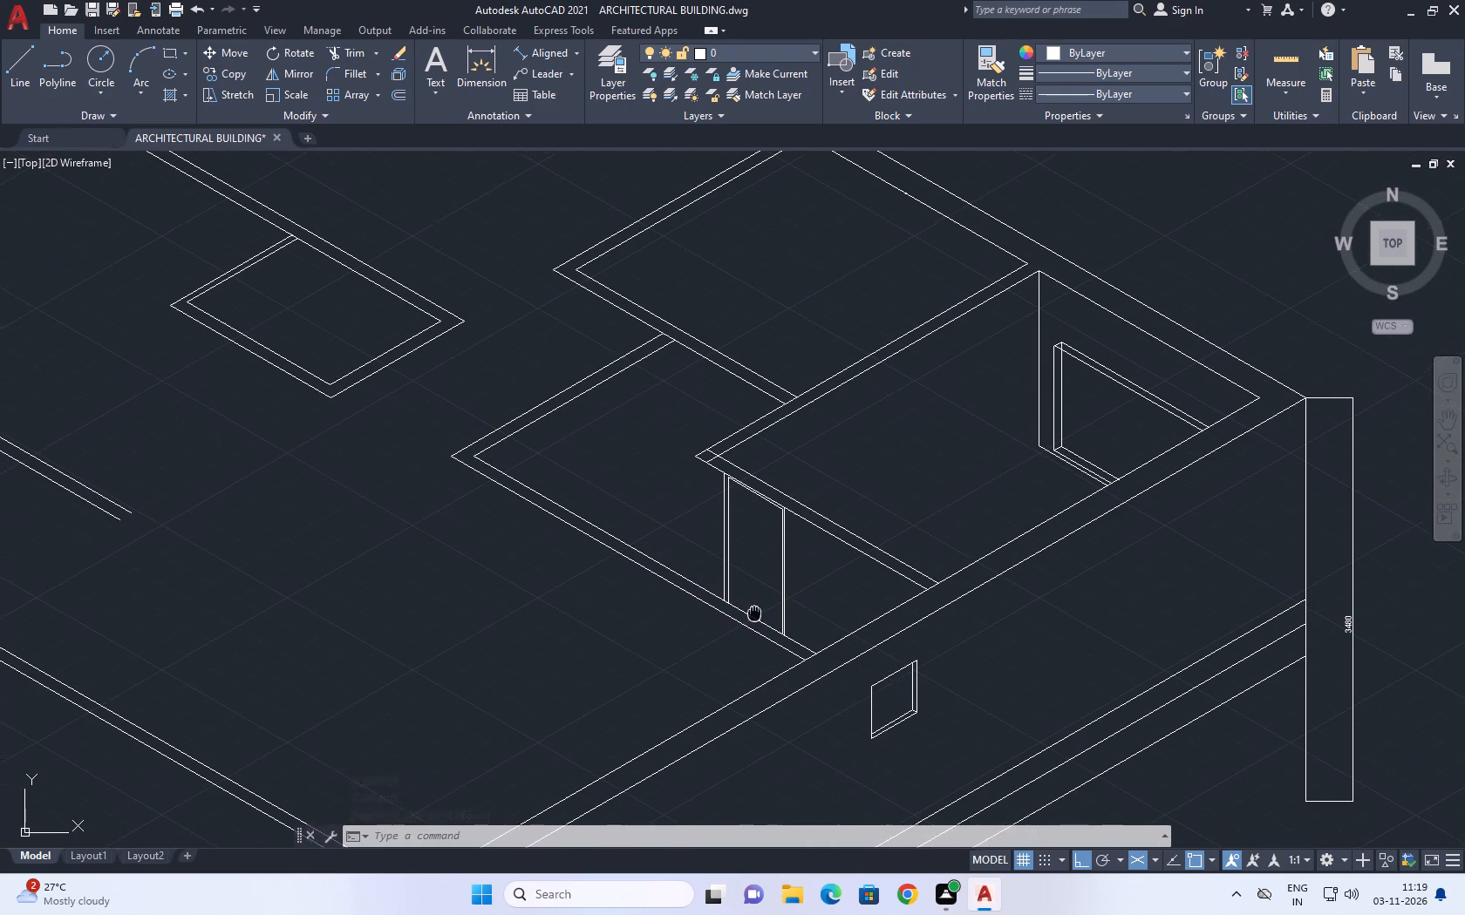
pyautogui.moveTo(756, 614); pyautogui.dragTo(821, 585, button='middle')
pyautogui.moveTo(763, 649); pyautogui.dragTo(782, 573, button='middle')
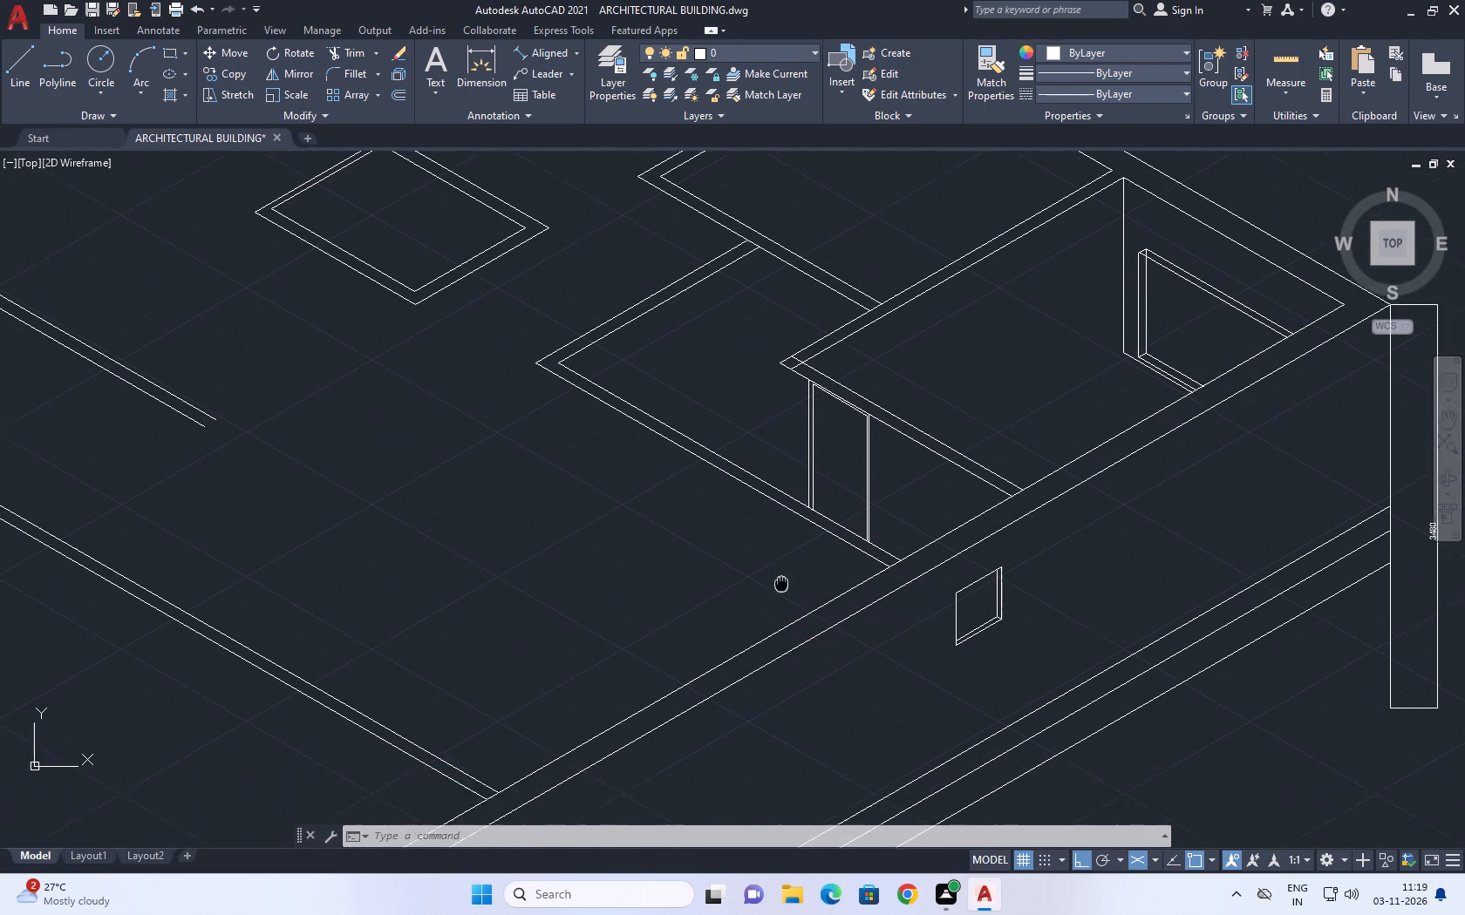
pyautogui.moveTo(782, 573); pyautogui.dragTo(764, 476, button='middle')
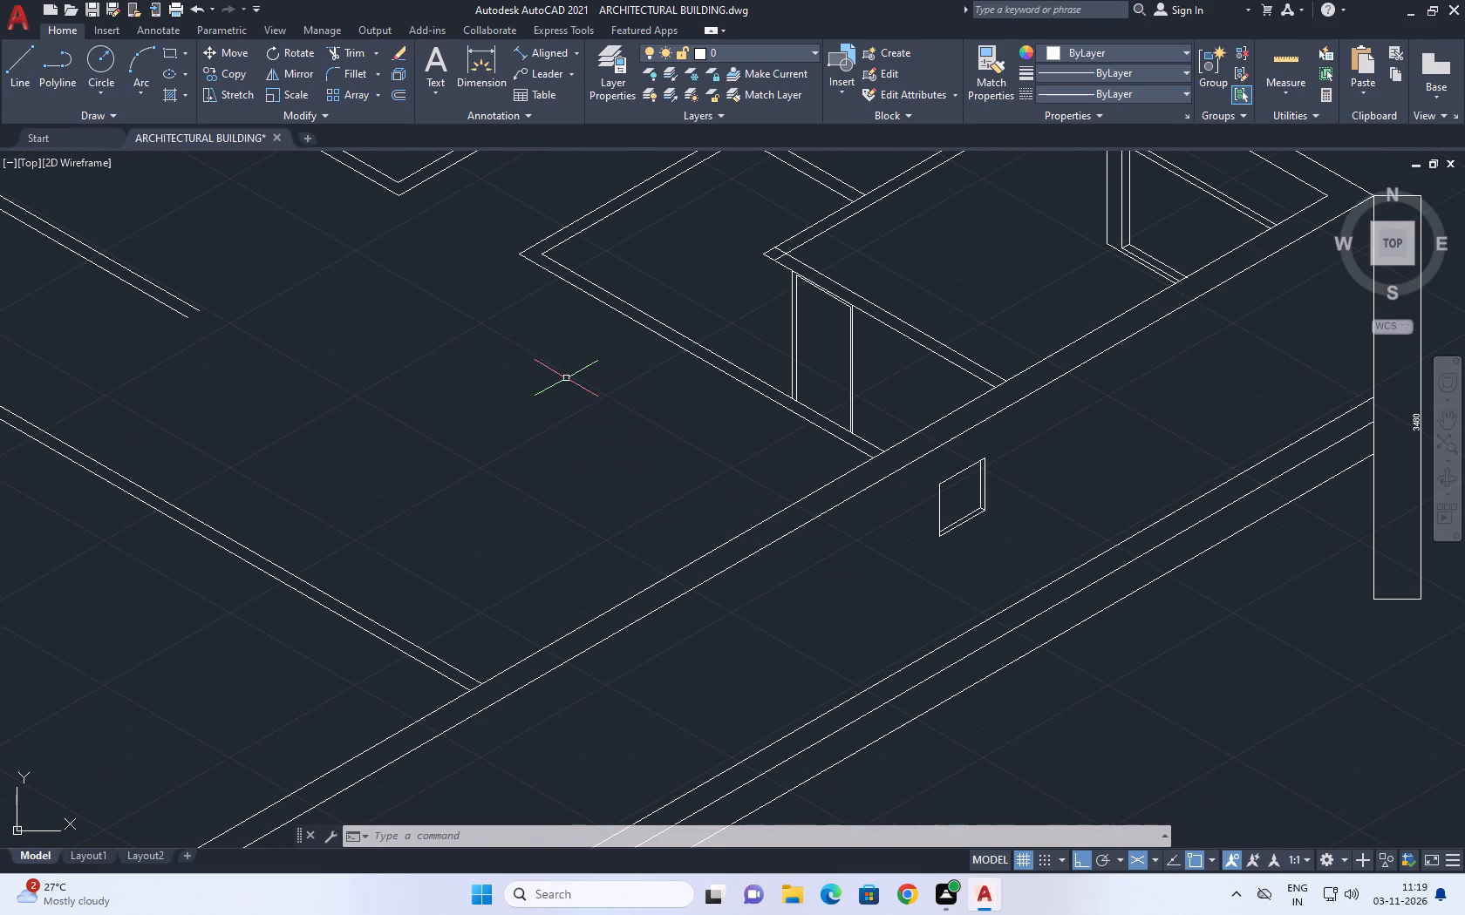
pyautogui.click(12, 65)
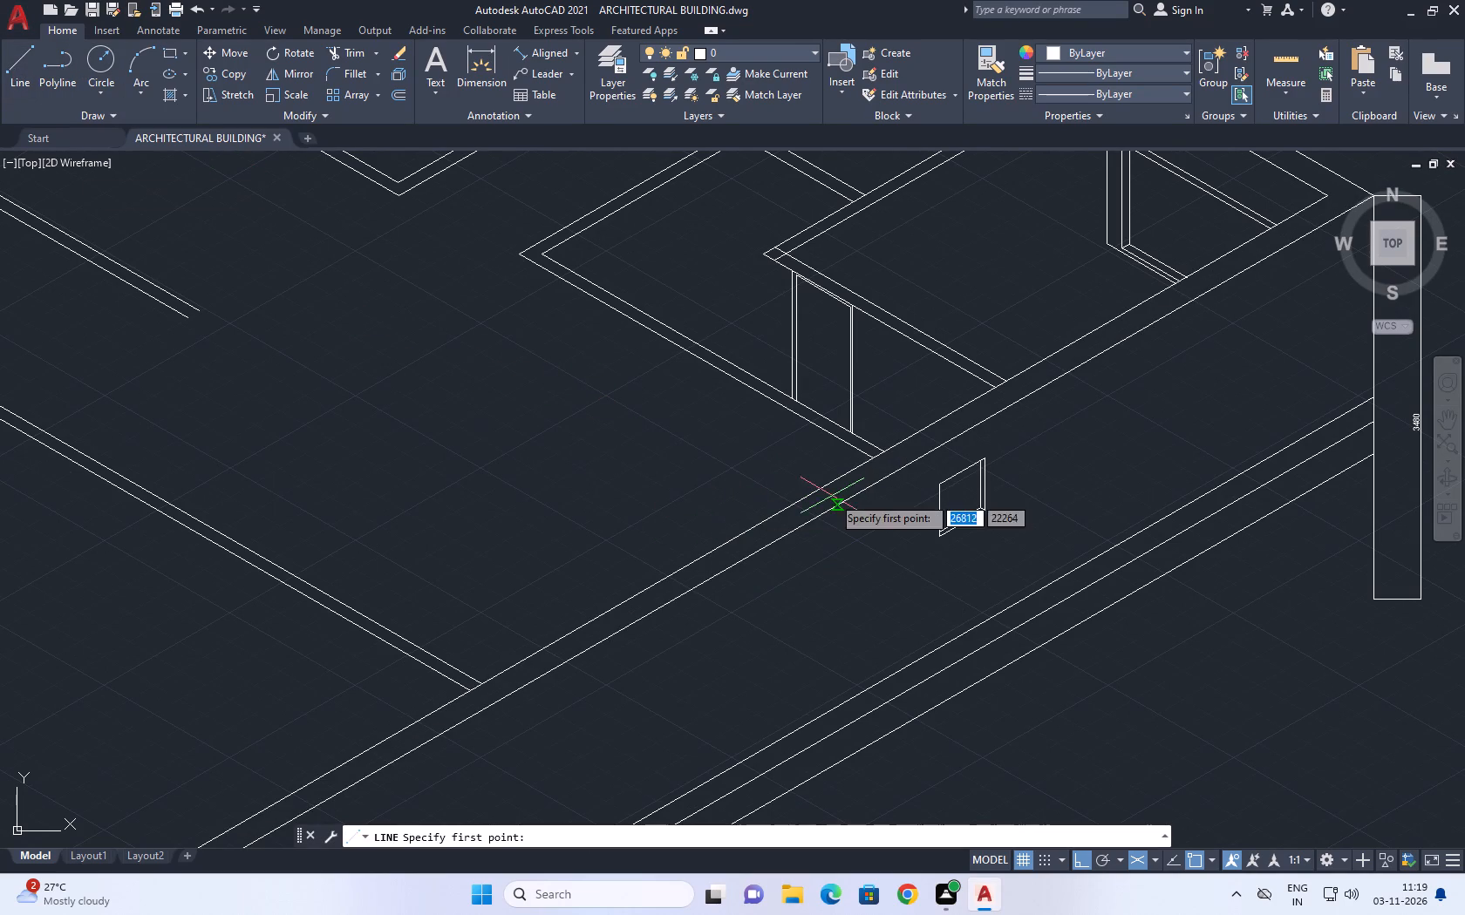
pyautogui.moveTo(840, 514); pyautogui.dragTo(813, 339, button='middle')
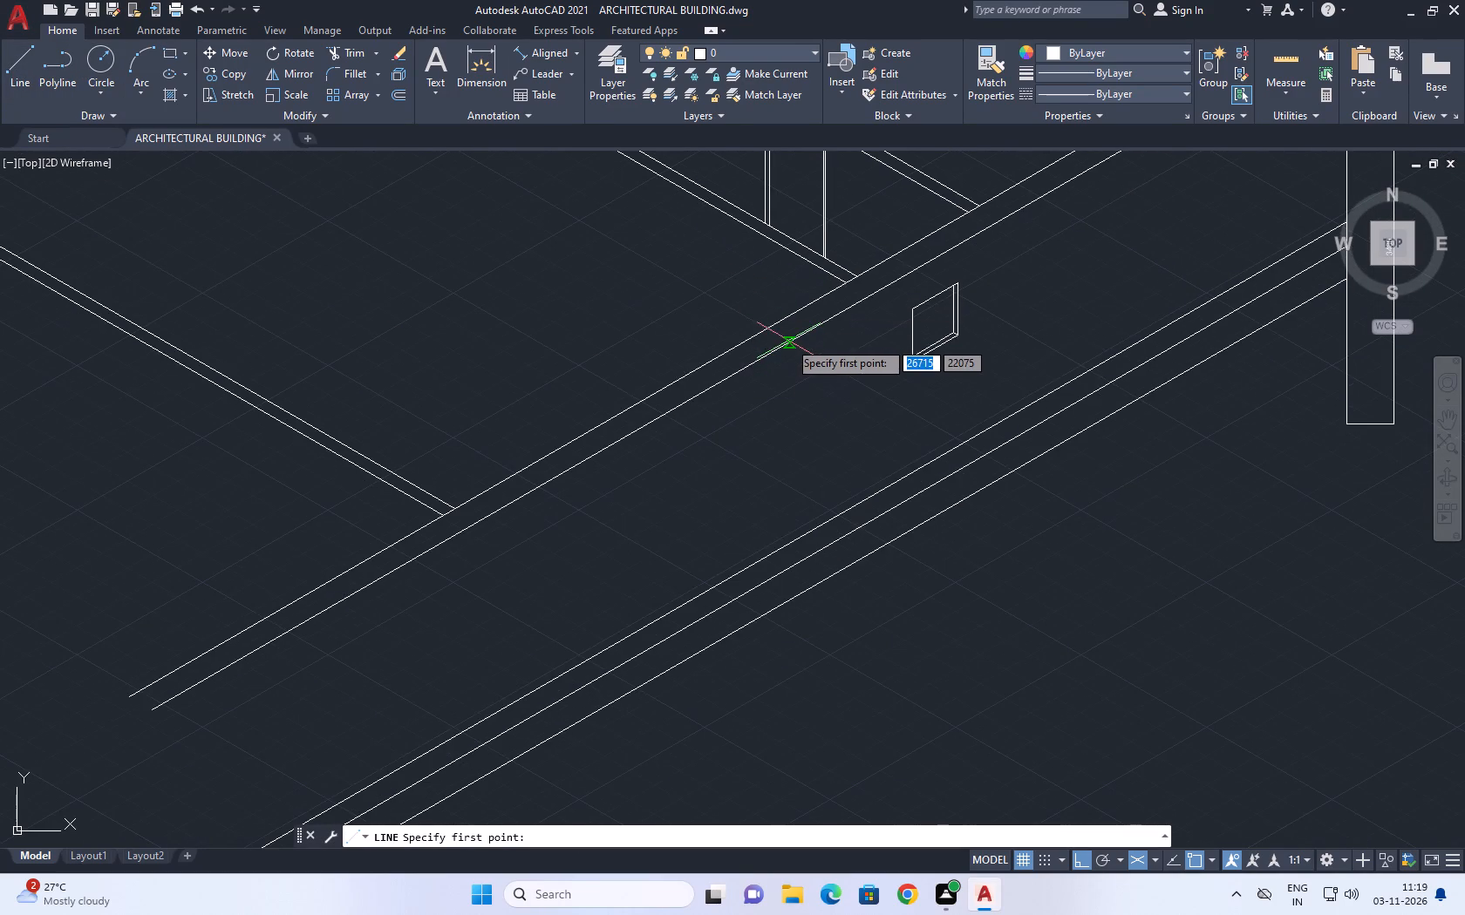
pyautogui.click(799, 332)
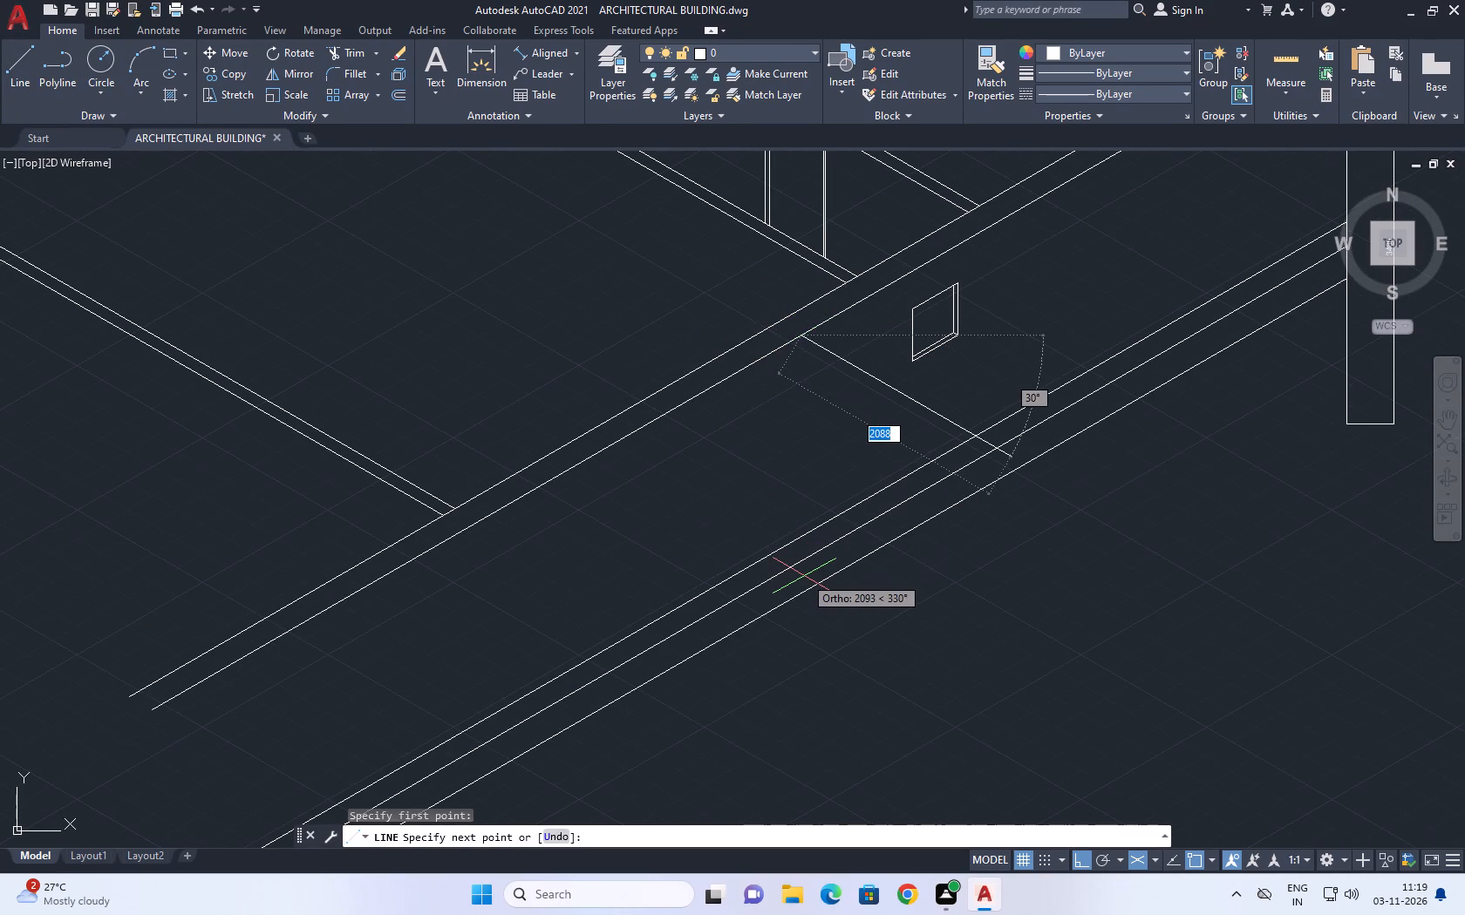
pyautogui.press('F5')
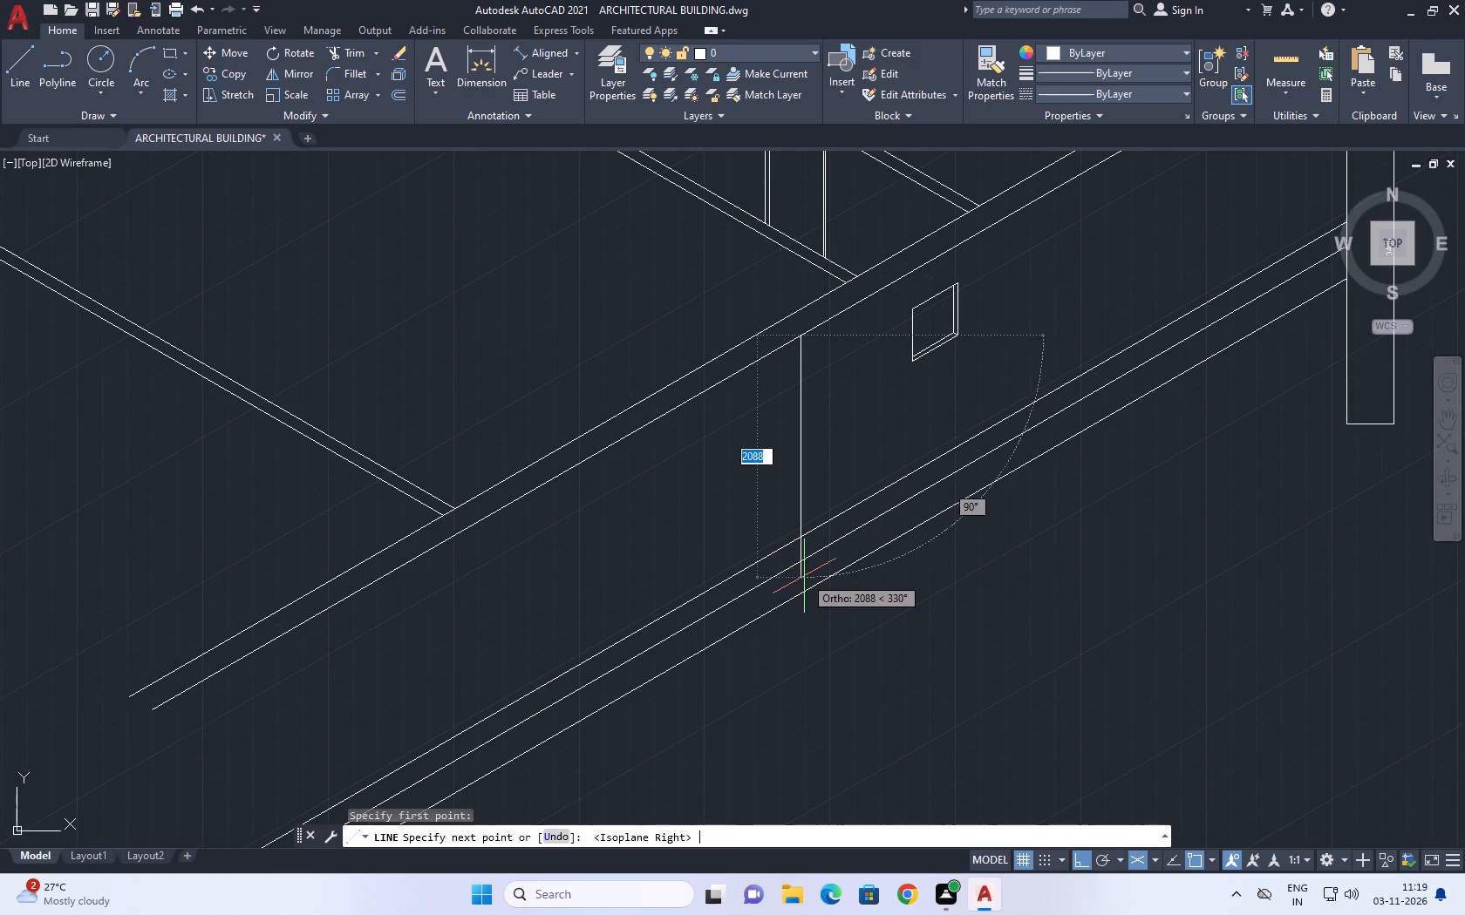
pyautogui.scroll(2, 805, 552)
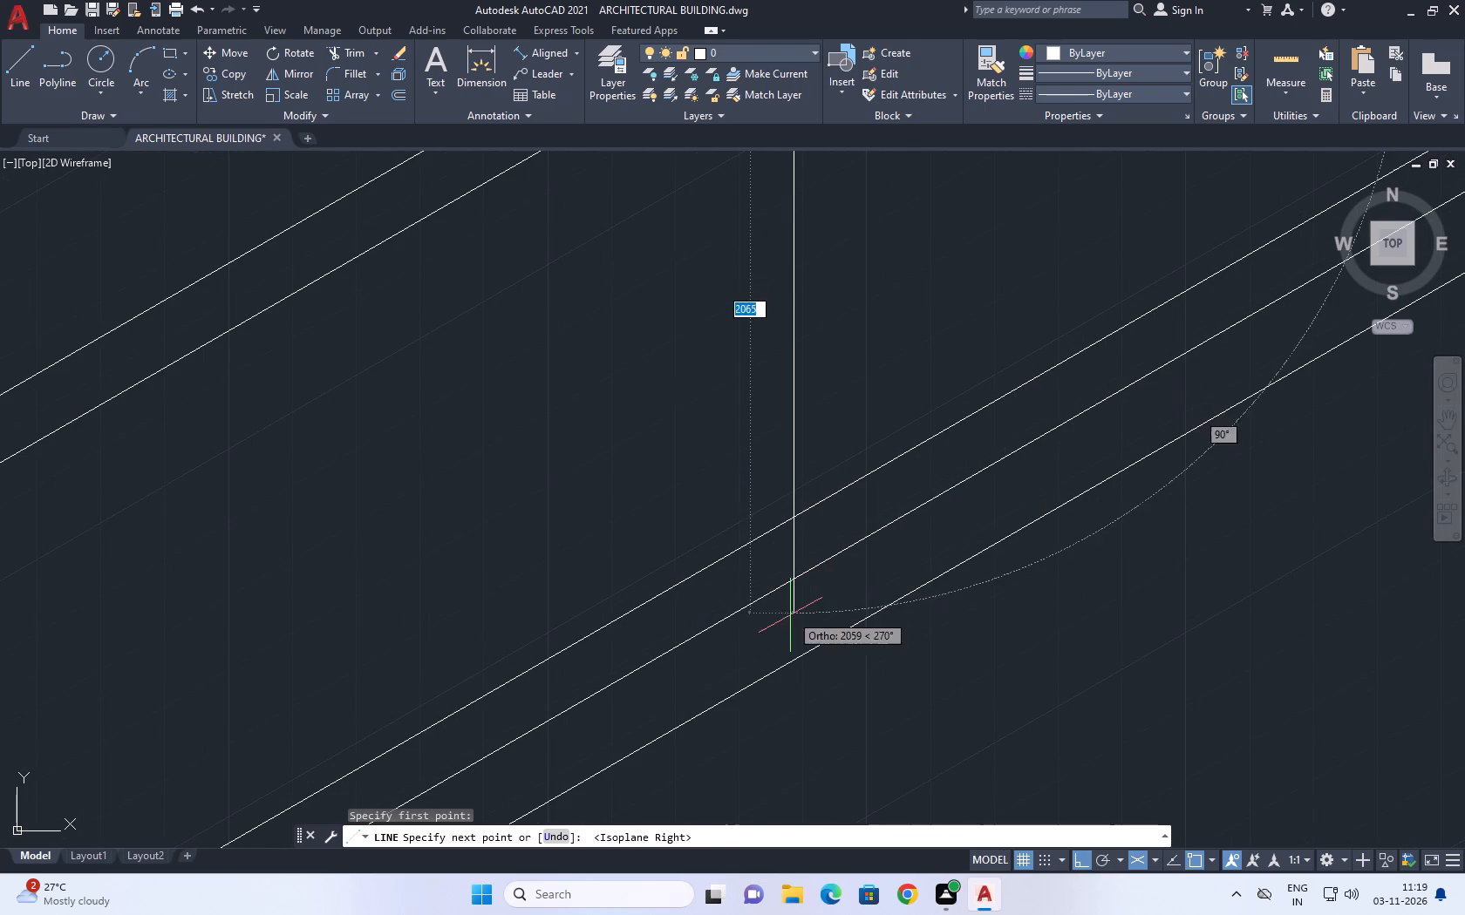
pyautogui.click(790, 615)
pyautogui.rightClick(800, 611)
pyautogui.click(848, 640)
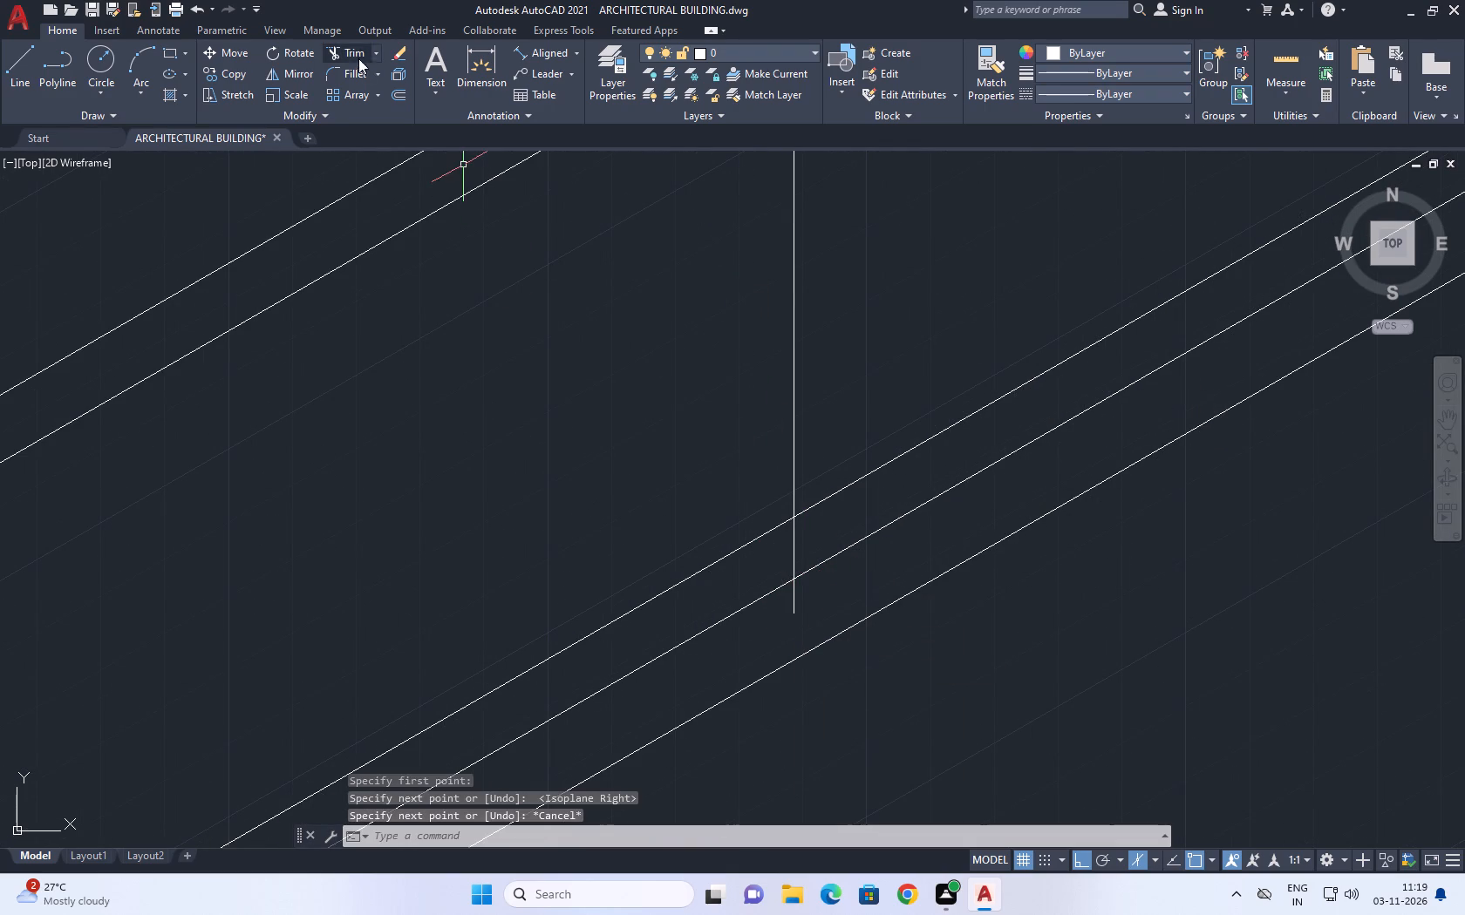
# Trim the new vertical line where it extends below the middle of the three parallel lower wall lines.
pyautogui.click(351, 47)
pyautogui.click(746, 618)
pyautogui.click(805, 599)
pyautogui.rightClick(892, 582)
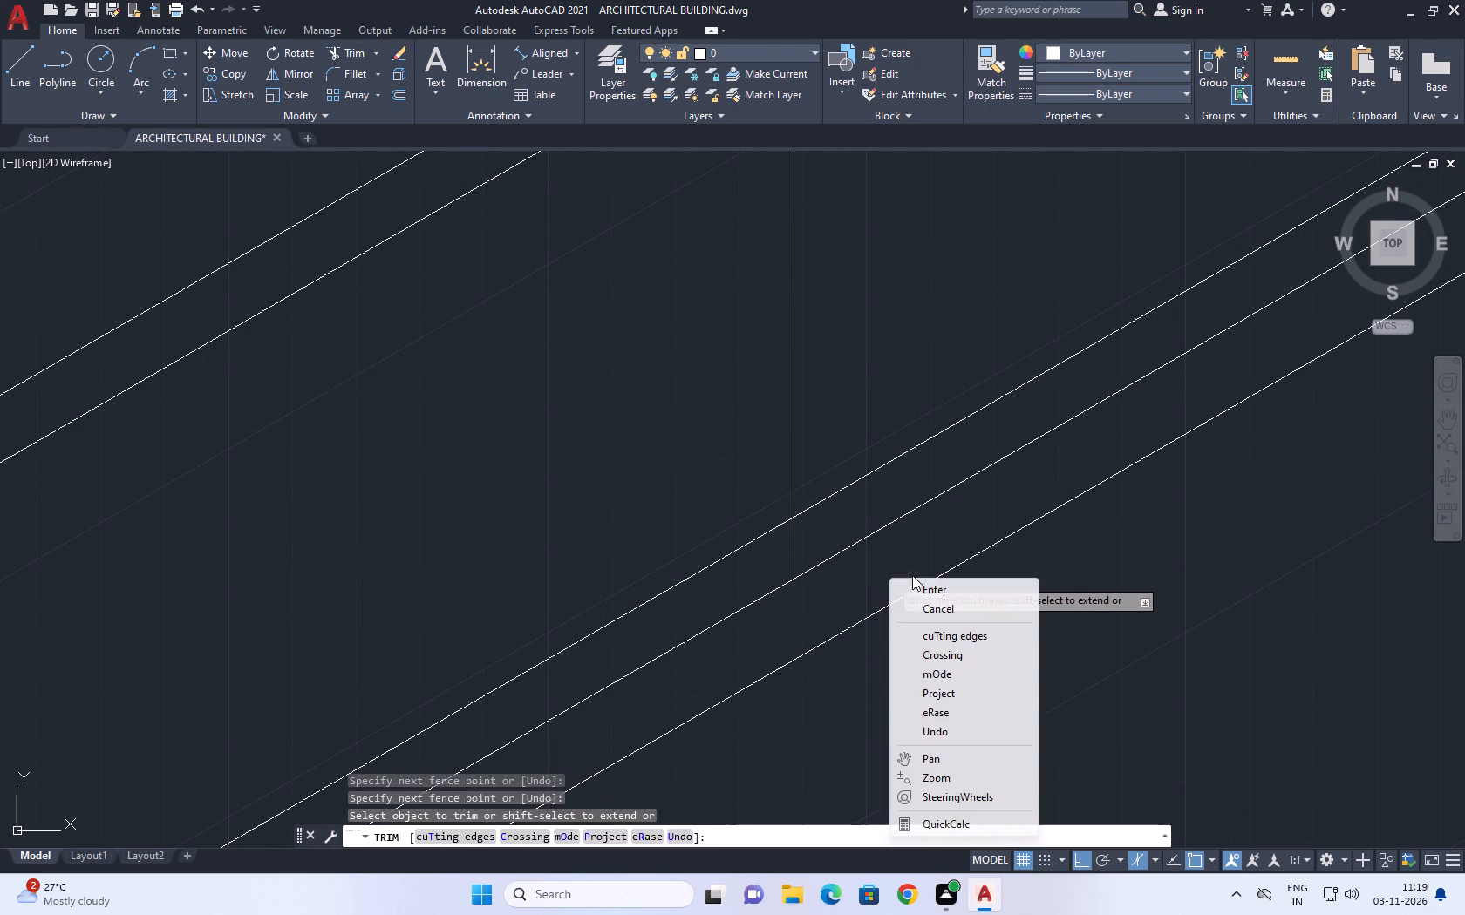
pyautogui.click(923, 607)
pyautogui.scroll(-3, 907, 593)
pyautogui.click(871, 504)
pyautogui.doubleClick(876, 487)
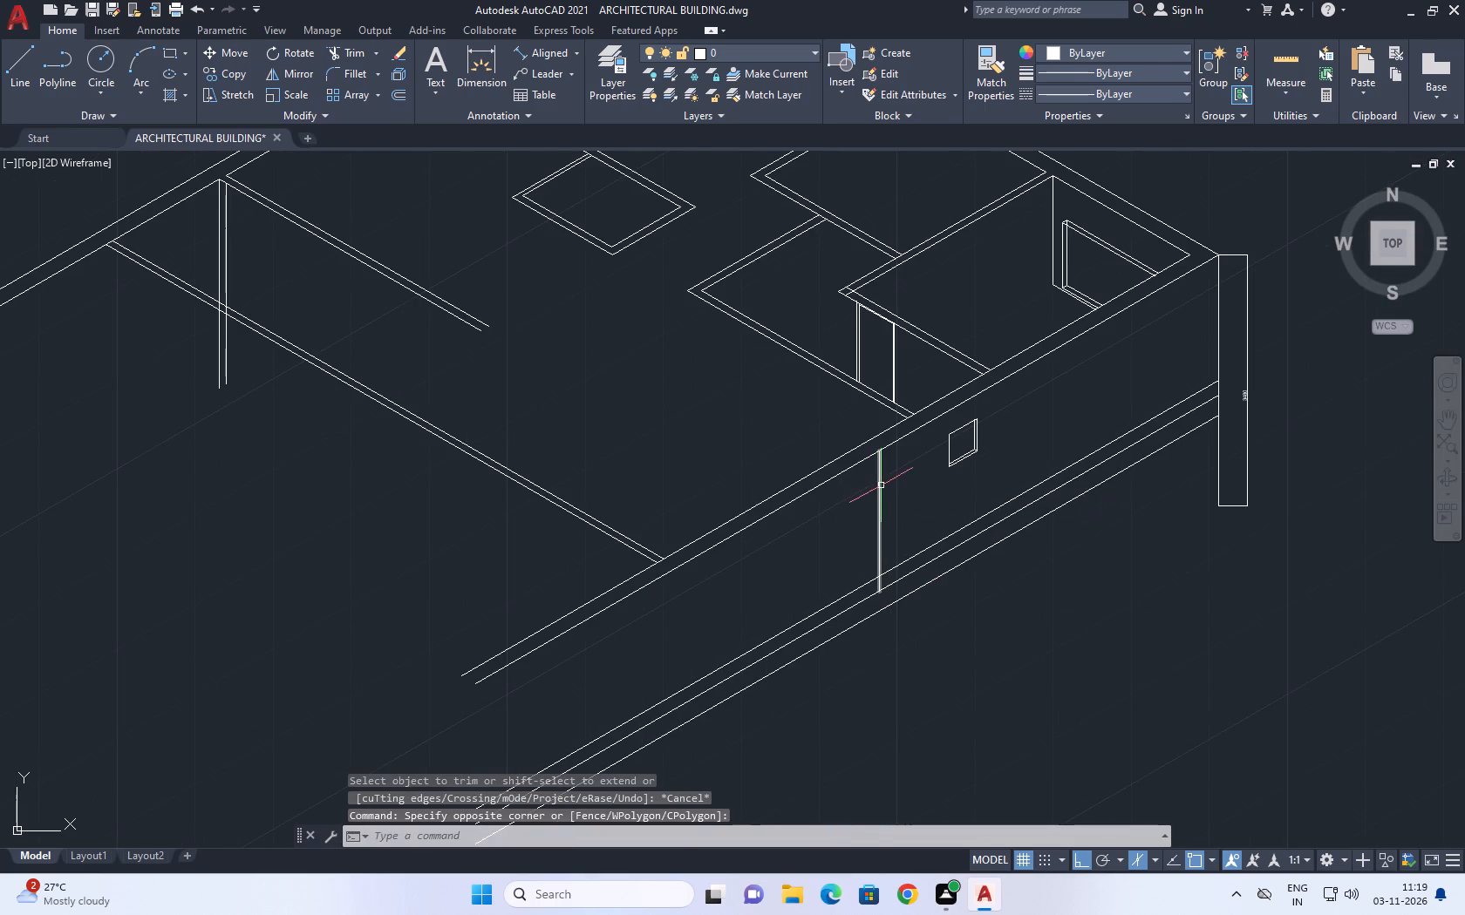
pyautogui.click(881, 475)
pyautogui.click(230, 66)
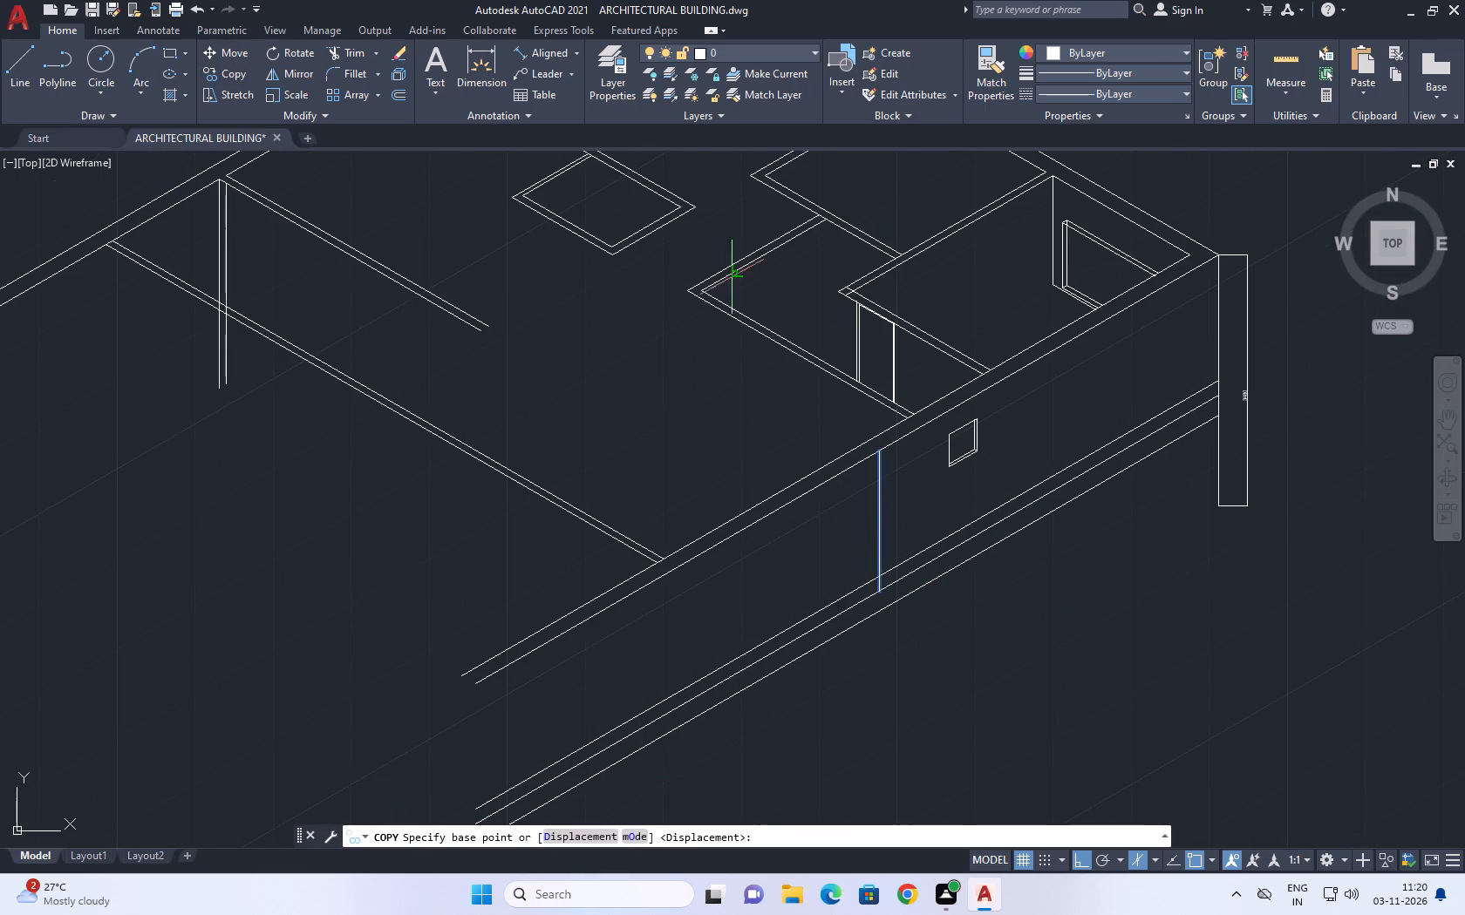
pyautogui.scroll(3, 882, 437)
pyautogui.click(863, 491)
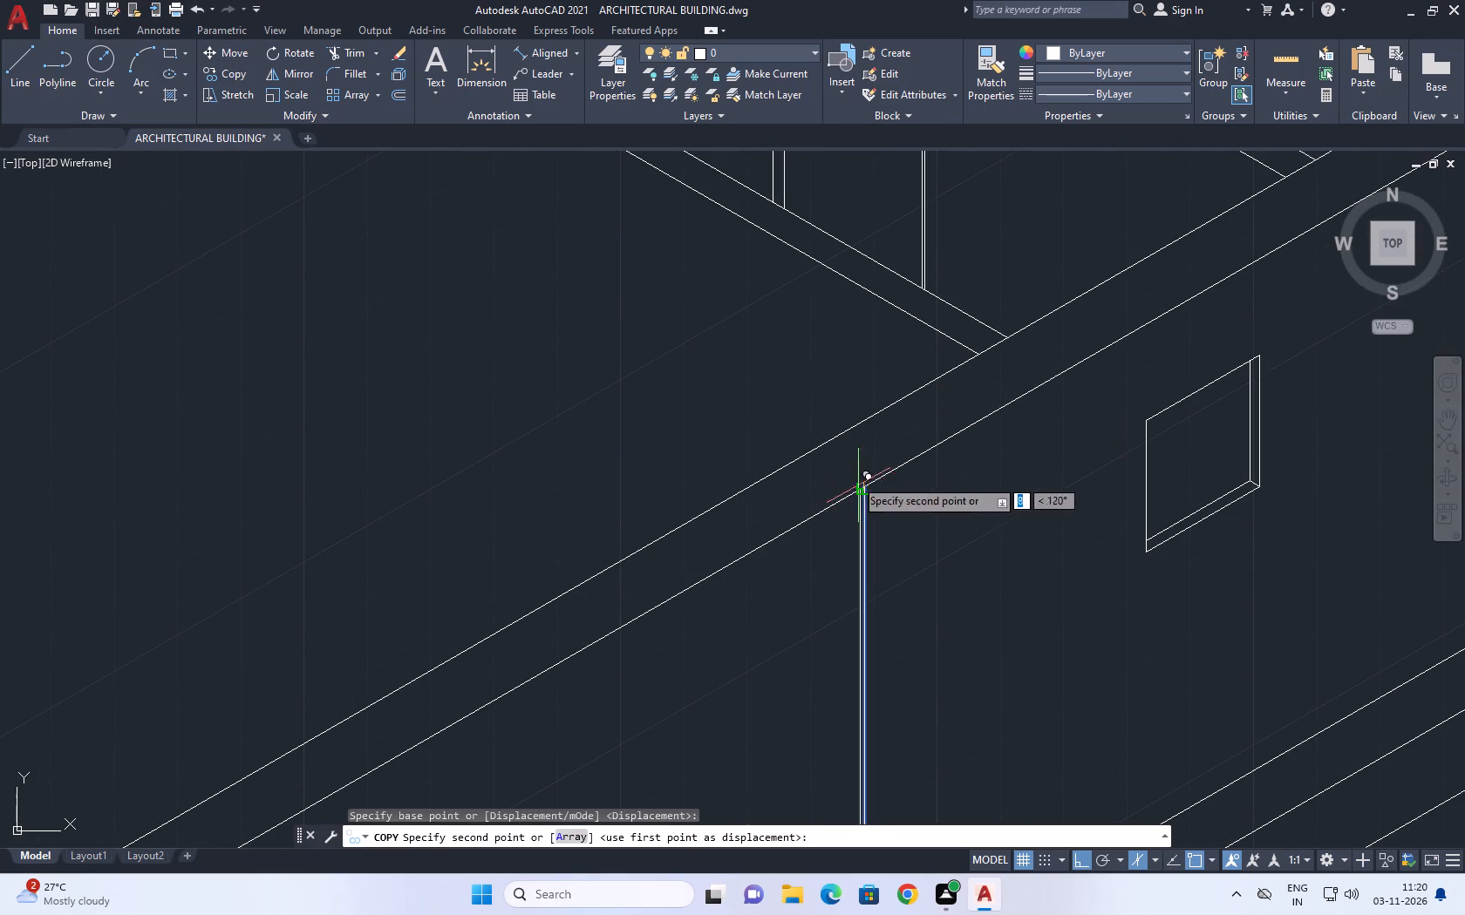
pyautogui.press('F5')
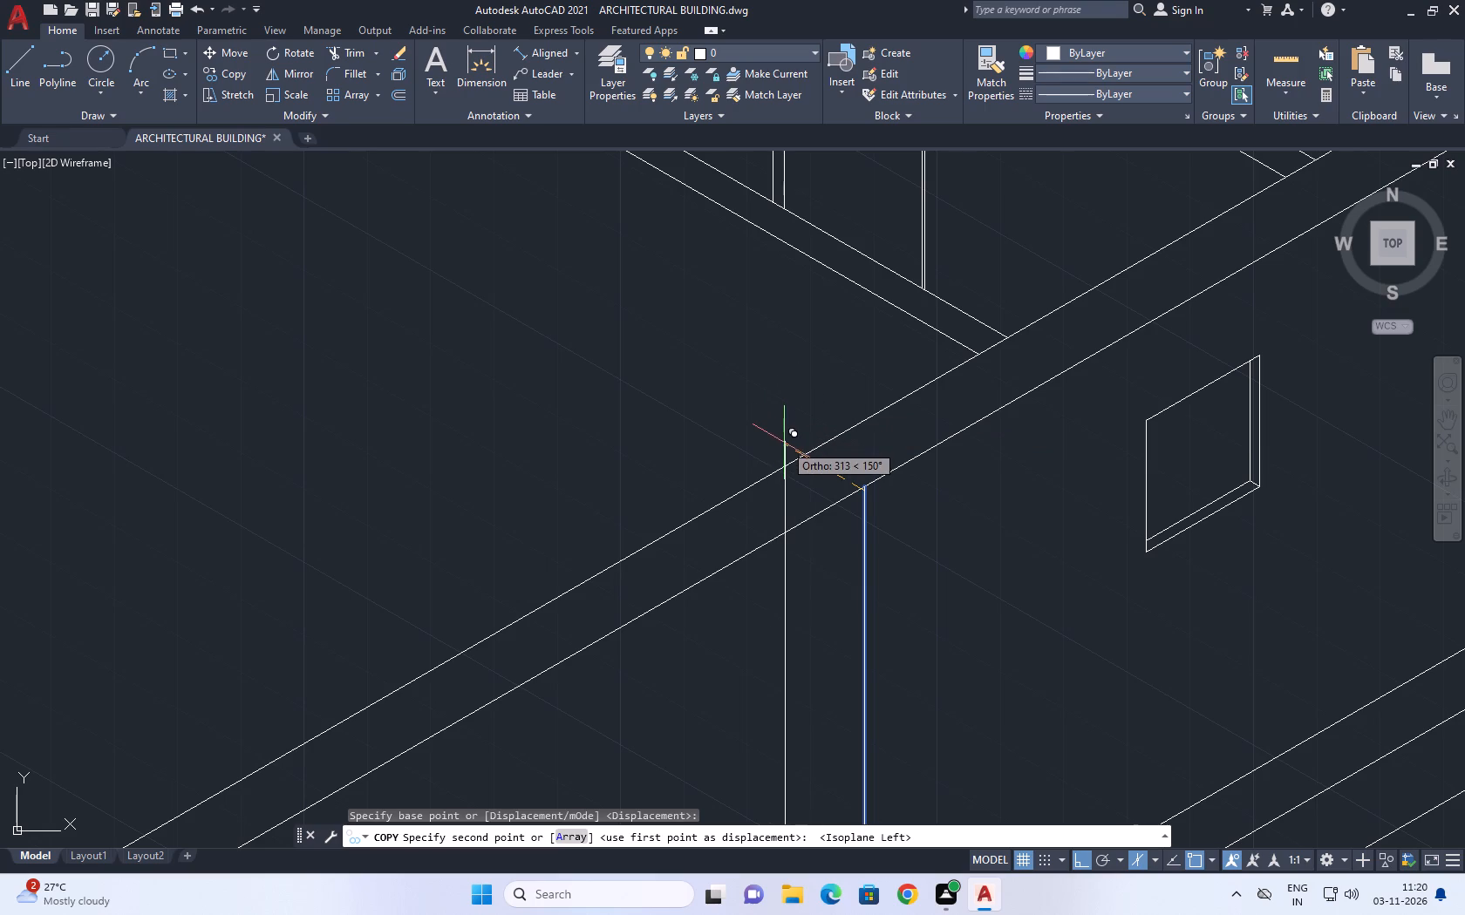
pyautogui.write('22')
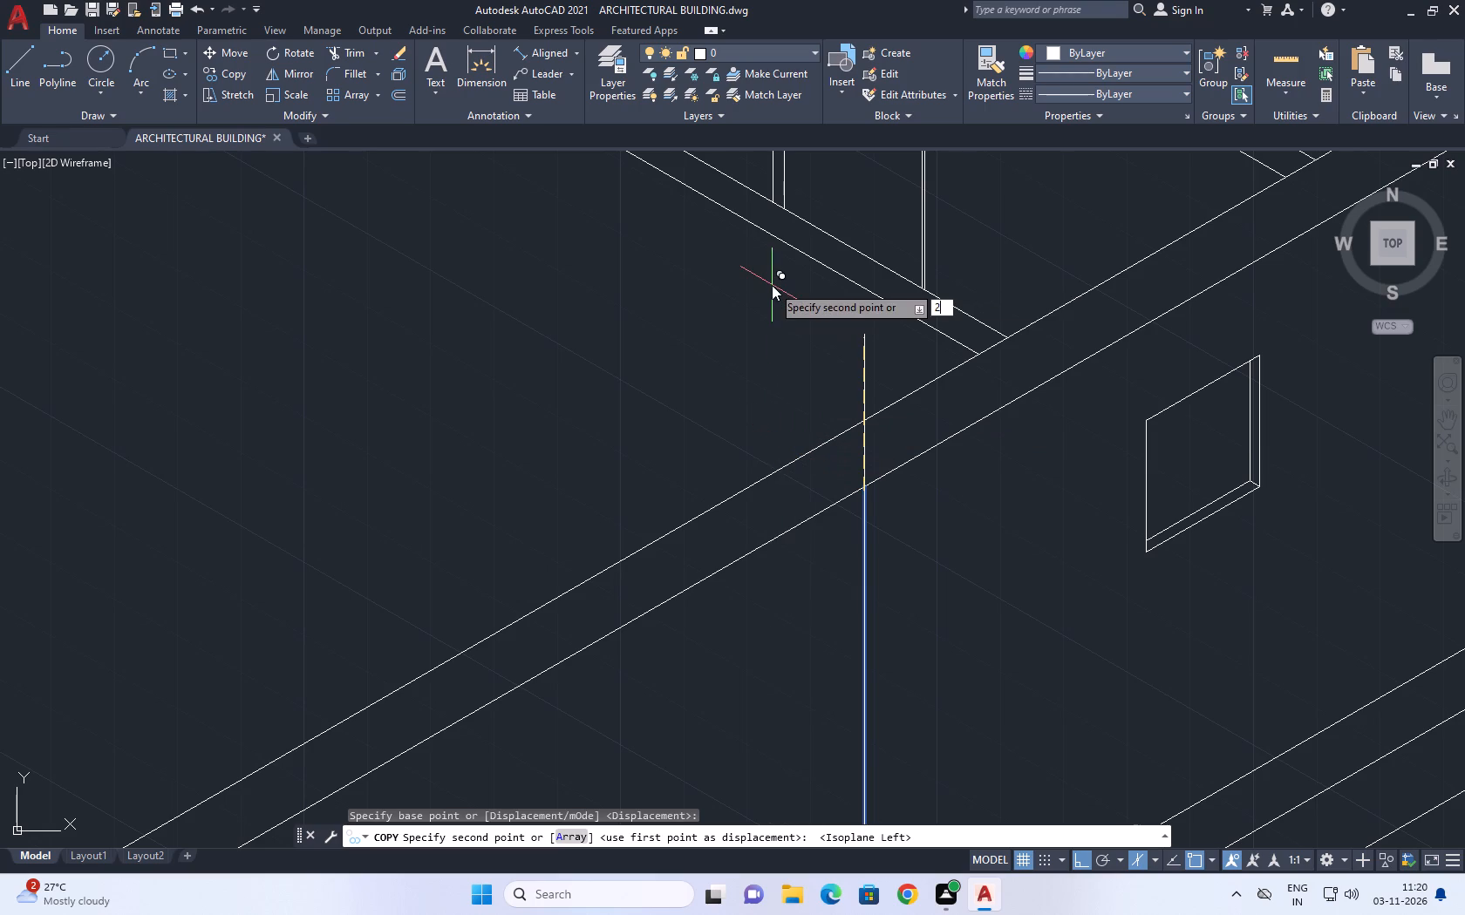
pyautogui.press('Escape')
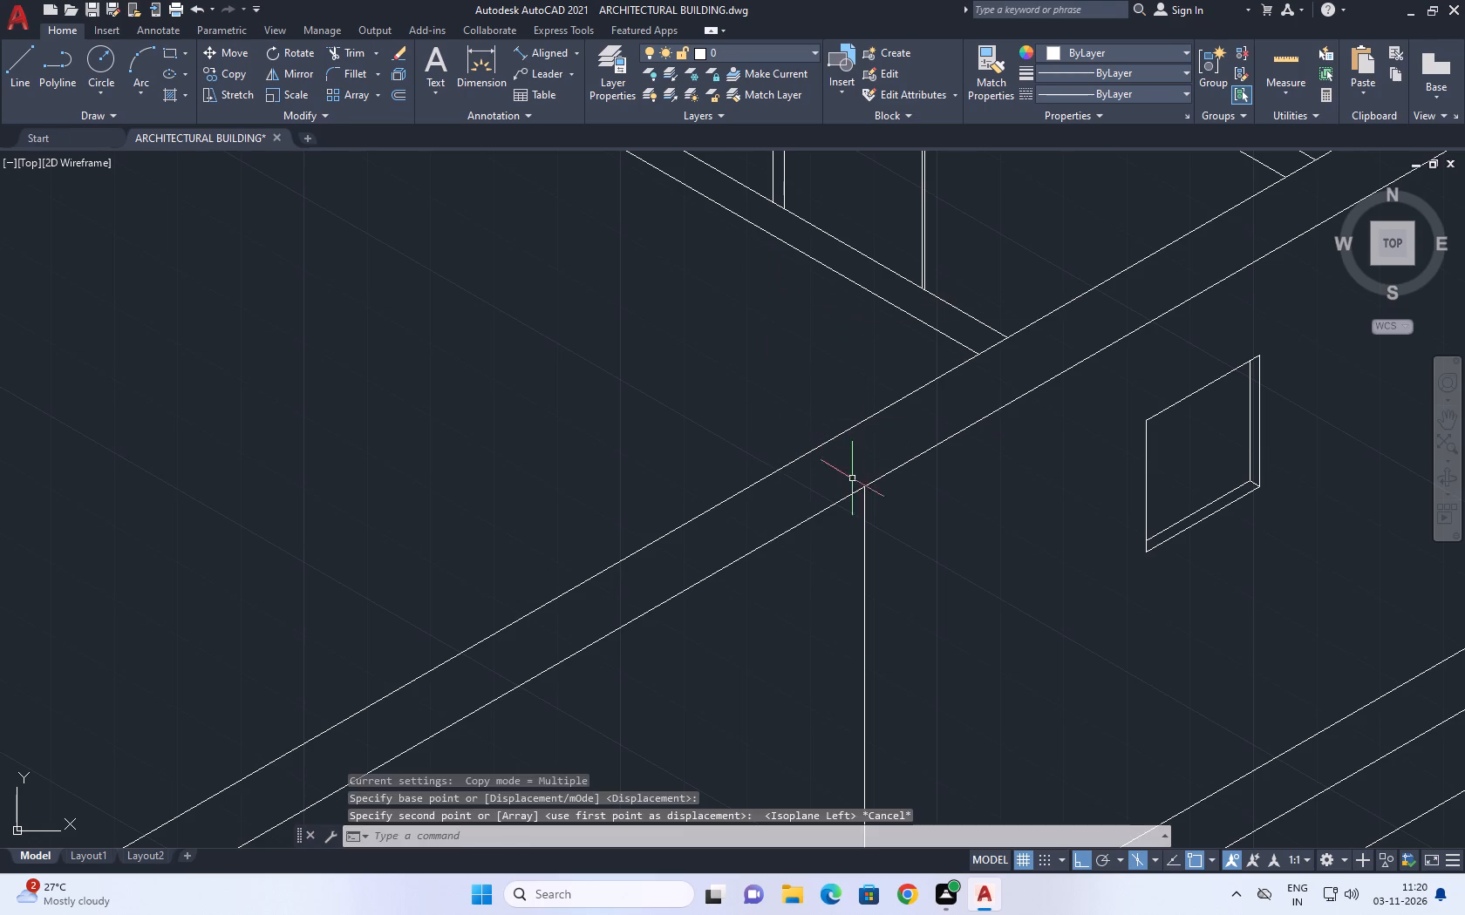
# Copy the vertical line beside the small window 228.6 mm across the wall's thickness towards its inner side.
pyautogui.click(876, 519)
pyautogui.click(815, 574)
pyautogui.press('c')
pyautogui.press('o')
pyautogui.press('space')
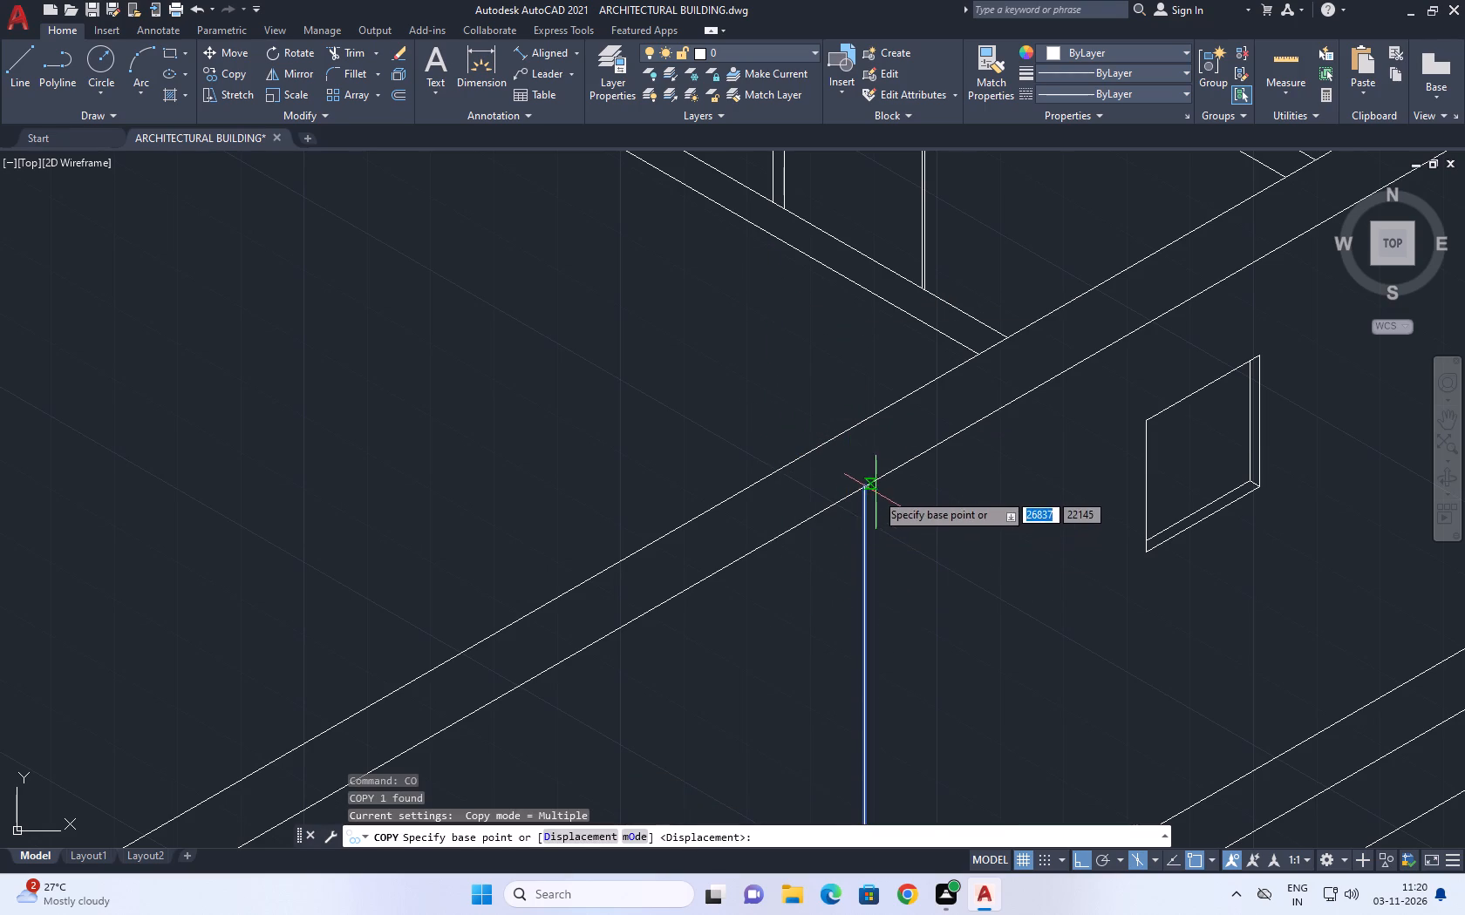
pyautogui.click(865, 491)
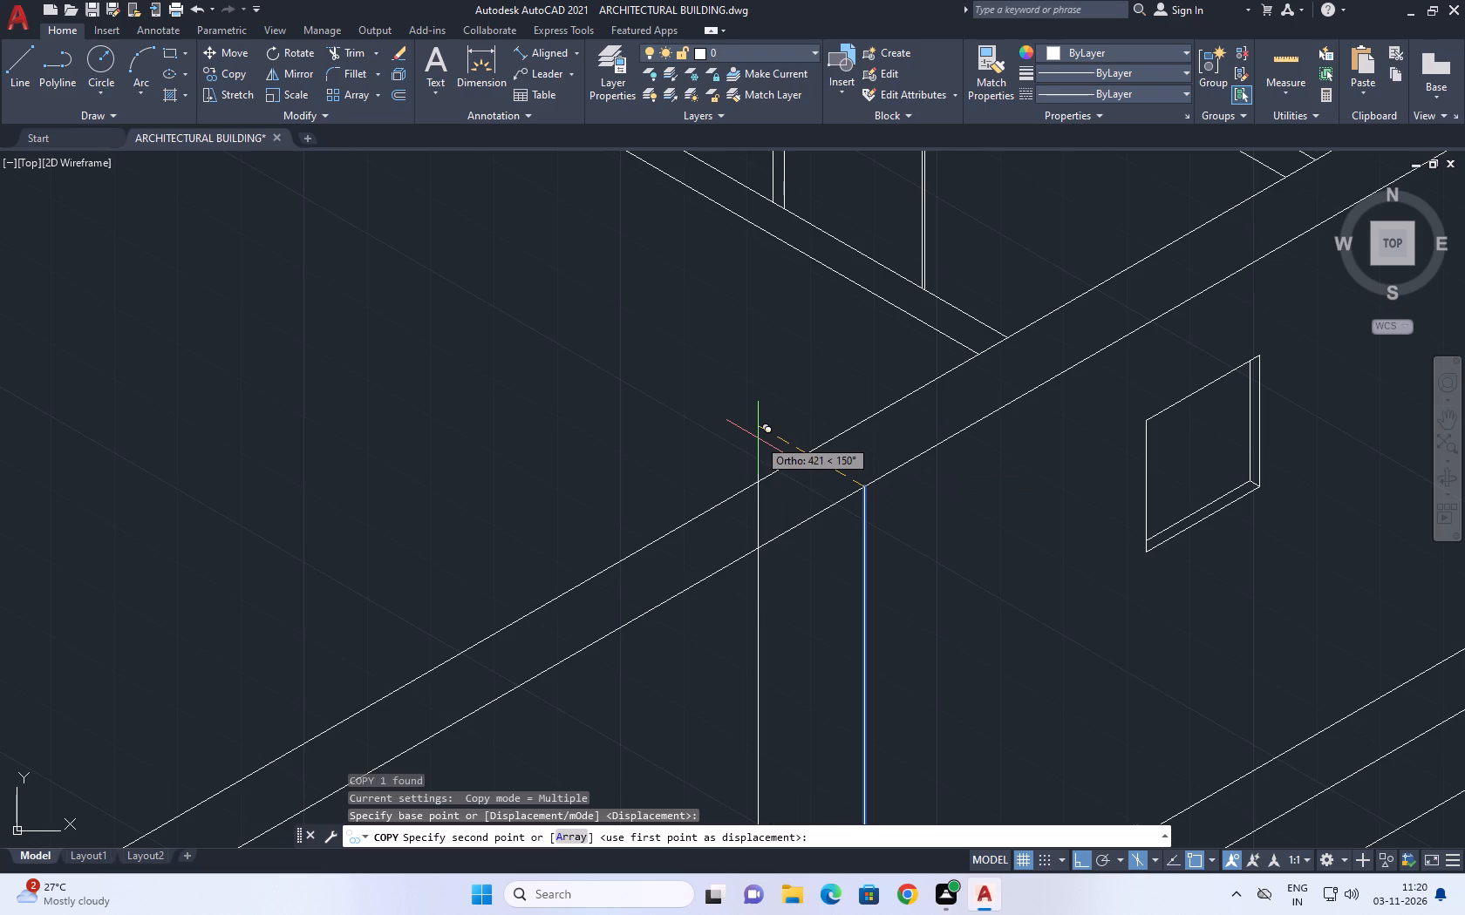
pyautogui.press('2')
pyautogui.press('2')
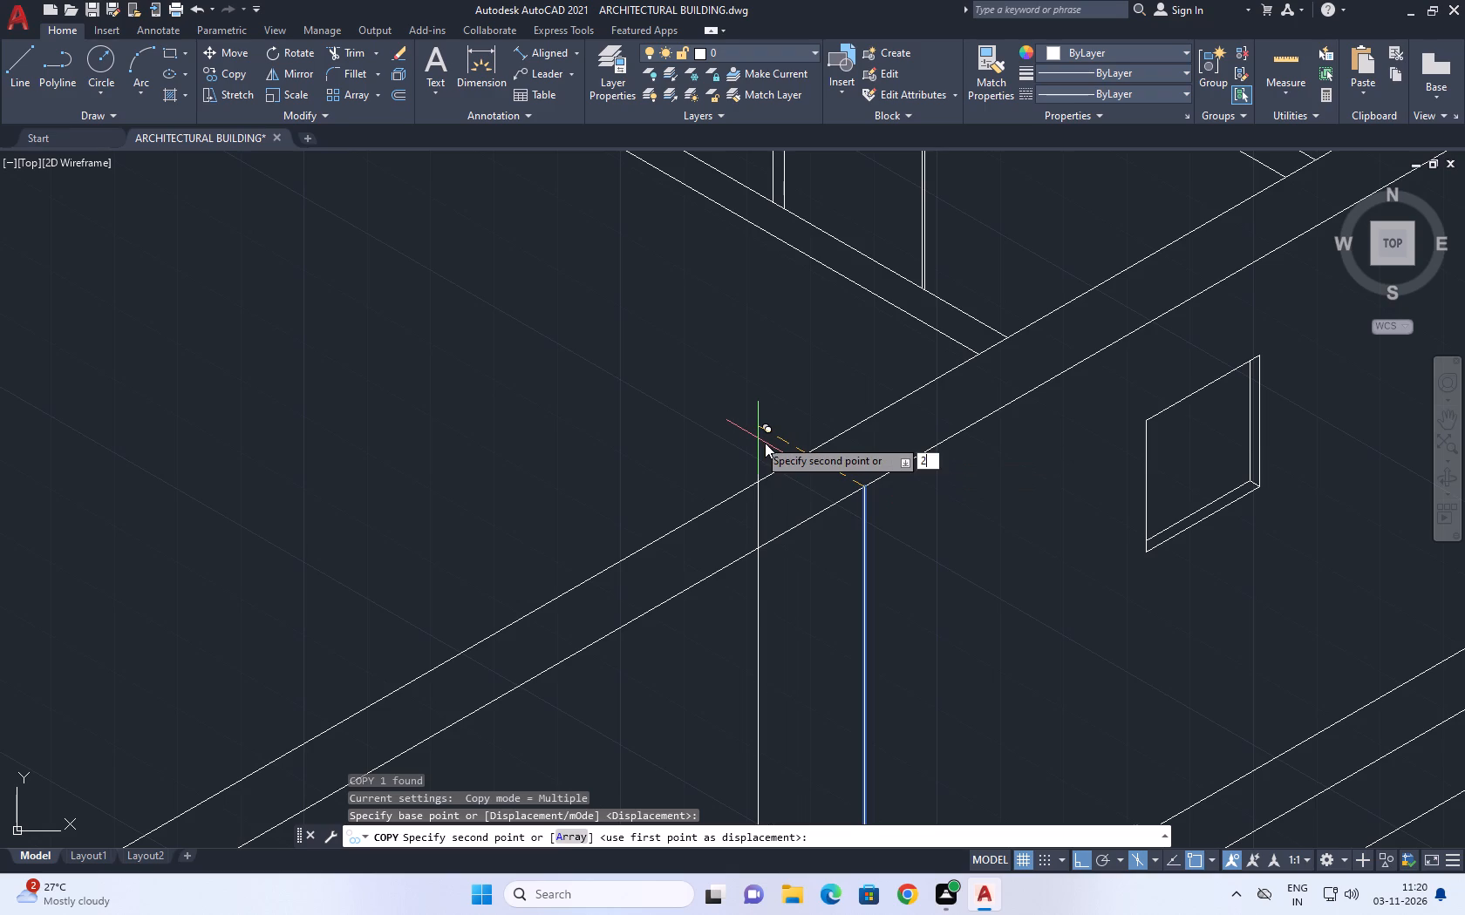
pyautogui.press('8')
pyautogui.press('.')
pyautogui.press('6')
pyautogui.press('Return')
pyautogui.press('Escape')
# Extend the copied vertical line's lower end down to the uppermost of the three parallel lower wall lines.
pyautogui.scroll(-2, 824, 494)
pyautogui.moveTo(829, 505); pyautogui.dragTo(880, 446, button='middle')
pyautogui.moveTo(867, 590); pyautogui.dragTo(876, 603, button='middle')
pyautogui.press('l')
pyautogui.press('space')
pyautogui.scroll(3, 878, 646)
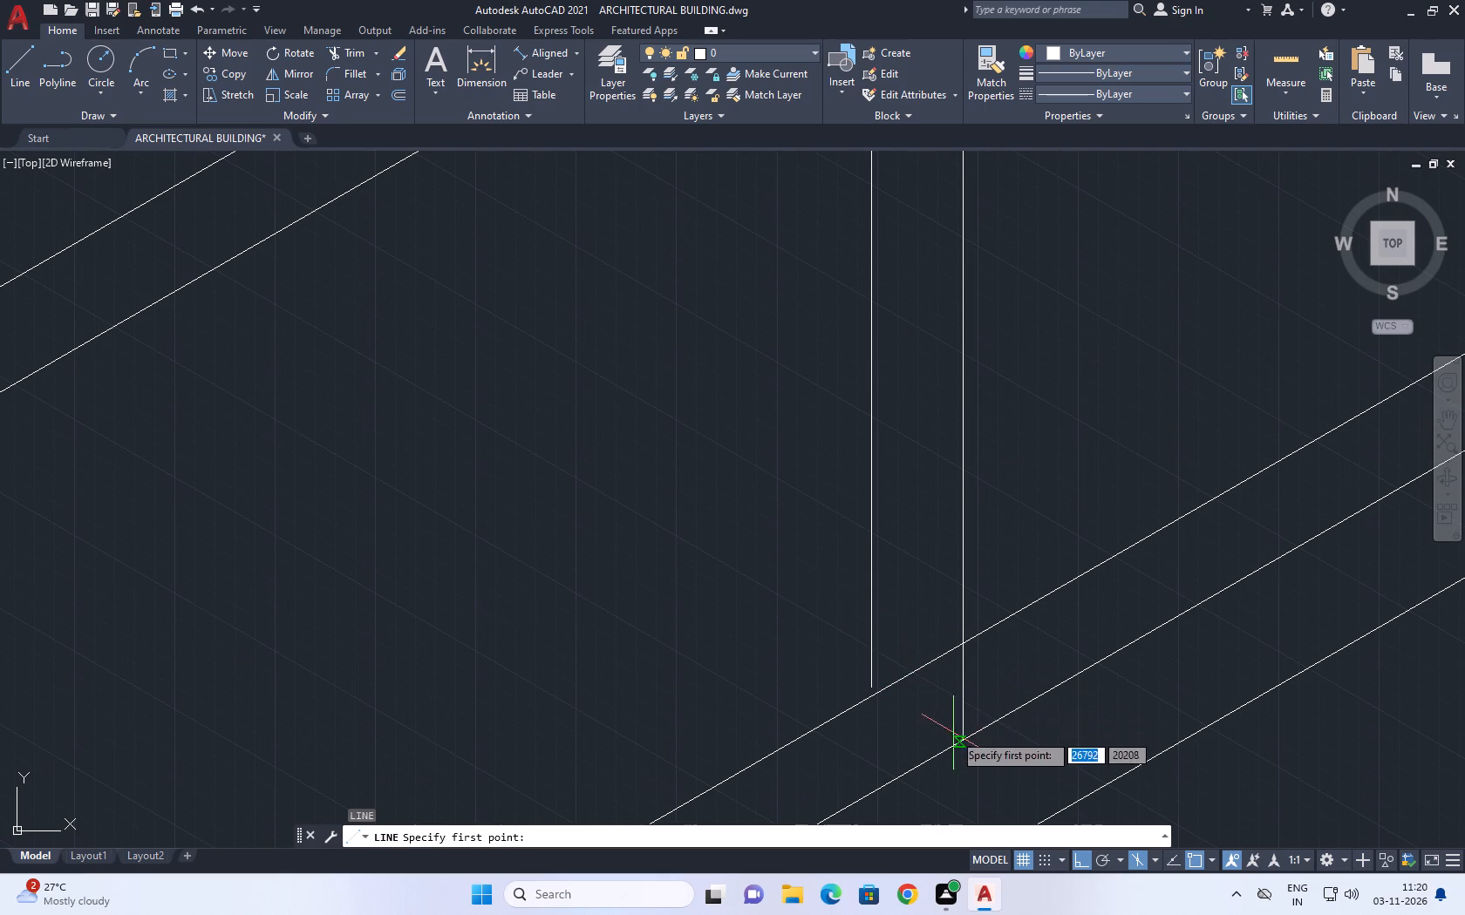
pyautogui.press('Escape')
pyautogui.press('e')
pyautogui.press('x')
pyautogui.press('space')
pyautogui.click(836, 626)
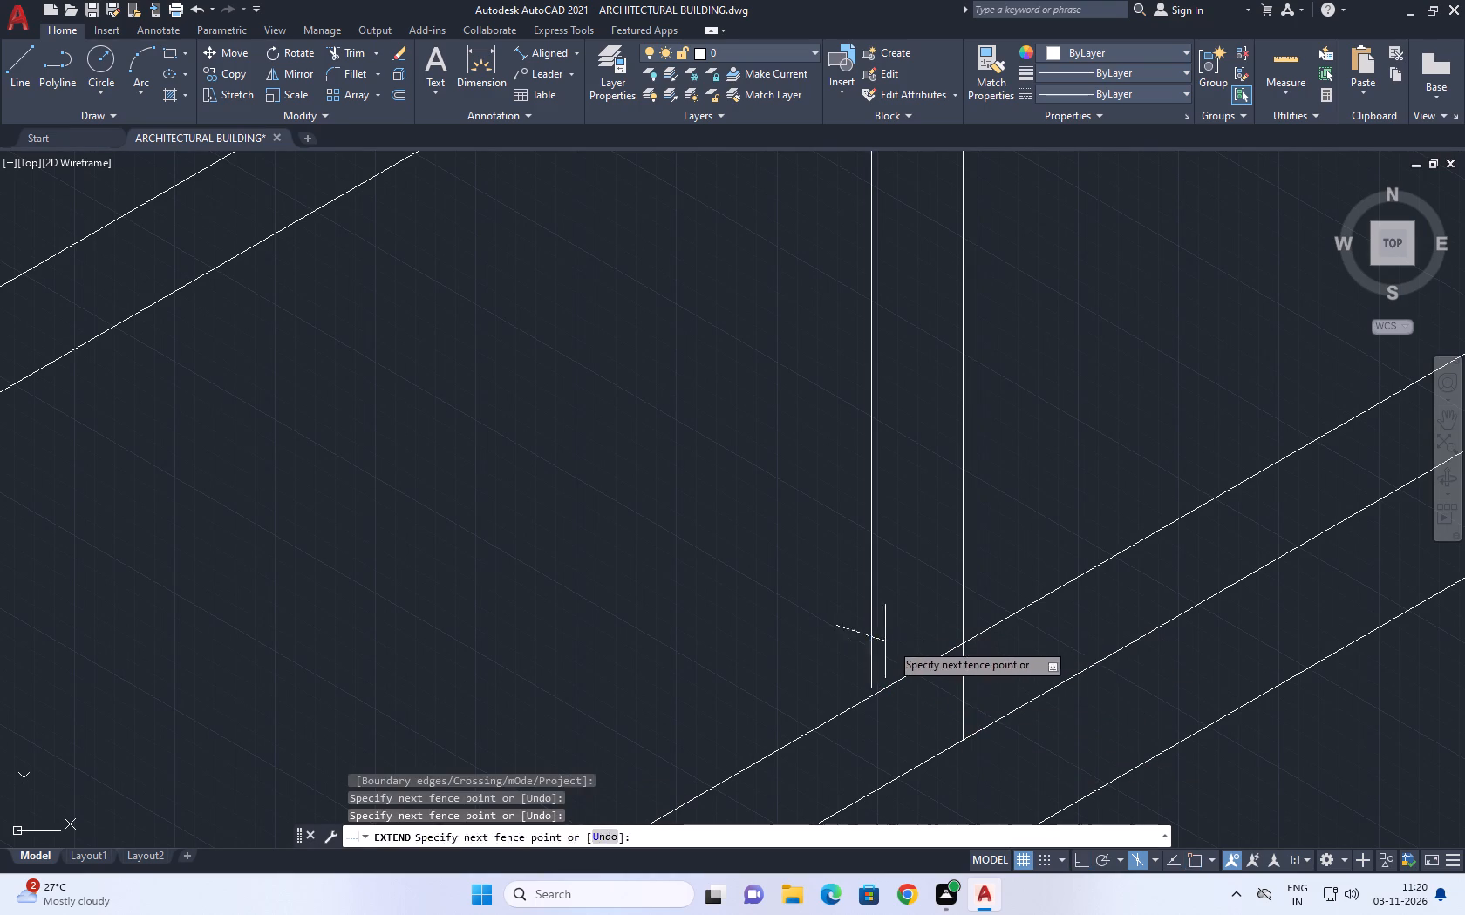
pyautogui.click(893, 643)
pyautogui.press('Escape')
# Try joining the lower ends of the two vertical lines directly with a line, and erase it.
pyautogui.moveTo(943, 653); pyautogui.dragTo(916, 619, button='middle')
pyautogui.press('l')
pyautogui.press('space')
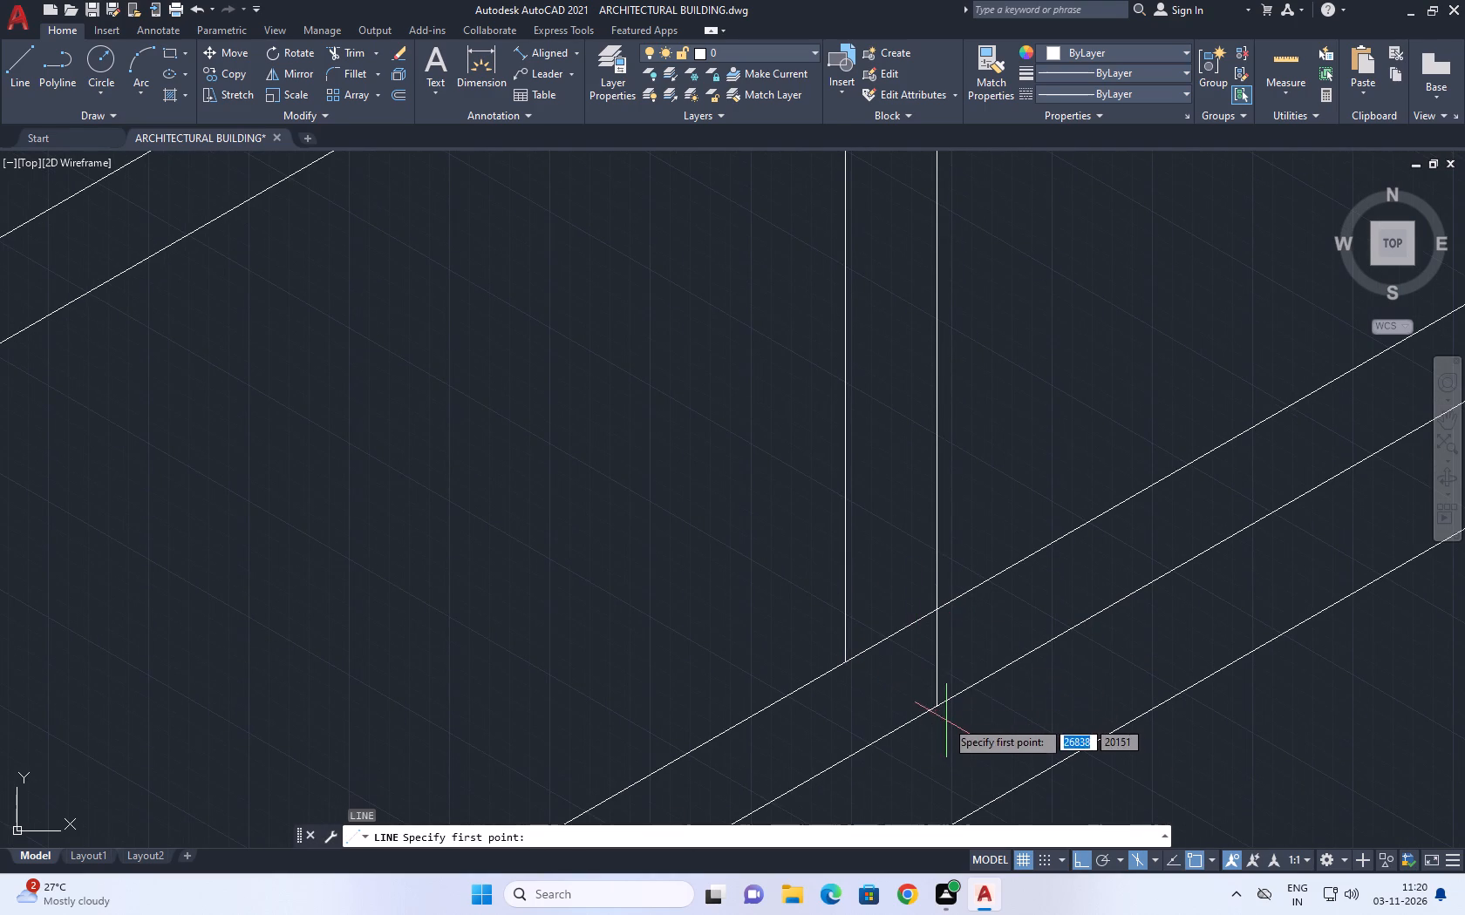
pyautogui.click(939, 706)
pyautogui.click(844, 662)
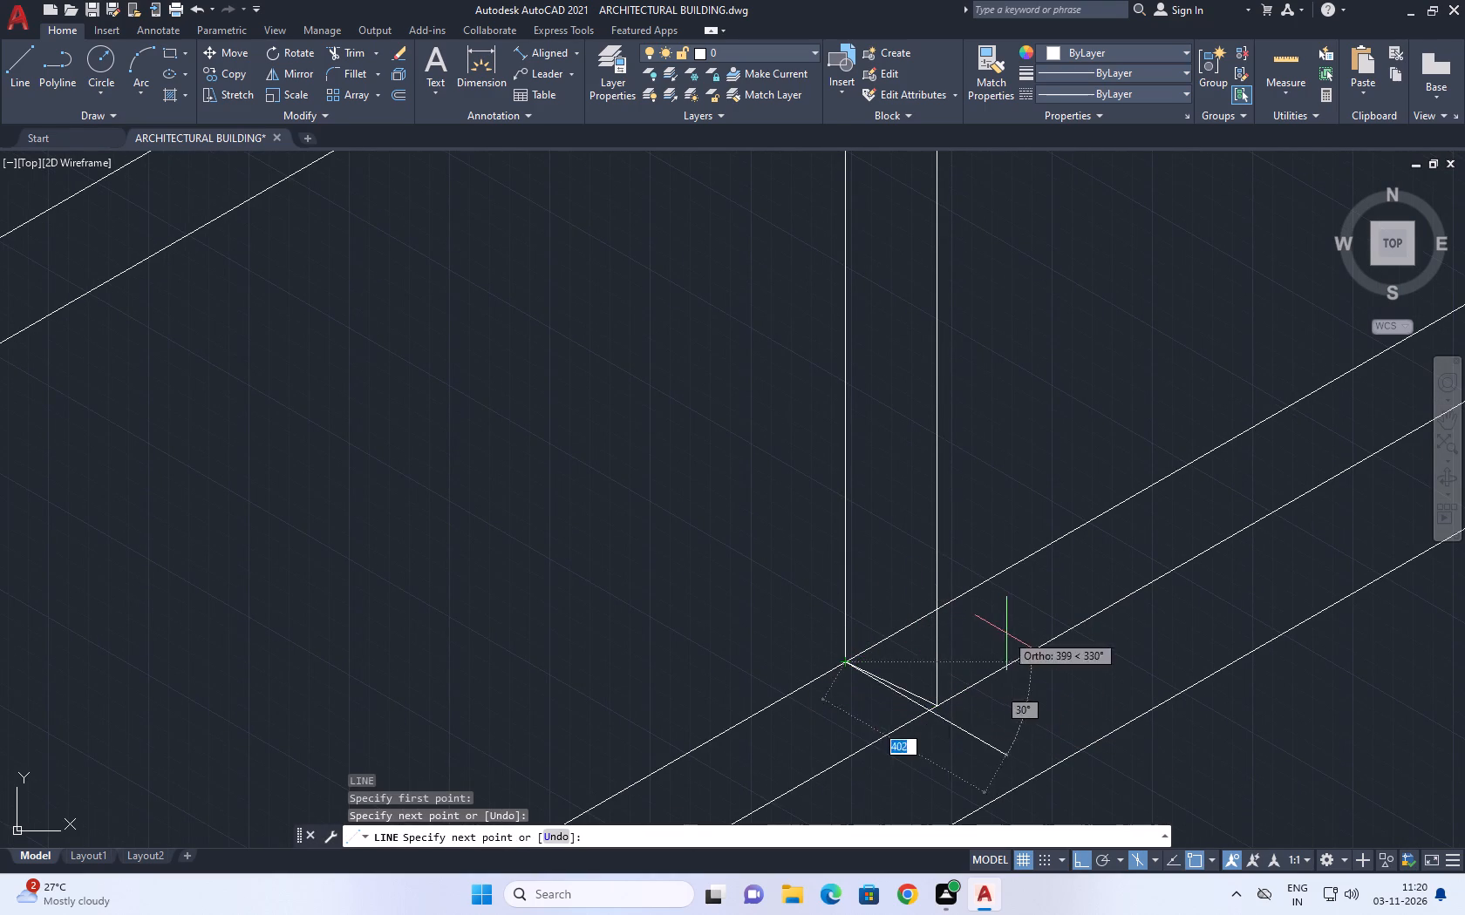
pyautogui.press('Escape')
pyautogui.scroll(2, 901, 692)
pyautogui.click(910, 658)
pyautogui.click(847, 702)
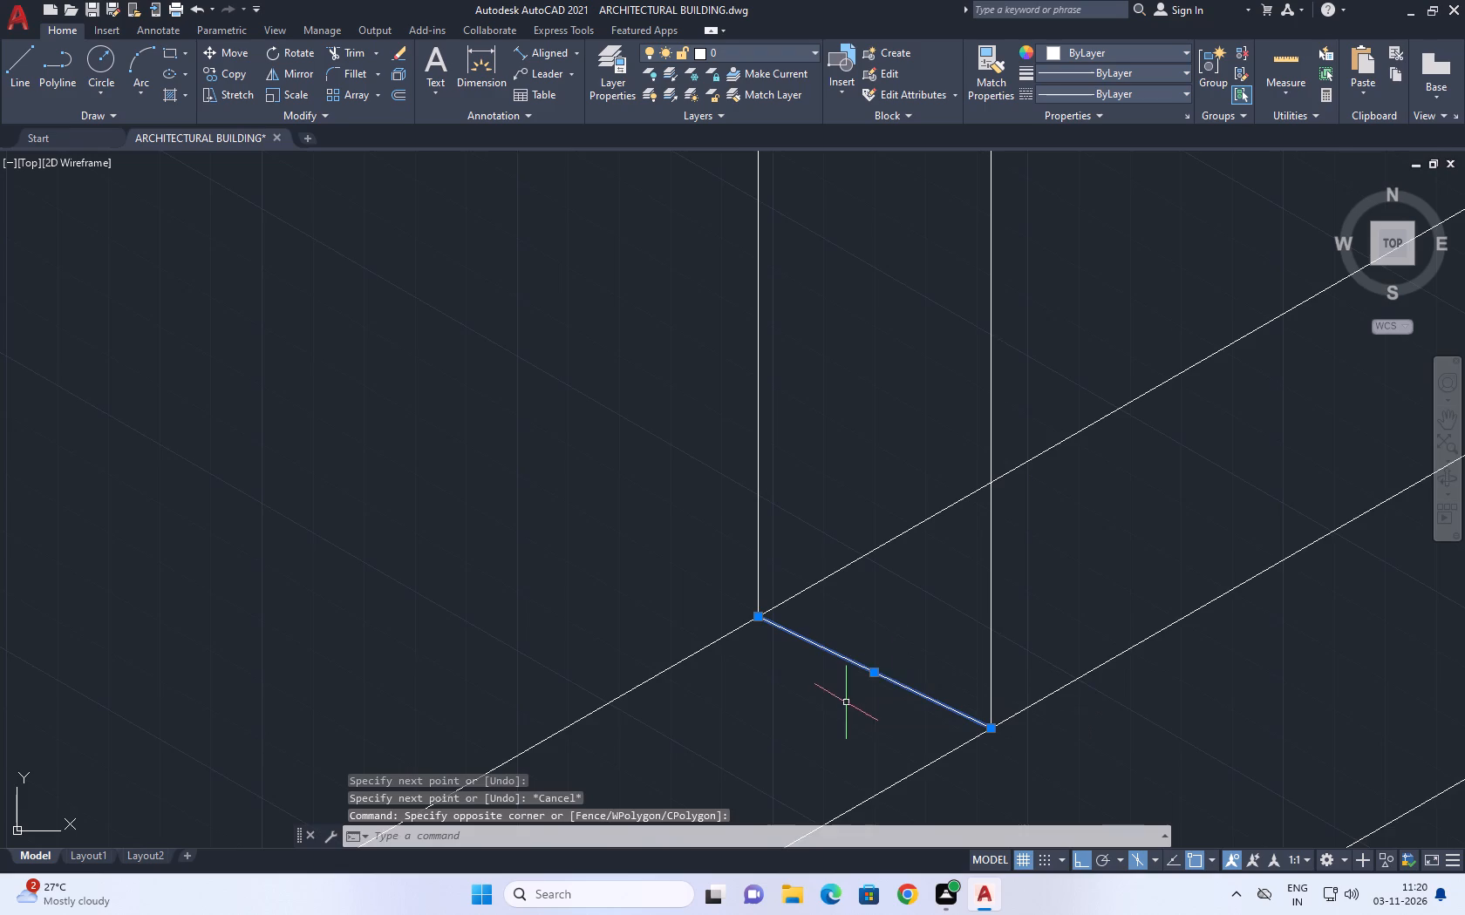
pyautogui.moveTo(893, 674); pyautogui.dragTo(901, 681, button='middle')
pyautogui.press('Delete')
# Draw a short isometric line from the inner vertical line's lower end across and past the middle lower wall line.
pyautogui.moveTo(731, 628); pyautogui.dragTo(802, 705, button='middle')
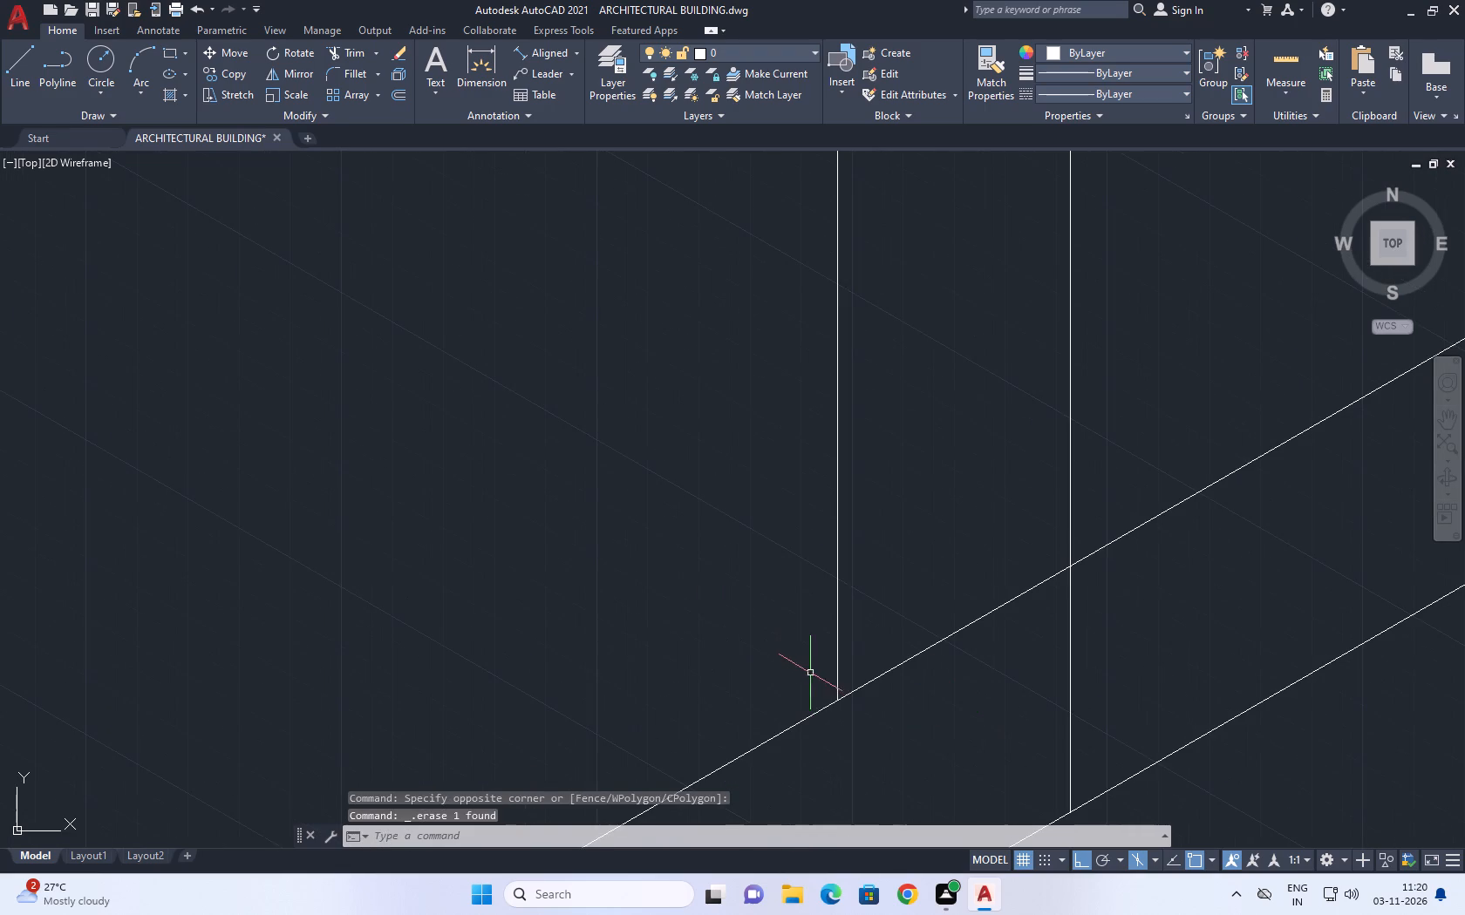
pyautogui.press('l')
pyautogui.press('space')
pyautogui.scroll(2, 839, 709)
pyautogui.click(831, 690)
pyautogui.scroll(-3, 857, 654)
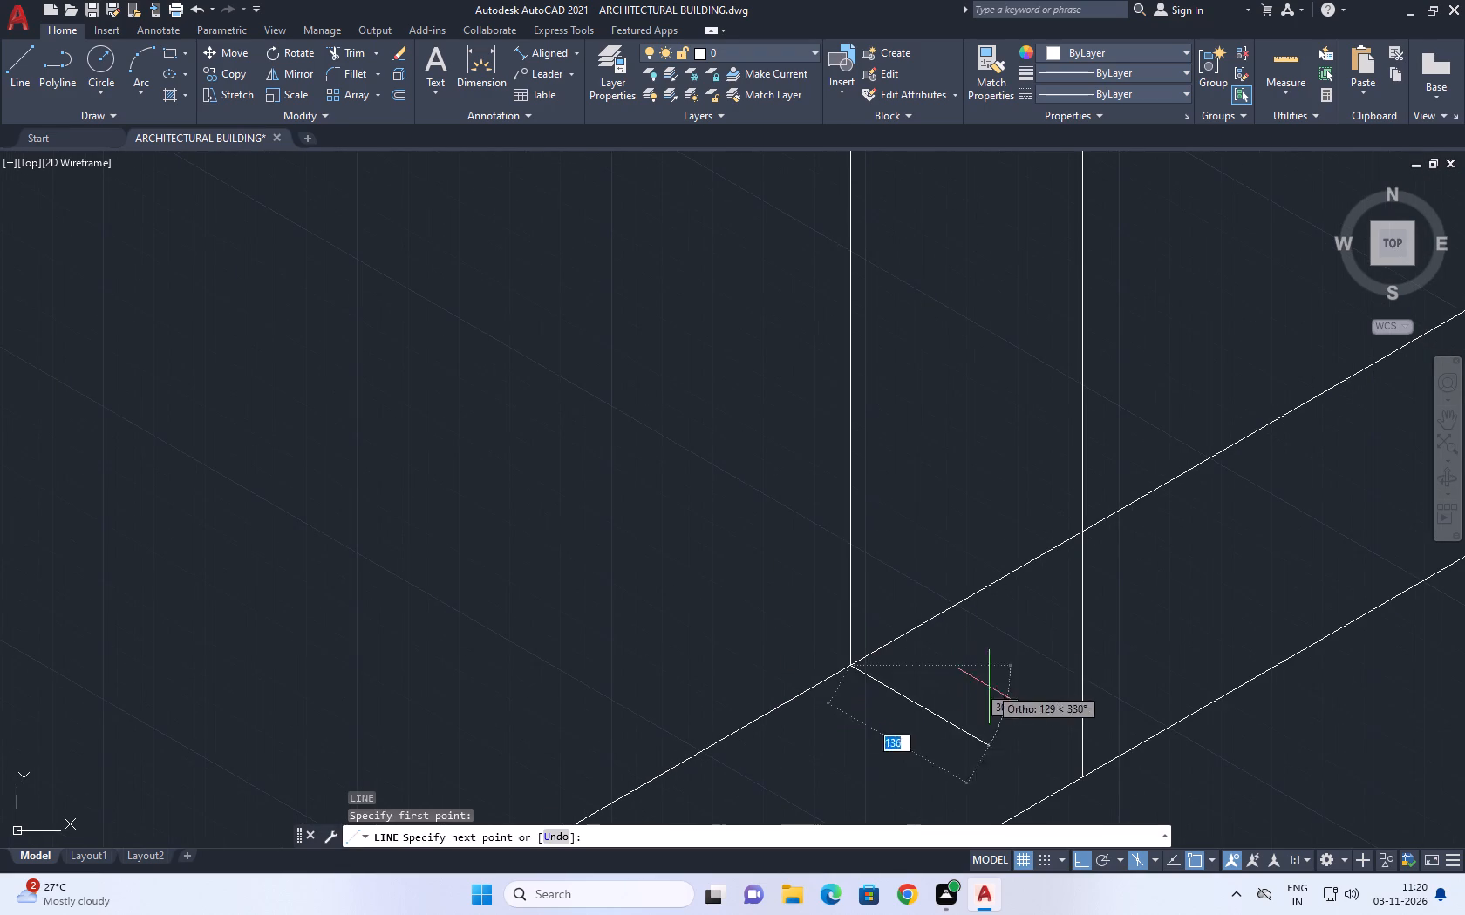
pyautogui.moveTo(1092, 756); pyautogui.dragTo(905, 573, button='middle')
pyautogui.click(986, 657)
pyautogui.scroll(-4, 984, 647)
pyautogui.press('Escape')
# Move the outer vertical line so its lower end sits where the short line crosses the middle lower wall line.
pyautogui.scroll(-4, 1079, 666)
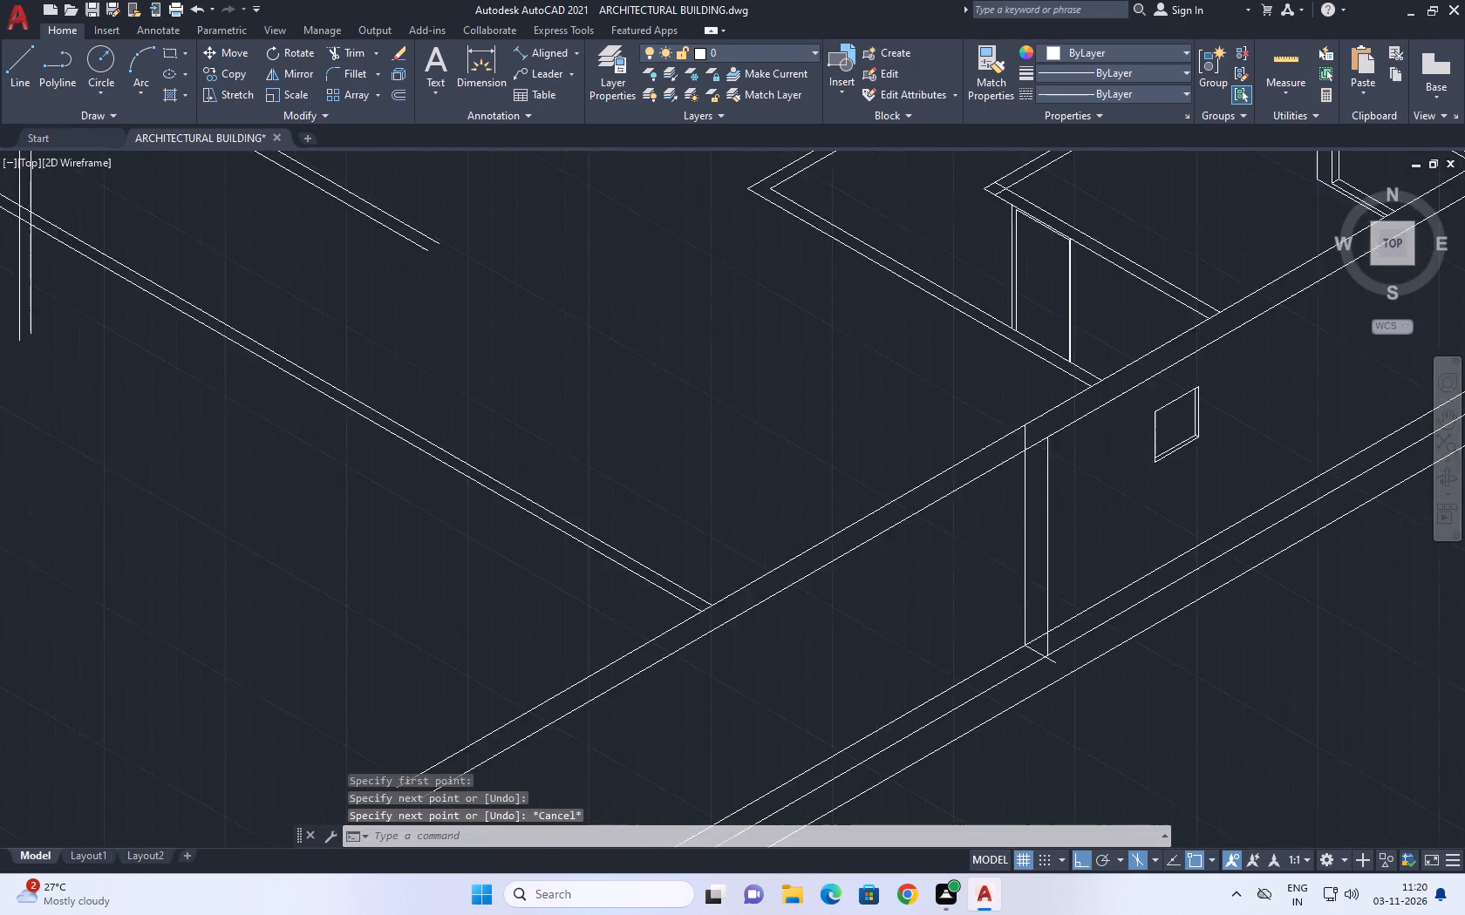
pyautogui.moveTo(1065, 560); pyautogui.dragTo(1016, 549, button='middle')
pyautogui.scroll(2, 1014, 546)
pyautogui.click(1011, 549)
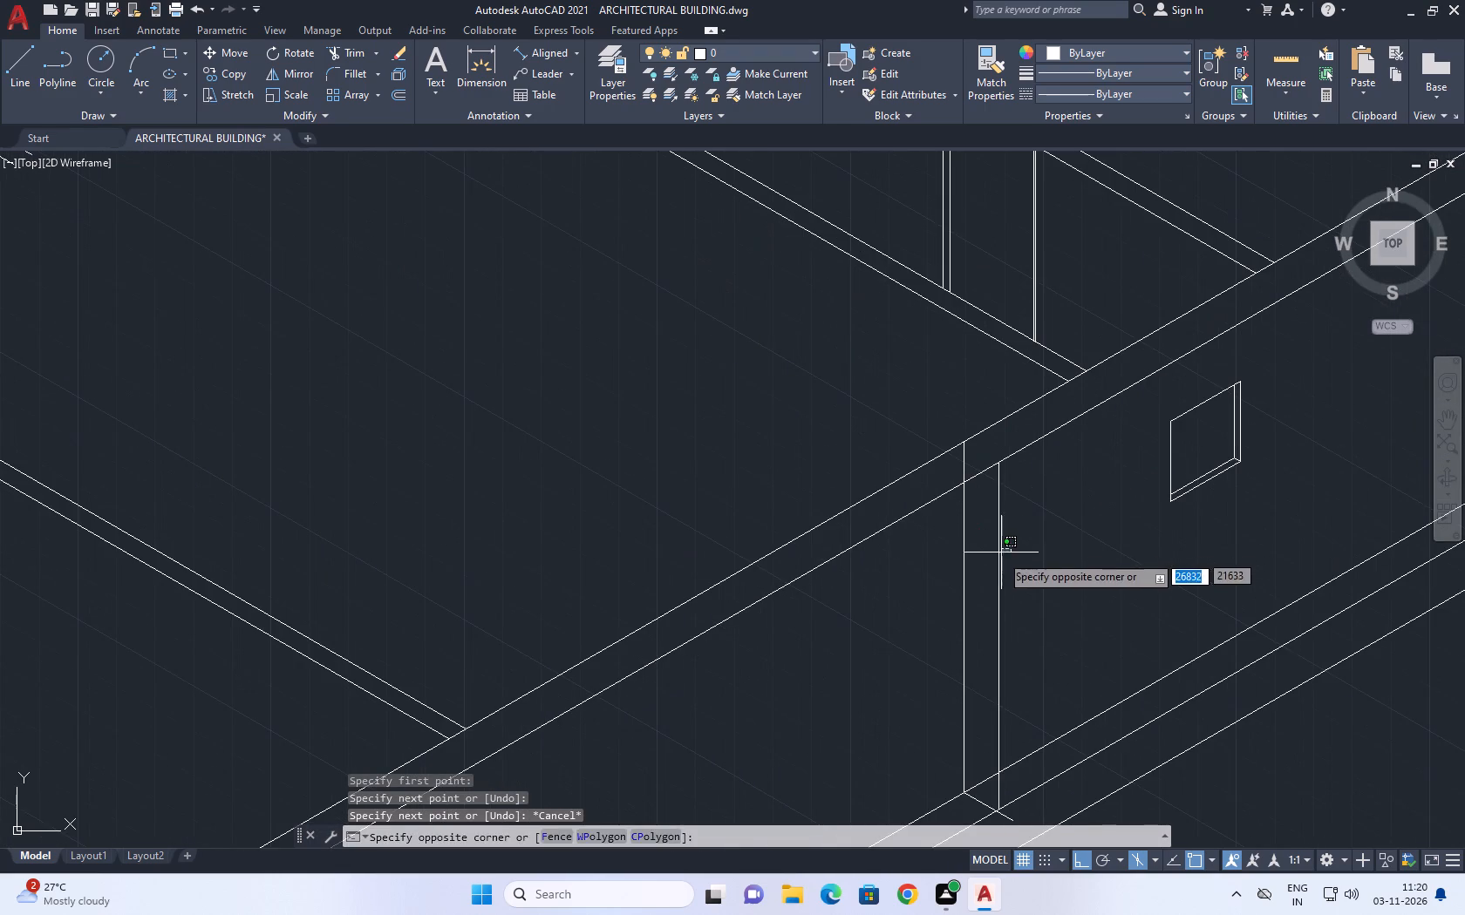
pyautogui.click(990, 562)
pyautogui.moveTo(1022, 588); pyautogui.dragTo(1022, 547, button='middle')
pyautogui.press('m')
pyautogui.press('space')
pyautogui.moveTo(991, 729); pyautogui.dragTo(970, 604, button='middle')
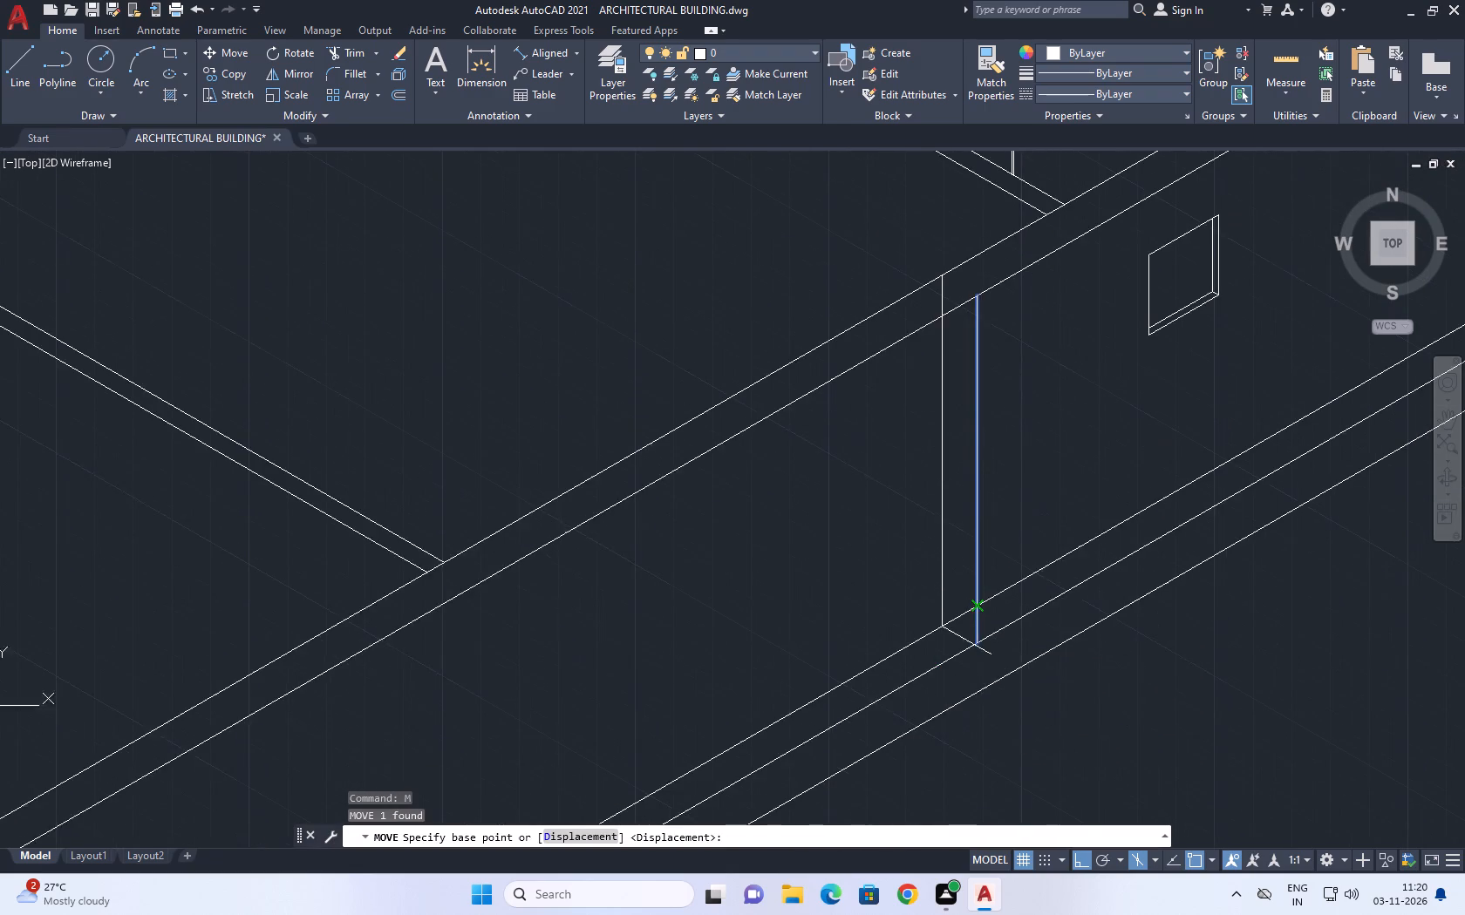
pyautogui.scroll(3, 985, 685)
pyautogui.moveTo(967, 688); pyautogui.dragTo(968, 607, button='middle')
pyautogui.scroll(3, 973, 613)
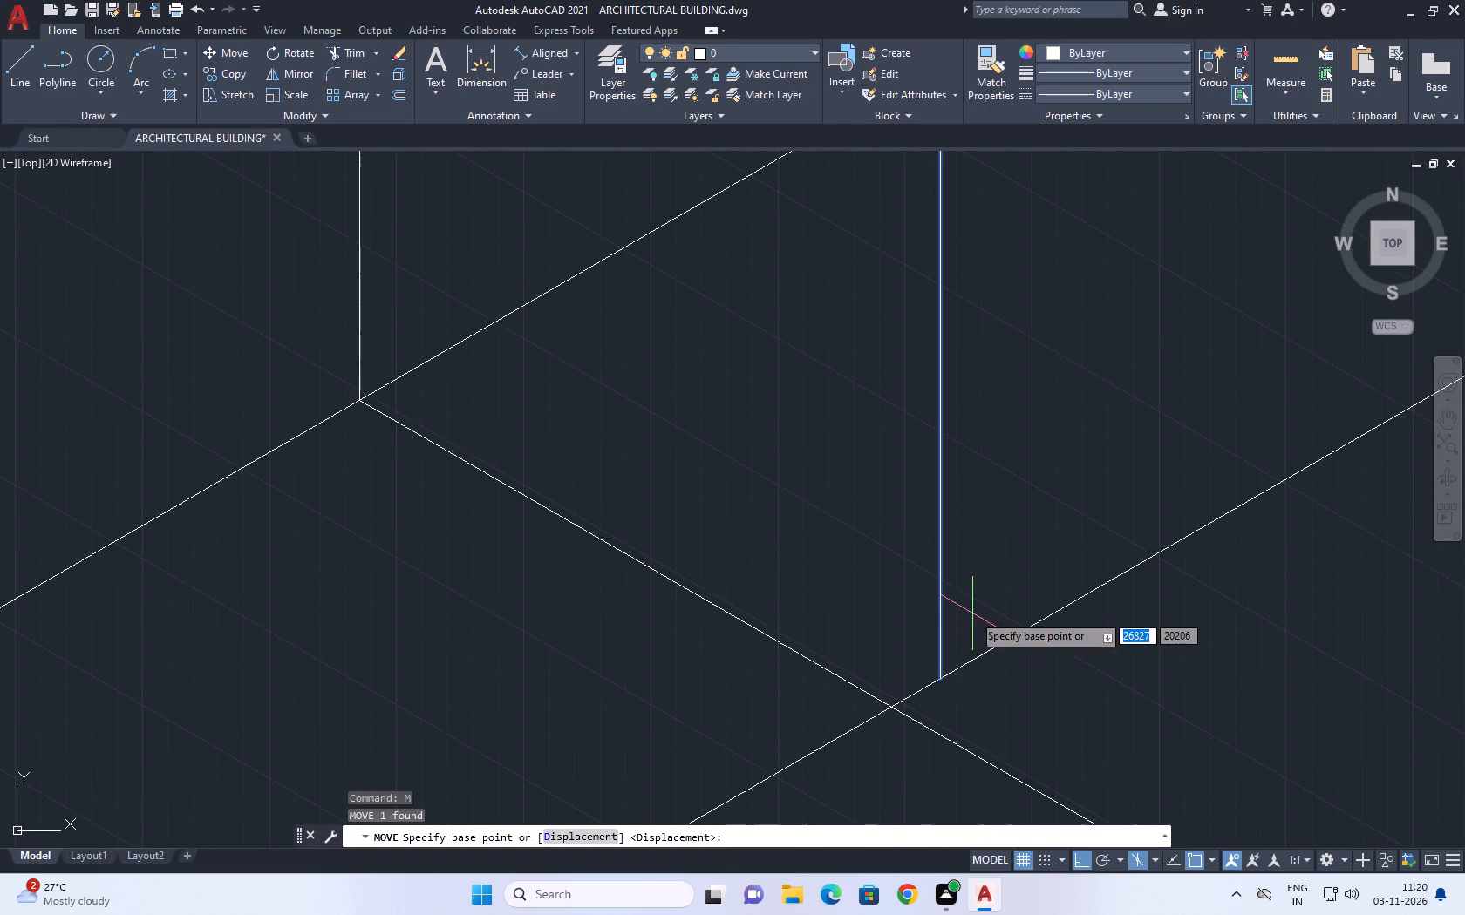
pyautogui.click(942, 677)
pyautogui.click(892, 709)
# Draw a line joining the upper ends of the two vertical lines across the top of the wall.
pyautogui.scroll(-3, 1004, 671)
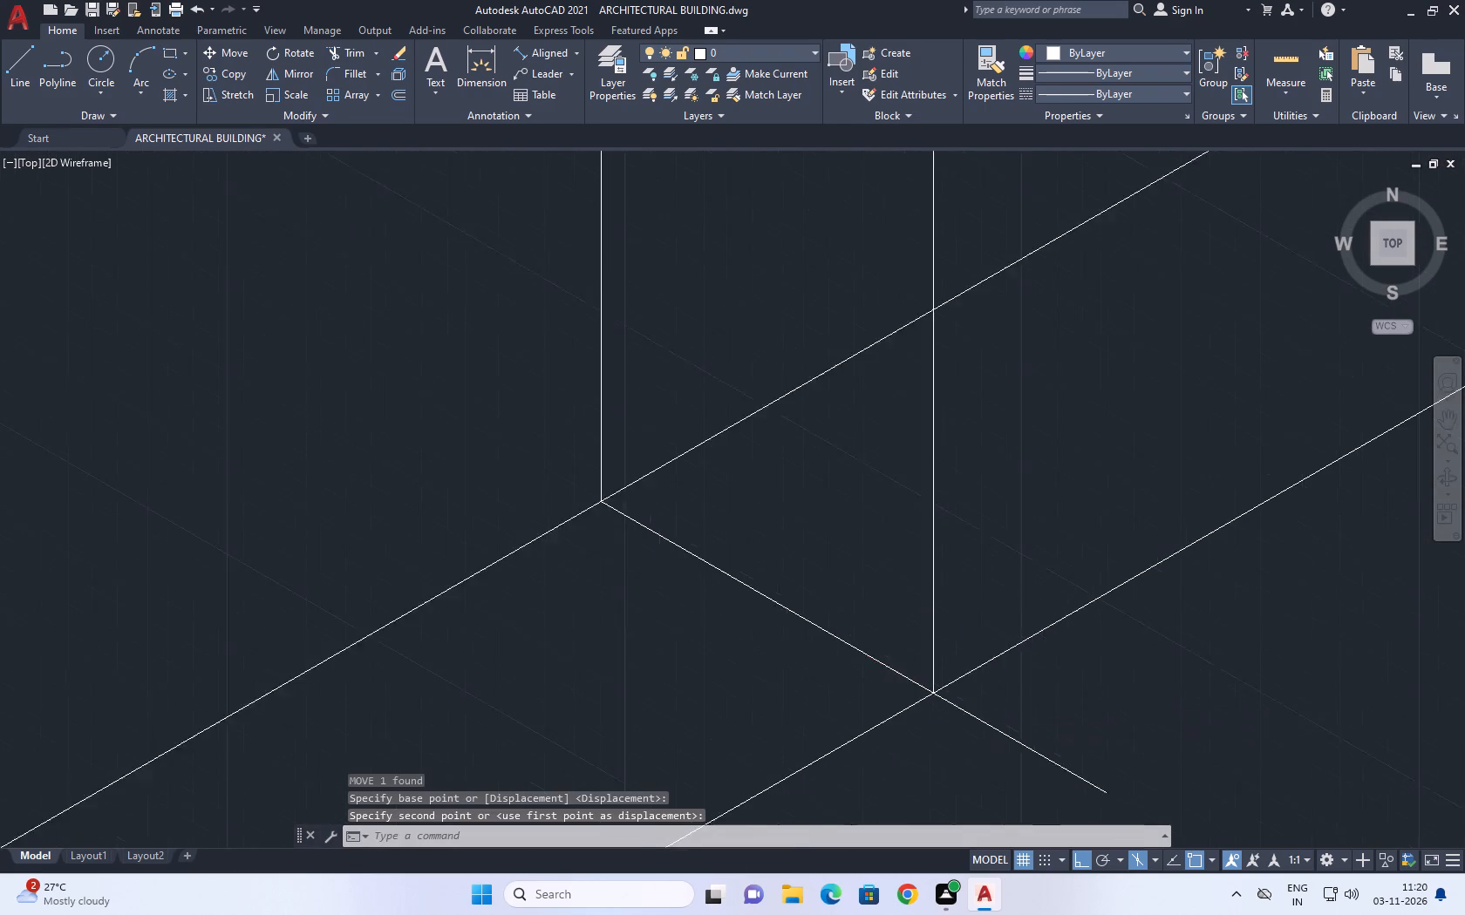
pyautogui.scroll(-3, 1007, 672)
pyautogui.moveTo(1000, 501); pyautogui.dragTo(1007, 529, button='middle')
pyautogui.write('l')
pyautogui.press('space')
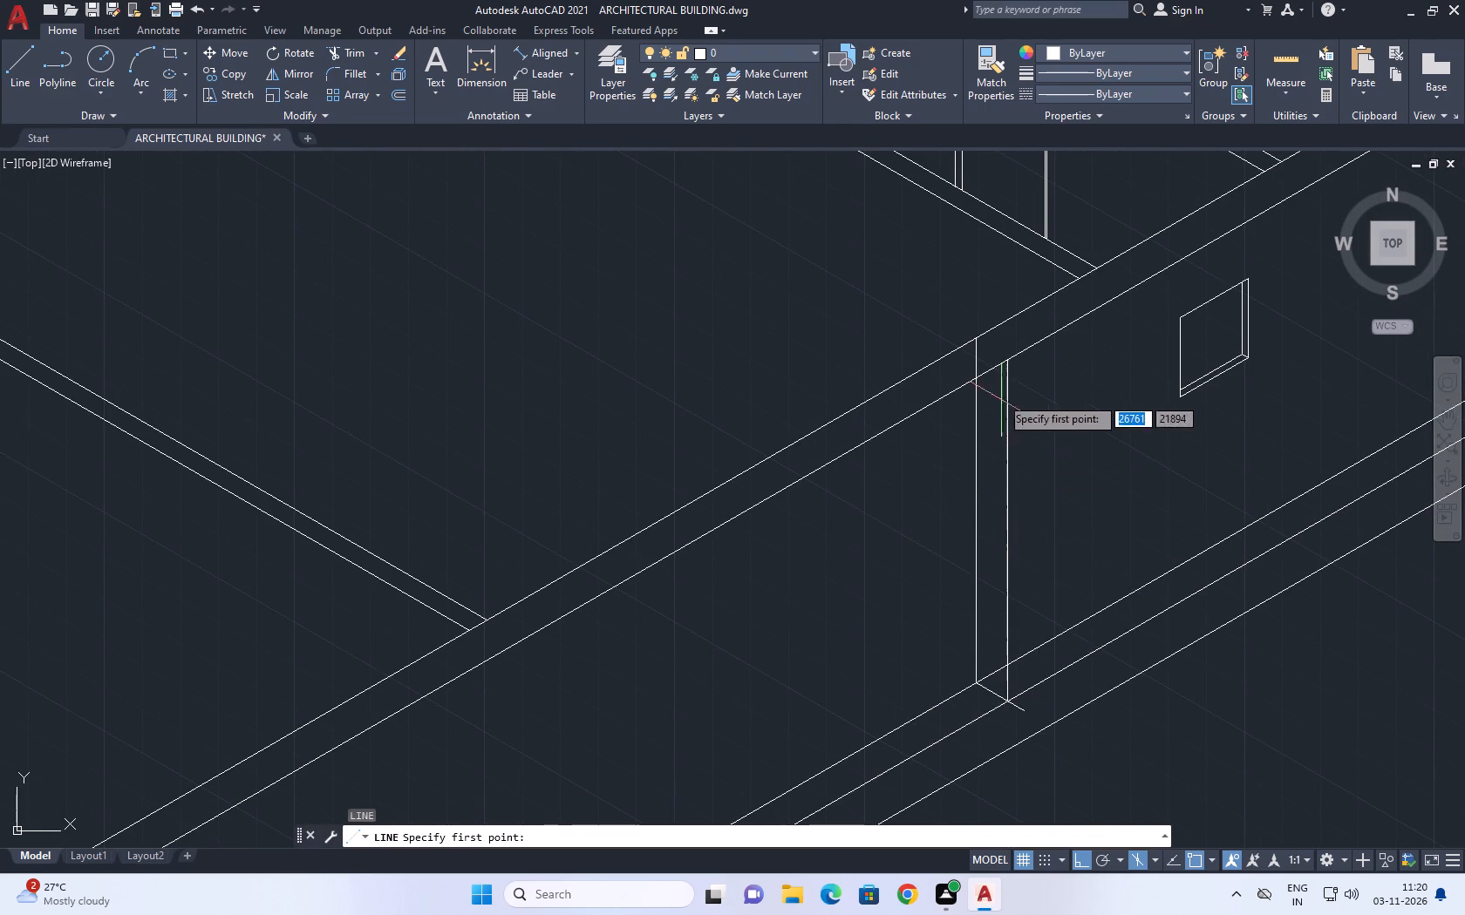
pyautogui.click(975, 341)
pyautogui.click(1008, 366)
pyautogui.press('Escape')
# Trim the short bottom line where it runs past the outer vertical line.
pyautogui.moveTo(1122, 571); pyautogui.dragTo(1026, 412, button='middle')
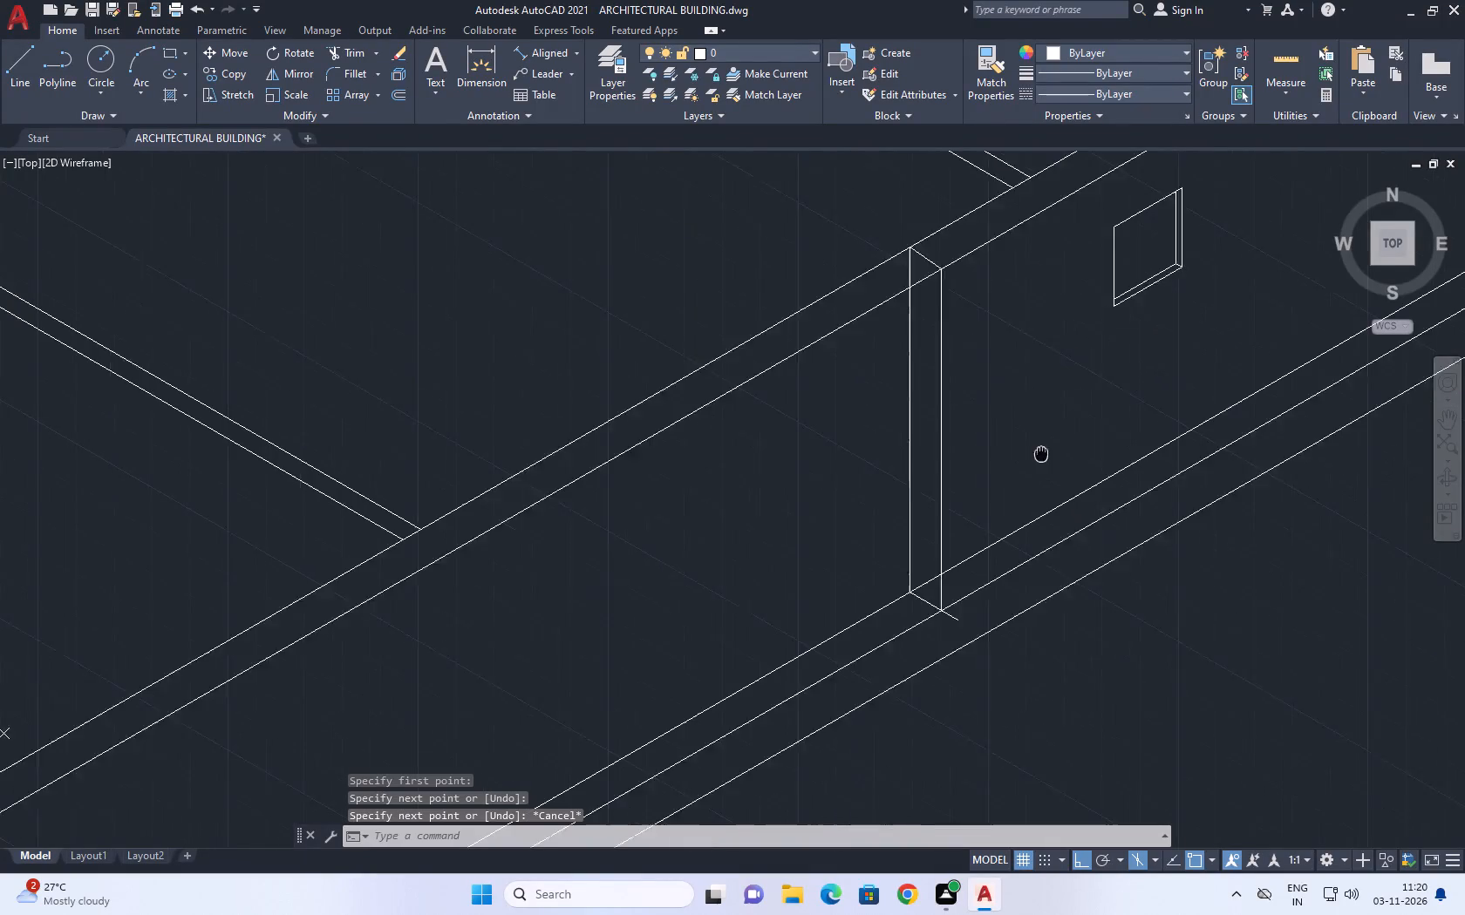
pyautogui.press('t')
pyautogui.press('r')
pyautogui.press('space')
pyautogui.moveTo(997, 543); pyautogui.dragTo(978, 485, button='middle')
pyautogui.click(907, 495)
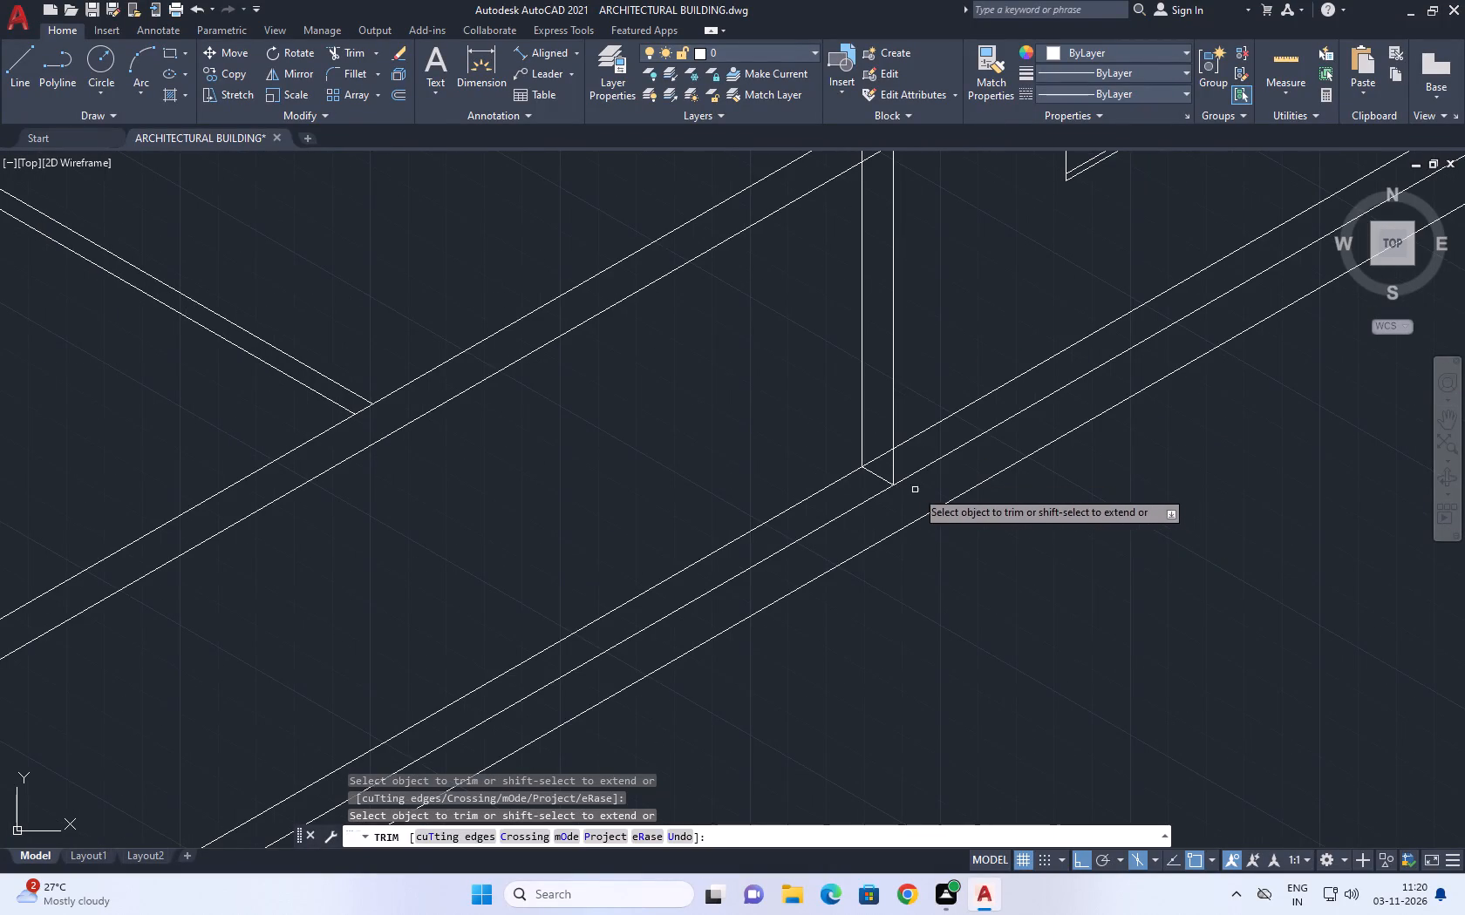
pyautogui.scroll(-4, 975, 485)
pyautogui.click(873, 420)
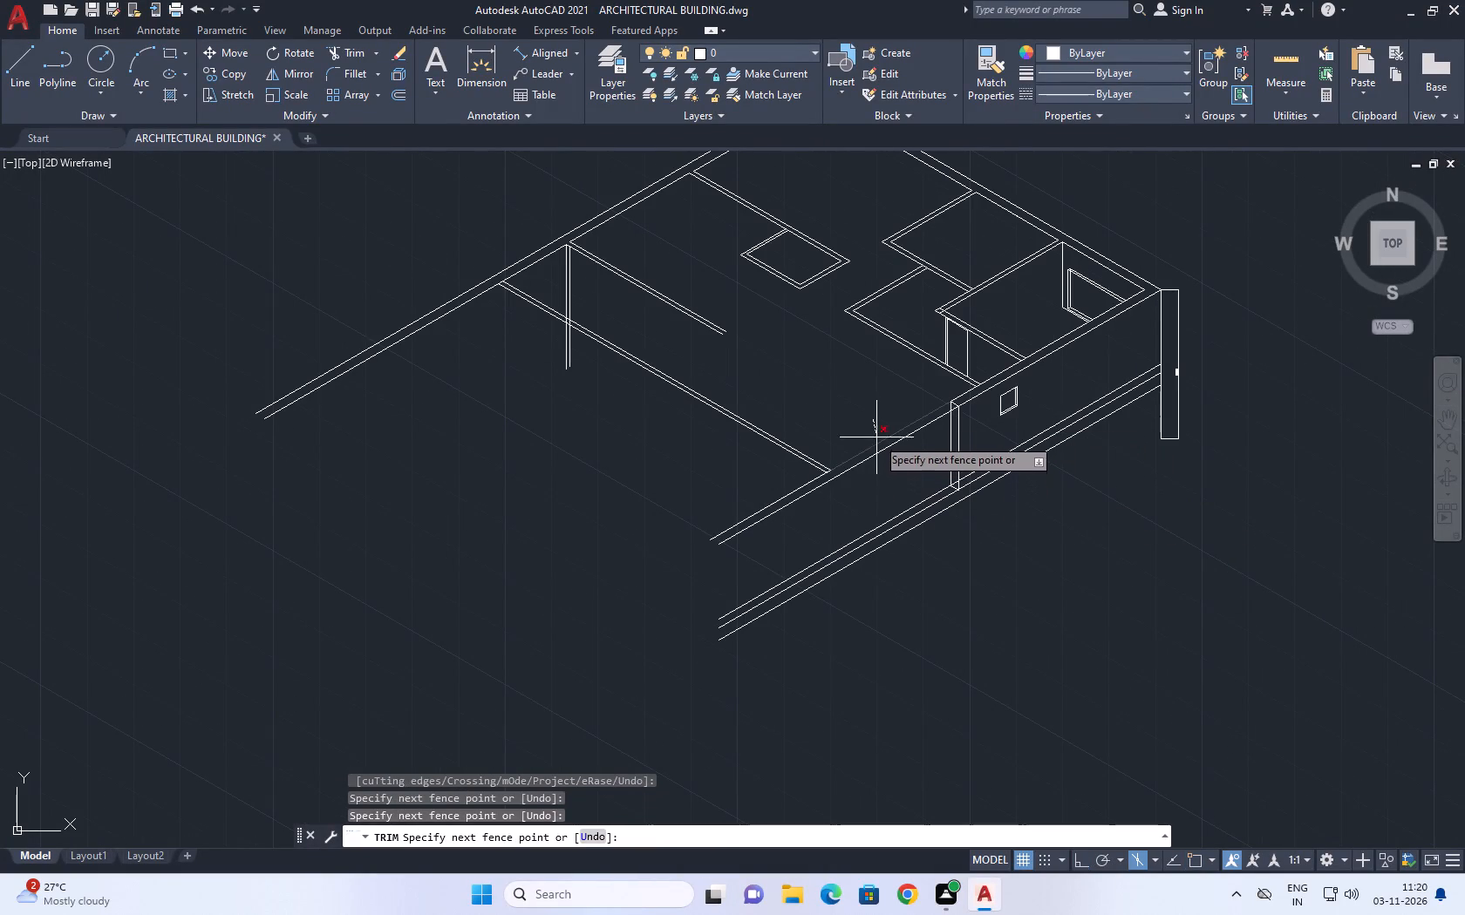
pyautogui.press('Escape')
# Extend the long partition's two top lines through the long wall to its outer top edge.
pyautogui.write('ex')
pyautogui.press('space')
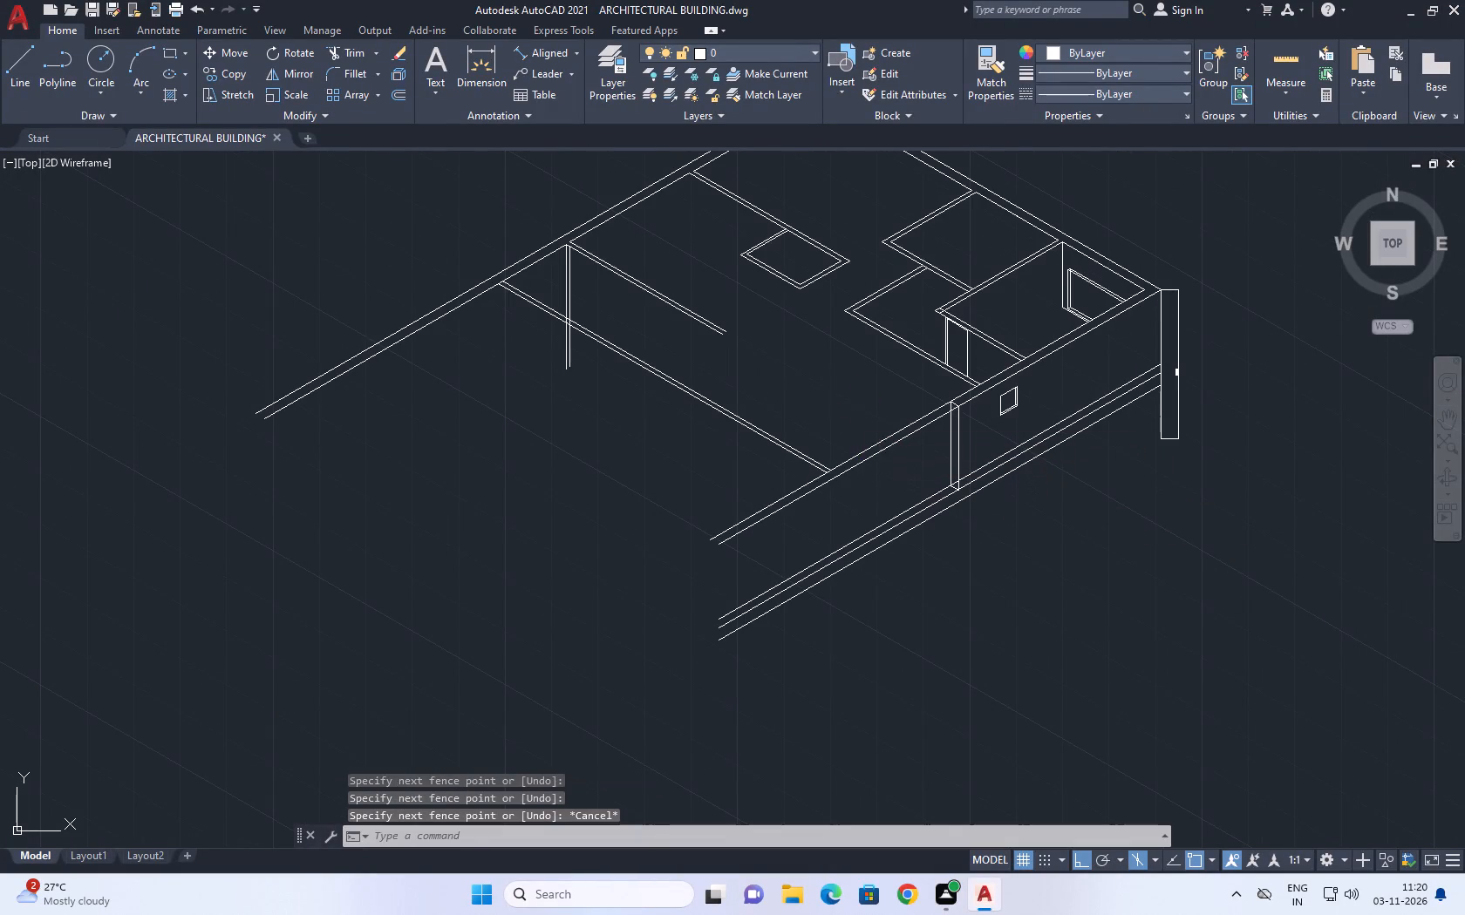
pyautogui.click(796, 416)
pyautogui.click(728, 480)
pyautogui.press('Escape')
# Trim the long wall's two top lines between the new wall end and the long partition, and beyond the partition.
pyautogui.write('tr')
pyautogui.press('space')
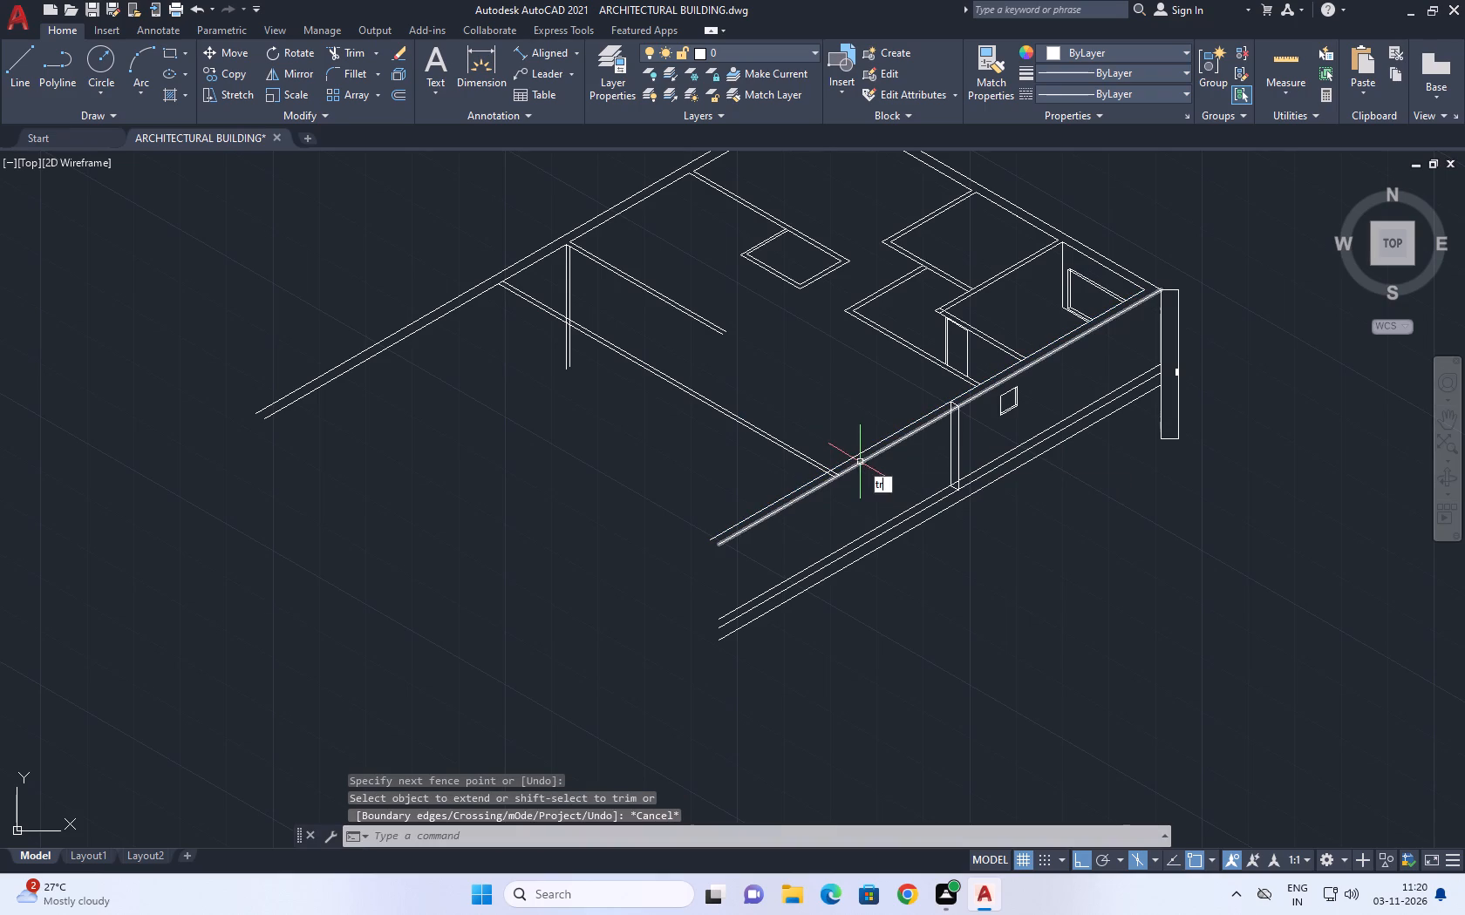
pyautogui.click(853, 420)
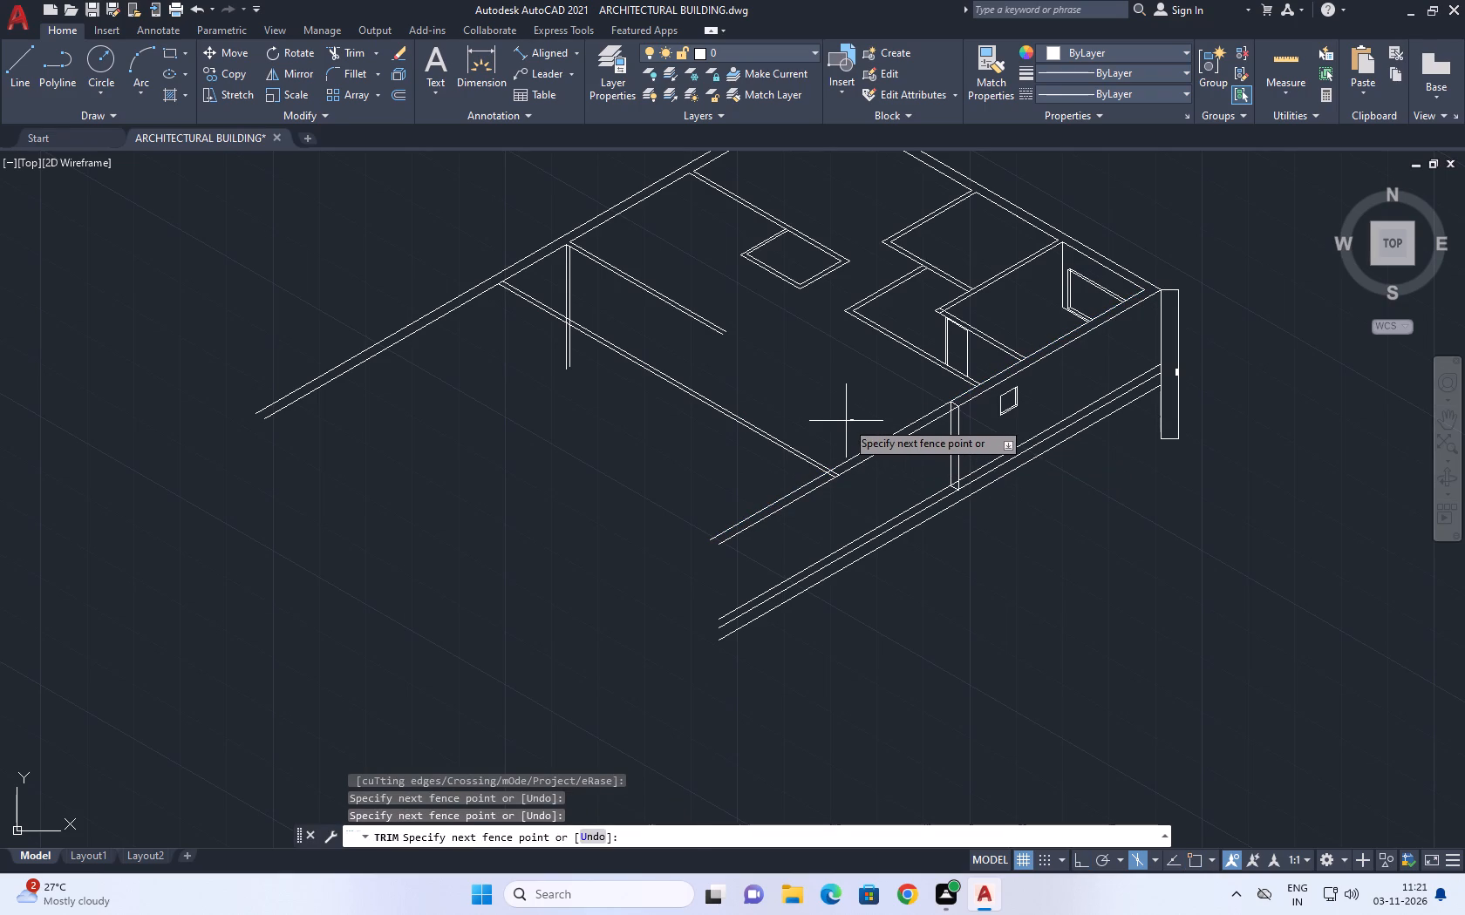
pyautogui.click(846, 421)
pyautogui.click(873, 502)
pyautogui.click(823, 410)
pyautogui.scroll(1, 793, 517)
pyautogui.click(722, 437)
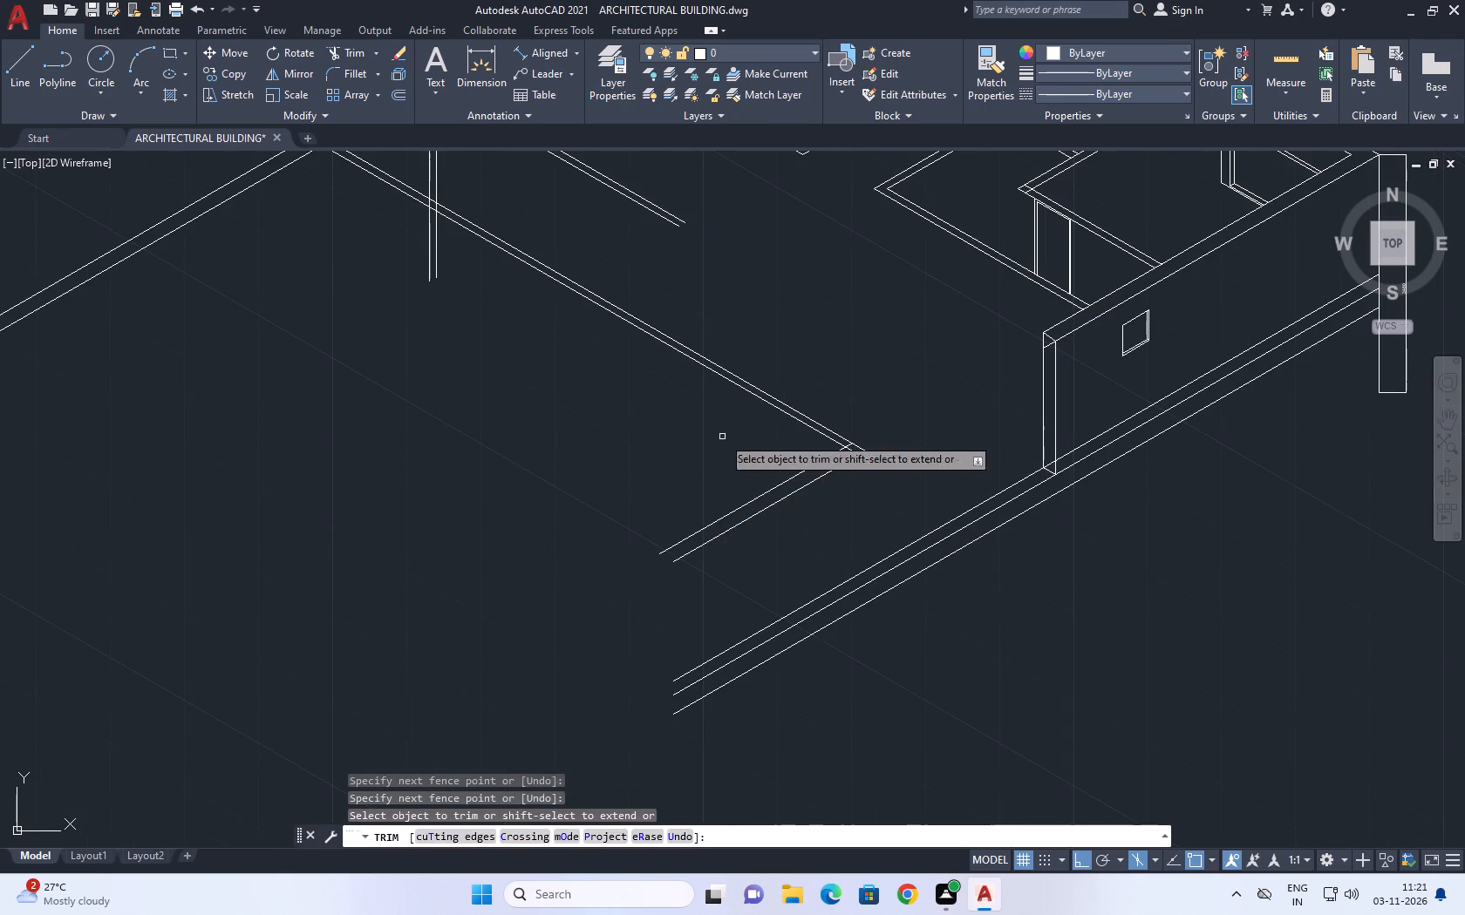
pyautogui.click(780, 517)
pyautogui.press('Escape')
# Erase the two short leftover wall line pieces at the end of the long partition.
pyautogui.click(782, 391)
pyautogui.click(867, 492)
pyautogui.moveTo(884, 445); pyautogui.dragTo(889, 460, button='middle')
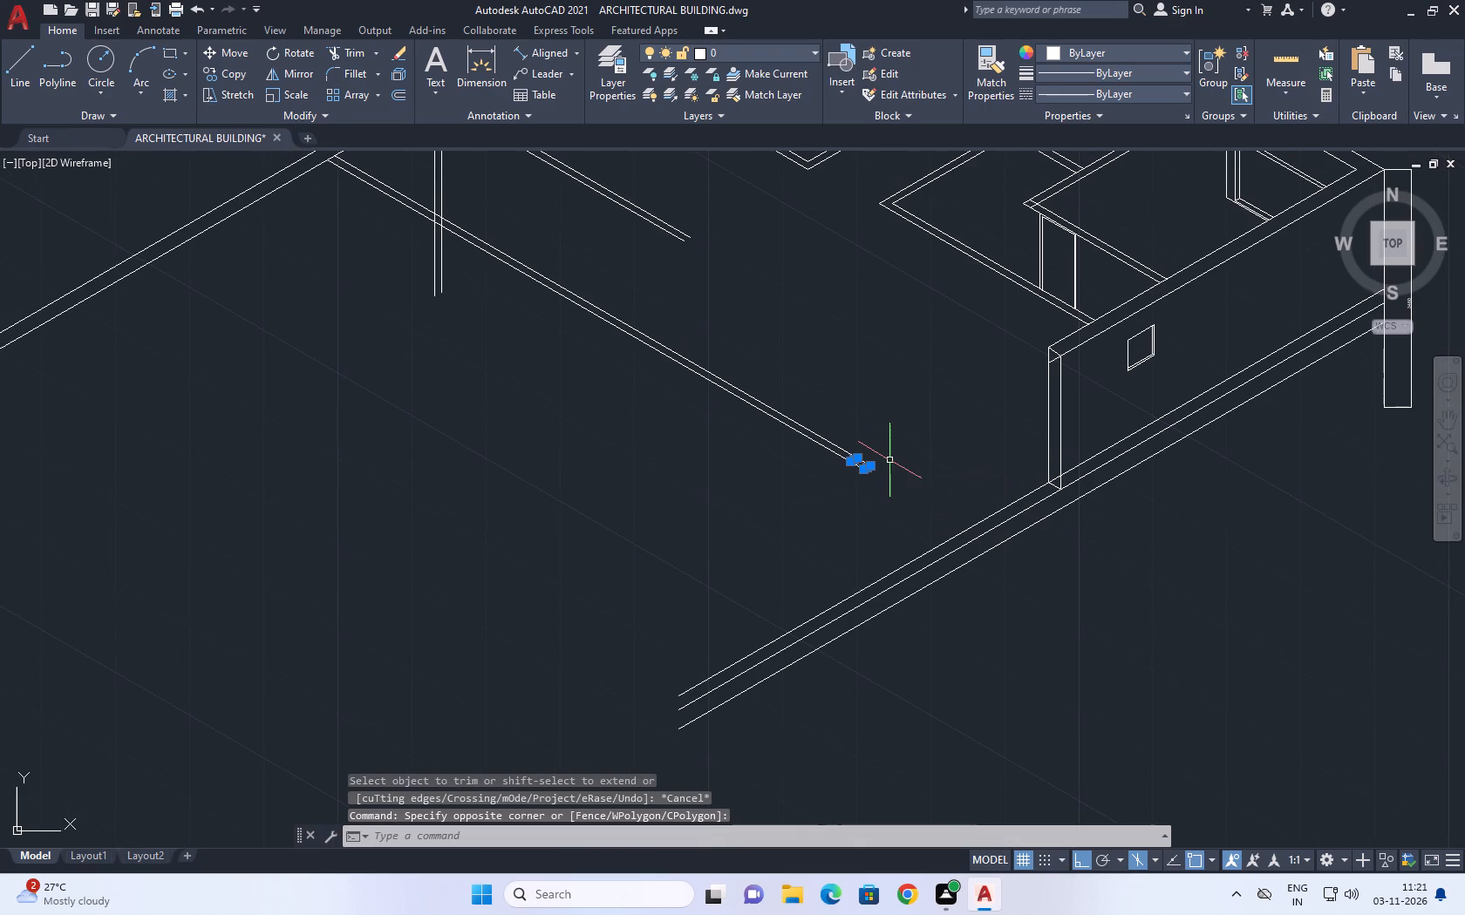
pyautogui.press('Delete')
# Shorten the wall's outer top line so it ends at the outer vertical line's upper end.
pyautogui.scroll(1, 889, 460)
pyautogui.moveTo(958, 403); pyautogui.dragTo(915, 485, button='middle')
pyautogui.scroll(1, 1108, 387)
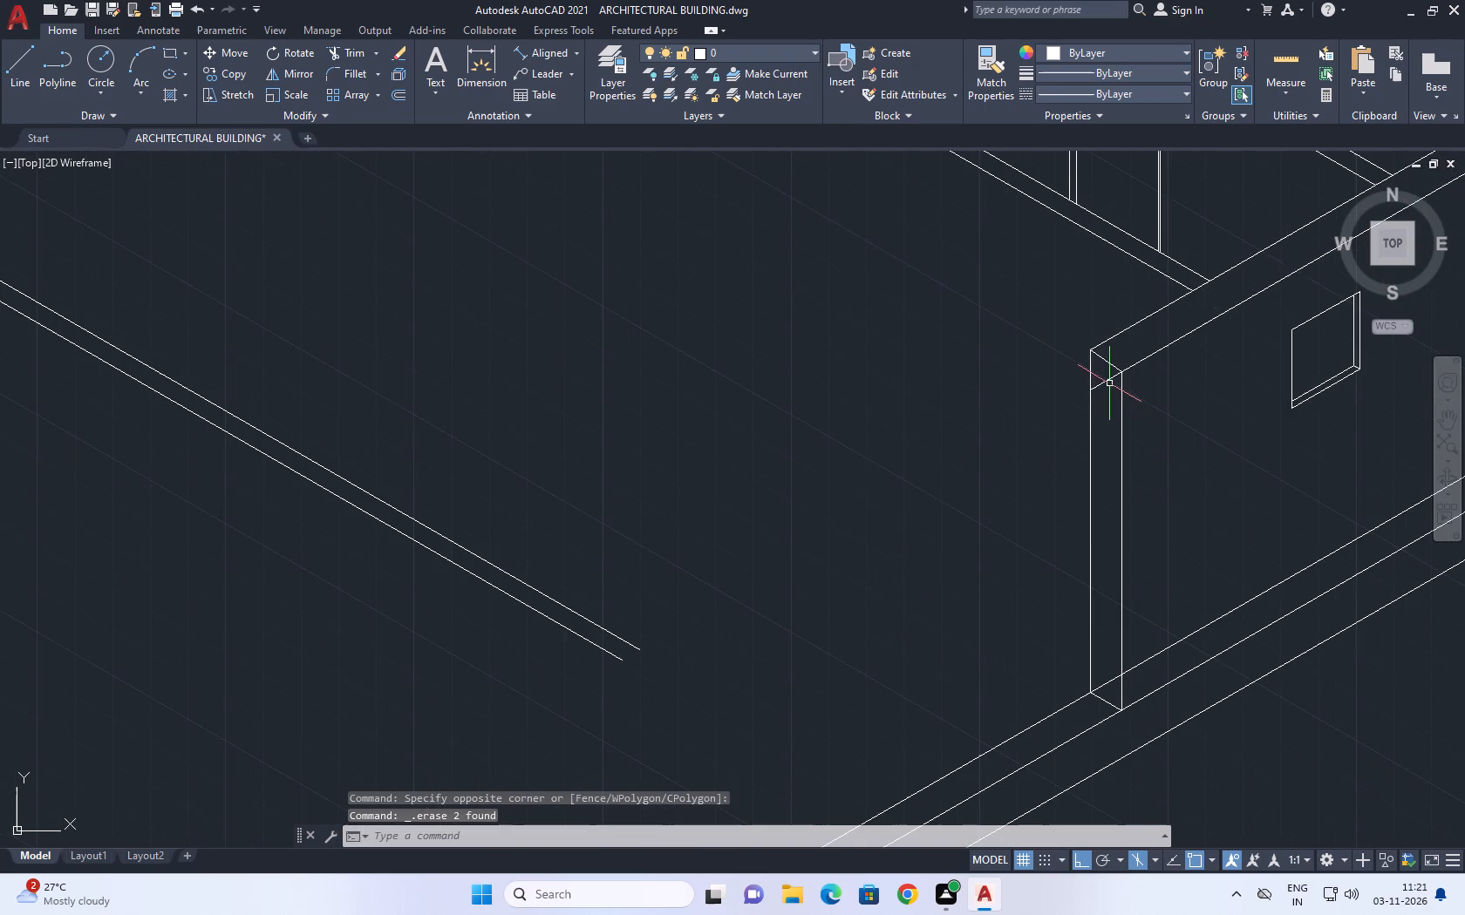
pyautogui.click(1109, 382)
pyautogui.moveTo(1109, 382); pyautogui.dragTo(1023, 512, button='middle')
pyautogui.scroll(2, 987, 533)
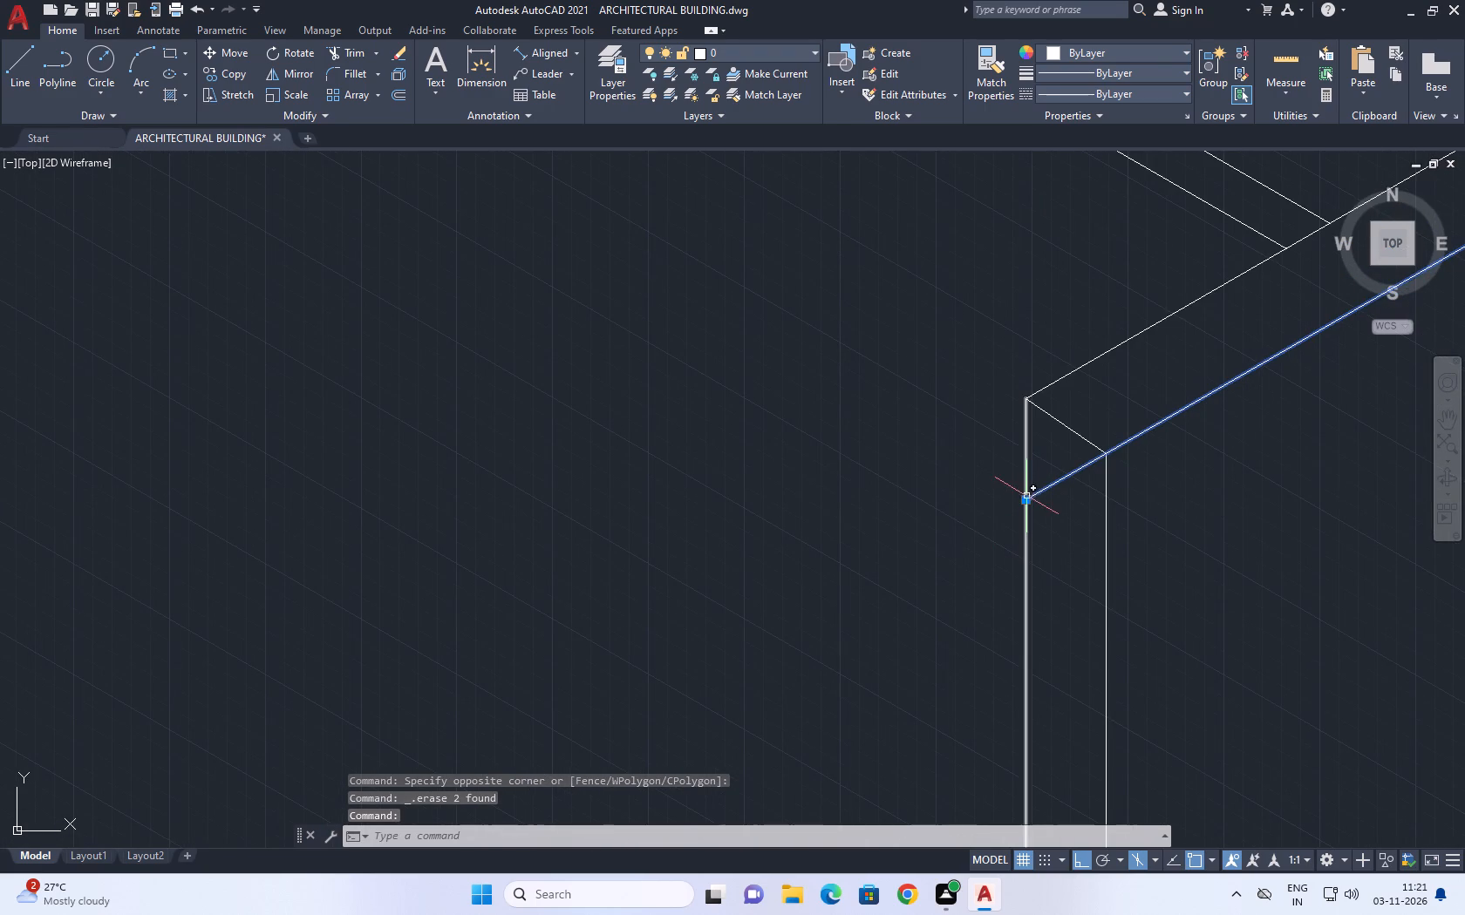
pyautogui.click(1026, 500)
pyautogui.moveTo(1104, 451); pyautogui.dragTo(1104, 461)
pyautogui.press('Escape')
pyautogui.scroll(-2, 855, 491)
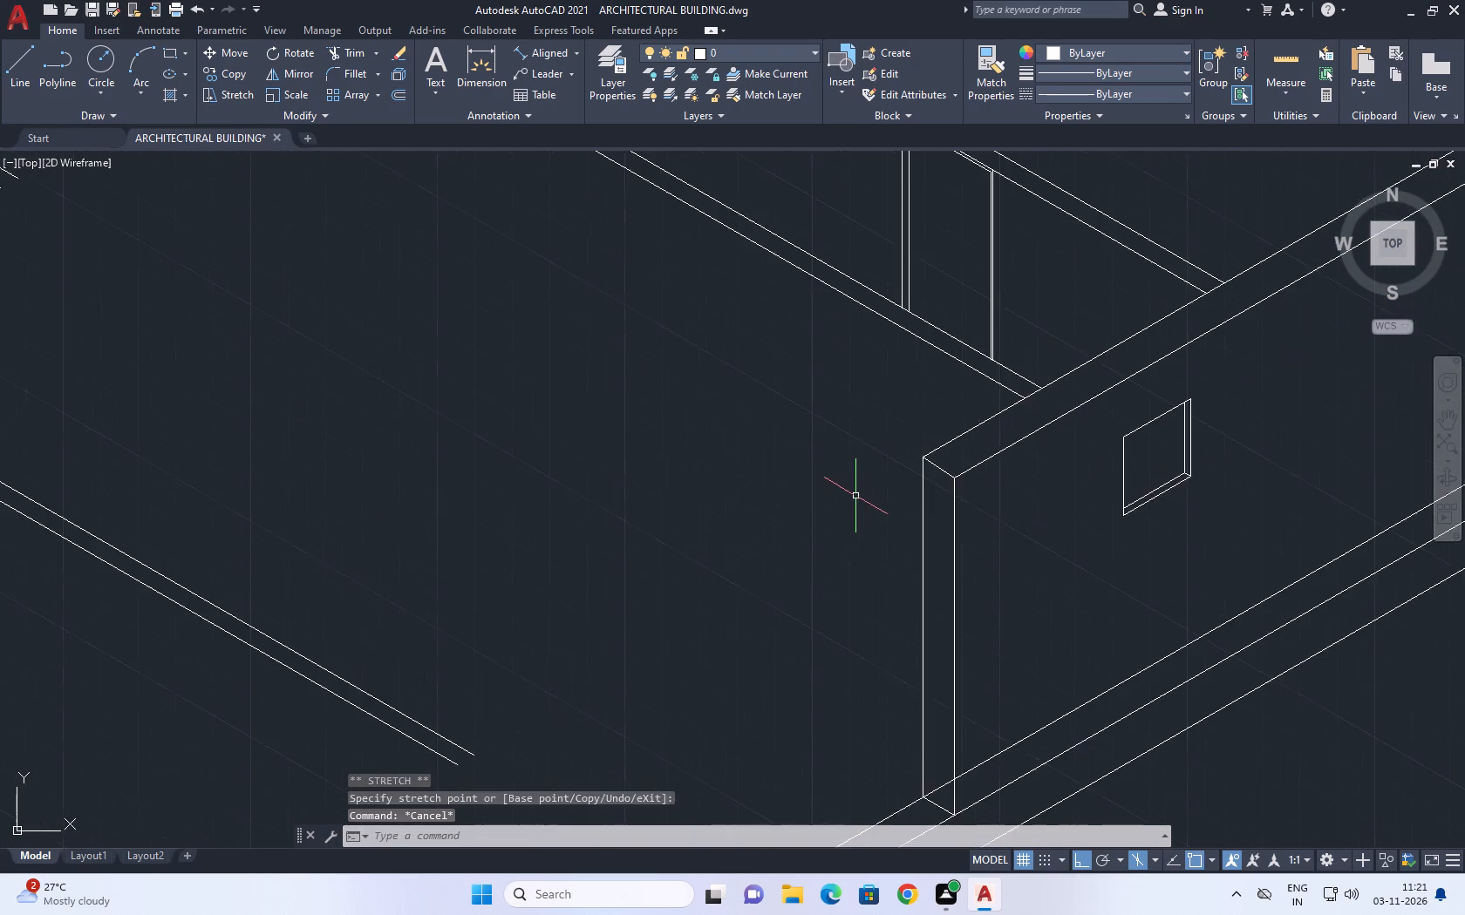
pyautogui.scroll(-2, 855, 505)
pyautogui.moveTo(882, 631); pyautogui.dragTo(940, 598, button='middle')
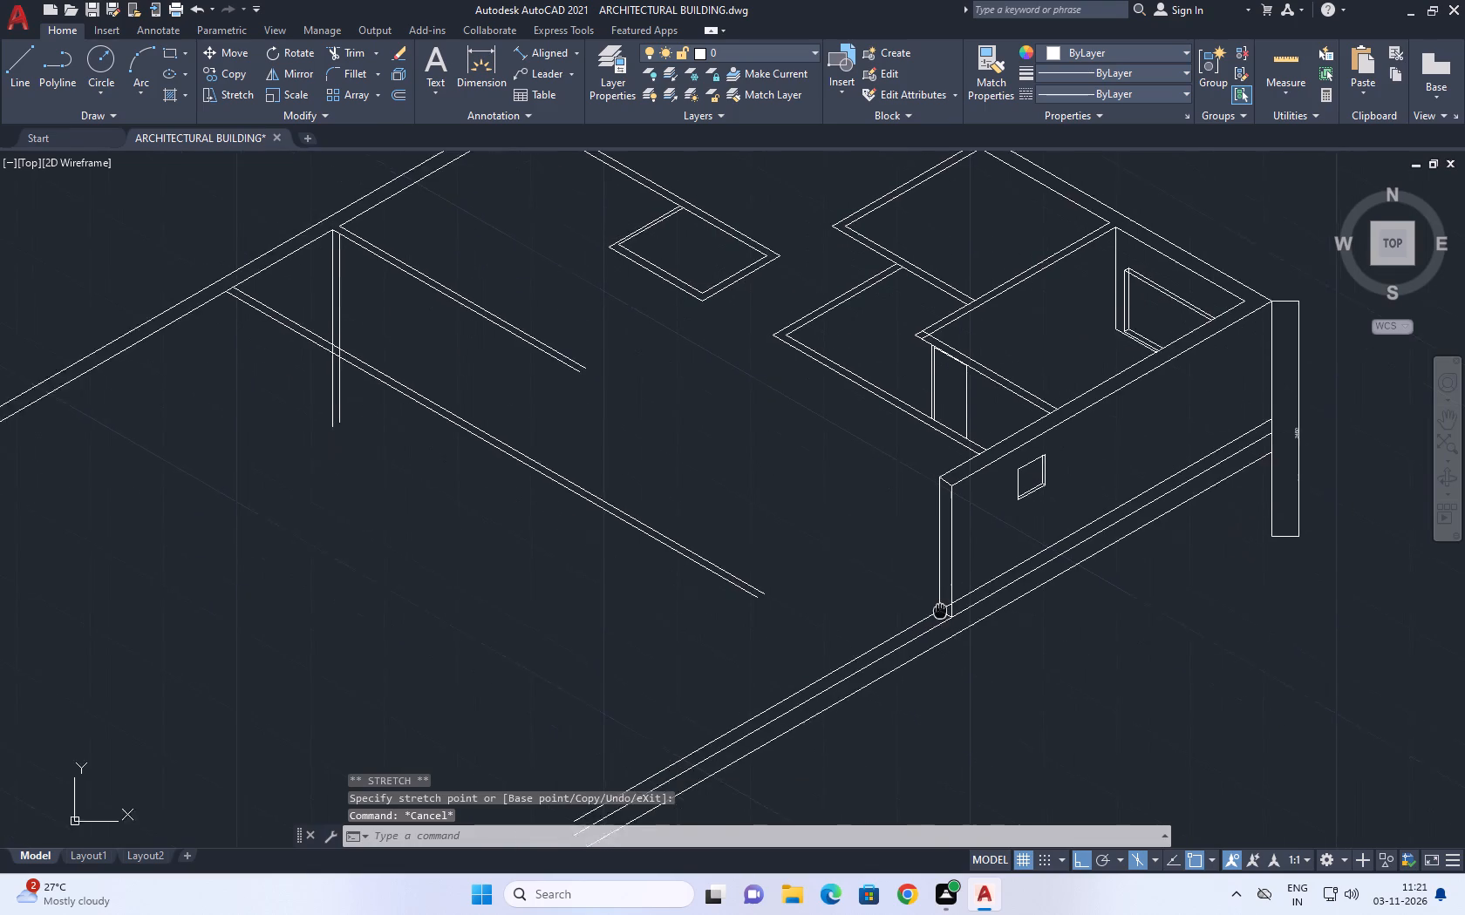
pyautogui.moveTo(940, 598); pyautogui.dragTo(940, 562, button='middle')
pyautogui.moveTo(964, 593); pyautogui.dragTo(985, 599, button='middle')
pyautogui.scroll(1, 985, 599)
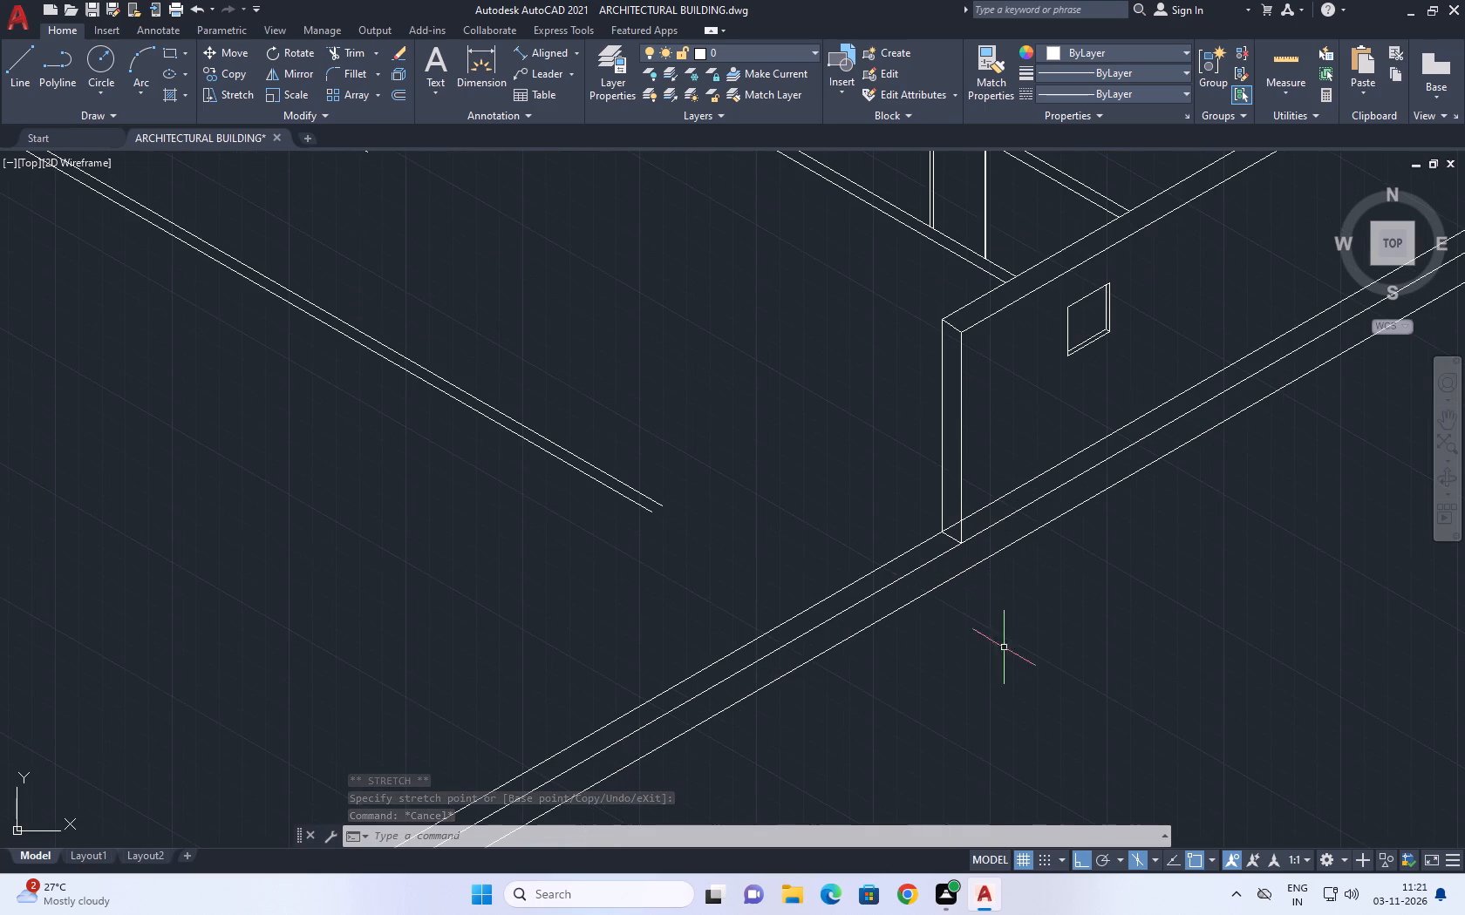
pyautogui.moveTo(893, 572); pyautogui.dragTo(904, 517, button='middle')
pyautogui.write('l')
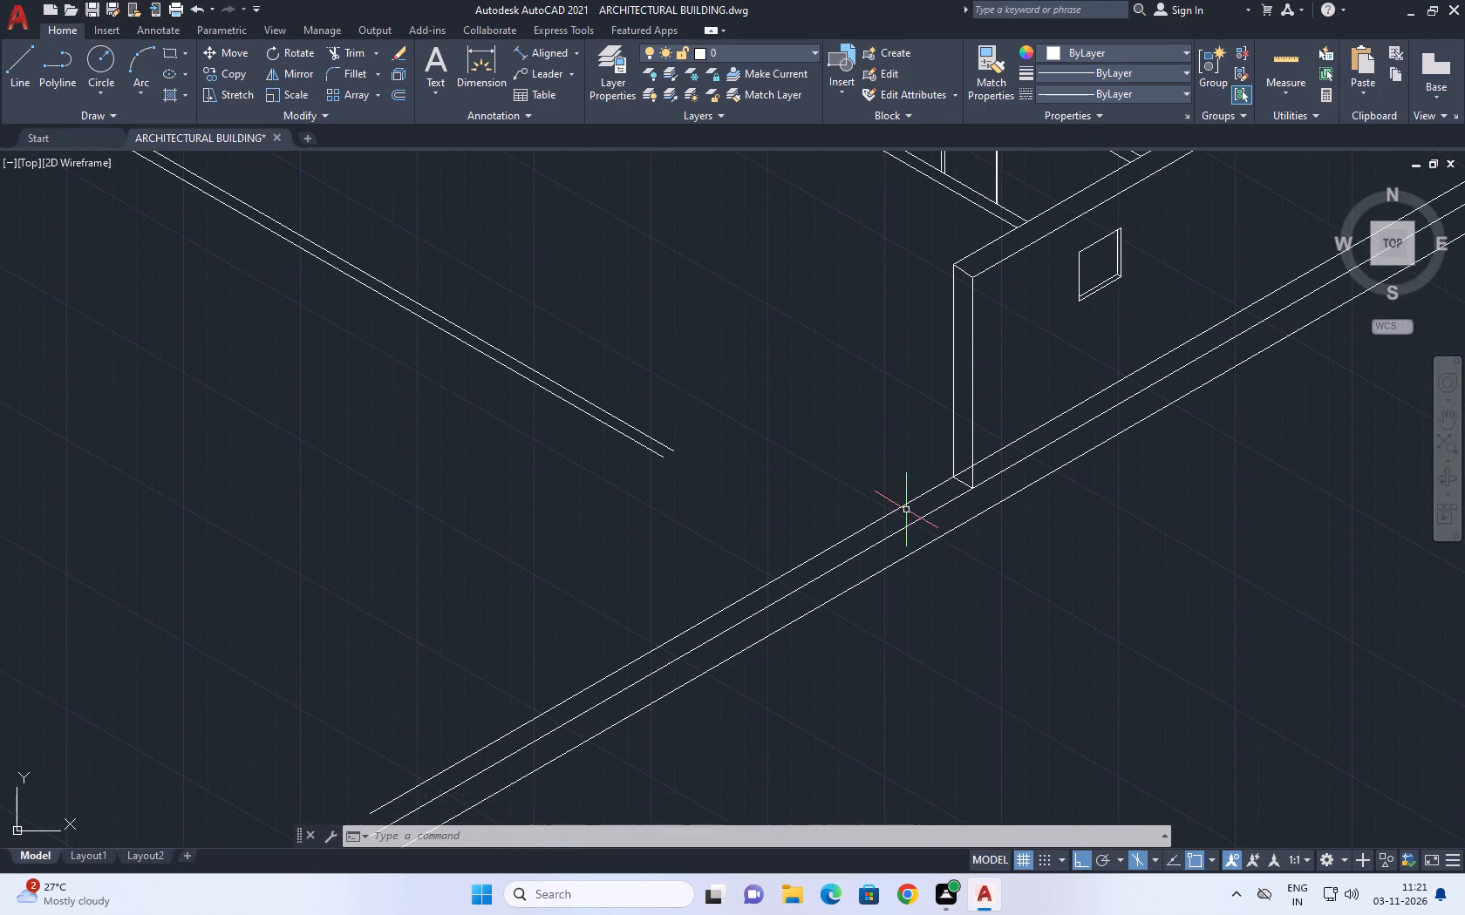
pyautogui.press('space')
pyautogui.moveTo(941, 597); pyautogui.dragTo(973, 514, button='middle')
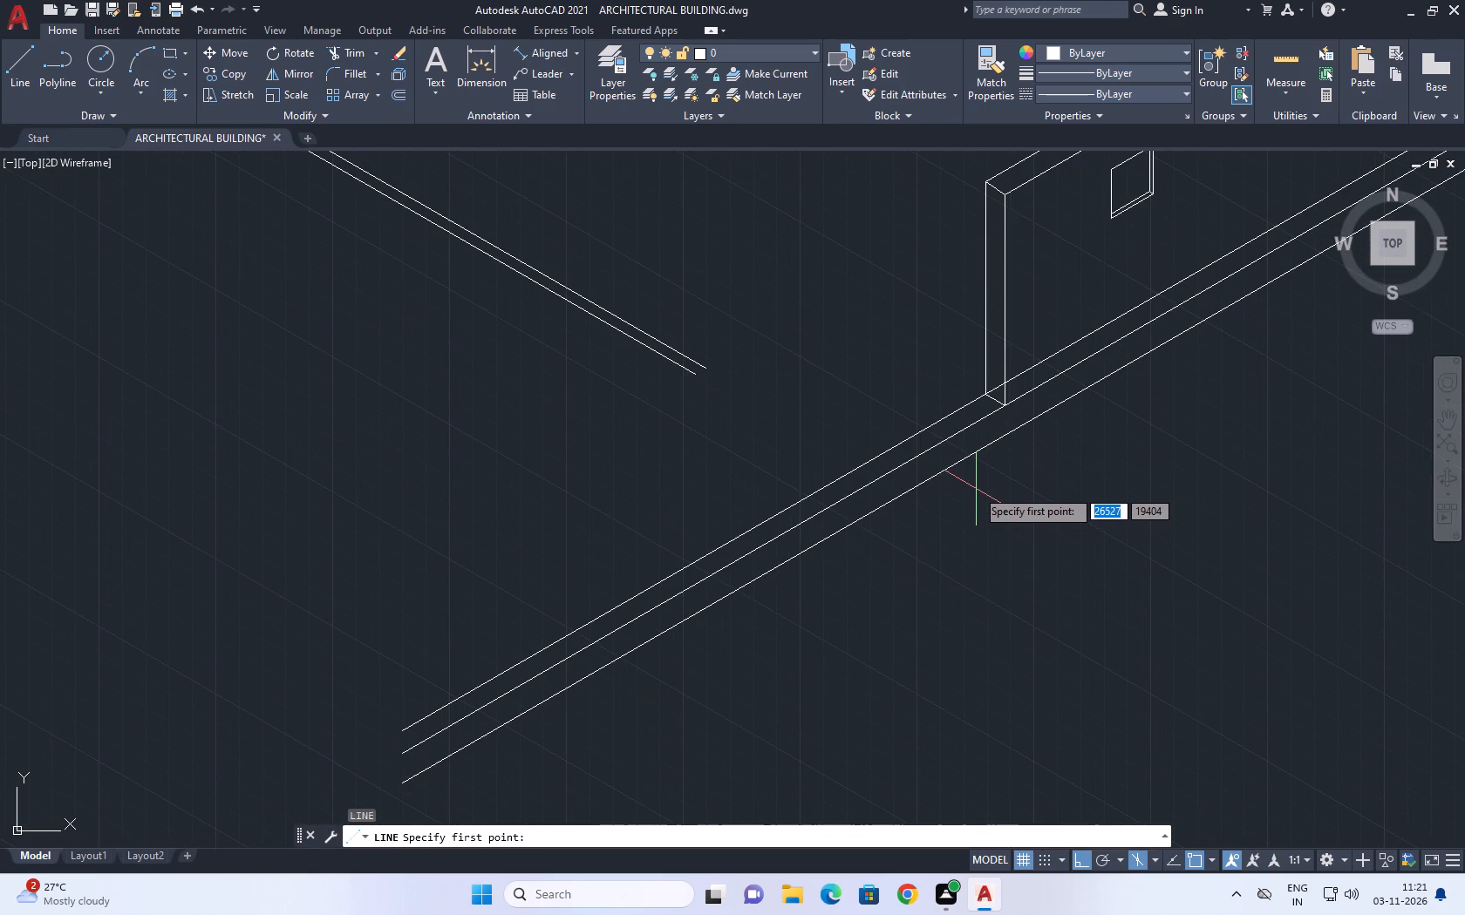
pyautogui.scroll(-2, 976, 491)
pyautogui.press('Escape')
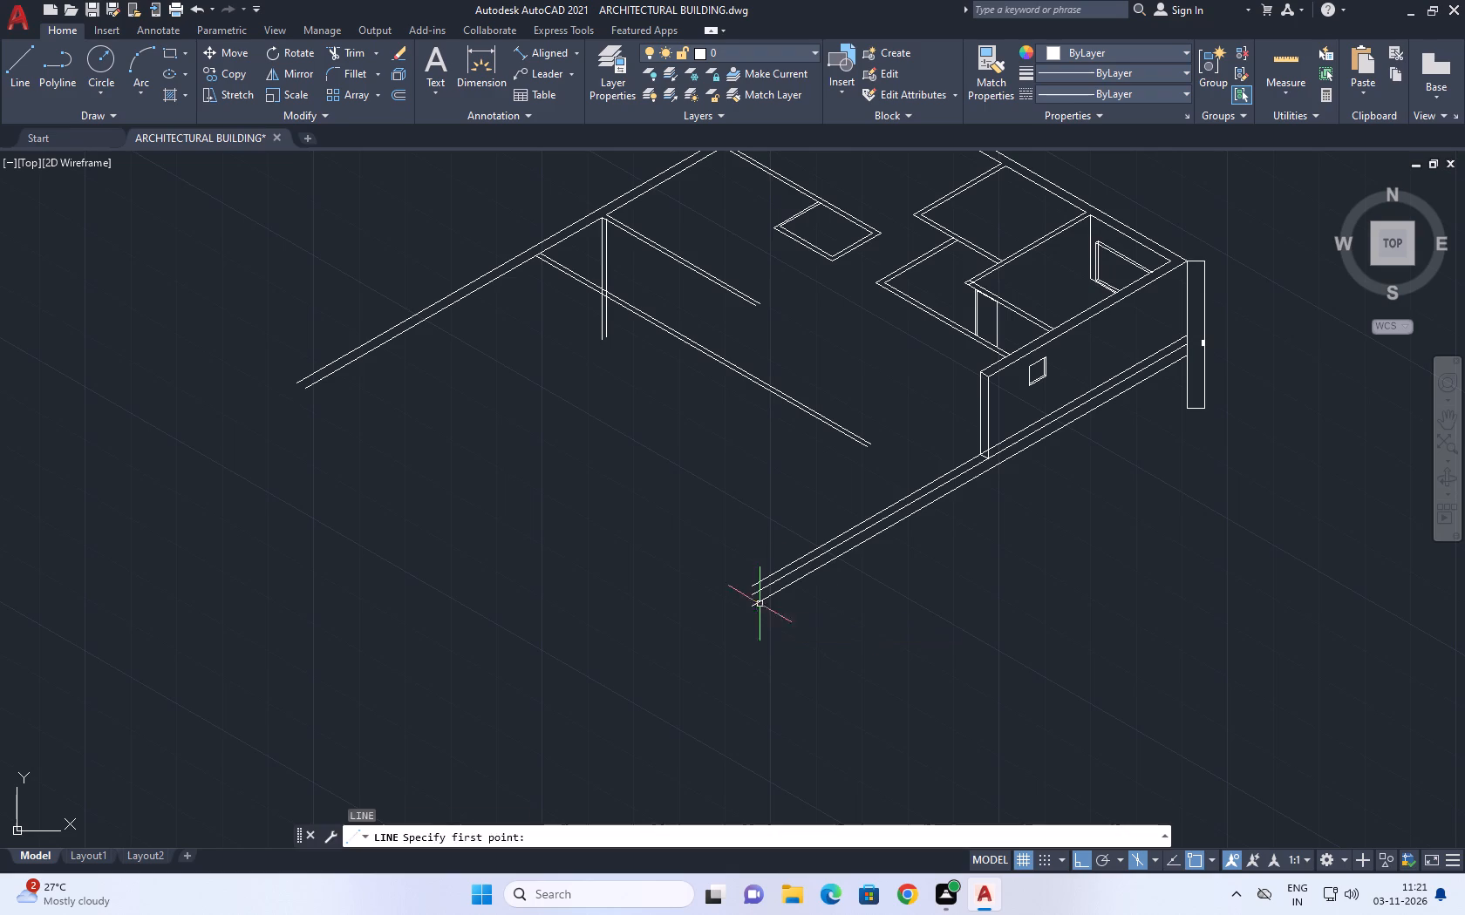
# Measure the distance from the wall end's outer base corner to the free end of the middle base line.
pyautogui.moveTo(1019, 441); pyautogui.dragTo(1026, 461, button='middle')
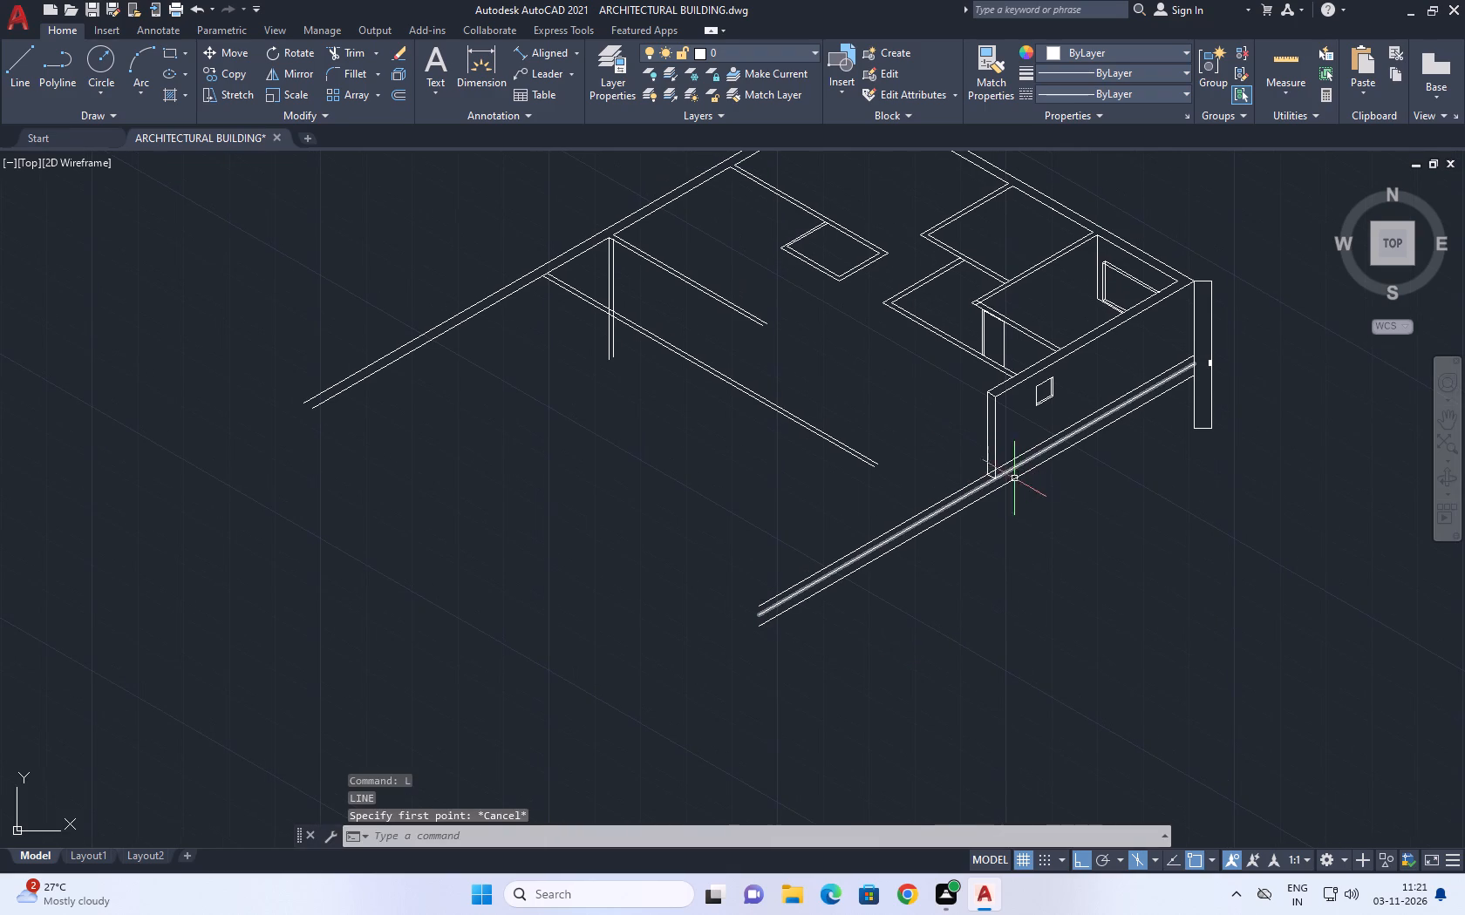
pyautogui.click(537, 58)
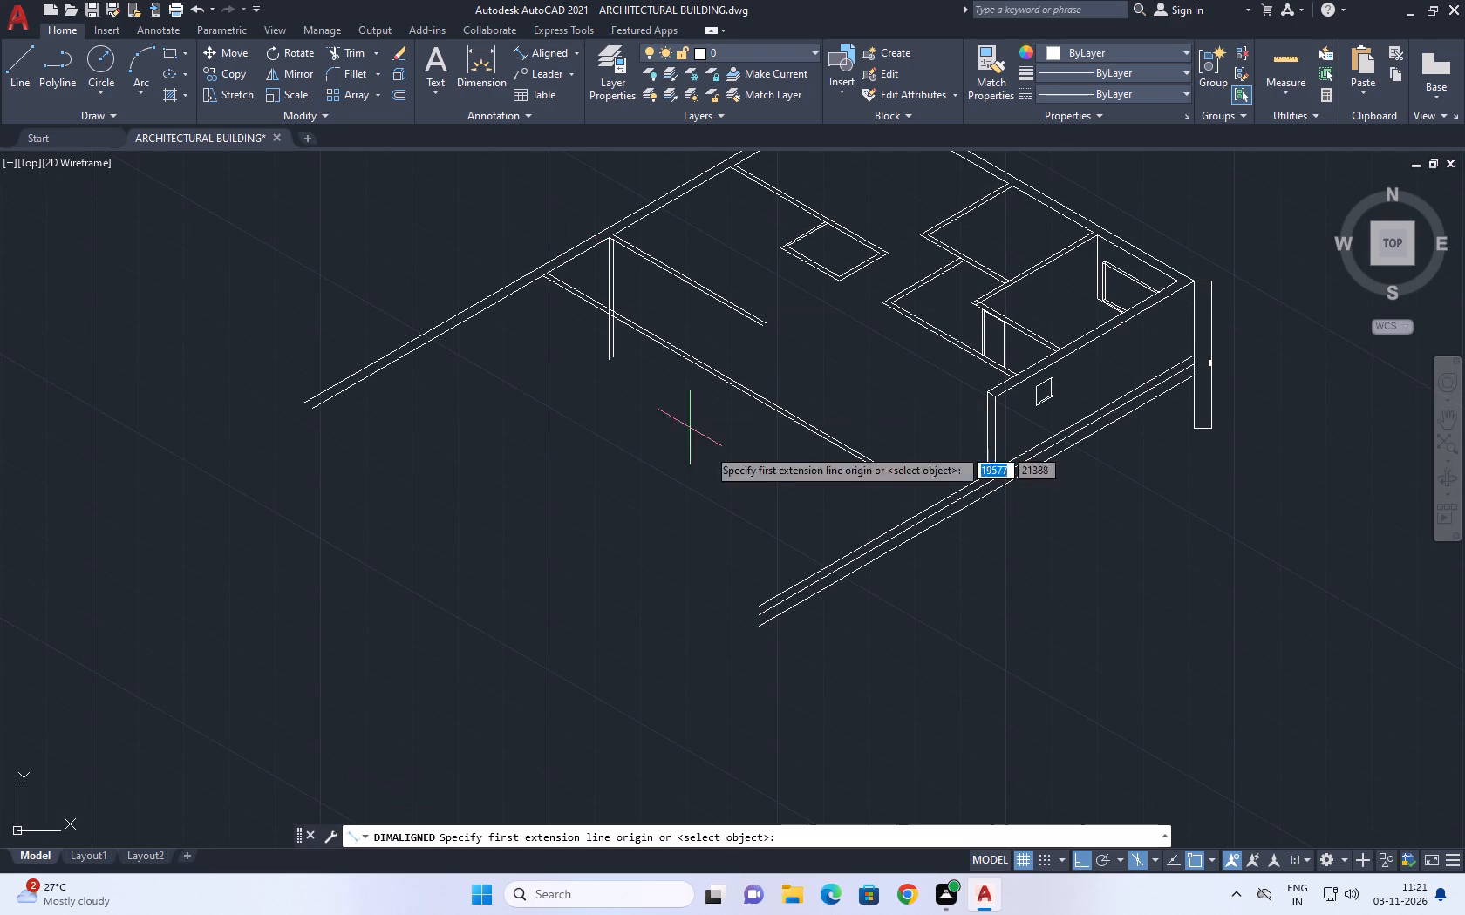
pyautogui.scroll(3, 962, 491)
pyautogui.scroll(2, 1074, 444)
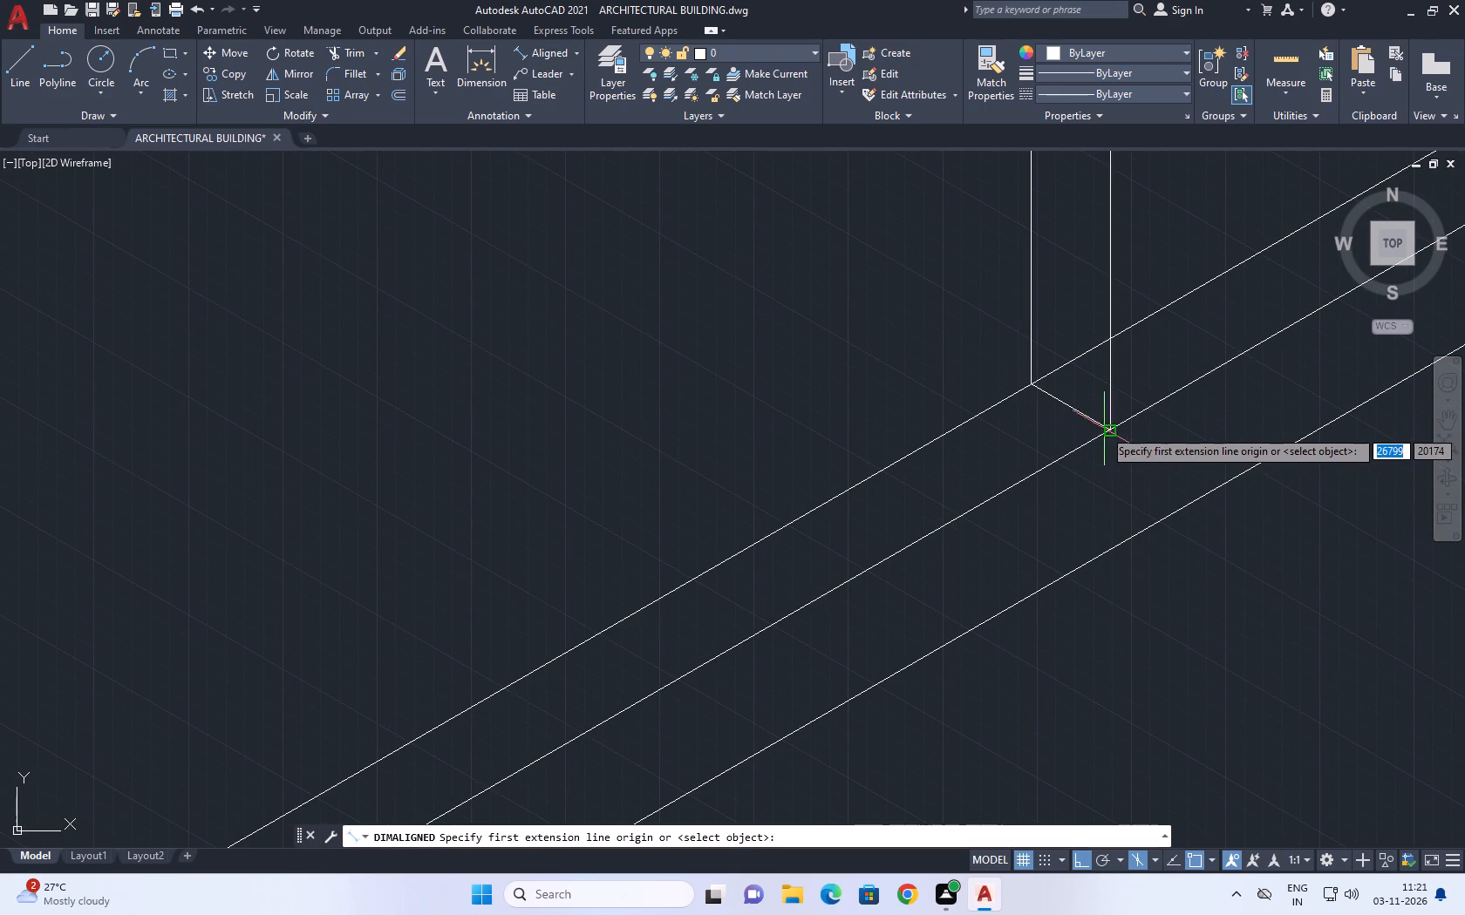
pyautogui.click(1113, 425)
pyautogui.scroll(-3, 996, 424)
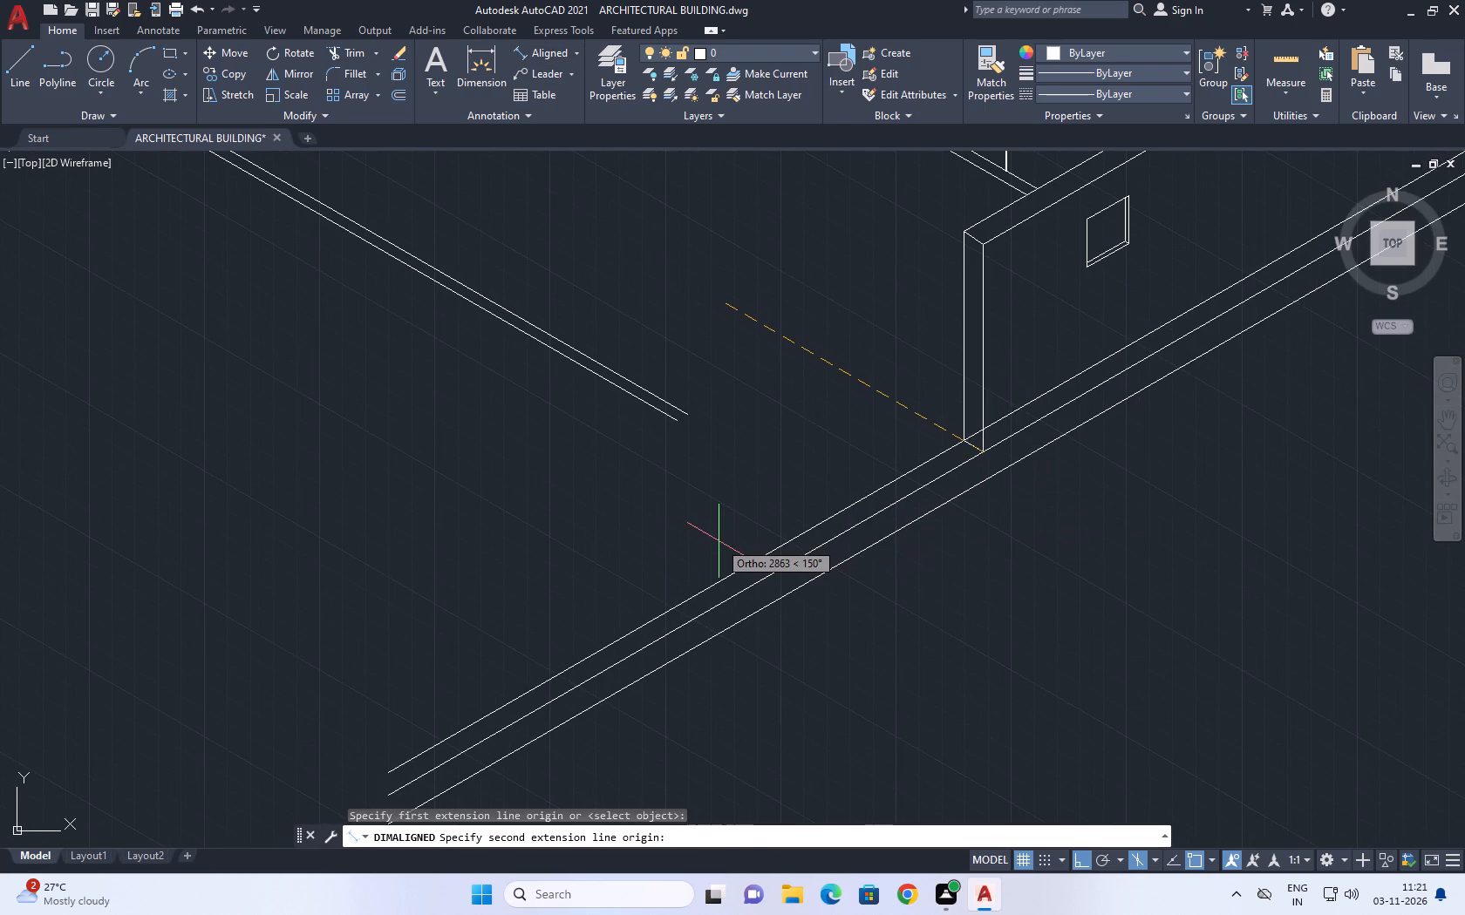
pyautogui.press('F5')
pyautogui.moveTo(544, 688); pyautogui.dragTo(814, 471, button='middle')
pyautogui.scroll(1, 688, 580)
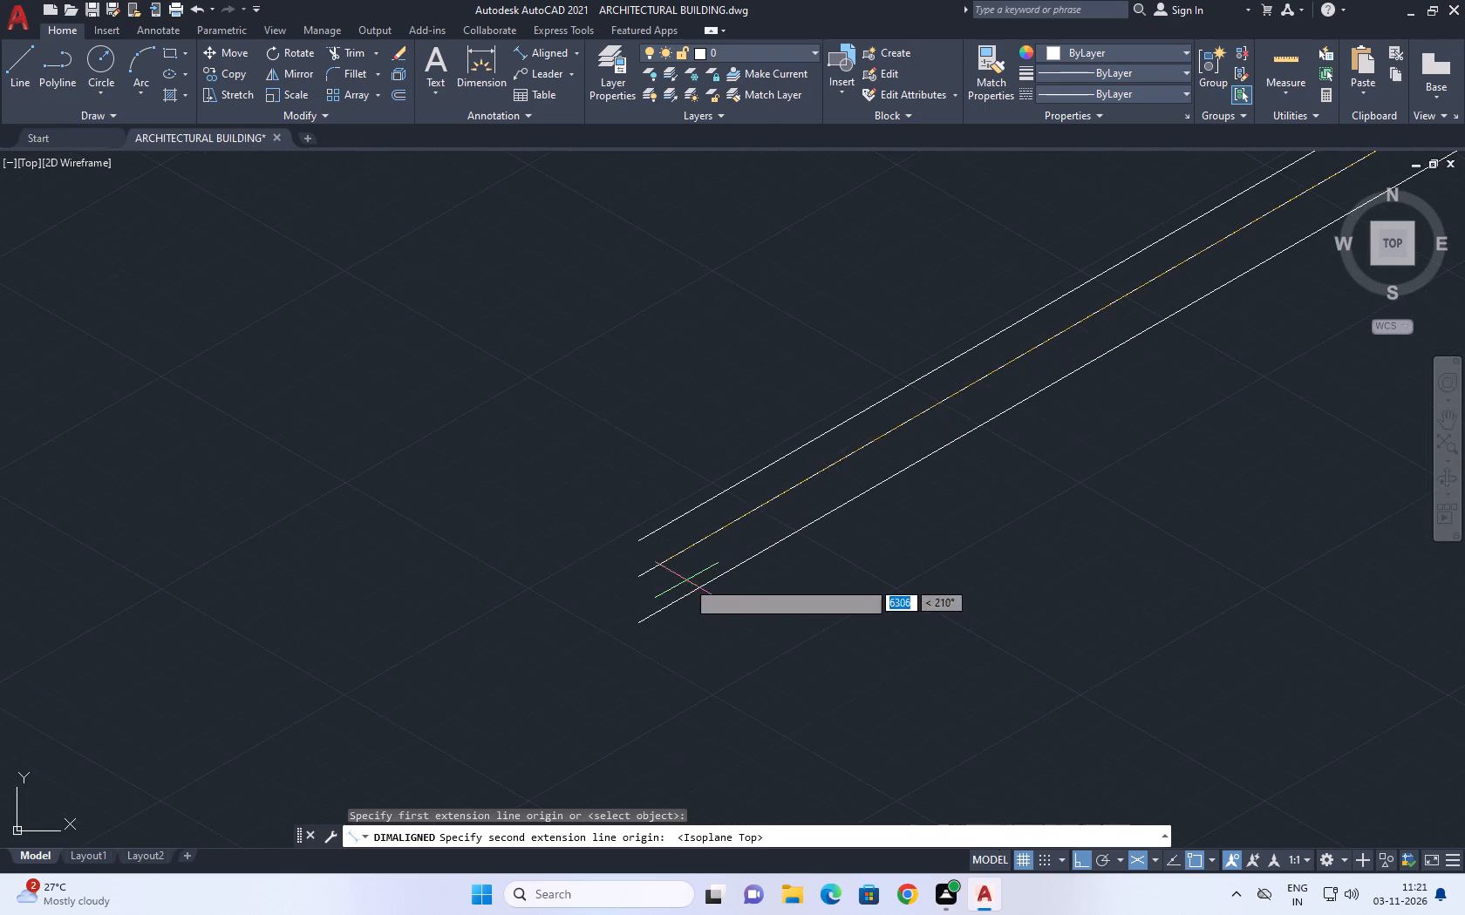
pyautogui.click(630, 584)
pyautogui.scroll(-2, 664, 576)
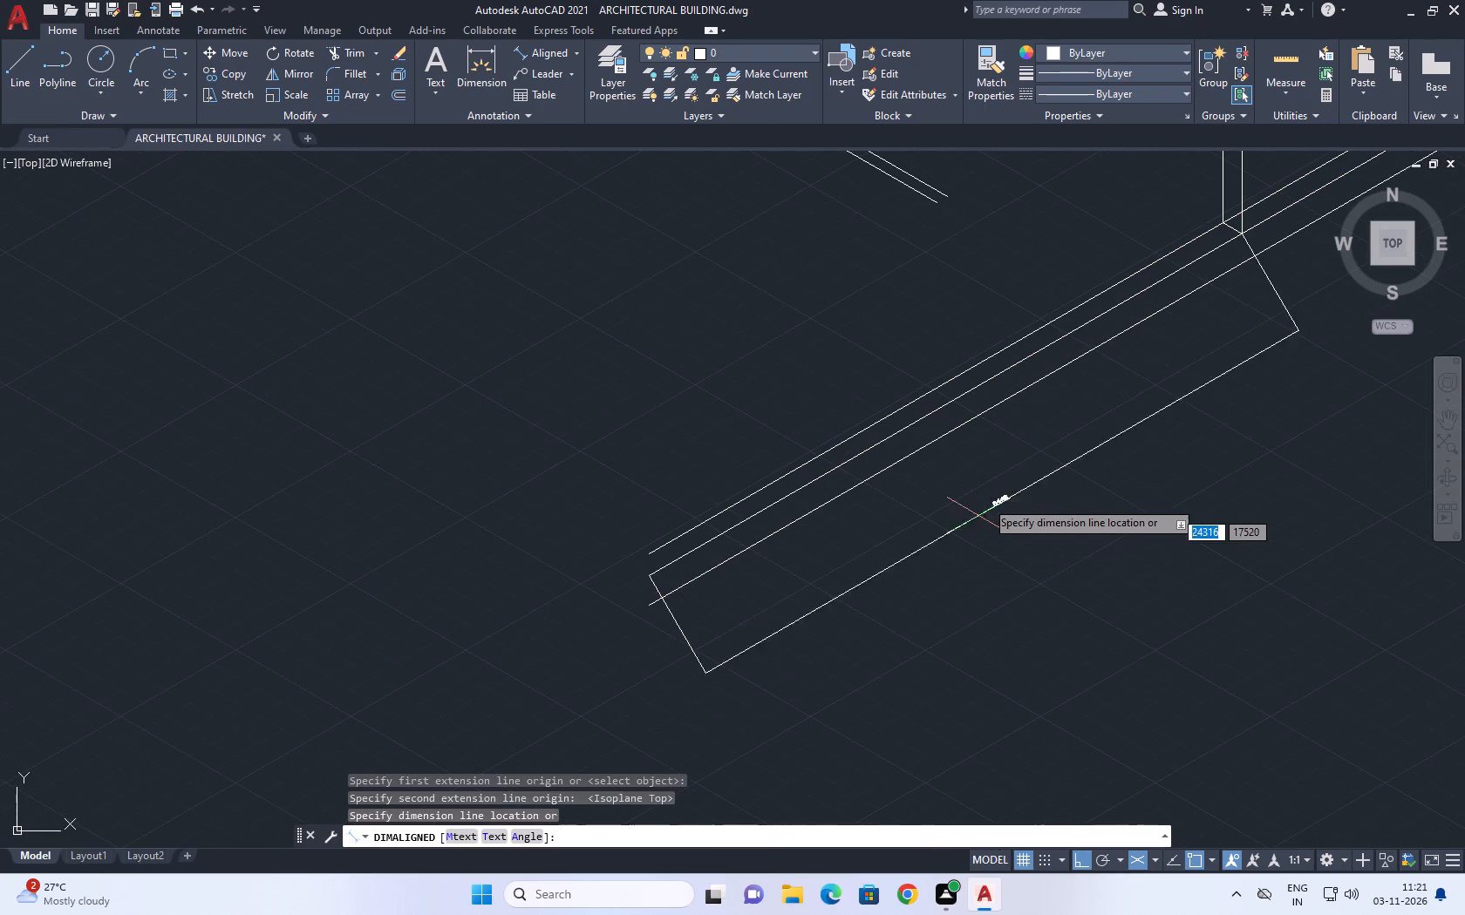
pyautogui.scroll(2, 993, 477)
pyautogui.press('Escape')
pyautogui.scroll(-2, 963, 468)
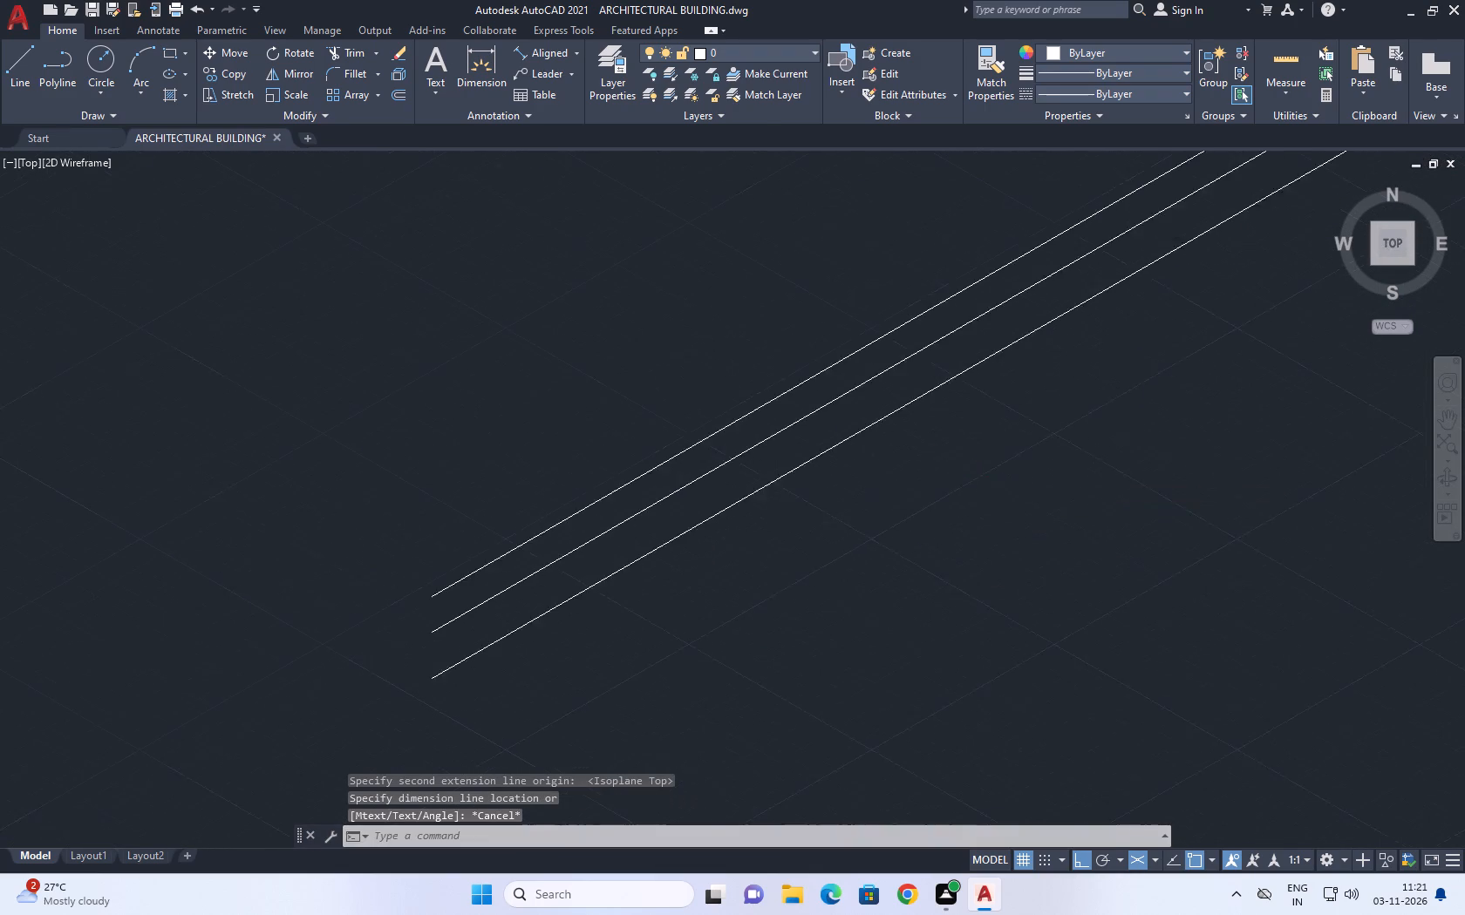
pyautogui.scroll(-2, 963, 468)
pyautogui.moveTo(1019, 378); pyautogui.dragTo(951, 468, button='middle')
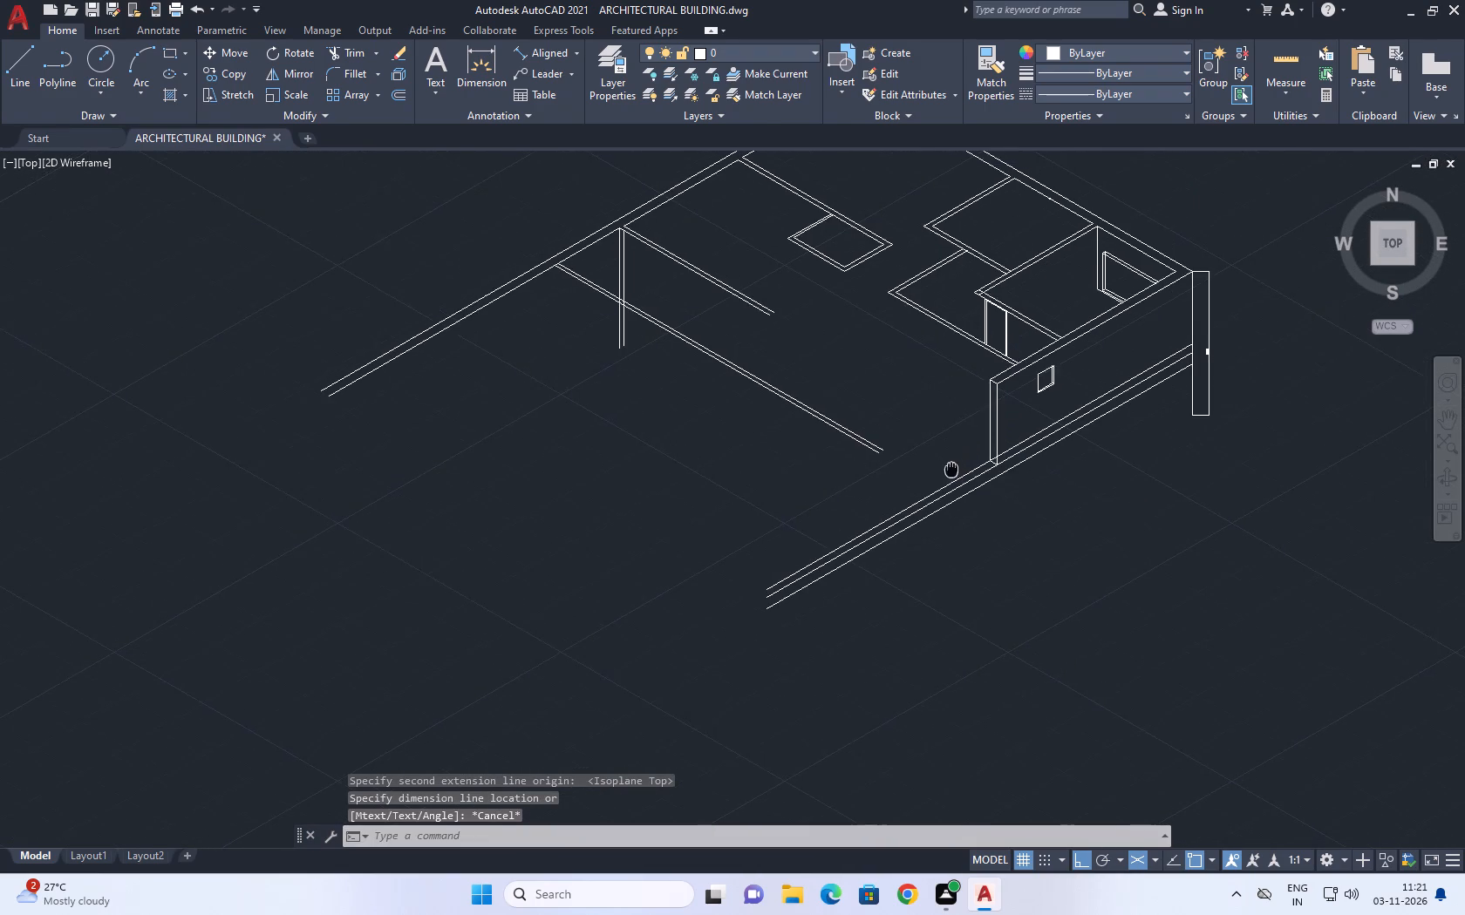
pyautogui.moveTo(951, 468); pyautogui.dragTo(949, 468, button='middle')
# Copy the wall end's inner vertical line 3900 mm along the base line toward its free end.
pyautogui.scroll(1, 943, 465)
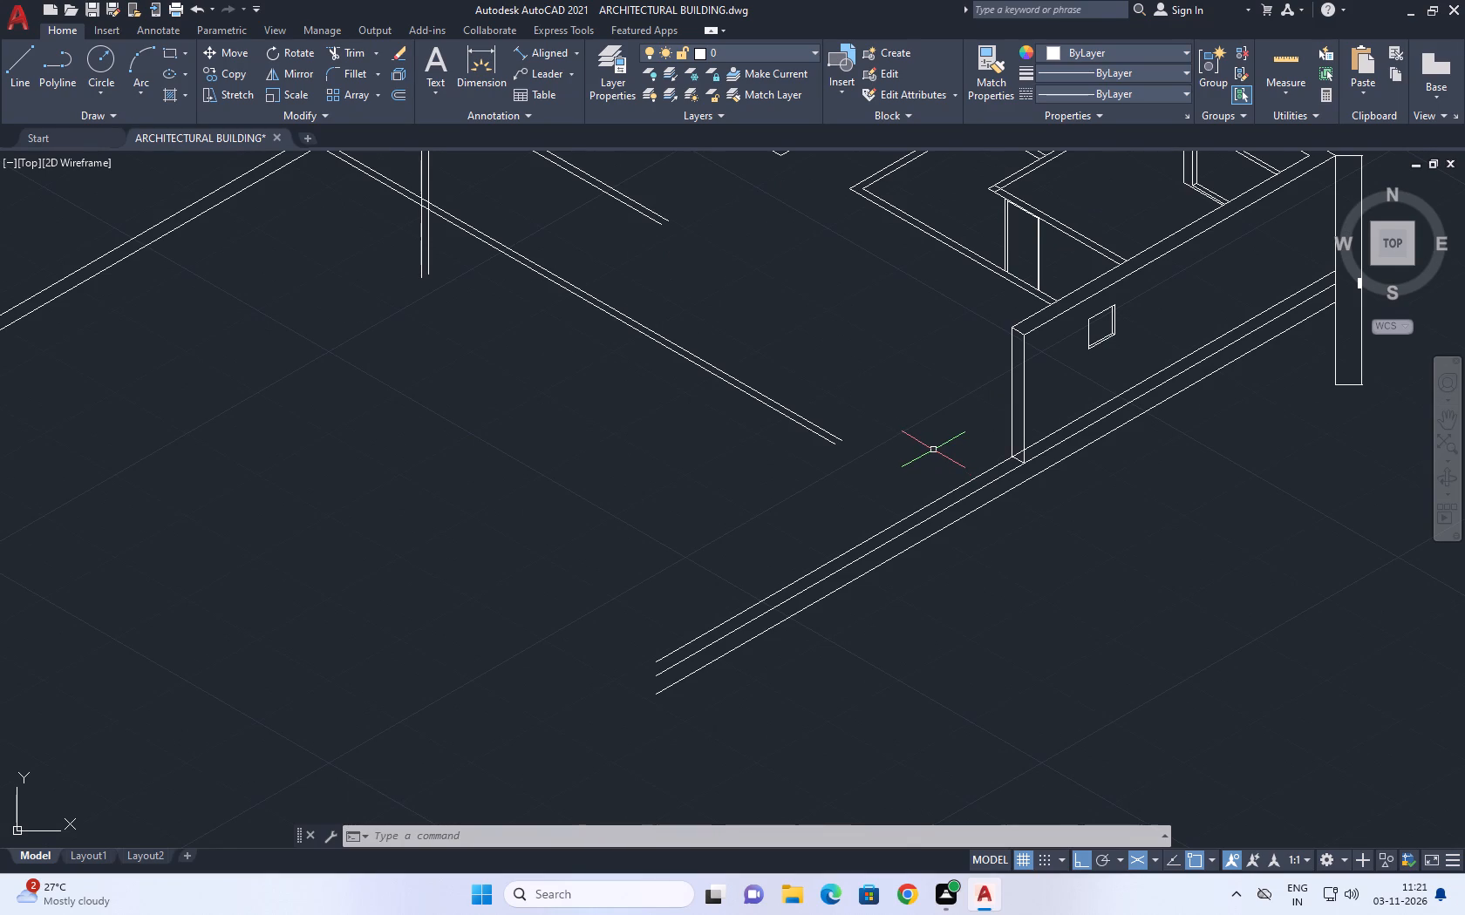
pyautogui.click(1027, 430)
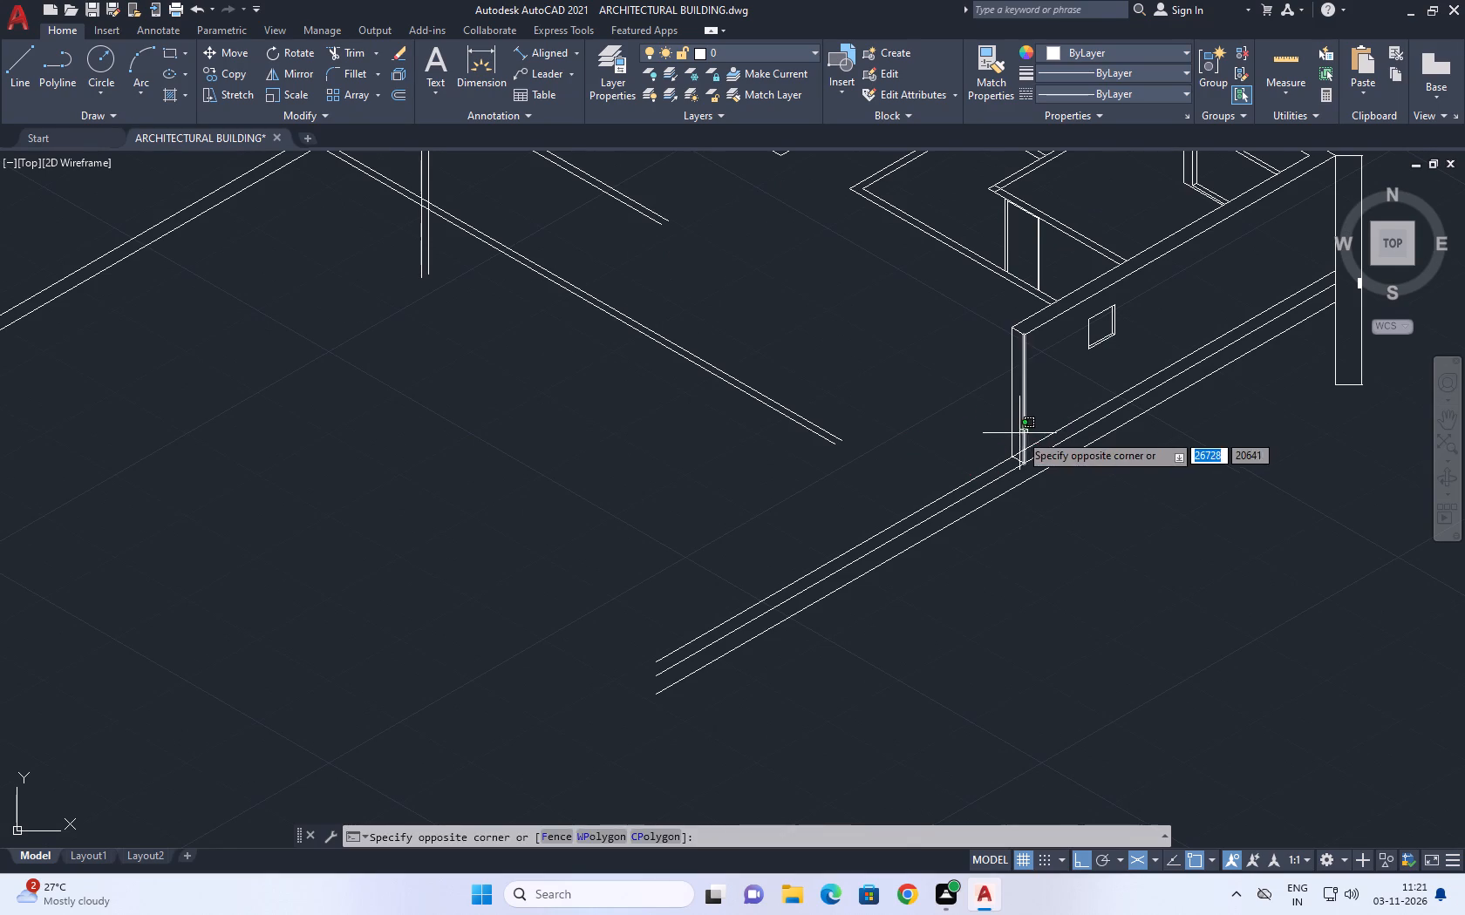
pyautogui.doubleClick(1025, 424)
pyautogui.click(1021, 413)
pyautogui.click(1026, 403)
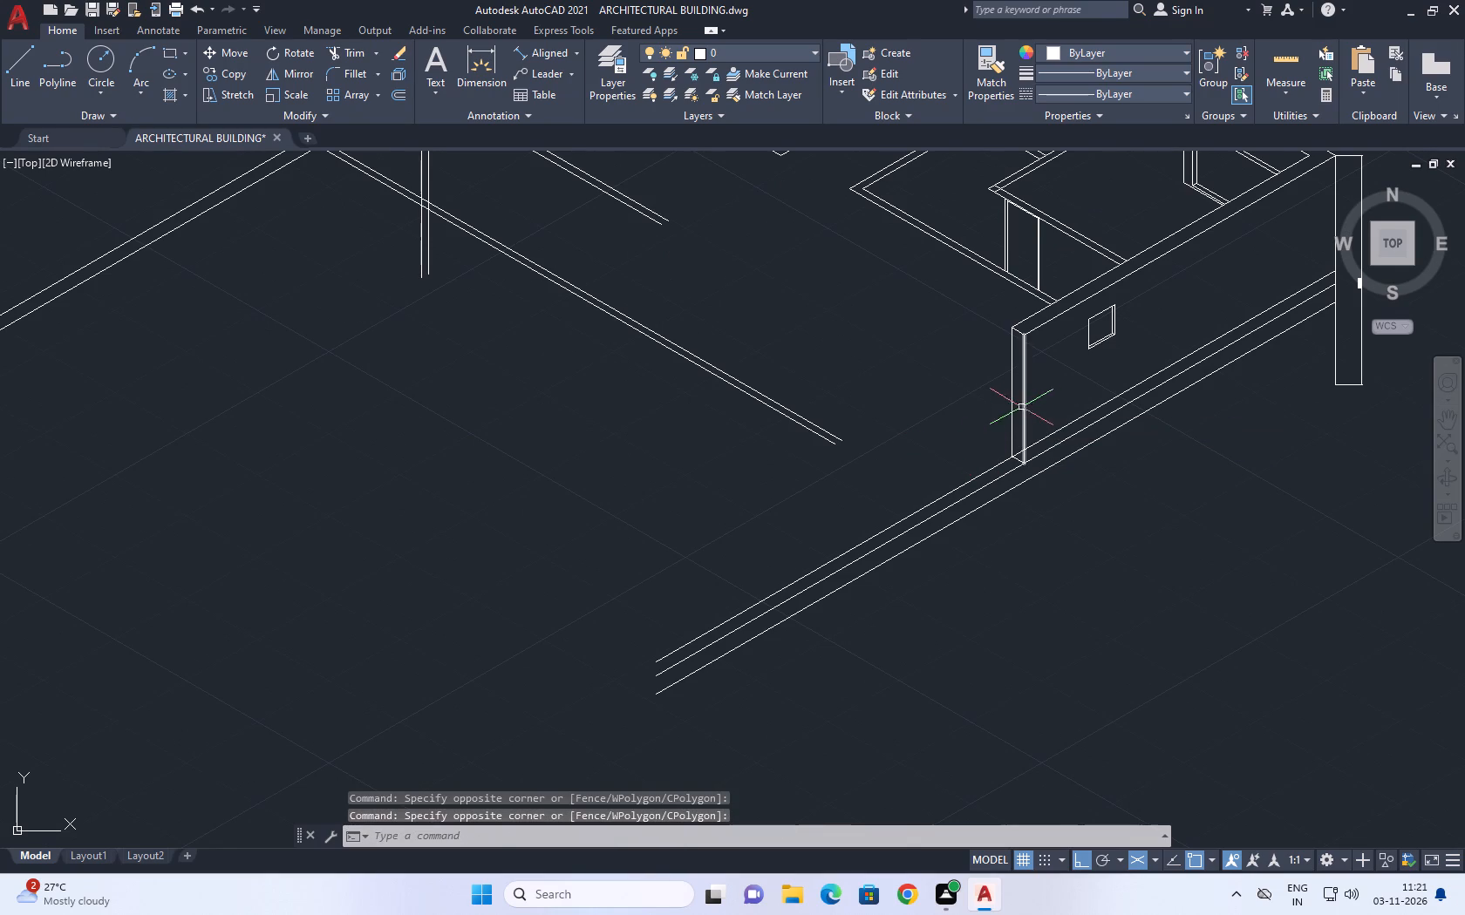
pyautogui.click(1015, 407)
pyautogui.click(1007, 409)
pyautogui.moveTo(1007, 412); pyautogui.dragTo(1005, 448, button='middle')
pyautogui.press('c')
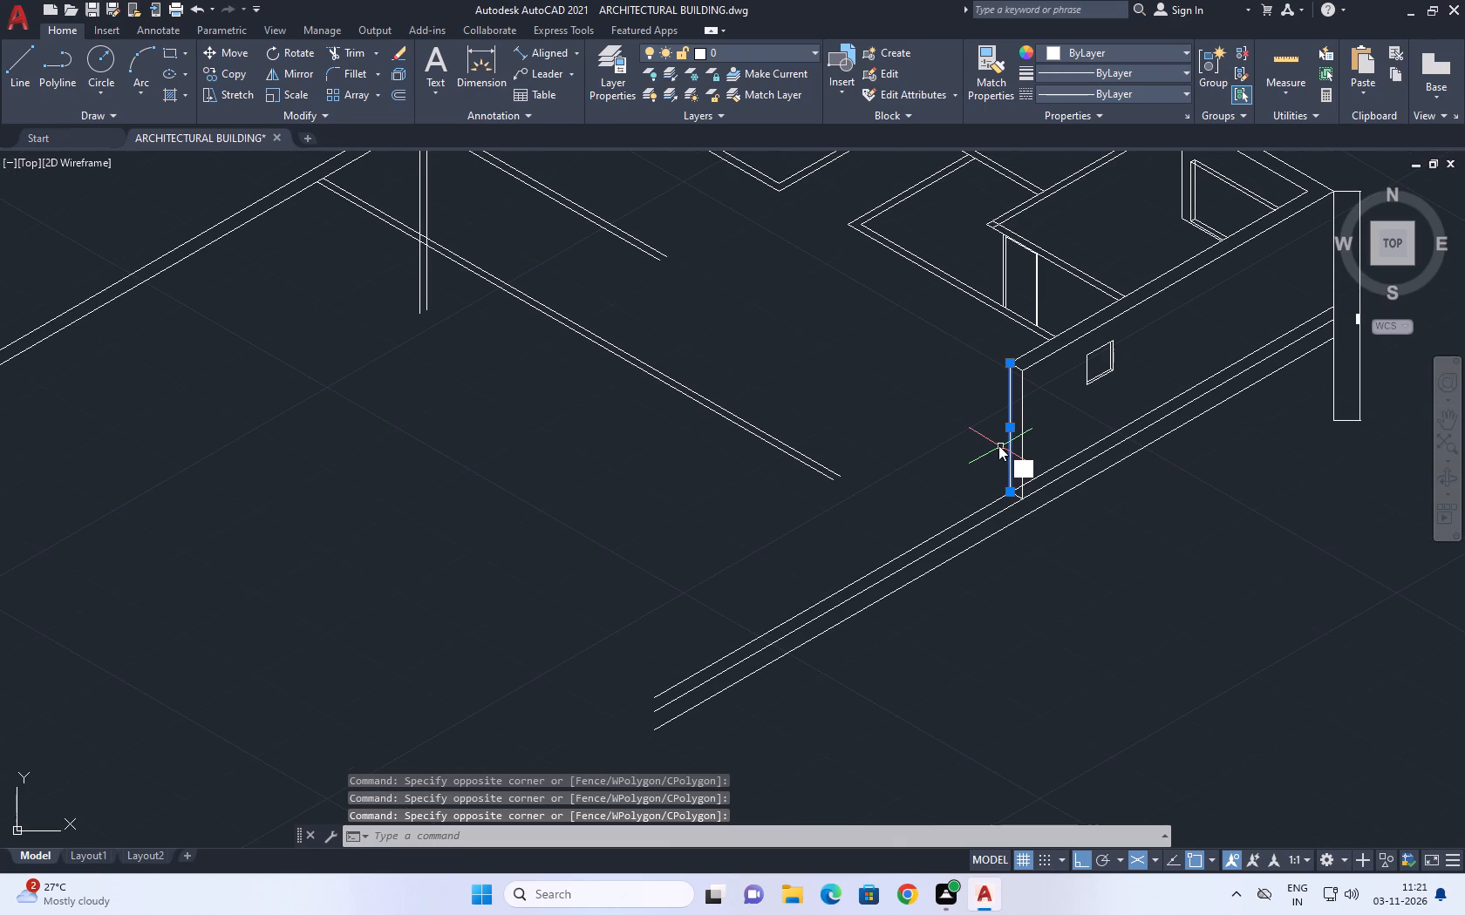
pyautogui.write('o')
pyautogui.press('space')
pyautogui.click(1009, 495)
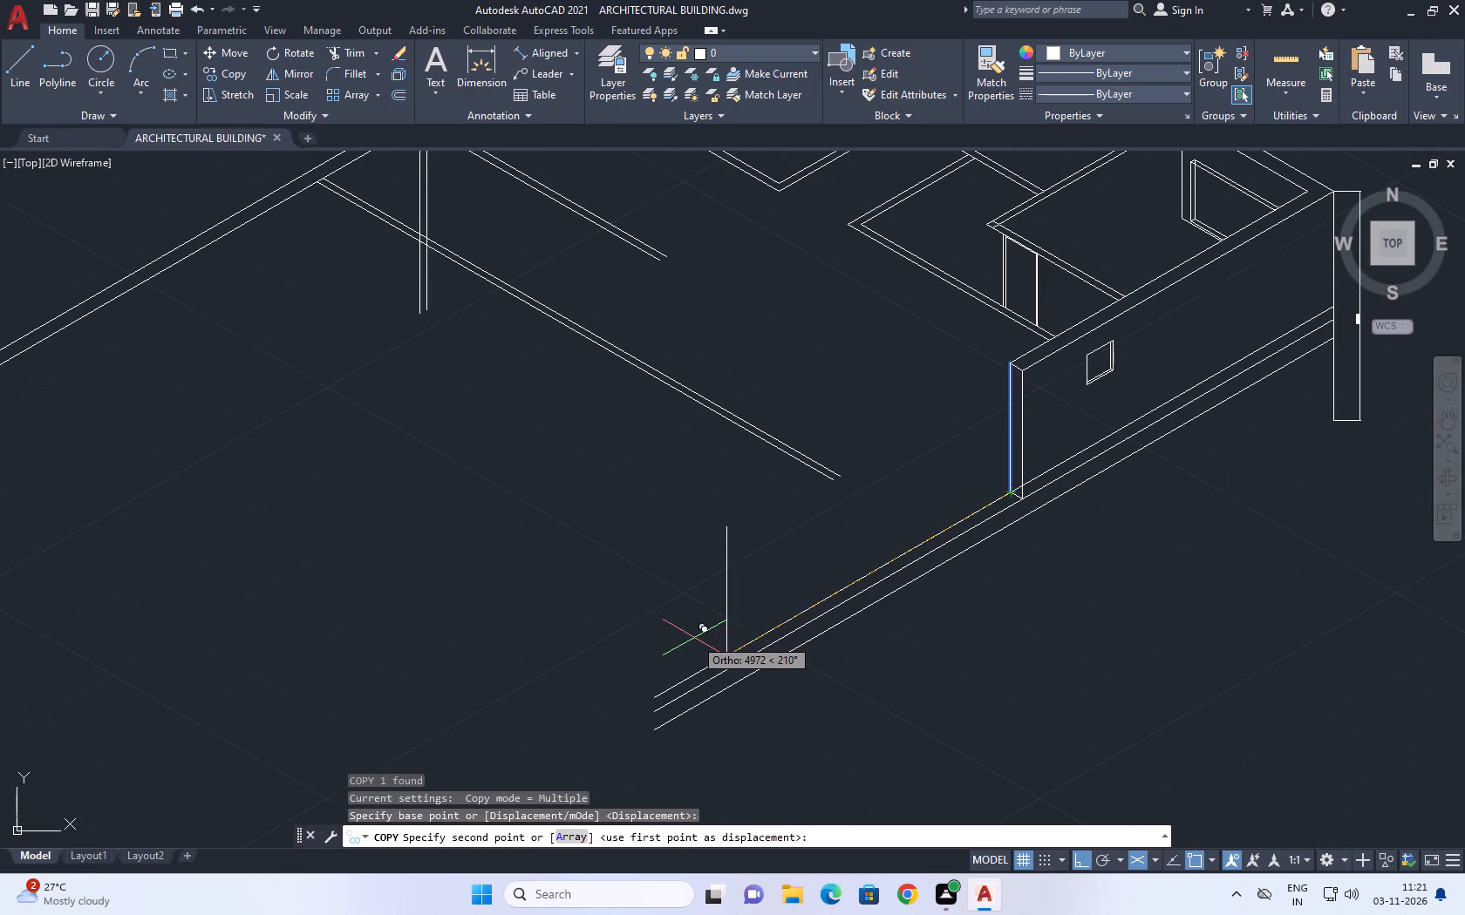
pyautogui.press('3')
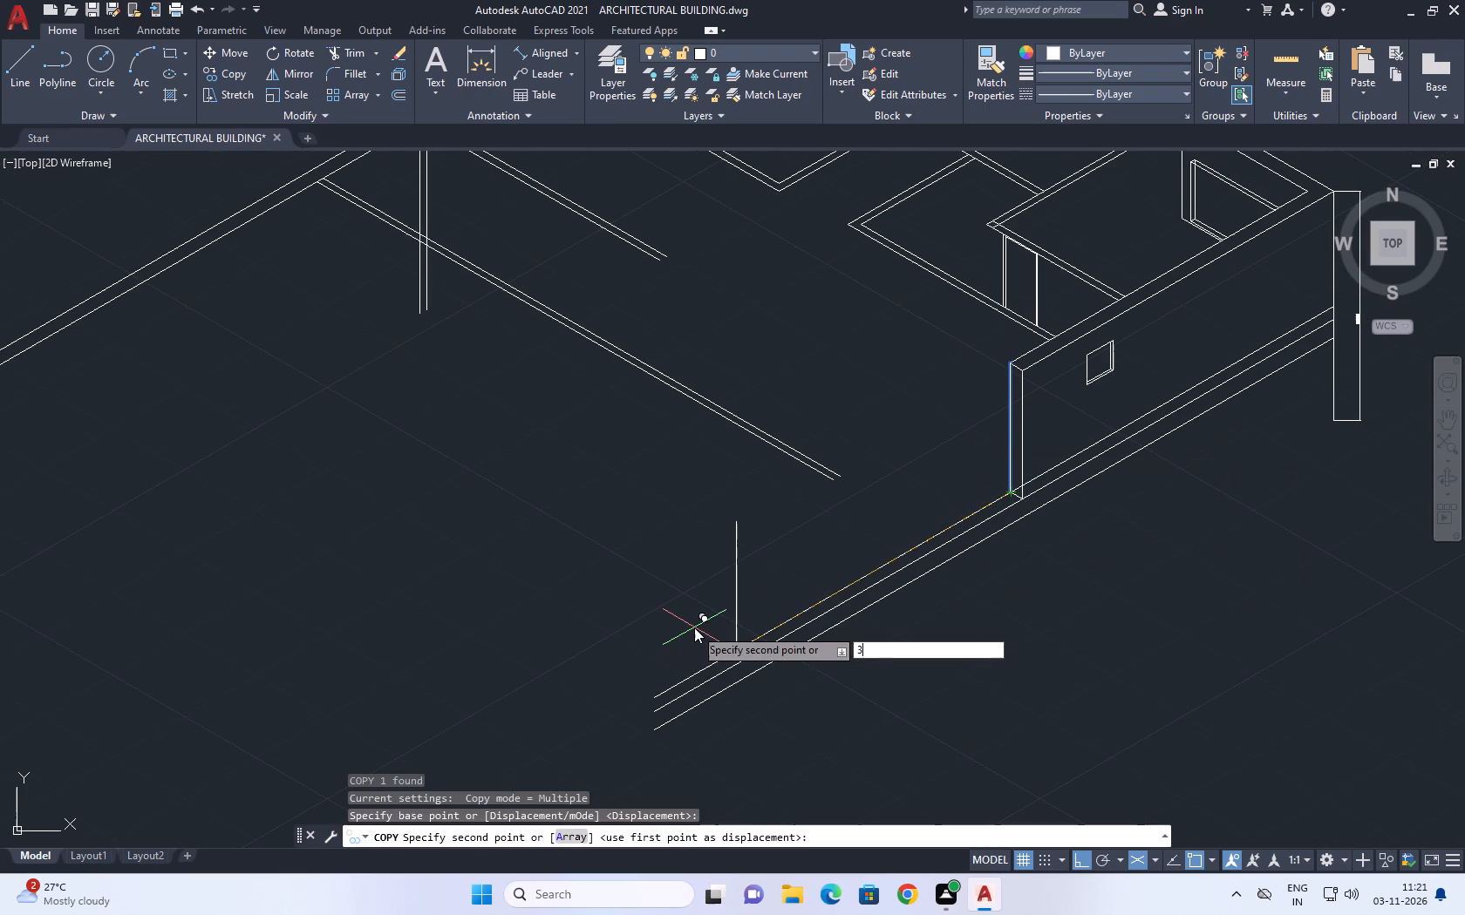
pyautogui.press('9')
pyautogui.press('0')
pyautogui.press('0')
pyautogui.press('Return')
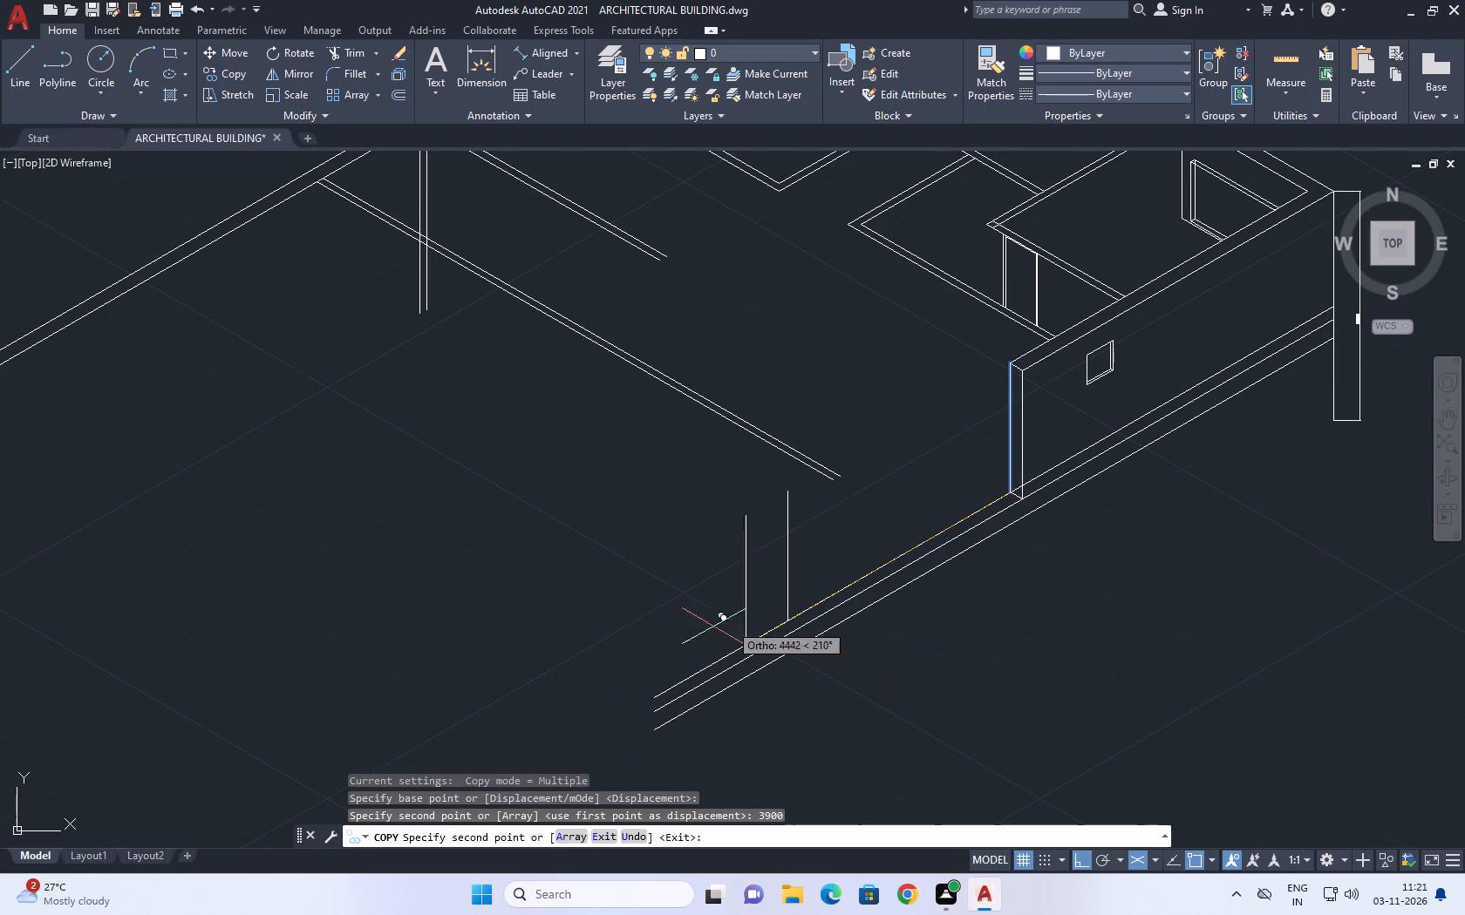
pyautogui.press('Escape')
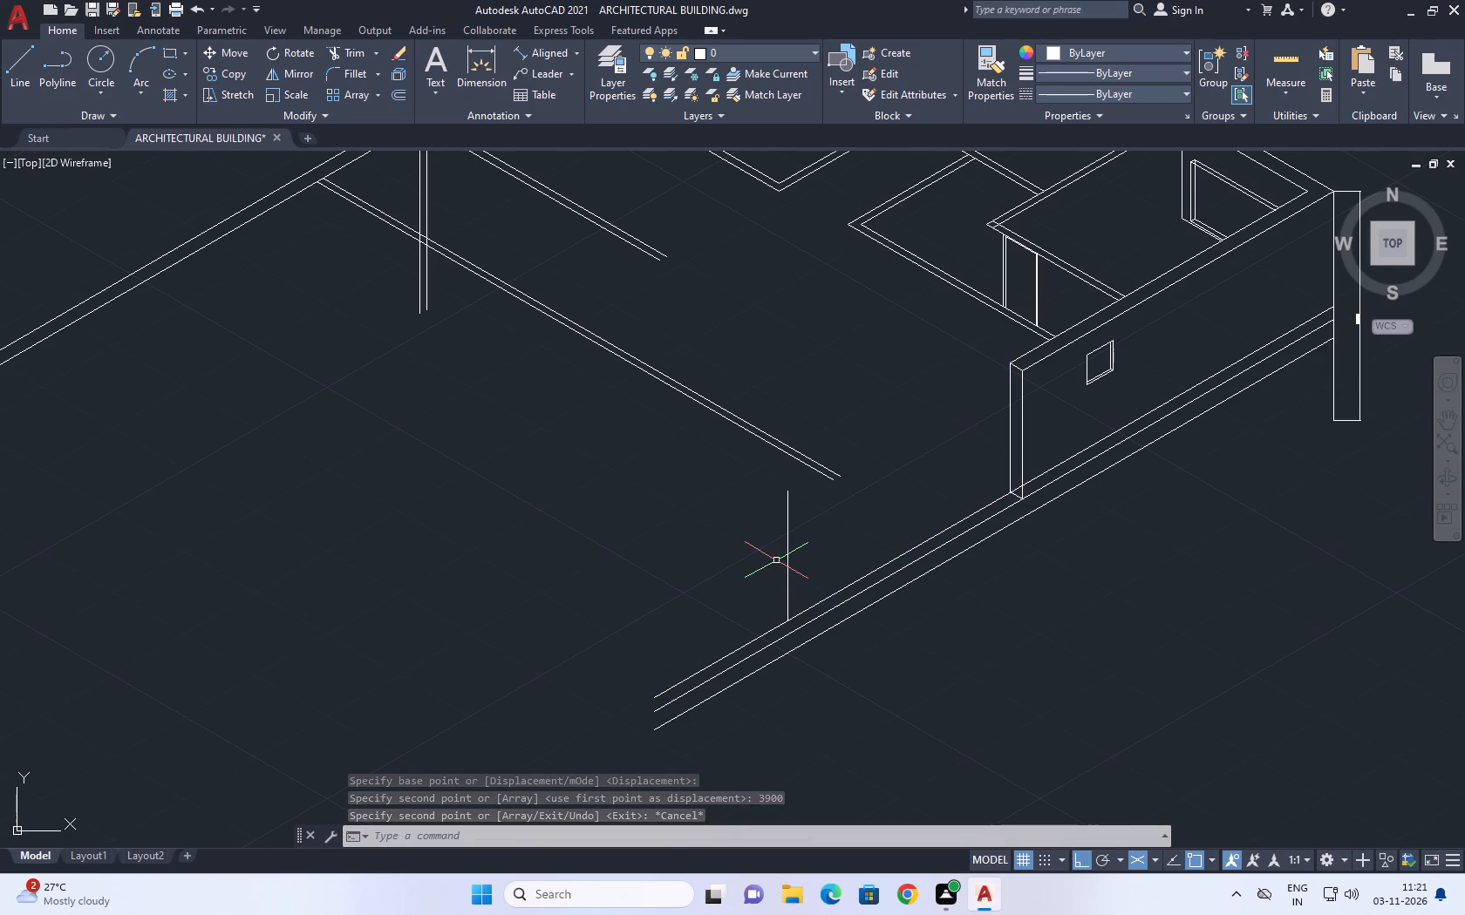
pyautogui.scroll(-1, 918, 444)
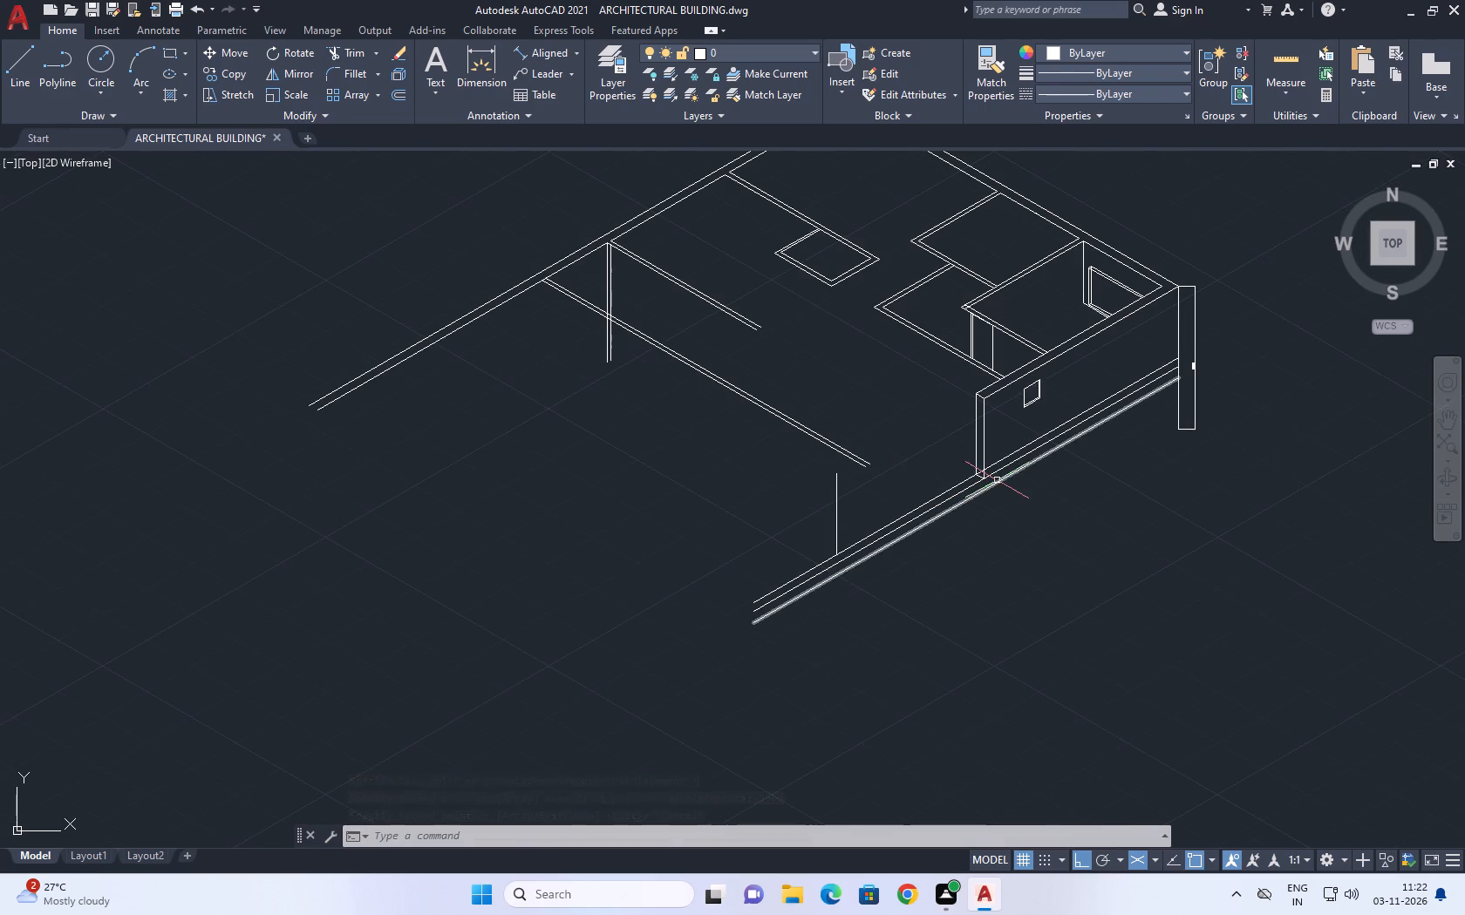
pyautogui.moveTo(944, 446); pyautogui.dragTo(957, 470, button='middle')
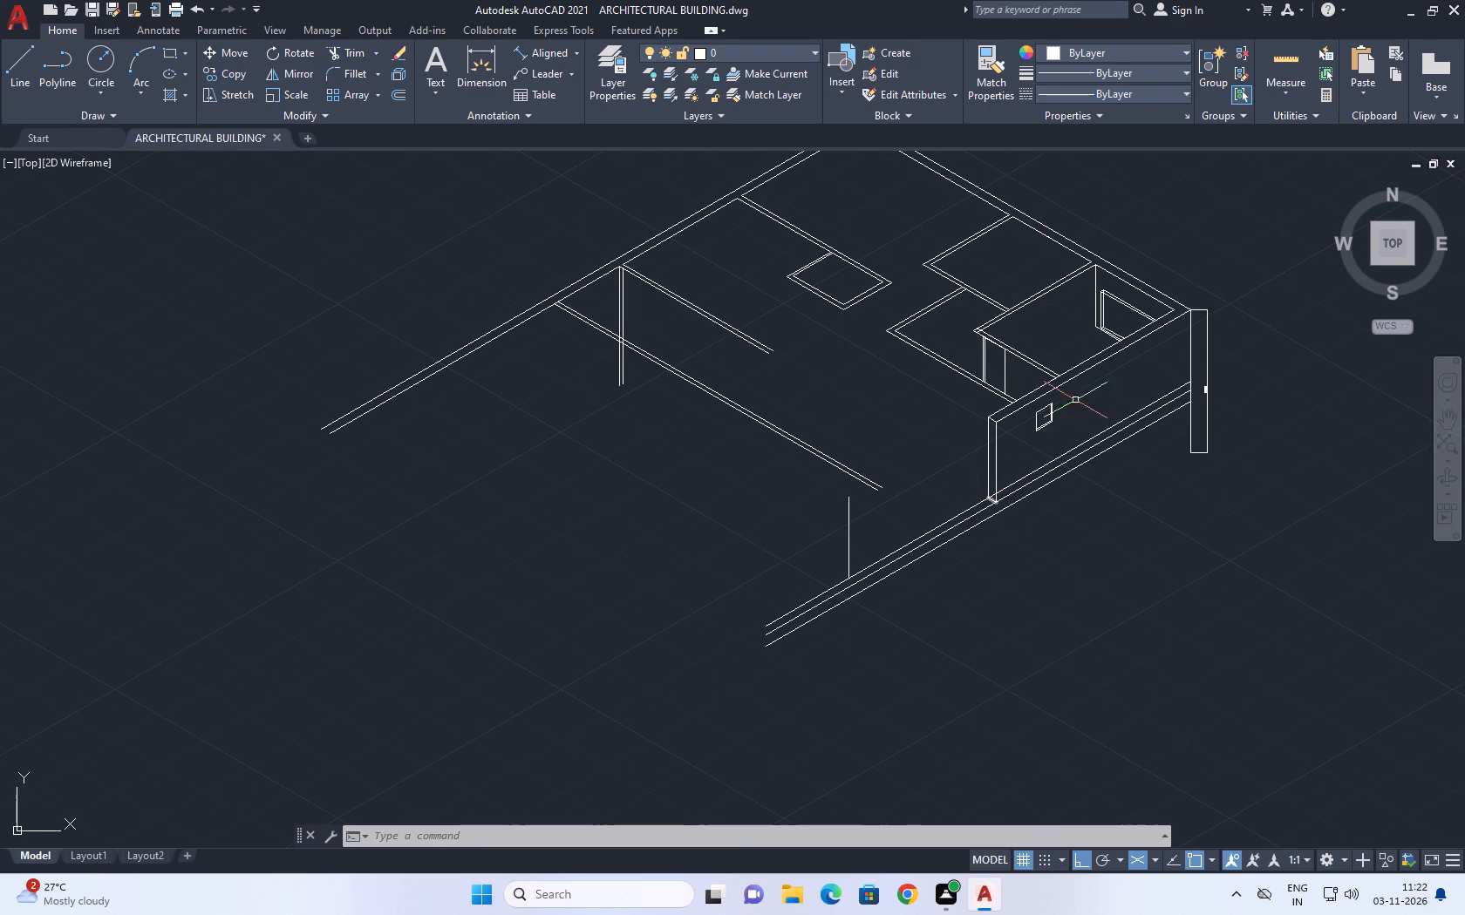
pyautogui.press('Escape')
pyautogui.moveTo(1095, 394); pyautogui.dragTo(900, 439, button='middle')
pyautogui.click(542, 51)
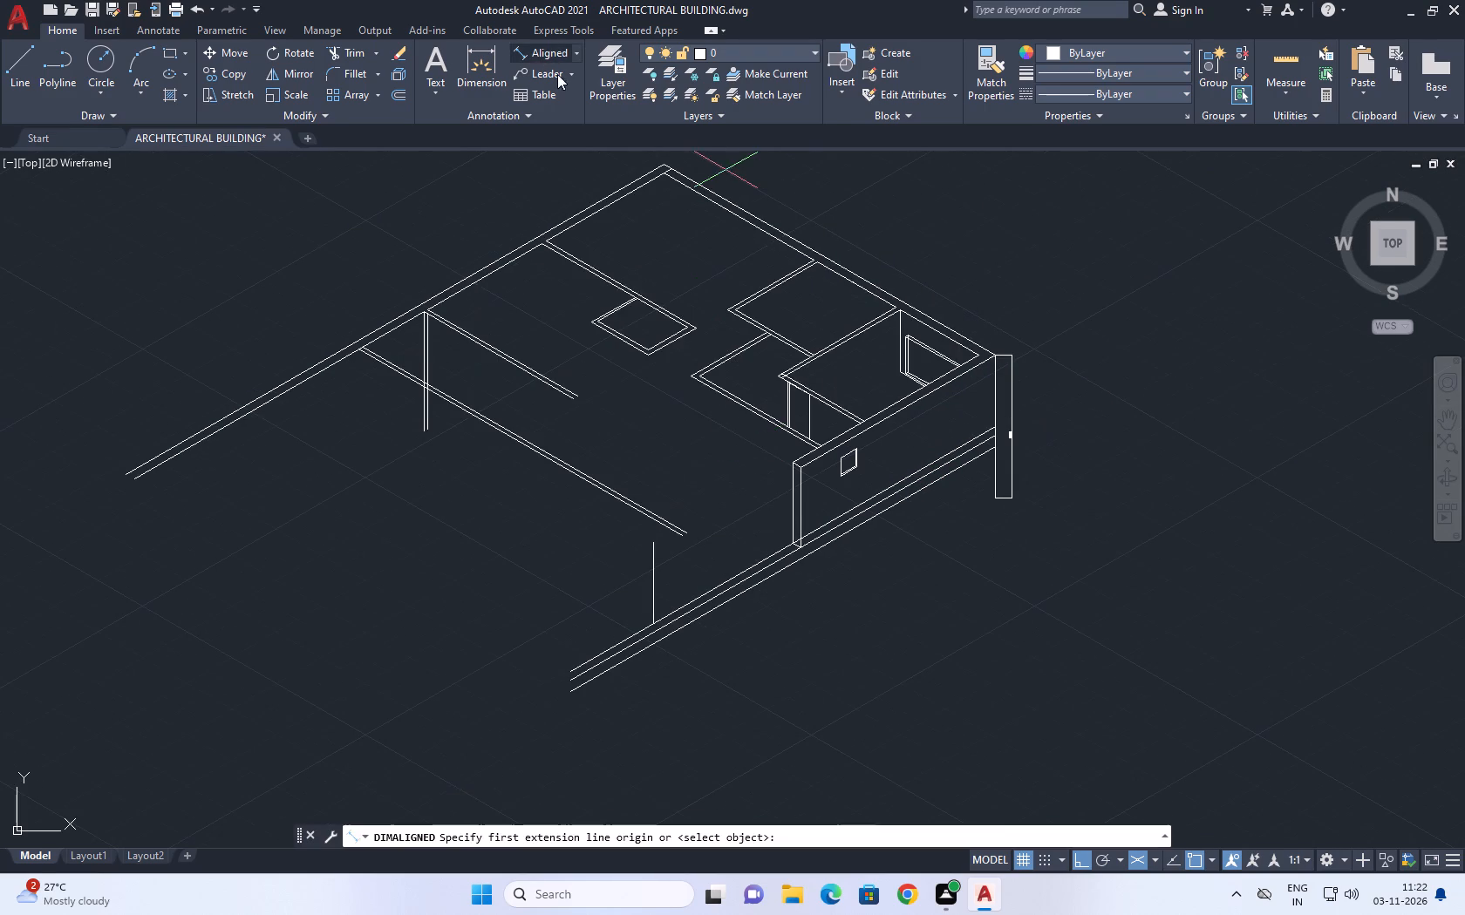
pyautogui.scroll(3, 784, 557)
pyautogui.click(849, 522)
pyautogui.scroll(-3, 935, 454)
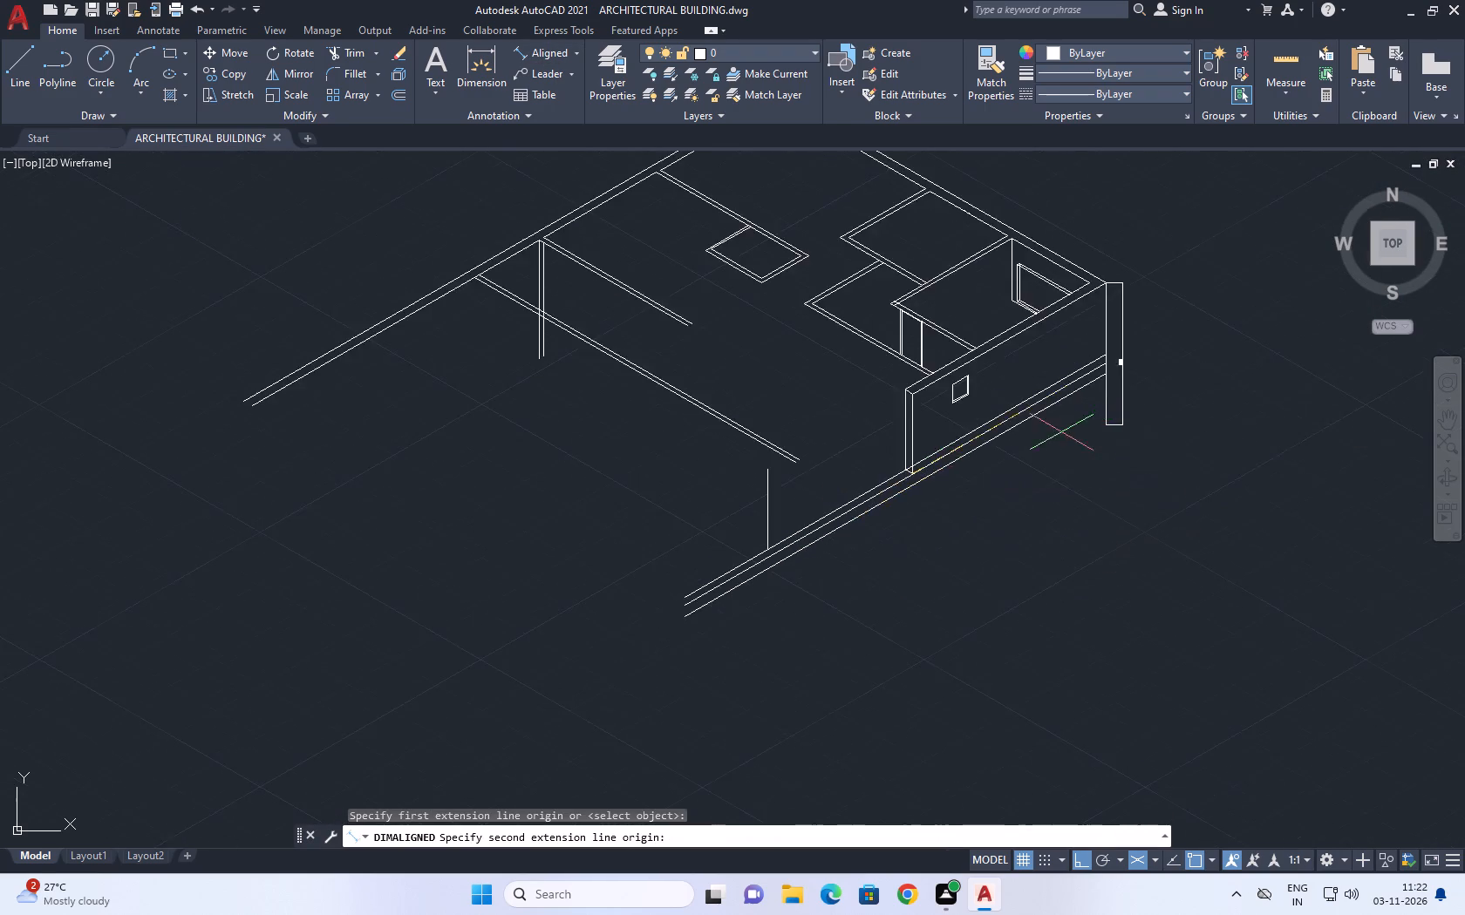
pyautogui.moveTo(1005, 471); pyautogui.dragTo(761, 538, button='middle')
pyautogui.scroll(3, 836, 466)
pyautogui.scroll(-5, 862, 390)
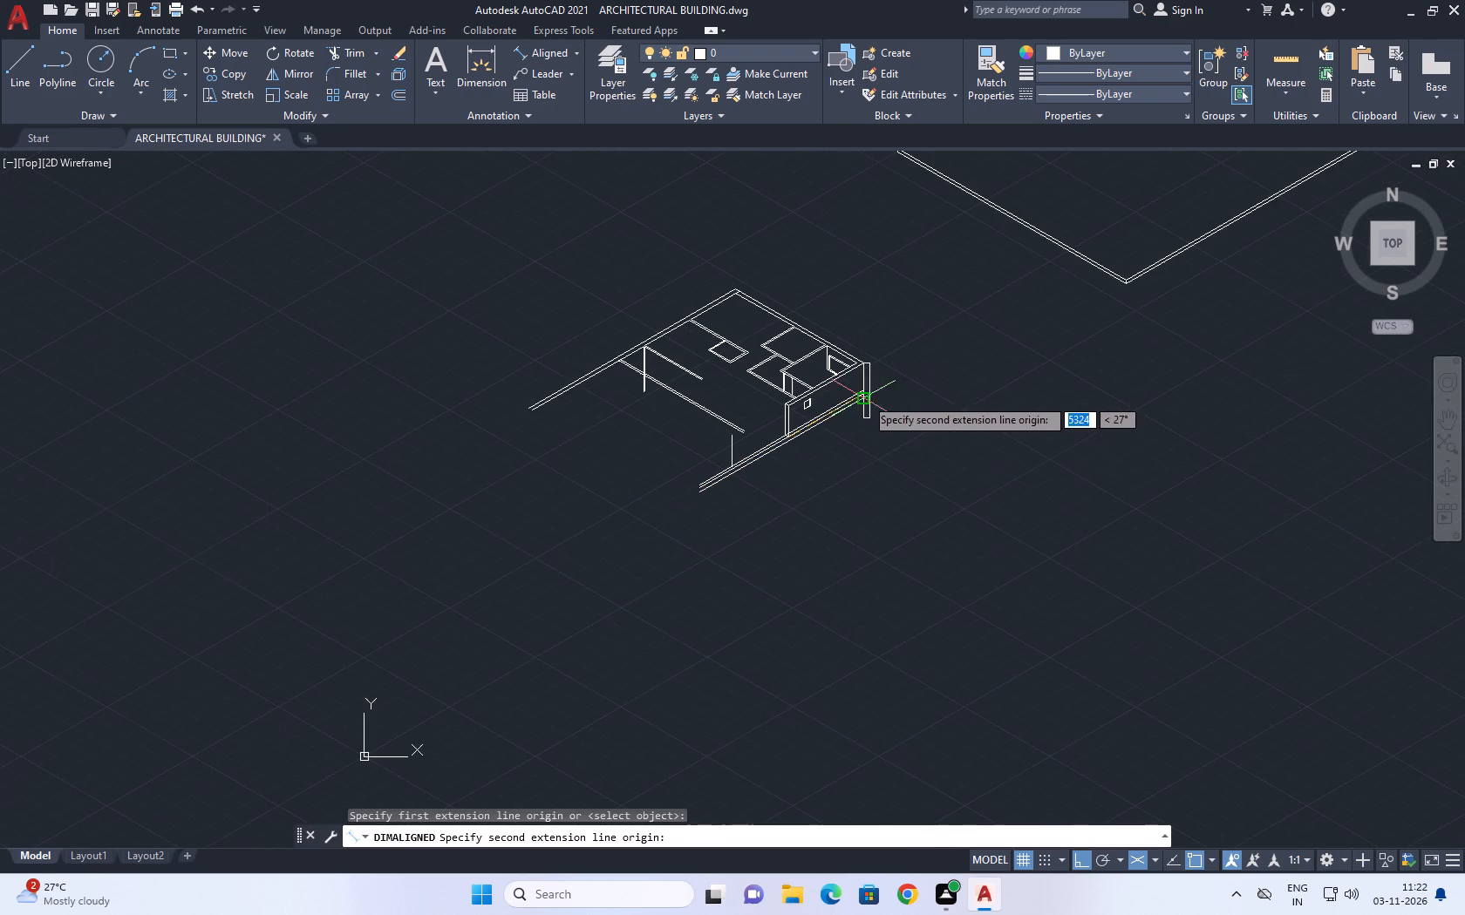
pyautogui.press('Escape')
# Measure the outer top edge of the wall with the small window, from the wall end to the building corner.
pyautogui.moveTo(873, 380); pyautogui.dragTo(856, 428, button='middle')
pyautogui.scroll(1, 866, 413)
pyautogui.press('space')
pyautogui.scroll(3, 814, 460)
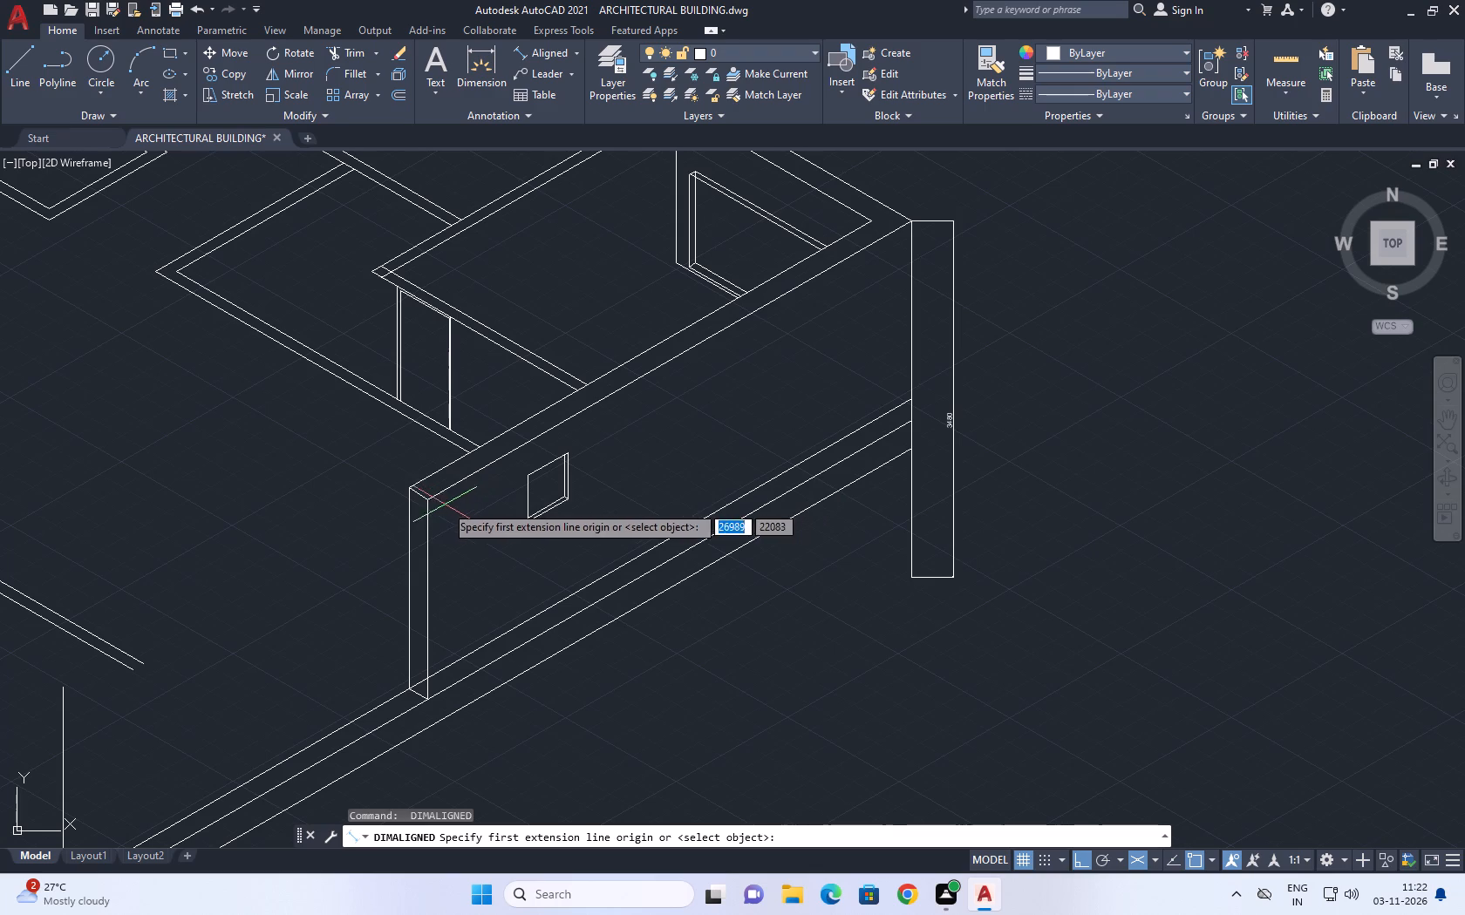
pyautogui.click(428, 497)
pyautogui.moveTo(900, 285); pyautogui.dragTo(840, 396, button='middle')
pyautogui.scroll(2, 851, 322)
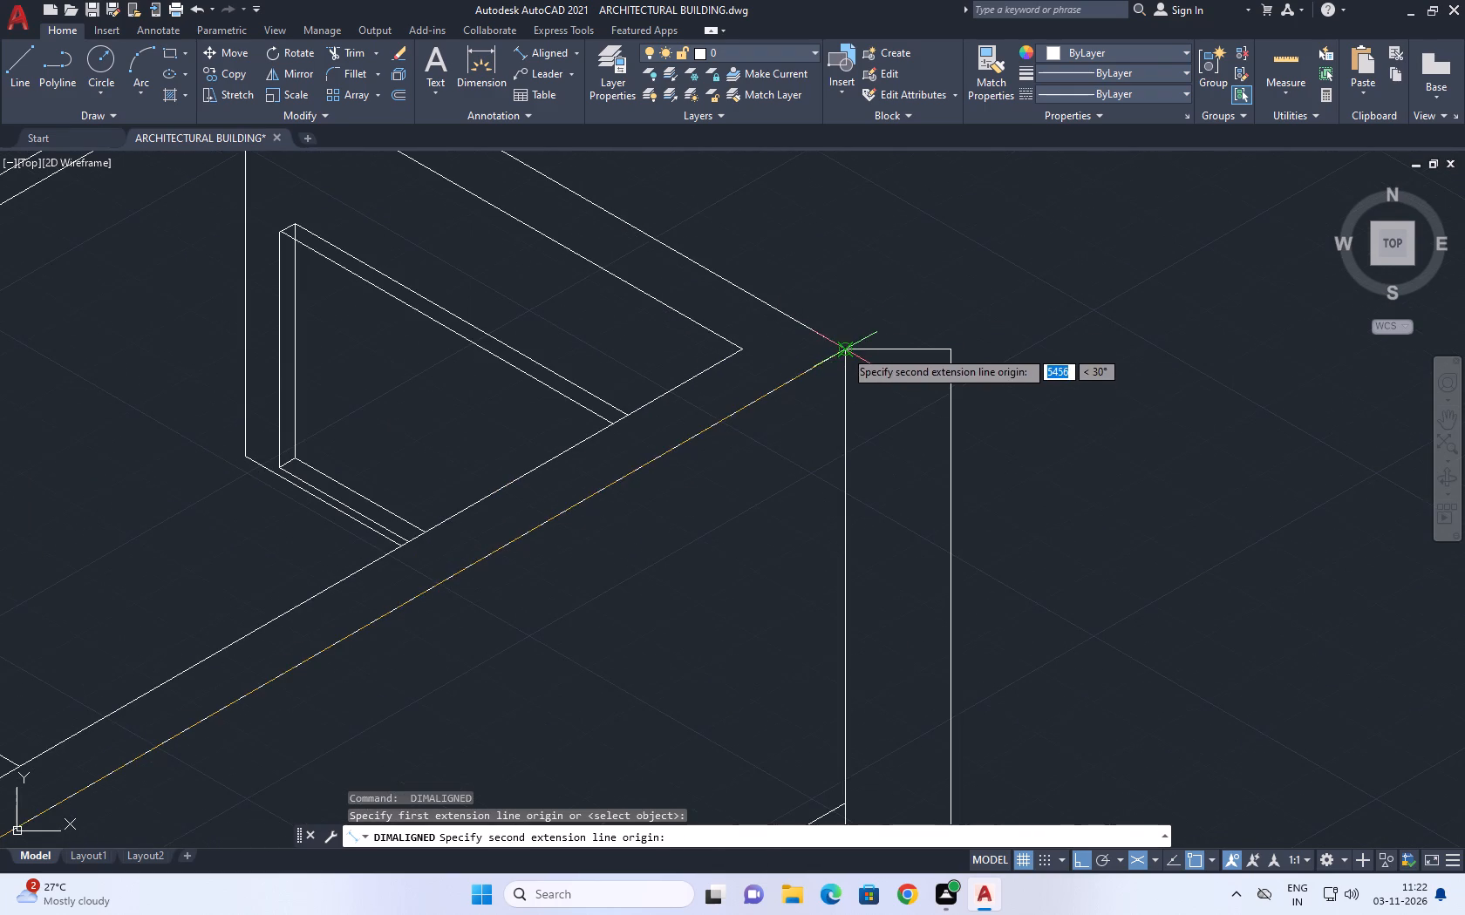
pyautogui.click(844, 349)
pyautogui.scroll(-3, 853, 355)
pyautogui.scroll(3, 854, 390)
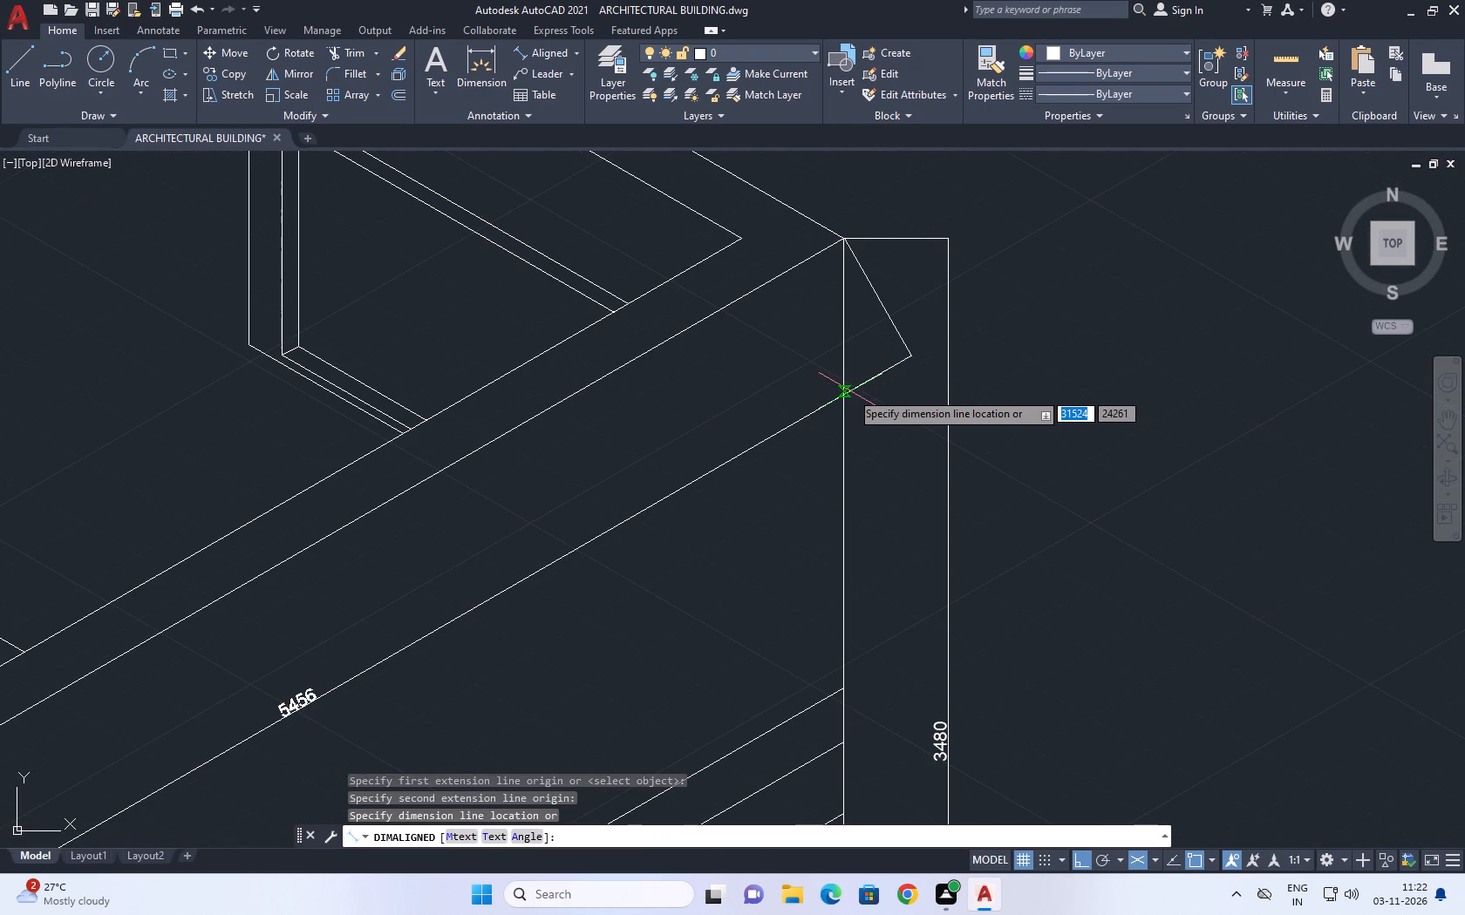
pyautogui.press('Escape')
pyautogui.scroll(-2, 847, 377)
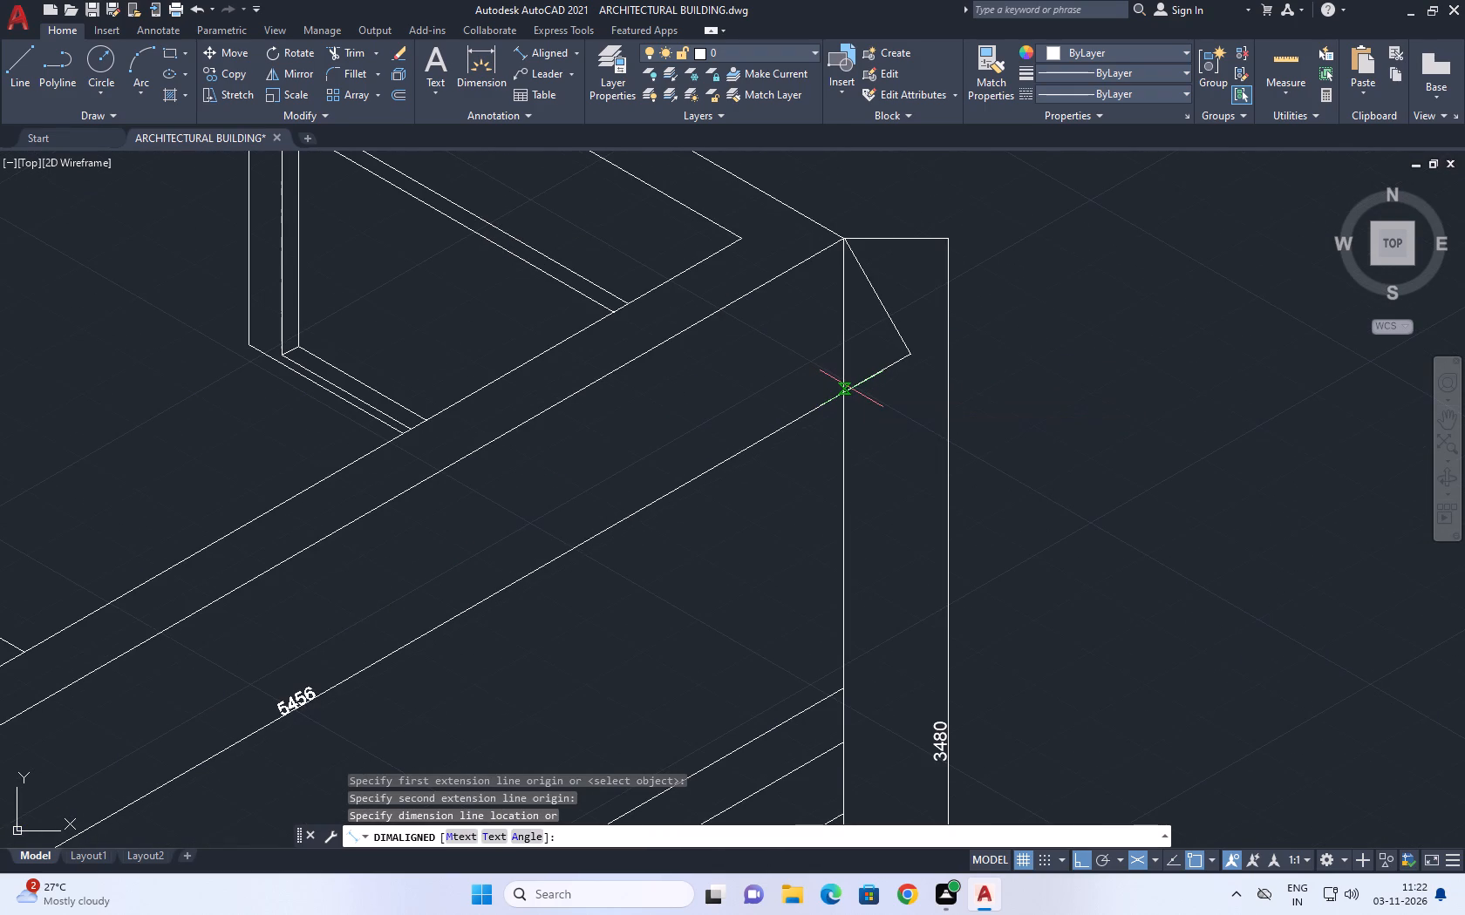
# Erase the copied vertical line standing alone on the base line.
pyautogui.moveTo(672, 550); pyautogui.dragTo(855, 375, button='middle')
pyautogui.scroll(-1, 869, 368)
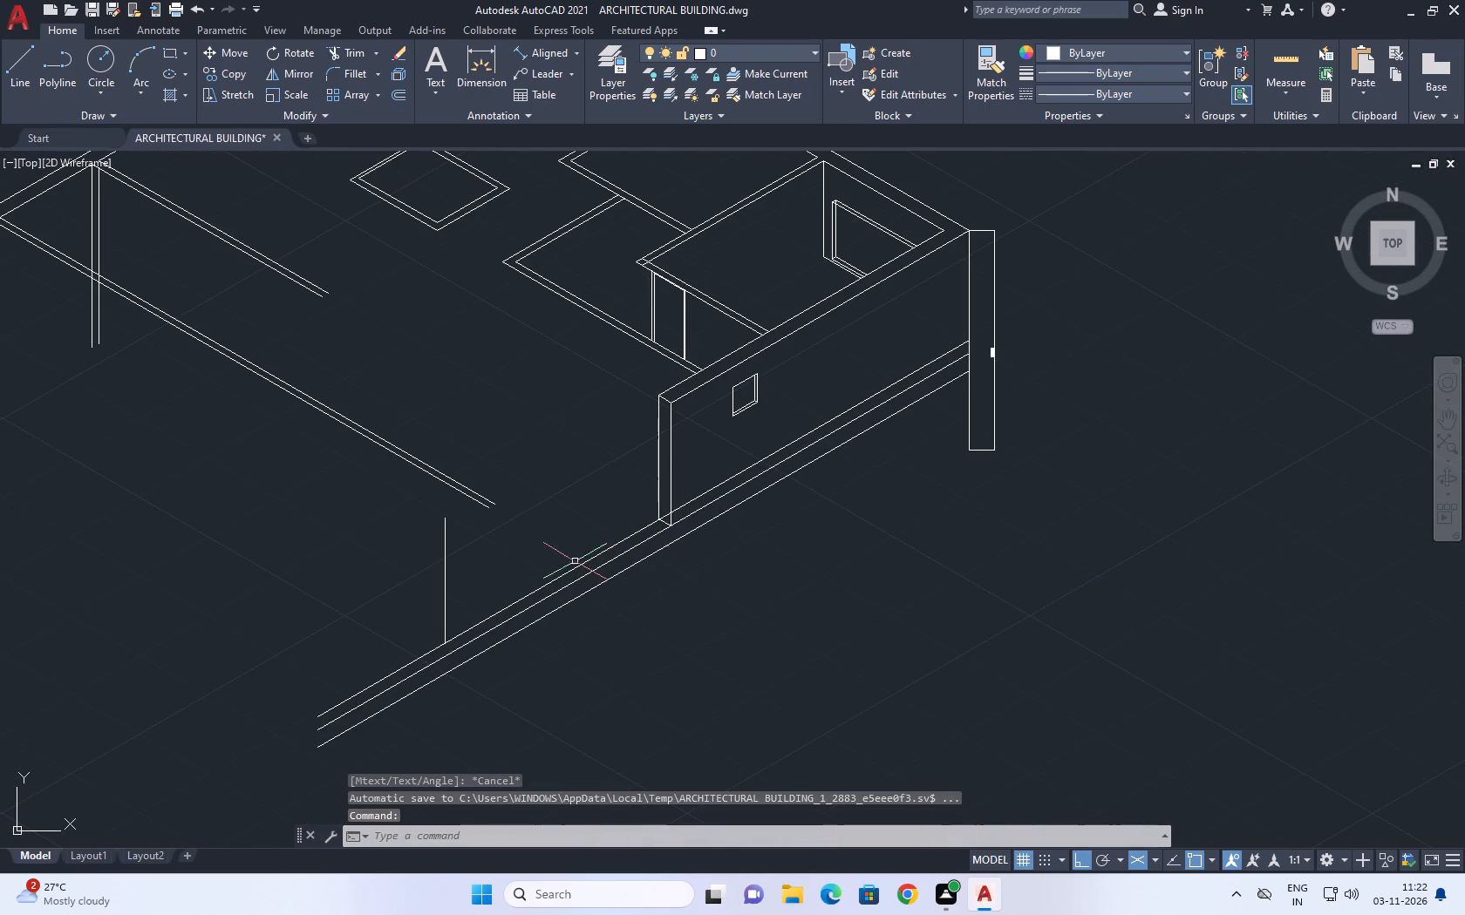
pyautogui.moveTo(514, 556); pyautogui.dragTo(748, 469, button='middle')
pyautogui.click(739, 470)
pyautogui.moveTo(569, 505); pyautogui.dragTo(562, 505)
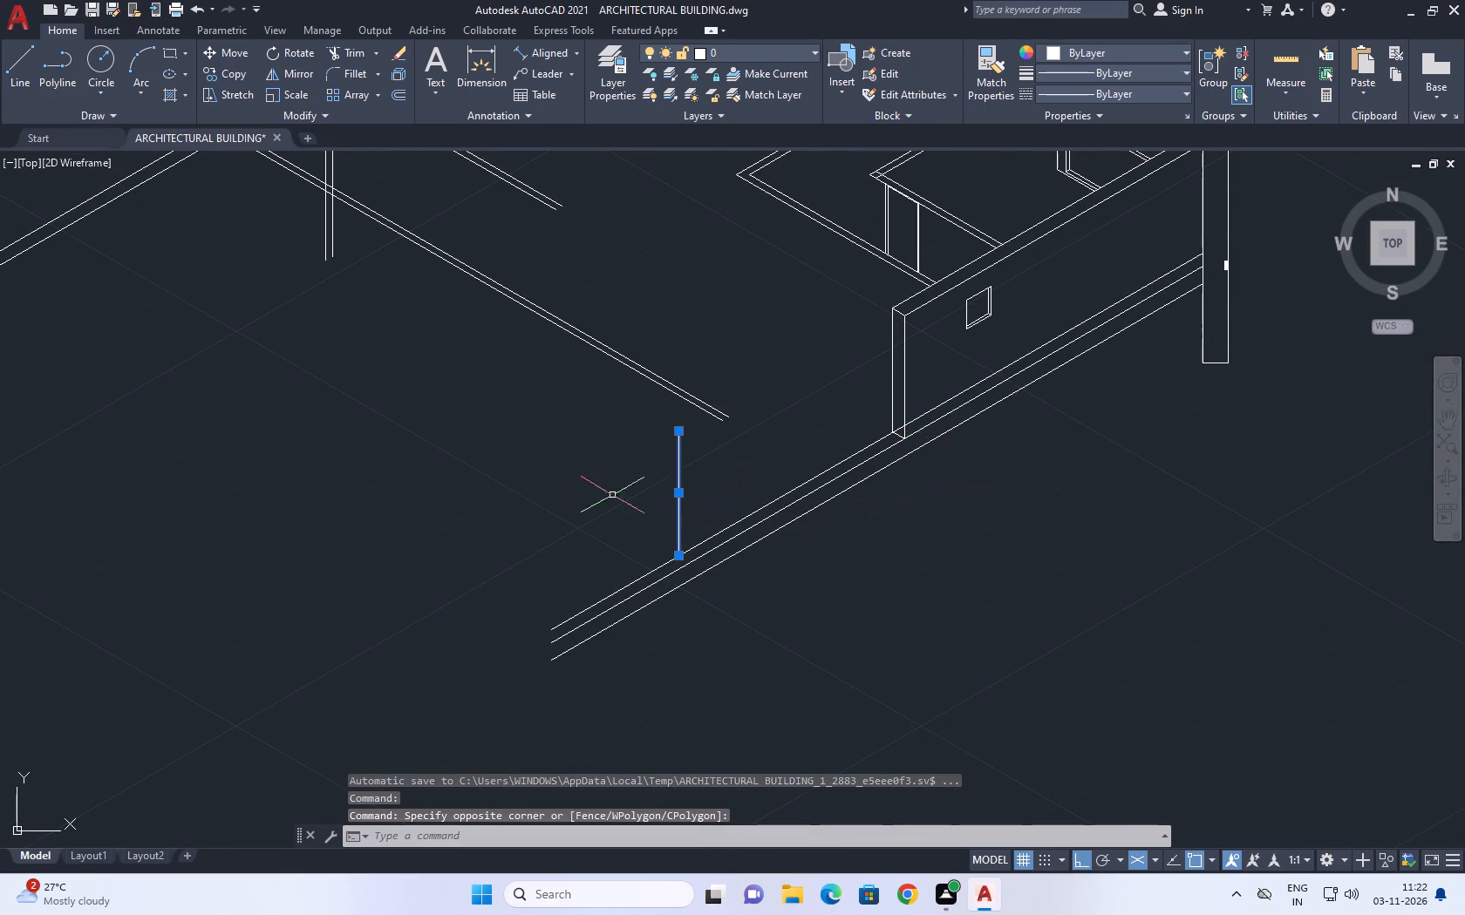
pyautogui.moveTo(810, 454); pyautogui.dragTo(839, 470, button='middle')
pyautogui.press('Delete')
# Copy the wall end's outer vertical line 5456 mm along the middle base line toward its free end.
pyautogui.scroll(1, 964, 402)
pyautogui.click(923, 370)
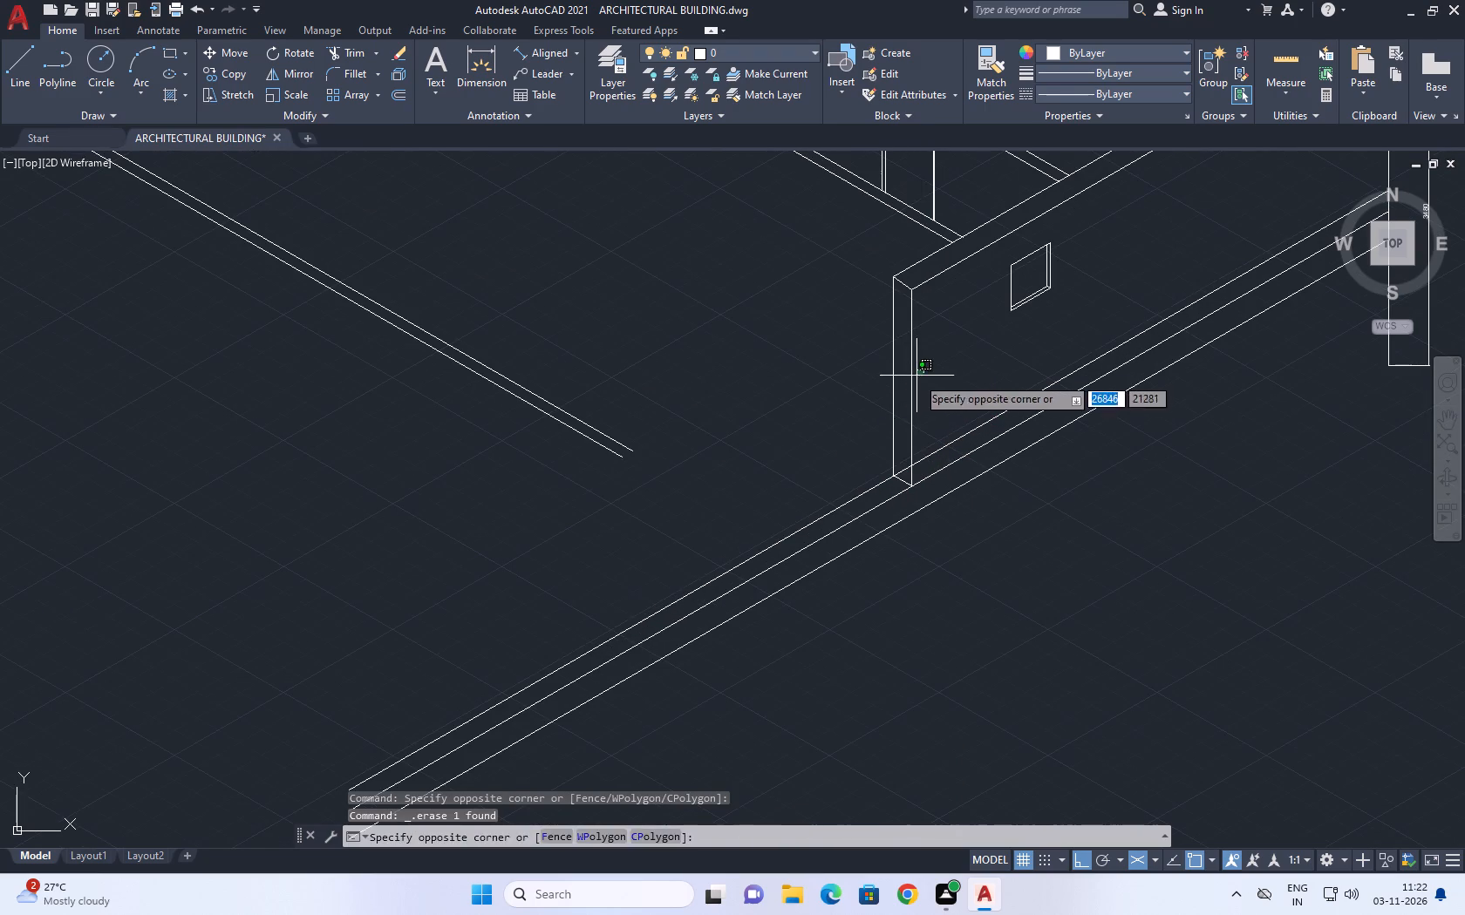
pyautogui.moveTo(910, 395); pyautogui.dragTo(895, 402)
pyautogui.moveTo(938, 421); pyautogui.dragTo(946, 430, button='middle')
pyautogui.write('co')
pyautogui.press('space')
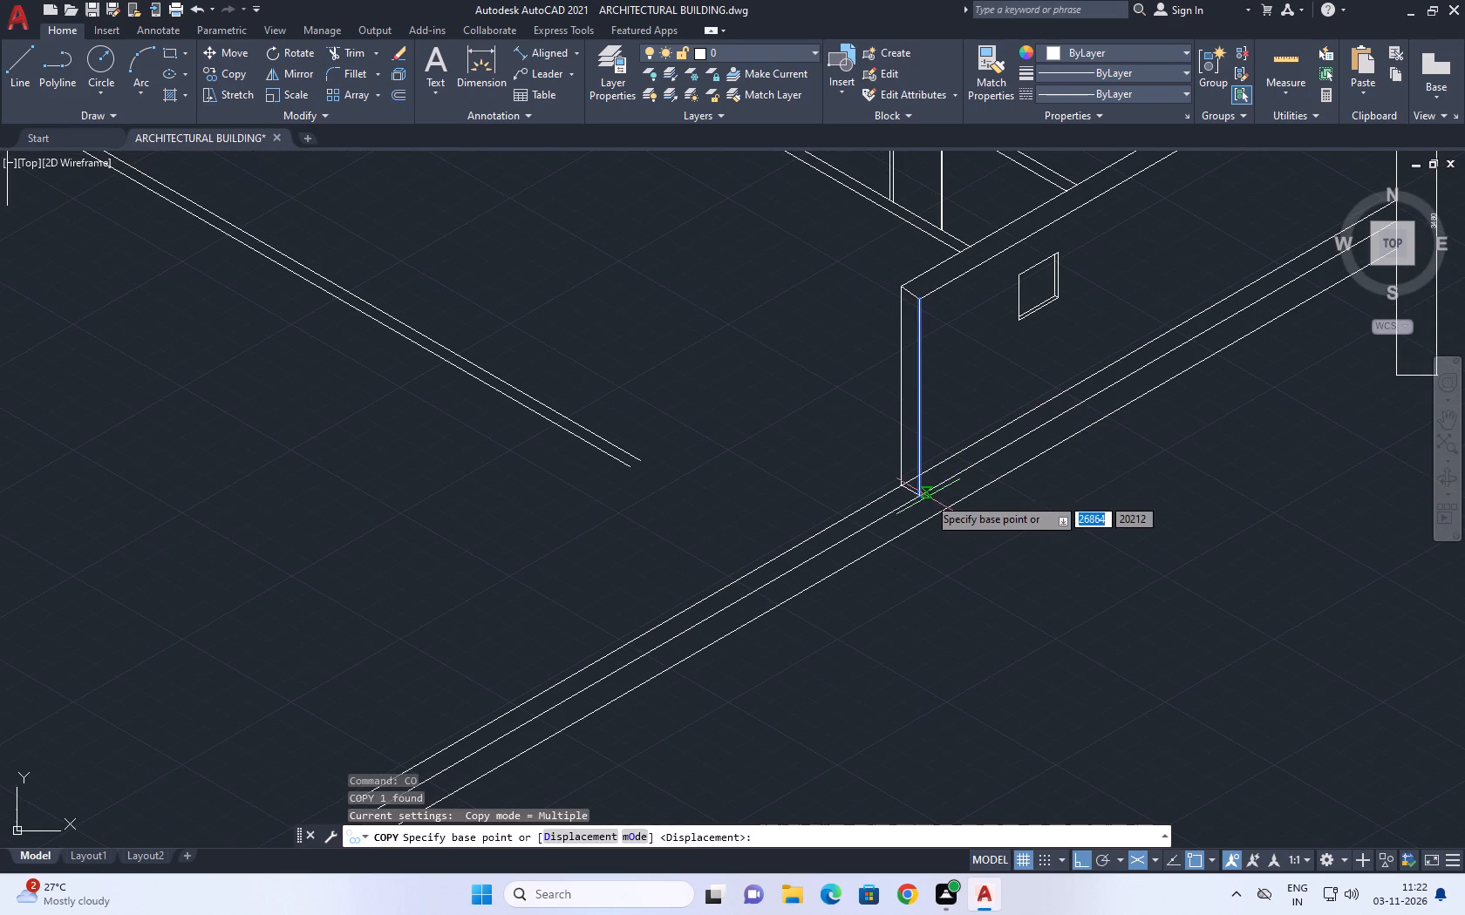
pyautogui.click(918, 498)
pyautogui.scroll(-1, 988, 438)
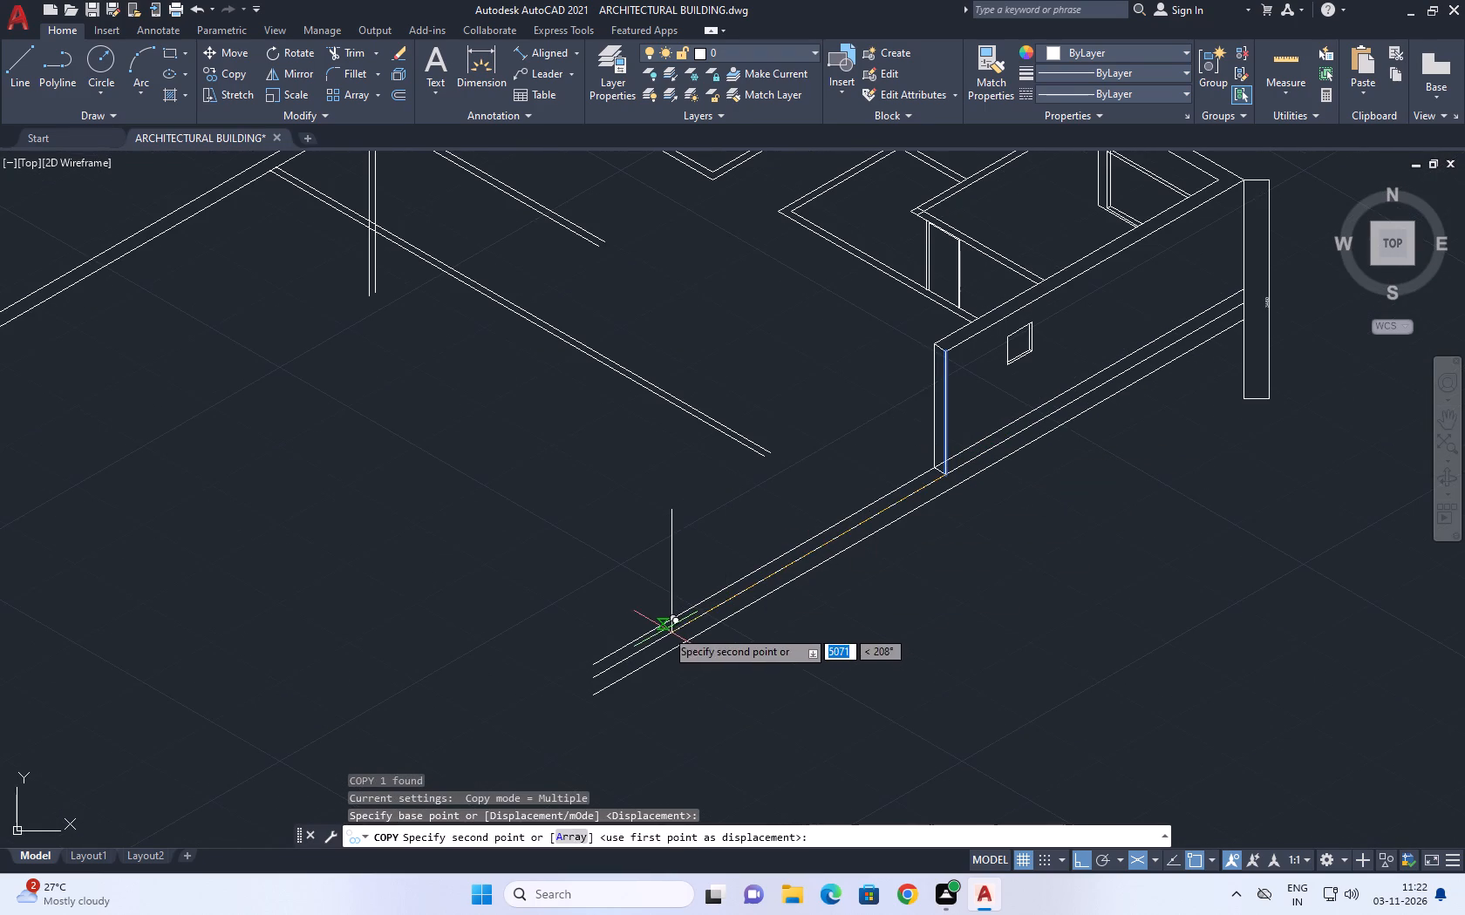
pyautogui.write('5456')
pyautogui.press('Return')
pyautogui.press('Escape')
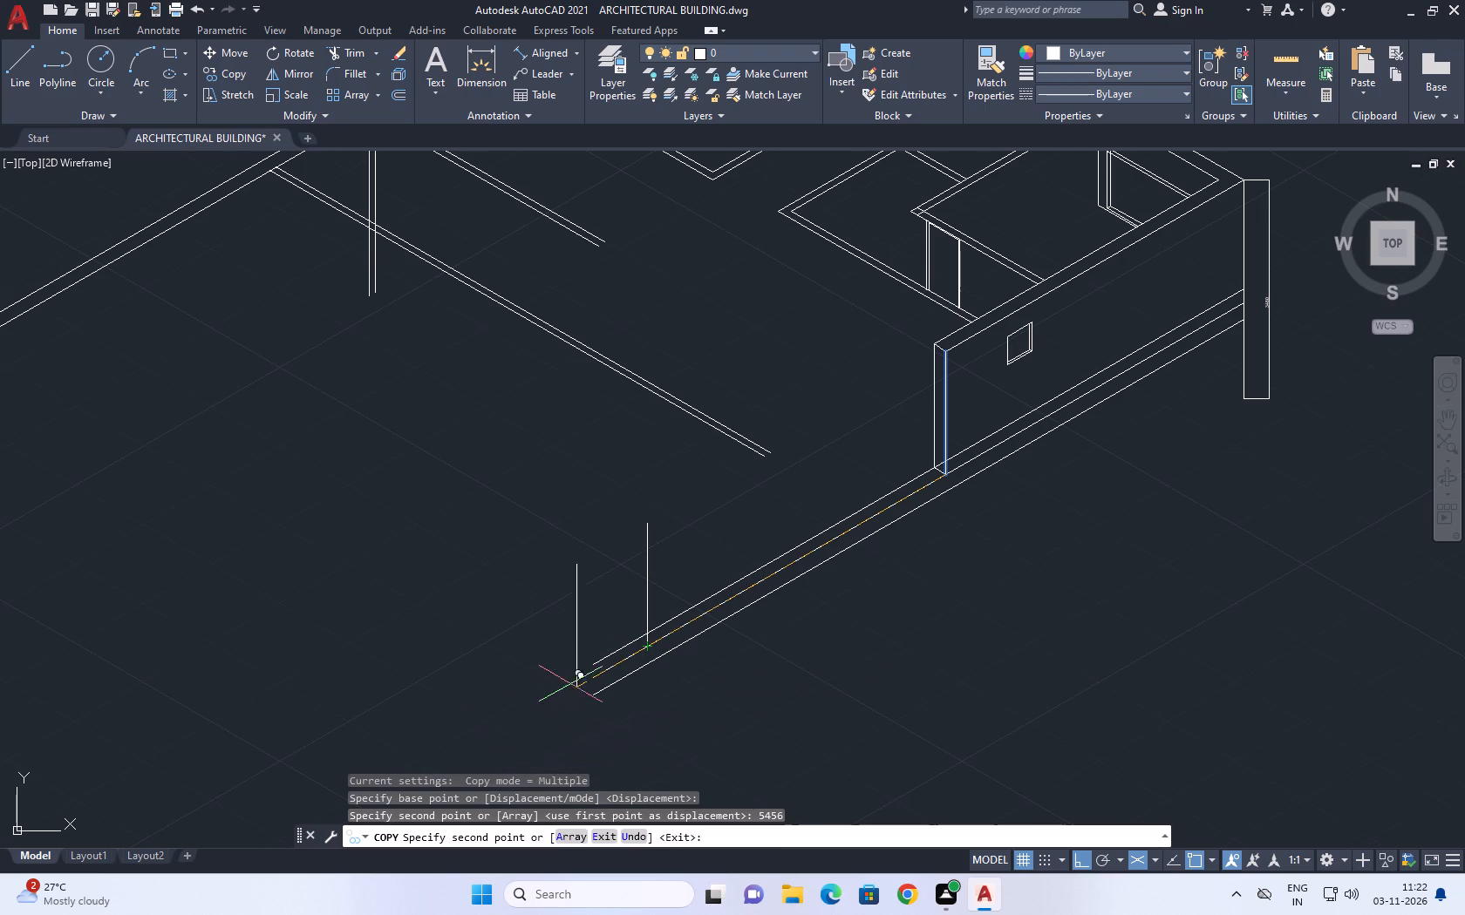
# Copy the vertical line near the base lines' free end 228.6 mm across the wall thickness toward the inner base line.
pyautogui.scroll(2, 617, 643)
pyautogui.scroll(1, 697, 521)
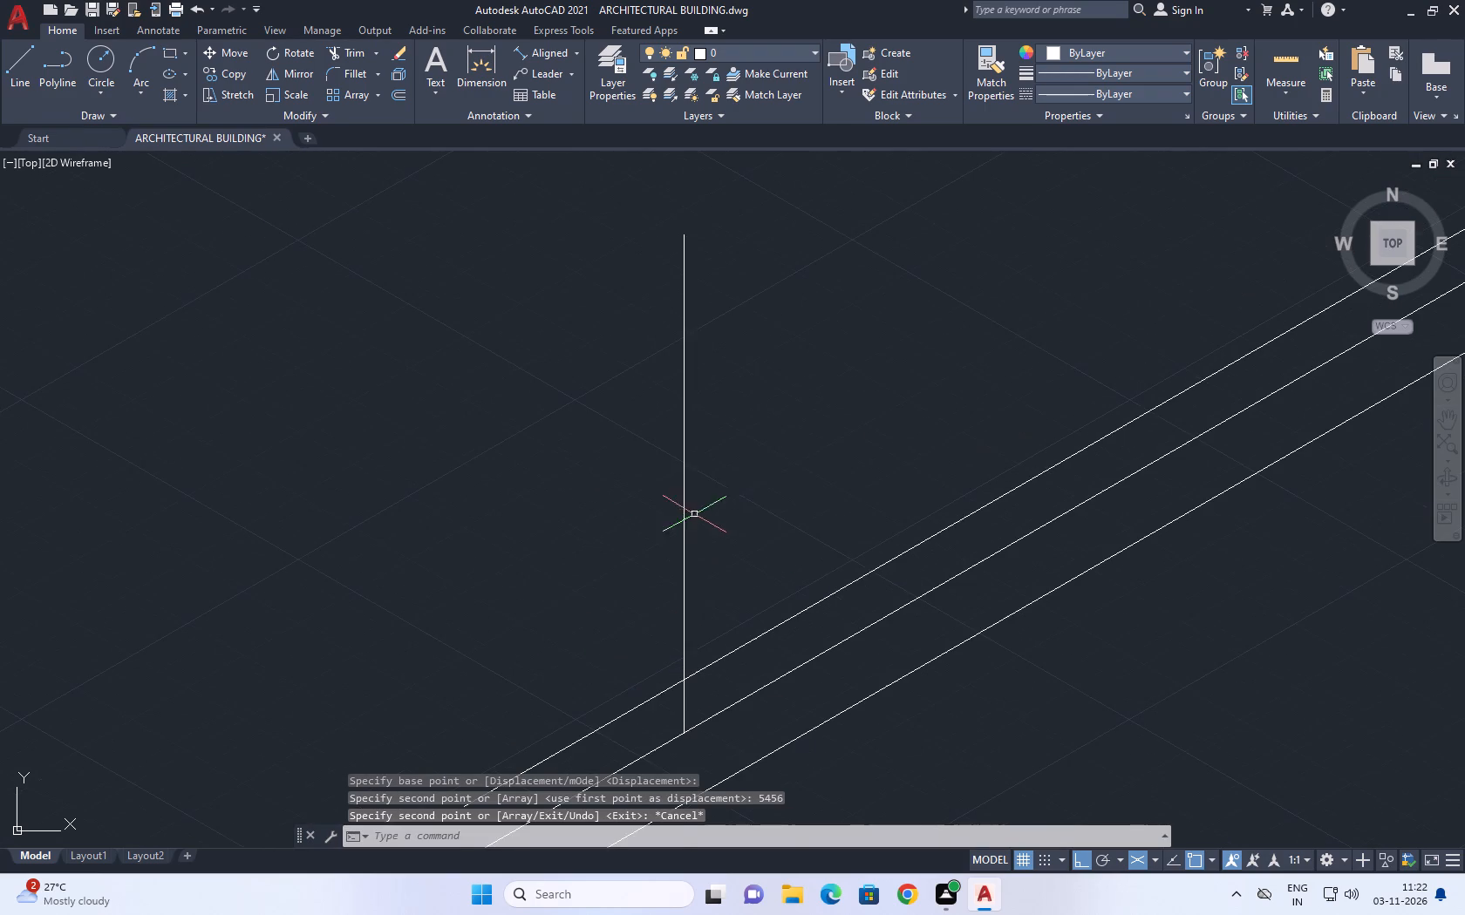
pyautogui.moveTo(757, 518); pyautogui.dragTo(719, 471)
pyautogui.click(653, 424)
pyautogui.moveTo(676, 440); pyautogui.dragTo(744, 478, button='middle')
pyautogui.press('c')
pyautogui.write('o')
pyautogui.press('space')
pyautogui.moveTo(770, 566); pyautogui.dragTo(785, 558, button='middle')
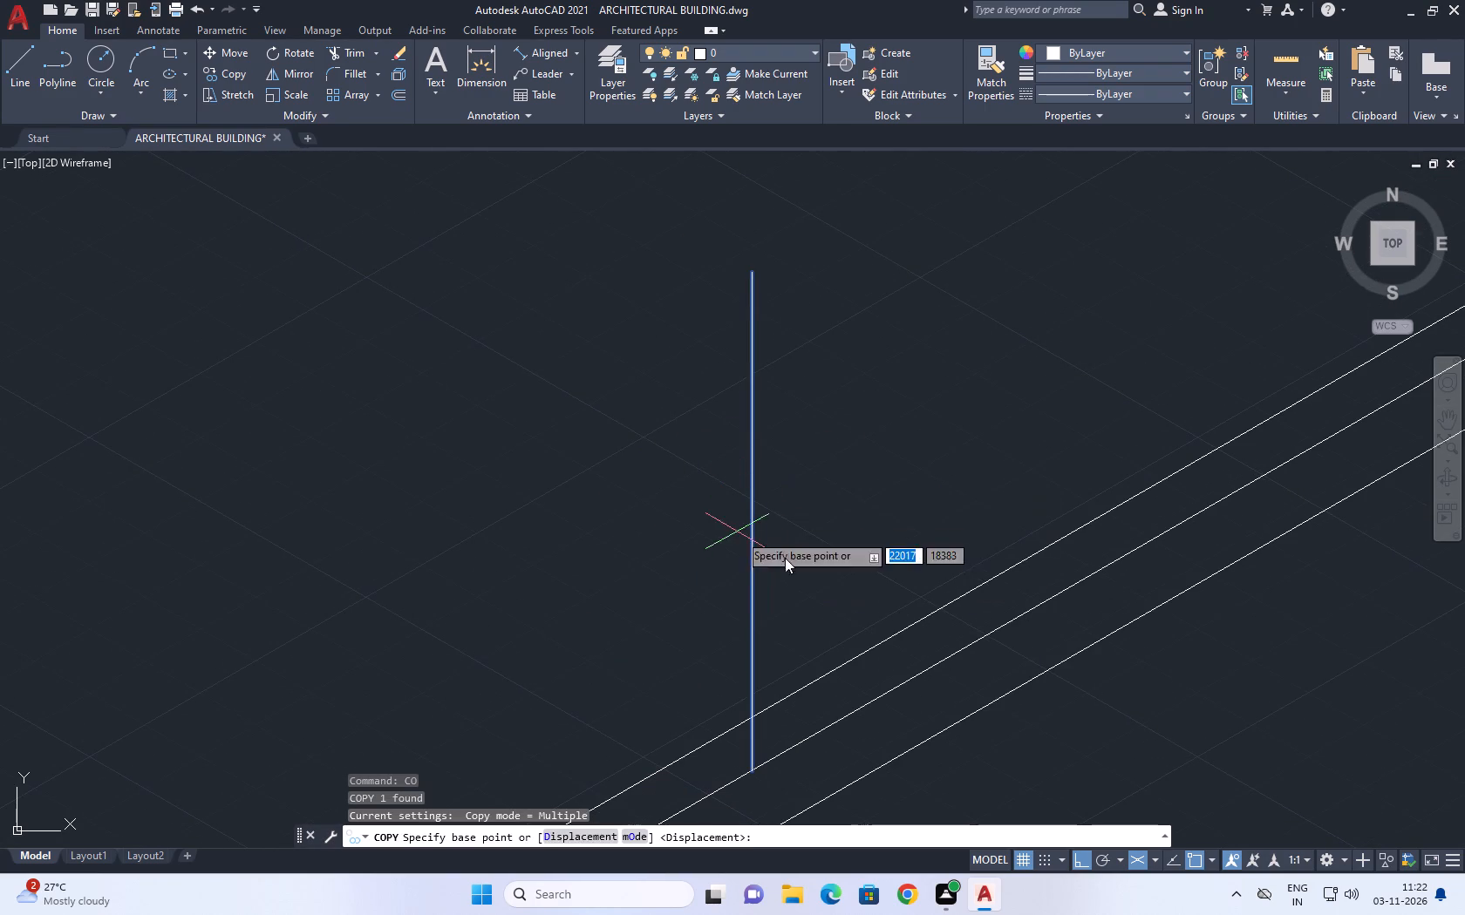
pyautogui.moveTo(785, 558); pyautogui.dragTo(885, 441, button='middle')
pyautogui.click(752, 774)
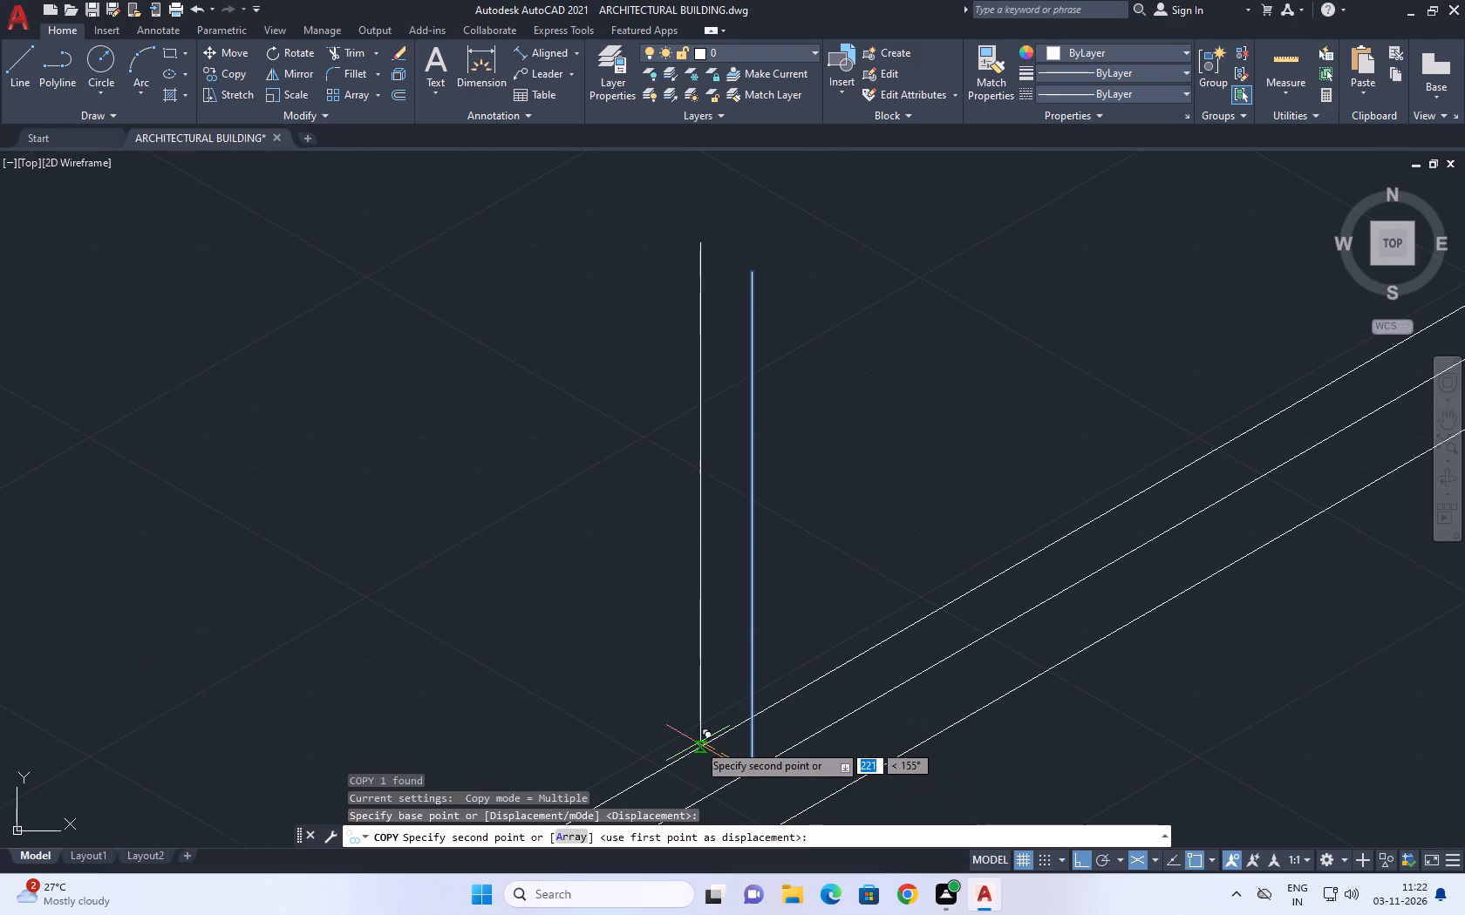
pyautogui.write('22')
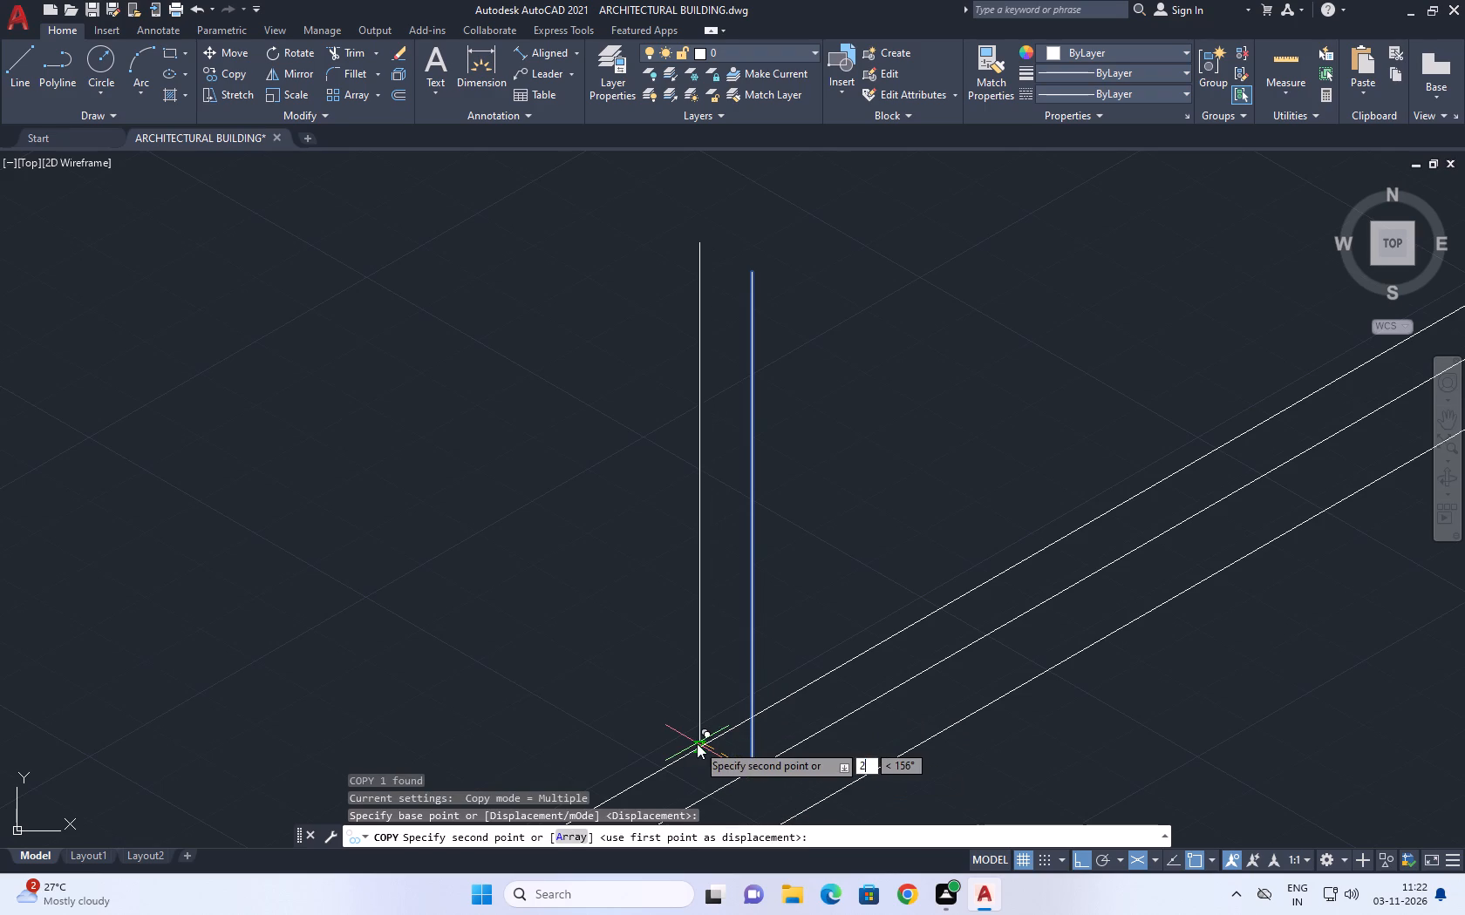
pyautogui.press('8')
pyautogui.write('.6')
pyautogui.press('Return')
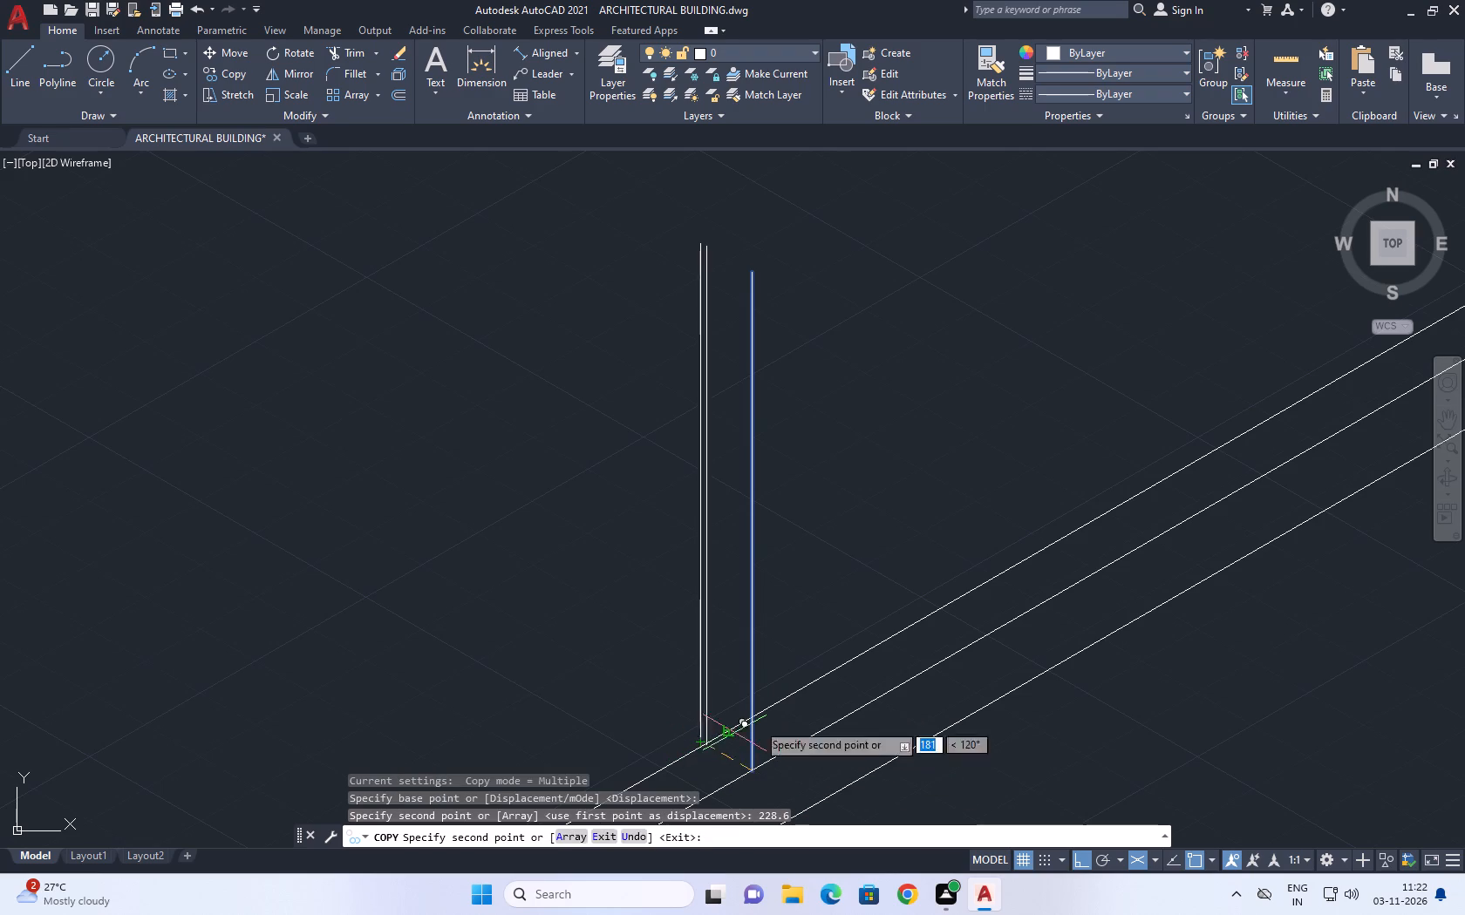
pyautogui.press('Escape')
# Draw a short line from the first vertical line's foot on the middle base line across to the inner base line.
pyautogui.moveTo(684, 738); pyautogui.dragTo(869, 555, button='middle')
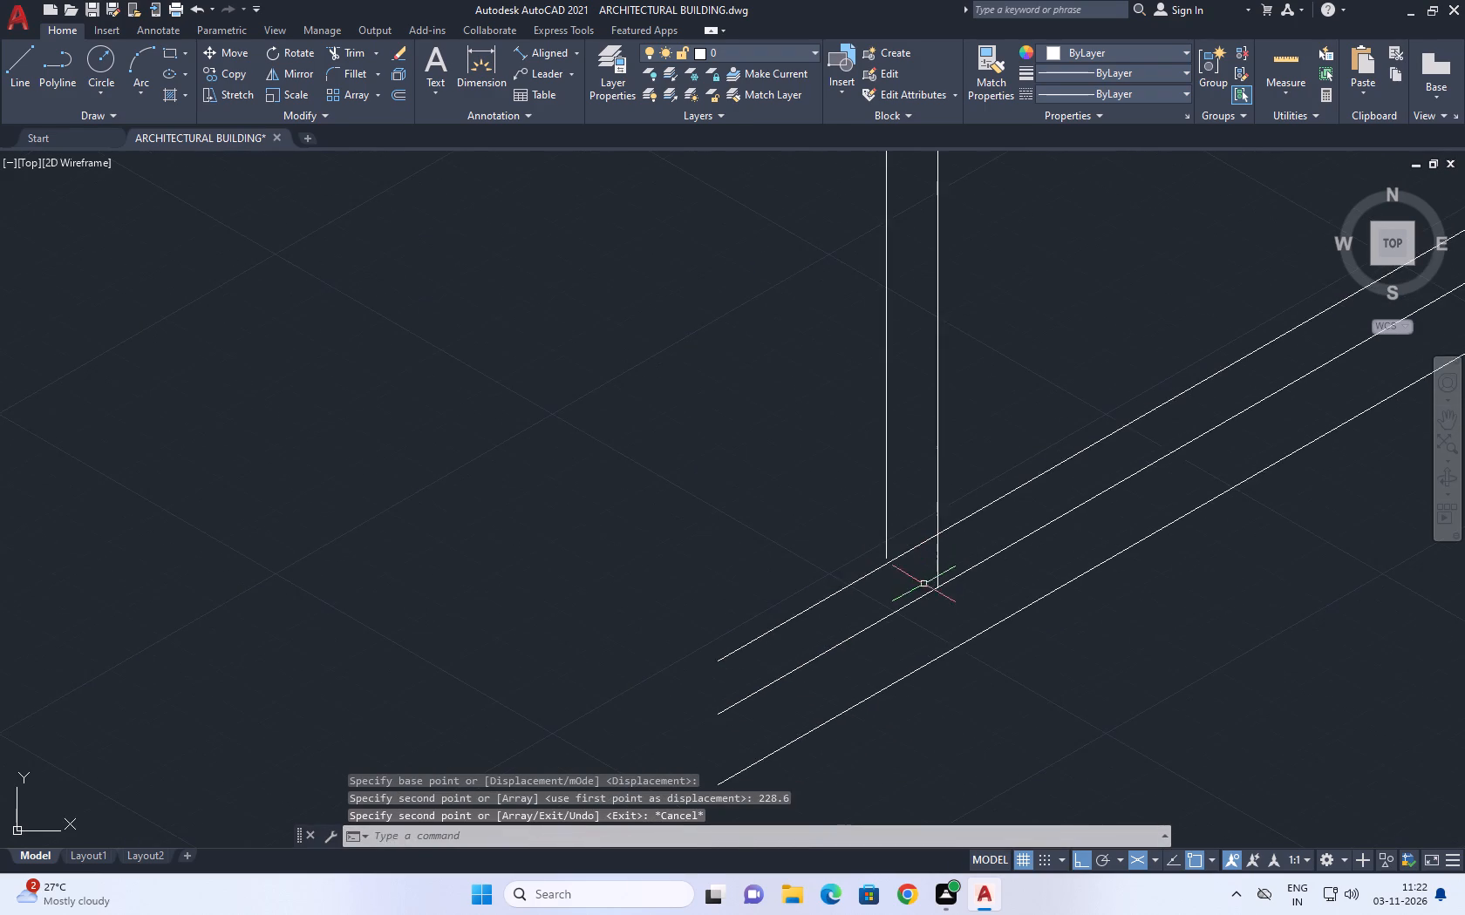
pyautogui.moveTo(875, 588); pyautogui.dragTo(895, 627, button='middle')
pyautogui.scroll(1, 895, 627)
pyautogui.press('l')
pyautogui.press('space')
pyautogui.scroll(2, 982, 649)
pyautogui.click(999, 600)
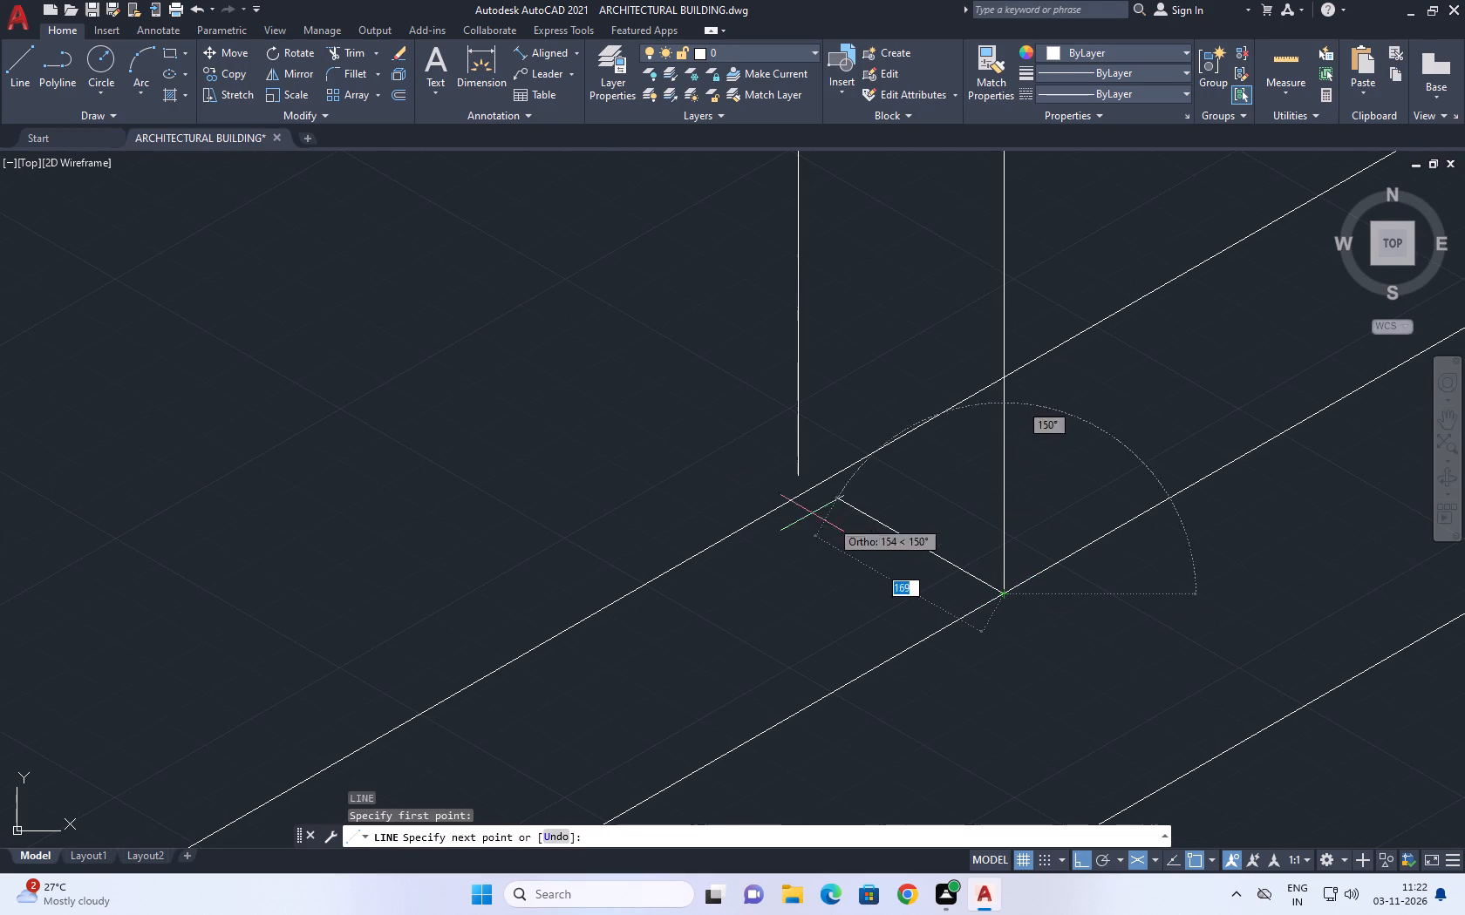
pyautogui.scroll(1, 791, 490)
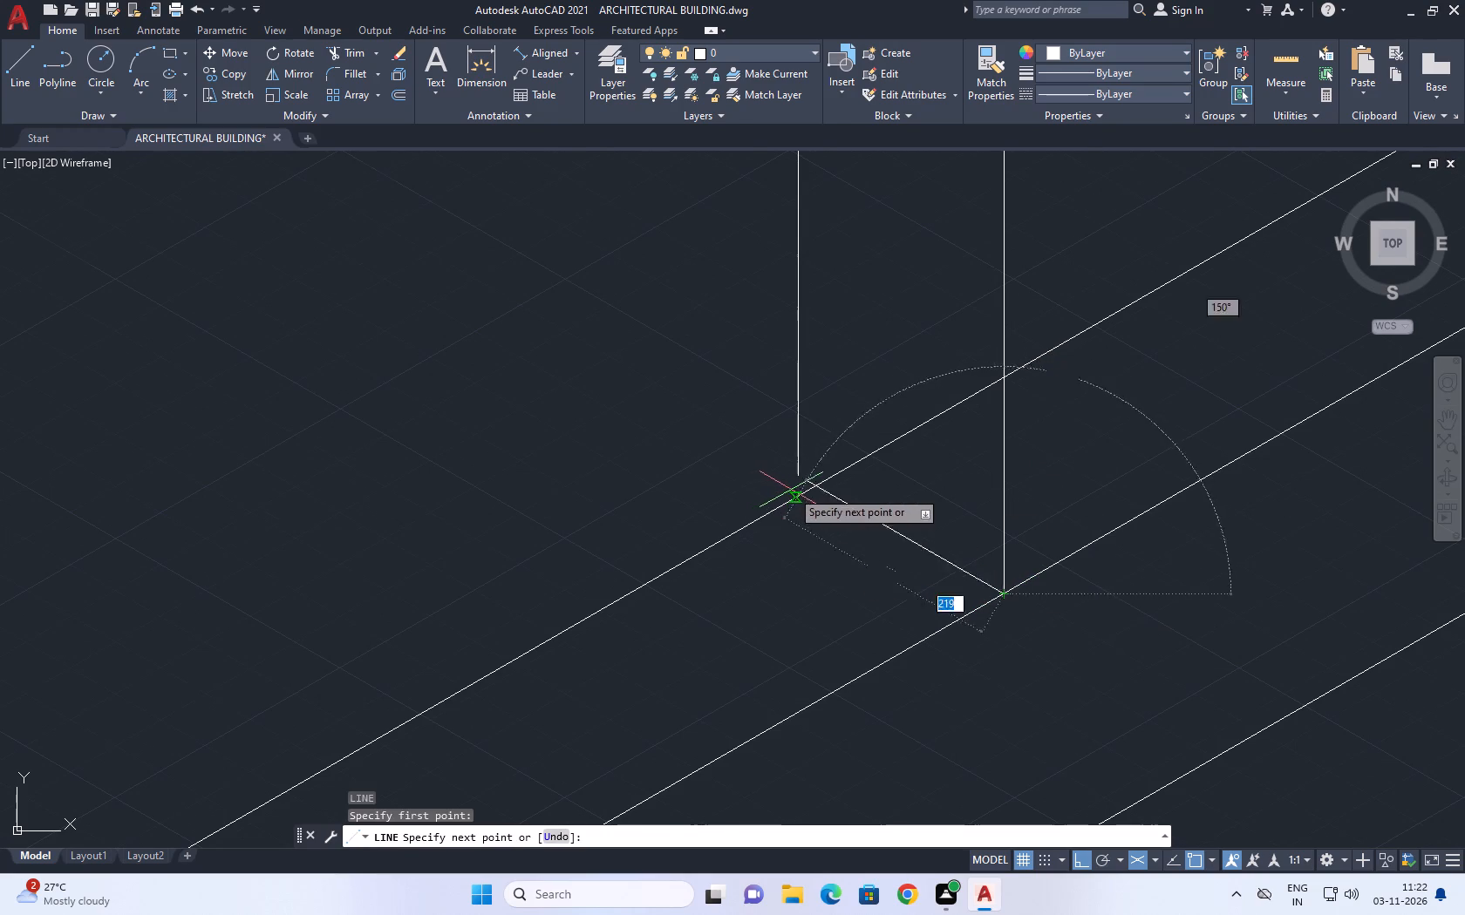
pyautogui.scroll(1, 791, 490)
pyautogui.click(817, 472)
pyautogui.press('Escape')
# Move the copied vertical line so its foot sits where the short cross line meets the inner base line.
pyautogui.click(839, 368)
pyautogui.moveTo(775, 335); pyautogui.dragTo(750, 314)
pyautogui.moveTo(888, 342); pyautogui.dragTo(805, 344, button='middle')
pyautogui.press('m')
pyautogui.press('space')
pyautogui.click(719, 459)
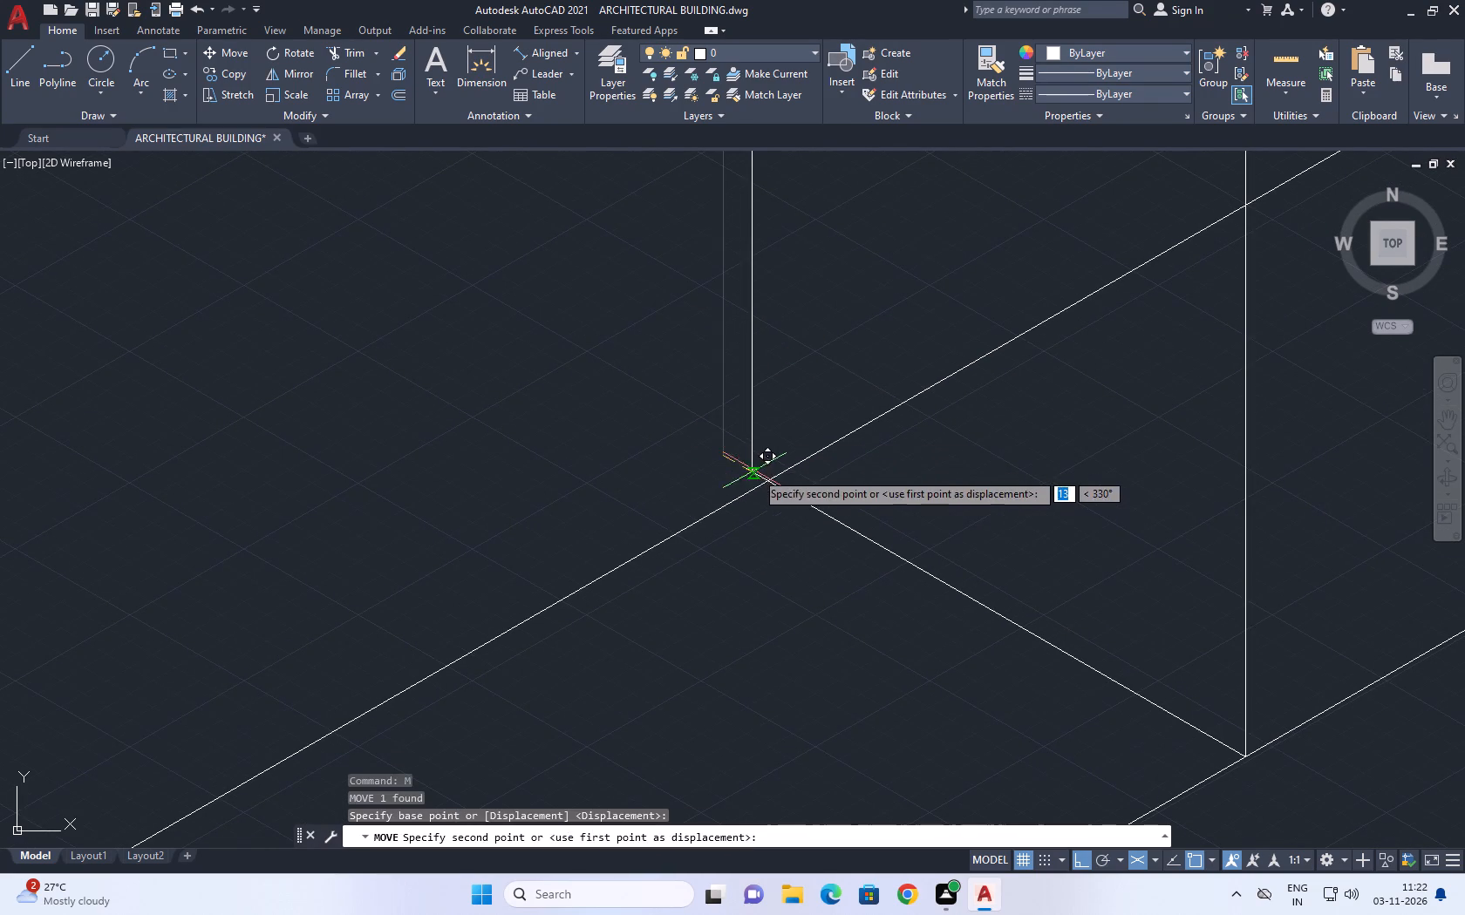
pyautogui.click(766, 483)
# Trim the cross line's overhang beyond the inner base line.
pyautogui.moveTo(857, 419); pyautogui.dragTo(860, 431, button='middle')
pyautogui.press('t')
pyautogui.press('r')
pyautogui.press('space')
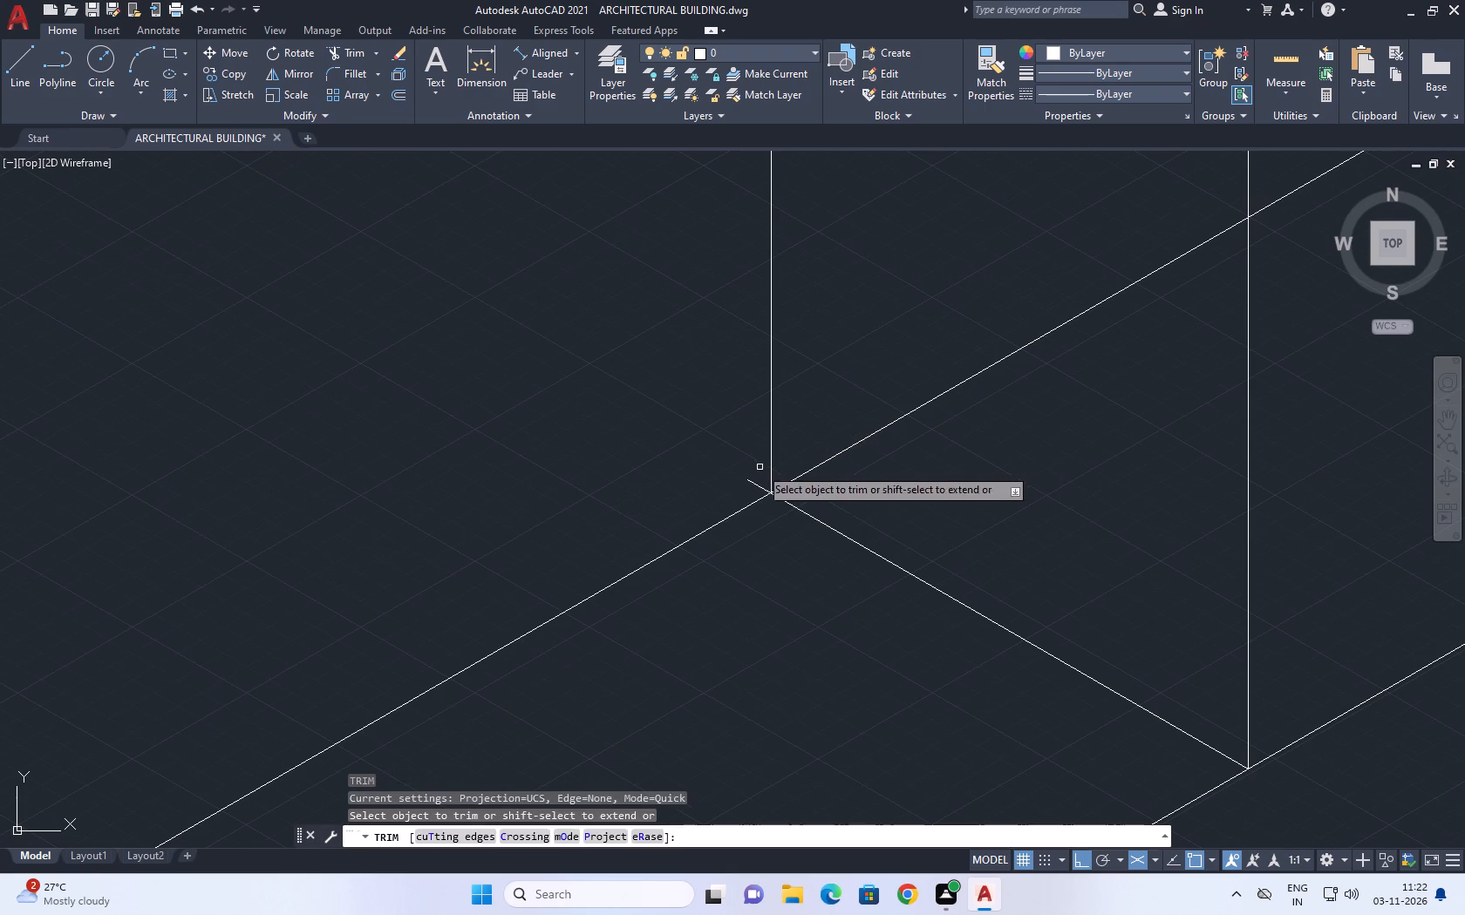
pyautogui.click(760, 480)
pyautogui.click(725, 494)
pyautogui.scroll(-6, 916, 491)
pyautogui.press('Escape')
pyautogui.scroll(-3, 944, 501)
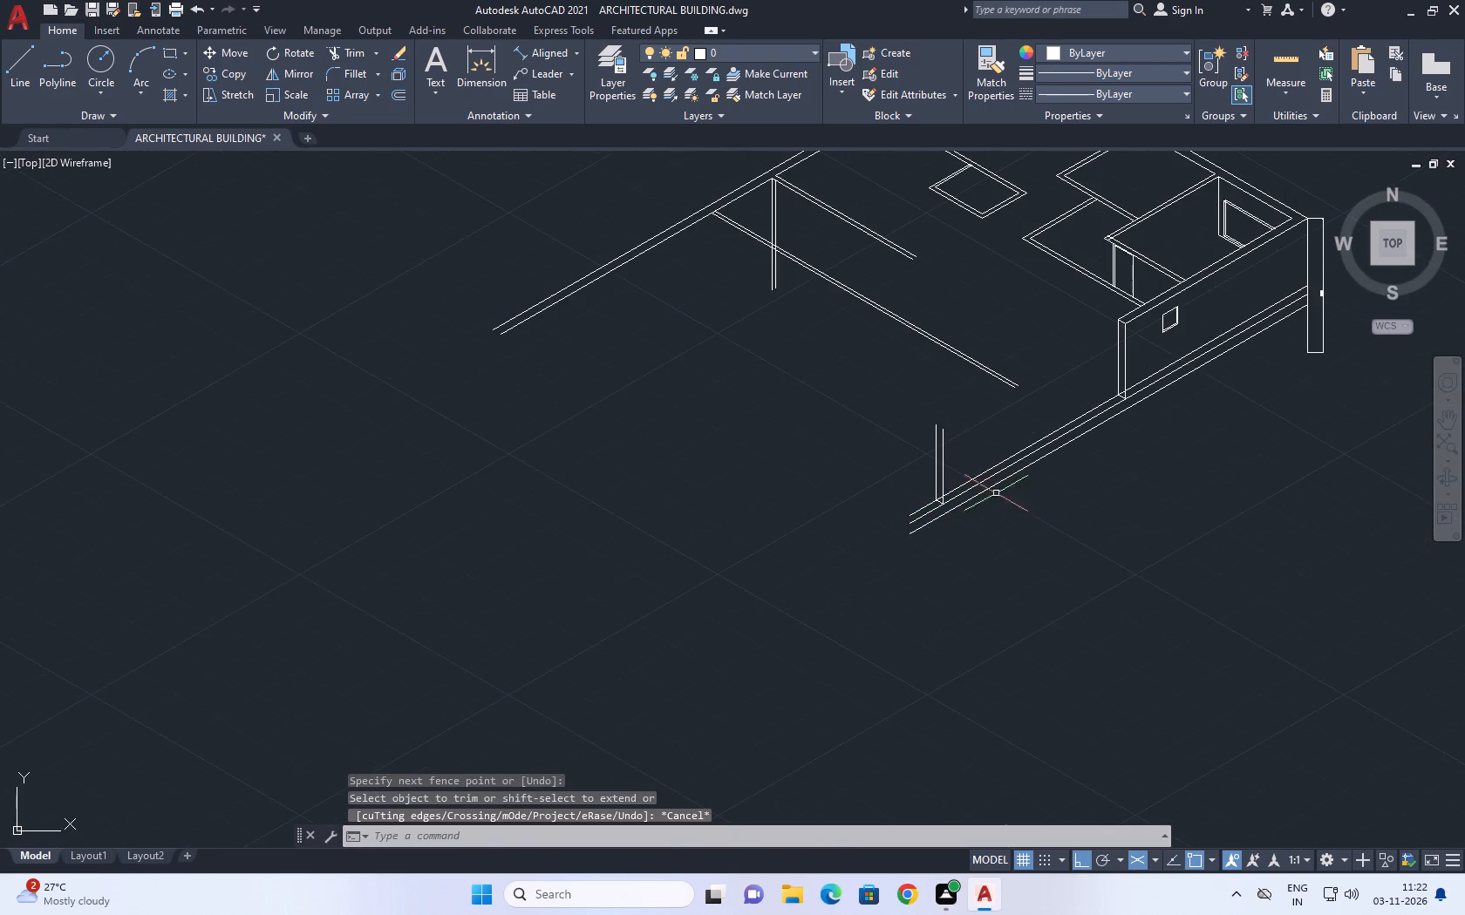
# Erase both vertical lines standing on the short cross line near the base lines' free end.
pyautogui.moveTo(1076, 447); pyautogui.dragTo(1026, 465, button='middle')
pyautogui.moveTo(1036, 417); pyautogui.dragTo(1045, 438, button='middle')
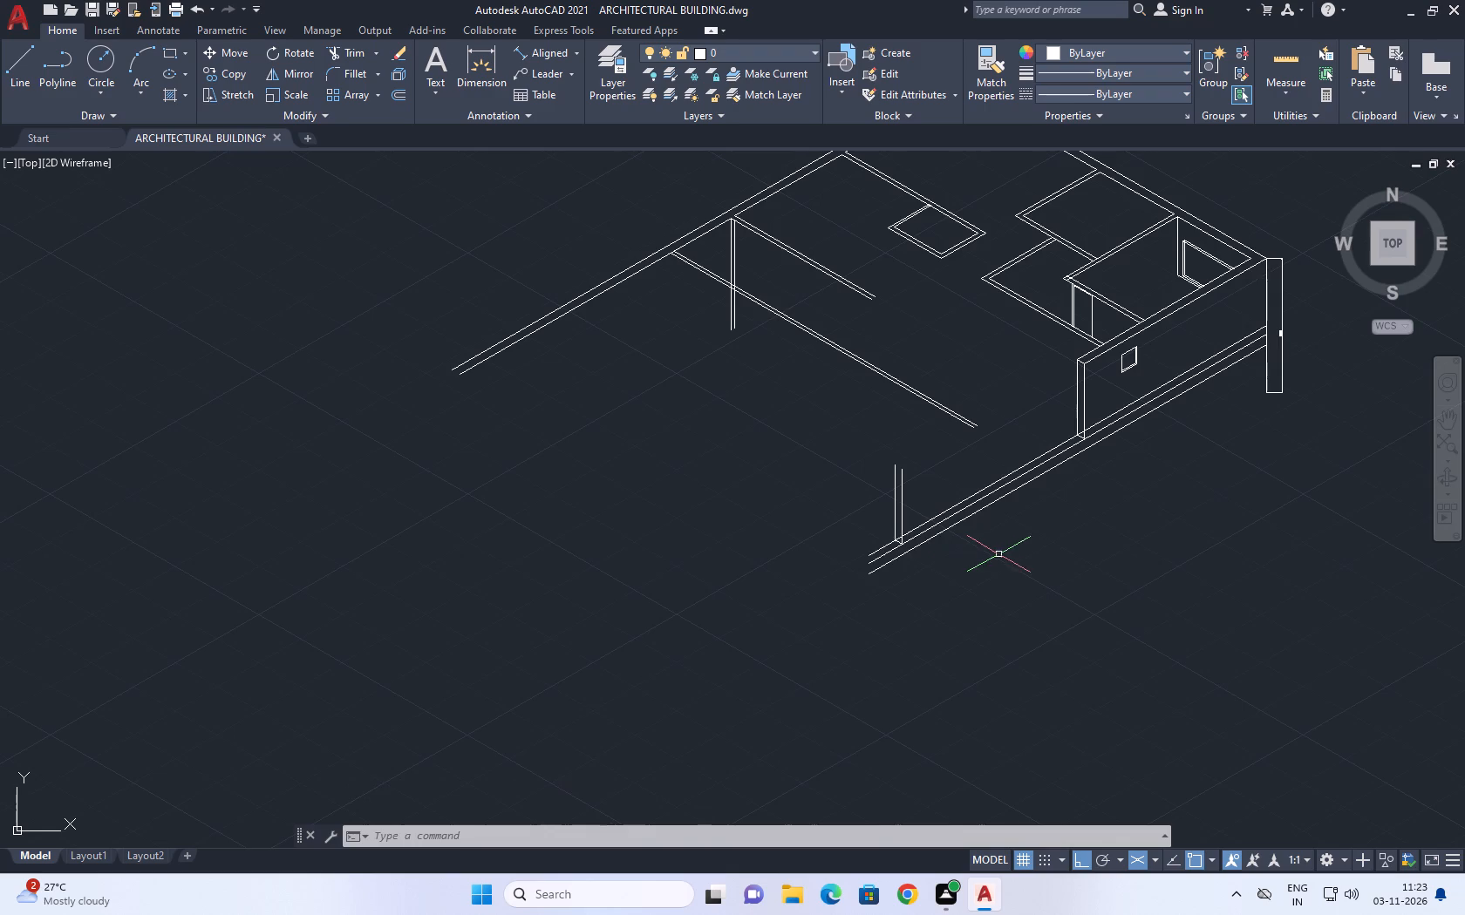
pyautogui.scroll(2, 888, 545)
pyautogui.middleClick(1045, 521)
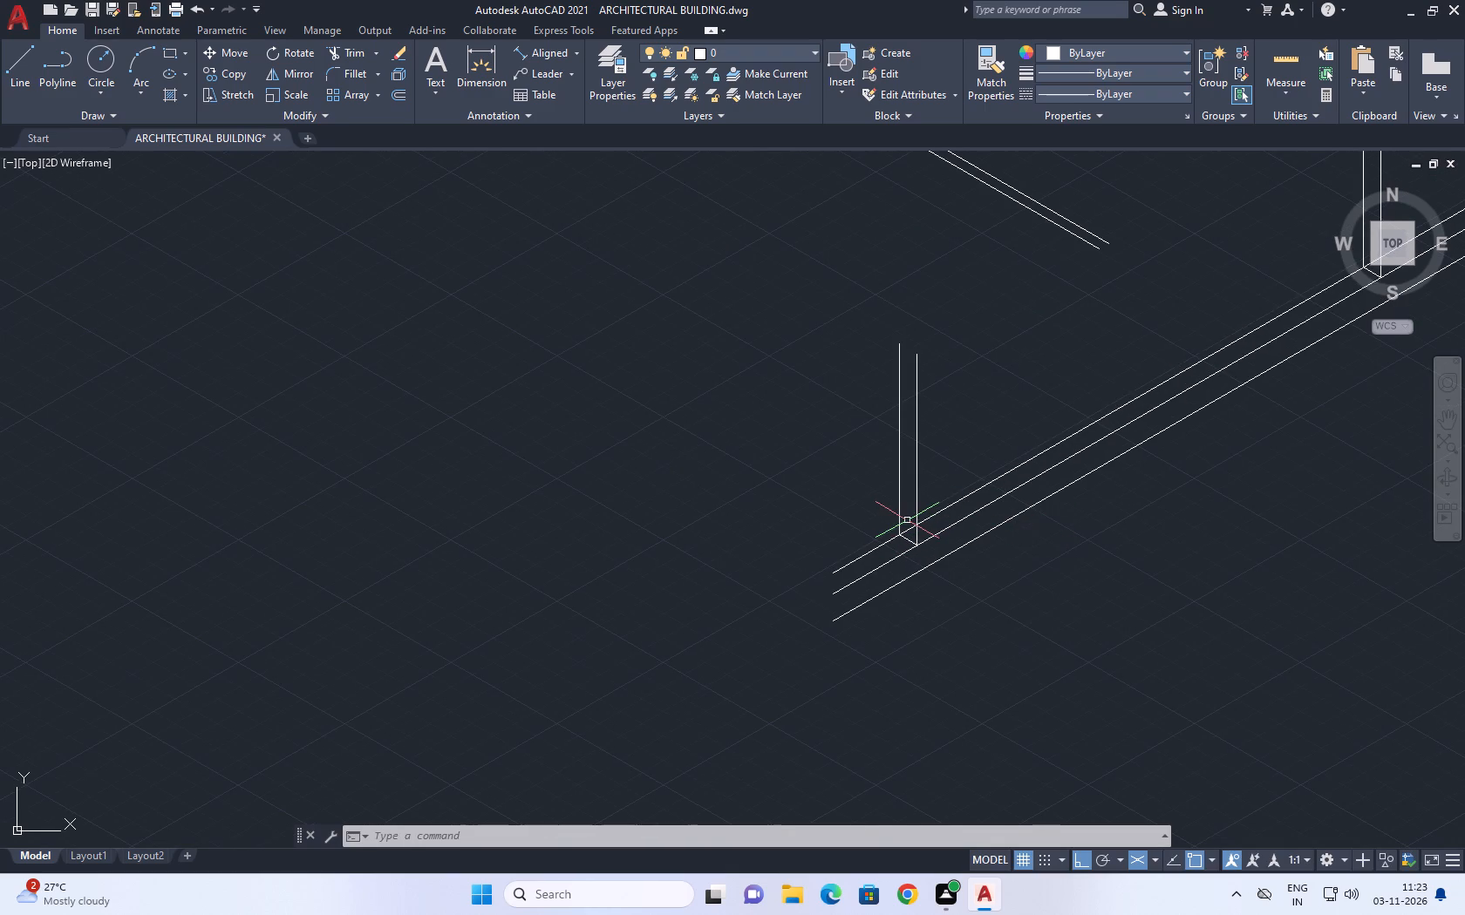
pyautogui.scroll(-3, 971, 516)
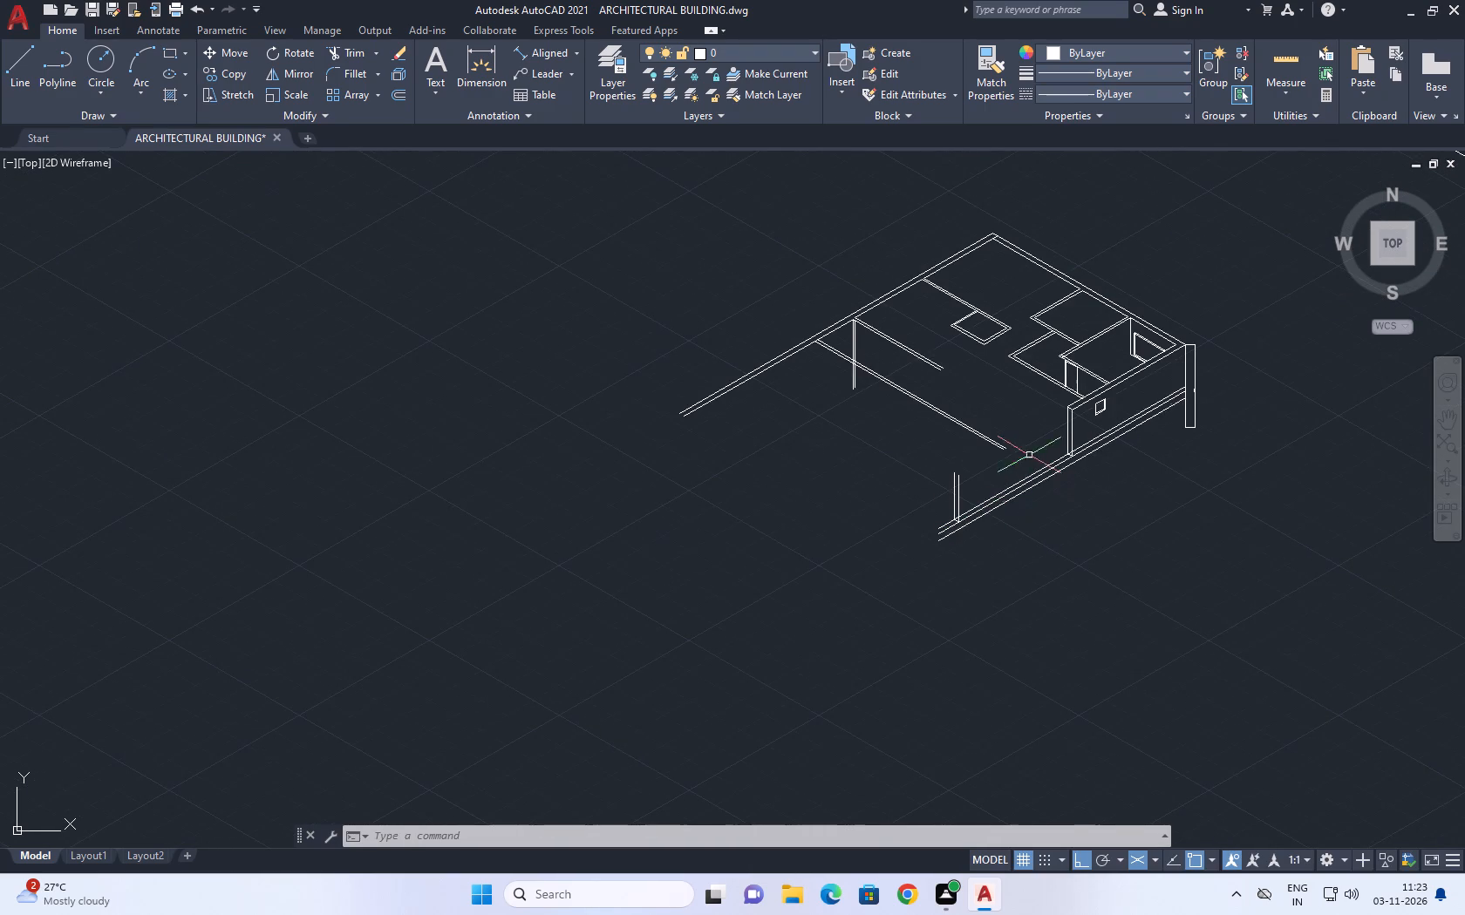
pyautogui.moveTo(1012, 444); pyautogui.dragTo(1032, 539, button='middle')
pyautogui.scroll(2, 985, 618)
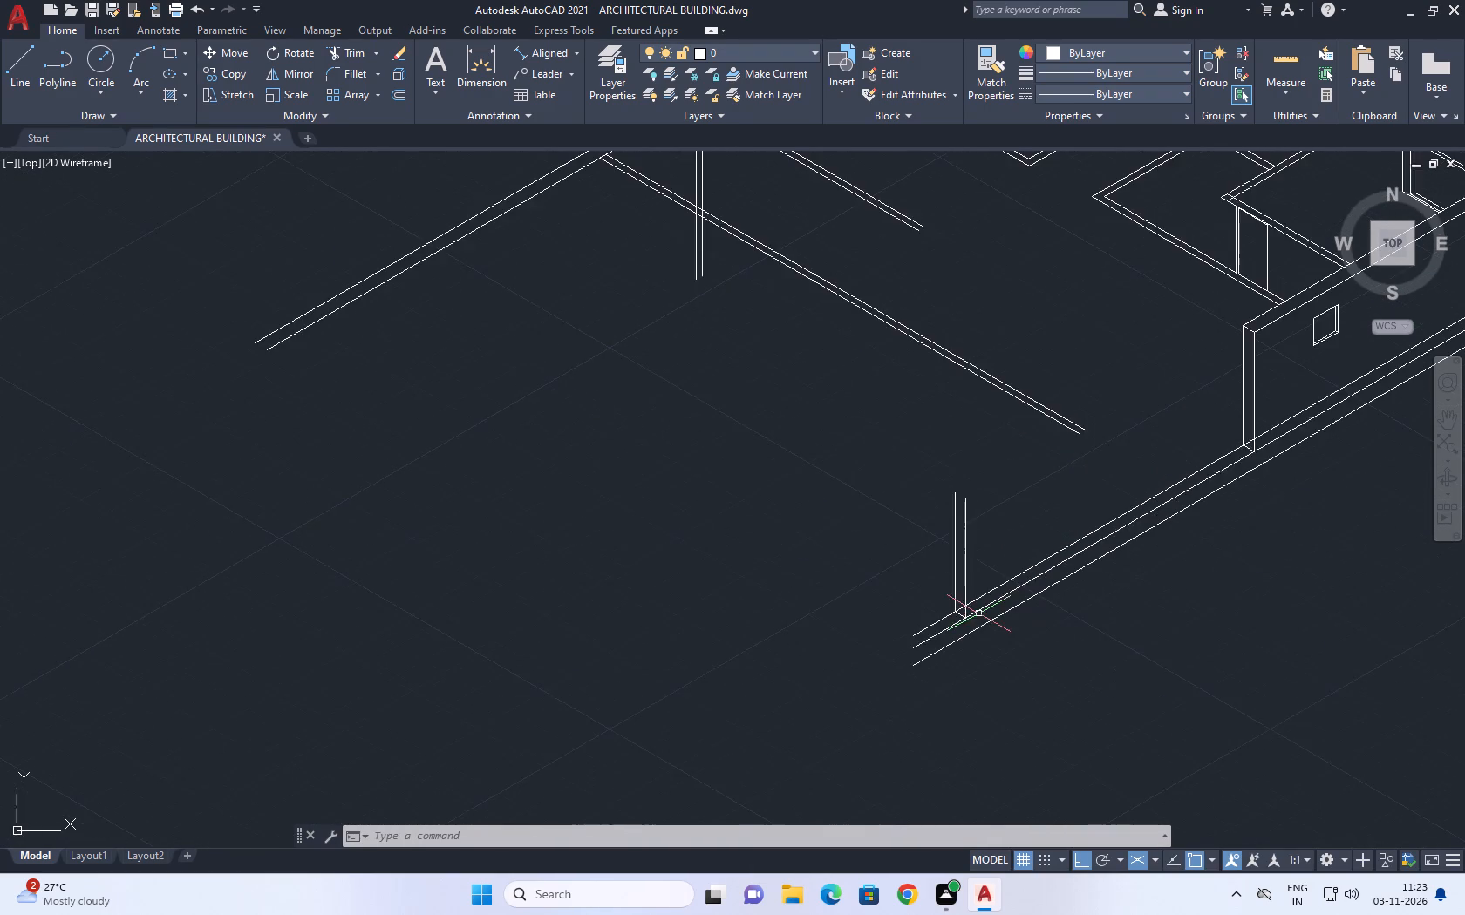
pyautogui.scroll(3, 978, 613)
pyautogui.click(983, 616)
pyautogui.click(963, 620)
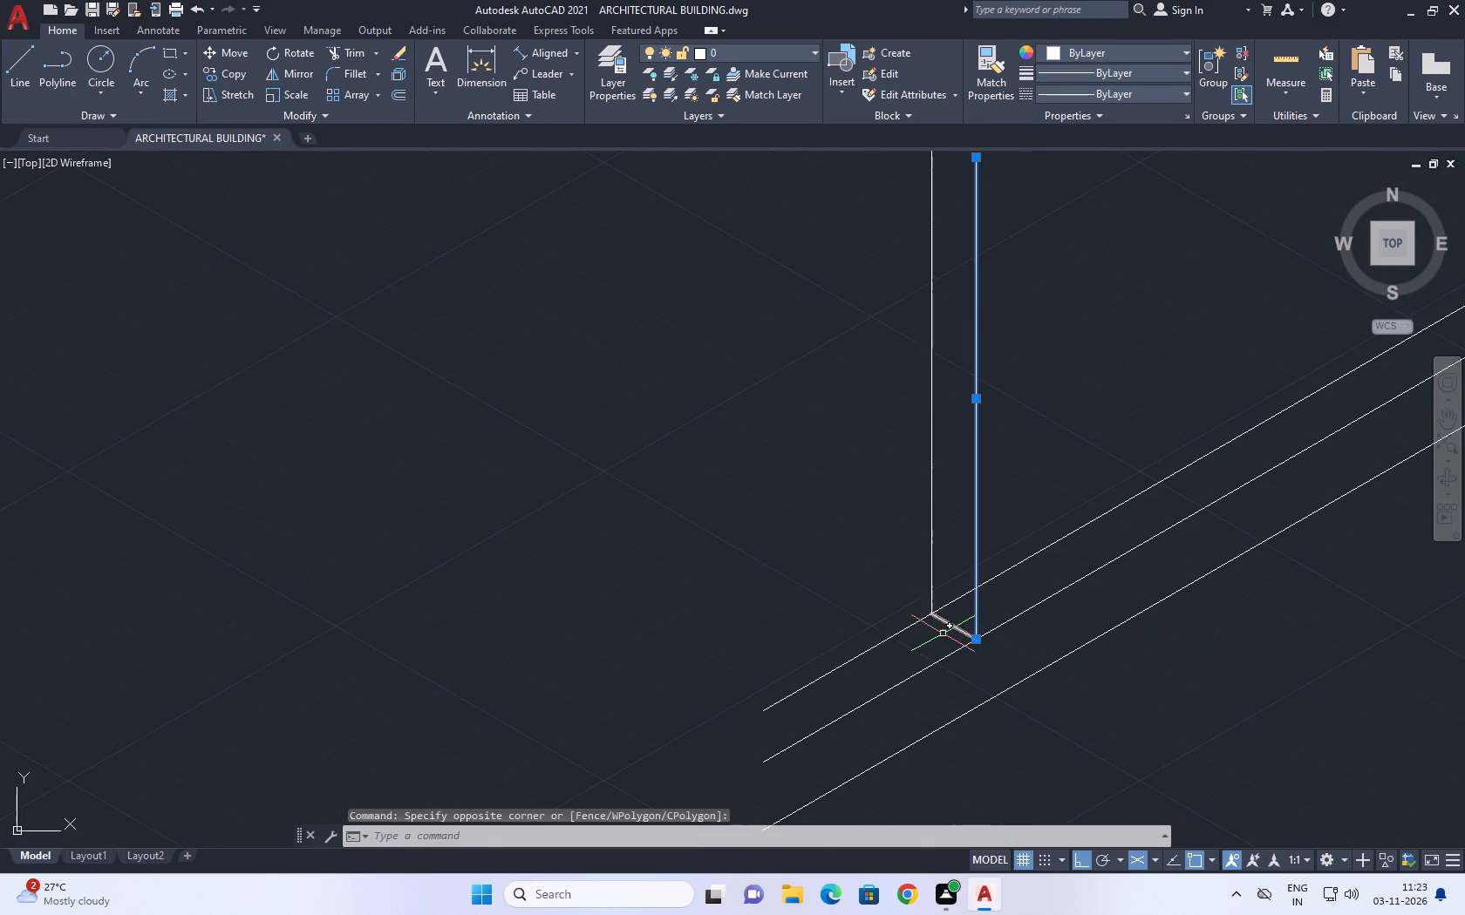
pyautogui.moveTo(943, 639); pyautogui.dragTo(944, 649, button='middle')
pyautogui.scroll(-1, 930, 645)
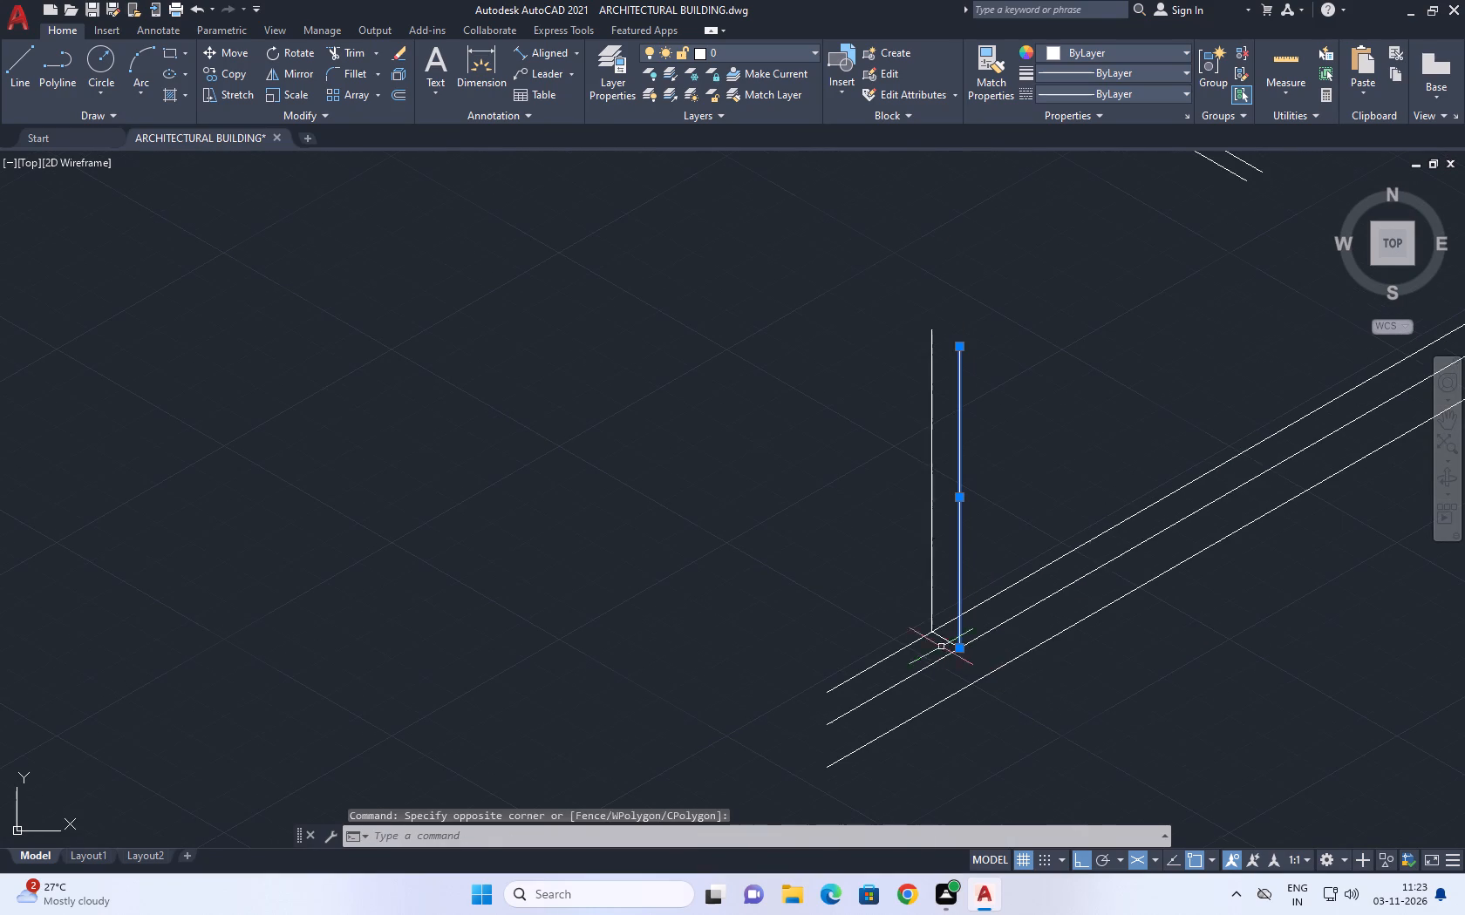
pyautogui.moveTo(1024, 463); pyautogui.dragTo(1009, 451)
pyautogui.moveTo(872, 390); pyautogui.dragTo(863, 373)
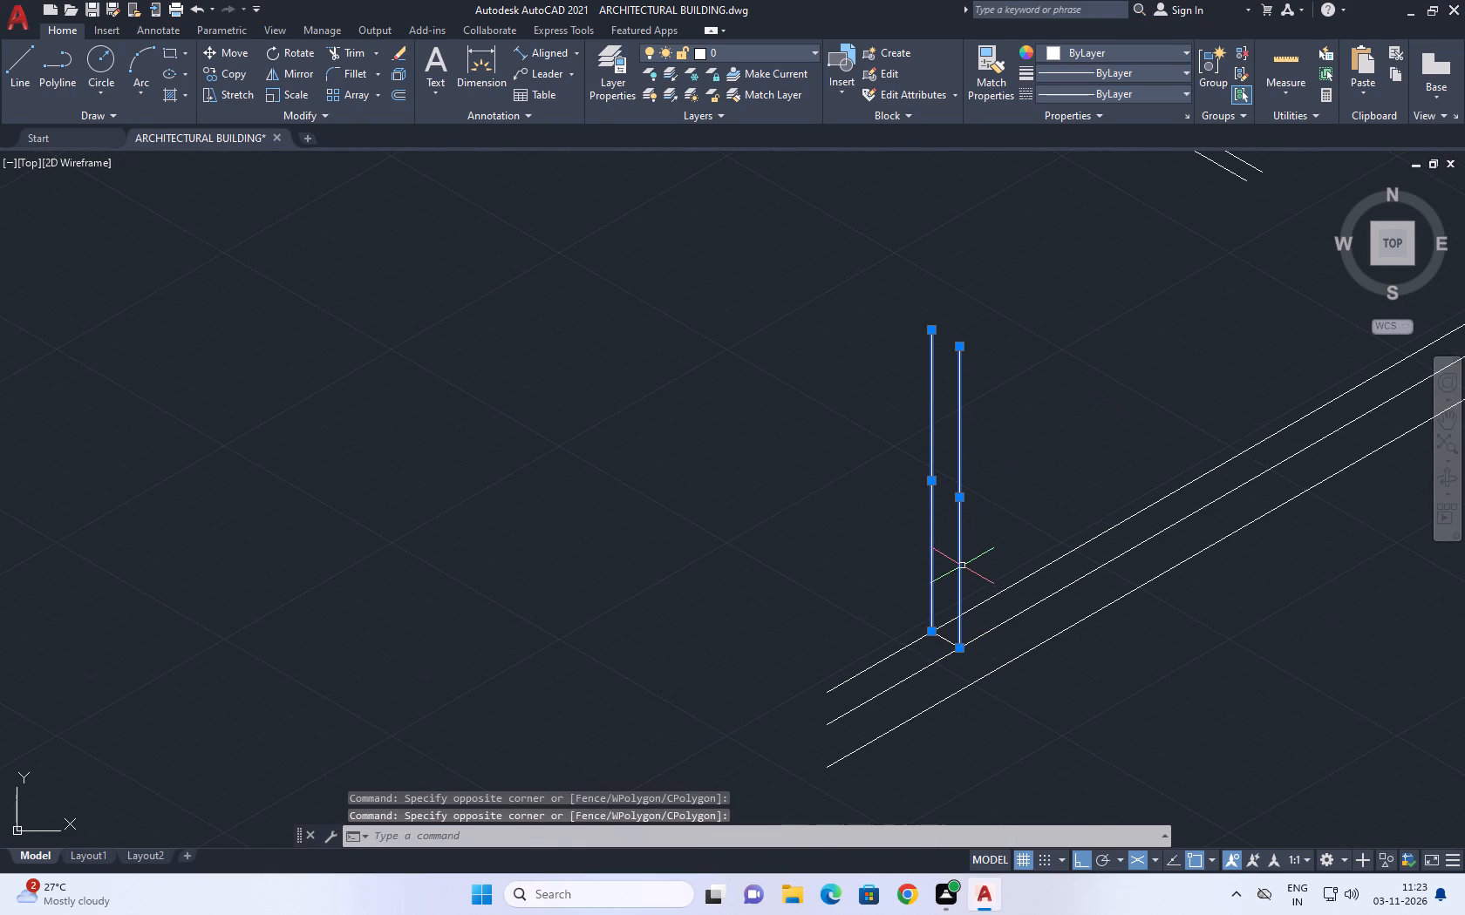
pyautogui.press('Delete')
# Draw a vertical line downward from the cross line's outer end past the lowest base line.
pyautogui.moveTo(935, 619); pyautogui.dragTo(943, 585, button='middle')
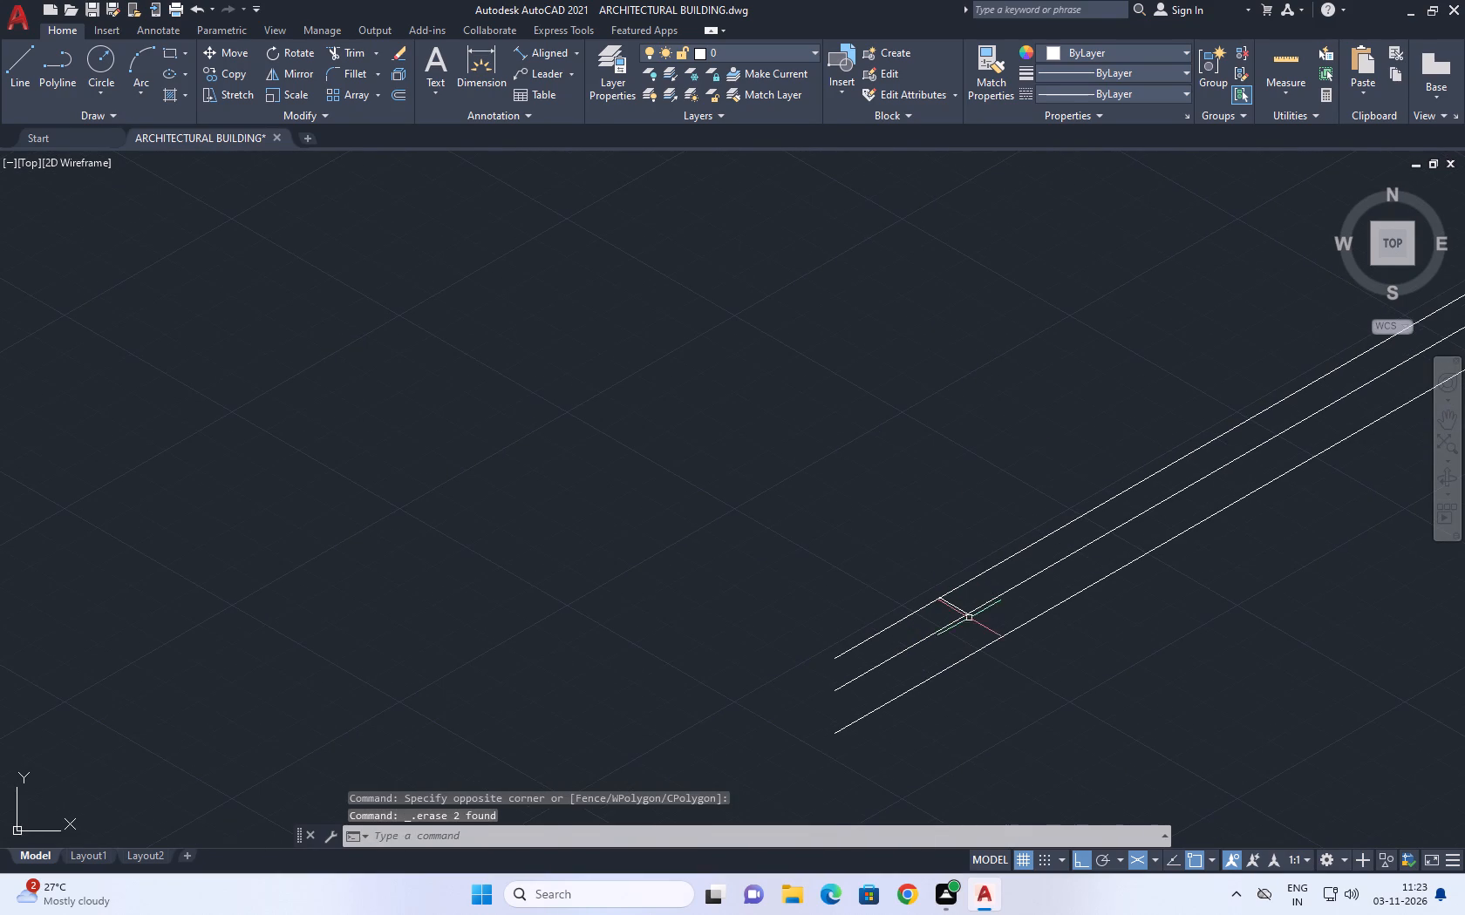
pyautogui.press('l')
pyautogui.press('space')
pyautogui.click(971, 616)
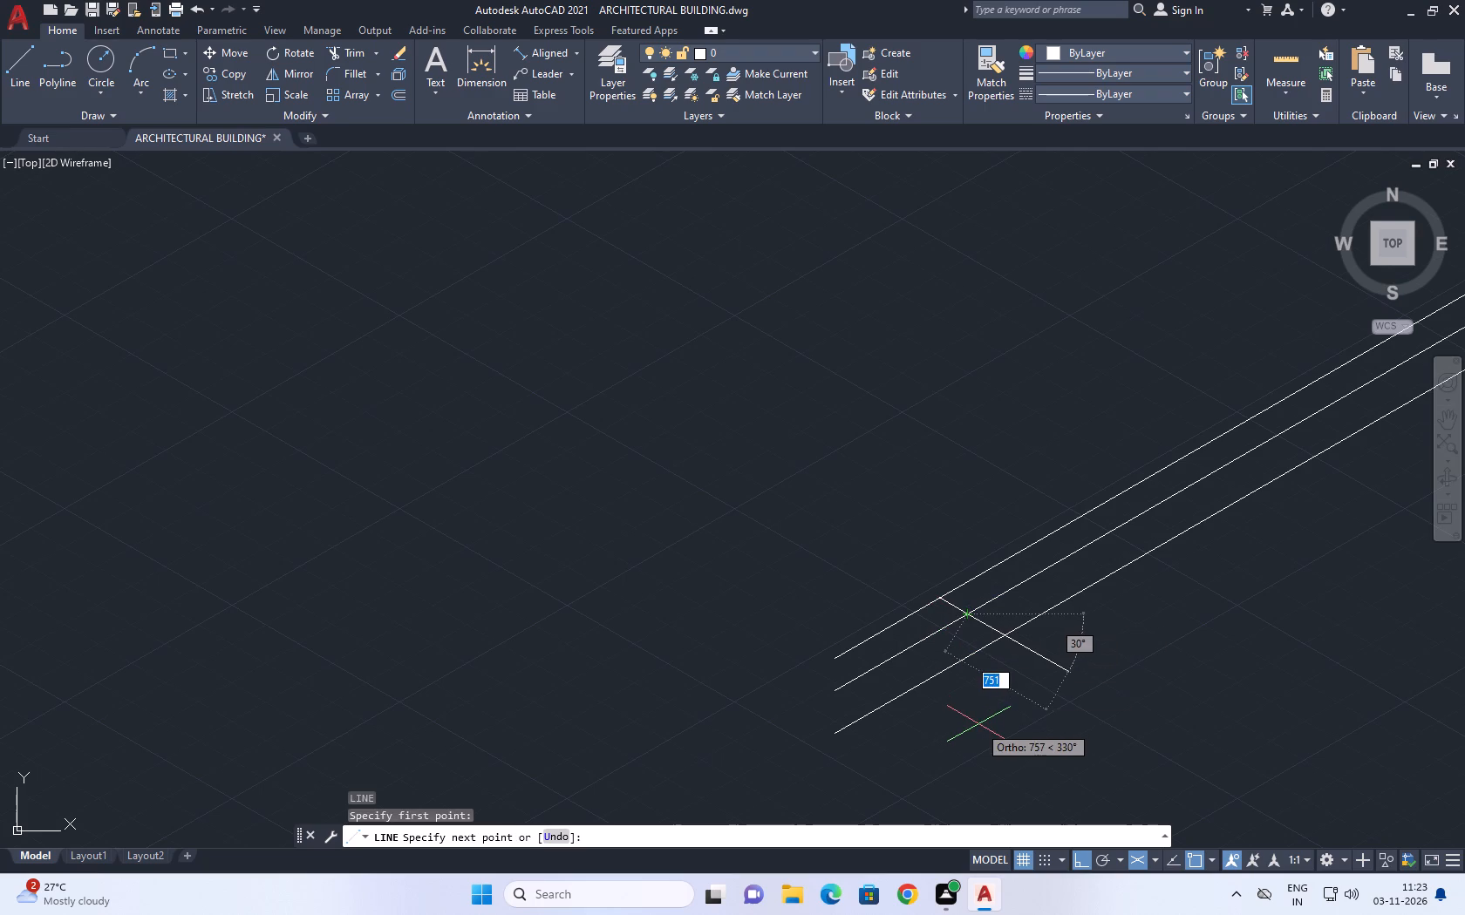
pyautogui.press('F5')
pyautogui.click(978, 725)
pyautogui.press('Escape')
# Trim the vertical line below the lowest base line and cut off the three base lines beyond the new end corner.
pyautogui.write('tr')
pyautogui.press('space')
pyautogui.click(1004, 692)
pyautogui.click(925, 701)
pyautogui.click(876, 565)
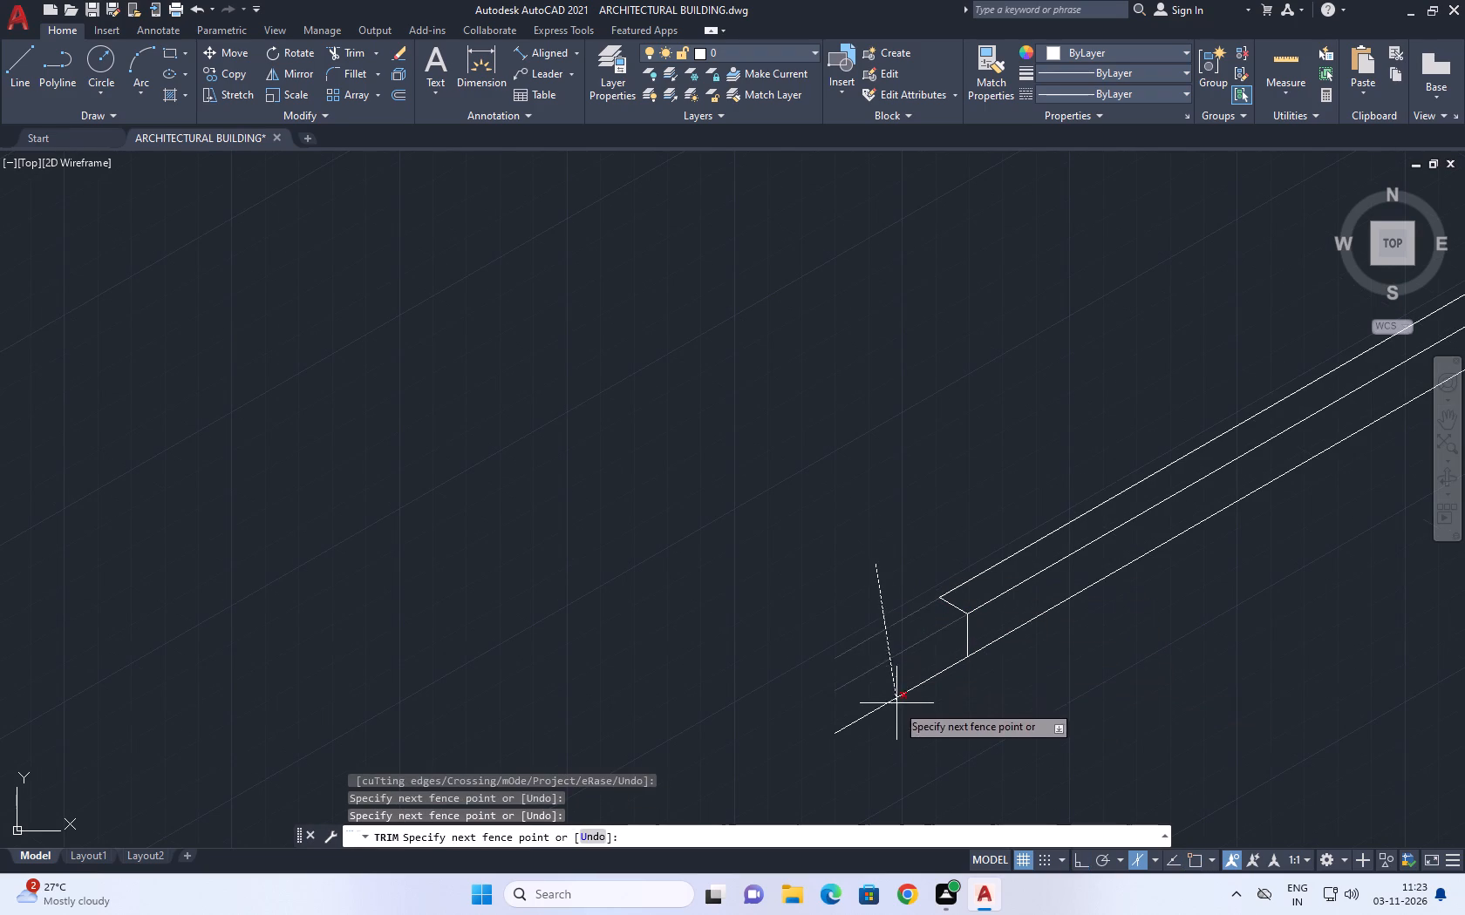
pyautogui.click(896, 708)
pyautogui.press('Escape')
pyautogui.scroll(-2, 921, 593)
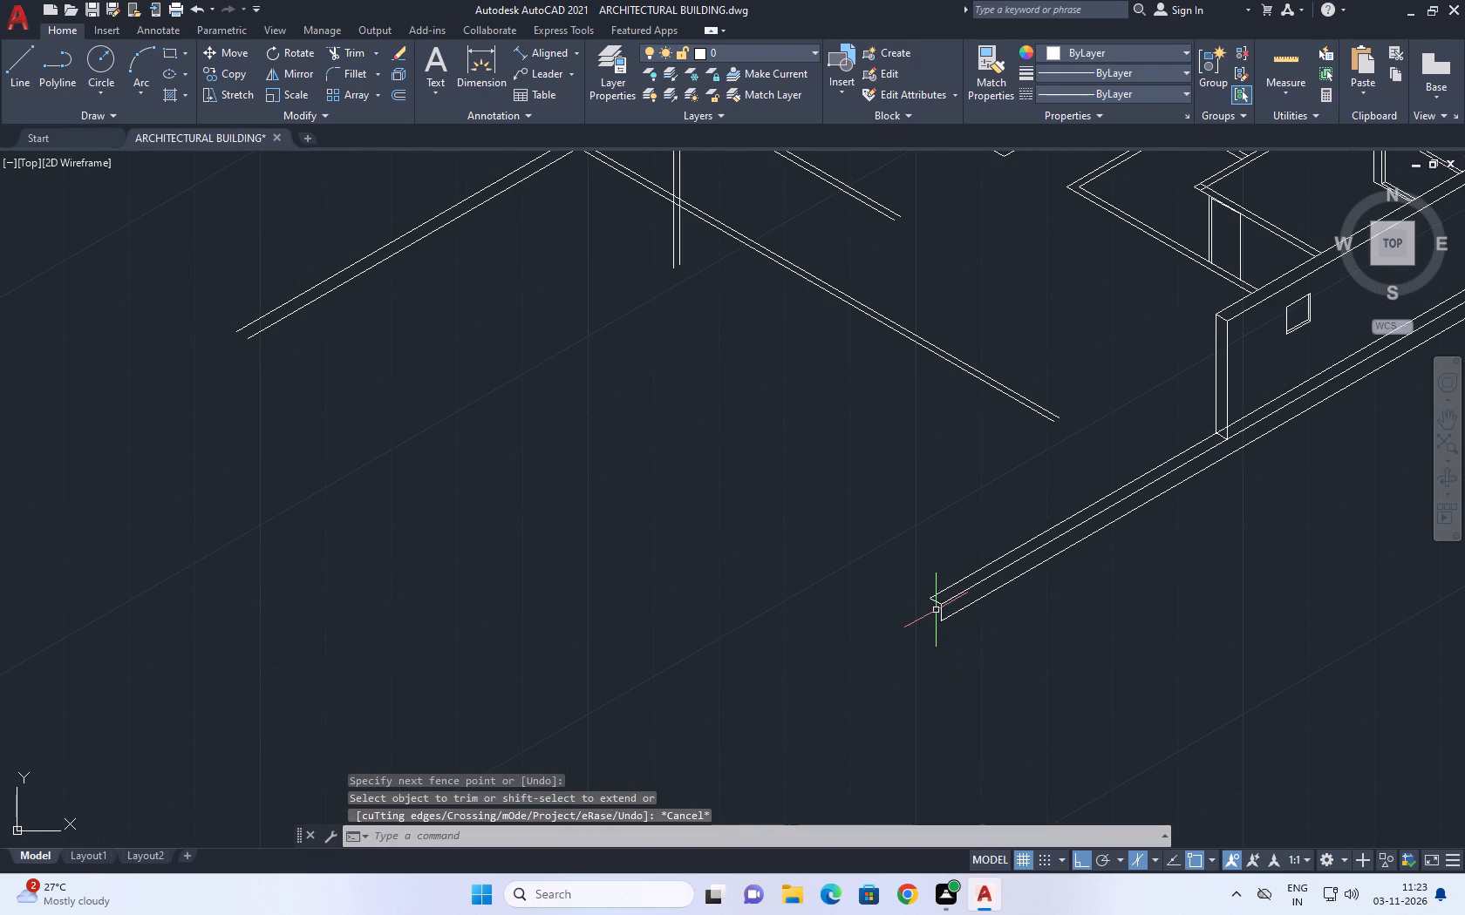
# Draw a line from the end corner's lowest point along the 150° isometric direction, crossing past the opposite long wall's lines.
pyautogui.press('l')
pyautogui.press('space')
pyautogui.click(940, 629)
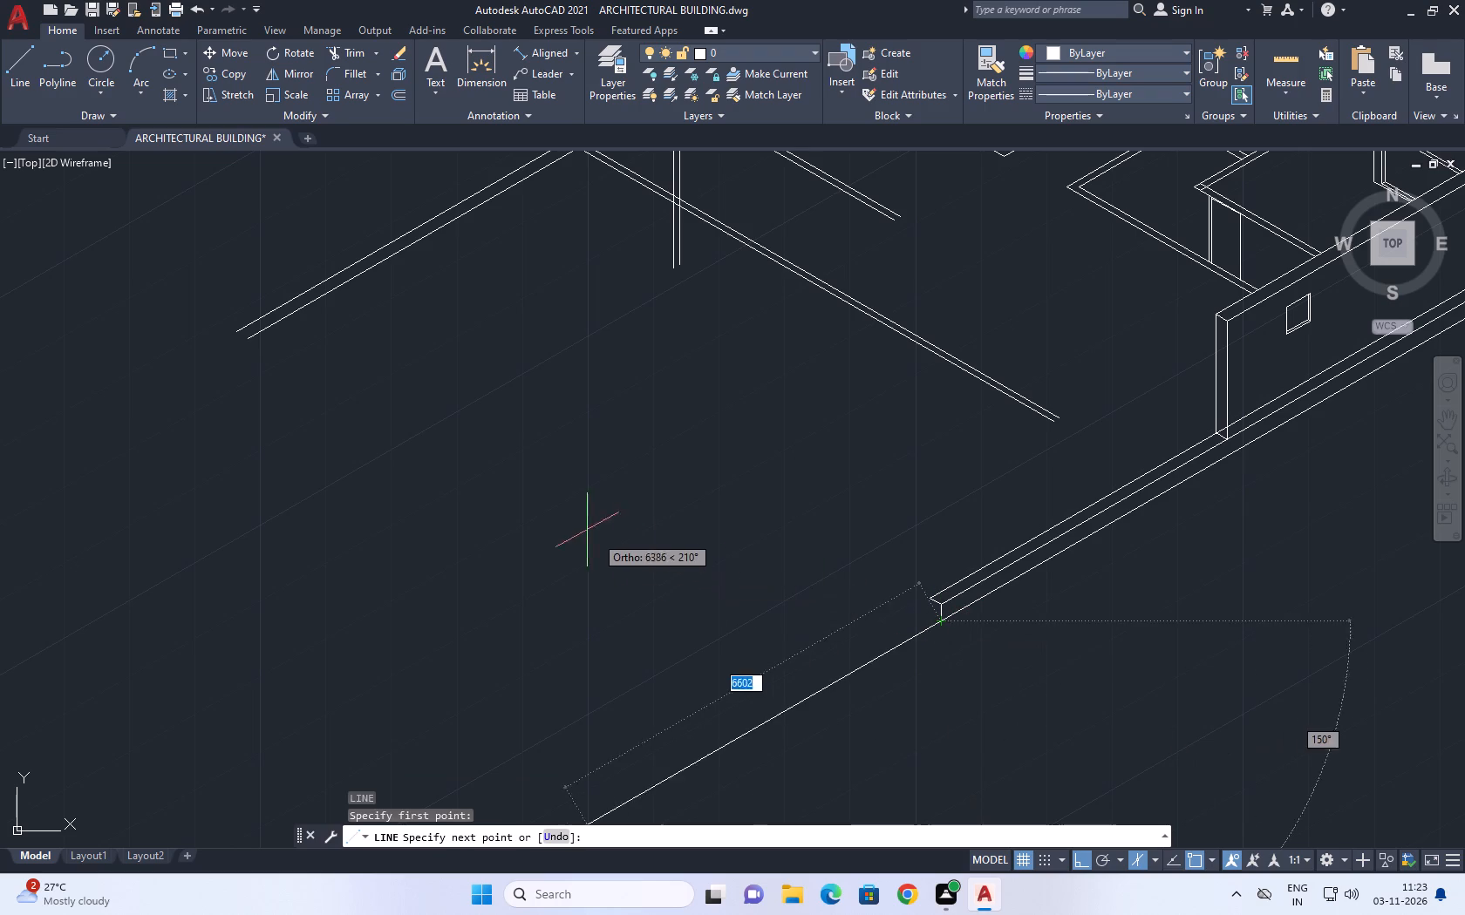
pyautogui.press('F5')
pyautogui.moveTo(439, 430); pyautogui.dragTo(616, 476, button='middle')
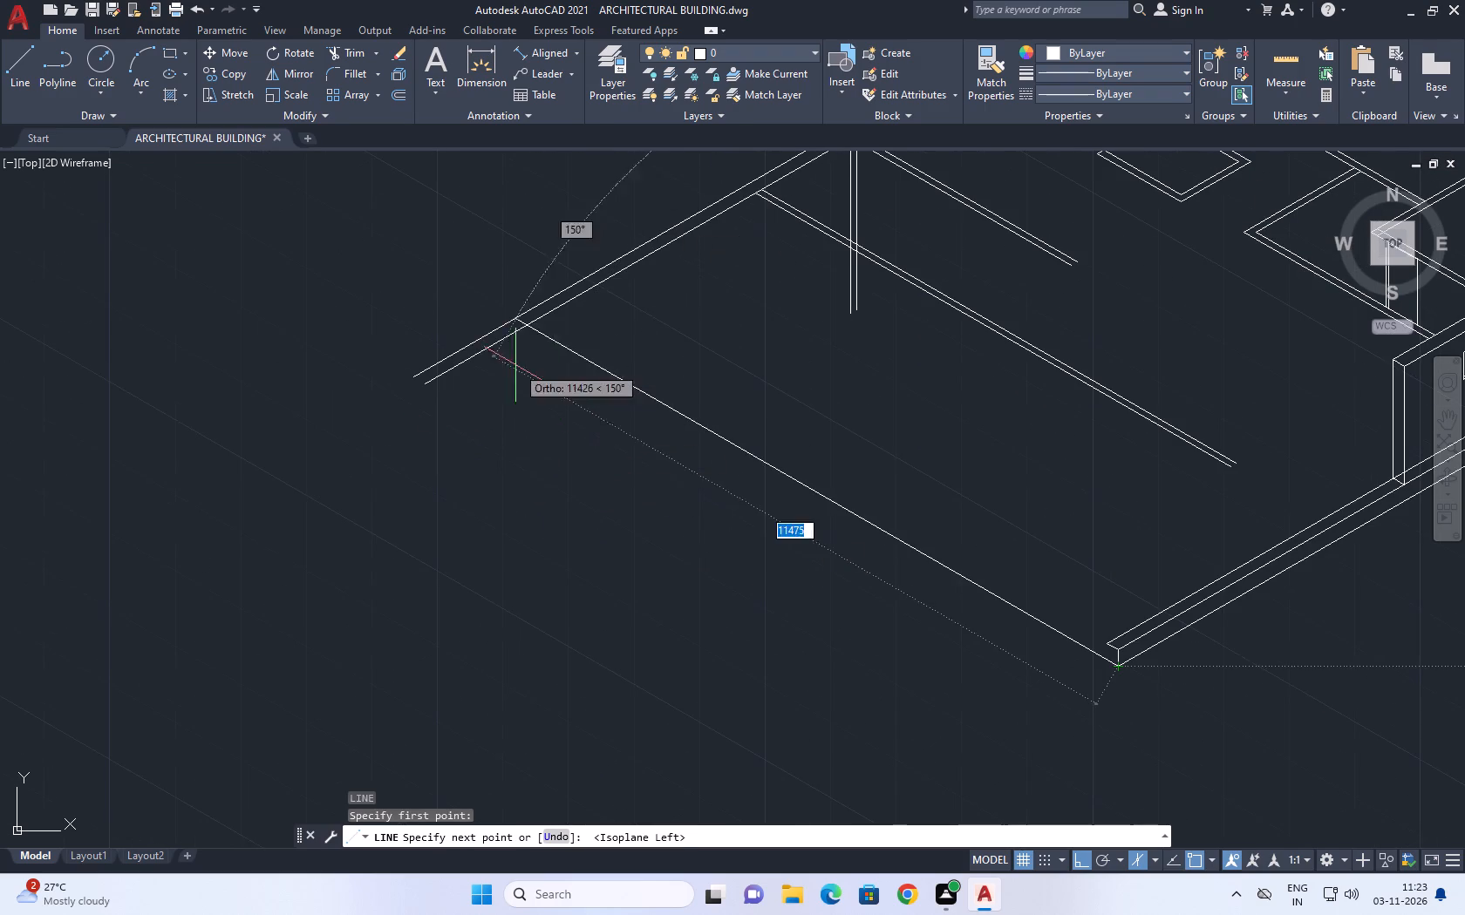
pyautogui.click(405, 306)
pyautogui.press('Escape')
# Copy the new long front line from the corner's bottom point to the top of its short vertical edge.
pyautogui.moveTo(1073, 624); pyautogui.dragTo(1005, 578, button='middle')
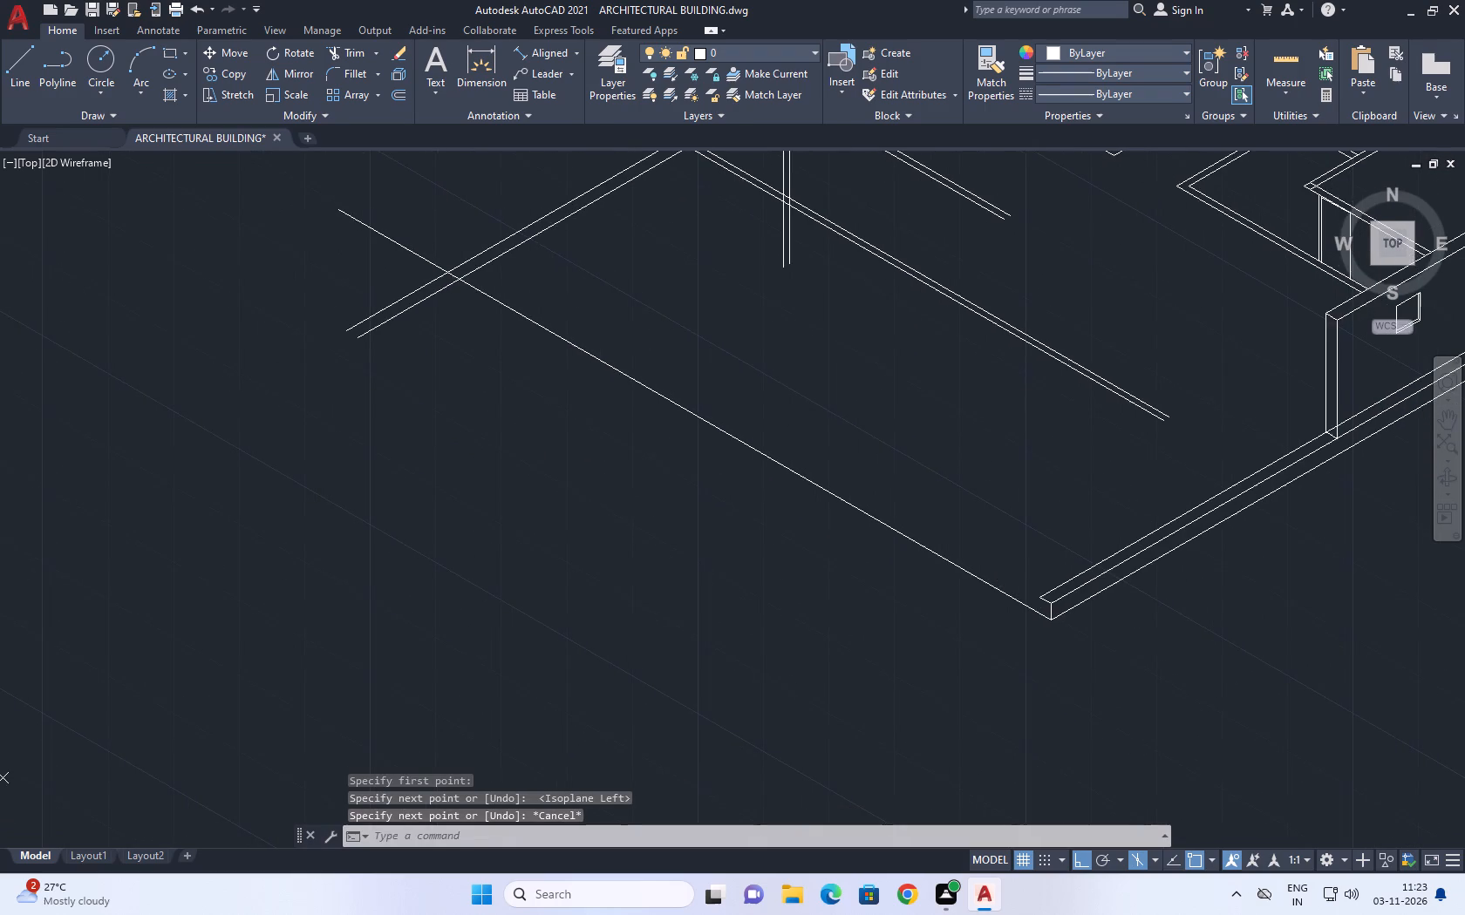
pyautogui.scroll(1, 1041, 618)
pyautogui.click(1025, 600)
pyautogui.click(997, 624)
pyautogui.moveTo(997, 615); pyautogui.dragTo(1002, 661, button='middle')
pyautogui.write('co')
pyautogui.press('space')
pyautogui.scroll(2, 1051, 679)
pyautogui.click(1065, 659)
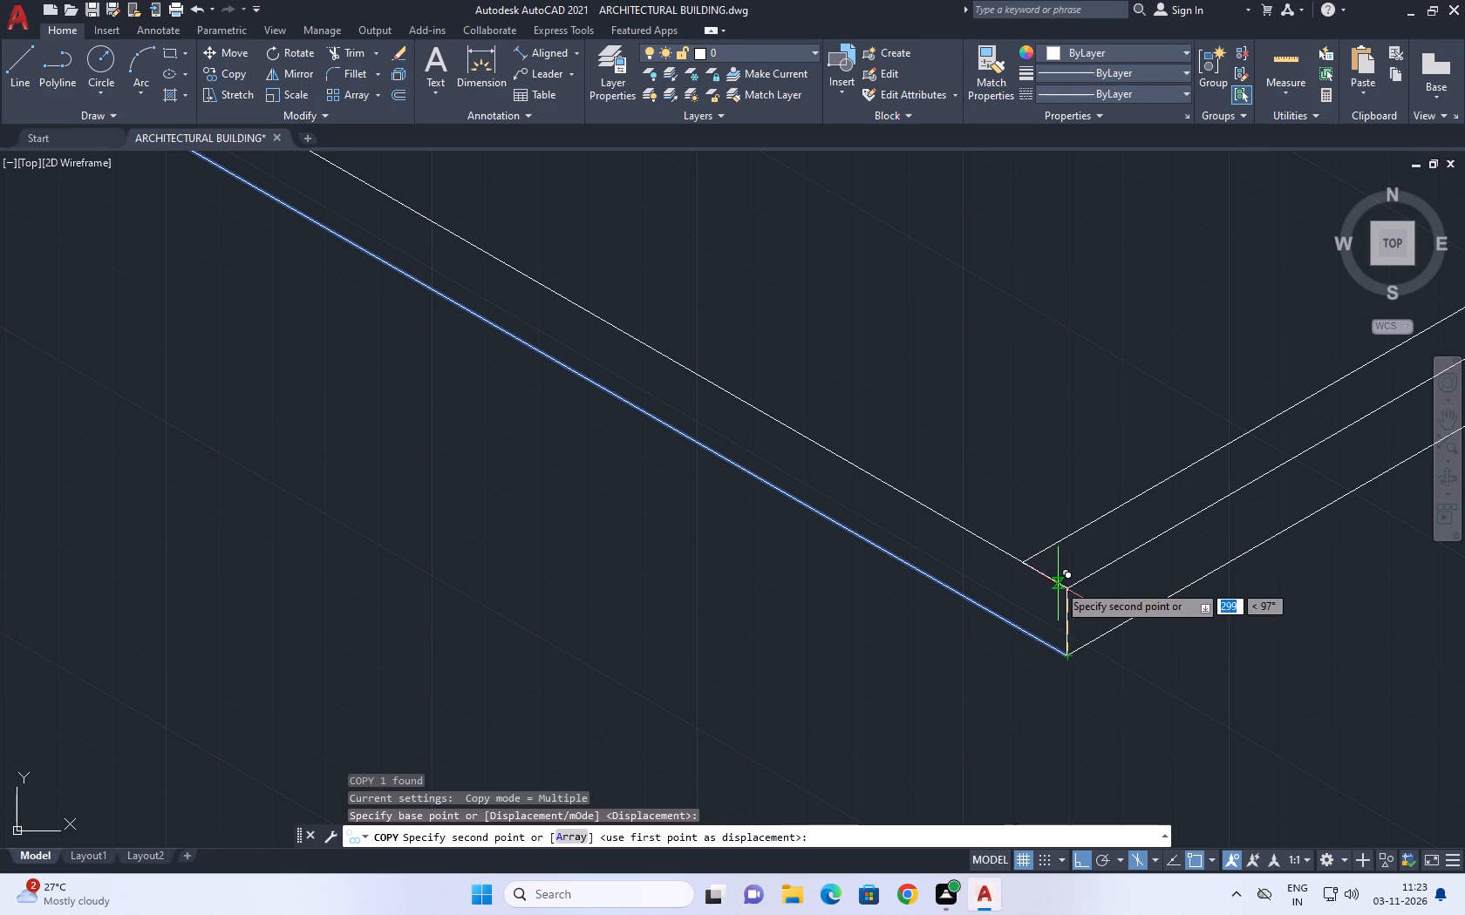
pyautogui.click(1060, 587)
pyautogui.press('Escape')
# Copy the upper long front line 228.6 mm inward along the base line direction to mark the wall thickness.
pyautogui.scroll(6, 1028, 578)
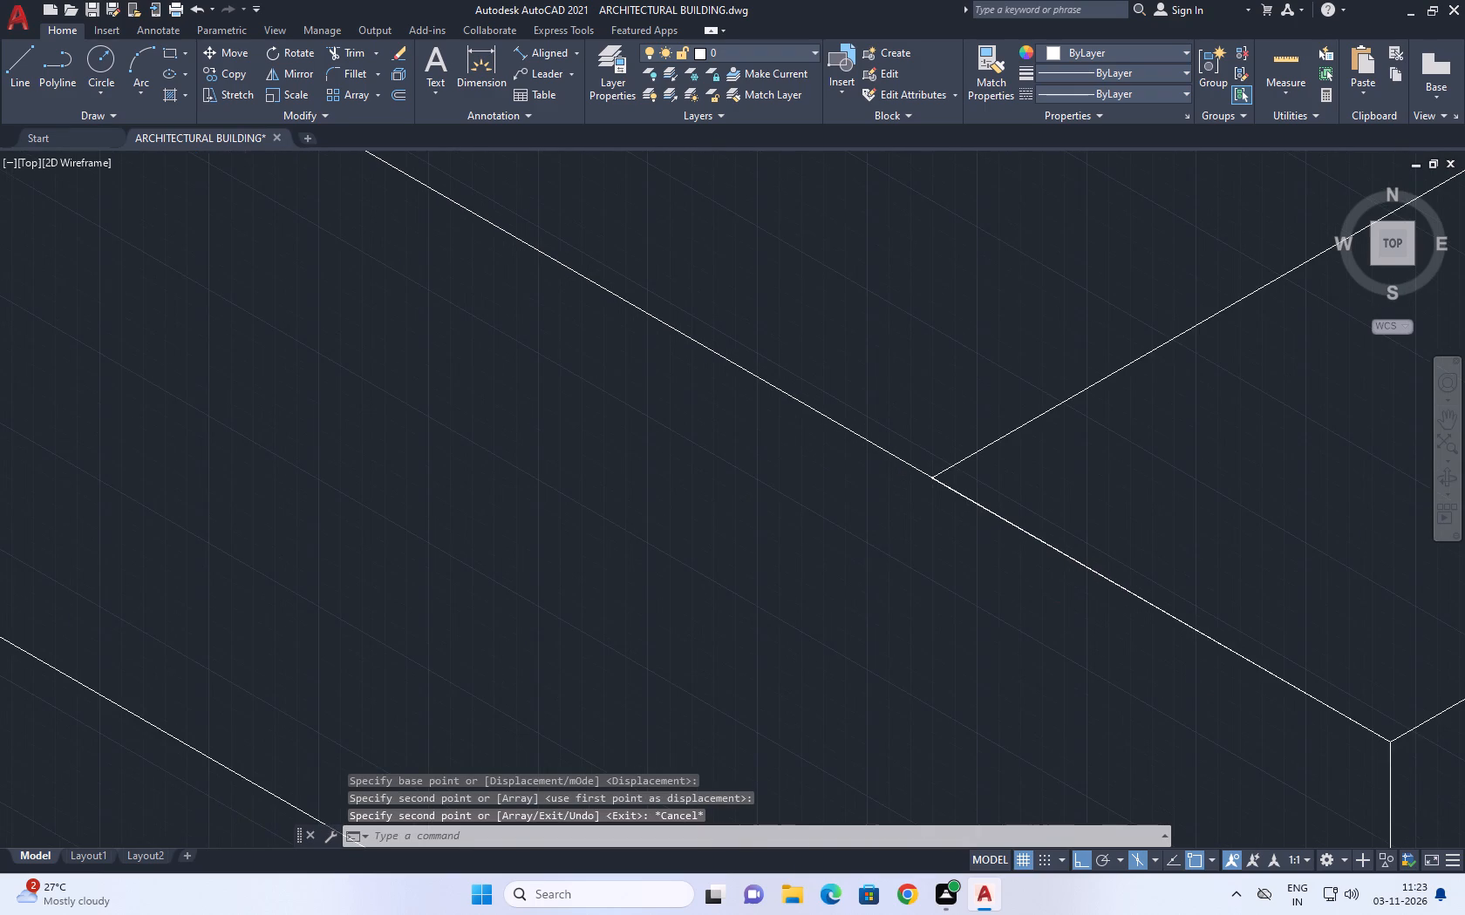
pyautogui.scroll(9, 881, 440)
pyautogui.scroll(-5, 770, 392)
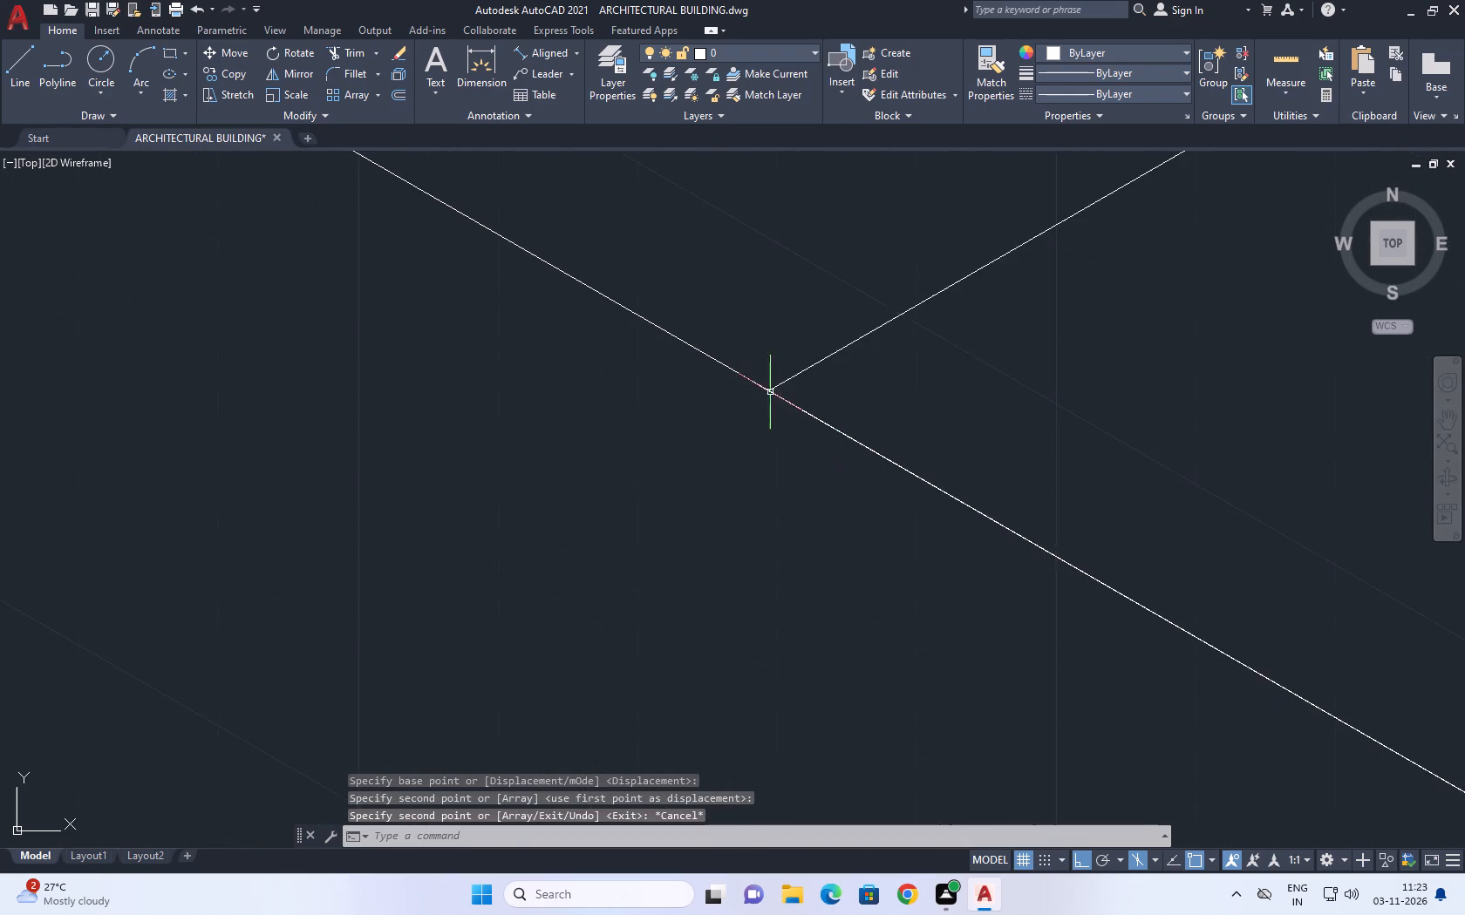
pyautogui.scroll(-13, 770, 395)
pyautogui.moveTo(872, 512); pyautogui.dragTo(956, 528, button='middle')
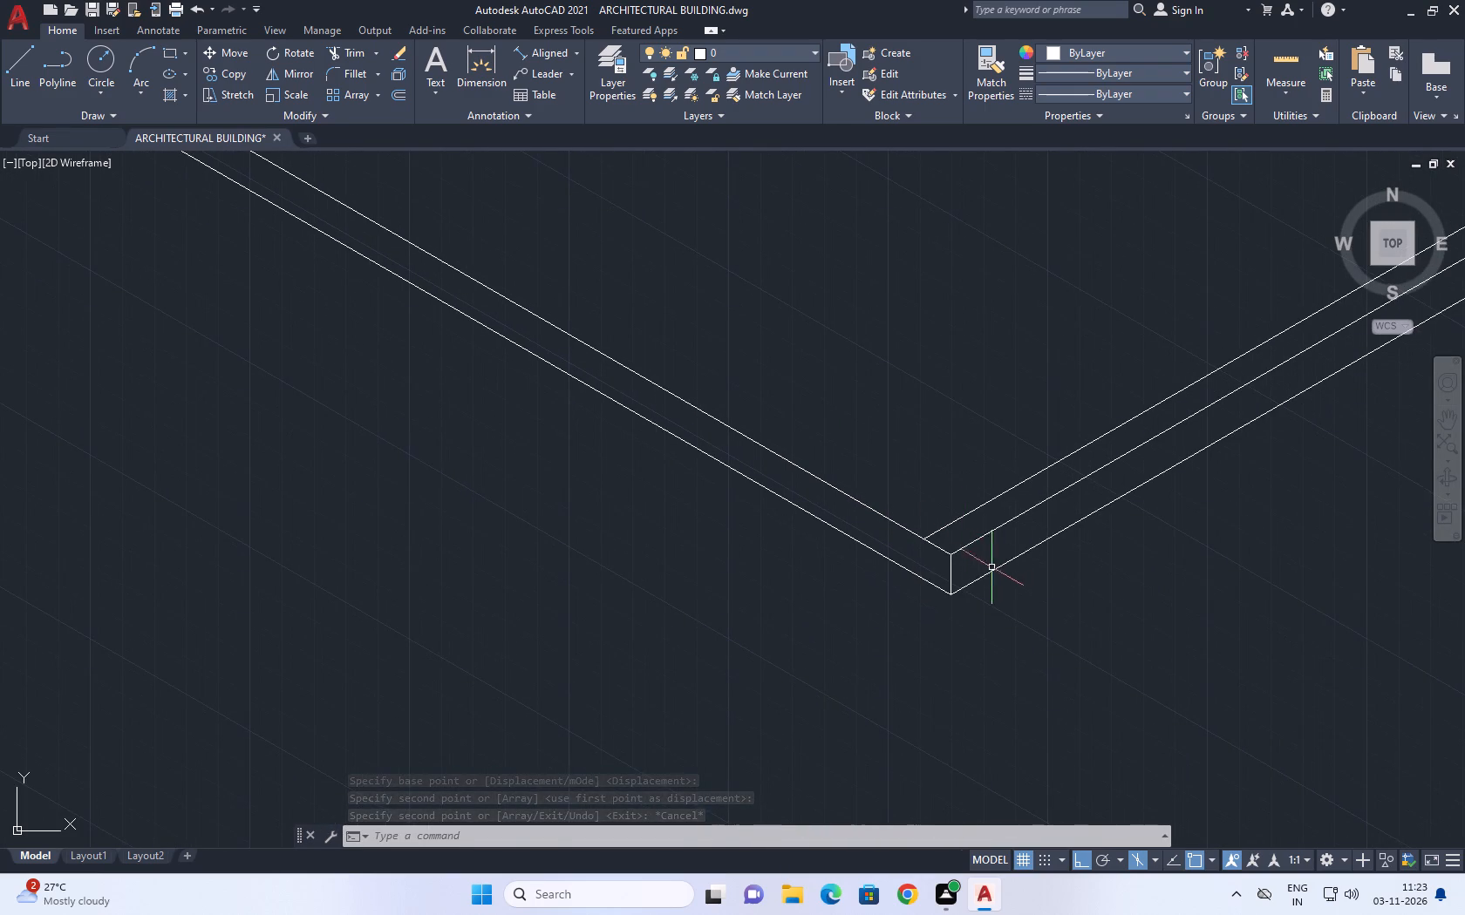
pyautogui.moveTo(964, 467); pyautogui.dragTo(950, 502, button='middle')
pyautogui.scroll(-1, 964, 467)
pyautogui.scroll(2, 936, 570)
pyautogui.moveTo(969, 554); pyautogui.dragTo(912, 629, button='middle')
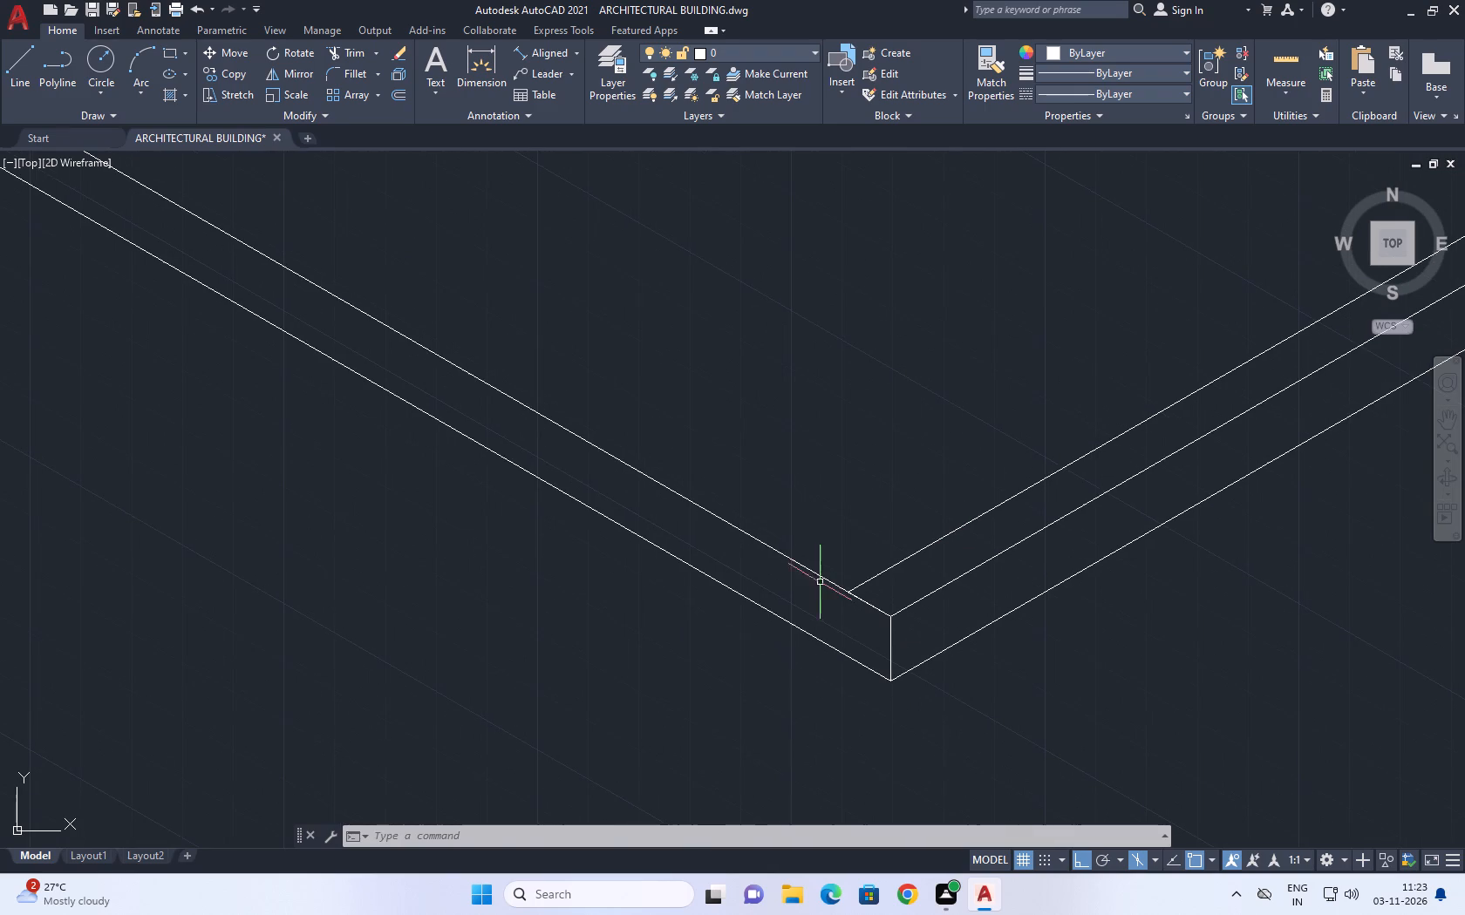
pyautogui.click(787, 549)
pyautogui.click(780, 560)
pyautogui.moveTo(890, 461); pyautogui.dragTo(824, 522, button='middle')
pyautogui.scroll(-1, 821, 527)
pyautogui.write('co')
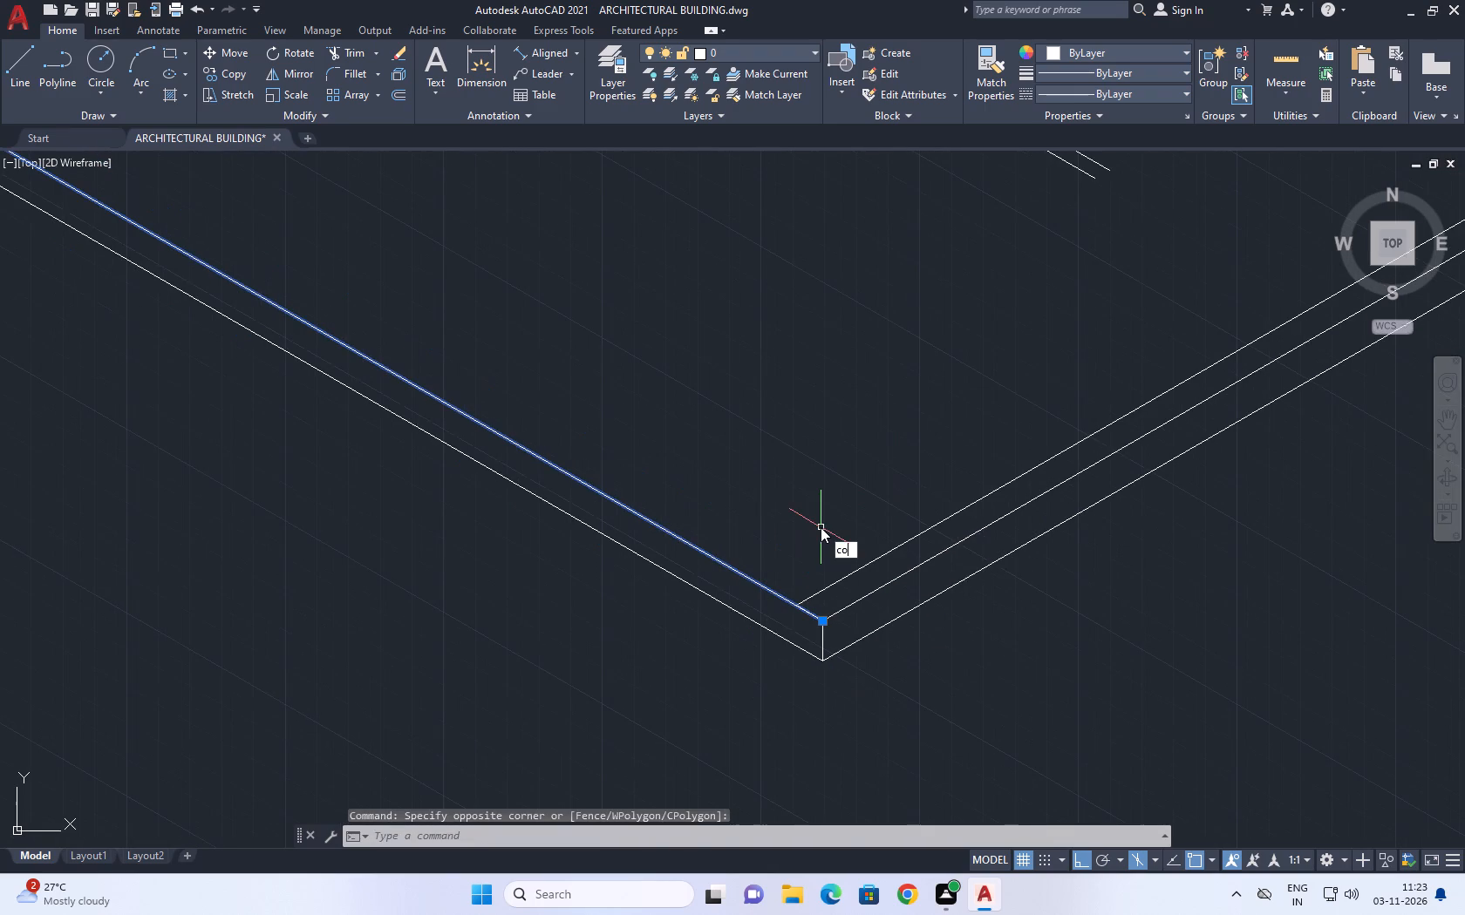
pyautogui.press('space')
pyautogui.moveTo(855, 529); pyautogui.dragTo(780, 612, button='middle')
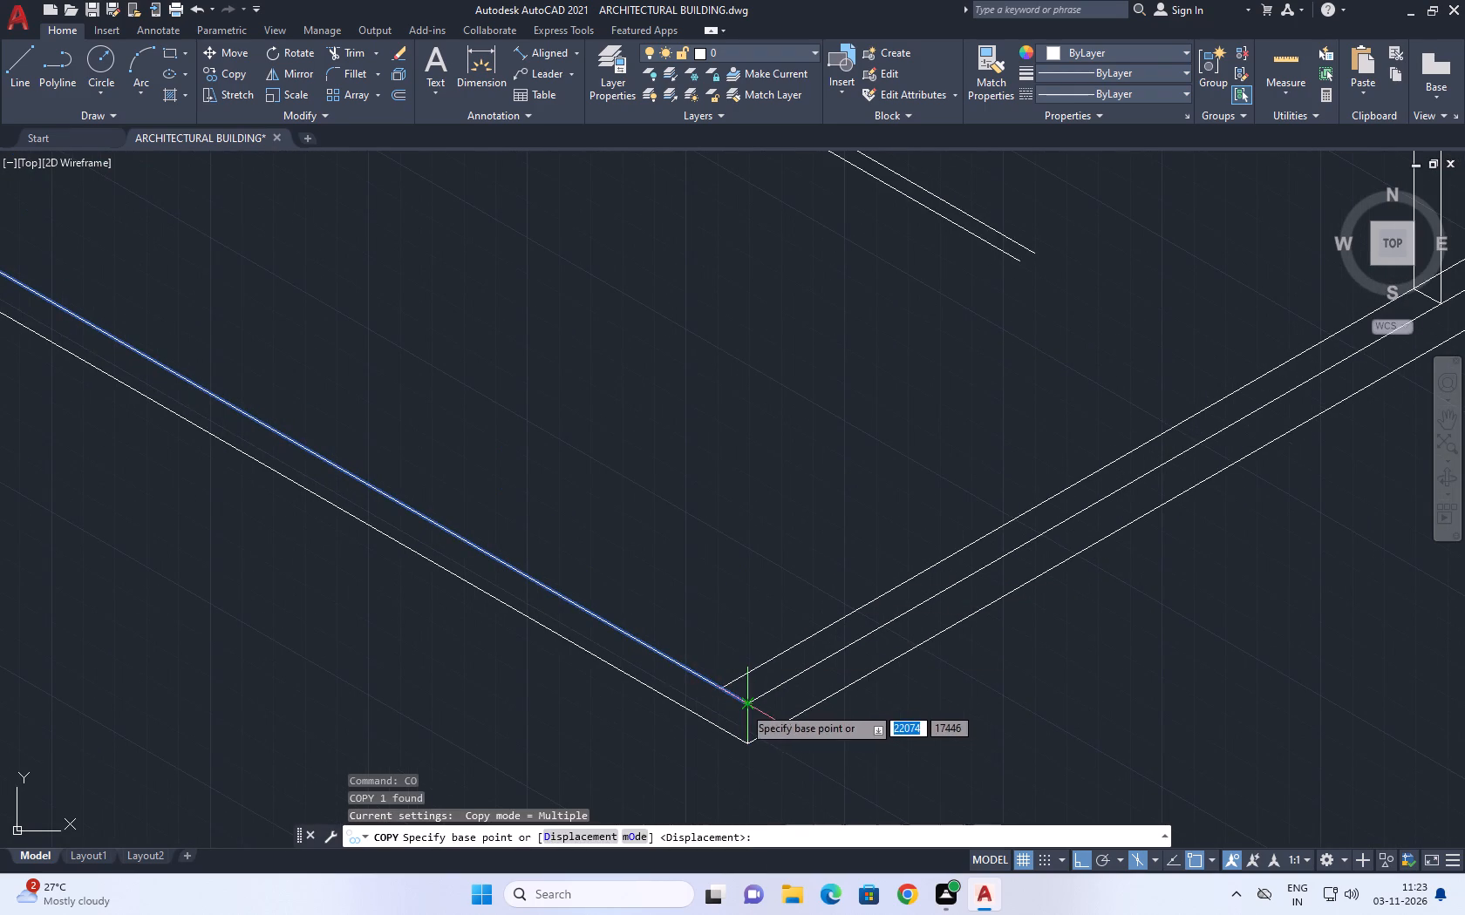
pyautogui.click(743, 706)
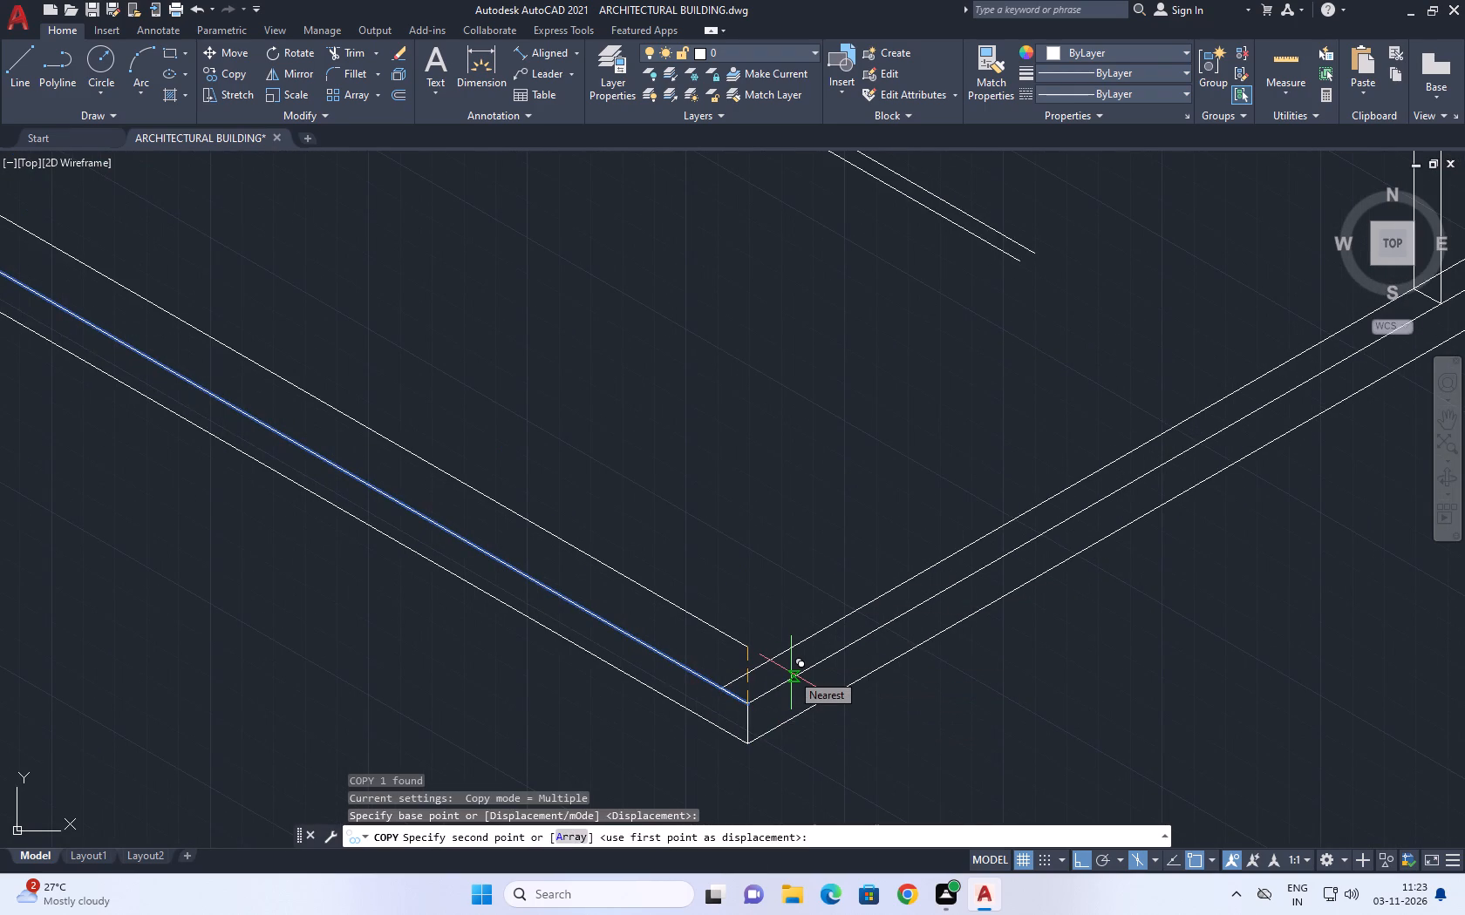
pyautogui.press('F5')
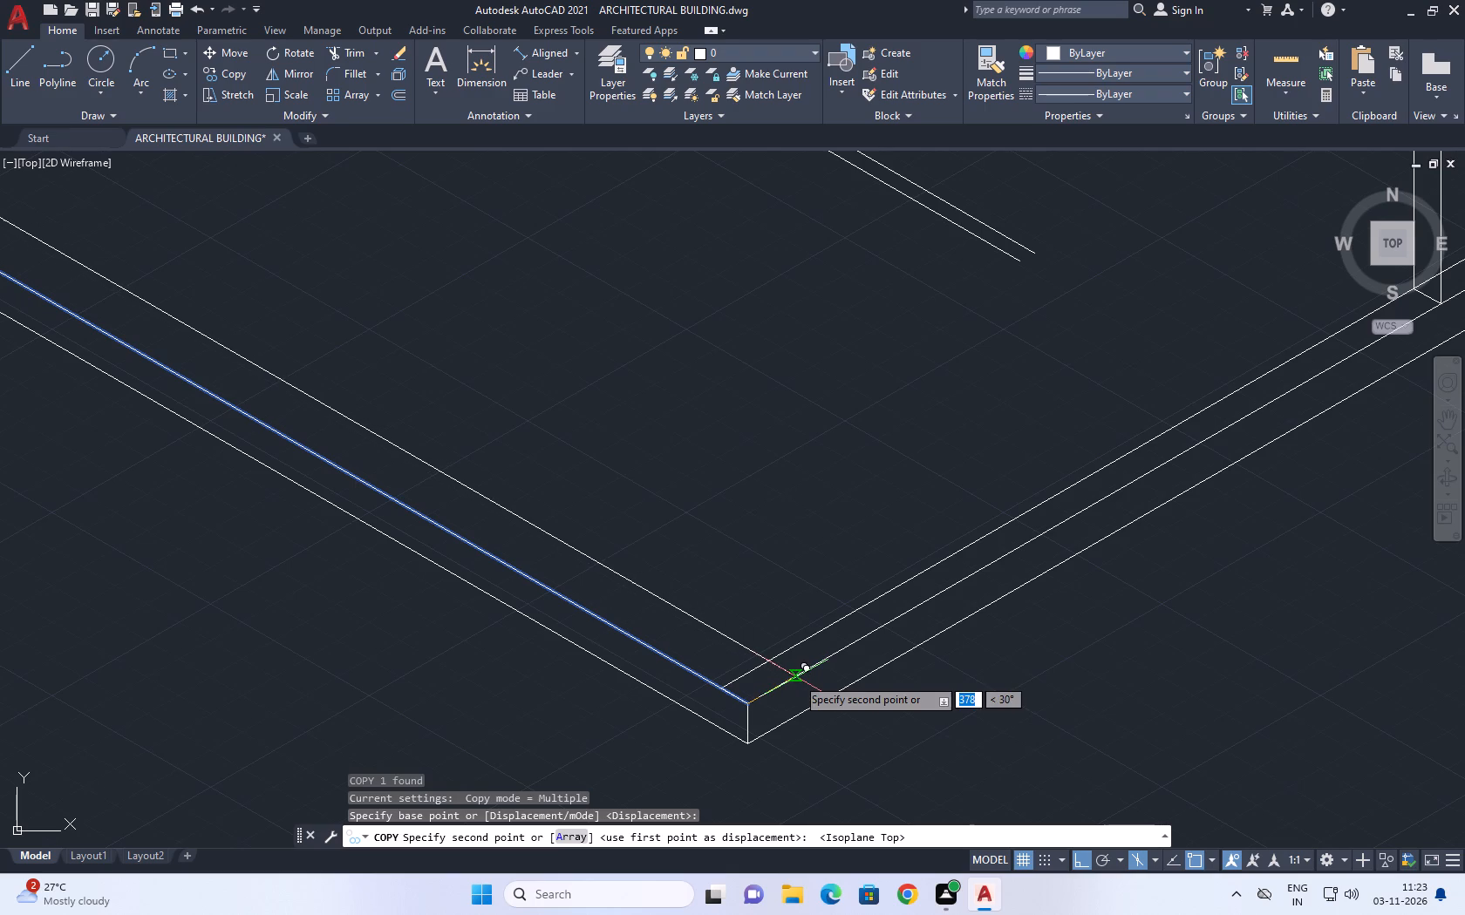
pyautogui.write('22')
pyautogui.press('8')
pyautogui.write('.6')
pyautogui.press('Return')
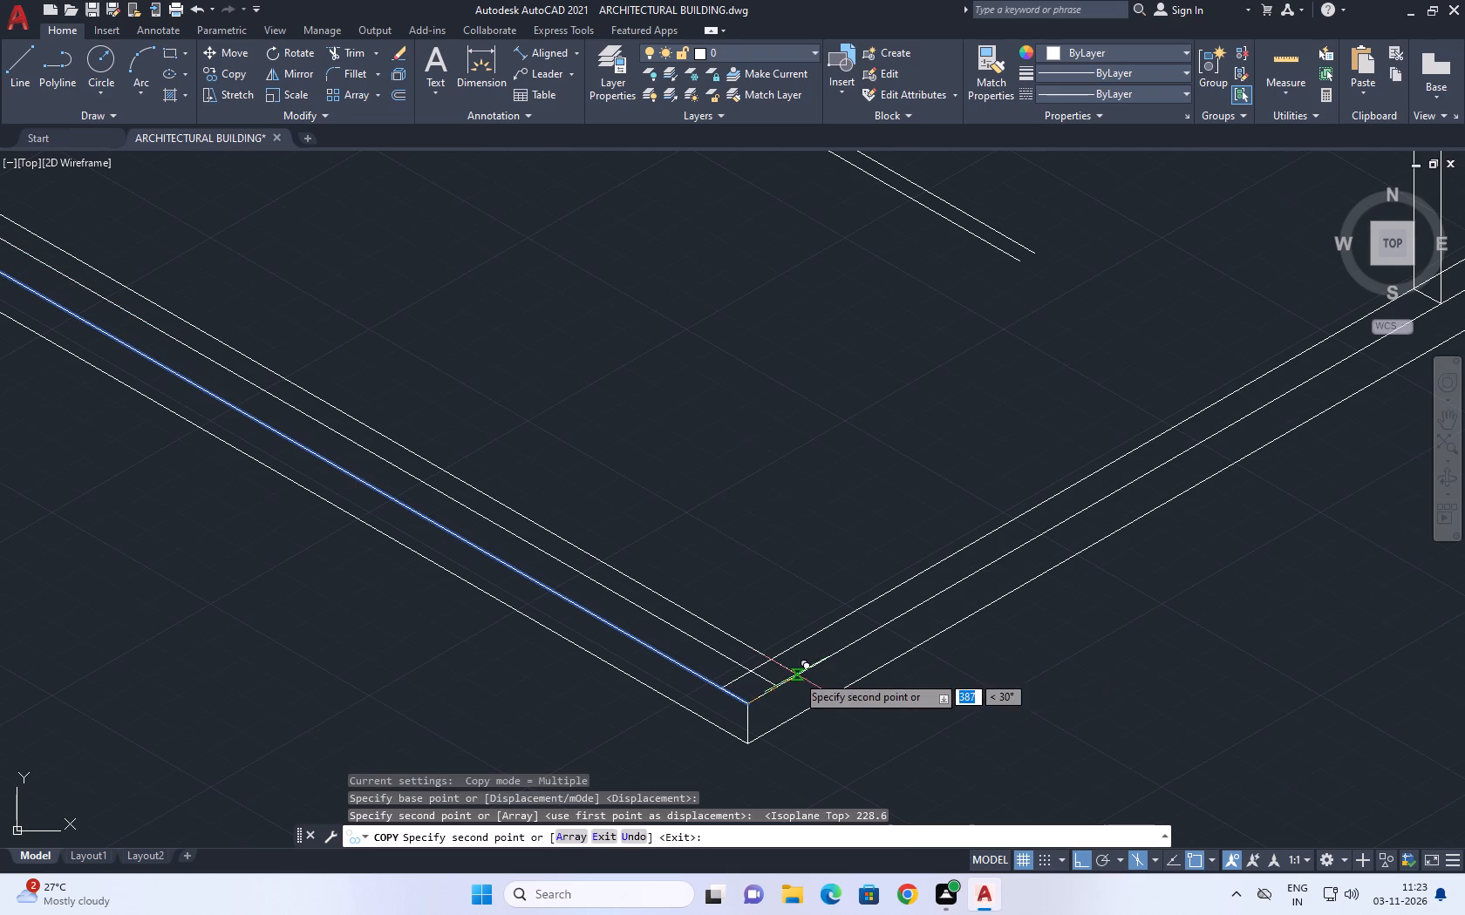
# Draw a line from the tall reference rectangle's lower corner along the 210° isometric direction, running past the building's front corner.
pyautogui.press('Escape')
pyautogui.scroll(-5, 816, 640)
pyautogui.scroll(3, 793, 633)
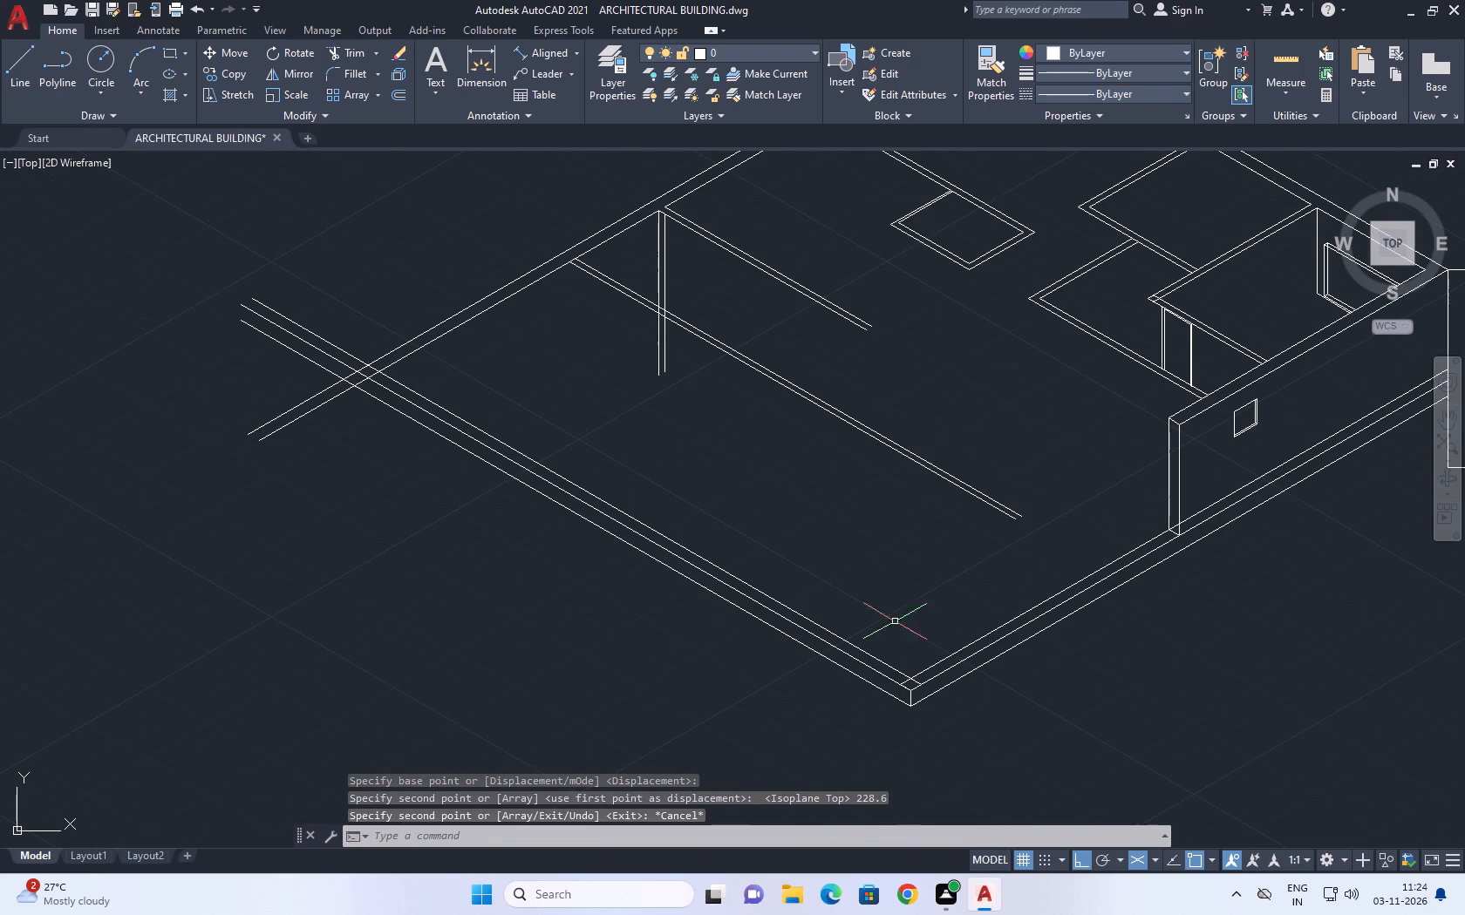
pyautogui.scroll(-1, 1058, 631)
pyautogui.moveTo(1144, 531); pyautogui.dragTo(1094, 521, button='middle')
pyautogui.scroll(2, 1284, 520)
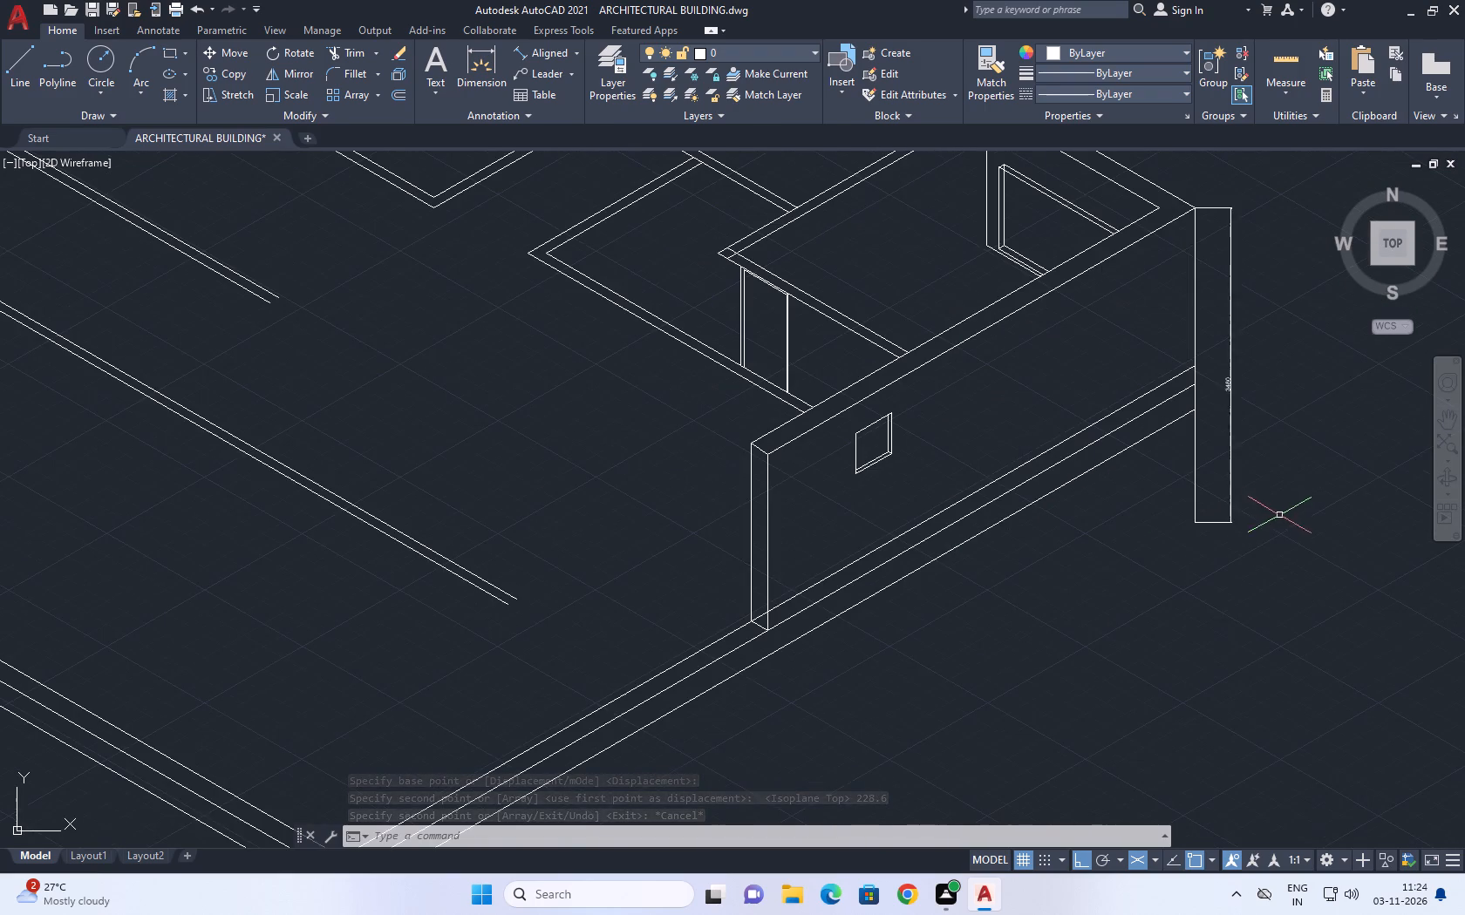
pyautogui.moveTo(1254, 406); pyautogui.dragTo(1210, 442, button='middle')
pyautogui.scroll(-1, 1107, 551)
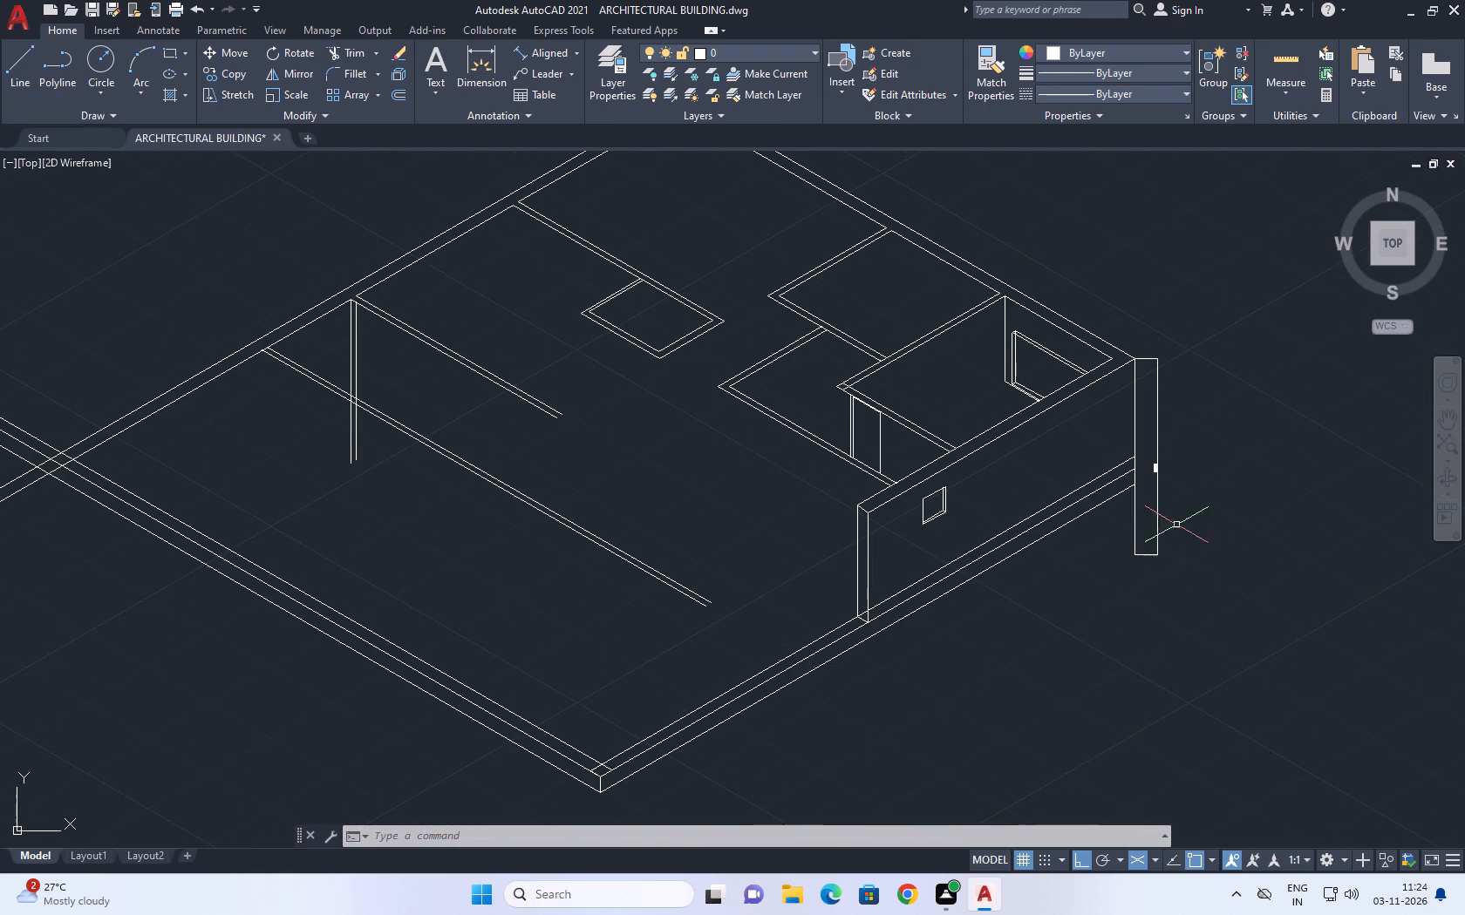
pyautogui.moveTo(1178, 498); pyautogui.dragTo(1175, 417, button='middle')
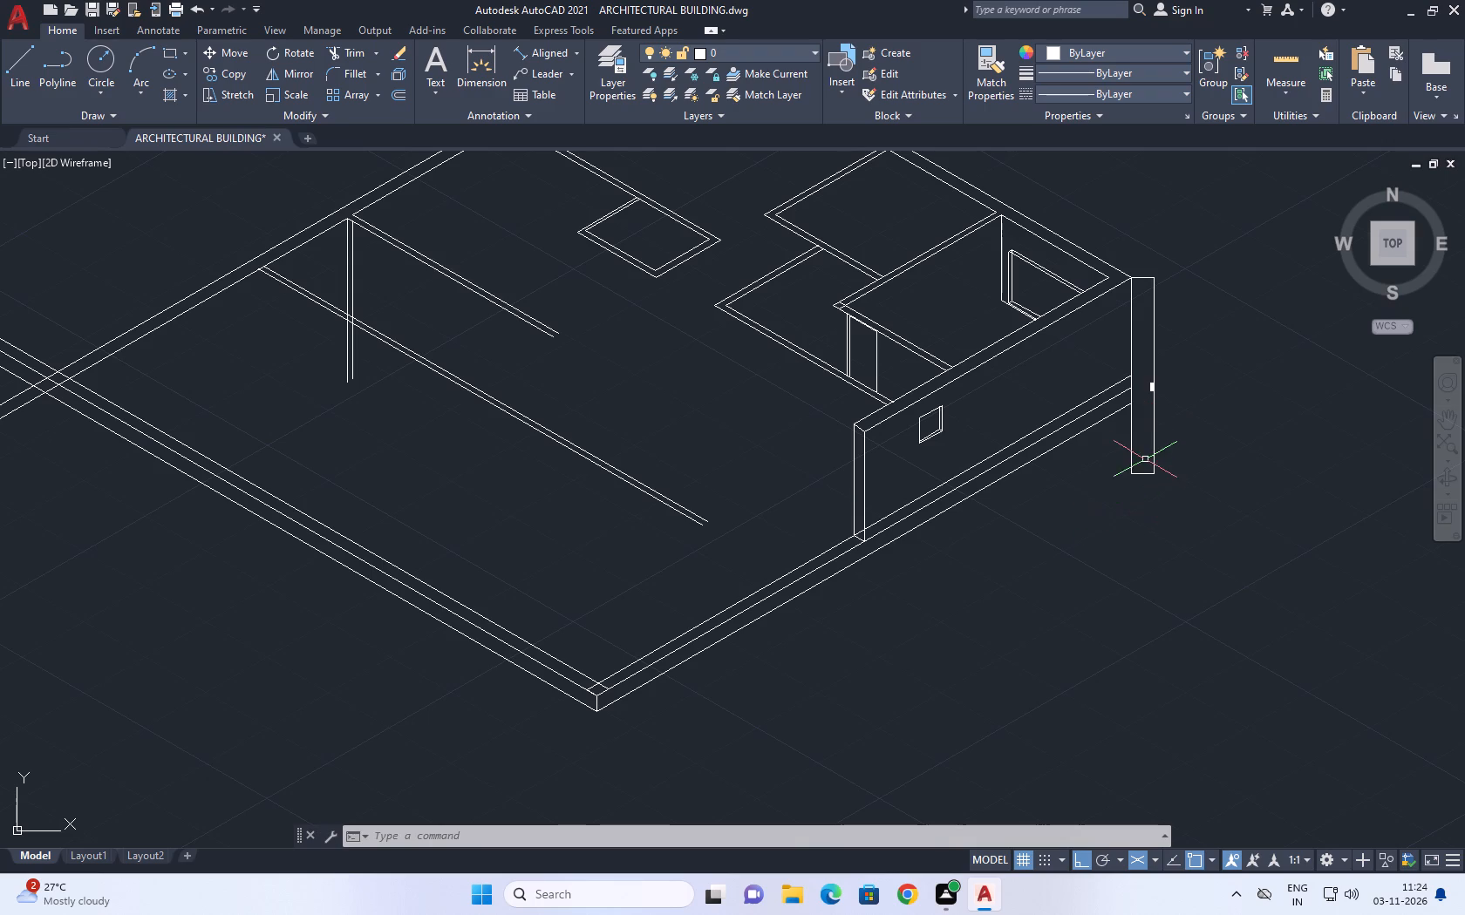
pyautogui.click(1153, 450)
pyautogui.scroll(7, 1157, 390)
pyautogui.scroll(-6, 1157, 383)
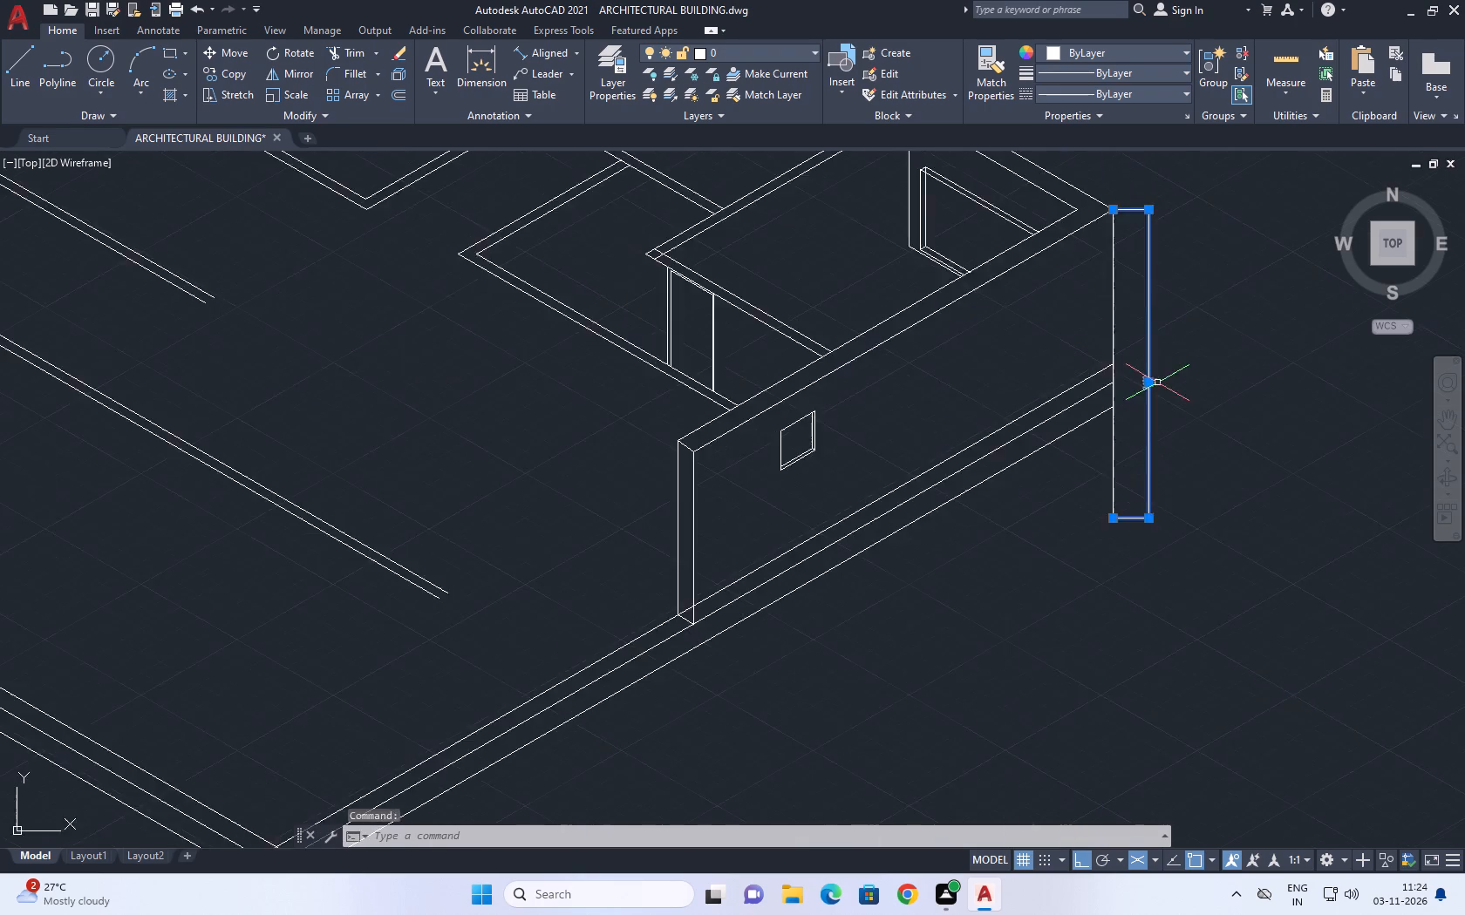
pyautogui.scroll(-7, 1157, 383)
pyautogui.press('Escape')
pyautogui.scroll(4, 1150, 406)
pyautogui.write('l')
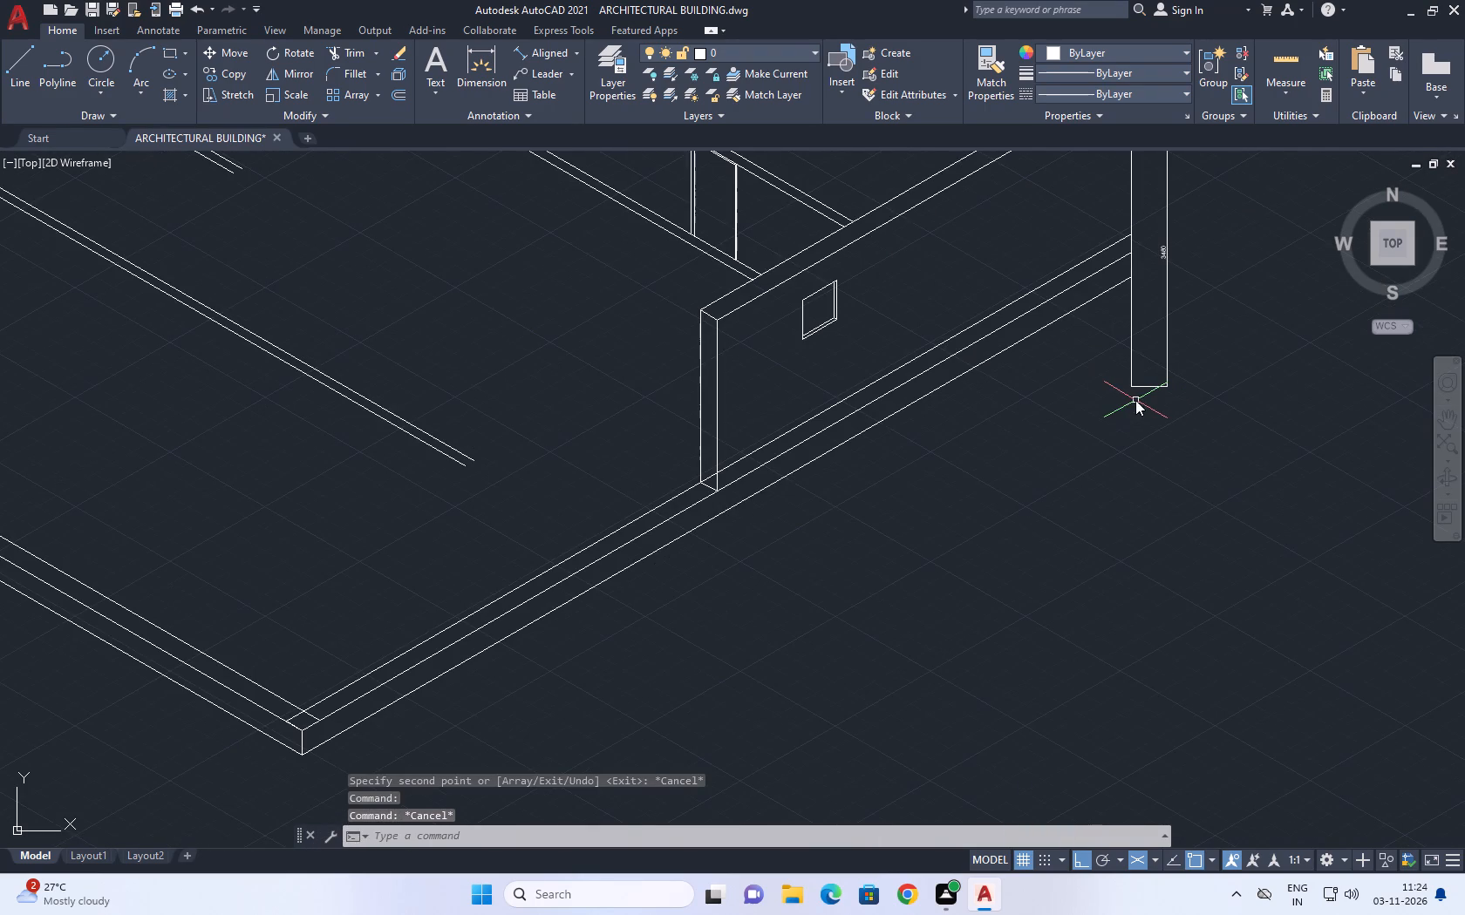
pyautogui.press('space')
pyautogui.click(1132, 390)
pyautogui.scroll(-3, 1080, 411)
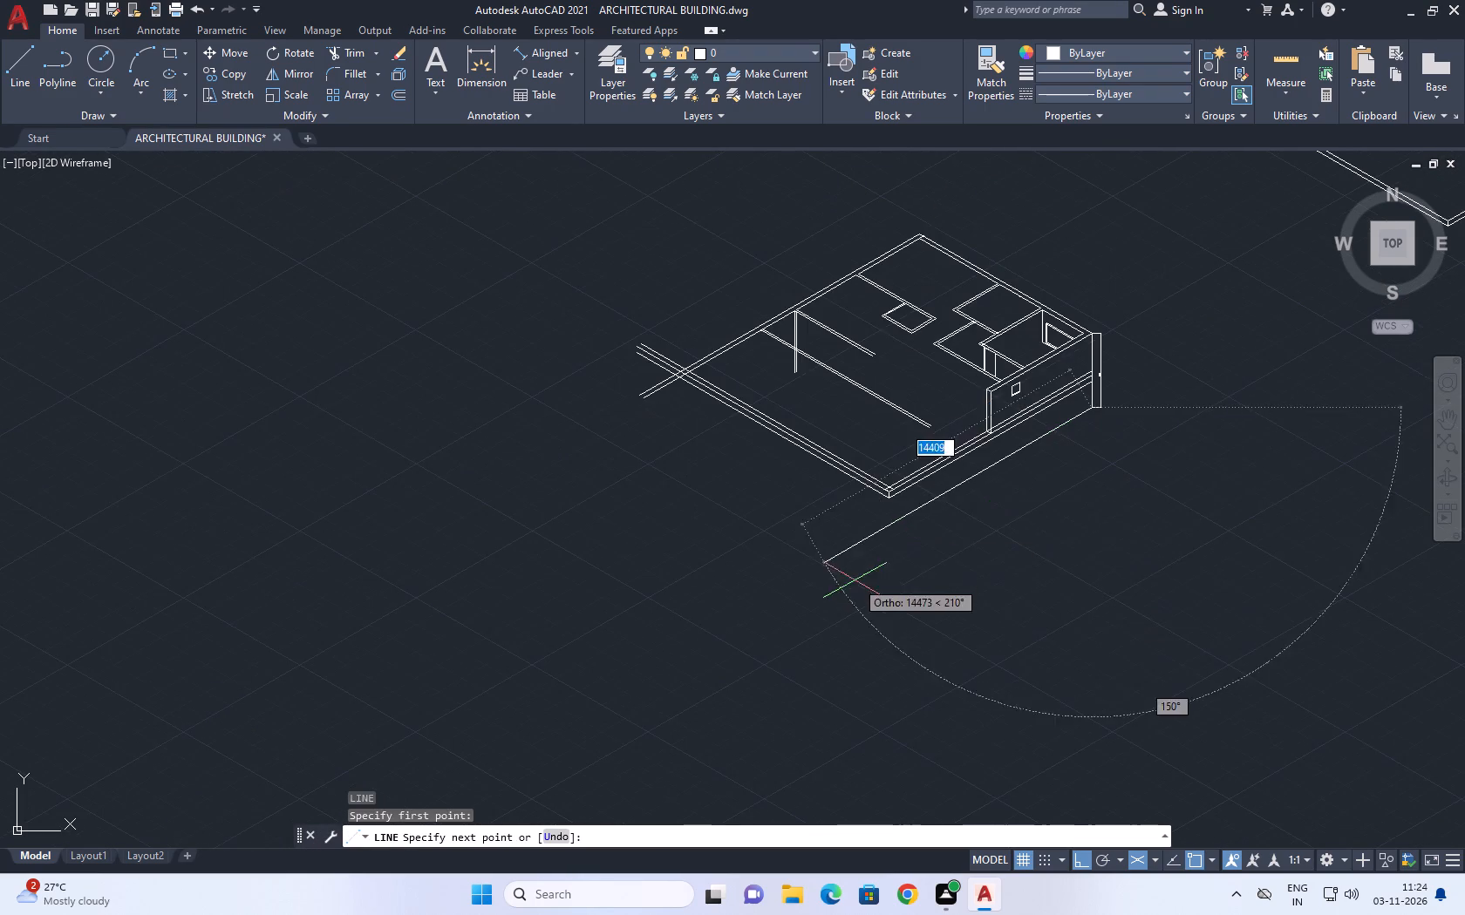
pyautogui.scroll(2, 894, 563)
pyautogui.click(822, 558)
pyautogui.press('Escape')
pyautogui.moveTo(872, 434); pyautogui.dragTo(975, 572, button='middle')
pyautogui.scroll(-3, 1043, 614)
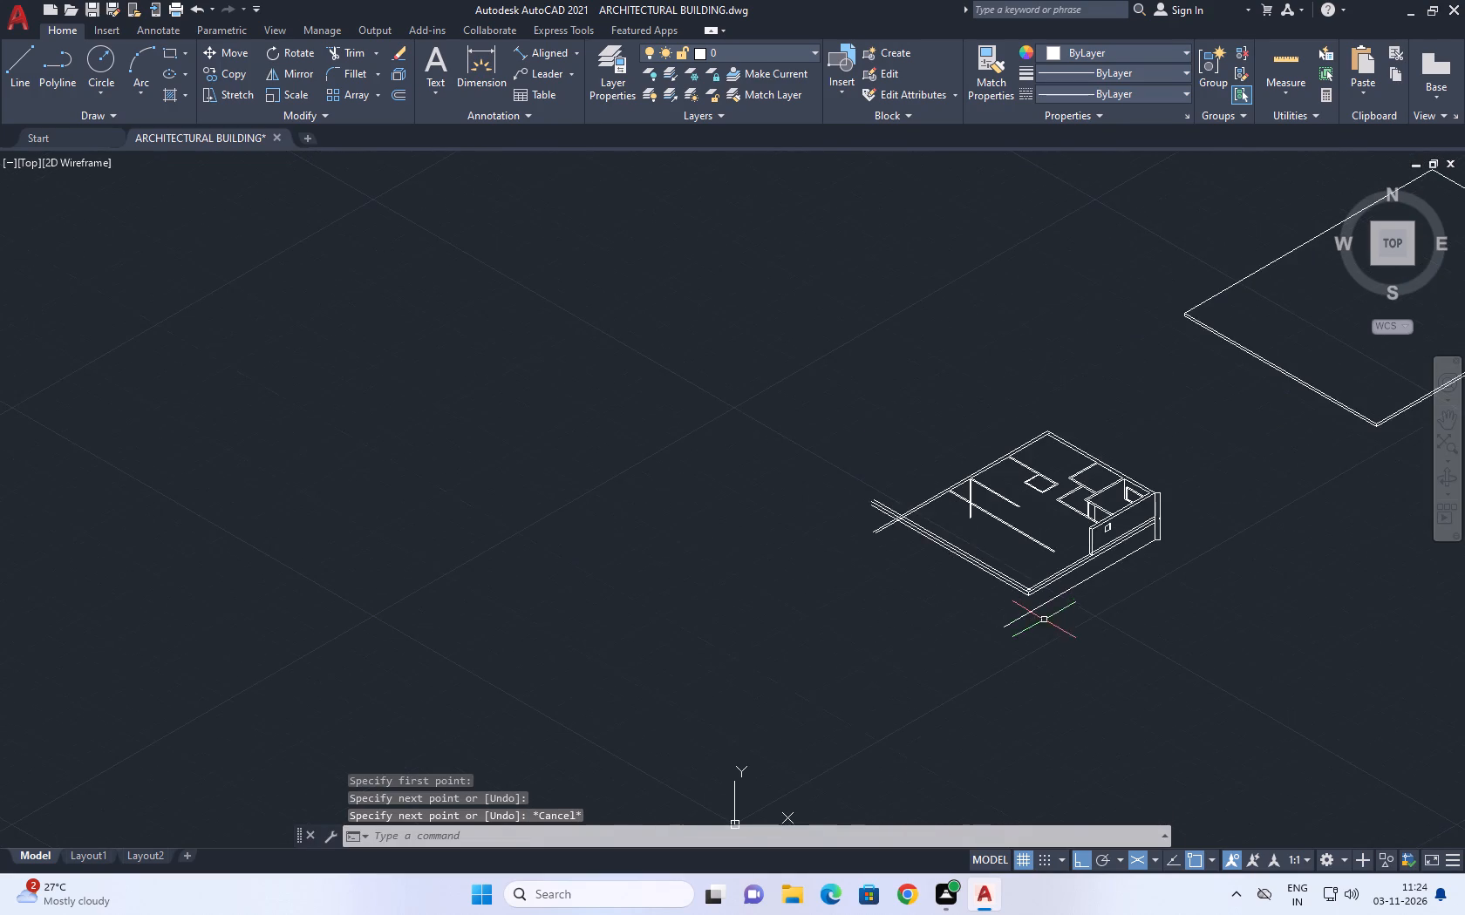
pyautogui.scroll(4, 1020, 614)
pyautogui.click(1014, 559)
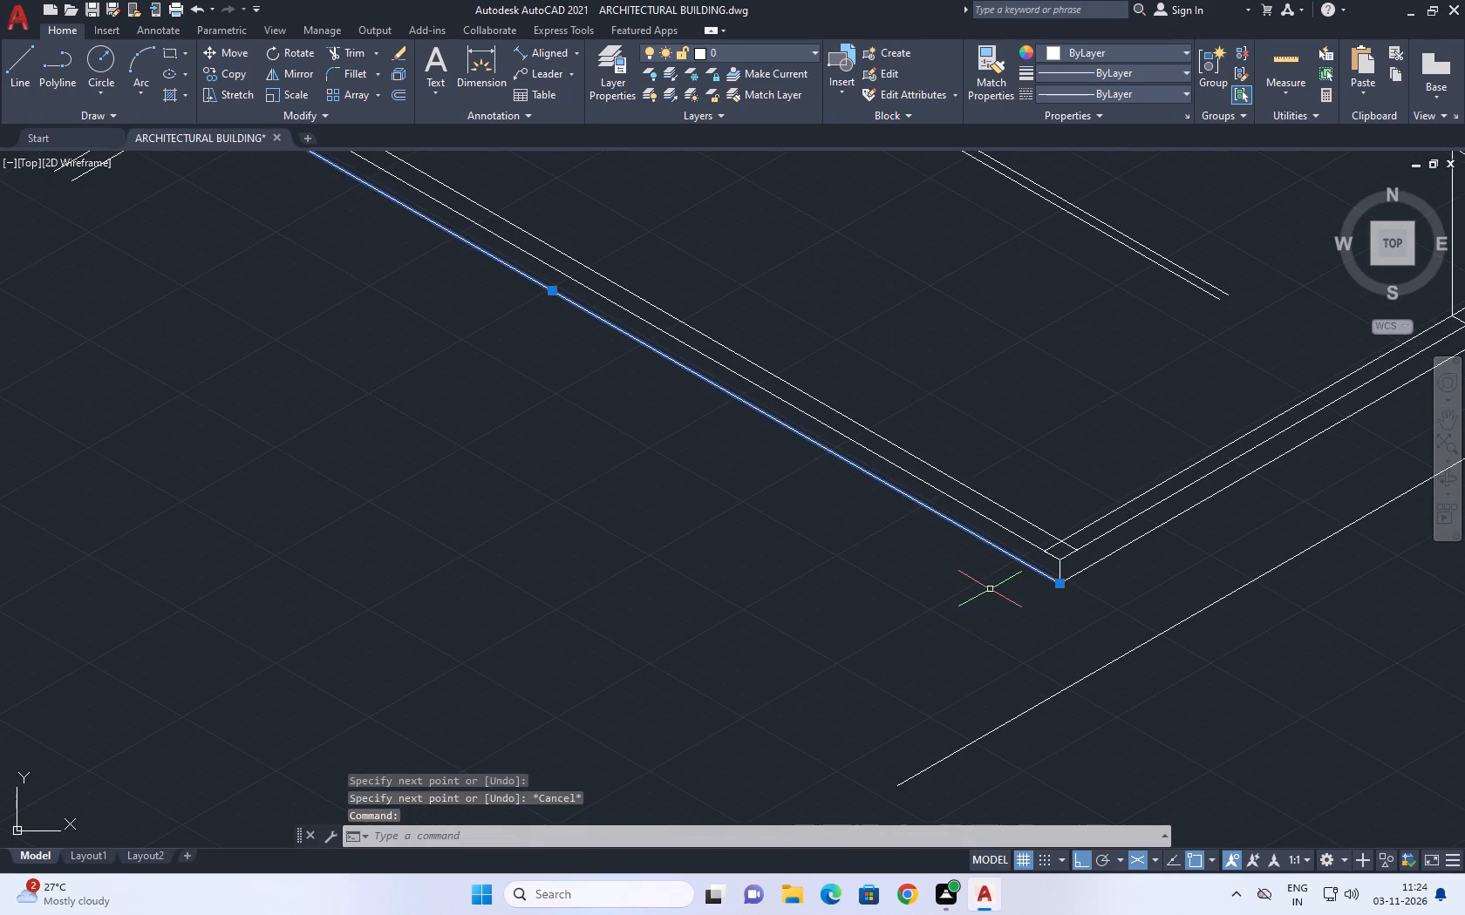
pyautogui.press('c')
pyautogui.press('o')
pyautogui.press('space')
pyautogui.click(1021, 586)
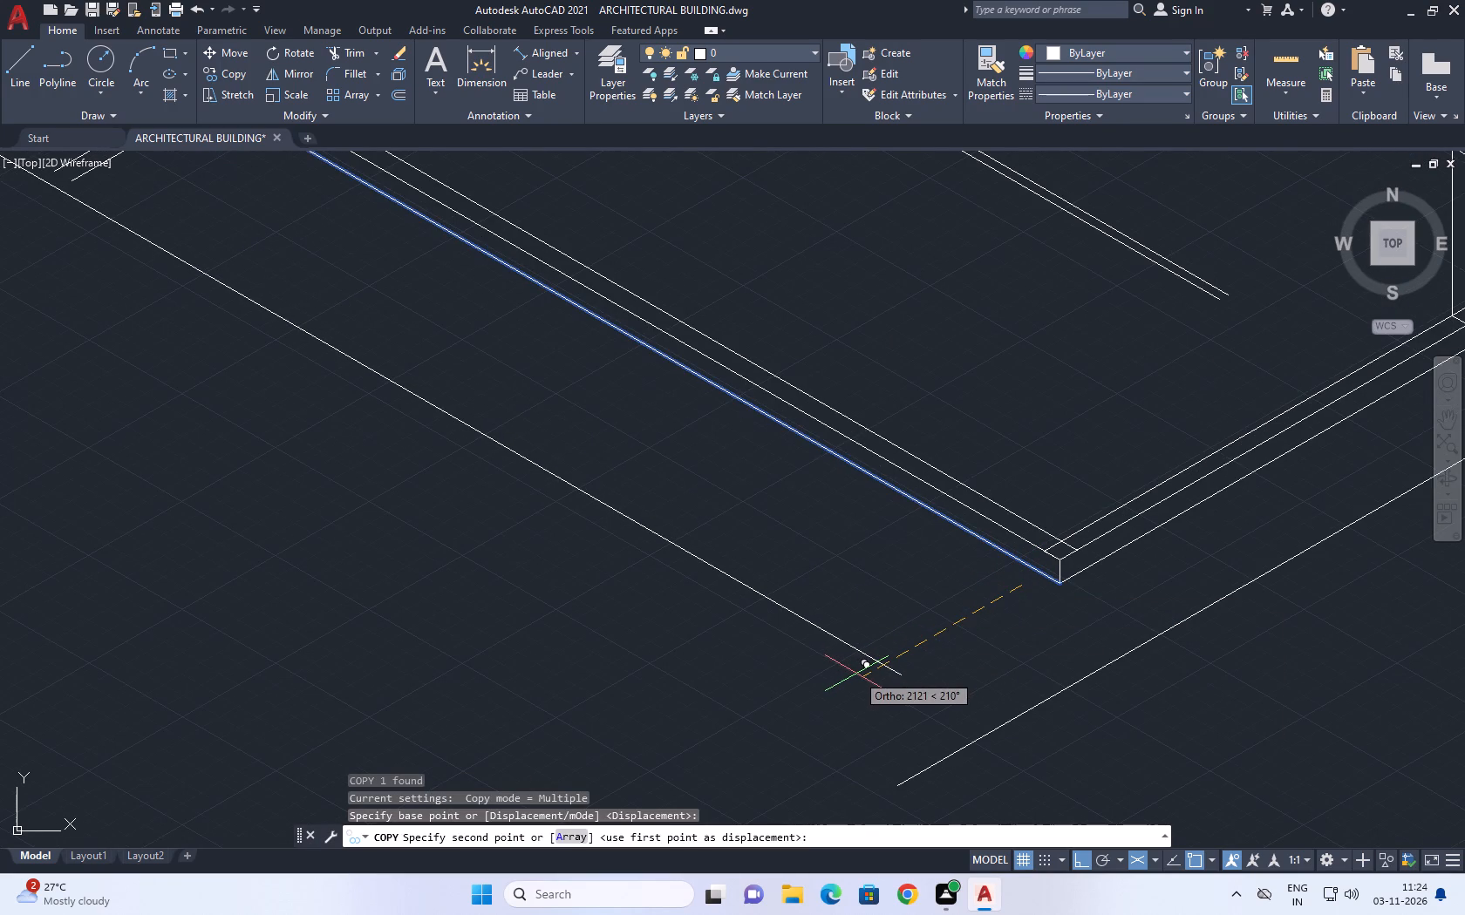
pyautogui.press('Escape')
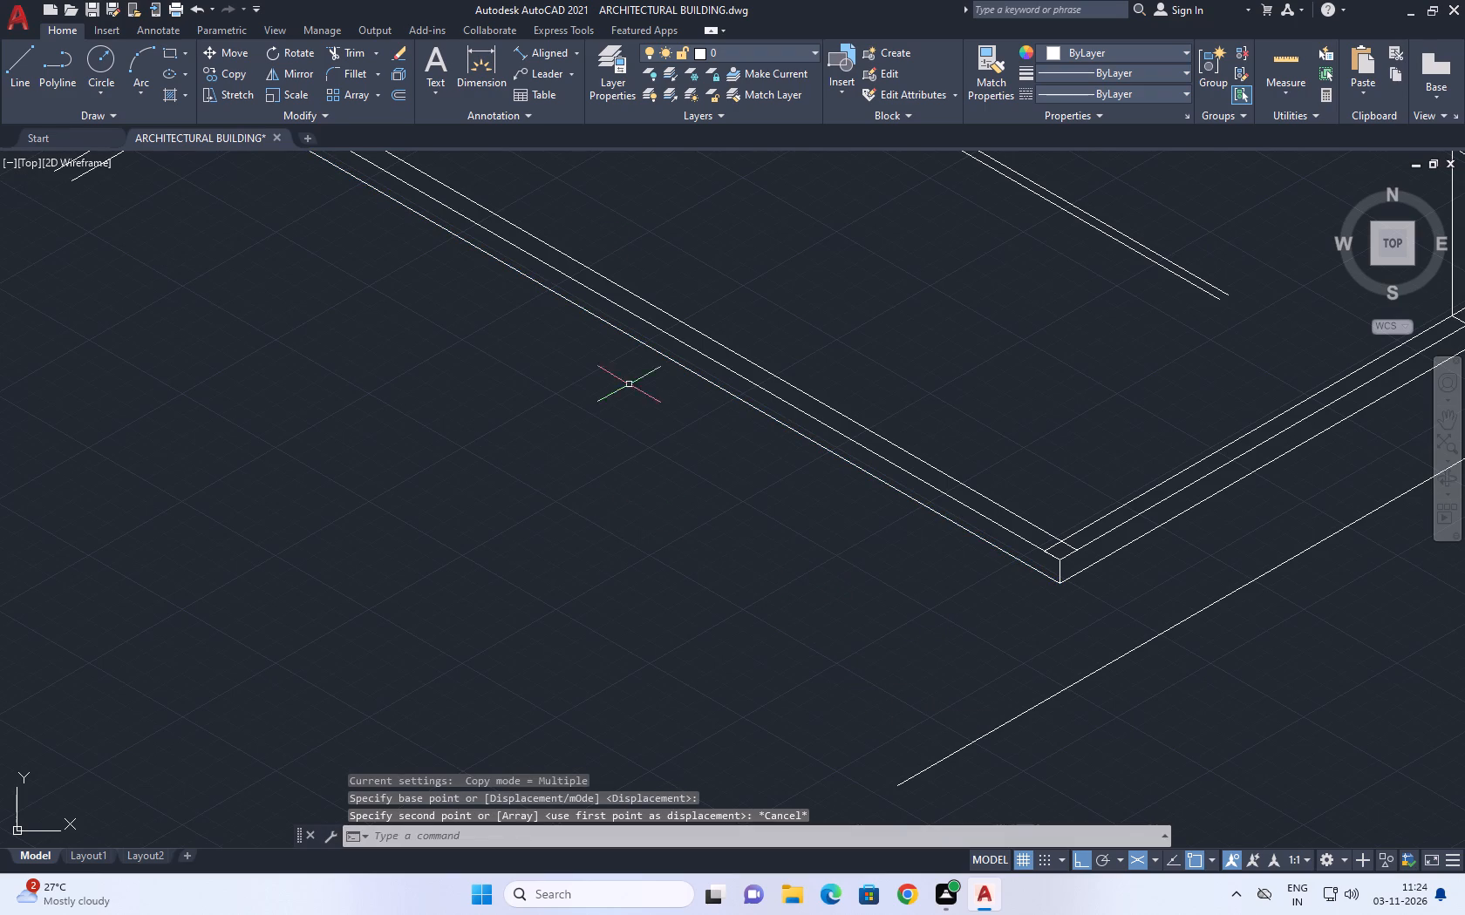
# Measure the aligned distance from the base front corner's lowest point to the new outer line along the front line's direction.
pyautogui.click(544, 46)
pyautogui.moveTo(968, 398); pyautogui.dragTo(636, 340, button='middle')
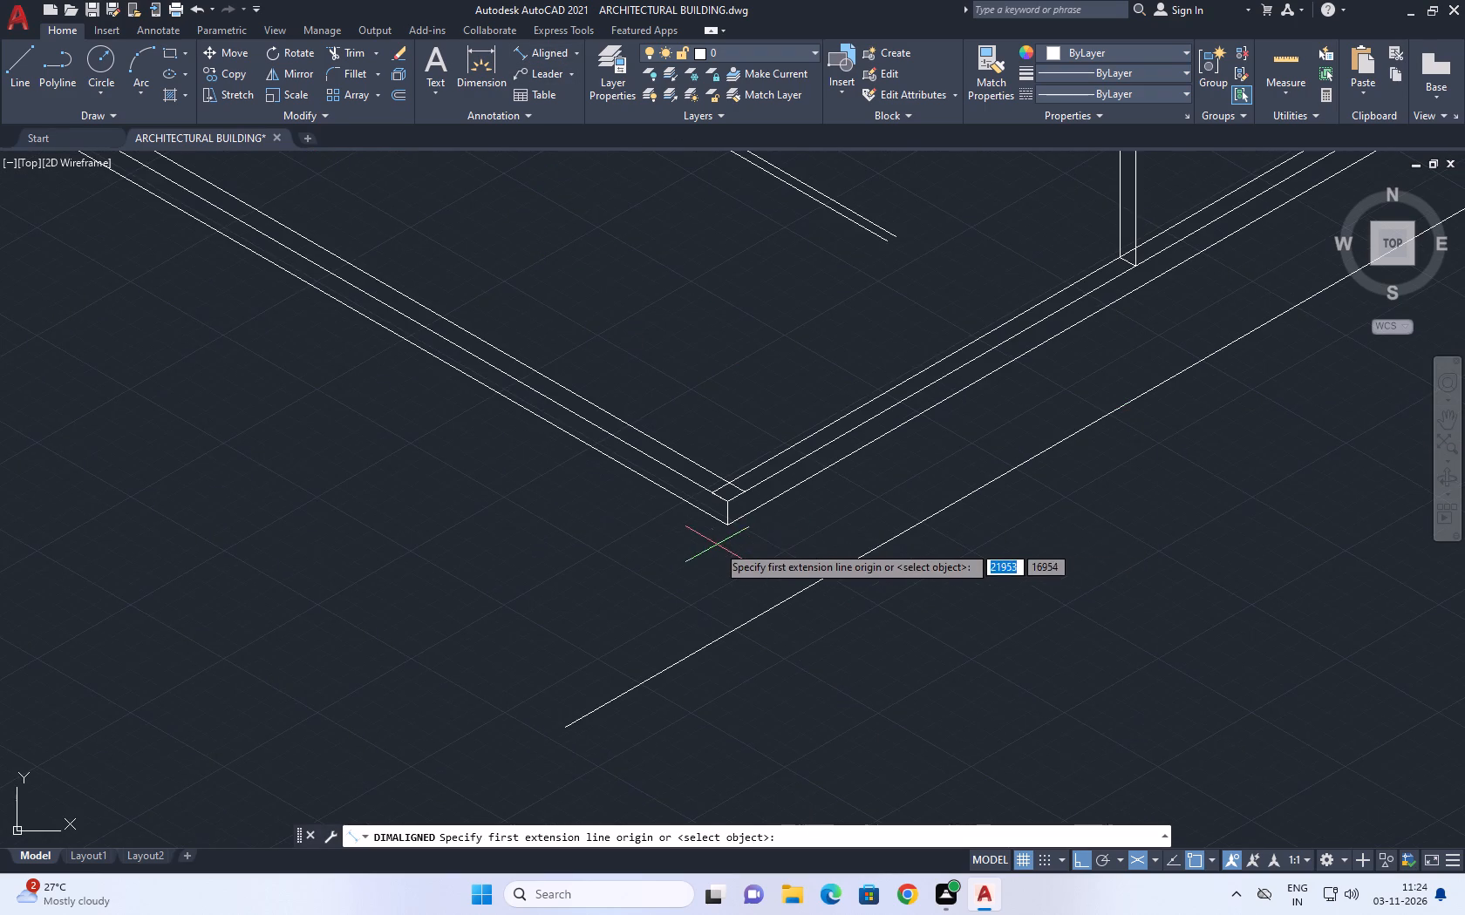
pyautogui.scroll(2, 734, 532)
pyautogui.click(716, 522)
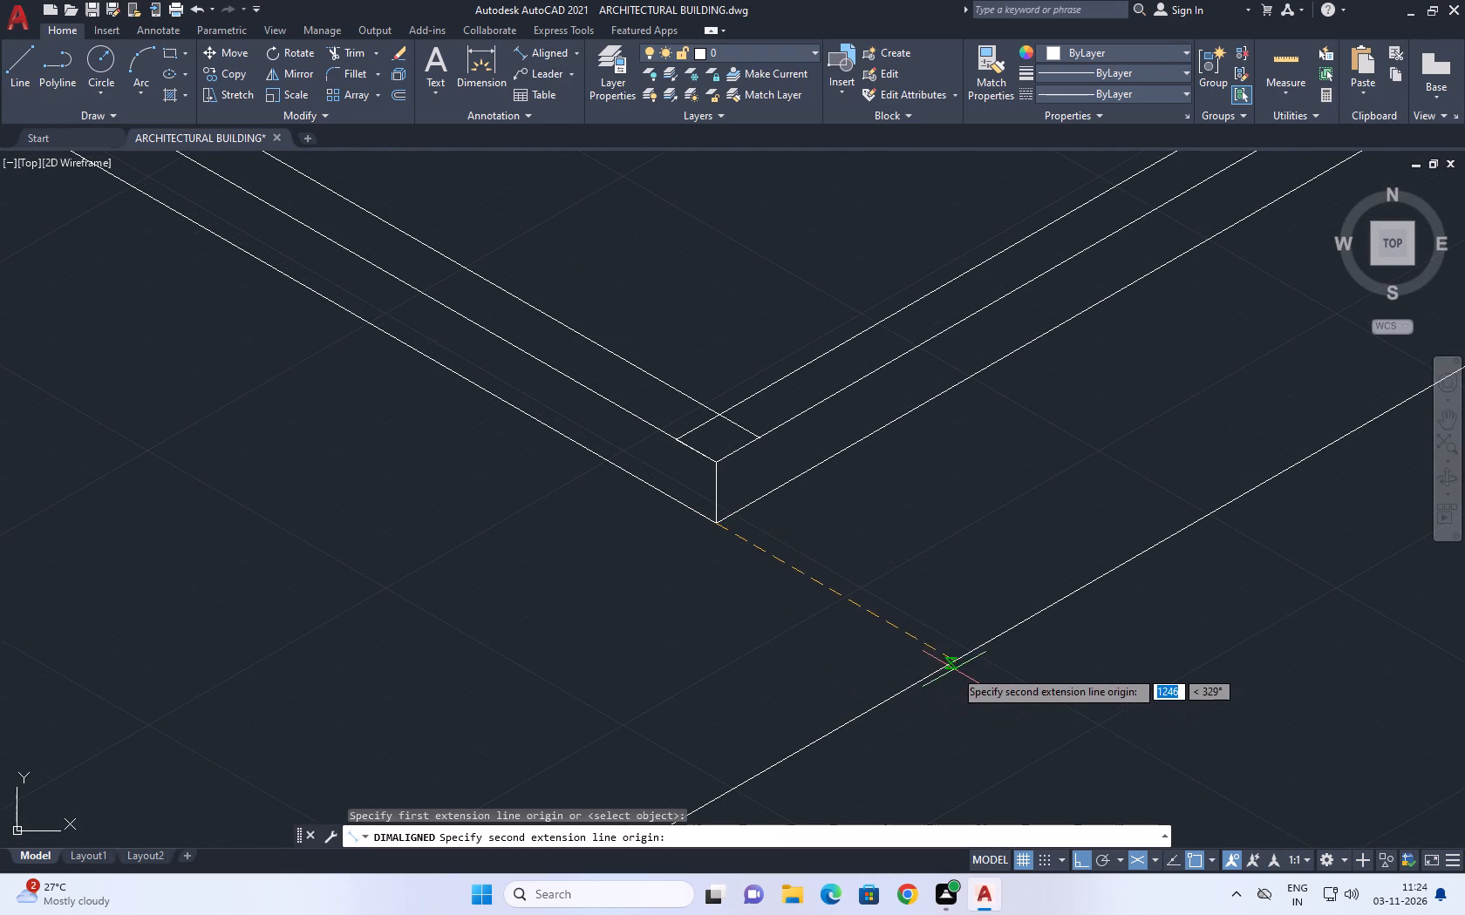
pyautogui.click(954, 661)
pyautogui.press('Escape')
pyautogui.scroll(-3, 929, 631)
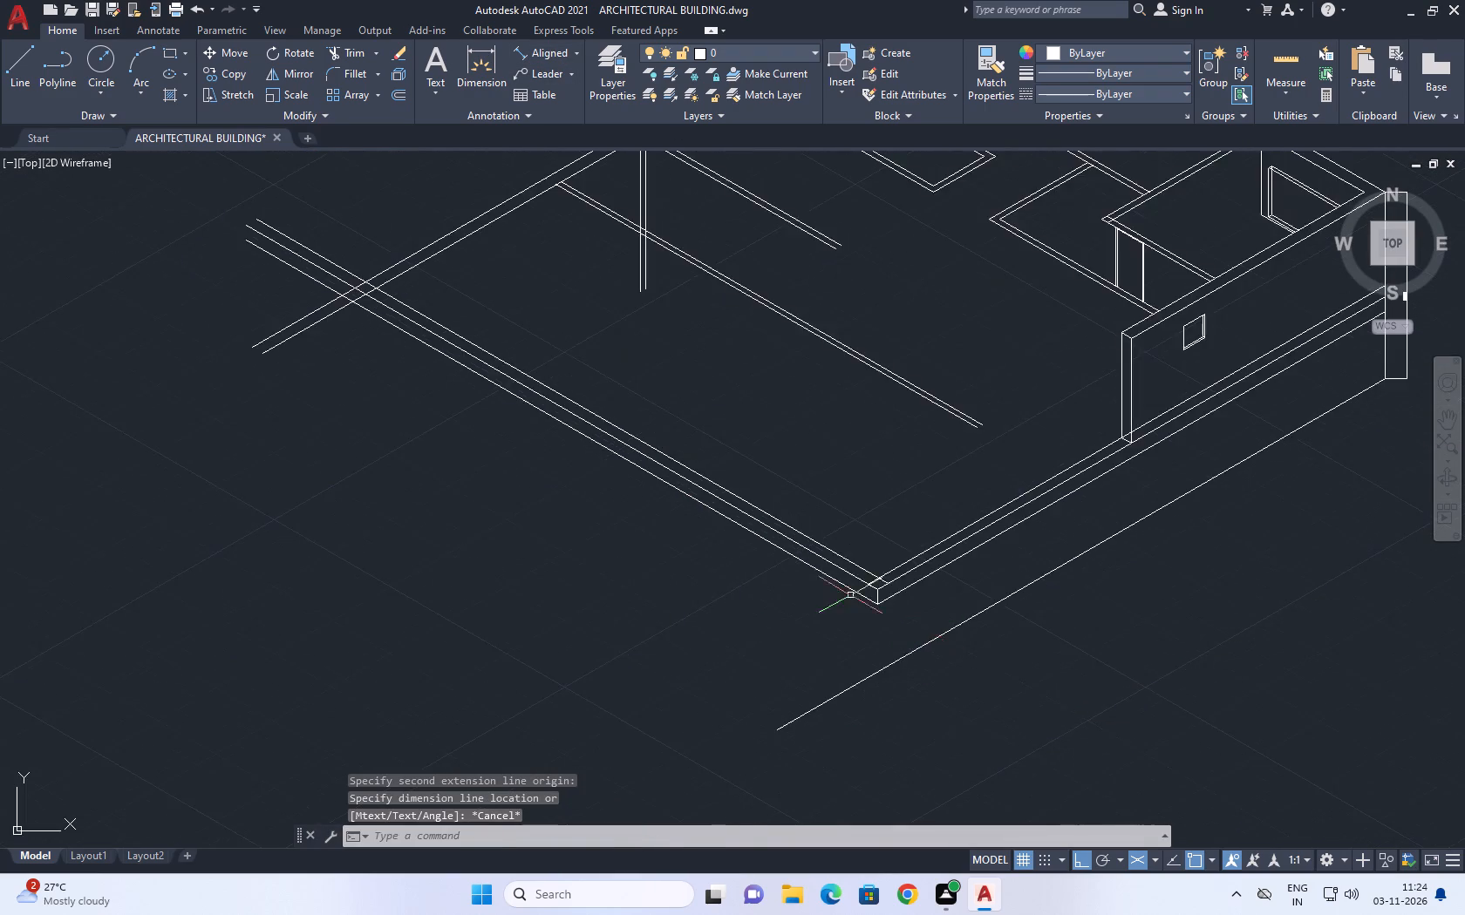
# Copy the lowest long front line 1255 mm outward along the 210° isometric direction.
pyautogui.scroll(3, 843, 586)
pyautogui.click(842, 585)
pyautogui.click(815, 606)
pyautogui.moveTo(964, 559); pyautogui.dragTo(1014, 521, button='middle')
pyautogui.press('c')
pyautogui.press('o')
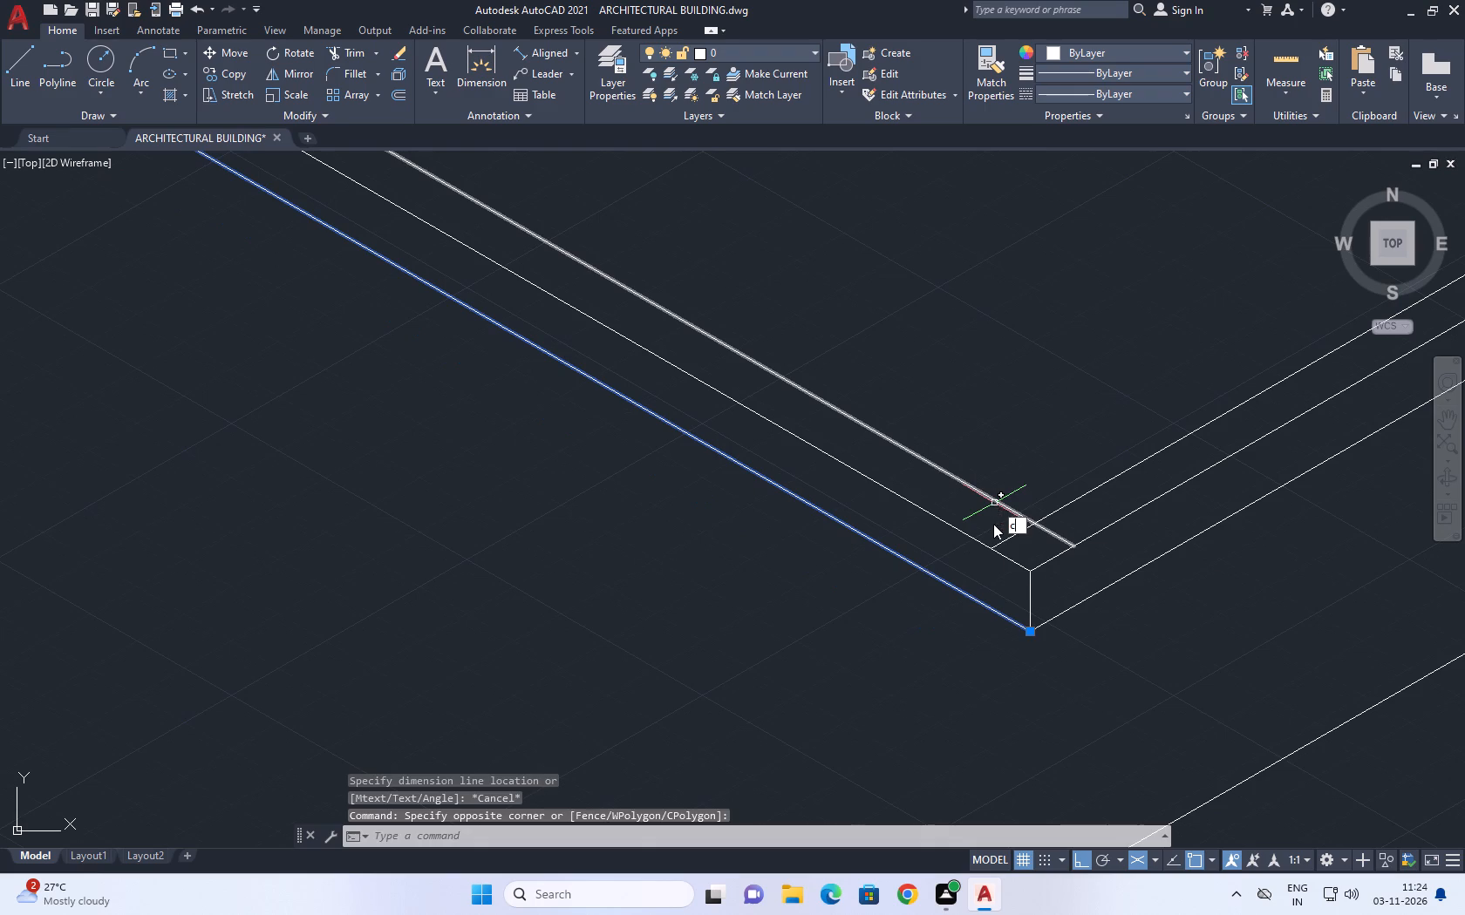
pyautogui.press('space')
pyautogui.click(995, 605)
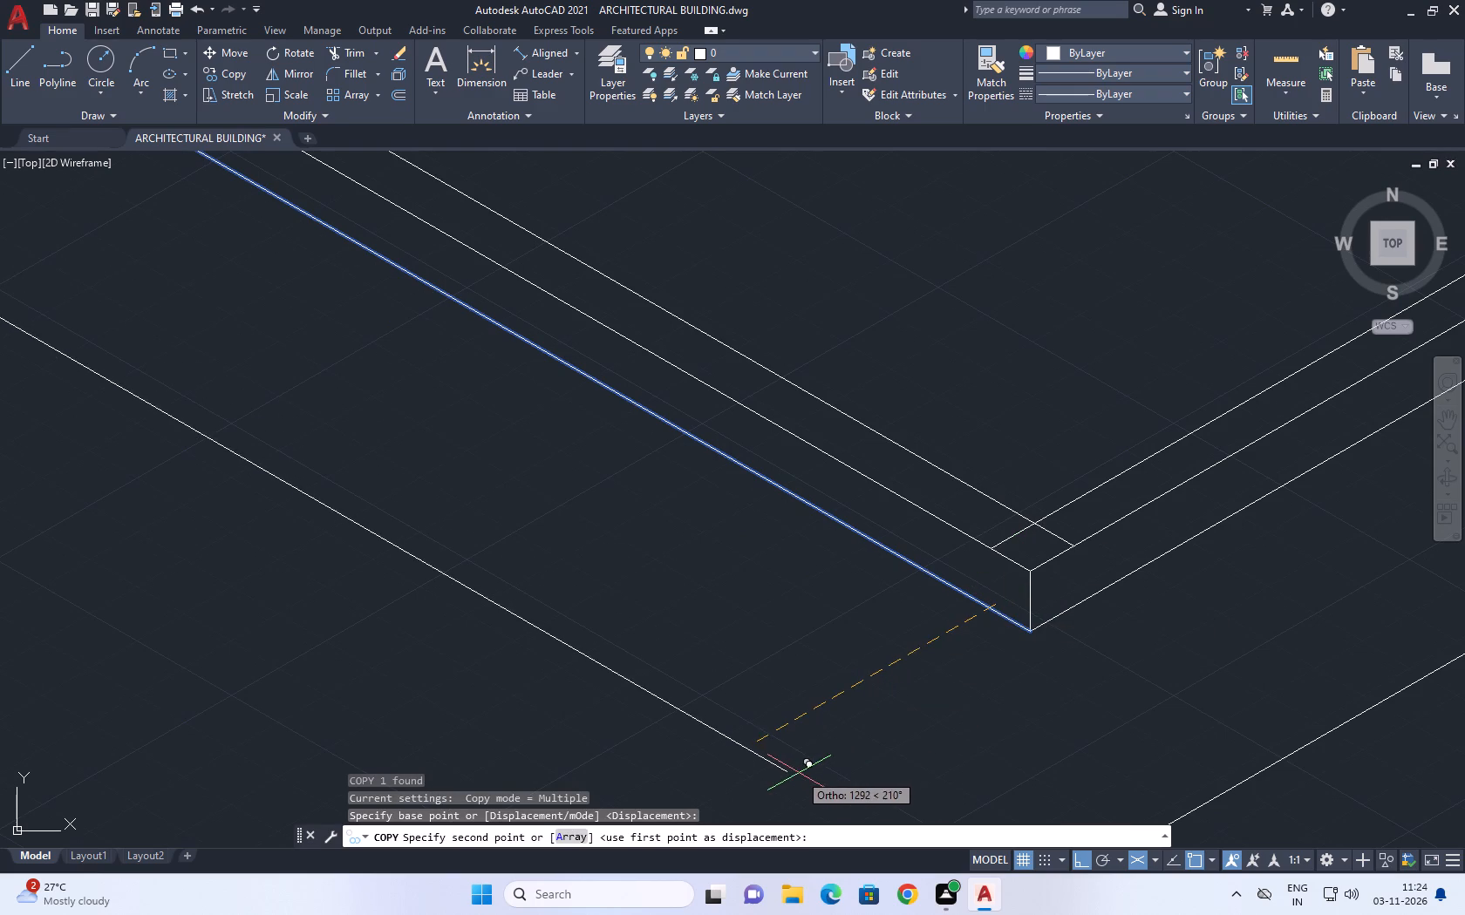
pyautogui.press('1')
pyautogui.press('2')
pyautogui.press('5')
pyautogui.press('5')
pyautogui.press('Return')
pyautogui.scroll(-5, 898, 691)
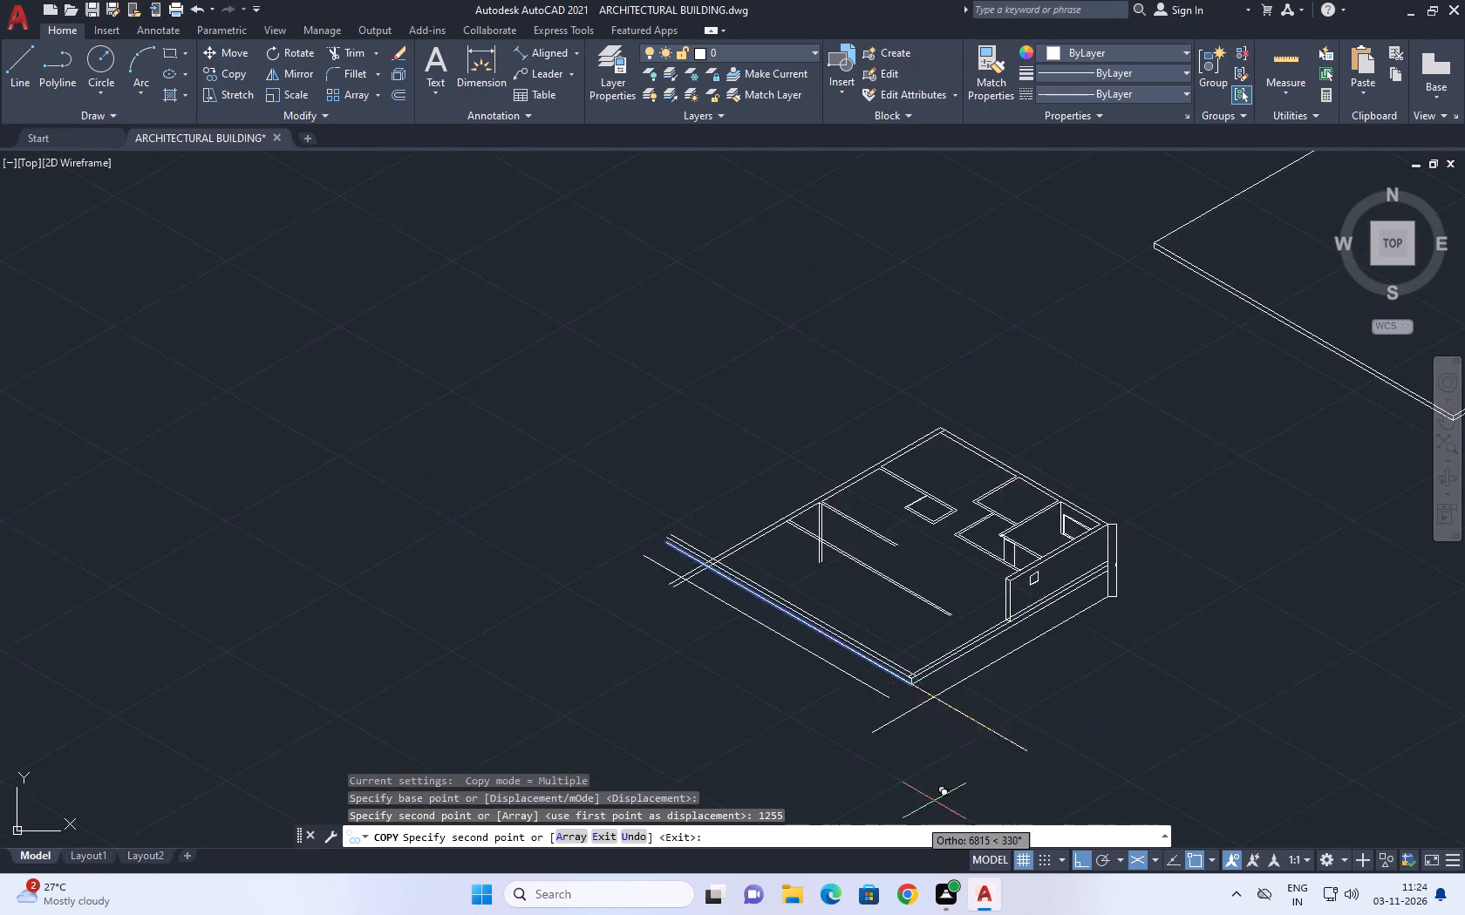
pyautogui.scroll(1, 896, 823)
pyautogui.press('Escape')
# Join the copied front line and the new outer side line in a sharp corner with a radius 0 fillet.
pyautogui.write('f')
pyautogui.press('space')
pyautogui.scroll(1, 877, 631)
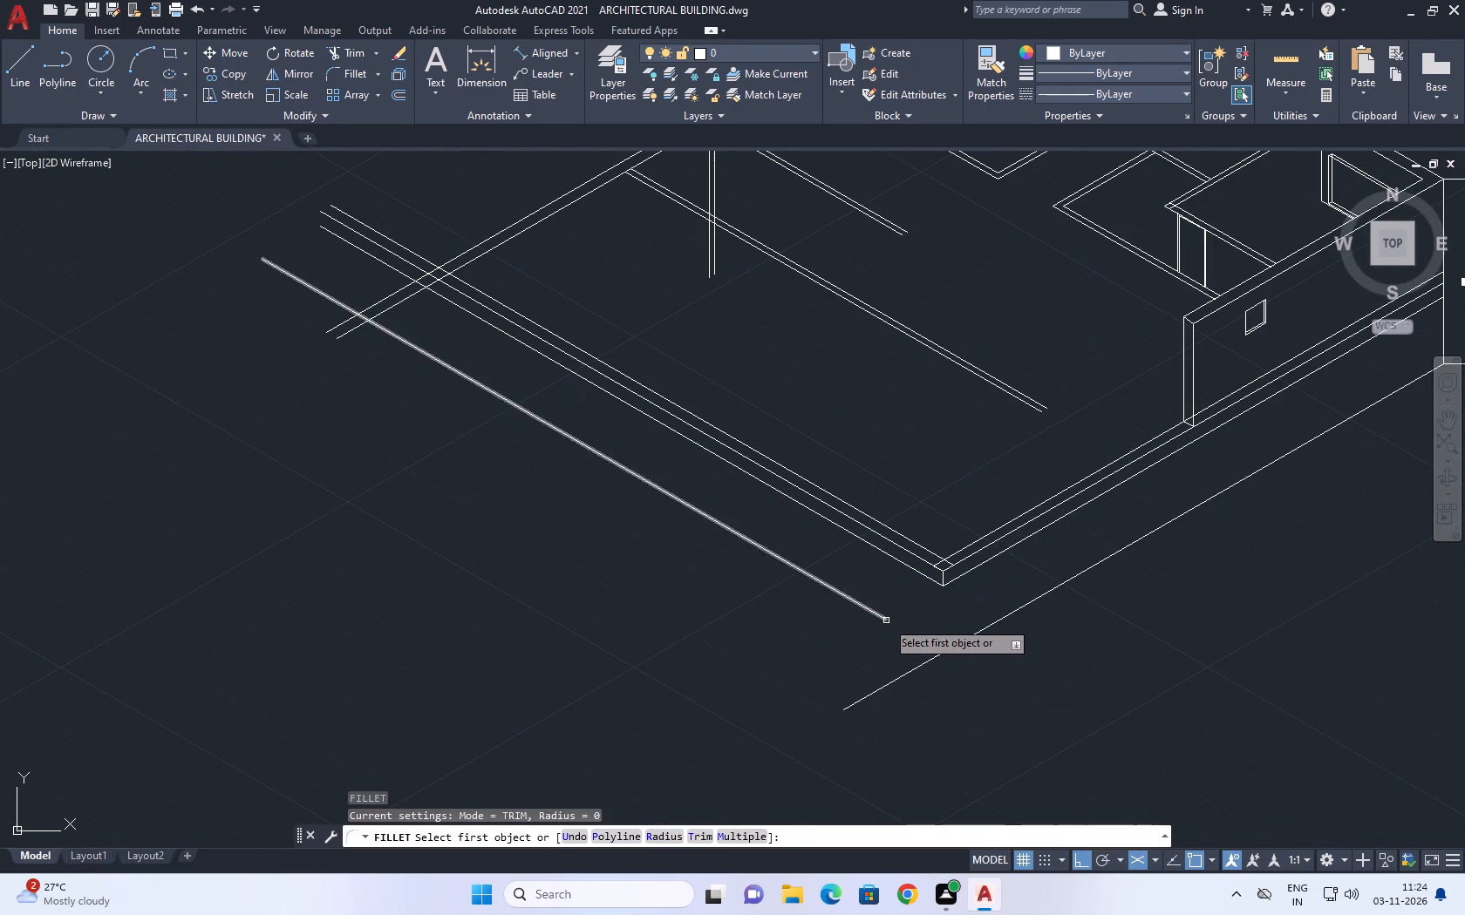
pyautogui.click(886, 620)
pyautogui.click(972, 639)
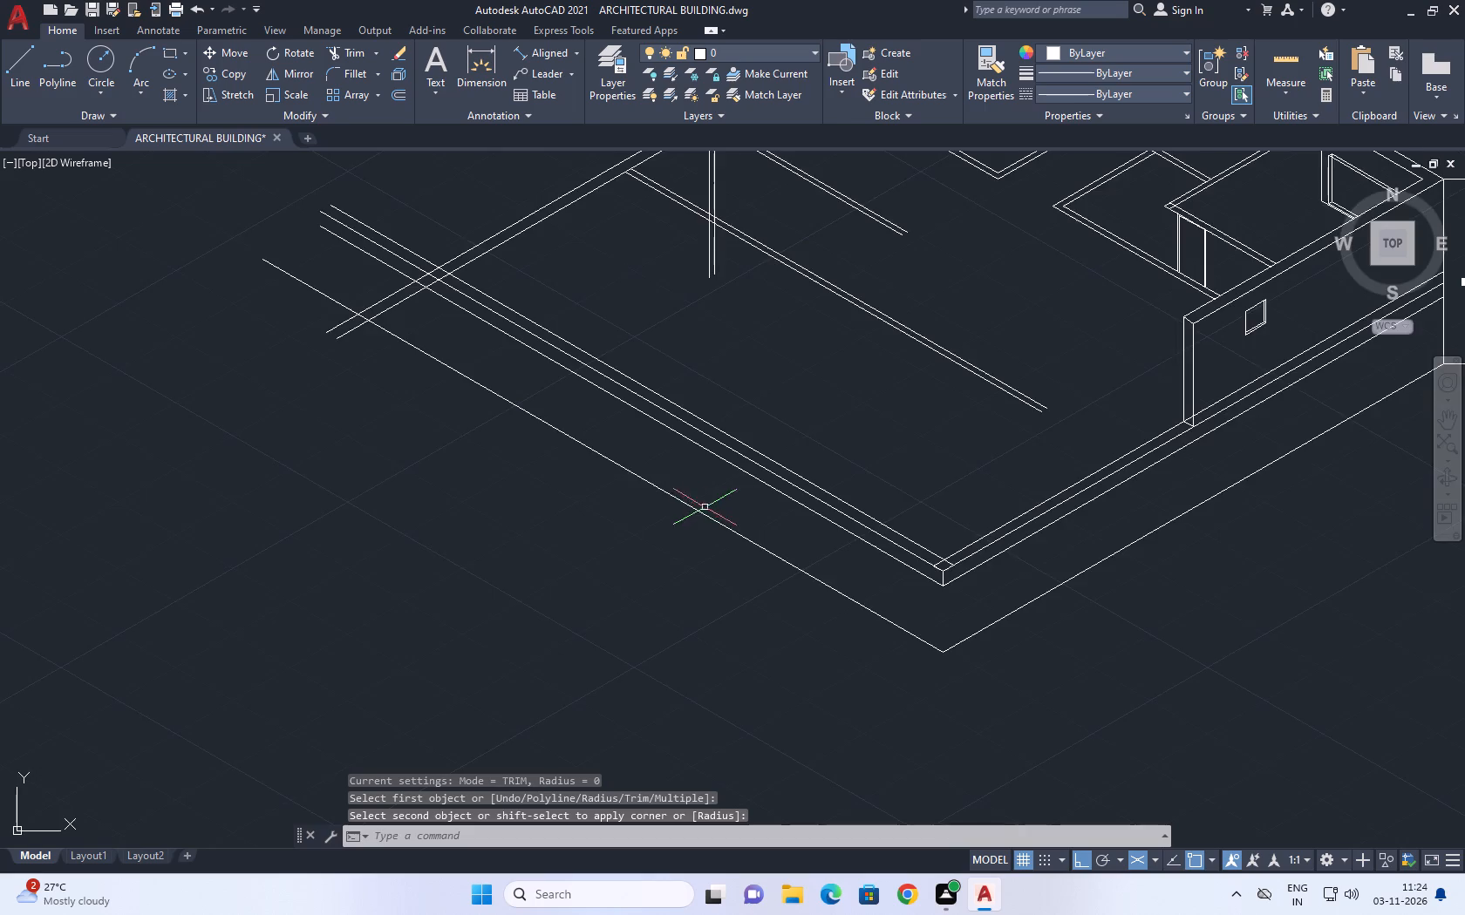
# Trim the ends of the four long front lines that project beyond the far long wall's outer line.
pyautogui.moveTo(746, 500); pyautogui.dragTo(941, 496, button='middle')
pyautogui.moveTo(844, 403); pyautogui.dragTo(844, 568, button='middle')
pyautogui.write('tr')
pyautogui.press('space')
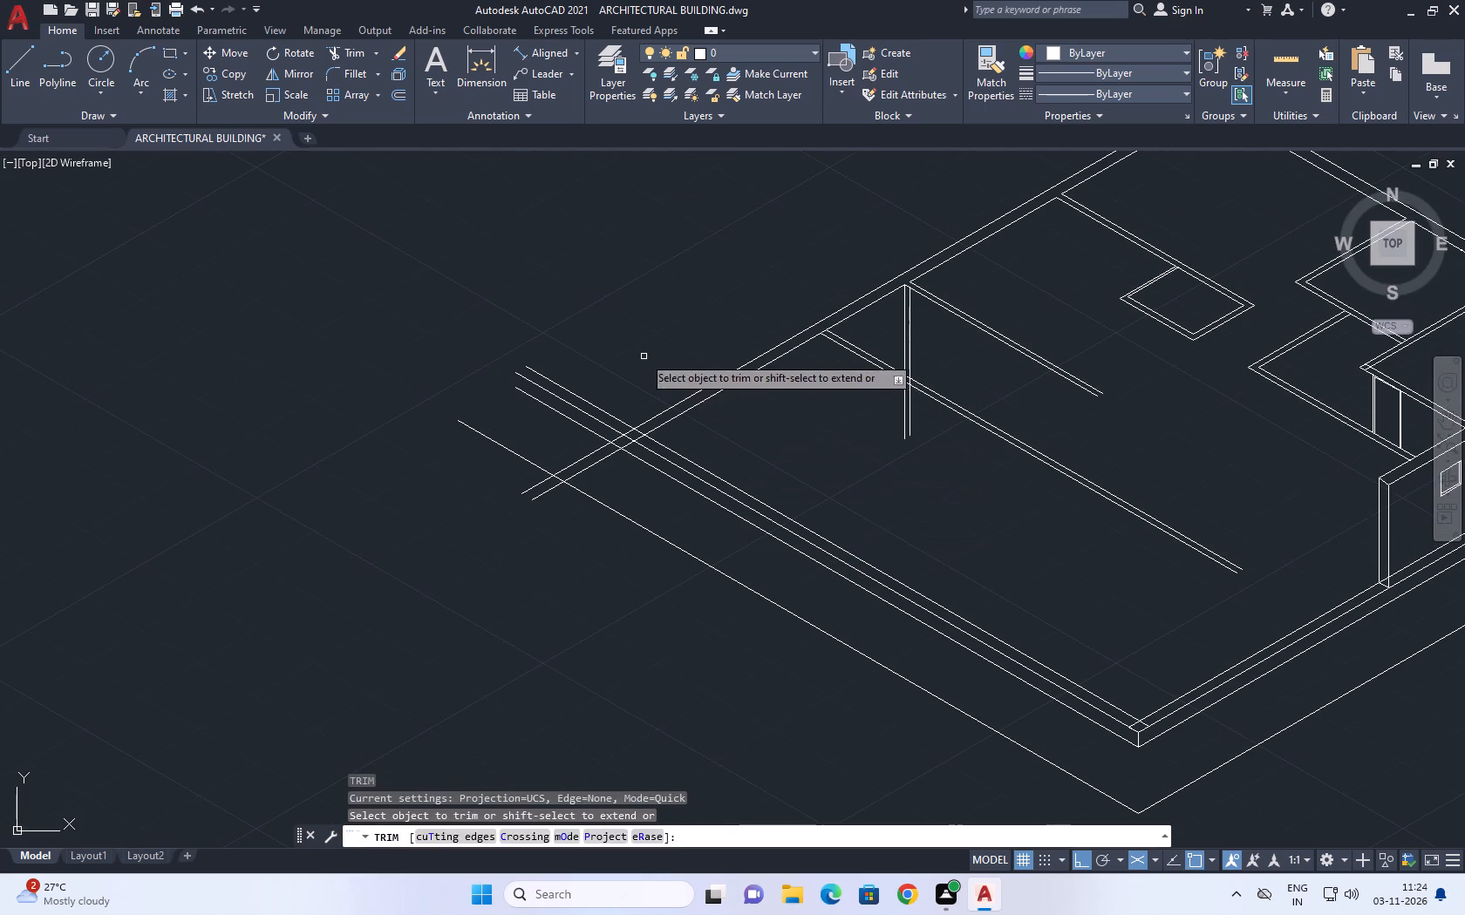
pyautogui.click(641, 354)
pyautogui.click(426, 488)
pyautogui.press('Escape')
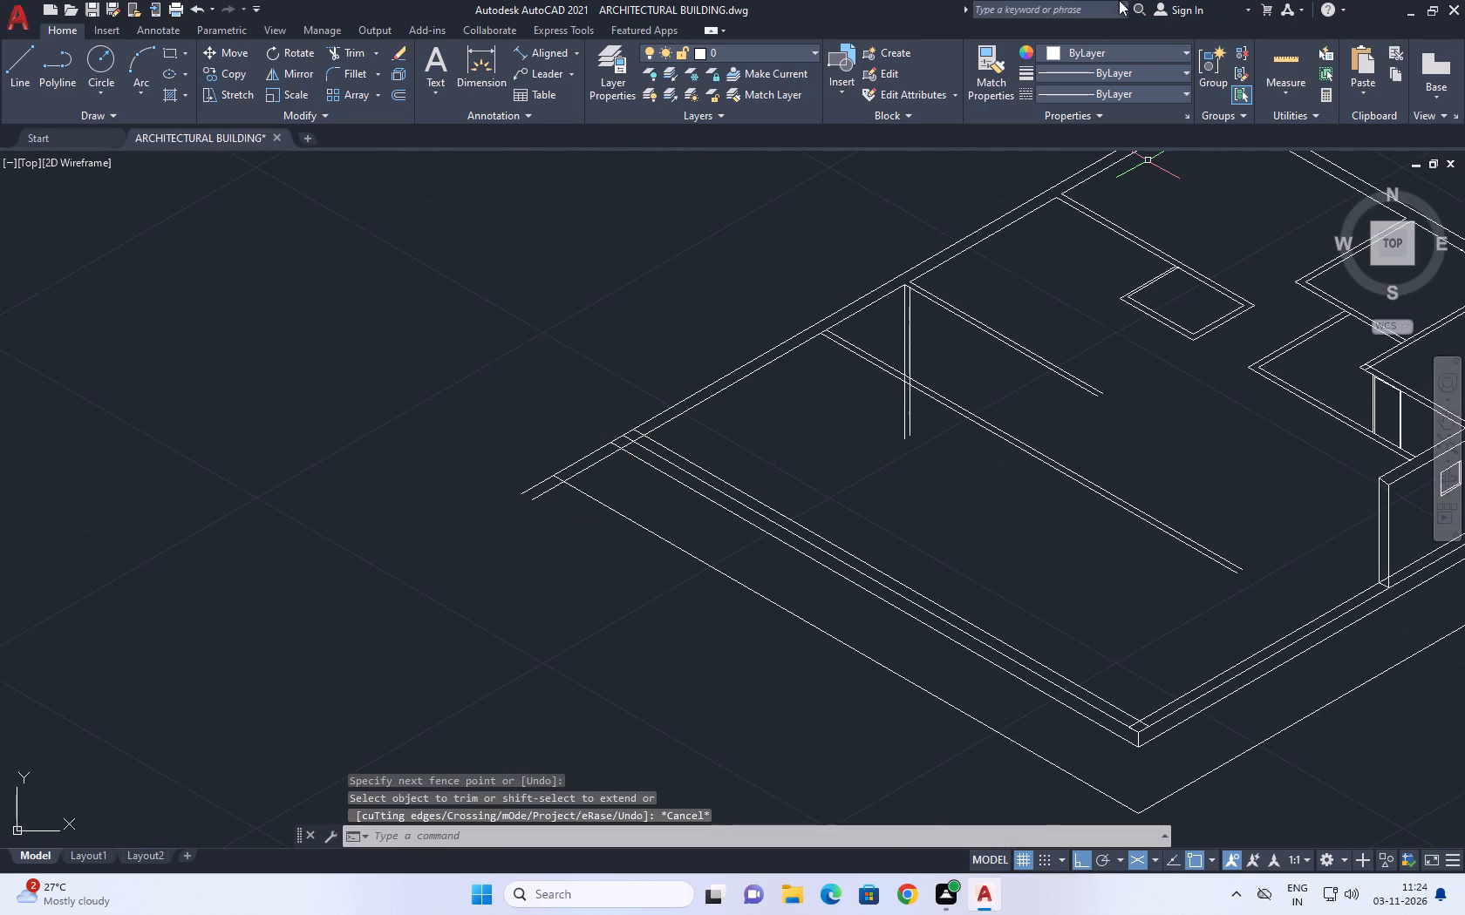
# Draw a vertical line down from where the upper front line meets the far wall's inner line, passing the lowest front line.
pyautogui.scroll(2, 623, 475)
pyautogui.middleClick(632, 342)
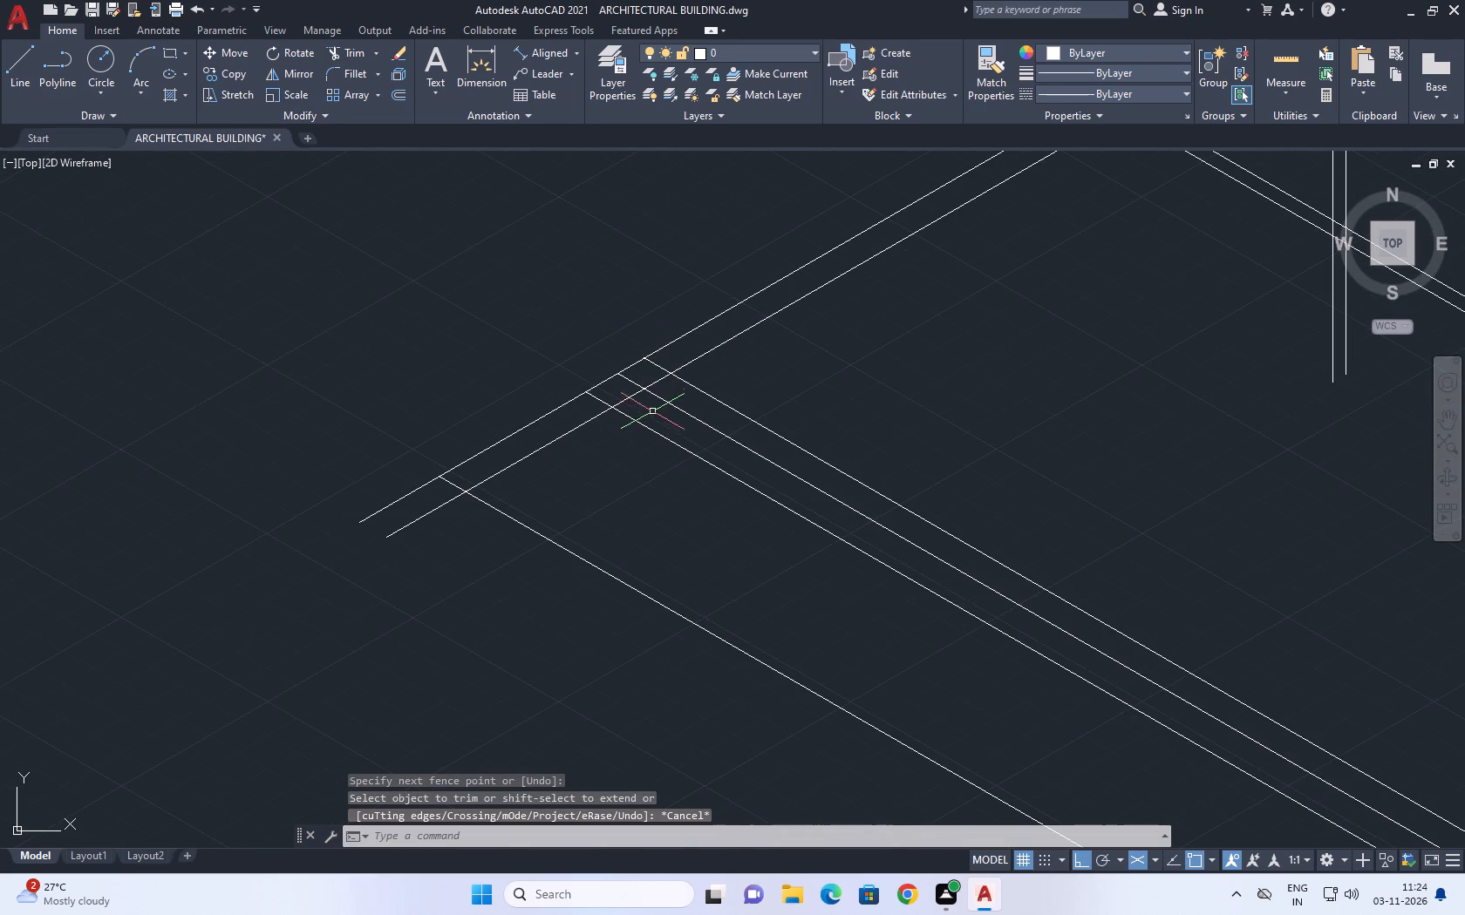
pyautogui.press('l')
pyautogui.press('space')
pyautogui.scroll(1, 657, 417)
pyautogui.click(630, 370)
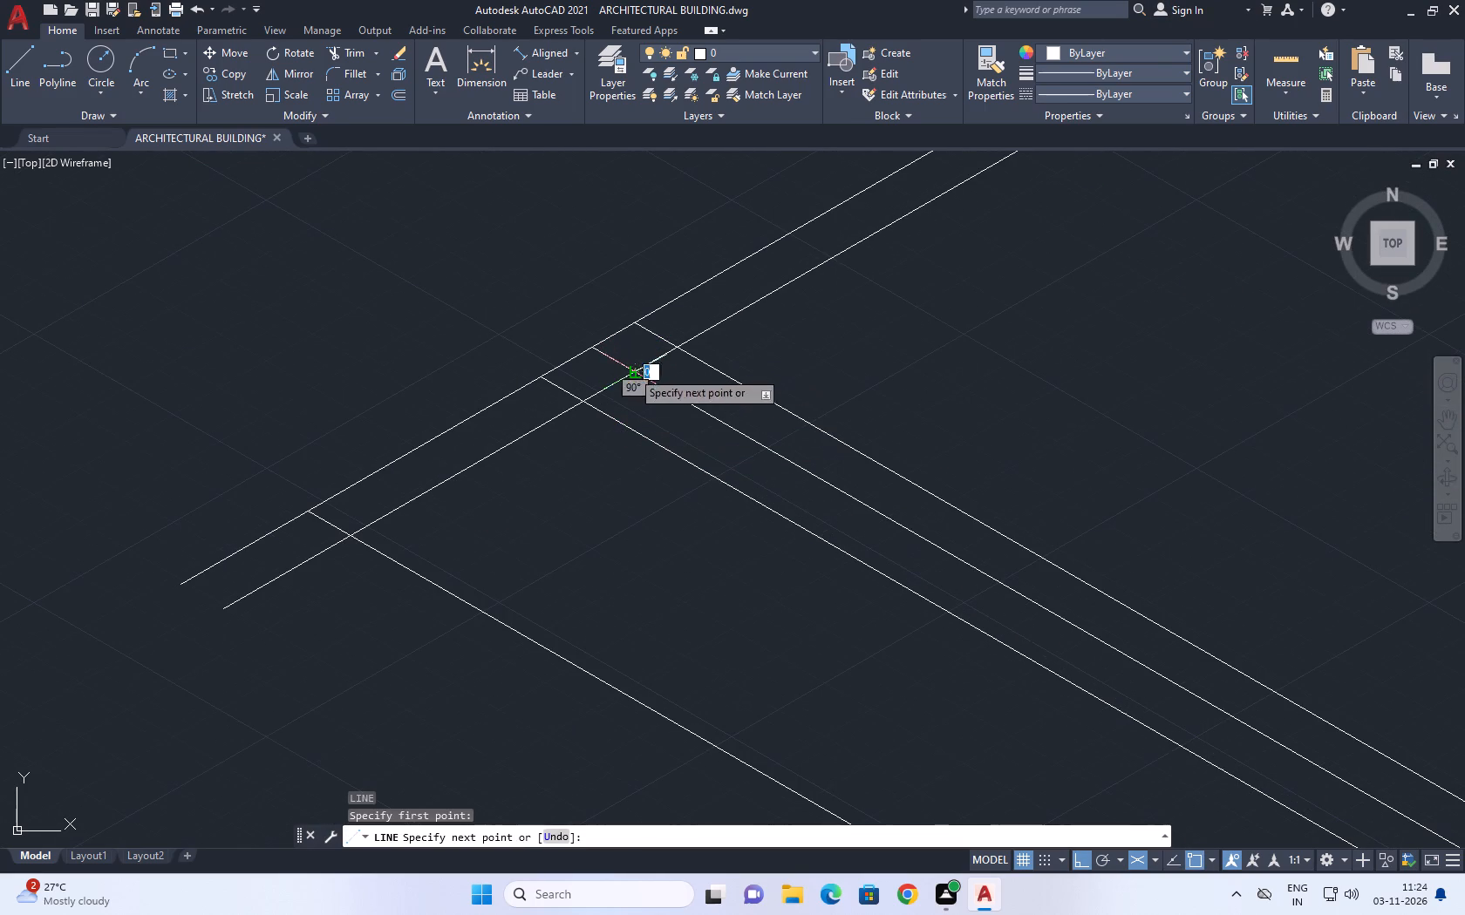
pyautogui.press('F5')
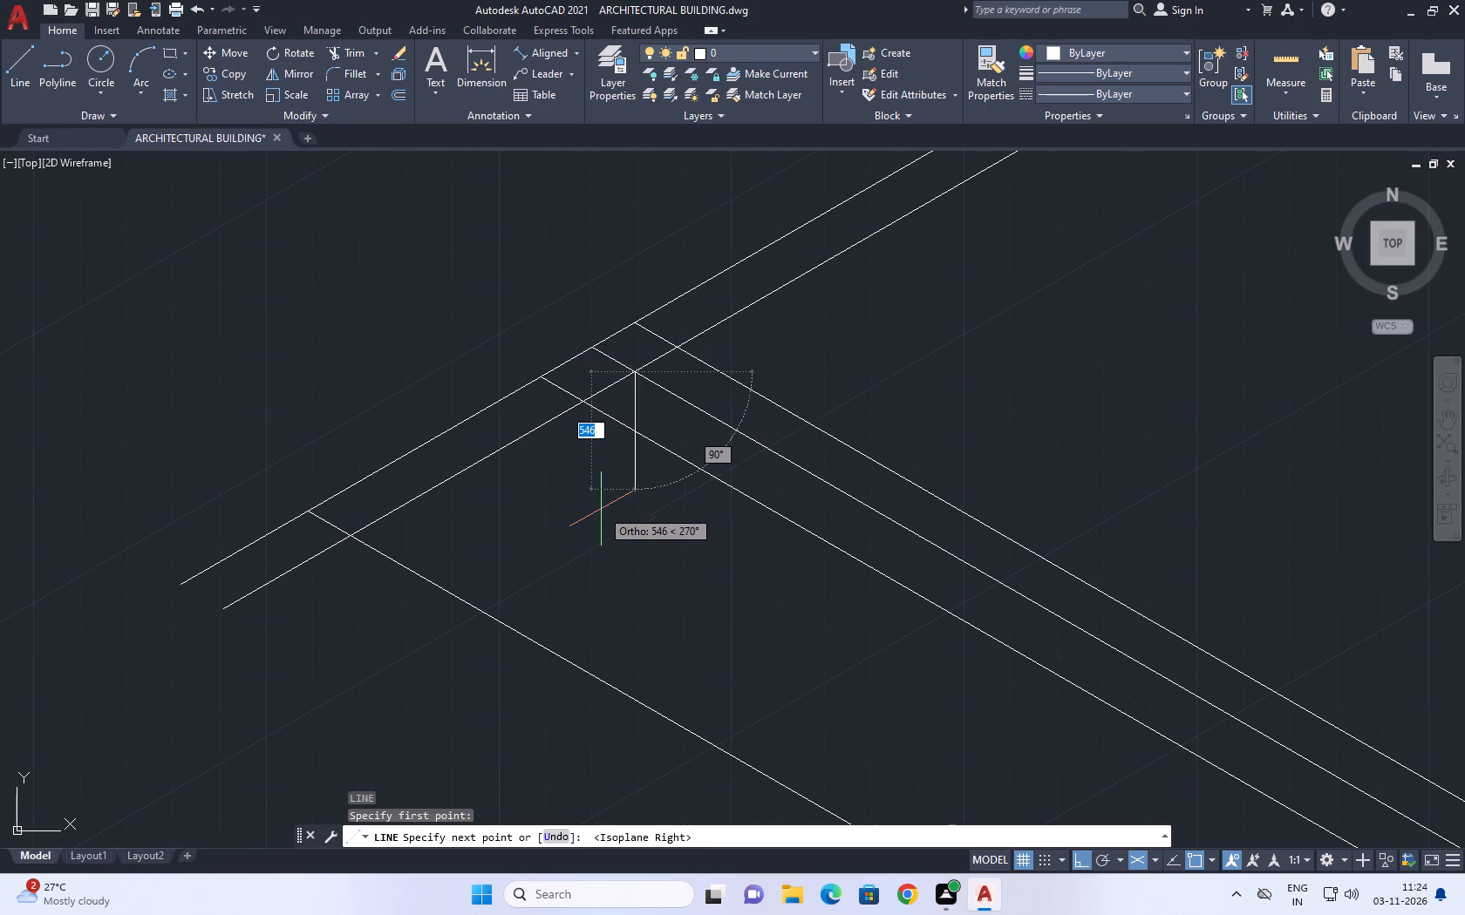
pyautogui.click(601, 516)
pyautogui.press('Escape')
pyautogui.scroll(-1, 588, 437)
pyautogui.moveTo(609, 399); pyautogui.dragTo(617, 411, button='middle')
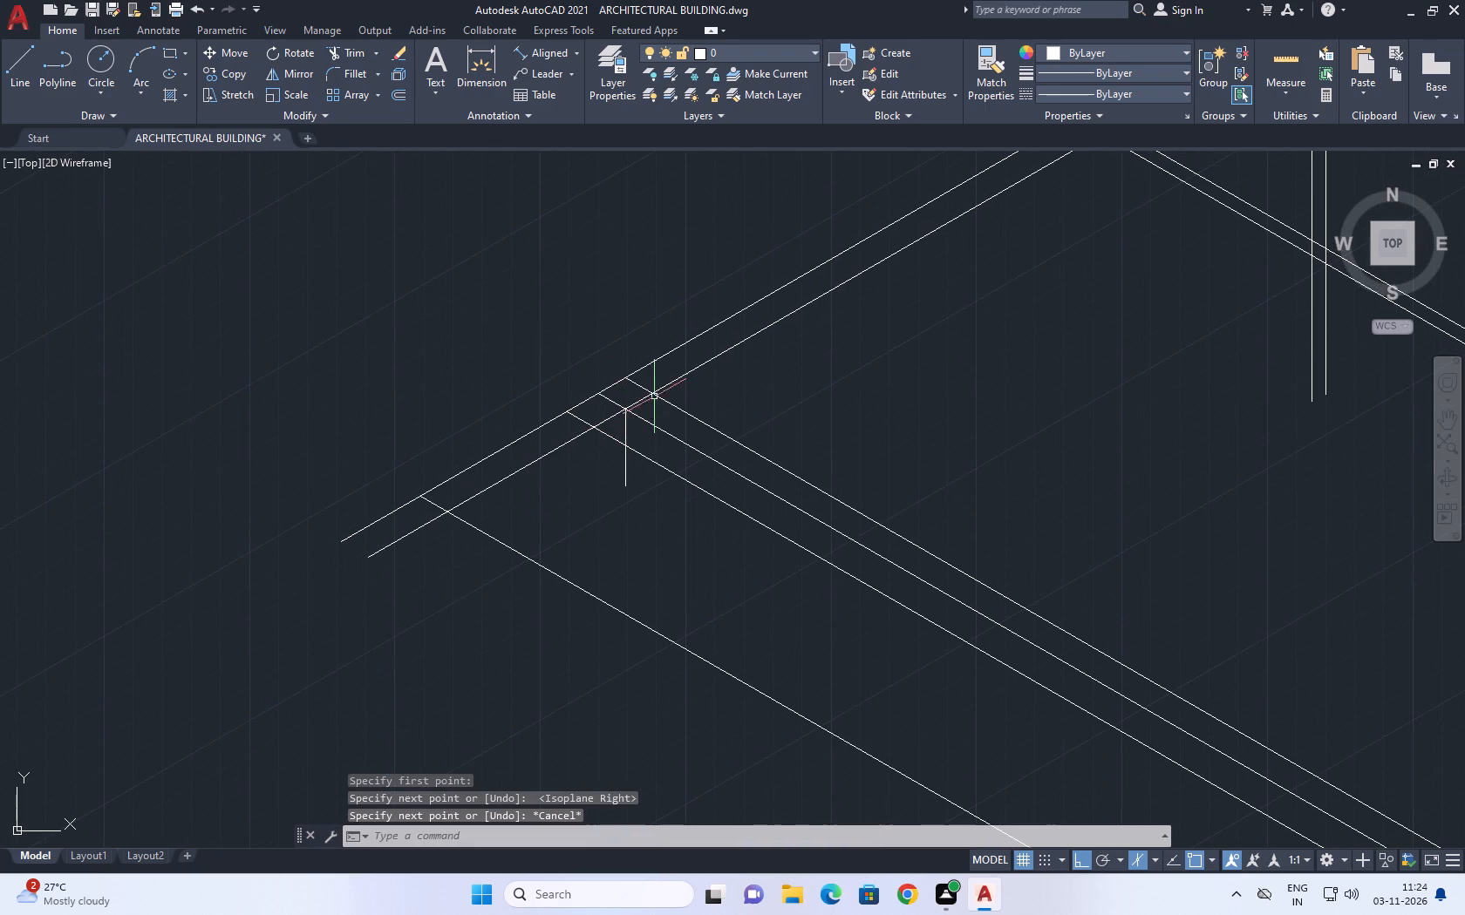
# Extend the vertical line up to the far wall's outer line.
pyautogui.scroll(1, 616, 396)
pyautogui.write('ex')
pyautogui.press('space')
pyautogui.click(627, 434)
pyautogui.press('Escape')
# Trim the wall and front lines beyond the vertical line and remove the leftover pieces, keeping the offset outer front line.
pyautogui.press('t')
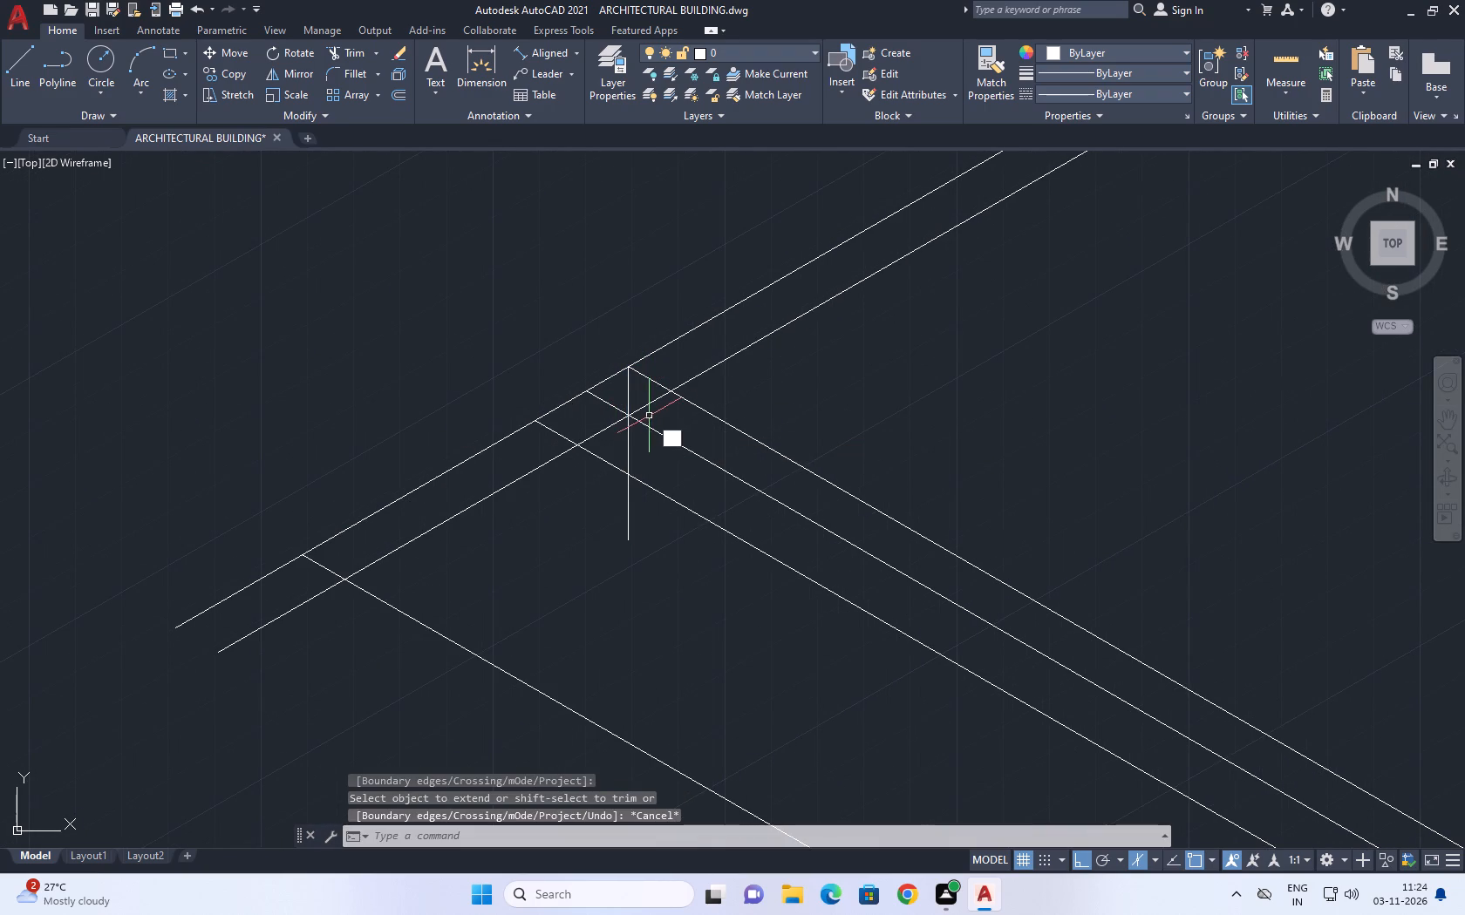
pyautogui.press('r')
pyautogui.press('space')
pyautogui.click(598, 376)
pyautogui.click(583, 487)
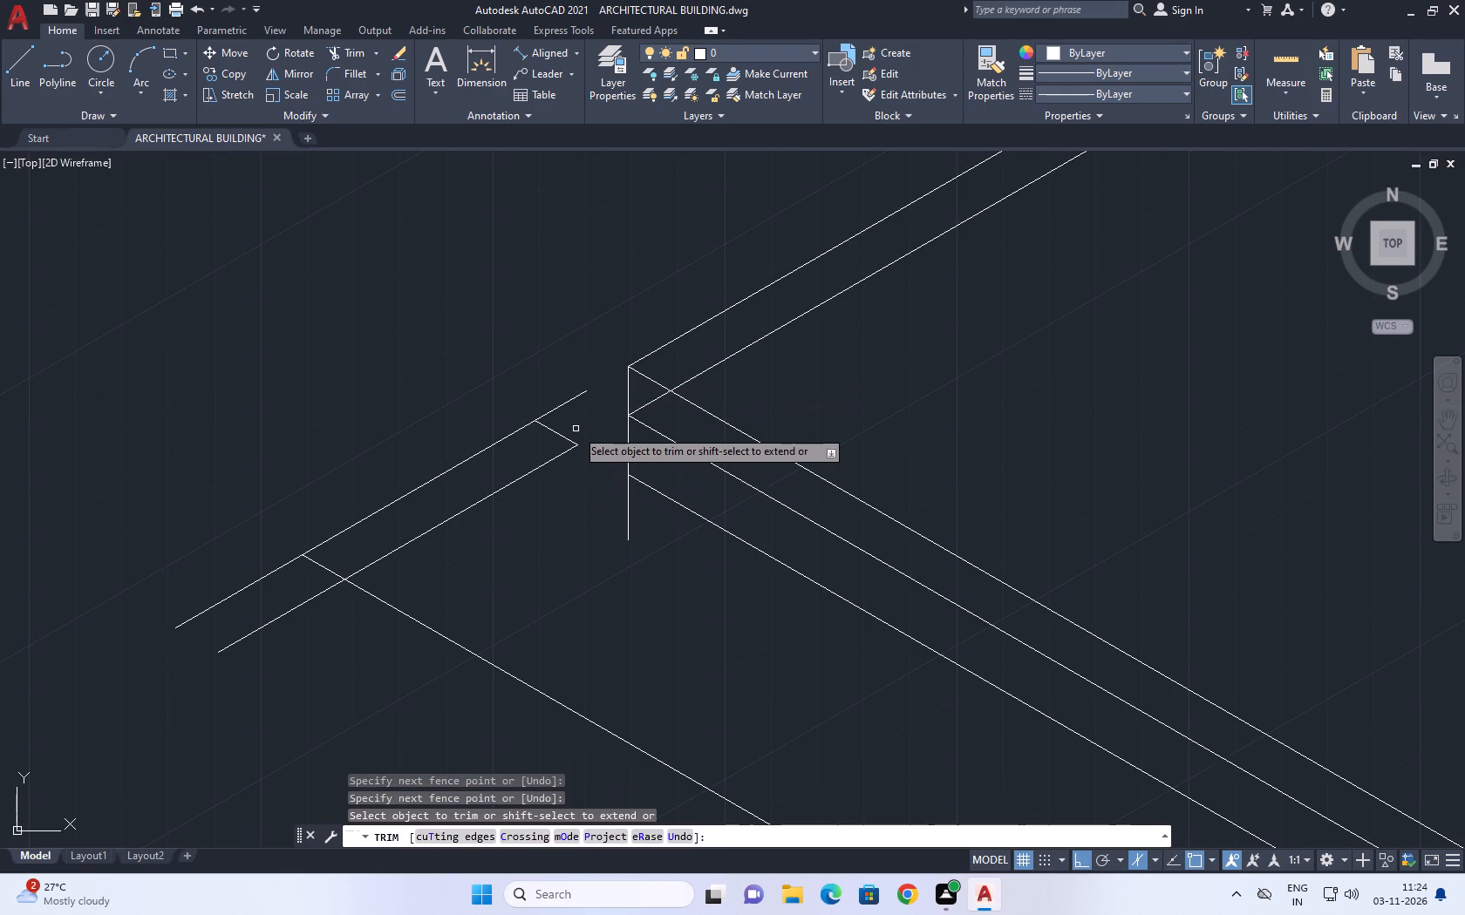
pyautogui.click(576, 429)
pyautogui.click(541, 474)
pyautogui.click(564, 411)
pyautogui.click(550, 389)
pyautogui.click(218, 527)
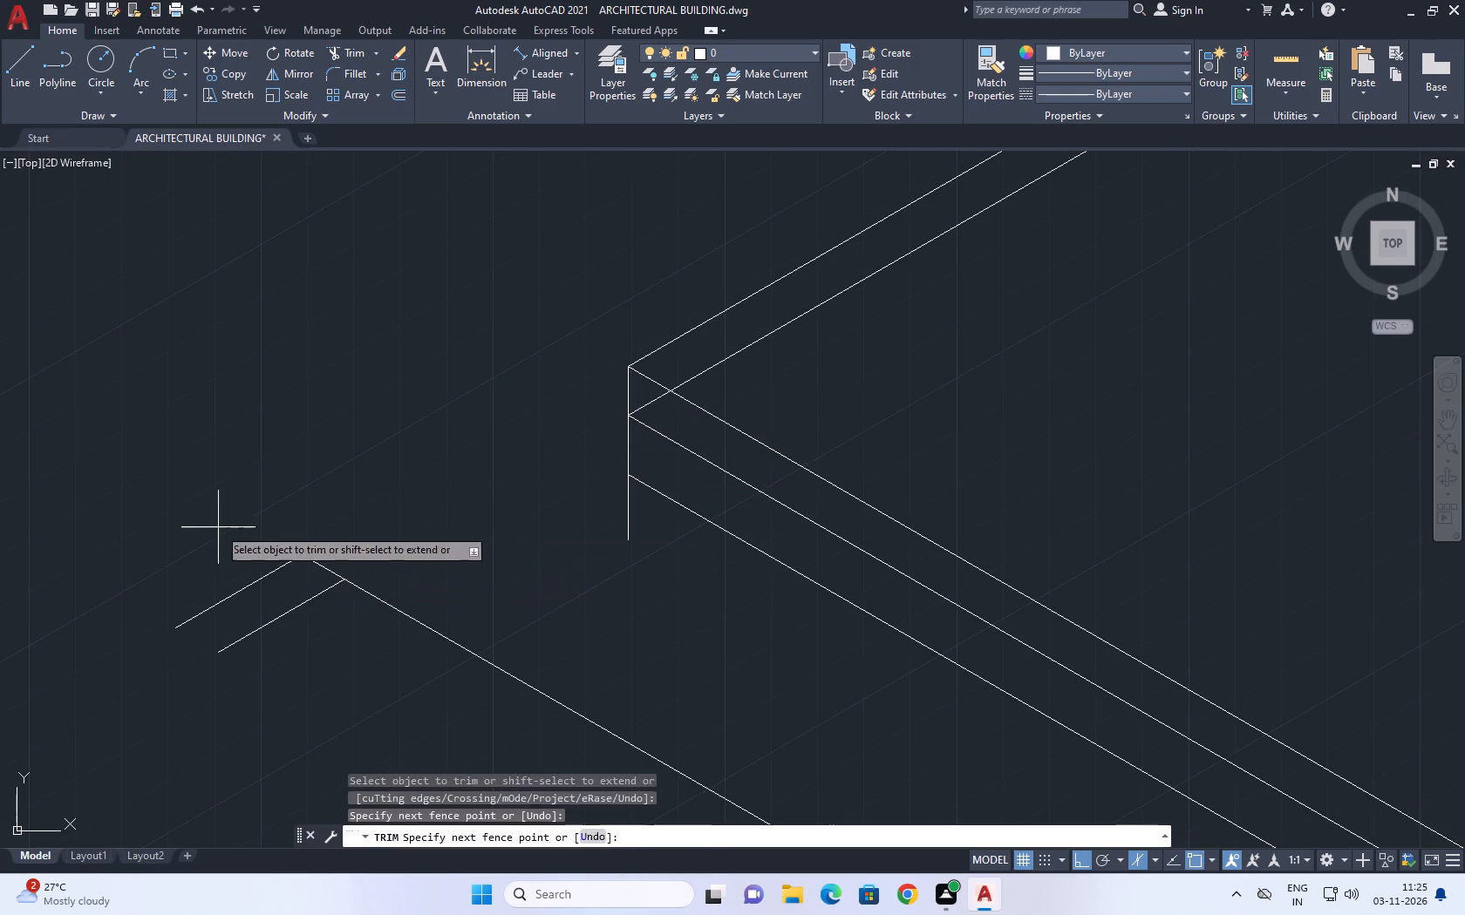
pyautogui.click(317, 629)
pyautogui.scroll(-2, 568, 539)
pyautogui.press('Escape')
# Shorten the vertical corner line's lower end to the endpoint of the lowest front line.
pyautogui.scroll(2, 593, 541)
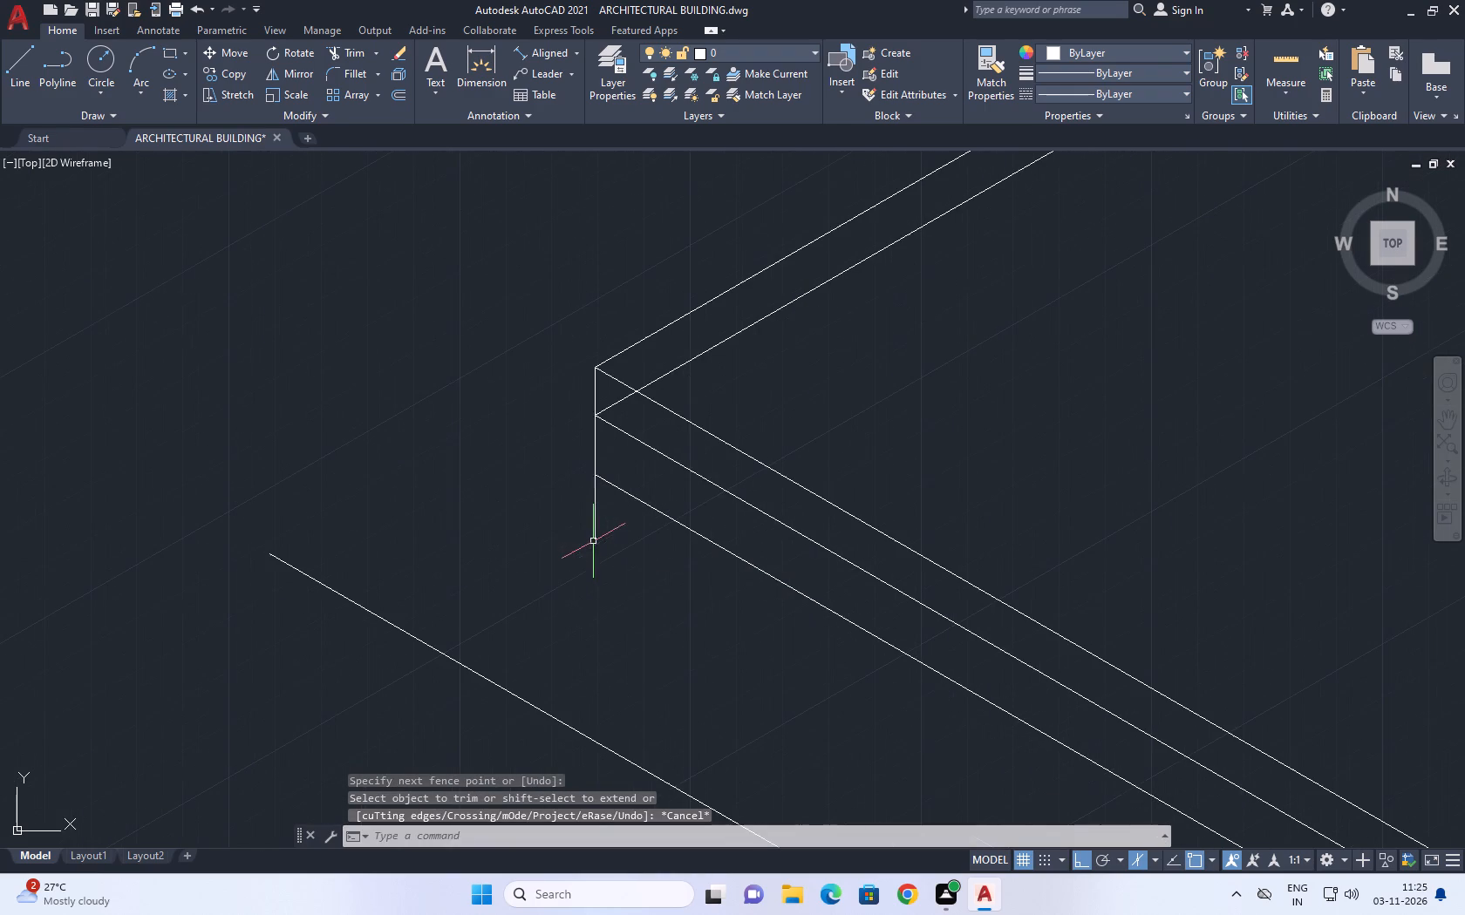
pyautogui.click(596, 533)
pyautogui.click(598, 542)
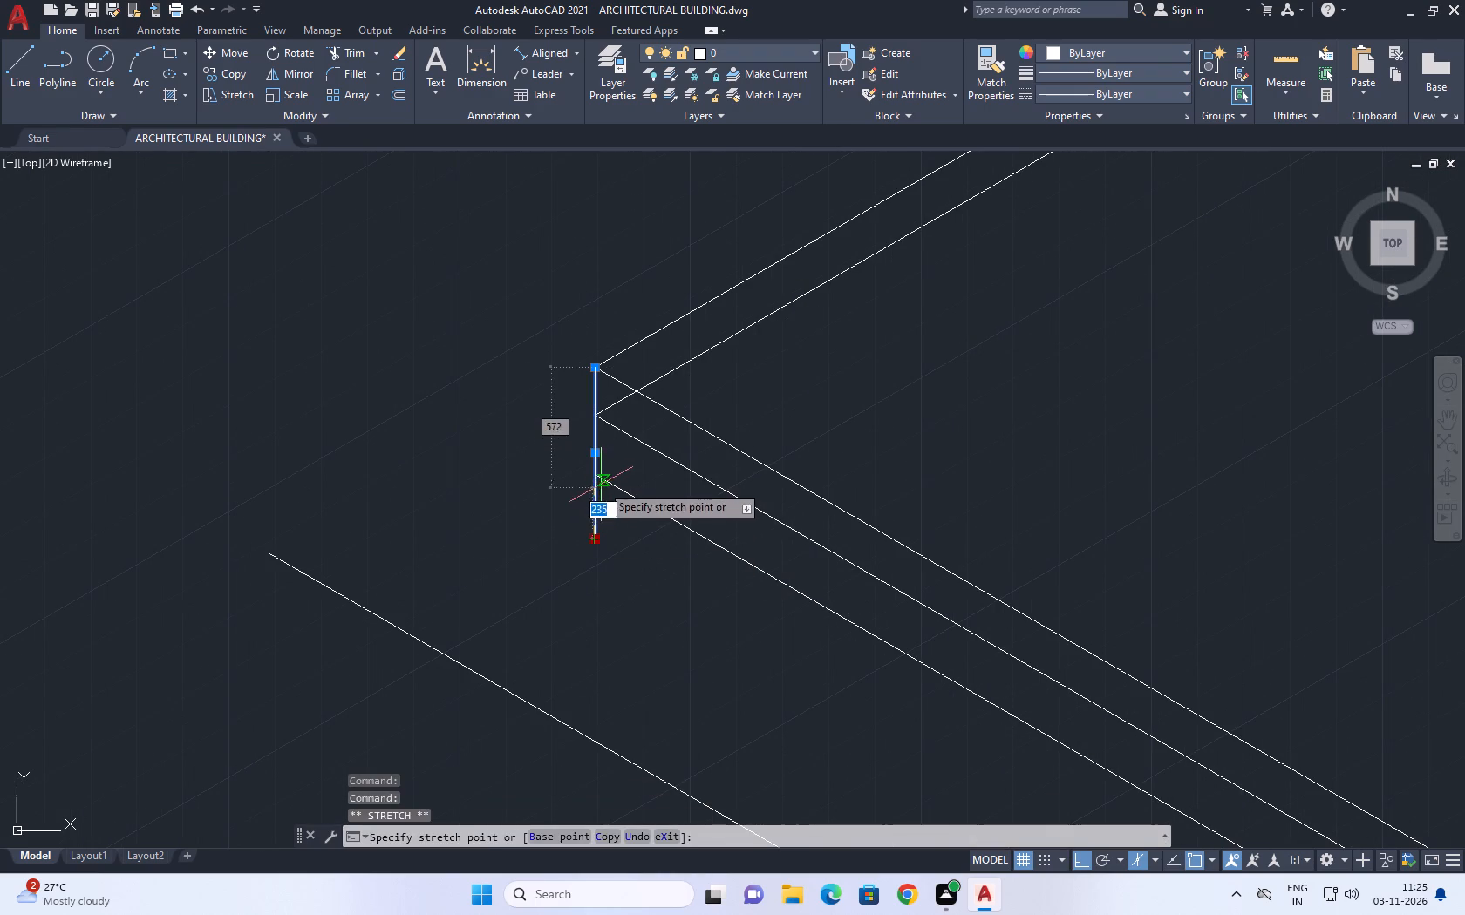
pyautogui.click(597, 478)
pyautogui.press('Escape')
# Shorten the vertical corner line's upper end to the point where the far wall's inner line meets the upper front line.
pyautogui.scroll(-2, 658, 501)
pyautogui.scroll(-1, 664, 419)
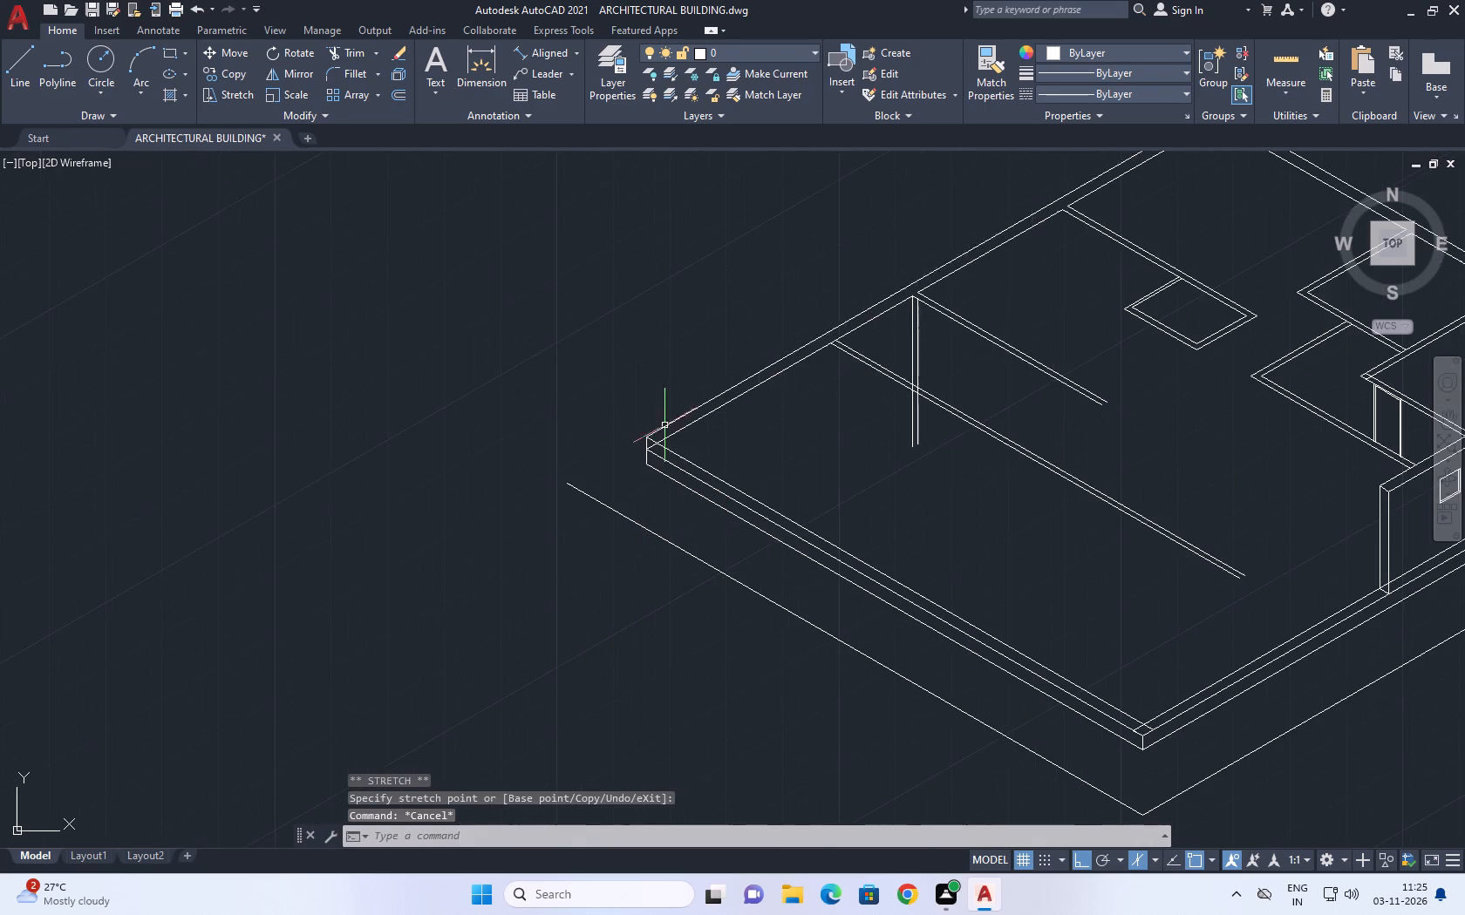
pyautogui.scroll(2, 637, 452)
pyautogui.moveTo(640, 441); pyautogui.dragTo(647, 464, button='middle')
pyautogui.scroll(1, 683, 458)
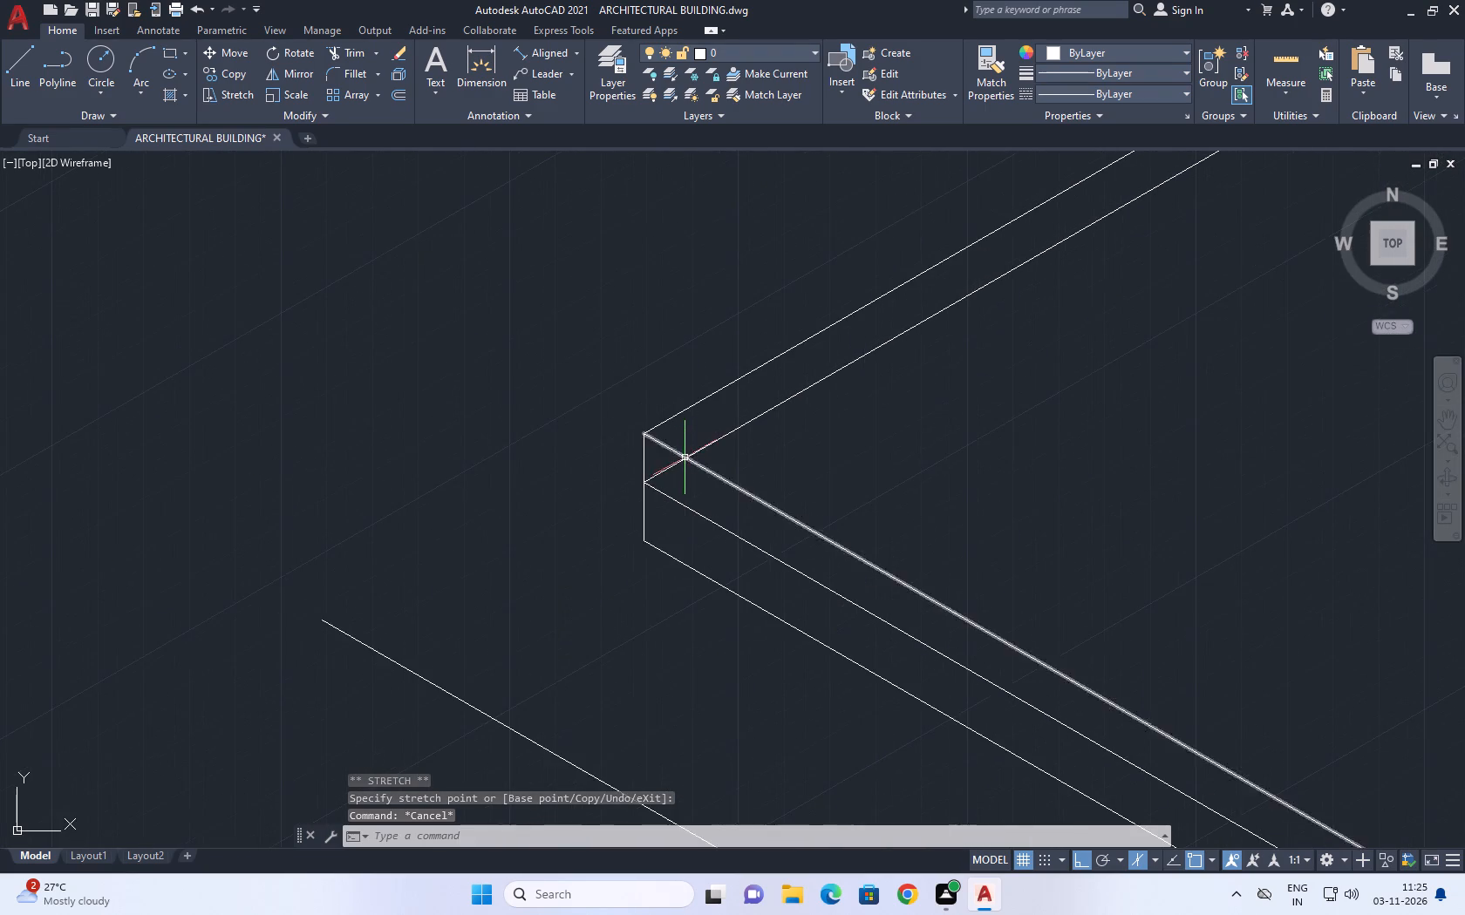
pyautogui.moveTo(685, 457); pyautogui.dragTo(696, 478, button='middle')
pyautogui.scroll(1, 696, 478)
pyautogui.click(636, 464)
pyautogui.click(610, 465)
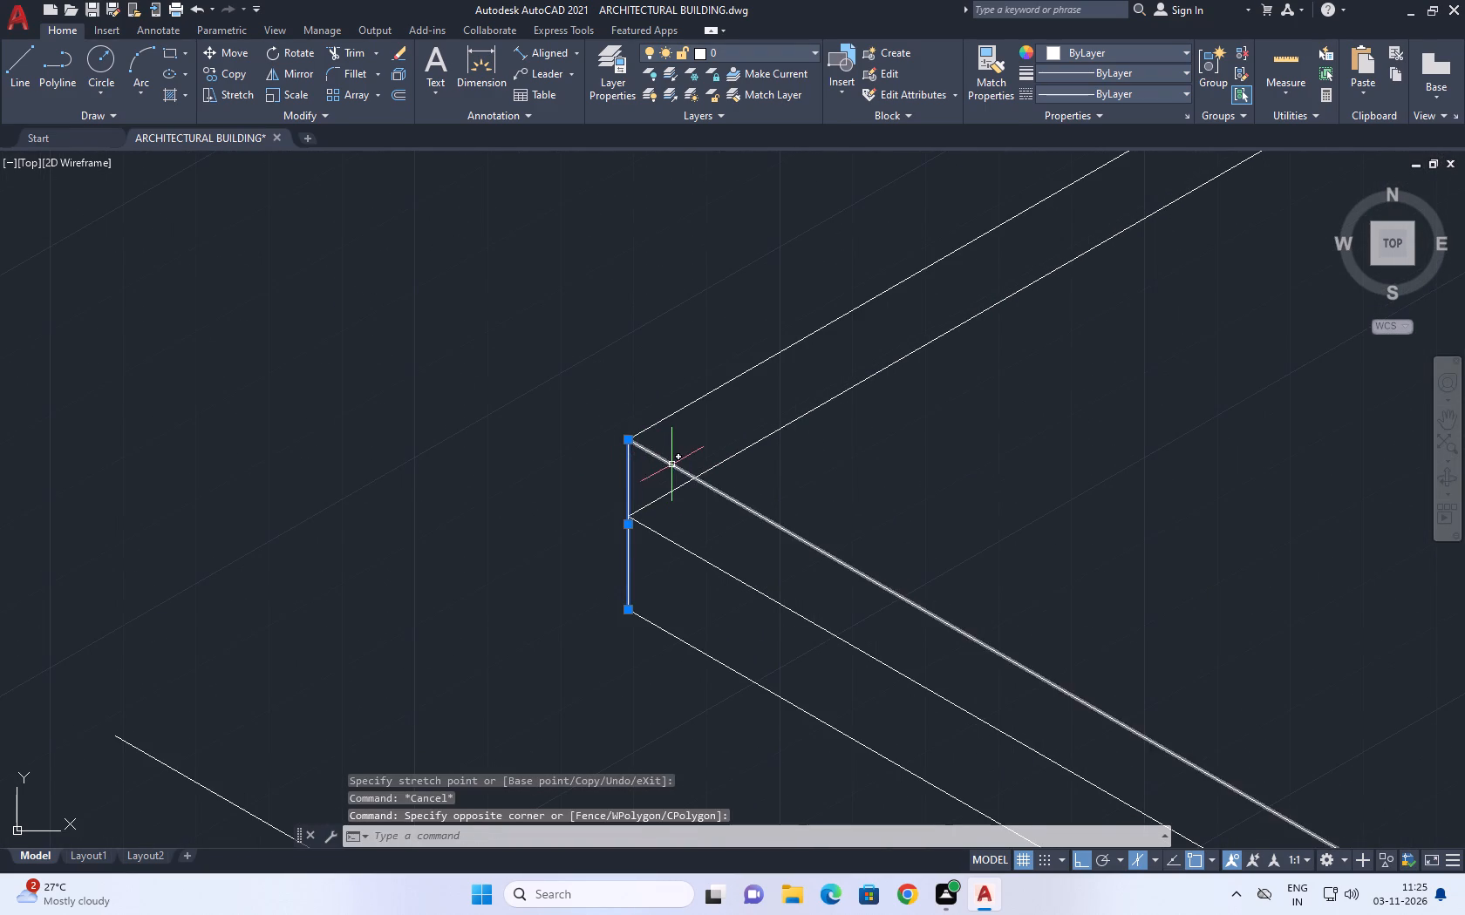
pyautogui.moveTo(671, 476); pyautogui.dragTo(671, 501, button='middle')
pyautogui.press('Escape')
pyautogui.click(626, 471)
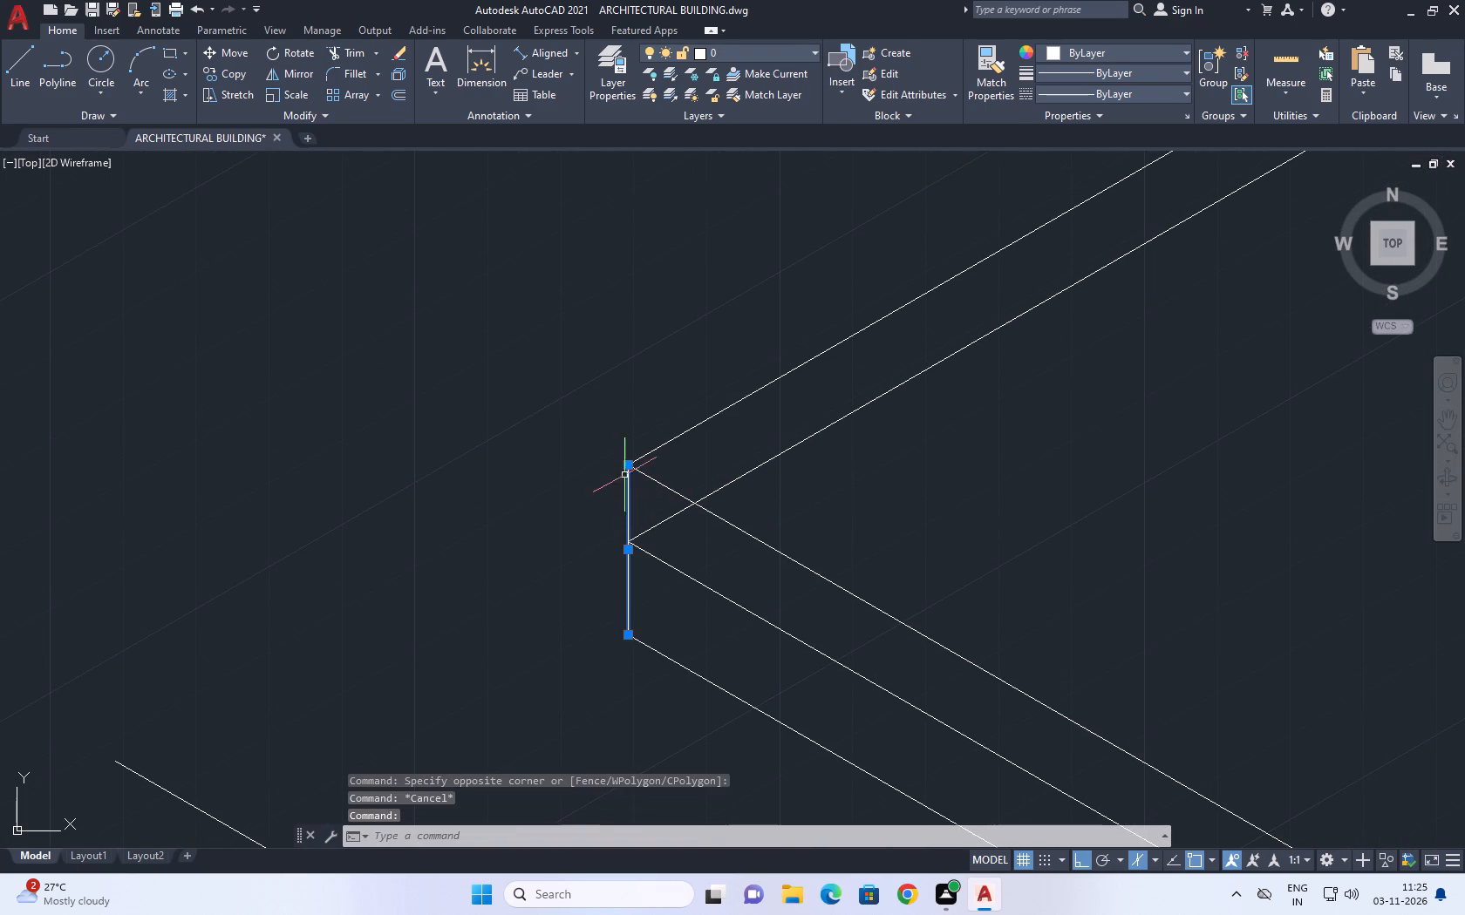
pyautogui.click(627, 465)
pyautogui.moveTo(629, 544); pyautogui.dragTo(635, 558)
pyautogui.scroll(-2, 695, 546)
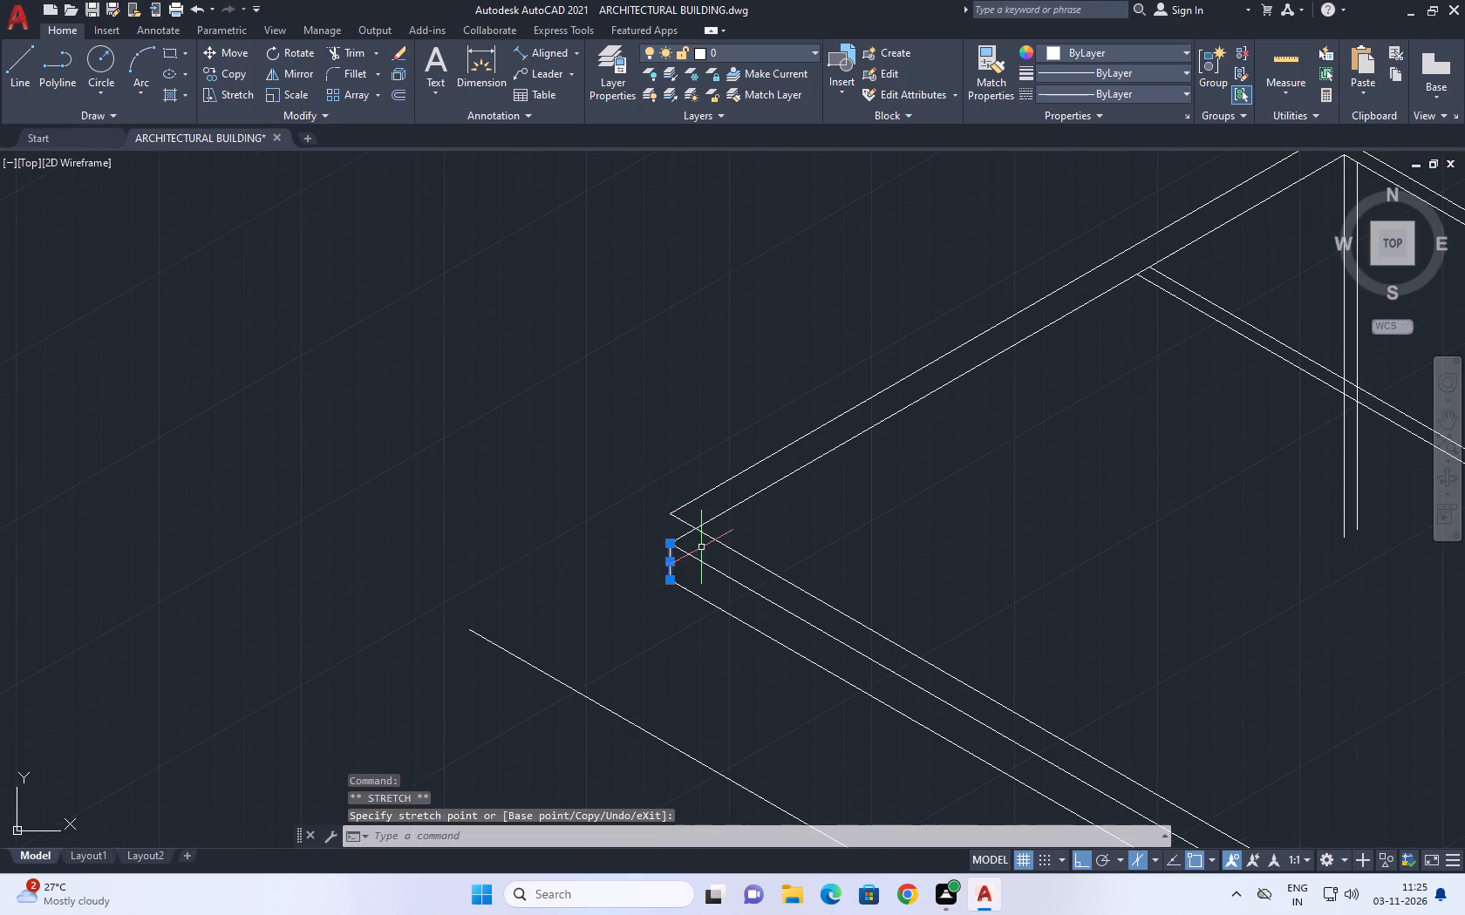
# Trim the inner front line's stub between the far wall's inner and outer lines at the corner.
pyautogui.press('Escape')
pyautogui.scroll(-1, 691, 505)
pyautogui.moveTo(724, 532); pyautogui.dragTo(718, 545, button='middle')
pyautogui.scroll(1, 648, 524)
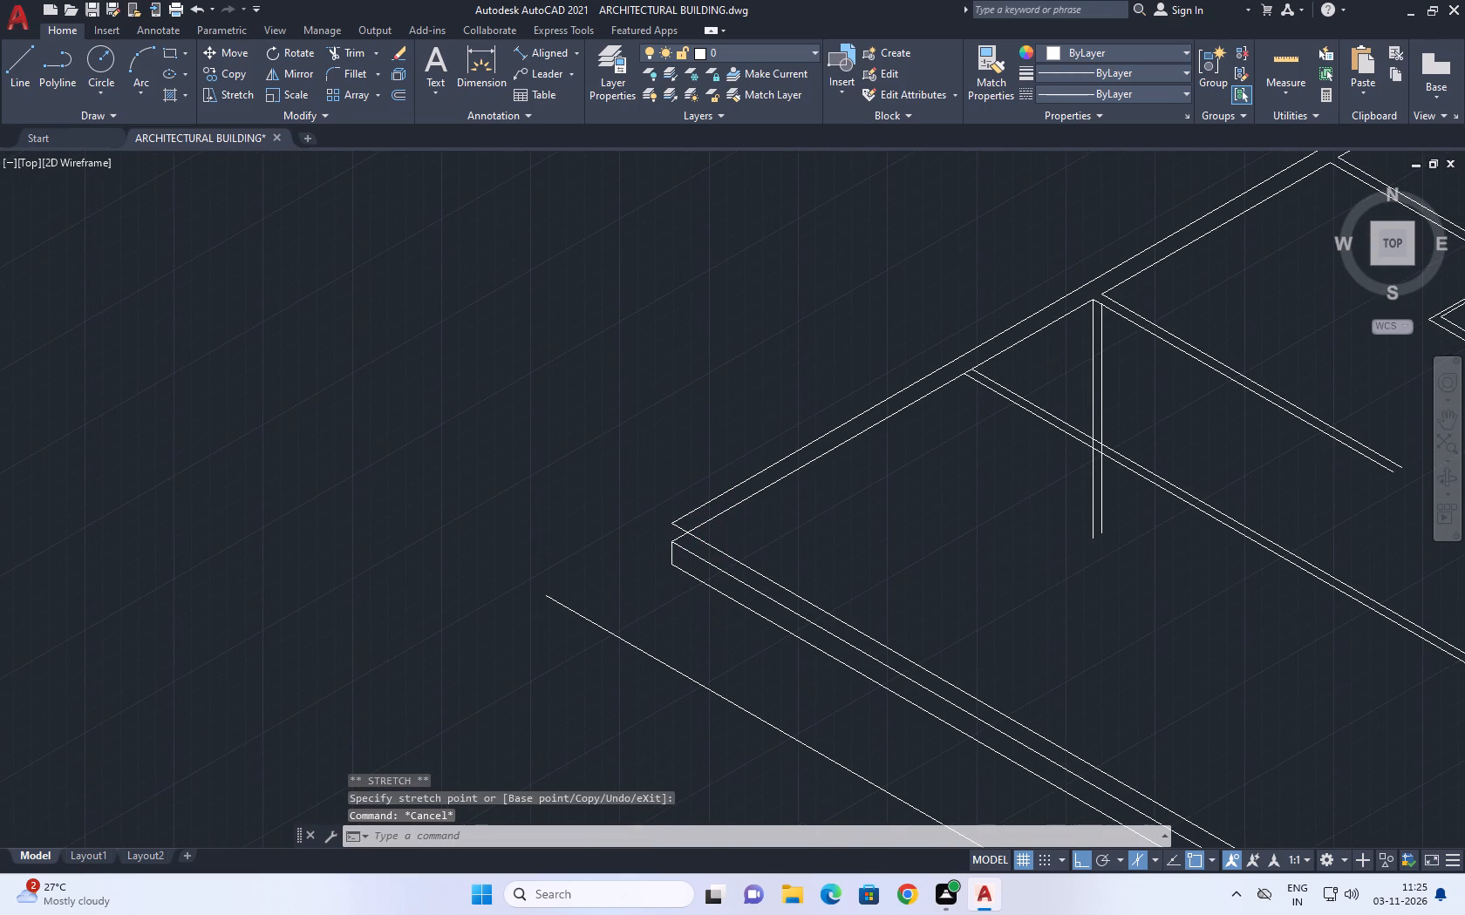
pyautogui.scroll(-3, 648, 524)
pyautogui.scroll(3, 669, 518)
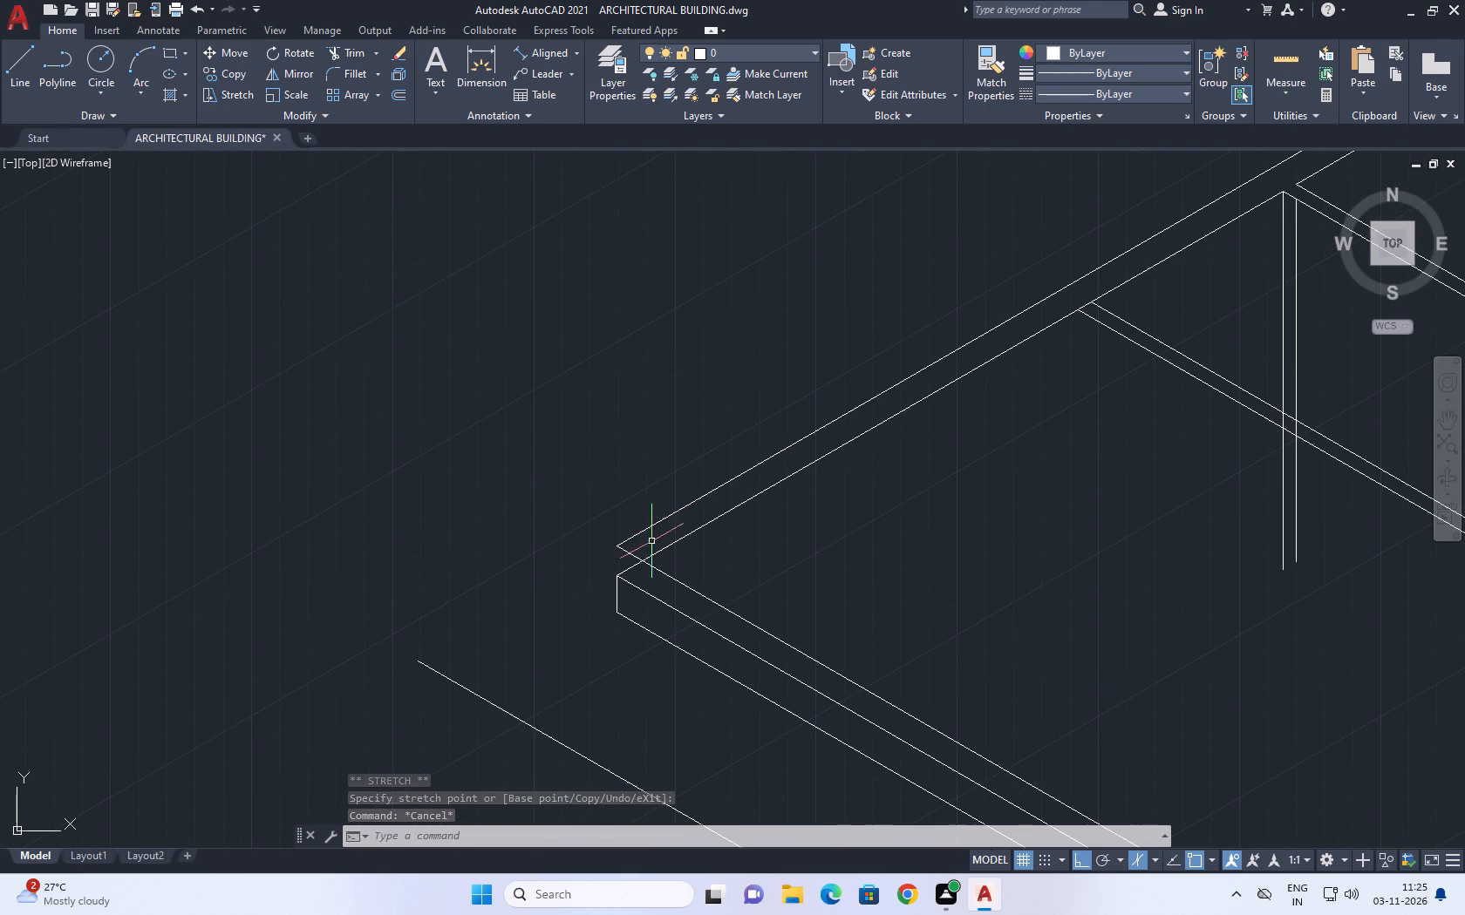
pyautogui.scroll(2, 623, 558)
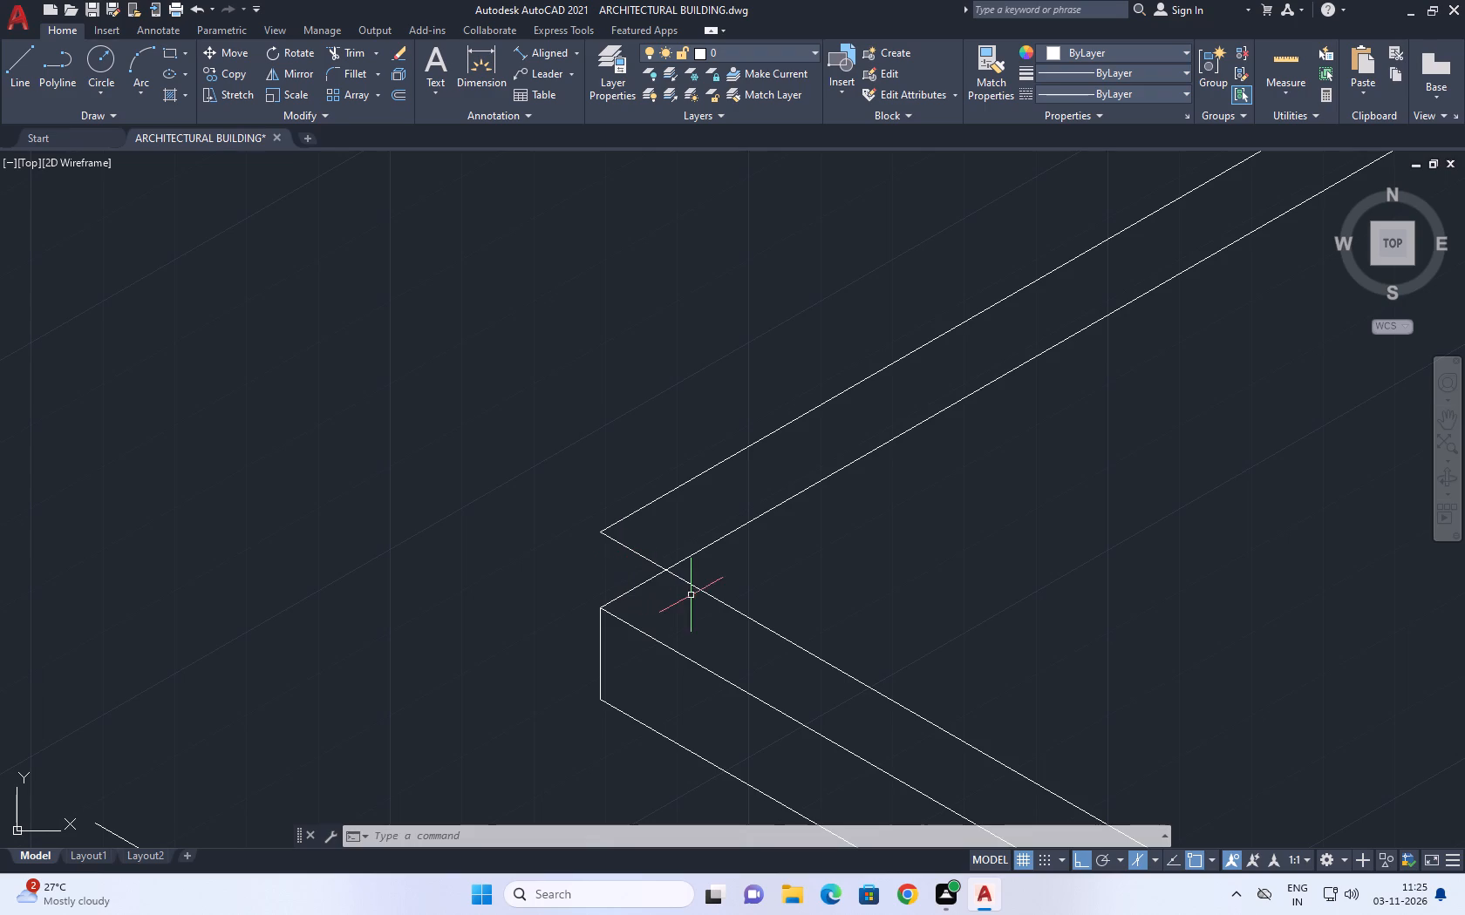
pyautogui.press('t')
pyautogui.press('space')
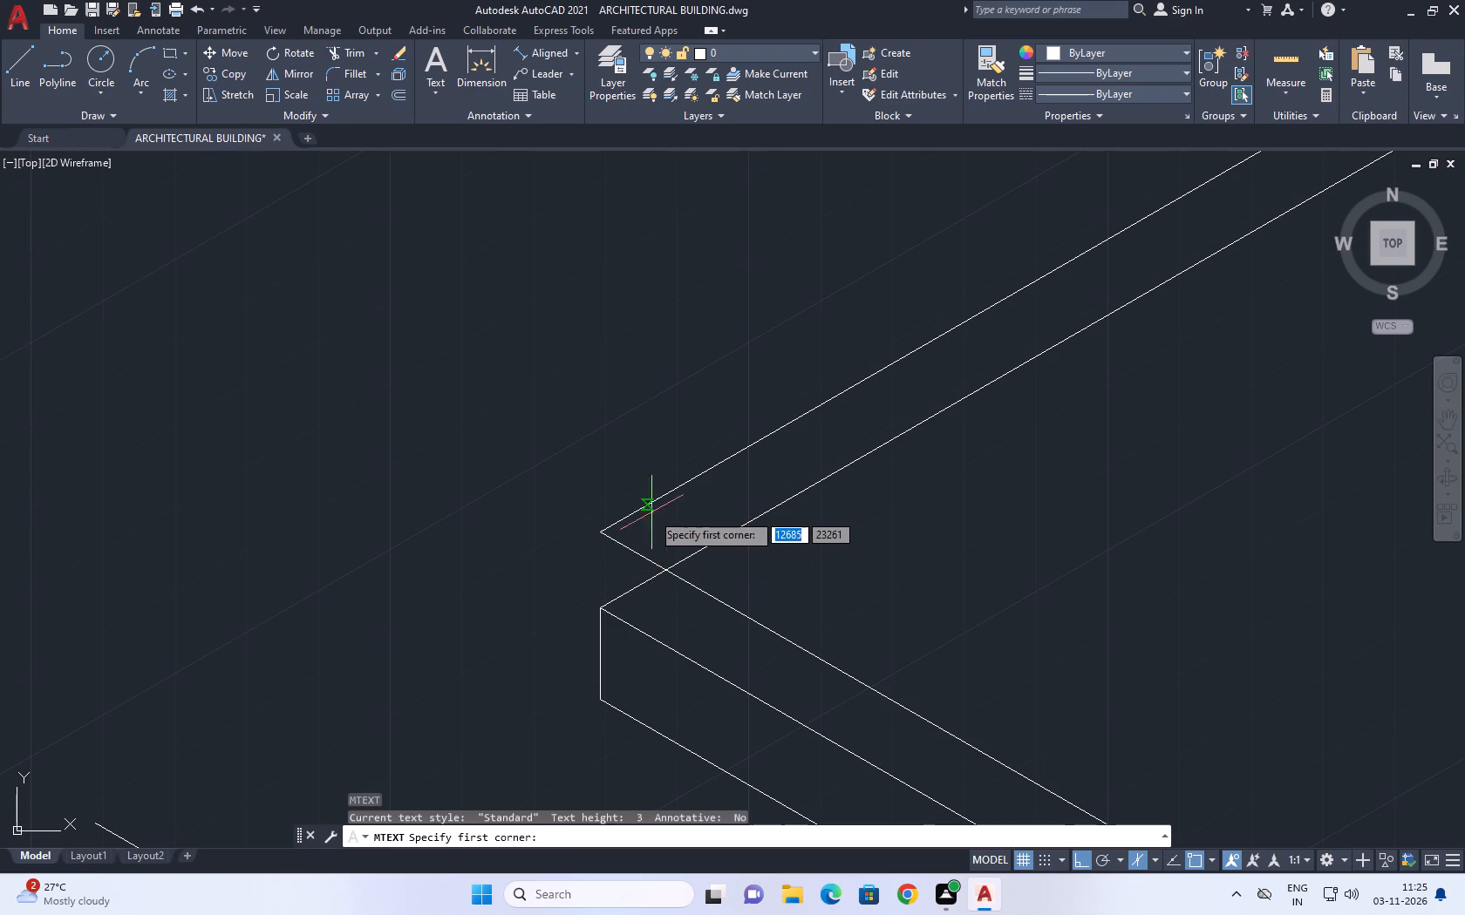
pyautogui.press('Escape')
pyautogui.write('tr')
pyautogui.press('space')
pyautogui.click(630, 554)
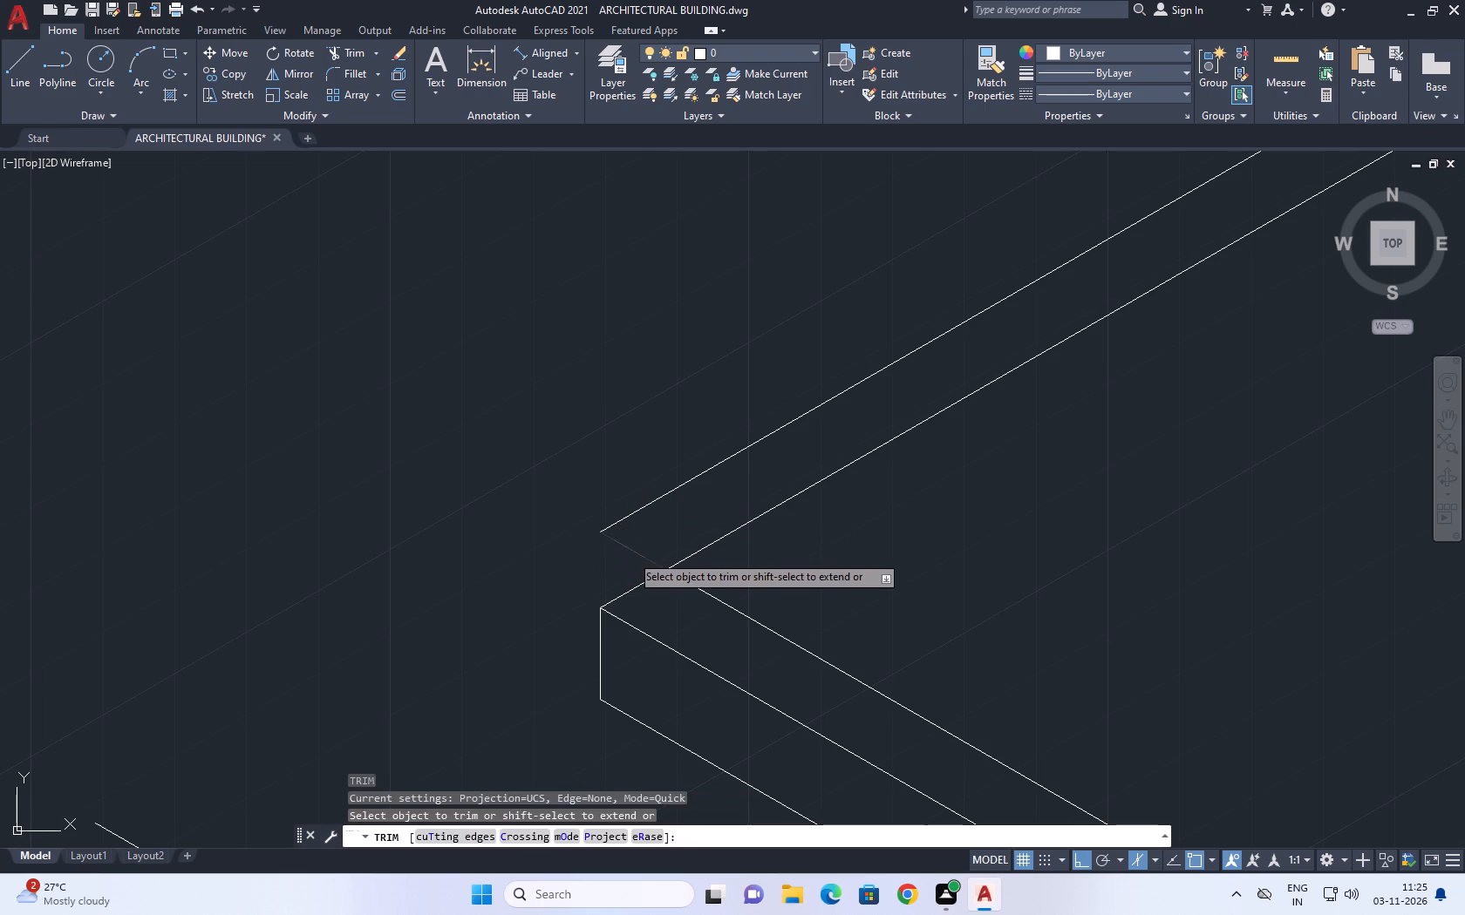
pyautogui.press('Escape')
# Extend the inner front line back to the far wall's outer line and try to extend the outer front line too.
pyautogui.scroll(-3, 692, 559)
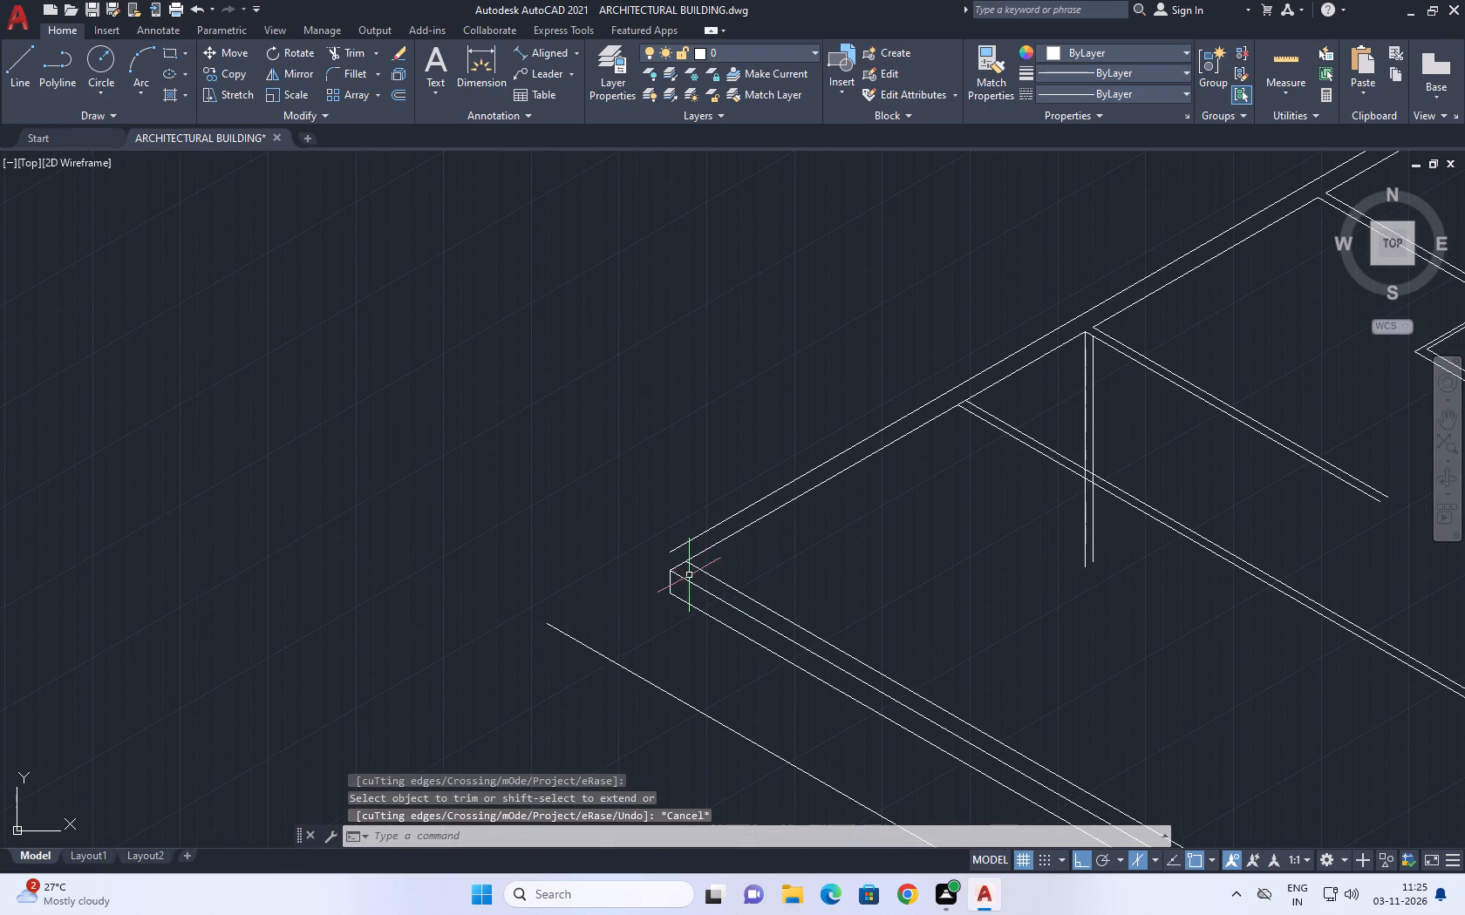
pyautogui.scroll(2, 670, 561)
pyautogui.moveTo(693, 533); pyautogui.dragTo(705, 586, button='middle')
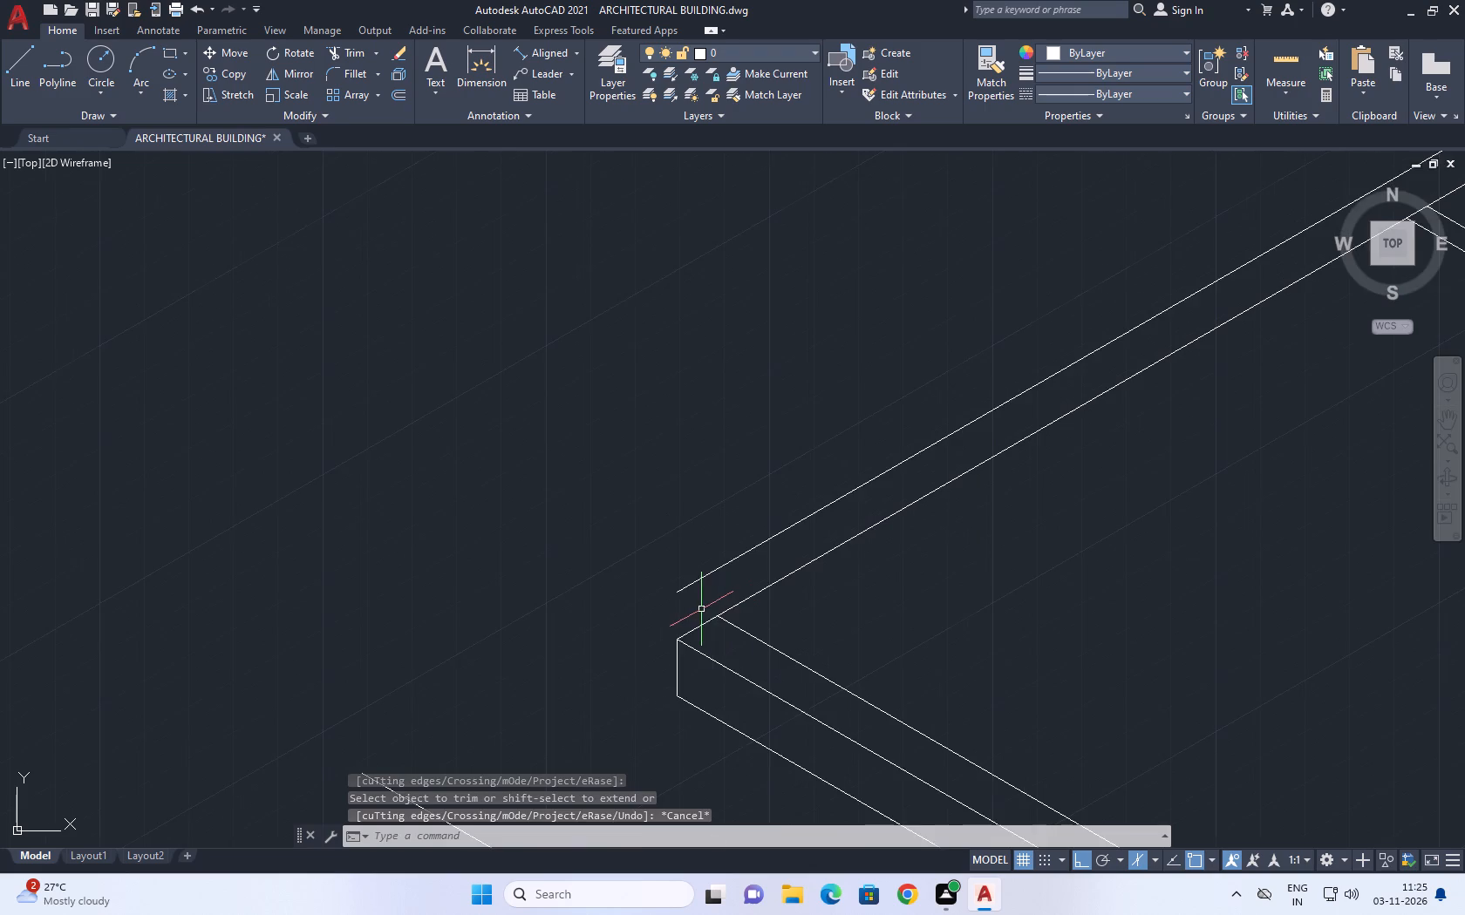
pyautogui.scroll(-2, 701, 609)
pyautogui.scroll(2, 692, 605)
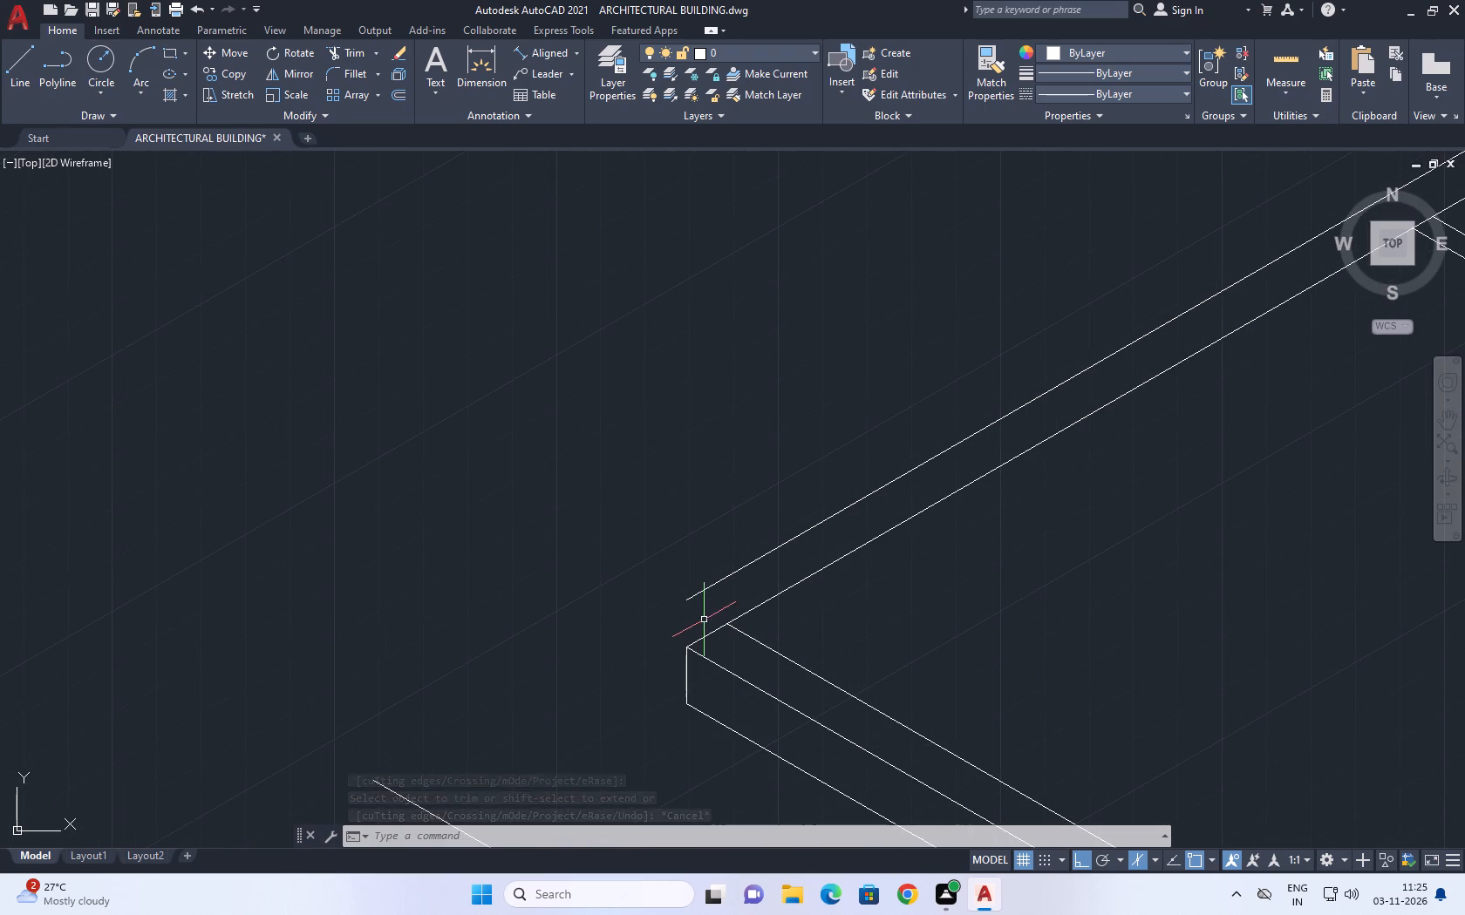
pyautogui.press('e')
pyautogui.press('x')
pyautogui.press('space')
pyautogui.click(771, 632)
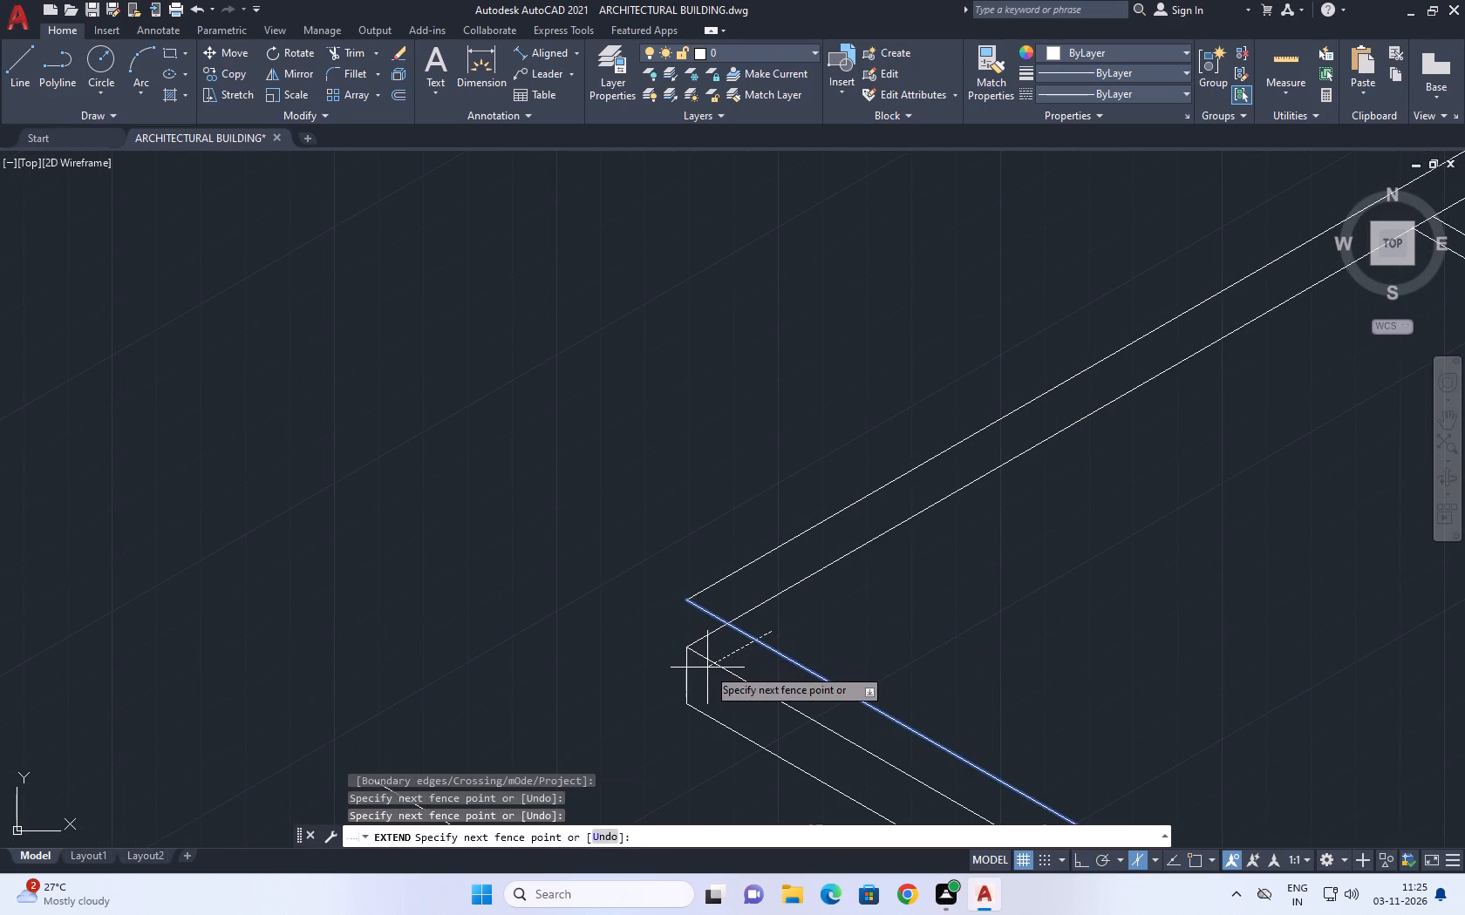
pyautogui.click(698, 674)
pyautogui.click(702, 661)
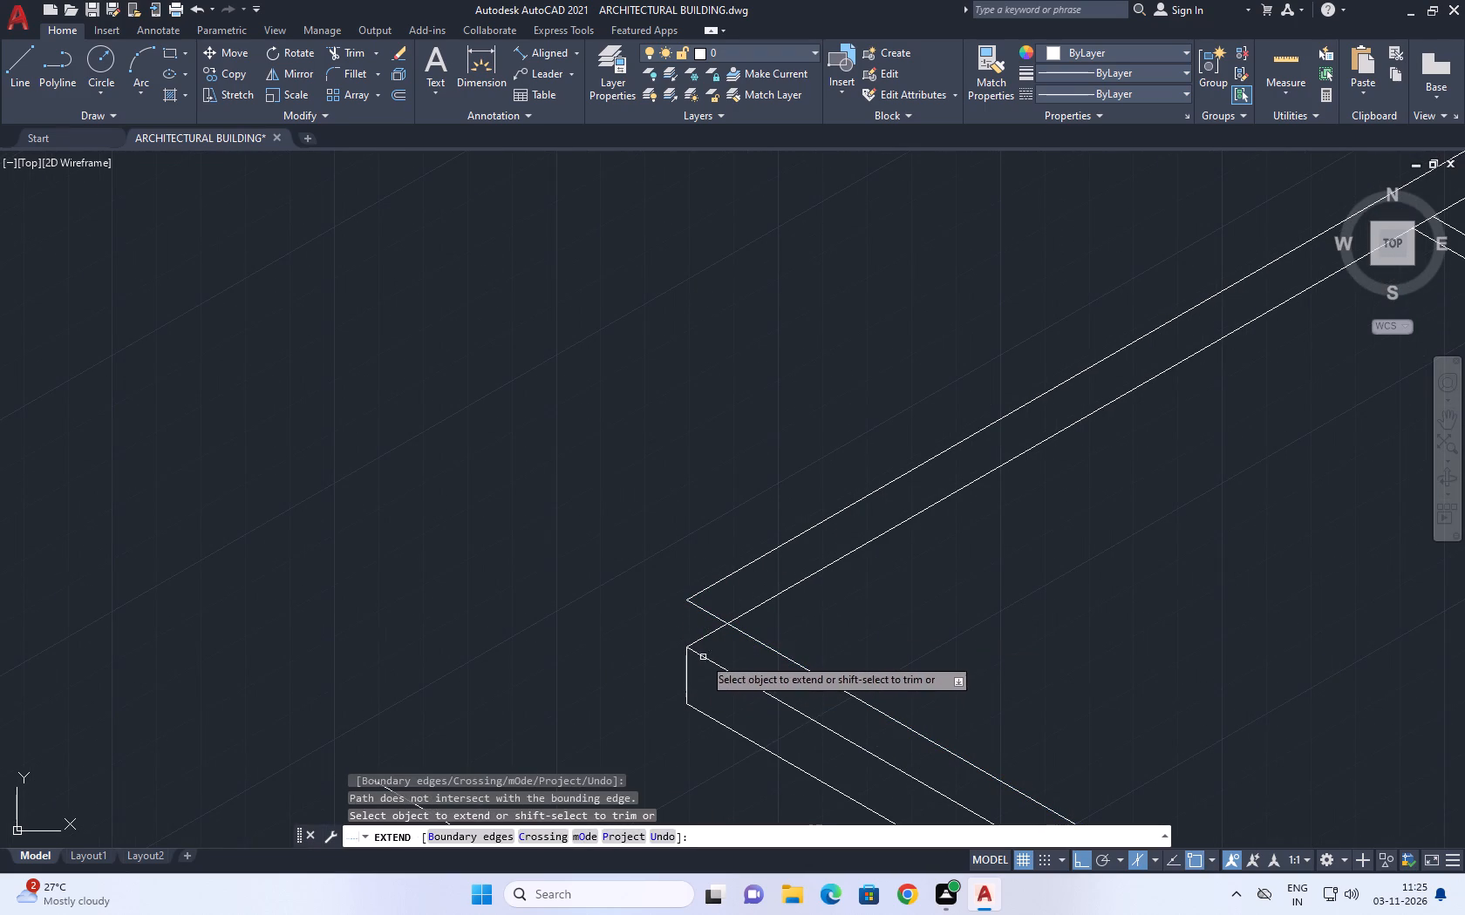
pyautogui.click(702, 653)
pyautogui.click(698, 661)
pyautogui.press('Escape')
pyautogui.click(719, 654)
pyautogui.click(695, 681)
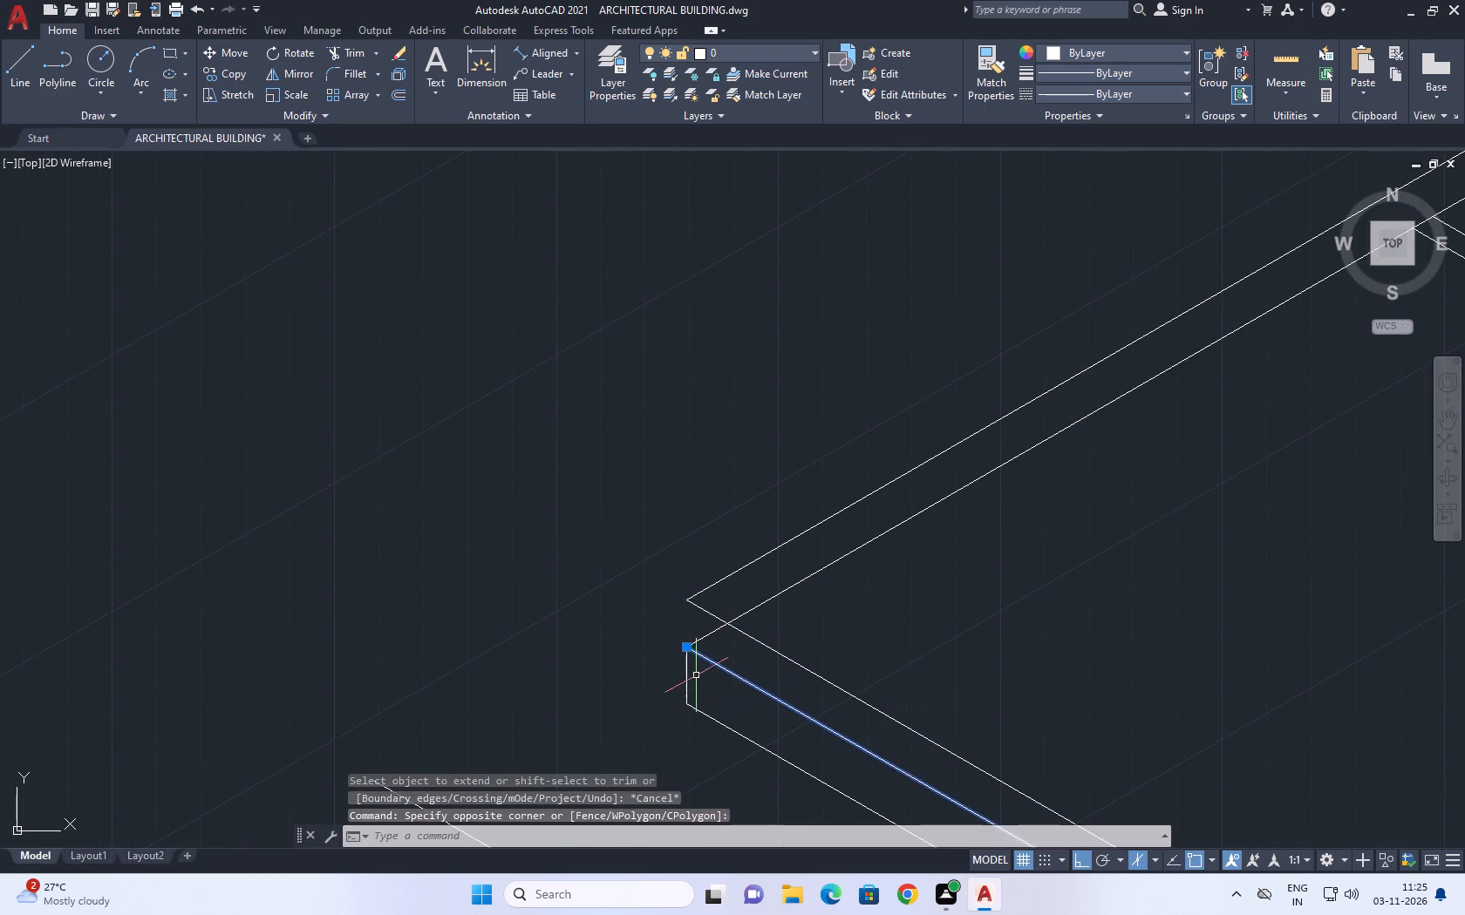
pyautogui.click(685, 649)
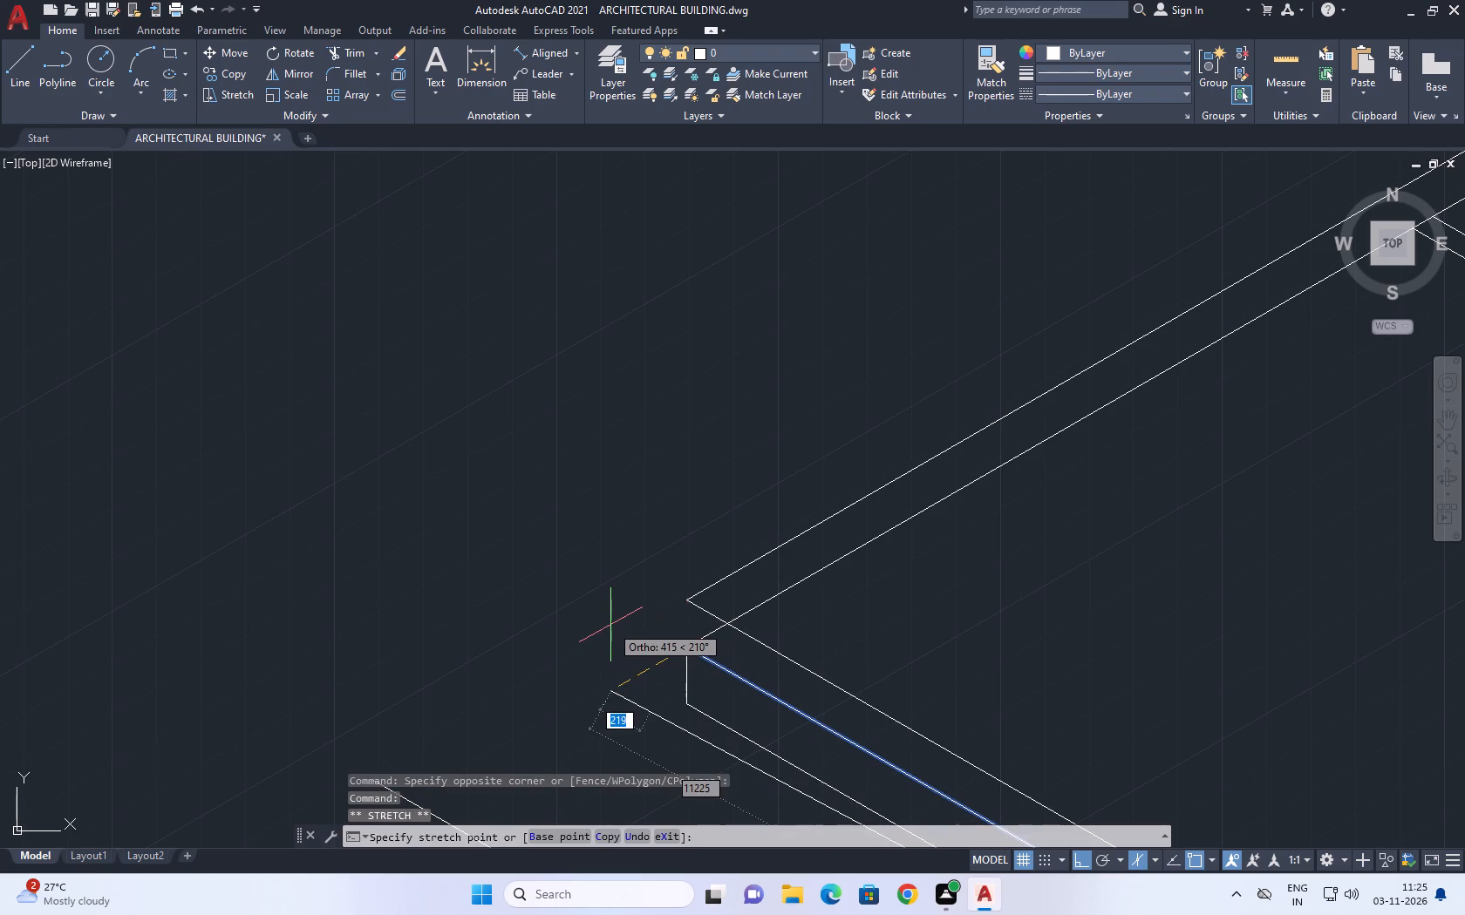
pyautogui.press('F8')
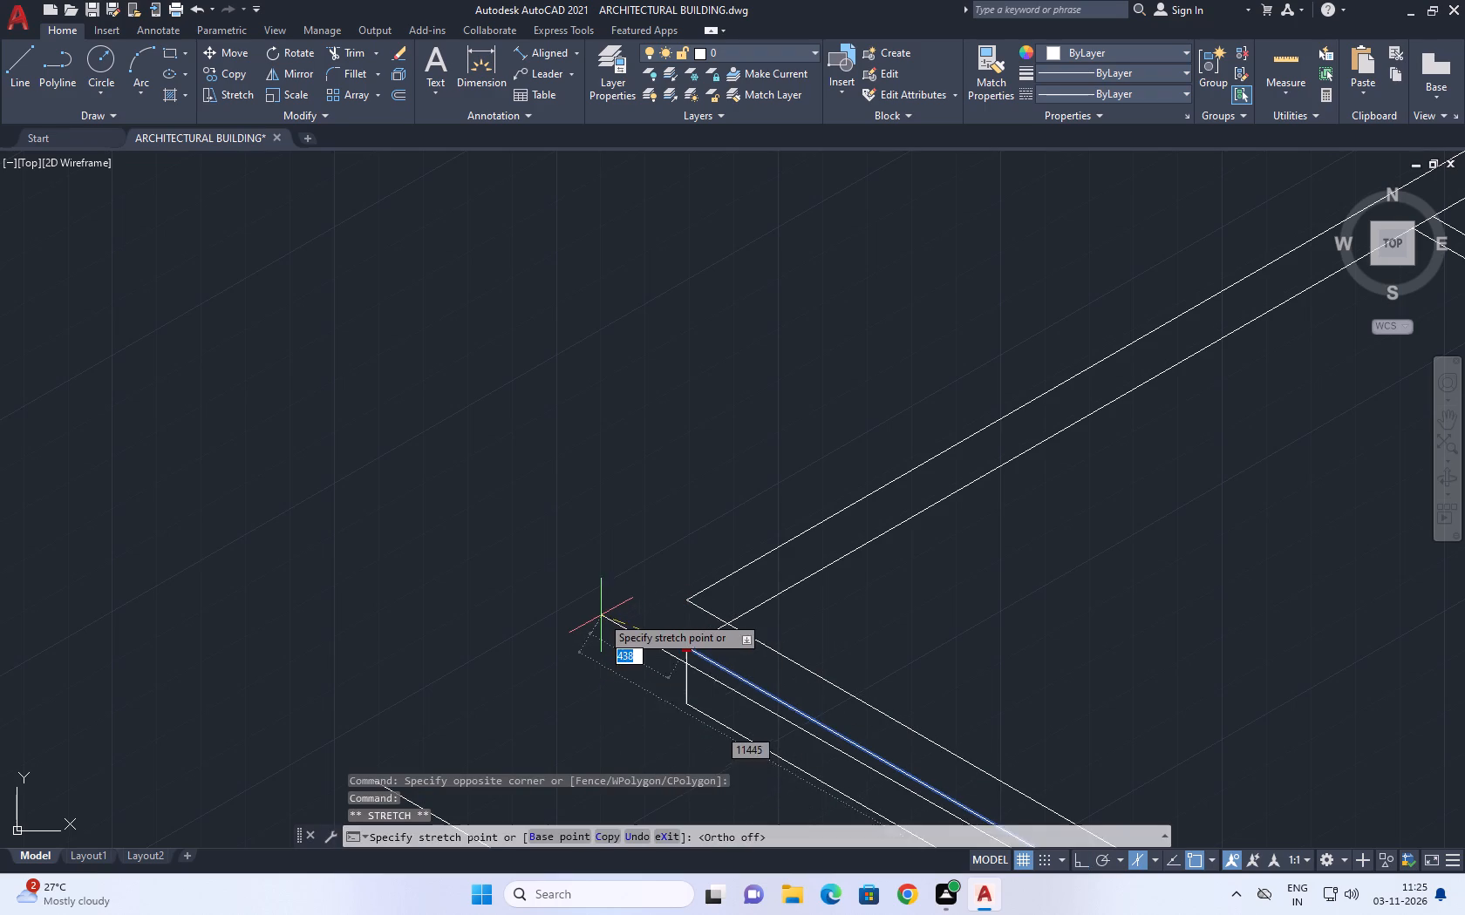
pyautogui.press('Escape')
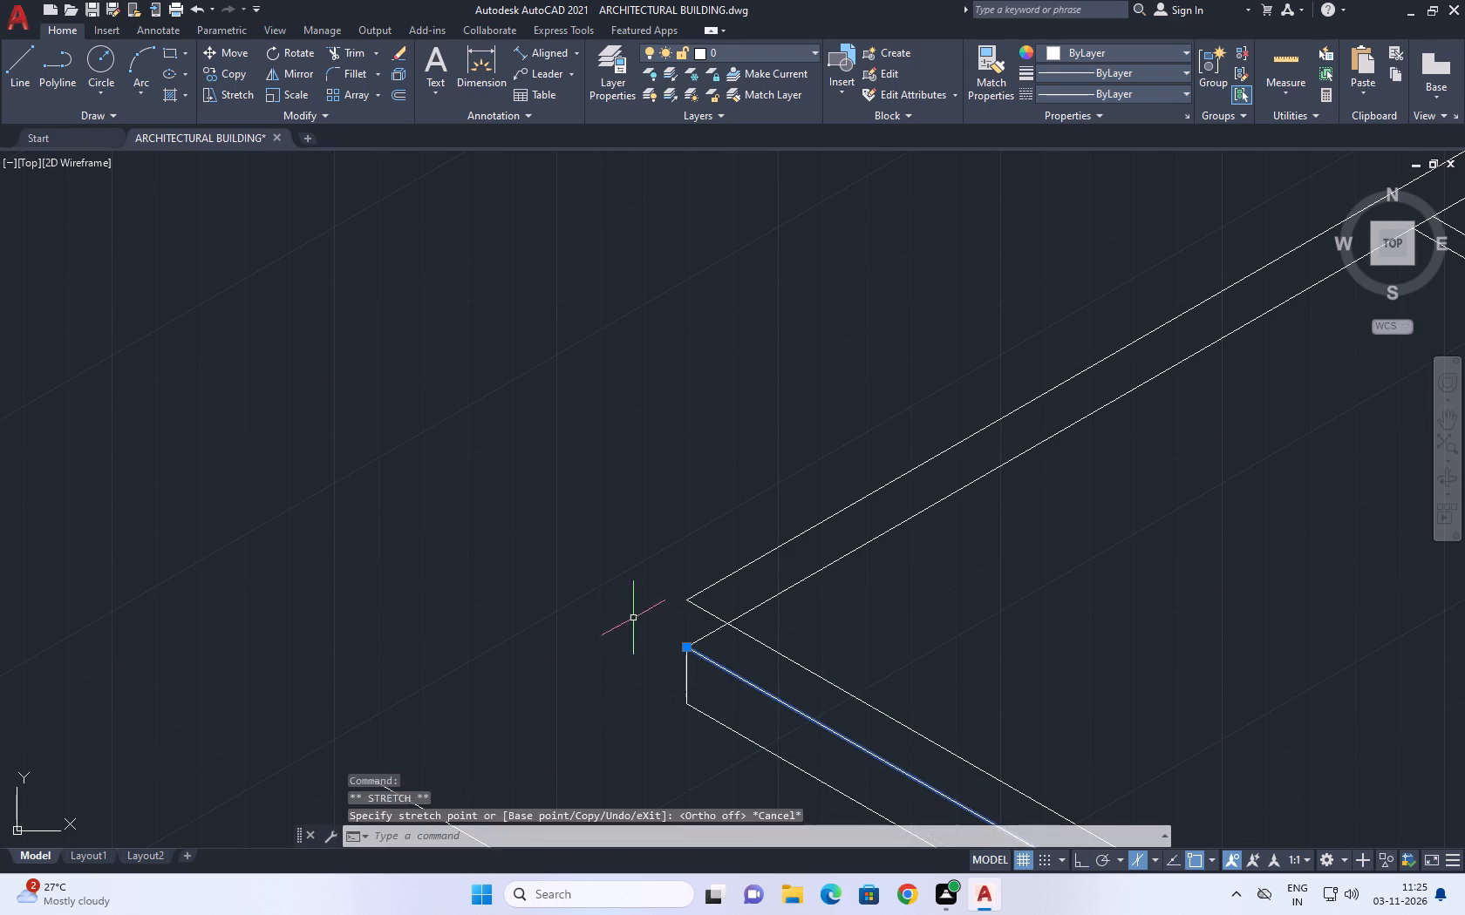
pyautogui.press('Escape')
# Fillet the far wall's outer line with the outer upper front line at radius 0 to close the corner.
pyautogui.moveTo(704, 620); pyautogui.dragTo(714, 628, button='middle')
pyautogui.scroll(1, 689, 600)
pyautogui.click(718, 612)
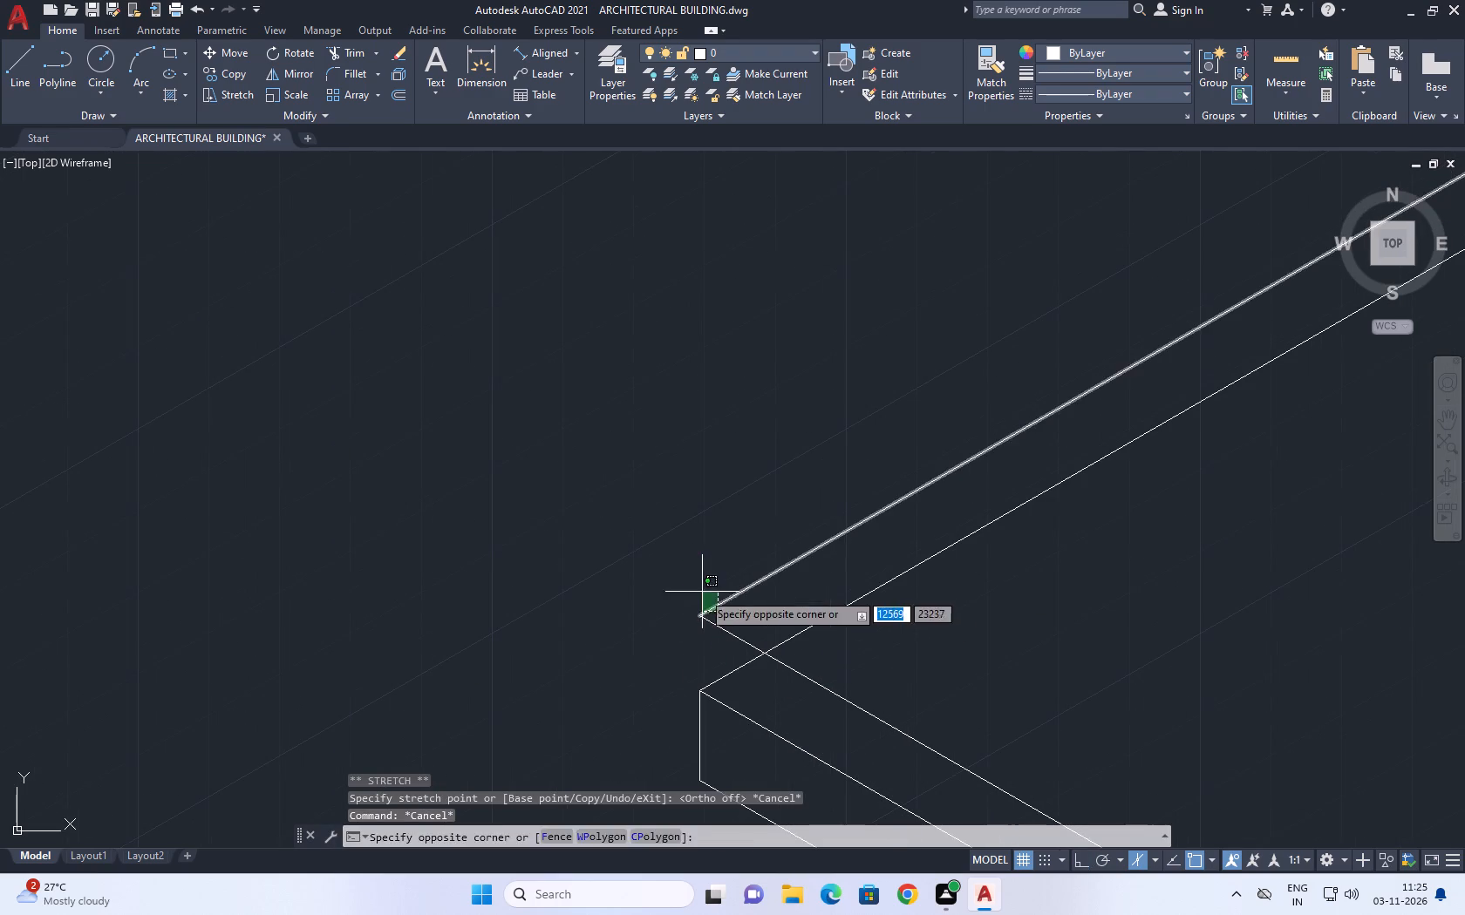
pyautogui.click(699, 589)
pyautogui.press('Escape')
pyautogui.press('f')
pyautogui.press('space')
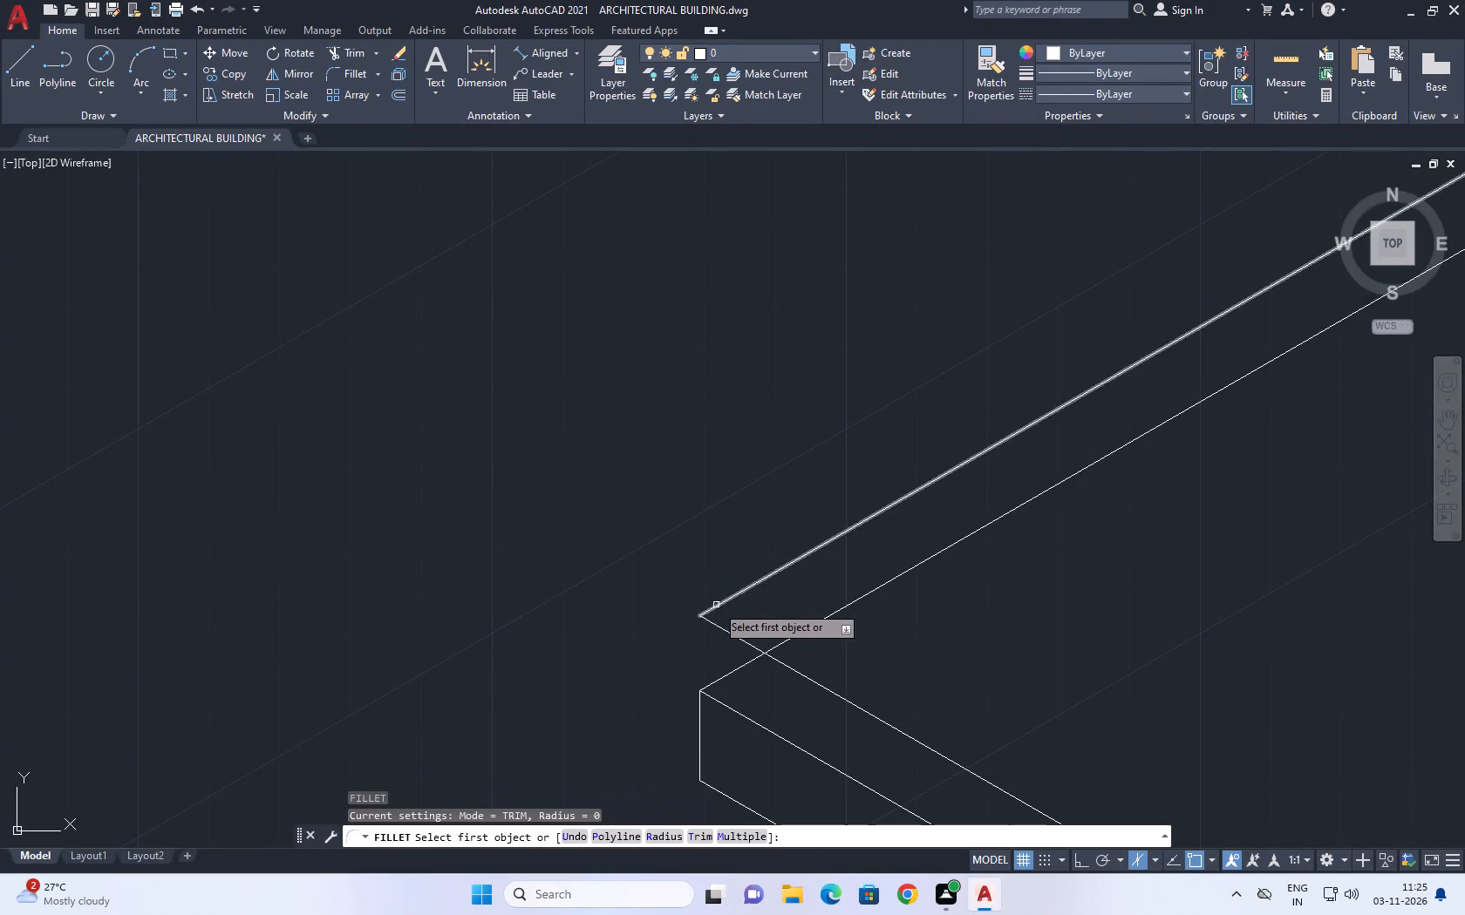
pyautogui.click(718, 605)
pyautogui.click(717, 701)
pyautogui.scroll(-2, 734, 654)
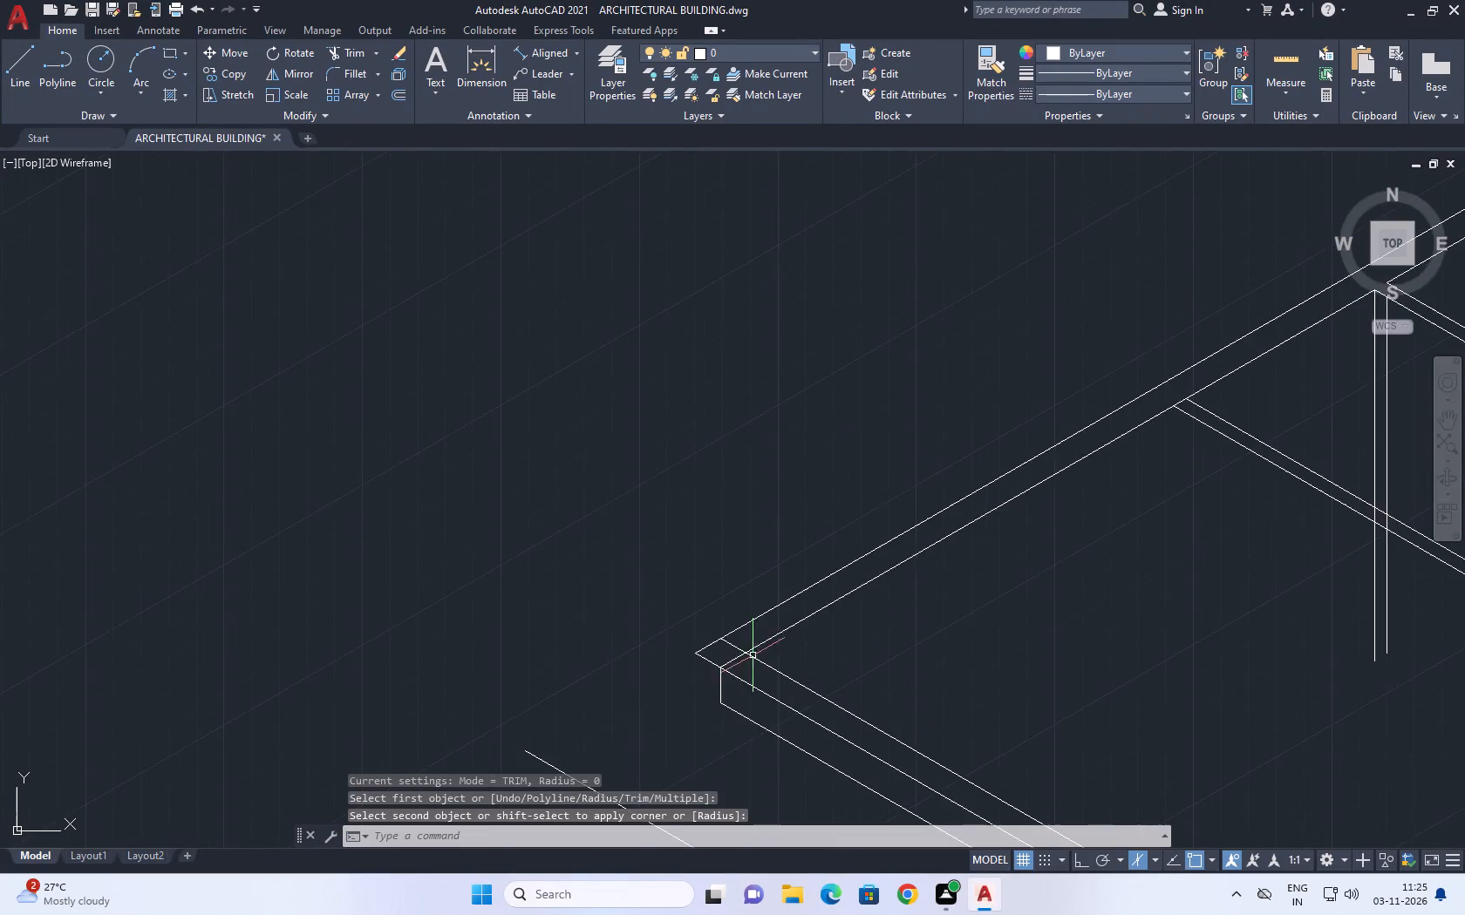
# Move the short vertical corner line by its upper end to the new outer wall corner.
pyautogui.moveTo(782, 696); pyautogui.dragTo(753, 512, button='middle')
pyautogui.scroll(-1, 754, 545)
pyautogui.scroll(3, 714, 526)
pyautogui.moveTo(718, 525); pyautogui.dragTo(705, 497)
pyautogui.click(661, 466)
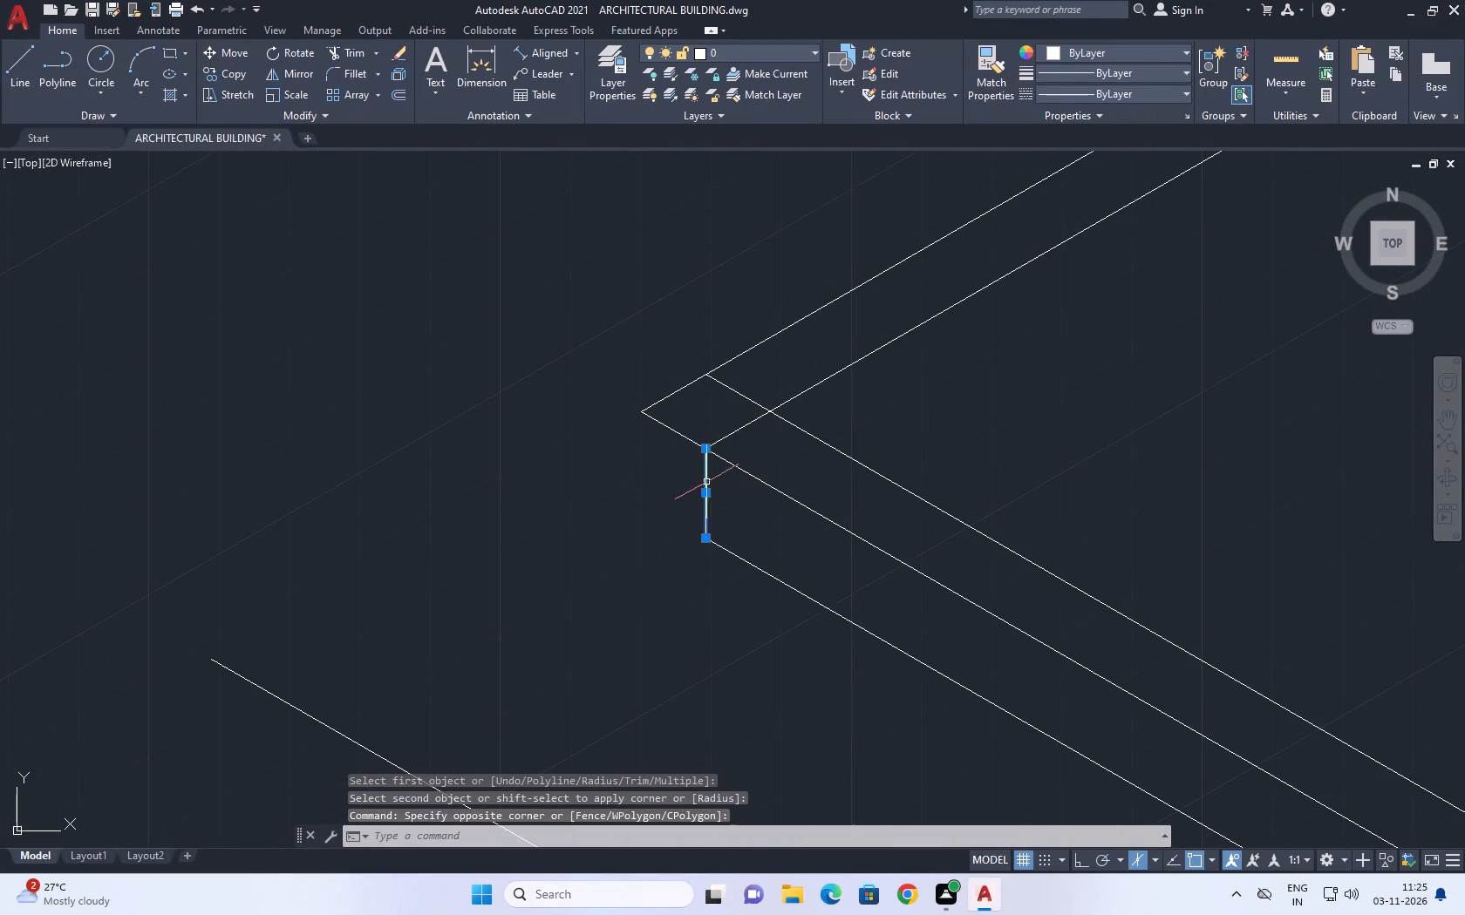
pyautogui.click(726, 442)
pyautogui.click(721, 432)
pyautogui.press('Escape')
pyautogui.moveTo(739, 512); pyautogui.dragTo(717, 504)
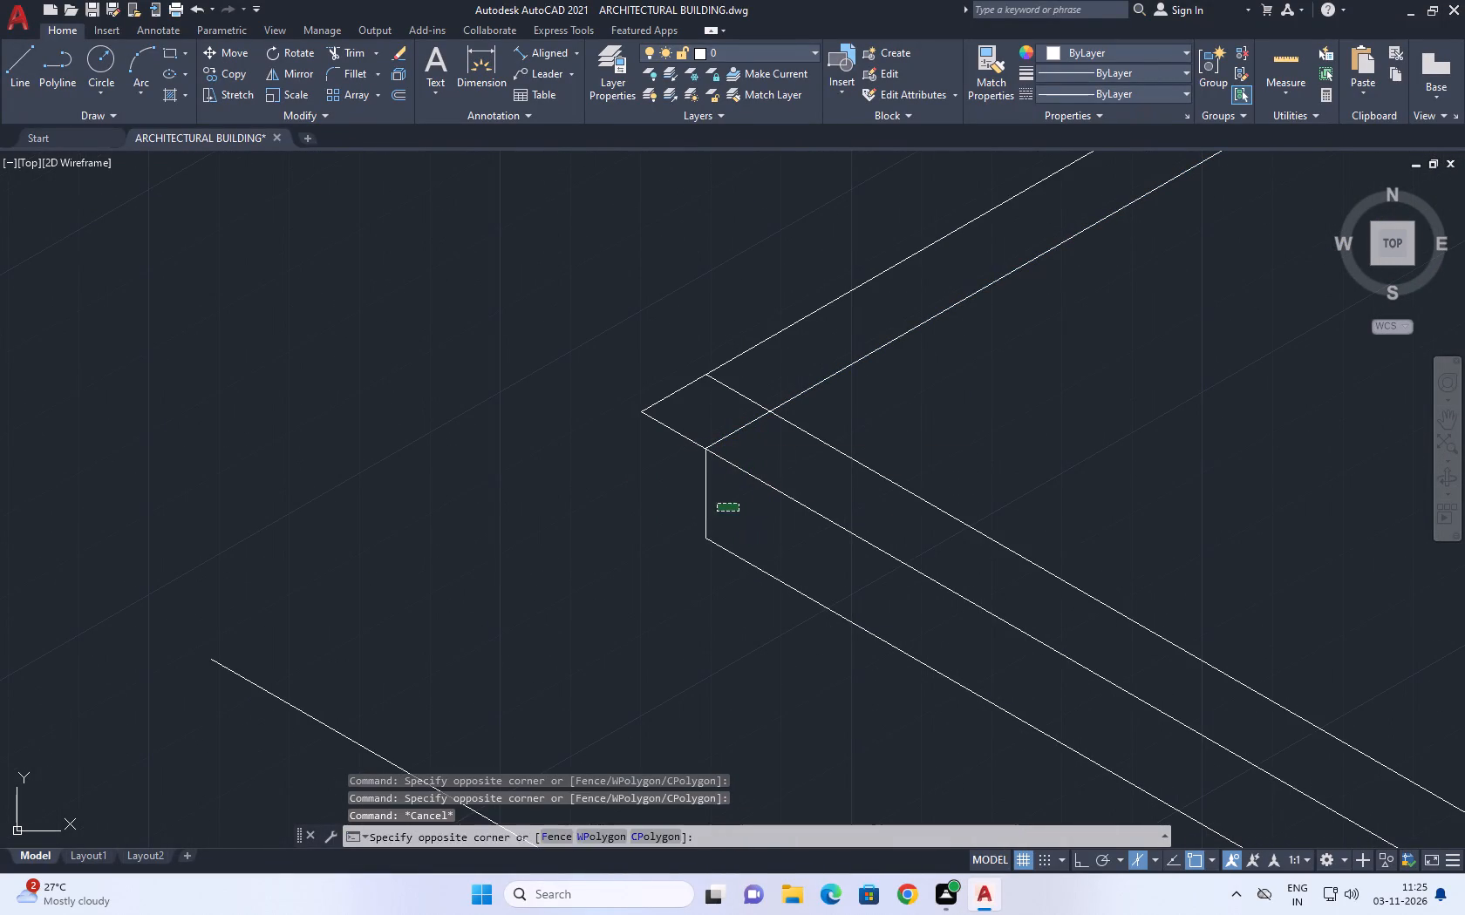
pyautogui.click(646, 491)
pyautogui.write('m')
pyautogui.press('space')
pyautogui.click(703, 449)
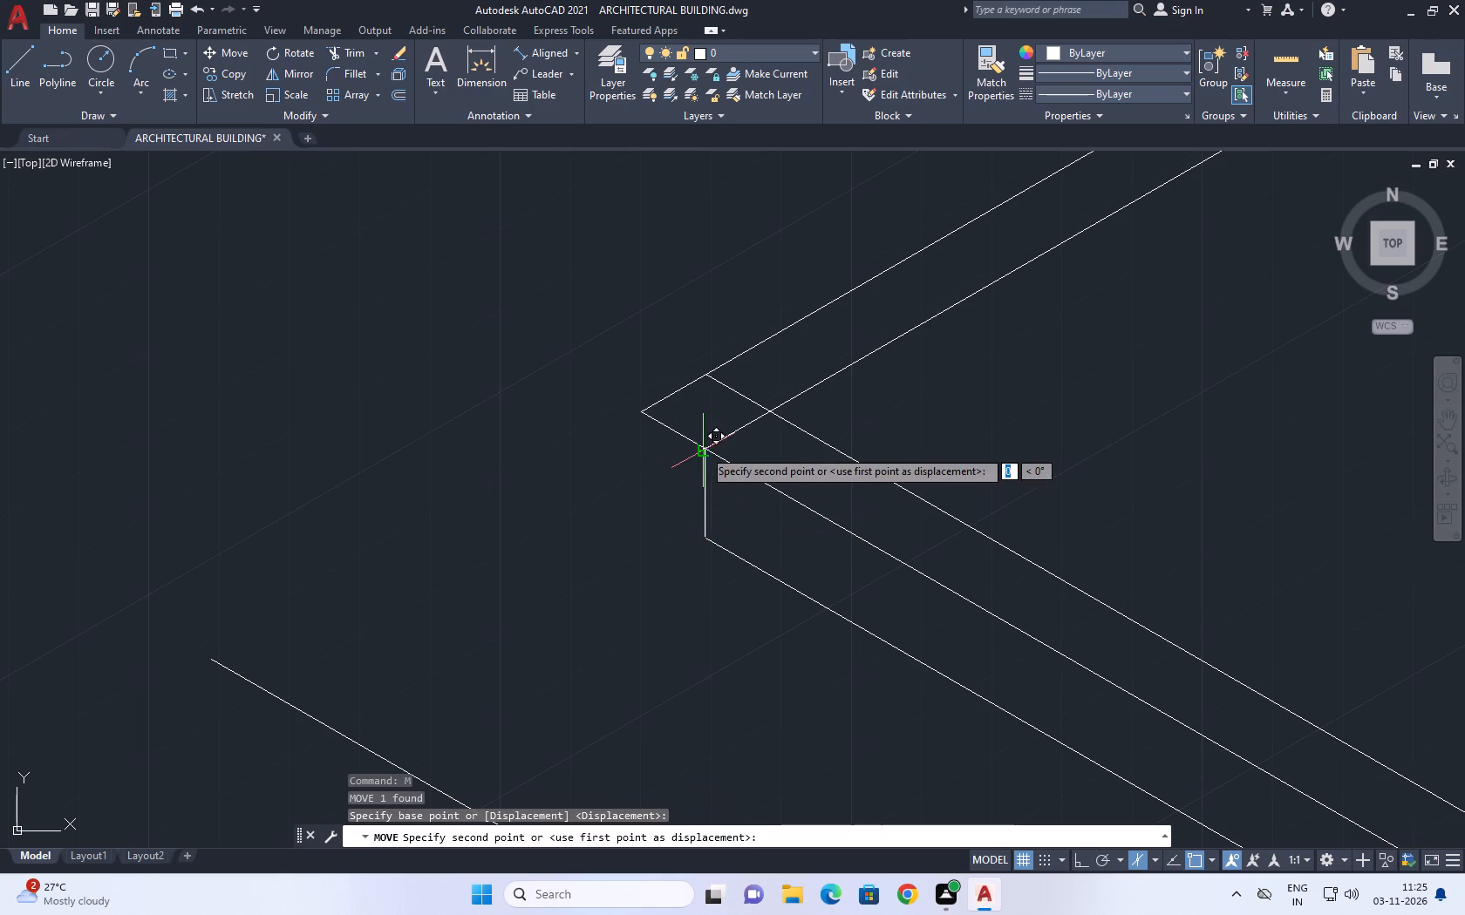
pyautogui.click(644, 410)
# Move the vertical line again by its upper end exactly onto the outer corner's endpoint.
pyautogui.scroll(3, 646, 416)
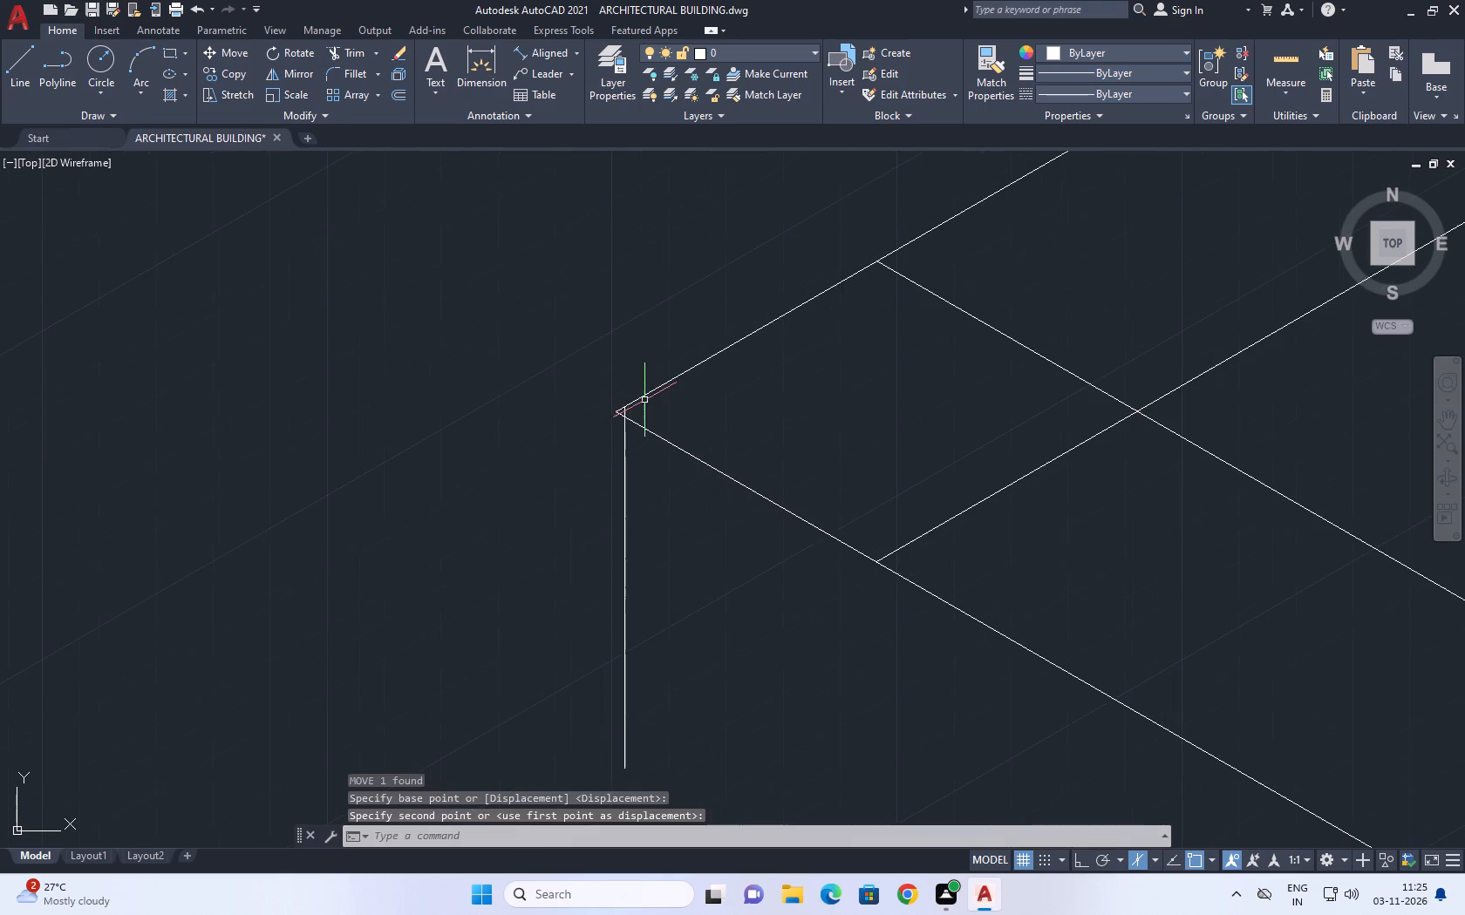
pyautogui.moveTo(656, 523); pyautogui.dragTo(622, 502)
pyautogui.click(582, 486)
pyautogui.moveTo(685, 519); pyautogui.dragTo(701, 536, button='middle')
pyautogui.press('m')
pyautogui.press('space')
pyautogui.scroll(3, 644, 424)
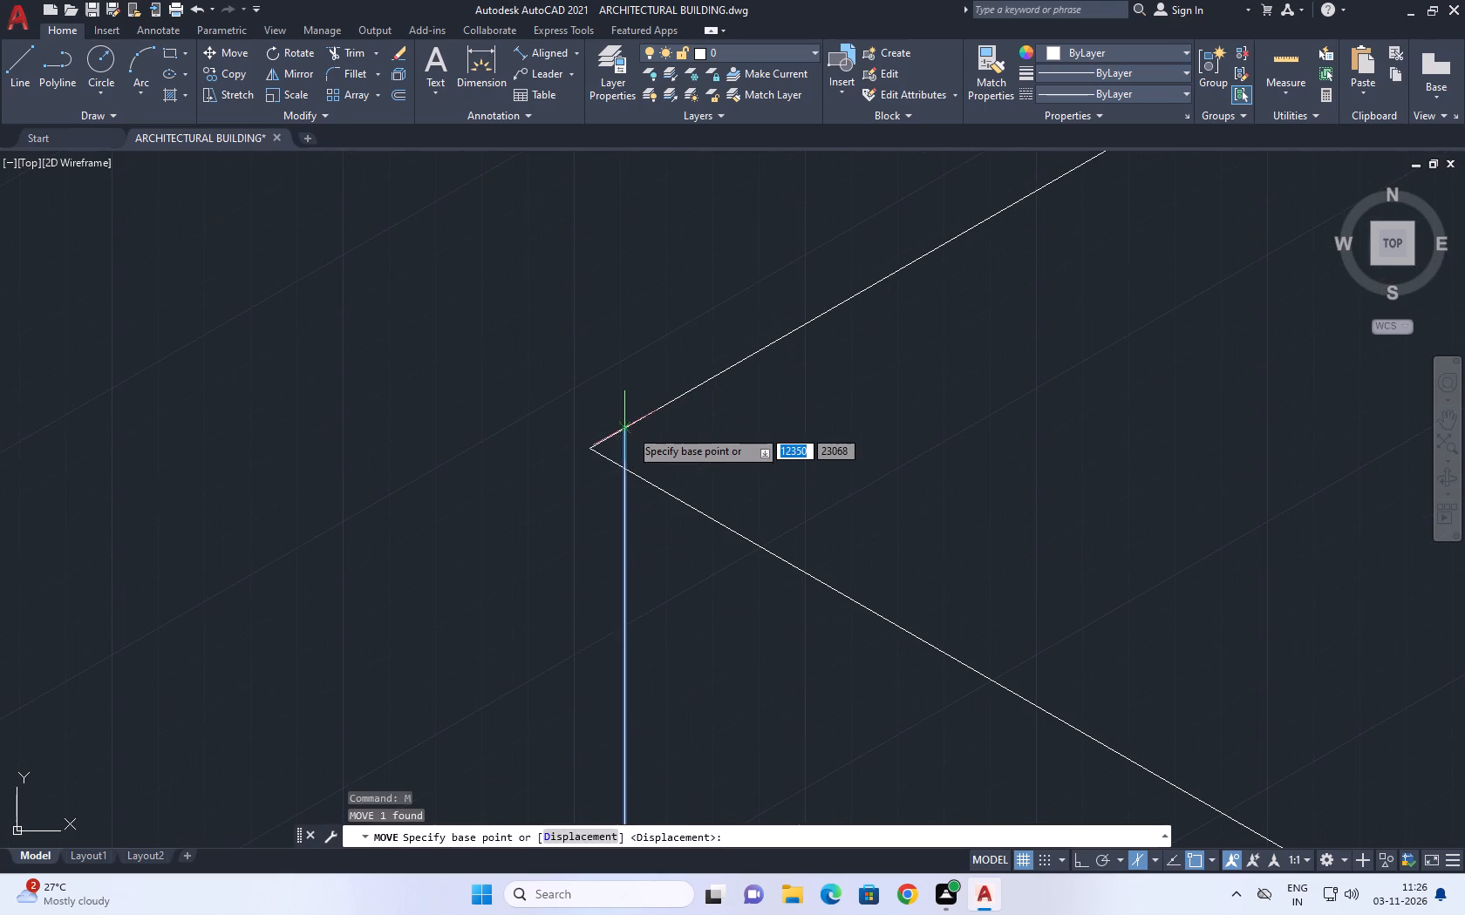
pyautogui.click(623, 430)
pyautogui.click(593, 451)
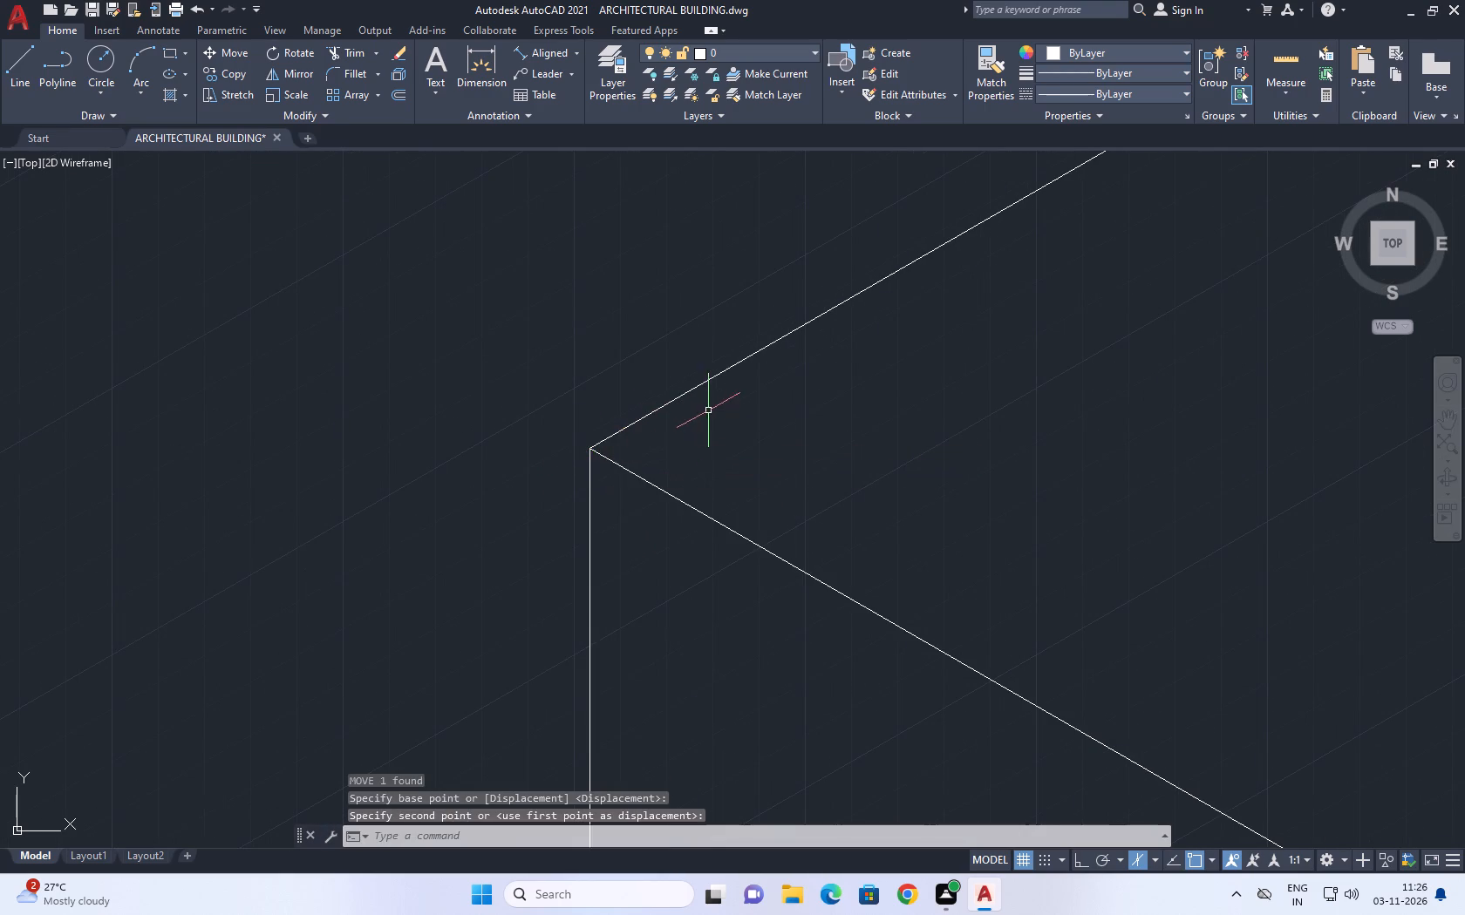
# Fillet the lowest front line with the moved vertical corner line at radius 0.
pyautogui.scroll(-3, 712, 410)
pyautogui.moveTo(930, 532); pyautogui.dragTo(807, 412, button='middle')
pyautogui.scroll(-2, 814, 410)
pyautogui.moveTo(865, 529); pyautogui.dragTo(850, 457, button='middle')
pyautogui.press('f')
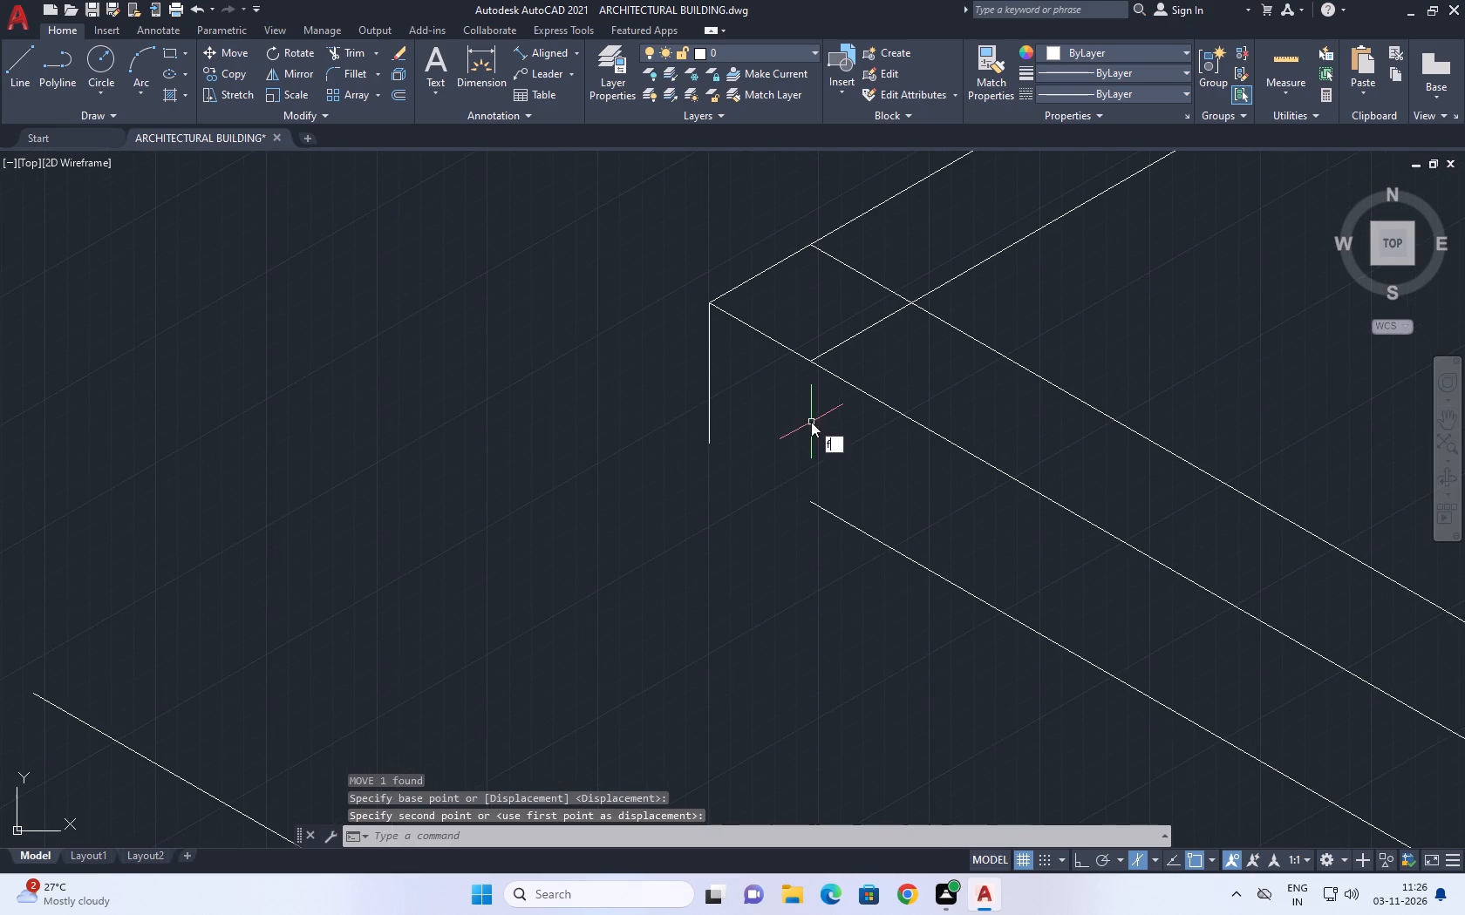
pyautogui.press('space')
pyautogui.click(846, 523)
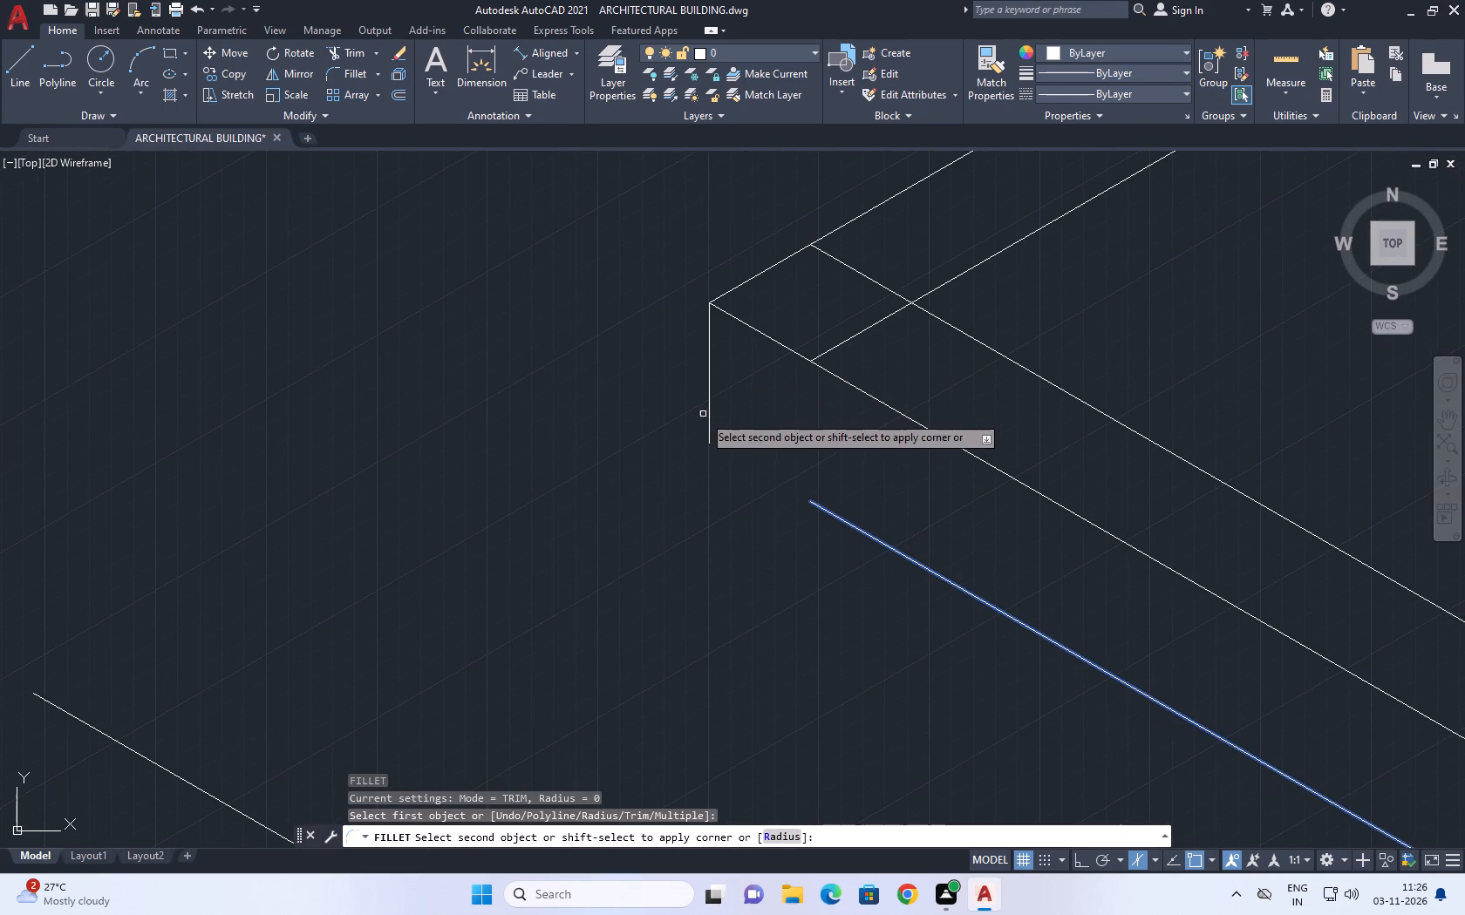
pyautogui.click(709, 422)
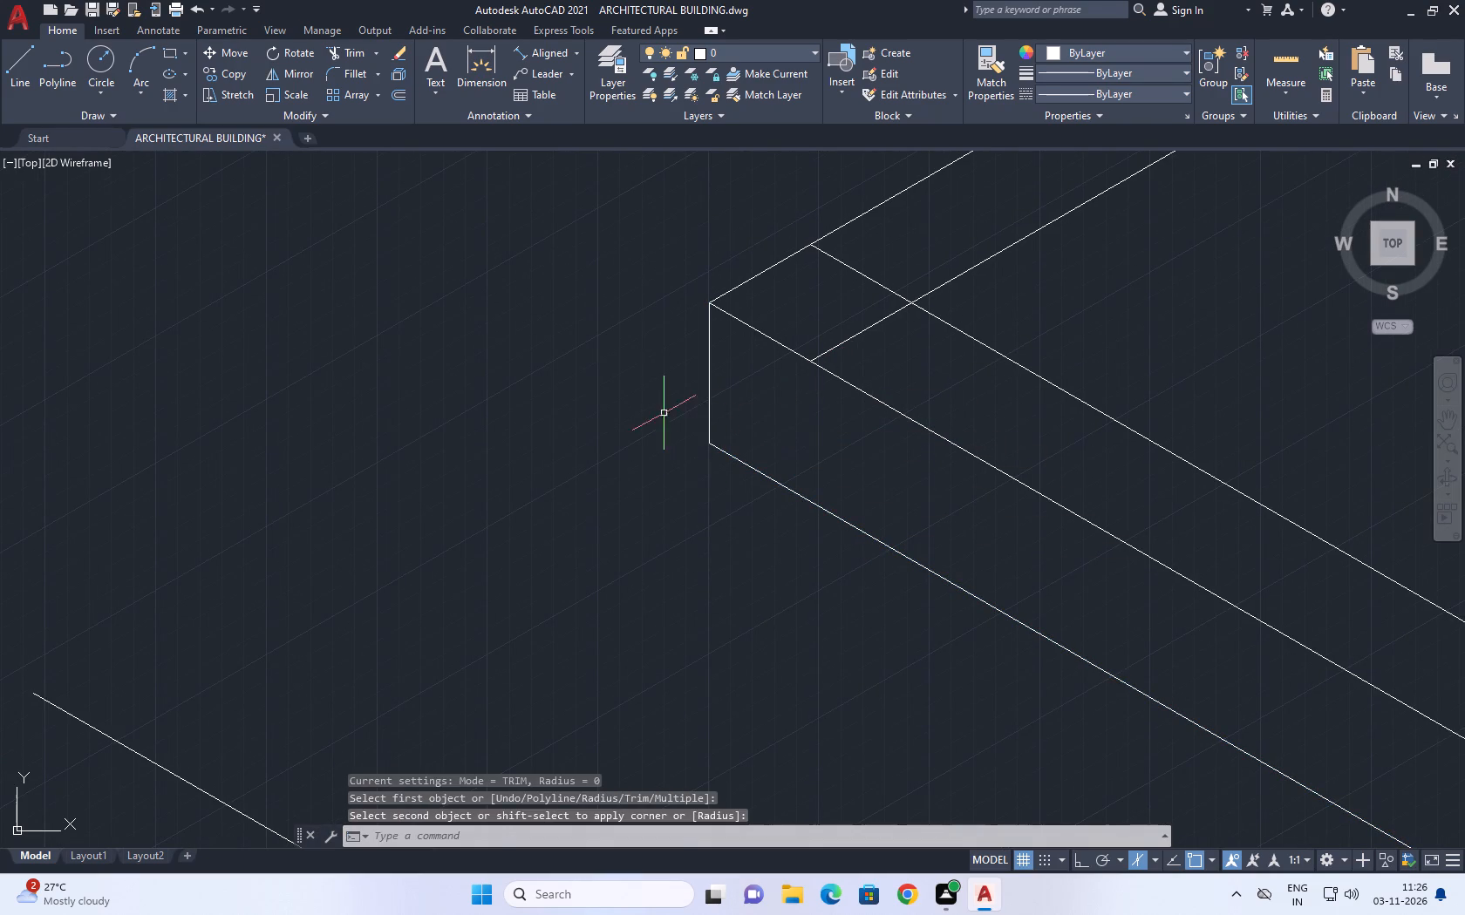
pyautogui.click(643, 373)
pyautogui.click(892, 613)
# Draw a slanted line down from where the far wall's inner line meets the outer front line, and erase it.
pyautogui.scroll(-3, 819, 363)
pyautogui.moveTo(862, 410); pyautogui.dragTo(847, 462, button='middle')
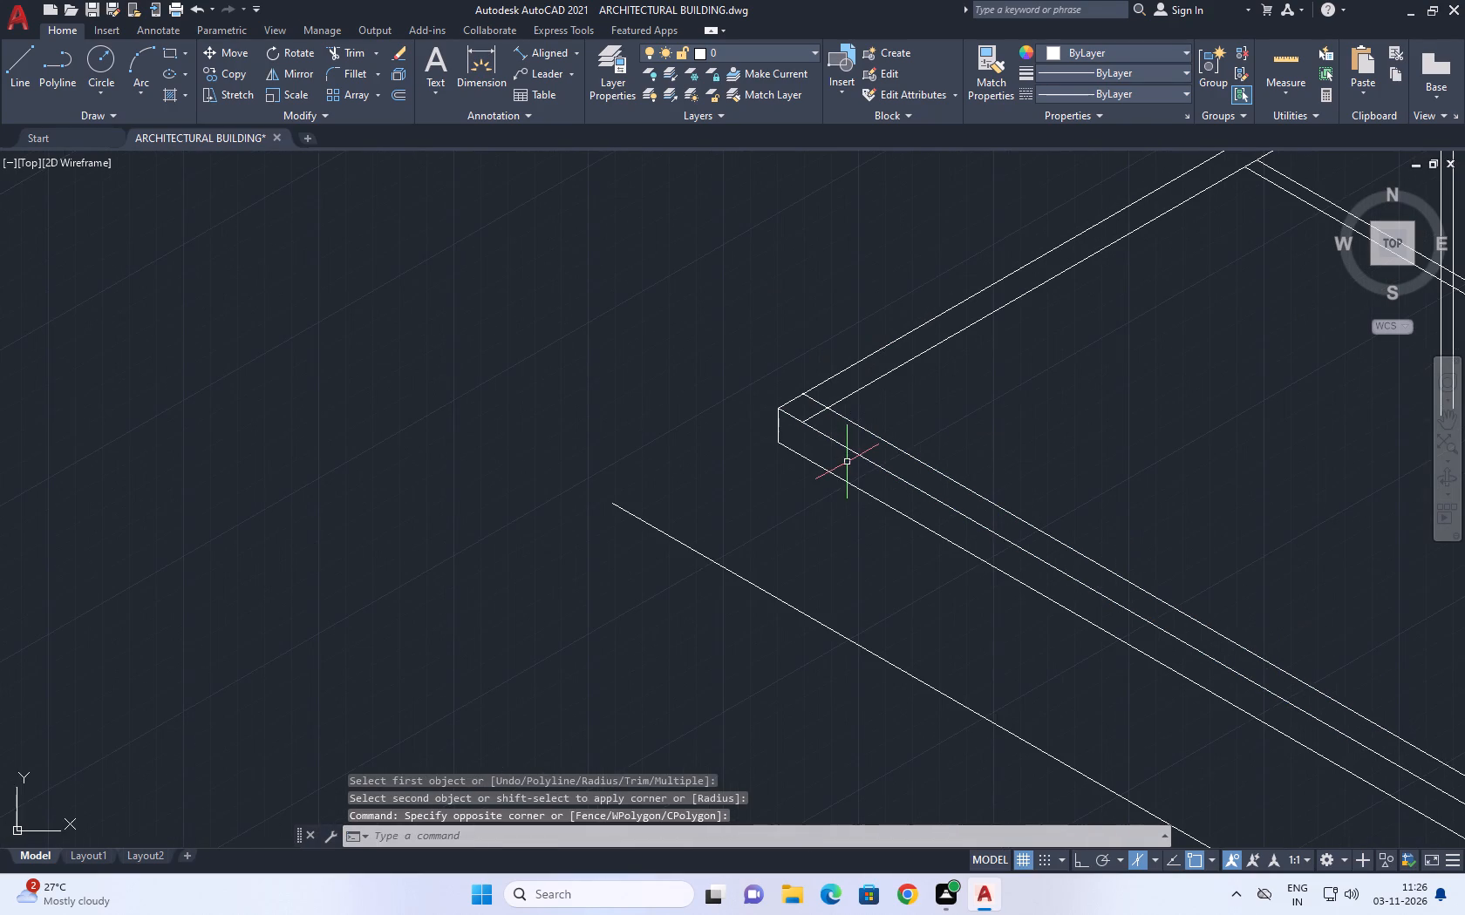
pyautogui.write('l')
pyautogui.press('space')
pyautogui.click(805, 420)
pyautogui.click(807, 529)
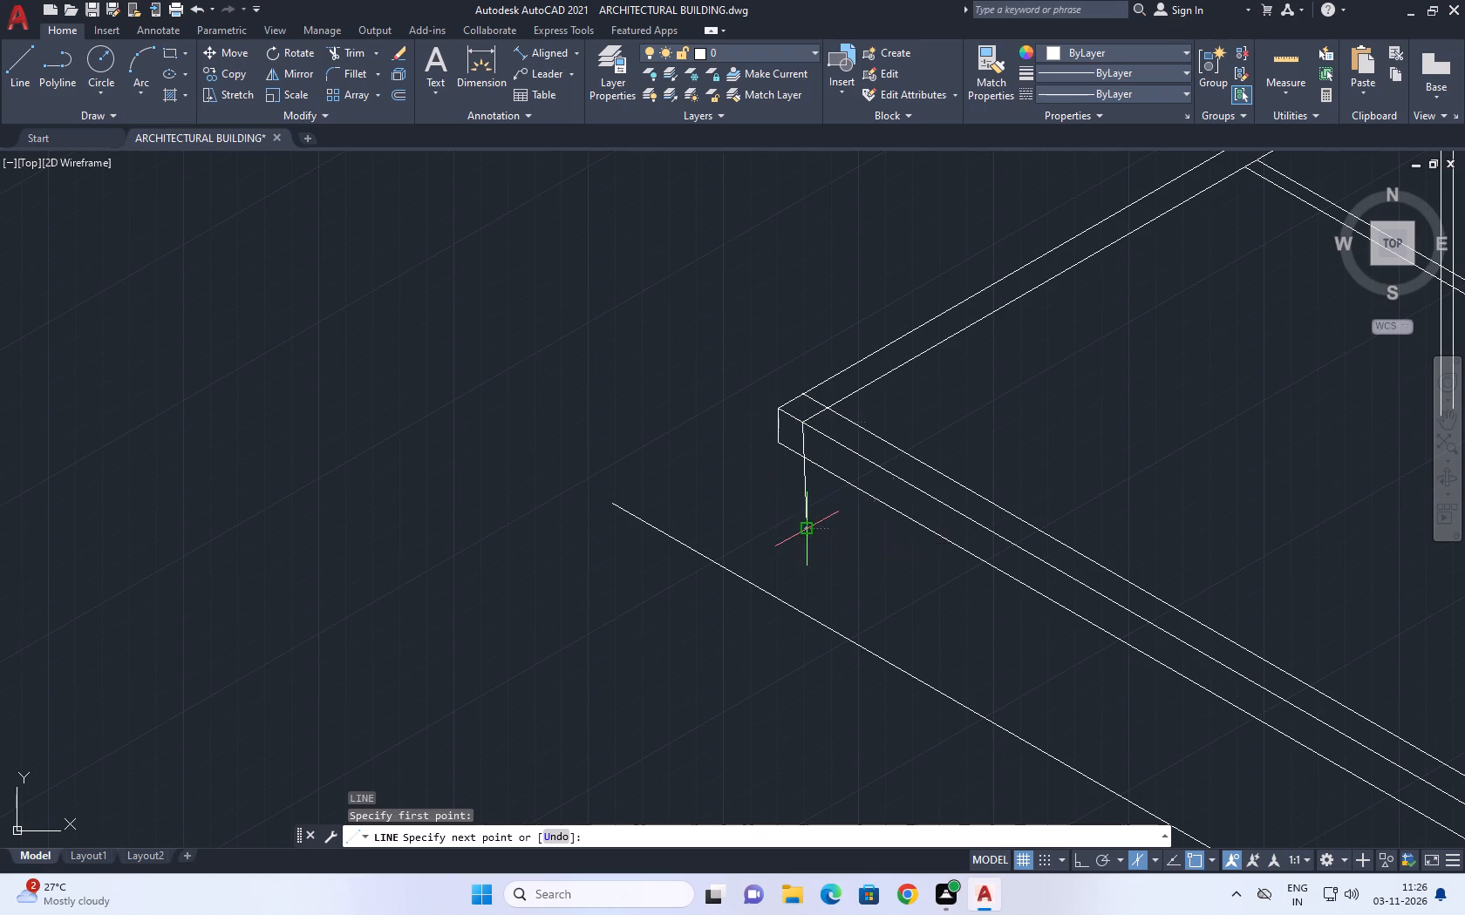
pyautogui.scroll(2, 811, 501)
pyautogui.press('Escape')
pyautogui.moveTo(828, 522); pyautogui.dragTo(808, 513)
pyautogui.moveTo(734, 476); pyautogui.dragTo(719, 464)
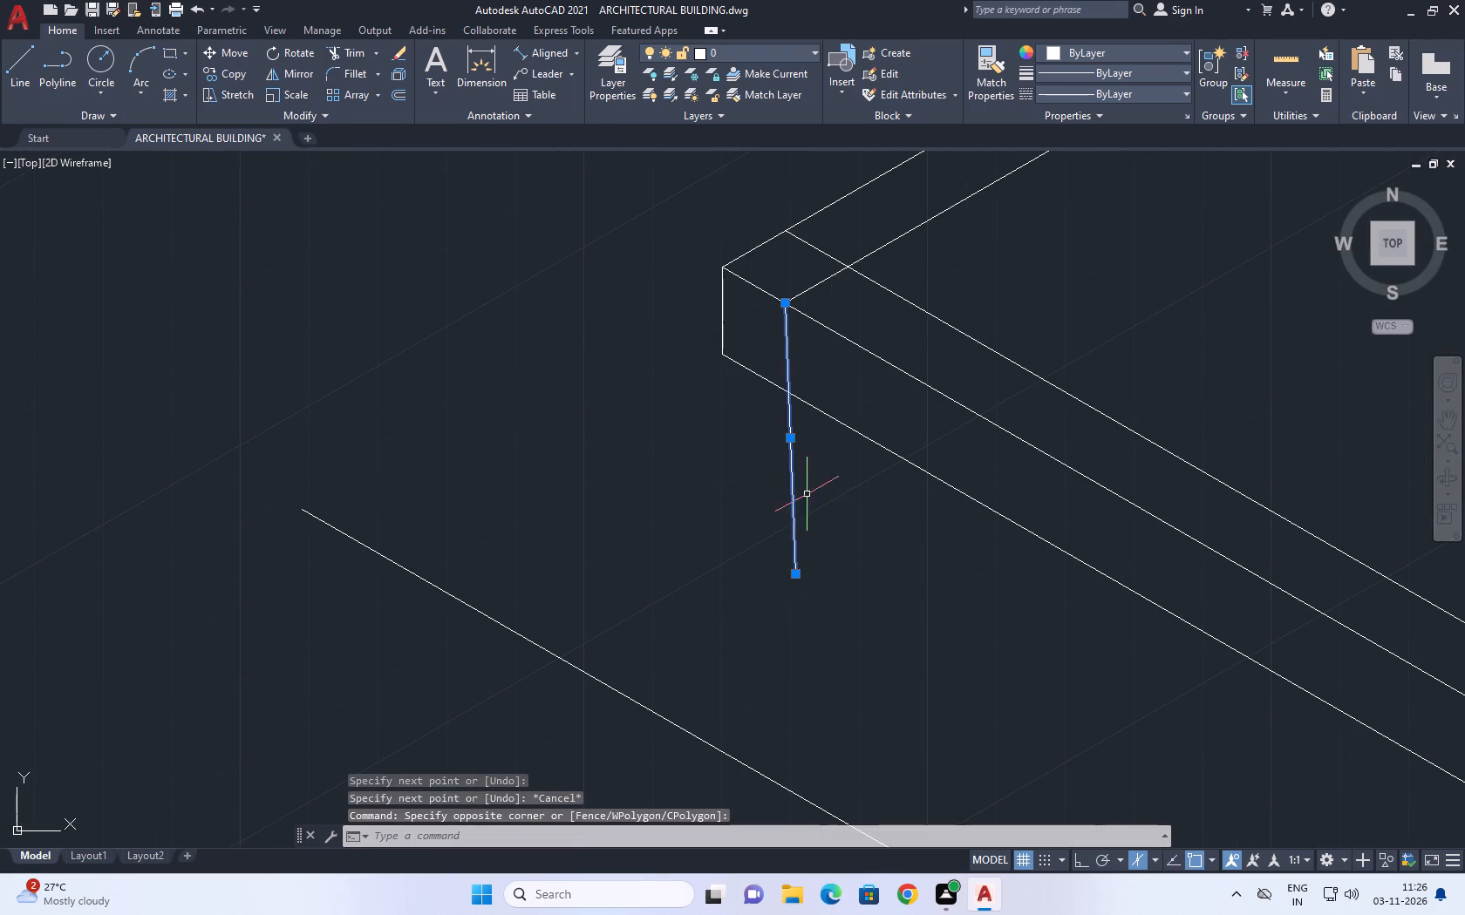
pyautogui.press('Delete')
# Draw a vertical line about 590 mm down from the far wall's inner line endpoint, using Isoplane Left with ortho on.
pyautogui.moveTo(823, 450); pyautogui.dragTo(852, 525, button='middle')
pyautogui.press('l')
pyautogui.press('space')
pyautogui.click(809, 382)
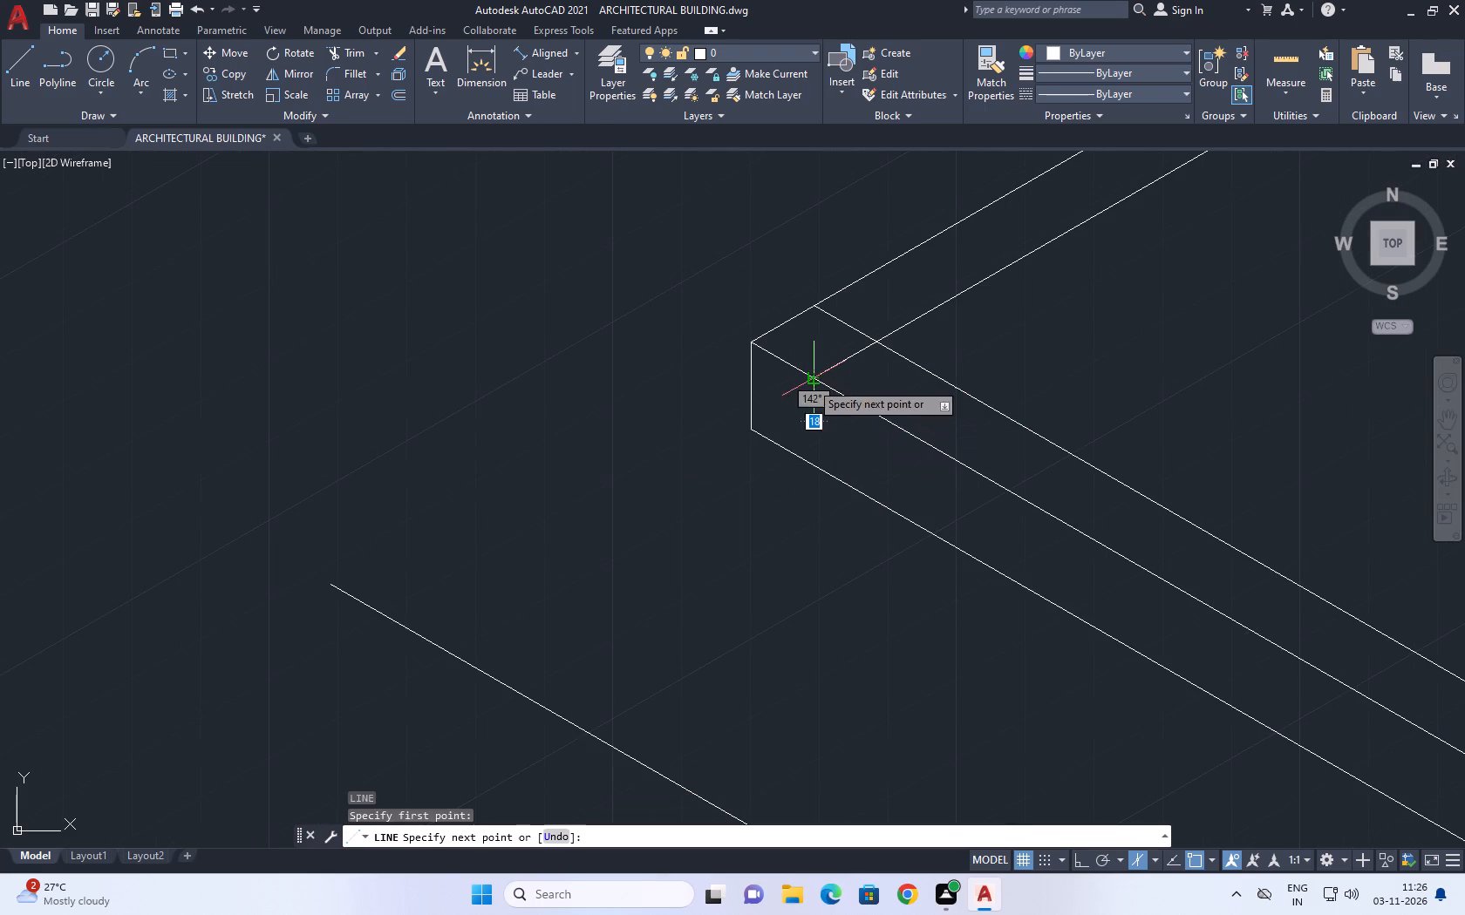
pyautogui.press('F5')
pyautogui.press('F8')
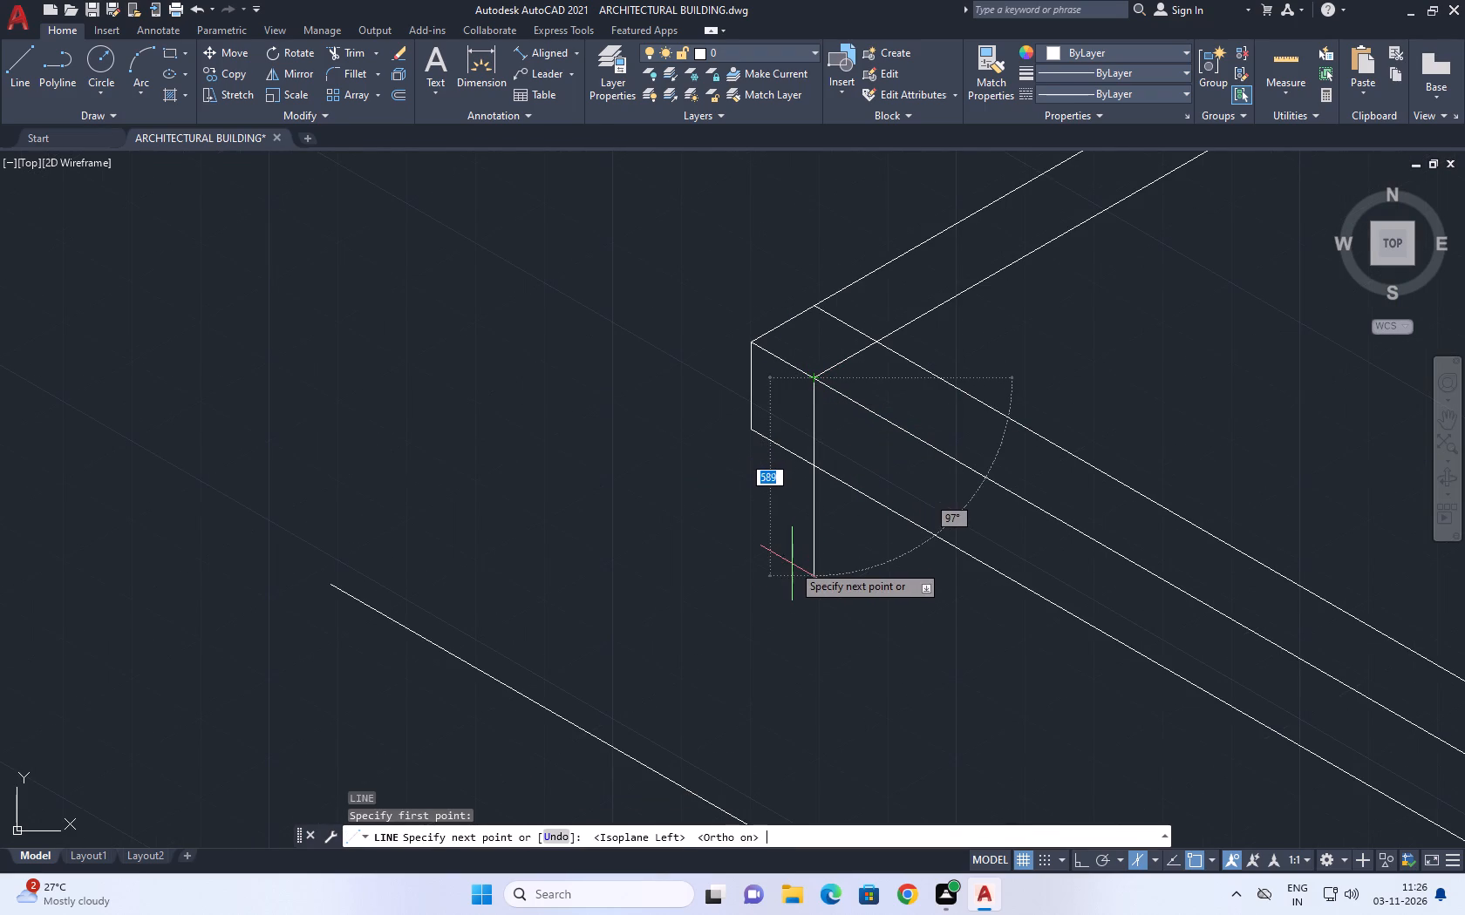
pyautogui.click(793, 566)
pyautogui.press('Escape')
# Trim the part of the new vertical line that runs below the lowest front line.
pyautogui.write('rt')
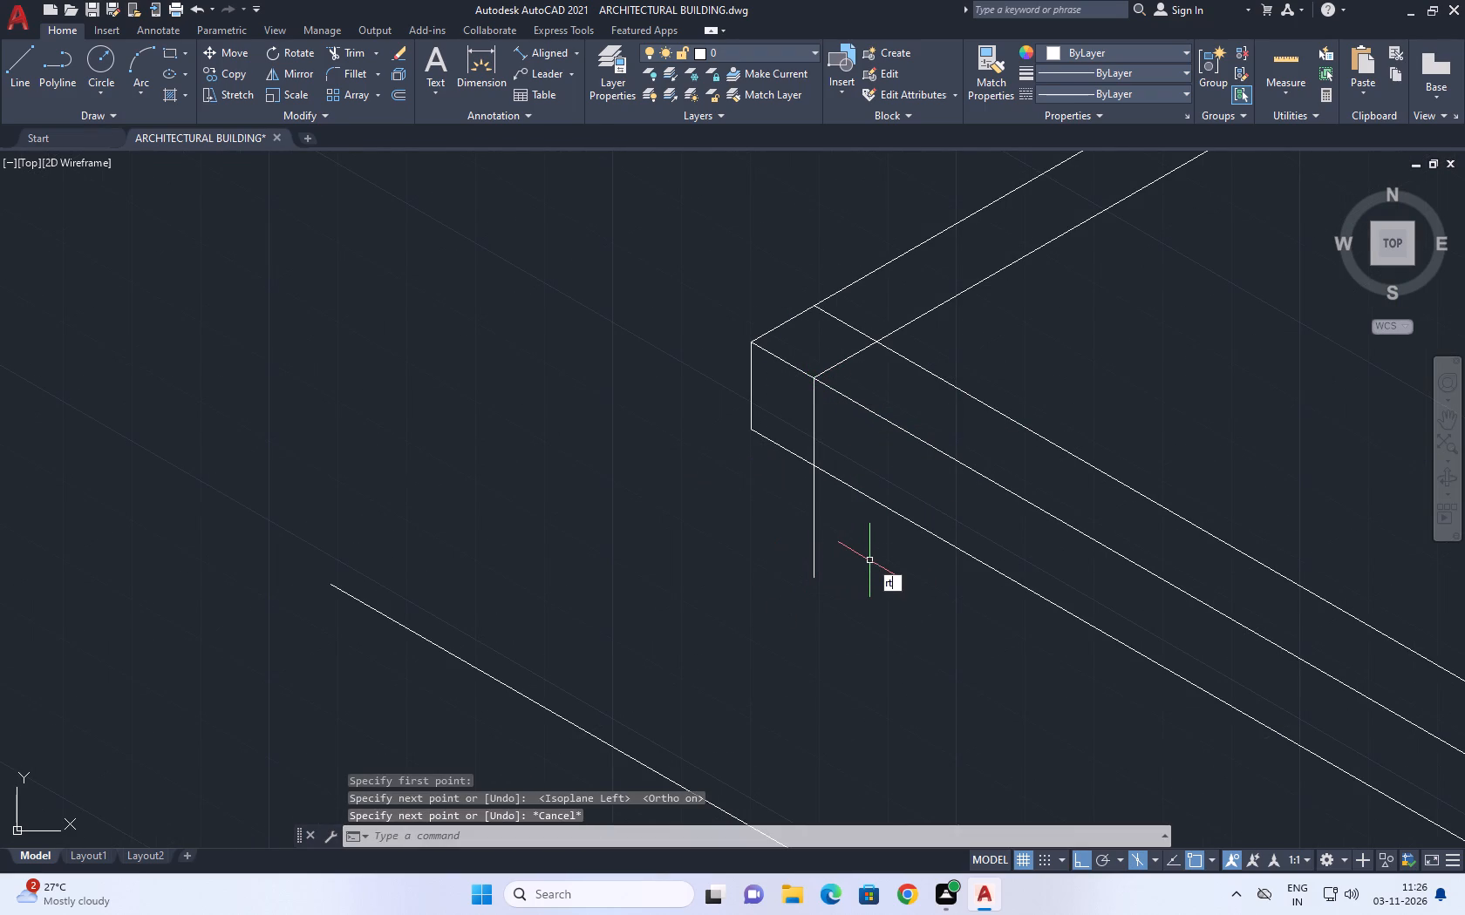
pyautogui.press('Escape')
pyautogui.write('tr')
pyautogui.press('space')
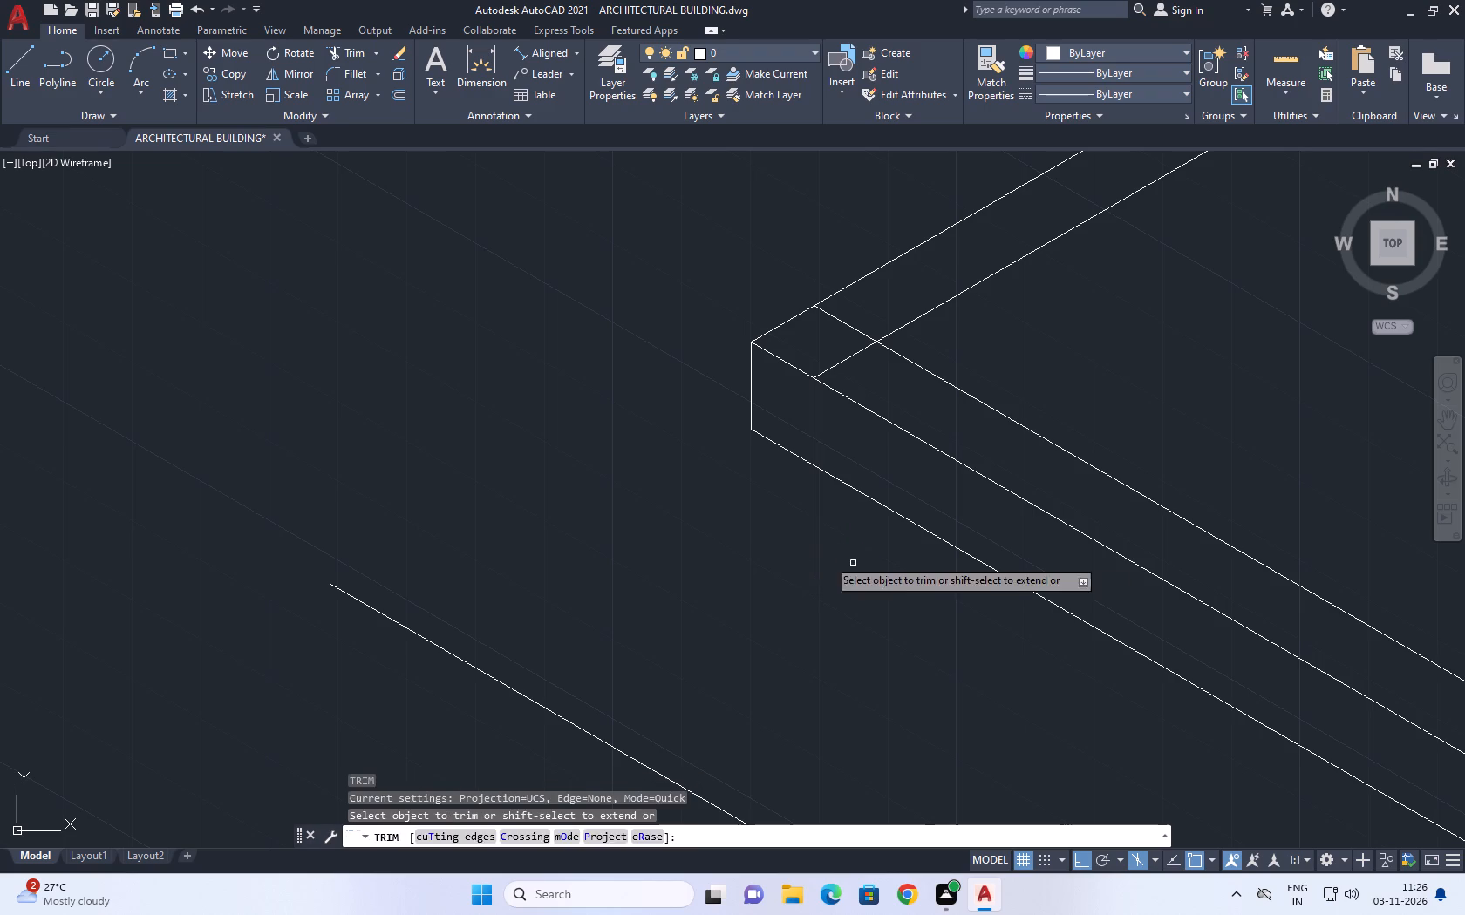
pyautogui.click(769, 495)
pyautogui.click(850, 609)
pyautogui.scroll(-6, 764, 493)
pyautogui.moveTo(963, 629); pyautogui.dragTo(858, 521, button='middle')
pyautogui.press('Escape')
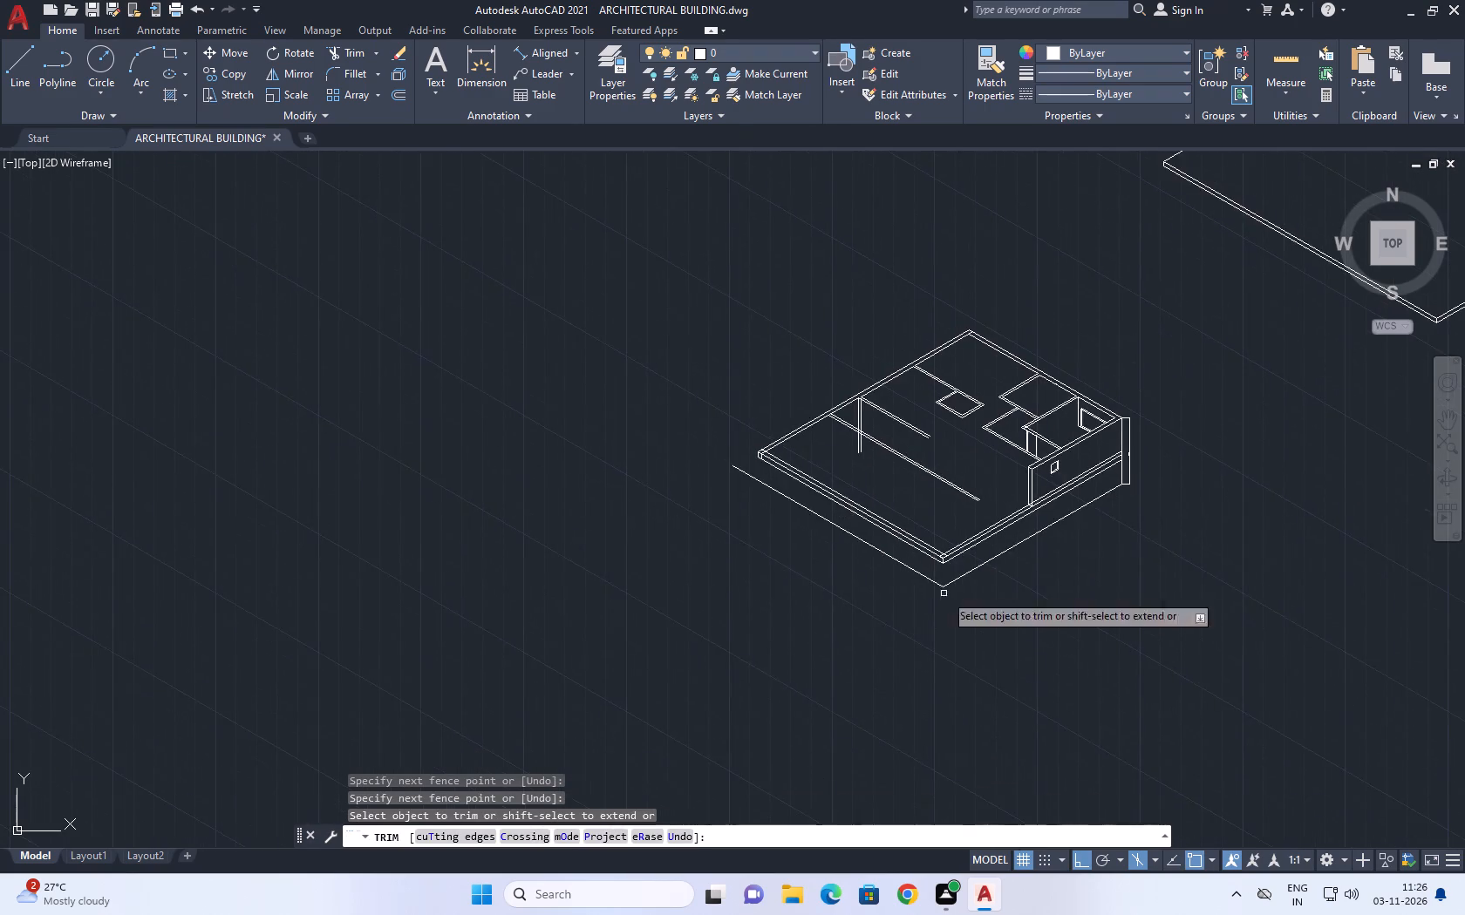
pyautogui.scroll(2, 947, 573)
pyautogui.moveTo(906, 526); pyautogui.dragTo(978, 588, button='middle')
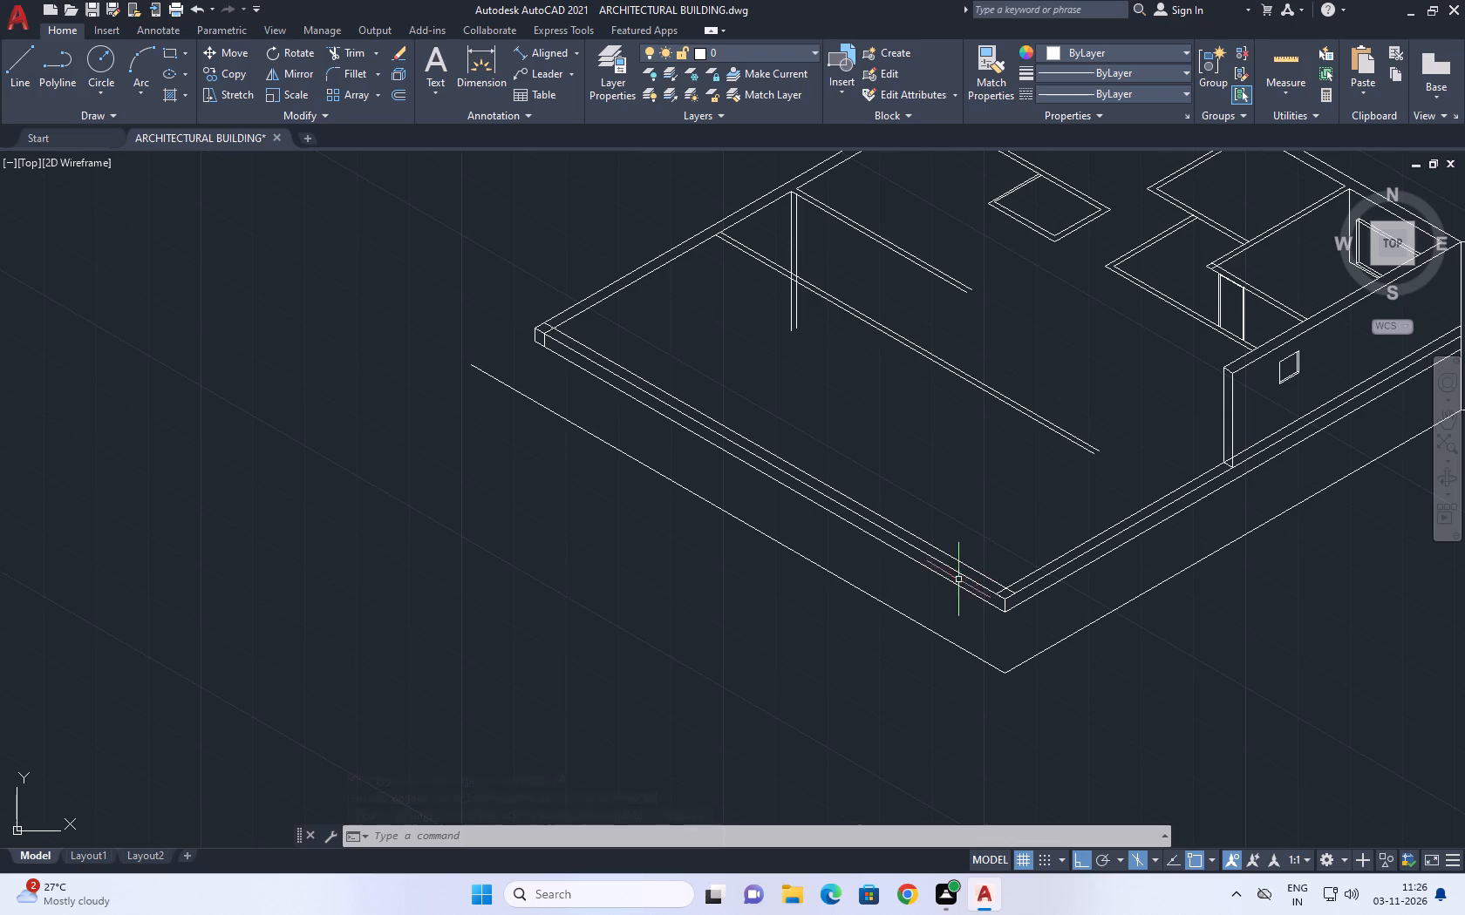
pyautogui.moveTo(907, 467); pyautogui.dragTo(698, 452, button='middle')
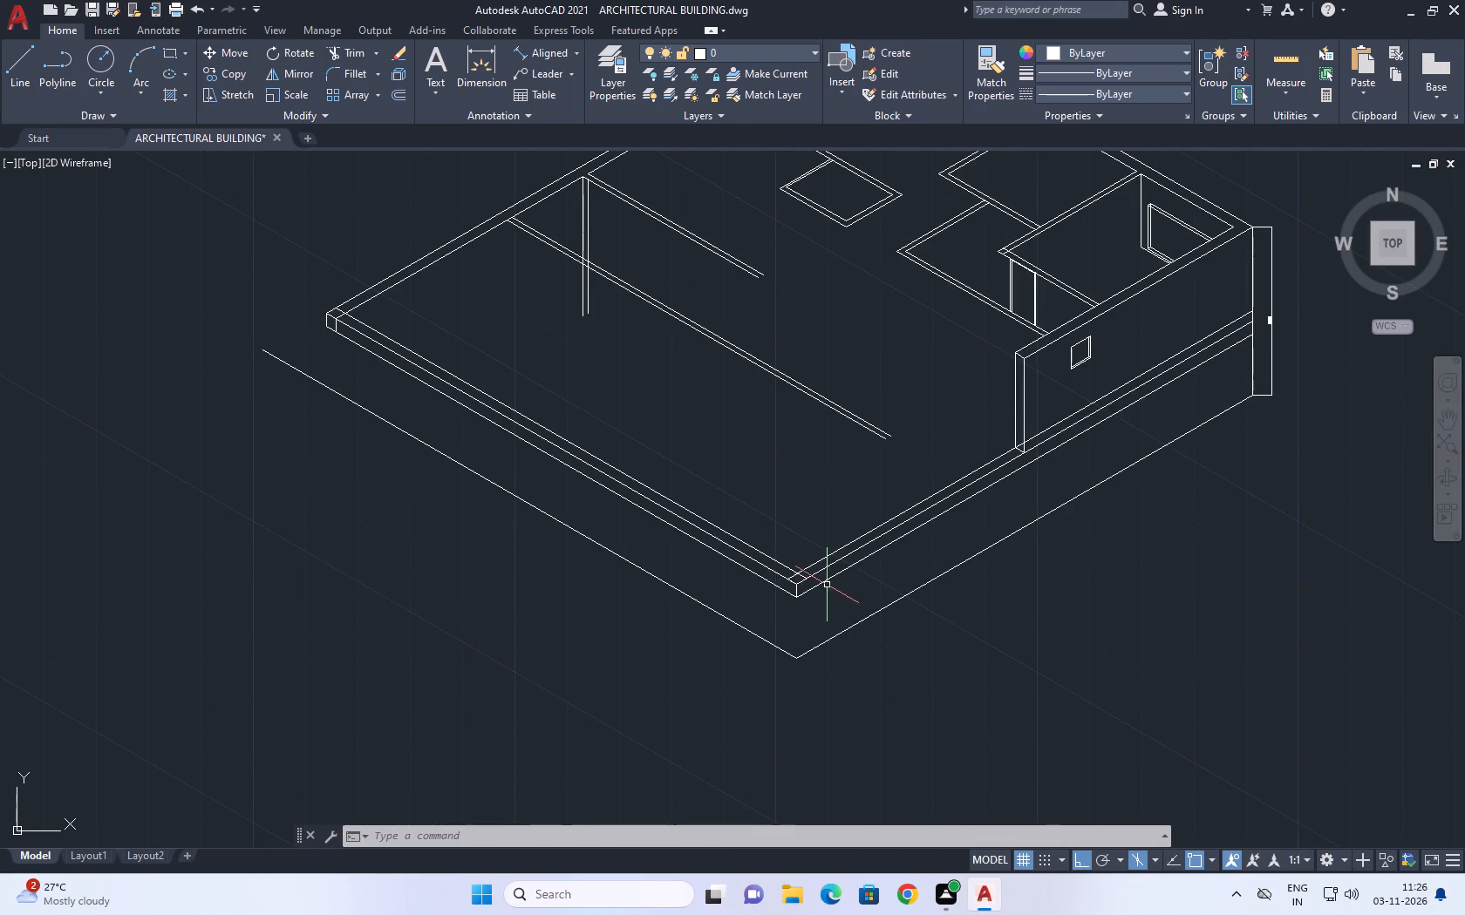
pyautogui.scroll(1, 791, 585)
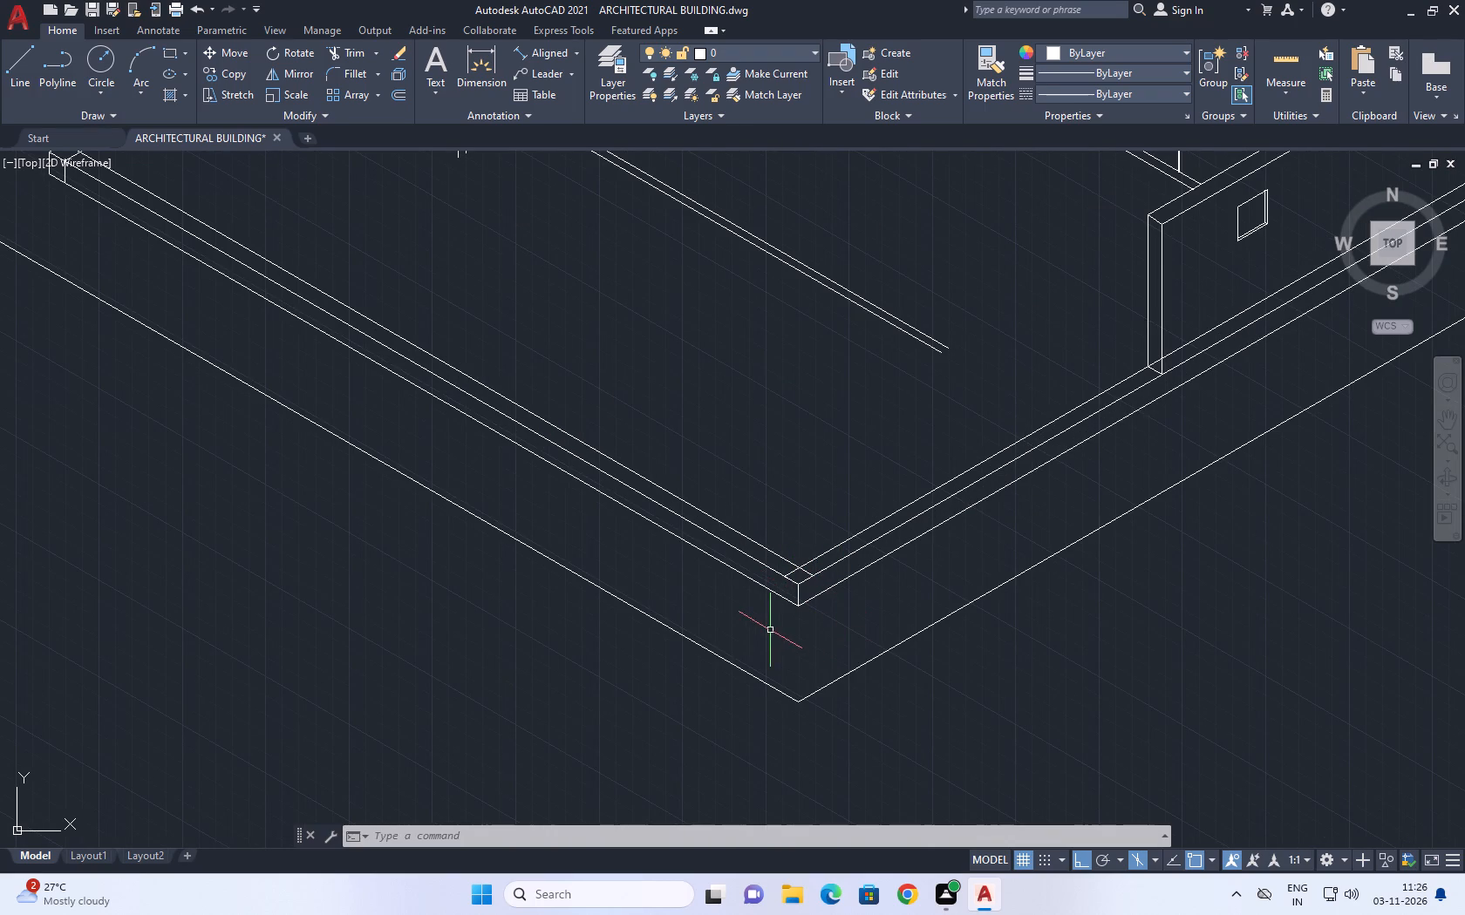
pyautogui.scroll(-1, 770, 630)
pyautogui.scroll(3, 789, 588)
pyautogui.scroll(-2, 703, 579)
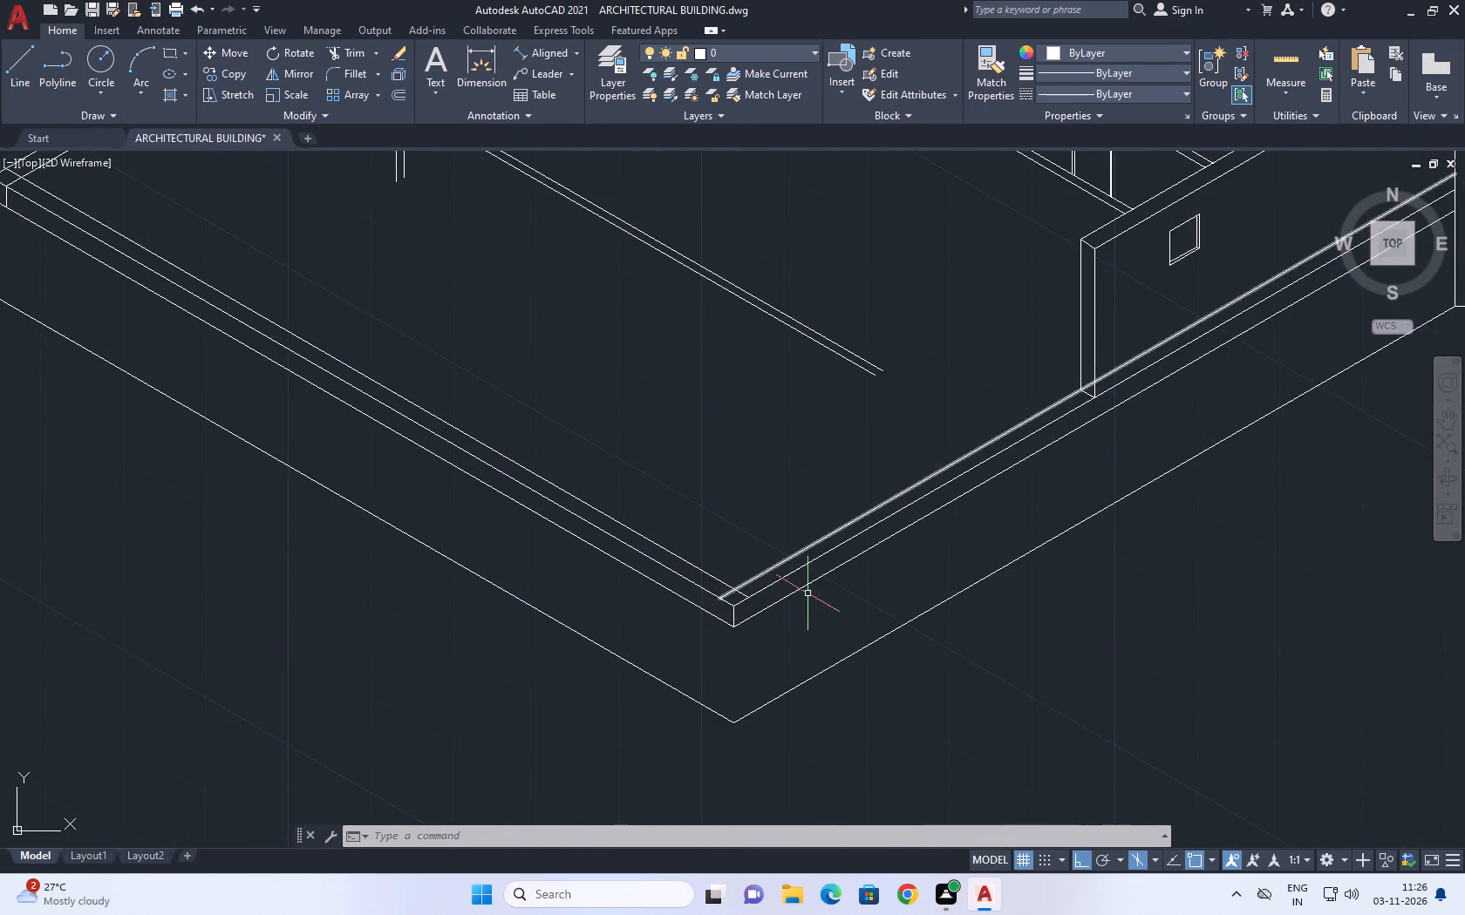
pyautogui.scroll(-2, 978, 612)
# Draw a vertical line 3900 mm down from the inner corner where the two outer walls meet at the back.
pyautogui.moveTo(1039, 580); pyautogui.dragTo(997, 516, button='middle')
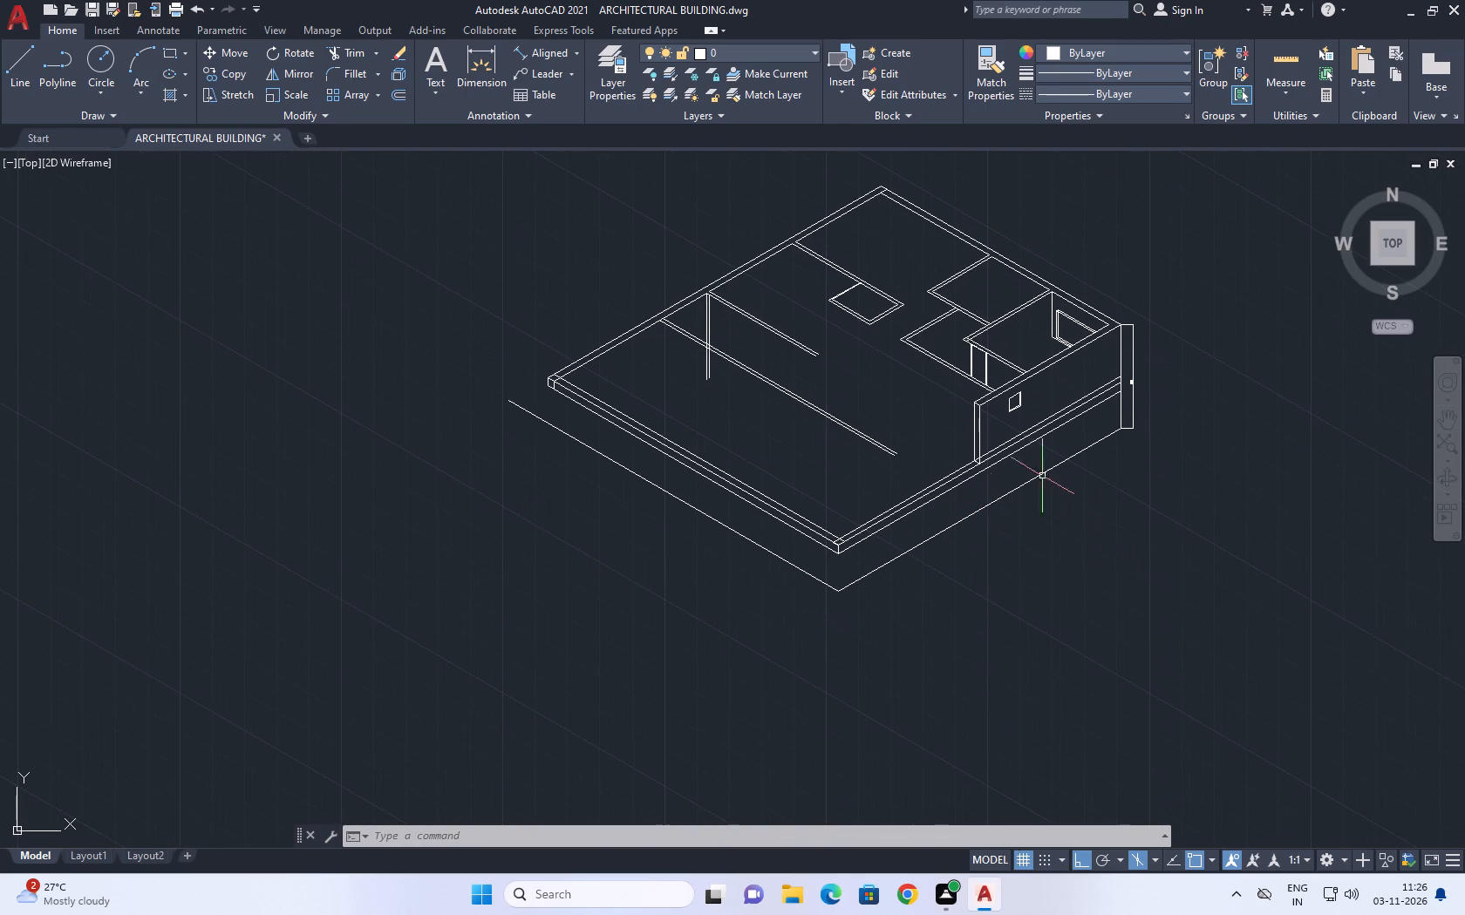
pyautogui.moveTo(824, 301); pyautogui.dragTo(815, 376, button='middle')
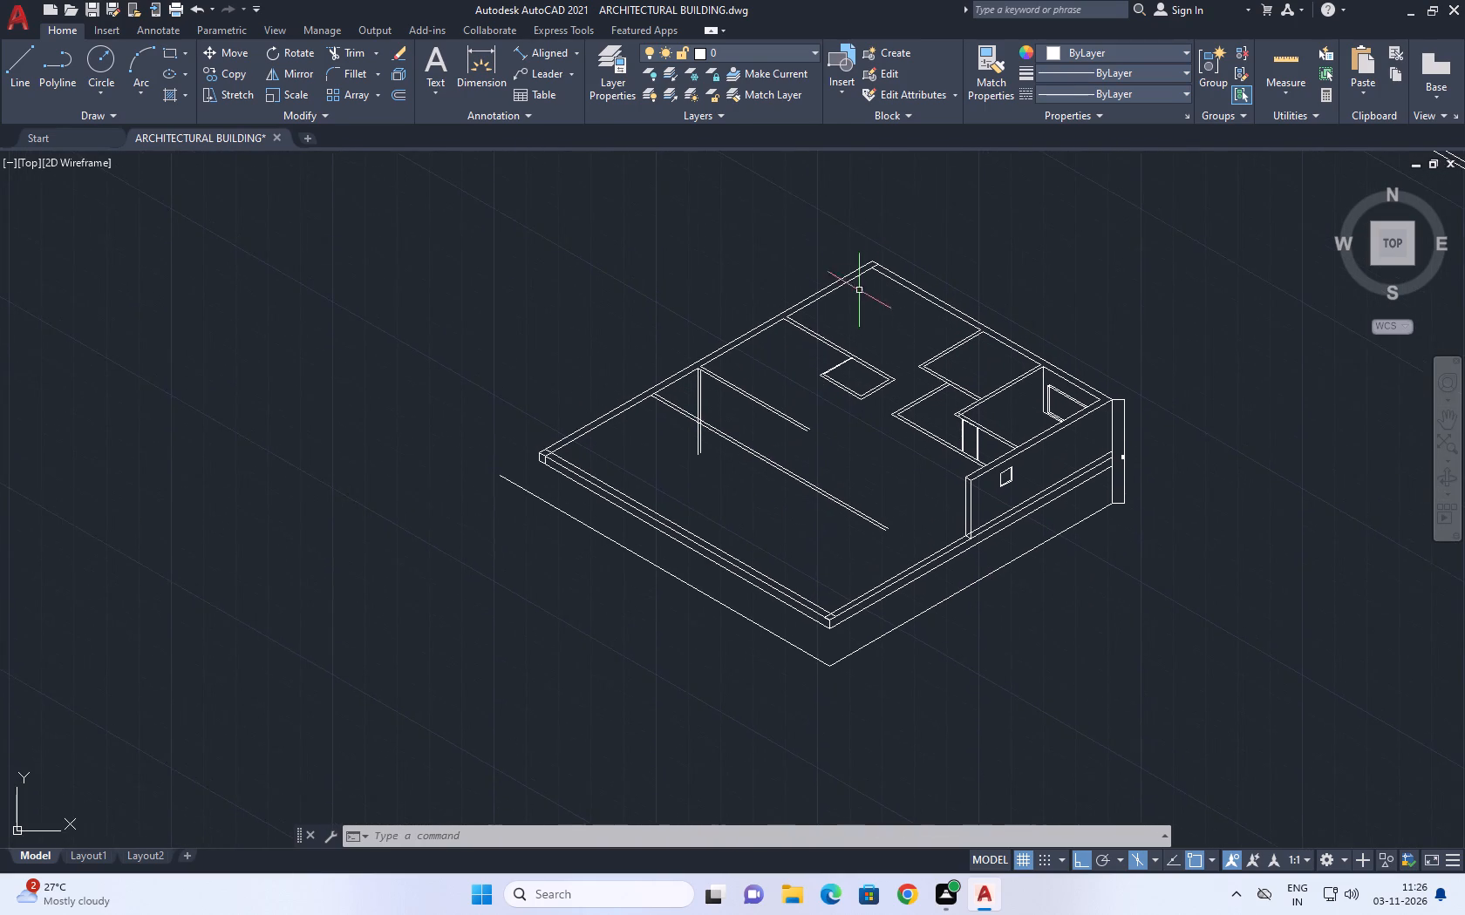
pyautogui.scroll(2, 852, 258)
pyautogui.scroll(2, 913, 307)
pyautogui.moveTo(912, 303); pyautogui.dragTo(870, 311, button='middle')
pyautogui.press('l')
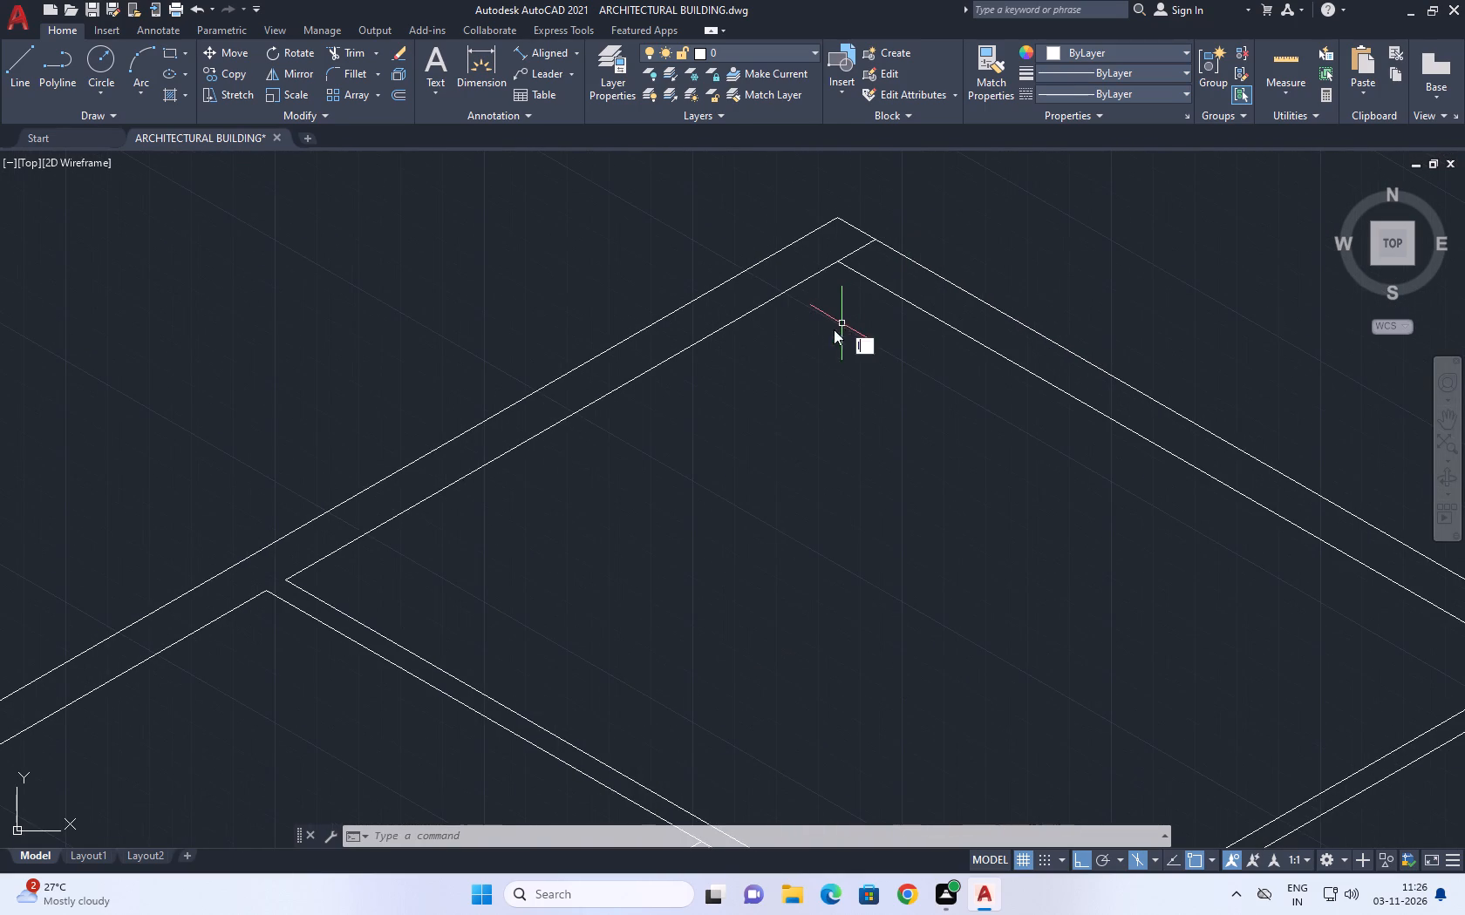
pyautogui.press('space')
pyautogui.click(844, 261)
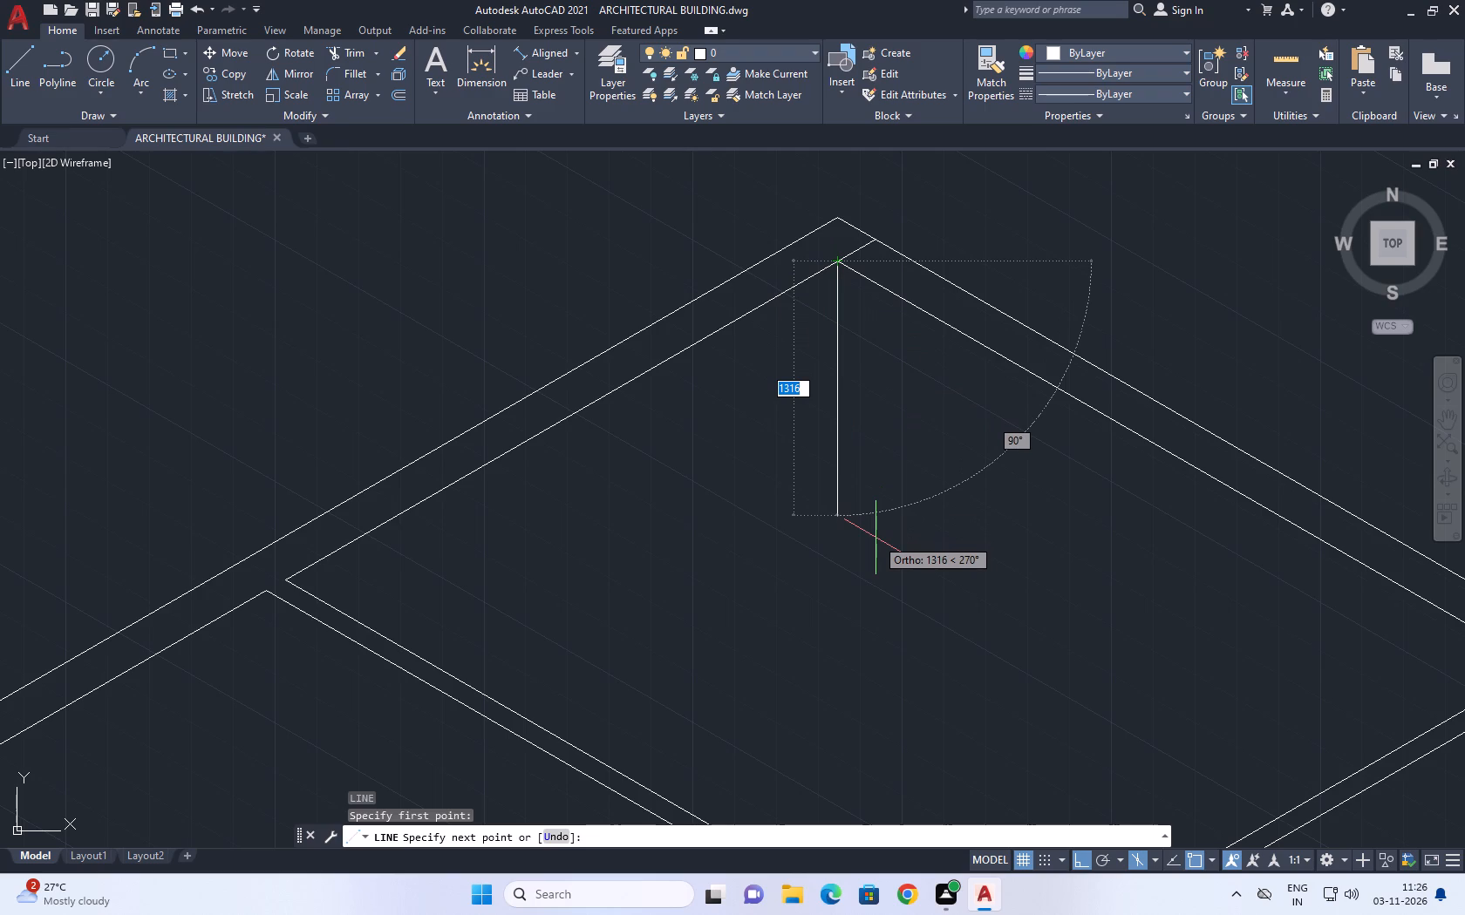
pyautogui.press('3')
pyautogui.press('9')
pyautogui.press('0')
pyautogui.press('0')
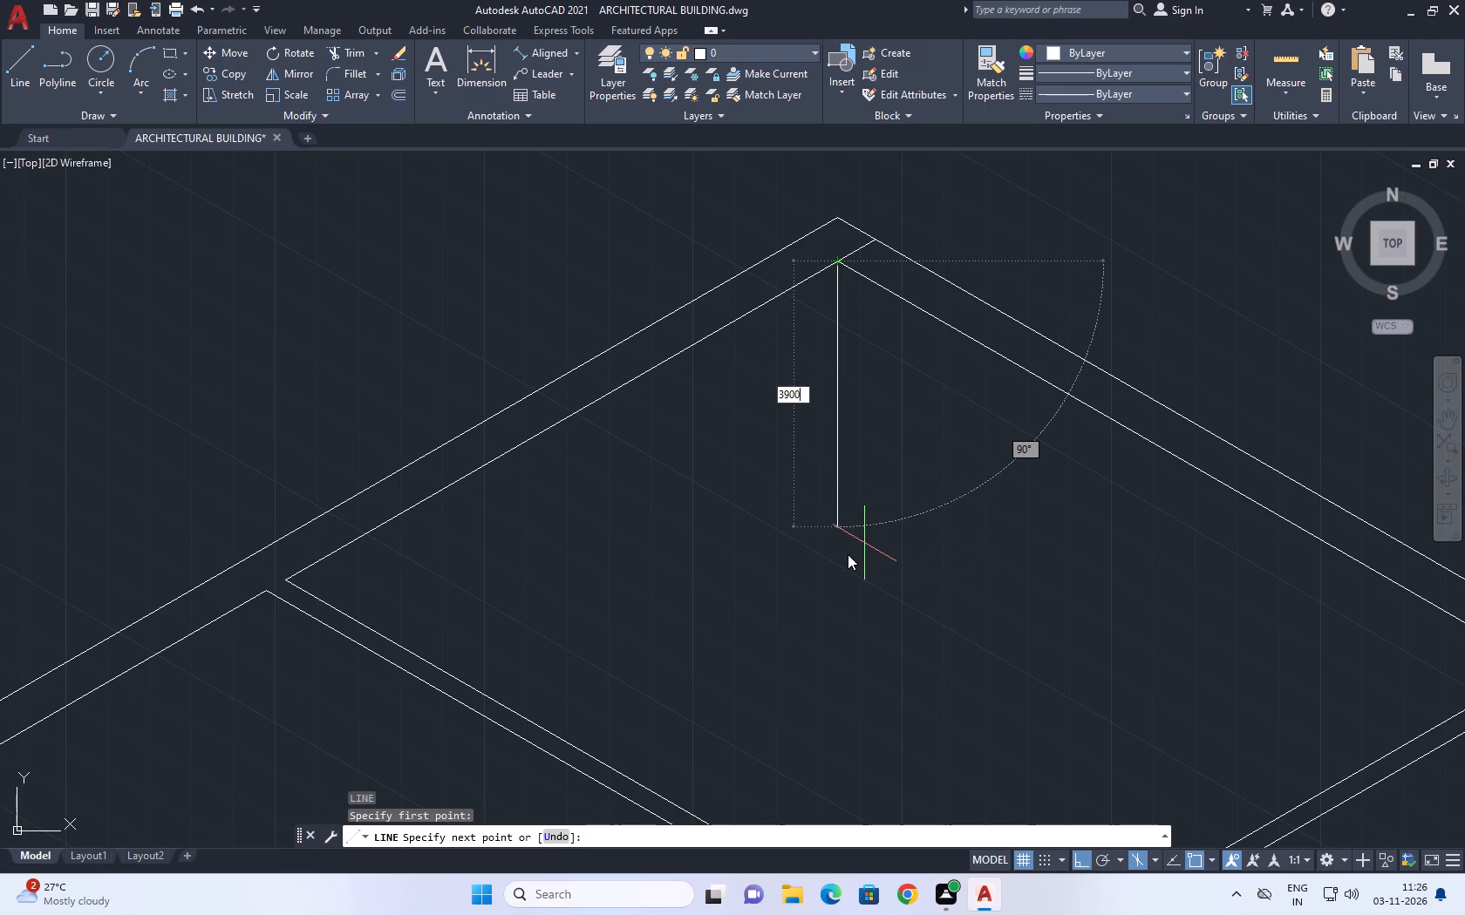
pyautogui.press('Return')
pyautogui.scroll(-3, 826, 459)
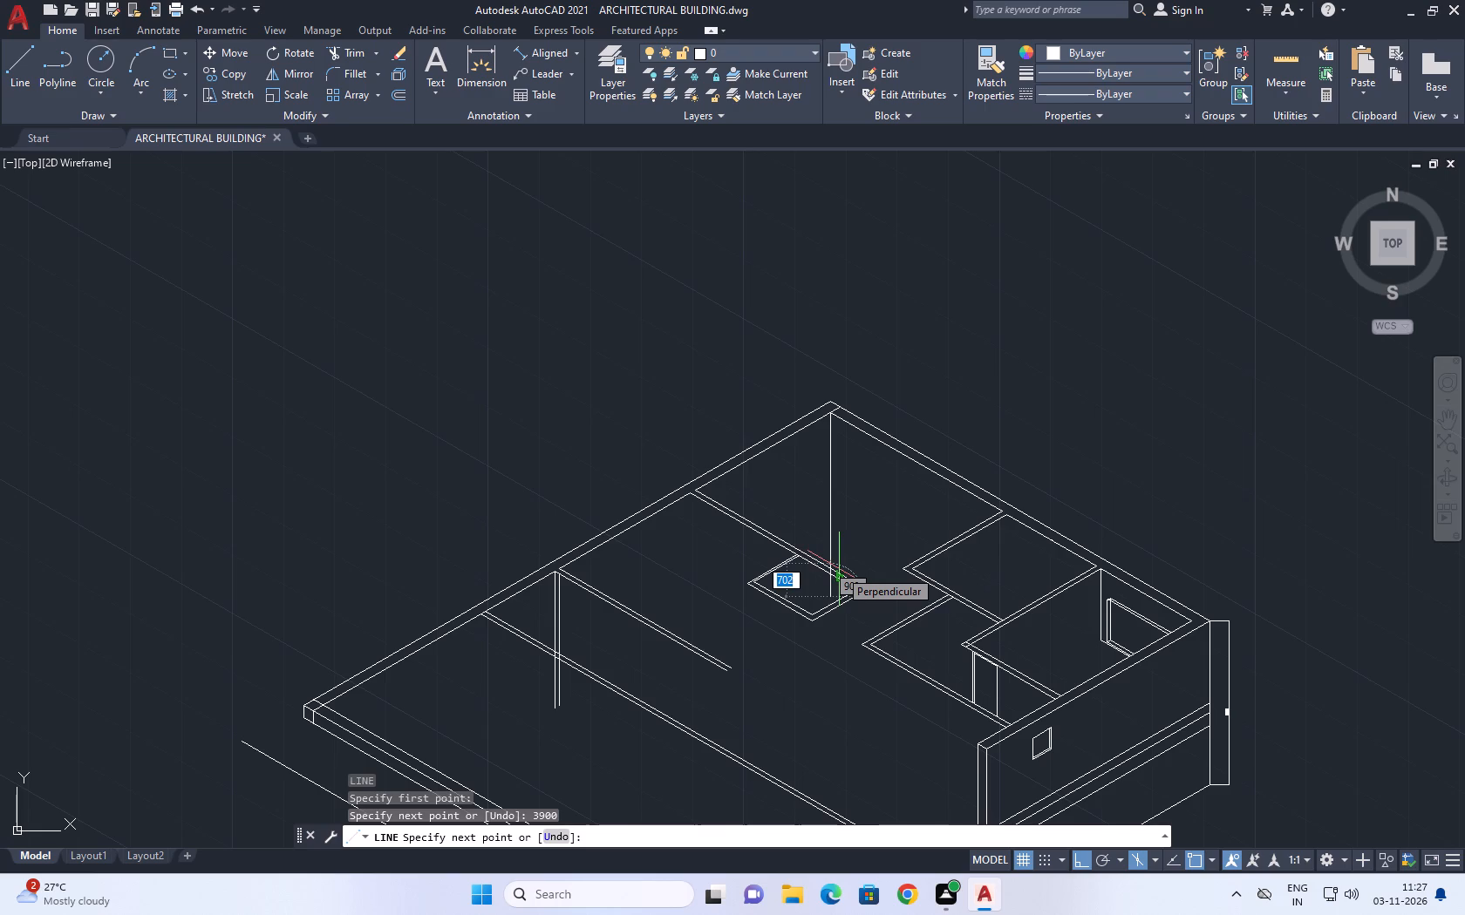
pyautogui.press('Escape')
pyautogui.press('Escape')
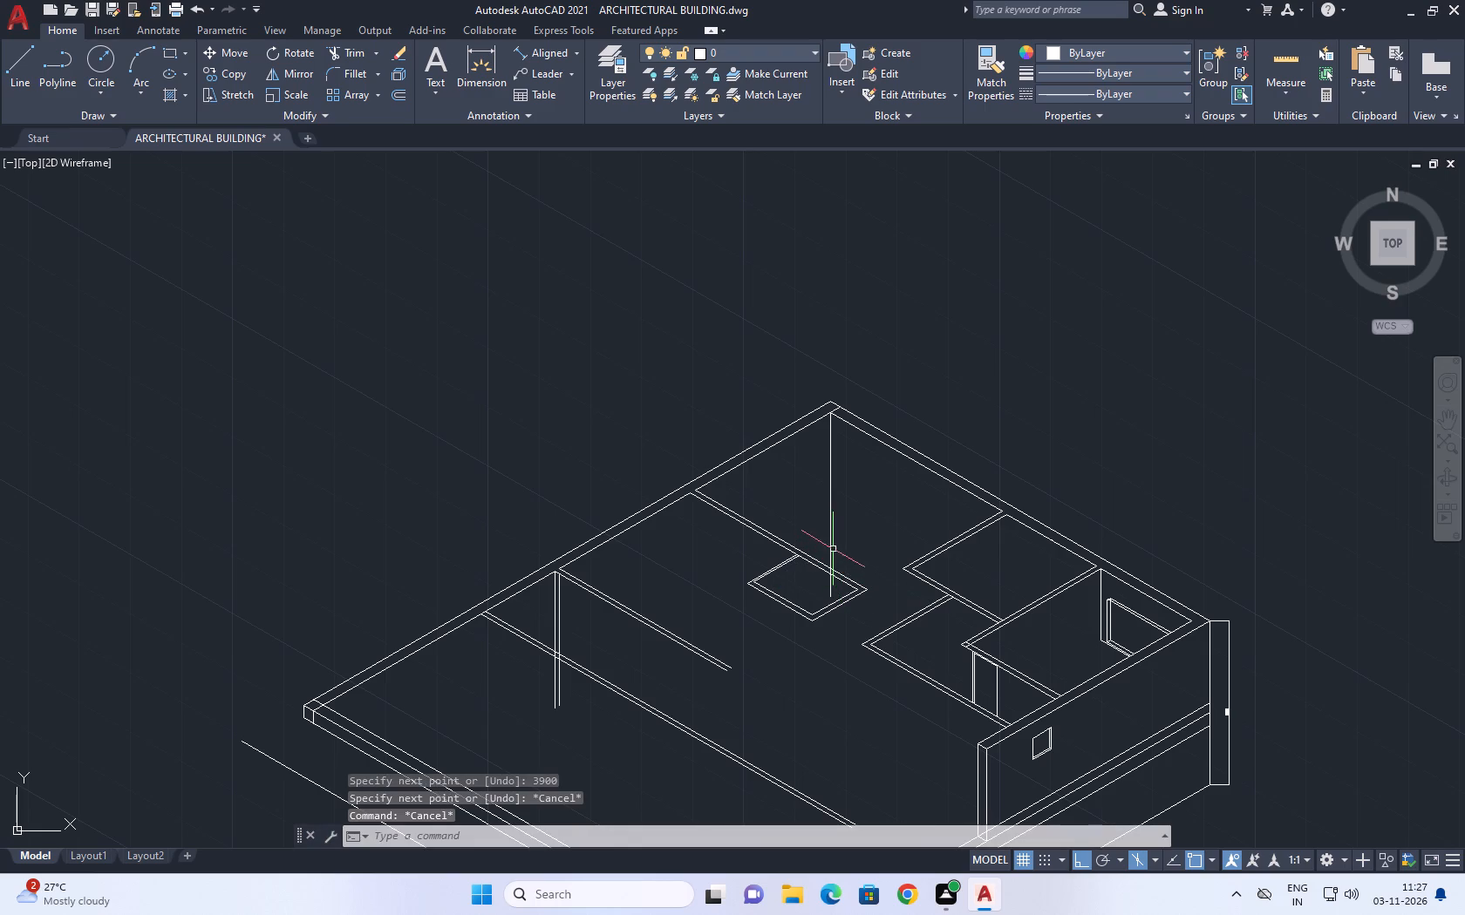
# Shorten the new vertical line at the back corner by stretching its lower end up to the nearby partition's outer line.
pyautogui.moveTo(880, 545); pyautogui.dragTo(864, 498, button='middle')
pyautogui.moveTo(788, 529); pyautogui.dragTo(793, 520, button='middle')
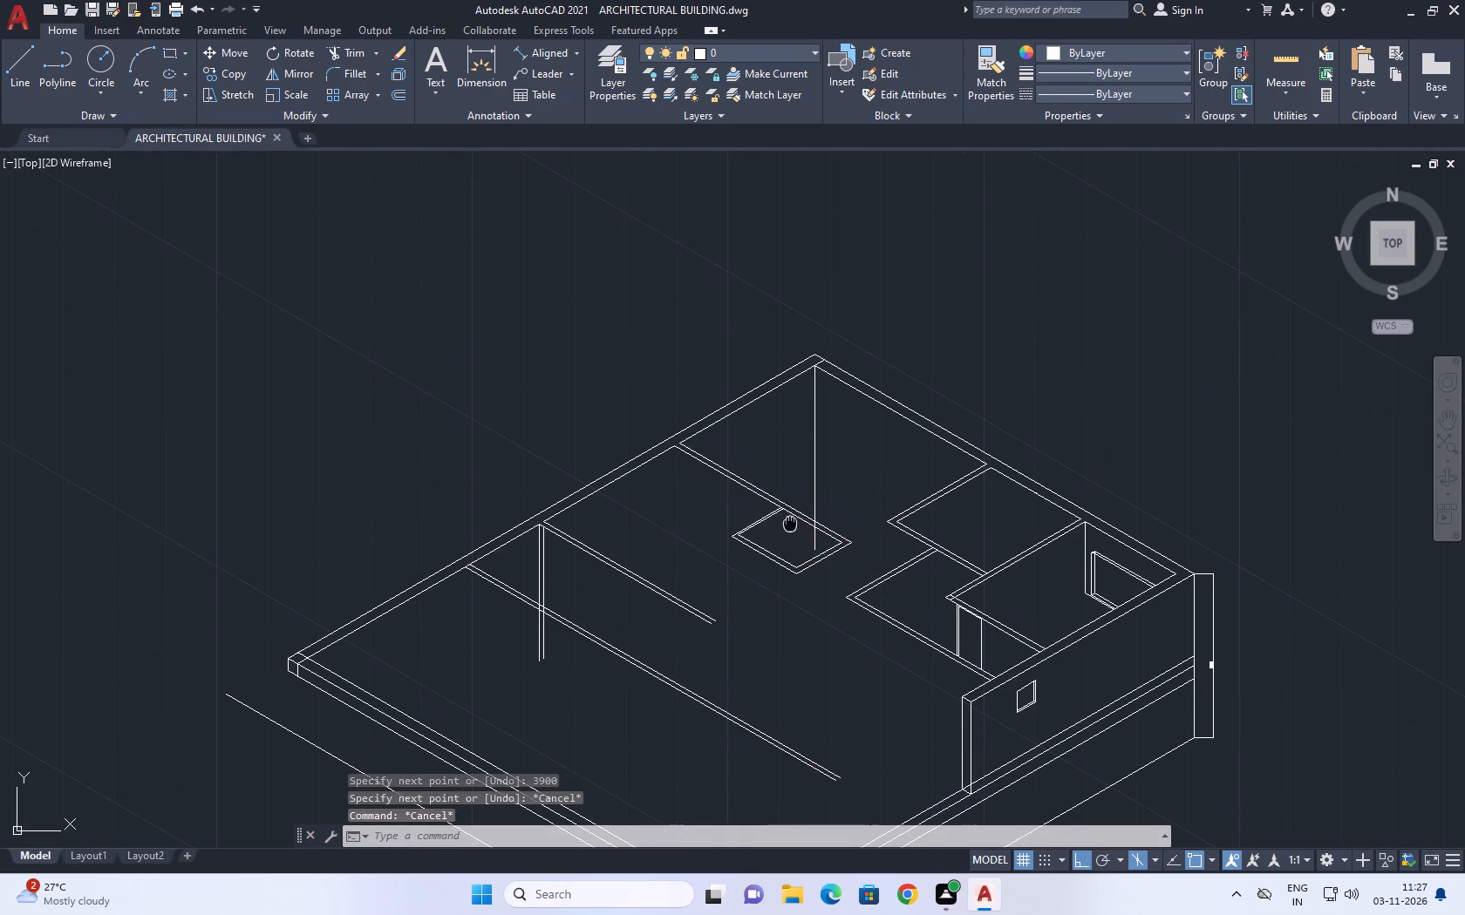
pyautogui.moveTo(793, 520); pyautogui.dragTo(883, 415, button='middle')
pyautogui.press('l')
pyautogui.press('space')
pyautogui.scroll(3, 922, 454)
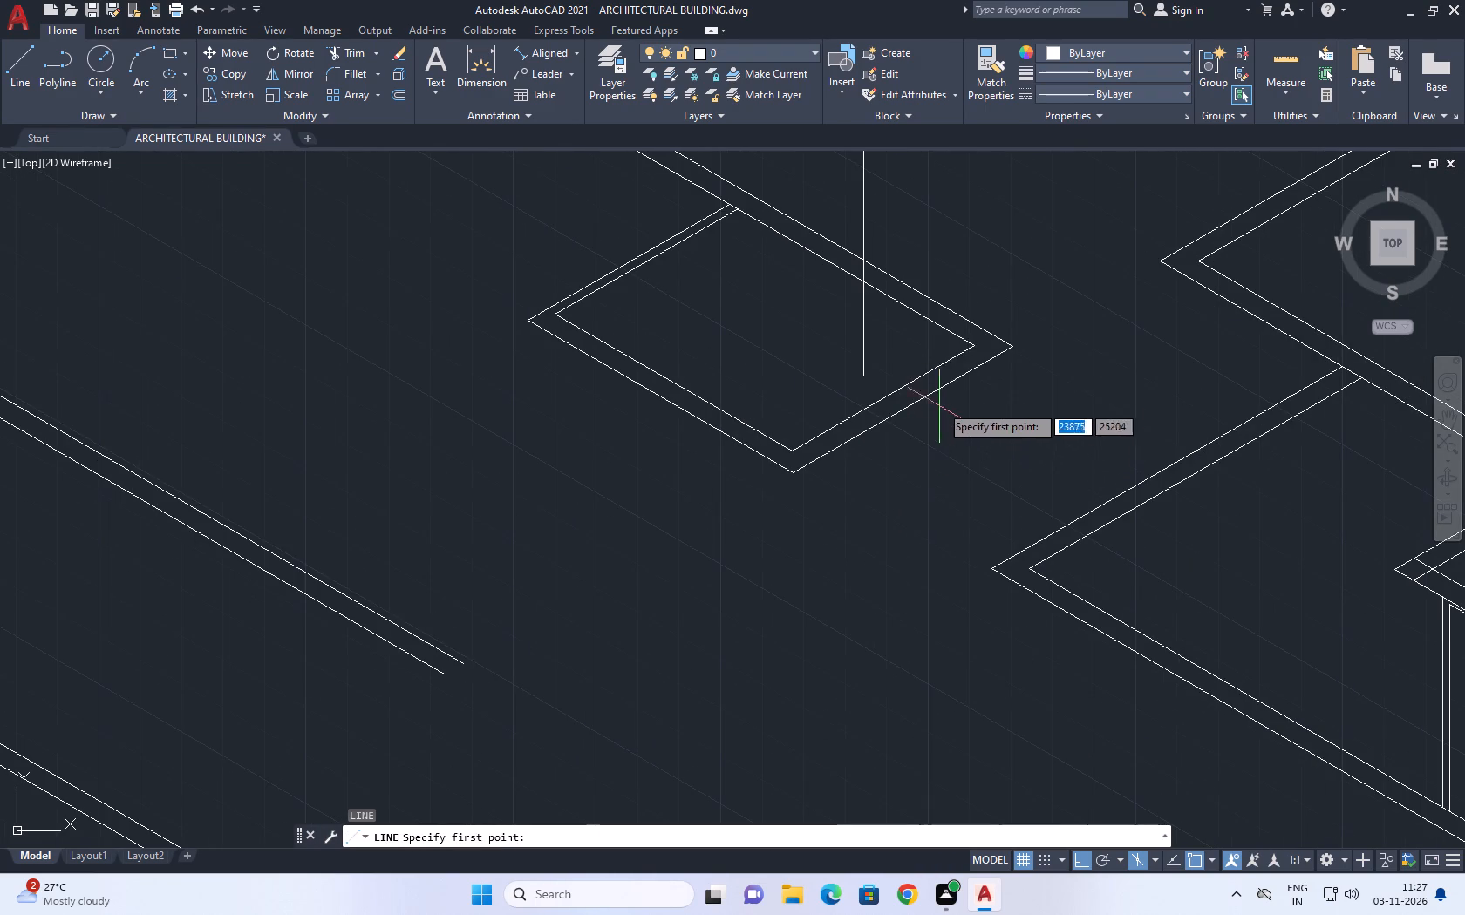
pyautogui.press('Escape')
pyautogui.click(878, 344)
pyautogui.click(821, 337)
pyautogui.moveTo(912, 384); pyautogui.dragTo(918, 532, button='middle')
pyautogui.click(867, 525)
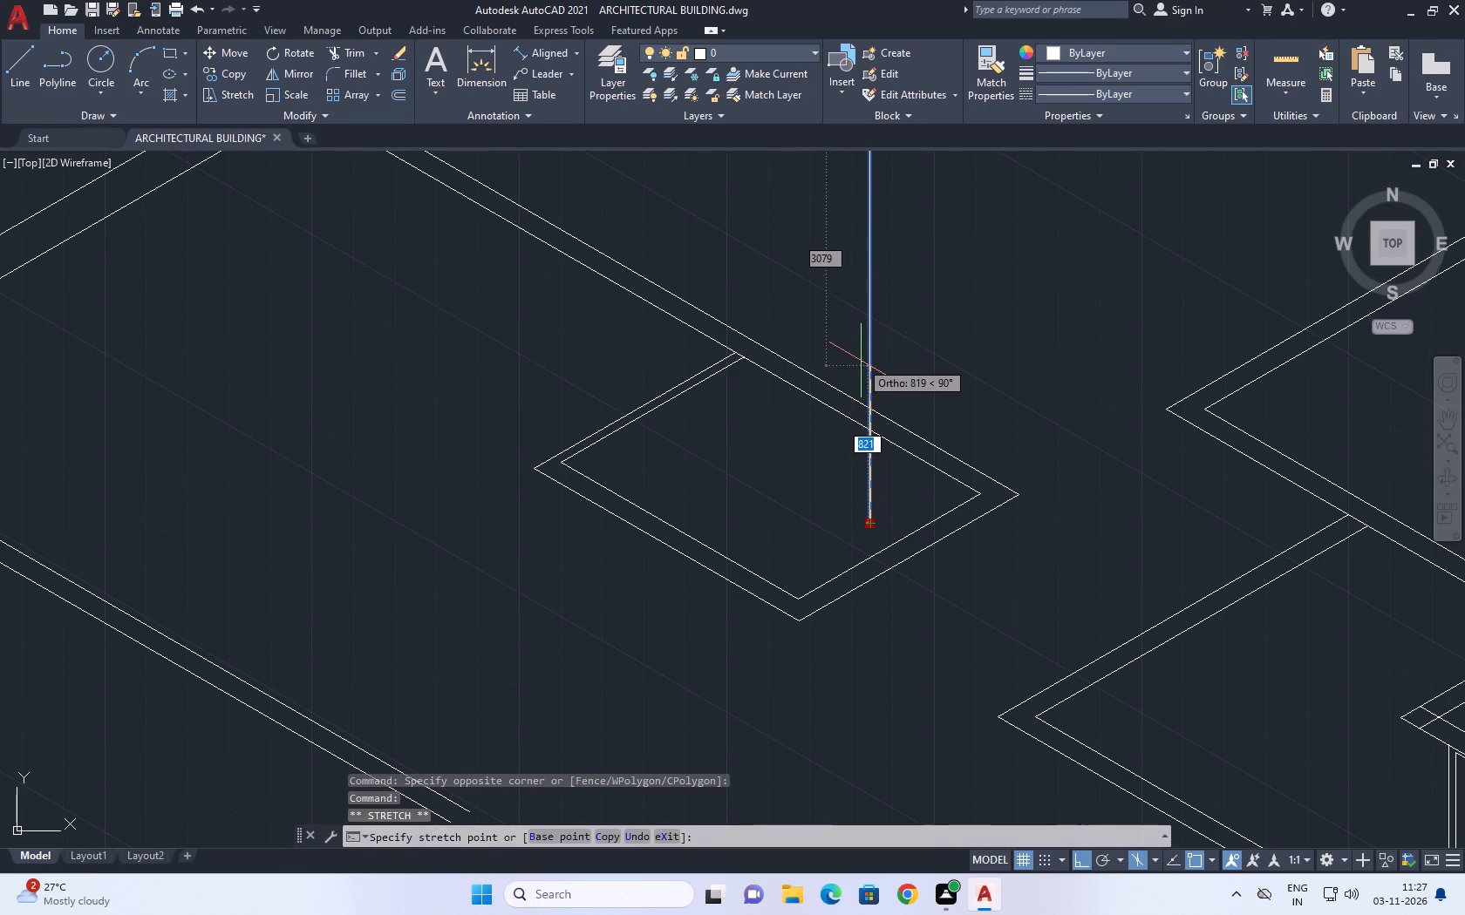
pyautogui.click(869, 402)
pyautogui.scroll(-6, 934, 348)
pyautogui.press('Escape')
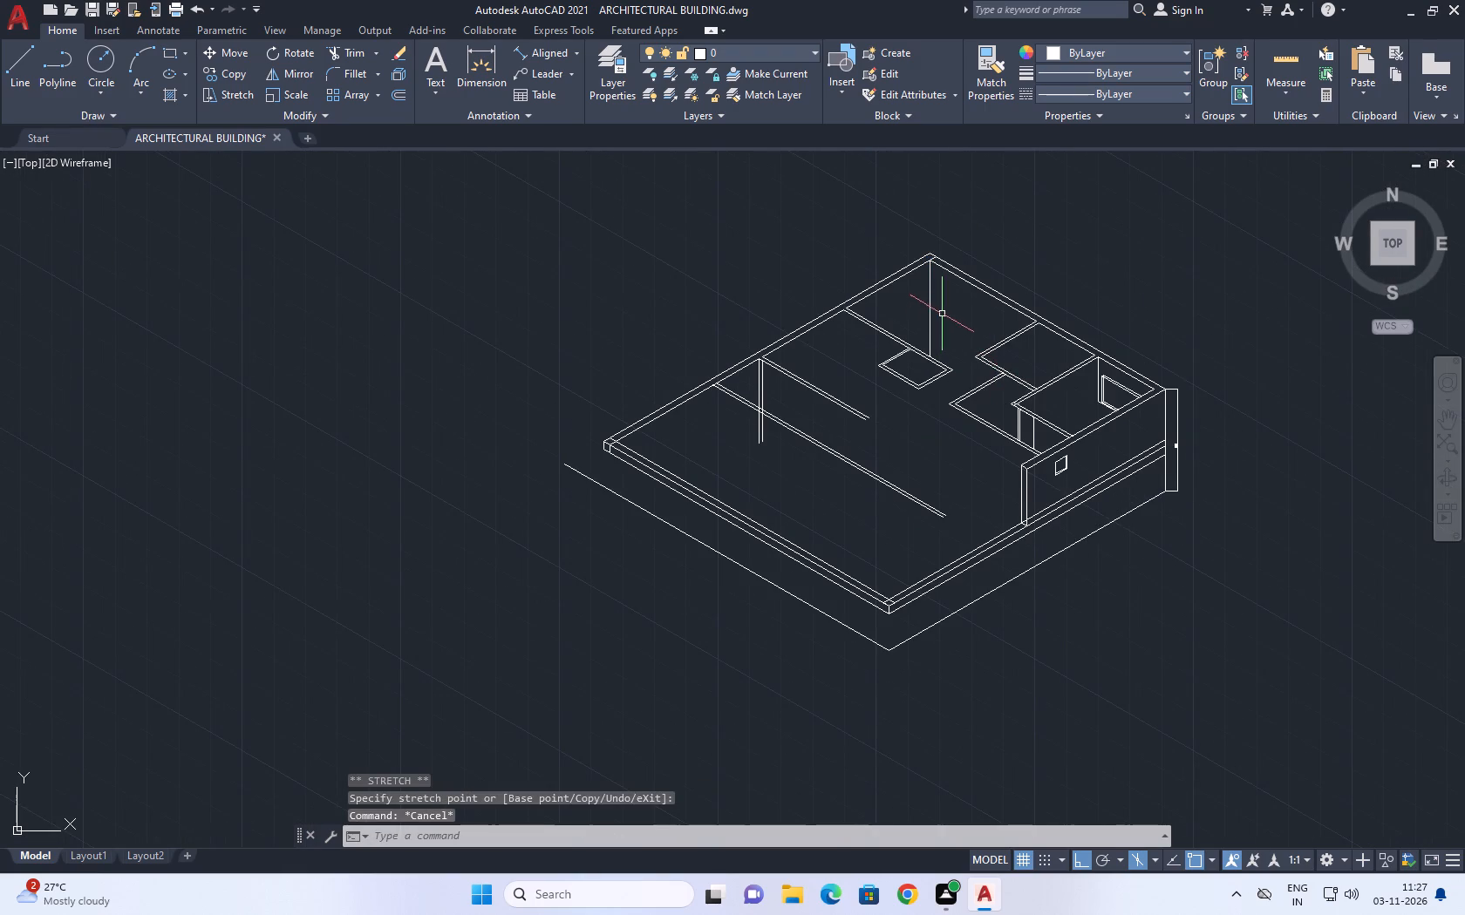
# Examine the back-corner vertical line and the base outline around the front corner.
pyautogui.moveTo(942, 313); pyautogui.dragTo(945, 370, button='middle')
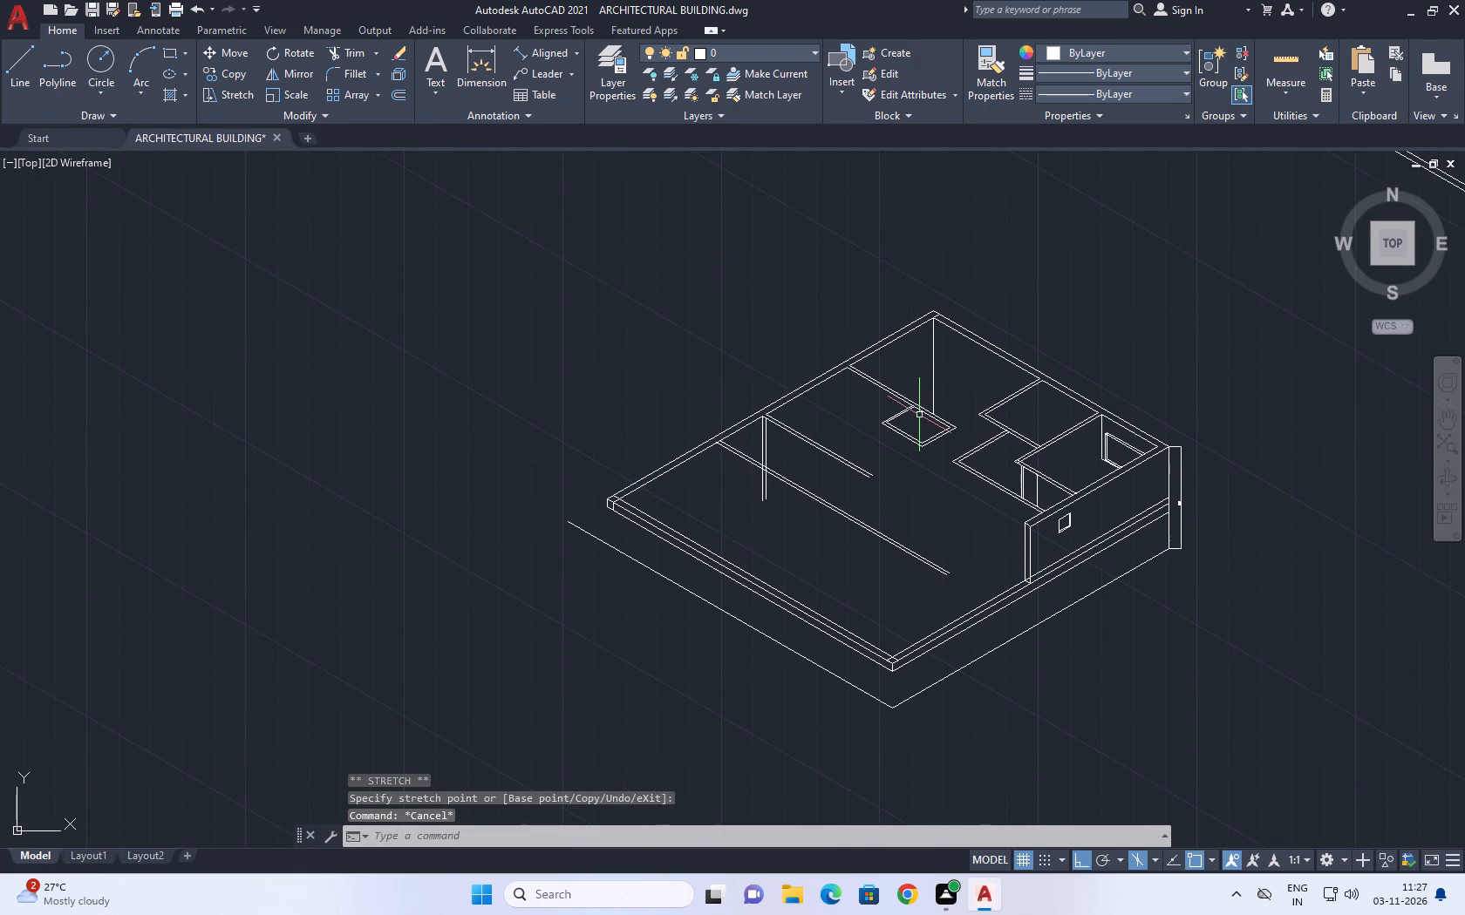
pyautogui.scroll(2, 914, 429)
pyautogui.moveTo(917, 454); pyautogui.dragTo(918, 489, button='middle')
pyautogui.scroll(-3, 881, 491)
pyautogui.moveTo(906, 658); pyautogui.dragTo(944, 508, button='middle')
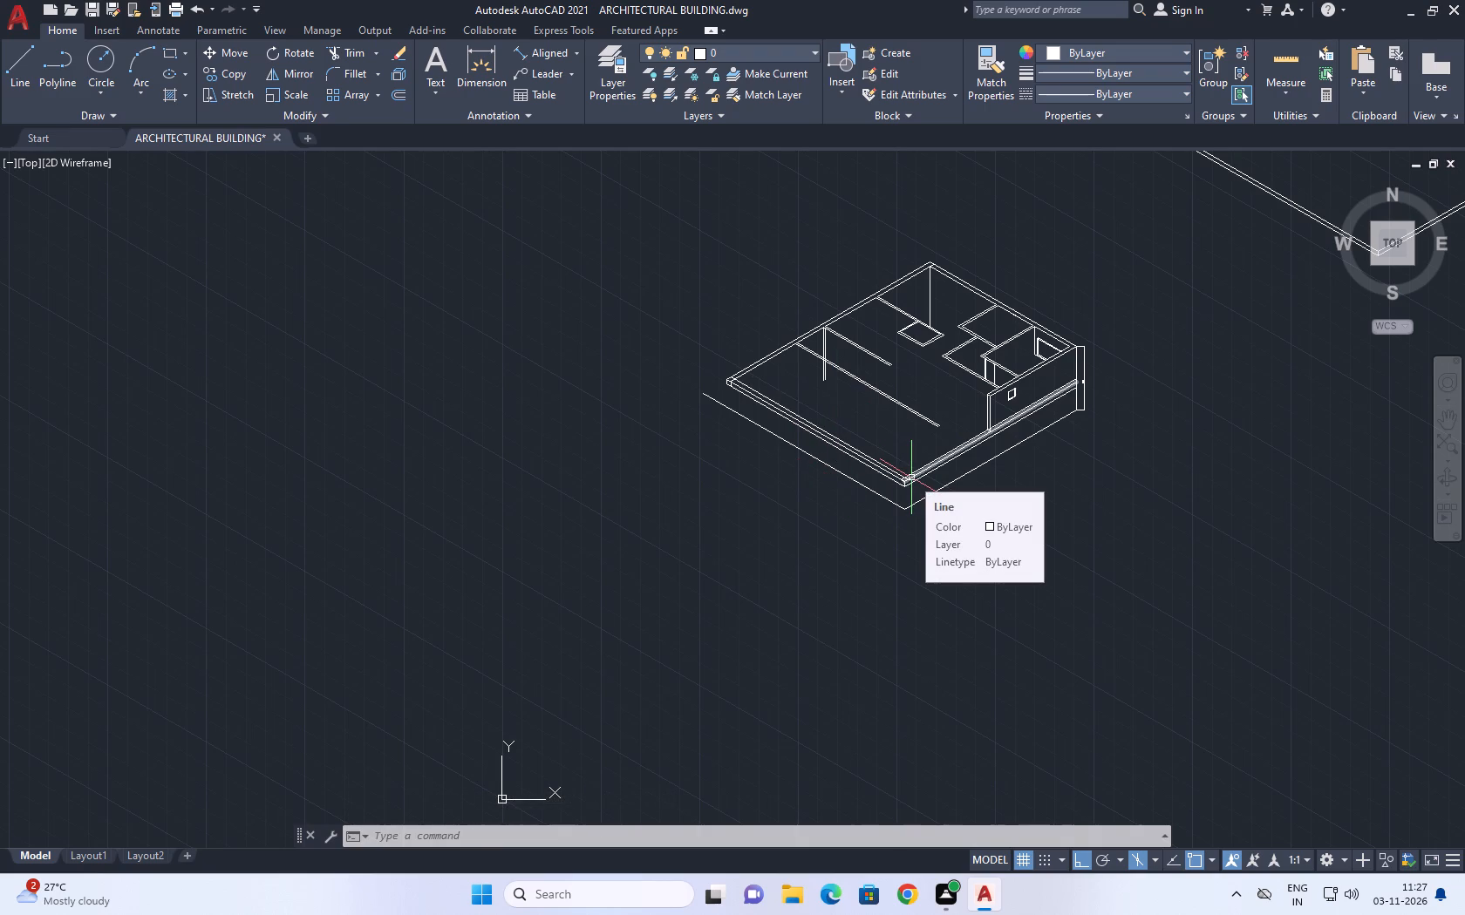
pyautogui.scroll(2, 919, 522)
pyautogui.moveTo(988, 410); pyautogui.dragTo(881, 476, button='middle')
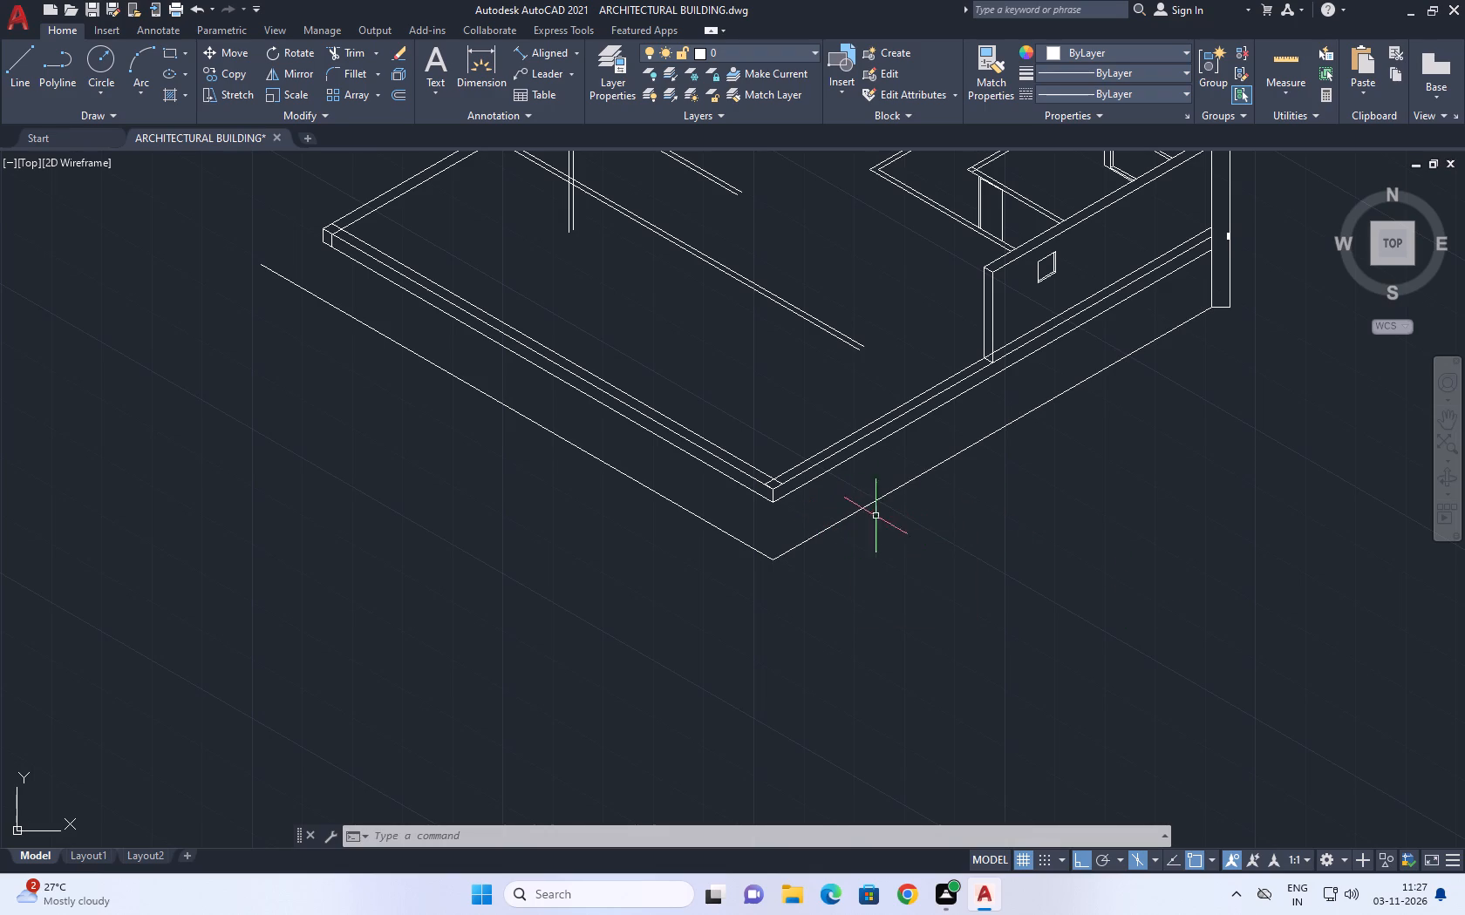
# Copy the lowest outline line on the side with the small window 228.6 mm straight up.
pyautogui.moveTo(952, 513); pyautogui.dragTo(937, 543, button='middle')
pyautogui.moveTo(864, 601); pyautogui.dragTo(869, 613, button='middle')
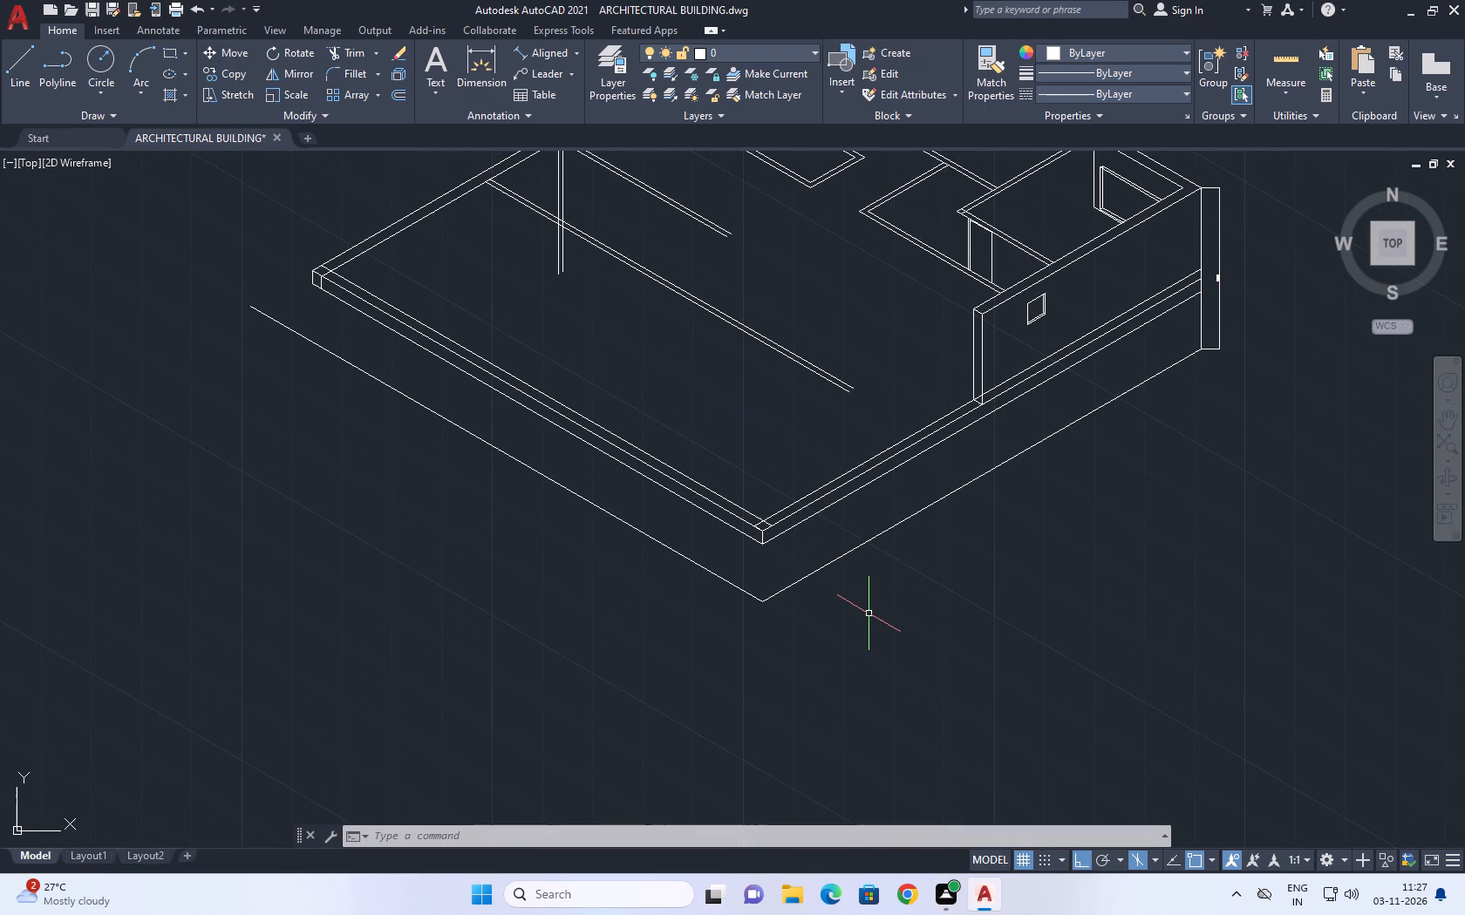
pyautogui.scroll(1, 872, 615)
pyautogui.moveTo(895, 623); pyautogui.dragTo(850, 576, button='middle')
pyautogui.scroll(1, 825, 560)
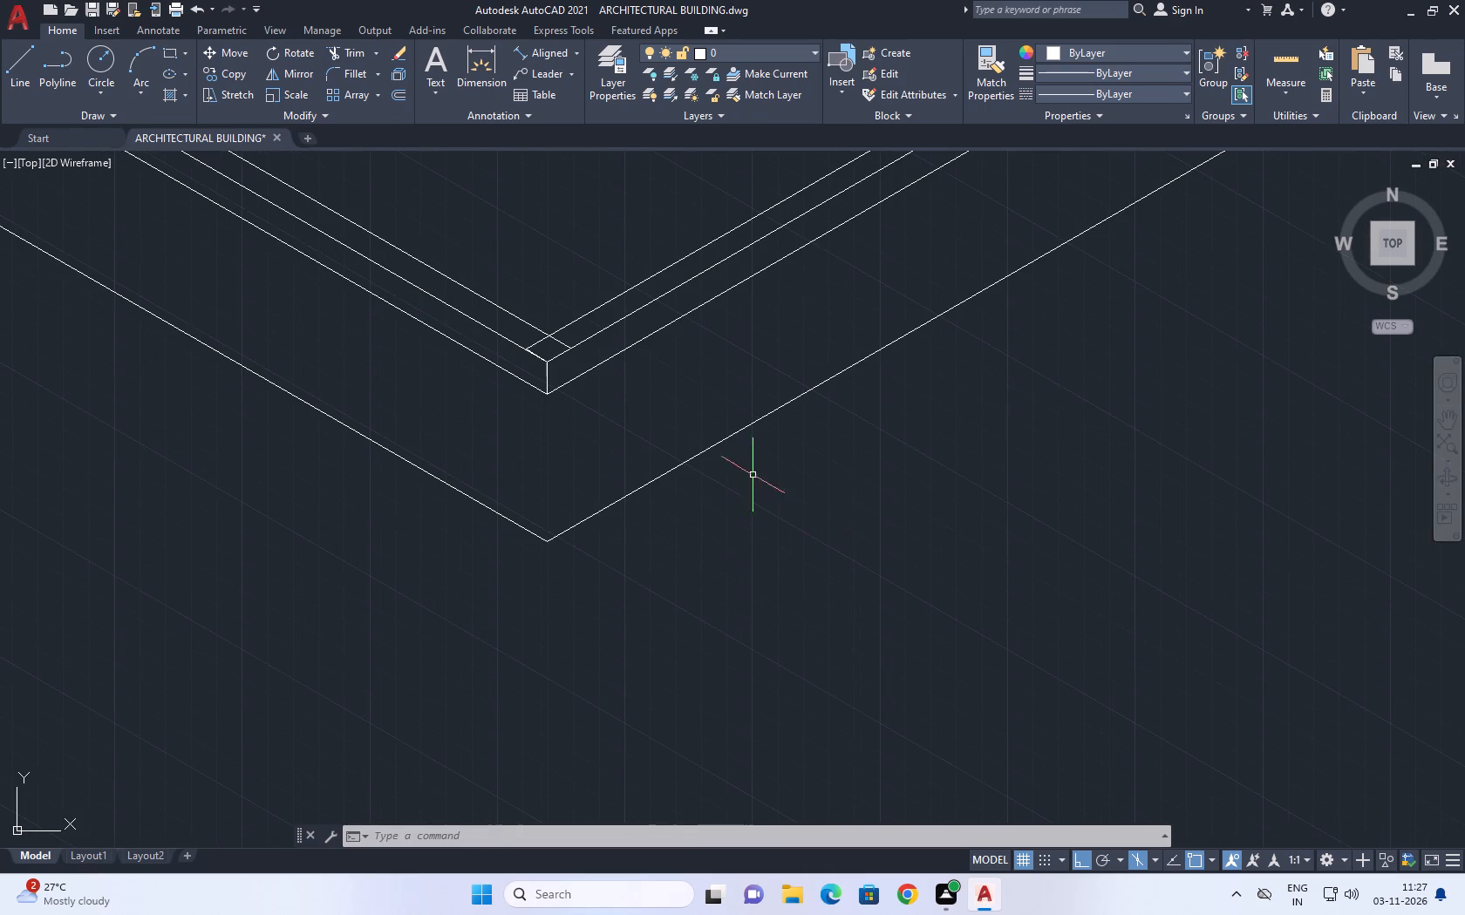
pyautogui.moveTo(750, 472); pyautogui.dragTo(742, 460)
pyautogui.click(698, 424)
pyautogui.moveTo(755, 431); pyautogui.dragTo(768, 478, button='middle')
pyautogui.press('c')
pyautogui.press('o')
pyautogui.press('space')
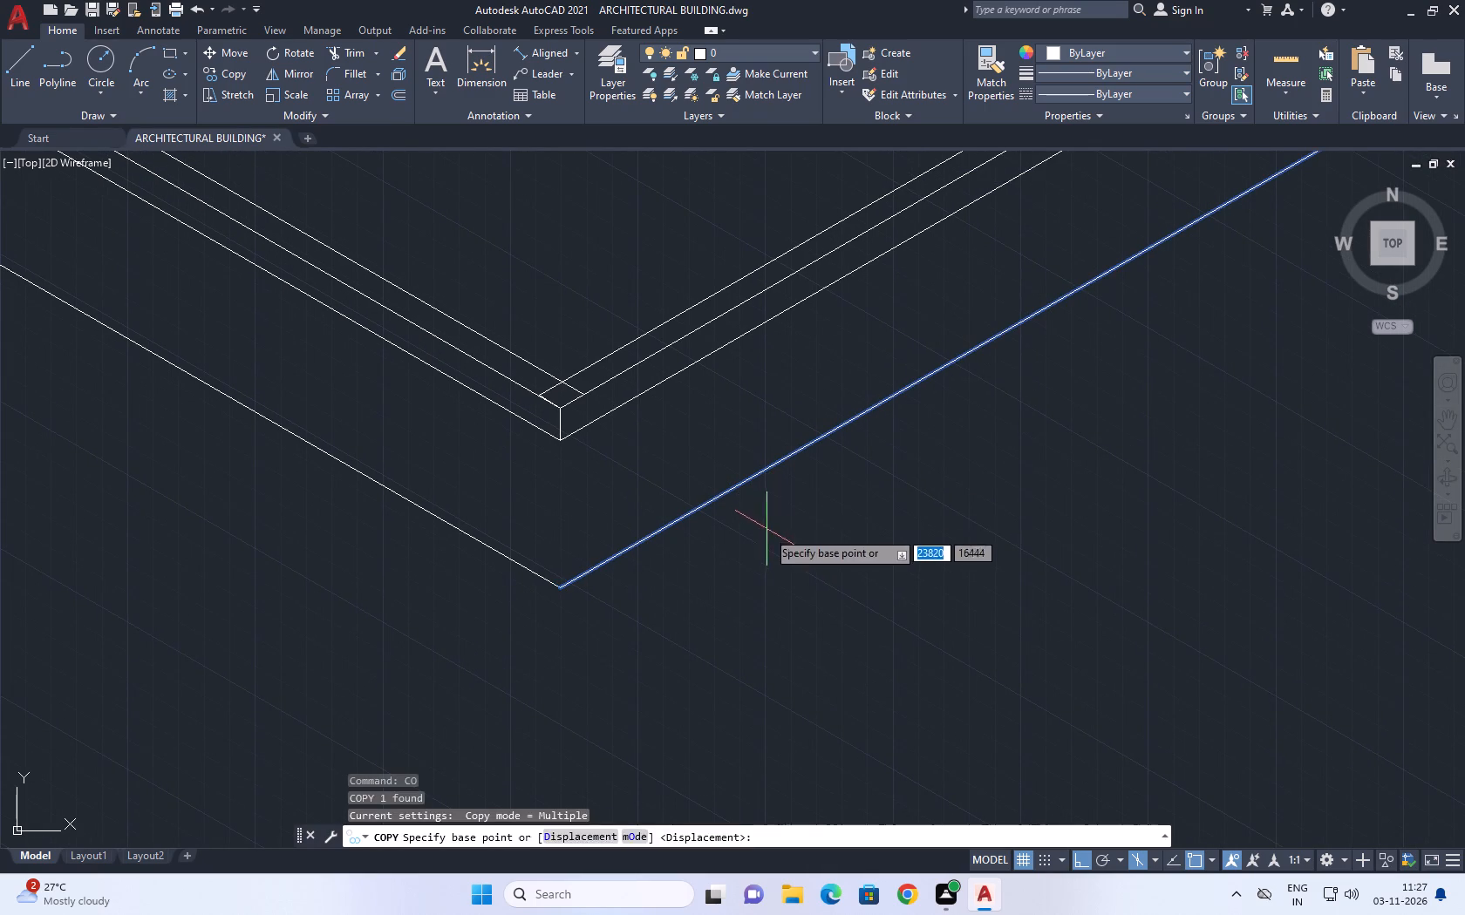
pyautogui.click(768, 549)
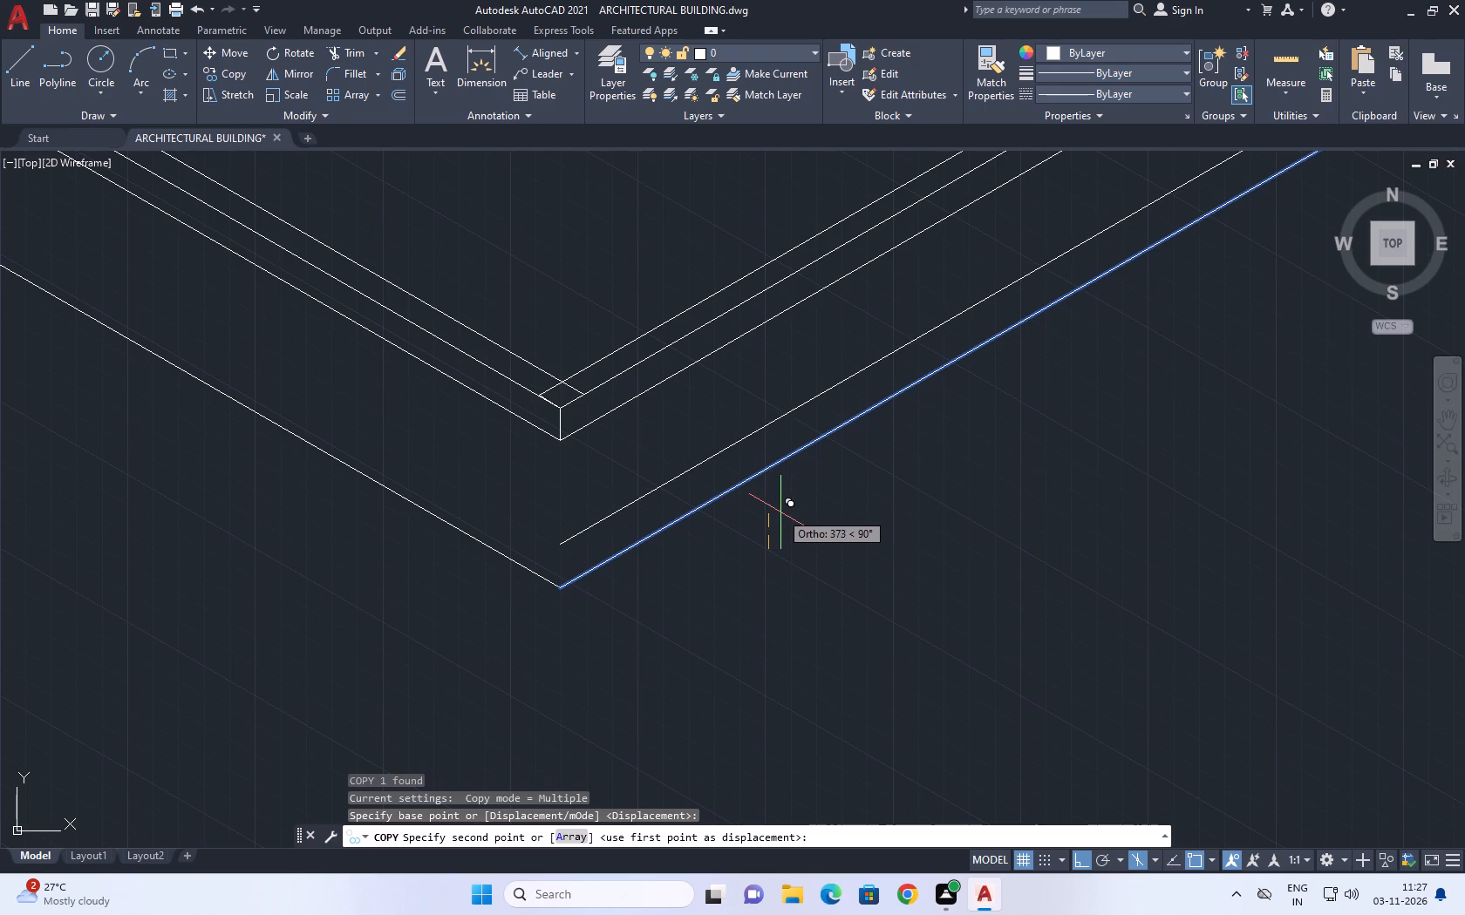
pyautogui.press('2')
pyautogui.press('2')
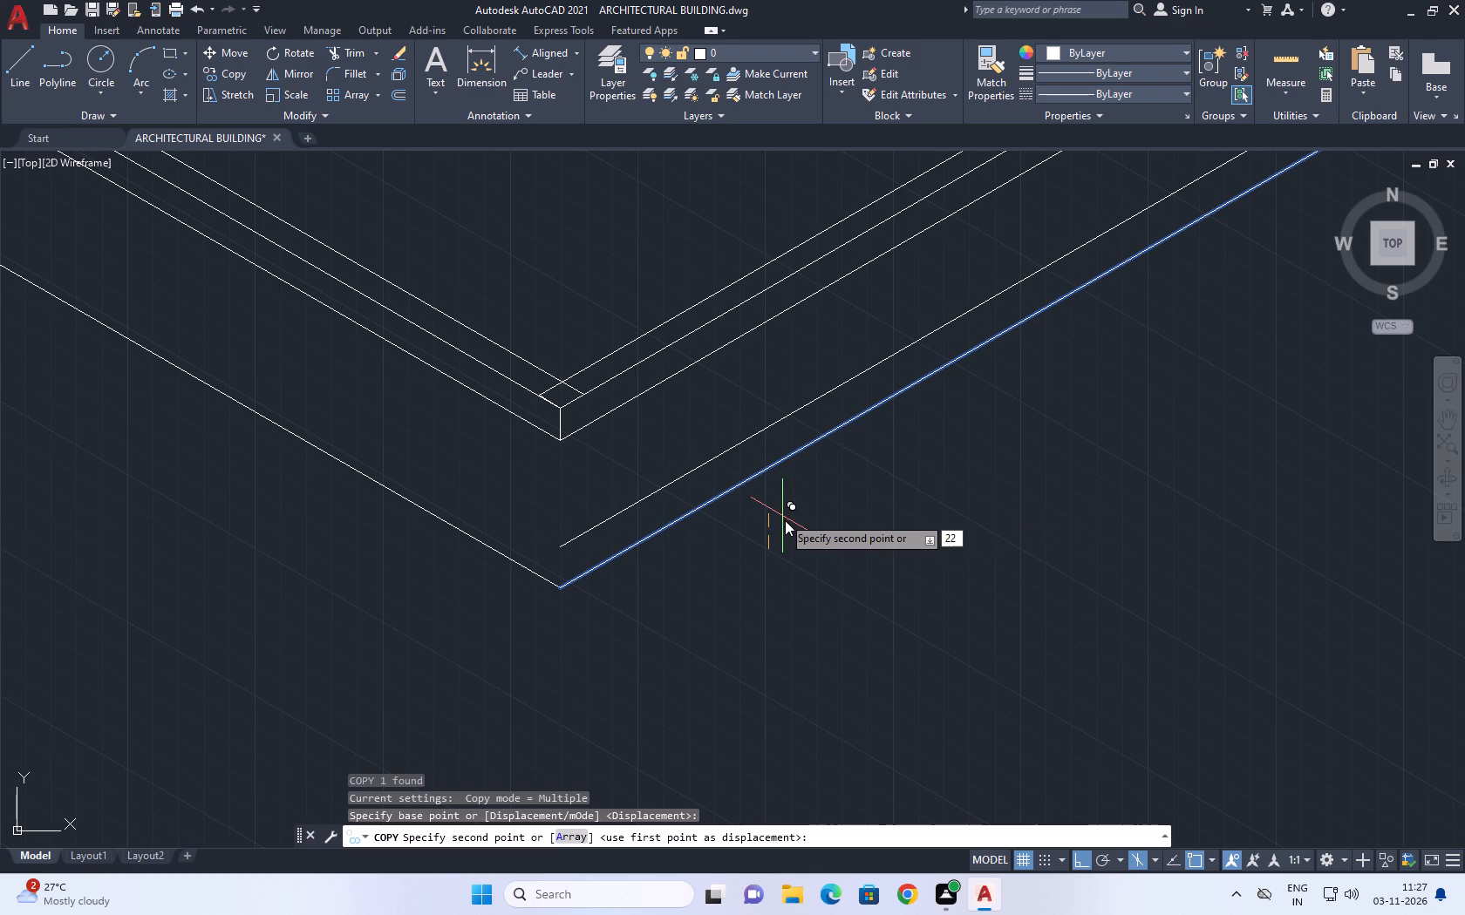
pyautogui.press('8')
pyautogui.write('.6')
pyautogui.press('Return')
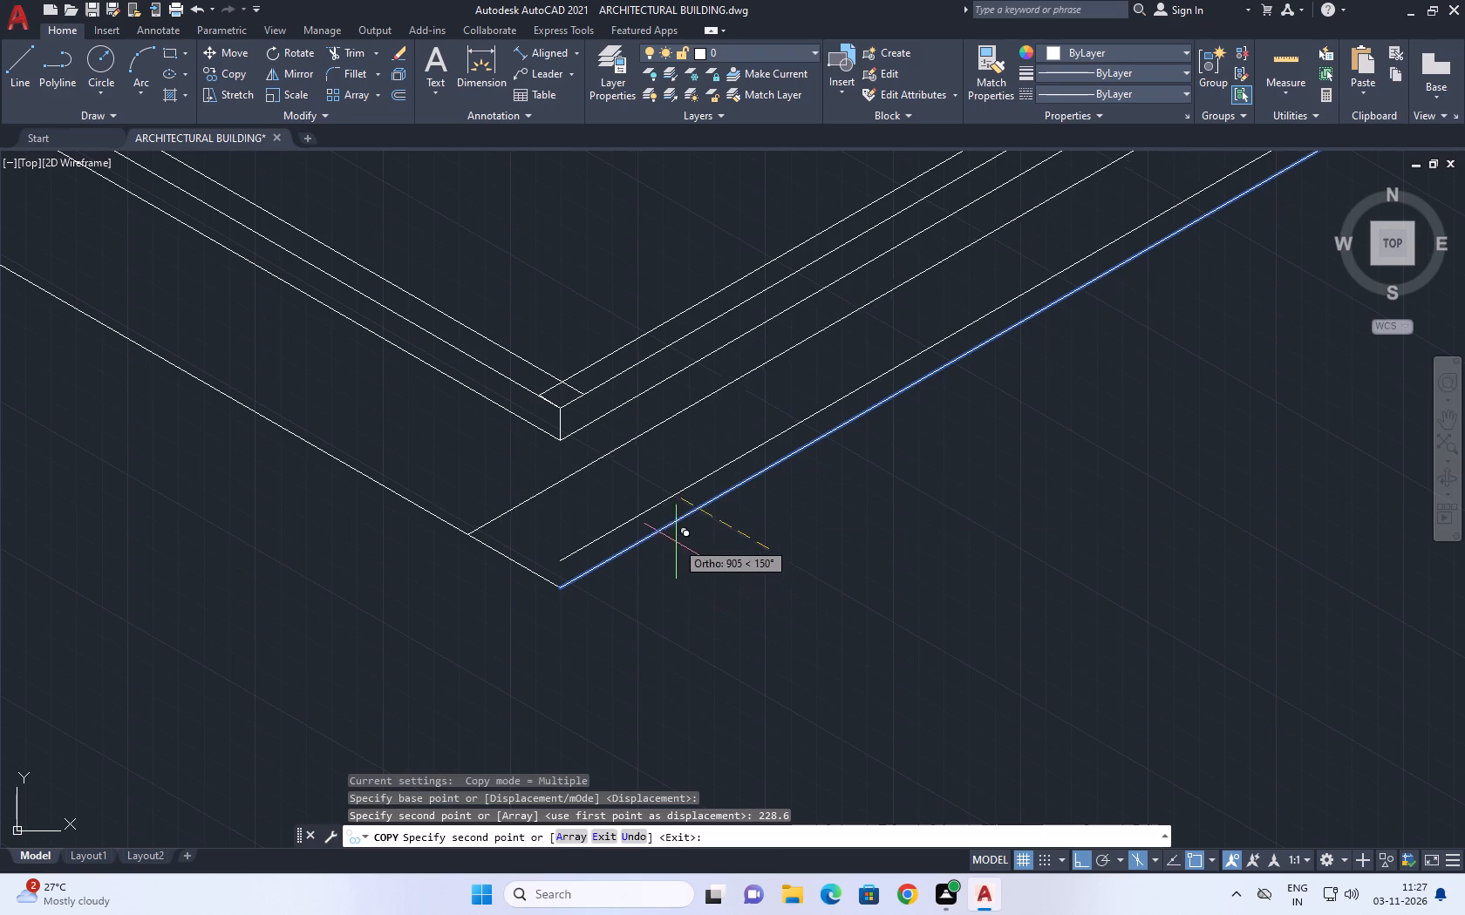
pyautogui.press('Escape')
# Copy the raised outline line another 114.3 mm straight up.
pyautogui.click(666, 509)
pyautogui.click(653, 486)
pyautogui.moveTo(739, 499); pyautogui.dragTo(739, 522, button='middle')
pyautogui.press('c')
pyautogui.press('o')
pyautogui.press('space')
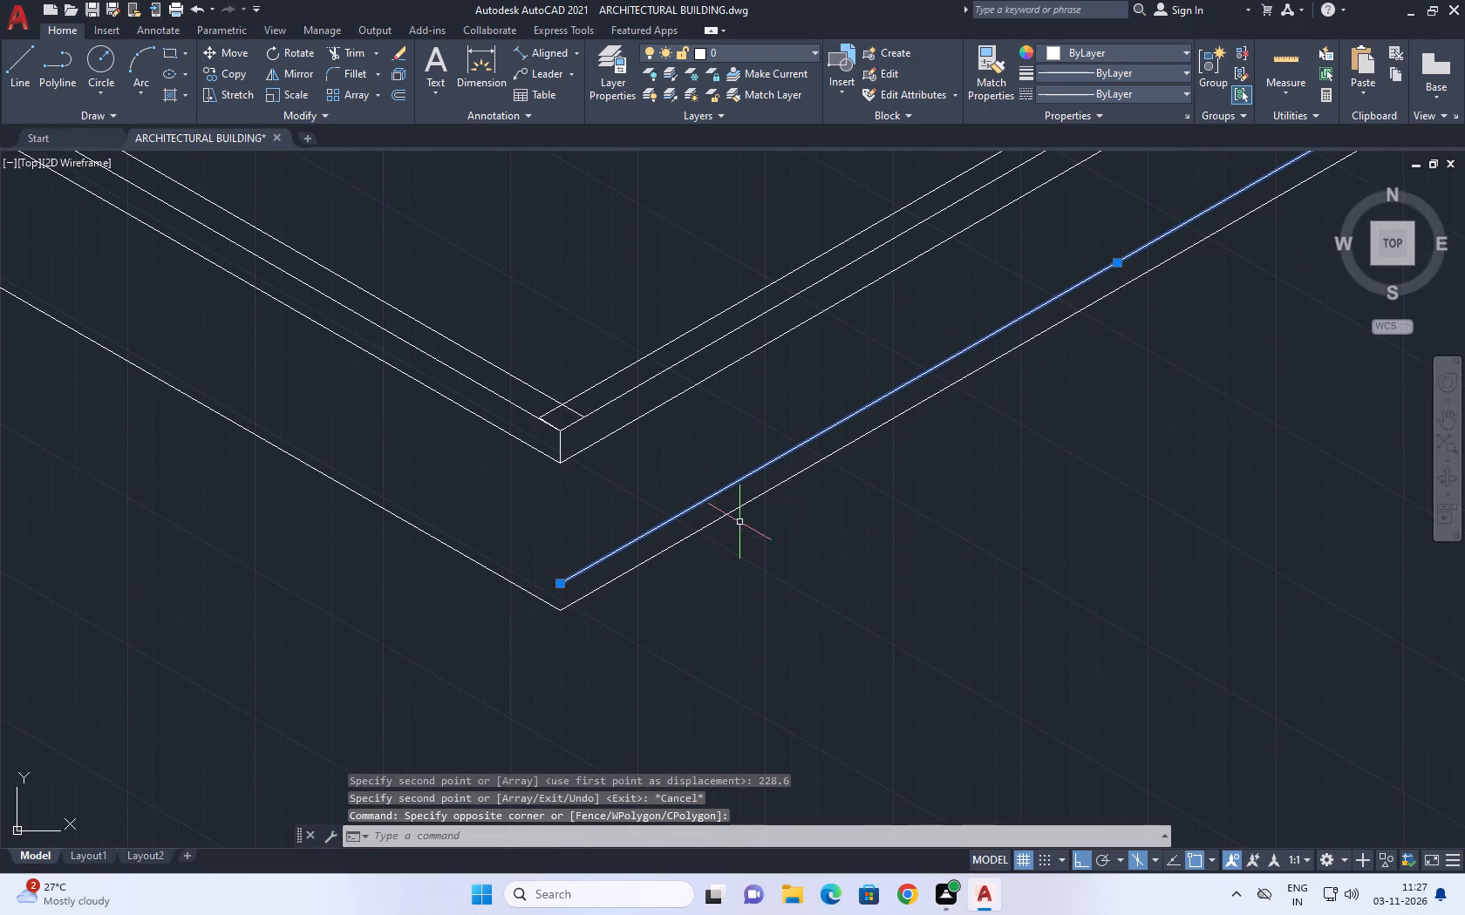
pyautogui.click(735, 524)
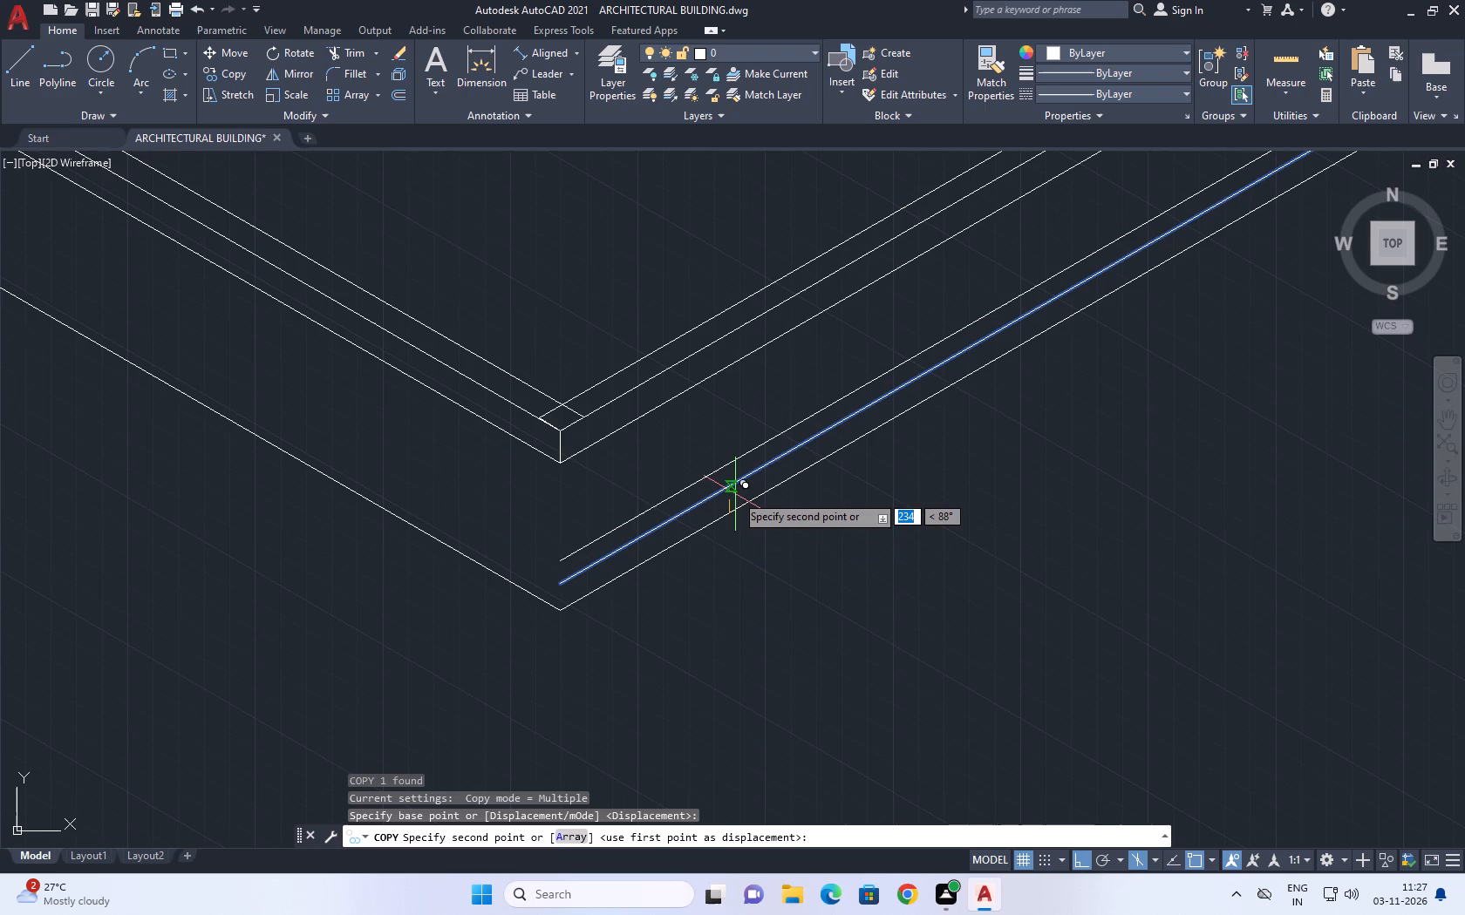
pyautogui.write('11')
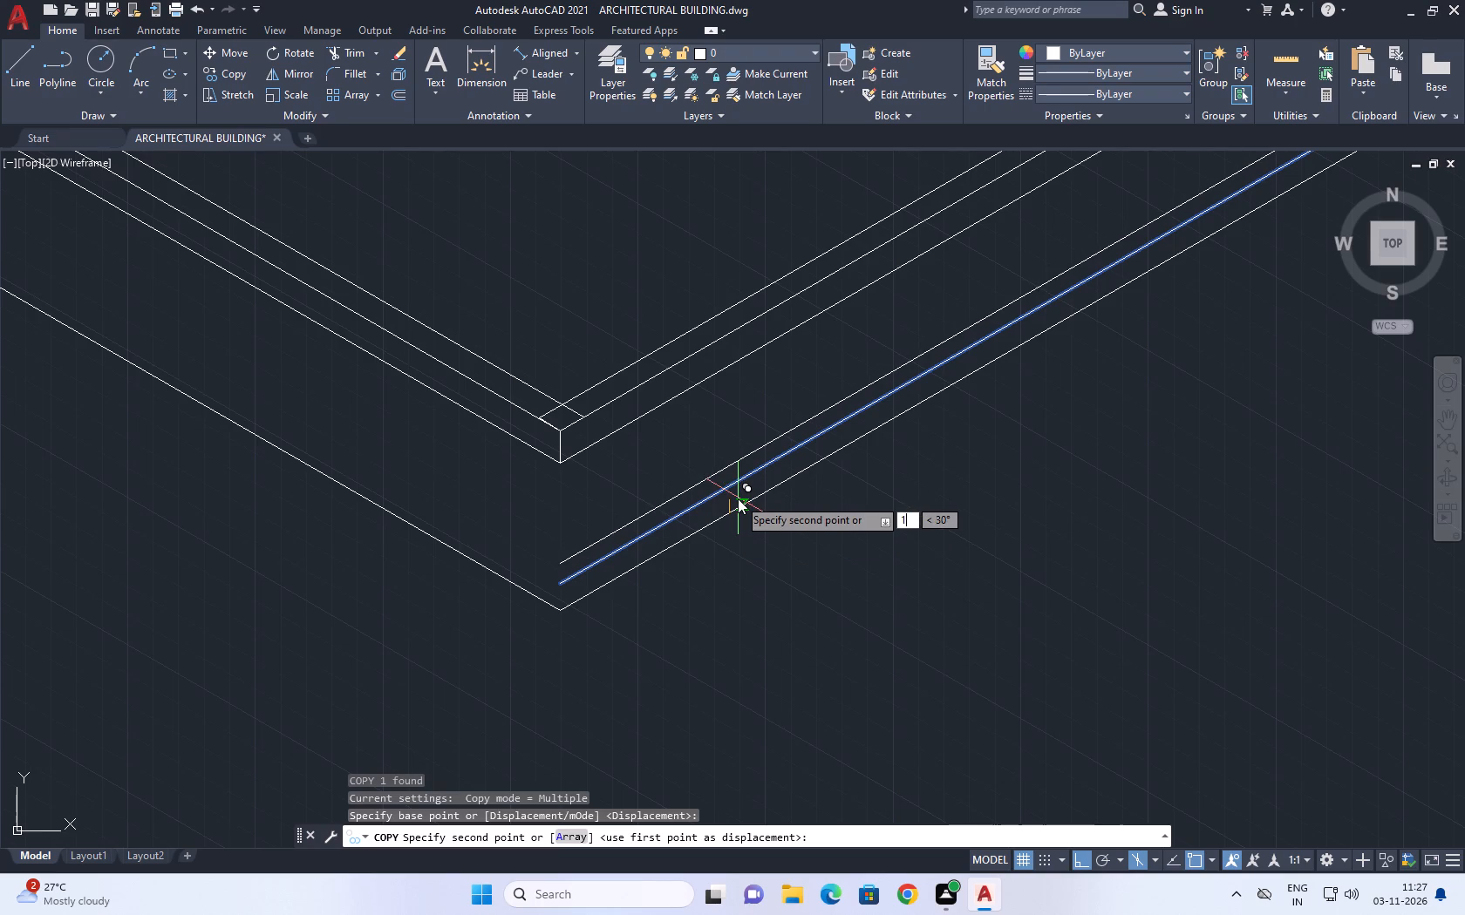
pyautogui.write('4.3')
pyautogui.press('Return')
pyautogui.press('Escape')
# Draw a line at 150° from the front end of the 228.6 mm copy, running along the adjacent lowest outline past its far end.
pyautogui.moveTo(598, 541); pyautogui.dragTo(600, 541, button='middle')
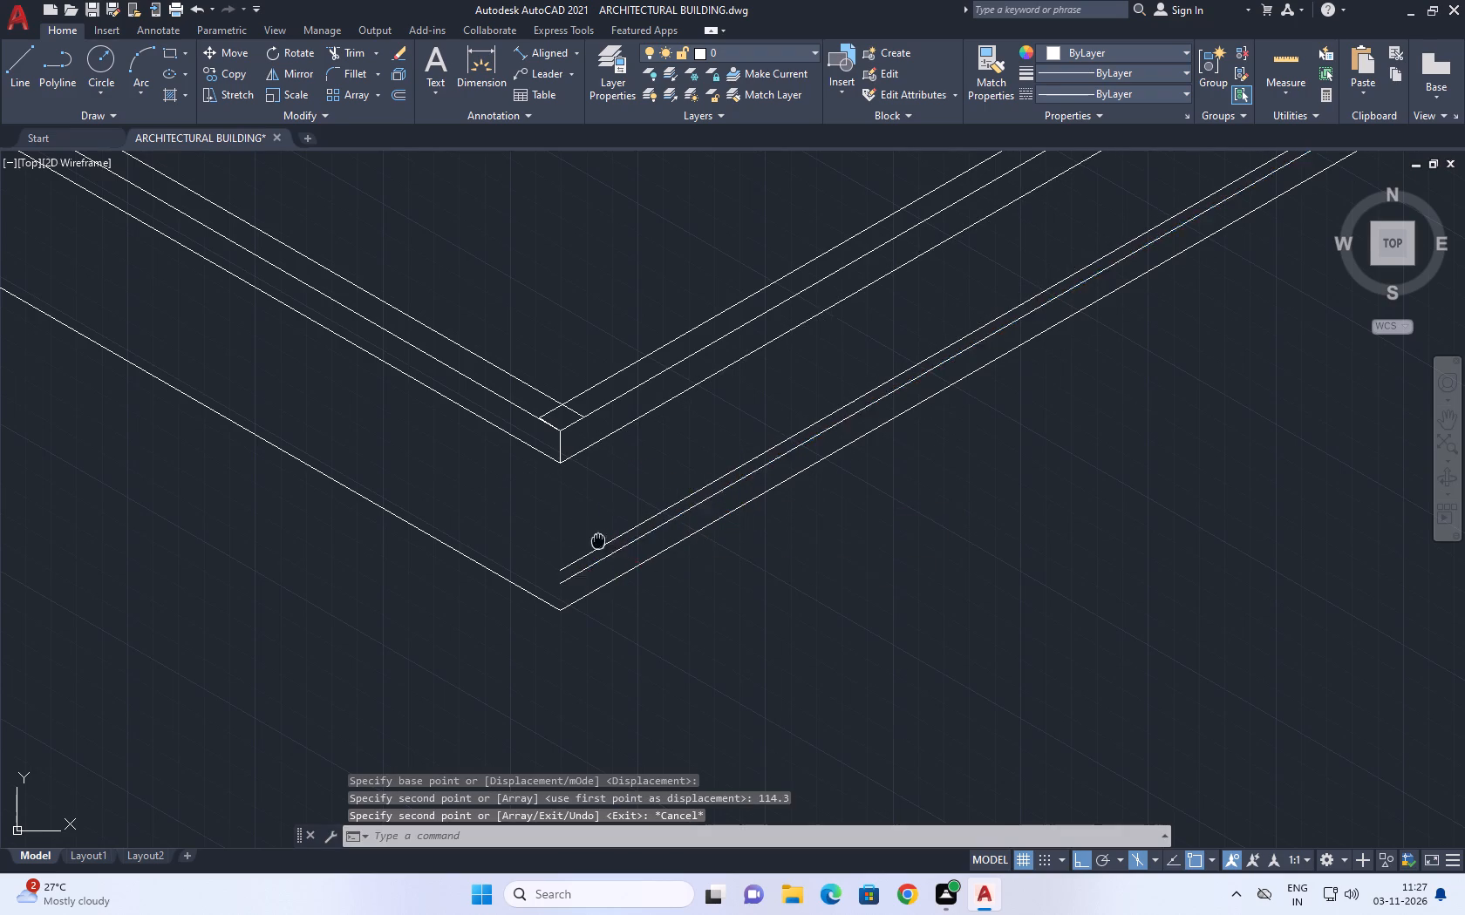
pyautogui.moveTo(600, 541); pyautogui.dragTo(802, 562, button='middle')
pyautogui.scroll(-3, 837, 566)
pyautogui.moveTo(725, 551); pyautogui.dragTo(794, 573, button='middle')
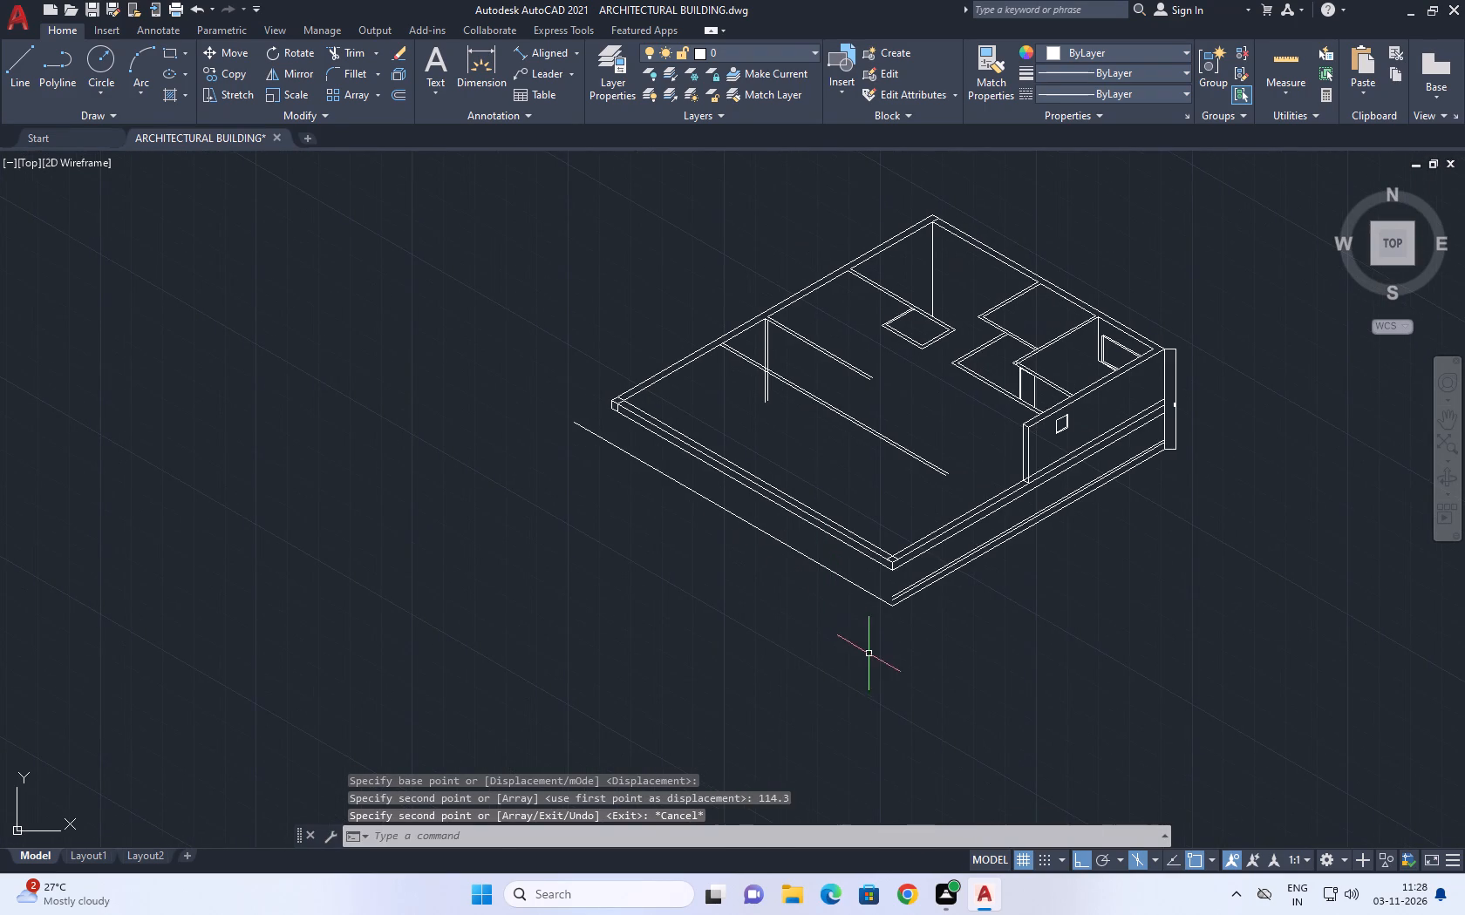
pyautogui.write('l')
pyautogui.press('space')
pyautogui.scroll(3, 874, 588)
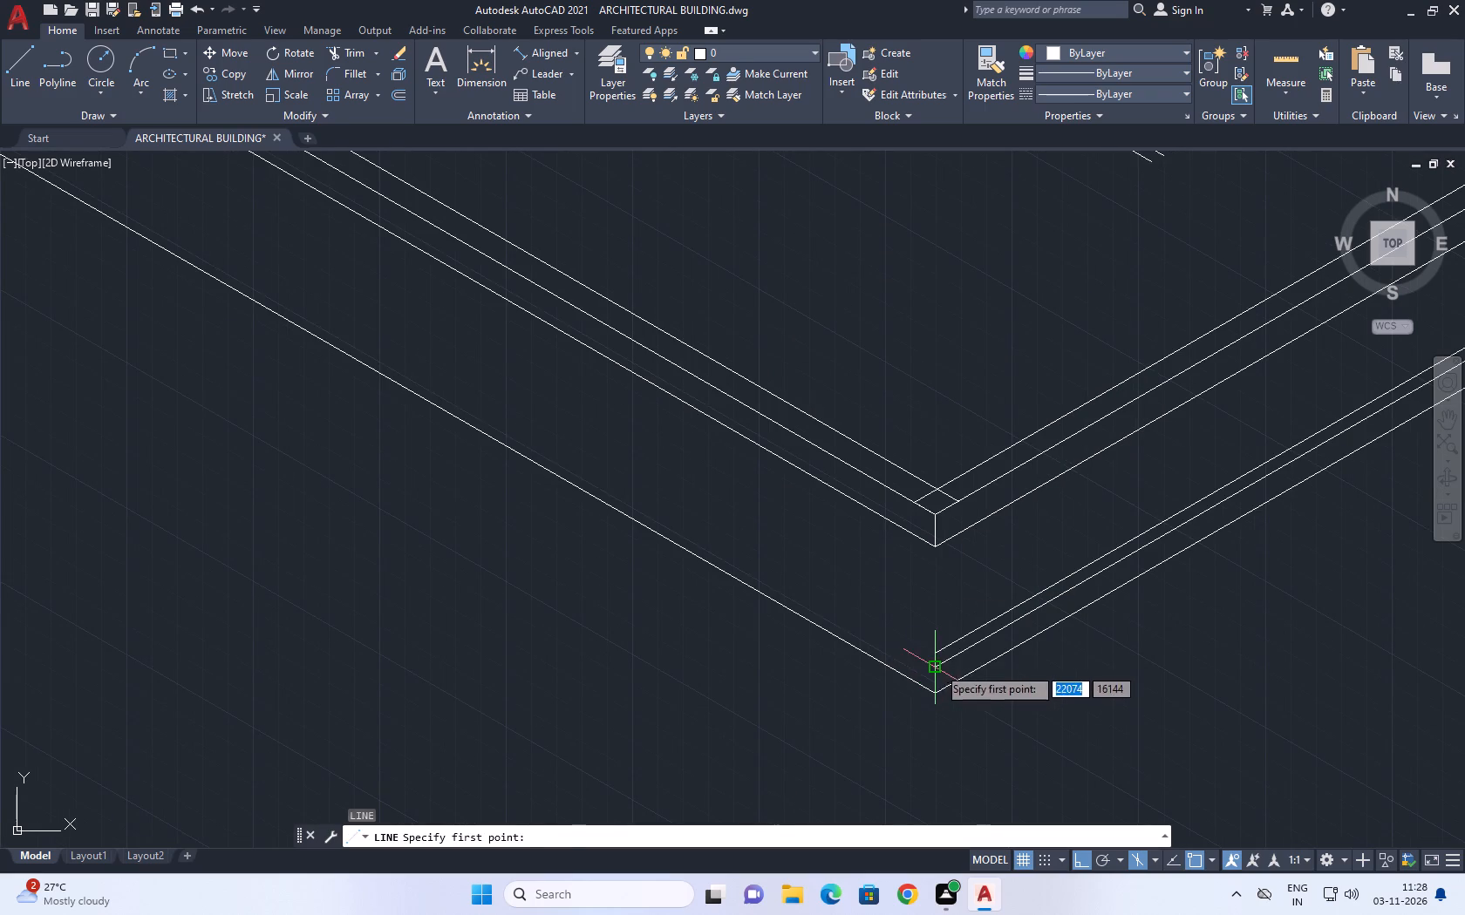
pyautogui.click(938, 666)
pyautogui.moveTo(593, 450); pyautogui.dragTo(852, 584, button='middle')
pyautogui.scroll(-1, 908, 611)
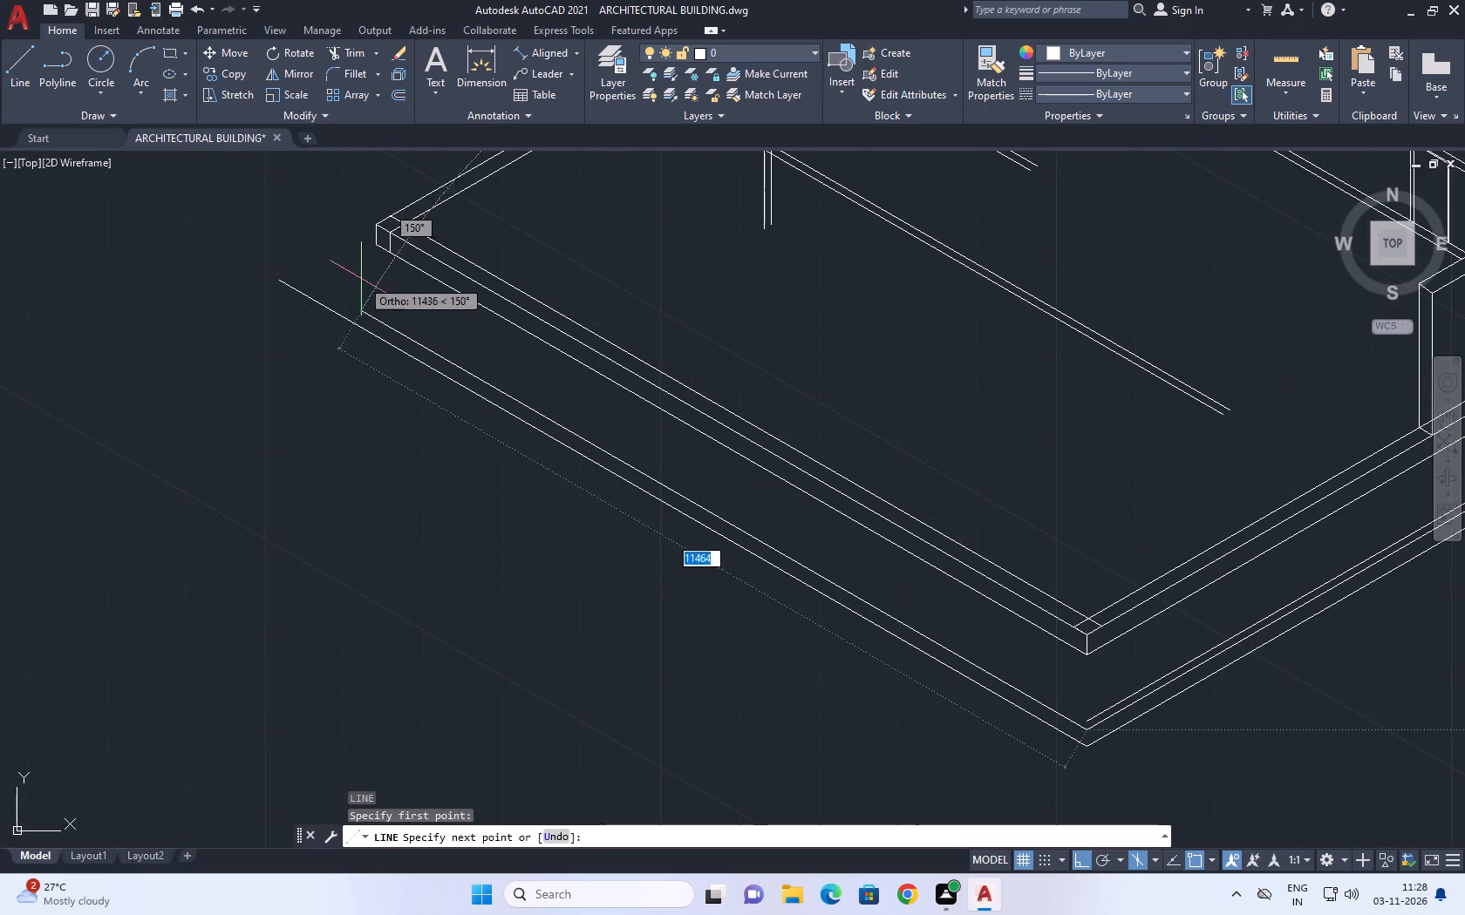
pyautogui.click(274, 227)
pyautogui.press('Escape')
# Draw a second 150° line from the front end of the 114.3 mm copy, parallel to the previous one and past its far end.
pyautogui.press('space')
pyautogui.scroll(2, 1103, 731)
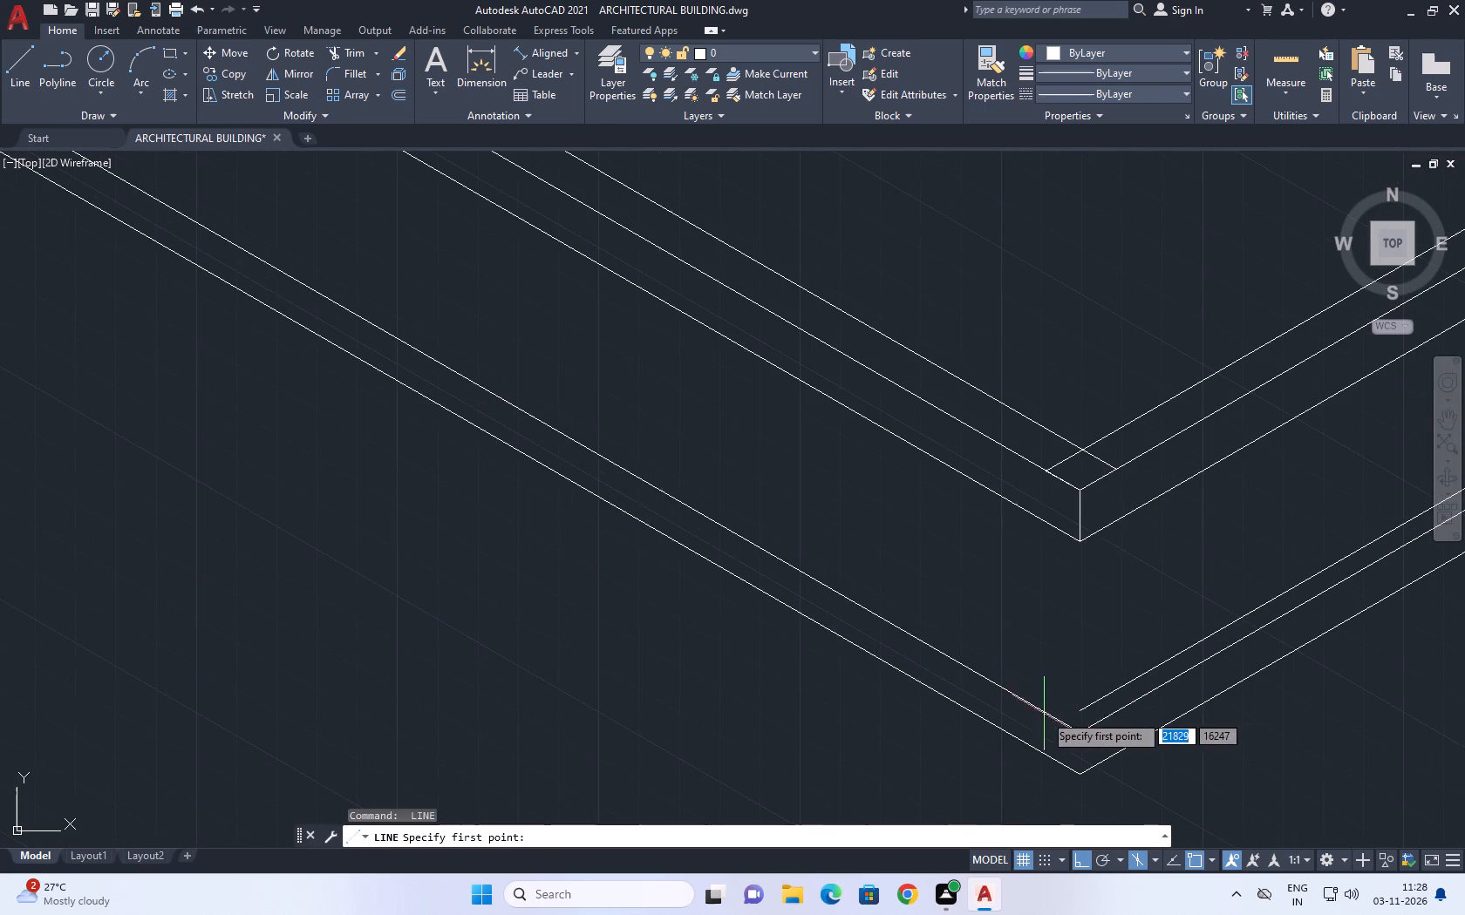
pyautogui.click(1079, 709)
pyautogui.scroll(-3, 681, 505)
pyautogui.moveTo(492, 333); pyautogui.dragTo(711, 493, button='middle')
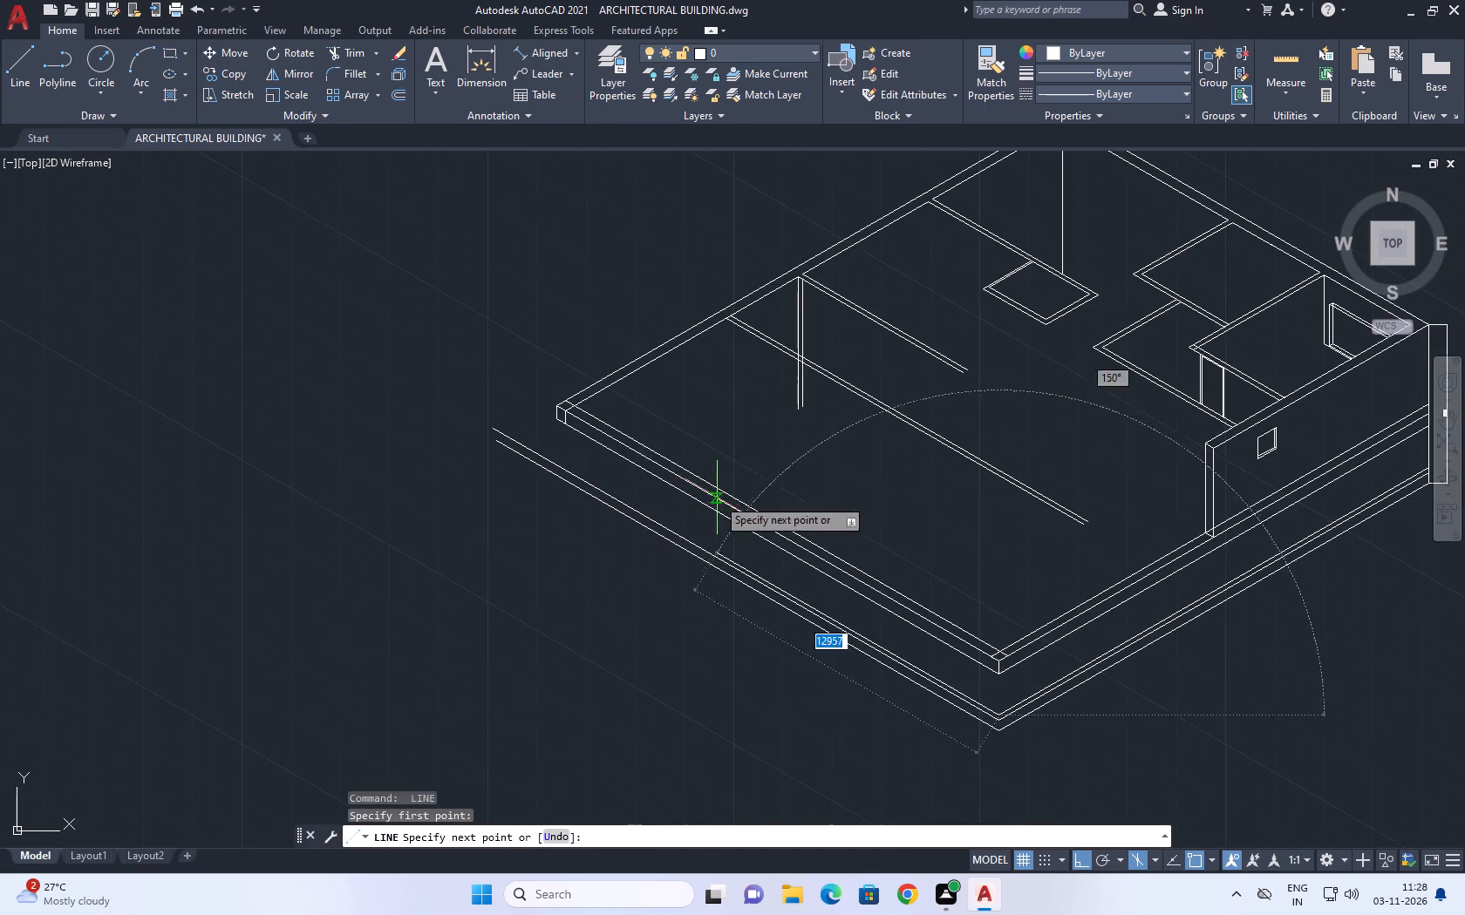
pyautogui.click(484, 402)
pyautogui.press('Escape')
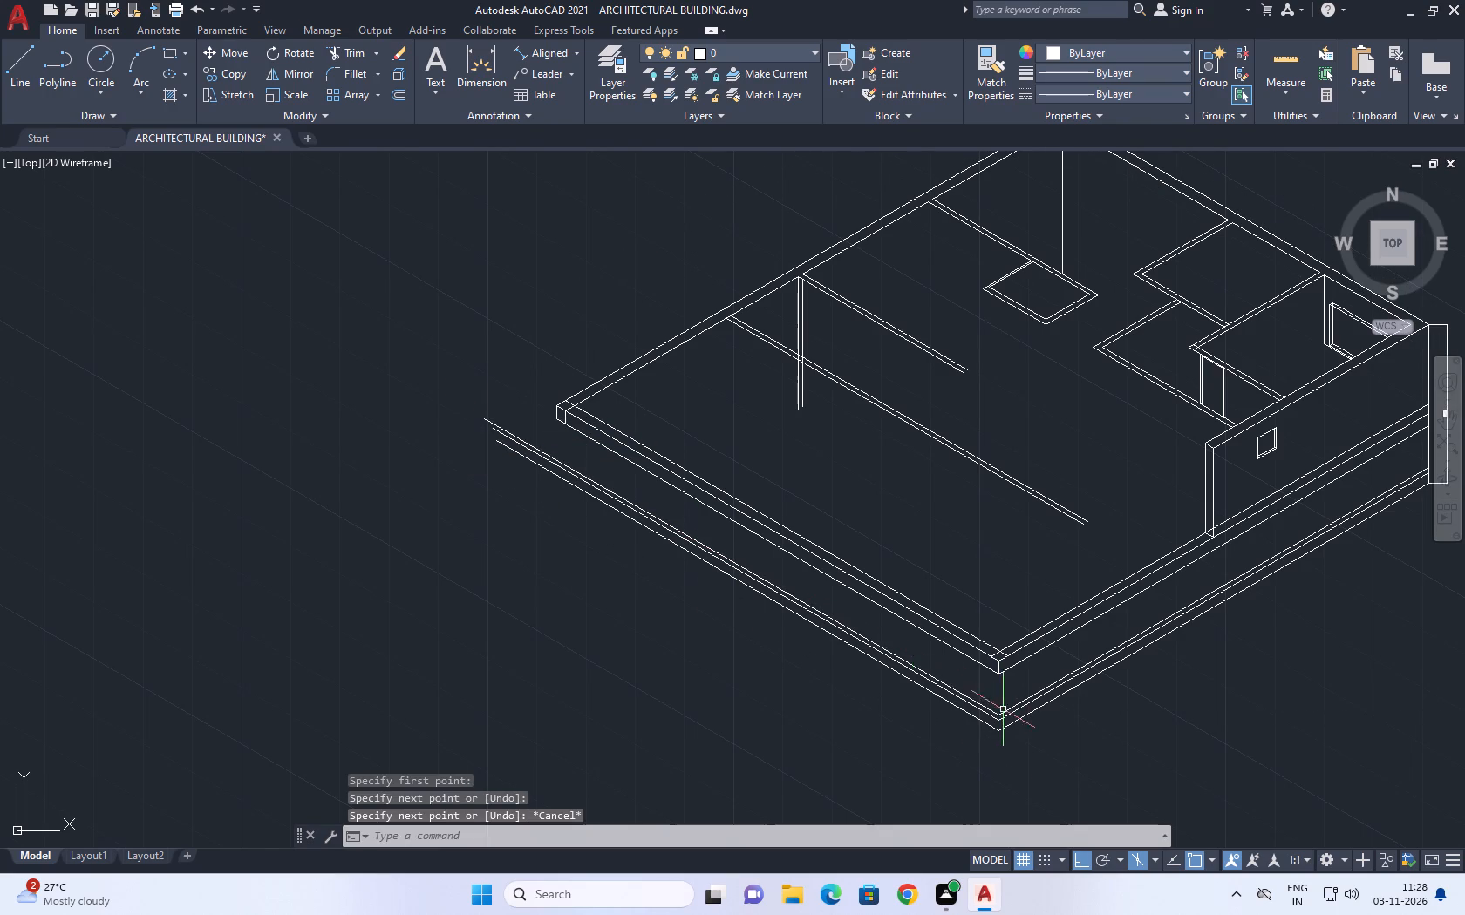
# Draw a vertical line at the front corner from the middle lines' junction down to the lowest outline corner.
pyautogui.scroll(1, 994, 756)
pyautogui.write('l')
pyautogui.press('space')
pyautogui.scroll(3, 963, 719)
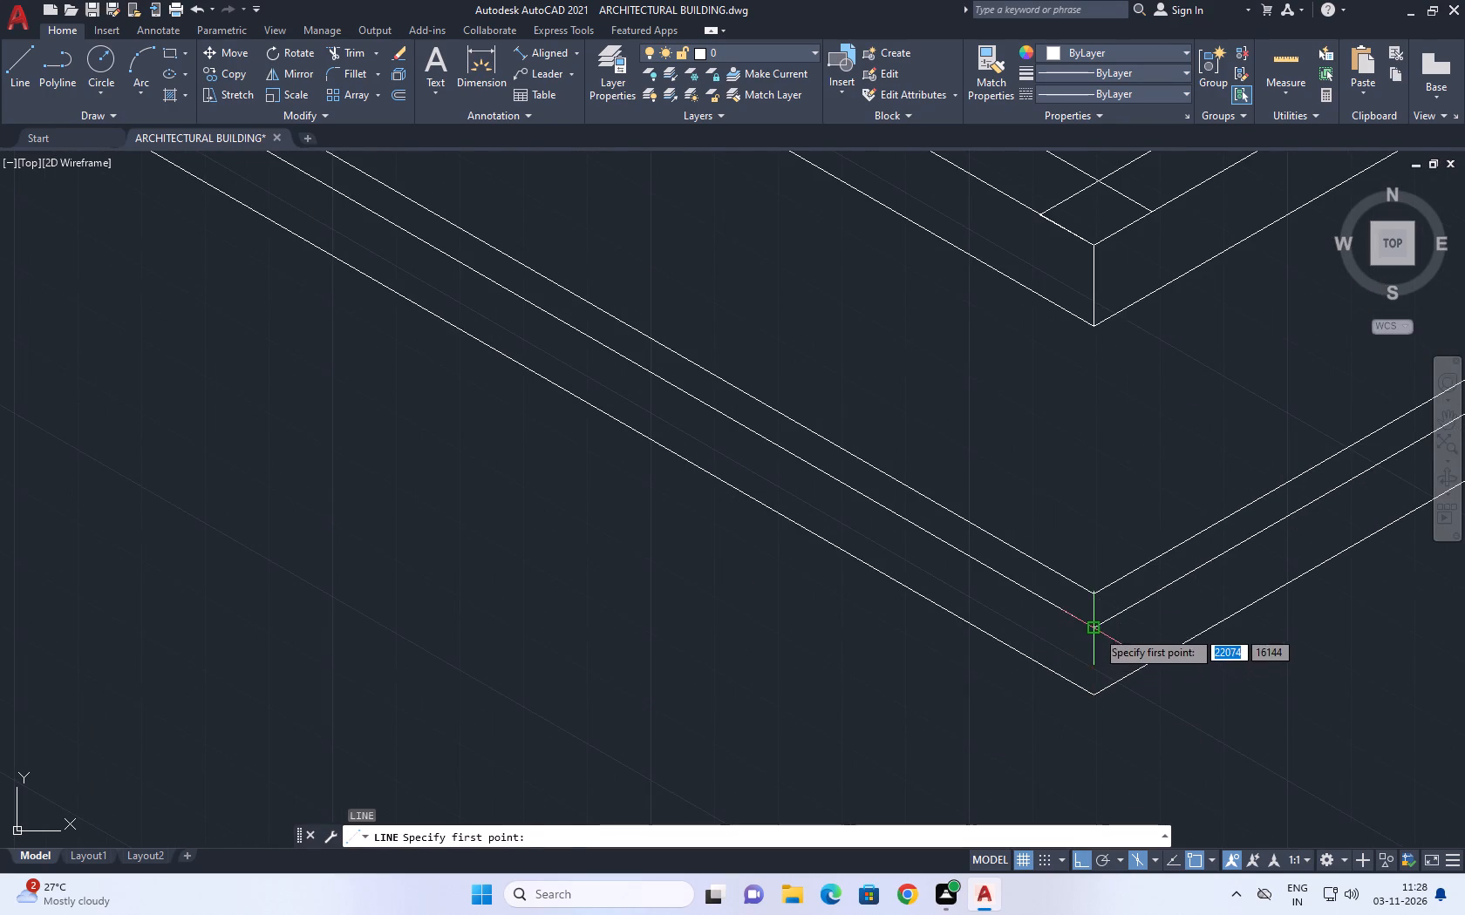
pyautogui.moveTo(1096, 630); pyautogui.dragTo(1094, 642)
pyautogui.click(1094, 697)
pyautogui.press('Escape')
pyautogui.moveTo(1085, 641); pyautogui.dragTo(1080, 683, button='middle')
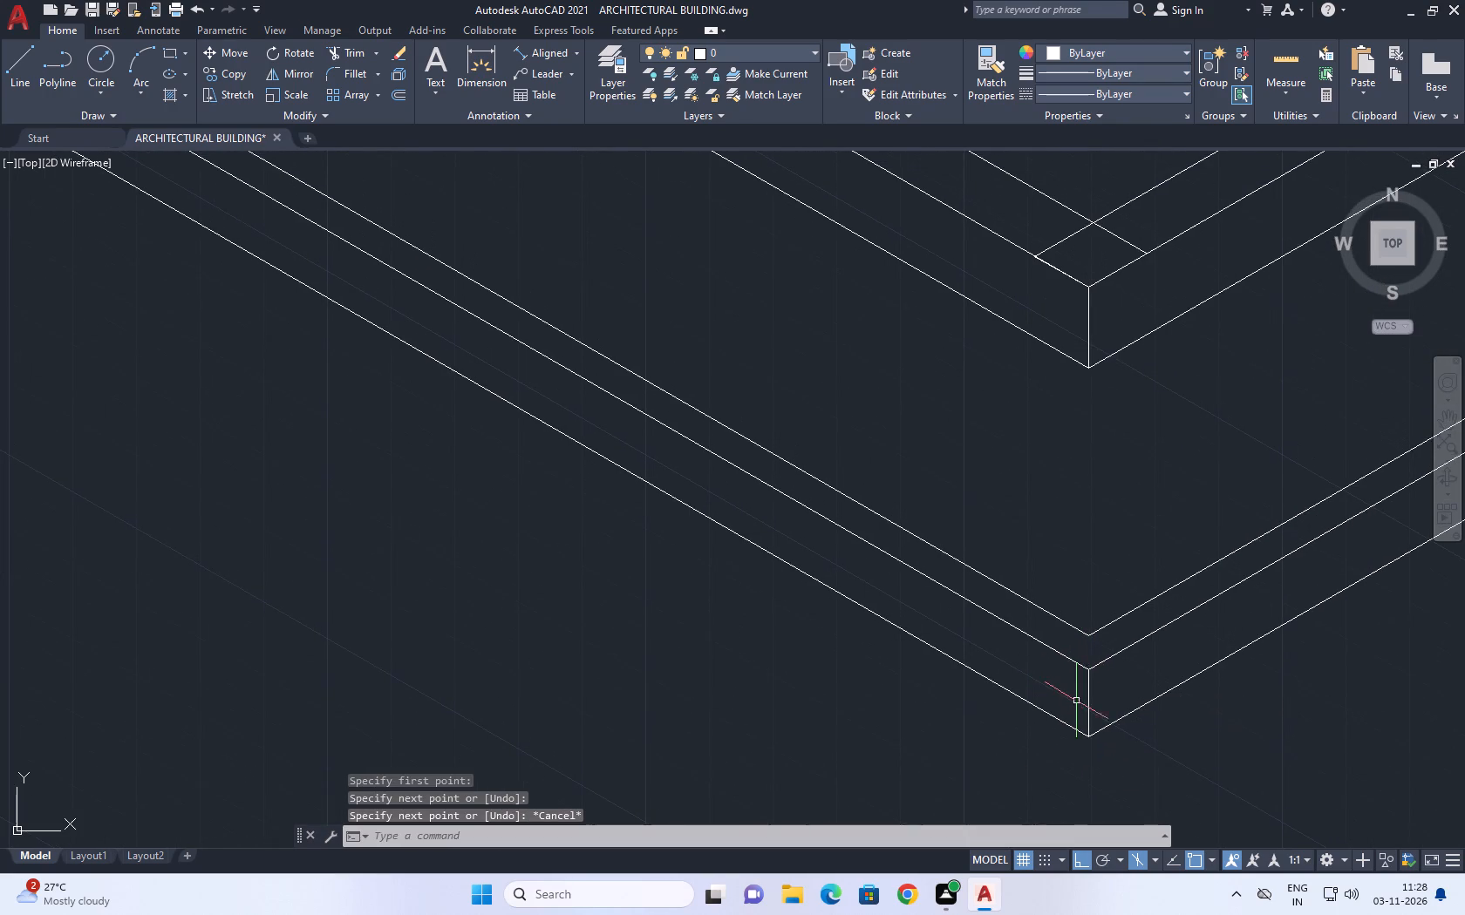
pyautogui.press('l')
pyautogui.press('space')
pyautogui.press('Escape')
# Extend the two uppermost base outline lines past each other at the front corner to meet the middle outline lines.
pyautogui.press('e')
pyautogui.press('x')
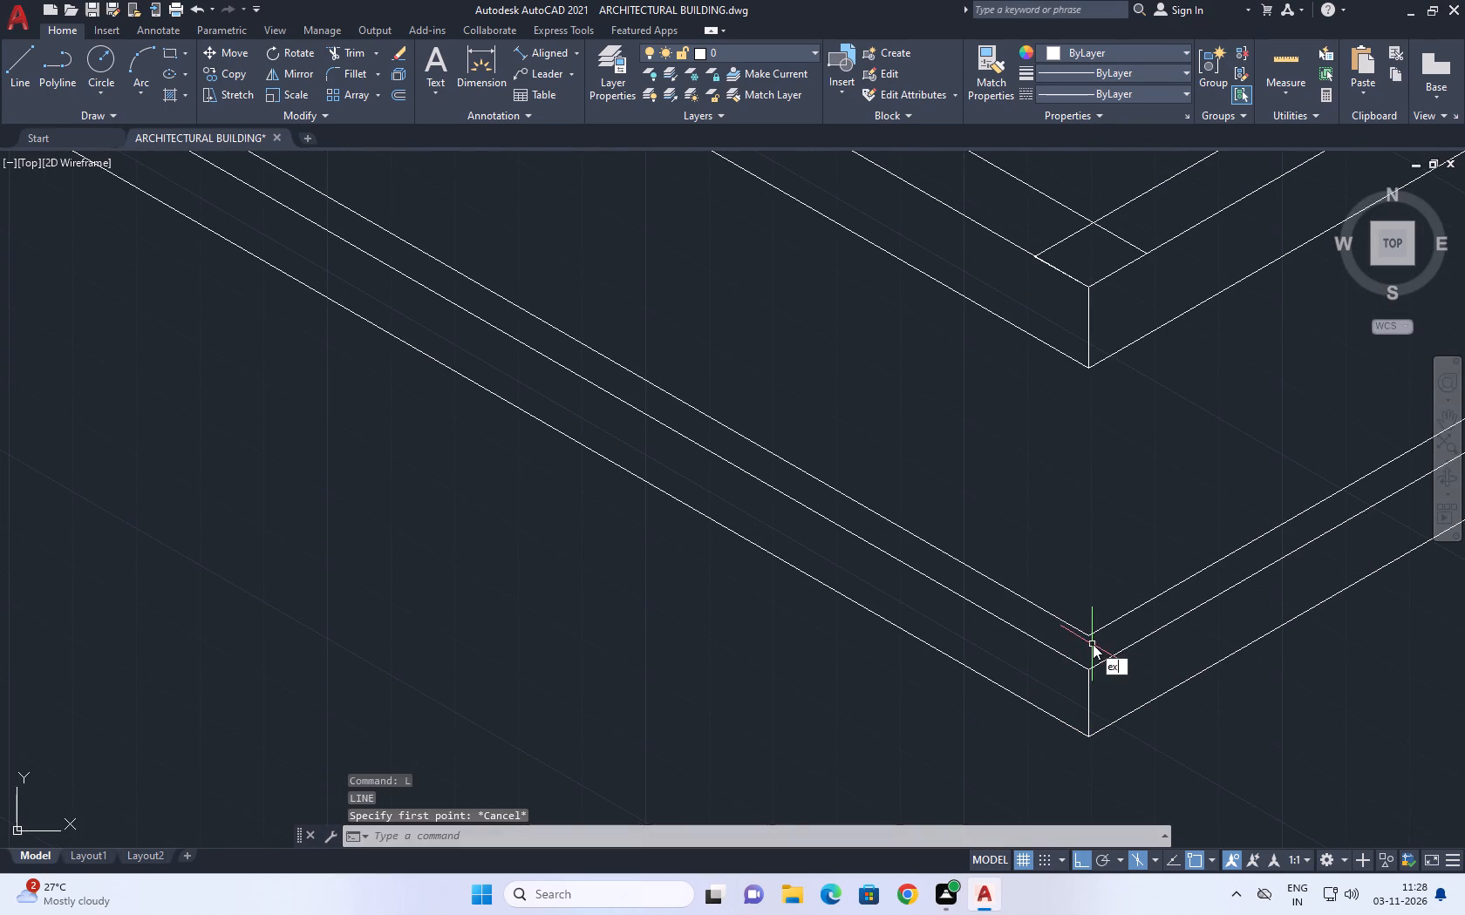
pyautogui.press('space')
pyautogui.click(1104, 628)
pyautogui.click(1080, 629)
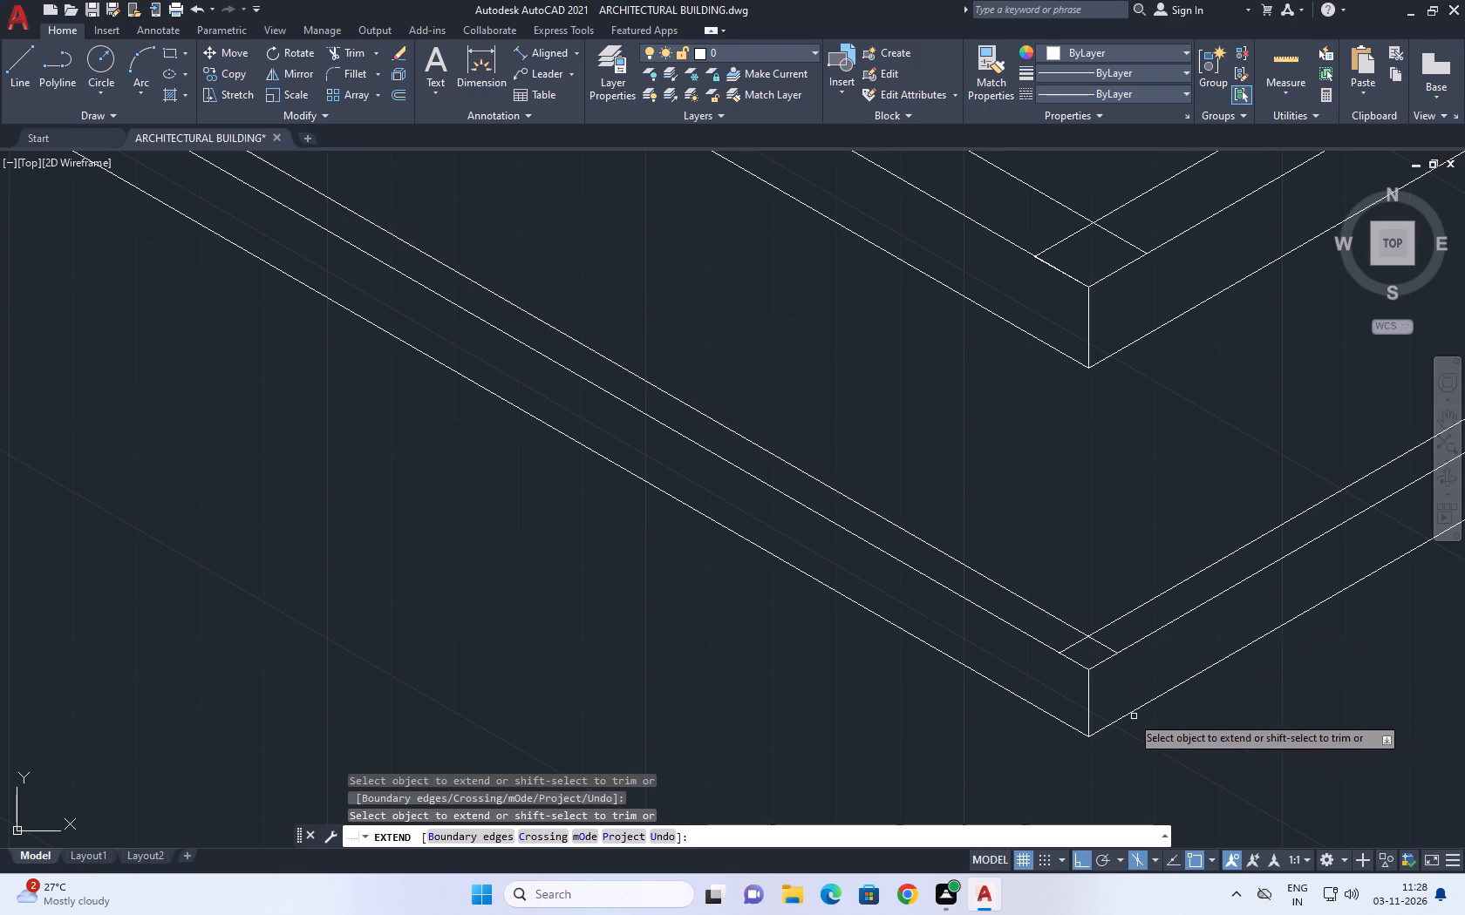
pyautogui.press('Escape')
# Examine the stepped outer base outline, from its front corner along to the free end of the window wall.
pyautogui.scroll(-2, 1065, 661)
pyautogui.moveTo(1116, 519); pyautogui.dragTo(1112, 569, button='middle')
pyautogui.scroll(-2, 1059, 593)
pyautogui.moveTo(1138, 556); pyautogui.dragTo(1125, 556, button='middle')
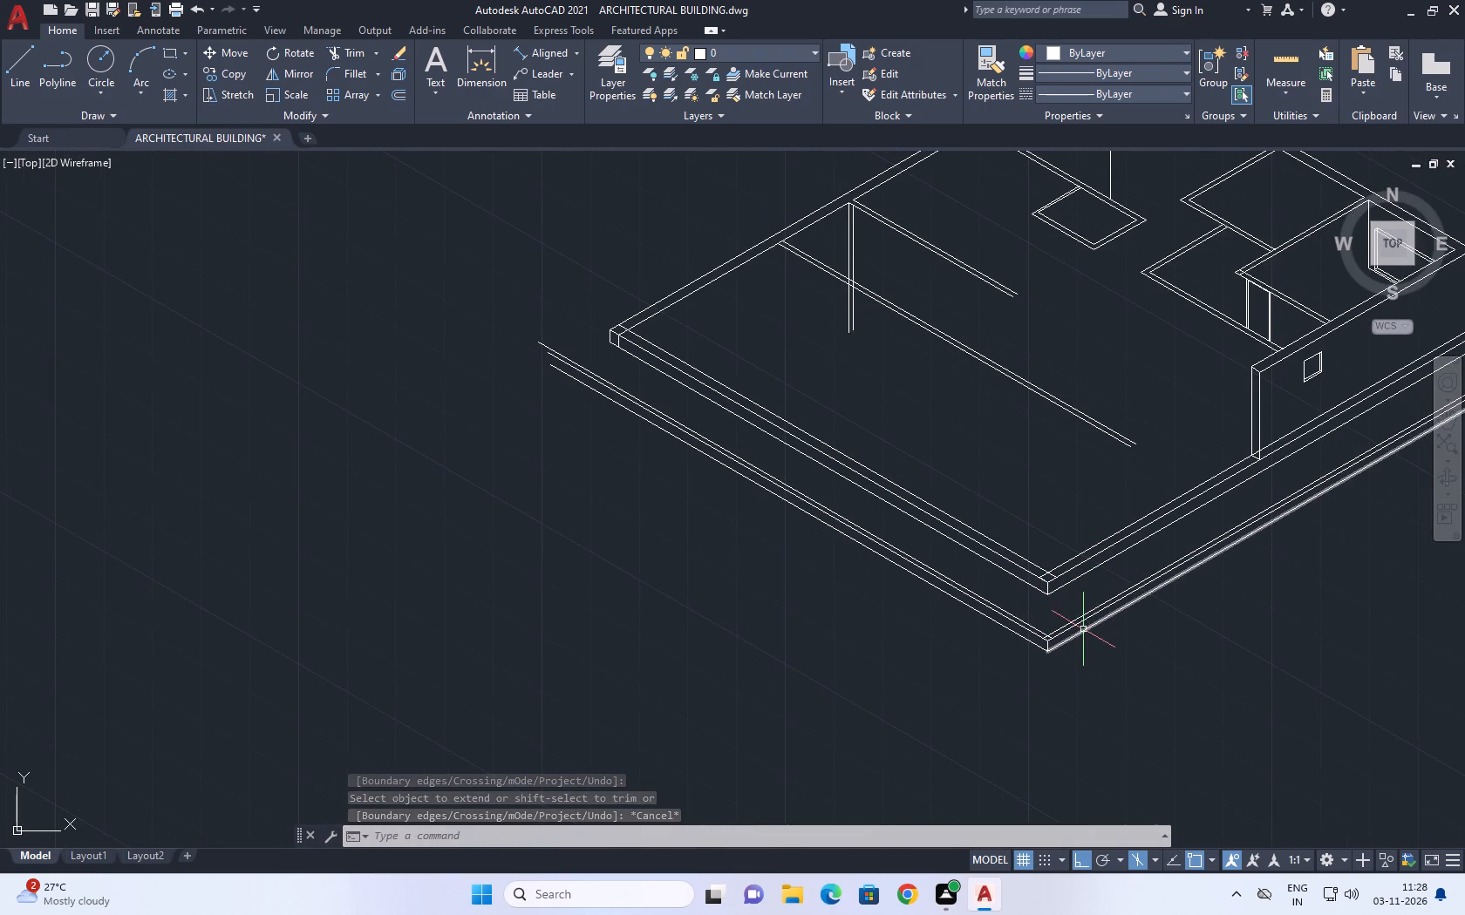
pyautogui.scroll(3, 1051, 634)
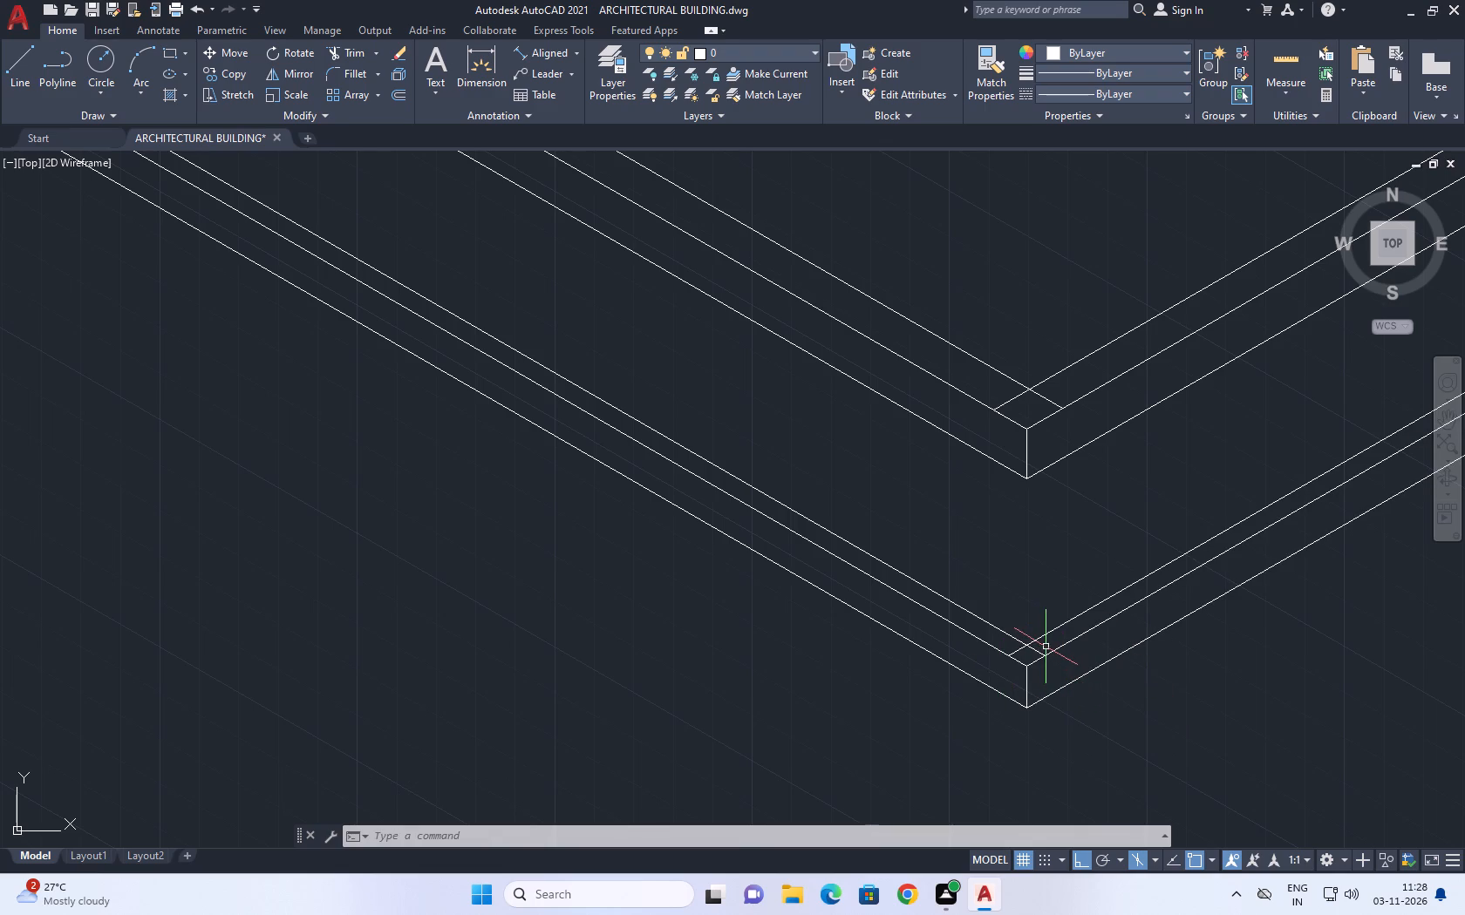
pyautogui.moveTo(1080, 646); pyautogui.dragTo(993, 645, button='middle')
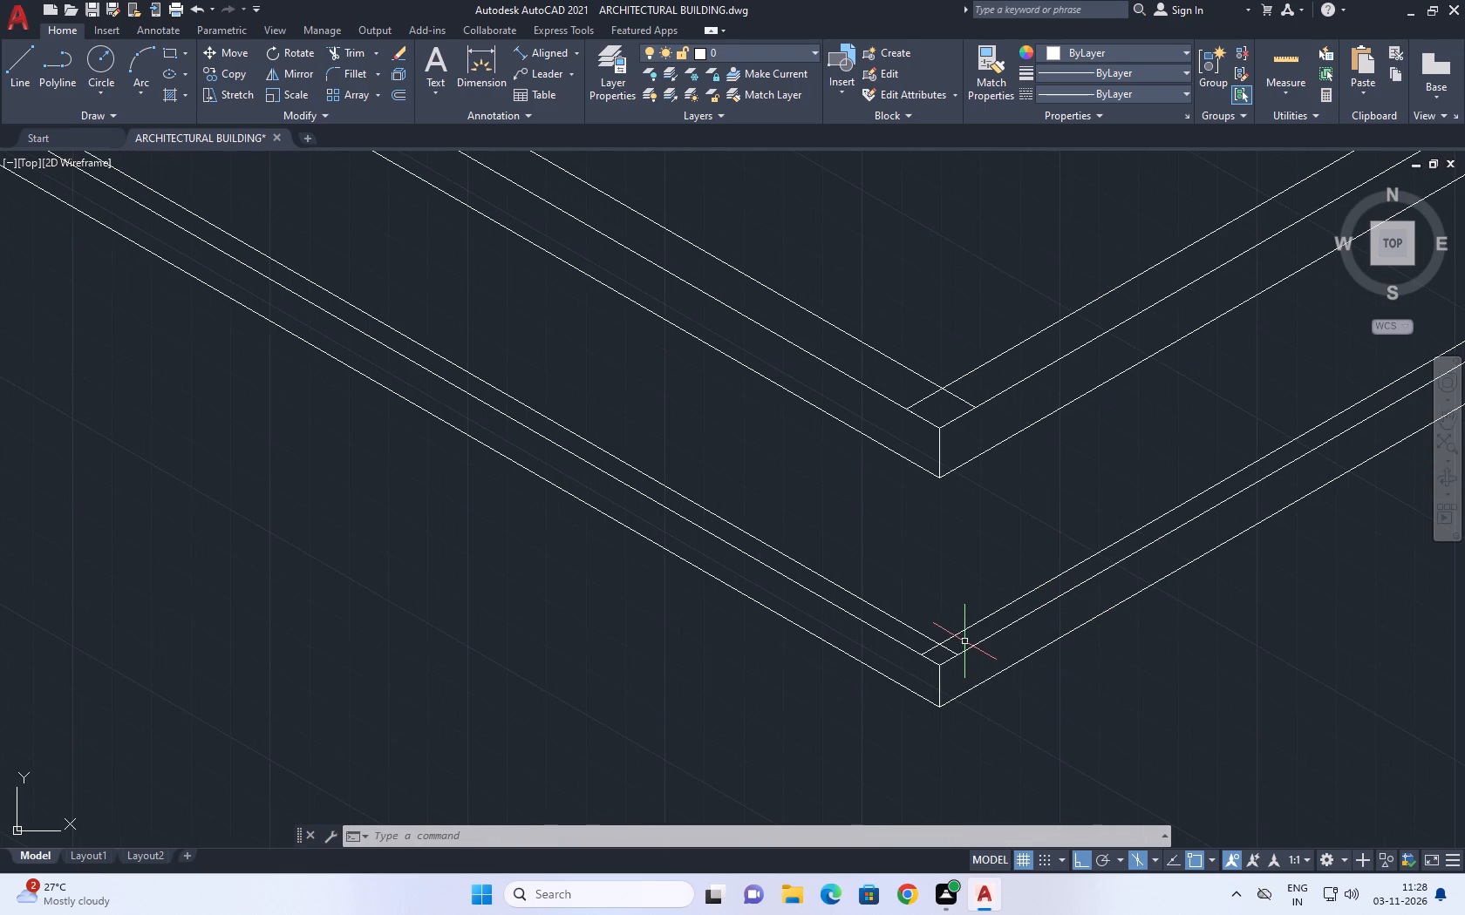
pyautogui.scroll(-3, 916, 669)
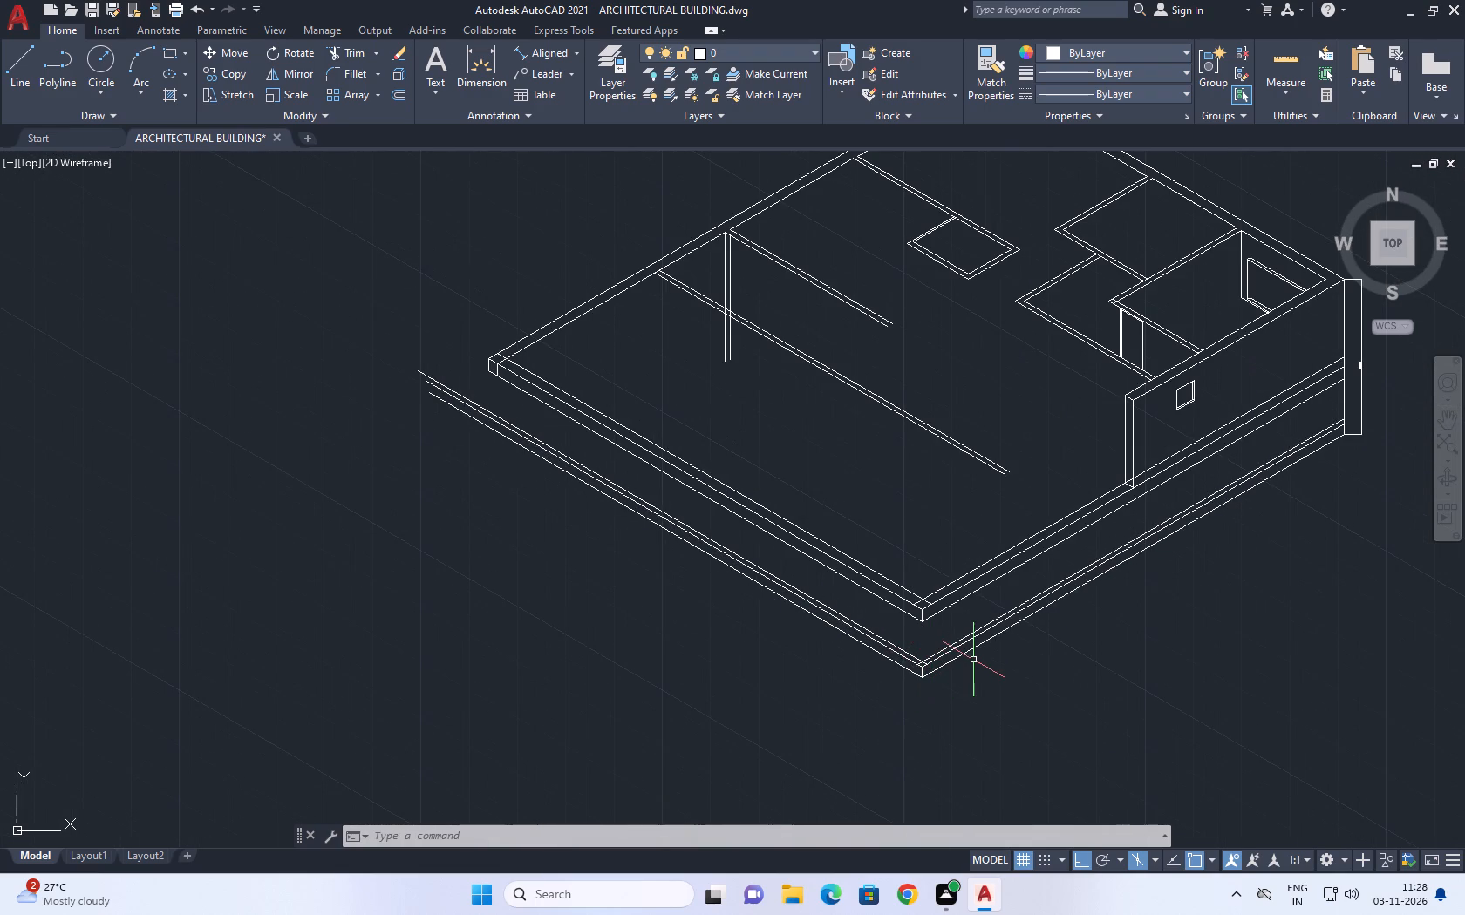
pyautogui.moveTo(1148, 611); pyautogui.dragTo(983, 604, button='middle')
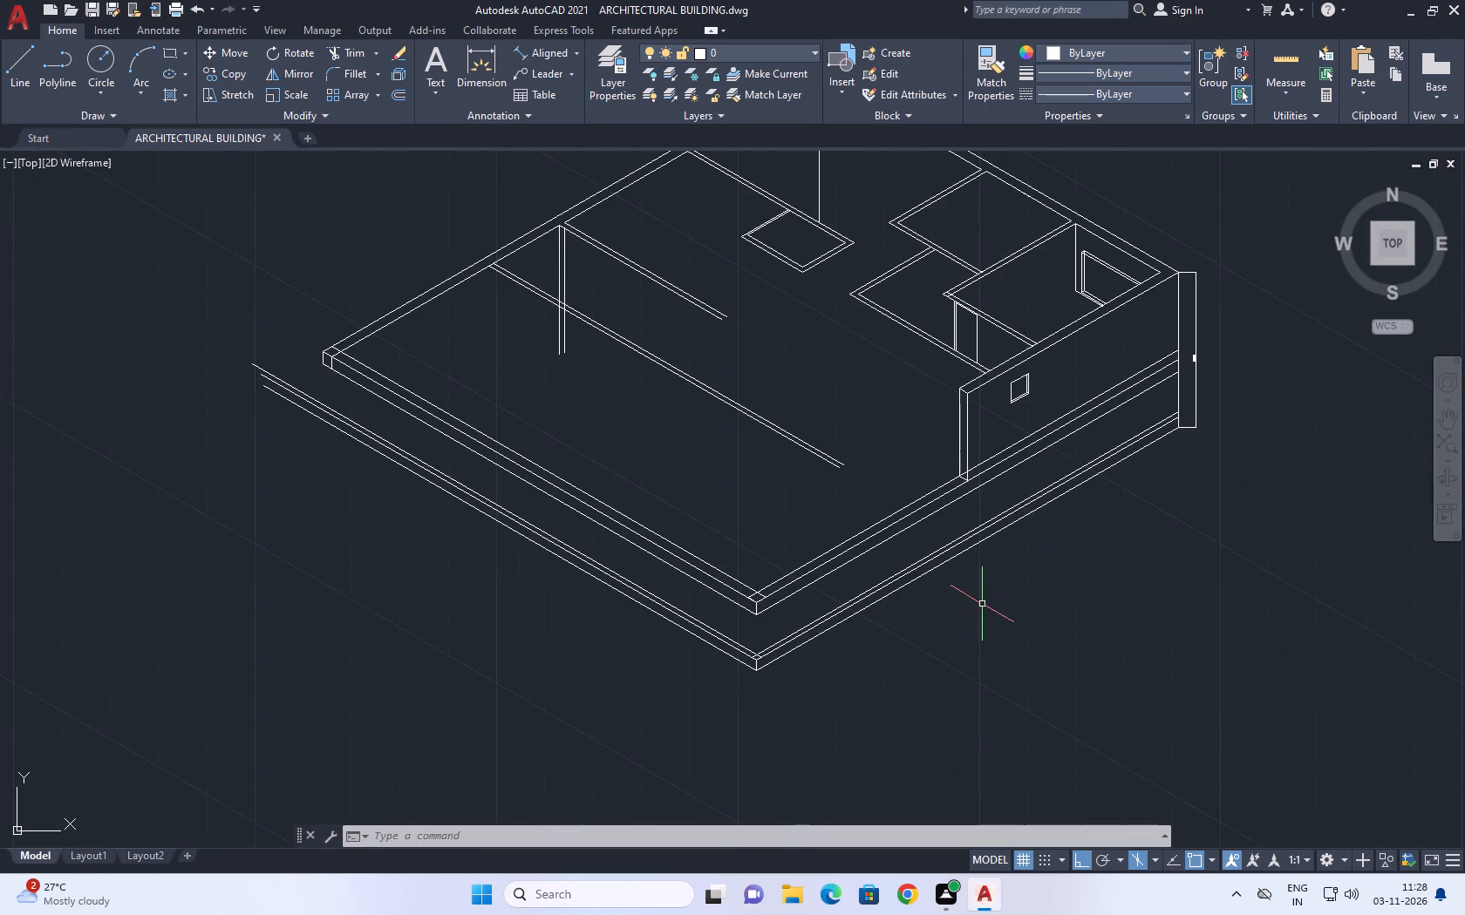
pyautogui.scroll(-1, 1000, 626)
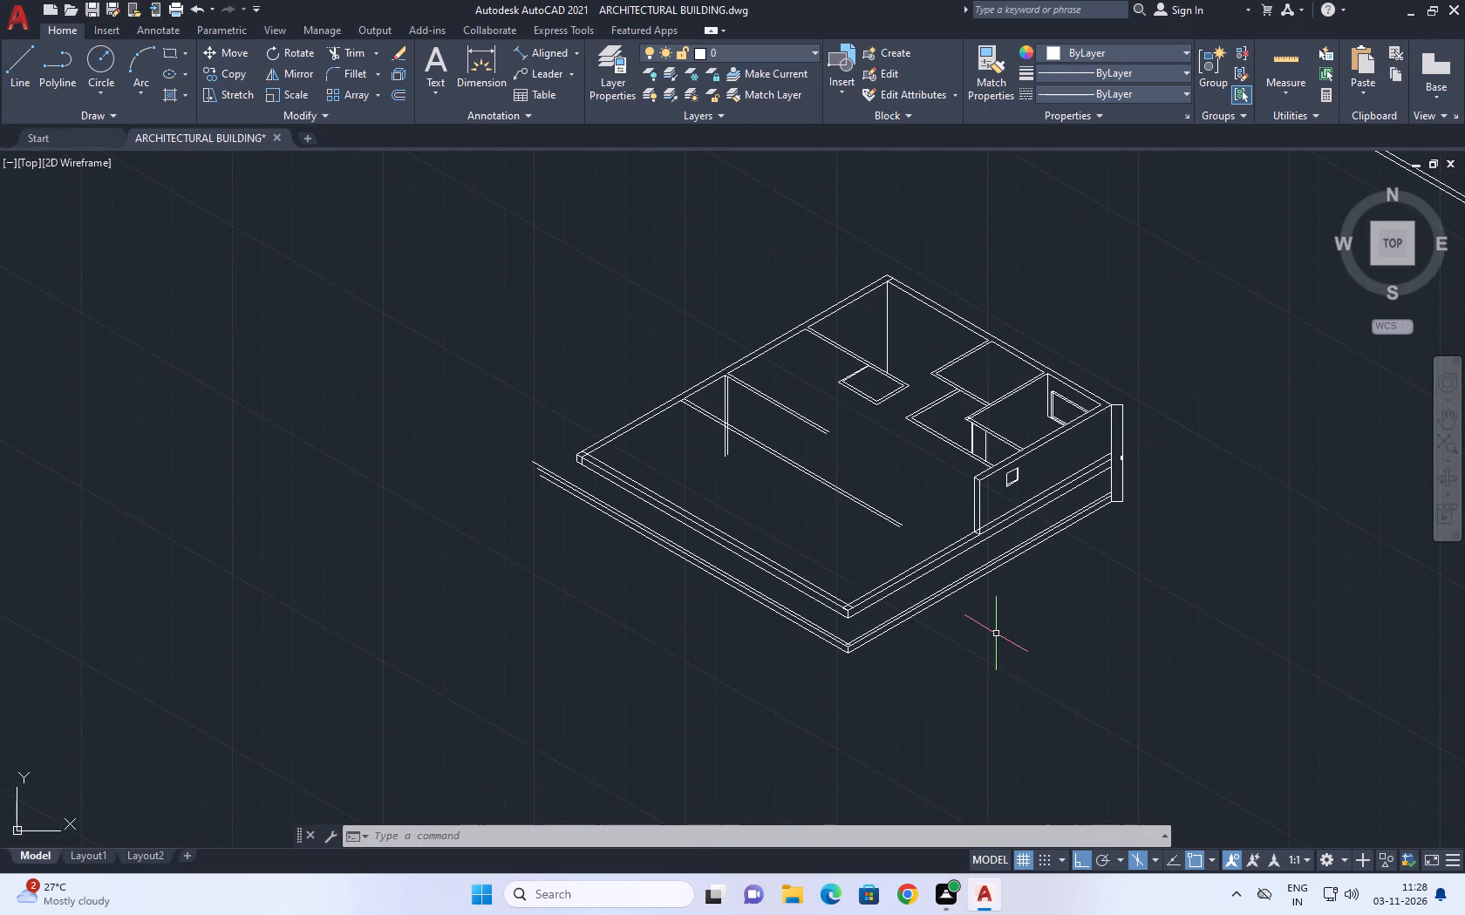
pyautogui.scroll(2, 974, 570)
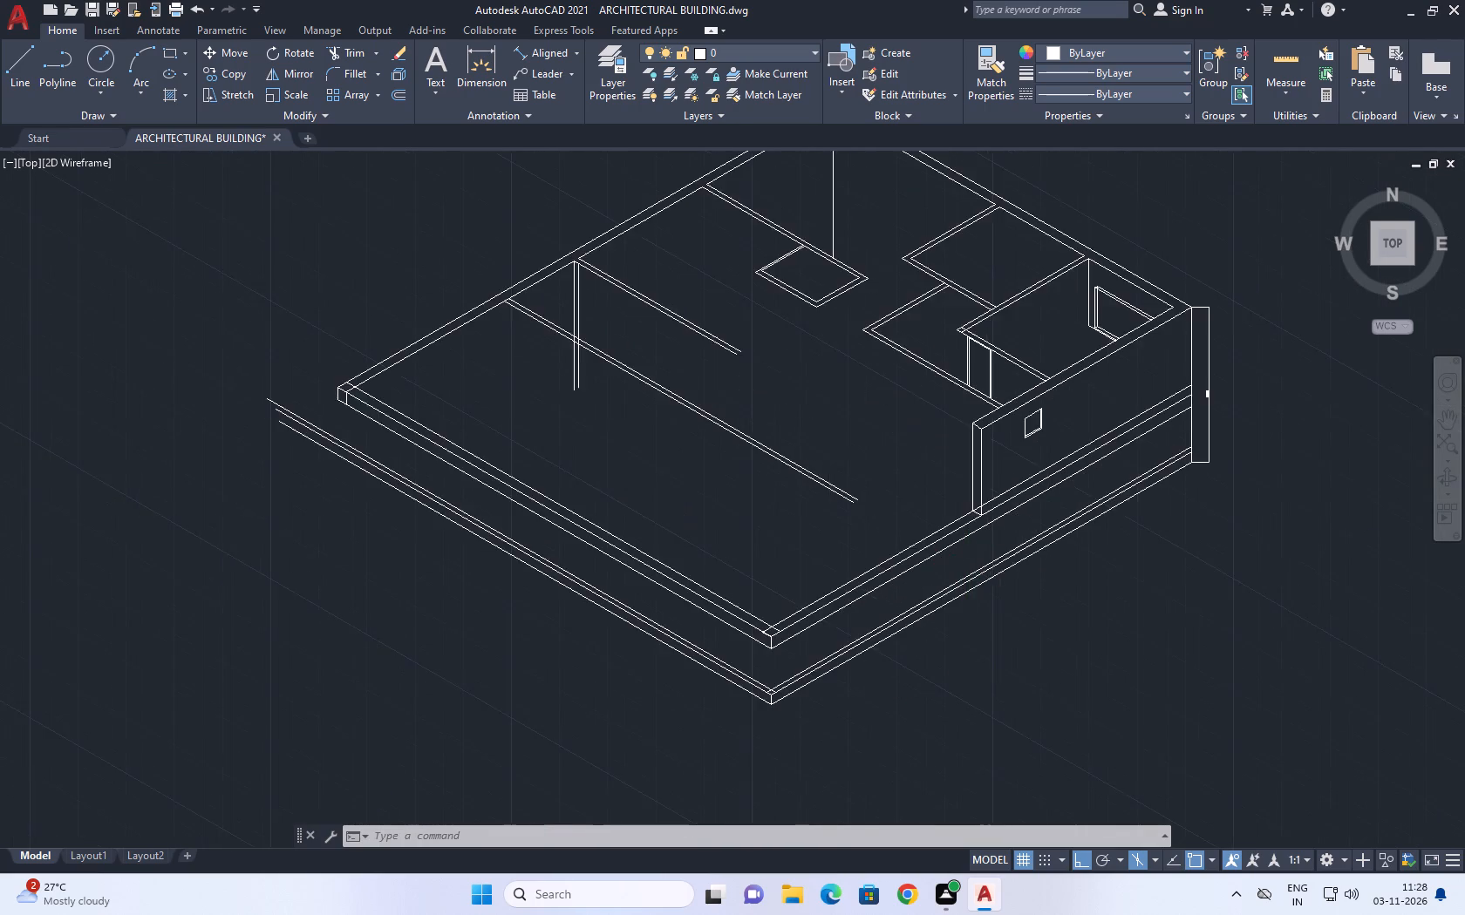
pyautogui.scroll(1, 966, 565)
pyautogui.moveTo(1057, 599); pyautogui.dragTo(1000, 608, button='middle')
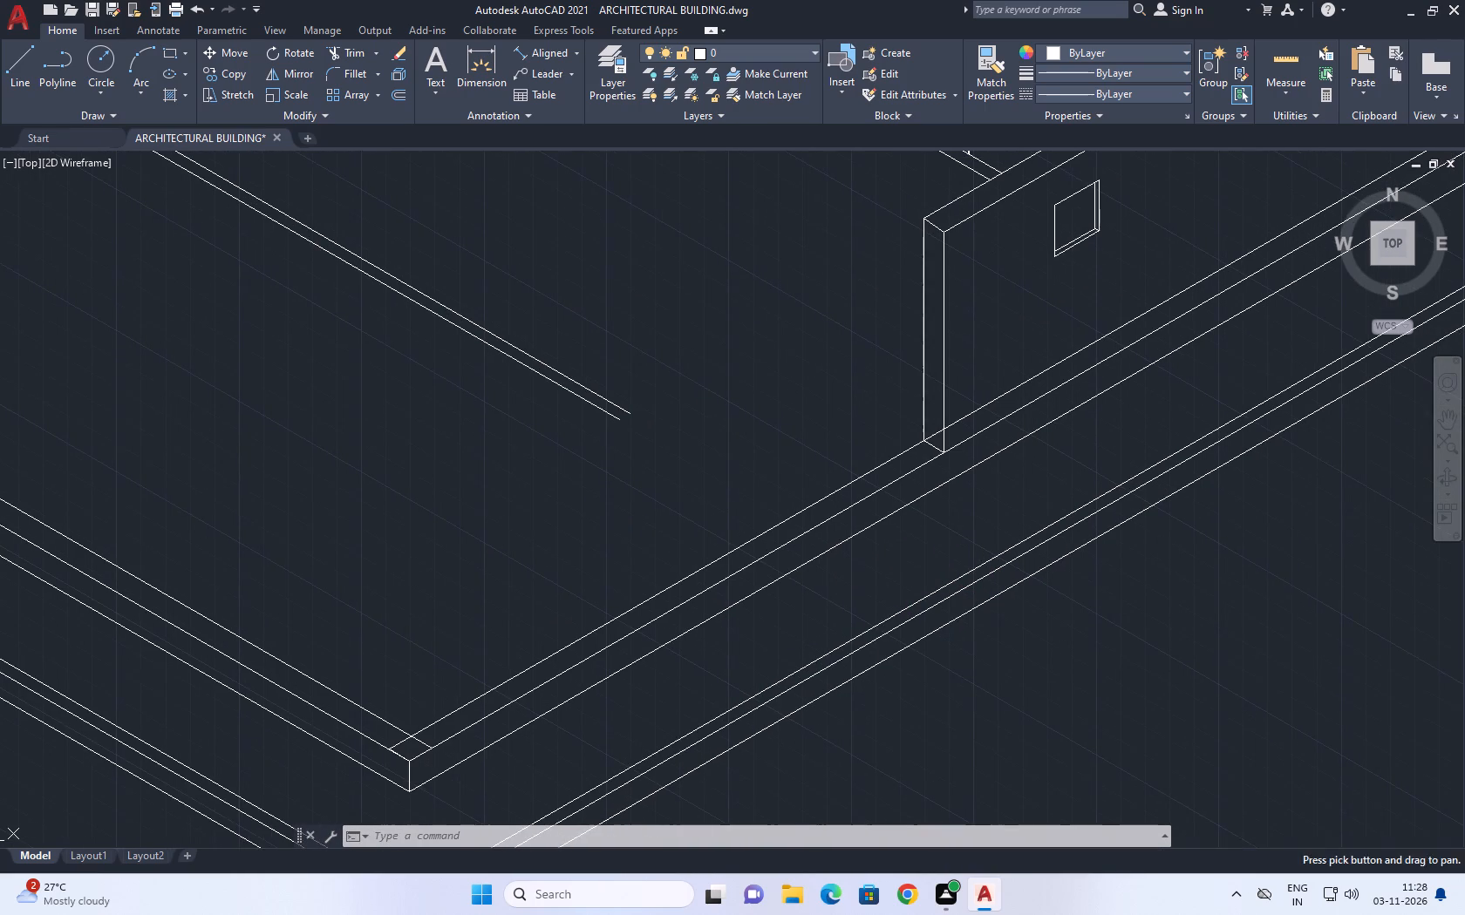
pyautogui.scroll(-1, 960, 595)
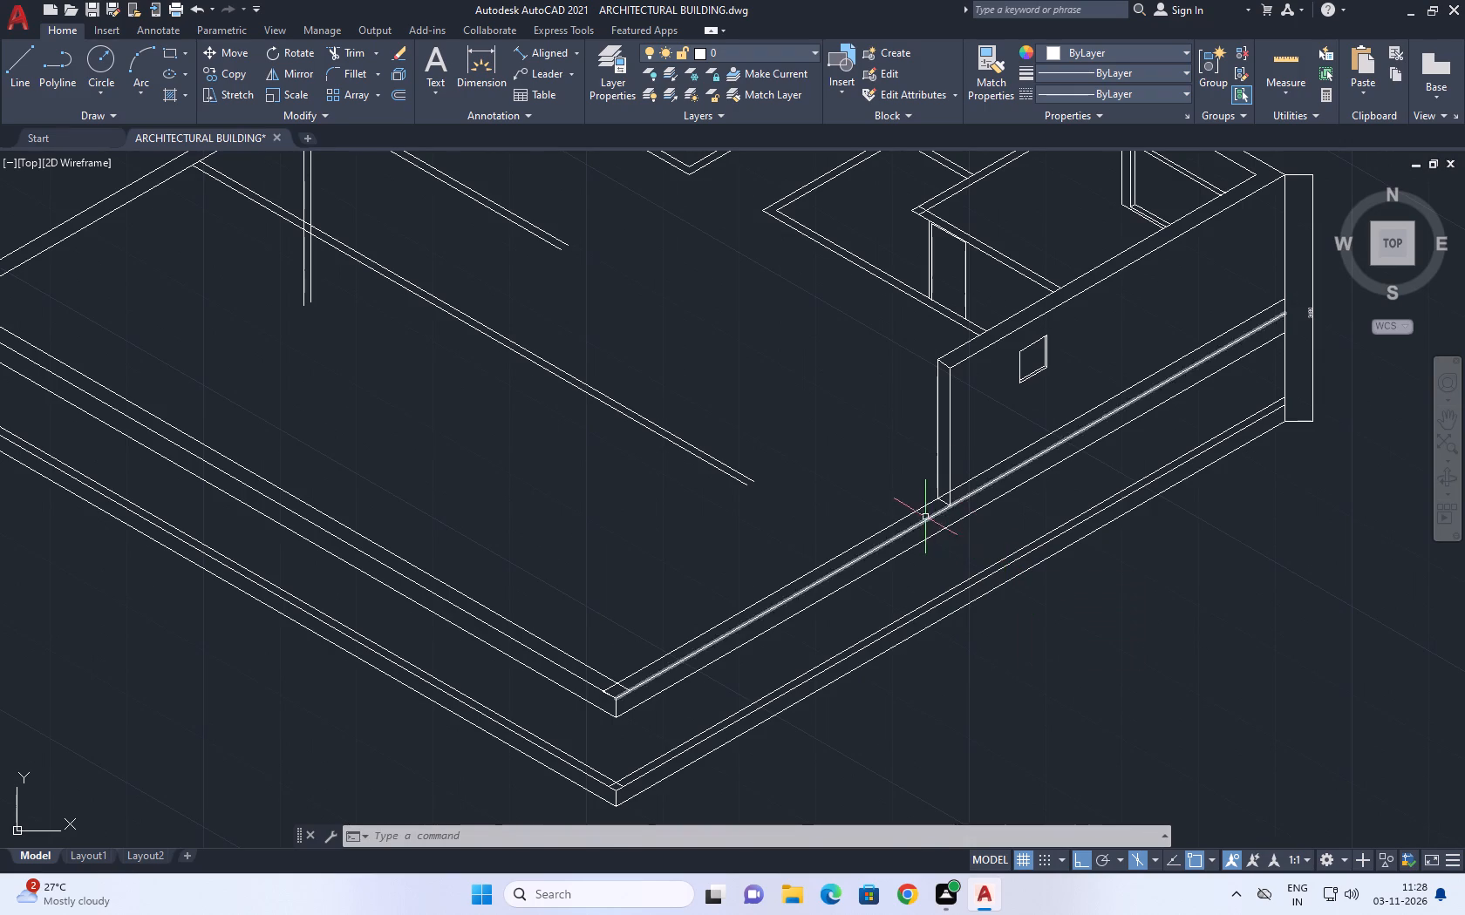
pyautogui.scroll(2, 998, 419)
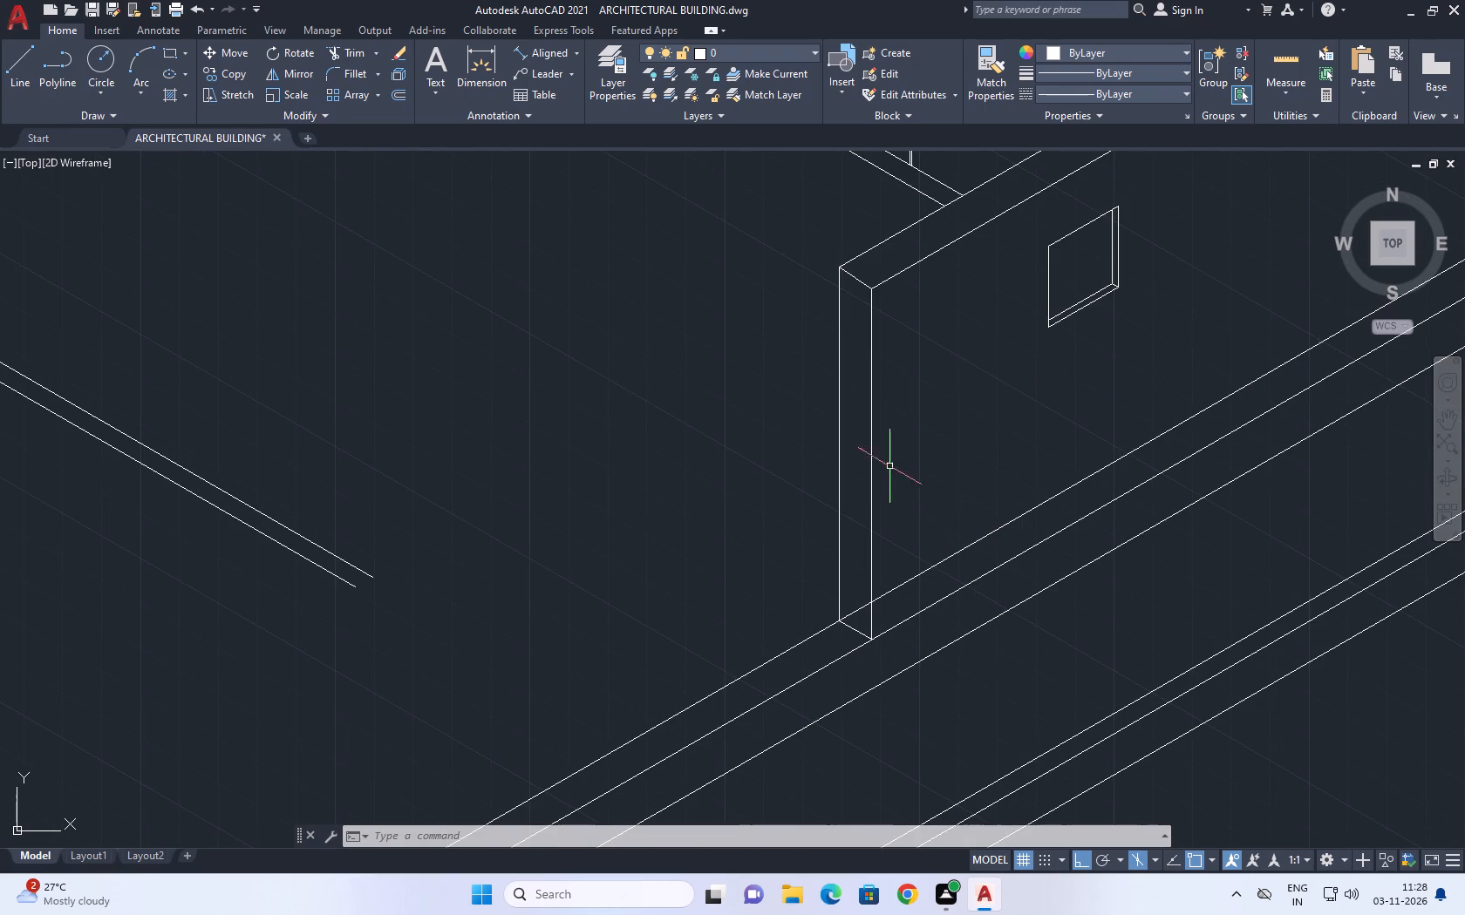
# Draw a line about 5340 mm long at 210° from the wall's free-end base edge, along the inner ledge to its front corner.
pyautogui.click(24, 71)
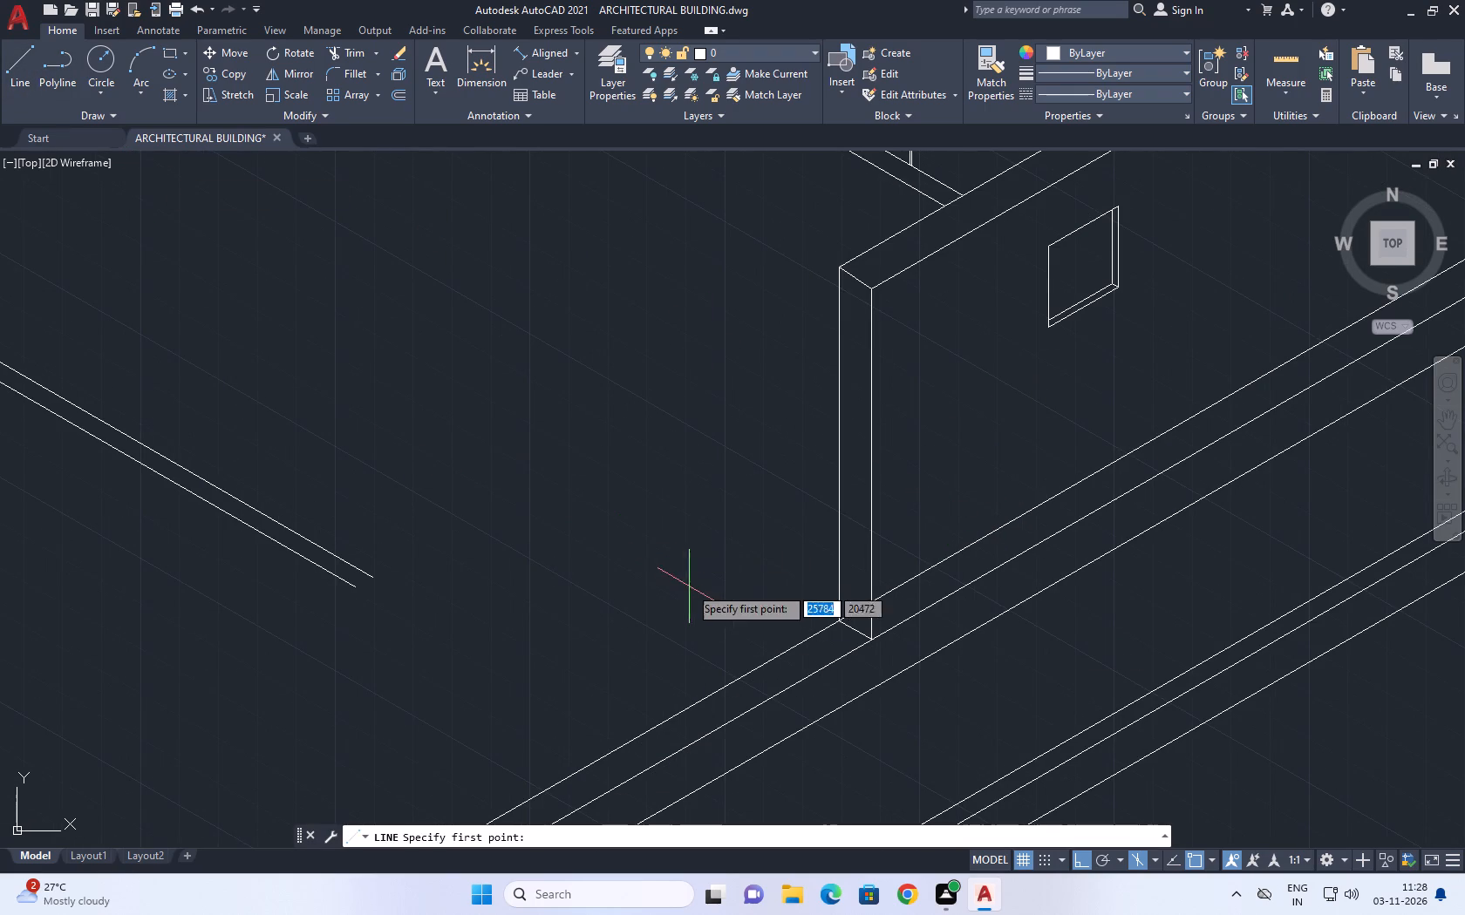
pyautogui.scroll(1, 856, 622)
pyautogui.click(848, 637)
pyautogui.scroll(1, 899, 592)
pyautogui.scroll(-4, 899, 592)
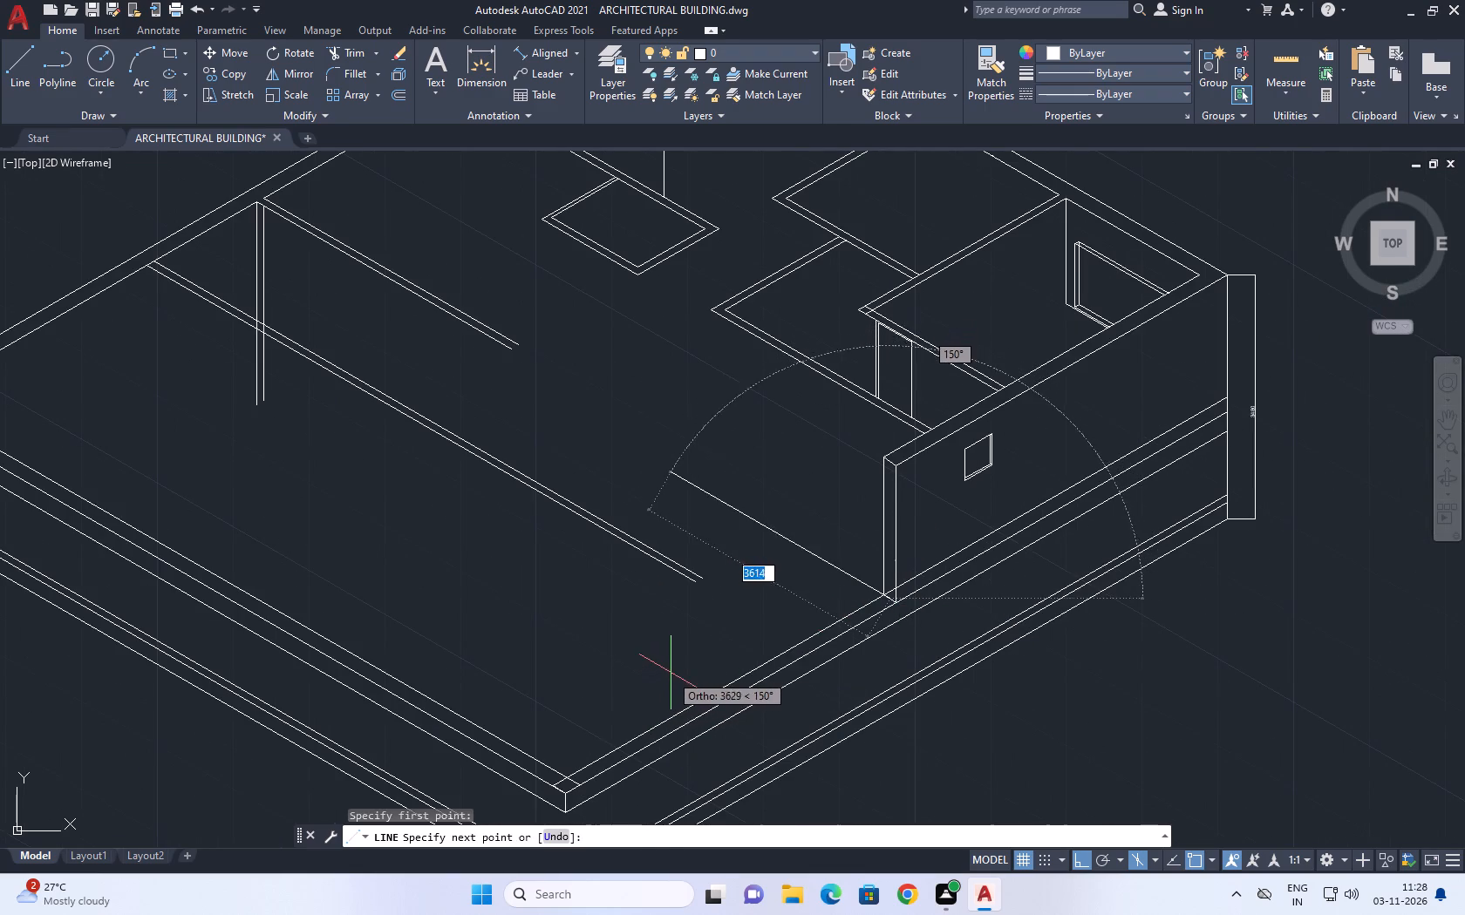
pyautogui.press('F5')
pyautogui.scroll(3, 559, 769)
pyautogui.moveTo(583, 781); pyautogui.dragTo(601, 569, button='middle')
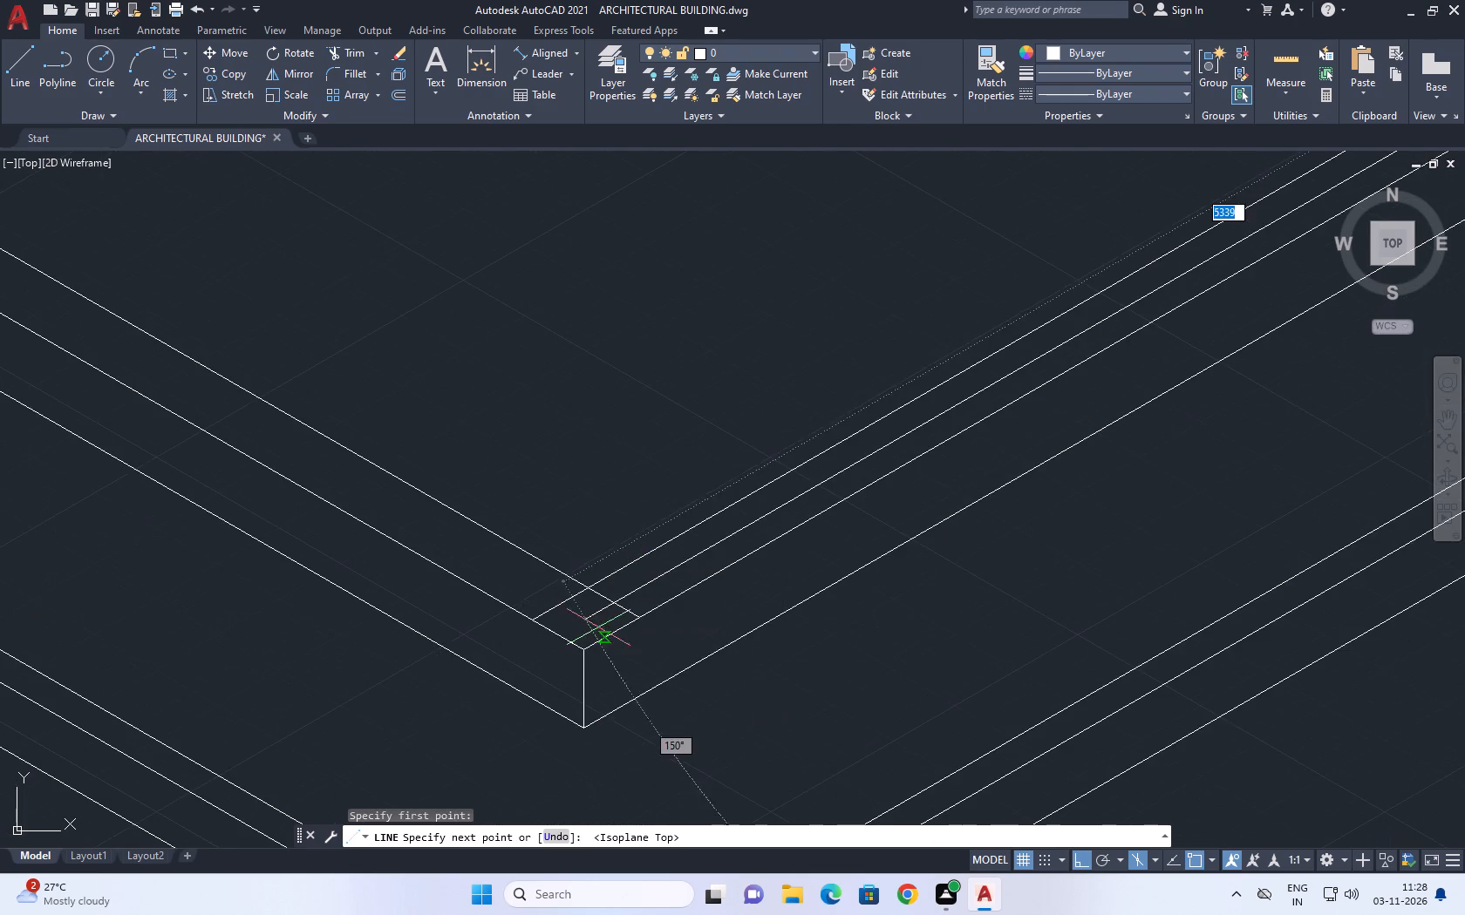
pyautogui.scroll(2, 596, 633)
pyautogui.click(581, 626)
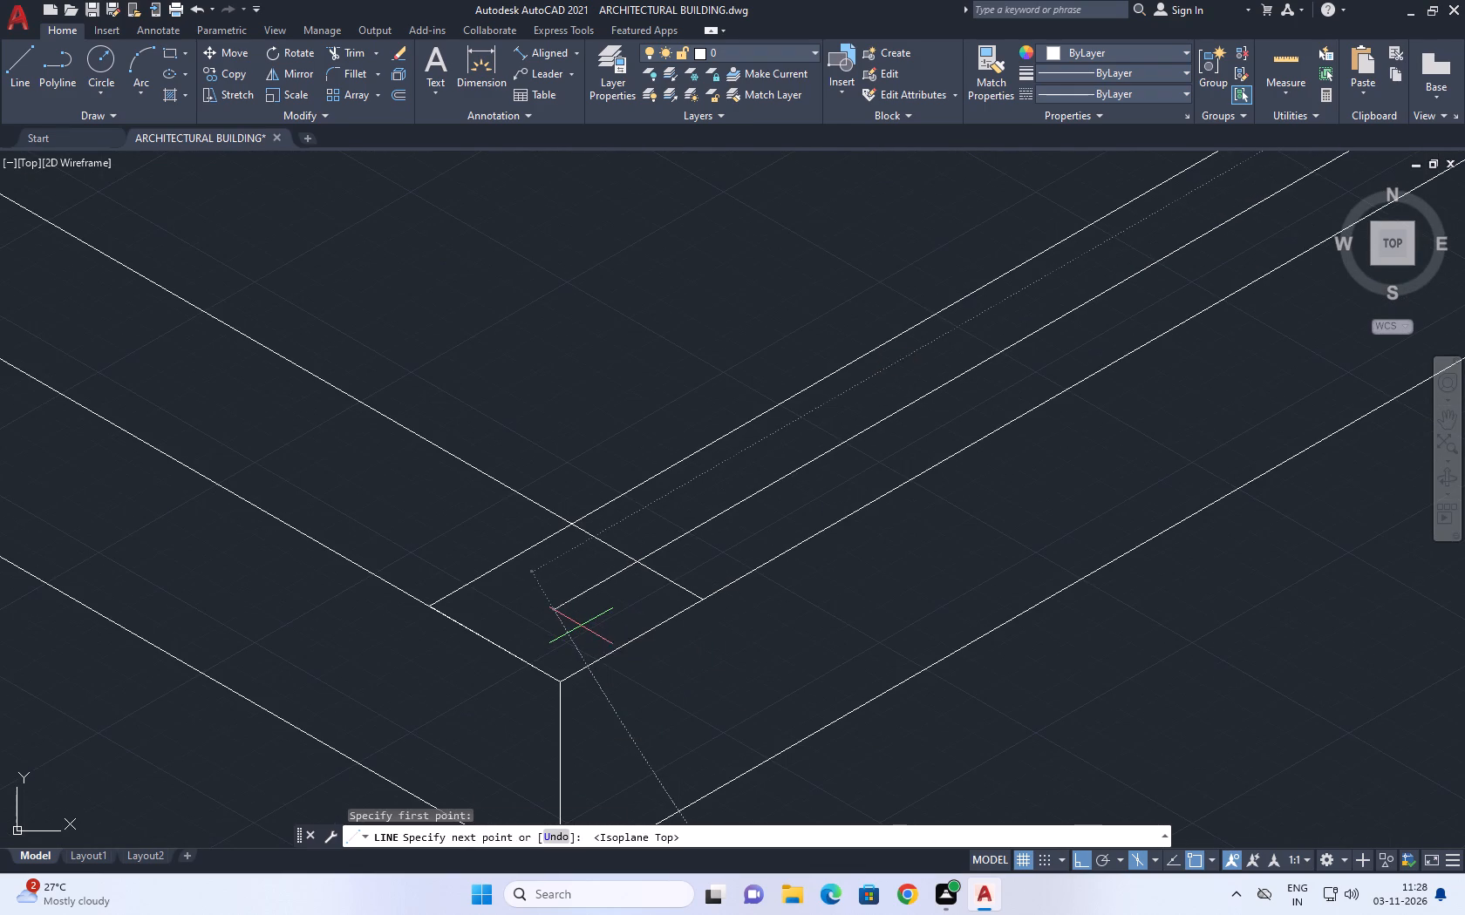
pyautogui.press('space')
# Trim the new line's overhang beyond the crossing ledge line at the inner front corner.
pyautogui.click(356, 51)
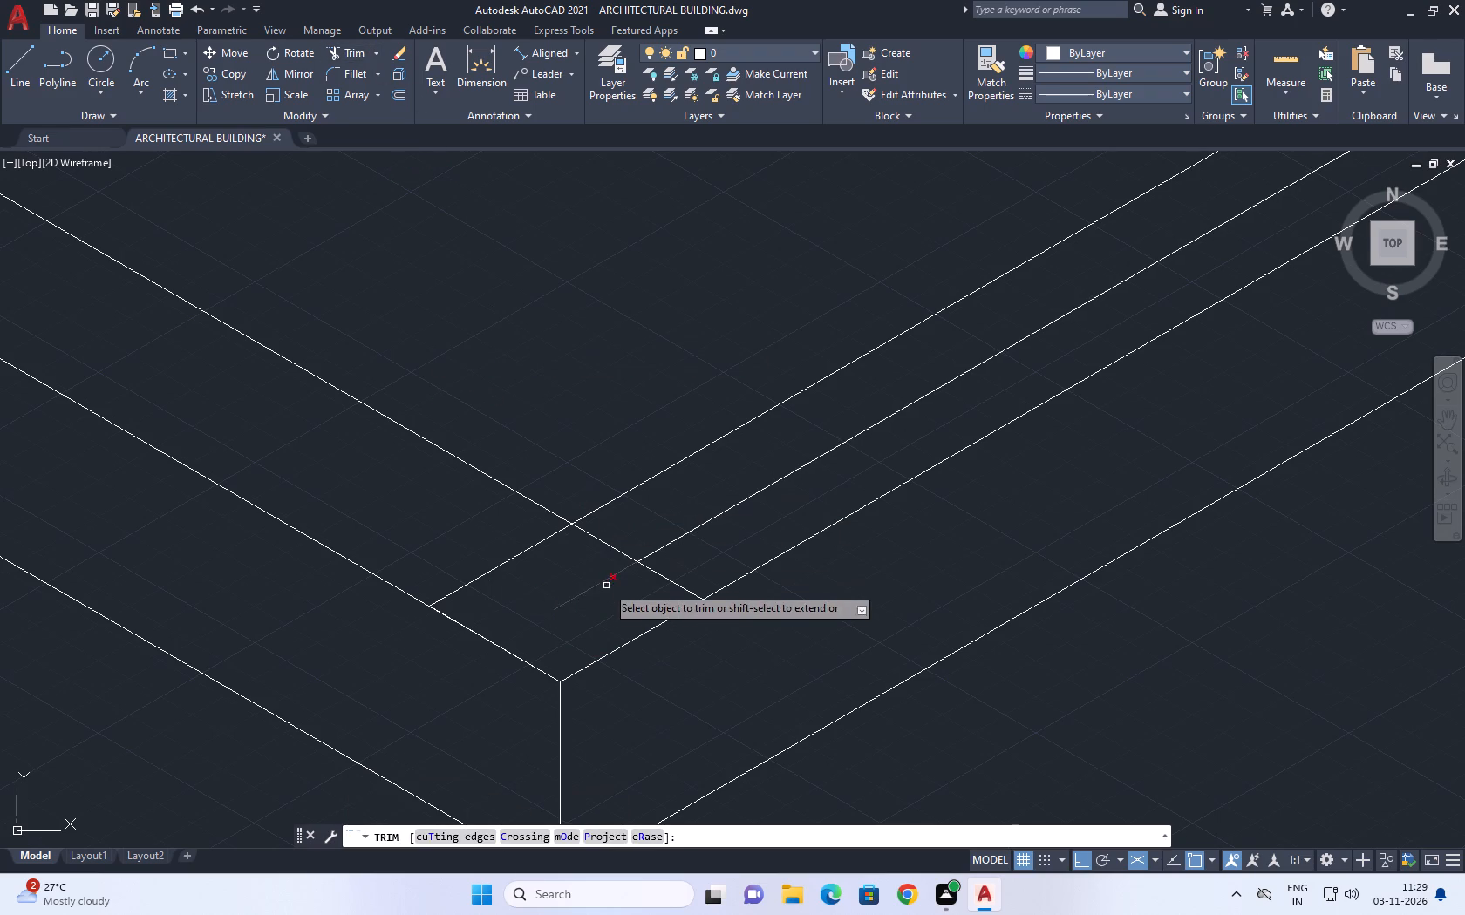
pyautogui.click(600, 587)
pyautogui.press('space')
# Examine the ledge and outer base along the window wall, up to the wall's far vertical corner.
pyautogui.scroll(-3, 701, 576)
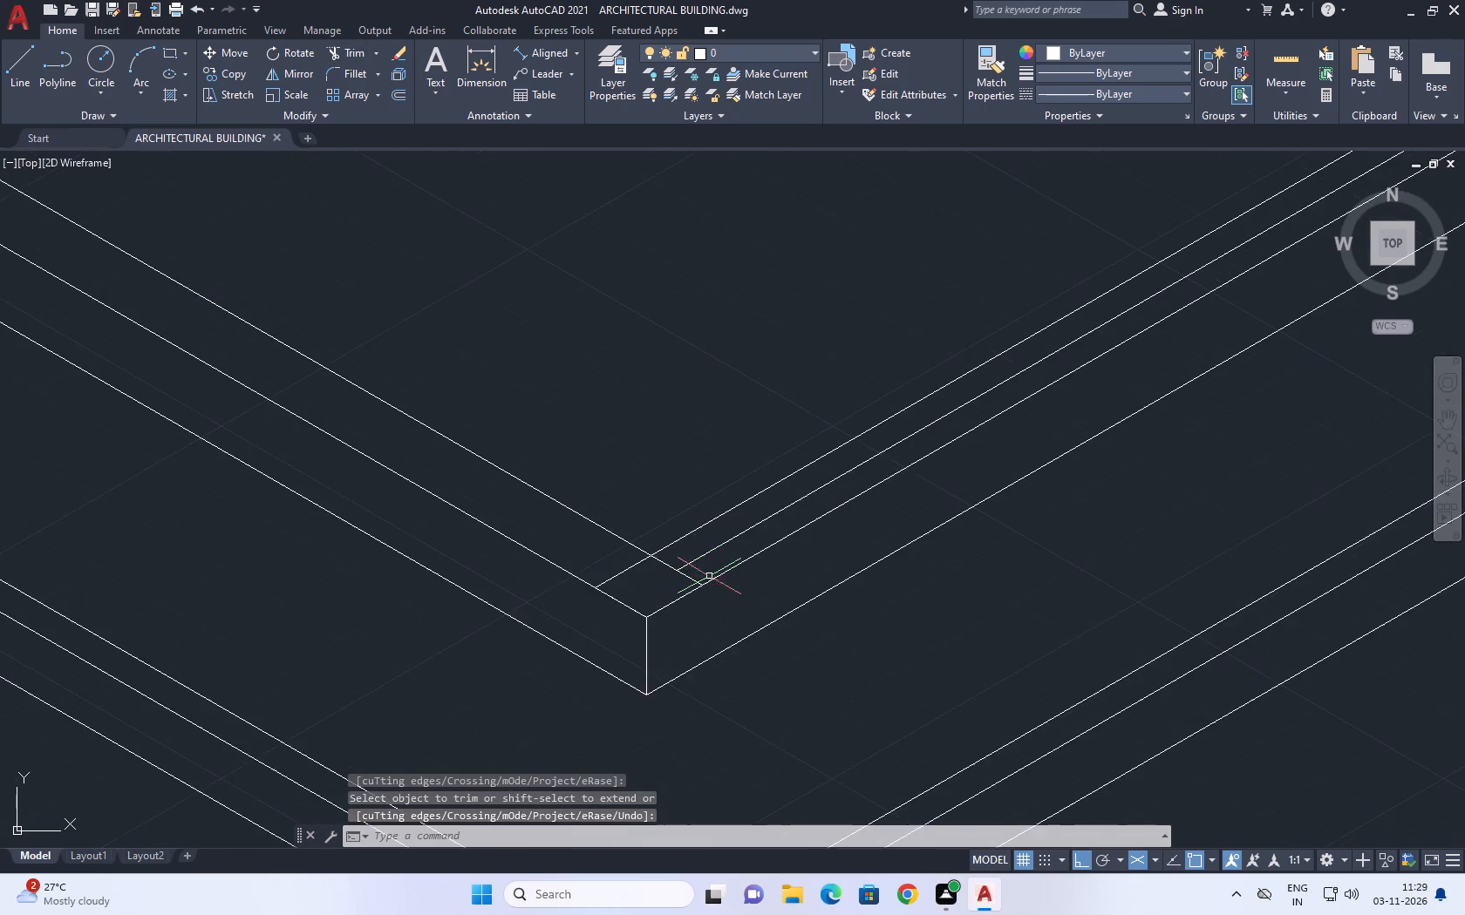
pyautogui.scroll(-2, 710, 575)
pyautogui.moveTo(1062, 387); pyautogui.dragTo(985, 386, button='middle')
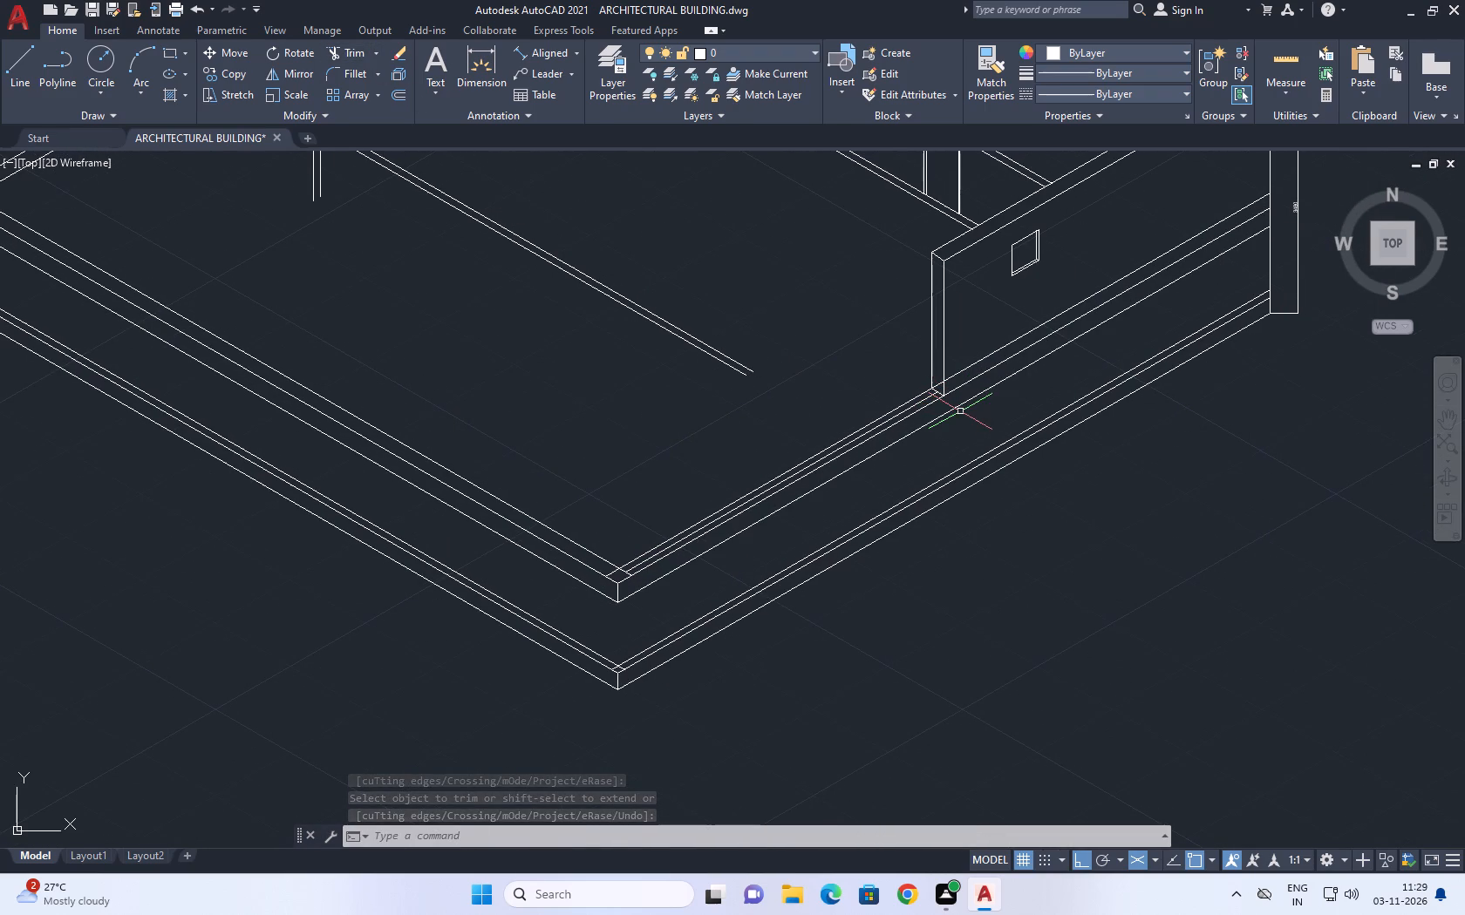
pyautogui.moveTo(1058, 465); pyautogui.dragTo(966, 466, button='middle')
pyautogui.moveTo(773, 467); pyautogui.dragTo(783, 513, button='middle')
pyautogui.moveTo(910, 514); pyautogui.dragTo(899, 479, button='middle')
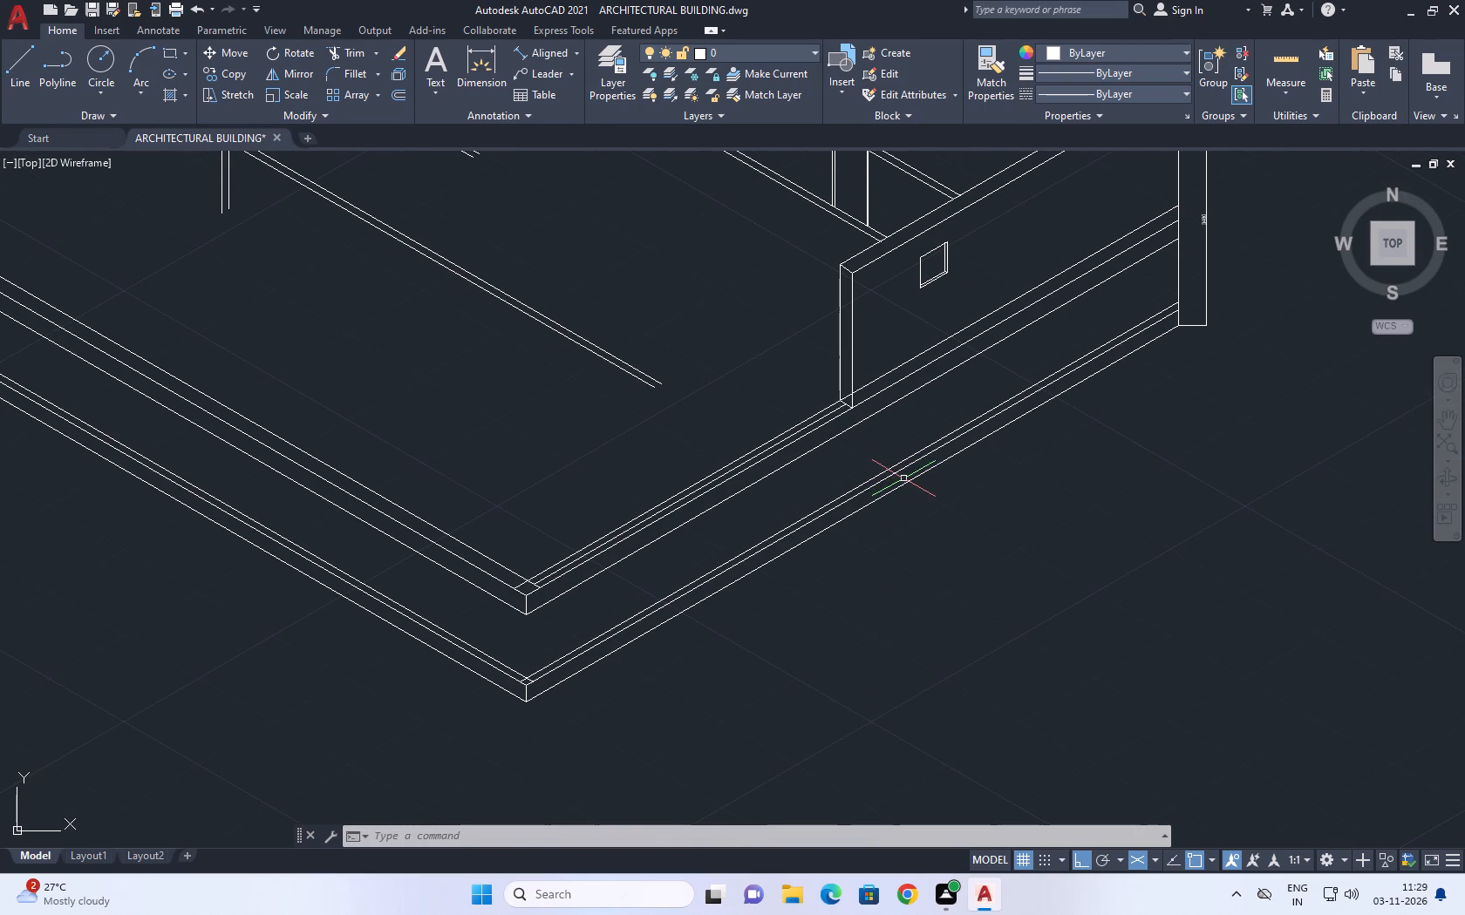
pyautogui.moveTo(906, 391); pyautogui.dragTo(917, 431, button='middle')
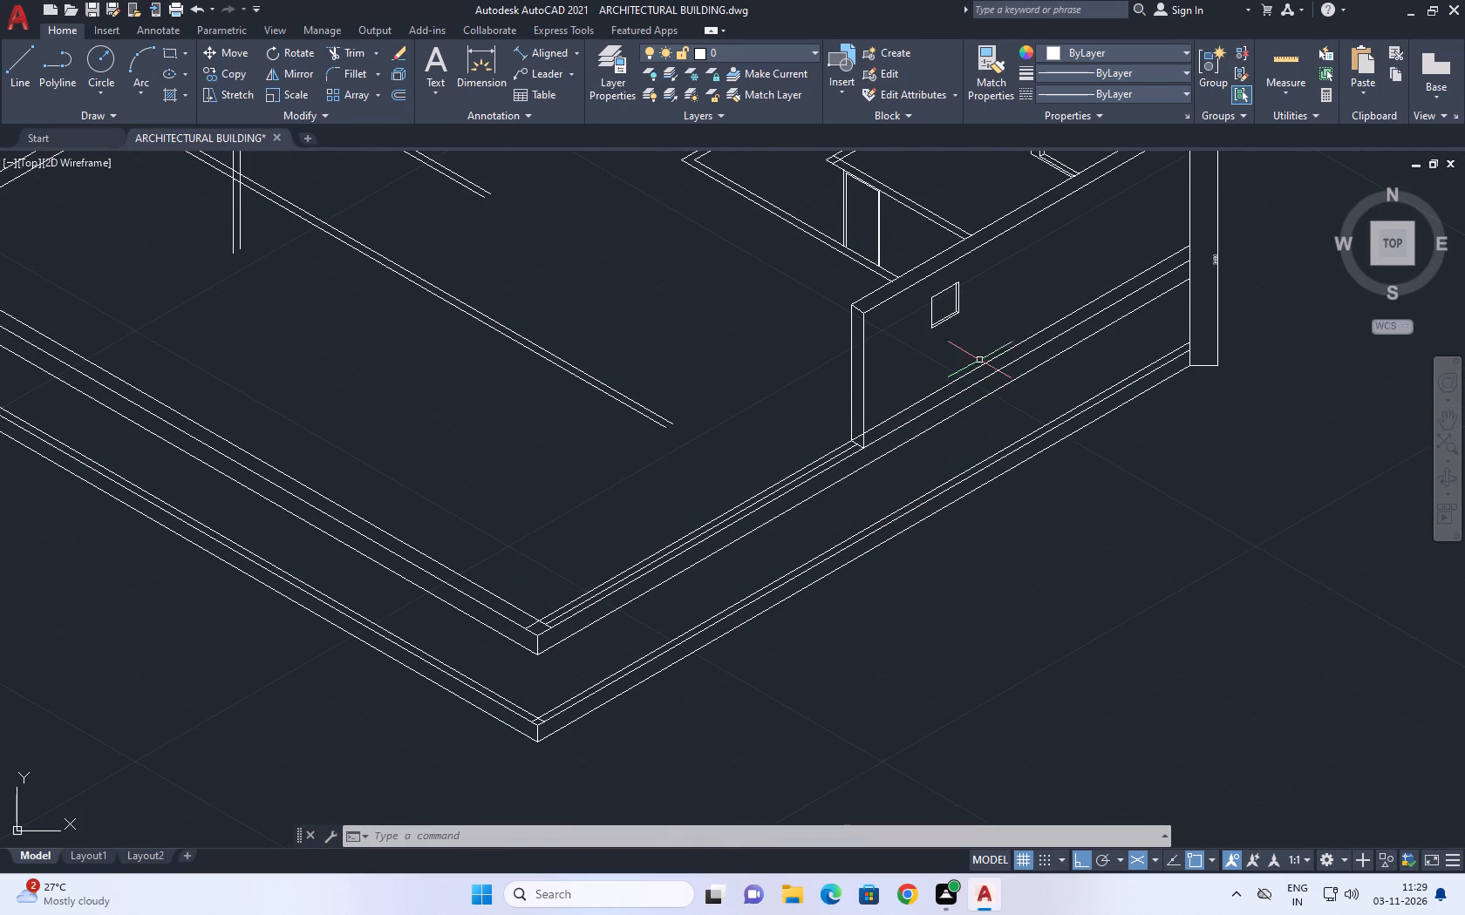
pyautogui.moveTo(996, 374); pyautogui.dragTo(998, 396, button='middle')
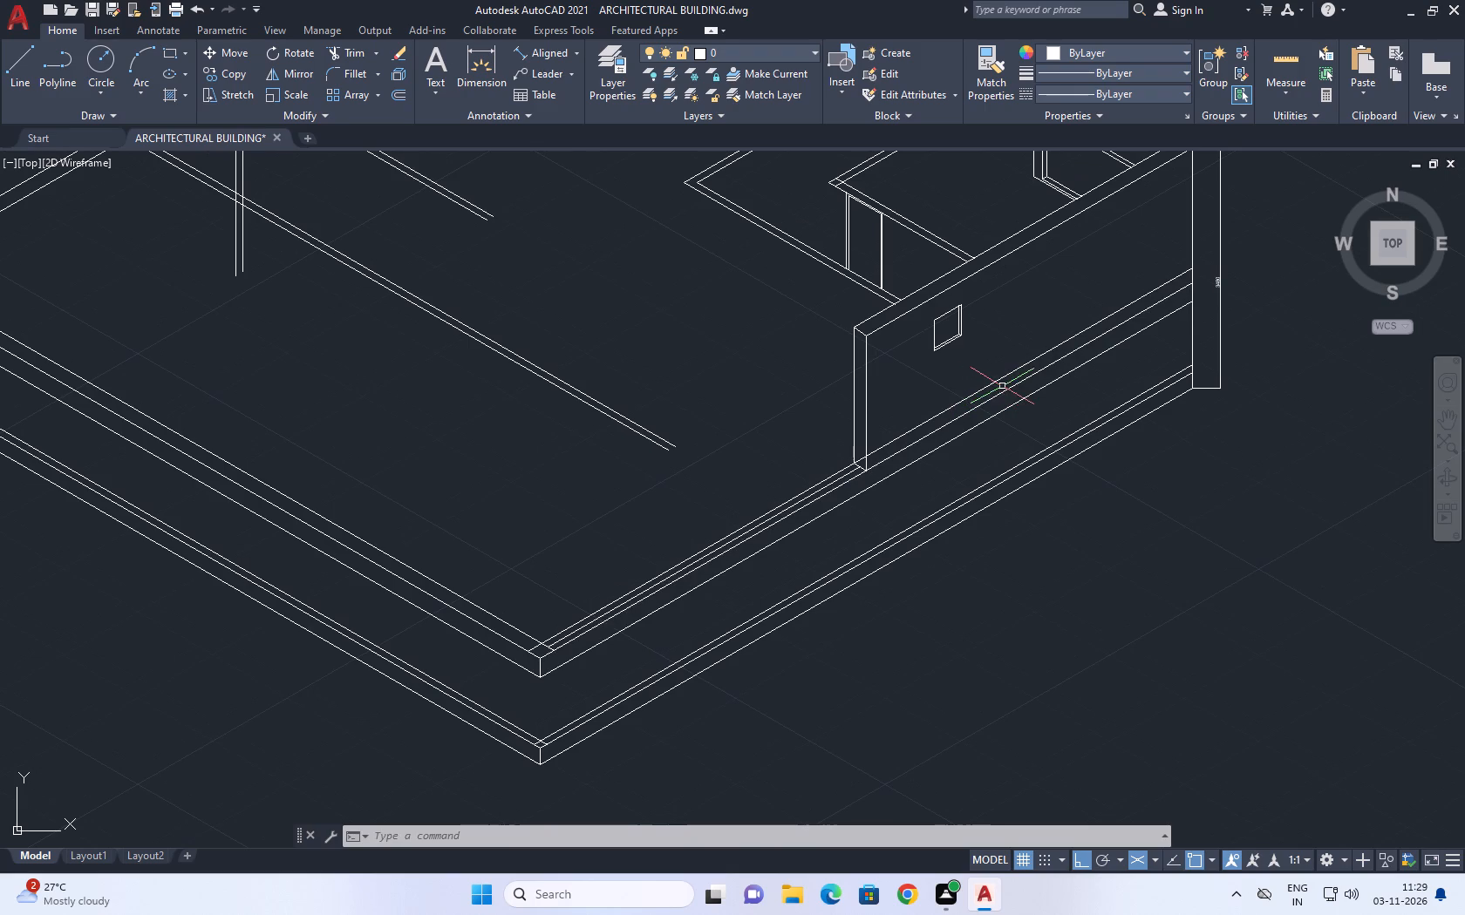
pyautogui.moveTo(1136, 300); pyautogui.dragTo(1112, 421, button='middle')
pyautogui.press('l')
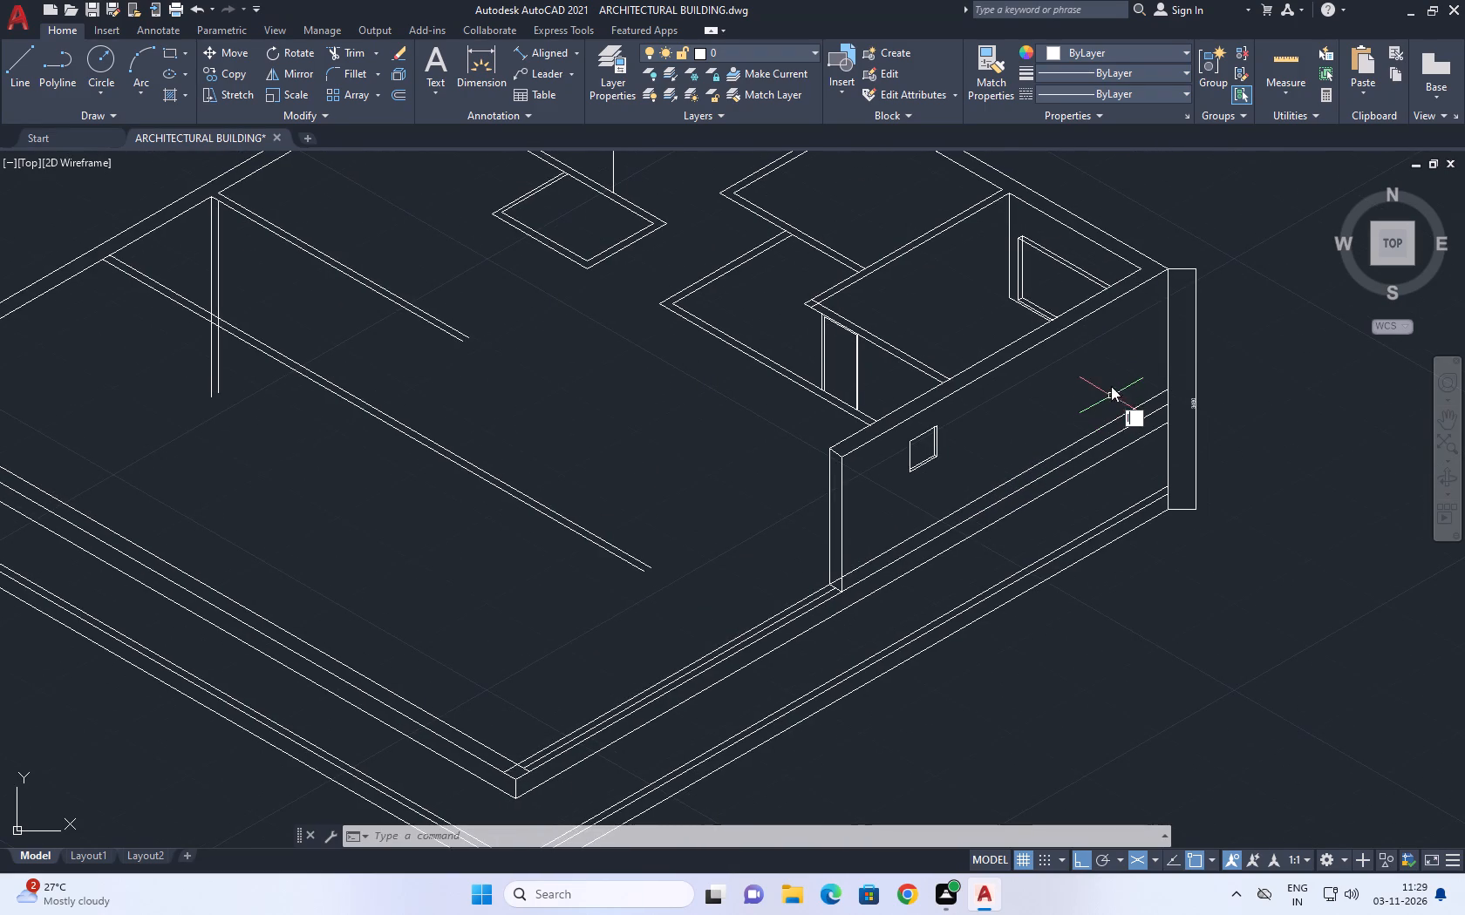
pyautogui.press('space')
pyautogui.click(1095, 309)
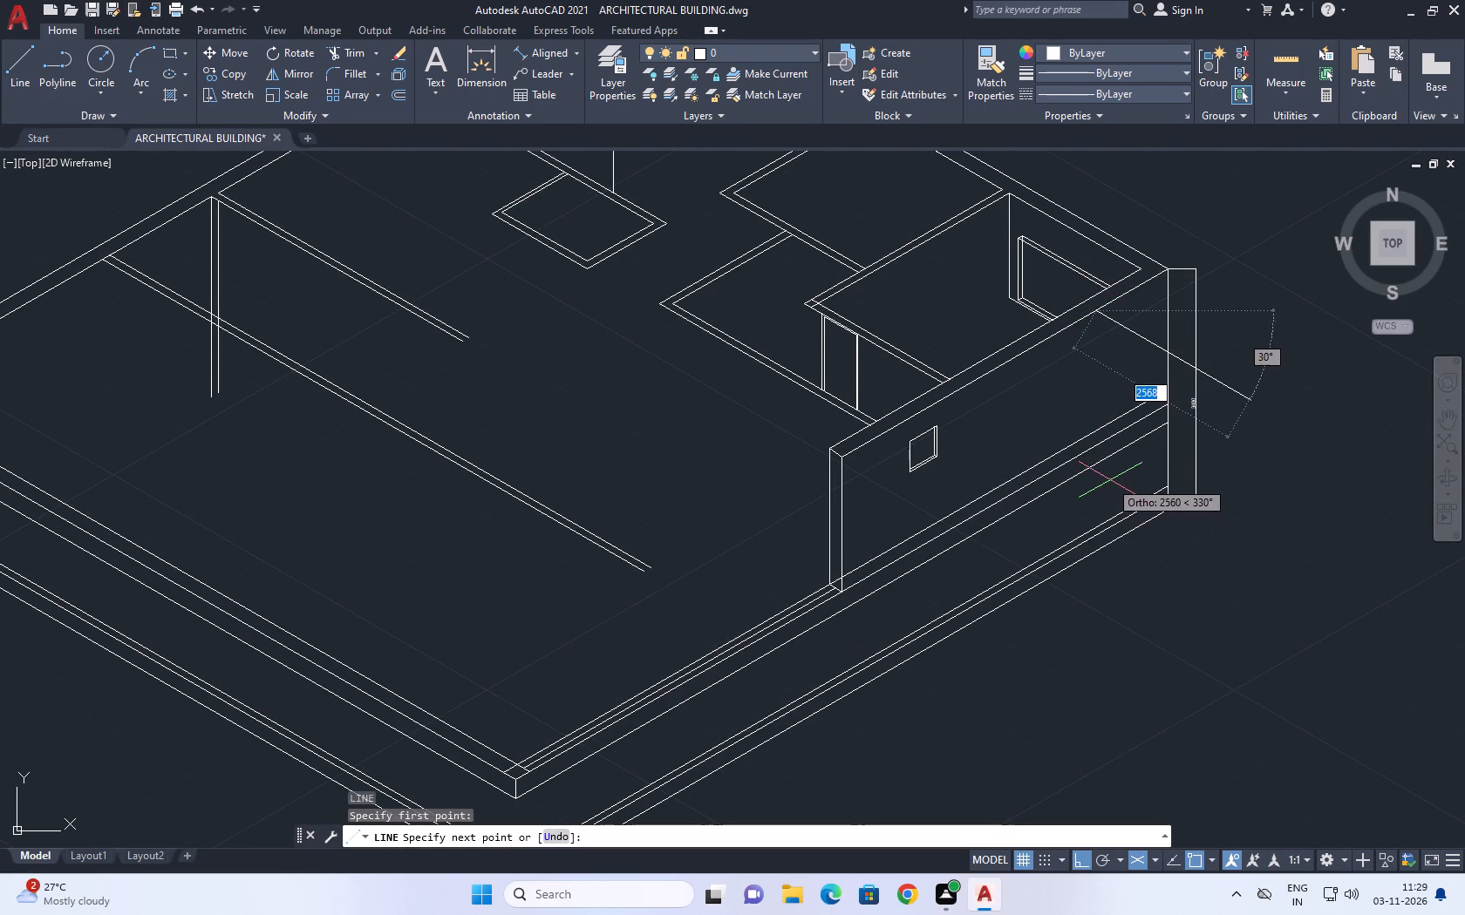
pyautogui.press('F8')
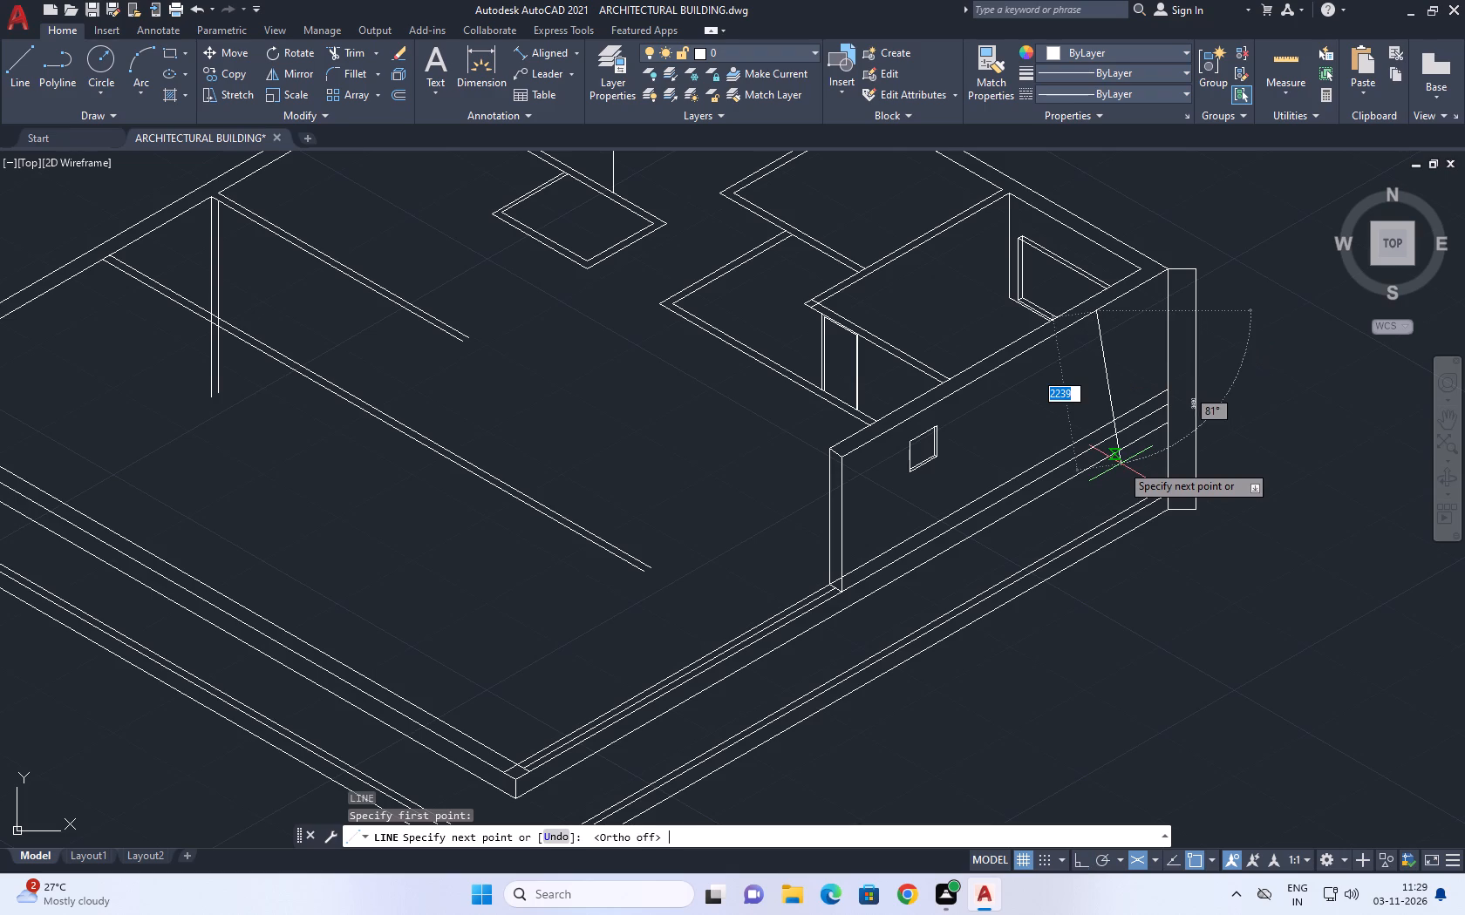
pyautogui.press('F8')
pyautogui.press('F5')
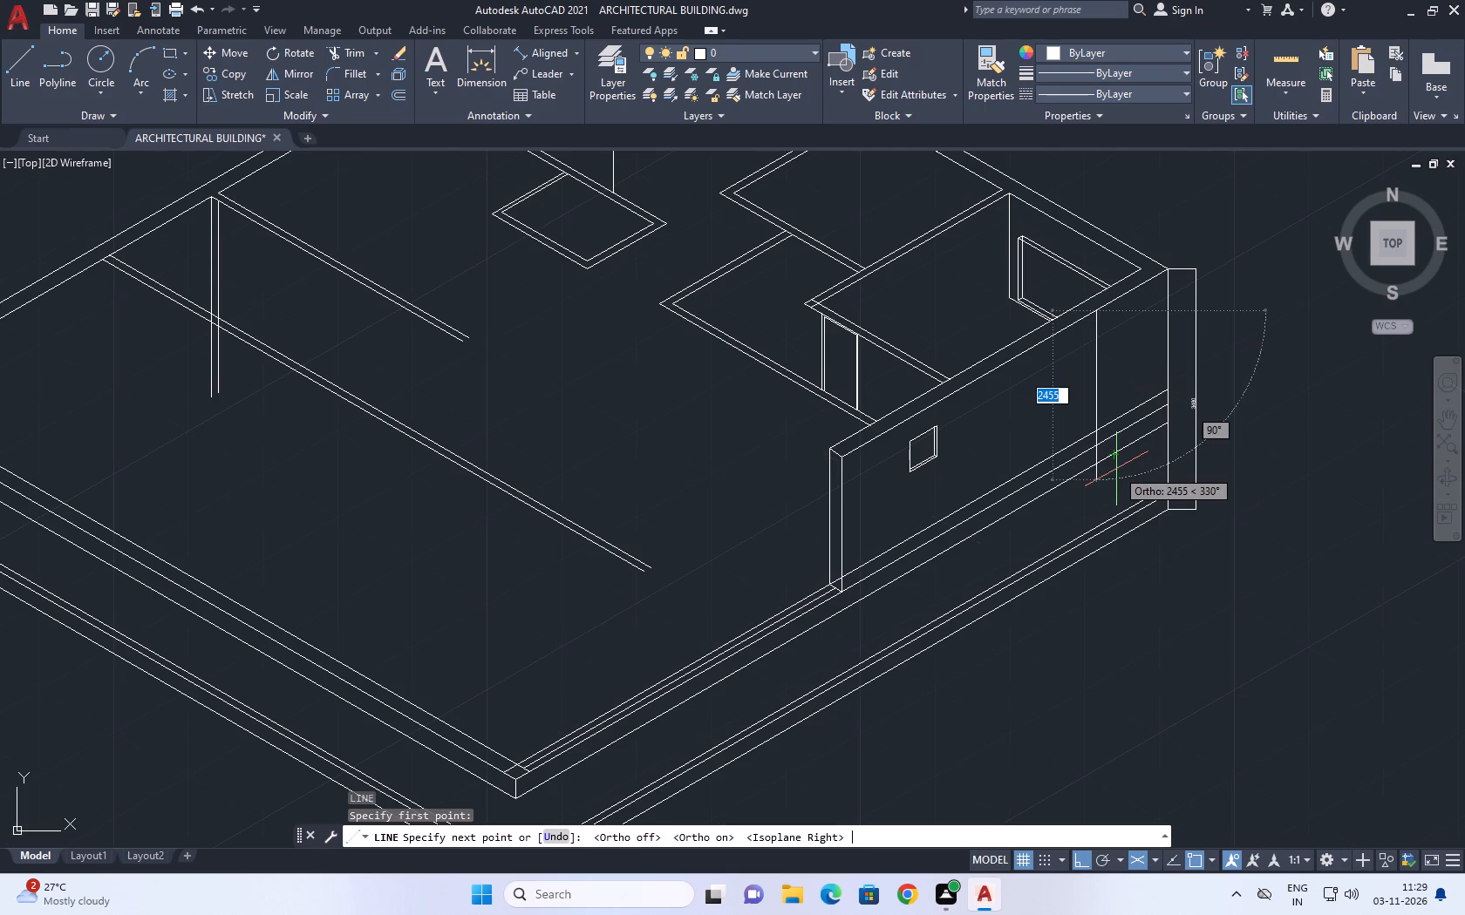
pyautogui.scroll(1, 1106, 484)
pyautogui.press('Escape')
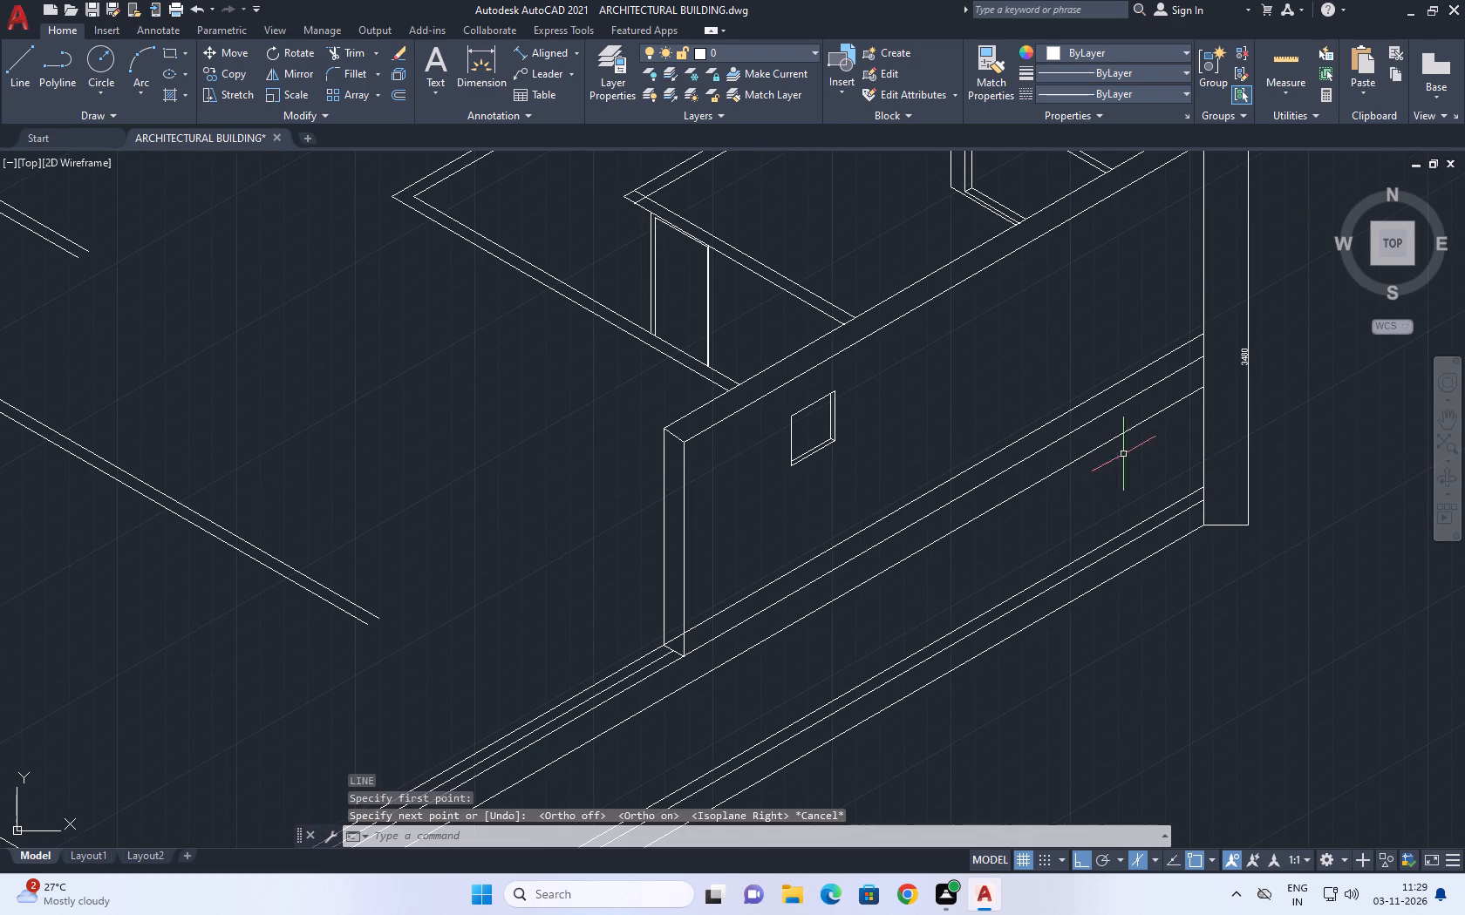
# Copy the vertical edge at the window wall's far corner along the wall at 210°, placing copies at 400 mm and 440 mm.
pyautogui.click(1203, 270)
pyautogui.moveTo(1196, 286); pyautogui.dragTo(1150, 383, button='middle')
pyautogui.press('c')
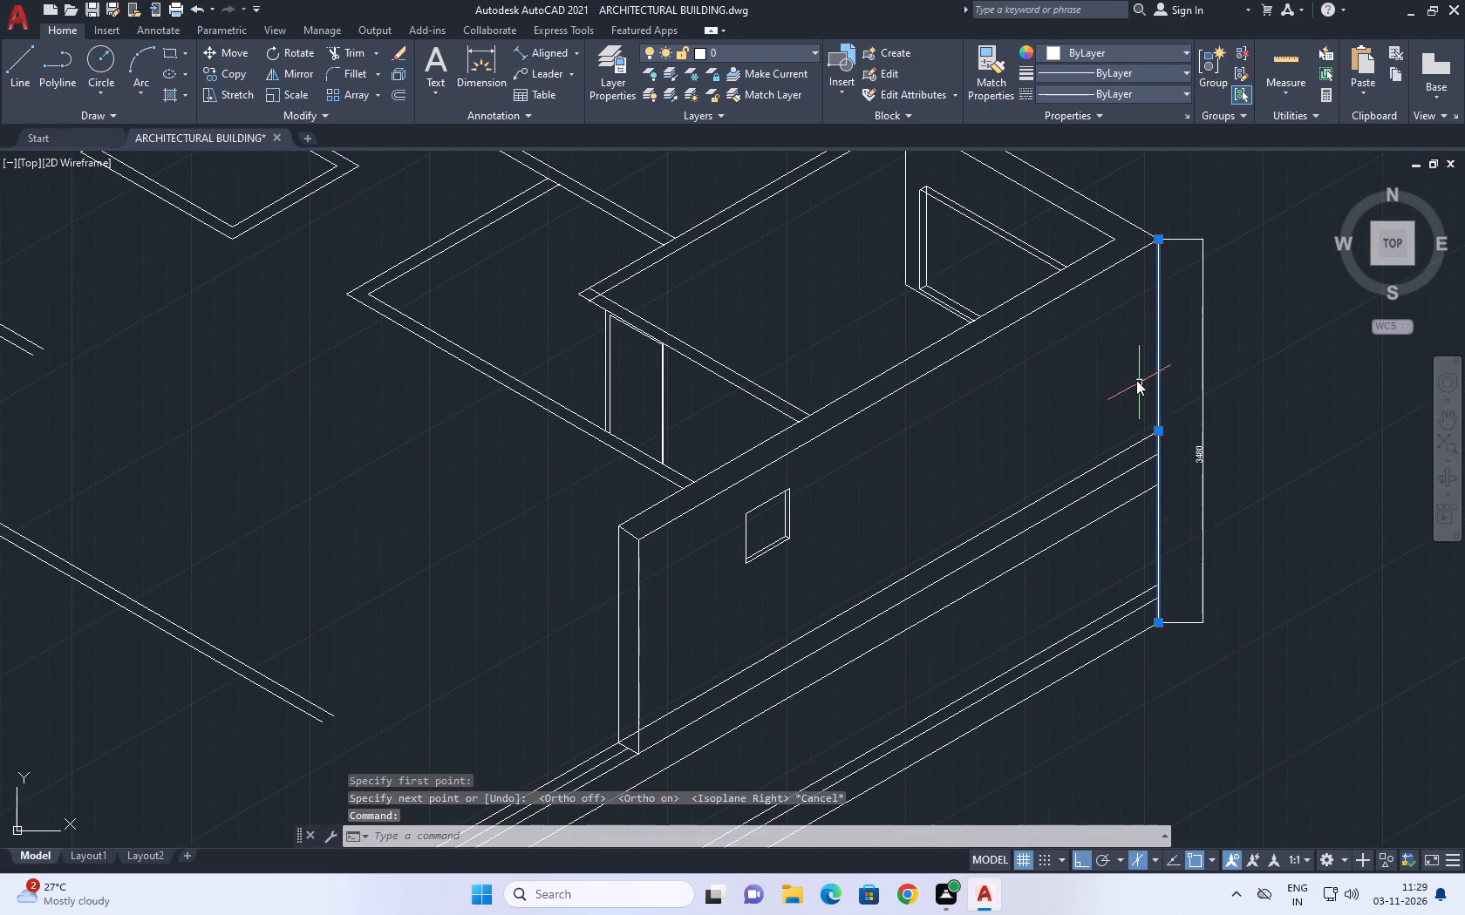
pyautogui.write('o')
pyautogui.press('space')
pyautogui.click(1136, 372)
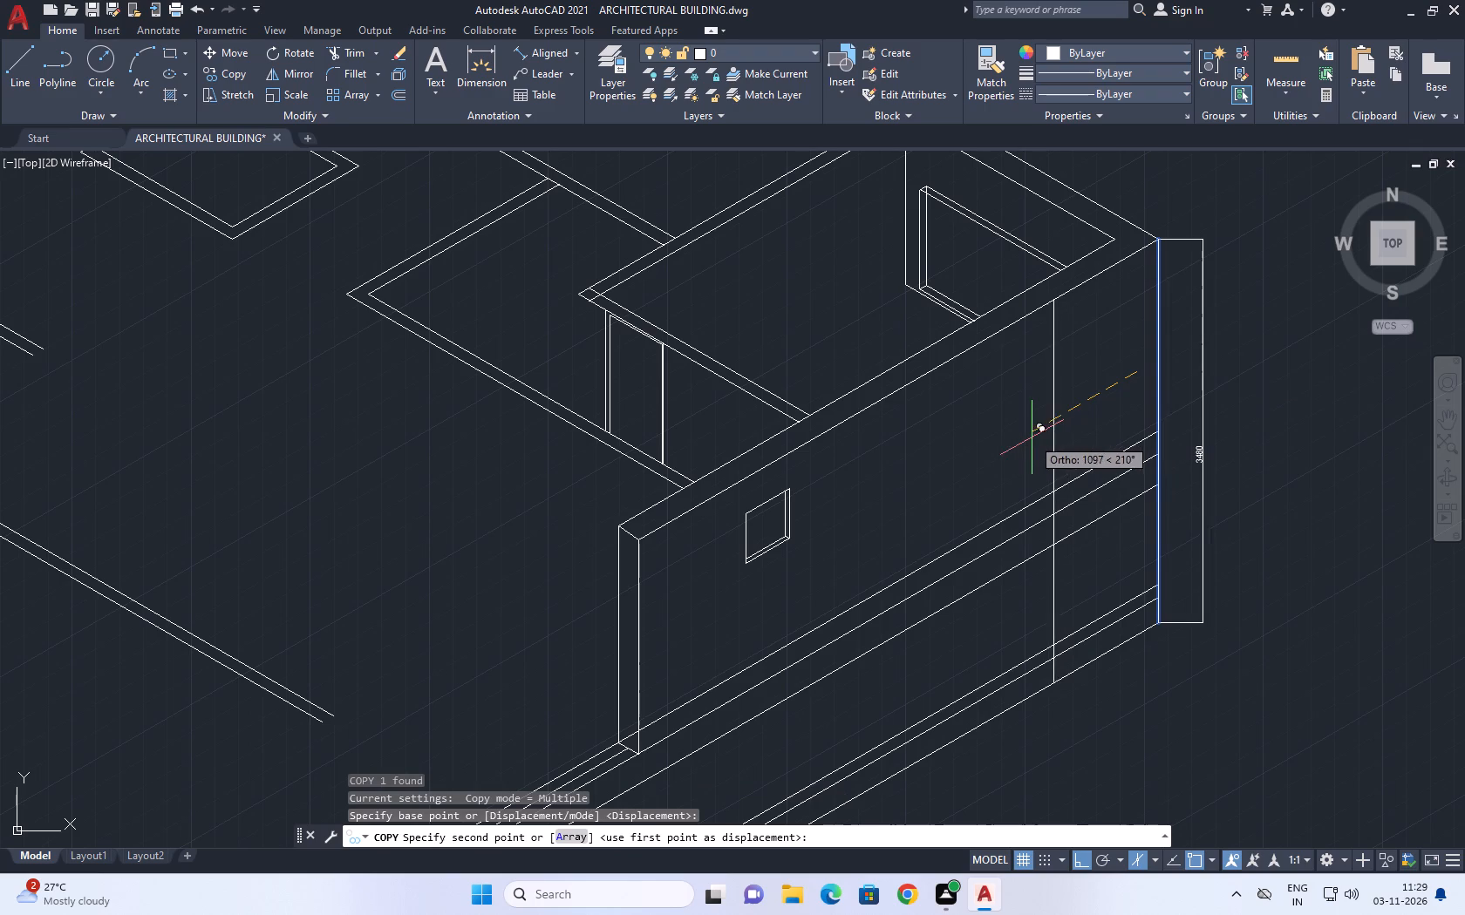
pyautogui.press('4')
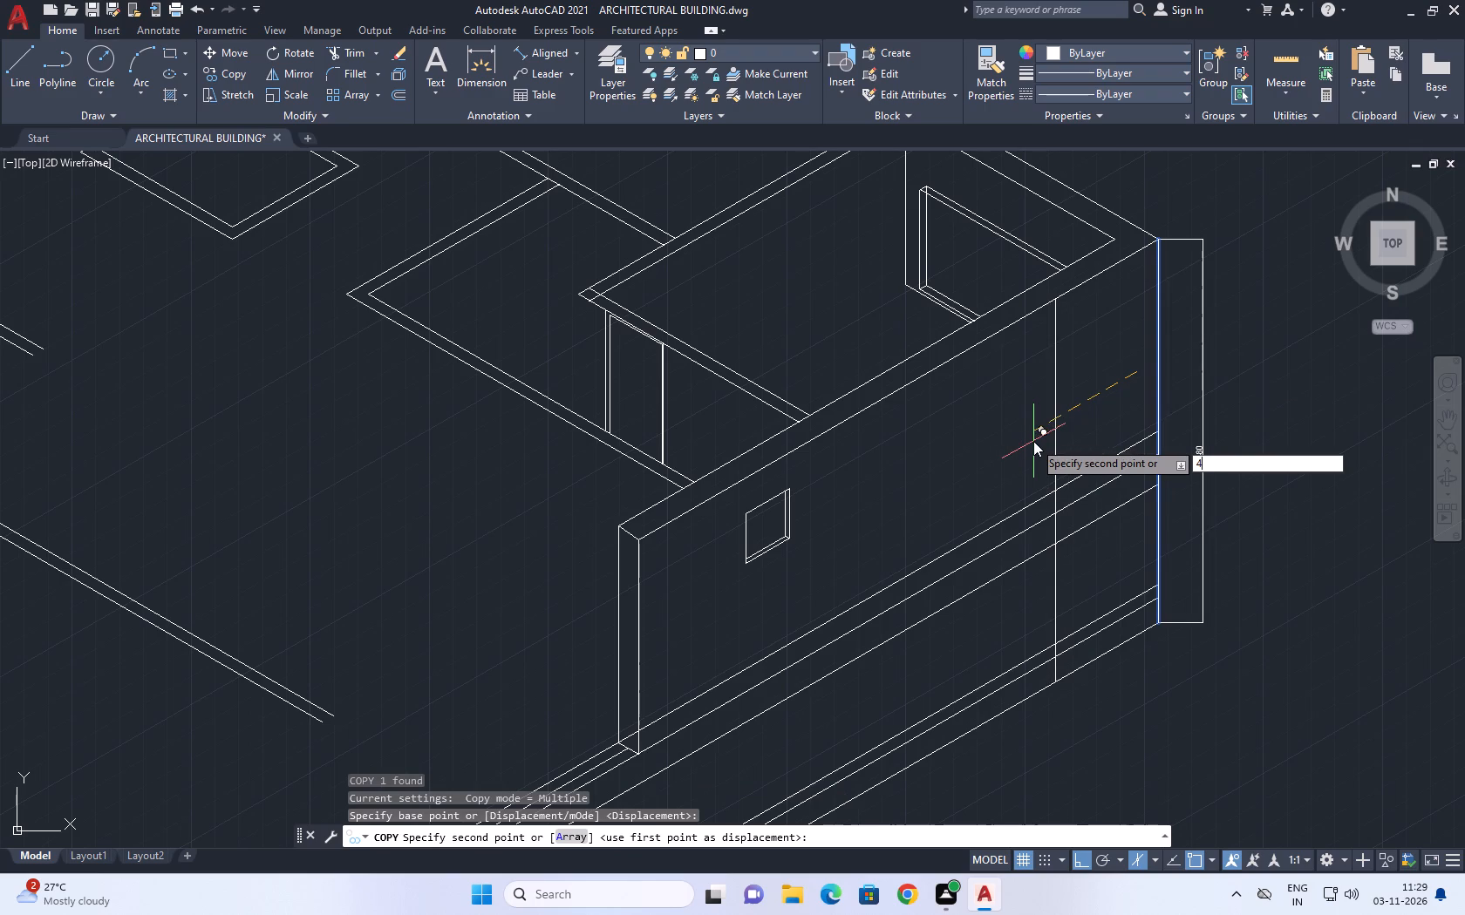
pyautogui.write('00')
pyautogui.press('Return')
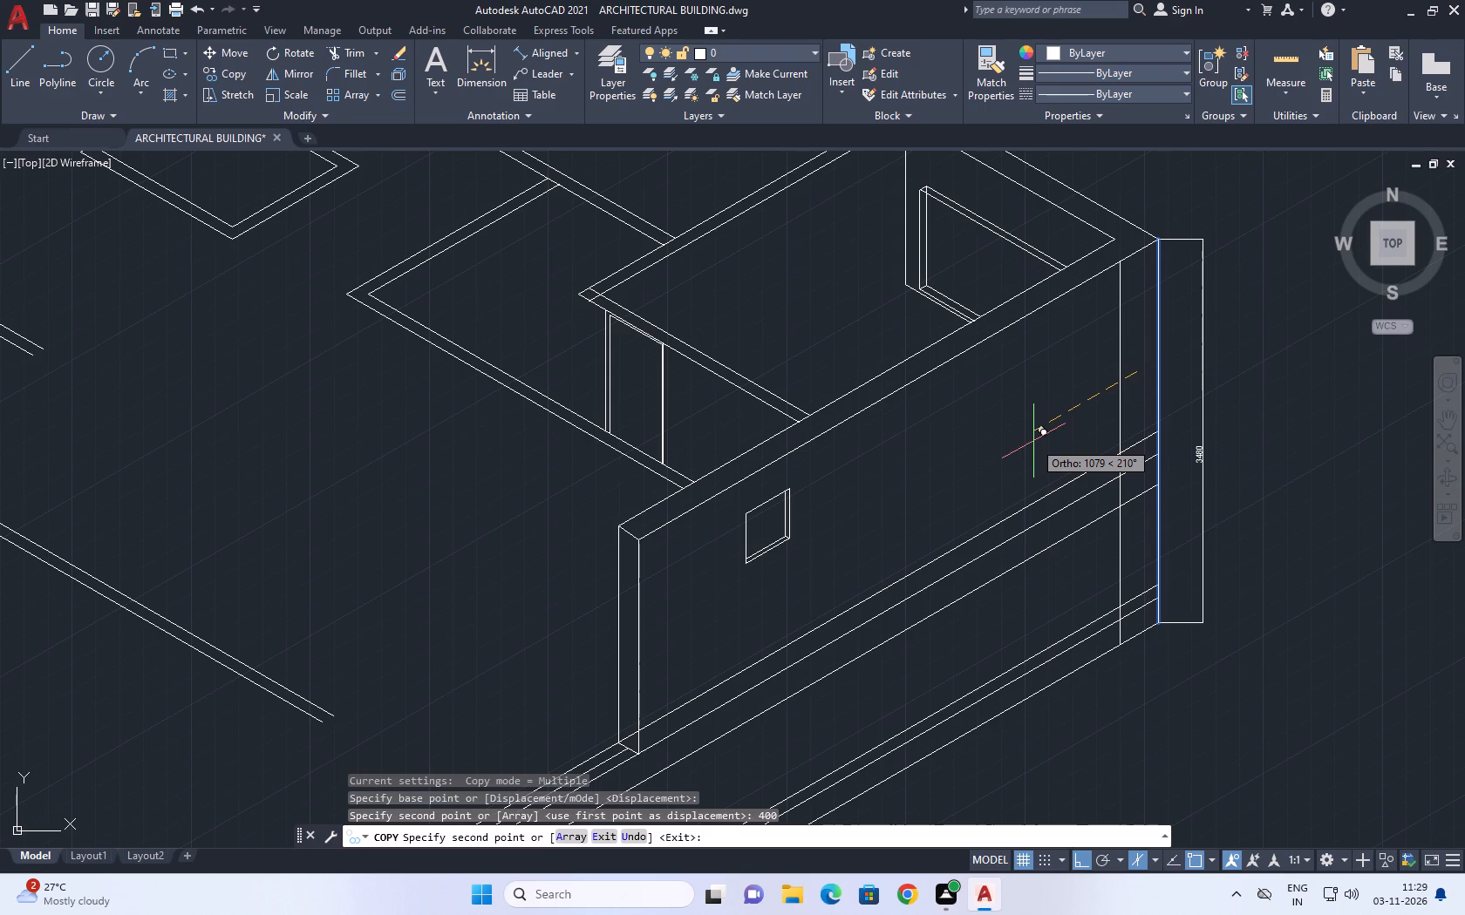
pyautogui.press('4')
pyautogui.write('40')
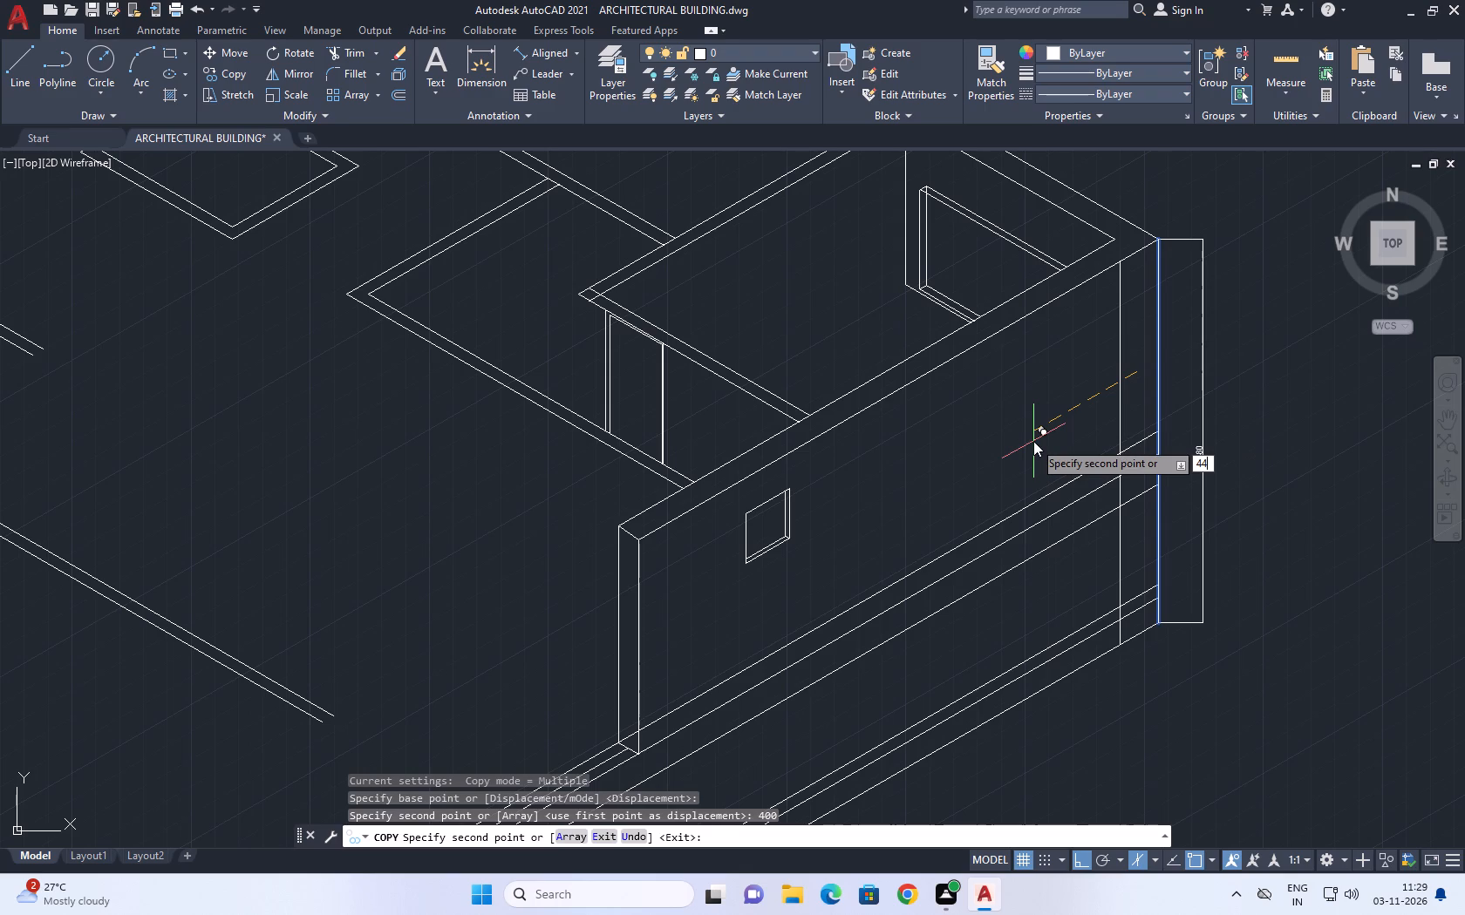
pyautogui.press('Return')
pyautogui.press('Escape')
# Delete the 400 mm copy of the vertical corner edge, leaving the 440 mm one.
pyautogui.scroll(2, 1103, 400)
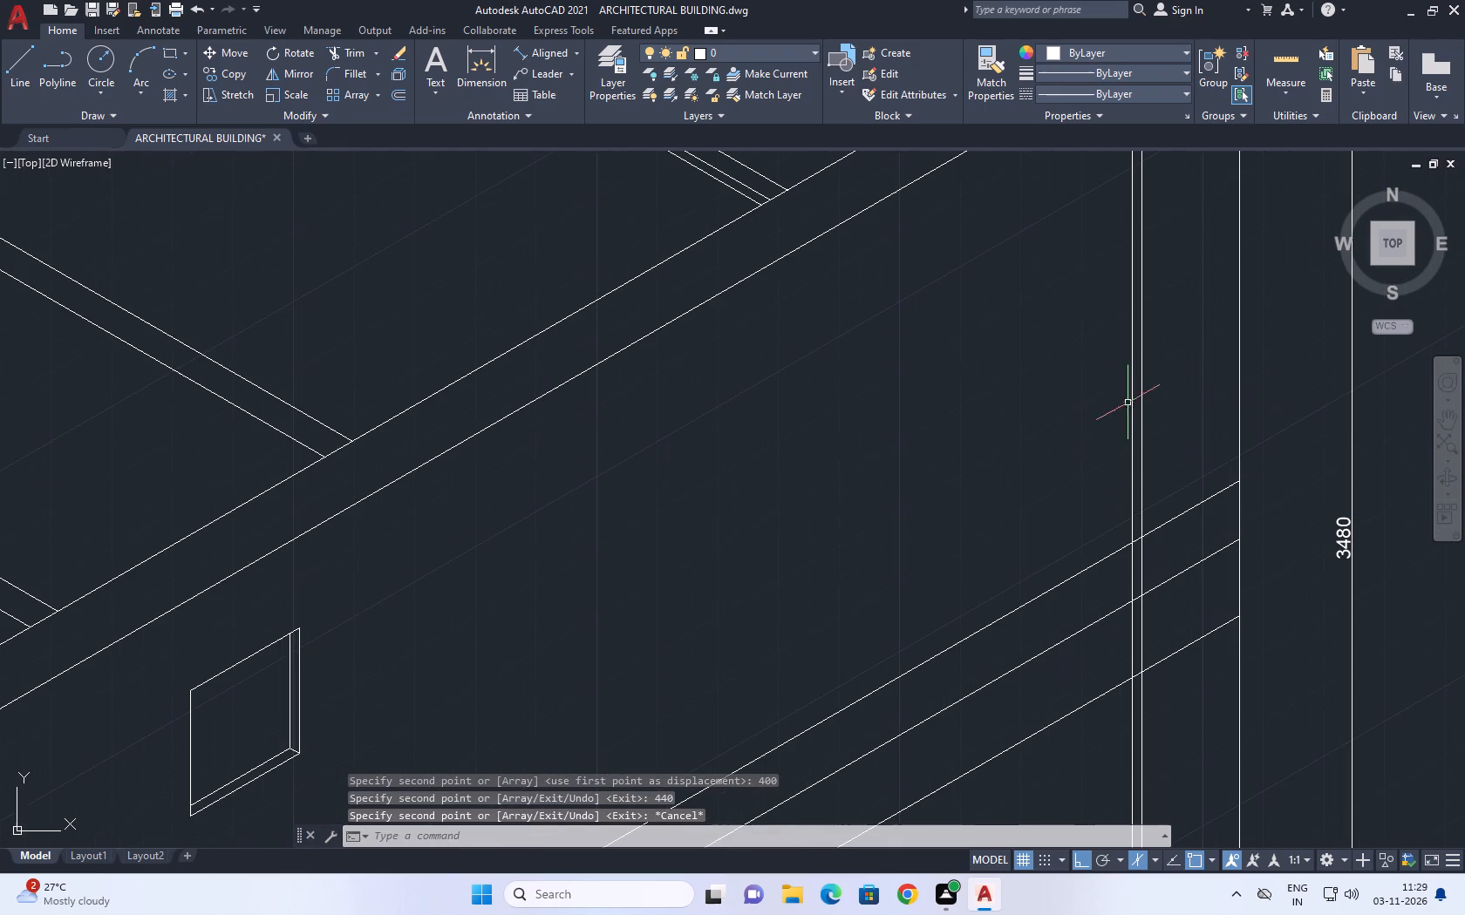
pyautogui.click(1136, 403)
pyautogui.click(1146, 401)
pyautogui.click(1140, 401)
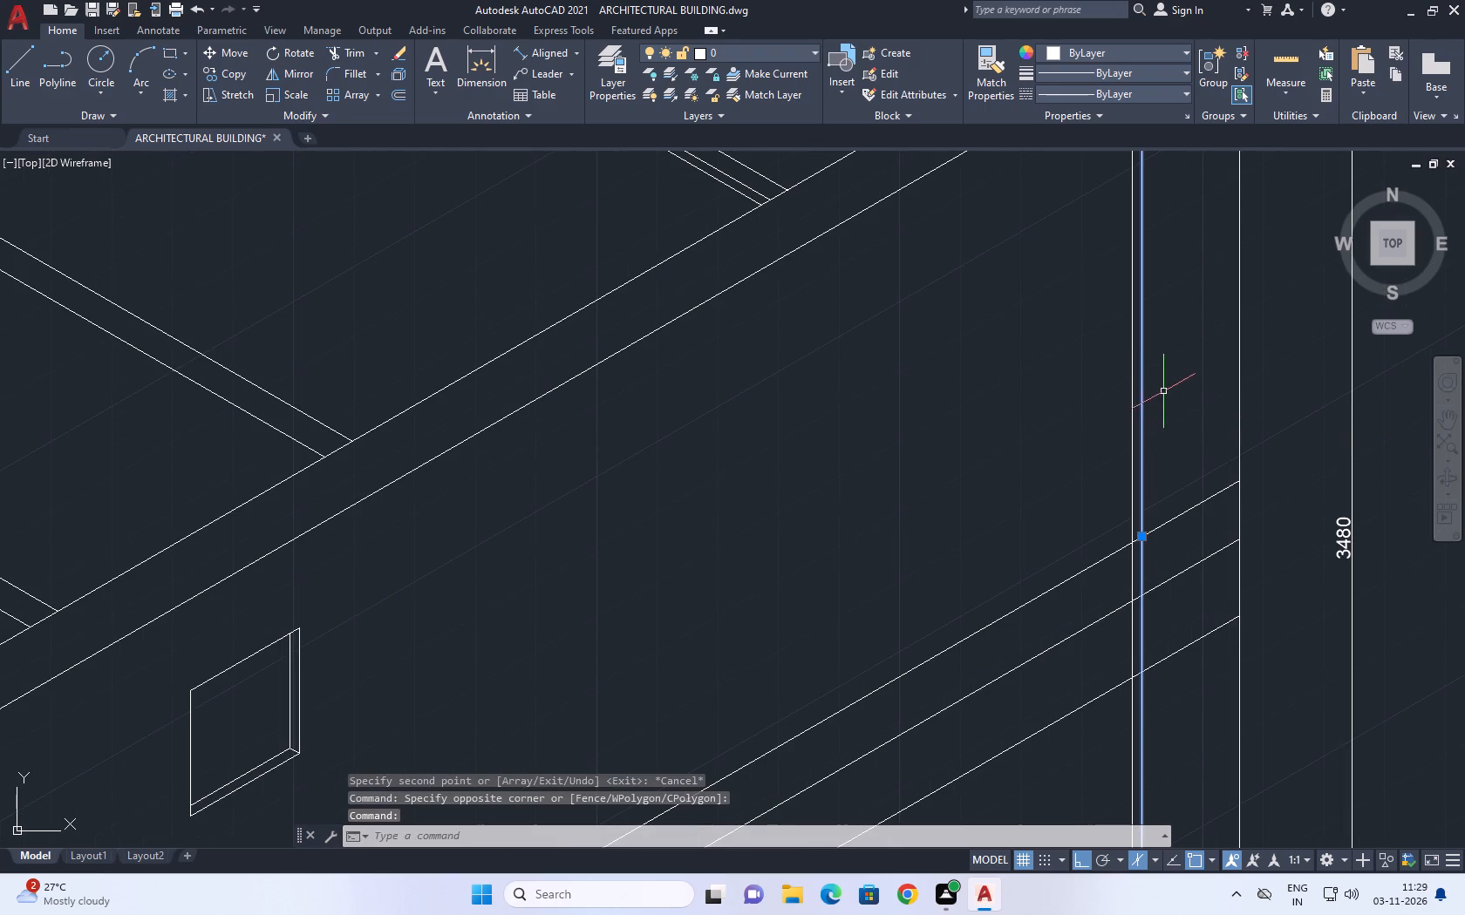
pyautogui.press('Delete')
pyautogui.scroll(-3, 1158, 399)
pyautogui.moveTo(1099, 485); pyautogui.dragTo(1094, 394, button='middle')
pyautogui.moveTo(975, 390); pyautogui.dragTo(994, 370, button='middle')
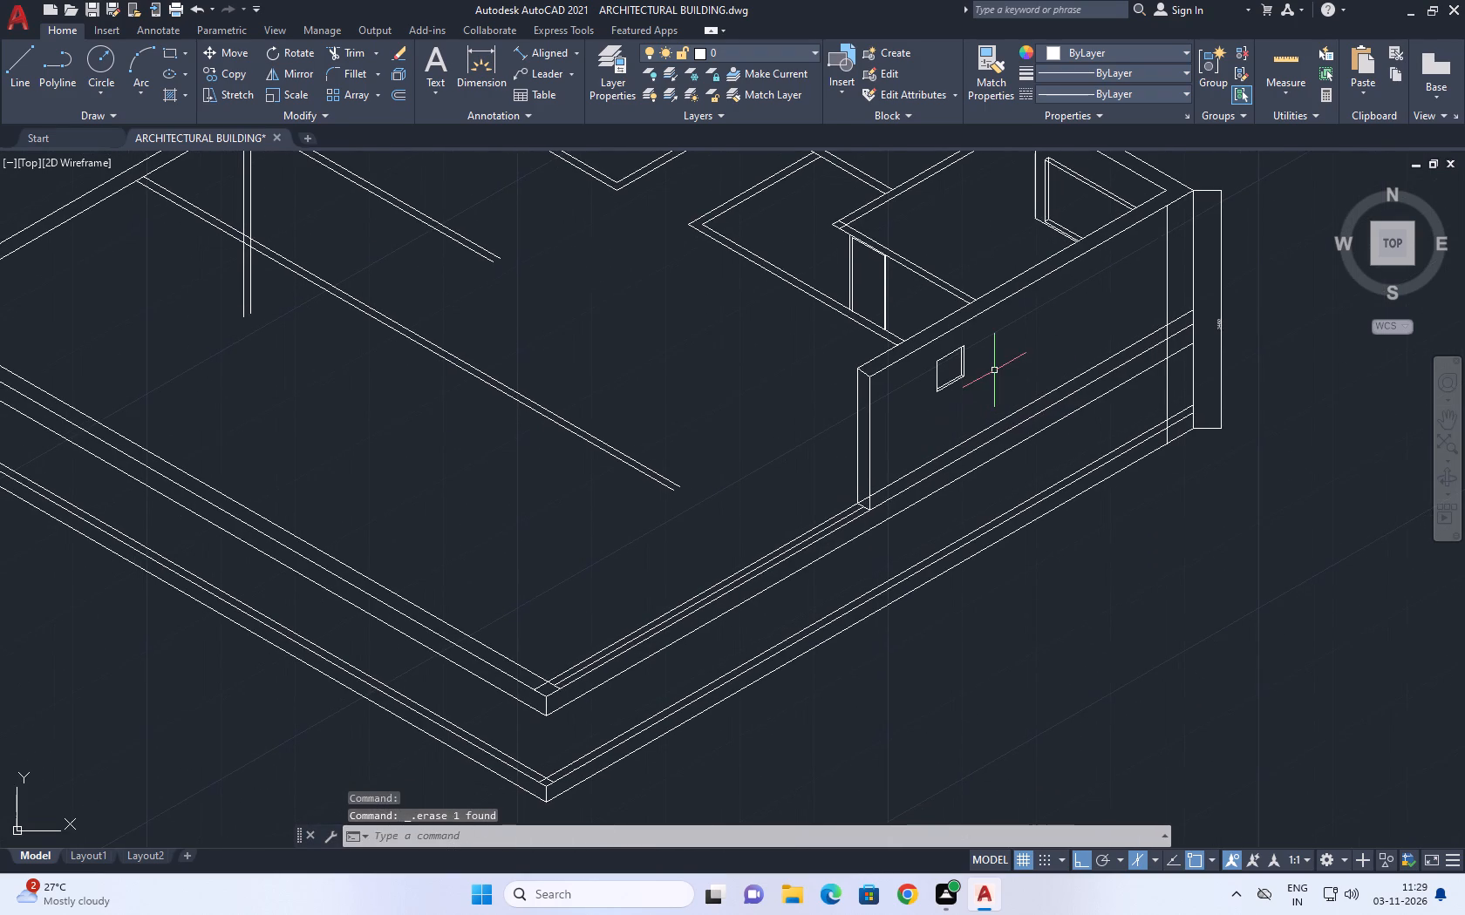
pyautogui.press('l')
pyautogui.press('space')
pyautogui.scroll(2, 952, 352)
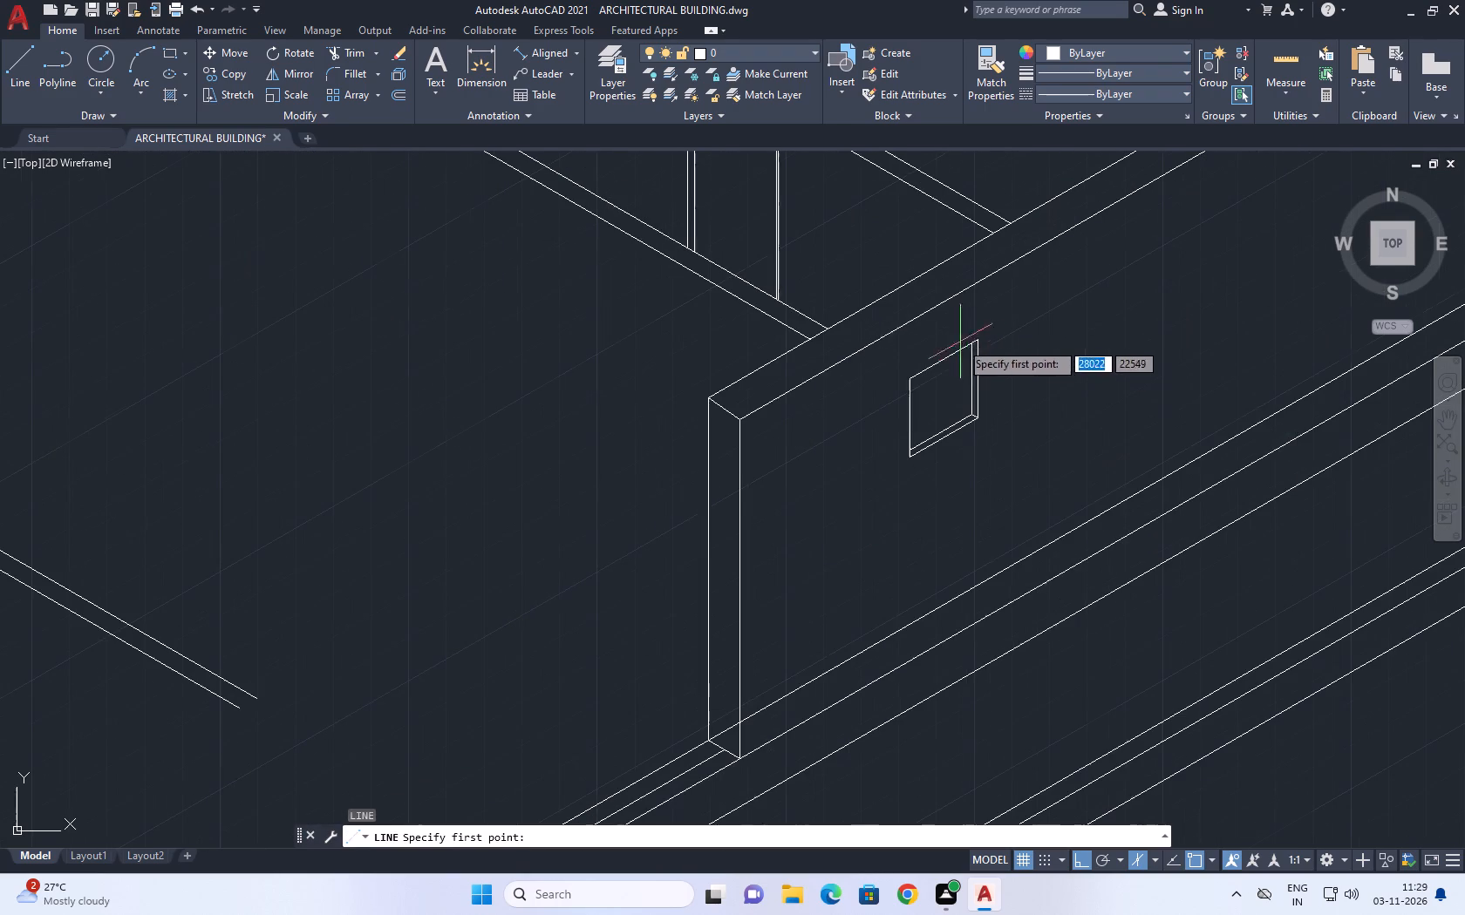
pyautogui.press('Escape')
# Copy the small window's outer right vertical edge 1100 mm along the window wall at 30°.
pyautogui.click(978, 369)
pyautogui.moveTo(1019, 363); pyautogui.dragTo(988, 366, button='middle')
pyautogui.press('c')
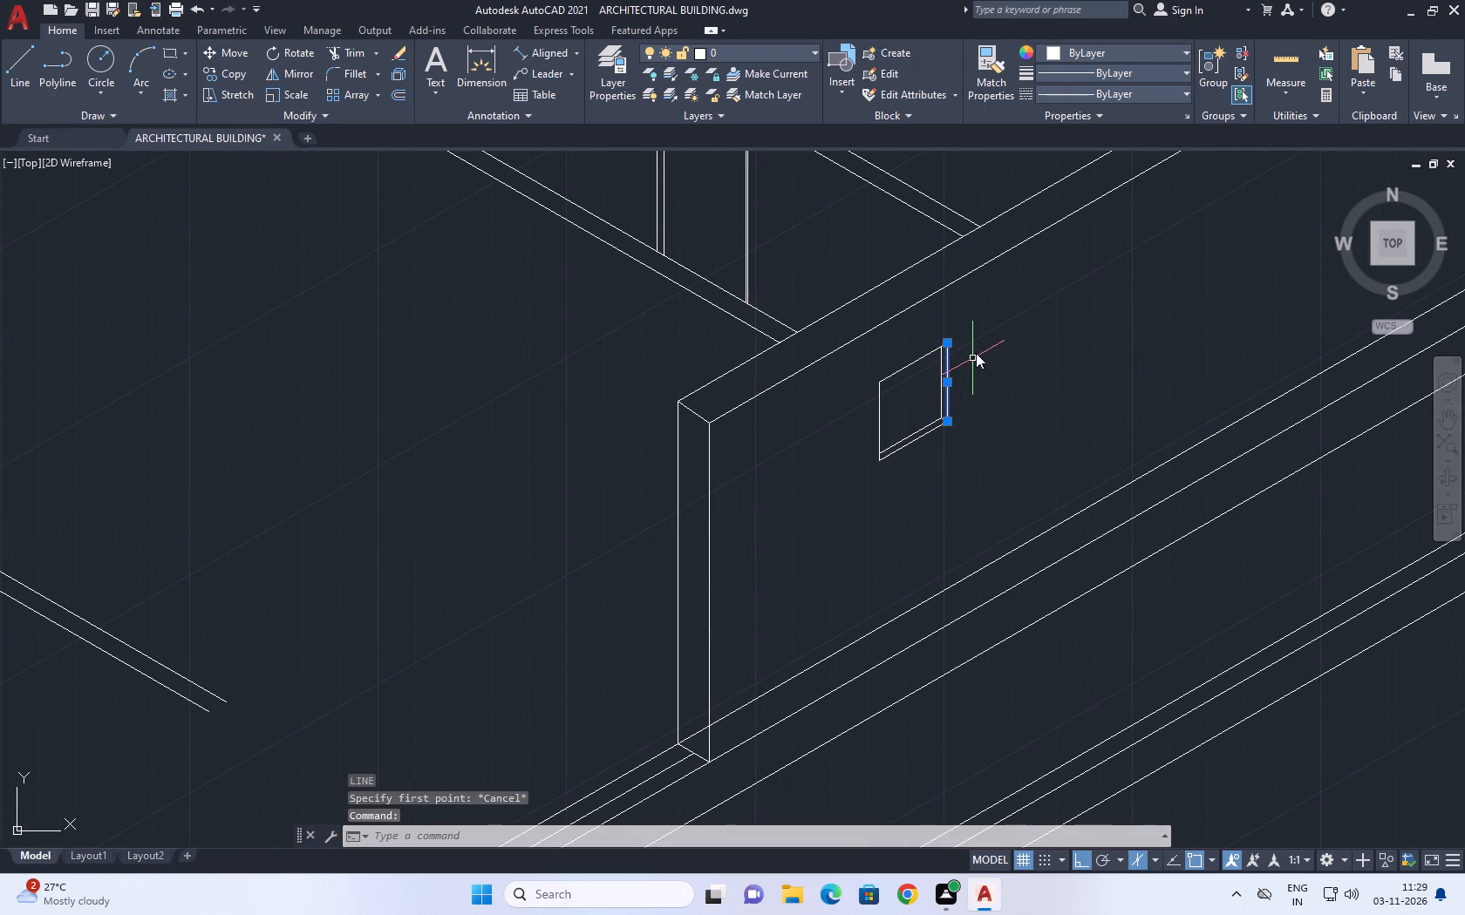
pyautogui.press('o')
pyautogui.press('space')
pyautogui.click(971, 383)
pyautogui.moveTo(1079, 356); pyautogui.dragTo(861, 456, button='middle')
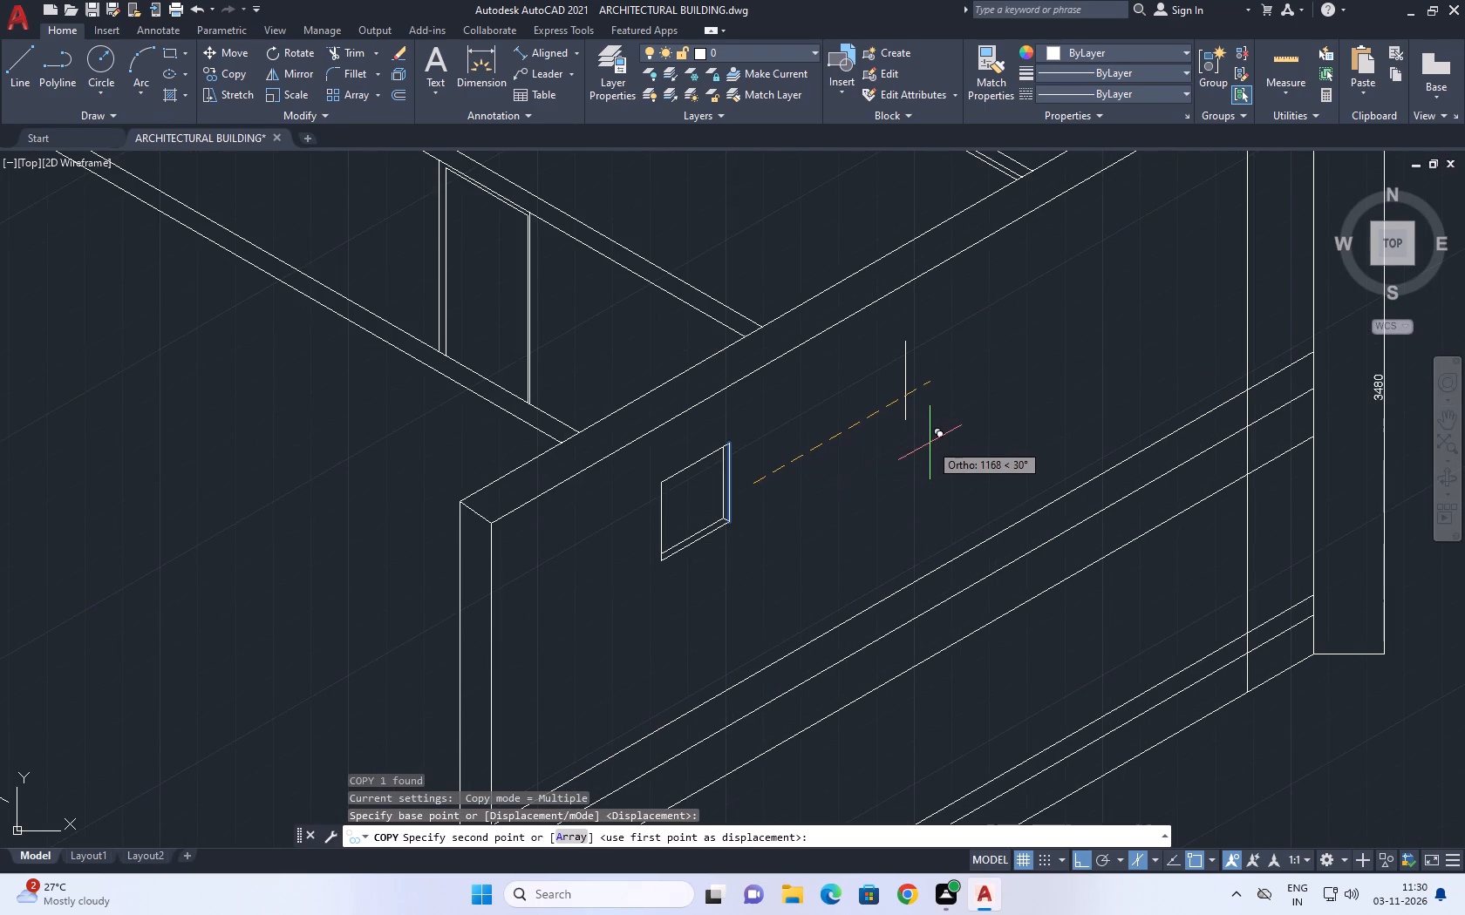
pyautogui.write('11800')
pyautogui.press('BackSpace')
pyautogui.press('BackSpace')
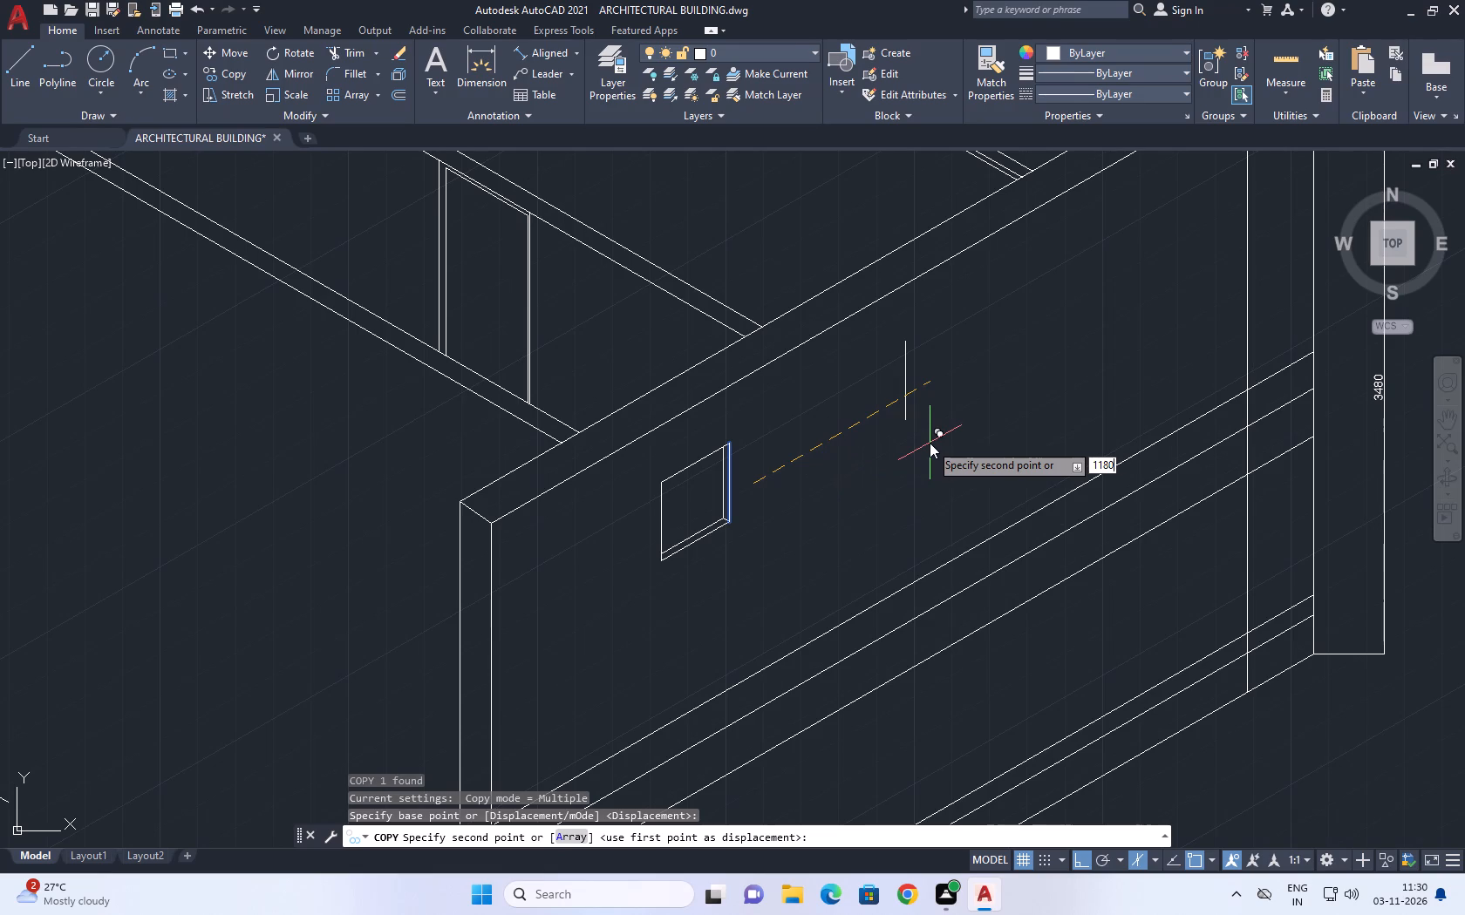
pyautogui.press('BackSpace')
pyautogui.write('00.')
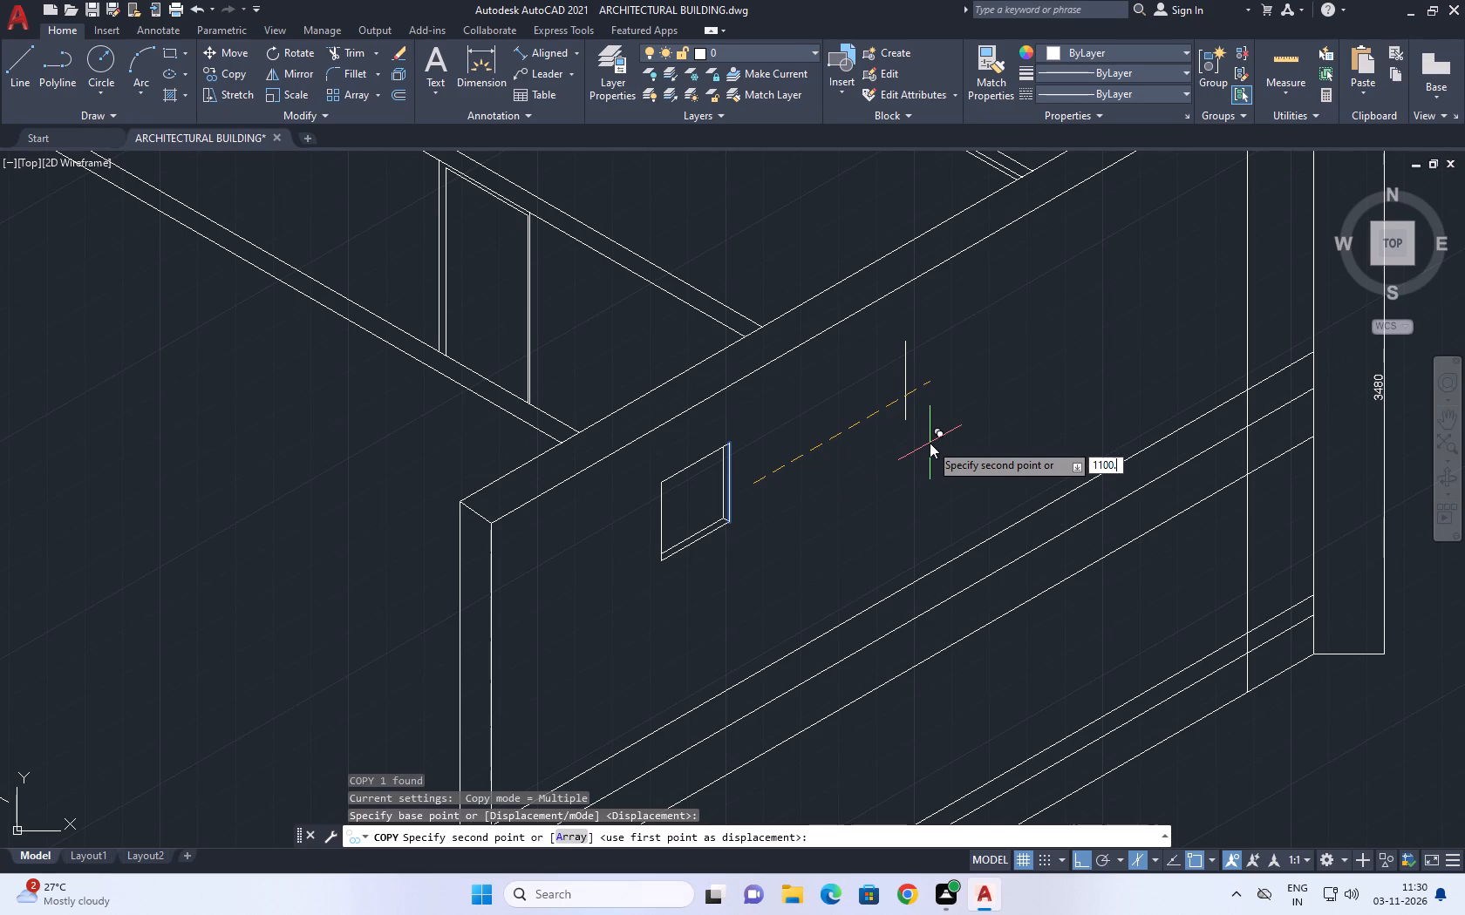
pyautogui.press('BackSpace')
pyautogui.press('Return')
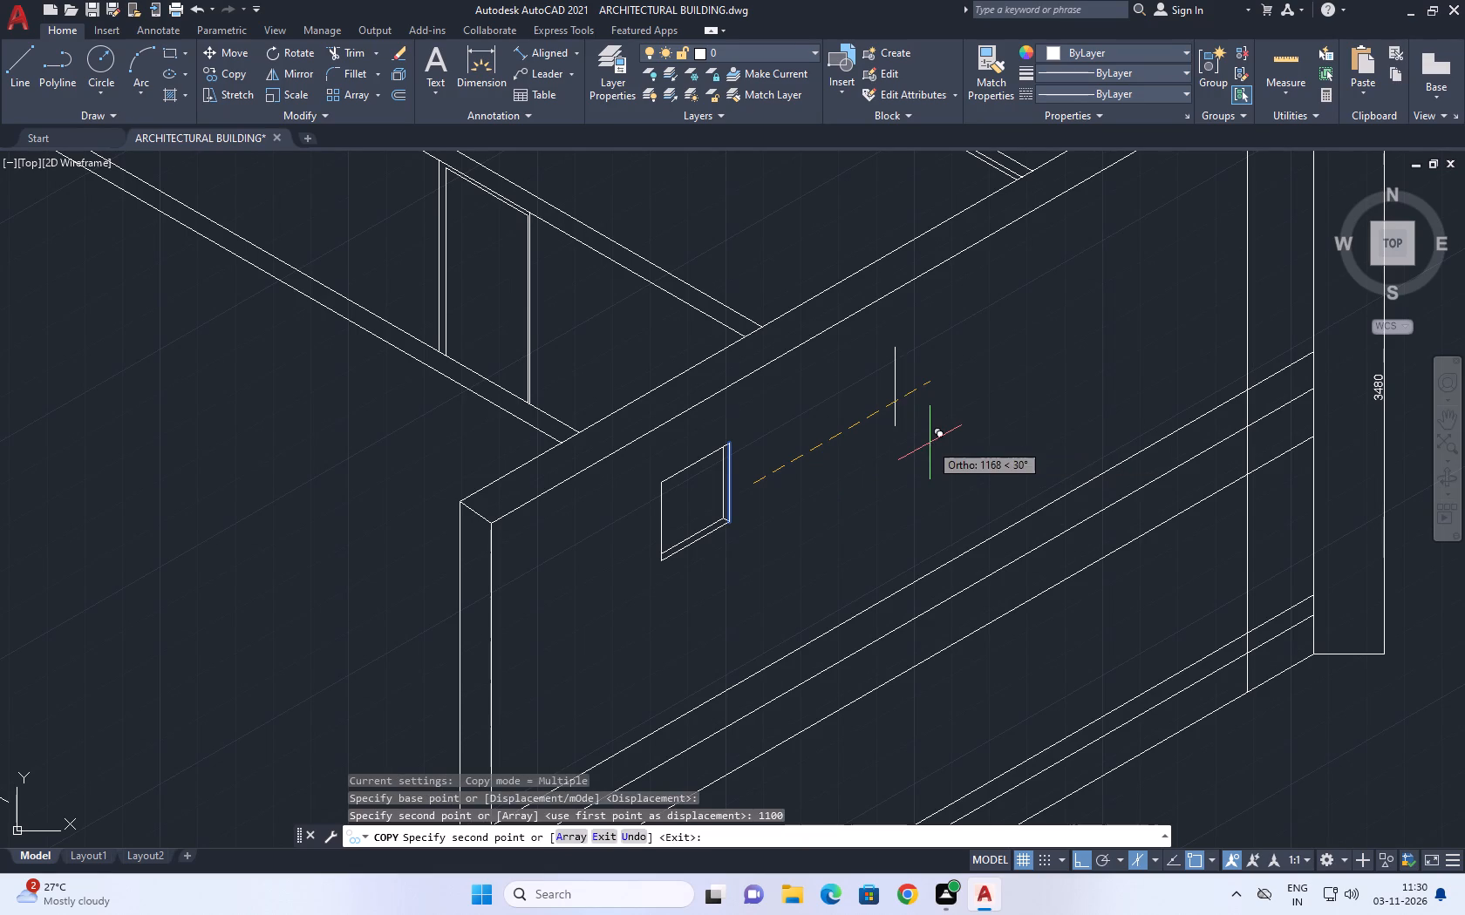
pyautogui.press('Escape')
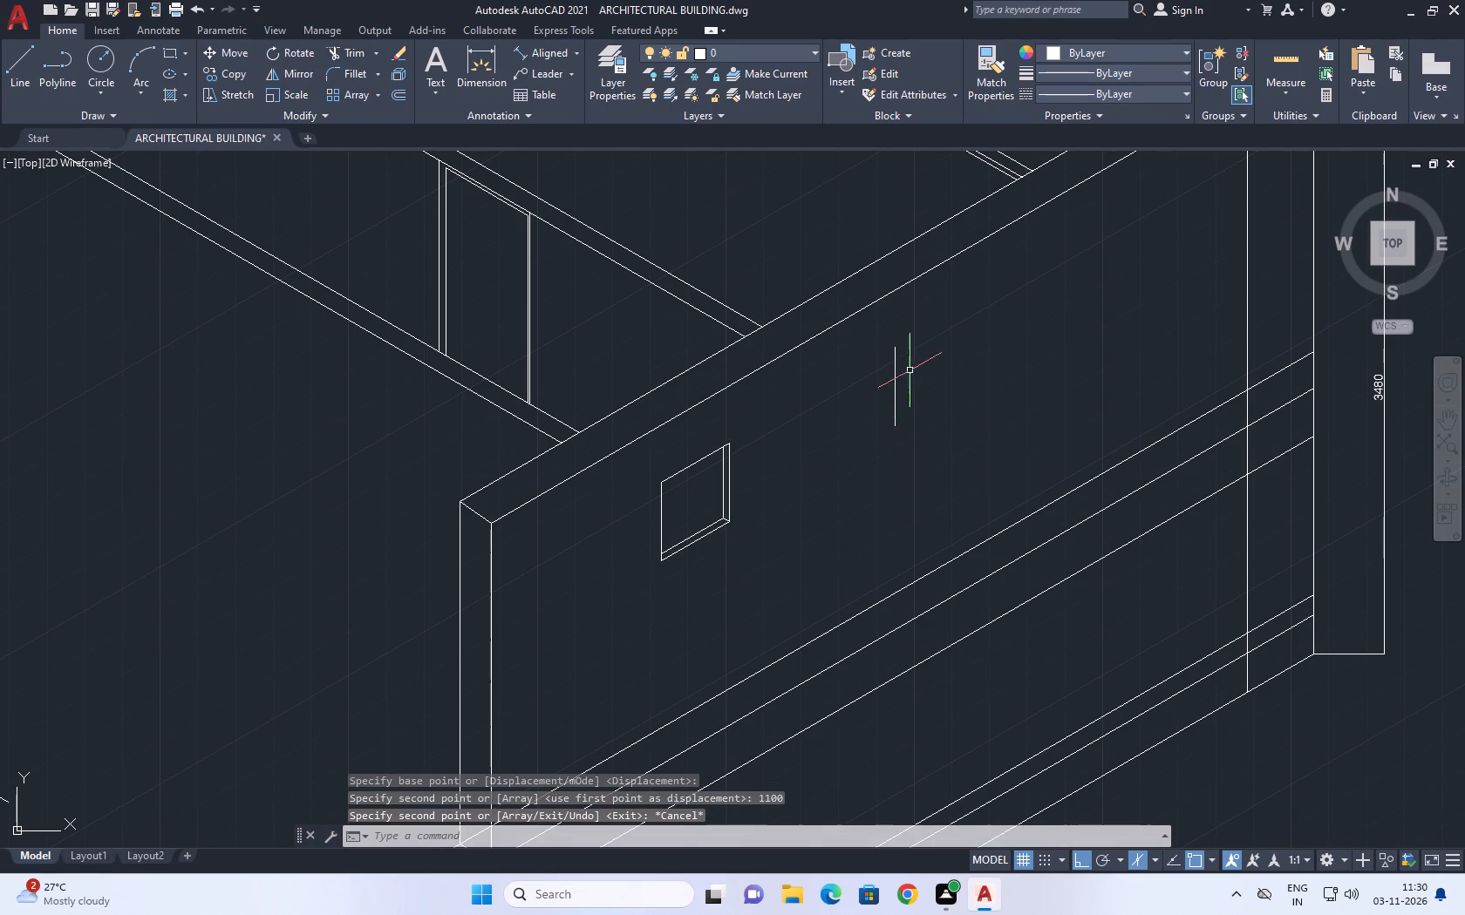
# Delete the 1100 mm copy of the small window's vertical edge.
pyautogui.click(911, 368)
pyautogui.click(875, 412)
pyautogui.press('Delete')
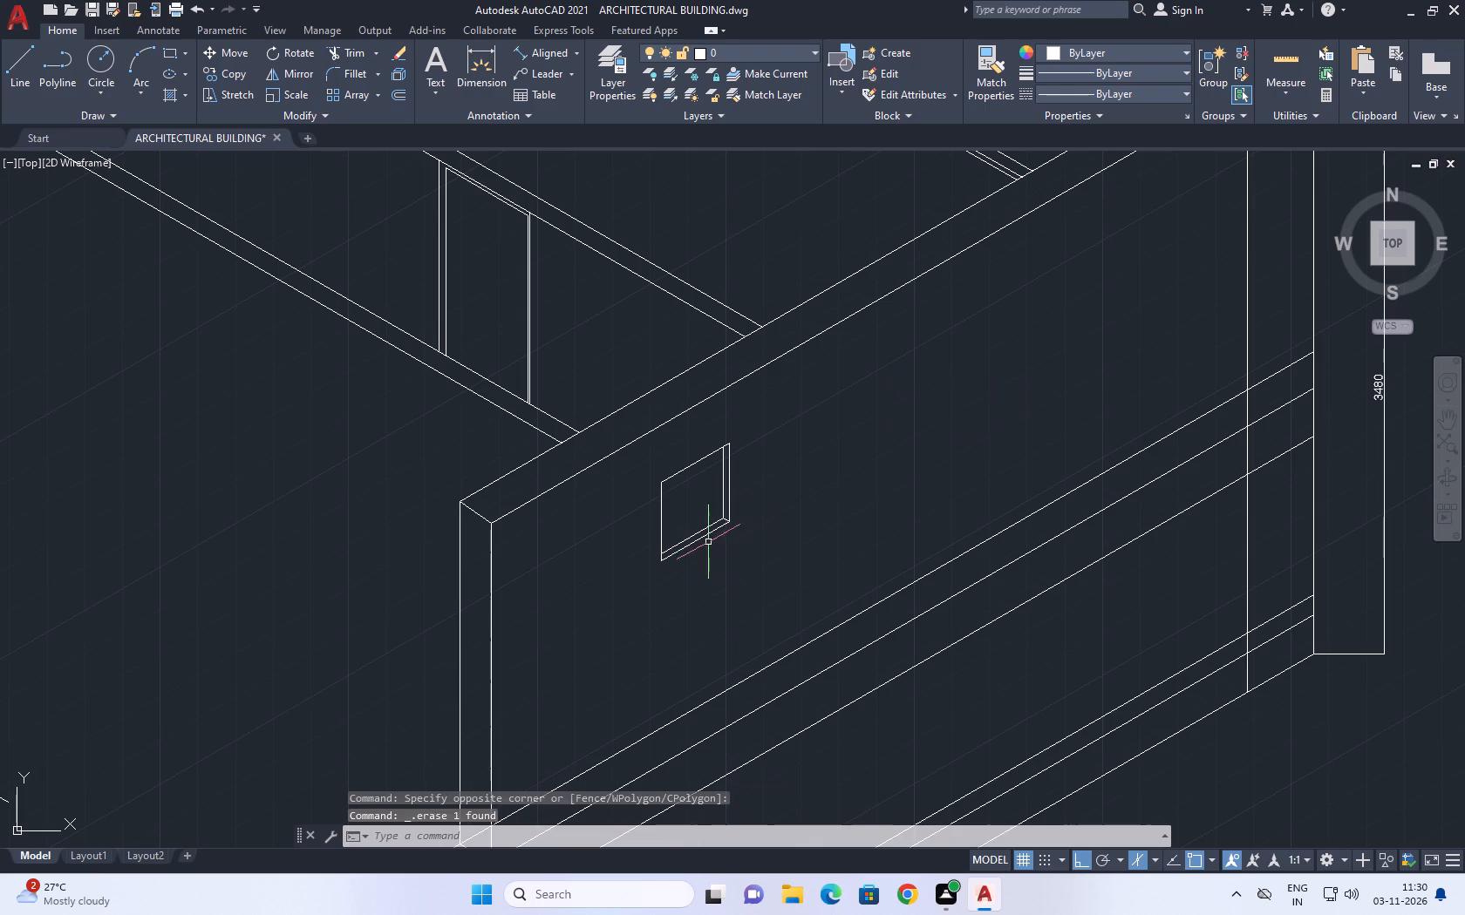
# Copy the small window's outer right vertical edge 800 mm along the window wall at 30°.
pyautogui.scroll(2, 745, 510)
pyautogui.click(709, 428)
pyautogui.click(700, 449)
pyautogui.scroll(-3, 770, 457)
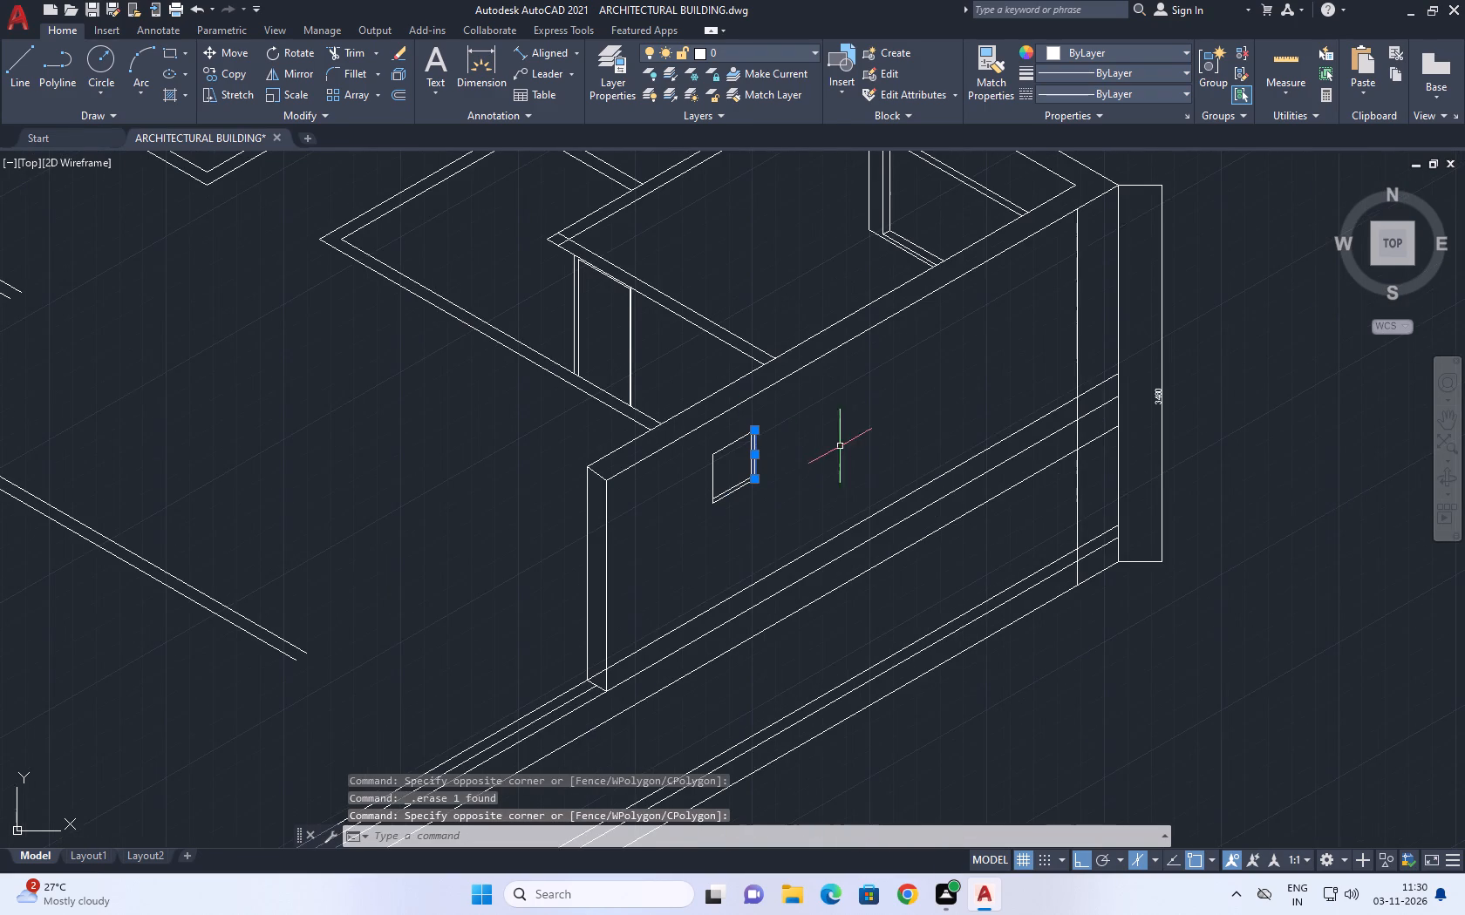
pyautogui.moveTo(848, 445); pyautogui.dragTo(848, 461, button='middle')
pyautogui.press('c')
pyautogui.press('o')
pyautogui.press('space')
pyautogui.click(809, 486)
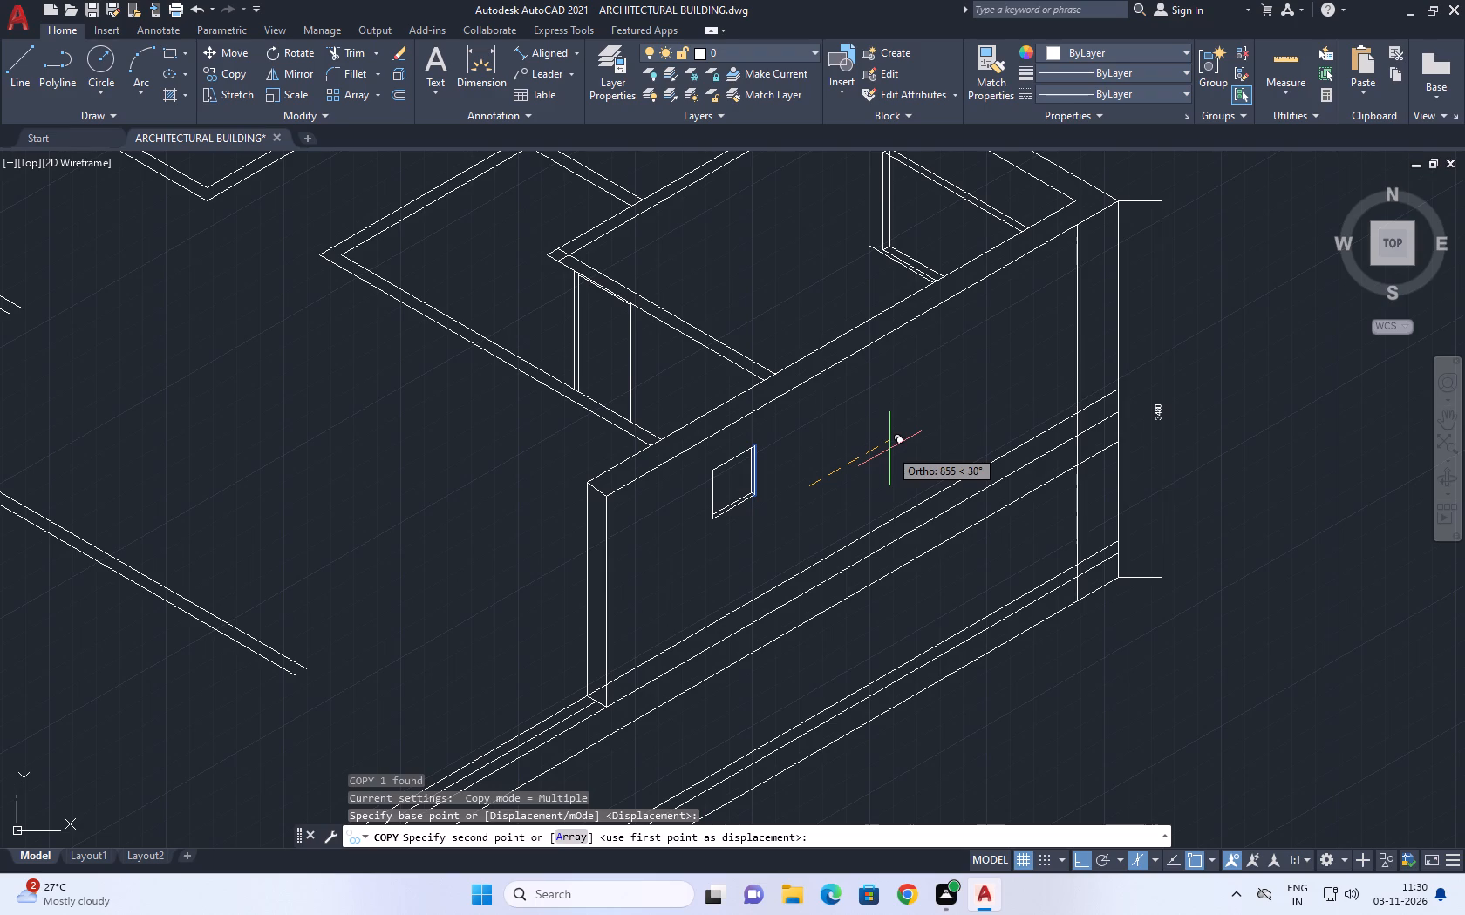
pyautogui.write('800')
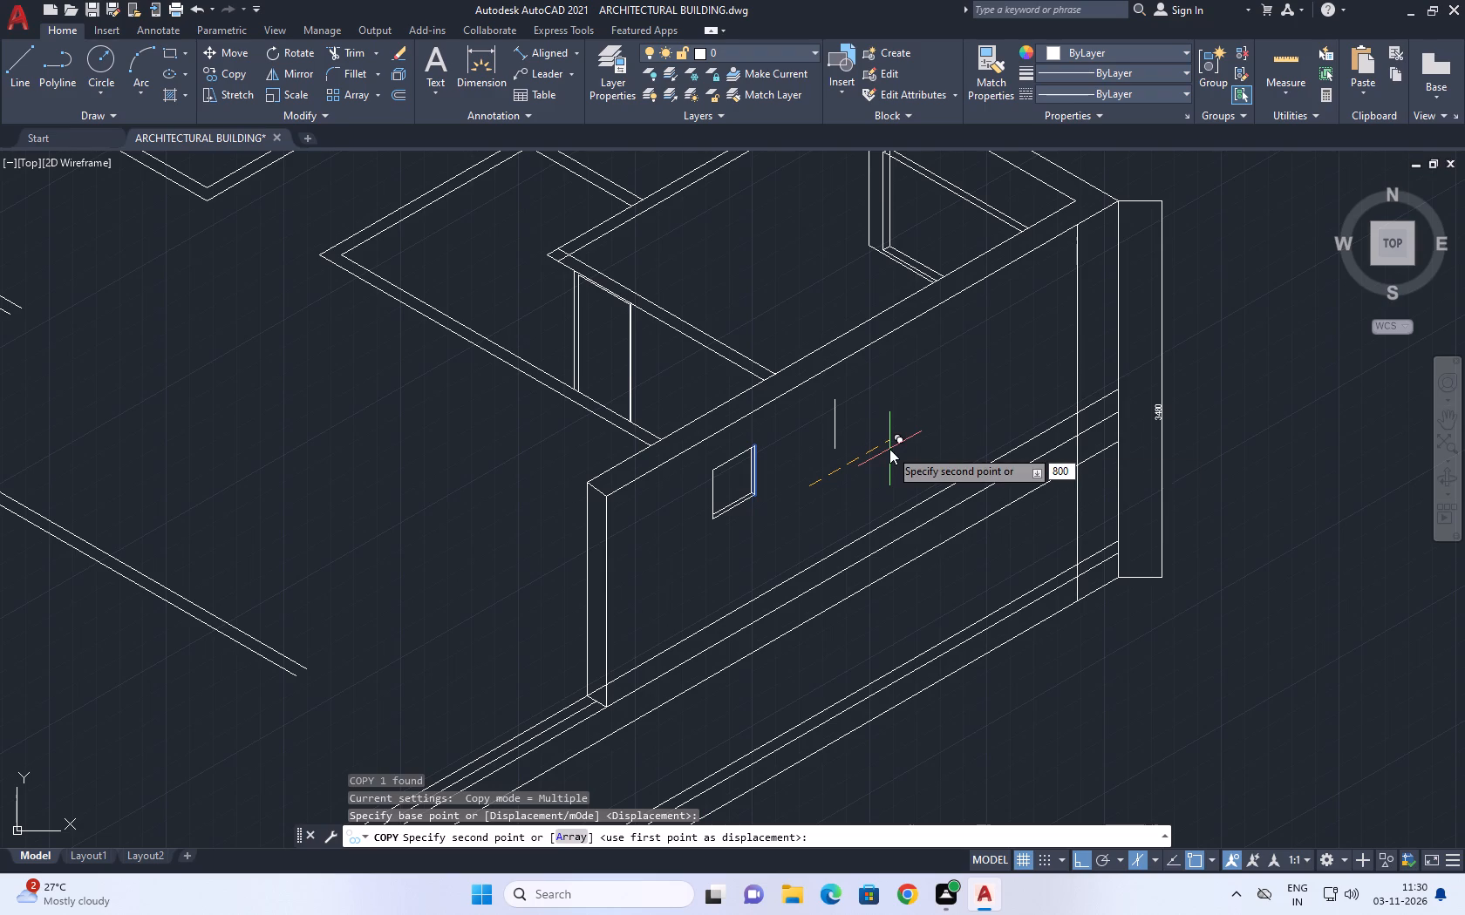
# Copy the small window's vertical edge line along the wall at distances of 600 and 800.
pyautogui.press('BackSpace')
pyautogui.press('BackSpace')
pyautogui.write('80')
pyautogui.press('BackSpace')
pyautogui.press('BackSpace')
pyautogui.press('BackSpace')
pyautogui.write('600')
pyautogui.press('Return')
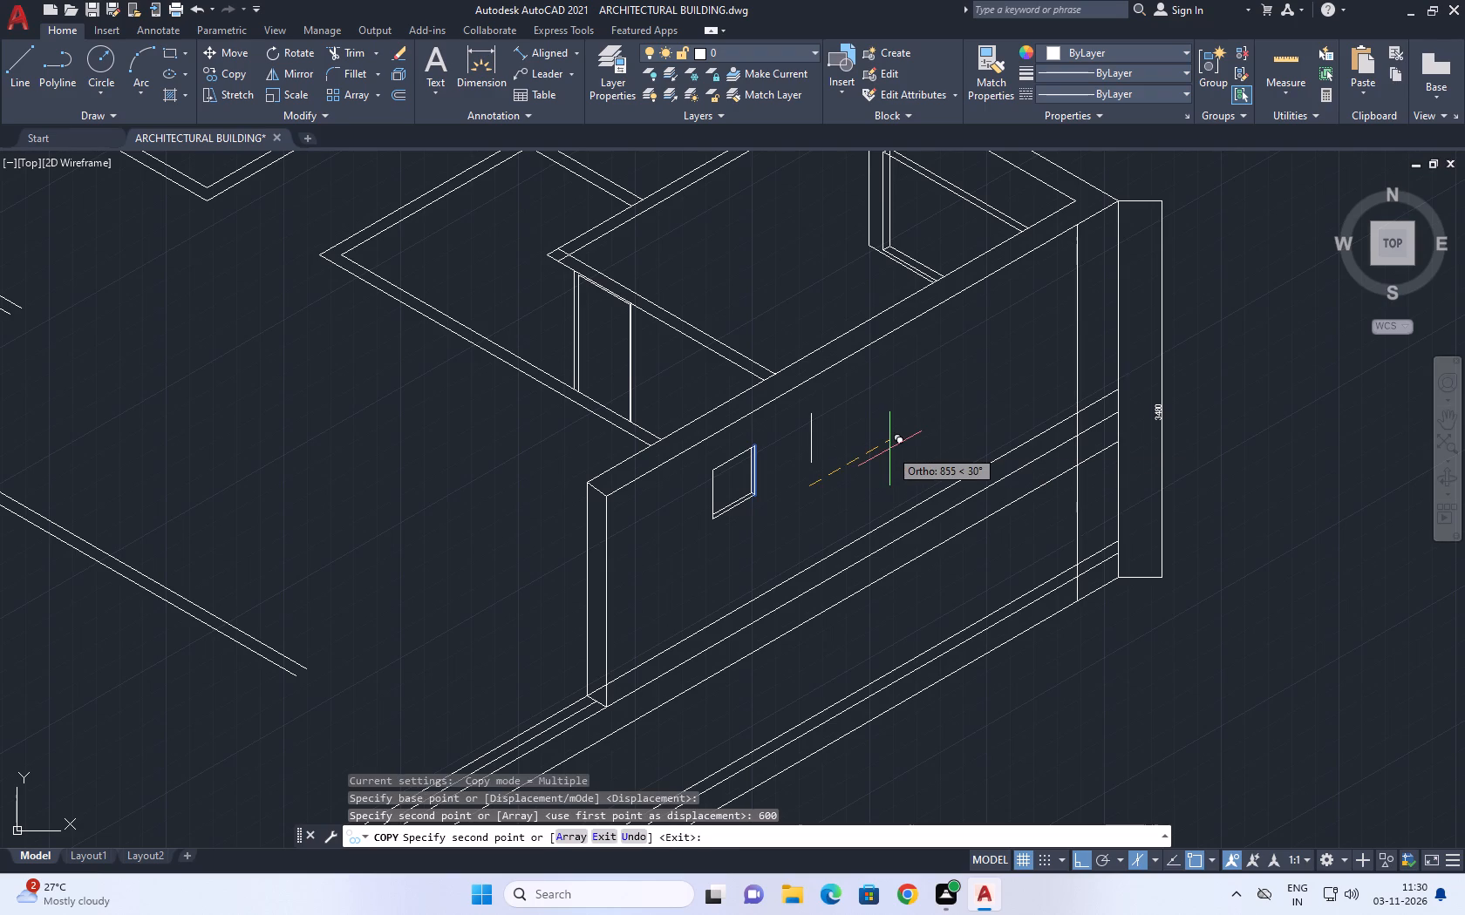
pyautogui.press('6')
pyautogui.press('BackSpace')
pyautogui.write('800')
pyautogui.press('Return')
pyautogui.press('Escape')
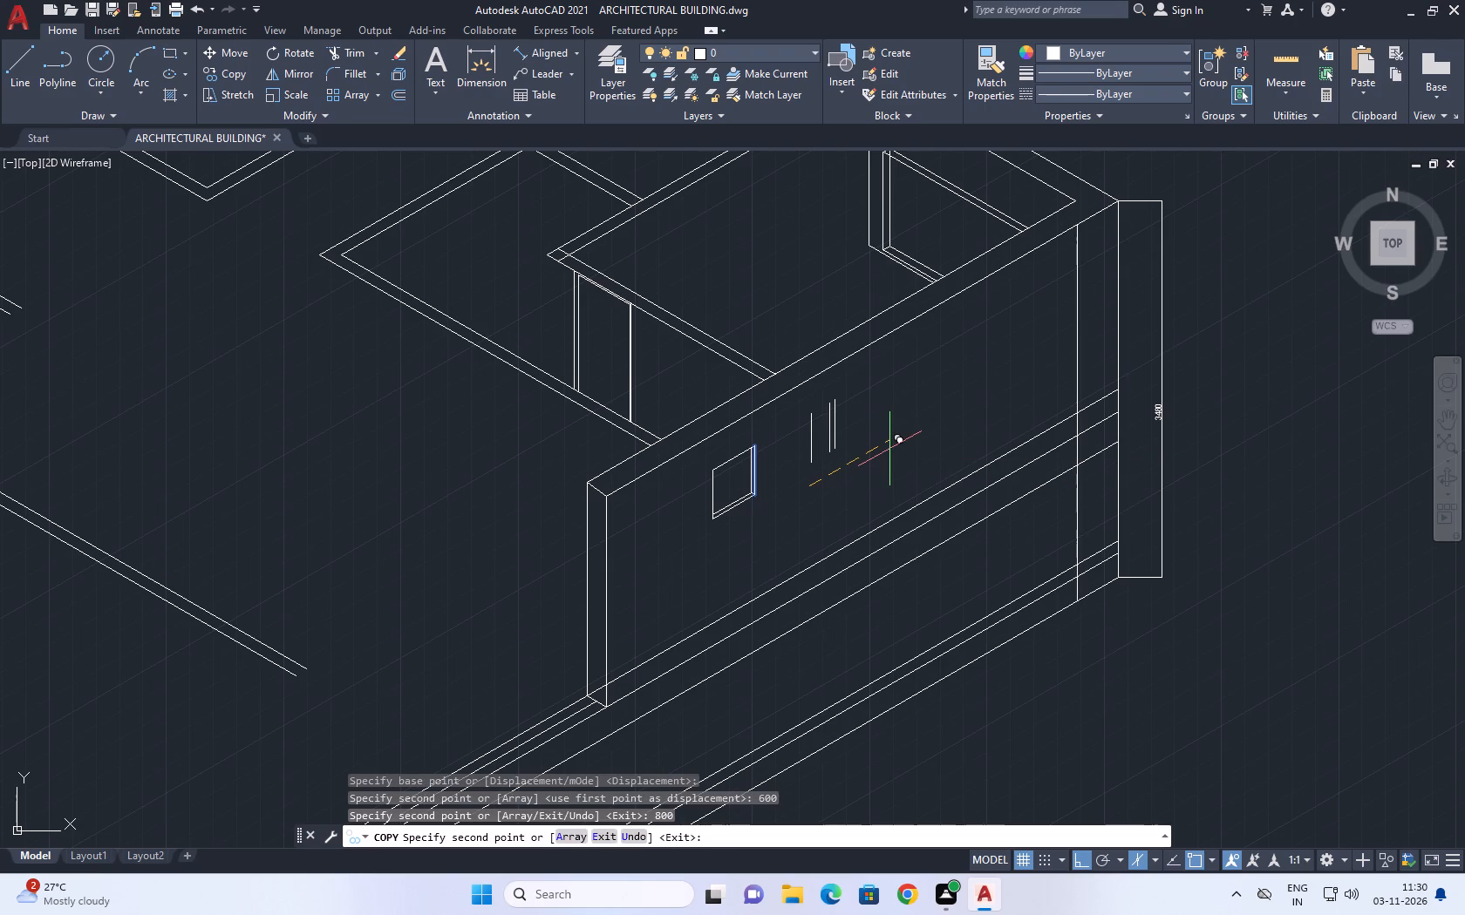
# Erase the line copied at 600 beside the small window.
pyautogui.scroll(1, 820, 451)
pyautogui.click(807, 413)
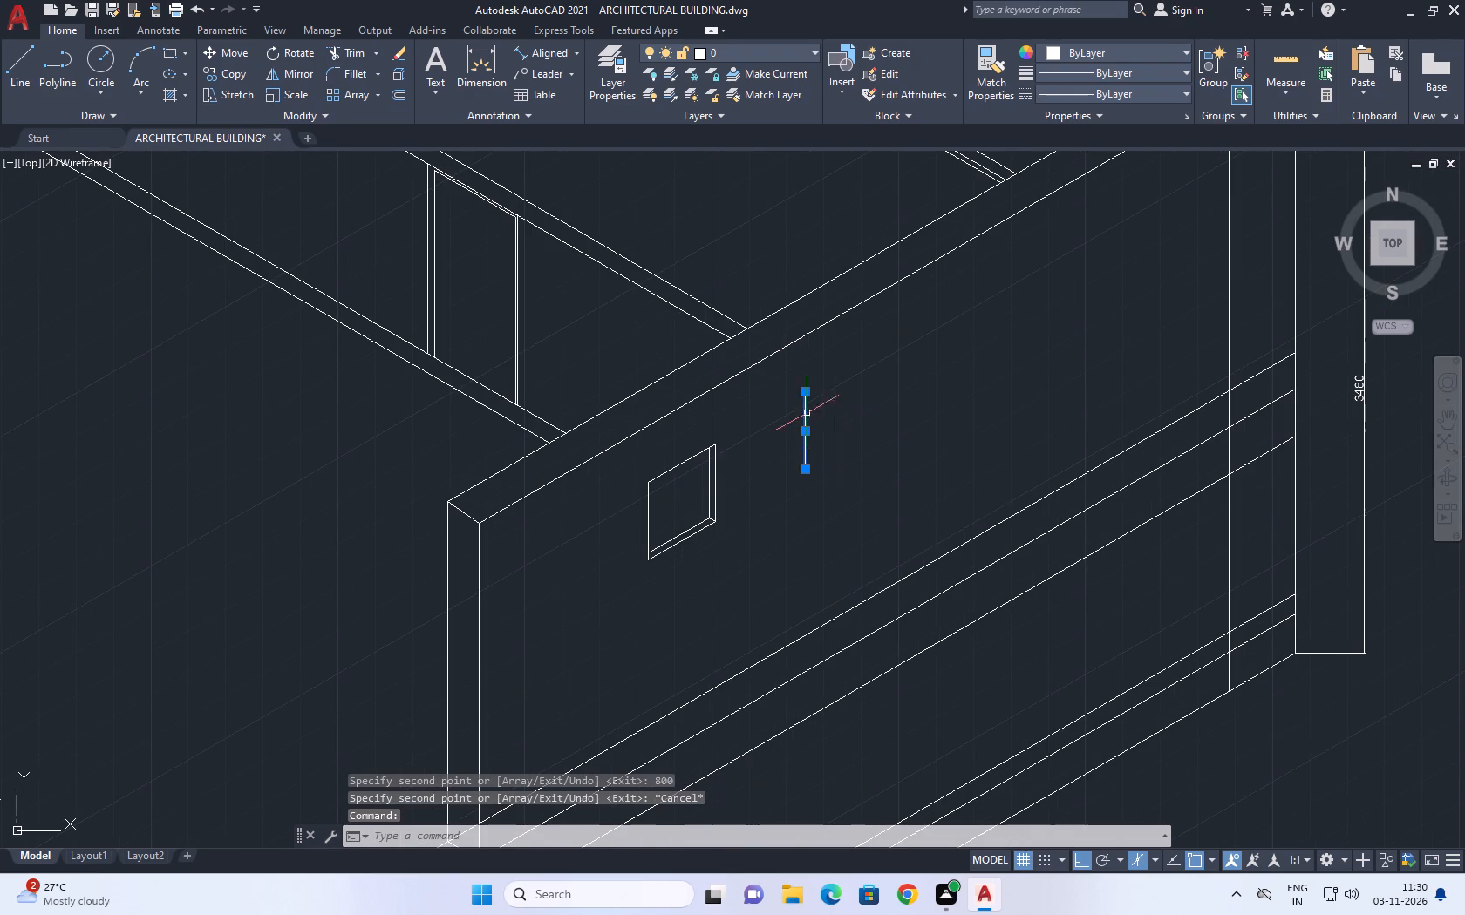
pyautogui.press('Delete')
# Extend the remaining copied vertical line up to the wall's top edge and down to the lowest base line.
pyautogui.moveTo(839, 405); pyautogui.dragTo(827, 306, button='middle')
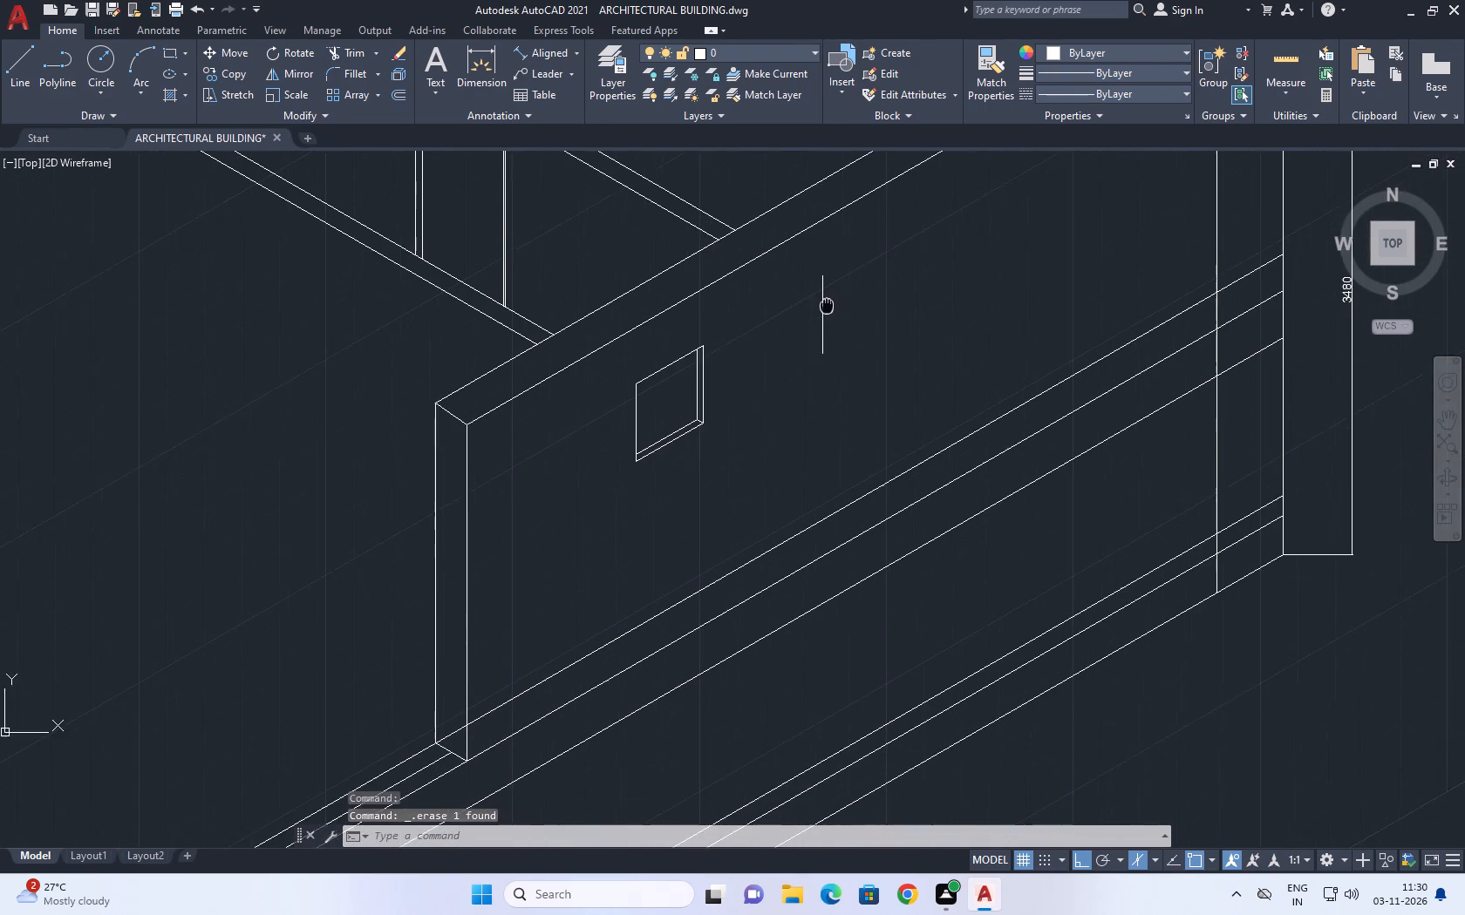
pyautogui.moveTo(827, 306); pyautogui.dragTo(821, 302, button='middle')
pyautogui.press('e')
pyautogui.press('x')
pyautogui.press('space')
pyautogui.moveTo(803, 316); pyautogui.dragTo(811, 309)
pyautogui.moveTo(824, 302); pyautogui.dragTo(832, 297)
pyautogui.click(828, 309)
pyautogui.click(799, 388)
pyautogui.moveTo(874, 394); pyautogui.dragTo(870, 402)
pyautogui.click(797, 490)
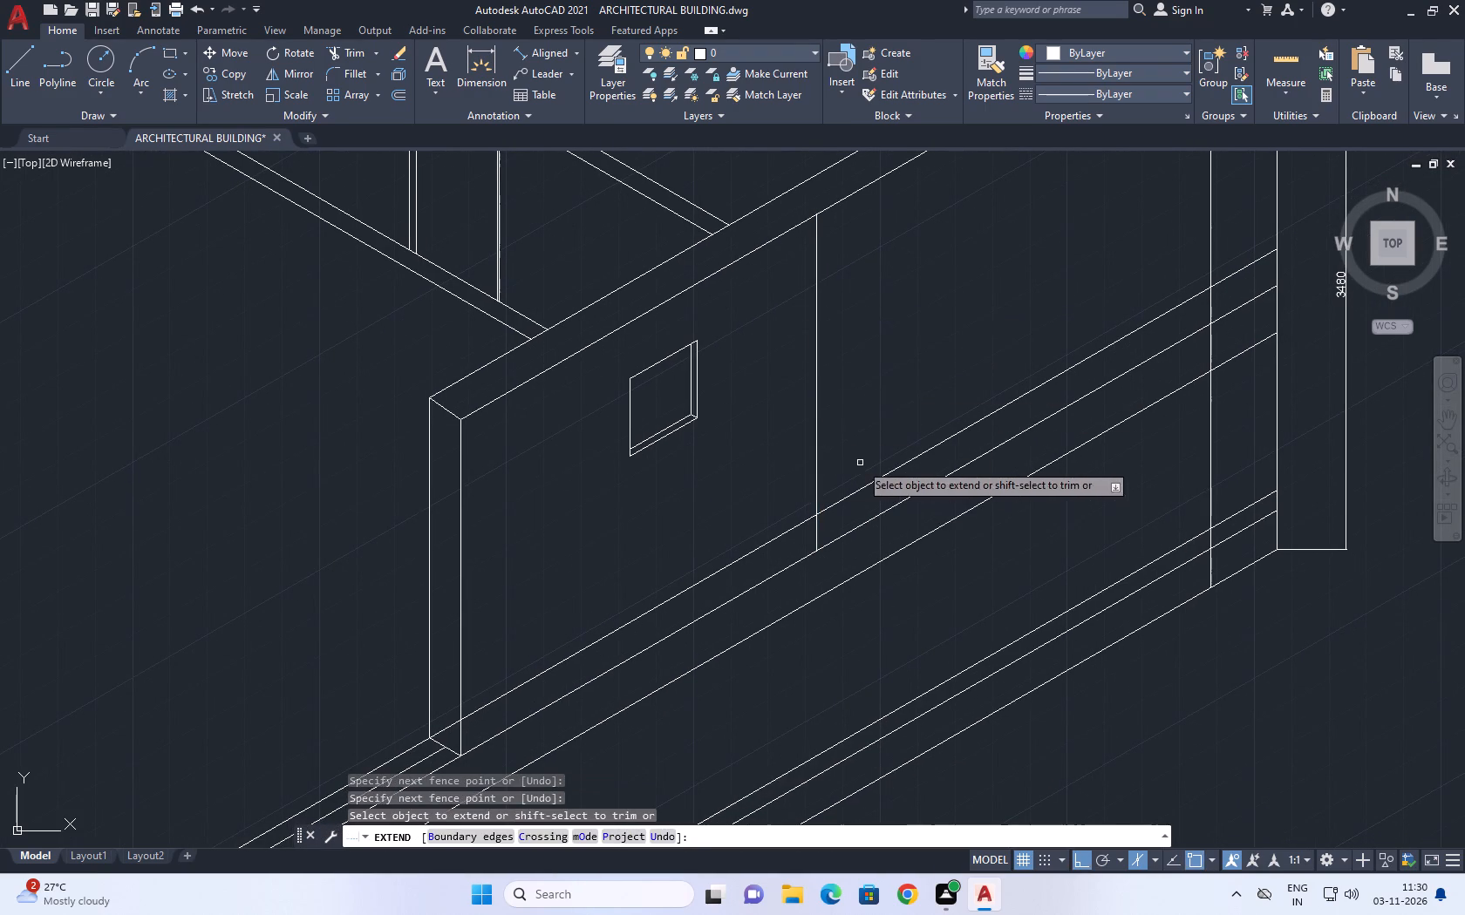
pyautogui.moveTo(853, 462); pyautogui.dragTo(843, 468)
pyautogui.click(759, 487)
pyautogui.click(817, 573)
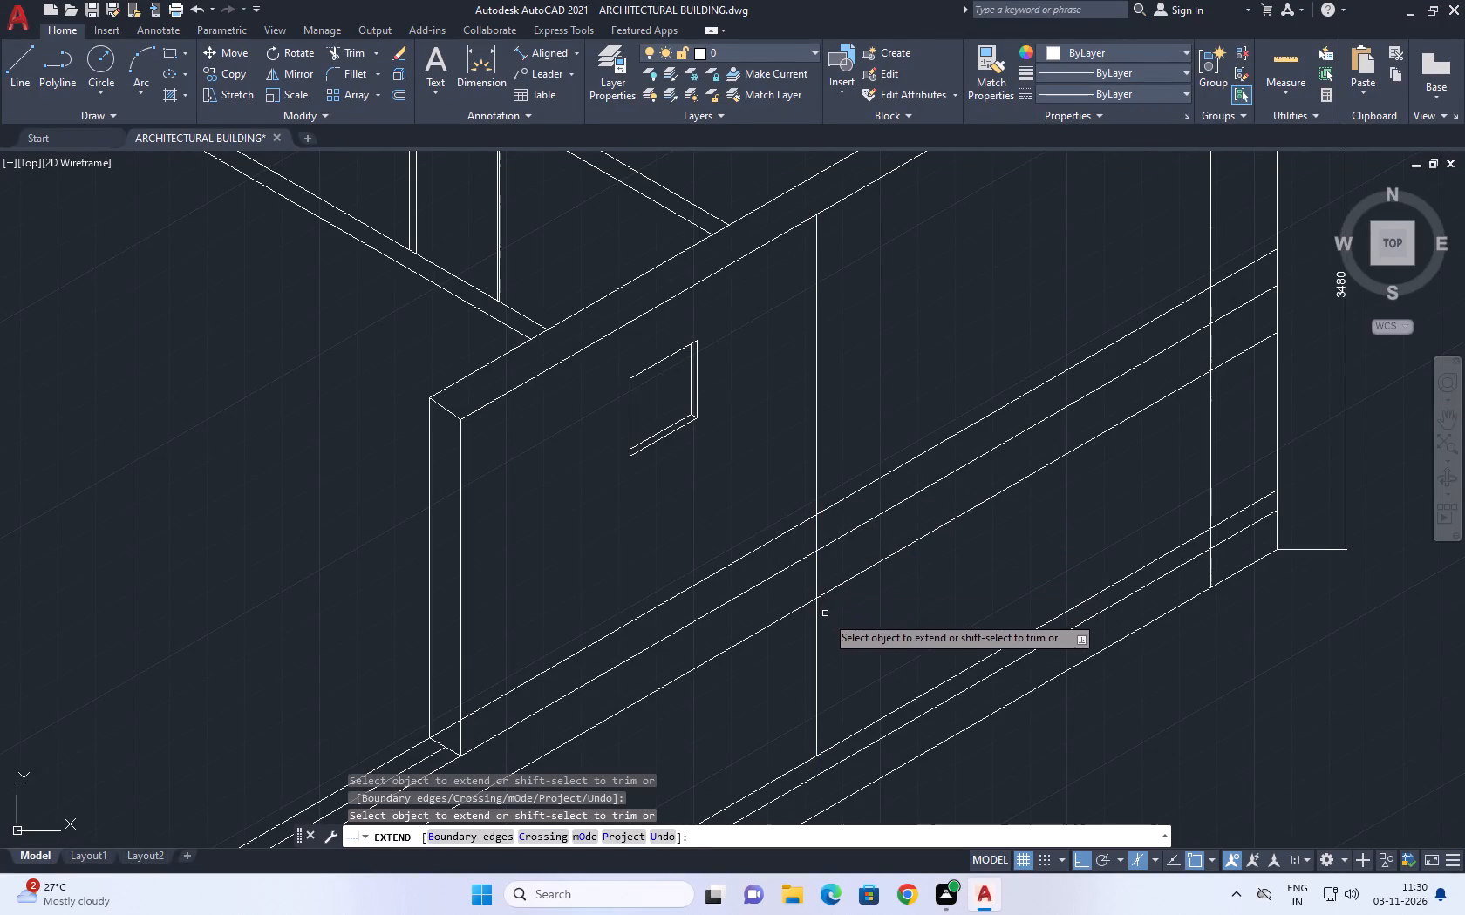
pyautogui.click(828, 621)
pyautogui.click(769, 664)
pyautogui.click(791, 649)
pyautogui.click(855, 647)
pyautogui.scroll(-1, 894, 575)
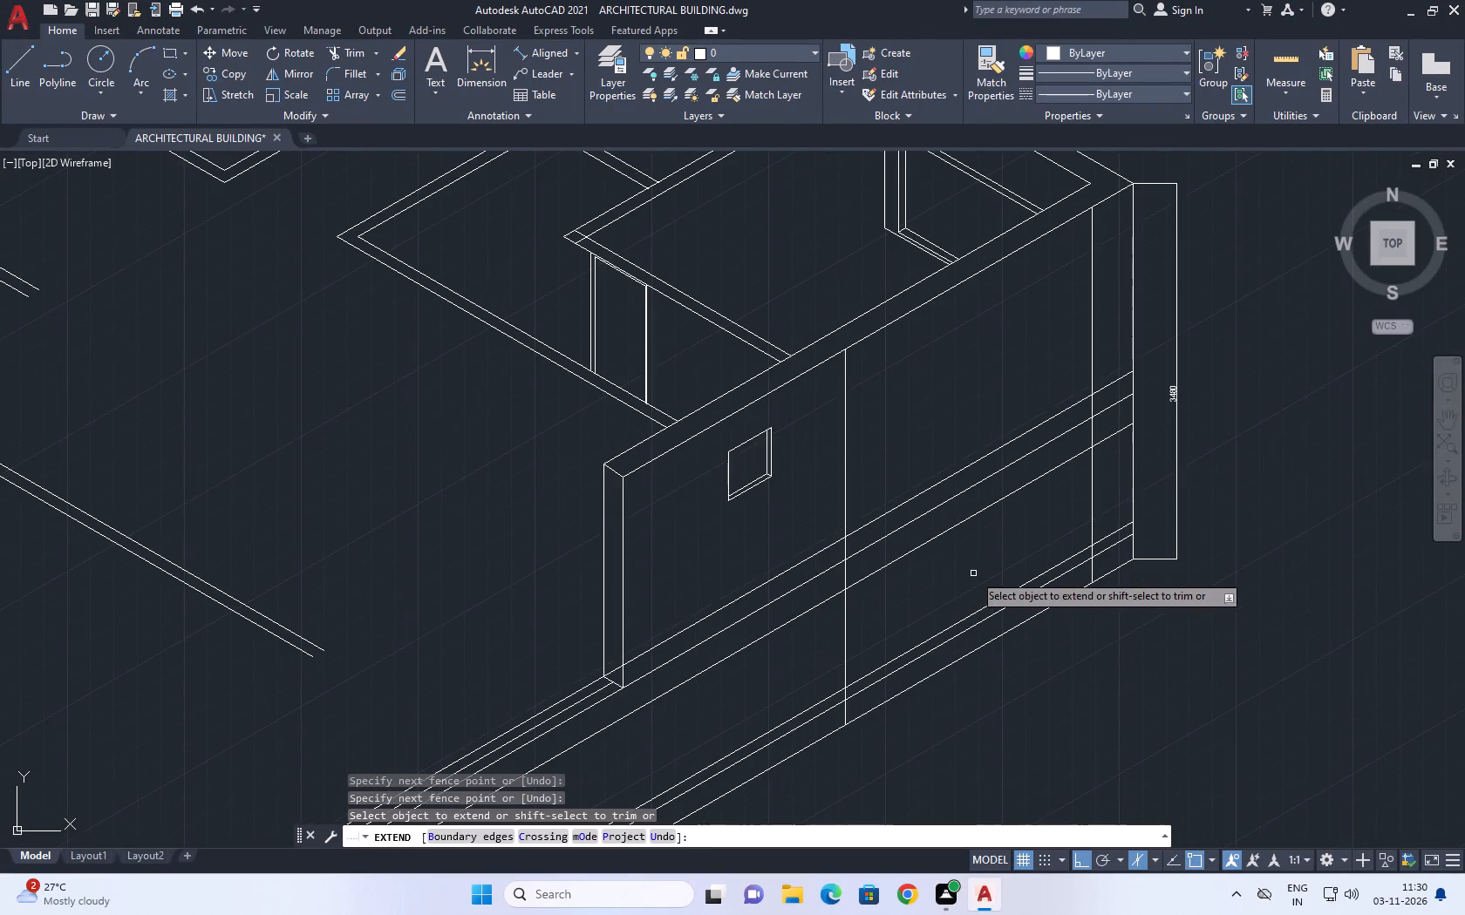
pyautogui.moveTo(973, 573); pyautogui.dragTo(891, 532, button='middle')
pyautogui.press('Escape')
# Copy the vertical line nearest the wall's outer corner 50 along the wall, away from the corner.
pyautogui.moveTo(955, 450); pyautogui.dragTo(935, 425, button='middle')
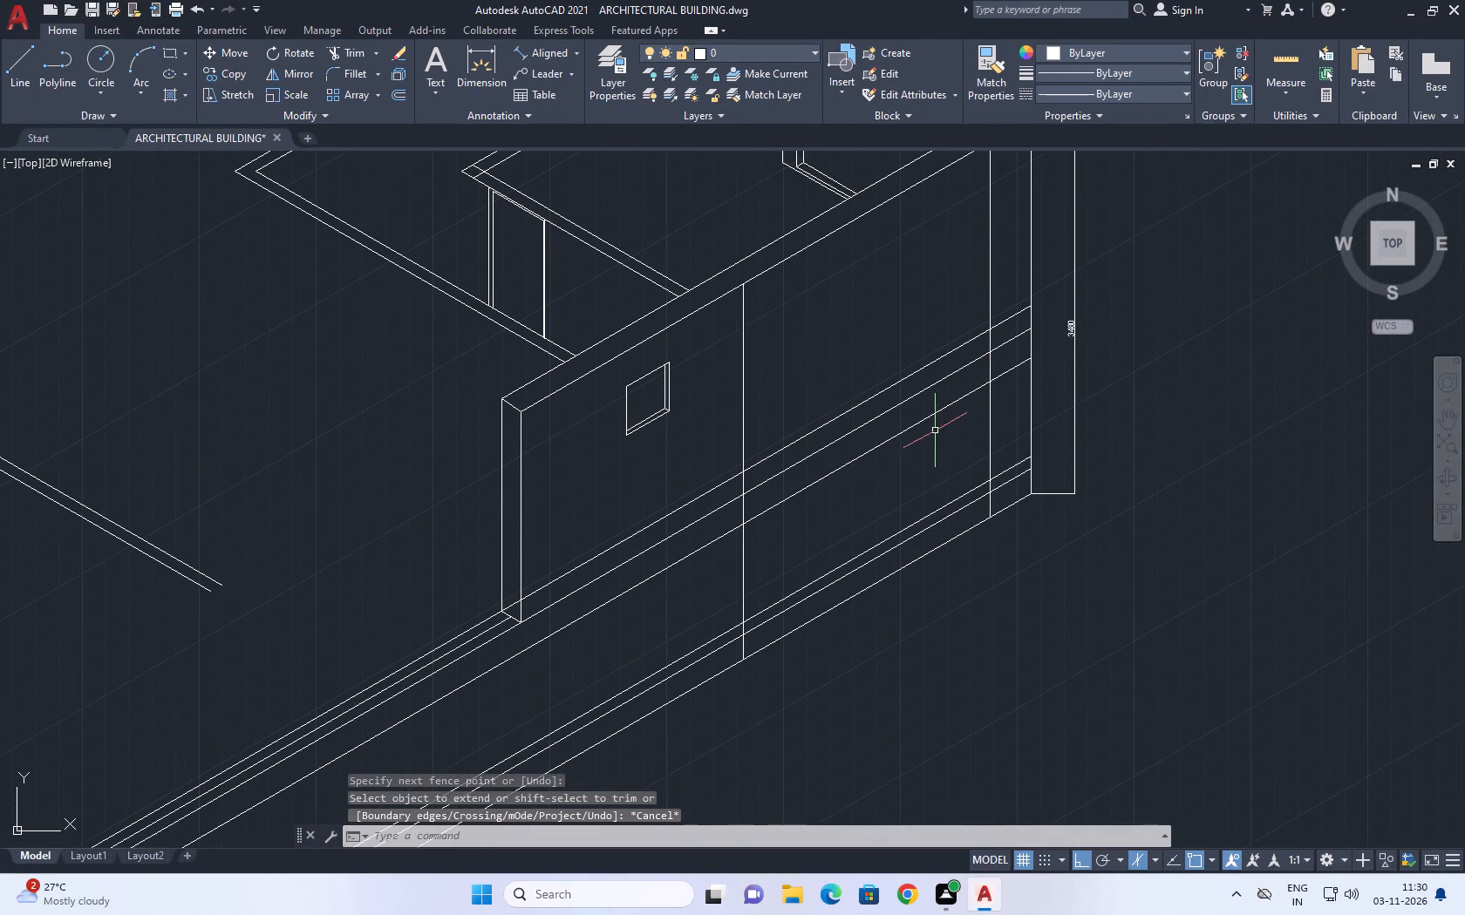
pyautogui.moveTo(830, 347); pyautogui.dragTo(898, 601, button='middle')
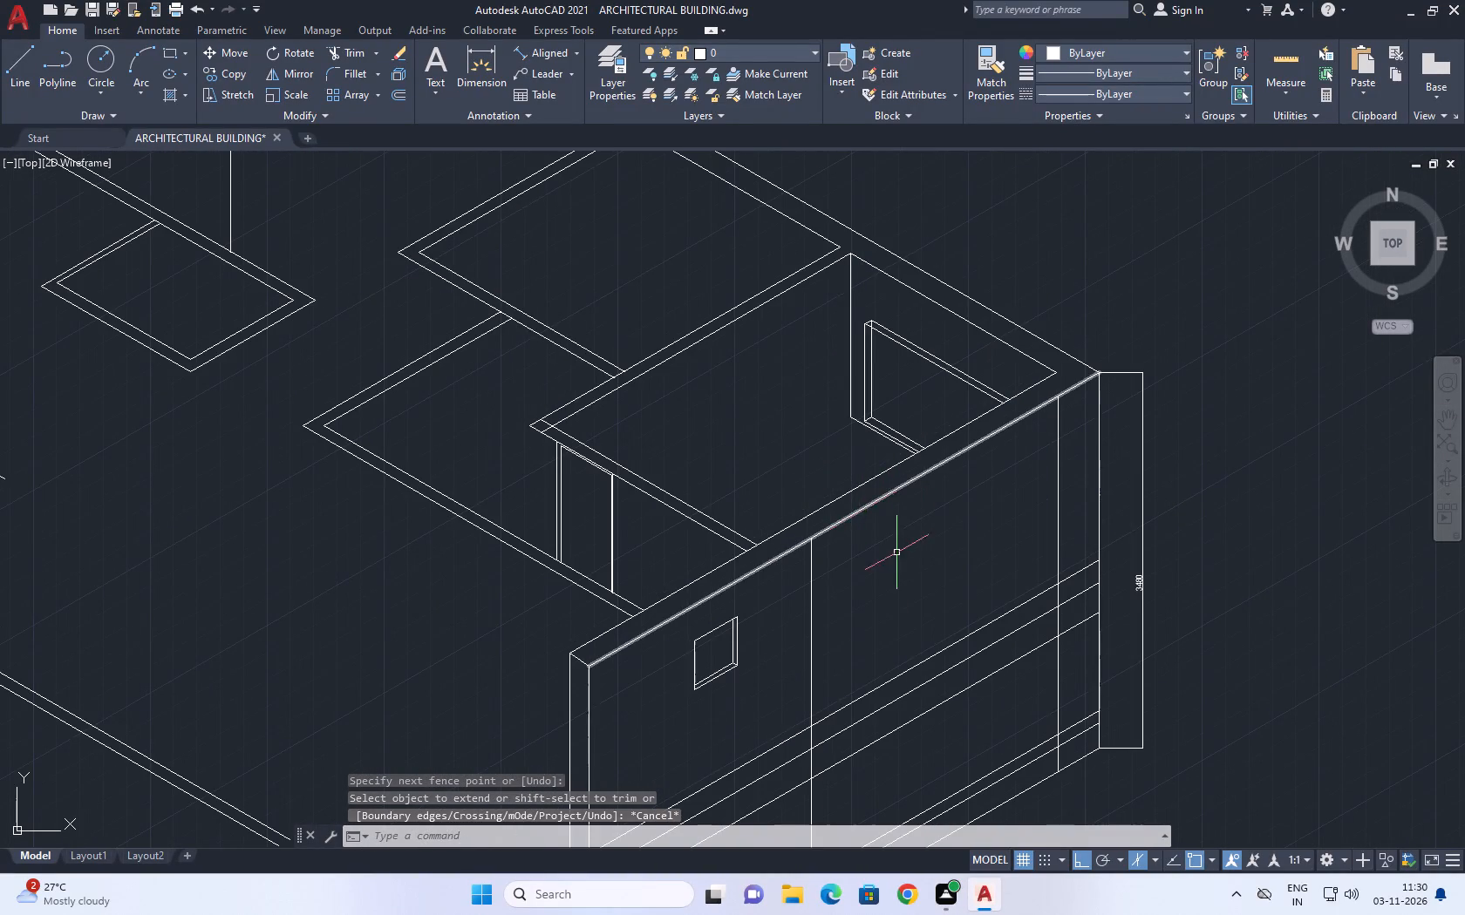
pyautogui.moveTo(892, 551); pyautogui.dragTo(886, 480, button='middle')
pyautogui.moveTo(1041, 435); pyautogui.dragTo(987, 410, button='middle')
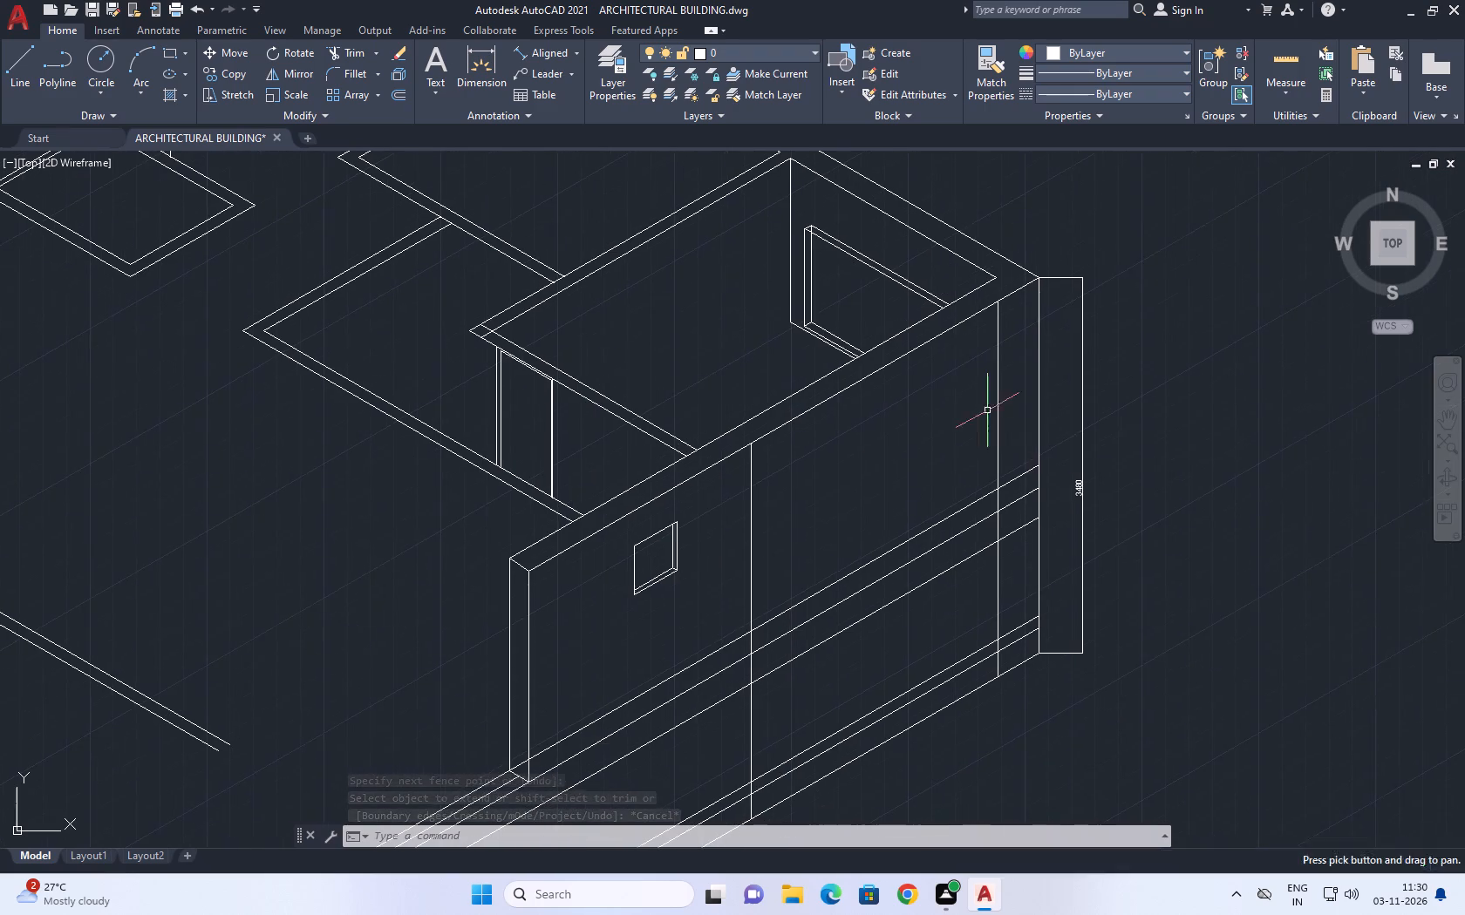
pyautogui.click(998, 406)
pyautogui.moveTo(989, 402); pyautogui.dragTo(957, 487, button='middle')
pyautogui.press('c')
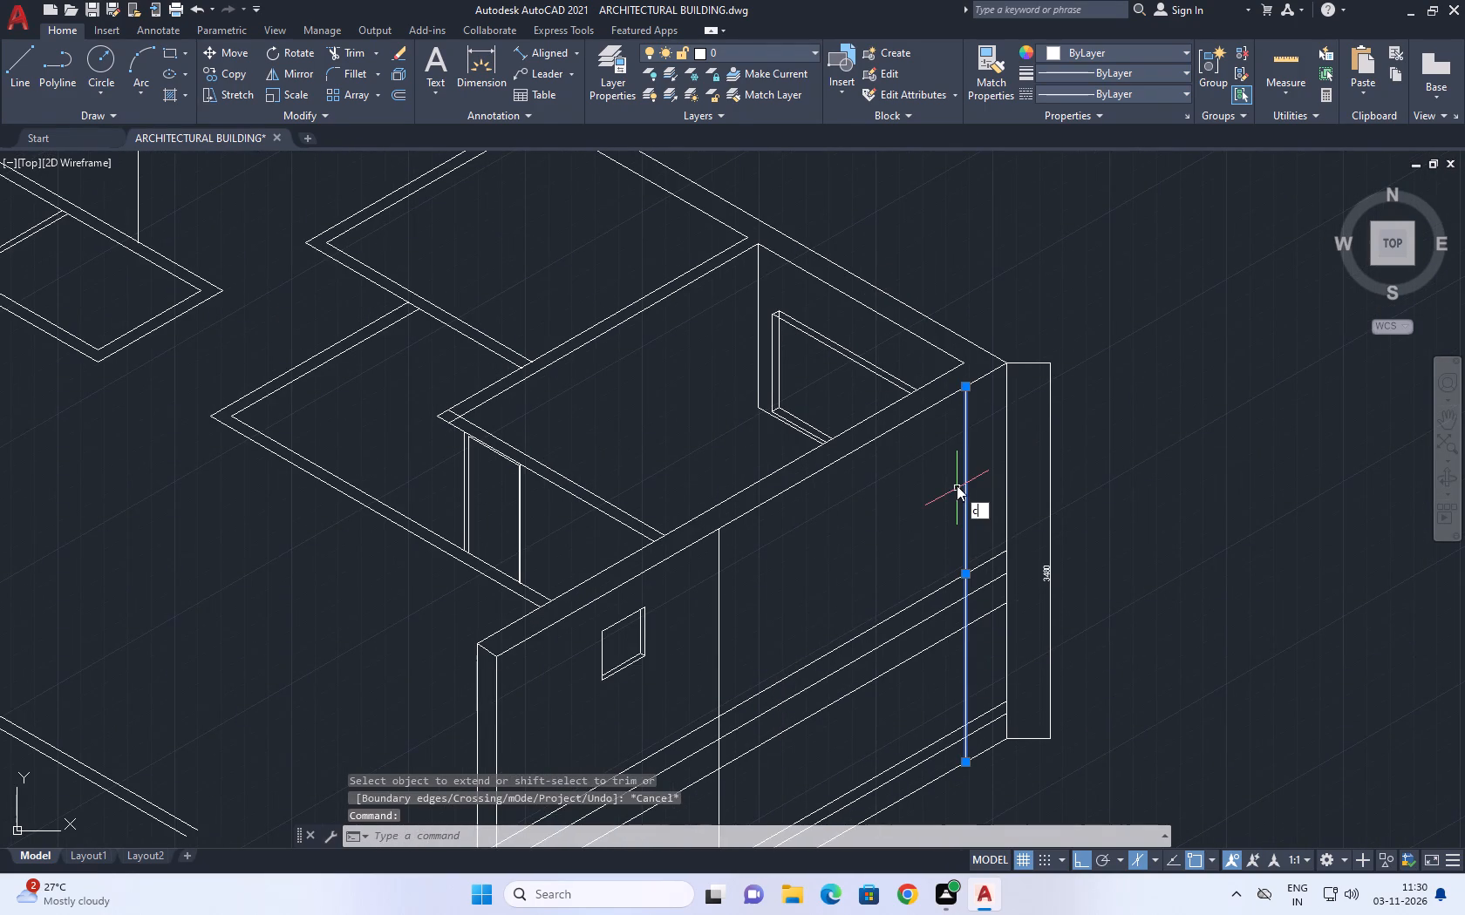
pyautogui.press('o')
pyautogui.press('space')
pyautogui.scroll(3, 954, 394)
pyautogui.click(992, 367)
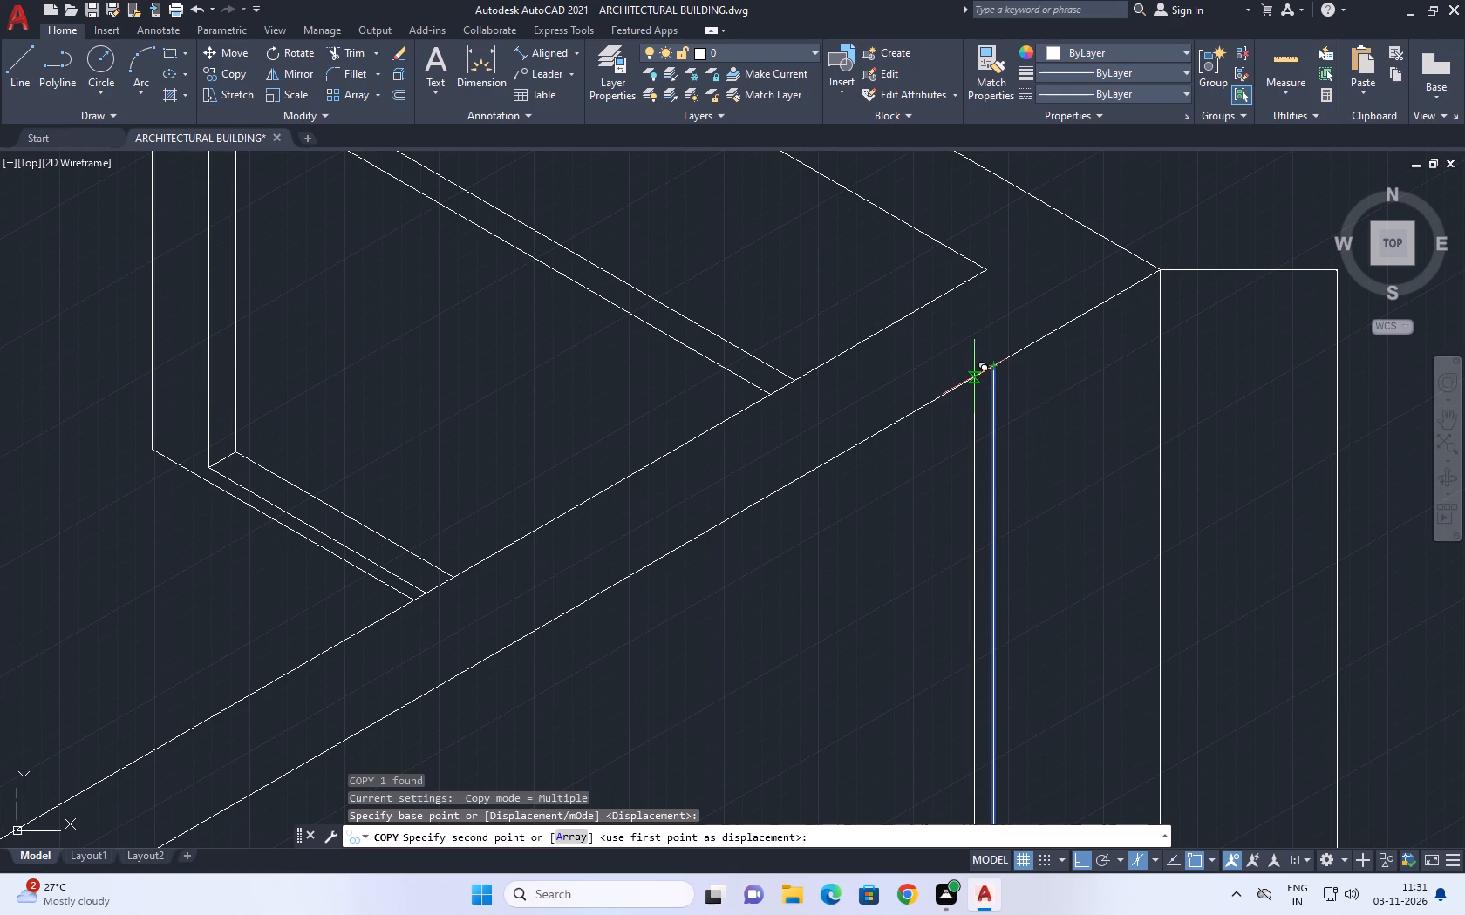
pyautogui.press('5')
pyautogui.press('0')
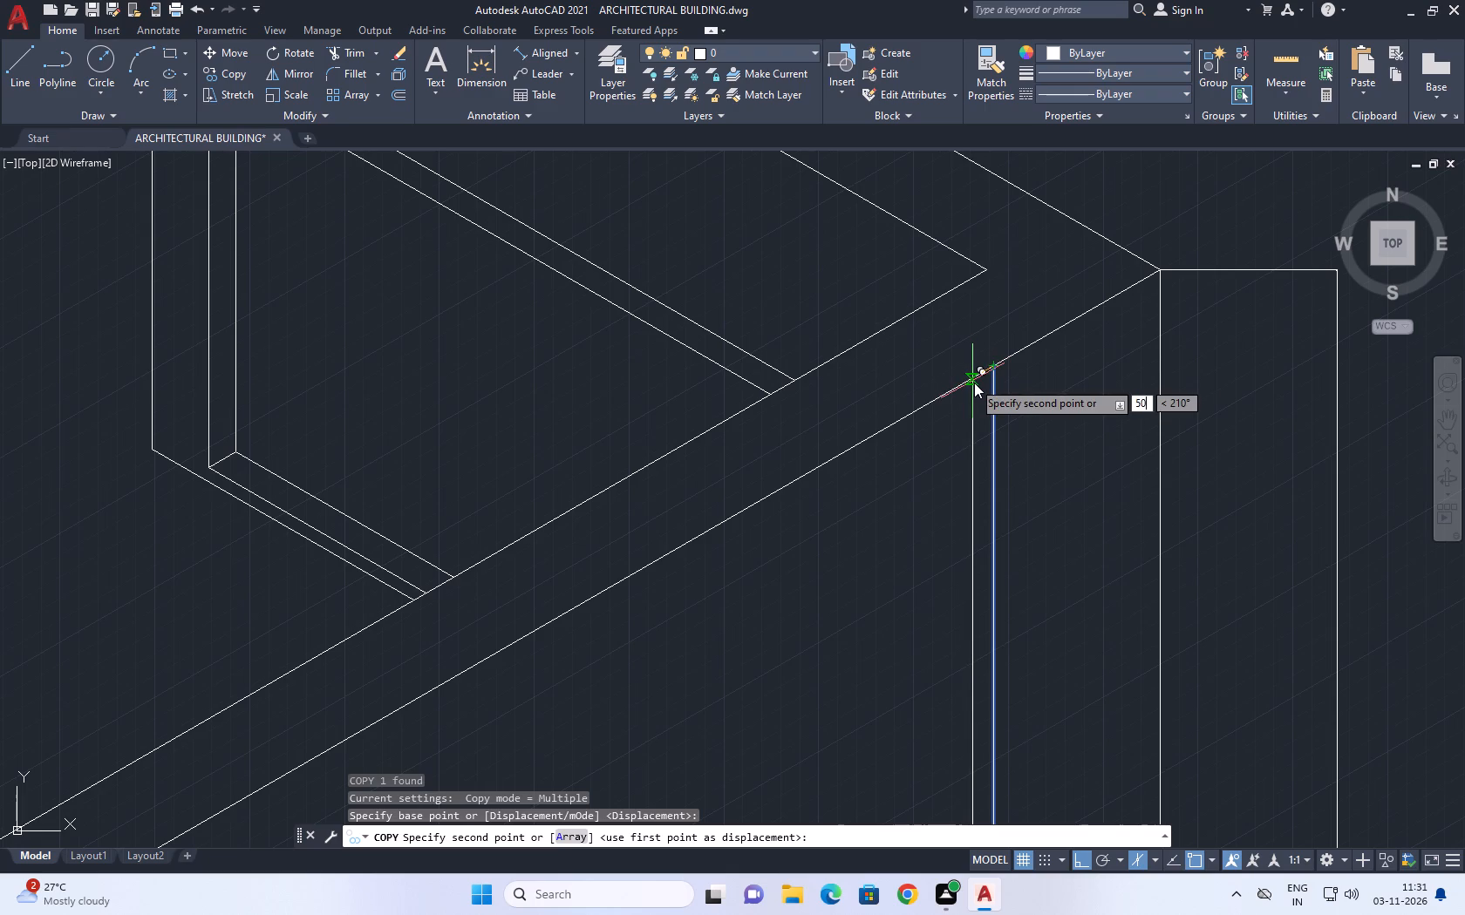
pyautogui.press('Return')
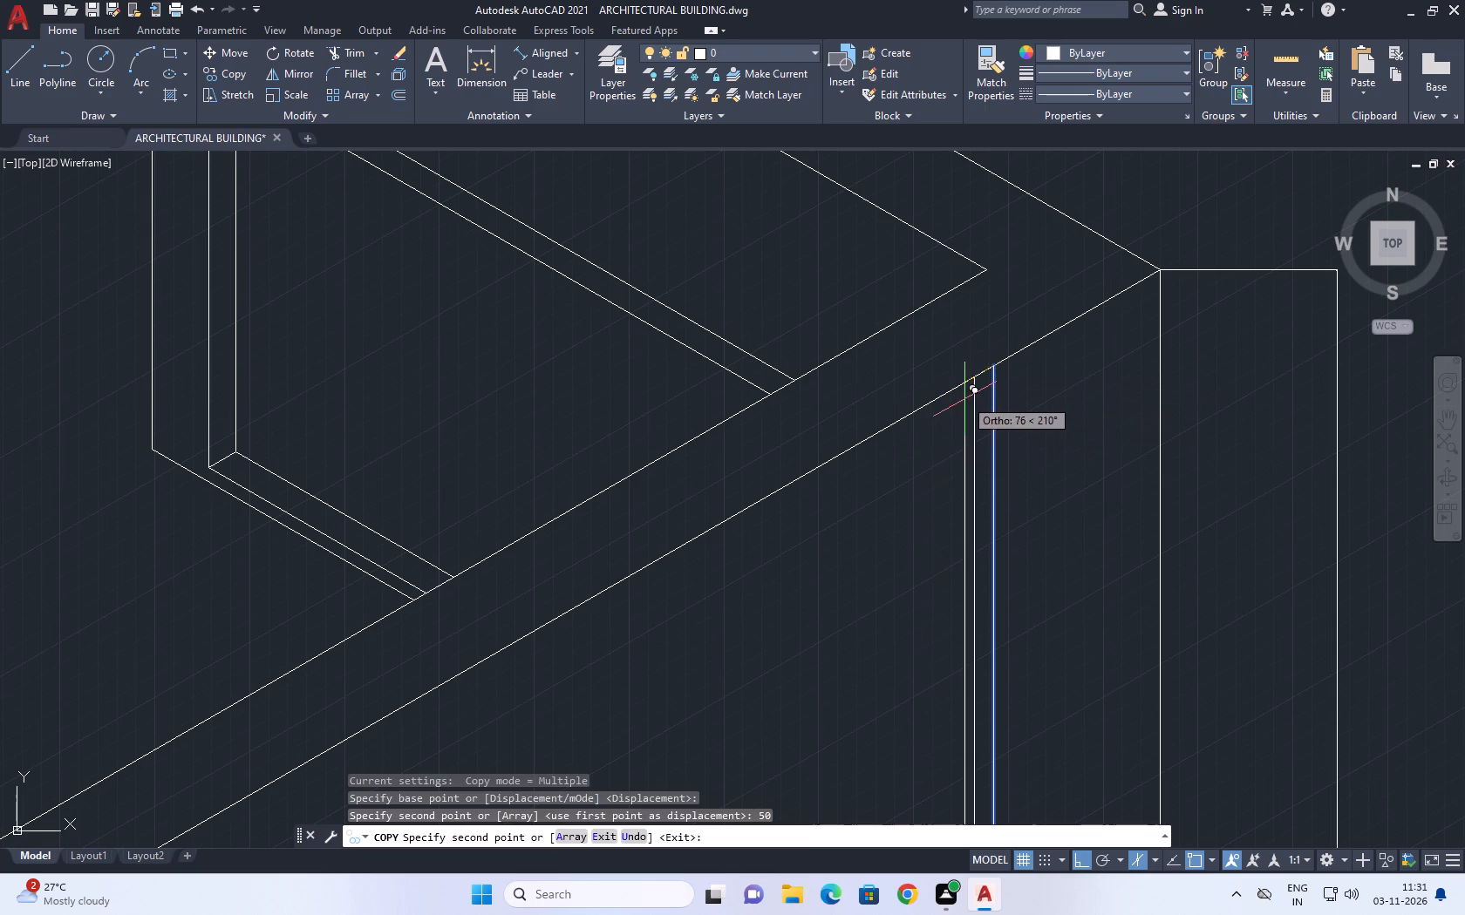
pyautogui.scroll(2, 961, 391)
pyautogui.press('Escape')
# Copy the new vertical line a short distance further along the wall, away from the outer corner.
pyautogui.click(991, 388)
pyautogui.moveTo(970, 449); pyautogui.dragTo(963, 500, button='middle')
pyautogui.press('c')
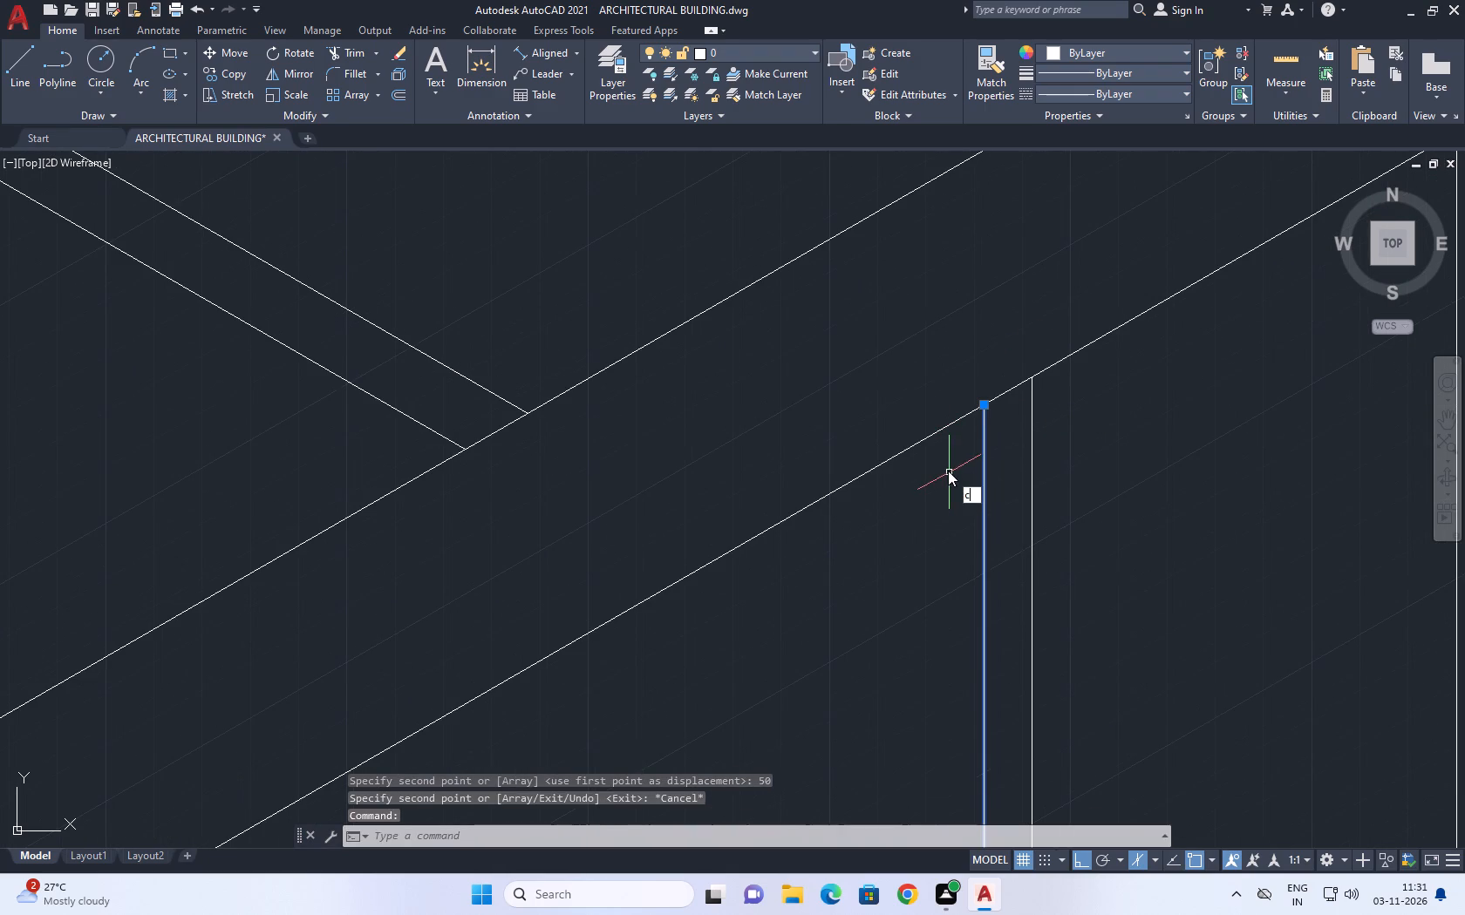
pyautogui.press('o')
pyautogui.press('space')
pyautogui.moveTo(967, 488); pyautogui.dragTo(1001, 579, button='middle')
pyautogui.click(1018, 498)
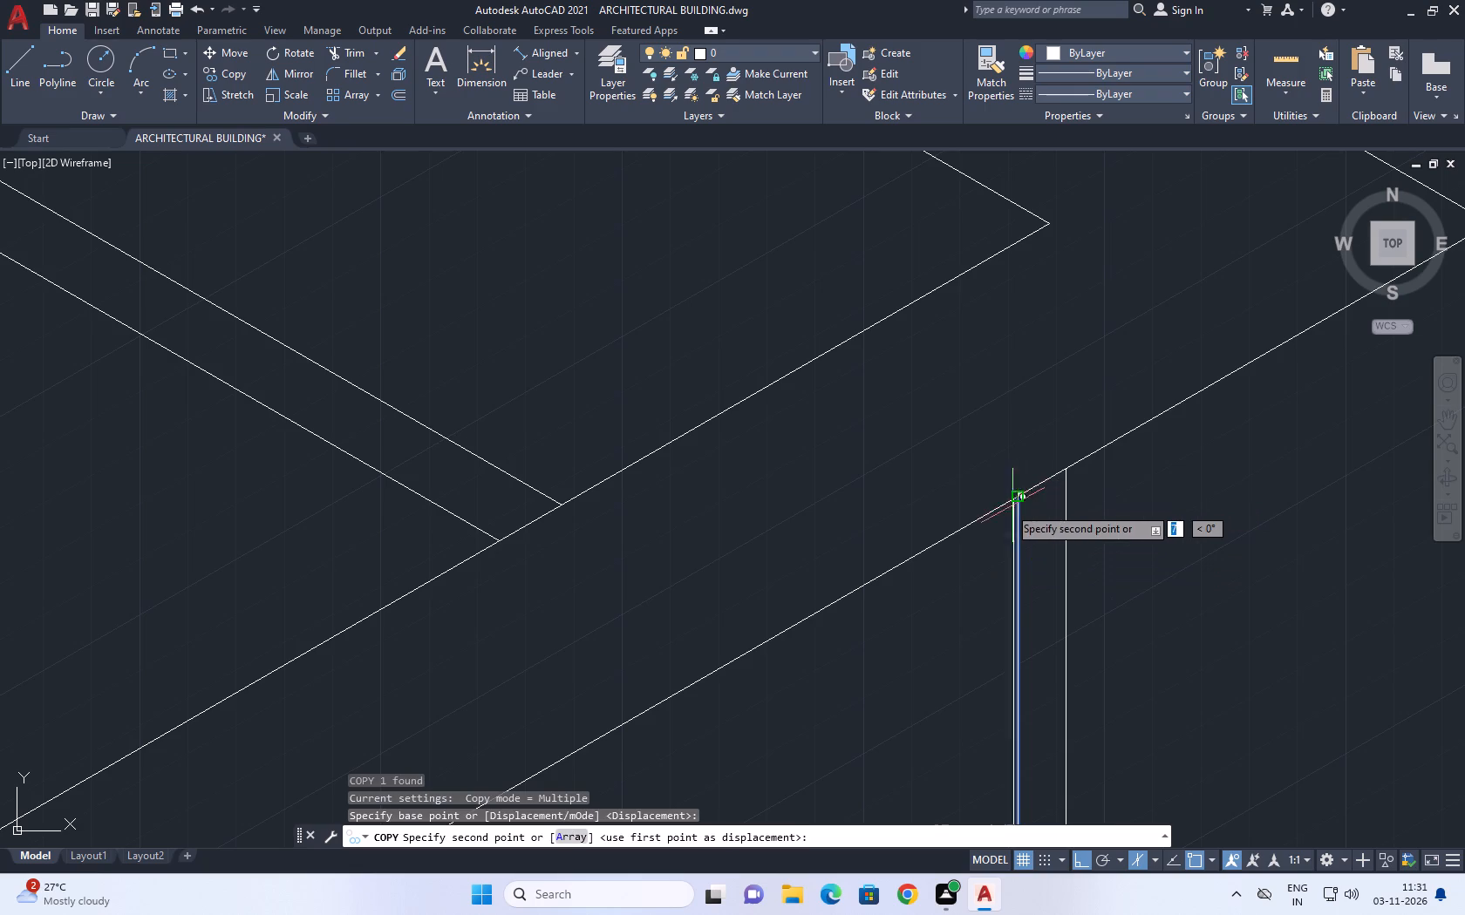
pyautogui.click(991, 503)
pyautogui.press('Escape')
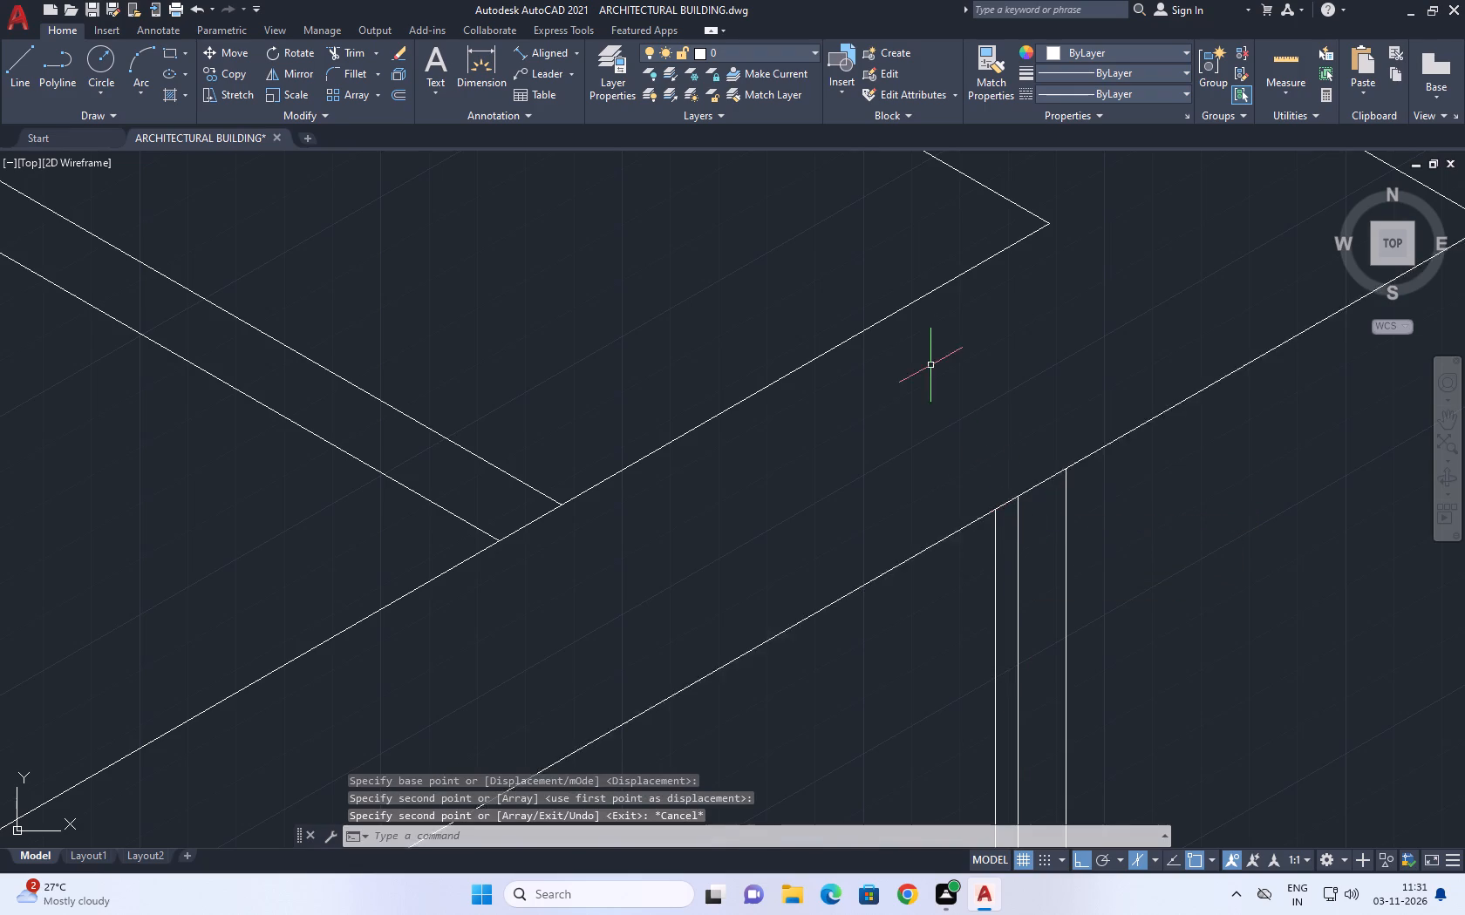
# Trim the sloping plinth and base lines between the long vertical line and the vertical lines near the outer corner.
pyautogui.scroll(-4, 930, 363)
pyautogui.moveTo(975, 690); pyautogui.dragTo(892, 498, button='middle')
pyautogui.moveTo(813, 620); pyautogui.dragTo(886, 518, button='middle')
pyautogui.scroll(1, 882, 519)
pyautogui.press('t')
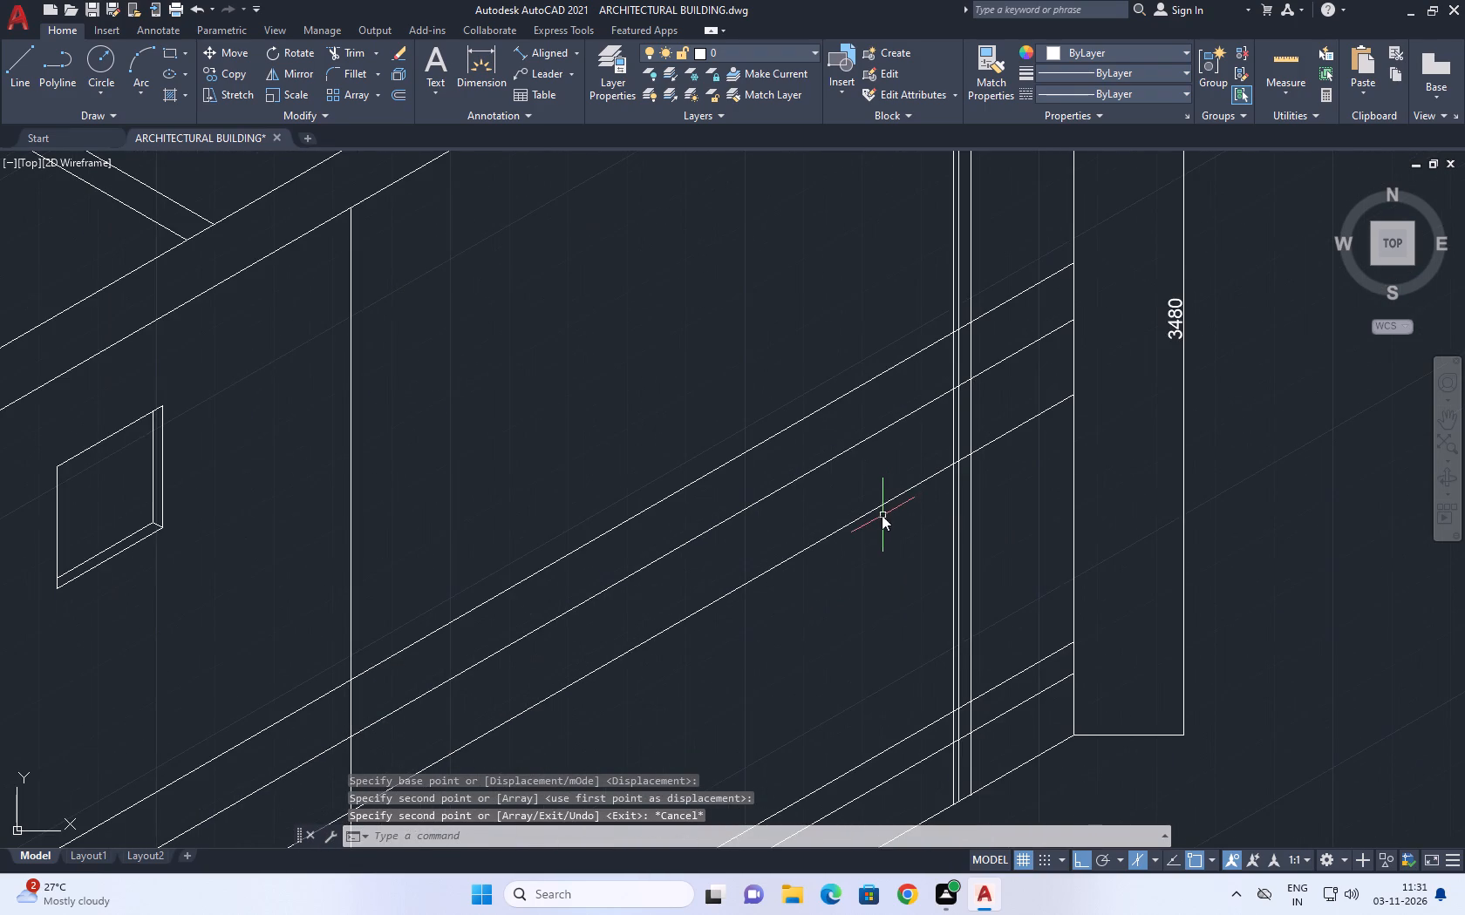
pyautogui.press('r')
pyautogui.press('space')
pyautogui.scroll(-2, 848, 522)
pyautogui.moveTo(873, 546); pyautogui.dragTo(854, 414, button='middle')
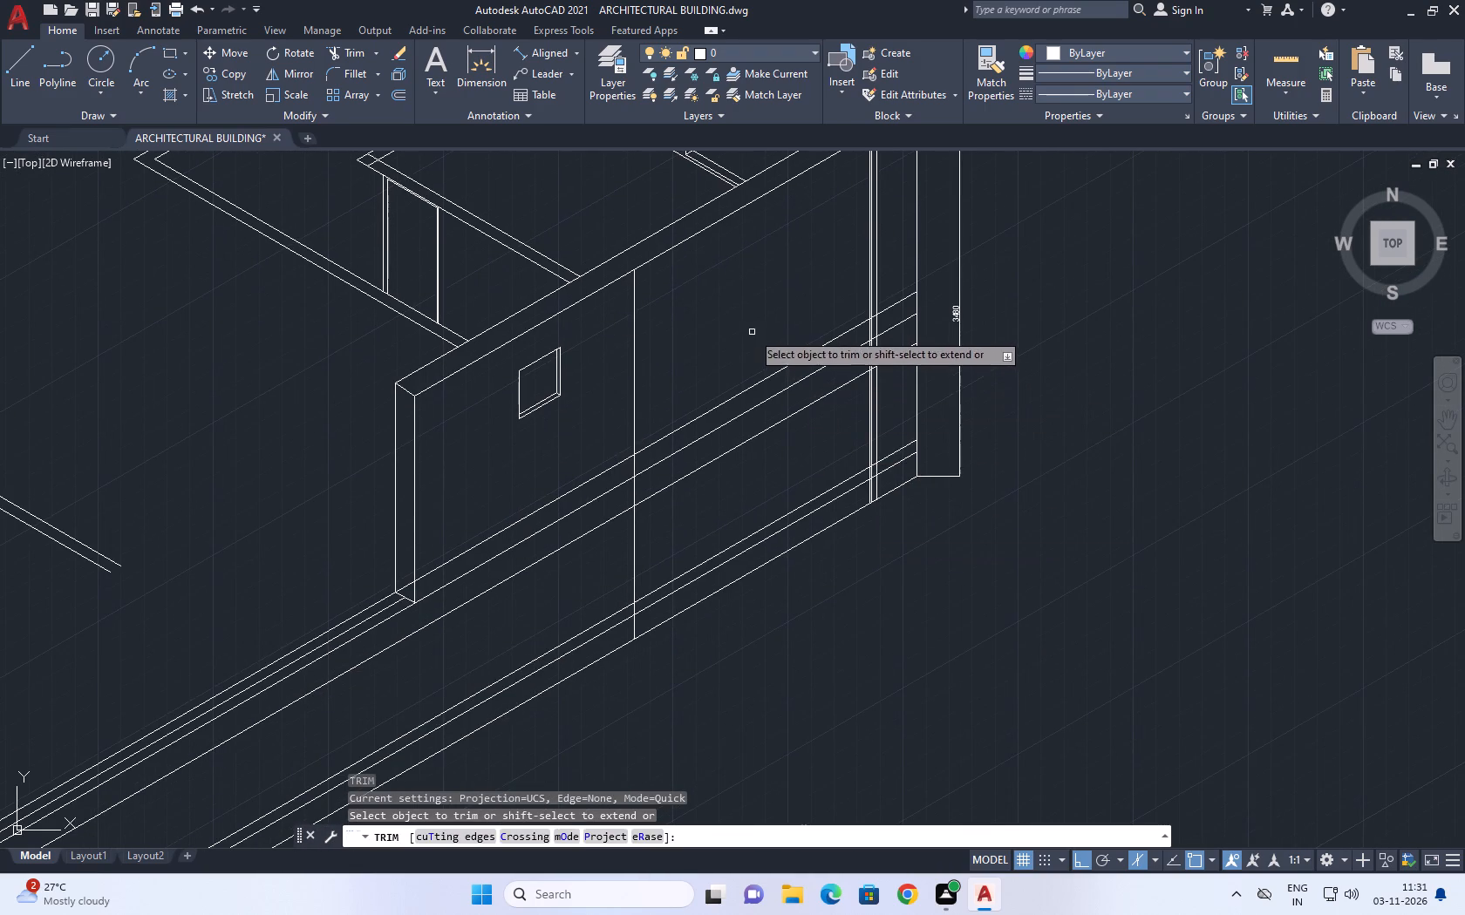
pyautogui.click(751, 332)
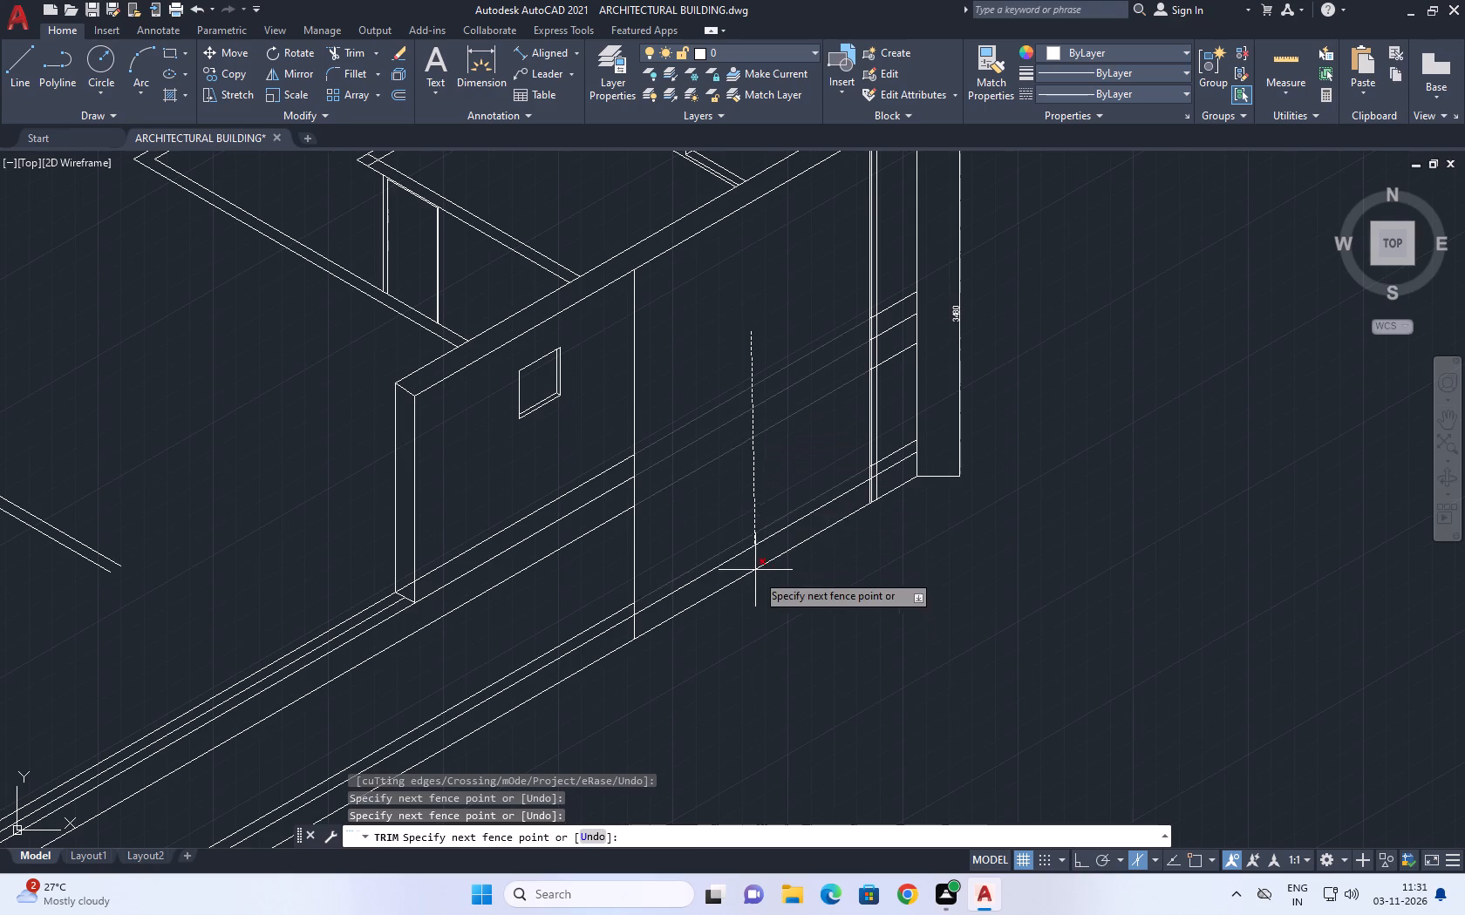
pyautogui.click(761, 613)
pyautogui.press('Escape')
# Copy the wall's front top edge line 400 straight down.
pyautogui.moveTo(711, 465); pyautogui.dragTo(725, 498, button='middle')
pyautogui.moveTo(694, 302); pyautogui.dragTo(703, 421, button='middle')
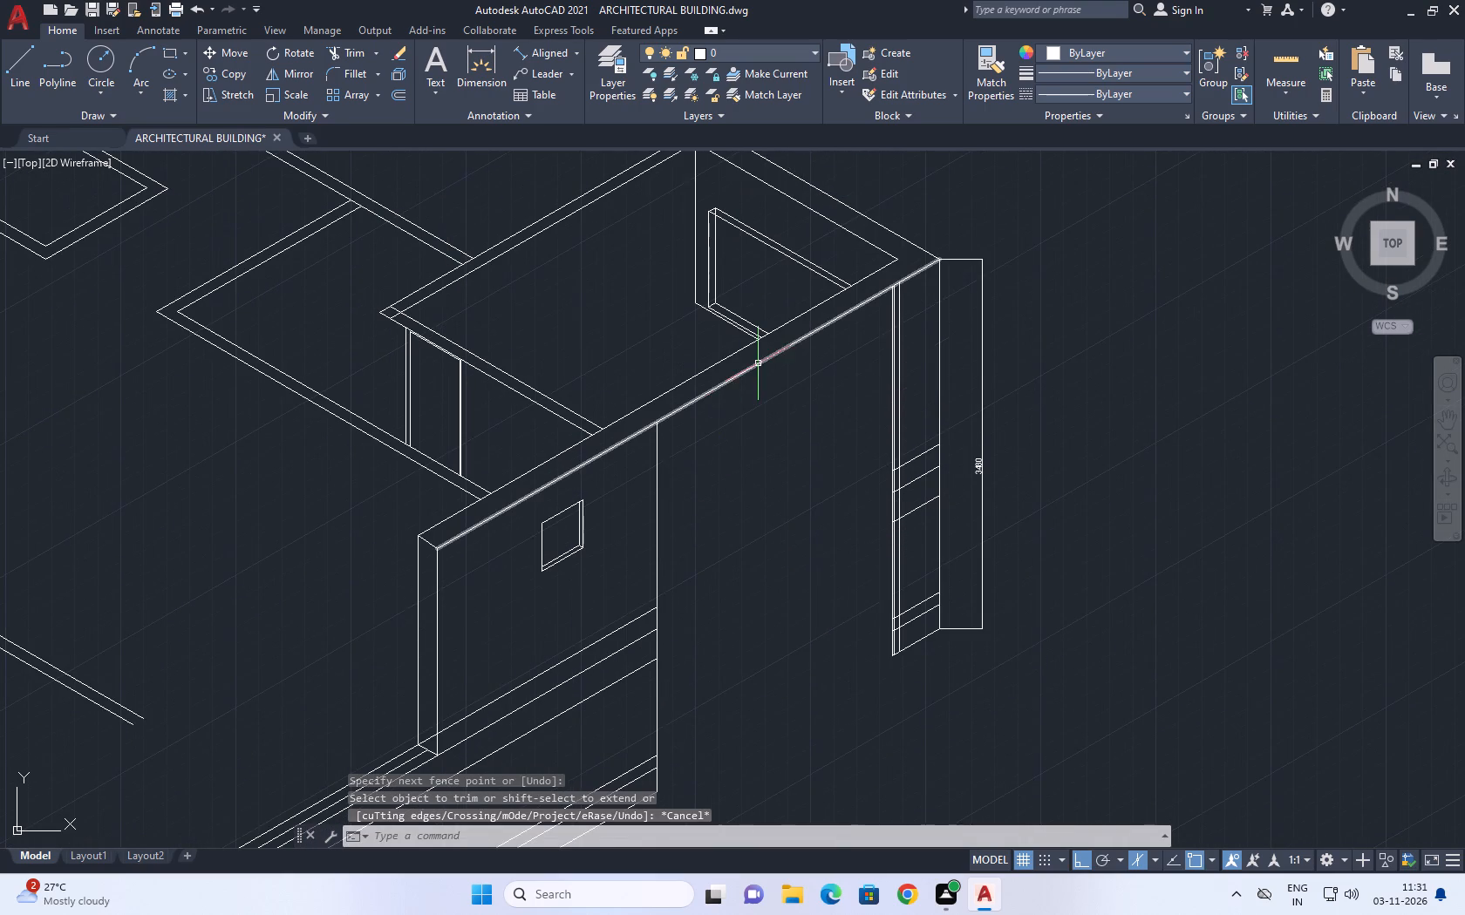
pyautogui.click(758, 365)
pyautogui.middleClick(740, 417)
pyautogui.press('c')
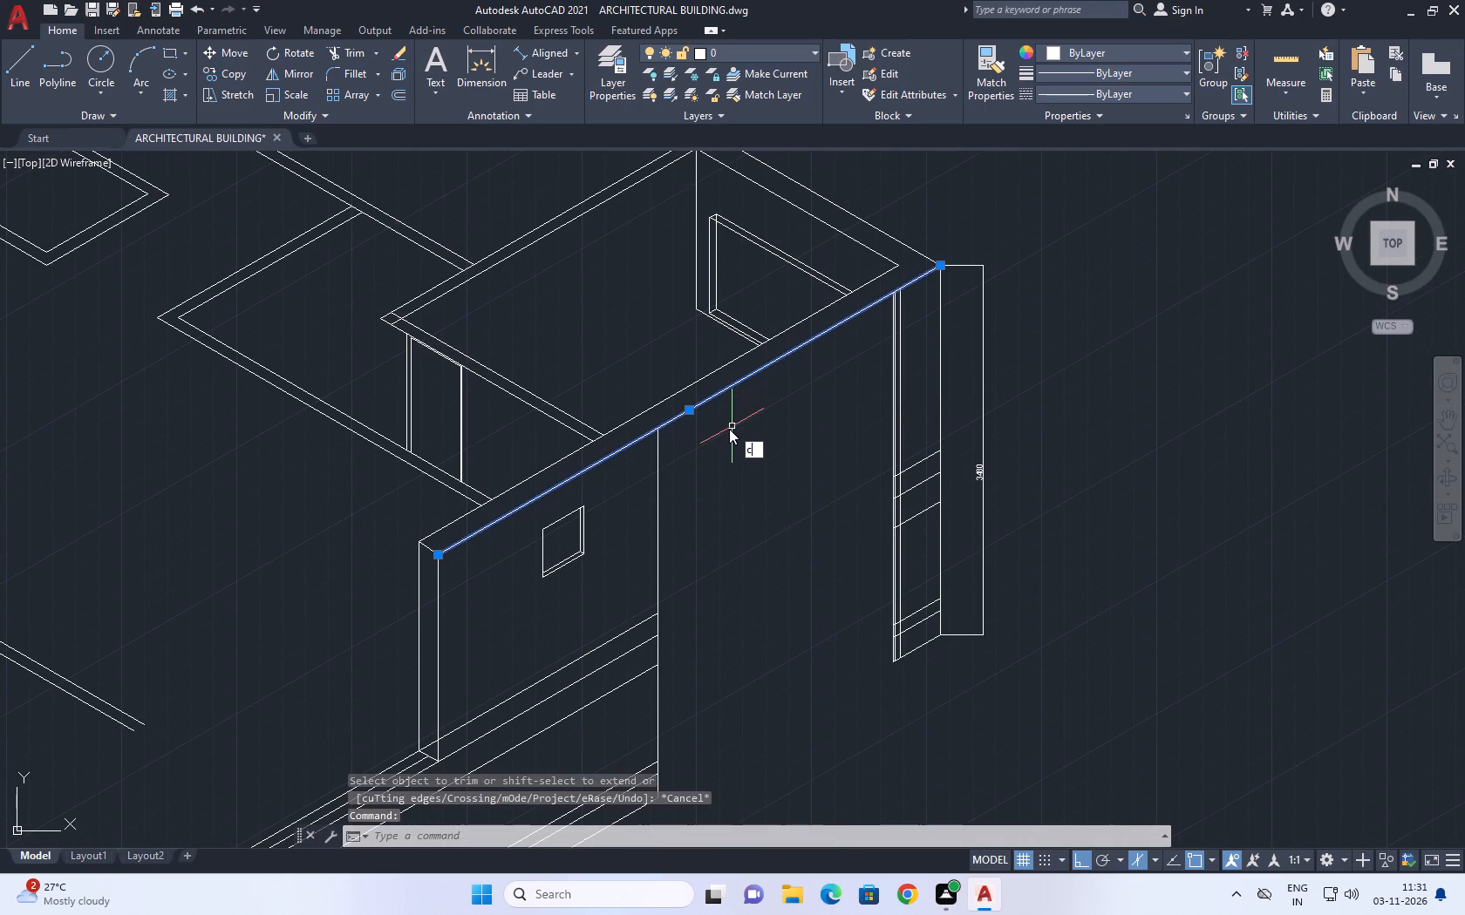
pyautogui.press('o')
pyautogui.press('space')
pyautogui.click(718, 412)
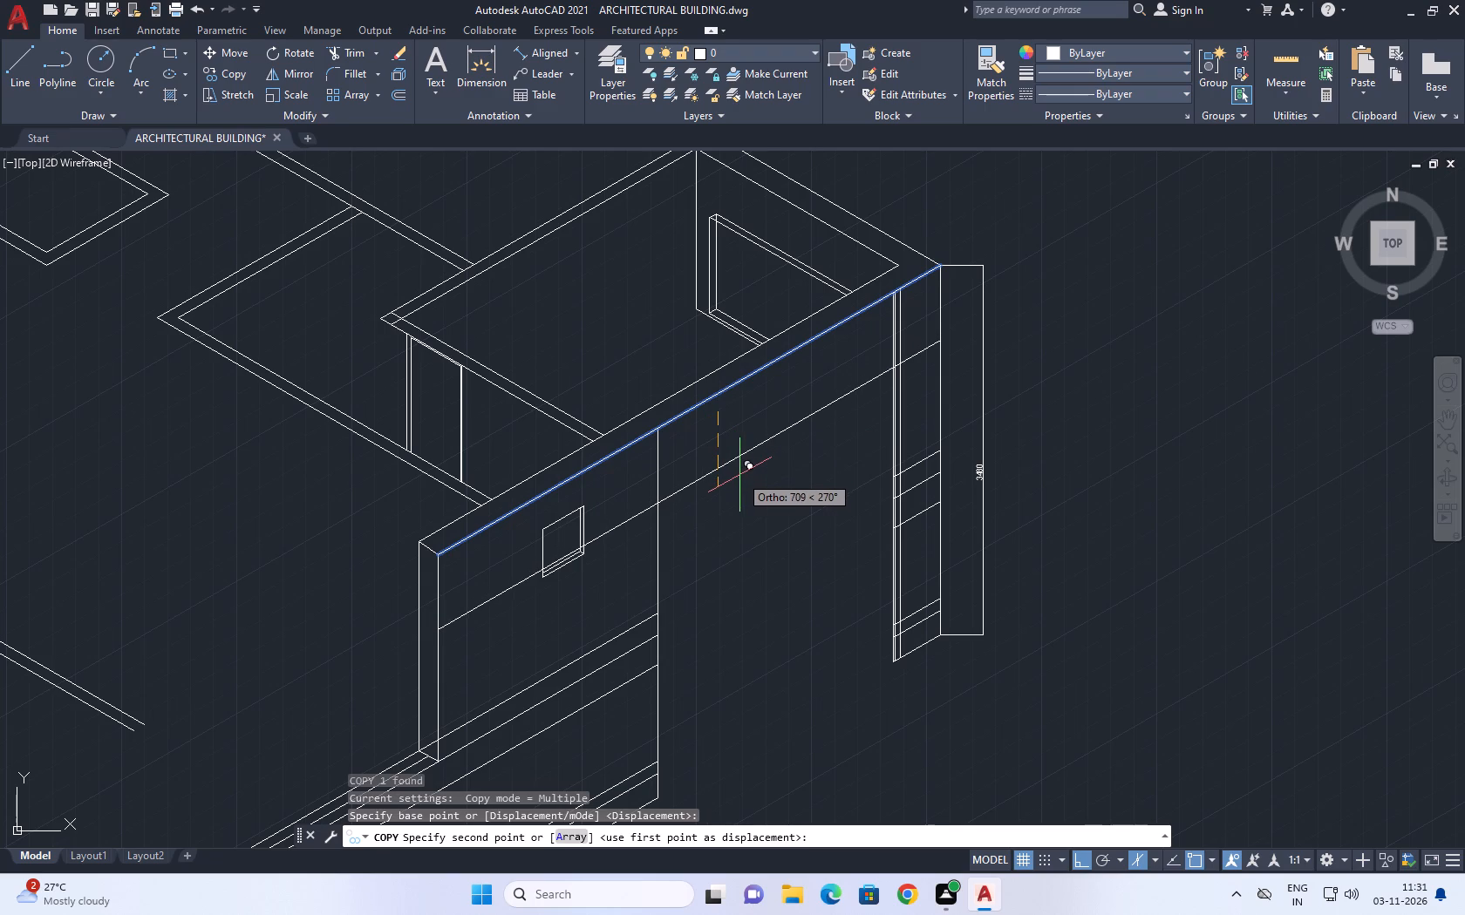
pyautogui.press('4')
pyautogui.press('0')
pyautogui.press('0')
pyautogui.press('Return')
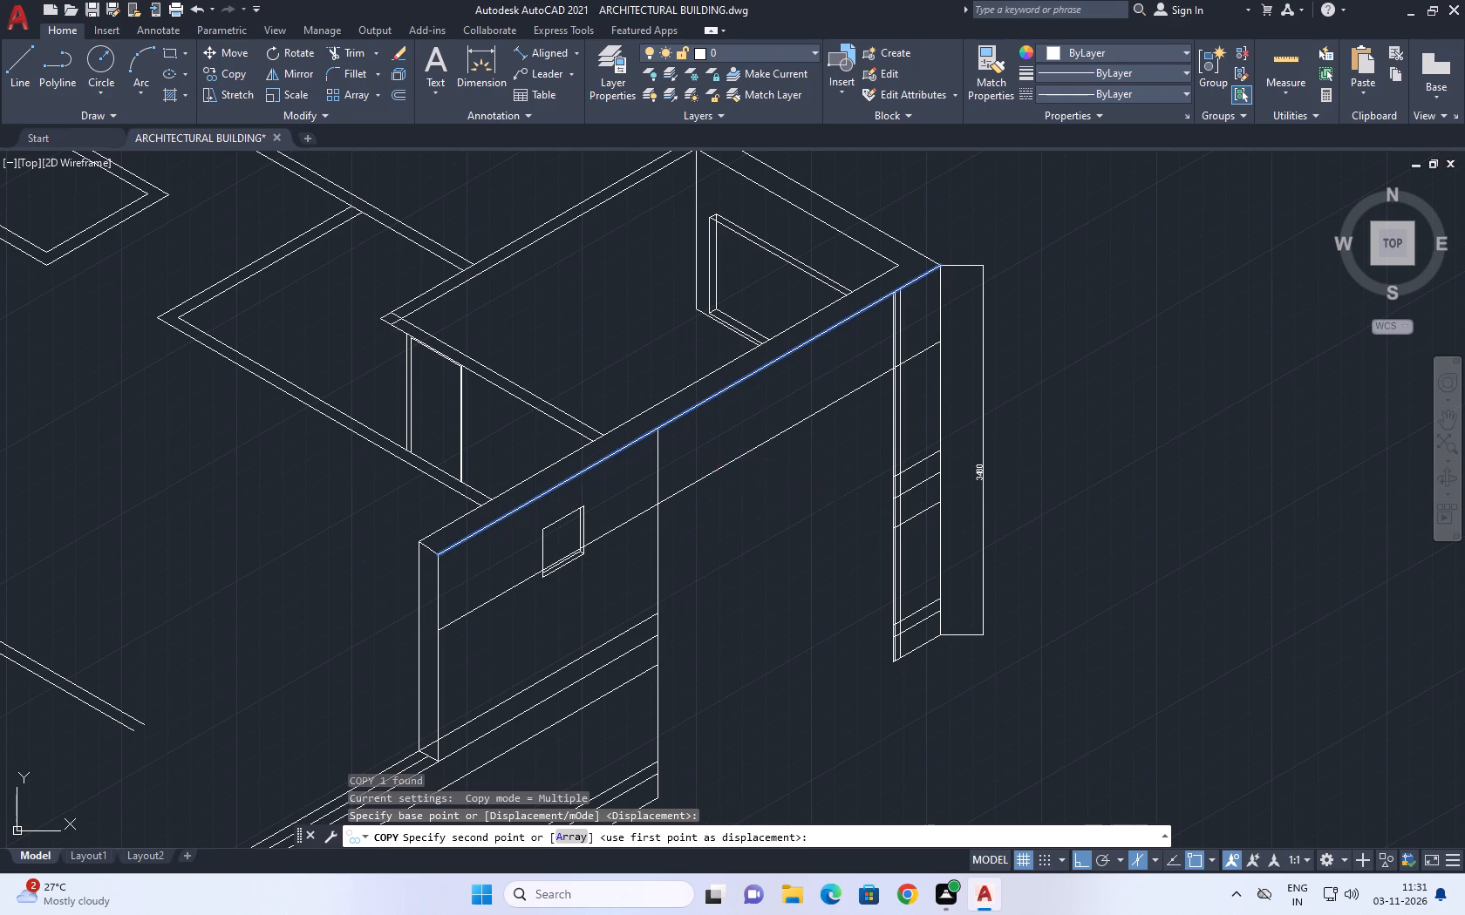
pyautogui.press('Escape')
# Trim the closely spaced verticals above the lowered line and the lowered line's portion between them and the outer corner.
pyautogui.moveTo(739, 437); pyautogui.dragTo(760, 463, button='middle')
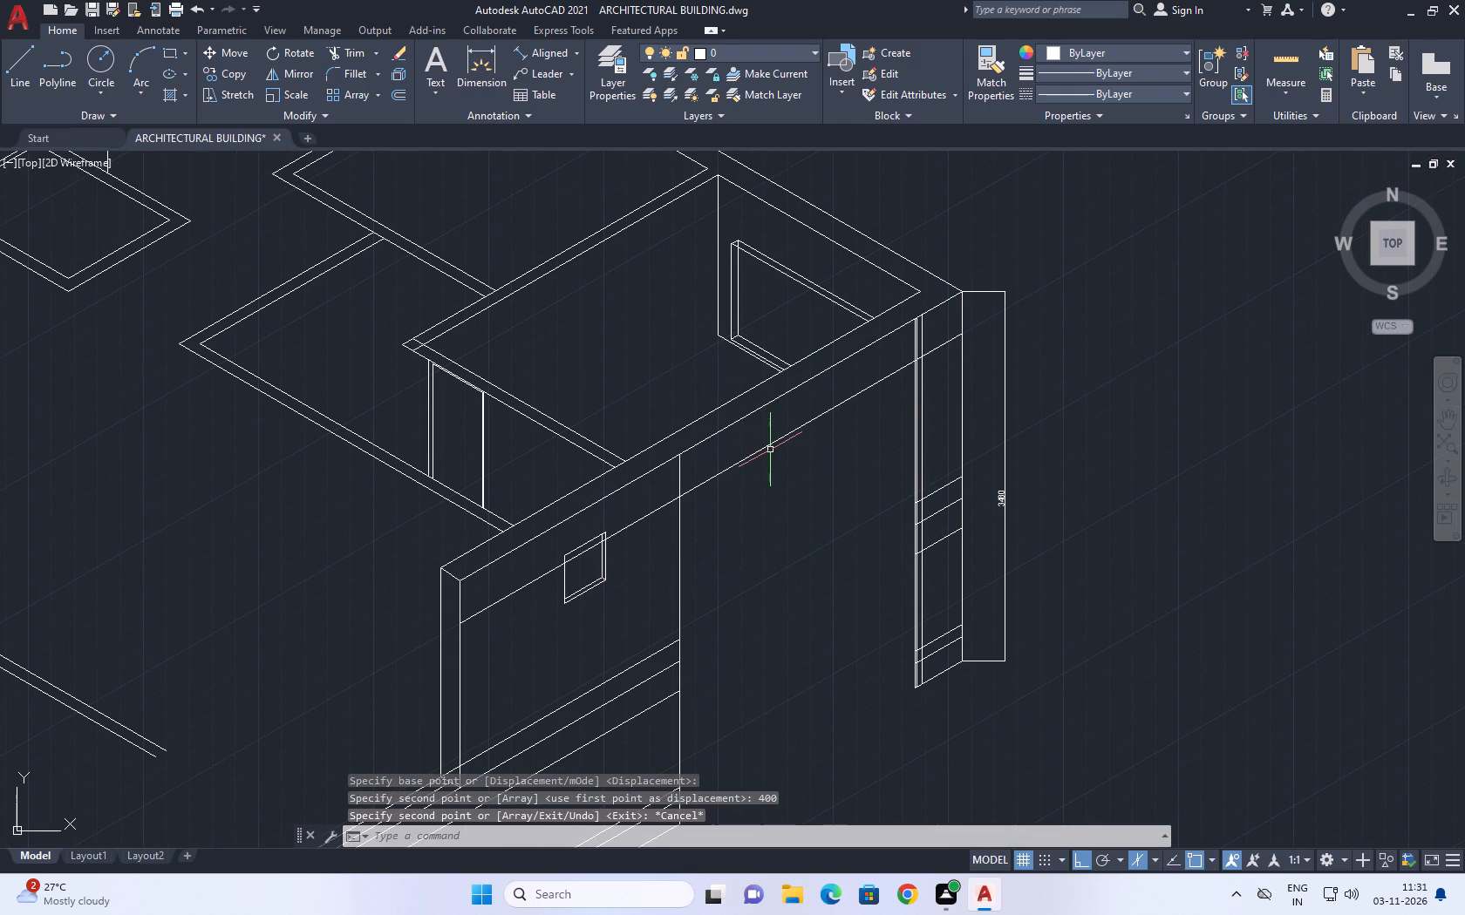
pyautogui.press('t')
pyautogui.press('r')
pyautogui.press('space')
pyautogui.moveTo(900, 354); pyautogui.dragTo(827, 448, button='middle')
pyautogui.scroll(2, 841, 413)
pyautogui.click(798, 482)
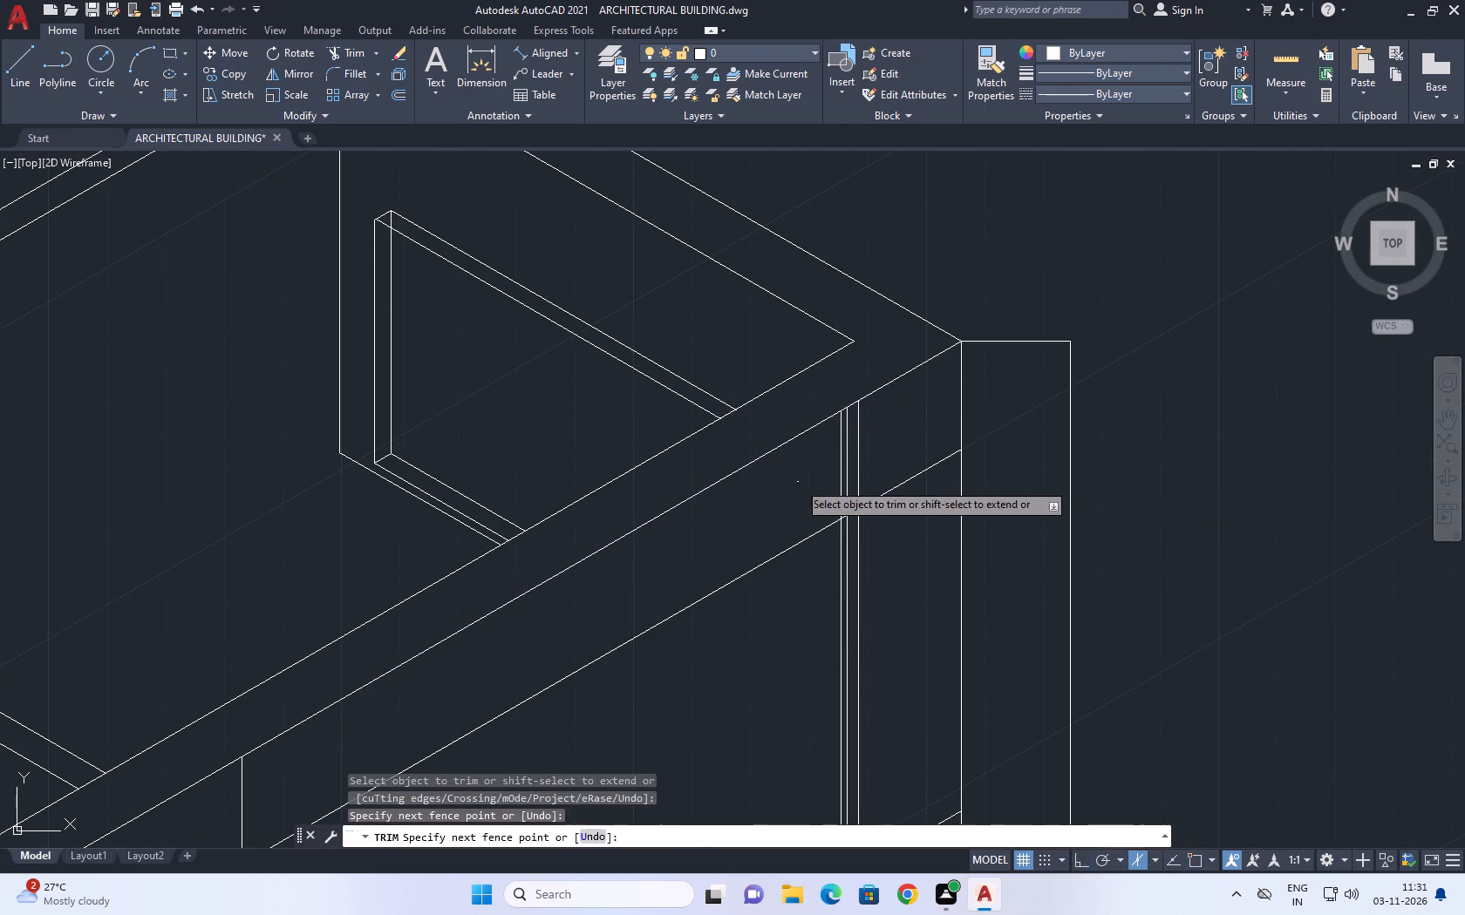
pyautogui.click(912, 440)
pyautogui.click(911, 446)
pyautogui.click(910, 498)
# Trim the lowered line on the small window's side of the opening and the opening's vertical edge above that line.
pyautogui.scroll(-4, 910, 459)
pyautogui.scroll(4, 797, 546)
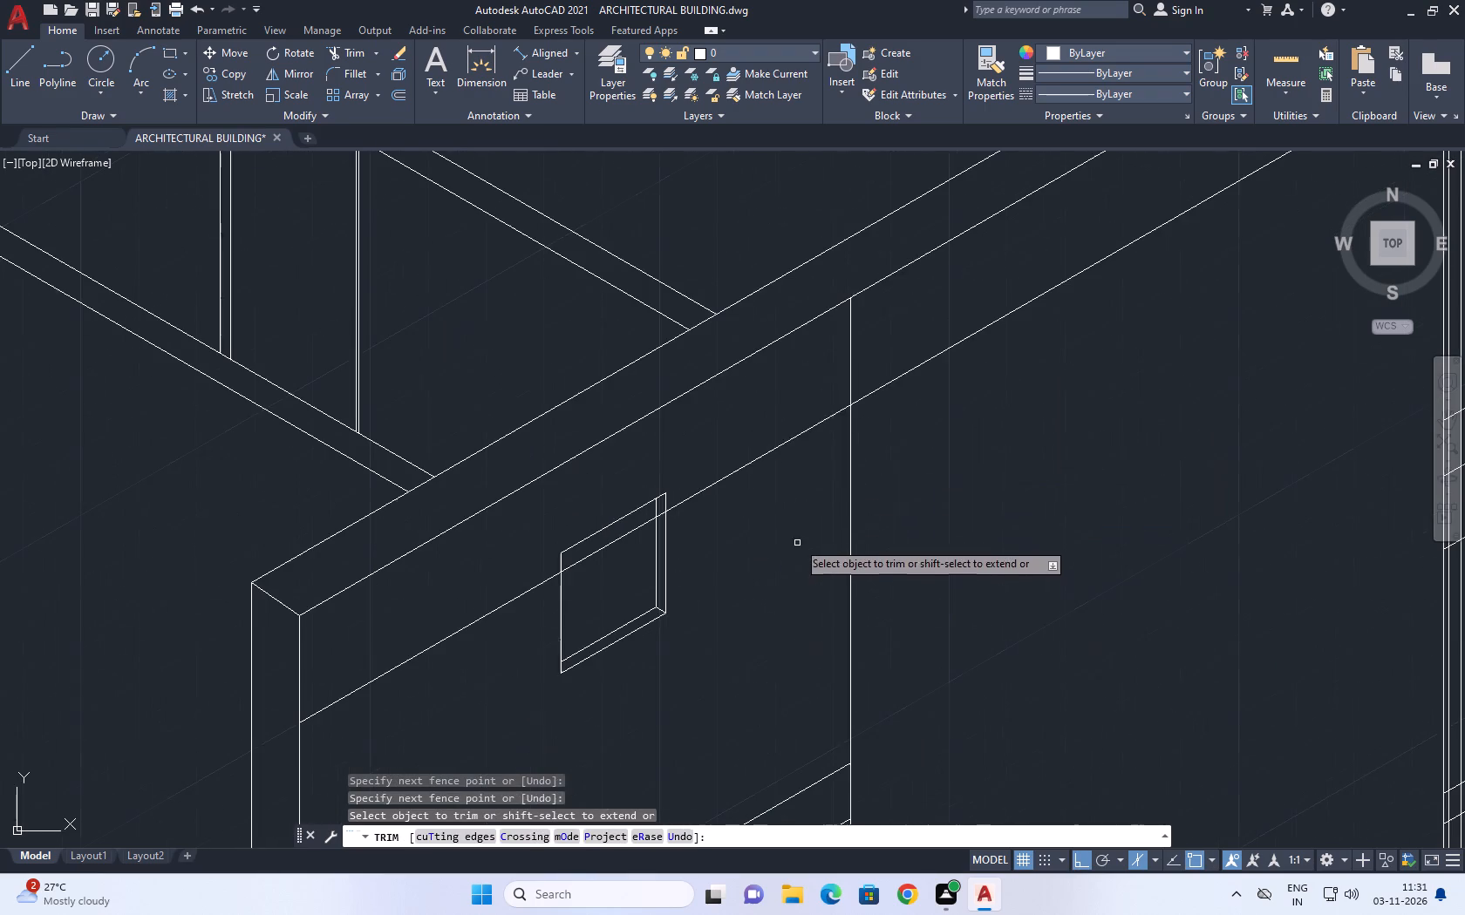
pyautogui.click(736, 464)
pyautogui.click(736, 507)
pyautogui.click(806, 365)
pyautogui.click(879, 340)
pyautogui.scroll(-3, 849, 403)
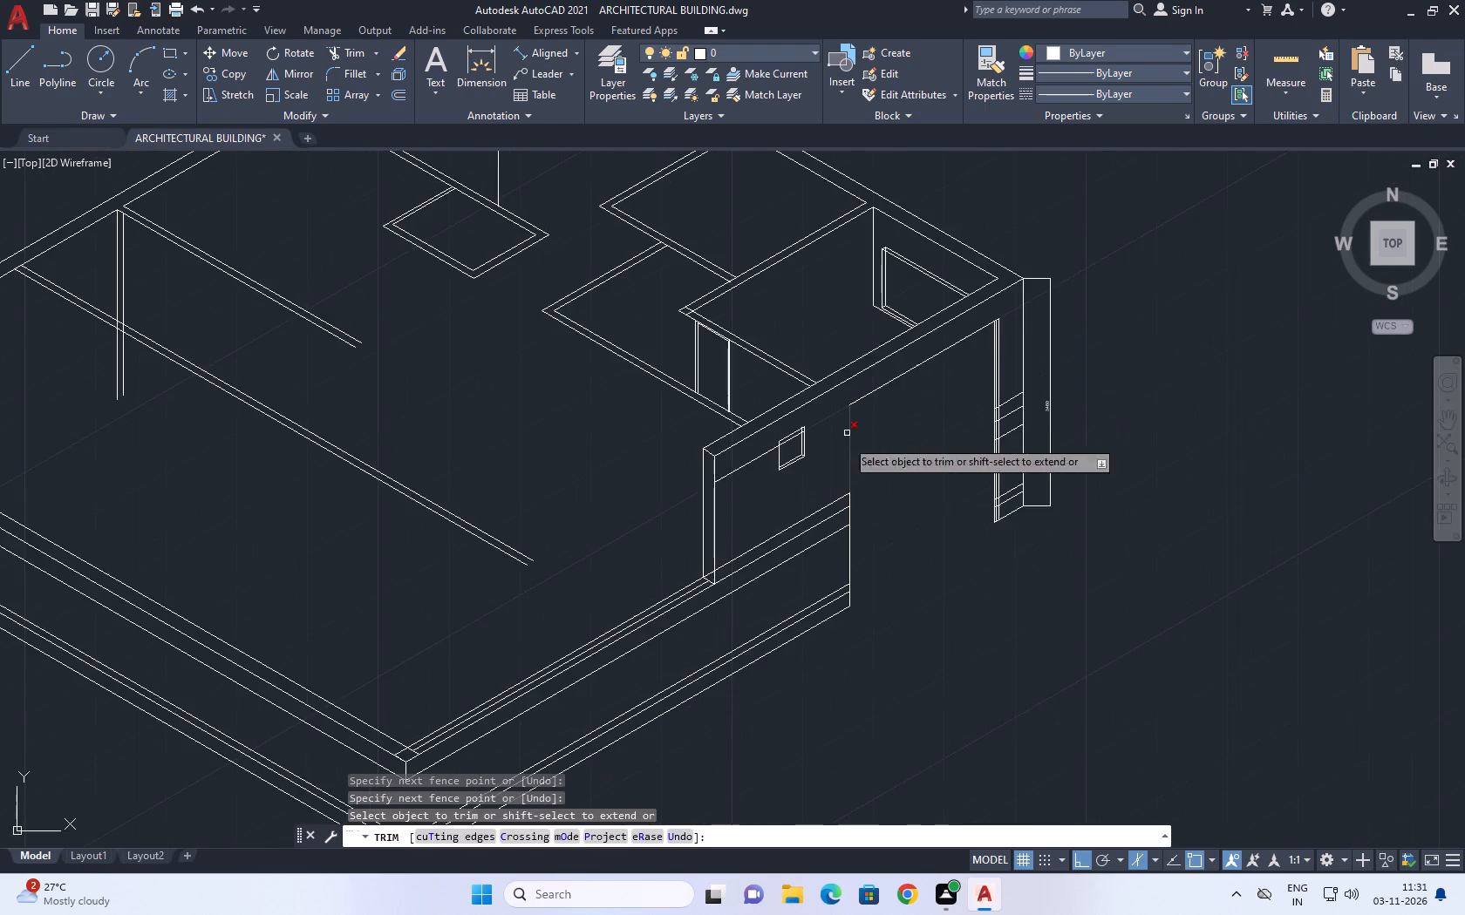
pyautogui.press('Escape')
# Erase the leftover piece of the lowered line between the wall's end and the small window.
pyautogui.scroll(3, 769, 505)
pyautogui.moveTo(716, 443); pyautogui.dragTo(701, 426)
pyautogui.click(644, 353)
pyautogui.moveTo(751, 369); pyautogui.dragTo(758, 403, button='middle')
pyautogui.press('Delete')
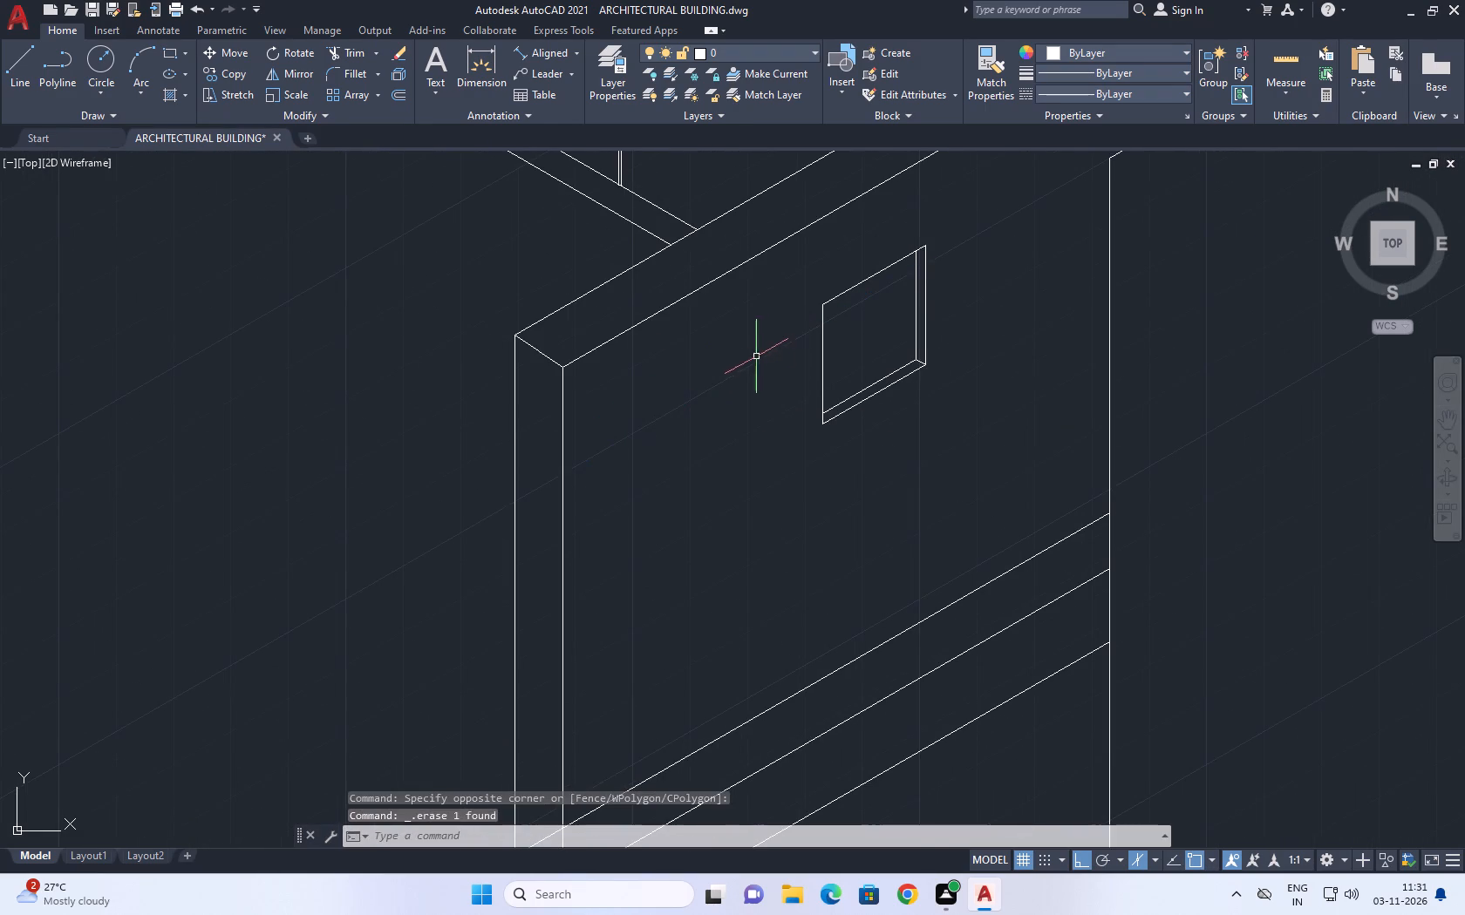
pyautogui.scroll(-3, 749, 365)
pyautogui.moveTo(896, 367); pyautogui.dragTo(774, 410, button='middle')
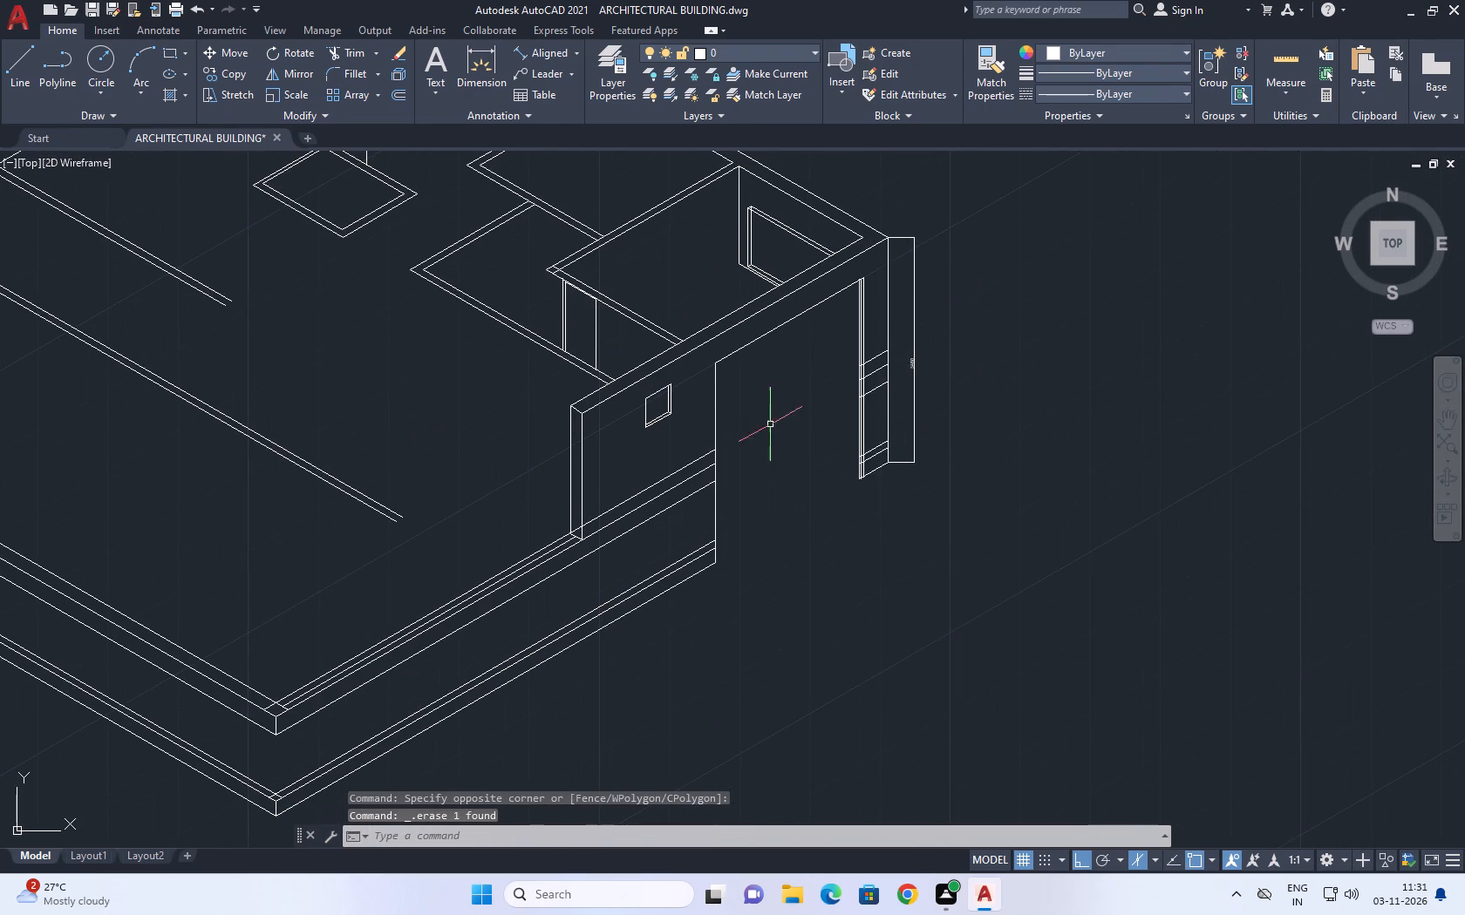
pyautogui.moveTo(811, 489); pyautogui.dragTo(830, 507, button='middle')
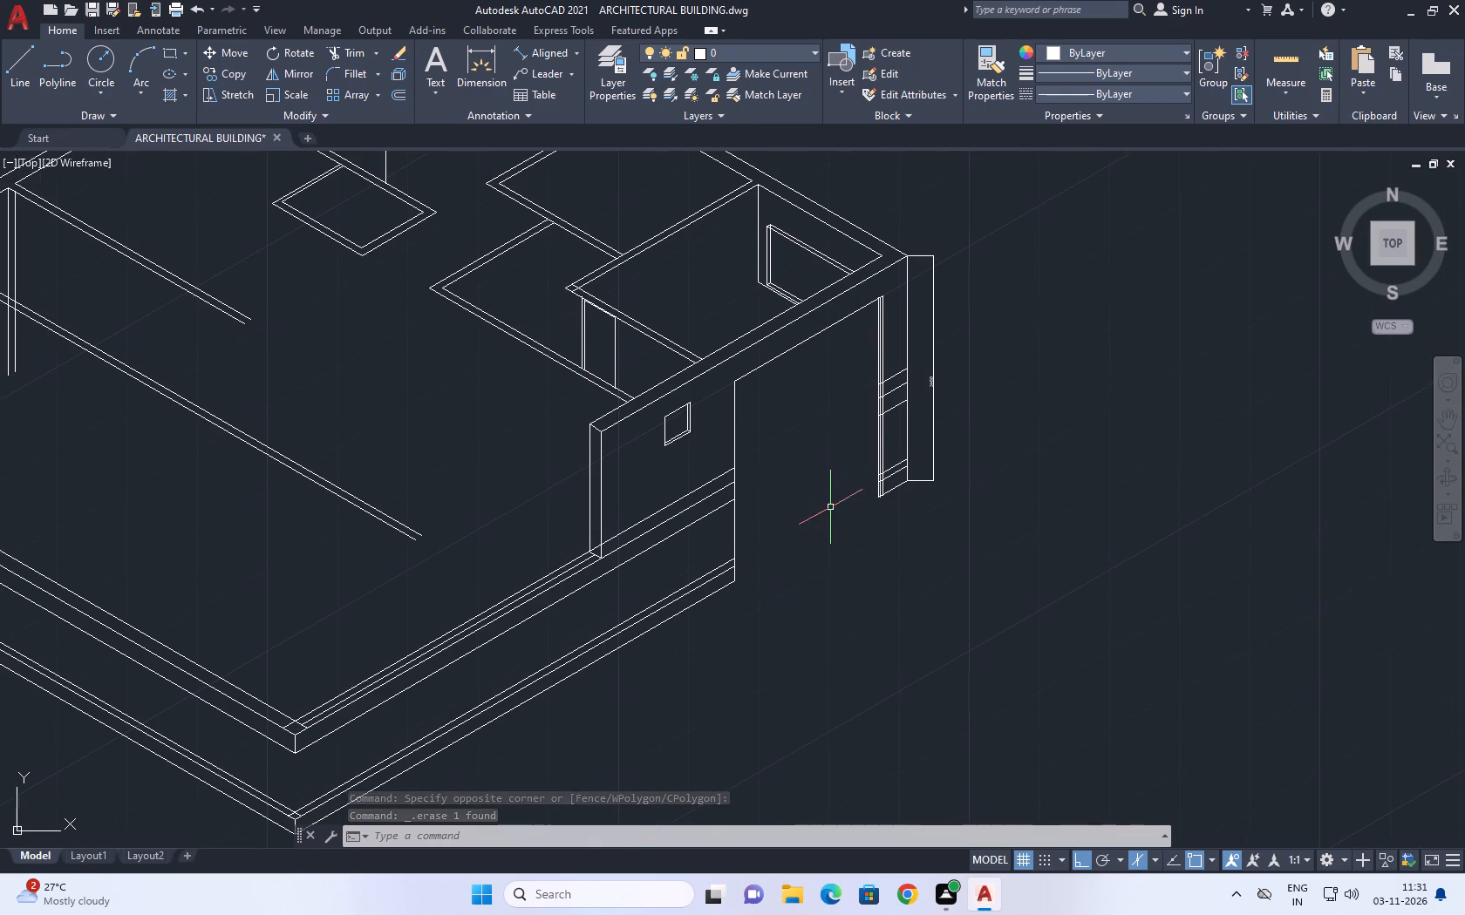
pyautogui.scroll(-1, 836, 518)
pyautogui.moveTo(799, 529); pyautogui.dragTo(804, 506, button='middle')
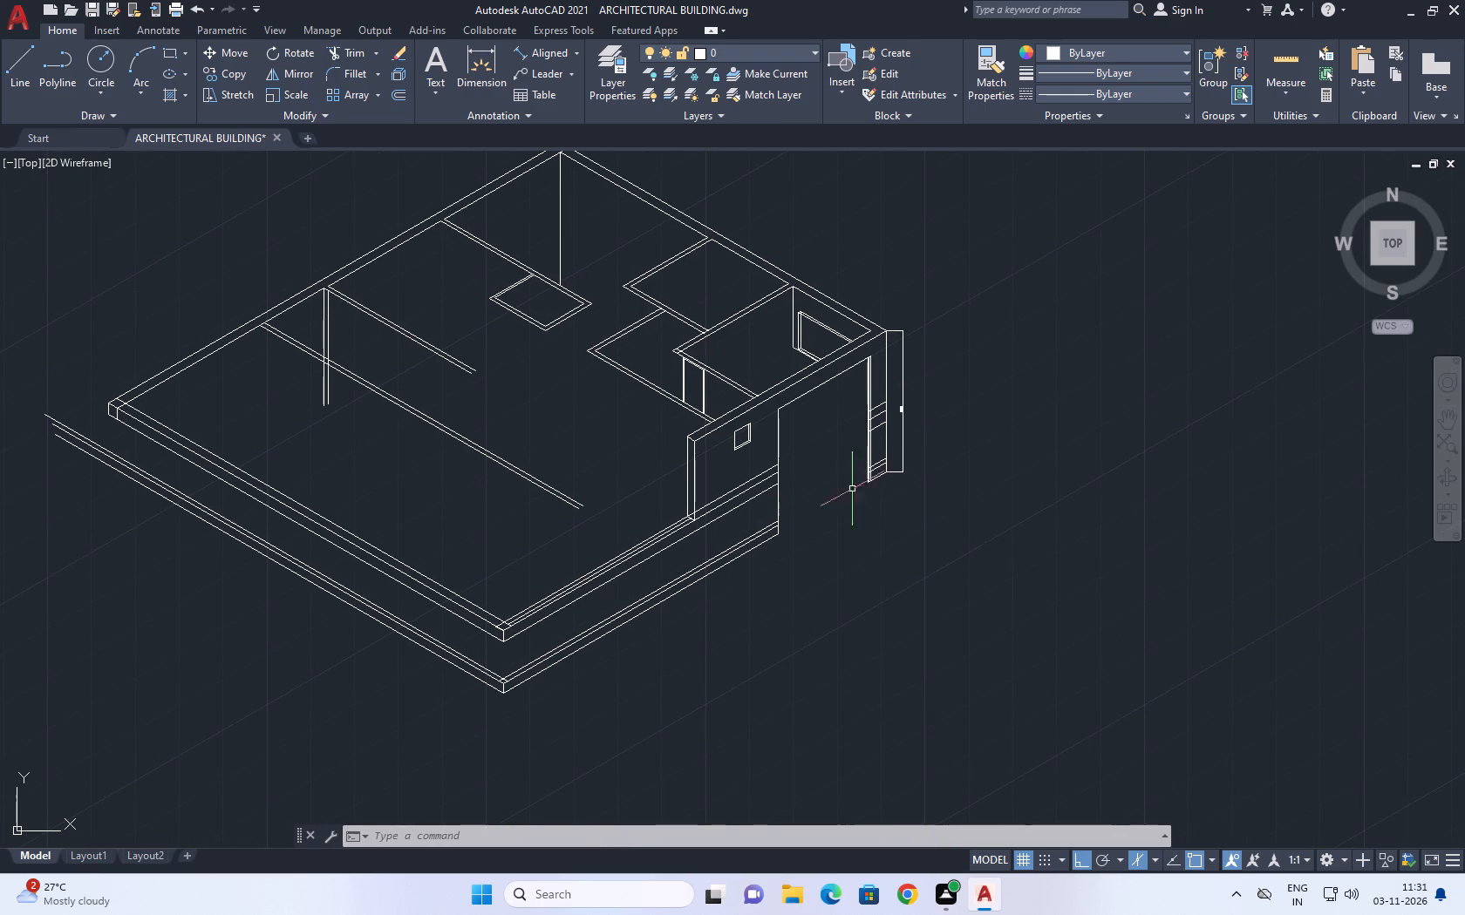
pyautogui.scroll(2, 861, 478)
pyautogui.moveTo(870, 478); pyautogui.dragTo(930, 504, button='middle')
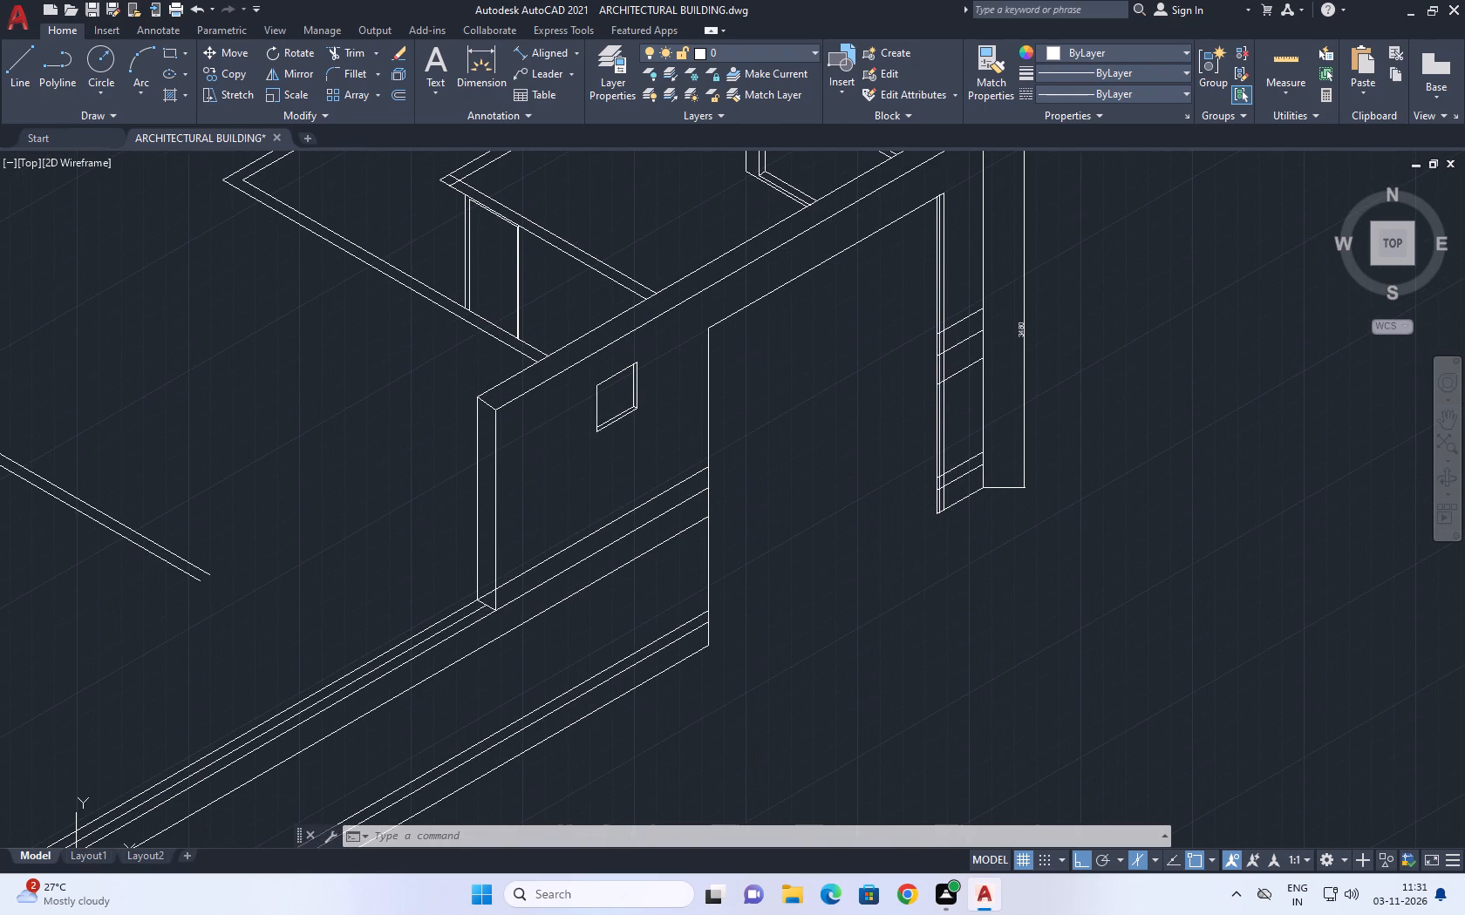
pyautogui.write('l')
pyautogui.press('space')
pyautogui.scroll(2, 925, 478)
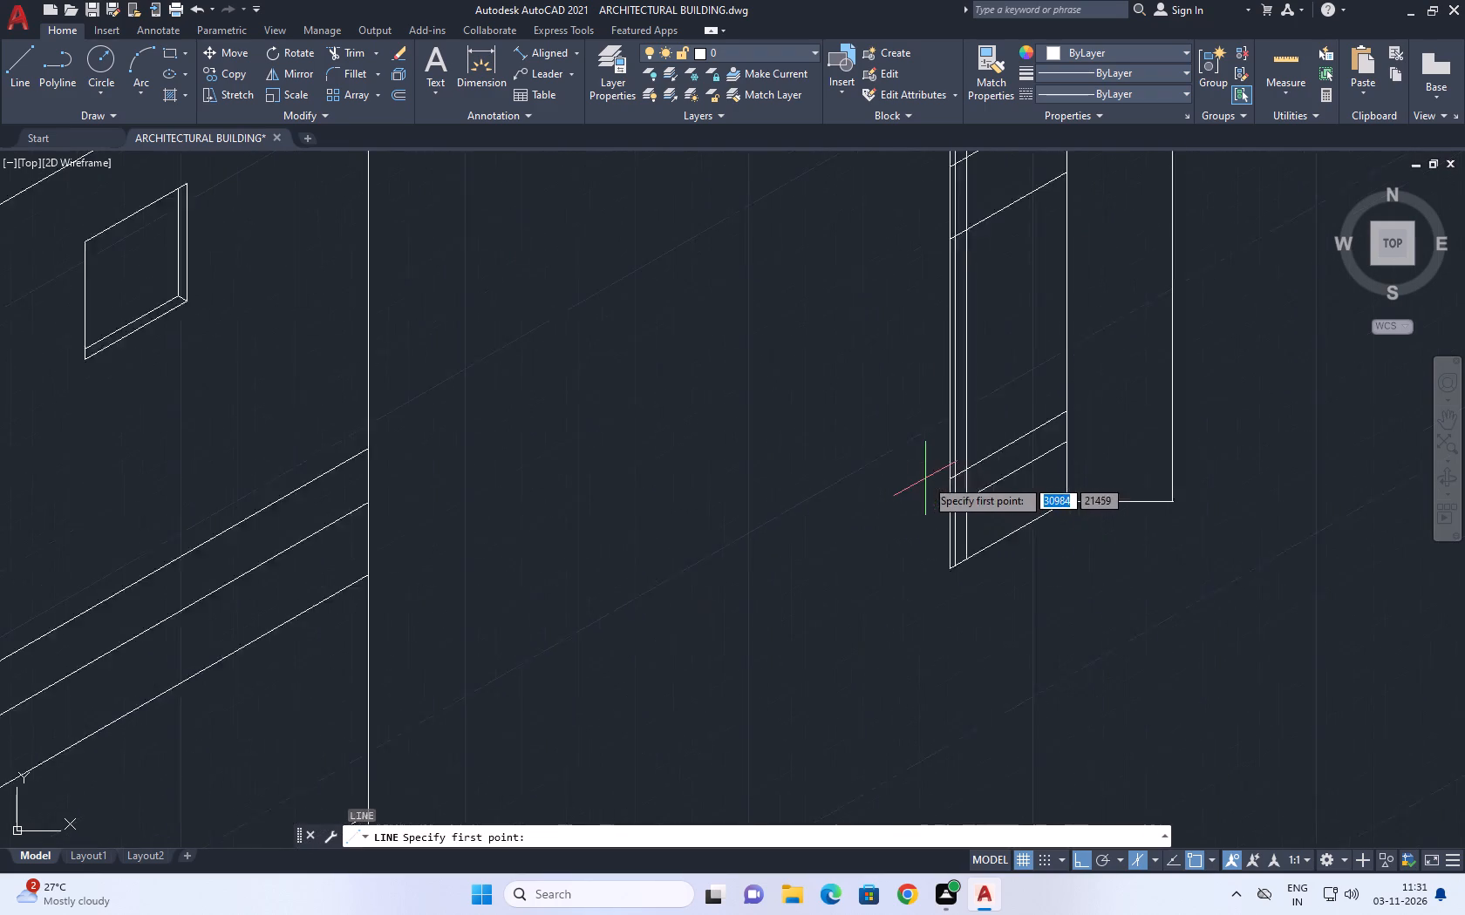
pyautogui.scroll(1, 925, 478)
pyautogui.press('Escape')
# Extend the upper plinth line near the outer corner across the large opening to the opening's opposite vertical edge.
pyautogui.scroll(-3, 952, 499)
pyautogui.press('e')
pyautogui.press('x')
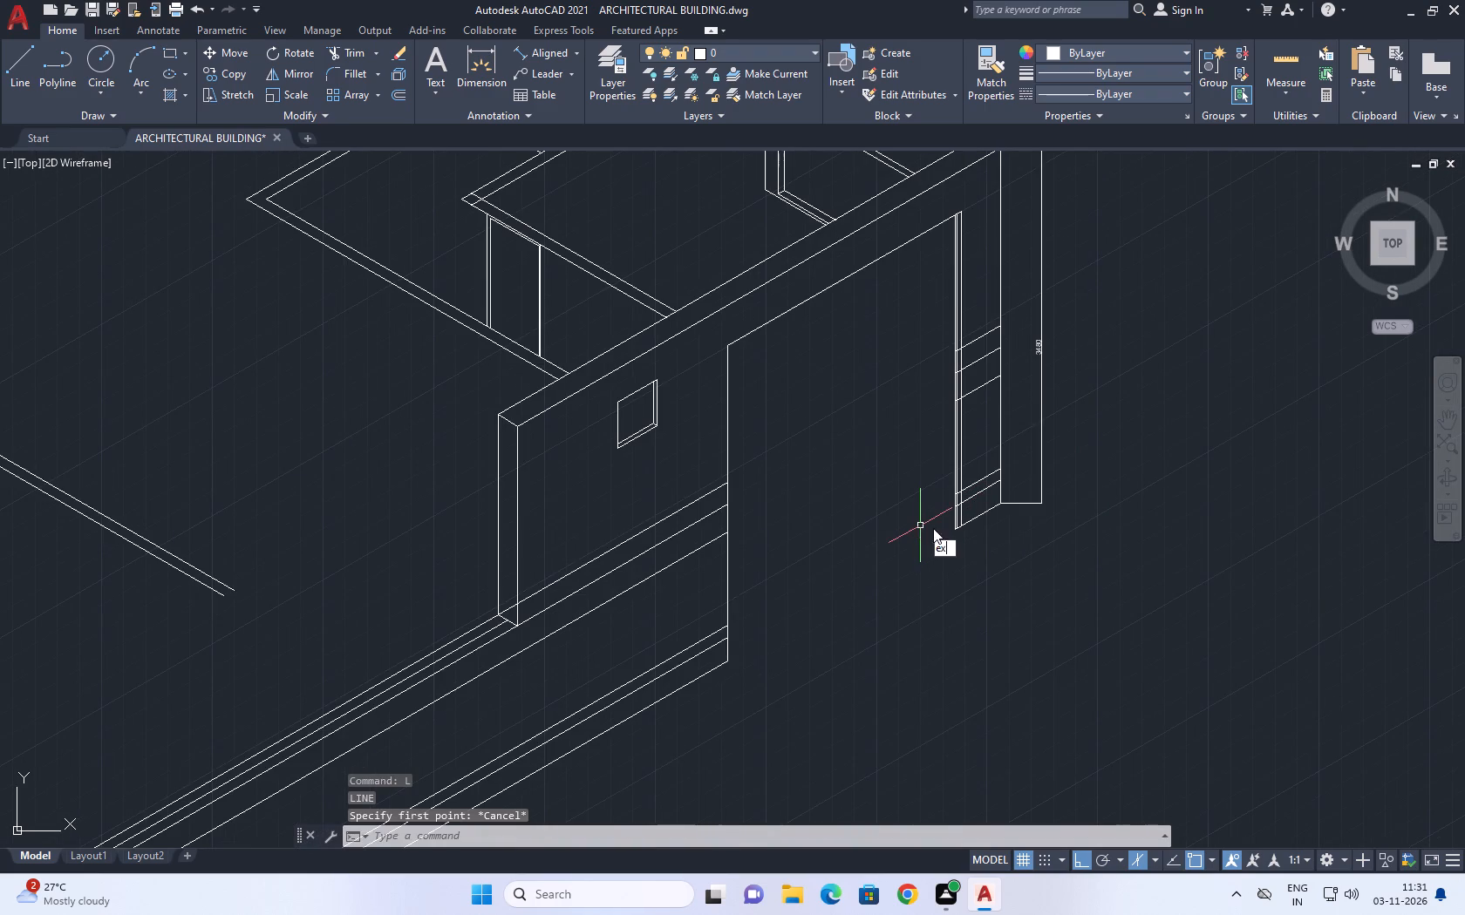
pyautogui.press('space')
pyautogui.click(976, 483)
pyautogui.press('Escape')
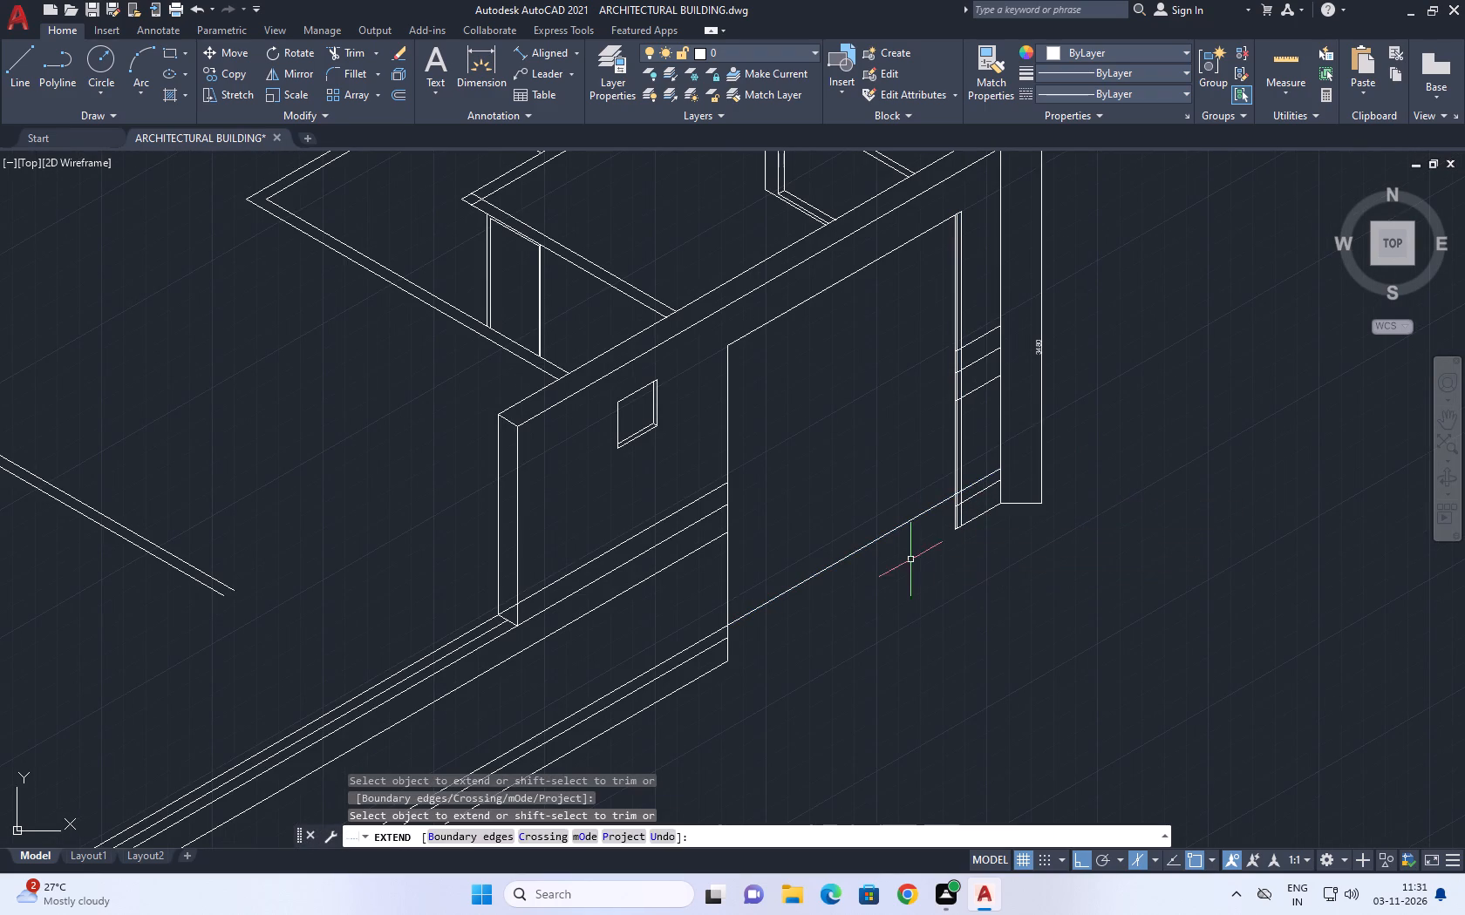
# Trim the two plinth line pieces lying between the three closely spaced verticals at the opening's outer-corner side.
pyautogui.moveTo(943, 535); pyautogui.dragTo(950, 555, button='middle')
pyautogui.press('t')
pyautogui.press('r')
pyautogui.press('space')
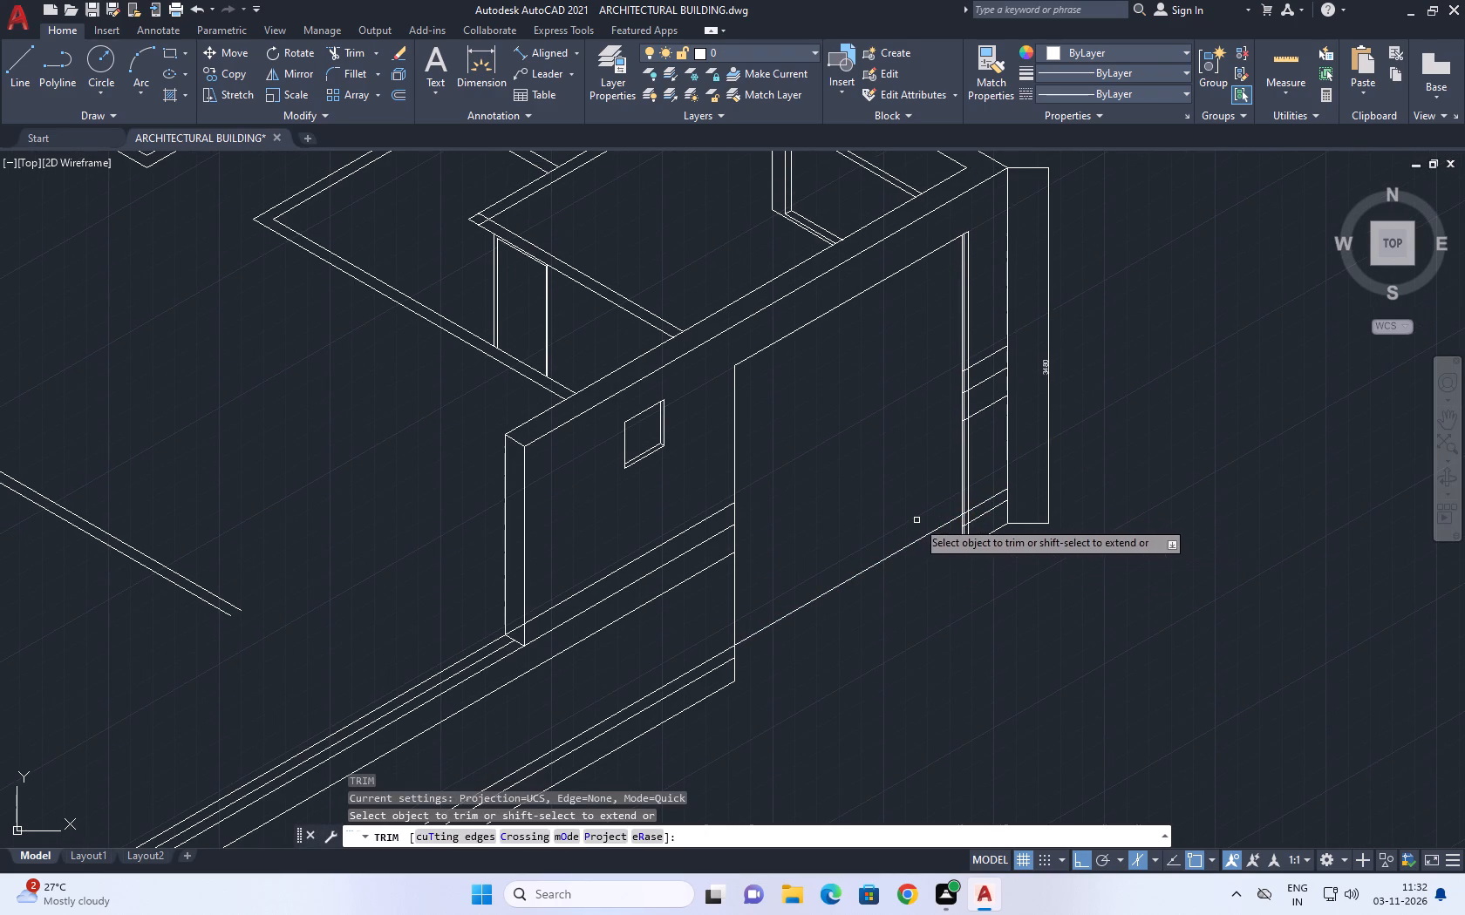
pyautogui.moveTo(868, 510); pyautogui.dragTo(932, 539, button='middle')
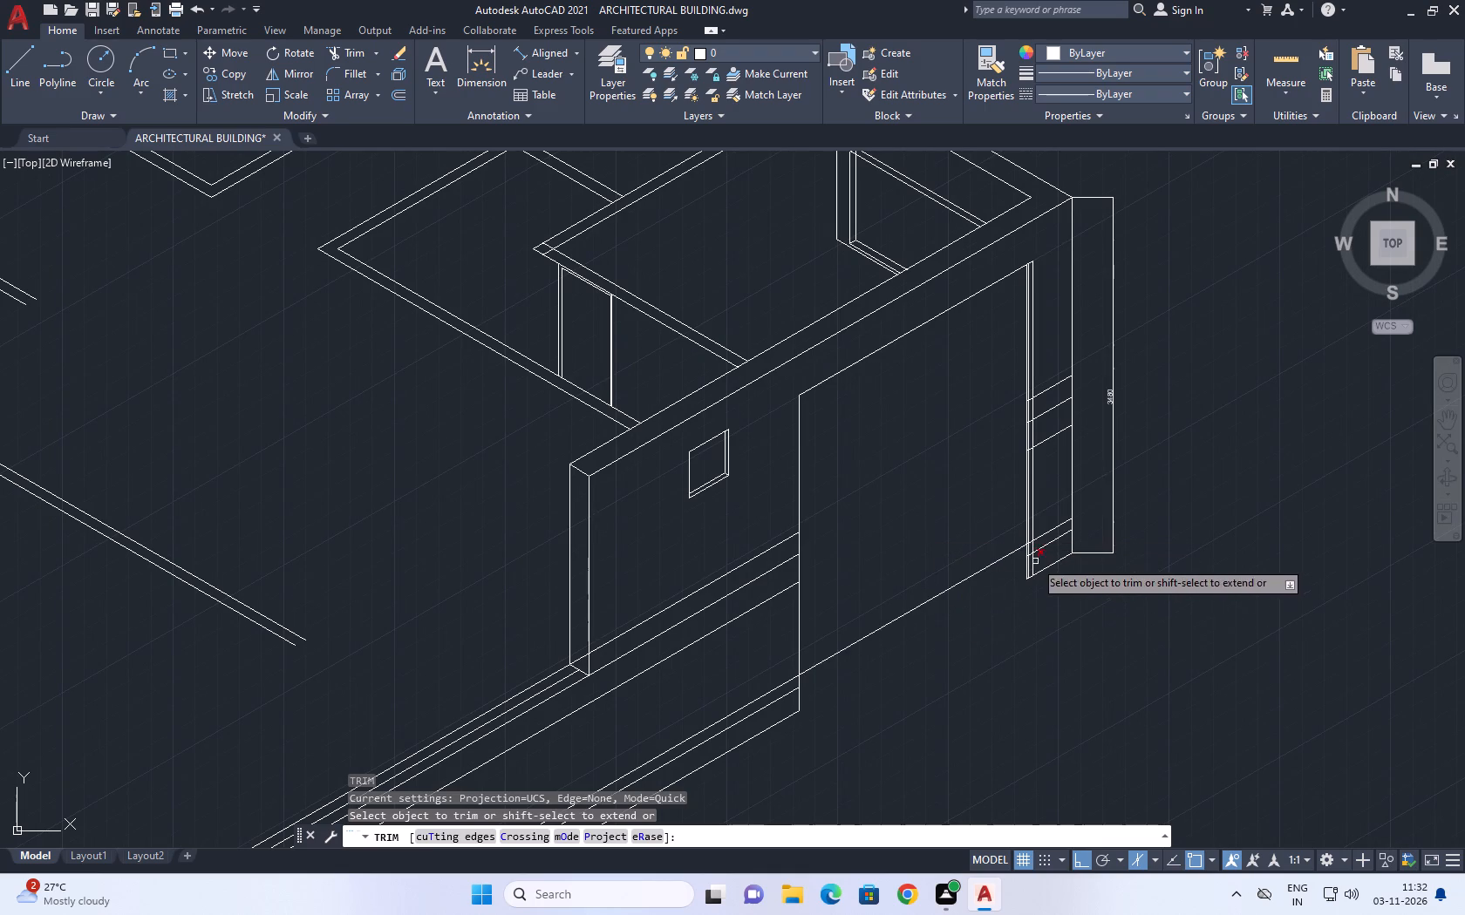
pyautogui.scroll(5, 1033, 556)
pyautogui.click(1019, 520)
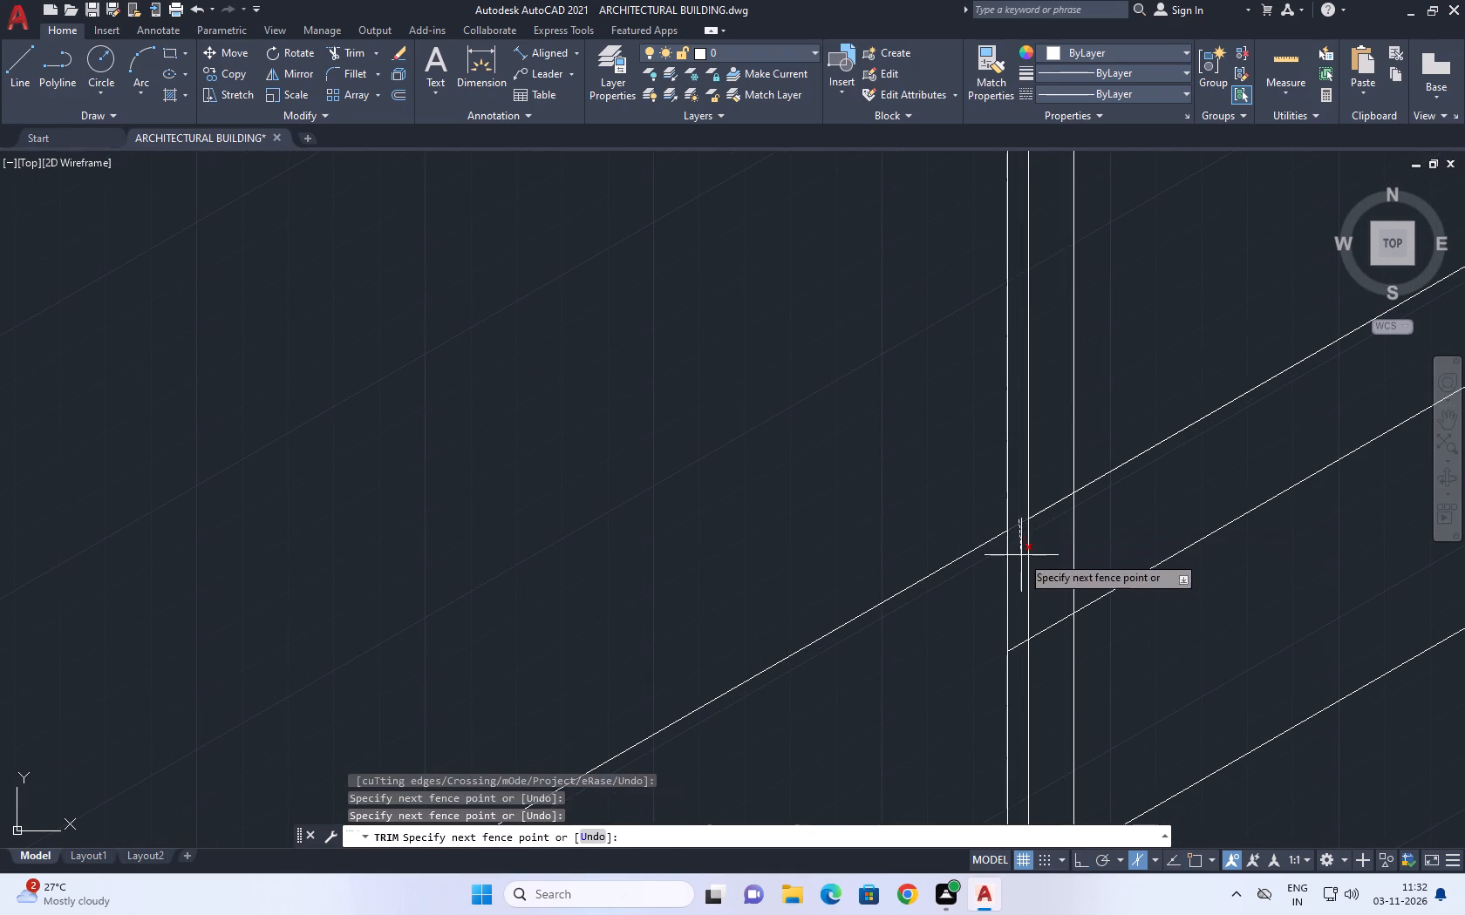
pyautogui.click(1026, 668)
pyautogui.click(1049, 470)
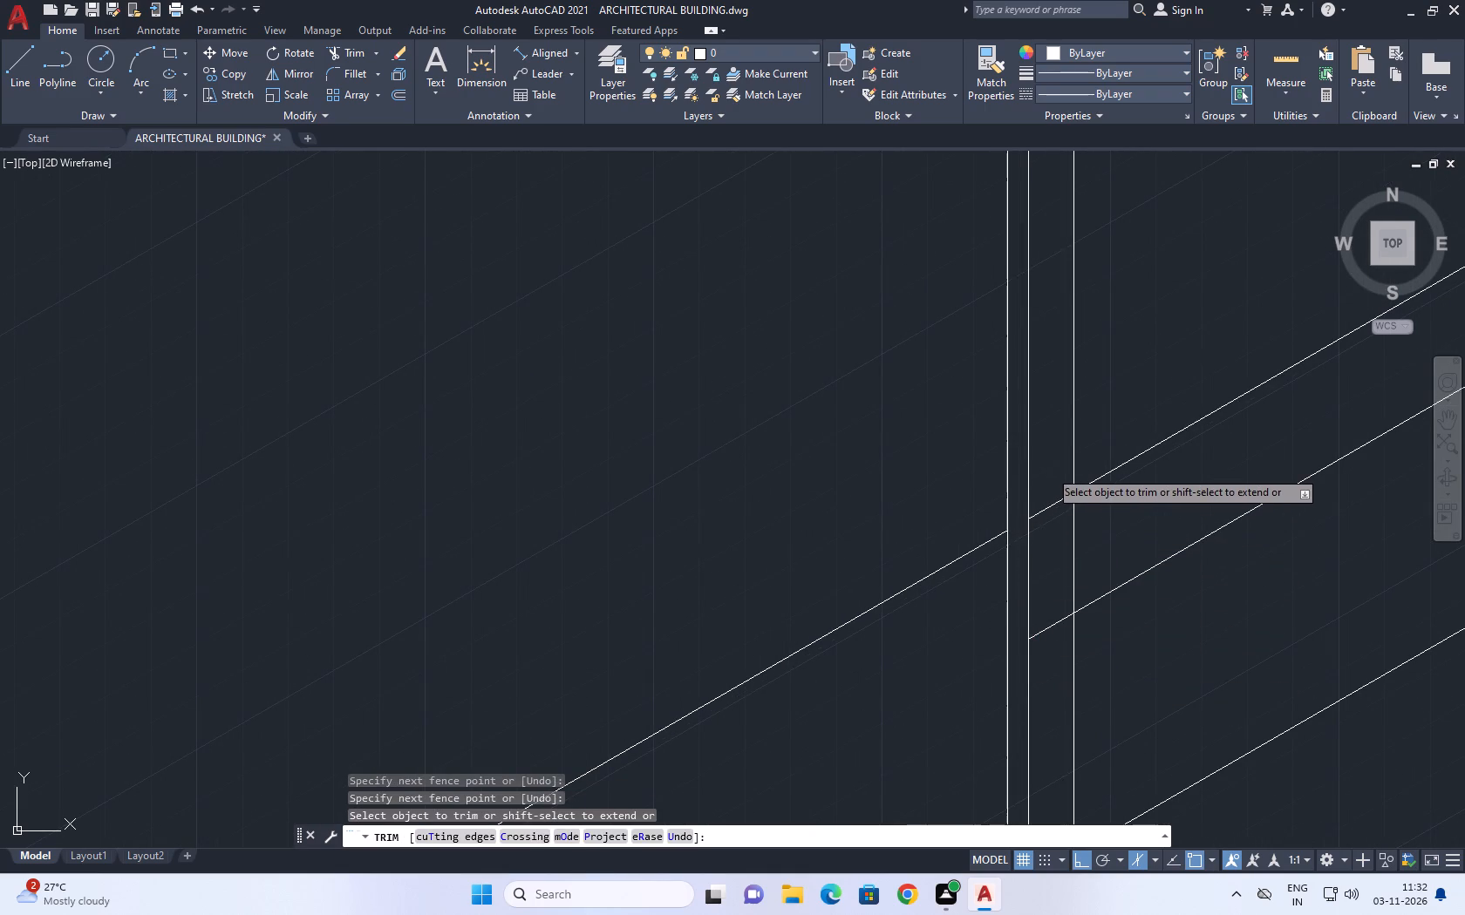
pyautogui.click(1052, 640)
pyautogui.scroll(-5, 981, 493)
pyautogui.press('Escape')
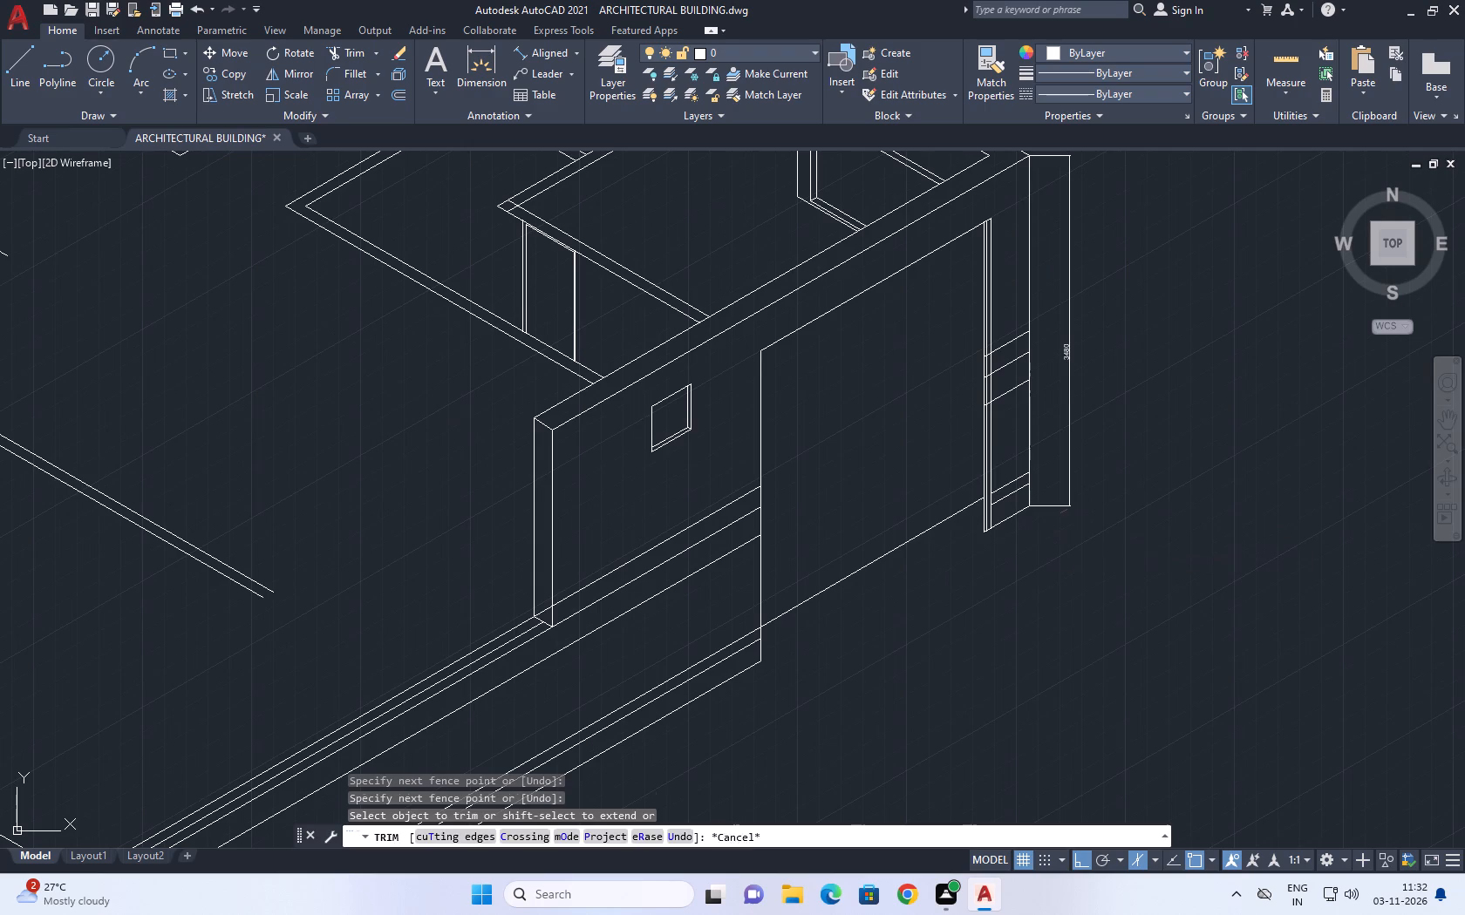
# Copy the extended line across the opening about 343 straight down to the bottom end of the opening's vertical edge.
pyautogui.moveTo(910, 367); pyautogui.dragTo(915, 486, button='middle')
pyautogui.scroll(-2, 903, 488)
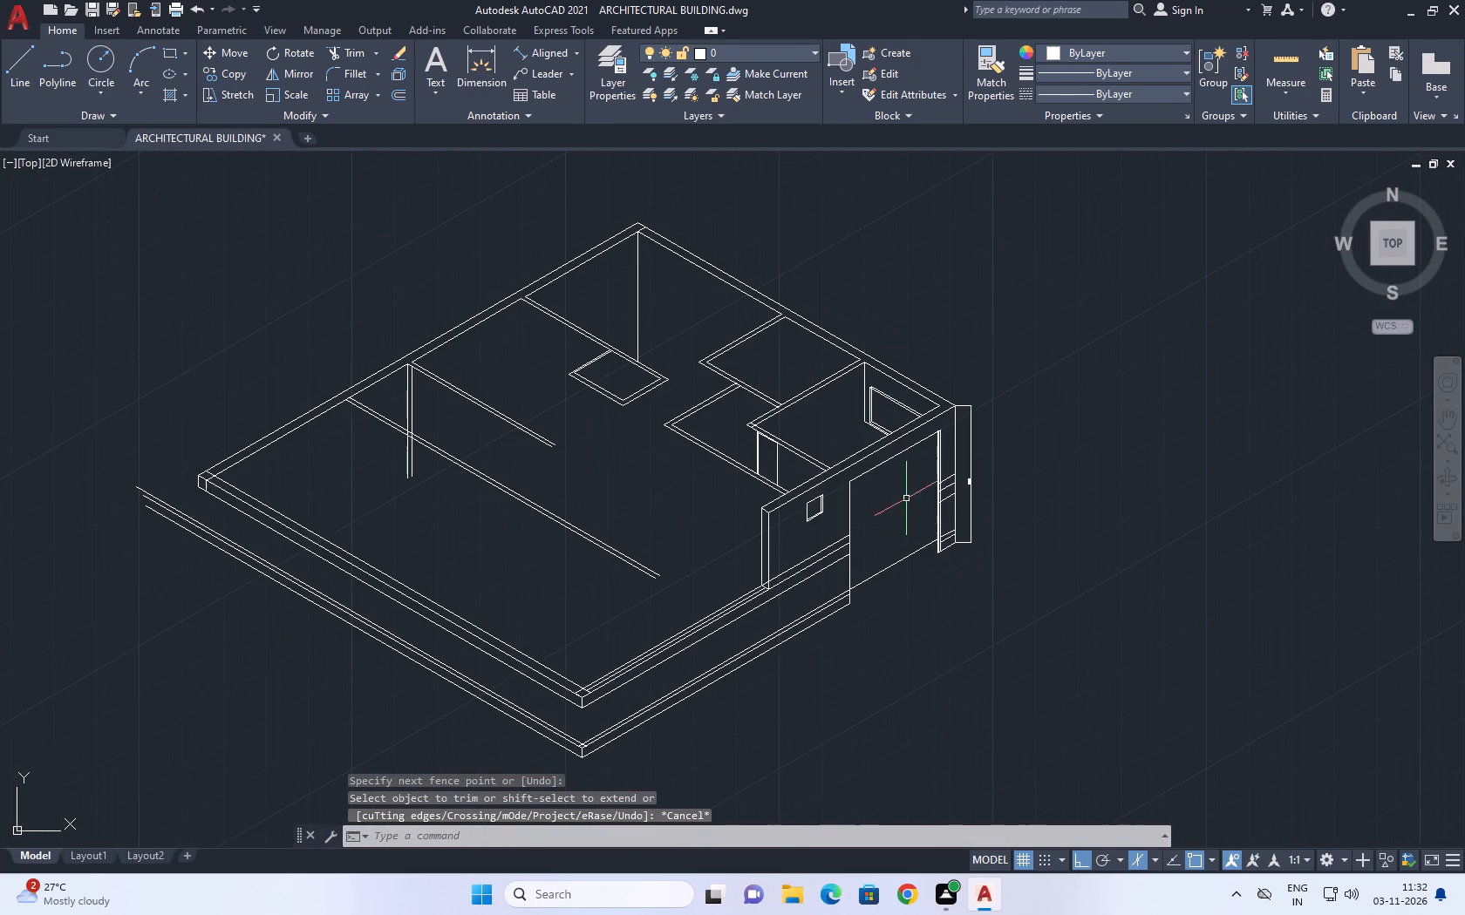
pyautogui.moveTo(848, 514); pyautogui.dragTo(841, 383, button='middle')
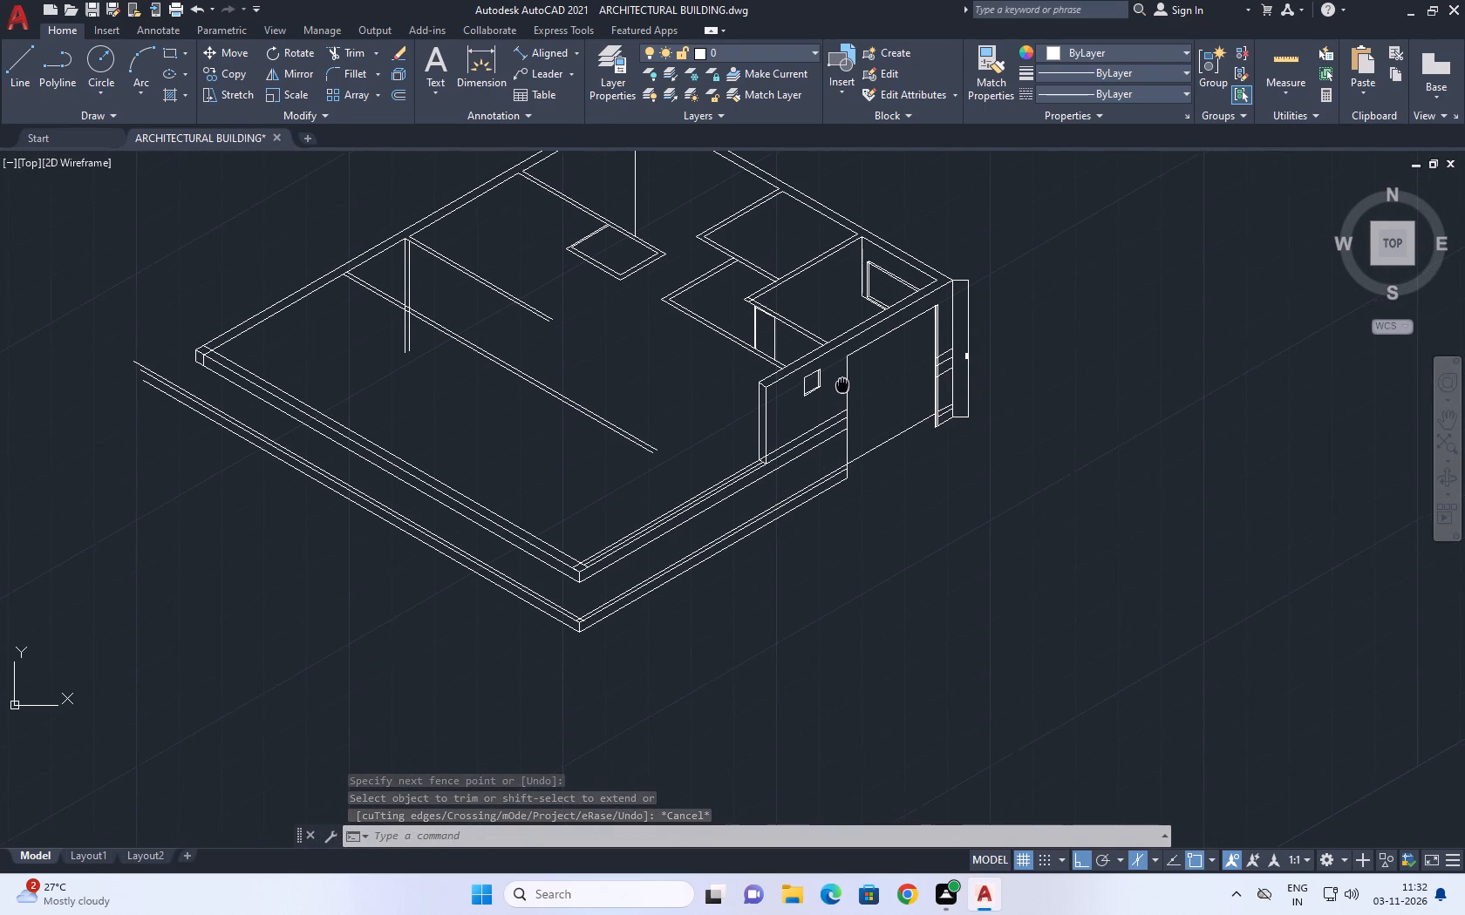
pyautogui.moveTo(841, 383); pyautogui.dragTo(804, 339, button='middle')
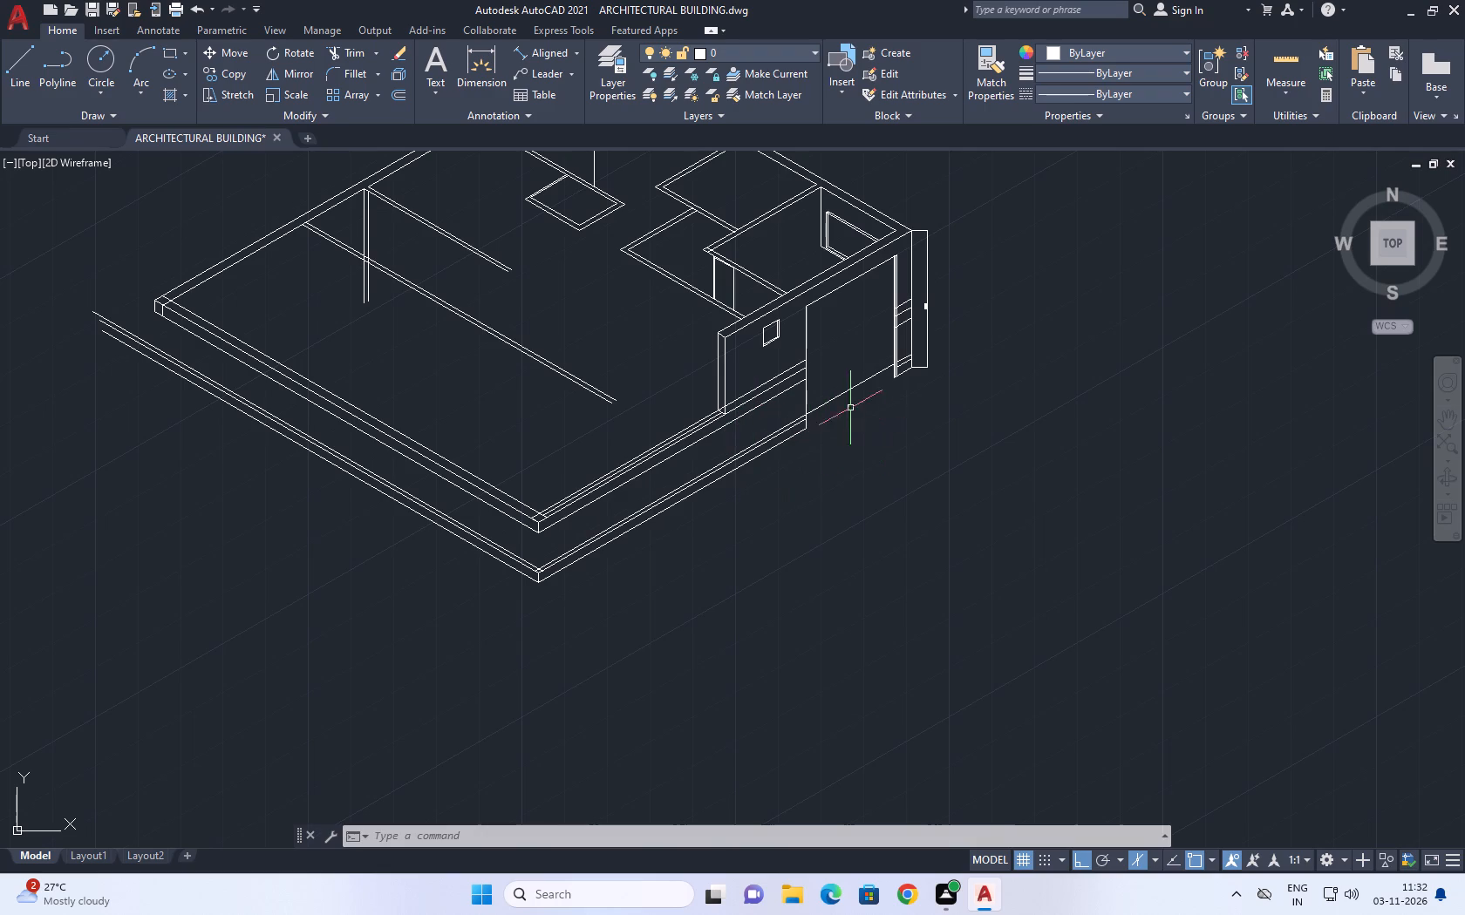
pyautogui.moveTo(848, 411); pyautogui.dragTo(878, 464, button='middle')
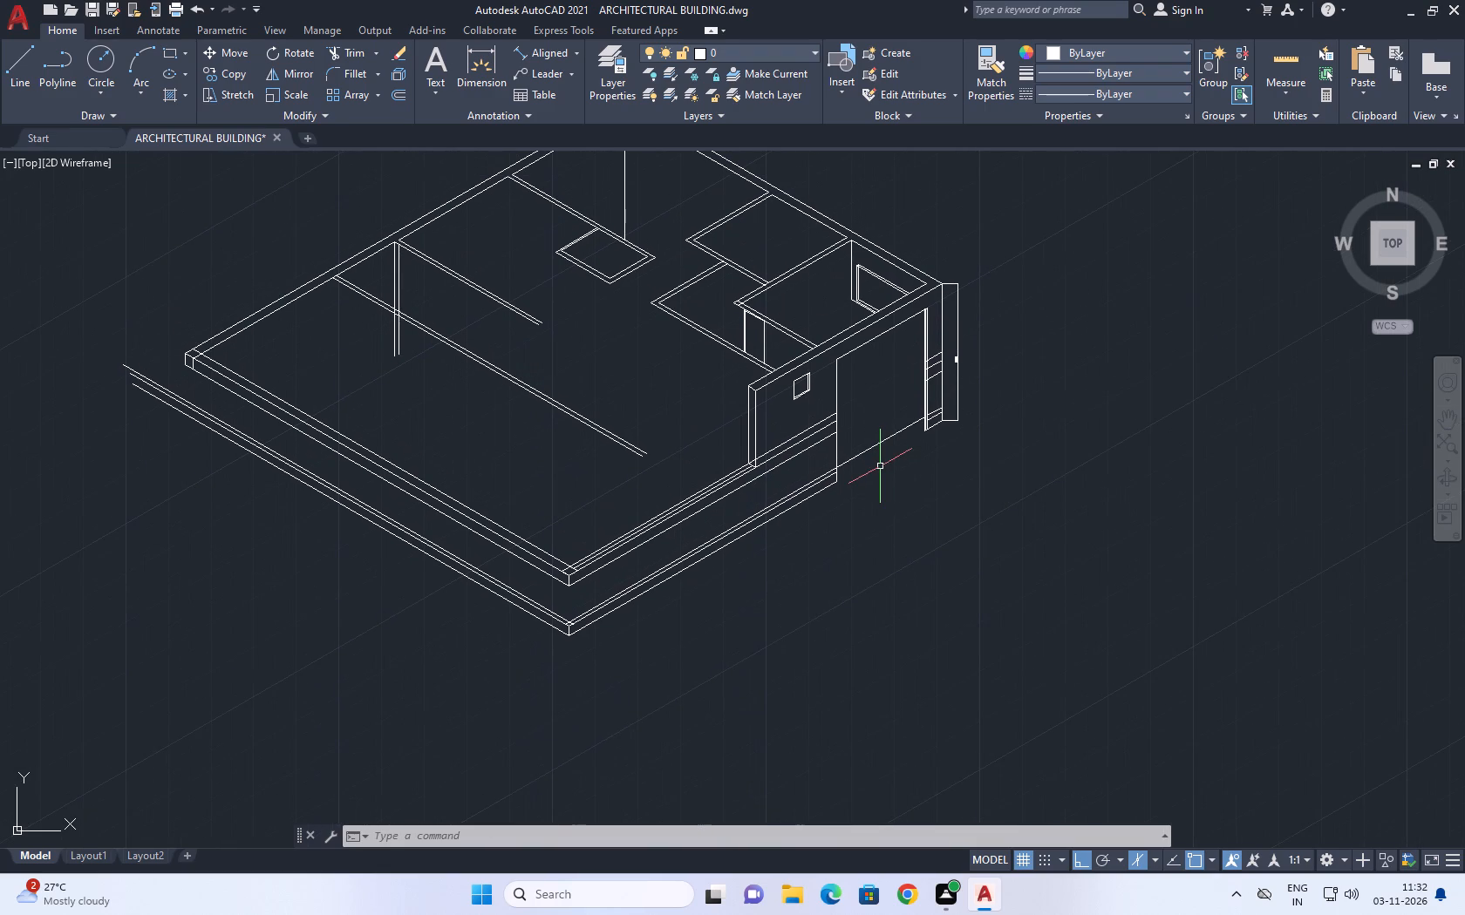
pyautogui.scroll(3, 833, 488)
pyautogui.click(881, 381)
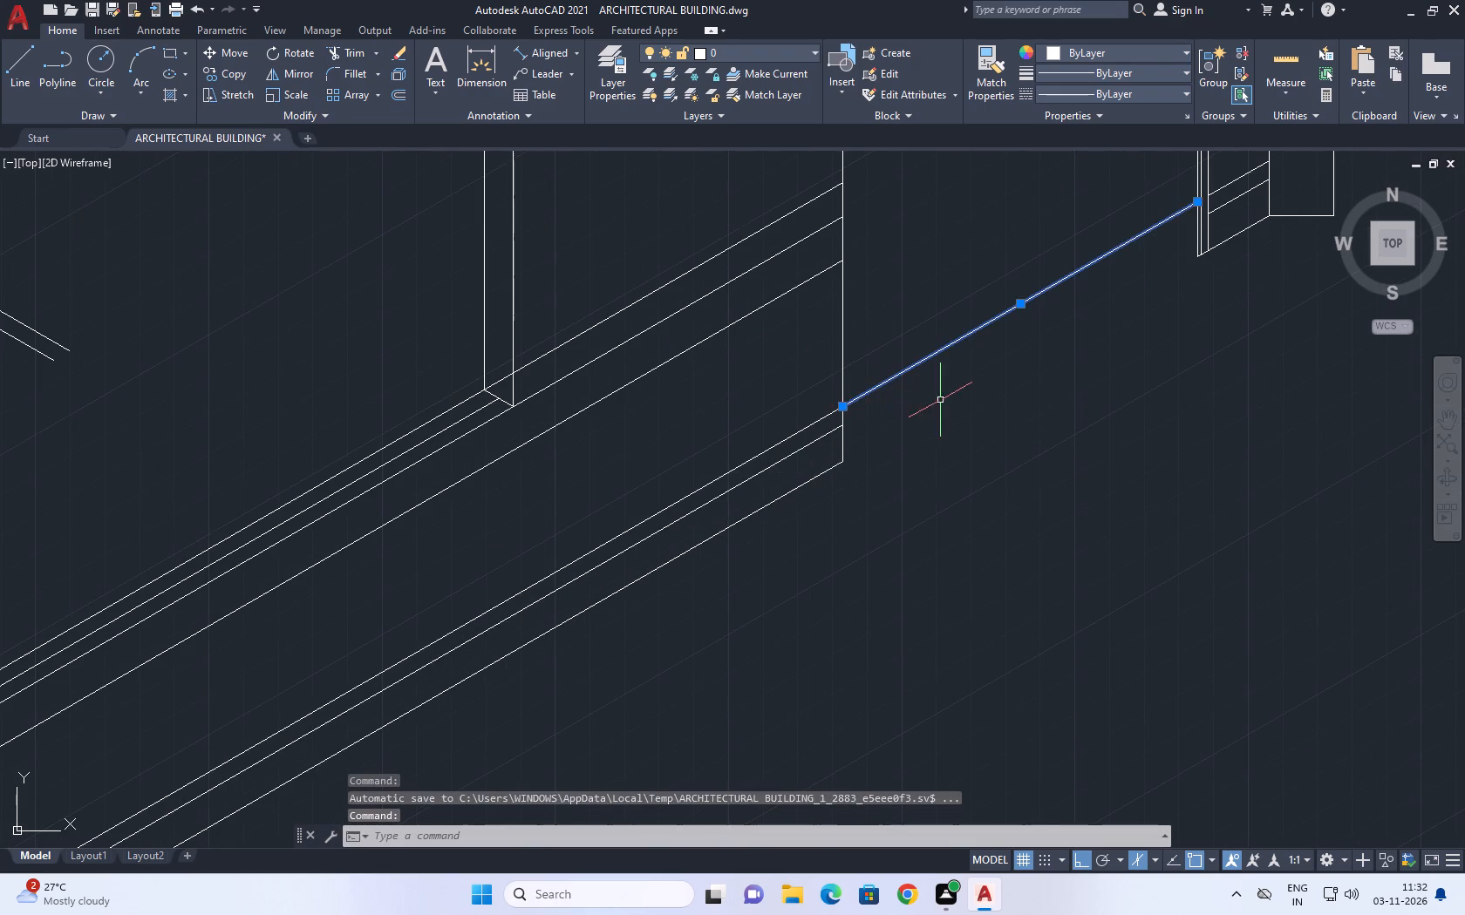
pyautogui.moveTo(955, 390); pyautogui.dragTo(855, 418, button='middle')
pyautogui.write('co')
pyautogui.press('space')
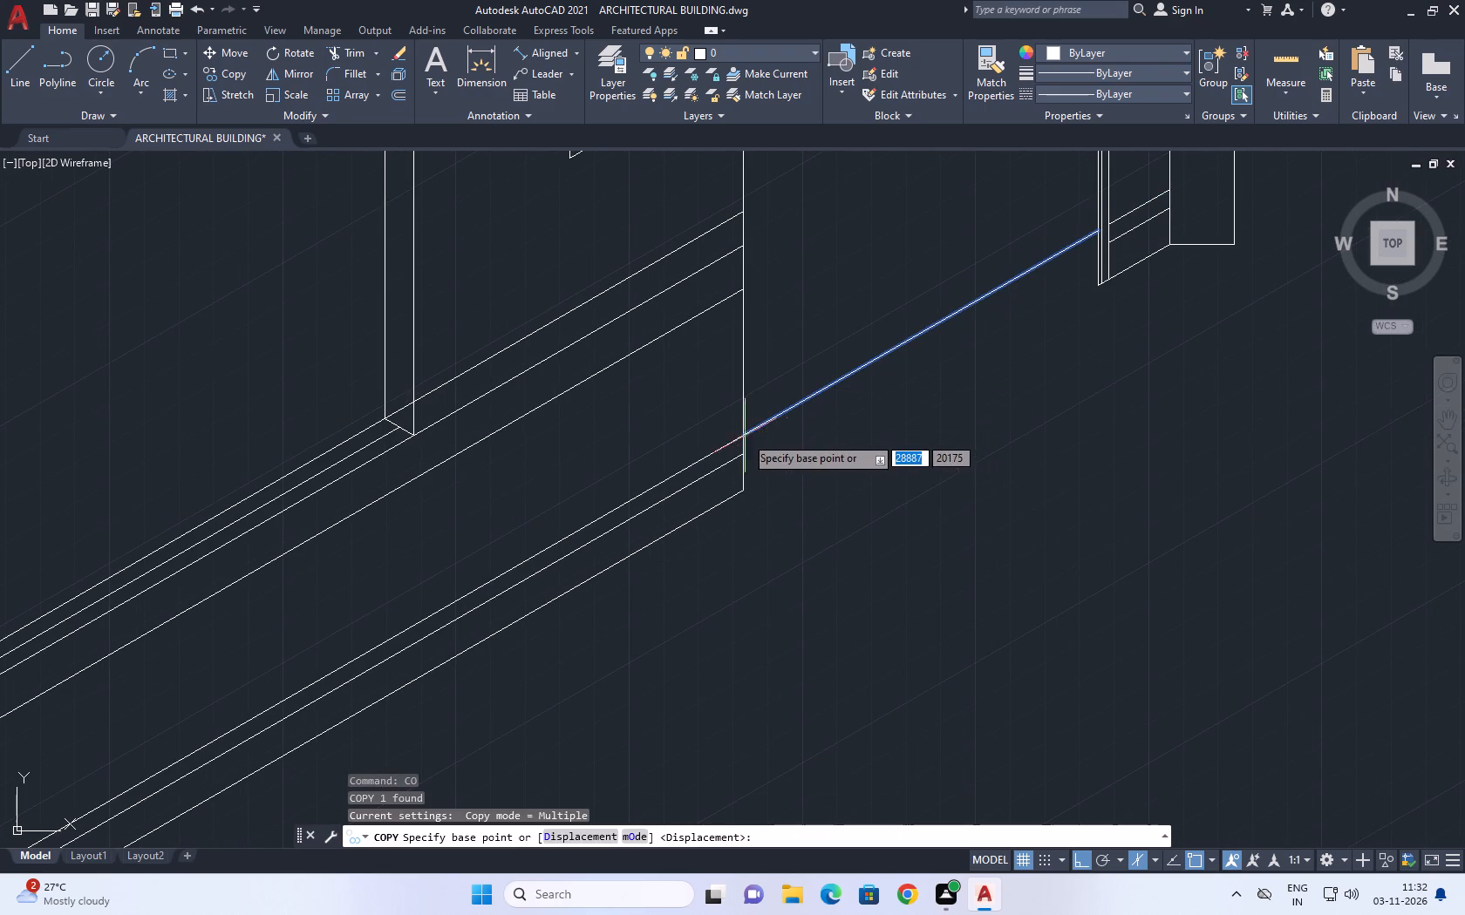
pyautogui.click(740, 436)
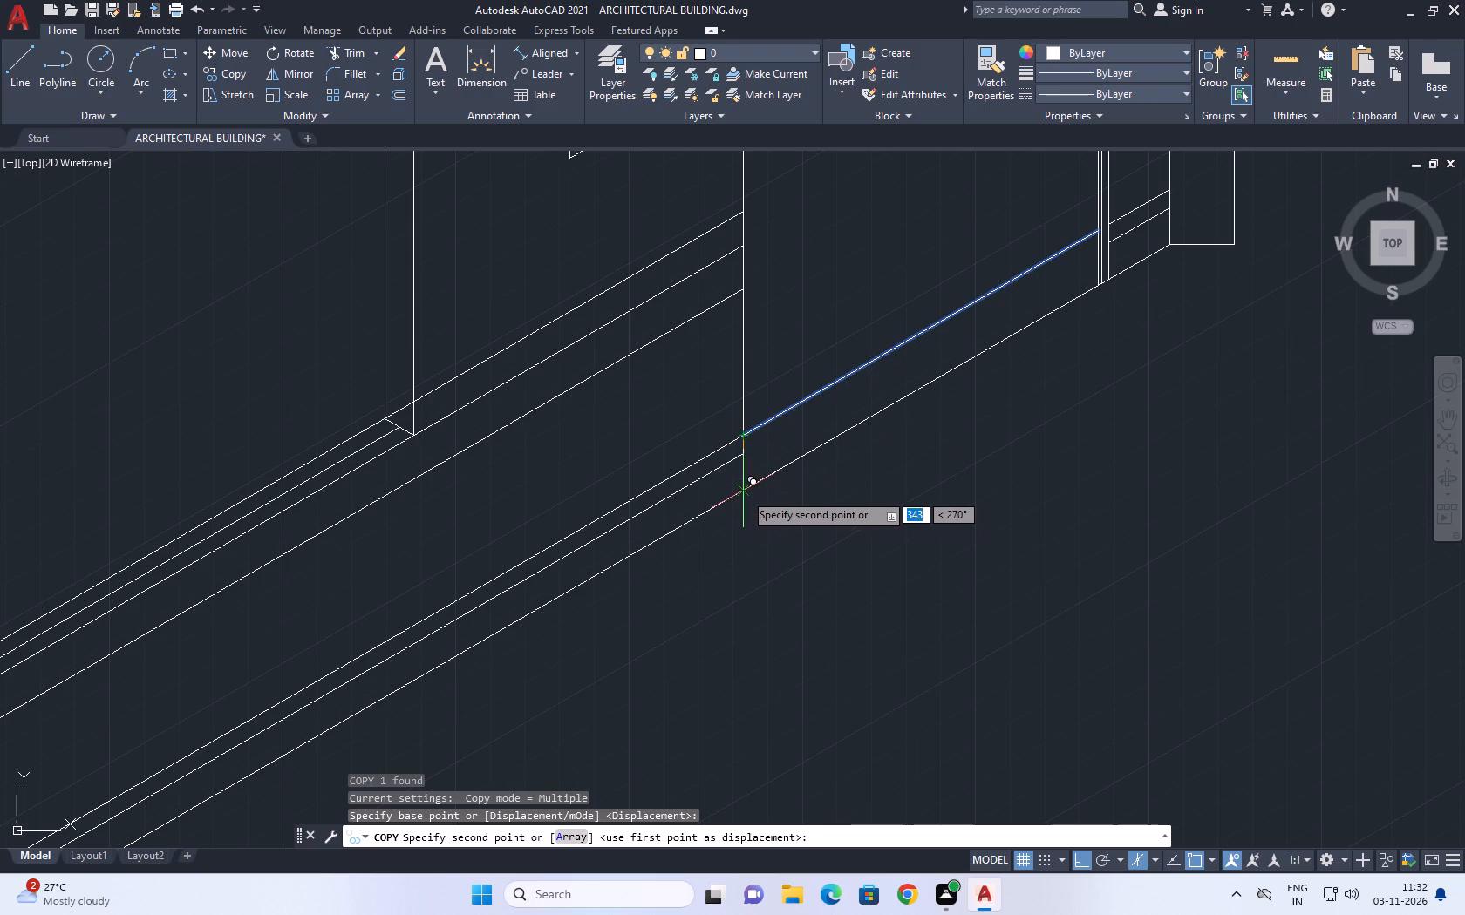
pyautogui.click(744, 491)
pyautogui.press('Escape')
# Draw a ground line about 1950 long at 330° outward from the opening's bottom corner on the small window's side.
pyautogui.moveTo(1036, 274); pyautogui.dragTo(876, 256, button='middle')
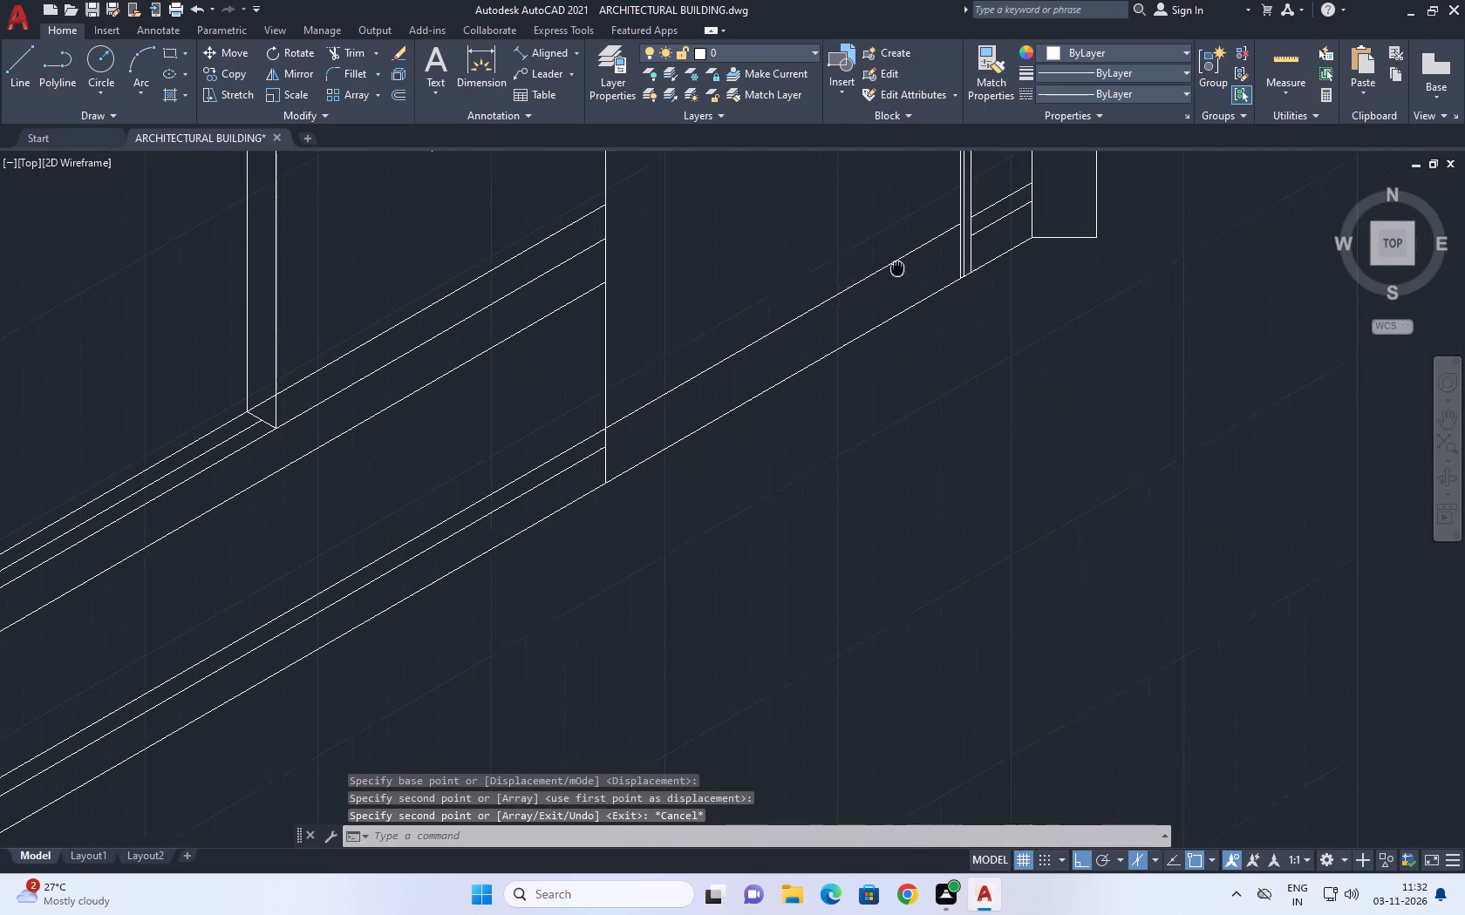
pyautogui.press('l')
pyautogui.press('space')
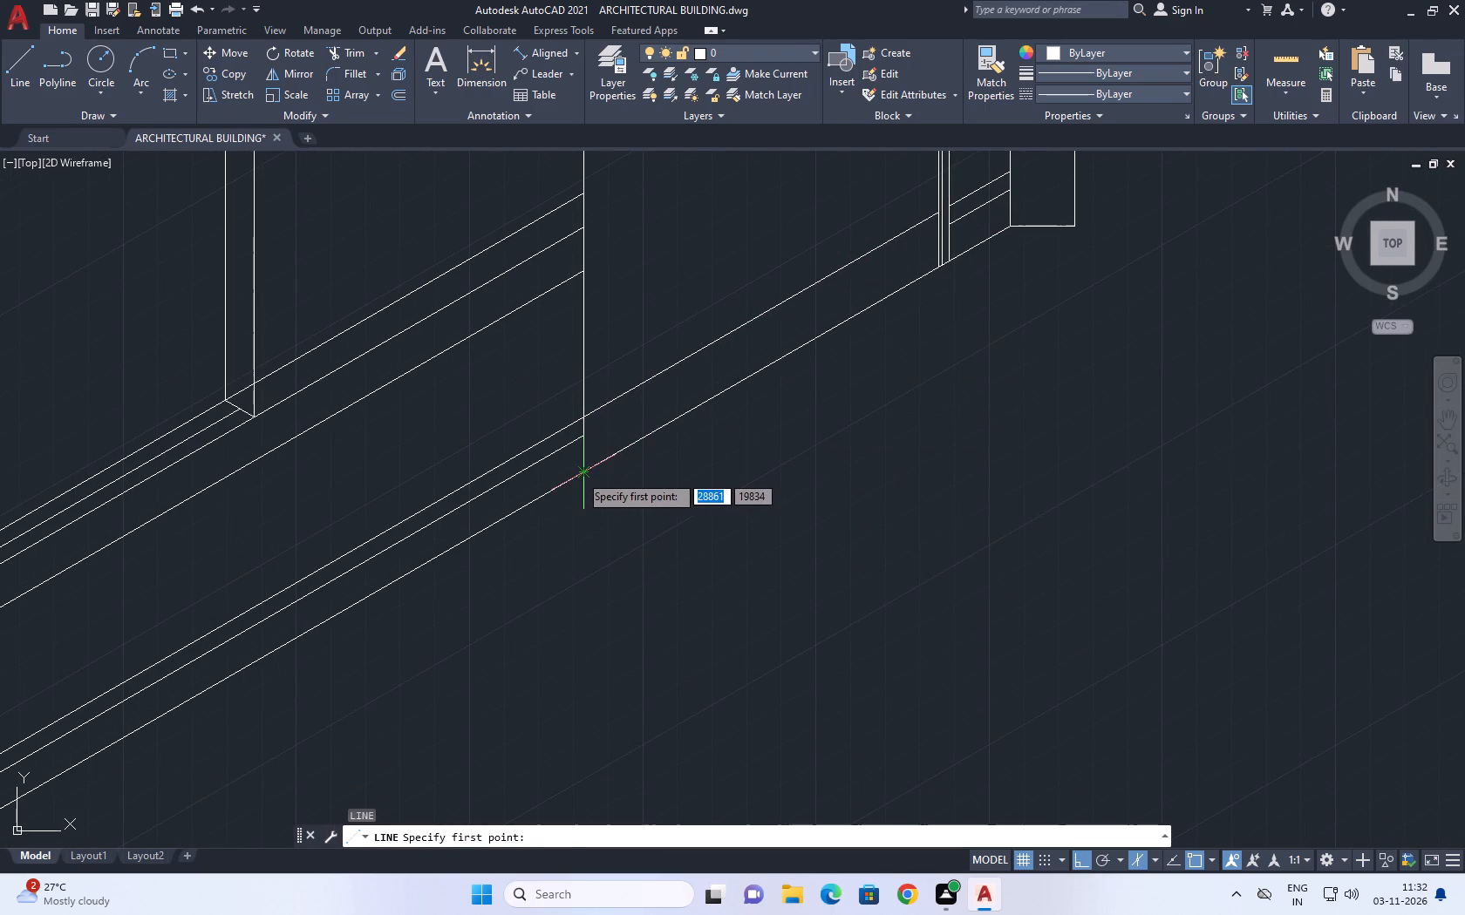
pyautogui.click(579, 474)
pyautogui.press('F5')
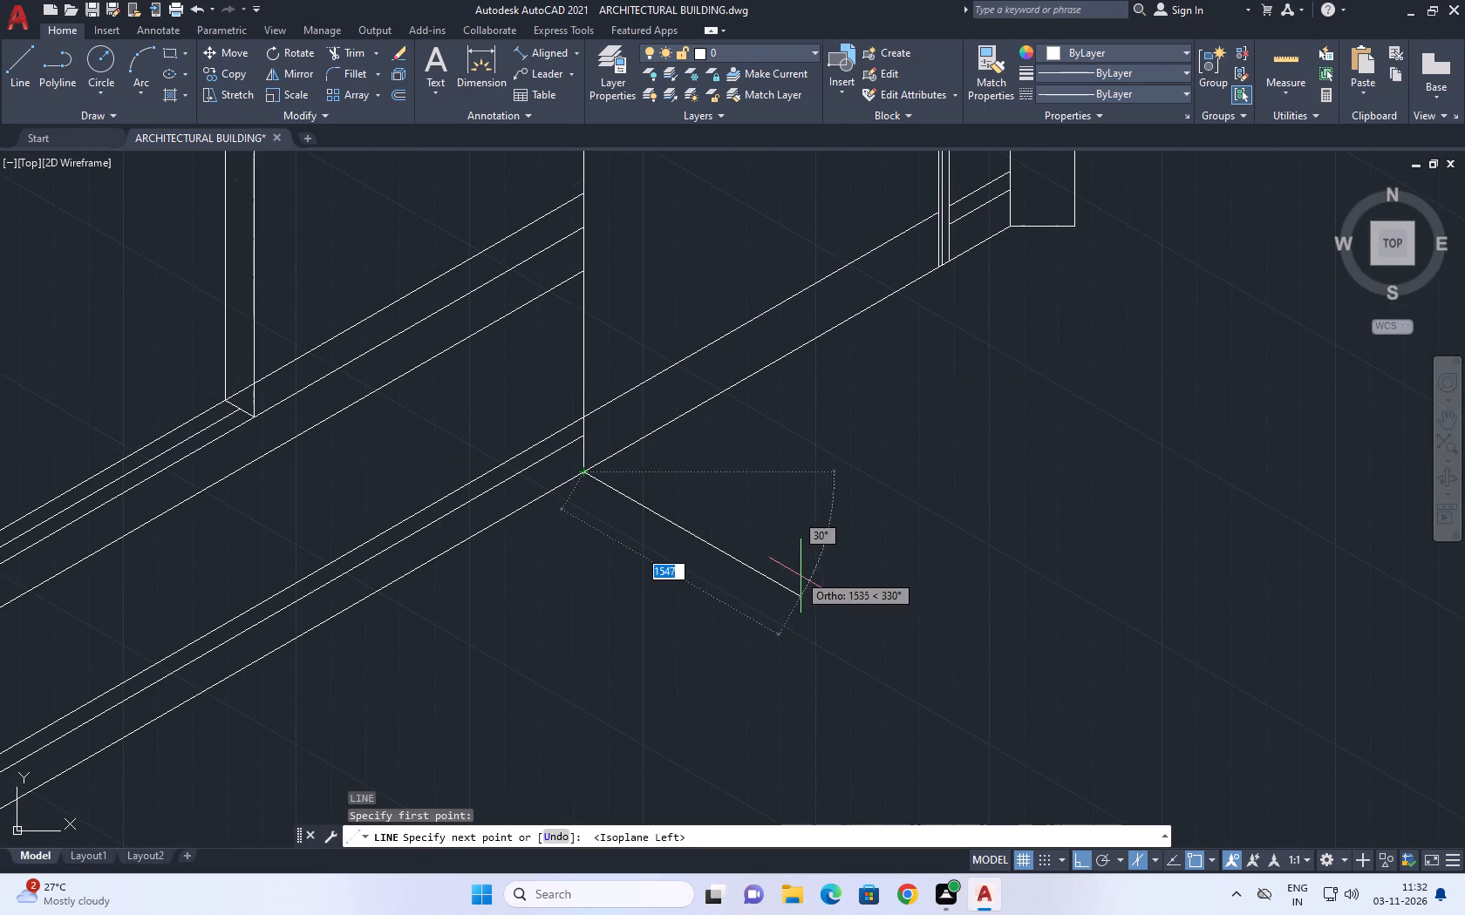
pyautogui.moveTo(889, 614); pyautogui.dragTo(794, 521, button='middle')
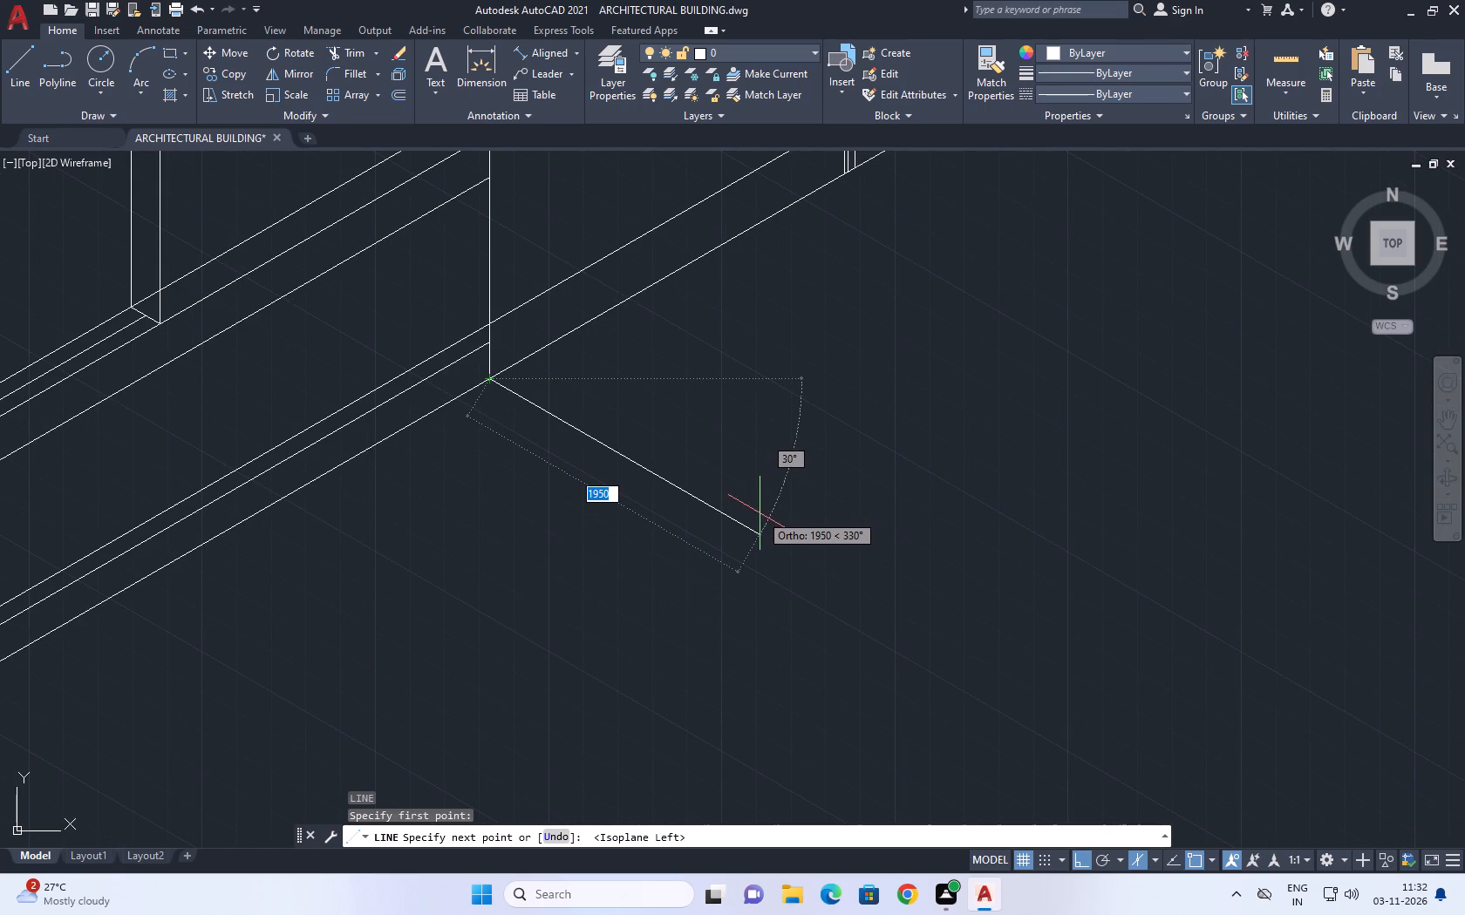
pyautogui.click(760, 514)
pyautogui.press('Escape')
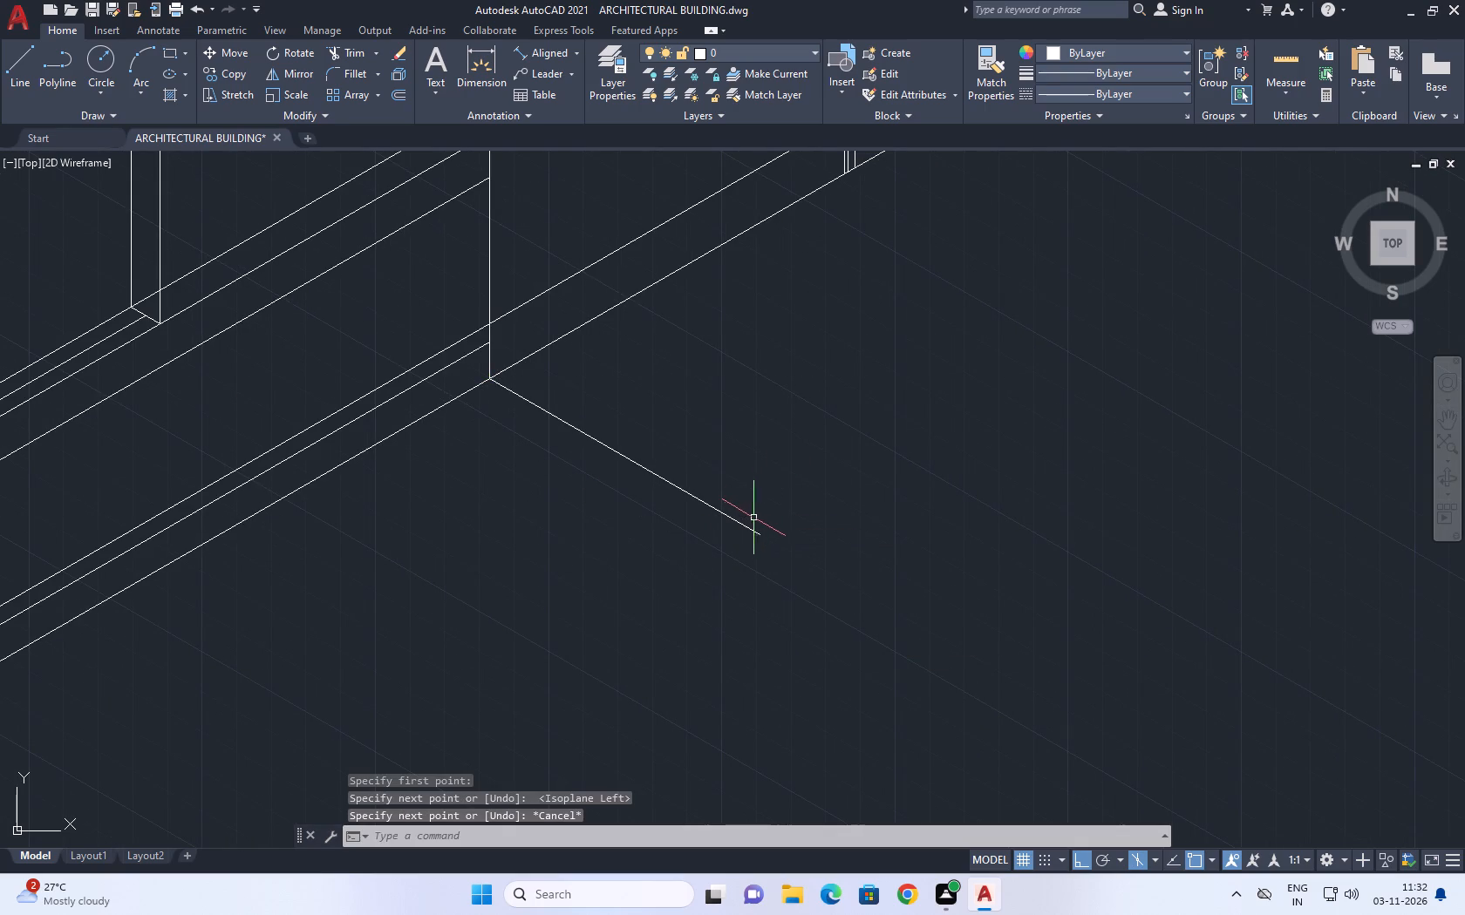
# Draw a sloping line from the lower plinth line's end on the opening's vertical edge to the ground line's outer end.
pyautogui.press('space')
pyautogui.moveTo(631, 459); pyautogui.dragTo(713, 491, button='middle')
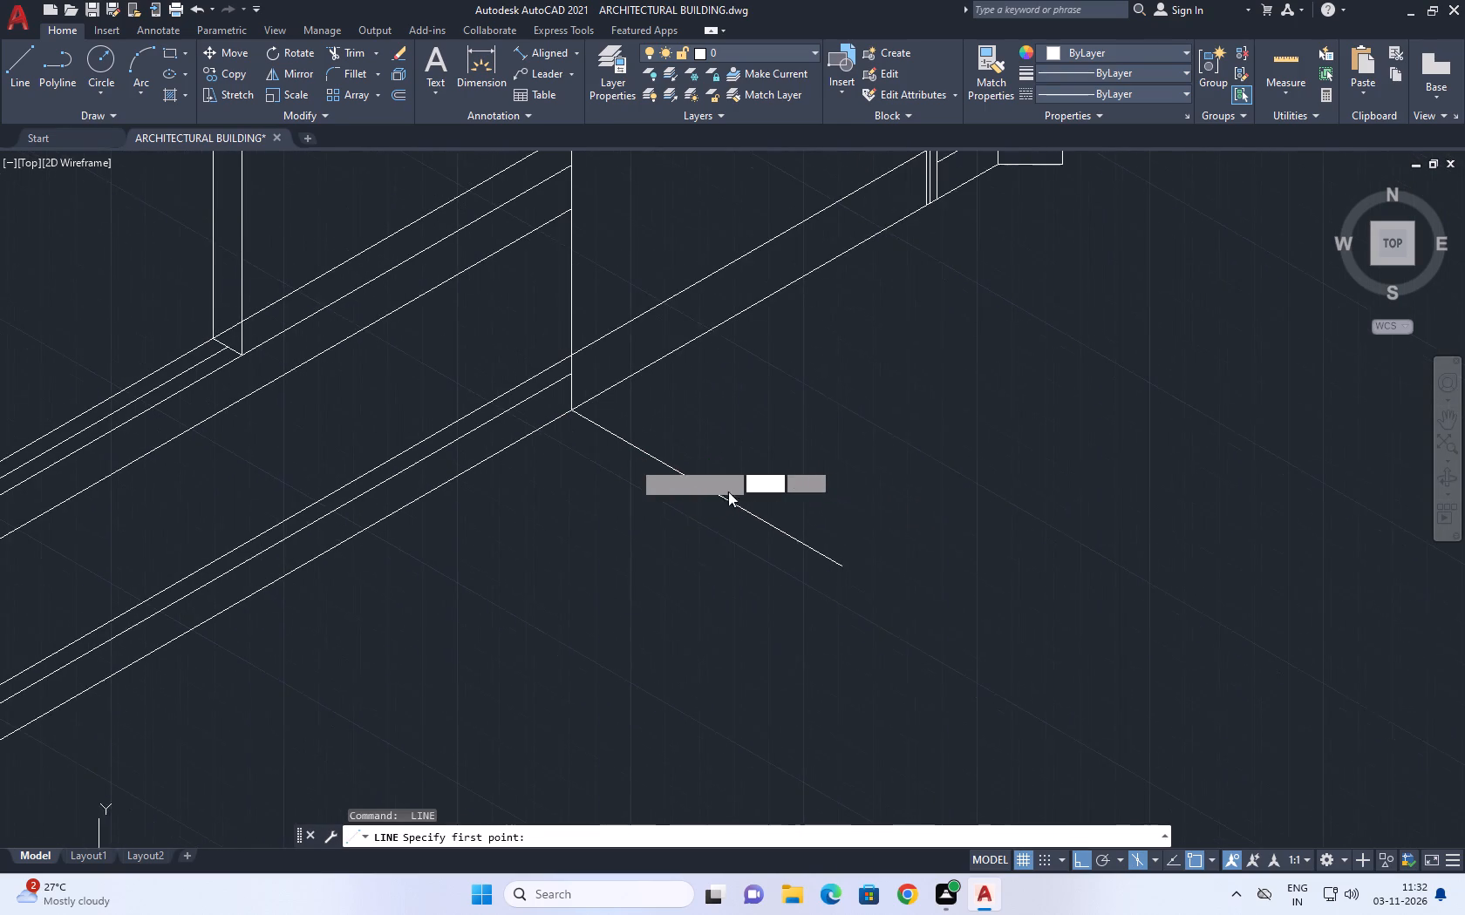
pyautogui.moveTo(676, 491); pyautogui.dragTo(678, 491, button='middle')
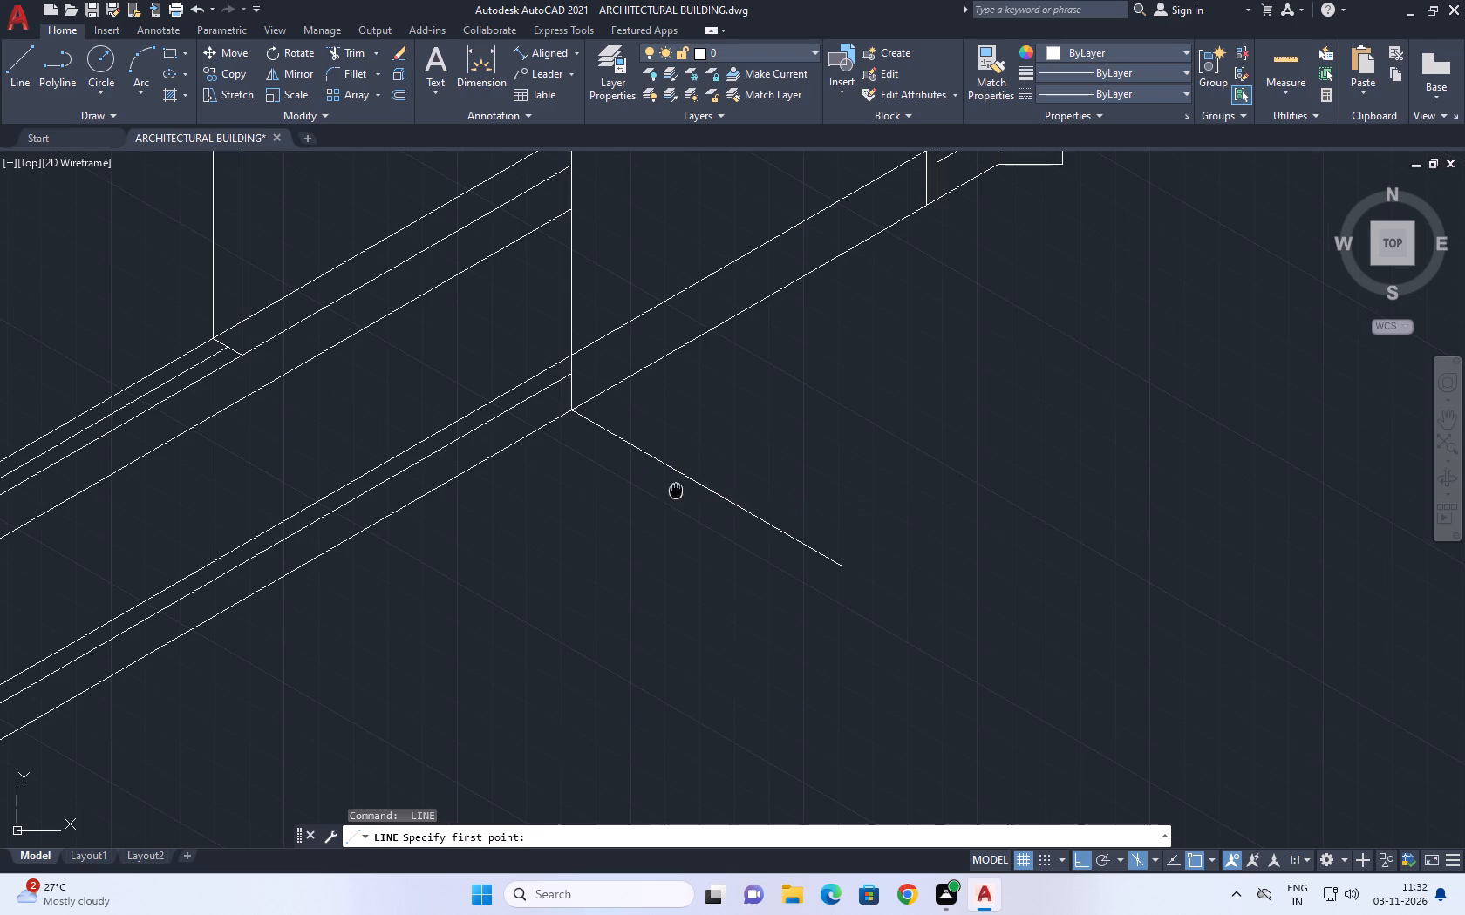
pyautogui.moveTo(678, 491); pyautogui.dragTo(733, 486, button='middle')
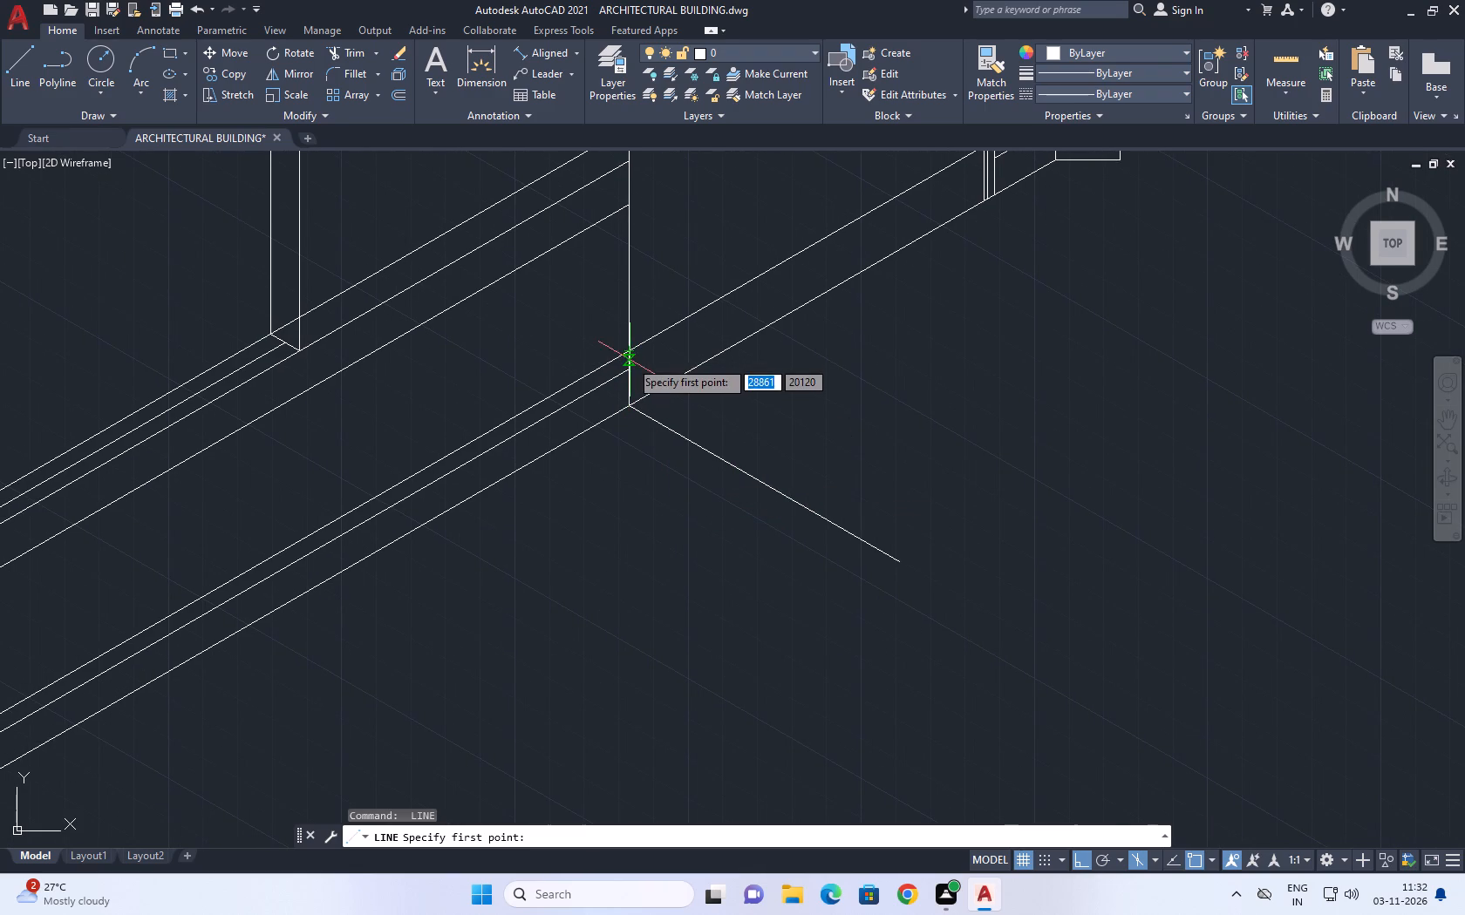
pyautogui.moveTo(631, 366); pyautogui.dragTo(641, 417, button='middle')
pyautogui.click(637, 417)
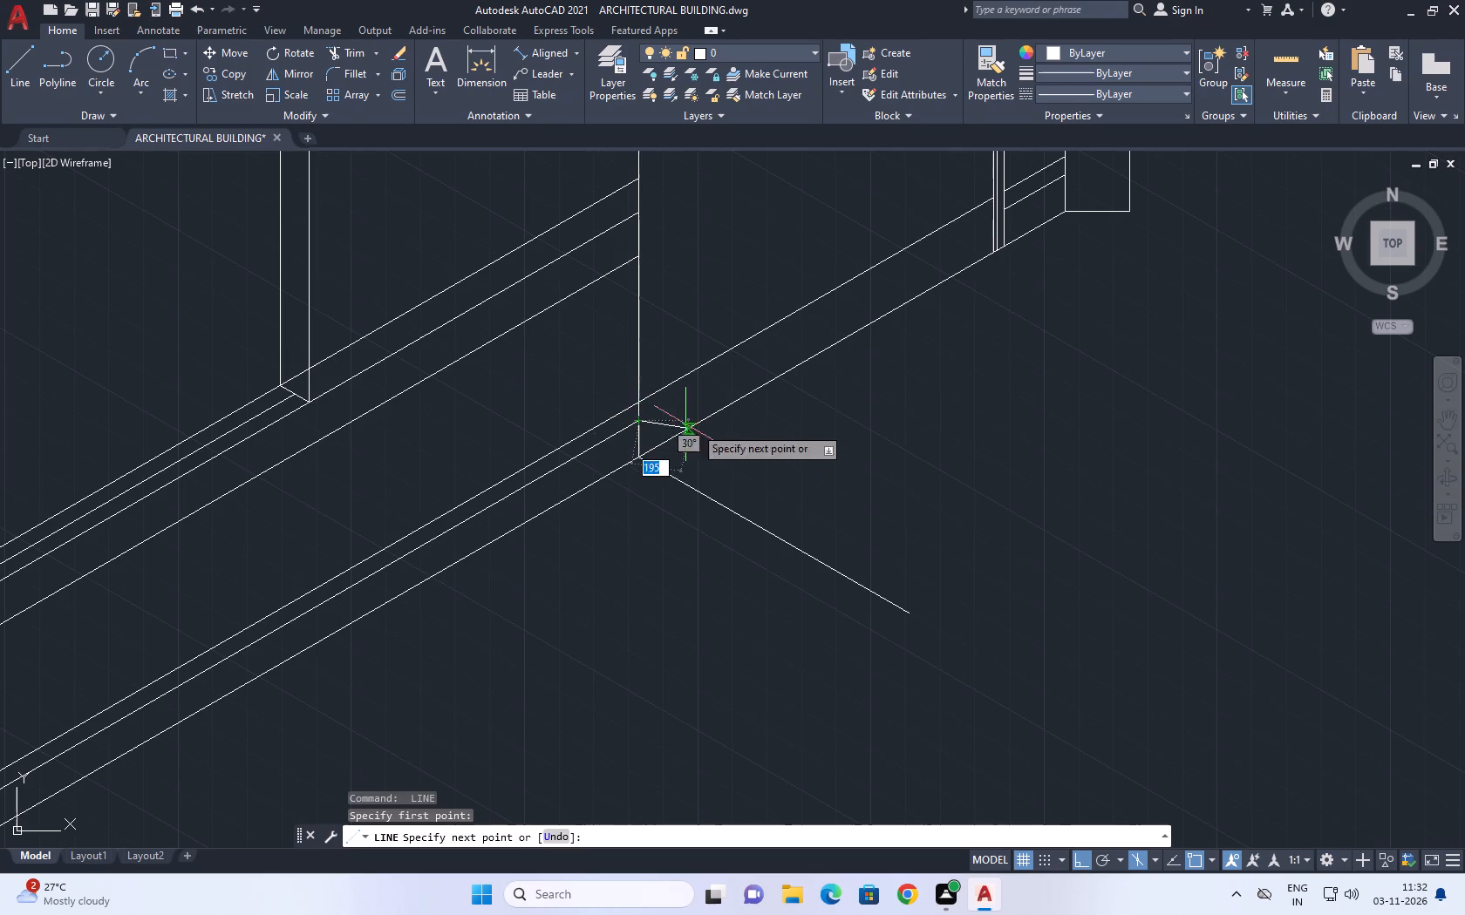
pyautogui.click(908, 613)
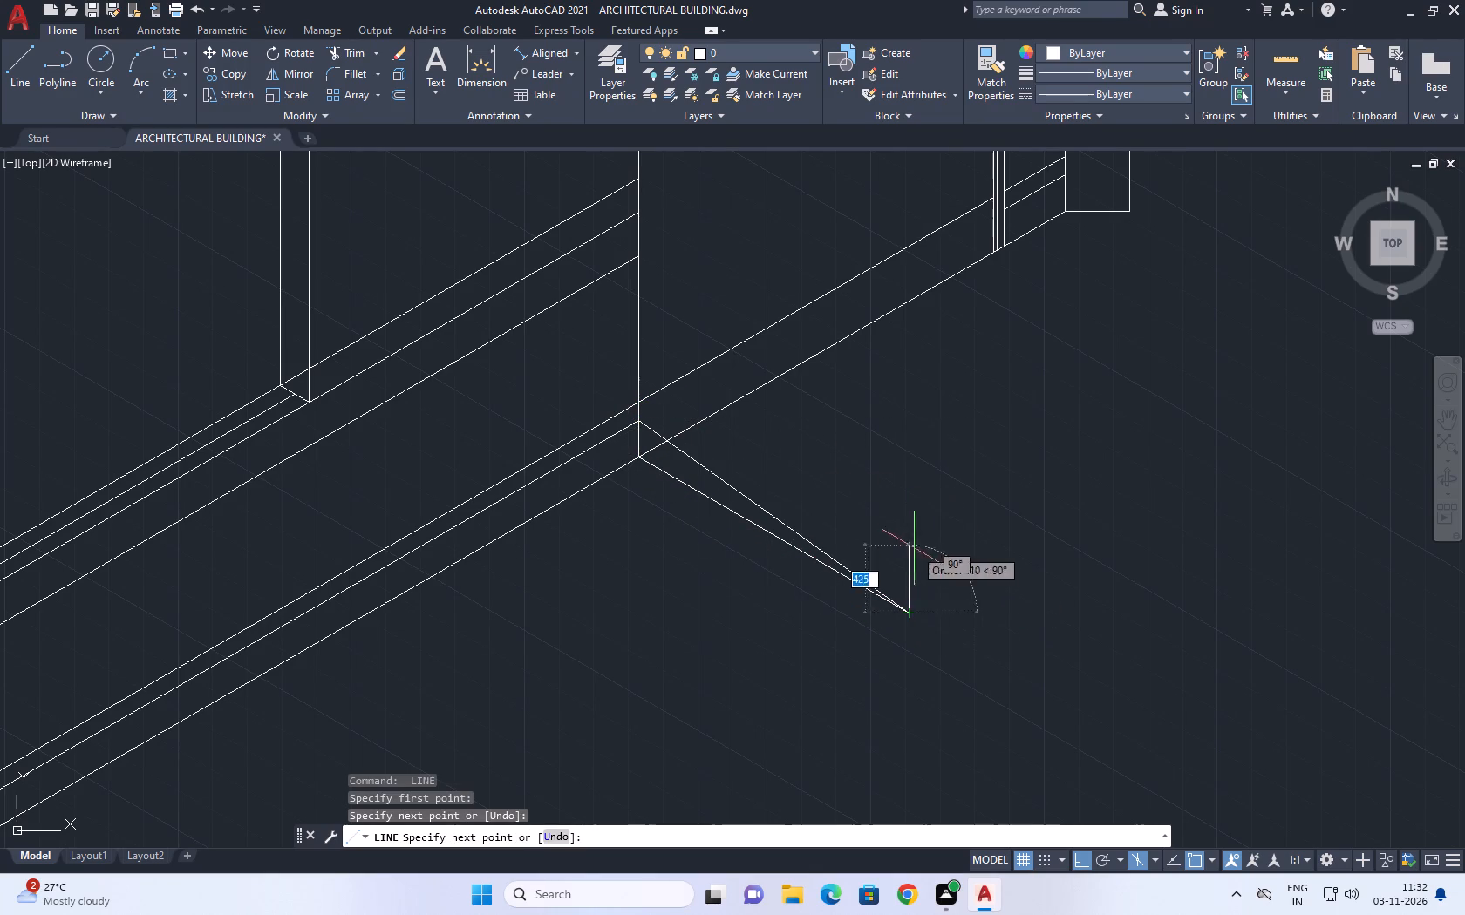
pyautogui.press('Escape')
# Draw the ramp's front edge from the ground line's outer end, parallel to the wall at 30°, towards the outer corner's side.
pyautogui.moveTo(720, 390); pyautogui.dragTo(781, 484, button='middle')
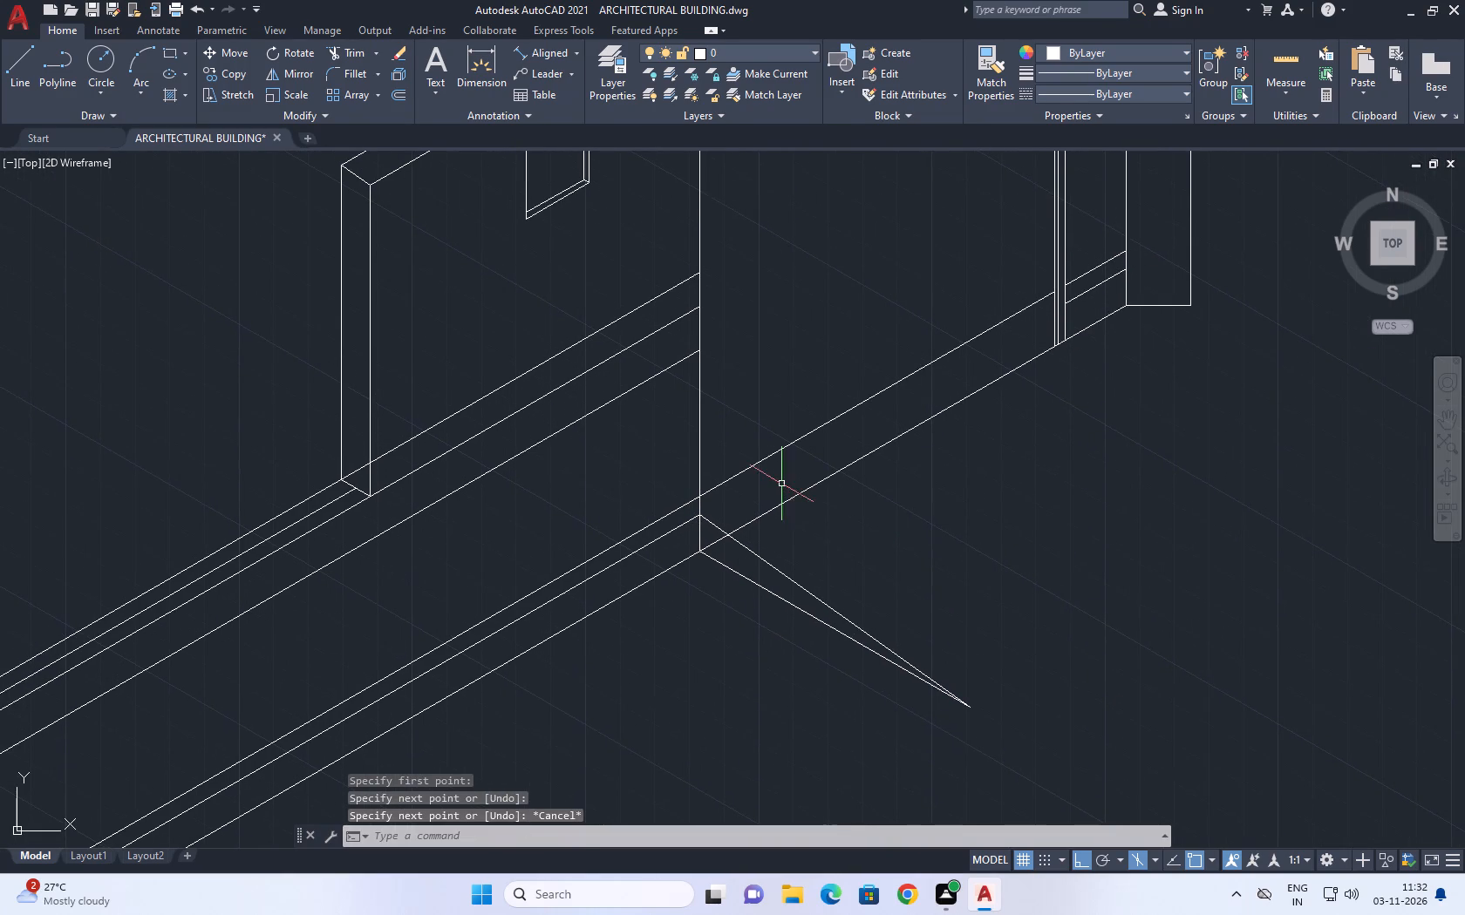
pyautogui.scroll(-2, 816, 445)
pyautogui.moveTo(924, 451); pyautogui.dragTo(813, 483, button='middle')
pyautogui.press('l')
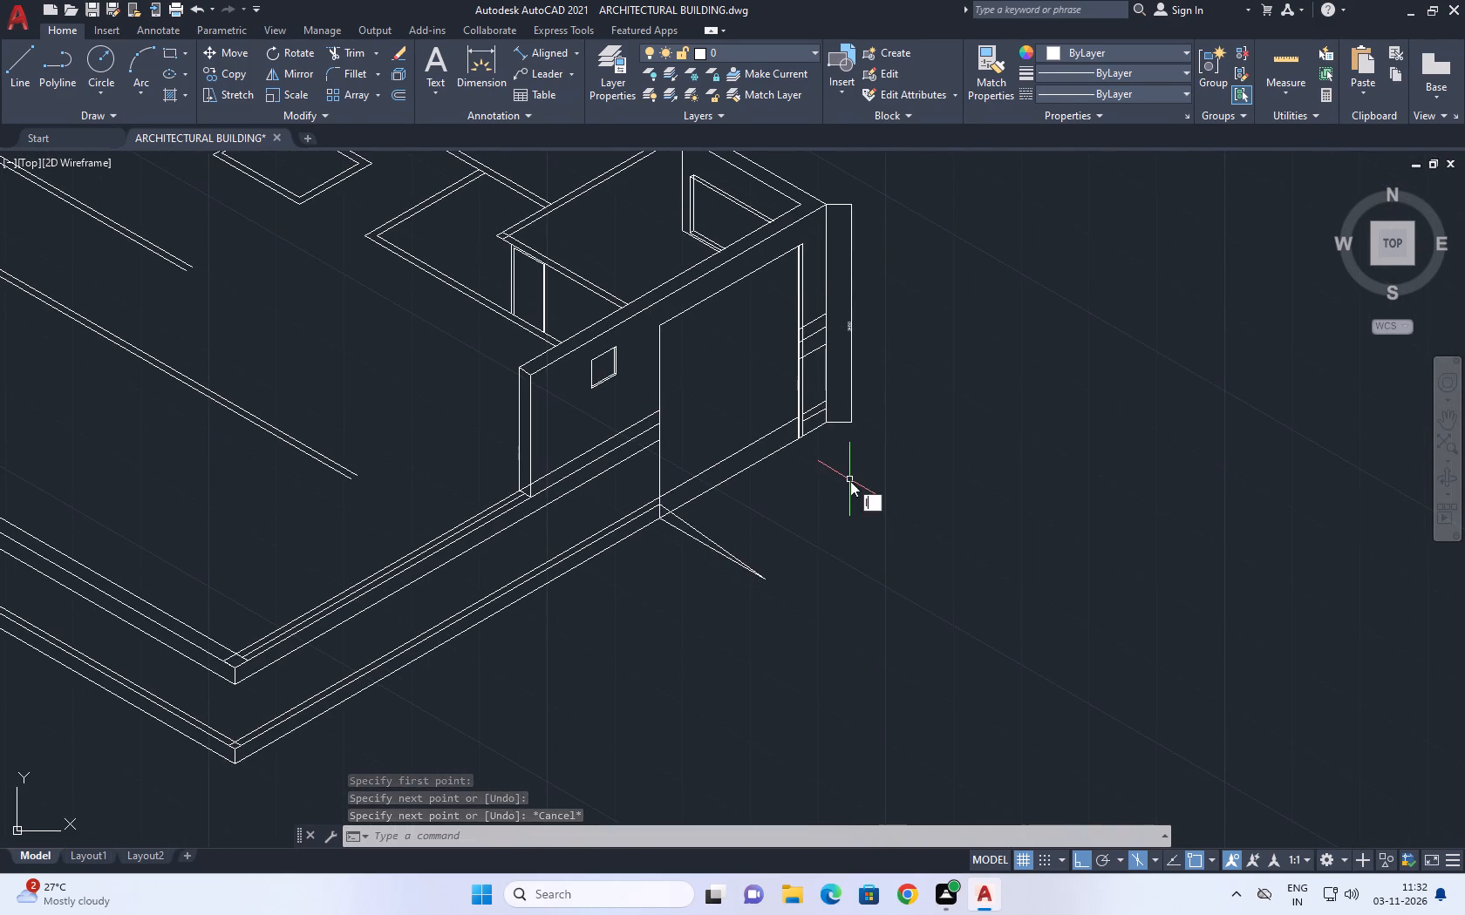
pyautogui.press('space')
pyautogui.click(767, 581)
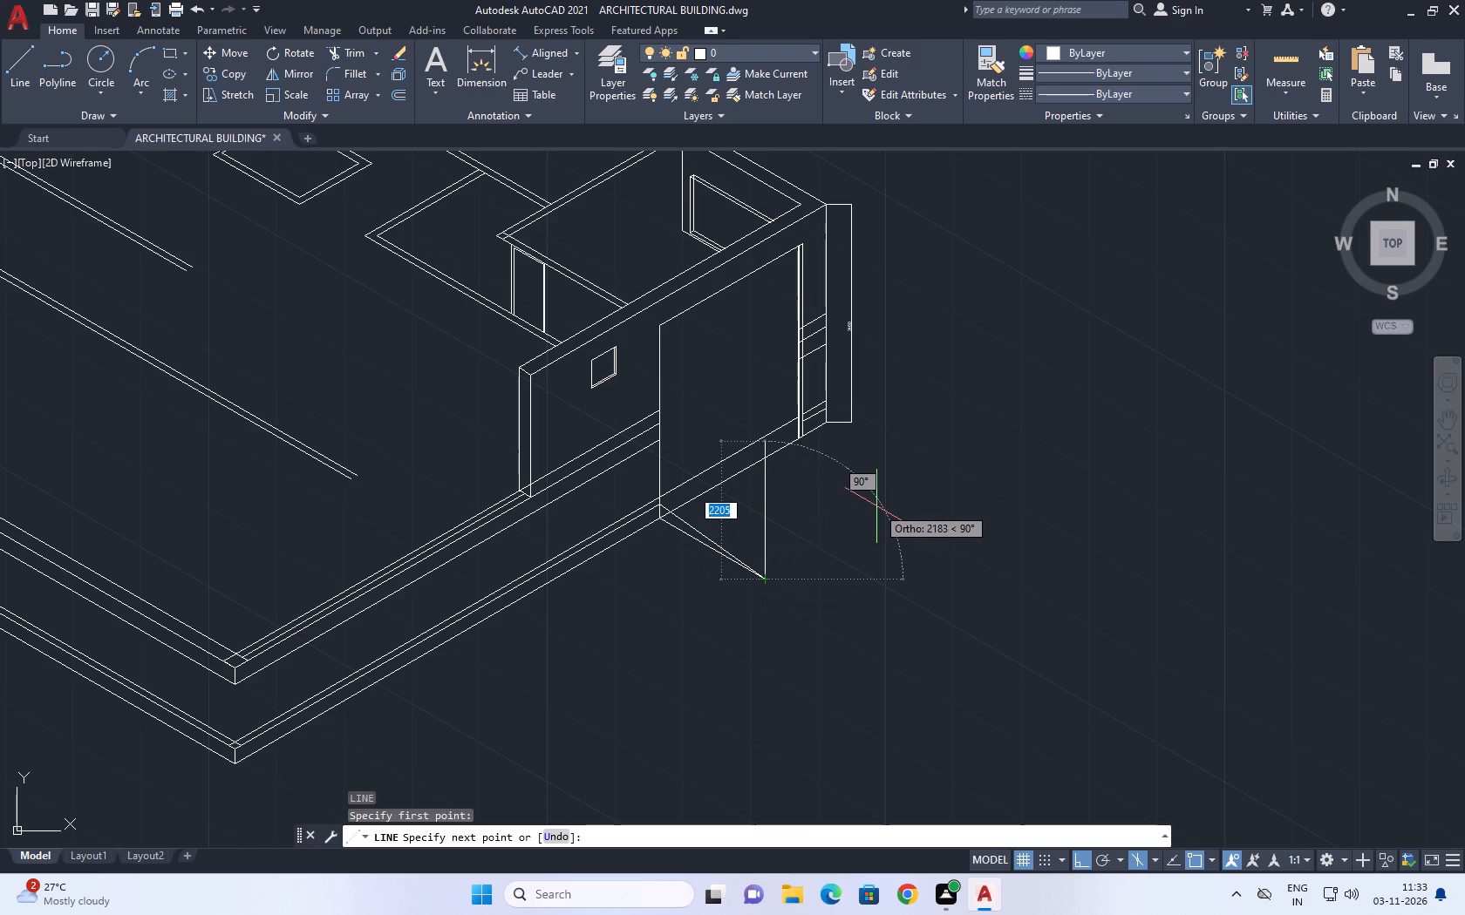
pyautogui.press('F5')
pyautogui.click(878, 503)
pyautogui.press('Escape')
# Copy the ramp's sloping line and ground line about 2654 at 30° to the vertical nearest the outer corner at the opening's far side.
pyautogui.scroll(1, 801, 461)
pyautogui.scroll(1, 646, 573)
pyautogui.moveTo(648, 562); pyautogui.dragTo(630, 578)
pyautogui.click(595, 619)
pyautogui.press('c')
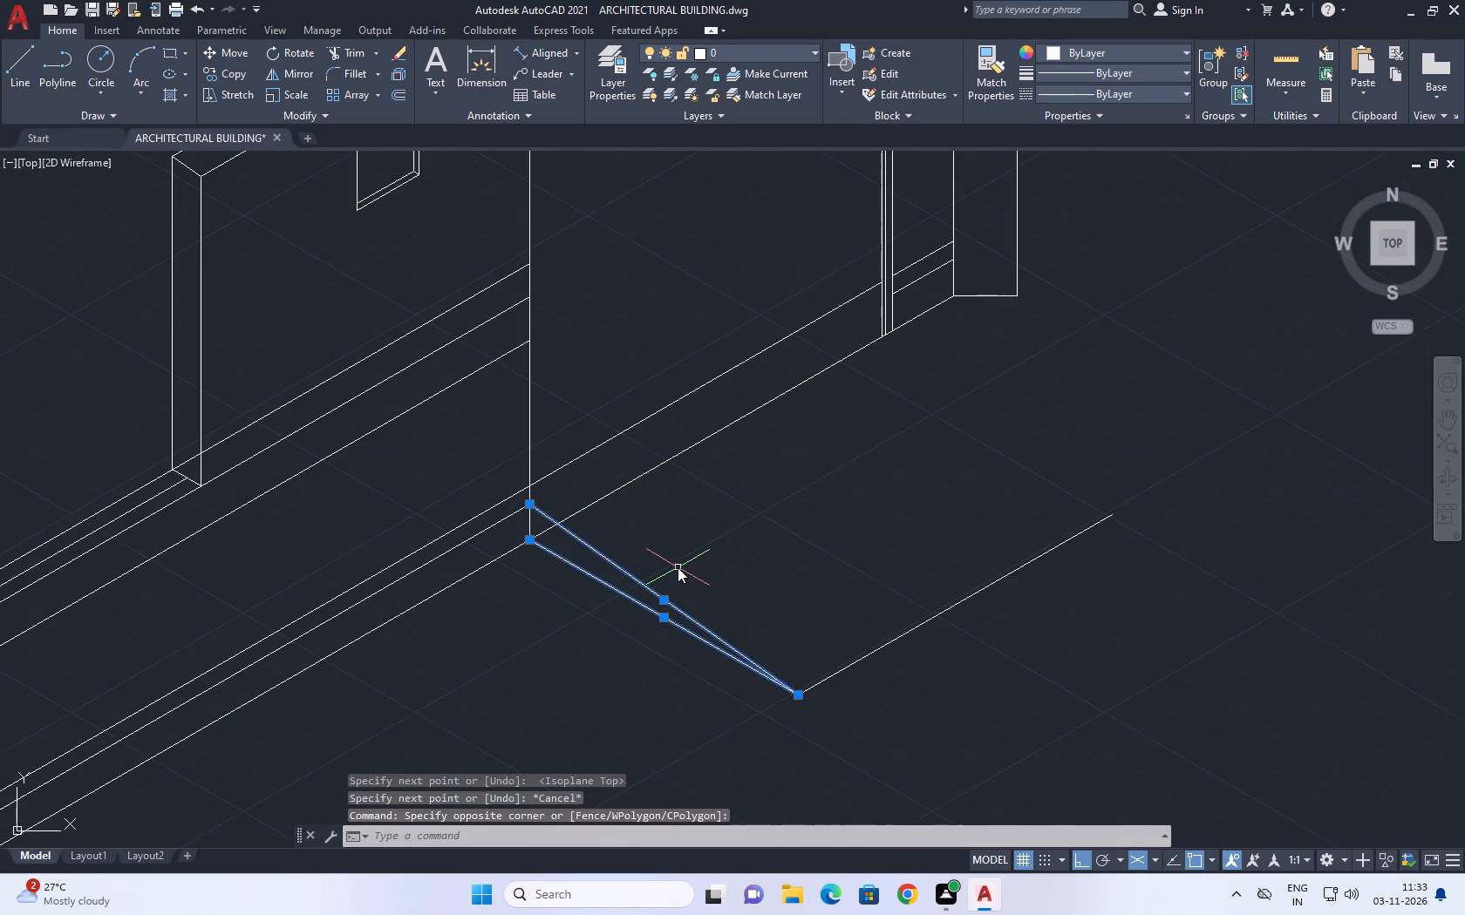
pyautogui.write('o')
pyautogui.press('space')
pyautogui.click(525, 507)
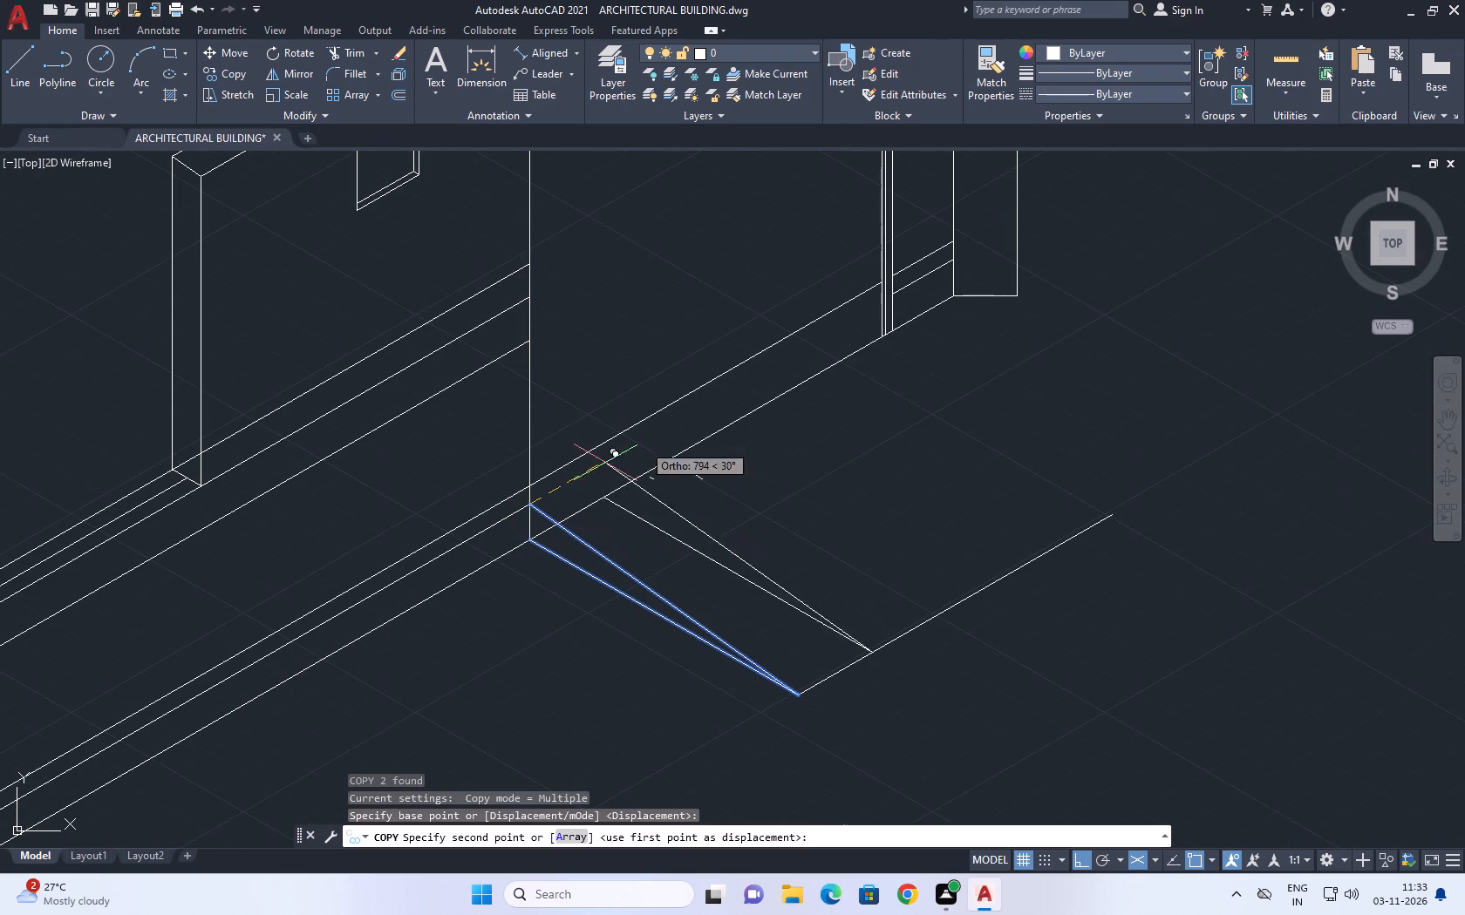
pyautogui.scroll(2, 884, 303)
pyautogui.moveTo(732, 340); pyautogui.dragTo(730, 341, button='middle')
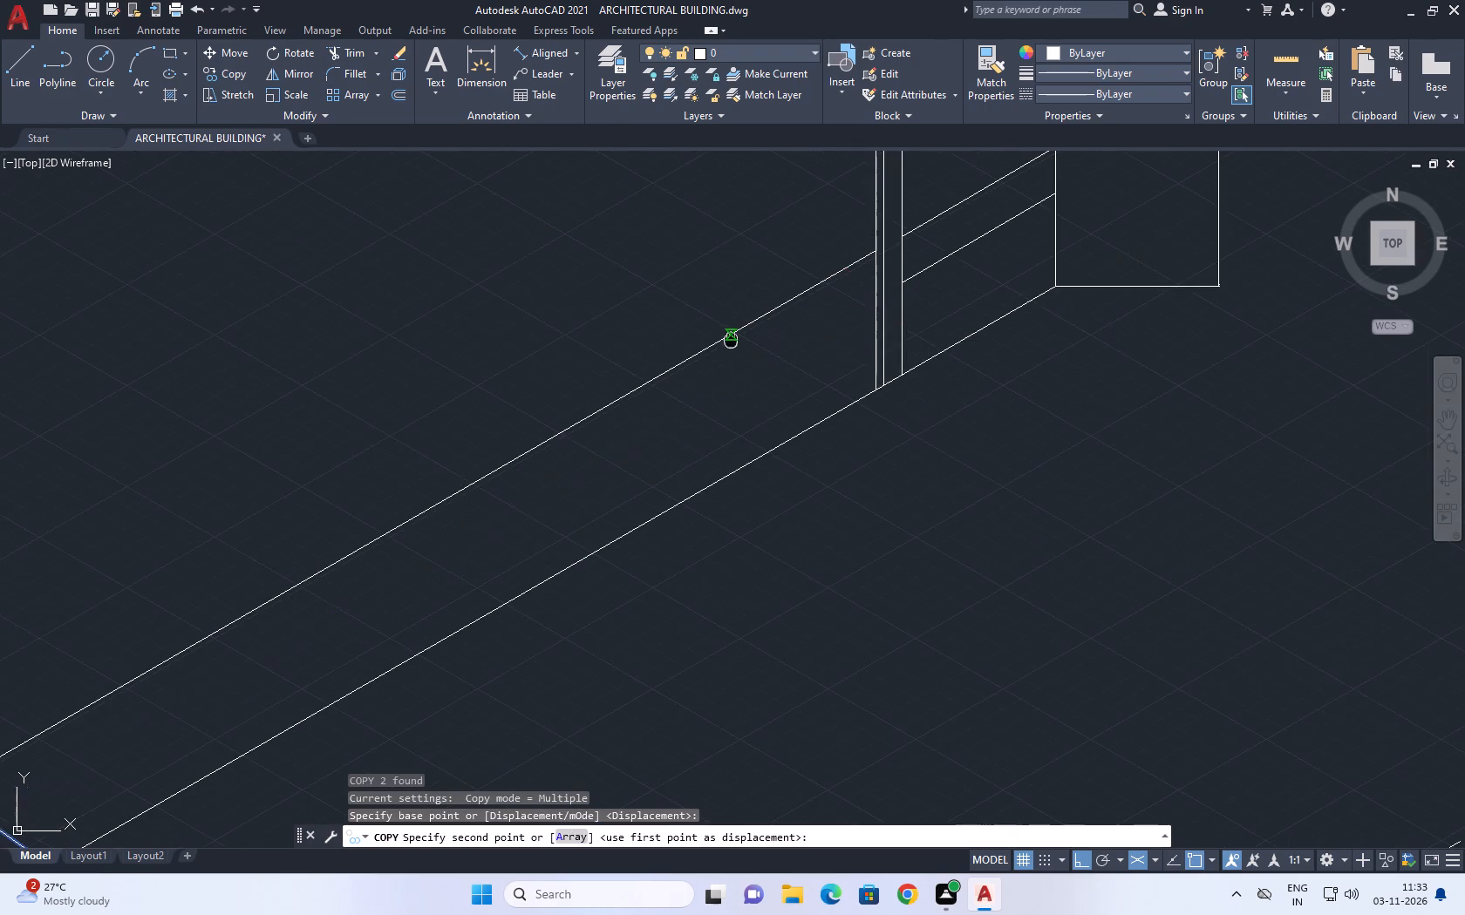
pyautogui.moveTo(730, 341); pyautogui.dragTo(671, 358, button='middle')
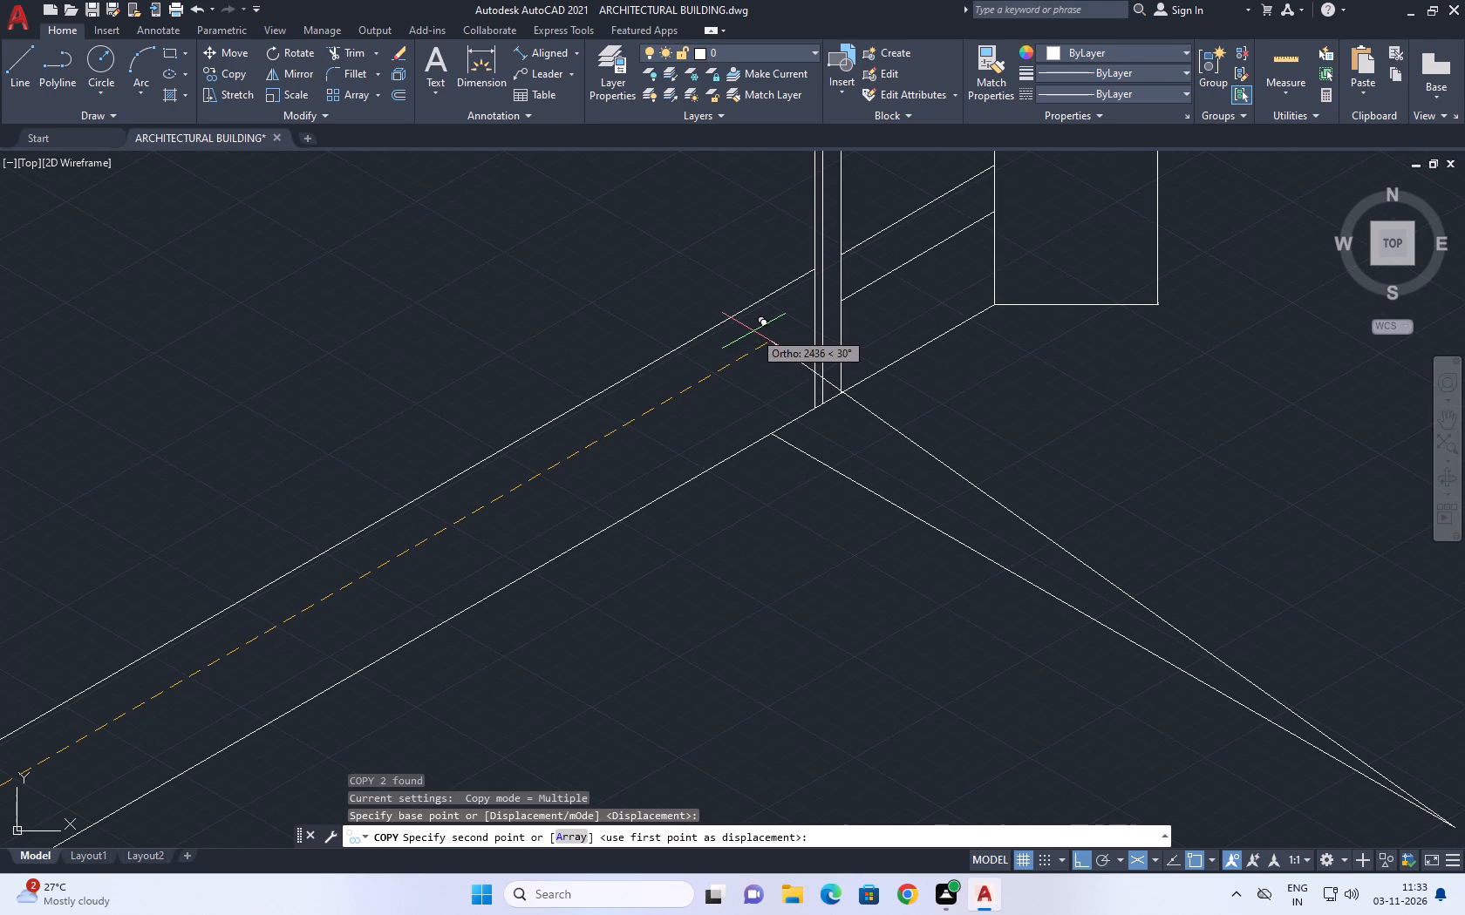
pyautogui.click(844, 300)
pyautogui.press('Escape')
pyautogui.scroll(4, 882, 349)
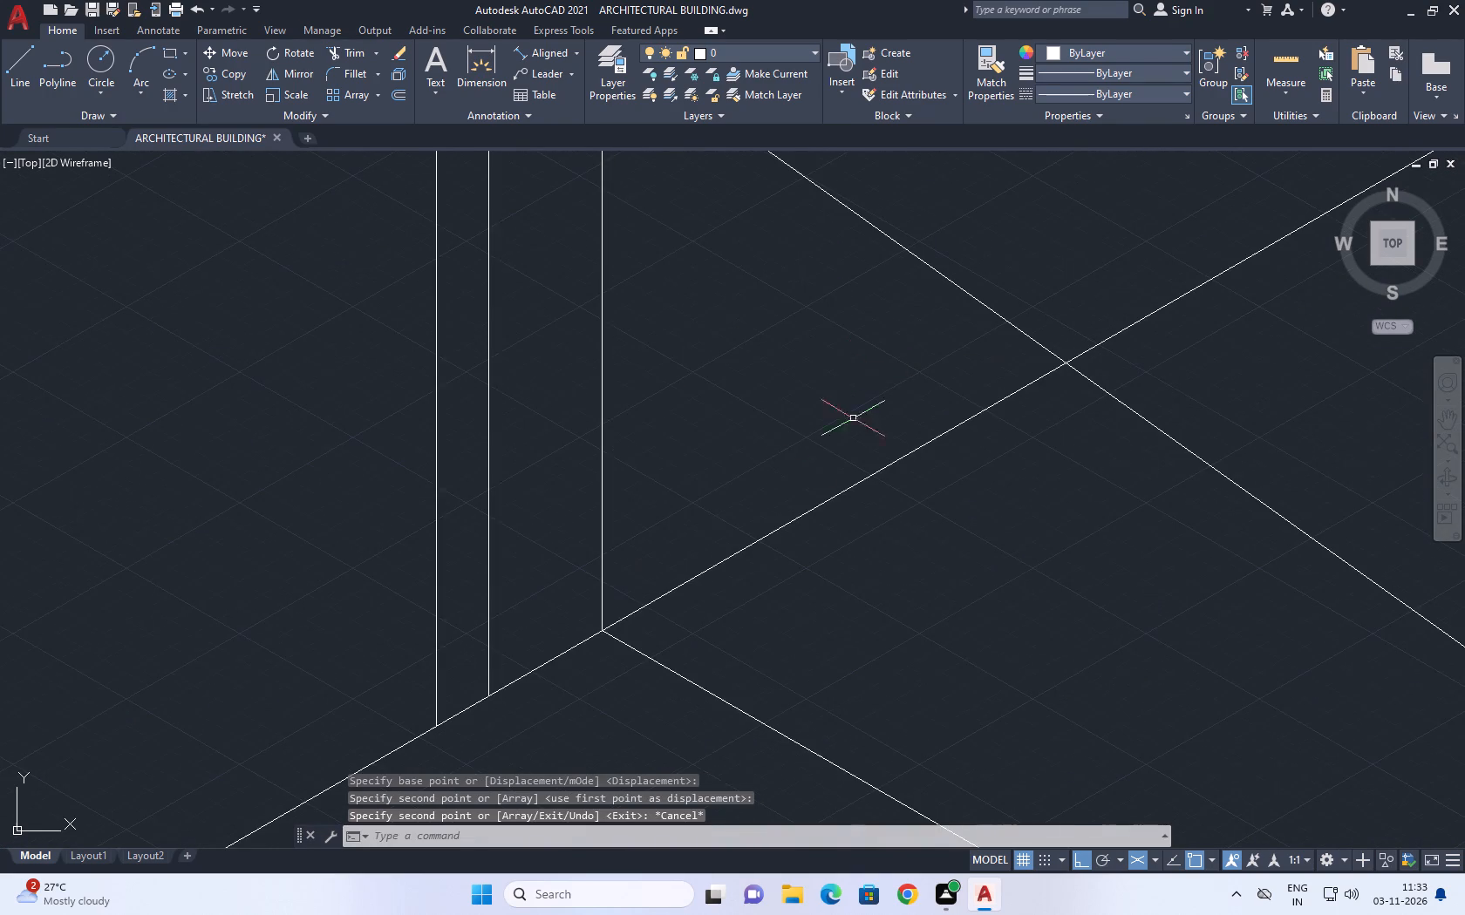
pyautogui.scroll(-9, 693, 478)
pyautogui.scroll(2, 872, 454)
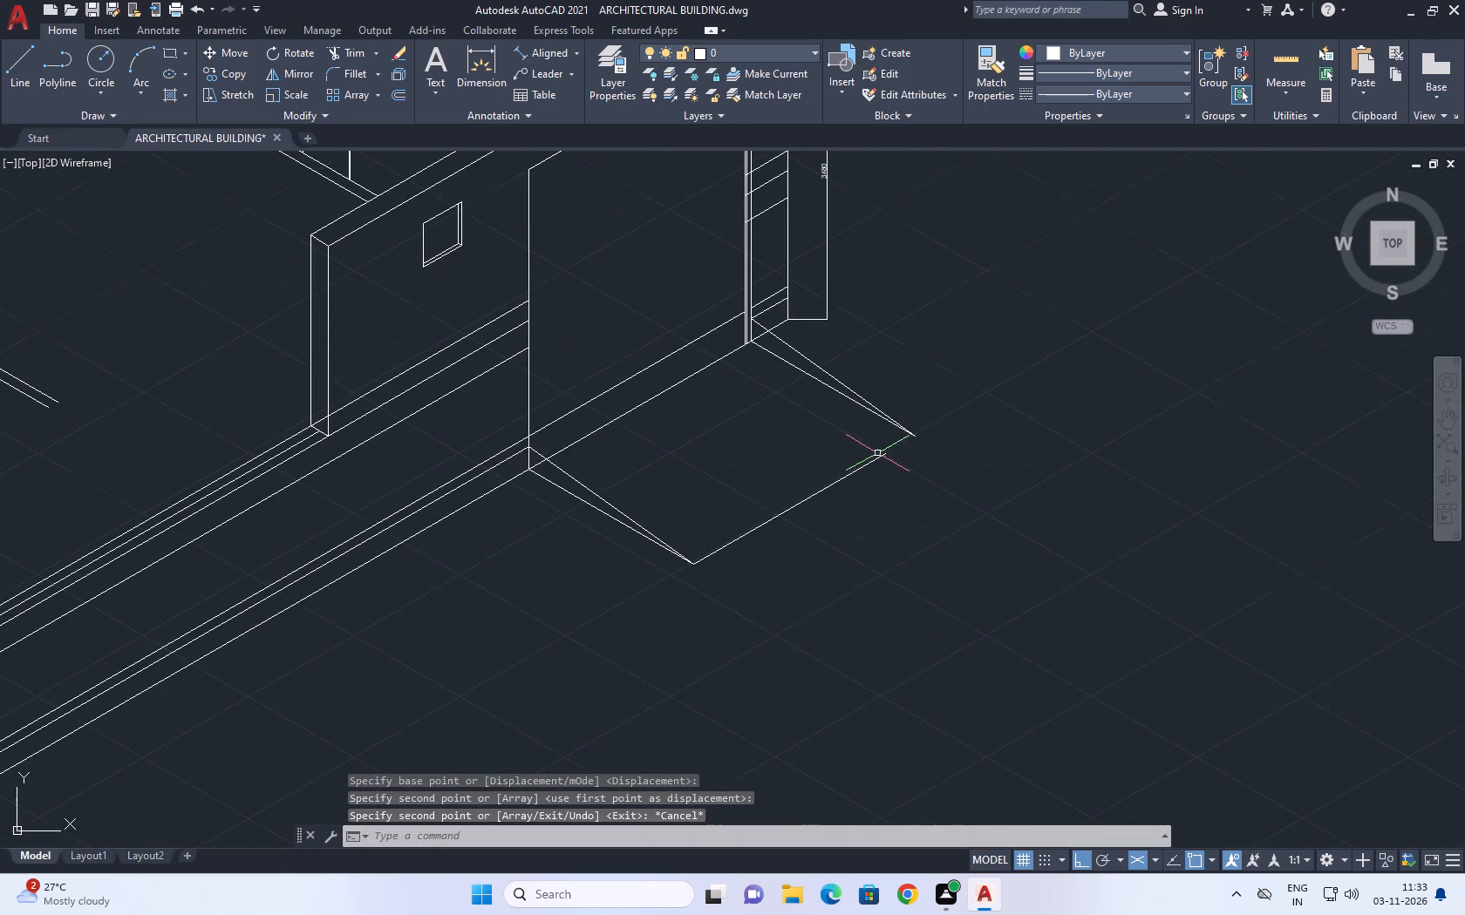
# Extend the ramp's front edge to meet the outer end of the copied ground line at the far side.
pyautogui.scroll(1, 878, 453)
pyautogui.moveTo(883, 467); pyautogui.dragTo(889, 478, button='middle')
pyautogui.press('e')
pyautogui.press('x')
pyautogui.press('space')
pyautogui.click(872, 458)
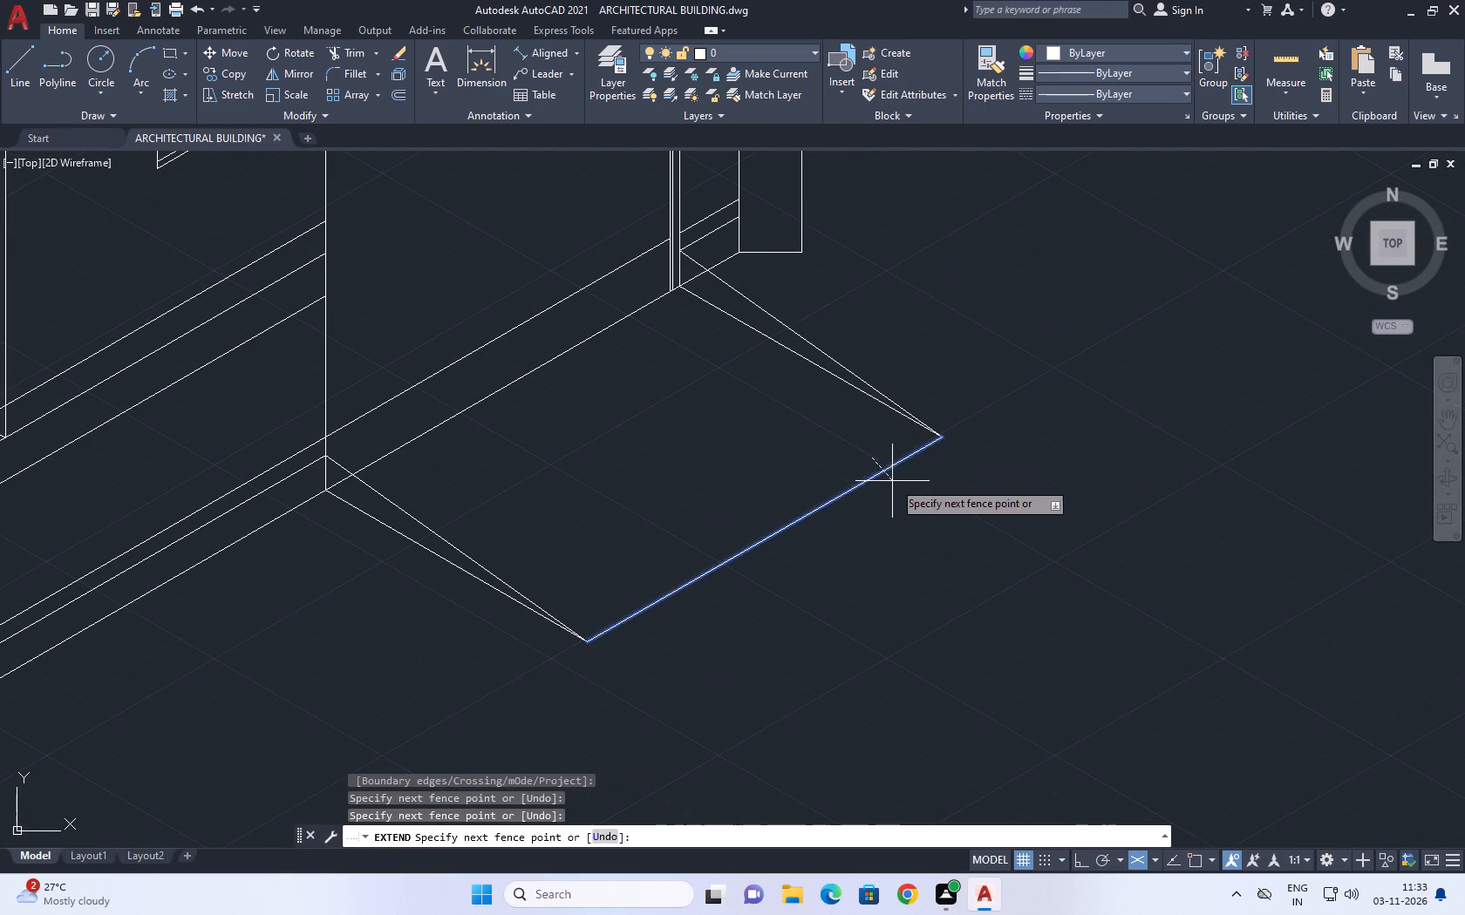
pyautogui.click(894, 483)
pyautogui.press('Escape')
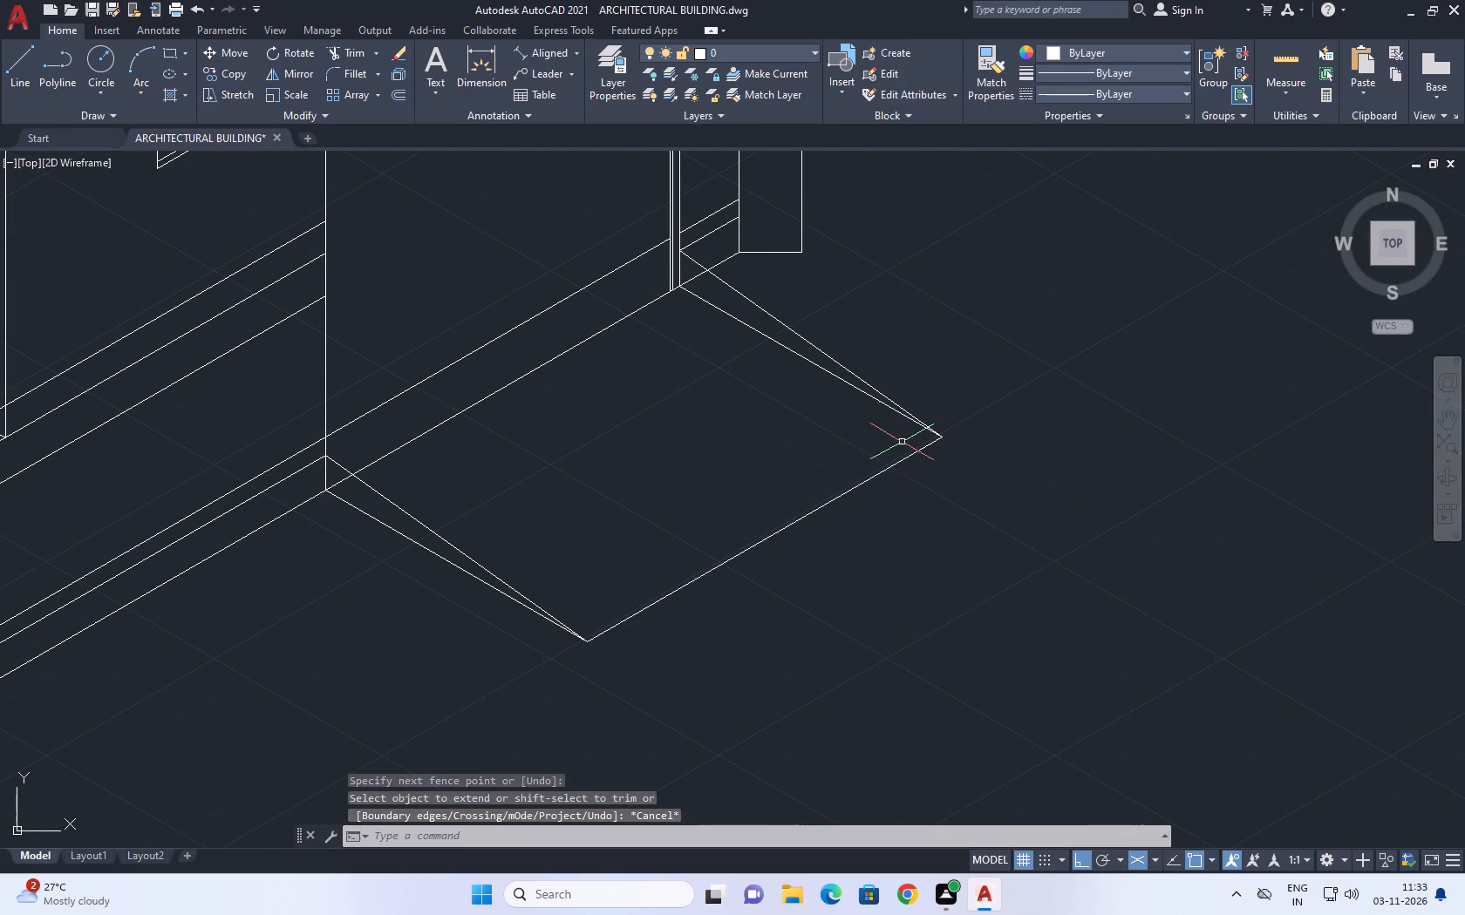
# Copy the ramp's front edge a short distance straight down to give the ramp a thin front face.
pyautogui.moveTo(767, 498); pyautogui.dragTo(772, 386, button='middle')
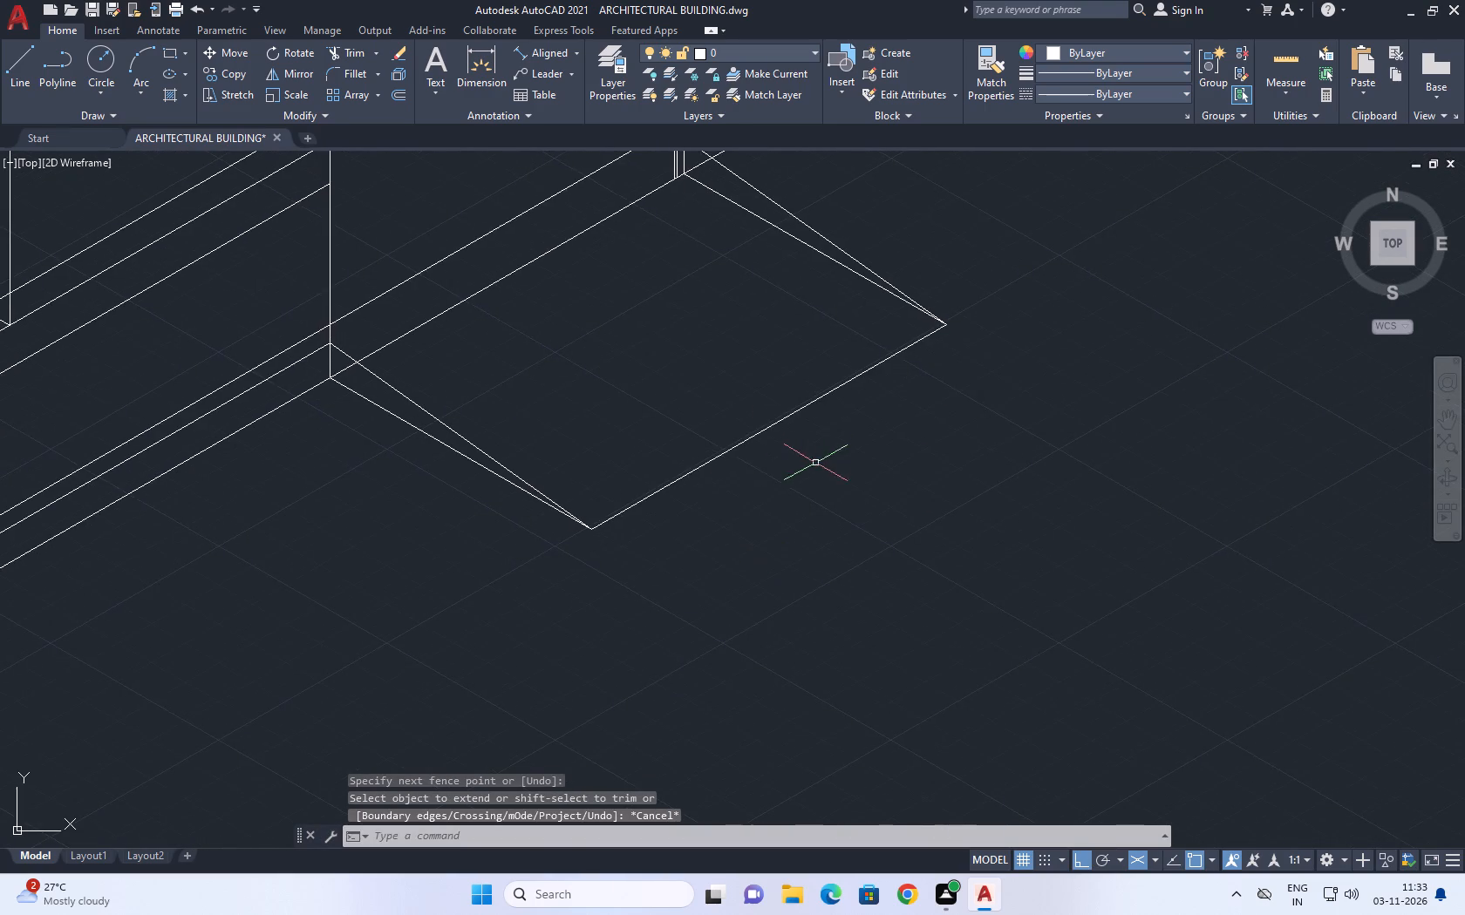
pyautogui.scroll(1, 593, 537)
pyautogui.moveTo(655, 535); pyautogui.dragTo(656, 526)
pyautogui.click(620, 453)
pyautogui.moveTo(648, 482); pyautogui.dragTo(651, 462, button='middle')
pyautogui.scroll(1, 651, 457)
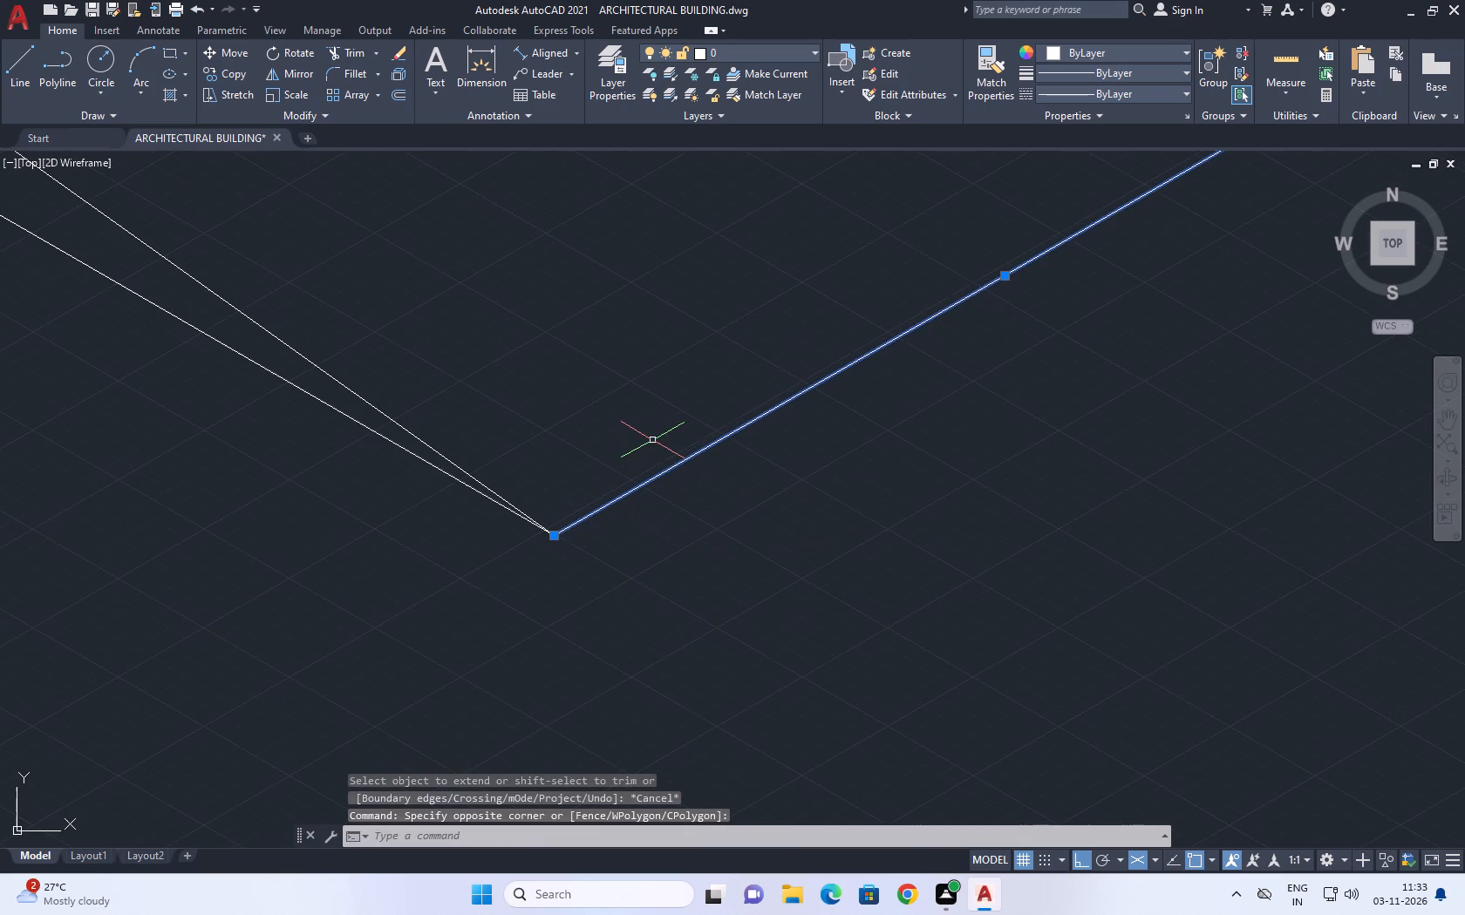
pyautogui.write('co')
pyautogui.press('space')
pyautogui.click(555, 532)
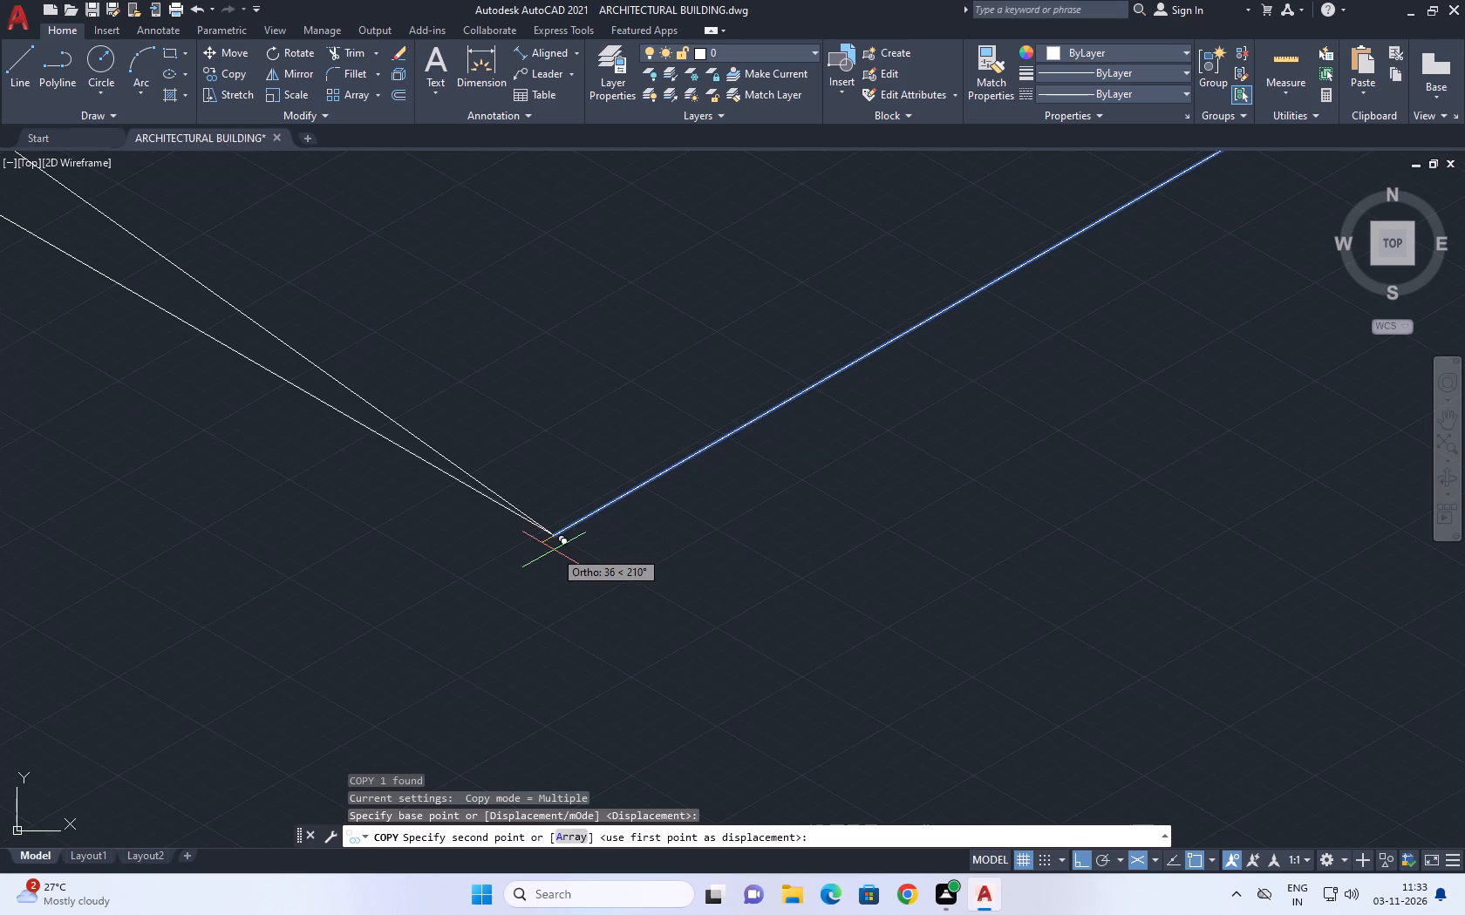
pyautogui.press('F5')
pyautogui.click(554, 550)
pyautogui.press('Escape')
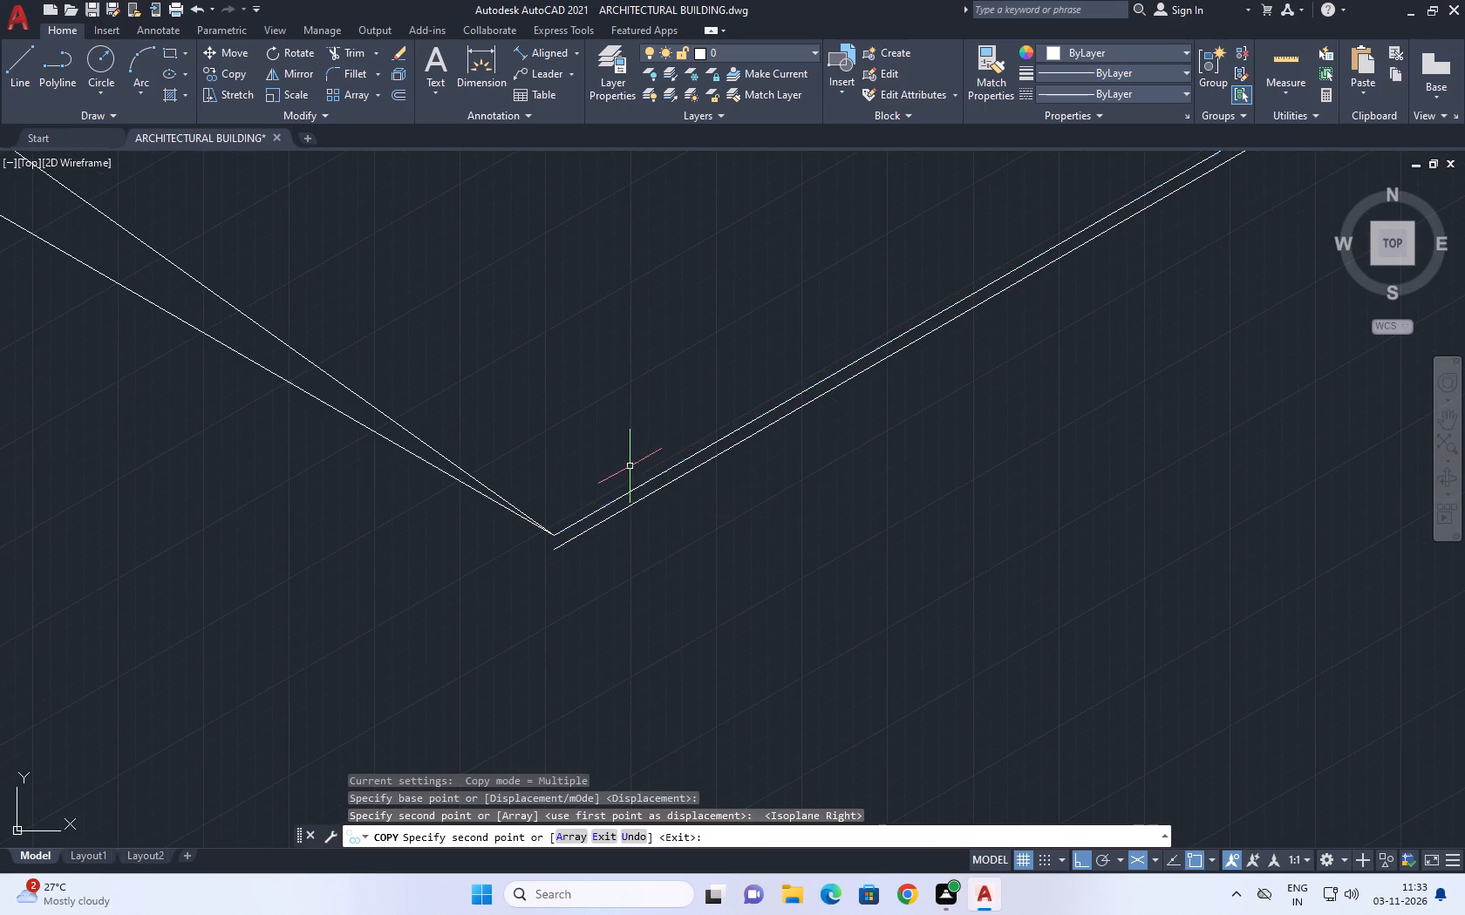
# Stretch the outer end of the ramp's near-side ground line down to the end of the lower front edge.
pyautogui.moveTo(487, 506); pyautogui.dragTo(527, 507, button='middle')
pyautogui.scroll(2, 527, 507)
pyautogui.click(540, 506)
pyautogui.click(524, 496)
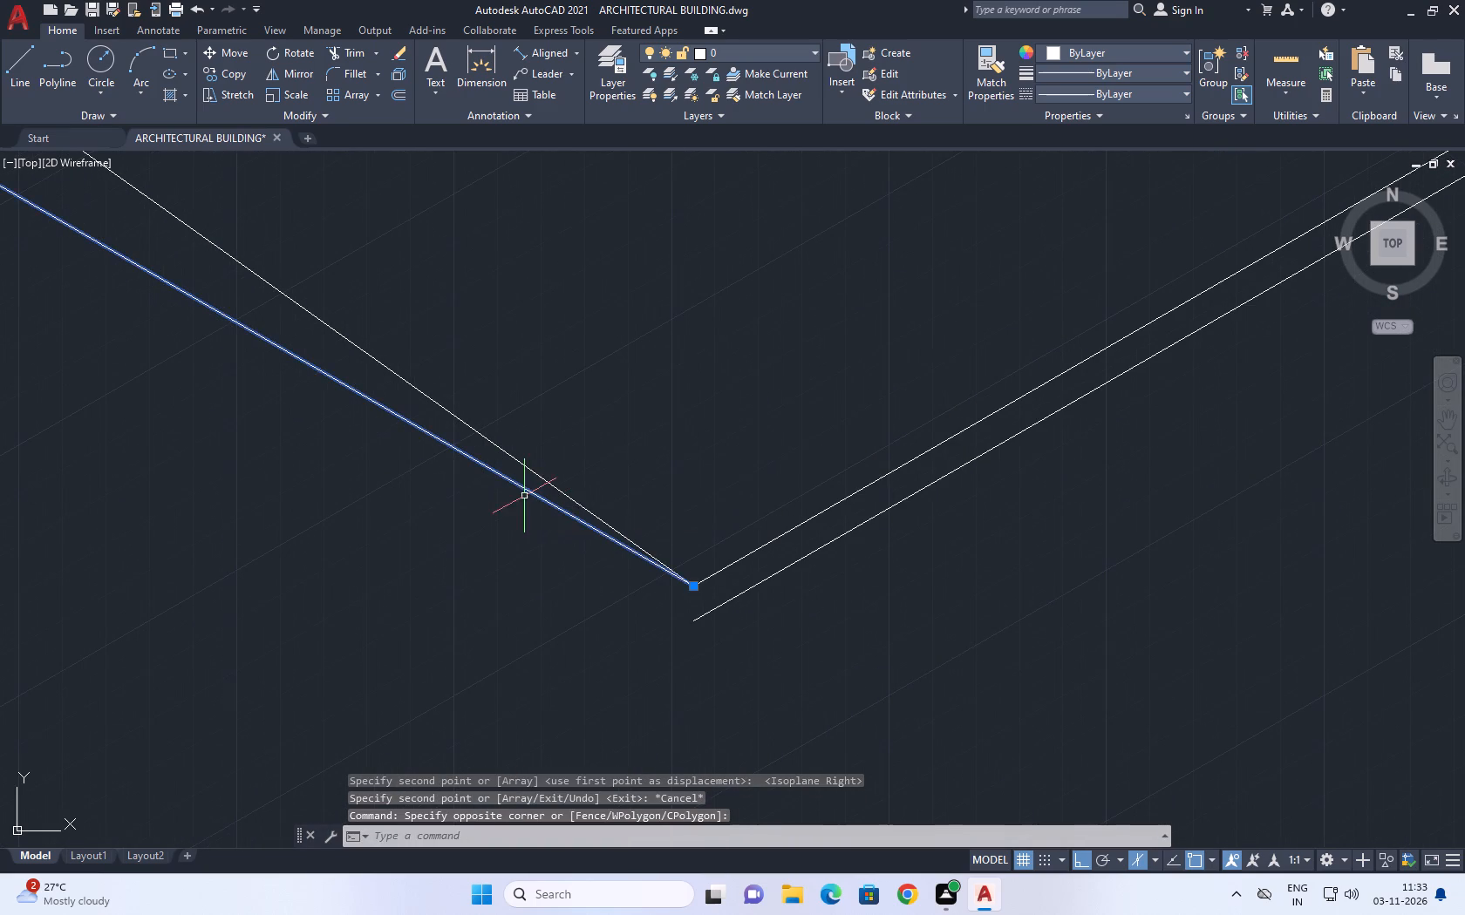
pyautogui.click(698, 588)
pyautogui.click(698, 620)
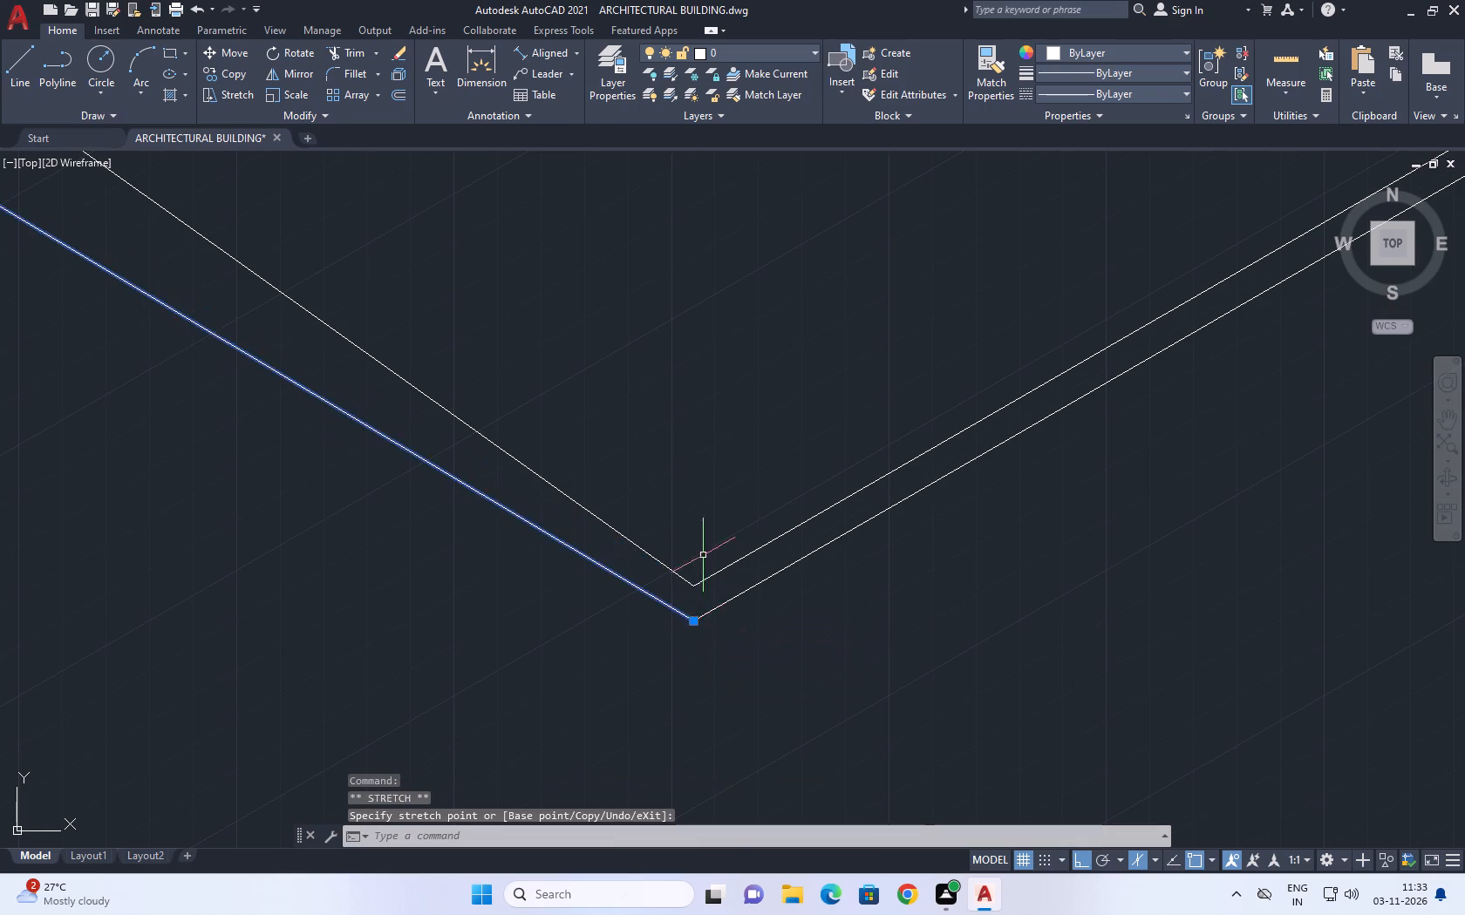
# Stretch the outer end of the ramp's far-side sloping line down to the far end of the lower front edge.
pyautogui.scroll(-6, 703, 555)
pyautogui.scroll(6, 877, 468)
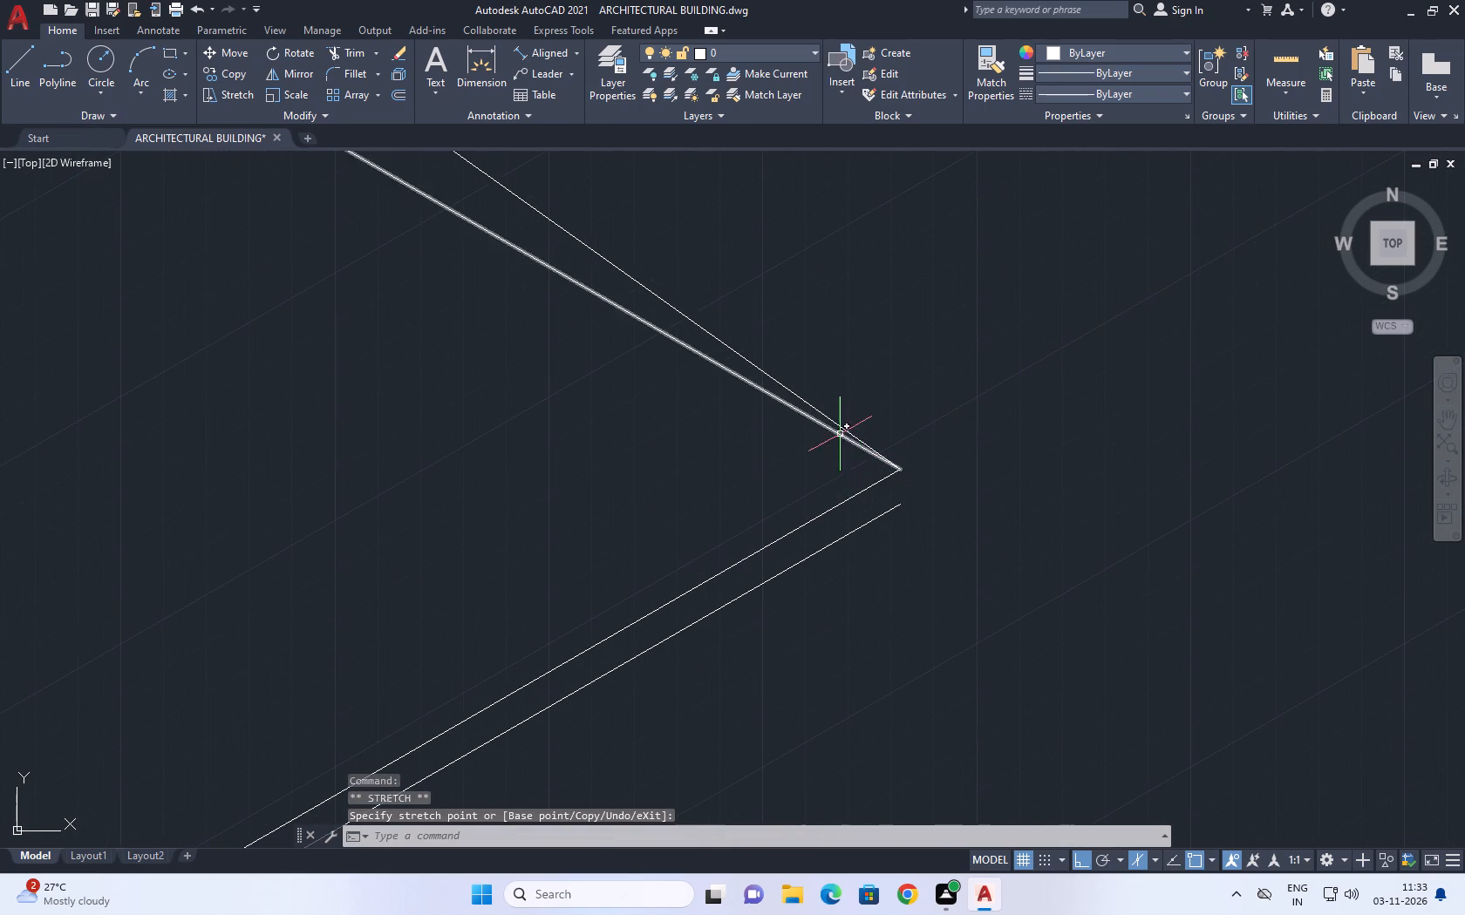
pyautogui.click(831, 418)
pyautogui.scroll(2, 916, 465)
pyautogui.click(877, 473)
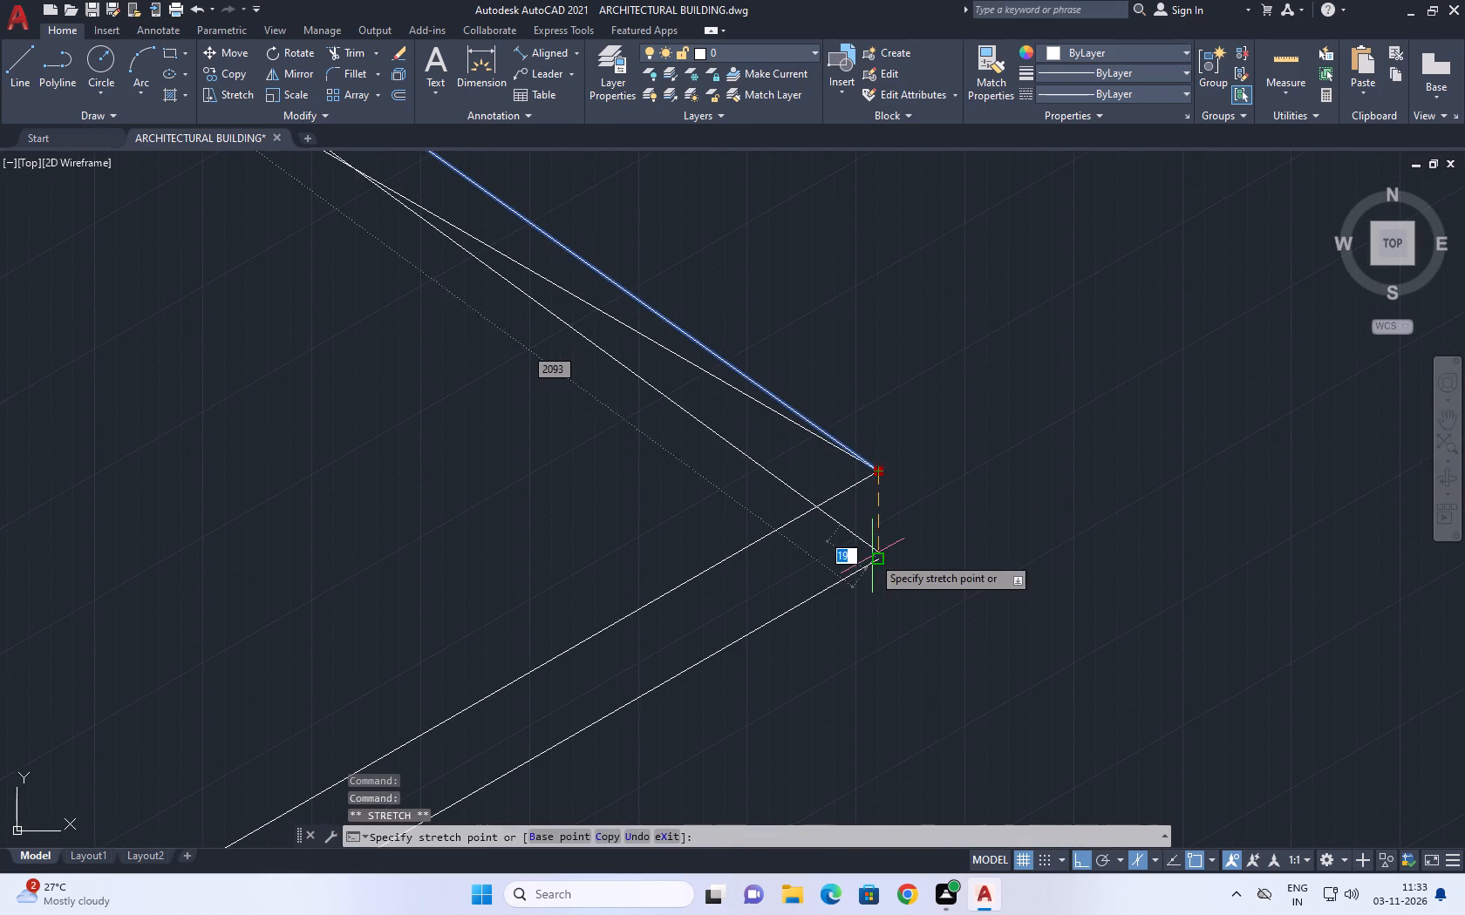
pyautogui.click(878, 562)
pyautogui.scroll(-4, 911, 501)
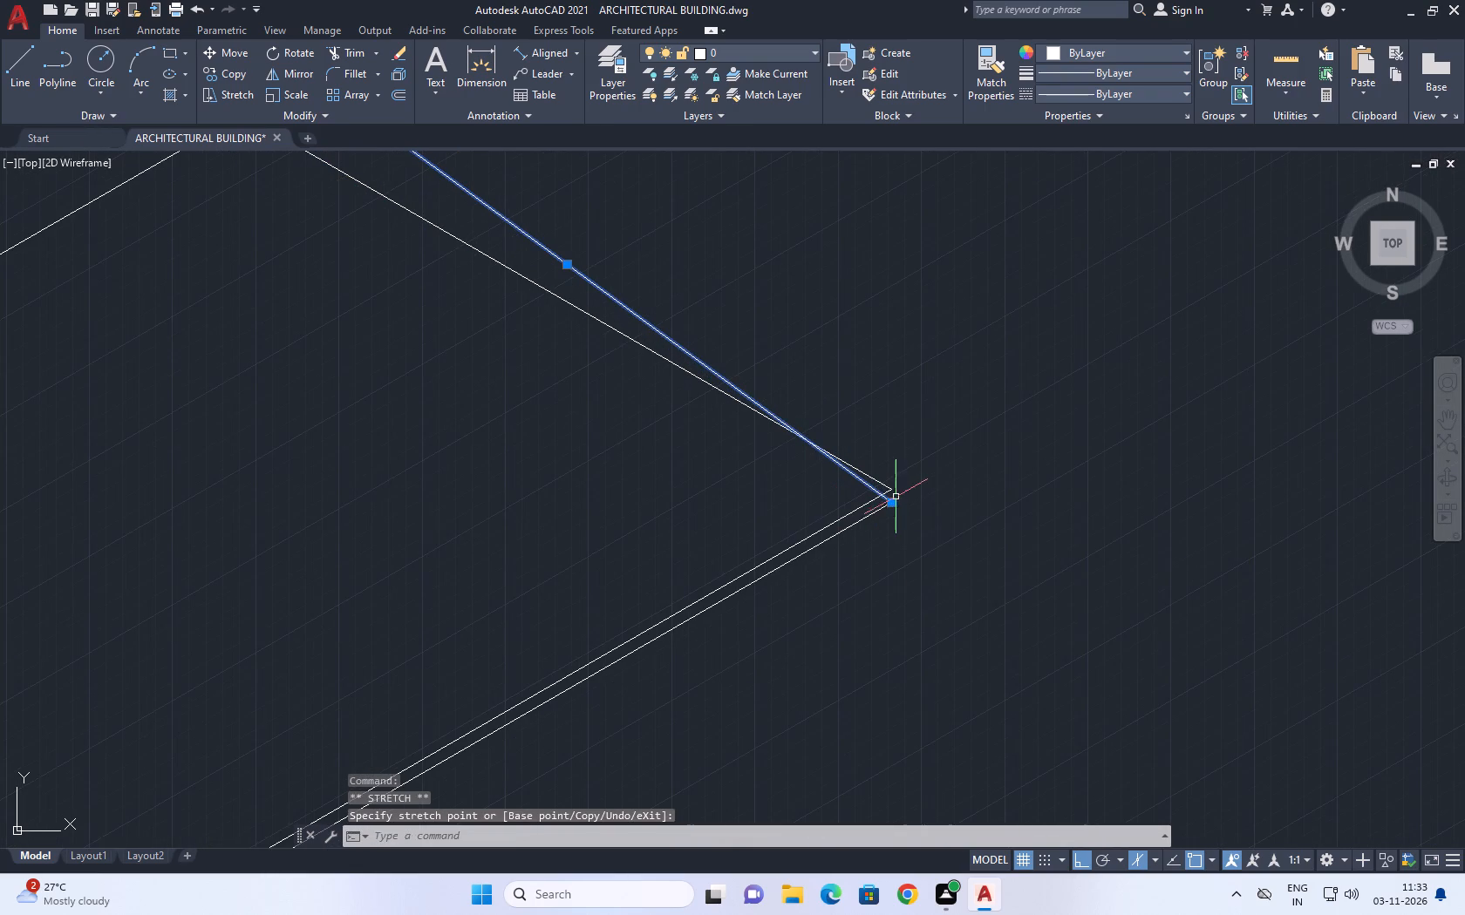
pyautogui.press('Escape')
# Shorten the upper front edge by stretching its far end back to the far-side sloping line.
pyautogui.scroll(2, 884, 501)
pyautogui.click(886, 485)
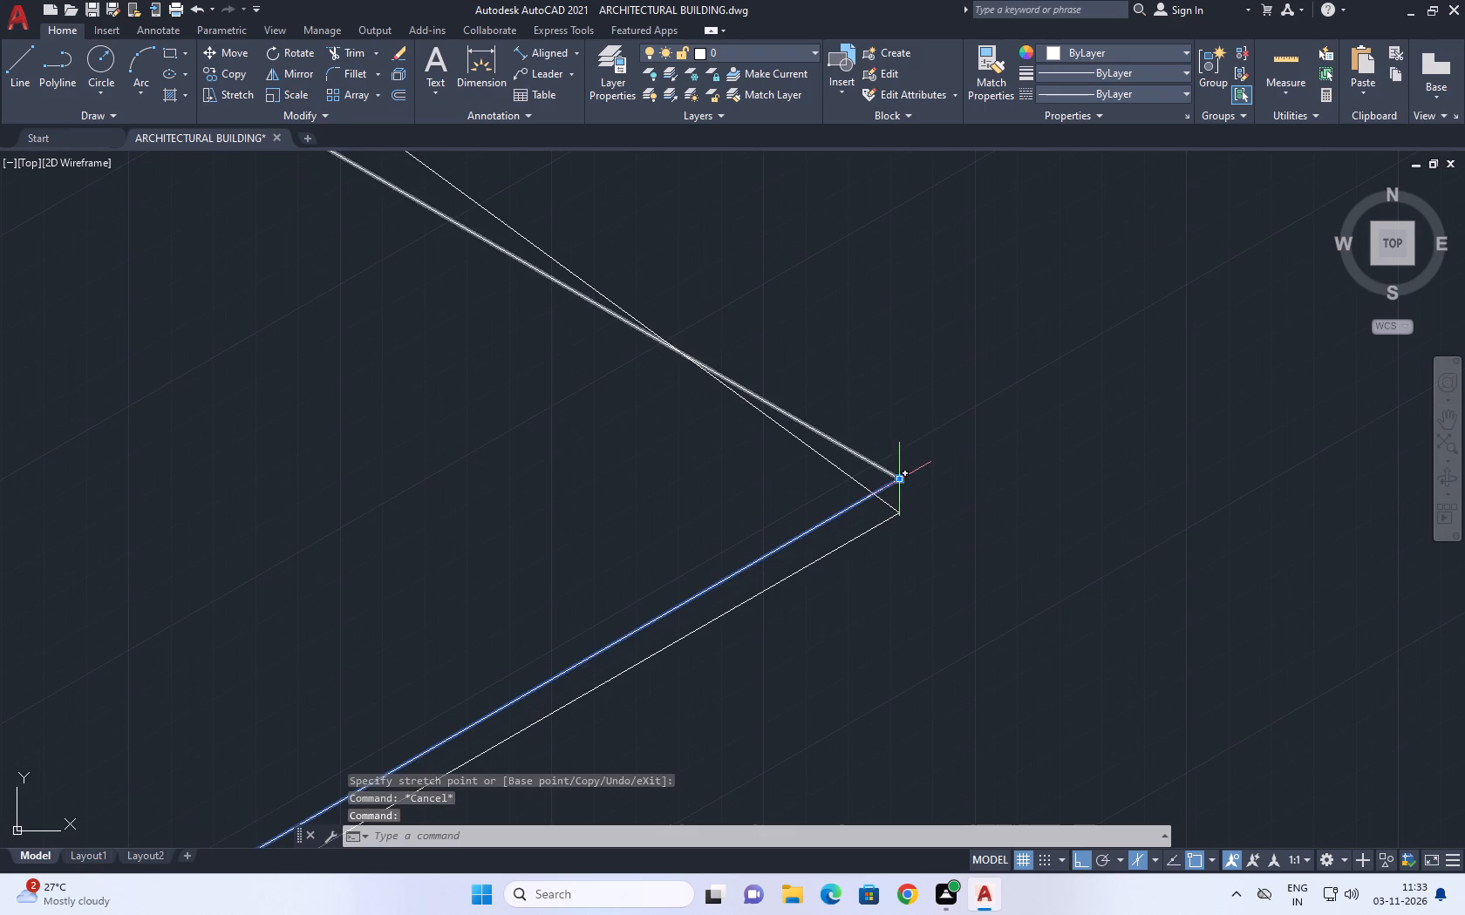
pyautogui.click(898, 480)
pyautogui.click(869, 498)
pyautogui.scroll(-2, 887, 481)
pyautogui.press('Escape')
pyautogui.scroll(2, 888, 479)
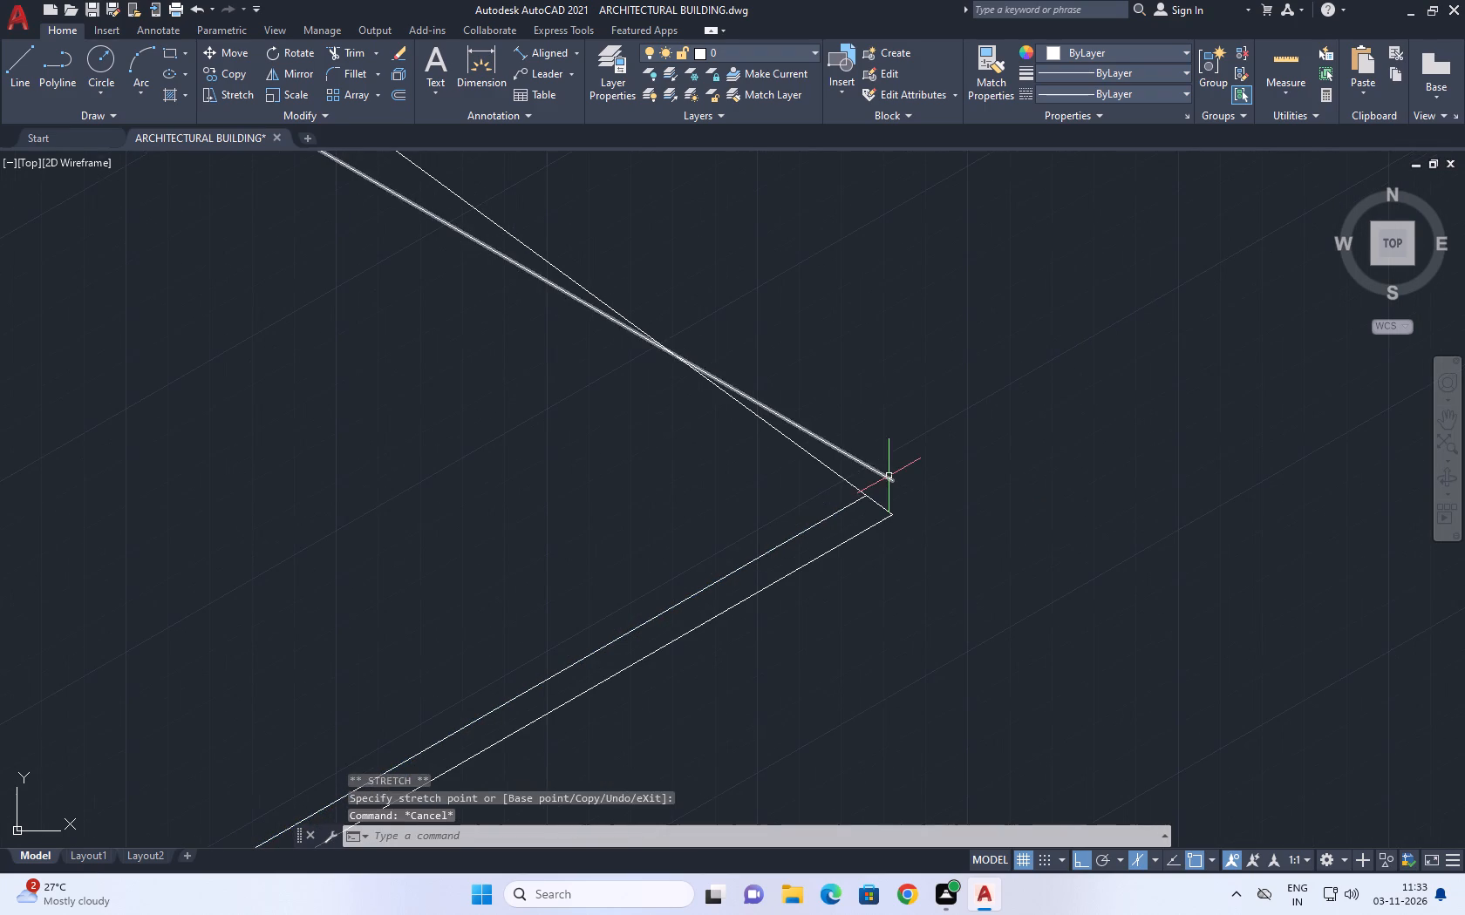
# Stretch the outer end of the far-side ground line back to the shortened end of the upper front edge.
pyautogui.click(889, 476)
pyautogui.click(892, 478)
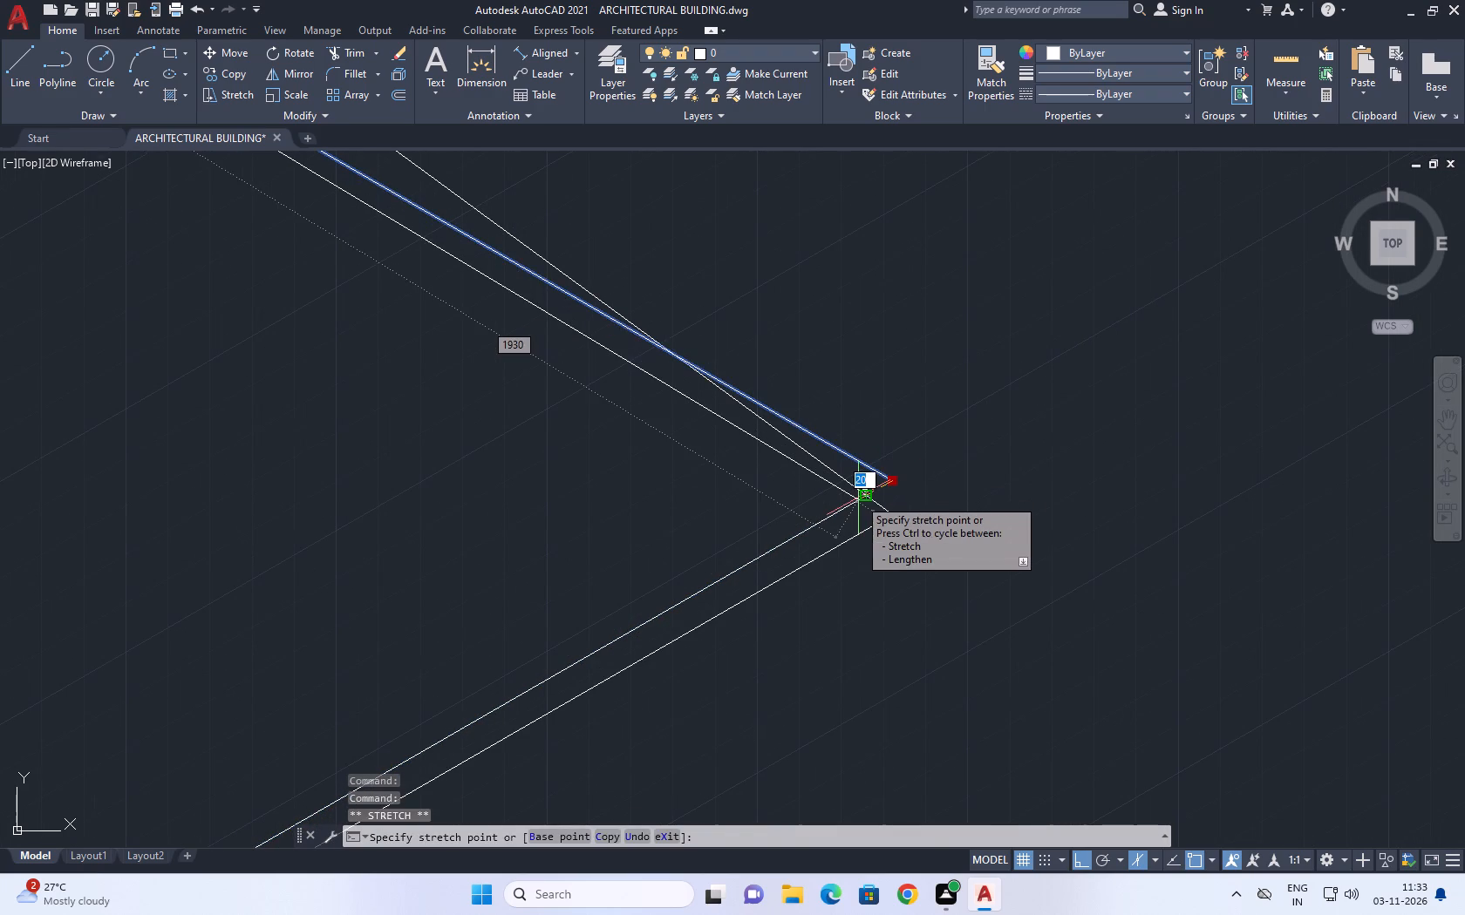
pyautogui.click(862, 496)
pyautogui.scroll(-3, 924, 492)
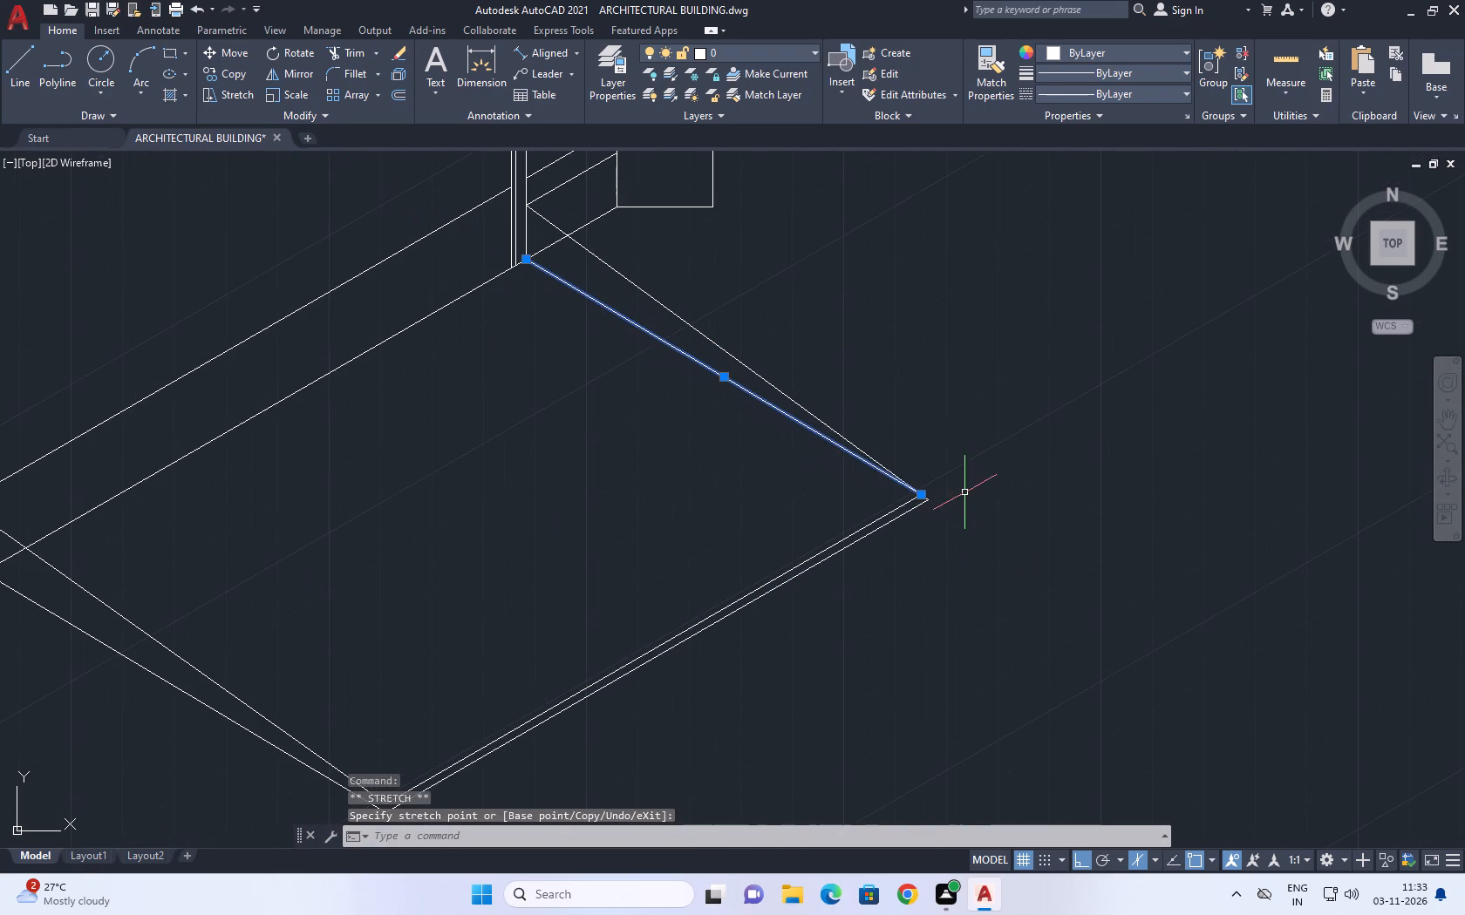
pyautogui.press('Escape')
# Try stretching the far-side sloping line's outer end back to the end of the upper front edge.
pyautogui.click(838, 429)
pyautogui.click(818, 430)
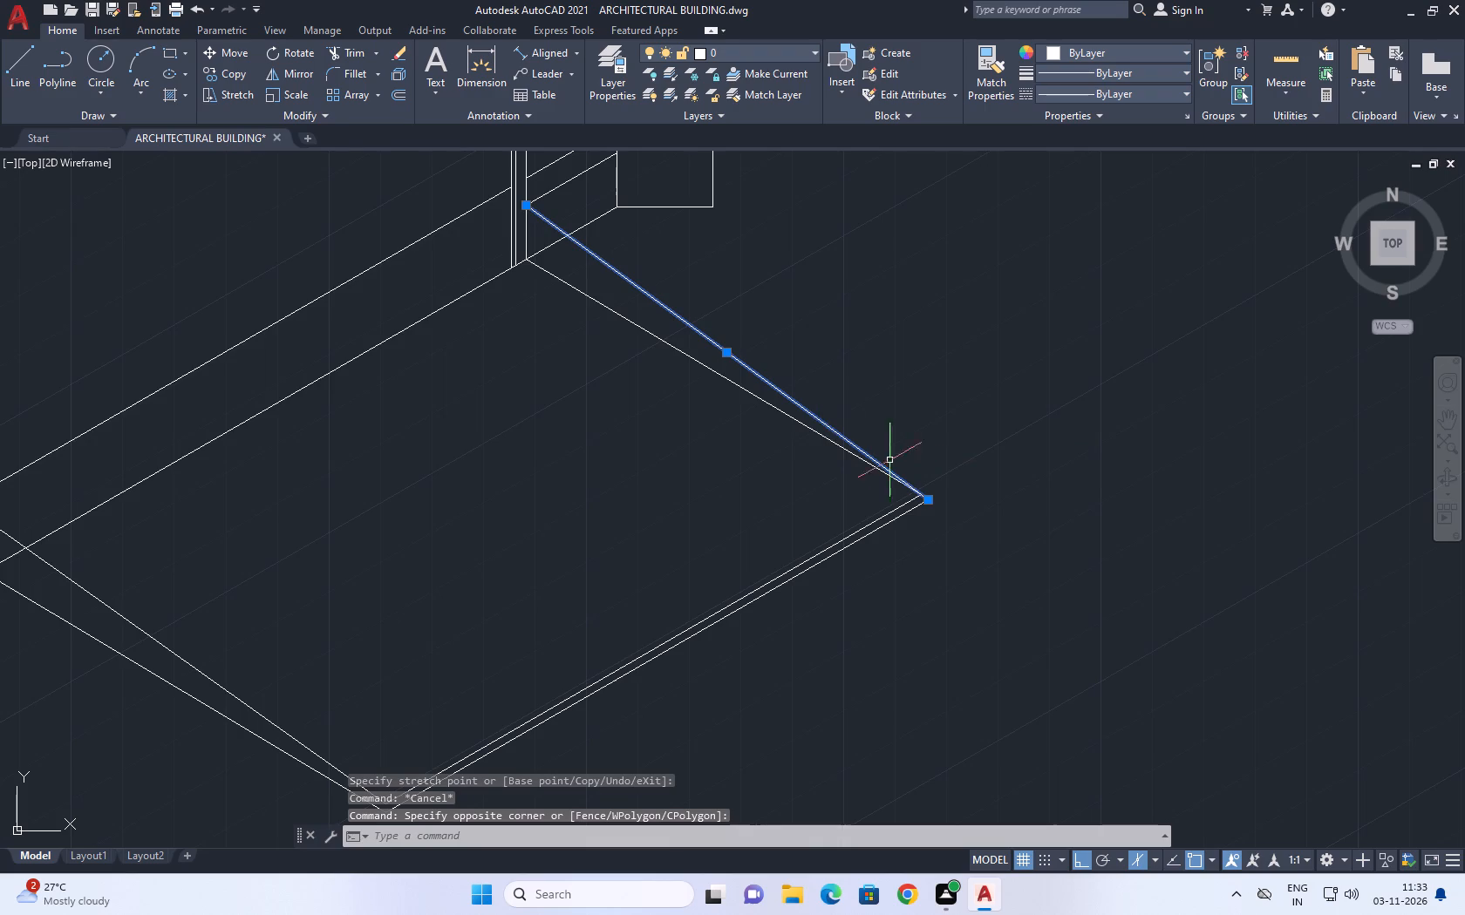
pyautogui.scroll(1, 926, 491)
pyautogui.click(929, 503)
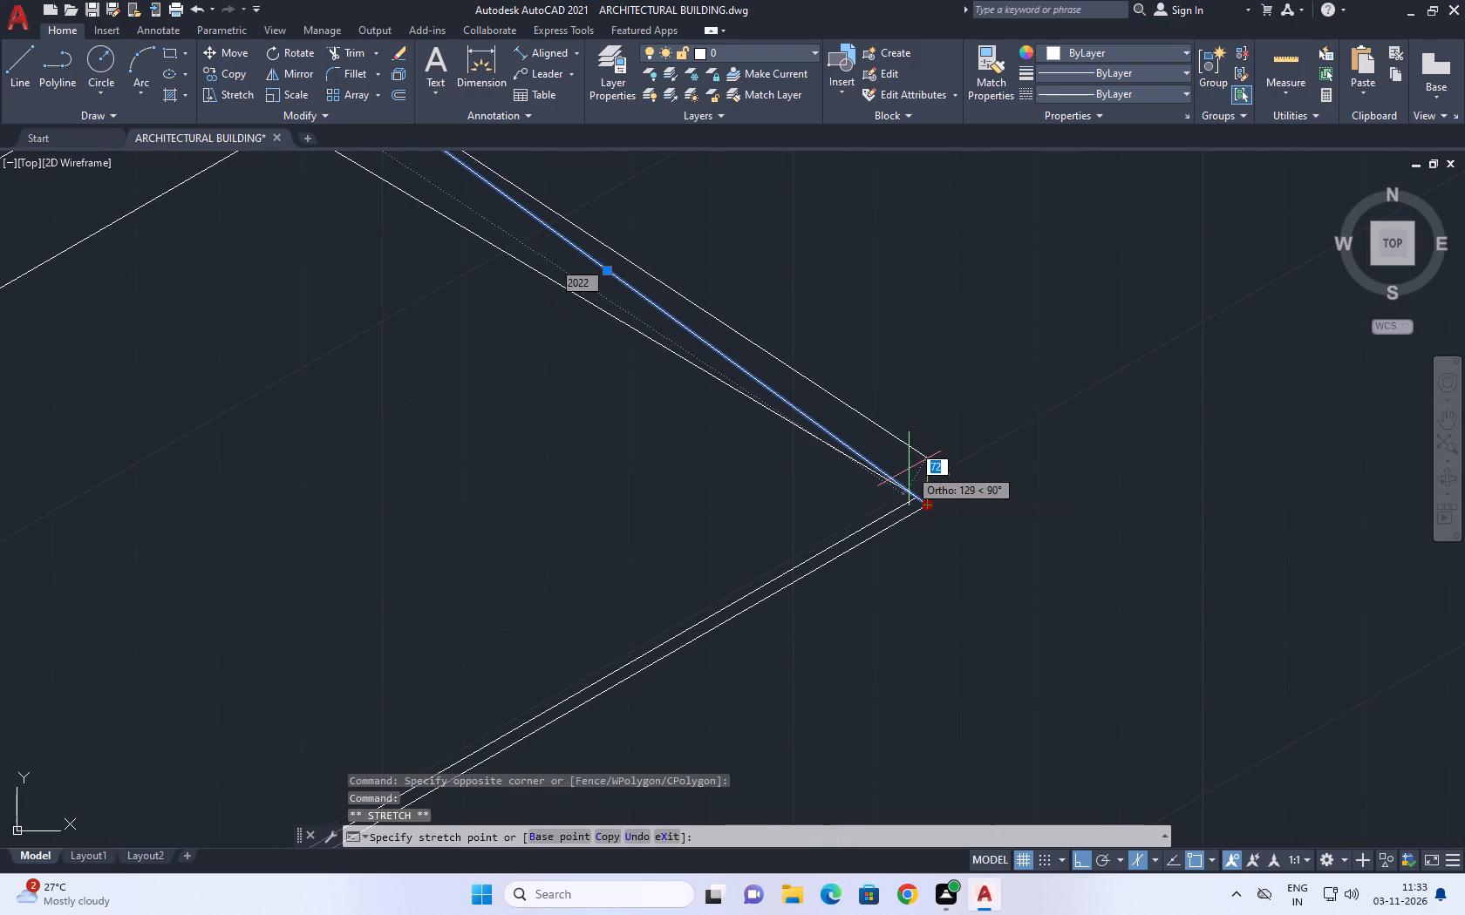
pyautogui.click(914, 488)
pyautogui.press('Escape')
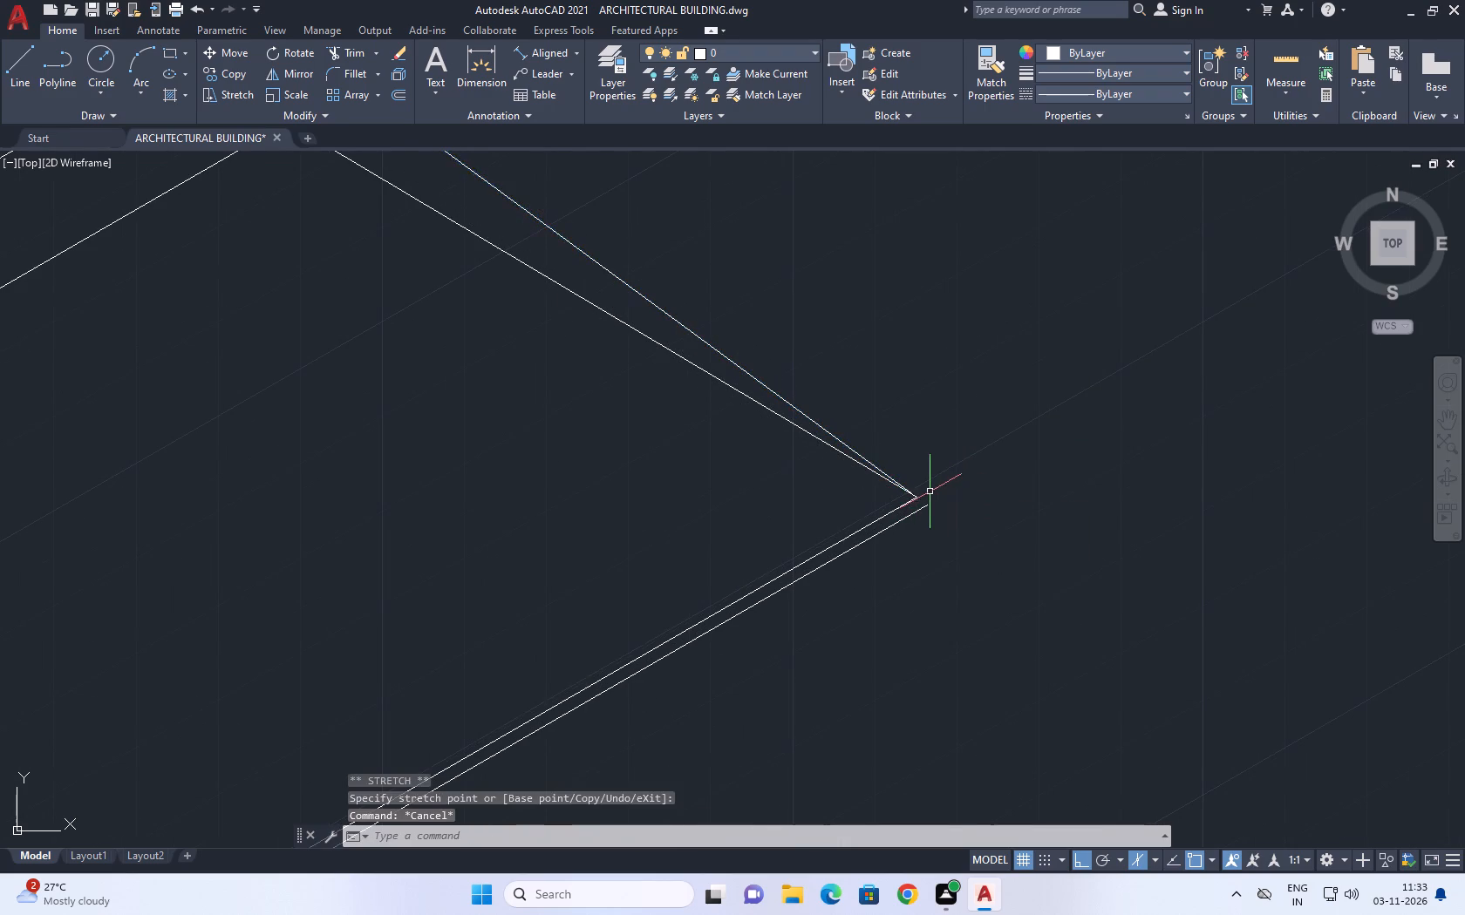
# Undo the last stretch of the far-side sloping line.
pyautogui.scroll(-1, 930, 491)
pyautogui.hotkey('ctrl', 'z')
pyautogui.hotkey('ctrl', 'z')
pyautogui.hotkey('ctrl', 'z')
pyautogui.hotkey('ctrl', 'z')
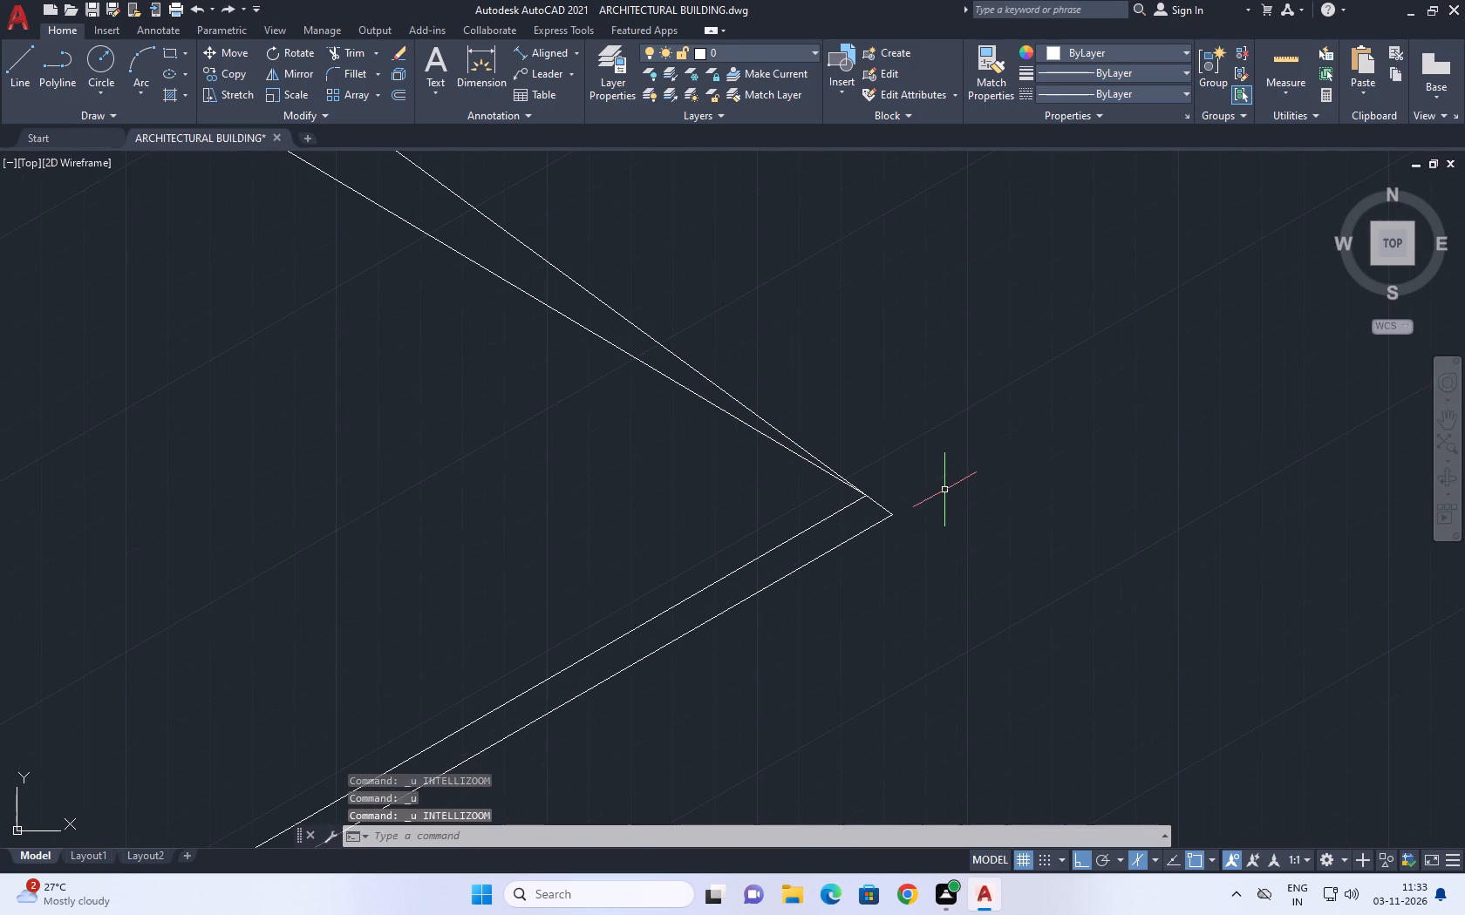
# Draw a short vertical line joining the upper and lower front edges at the ramp's near corner.
pyautogui.scroll(-5, 930, 465)
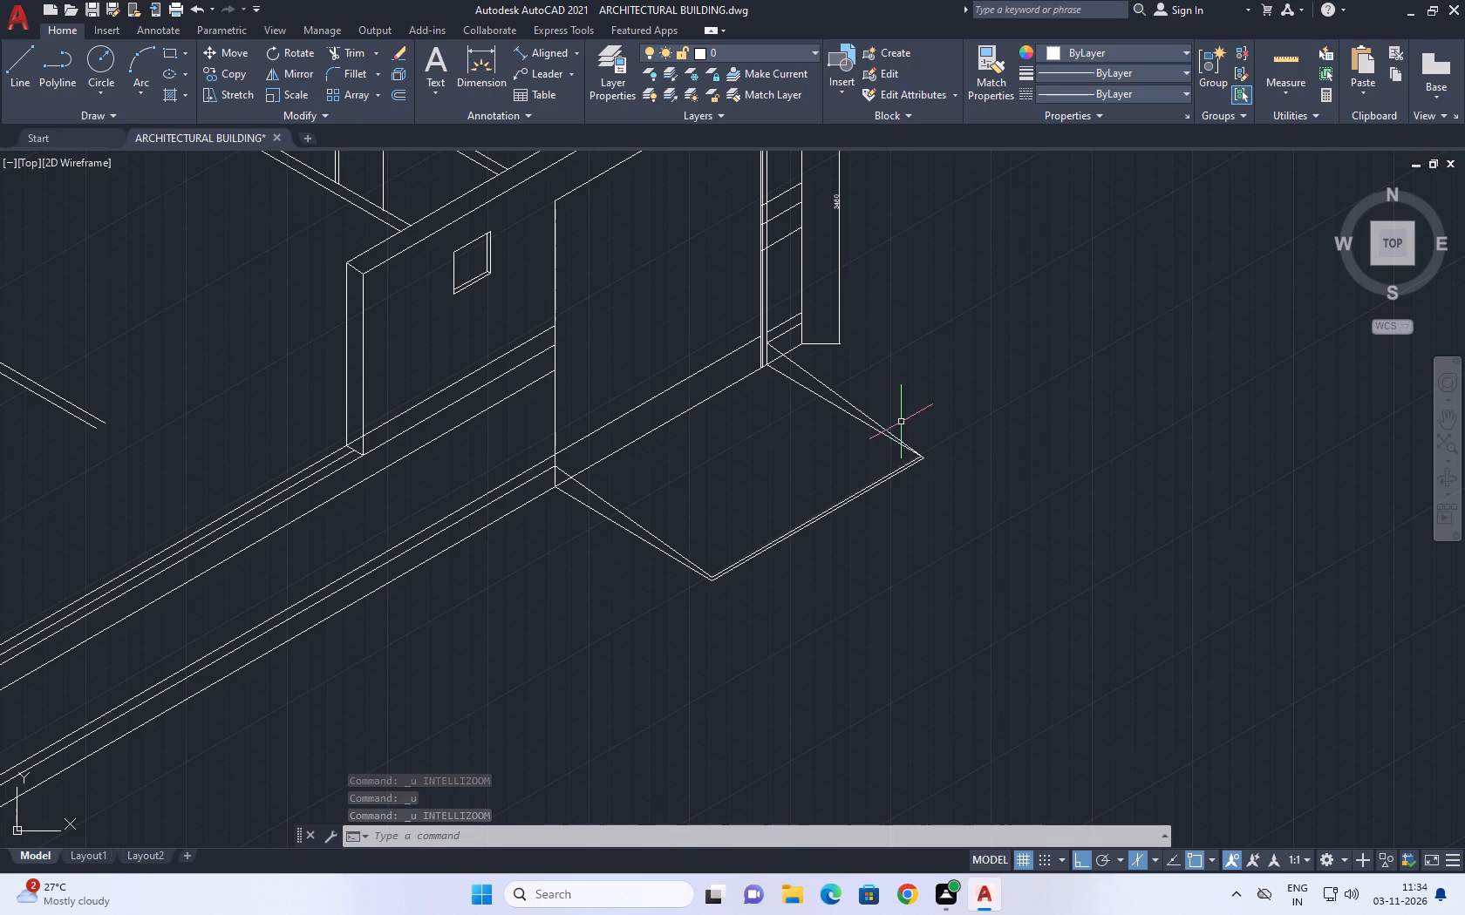
pyautogui.scroll(6, 926, 469)
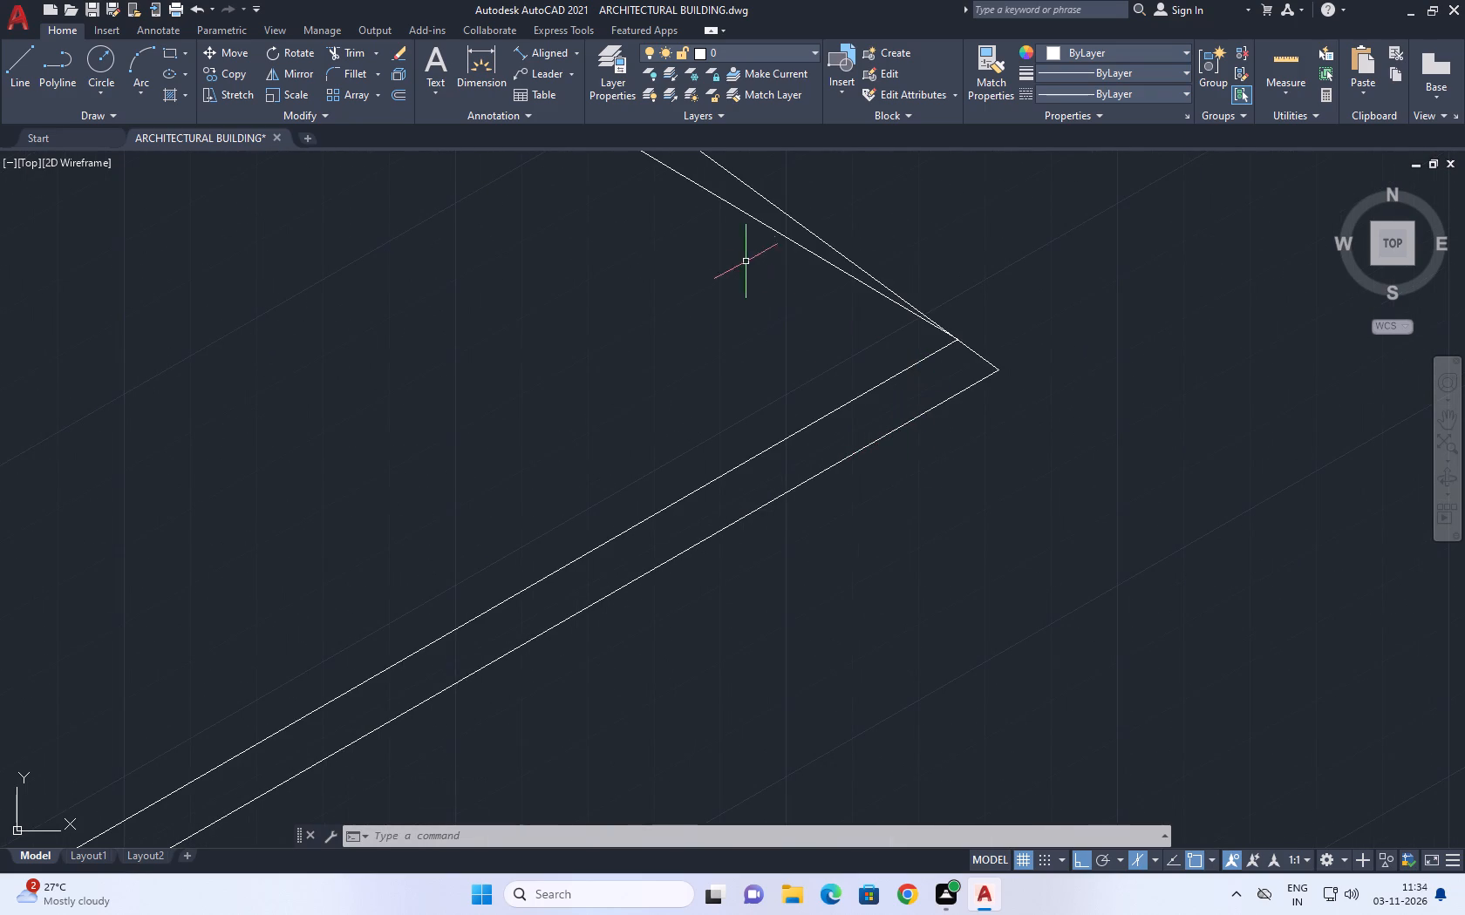
pyautogui.scroll(-5, 995, 483)
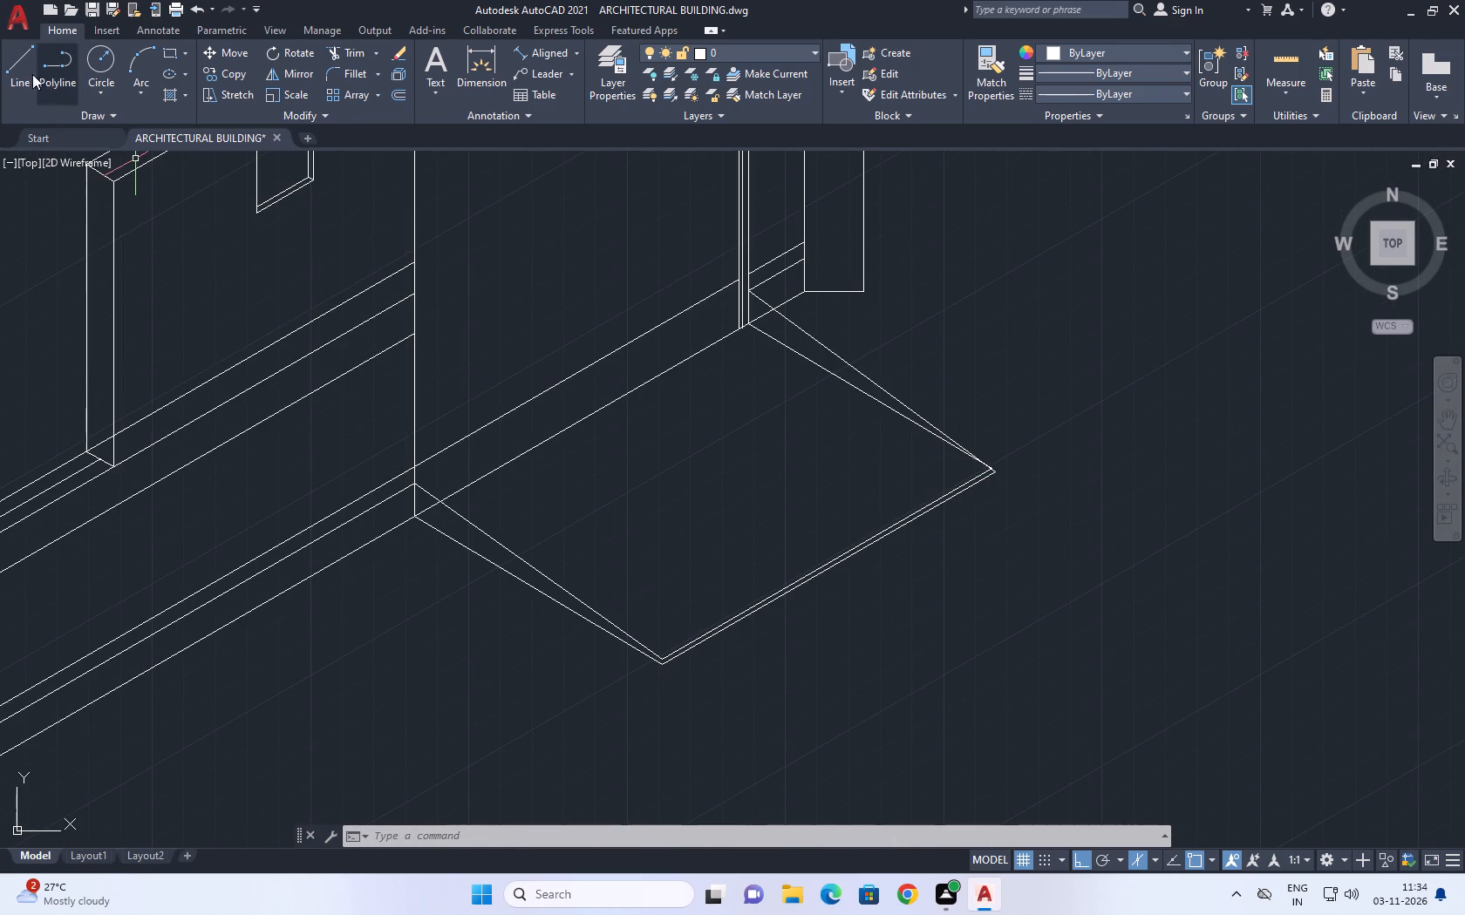
pyautogui.click(23, 68)
pyautogui.scroll(6, 619, 654)
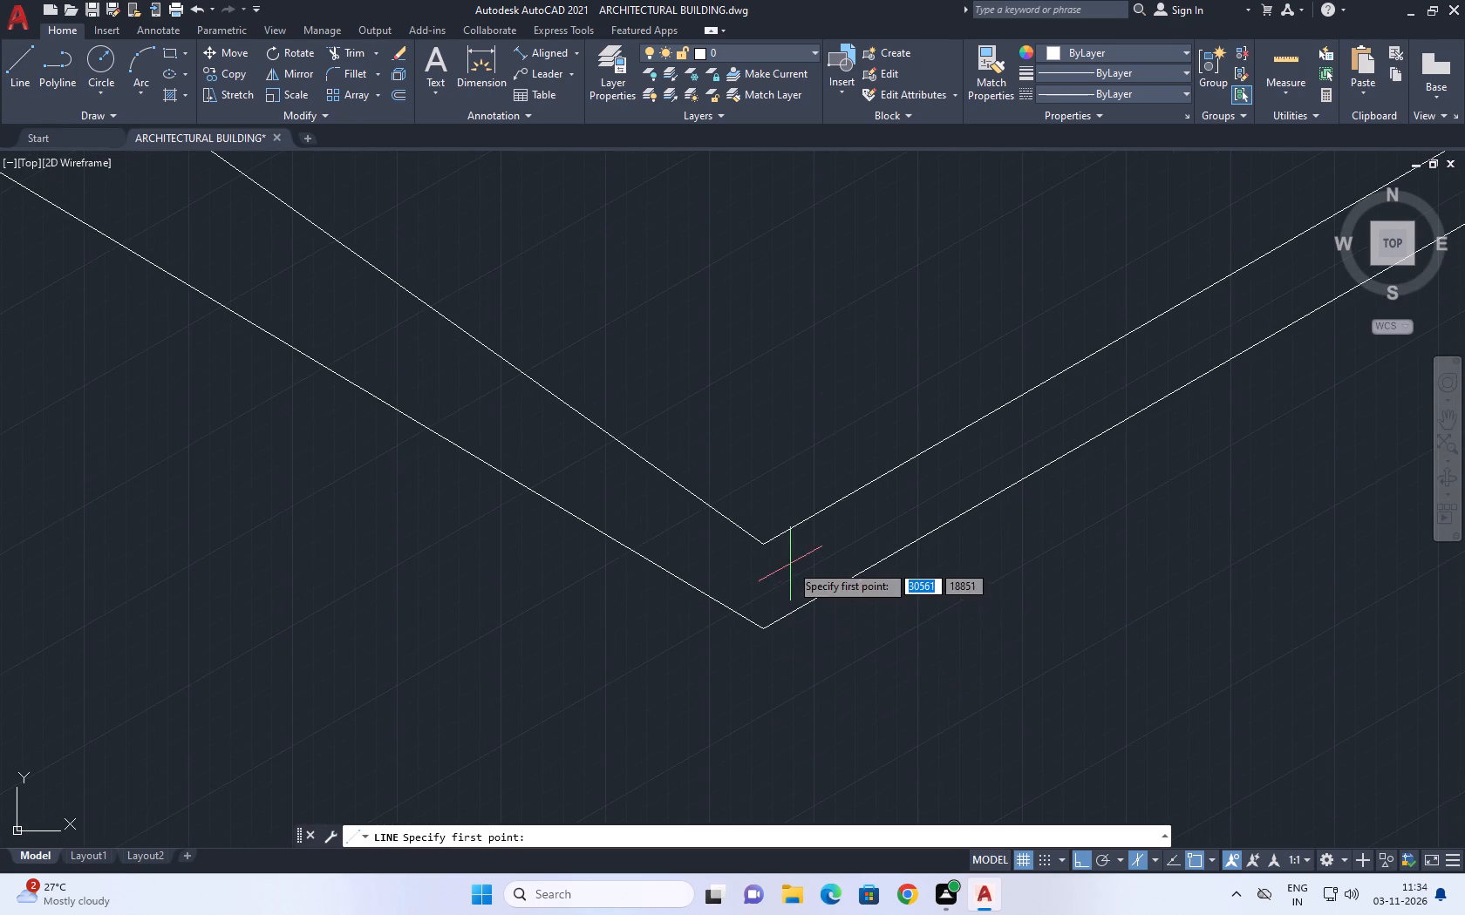
pyautogui.click(763, 545)
pyautogui.click(767, 632)
pyautogui.rightClick(752, 410)
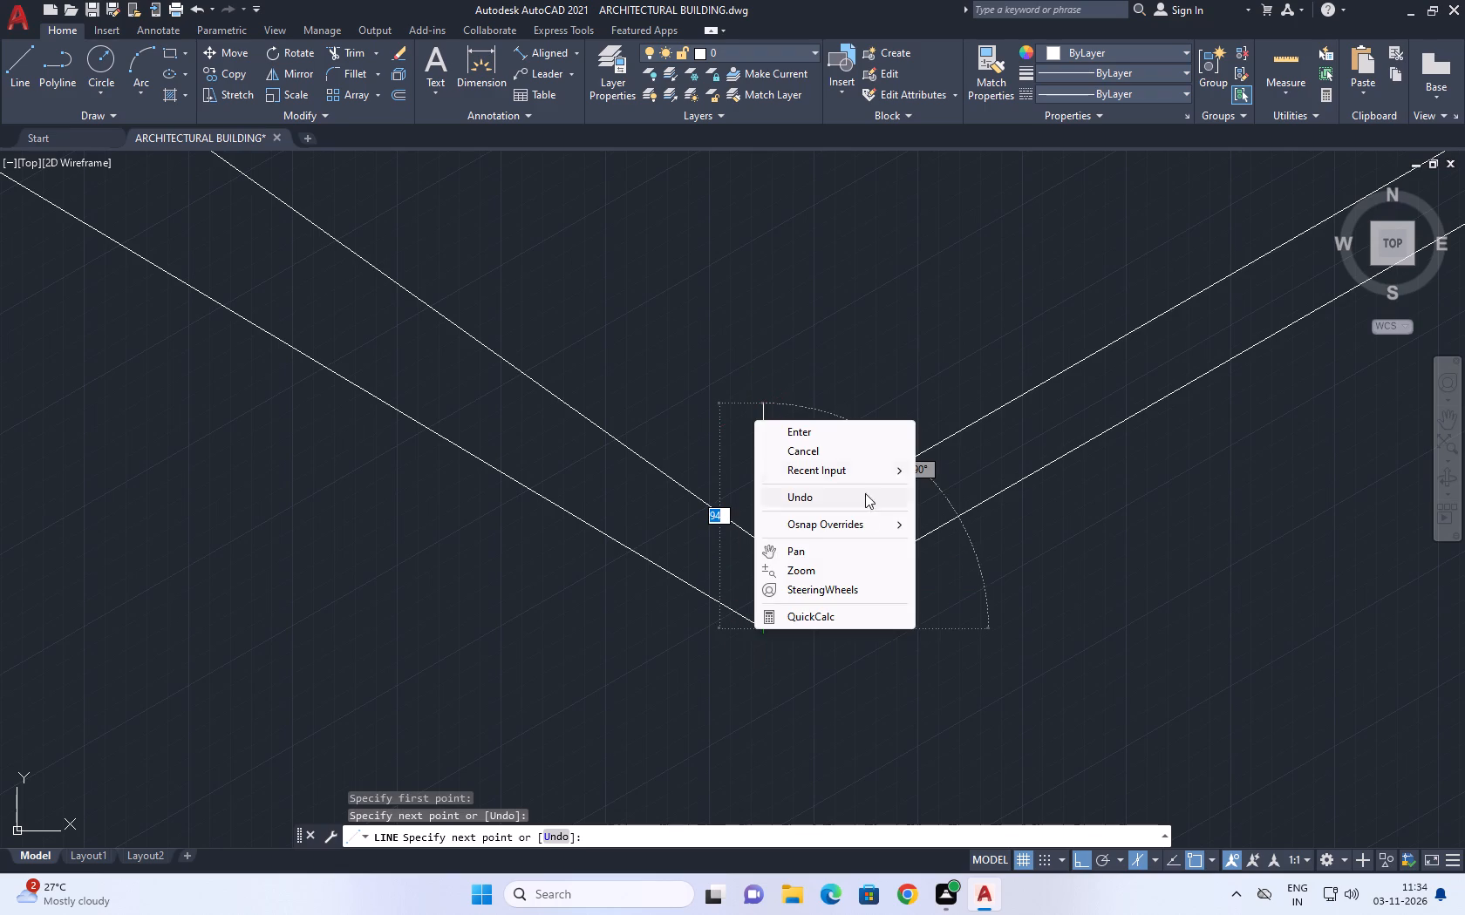
pyautogui.click(831, 452)
# Examine the ramp, the large wall opening and the plinth lines running along the adjoining outer walls.
pyautogui.scroll(4, 780, 600)
pyautogui.scroll(-7, 771, 594)
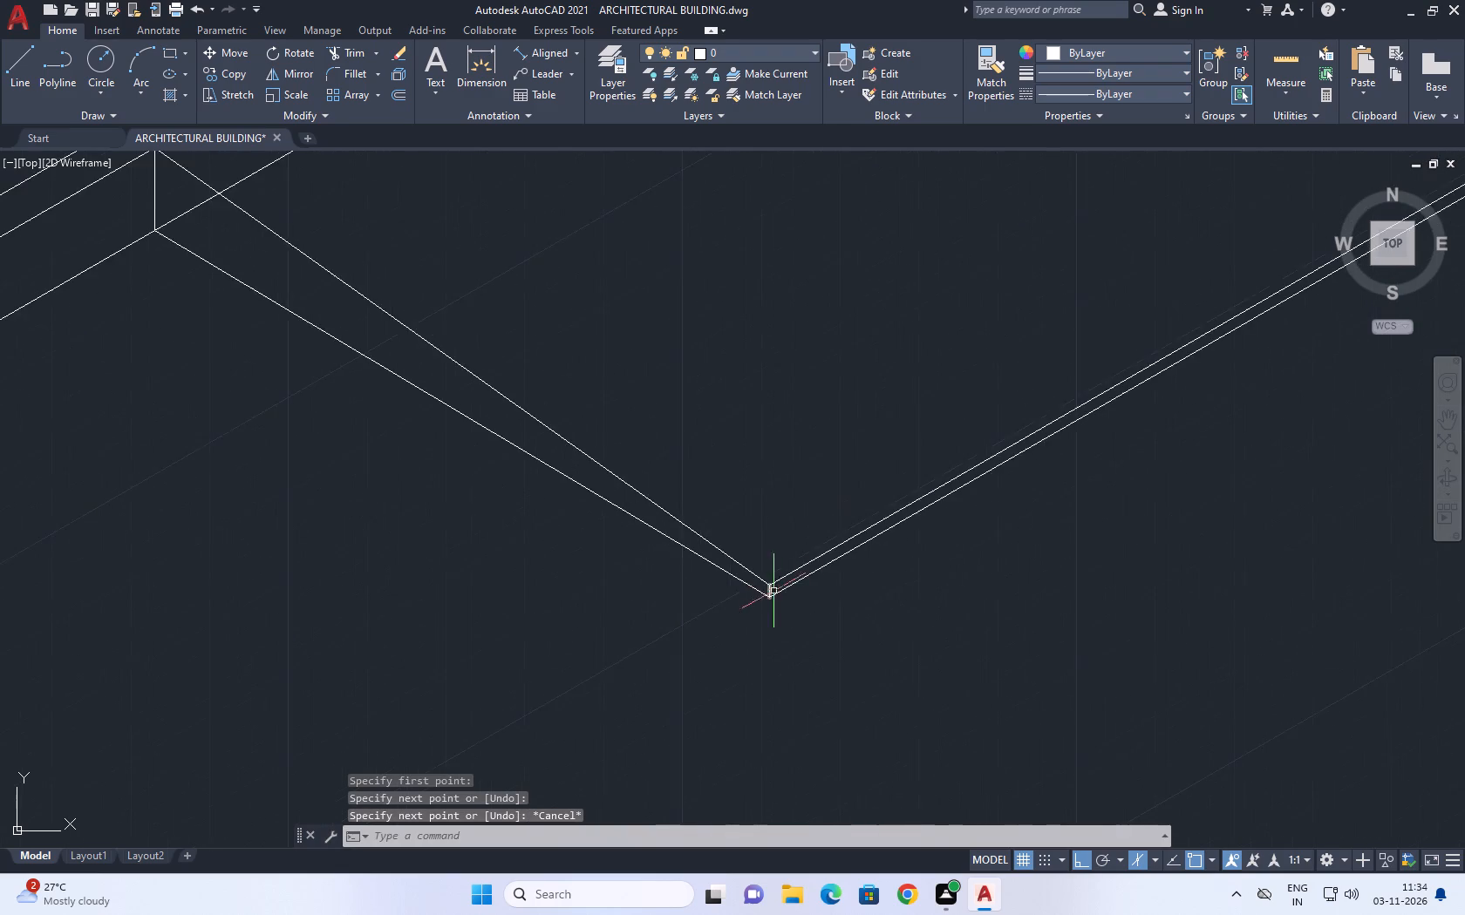
pyautogui.scroll(-4, 773, 591)
pyautogui.moveTo(903, 593); pyautogui.dragTo(831, 546, button='middle')
pyautogui.scroll(1, 893, 585)
pyautogui.moveTo(548, 554); pyautogui.dragTo(633, 543, button='middle')
pyautogui.moveTo(644, 328); pyautogui.dragTo(653, 389, button='middle')
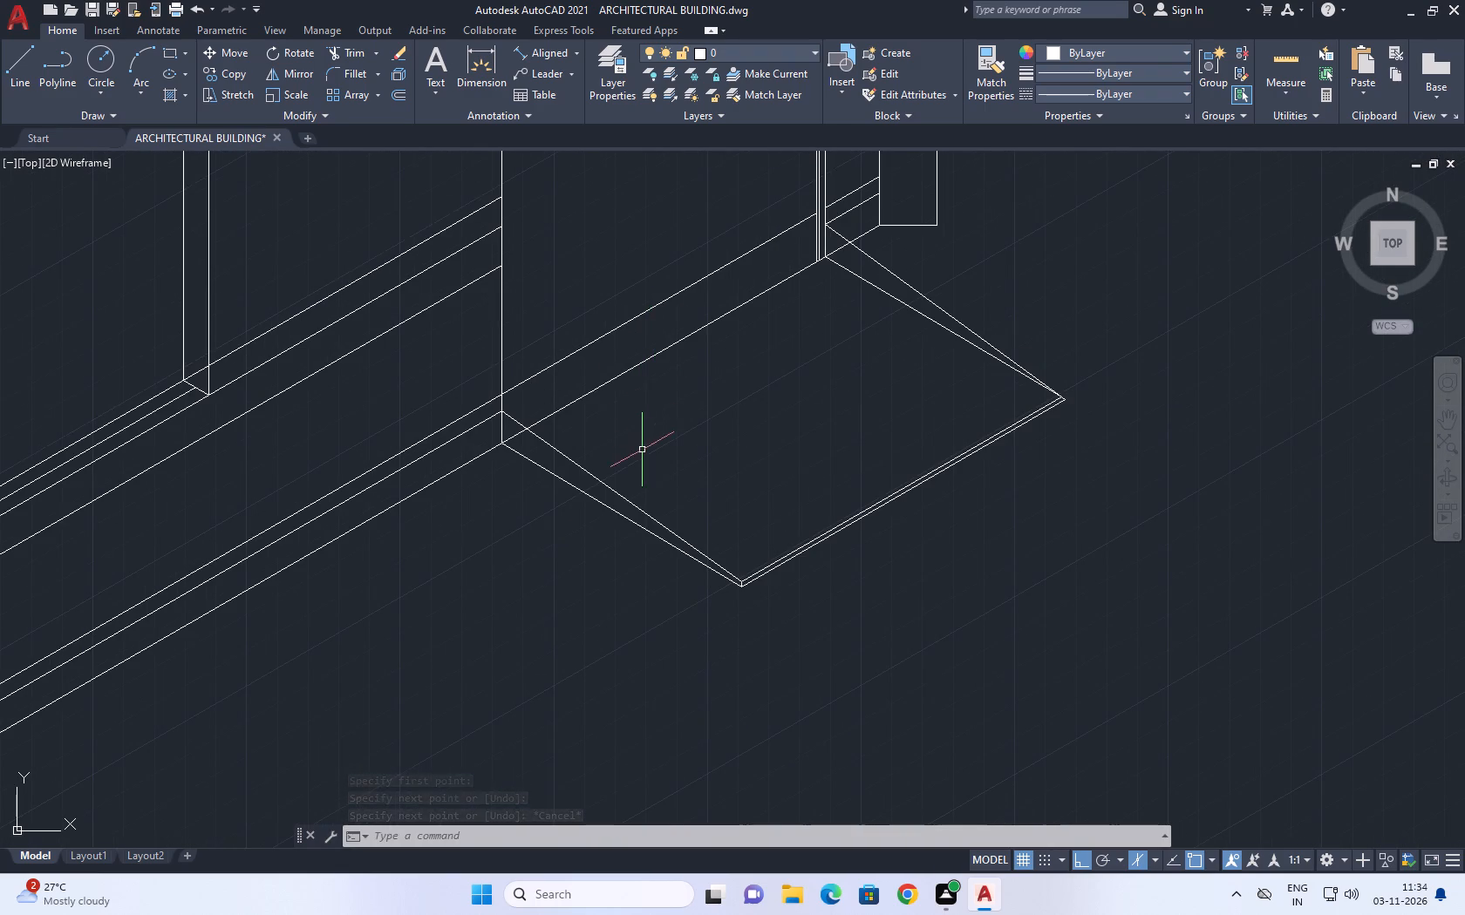
pyautogui.scroll(-1, 642, 450)
pyautogui.moveTo(614, 512); pyautogui.dragTo(722, 504, button='middle')
pyautogui.moveTo(685, 498); pyautogui.dragTo(900, 499, button='middle')
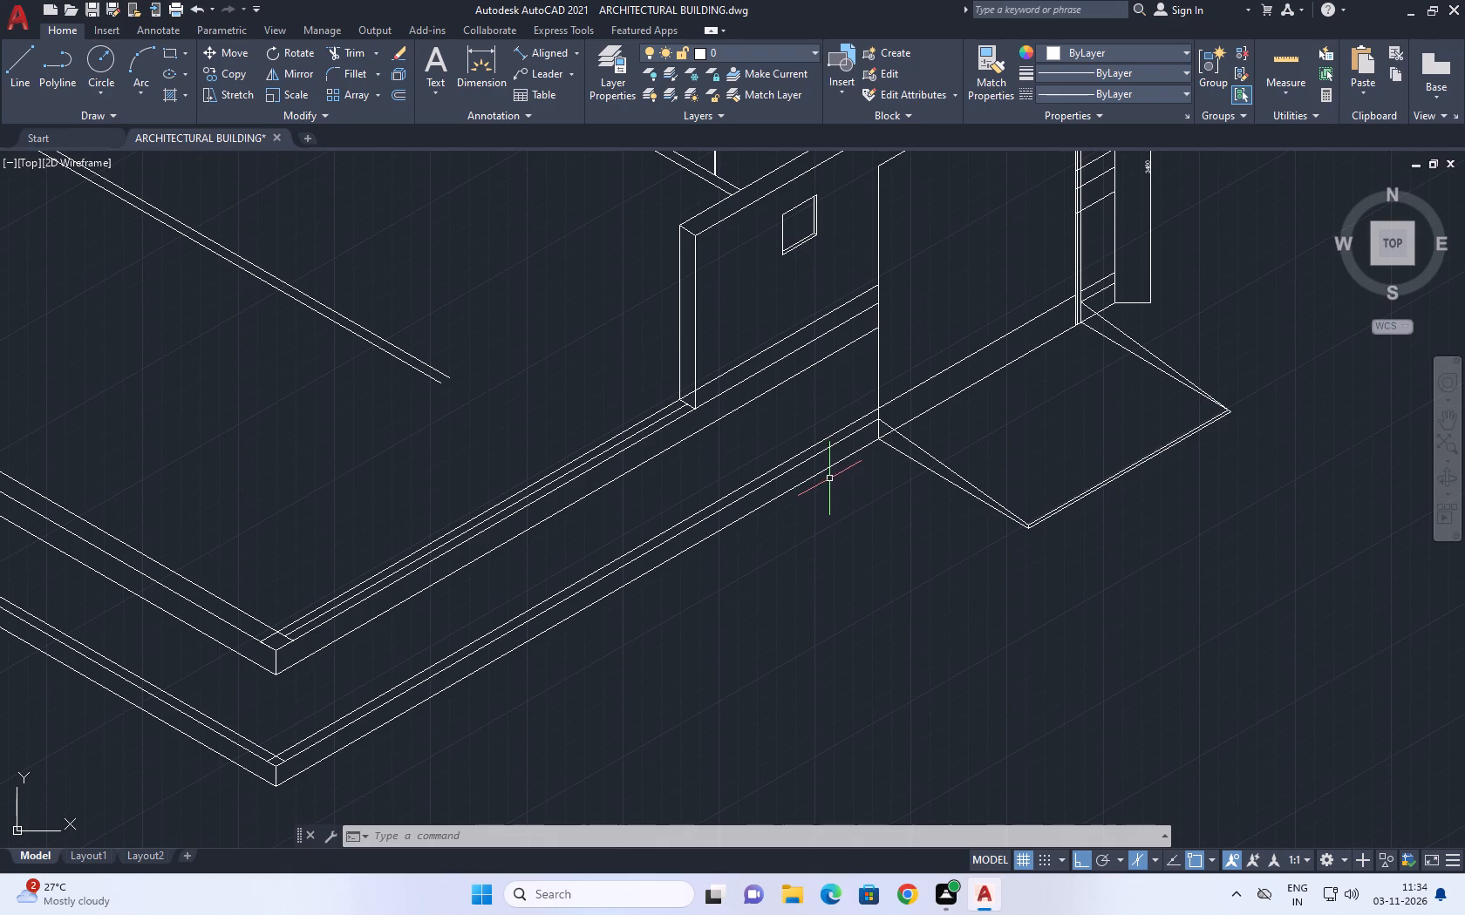
pyautogui.scroll(-1, 841, 481)
pyautogui.moveTo(1022, 396); pyautogui.dragTo(1009, 427, button='middle')
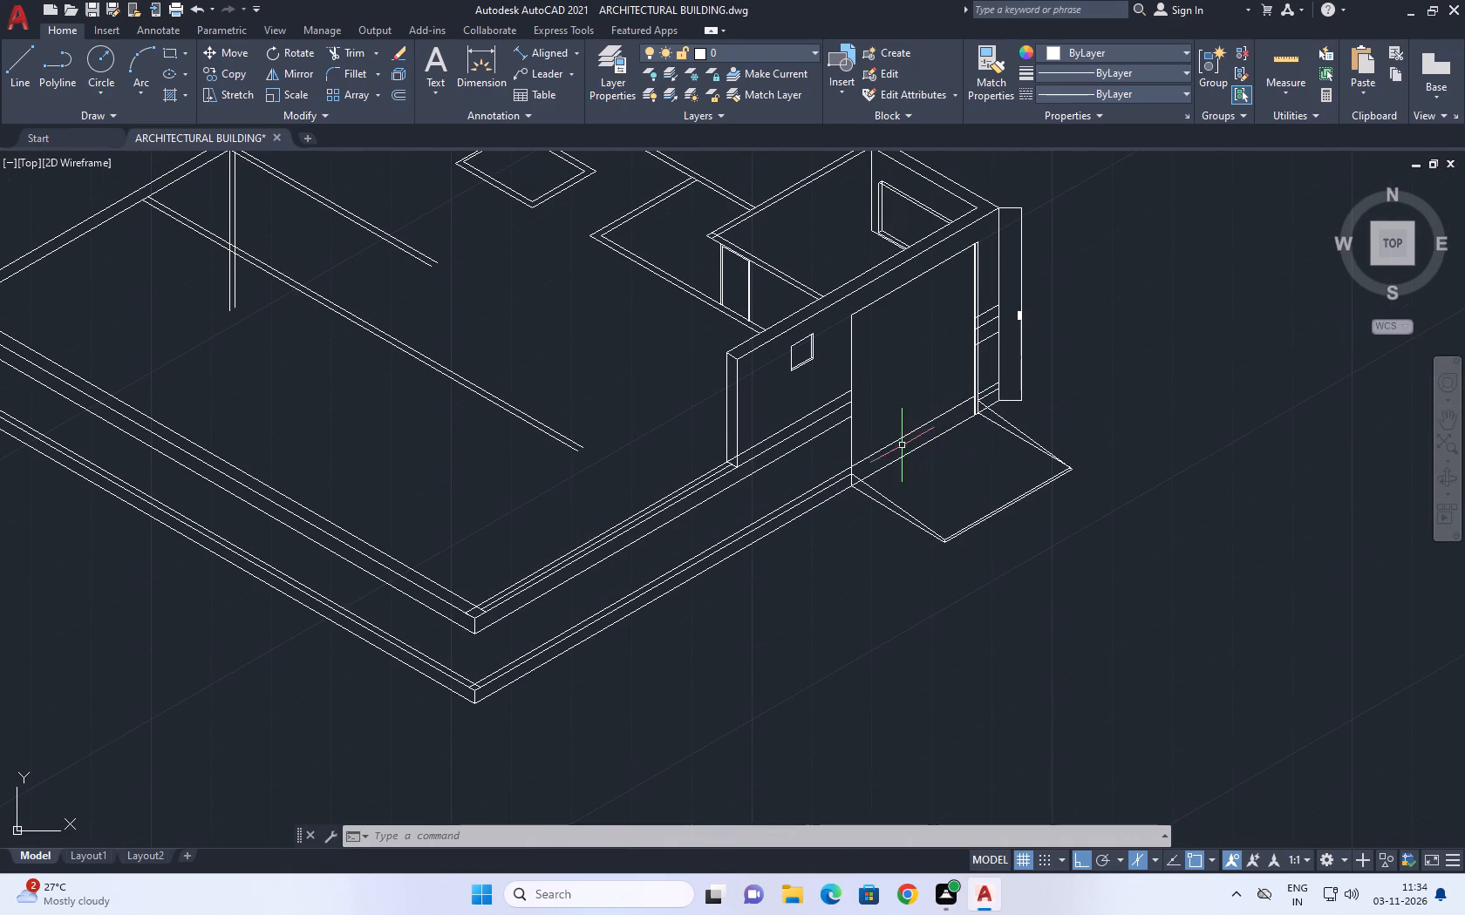
pyautogui.moveTo(927, 532); pyautogui.dragTo(986, 443, button='middle')
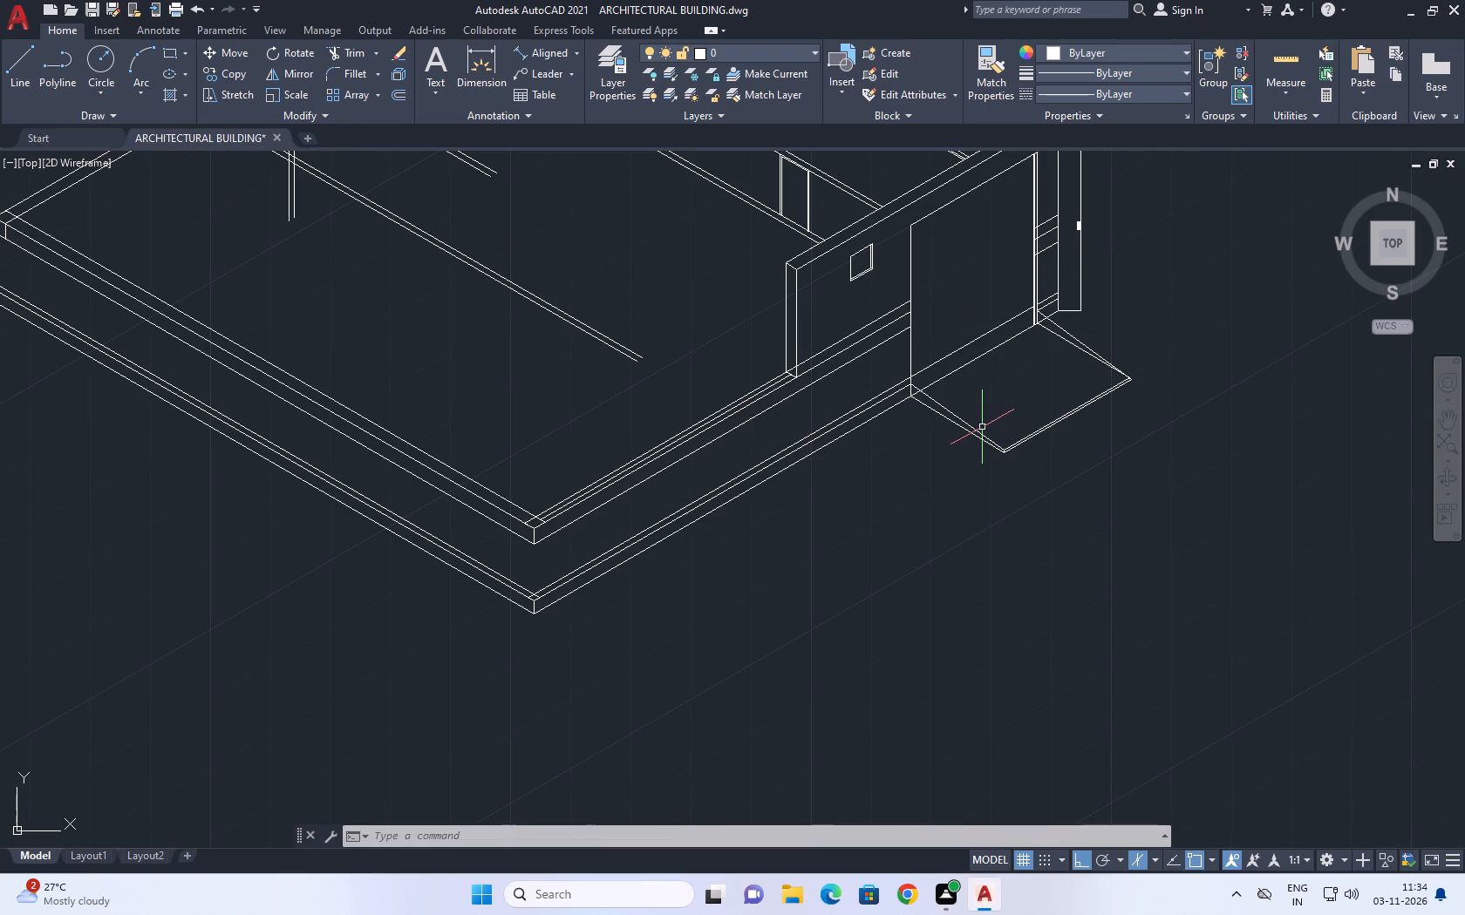
pyautogui.moveTo(918, 473); pyautogui.dragTo(925, 512, button='middle')
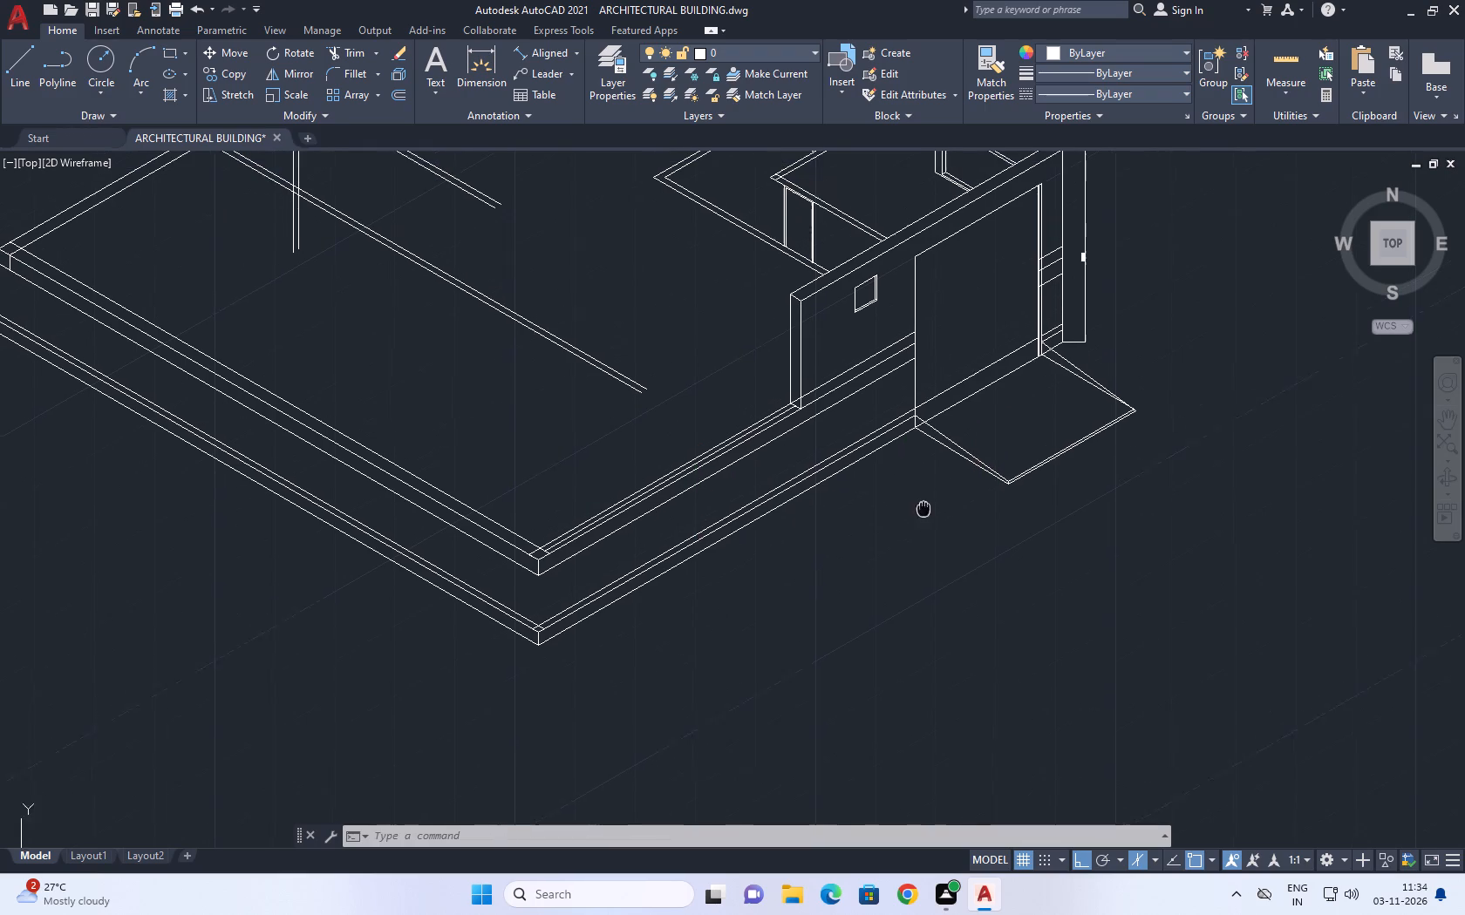
pyautogui.moveTo(925, 512); pyautogui.dragTo(933, 539, button='middle')
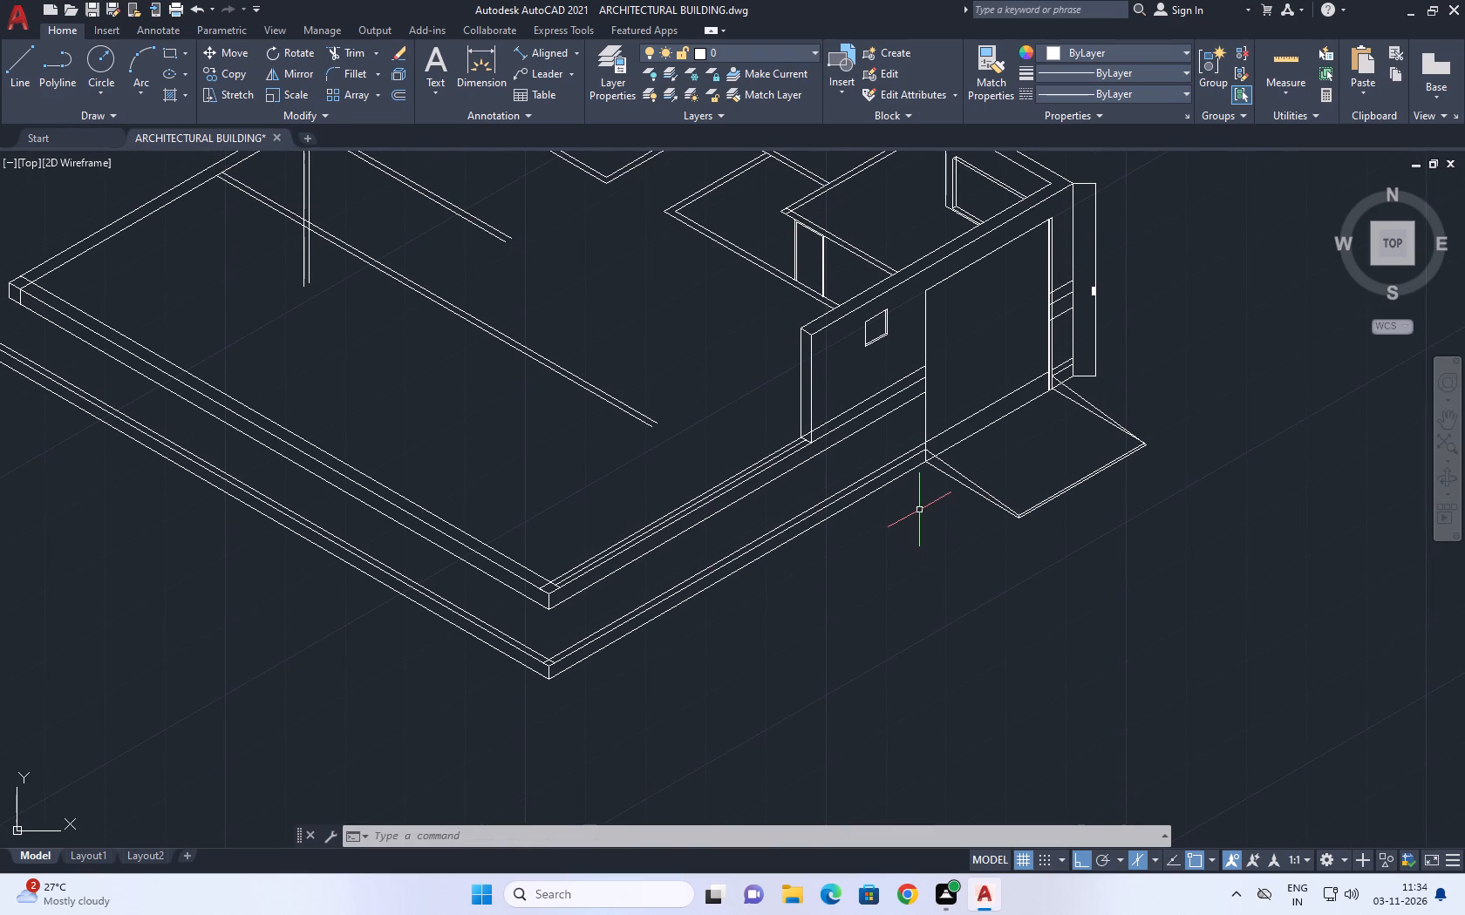
# Move the seven lower plinth lines of both outer walls, including the corner vertical, straight down away from the upper ones.
pyautogui.moveTo(1082, 406); pyautogui.dragTo(957, 319, button='middle')
pyautogui.moveTo(753, 472); pyautogui.dragTo(700, 414)
pyautogui.click(683, 392)
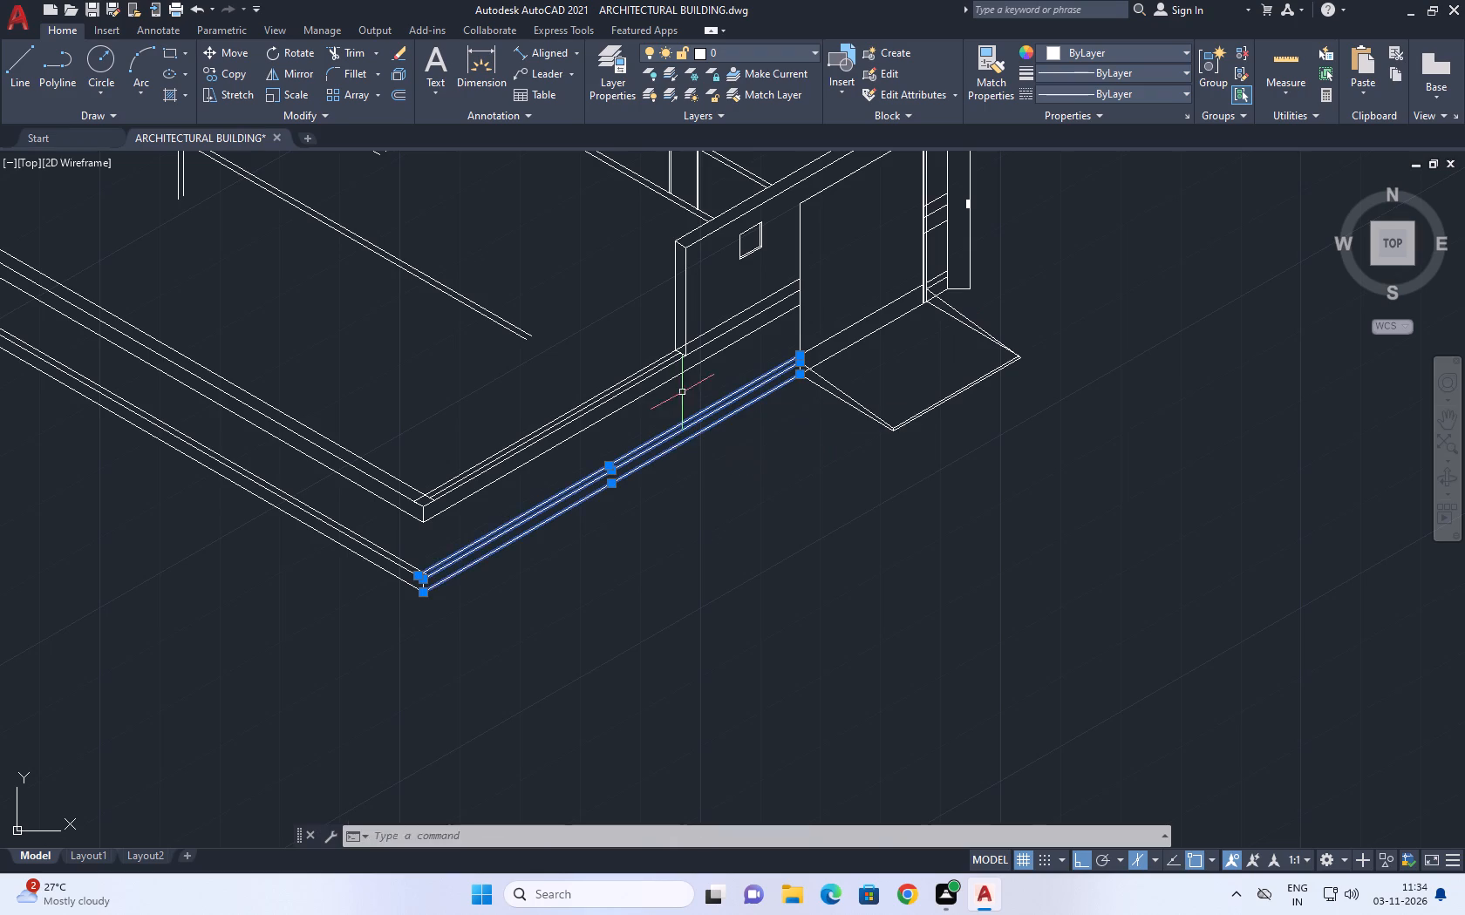
pyautogui.moveTo(446, 632); pyautogui.dragTo(440, 622)
pyautogui.click(380, 560)
pyautogui.moveTo(530, 599); pyautogui.dragTo(568, 543, button='middle')
pyautogui.press('m')
pyautogui.press('space')
pyautogui.click(637, 510)
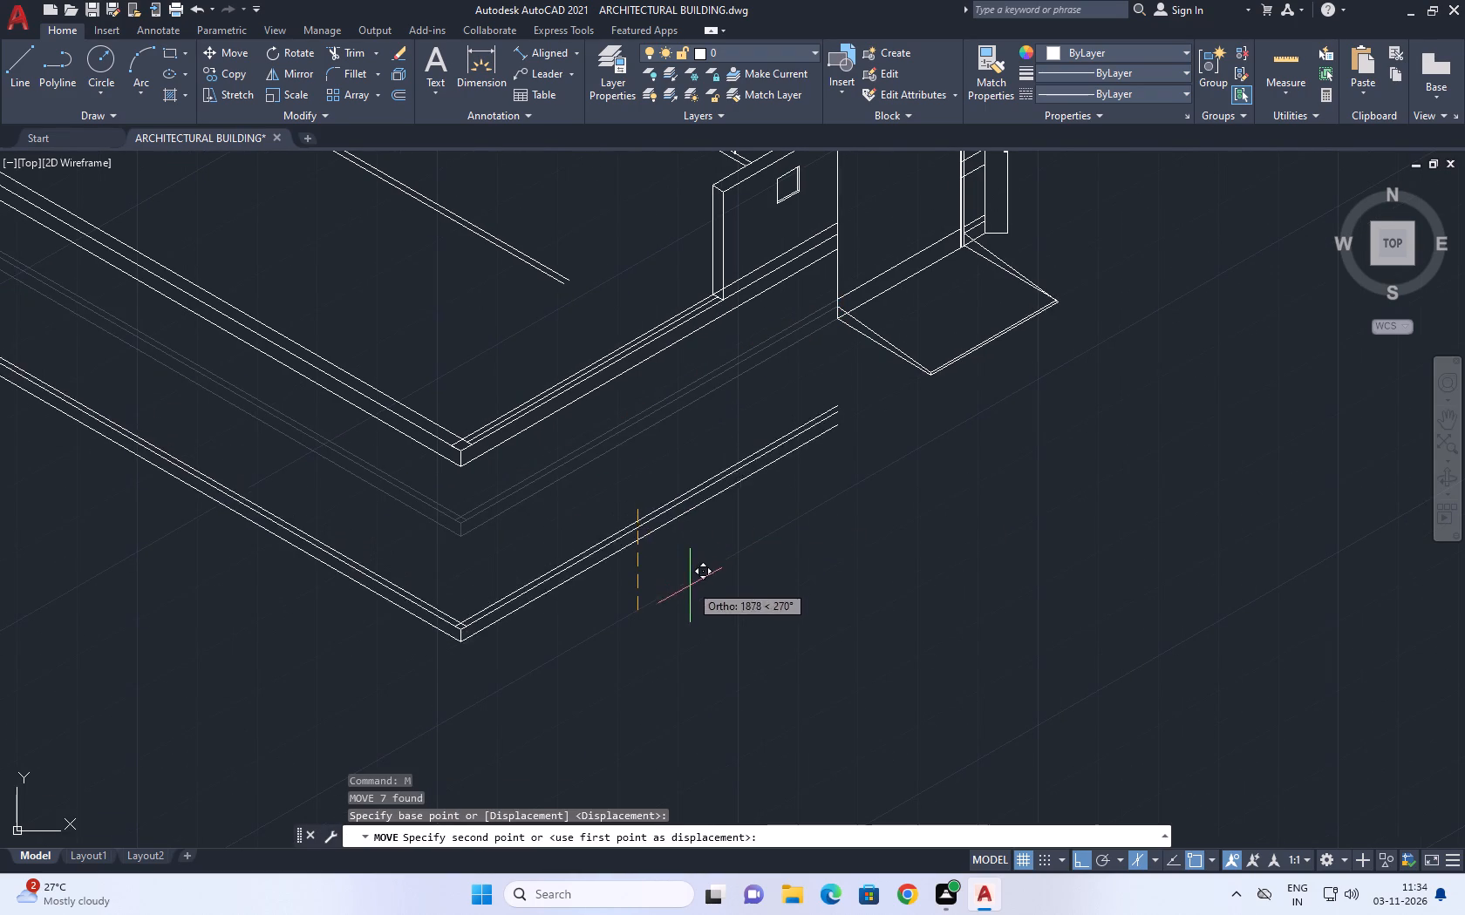
pyautogui.click(685, 649)
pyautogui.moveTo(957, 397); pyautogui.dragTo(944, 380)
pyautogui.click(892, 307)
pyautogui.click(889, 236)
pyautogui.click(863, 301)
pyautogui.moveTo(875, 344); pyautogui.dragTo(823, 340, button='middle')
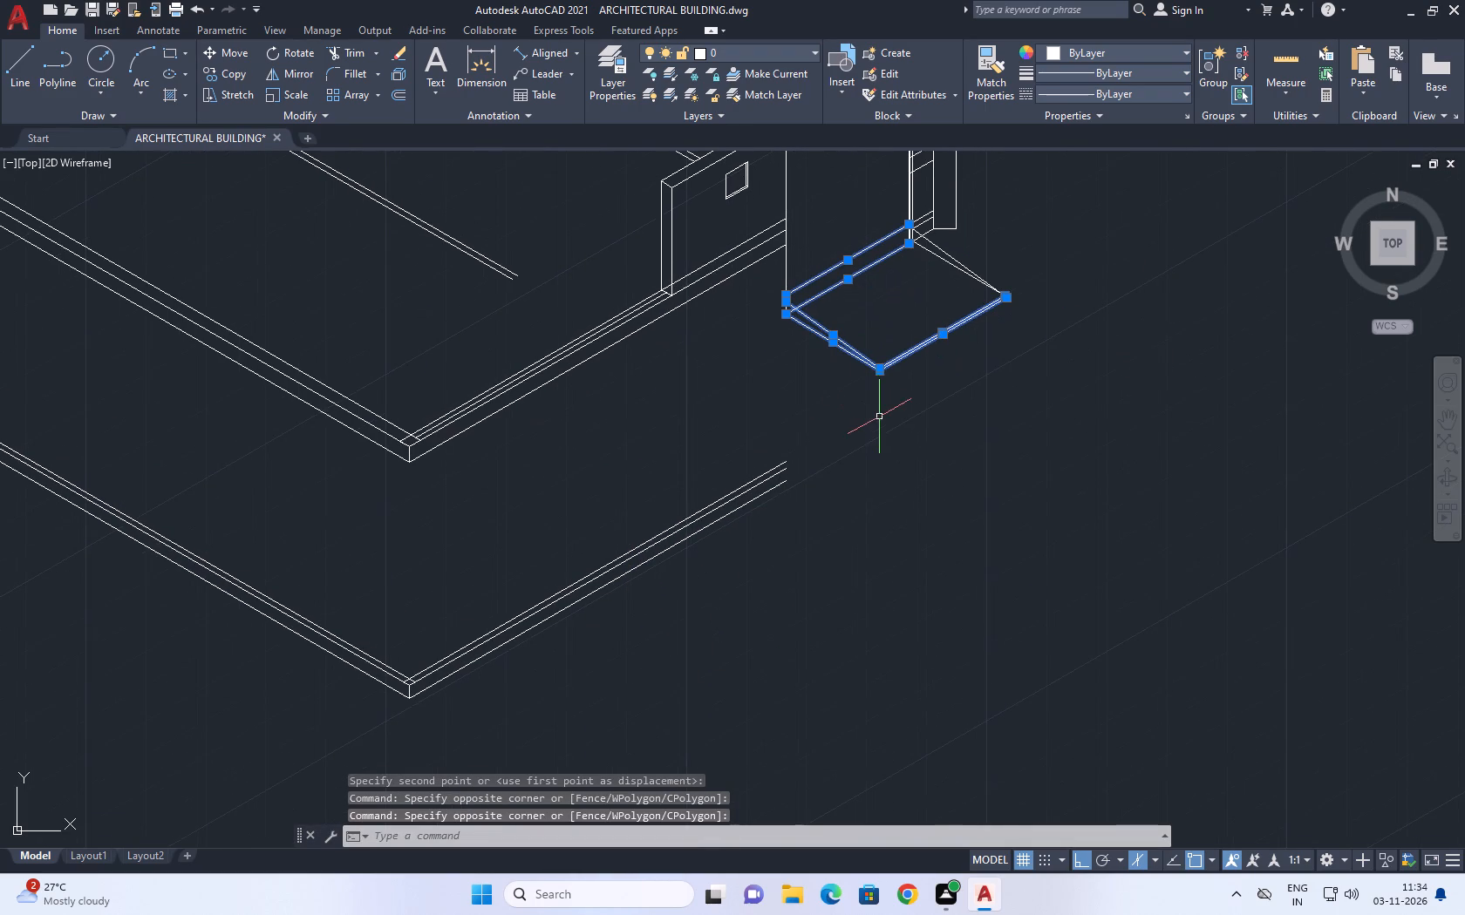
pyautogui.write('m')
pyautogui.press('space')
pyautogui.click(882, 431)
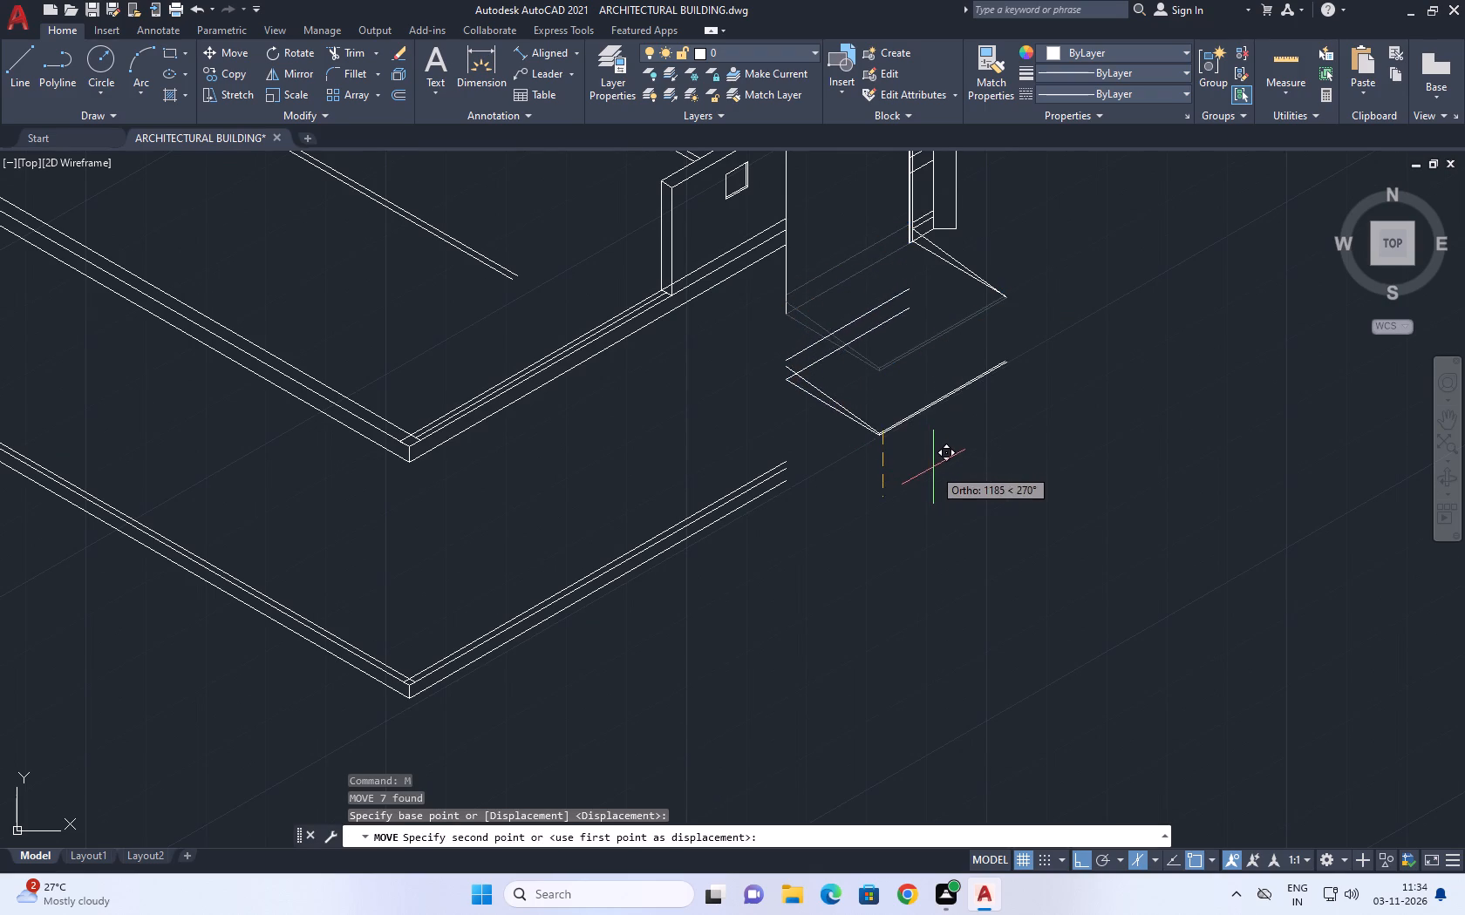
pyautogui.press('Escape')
# Move all nine ramp lines straight down by about 3000, level with the end of the lowered plinth lines.
pyautogui.click(1002, 258)
pyautogui.moveTo(954, 364); pyautogui.dragTo(944, 375)
pyautogui.moveTo(923, 432); pyautogui.dragTo(876, 395)
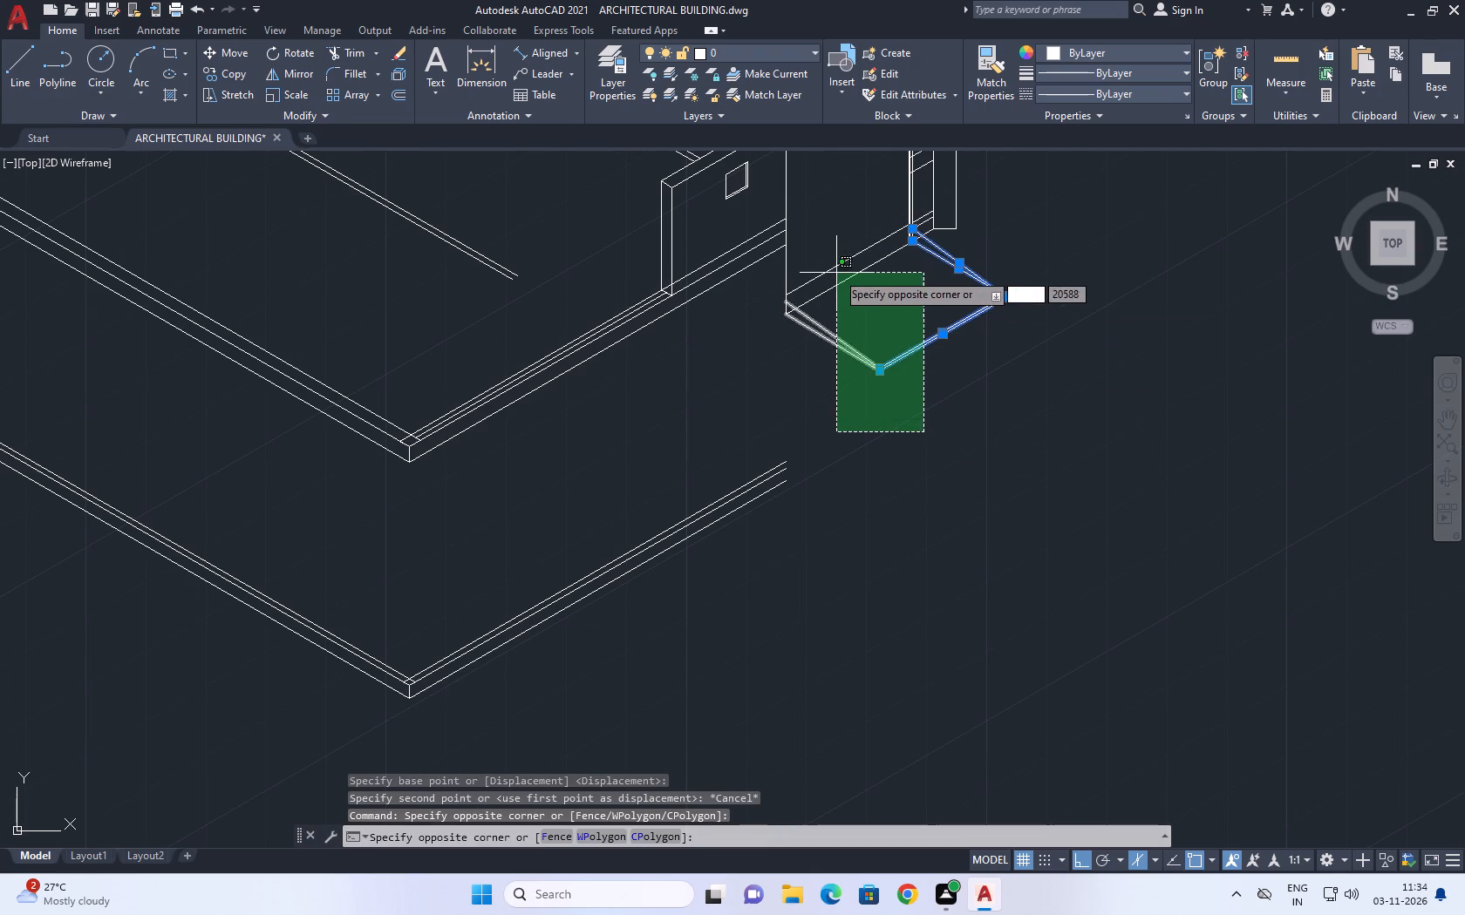
pyautogui.click(827, 254)
pyautogui.press('m')
pyautogui.press('space')
pyautogui.click(957, 370)
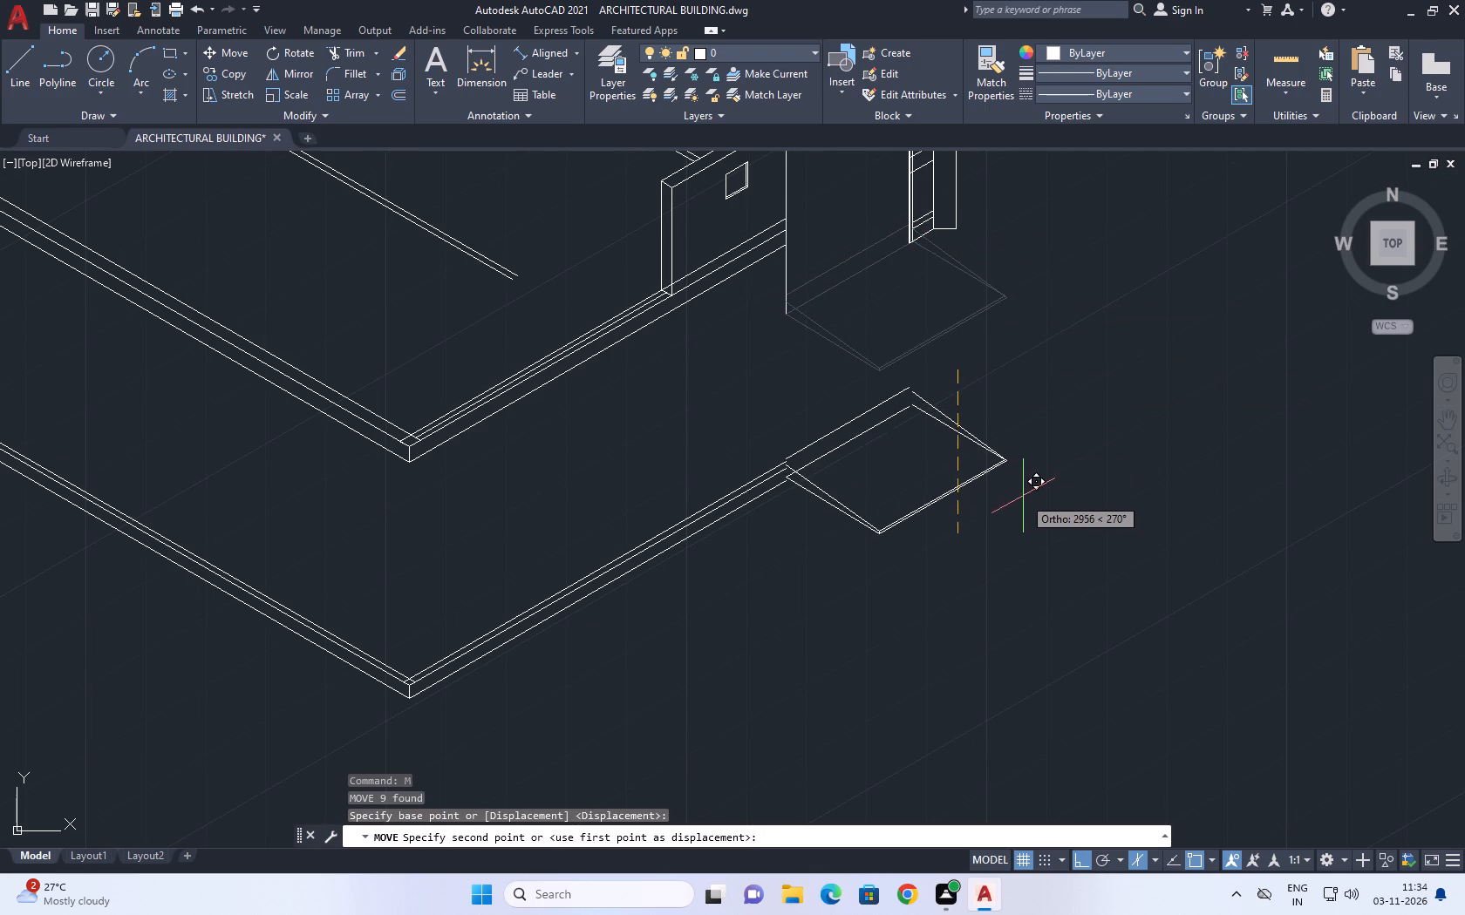
pyautogui.click(1023, 500)
# Move the ten upper base lines of both outer walls straight down to the lower end of the large opening's vertical edge.
pyautogui.moveTo(957, 280); pyautogui.dragTo(957, 282, button='middle')
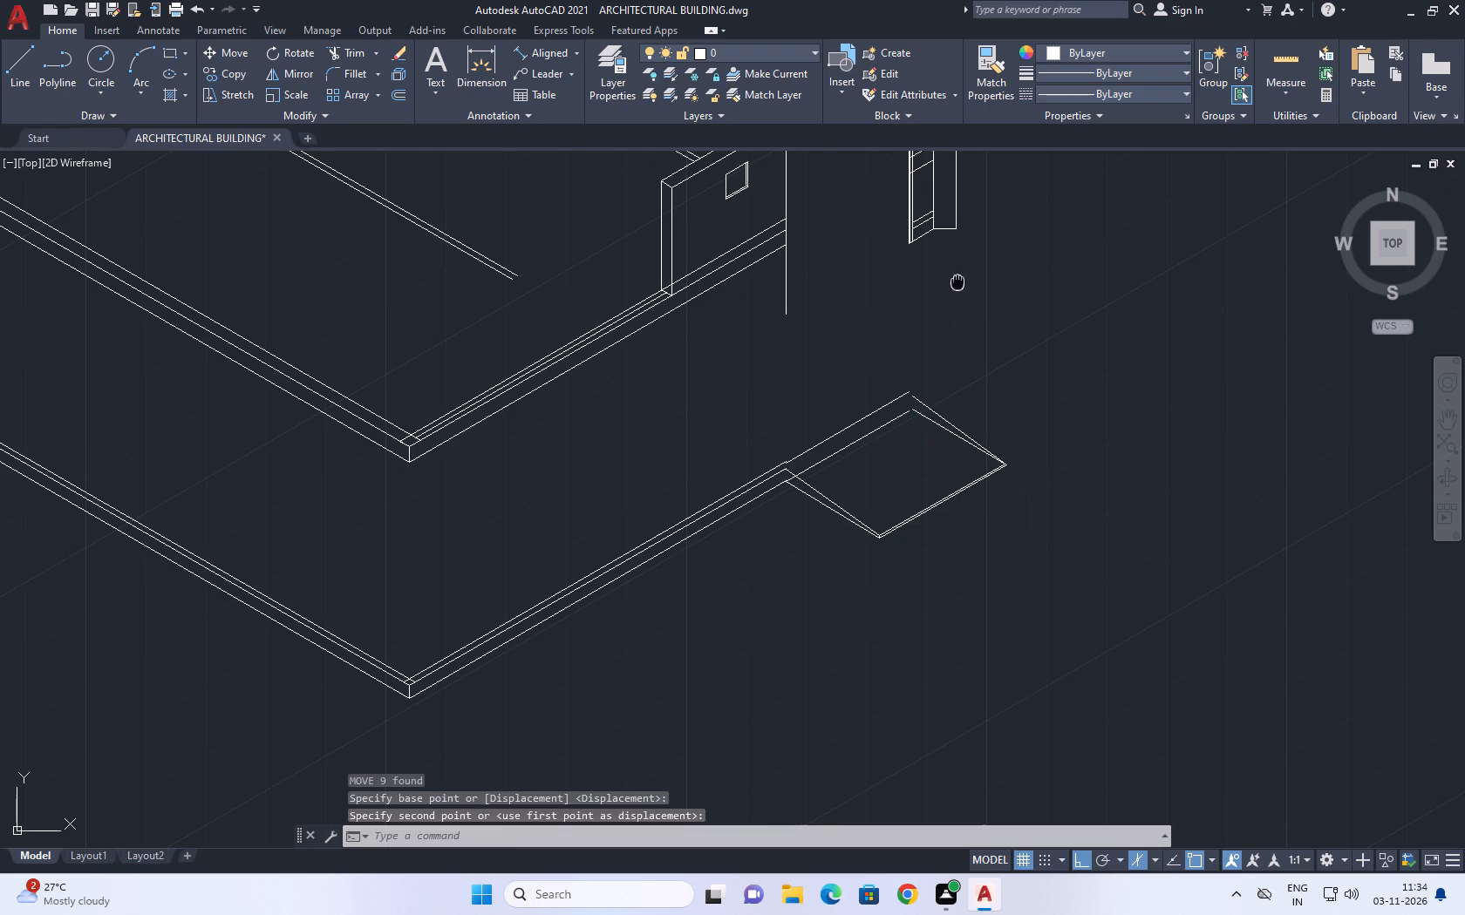
pyautogui.moveTo(957, 282); pyautogui.dragTo(975, 377, button='middle')
pyautogui.click(608, 518)
pyautogui.click(405, 488)
pyautogui.click(480, 598)
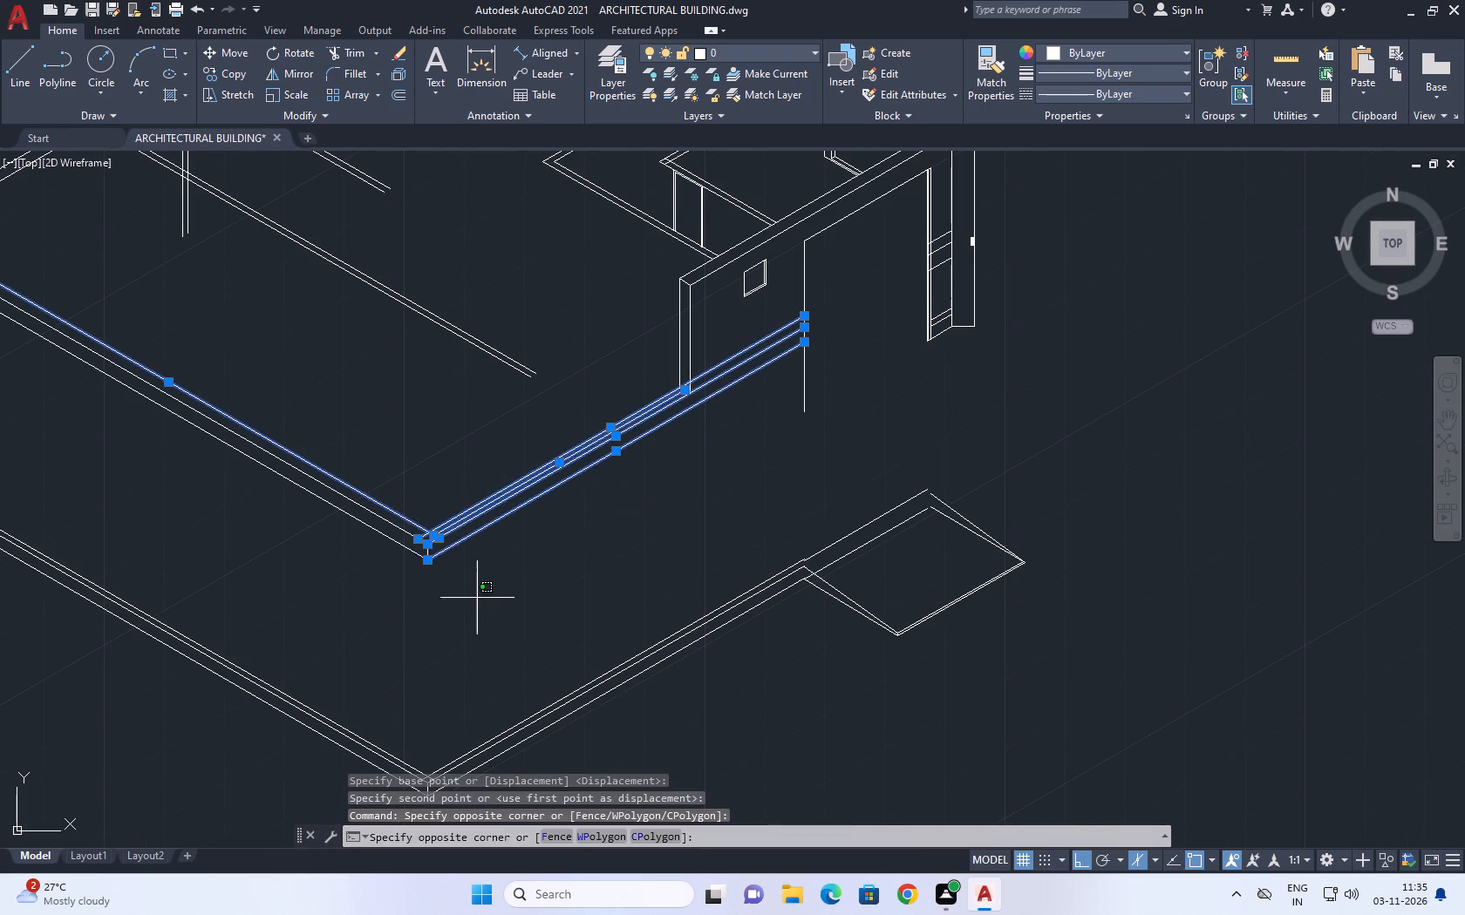
pyautogui.click(371, 515)
pyautogui.click(491, 579)
pyautogui.click(333, 495)
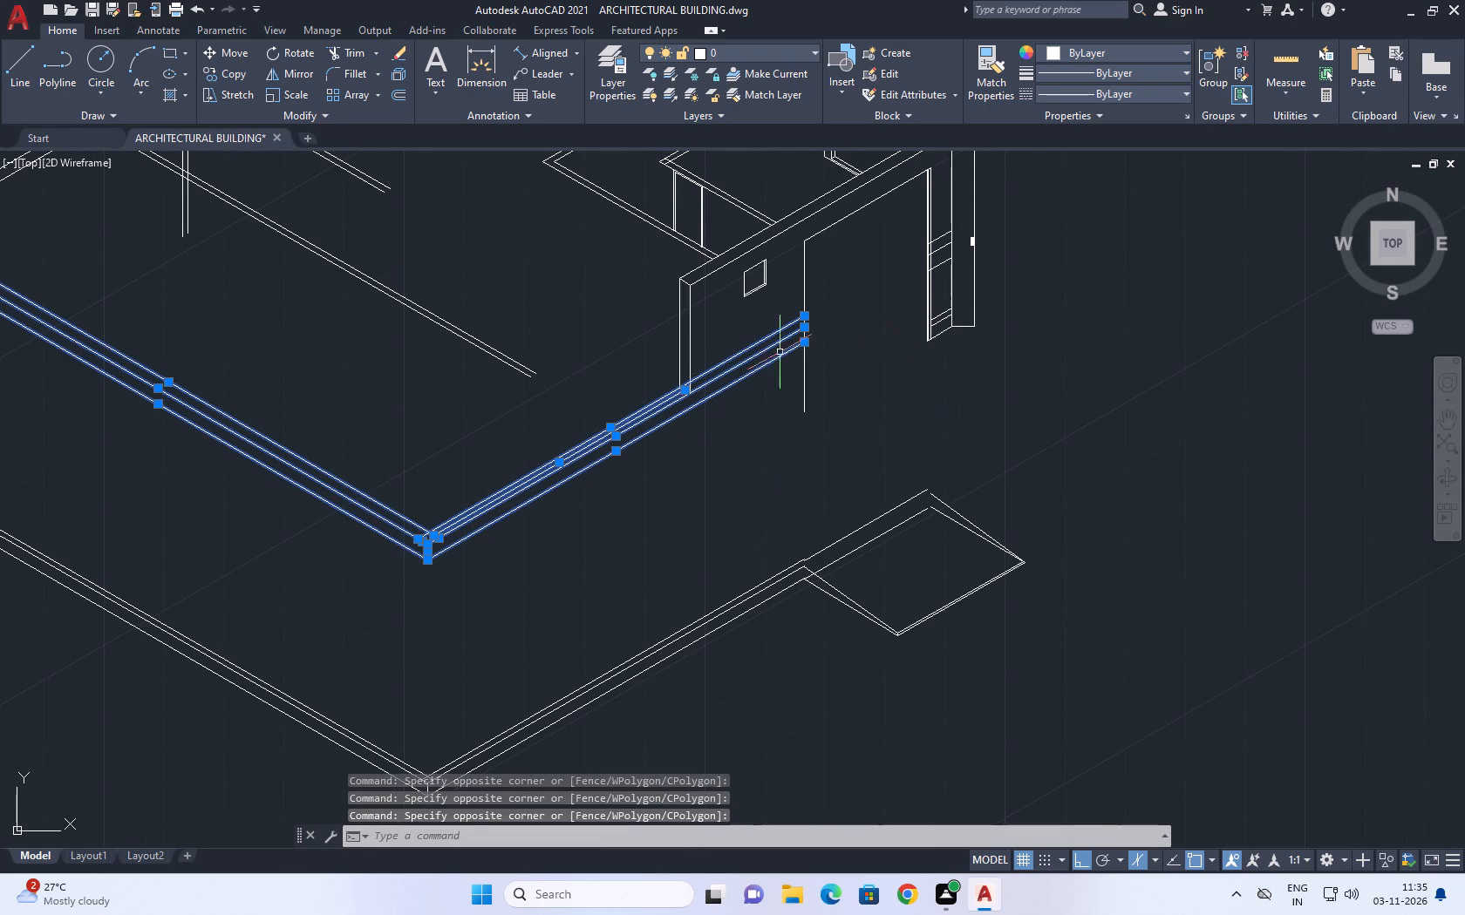
pyautogui.moveTo(758, 370); pyautogui.dragTo(772, 416, button='middle')
pyautogui.moveTo(772, 444); pyautogui.dragTo(818, 349, button='middle')
pyautogui.scroll(2, 773, 329)
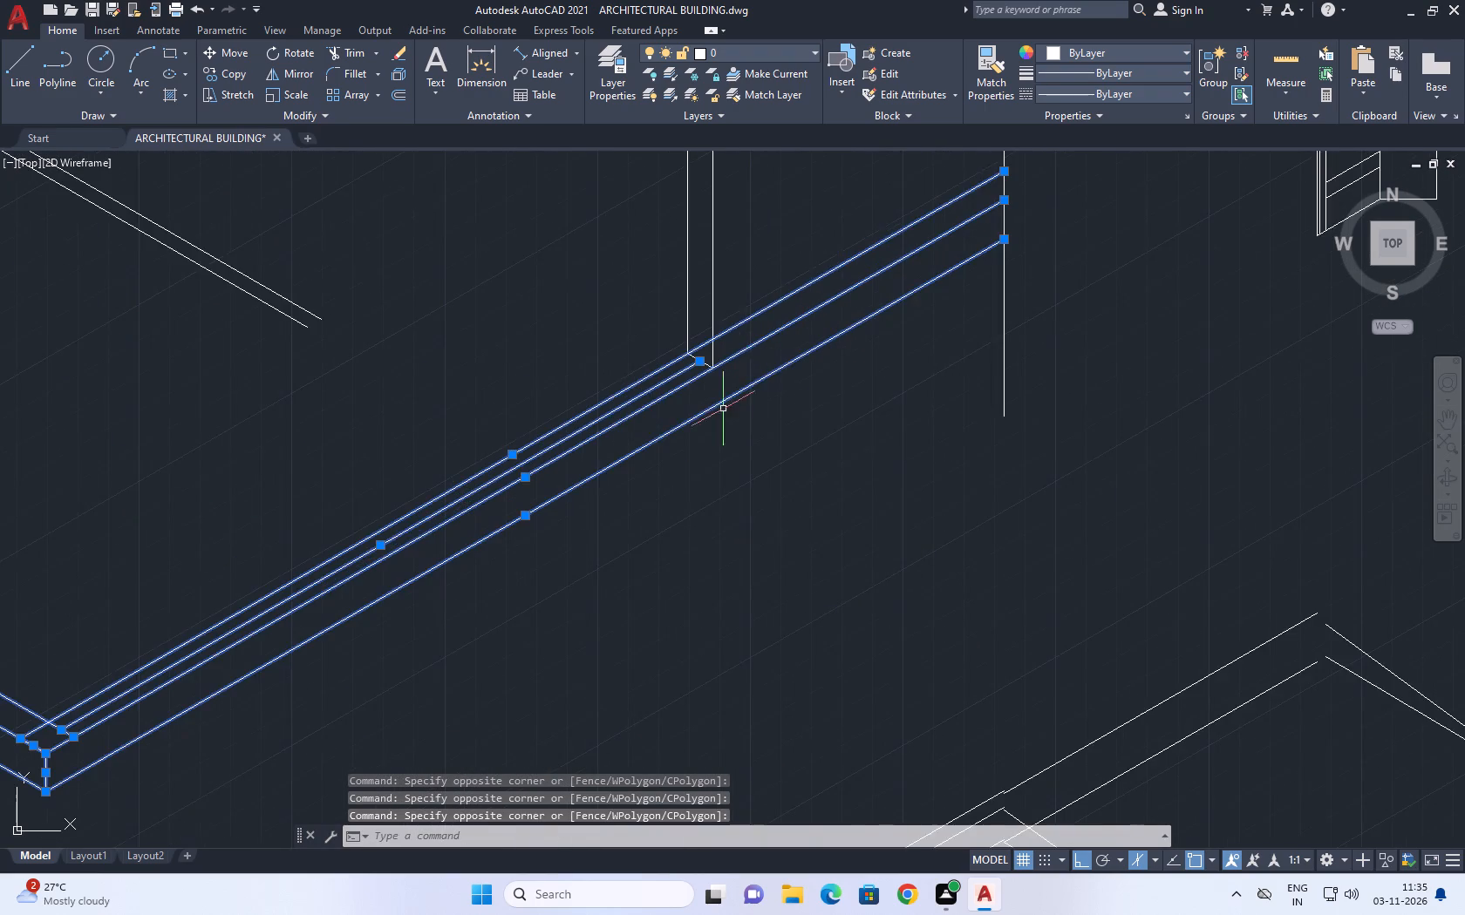
pyautogui.scroll(1, 649, 415)
pyautogui.scroll(2, 711, 335)
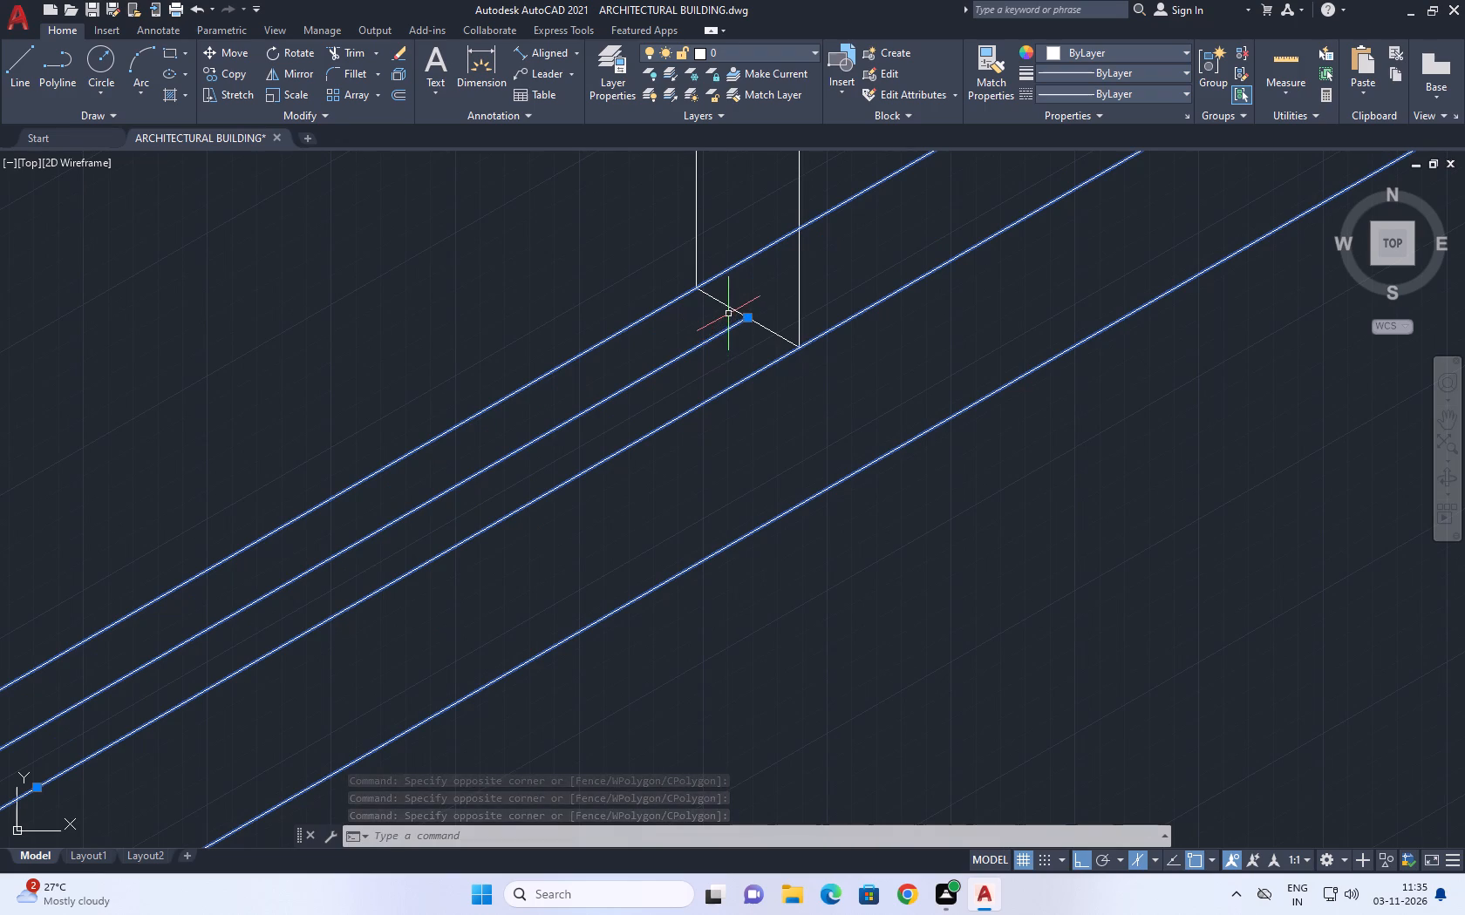
pyautogui.click(731, 309)
pyautogui.scroll(-5, 678, 356)
pyautogui.press('m')
pyautogui.press('space')
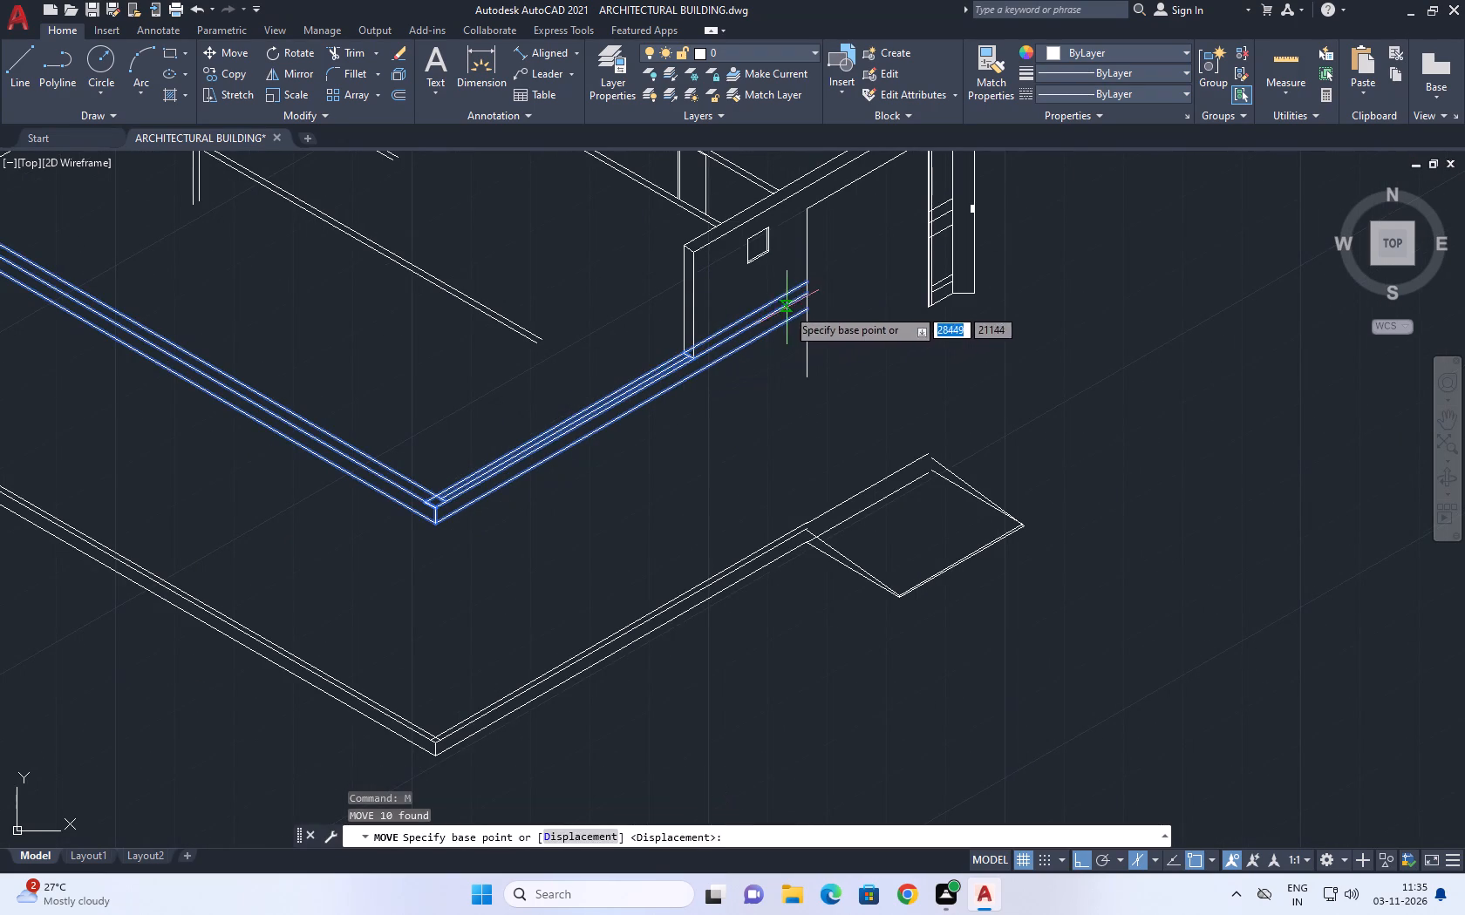
pyautogui.scroll(1, 809, 295)
pyautogui.click(806, 320)
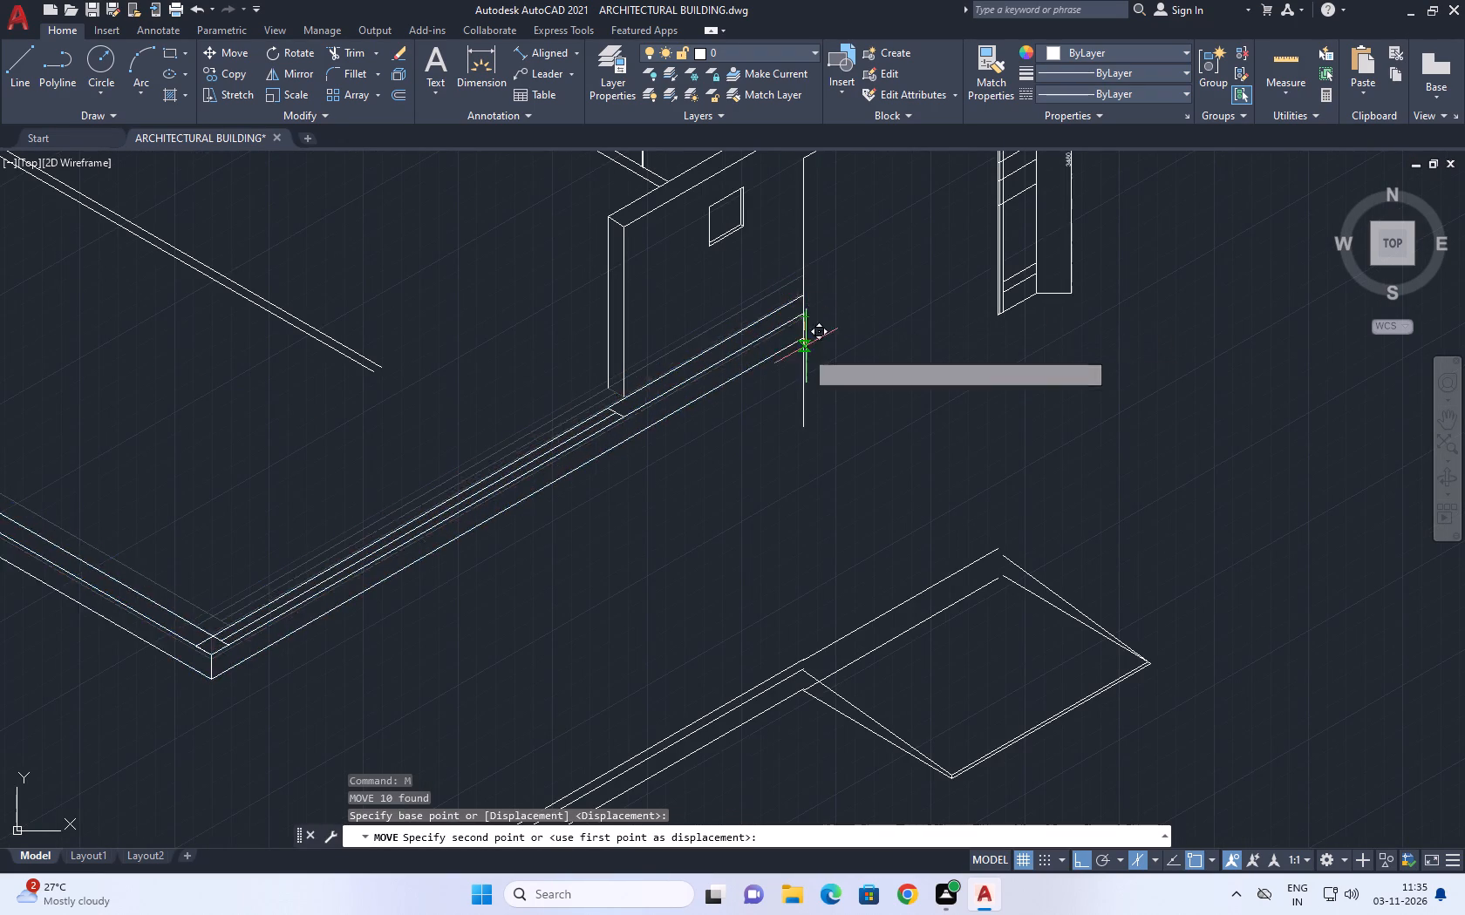
pyautogui.click(803, 426)
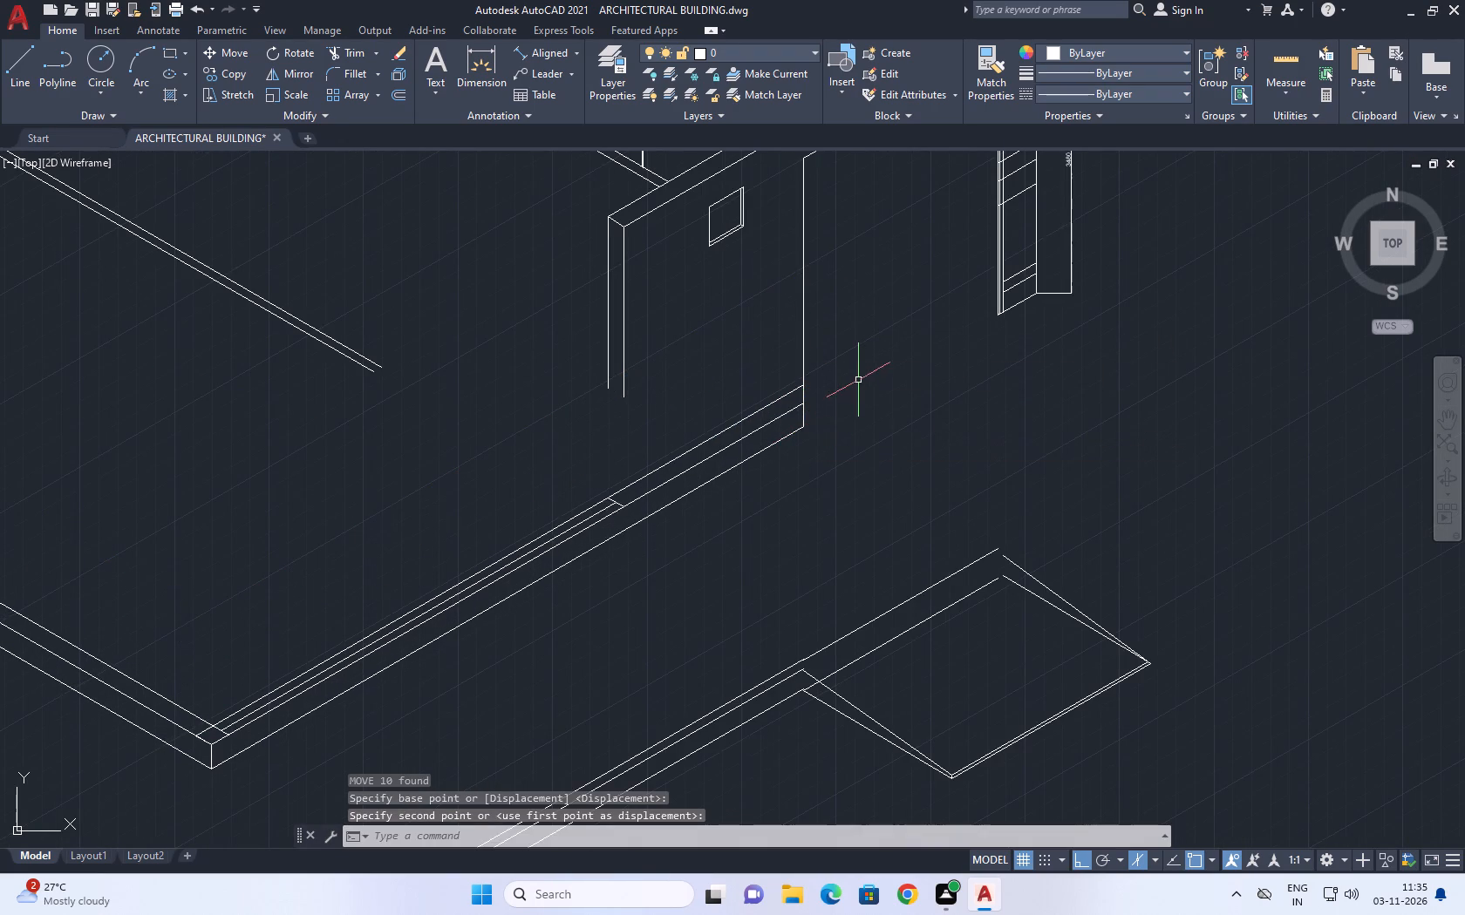
# Extend the two vertical lines of the short wall end down to the lowered base lines.
pyautogui.moveTo(625, 388); pyautogui.dragTo(673, 410, button='middle')
pyautogui.press('e')
pyautogui.press('x')
pyautogui.press('space')
pyautogui.click(640, 354)
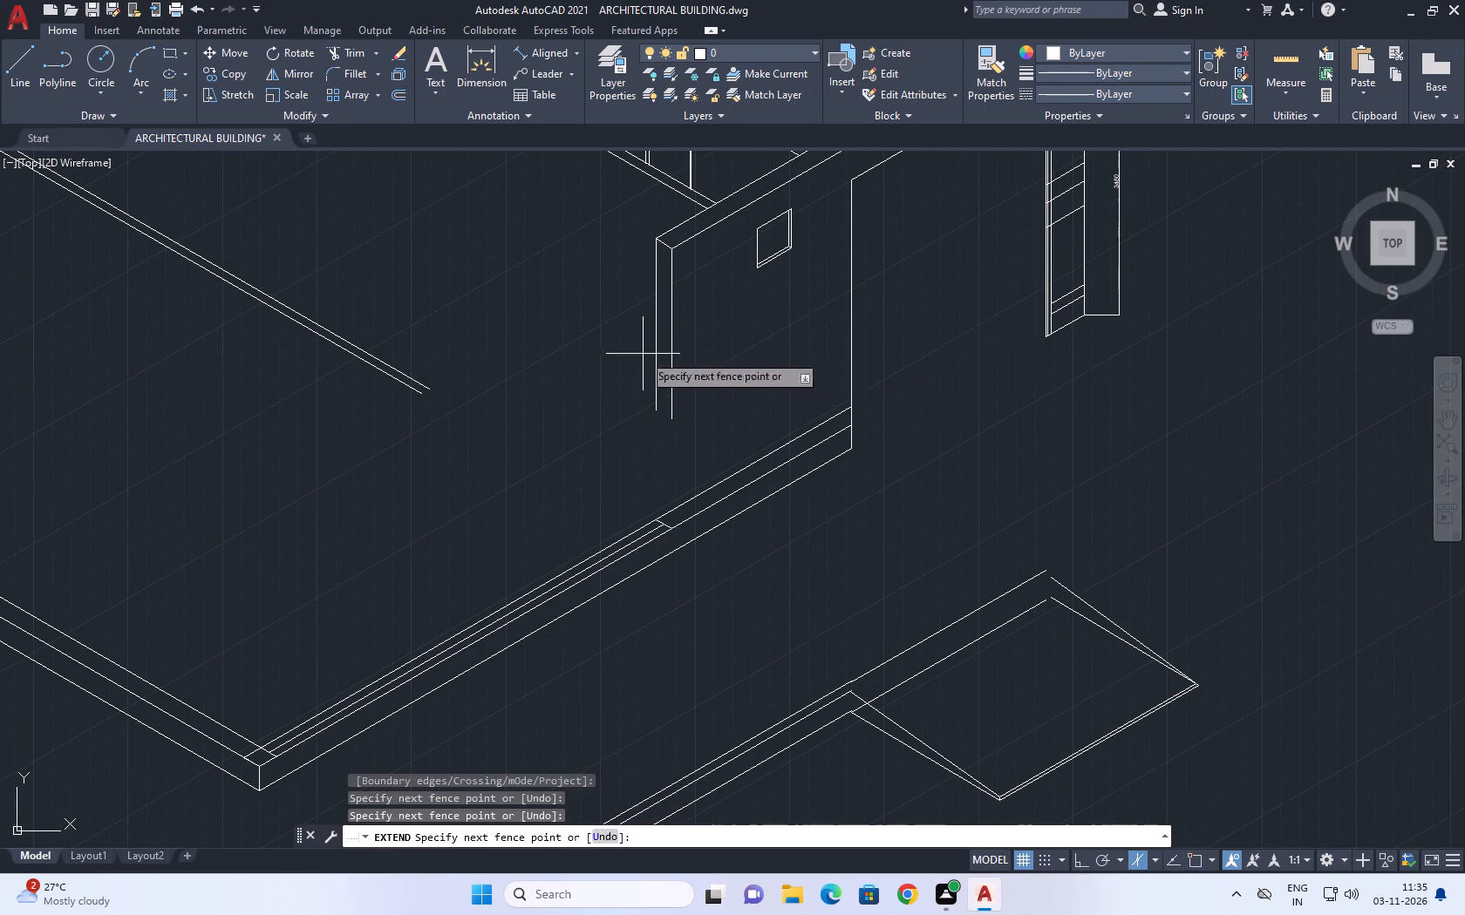
pyautogui.click(701, 386)
pyautogui.click(674, 471)
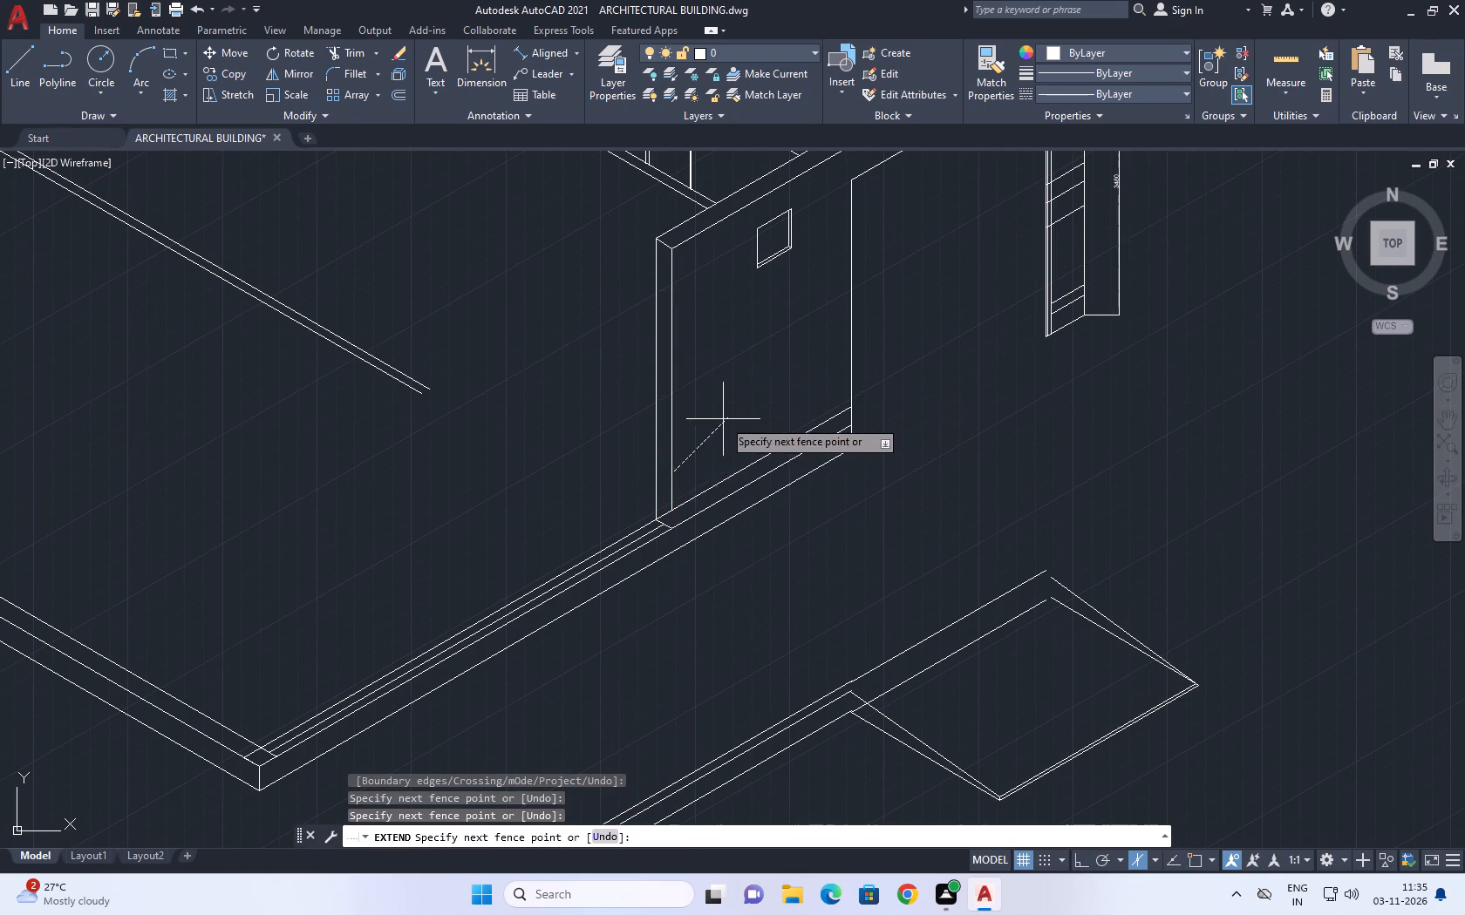
pyautogui.click(662, 473)
pyautogui.press('Escape')
# Stretch the bottom edges of the small window beside the large opening downward by 200.
pyautogui.scroll(-3, 734, 399)
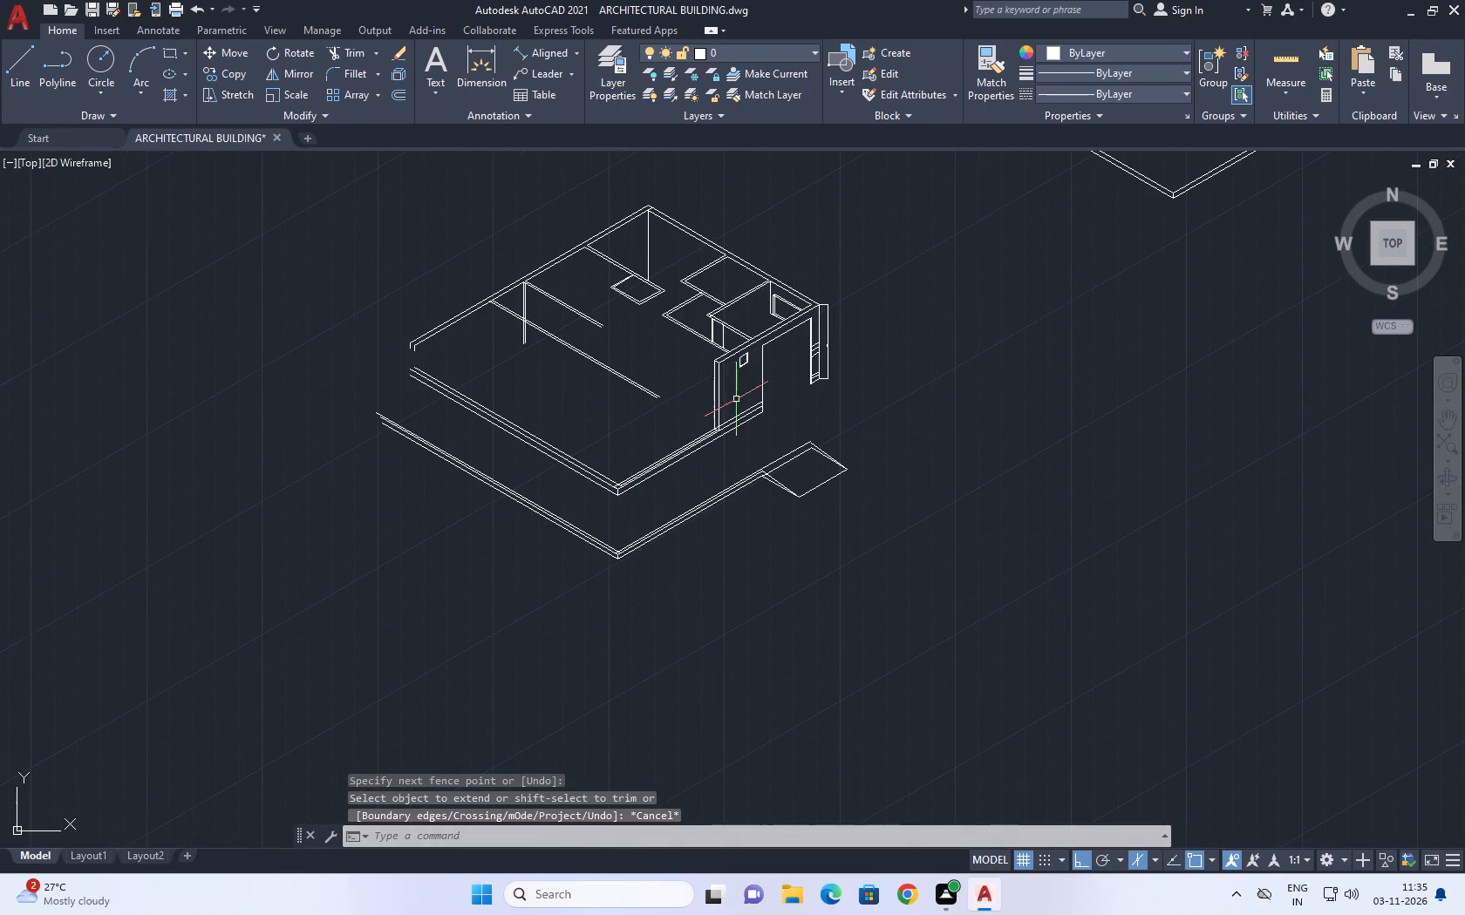
pyautogui.moveTo(396, 353); pyautogui.dragTo(456, 411, button='middle')
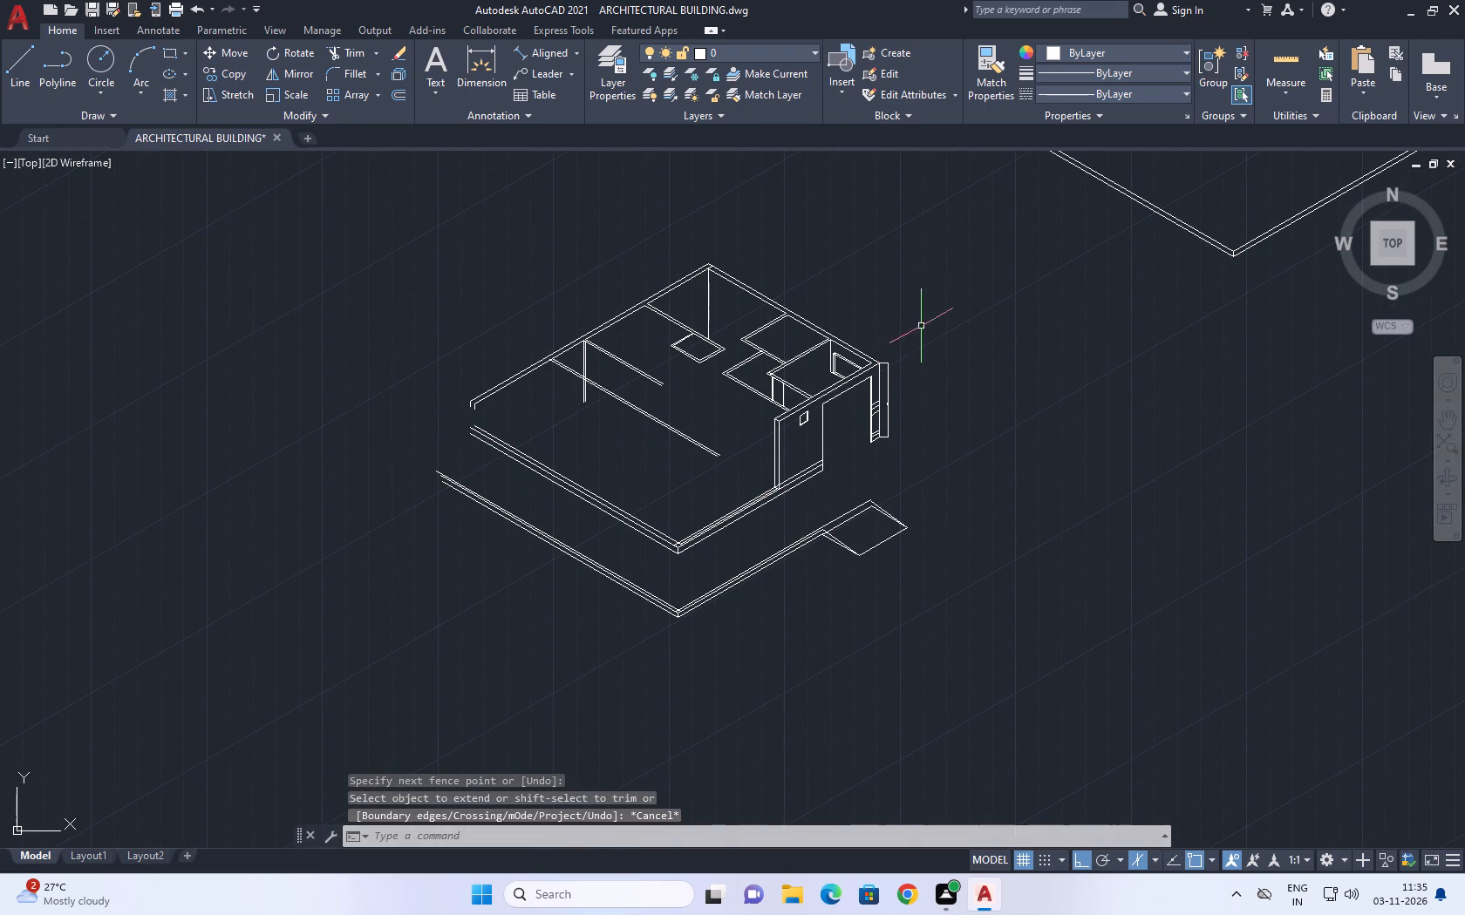
pyautogui.moveTo(790, 463); pyautogui.dragTo(730, 446, button='middle')
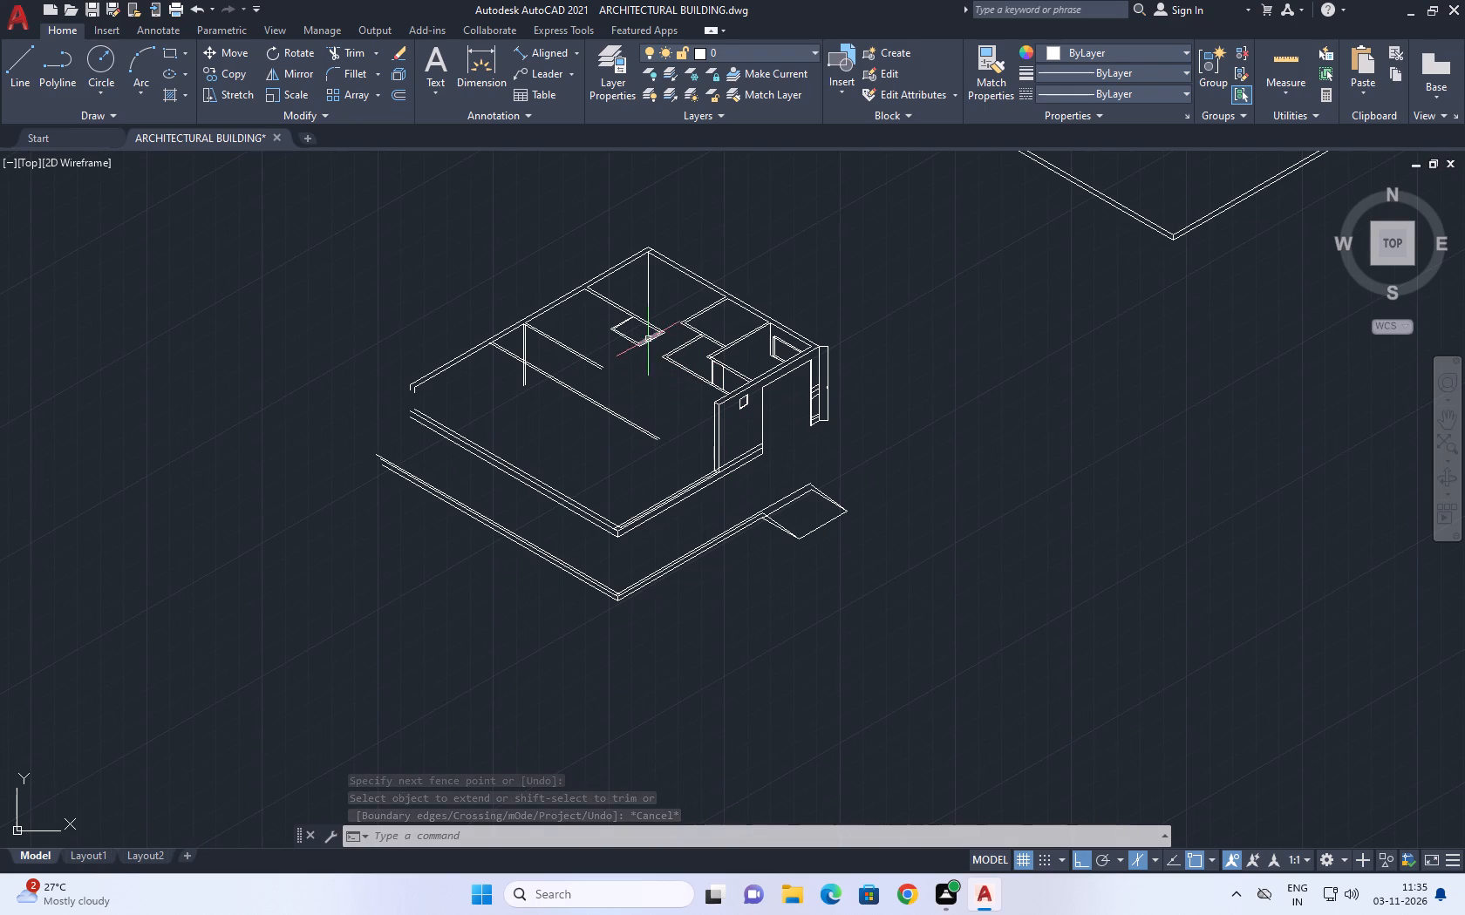
pyautogui.scroll(2, 808, 424)
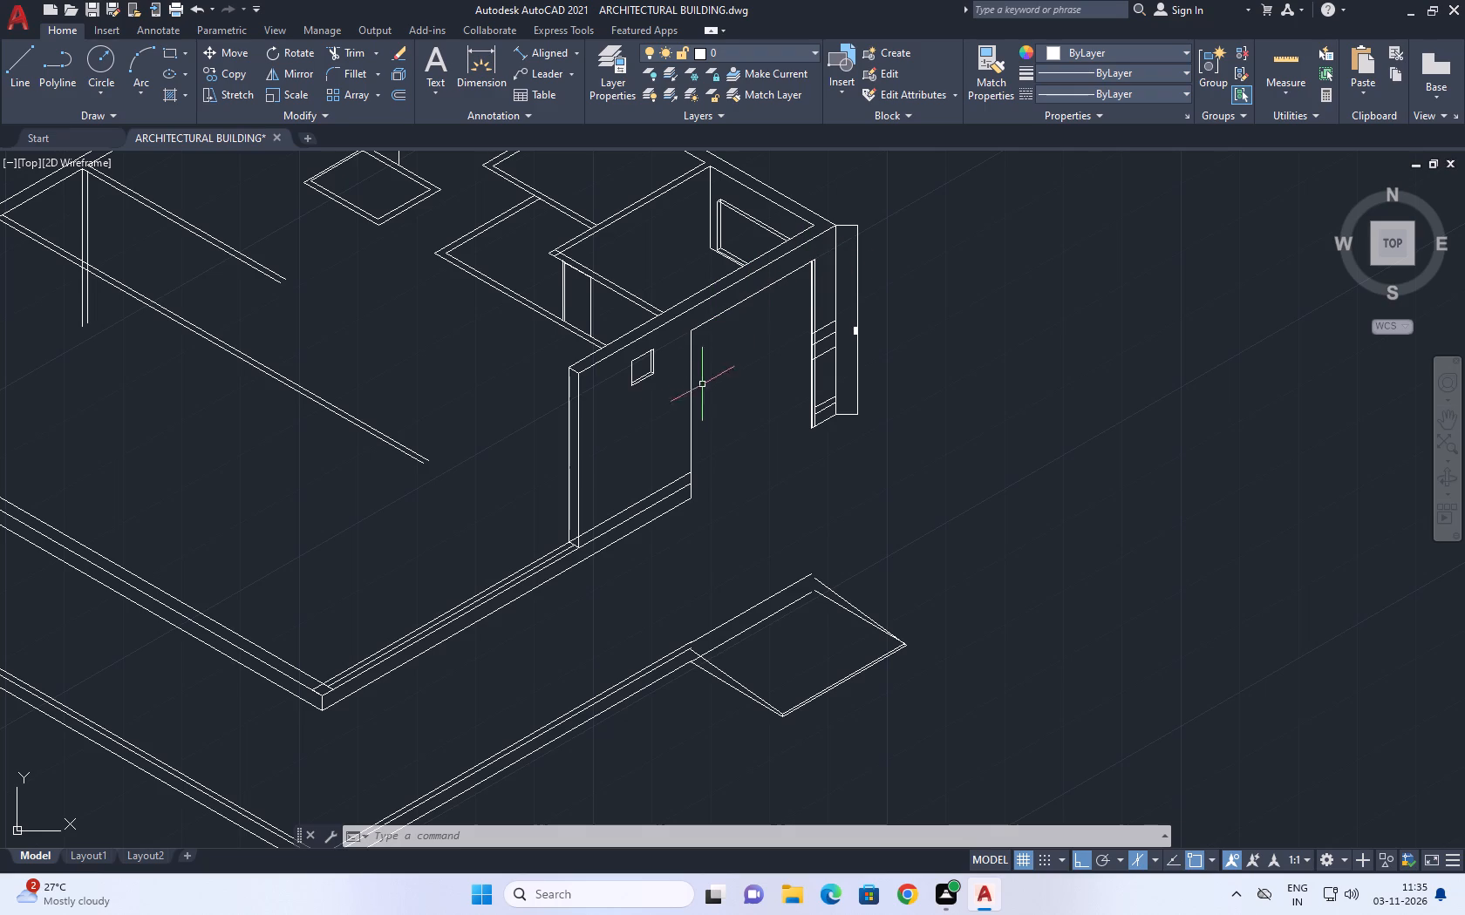
pyautogui.scroll(4, 635, 392)
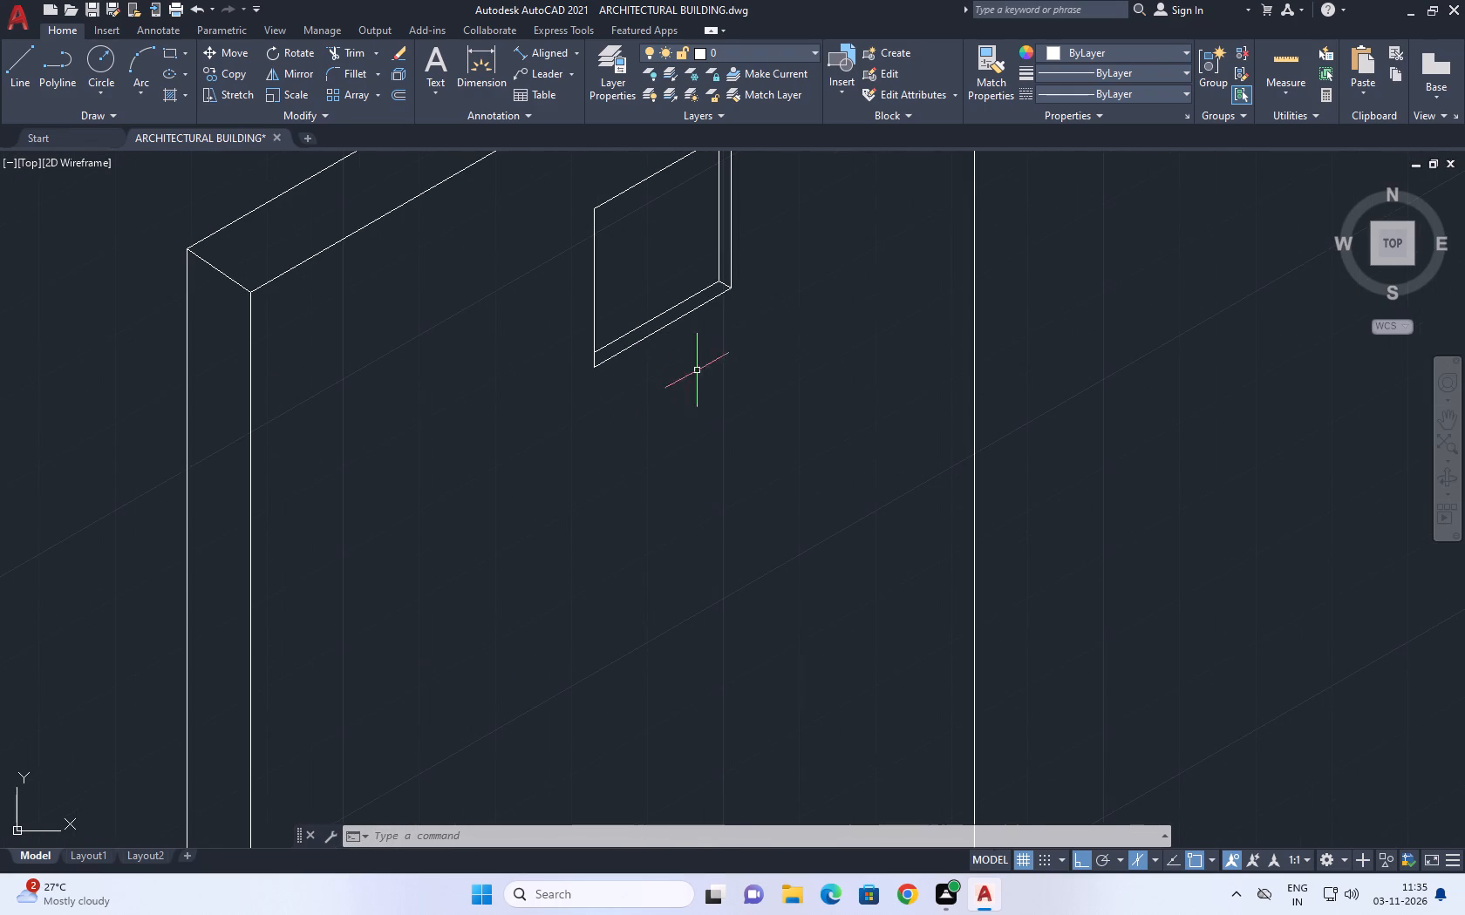
pyautogui.click(787, 265)
pyautogui.click(547, 439)
pyautogui.click(774, 231)
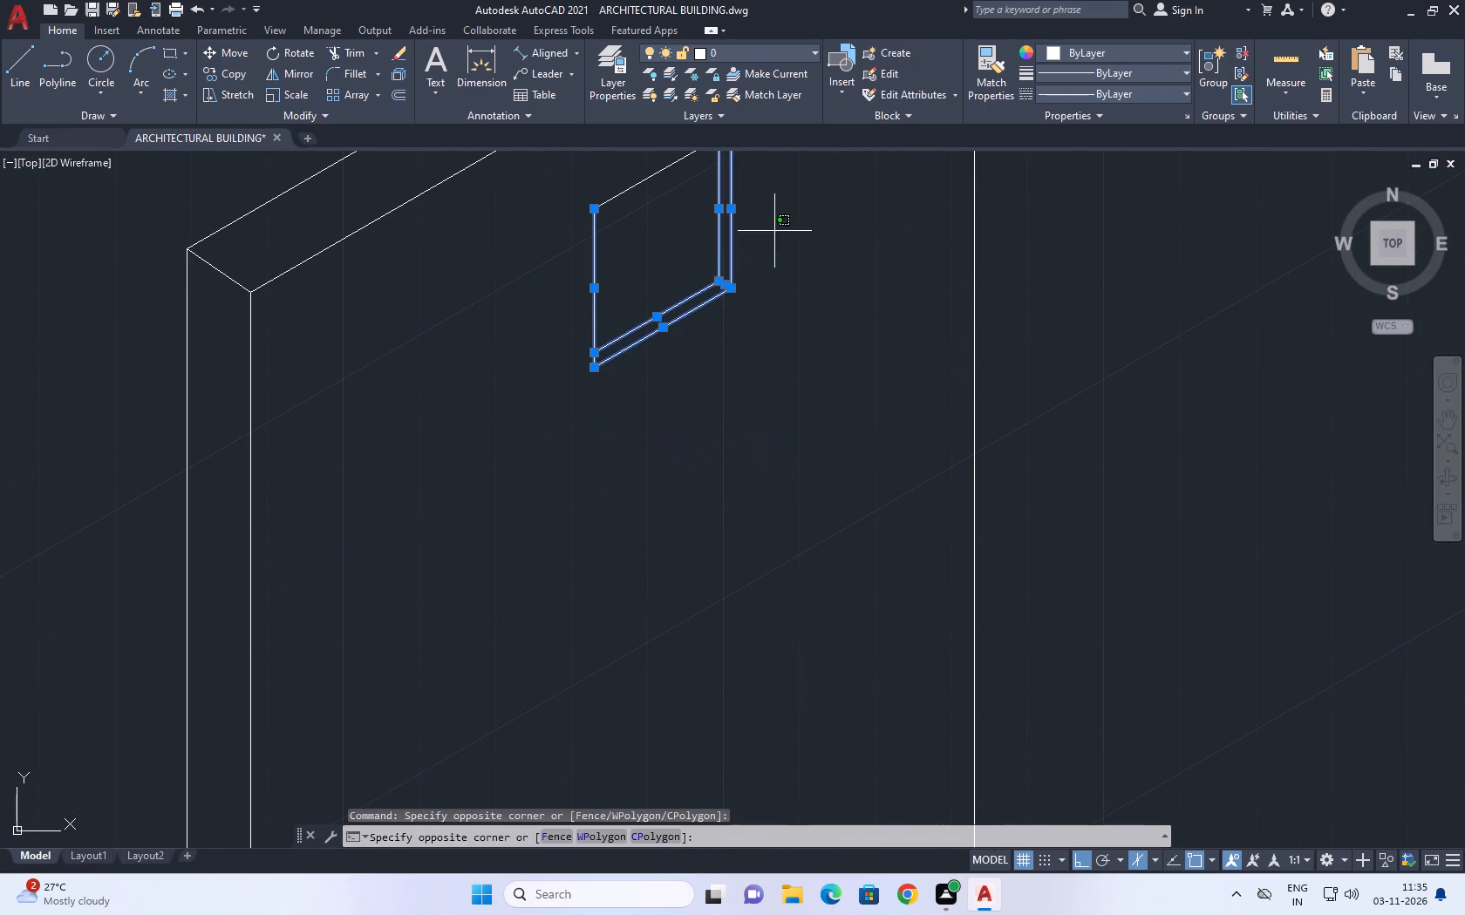
pyautogui.click(581, 452)
pyautogui.press('s')
pyautogui.press('space')
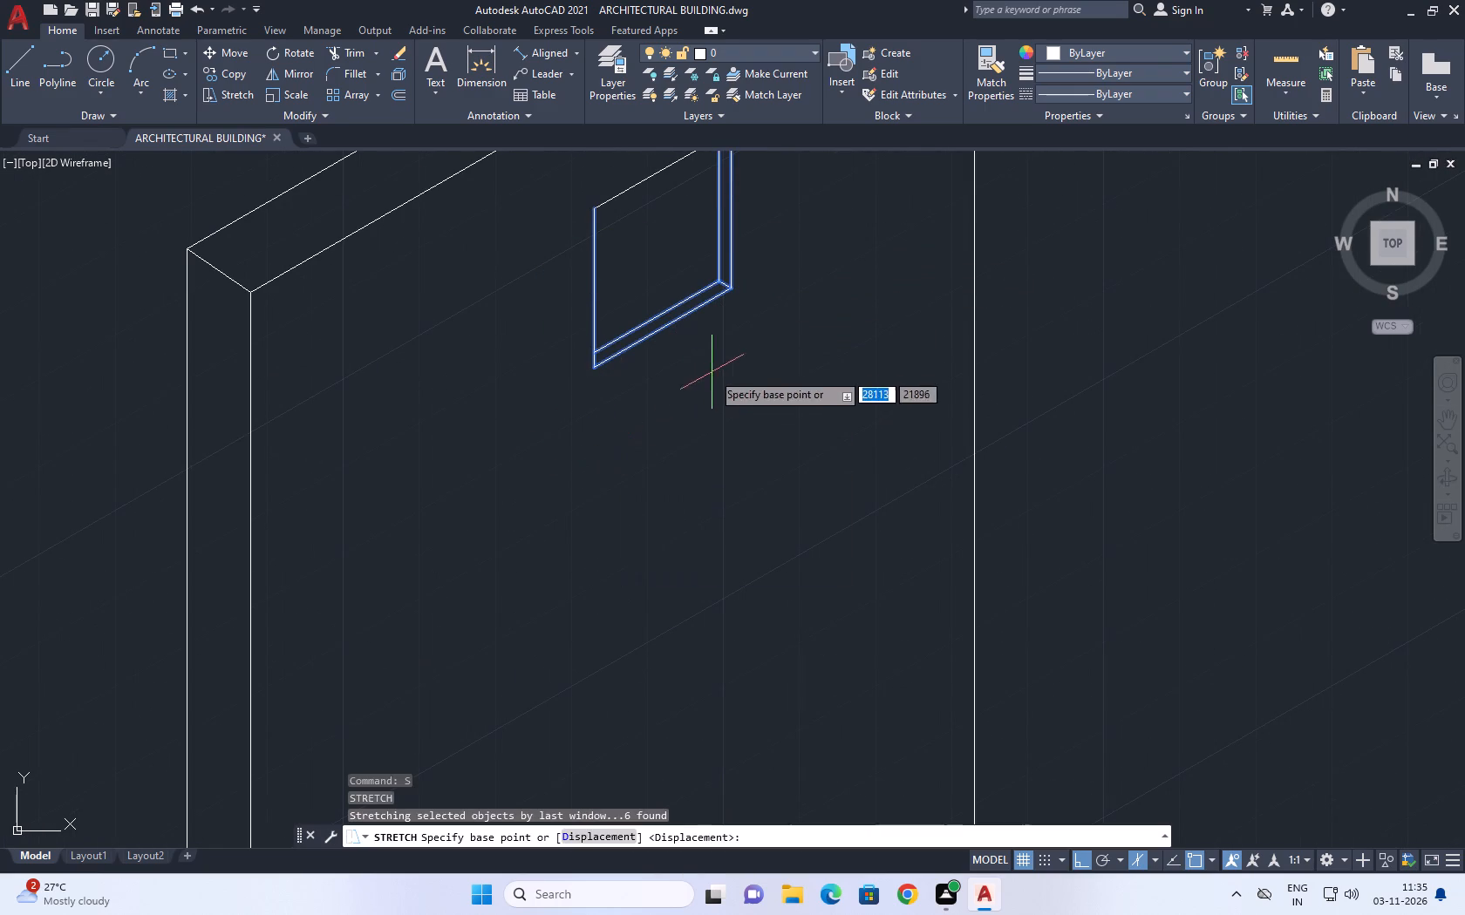
pyautogui.click(685, 354)
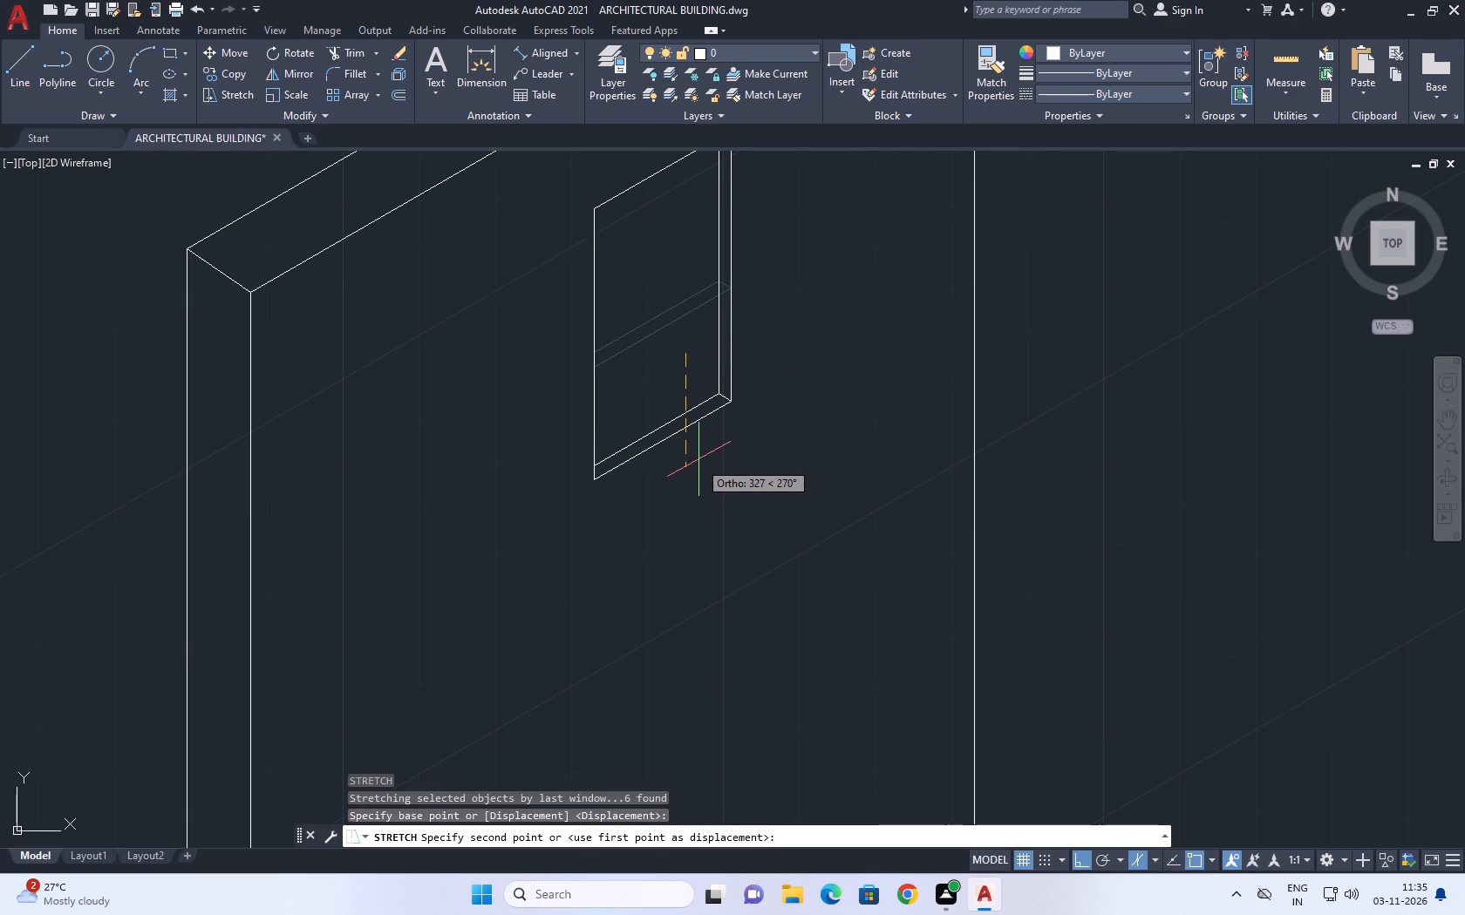
pyautogui.press('2')
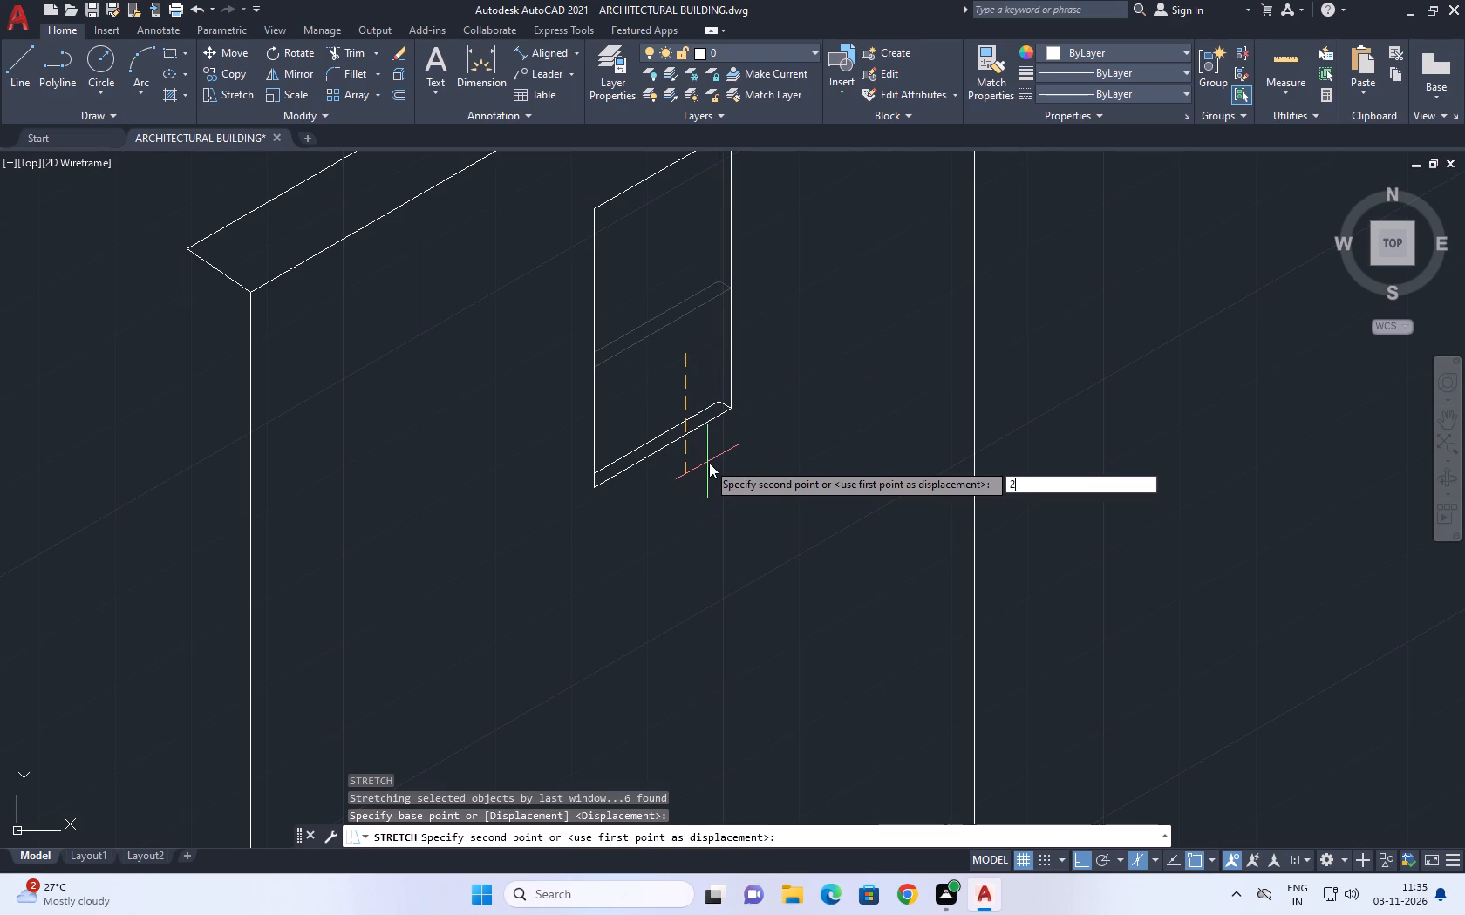
pyautogui.write('00')
pyautogui.press('Return')
# Stretch the small window's bottom edges downward by a further 200.
pyautogui.scroll(-1, 736, 383)
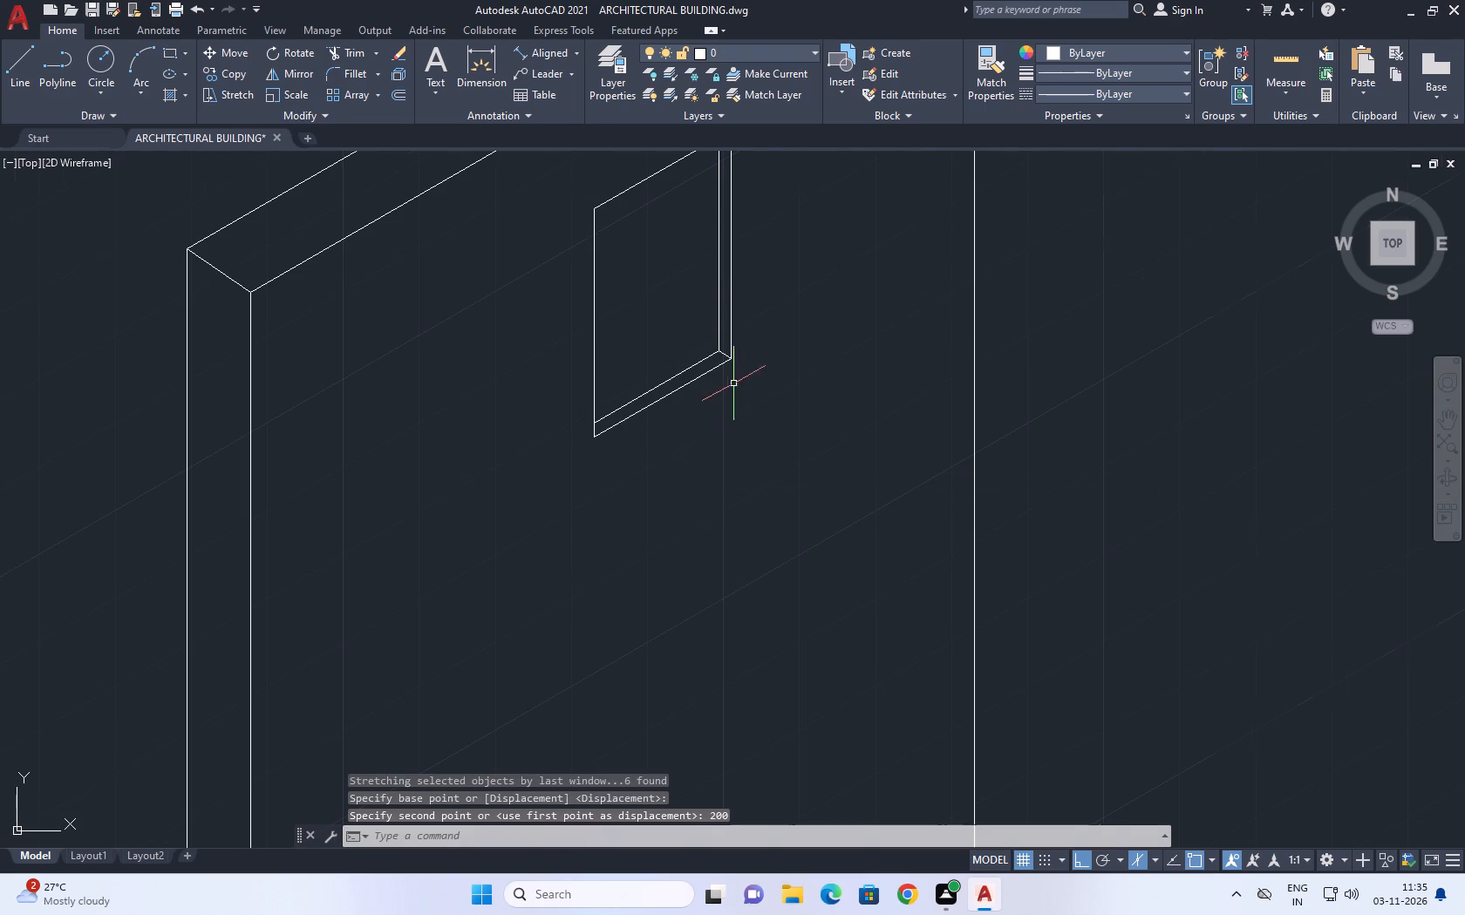
pyautogui.scroll(-1, 740, 384)
pyautogui.scroll(2, 731, 376)
pyautogui.click(782, 329)
pyautogui.click(569, 518)
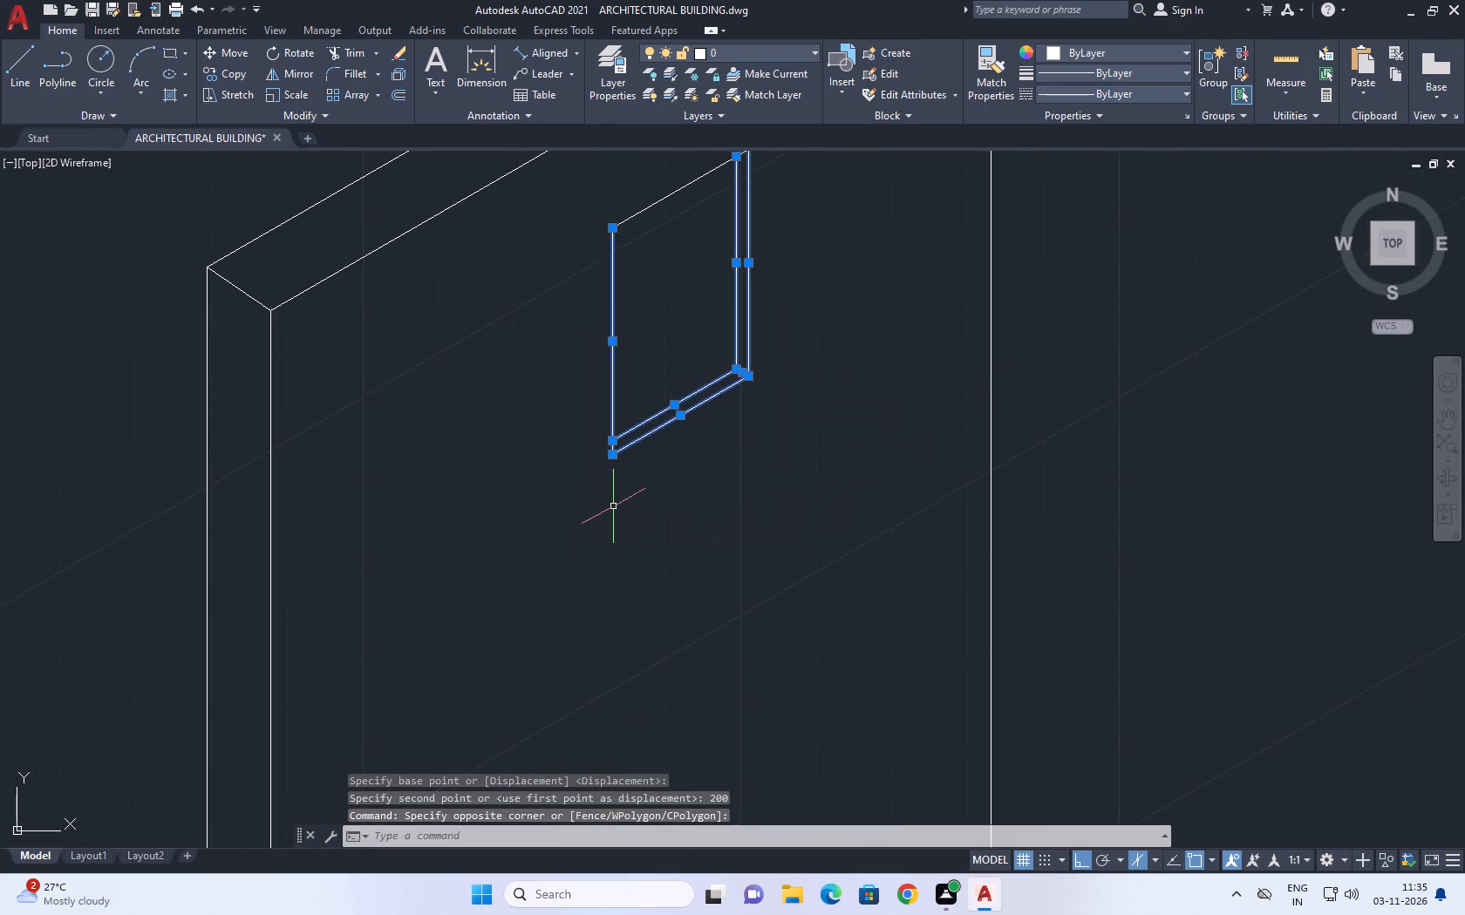
pyautogui.write('s')
pyautogui.press('space')
pyautogui.click(683, 412)
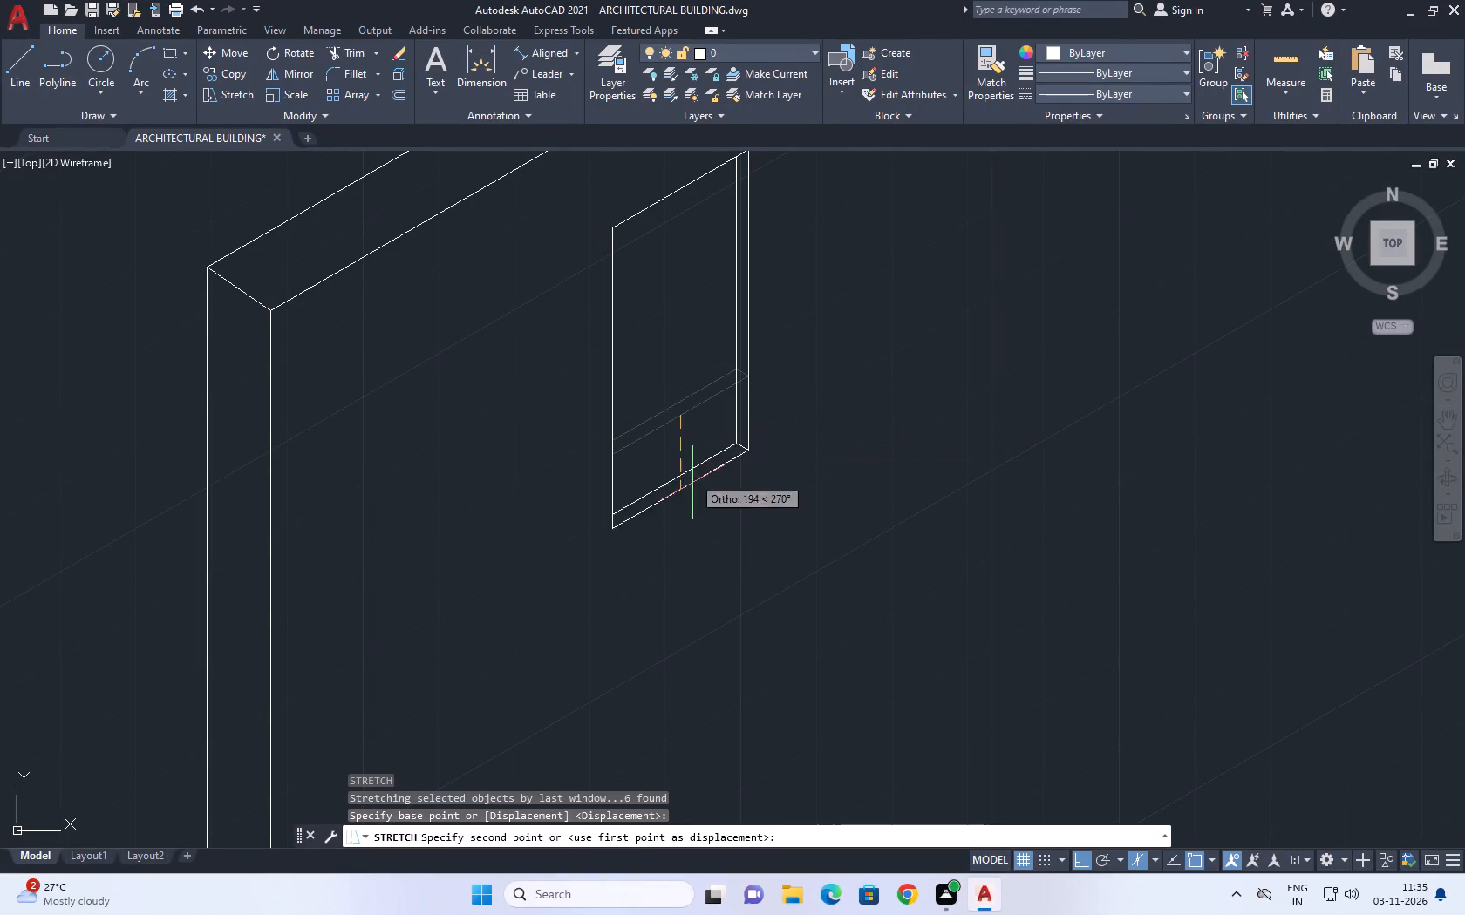
pyautogui.press('2')
pyautogui.press('0')
pyautogui.press('0')
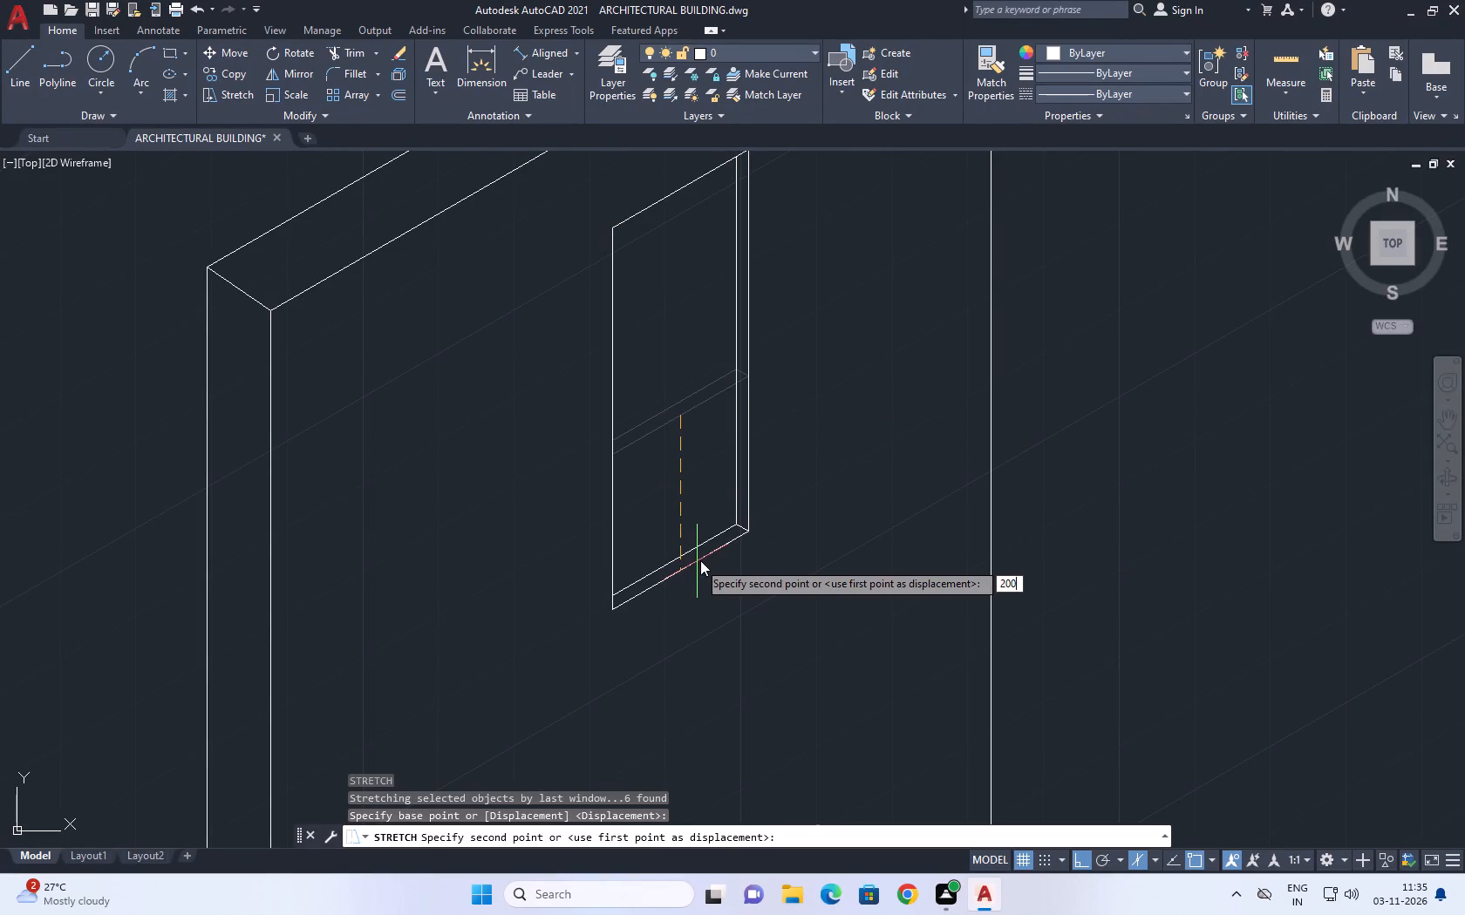
pyautogui.press('Return')
# Stretch the small window's side nearest the wall end outward along the wall by 100, away from the large opening.
pyautogui.scroll(-3, 719, 453)
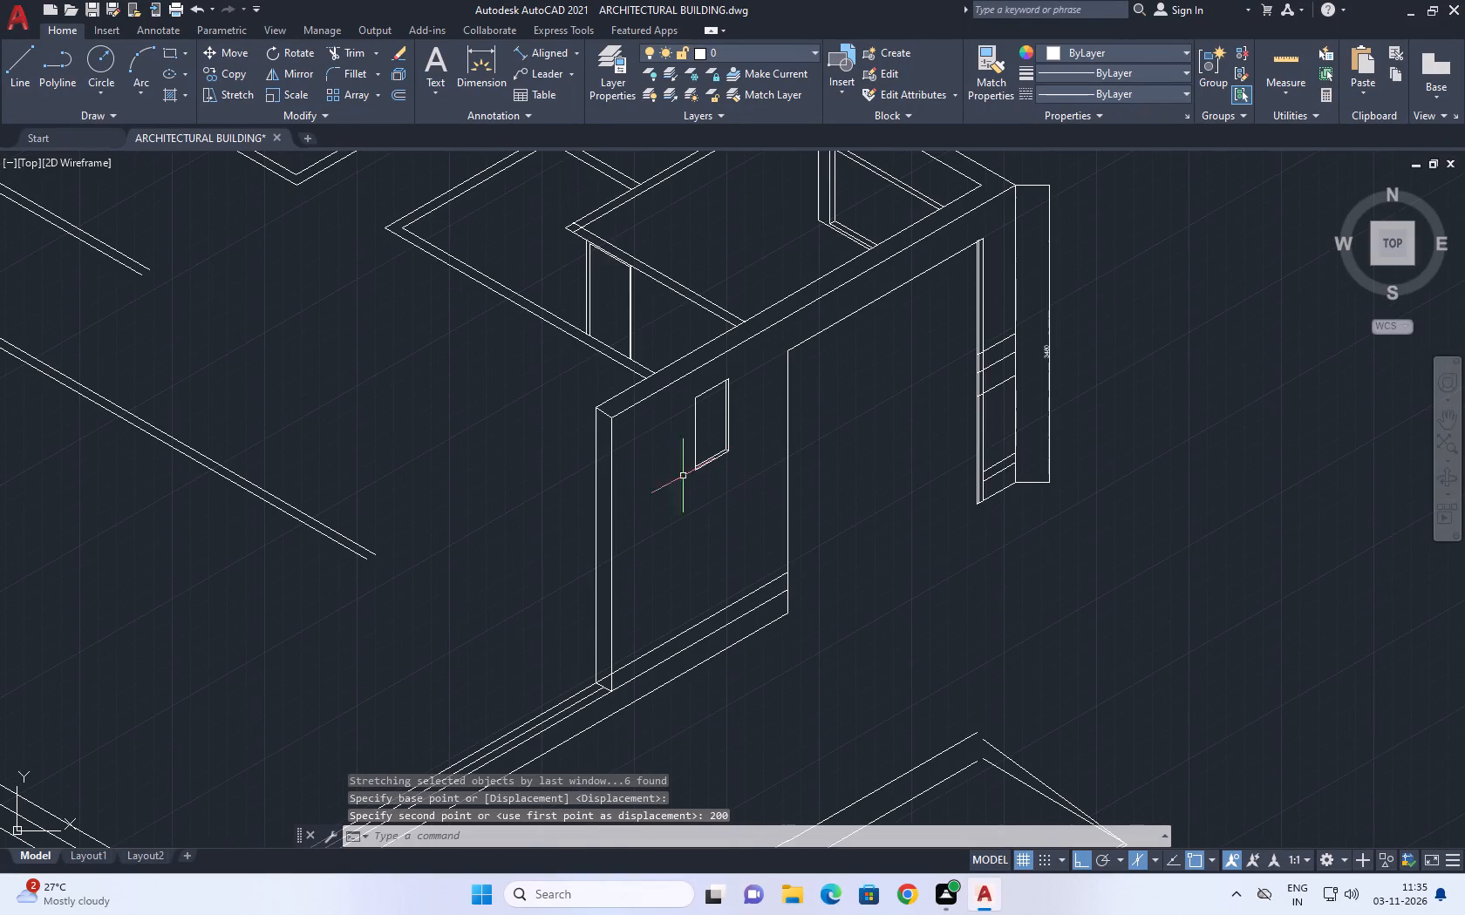
pyautogui.moveTo(753, 470); pyautogui.dragTo(778, 464, button='middle')
pyautogui.scroll(1, 739, 424)
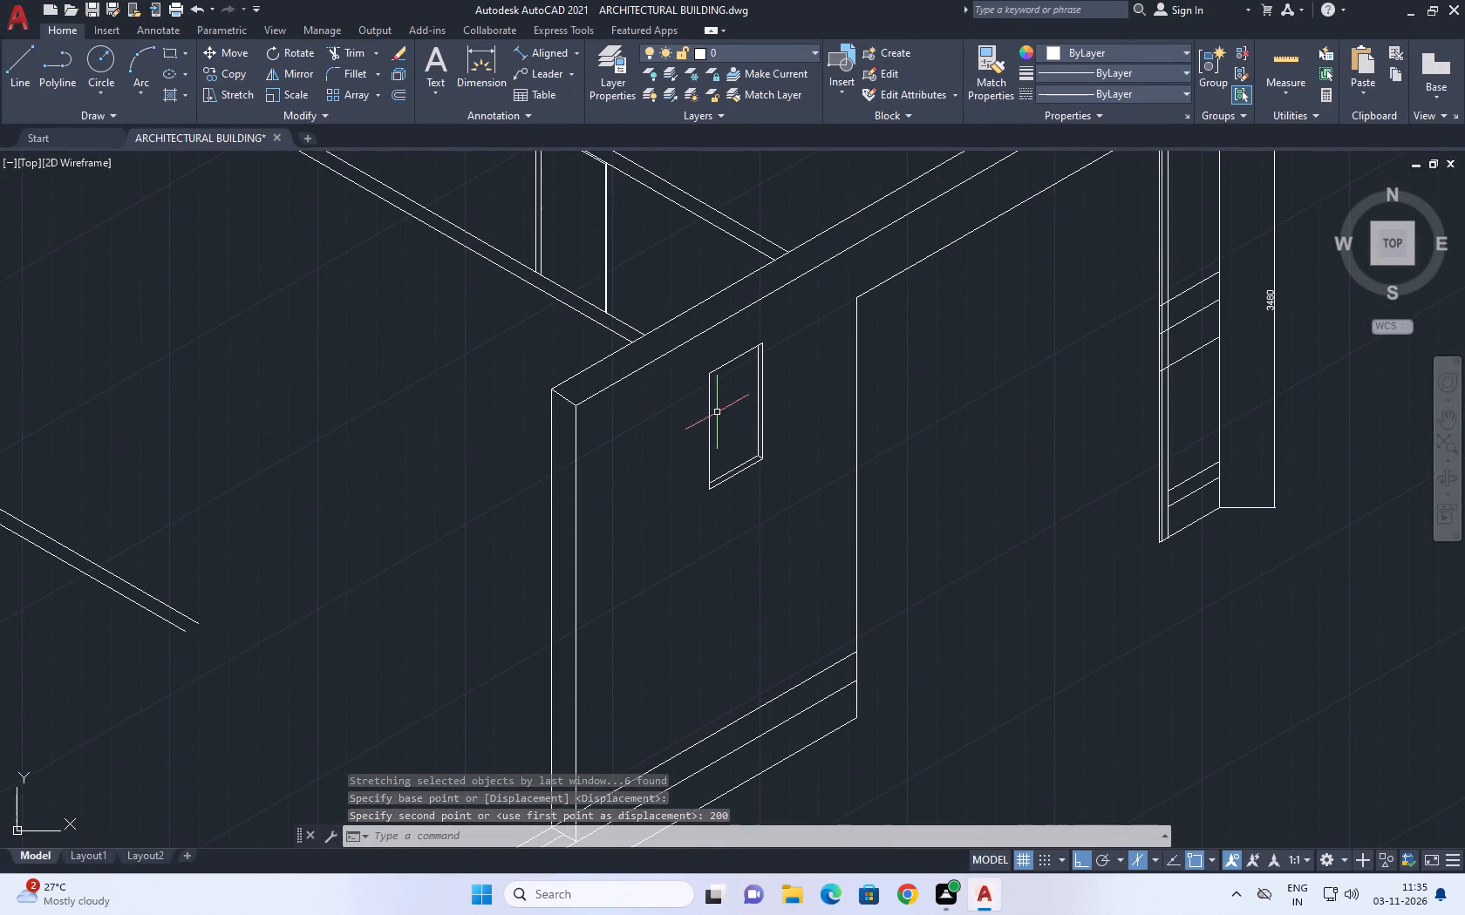
pyautogui.moveTo(723, 512); pyautogui.dragTo(715, 500)
pyautogui.click(687, 368)
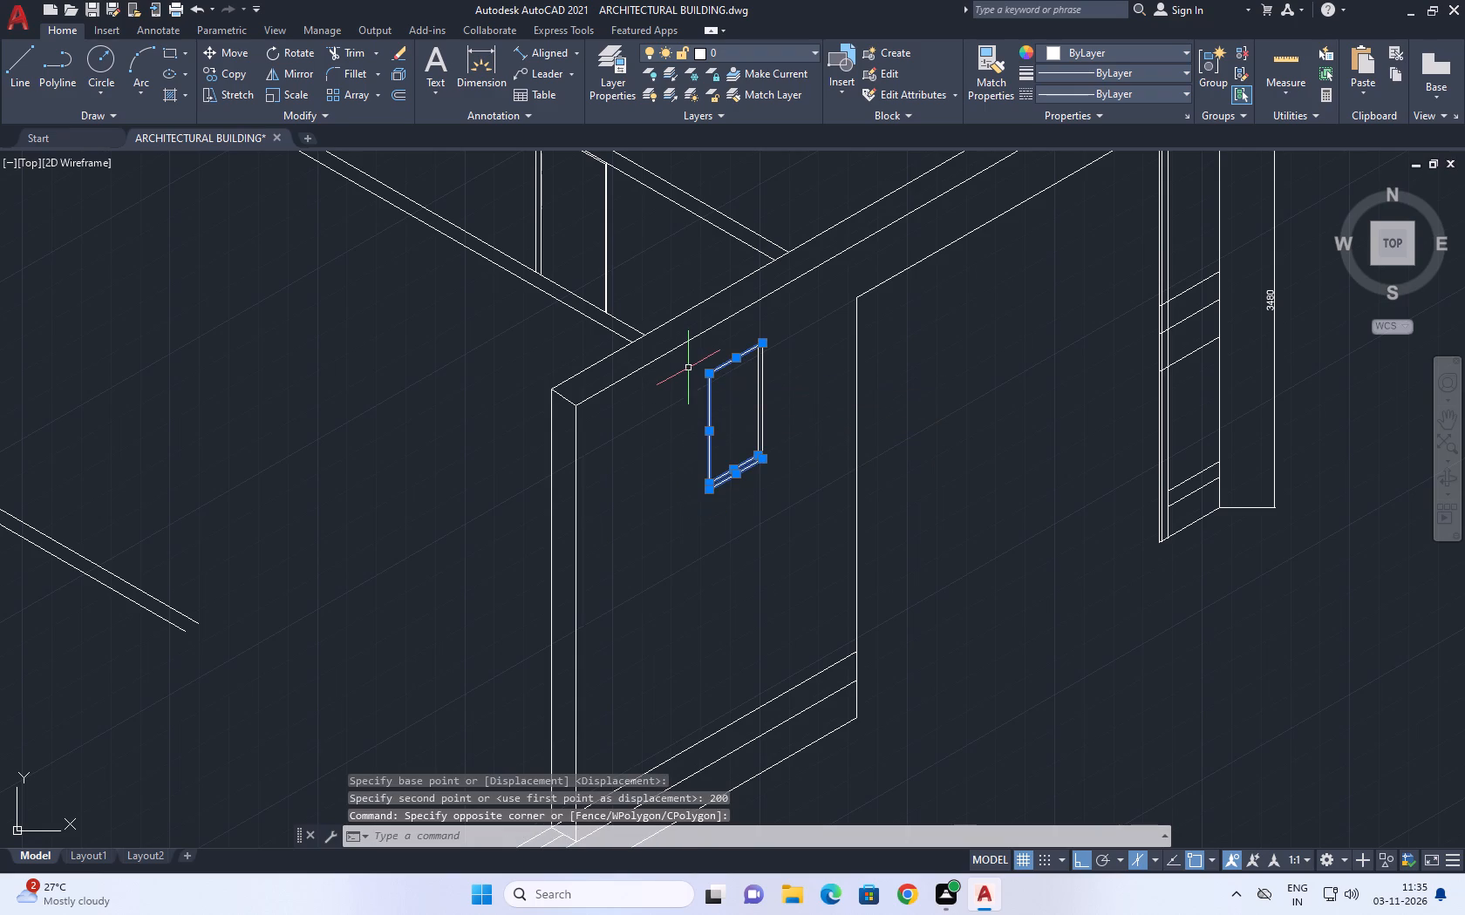
pyautogui.press('s')
pyautogui.press('space')
pyautogui.click(682, 417)
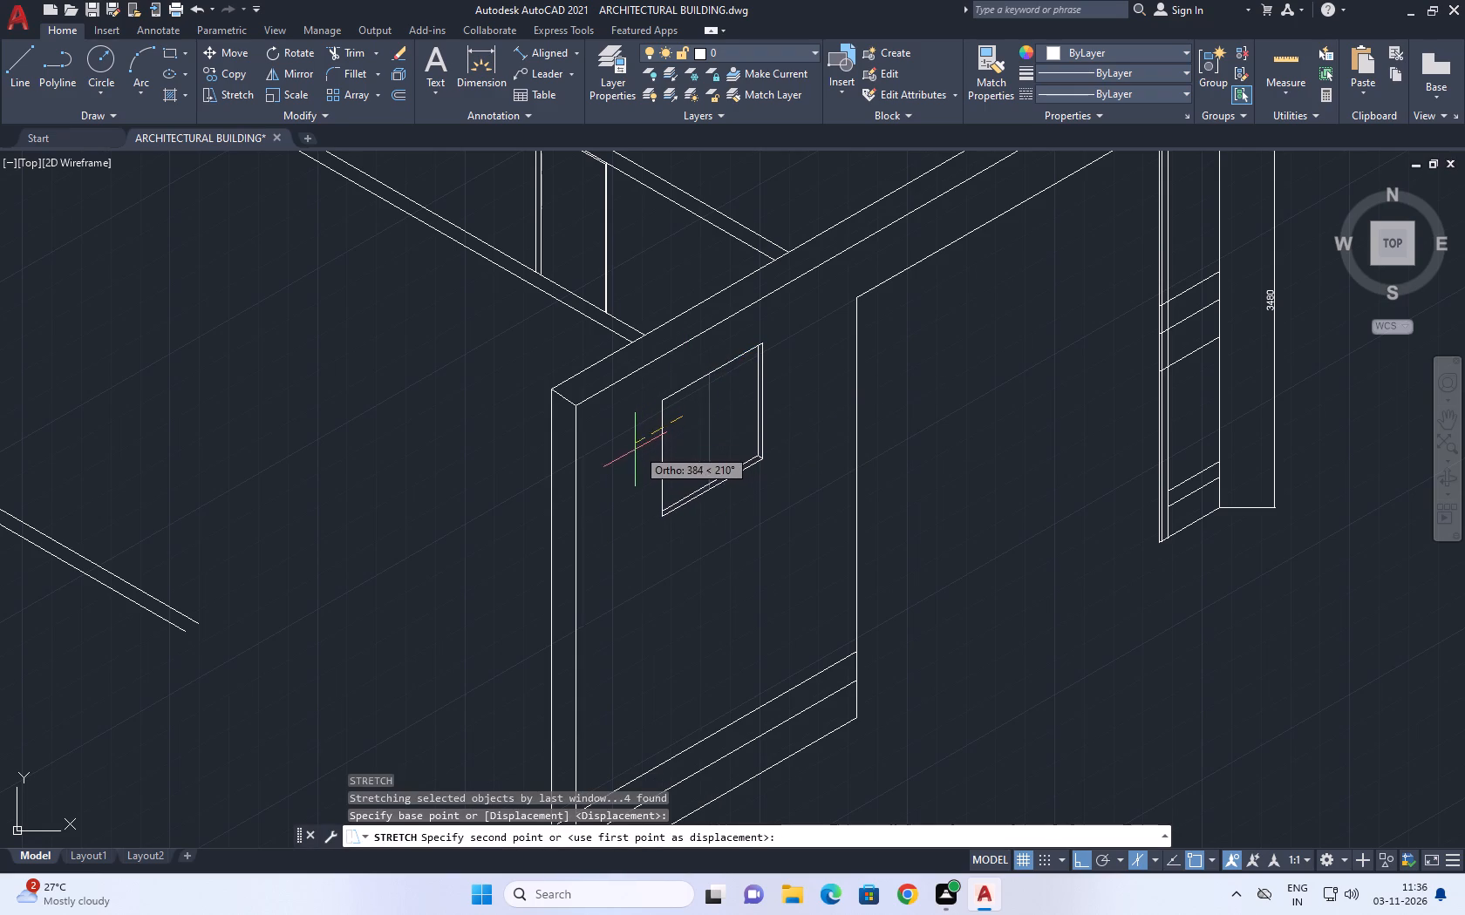
pyautogui.write('100')
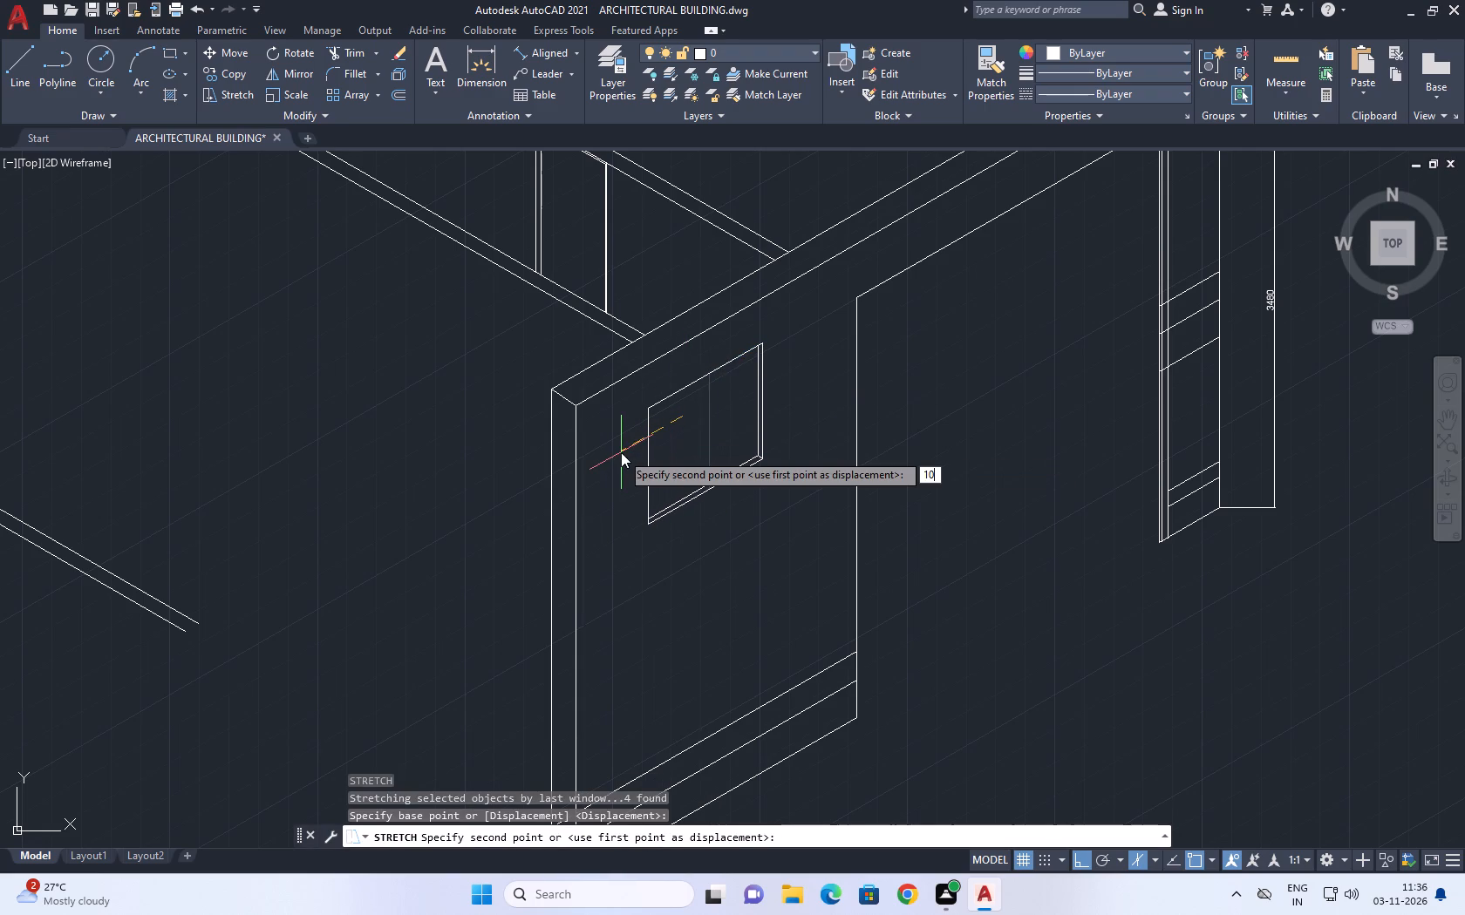
pyautogui.press('Return')
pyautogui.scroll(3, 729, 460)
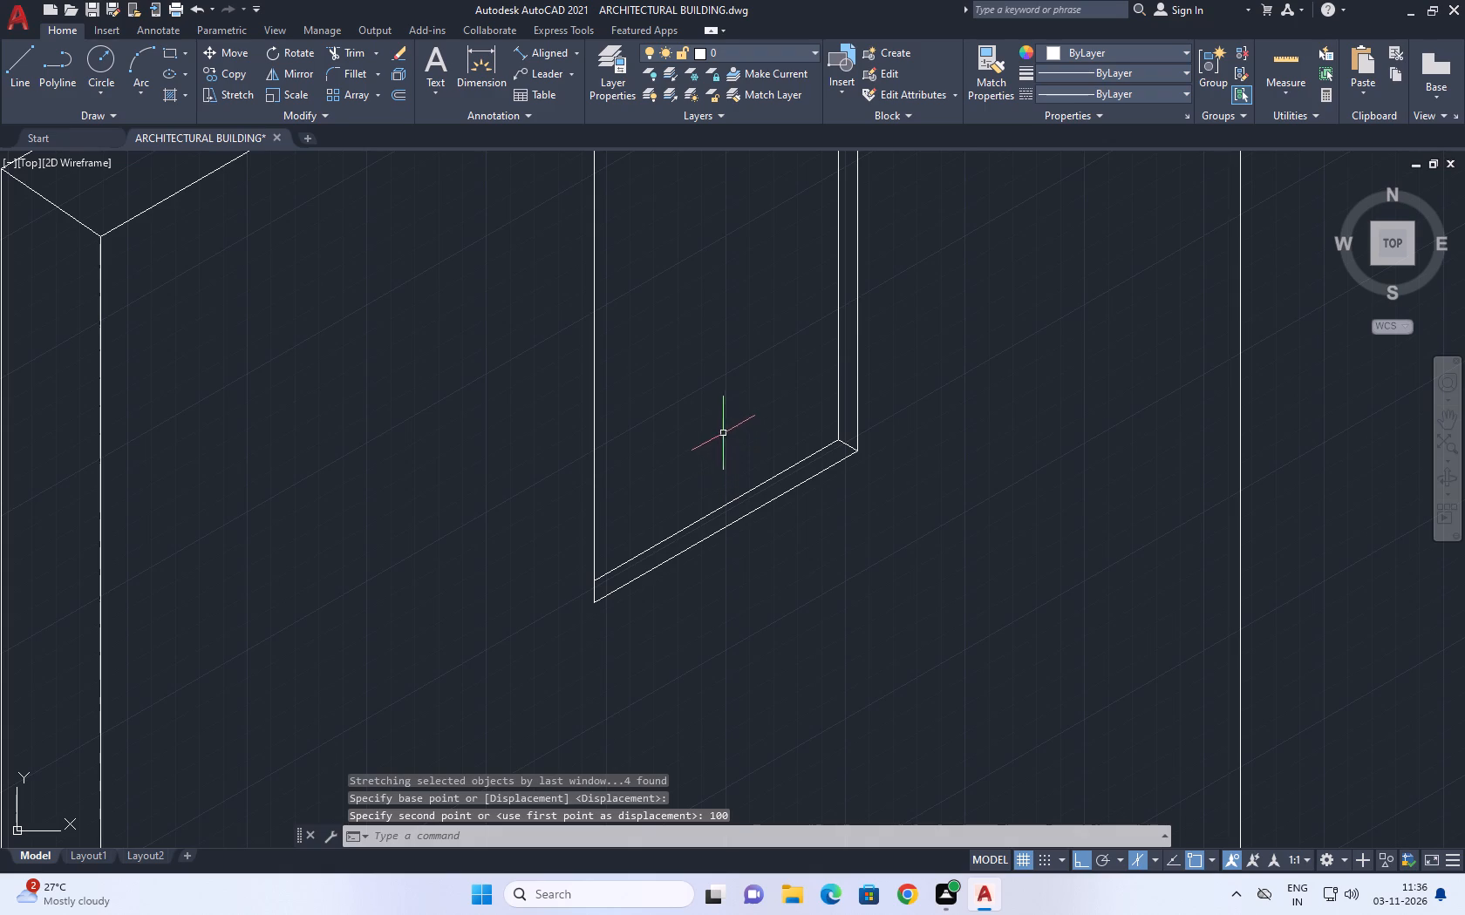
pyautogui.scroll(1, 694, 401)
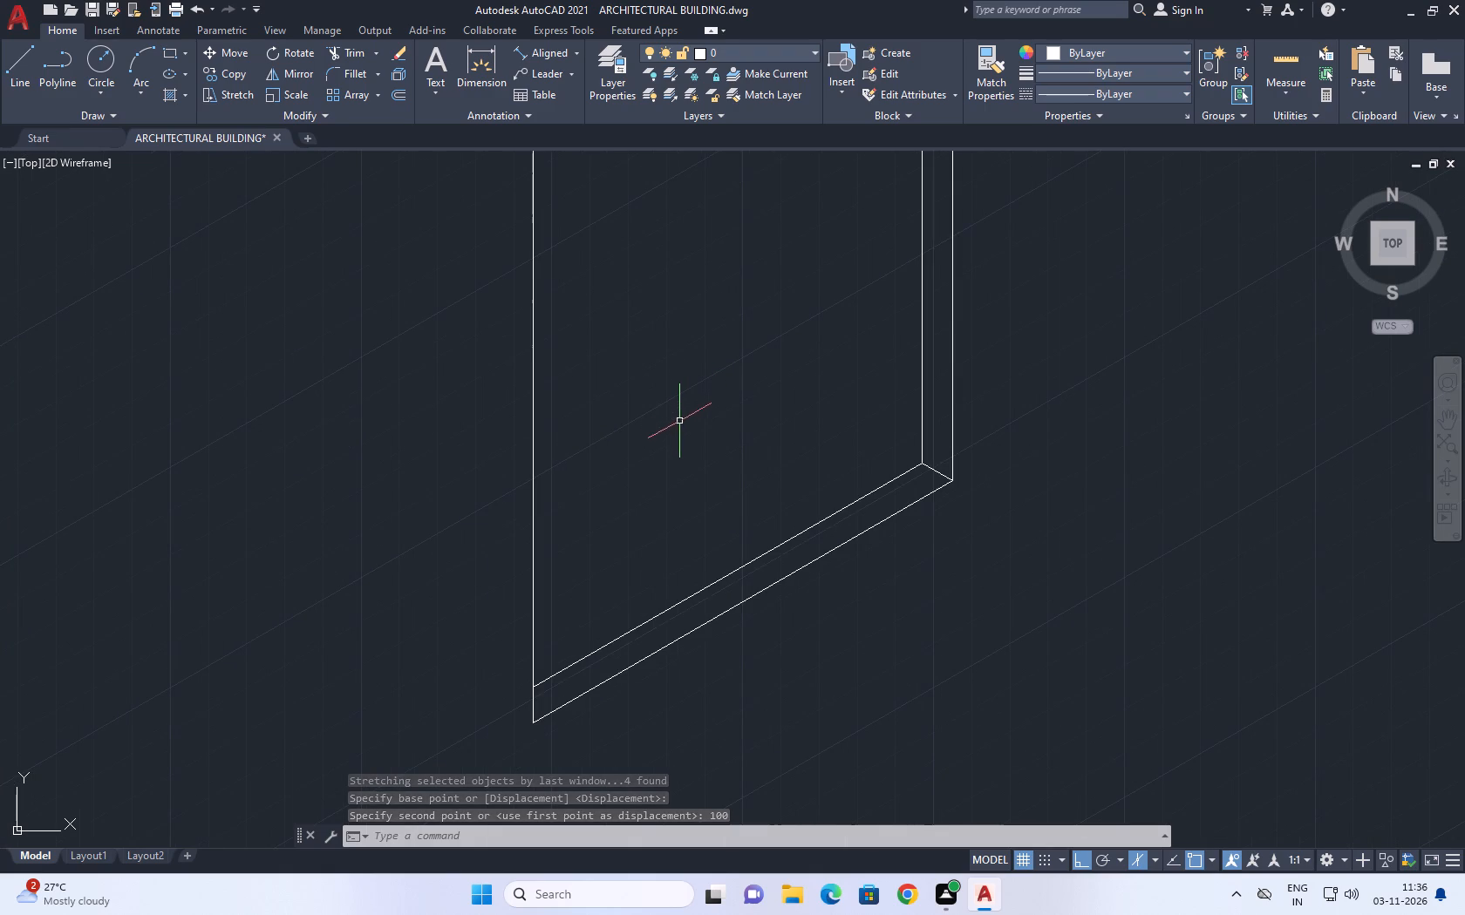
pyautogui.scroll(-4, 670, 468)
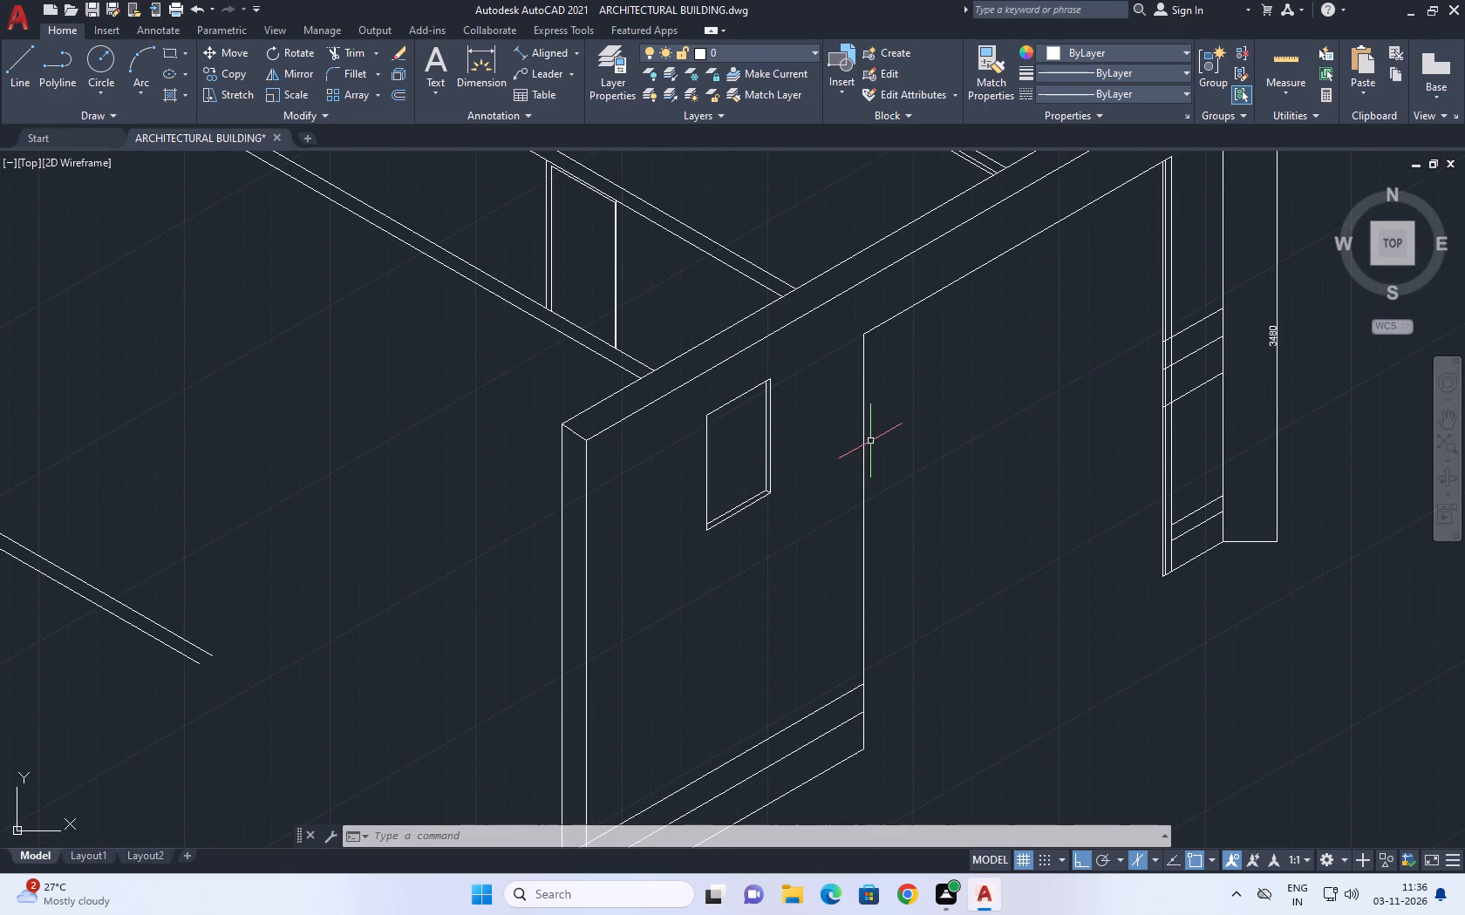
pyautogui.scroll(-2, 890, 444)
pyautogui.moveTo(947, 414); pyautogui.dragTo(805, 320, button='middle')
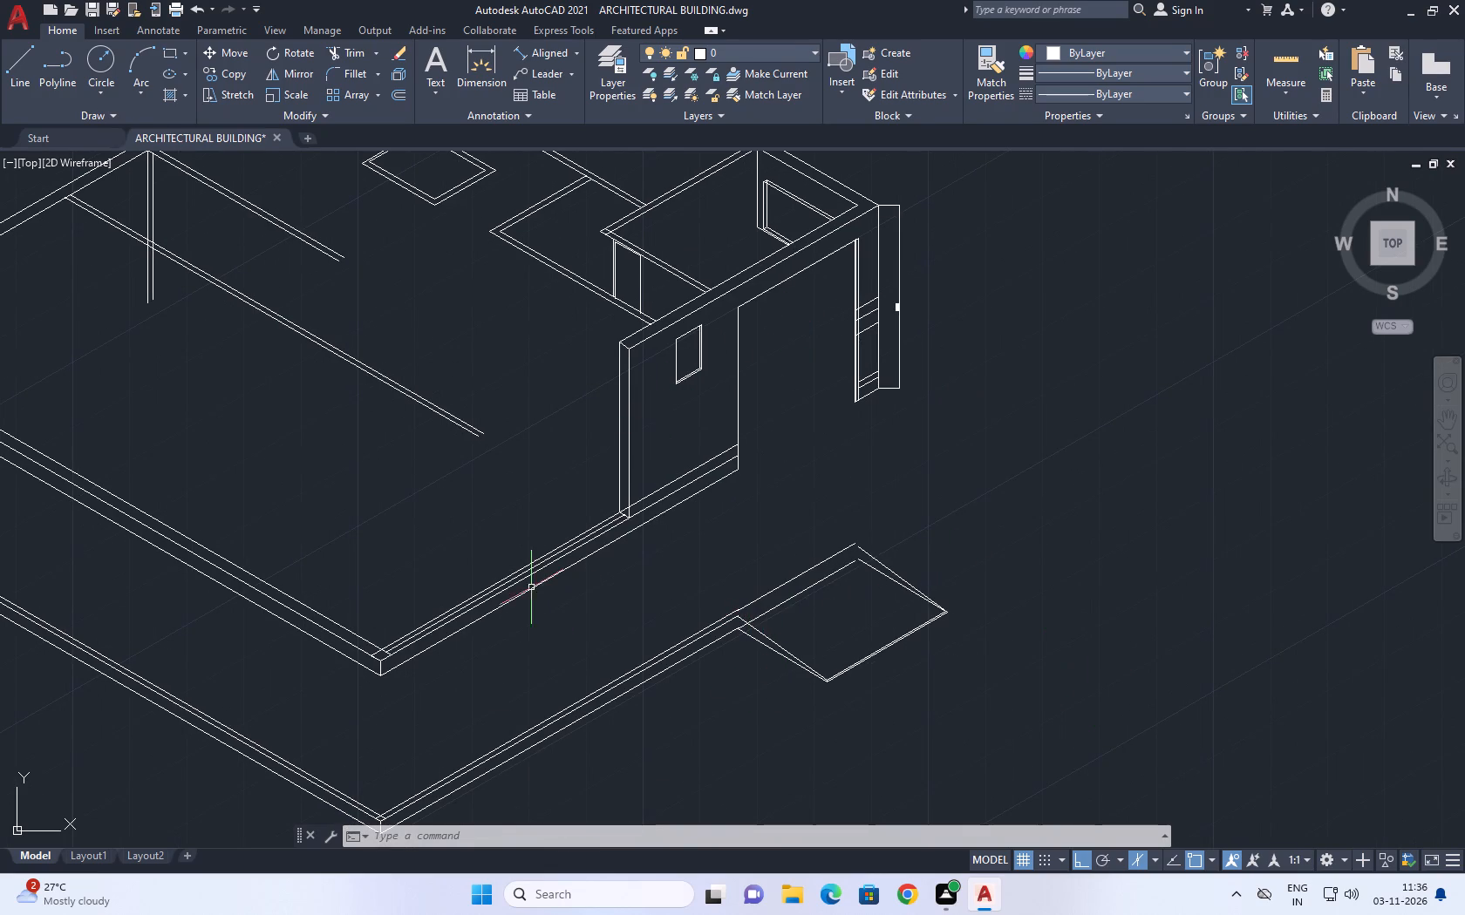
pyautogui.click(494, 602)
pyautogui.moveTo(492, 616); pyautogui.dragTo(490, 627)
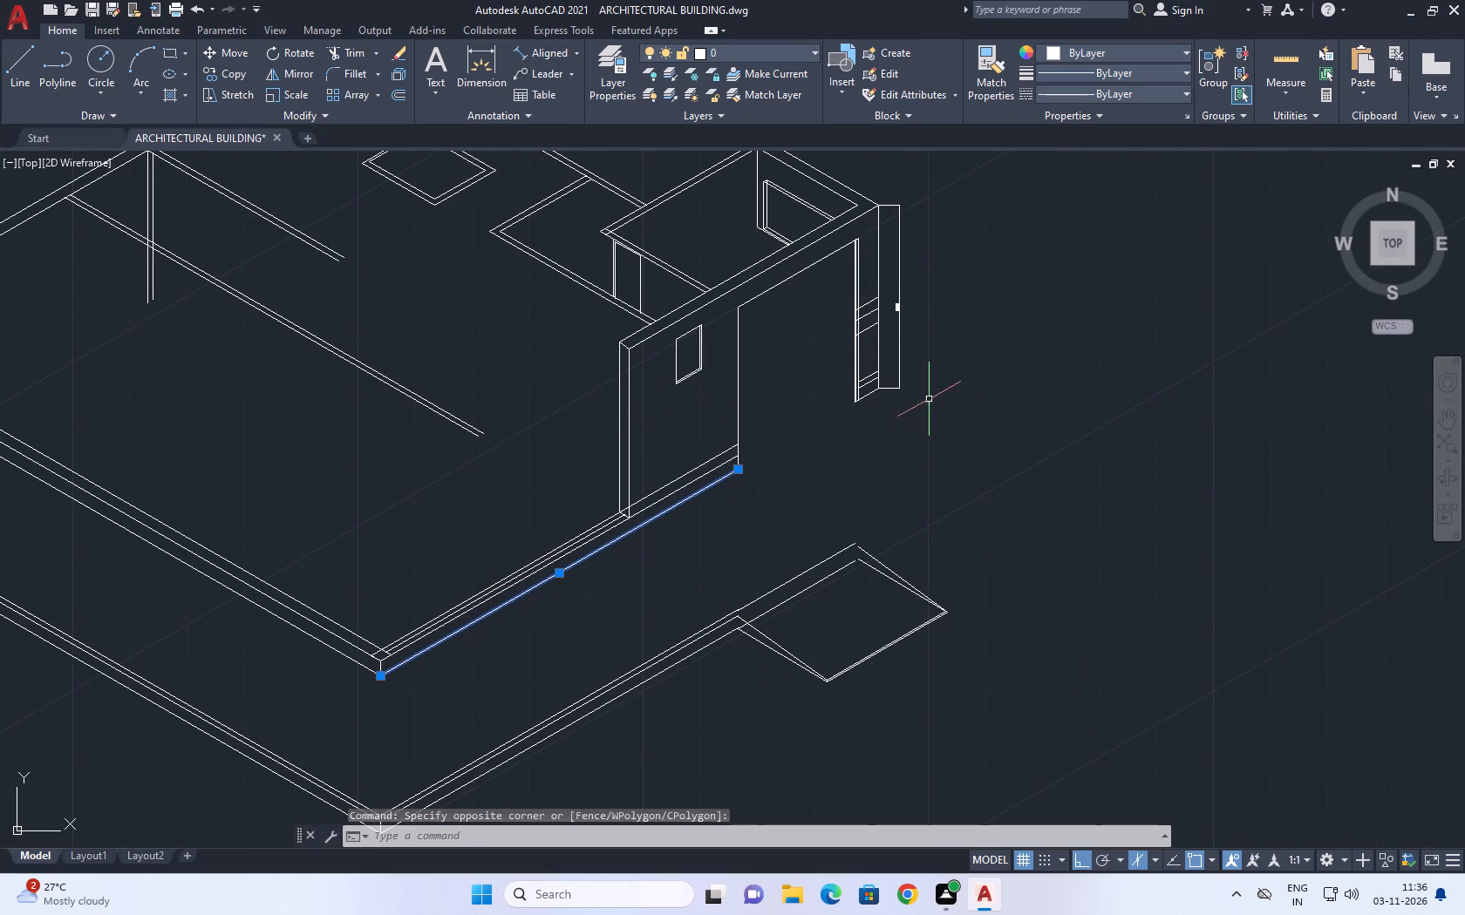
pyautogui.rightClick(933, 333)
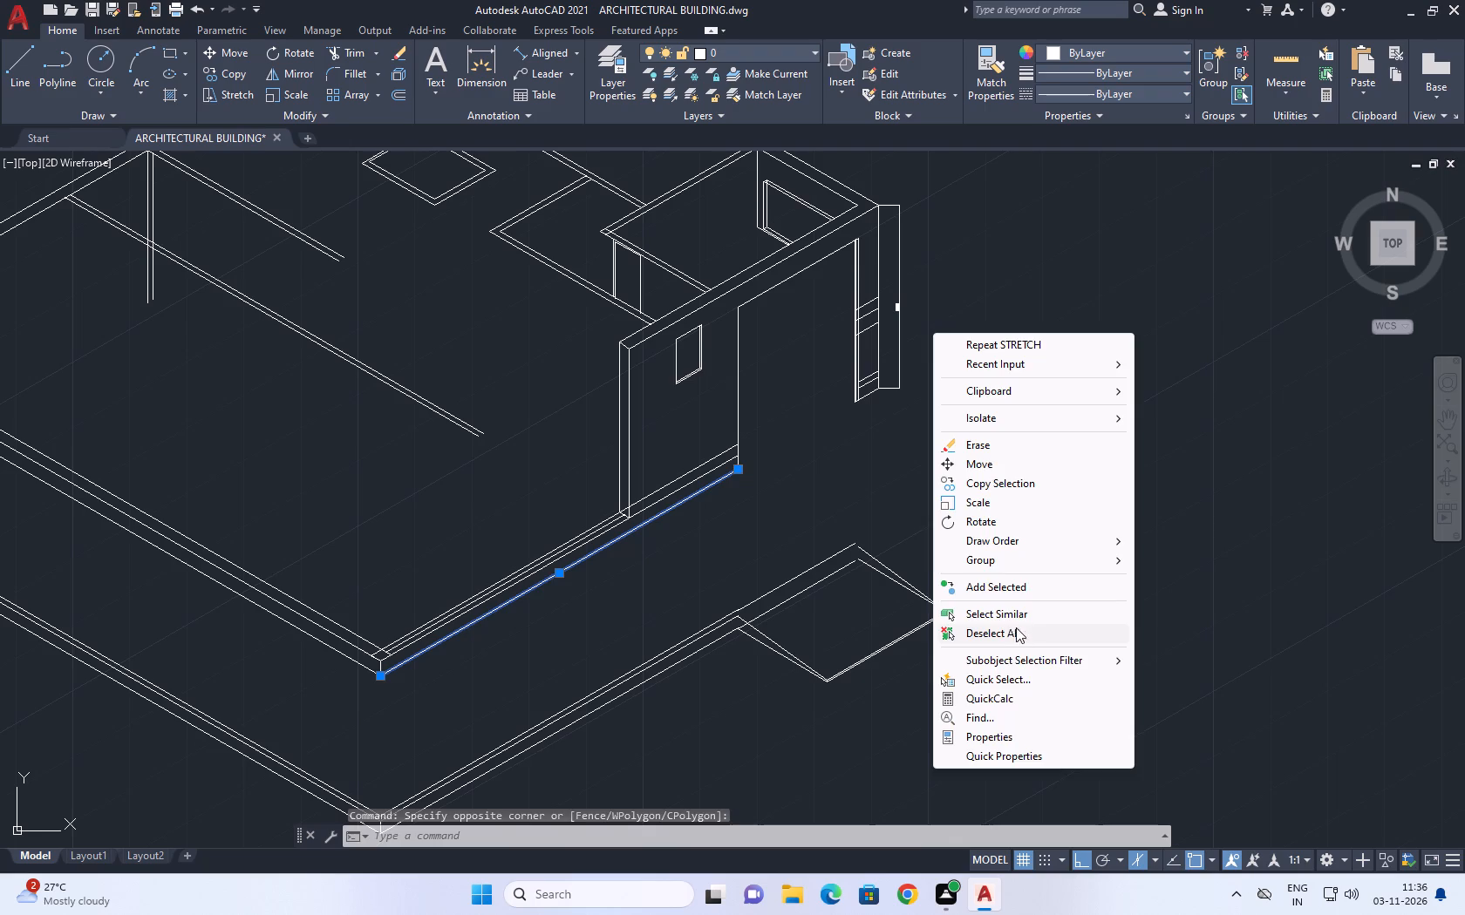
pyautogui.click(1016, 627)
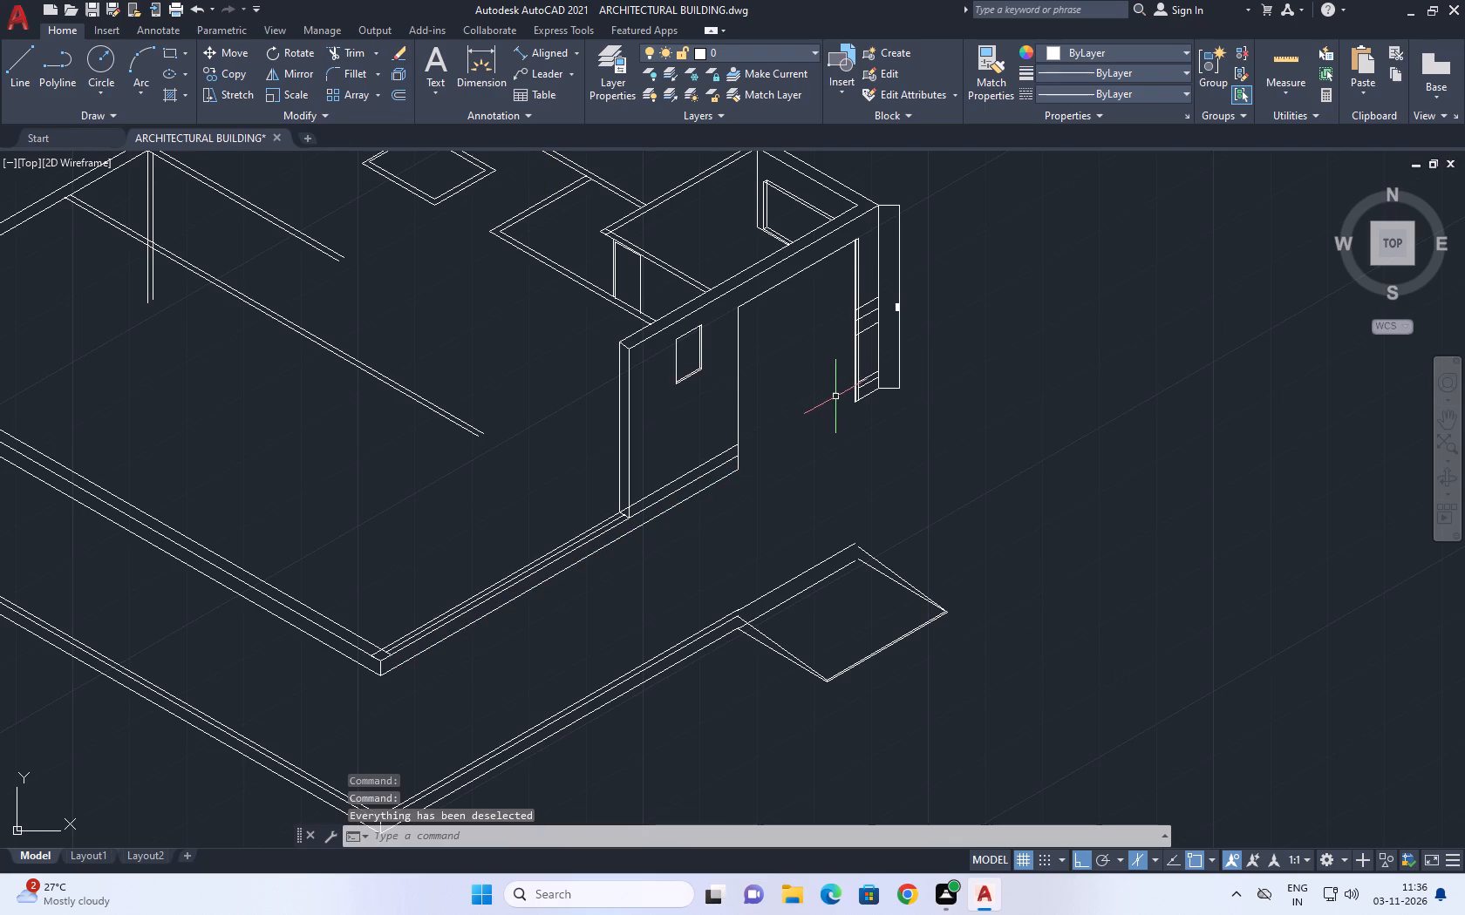
# Extend the lowest base line of the short wall across the large opening to the opening's far jamb.
pyautogui.write('ex')
pyautogui.press('space')
pyautogui.click(722, 475)
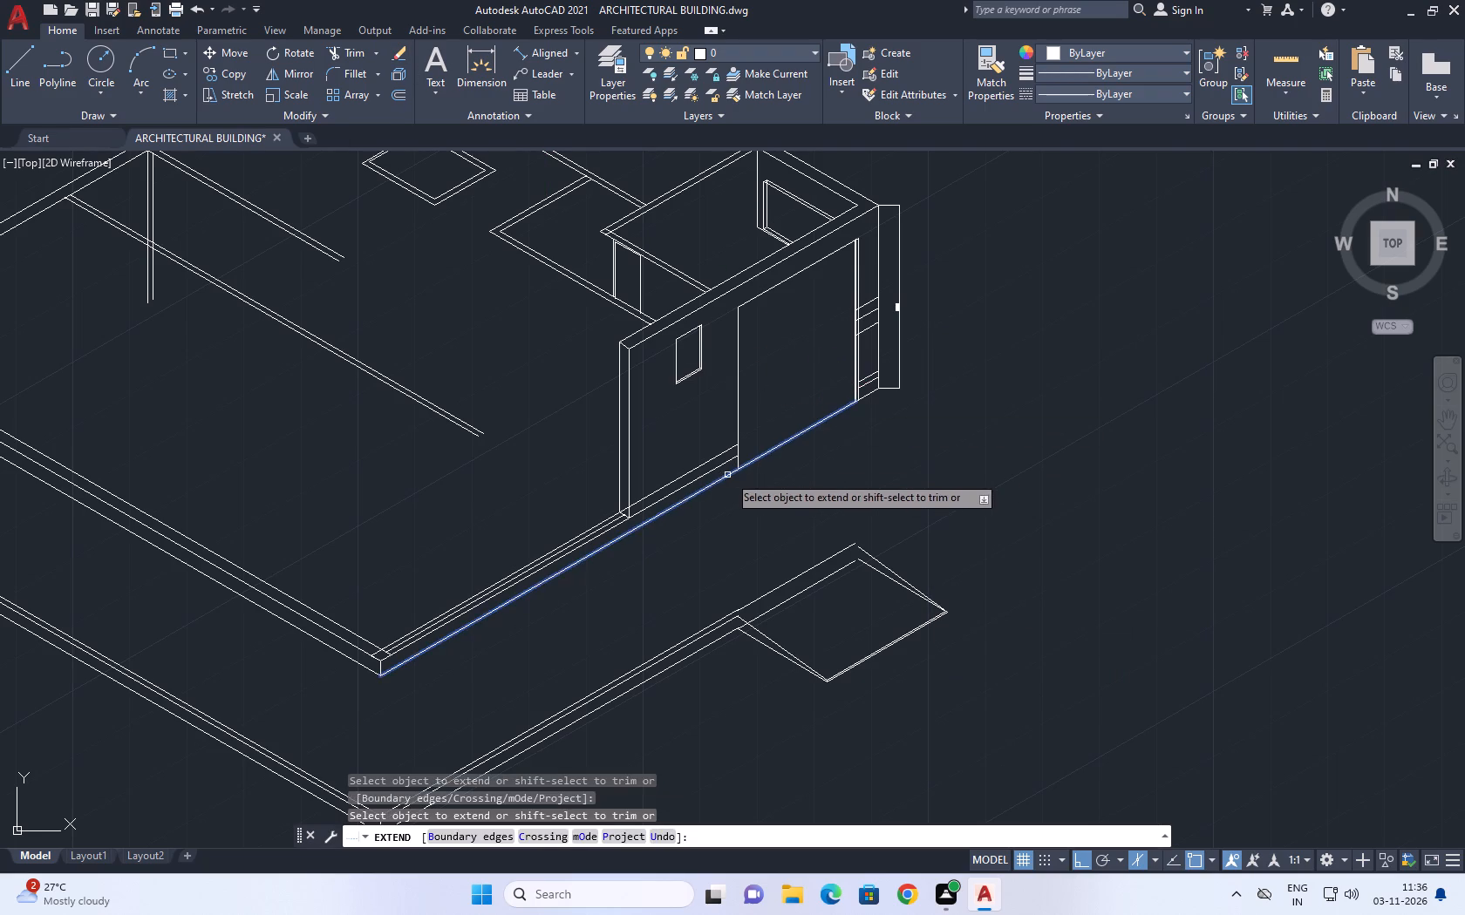
pyautogui.scroll(4, 864, 391)
pyautogui.press('Escape')
# Copy the extended wall base line 600 outward from the building along the left isoplane's 330° axis.
pyautogui.scroll(-4, 900, 413)
pyautogui.moveTo(888, 472); pyautogui.dragTo(876, 437, button='middle')
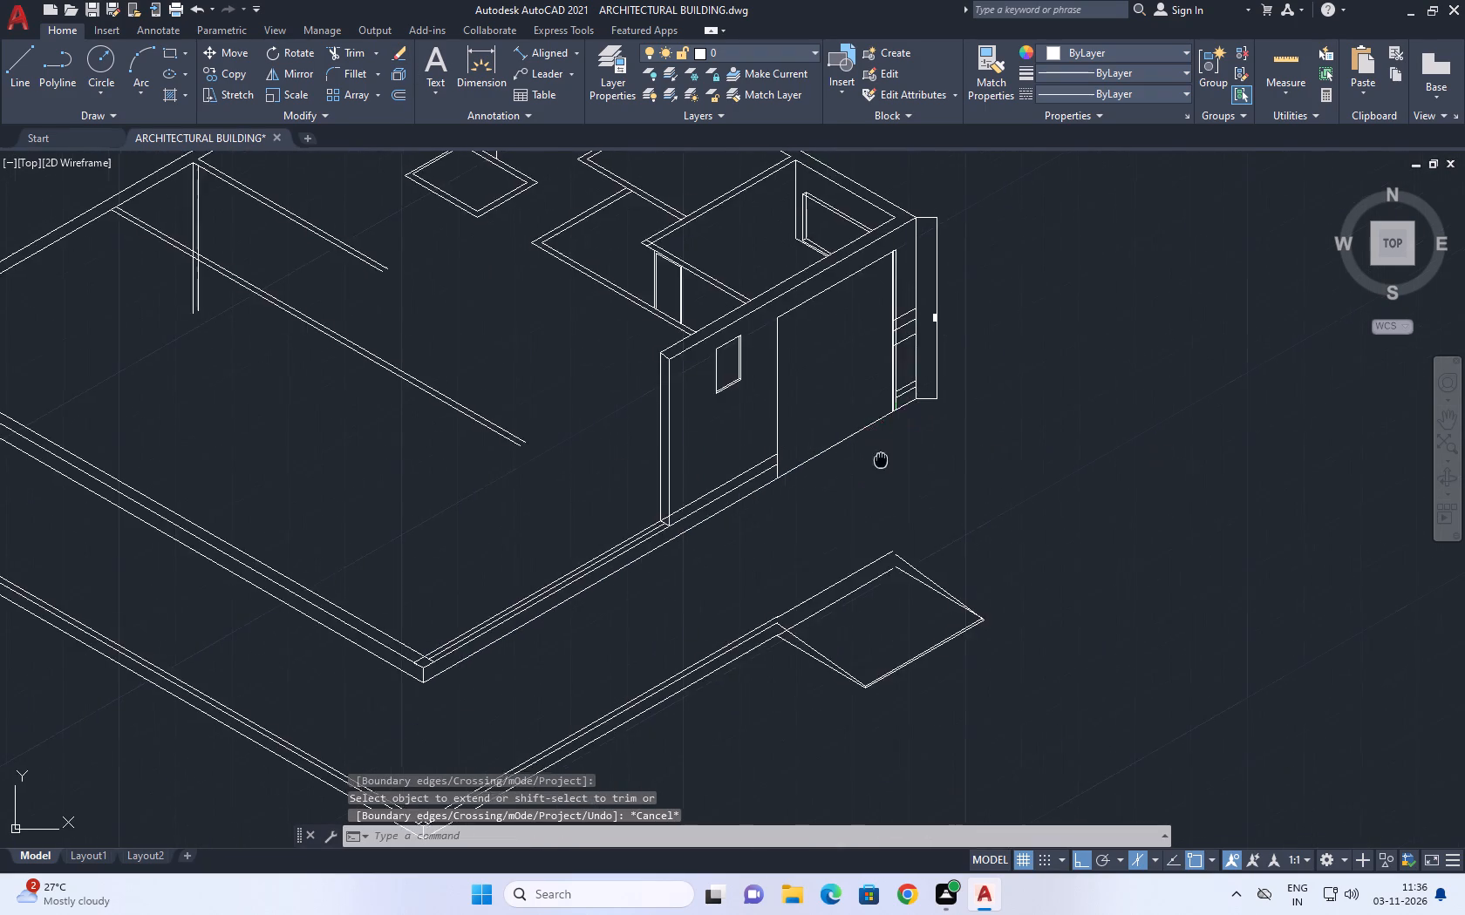
pyautogui.moveTo(876, 437); pyautogui.dragTo(876, 357, button='middle')
pyautogui.scroll(-1, 869, 383)
pyautogui.scroll(-1, 782, 488)
pyautogui.scroll(2, 817, 417)
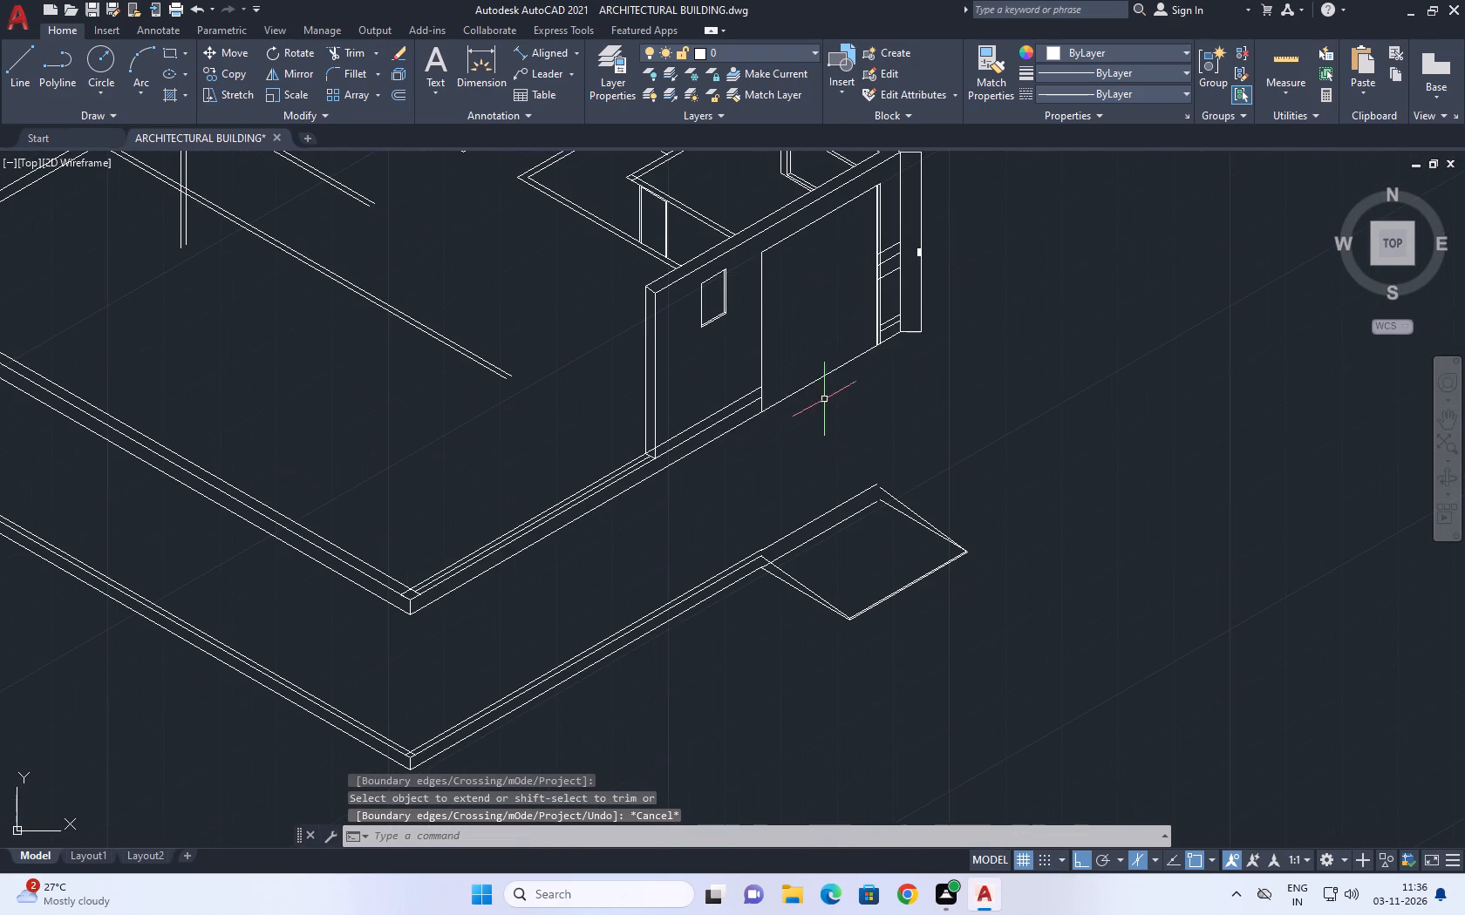
pyautogui.click(813, 382)
pyautogui.moveTo(807, 411); pyautogui.dragTo(819, 447, button='middle')
pyautogui.press('c')
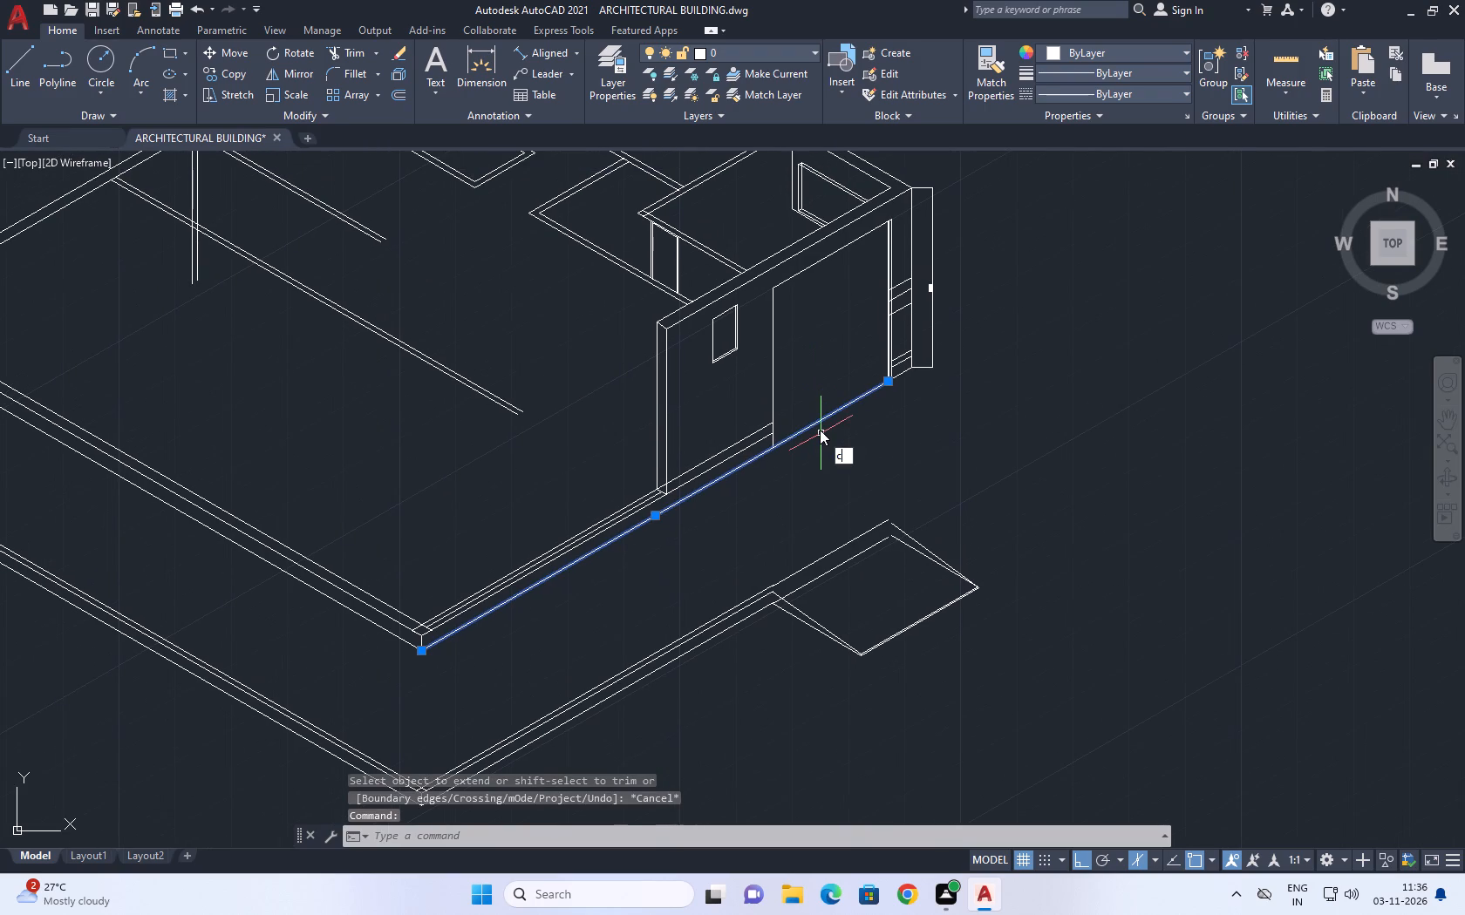
pyautogui.write('o')
pyautogui.press('space')
pyautogui.click(802, 476)
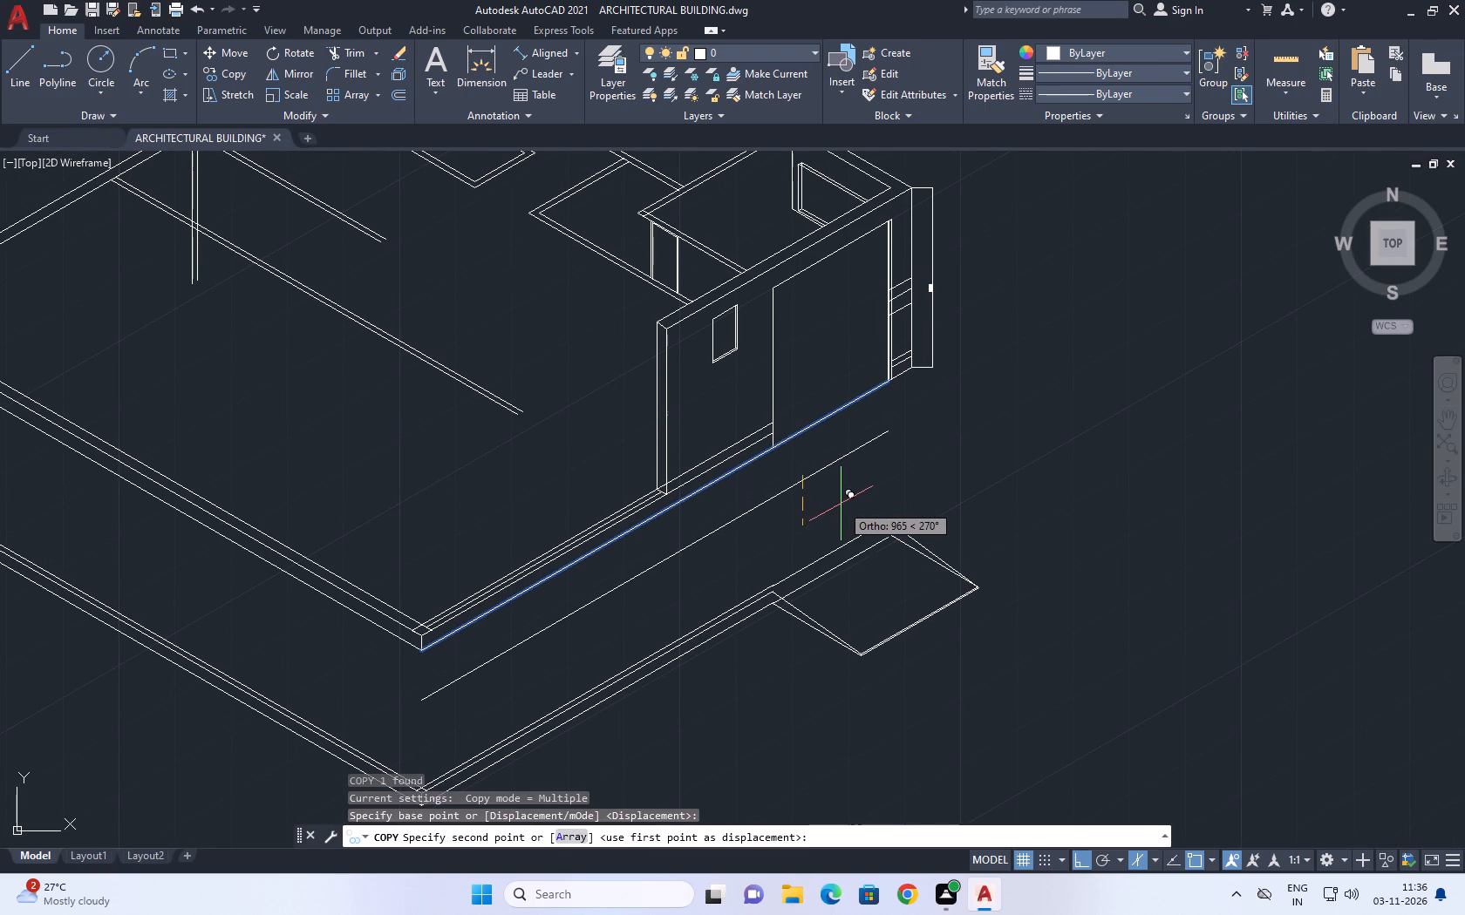
pyautogui.press('F5')
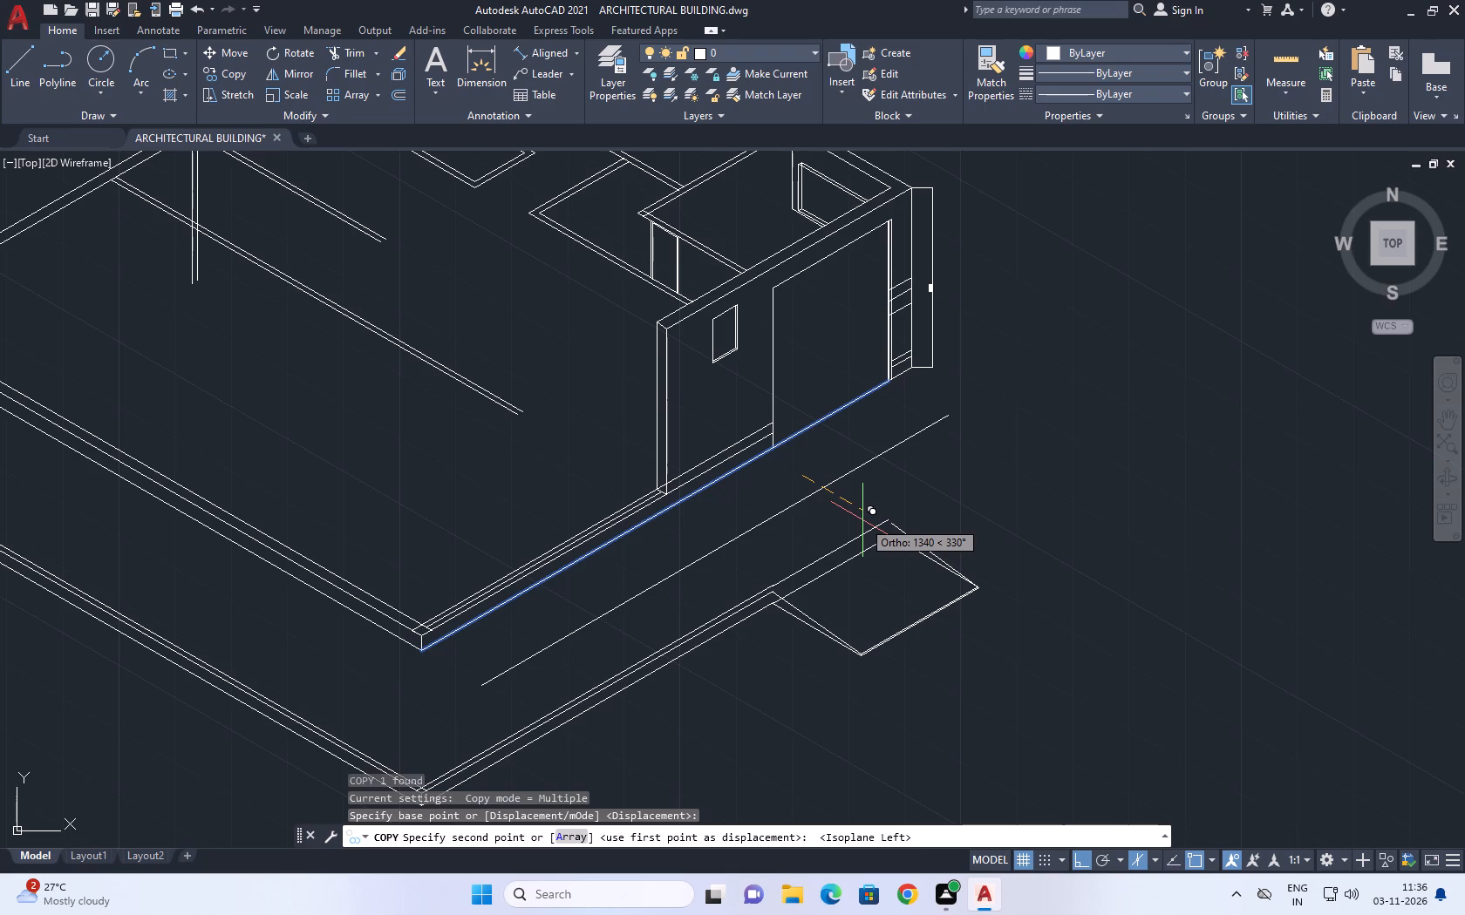
pyautogui.write('600')
pyautogui.press('Return')
pyautogui.press('Escape')
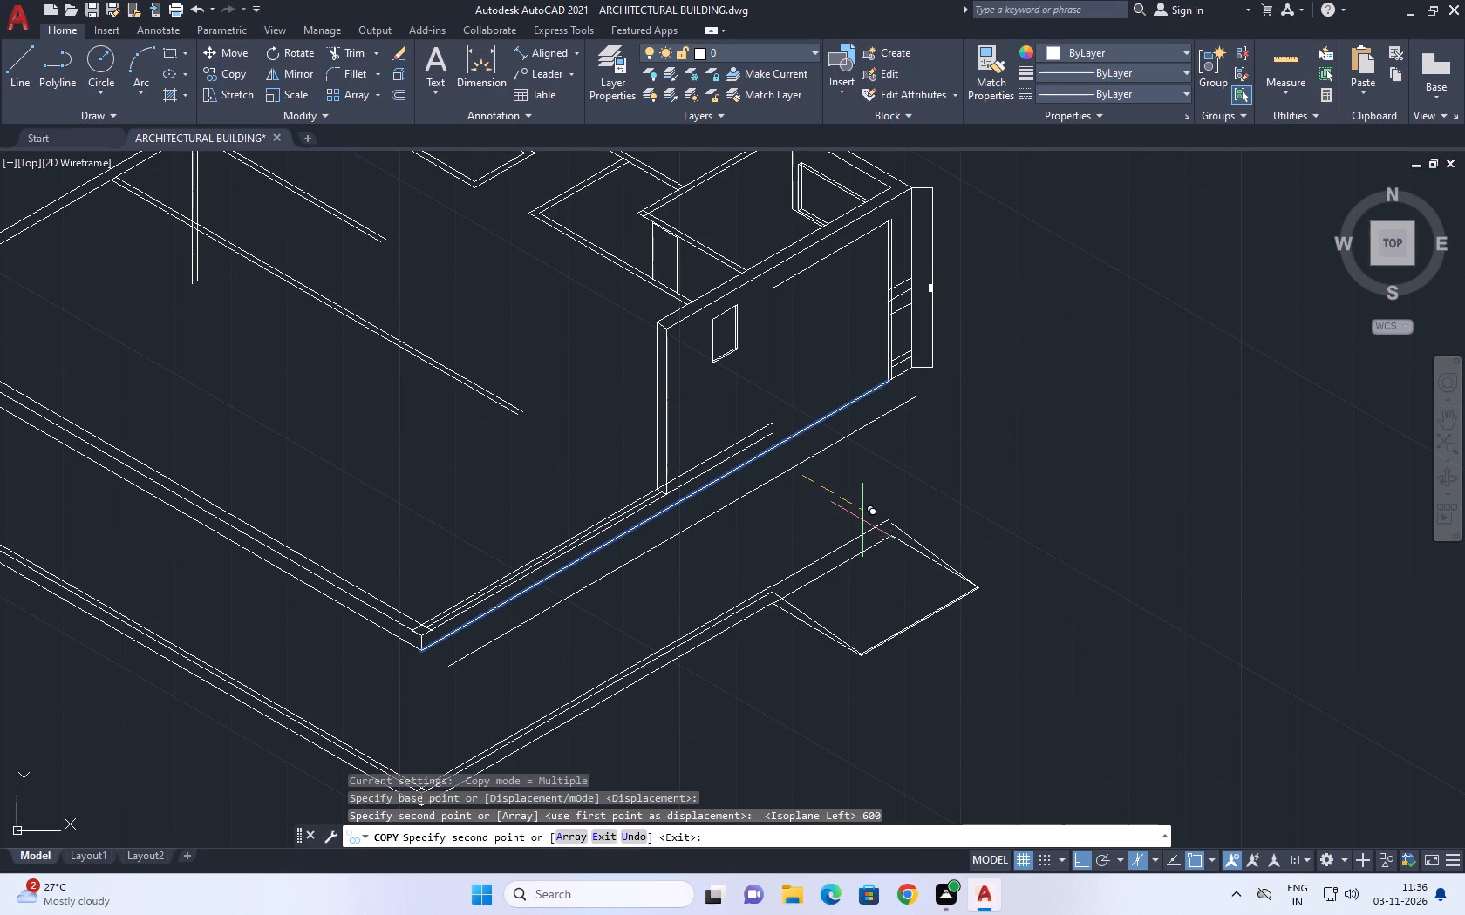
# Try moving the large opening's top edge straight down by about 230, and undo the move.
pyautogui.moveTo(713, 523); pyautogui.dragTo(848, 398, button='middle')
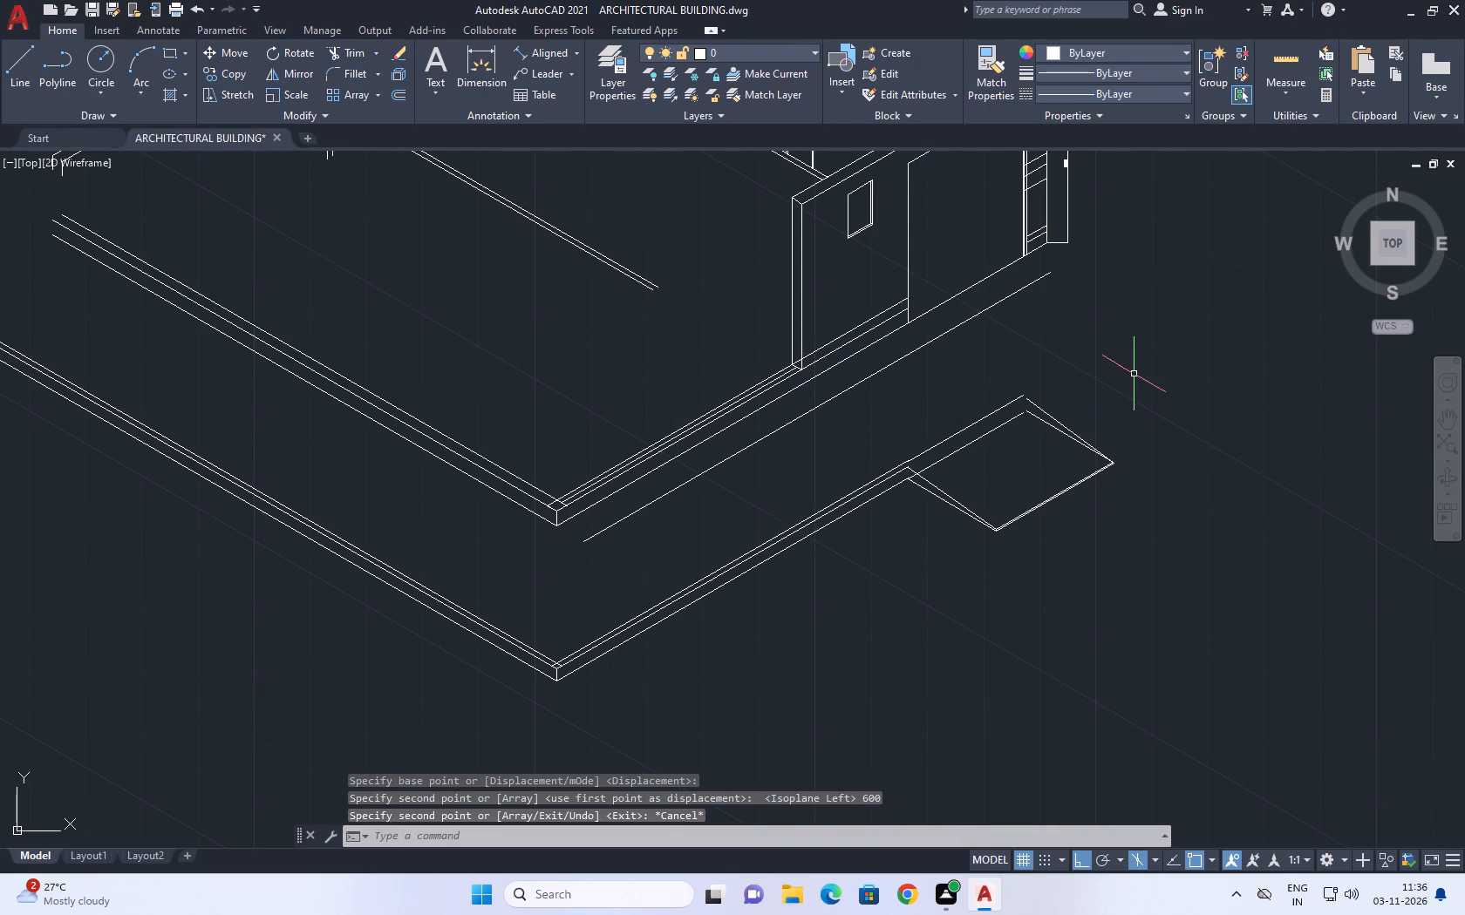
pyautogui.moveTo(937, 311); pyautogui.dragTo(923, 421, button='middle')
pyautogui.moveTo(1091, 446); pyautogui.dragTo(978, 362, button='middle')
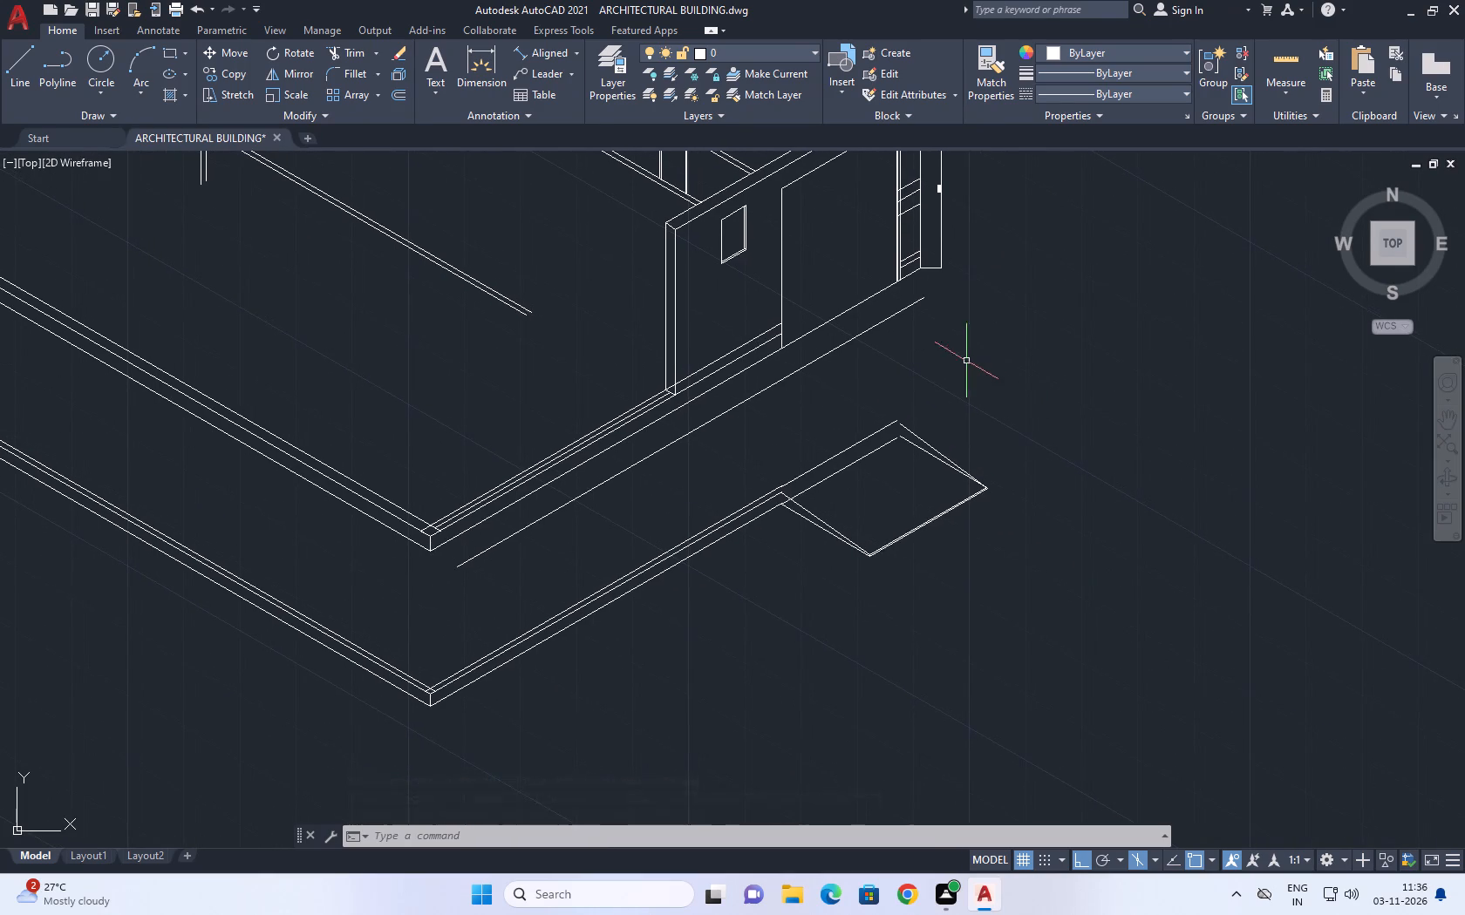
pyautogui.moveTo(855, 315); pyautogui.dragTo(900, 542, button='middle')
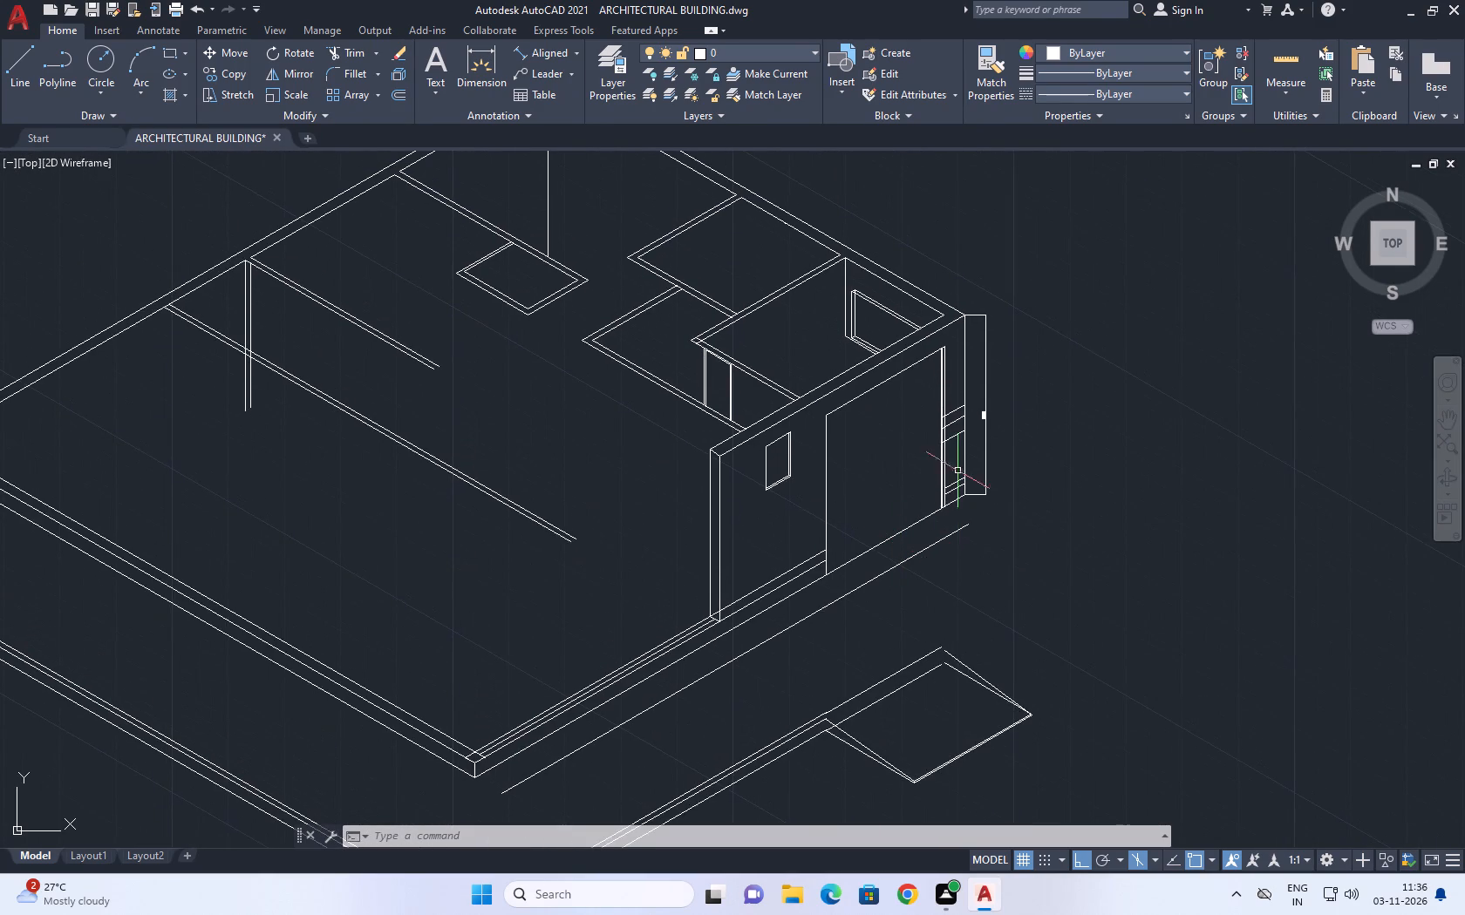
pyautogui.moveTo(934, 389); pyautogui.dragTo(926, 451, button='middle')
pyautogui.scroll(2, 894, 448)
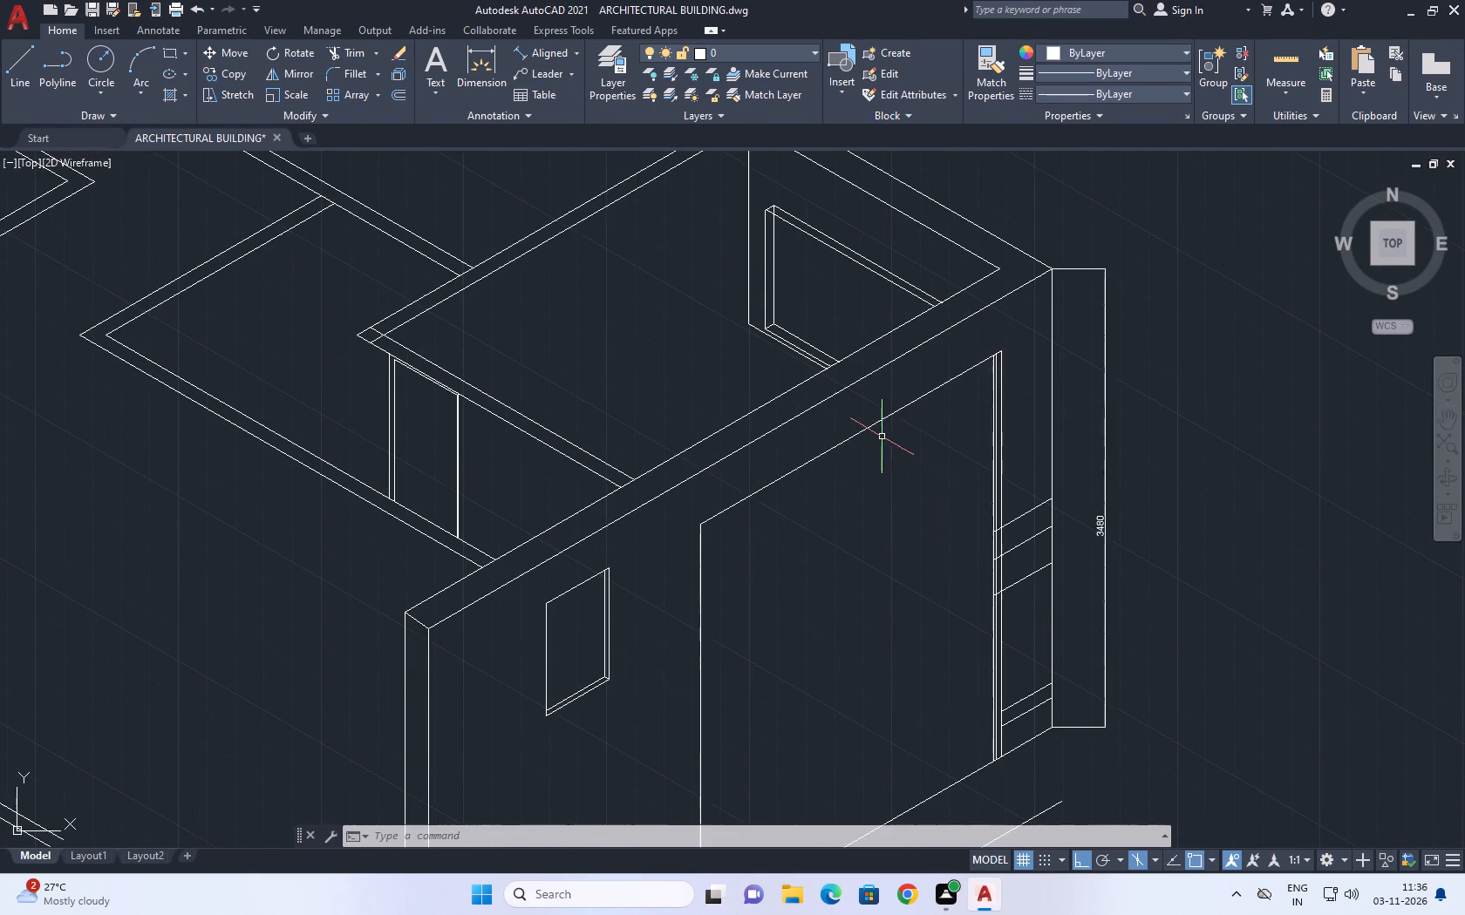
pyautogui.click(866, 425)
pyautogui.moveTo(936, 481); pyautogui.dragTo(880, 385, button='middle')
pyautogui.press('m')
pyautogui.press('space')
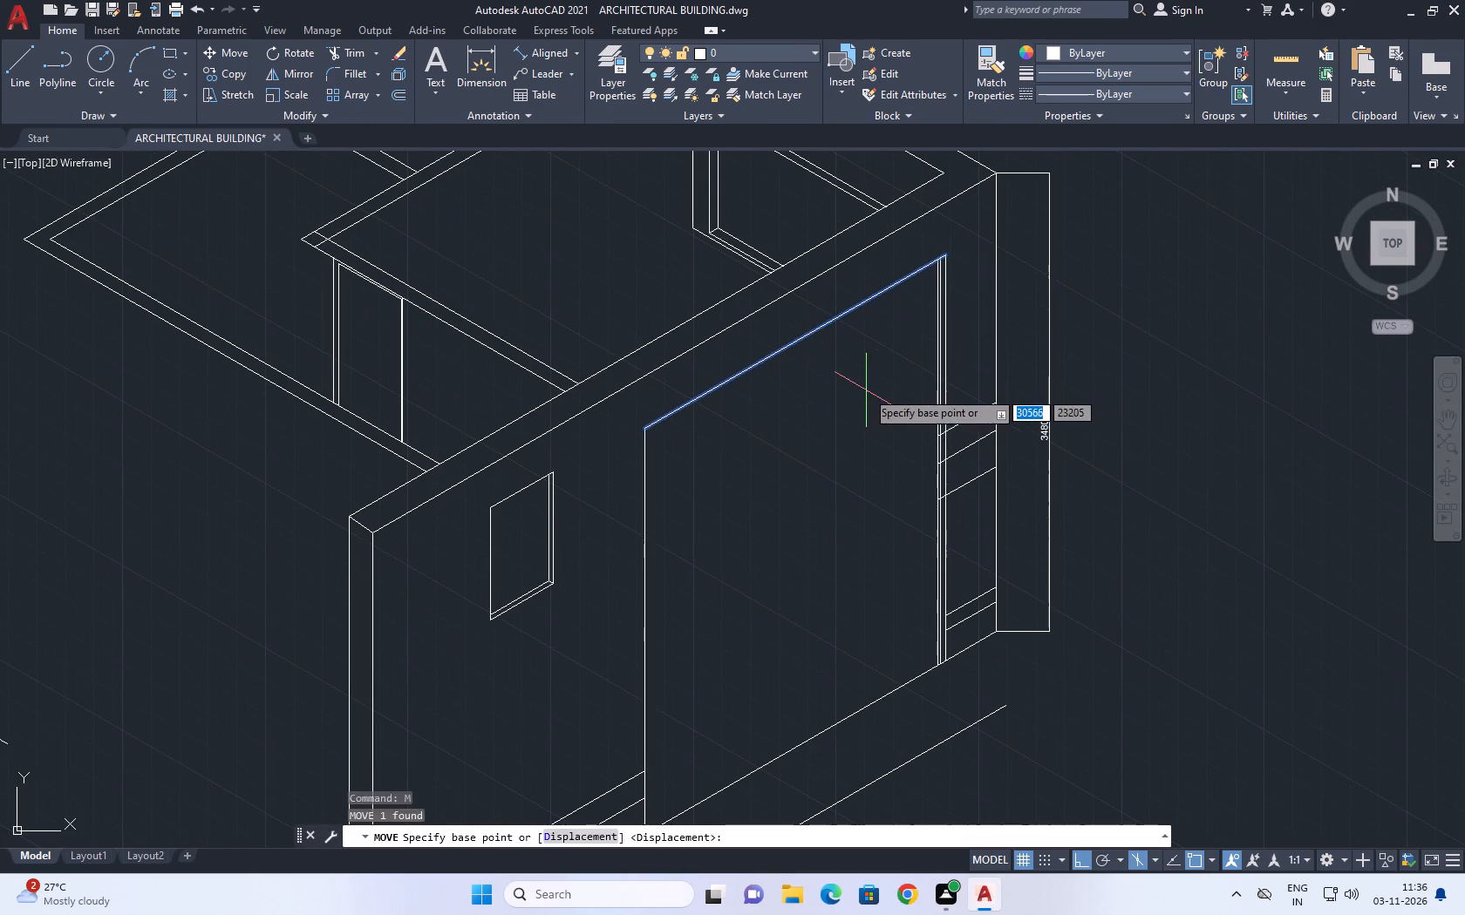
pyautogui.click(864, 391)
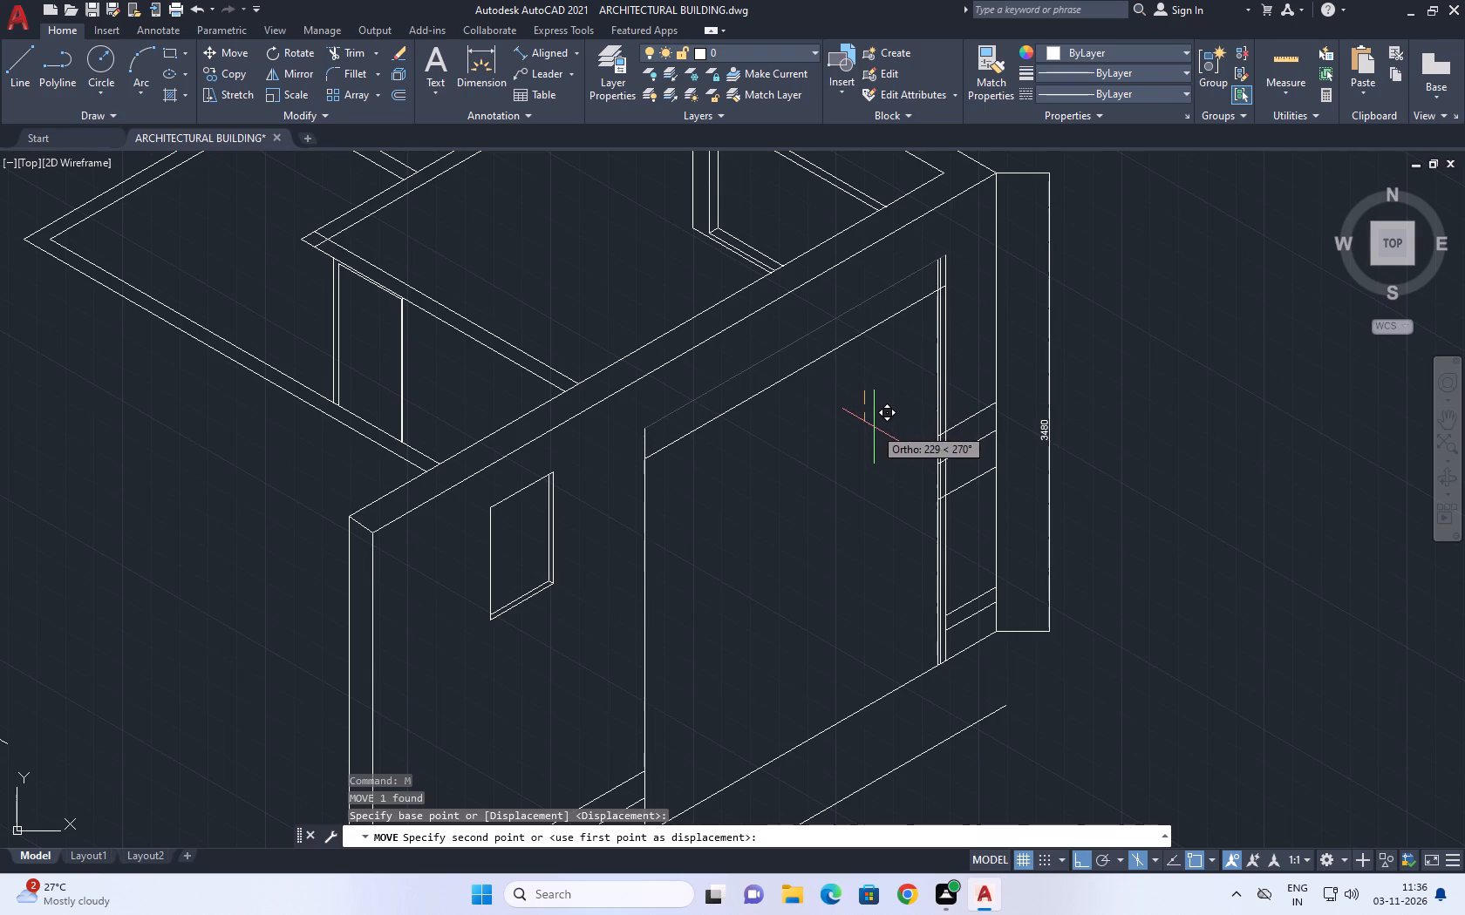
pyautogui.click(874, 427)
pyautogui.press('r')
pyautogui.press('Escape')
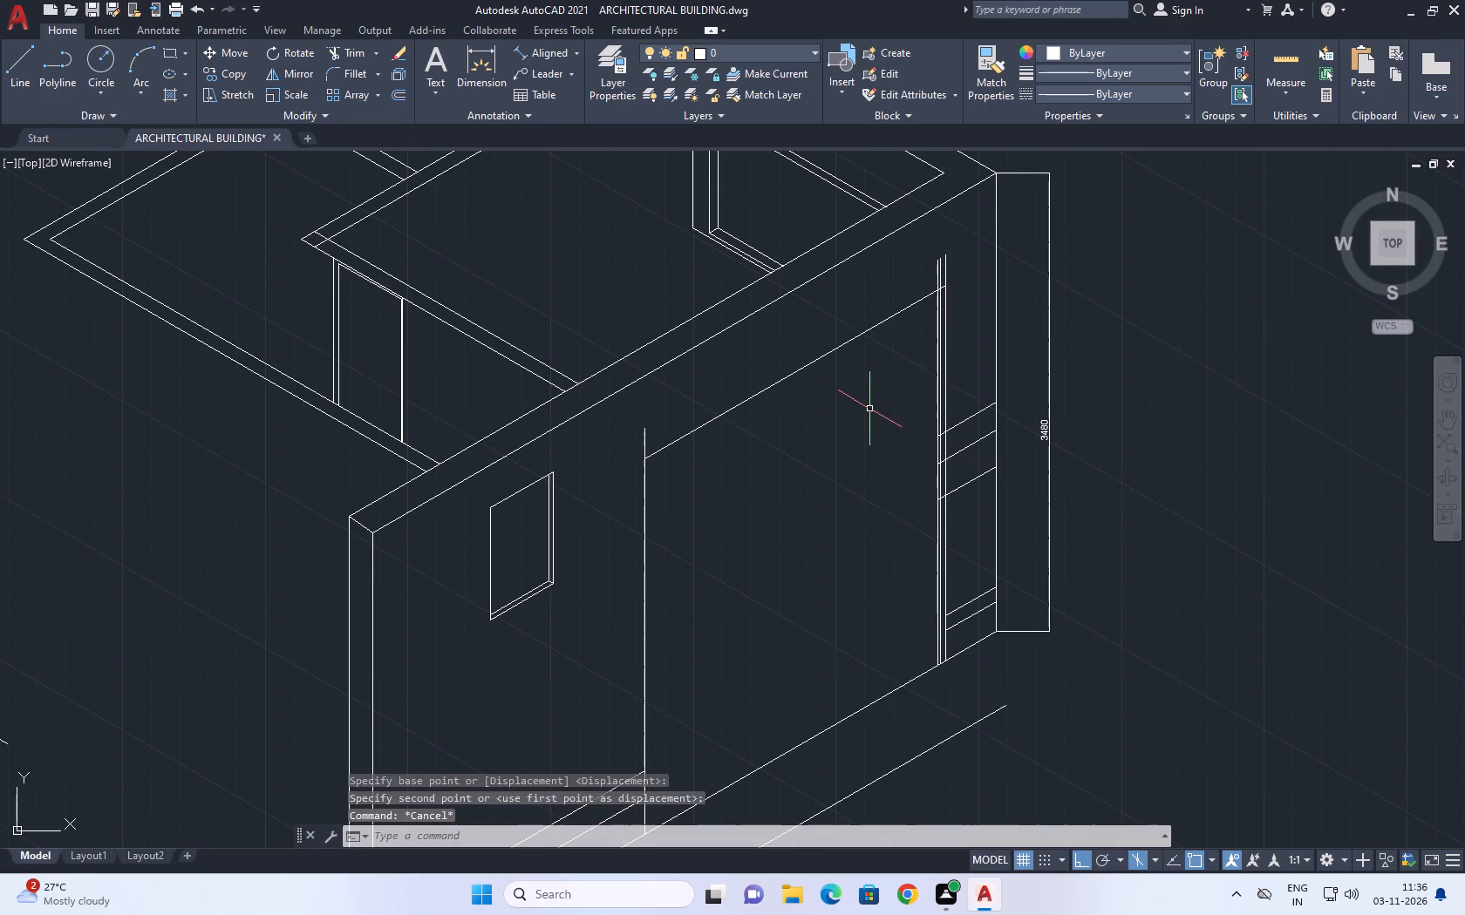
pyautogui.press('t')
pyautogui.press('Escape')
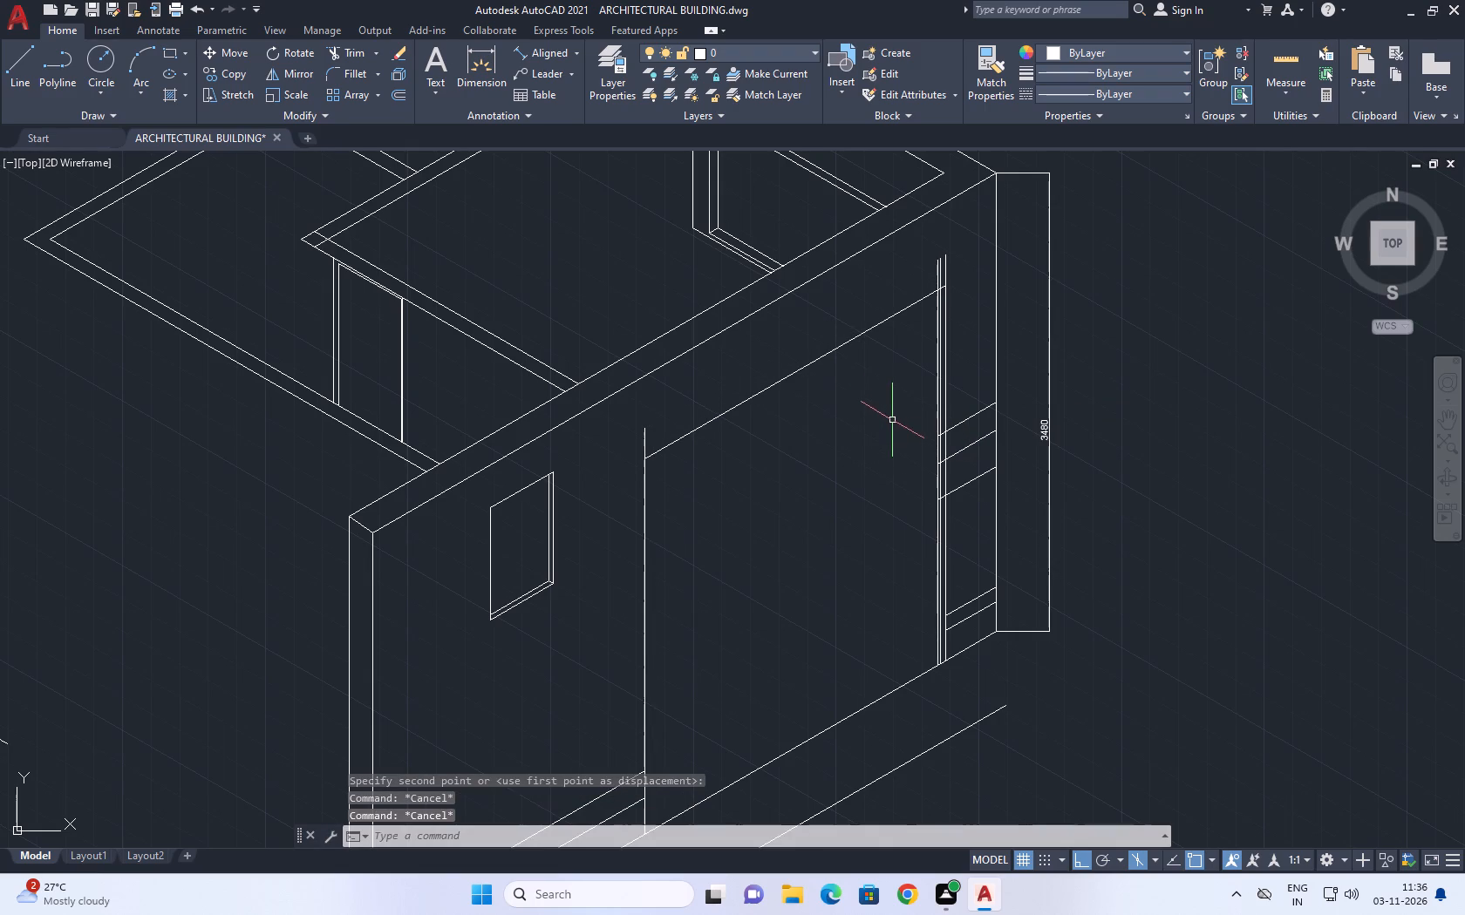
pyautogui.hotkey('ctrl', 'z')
# Move the ramp and lower plinth outline, including its corner lines, toward the building along the 150° axis onto the copied base line.
pyautogui.scroll(-1, 834, 401)
pyautogui.moveTo(937, 449); pyautogui.dragTo(910, 380, button='middle')
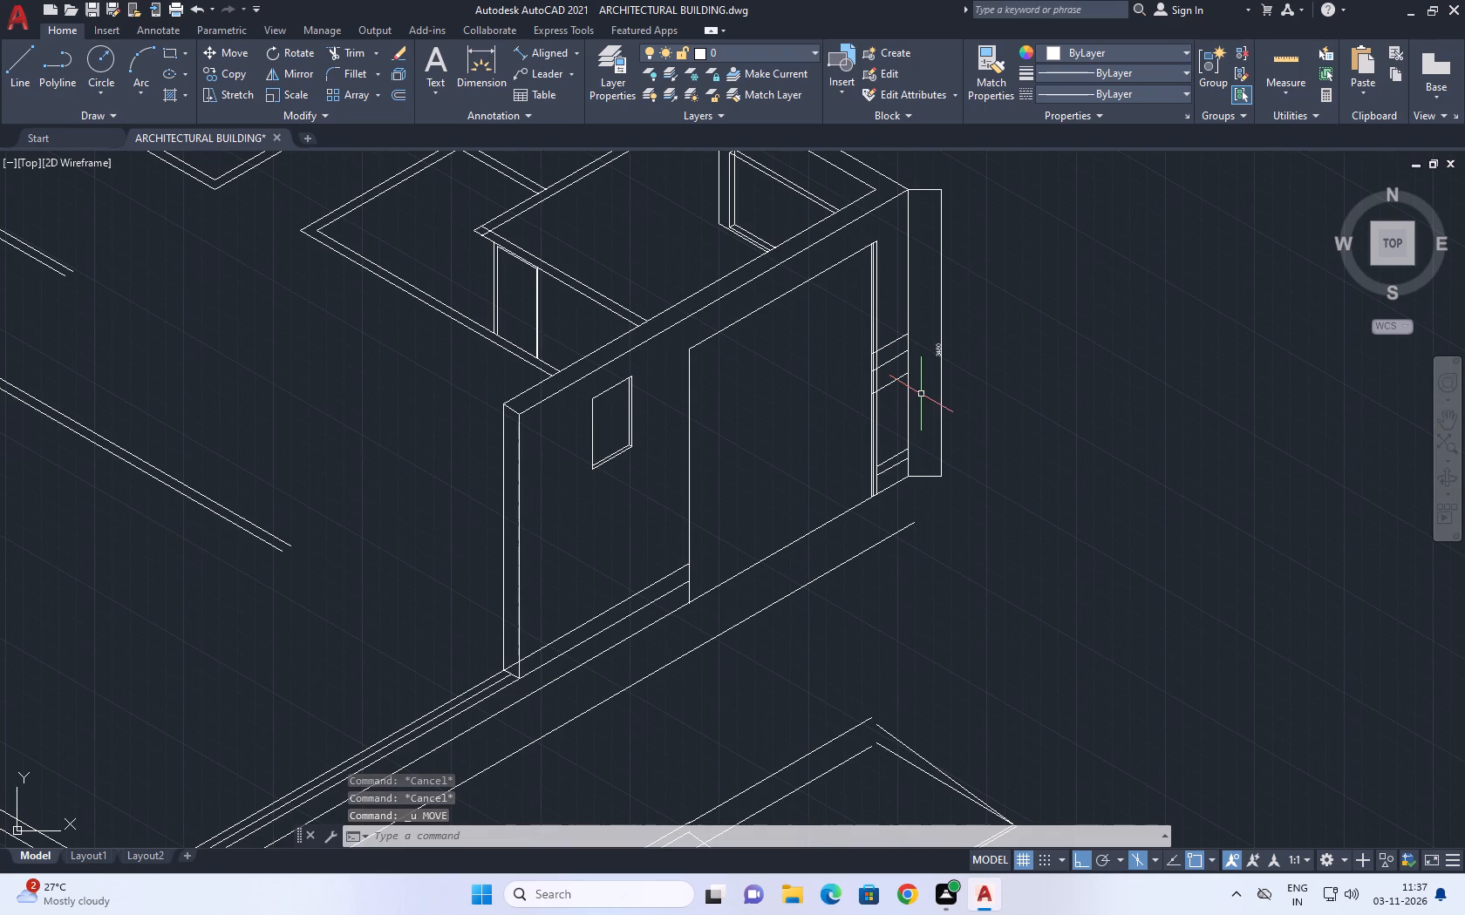
pyautogui.scroll(-1, 932, 404)
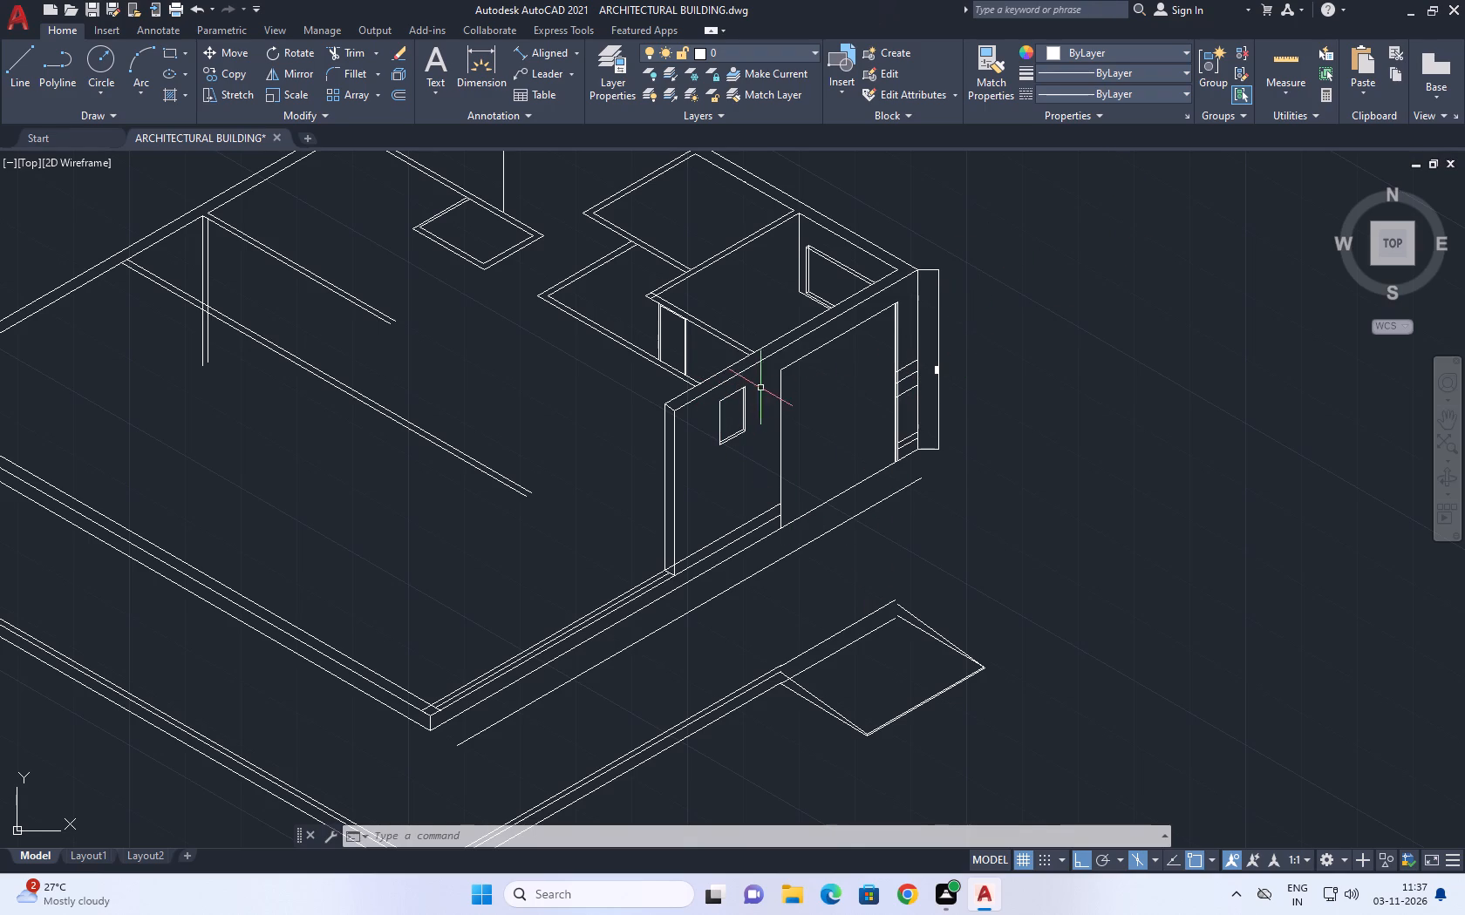
pyautogui.moveTo(892, 651); pyautogui.dragTo(762, 415, button='middle')
pyautogui.click(833, 341)
pyautogui.click(698, 588)
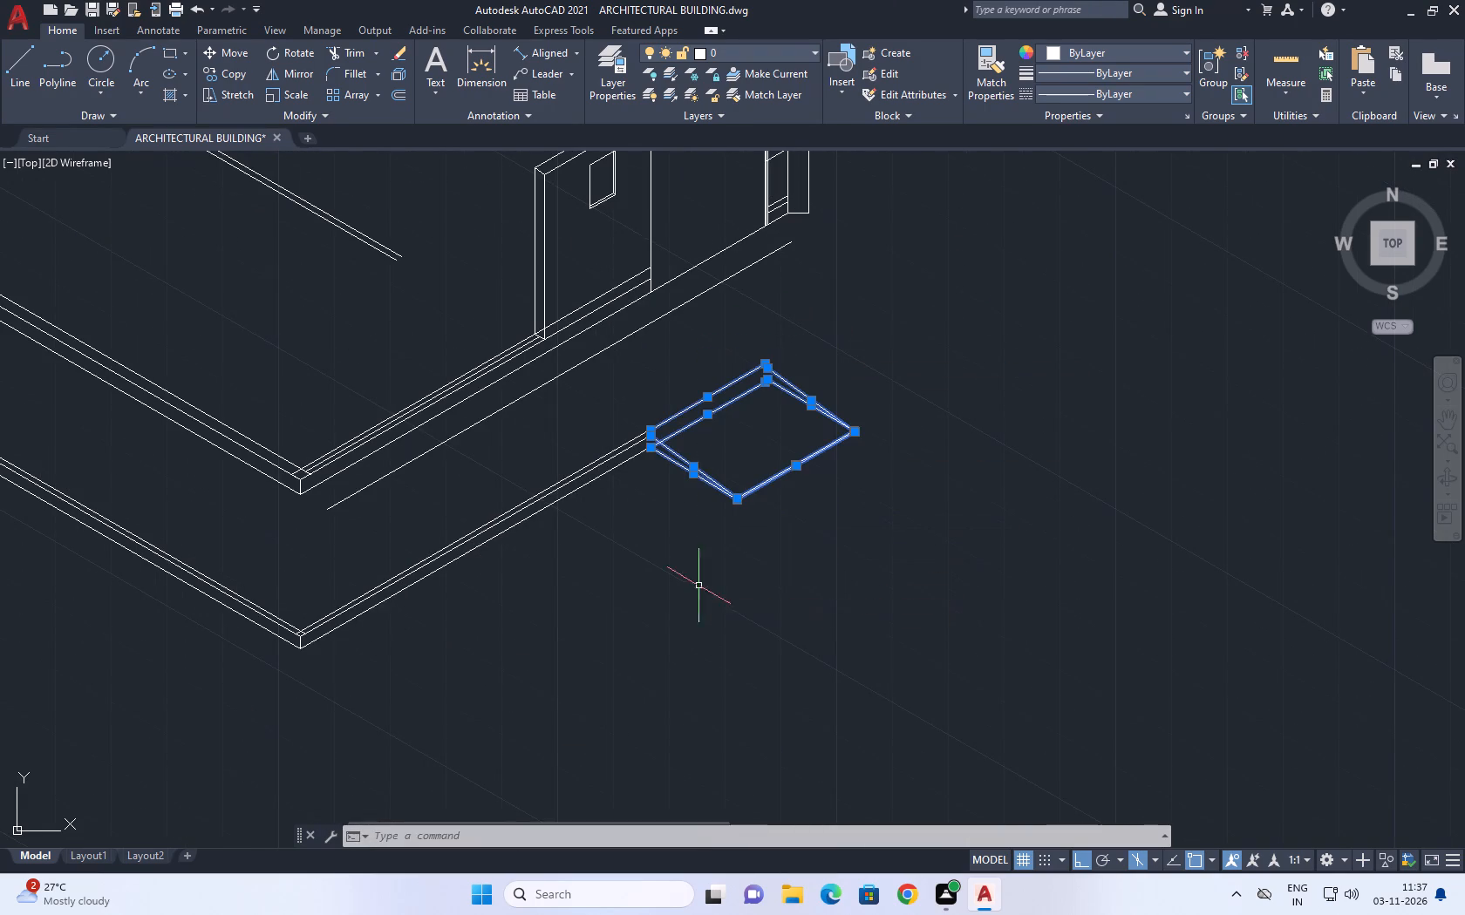
pyautogui.moveTo(705, 473); pyautogui.dragTo(712, 489, button='middle')
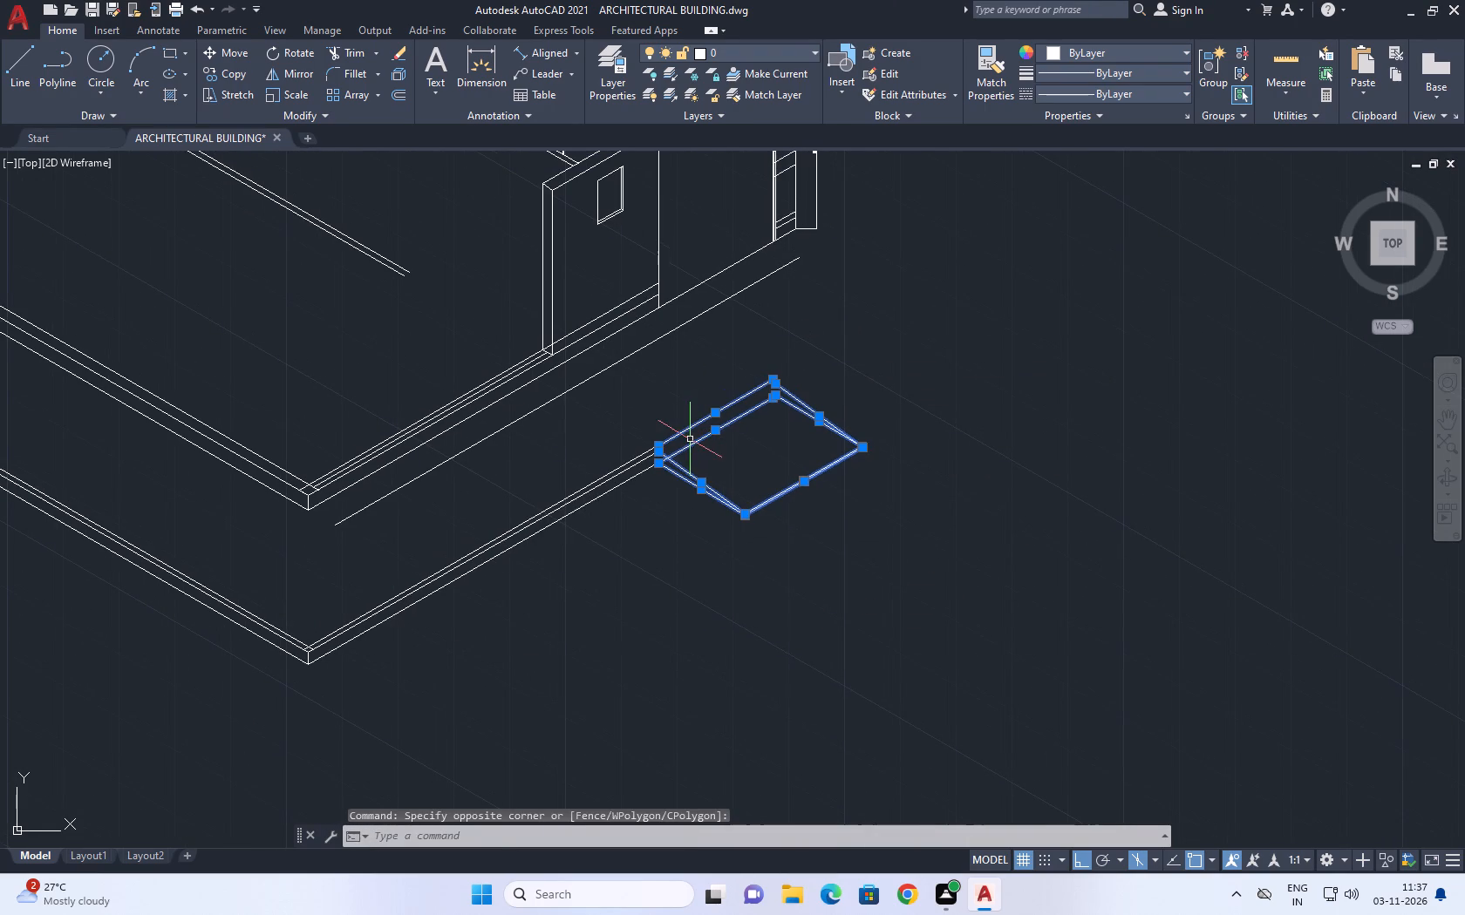
pyautogui.moveTo(637, 699); pyautogui.dragTo(603, 650)
pyautogui.click(458, 487)
pyautogui.moveTo(381, 789); pyautogui.dragTo(370, 764)
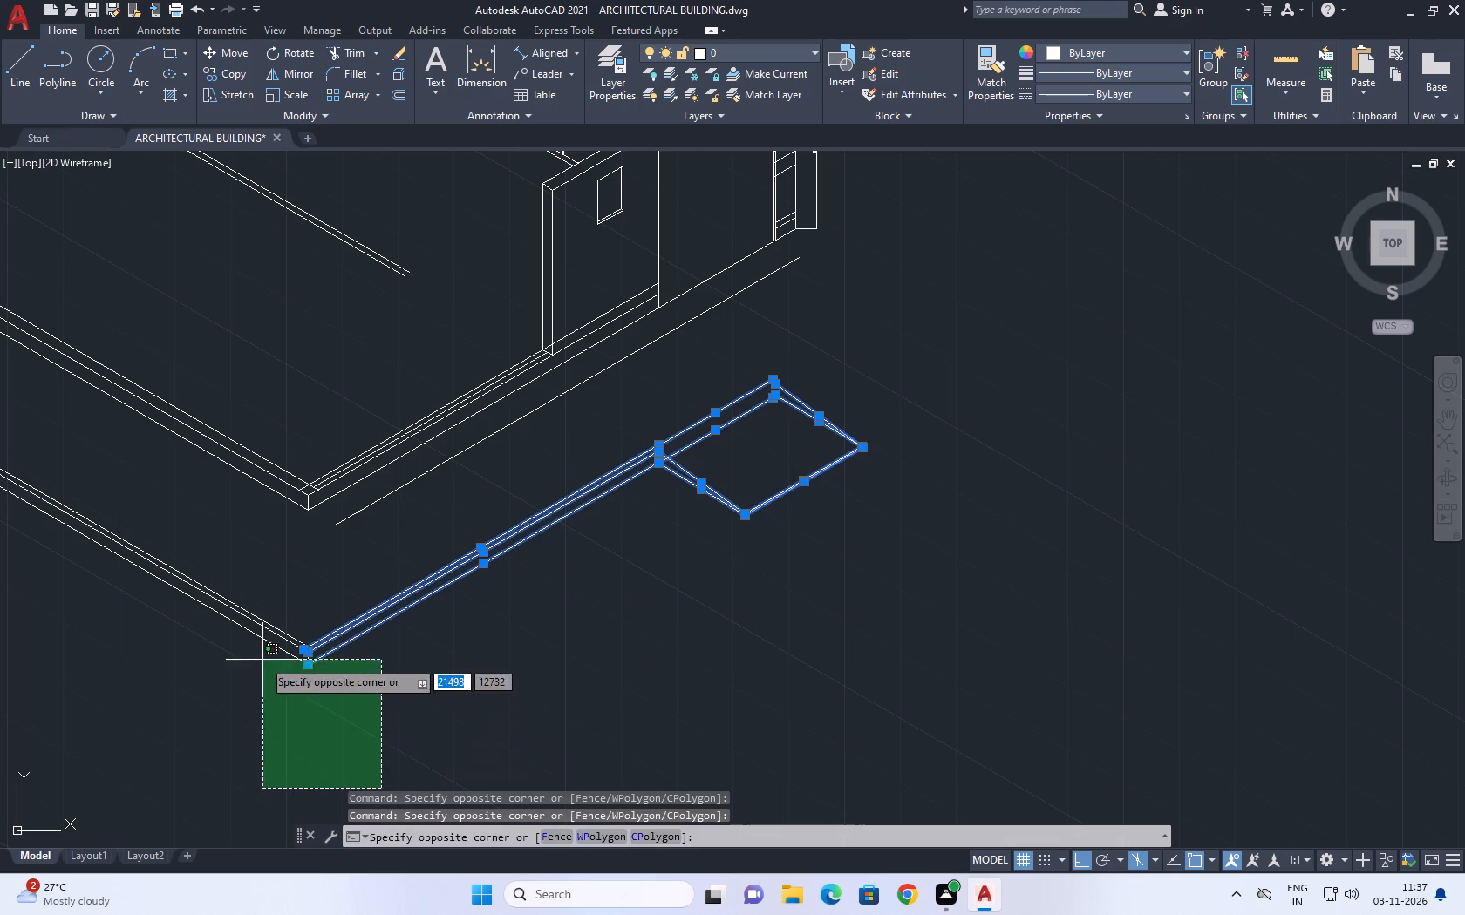
pyautogui.moveTo(224, 619); pyautogui.dragTo(215, 611)
pyautogui.moveTo(386, 675); pyautogui.dragTo(560, 673, button='middle')
pyautogui.scroll(3, 531, 654)
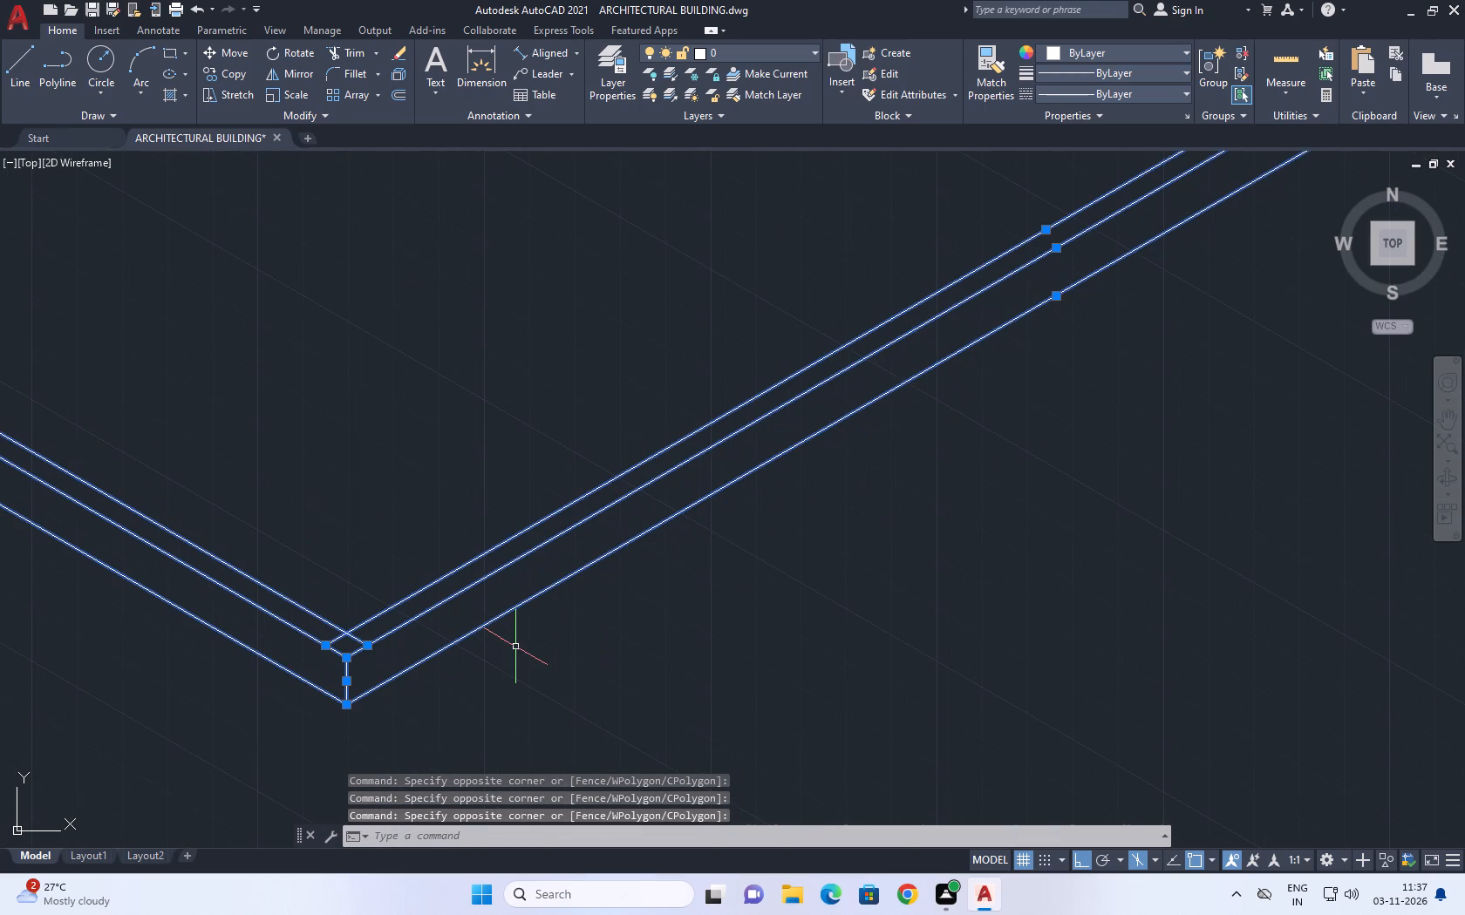
pyautogui.scroll(-1, 515, 647)
pyautogui.moveTo(611, 478); pyautogui.dragTo(622, 539, button='middle')
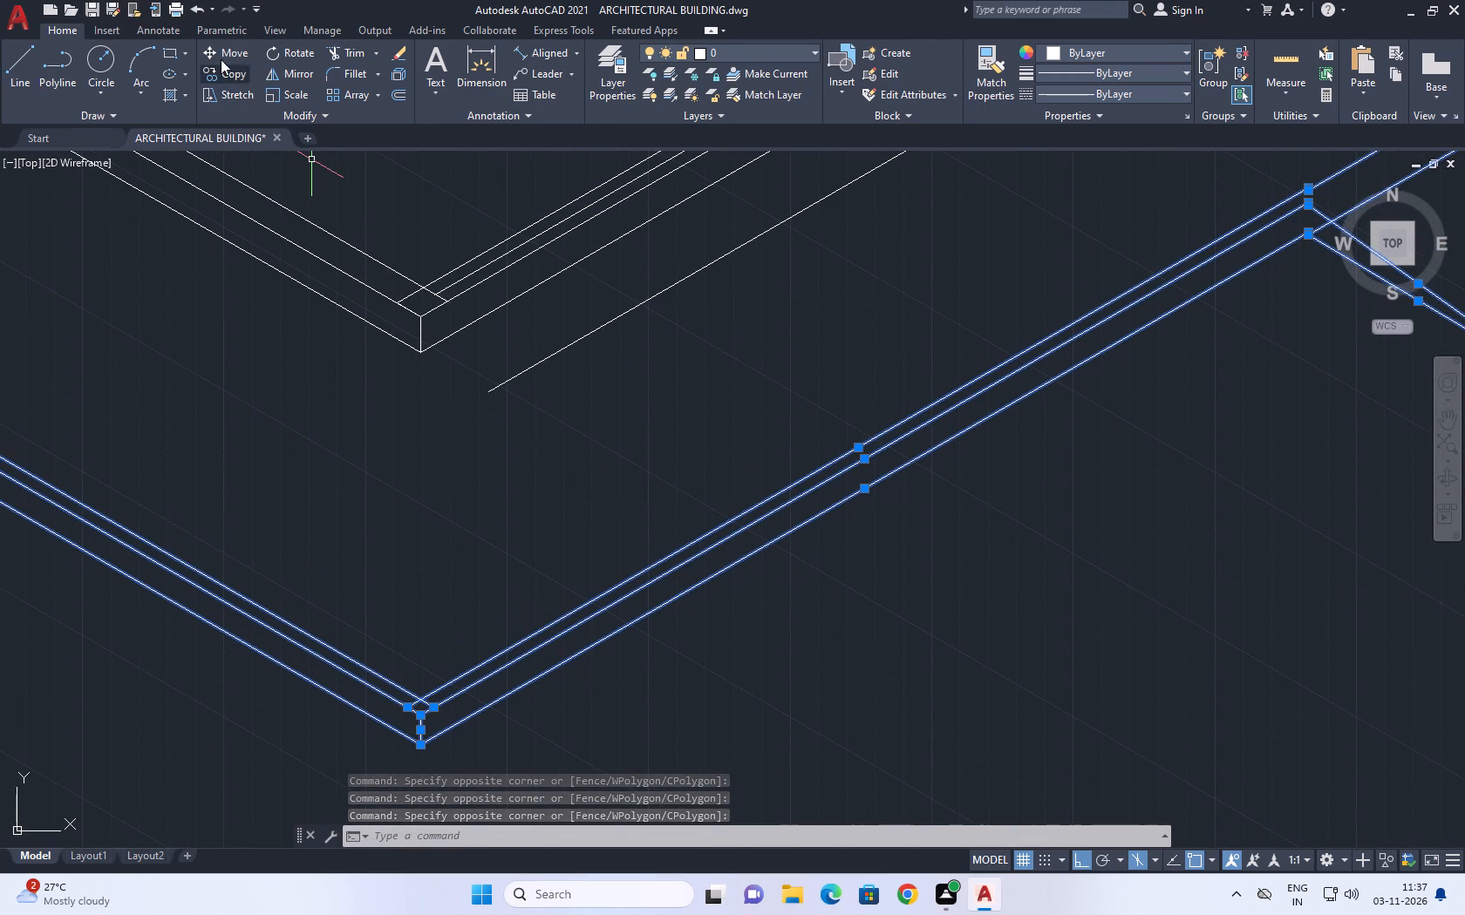
pyautogui.click(234, 50)
pyautogui.click(981, 376)
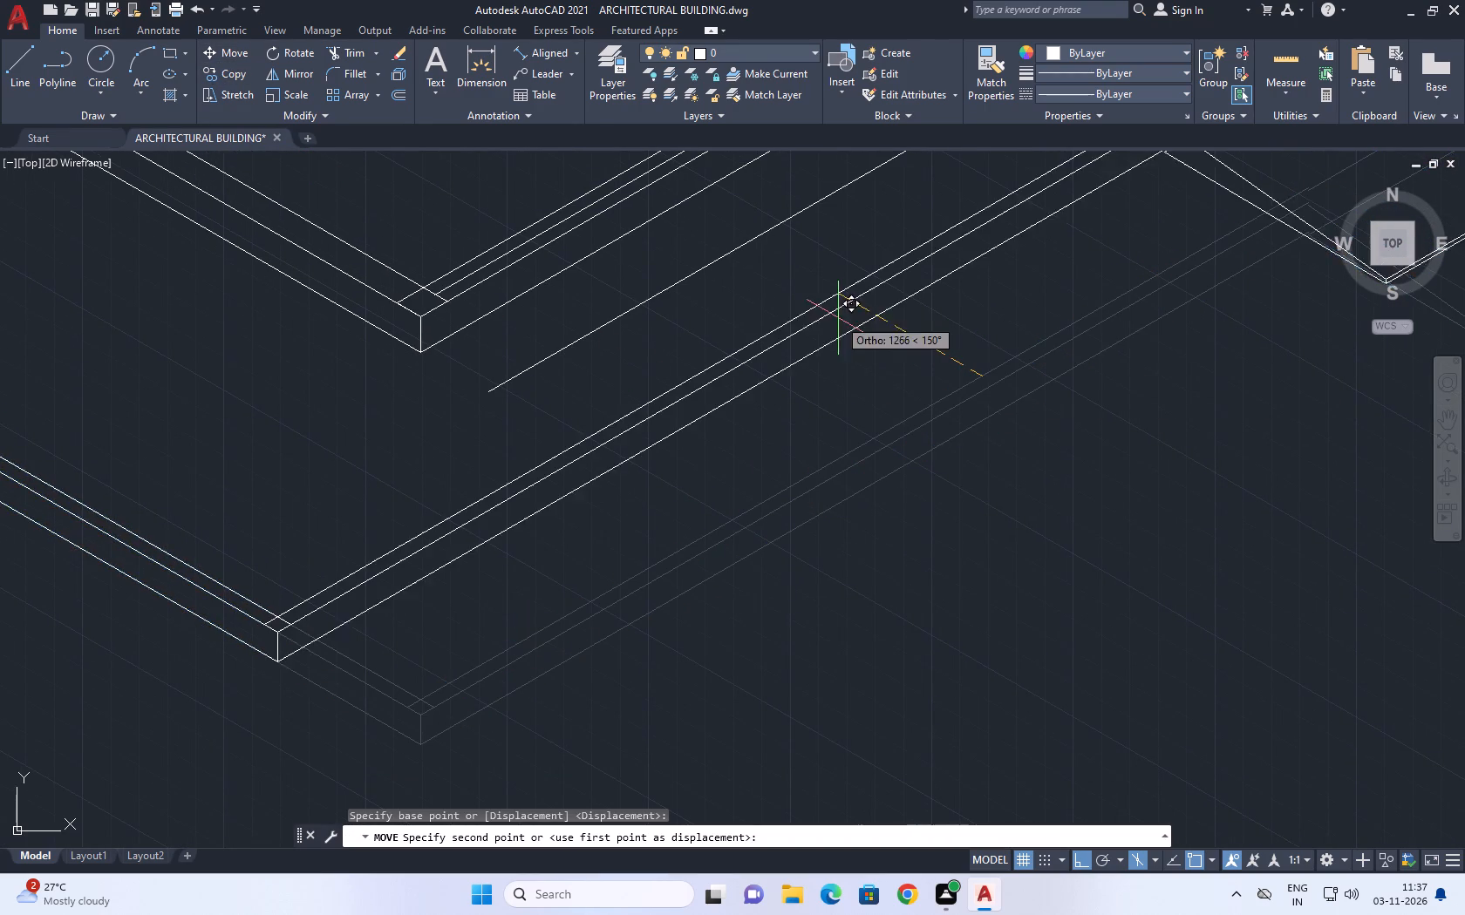
pyautogui.click(747, 243)
# Move the ramp from the plinth edge so its upper near corner meets the bottom corner of the large opening's near jamb.
pyautogui.scroll(-2, 866, 338)
pyautogui.moveTo(909, 320); pyautogui.dragTo(692, 583, button='middle')
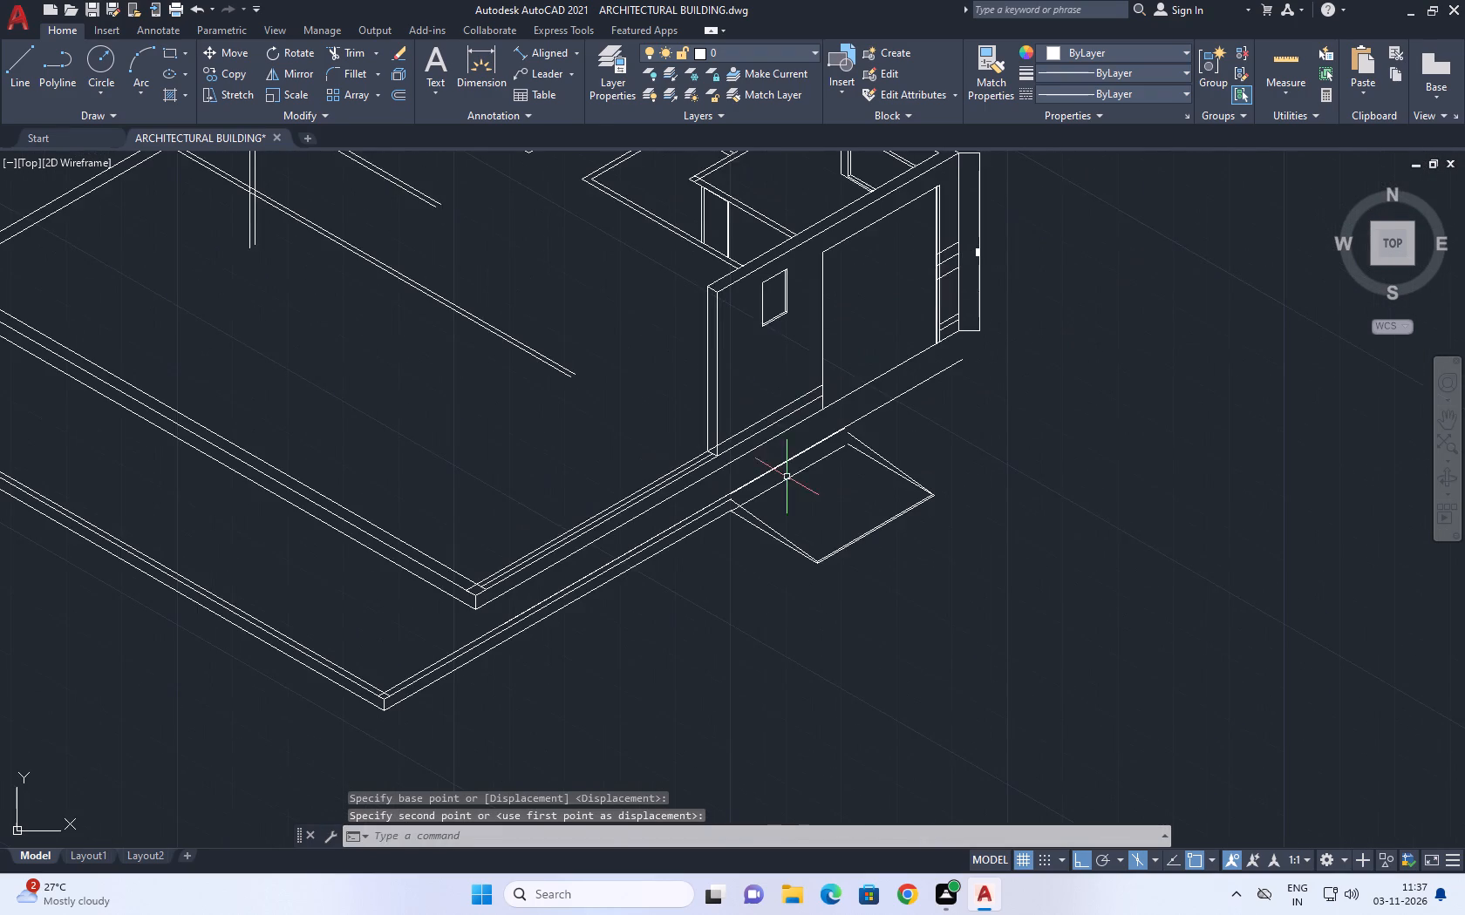
pyautogui.scroll(2, 804, 444)
pyautogui.moveTo(787, 500); pyautogui.dragTo(754, 352, button='middle')
pyautogui.moveTo(1137, 308); pyautogui.dragTo(1114, 326)
pyautogui.moveTo(911, 554); pyautogui.dragTo(914, 566)
pyautogui.click(793, 349)
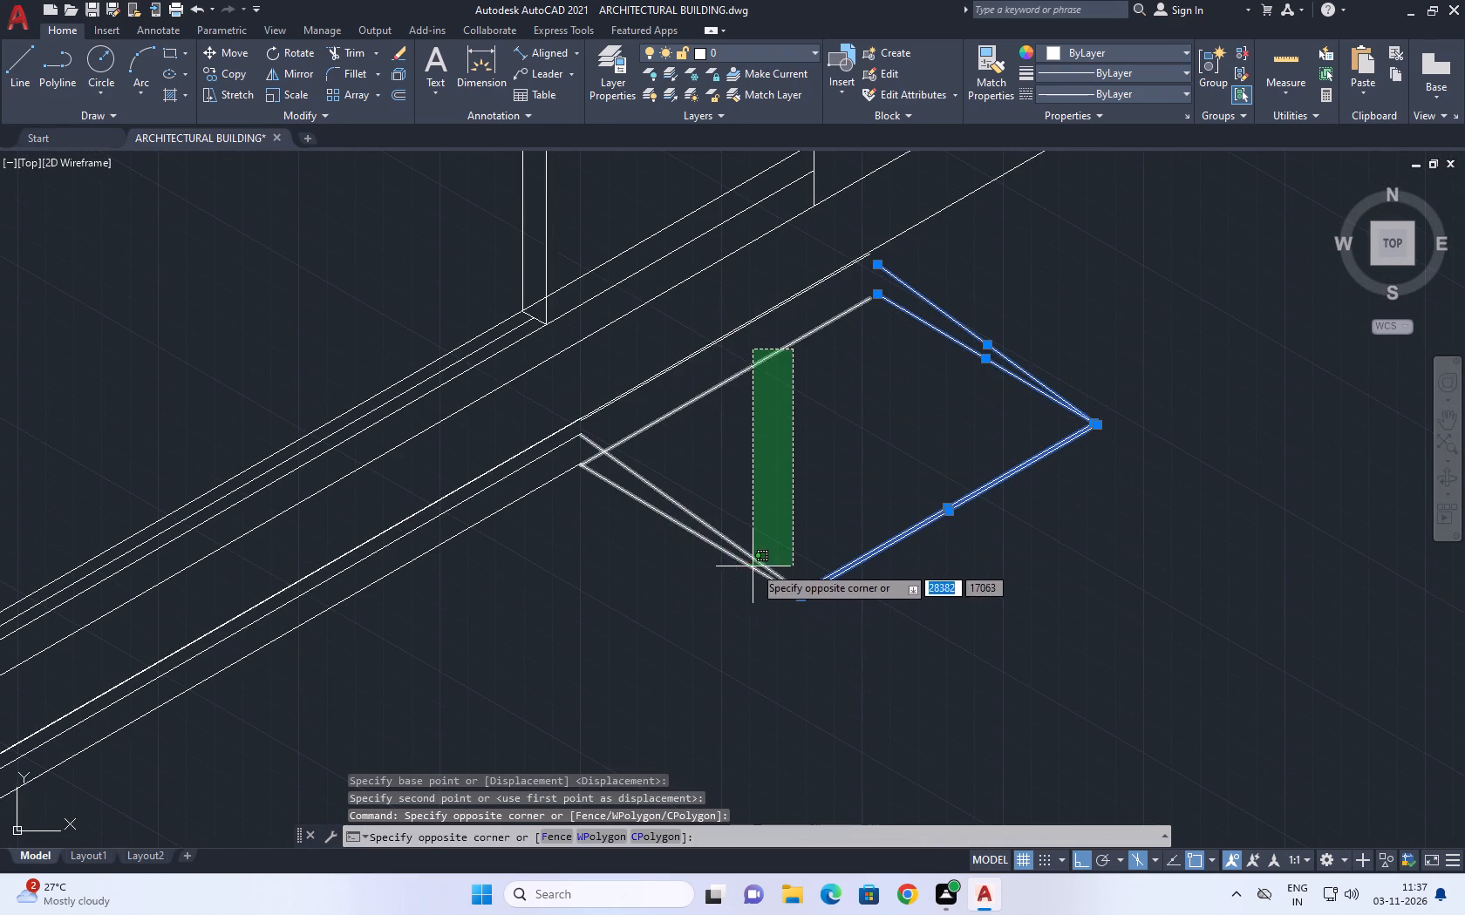
pyautogui.click(728, 578)
pyautogui.scroll(2, 613, 426)
pyautogui.click(587, 396)
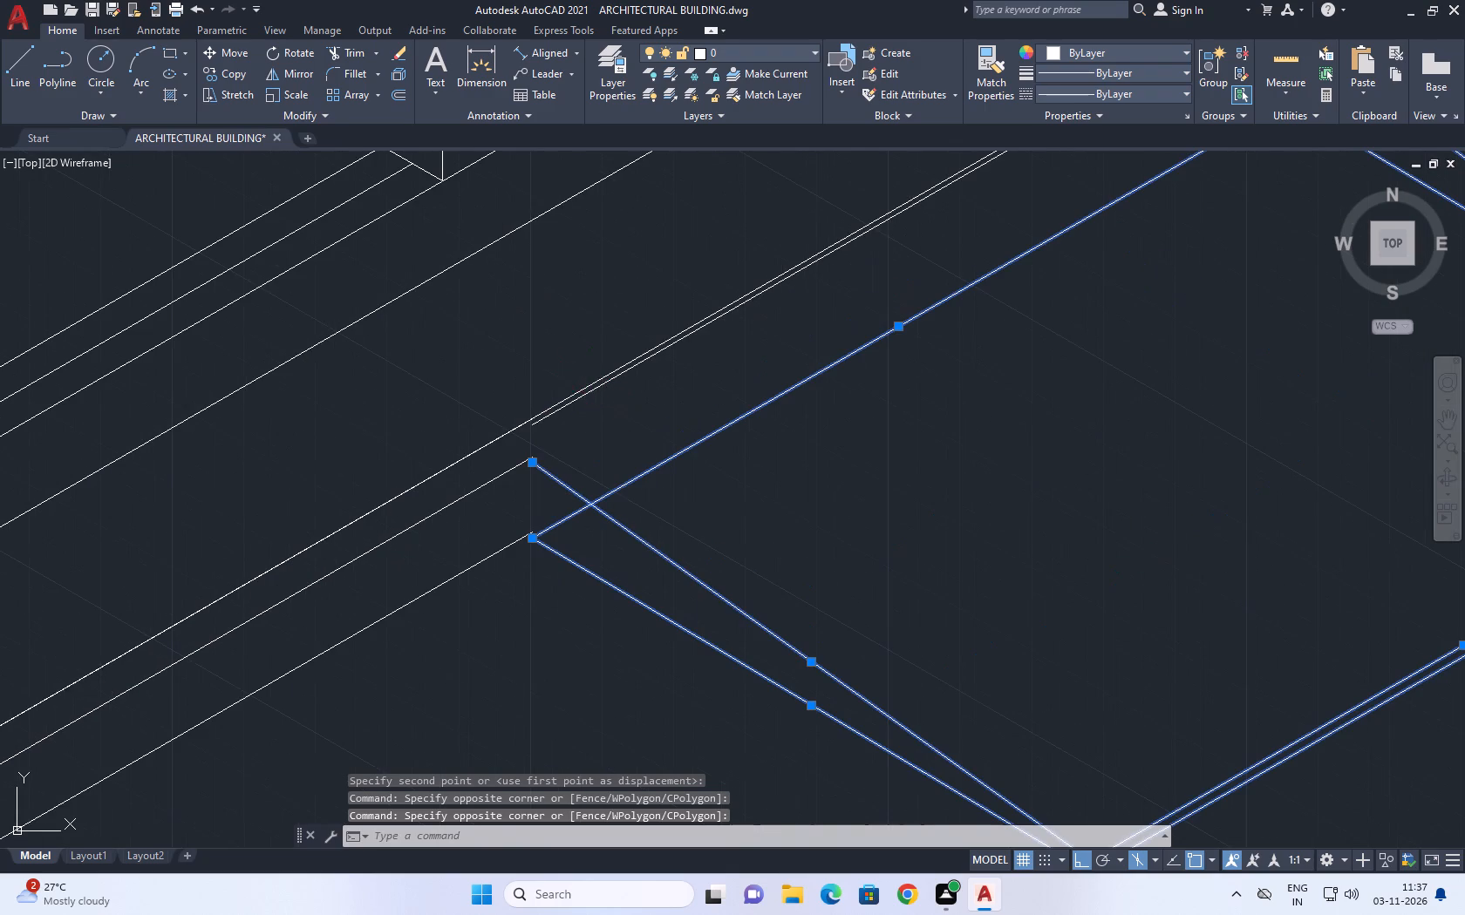
pyautogui.scroll(-4, 657, 554)
pyautogui.moveTo(687, 509); pyautogui.dragTo(692, 521, button='middle')
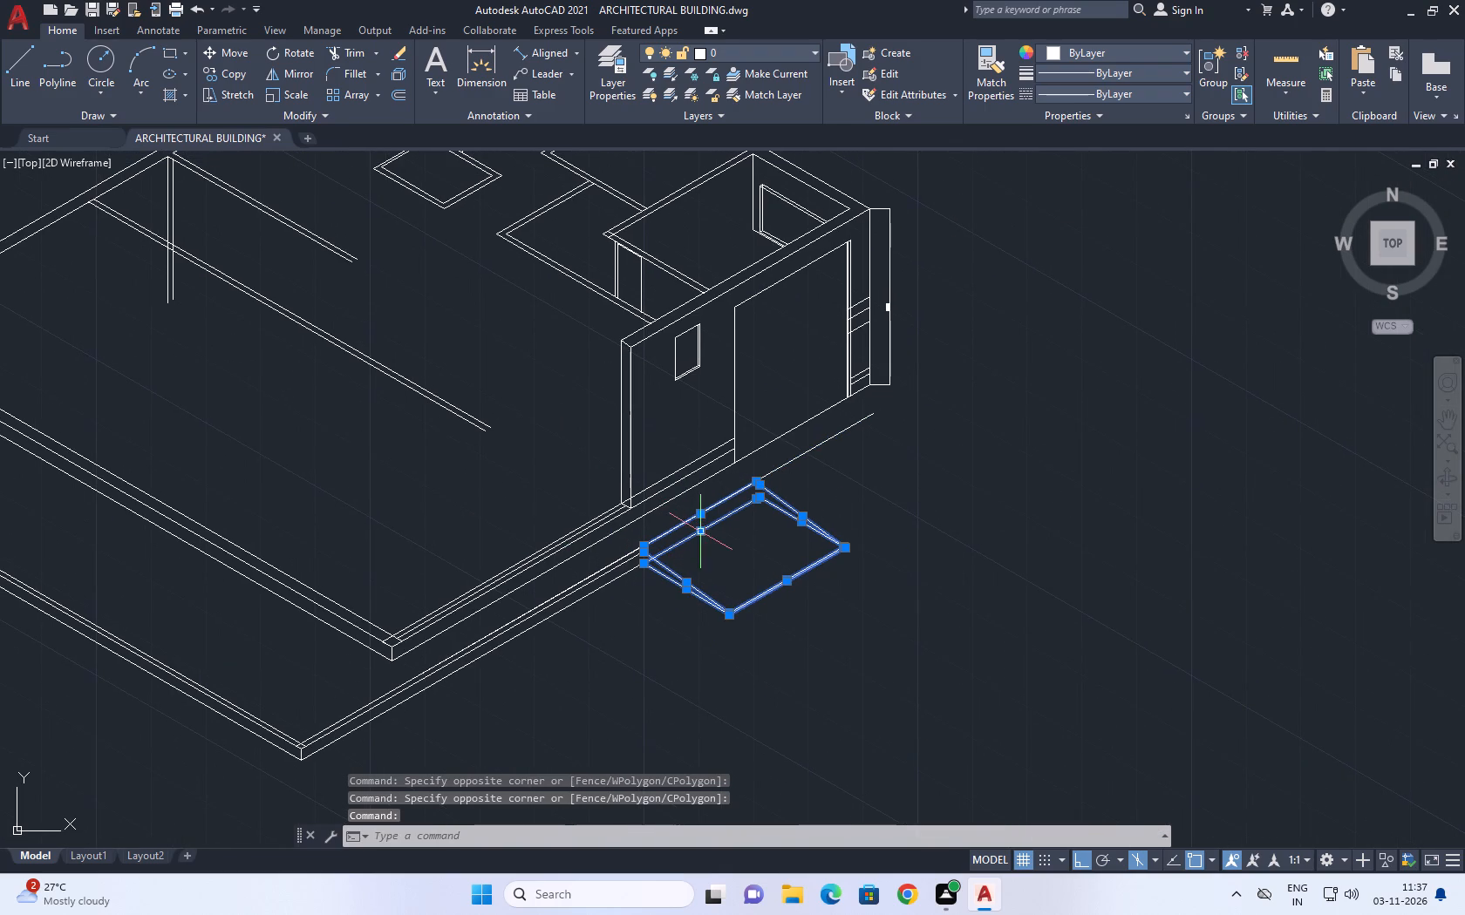
pyautogui.moveTo(853, 500); pyautogui.dragTo(827, 527, button='middle')
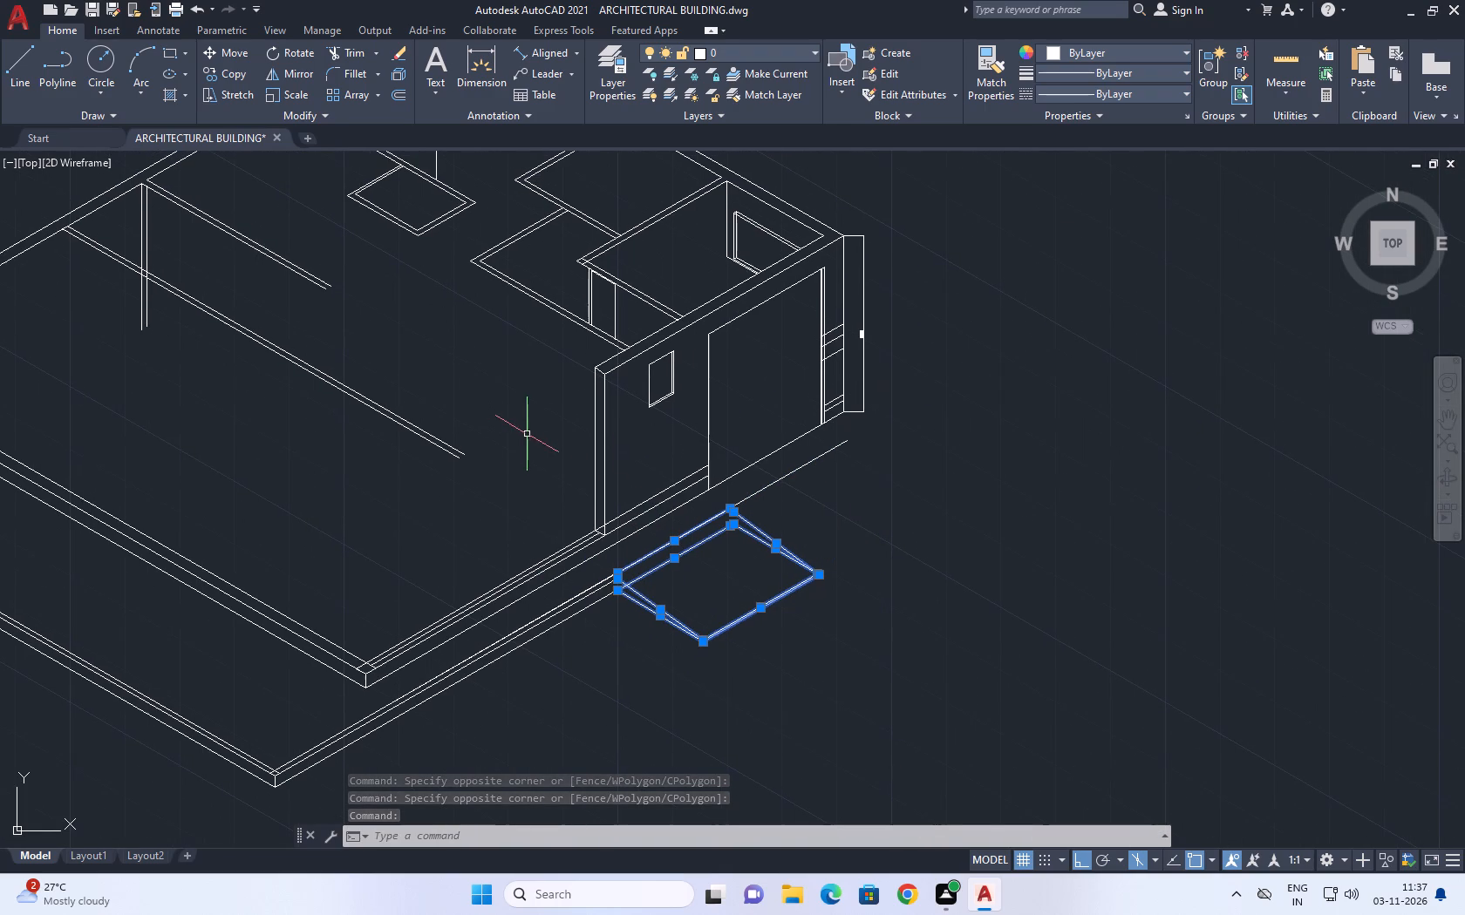
pyautogui.click(235, 51)
pyautogui.scroll(3, 639, 545)
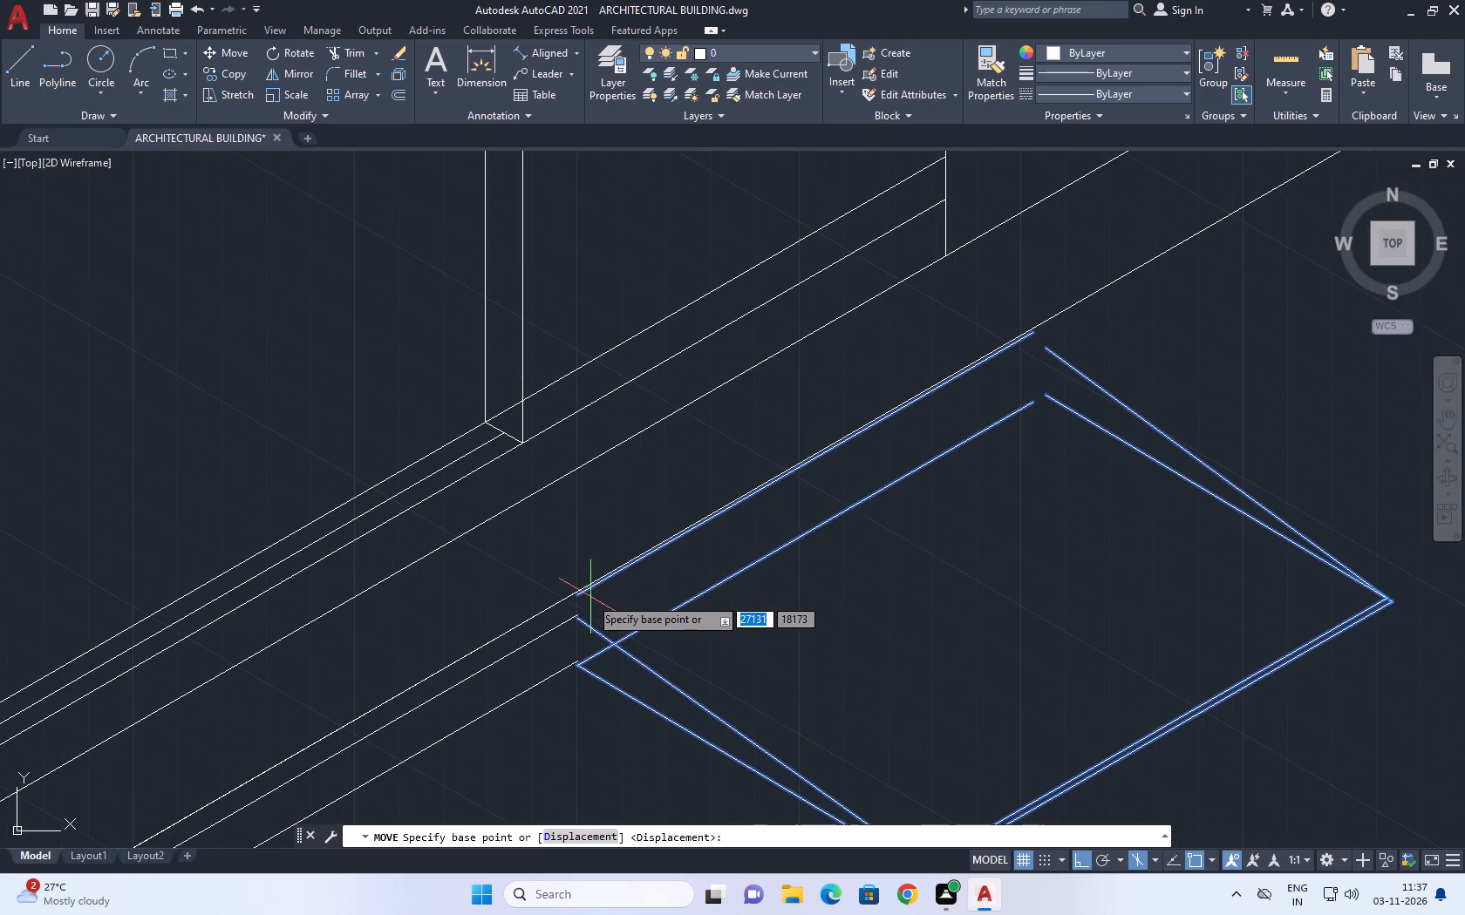
pyautogui.click(575, 597)
pyautogui.scroll(-1, 933, 522)
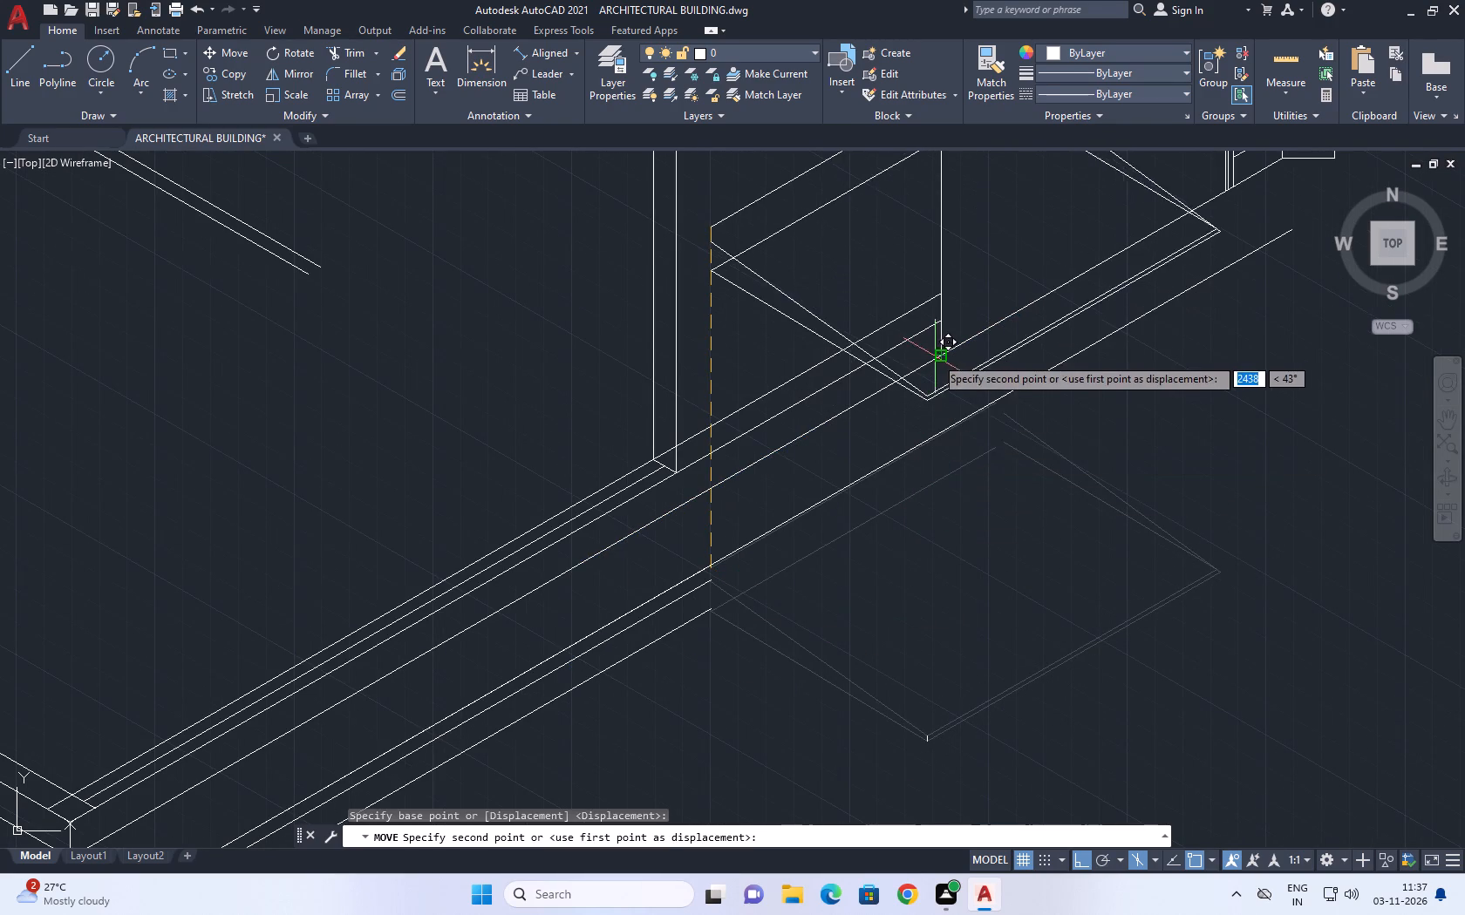
pyautogui.click(939, 353)
pyautogui.moveTo(1023, 385); pyautogui.dragTo(708, 478, button='middle')
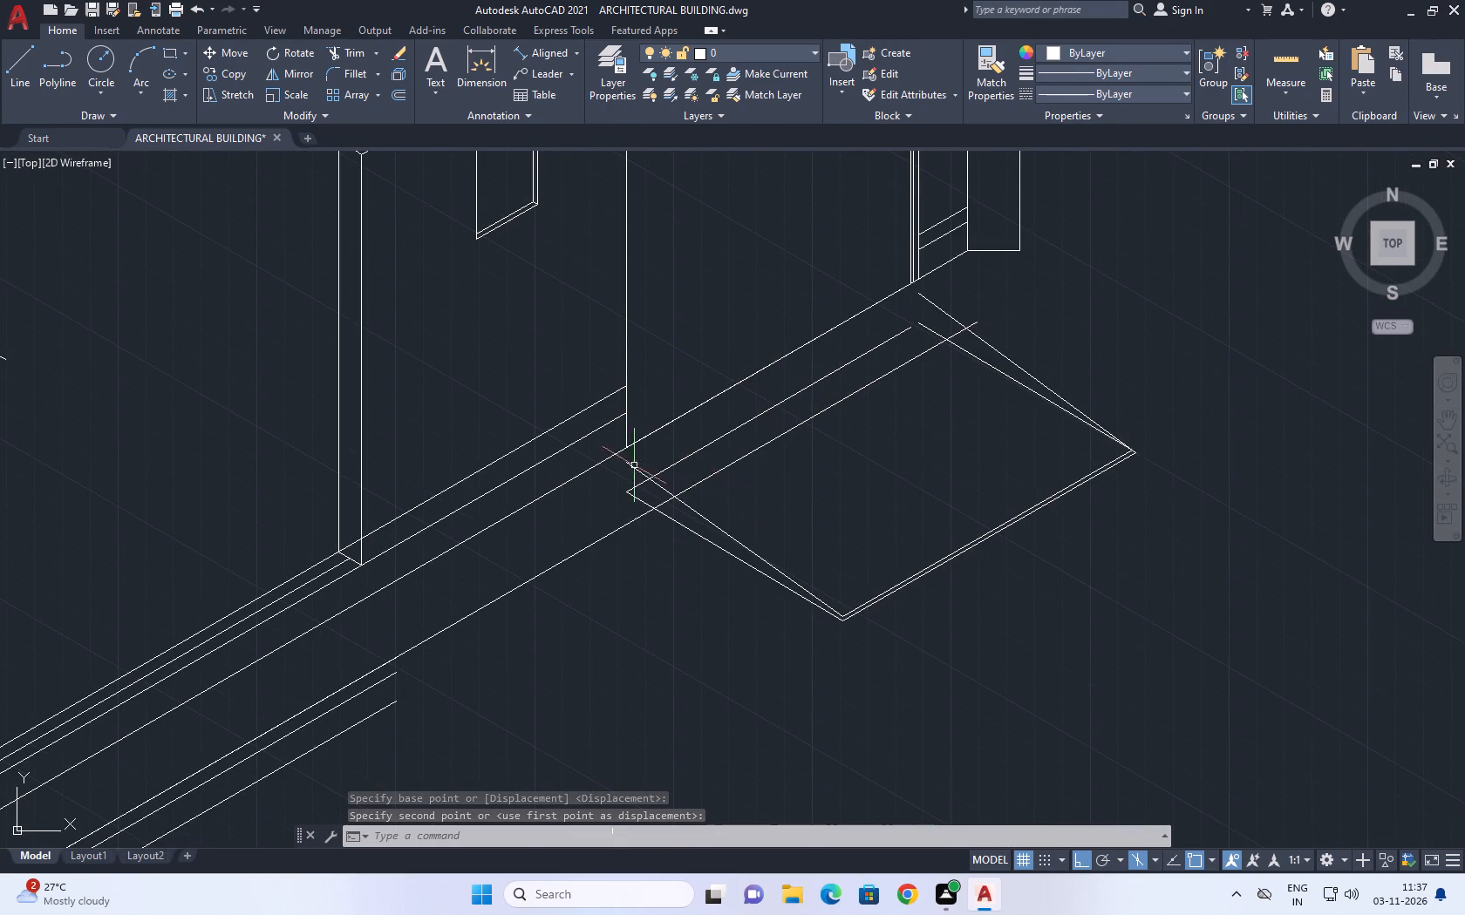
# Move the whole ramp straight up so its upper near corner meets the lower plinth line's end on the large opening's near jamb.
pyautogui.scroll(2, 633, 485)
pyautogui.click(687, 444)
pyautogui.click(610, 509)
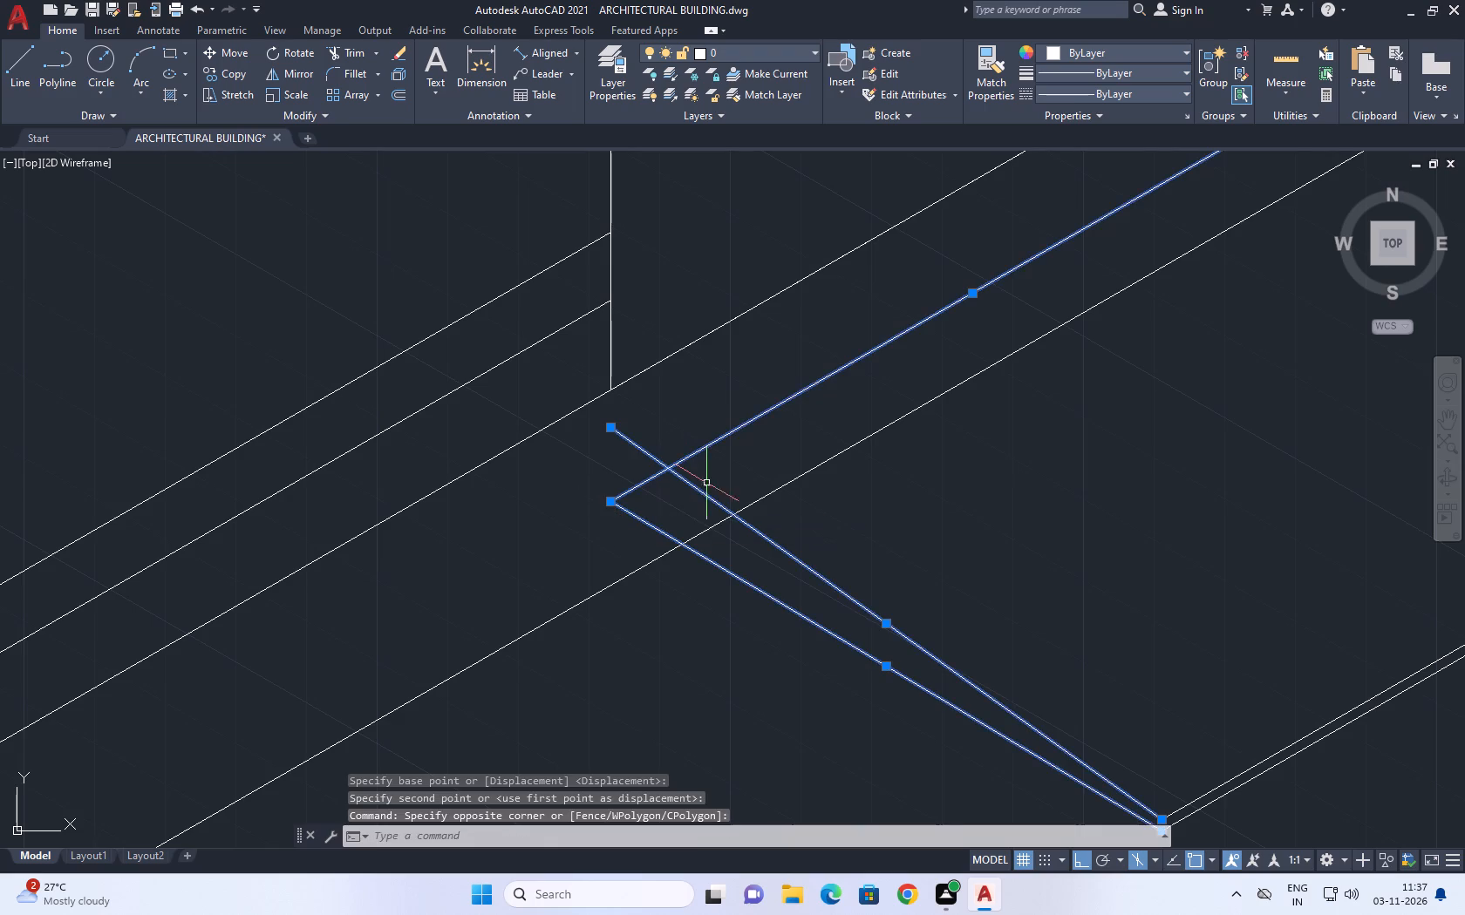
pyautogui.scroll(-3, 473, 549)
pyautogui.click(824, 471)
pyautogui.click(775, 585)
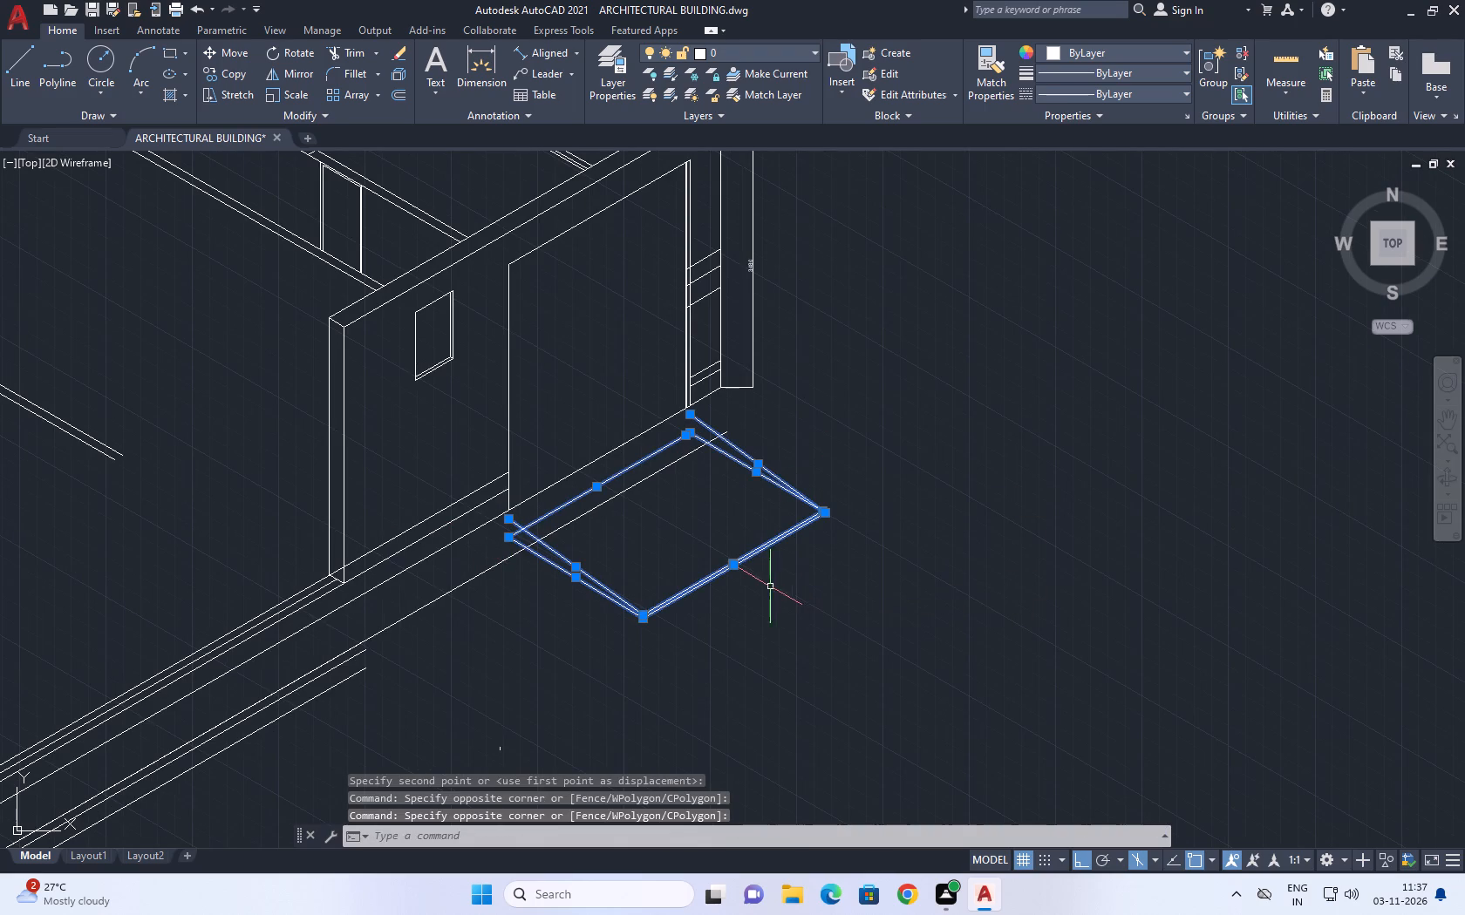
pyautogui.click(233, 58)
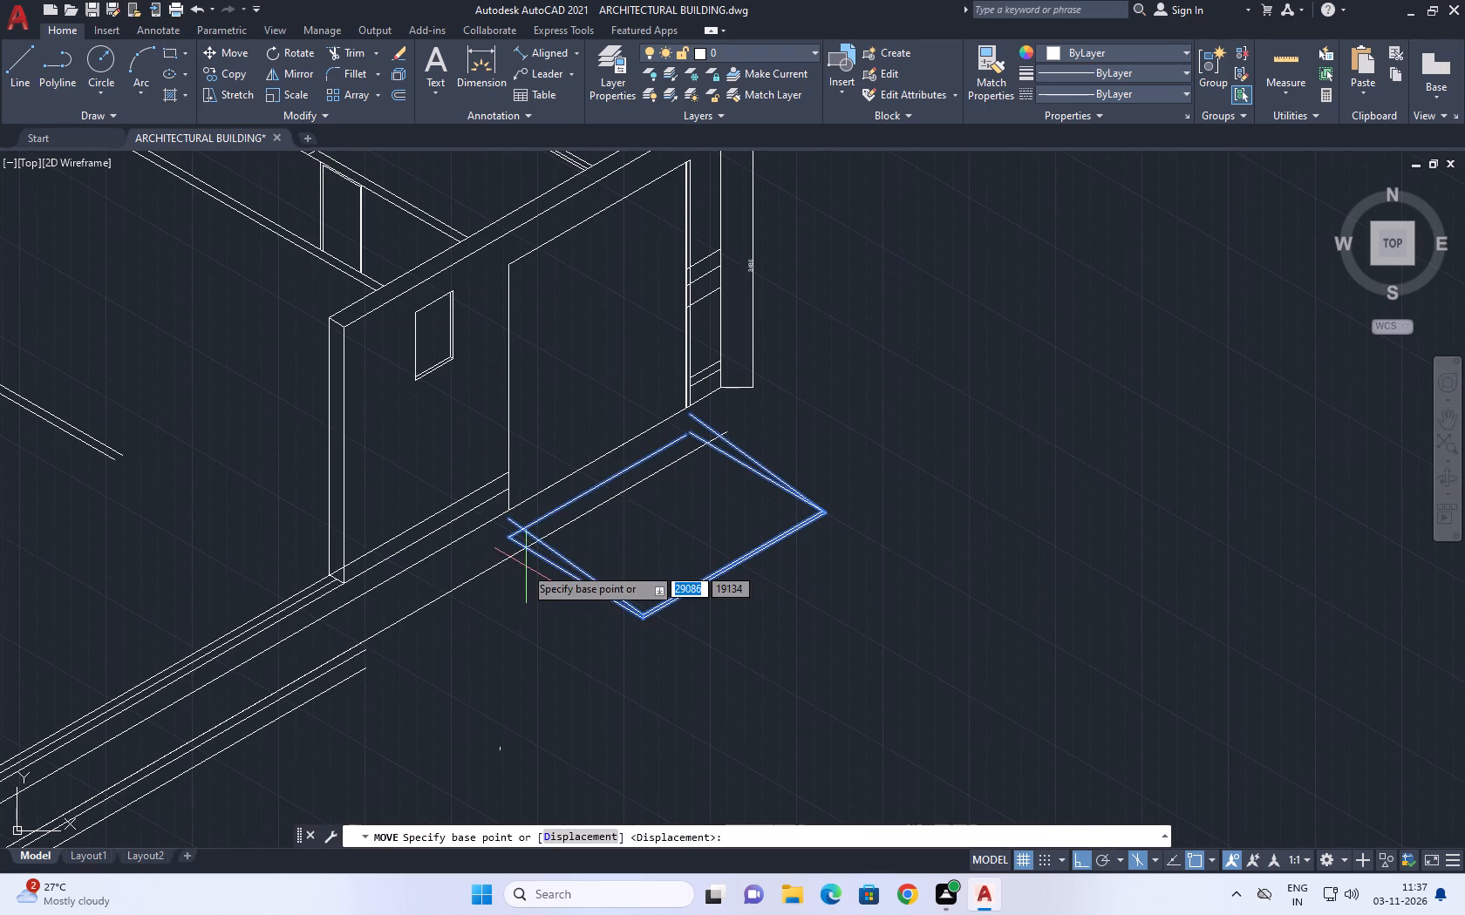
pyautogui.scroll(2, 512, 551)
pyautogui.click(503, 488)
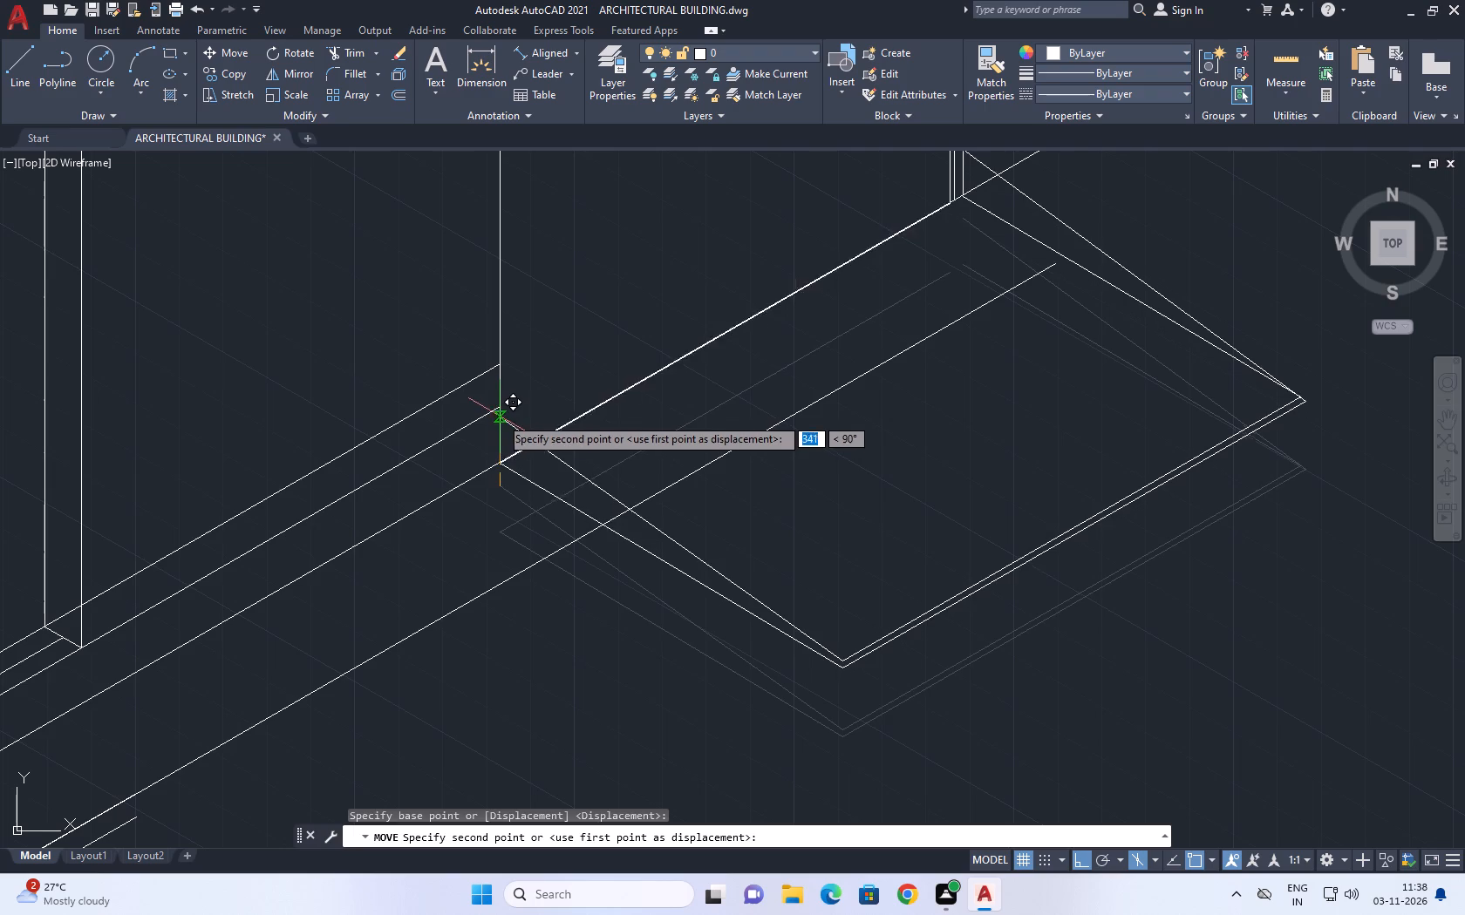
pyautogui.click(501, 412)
# Move the whole ramp vertically so its lower near corner meets the bottom end of the large opening's near jamb.
pyautogui.click(585, 463)
pyautogui.click(532, 505)
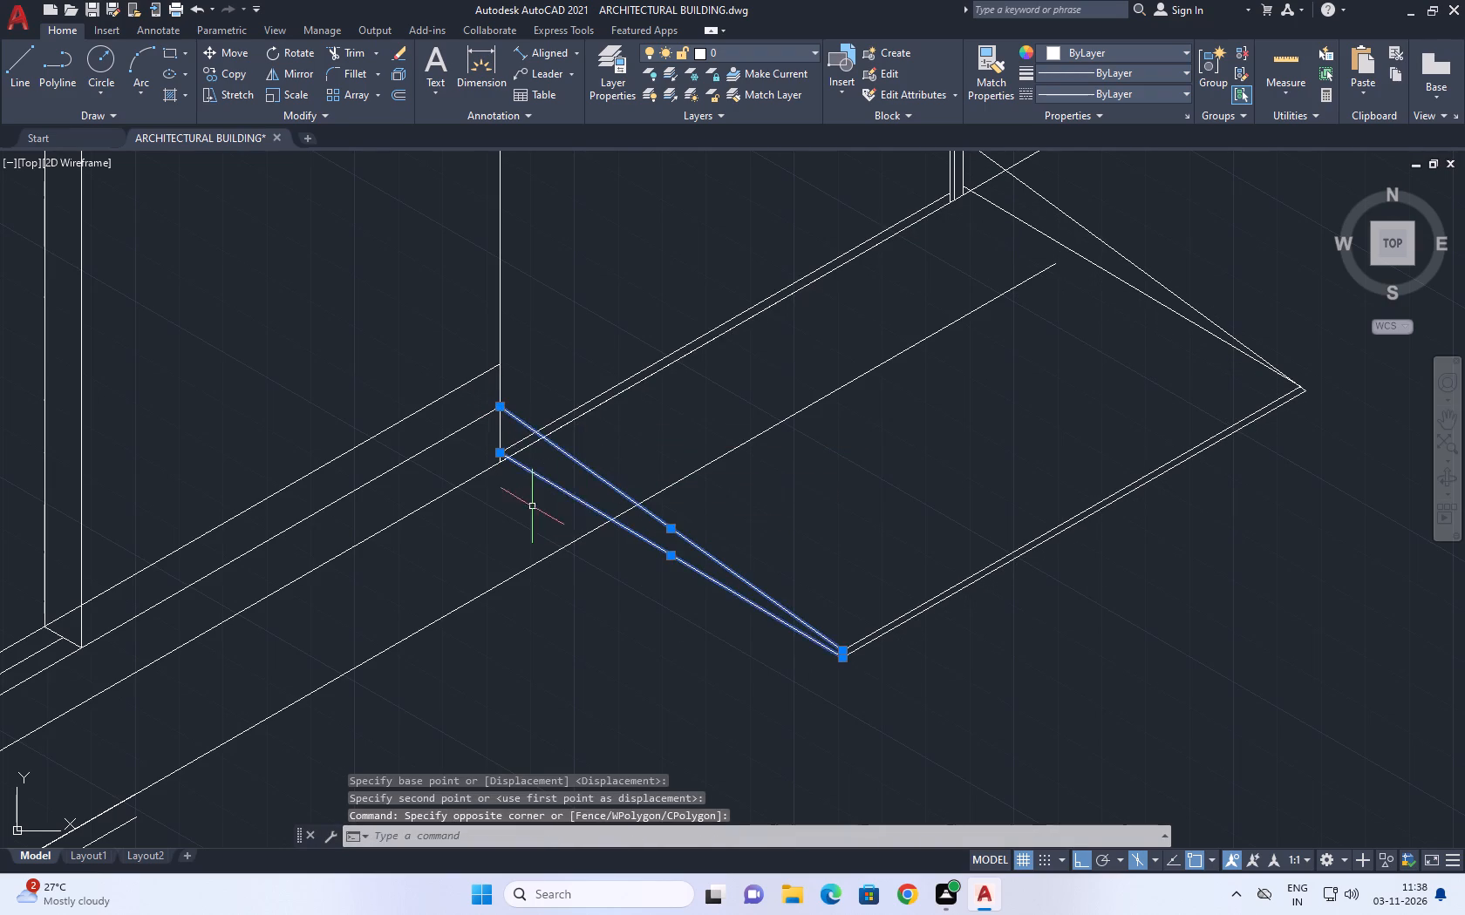
pyautogui.scroll(3, 532, 445)
pyautogui.click(460, 456)
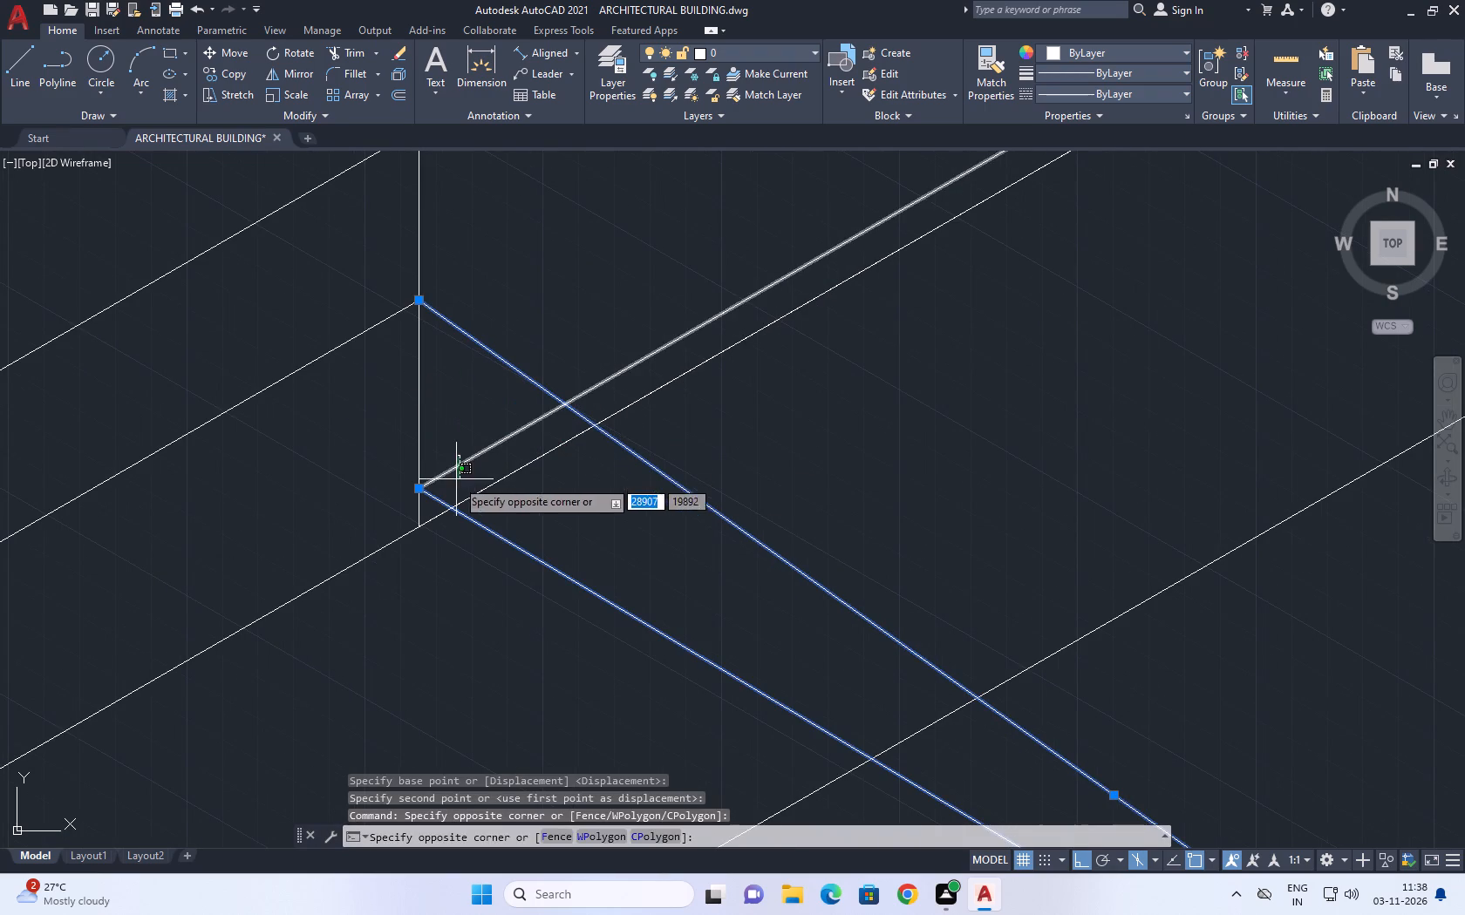
pyautogui.click(456, 479)
pyautogui.scroll(-5, 458, 481)
pyautogui.click(780, 435)
pyautogui.click(749, 505)
pyautogui.click(634, 530)
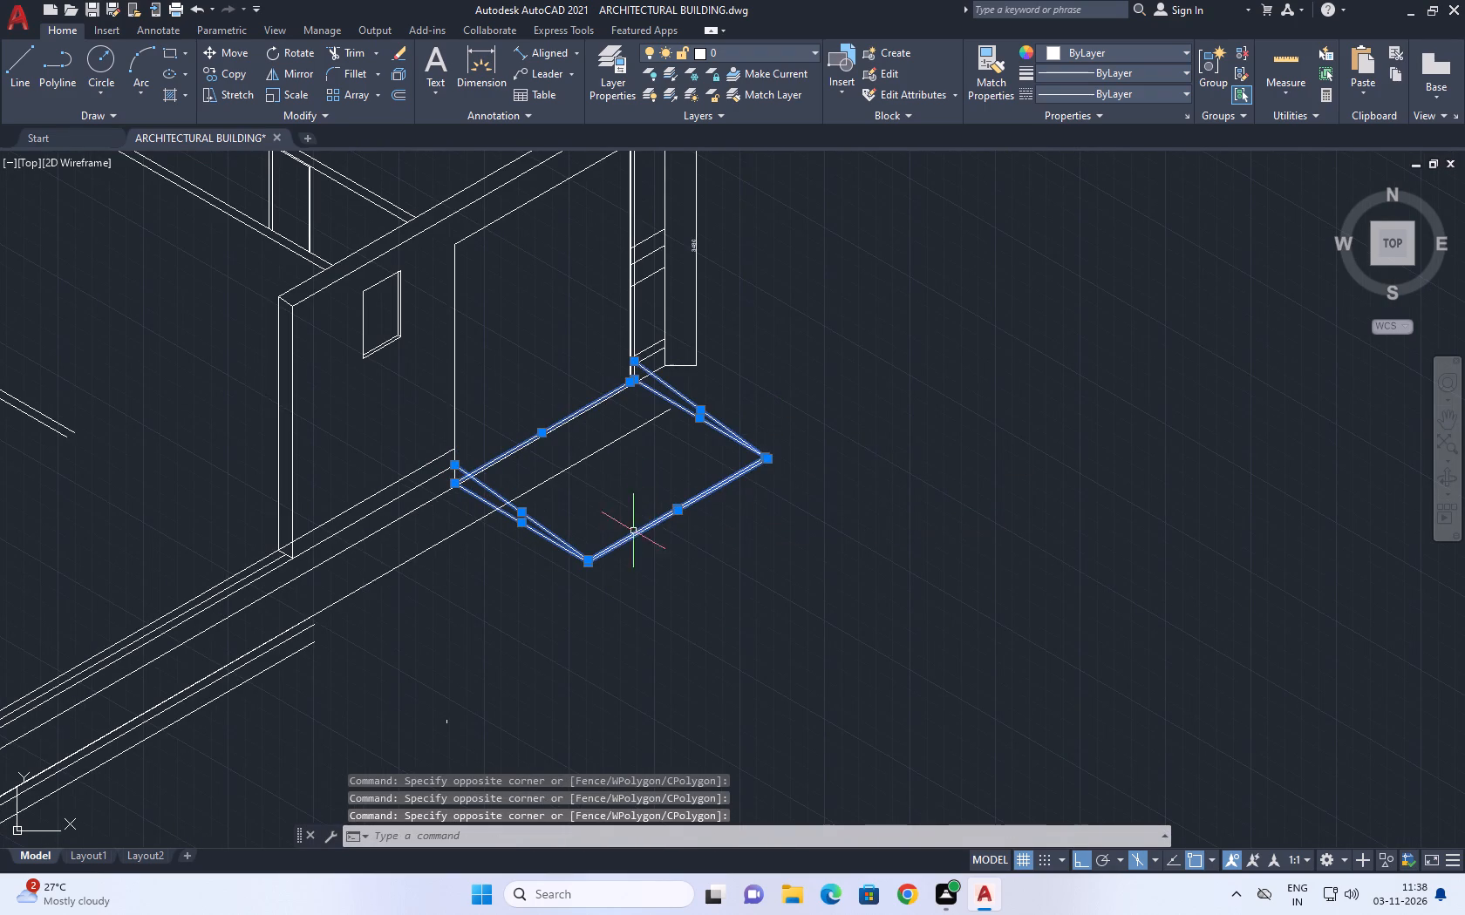
pyautogui.click(576, 567)
pyautogui.click(569, 548)
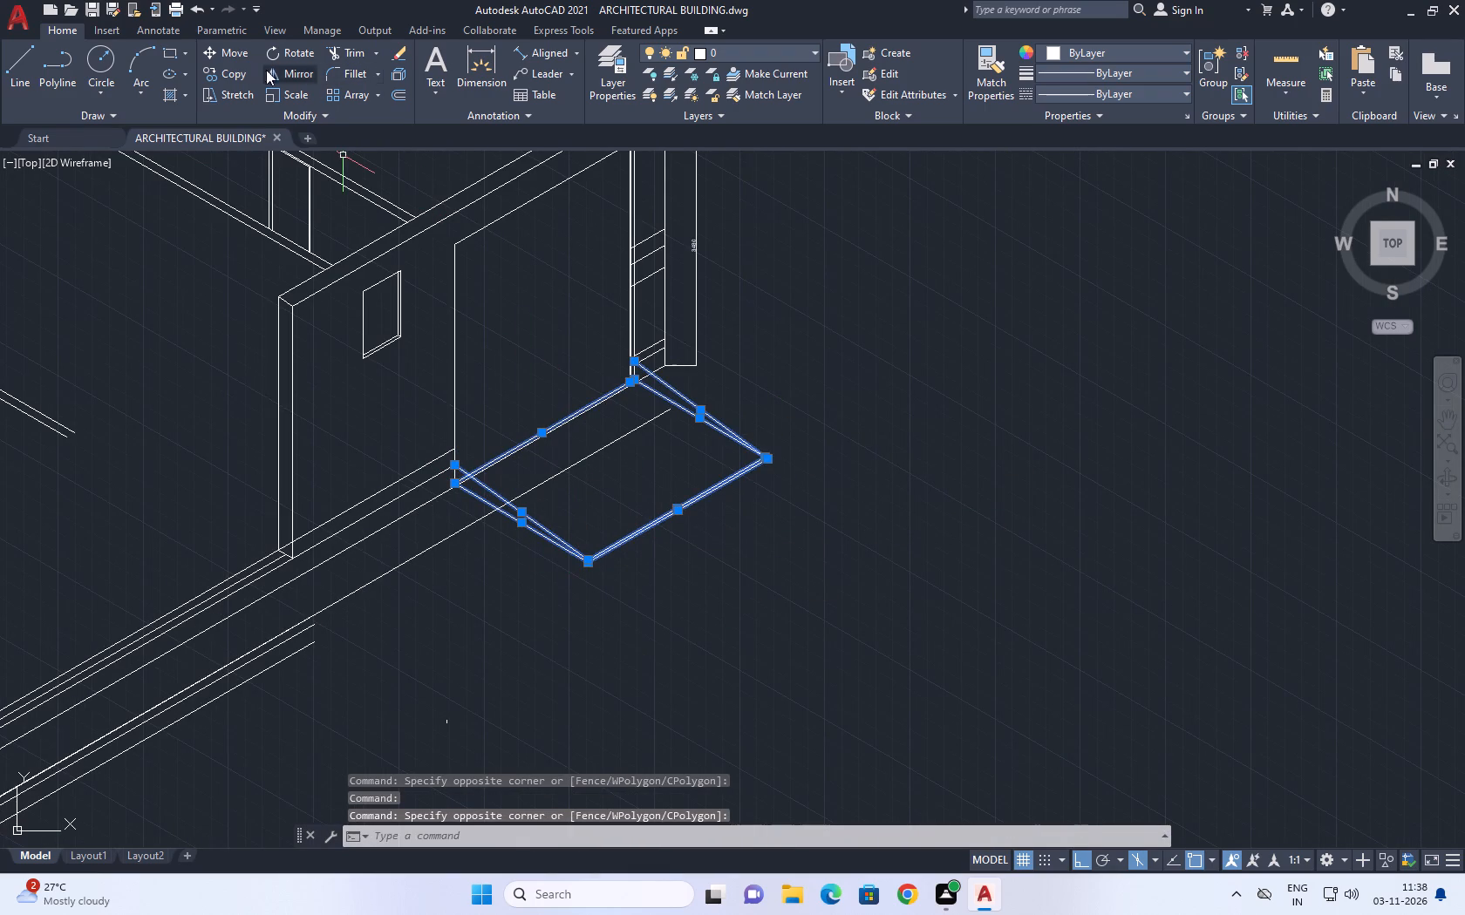
pyautogui.click(235, 51)
pyautogui.scroll(3, 431, 470)
pyautogui.scroll(2, 508, 498)
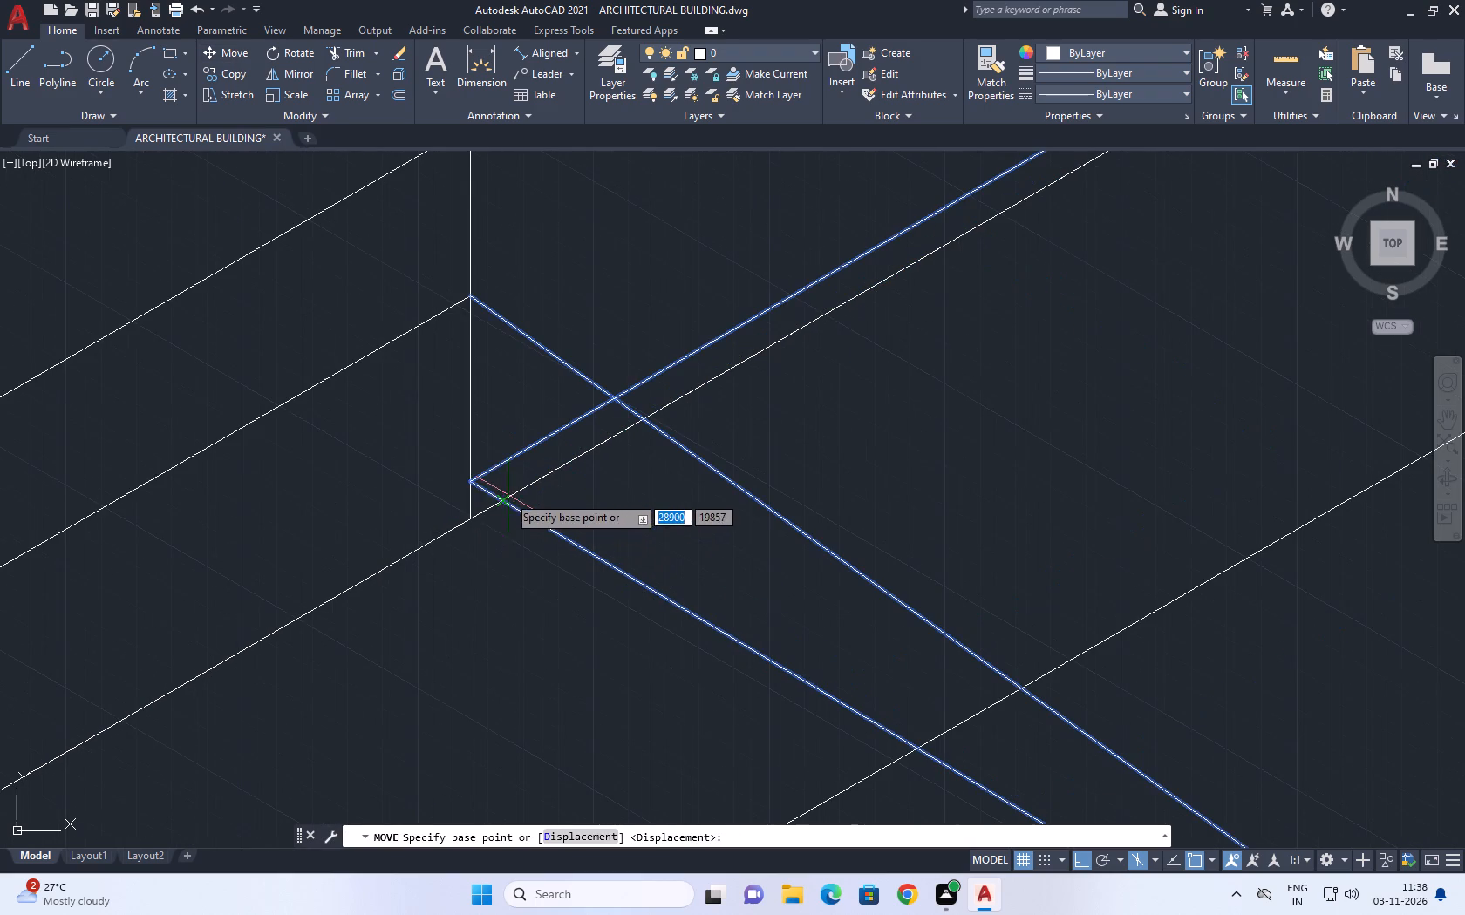
pyautogui.click(472, 481)
pyautogui.click(471, 518)
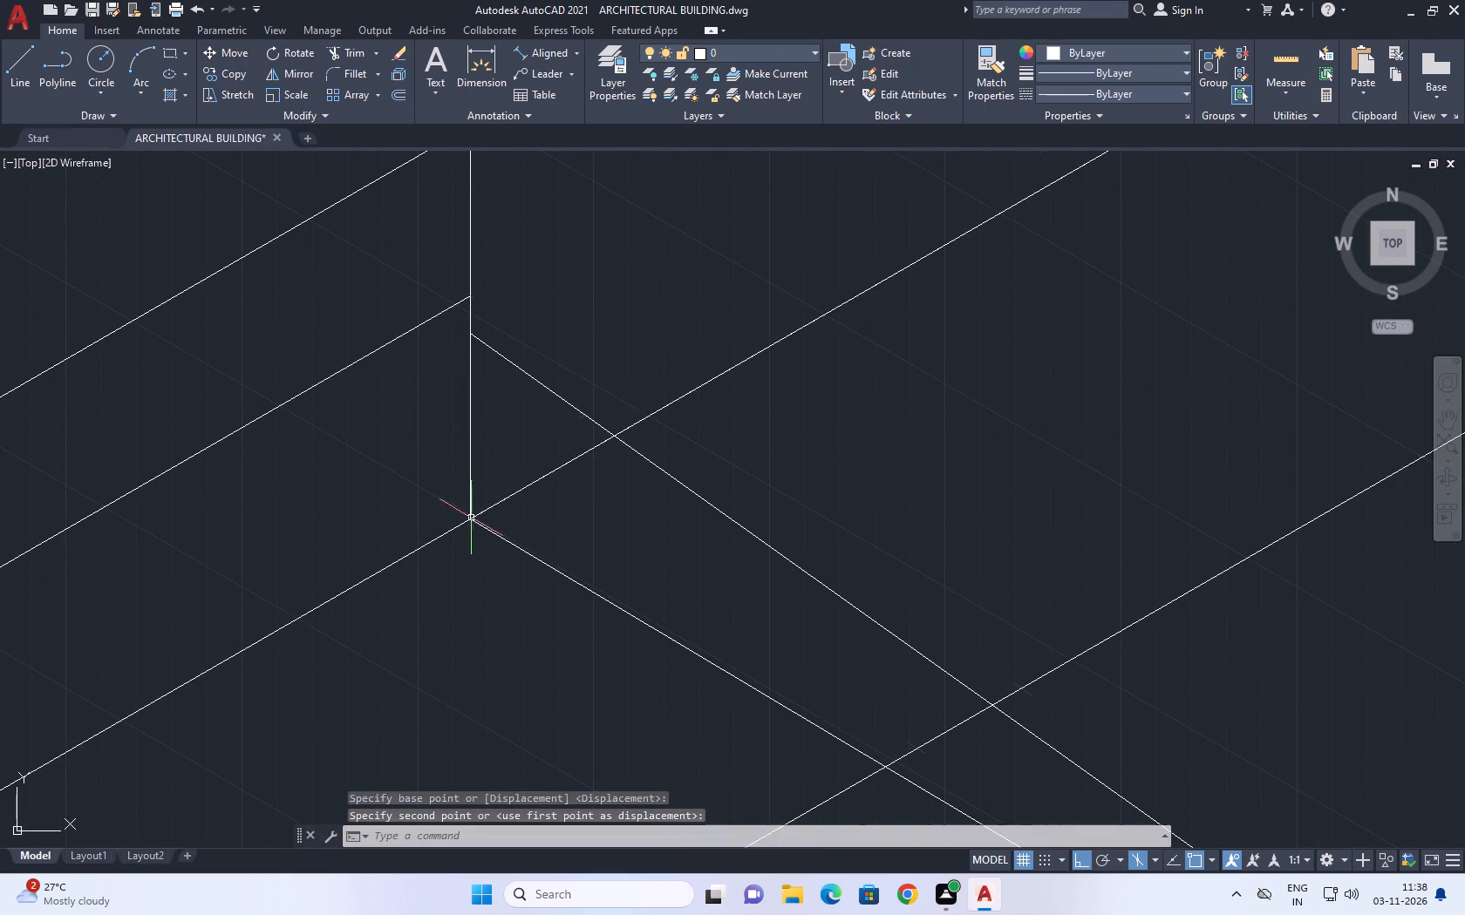
# Shorten the copied wall base line so it ends on the ramp's lower near side edge, and clear the selection.
pyautogui.scroll(-3, 529, 493)
pyautogui.click(813, 473)
pyautogui.click(756, 432)
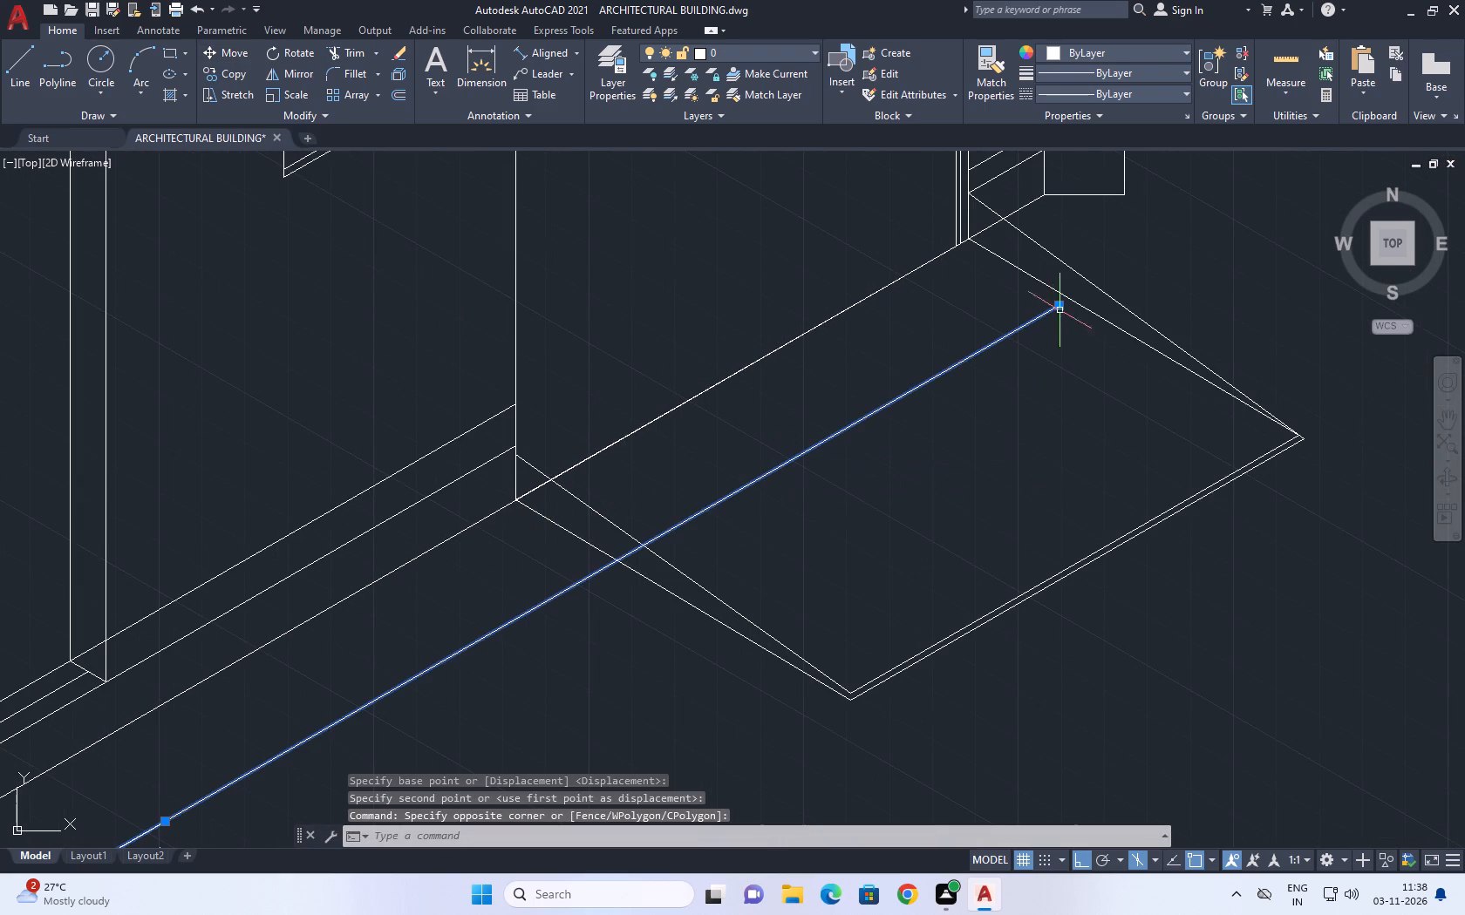
pyautogui.click(1061, 303)
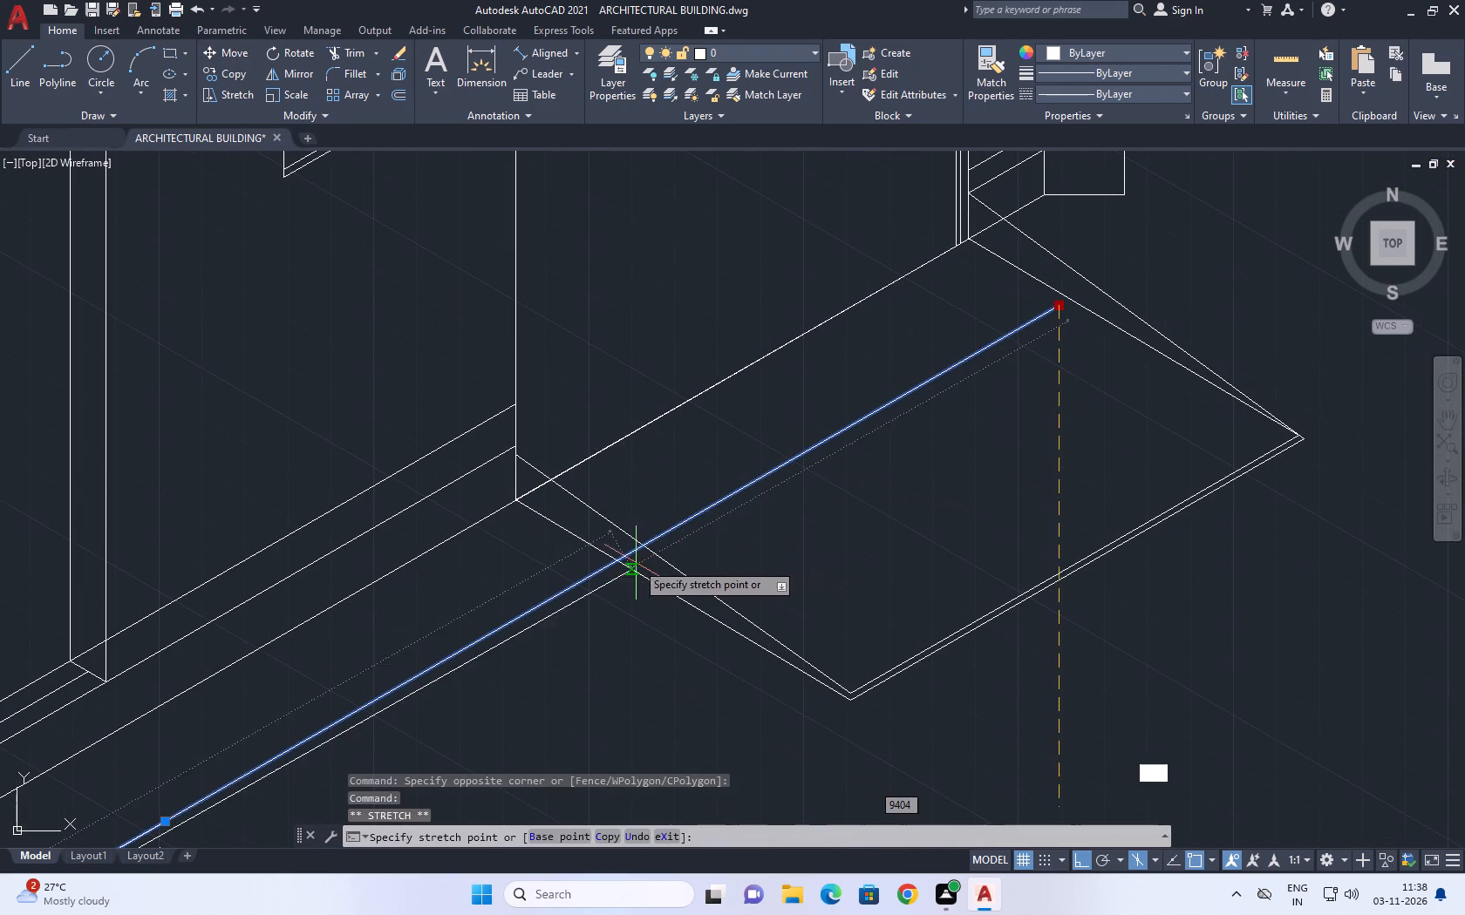
pyautogui.click(616, 559)
pyautogui.scroll(-3, 746, 518)
pyautogui.moveTo(824, 517); pyautogui.dragTo(761, 563, button='middle')
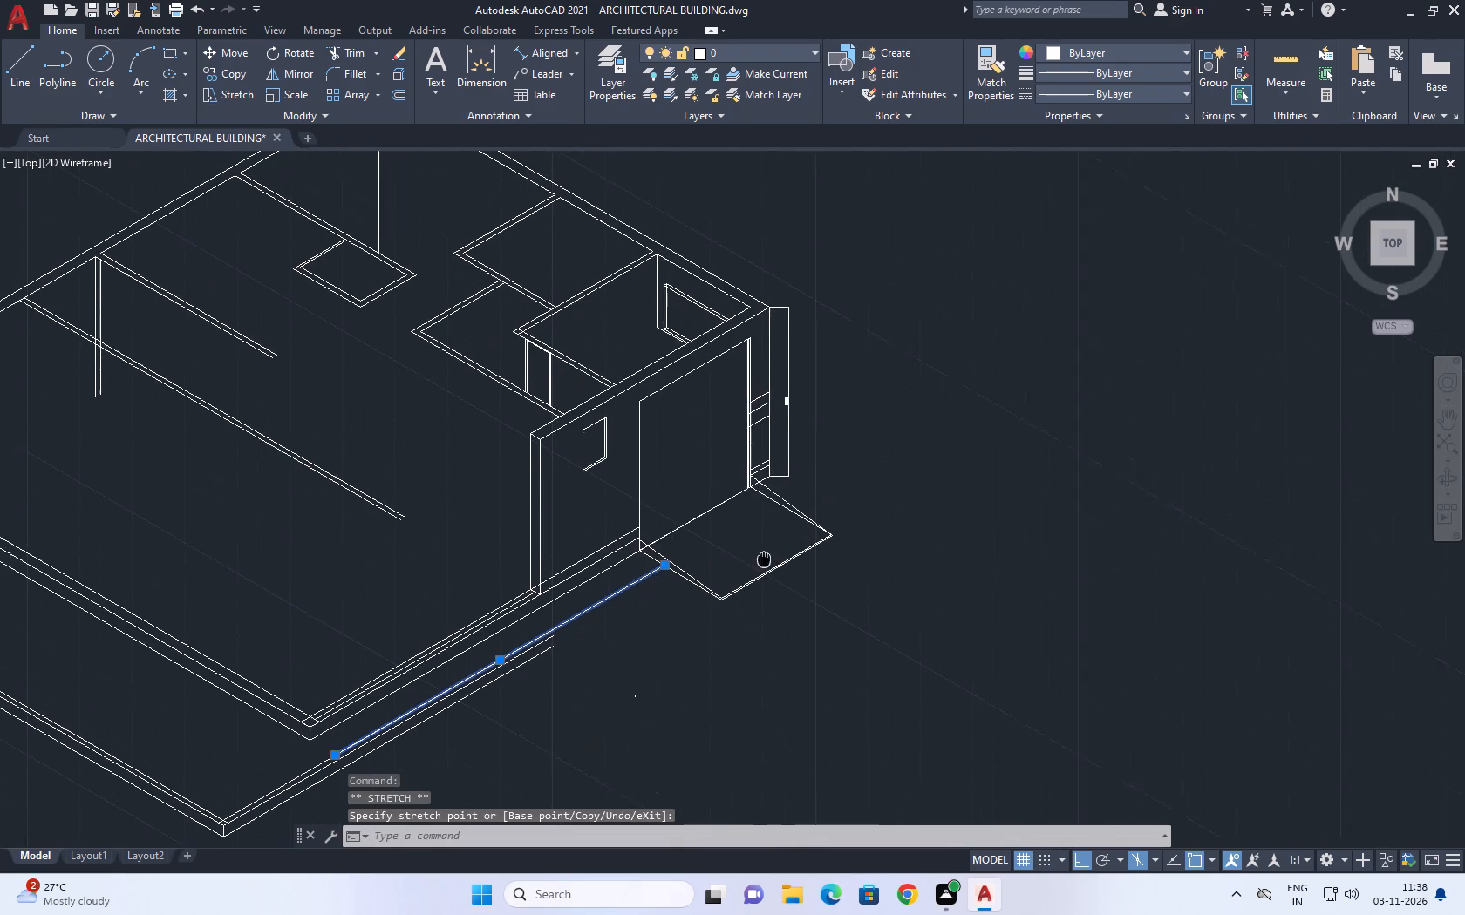
pyautogui.moveTo(761, 563); pyautogui.dragTo(760, 565, button='middle')
pyautogui.moveTo(906, 446); pyautogui.dragTo(898, 441, button='right')
pyautogui.click(1029, 310)
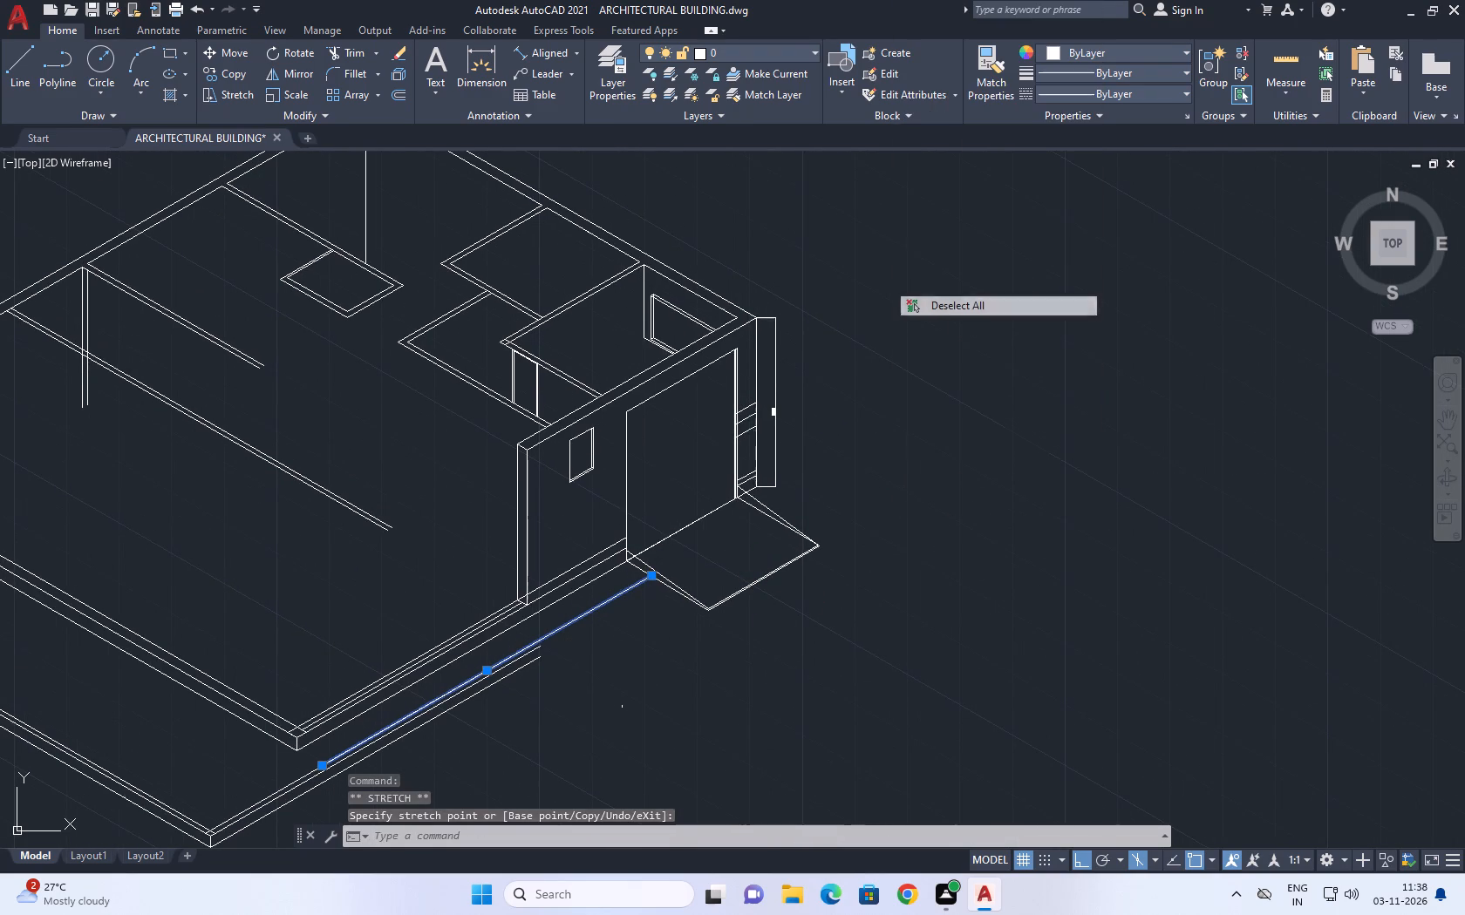
# Stretch the upper end of the ramp's near sloping edge to the plinth line's endpoint on the large opening's near jamb.
pyautogui.scroll(2, 772, 485)
pyautogui.moveTo(698, 508); pyautogui.dragTo(757, 501, button='middle')
pyautogui.scroll(1, 740, 515)
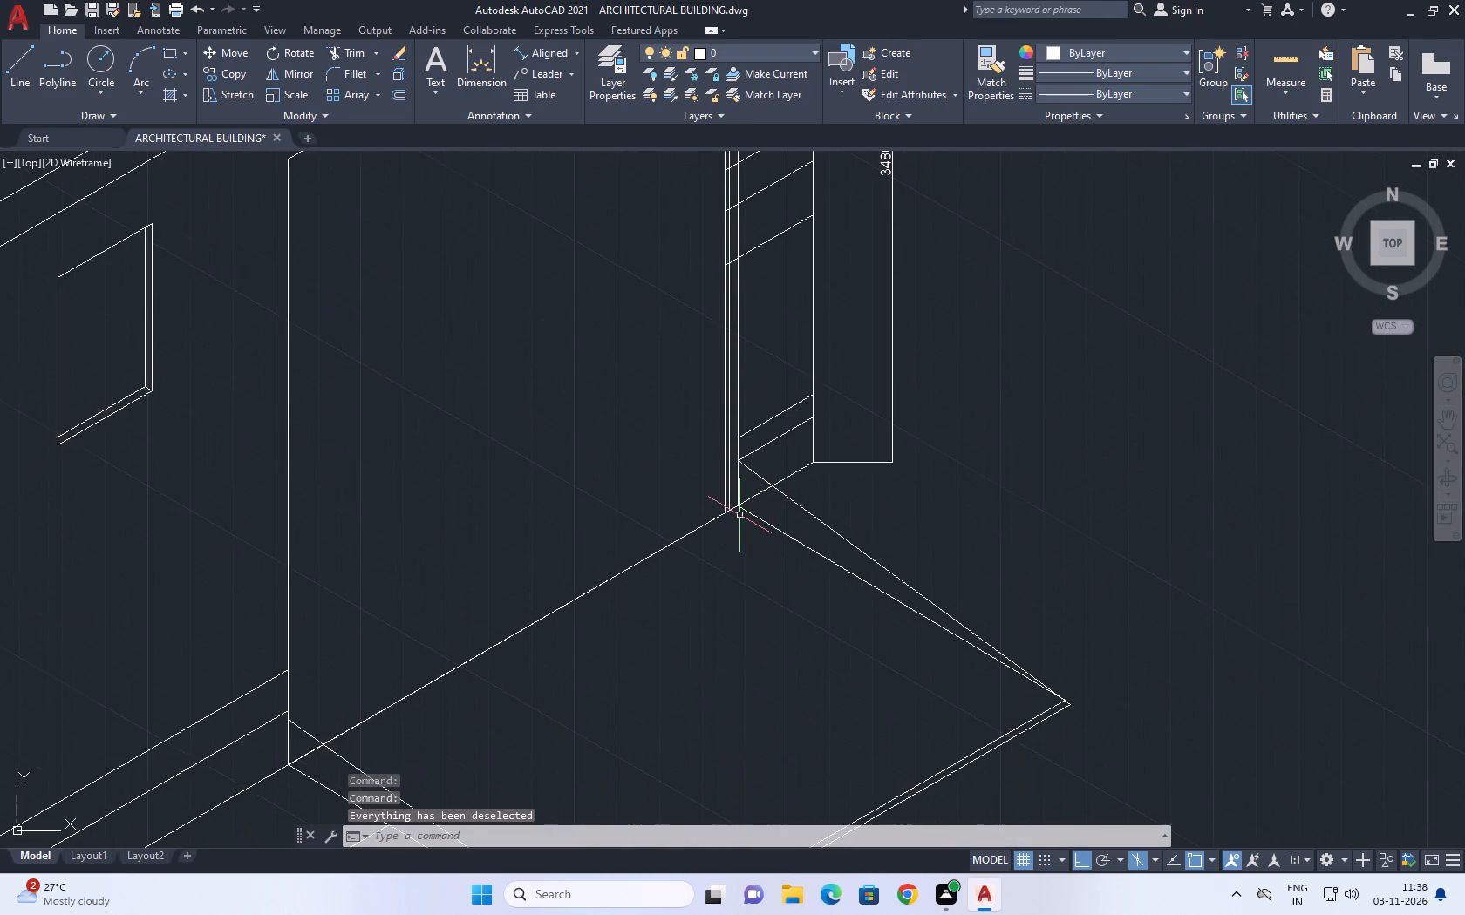
pyautogui.scroll(1, 739, 515)
pyautogui.scroll(-4, 760, 532)
pyautogui.scroll(3, 658, 611)
pyautogui.scroll(2, 628, 534)
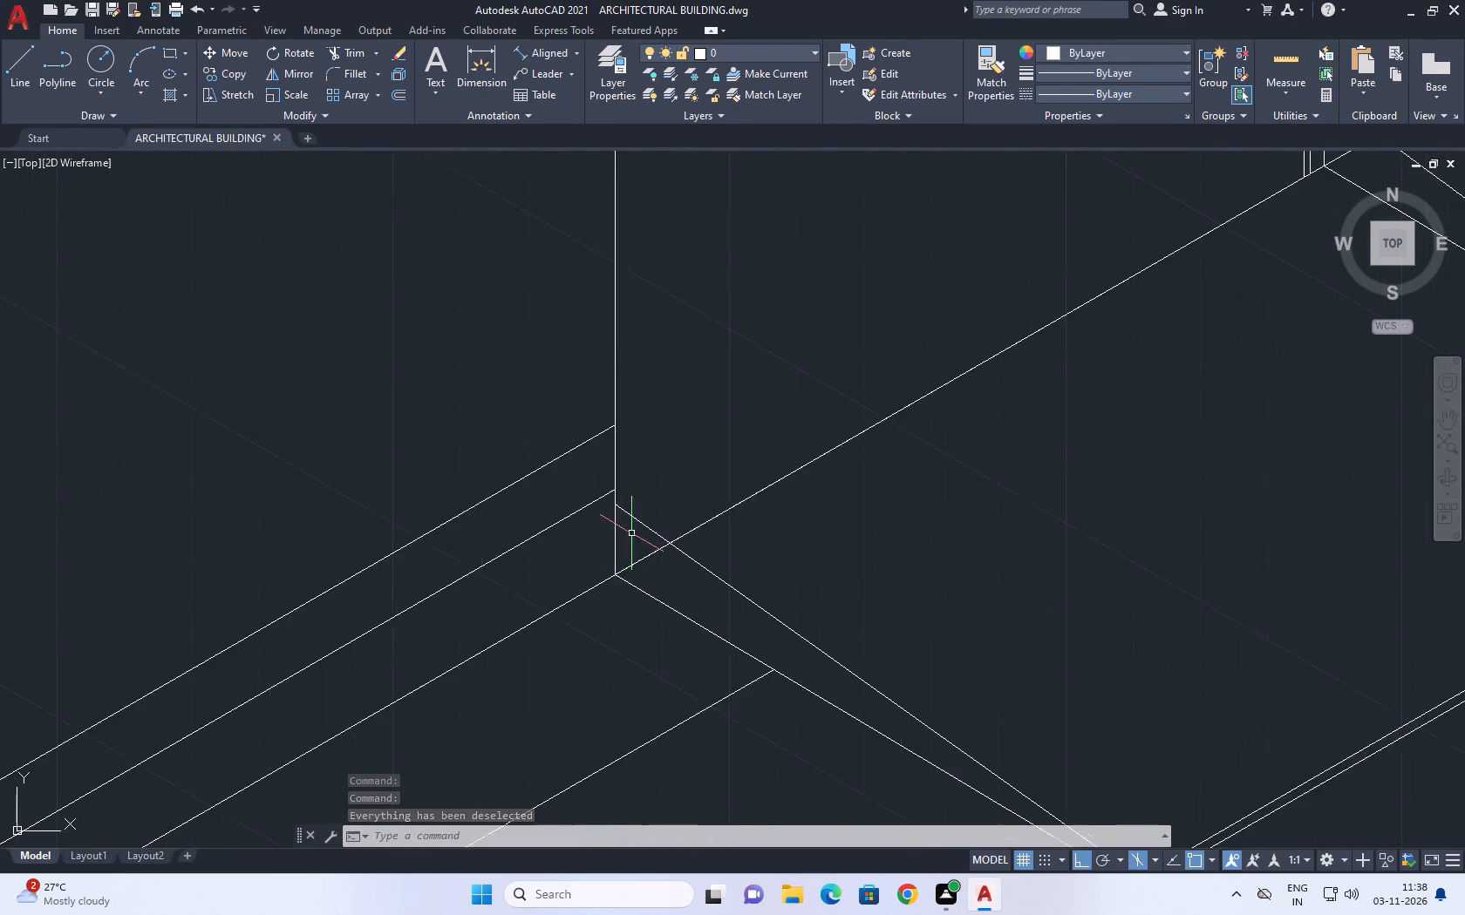
pyautogui.scroll(1, 631, 533)
pyautogui.middleClick(606, 478)
pyautogui.scroll(-3, 606, 478)
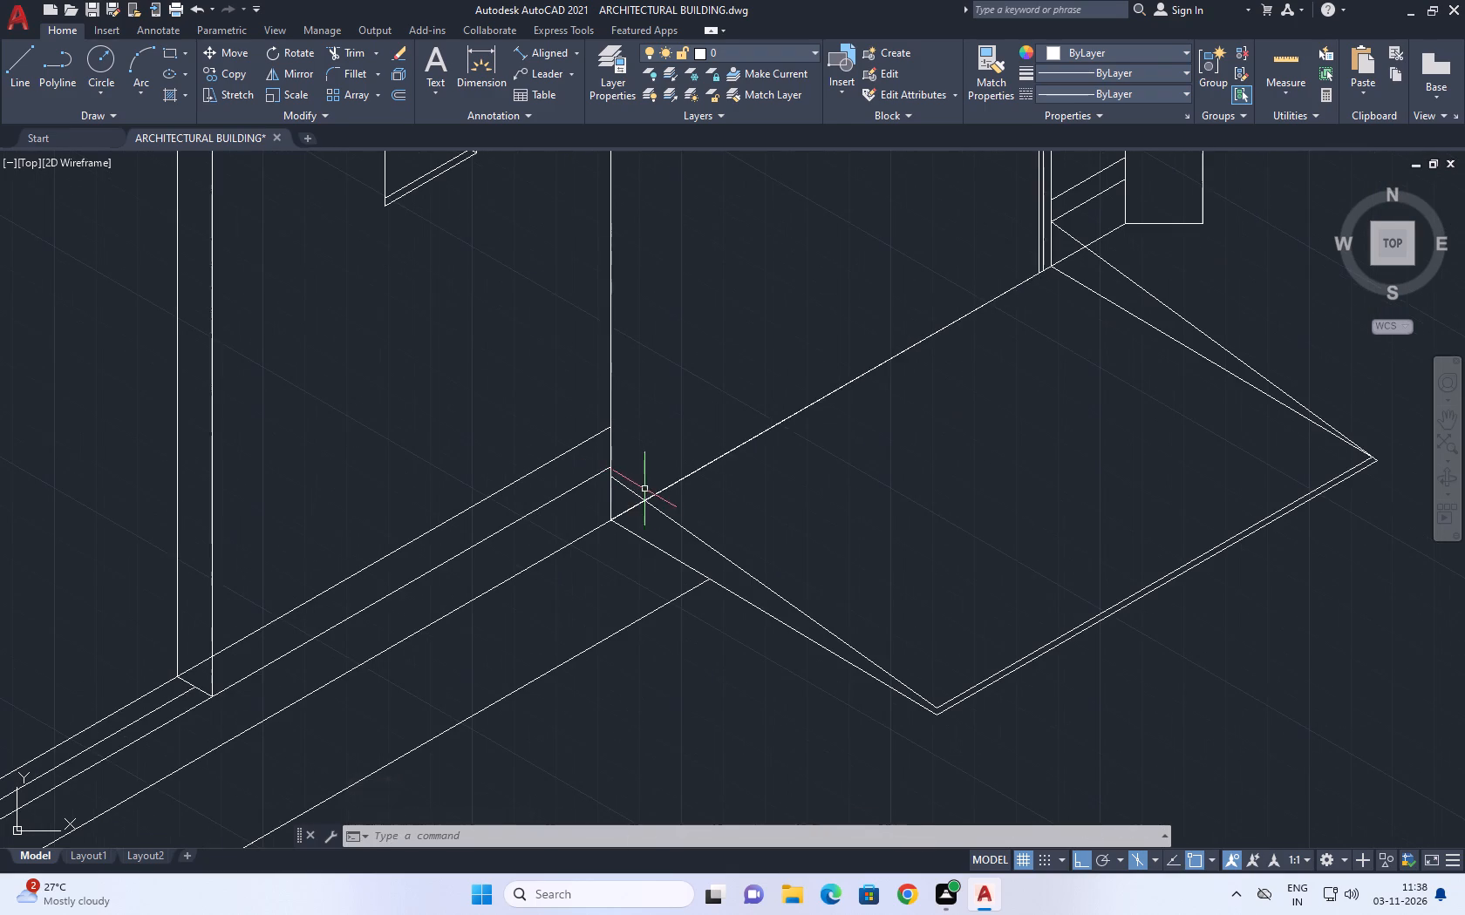
pyautogui.scroll(1, 668, 480)
pyautogui.scroll(1, 602, 506)
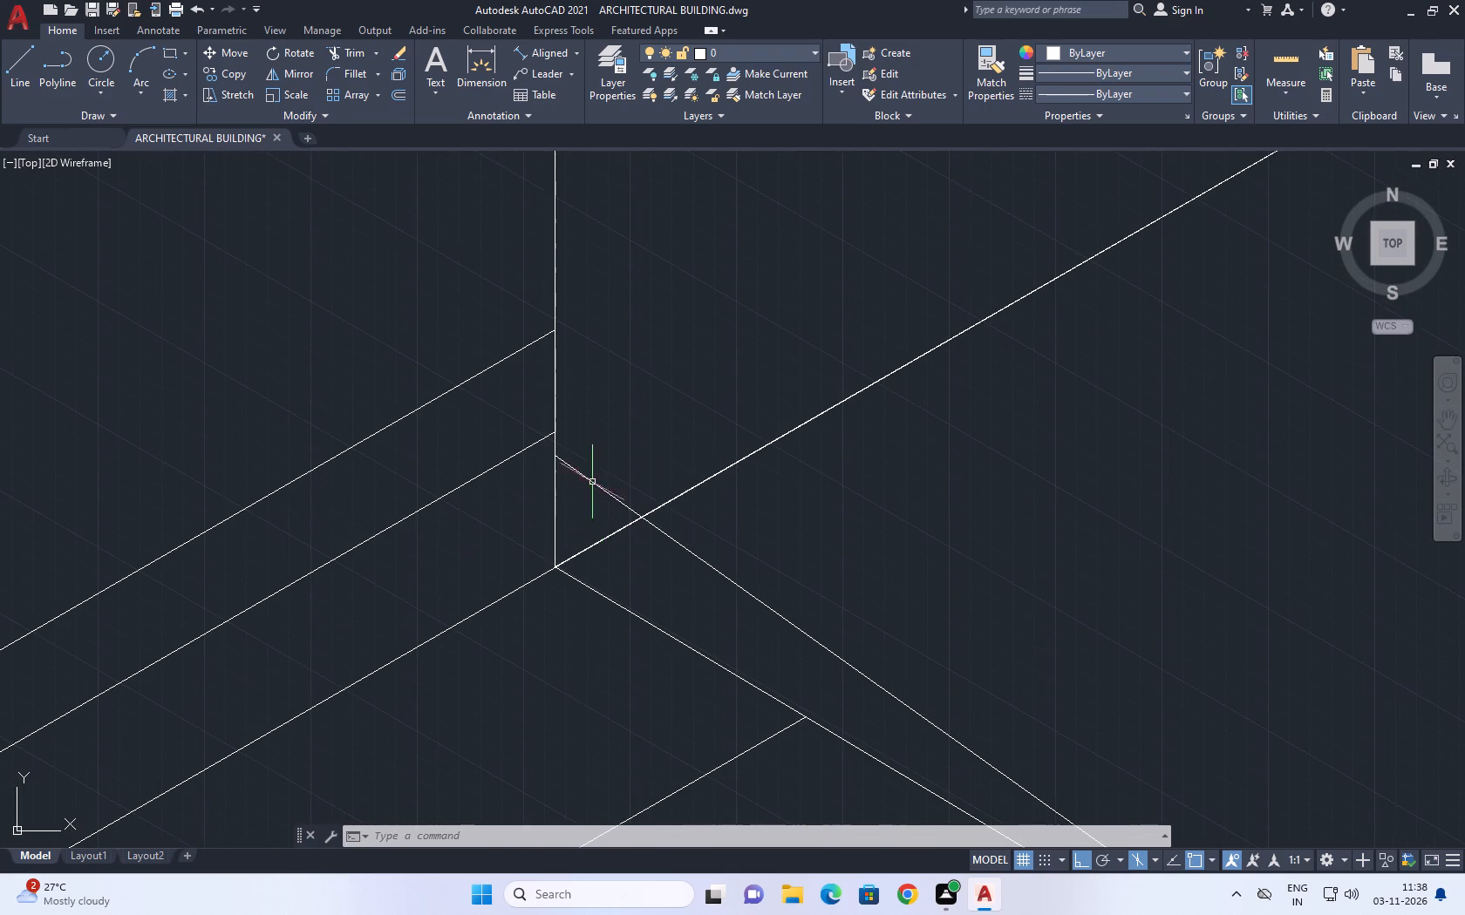
pyautogui.click(589, 467)
pyautogui.click(572, 511)
pyautogui.click(556, 456)
pyautogui.click(558, 432)
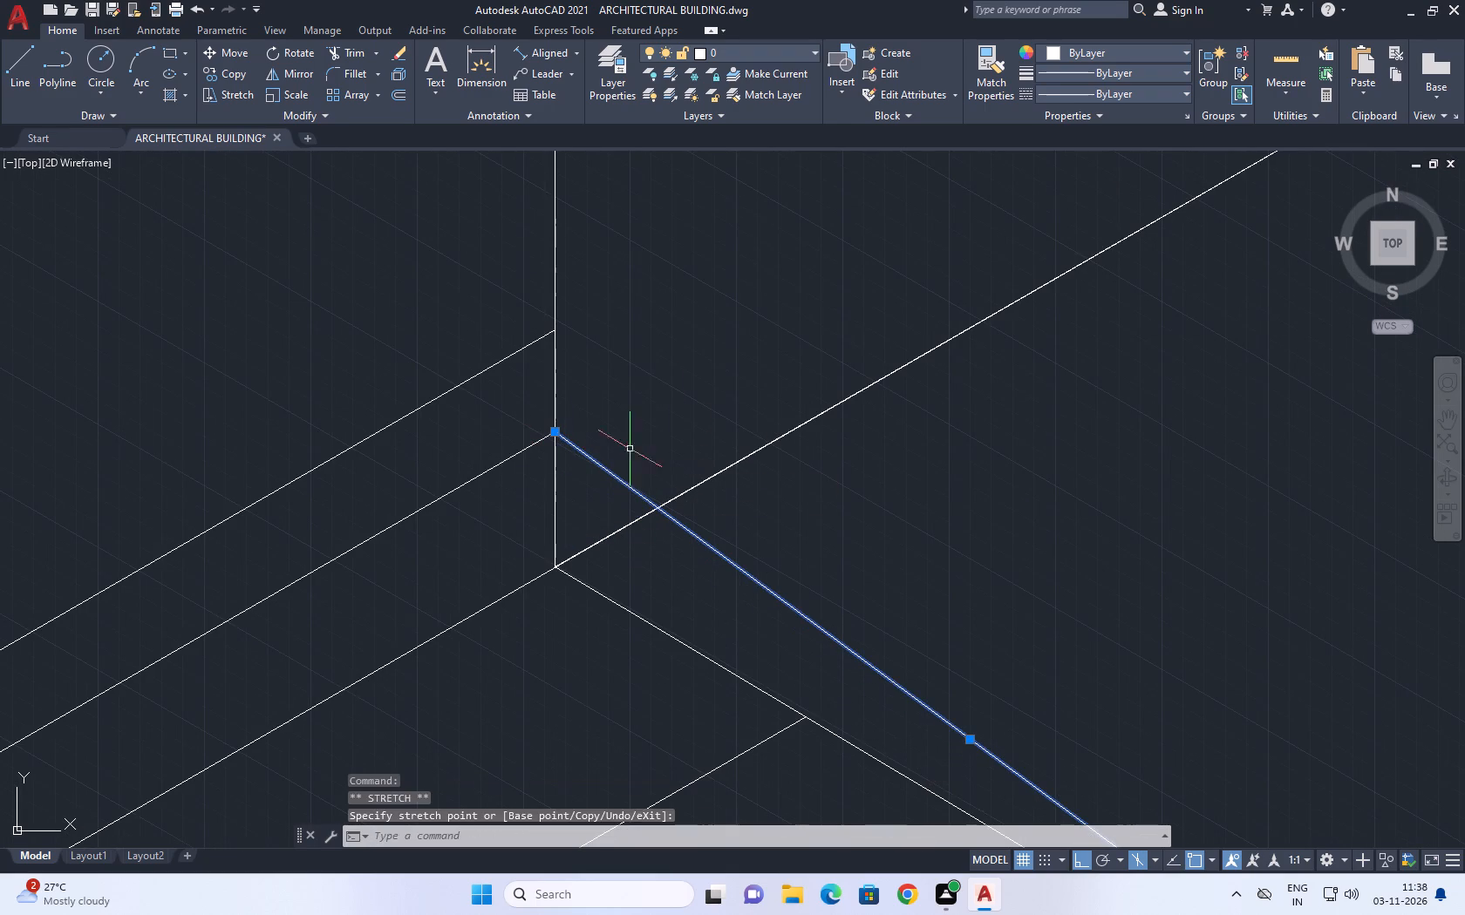
pyautogui.moveTo(681, 385); pyautogui.dragTo(685, 329, button='right')
pyautogui.click(814, 626)
# Trim the overlapping base lines between the large opening's near jamb and the ramp's sloping near edge.
pyautogui.scroll(-4, 792, 611)
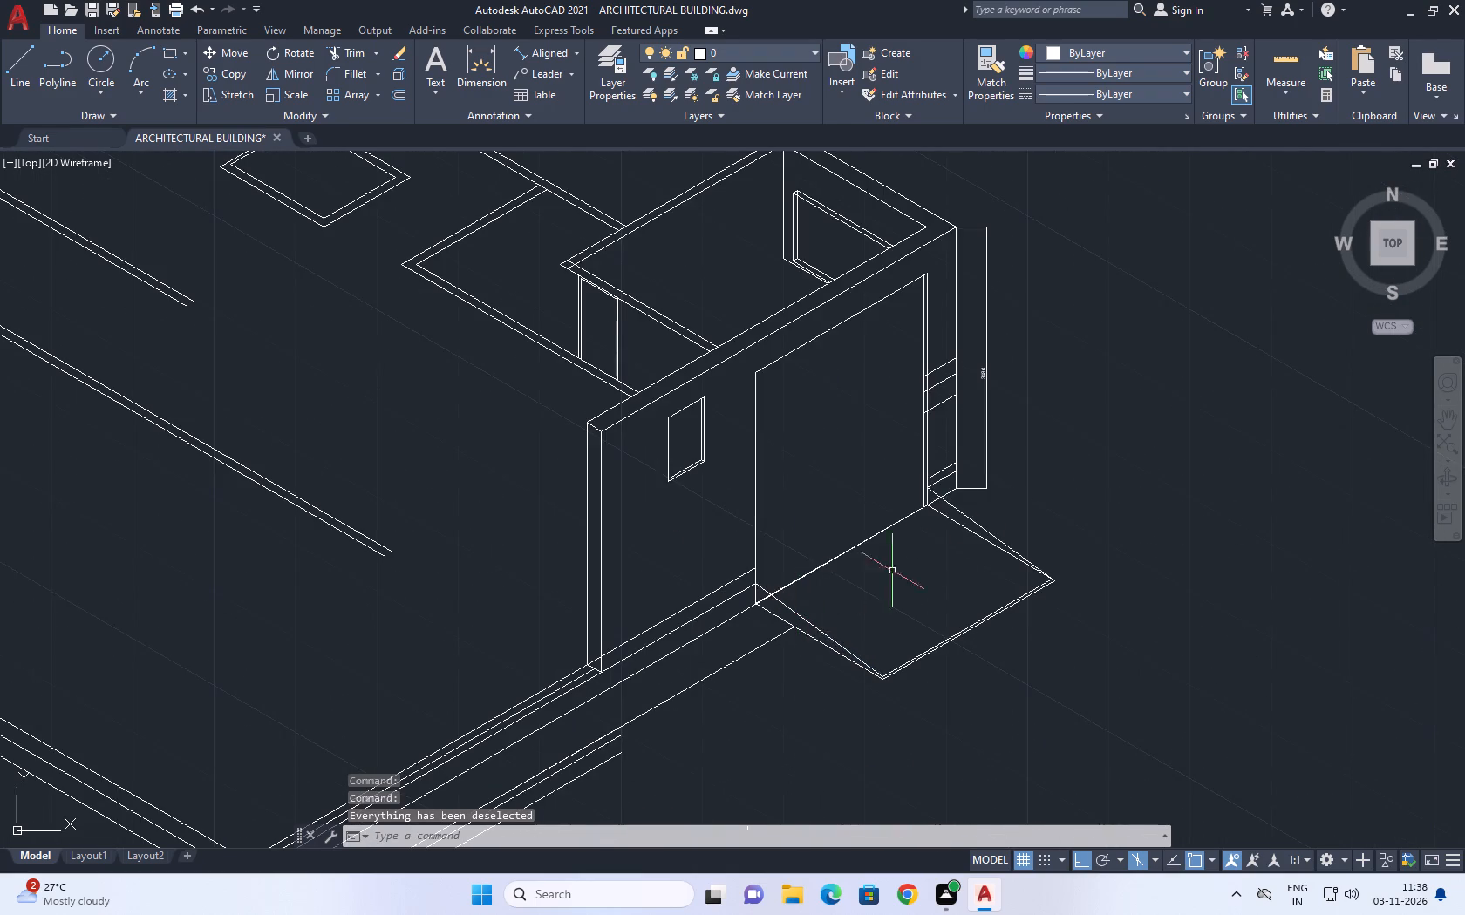
pyautogui.scroll(6, 882, 496)
pyautogui.scroll(-4, 1024, 506)
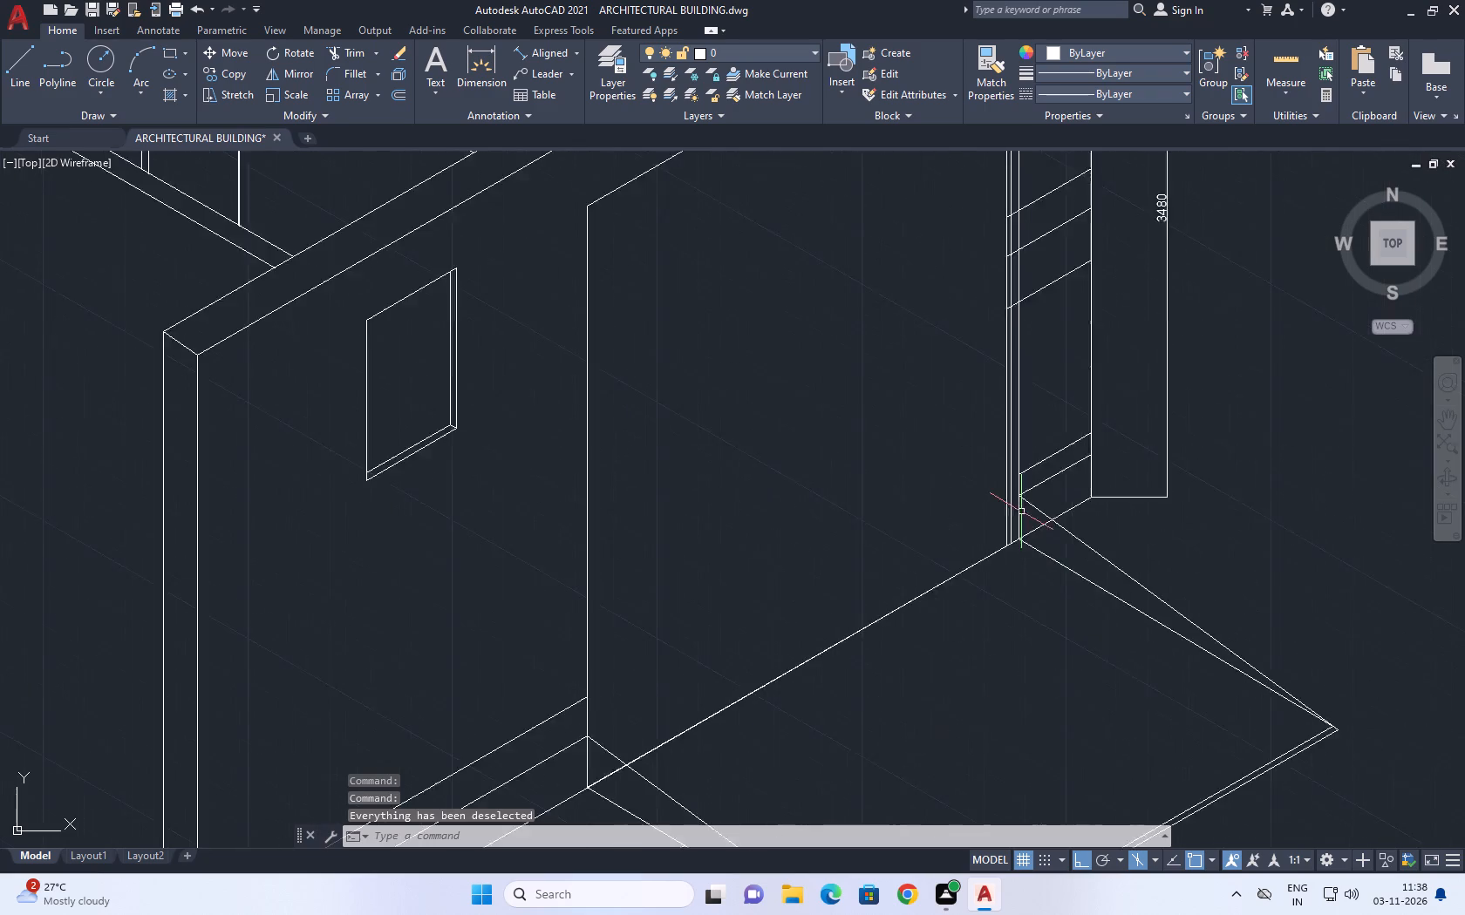
pyautogui.scroll(-3, 1021, 512)
pyautogui.click(354, 54)
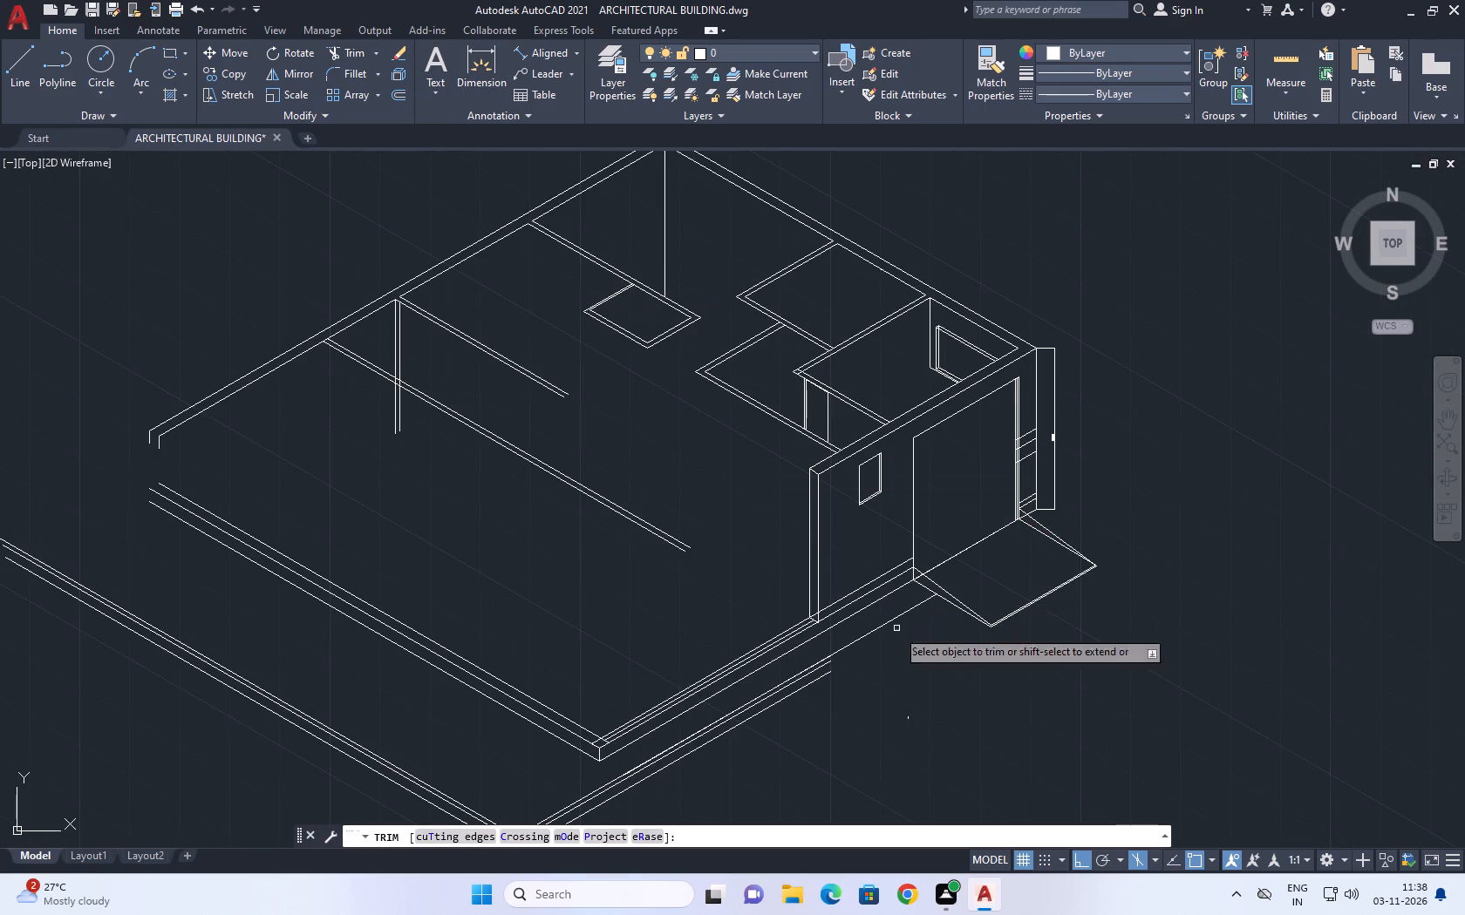
pyautogui.scroll(2, 824, 633)
pyautogui.scroll(1, 1062, 499)
pyautogui.click(1055, 495)
pyautogui.click(1058, 494)
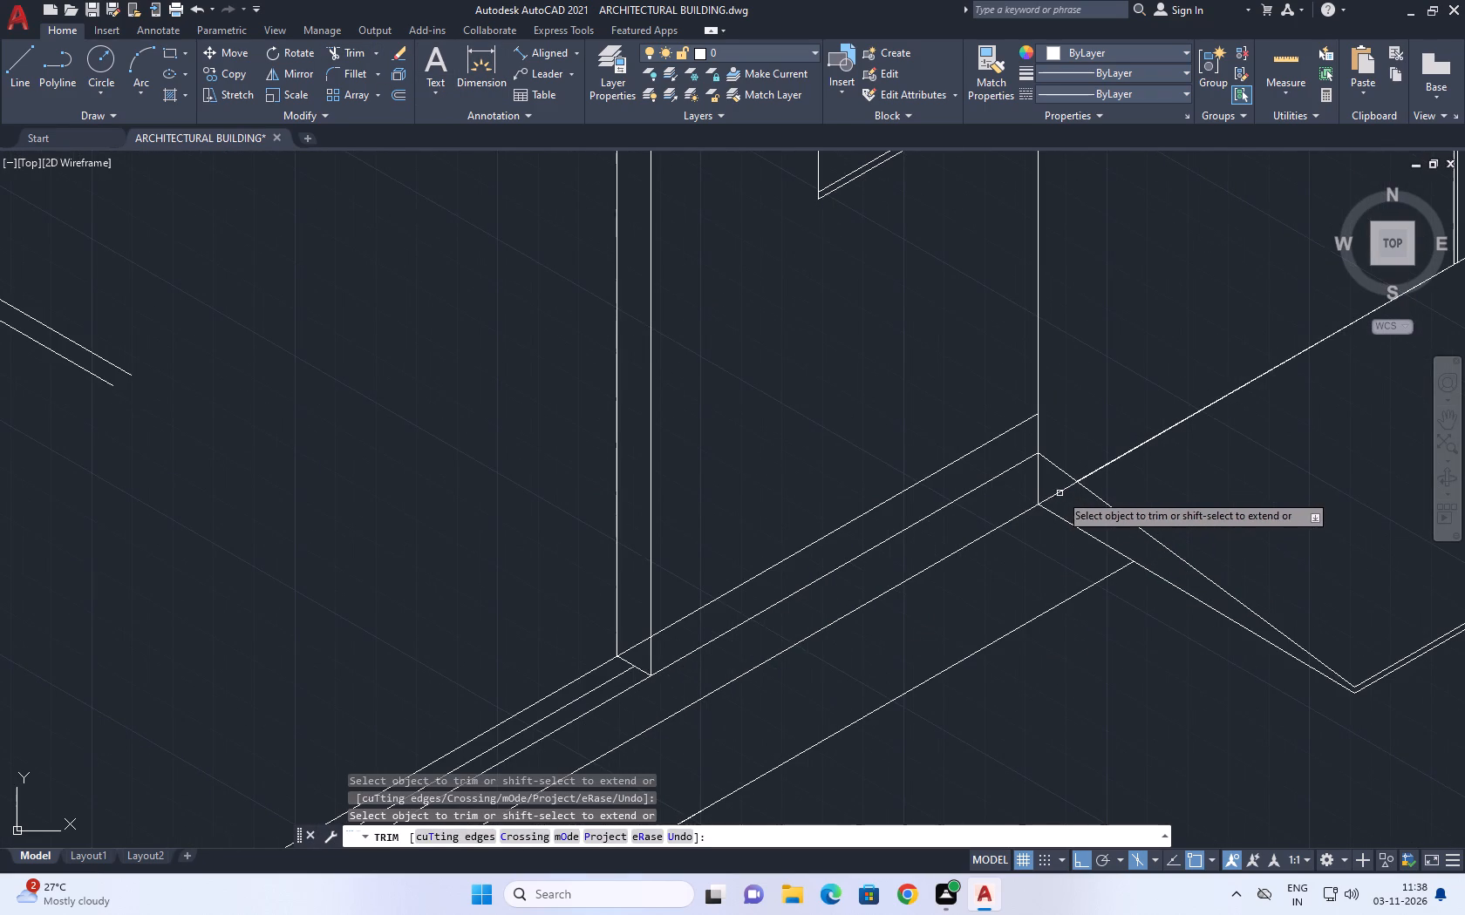
pyautogui.click(1060, 491)
pyautogui.rightClick(1032, 546)
pyautogui.click(1080, 568)
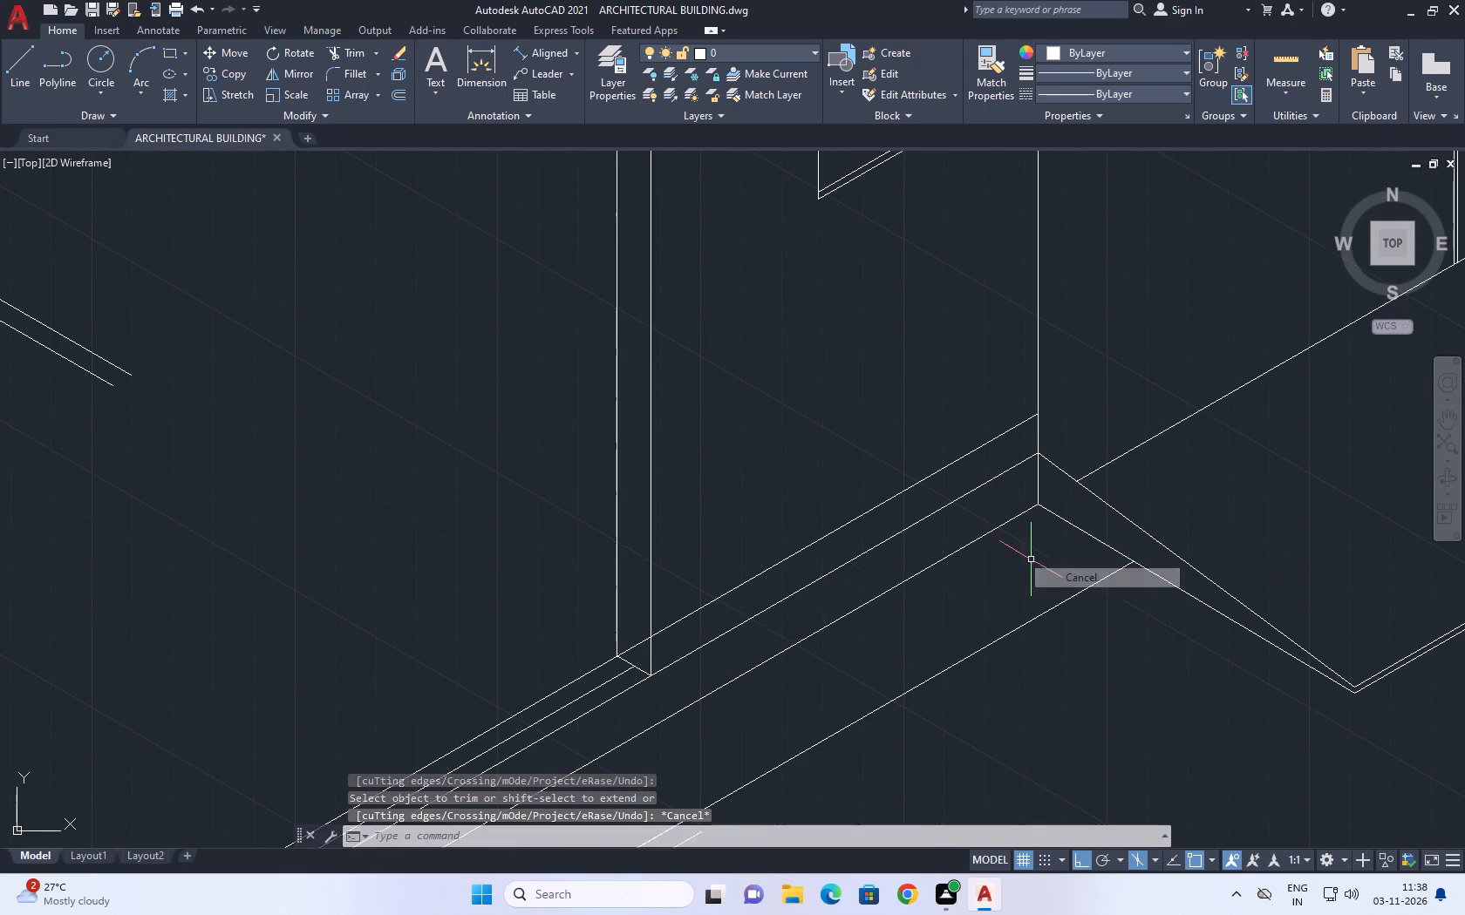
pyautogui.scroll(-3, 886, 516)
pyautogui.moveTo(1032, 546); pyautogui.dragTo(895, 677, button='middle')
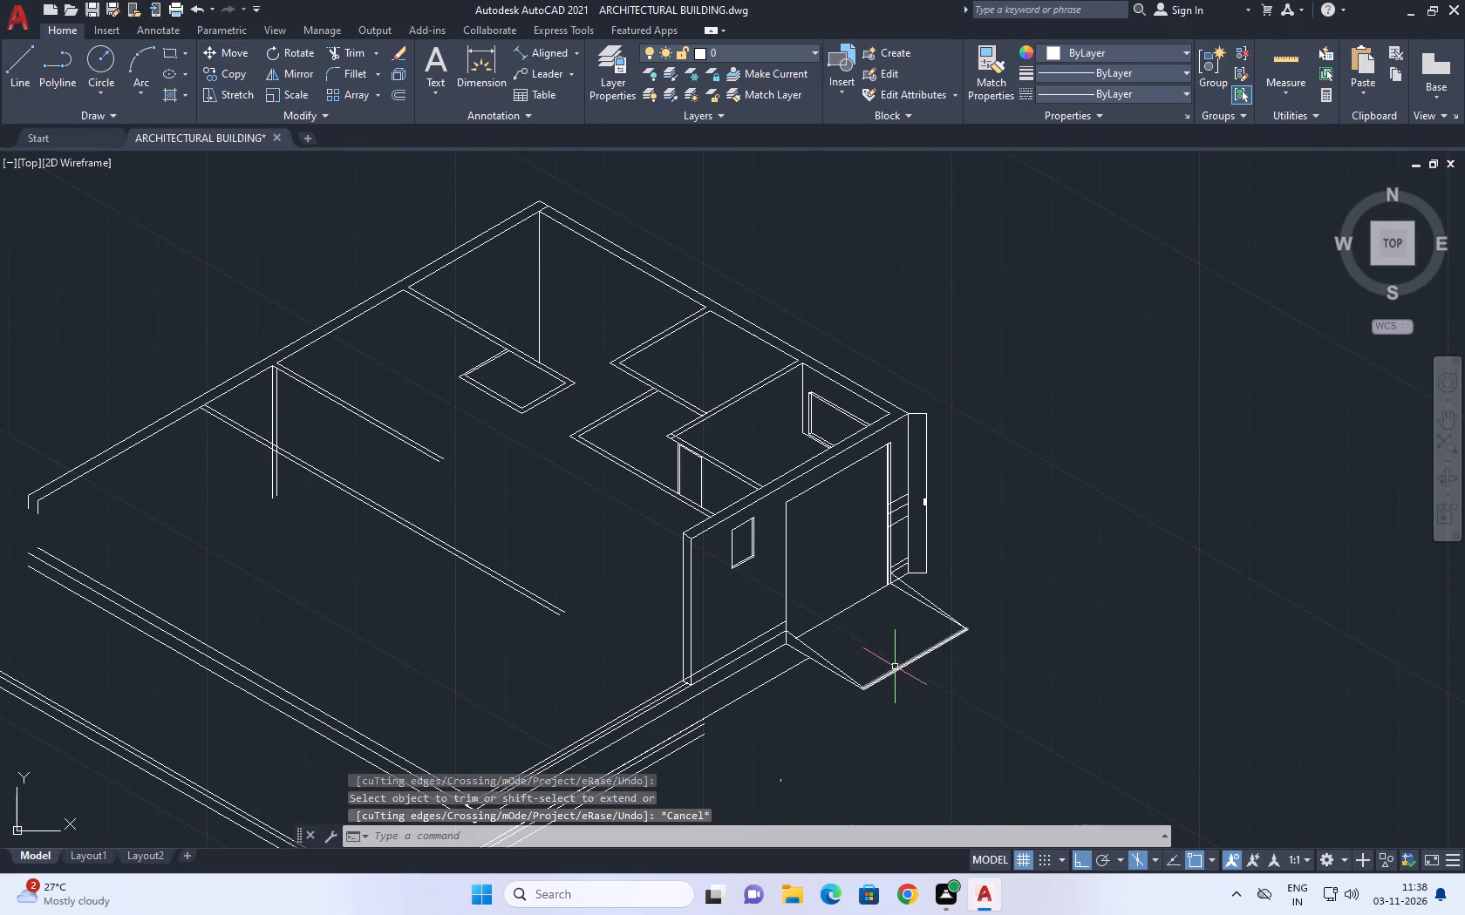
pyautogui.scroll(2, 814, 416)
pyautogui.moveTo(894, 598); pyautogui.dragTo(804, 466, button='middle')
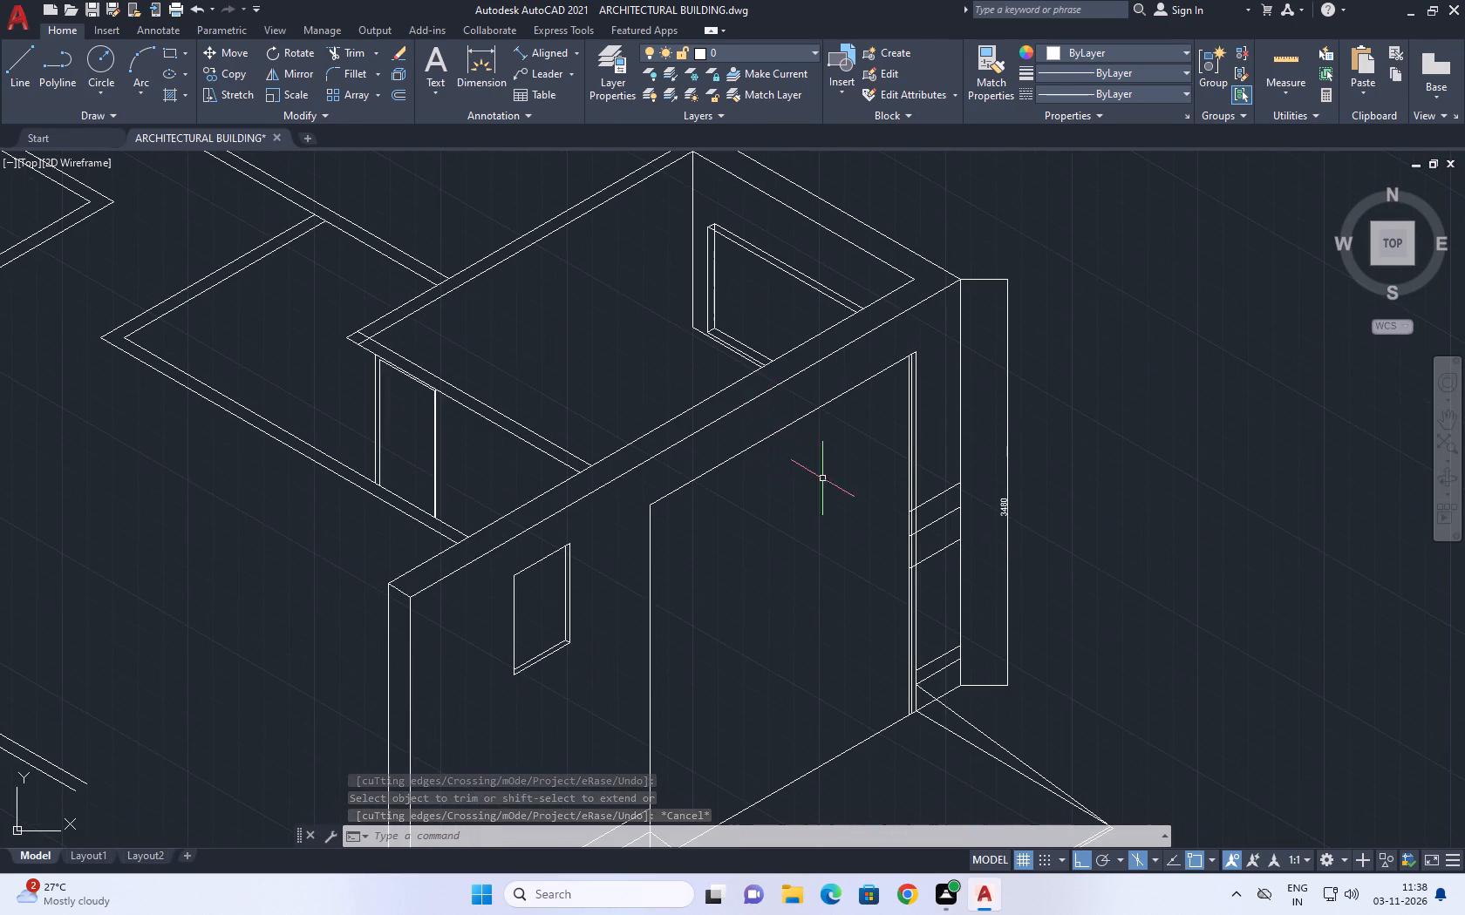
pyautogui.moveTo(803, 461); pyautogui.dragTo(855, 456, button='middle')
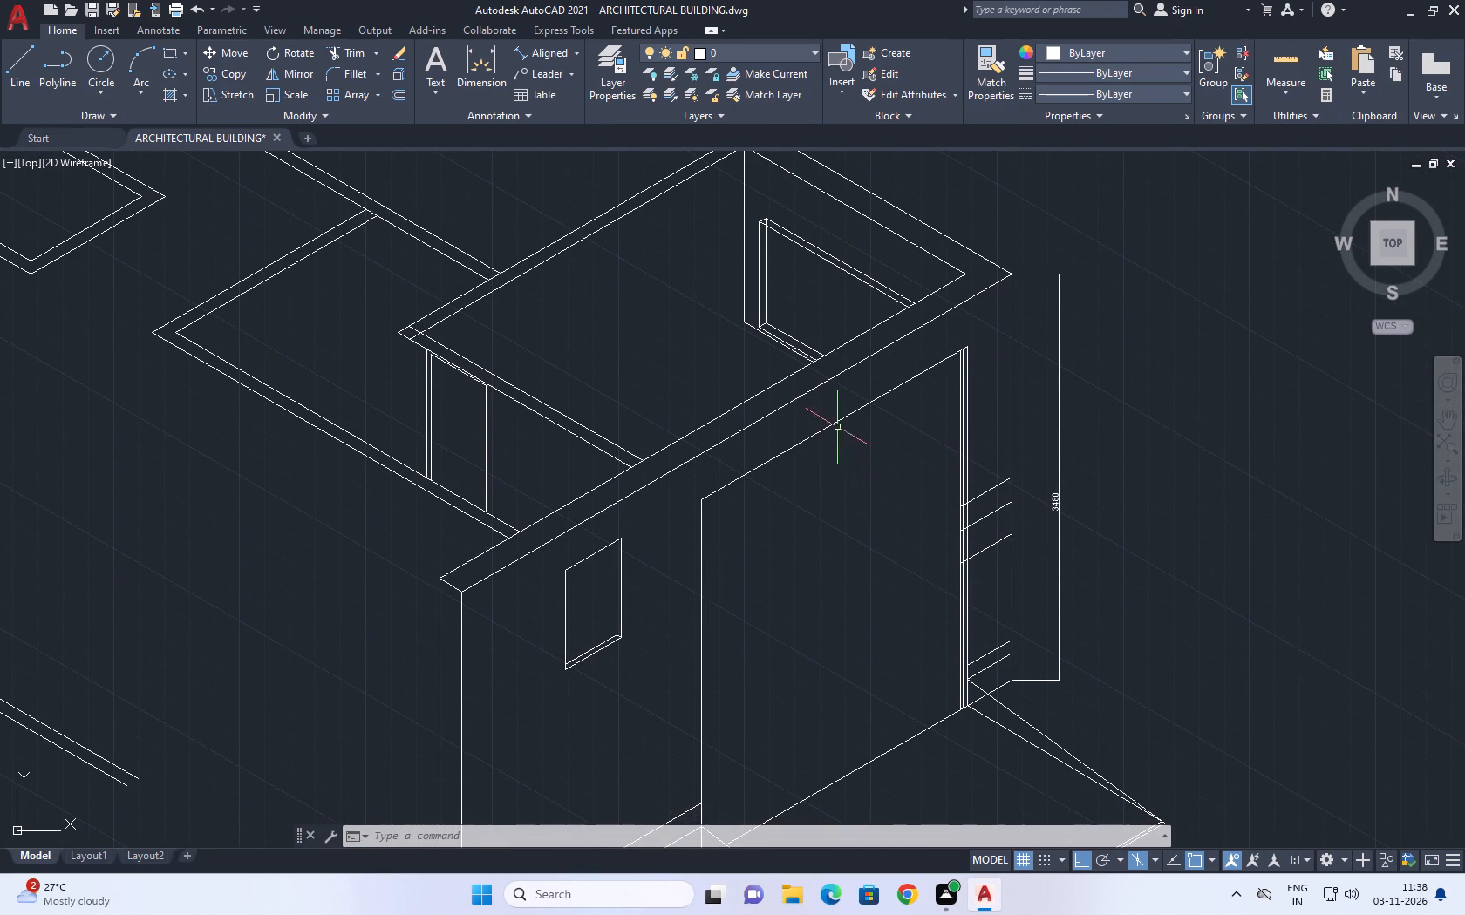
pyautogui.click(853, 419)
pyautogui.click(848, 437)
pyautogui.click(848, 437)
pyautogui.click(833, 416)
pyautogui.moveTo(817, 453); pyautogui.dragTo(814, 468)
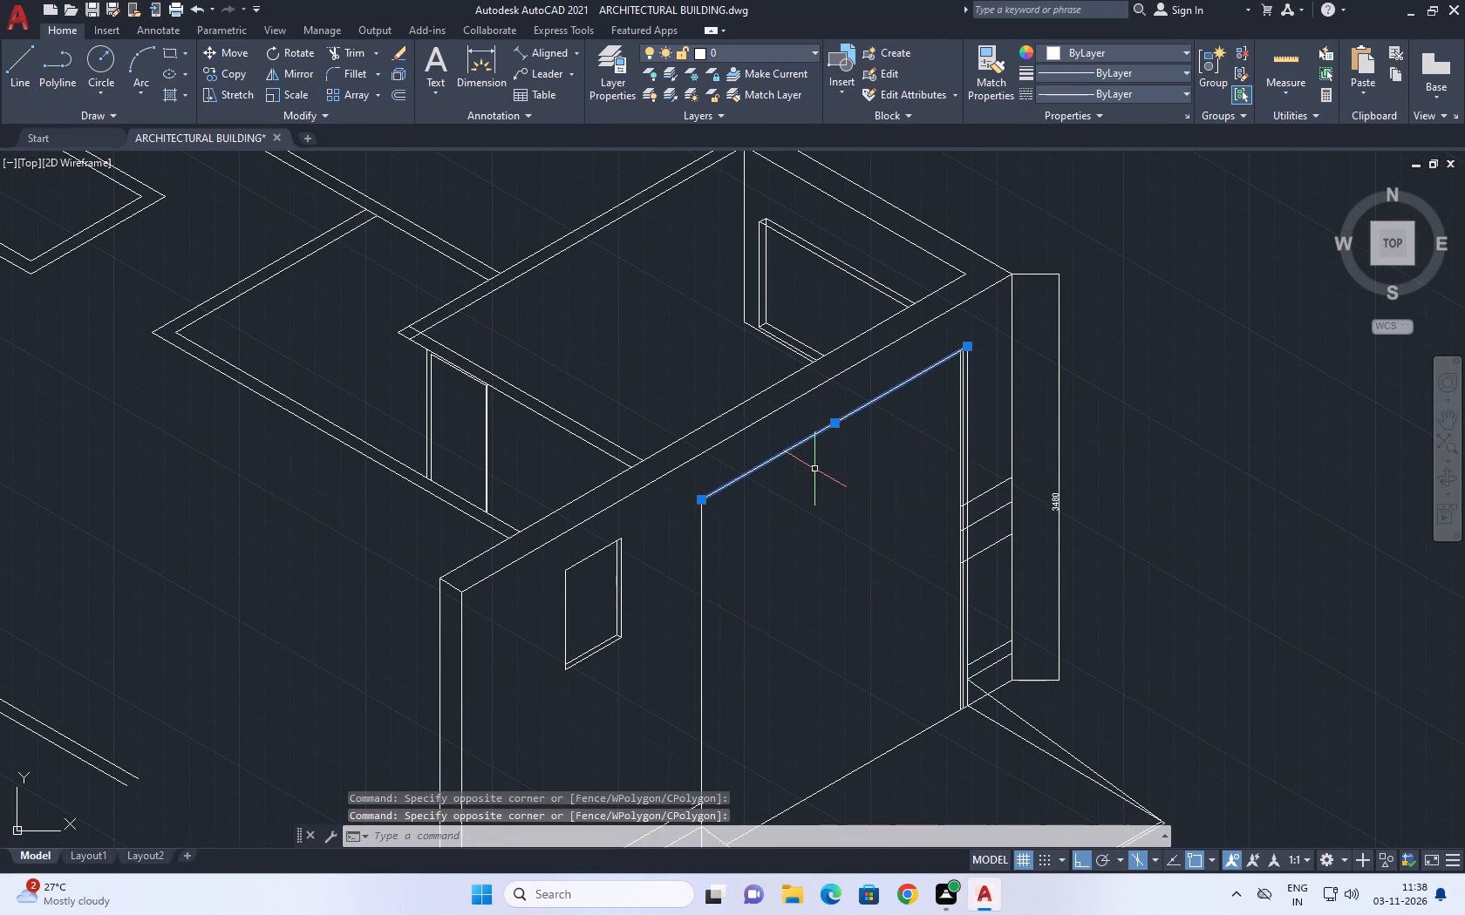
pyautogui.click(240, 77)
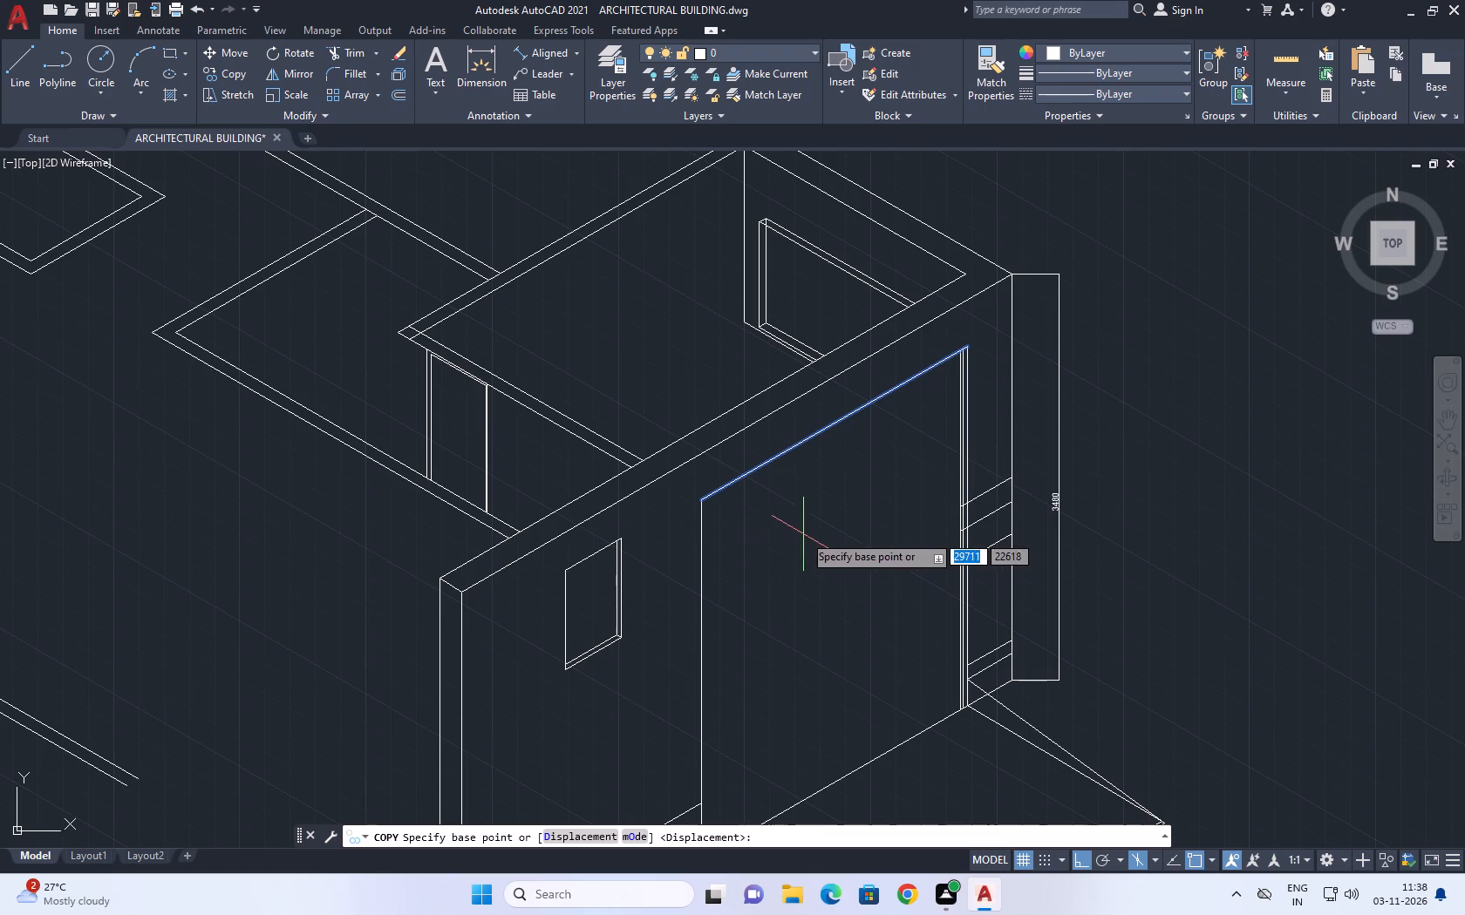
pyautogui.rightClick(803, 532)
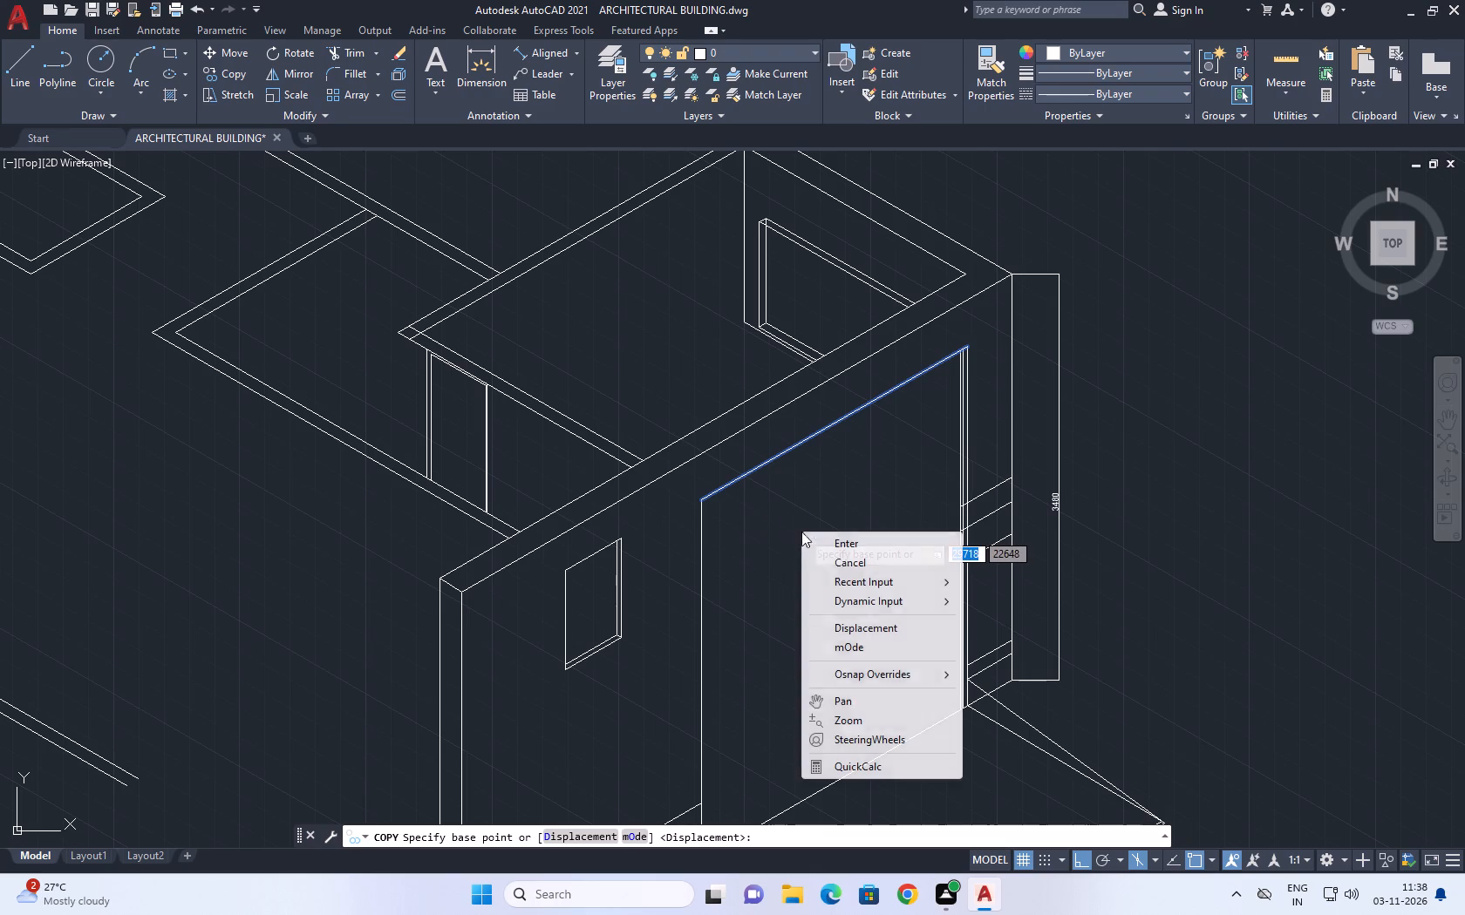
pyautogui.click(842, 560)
# Erase the tiny stray mark in the empty area below the ramp.
pyautogui.scroll(-4, 830, 551)
pyautogui.scroll(3, 821, 570)
pyautogui.moveTo(842, 706); pyautogui.dragTo(820, 376, button='middle')
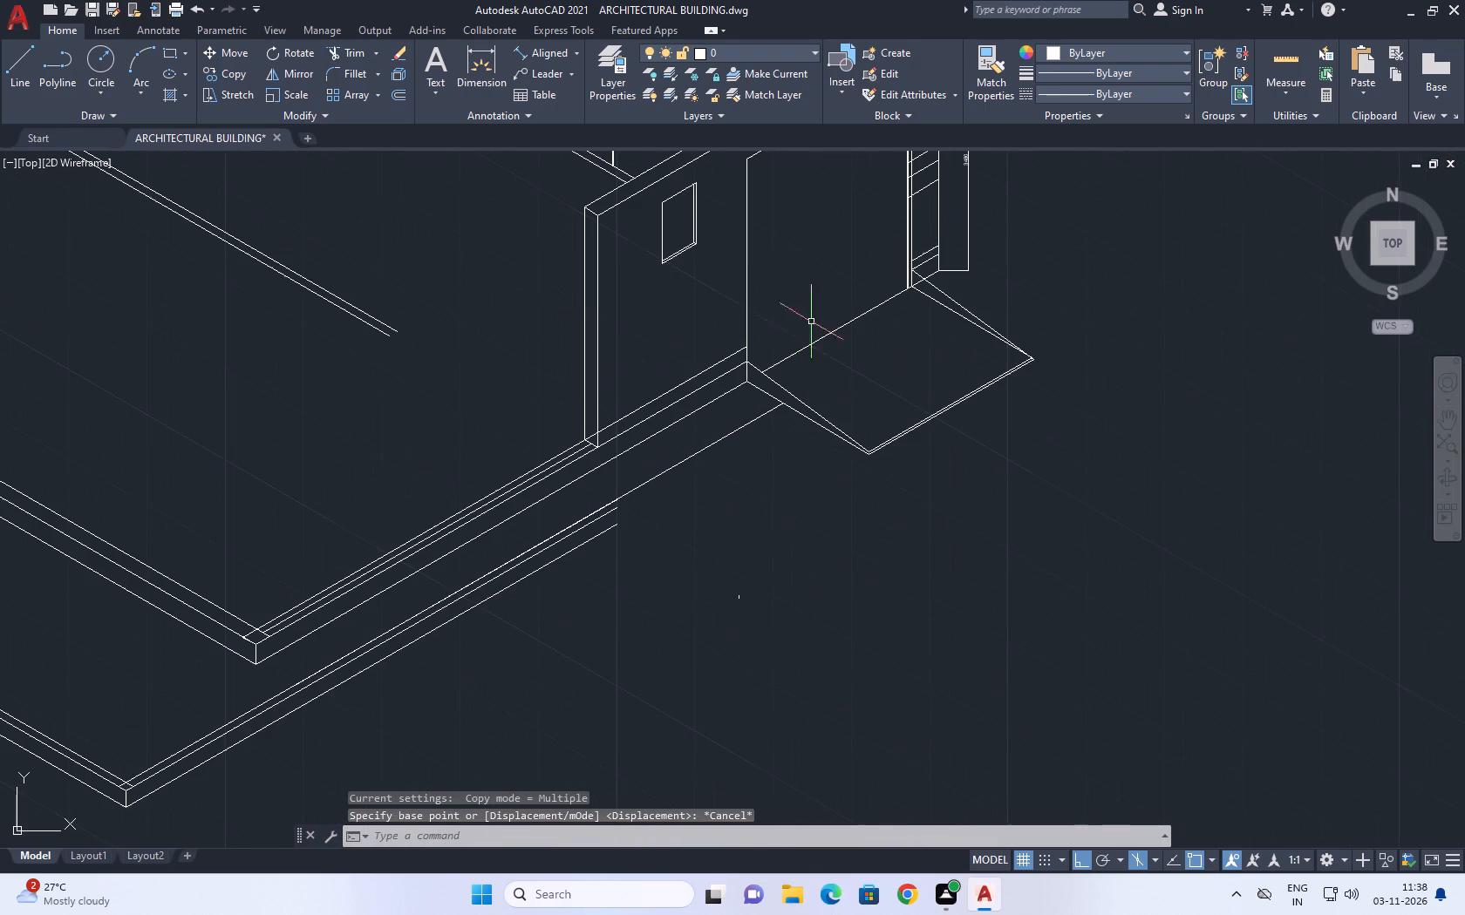
pyautogui.moveTo(773, 701); pyautogui.dragTo(744, 630)
pyautogui.click(710, 523)
pyautogui.rightClick(758, 530)
pyautogui.click(823, 200)
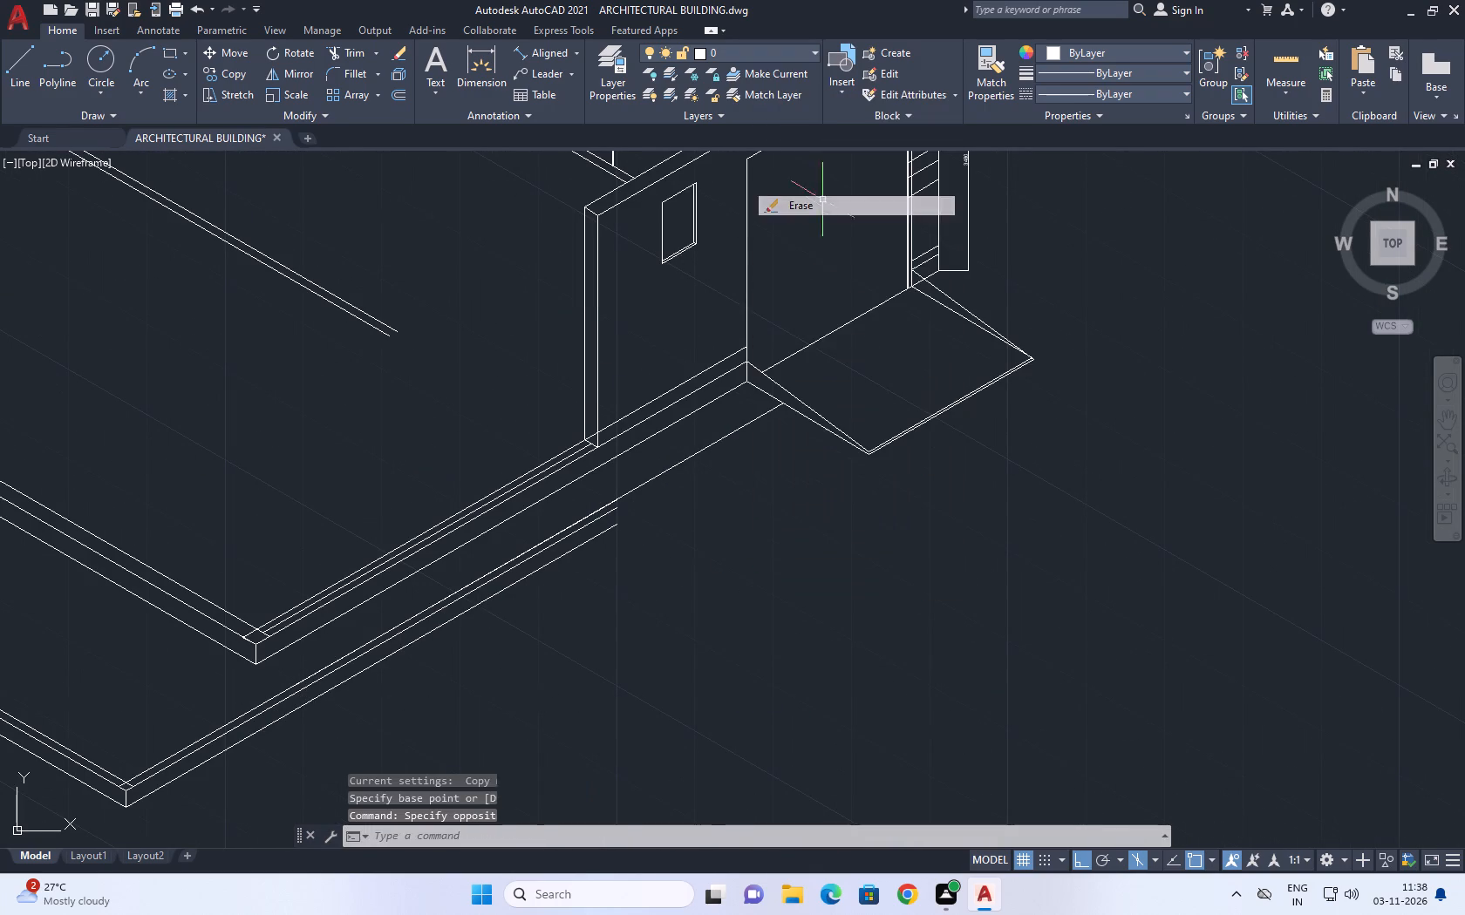
# Extend the two short outer plinth lines along the ramp side of the building to the ramp's near side edge.
pyautogui.moveTo(652, 404); pyautogui.dragTo(683, 437, button='middle')
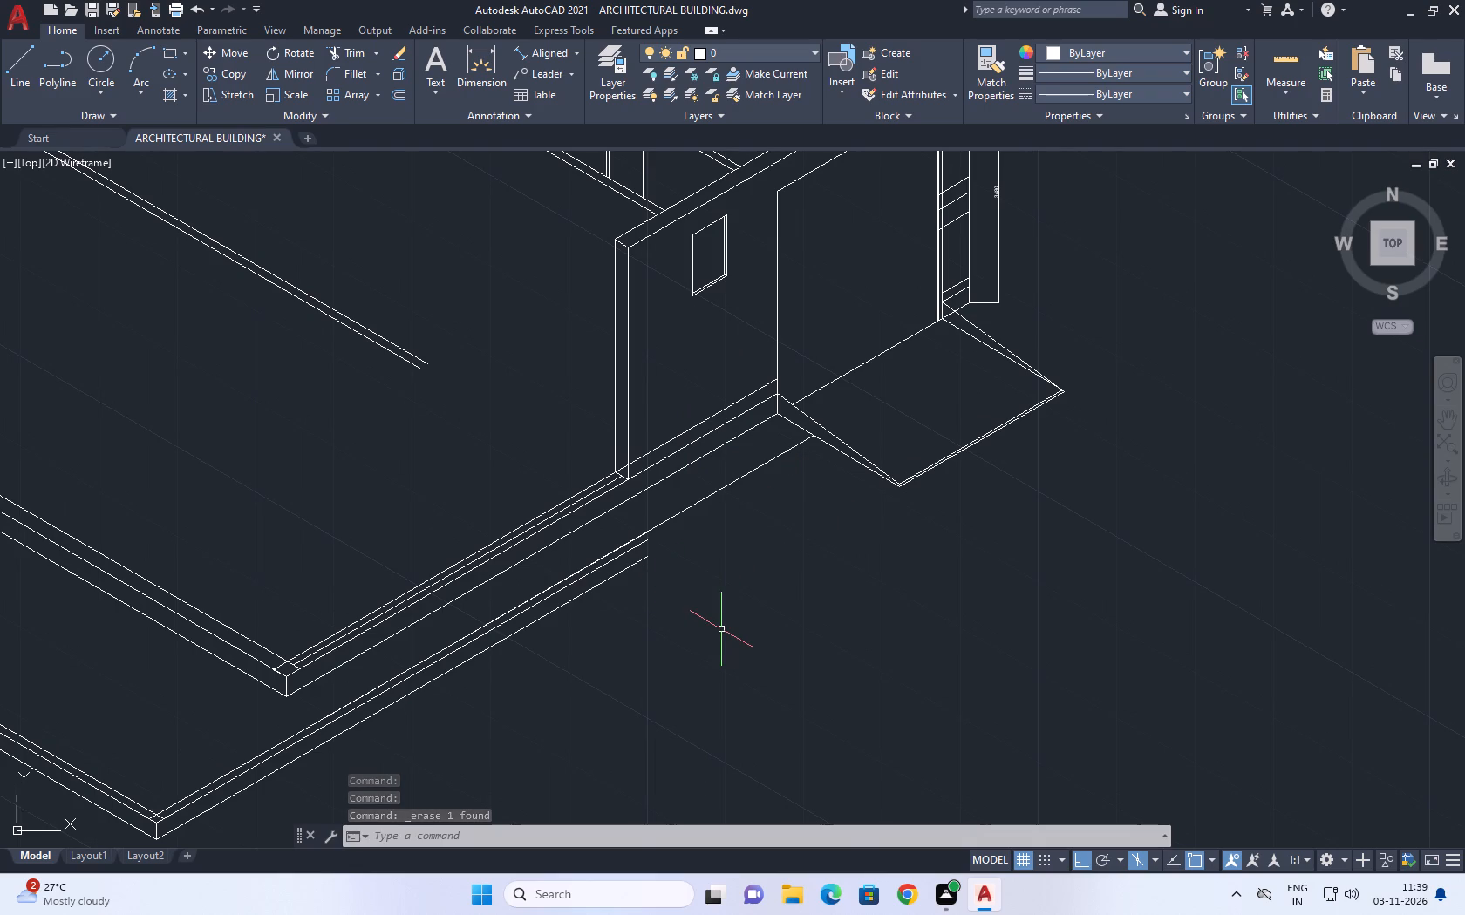
pyautogui.write('ex')
pyautogui.press('space')
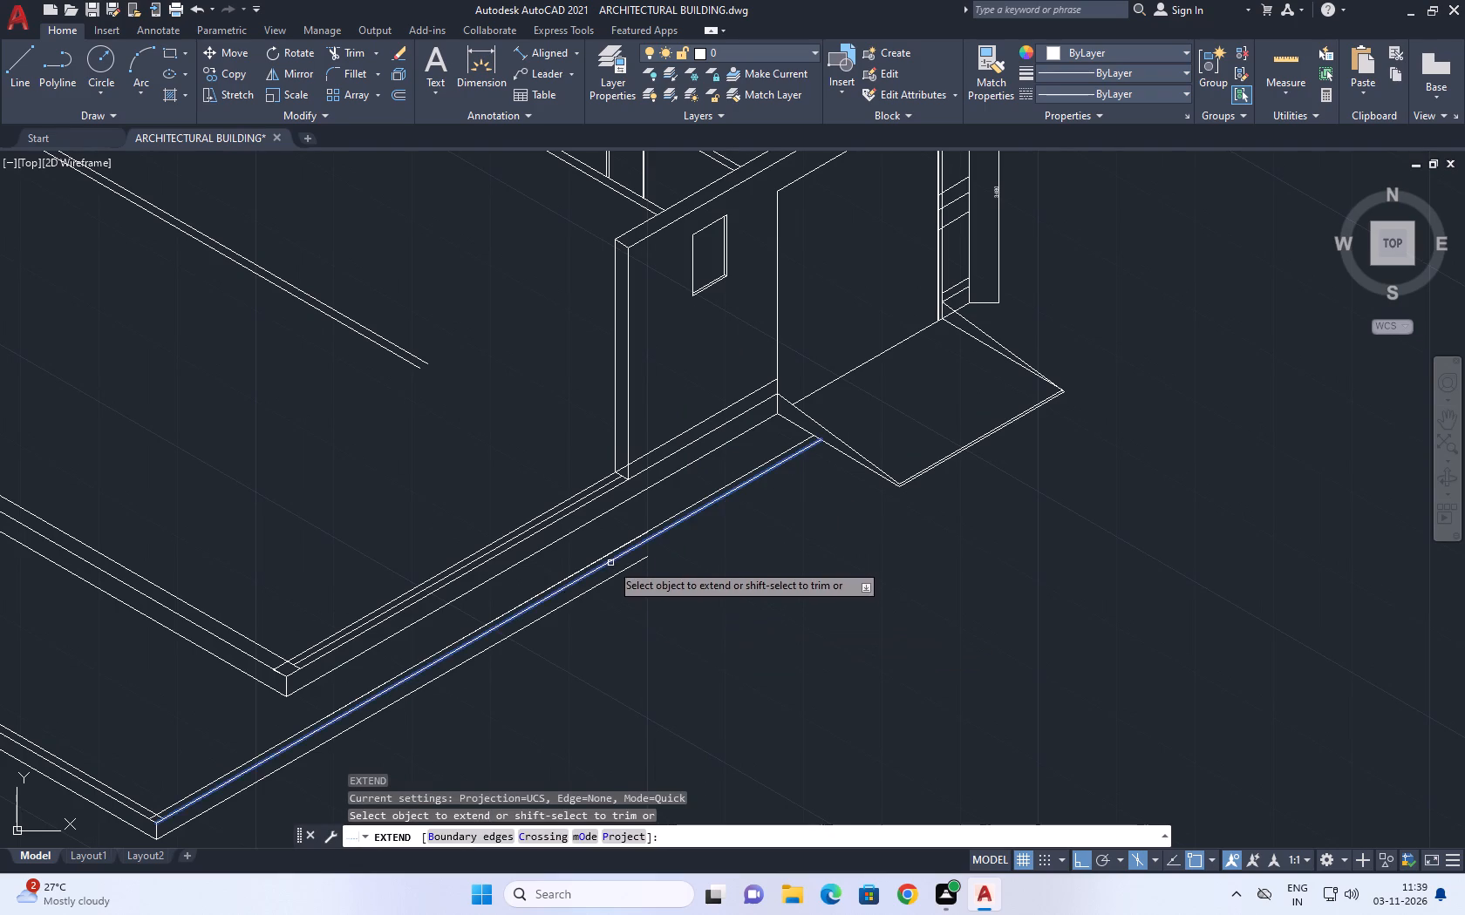
pyautogui.click(612, 562)
pyautogui.click(618, 575)
pyautogui.rightClick(726, 569)
pyautogui.click(775, 604)
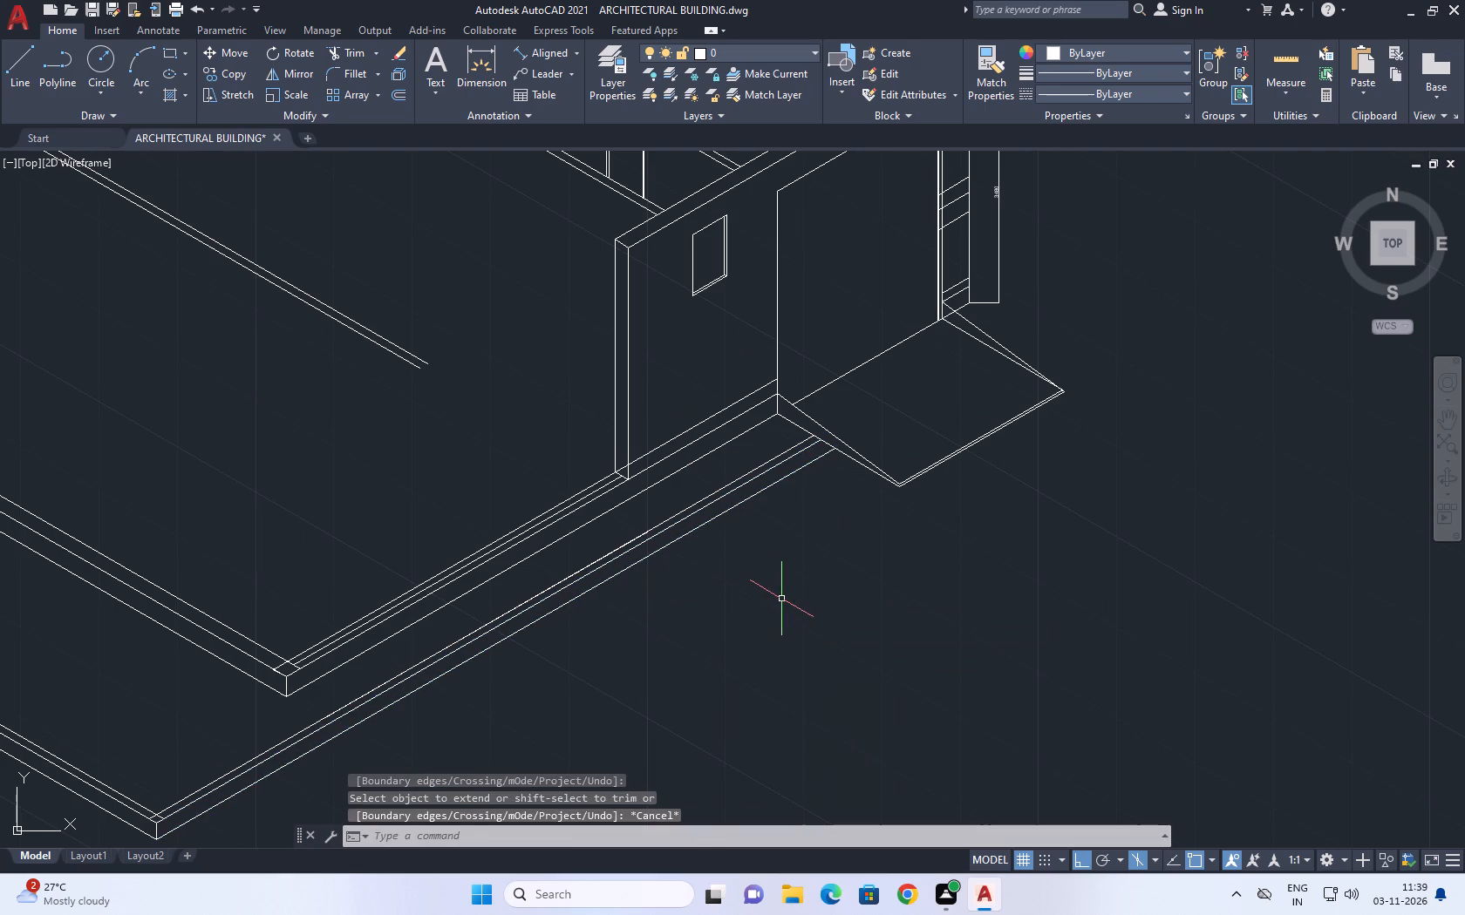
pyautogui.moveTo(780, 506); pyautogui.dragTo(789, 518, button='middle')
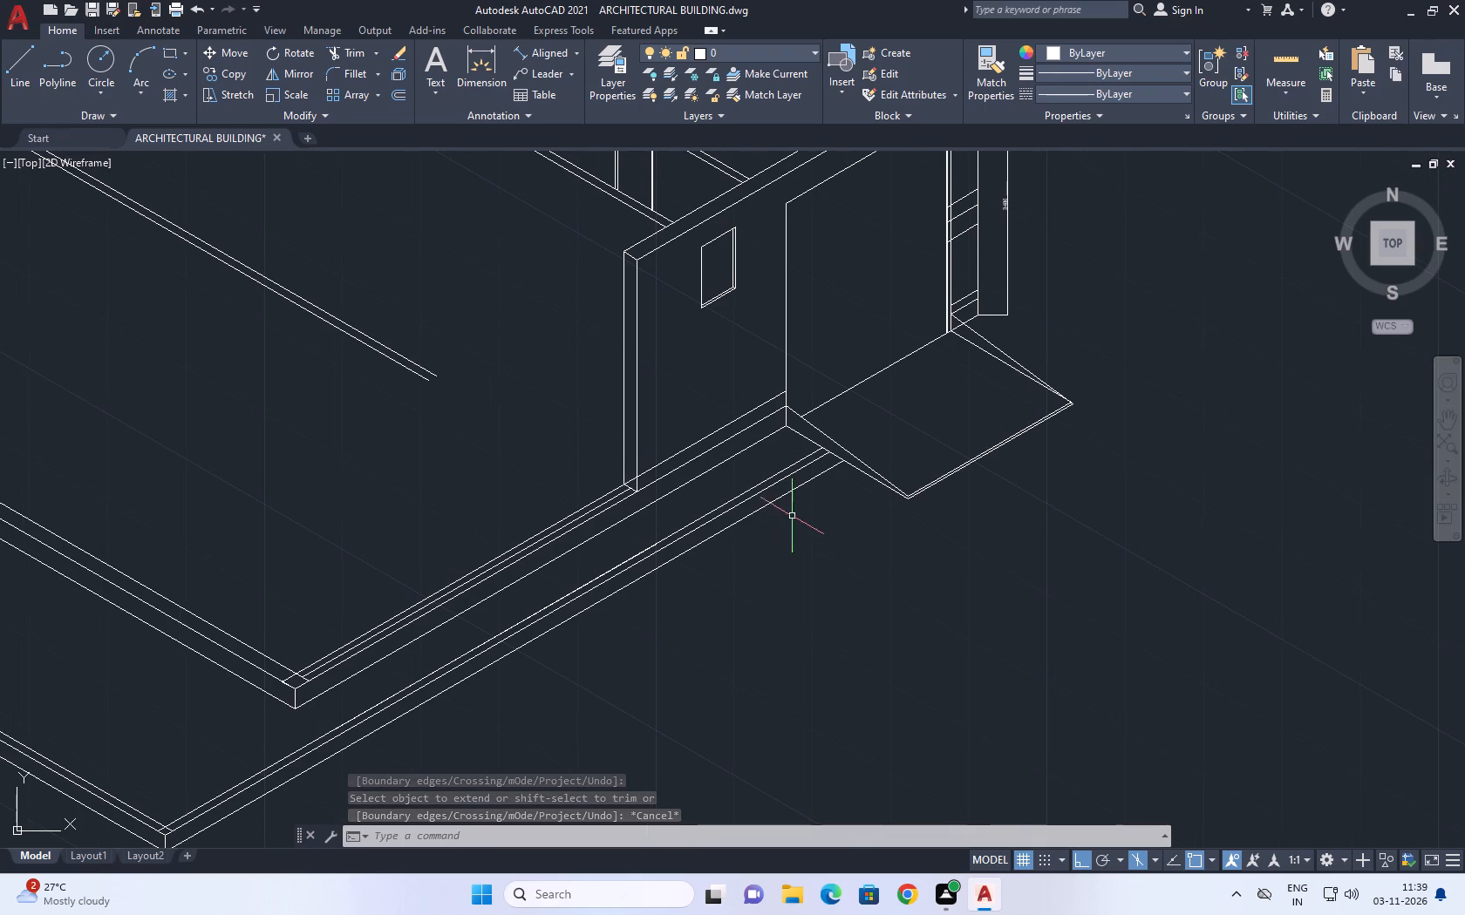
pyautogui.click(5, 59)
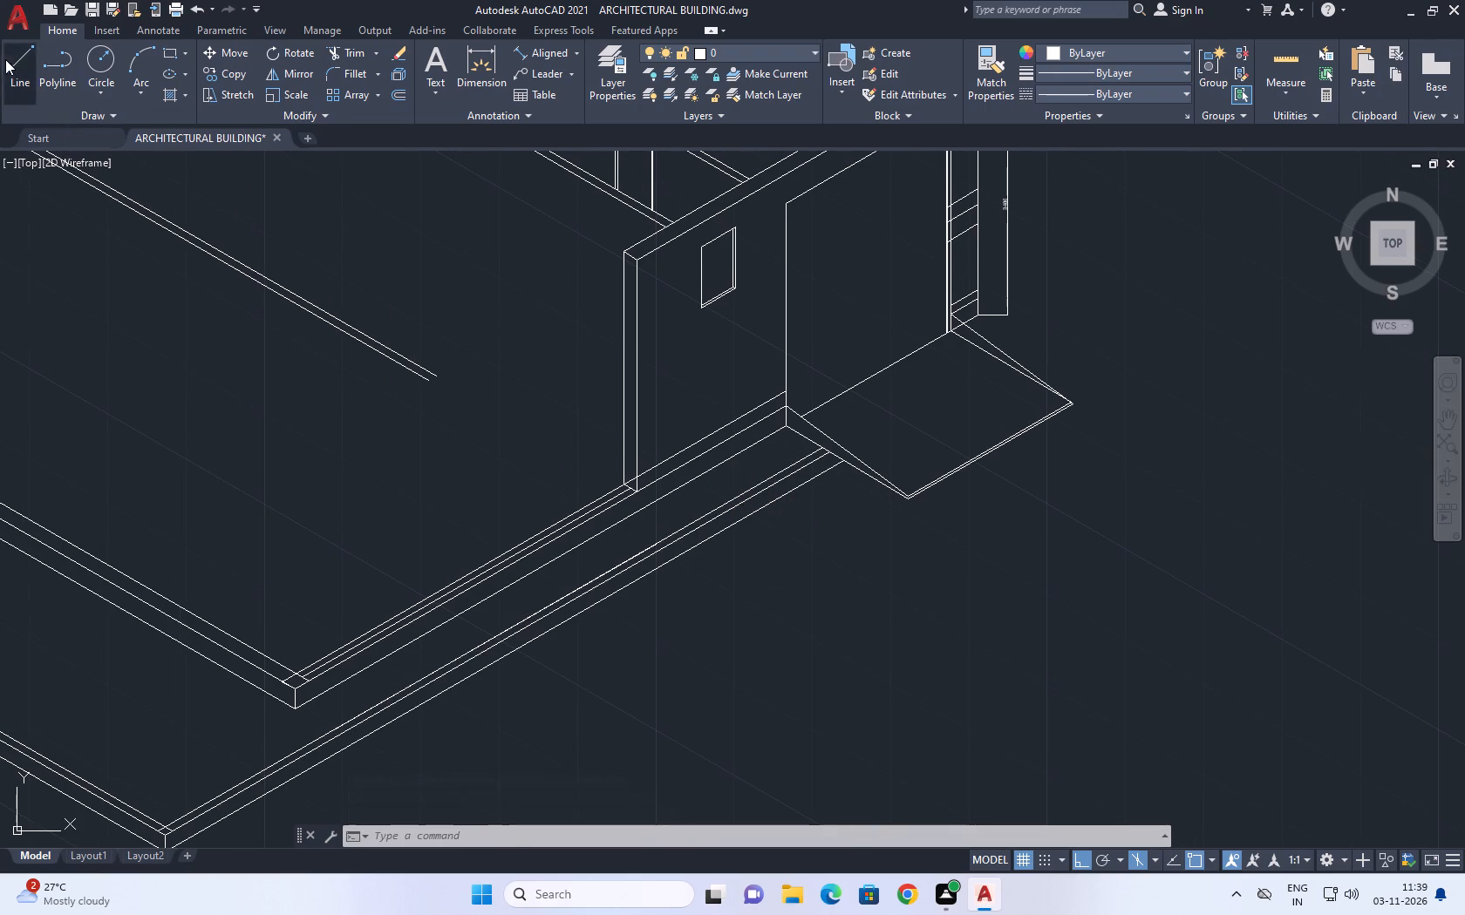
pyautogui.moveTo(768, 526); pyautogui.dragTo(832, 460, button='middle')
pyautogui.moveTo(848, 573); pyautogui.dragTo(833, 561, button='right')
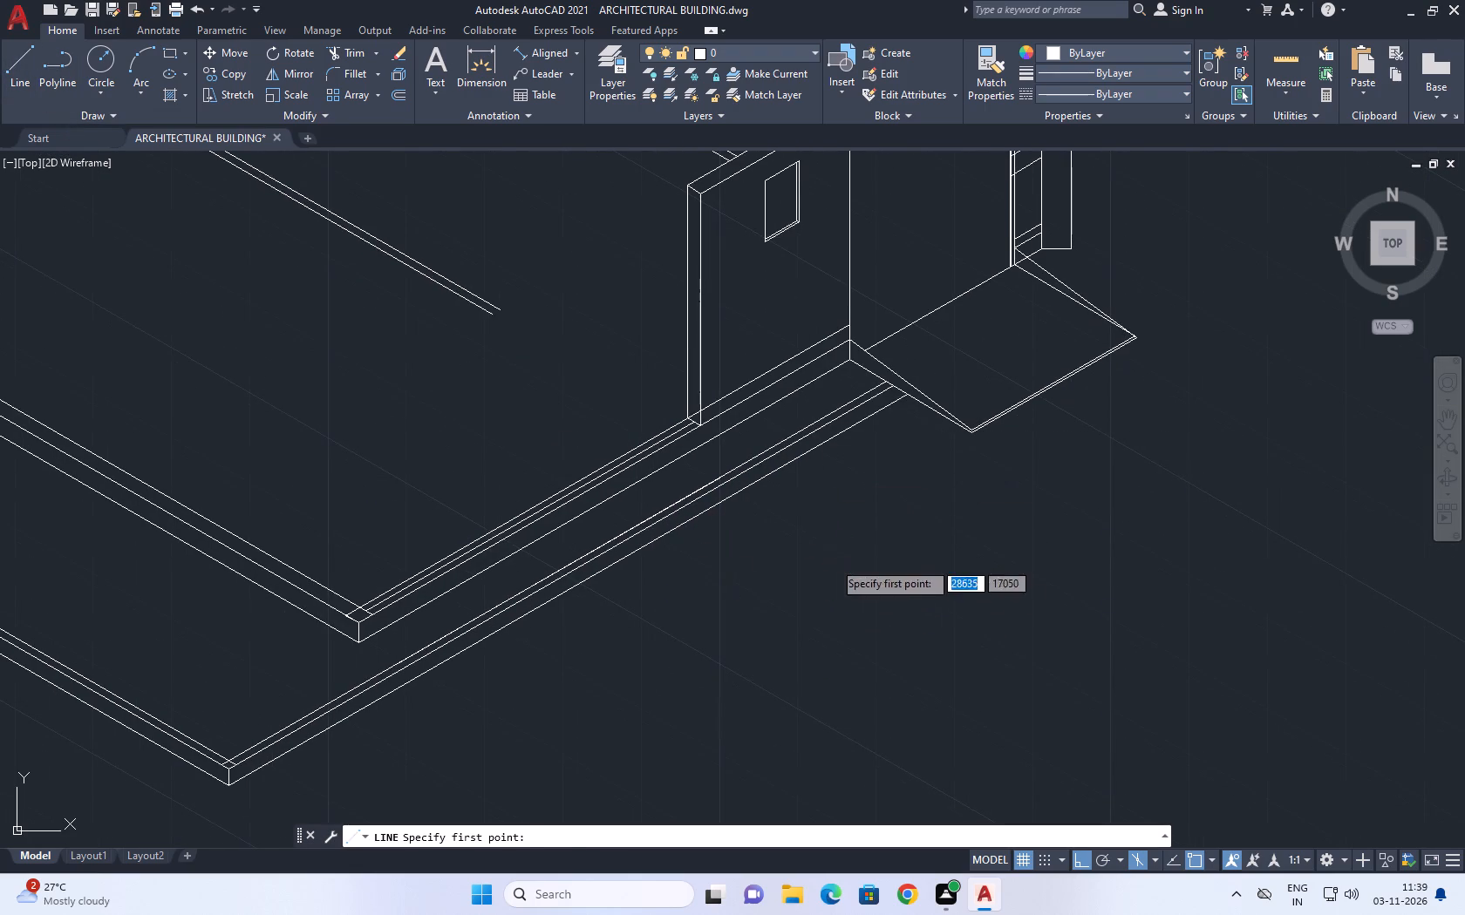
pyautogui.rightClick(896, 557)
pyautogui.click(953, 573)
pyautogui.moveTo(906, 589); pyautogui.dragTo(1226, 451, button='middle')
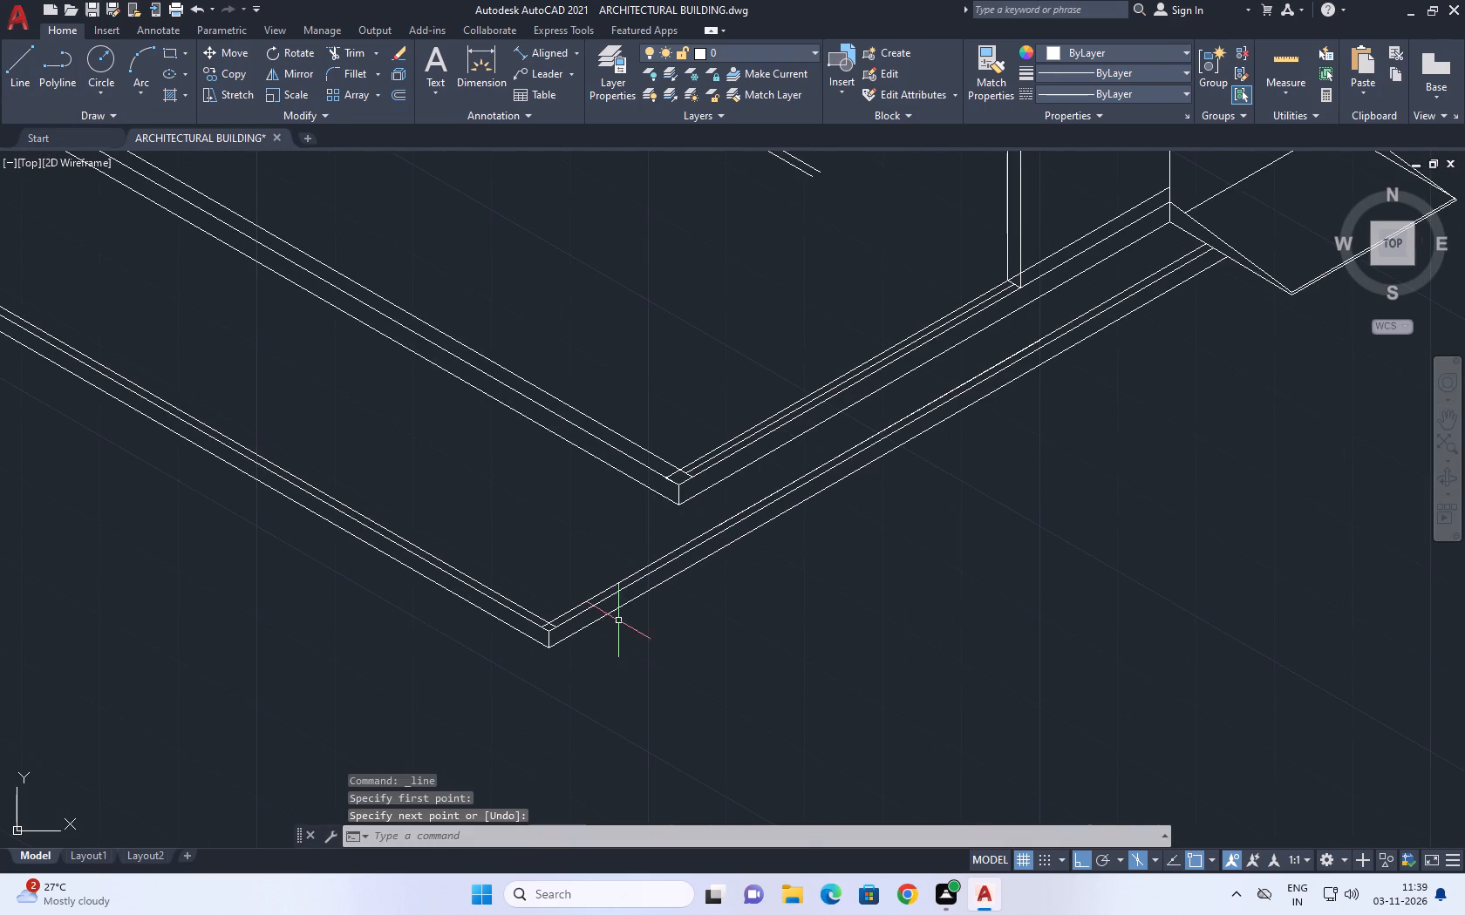
# Draw a vertical guide line from the wall base's bottom front corner straight down past the outer plinth lines.
pyautogui.click(5, 68)
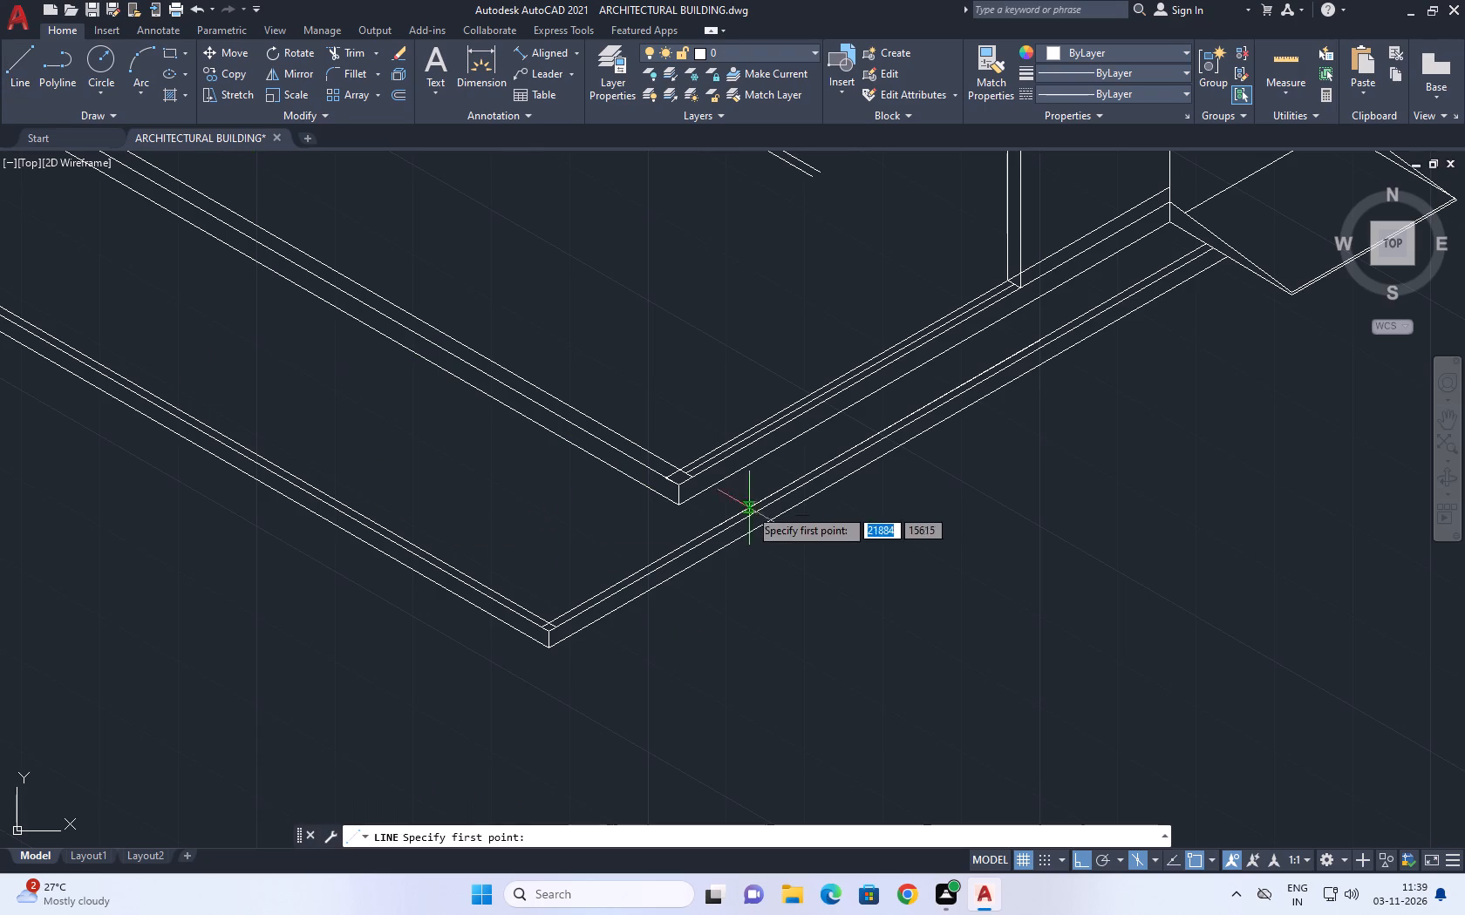
pyautogui.scroll(1, 678, 525)
pyautogui.click(679, 491)
pyautogui.moveTo(690, 635); pyautogui.dragTo(671, 506, button='middle')
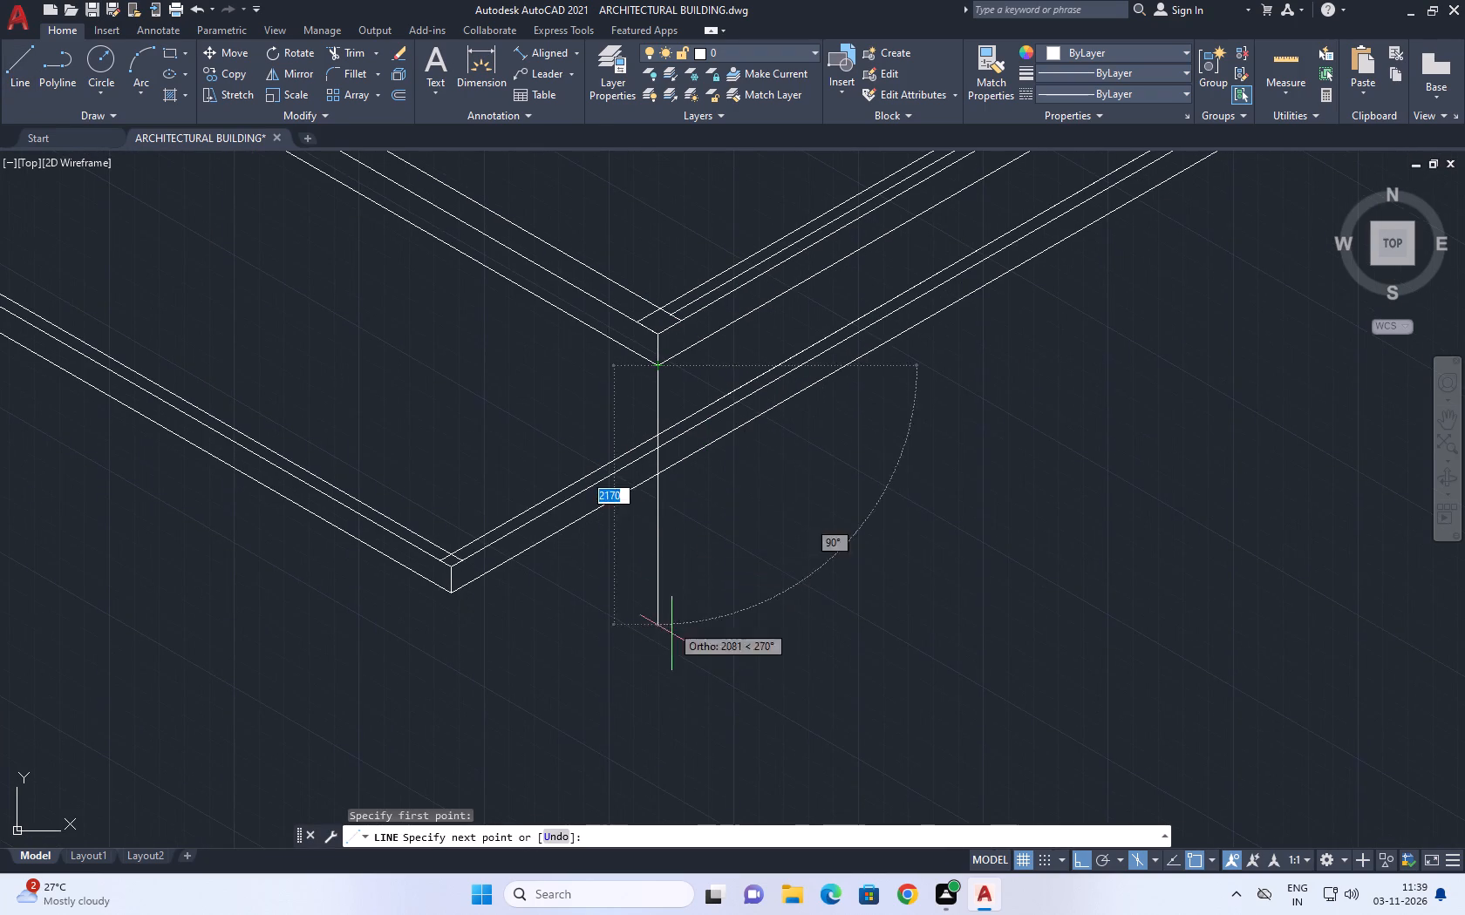
pyautogui.click(671, 687)
pyautogui.rightClick(733, 584)
pyautogui.click(783, 613)
# Move the outer plinth's short vertical corner edge from its top end to where the guide line crosses the middle plinth line.
pyautogui.scroll(2, 450, 580)
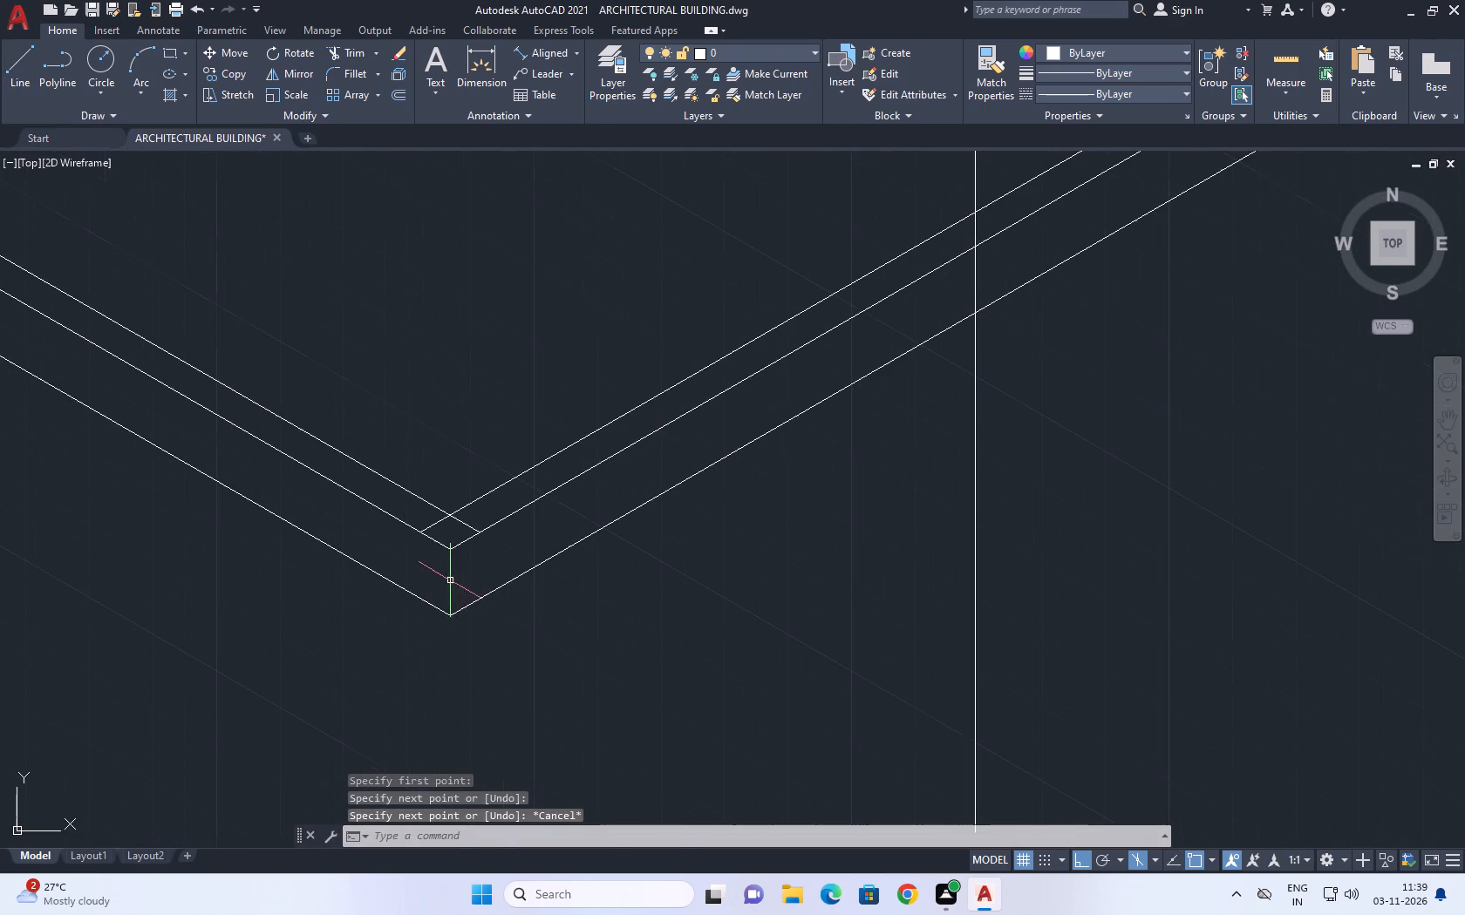
pyautogui.click(453, 579)
pyautogui.click(437, 579)
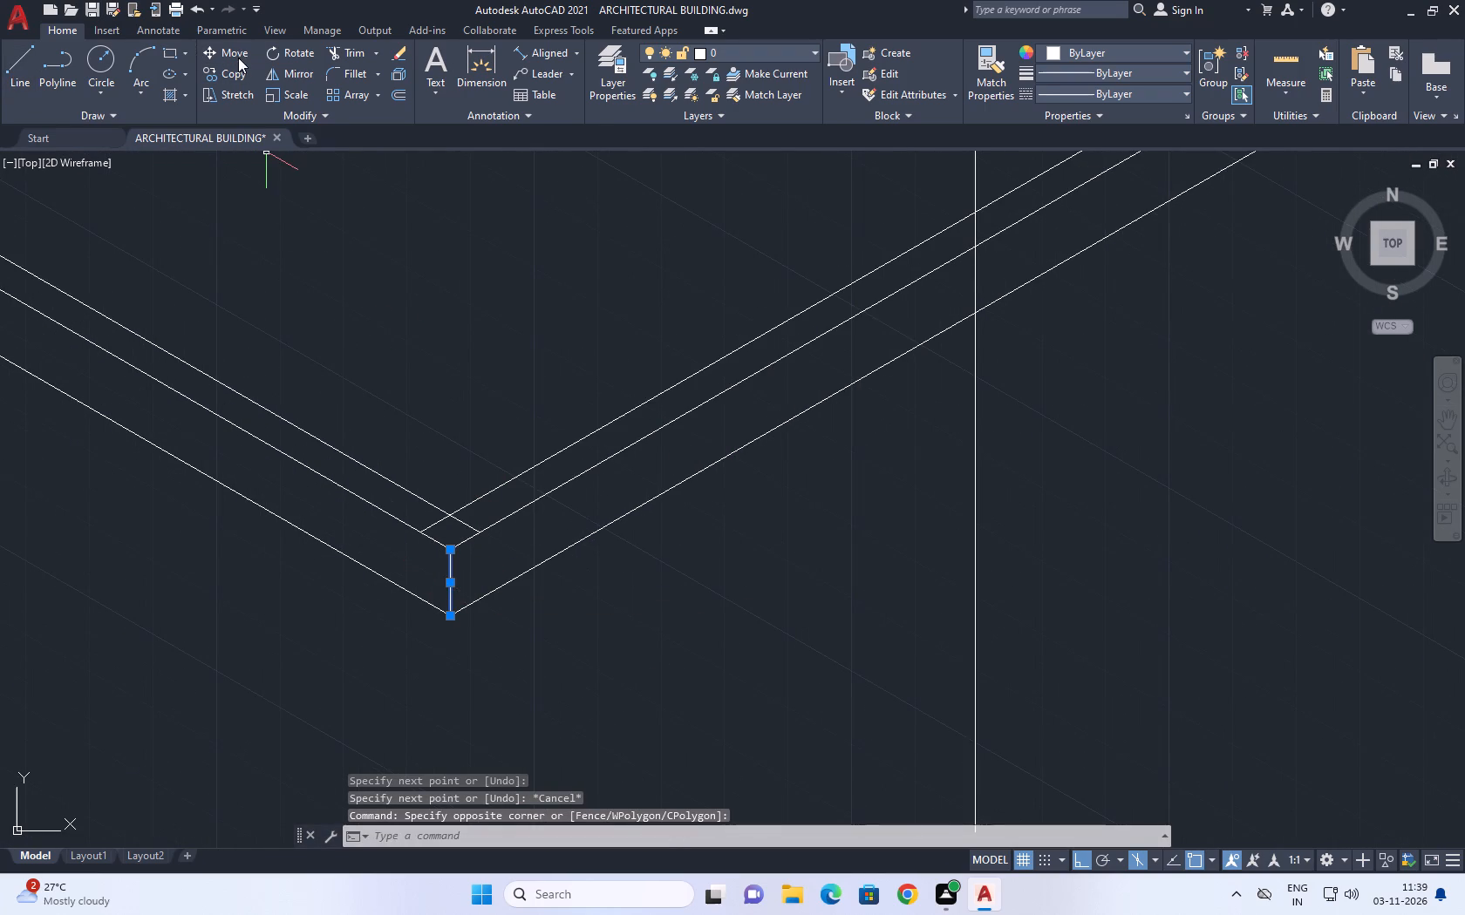
pyautogui.click(236, 55)
pyautogui.click(446, 552)
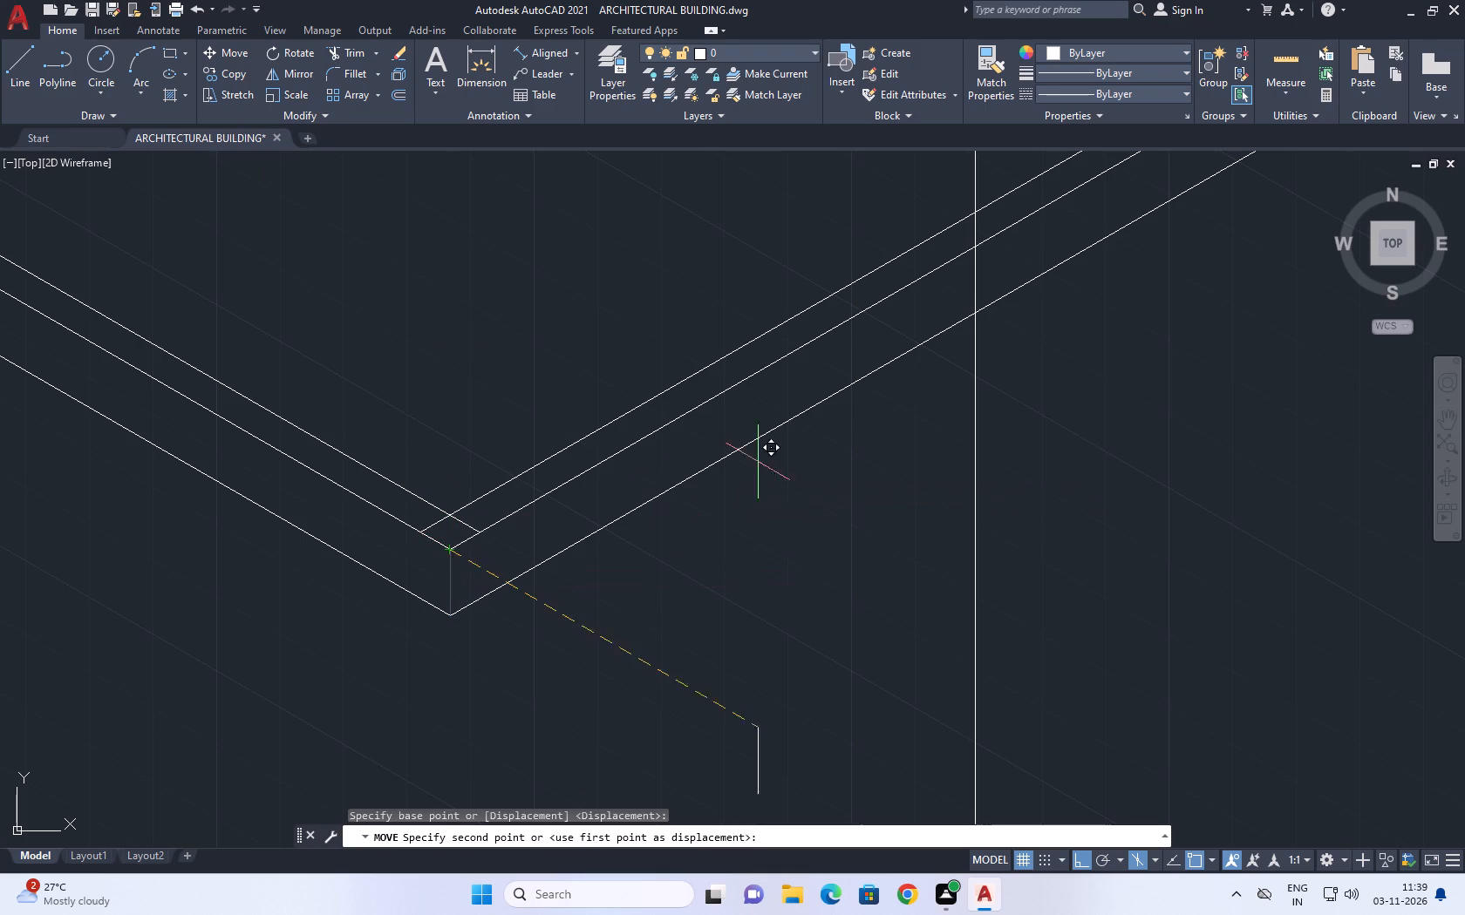
pyautogui.click(975, 250)
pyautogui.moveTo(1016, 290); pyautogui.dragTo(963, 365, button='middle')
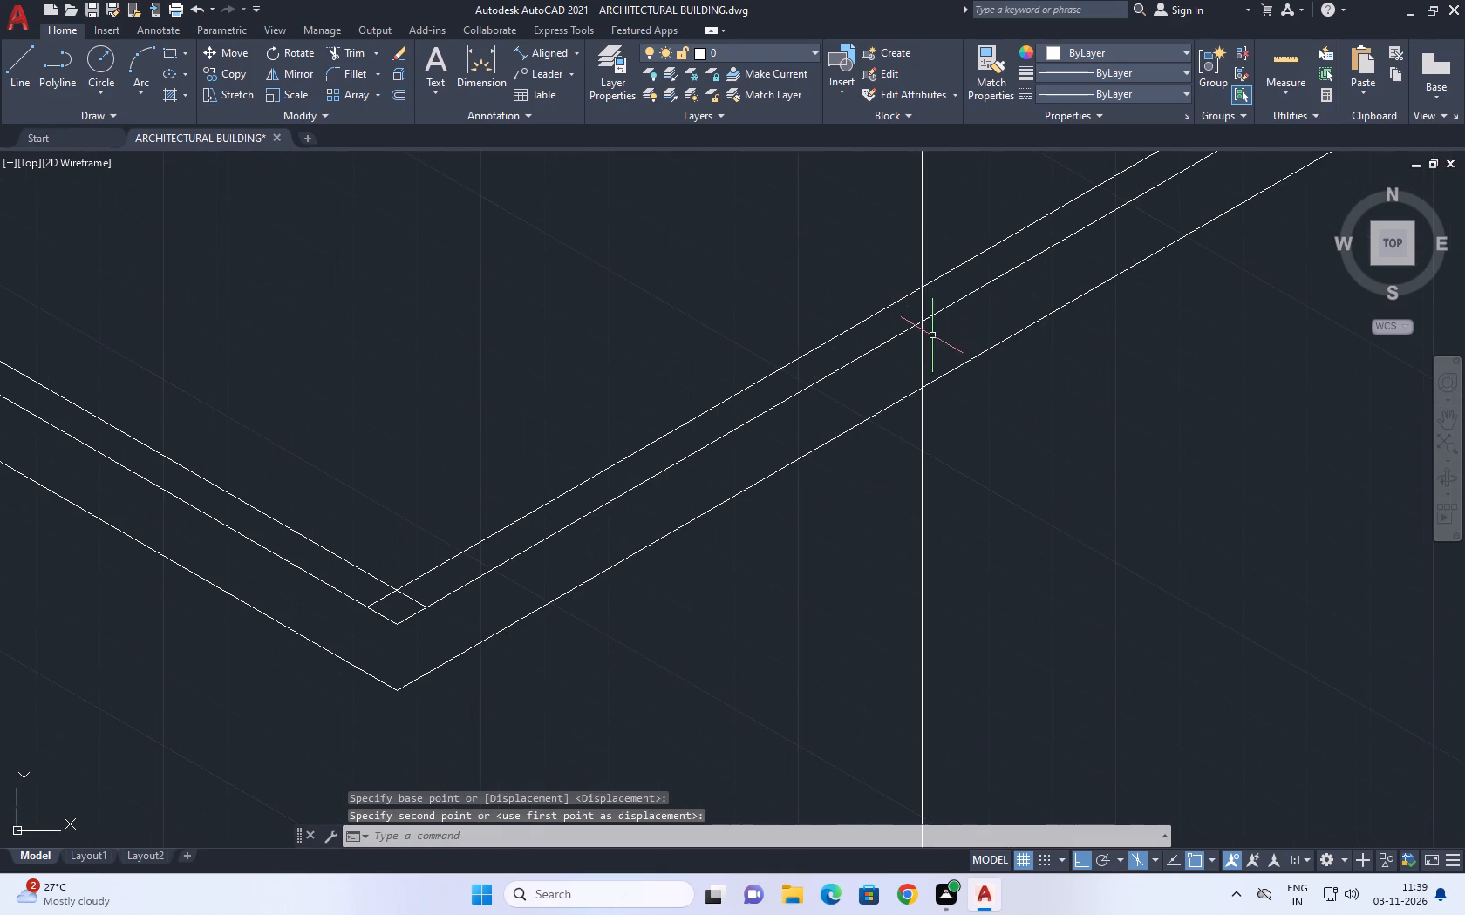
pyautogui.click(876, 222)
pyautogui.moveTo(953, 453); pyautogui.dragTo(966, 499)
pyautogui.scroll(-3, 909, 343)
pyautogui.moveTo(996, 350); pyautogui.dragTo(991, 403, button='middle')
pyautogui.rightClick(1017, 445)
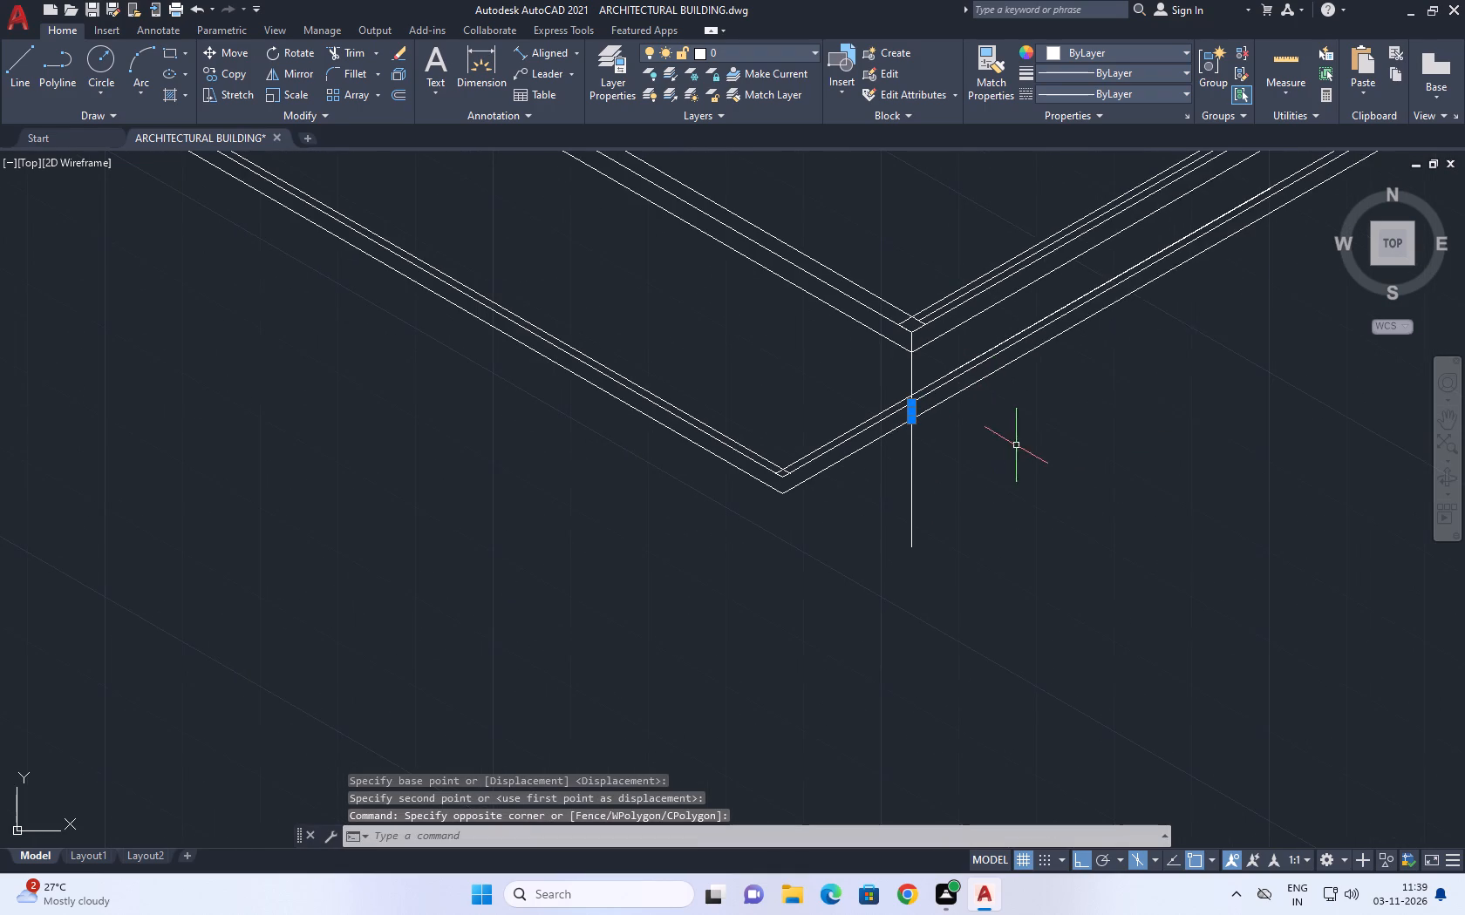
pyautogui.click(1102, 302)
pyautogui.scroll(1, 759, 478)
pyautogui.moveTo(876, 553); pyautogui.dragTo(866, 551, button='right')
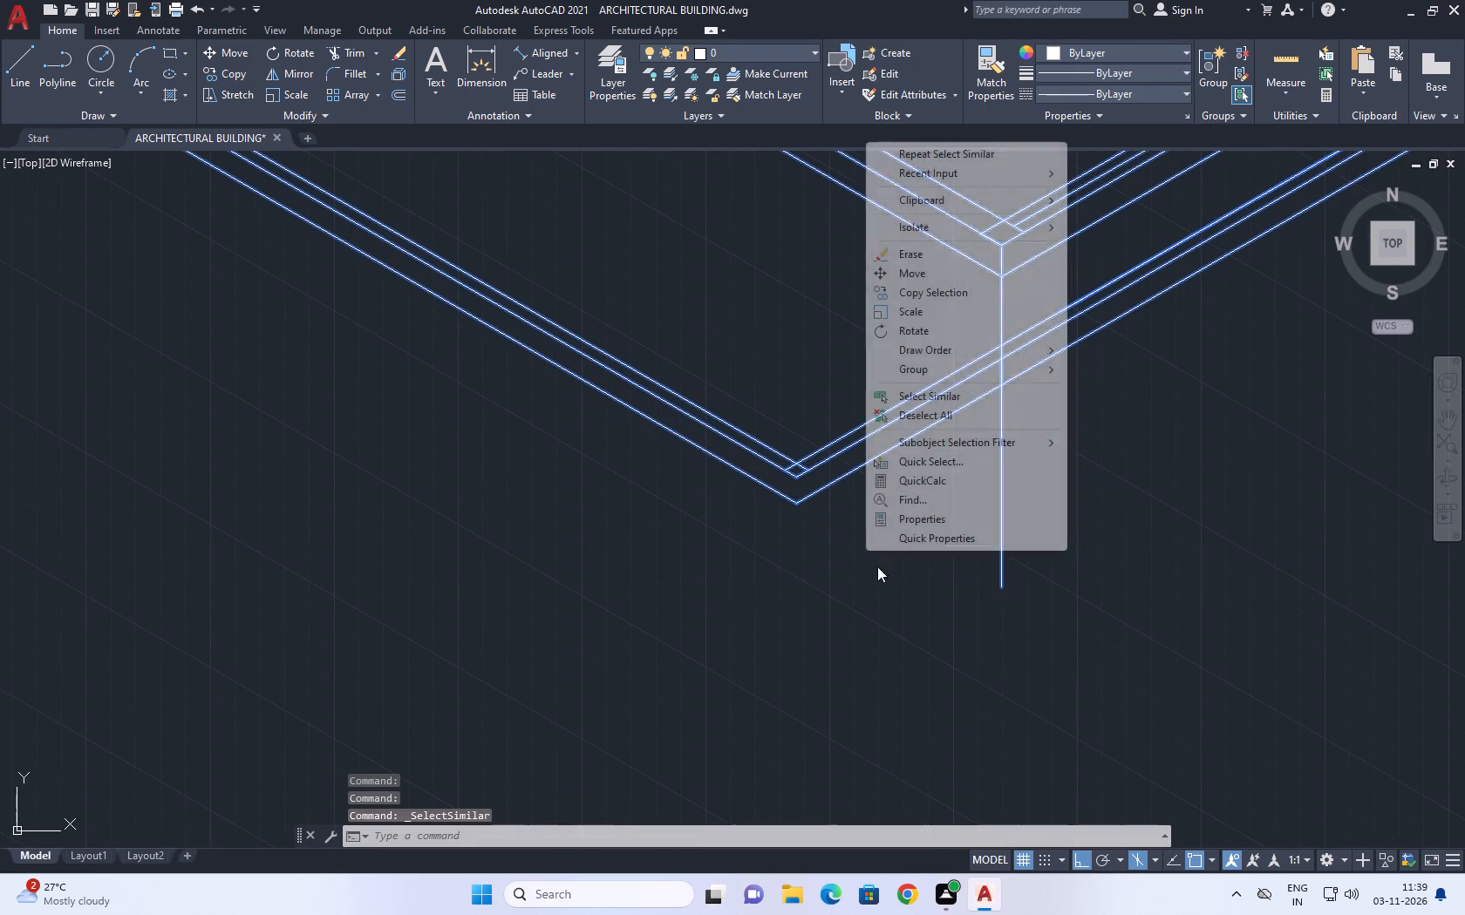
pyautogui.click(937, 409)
# Move the three outer plinth lines on the side away from the ramp from their lower corner to the guide line's crossing with the lowest plinth line.
pyautogui.click(732, 410)
pyautogui.click(649, 487)
pyautogui.moveTo(746, 431); pyautogui.dragTo(749, 493, button='middle')
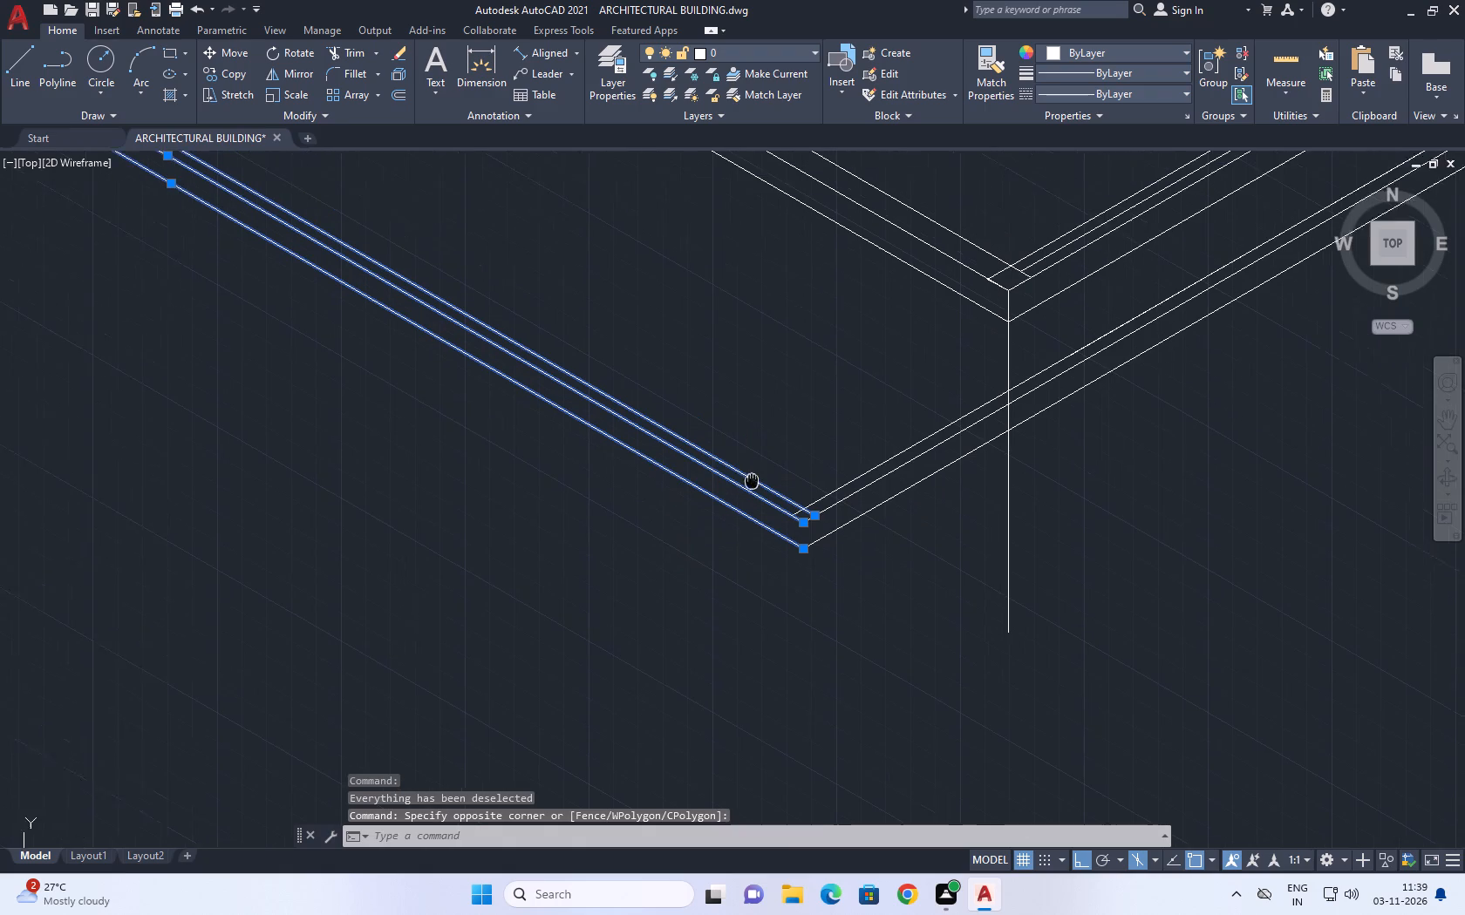
pyautogui.moveTo(749, 493); pyautogui.dragTo(743, 508, button='middle')
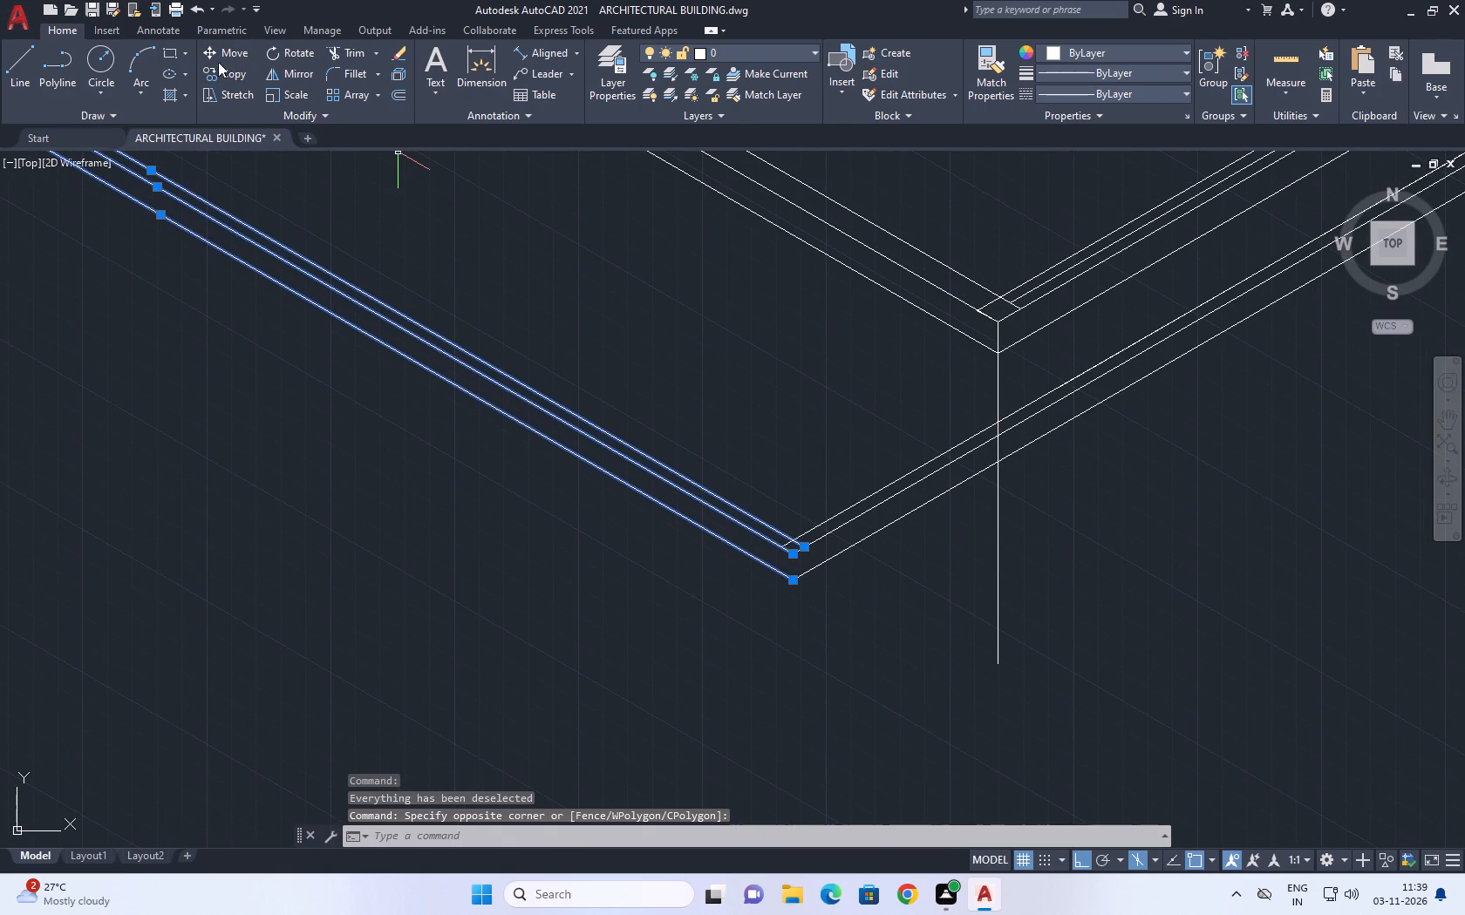
pyautogui.click(245, 58)
pyautogui.click(793, 579)
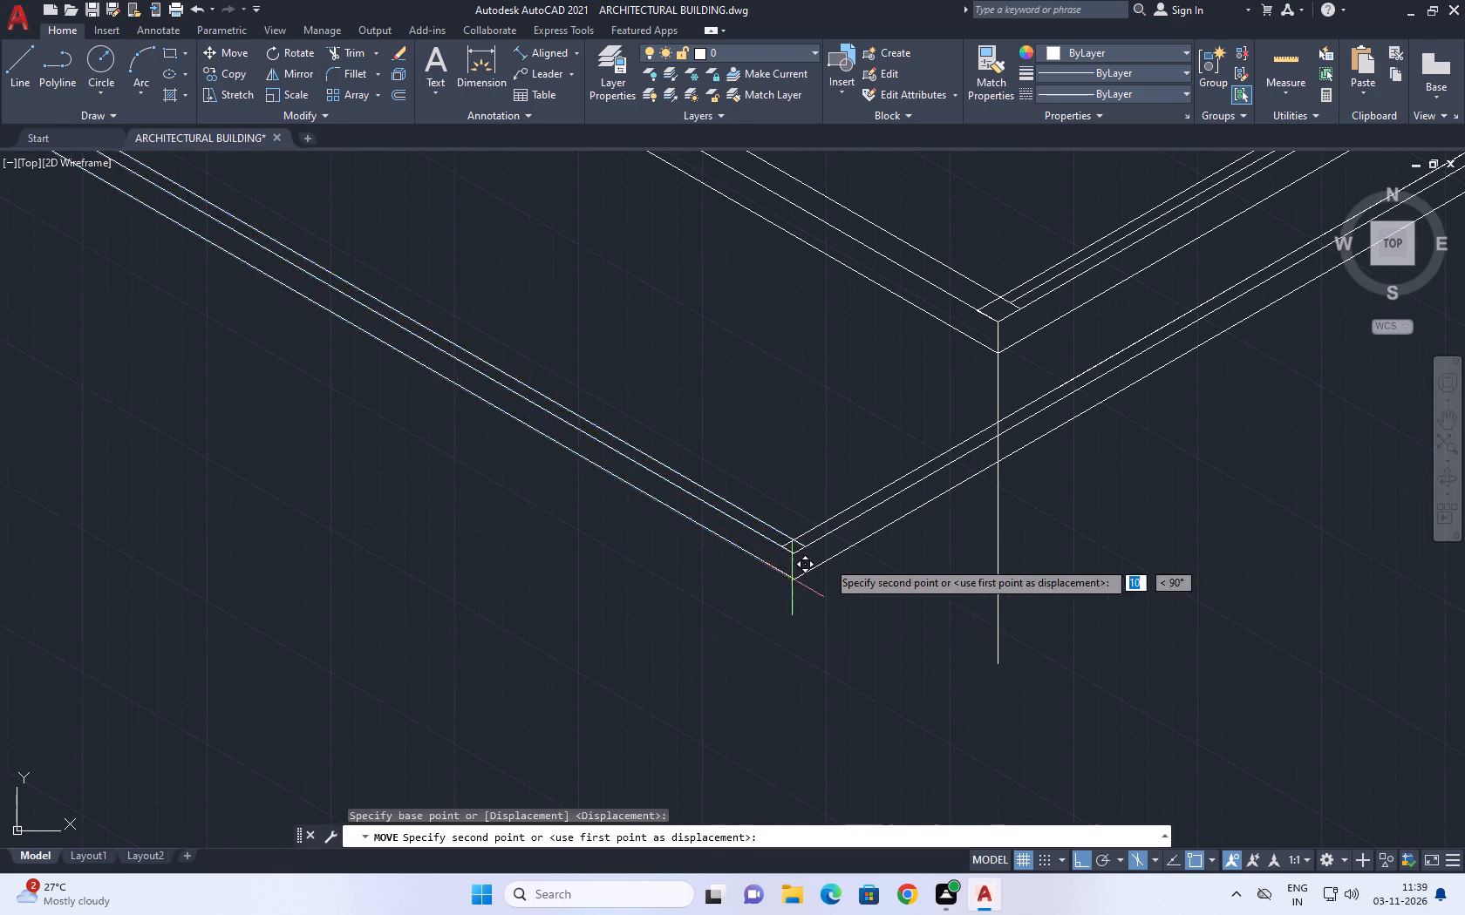
pyautogui.click(997, 461)
# Trim the ramp-side plinth lines projecting past the new corner and the short crossing stubs of the inner plinth lines there.
pyautogui.moveTo(956, 427); pyautogui.dragTo(964, 451, button='middle')
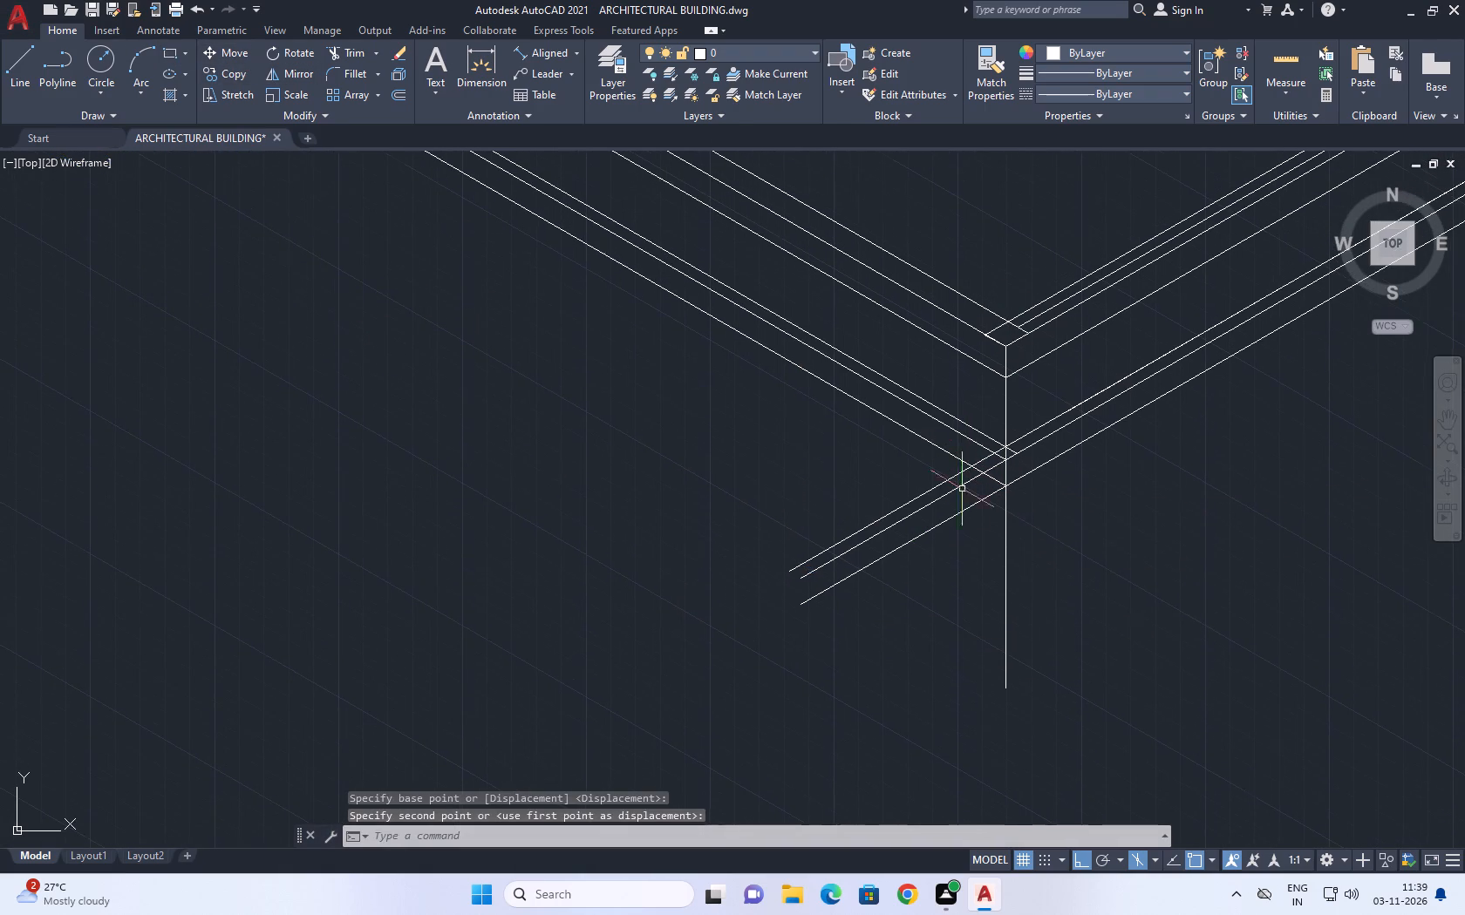
pyautogui.click(359, 49)
pyautogui.click(789, 482)
pyautogui.click(904, 597)
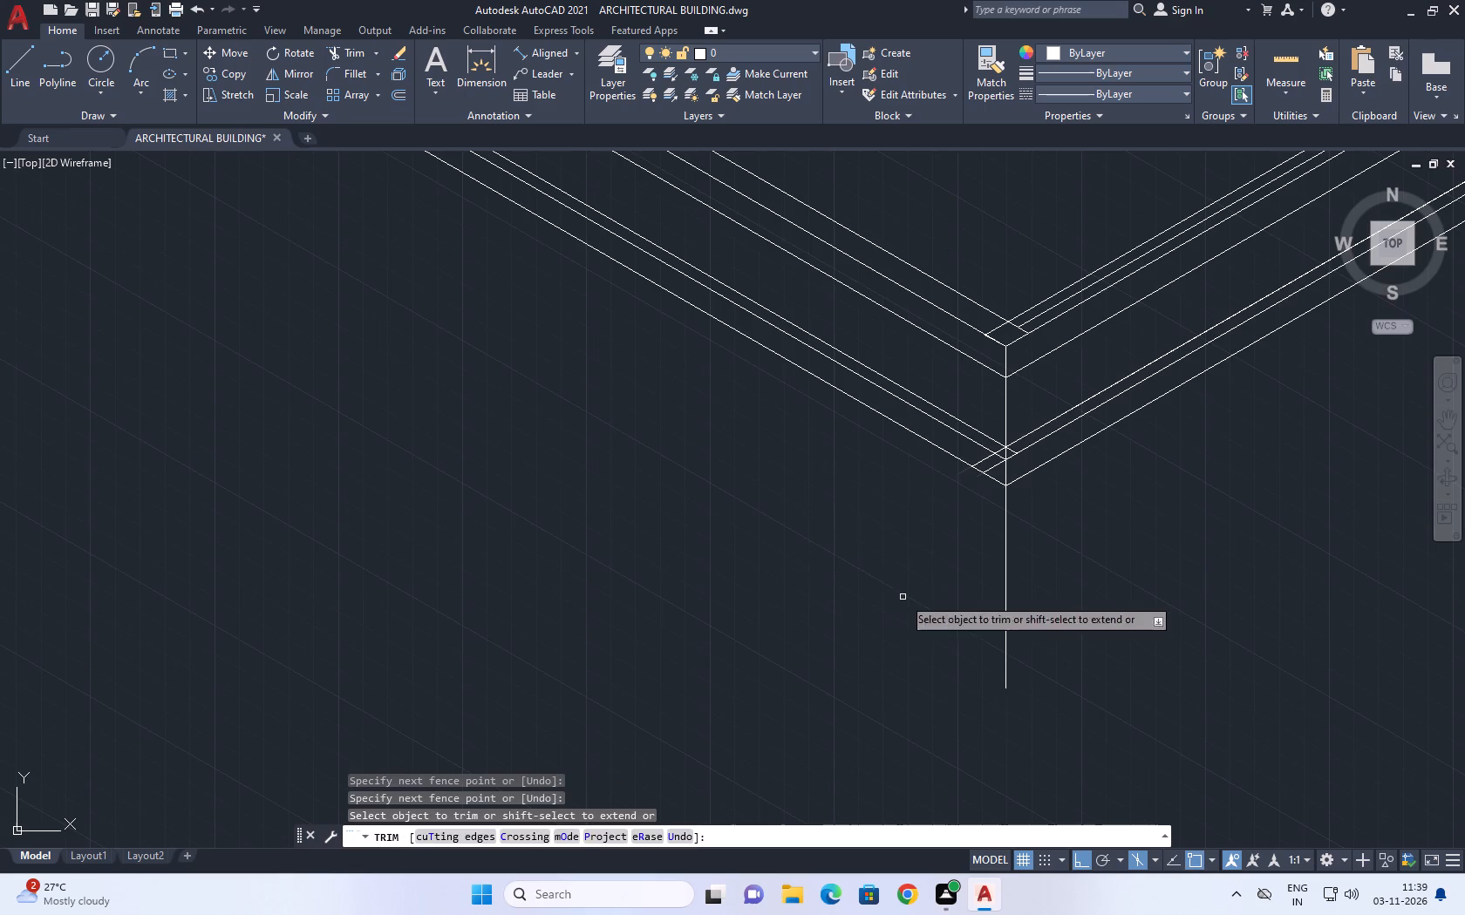
pyautogui.scroll(2, 1009, 465)
pyautogui.click(916, 441)
pyautogui.click(977, 483)
pyautogui.scroll(1, 977, 437)
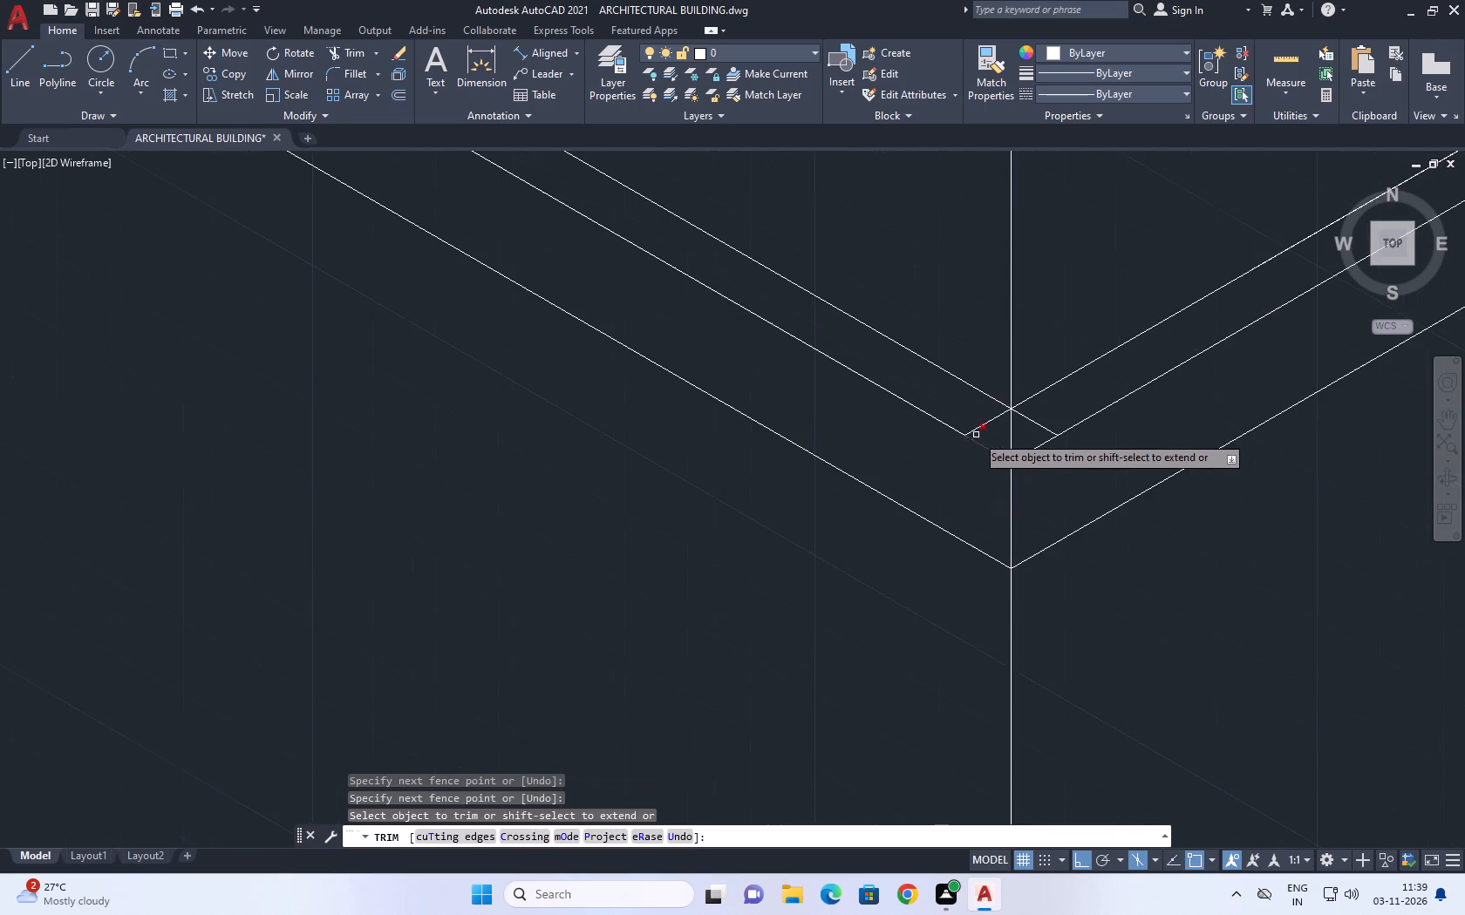
pyautogui.click(983, 428)
pyautogui.click(1030, 422)
# Trim the part of the vertical guide line hanging below the outer plinth's bottom corner.
pyautogui.scroll(-4, 1026, 451)
pyautogui.moveTo(1080, 466); pyautogui.dragTo(1005, 526, button='middle')
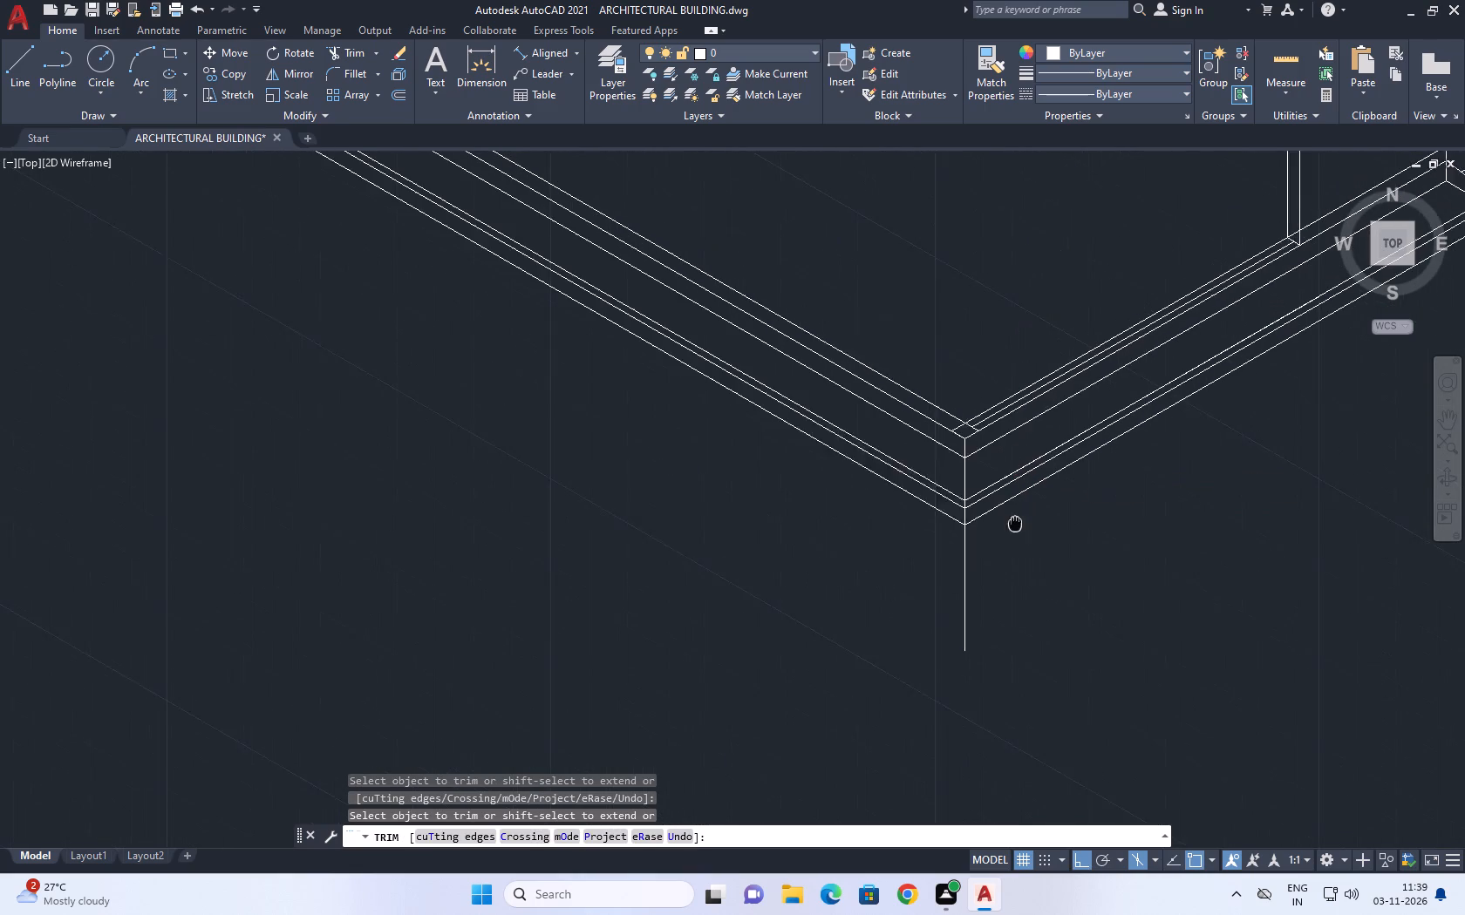
pyautogui.moveTo(1005, 526); pyautogui.dragTo(985, 542, button='middle')
pyautogui.click(986, 578)
pyautogui.click(895, 611)
pyautogui.rightClick(1014, 563)
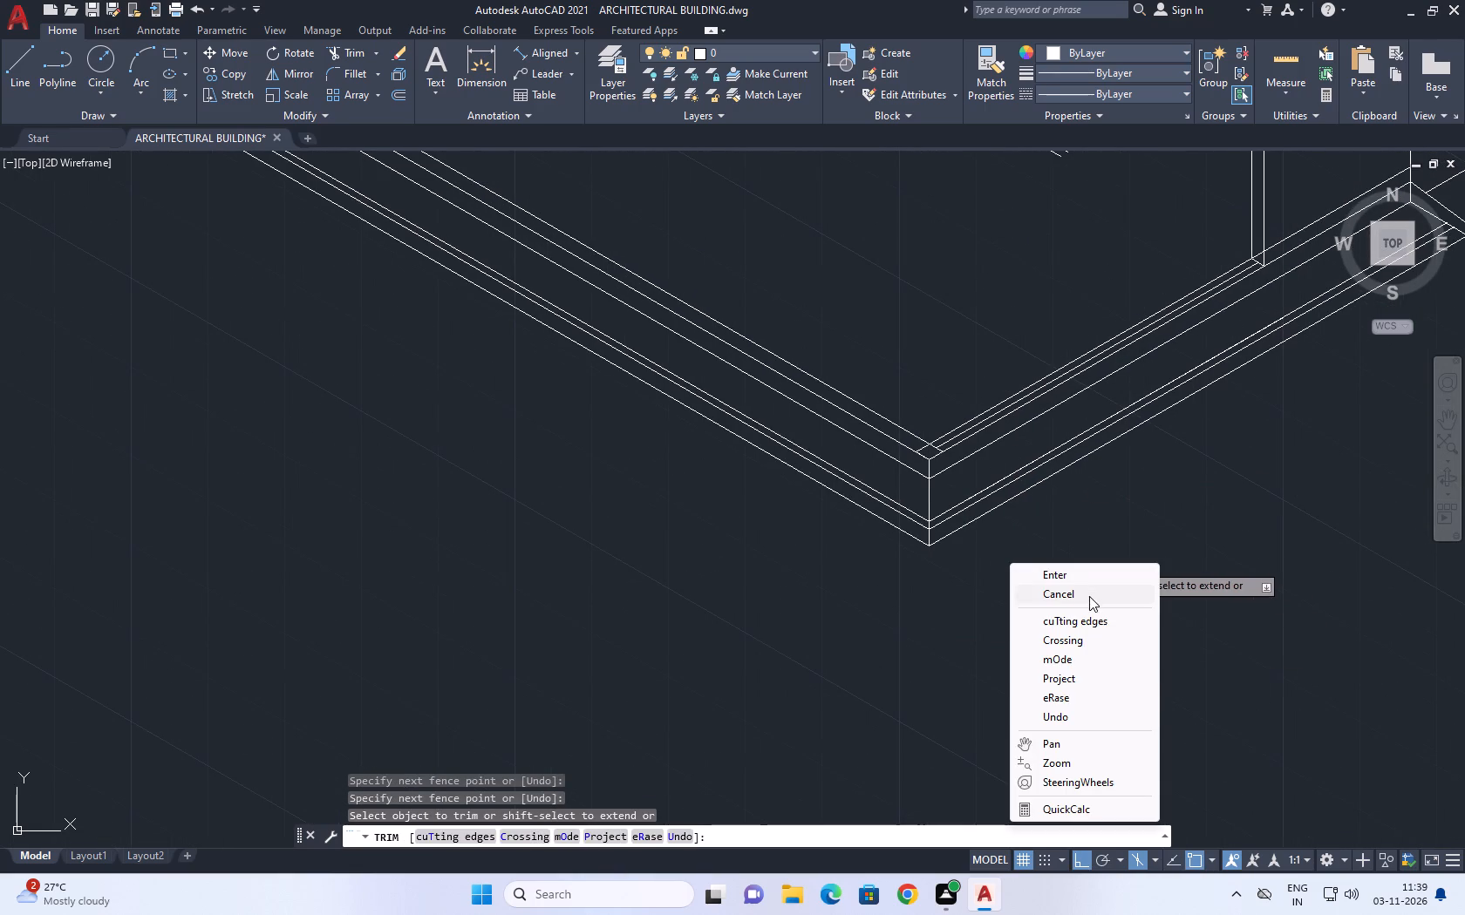
pyautogui.click(1089, 596)
# Erase the short vertical edge overlapping the guide line at the outer plinth's front corner.
pyautogui.click(913, 485)
pyautogui.click(964, 595)
pyautogui.rightClick(1013, 551)
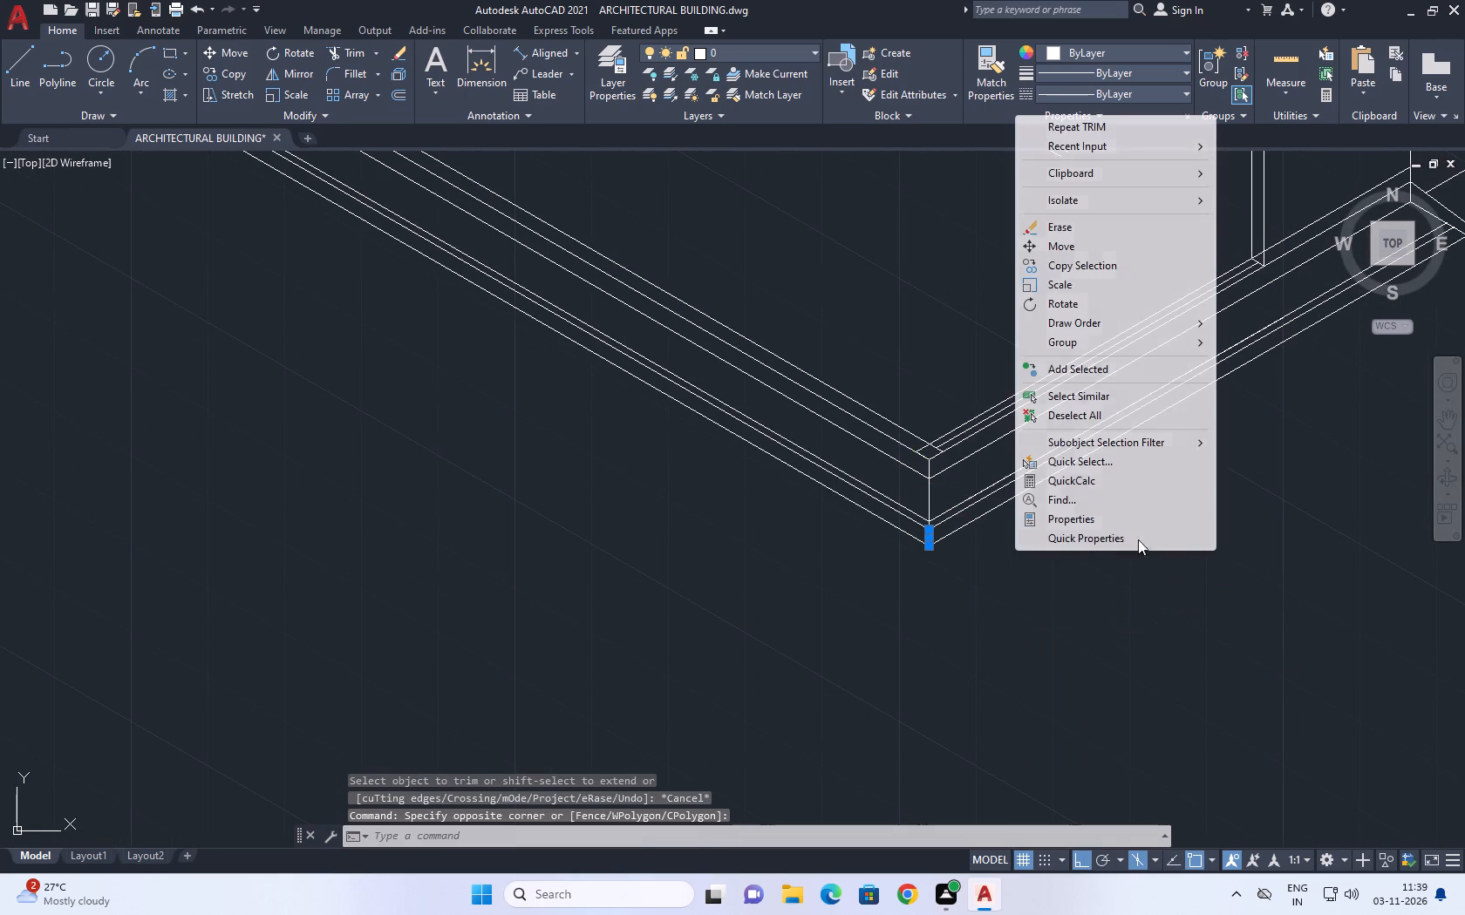
pyautogui.click(1087, 226)
# Stretch the guide line's top end down to the middle plinth lines' corner, leaving a short vertical outer plinth edge.
pyautogui.click(930, 497)
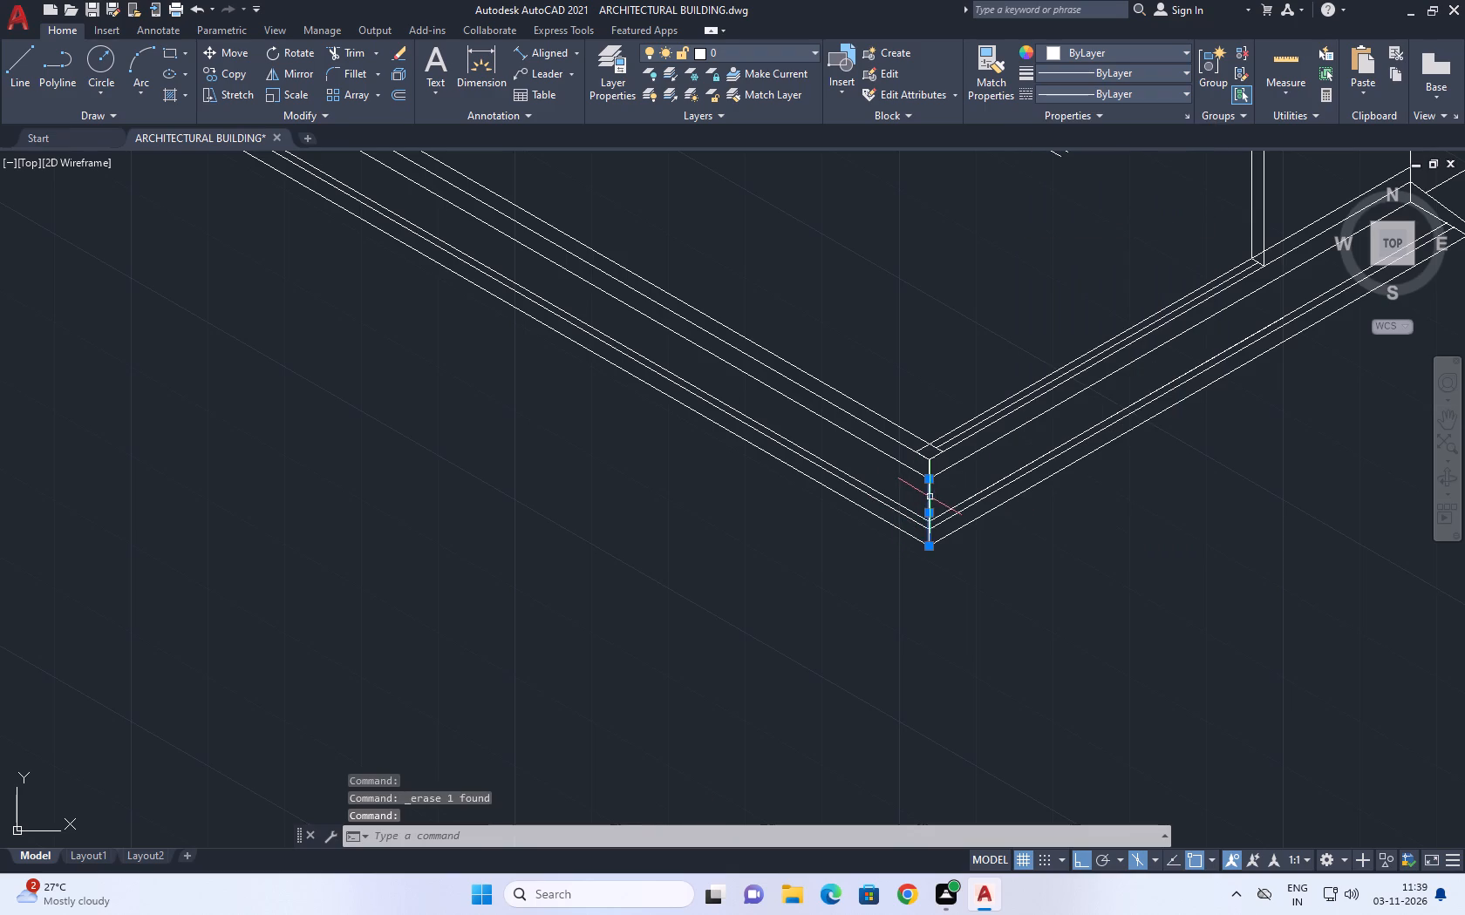
pyautogui.moveTo(968, 476); pyautogui.dragTo(955, 529, button='middle')
pyautogui.scroll(2, 933, 589)
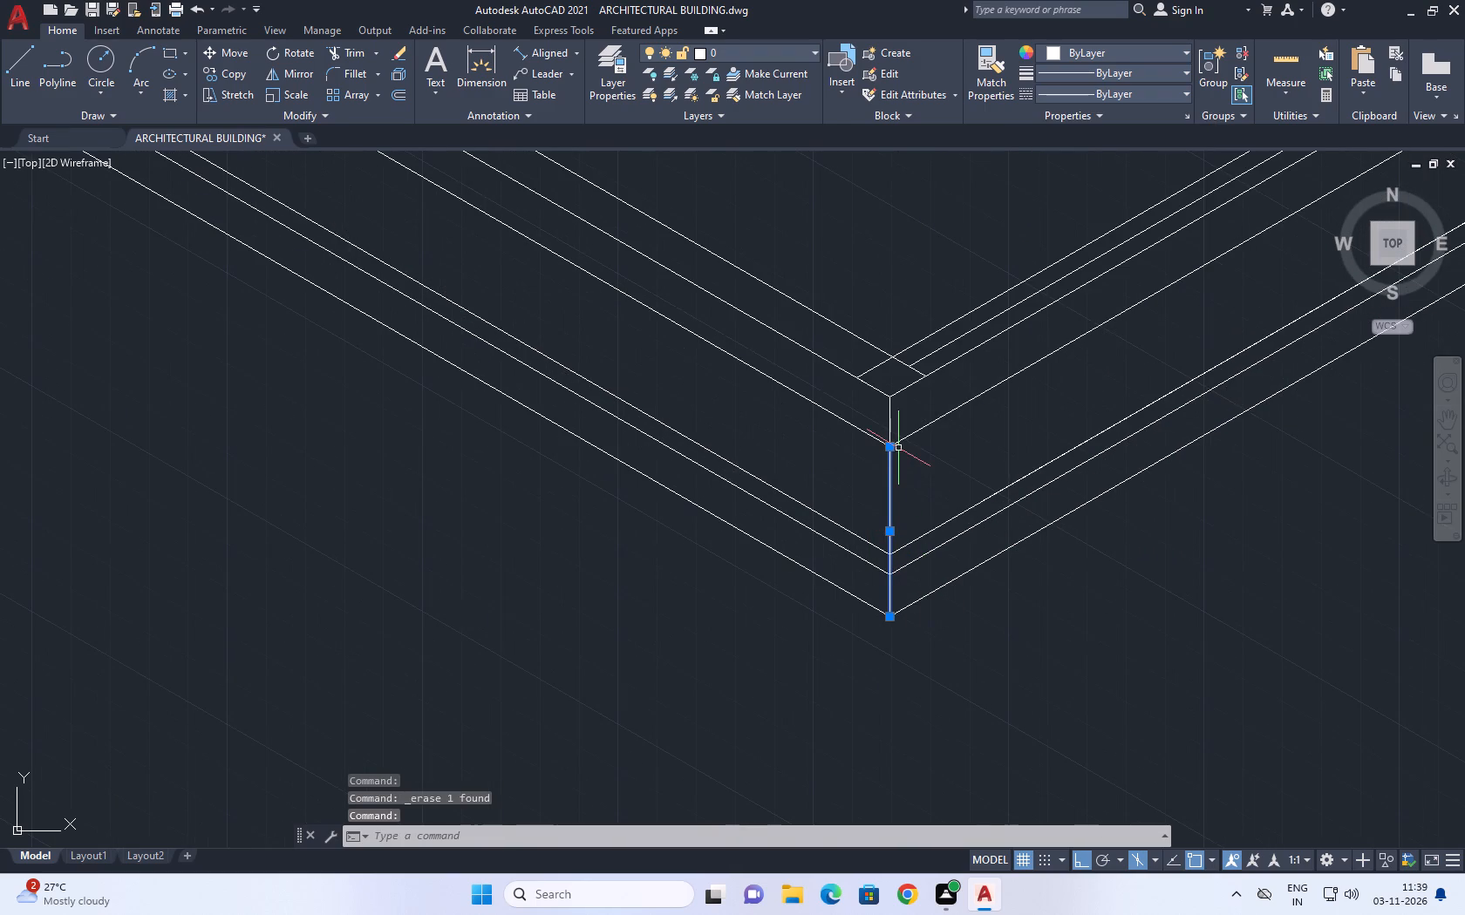
pyautogui.click(891, 444)
pyautogui.click(892, 575)
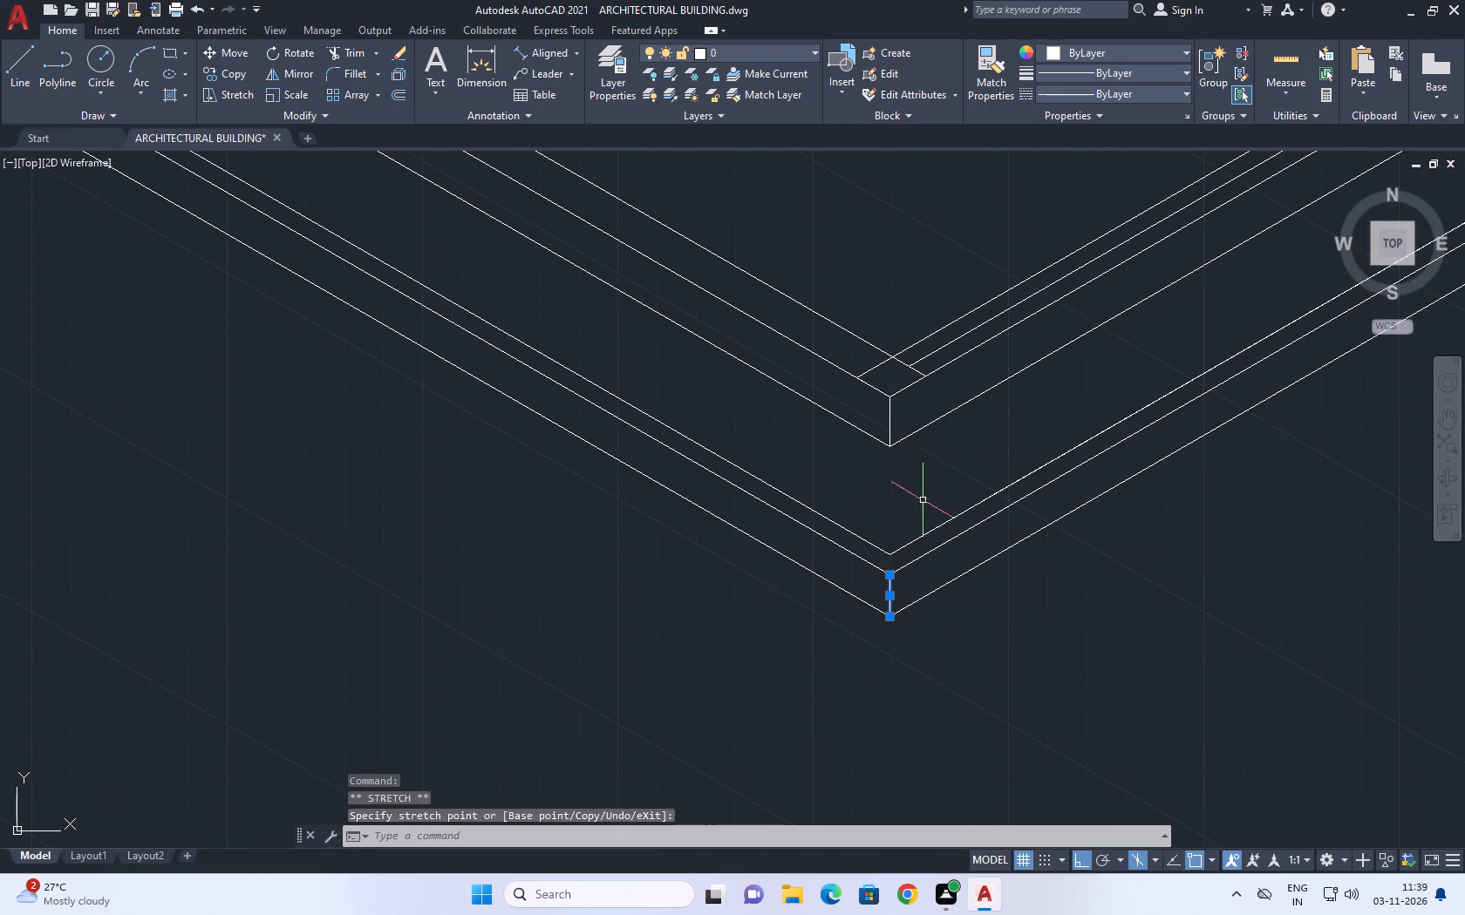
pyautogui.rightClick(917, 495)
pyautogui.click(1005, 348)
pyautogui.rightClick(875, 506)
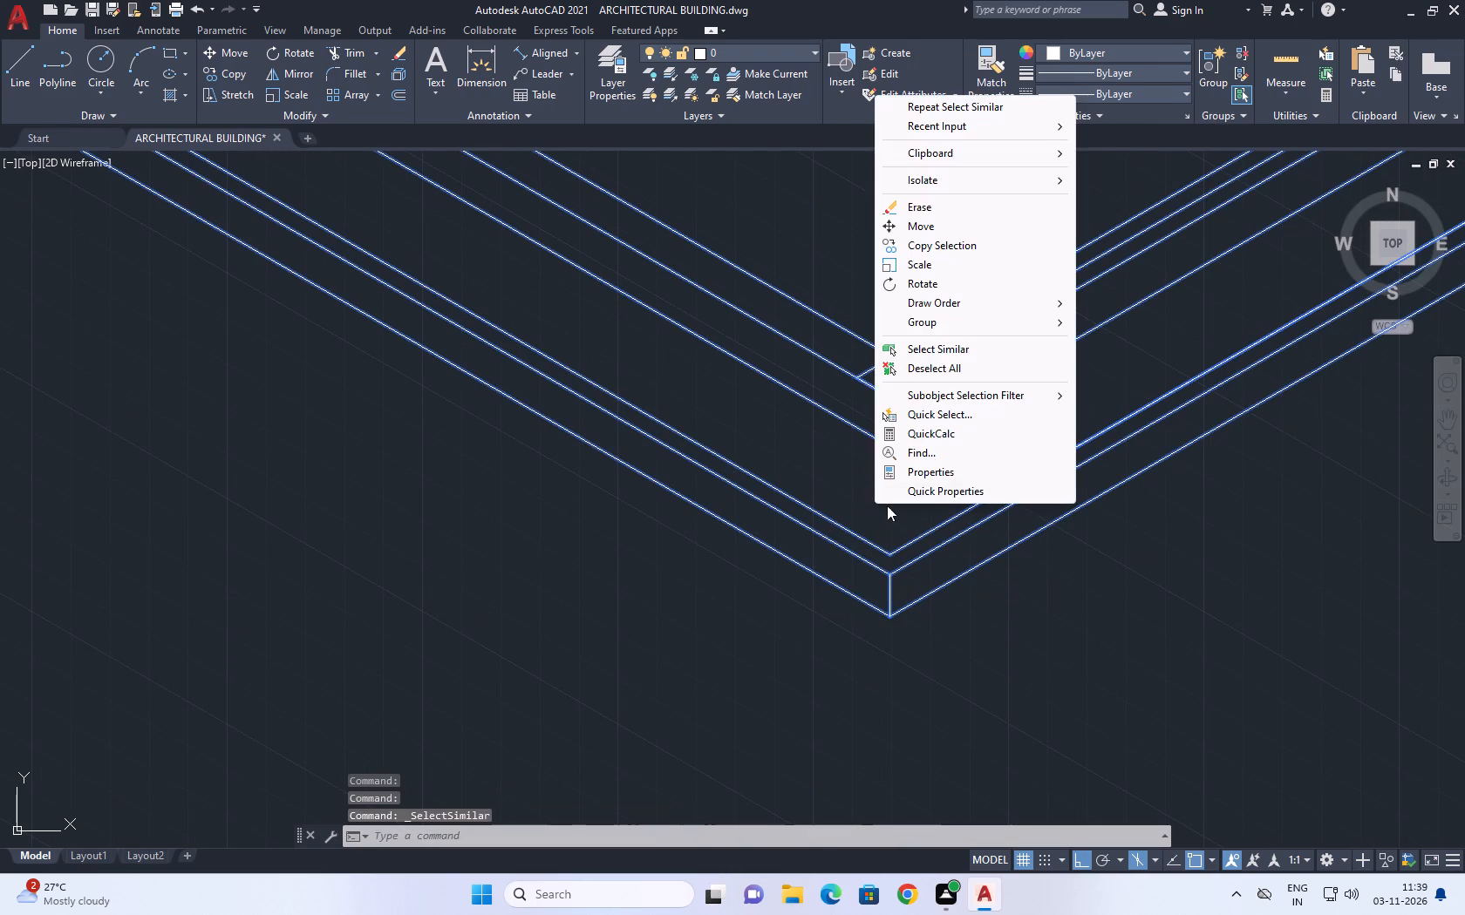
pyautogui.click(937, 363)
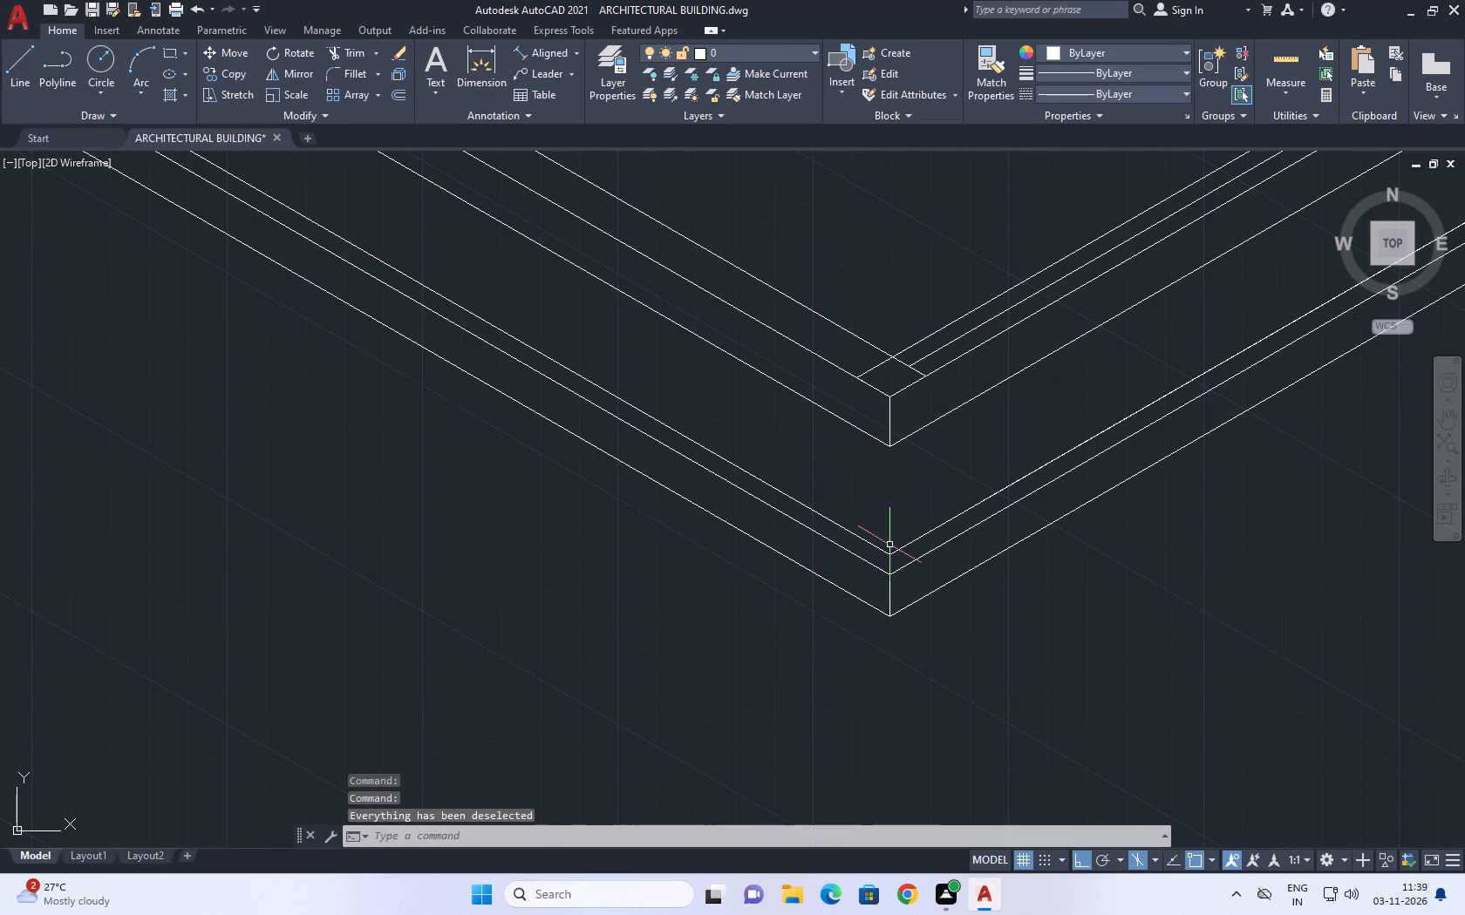
# Extend the two innermost outer plinth lines past each other at the front corner to meet the middle plinth lines.
pyautogui.press('e')
pyautogui.write('x')
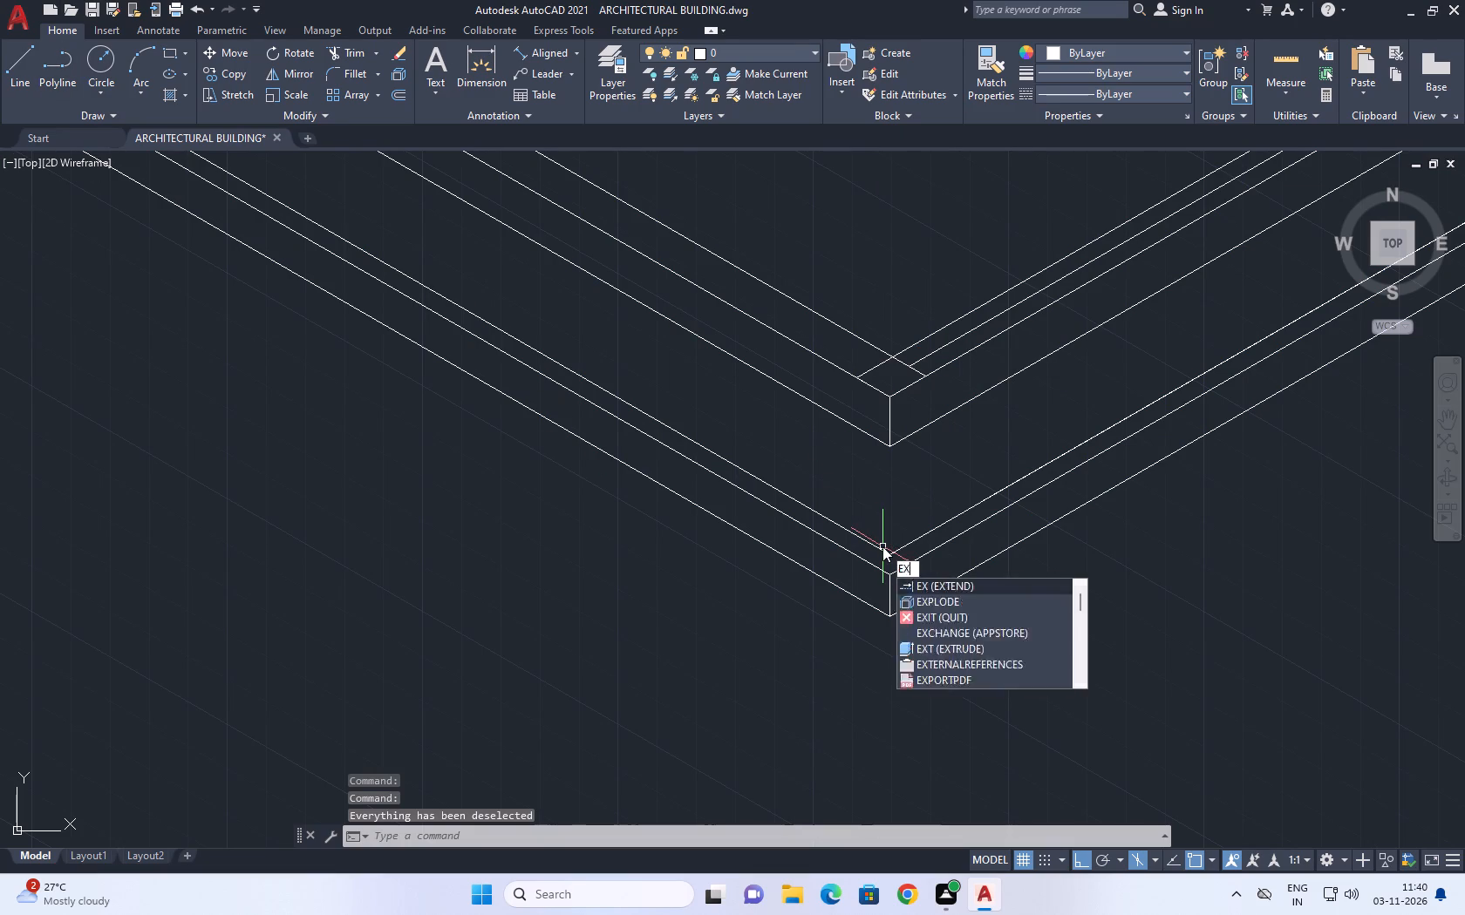
pyautogui.press('space')
pyautogui.click(901, 547)
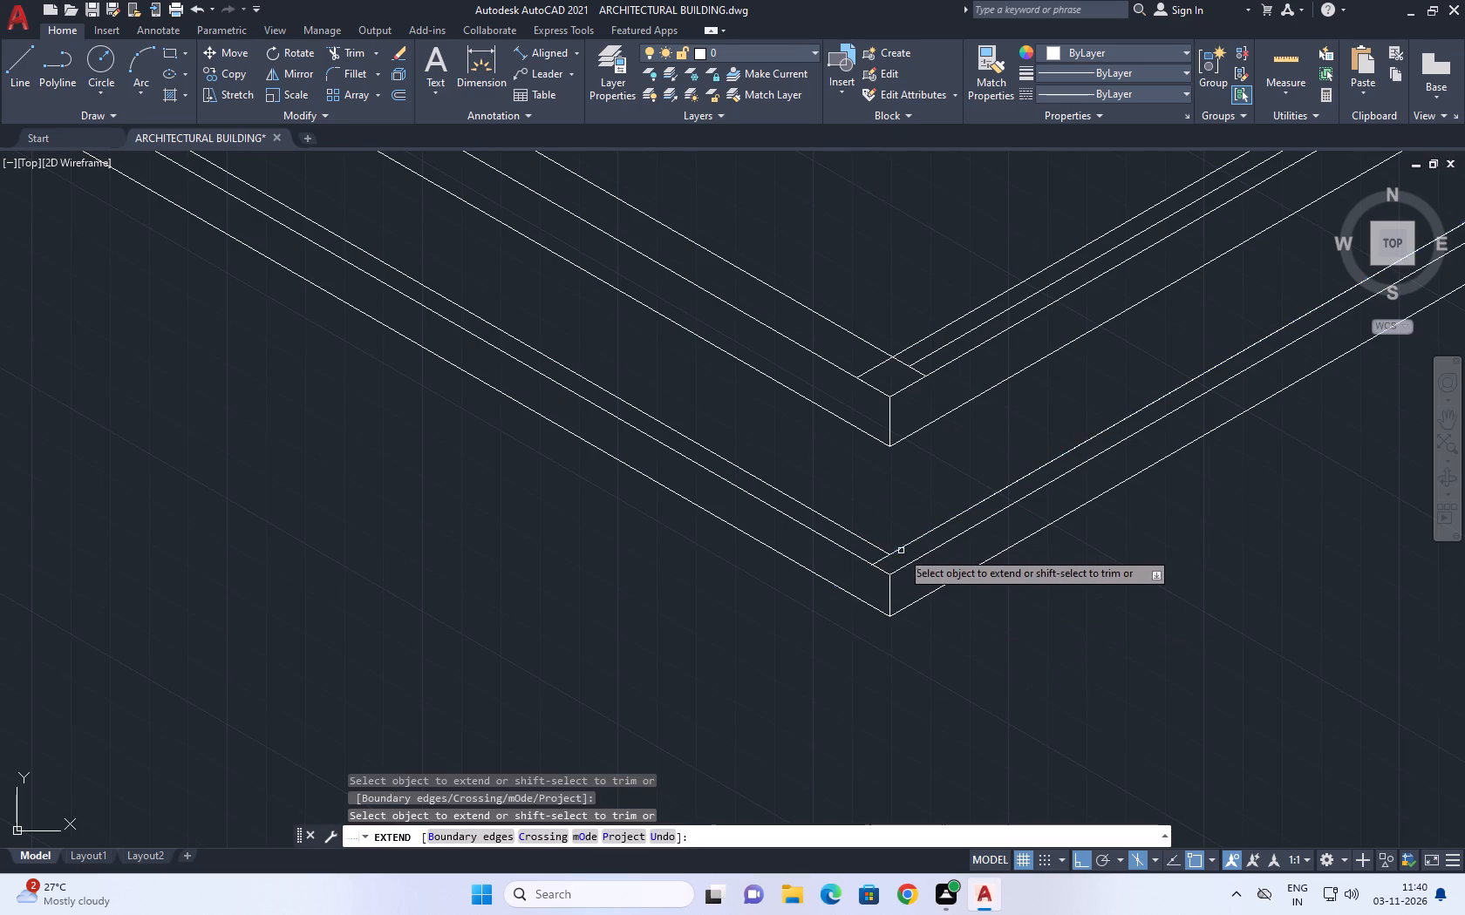
pyautogui.click(881, 548)
pyautogui.rightClick(950, 480)
pyautogui.click(992, 509)
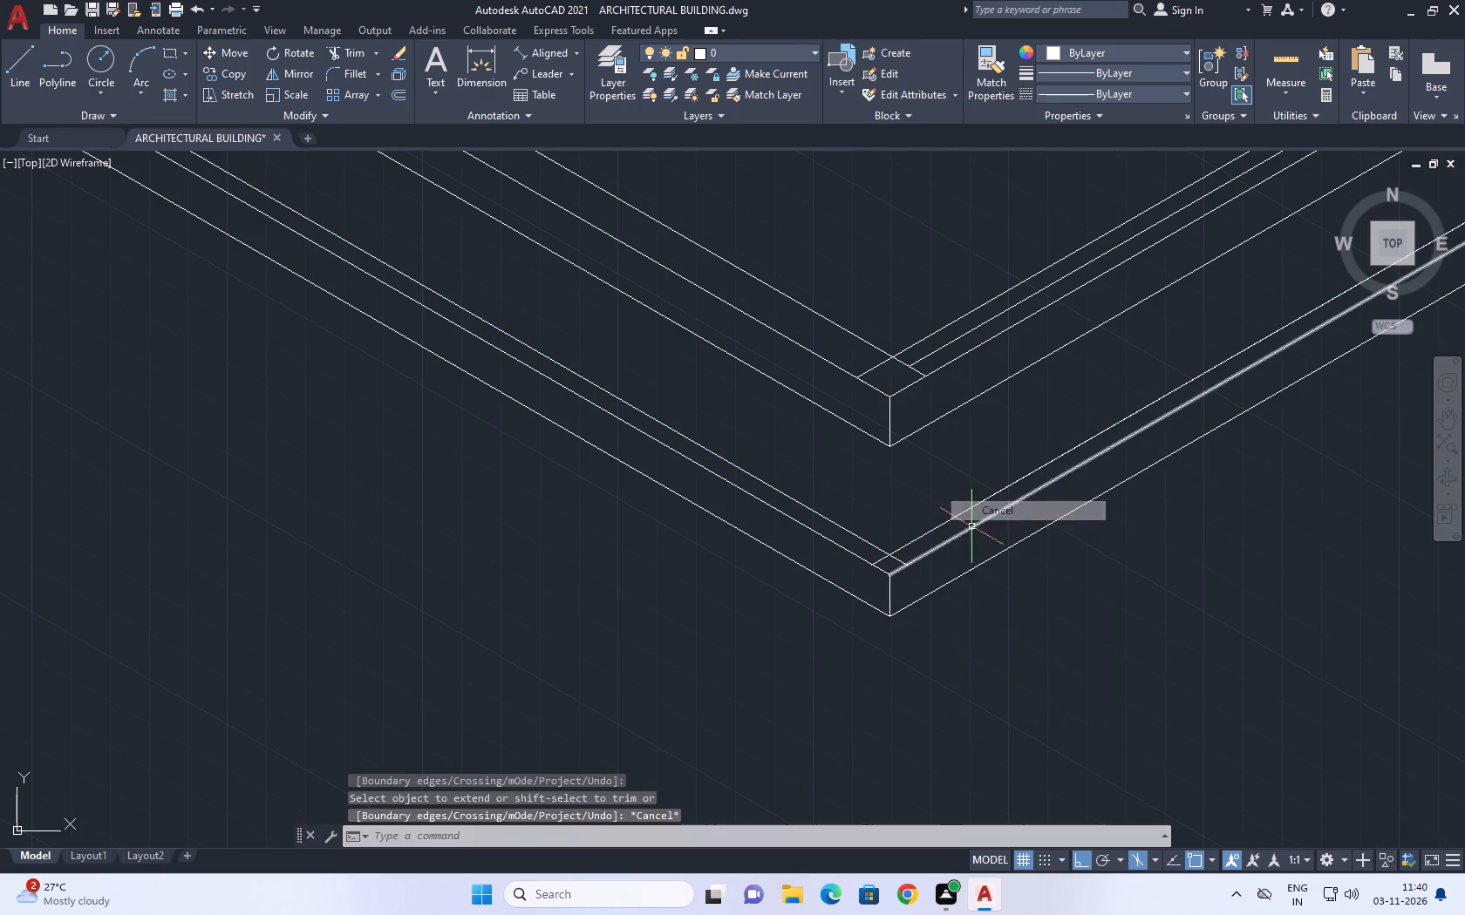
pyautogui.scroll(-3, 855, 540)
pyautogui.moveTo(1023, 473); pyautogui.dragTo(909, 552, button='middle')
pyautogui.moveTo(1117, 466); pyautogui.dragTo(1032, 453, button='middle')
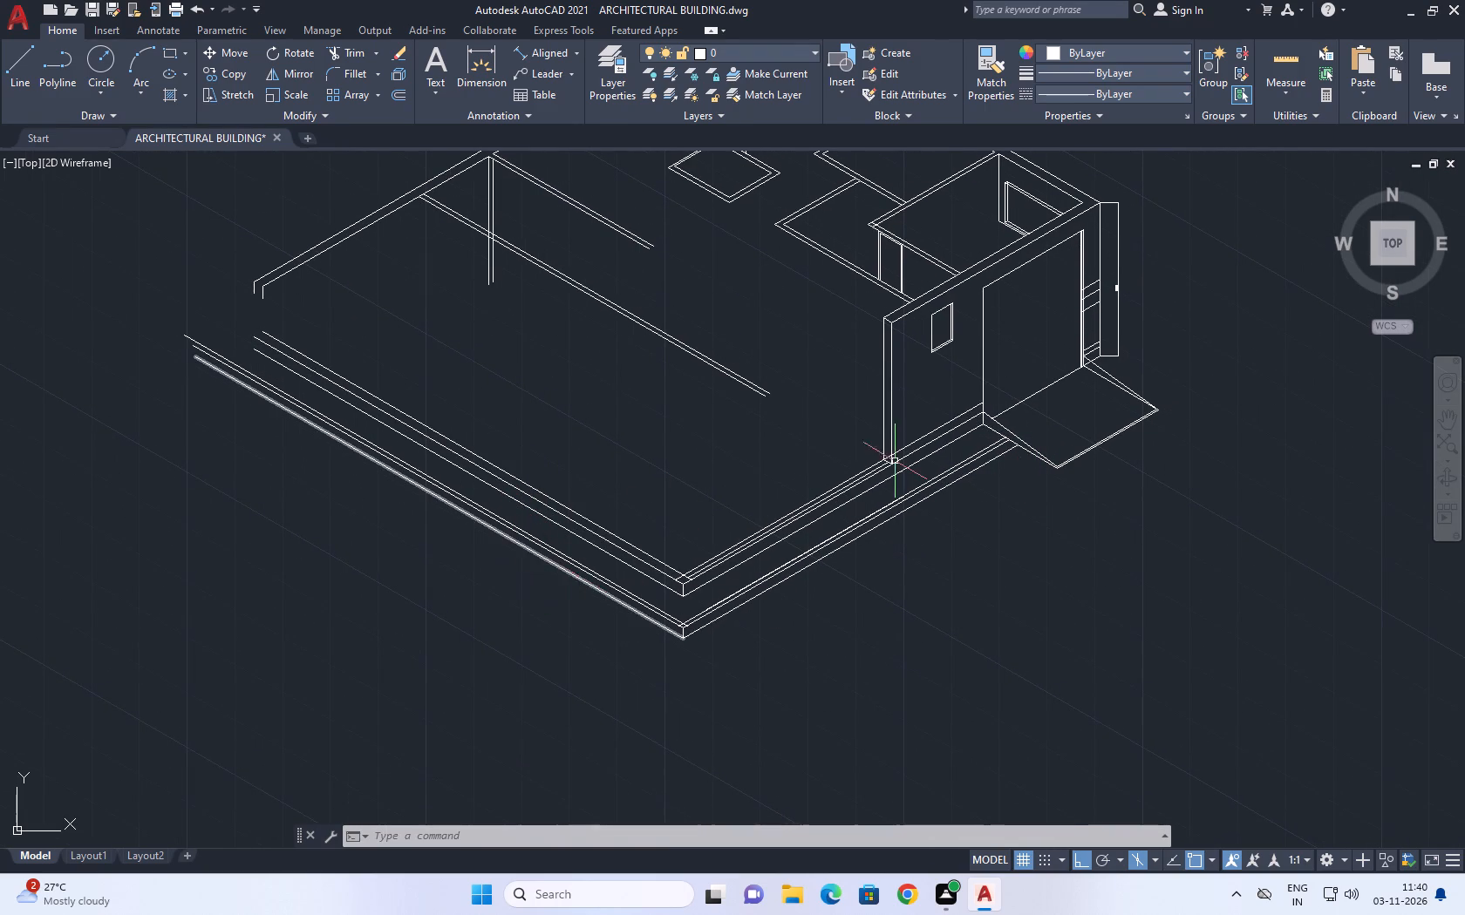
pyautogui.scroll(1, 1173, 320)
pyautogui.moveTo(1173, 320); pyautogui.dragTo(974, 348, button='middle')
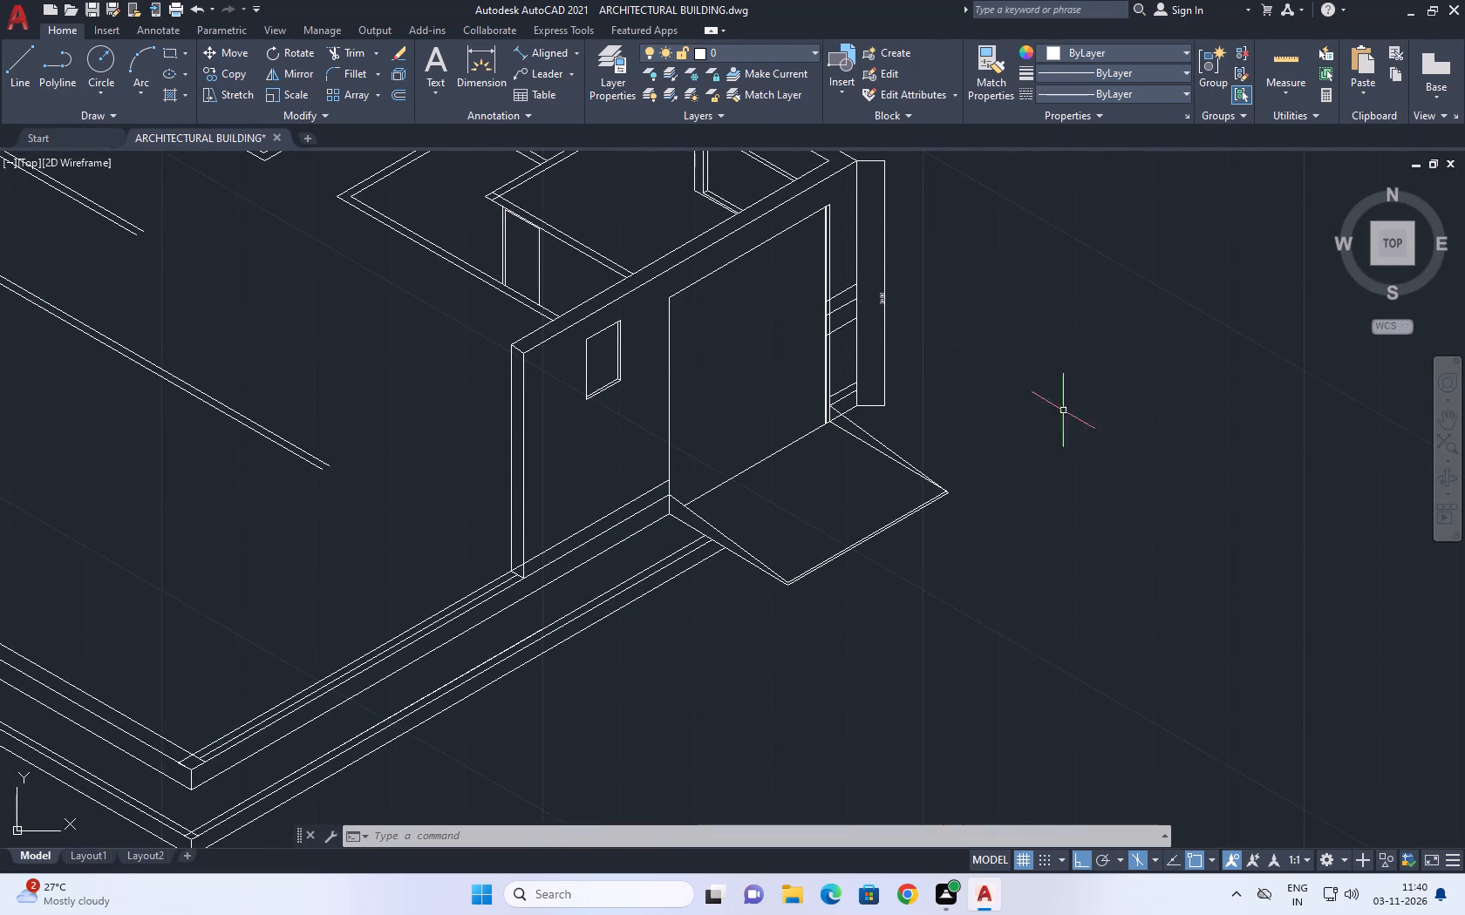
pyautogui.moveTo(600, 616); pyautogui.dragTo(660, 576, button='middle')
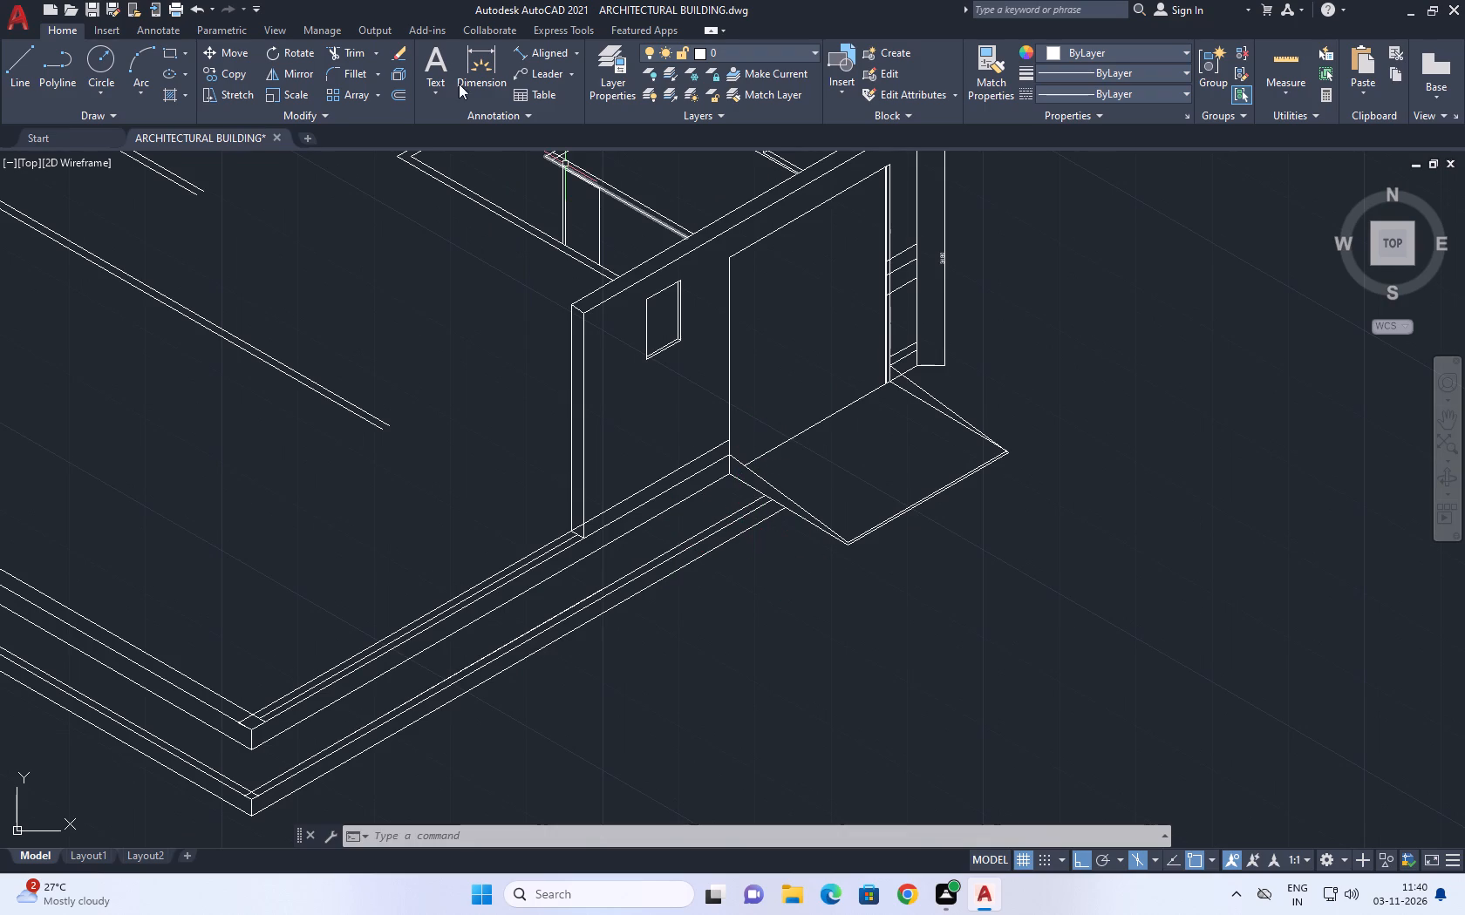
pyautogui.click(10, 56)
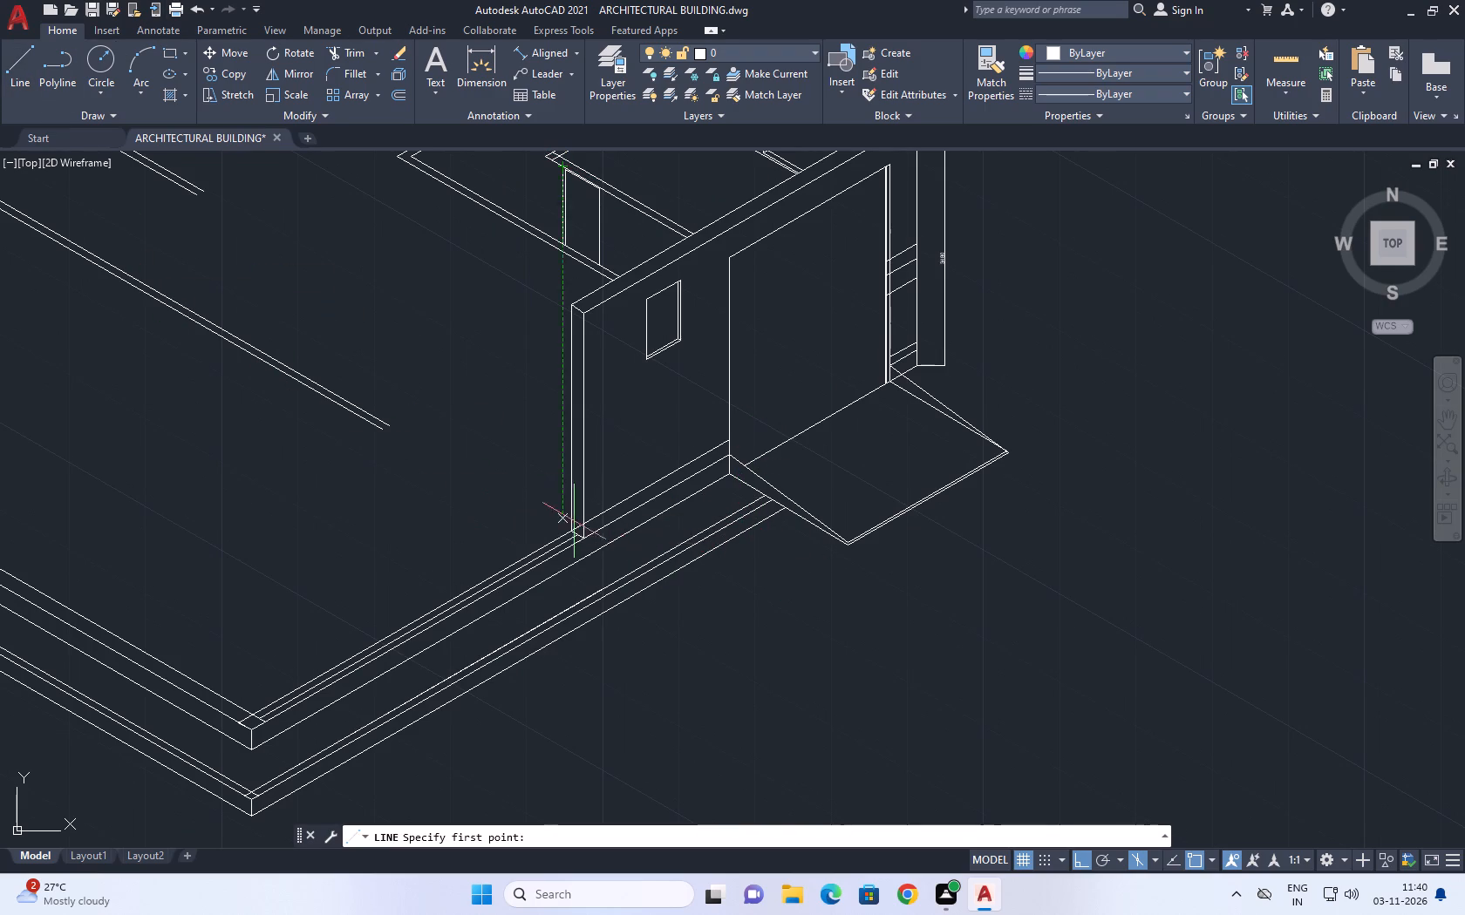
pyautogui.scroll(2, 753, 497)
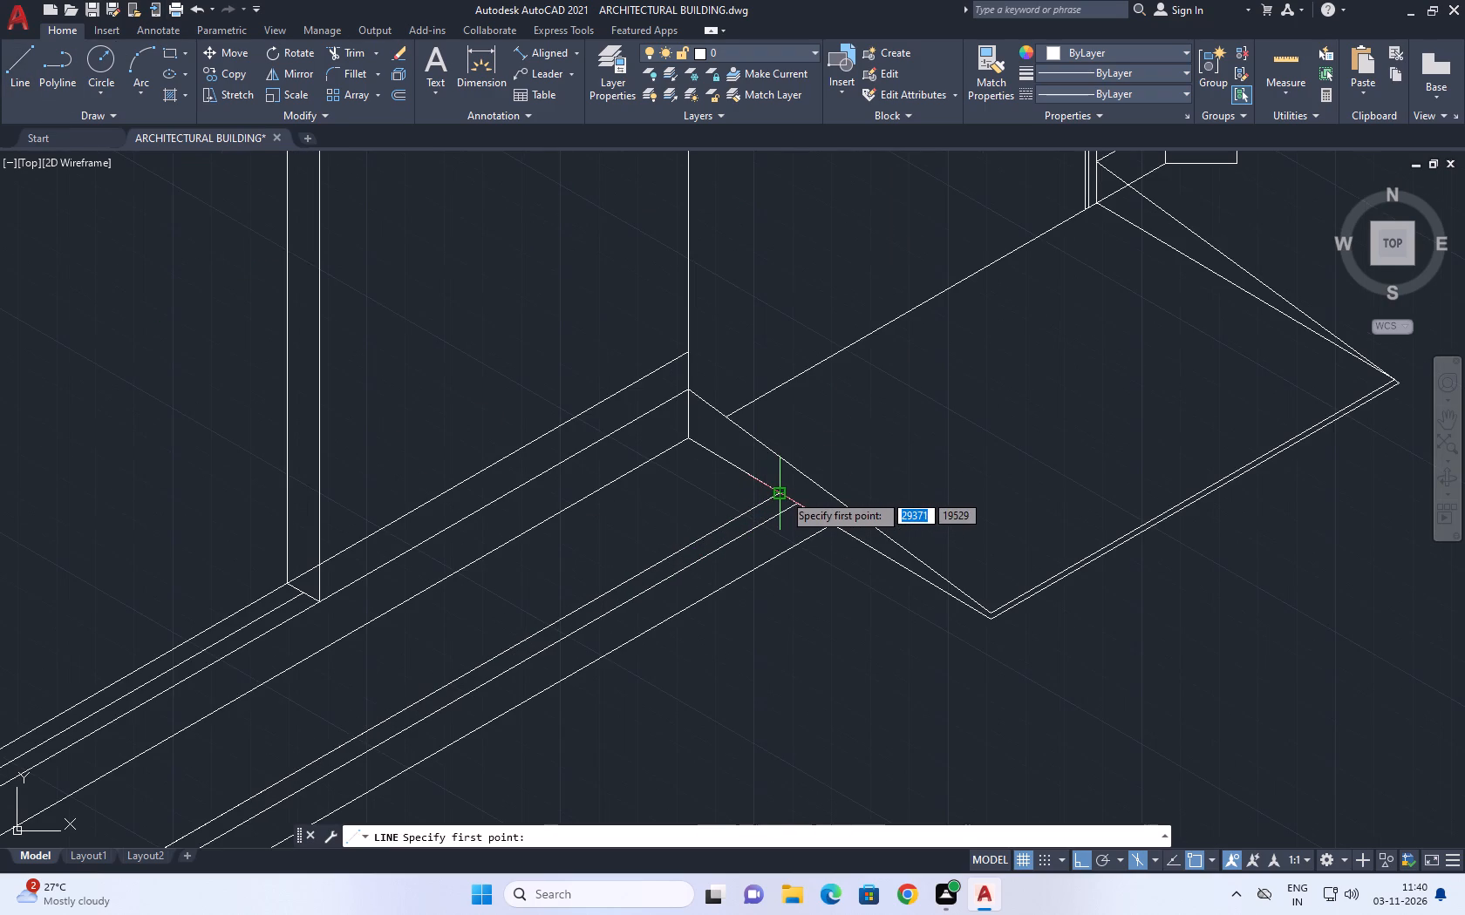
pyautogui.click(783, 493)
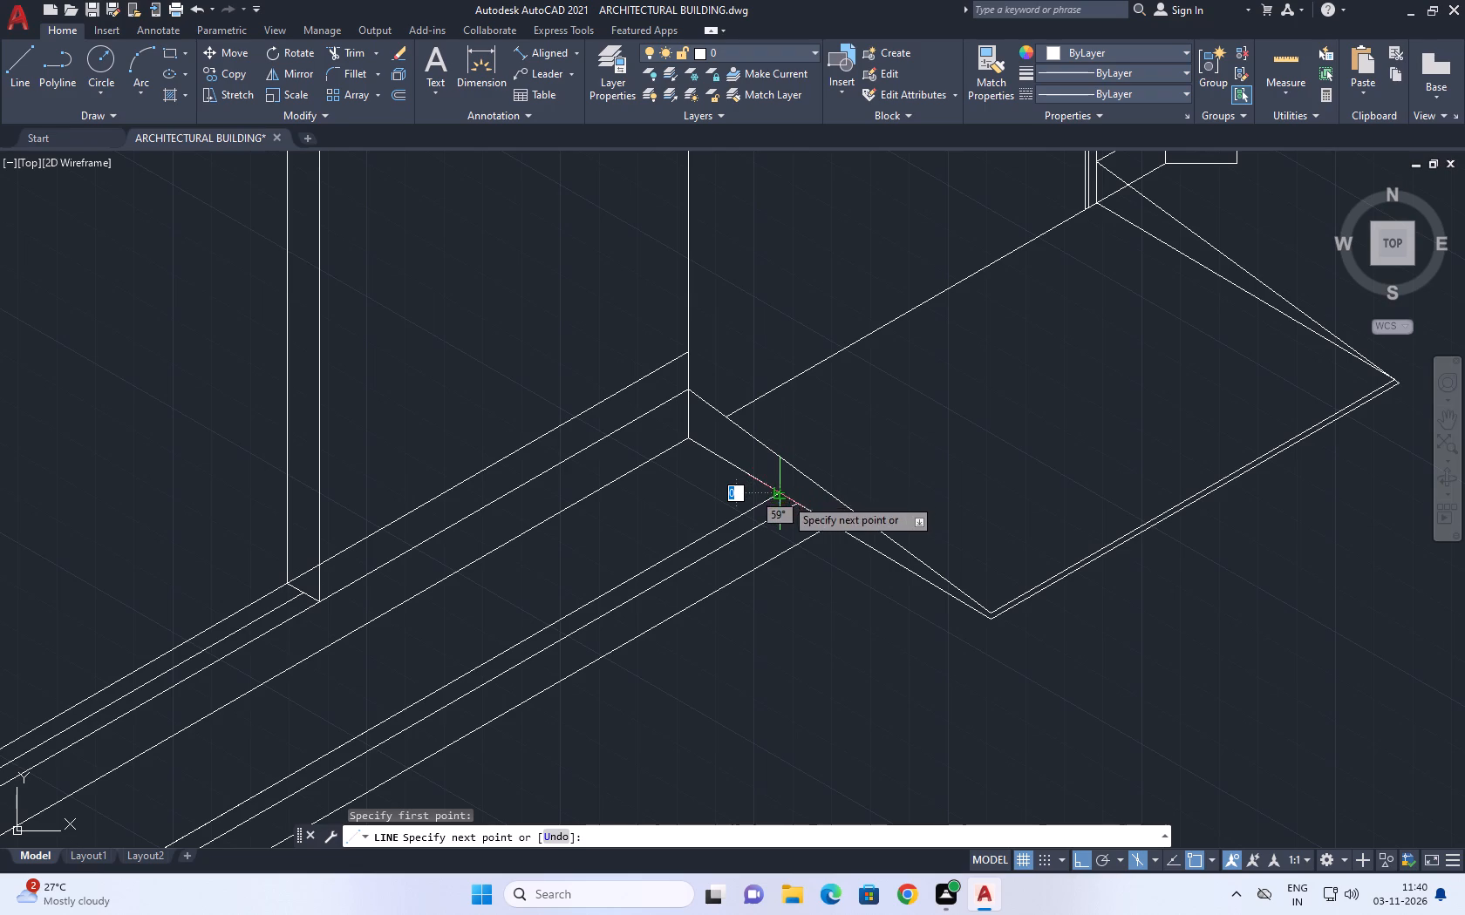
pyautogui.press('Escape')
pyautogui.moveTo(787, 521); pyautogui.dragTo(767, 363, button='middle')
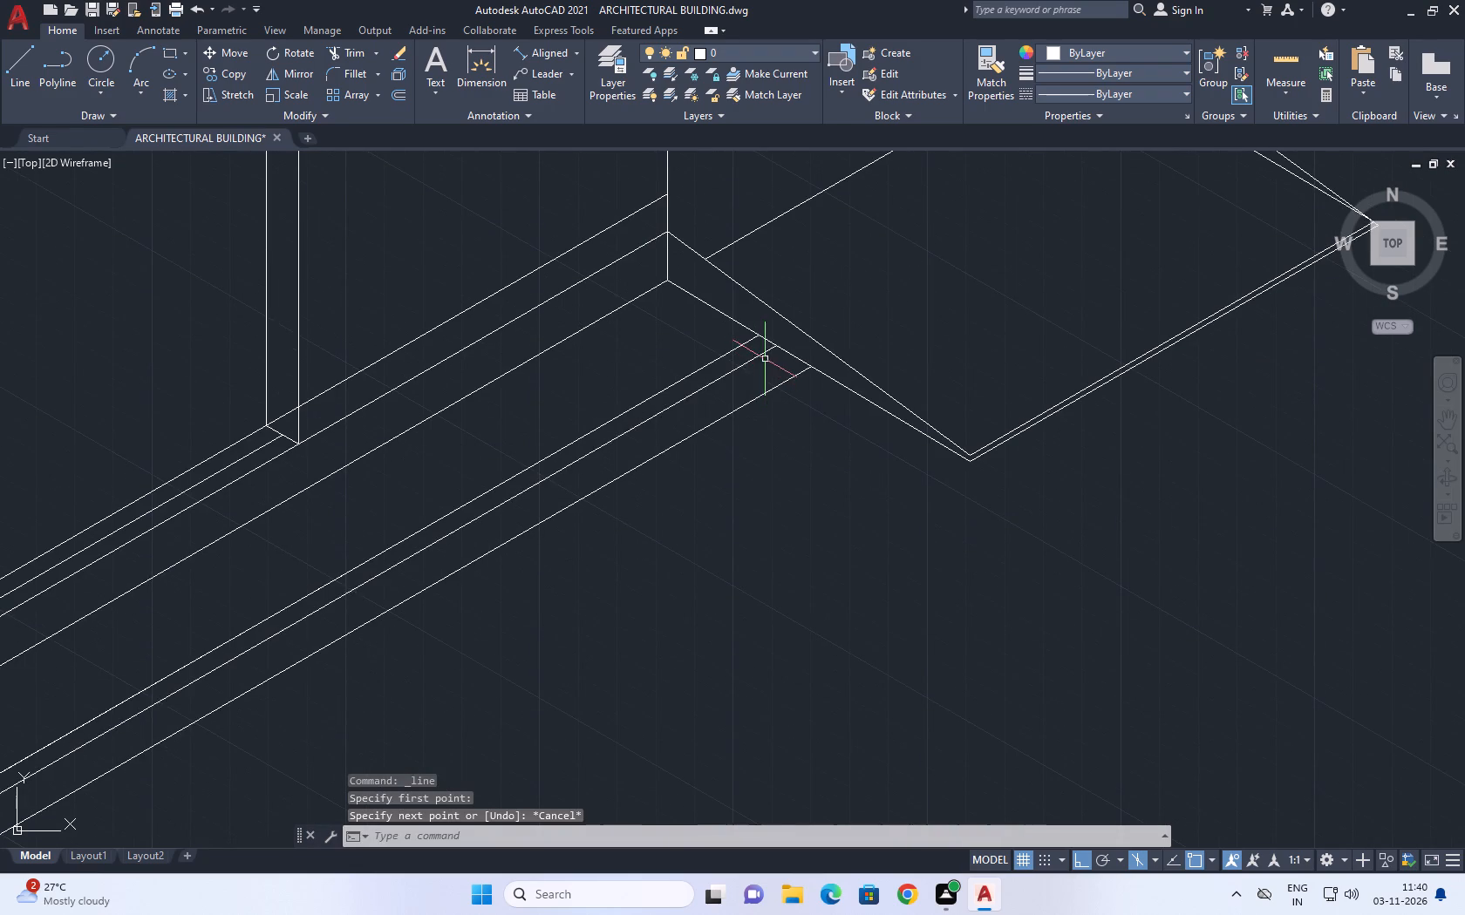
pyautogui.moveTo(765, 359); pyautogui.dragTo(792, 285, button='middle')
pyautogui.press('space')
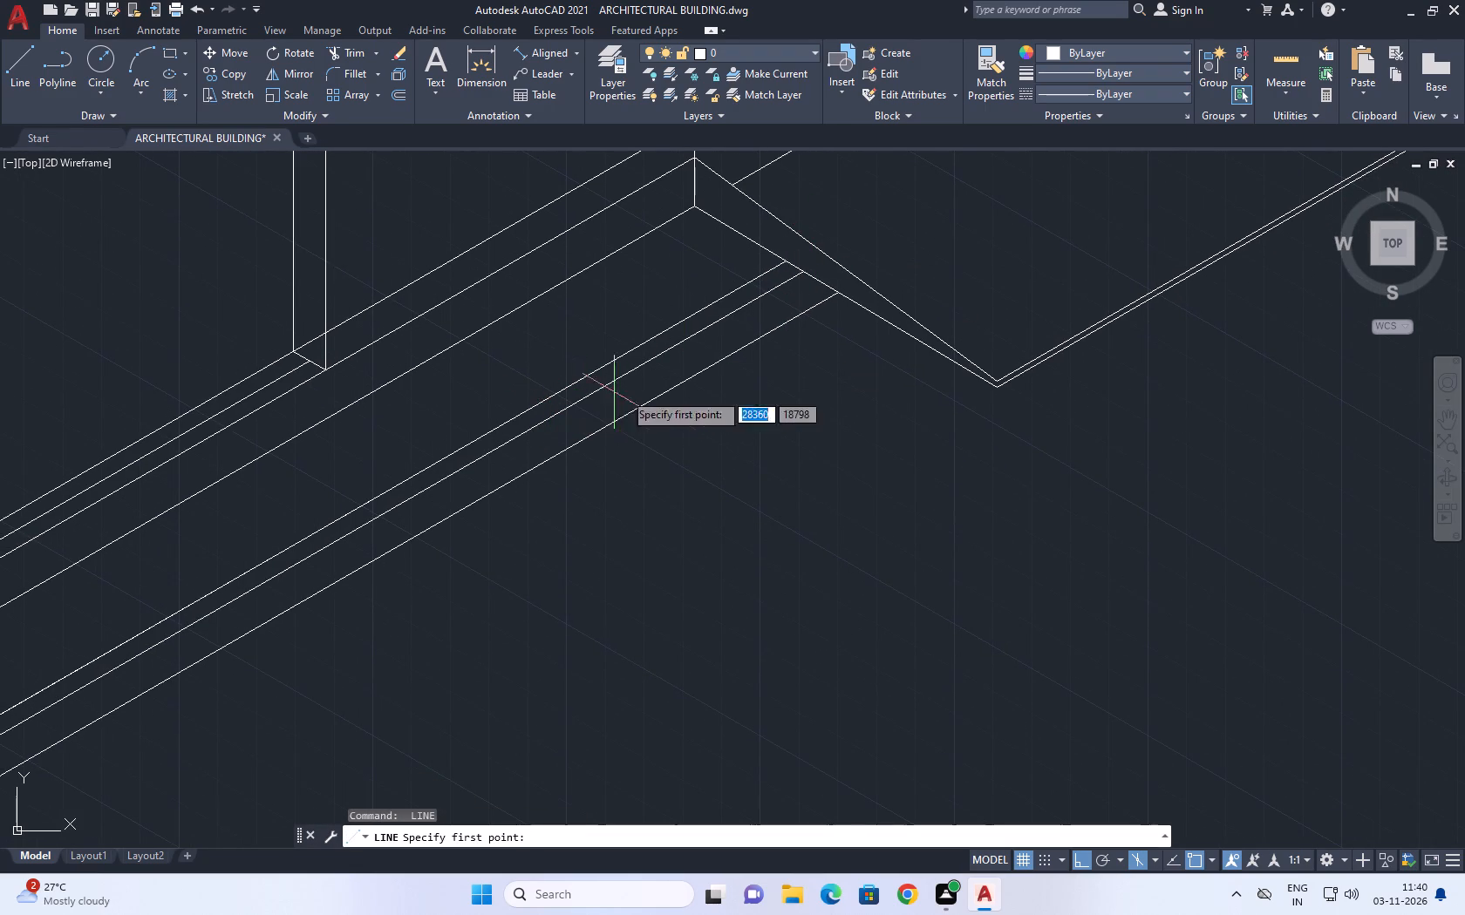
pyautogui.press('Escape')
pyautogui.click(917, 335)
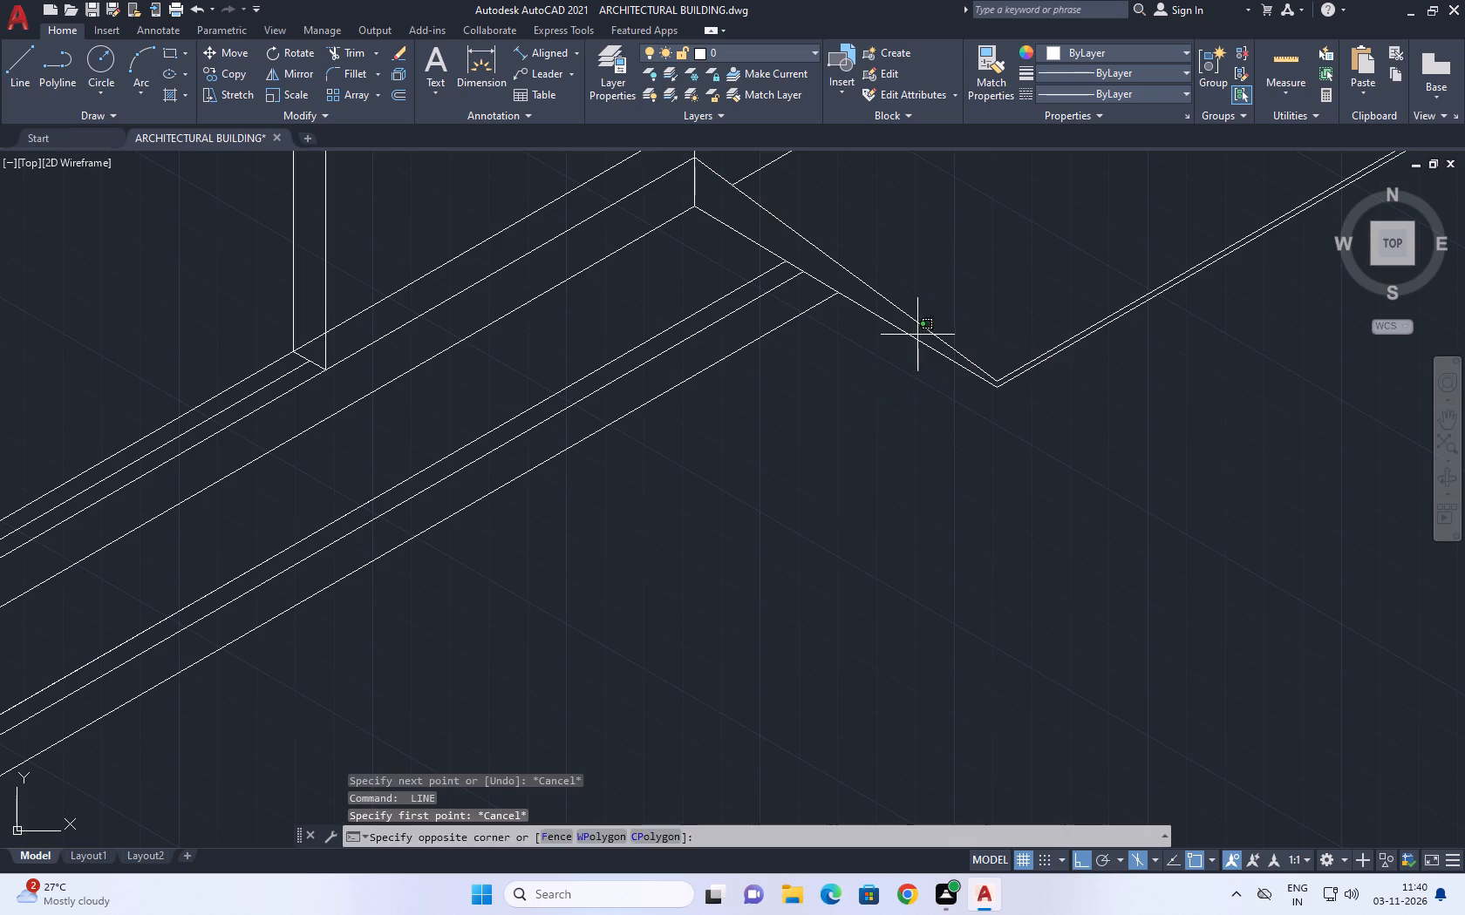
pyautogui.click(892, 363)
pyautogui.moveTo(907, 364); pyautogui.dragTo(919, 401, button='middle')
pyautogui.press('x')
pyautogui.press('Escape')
# Copy the ramp's lower side edge 1500 along the outer plinth, toward the front corner, in the top isoplane.
pyautogui.click(925, 372)
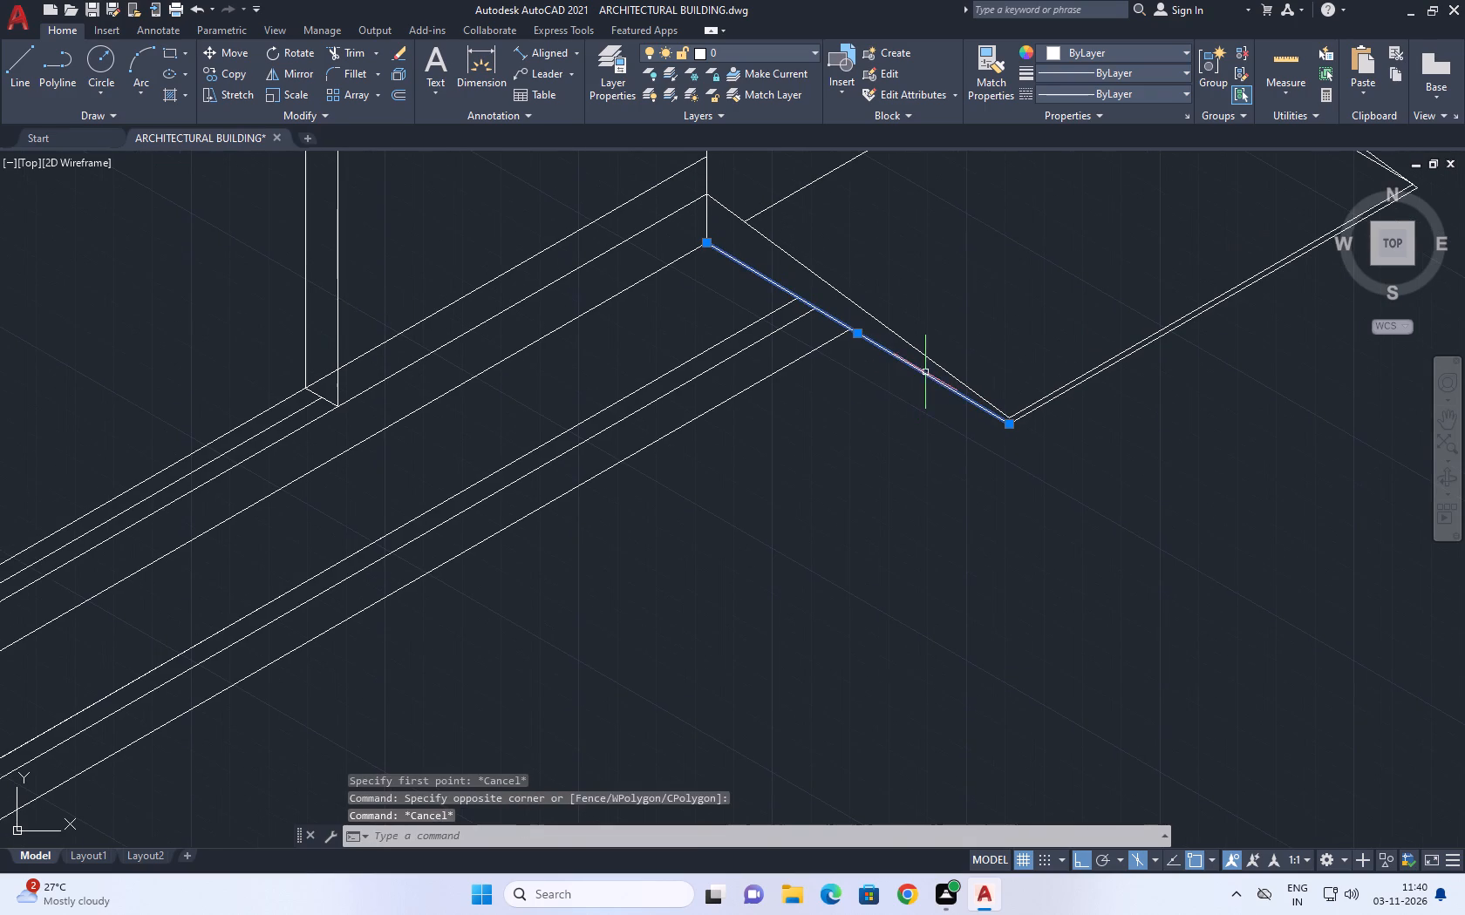
pyautogui.press('c')
pyautogui.press('o')
pyautogui.press('space')
pyautogui.click(913, 389)
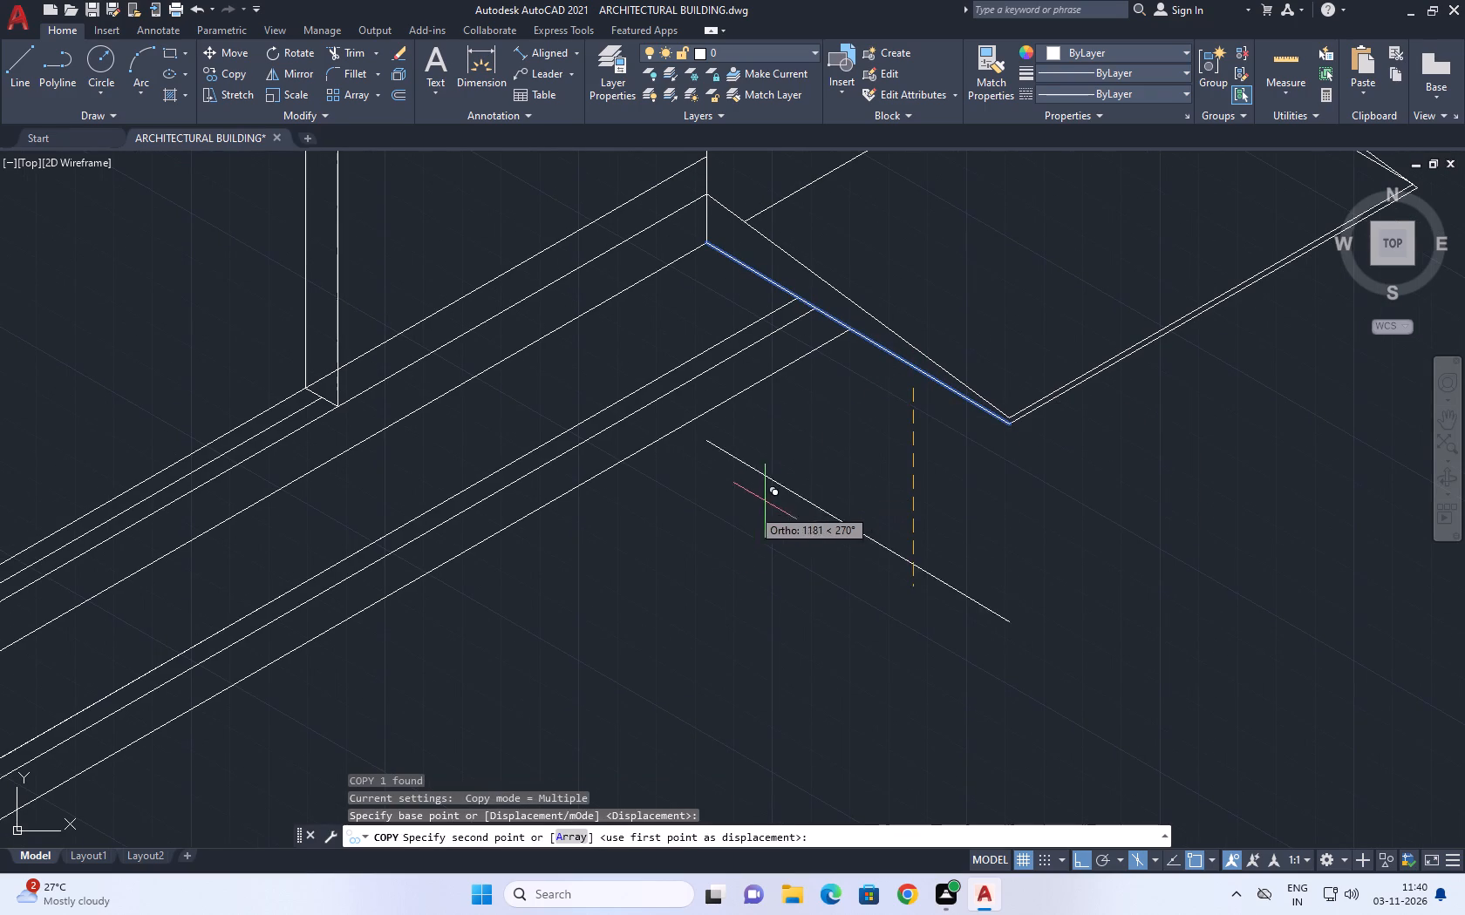
pyautogui.press('F5')
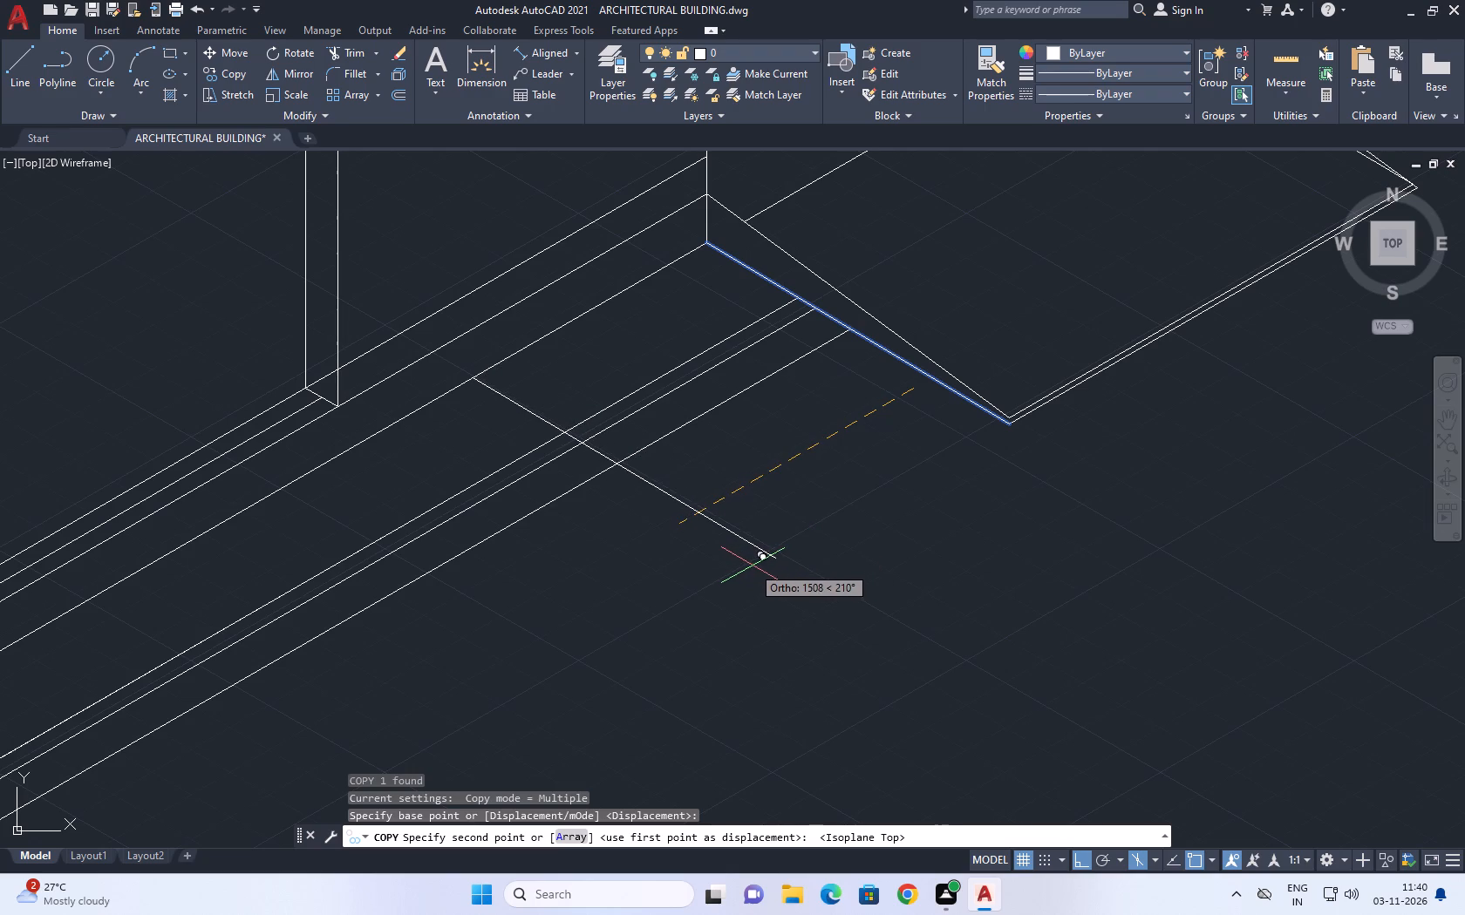
pyautogui.press('1')
pyautogui.press('5')
pyautogui.press('0')
pyautogui.press('0')
pyautogui.press('Return')
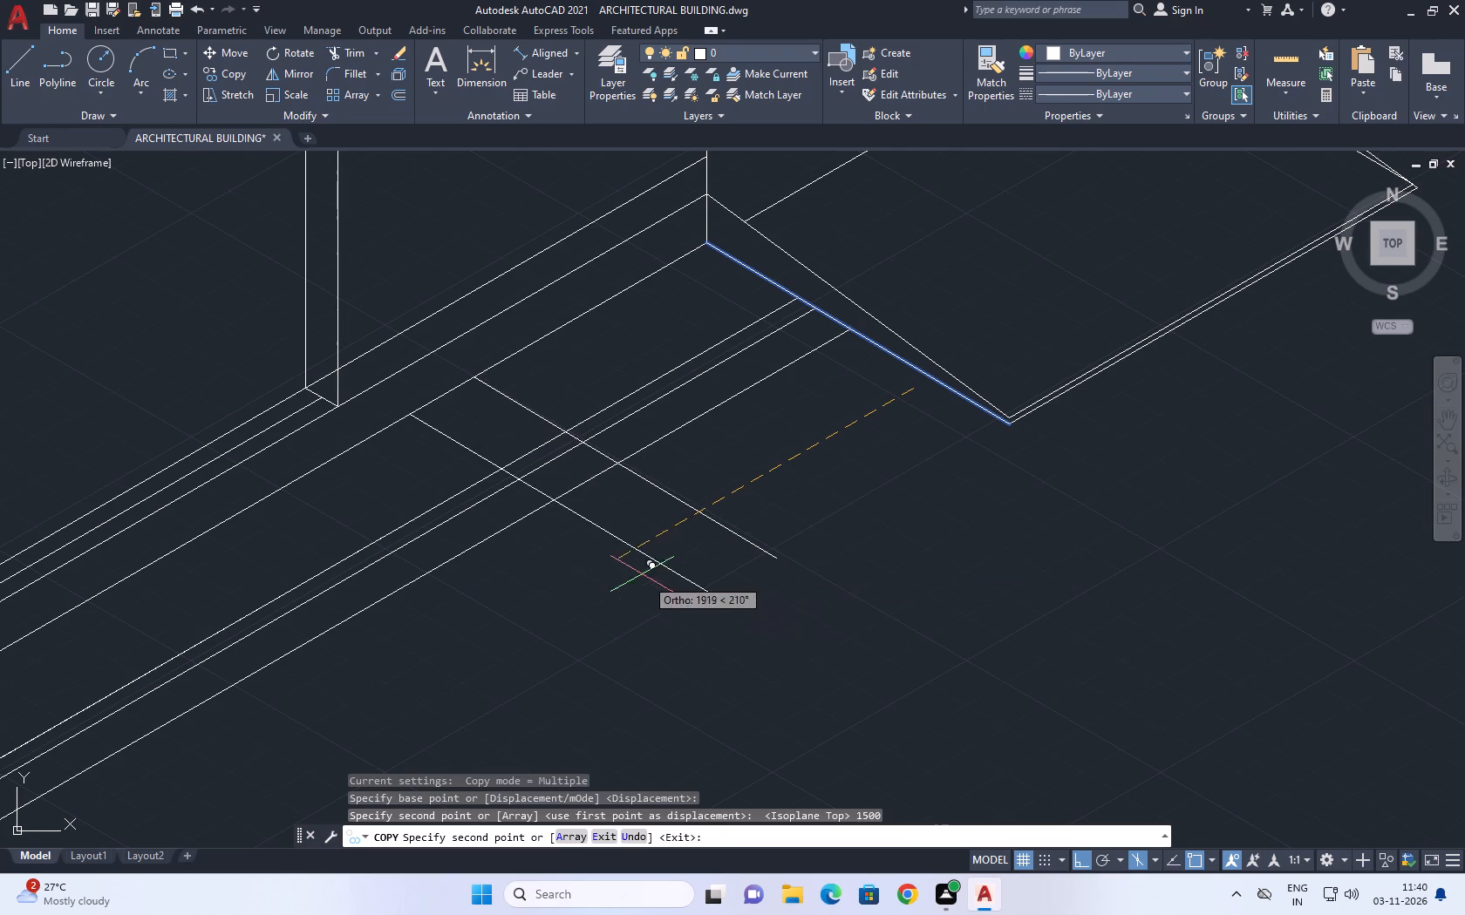
pyautogui.press('Escape')
# Trim the copied ramp edge's inner end back to the outermost line of the outer plinth.
pyautogui.press('t')
pyautogui.press('r')
pyautogui.press('space')
pyautogui.click(535, 401)
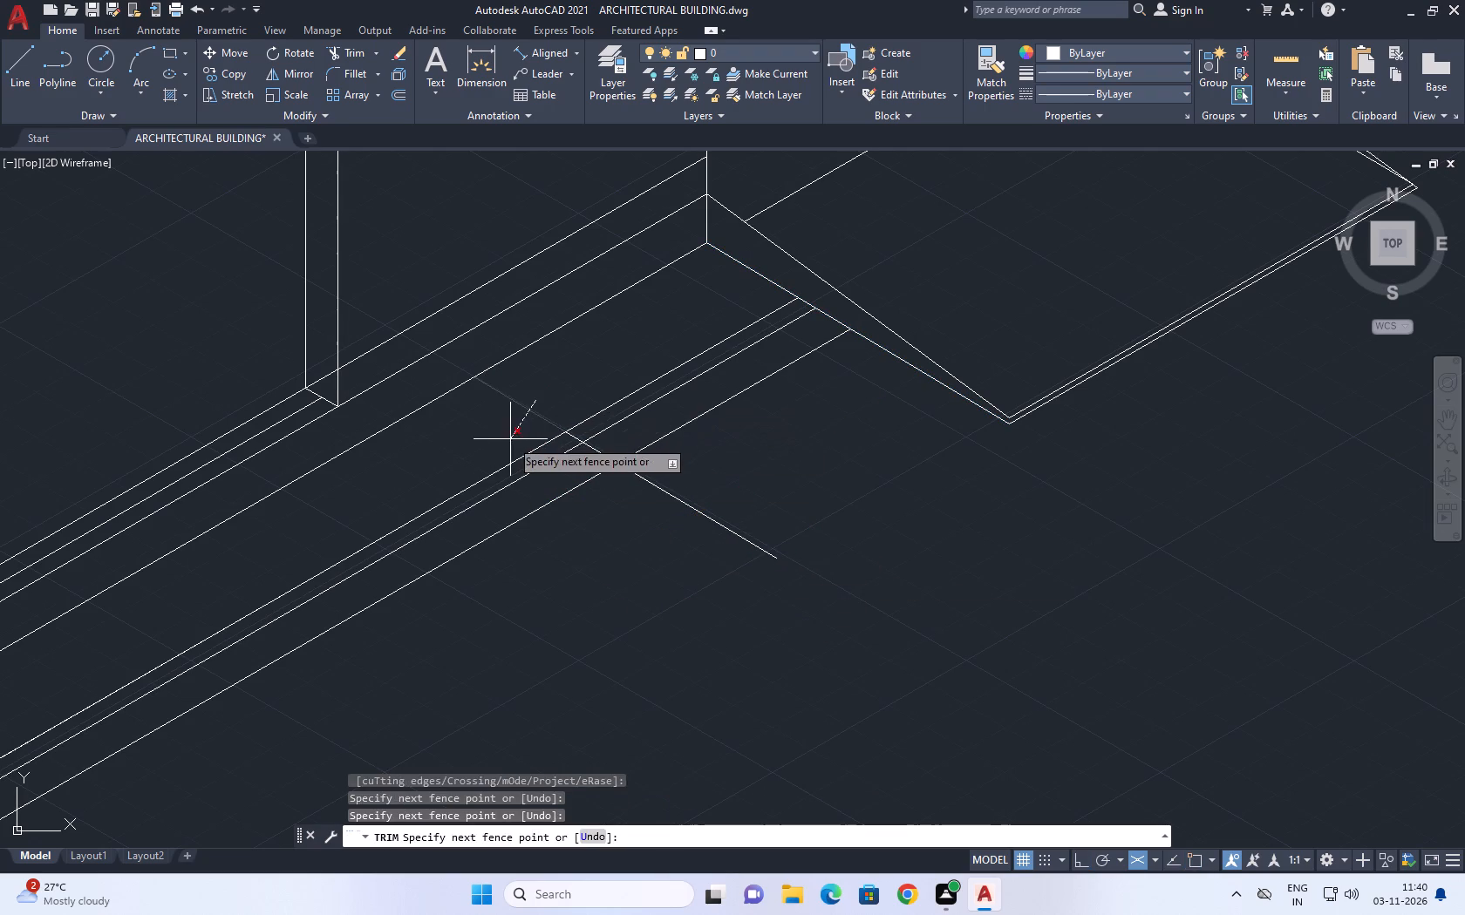
pyautogui.click(510, 439)
pyautogui.scroll(1, 575, 437)
pyautogui.click(573, 440)
pyautogui.moveTo(663, 452); pyautogui.dragTo(810, 343, button='middle')
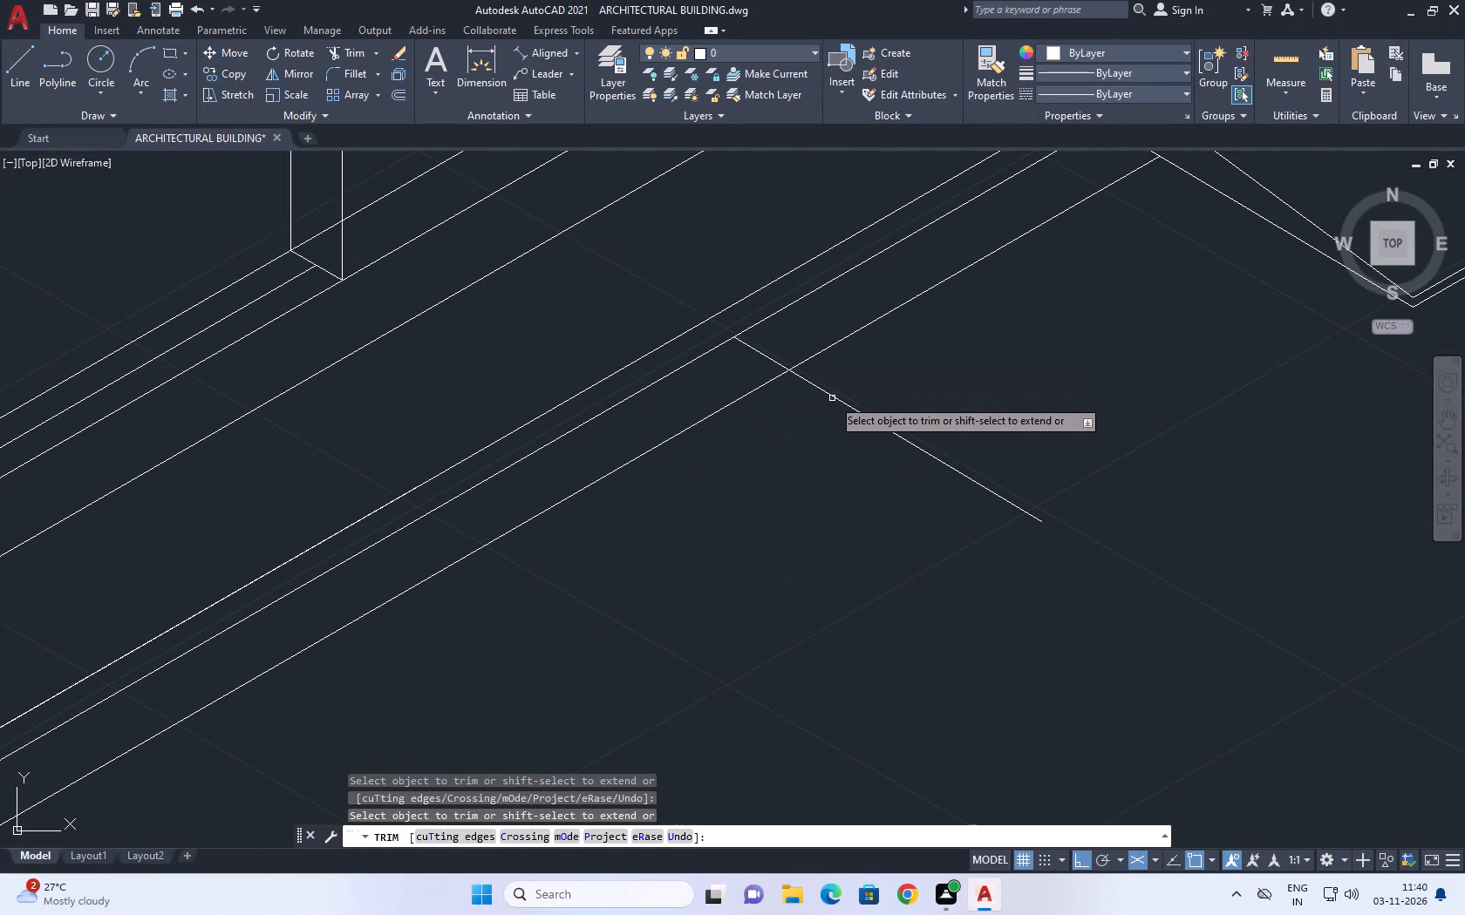
pyautogui.click(767, 352)
pyautogui.click(725, 378)
pyautogui.scroll(-1, 825, 367)
pyautogui.press('Escape')
# Extend the copied edge's inner end across the outer plinth lines to the innermost one.
pyautogui.moveTo(869, 429); pyautogui.dragTo(895, 458, button='middle')
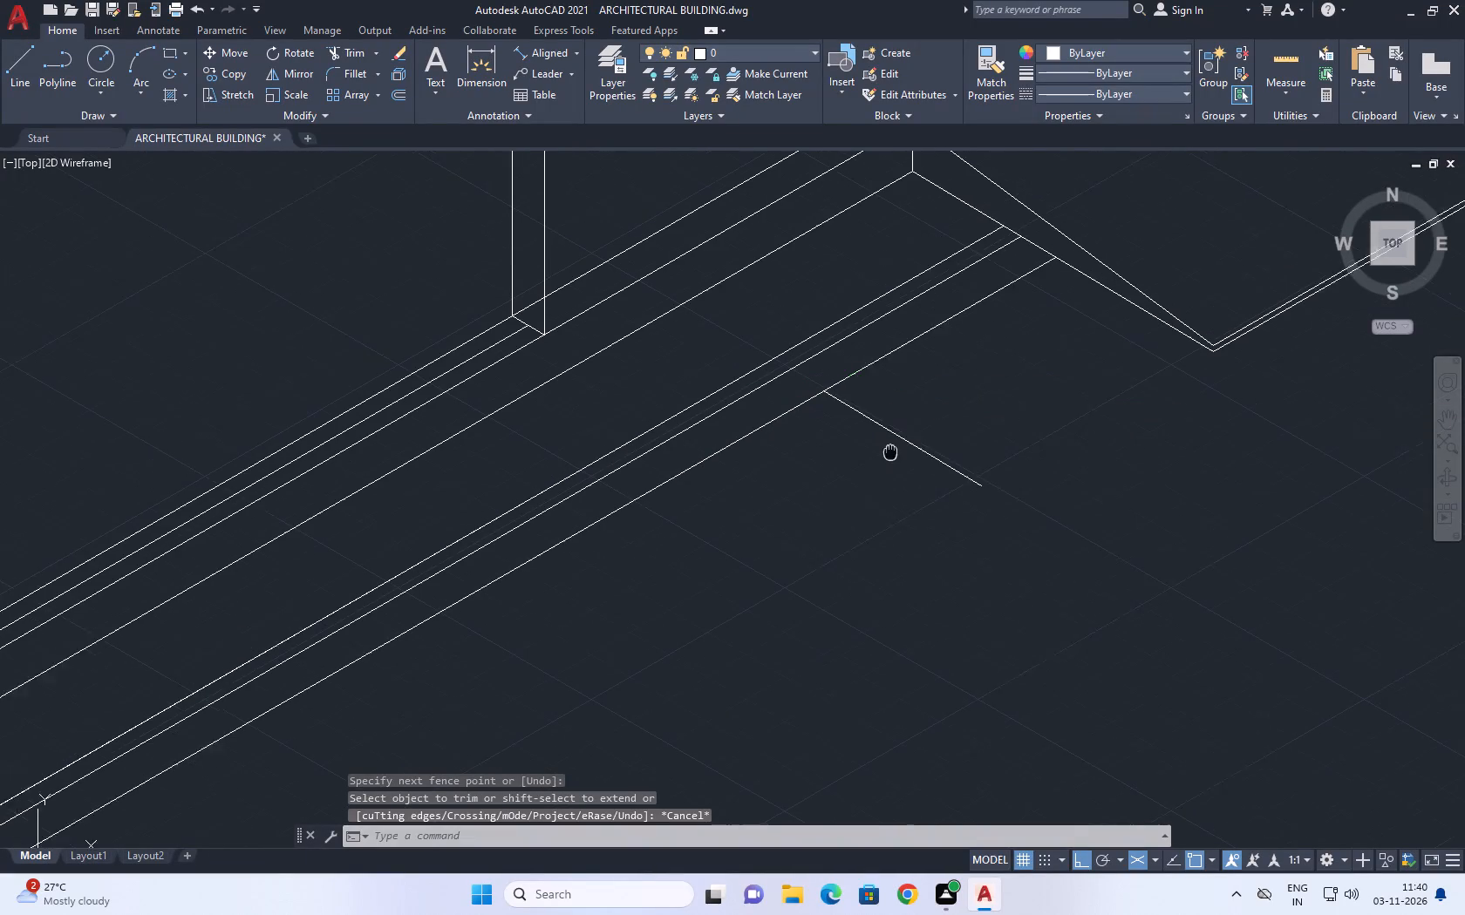
pyautogui.moveTo(895, 458); pyautogui.dragTo(896, 462, button='middle')
pyautogui.write('ex')
pyautogui.press('space')
pyautogui.click(912, 442)
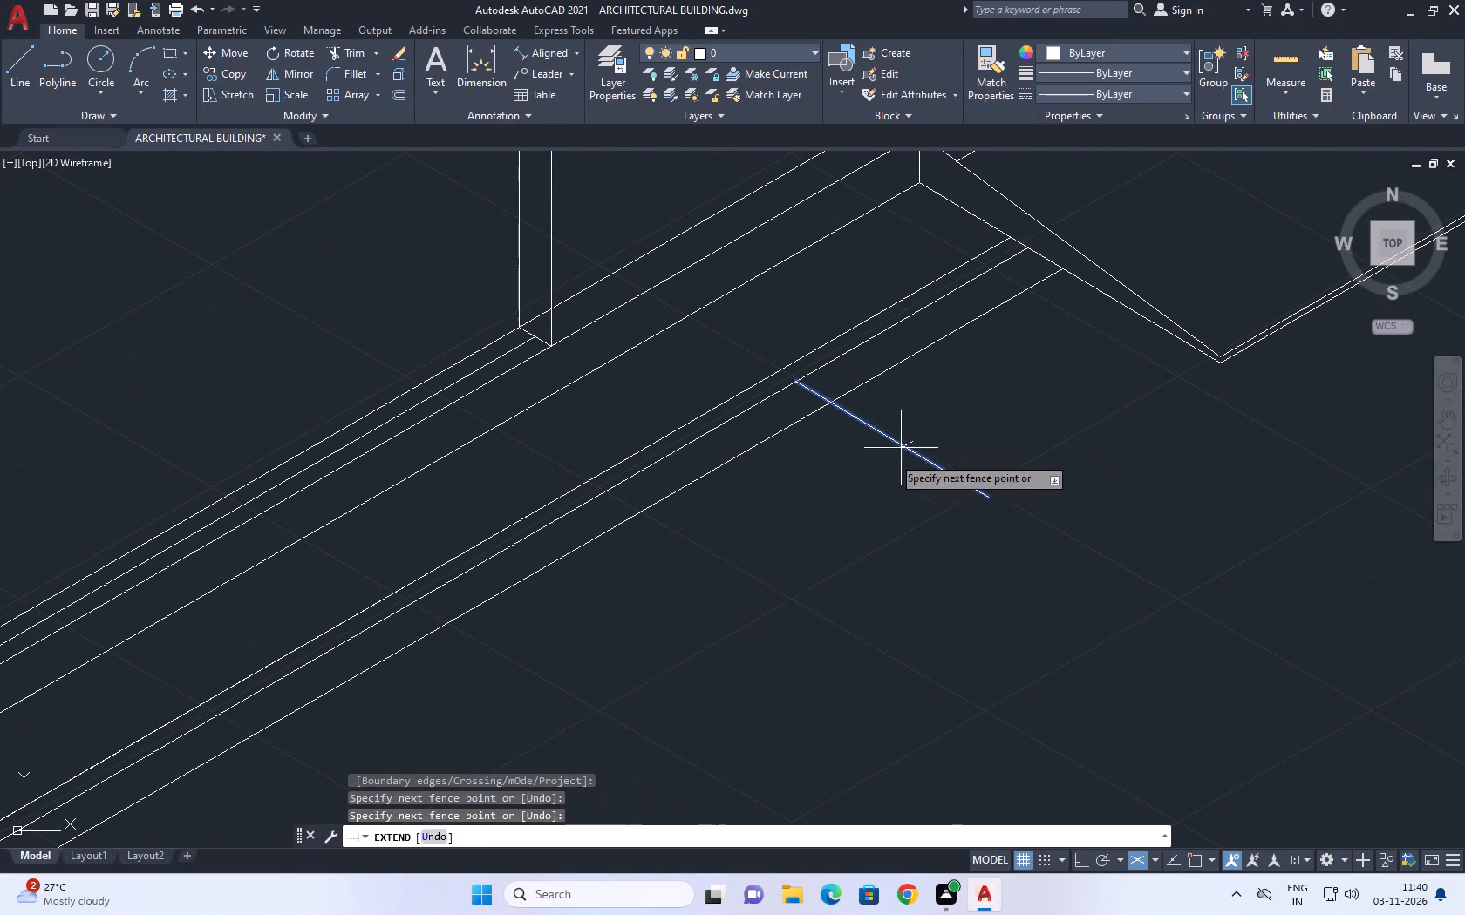
pyautogui.click(850, 476)
pyautogui.click(870, 455)
pyautogui.click(876, 425)
pyautogui.press('Escape')
# Copy the extended edge 114.3 straight down in the right isoplane.
pyautogui.click(945, 448)
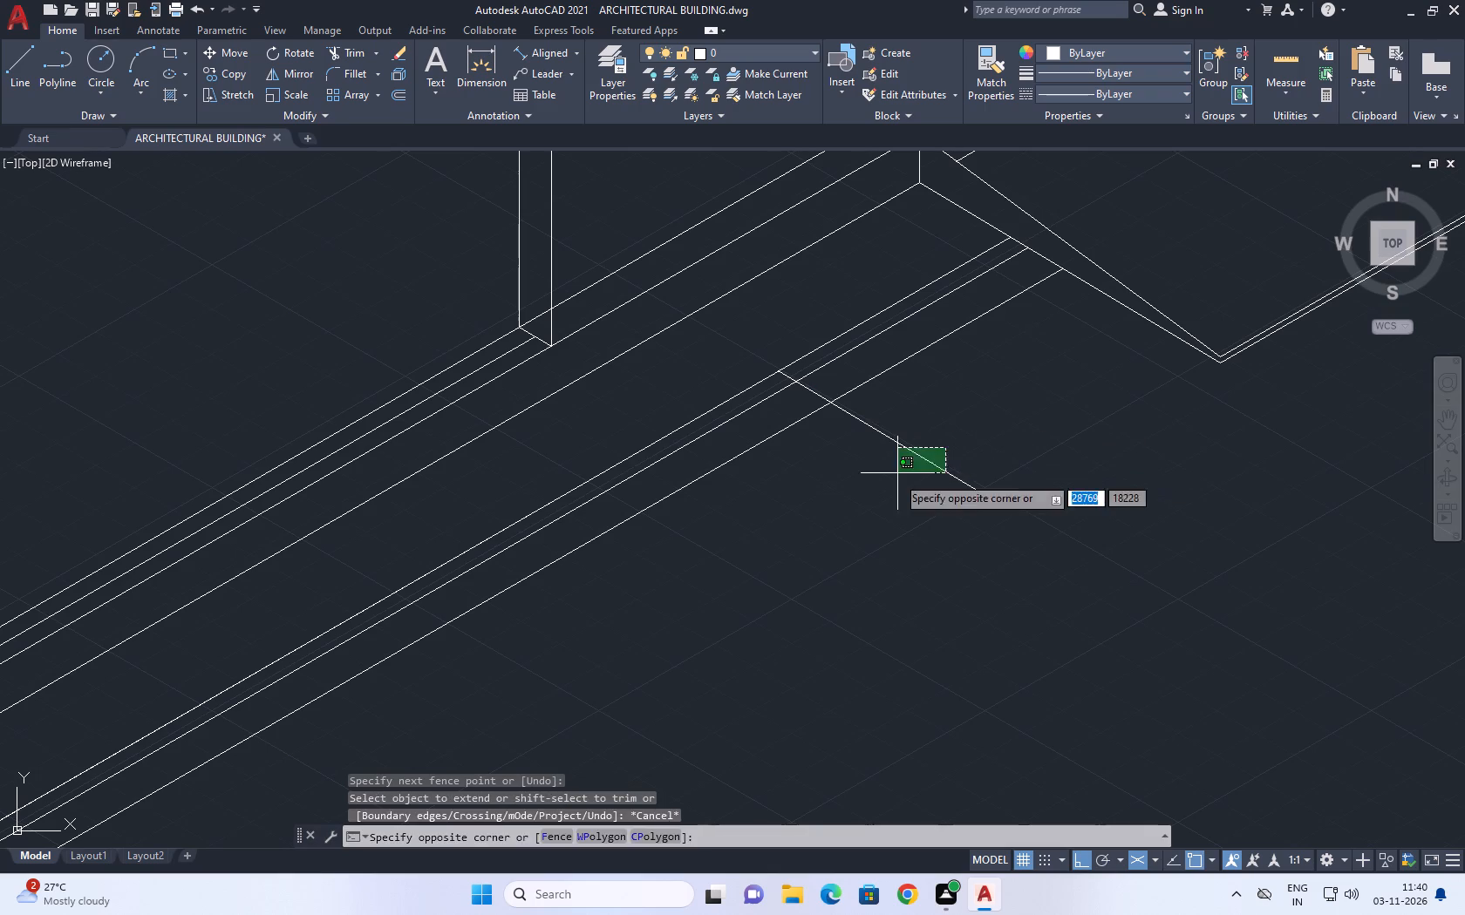
pyautogui.click(896, 481)
pyautogui.moveTo(965, 489); pyautogui.dragTo(938, 388, button='middle')
pyautogui.write('co')
pyautogui.press('space')
pyautogui.scroll(1, 747, 279)
pyautogui.click(754, 268)
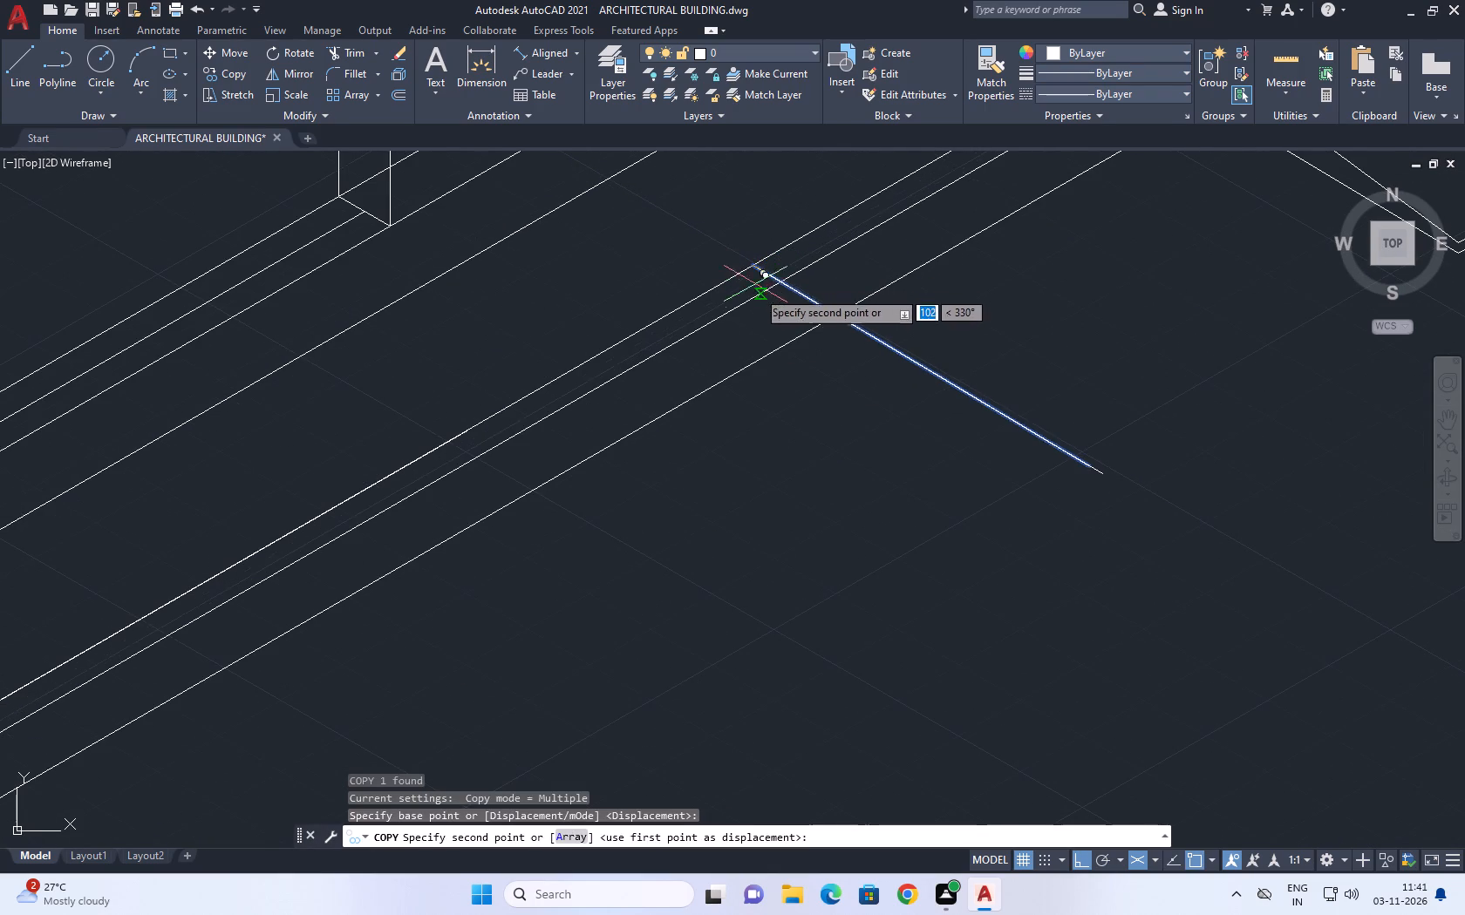
pyautogui.press('F5')
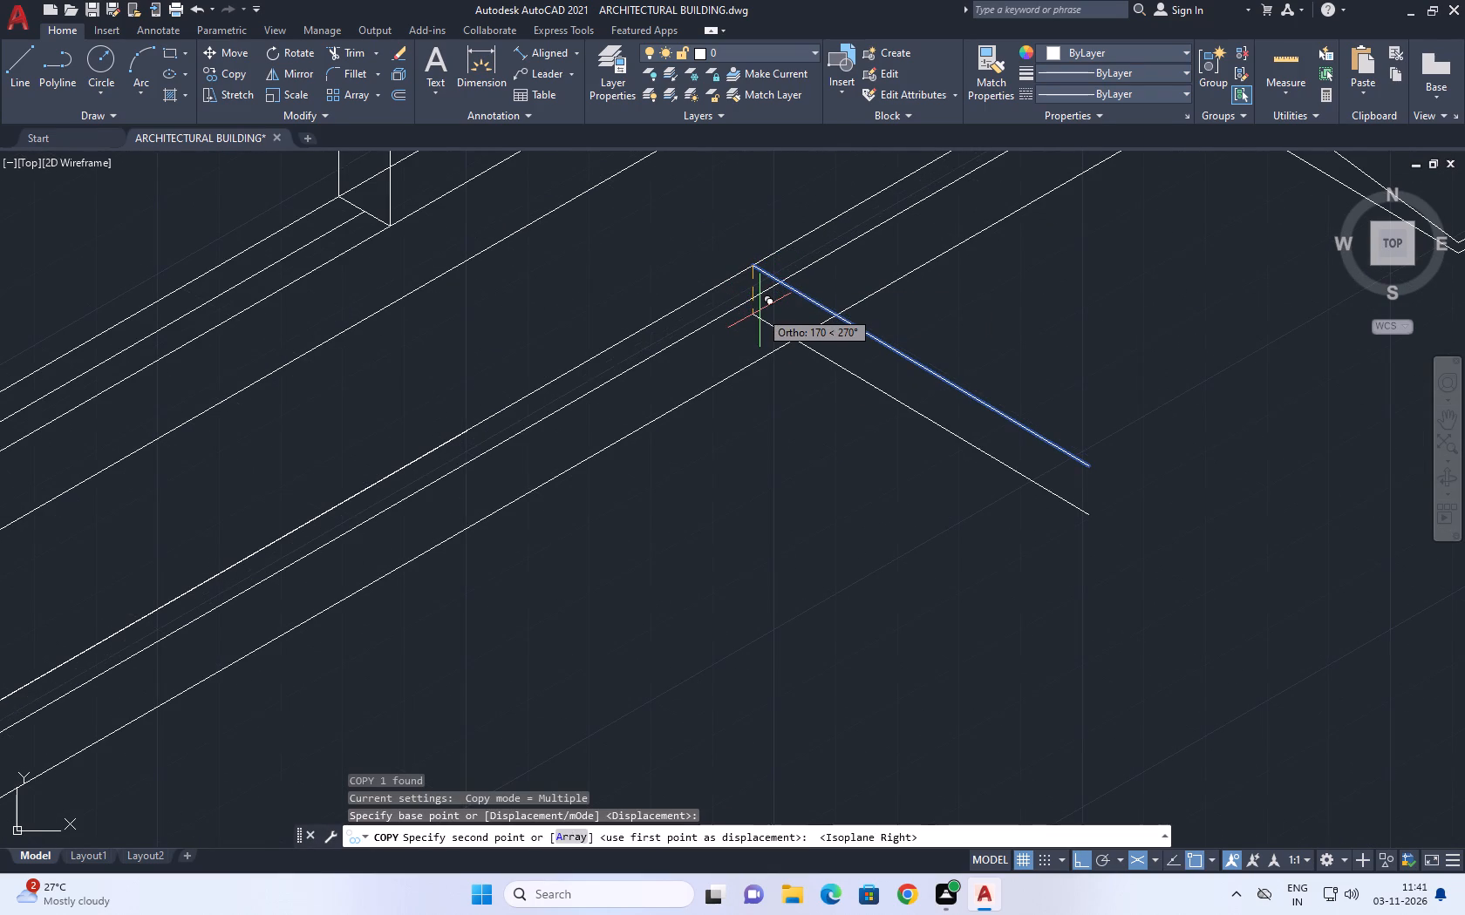
pyautogui.press('1')
pyautogui.press('1')
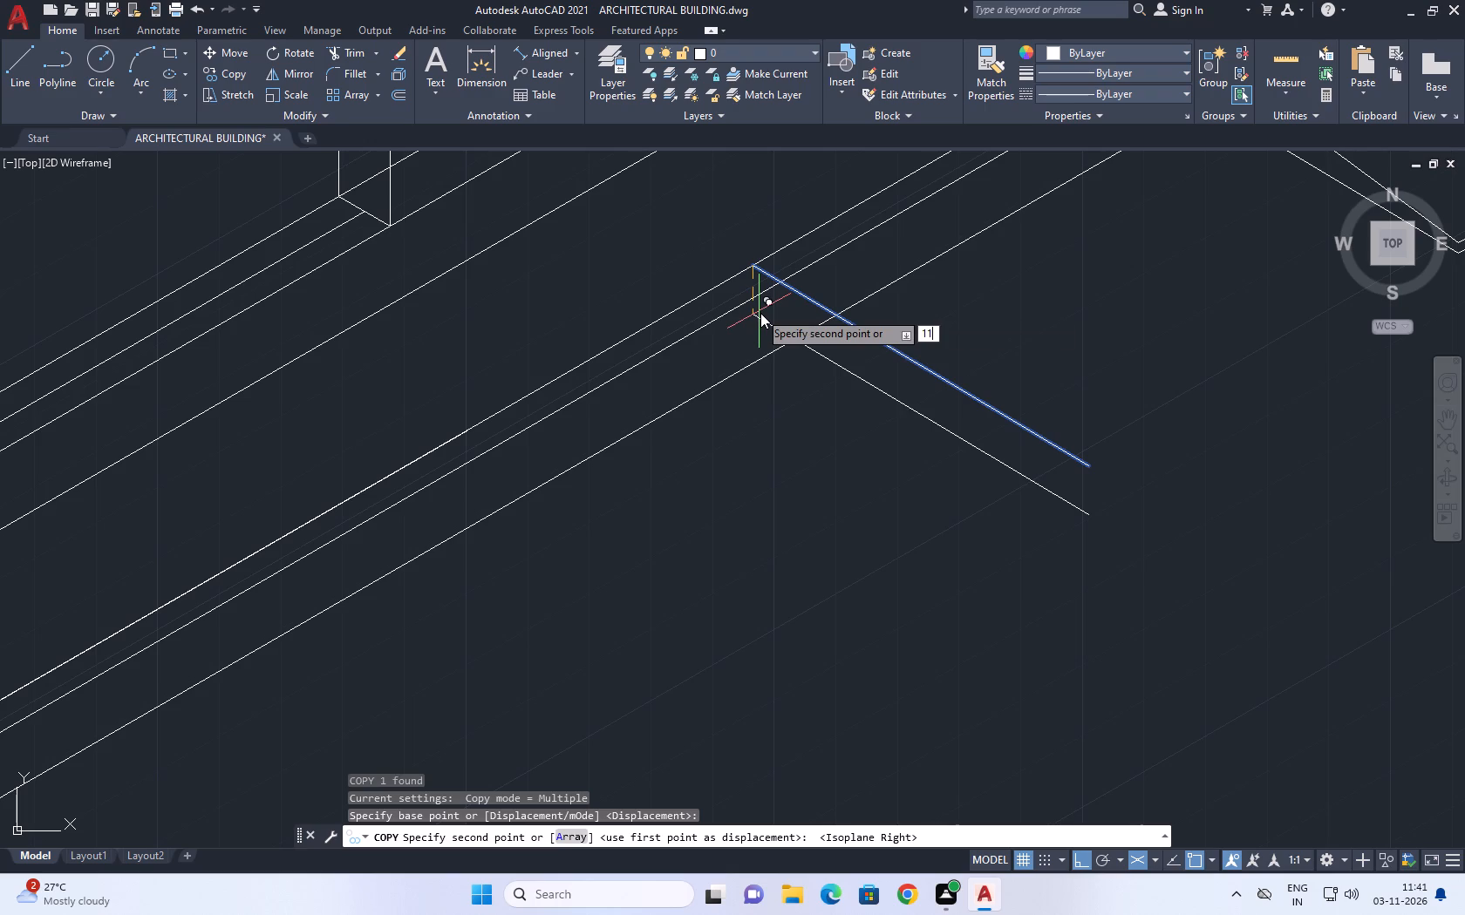
pyautogui.press('8')
pyautogui.press('.')
pyautogui.press('BackSpace')
pyautogui.press('BackSpace')
pyautogui.write('4.3')
pyautogui.press('Return')
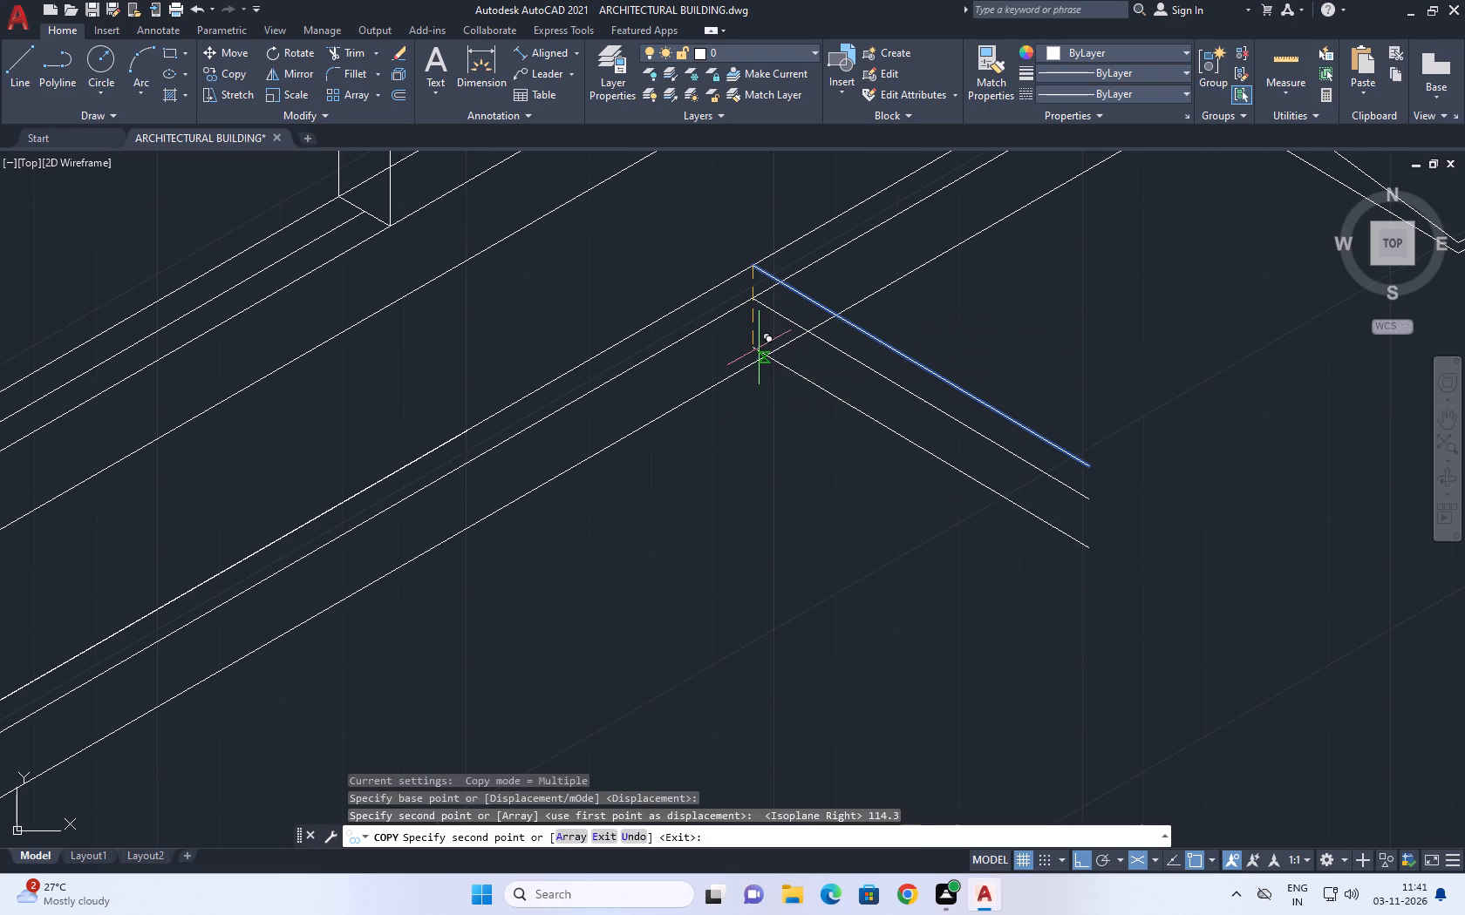
pyautogui.press('Escape')
# Copy the new lower edge another 228.6 straight down.
pyautogui.click(869, 376)
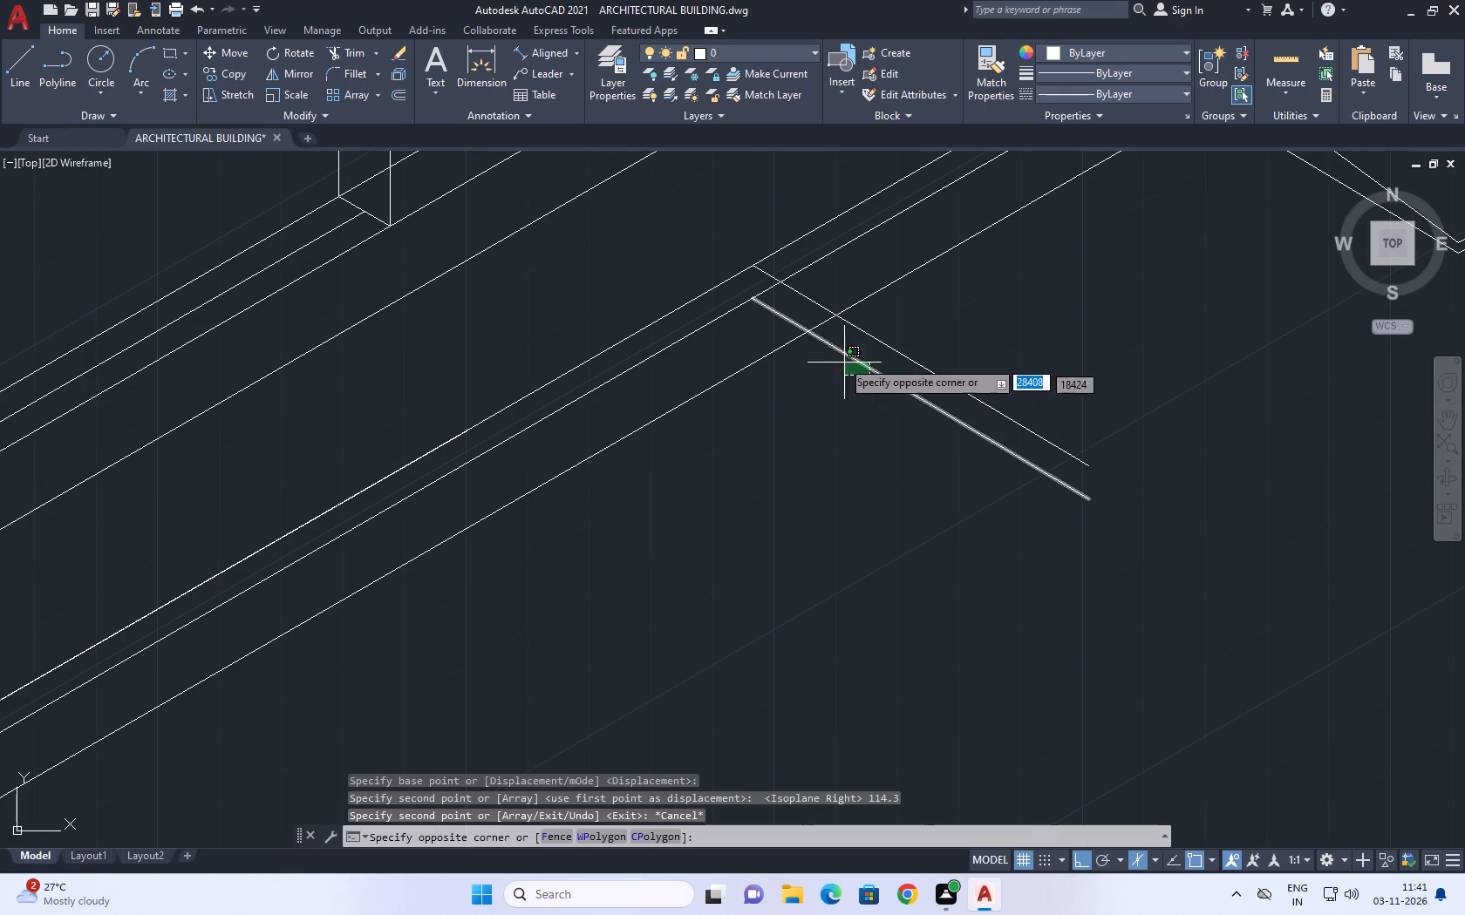
pyautogui.click(804, 348)
pyautogui.press('c')
pyautogui.write('o')
pyautogui.press('space')
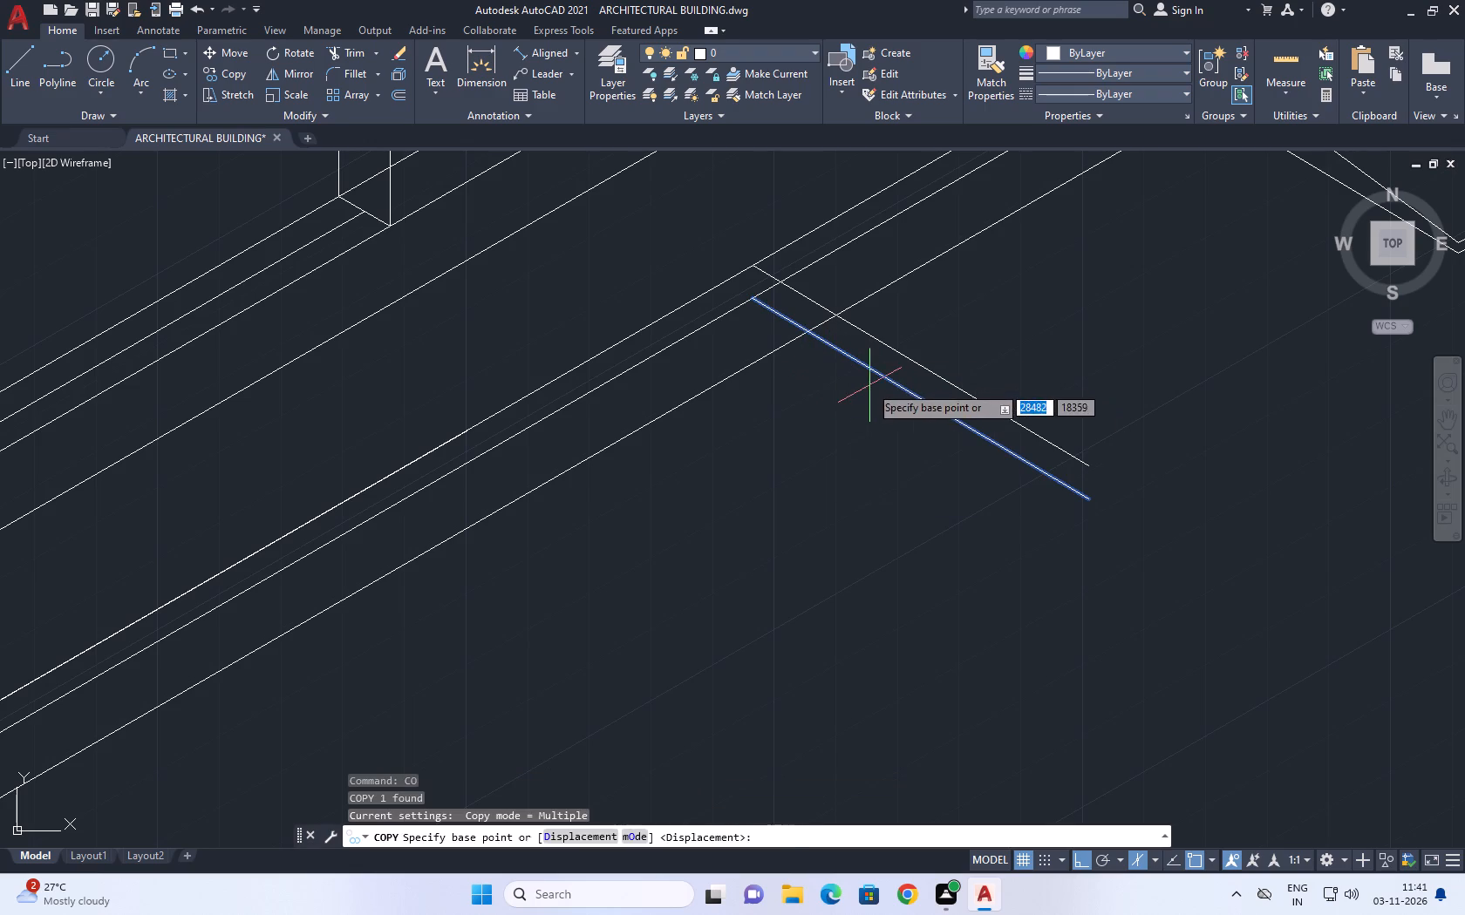
pyautogui.click(869, 385)
pyautogui.press('2')
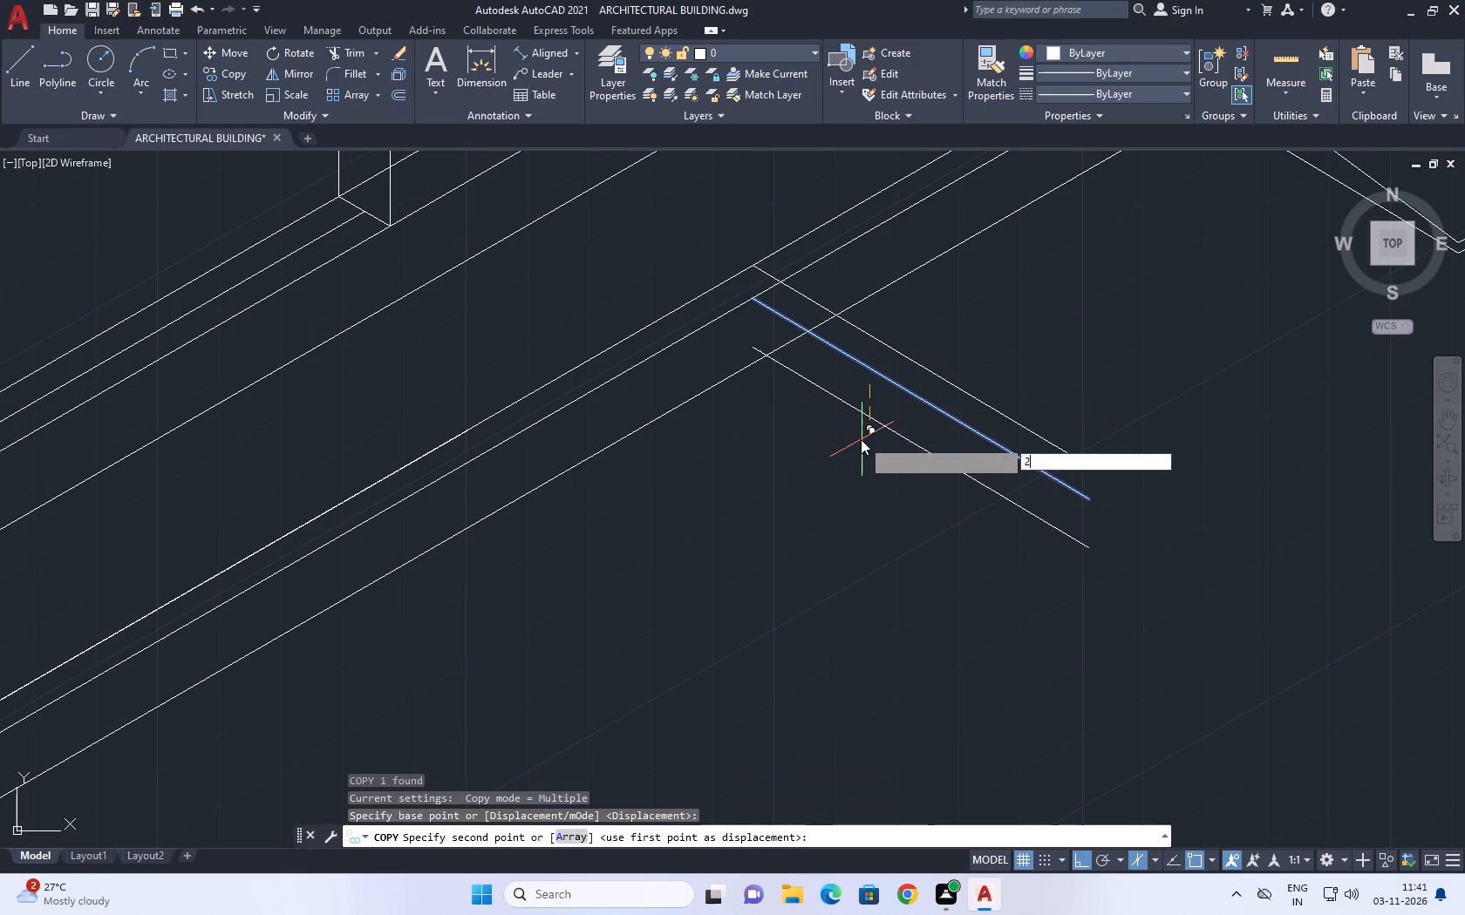
pyautogui.press('2')
pyautogui.press('8')
pyautogui.write('.6')
pyautogui.press('Return')
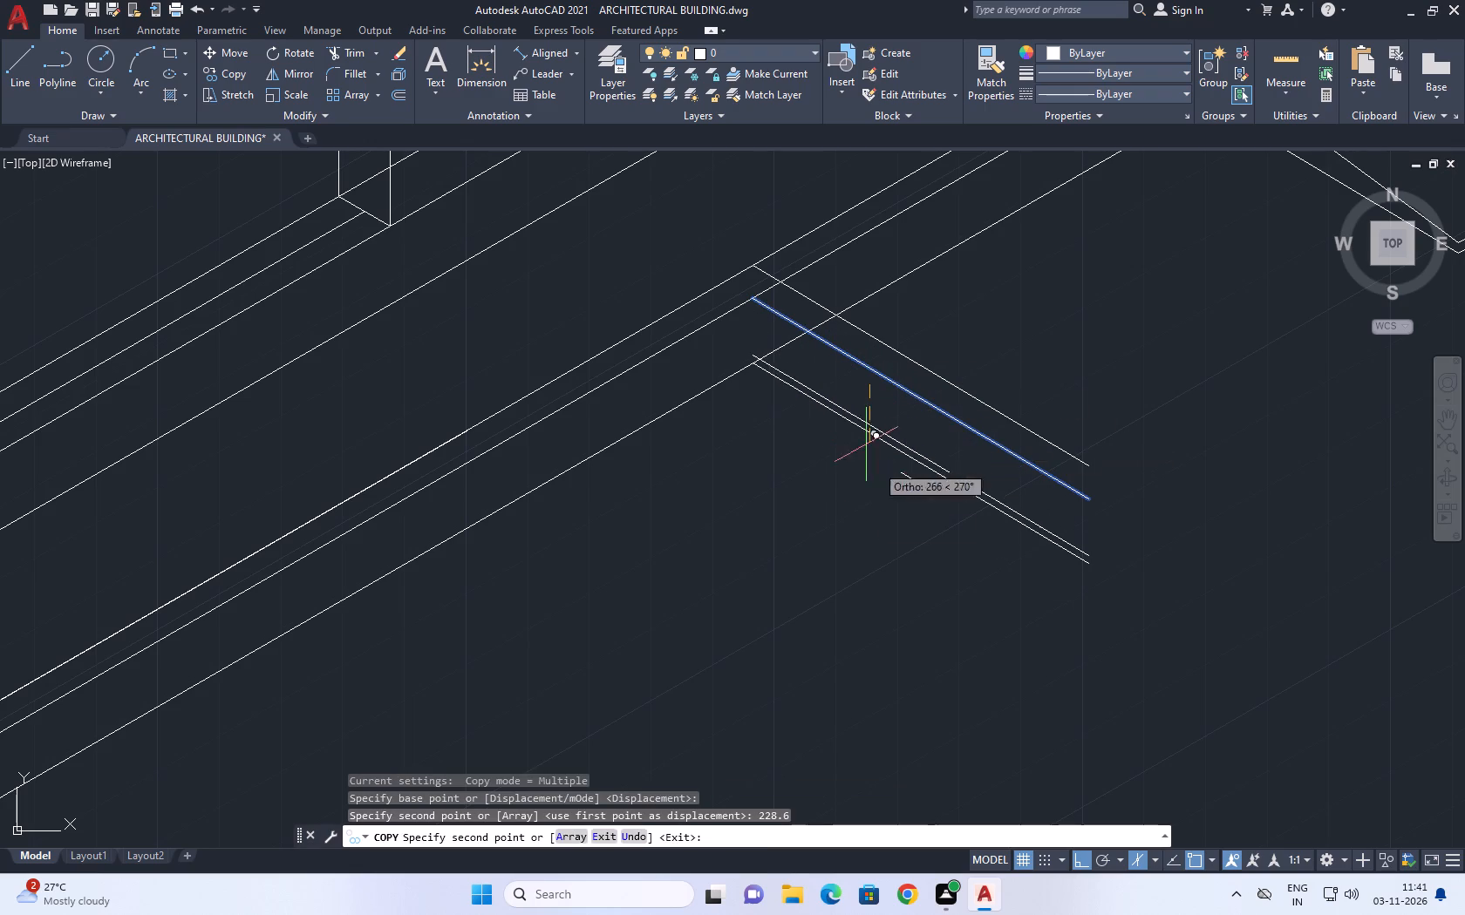
pyautogui.press('Escape')
# Draw a vertical line from the lowest copied edge's inner end up past the top edge's inner end.
pyautogui.moveTo(730, 297); pyautogui.dragTo(753, 361, button='middle')
pyautogui.scroll(1, 751, 360)
pyautogui.press('l')
pyautogui.press('space')
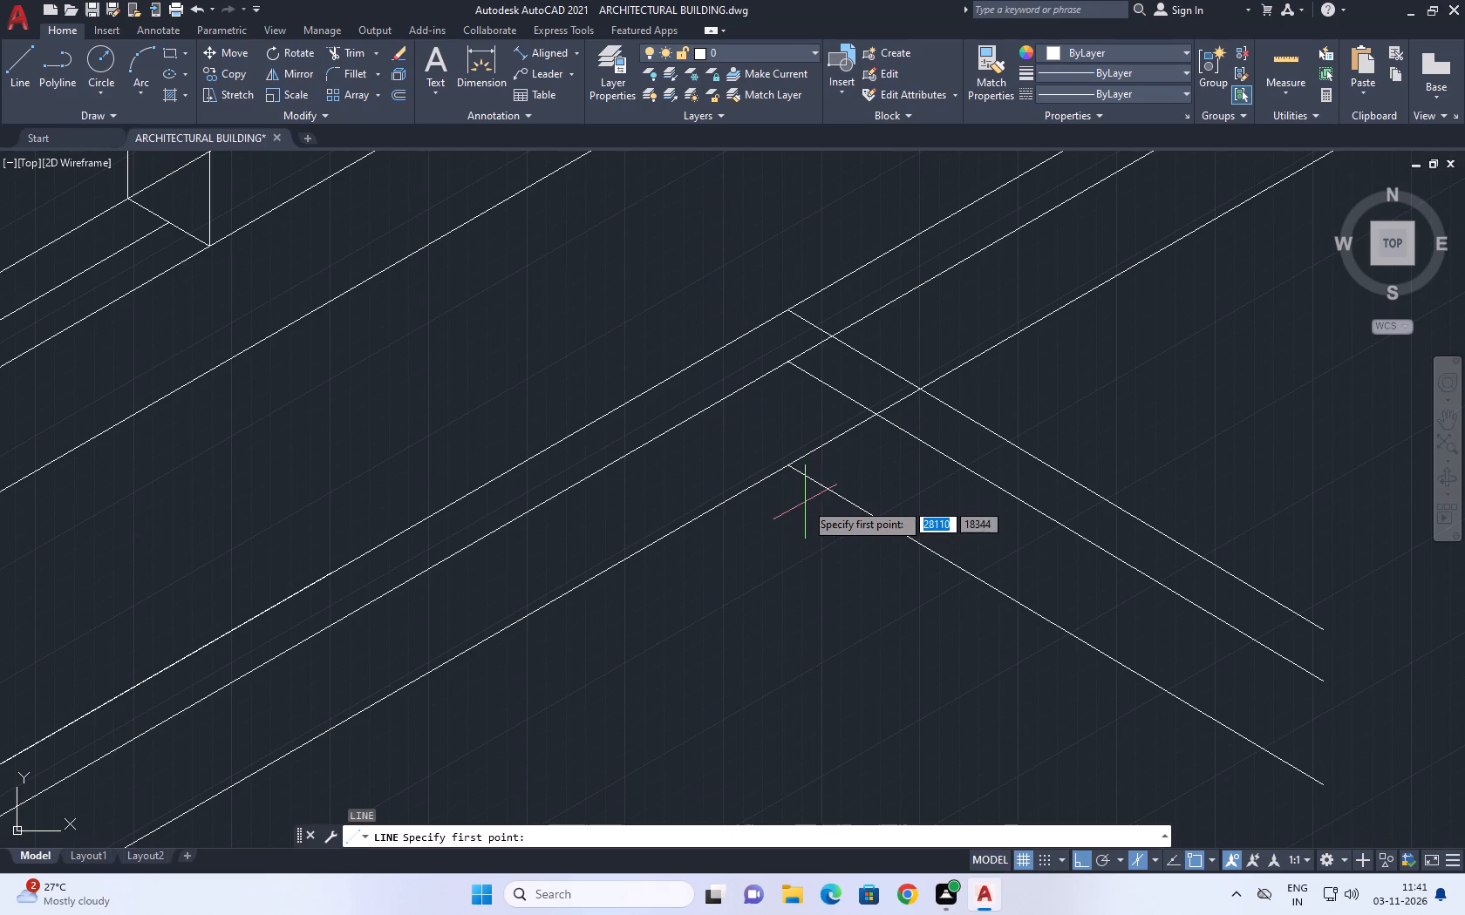
pyautogui.click(791, 469)
pyautogui.click(787, 221)
pyautogui.press('Escape')
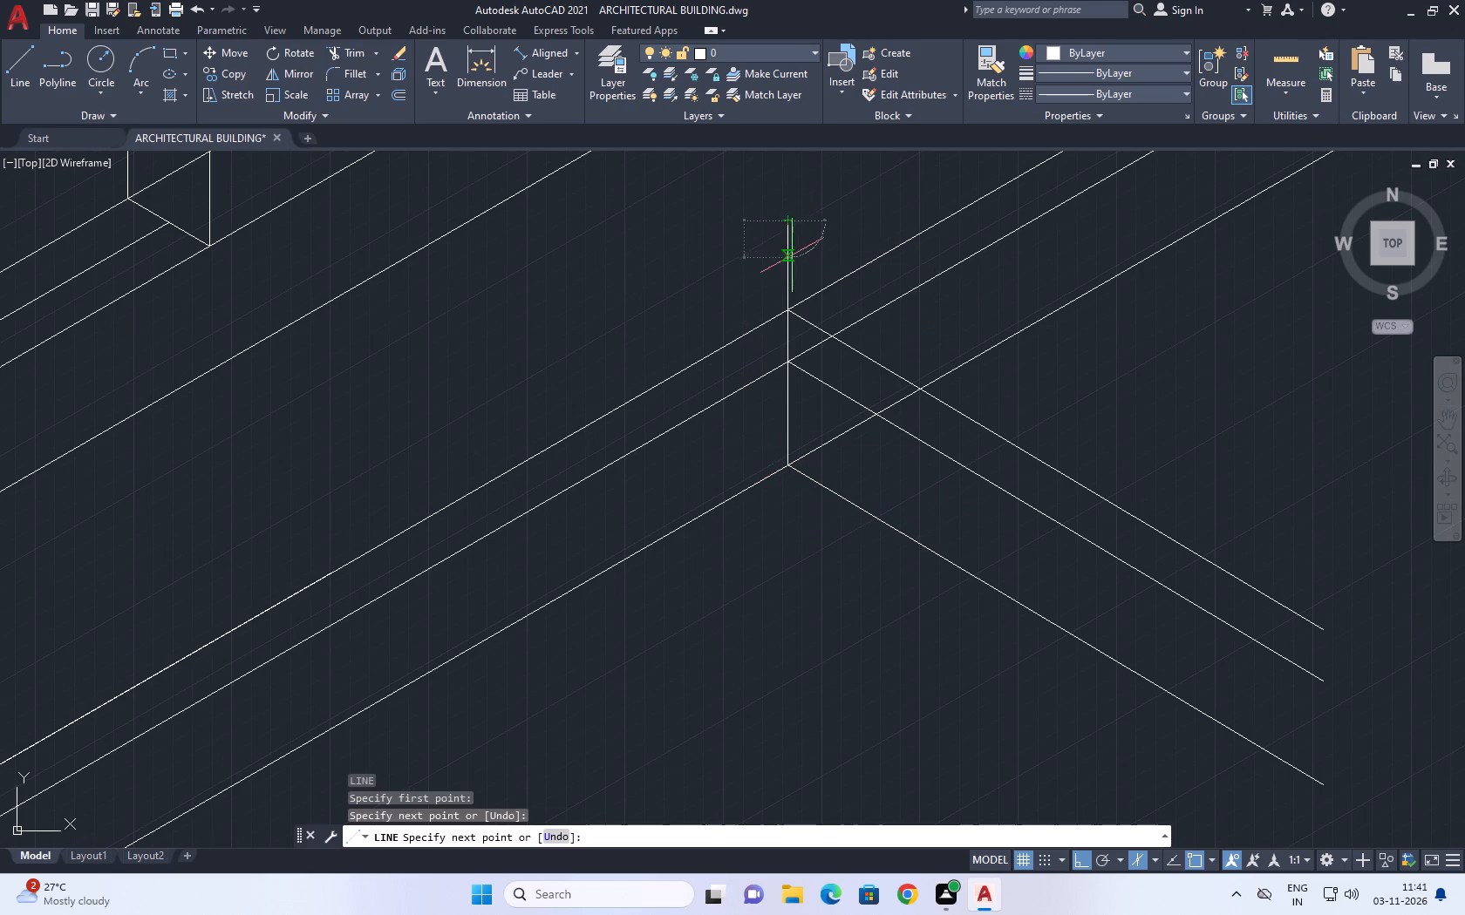
# Trim the outer plinth lines on the front-corner side of the vertical line, plus its stub above the top edge.
pyautogui.moveTo(794, 261); pyautogui.dragTo(857, 356, button='middle')
pyautogui.press('t')
pyautogui.write('r')
pyautogui.press('space')
pyautogui.click(780, 368)
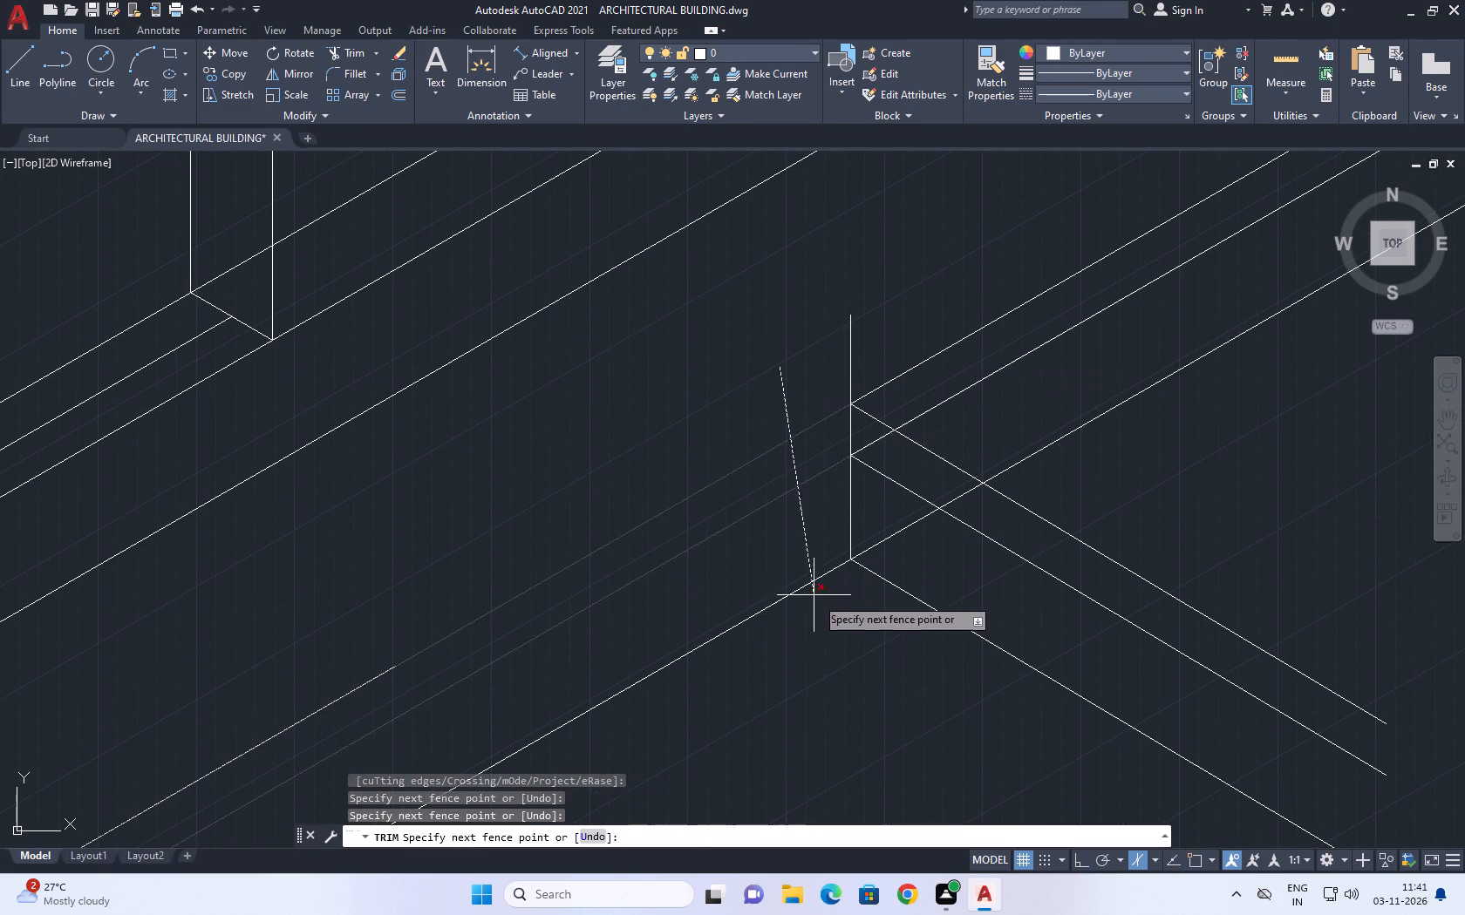
pyautogui.moveTo(823, 636); pyautogui.dragTo(826, 652)
pyautogui.click(878, 343)
pyautogui.click(807, 342)
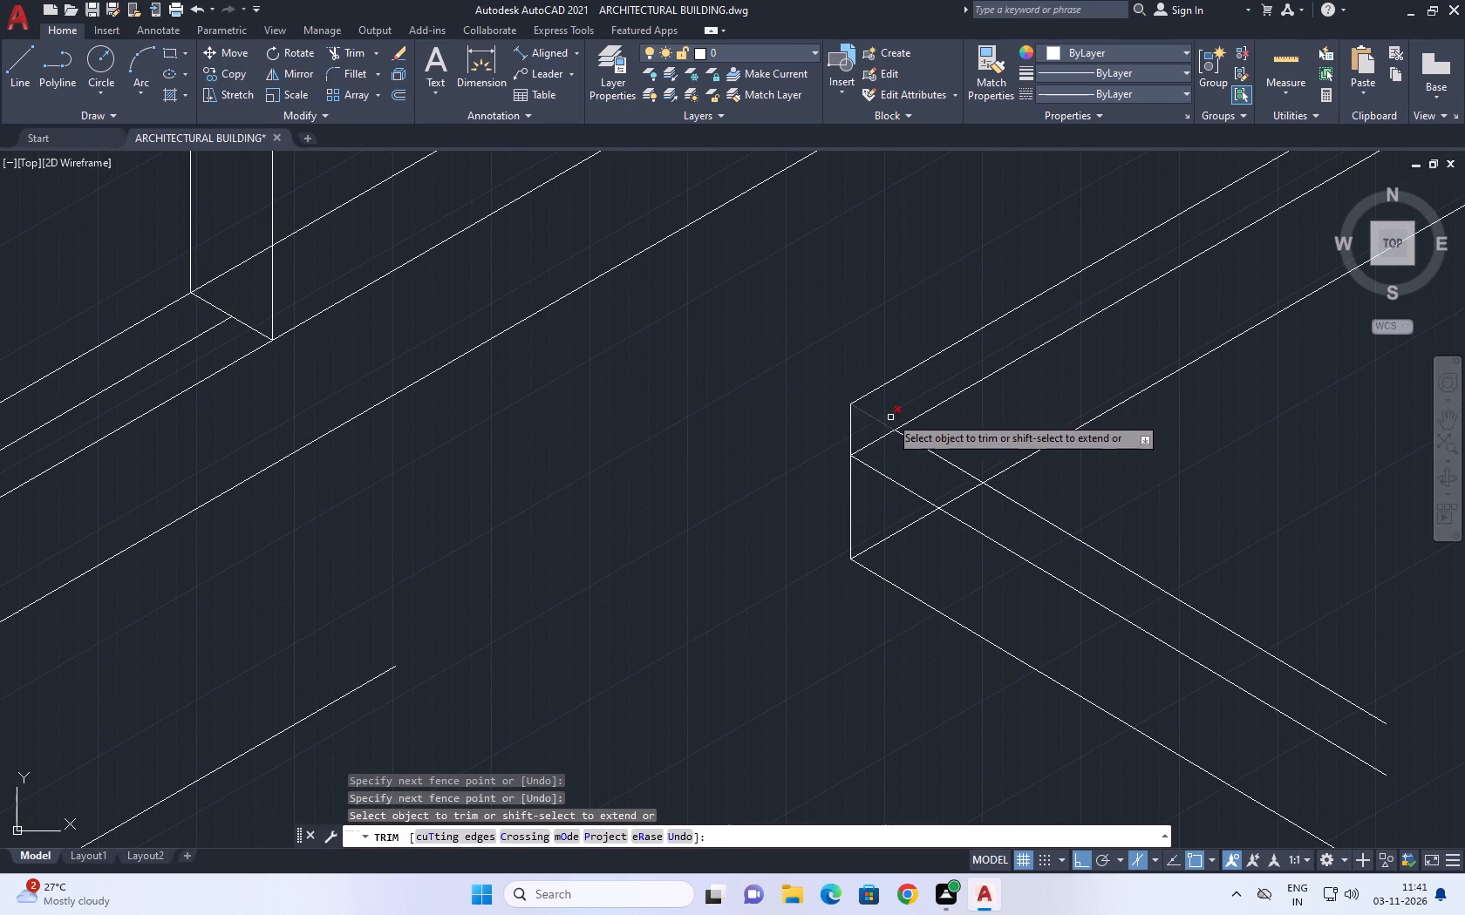
pyautogui.press('Escape')
# Stretch the vertical line's top end down to the inner end of the middle copied edge.
pyautogui.scroll(1, 847, 429)
pyautogui.moveTo(889, 405); pyautogui.dragTo(880, 422, button='middle')
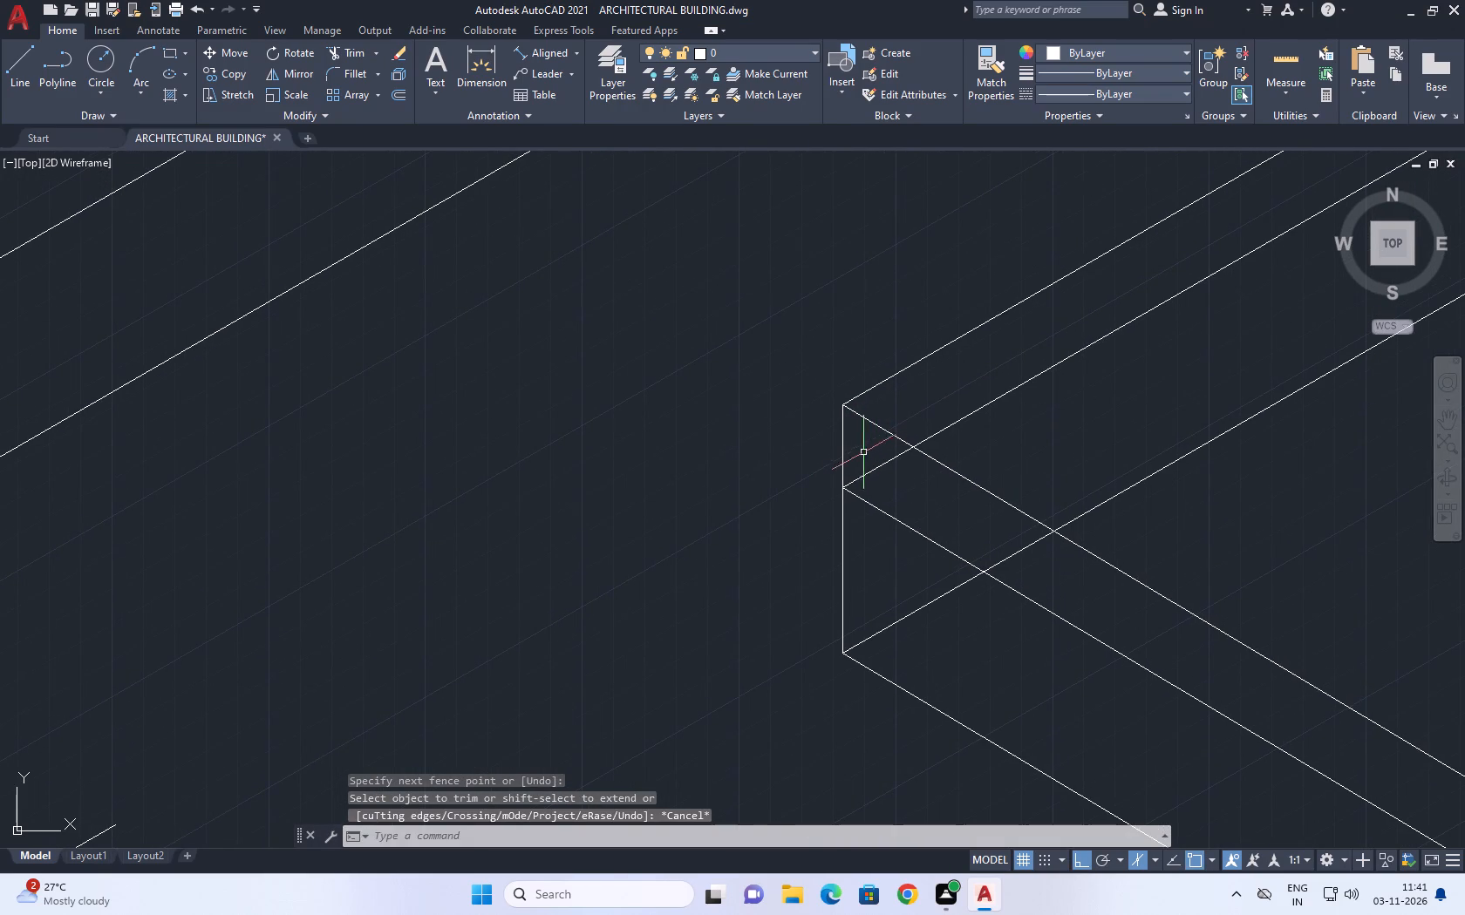
pyautogui.click(848, 436)
pyautogui.click(824, 437)
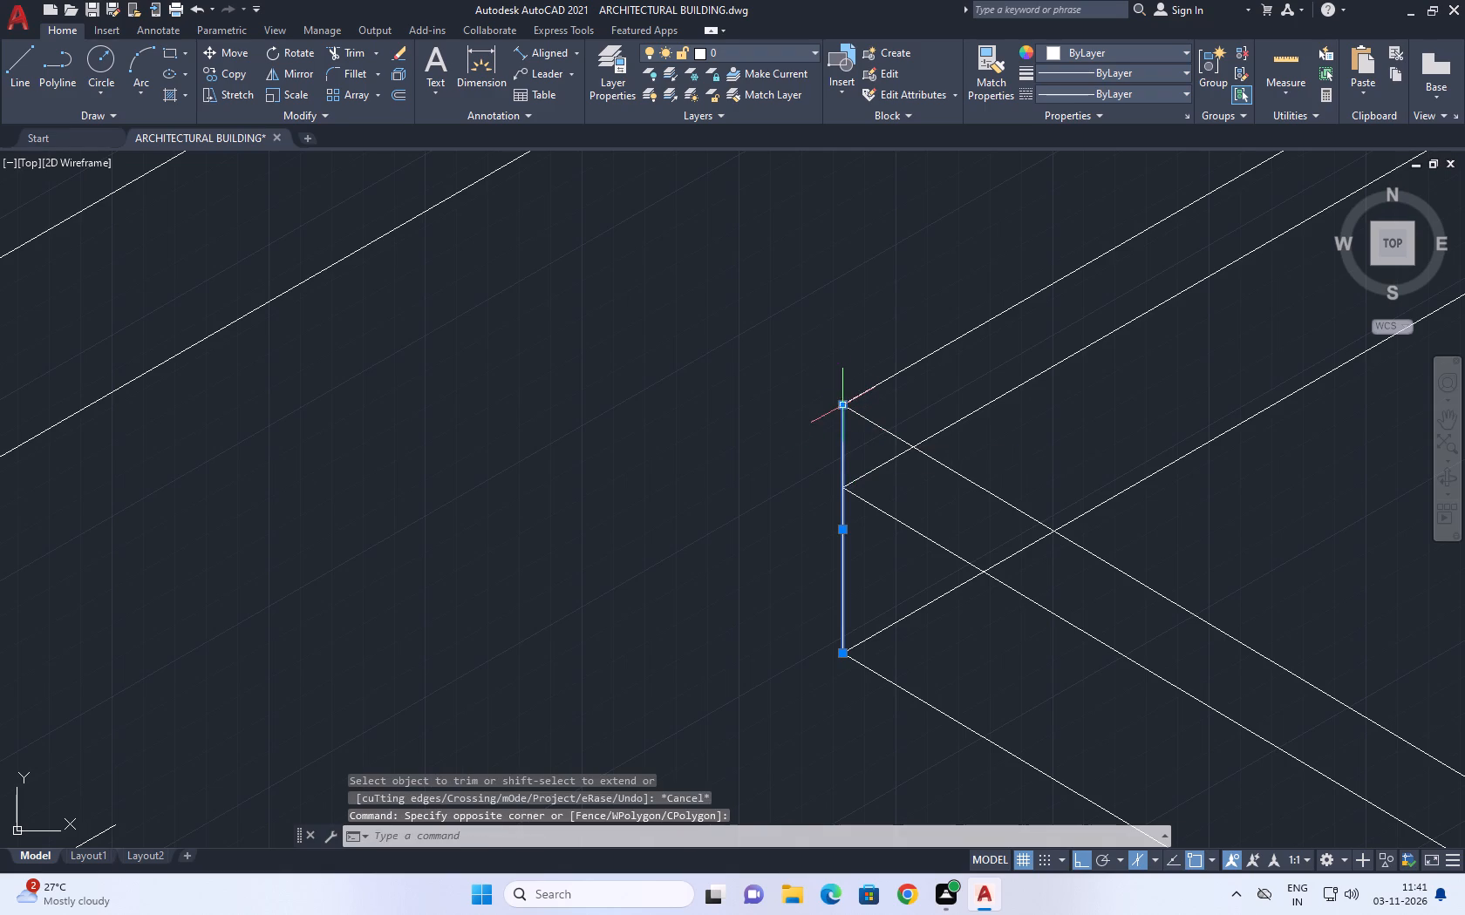
pyautogui.click(844, 405)
pyautogui.click(842, 485)
pyautogui.press('Escape')
pyautogui.scroll(-1, 848, 444)
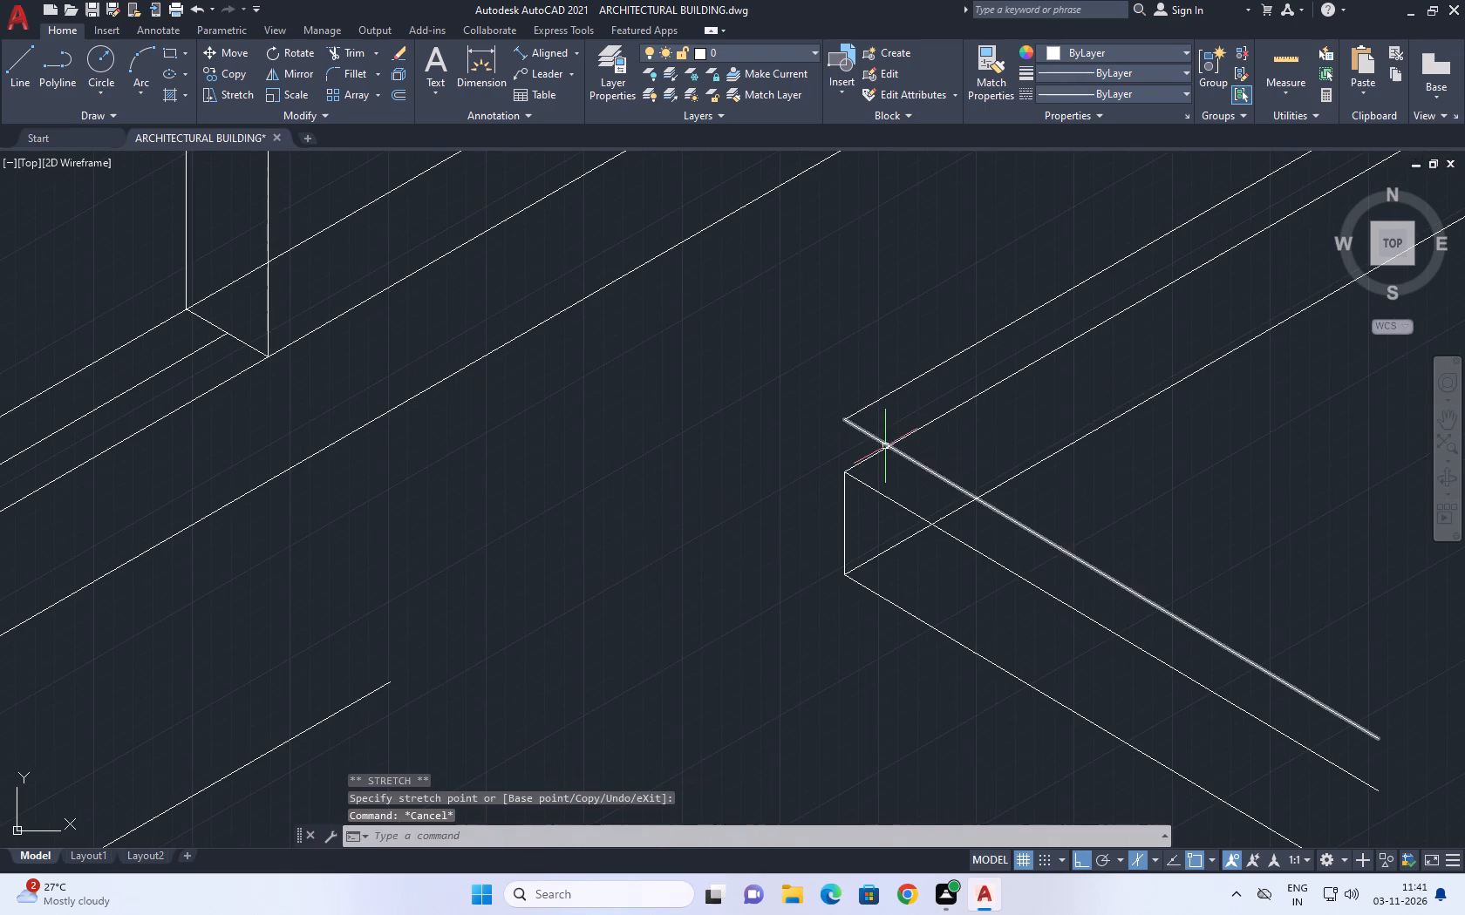
# Examine the stepped return corner of the outer plinth beside the ramp.
pyautogui.moveTo(872, 417); pyautogui.dragTo(872, 426, button='middle')
pyautogui.scroll(1, 866, 447)
pyautogui.moveTo(841, 412); pyautogui.dragTo(849, 444, button='middle')
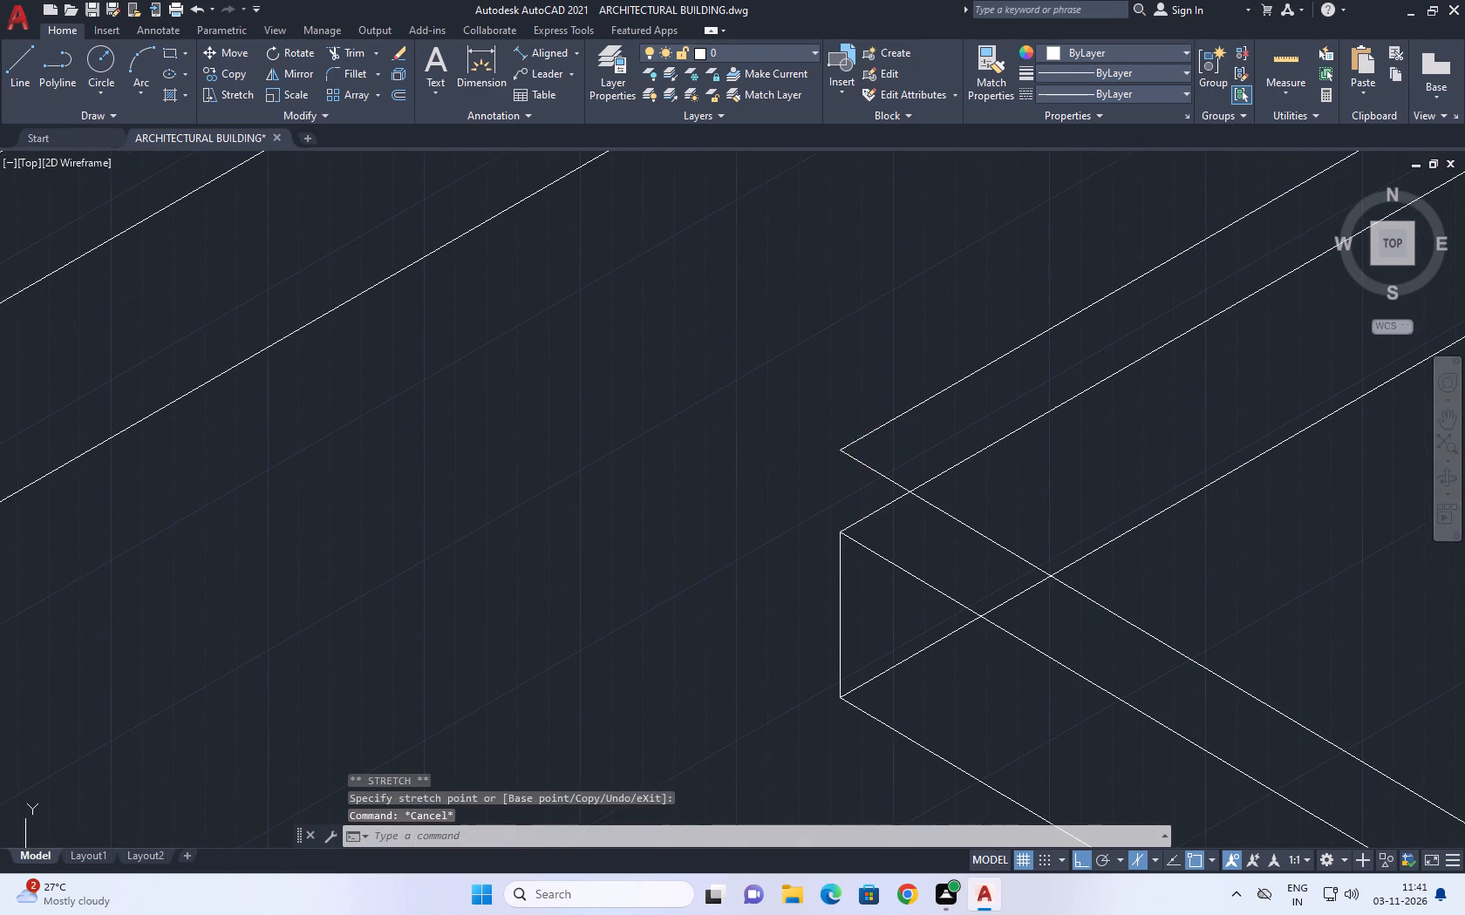
pyautogui.scroll(-2, 843, 442)
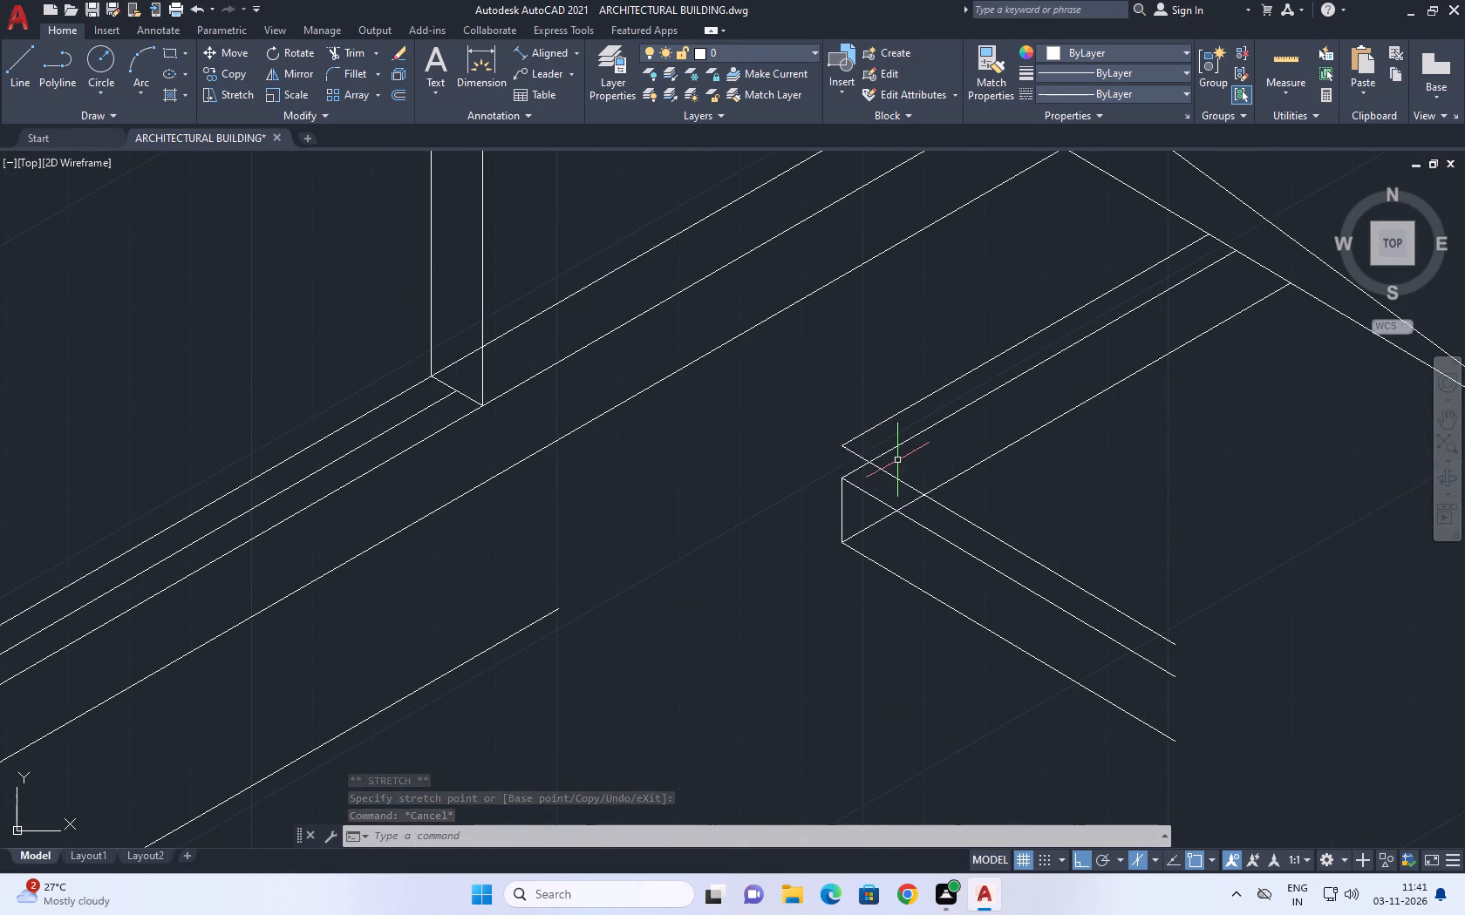
pyautogui.moveTo(883, 462); pyautogui.dragTo(886, 471, button='middle')
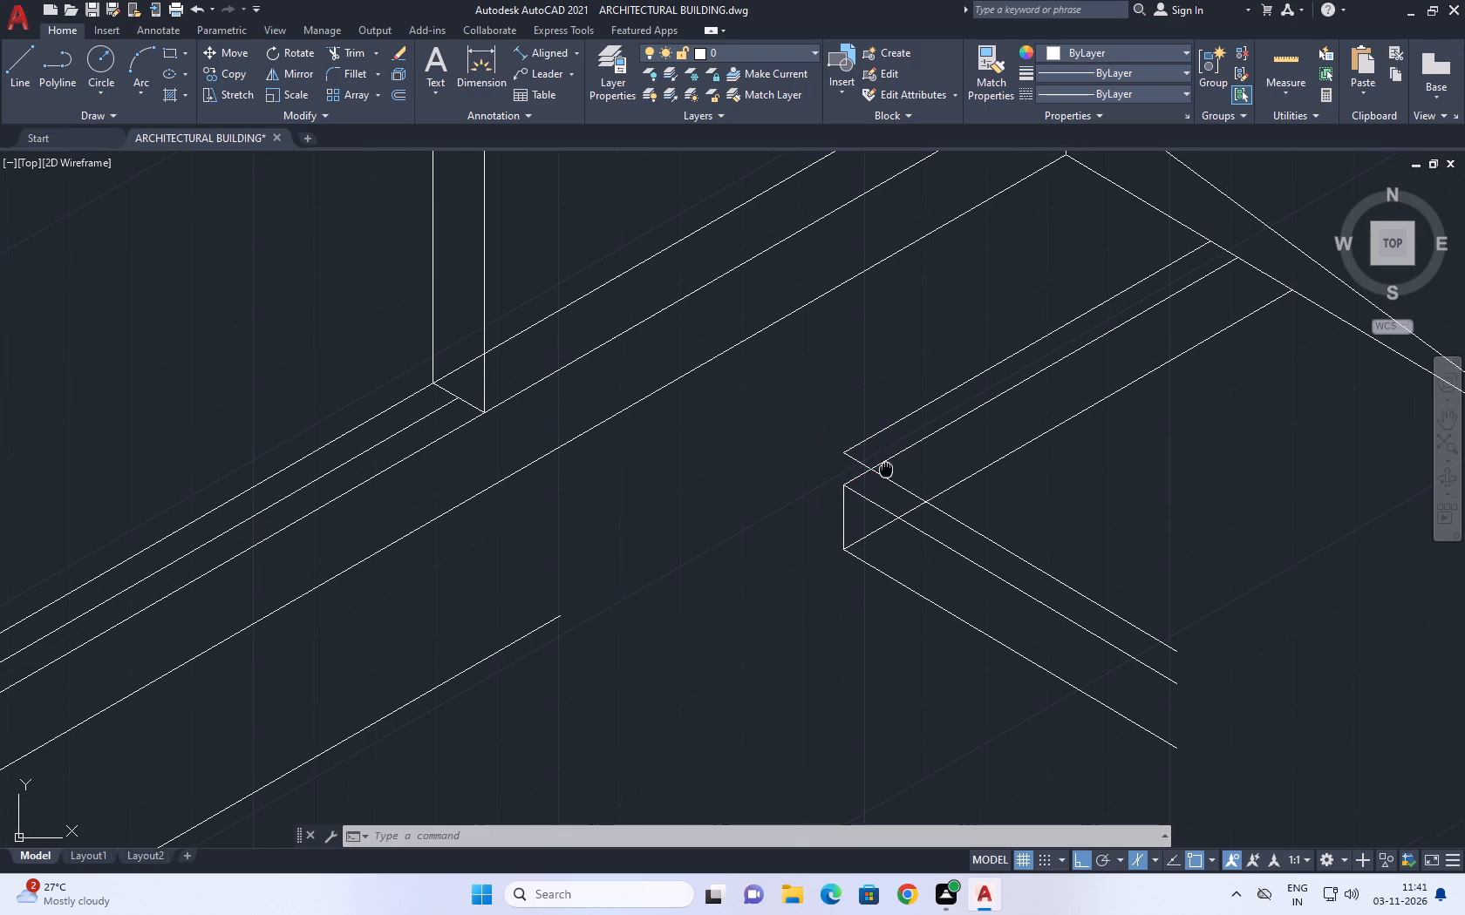
pyautogui.moveTo(886, 471); pyautogui.dragTo(889, 473, button='middle')
pyautogui.scroll(1, 869, 471)
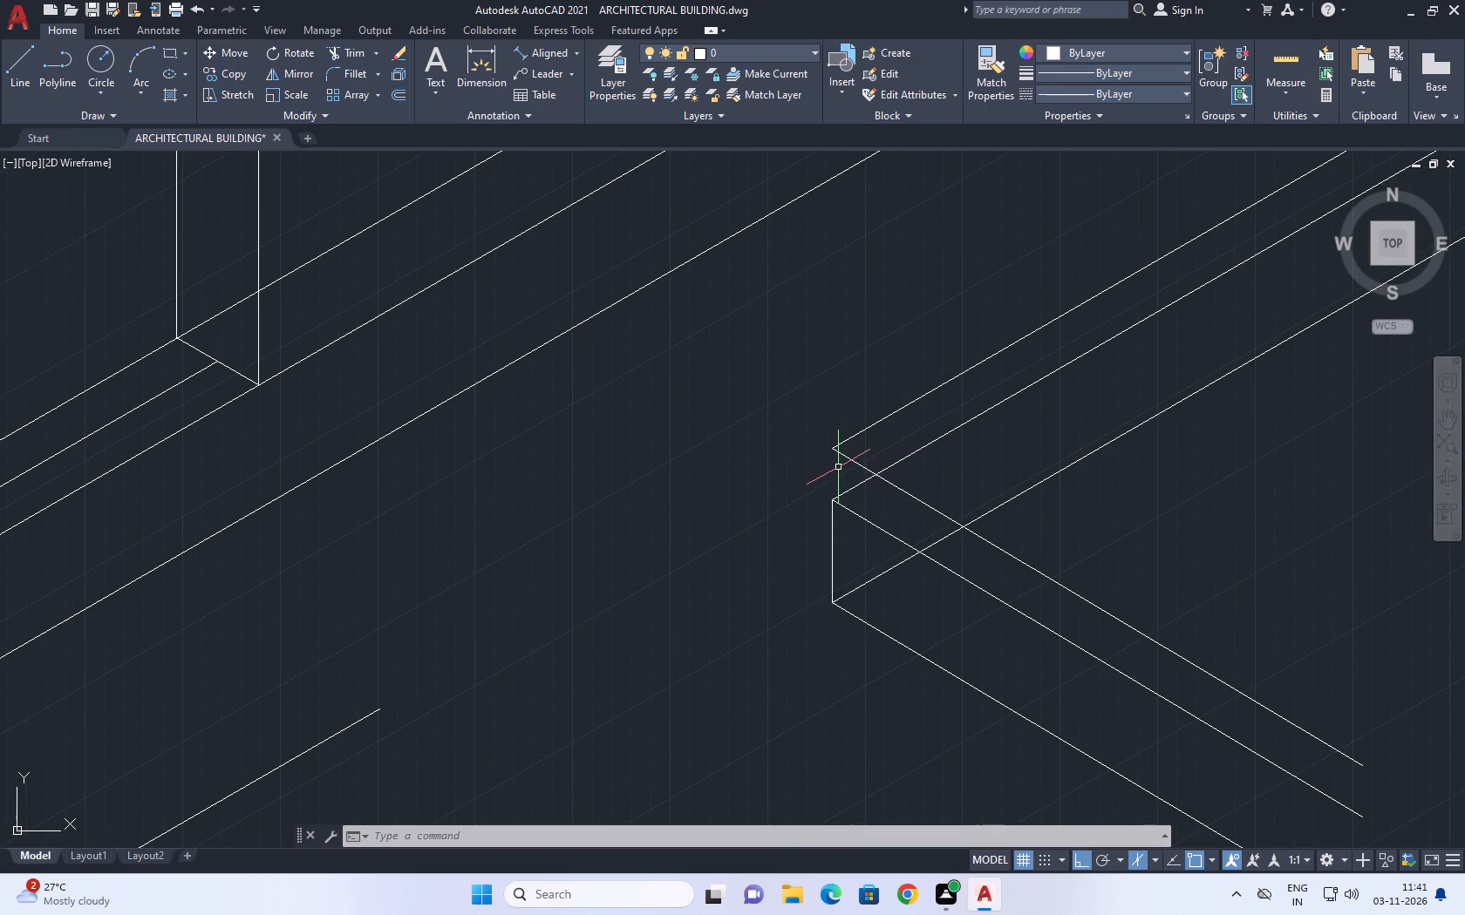
pyautogui.scroll(-3, 855, 474)
pyautogui.moveTo(959, 516); pyautogui.dragTo(961, 516, button='middle')
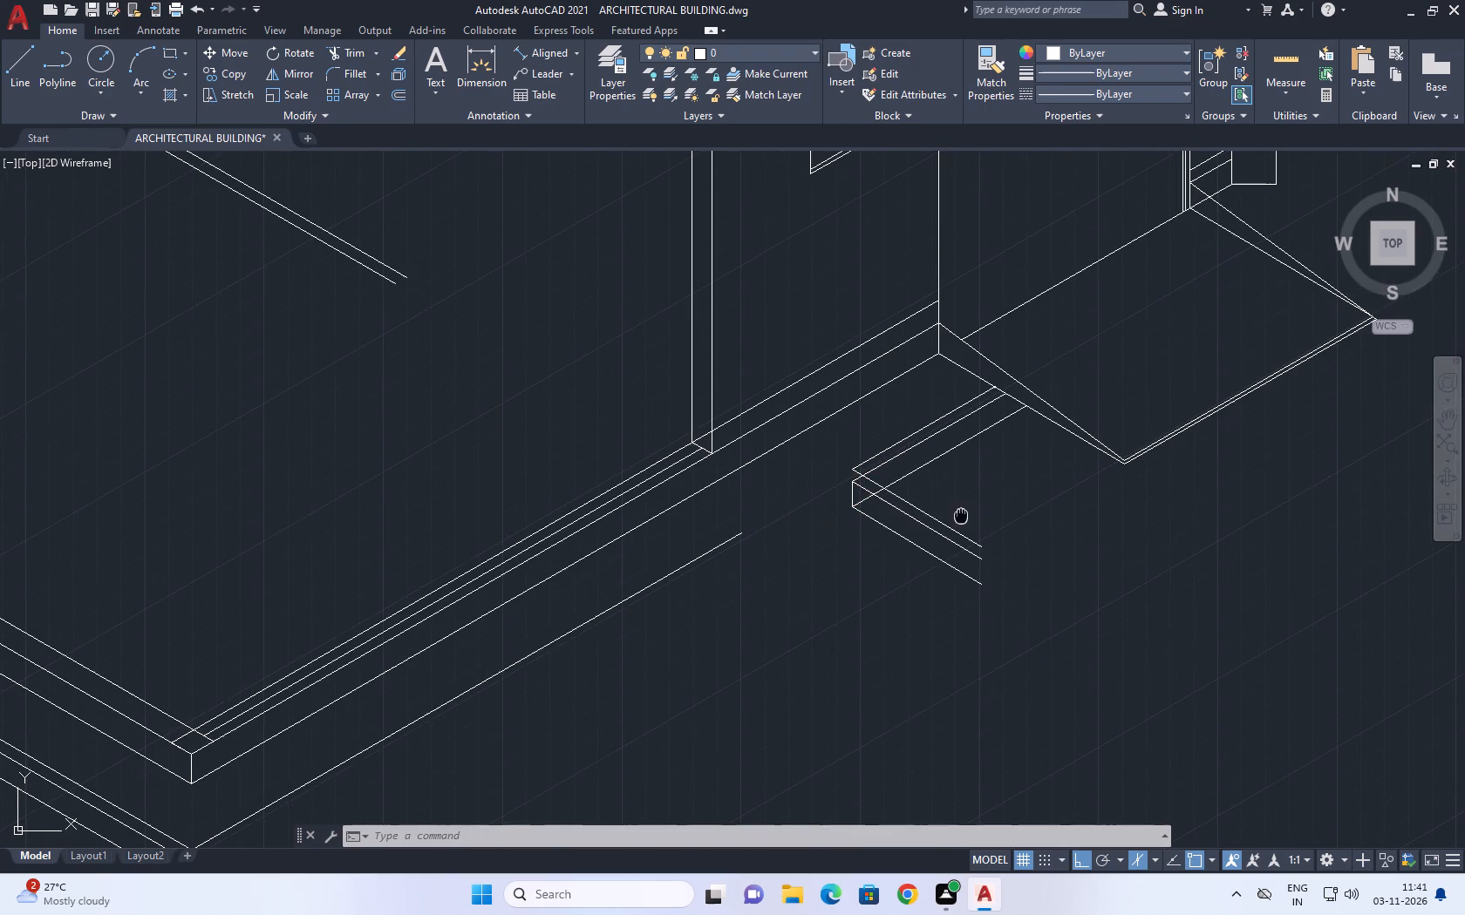
pyautogui.moveTo(961, 516); pyautogui.dragTo(1008, 549, button='middle')
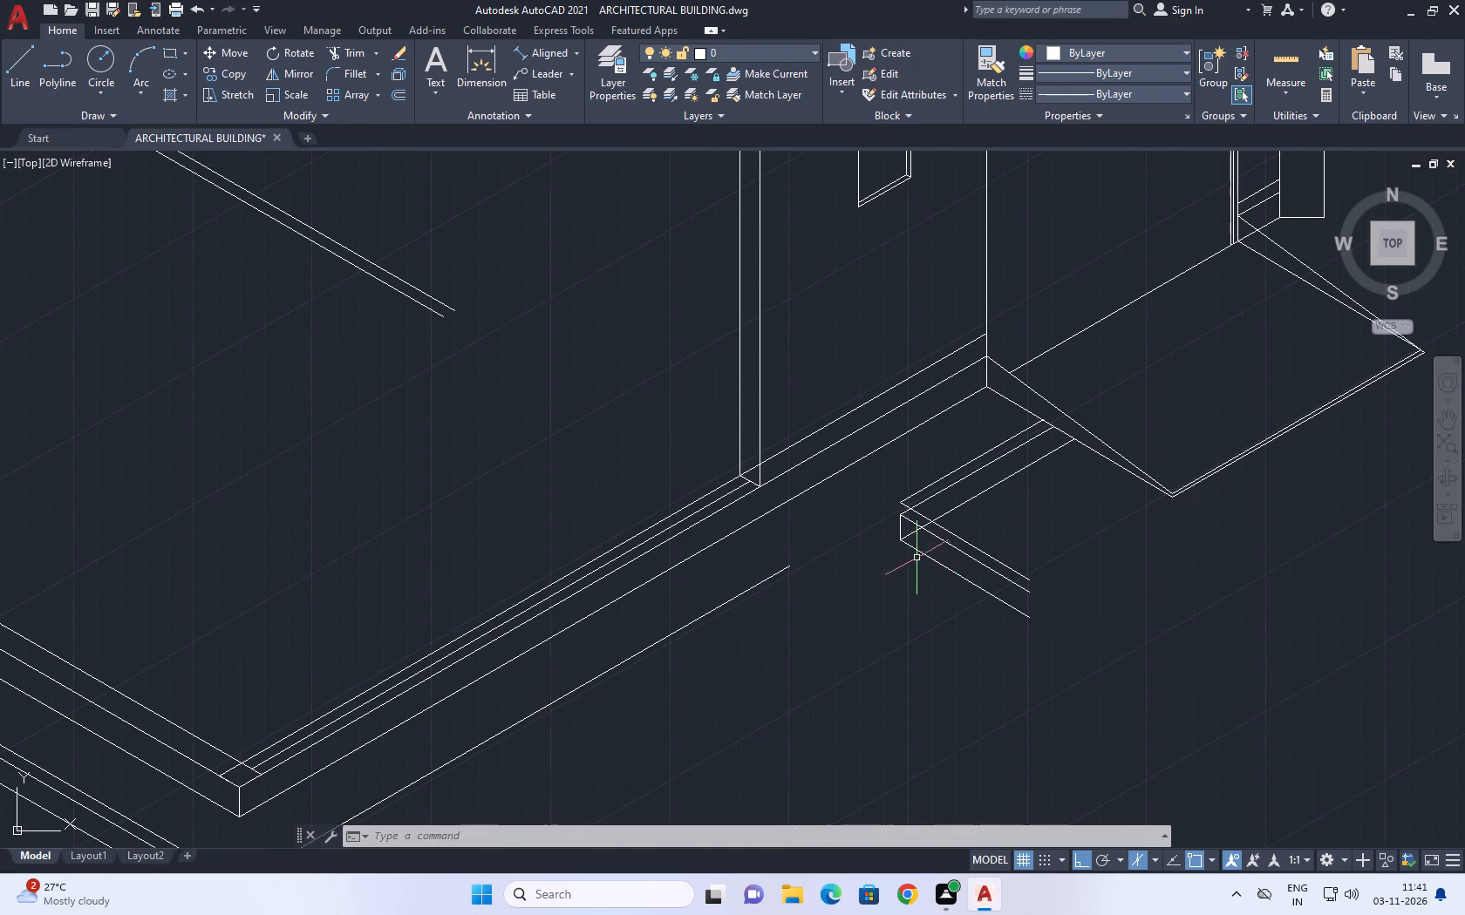
pyautogui.scroll(1, 925, 521)
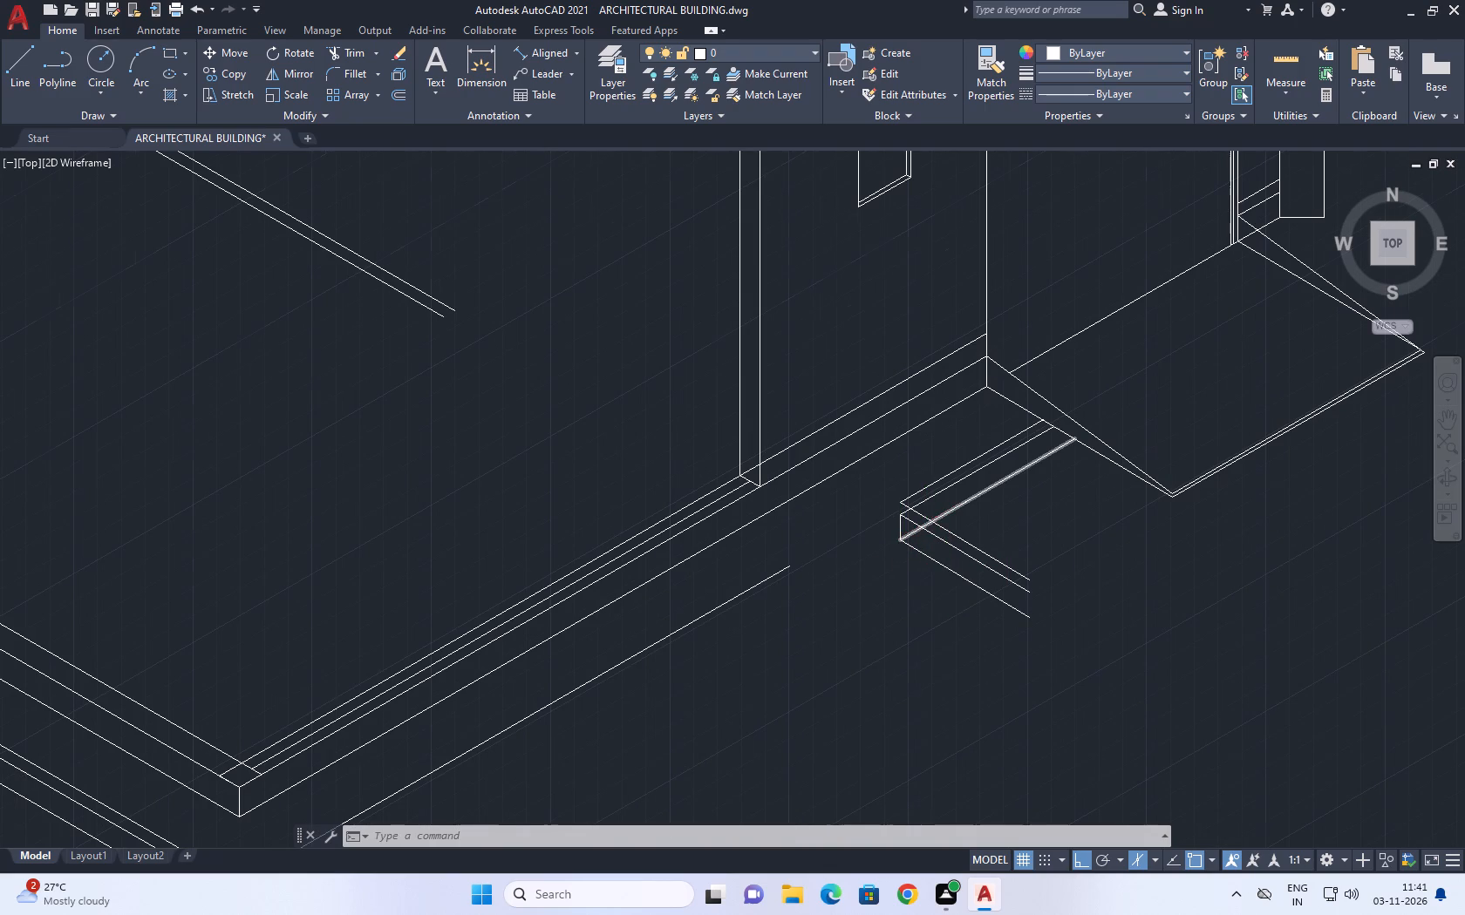
pyautogui.scroll(2, 920, 519)
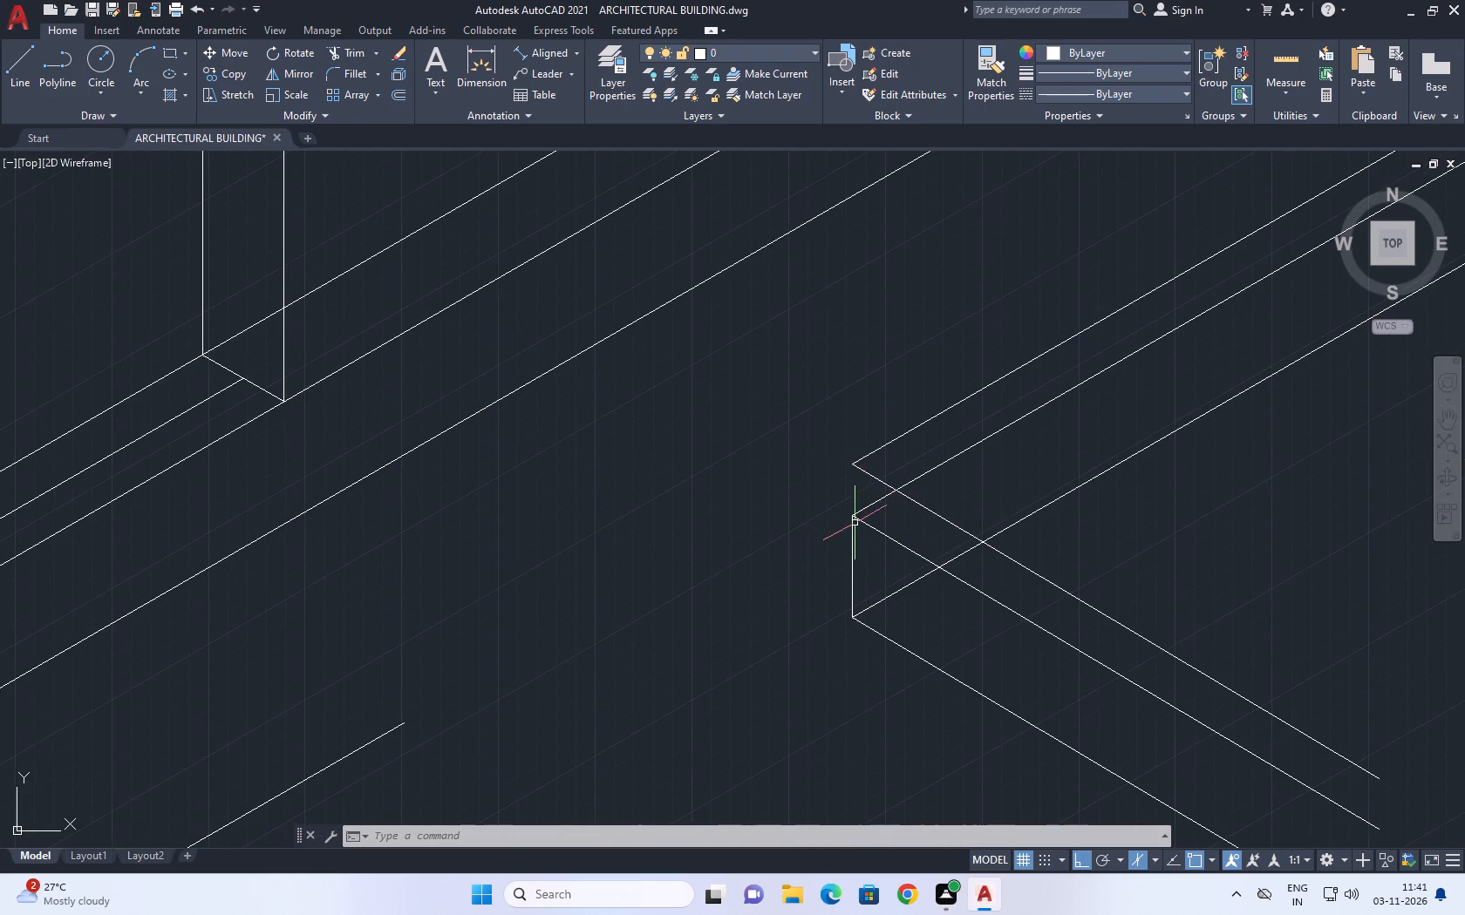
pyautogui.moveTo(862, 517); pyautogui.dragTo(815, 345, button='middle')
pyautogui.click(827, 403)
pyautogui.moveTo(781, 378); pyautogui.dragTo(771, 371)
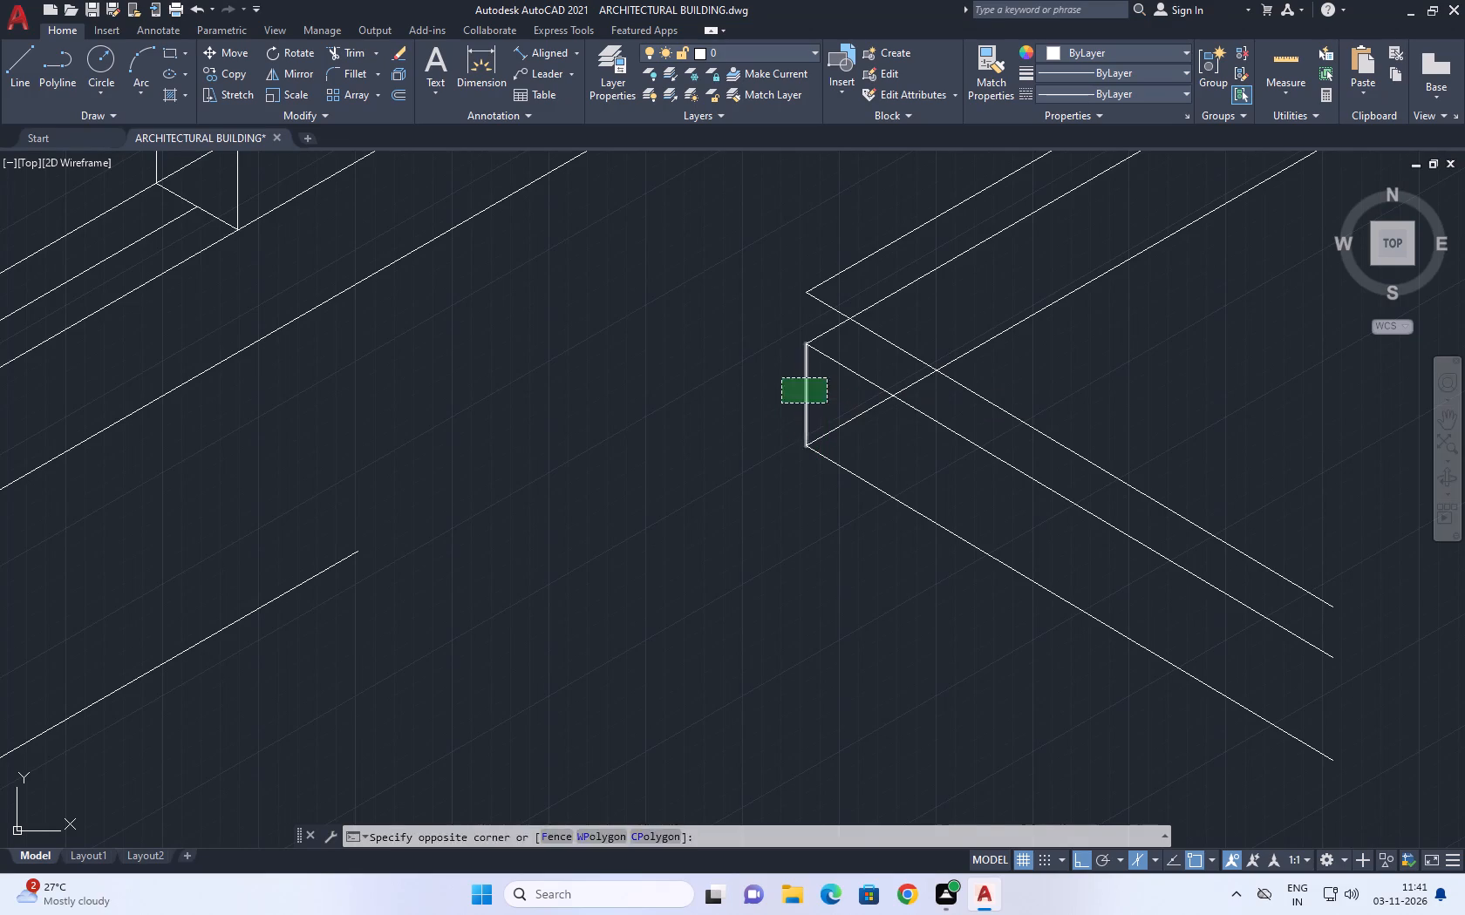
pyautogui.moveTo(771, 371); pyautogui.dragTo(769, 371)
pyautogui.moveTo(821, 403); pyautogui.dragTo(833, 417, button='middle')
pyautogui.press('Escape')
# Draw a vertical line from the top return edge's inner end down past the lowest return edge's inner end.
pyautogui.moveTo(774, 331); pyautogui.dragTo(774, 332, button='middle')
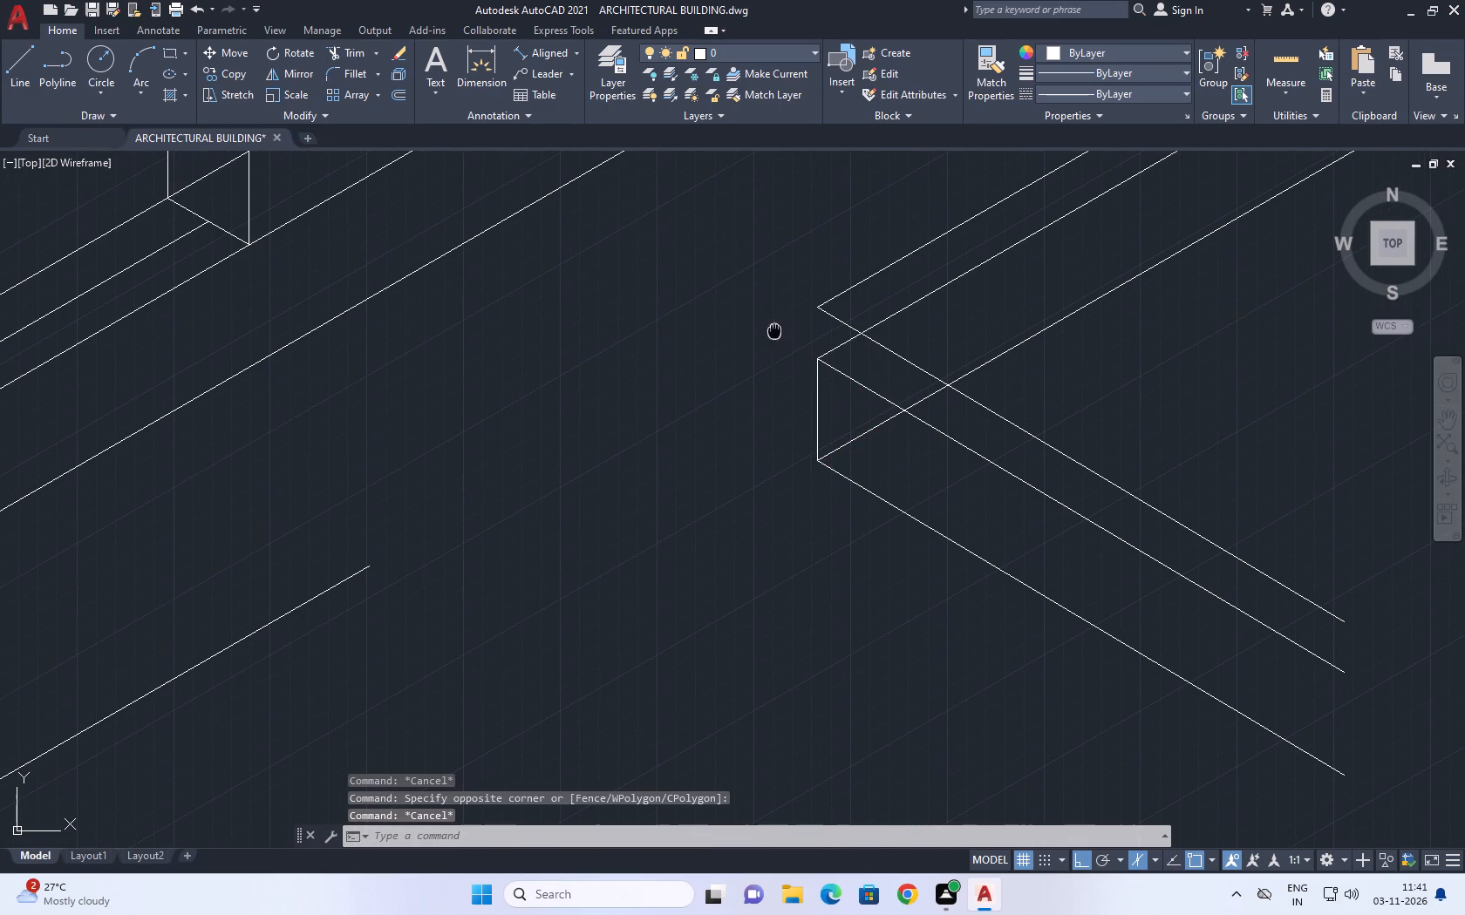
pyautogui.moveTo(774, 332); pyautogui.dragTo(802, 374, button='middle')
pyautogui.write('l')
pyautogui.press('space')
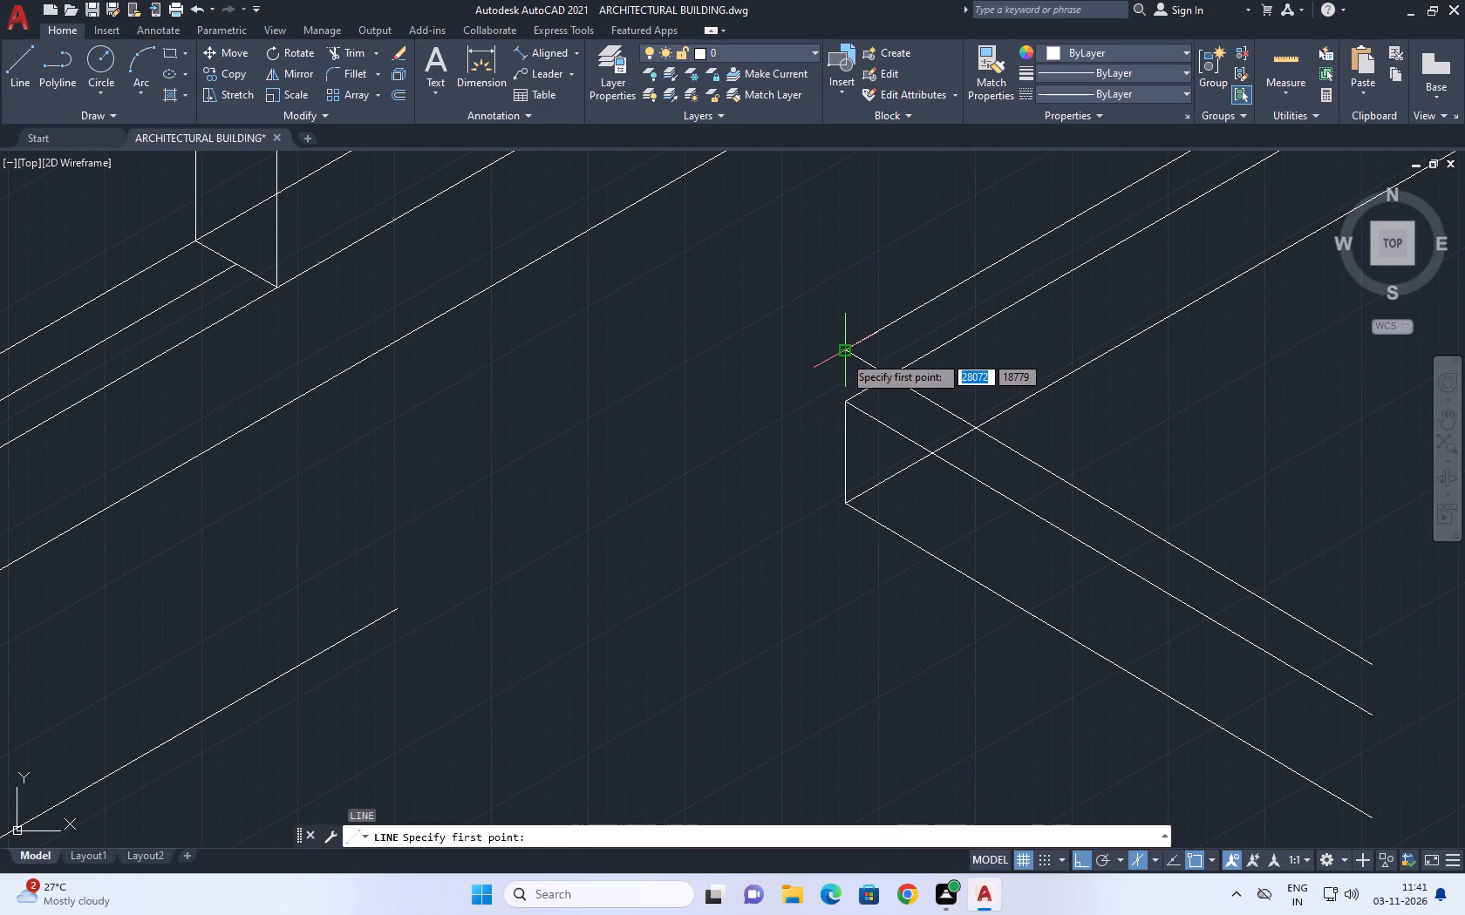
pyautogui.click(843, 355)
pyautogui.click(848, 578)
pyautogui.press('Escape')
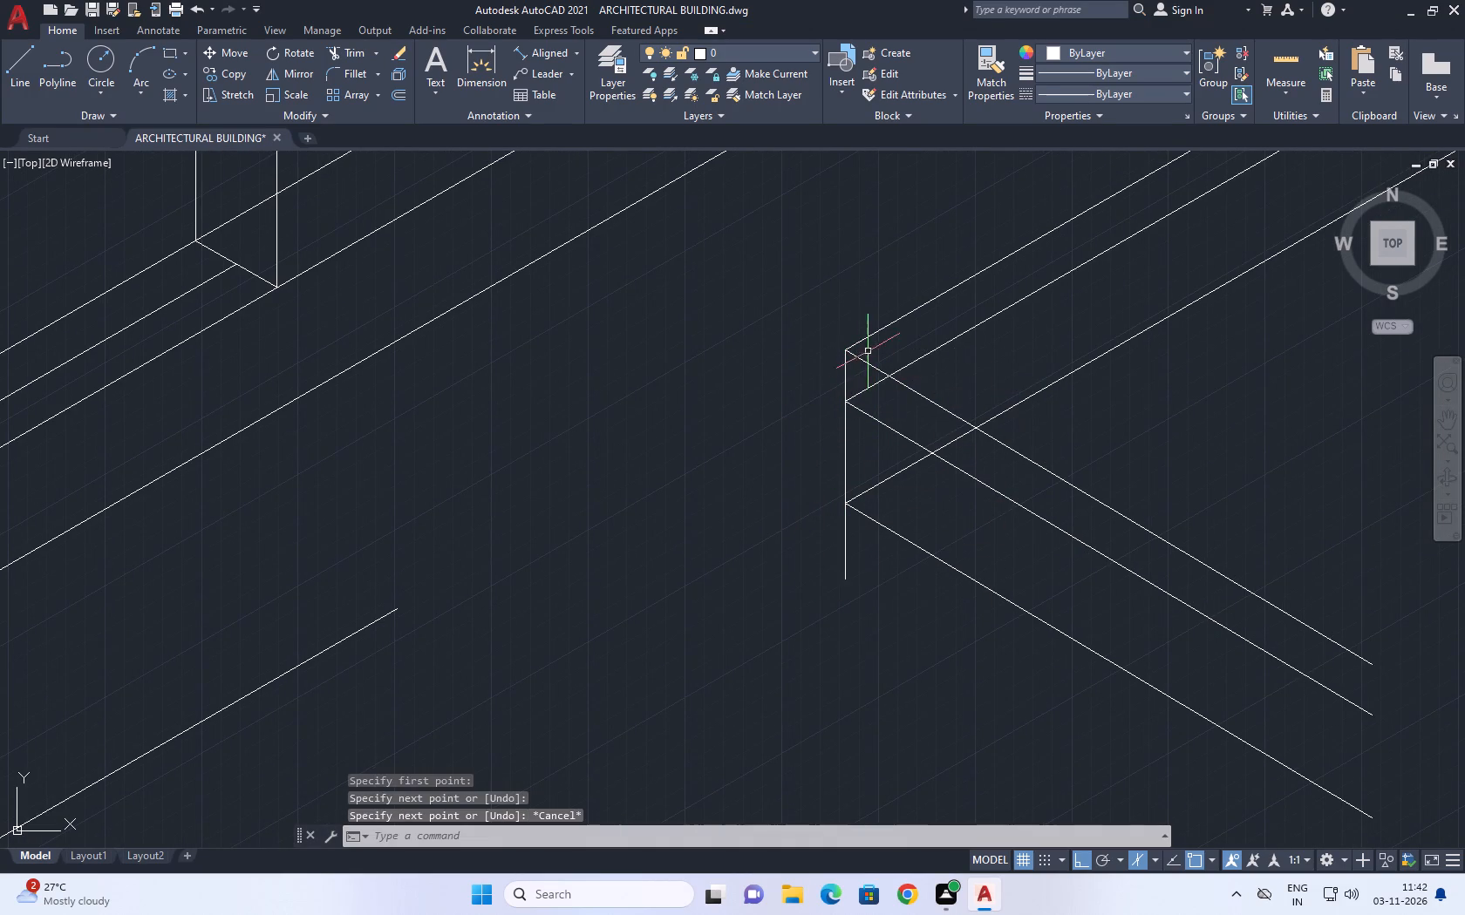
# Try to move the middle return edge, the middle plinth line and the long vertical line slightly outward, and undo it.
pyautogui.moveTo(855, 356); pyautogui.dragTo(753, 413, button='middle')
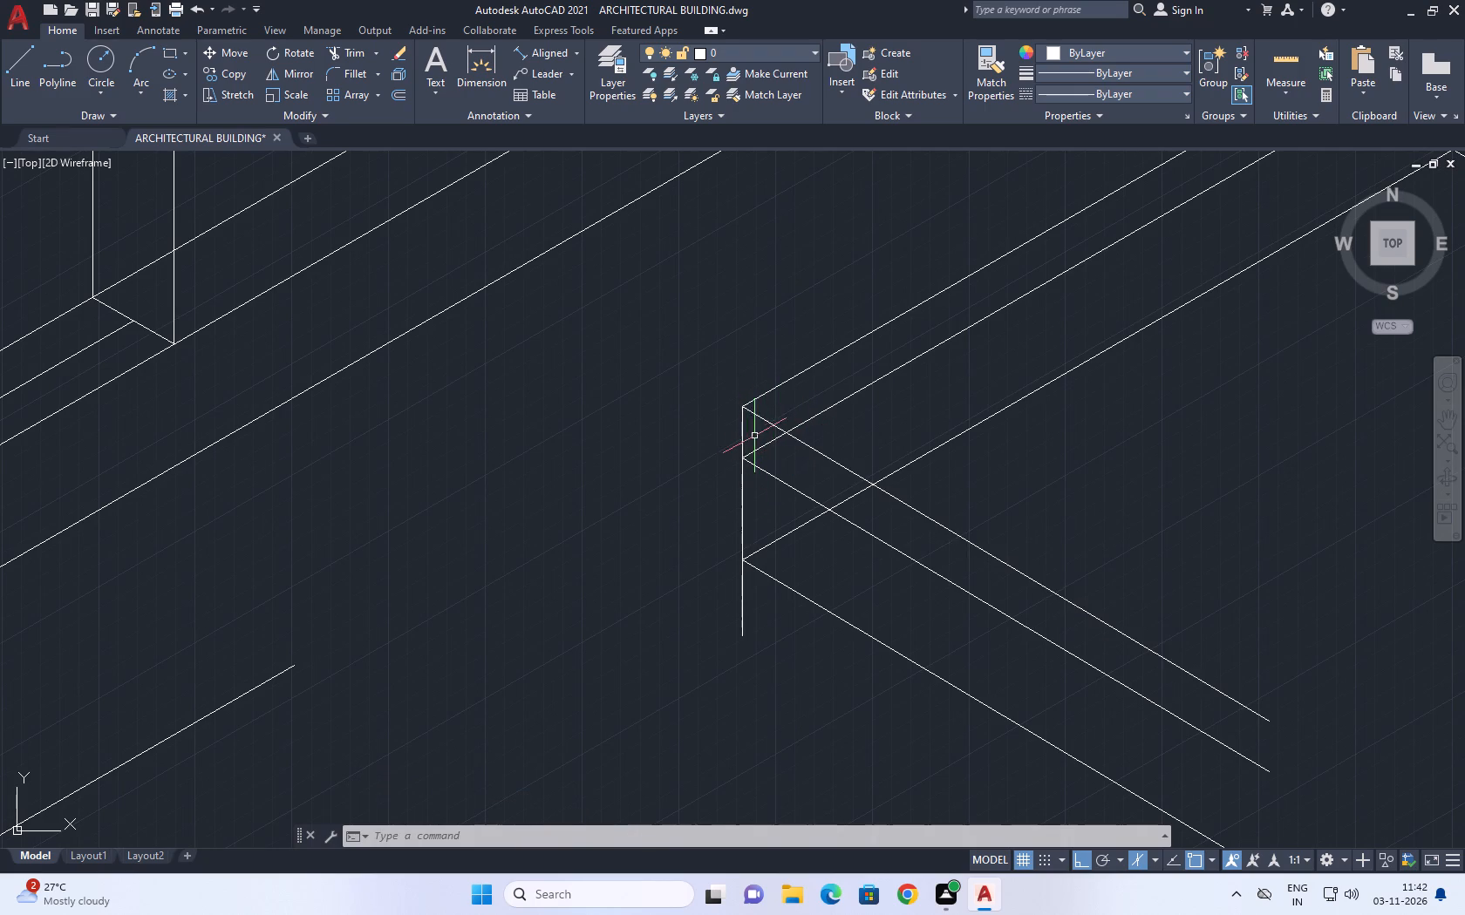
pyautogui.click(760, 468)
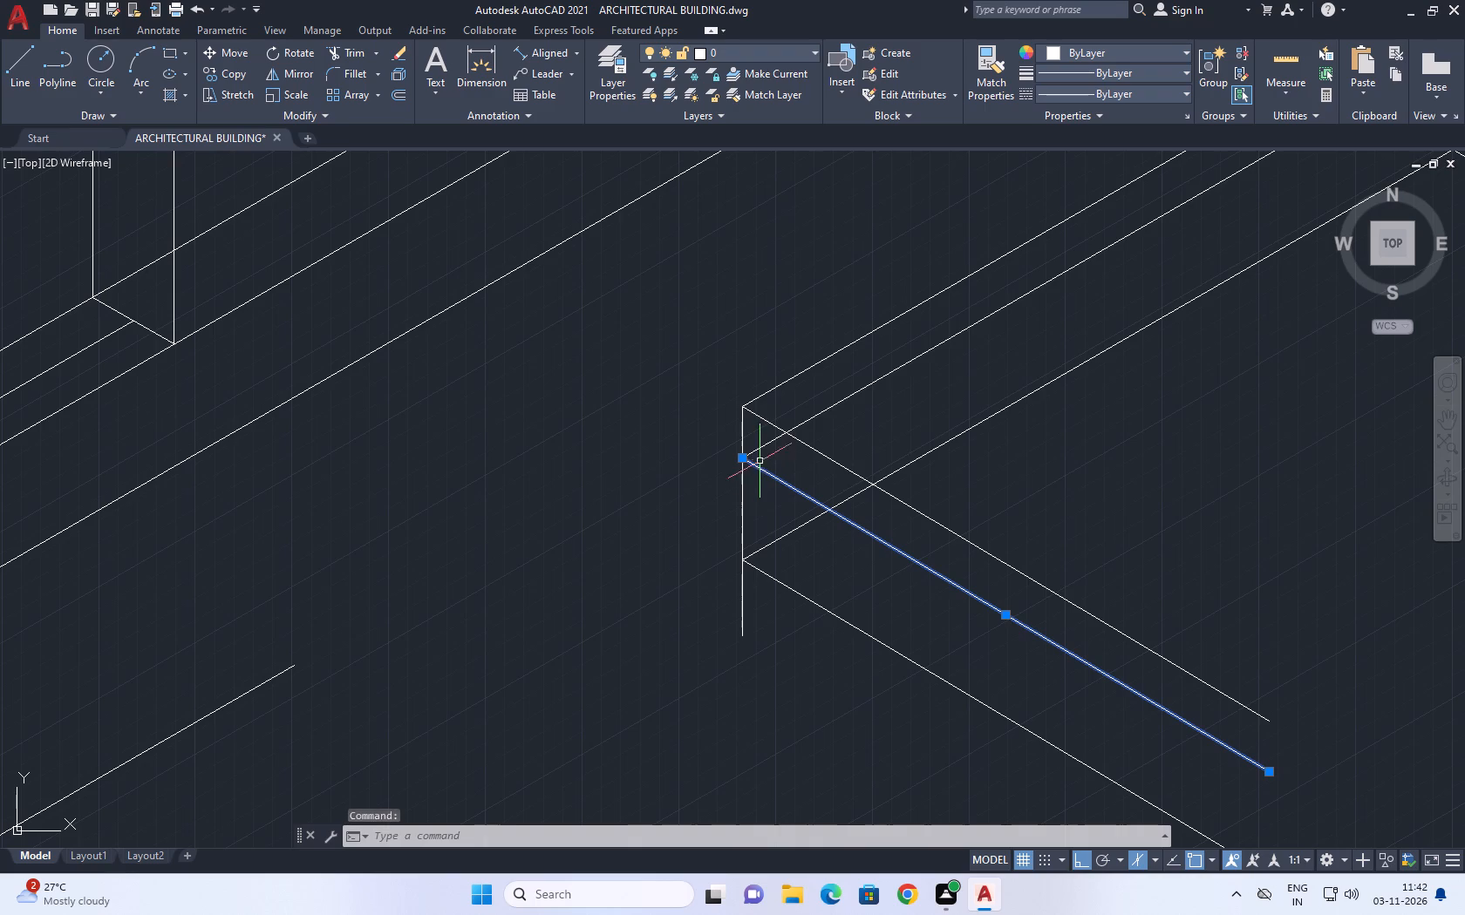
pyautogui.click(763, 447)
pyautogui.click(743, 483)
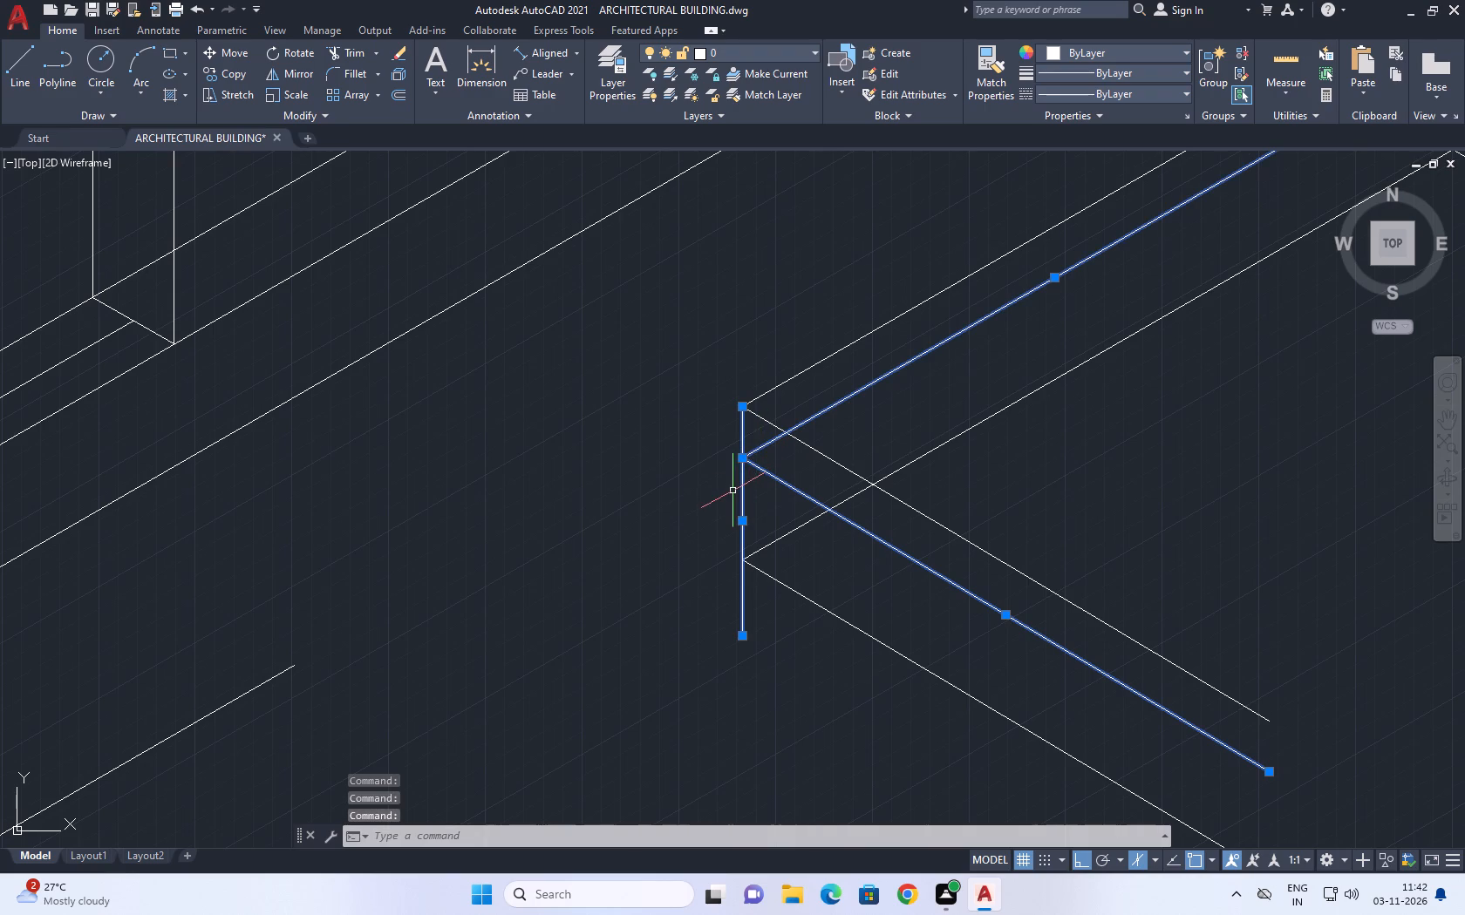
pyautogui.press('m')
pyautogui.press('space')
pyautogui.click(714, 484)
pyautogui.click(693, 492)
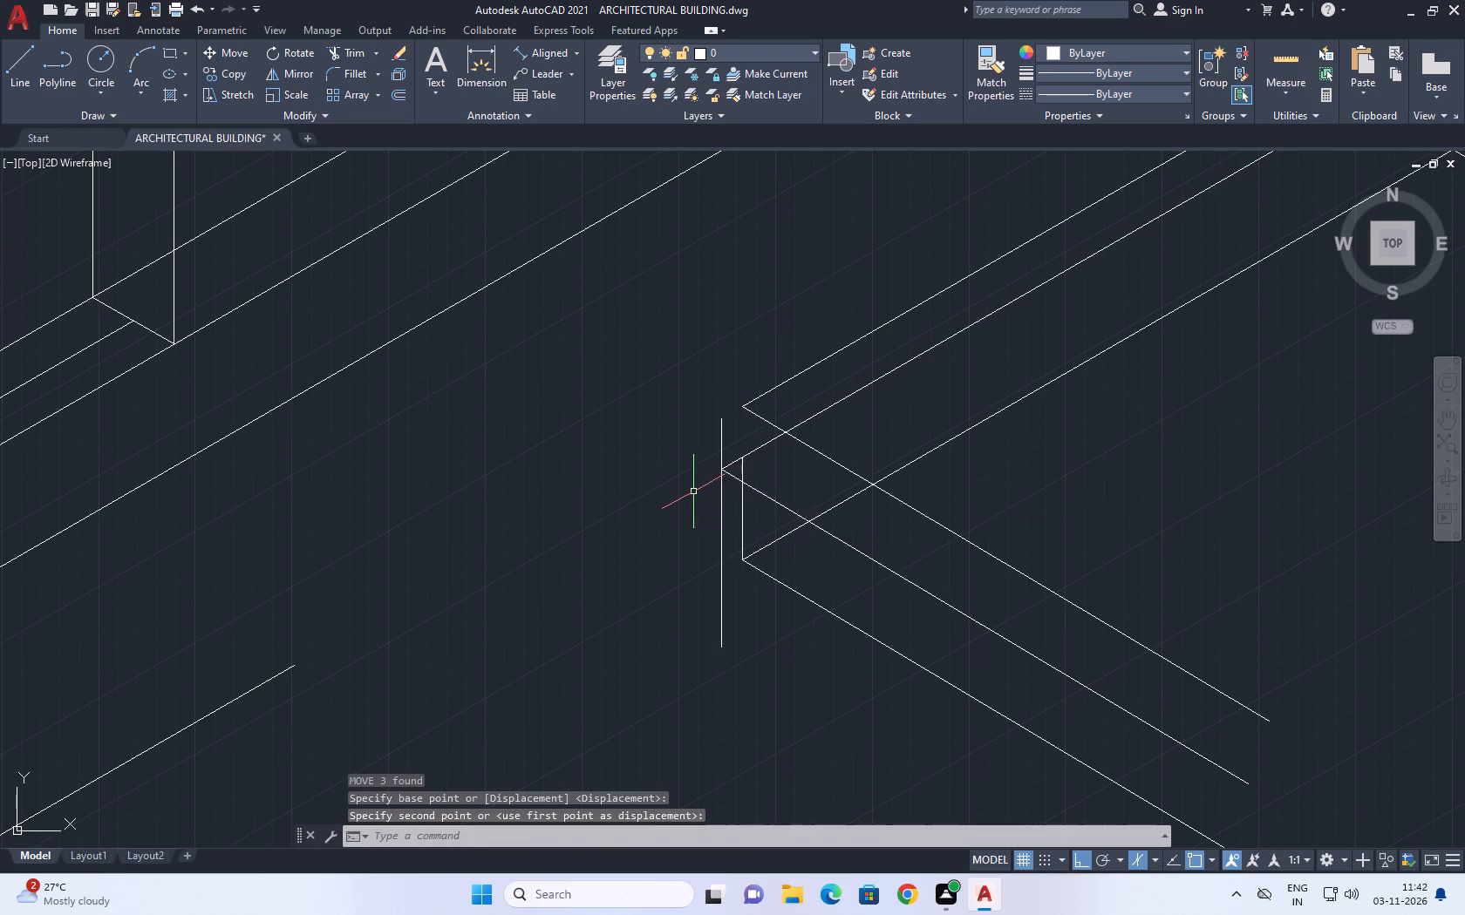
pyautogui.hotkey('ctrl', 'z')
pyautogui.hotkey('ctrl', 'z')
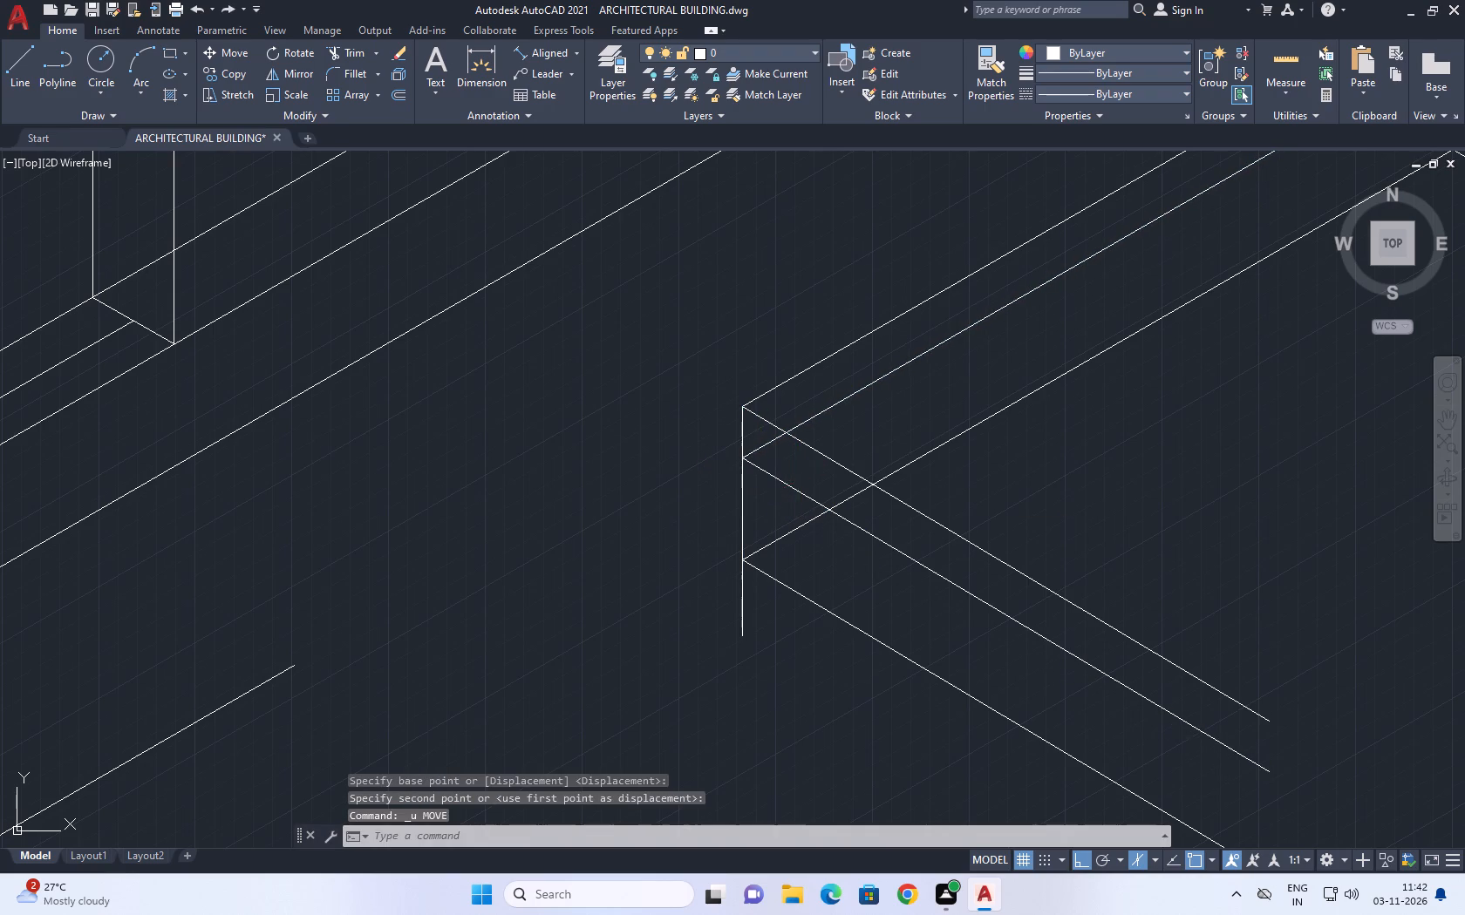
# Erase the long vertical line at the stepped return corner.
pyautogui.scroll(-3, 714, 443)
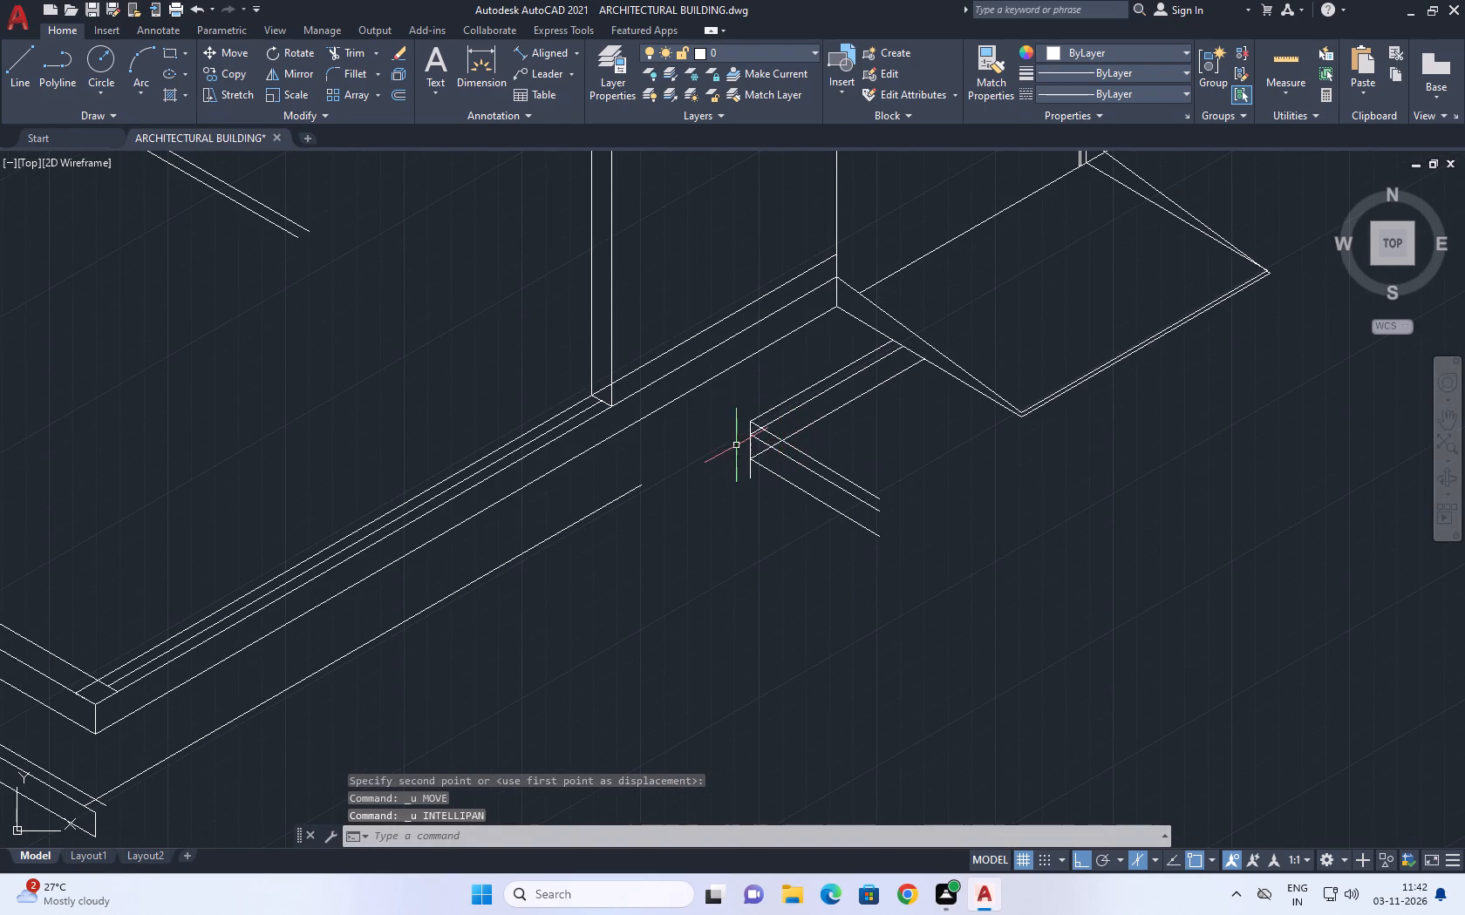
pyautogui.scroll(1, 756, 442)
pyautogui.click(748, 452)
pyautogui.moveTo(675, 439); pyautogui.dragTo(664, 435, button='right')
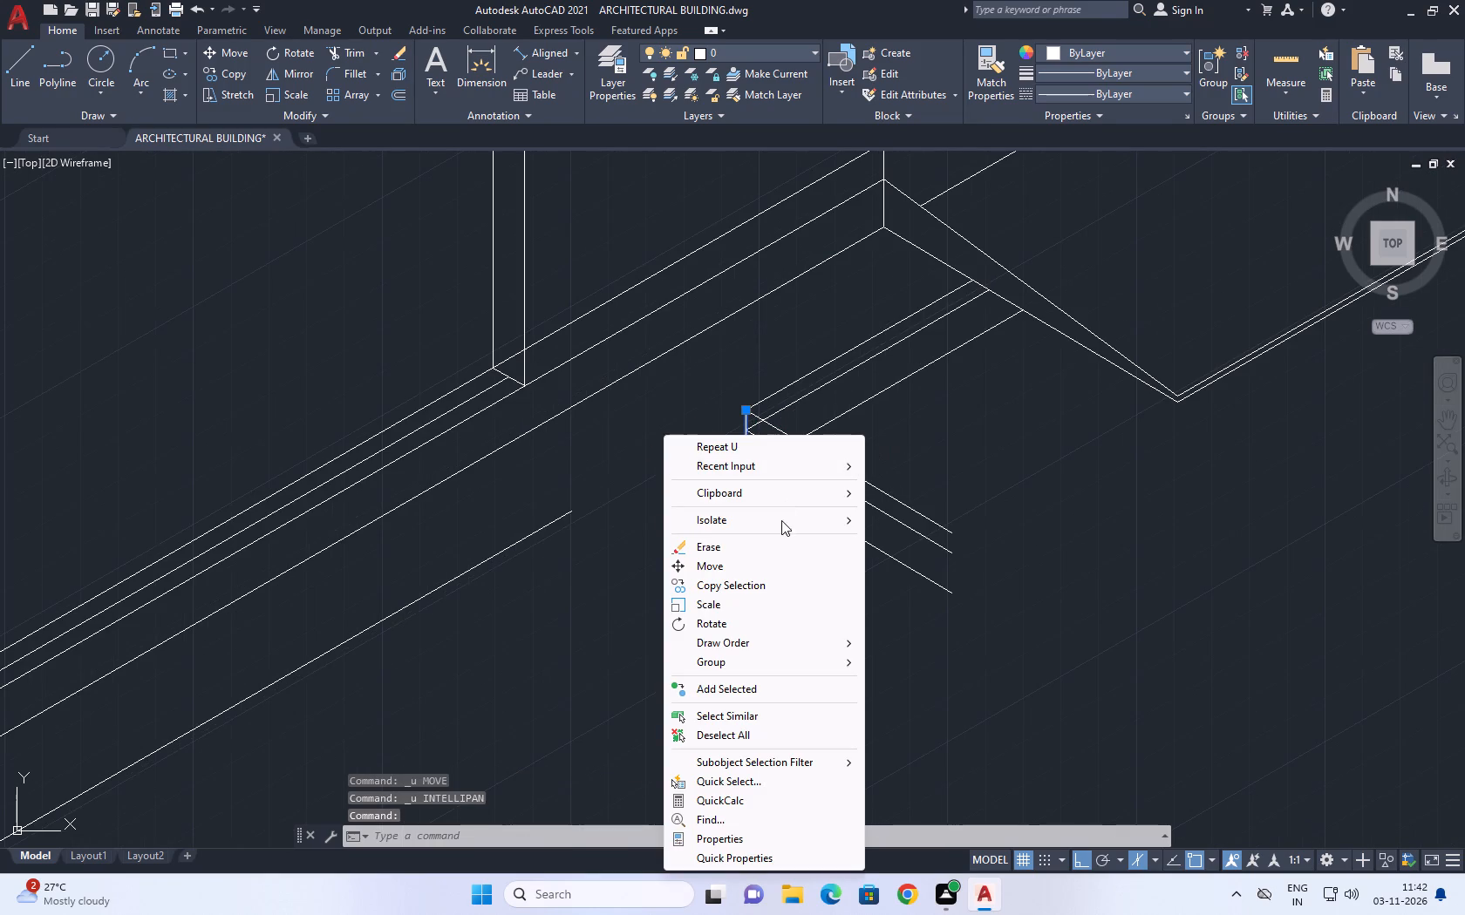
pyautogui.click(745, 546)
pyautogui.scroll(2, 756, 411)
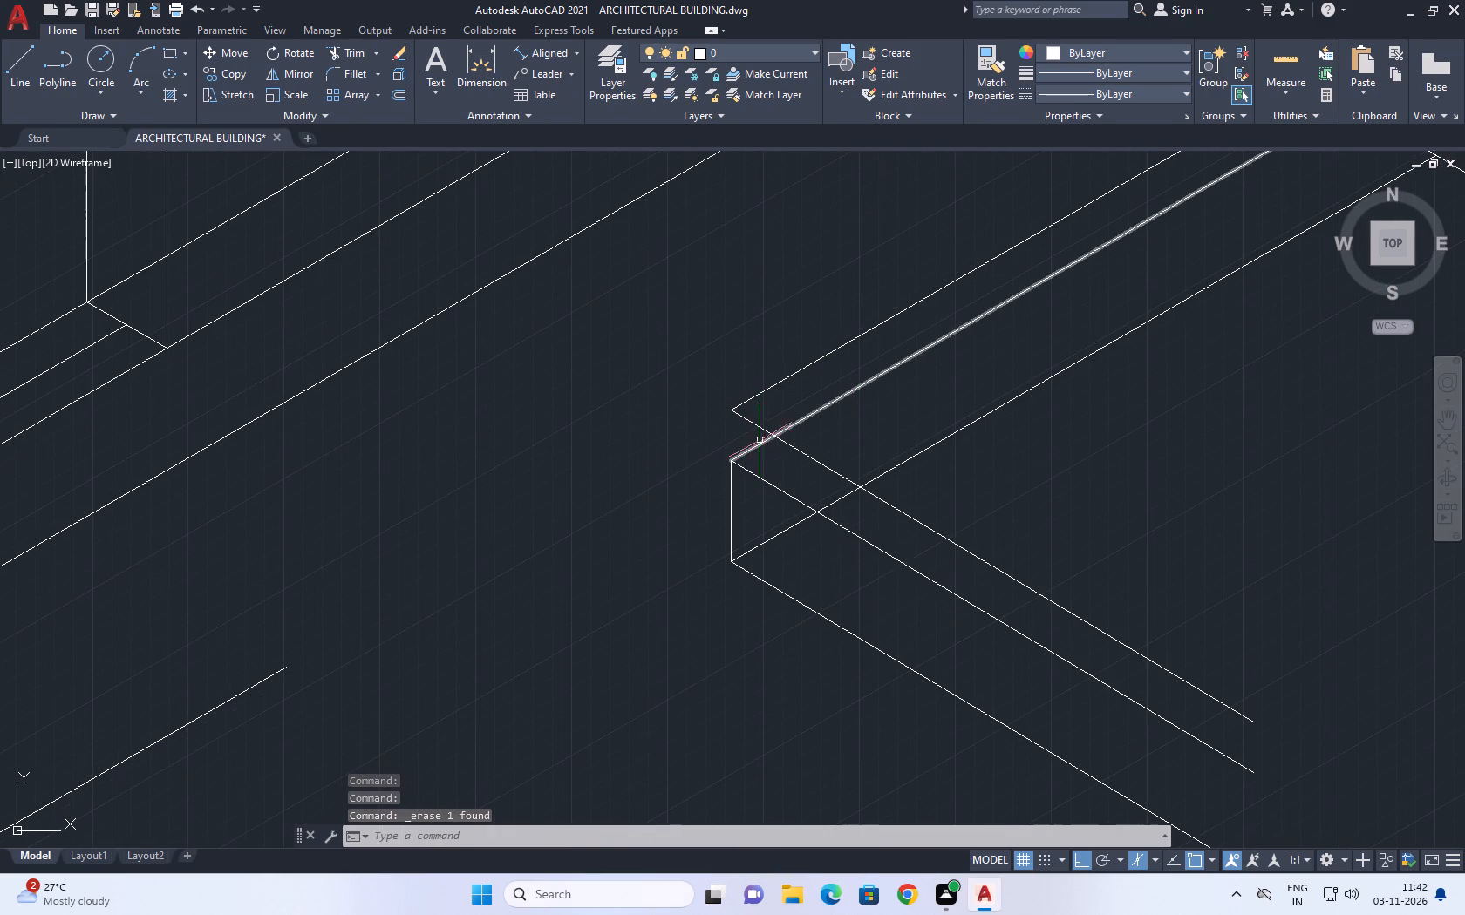
# Trim the top return edge's stub between the top and middle outer plinth lines.
pyautogui.click(346, 53)
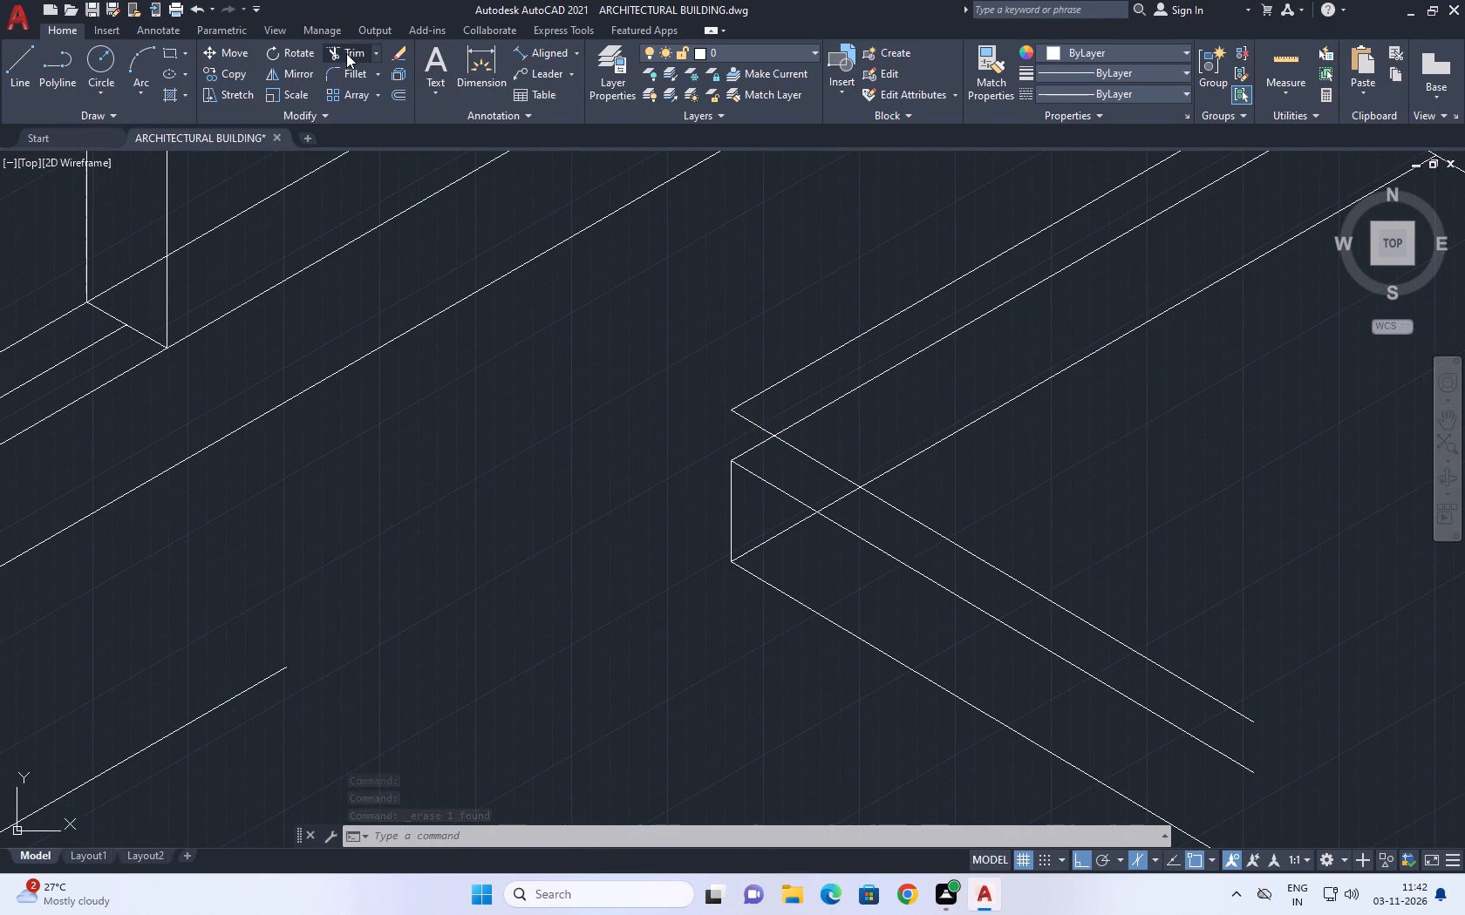
pyautogui.click(757, 424)
pyautogui.rightClick(830, 383)
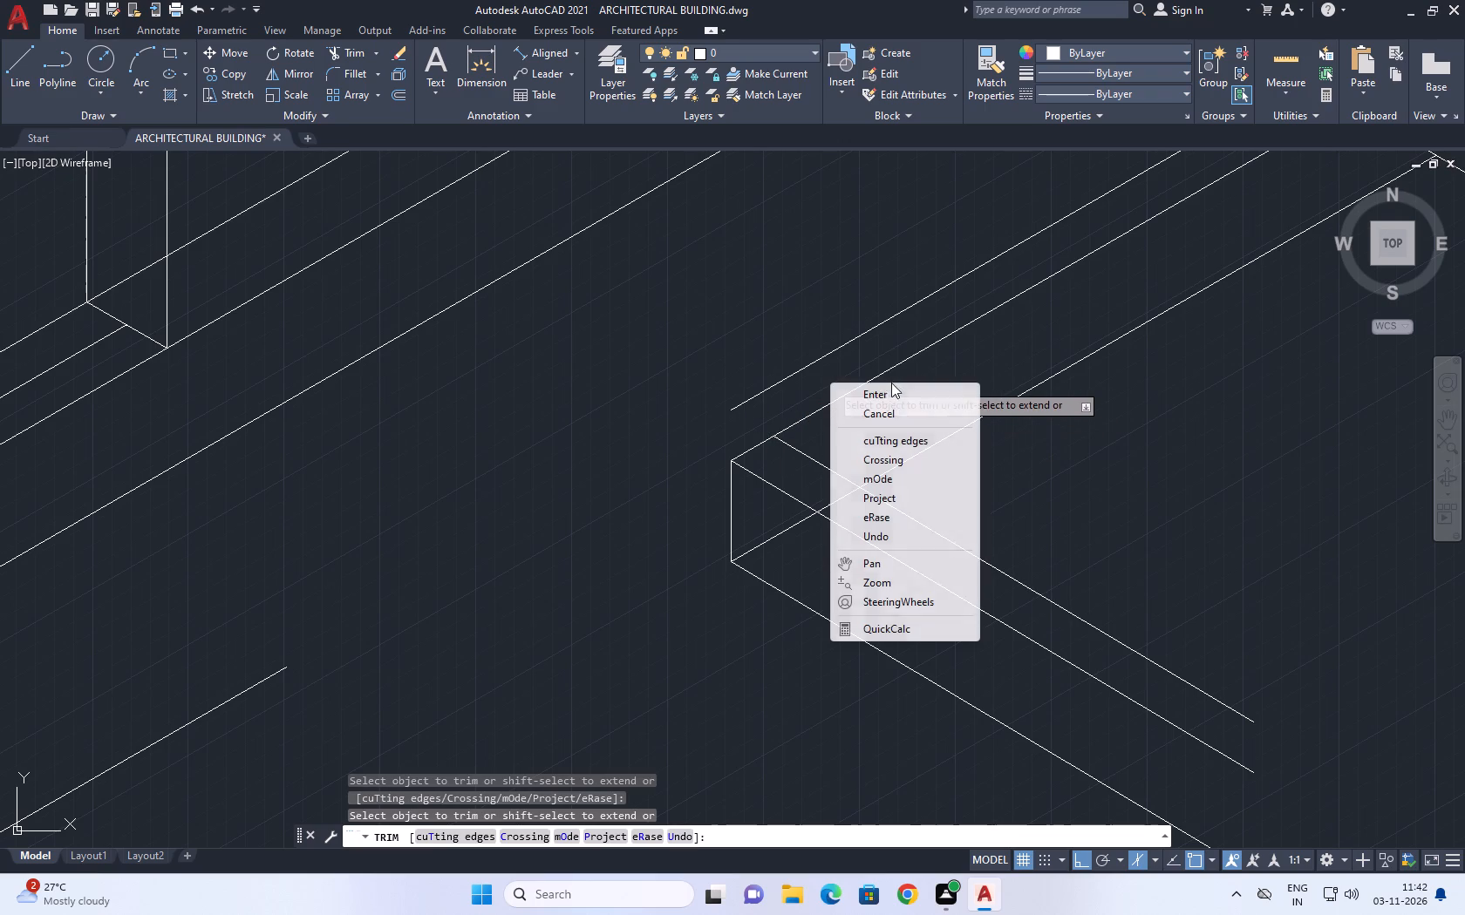
pyautogui.click(907, 416)
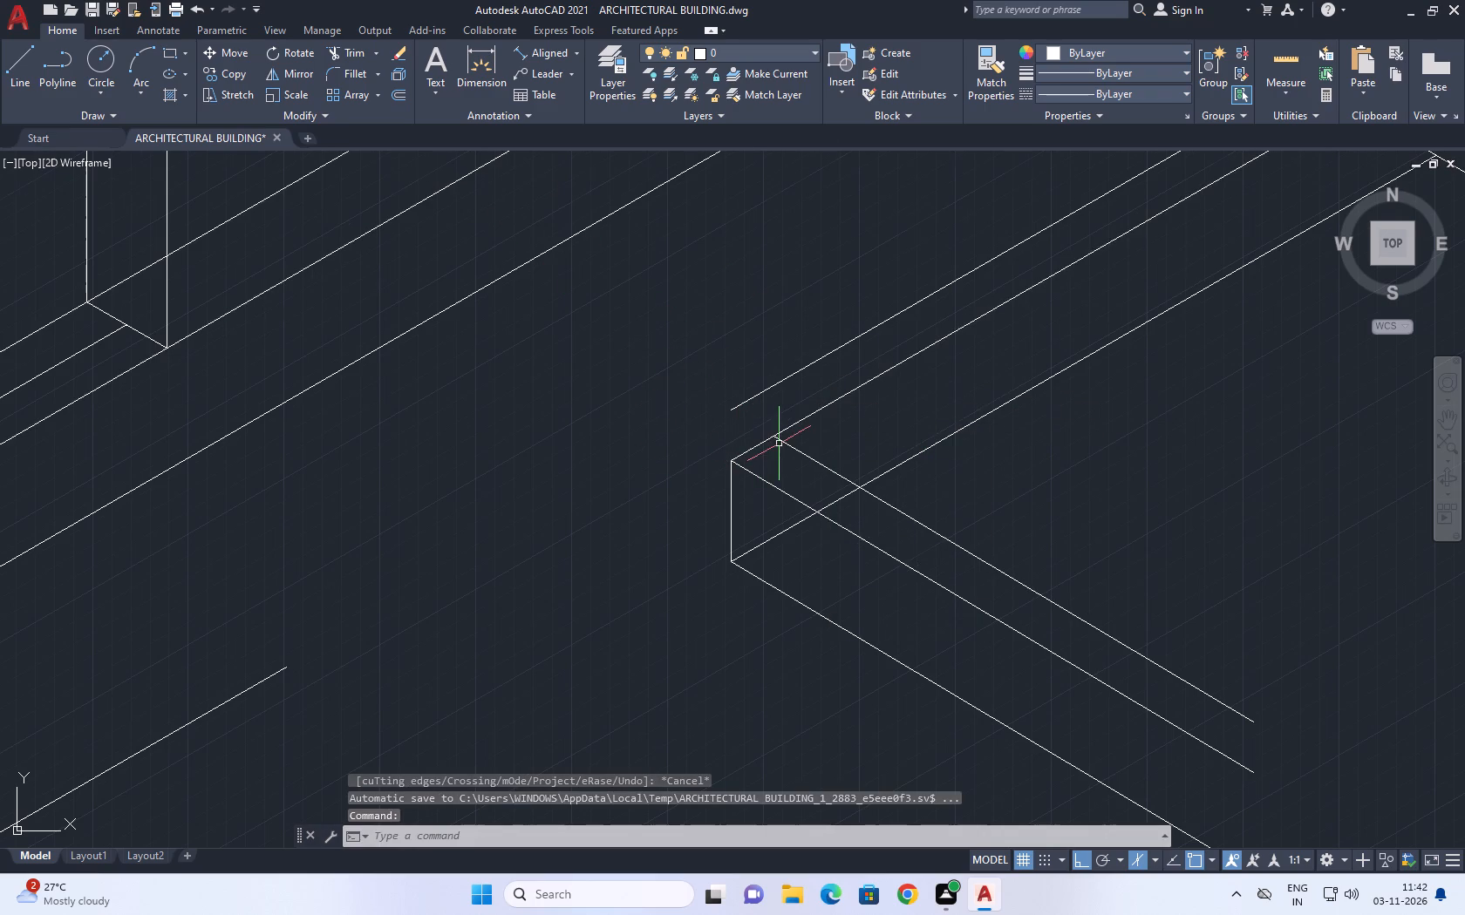
# Fillet the top outer plinth line and the middle return edge into a sharp corner with radius 0.
pyautogui.scroll(1, 779, 443)
pyautogui.click(727, 485)
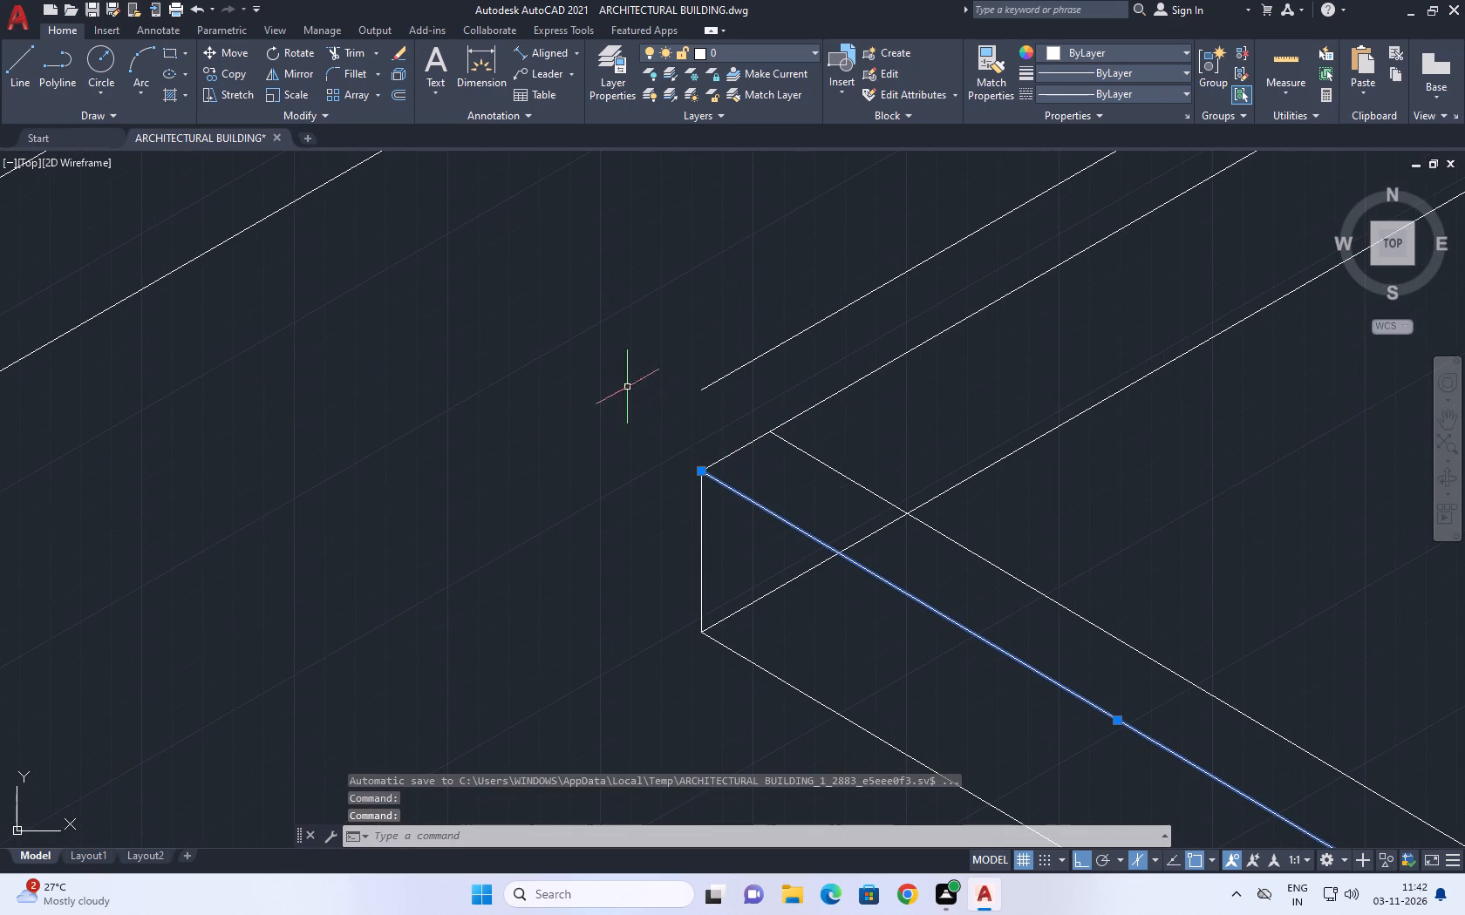
pyautogui.rightClick(598, 377)
pyautogui.click(611, 342)
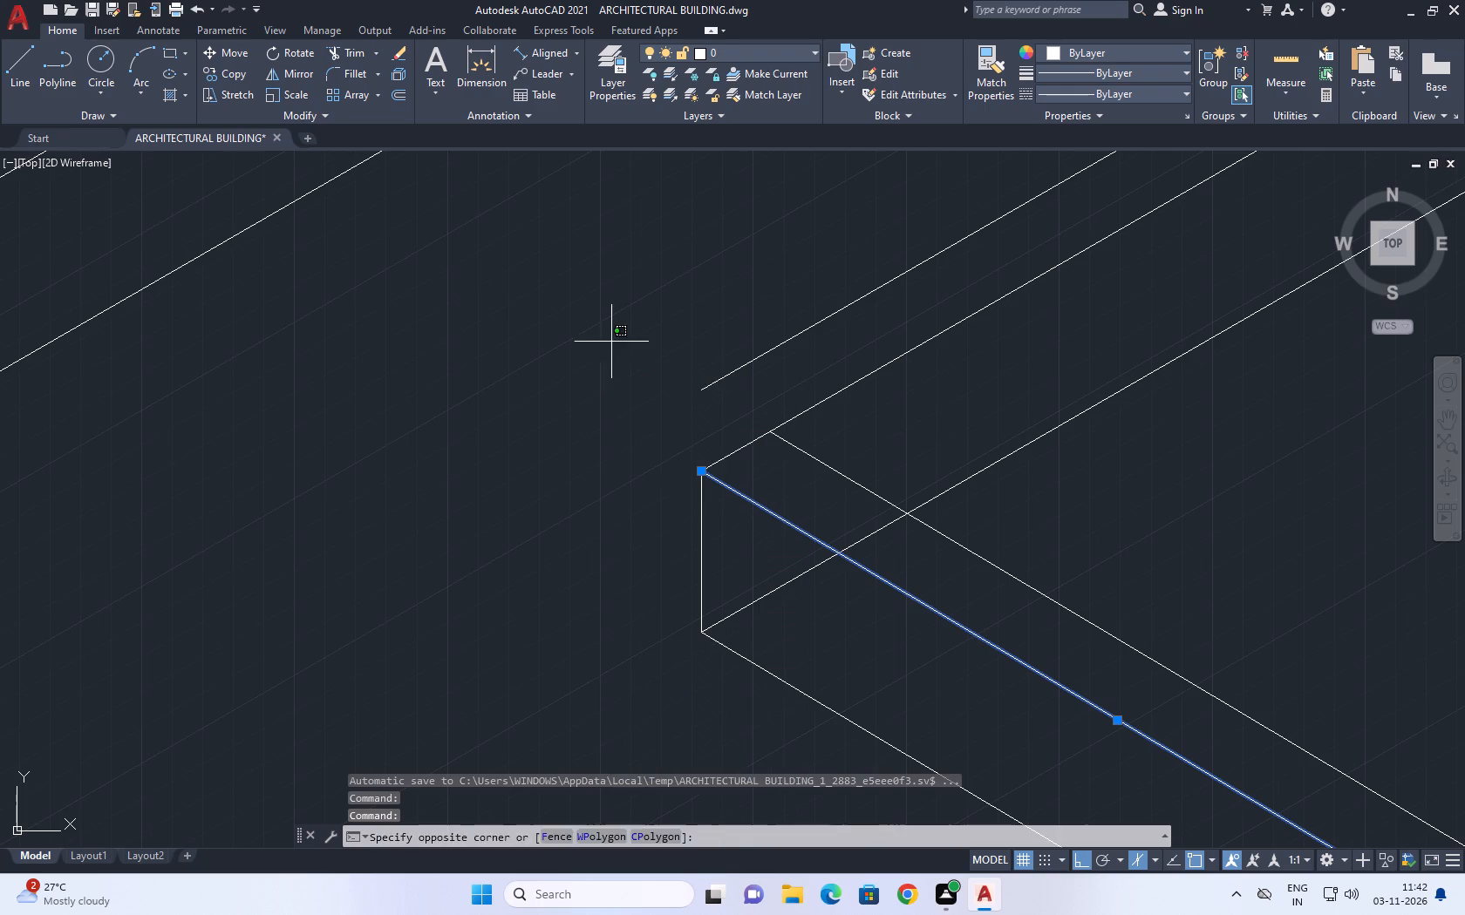
pyautogui.click(576, 357)
pyautogui.click(356, 73)
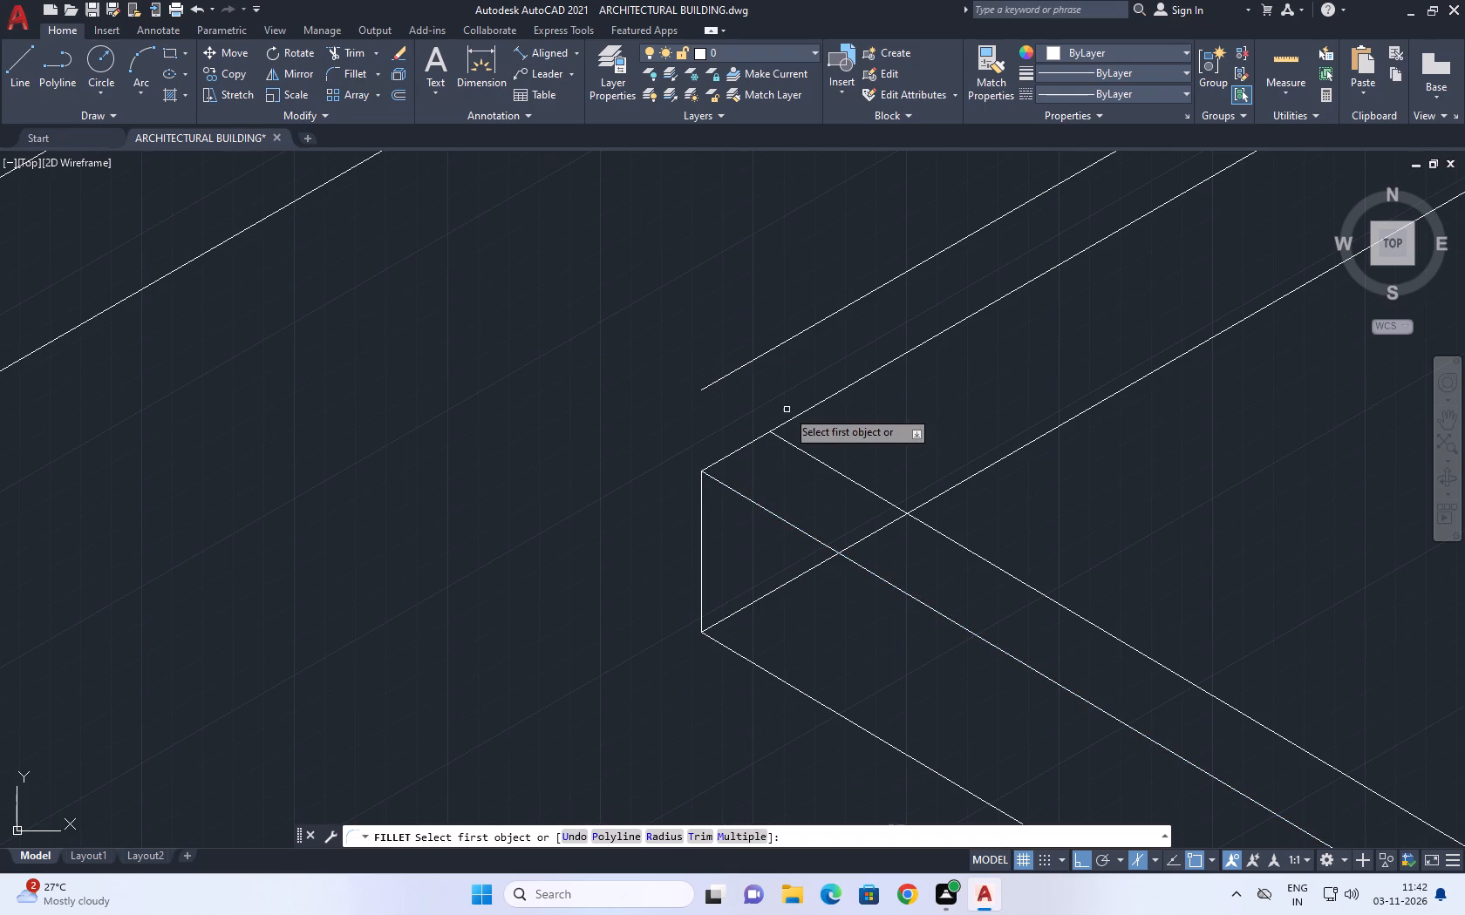
pyautogui.click(746, 365)
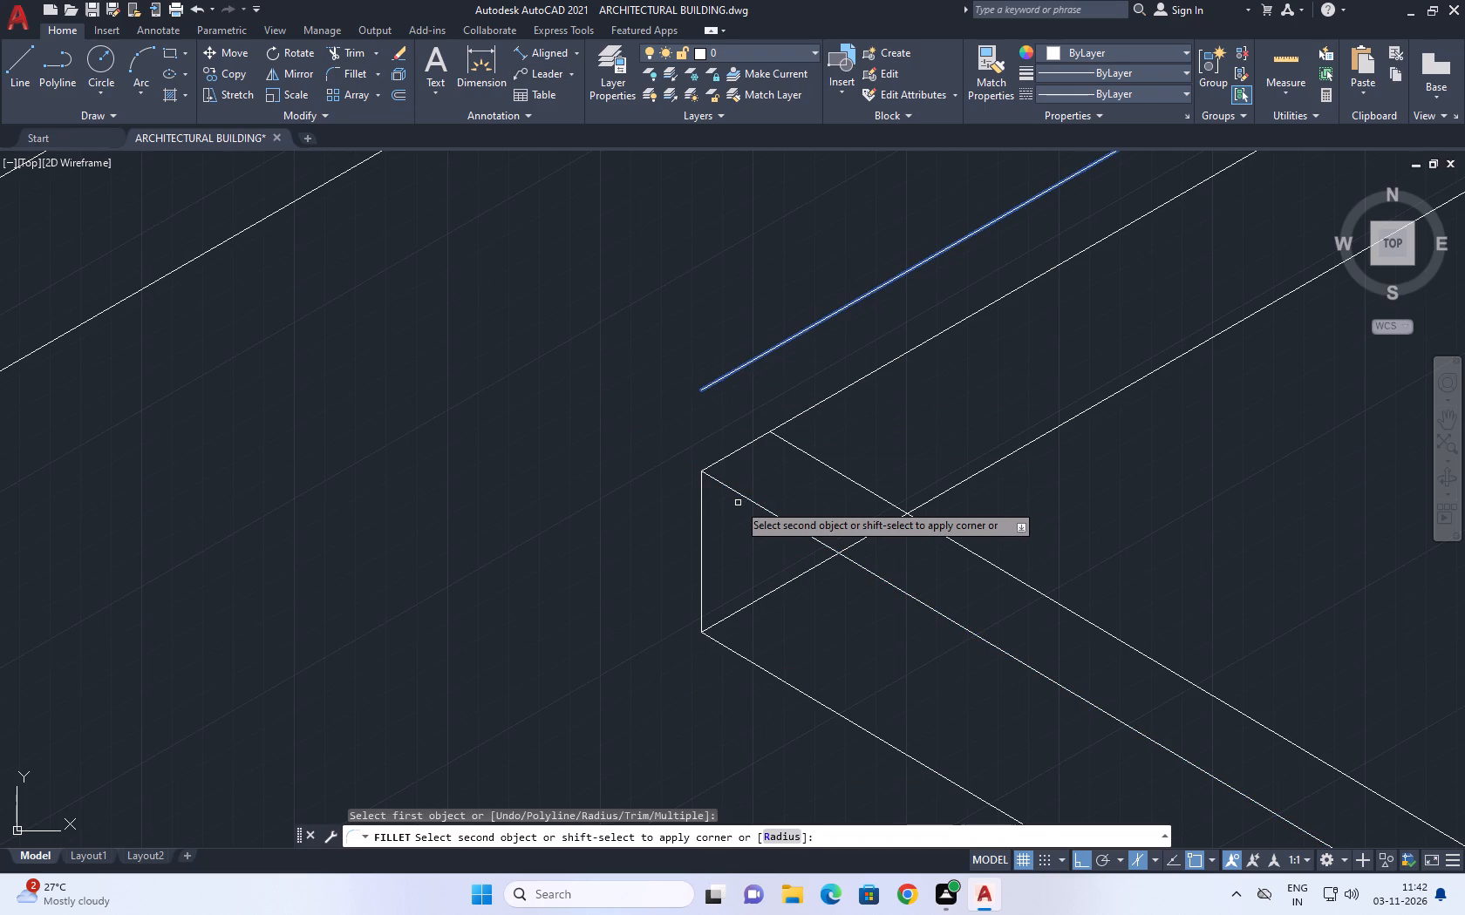
pyautogui.click(739, 493)
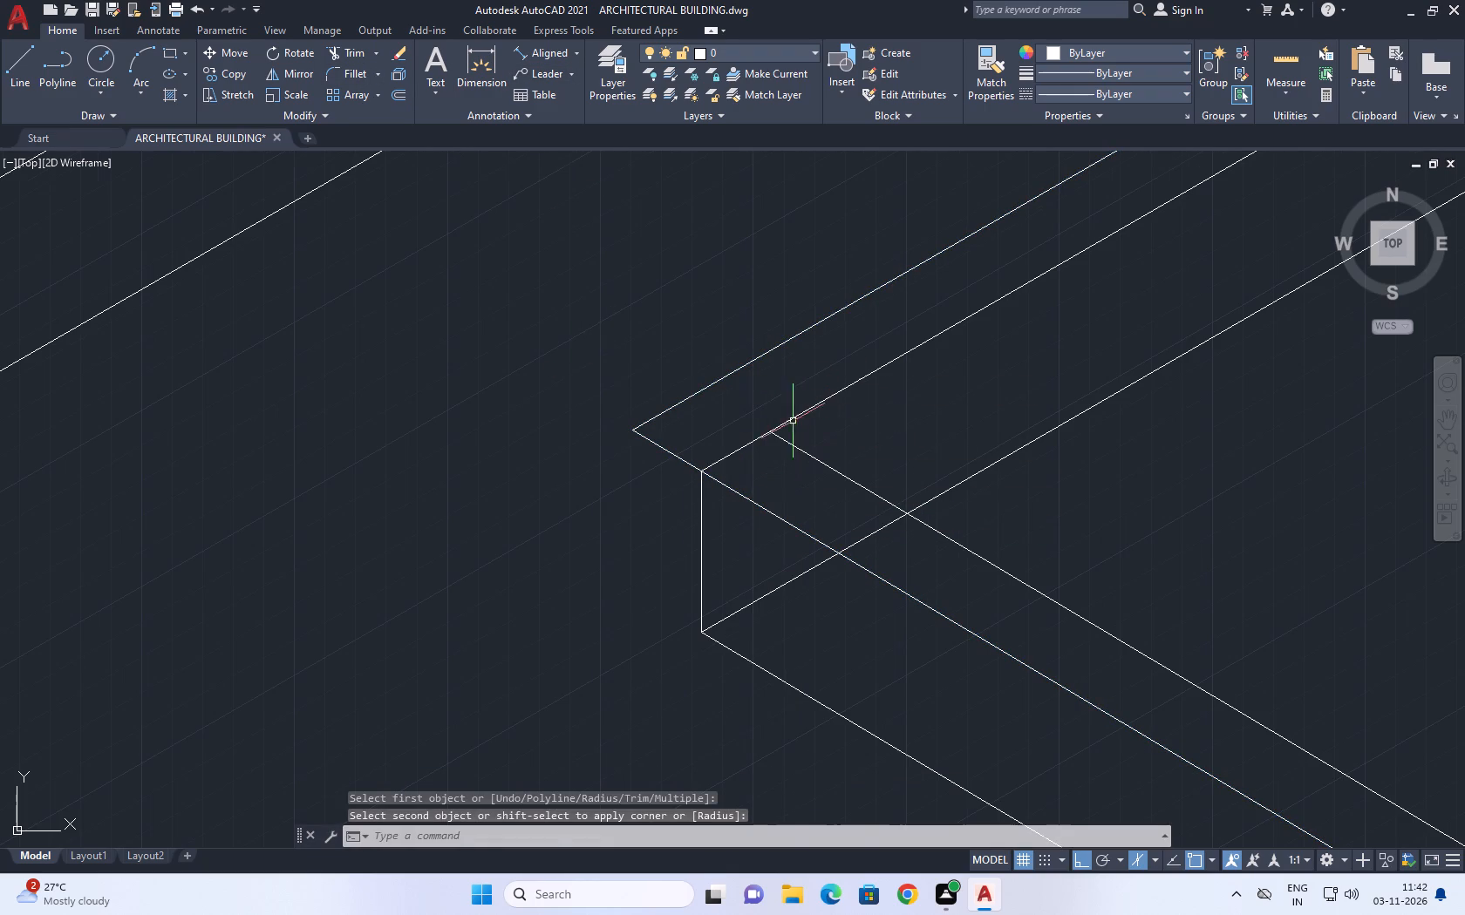
# Fillet the trimmed upper return edge and the middle outer plinth line into a sharp inner corner with radius 0.
pyautogui.scroll(-1, 792, 424)
pyautogui.moveTo(914, 370); pyautogui.dragTo(755, 383, button='middle')
pyautogui.rightClick(739, 390)
pyautogui.click(810, 392)
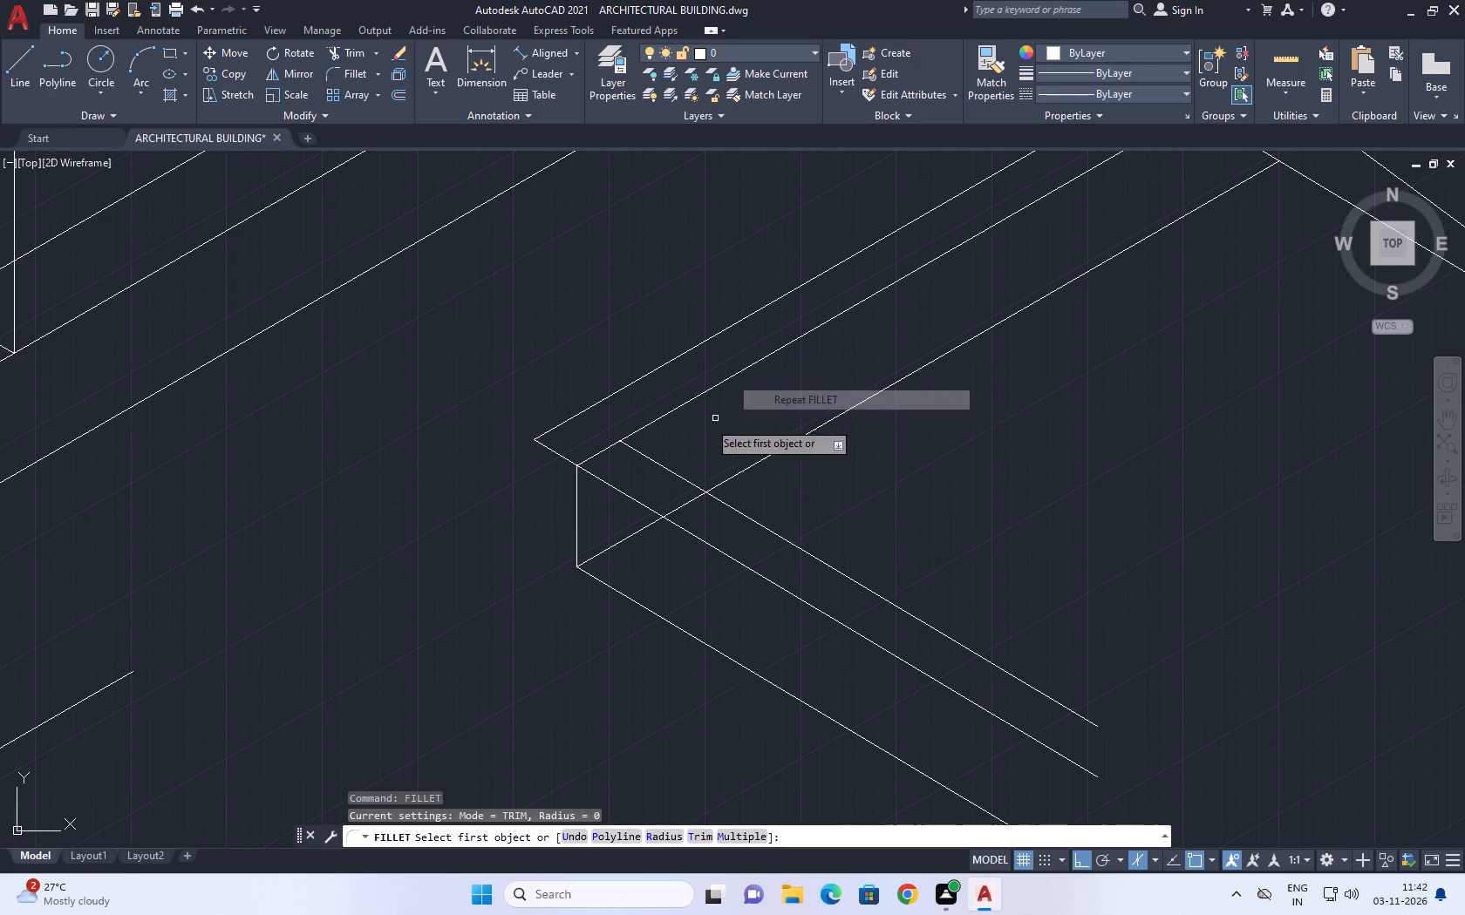
pyautogui.click(661, 468)
pyautogui.click(651, 424)
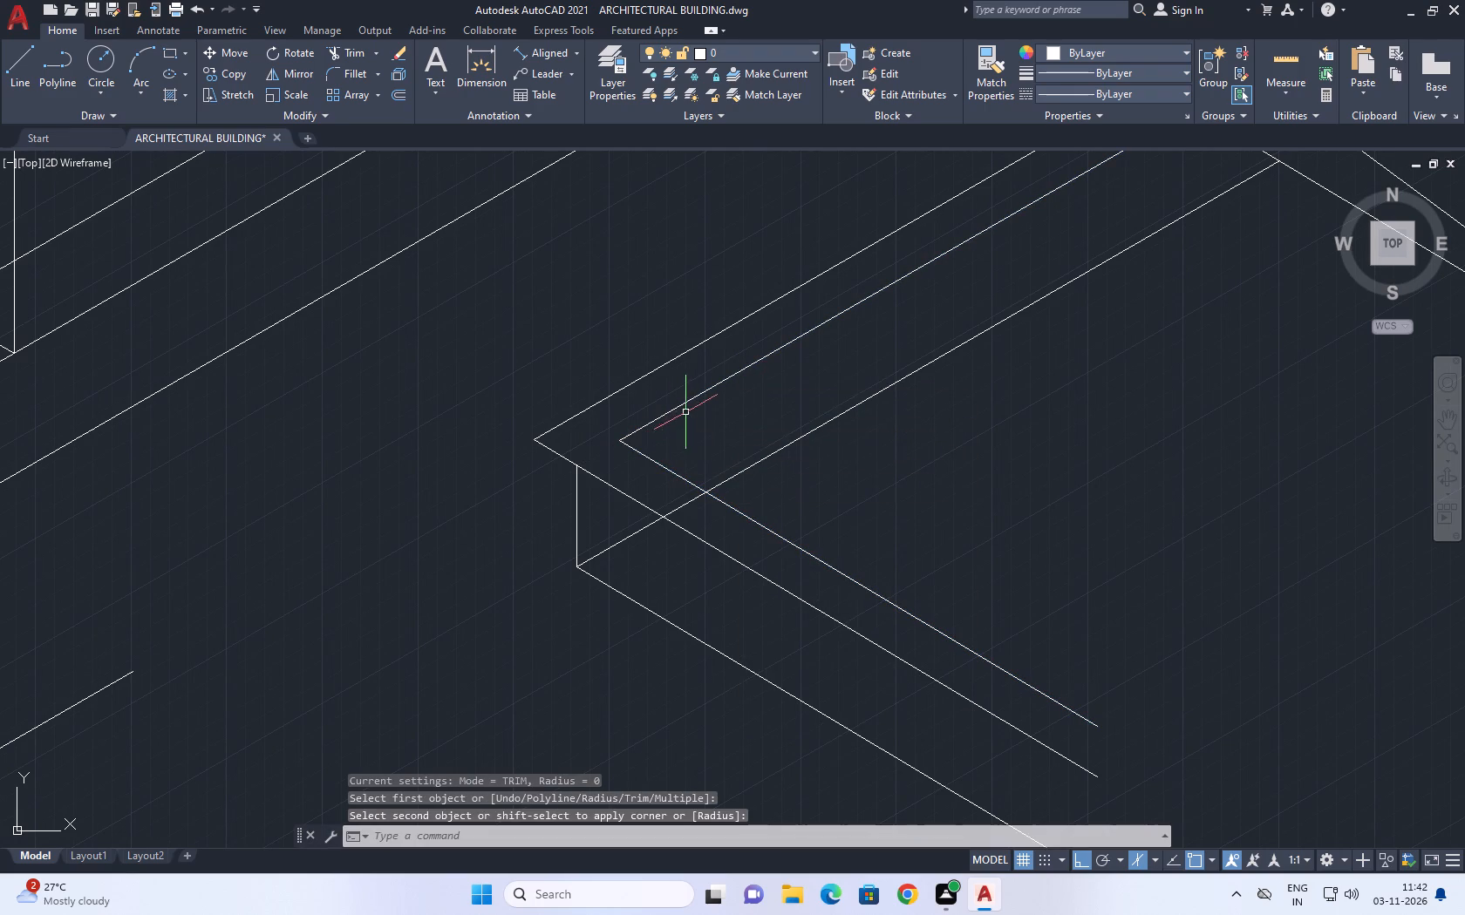
pyautogui.rightClick(690, 410)
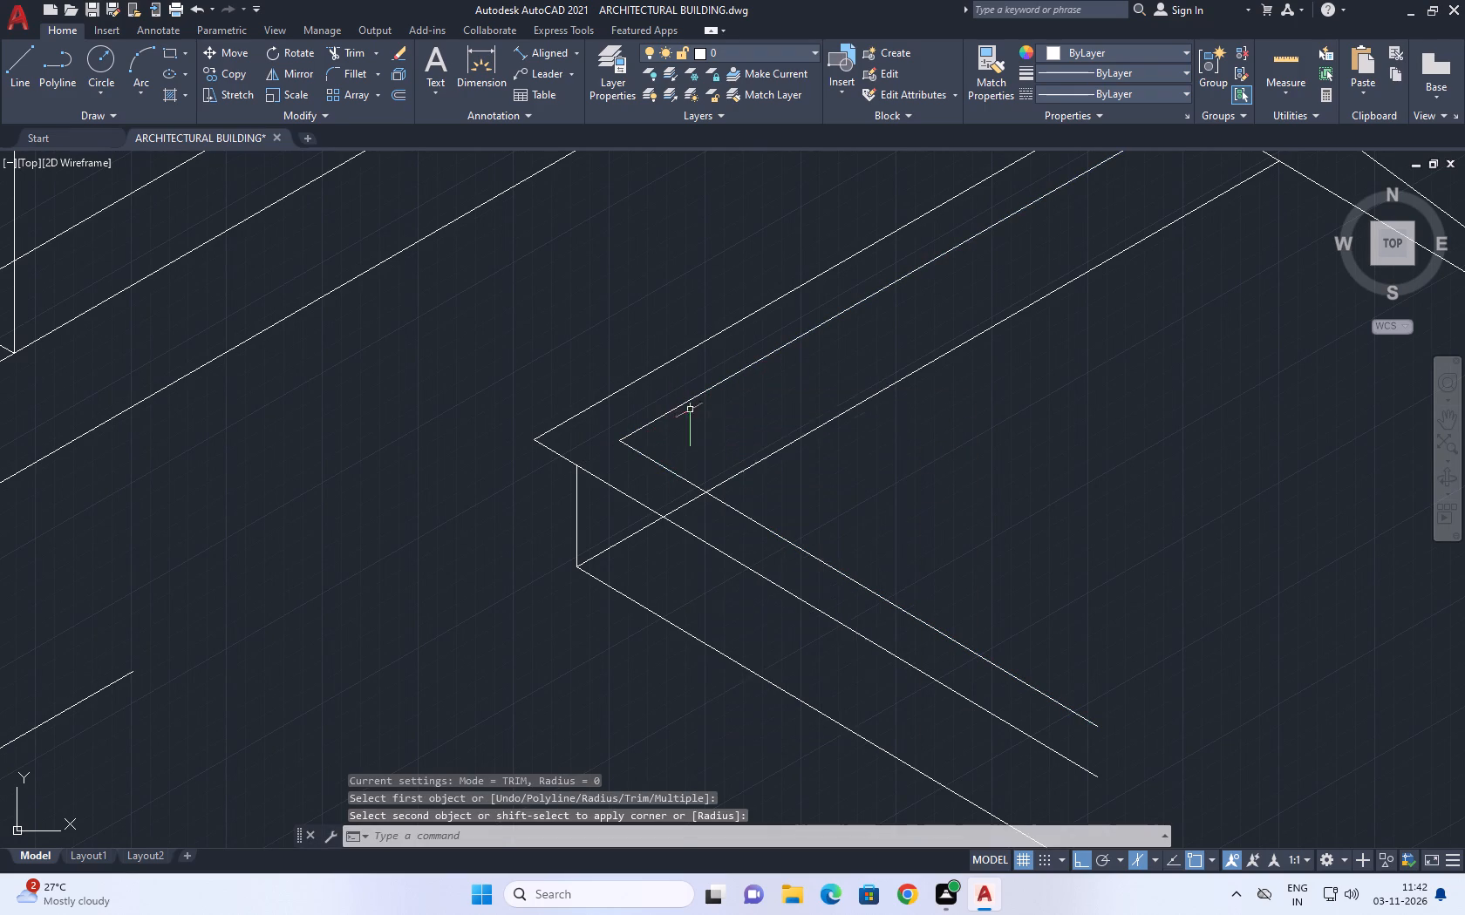
pyautogui.click(815, 351)
pyautogui.click(789, 376)
# Move the short vertical line and the lowest return edge from the vertical's top end to the filleted outer corner.
pyautogui.scroll(-2, 821, 377)
pyautogui.moveTo(813, 485); pyautogui.dragTo(842, 407, button='middle')
pyautogui.scroll(1, 775, 399)
pyautogui.scroll(2, 723, 331)
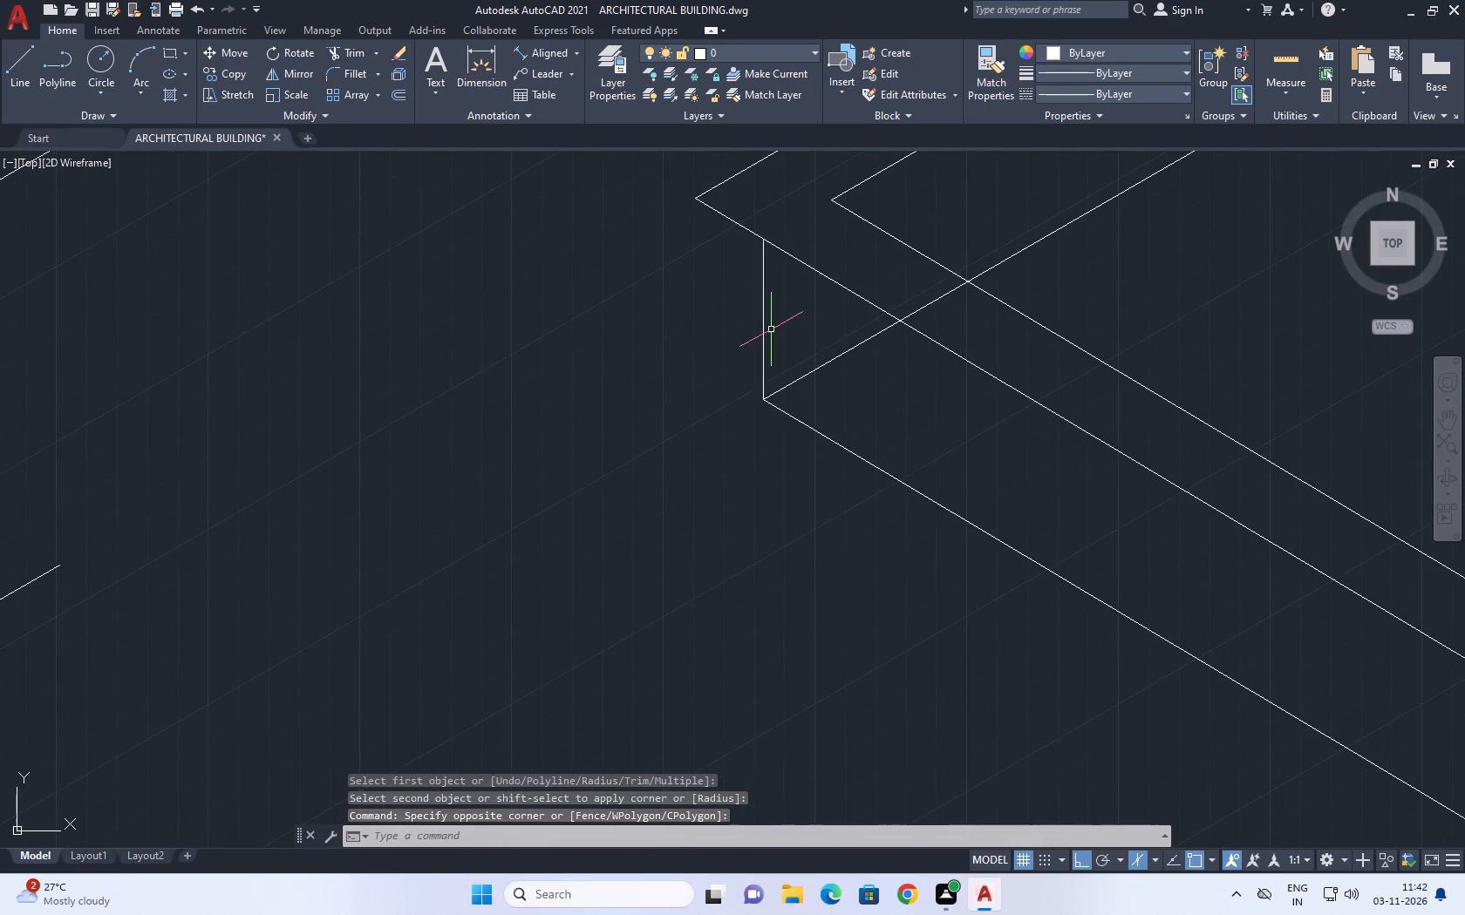
pyautogui.moveTo(774, 322); pyautogui.dragTo(761, 319)
pyautogui.click(724, 320)
pyautogui.click(821, 439)
pyautogui.click(801, 412)
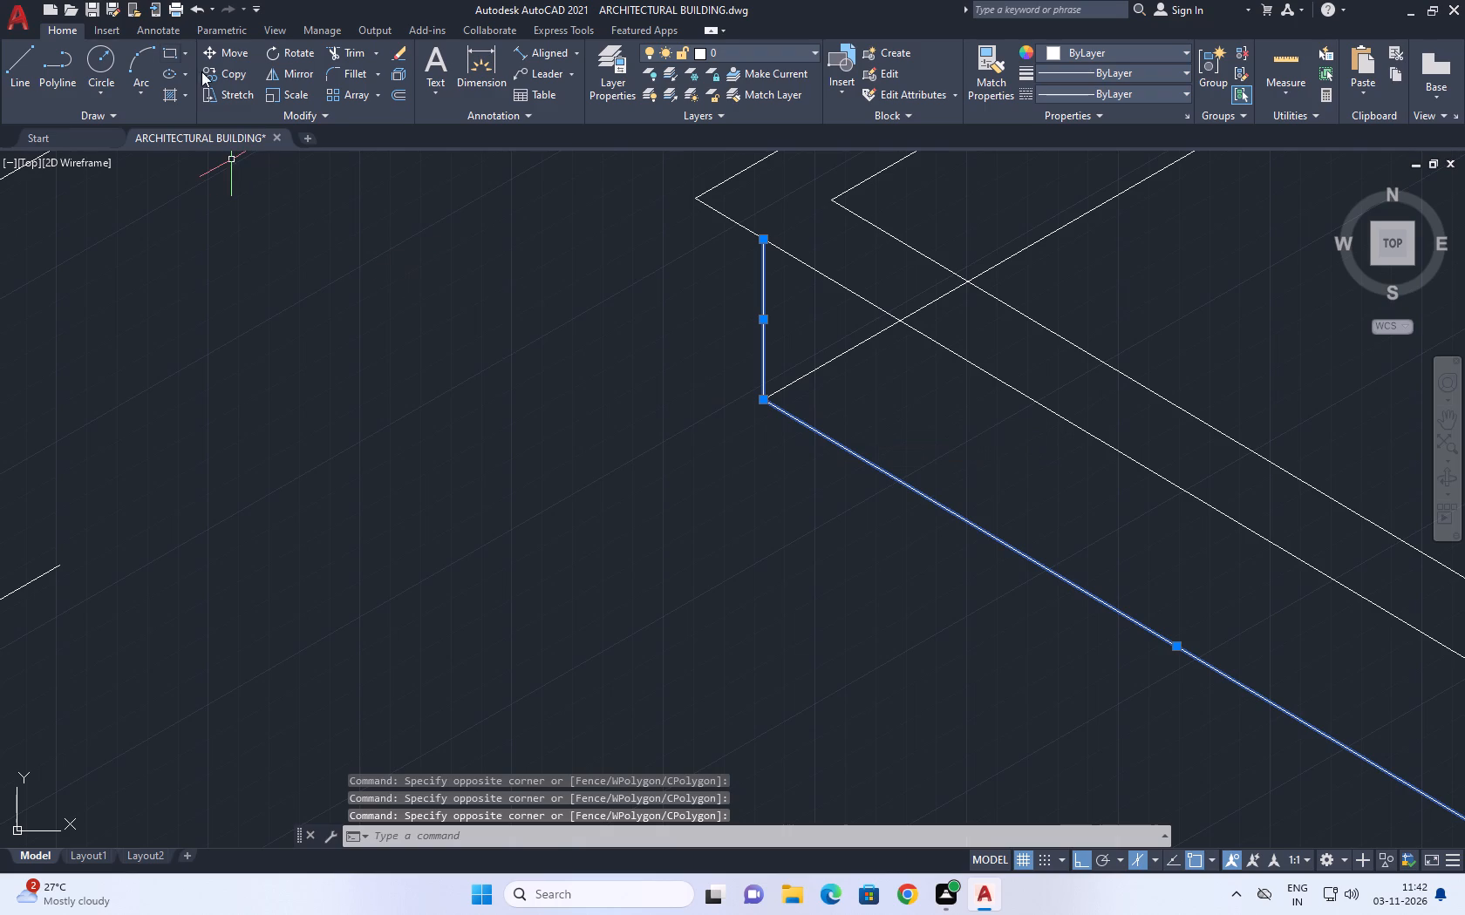
pyautogui.click(236, 57)
pyautogui.scroll(1, 557, 242)
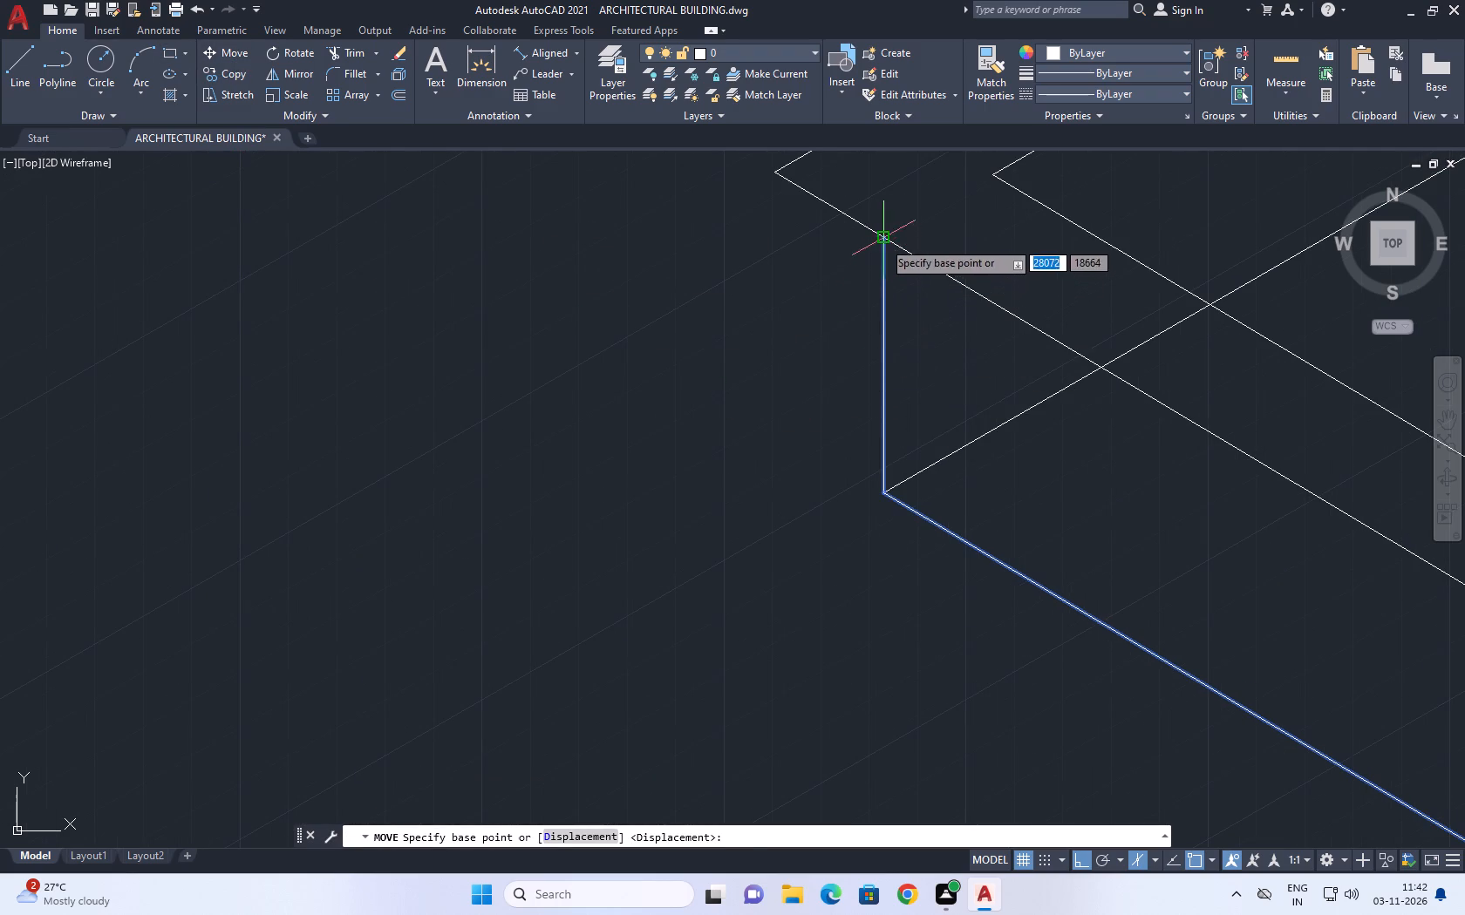
pyautogui.click(882, 241)
pyautogui.moveTo(843, 227); pyautogui.dragTo(895, 387, button='middle')
pyautogui.click(828, 327)
pyautogui.scroll(-3, 820, 324)
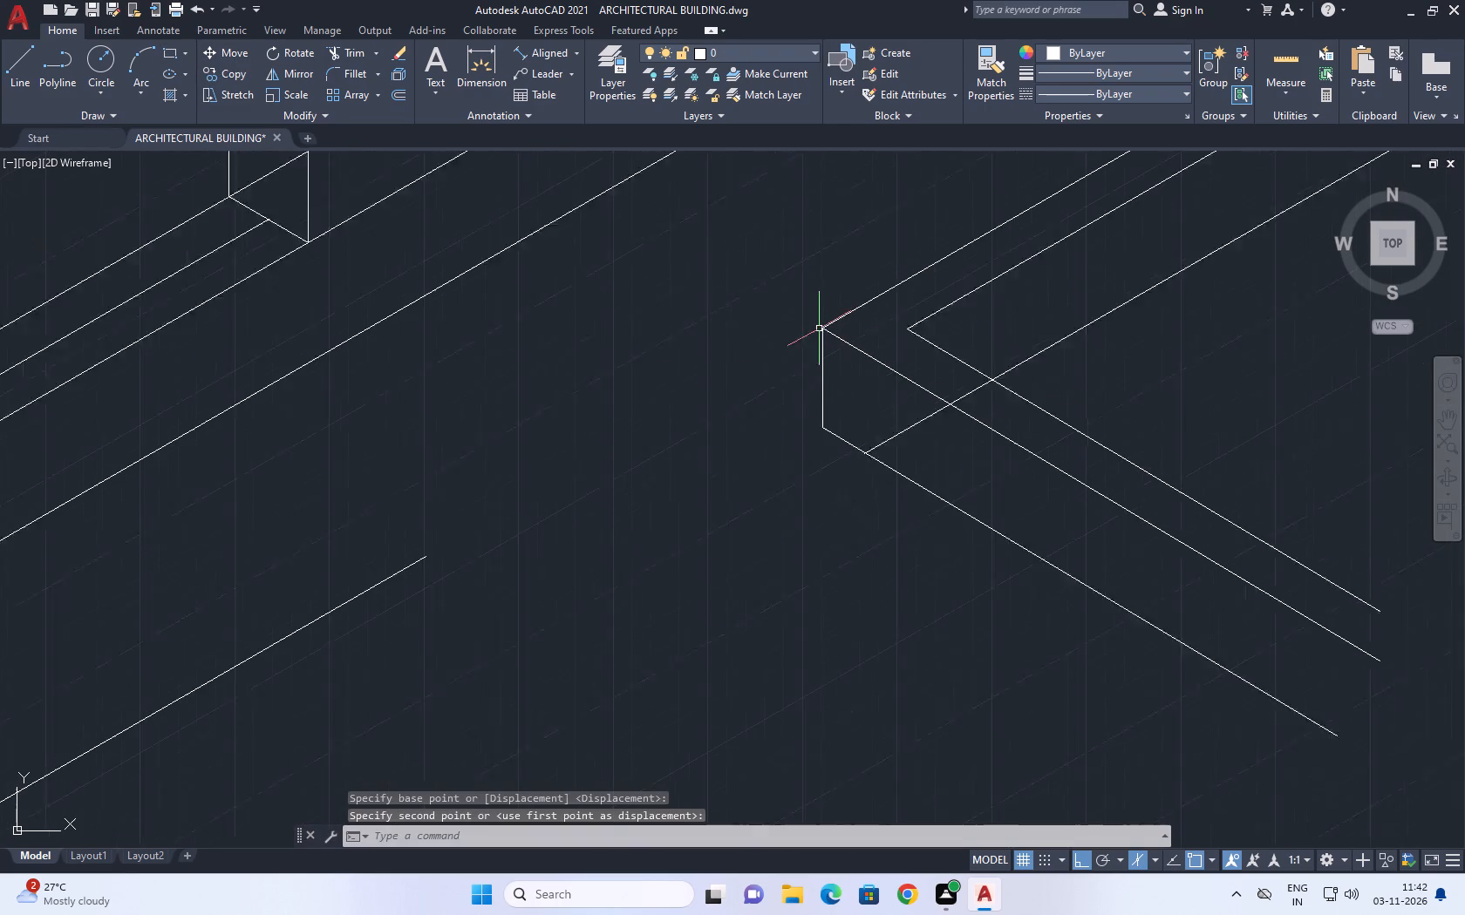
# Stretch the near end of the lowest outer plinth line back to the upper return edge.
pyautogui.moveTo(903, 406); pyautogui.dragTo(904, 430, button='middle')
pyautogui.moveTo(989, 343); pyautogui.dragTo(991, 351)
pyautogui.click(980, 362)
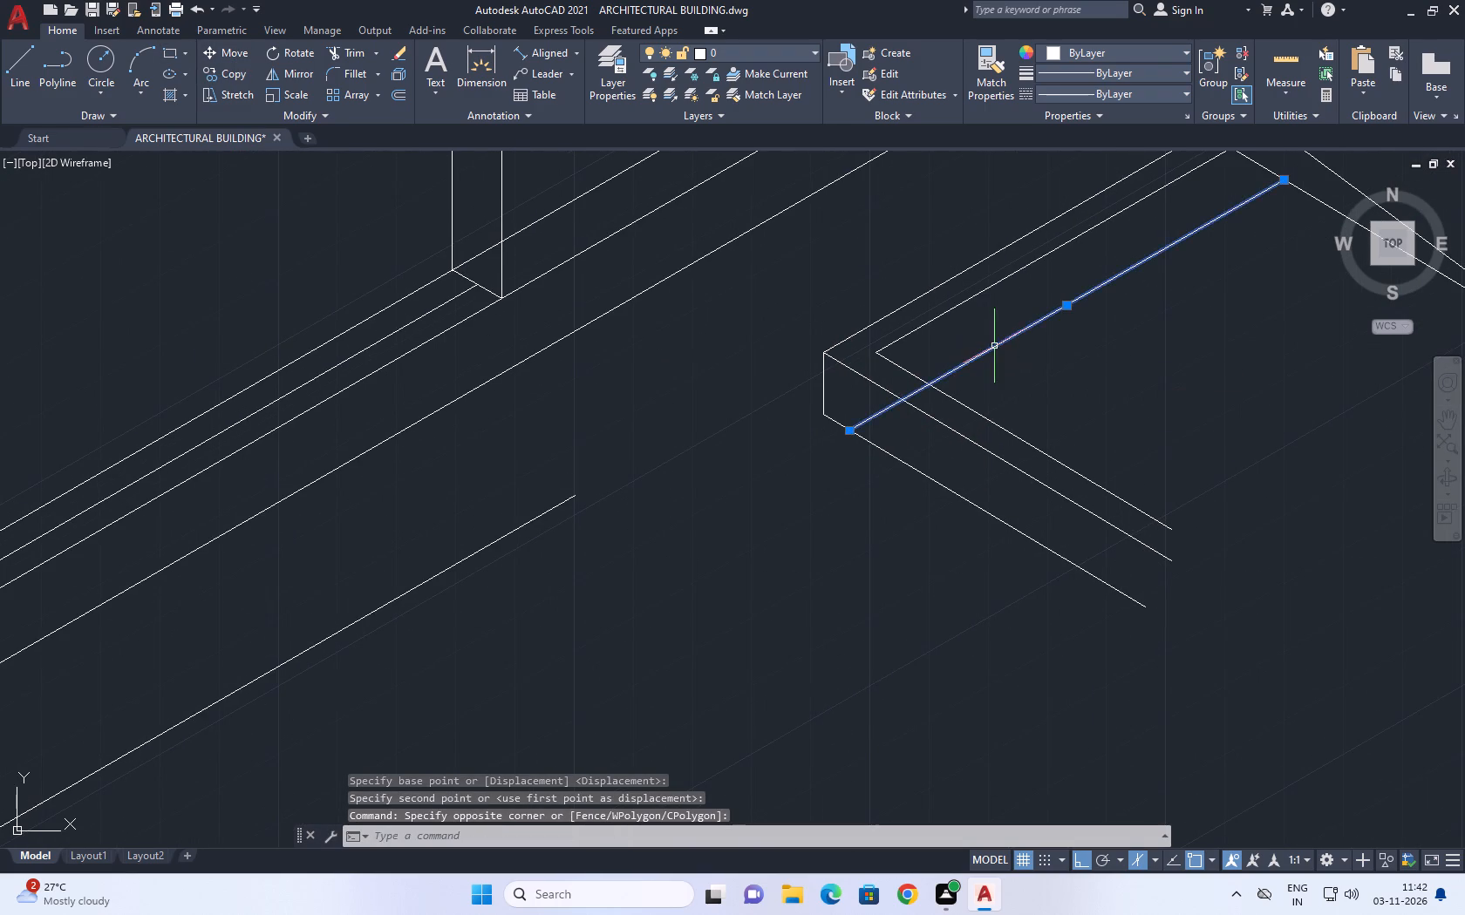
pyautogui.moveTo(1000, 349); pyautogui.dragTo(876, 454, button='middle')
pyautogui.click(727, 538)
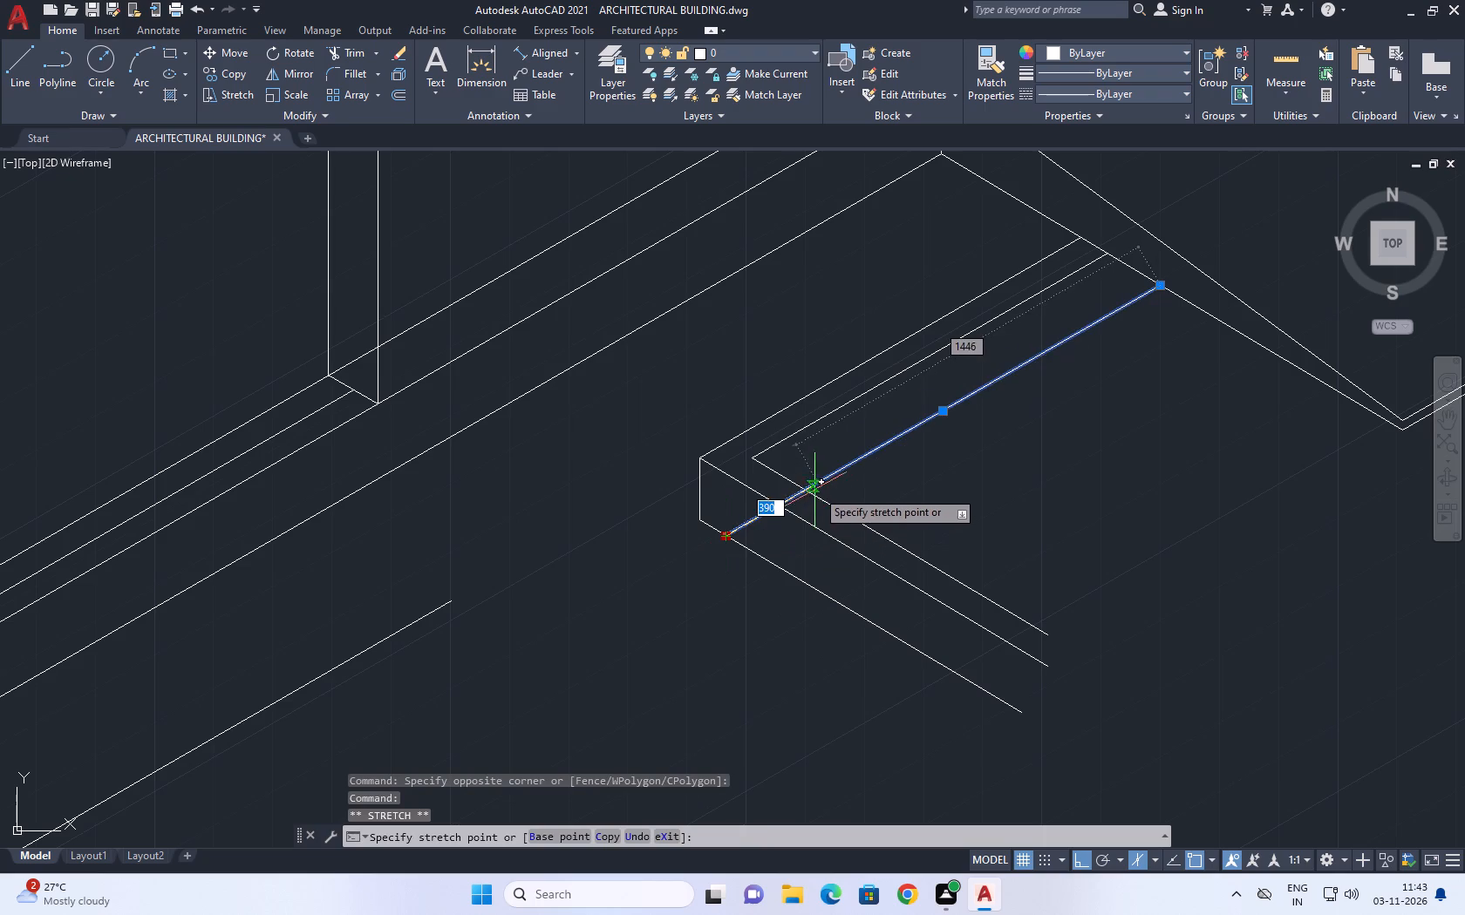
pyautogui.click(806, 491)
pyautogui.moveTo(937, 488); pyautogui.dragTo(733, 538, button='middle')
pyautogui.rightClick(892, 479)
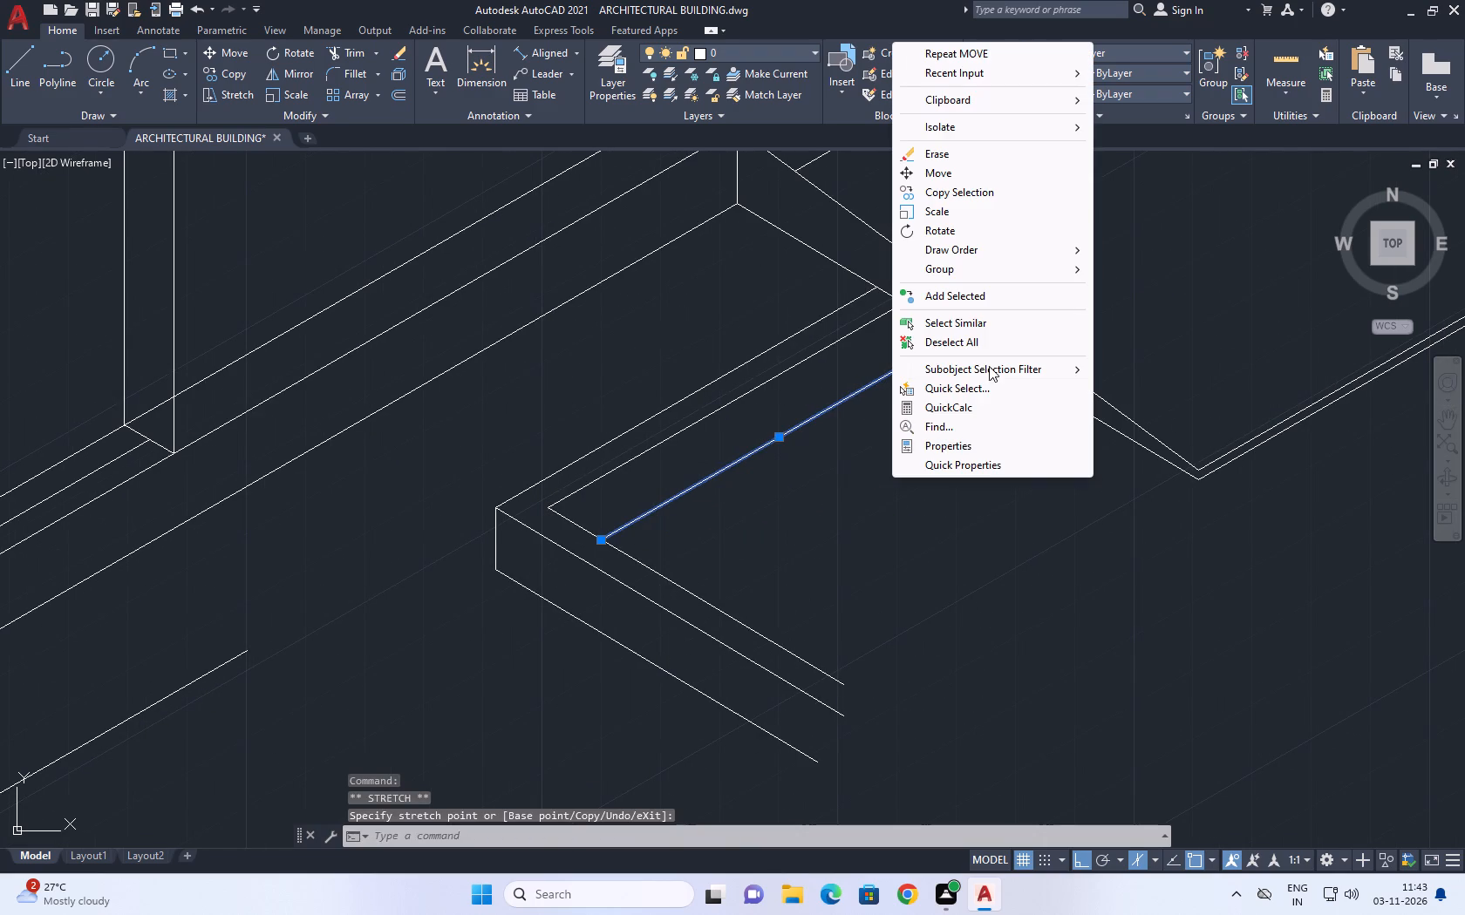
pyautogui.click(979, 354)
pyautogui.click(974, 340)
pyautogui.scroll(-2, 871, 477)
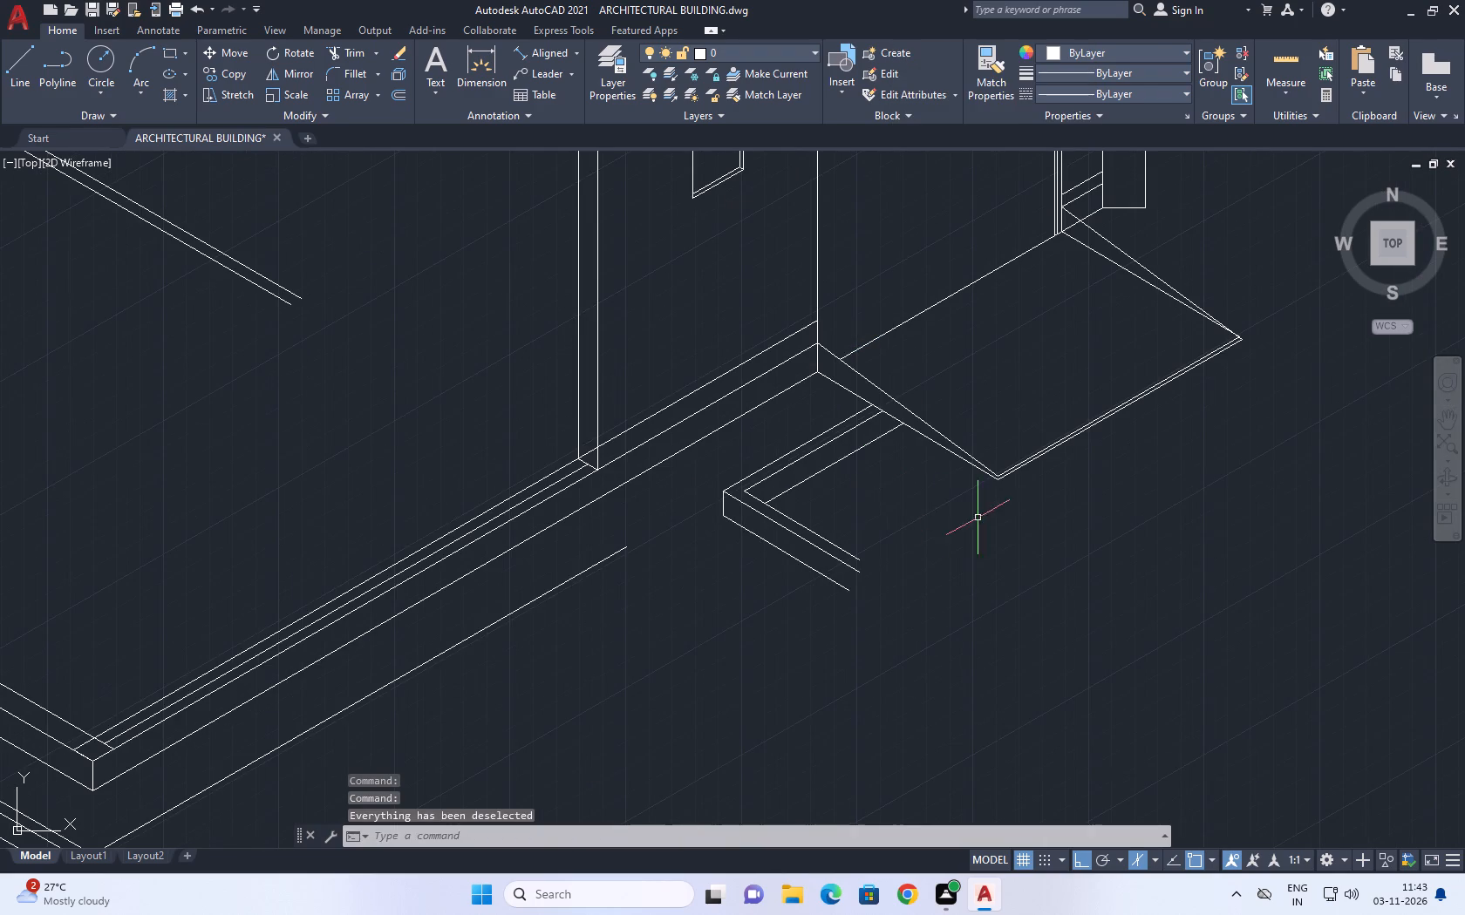
# Erase the lowest outer plinth line between the upper return edge and the ramp's side.
pyautogui.moveTo(882, 498); pyautogui.dragTo(811, 471, button='middle')
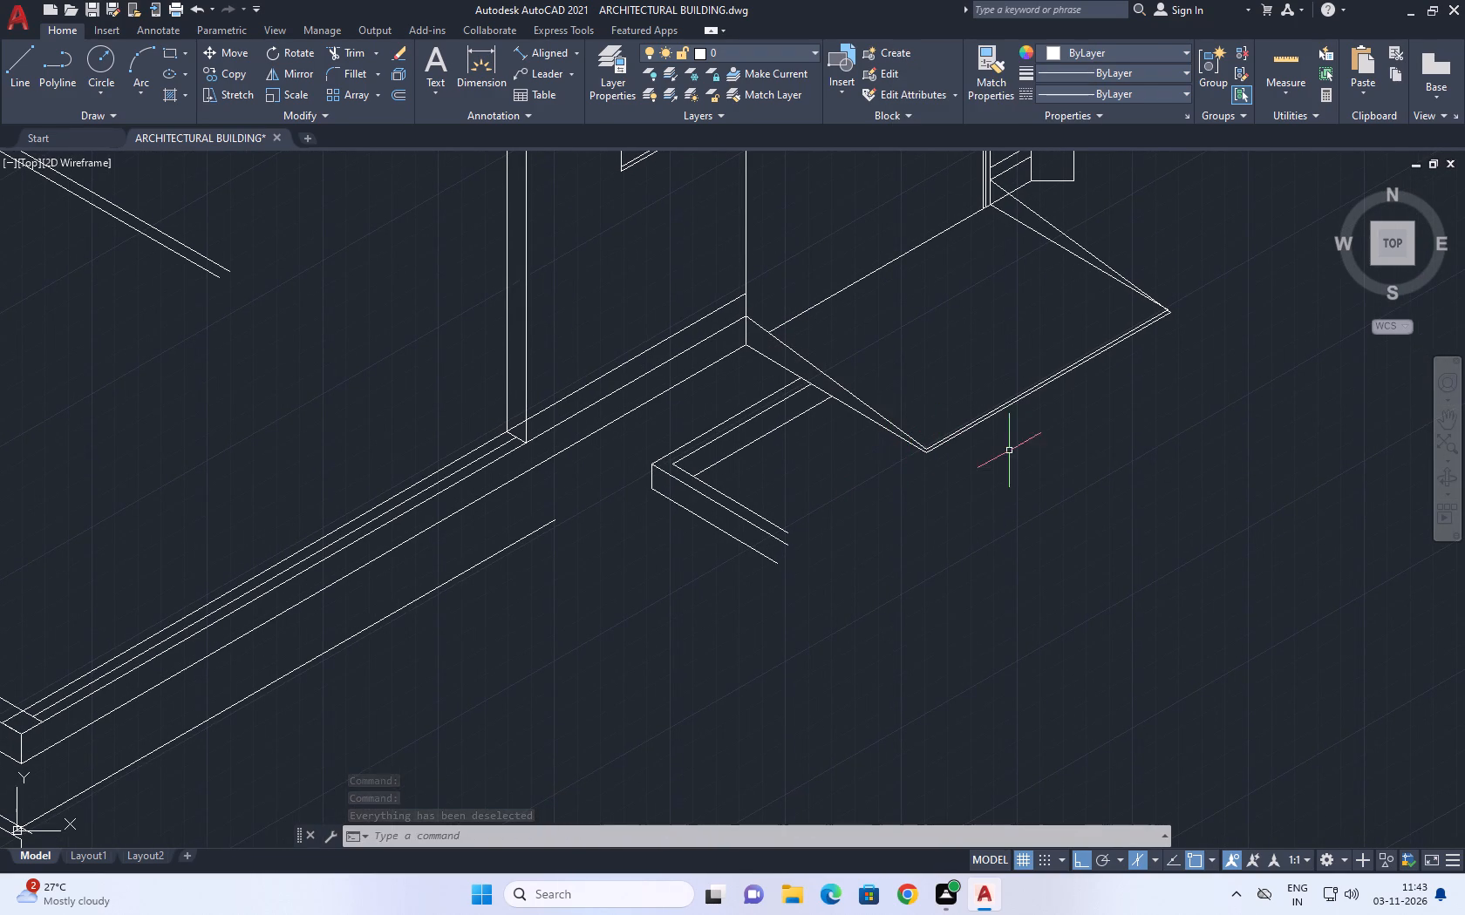
pyautogui.moveTo(790, 477); pyautogui.dragTo(799, 471, button='middle')
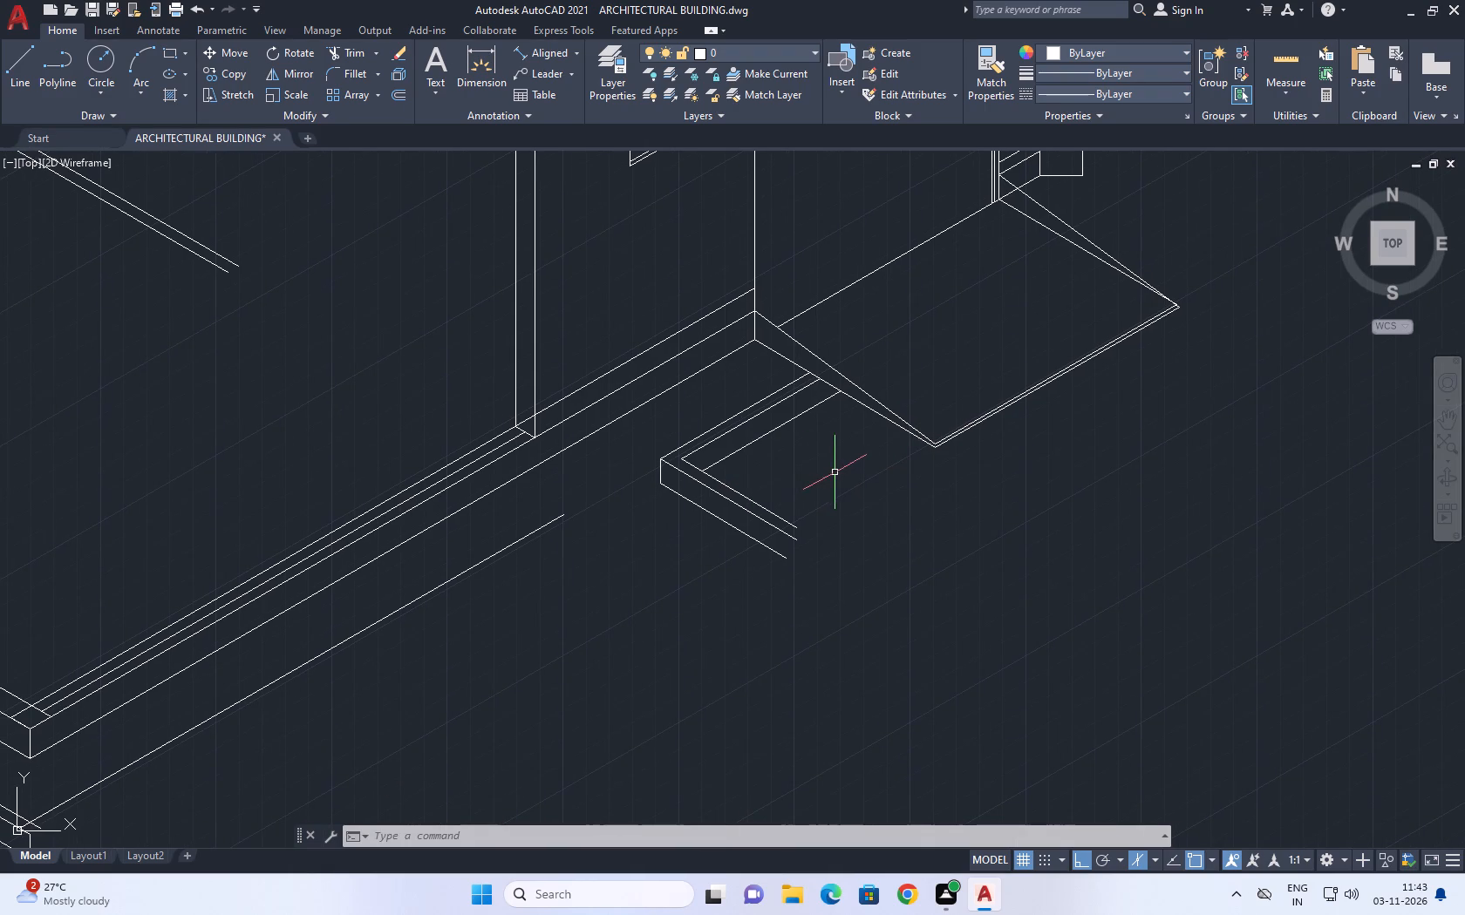
pyautogui.click(767, 430)
pyautogui.click(764, 450)
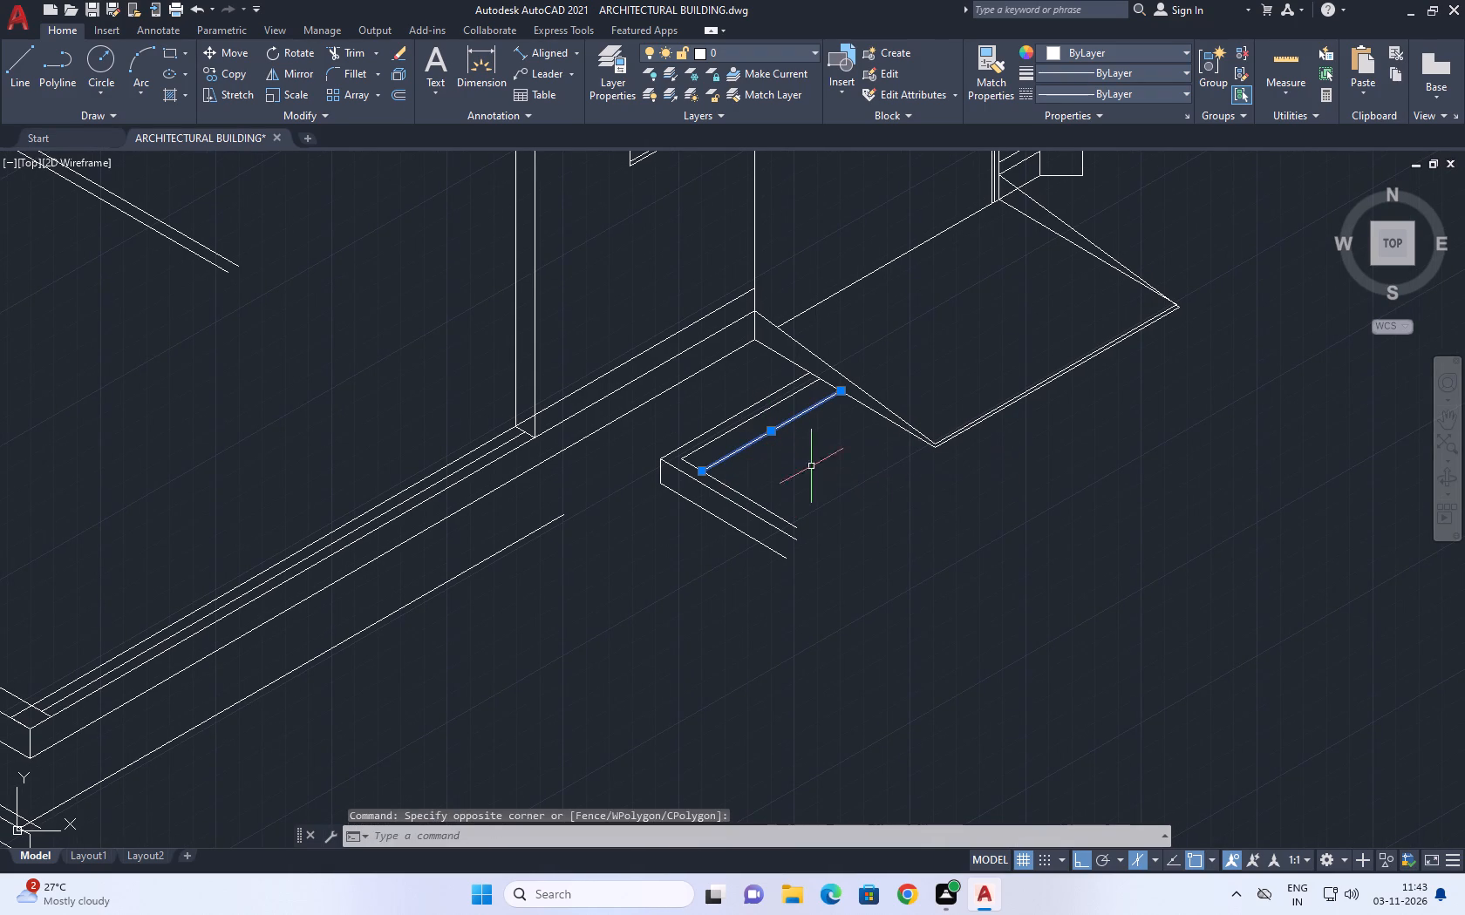
pyautogui.rightClick(882, 488)
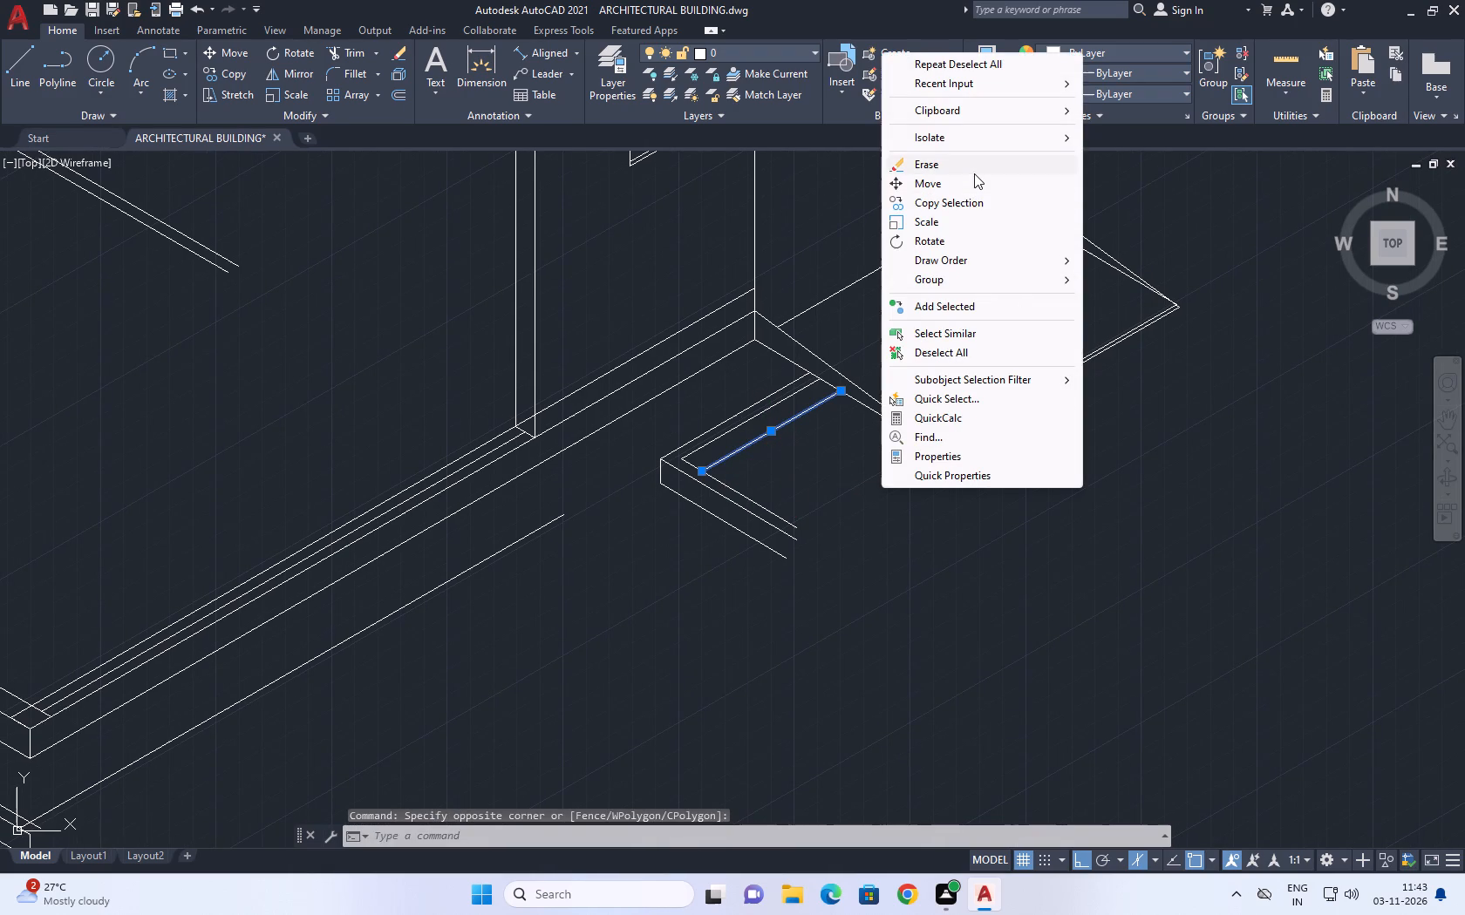
pyautogui.click(975, 170)
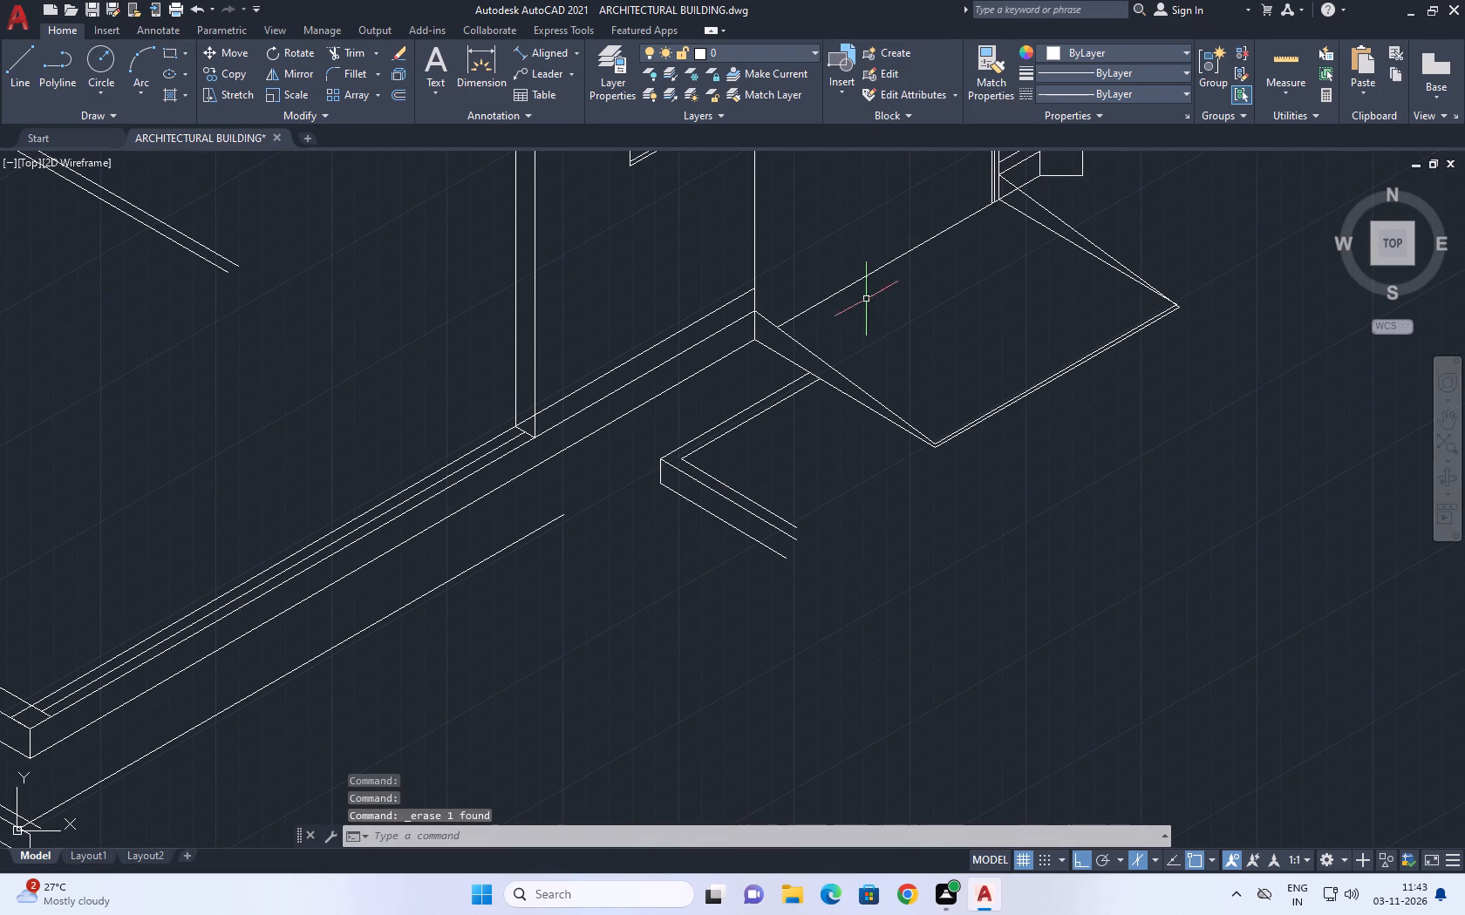
# Draw a line about 2650 long at 210° from the ramp's lower front corner, crossing the ends of the return edges.
pyautogui.moveTo(1019, 372); pyautogui.dragTo(910, 343, button='middle')
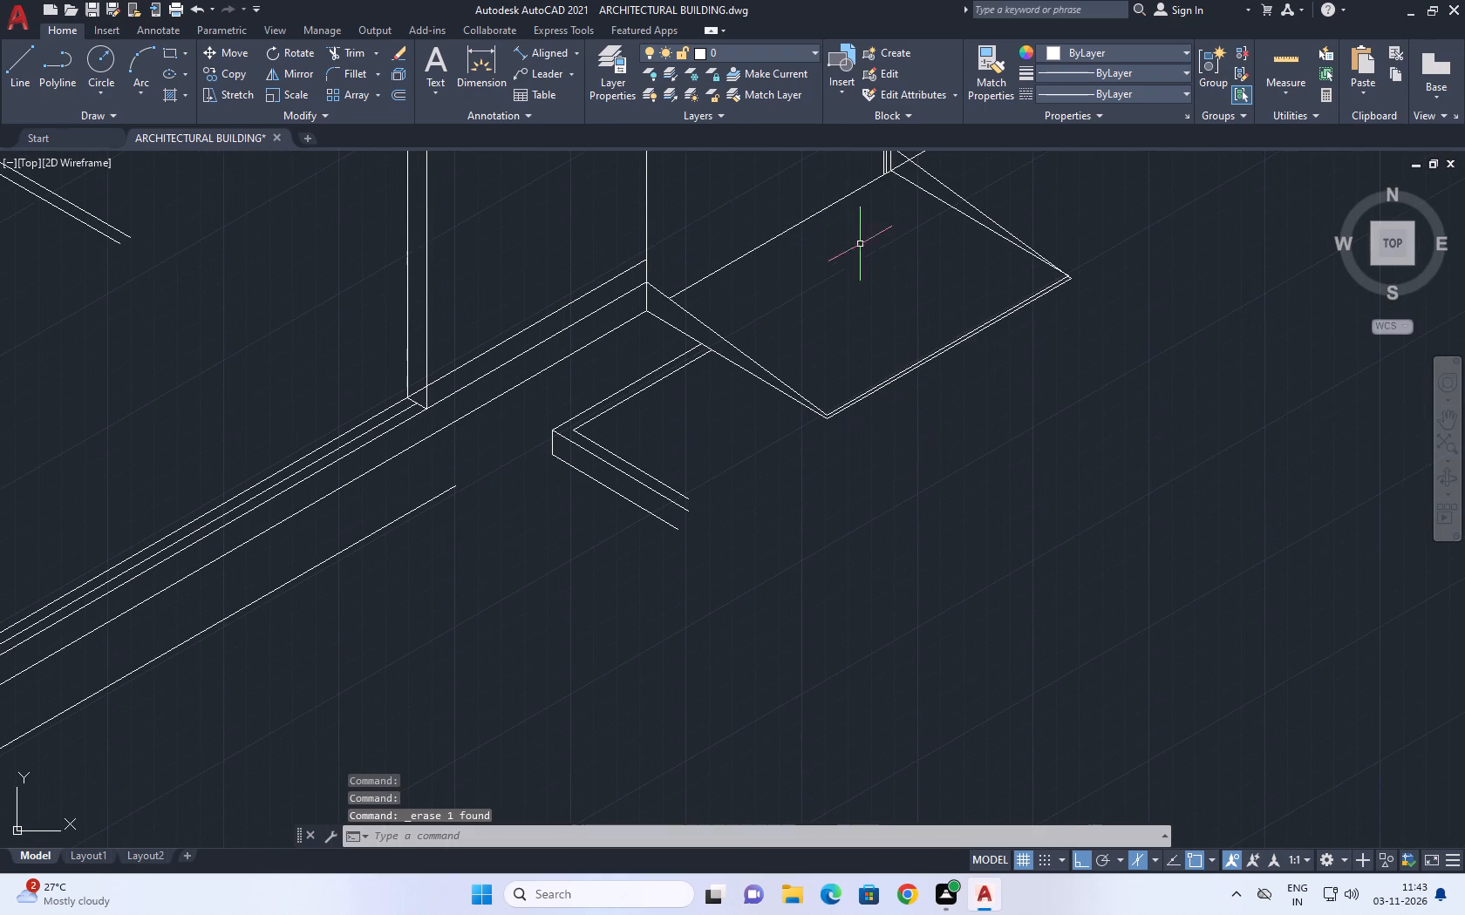
pyautogui.click(24, 69)
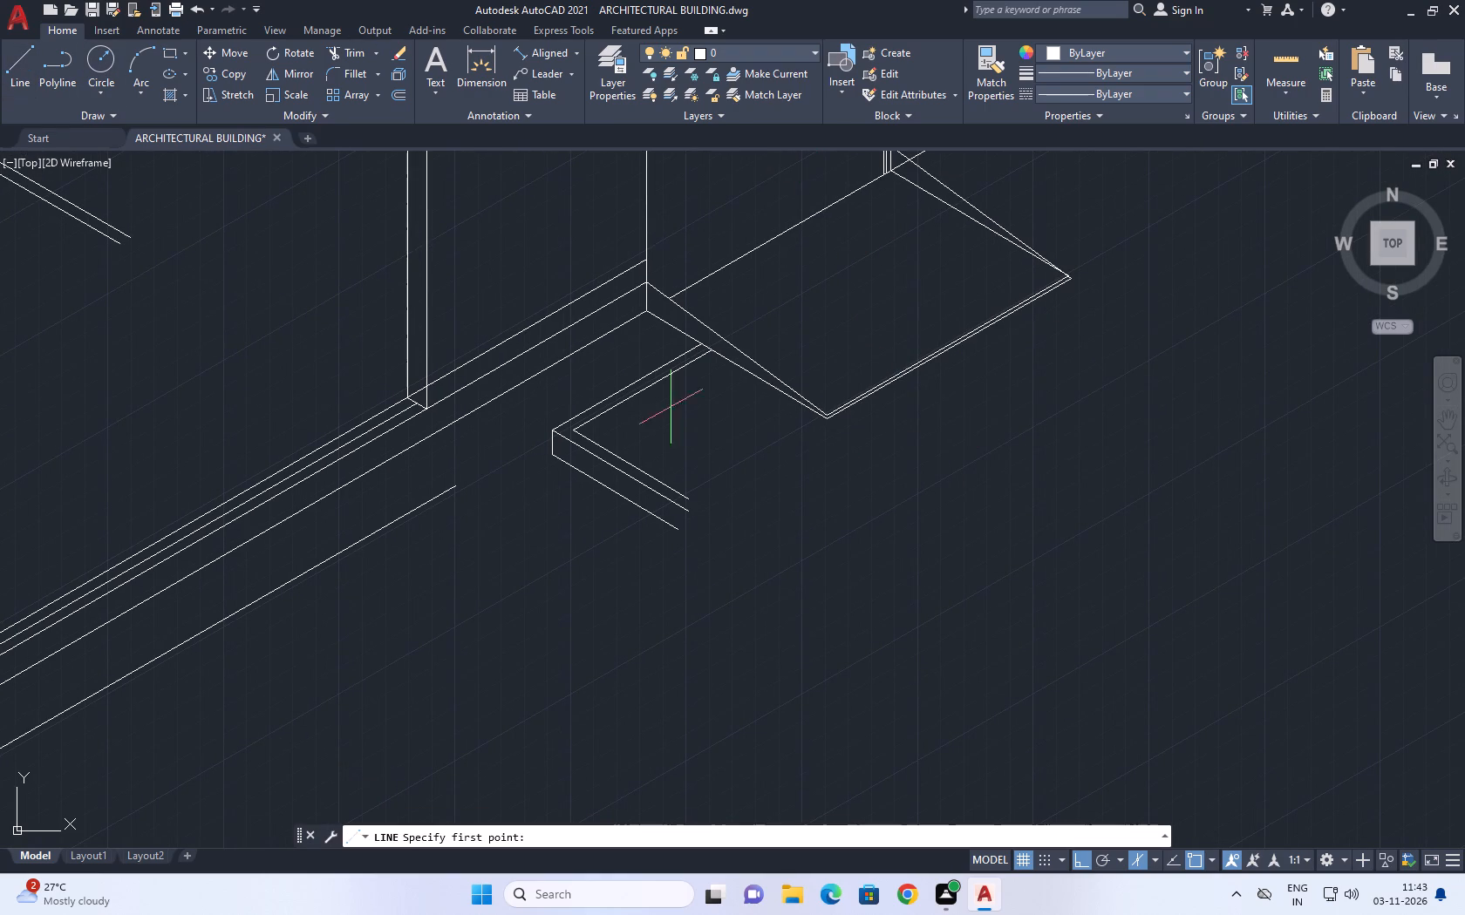
pyautogui.scroll(1, 816, 435)
pyautogui.click(833, 411)
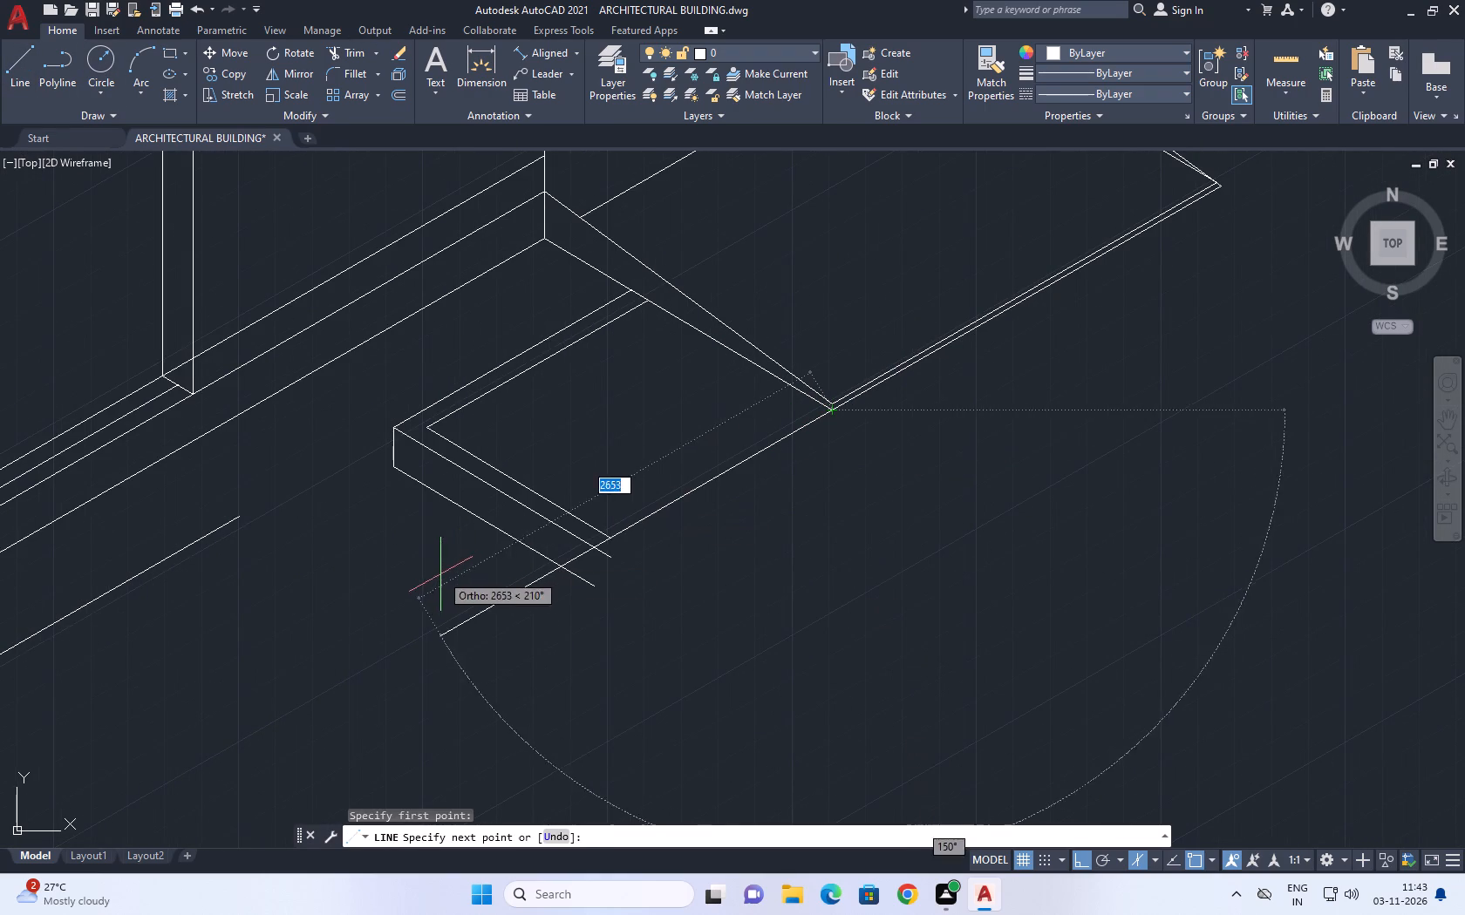
pyautogui.click(439, 574)
pyautogui.rightClick(498, 502)
pyautogui.click(601, 532)
# Draw a vertical line down from the upper return edge's end, extending past the middle return edge's end.
pyautogui.rightClick(676, 427)
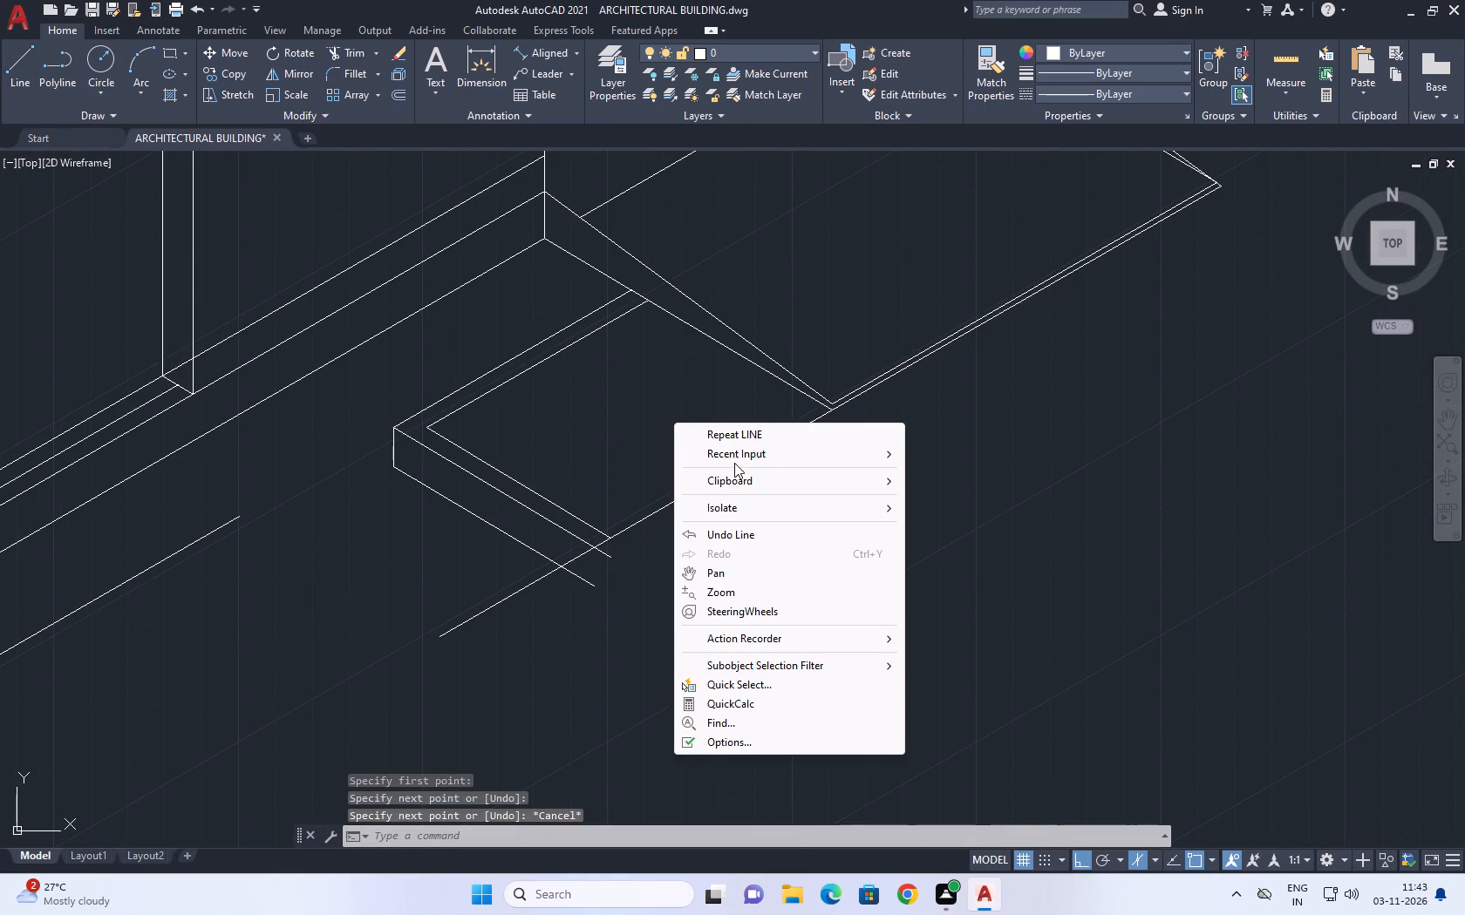
pyautogui.click(776, 436)
pyautogui.scroll(3, 632, 552)
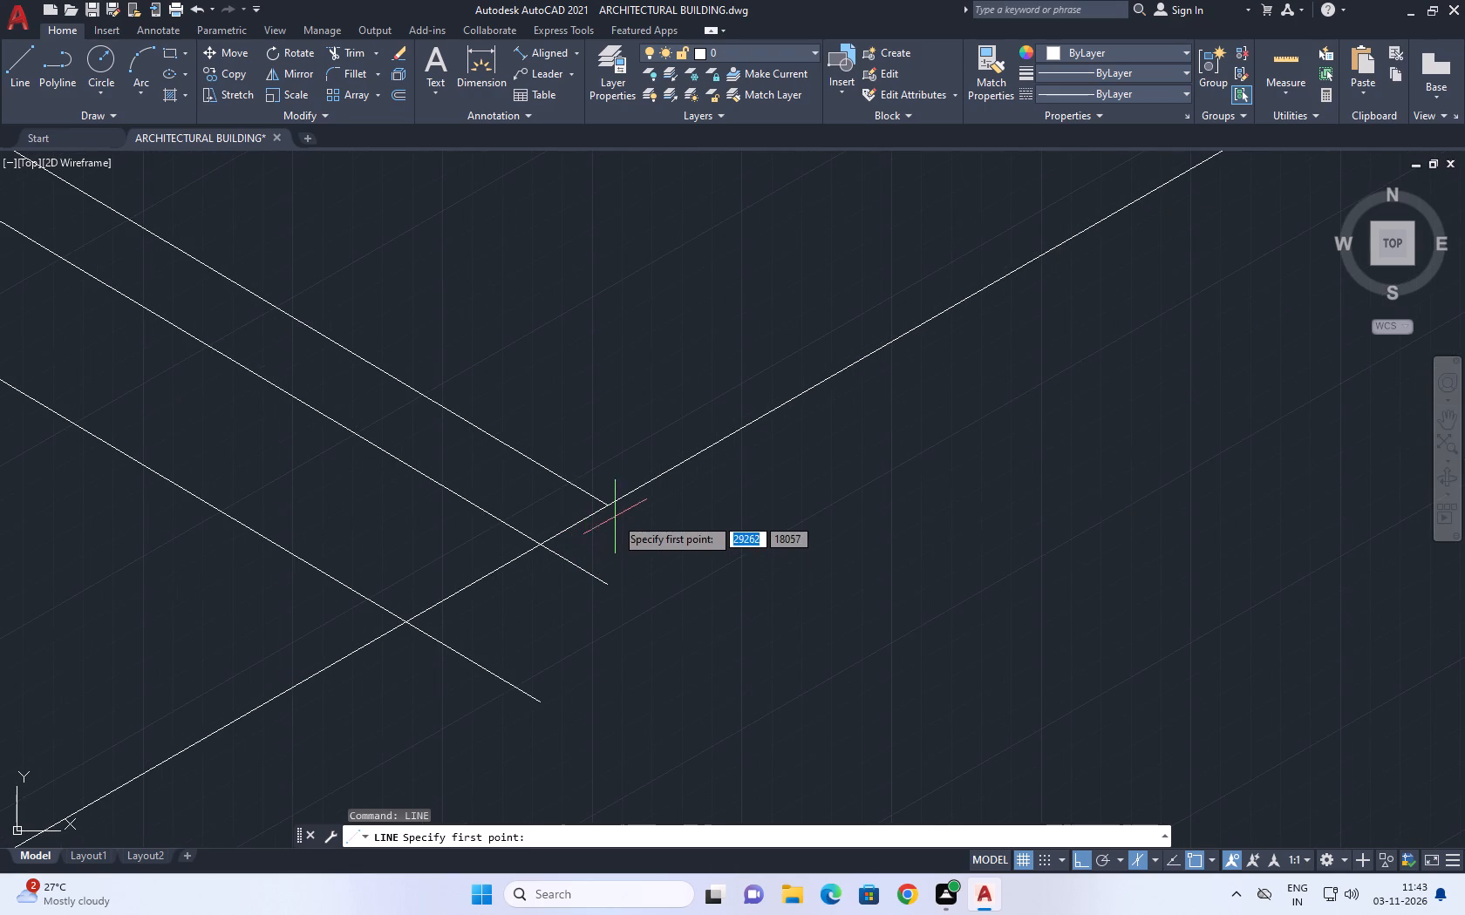
pyautogui.click(604, 503)
pyautogui.moveTo(612, 611); pyautogui.dragTo(612, 470, button='middle')
pyautogui.moveTo(600, 566); pyautogui.dragTo(597, 582)
pyautogui.rightClick(669, 480)
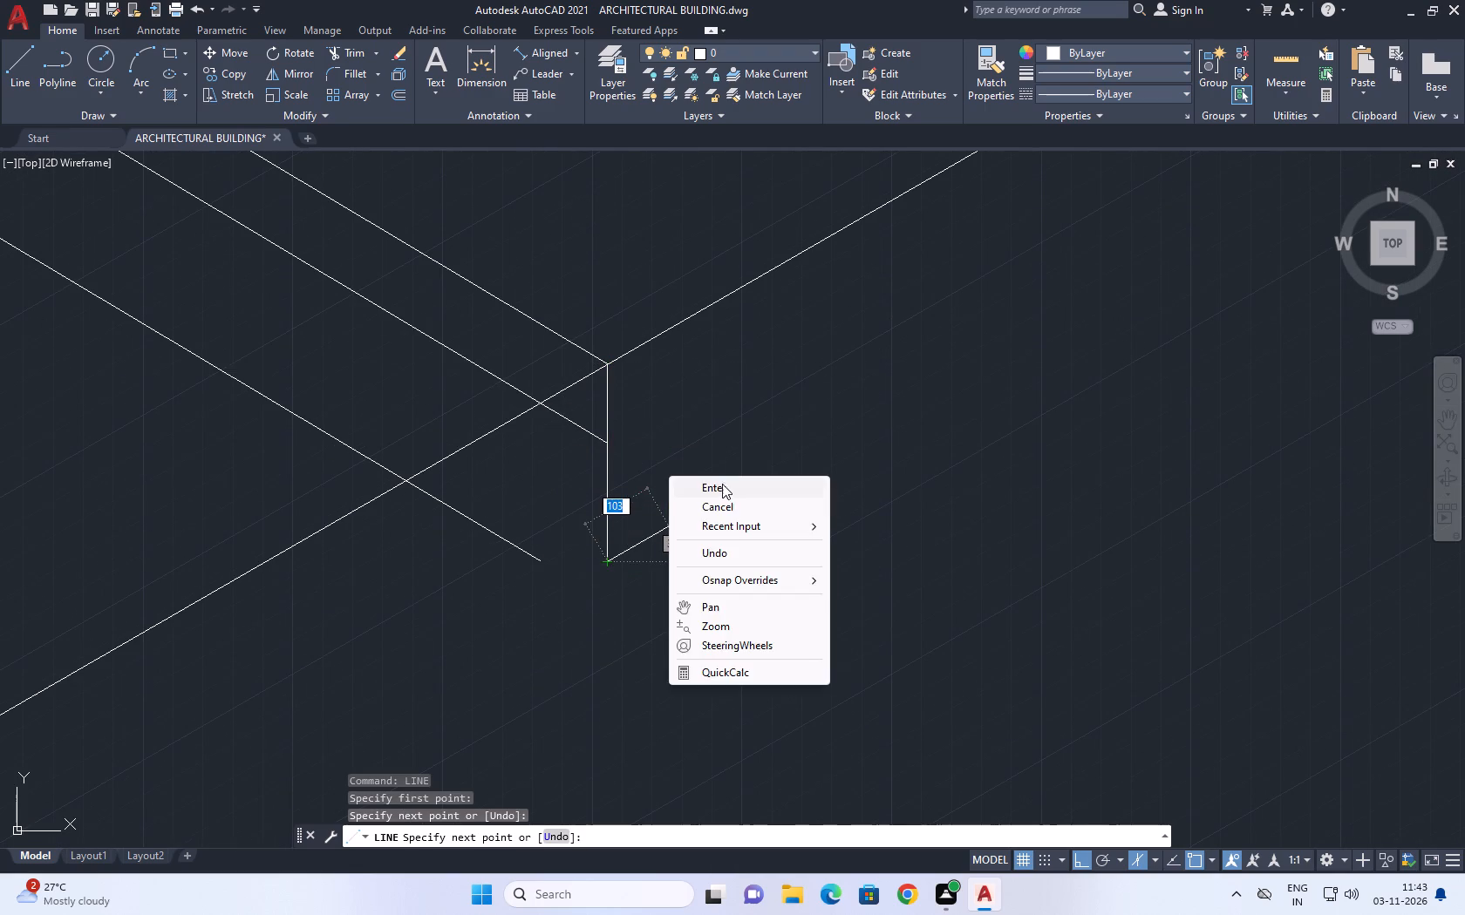
pyautogui.click(731, 511)
# Draw a line at 30° from the middle return edge's end, running parallel to the front line just past the ramp corner.
pyautogui.rightClick(667, 429)
pyautogui.click(736, 430)
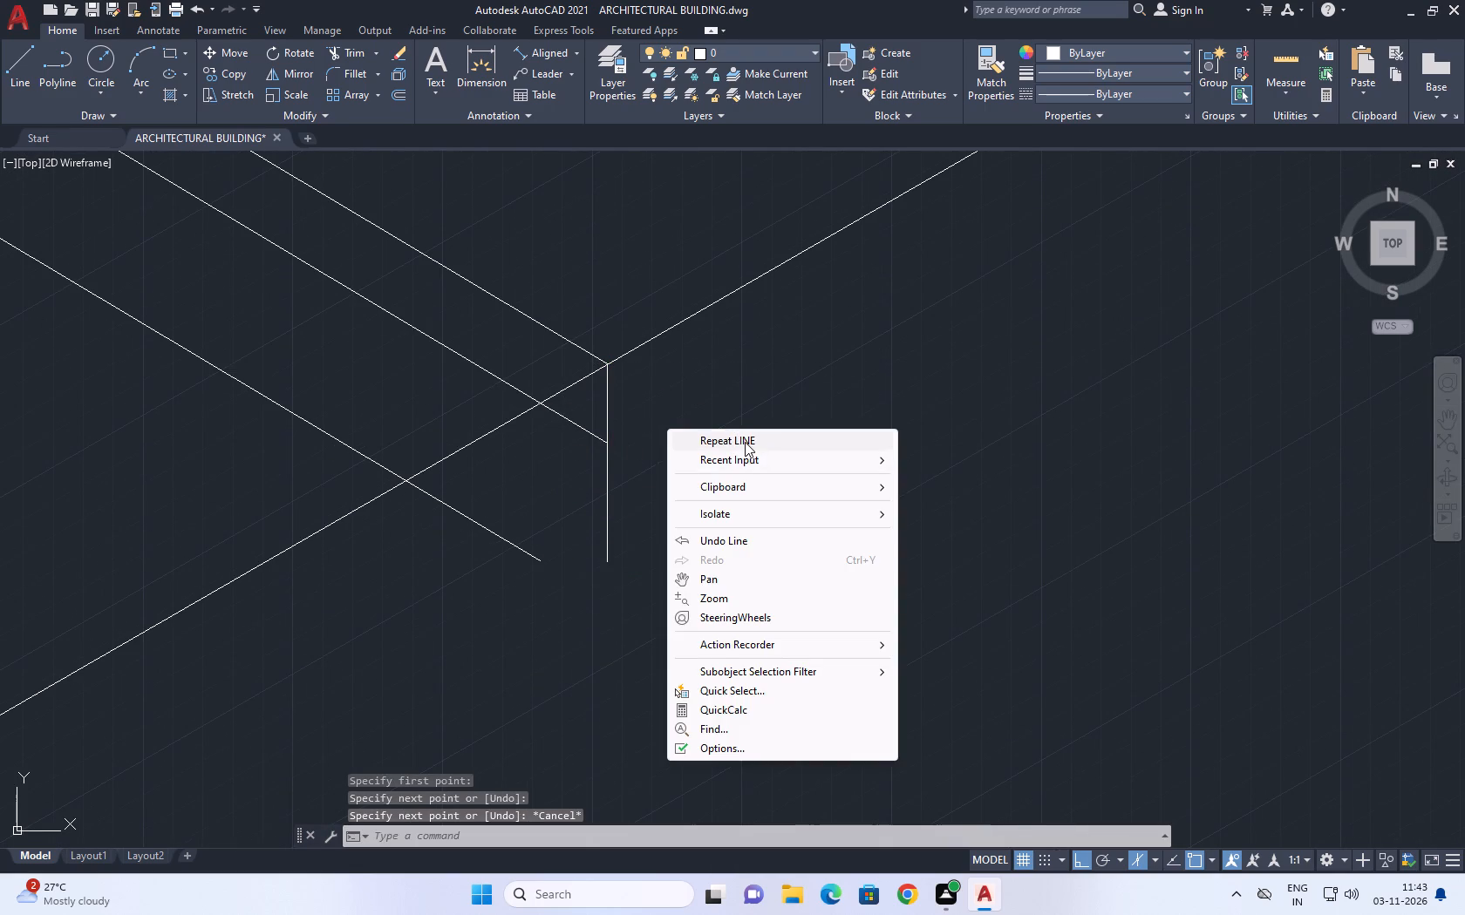
pyautogui.click(745, 441)
pyautogui.click(610, 444)
pyautogui.scroll(-2, 748, 404)
pyautogui.moveTo(883, 386); pyautogui.dragTo(592, 498, button='middle')
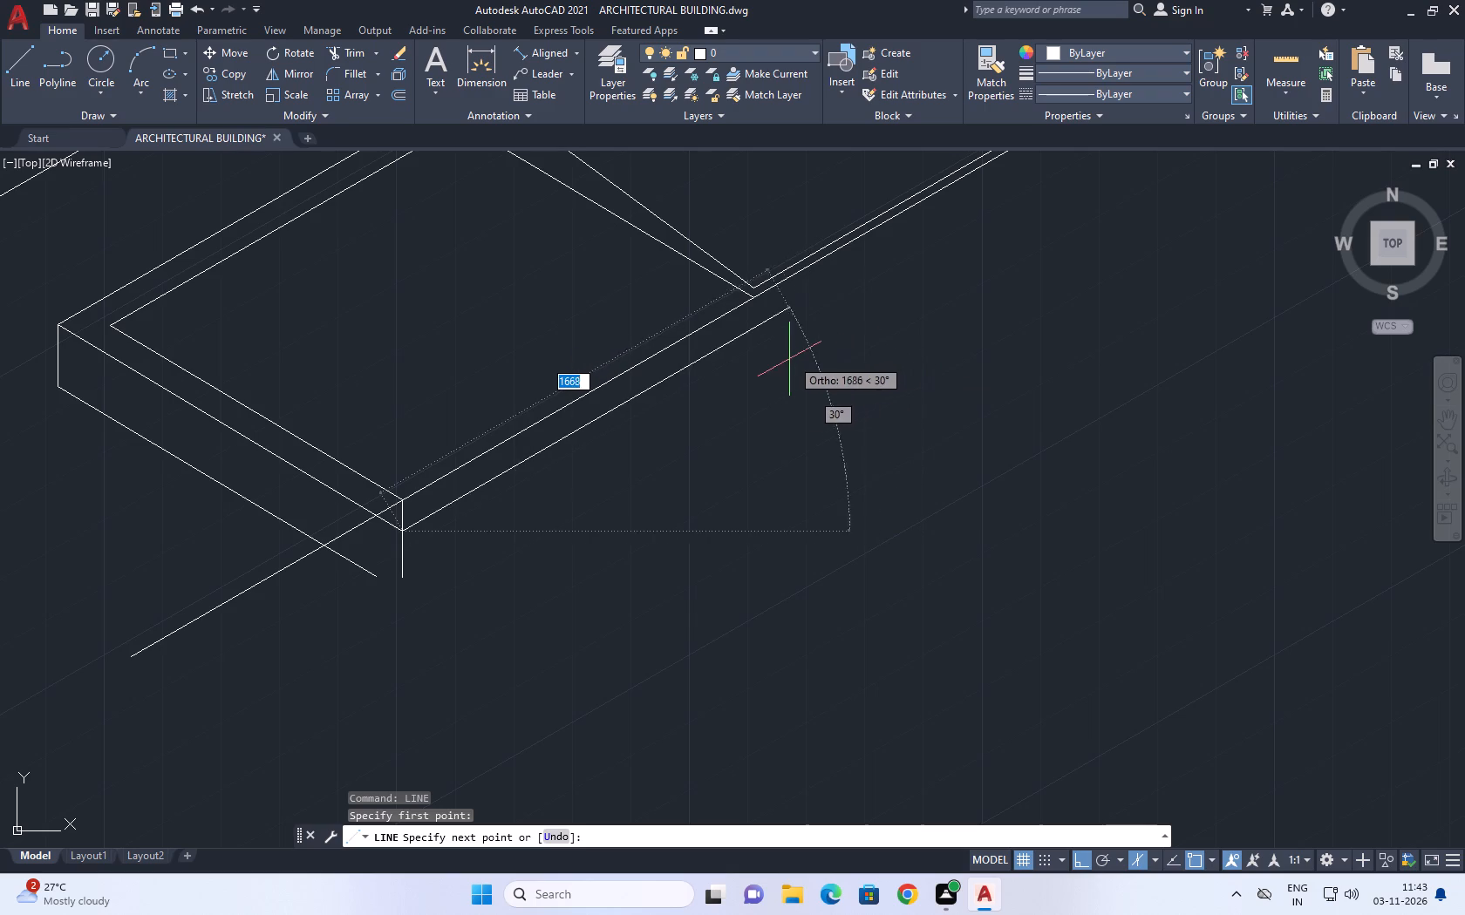
pyautogui.click(766, 351)
pyautogui.rightClick(801, 333)
pyautogui.click(847, 362)
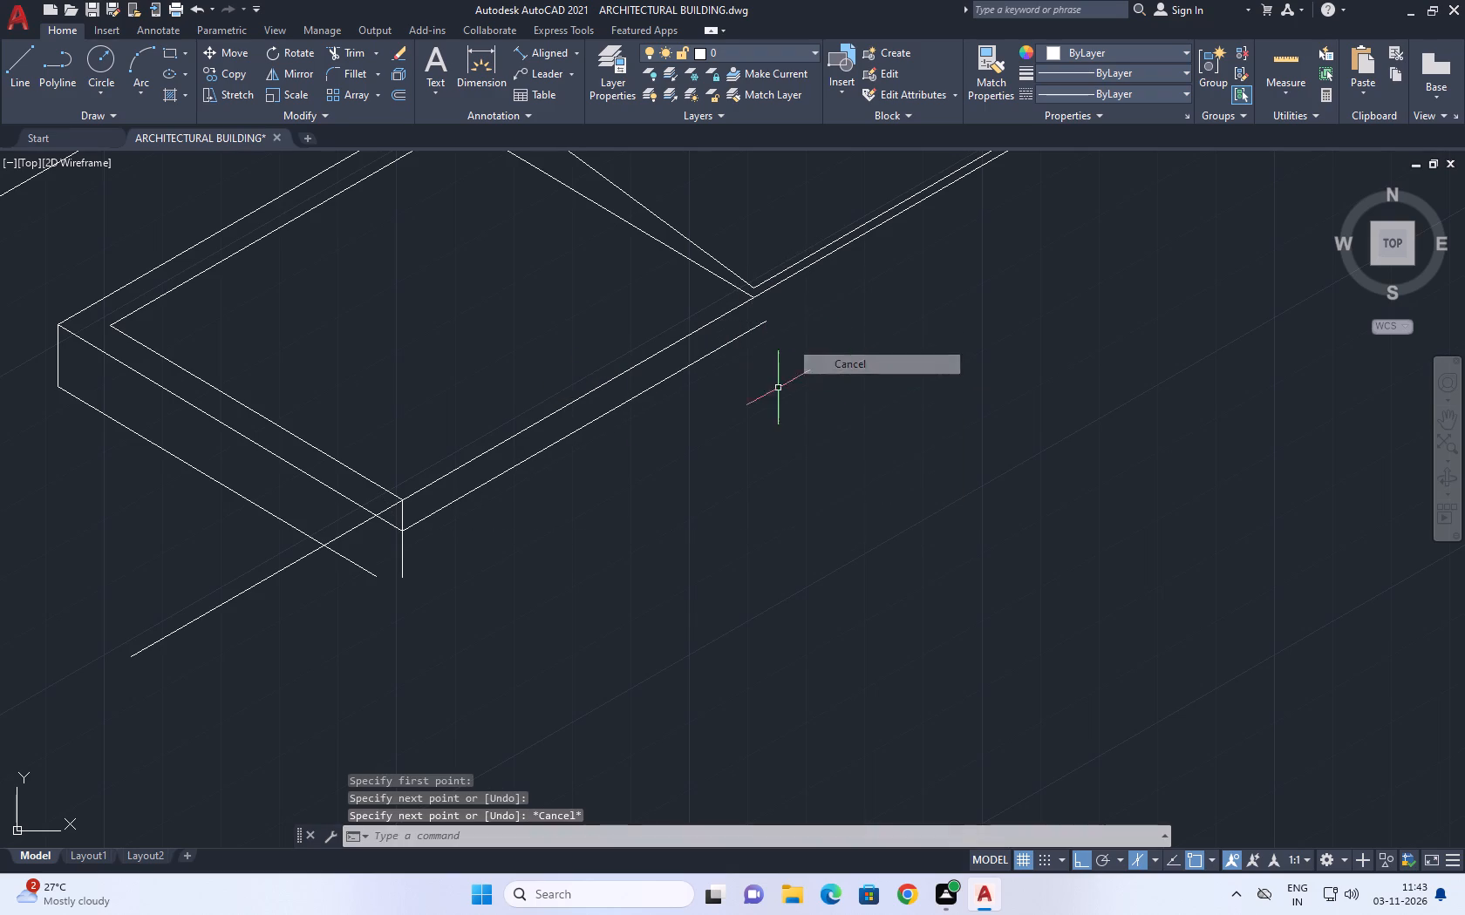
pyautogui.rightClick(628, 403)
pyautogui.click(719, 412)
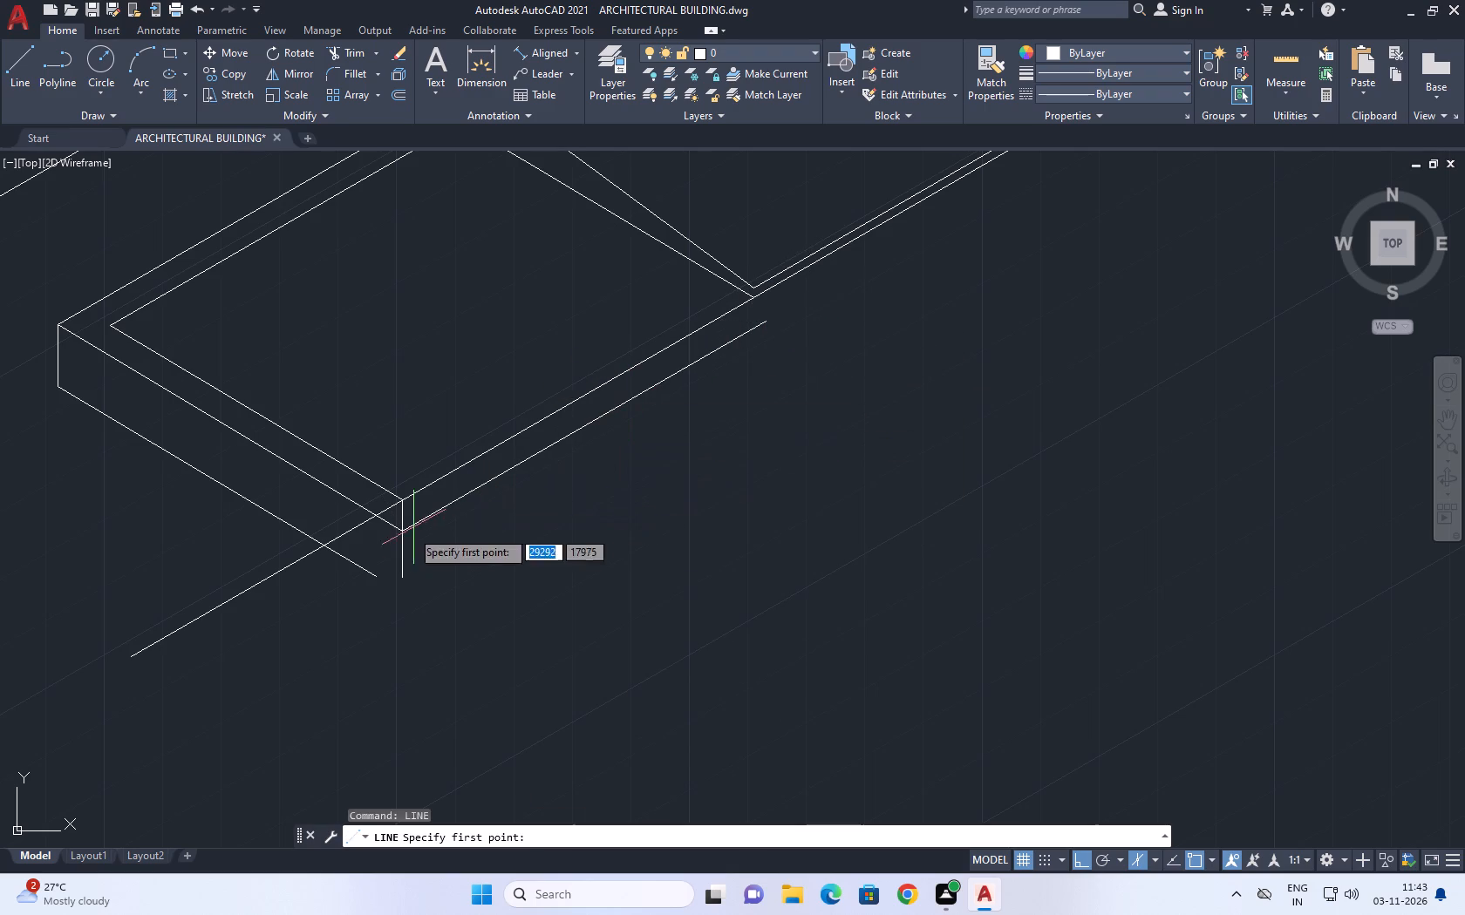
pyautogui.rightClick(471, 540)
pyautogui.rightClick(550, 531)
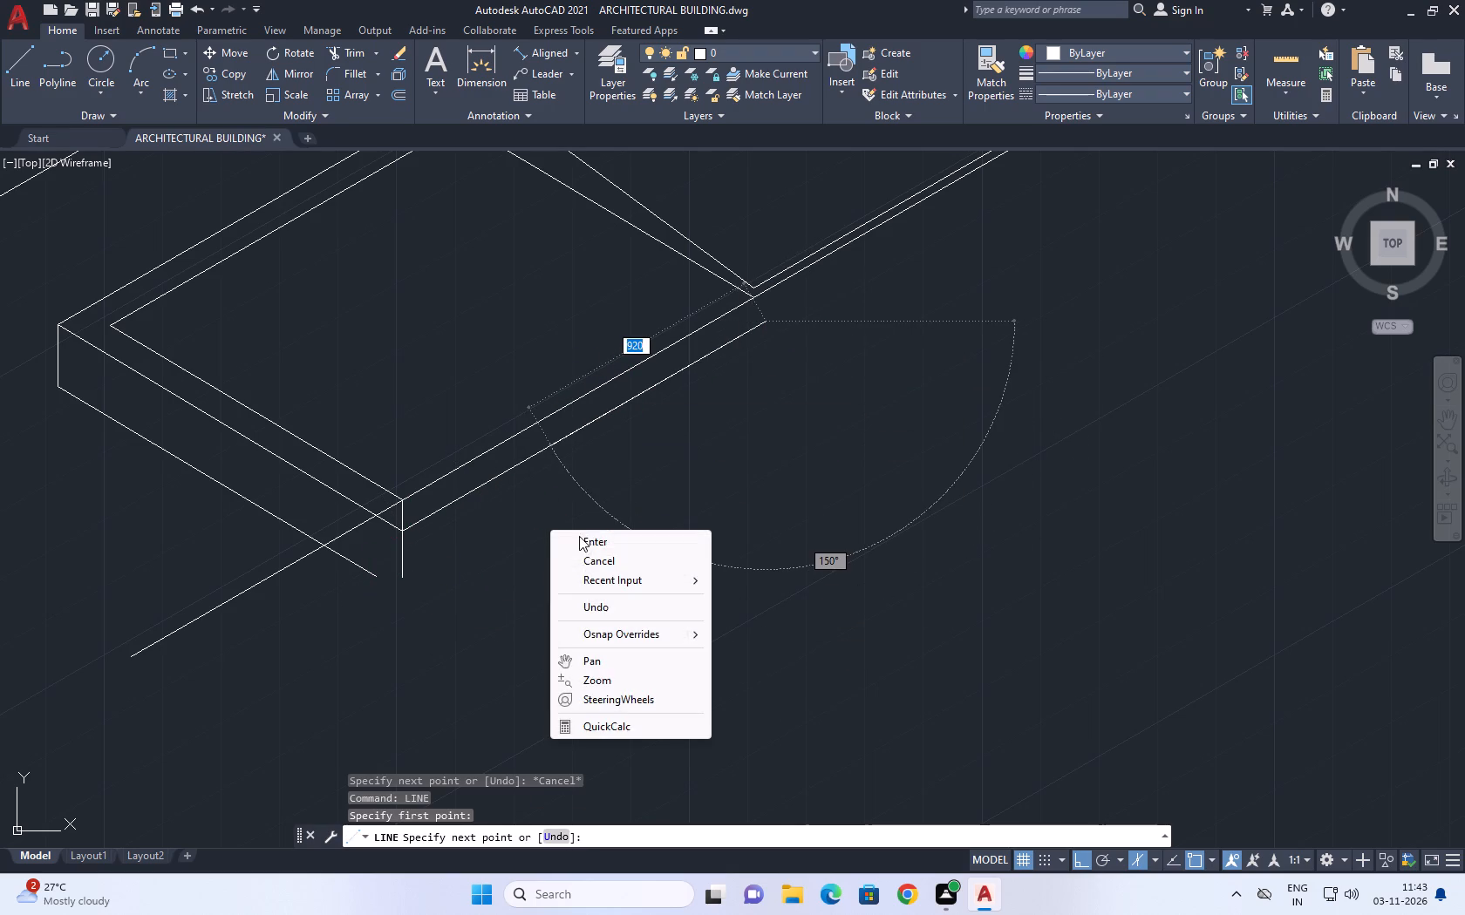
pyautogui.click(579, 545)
# Fillet the new vertical line and the lowest return edge into a sharp corner with radius 0.
pyautogui.moveTo(604, 553); pyautogui.dragTo(655, 389, button='middle')
pyautogui.scroll(1, 655, 389)
pyautogui.moveTo(356, 349); pyautogui.dragTo(409, 385, button='middle')
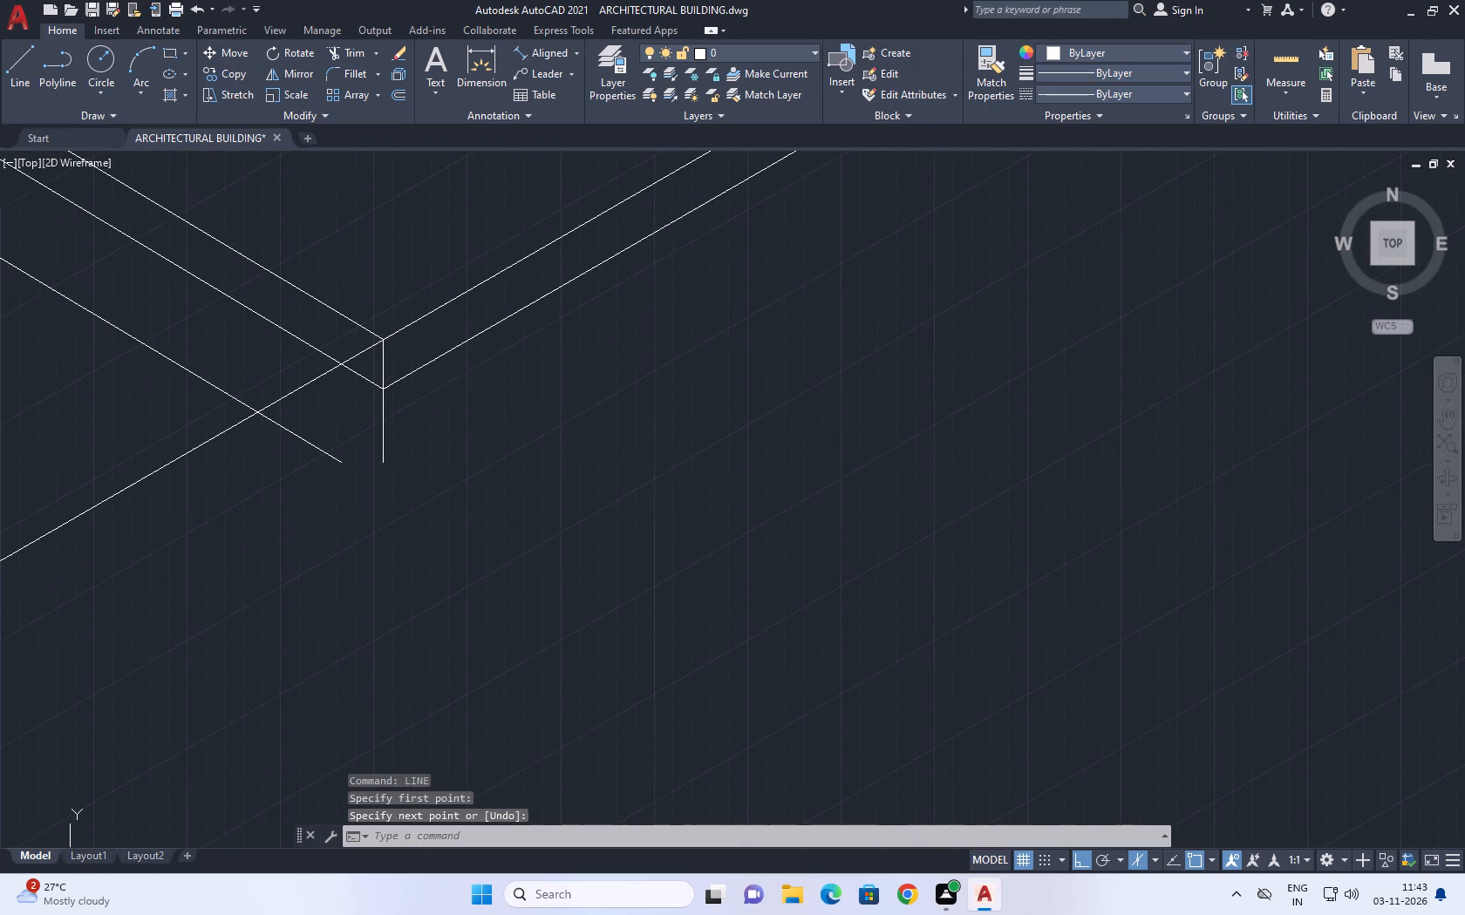
pyautogui.press('f')
pyautogui.press('space')
pyautogui.click(381, 427)
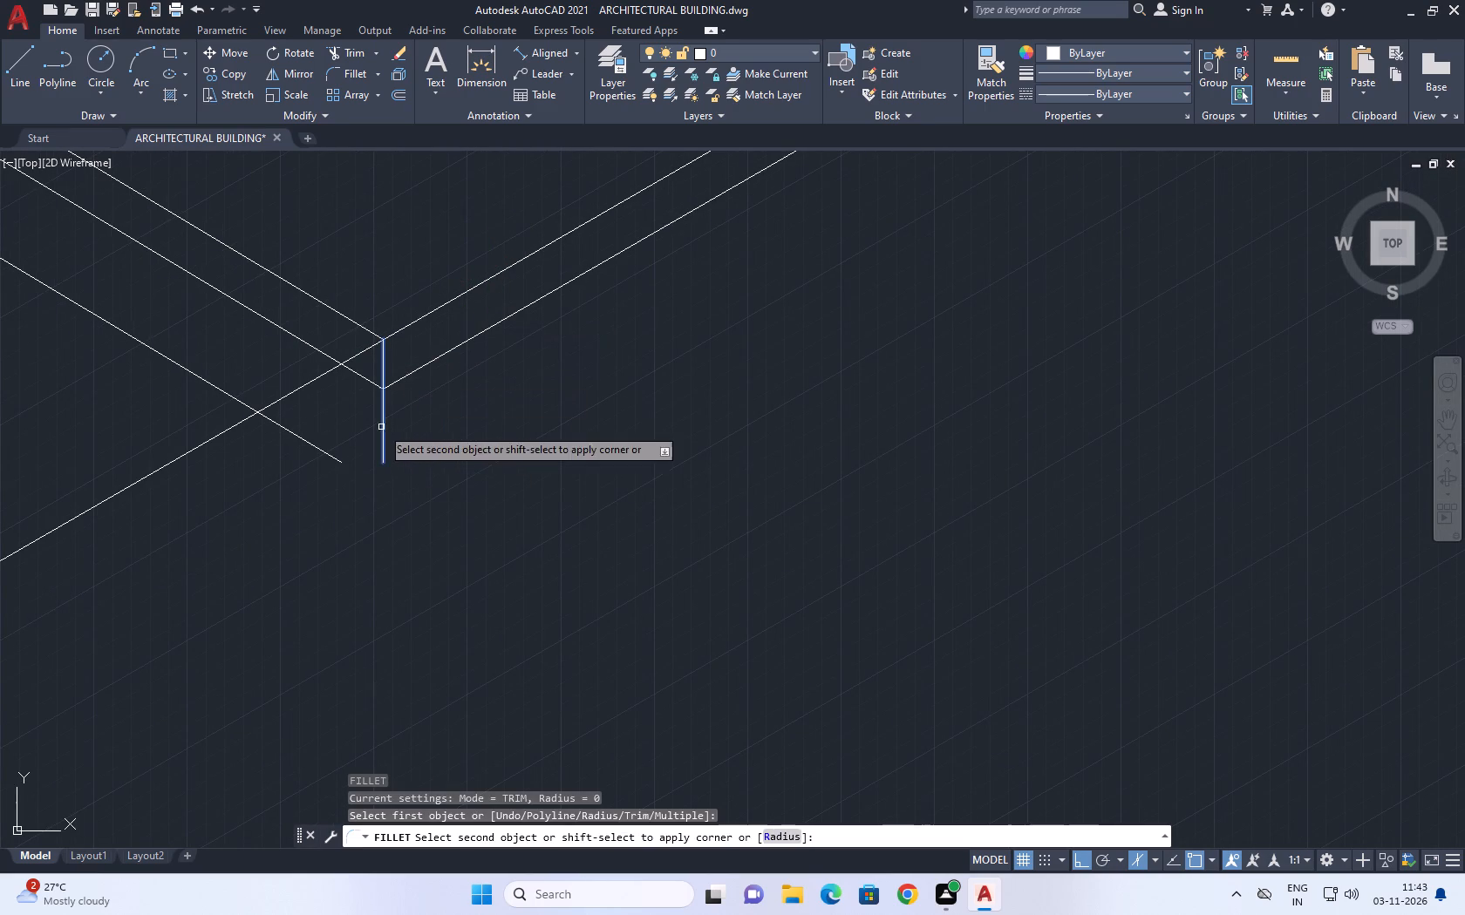
pyautogui.click(312, 448)
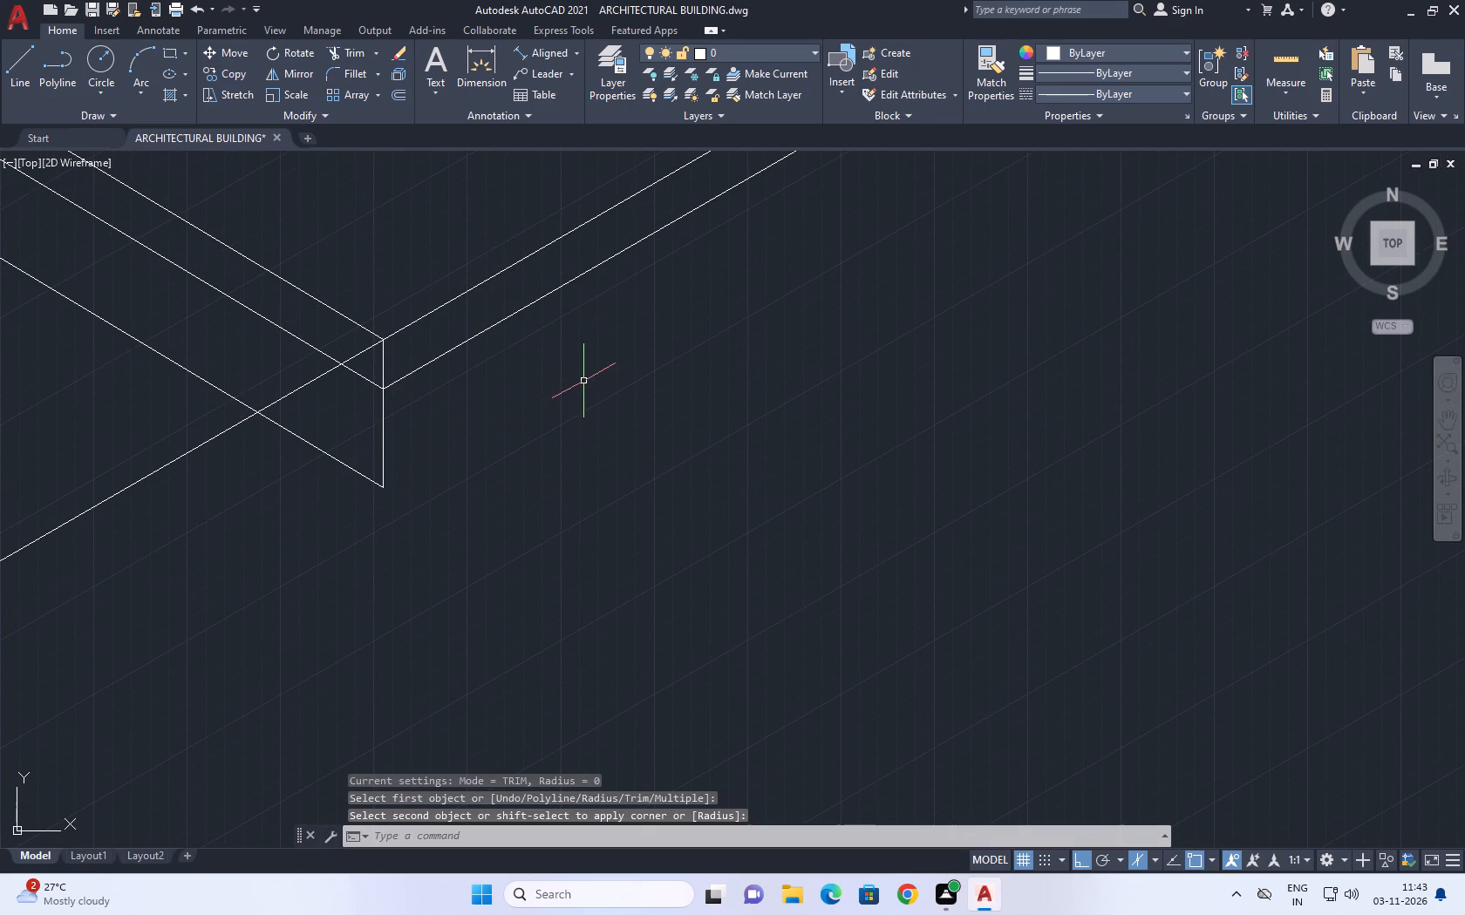
pyautogui.rightClick(612, 380)
pyautogui.click(732, 327)
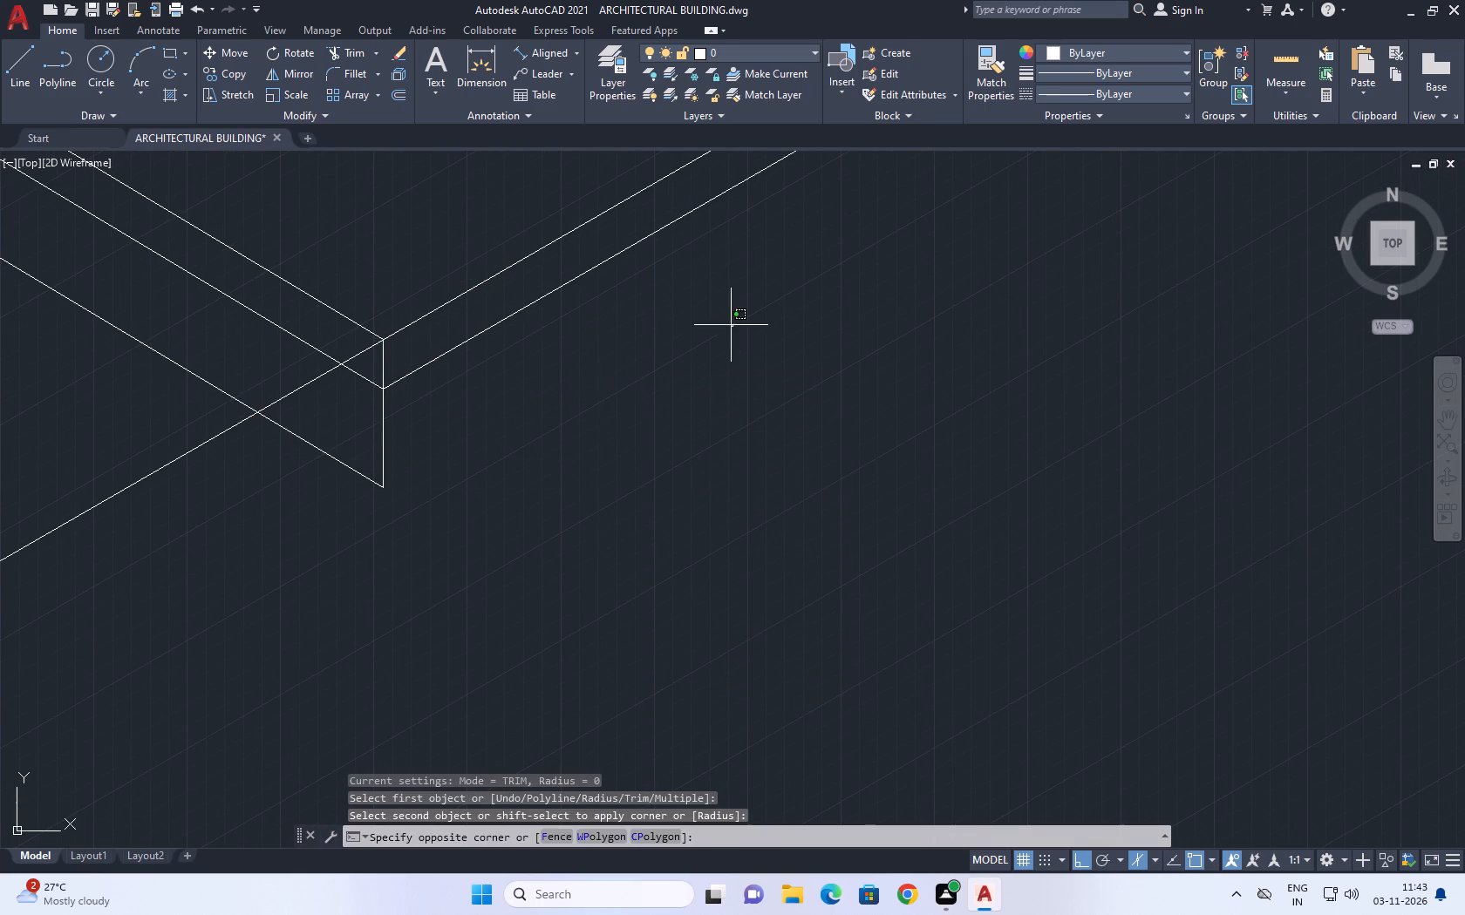
pyautogui.click(720, 345)
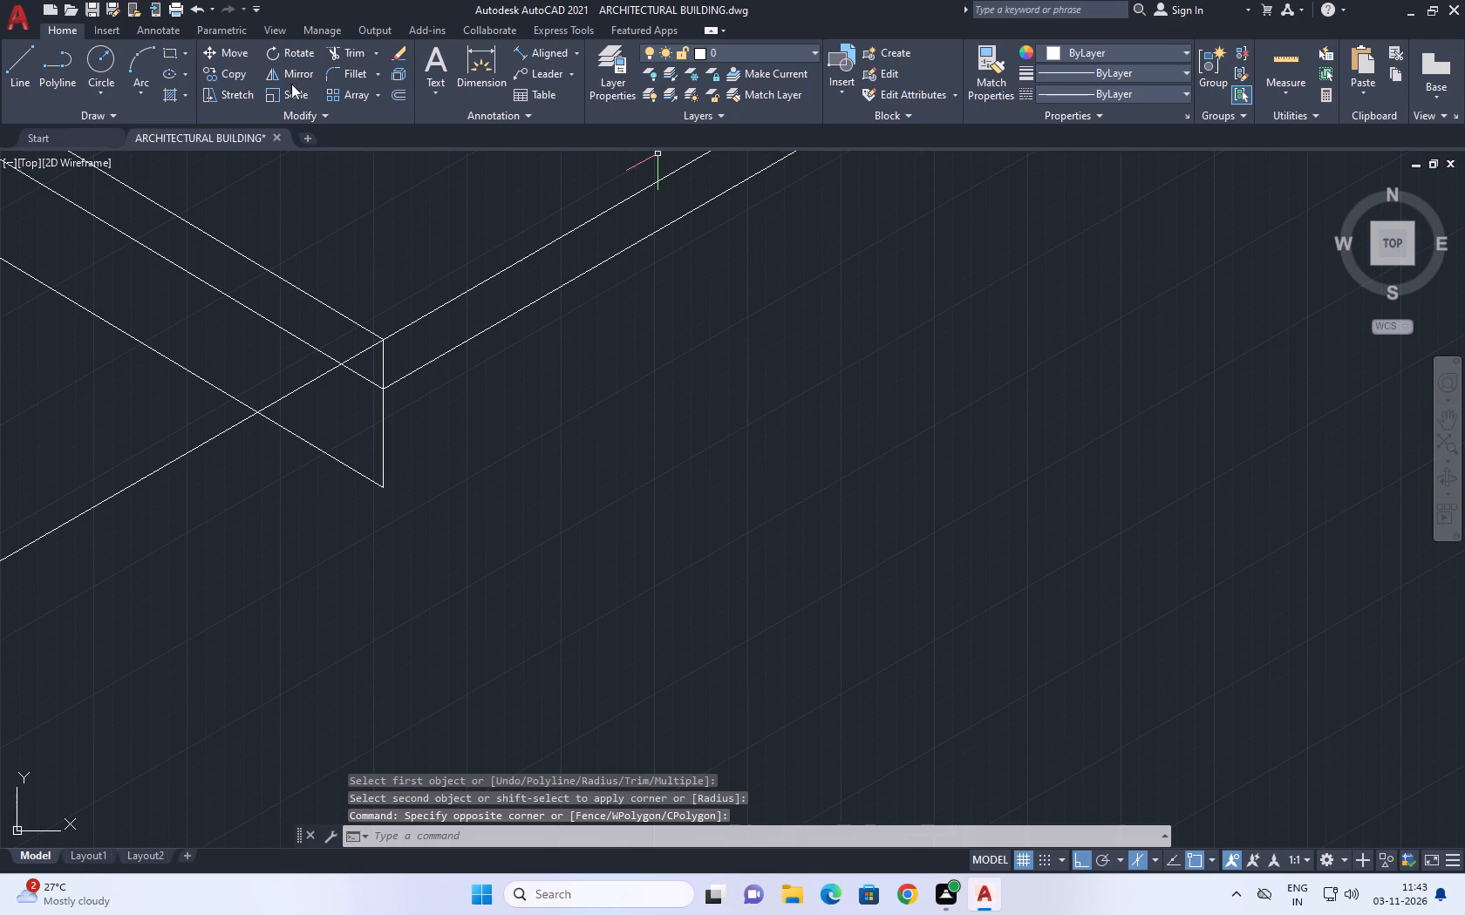
# Draw a line at 30° from the filleted bottom corner, parallel to the front lines and ending beyond the ramp corner.
pyautogui.click(6, 70)
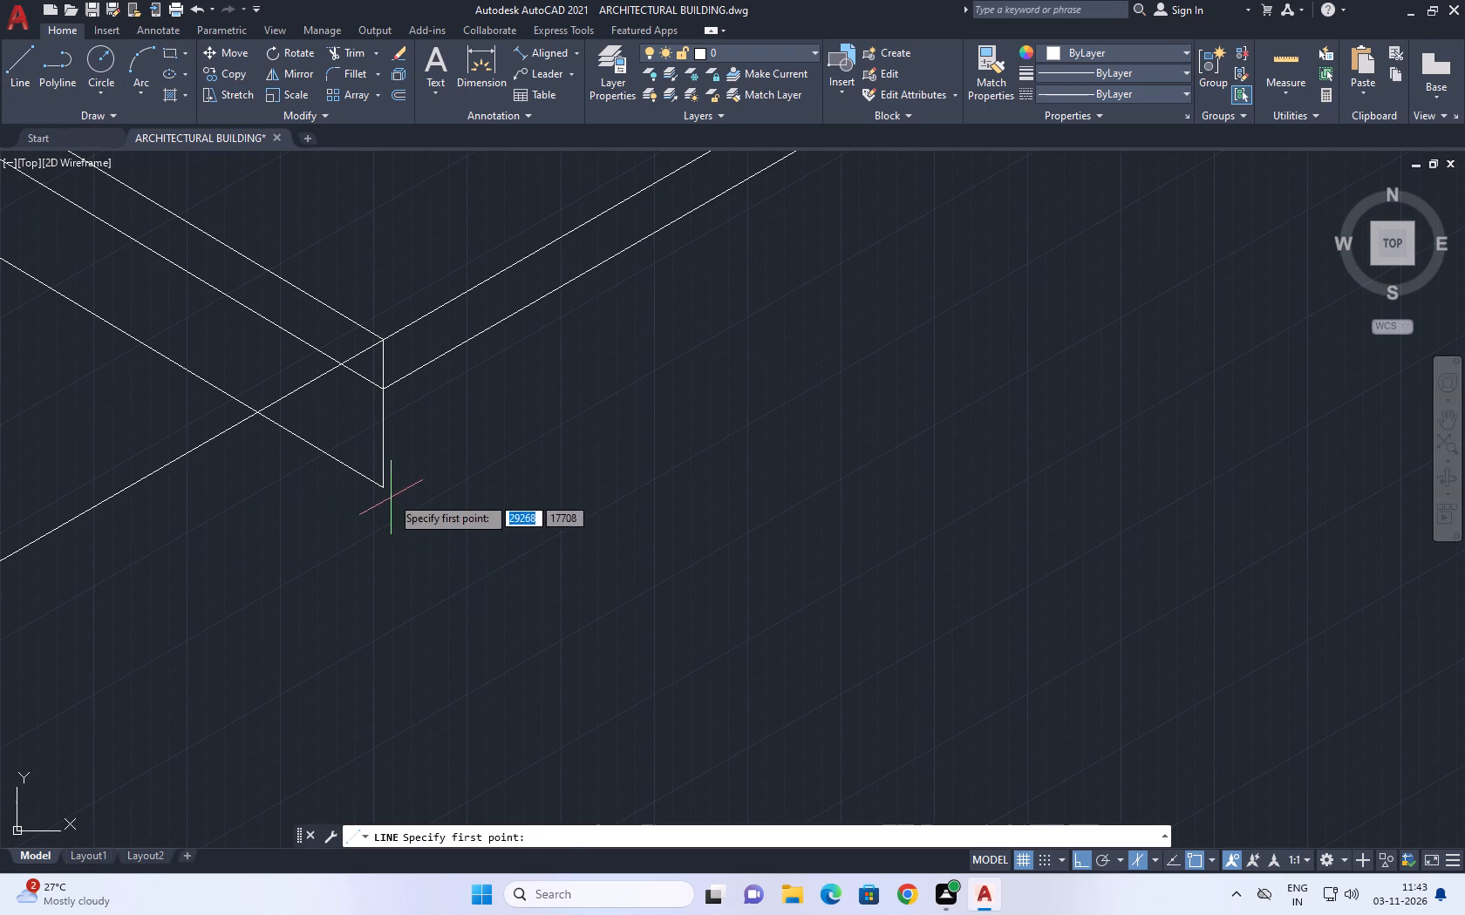
pyautogui.click(376, 485)
pyautogui.scroll(-3, 490, 436)
pyautogui.moveTo(651, 335); pyautogui.dragTo(498, 390, button='middle')
pyautogui.scroll(2, 511, 406)
pyautogui.click(516, 403)
pyautogui.rightClick(529, 389)
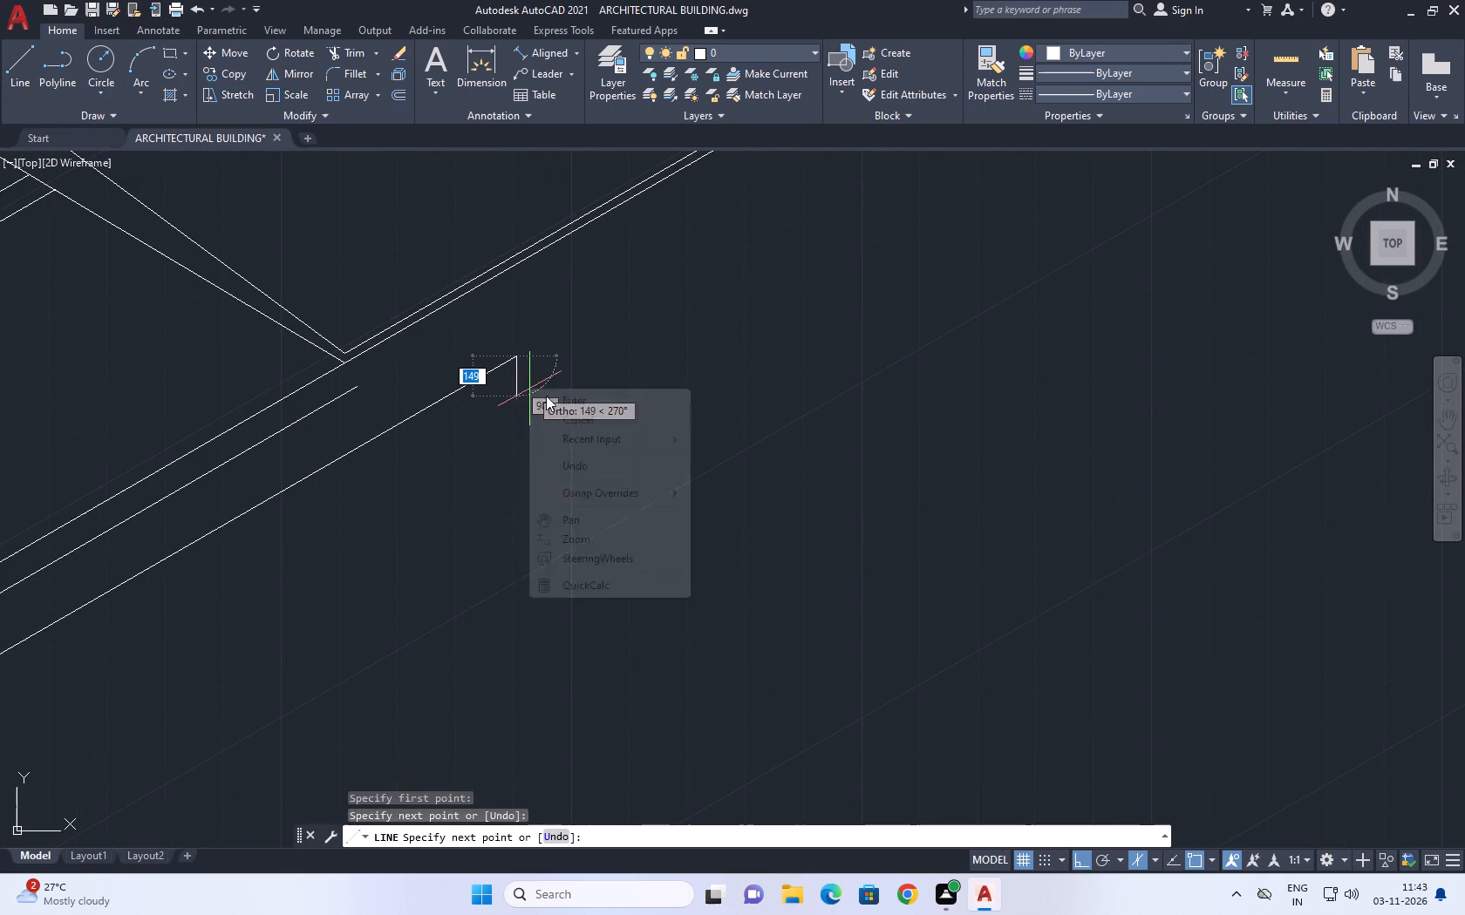
pyautogui.click(573, 413)
pyautogui.moveTo(525, 405); pyautogui.dragTo(775, 420, button='middle')
# Draw a vertical line about 940 long down from the ramp's lower front corner, crossing both lower front lines.
pyautogui.rightClick(791, 378)
pyautogui.click(902, 404)
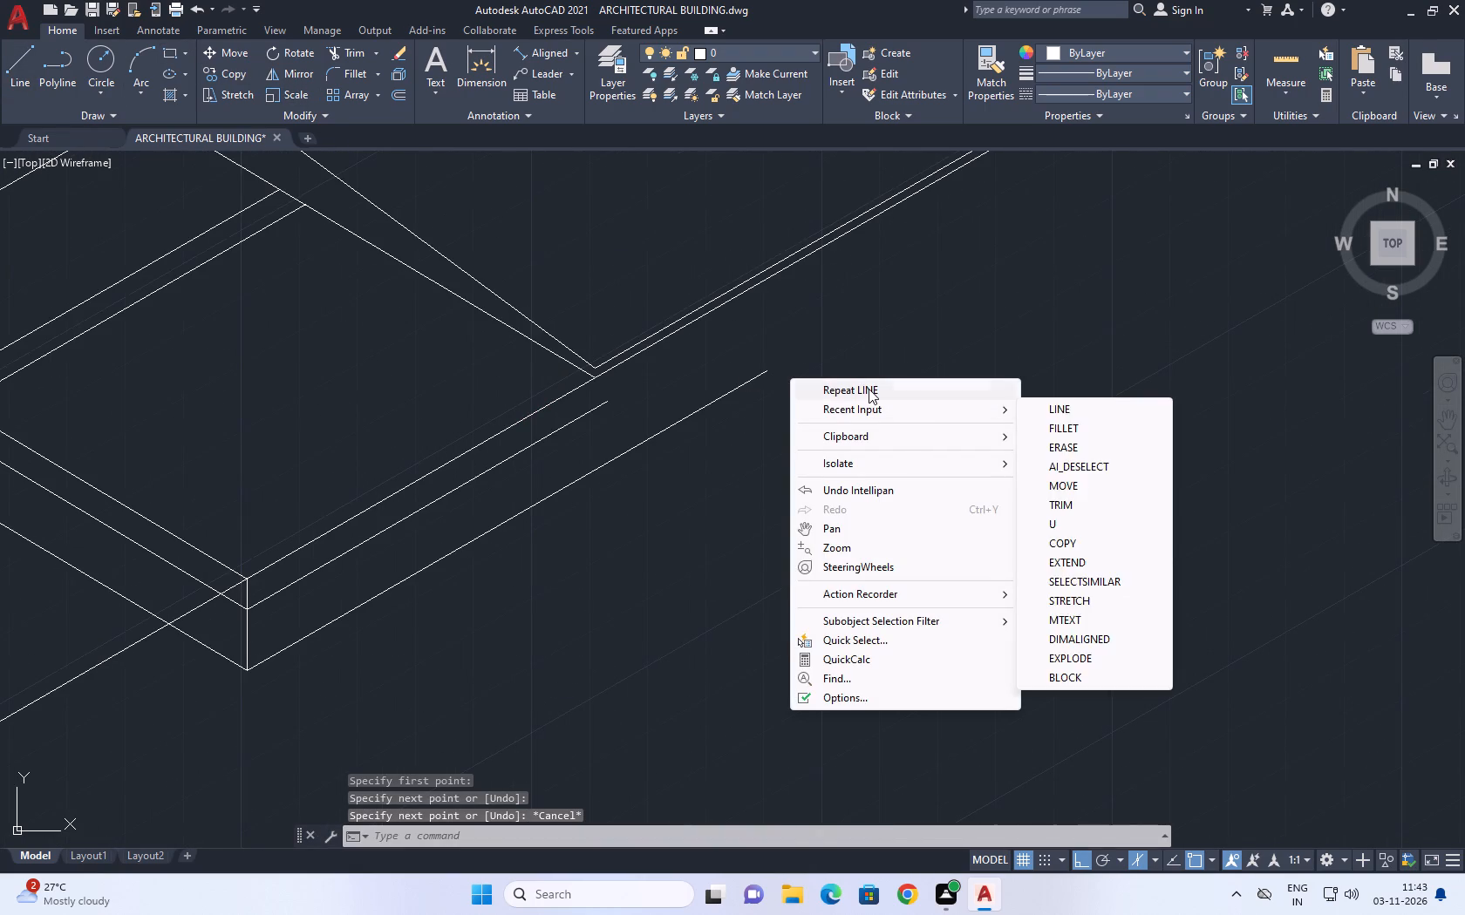
pyautogui.click(869, 389)
pyautogui.click(591, 381)
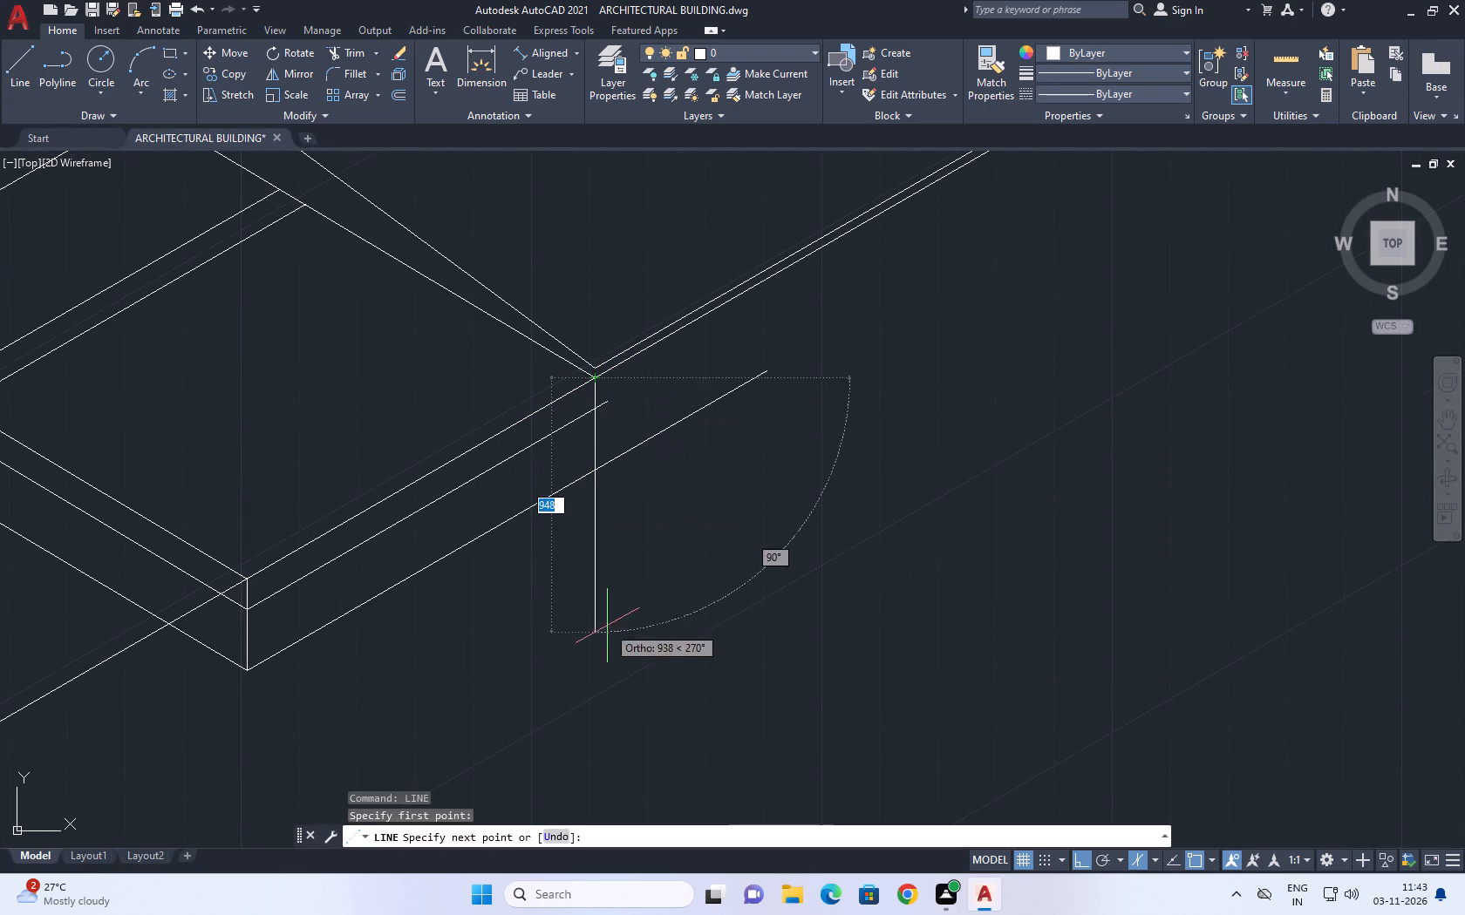
pyautogui.click(607, 630)
pyautogui.rightClick(658, 515)
pyautogui.click(768, 550)
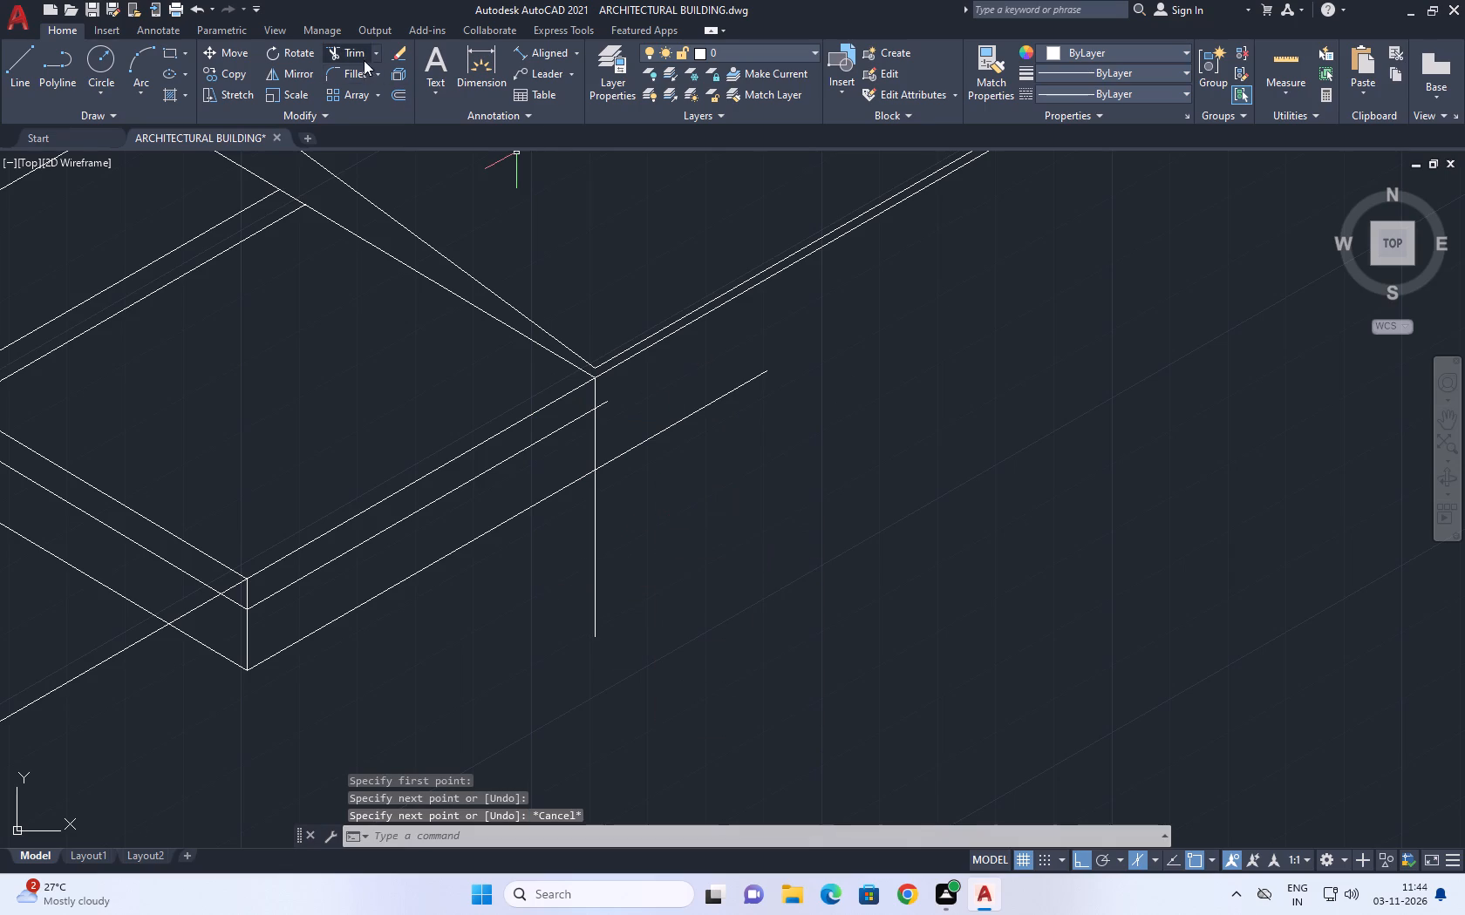
# Trim both lower front lines beyond the vertical at the ramp corner, and that vertical below the lowest front line.
pyautogui.click(360, 57)
pyautogui.scroll(1, 708, 578)
pyautogui.click(543, 286)
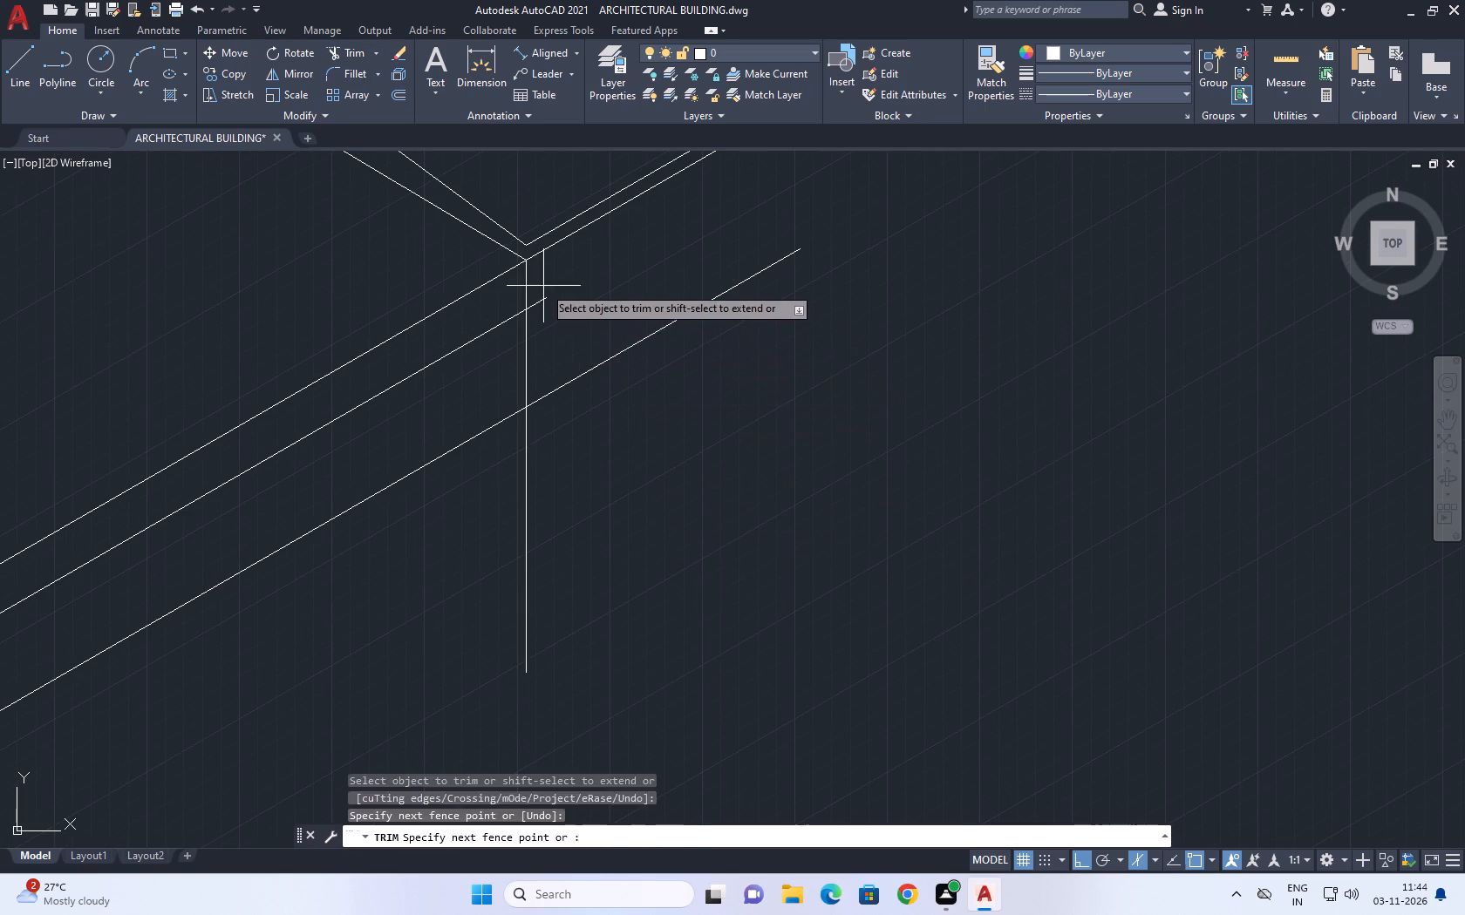
pyautogui.click(542, 430)
pyautogui.moveTo(617, 448); pyautogui.dragTo(602, 457)
pyautogui.click(461, 538)
# Trim the top front line's leftover segments extending past the return edges beyond the front vertical corner.
pyautogui.scroll(-3, 637, 525)
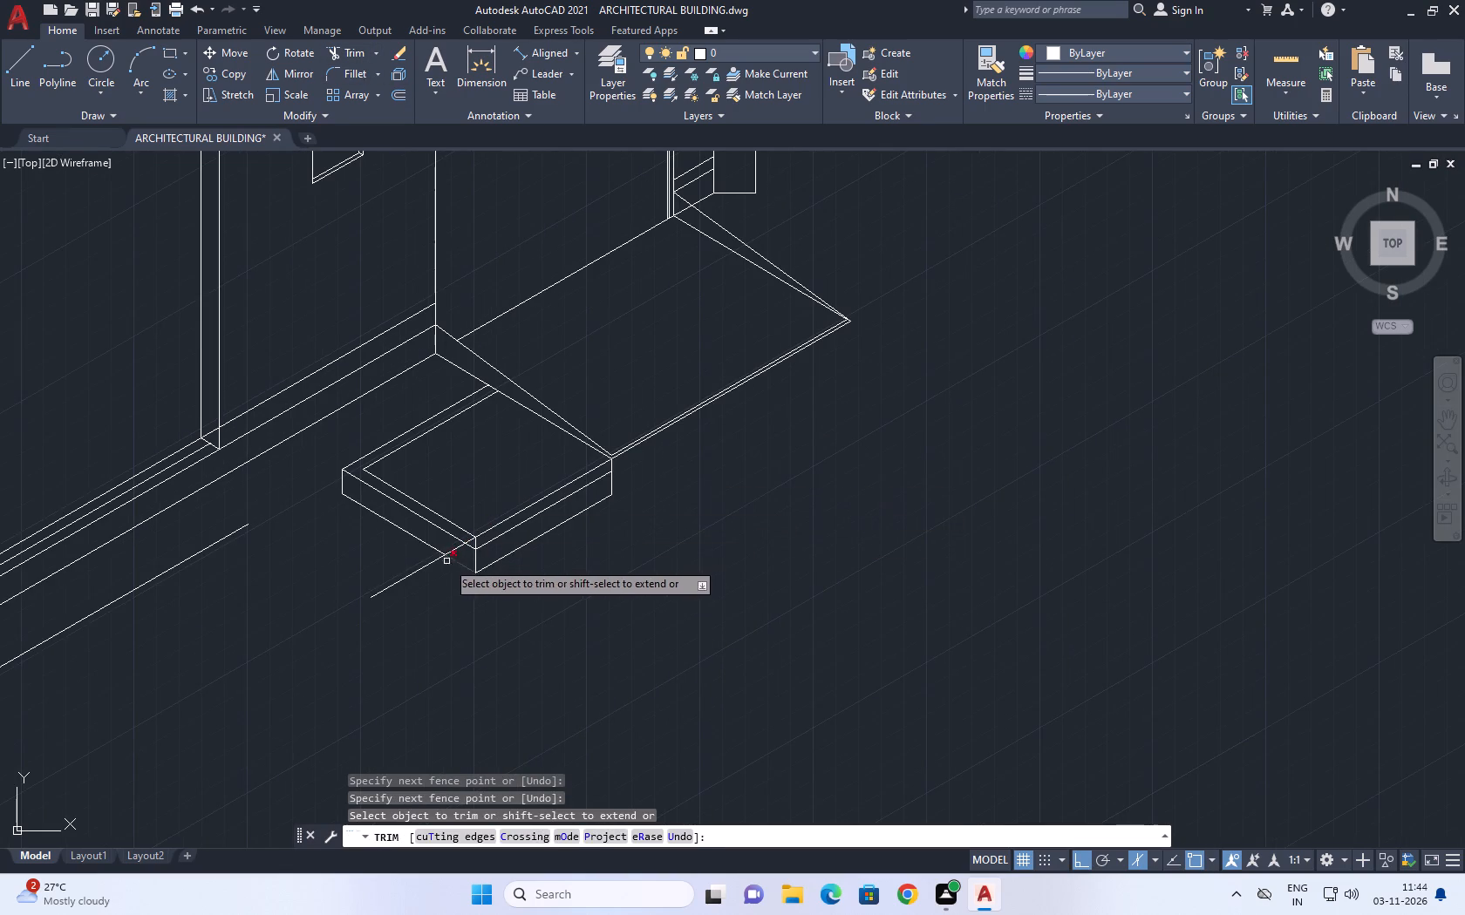
pyautogui.click(397, 572)
pyautogui.click(411, 594)
pyautogui.scroll(2, 426, 542)
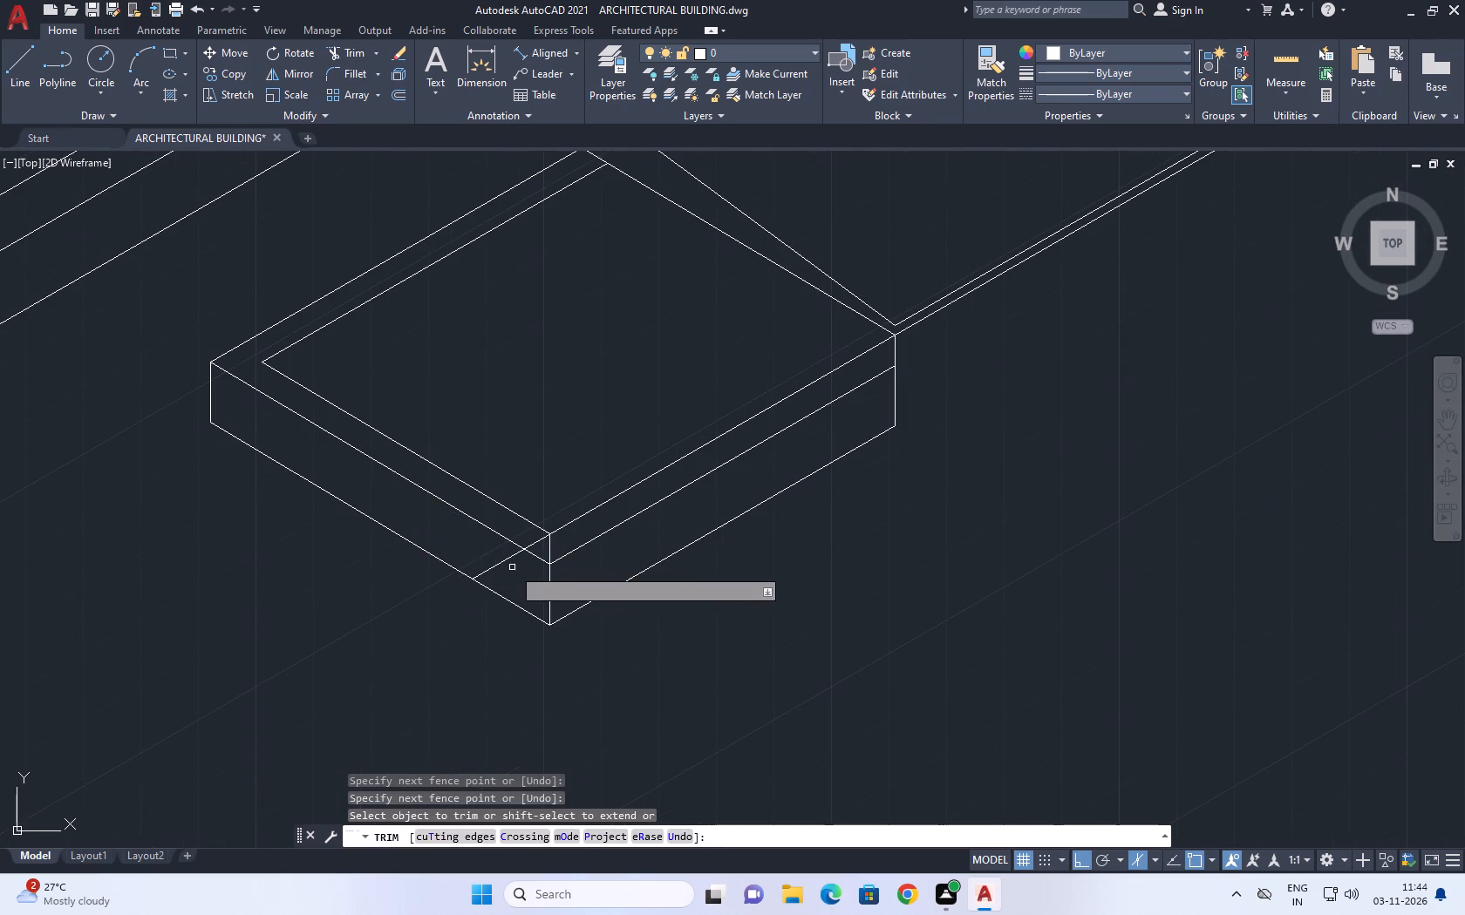
pyautogui.click(512, 567)
pyautogui.click(489, 548)
pyautogui.click(539, 536)
pyautogui.click(538, 546)
pyautogui.rightClick(875, 567)
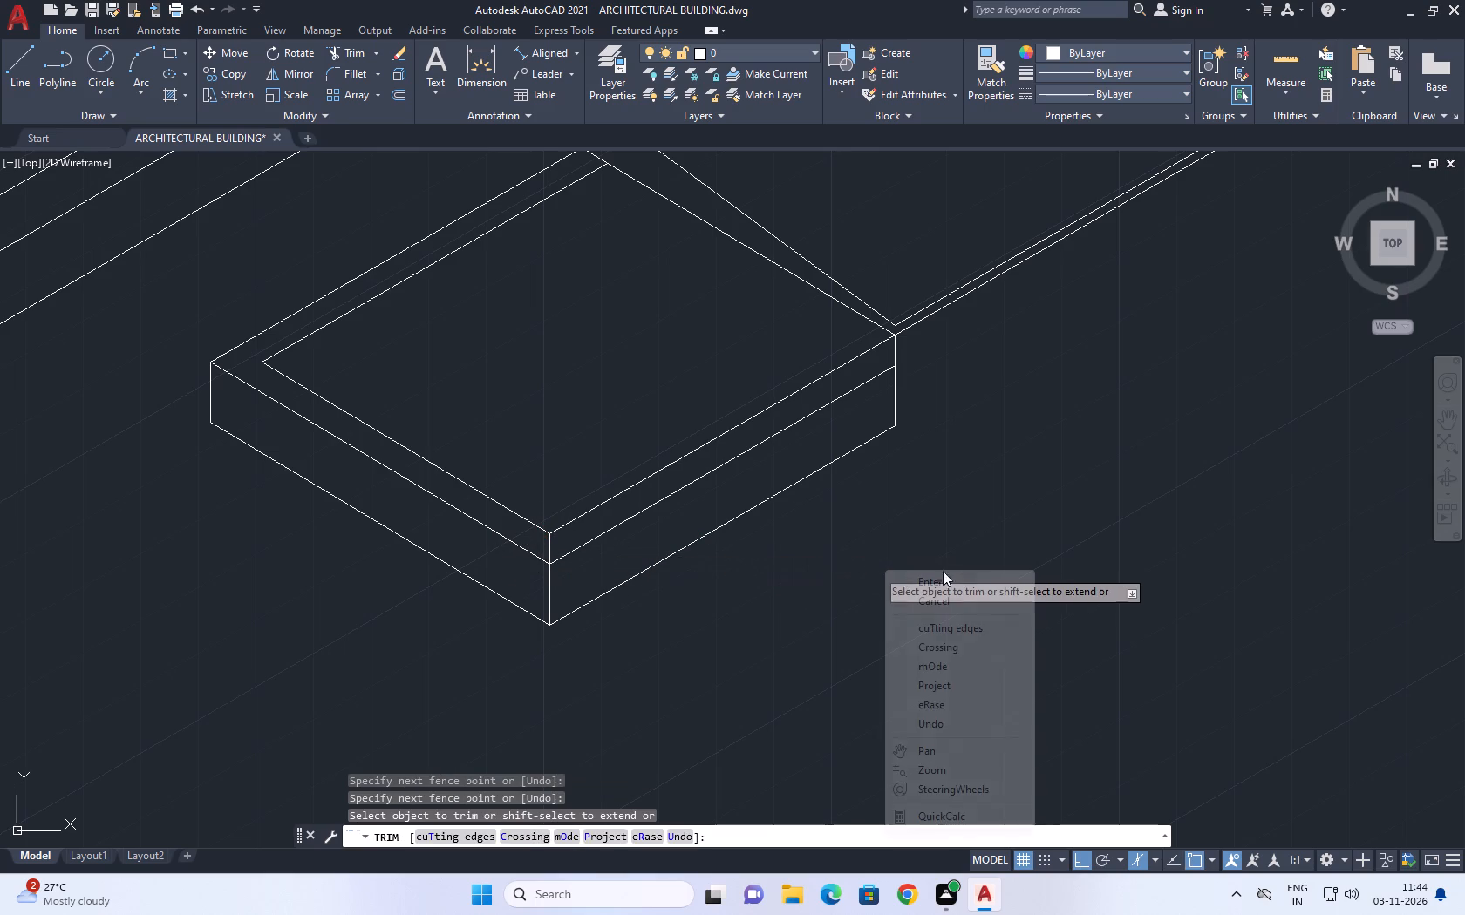
pyautogui.click(951, 604)
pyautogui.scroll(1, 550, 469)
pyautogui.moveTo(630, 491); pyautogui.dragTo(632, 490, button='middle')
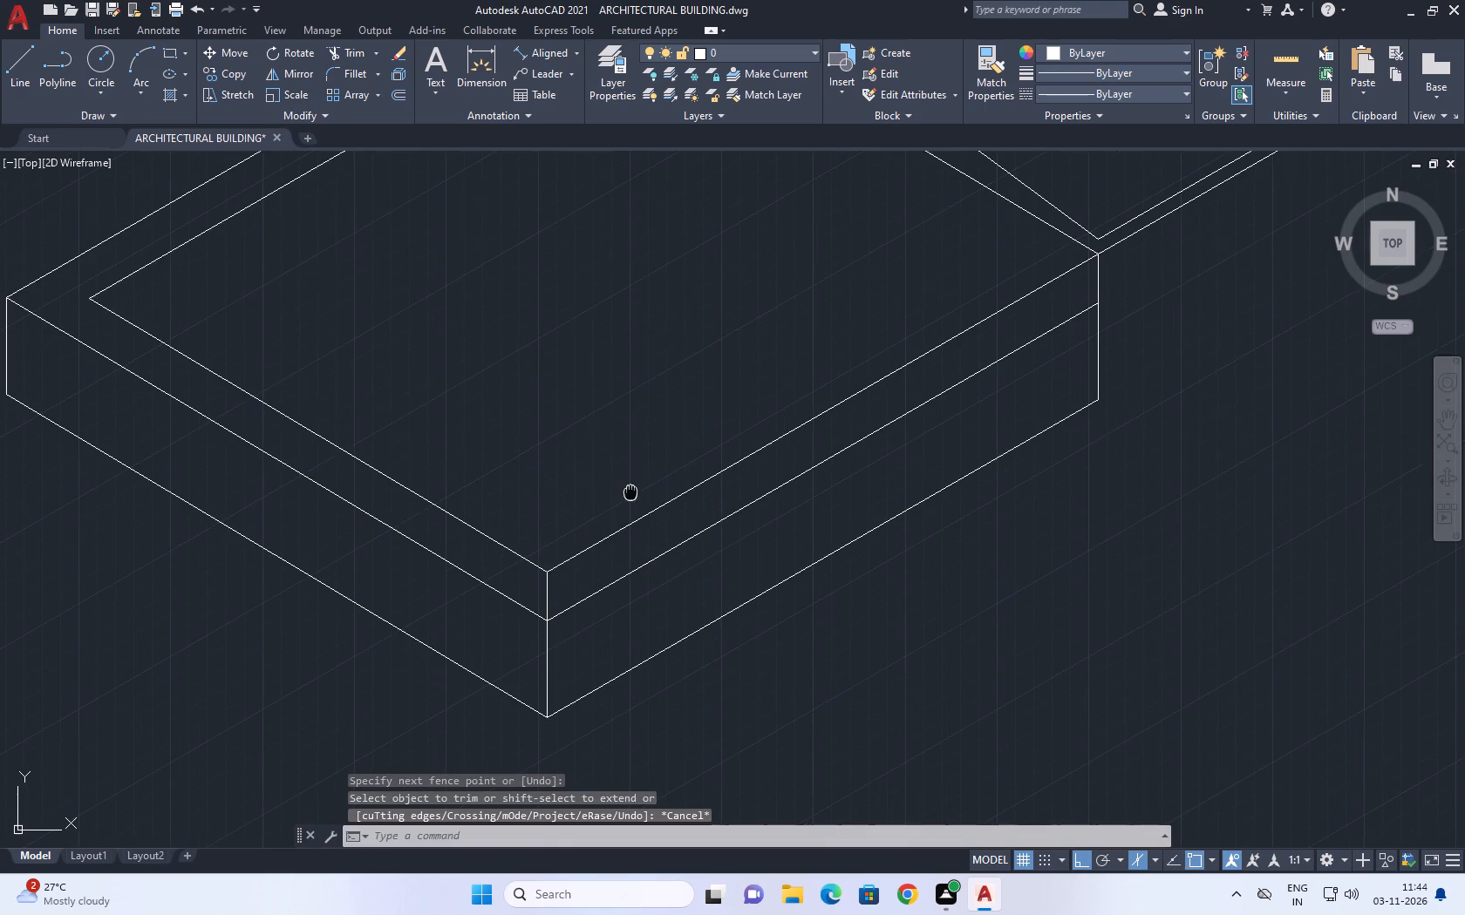
# Erase the vertical edge at the front corner of the plinth block.
pyautogui.moveTo(632, 490); pyautogui.dragTo(655, 488, button='middle')
pyautogui.scroll(-1, 684, 490)
pyautogui.moveTo(659, 406); pyautogui.dragTo(692, 446, button='middle')
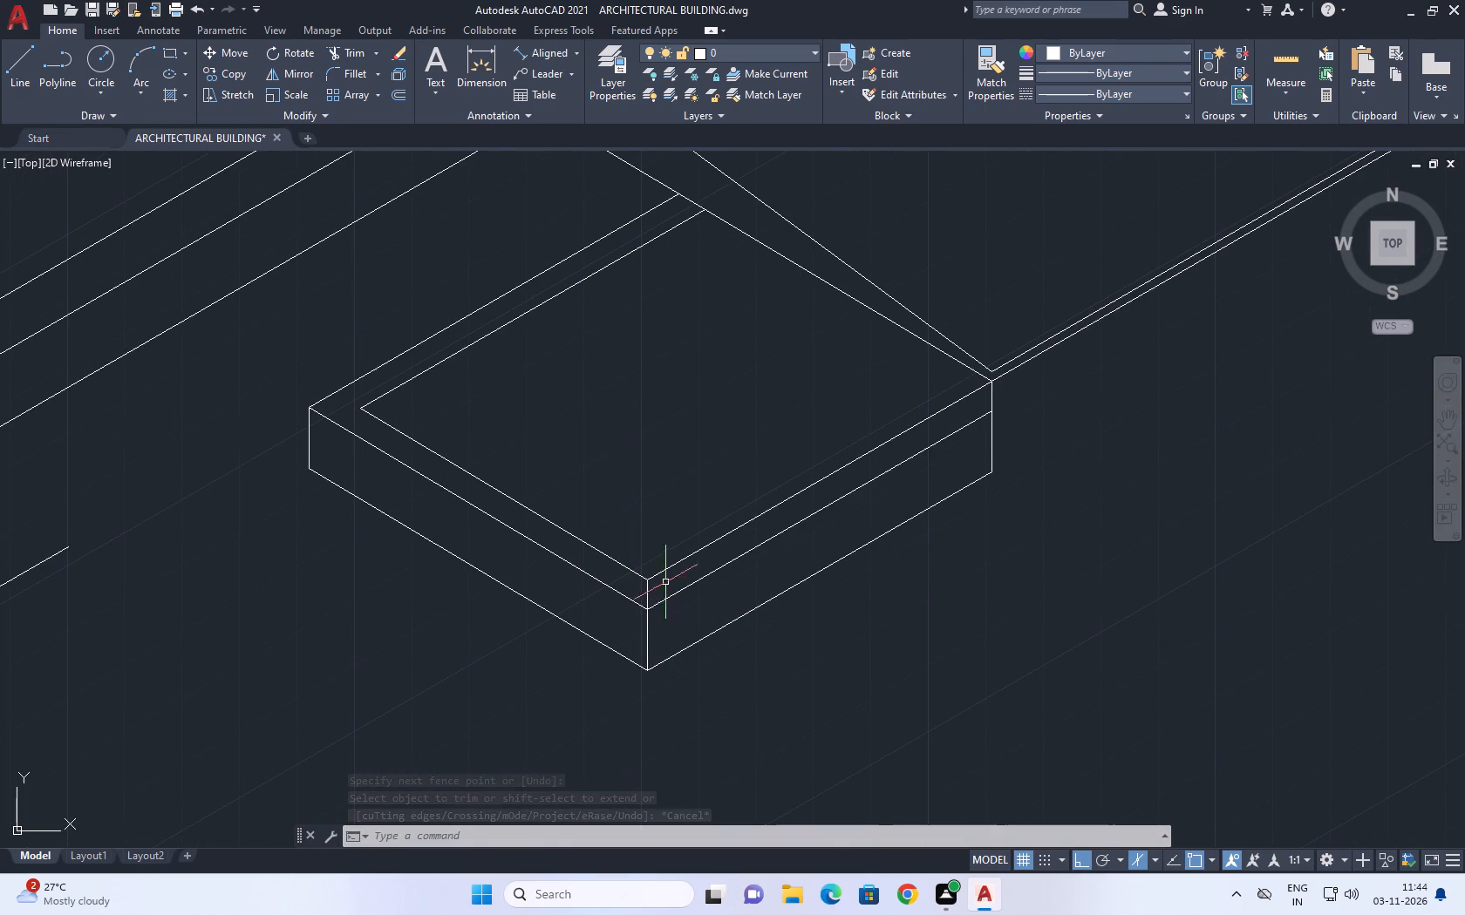
pyautogui.click(649, 595)
pyautogui.rightClick(653, 436)
pyautogui.click(700, 553)
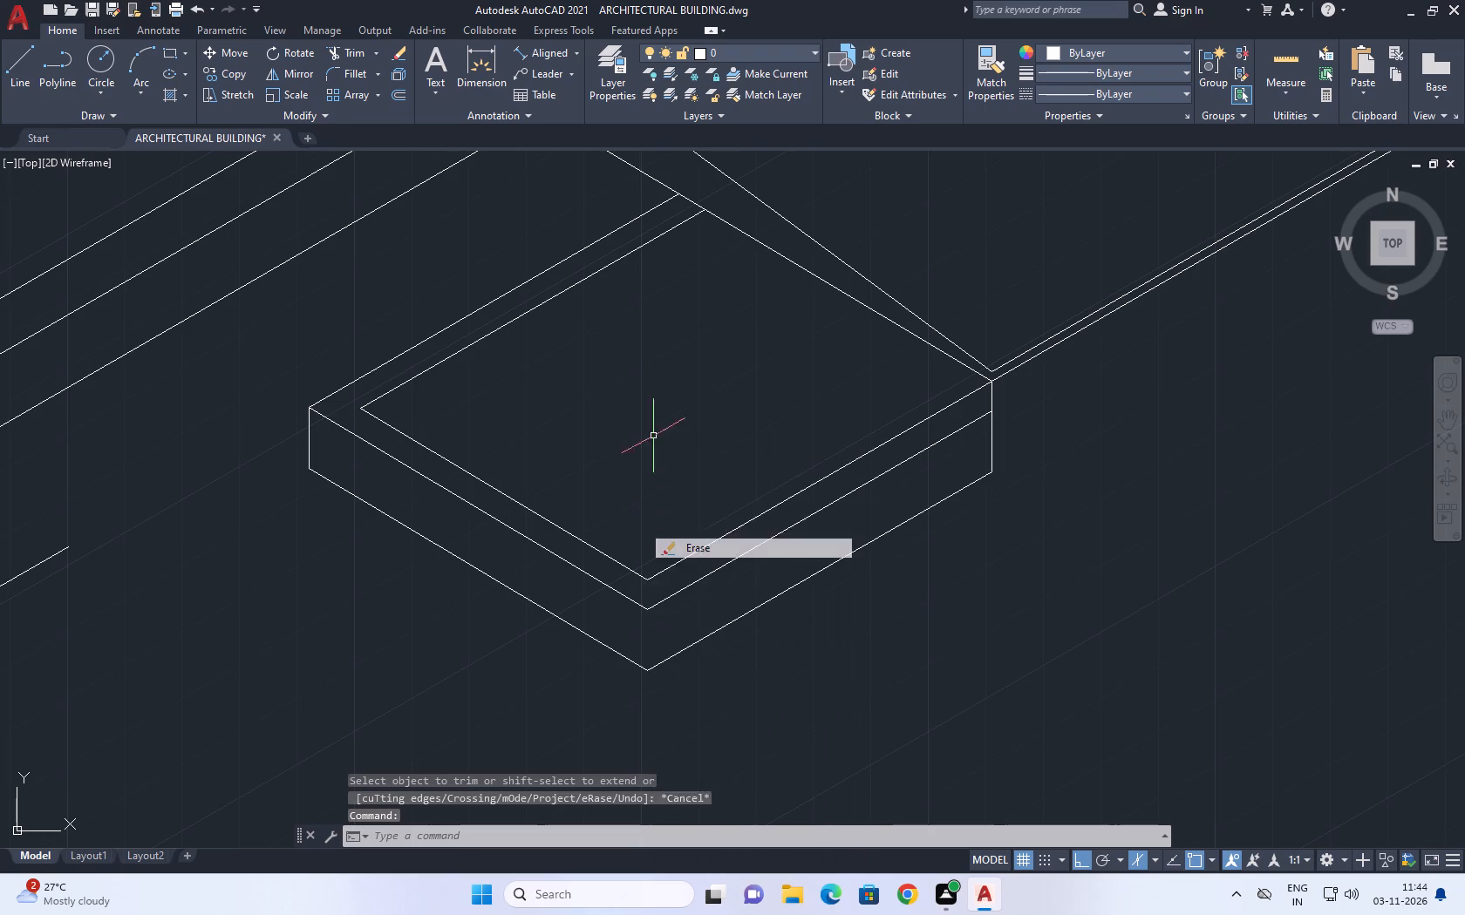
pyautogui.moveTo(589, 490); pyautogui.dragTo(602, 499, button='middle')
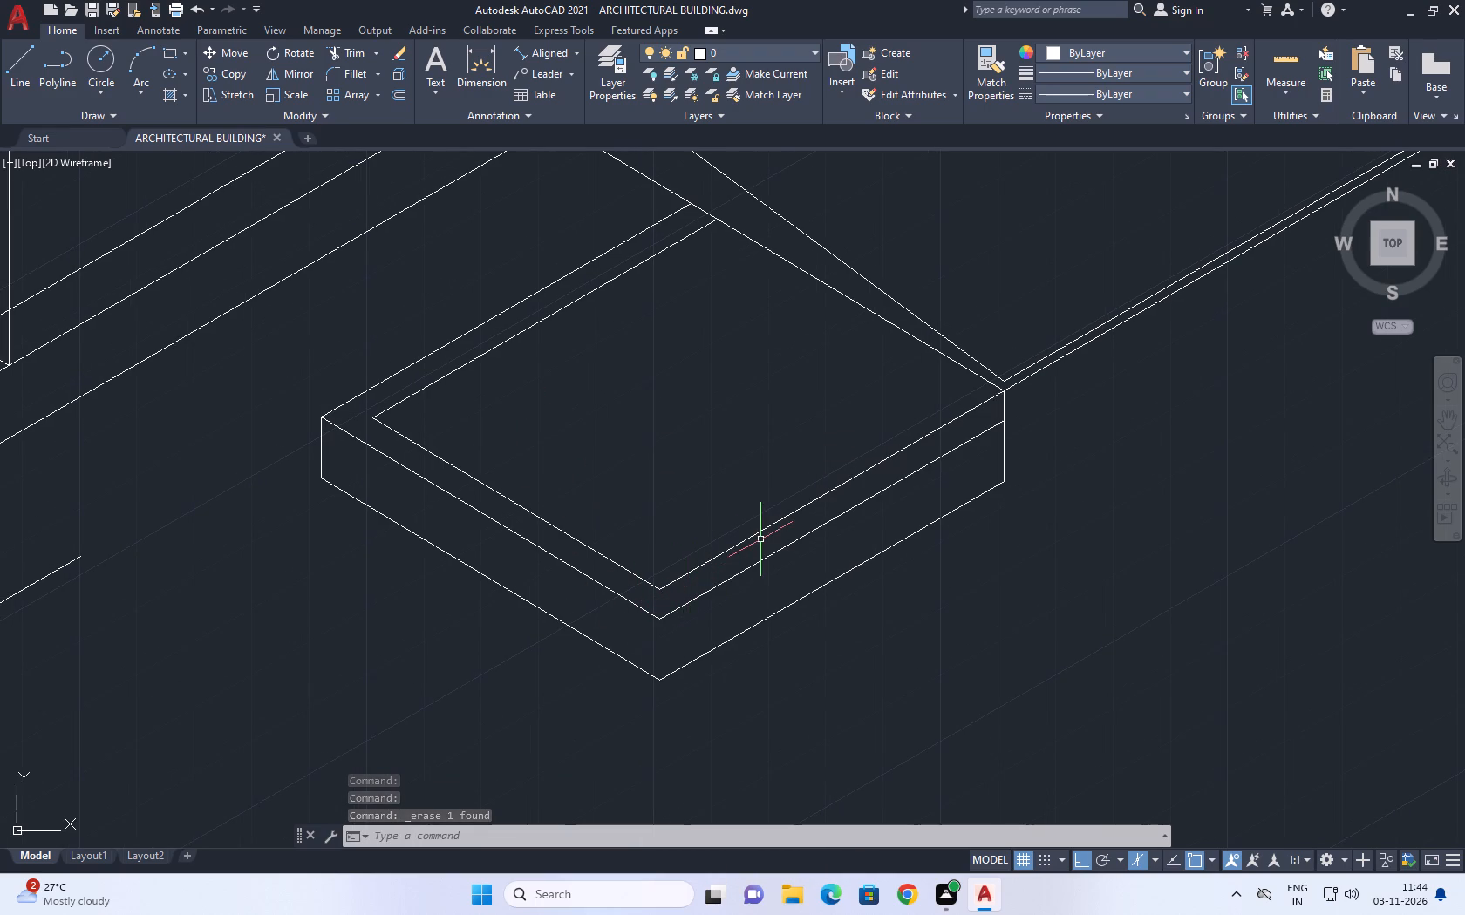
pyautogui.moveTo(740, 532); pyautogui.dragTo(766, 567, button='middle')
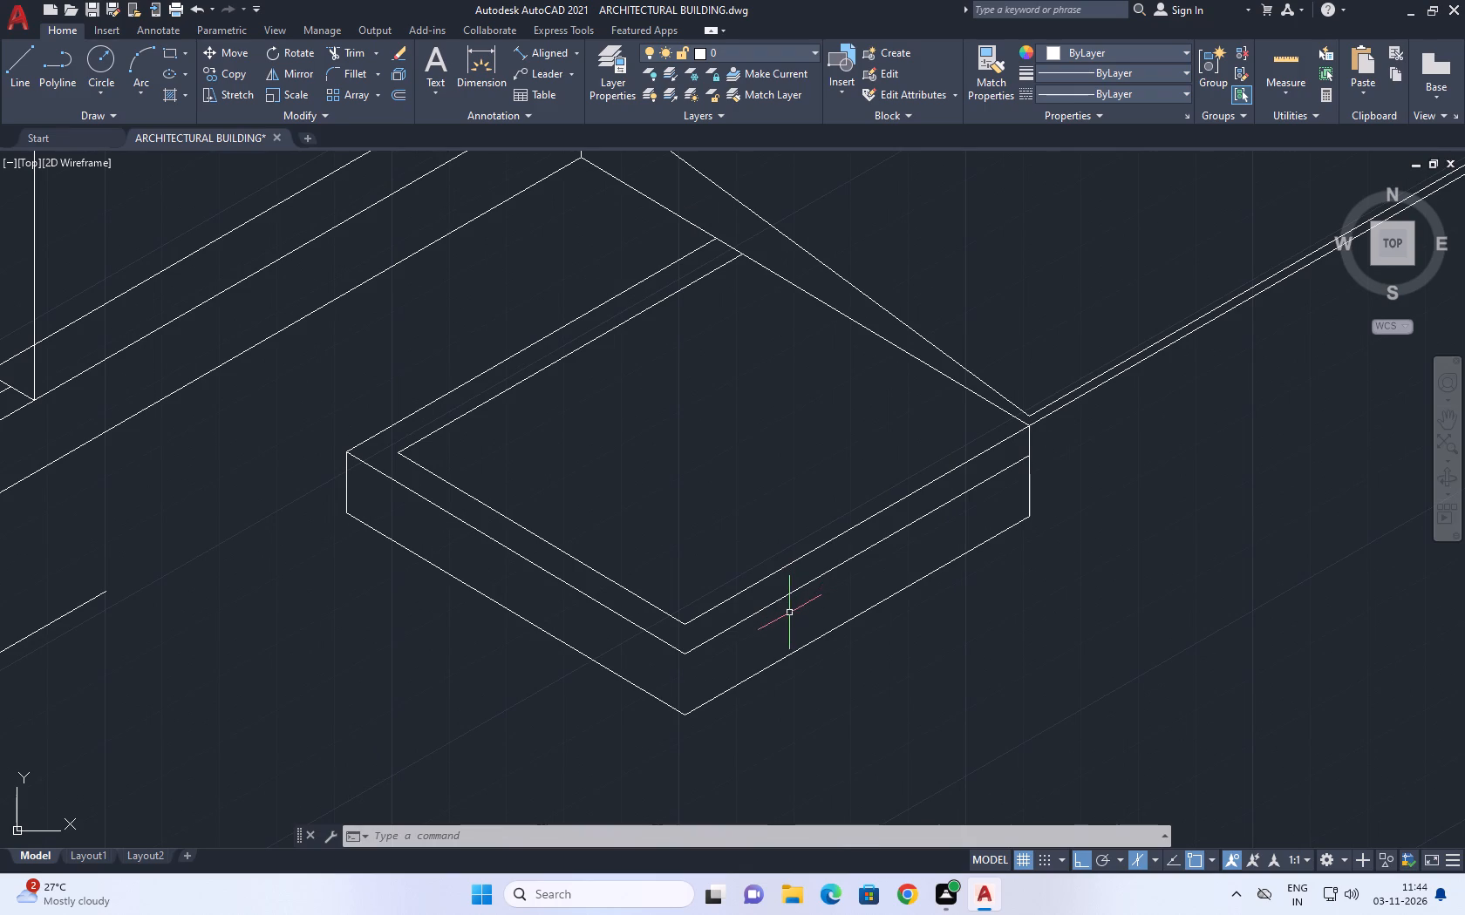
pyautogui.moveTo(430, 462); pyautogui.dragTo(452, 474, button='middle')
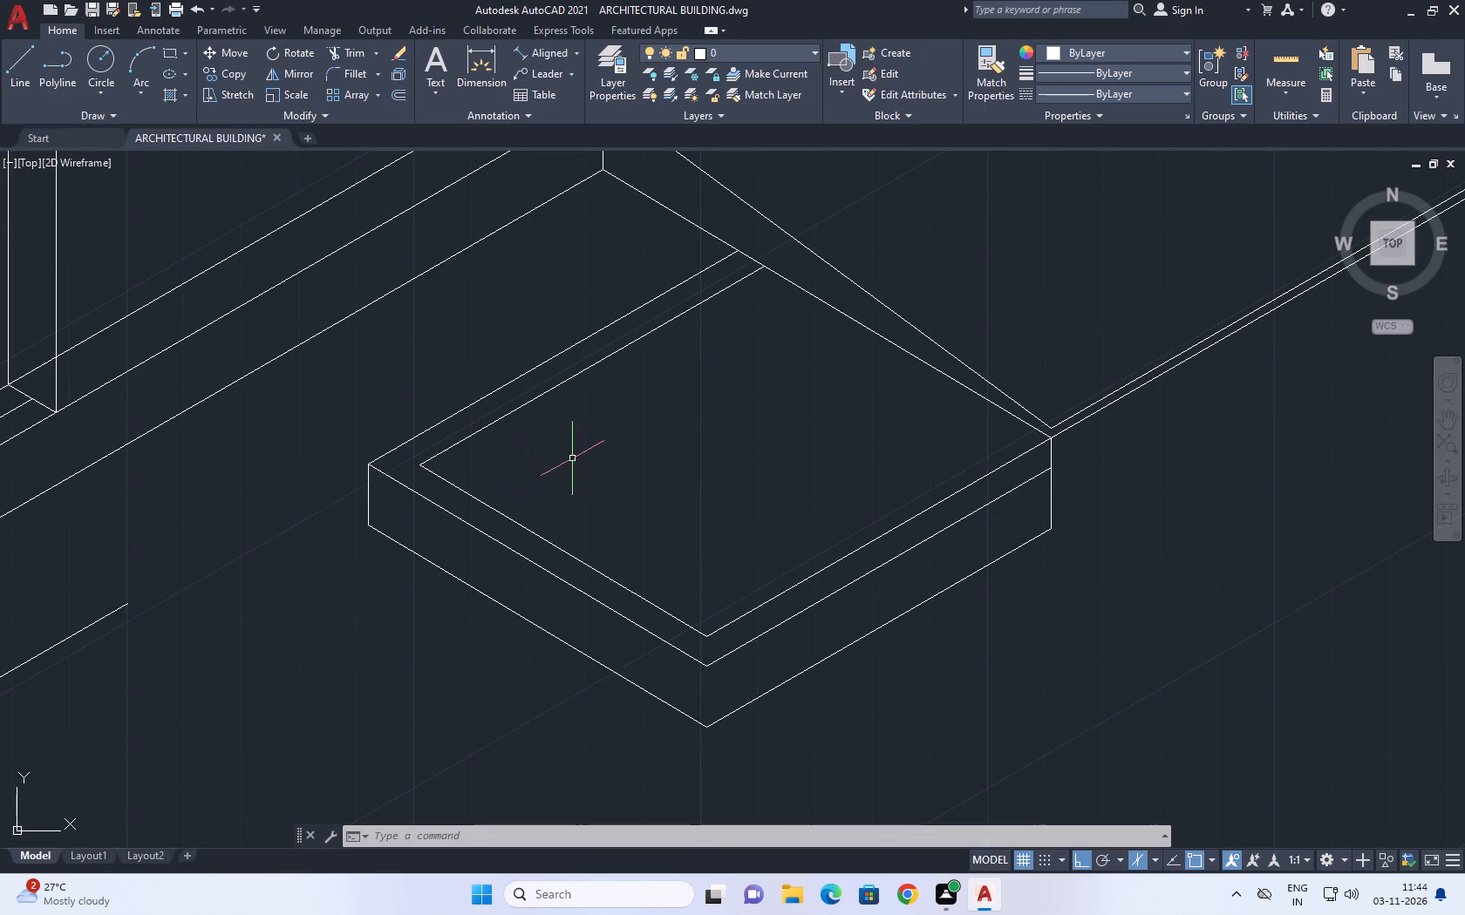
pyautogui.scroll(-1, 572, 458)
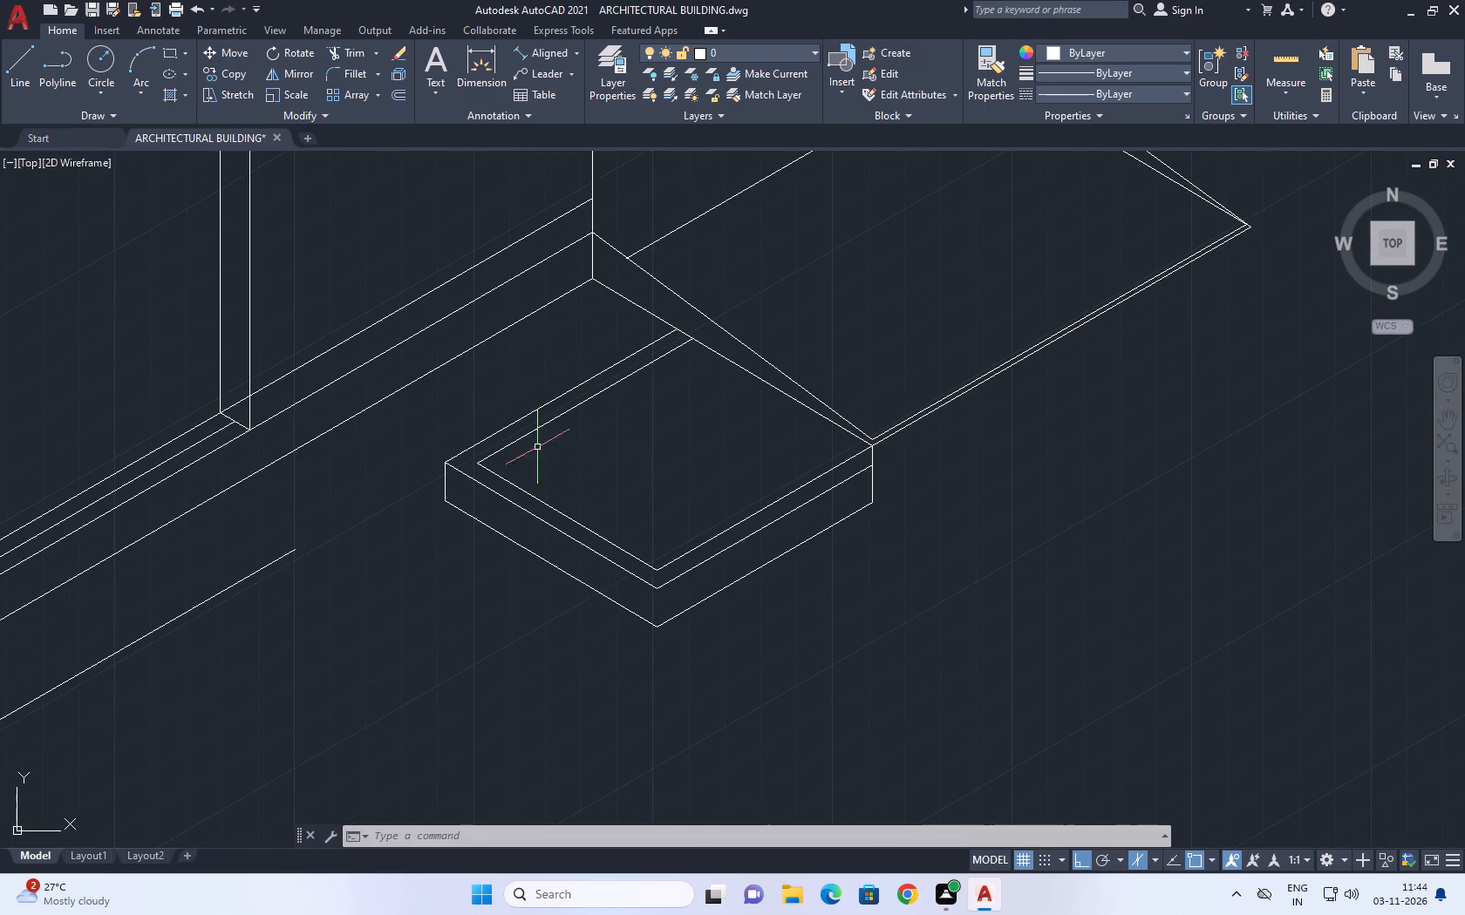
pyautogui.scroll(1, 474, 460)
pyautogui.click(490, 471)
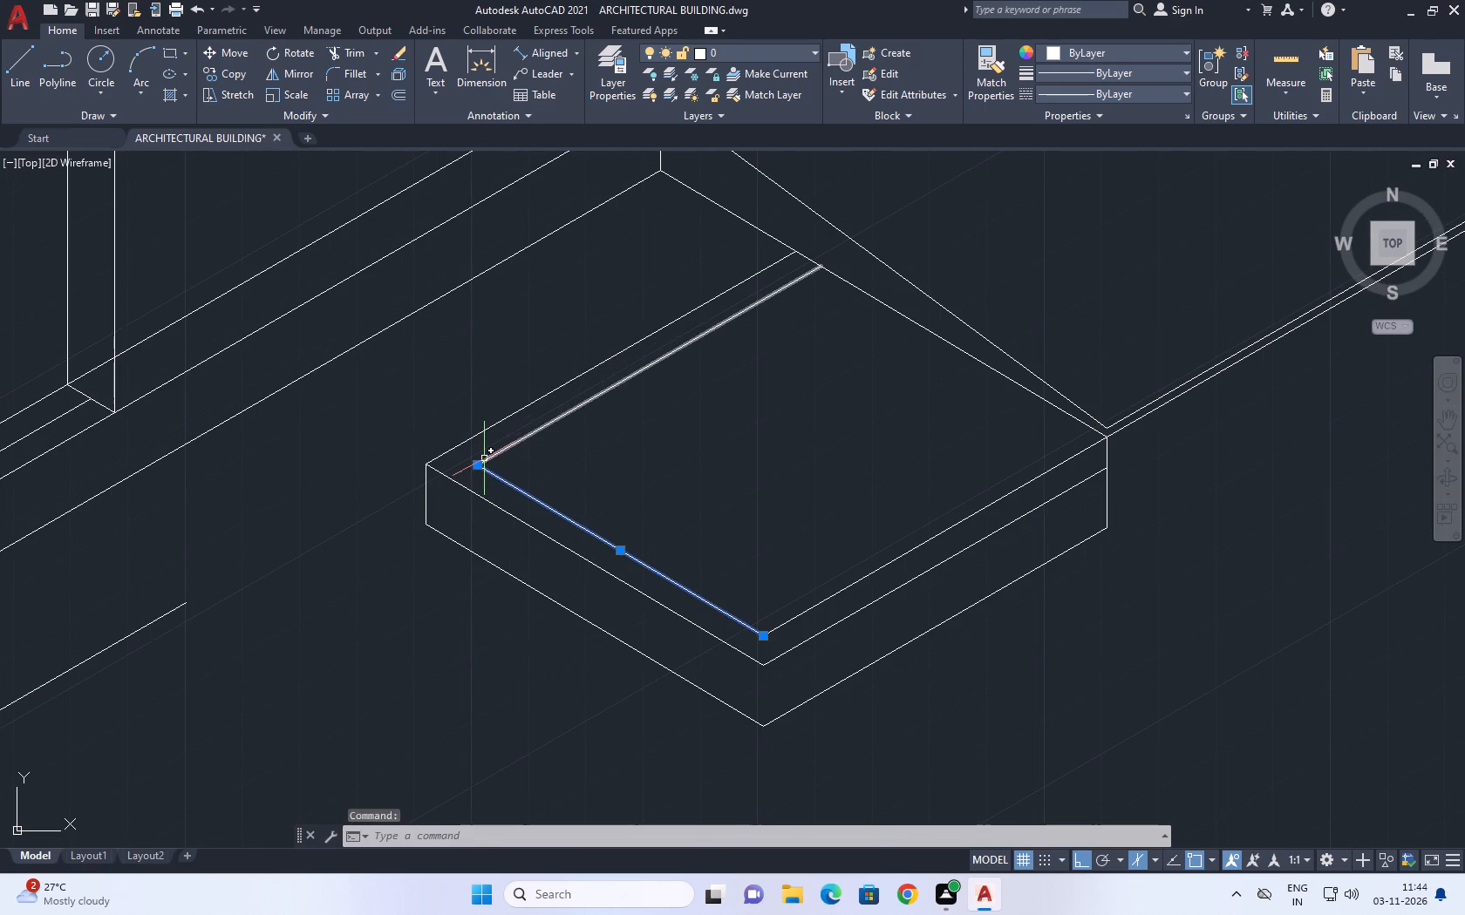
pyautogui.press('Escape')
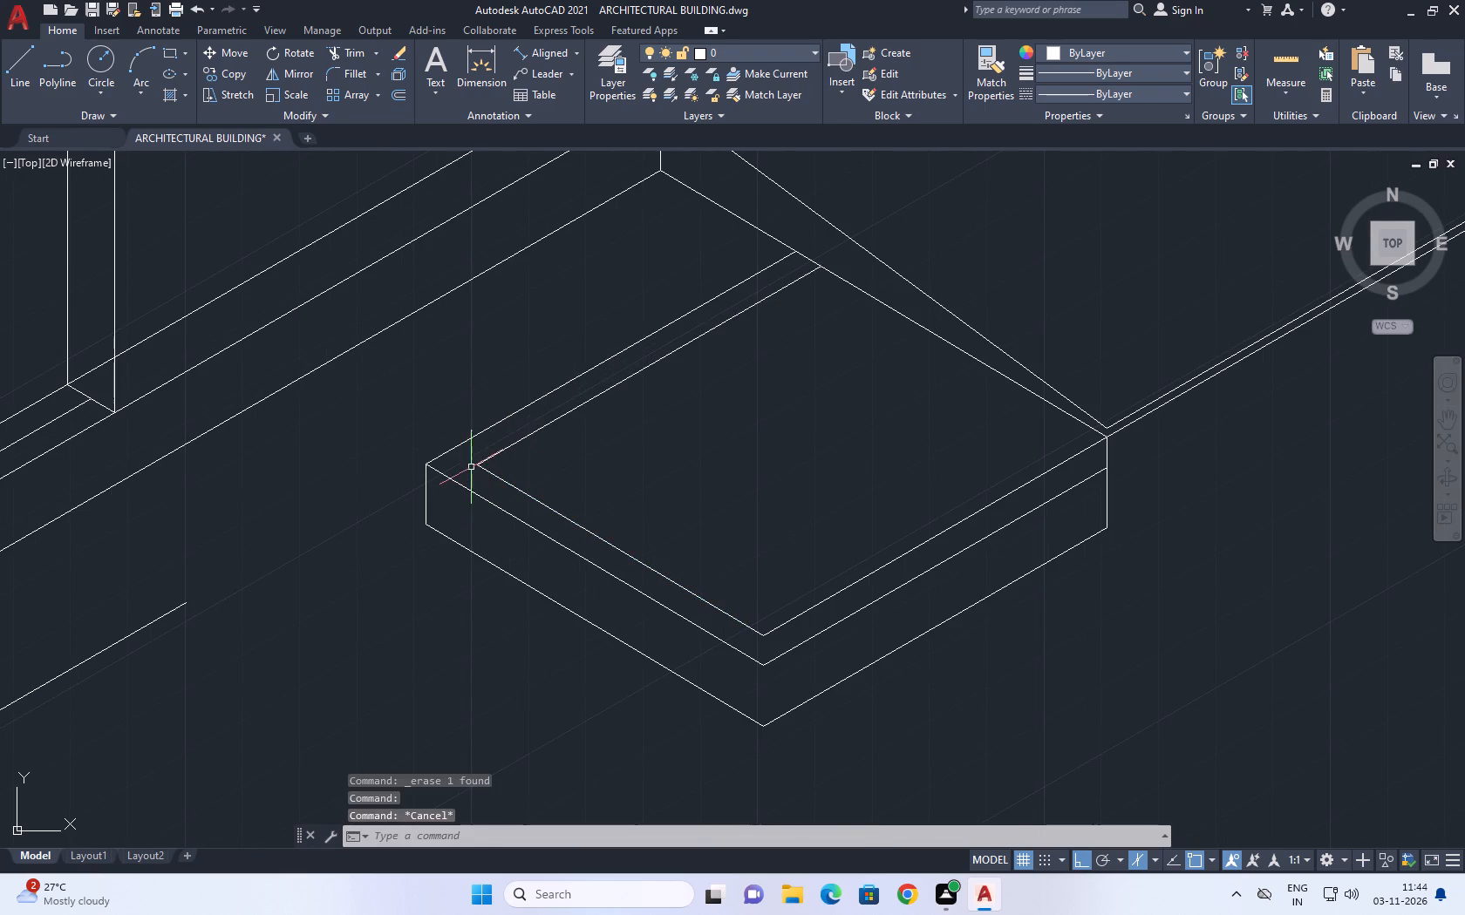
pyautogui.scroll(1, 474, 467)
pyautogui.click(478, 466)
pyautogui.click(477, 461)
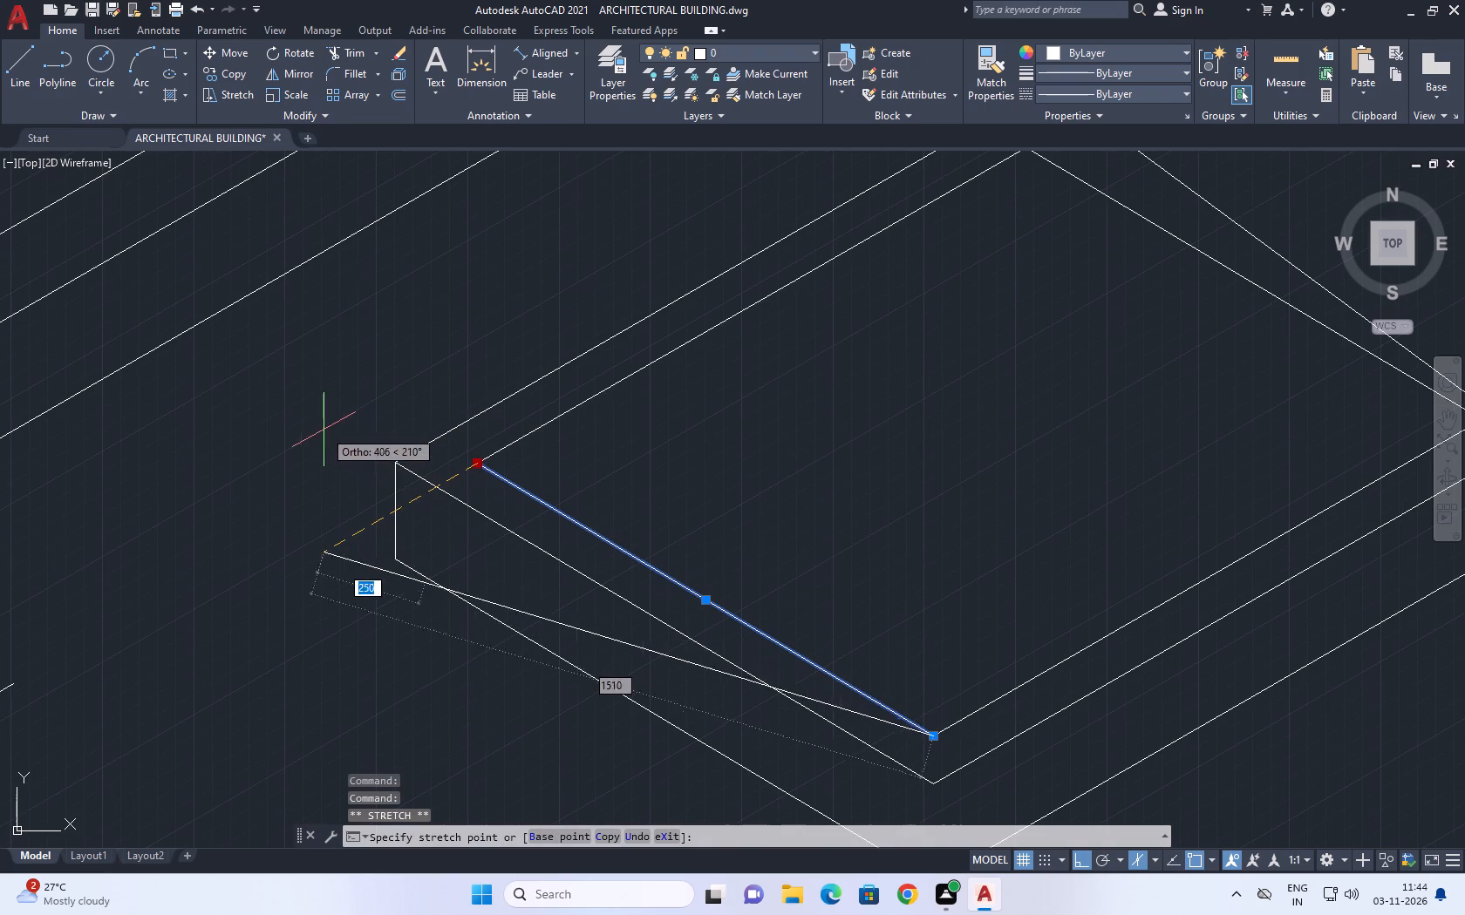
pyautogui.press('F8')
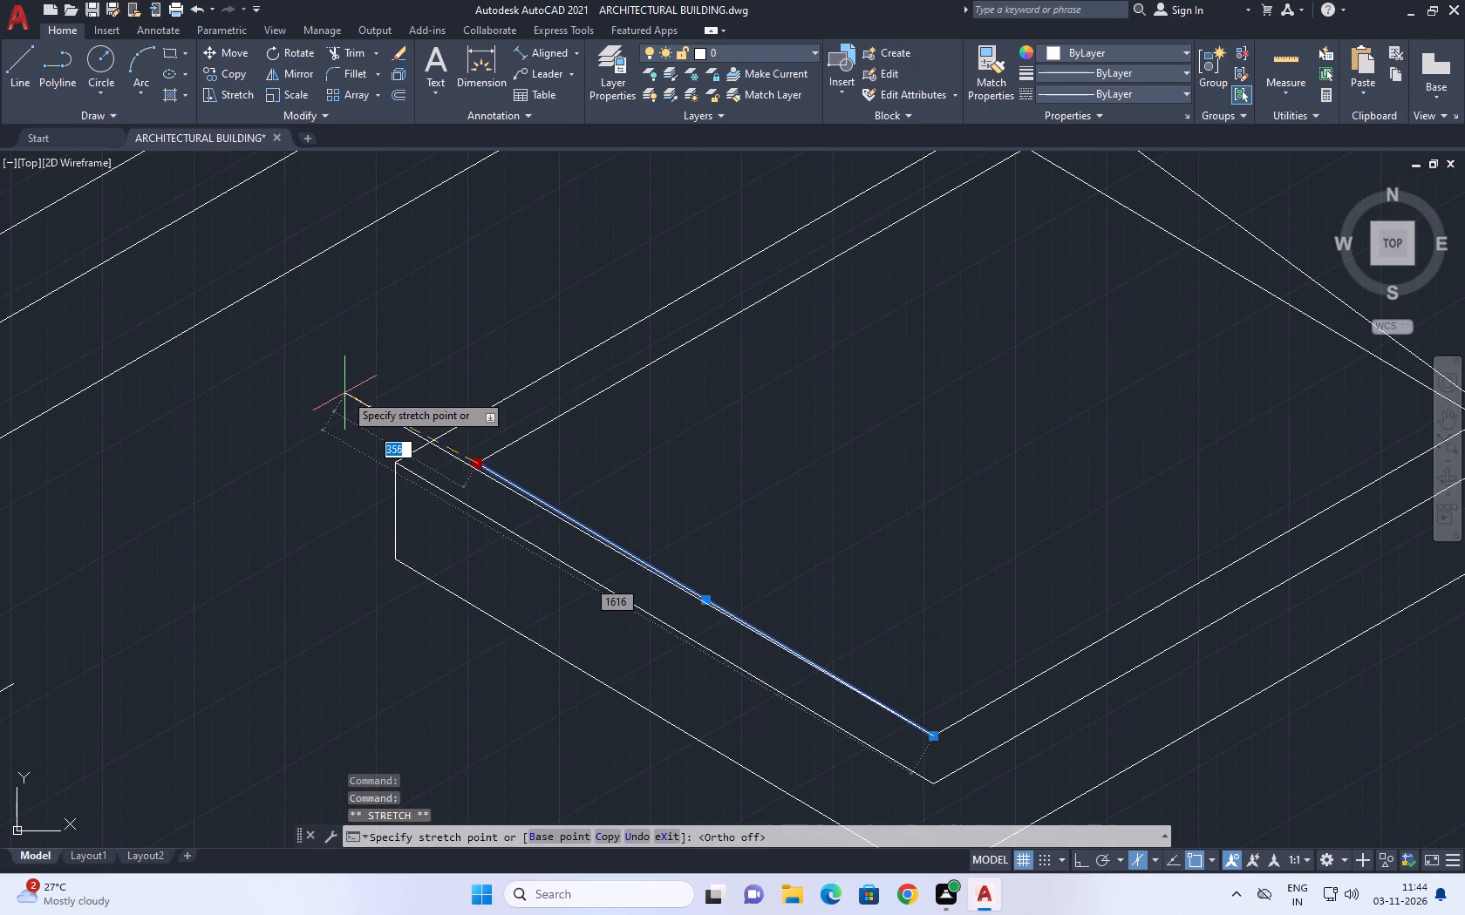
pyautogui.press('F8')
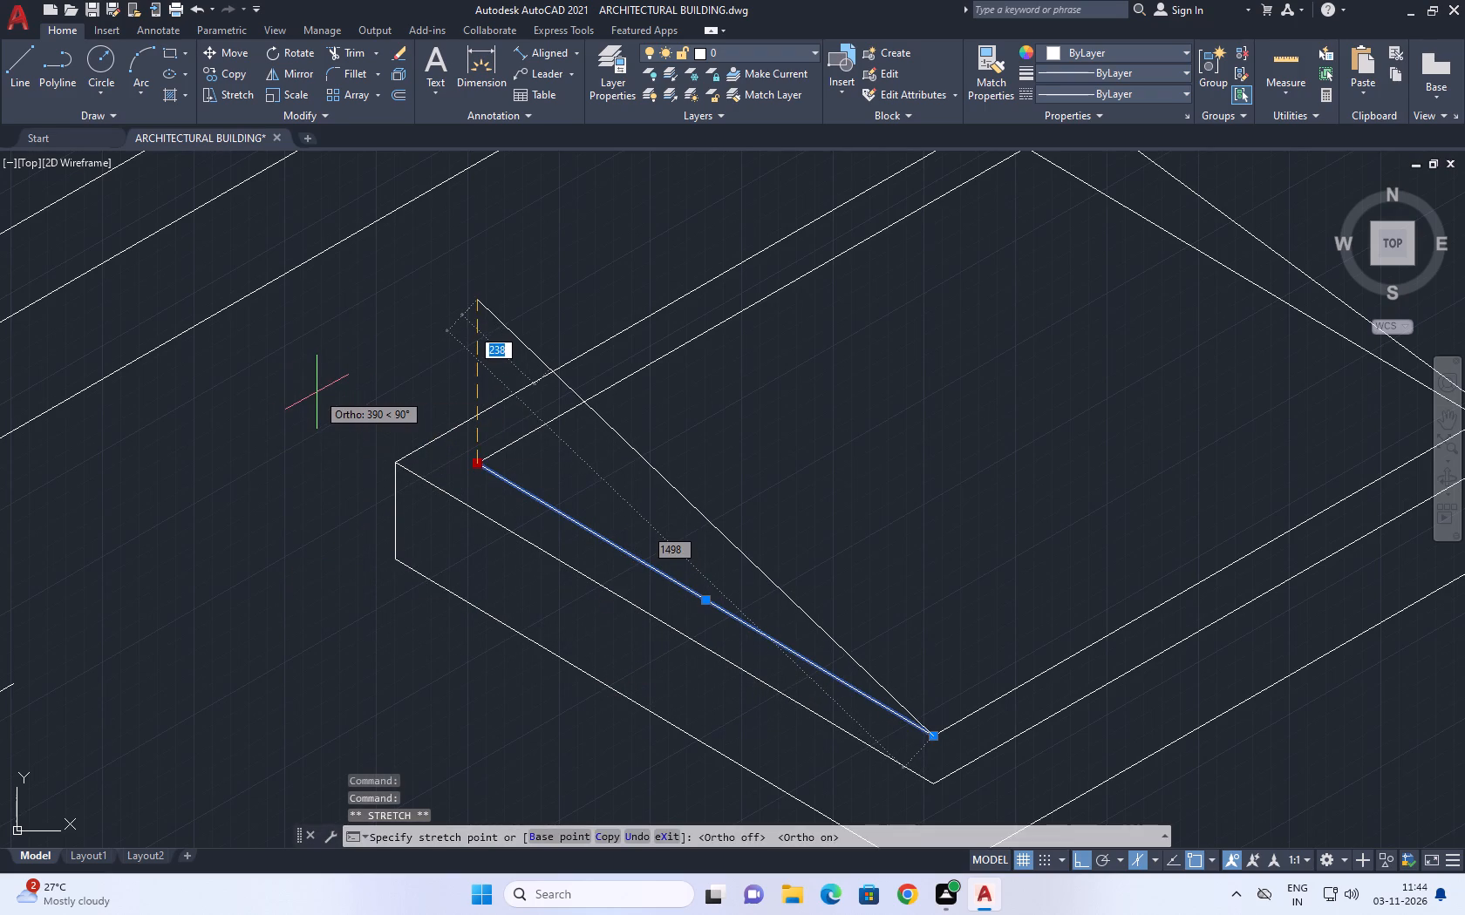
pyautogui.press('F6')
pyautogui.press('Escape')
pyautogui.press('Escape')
# Extend both inner edge lines past the plinth block's west corner to the lines beyond them.
pyautogui.press('e')
pyautogui.press('x')
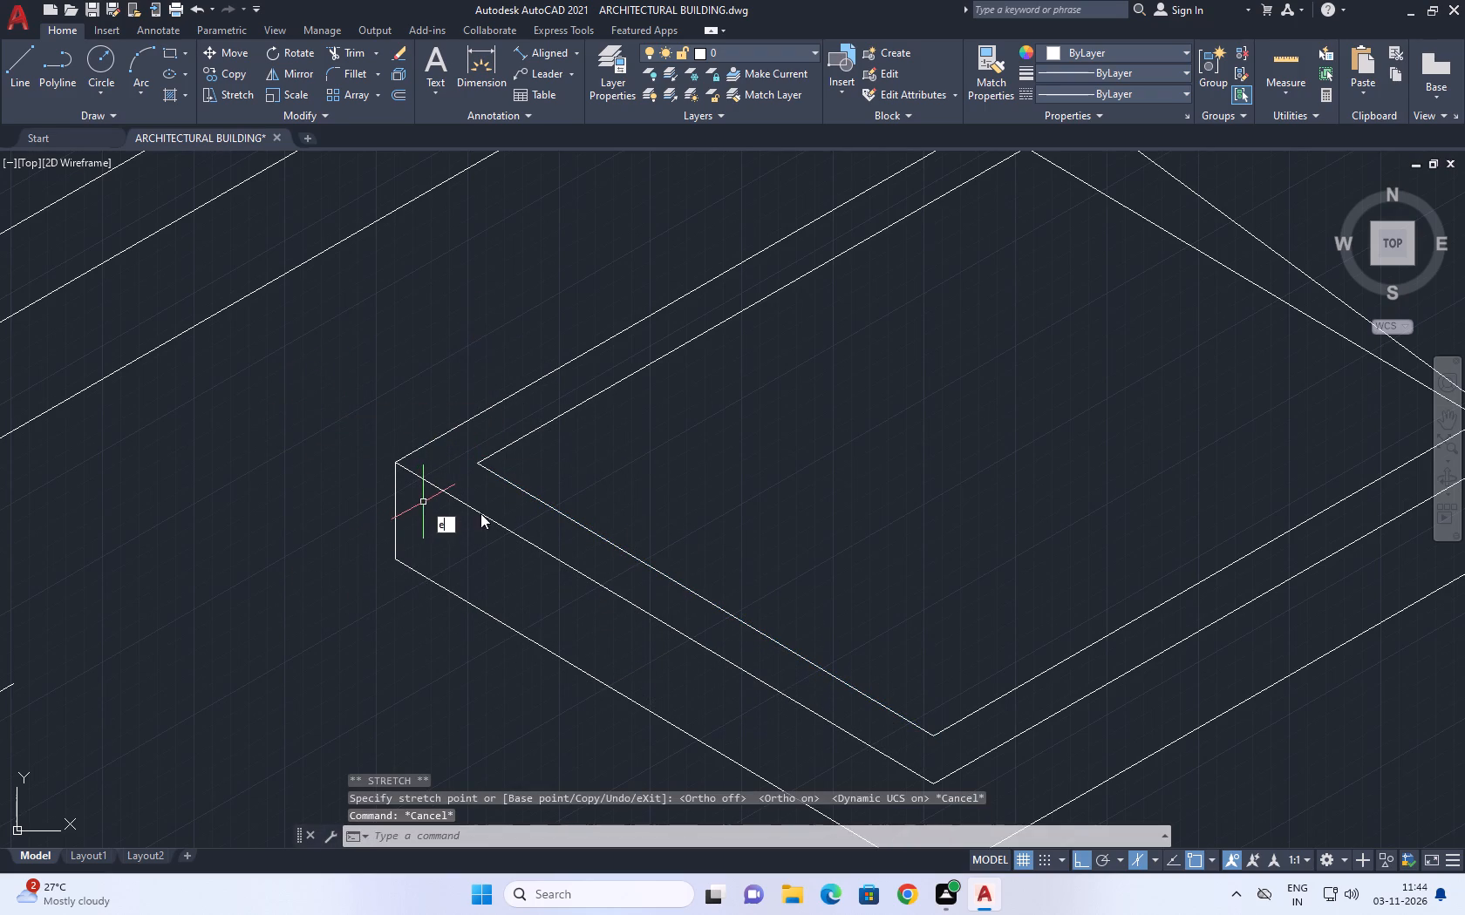
pyautogui.press('space')
pyautogui.click(516, 485)
pyautogui.click(505, 485)
pyautogui.click(511, 445)
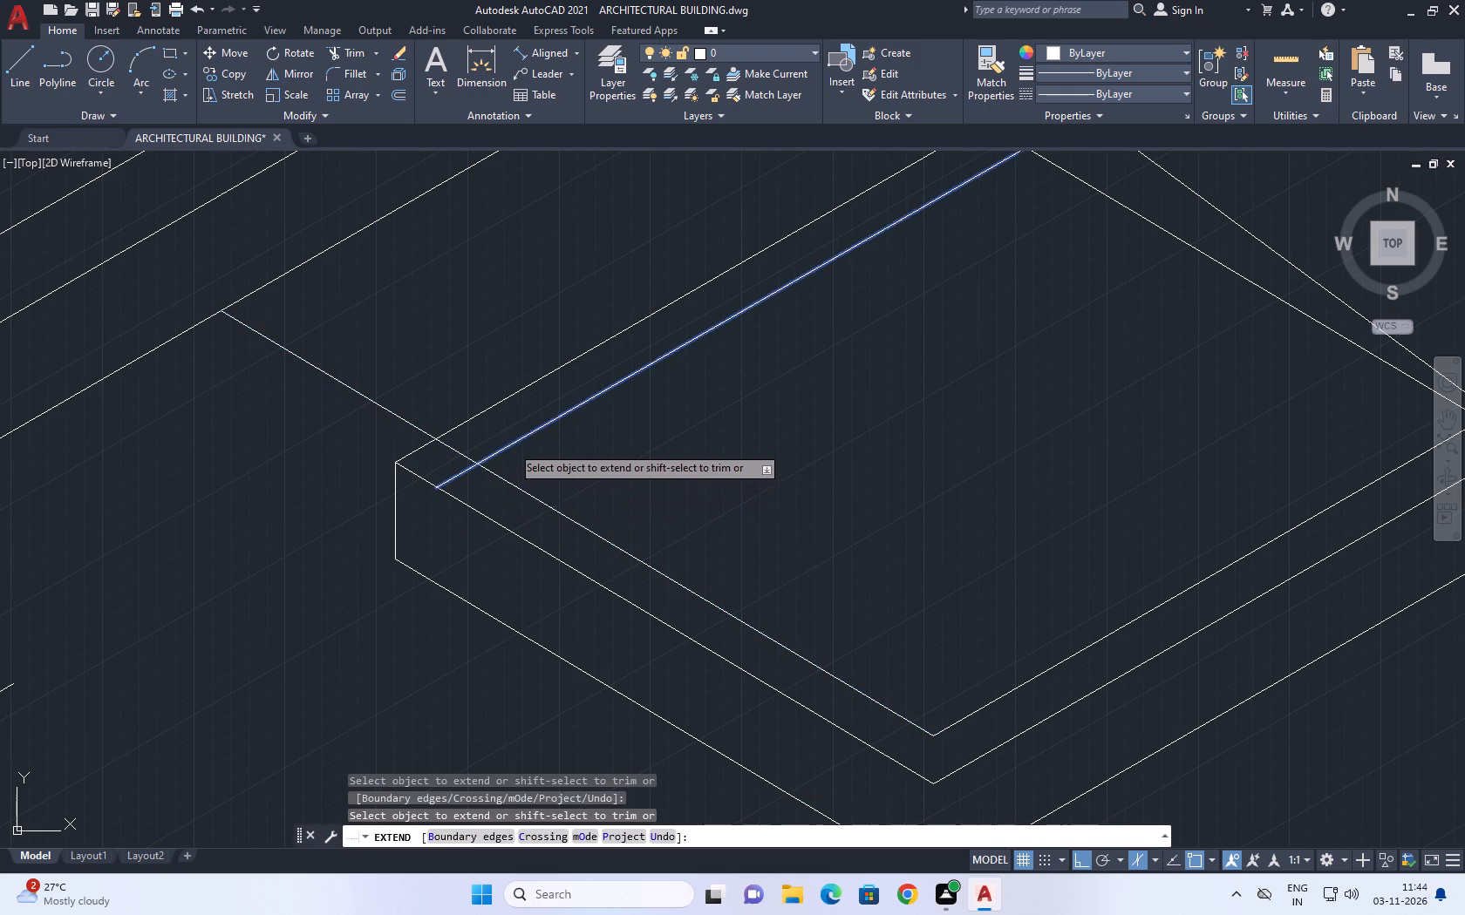
pyautogui.scroll(-2, 551, 449)
pyautogui.press('Escape')
# Extend both inner edge lines at the block's front corner to the outer front lines.
pyautogui.moveTo(458, 508); pyautogui.dragTo(501, 512, button='middle')
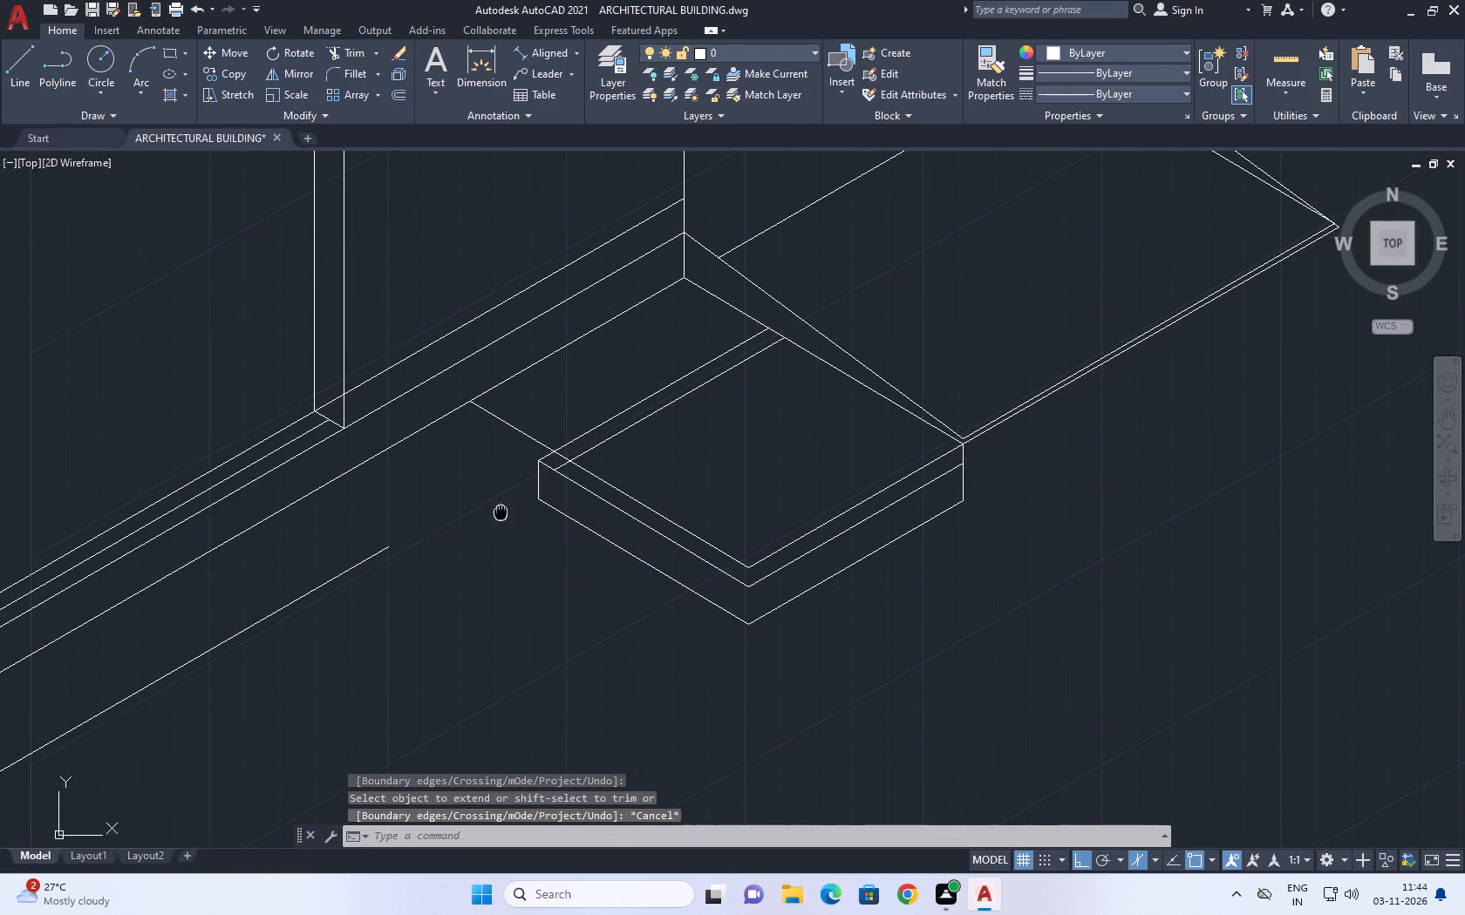
pyautogui.press('space')
pyautogui.scroll(1, 747, 564)
pyautogui.click(742, 564)
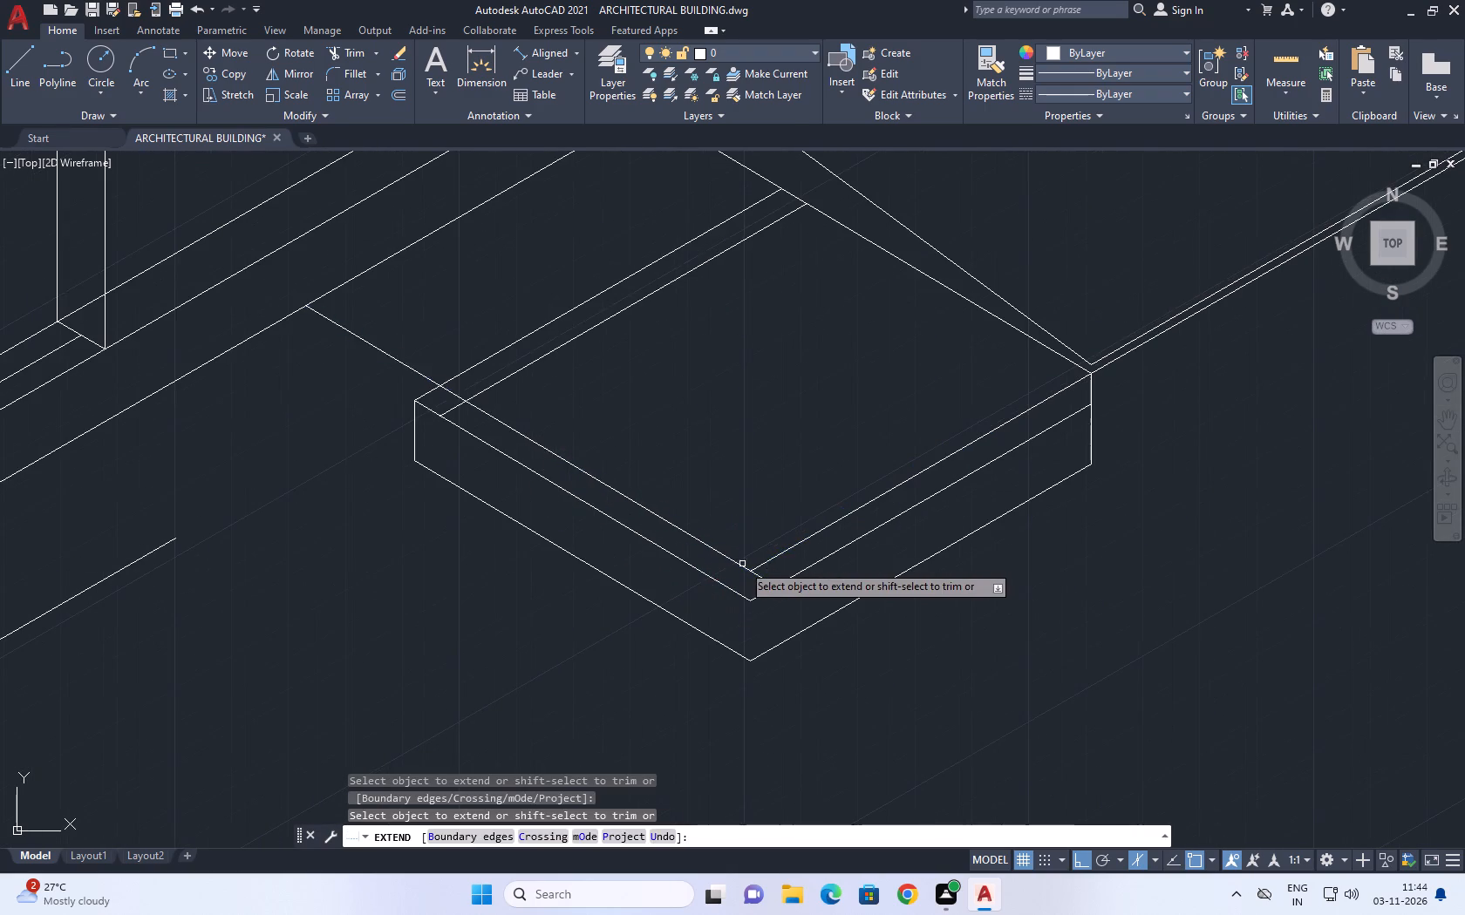
pyautogui.click(770, 563)
pyautogui.press('Escape')
pyautogui.scroll(-1, 853, 515)
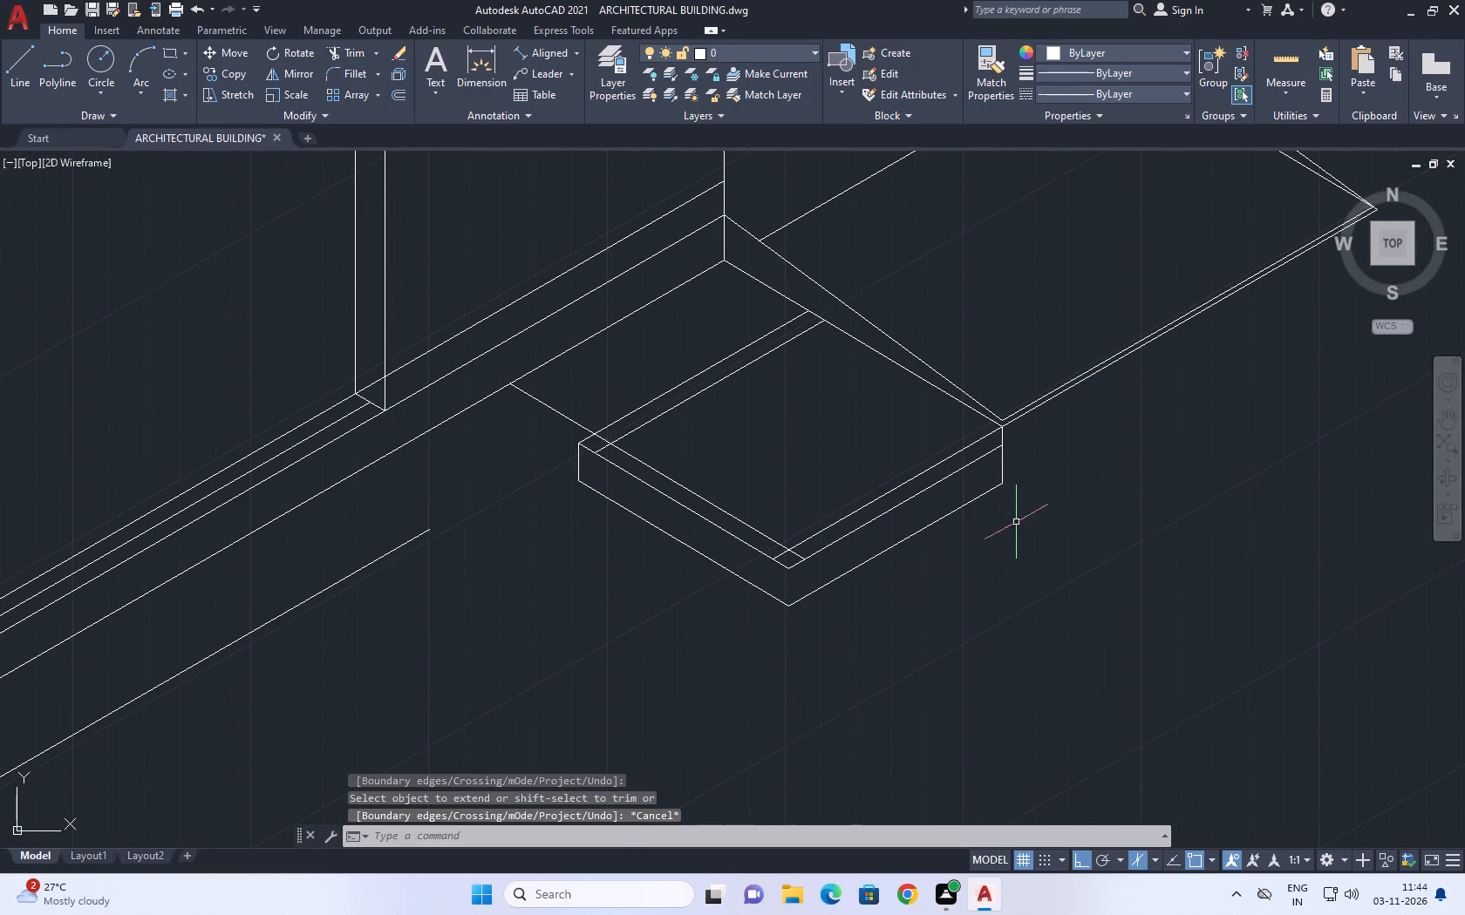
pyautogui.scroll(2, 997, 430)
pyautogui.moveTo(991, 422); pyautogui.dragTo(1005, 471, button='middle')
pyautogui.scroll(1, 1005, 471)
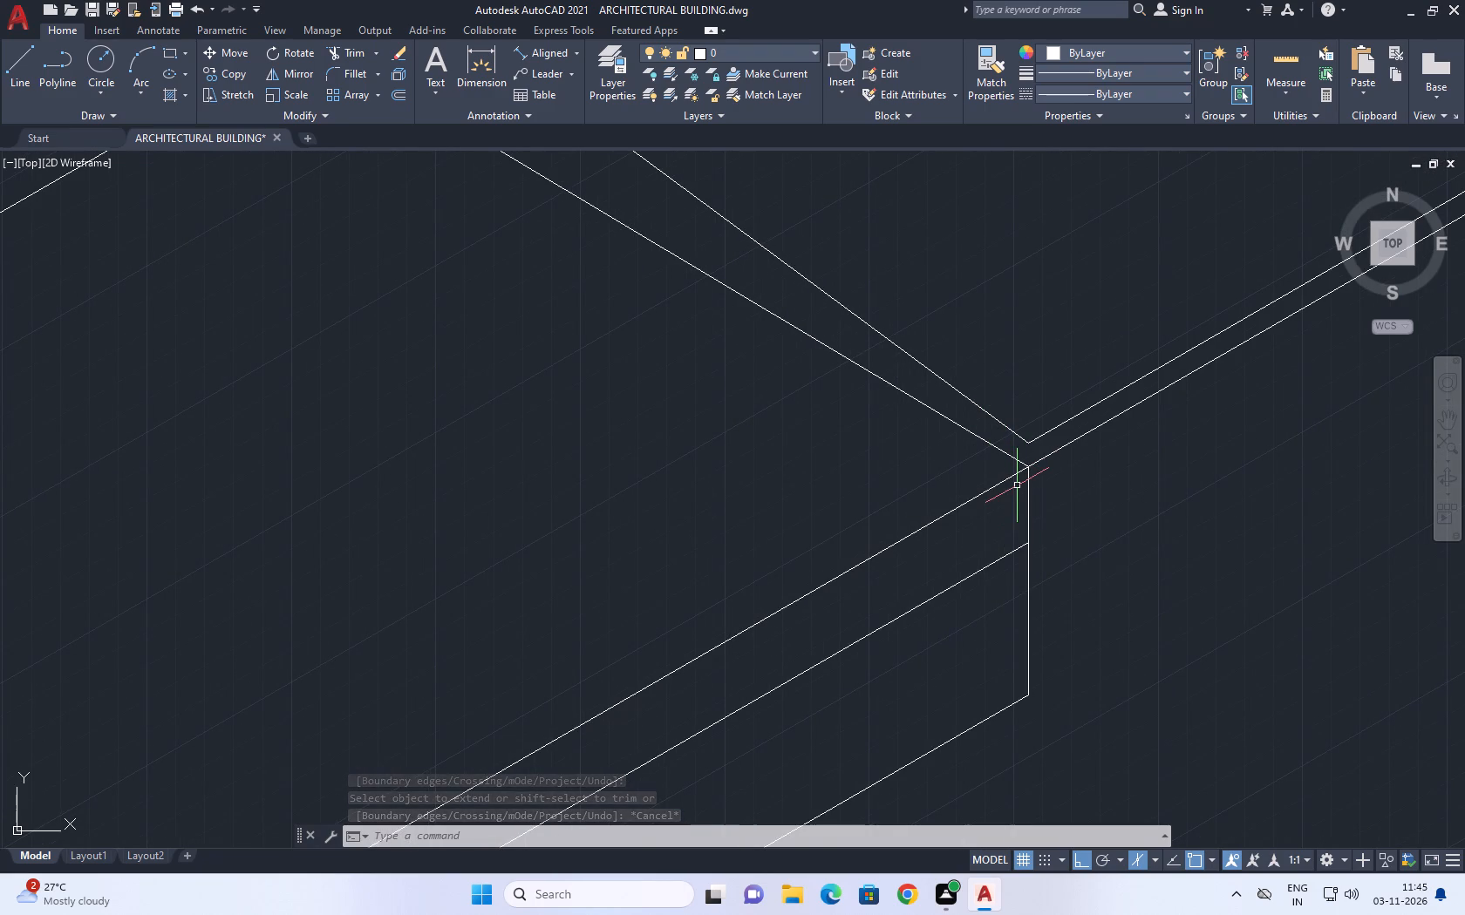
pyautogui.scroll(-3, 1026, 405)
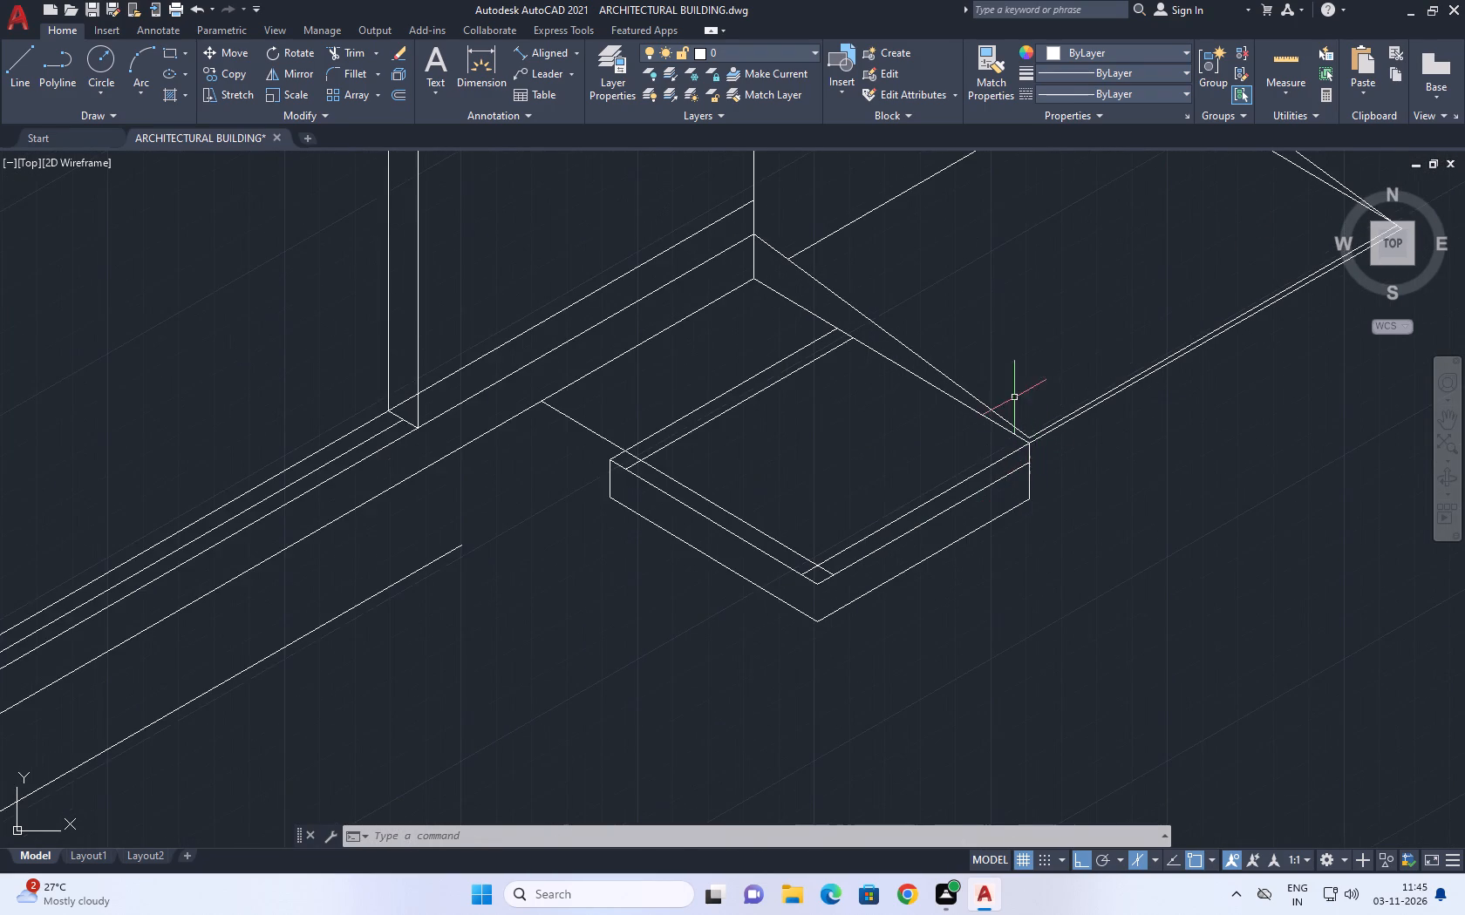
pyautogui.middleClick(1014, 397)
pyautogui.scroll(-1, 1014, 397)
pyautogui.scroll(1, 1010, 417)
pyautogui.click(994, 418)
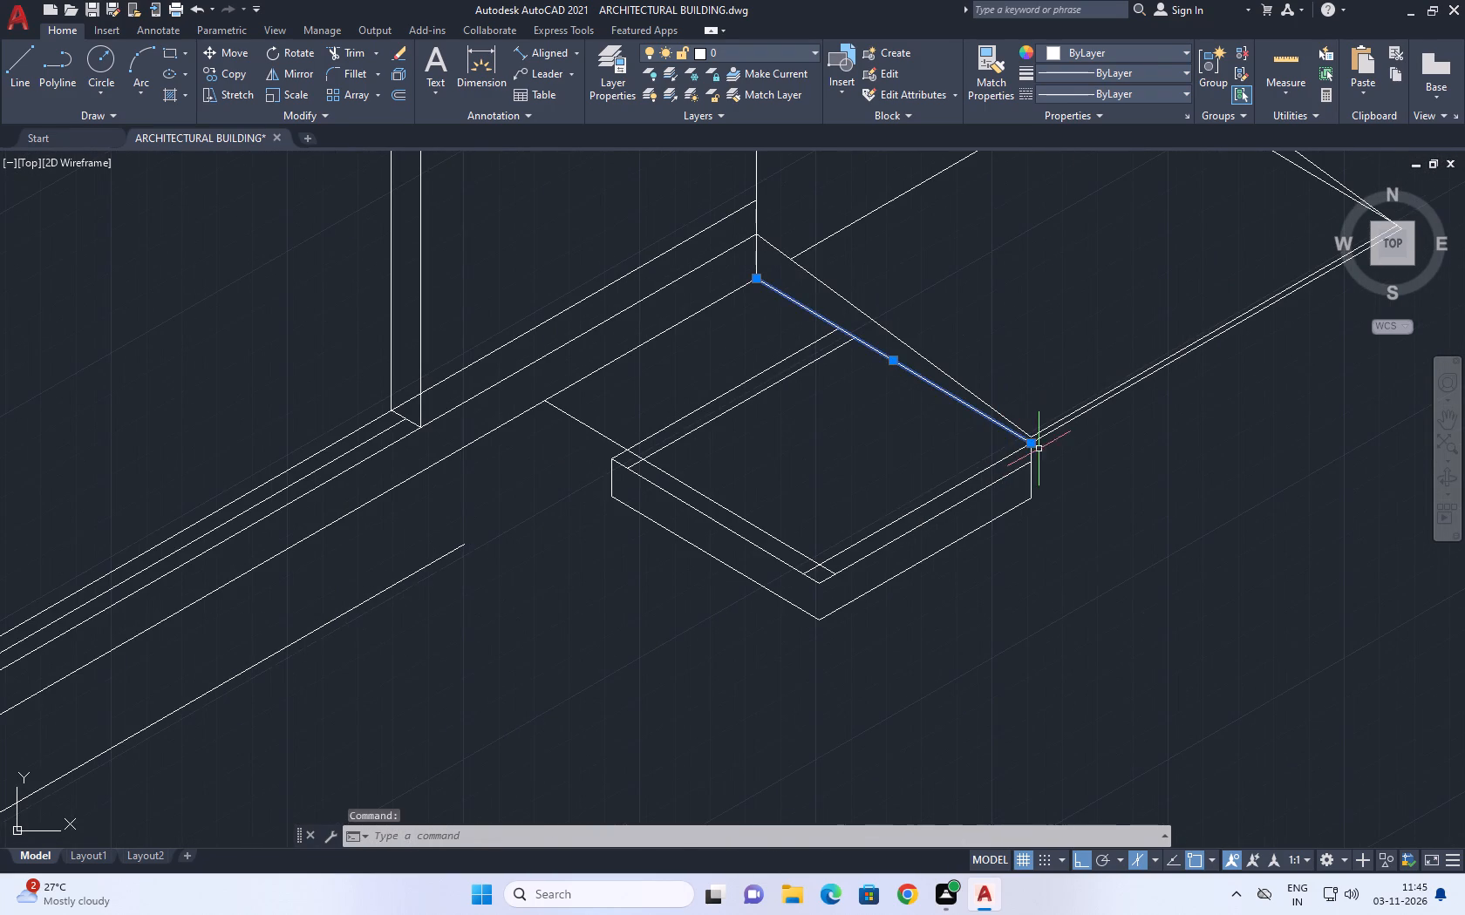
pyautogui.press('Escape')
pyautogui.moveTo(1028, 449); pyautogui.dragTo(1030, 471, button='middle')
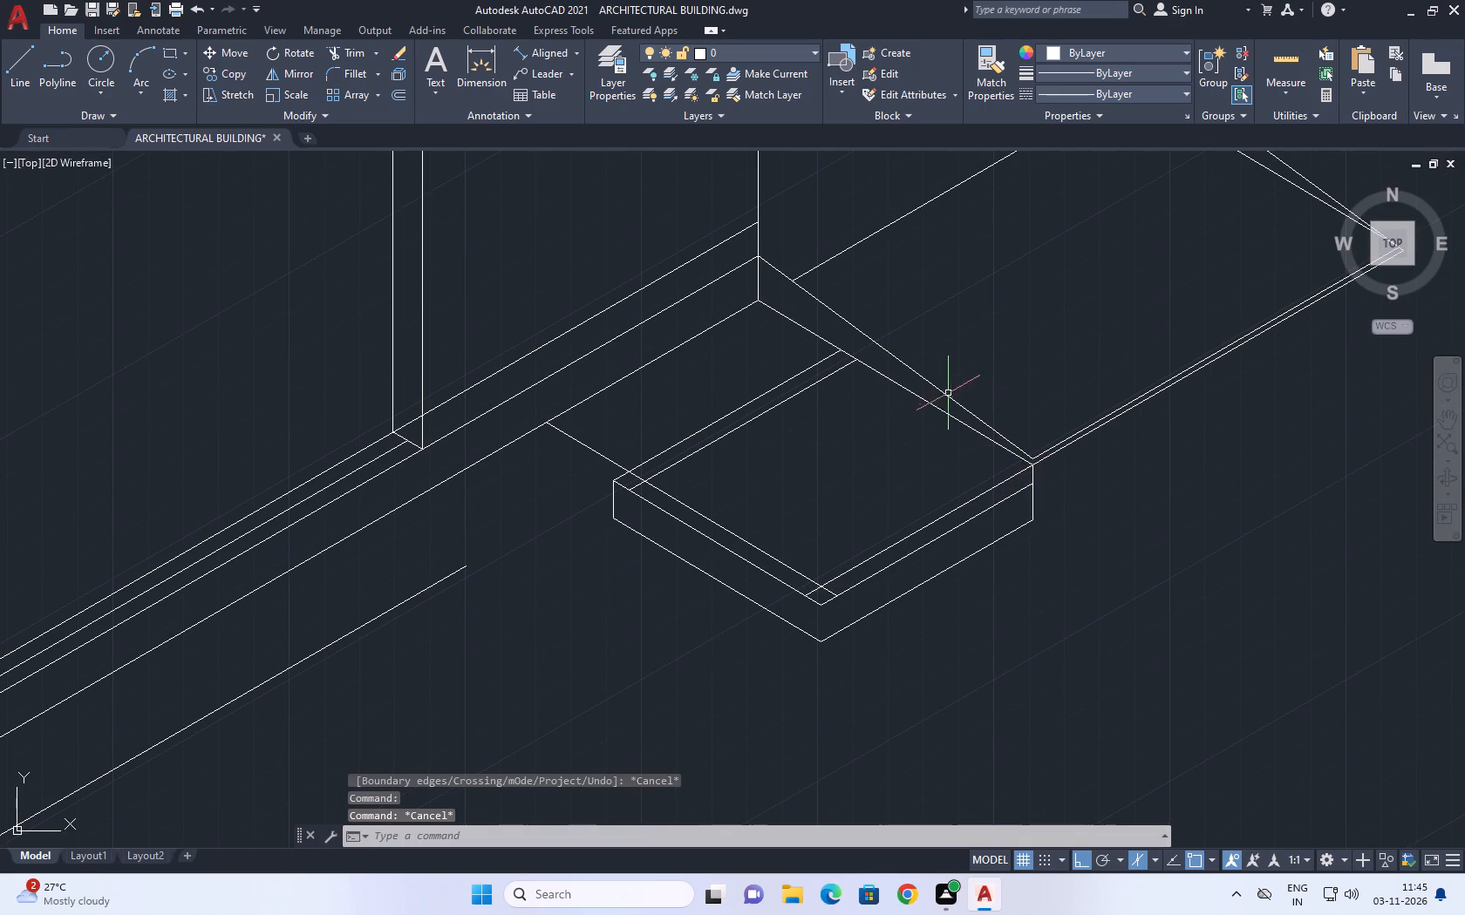
# Draw a short line in the left isoplane from where the middle front line meets the ramp vertical, crossing the top front line.
pyautogui.scroll(3, 1019, 471)
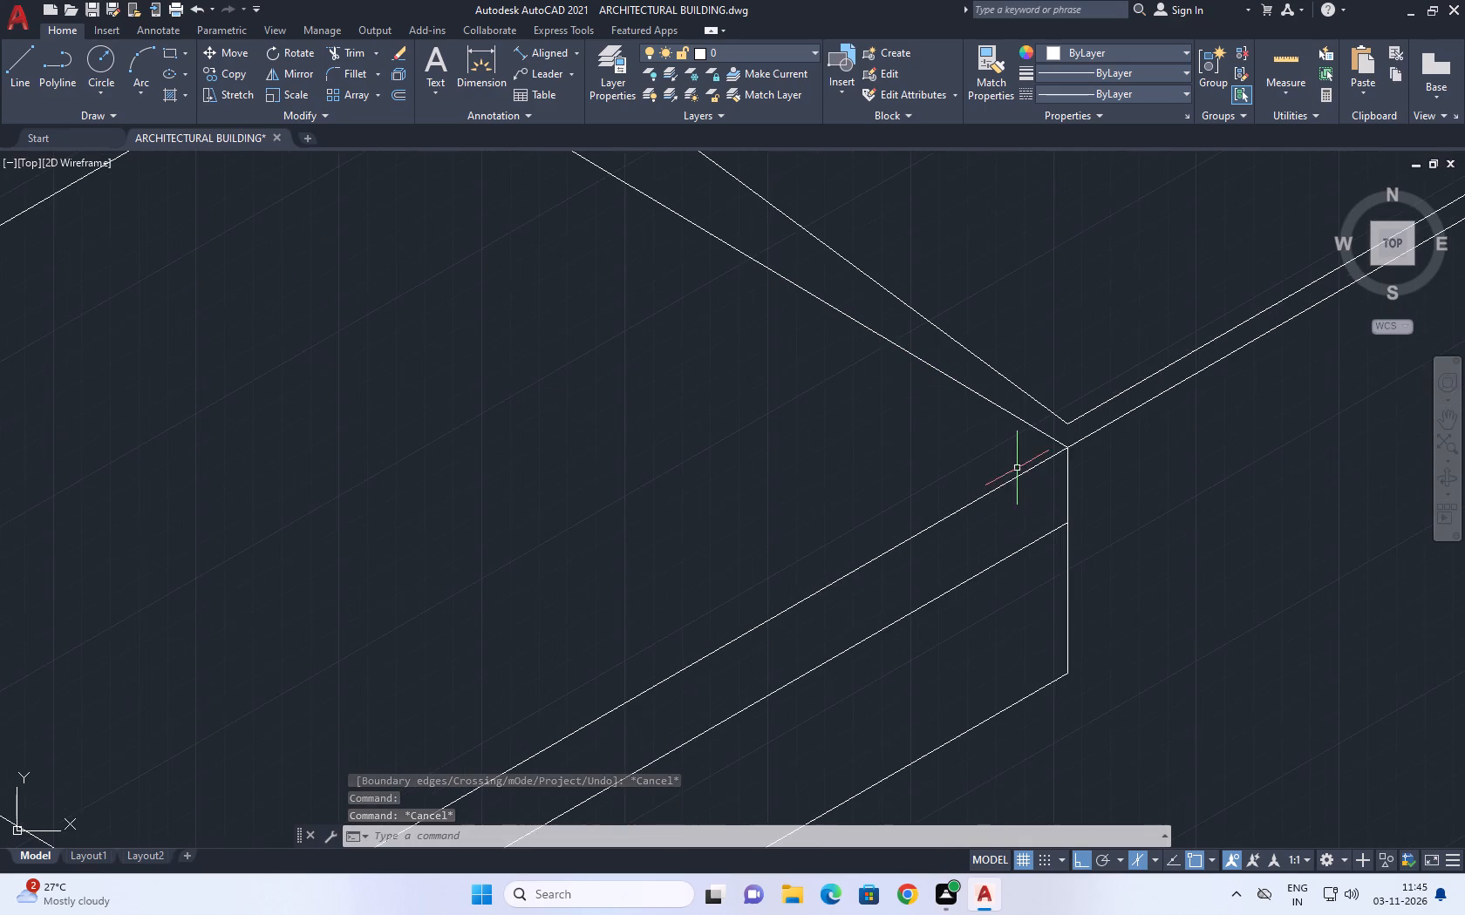
pyautogui.moveTo(1083, 525); pyautogui.dragTo(1089, 545, button='middle')
pyautogui.press('l')
pyautogui.press('space')
pyautogui.click(1073, 546)
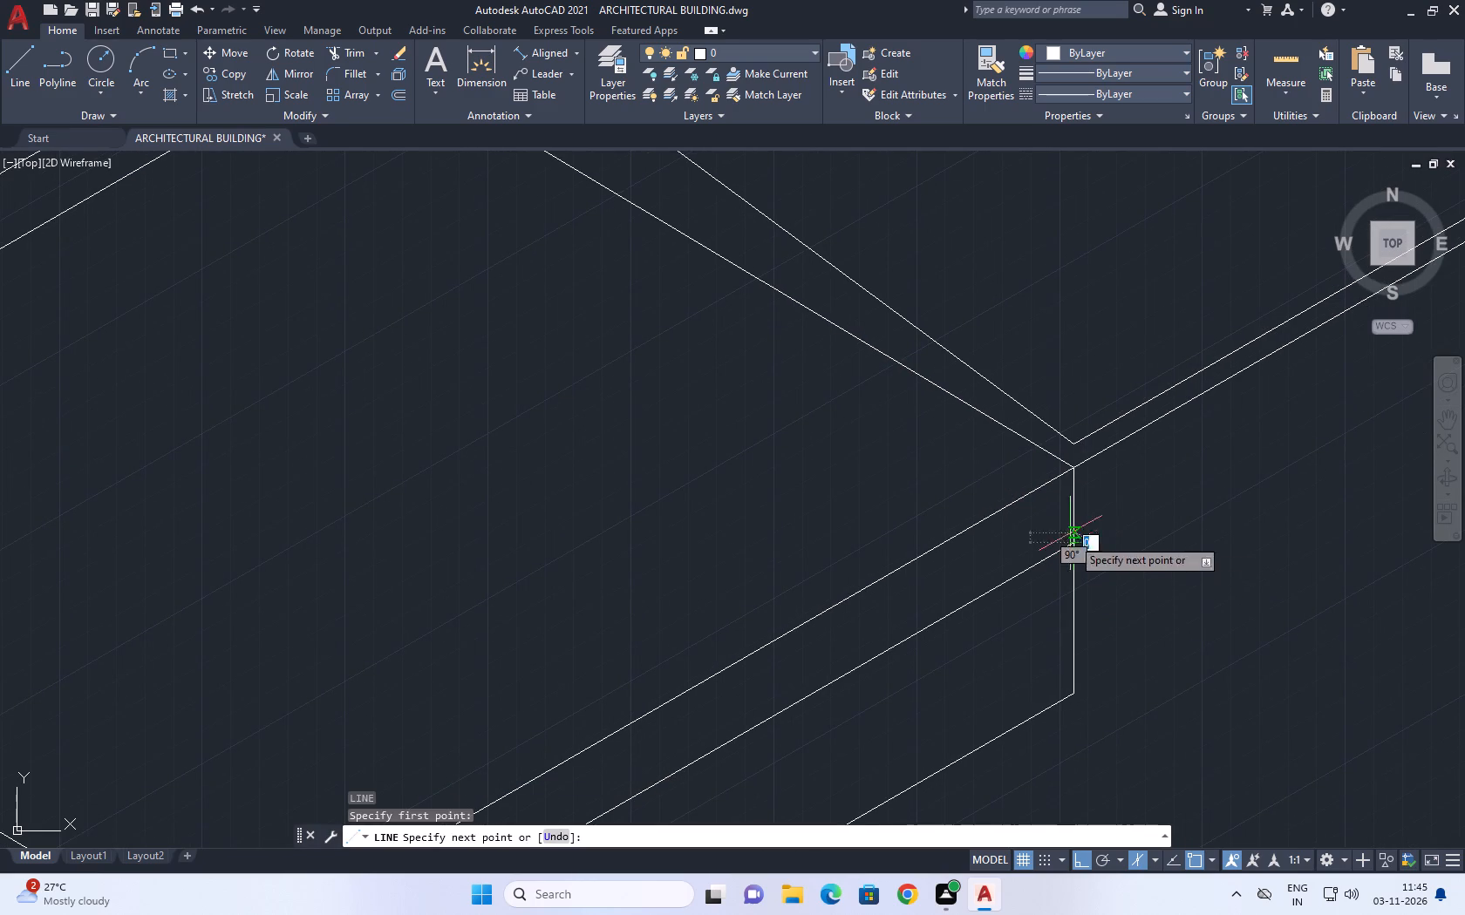
pyautogui.press('F5')
pyautogui.click(928, 437)
pyautogui.press('Escape')
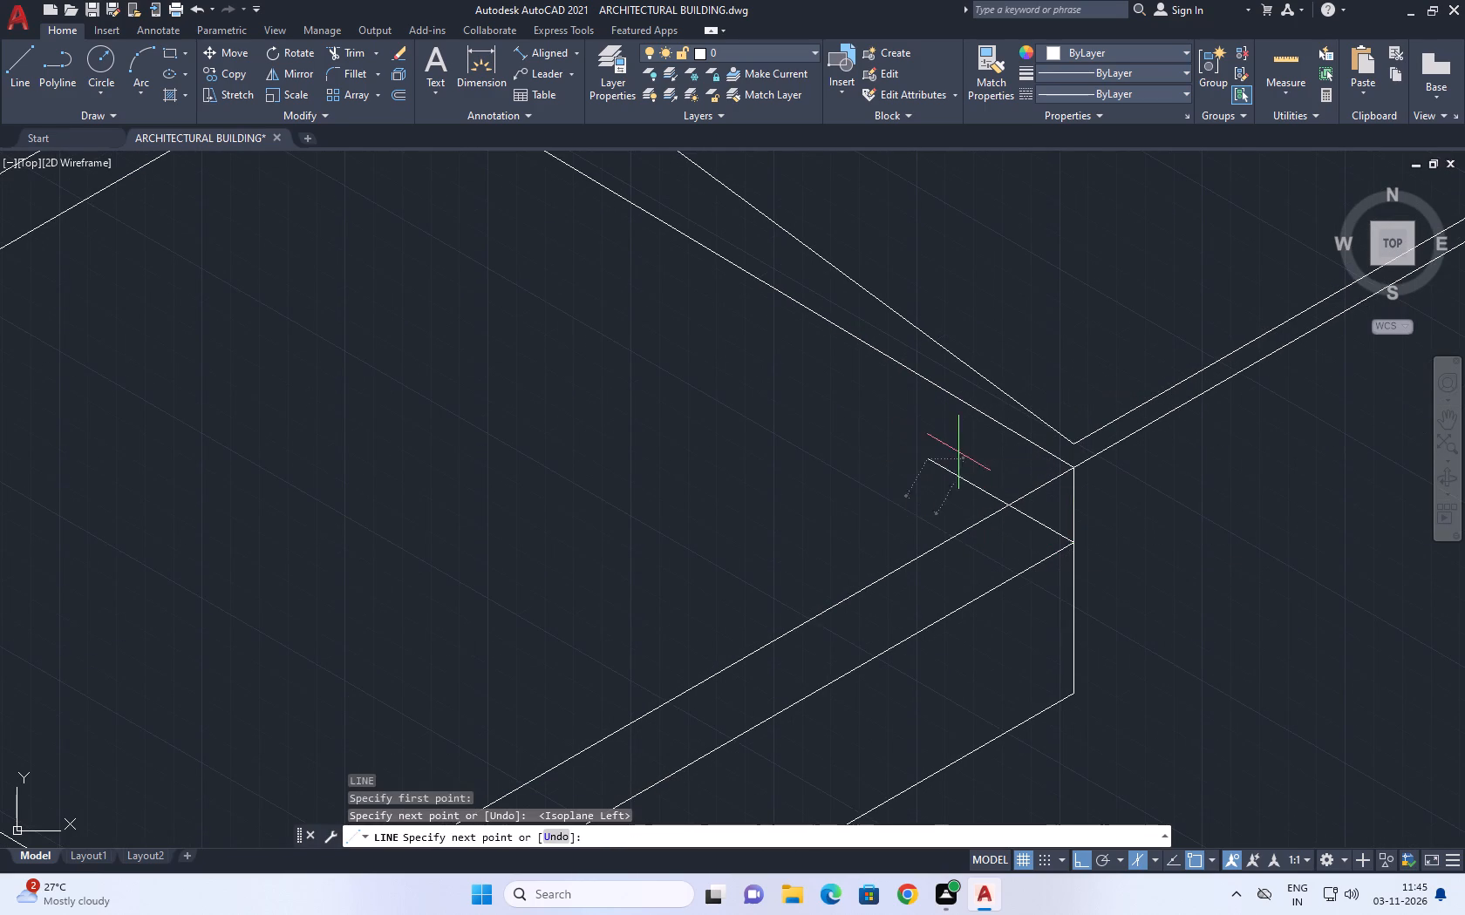
# Trim the top front line and the new short line beyond their crossing, leaving a closed corner near the ramp vertical.
pyautogui.moveTo(1047, 488); pyautogui.dragTo(1064, 518, button='middle')
pyautogui.write('tr')
pyautogui.press('space')
pyautogui.click(1064, 518)
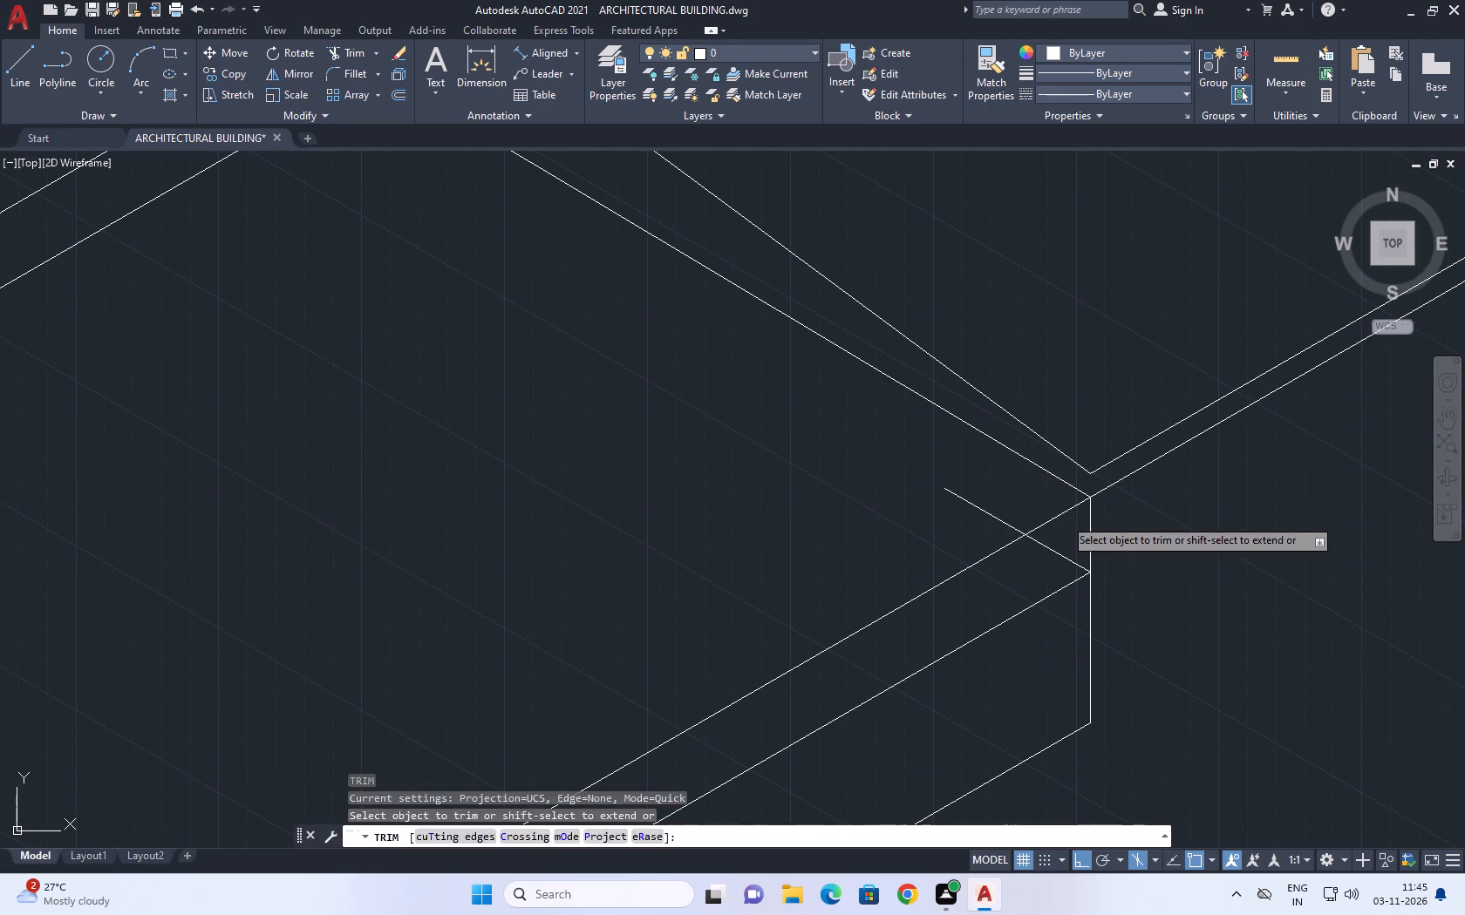
pyautogui.click(1052, 501)
pyautogui.click(1006, 514)
pyautogui.click(960, 525)
pyautogui.scroll(-3, 1079, 512)
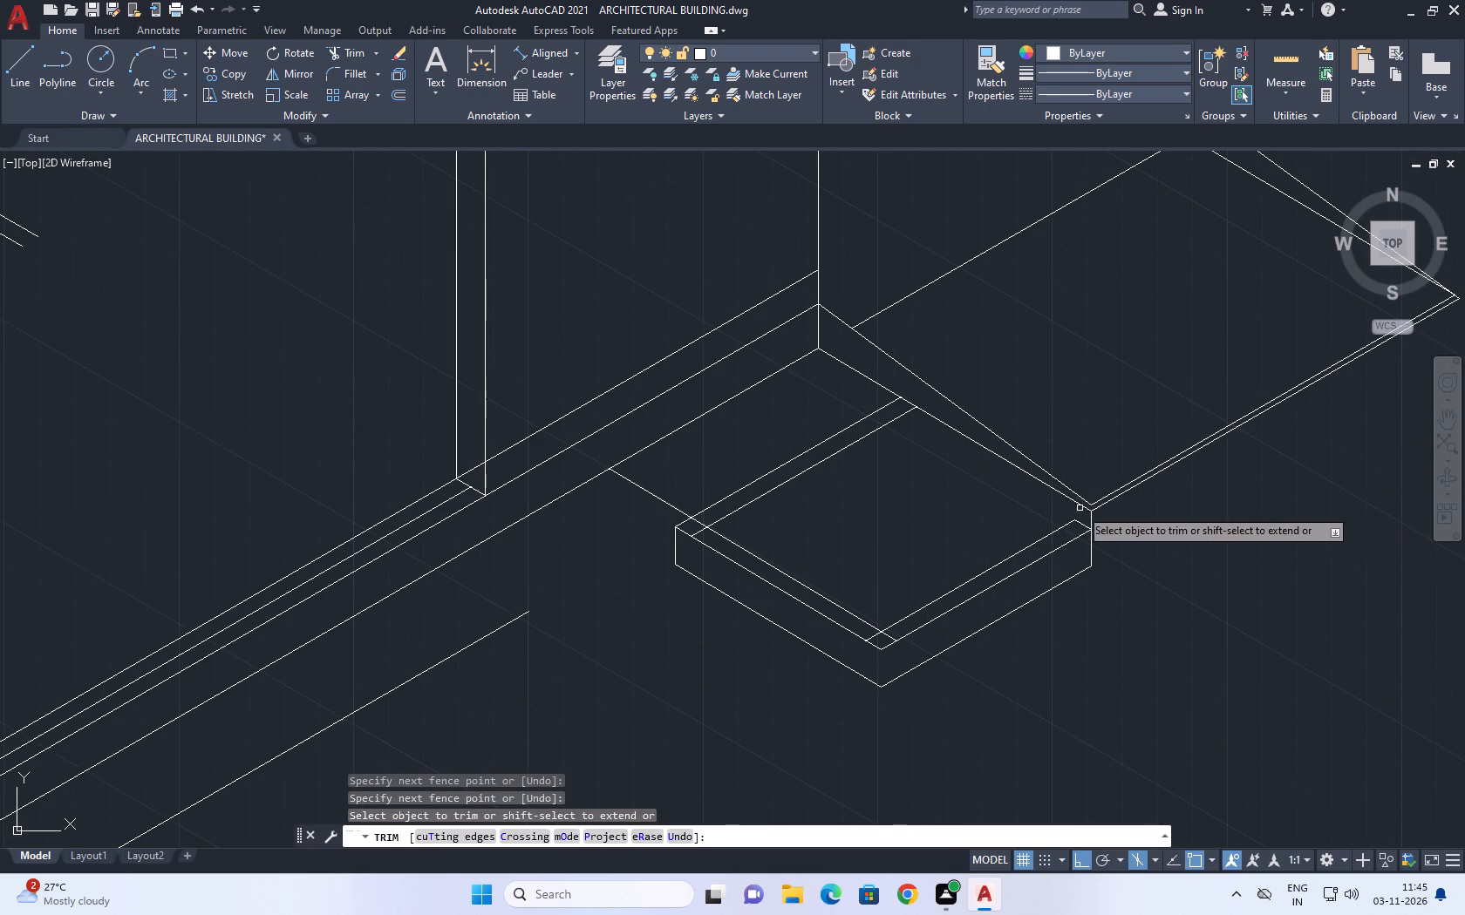
pyautogui.press('Escape')
# Move the two pairs of parallel upper front lines and the short return line up from the return's outer end to the ramp's lower corner.
pyautogui.scroll(3, 1080, 513)
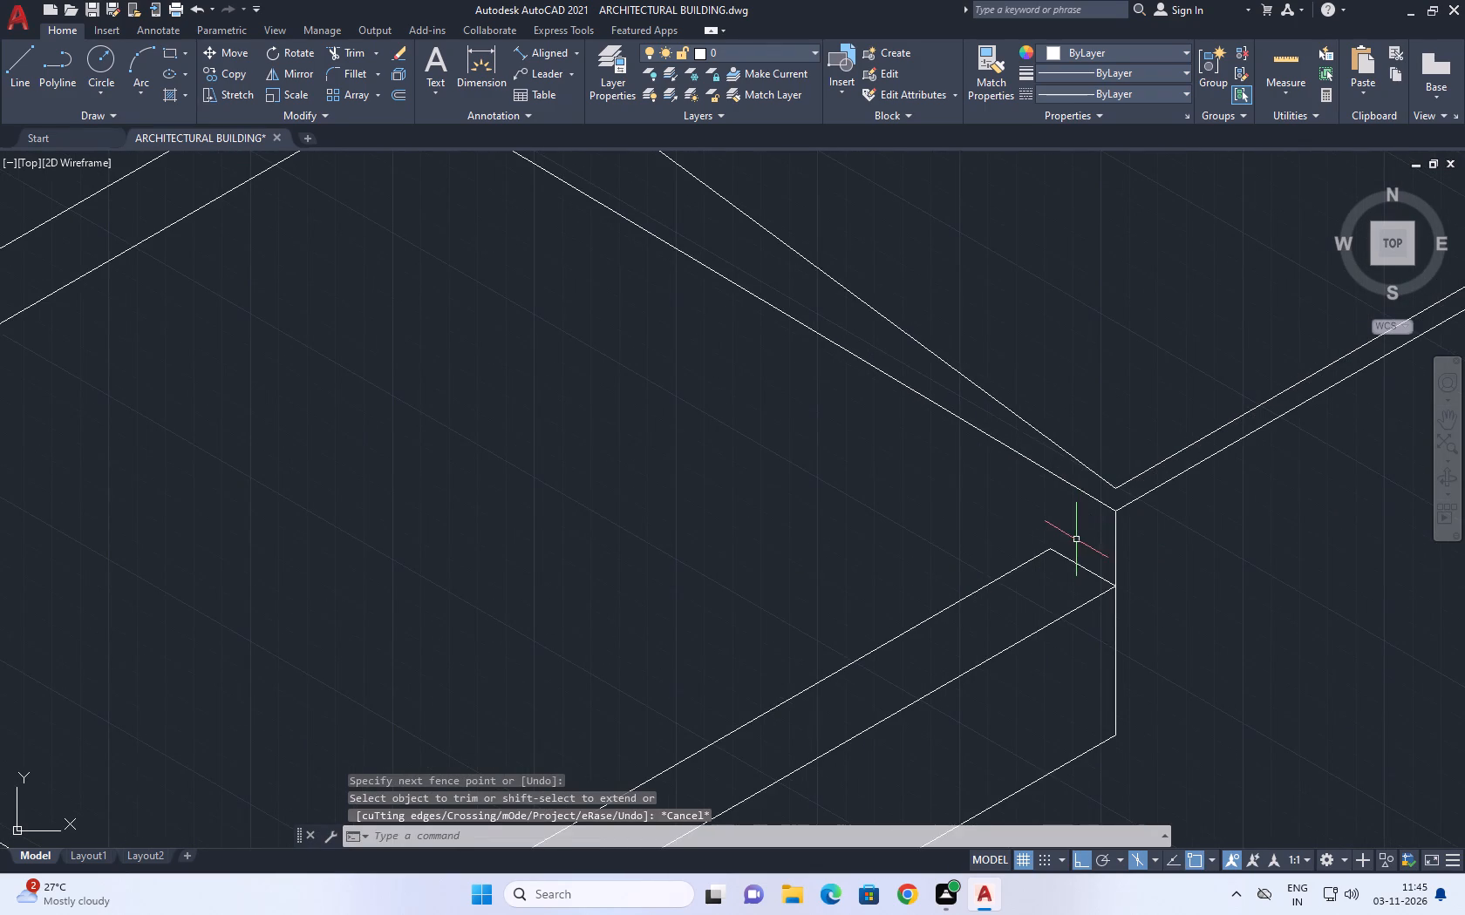
pyautogui.middleClick(1109, 553)
pyautogui.scroll(-2, 1102, 579)
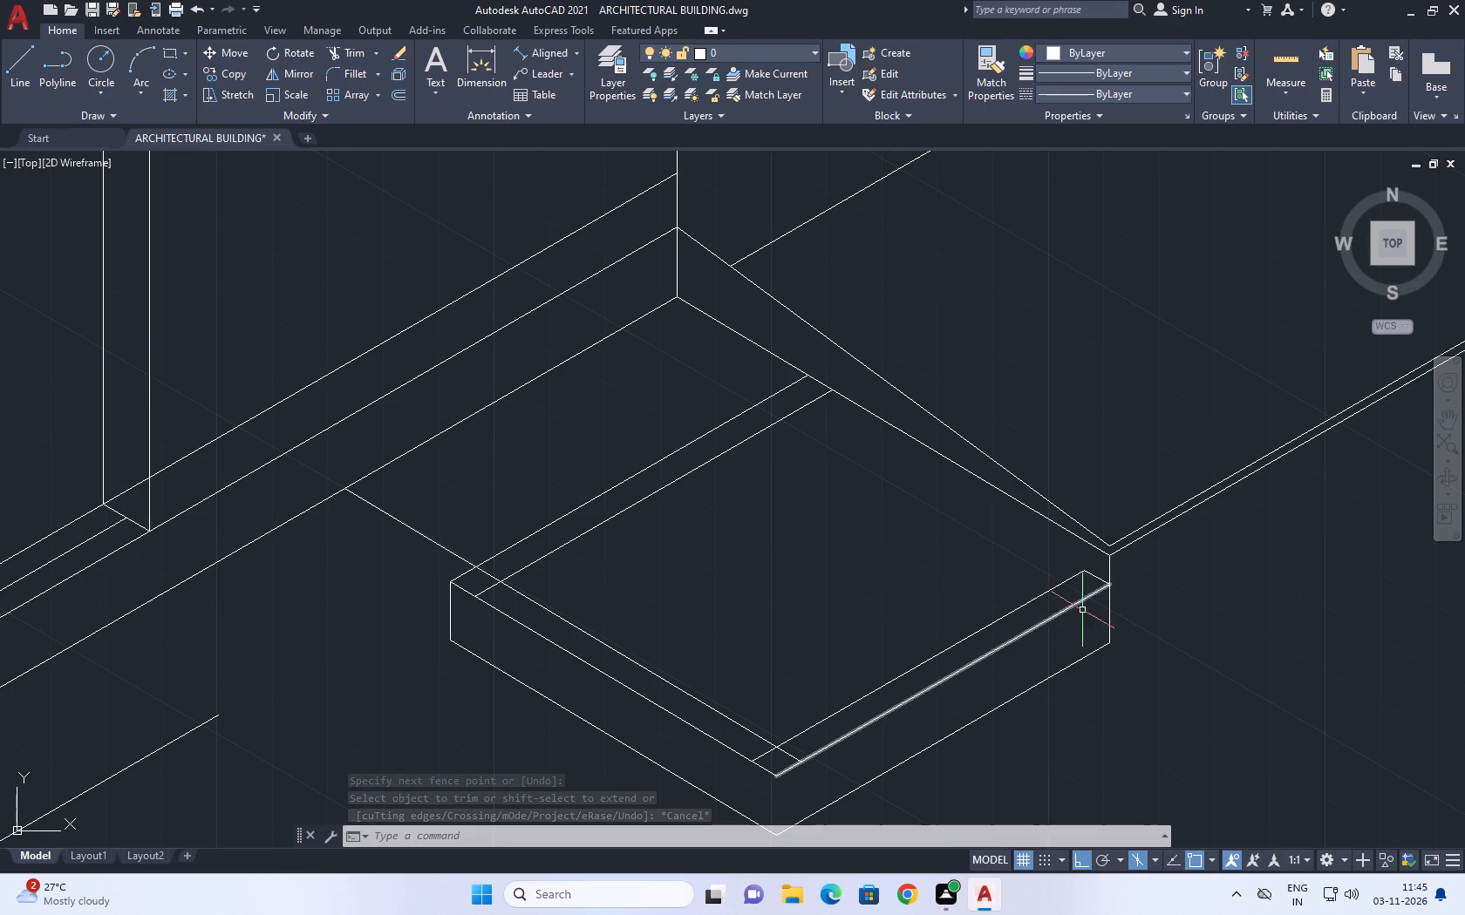
pyautogui.moveTo(1084, 597); pyautogui.dragTo(1043, 566, button='middle')
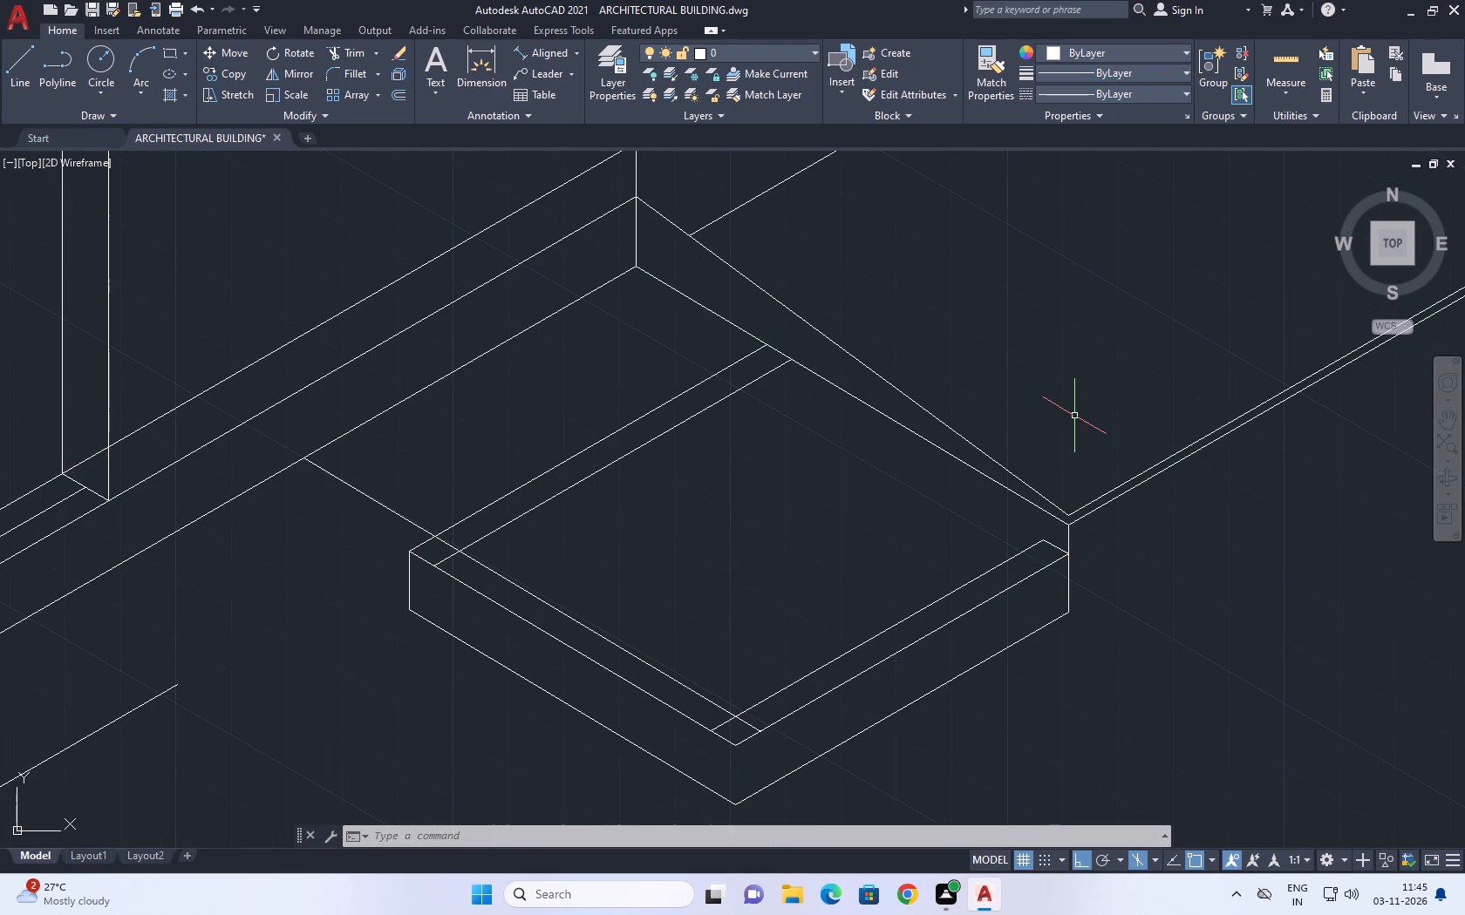
pyautogui.click(960, 648)
pyautogui.moveTo(897, 587); pyautogui.dragTo(882, 577)
pyautogui.scroll(2, 1039, 560)
pyautogui.click(1073, 507)
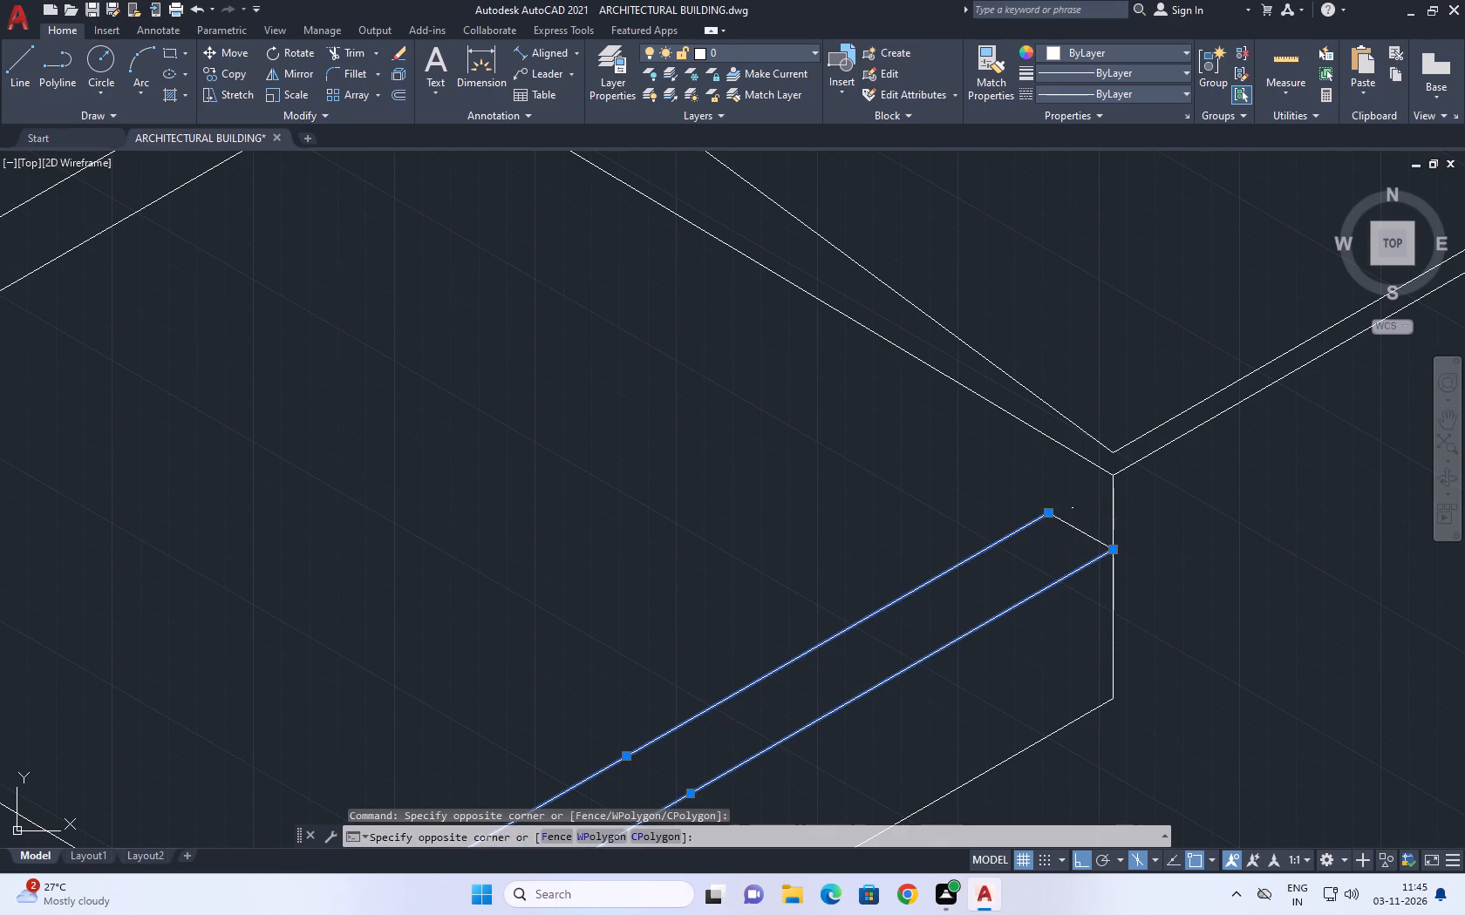
pyautogui.click(1044, 542)
pyautogui.scroll(-5, 1046, 534)
pyautogui.scroll(3, 965, 555)
pyautogui.click(916, 558)
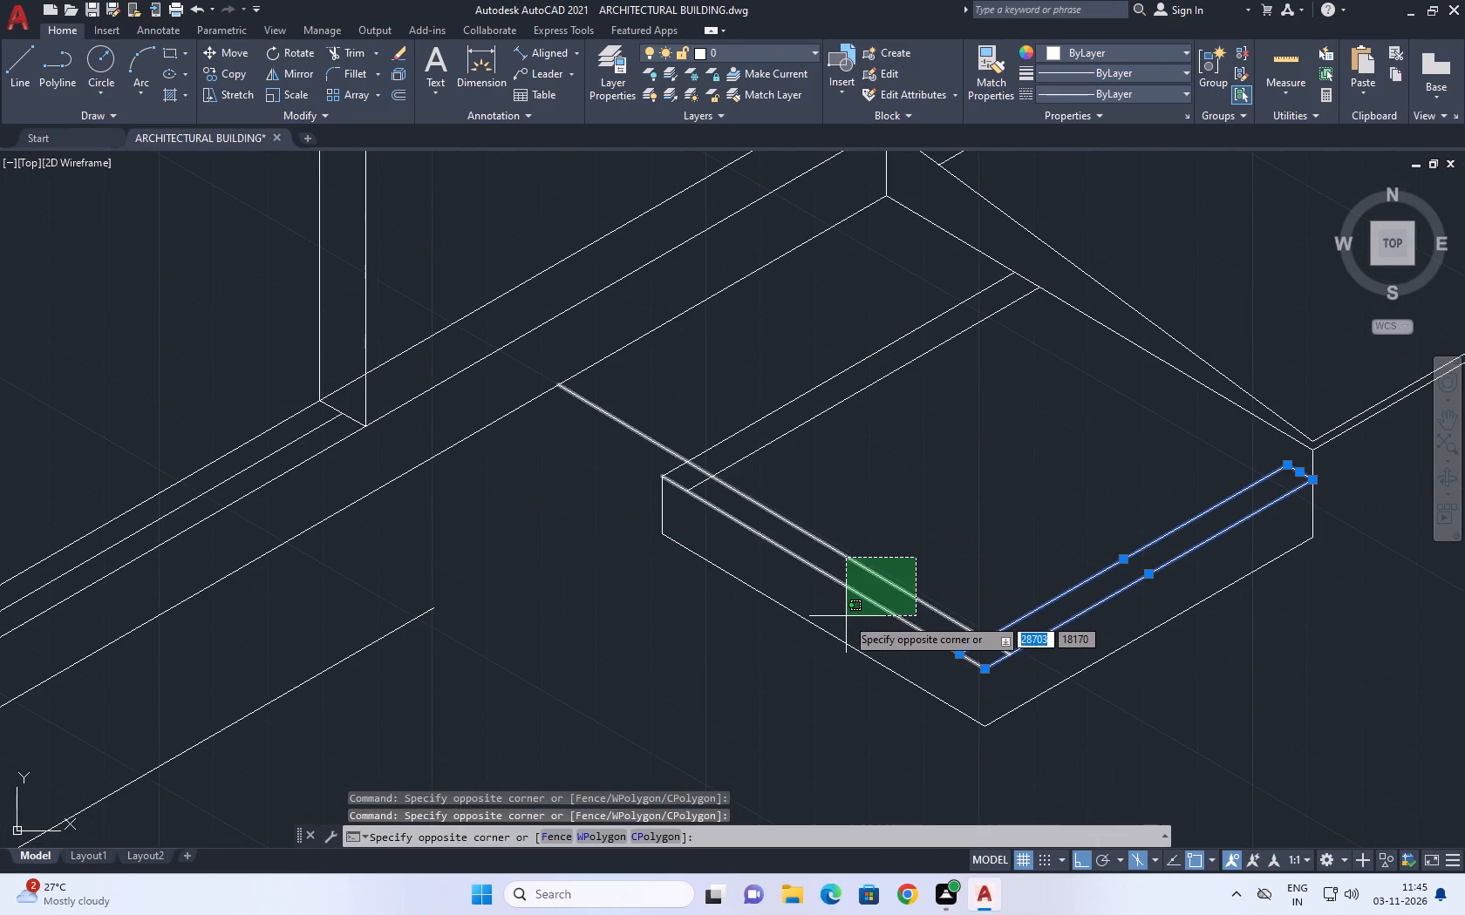
pyautogui.click(871, 632)
pyautogui.moveTo(954, 505); pyautogui.dragTo(733, 290, button='right')
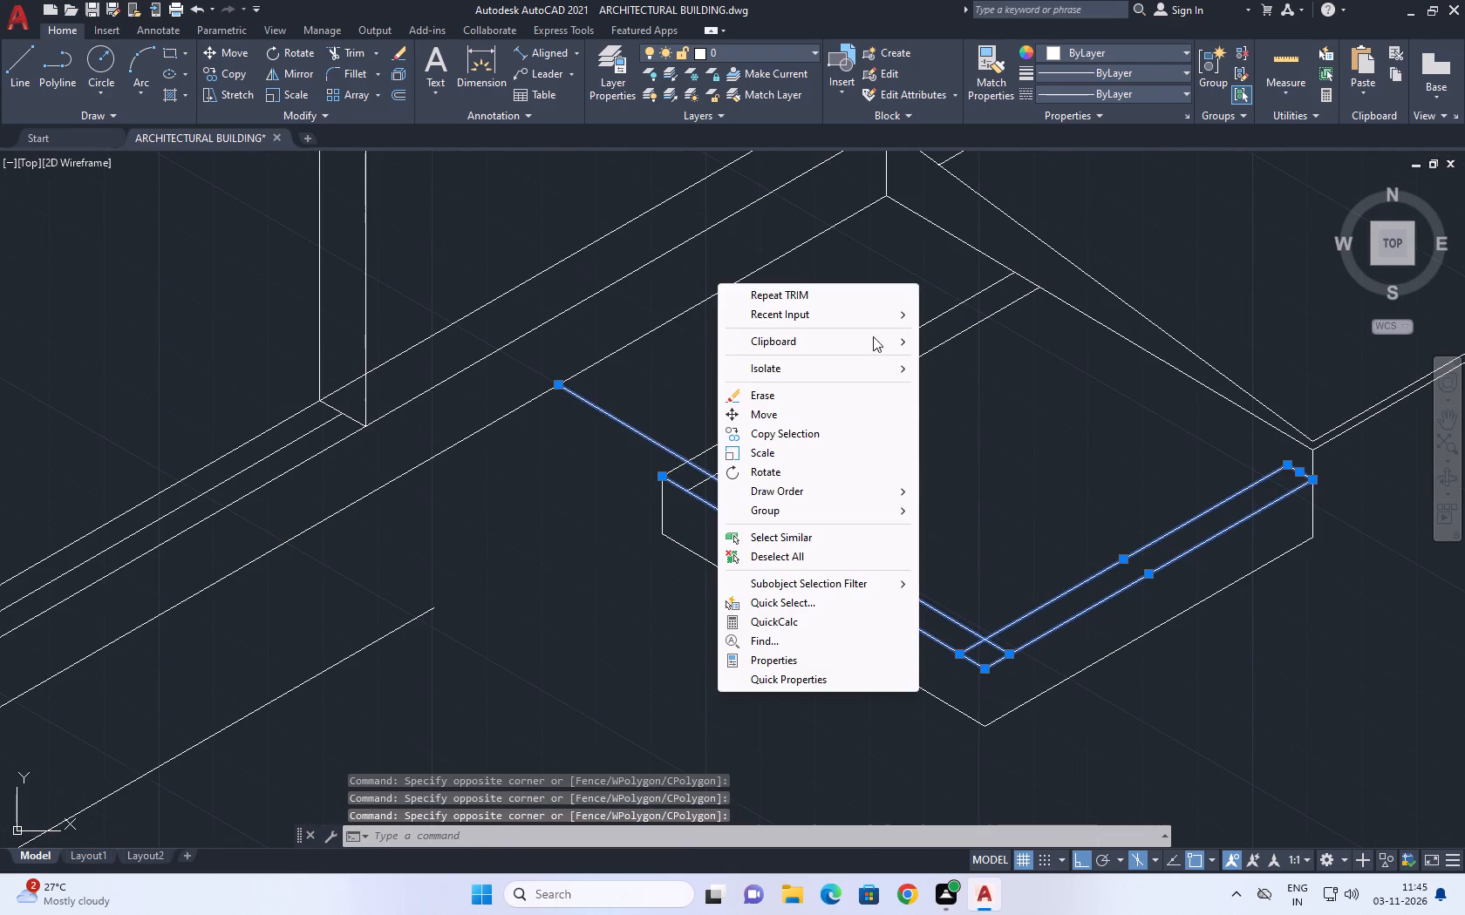
pyautogui.click(1029, 383)
pyautogui.click(986, 421)
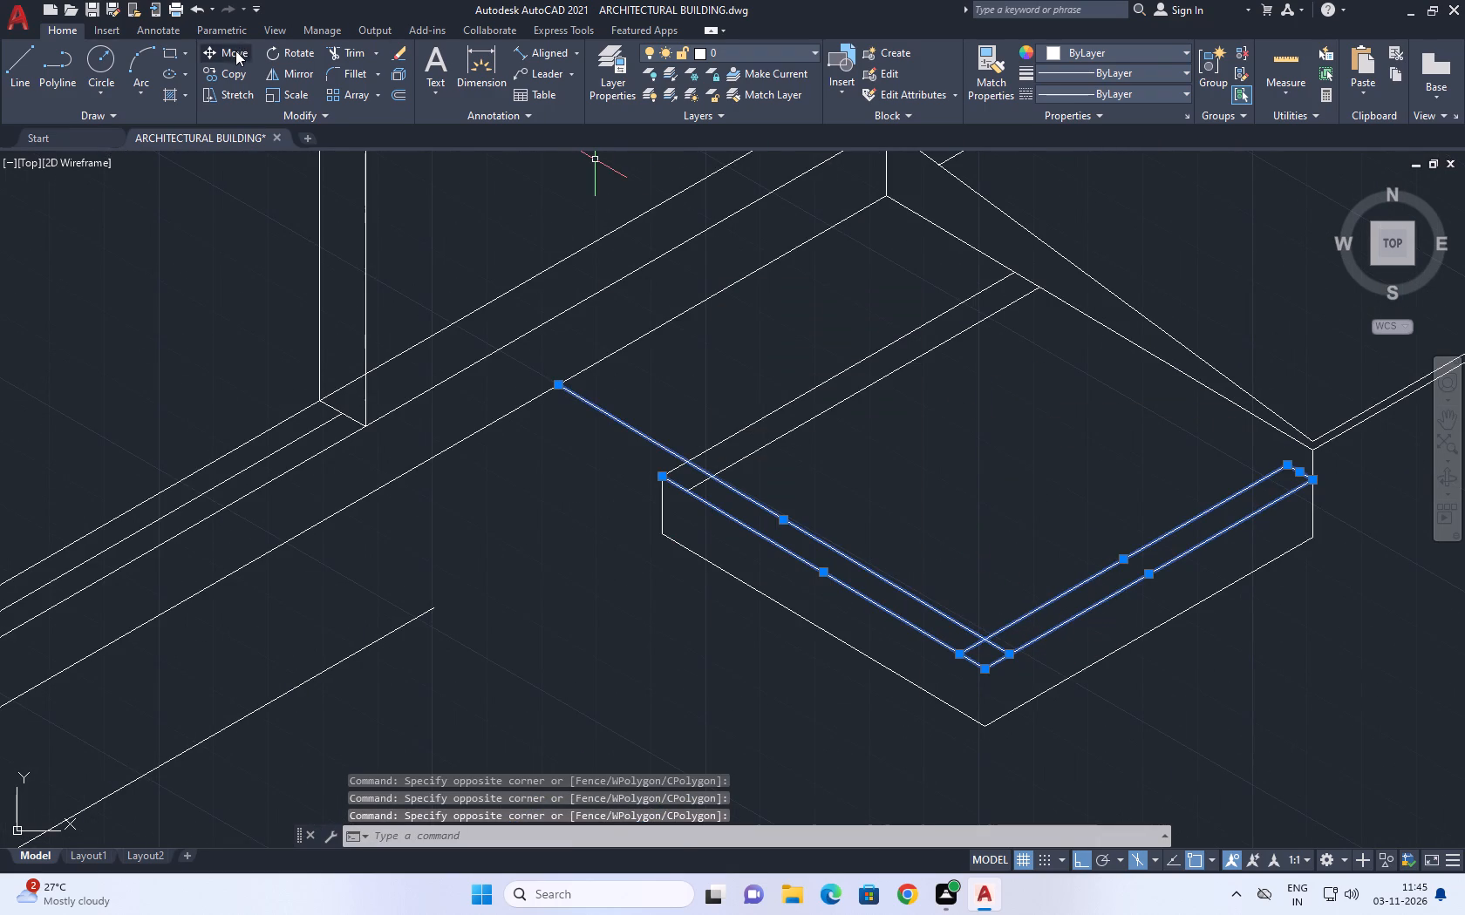
pyautogui.click(235, 51)
pyautogui.scroll(2, 1346, 476)
pyautogui.click(1254, 488)
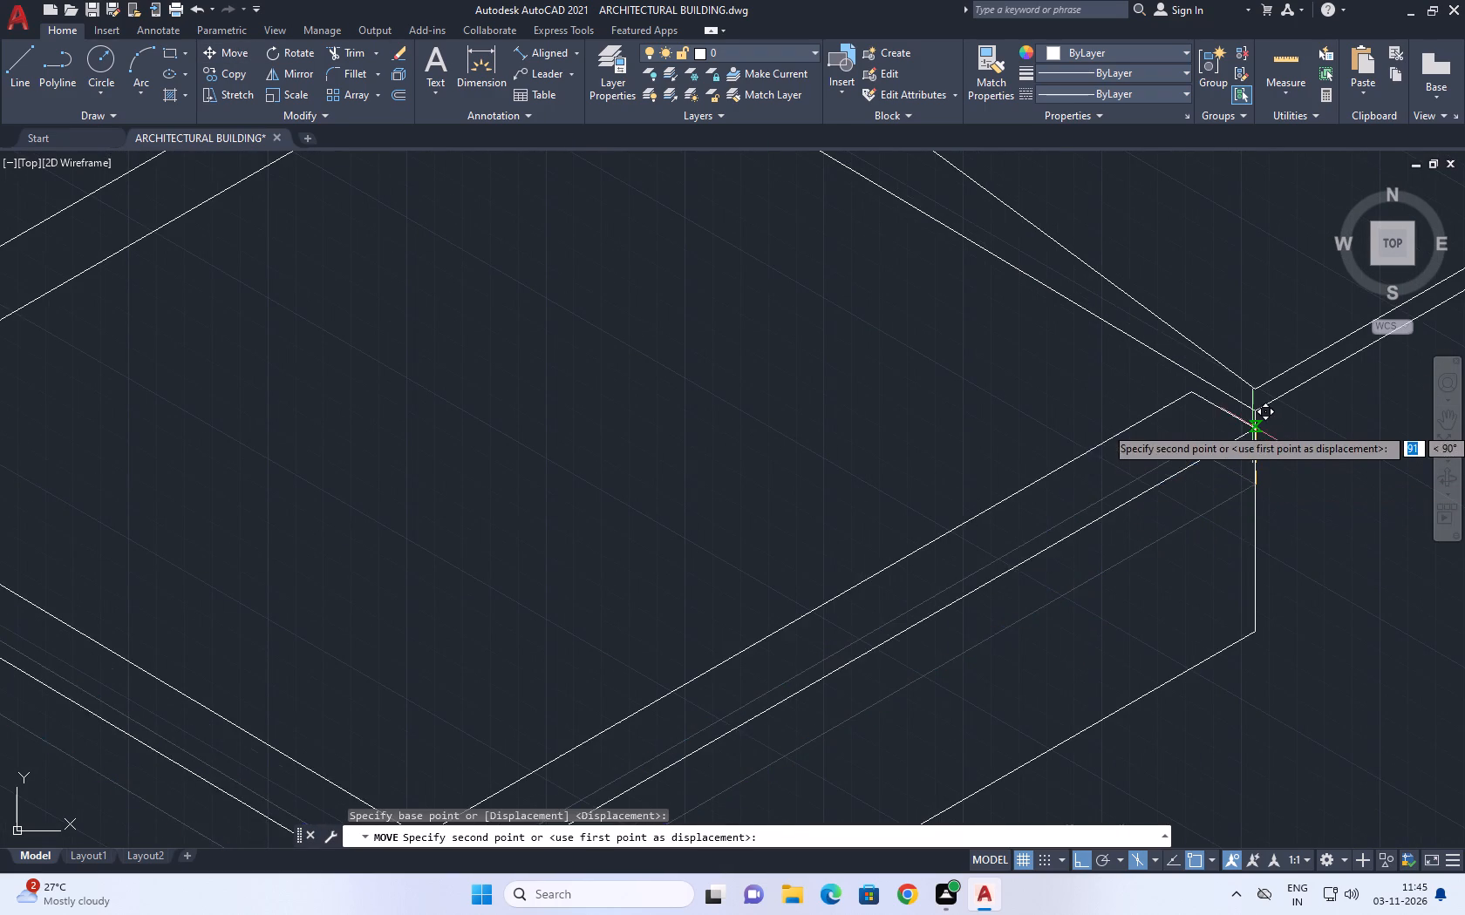
pyautogui.click(1252, 410)
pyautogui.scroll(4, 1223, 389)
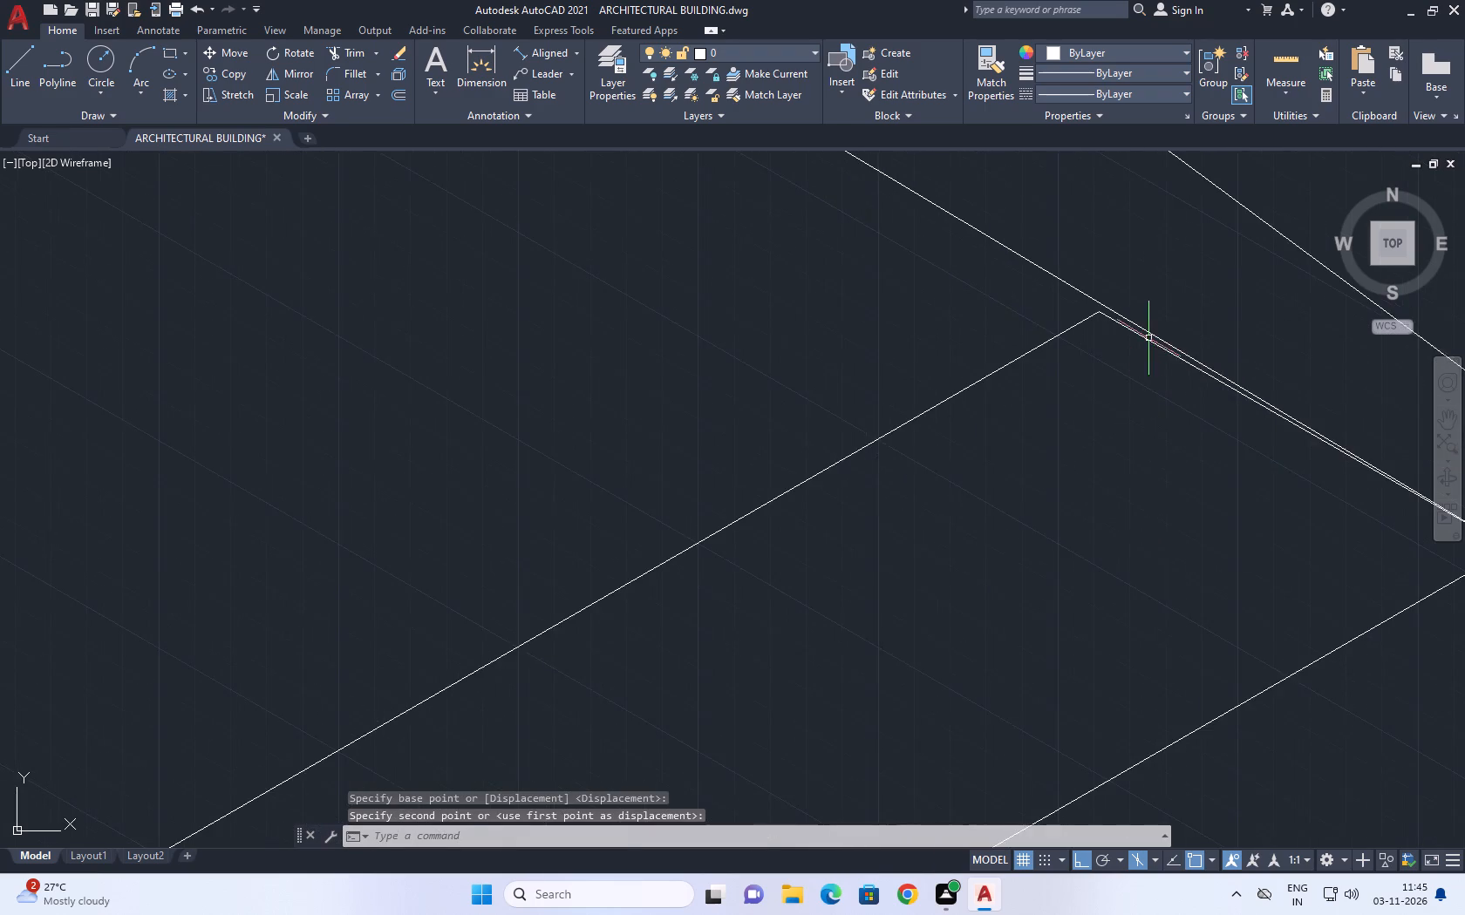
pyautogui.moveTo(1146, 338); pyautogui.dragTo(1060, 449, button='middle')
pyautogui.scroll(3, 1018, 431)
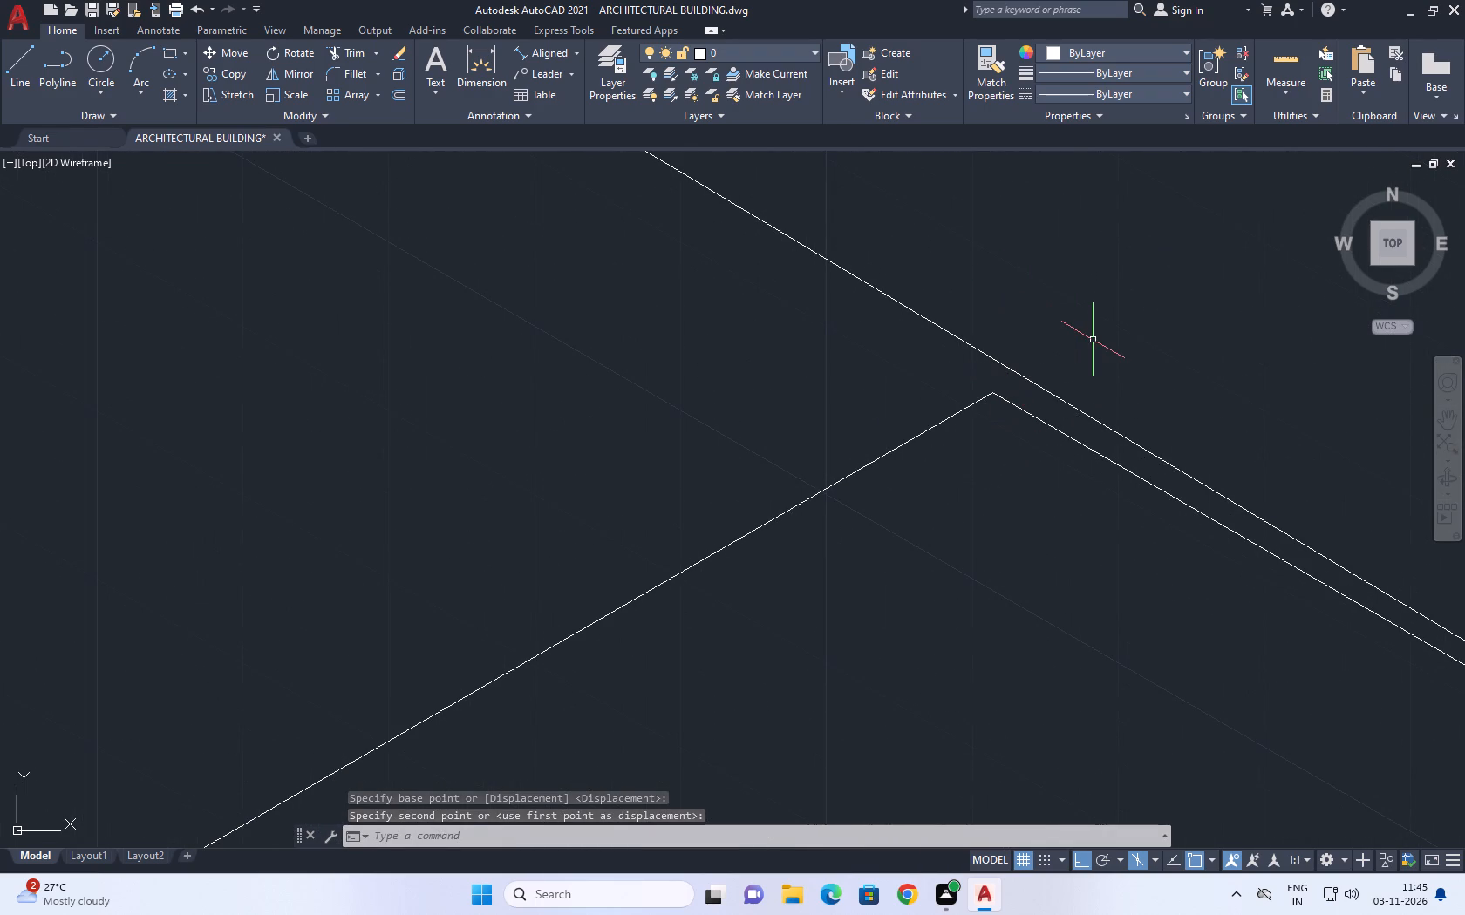
# Extend the inner border line along the block's right front side to the top edge beside the ramp.
pyautogui.write('ex')
pyautogui.press('space')
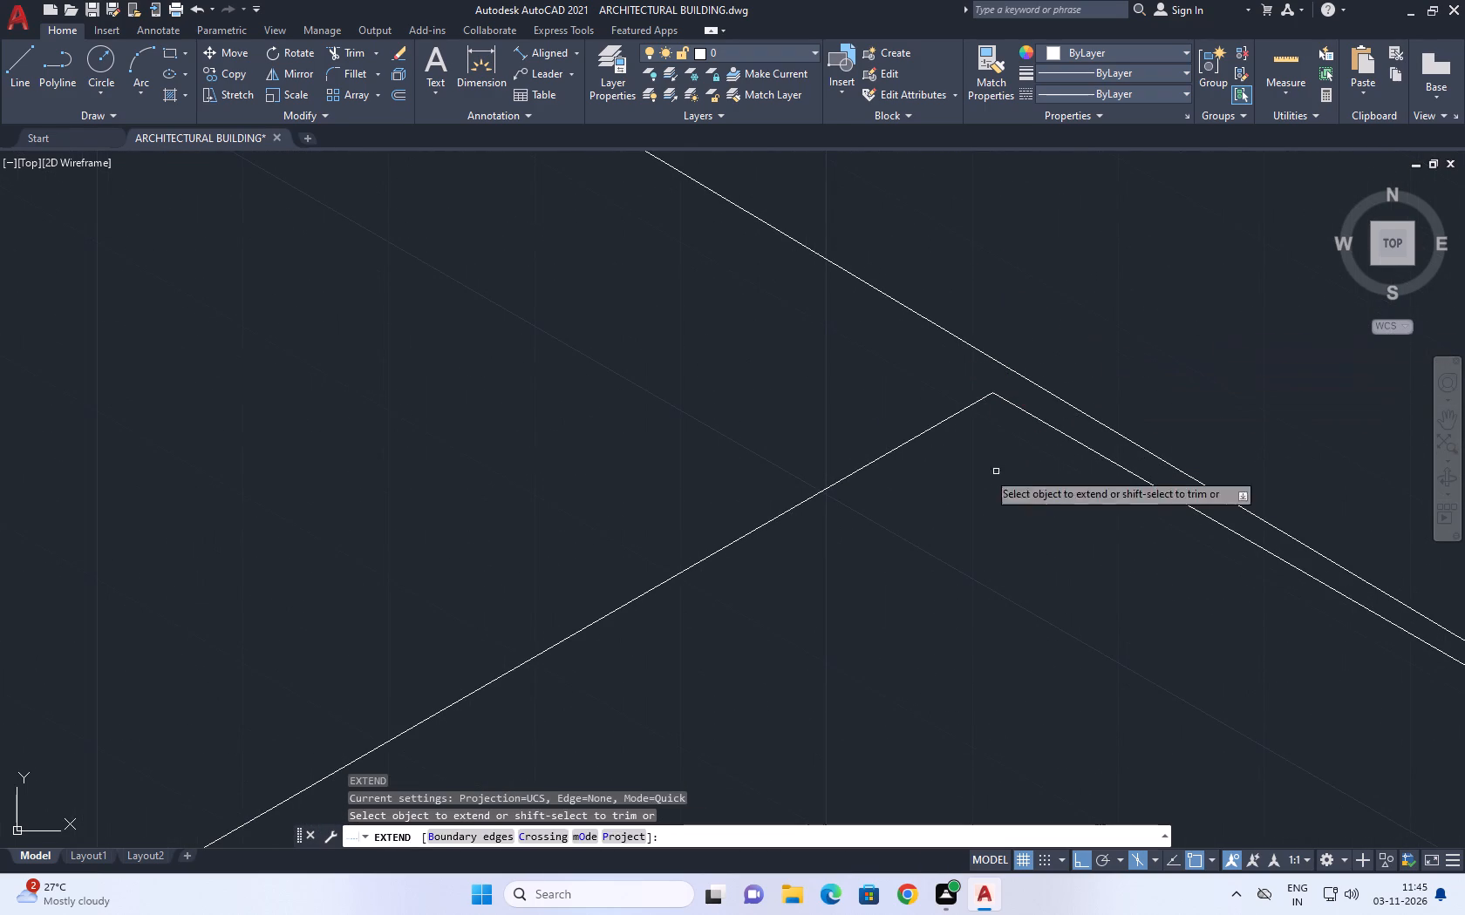
pyautogui.click(834, 395)
pyautogui.click(961, 493)
pyautogui.rightClick(989, 481)
pyautogui.click(1016, 503)
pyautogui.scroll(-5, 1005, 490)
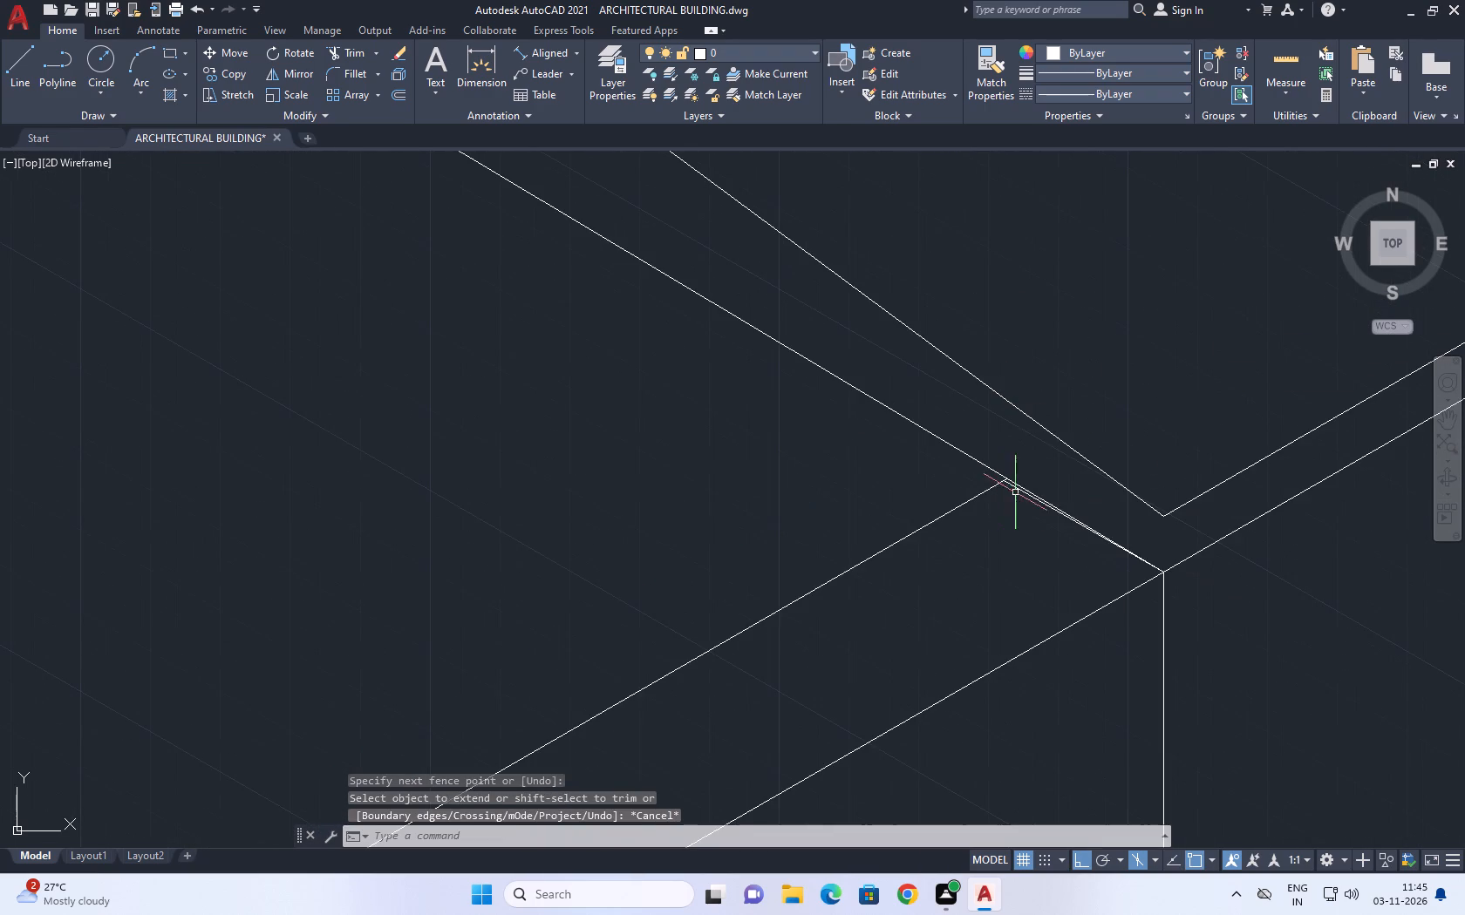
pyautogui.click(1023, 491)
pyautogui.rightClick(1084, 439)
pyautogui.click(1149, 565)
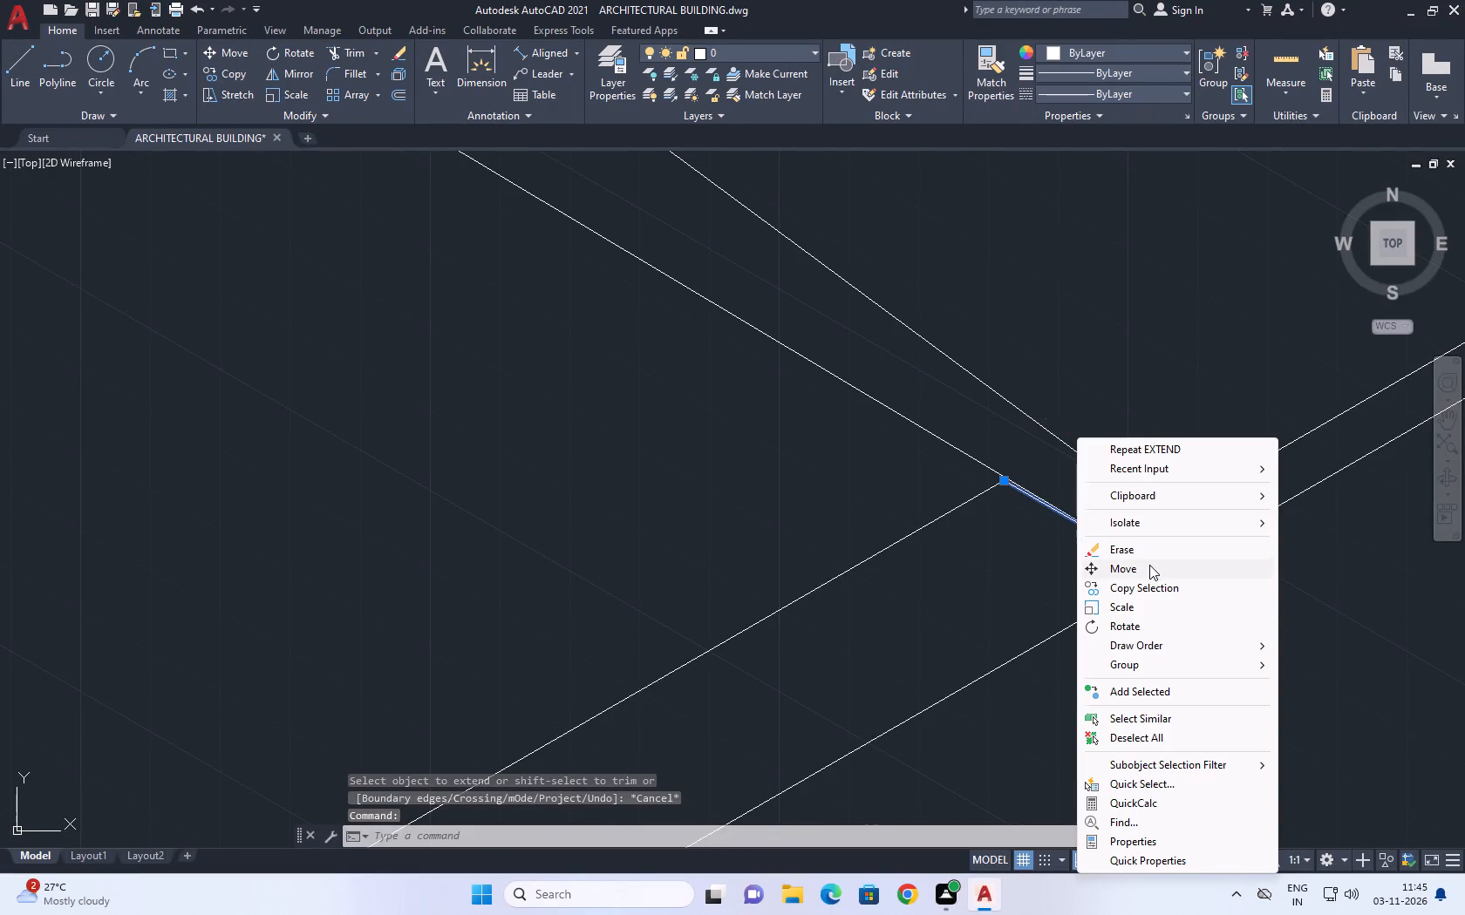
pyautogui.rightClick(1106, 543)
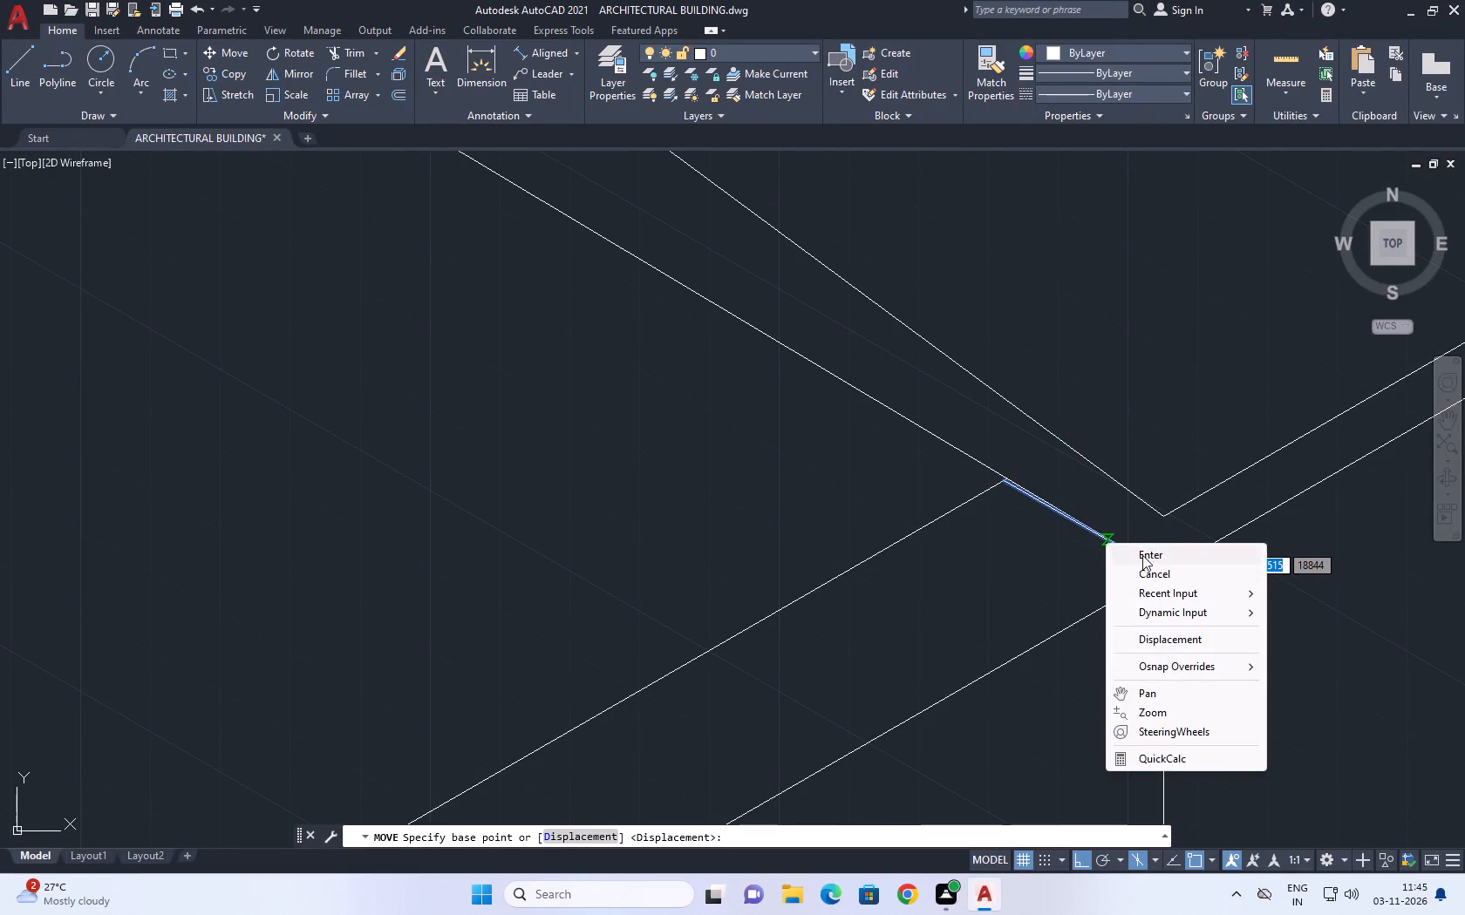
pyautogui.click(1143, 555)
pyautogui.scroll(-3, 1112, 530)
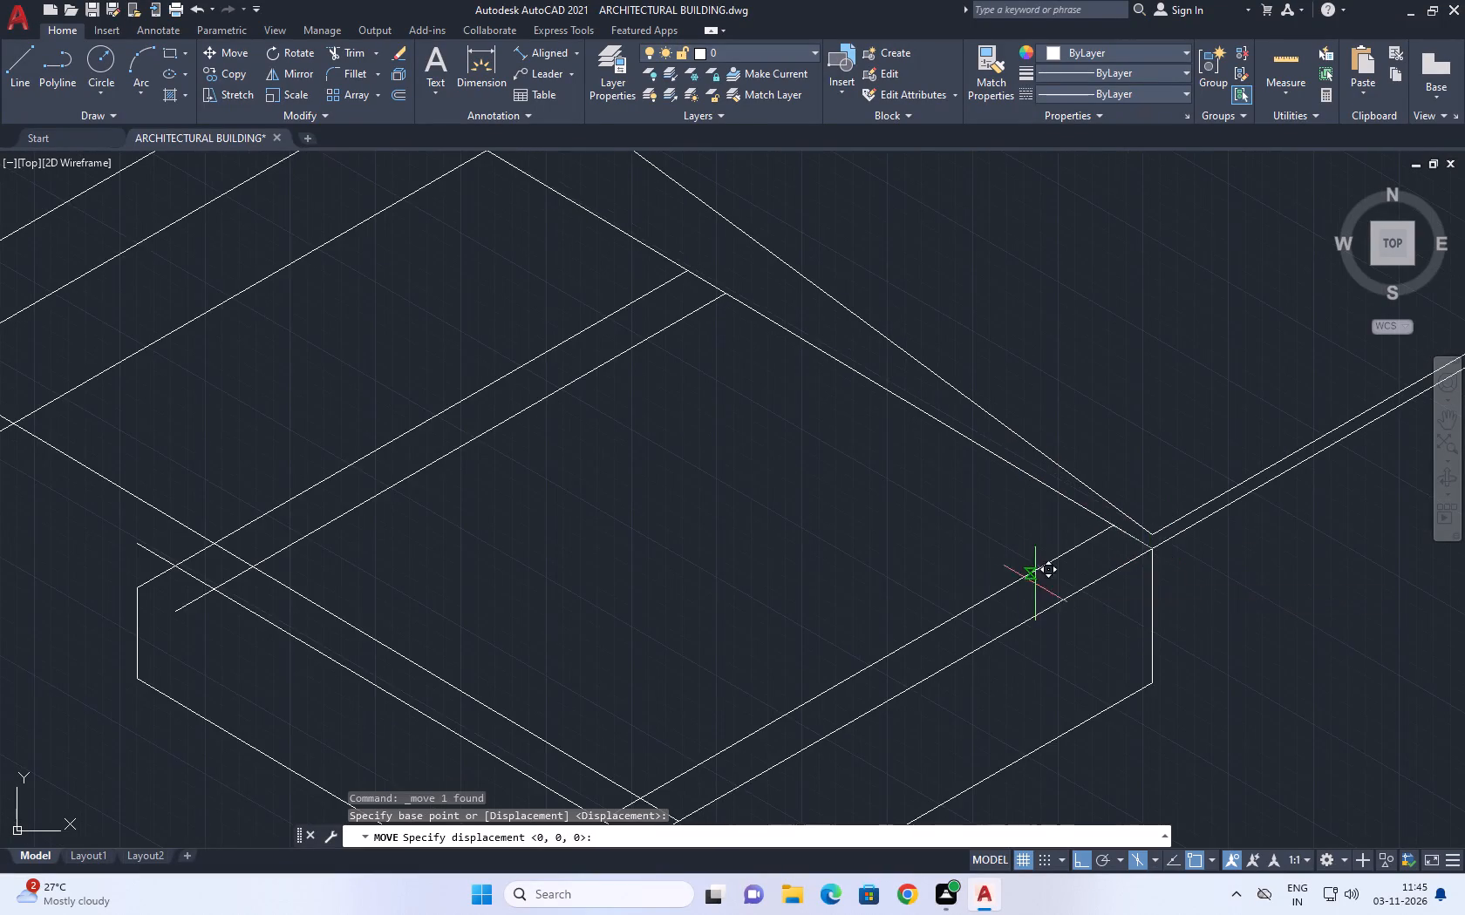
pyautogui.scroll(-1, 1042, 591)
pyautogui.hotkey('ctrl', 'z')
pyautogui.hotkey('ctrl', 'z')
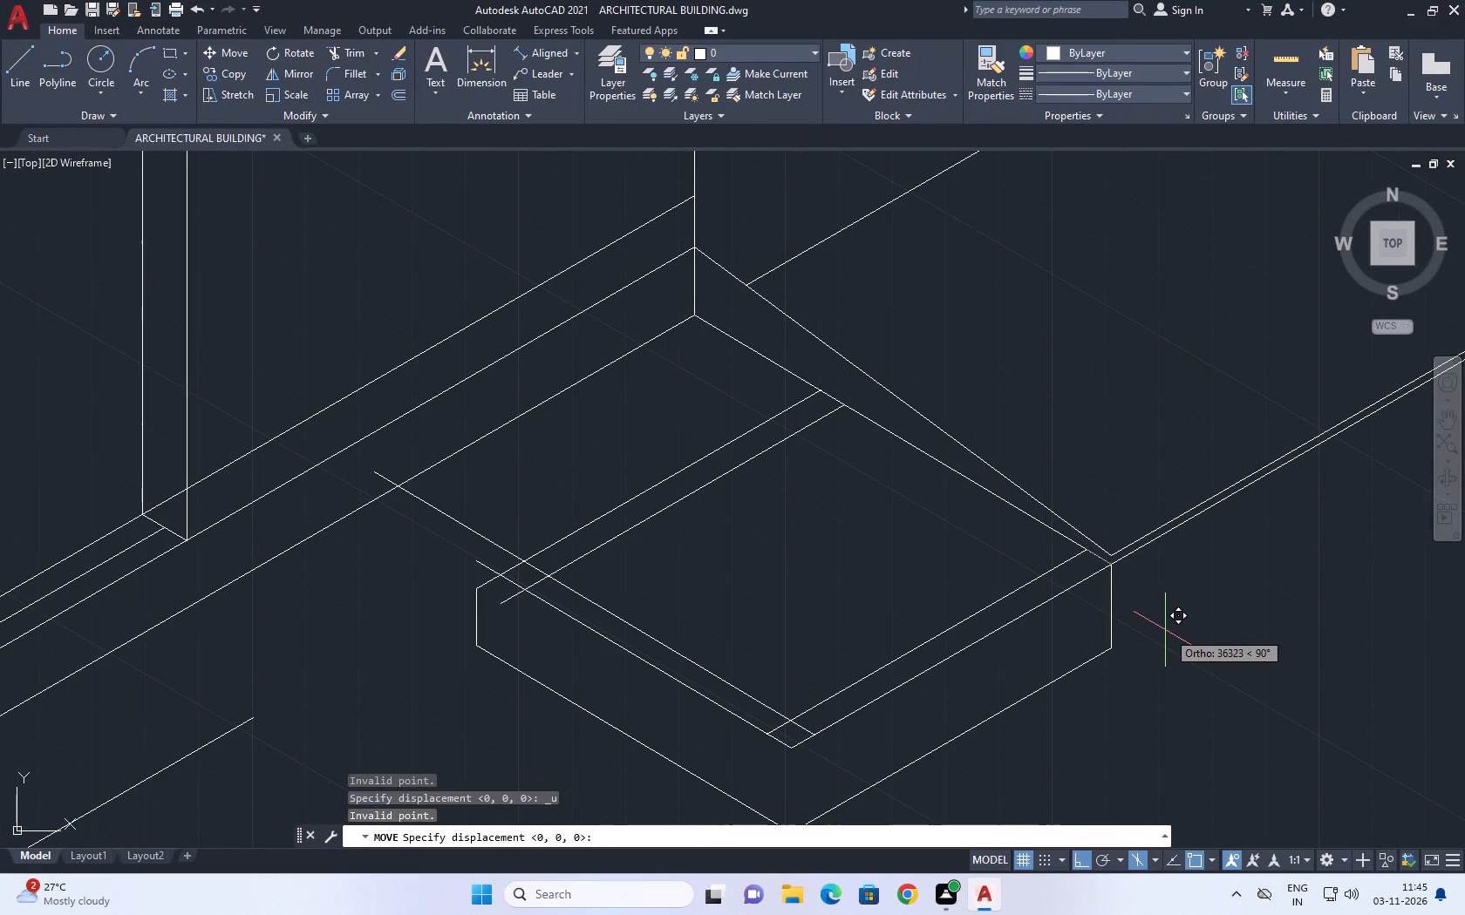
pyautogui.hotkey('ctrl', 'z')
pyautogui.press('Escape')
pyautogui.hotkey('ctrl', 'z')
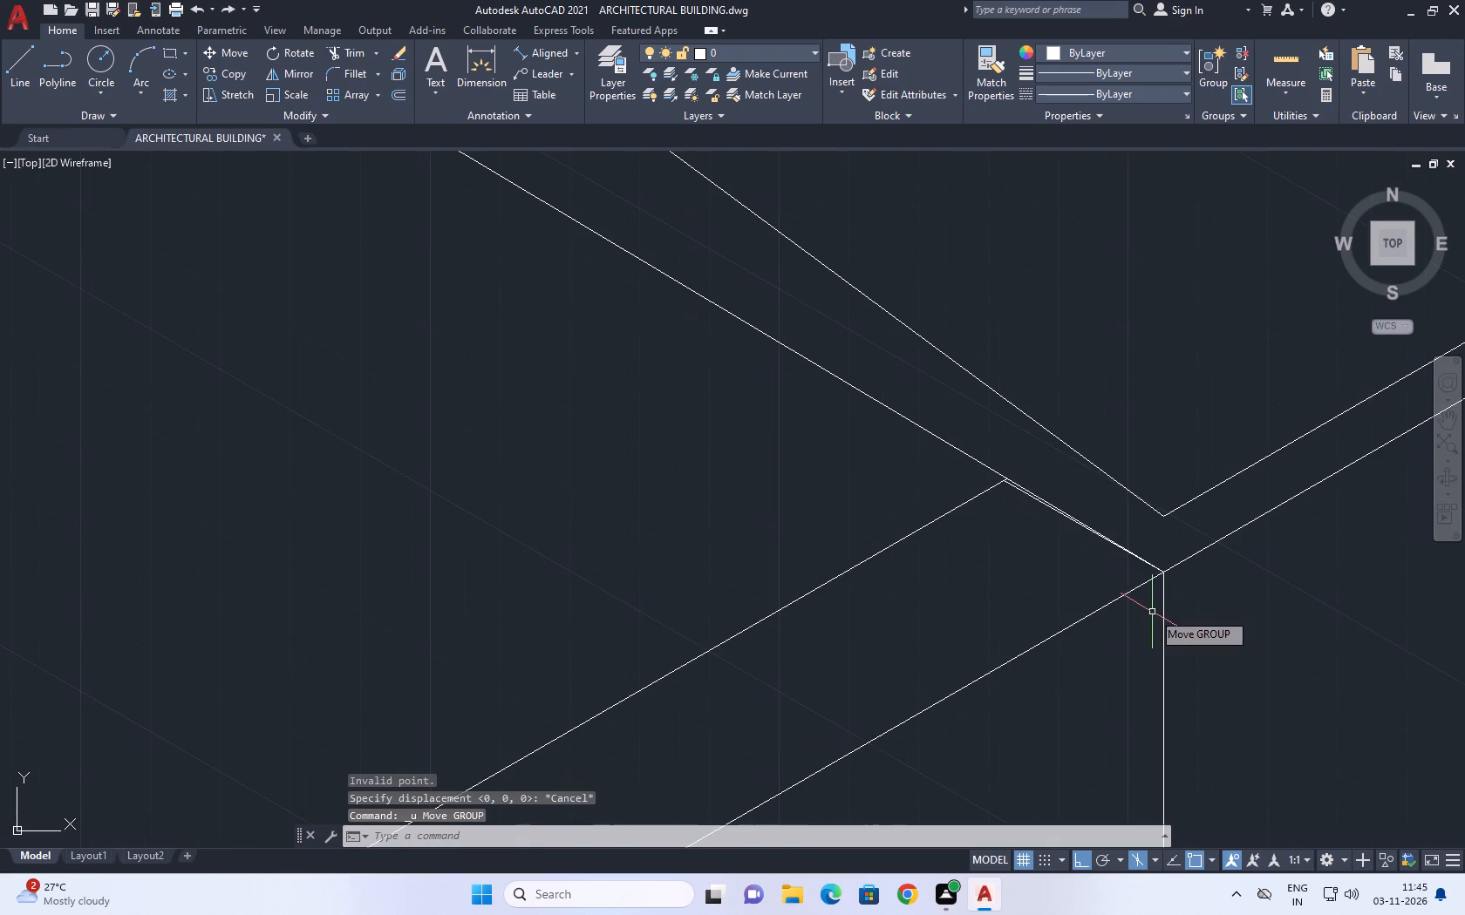
# Erase the short stray line from the inner border line's end to the block's corner at the ramp.
pyautogui.scroll(2, 1026, 496)
pyautogui.click(1020, 491)
pyautogui.press('Delete')
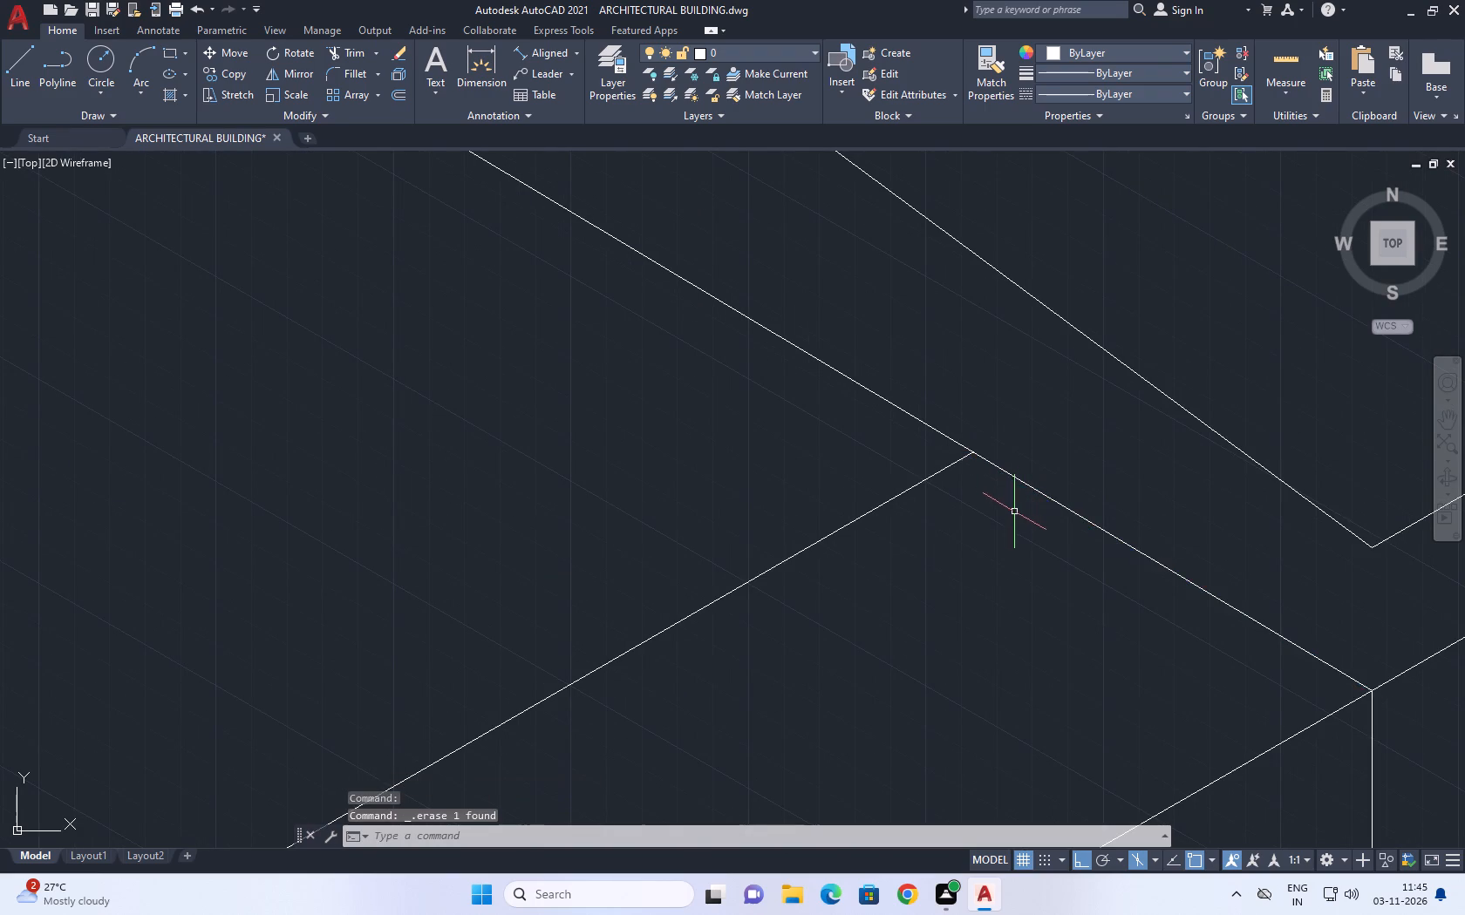
# Trim the overrunning ends of the inner back border line and the outer front line at the block's left corner.
pyautogui.scroll(-5, 1006, 513)
pyautogui.moveTo(972, 427); pyautogui.dragTo(988, 416, button='middle')
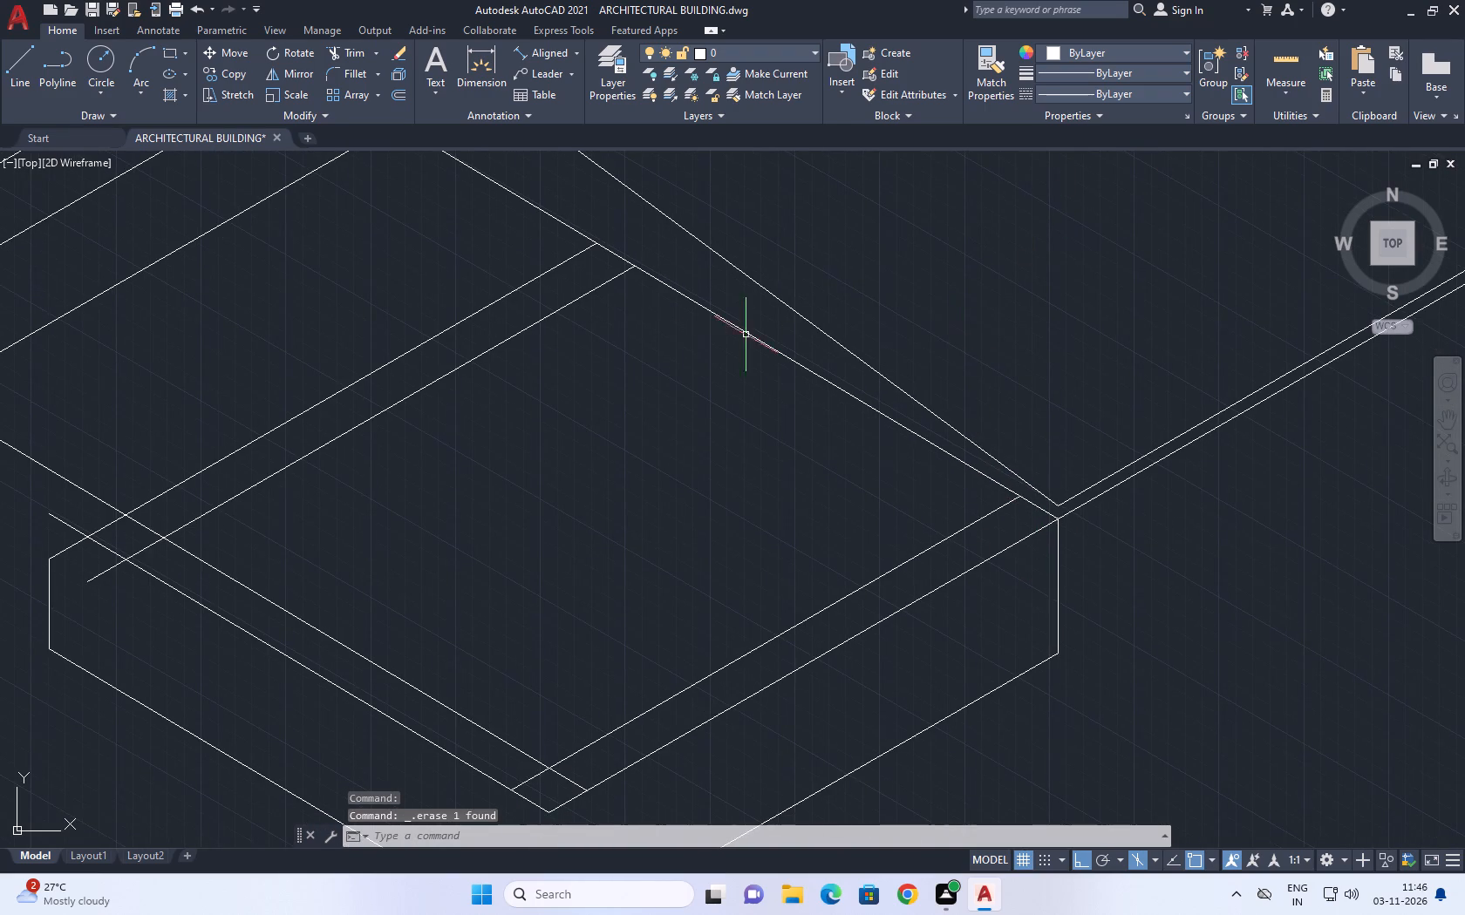
pyautogui.moveTo(736, 268); pyautogui.dragTo(837, 288, button='middle')
pyautogui.scroll(-2, 664, 340)
pyautogui.moveTo(612, 497); pyautogui.dragTo(643, 513, button='middle')
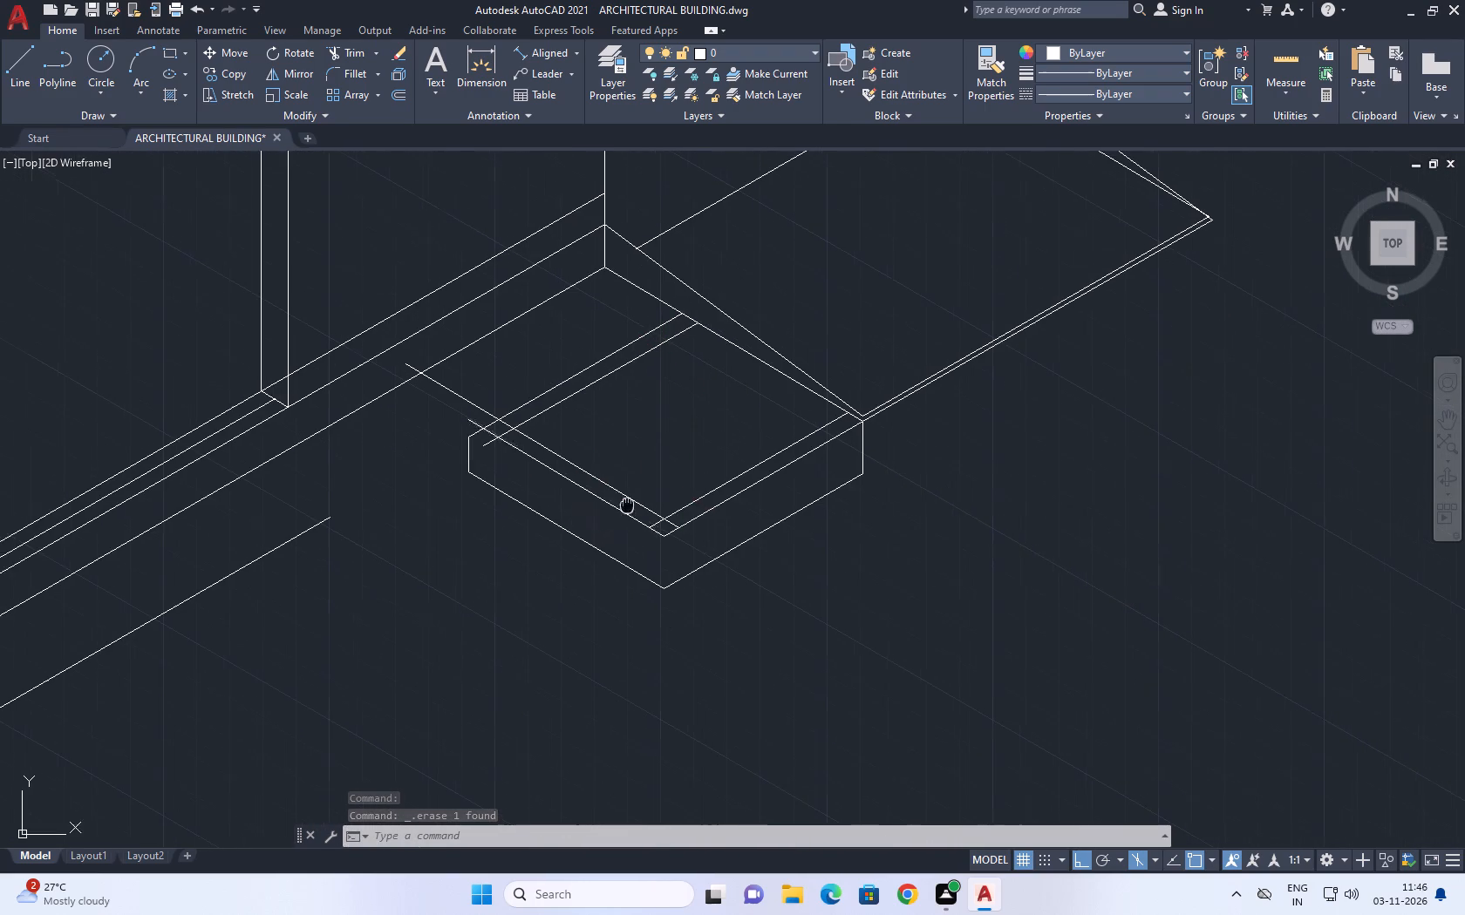
pyautogui.moveTo(643, 513); pyautogui.dragTo(875, 560, button='middle')
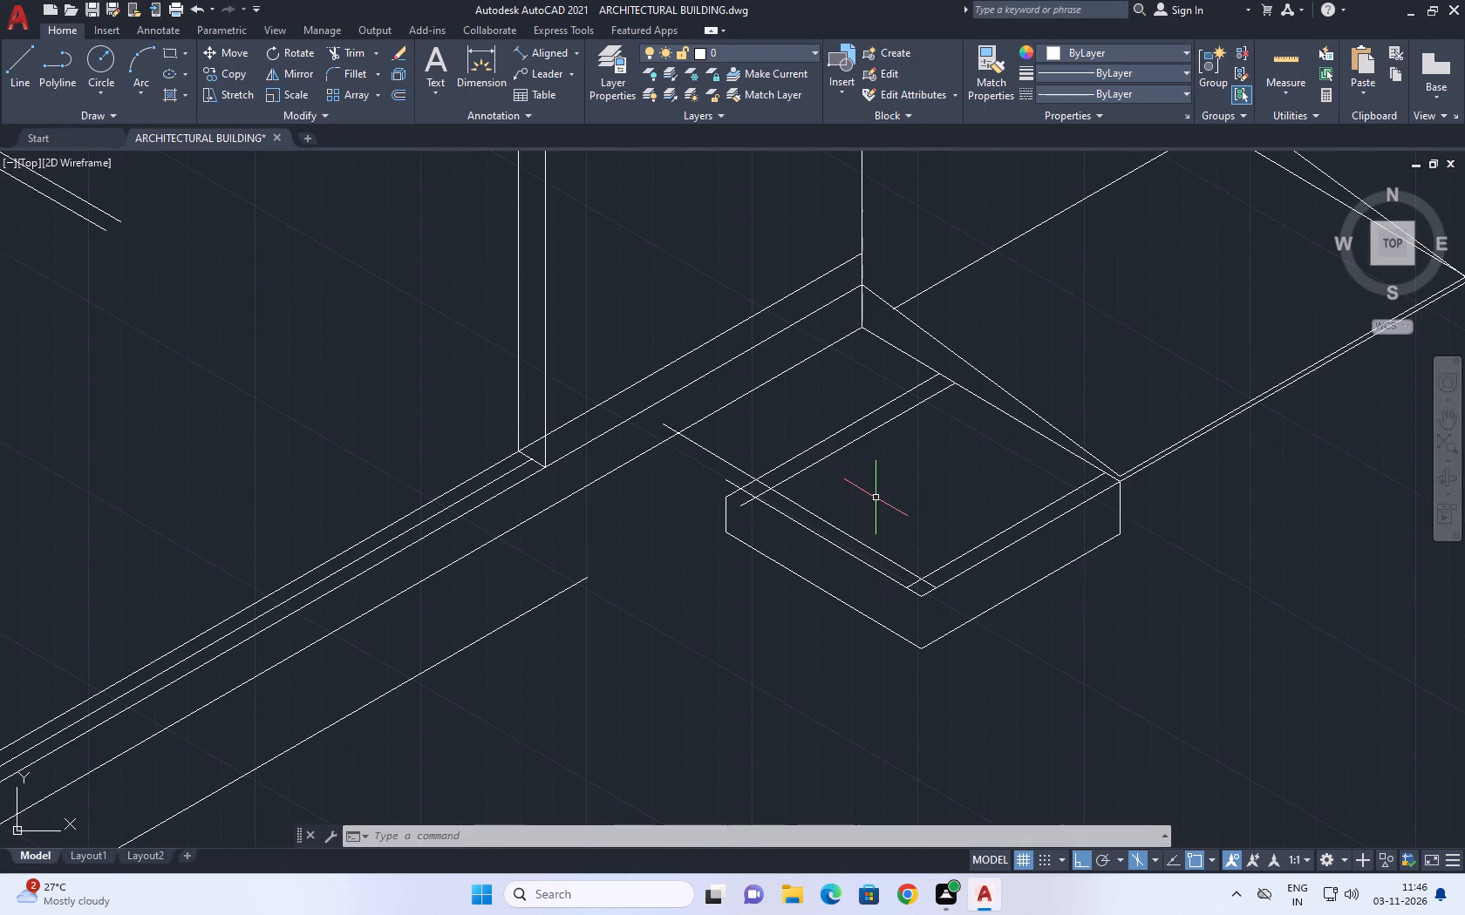
pyautogui.moveTo(1005, 490); pyautogui.dragTo(873, 348, button='middle')
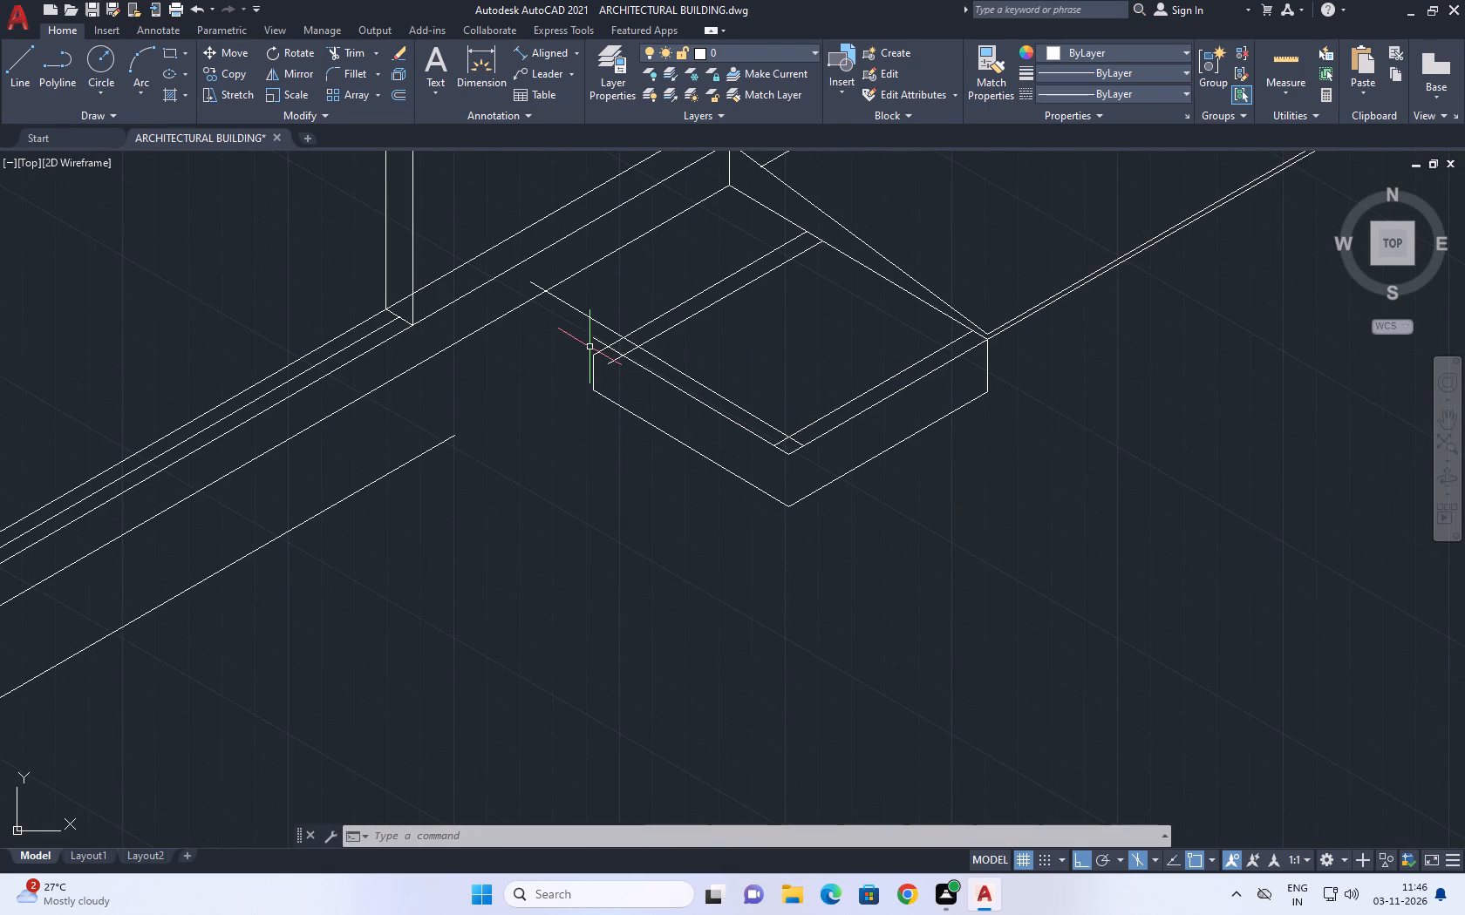
pyautogui.press('t')
pyautogui.write('r')
pyautogui.press('space')
pyautogui.scroll(3, 593, 365)
pyautogui.click(660, 349)
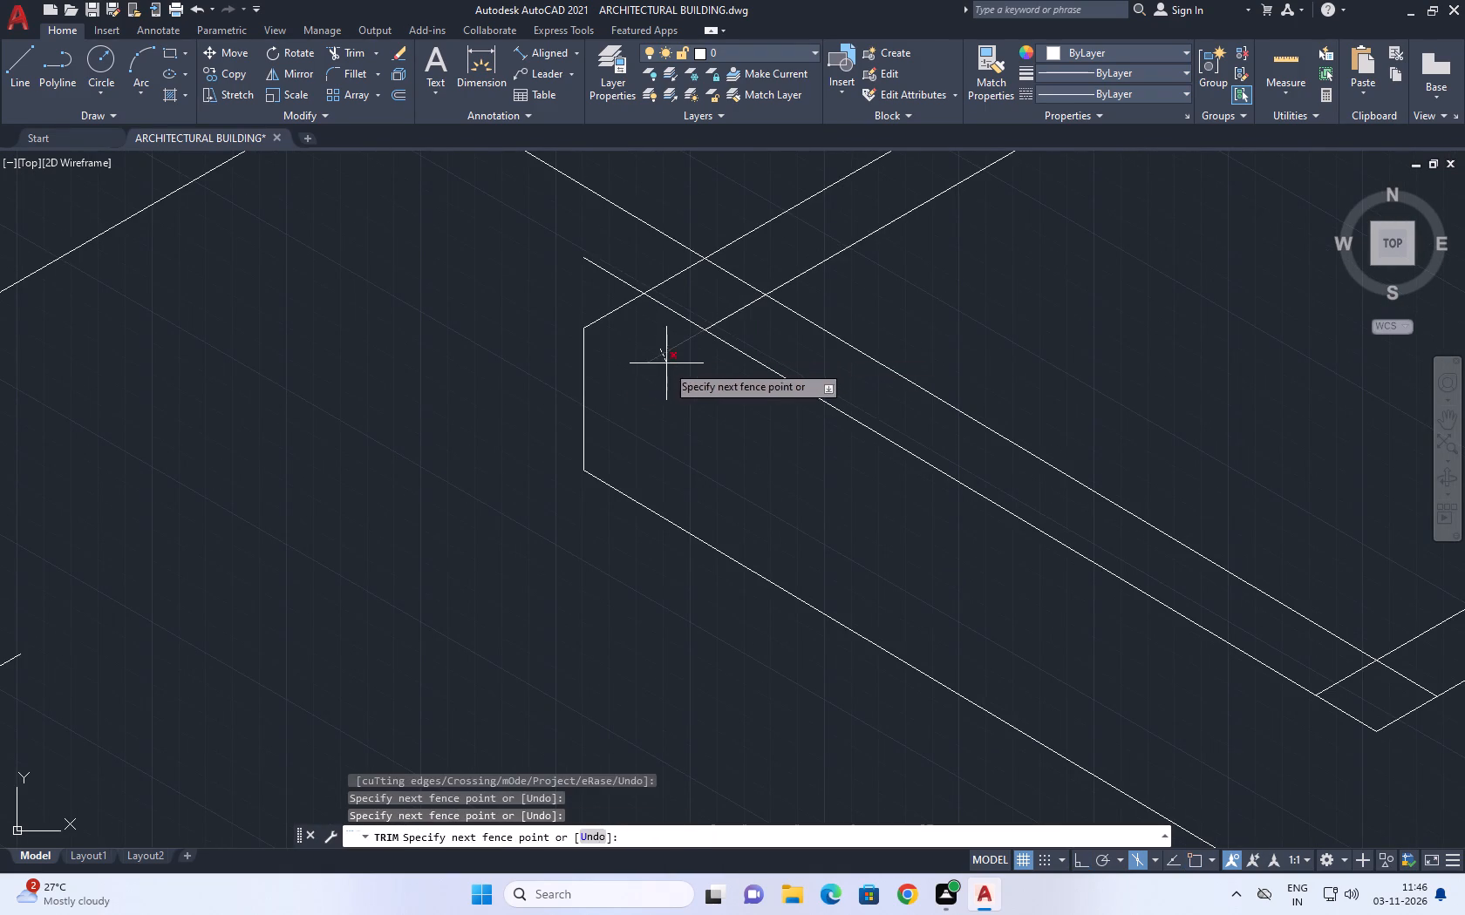
pyautogui.click(666, 364)
pyautogui.scroll(-2, 669, 331)
pyautogui.click(645, 309)
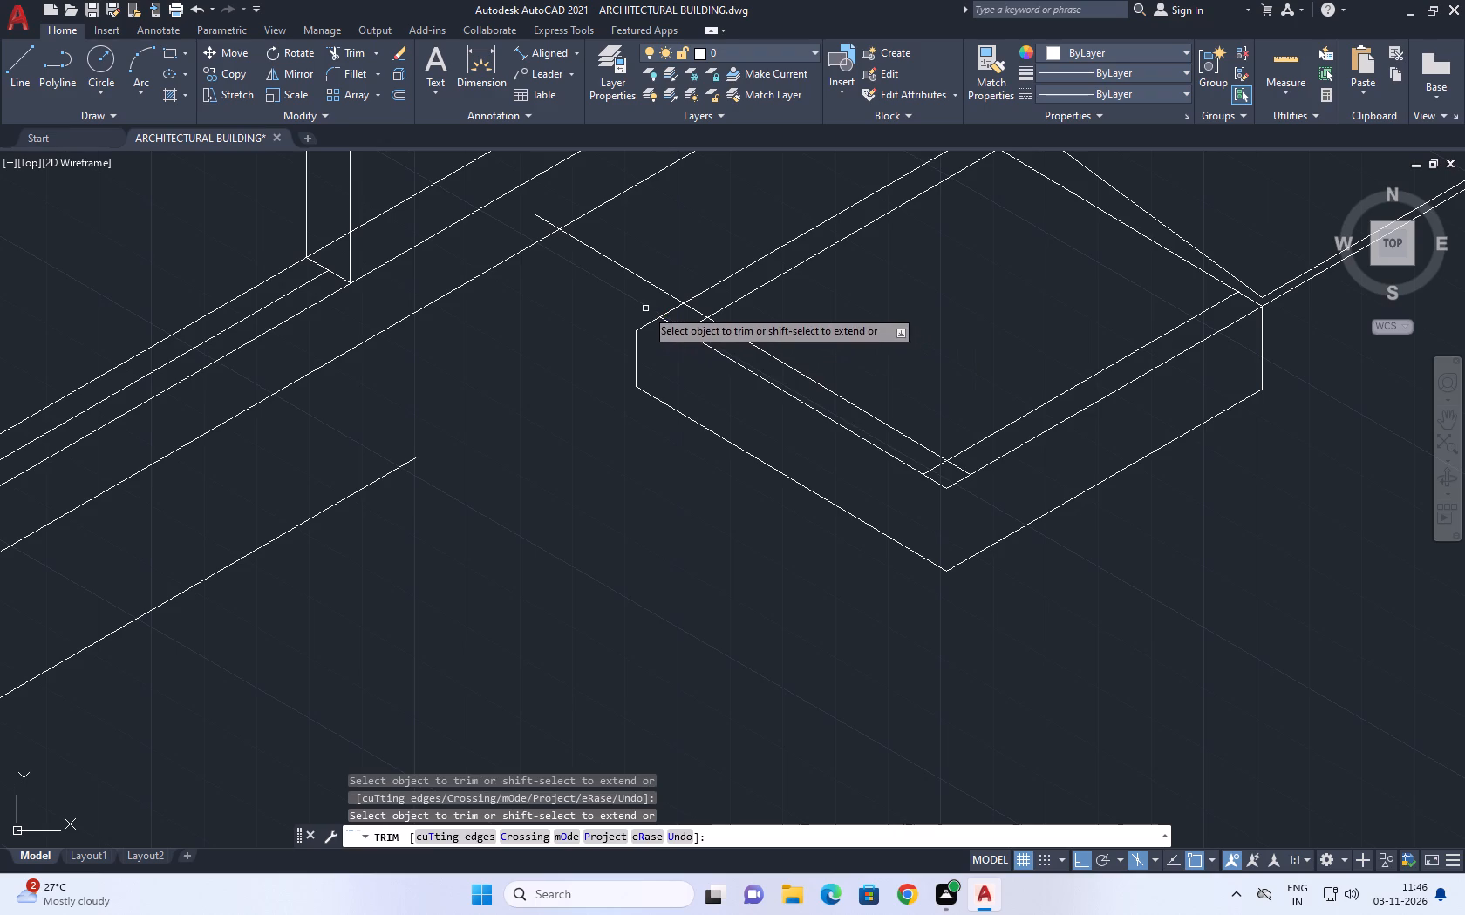
pyautogui.press('Escape')
# Replace the block's left vertical edge with a line drawn straight down from the outer front line's end past the bottom edge.
pyautogui.moveTo(785, 332); pyautogui.dragTo(807, 448, button='middle')
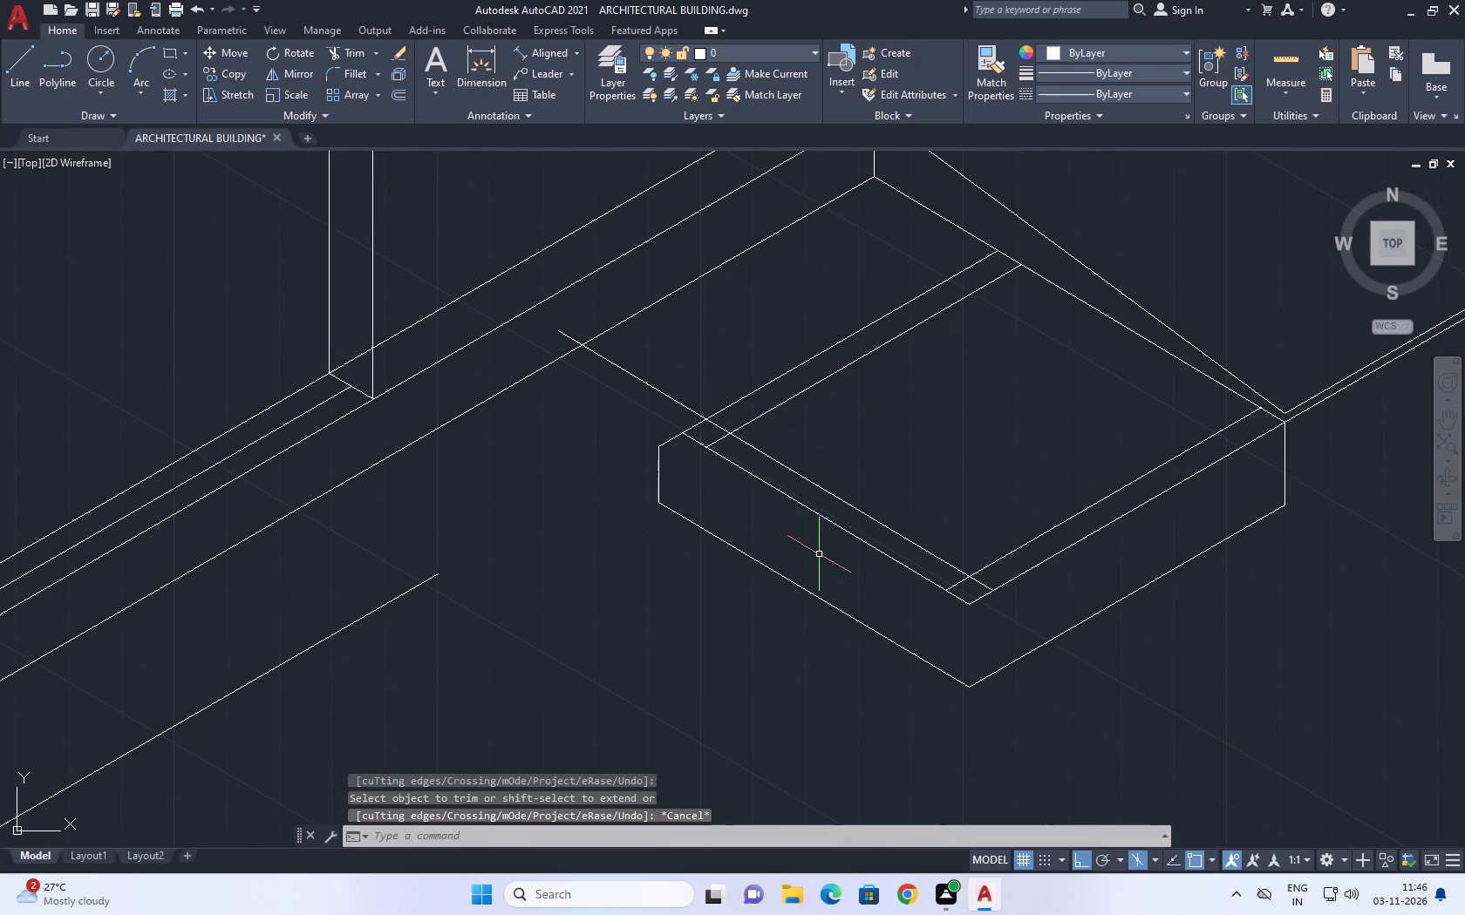
pyautogui.click(665, 453)
pyautogui.click(646, 470)
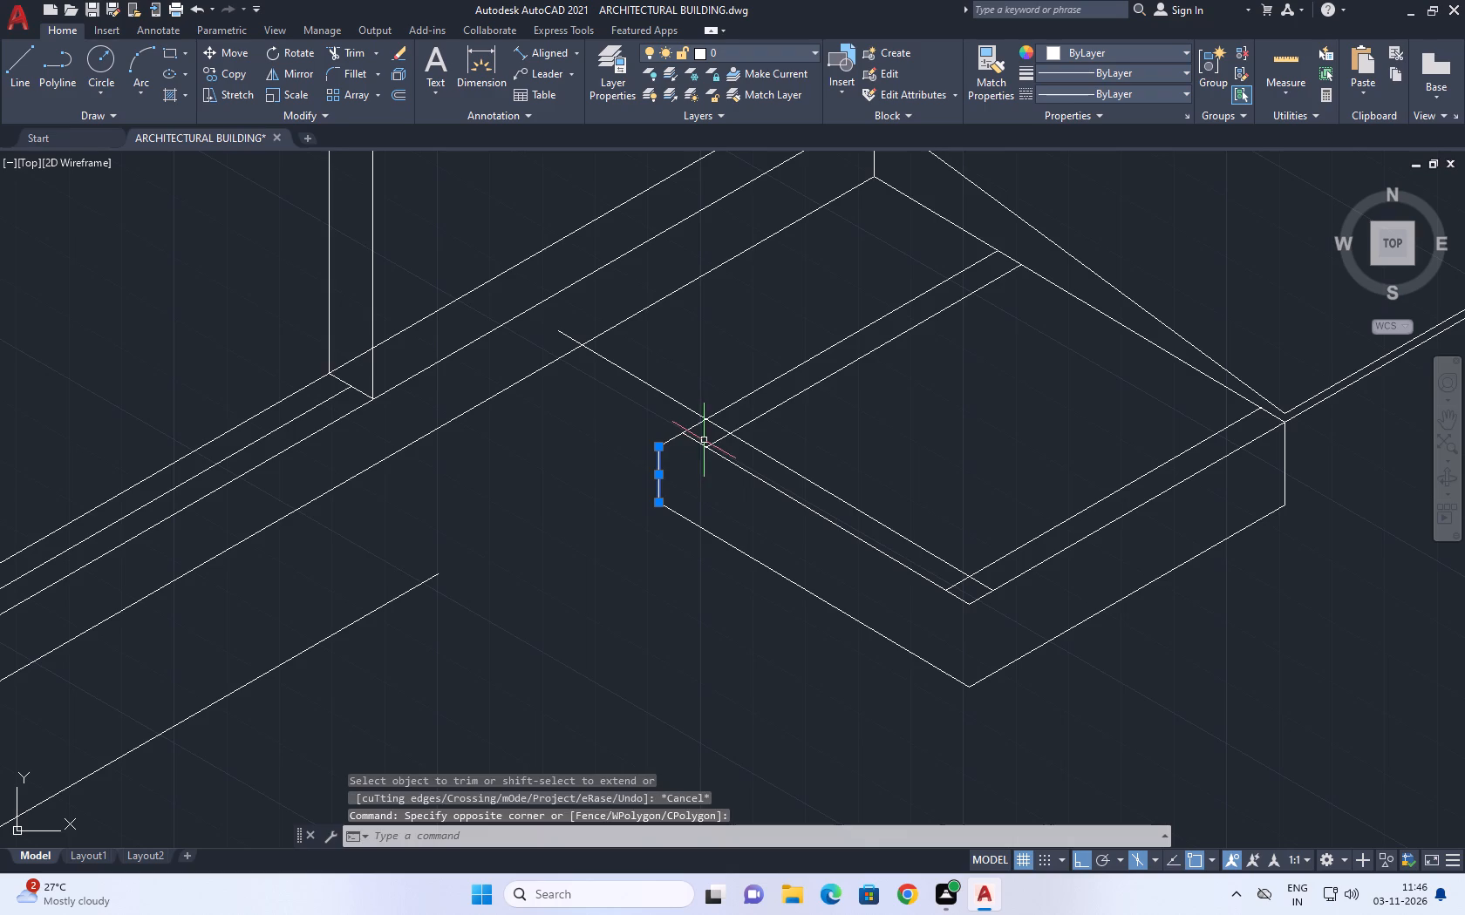
pyautogui.press('Delete')
pyautogui.moveTo(717, 469); pyautogui.dragTo(709, 456, button='middle')
pyautogui.press('l')
pyautogui.press('space')
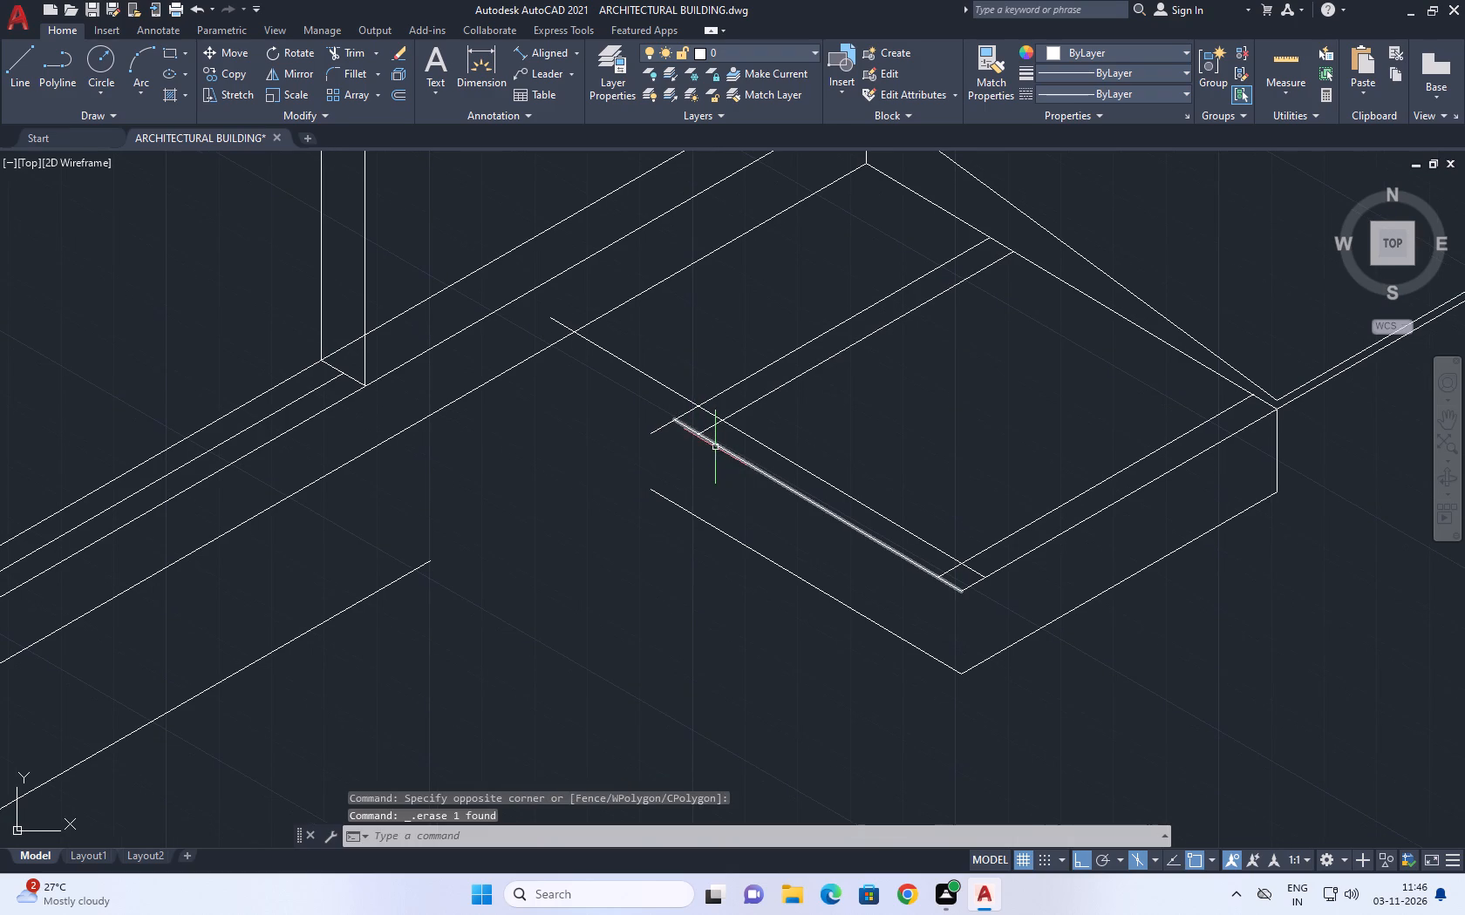
pyautogui.click(674, 418)
pyautogui.click(690, 586)
pyautogui.press('Escape')
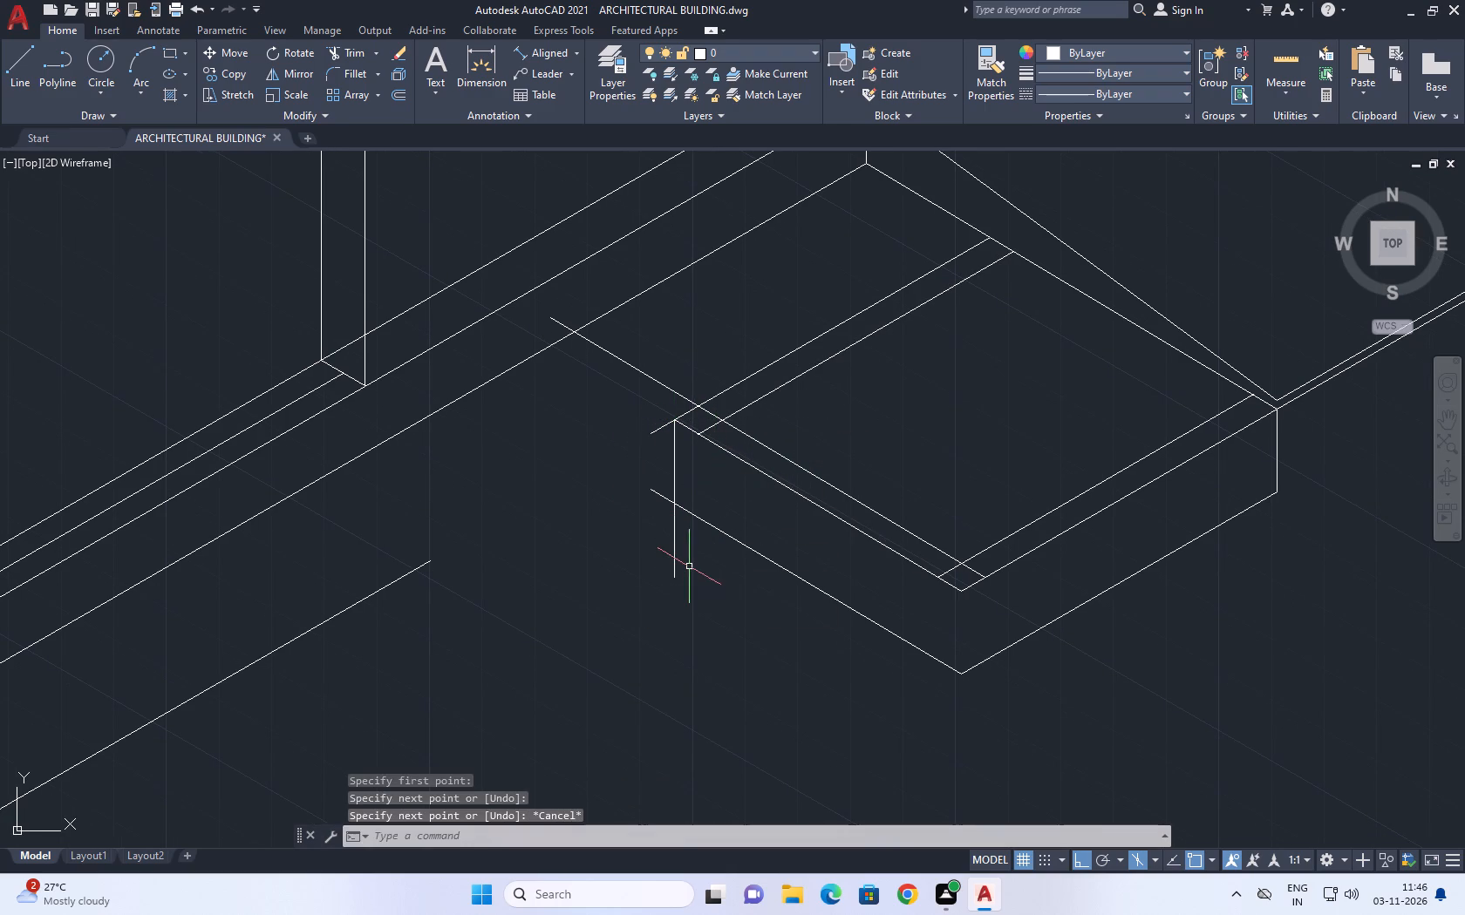
# Trim the top and bottom edge stubs outside the new left vertical and the vertical's excess below the bottom edge.
pyautogui.press('t')
pyautogui.press('r')
pyautogui.press('space')
pyautogui.click(658, 408)
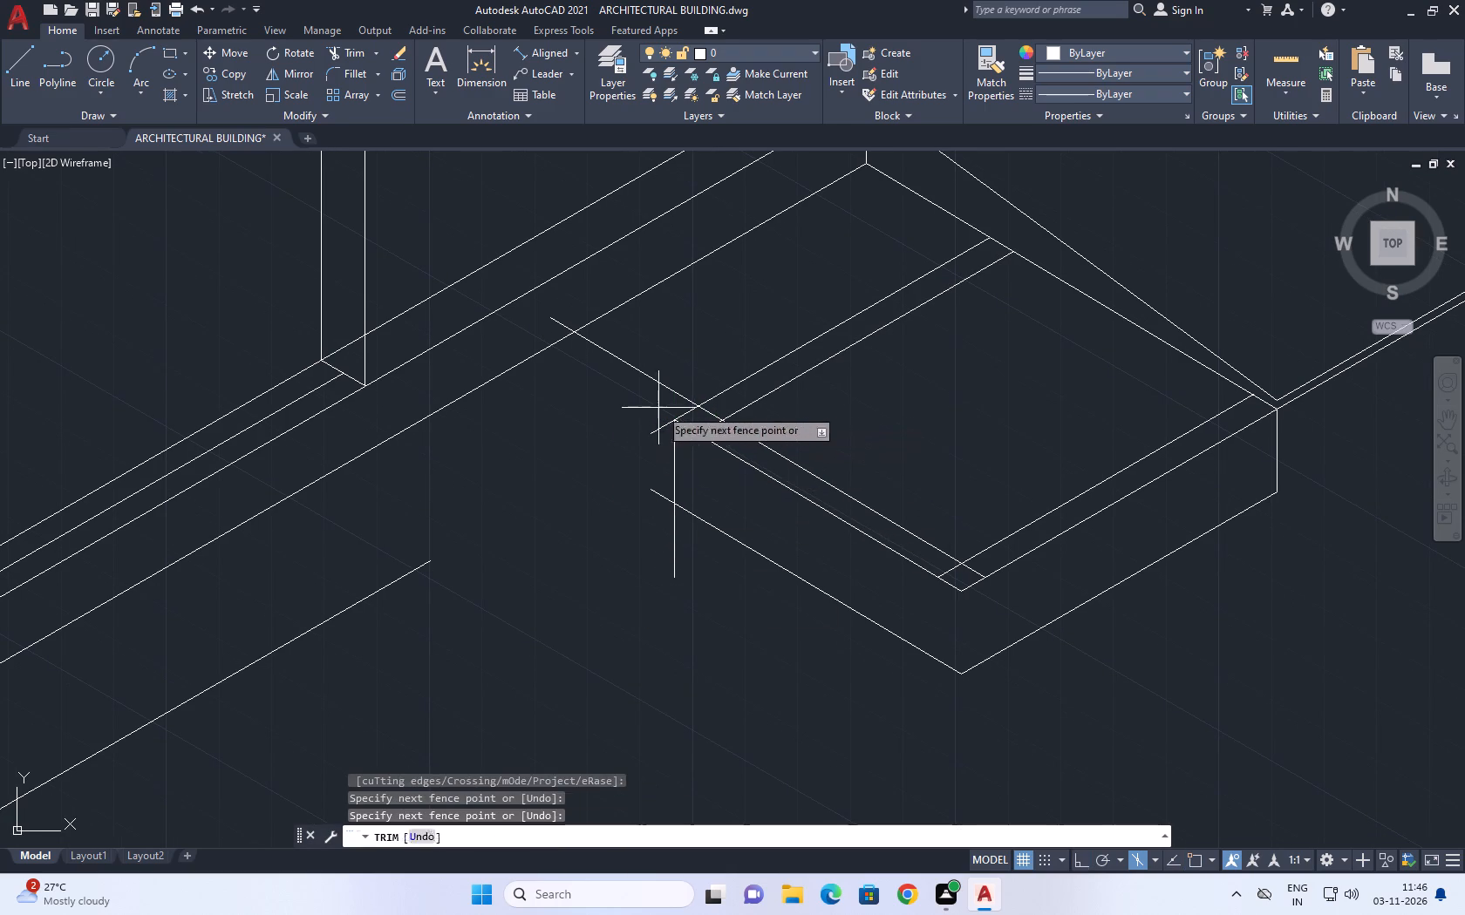
pyautogui.click(674, 574)
pyautogui.click(657, 543)
pyautogui.click(679, 556)
# Trim the inner front border line outside the block's left edge and erase its leftover piece at the building's base line.
pyautogui.click(644, 340)
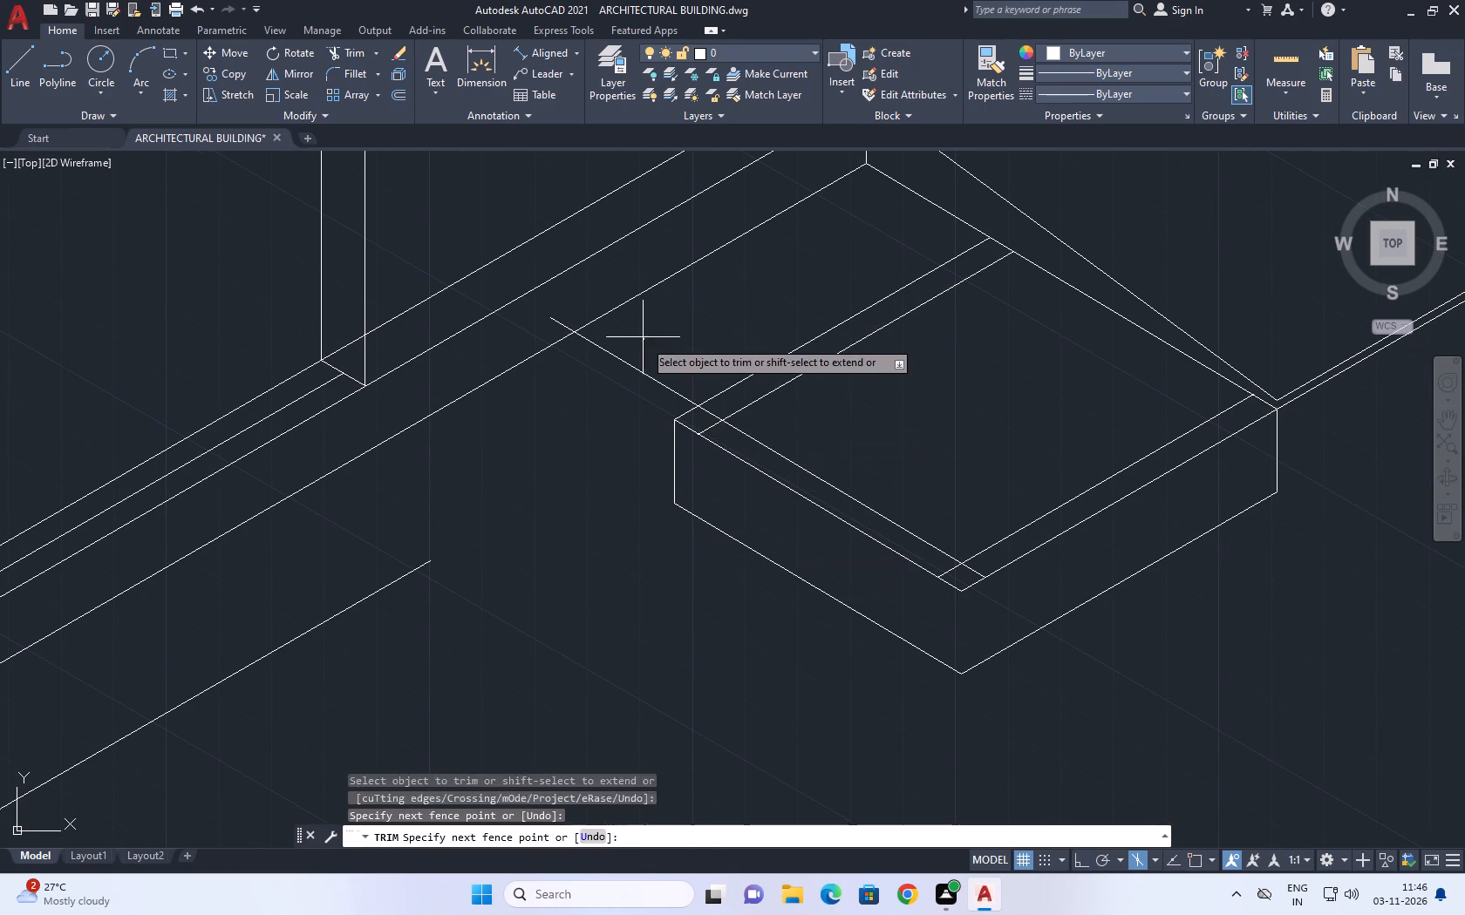
pyautogui.click(589, 410)
pyautogui.press('Escape')
pyautogui.moveTo(576, 322); pyautogui.dragTo(563, 320)
pyautogui.click(532, 334)
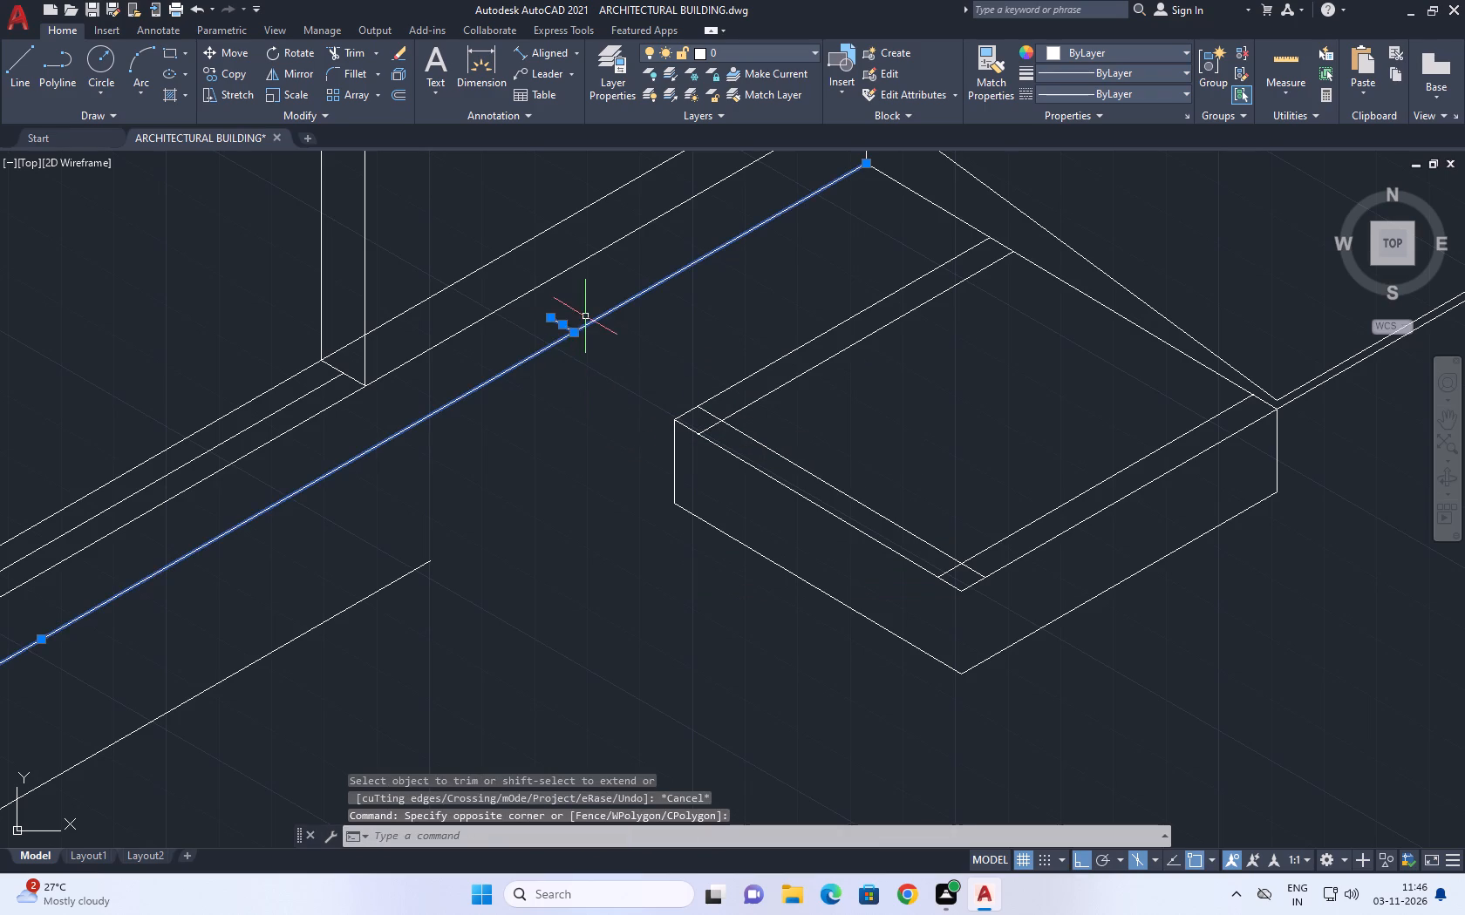
pyautogui.press('Escape')
pyautogui.click(481, 271)
pyautogui.click(642, 403)
pyautogui.press('Escape')
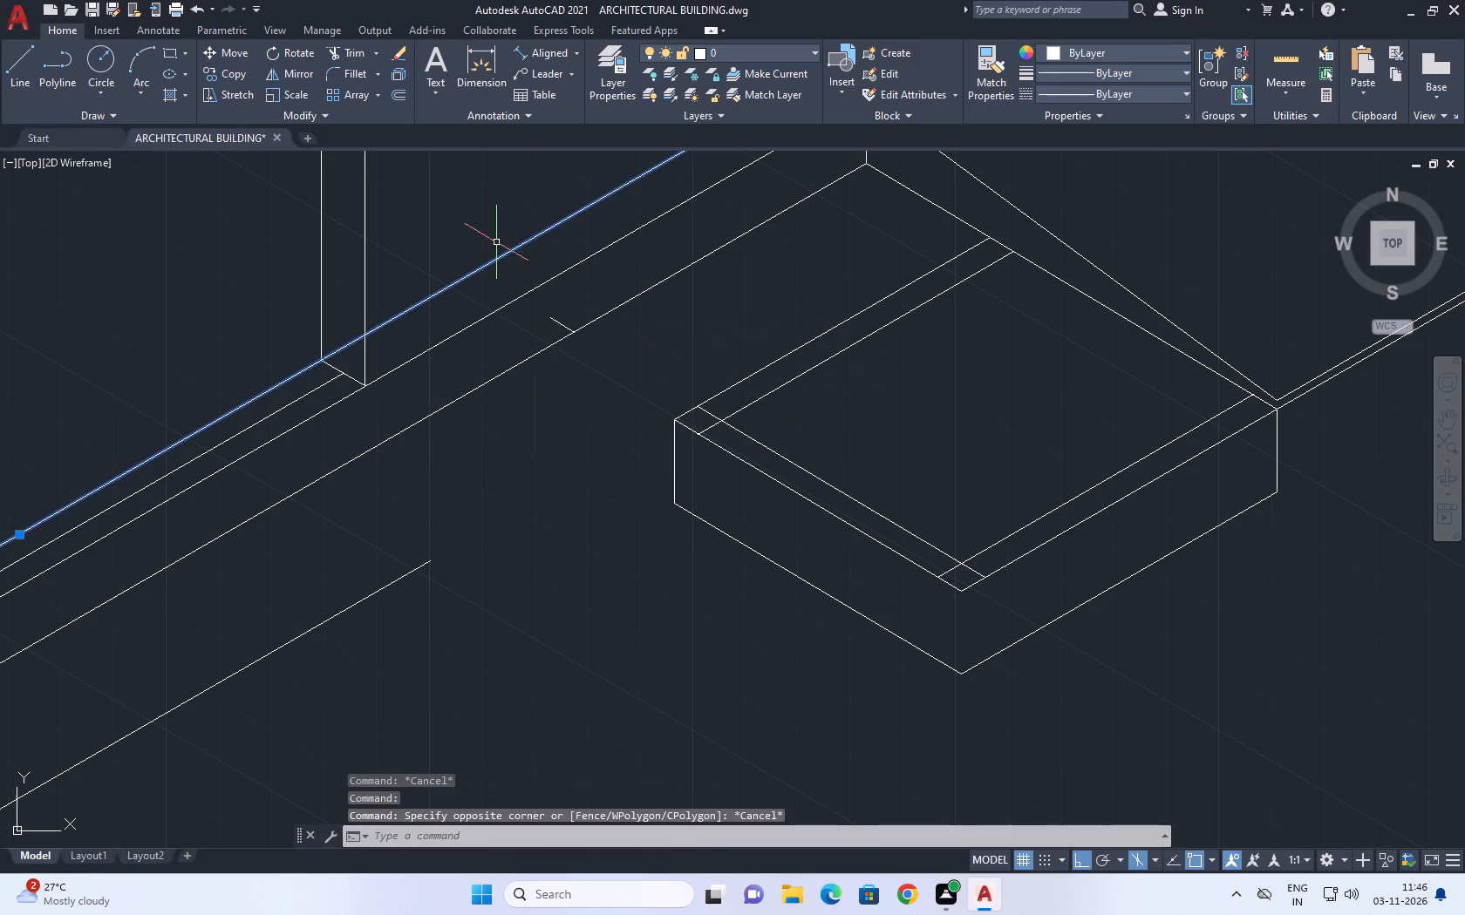
pyautogui.press('Escape')
pyautogui.moveTo(507, 216); pyautogui.dragTo(516, 220)
pyautogui.click(634, 407)
pyautogui.press('Delete')
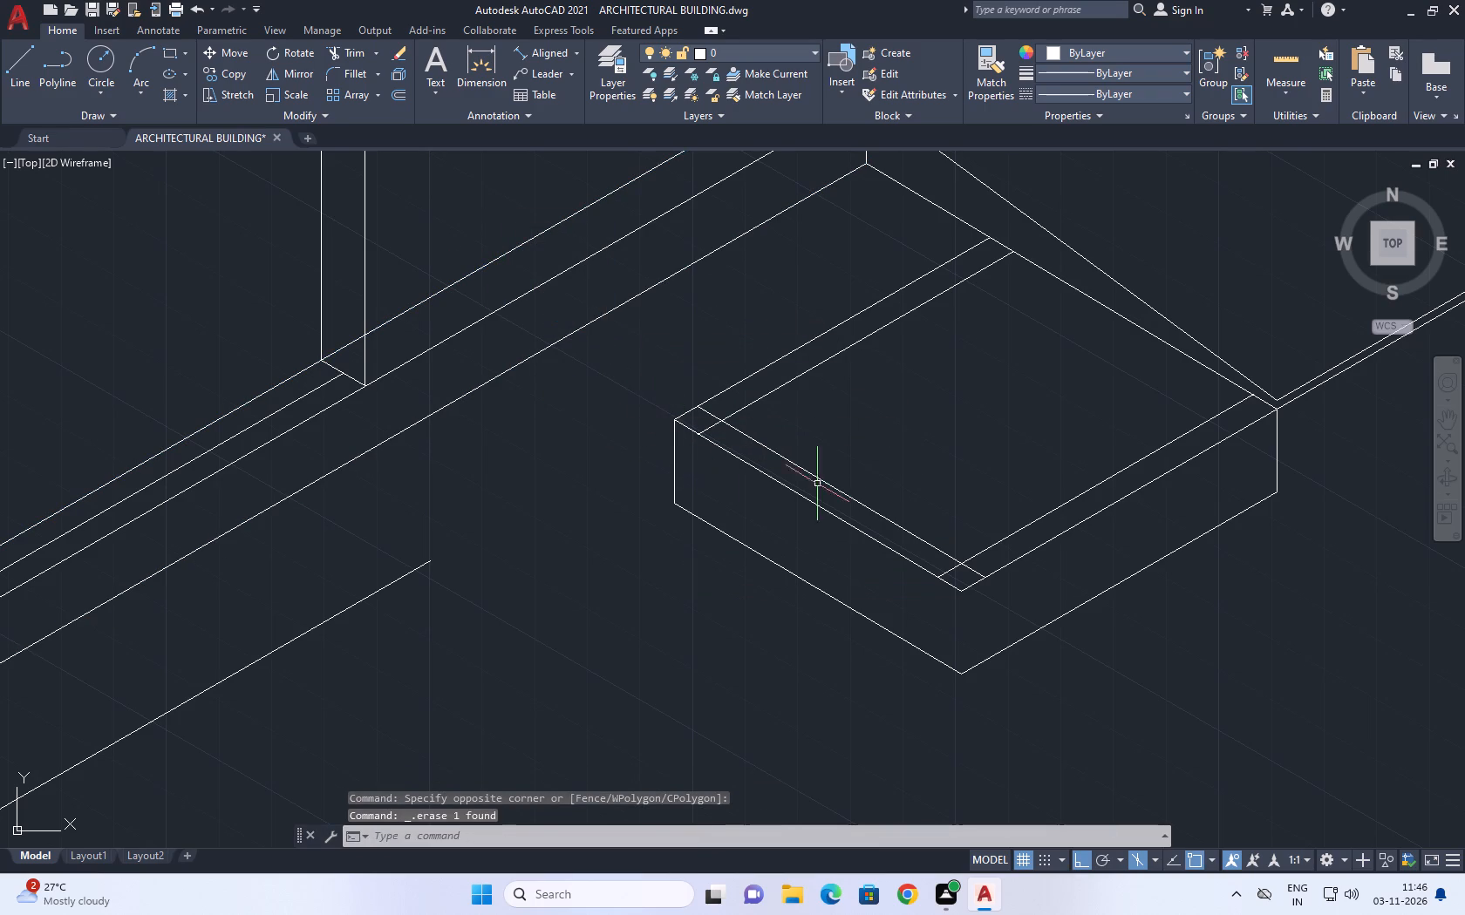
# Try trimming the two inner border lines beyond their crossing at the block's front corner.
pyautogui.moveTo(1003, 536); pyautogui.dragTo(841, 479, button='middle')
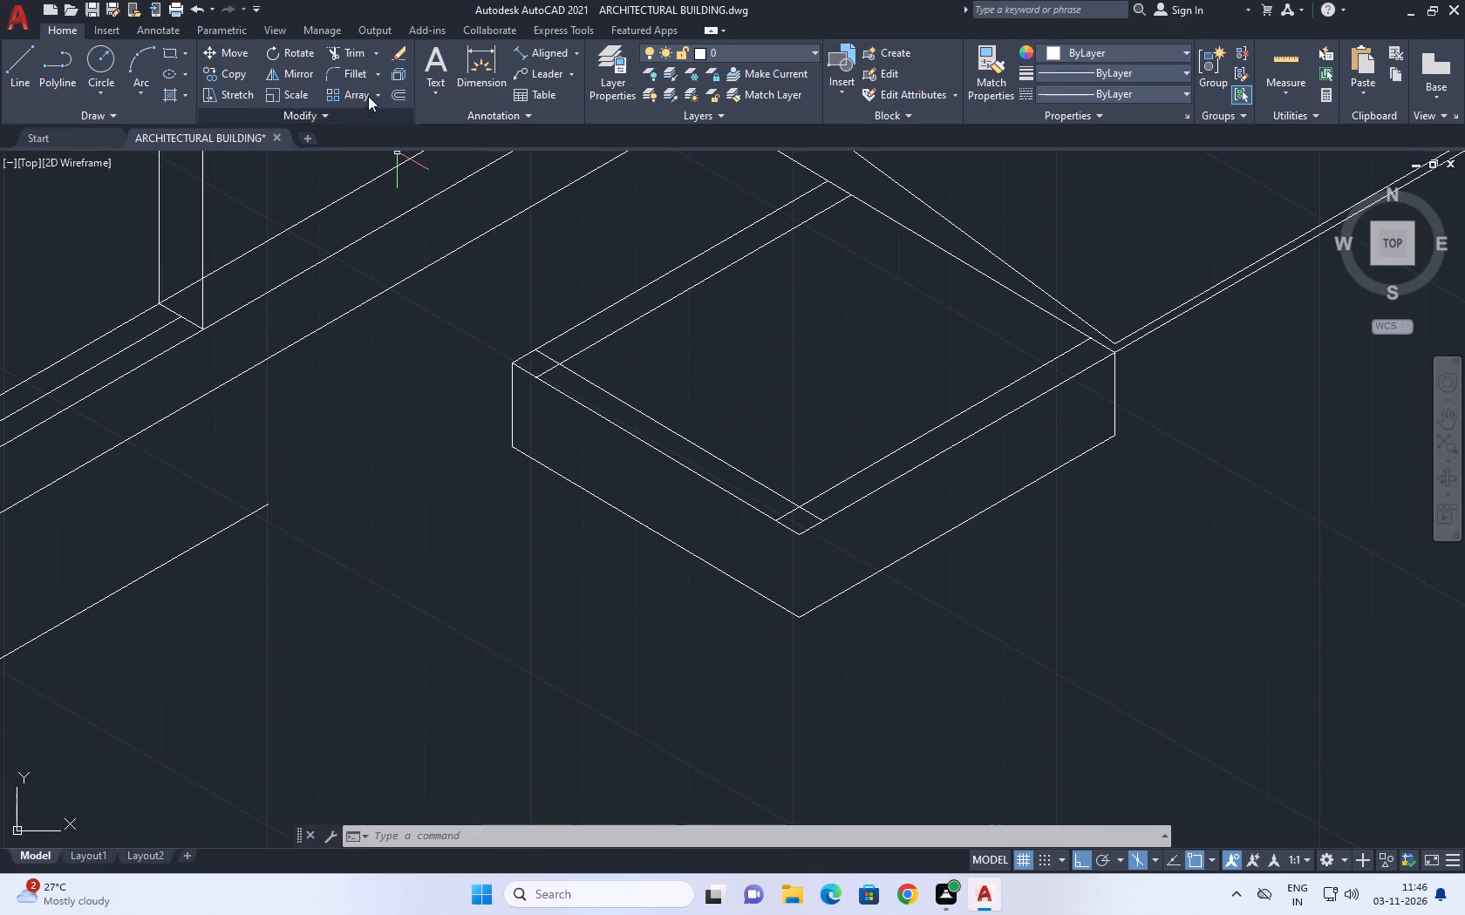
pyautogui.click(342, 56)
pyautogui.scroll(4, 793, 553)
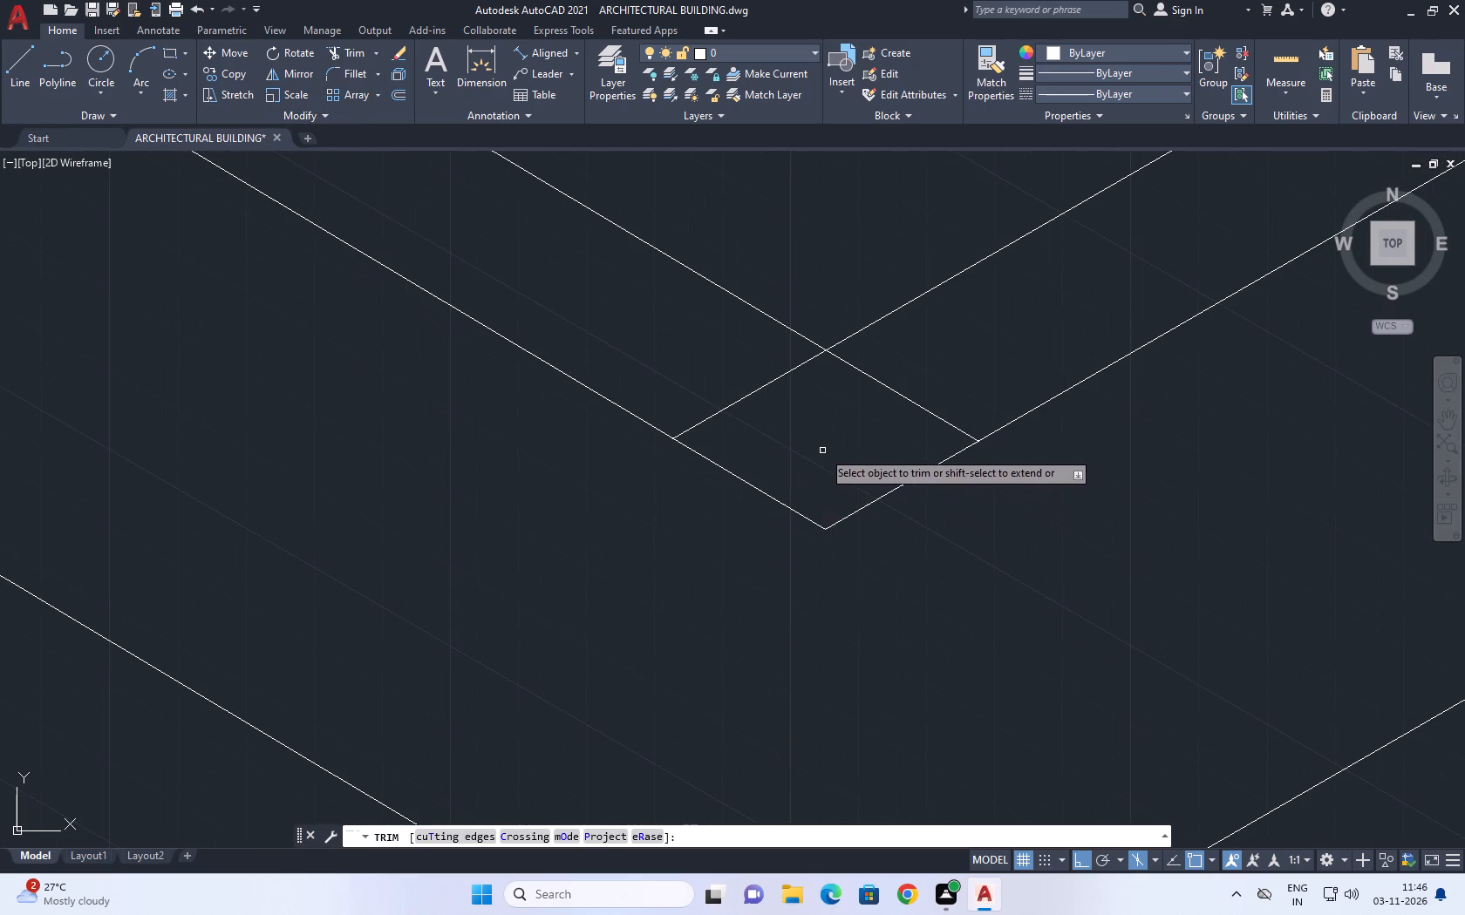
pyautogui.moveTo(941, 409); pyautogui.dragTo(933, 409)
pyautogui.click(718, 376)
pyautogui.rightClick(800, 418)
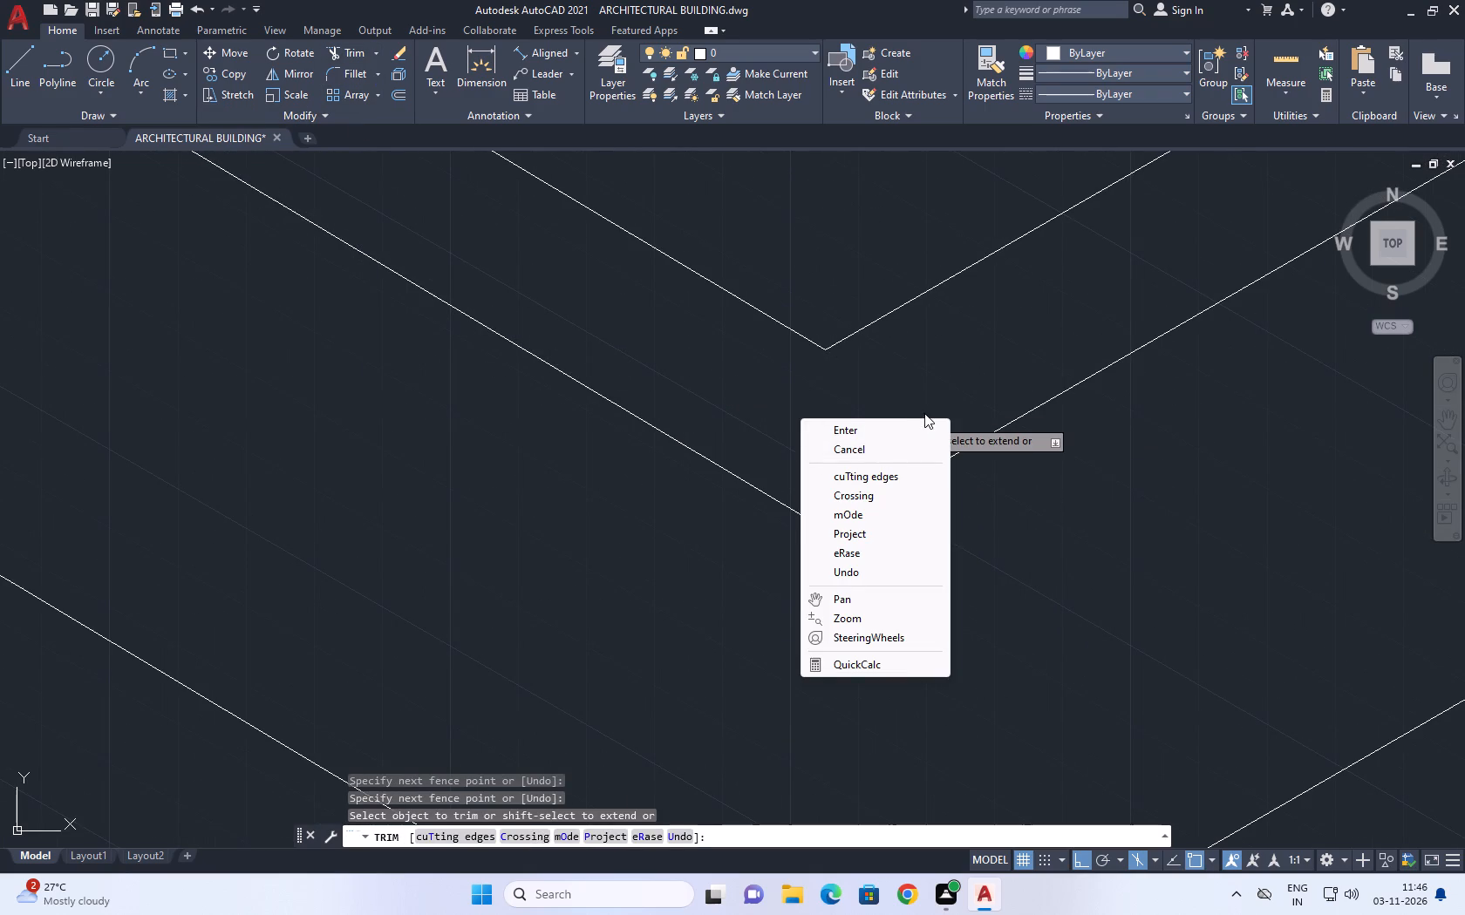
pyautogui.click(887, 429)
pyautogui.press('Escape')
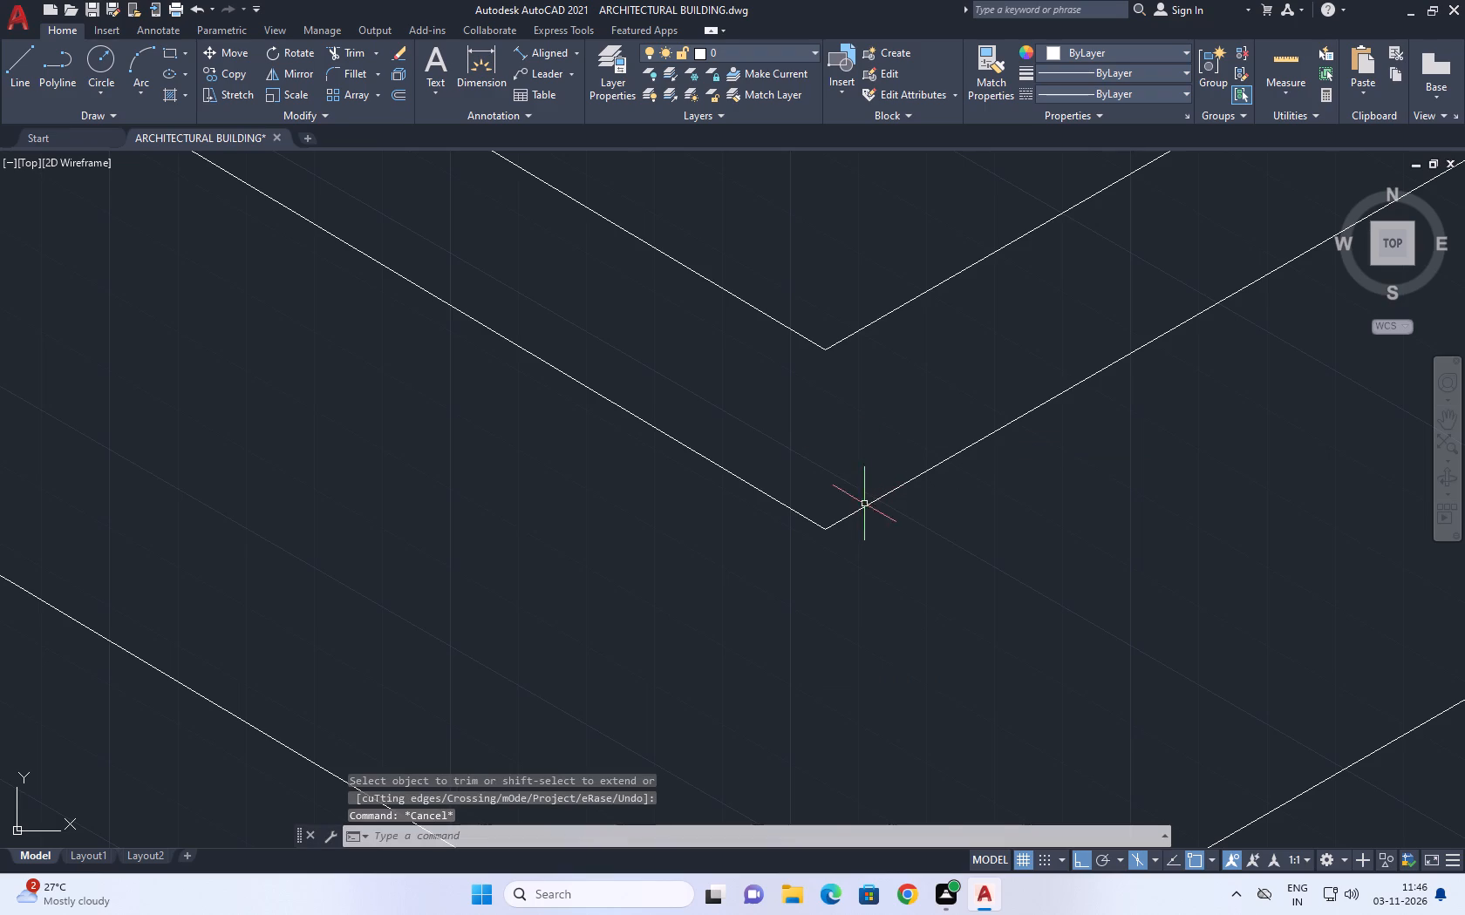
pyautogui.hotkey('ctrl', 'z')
# Extend the long lower base line in front of the building to the left vertical edge of the block.
pyautogui.scroll(-1, 898, 493)
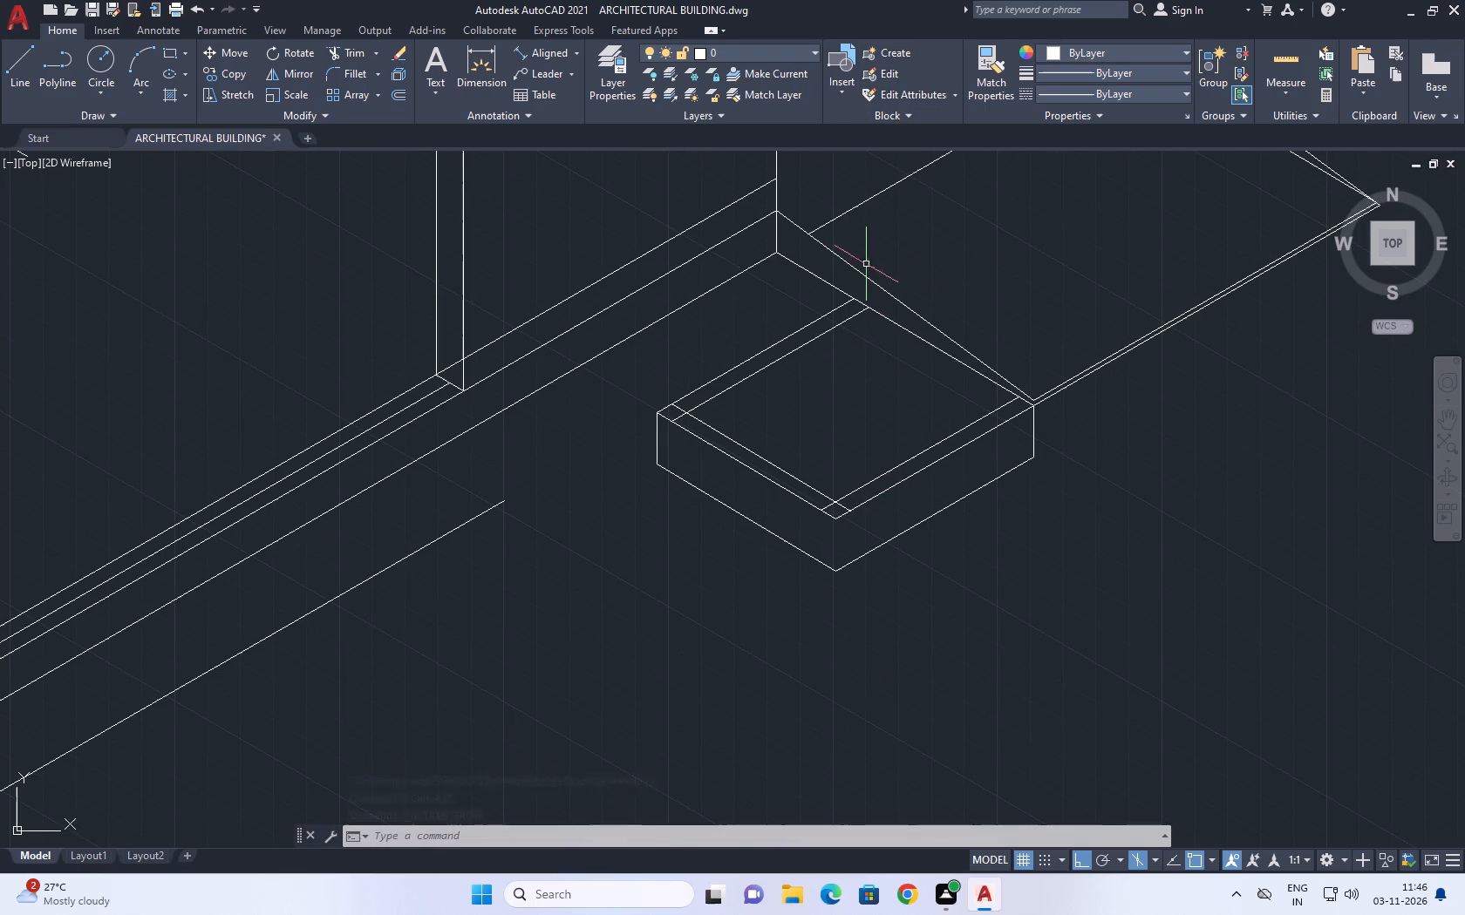
pyautogui.scroll(-1, 1032, 351)
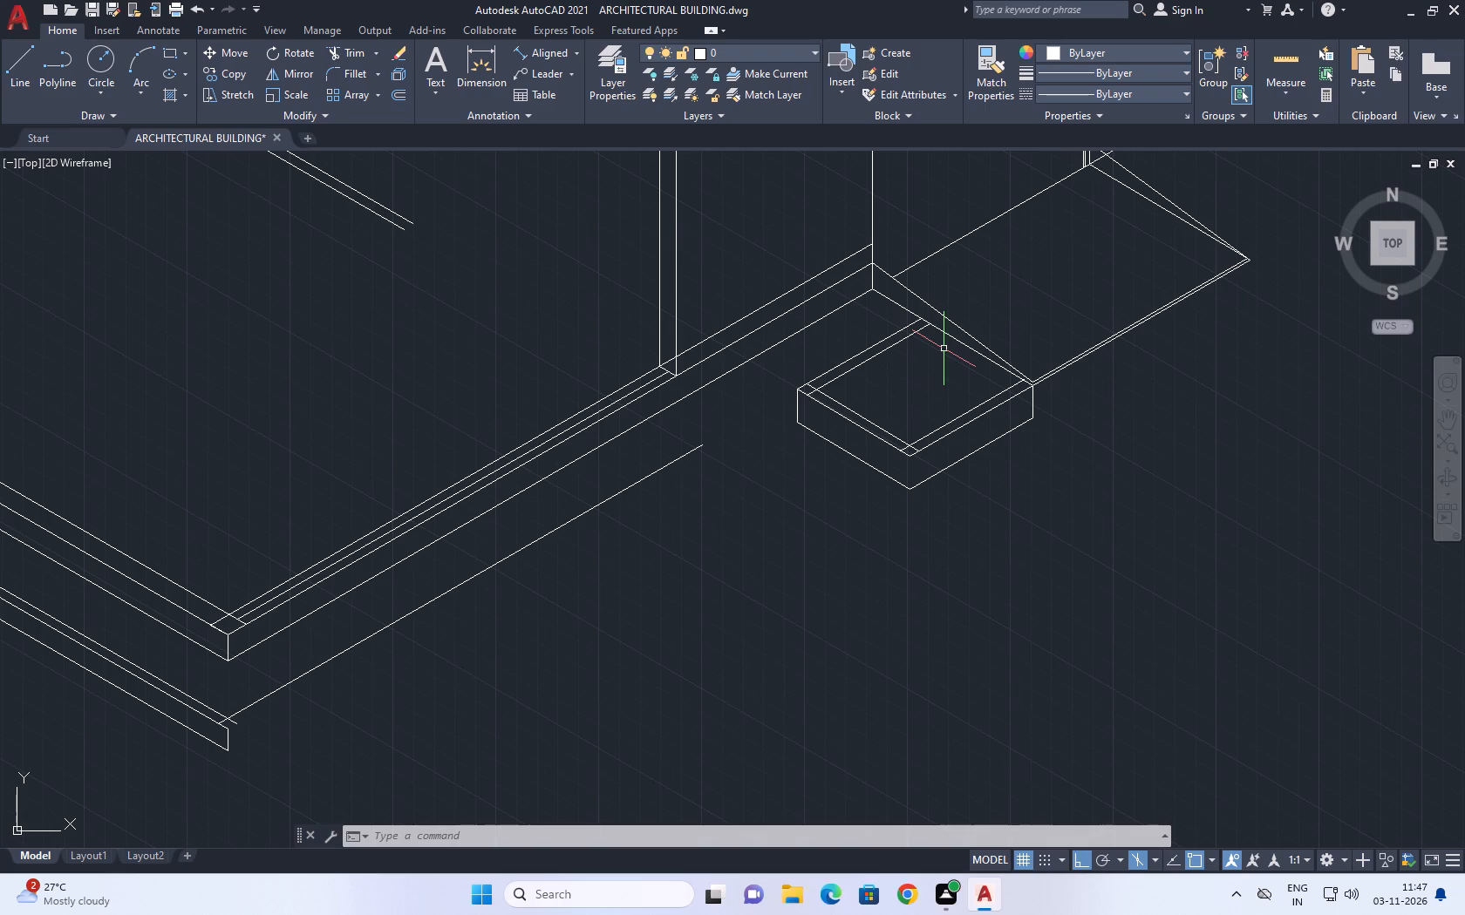
pyautogui.moveTo(658, 456); pyautogui.dragTo(757, 356, button='middle')
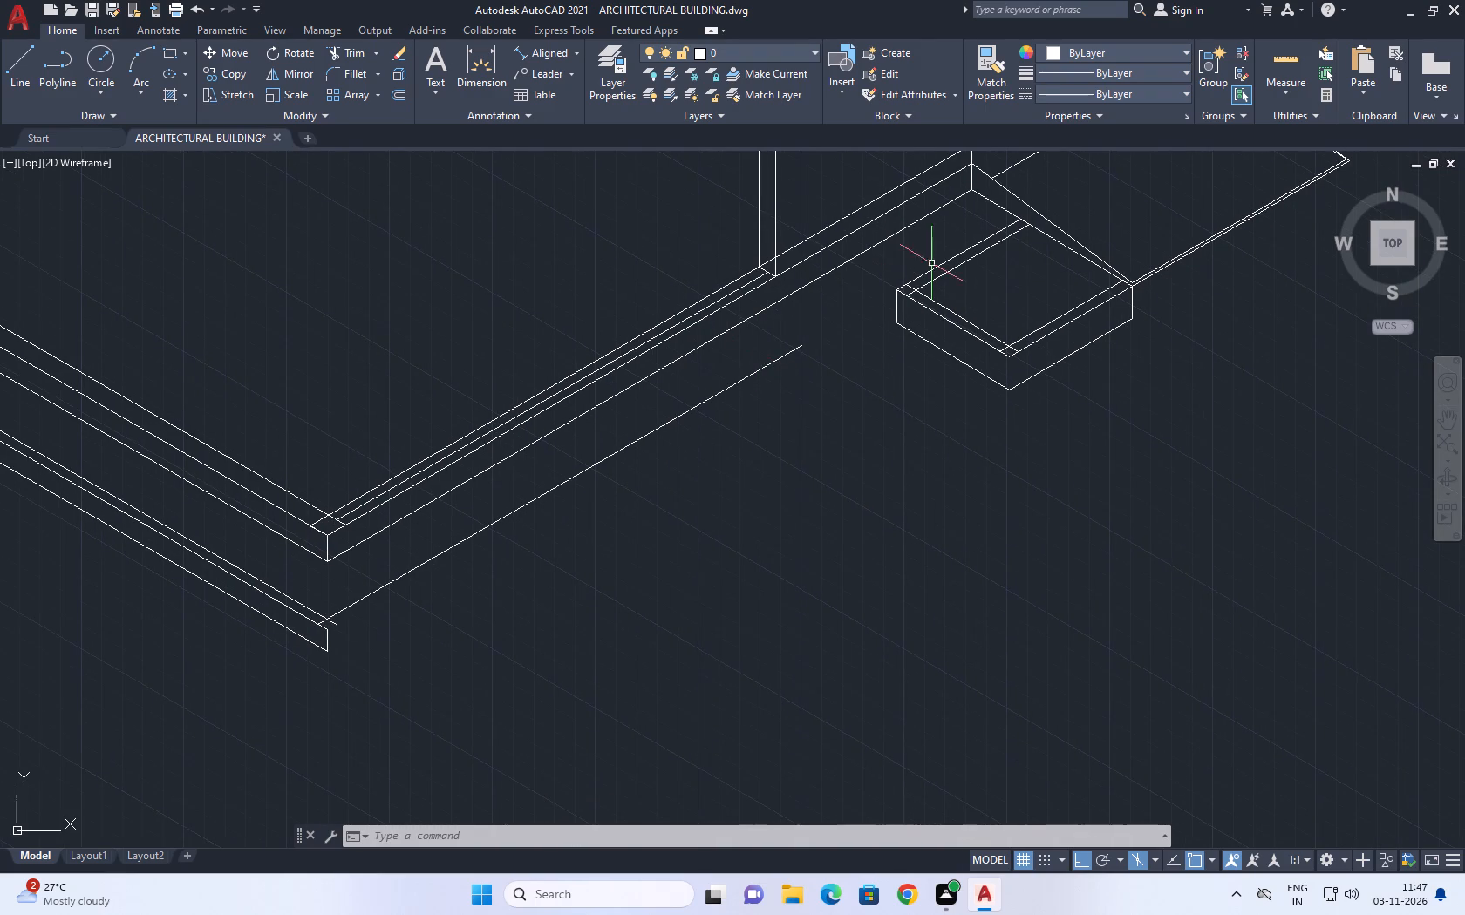
pyautogui.press('e')
pyautogui.write('x')
pyautogui.press('space')
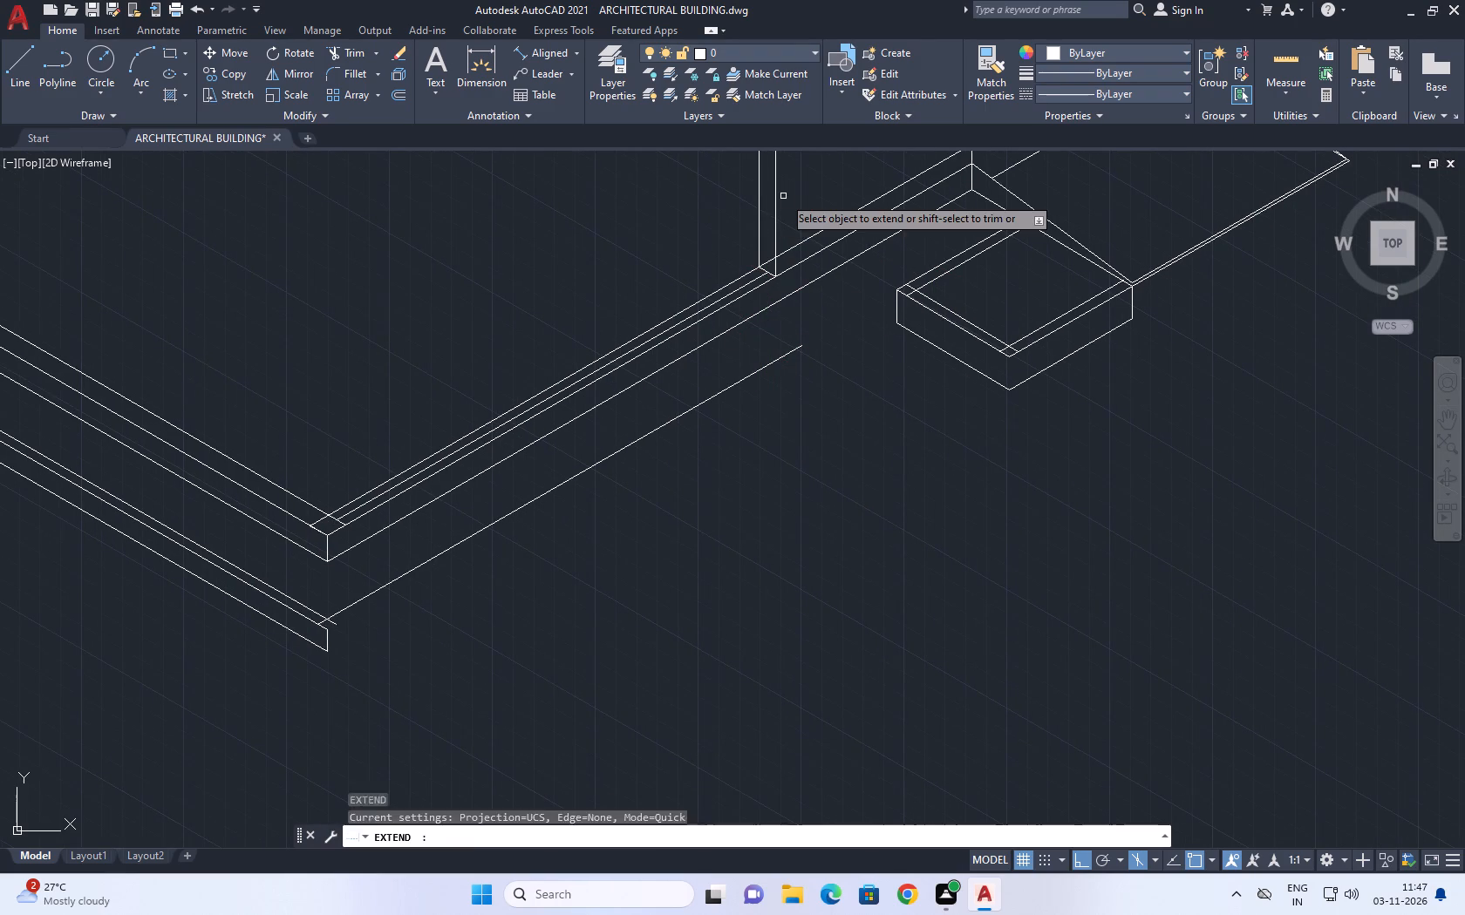
pyautogui.click(797, 349)
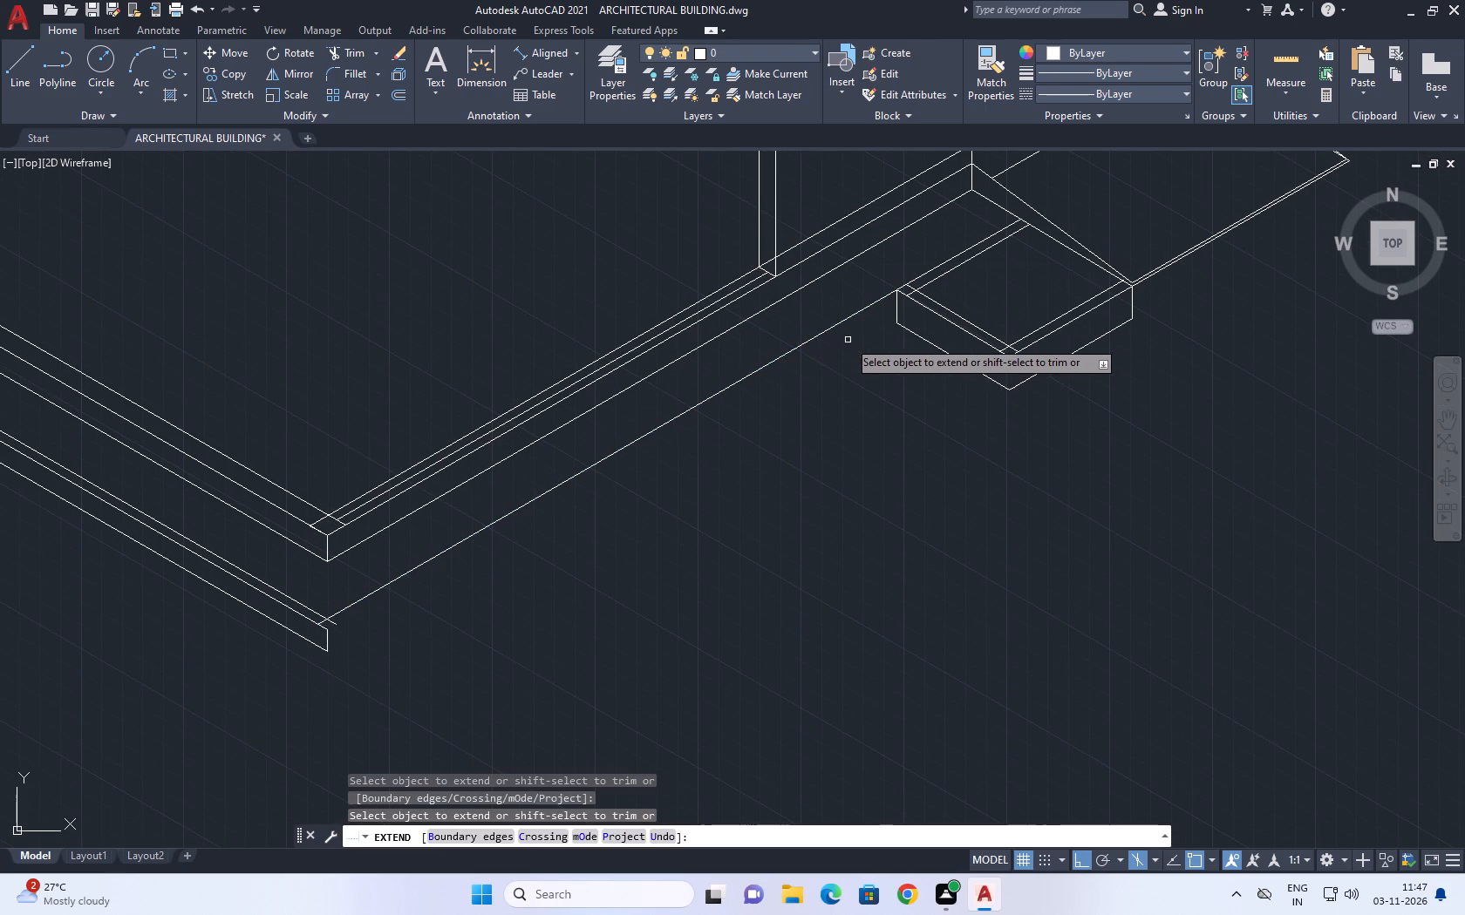
pyautogui.rightClick(848, 340)
pyautogui.click(887, 363)
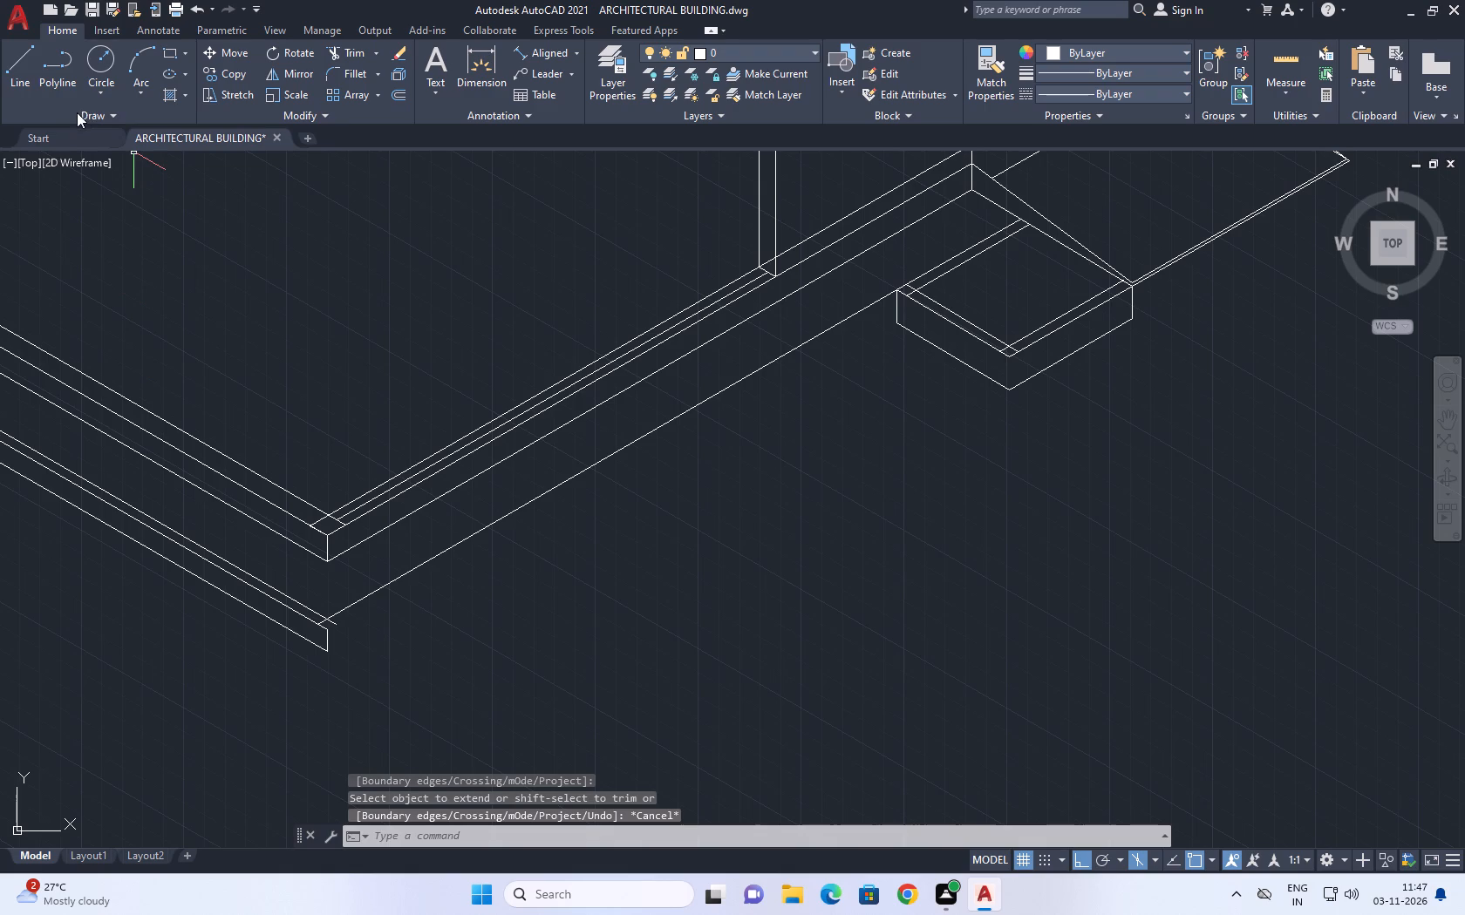
# Draw a 30° line from the top of the base's front corner vertical to beyond the plinth block's left edge.
pyautogui.moveTo(5, 75); pyautogui.dragTo(16, 87)
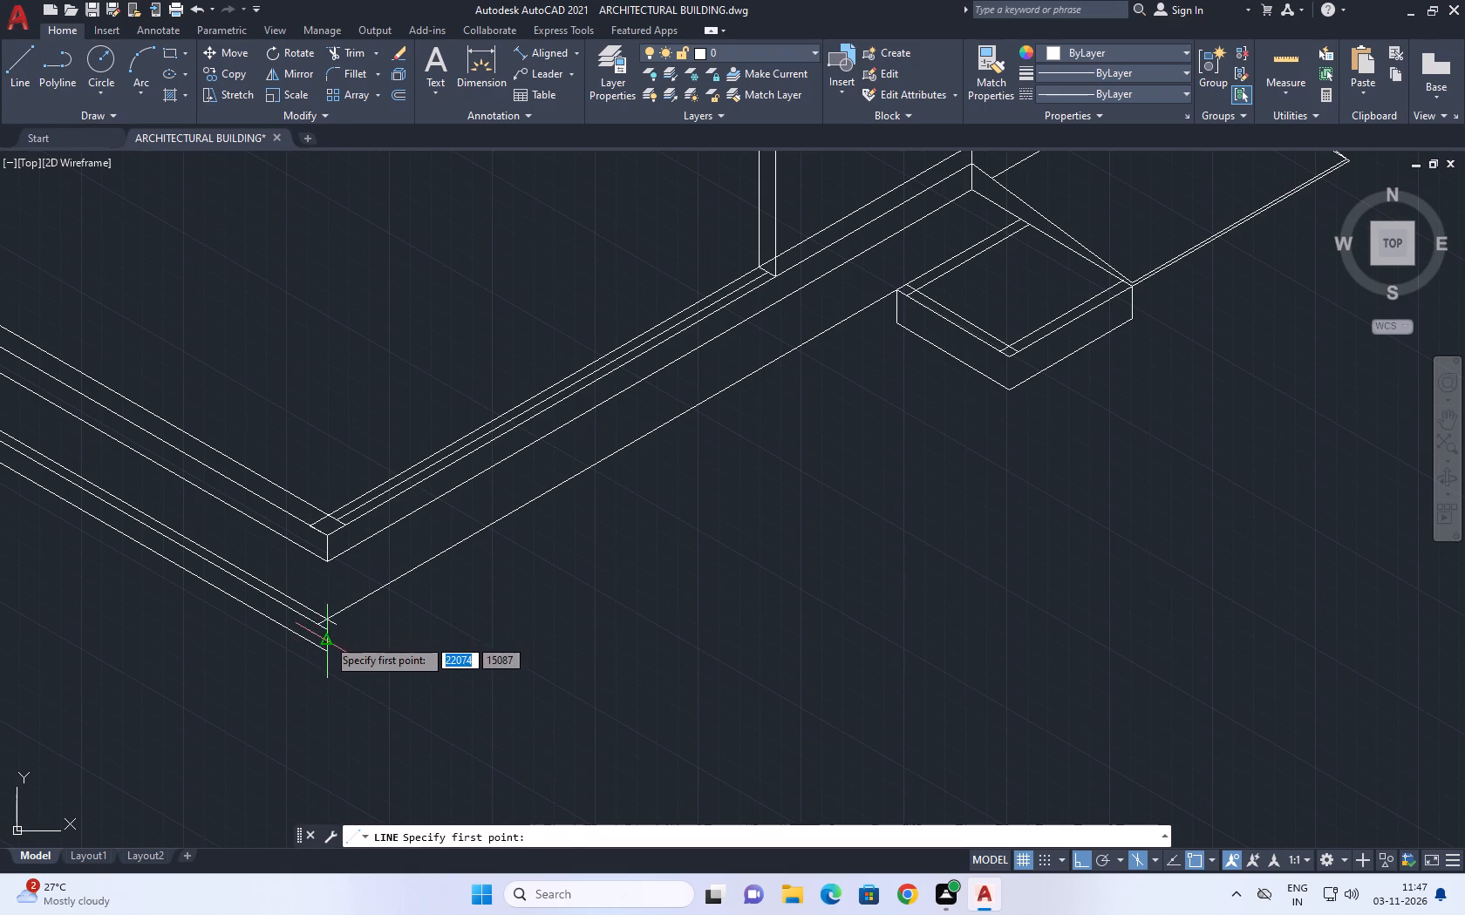
pyautogui.click(330, 632)
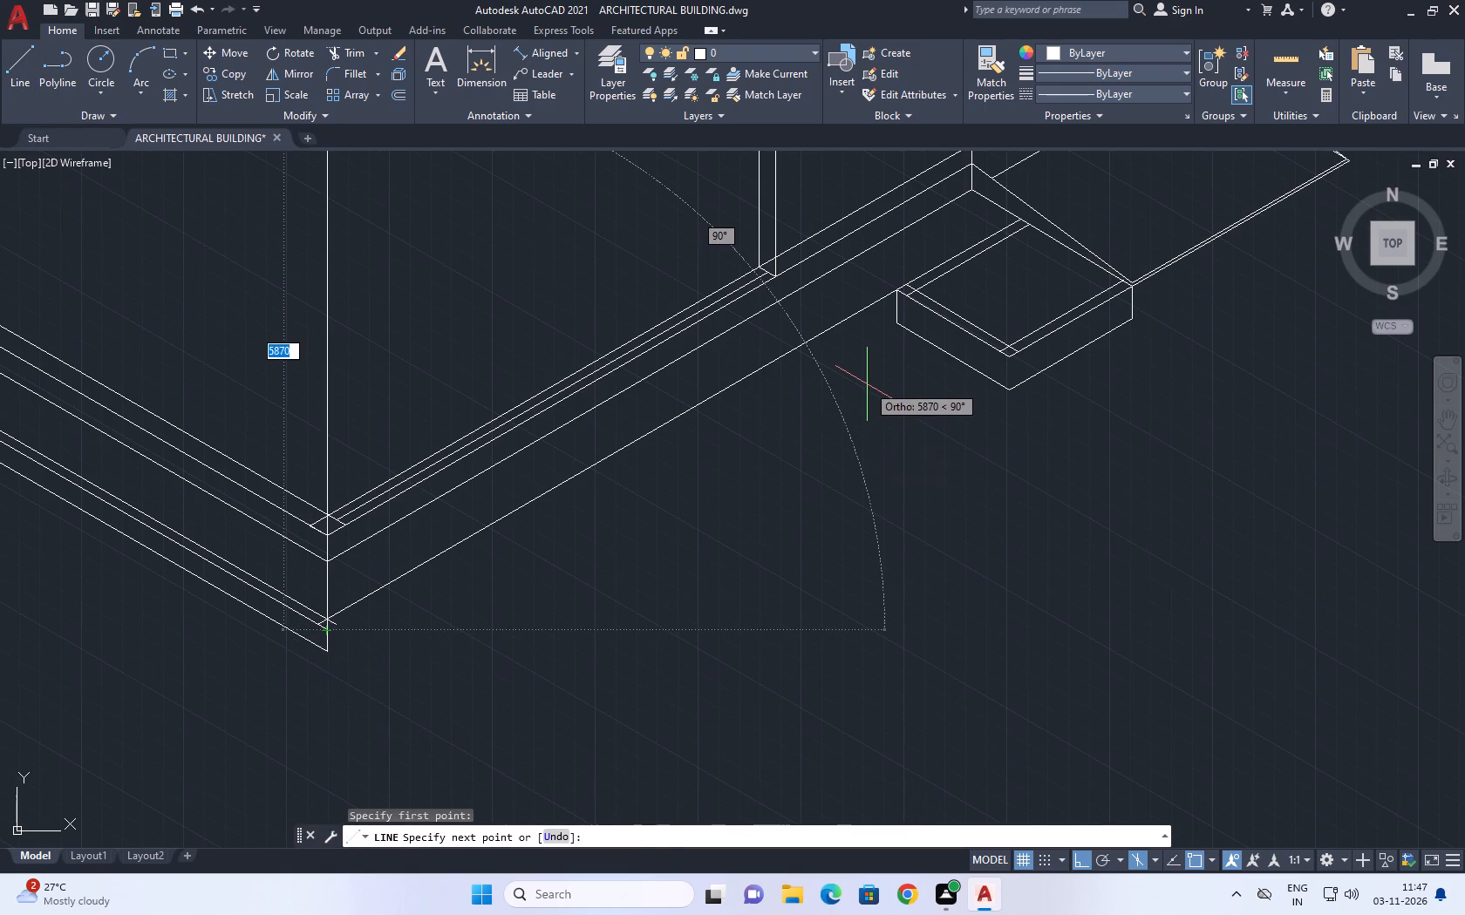
pyautogui.press('F5')
pyautogui.scroll(2, 920, 302)
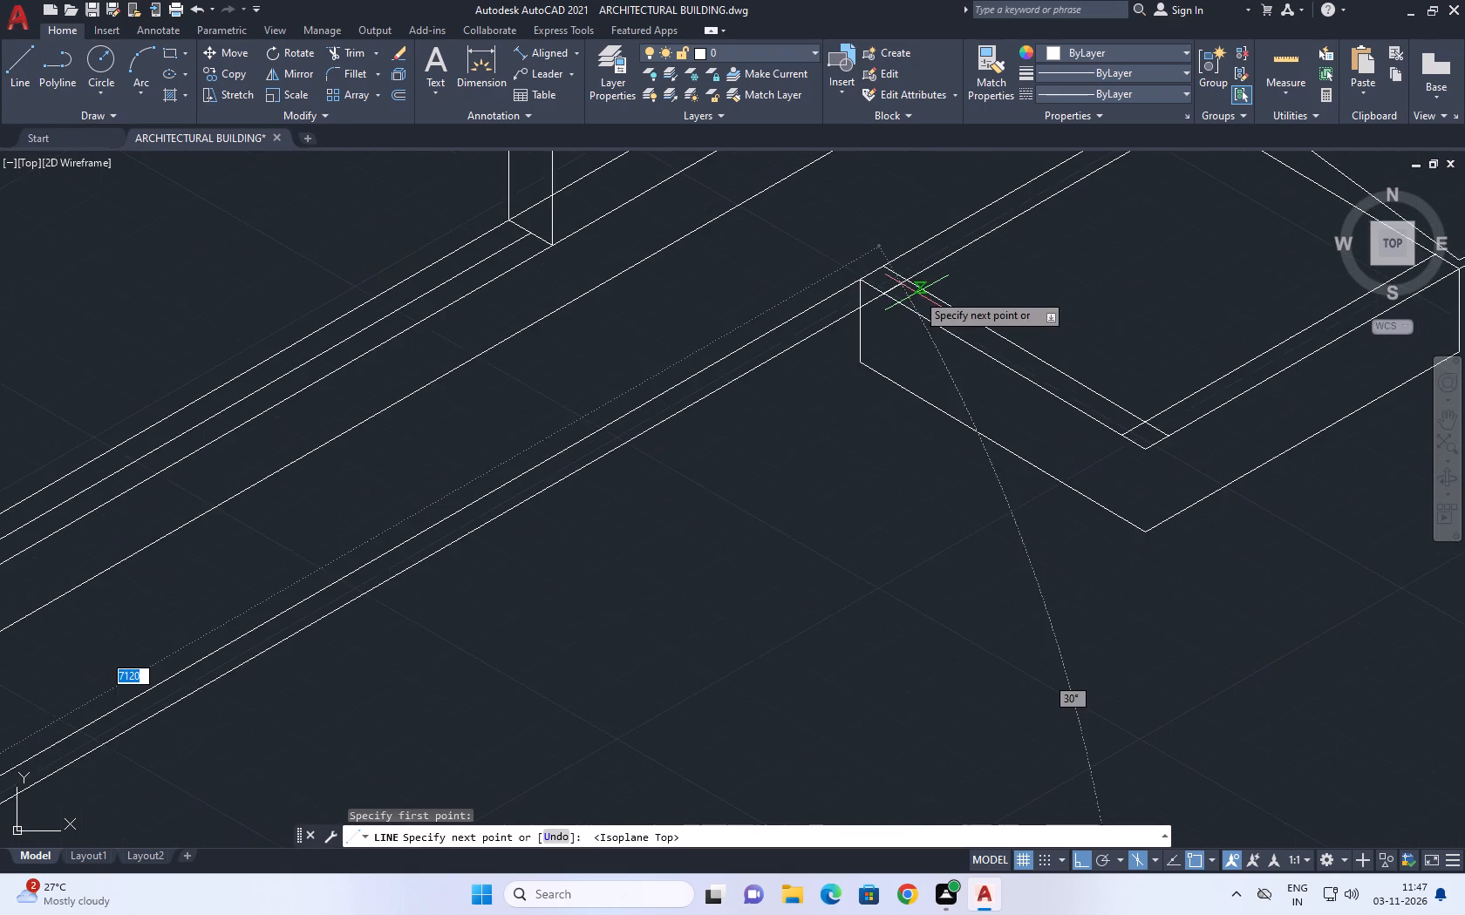
pyautogui.scroll(2, 916, 293)
pyautogui.click(1003, 262)
pyautogui.rightClick(1003, 262)
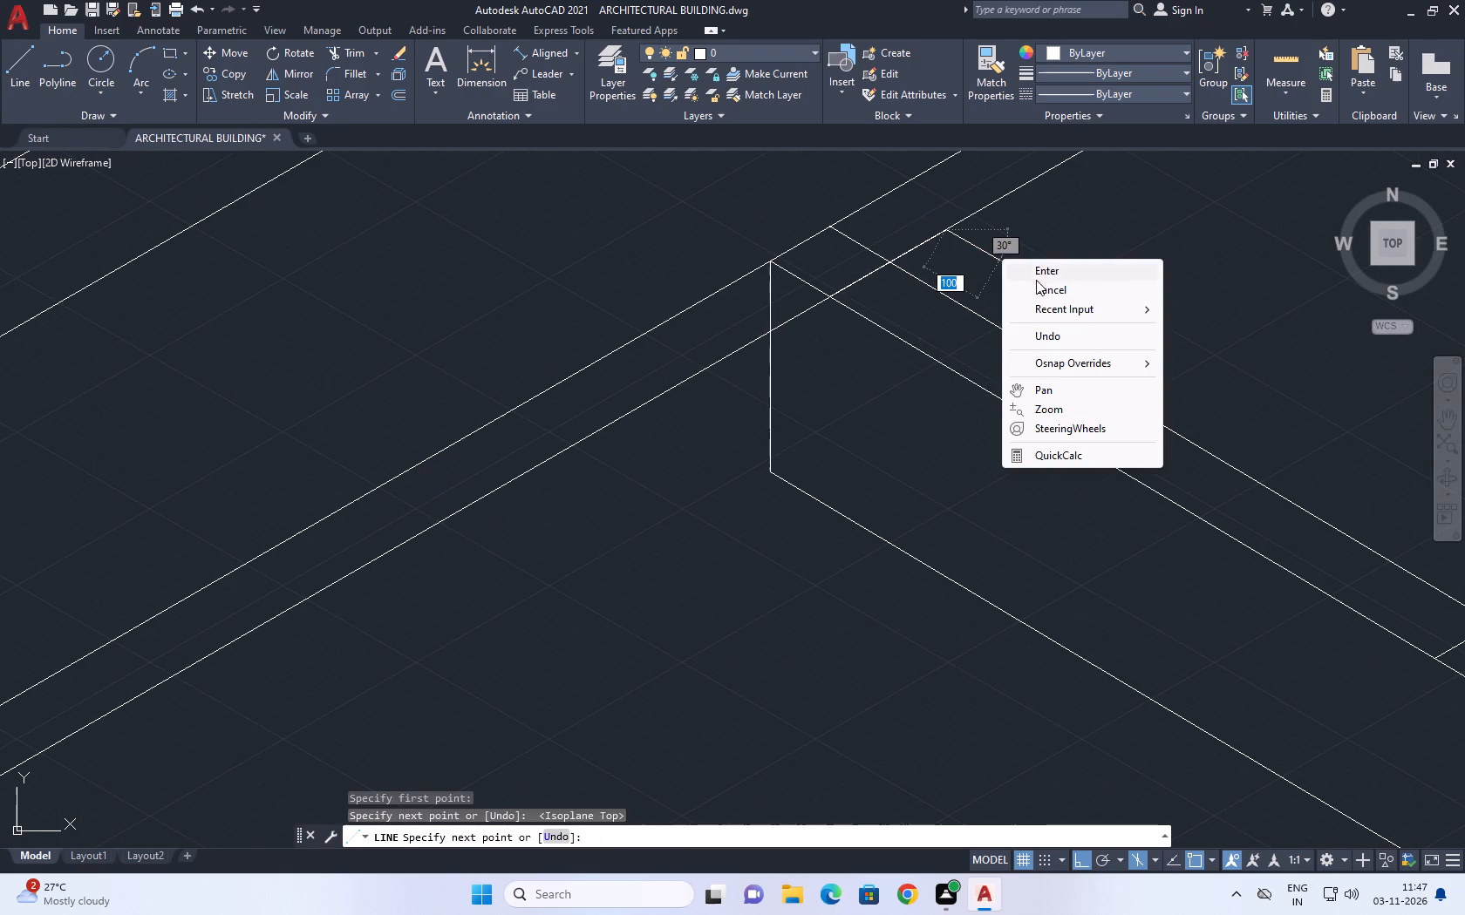
pyautogui.click(1039, 286)
# Shorten the new base line so it ends where the block's top front edge meets its inner border line.
pyautogui.click(794, 301)
pyautogui.click(794, 335)
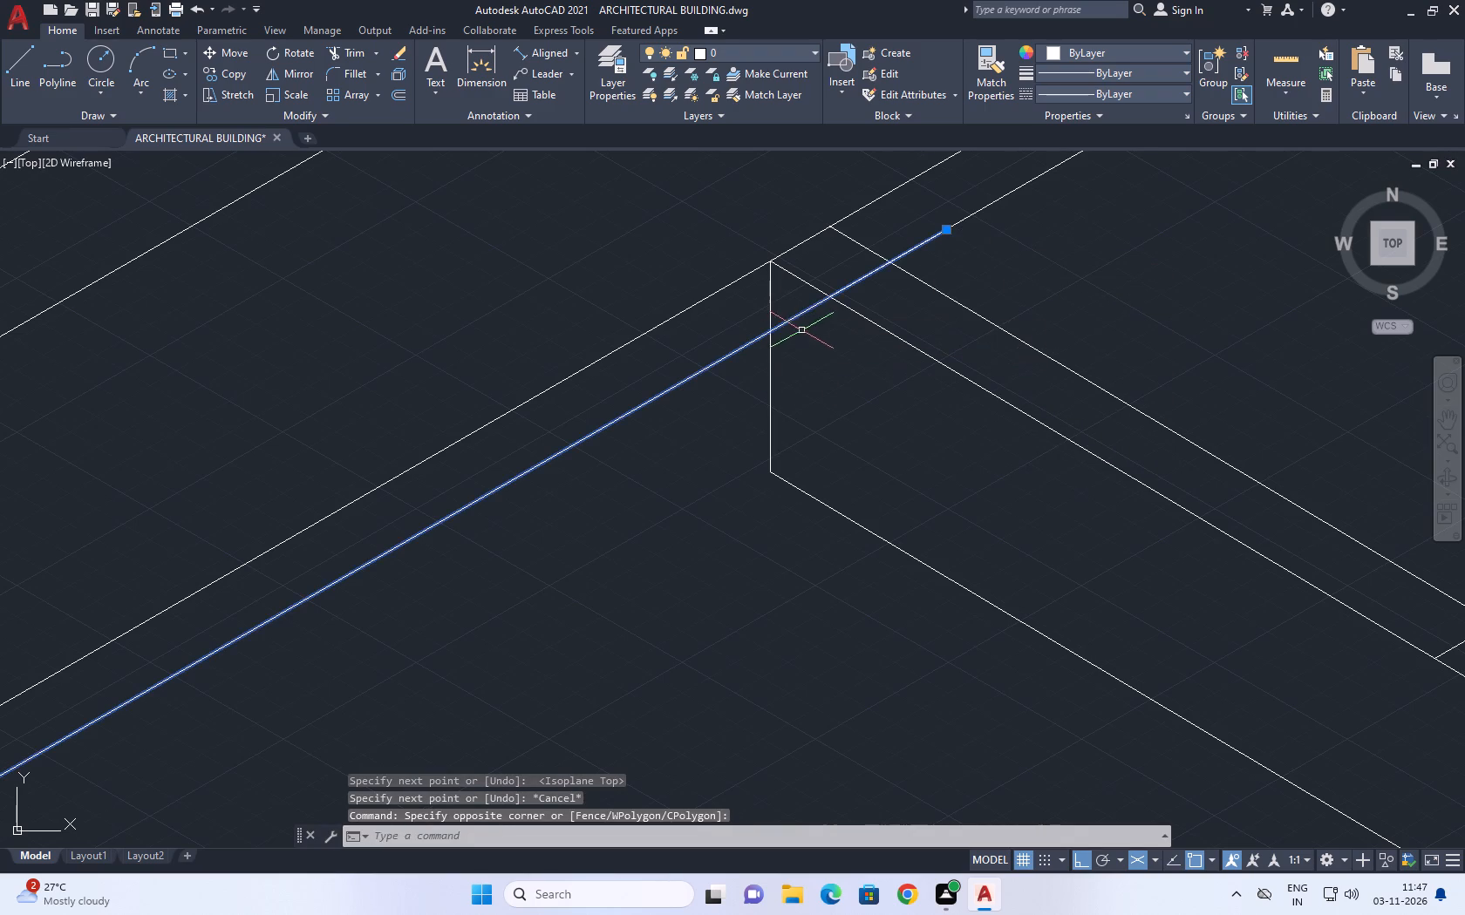
pyautogui.moveTo(818, 348); pyautogui.dragTo(712, 632, button='middle')
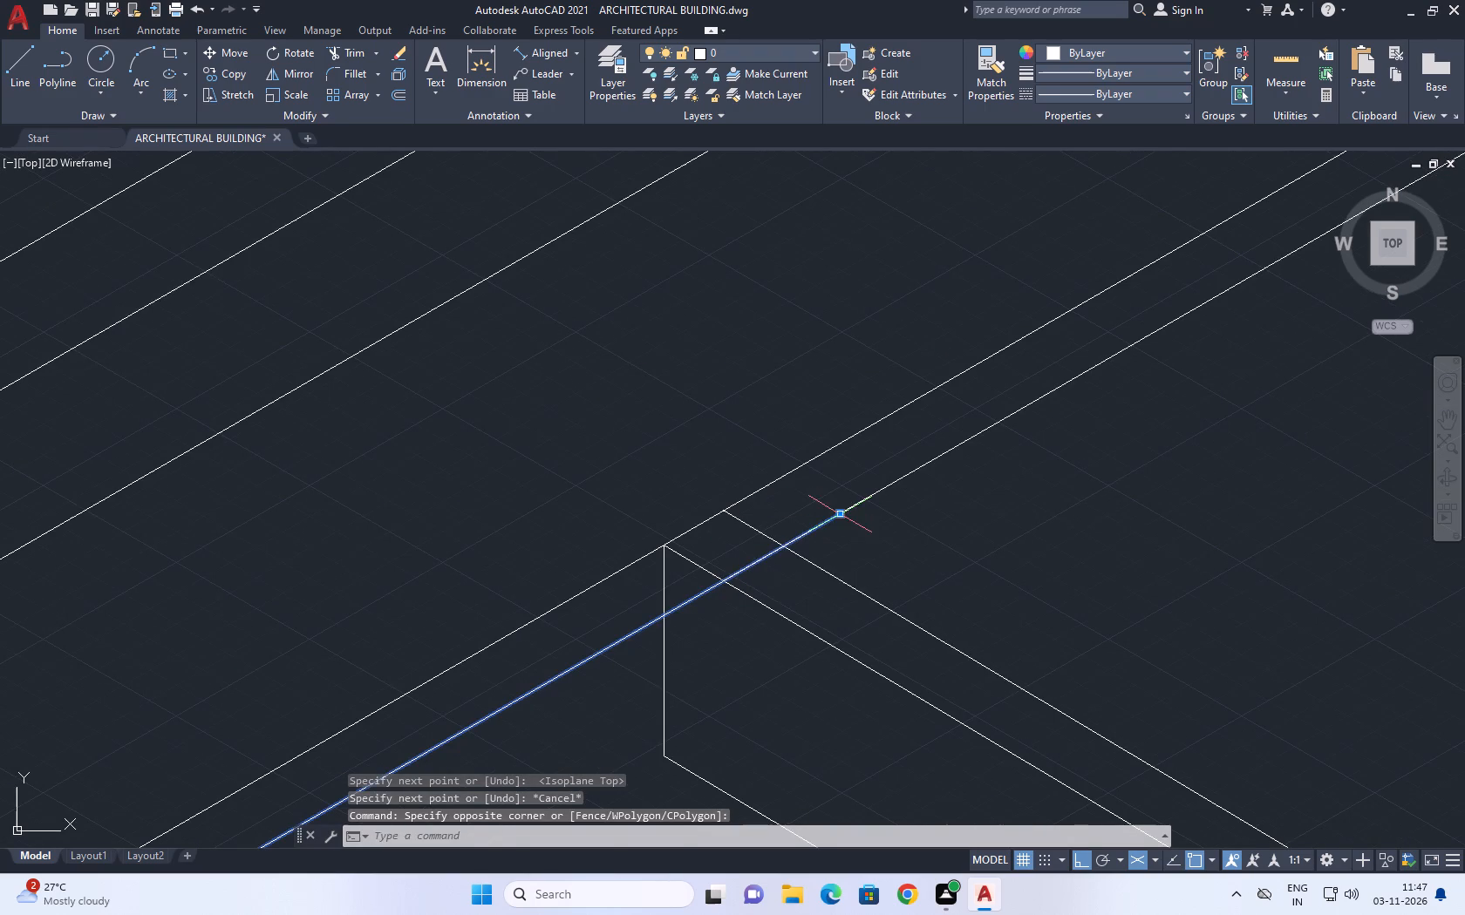
pyautogui.click(840, 515)
pyautogui.click(663, 610)
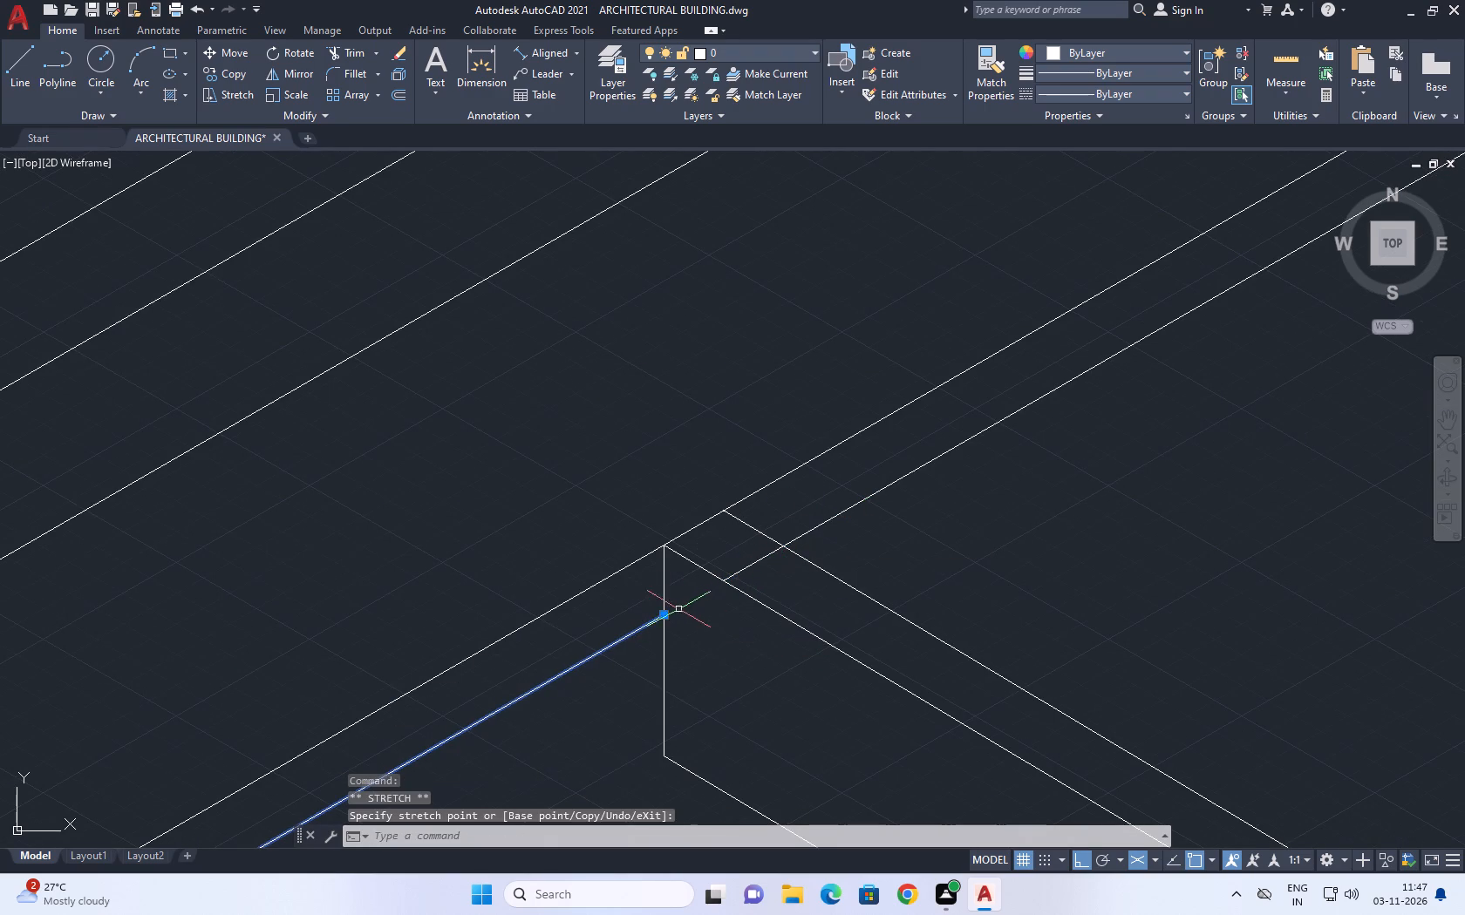
pyautogui.click(658, 619)
pyautogui.click(664, 617)
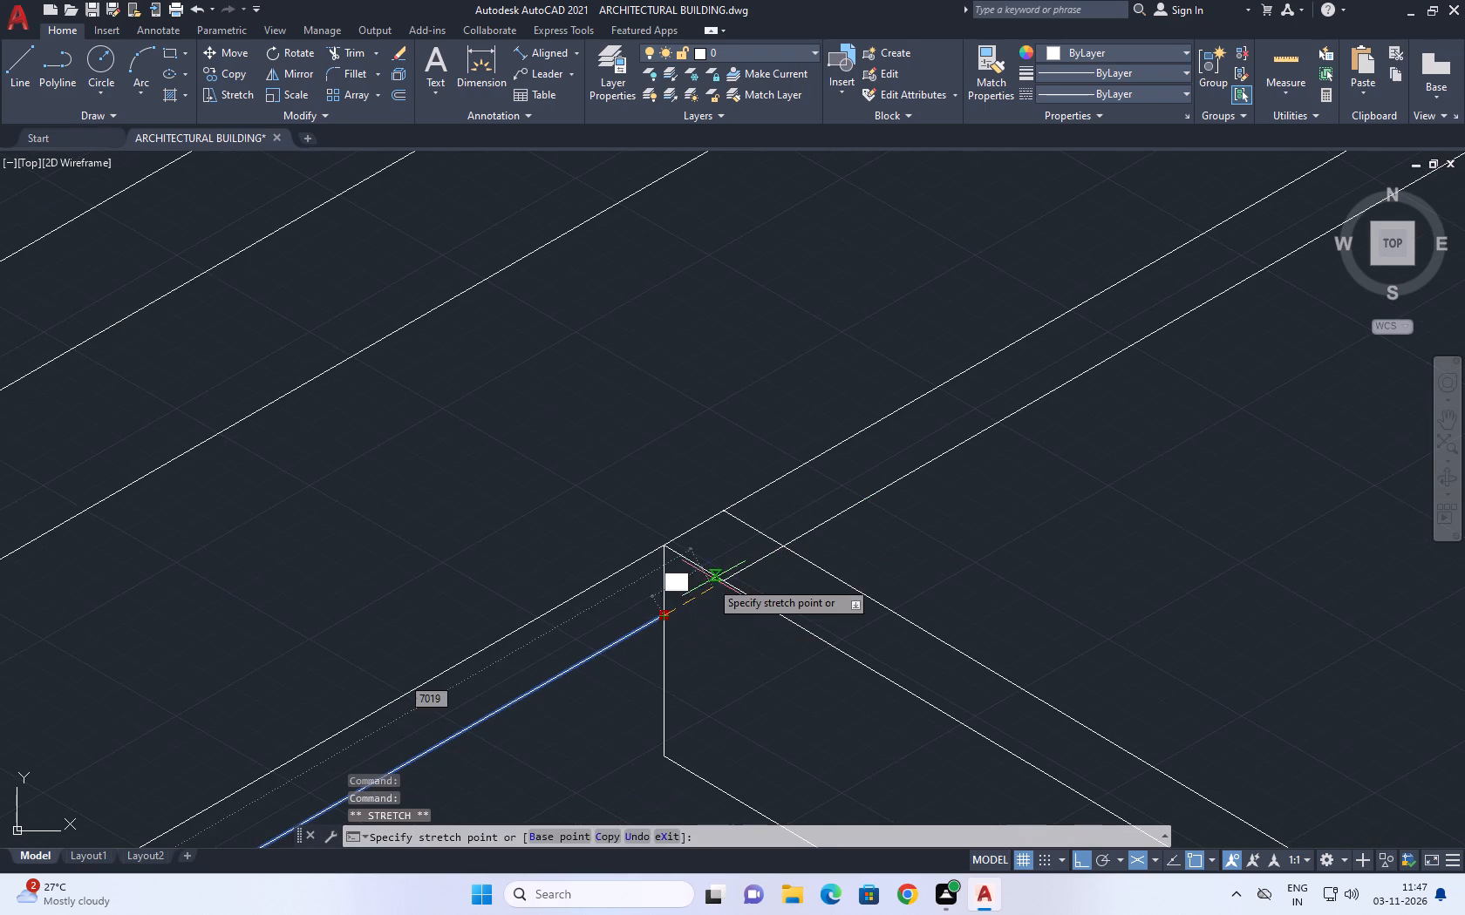
pyautogui.click(722, 582)
pyautogui.moveTo(891, 485); pyautogui.dragTo(895, 477, button='right')
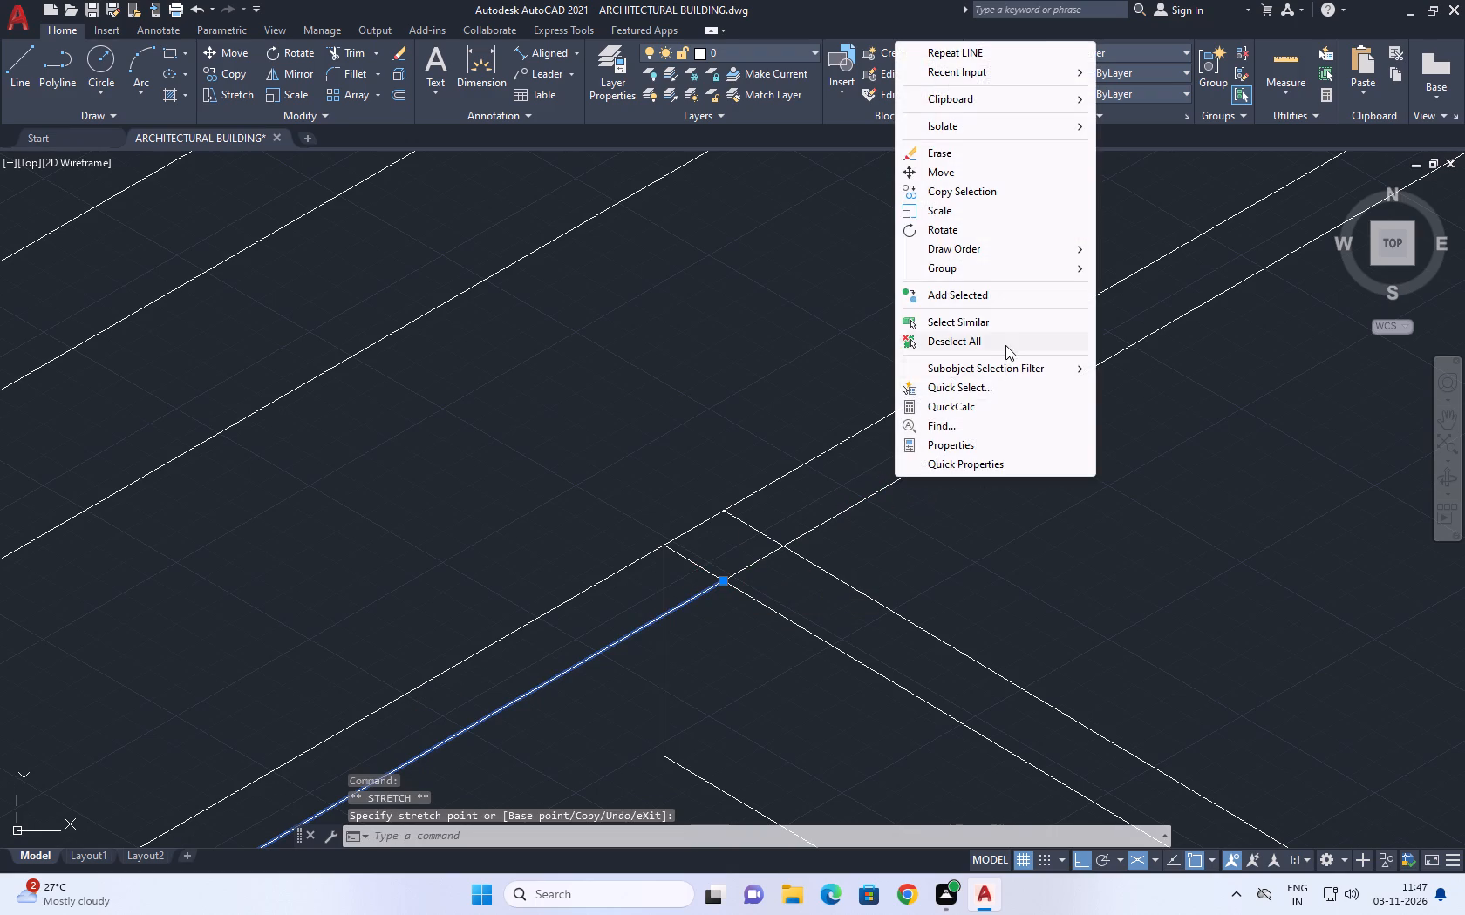
pyautogui.click(1004, 342)
# Draw a 30° line from the bottom of the base's front corner vertical to just past the block's bottom left corner.
pyautogui.scroll(-5, 828, 448)
pyautogui.scroll(3, 464, 676)
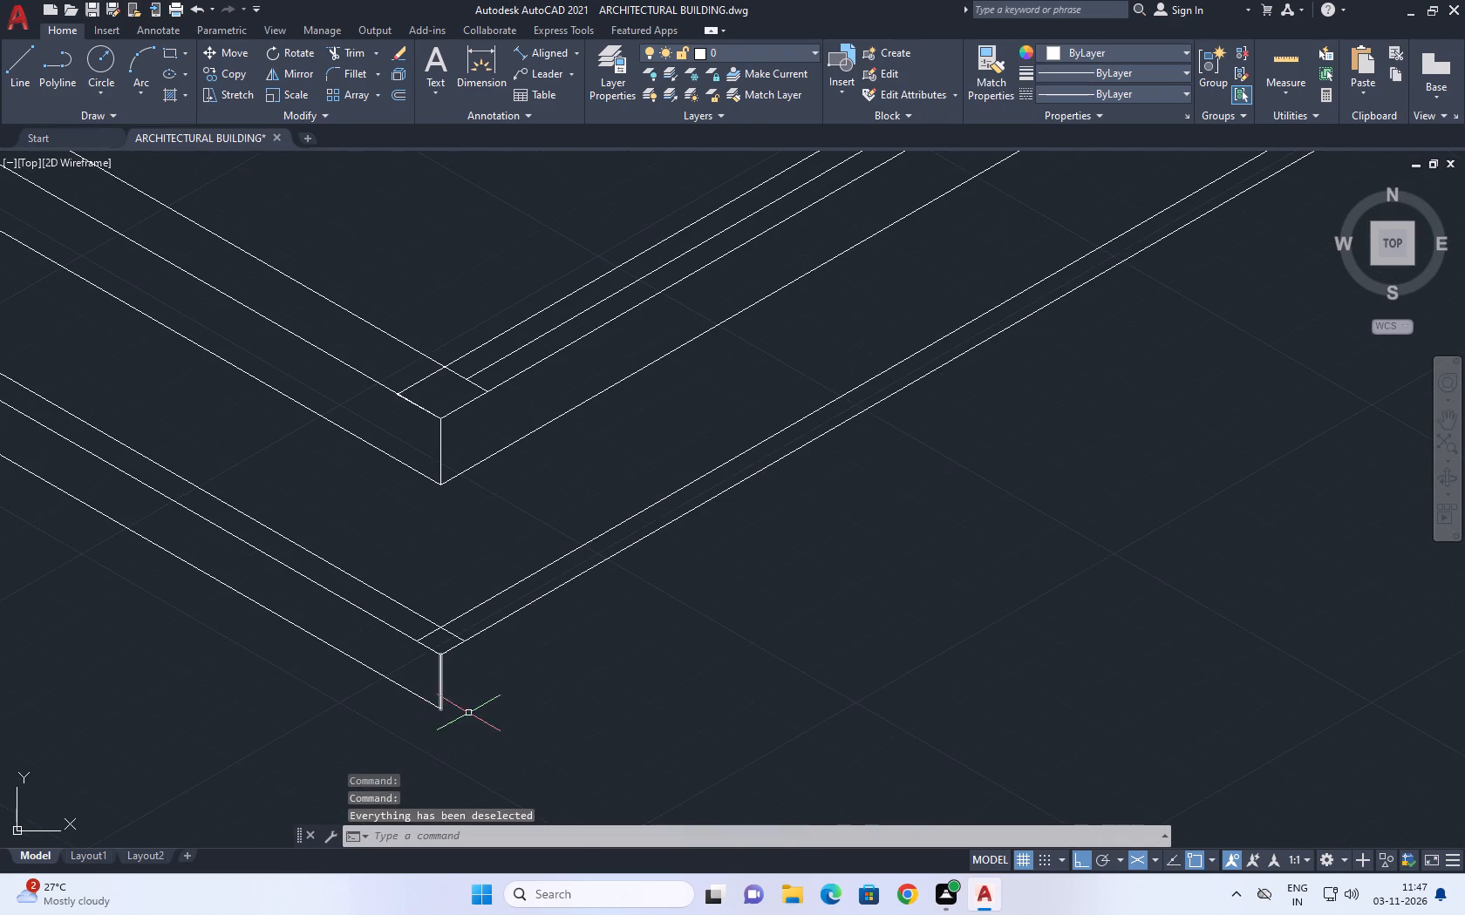
pyautogui.rightClick(591, 607)
pyautogui.click(549, 640)
pyautogui.click(535, 681)
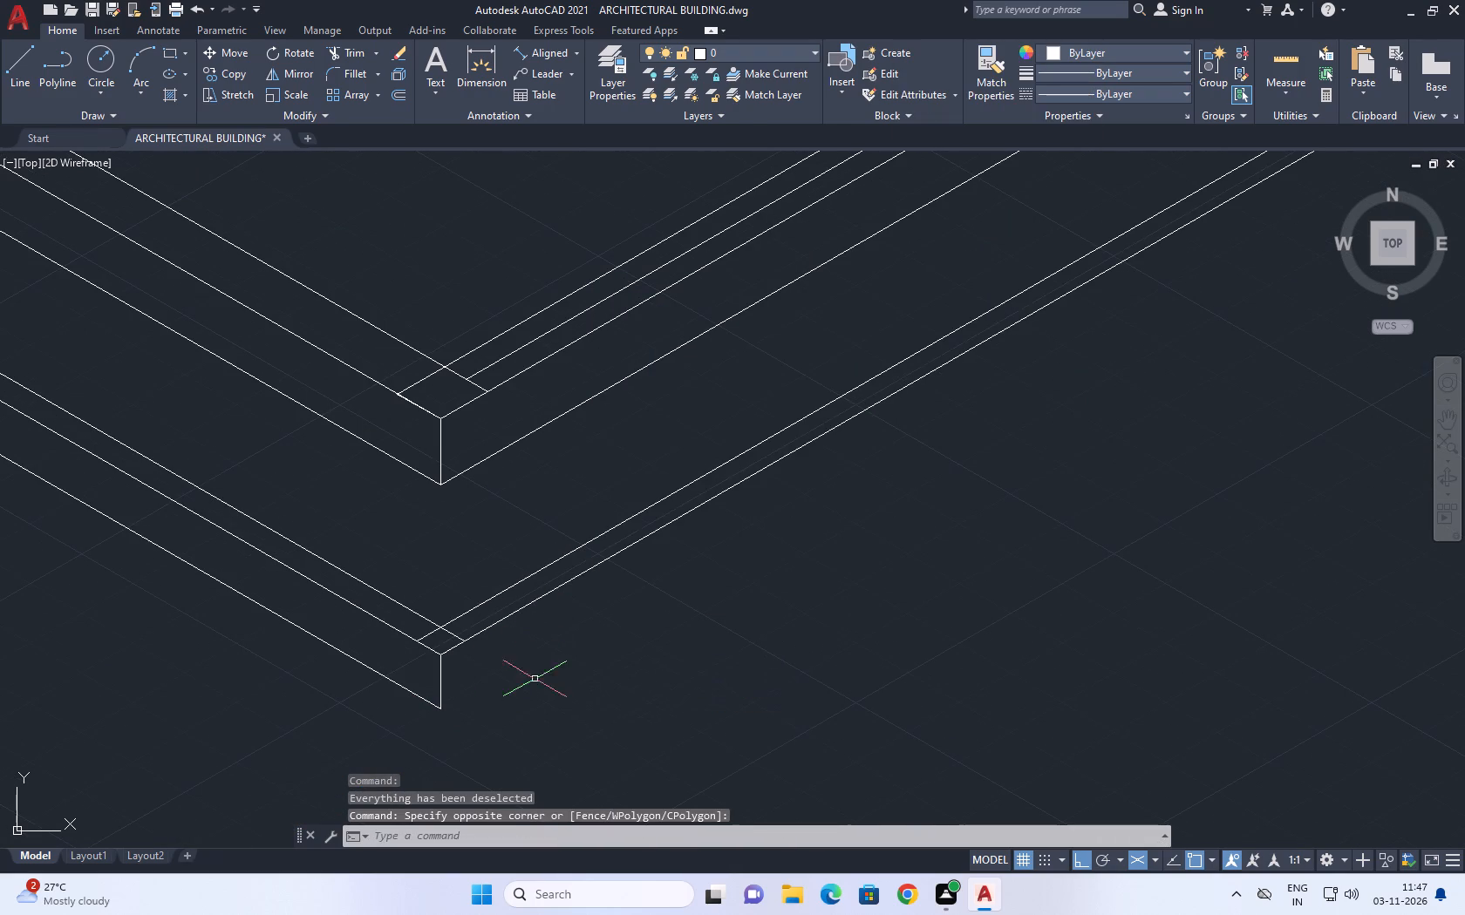
pyautogui.click(24, 72)
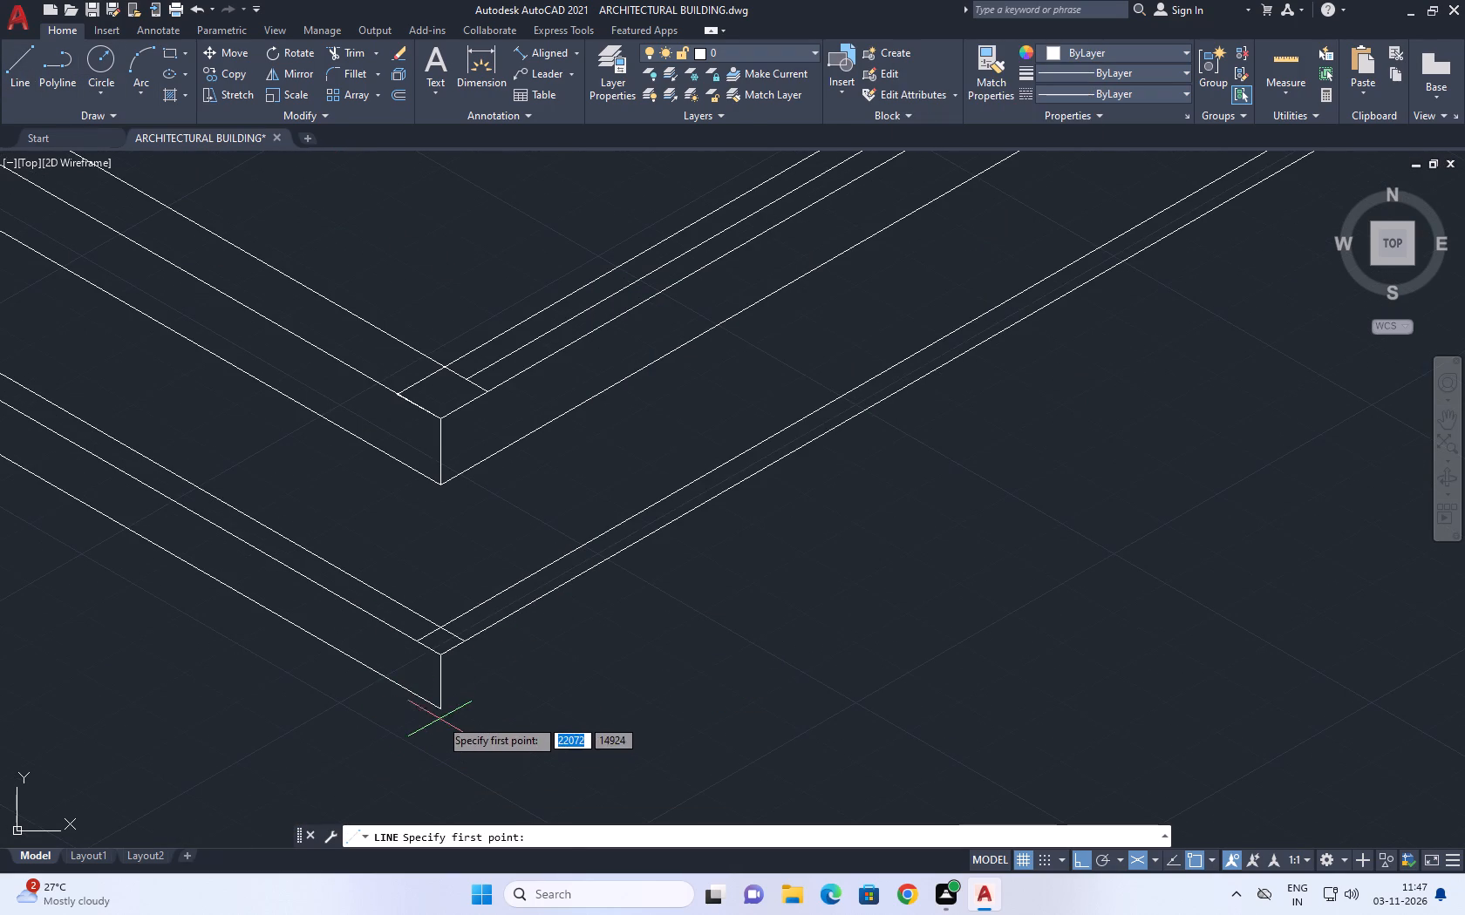
pyautogui.click(439, 711)
pyautogui.scroll(-2, 789, 608)
pyautogui.moveTo(833, 553); pyautogui.dragTo(514, 807, button='middle')
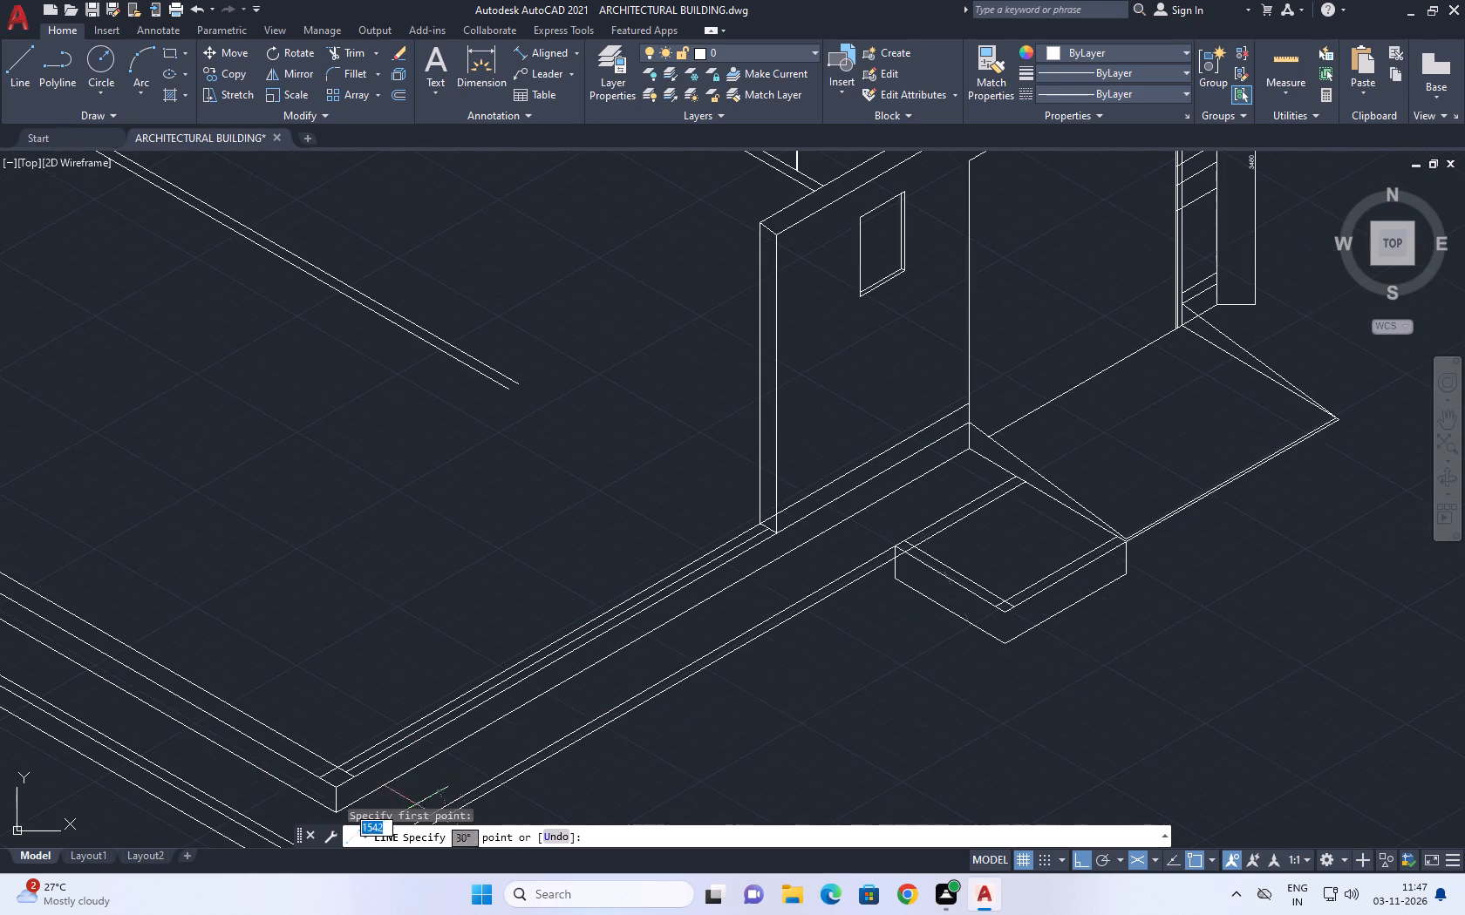
pyautogui.scroll(3, 951, 580)
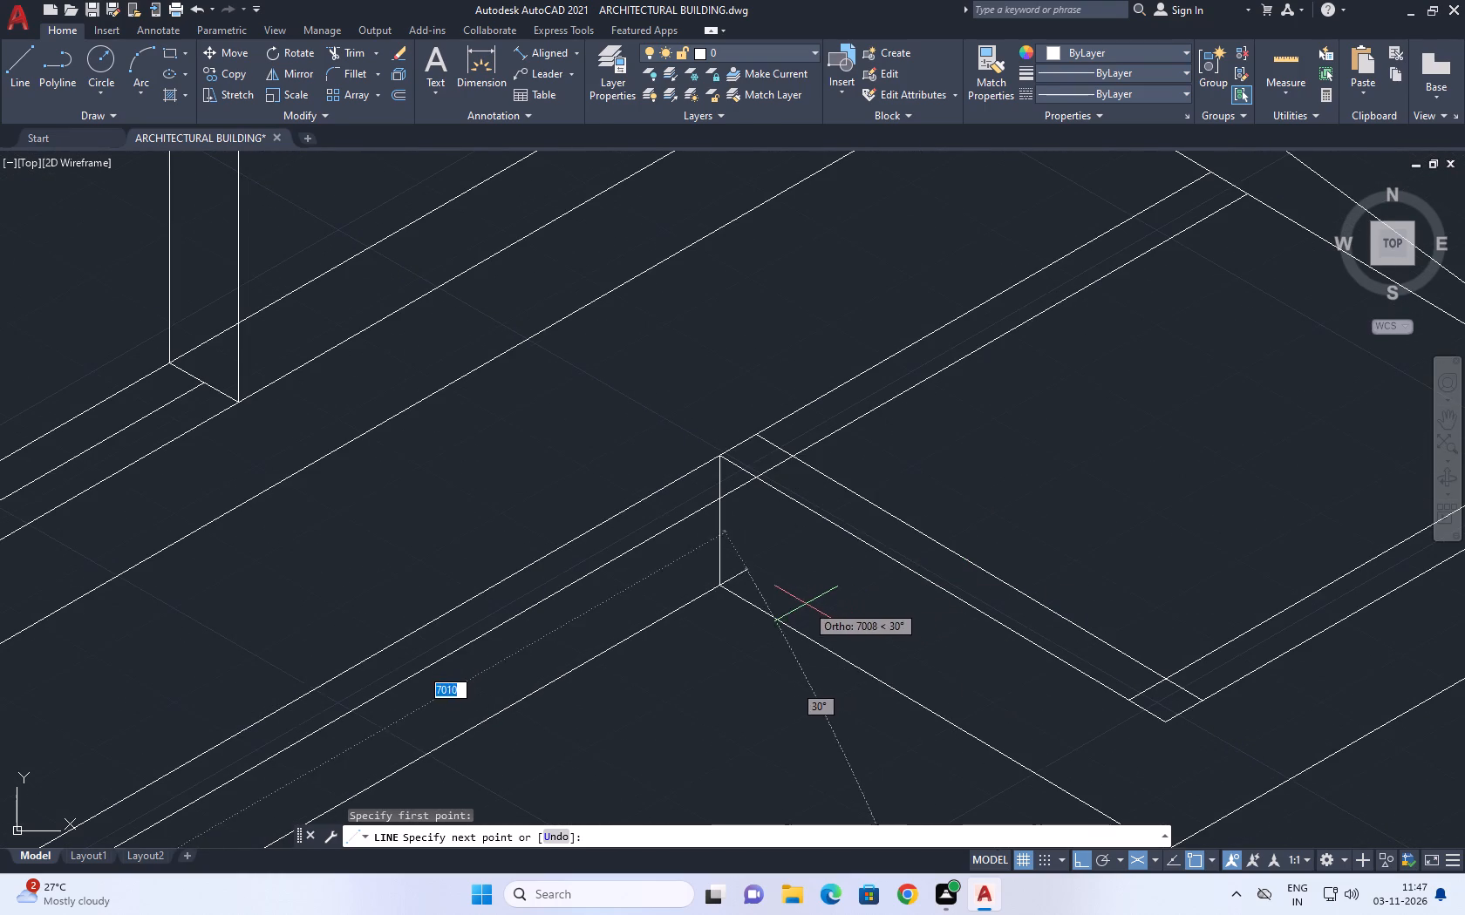
pyautogui.click(806, 598)
pyautogui.rightClick(810, 581)
pyautogui.click(858, 611)
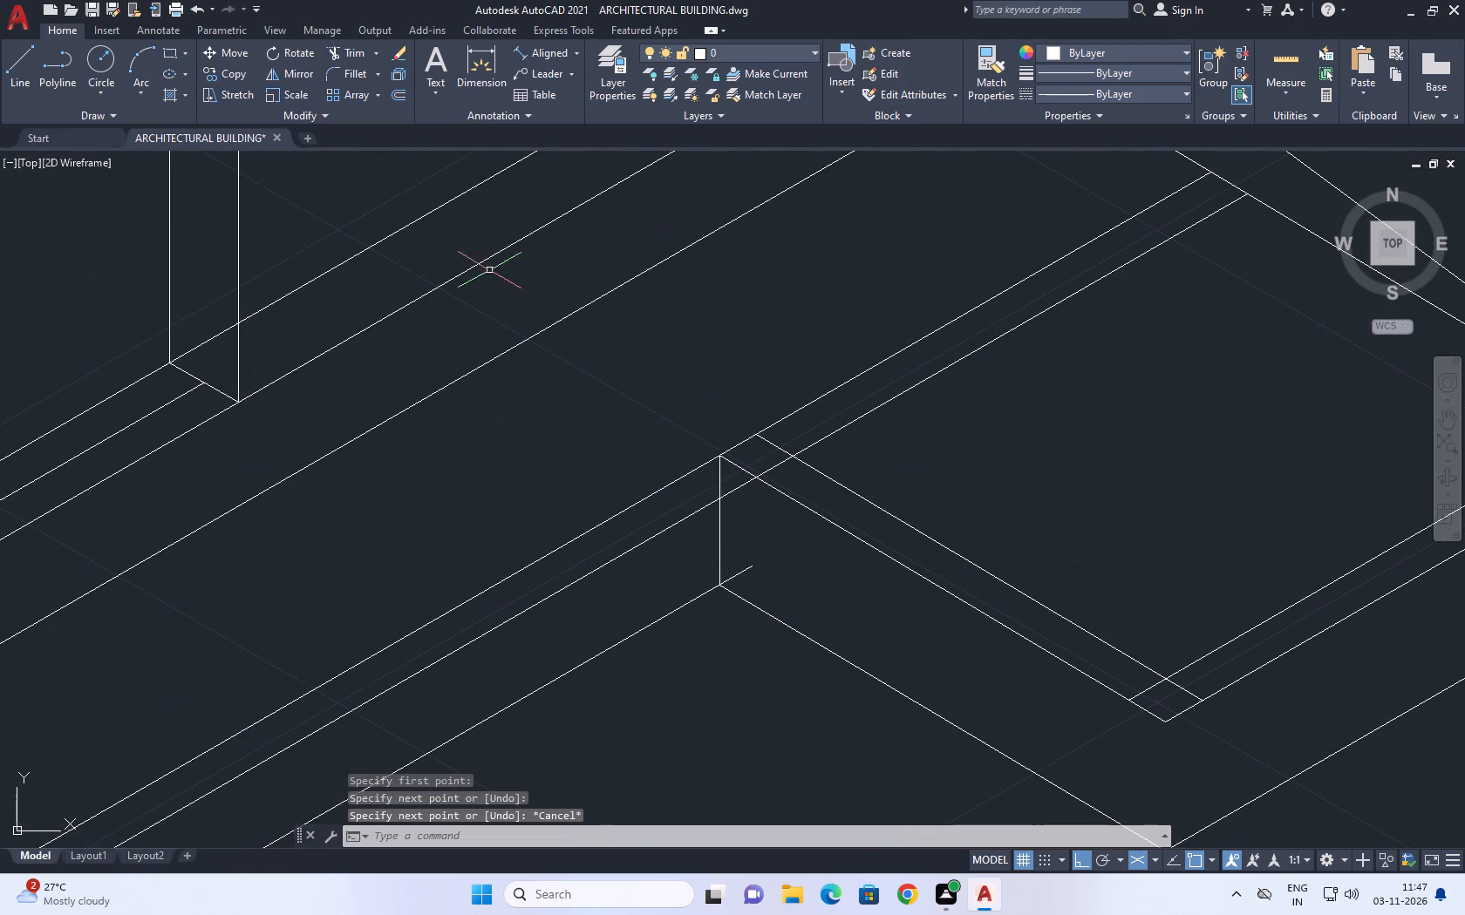
# Trim the stub of the new bottom line beyond the block's left vertical edge.
pyautogui.click(351, 43)
pyautogui.click(362, 58)
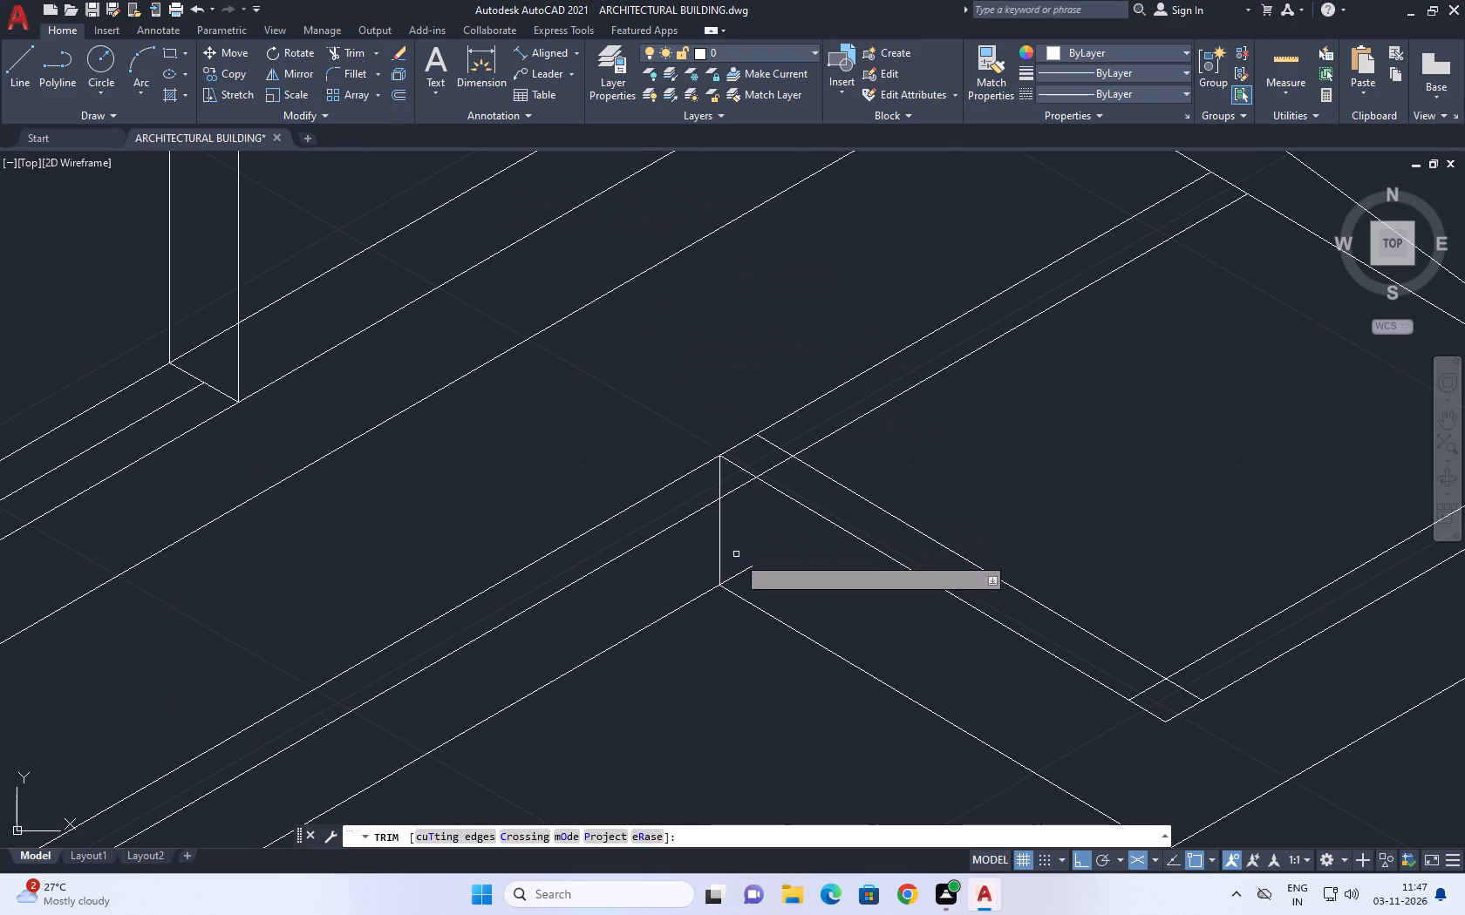
pyautogui.click(742, 573)
pyautogui.moveTo(768, 476); pyautogui.dragTo(773, 636, button='middle')
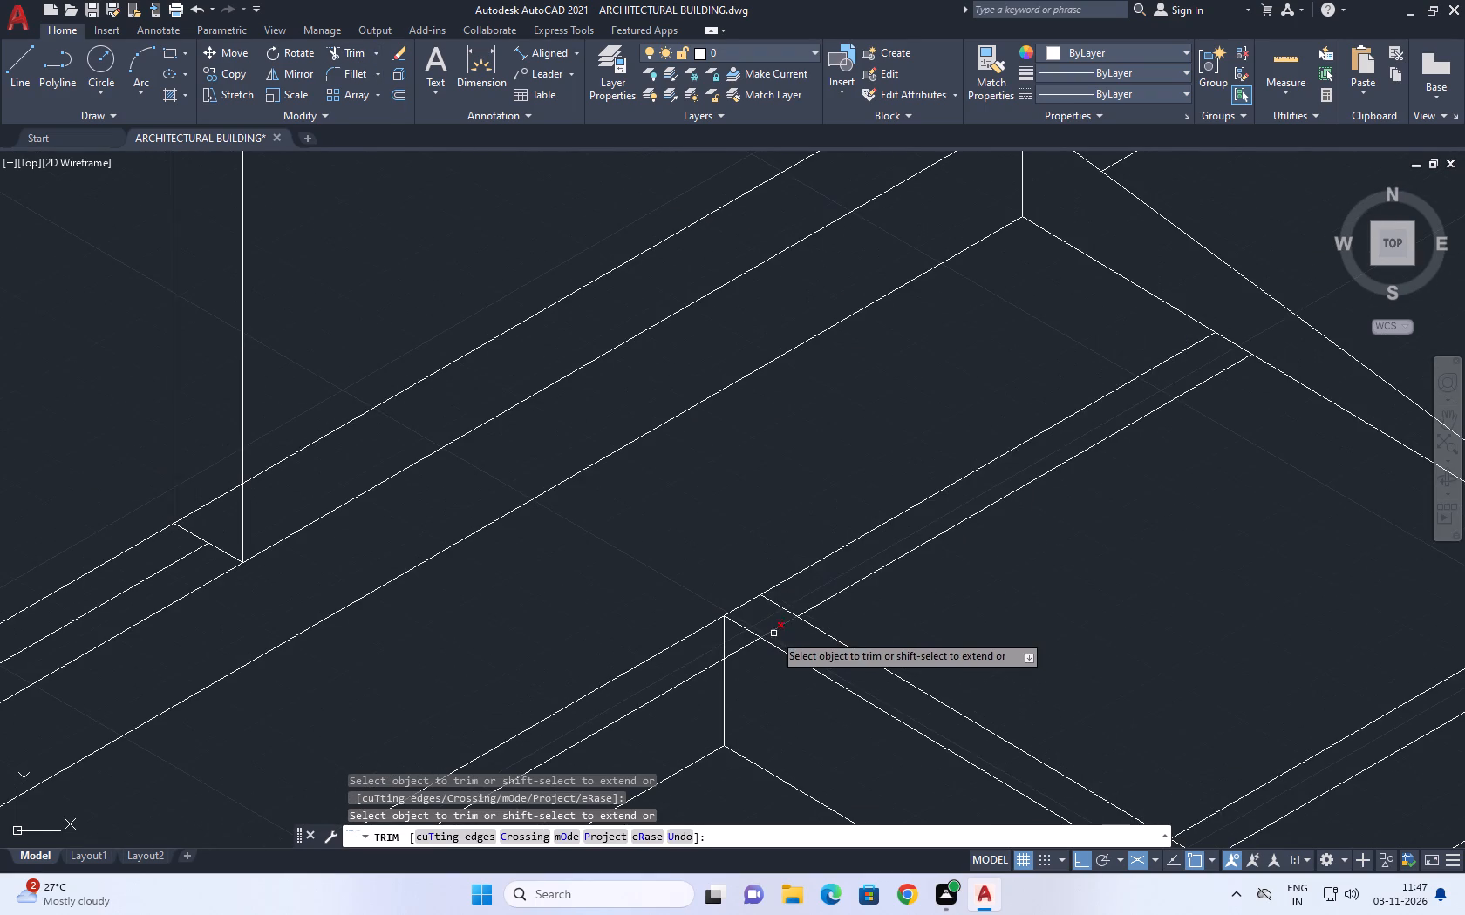
pyautogui.moveTo(774, 624); pyautogui.dragTo(750, 510, button='middle')
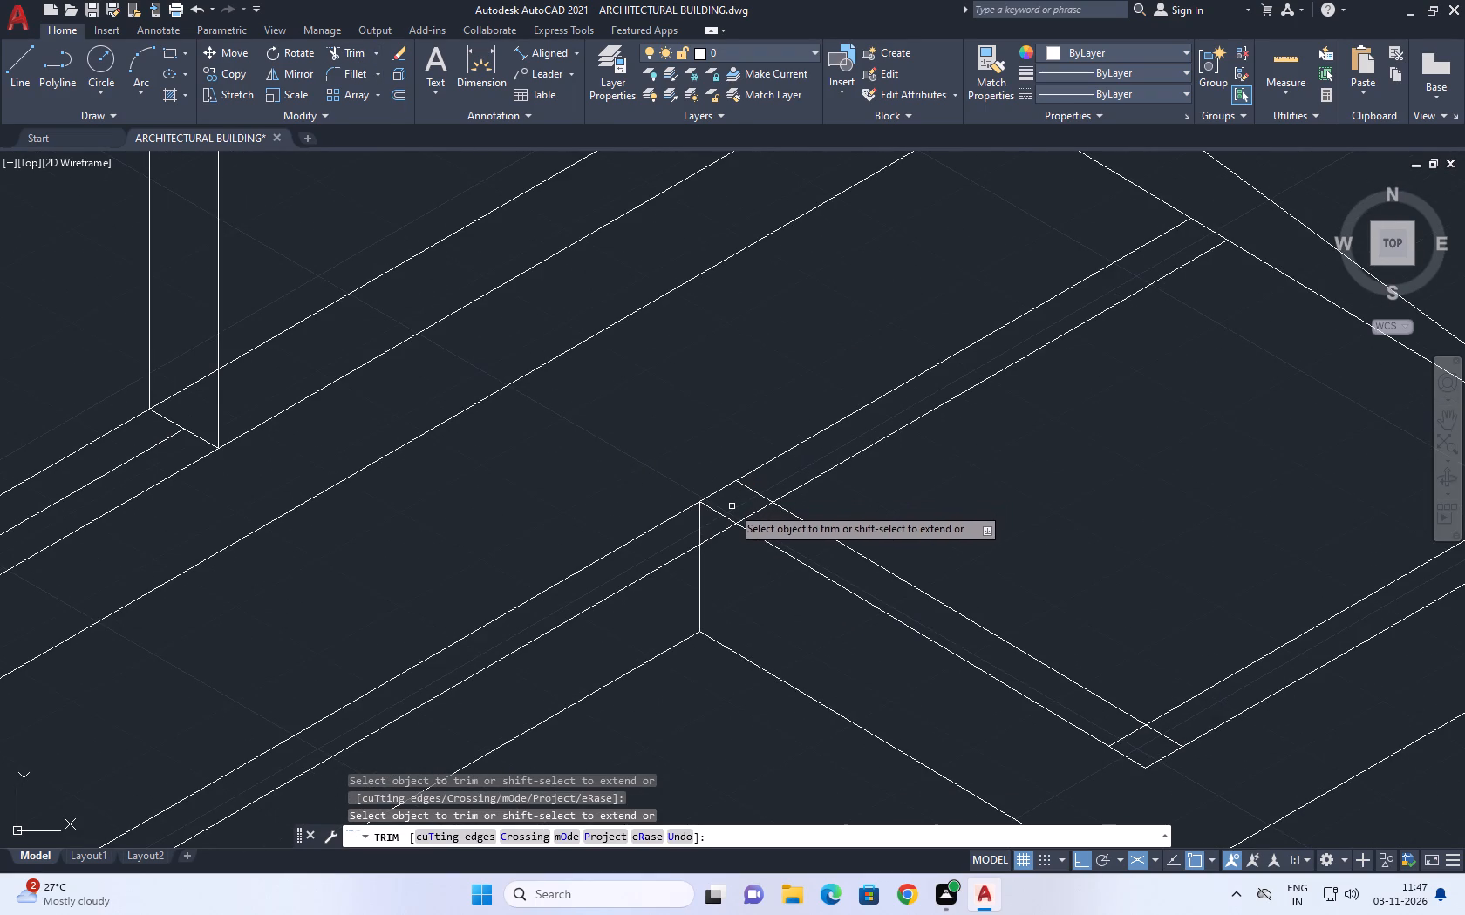
pyautogui.scroll(-1, 731, 552)
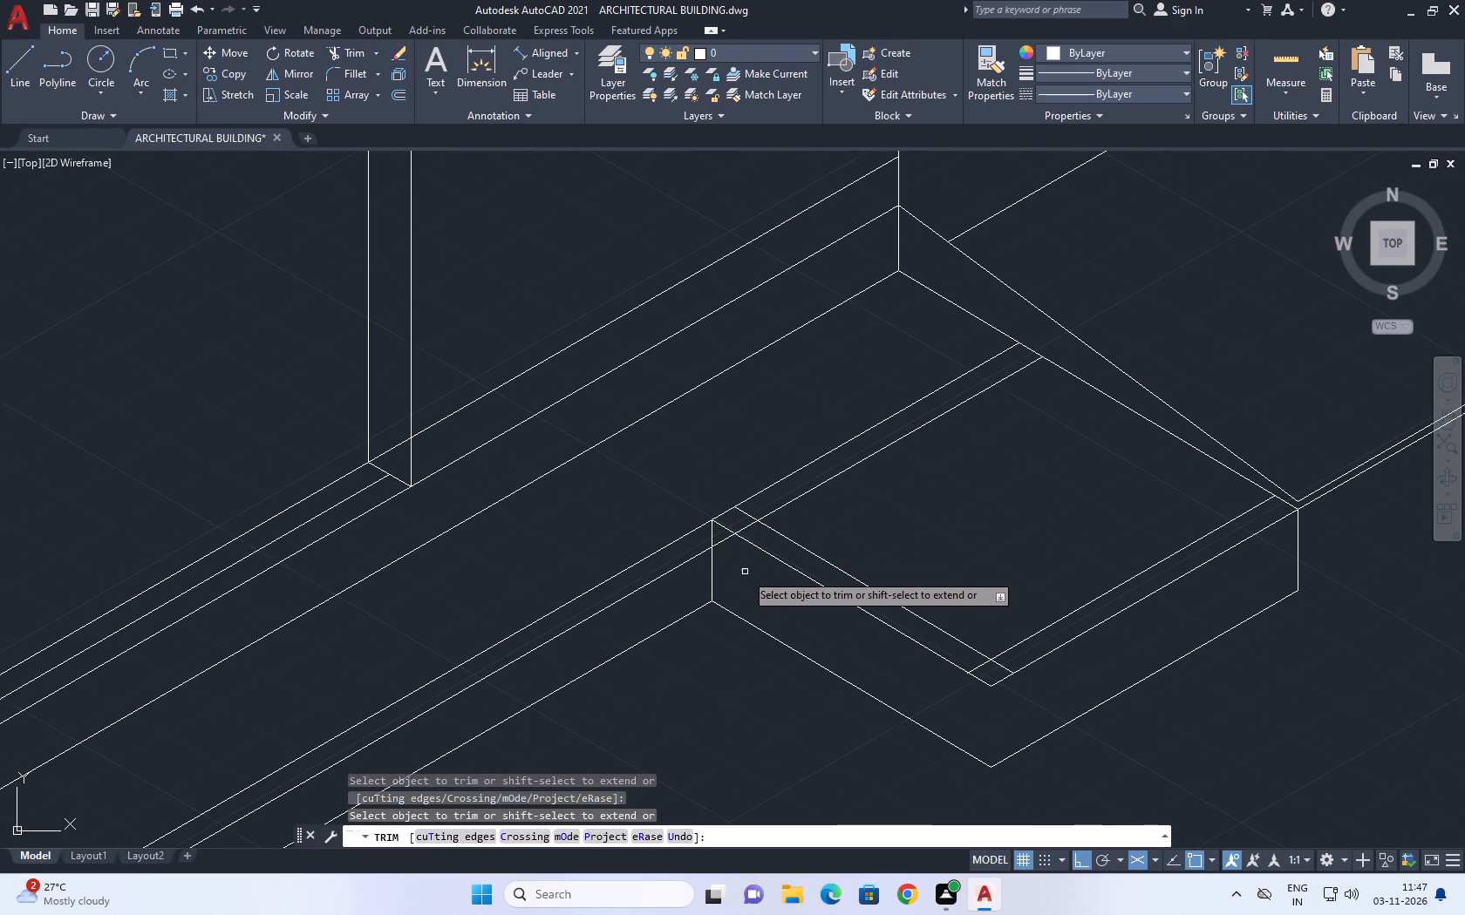
pyautogui.moveTo(821, 658); pyautogui.dragTo(764, 556, button='middle')
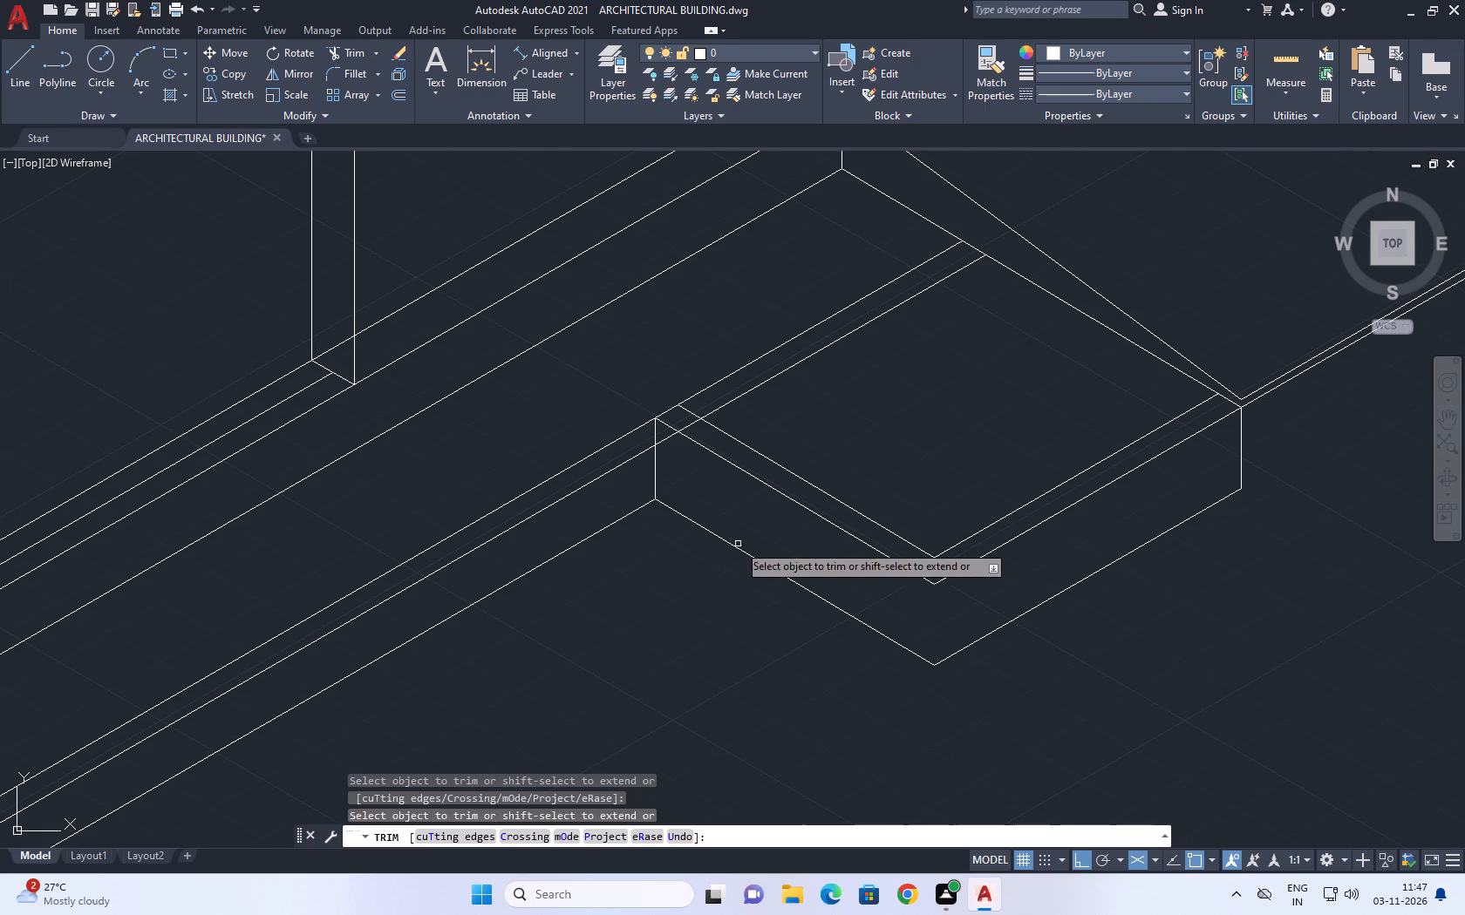
pyautogui.rightClick(901, 447)
pyautogui.click(937, 471)
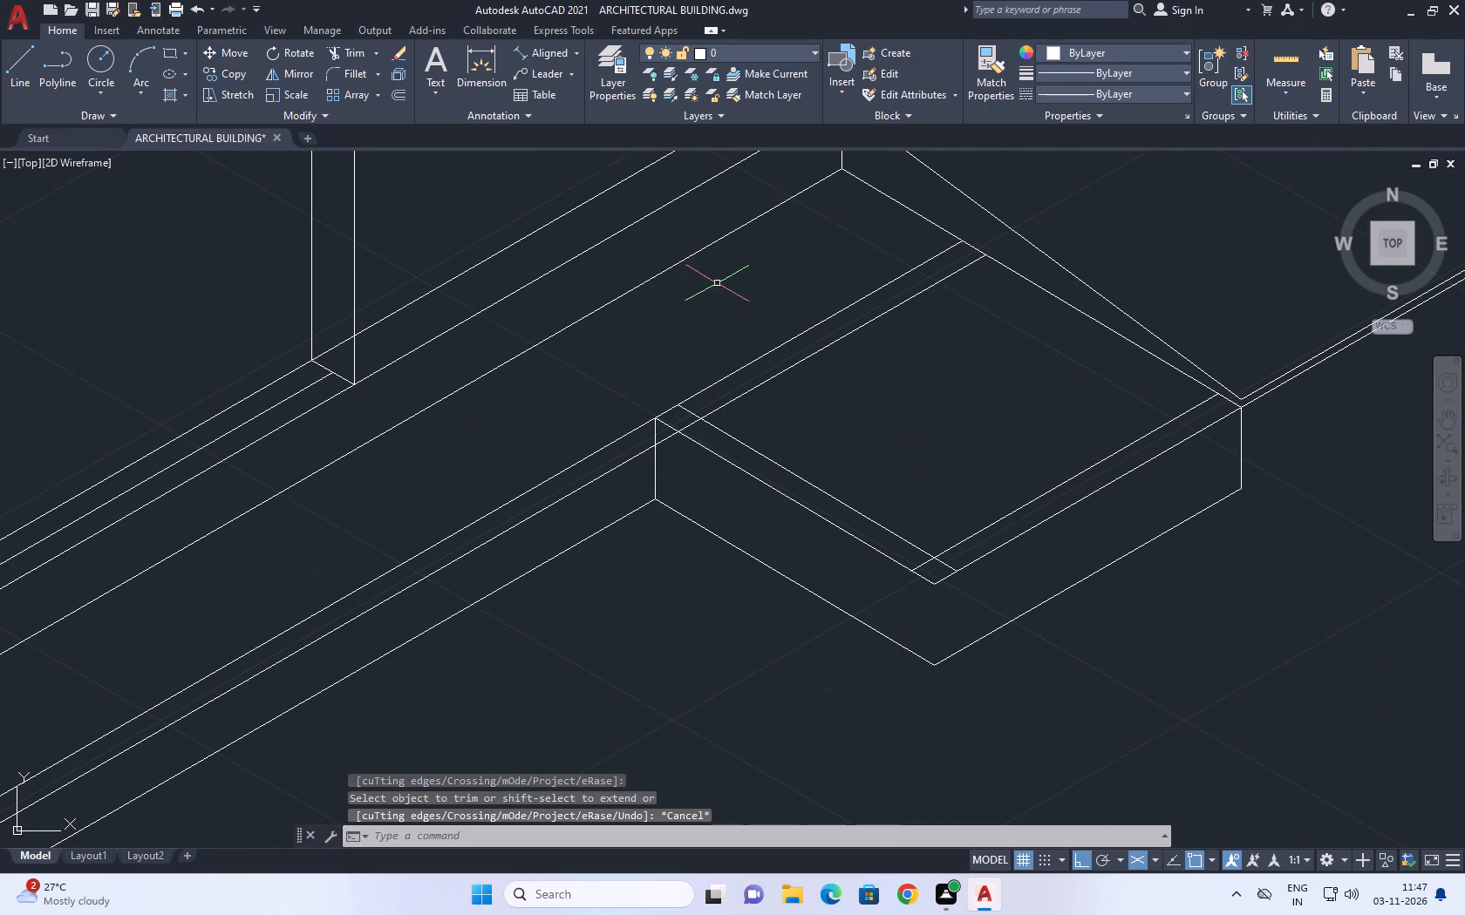
# Draw the vertical edge at the plinth block's front corner, from its bottom corner to its top corner.
pyautogui.click(15, 78)
pyautogui.scroll(2, 915, 649)
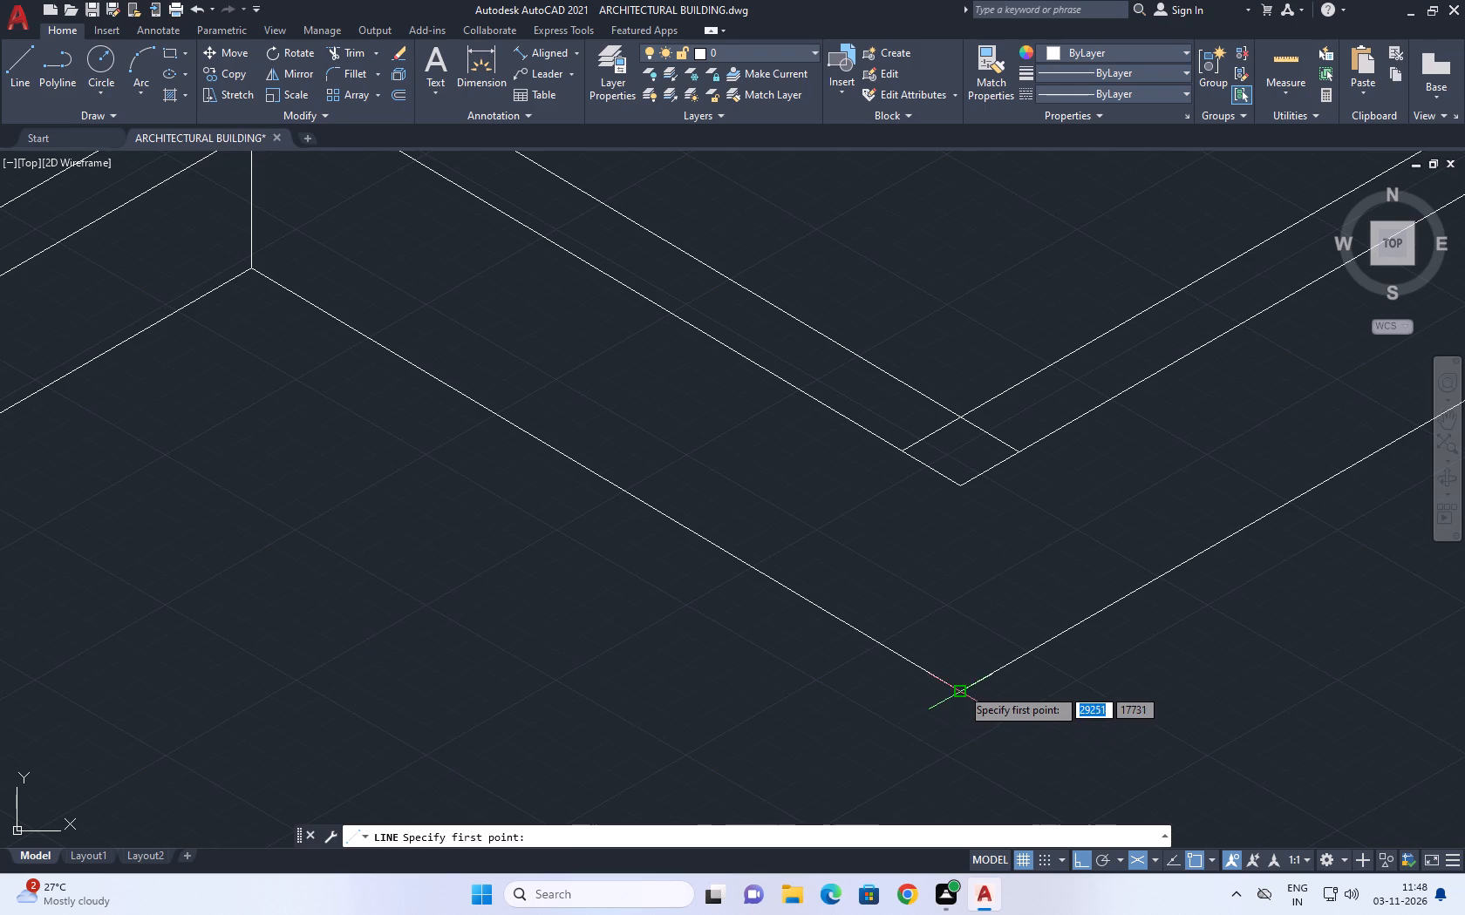
pyautogui.click(962, 687)
pyautogui.click(962, 482)
pyautogui.rightClick(971, 482)
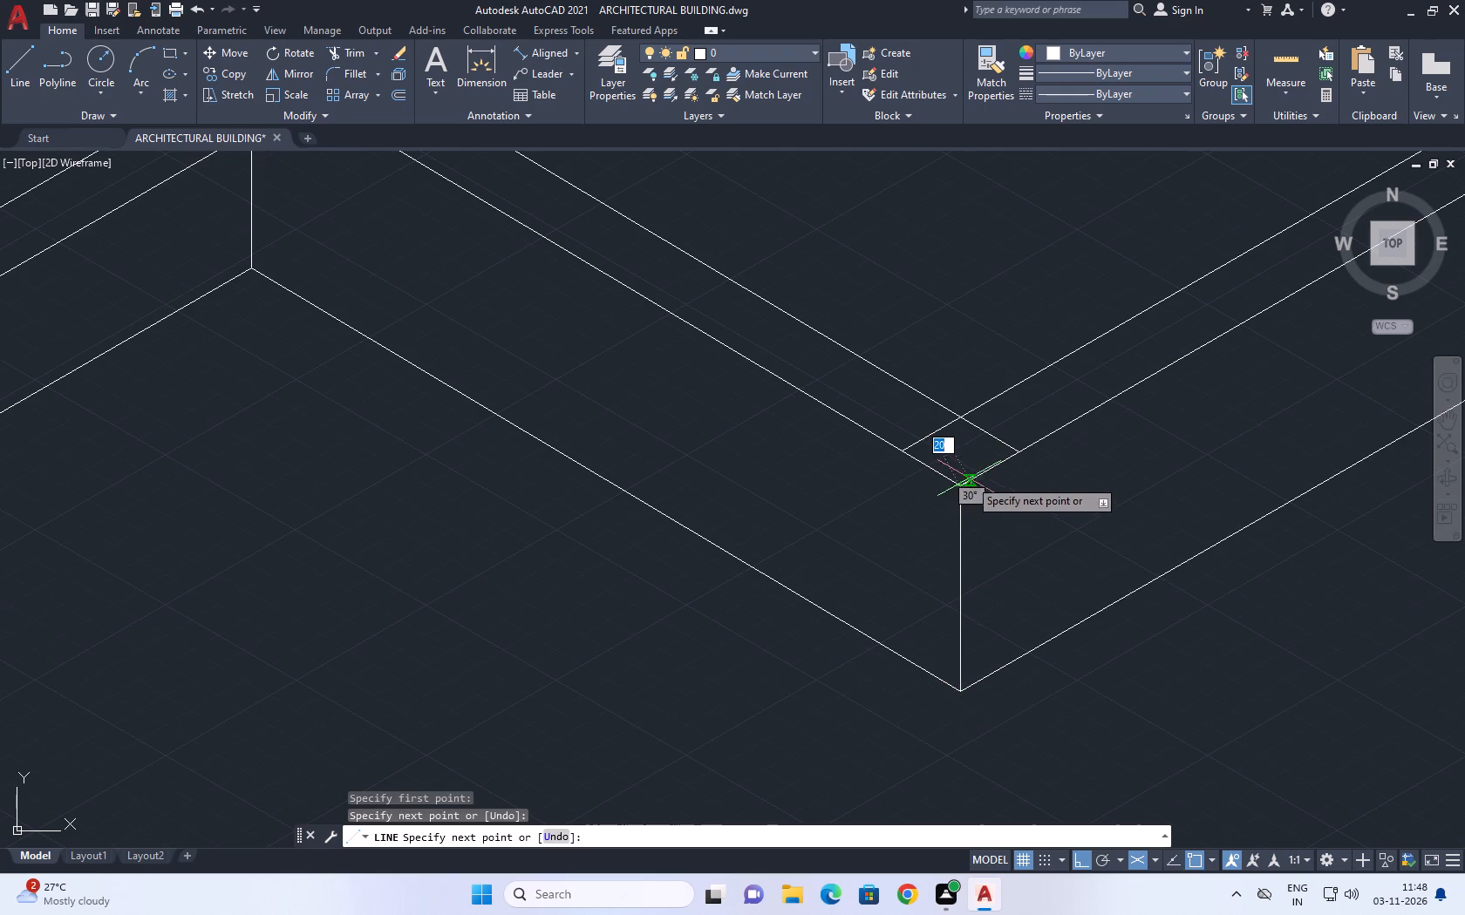
pyautogui.click(1005, 510)
# Trim the right inner border line's stub beyond the crossing at the block's front corner.
pyautogui.scroll(-3, 985, 532)
pyautogui.moveTo(1091, 579); pyautogui.dragTo(971, 593, button='middle')
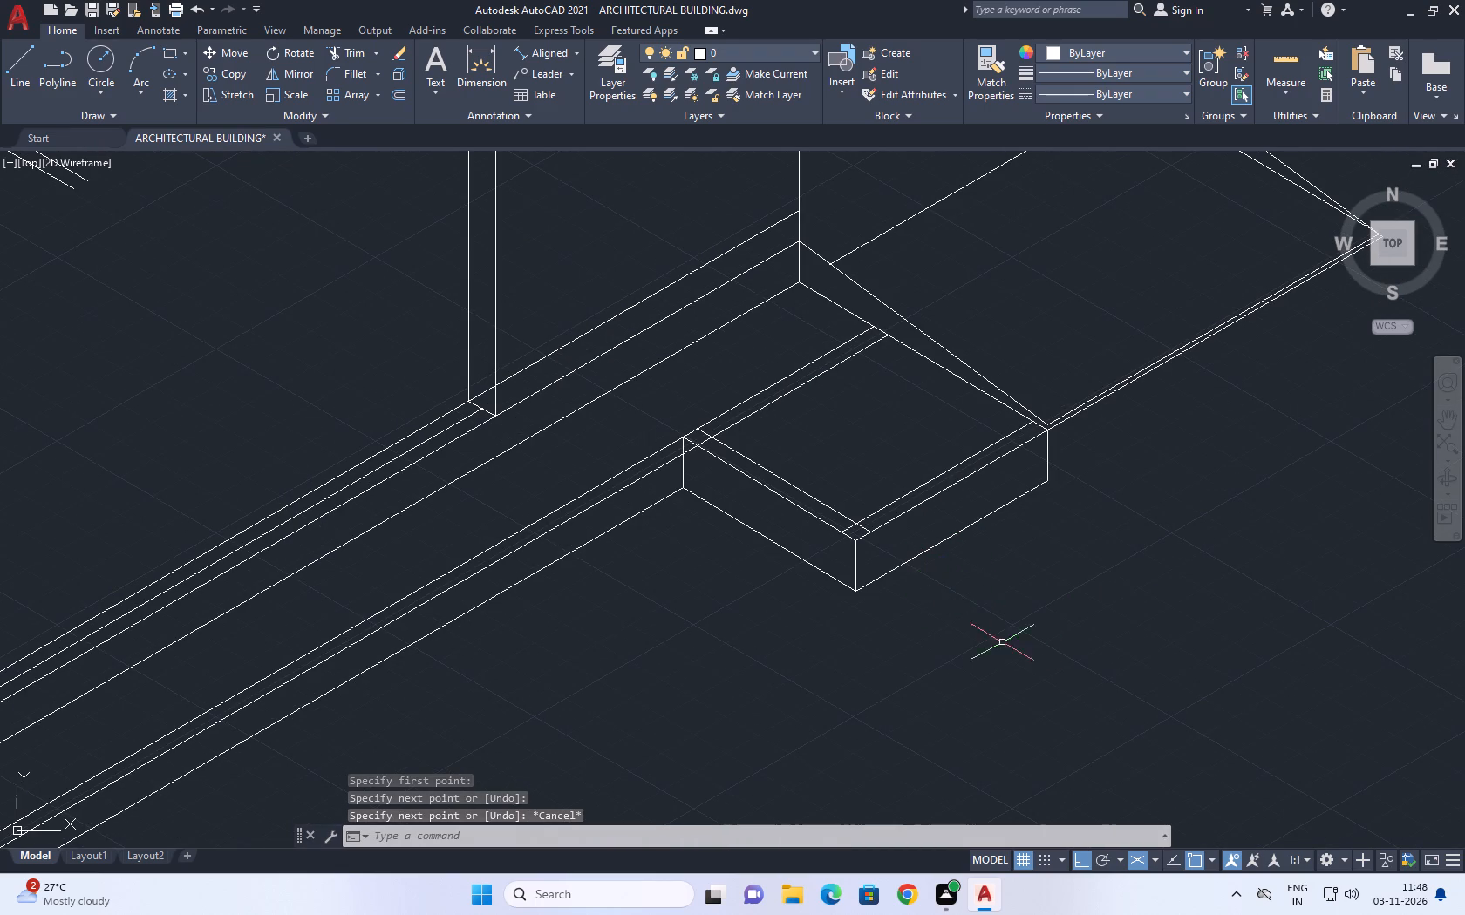
pyautogui.moveTo(823, 576); pyautogui.dragTo(822, 615, button='middle')
pyautogui.moveTo(670, 518); pyautogui.dragTo(676, 530, button='middle')
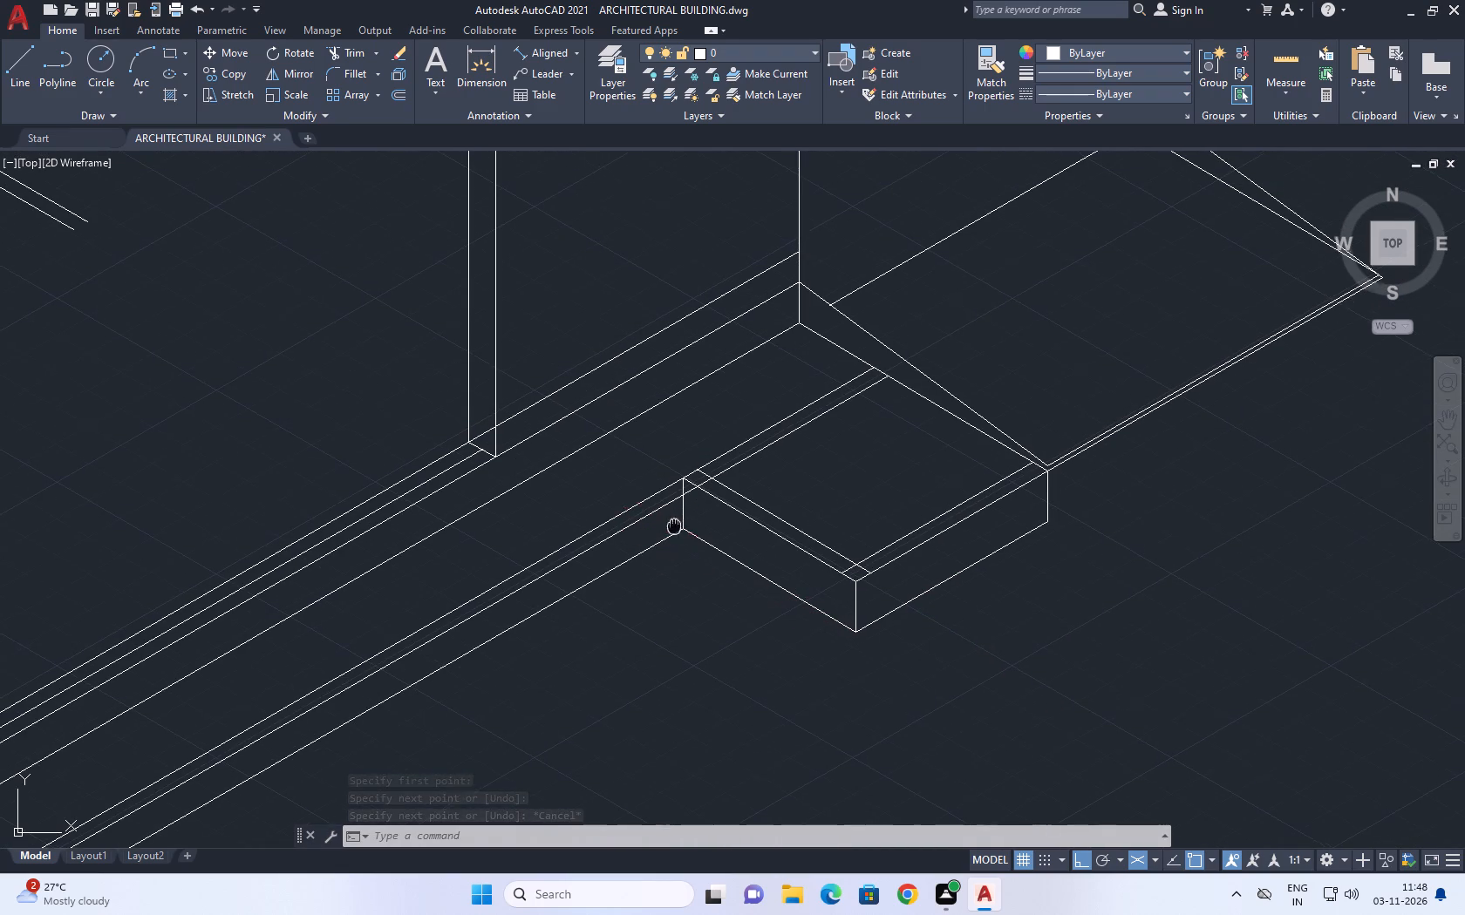
pyautogui.moveTo(676, 530); pyautogui.dragTo(678, 563, button='middle')
pyautogui.moveTo(889, 671); pyautogui.dragTo(801, 653, button='middle')
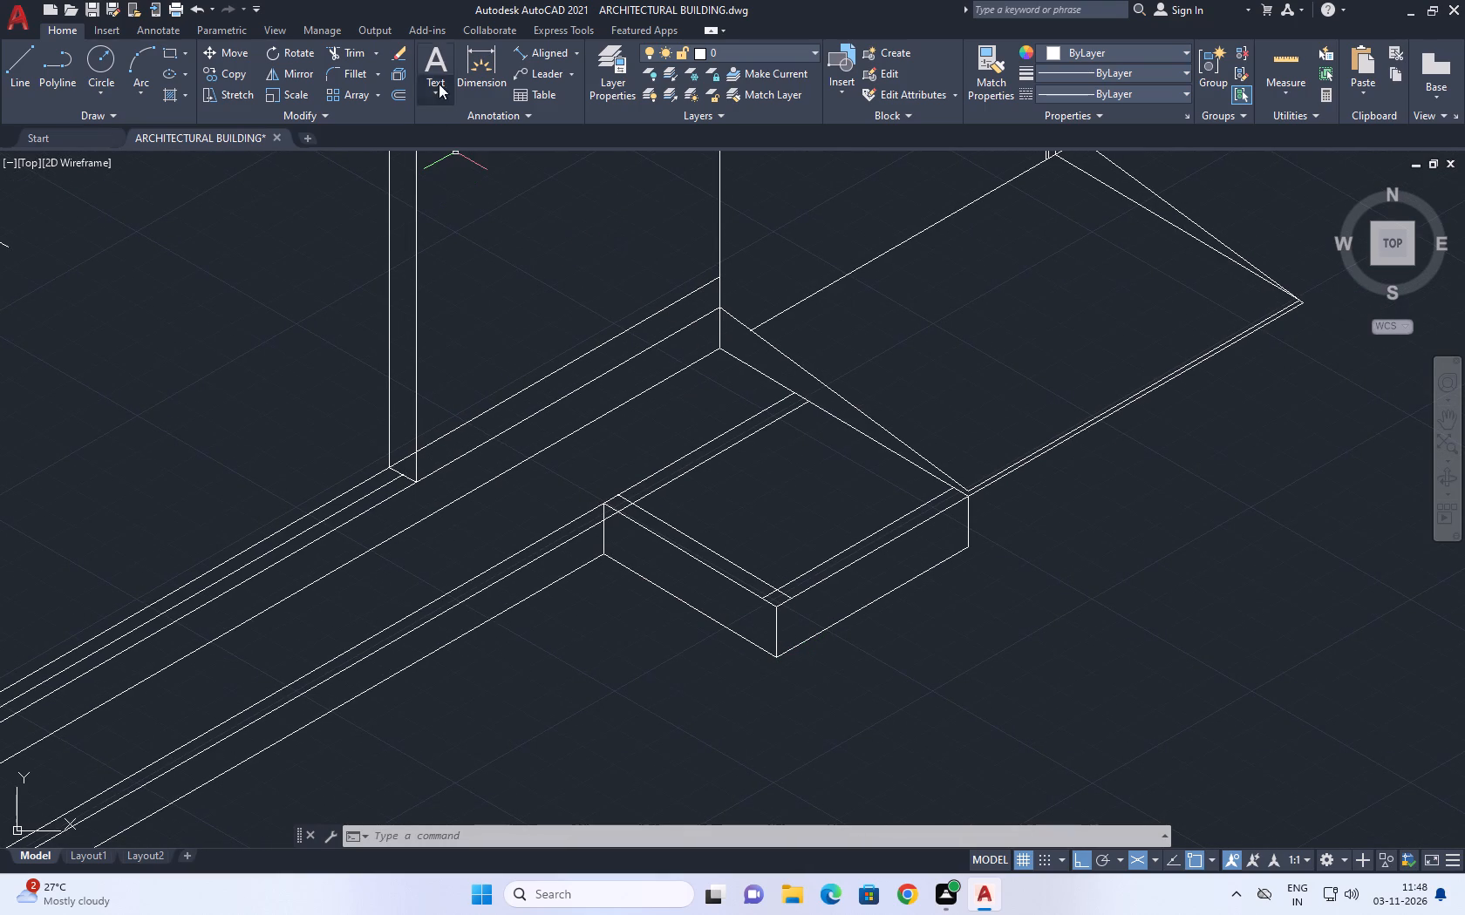
pyautogui.click(348, 51)
pyautogui.scroll(3, 747, 549)
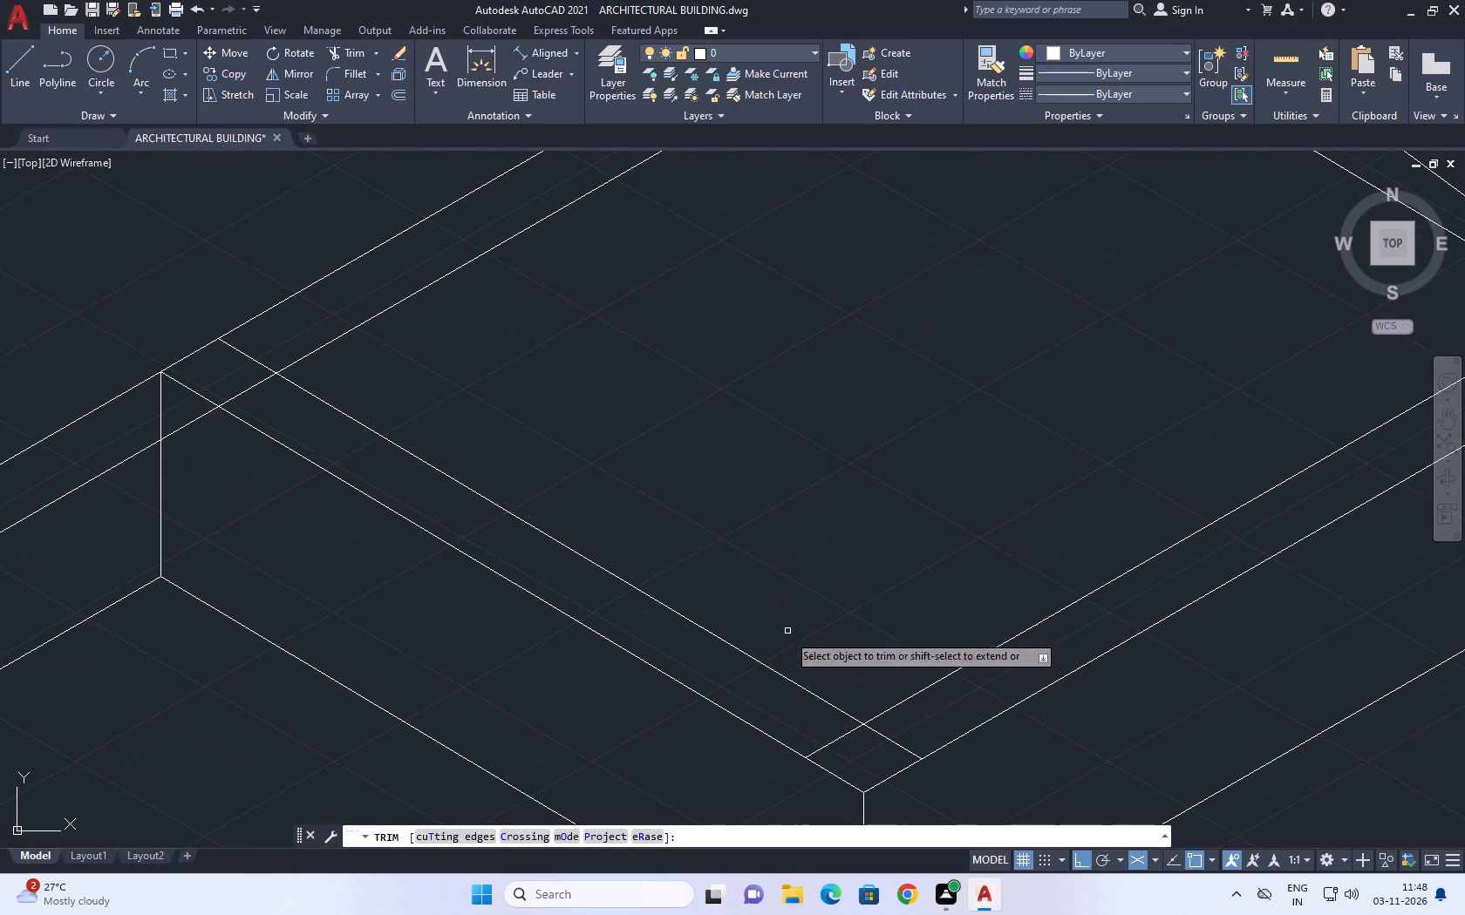
pyautogui.click(851, 735)
pyautogui.rightClick(889, 486)
pyautogui.click(960, 516)
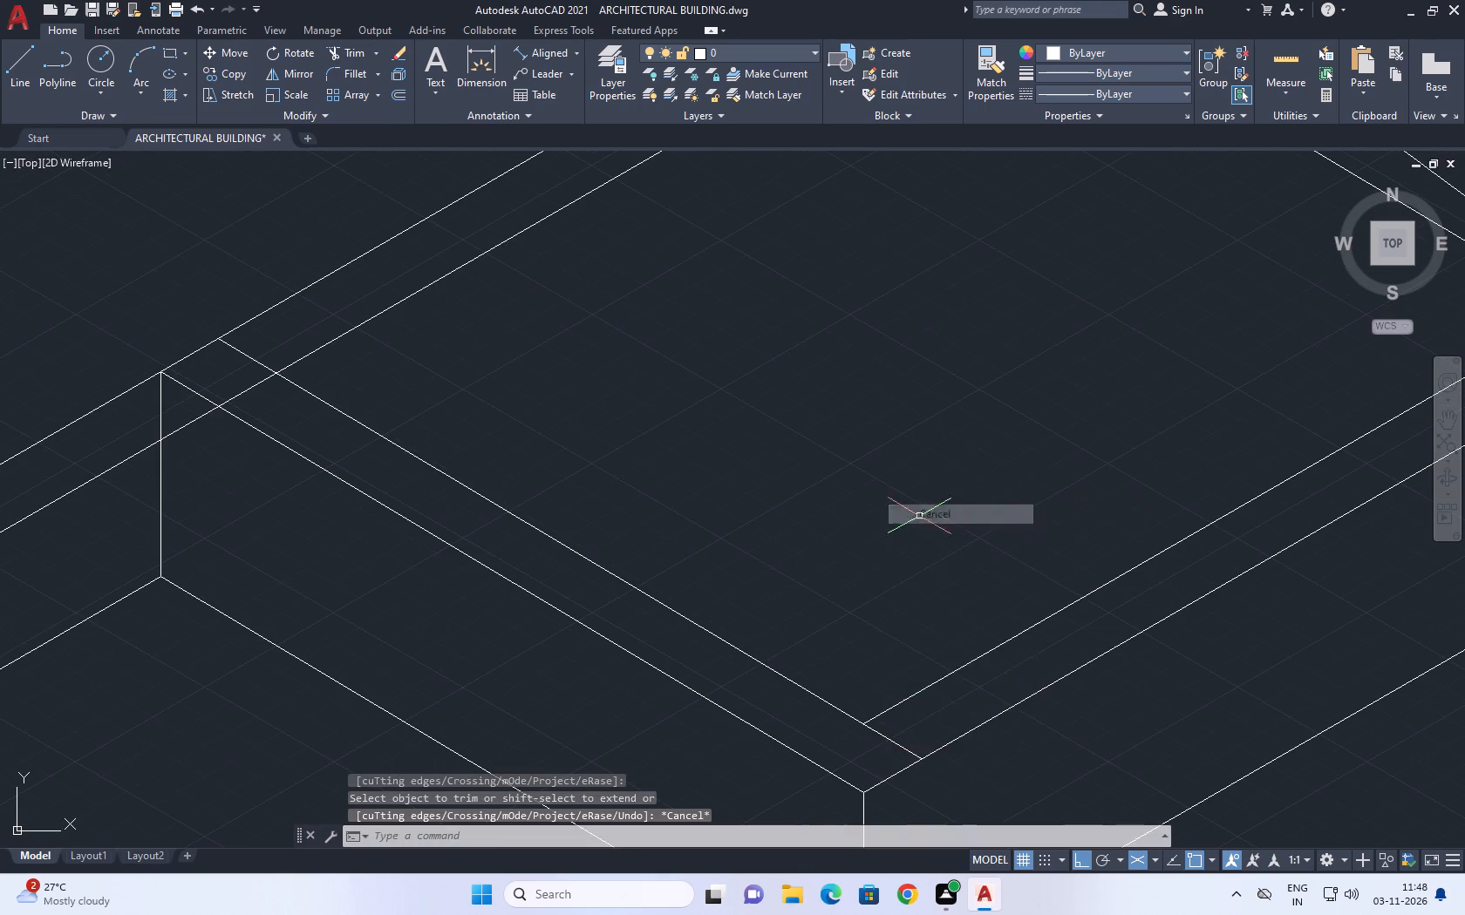
# Examine the joined base lines, the plinth block and the rest of the isometric building.
pyautogui.scroll(-4, 915, 525)
pyautogui.moveTo(924, 562); pyautogui.dragTo(835, 462, button='middle')
pyautogui.moveTo(217, 688); pyautogui.dragTo(388, 608, button='middle')
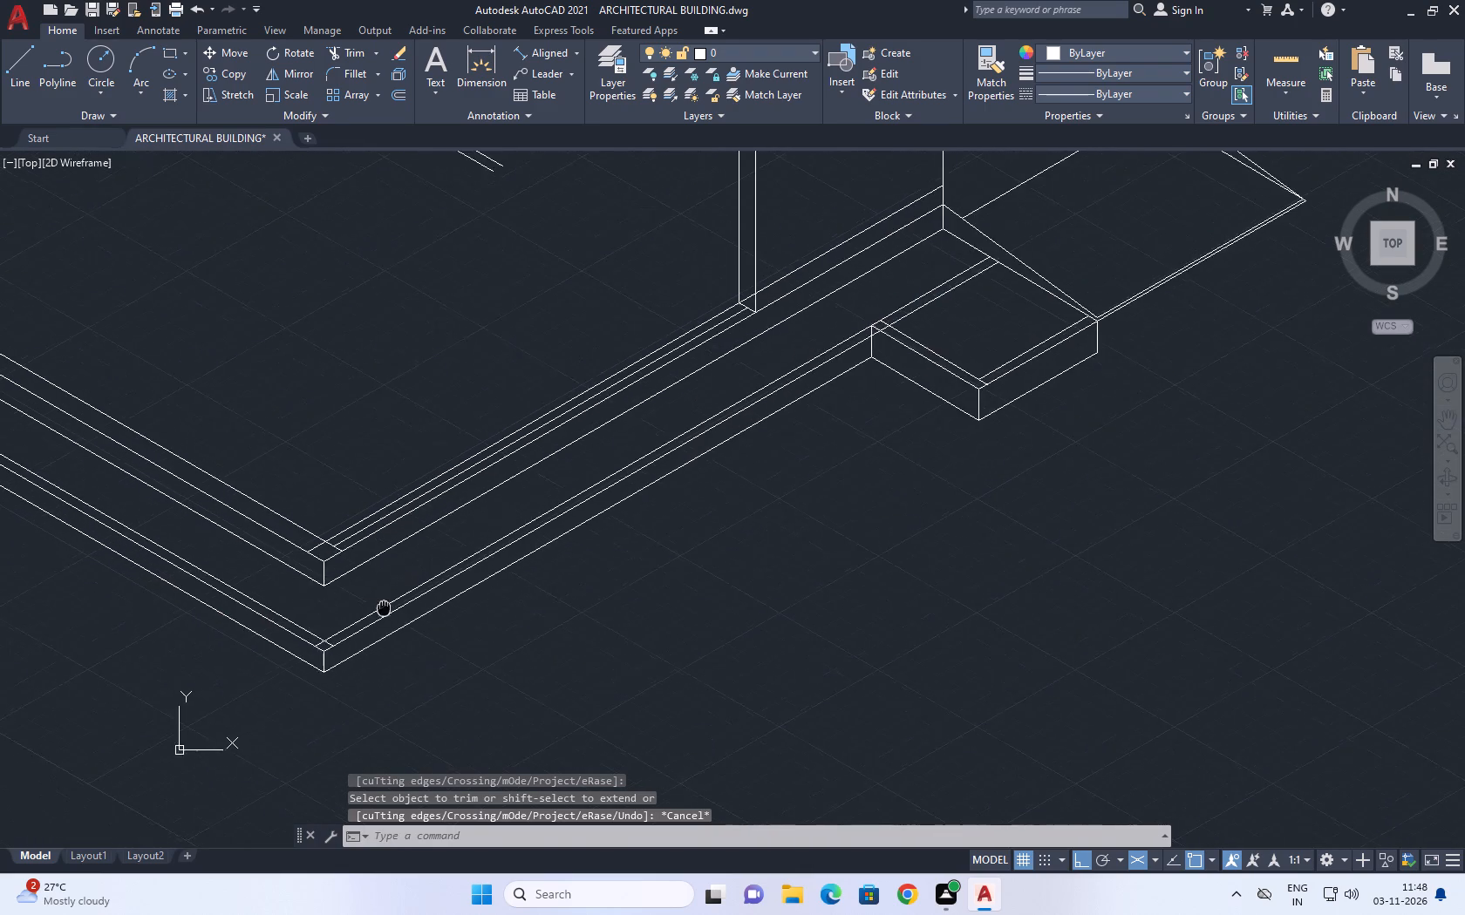
pyautogui.moveTo(388, 608); pyautogui.dragTo(474, 608, button='middle')
pyautogui.scroll(-1, 474, 608)
pyautogui.moveTo(923, 534); pyautogui.dragTo(824, 599, button='middle')
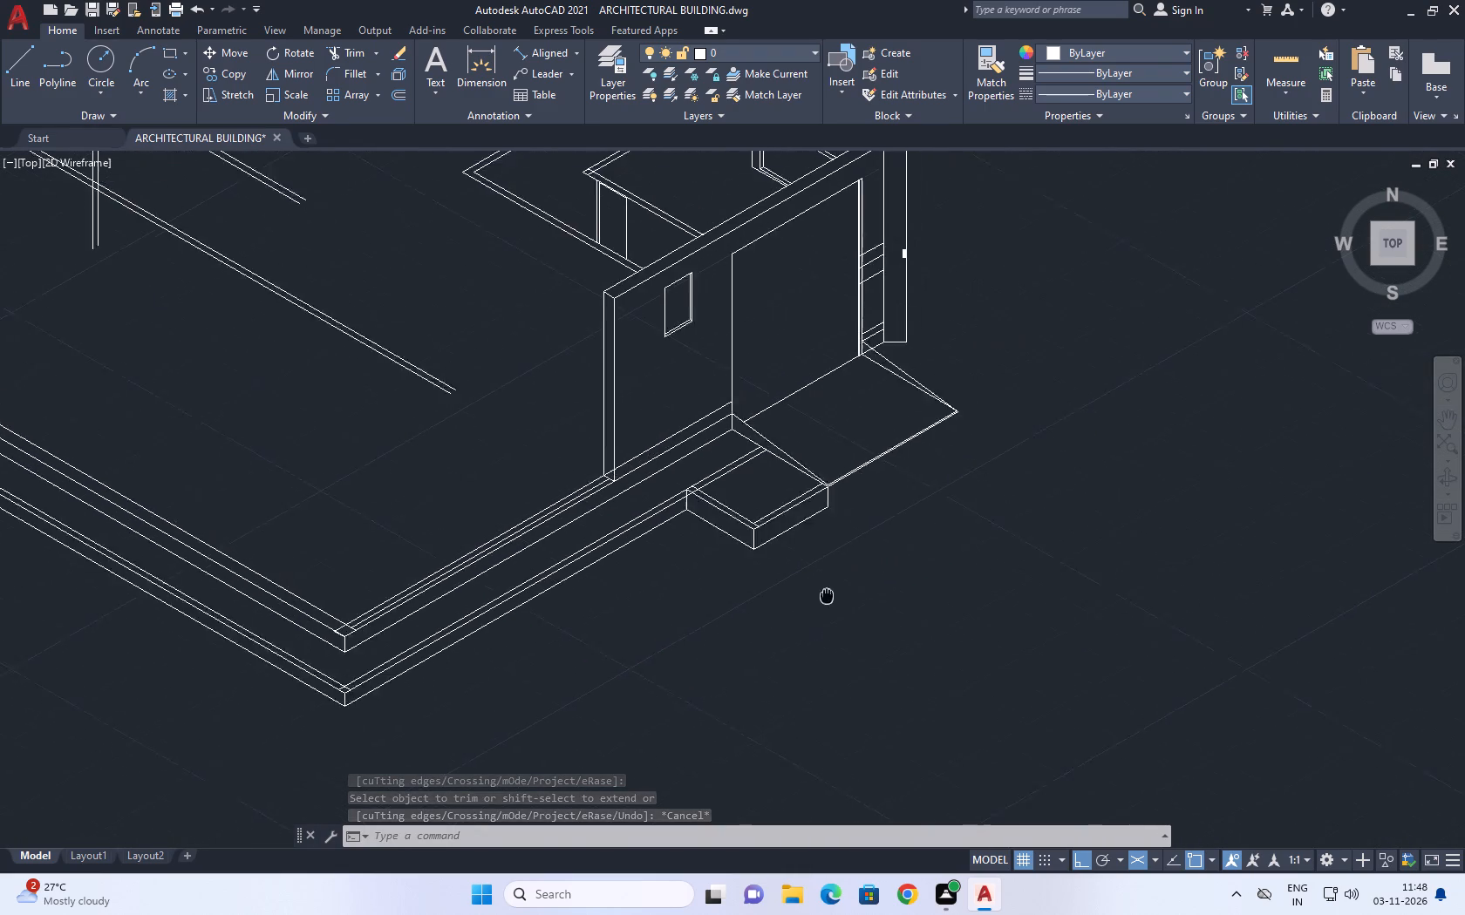
pyautogui.moveTo(824, 599); pyautogui.dragTo(798, 666, button='middle')
pyautogui.scroll(-1, 800, 667)
pyautogui.moveTo(864, 581); pyautogui.dragTo(613, 587, button='middle')
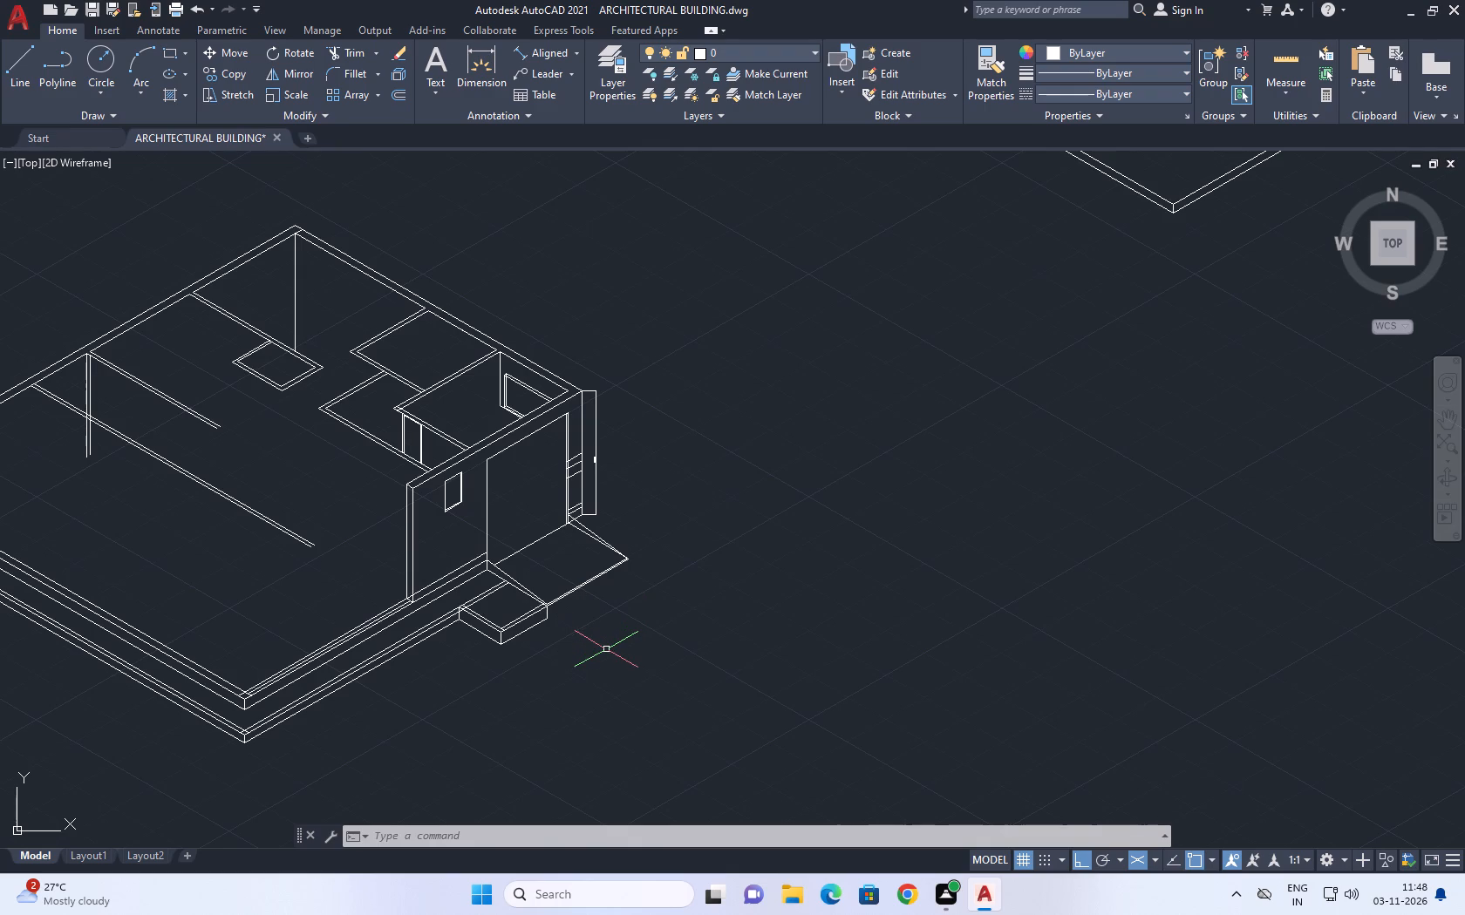
pyautogui.moveTo(607, 654); pyautogui.dragTo(627, 611, button='middle')
pyautogui.moveTo(643, 546); pyautogui.dragTo(656, 620, button='middle')
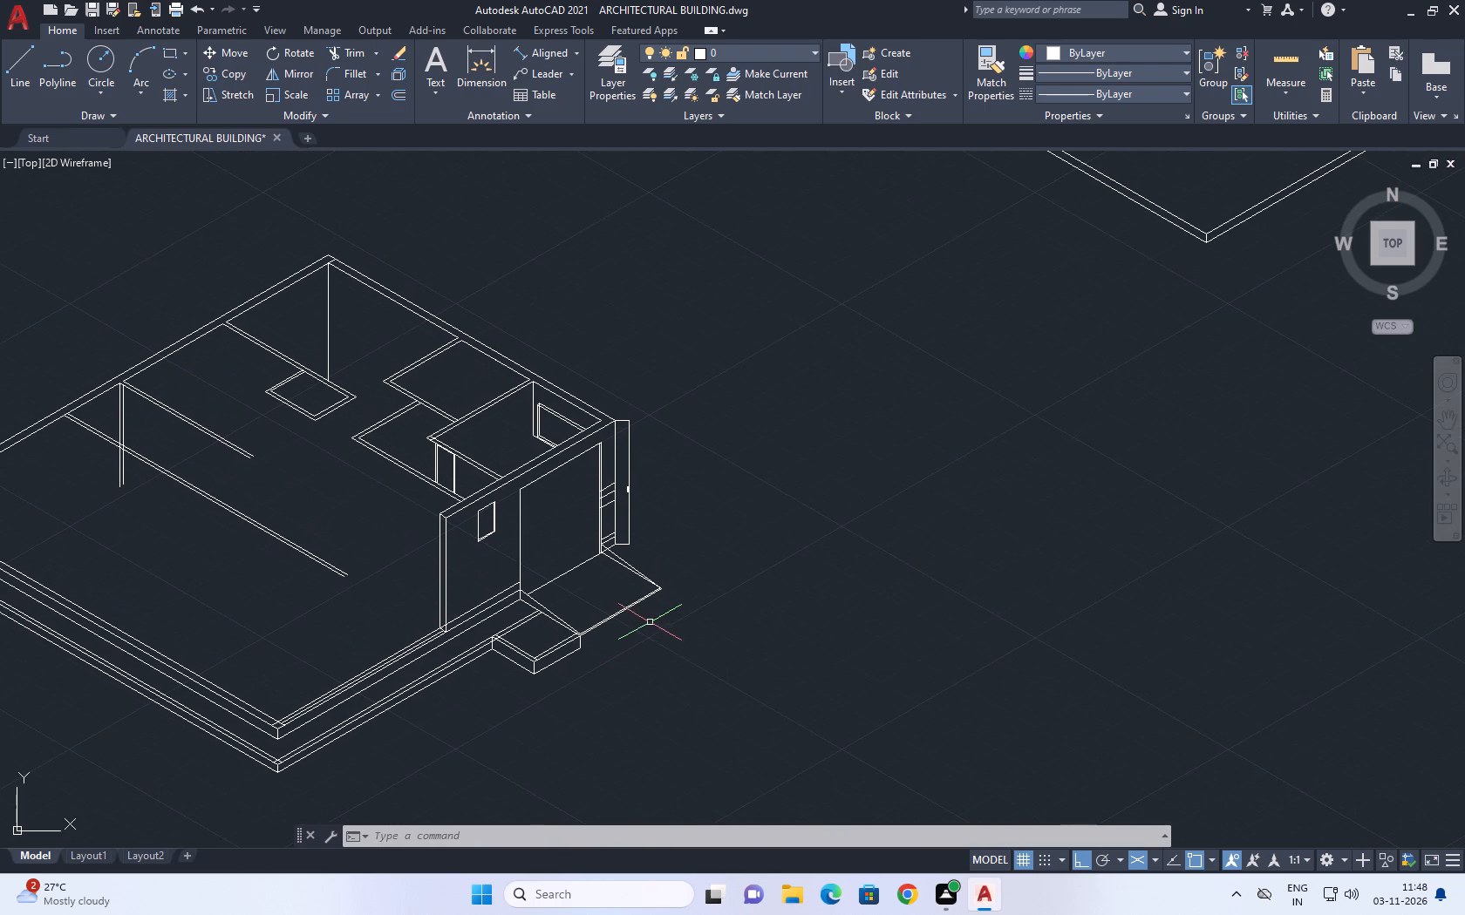
# Erase the vertical height dimension beside the building's right corner.
pyautogui.moveTo(671, 507); pyautogui.dragTo(681, 521, button='middle')
pyautogui.scroll(1, 628, 495)
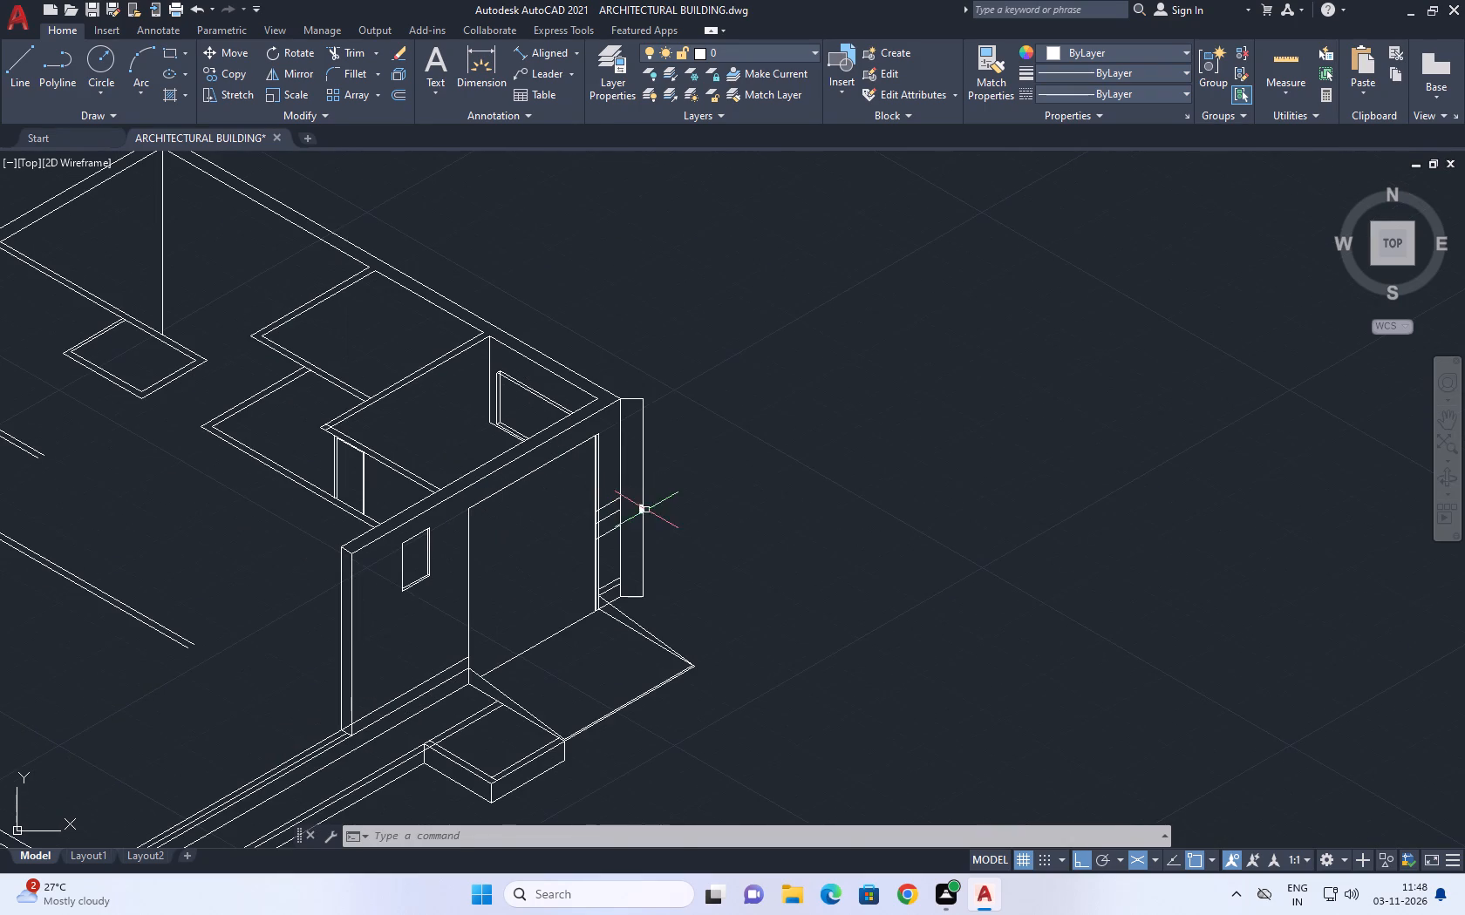
pyautogui.click(646, 511)
pyautogui.moveTo(632, 530); pyautogui.dragTo(643, 536)
pyautogui.rightClick(731, 471)
pyautogui.click(791, 551)
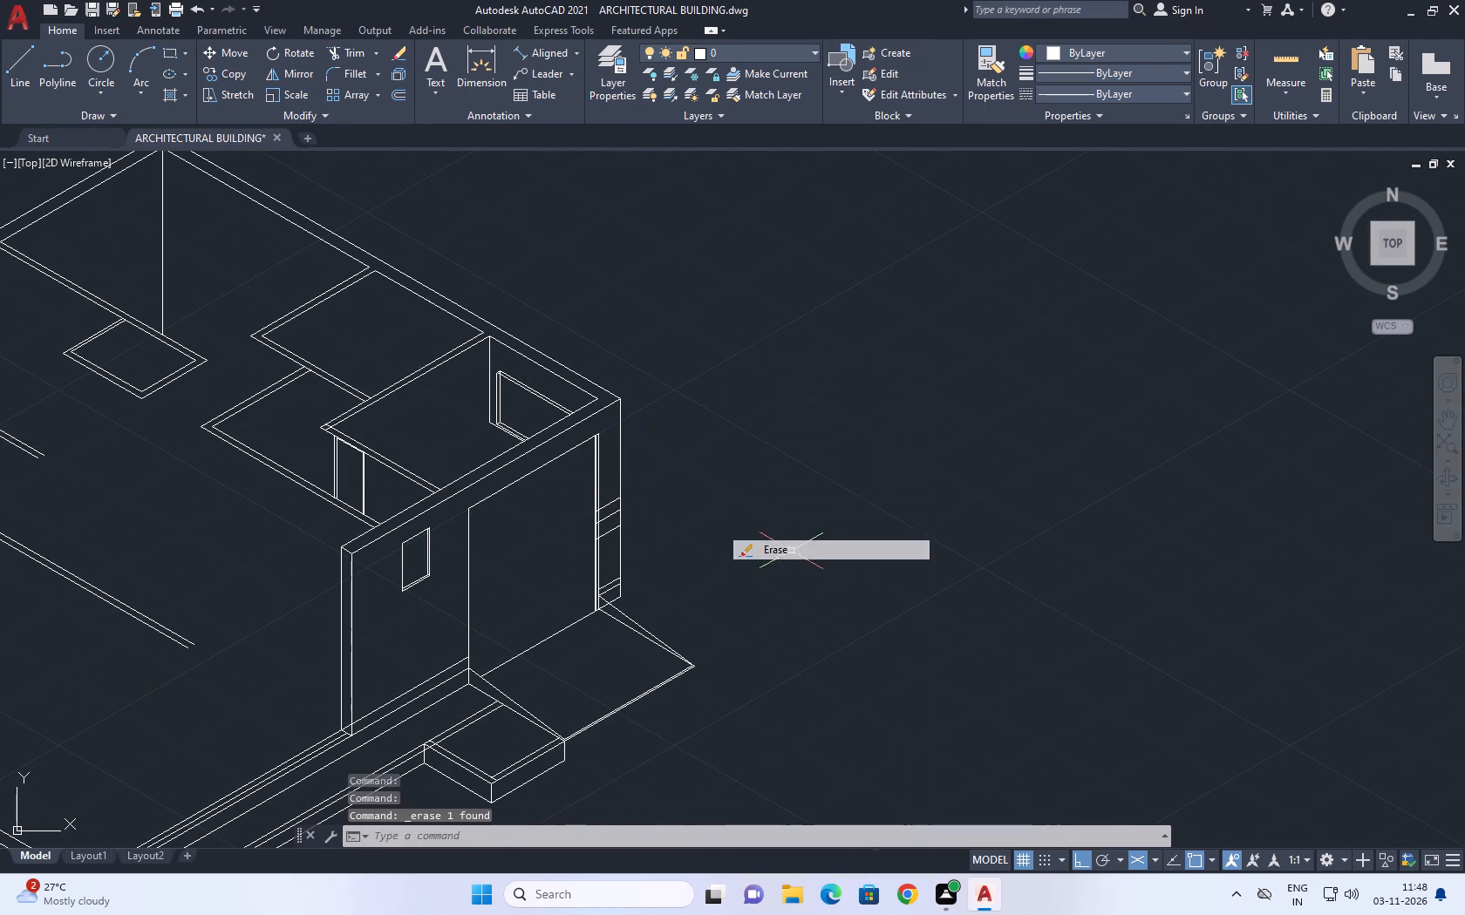
# Copy the vertical edge at the building's right corner 1100 outward along the 30° isometric direction.
pyautogui.moveTo(631, 681); pyautogui.dragTo(634, 708, button='middle')
pyautogui.scroll(2, 600, 626)
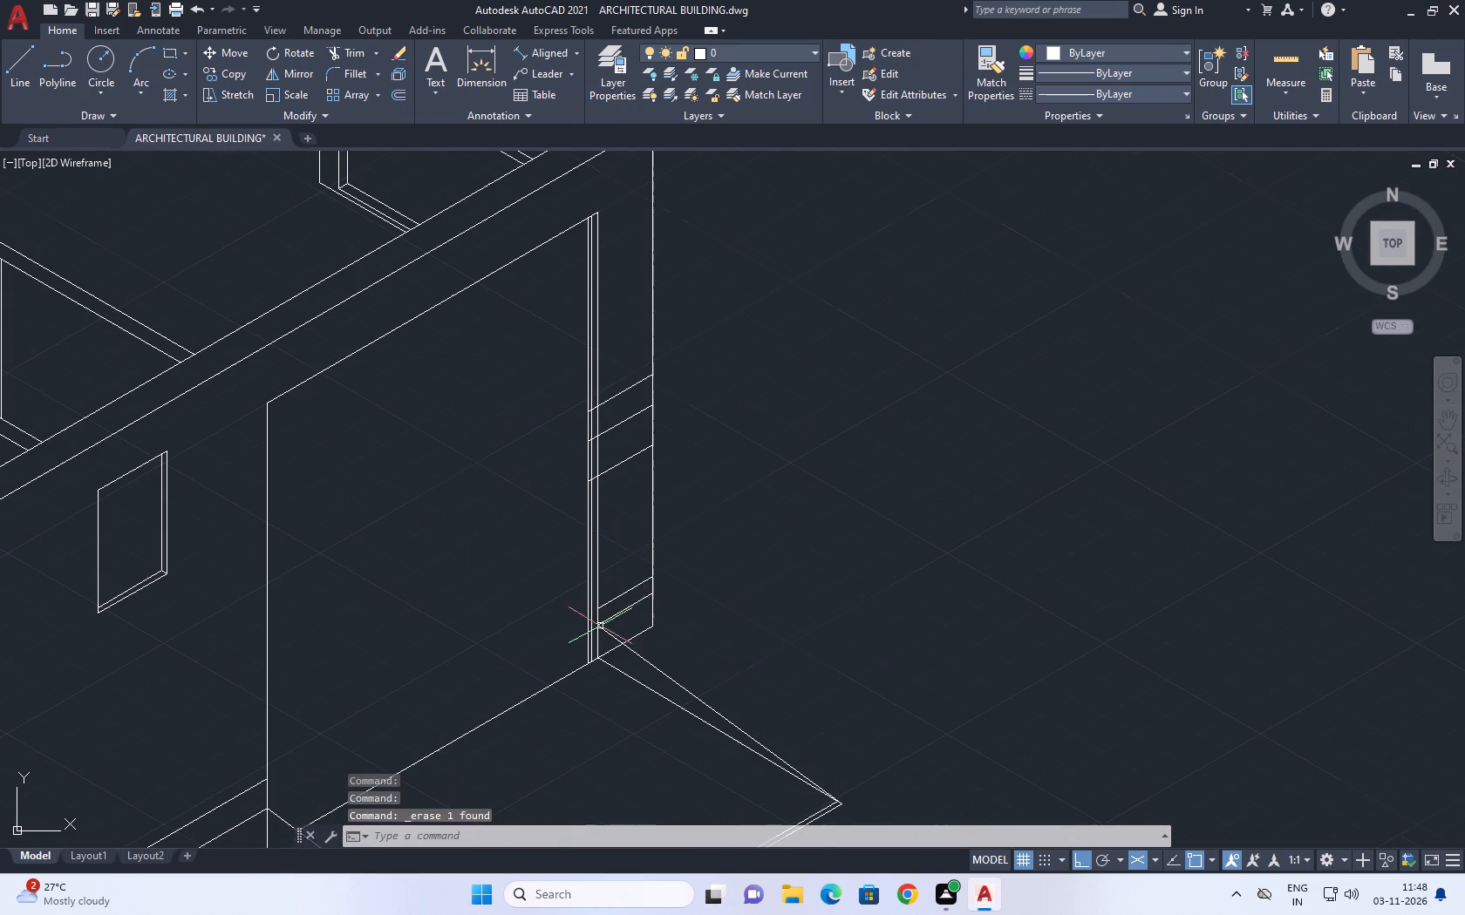
pyautogui.click(657, 526)
pyautogui.click(640, 542)
pyautogui.moveTo(762, 512); pyautogui.dragTo(758, 598, button='middle')
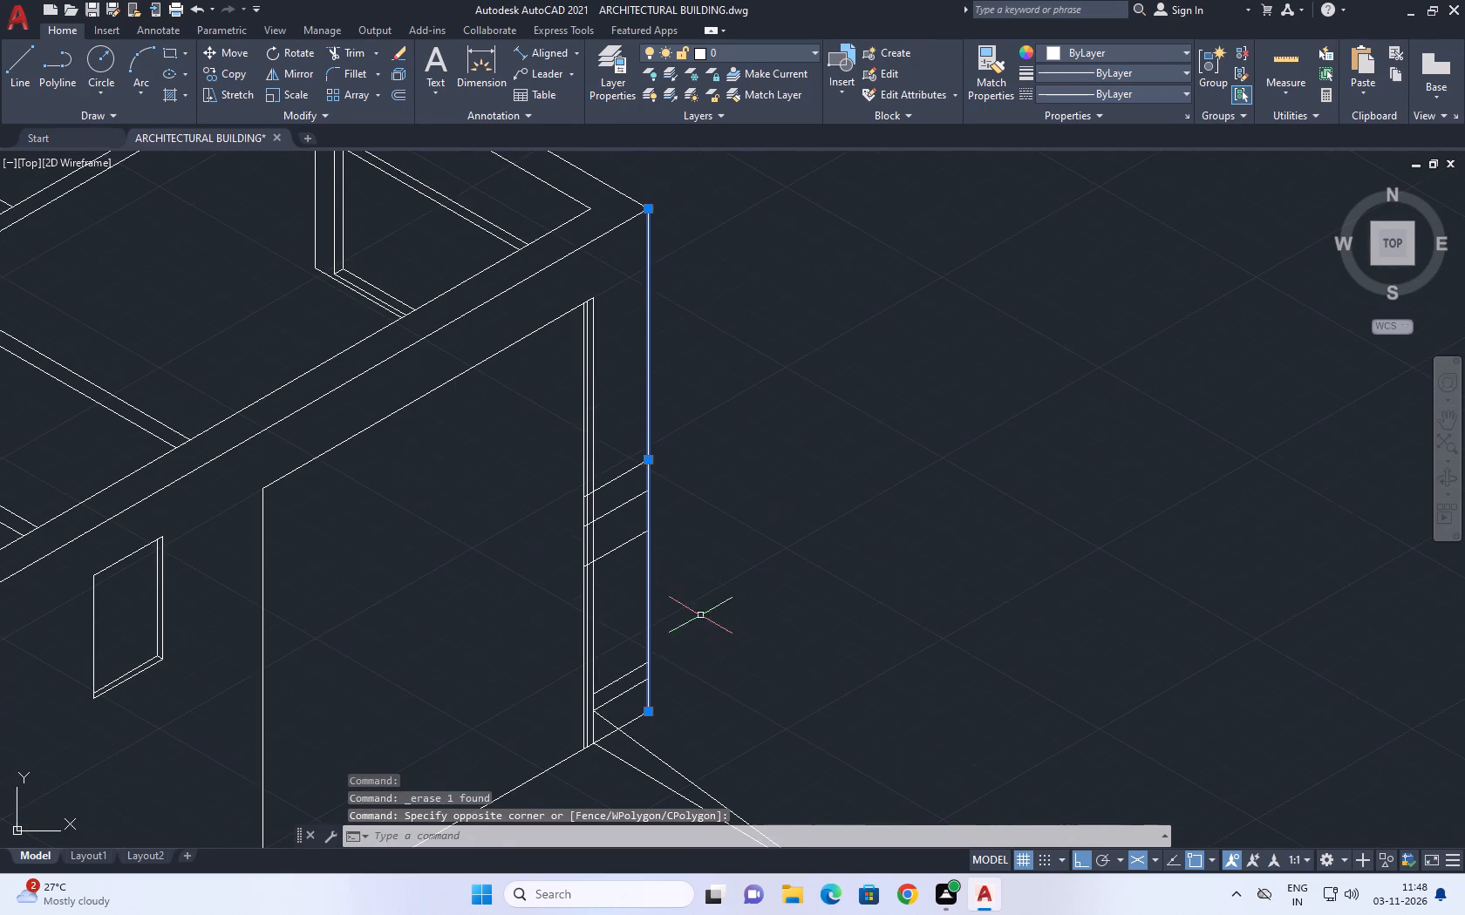
pyautogui.click(233, 71)
pyautogui.moveTo(707, 553); pyautogui.dragTo(707, 542)
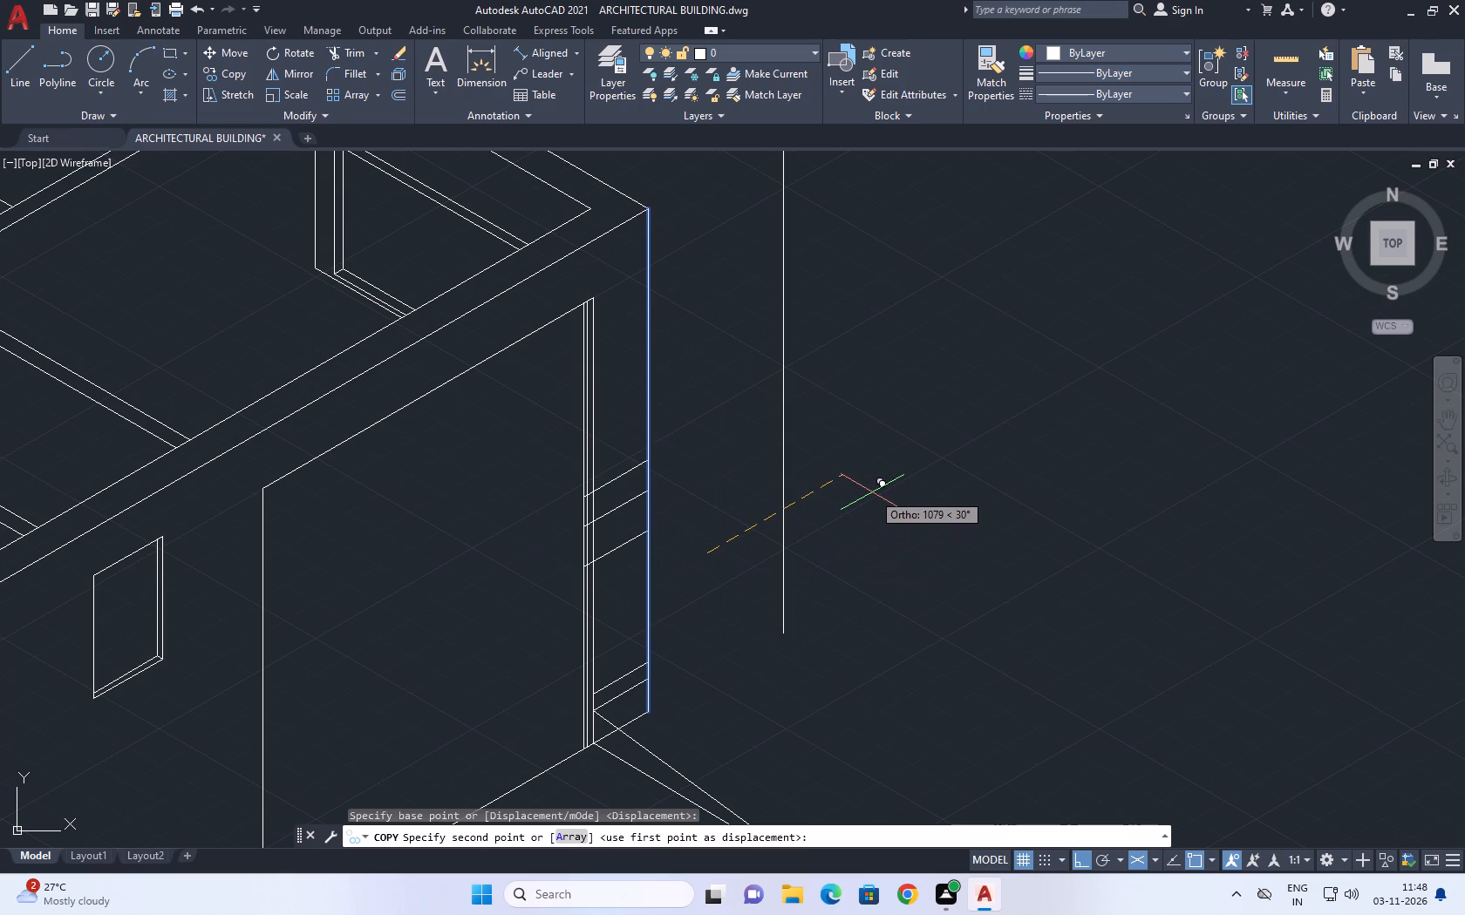
pyautogui.write('1100')
pyautogui.press('Return')
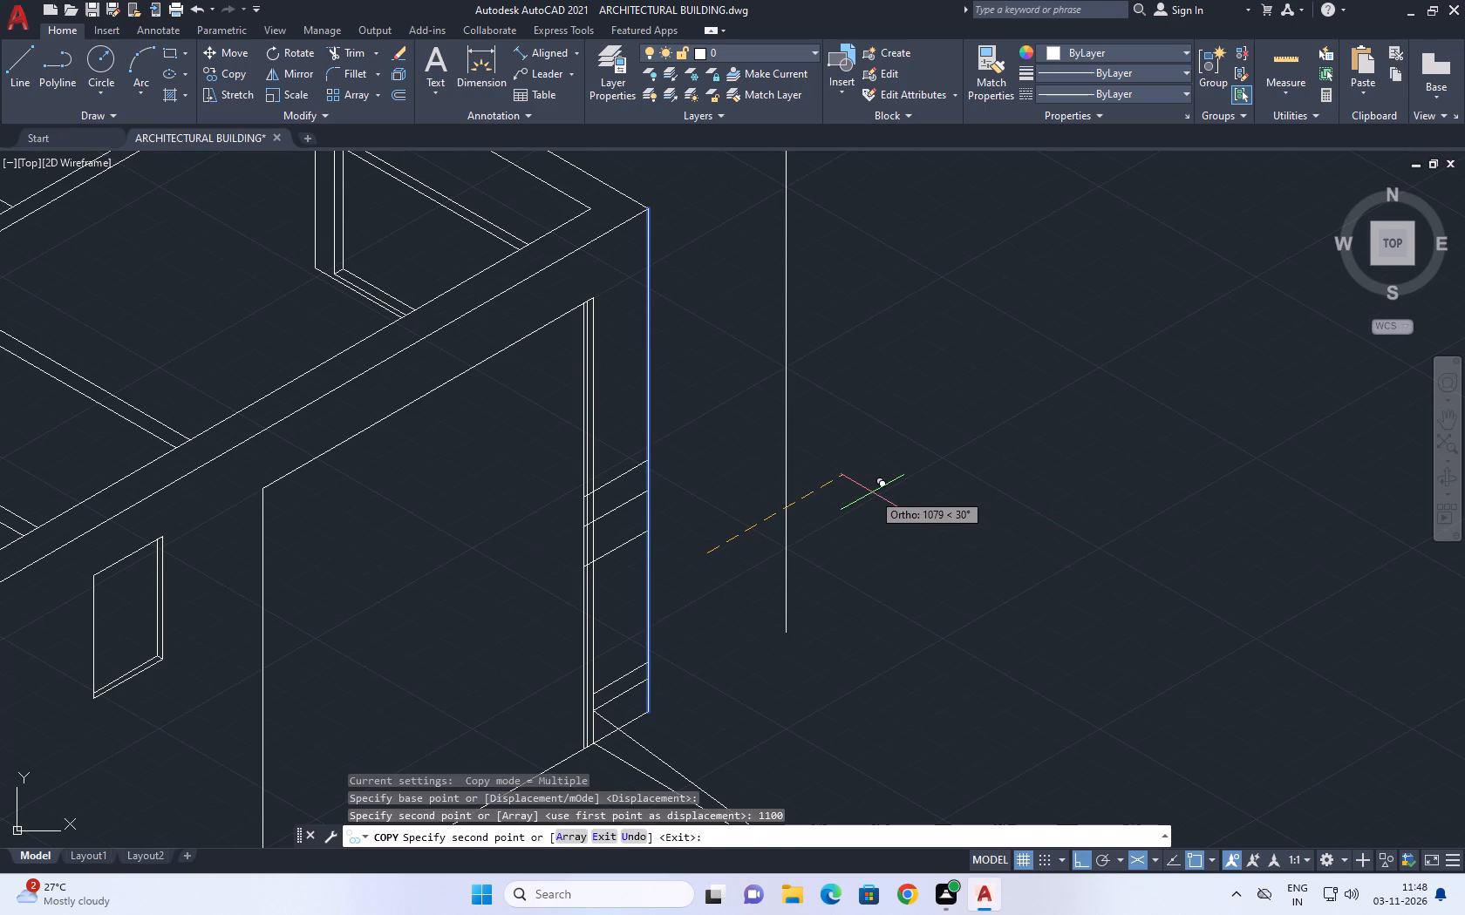
pyautogui.scroll(-1, 981, 496)
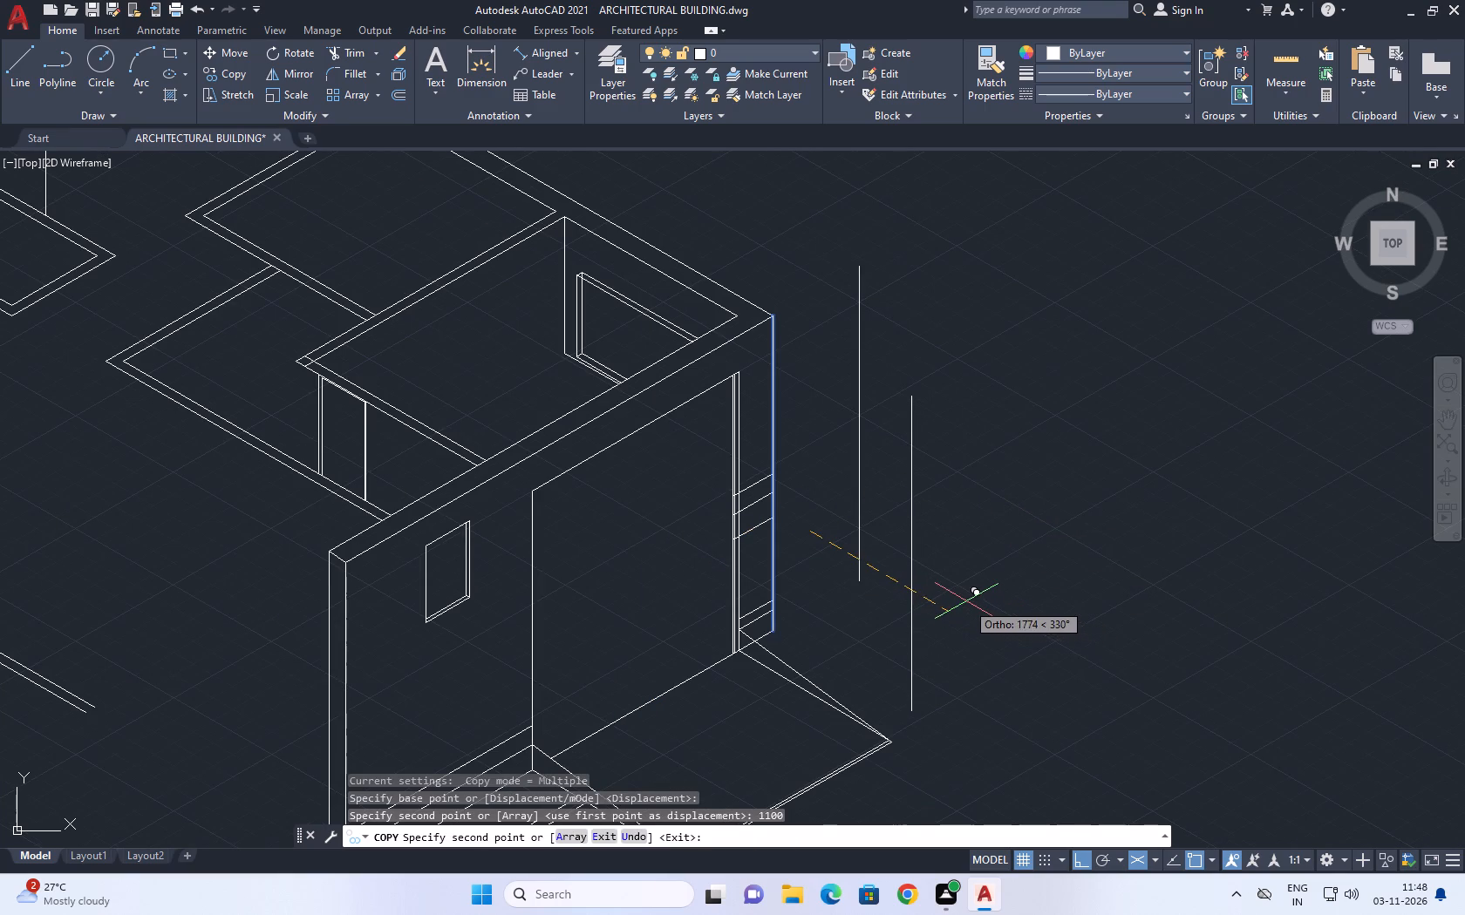
pyautogui.rightClick(943, 601)
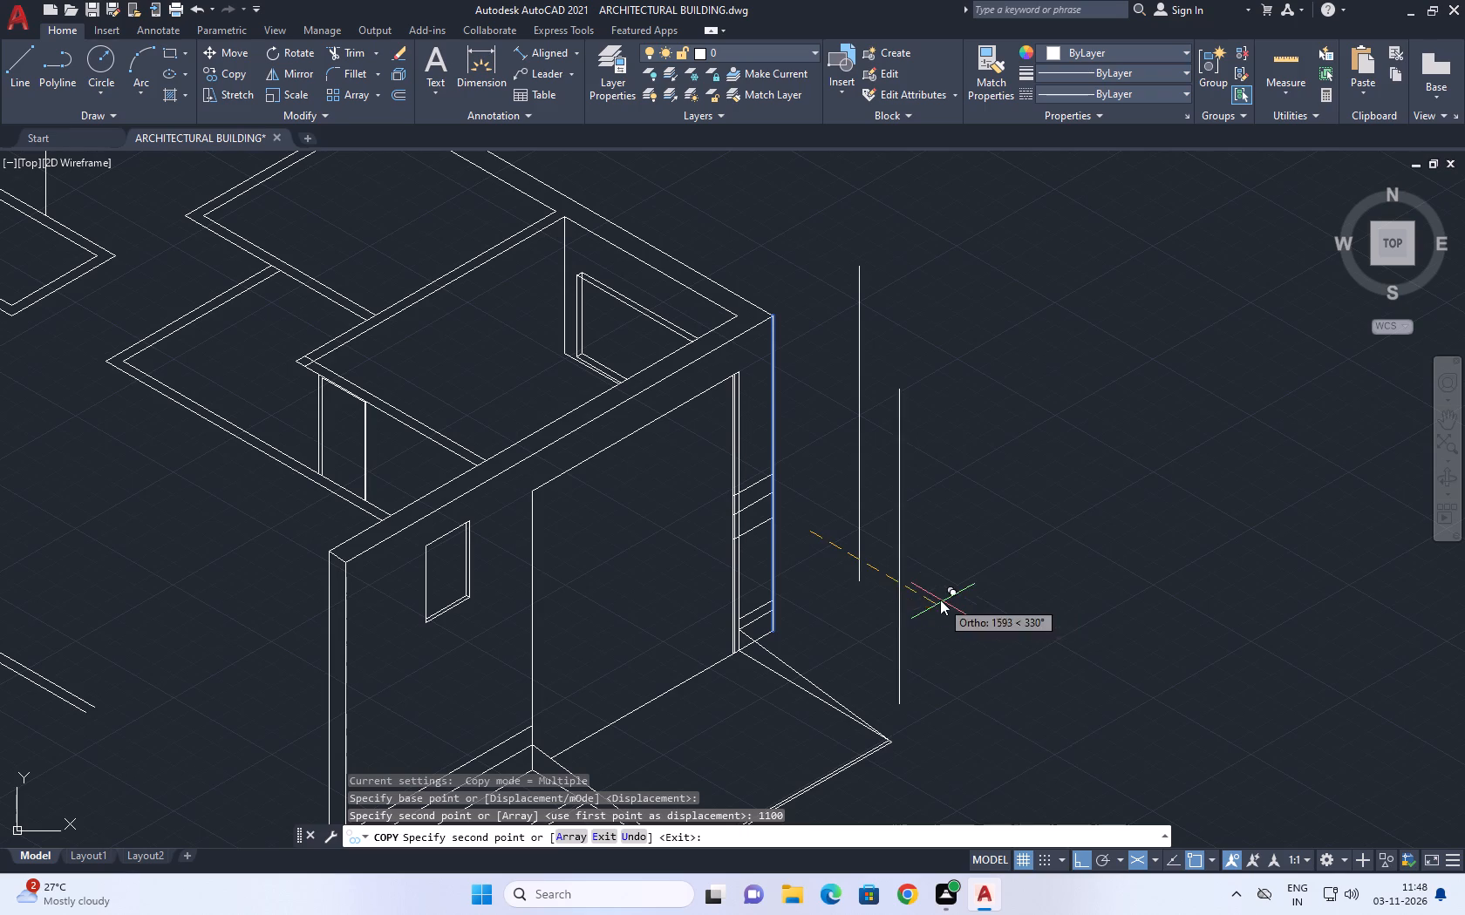
pyautogui.click(983, 632)
# Erase the lower of the ramp's doubled outer edge lines and the inner border line beside the plinth block's front-right top edge.
pyautogui.scroll(-2, 971, 606)
pyautogui.moveTo(813, 690); pyautogui.dragTo(798, 605, button='middle')
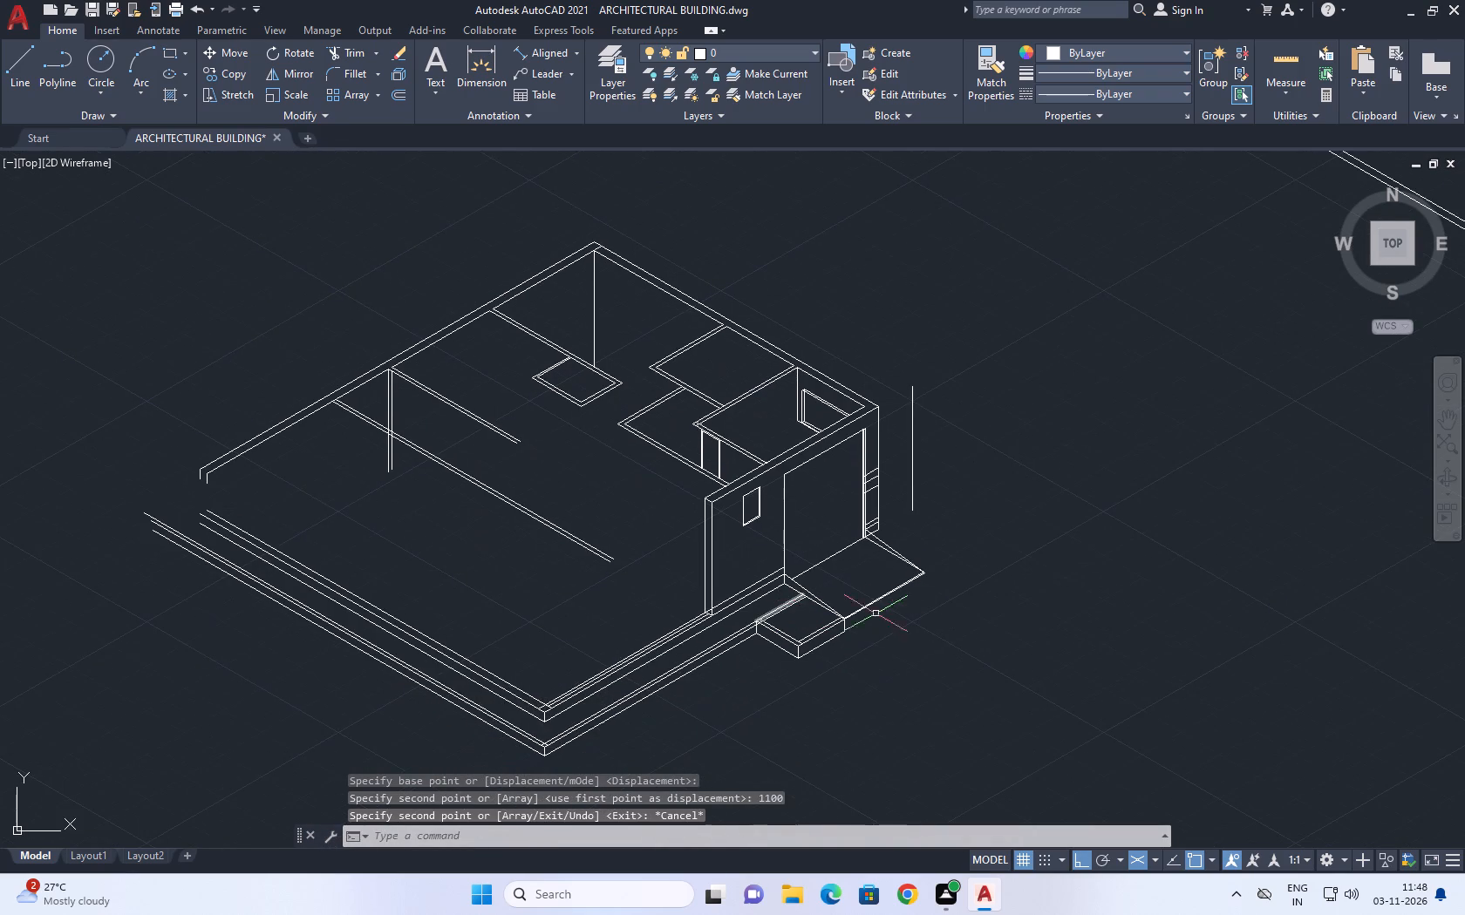
pyautogui.moveTo(927, 597); pyautogui.dragTo(869, 613, button='middle')
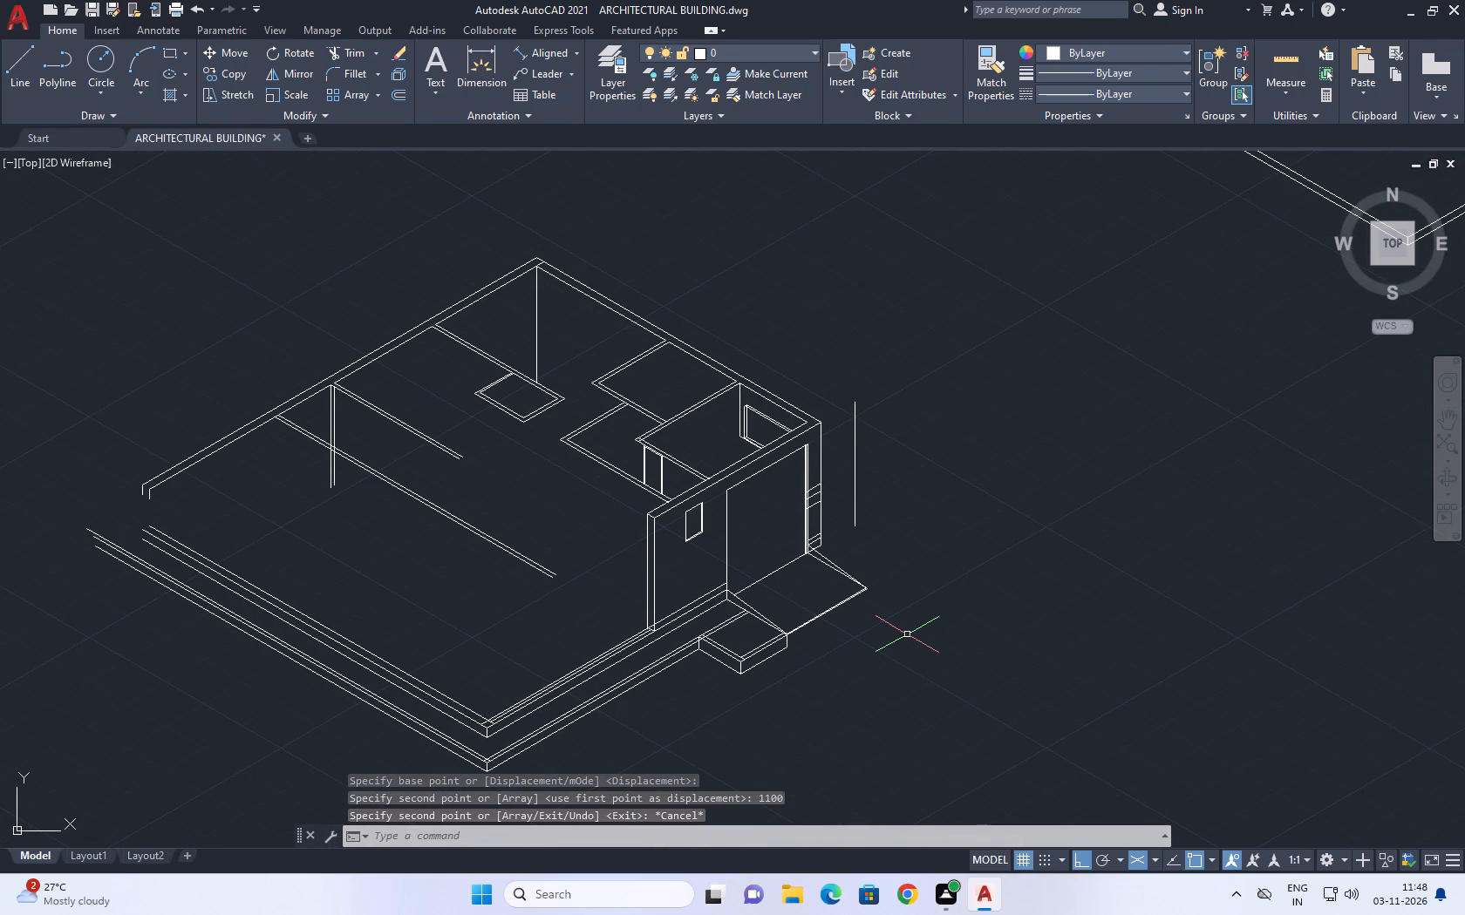
pyautogui.moveTo(931, 599); pyautogui.dragTo(814, 604, button='middle')
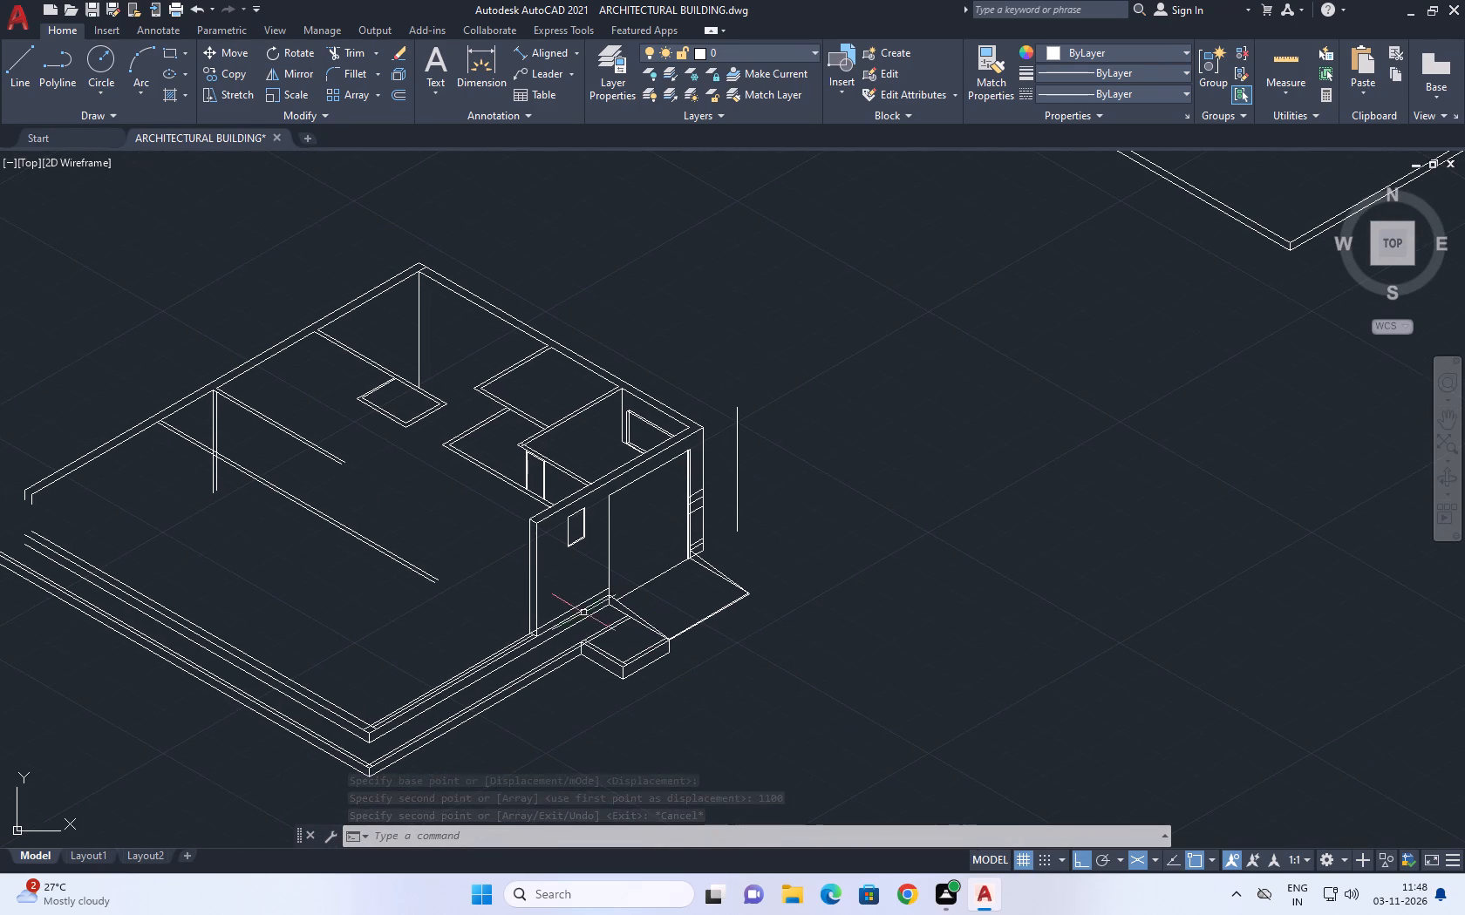
pyautogui.moveTo(819, 647); pyautogui.dragTo(734, 663, button='middle')
pyautogui.scroll(2, 598, 707)
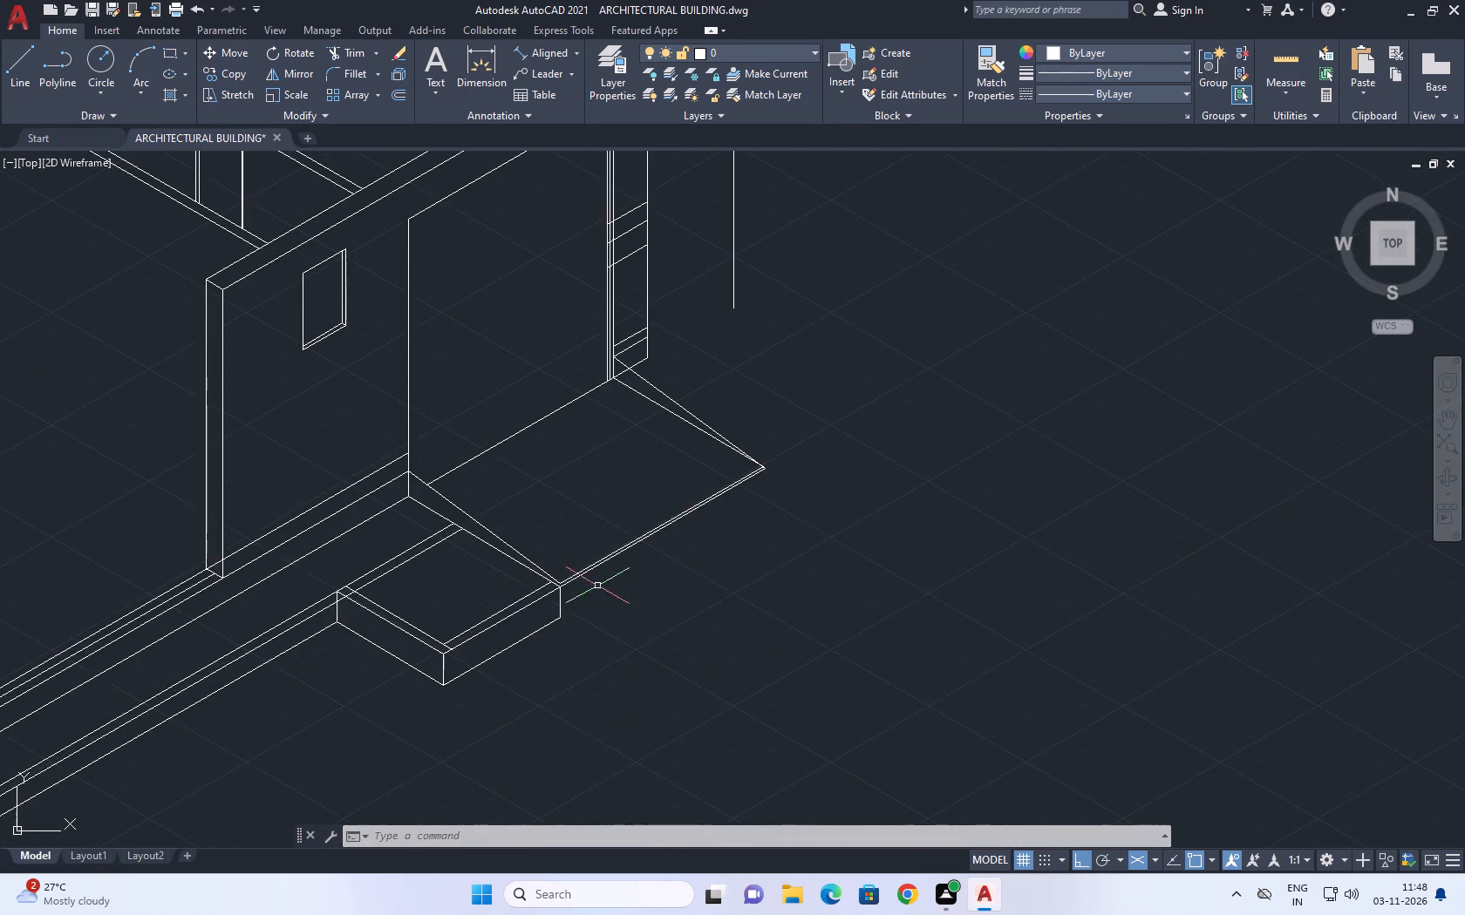
pyautogui.scroll(3, 576, 570)
pyautogui.click(562, 593)
pyautogui.click(559, 619)
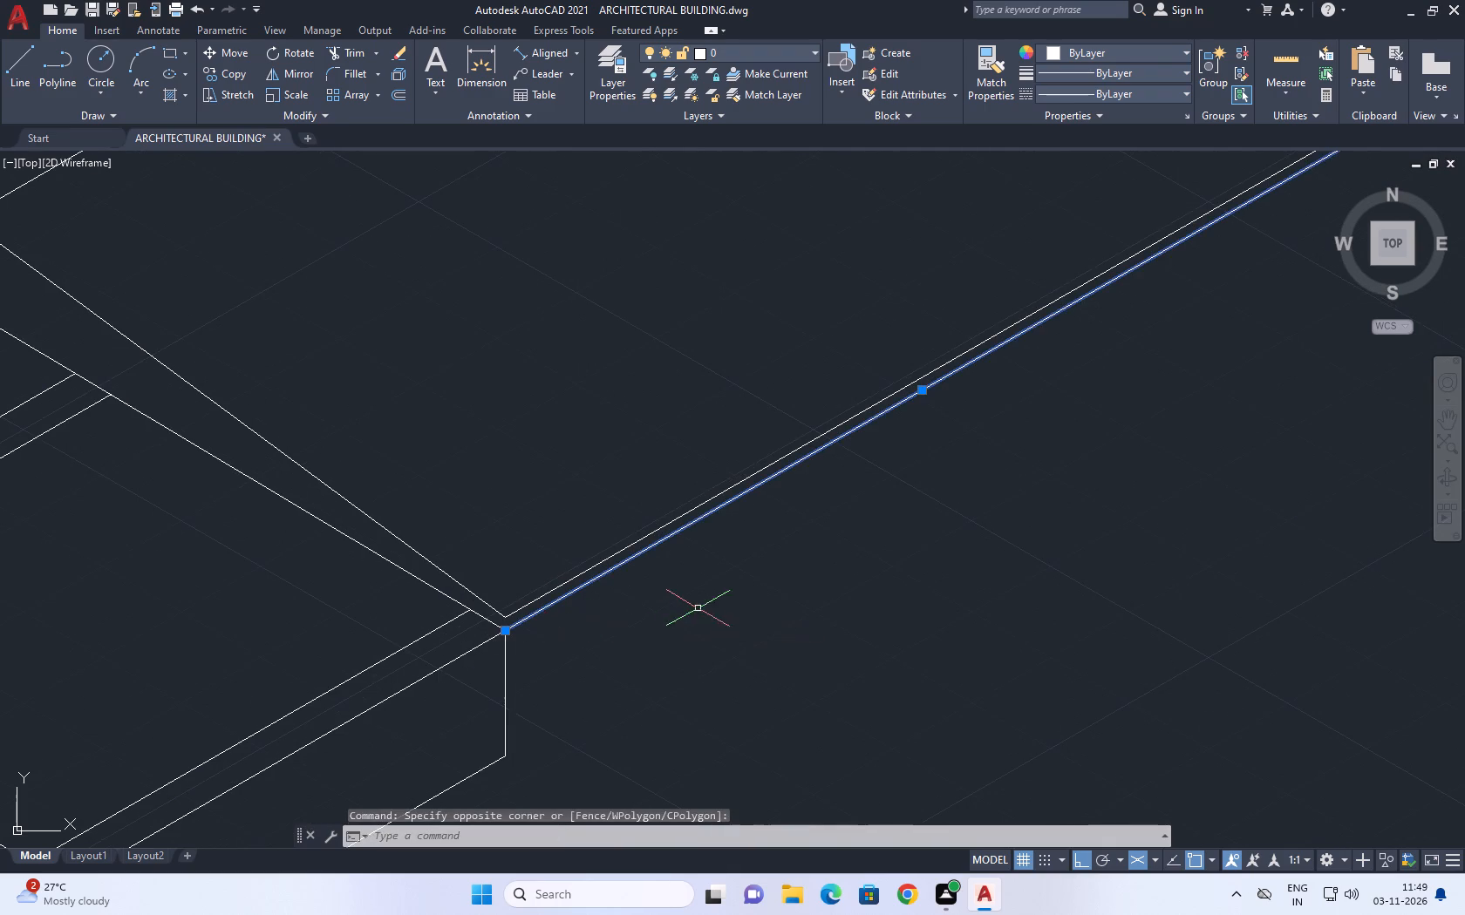
pyautogui.moveTo(705, 603); pyautogui.dragTo(719, 560, button='middle')
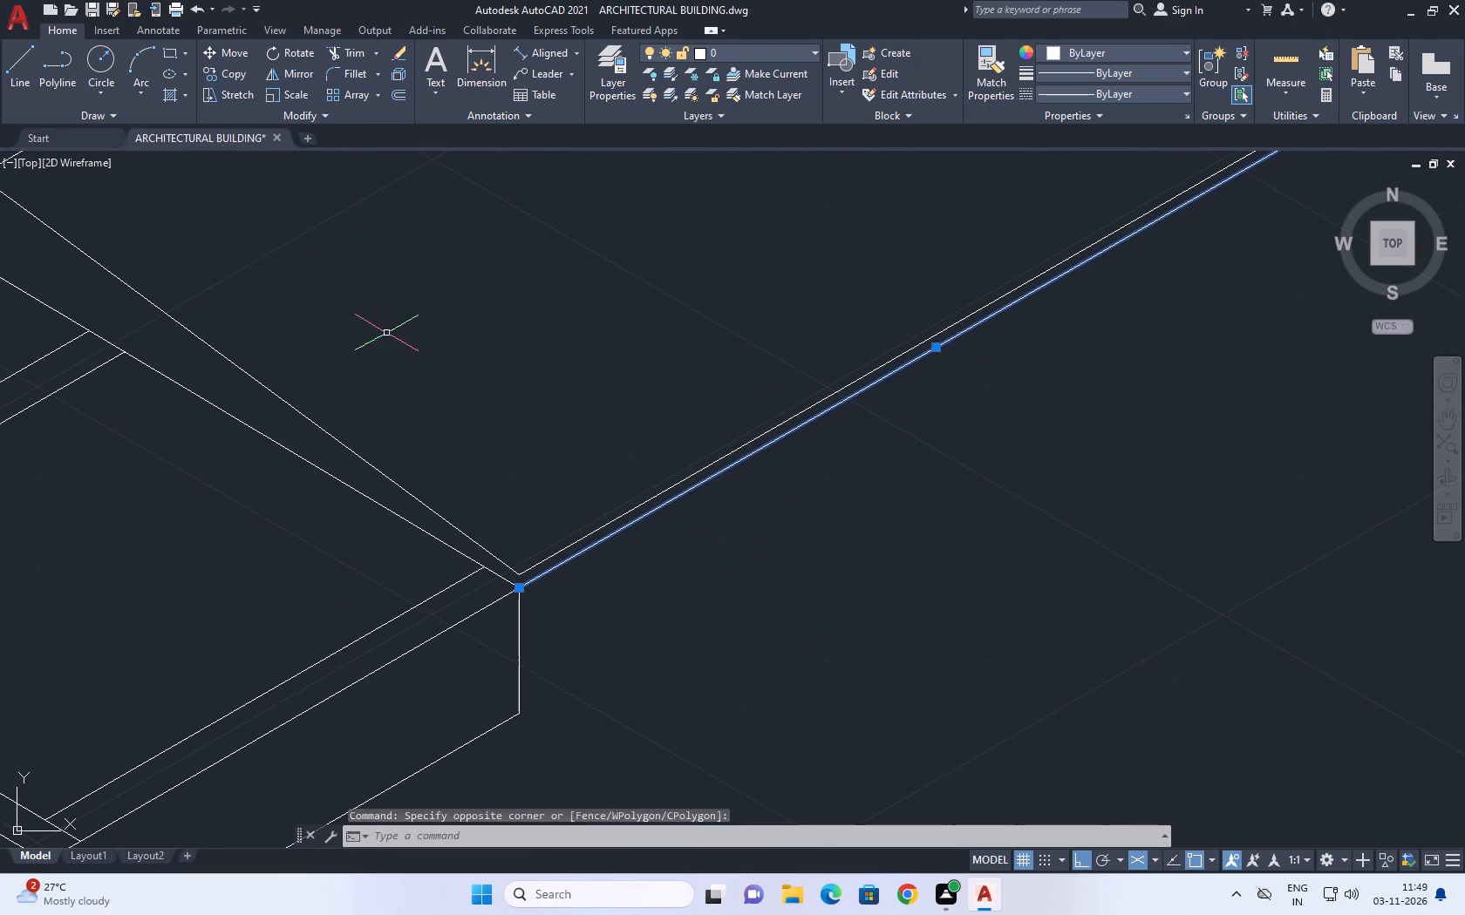
pyautogui.moveTo(511, 634); pyautogui.dragTo(572, 541, button='middle')
pyautogui.scroll(-2, 641, 544)
pyautogui.moveTo(641, 544); pyautogui.dragTo(651, 559, button='middle')
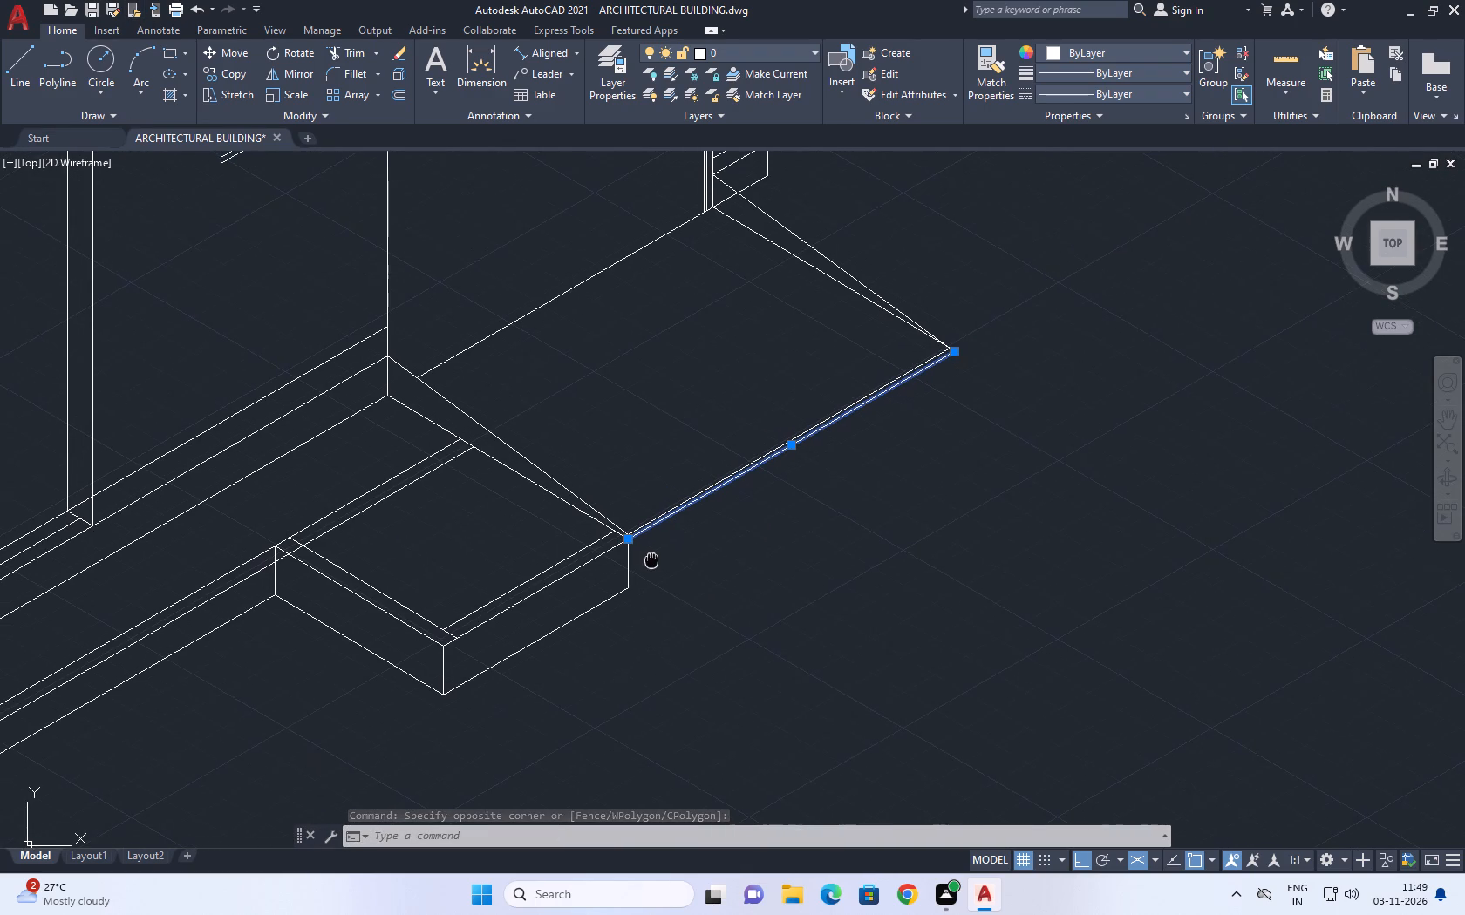
pyautogui.moveTo(651, 559); pyautogui.dragTo(653, 560, button='middle')
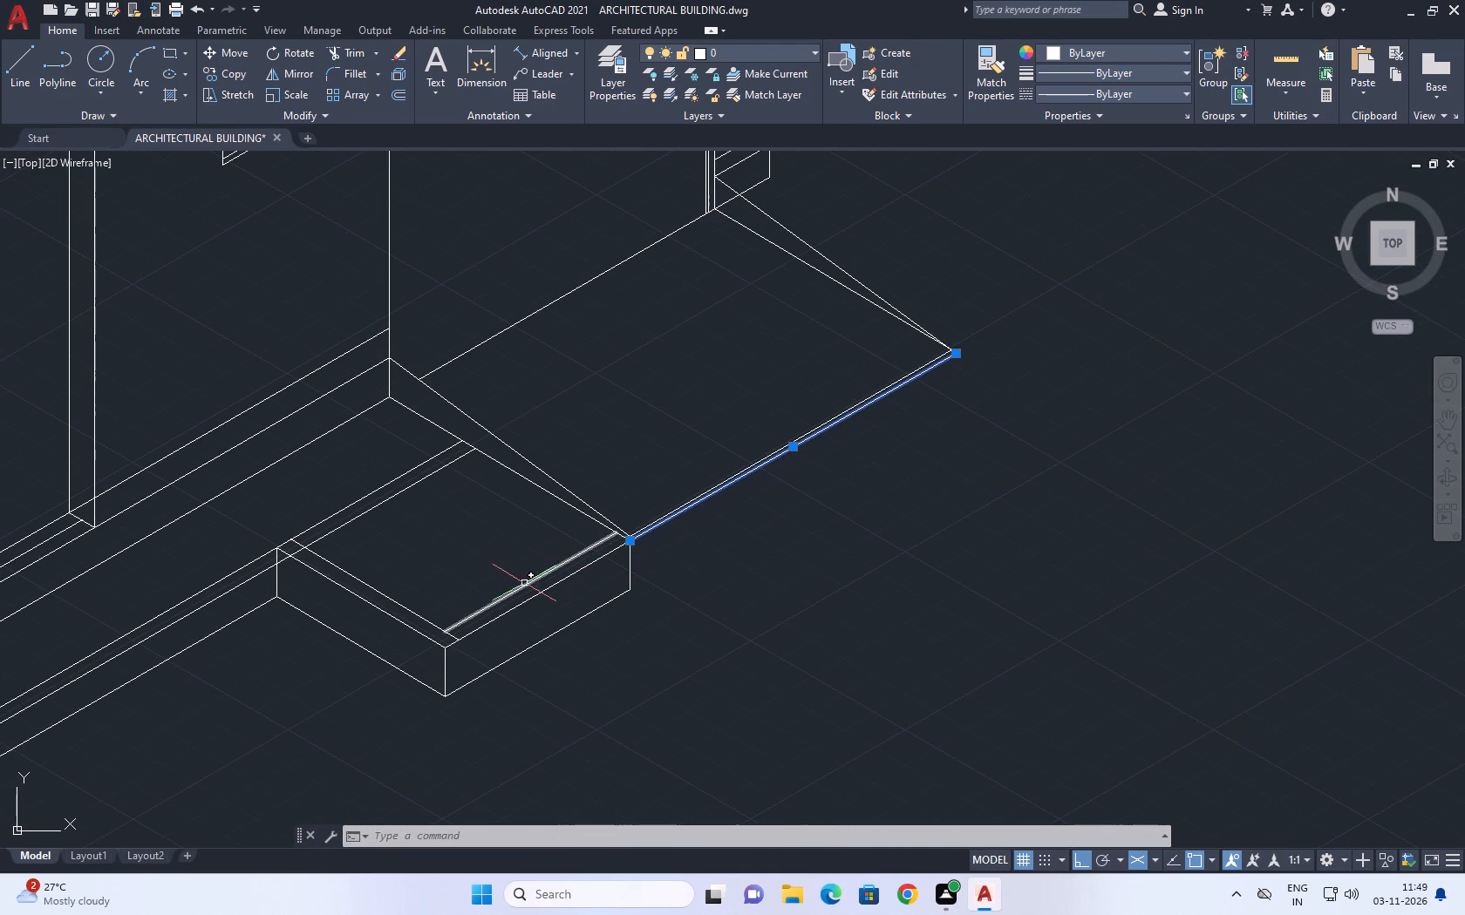
pyautogui.click(523, 586)
pyautogui.moveTo(466, 519); pyautogui.dragTo(451, 514, button='right')
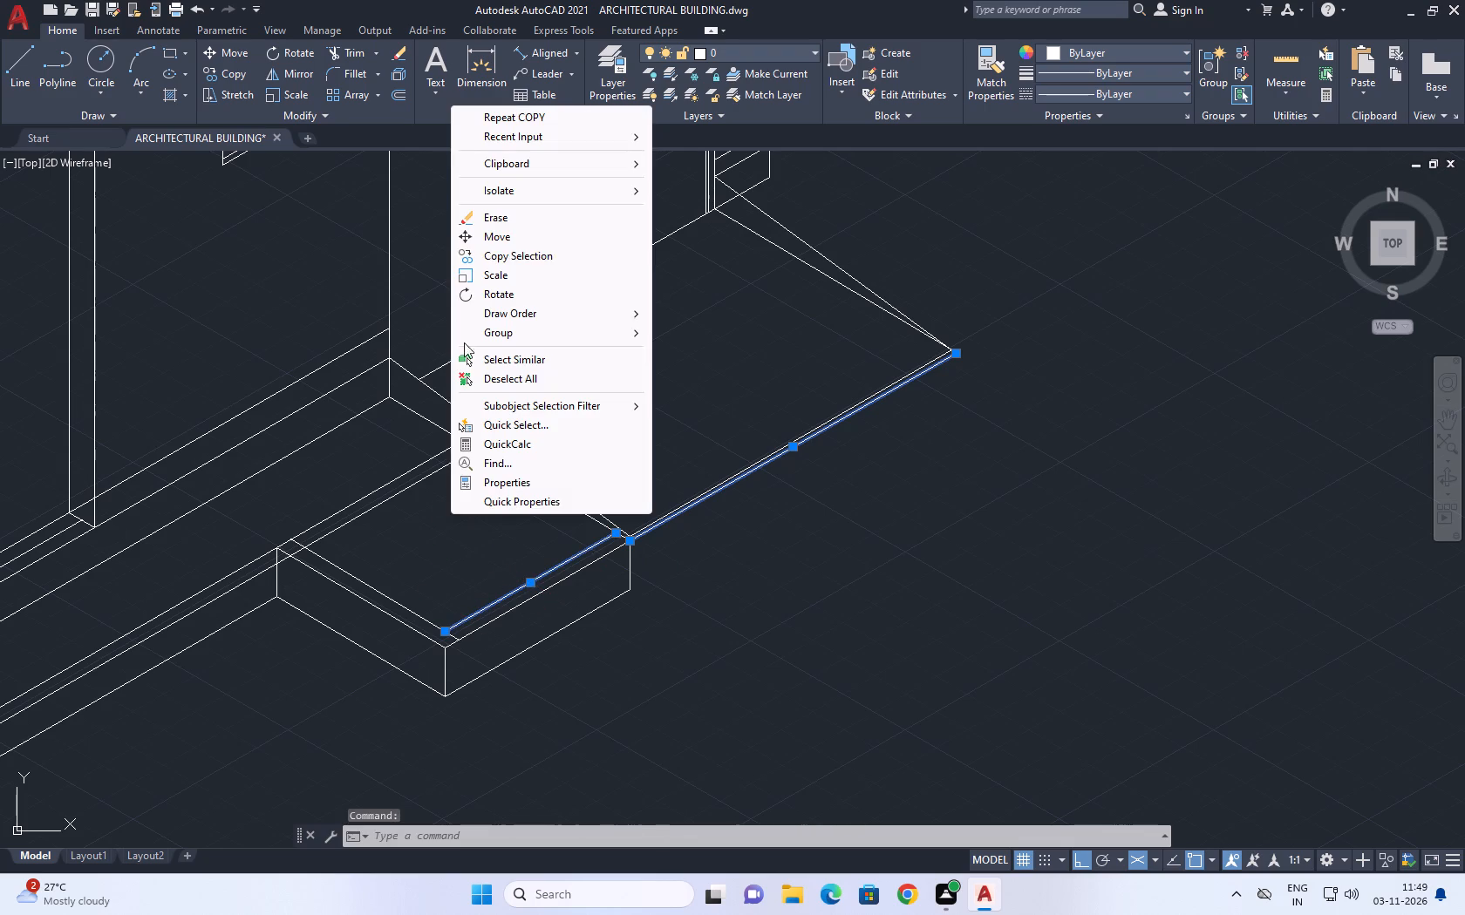
pyautogui.click(530, 221)
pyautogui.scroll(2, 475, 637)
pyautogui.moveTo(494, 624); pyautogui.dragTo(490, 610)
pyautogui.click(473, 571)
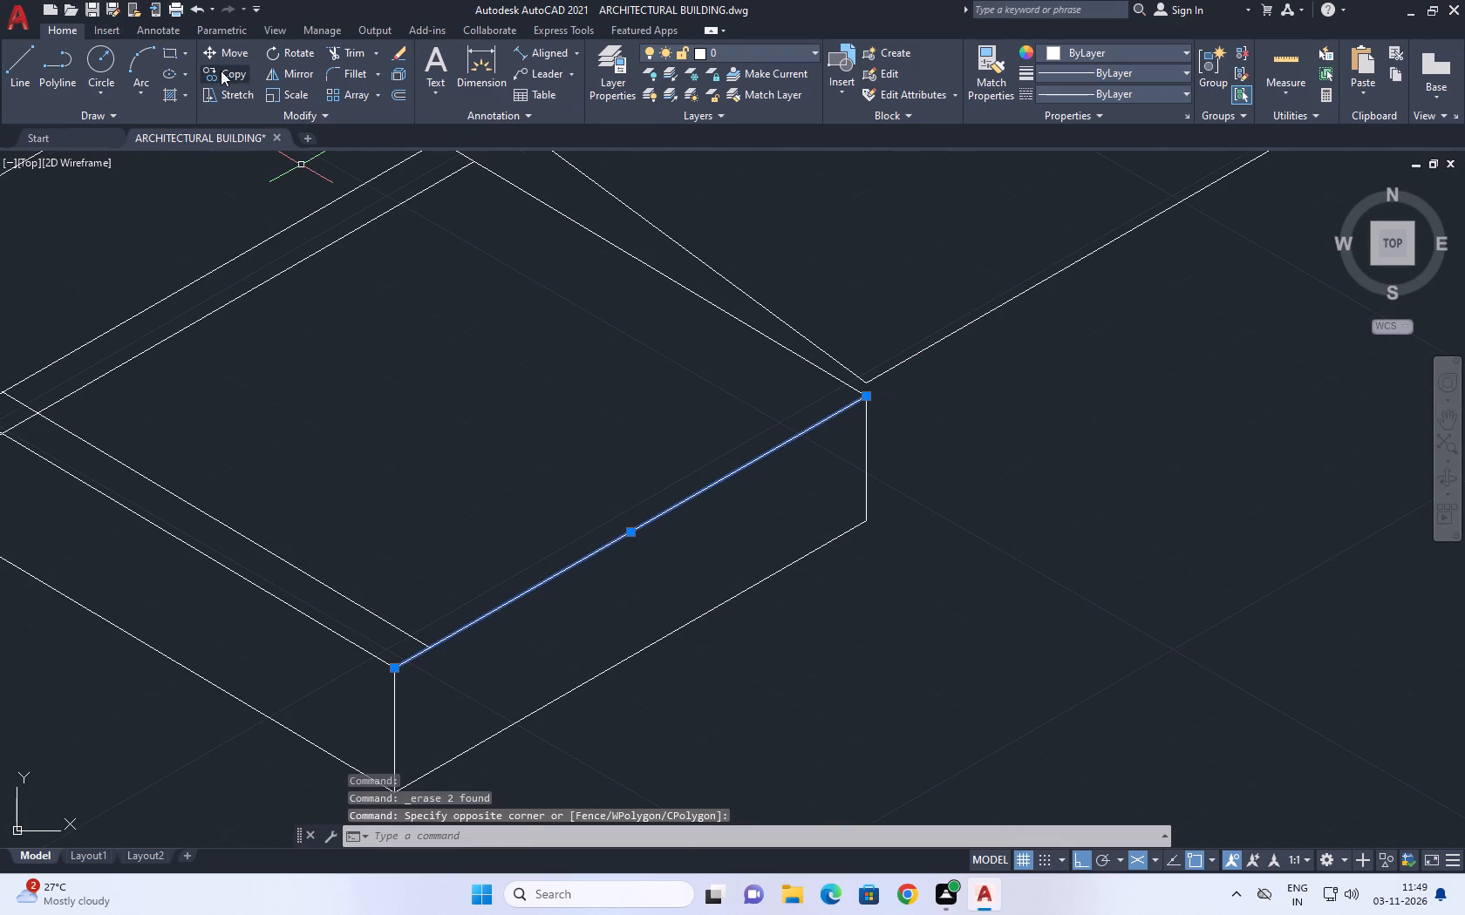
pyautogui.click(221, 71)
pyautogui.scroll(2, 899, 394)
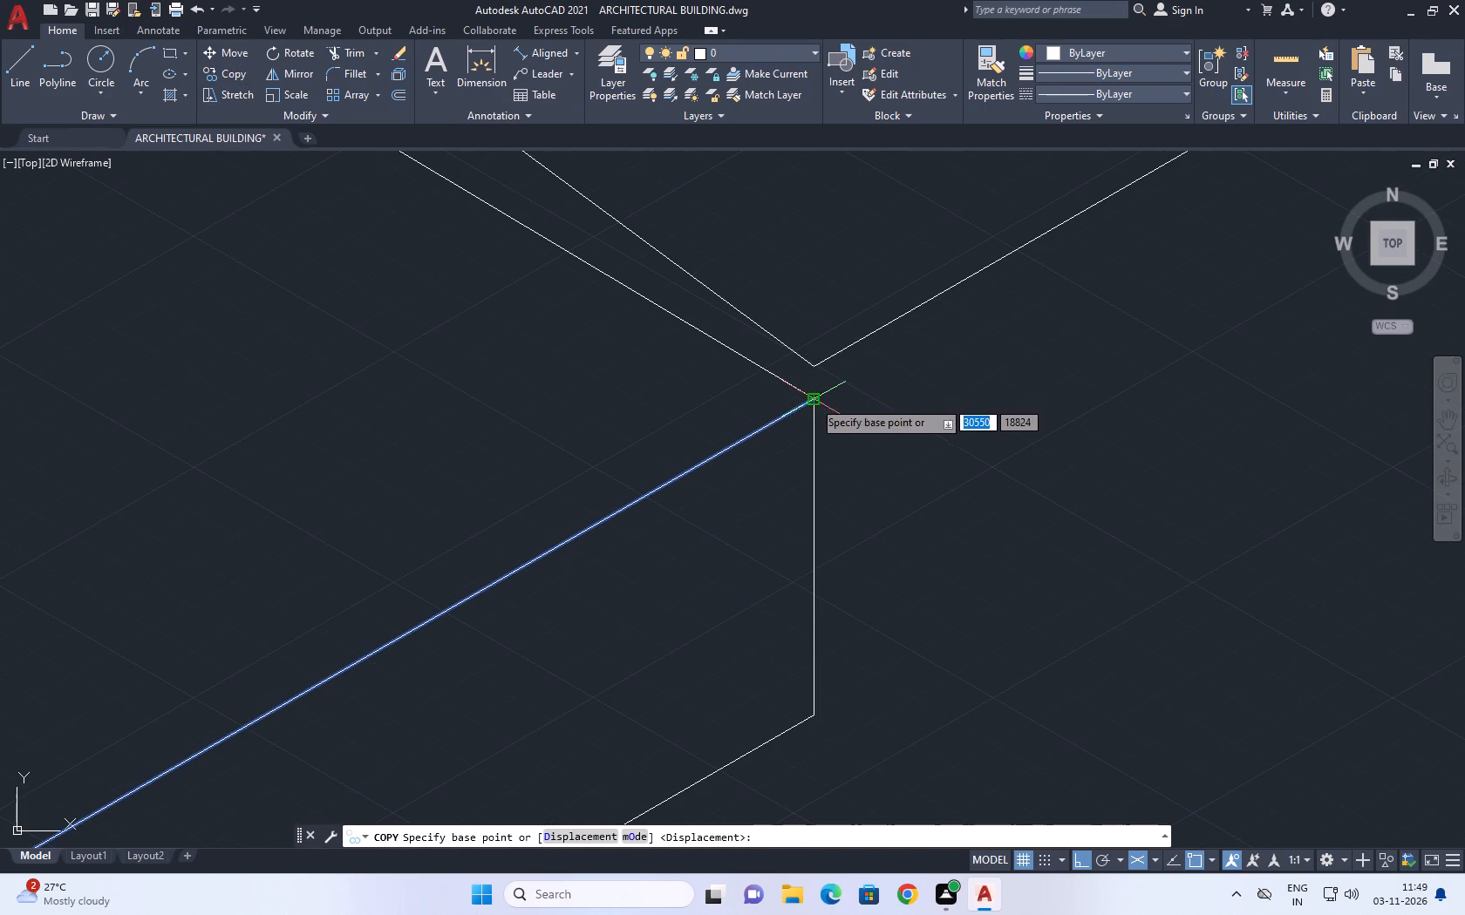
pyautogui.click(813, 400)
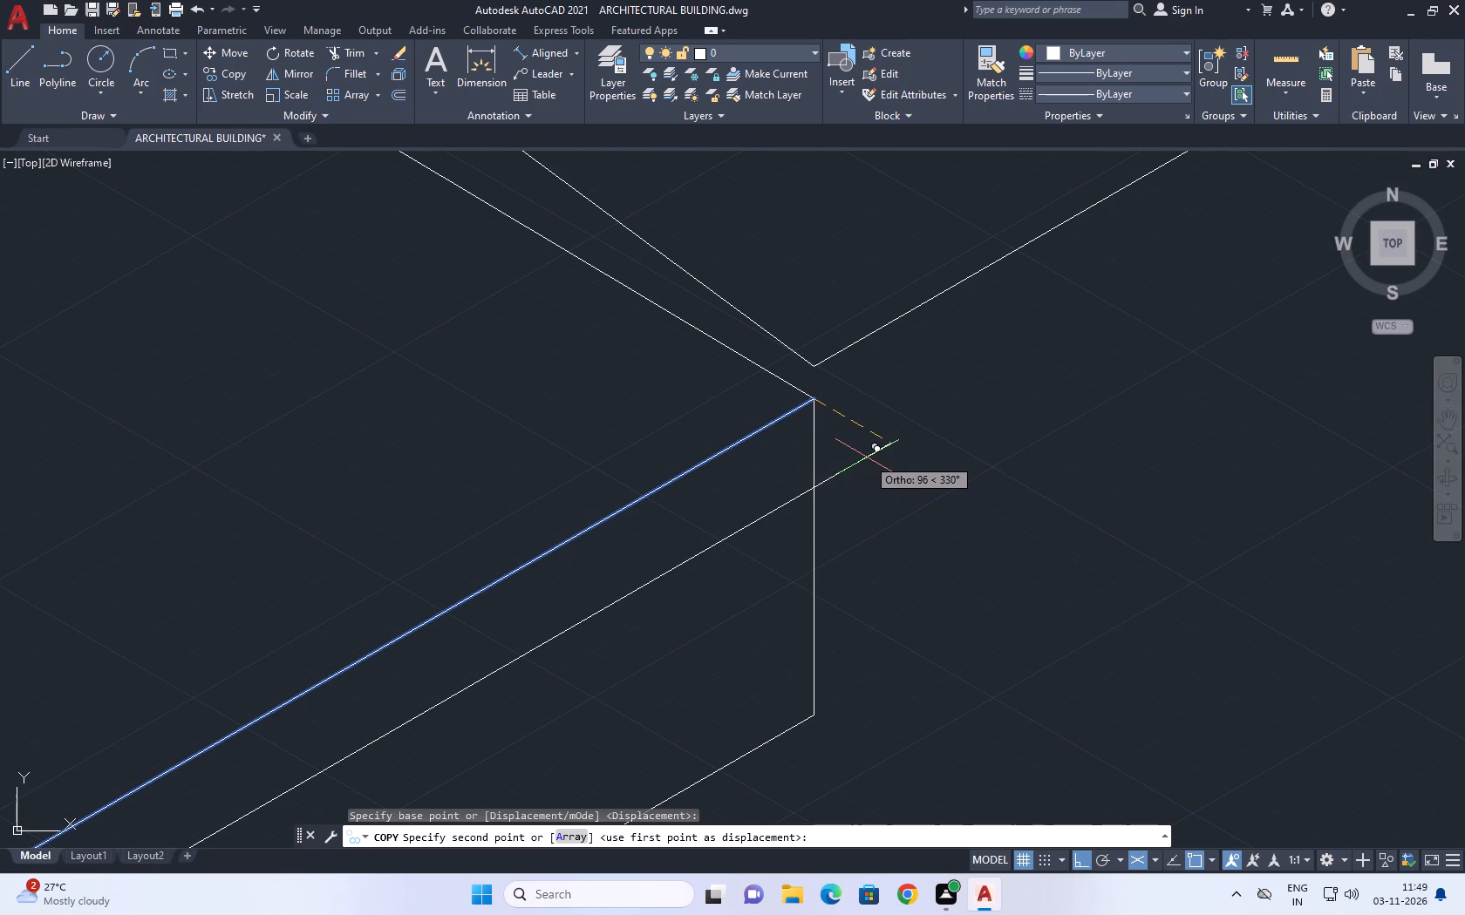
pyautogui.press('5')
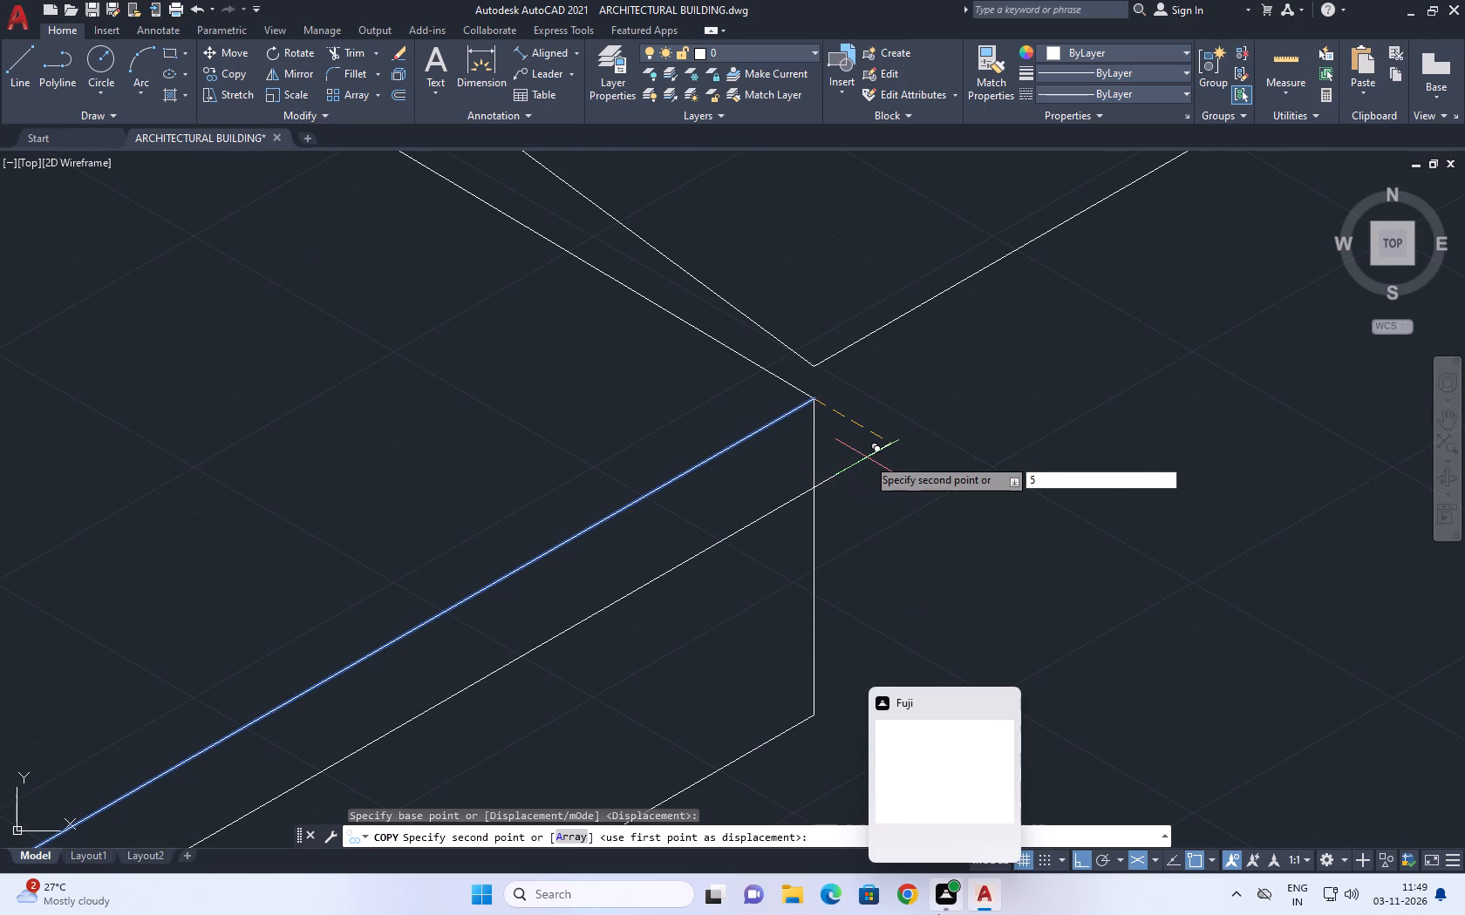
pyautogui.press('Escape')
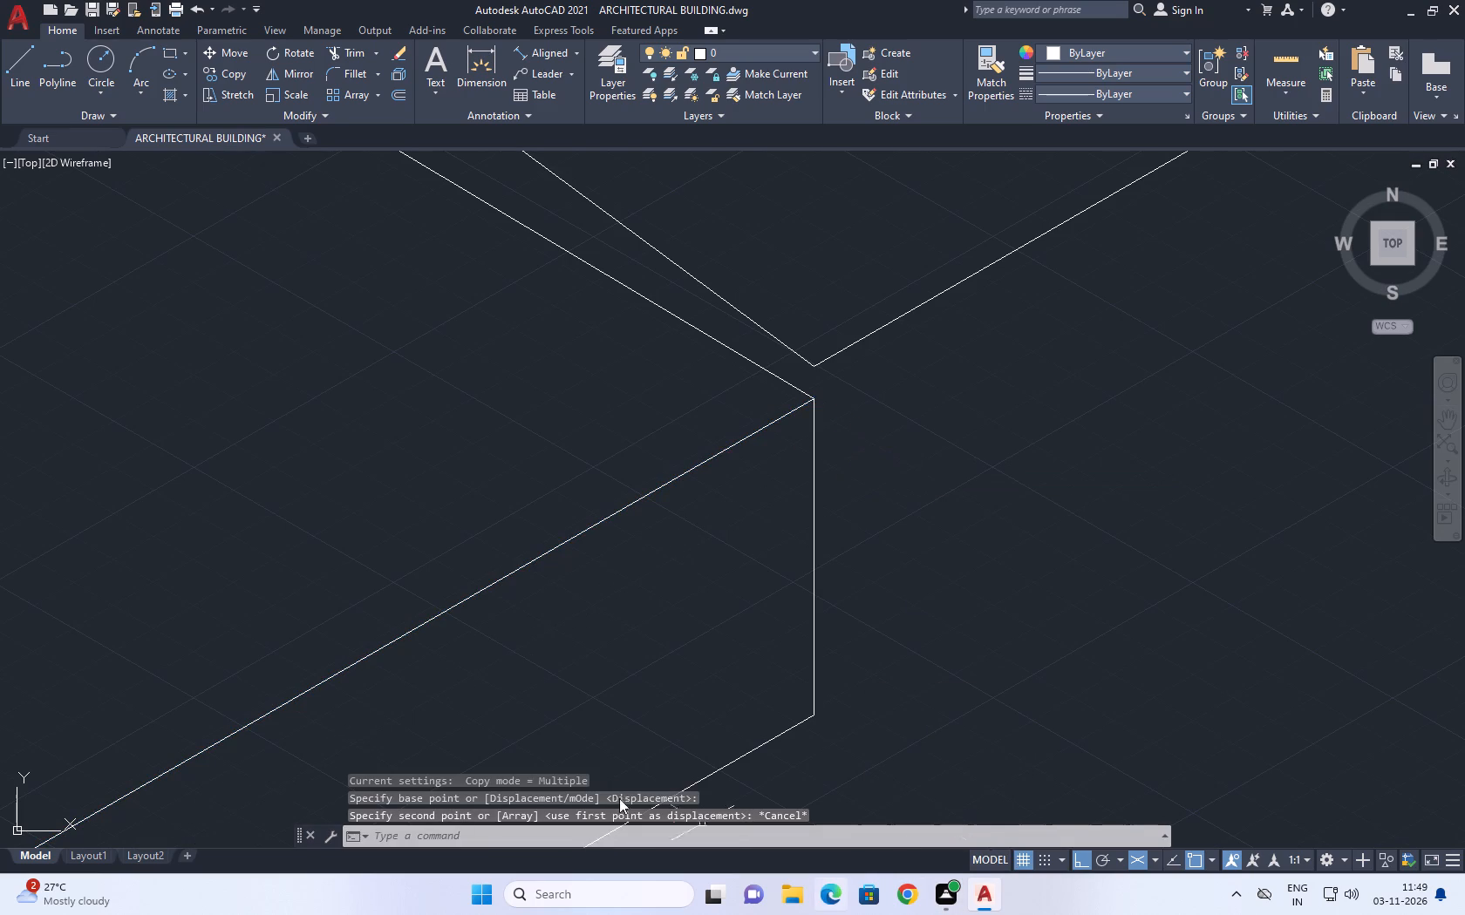
# Copy the plinth block's front-right top edge 114.3 straight down its side face, using the right isoplane.
pyautogui.moveTo(724, 536); pyautogui.dragTo(691, 512)
pyautogui.moveTo(630, 477); pyautogui.dragTo(623, 475)
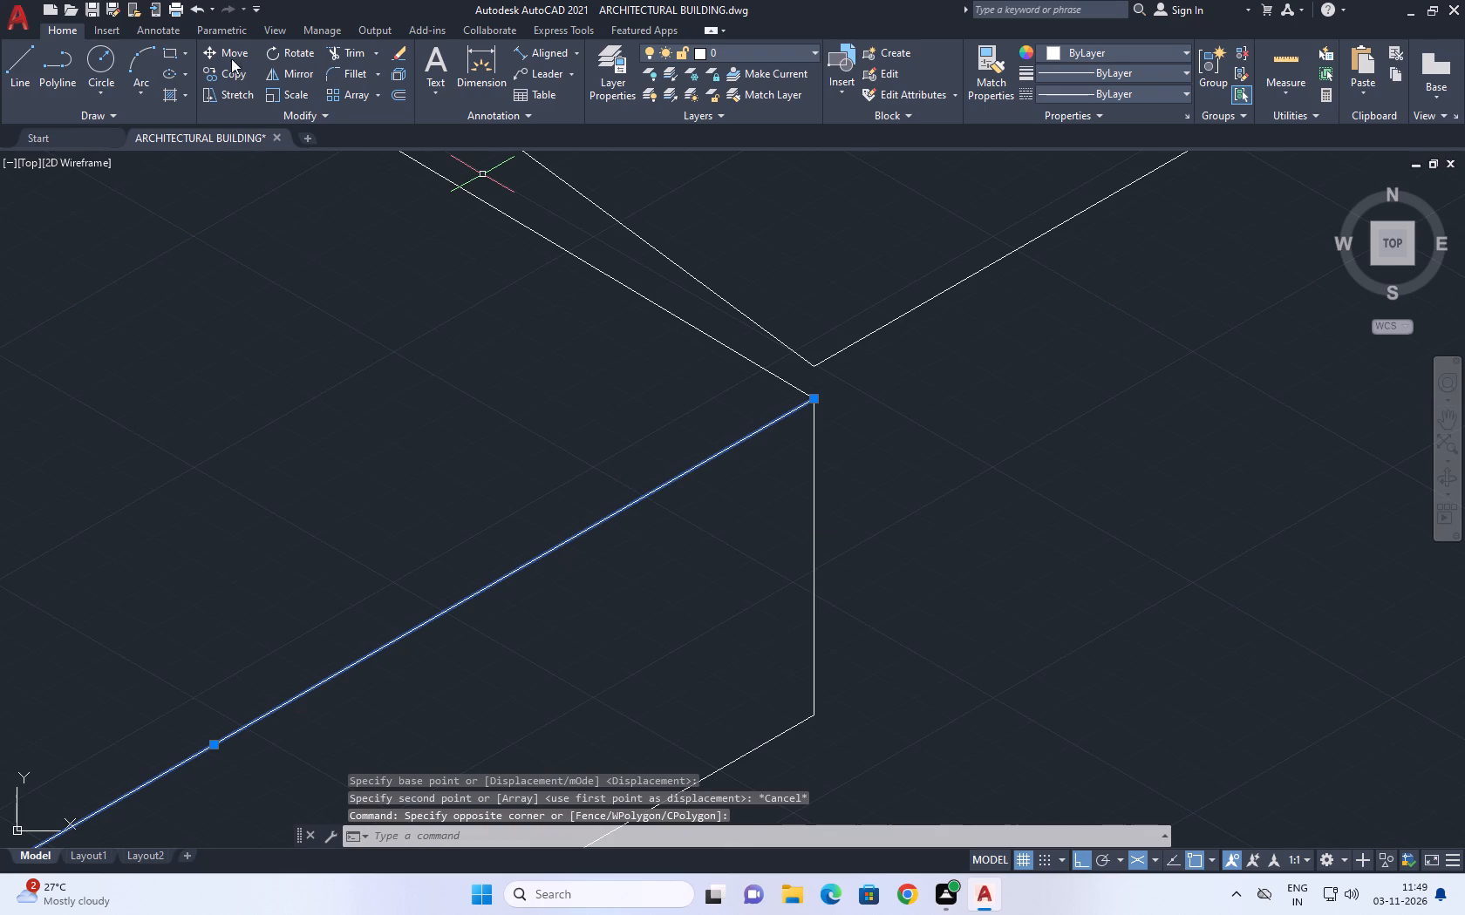
pyautogui.click(231, 73)
pyautogui.click(817, 397)
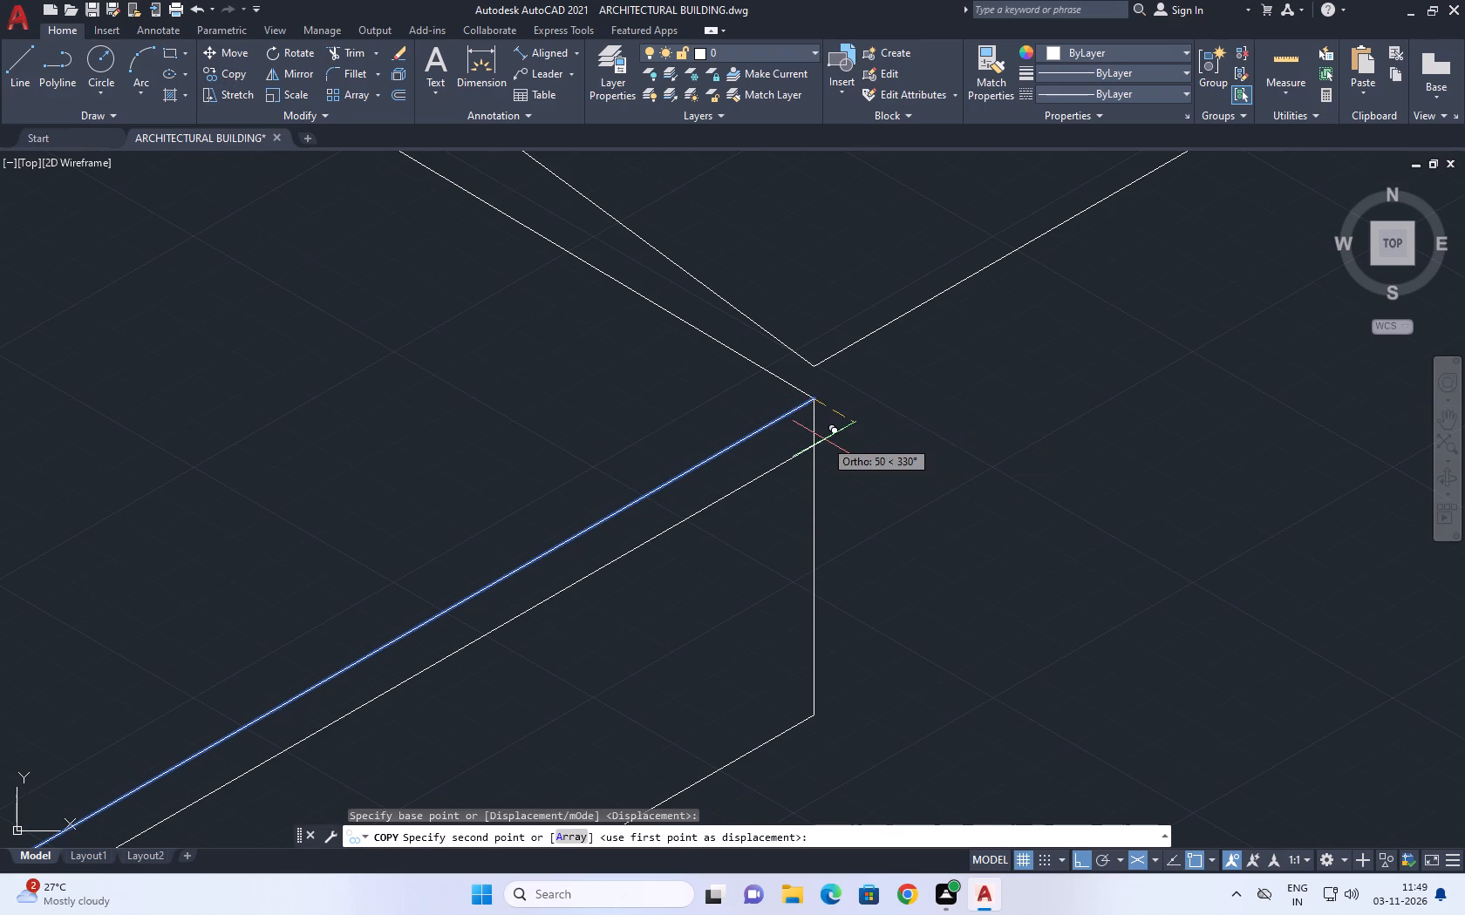
pyautogui.press('F5')
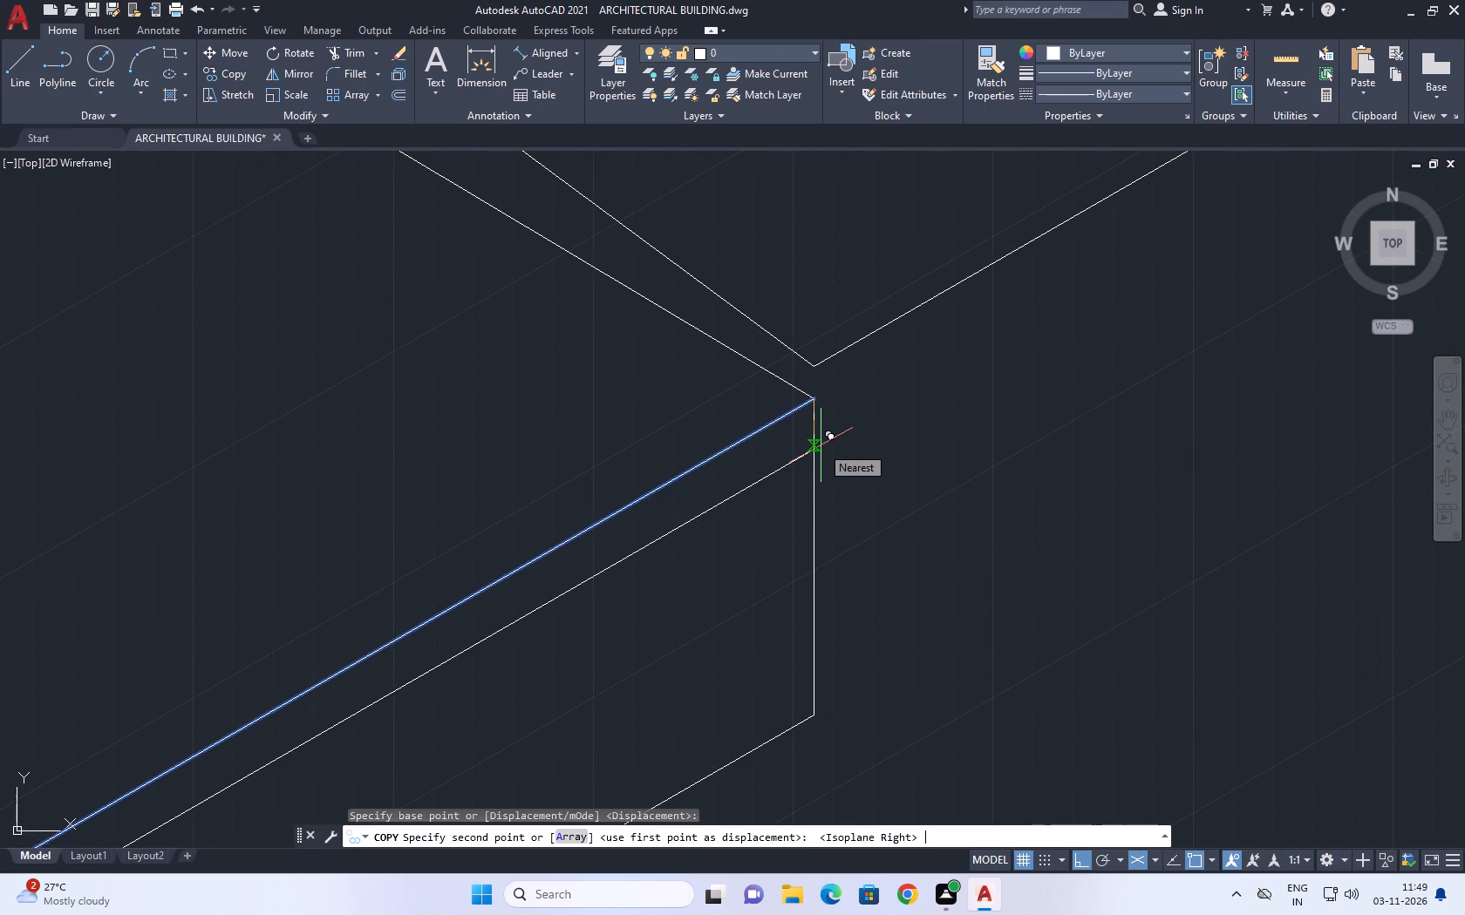
pyautogui.write('11')
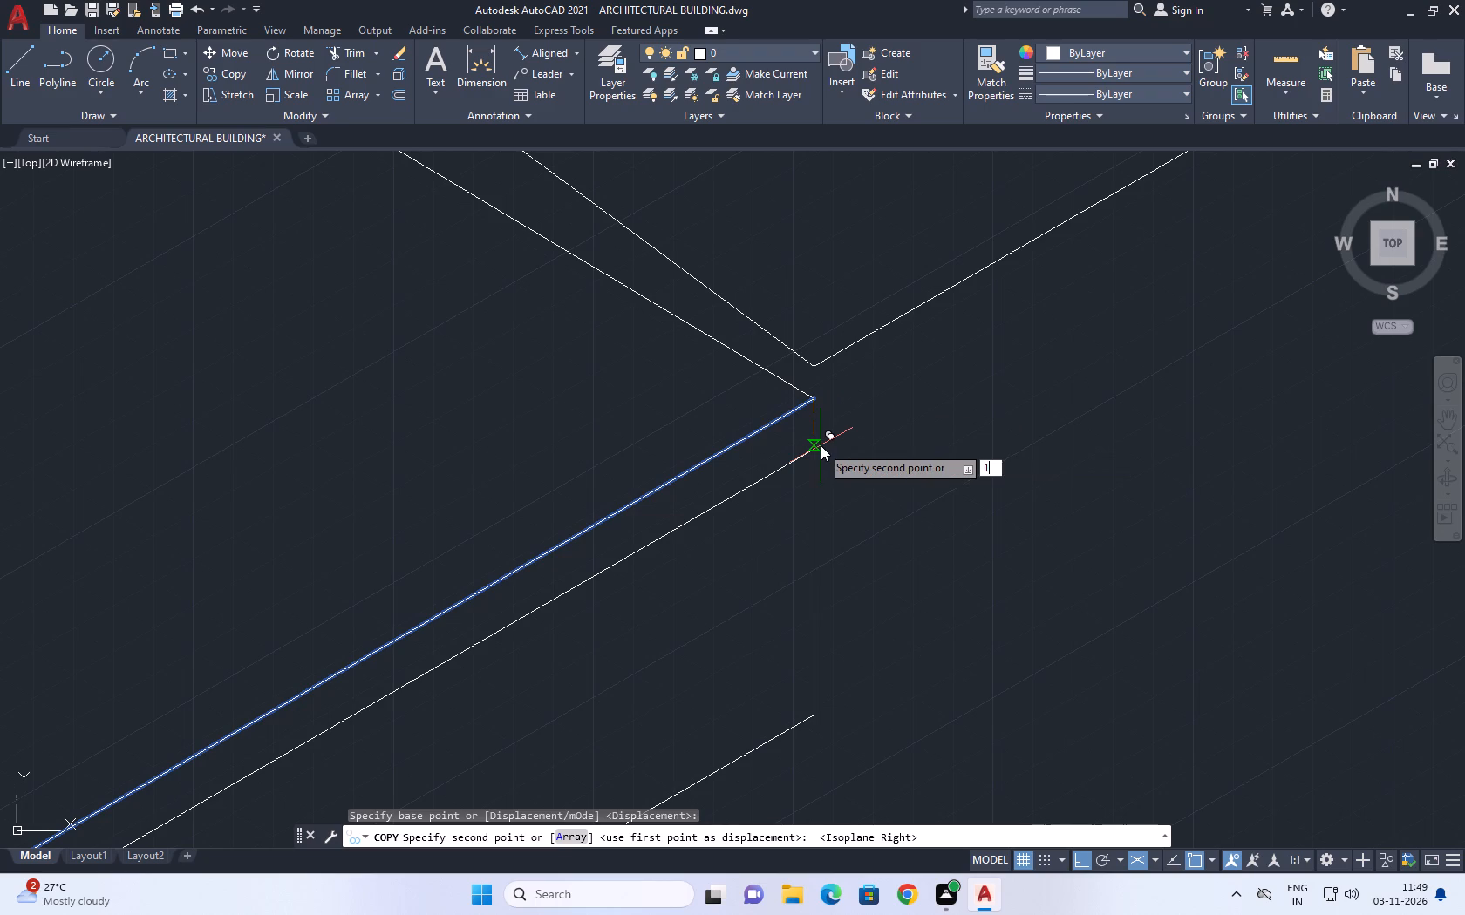
pyautogui.write('4.6')
pyautogui.press('BackSpace')
pyautogui.press('BackSpace')
pyautogui.write('.3')
pyautogui.press('Return')
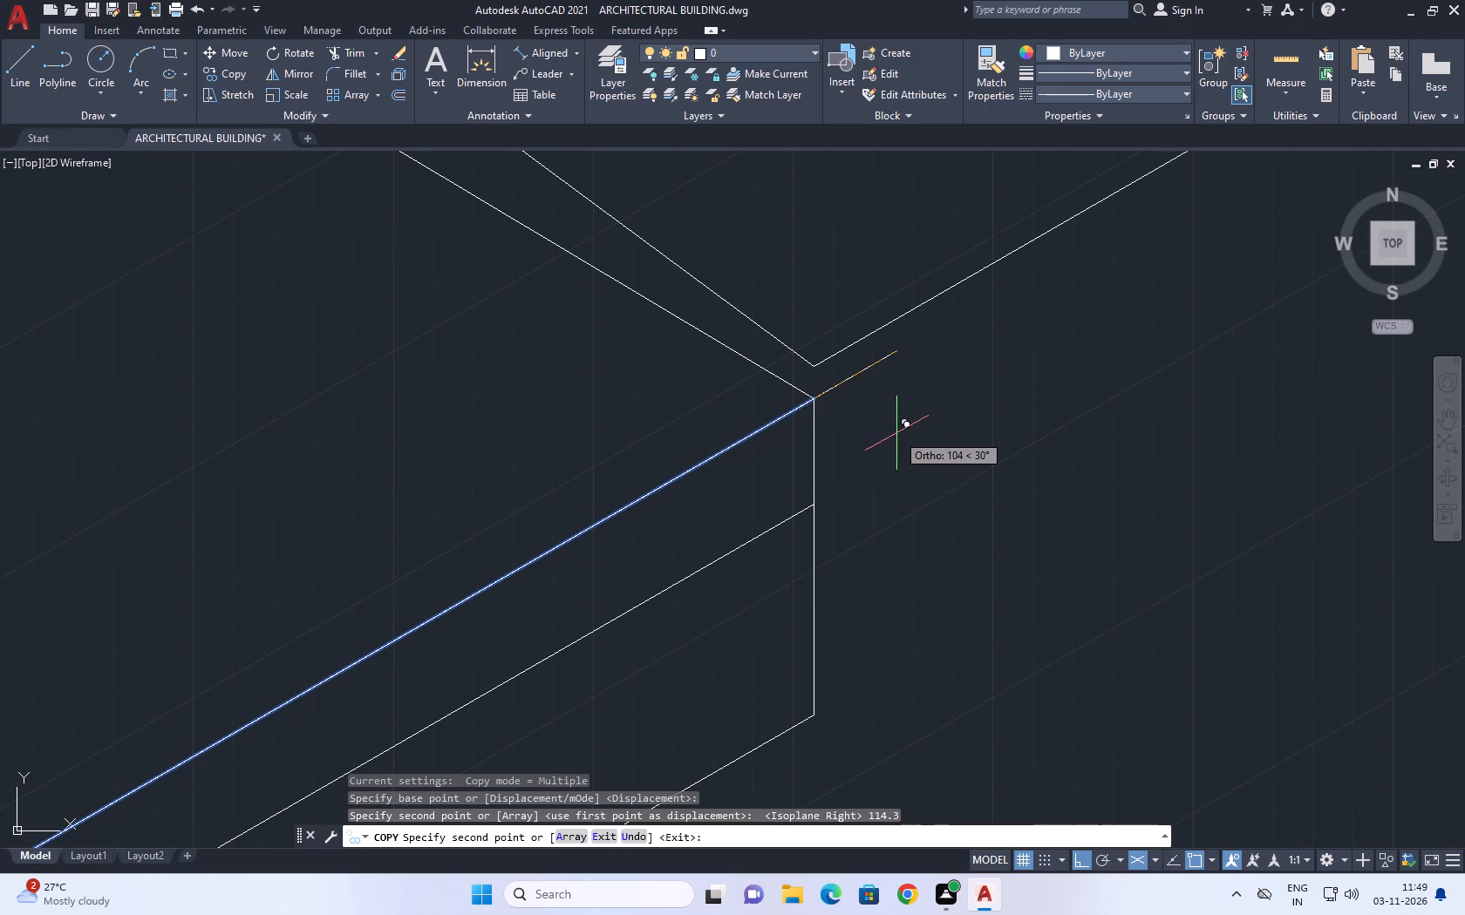
pyautogui.rightClick(896, 433)
pyautogui.click(951, 468)
# Move the ramp's outer edge line straight down so its near end meets the plinth block's top corner.
pyautogui.scroll(-2, 902, 464)
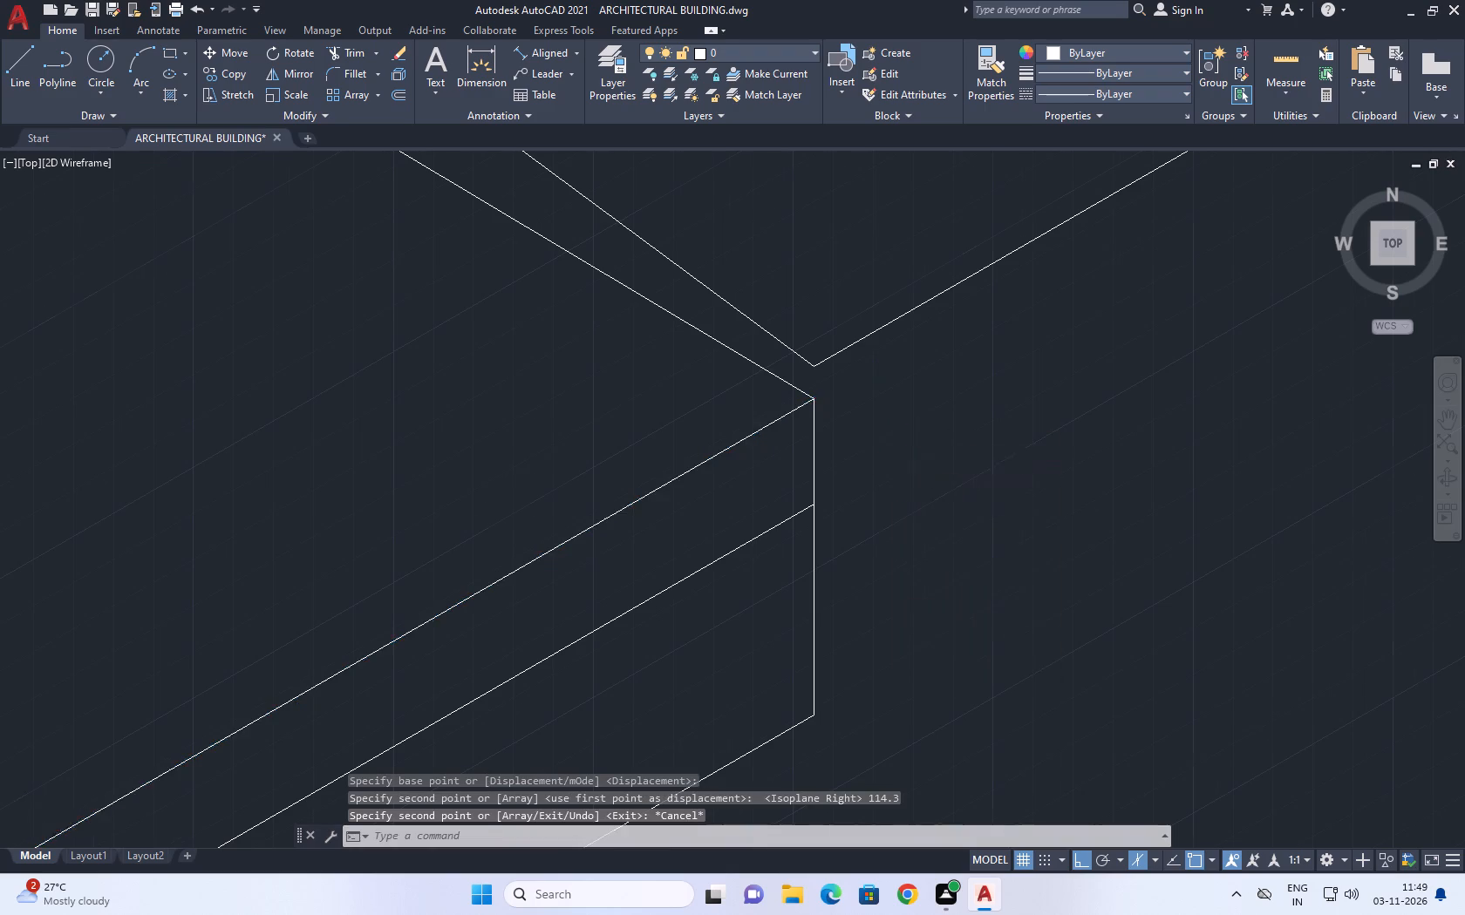
pyautogui.scroll(-2, 902, 464)
pyautogui.moveTo(922, 430); pyautogui.dragTo(836, 448, button='middle')
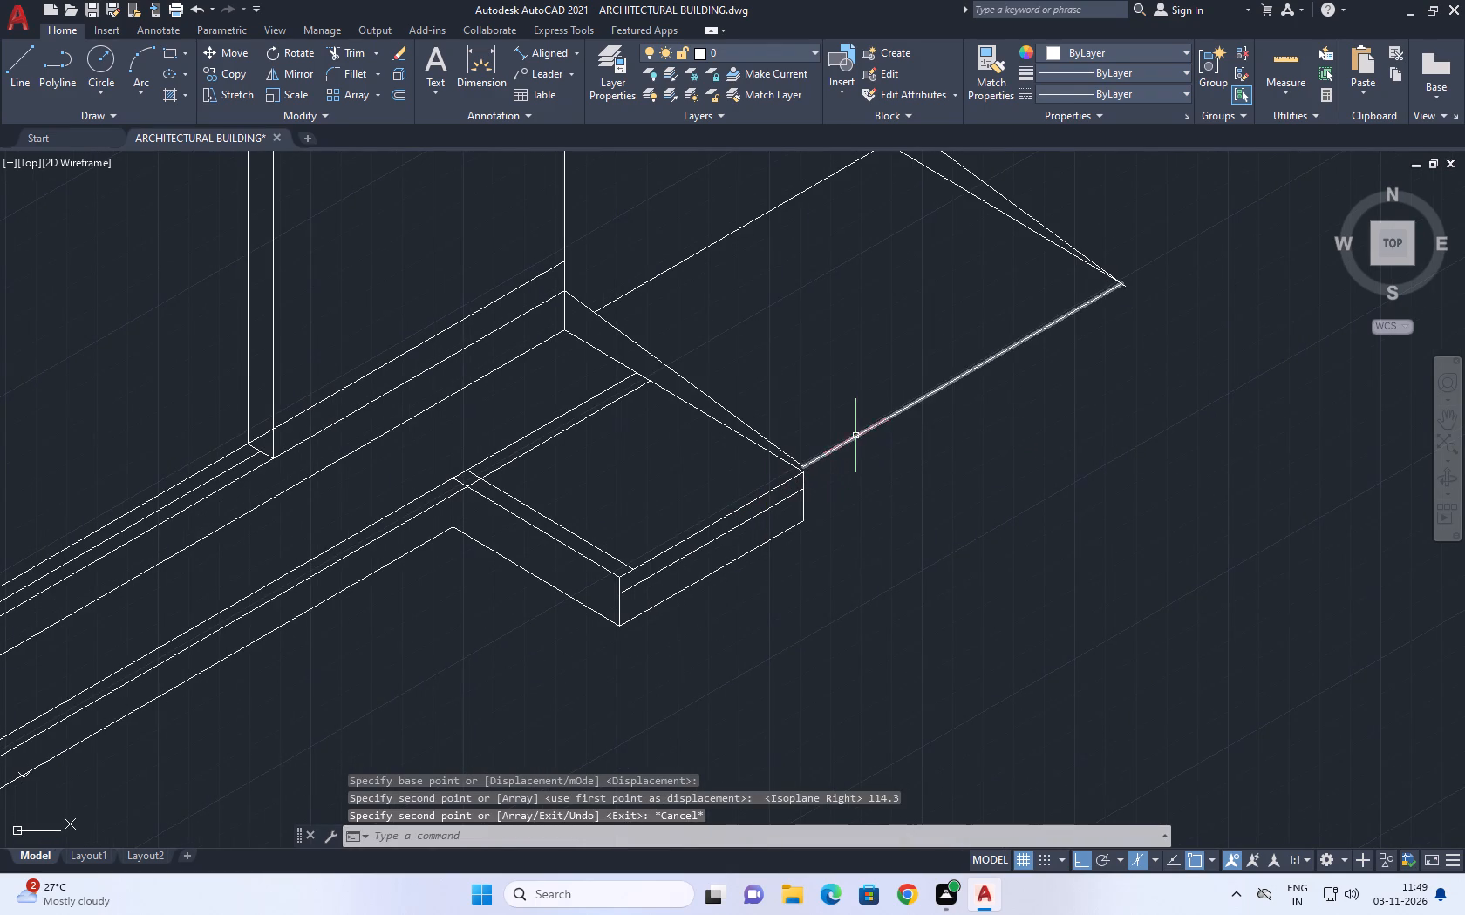
pyautogui.moveTo(855, 436); pyautogui.dragTo(855, 457, button='middle')
pyautogui.click(861, 463)
pyautogui.click(833, 430)
pyautogui.scroll(4, 790, 504)
pyautogui.moveTo(886, 443); pyautogui.dragTo(797, 505, button='middle')
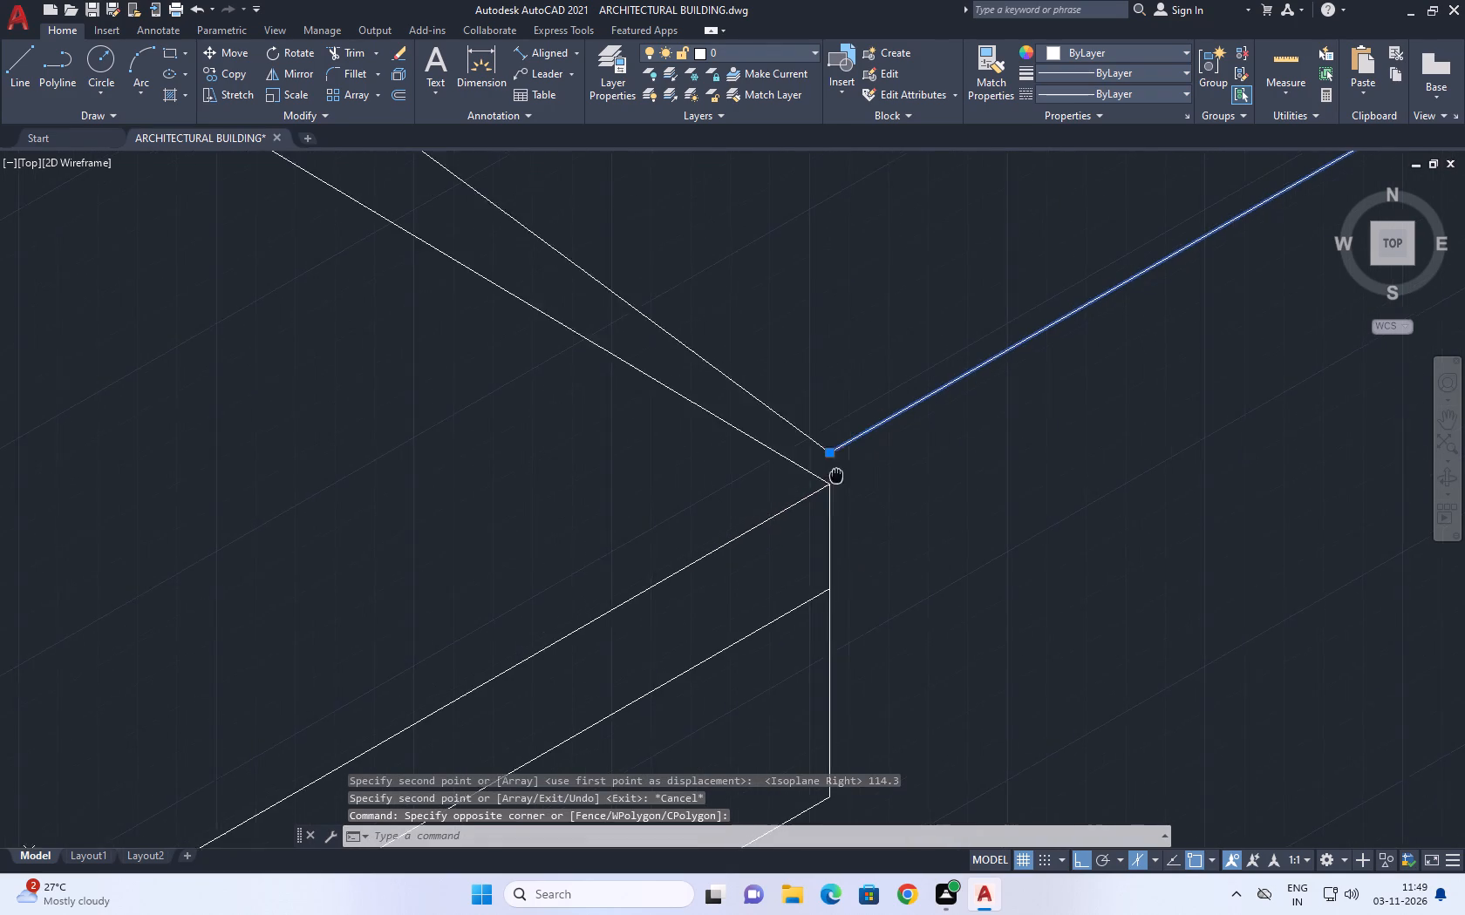
pyautogui.moveTo(797, 505); pyautogui.dragTo(752, 537, button='middle')
pyautogui.scroll(2, 719, 505)
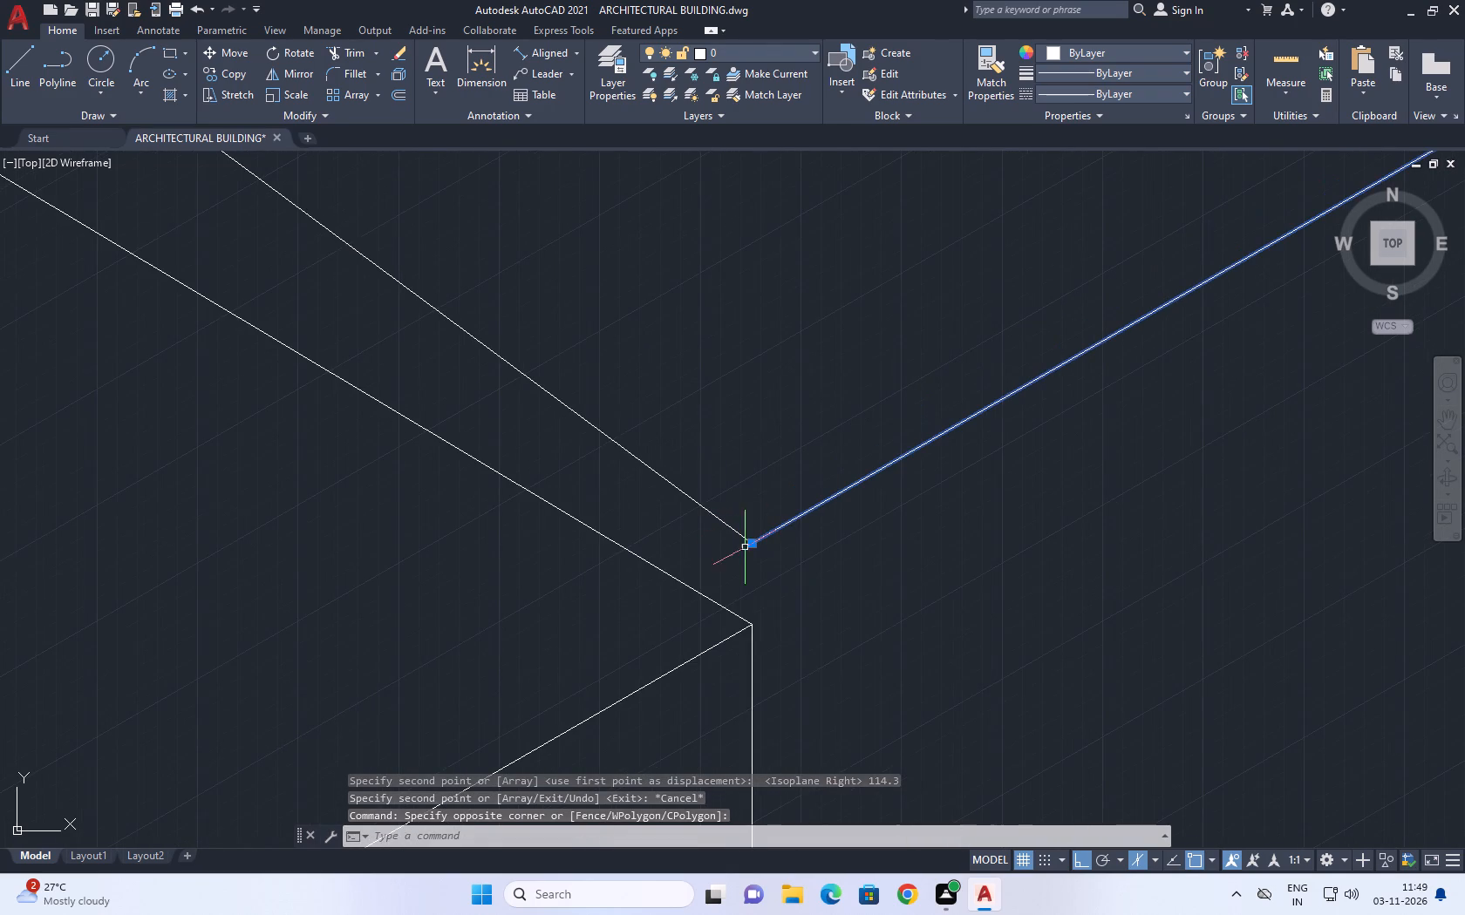
pyautogui.click(13, 64)
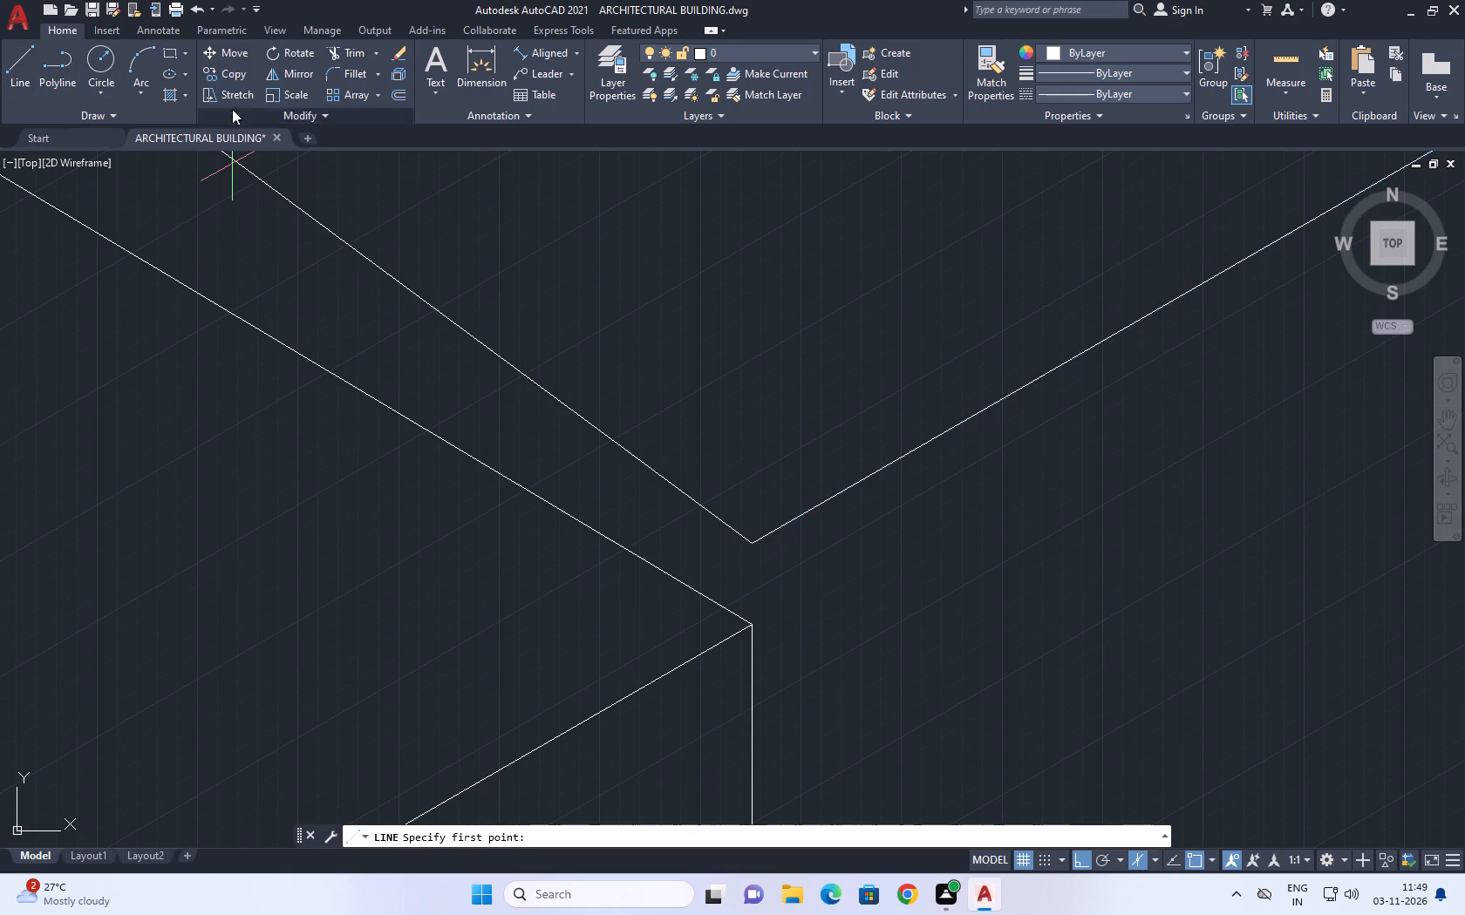
pyautogui.click(235, 48)
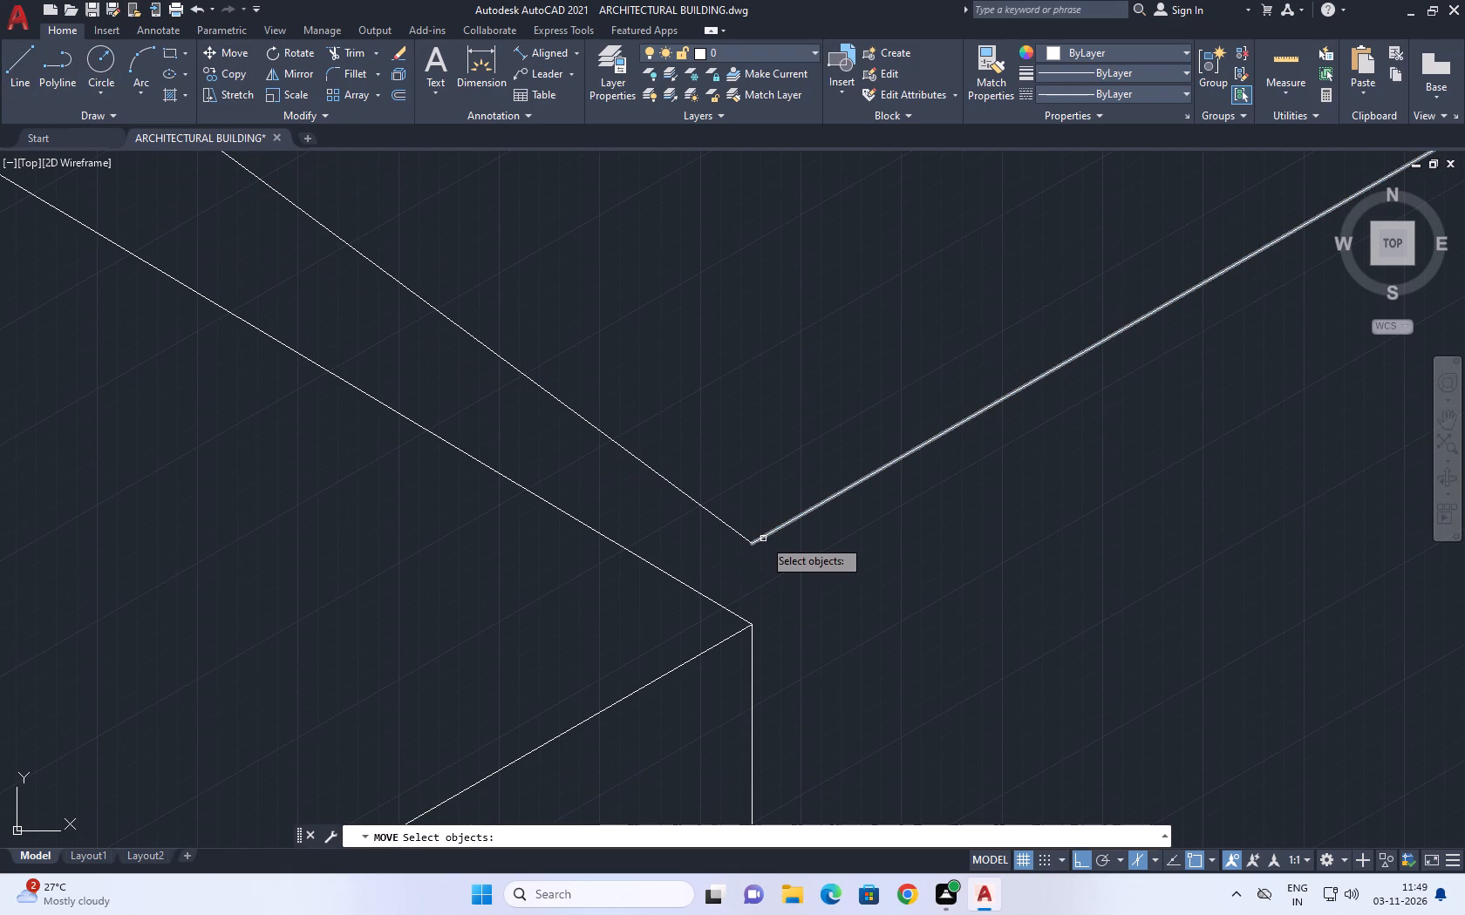
pyautogui.click(763, 539)
pyautogui.rightClick(741, 532)
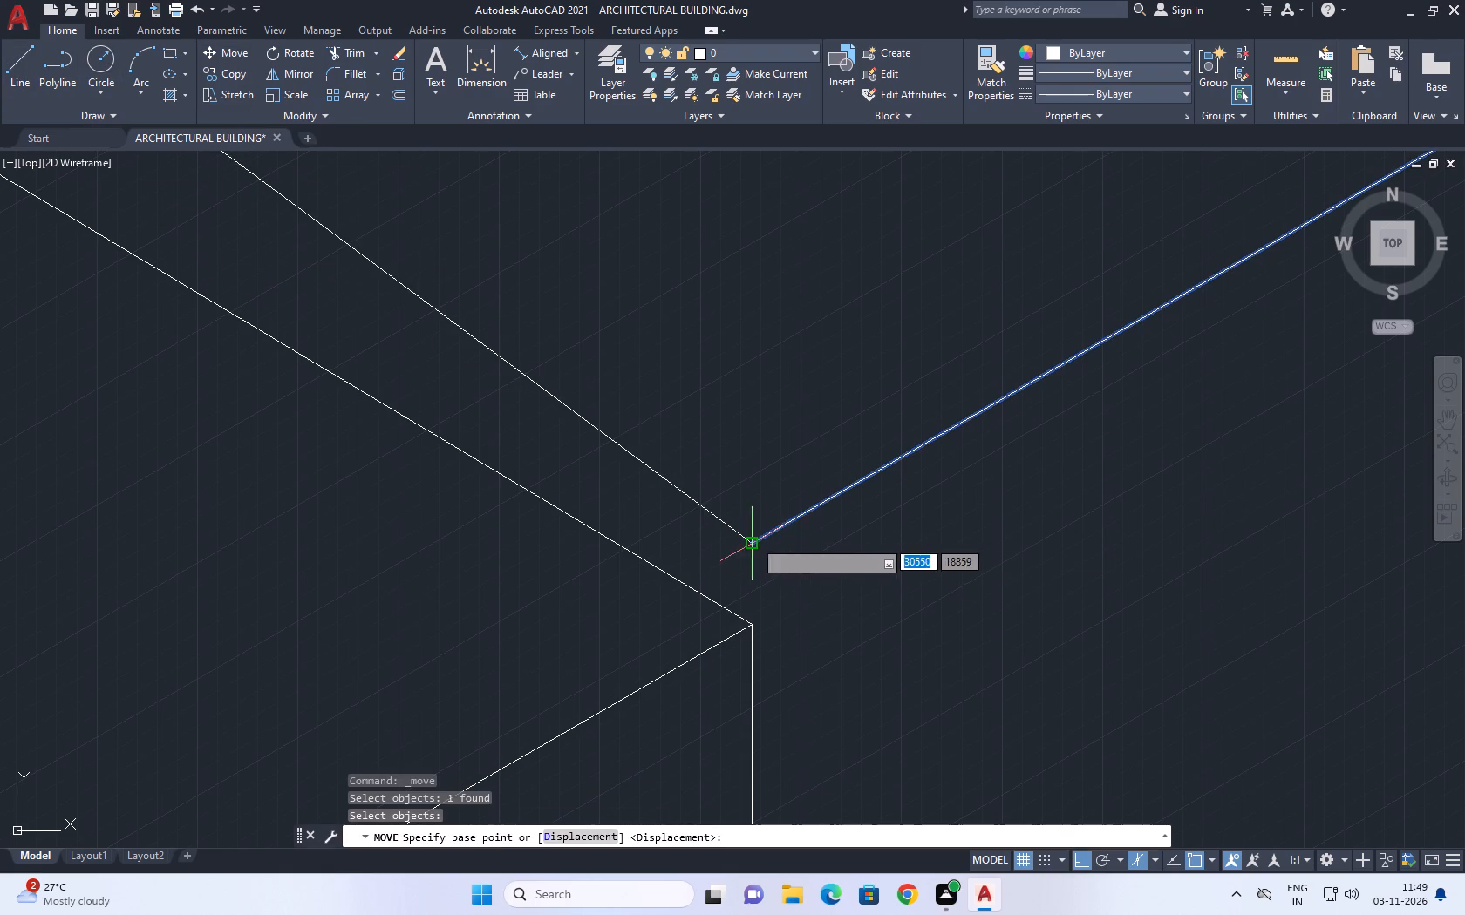
pyautogui.click(753, 539)
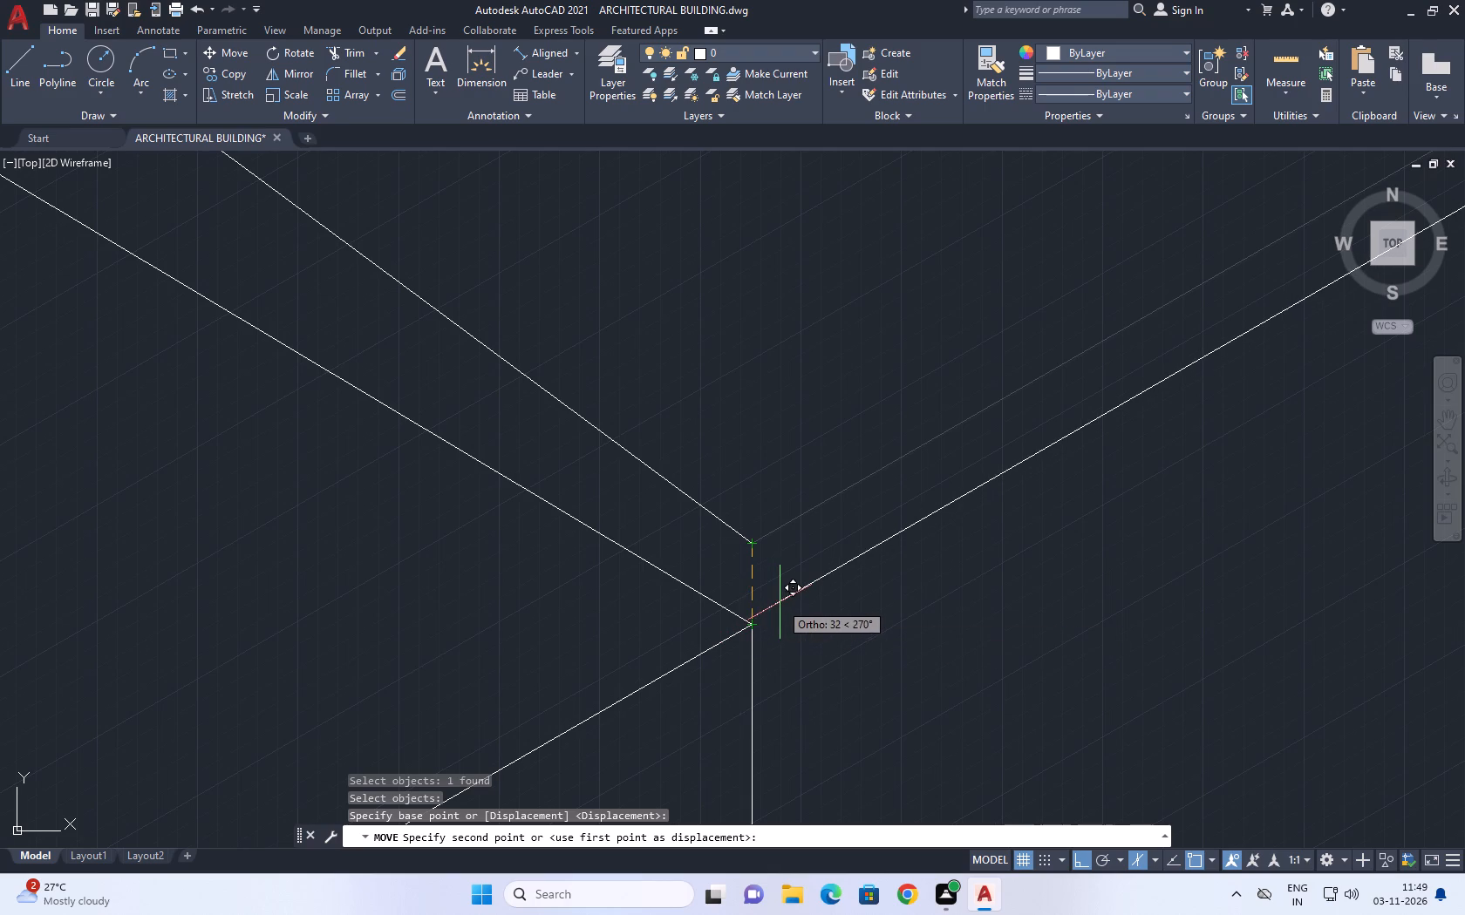
pyautogui.click(752, 618)
# Extend the ramp's near sloping edge beside the plinth block down to the relocated outer edge line.
pyautogui.moveTo(809, 512); pyautogui.dragTo(822, 577, button='middle')
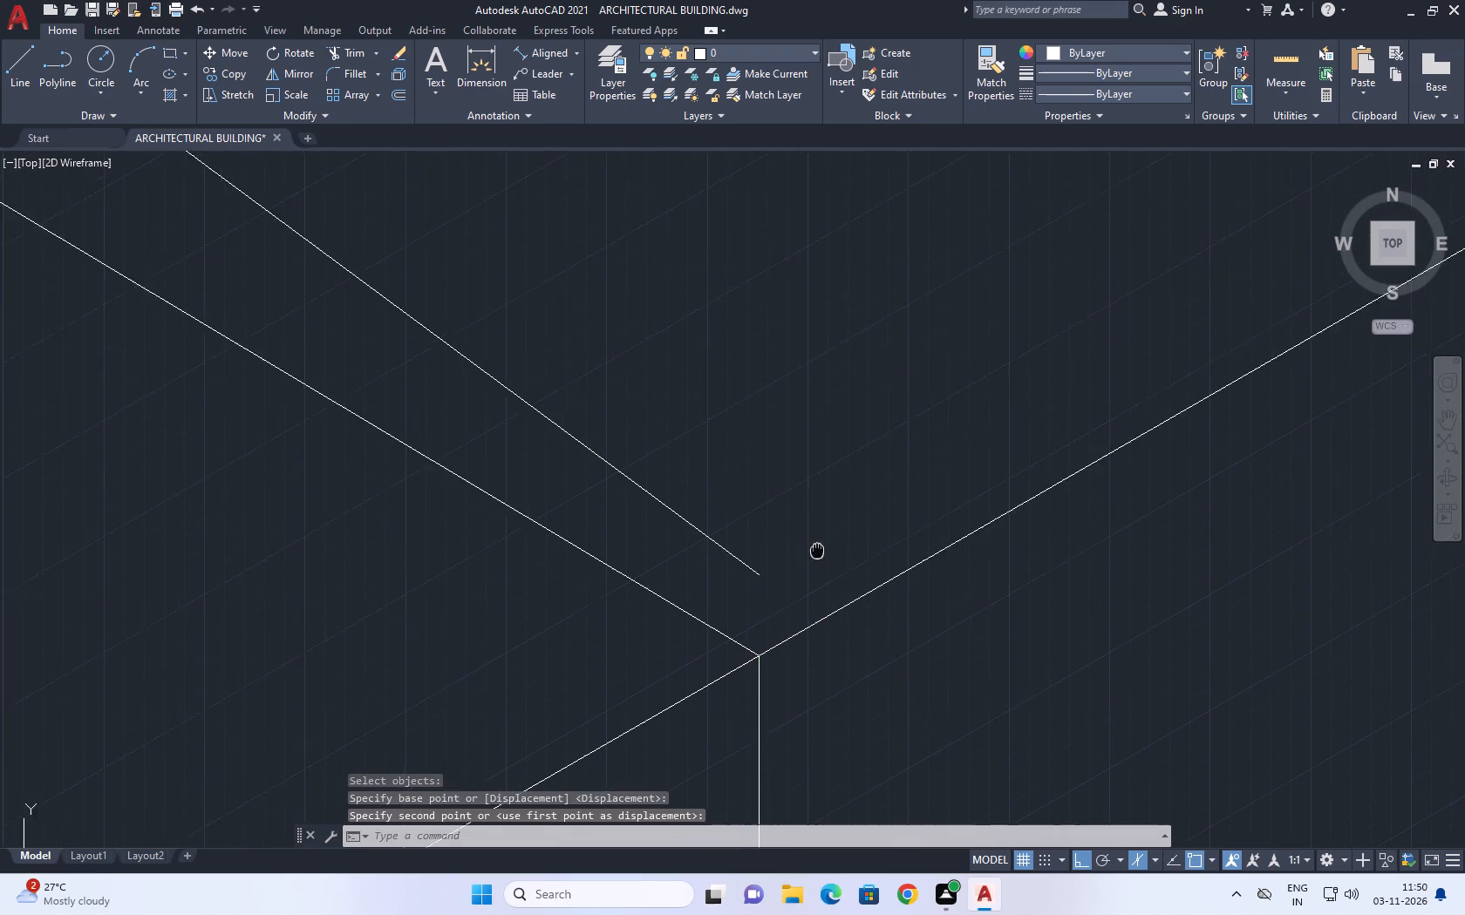
pyautogui.moveTo(822, 577); pyautogui.dragTo(822, 586, button='middle')
pyautogui.write('ex')
pyautogui.press('space')
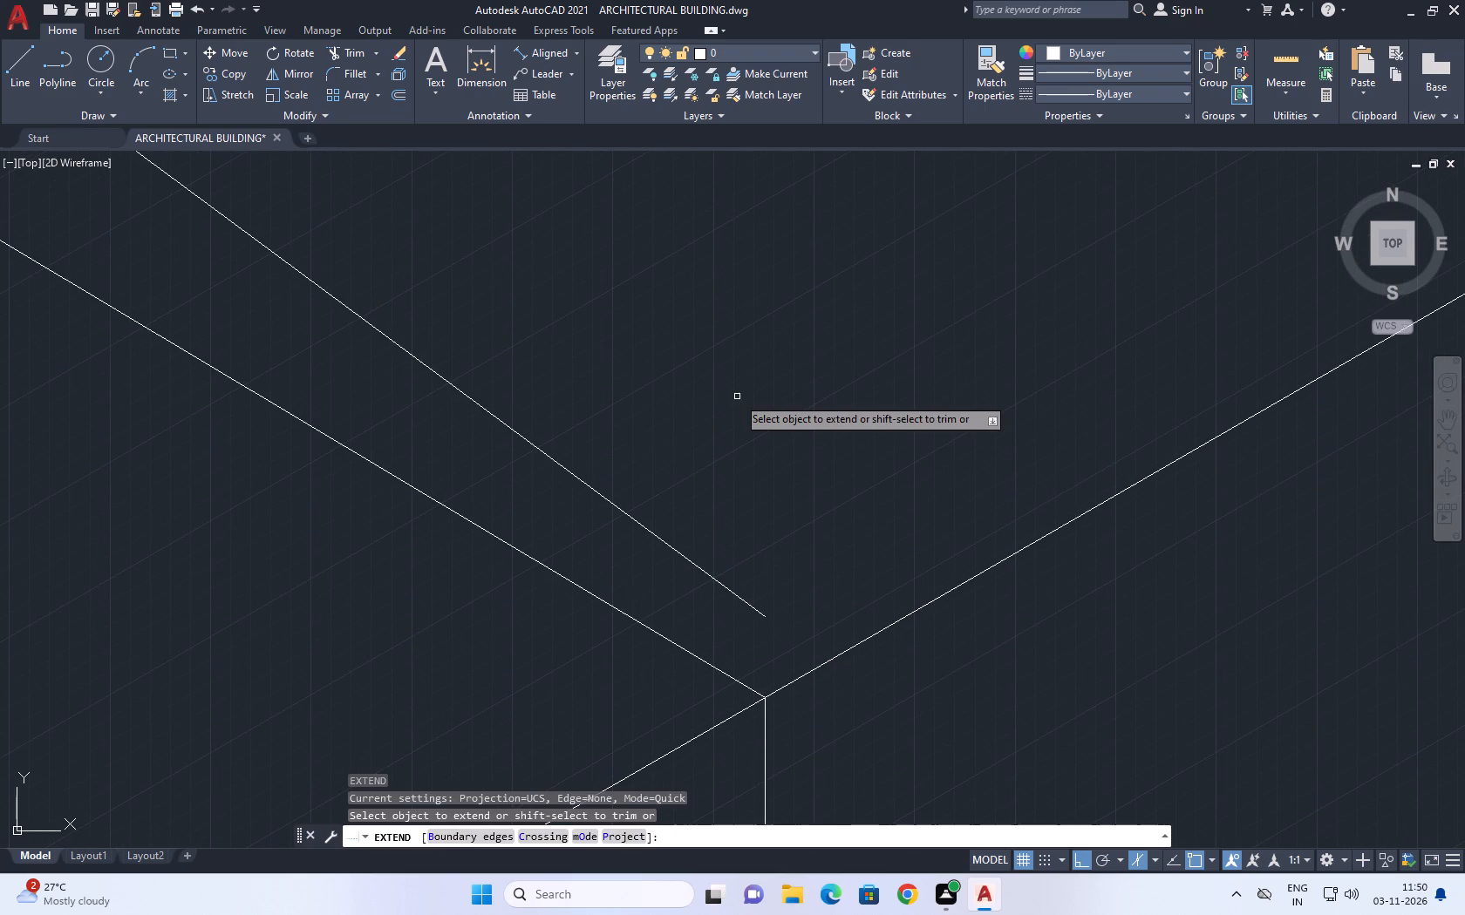
pyautogui.click(766, 620)
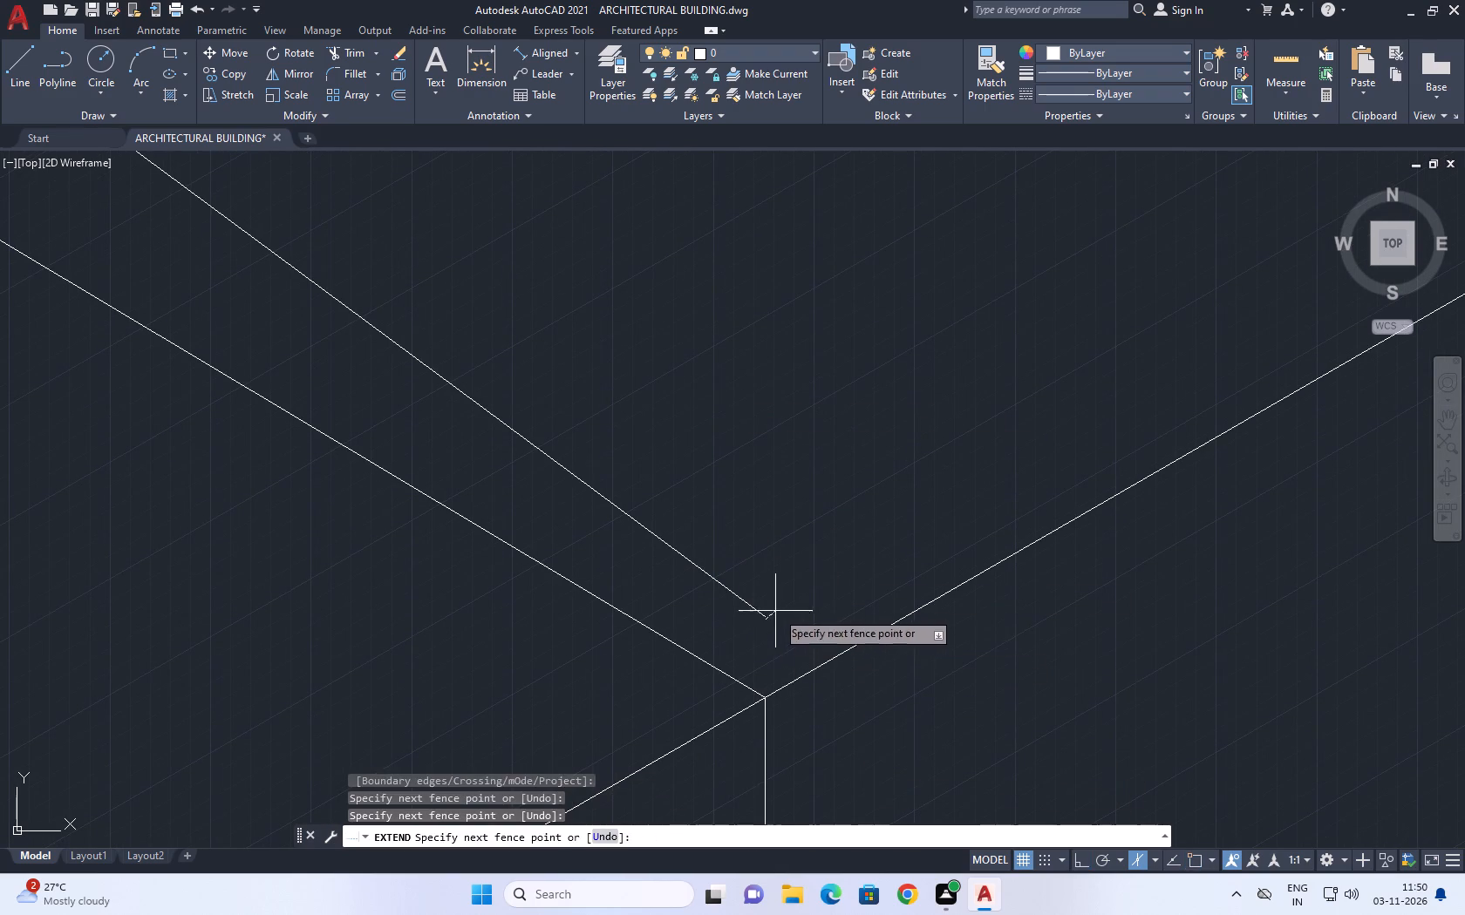
pyautogui.click(778, 608)
pyautogui.click(751, 620)
pyautogui.click(791, 589)
pyautogui.rightClick(792, 587)
pyautogui.click(844, 610)
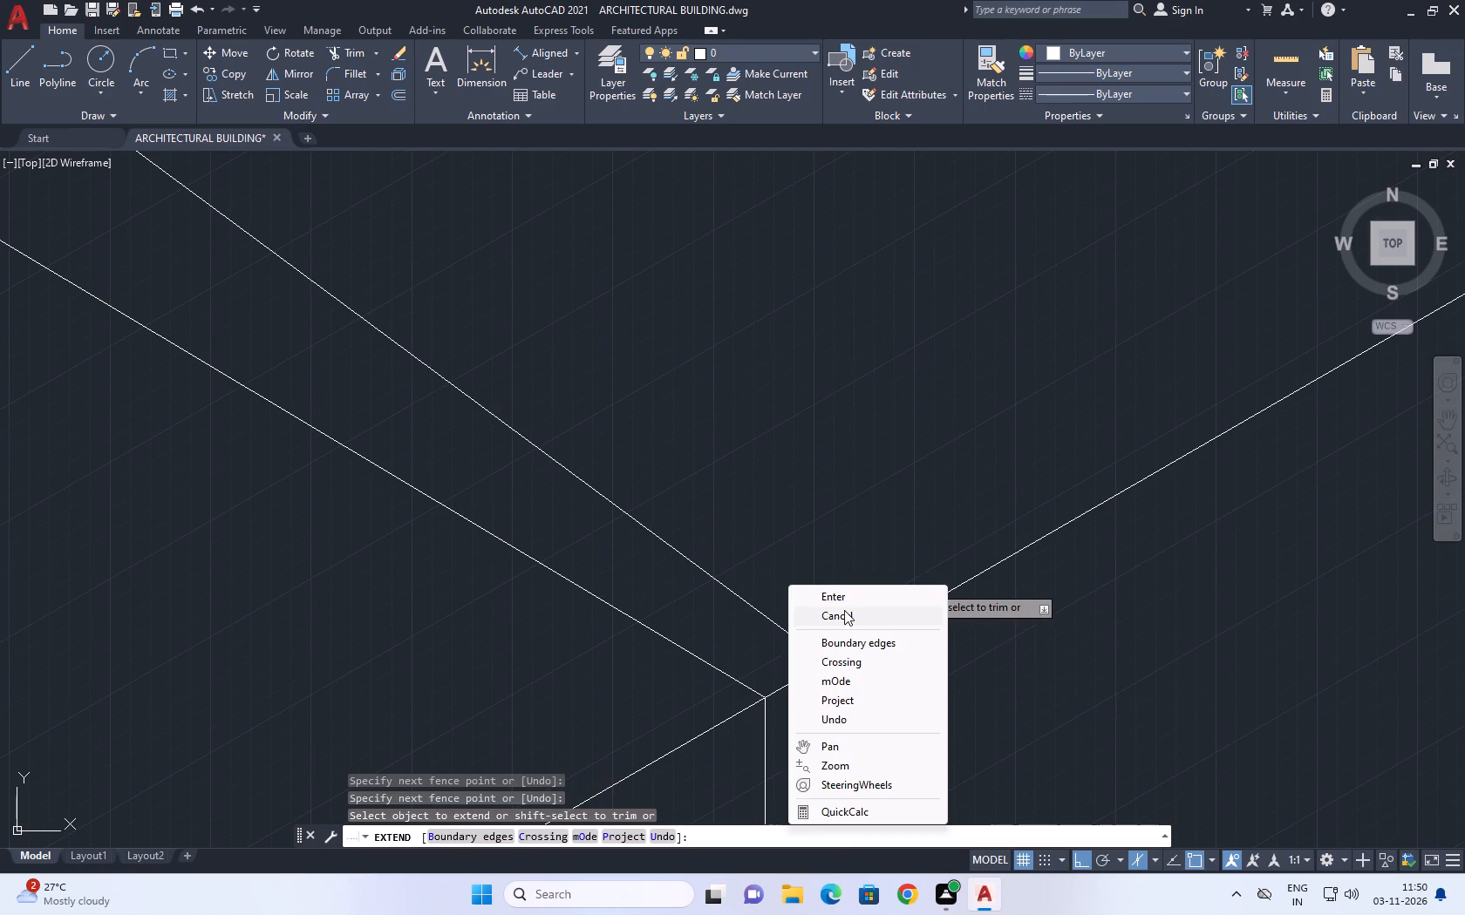
# Trim the short piece of the ramp's outer edge between the plinth block's corner and the near sloping edge.
pyautogui.click(336, 55)
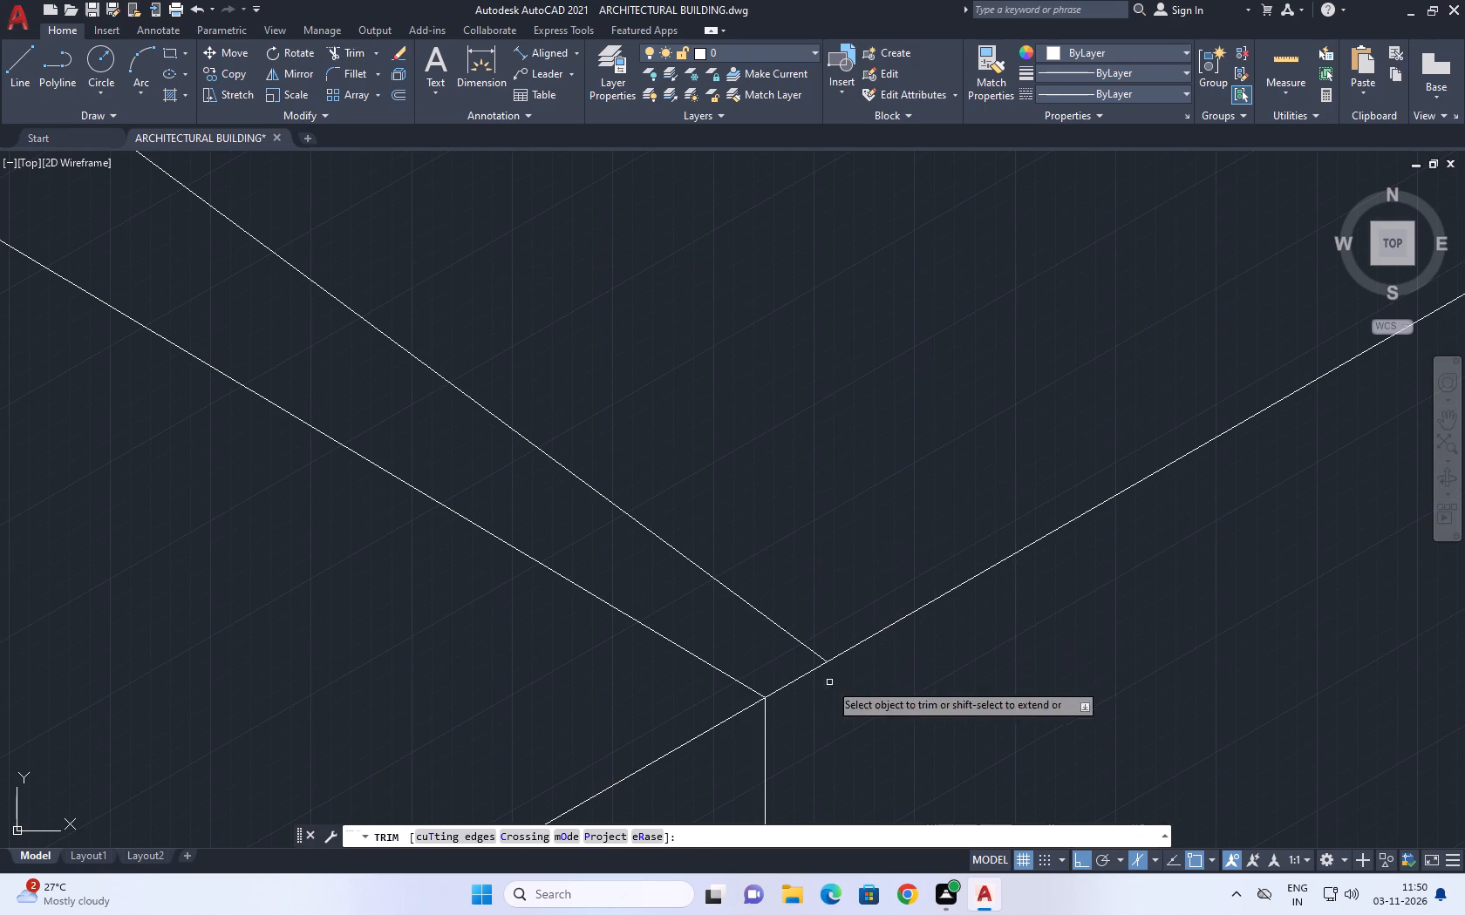
pyautogui.click(783, 680)
pyautogui.click(806, 695)
pyautogui.rightClick(802, 514)
pyautogui.moveTo(857, 535); pyautogui.dragTo(857, 546)
# Extend the far end of the ramp's outer edge line to meet the far sloping edge.
pyautogui.scroll(-9, 827, 613)
pyautogui.scroll(3, 971, 525)
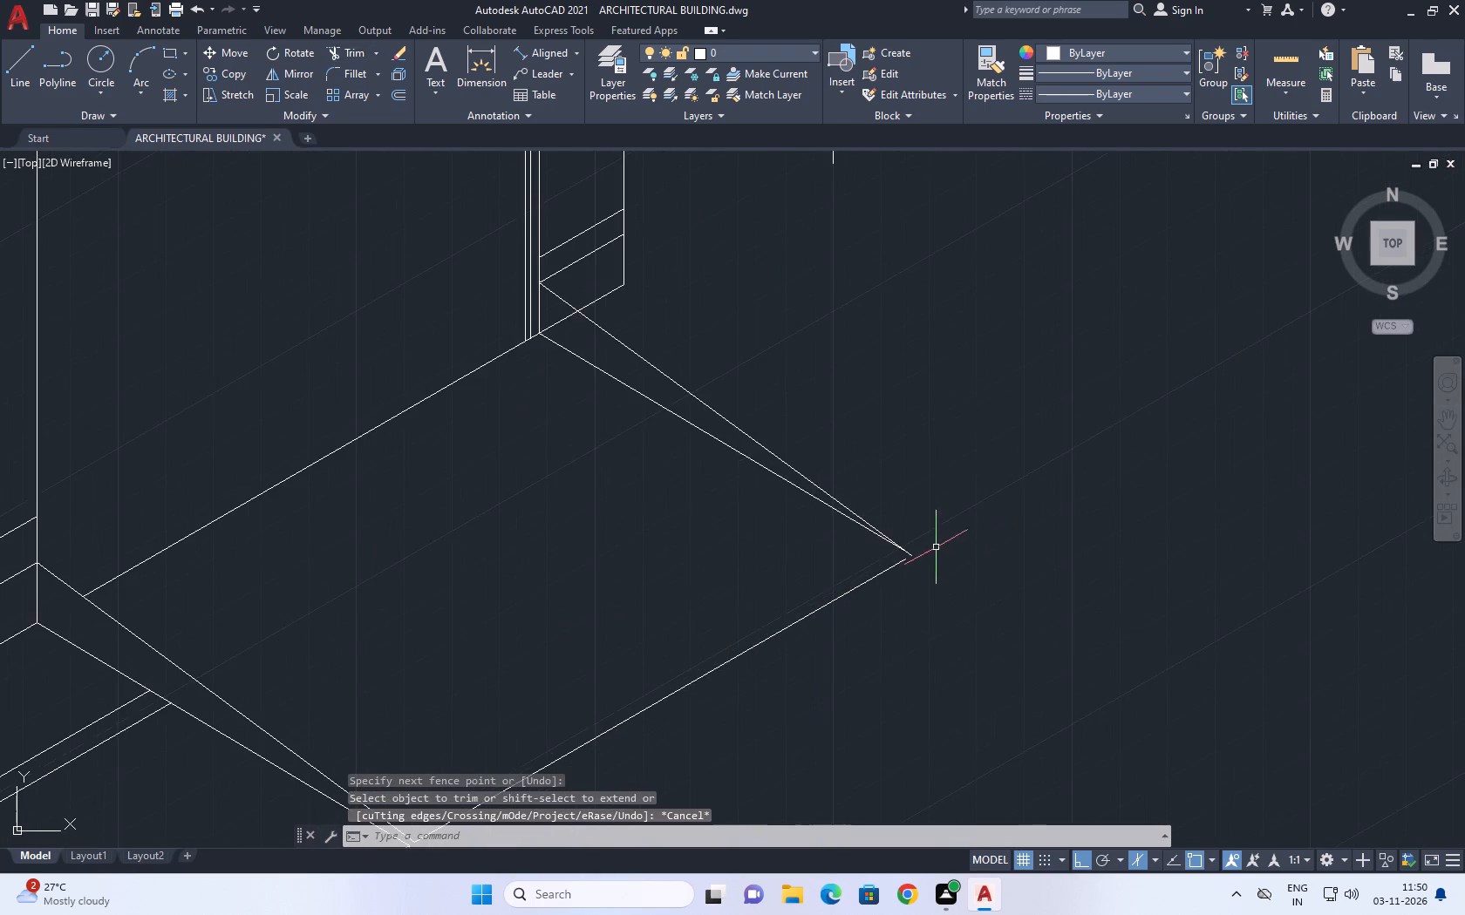
pyautogui.scroll(5, 931, 550)
pyautogui.scroll(3, 801, 521)
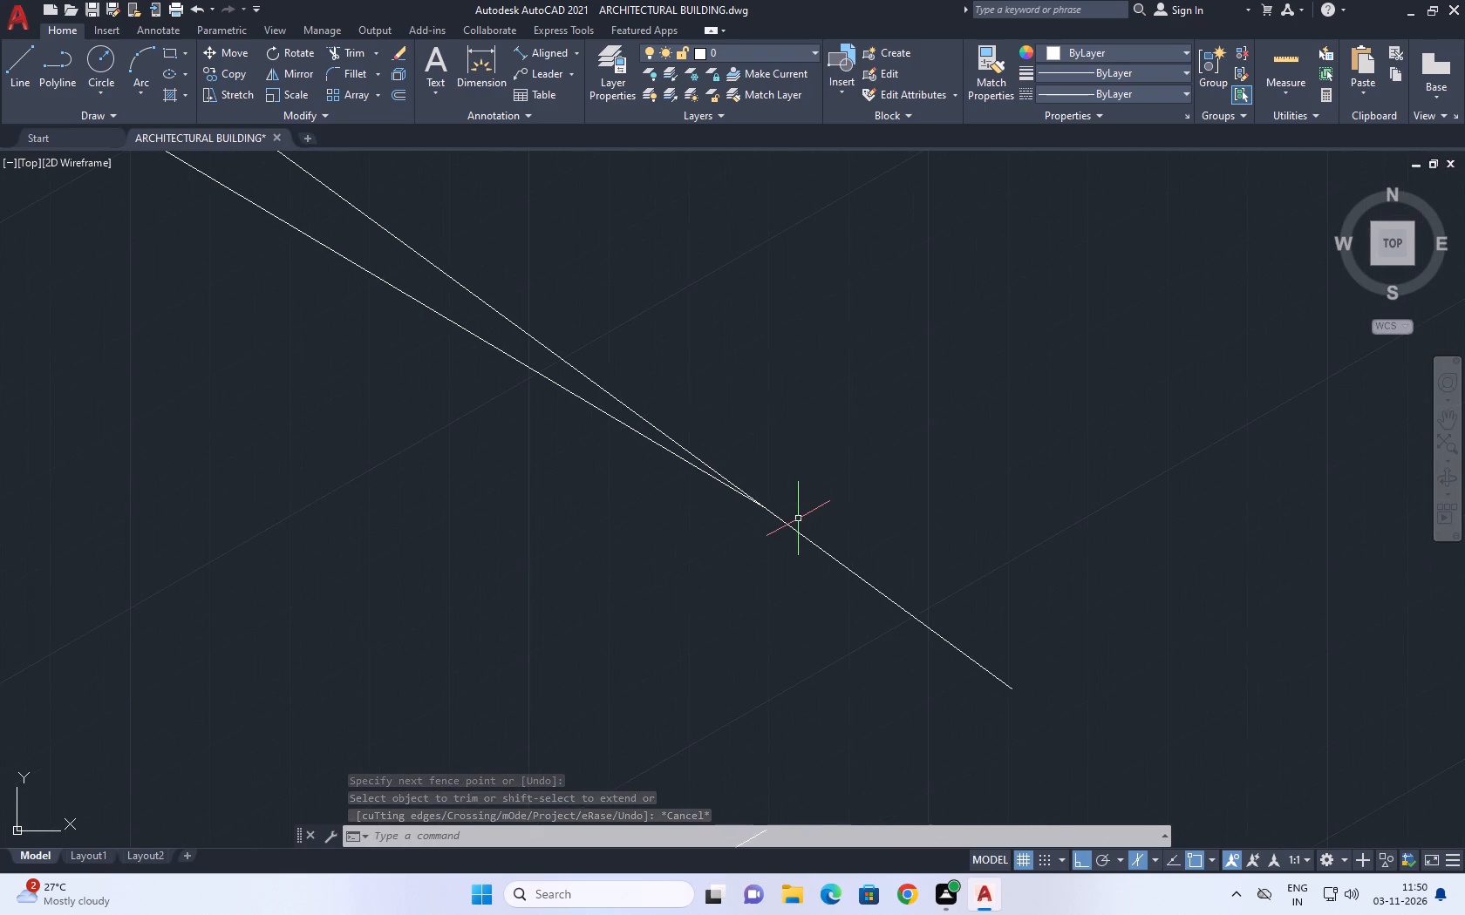
pyautogui.scroll(-4, 798, 518)
pyautogui.scroll(-3, 908, 551)
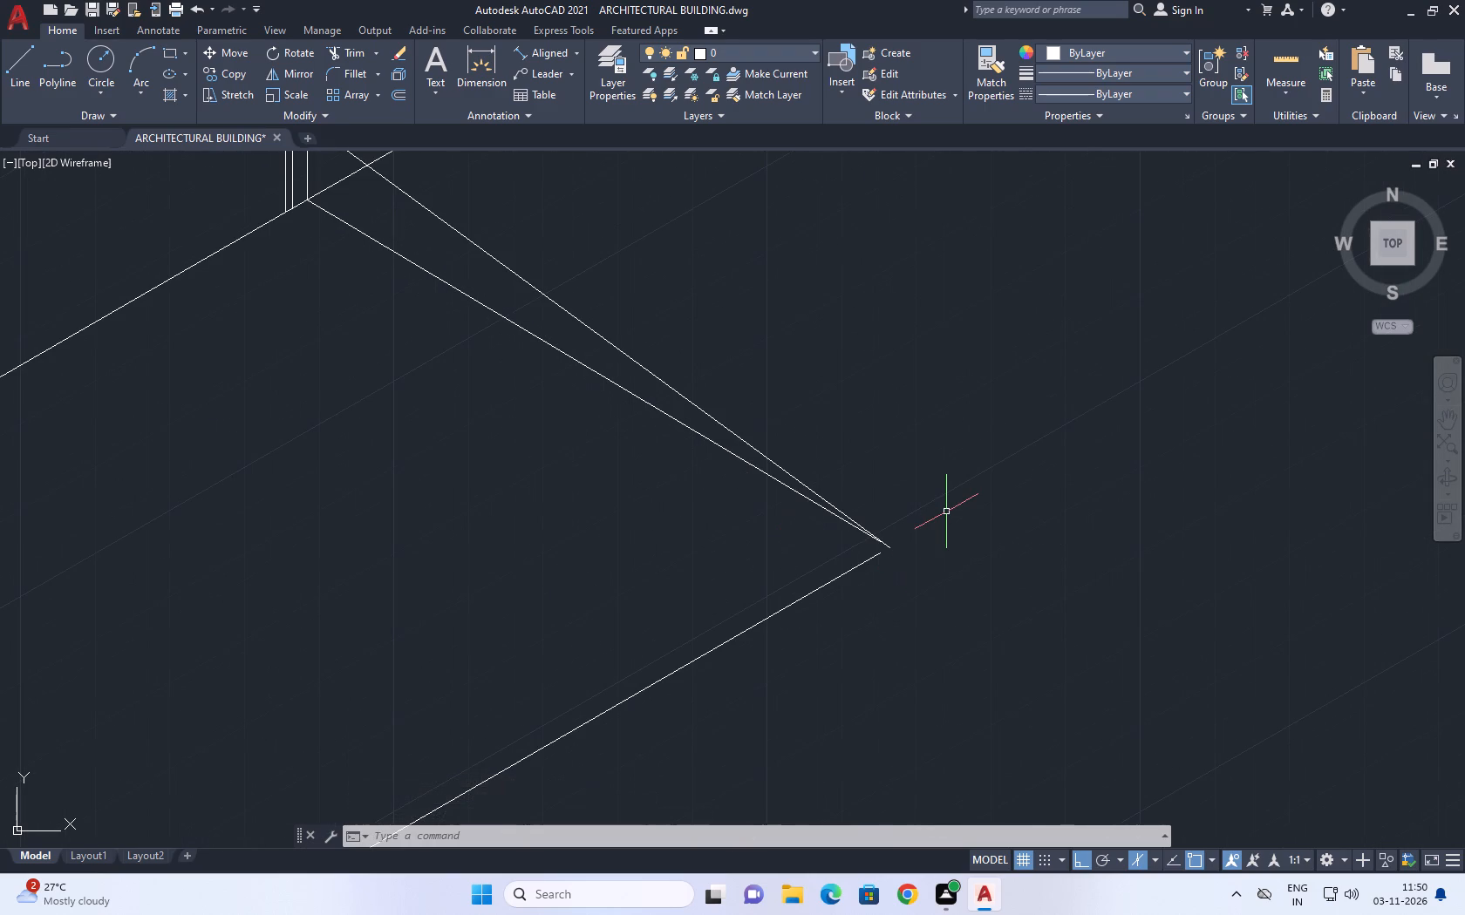
pyautogui.write('ex')
pyautogui.press('space')
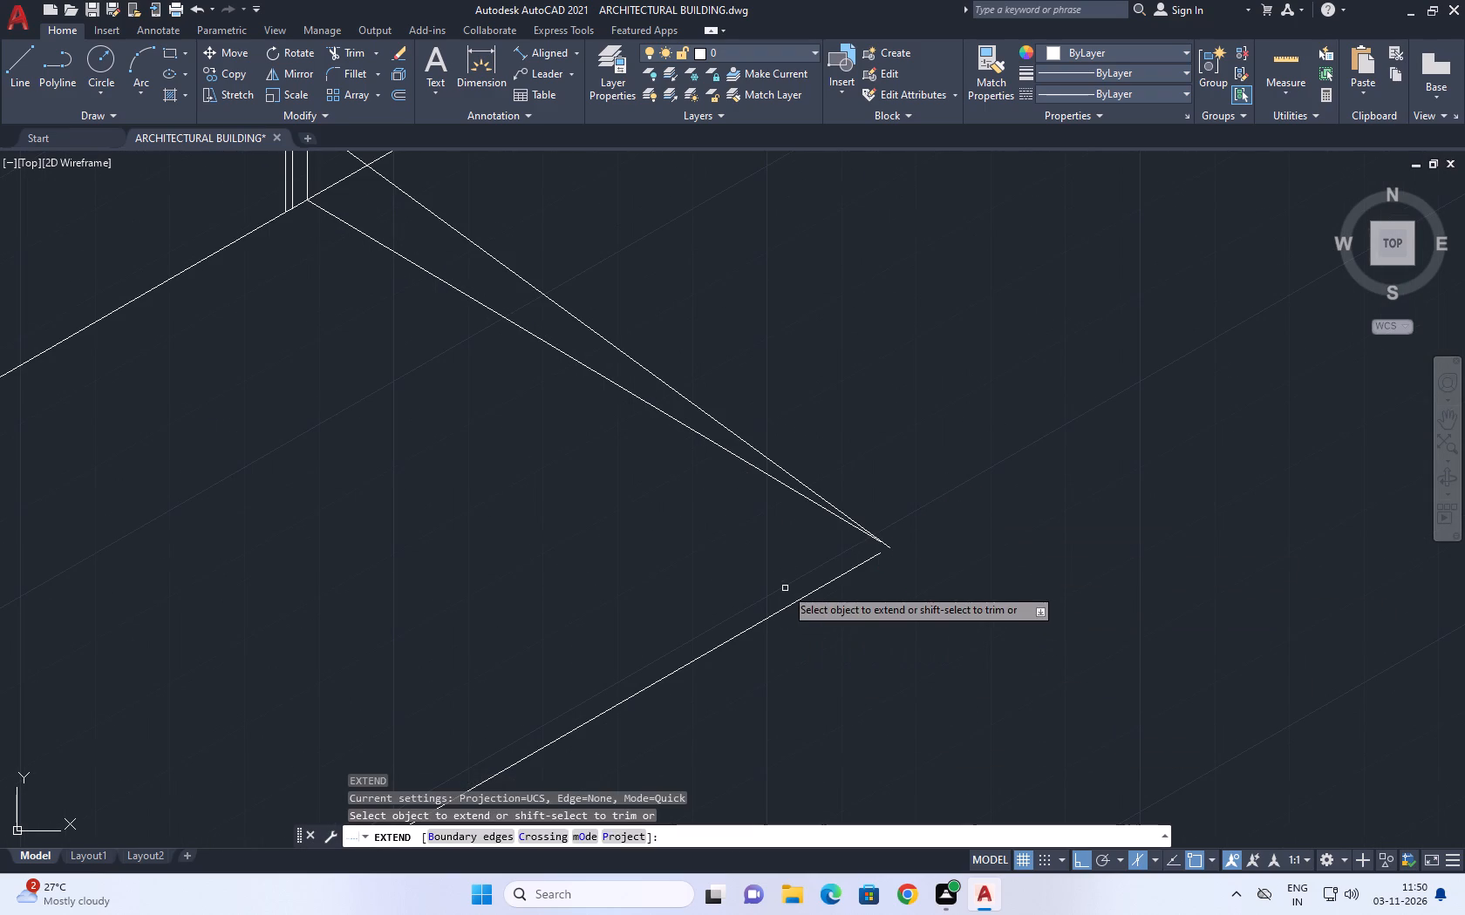
pyautogui.moveTo(751, 547); pyautogui.dragTo(757, 562)
pyautogui.click(855, 678)
pyautogui.rightClick(921, 536)
pyautogui.click(973, 572)
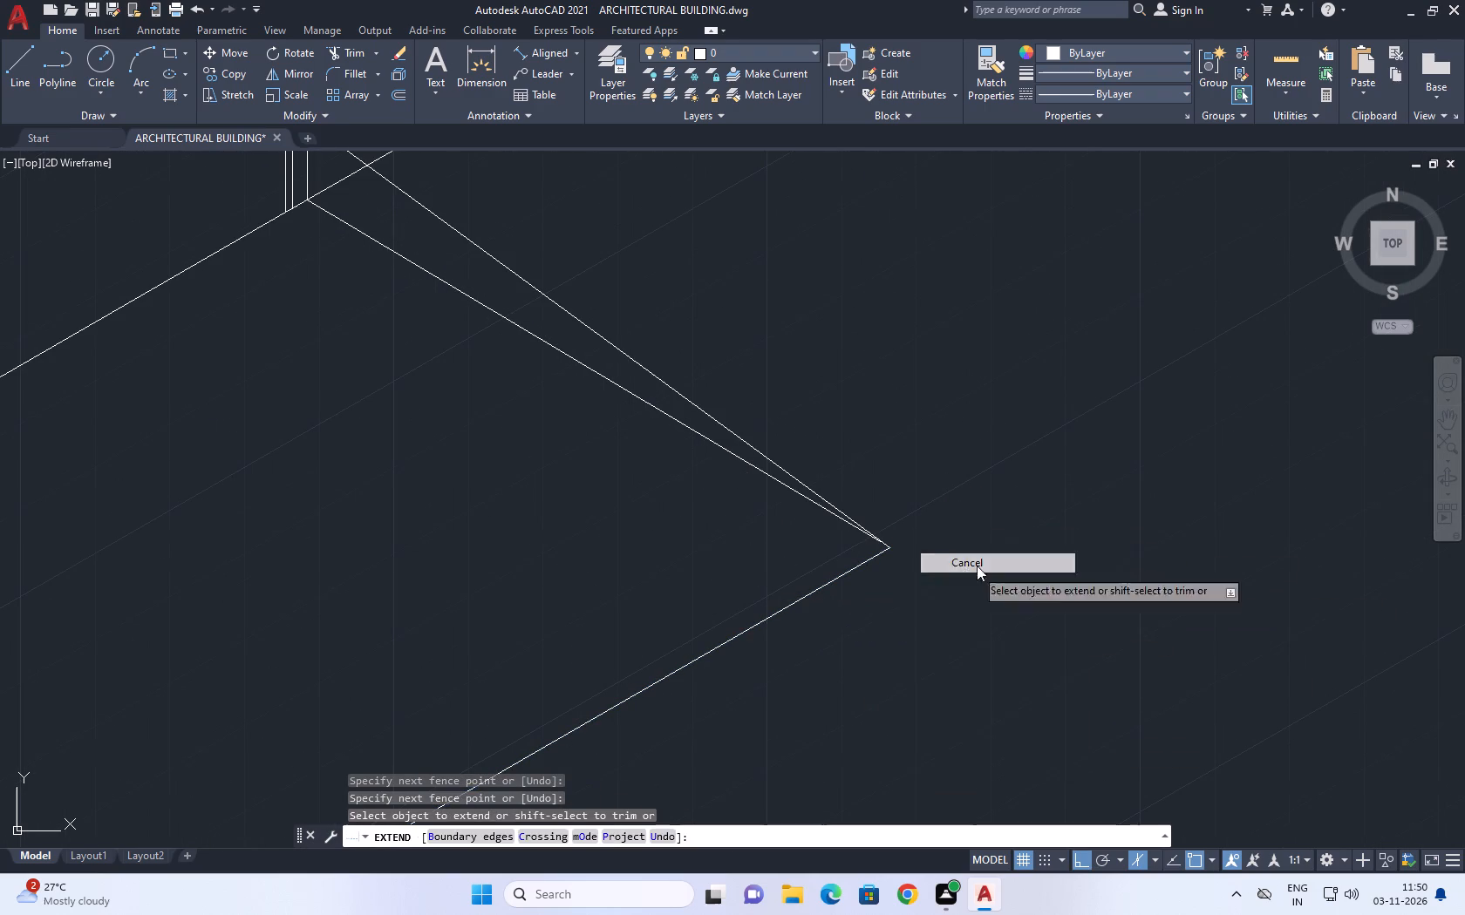
pyautogui.scroll(-4, 966, 561)
pyautogui.moveTo(1057, 541); pyautogui.dragTo(1032, 532, button='middle')
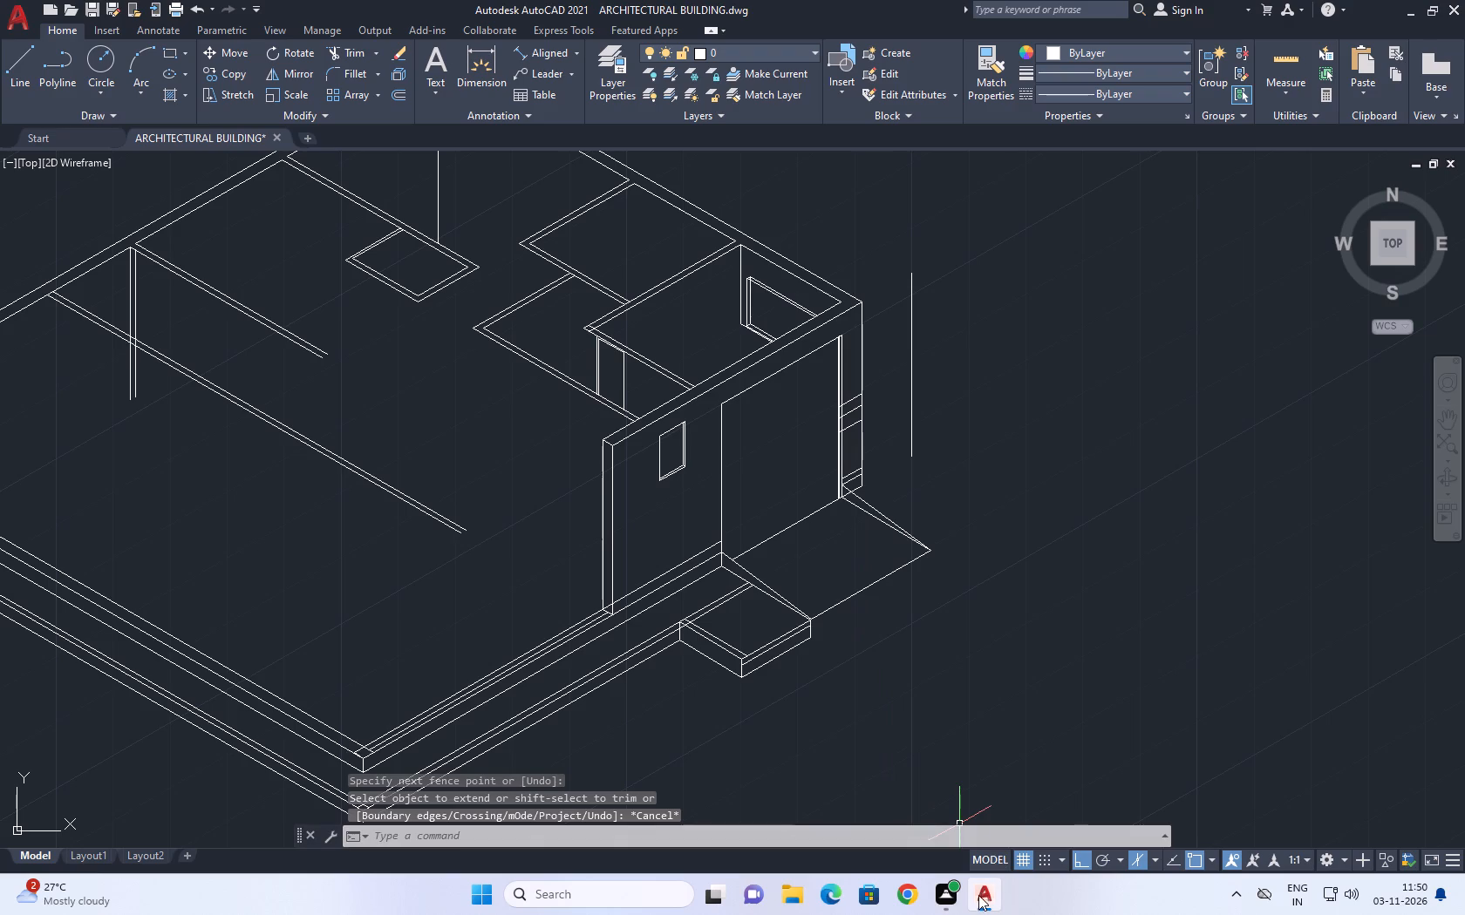
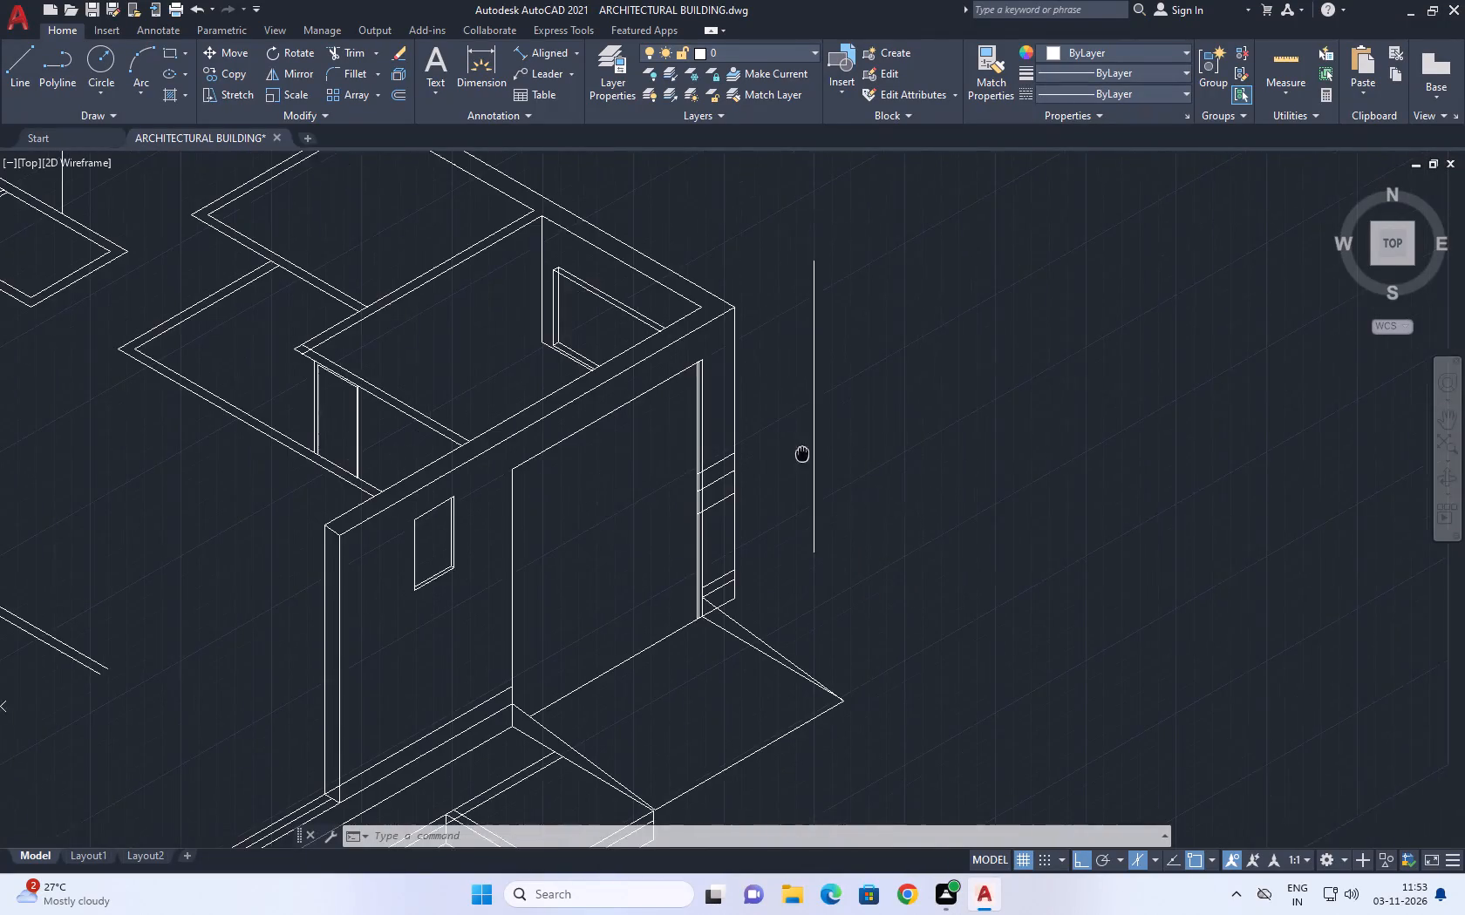
# Draw a long isometric ground line at 210° from the plinth block's lowest front corner, in line with its ramp-side bottom edge.
pyautogui.moveTo(847, 596); pyautogui.dragTo(816, 493, button='middle')
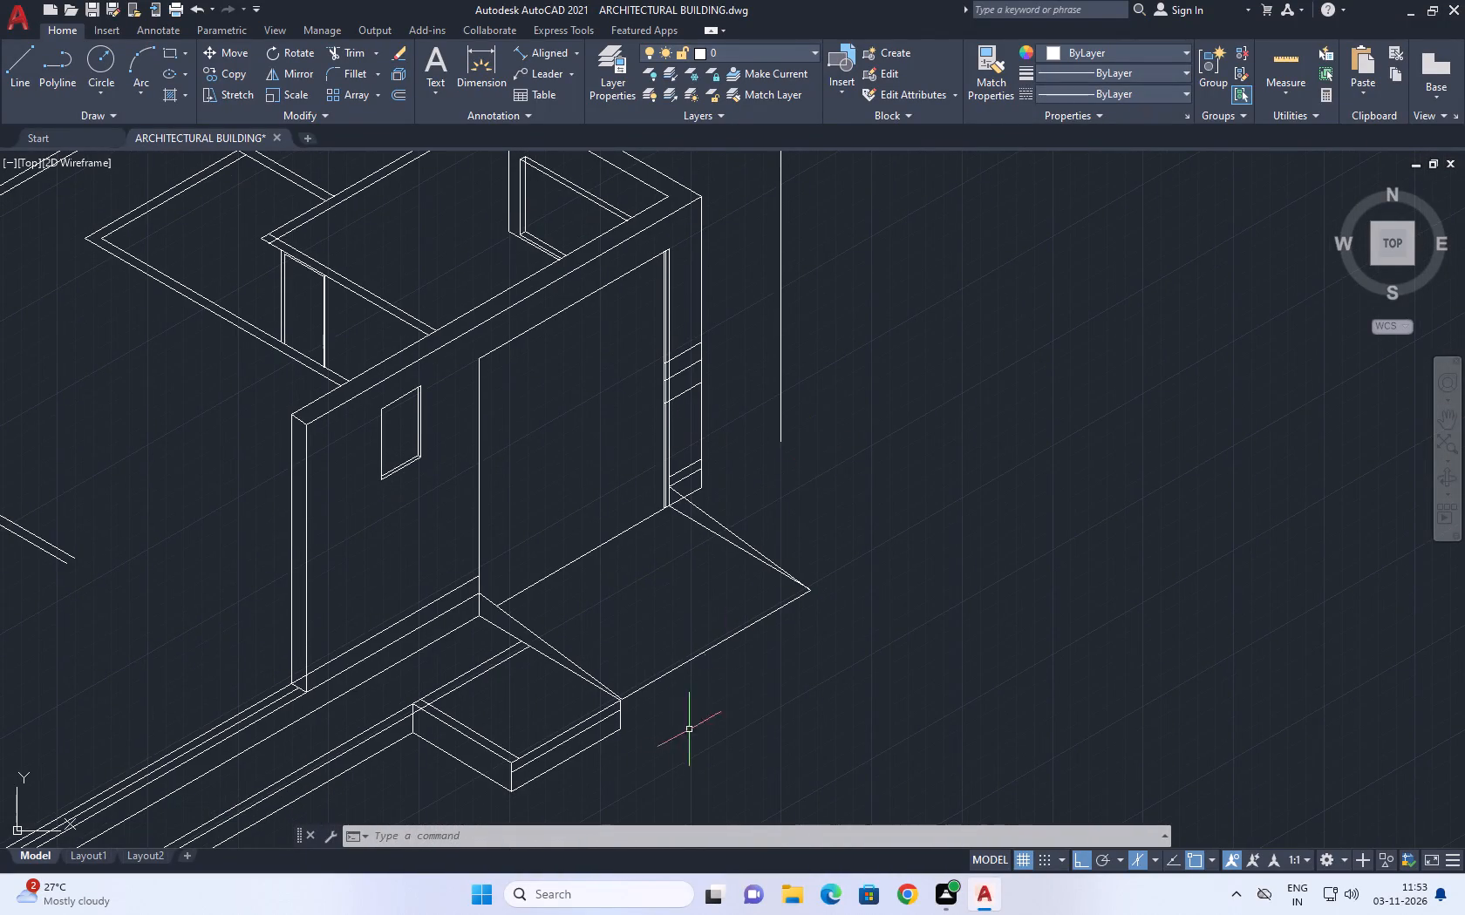
pyautogui.moveTo(730, 570); pyautogui.dragTo(778, 407, button='middle')
pyautogui.click(14, 69)
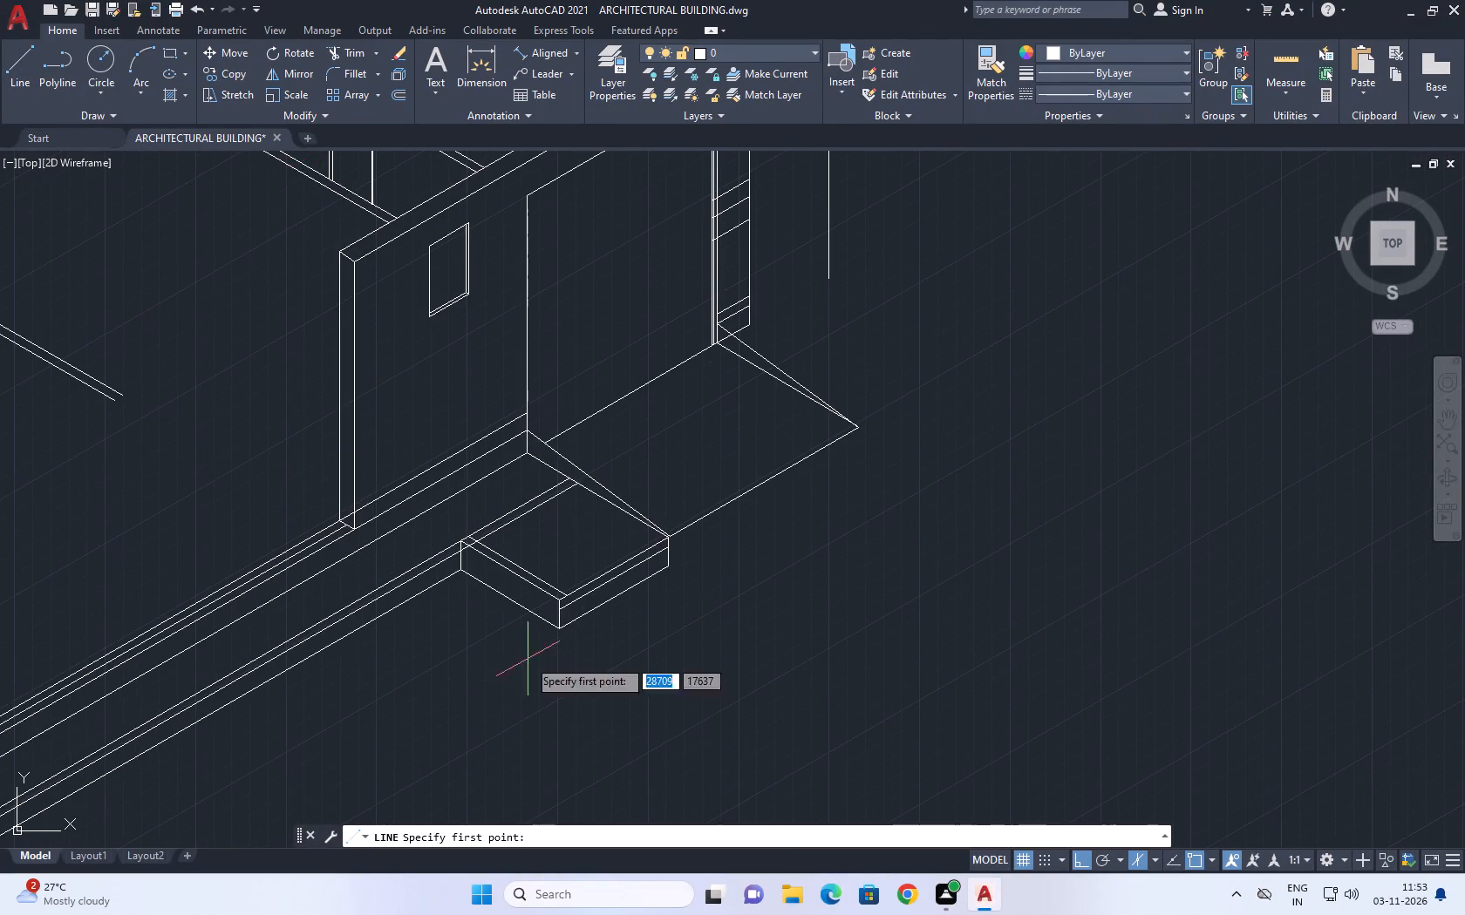
pyautogui.moveTo(544, 684); pyautogui.dragTo(591, 586, button='middle')
pyautogui.click(609, 533)
pyautogui.scroll(-1, 560, 556)
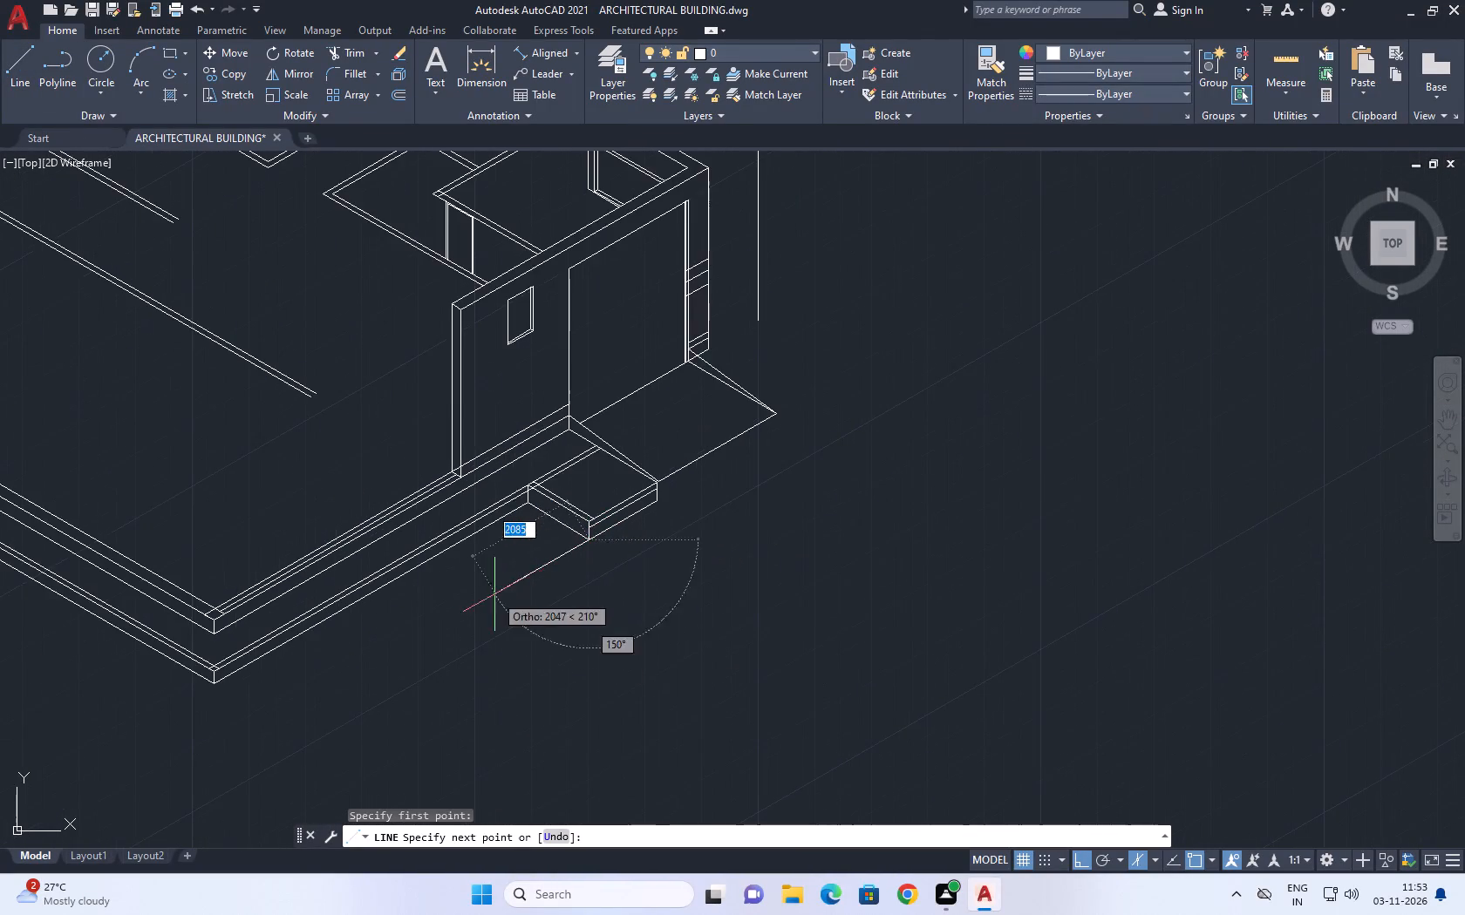
pyautogui.scroll(-1, 474, 607)
pyautogui.moveTo(474, 608); pyautogui.dragTo(565, 562, button='middle')
pyautogui.click(385, 640)
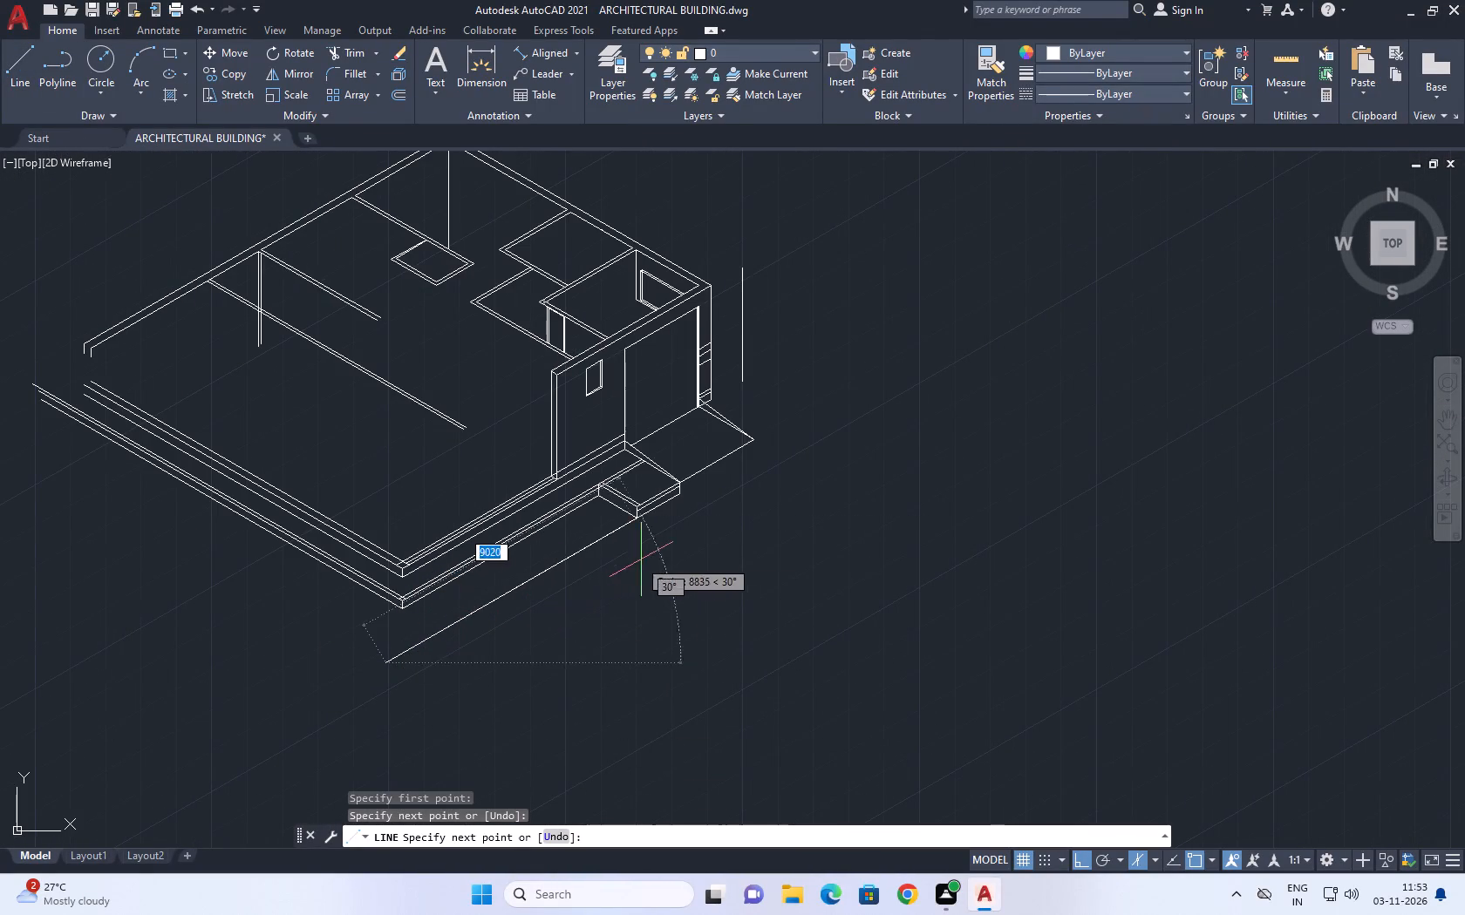
pyautogui.rightClick(696, 557)
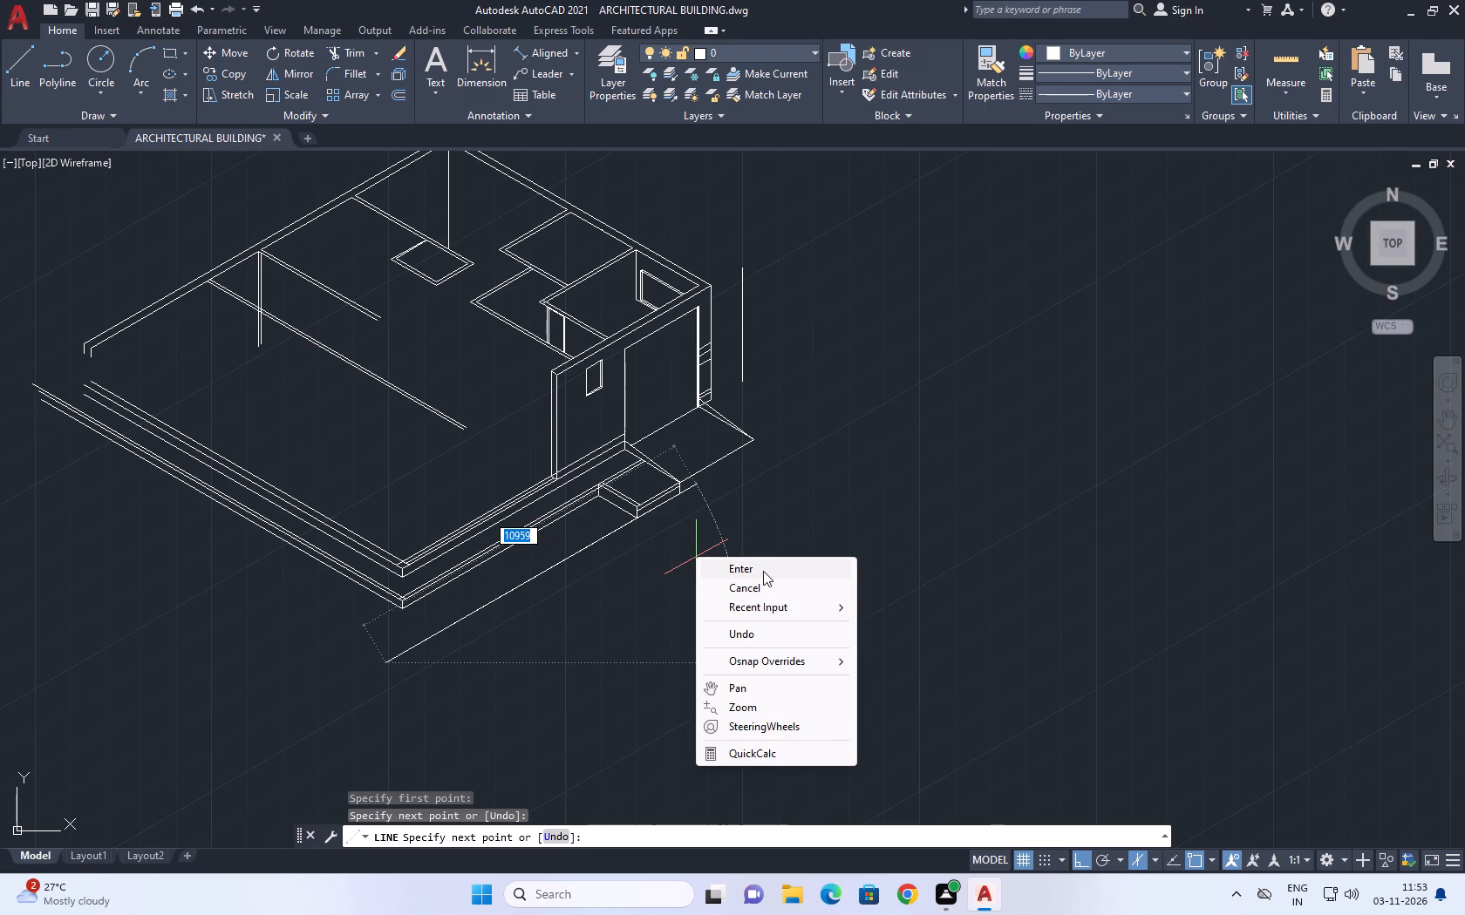
pyautogui.click(767, 590)
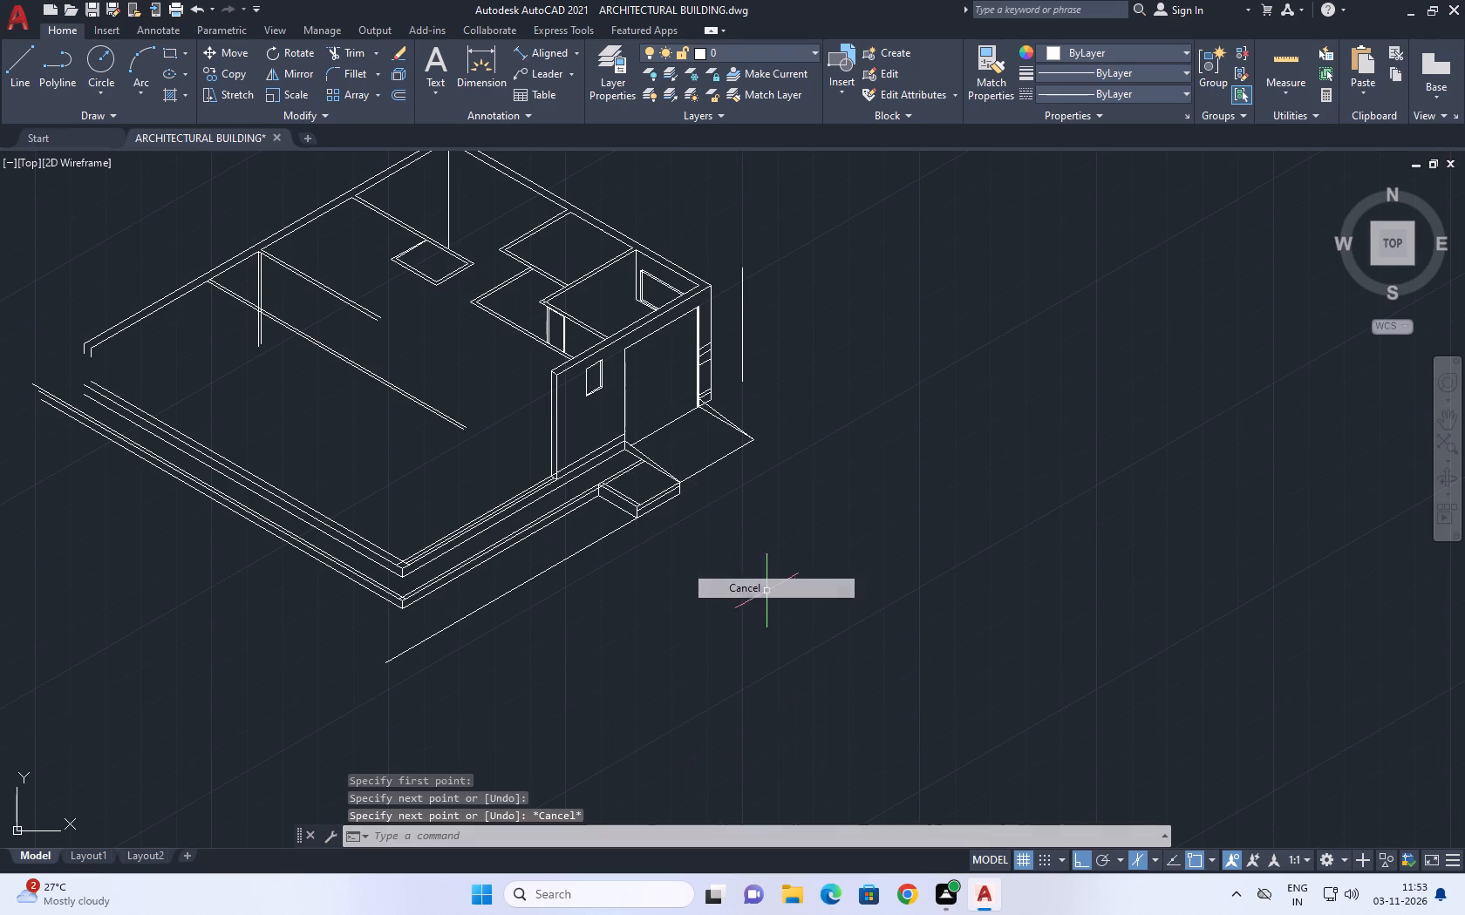
# Move the new ground line along its own direction so its lower end meets the plinth block's bottom corner beside the ramp.
pyautogui.scroll(1, 617, 544)
pyautogui.click(603, 537)
pyautogui.click(593, 529)
pyautogui.moveTo(598, 544); pyautogui.dragTo(687, 556, button='middle')
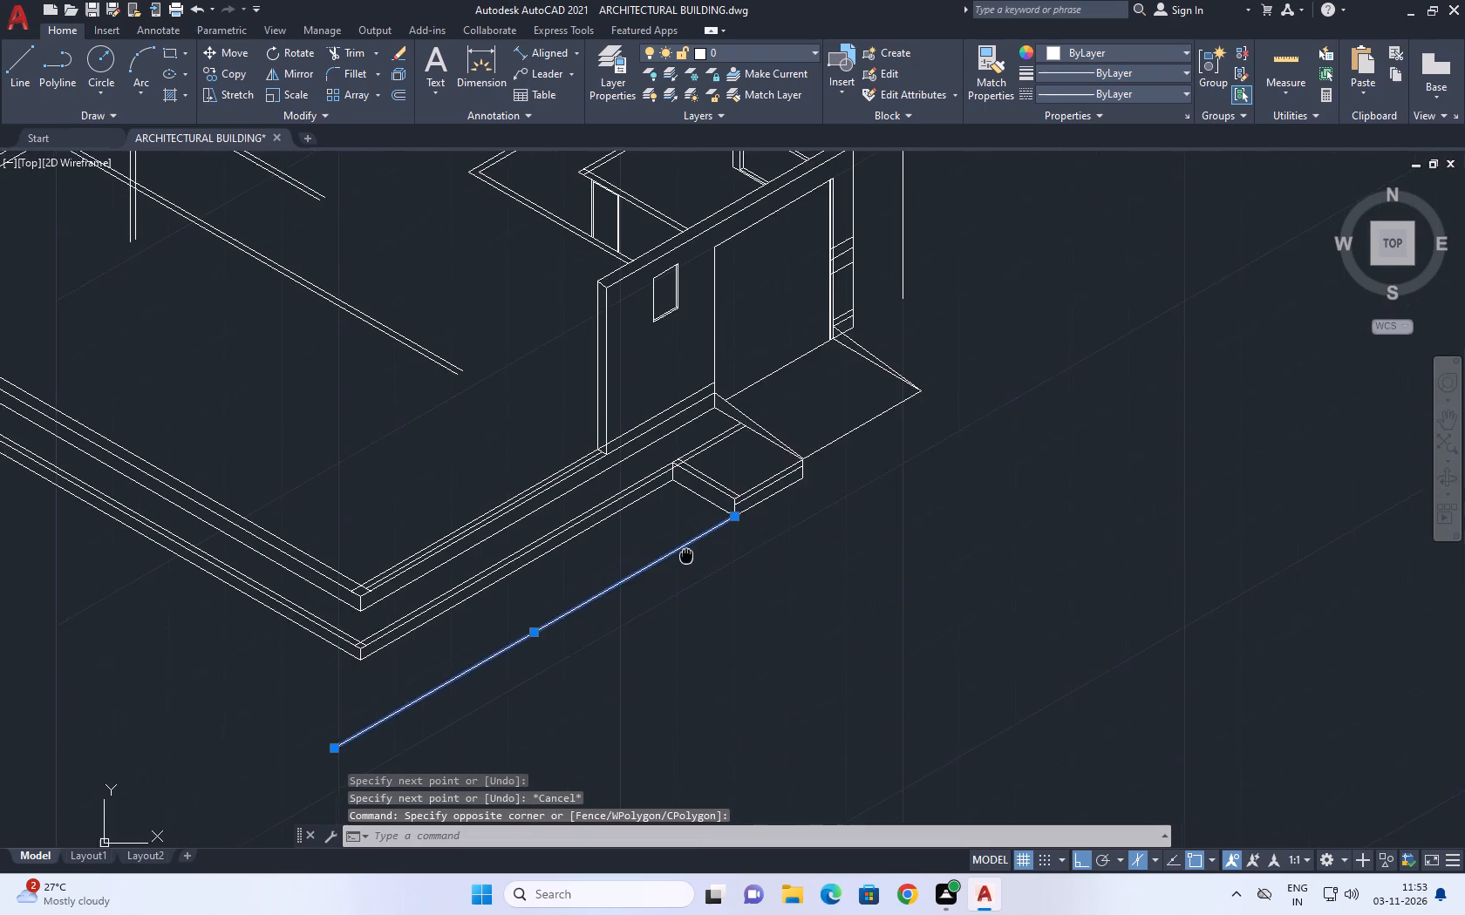
pyautogui.moveTo(687, 556); pyautogui.dragTo(736, 576, button='middle')
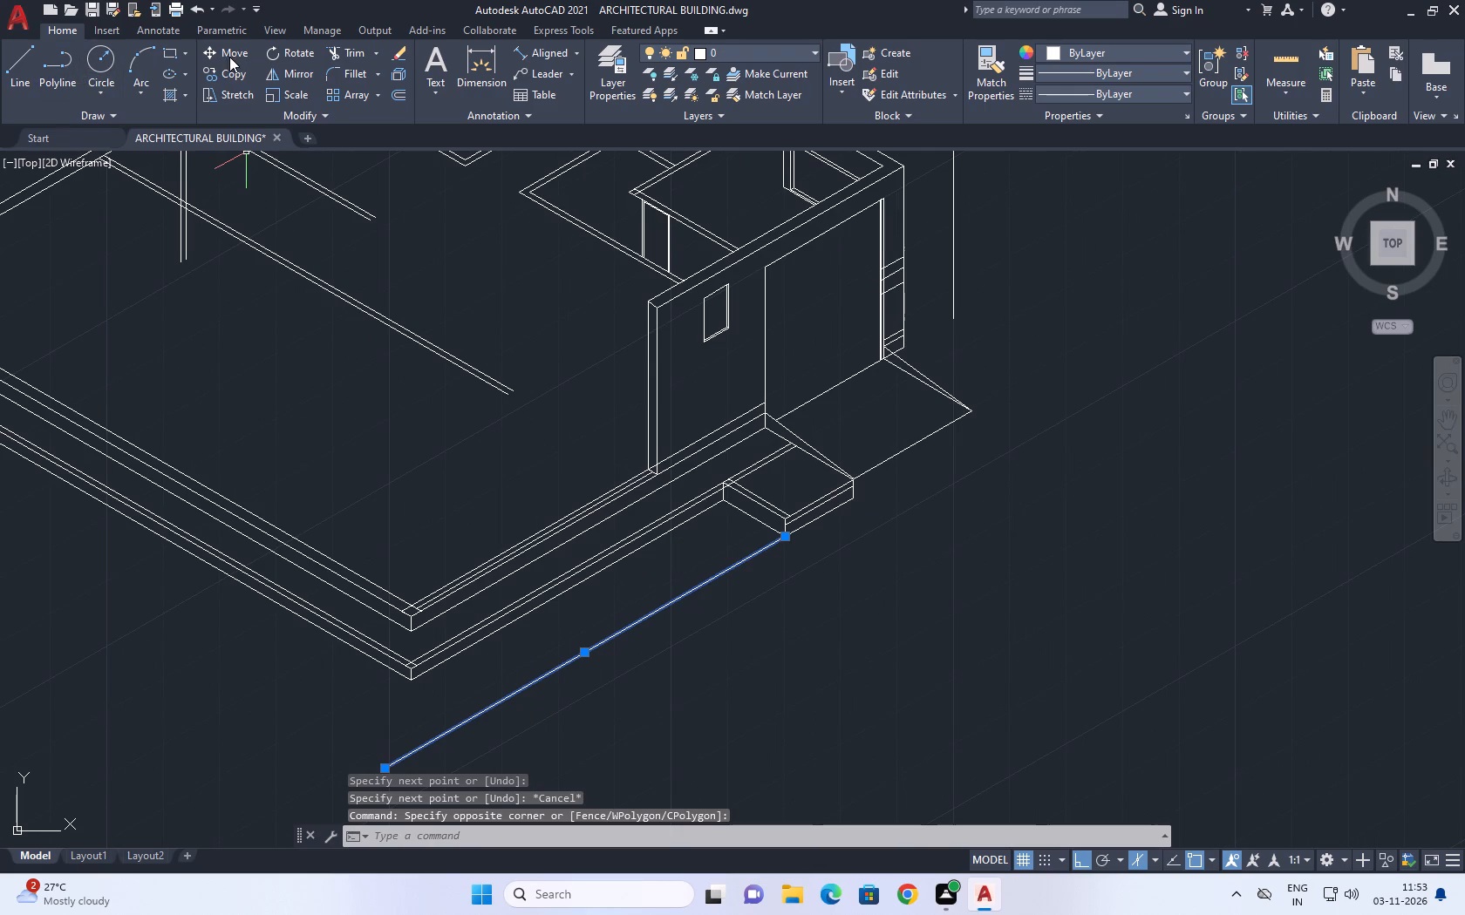
pyautogui.click(229, 57)
pyautogui.moveTo(511, 607); pyautogui.dragTo(535, 552, button='middle')
pyautogui.scroll(-1, 555, 603)
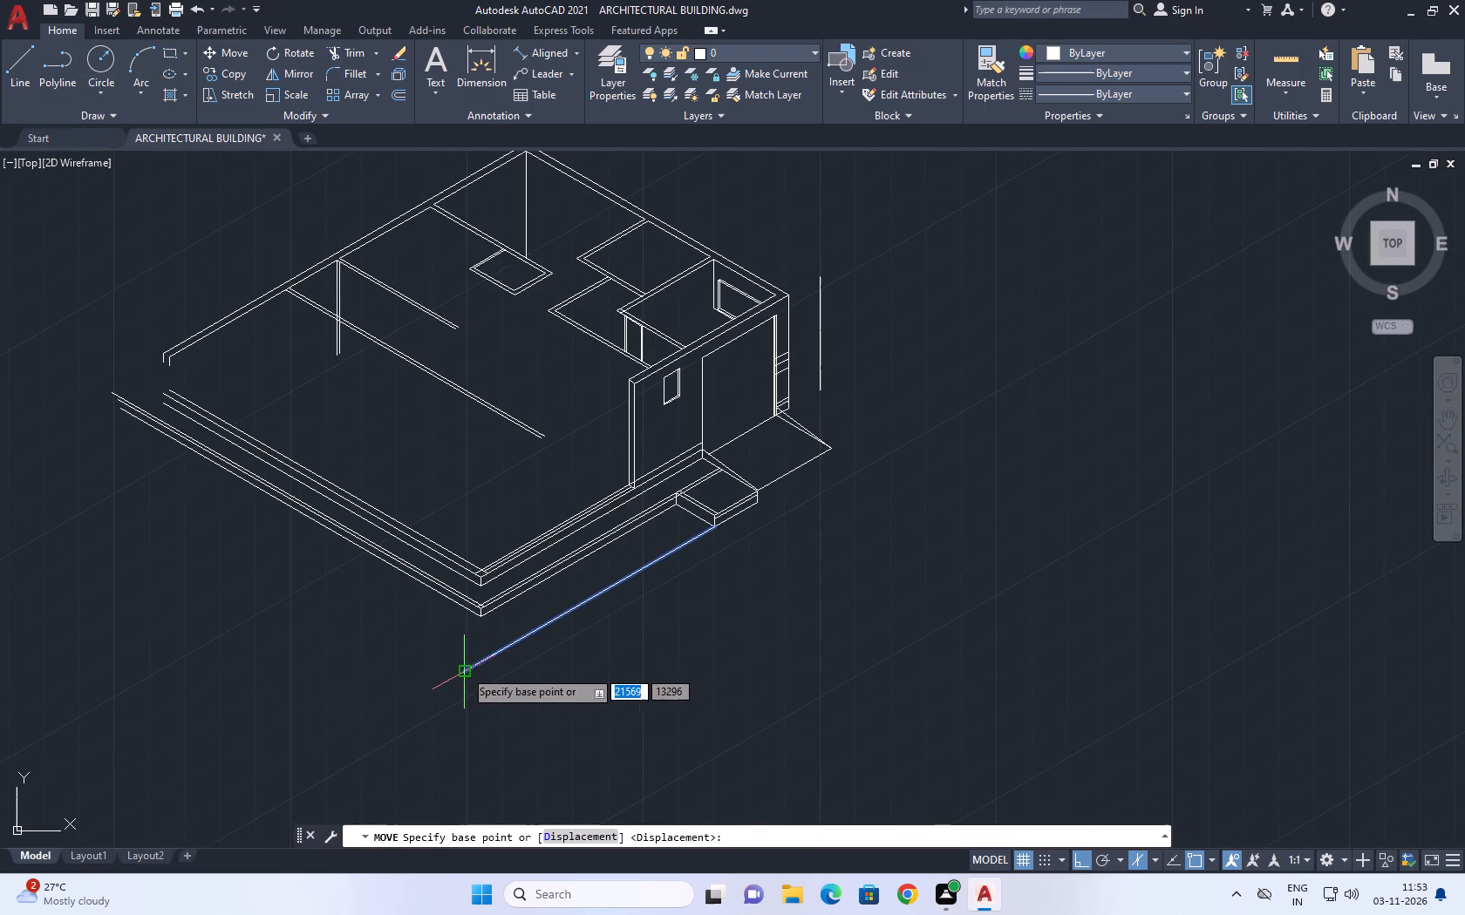
pyautogui.click(457, 669)
pyautogui.scroll(4, 742, 507)
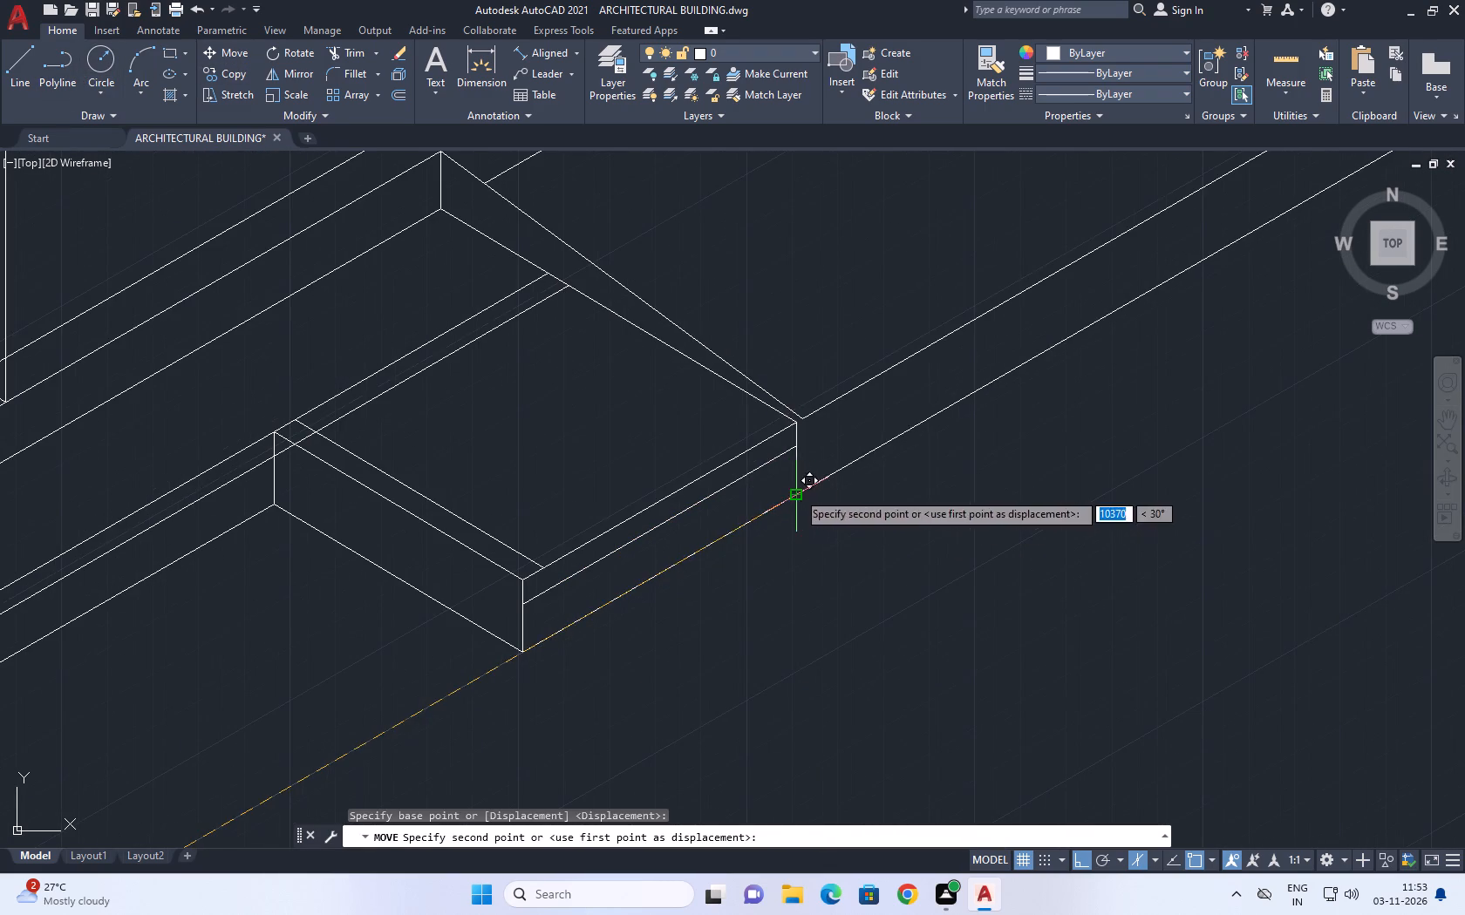
pyautogui.click(797, 491)
pyautogui.scroll(-4, 698, 600)
pyautogui.moveTo(897, 451); pyautogui.dragTo(850, 497, button='middle')
pyautogui.scroll(3, 747, 532)
pyautogui.scroll(-2, 616, 464)
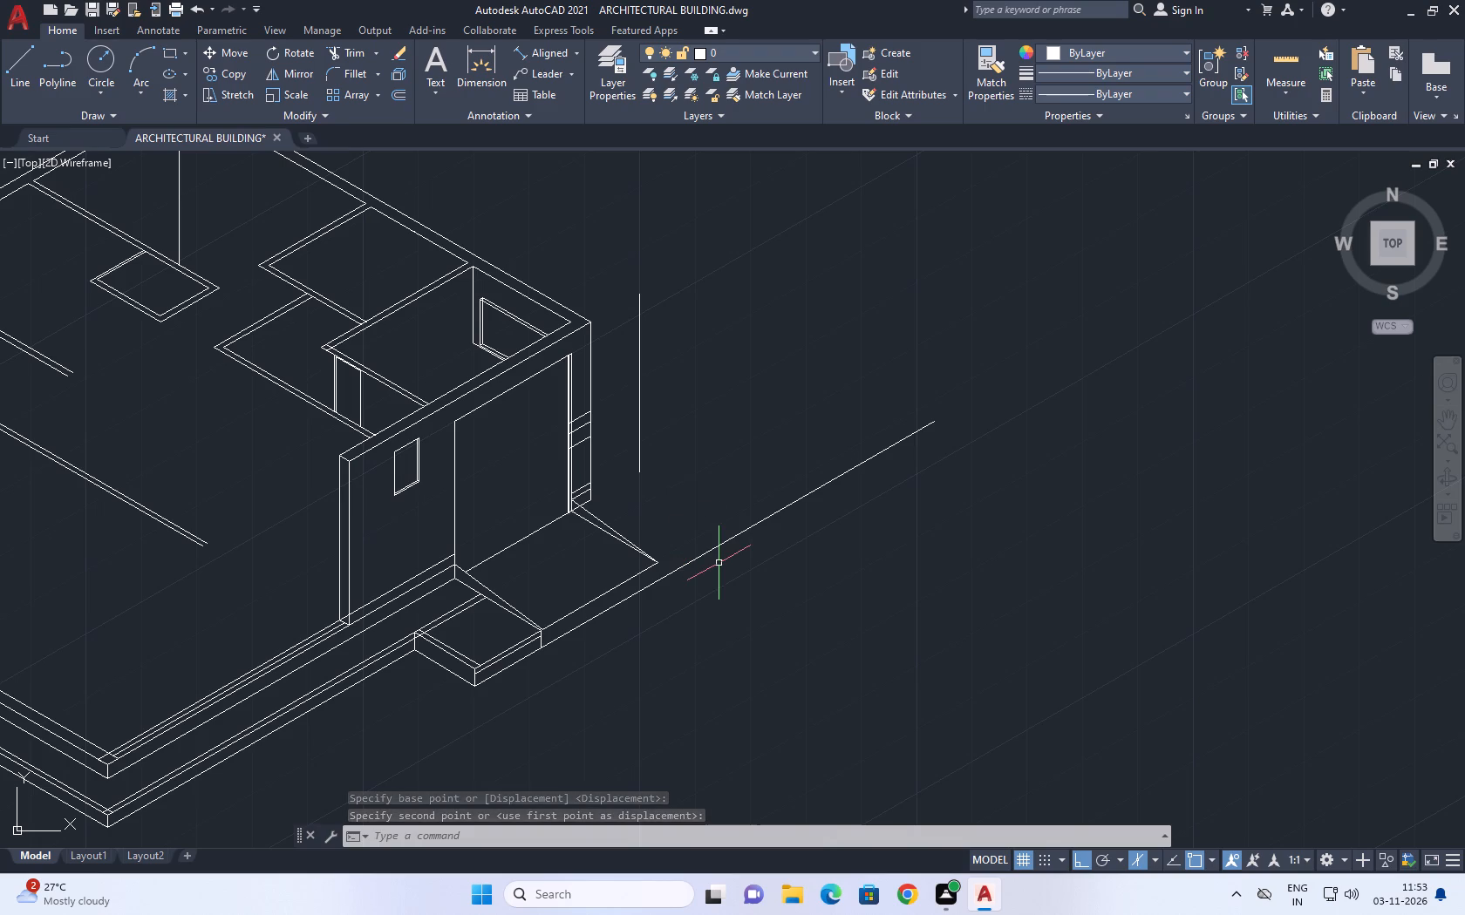
# Draw an isometric line about 2700 long at 330° from the standalone vertical line's lower end, crossing the ground line.
pyautogui.write('l')
pyautogui.press('space')
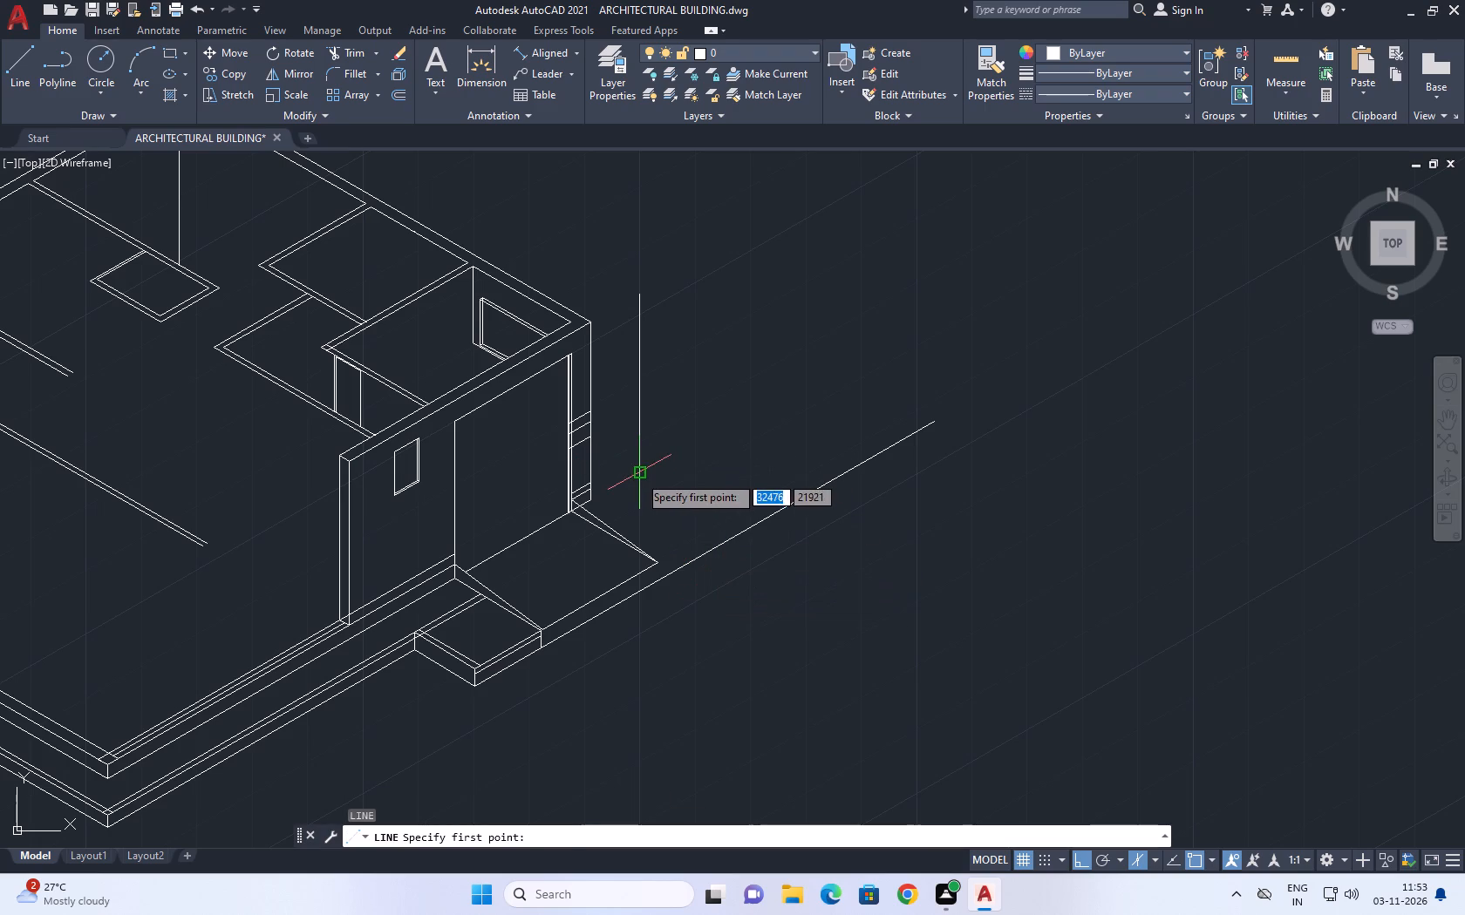
pyautogui.click(637, 475)
pyautogui.press('F5')
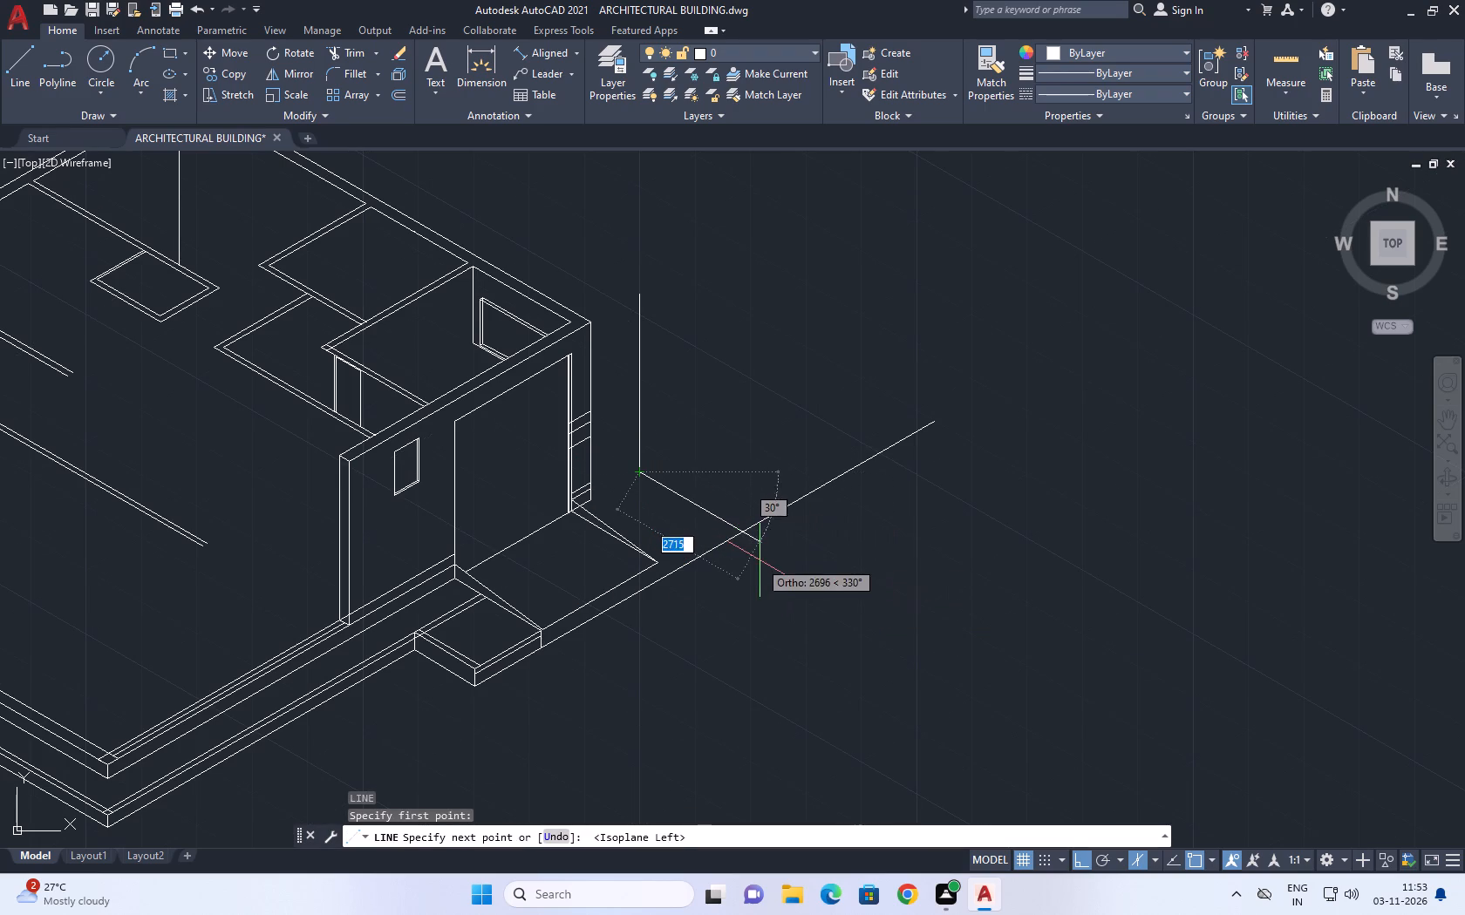
pyautogui.click(763, 564)
pyautogui.rightClick(794, 562)
pyautogui.click(844, 580)
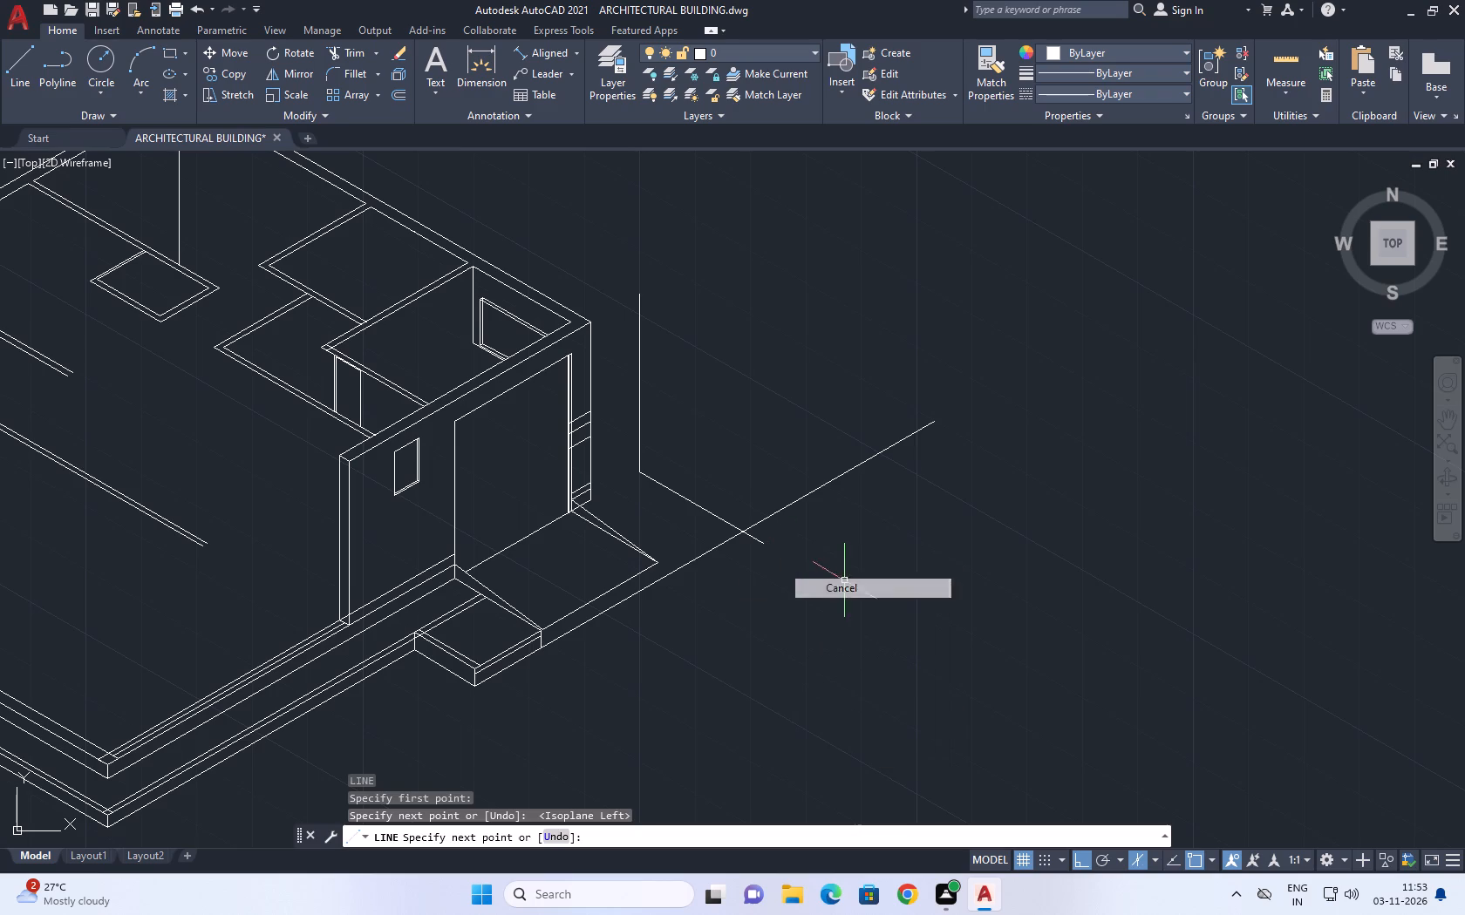
# Trim both overhangs where the 330° line and the ground line cross, leaving a clean corner.
pyautogui.click(351, 51)
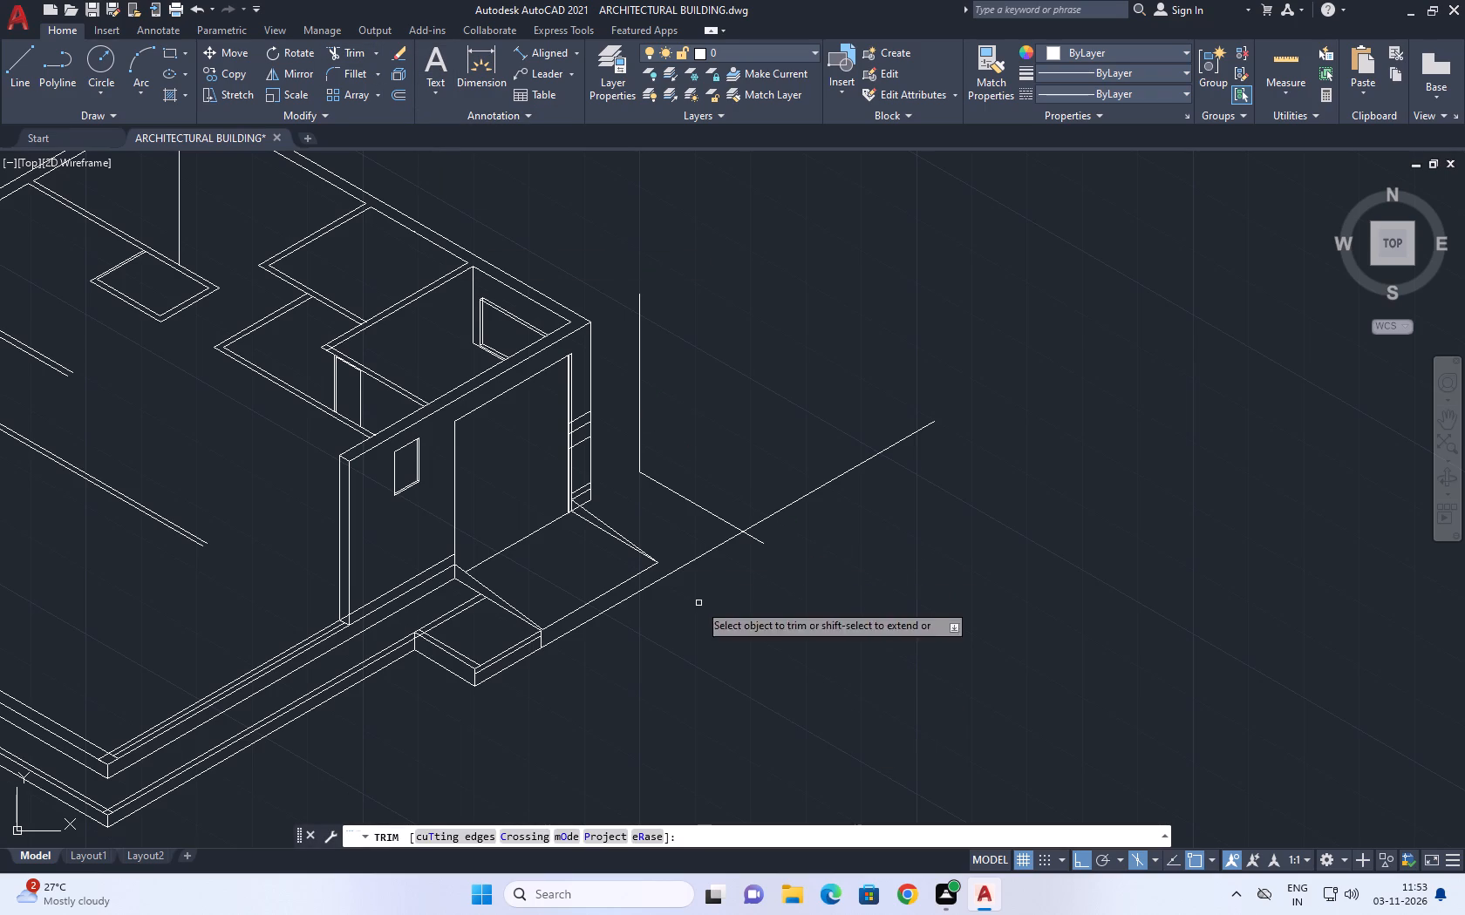
pyautogui.scroll(2, 740, 529)
pyautogui.click(774, 491)
pyautogui.click(759, 574)
pyautogui.rightClick(806, 577)
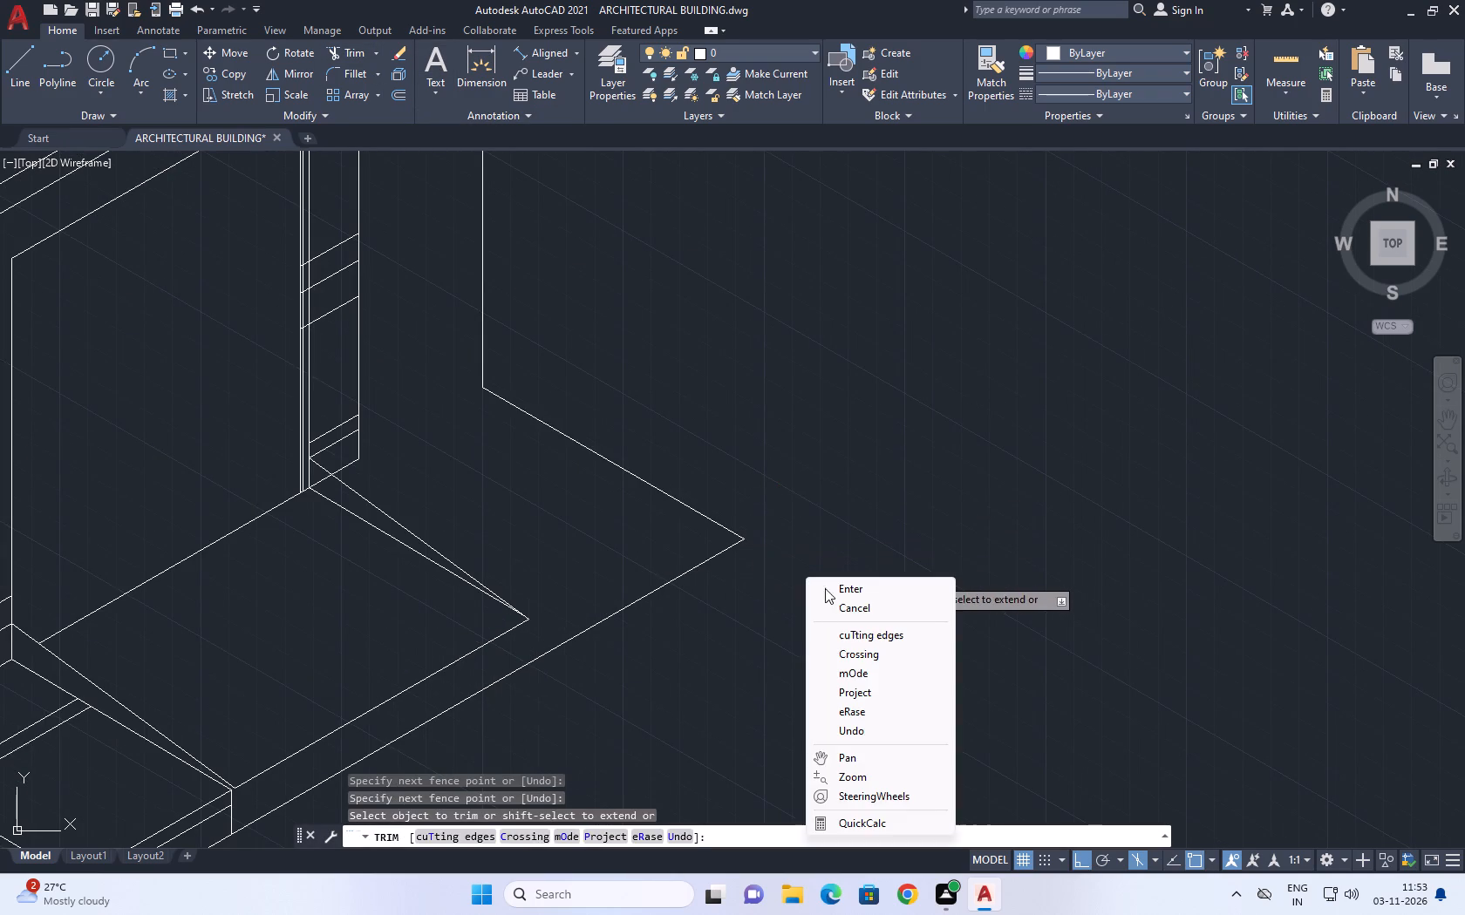
pyautogui.click(866, 609)
pyautogui.scroll(-2, 714, 562)
pyautogui.middleClick(611, 488)
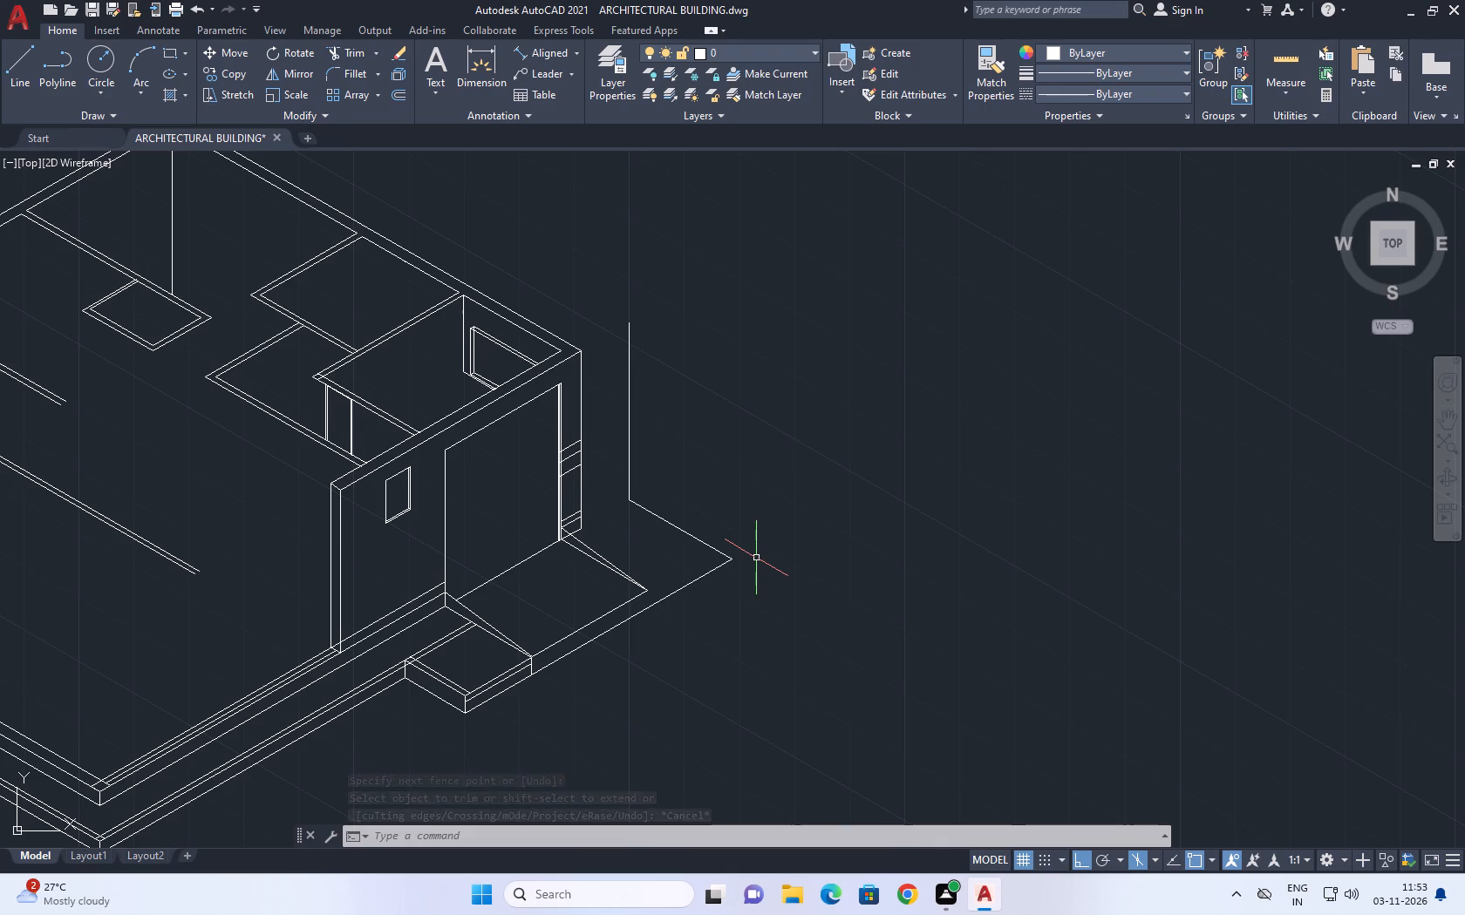
# Move the standalone vertical line and its attached 330° line a short distance toward the building, parallel to the ground line.
pyautogui.scroll(1, 628, 498)
pyautogui.click(644, 476)
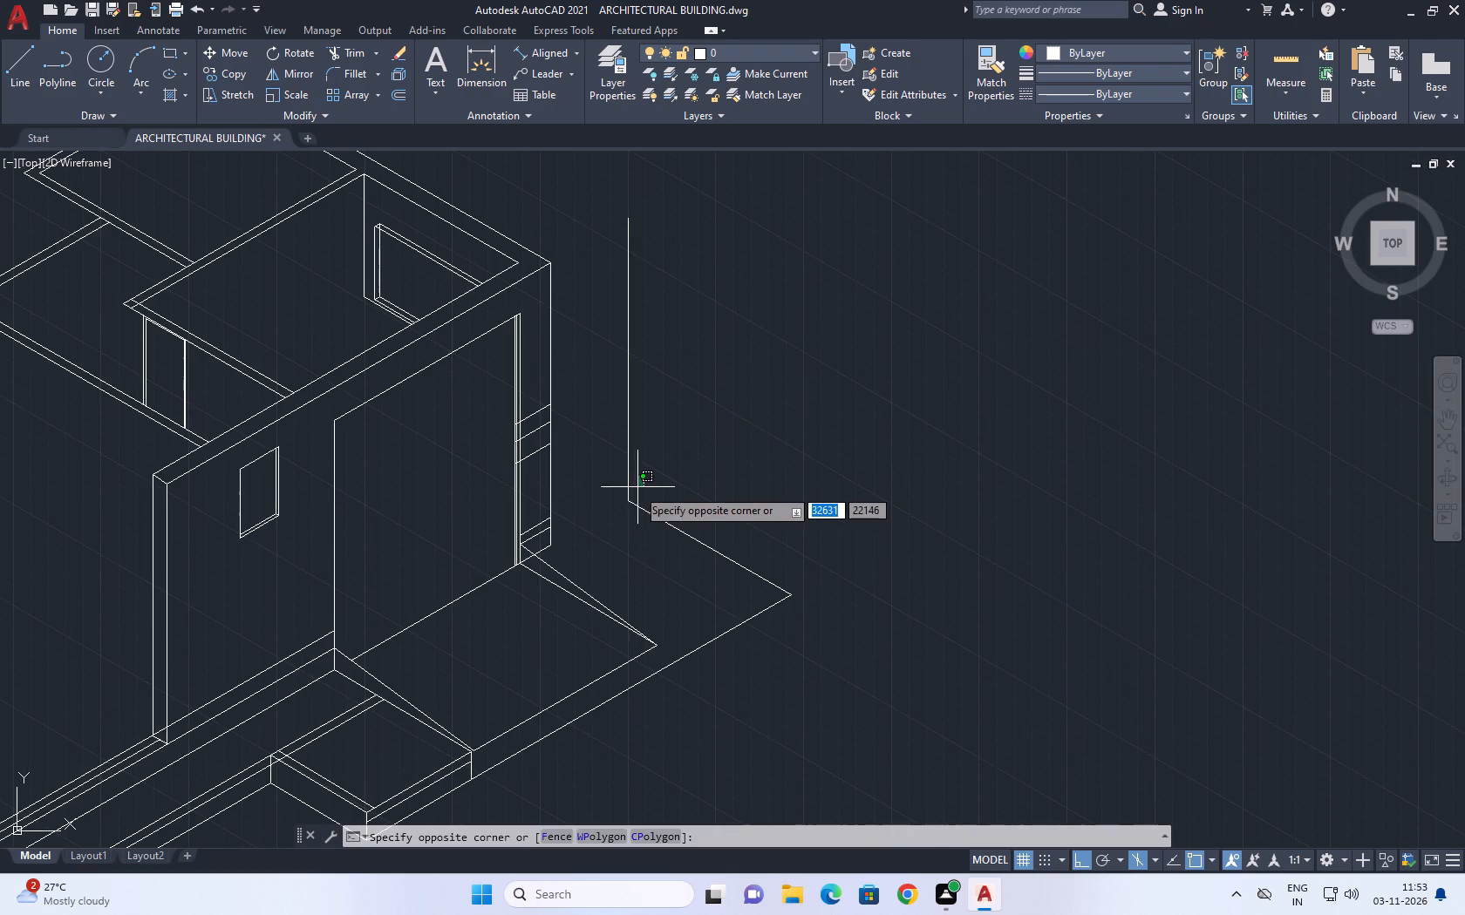
pyautogui.click(622, 517)
pyautogui.moveTo(810, 634); pyautogui.dragTo(820, 584, button='middle')
pyautogui.scroll(1, 817, 586)
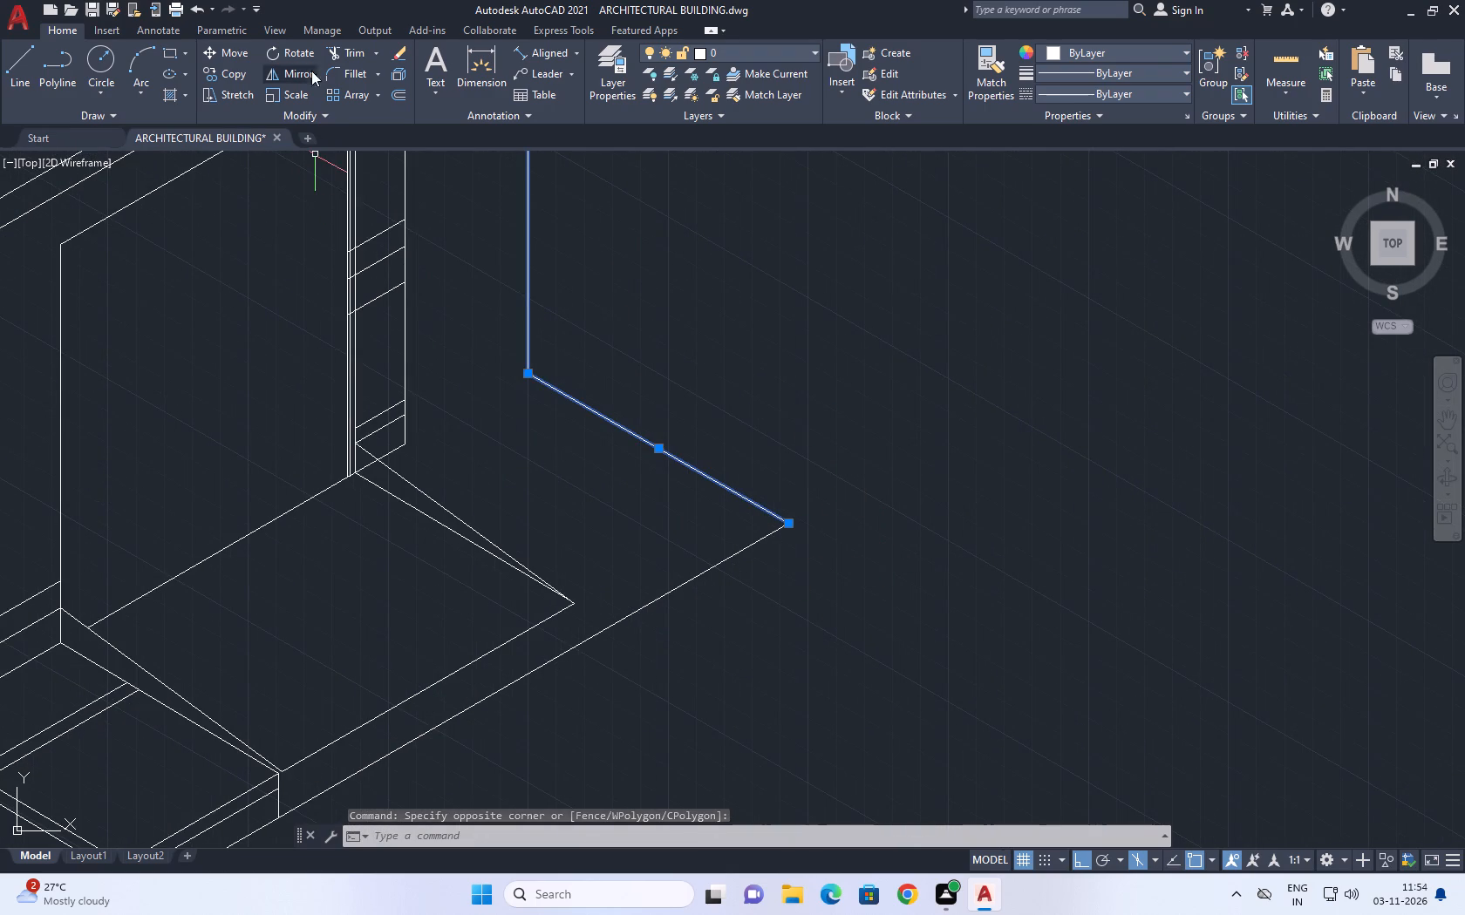
pyautogui.click(230, 53)
pyautogui.click(524, 416)
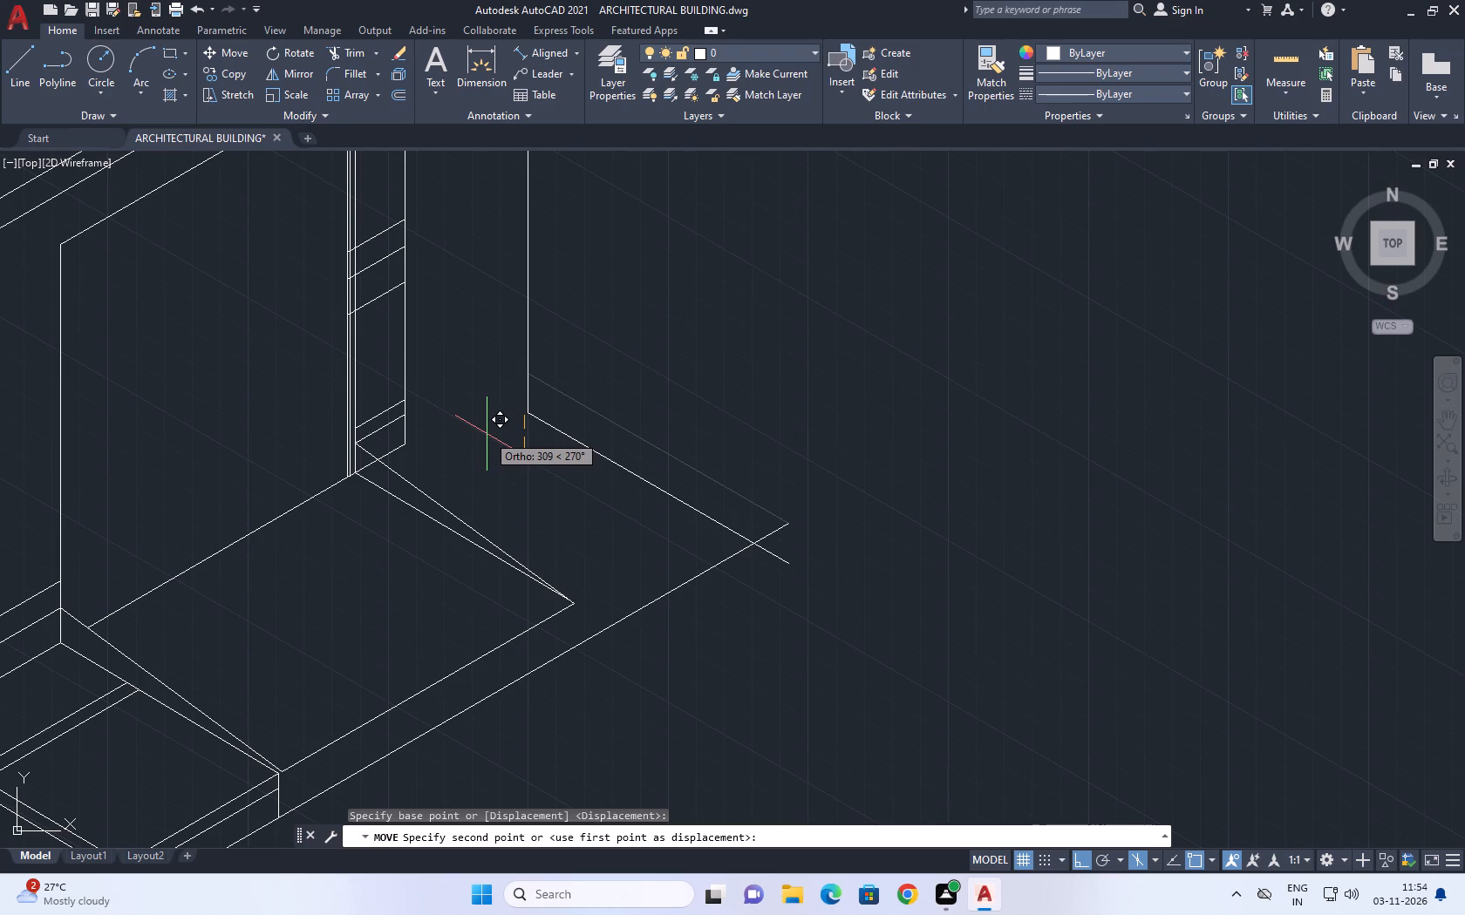
pyautogui.press('F5')
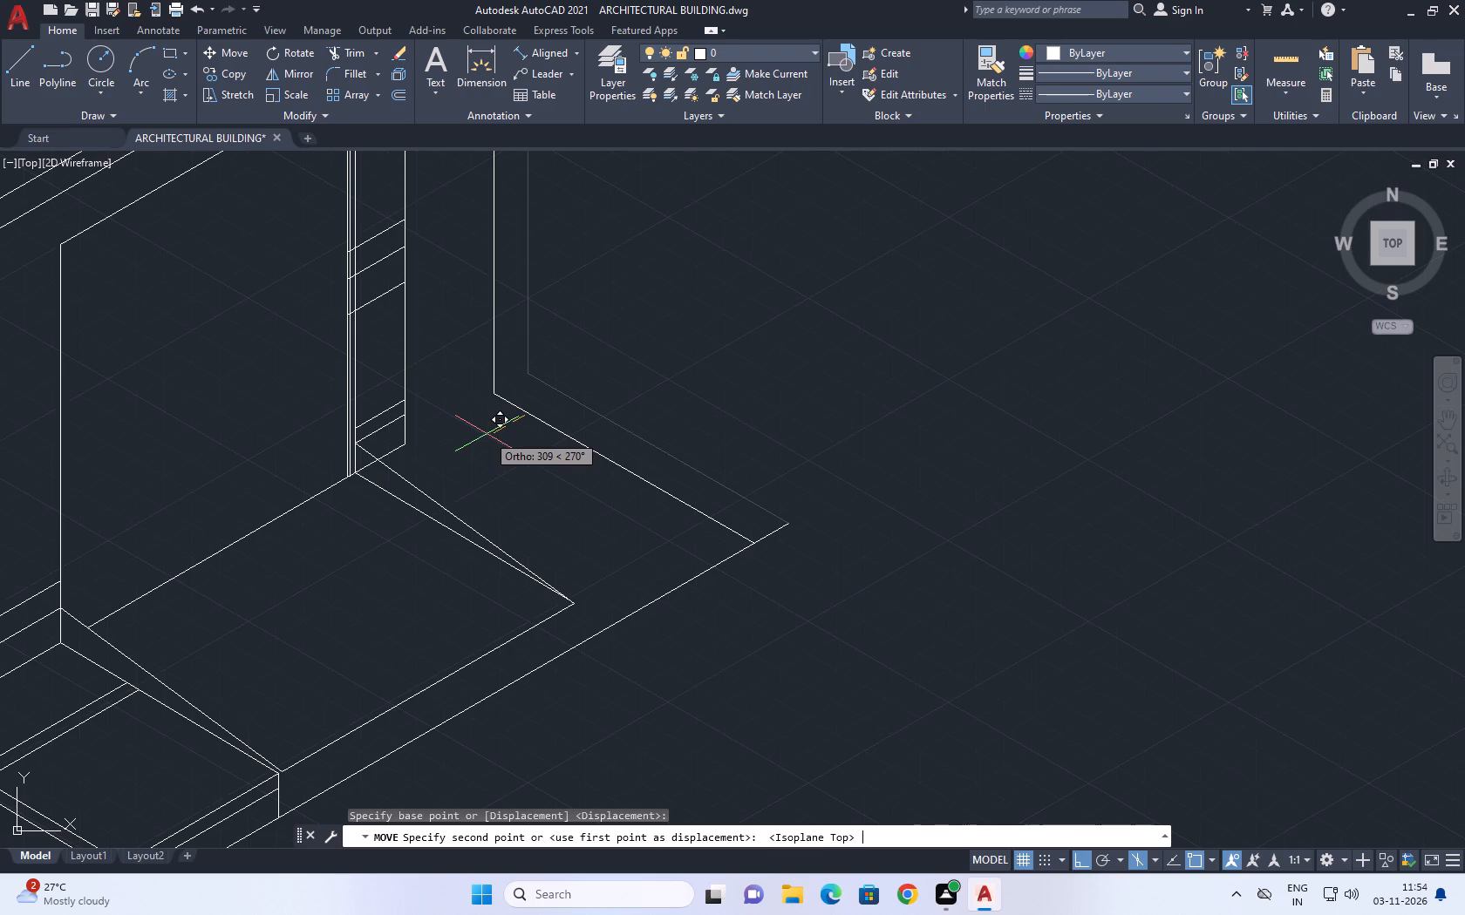
pyautogui.click(476, 444)
pyautogui.moveTo(681, 536); pyautogui.dragTo(694, 510, button='middle')
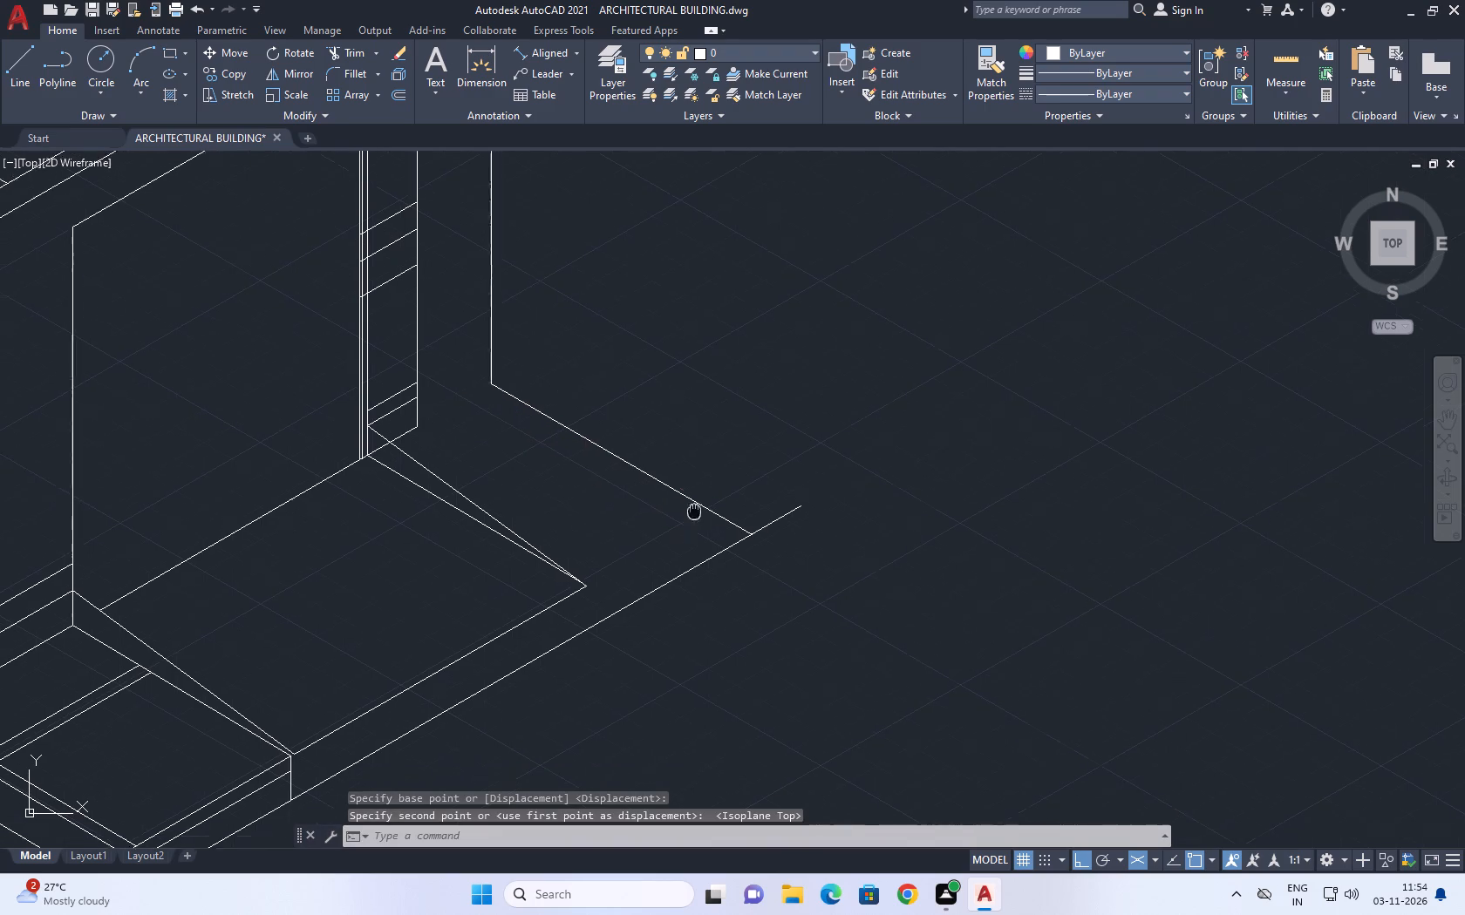
# Trim the leftover end of the ground line beyond the relocated 330° line.
pyautogui.click(349, 58)
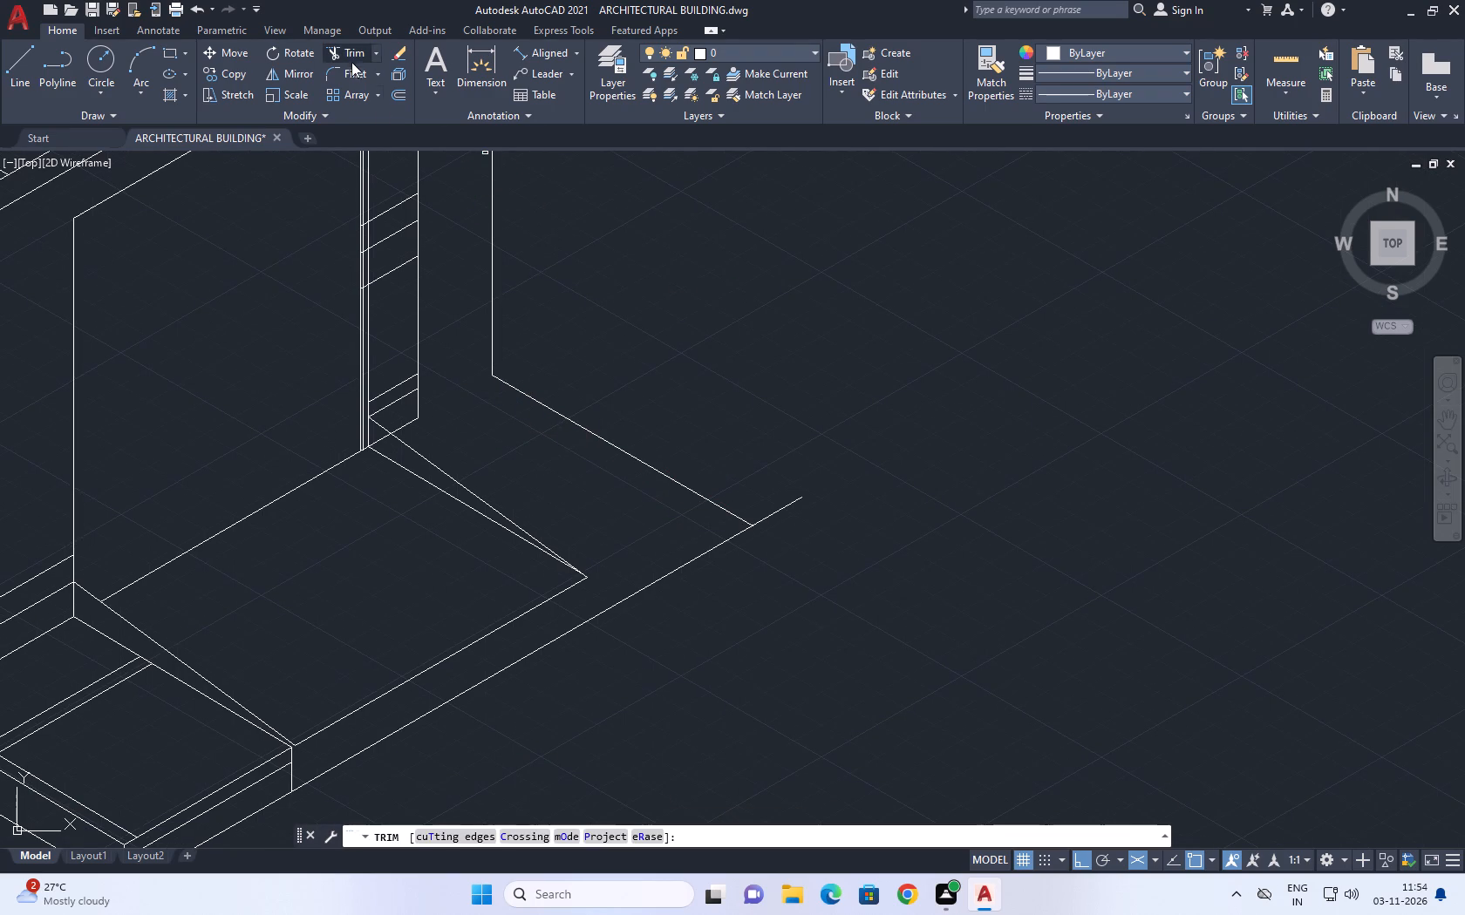
pyautogui.click(772, 516)
pyautogui.rightClick(791, 445)
pyautogui.click(837, 478)
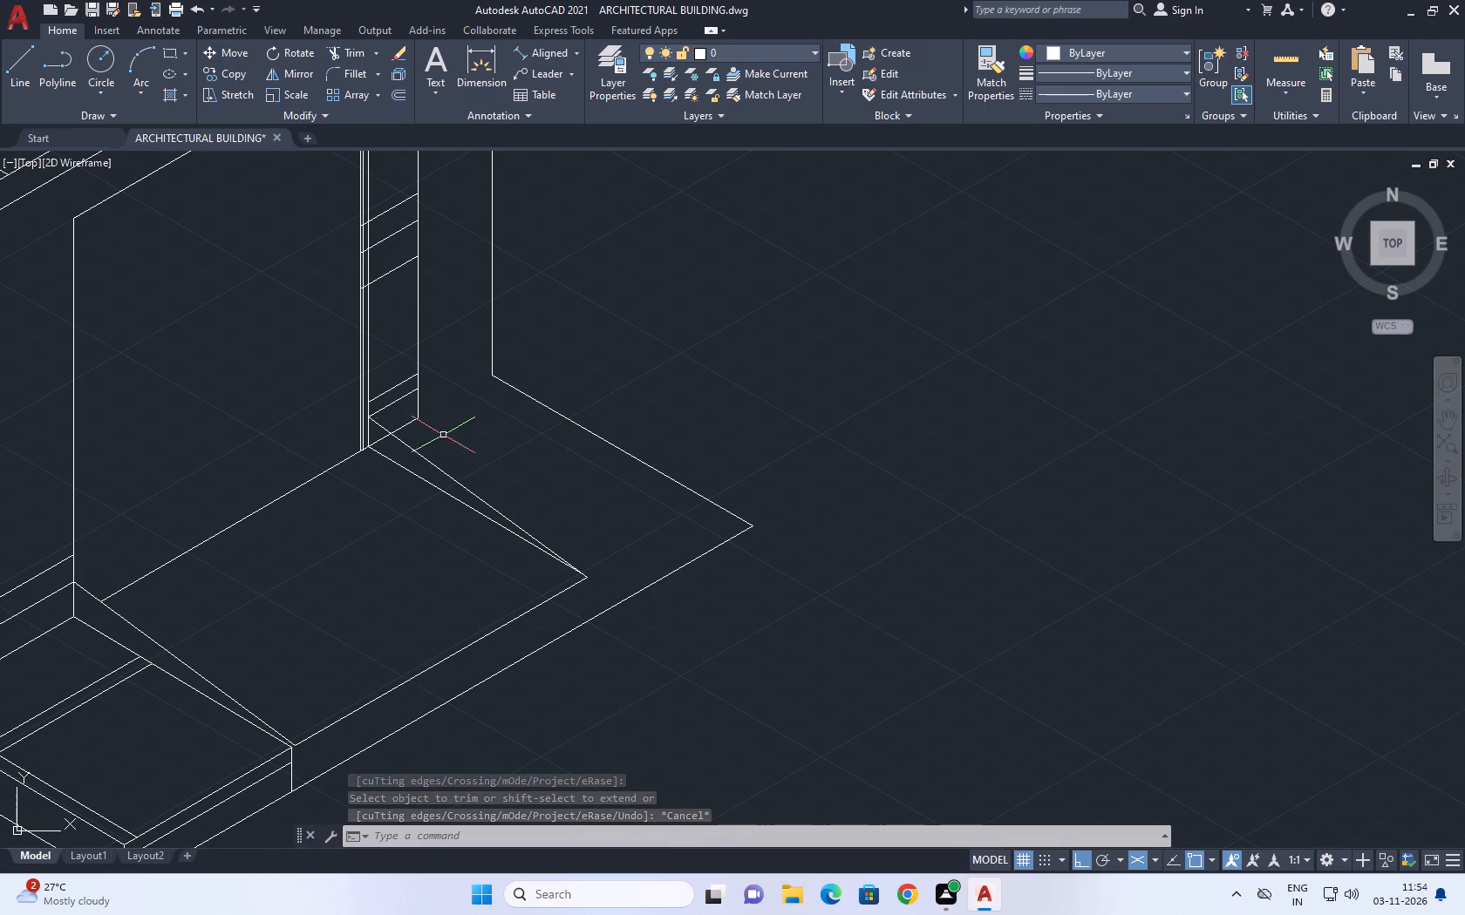
# Extend the near end of the ramp's outer edge line to the plinth block's top corner.
pyautogui.moveTo(382, 438); pyautogui.dragTo(541, 399, button='middle')
pyautogui.scroll(2, 454, 717)
pyautogui.moveTo(421, 695); pyautogui.dragTo(442, 674, button='middle')
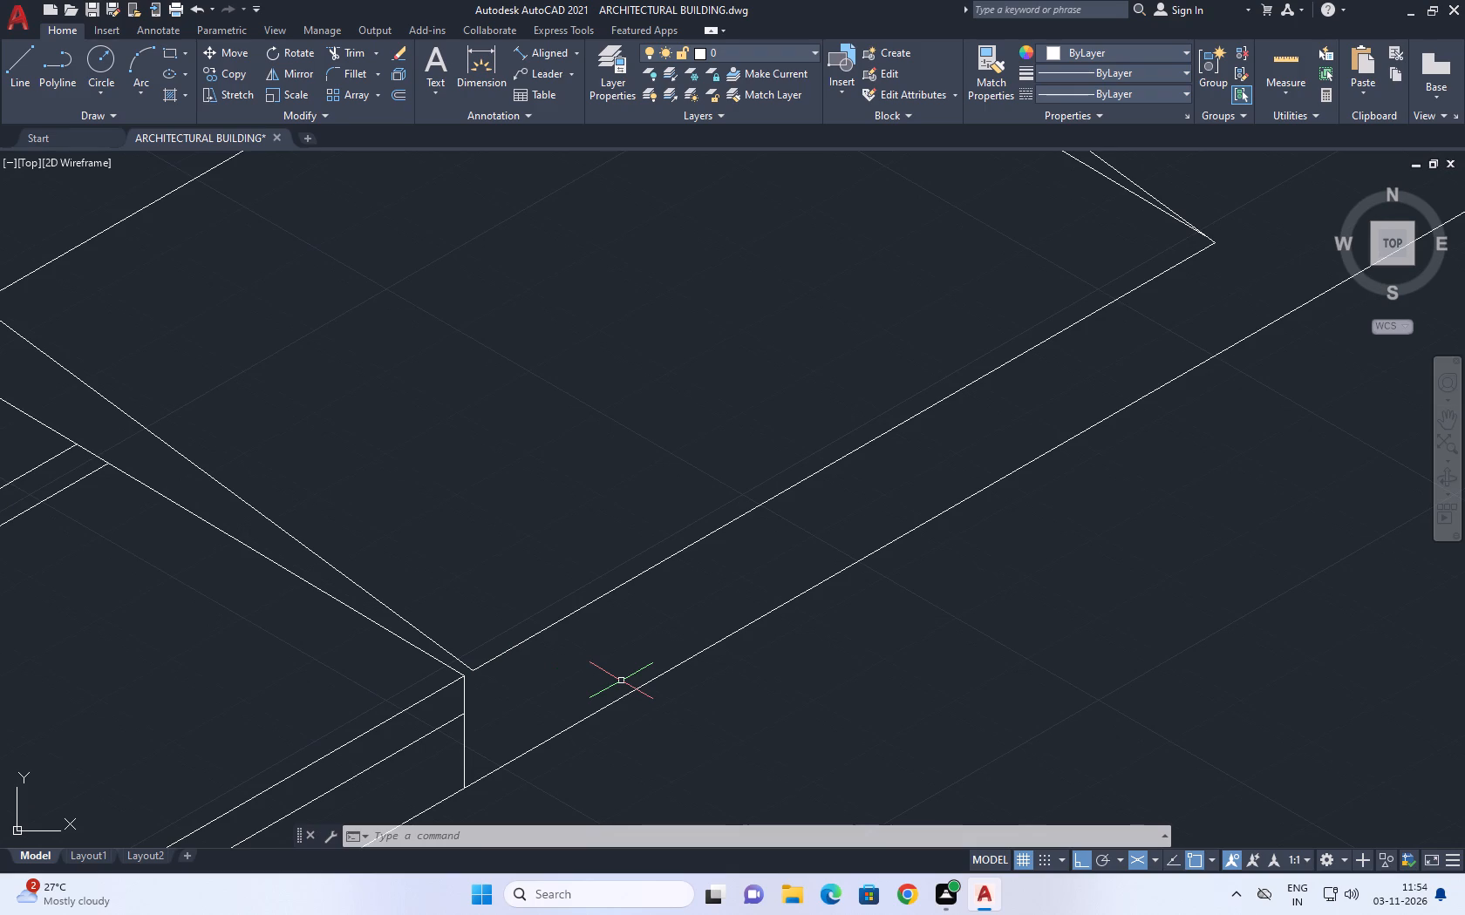
pyautogui.write('ex')
pyautogui.press('space')
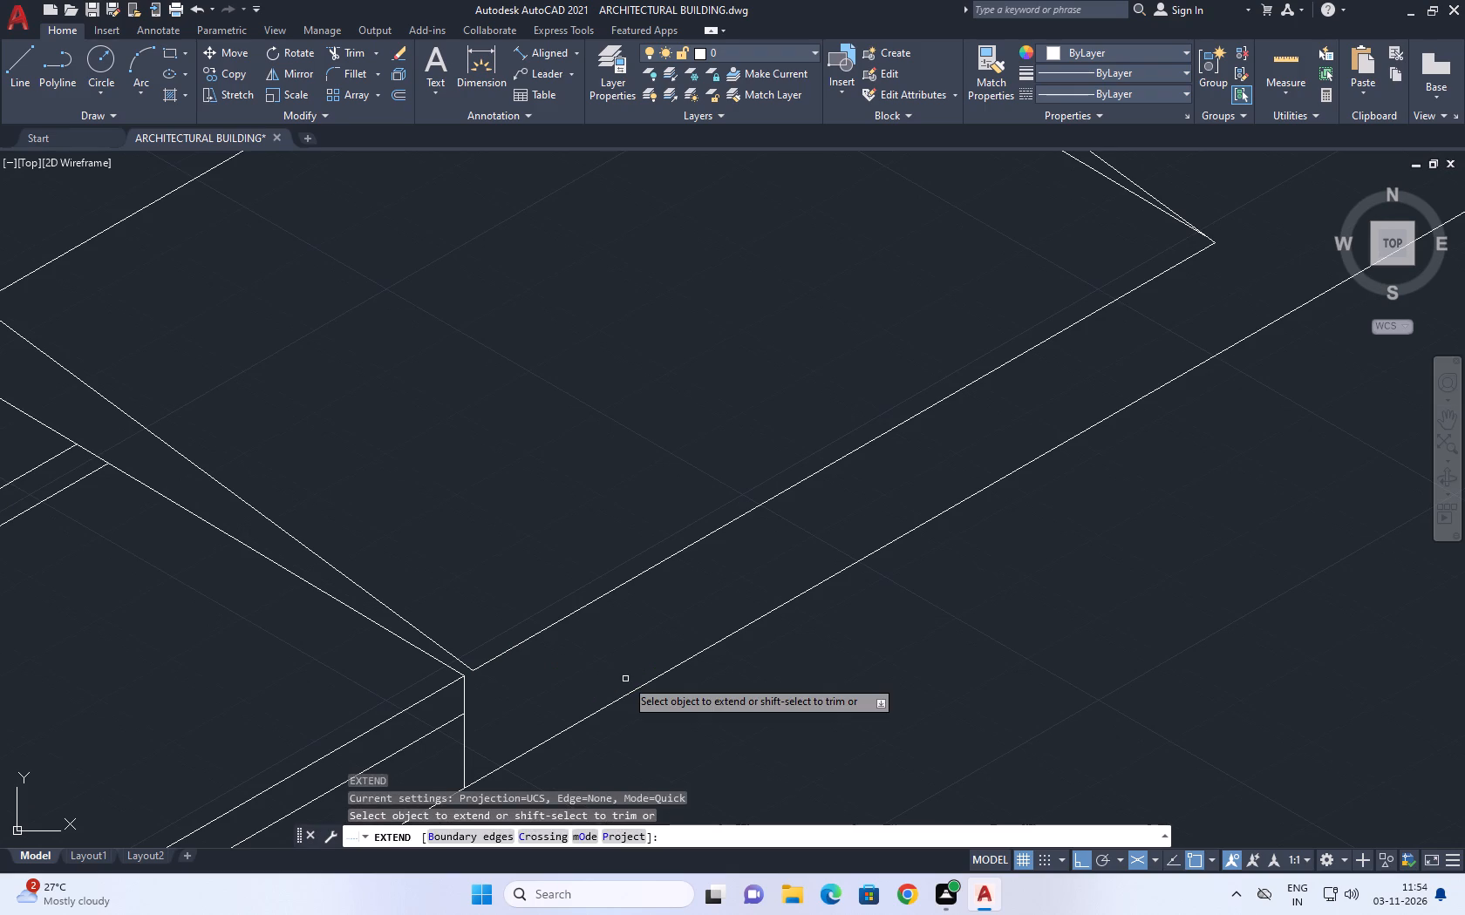
pyautogui.click(537, 635)
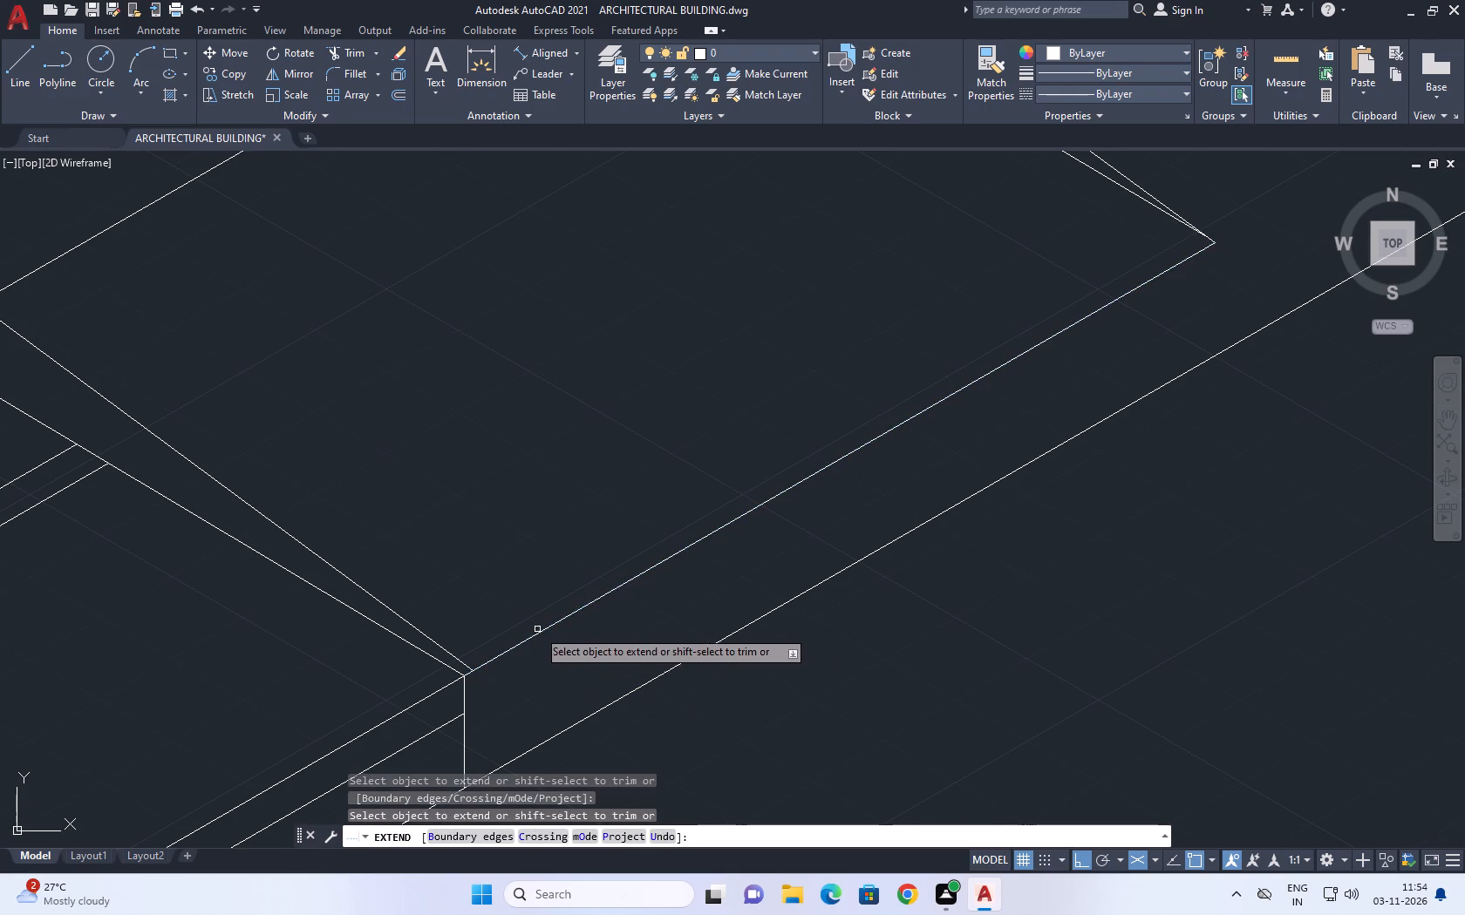
pyautogui.rightClick(542, 566)
pyautogui.click(605, 599)
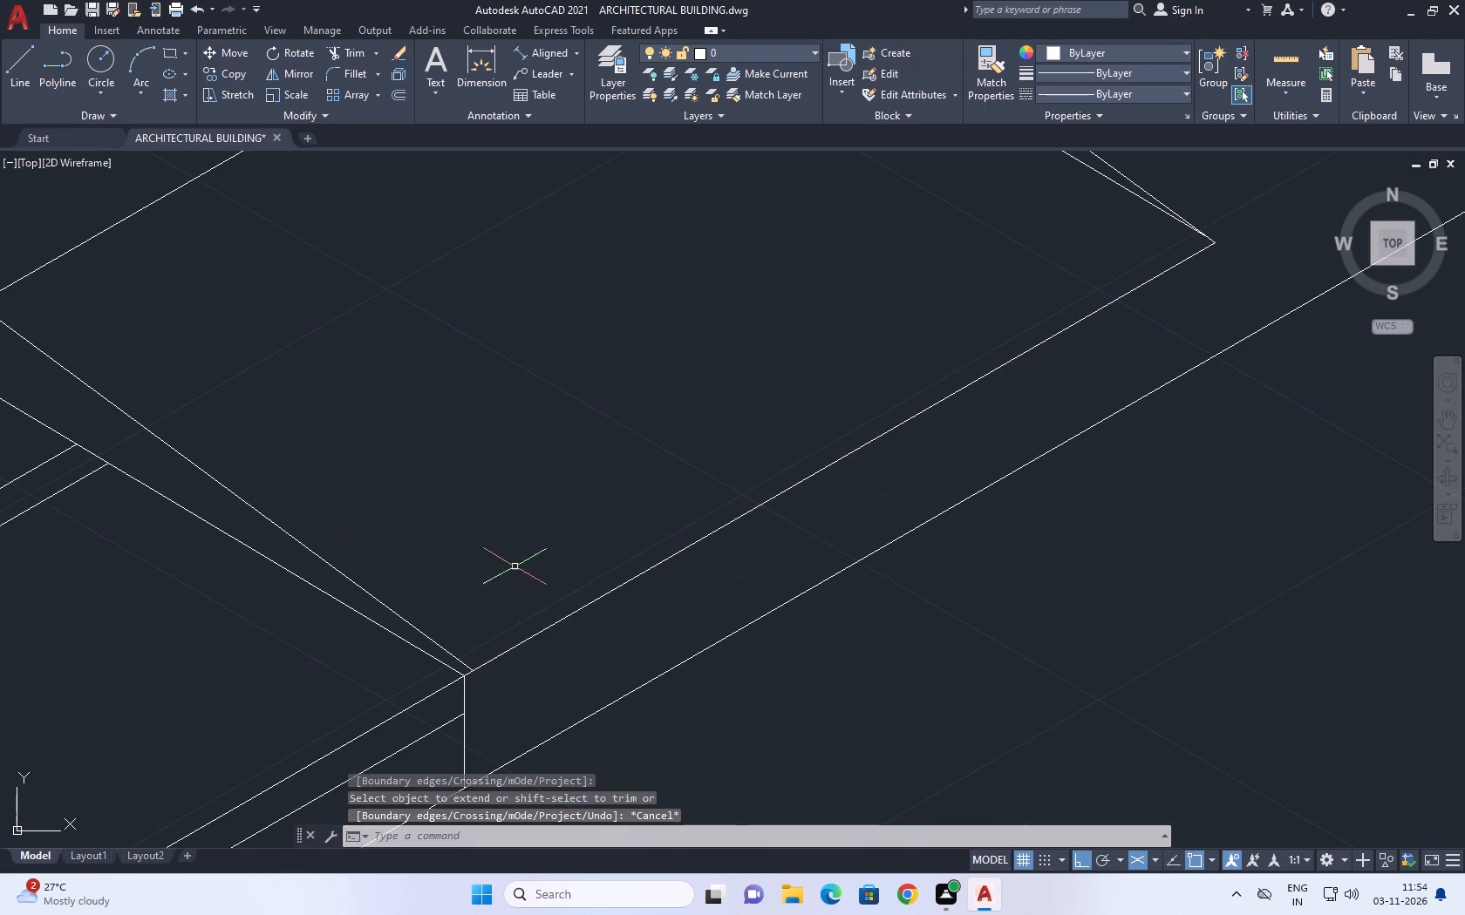
pyautogui.scroll(-2, 631, 508)
pyautogui.middleClick(763, 517)
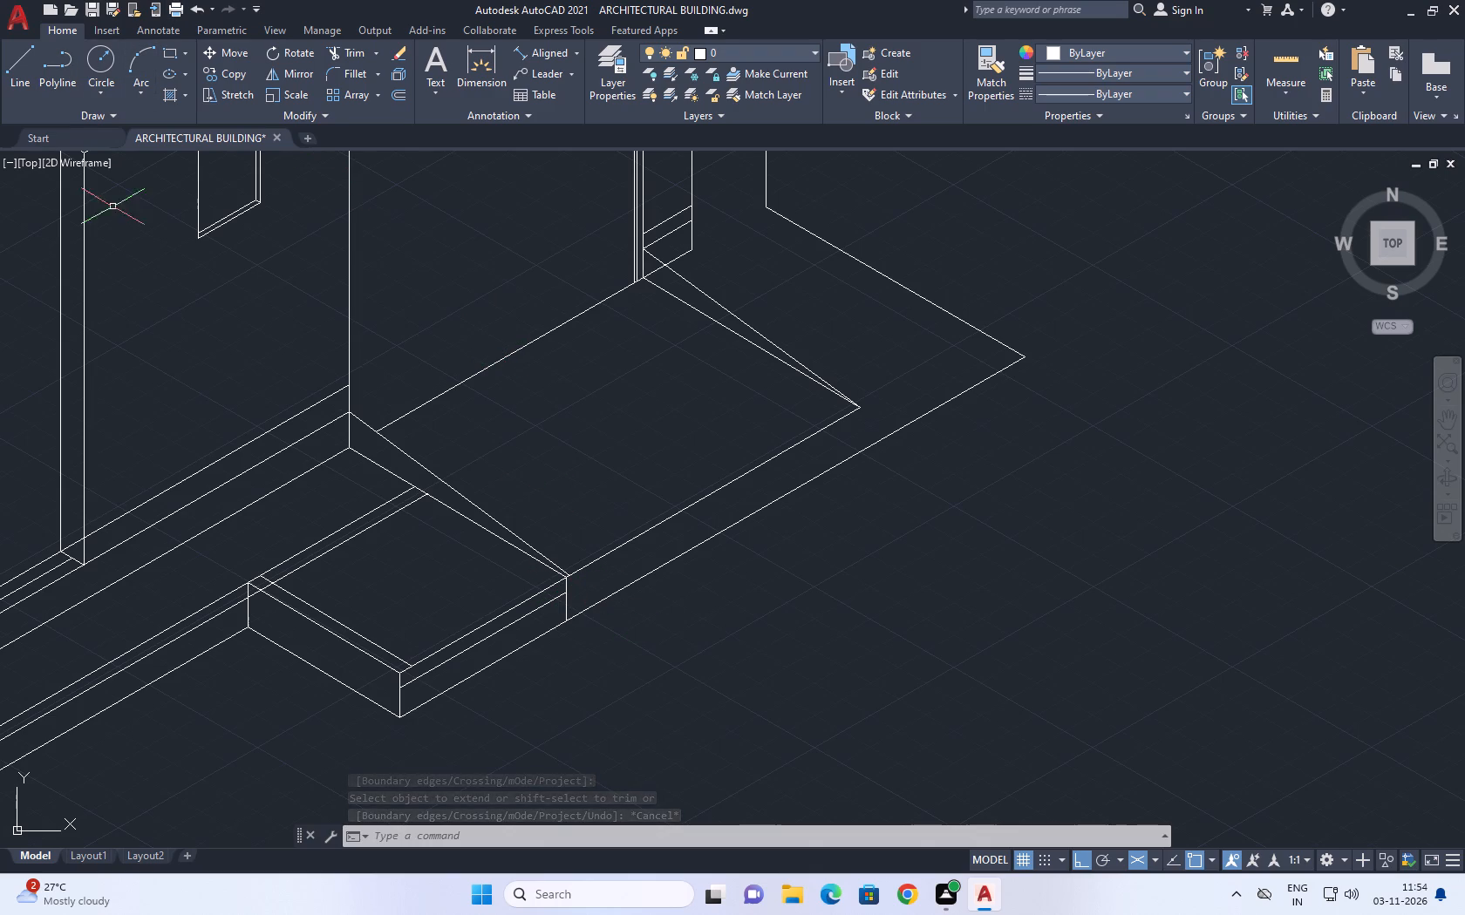
# Draw a line at 30° from the step line's end on the plinth block's vertical edge to just past the ramp's far corner.
pyautogui.click(16, 63)
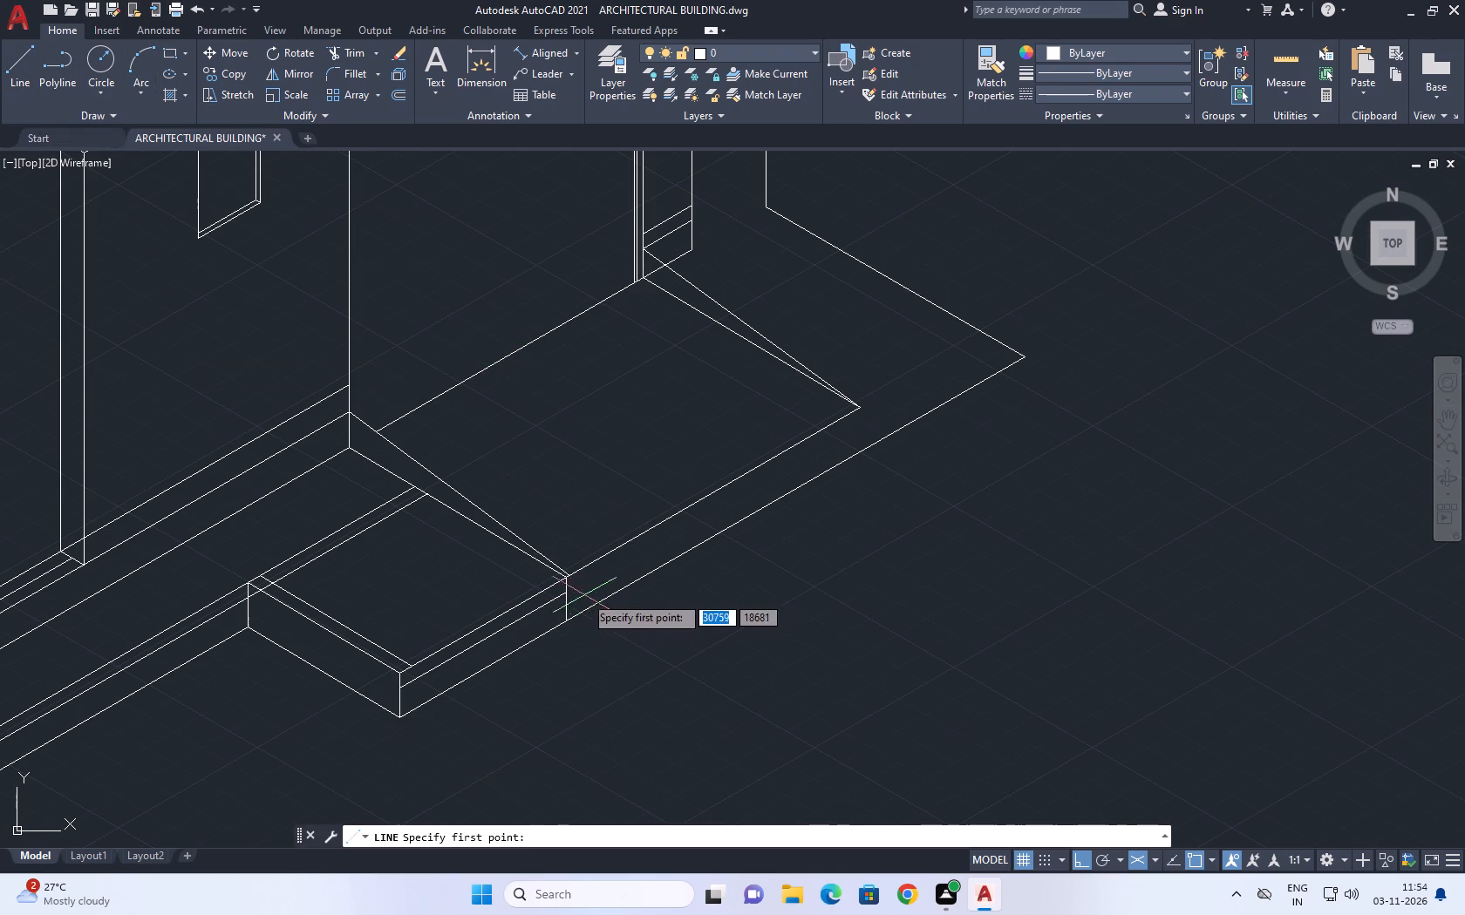
pyautogui.click(568, 589)
pyautogui.moveTo(773, 453); pyautogui.dragTo(692, 570, button='middle')
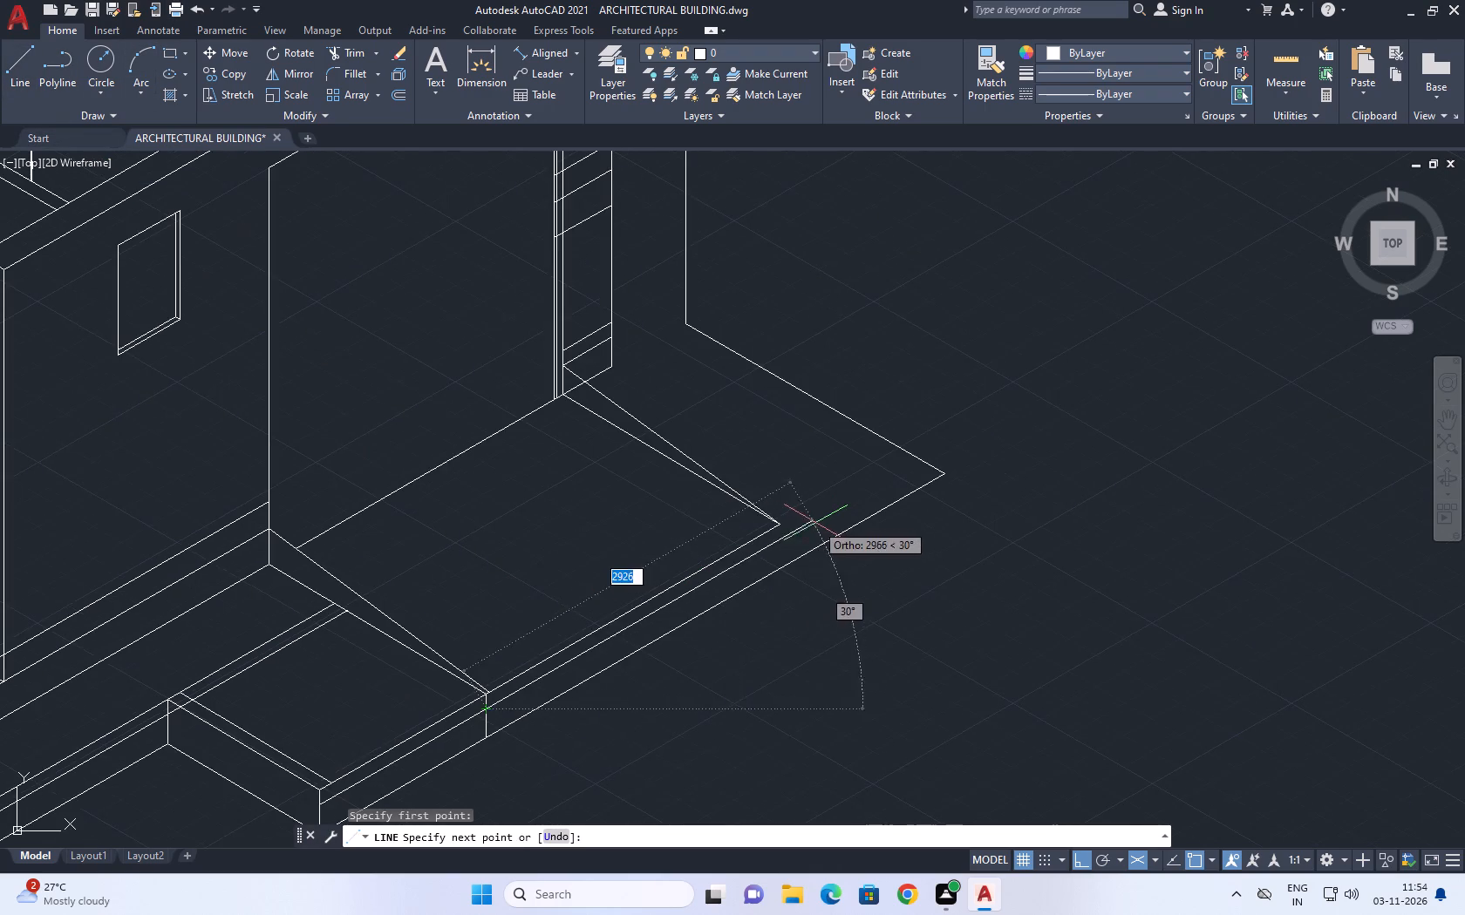
pyautogui.scroll(2, 803, 527)
pyautogui.click(803, 518)
pyautogui.rightClick(816, 474)
pyautogui.click(870, 505)
# Draw a vertical line down from the ramp's far outer corner, crossing the step line and stopping above the ground line.
pyautogui.scroll(1, 661, 426)
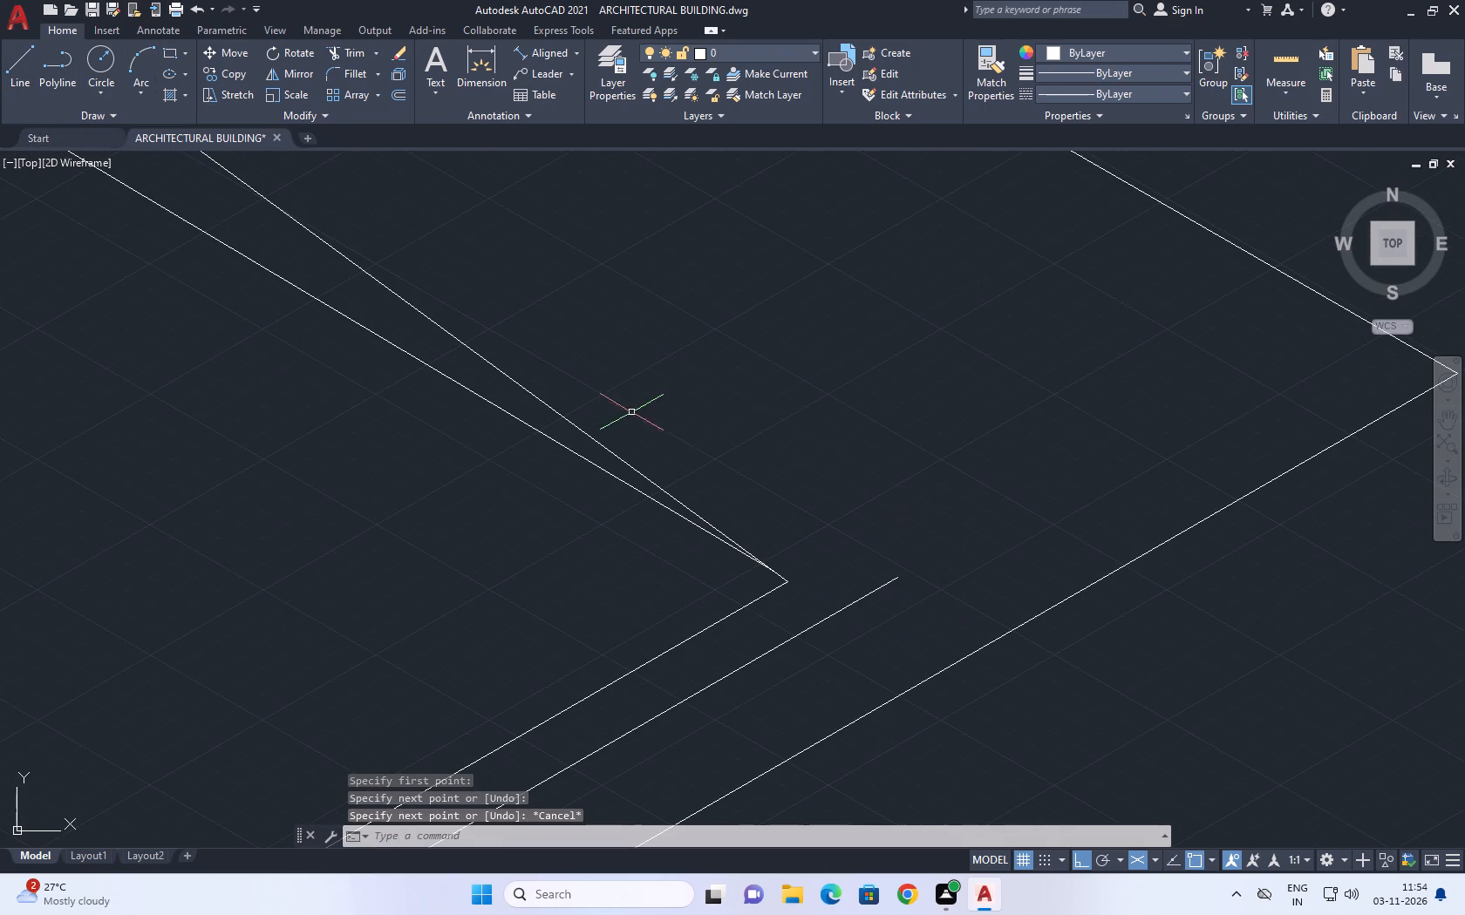
pyautogui.click(9, 53)
pyautogui.moveTo(790, 600); pyautogui.dragTo(791, 465, button='middle')
pyautogui.scroll(1, 794, 471)
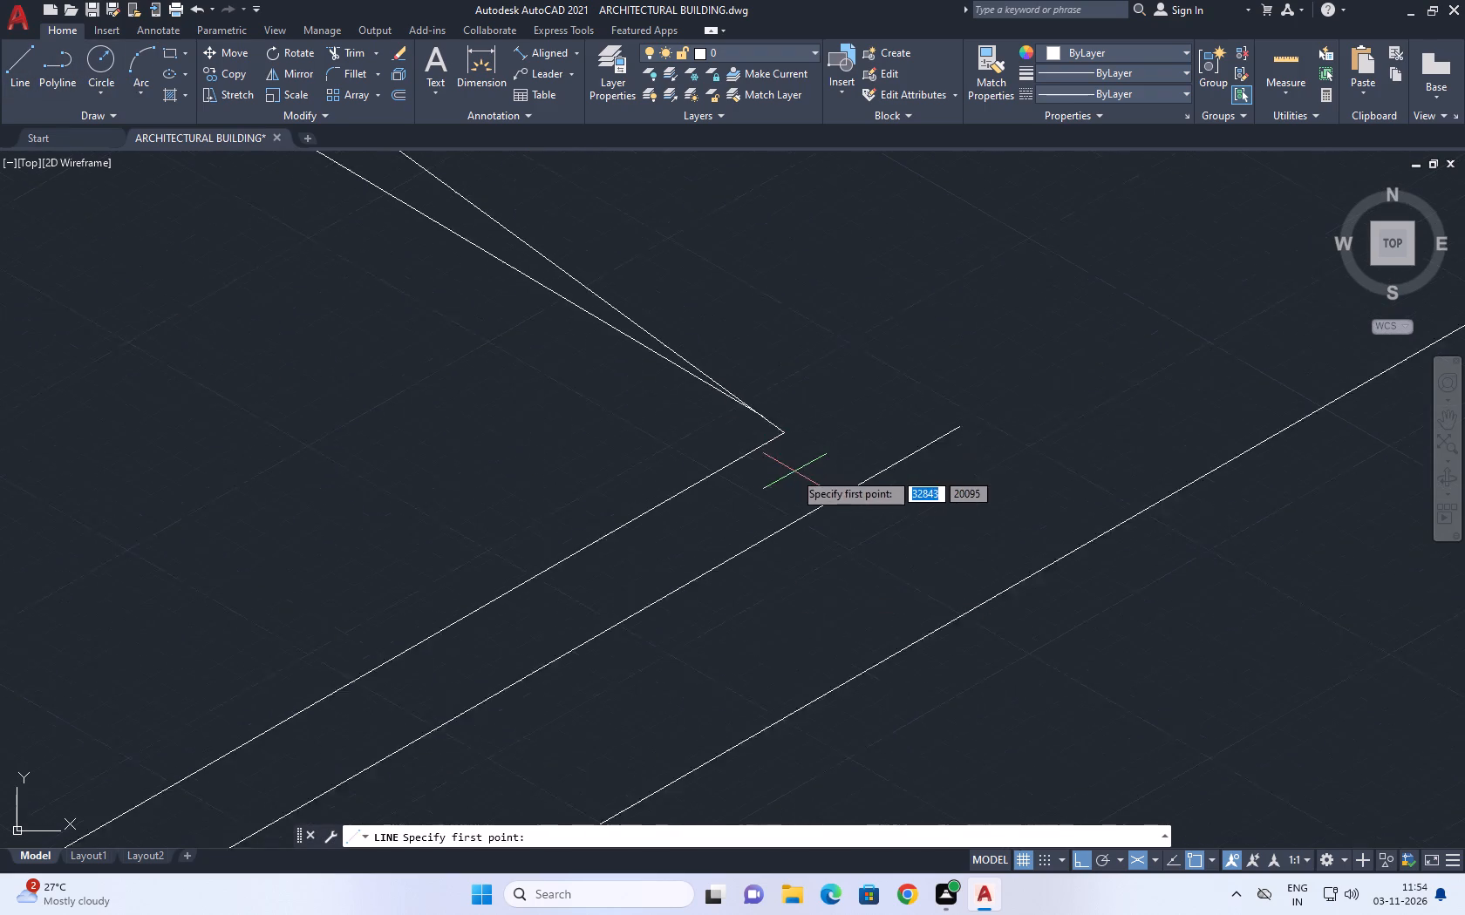
pyautogui.scroll(1, 793, 471)
pyautogui.click(780, 415)
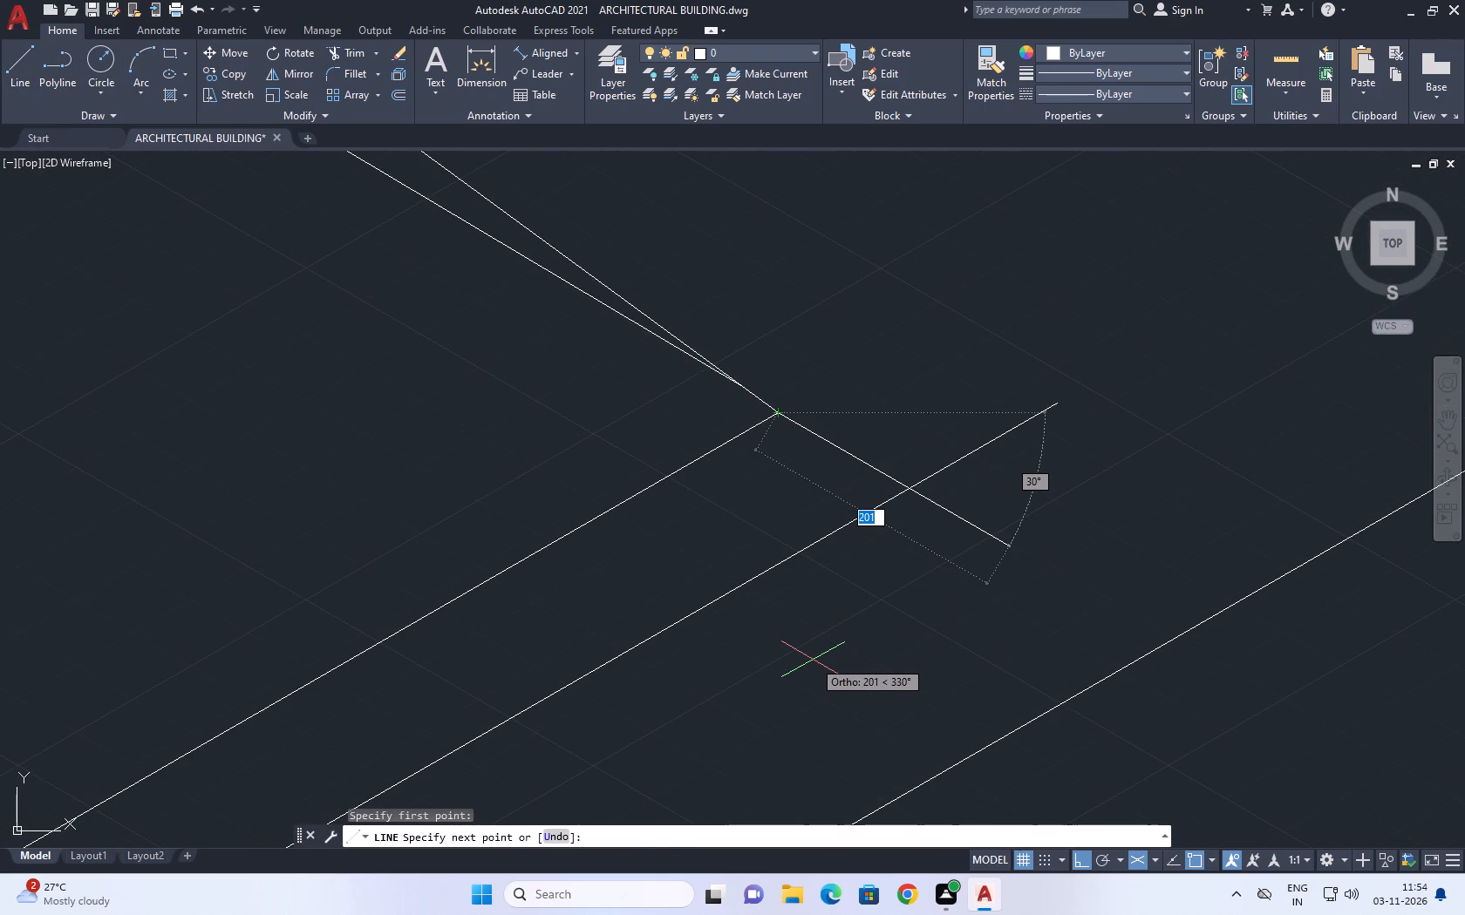
pyautogui.press('F5')
pyautogui.click(811, 658)
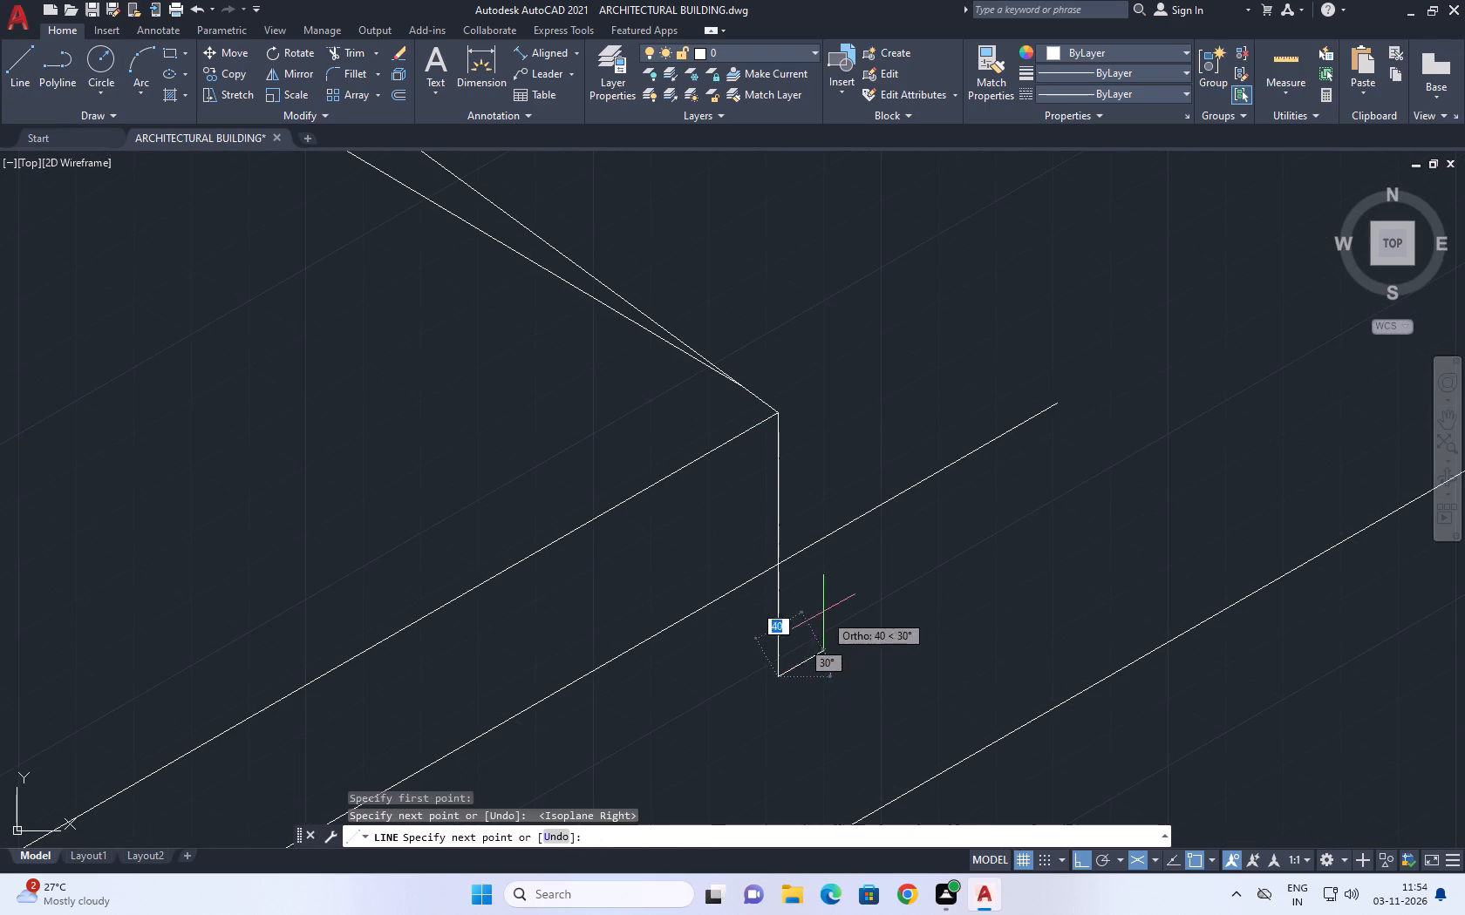
pyautogui.rightClick(821, 610)
pyautogui.click(881, 639)
# Trim the step line's end that sticks out beyond the new vertical line at the ramp's far corner.
pyautogui.click(351, 51)
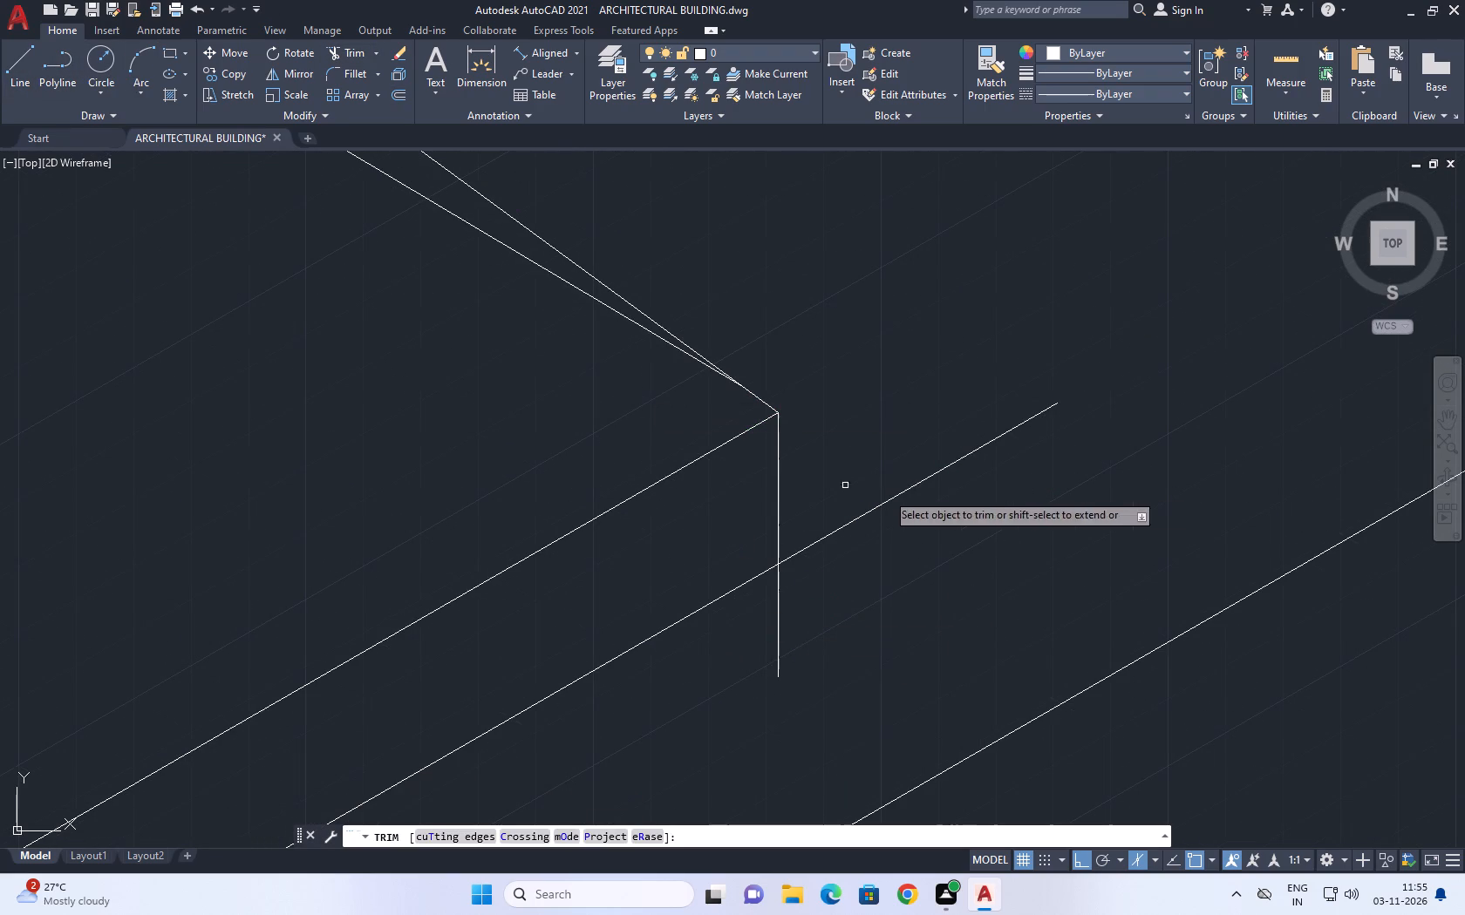
pyautogui.click(898, 469)
pyautogui.click(887, 563)
pyautogui.rightClick(847, 413)
pyautogui.click(893, 448)
# Extend the vertical line at the ramp's far corner down to the ground line.
pyautogui.moveTo(858, 582); pyautogui.dragTo(808, 376, button='middle')
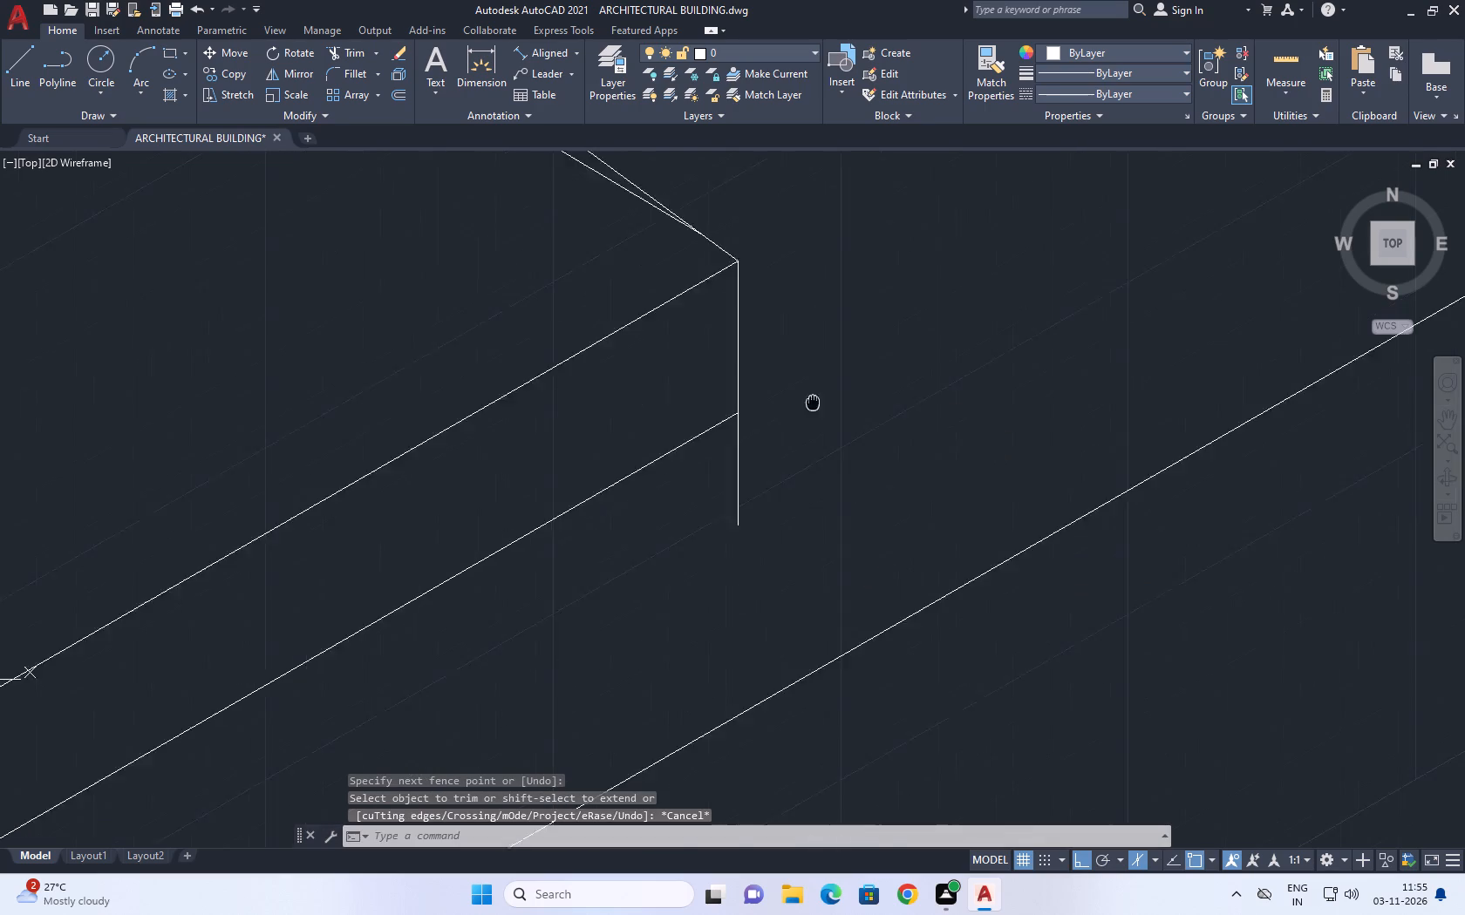
pyautogui.scroll(-4, 807, 430)
pyautogui.moveTo(791, 446); pyautogui.dragTo(807, 471, button='middle')
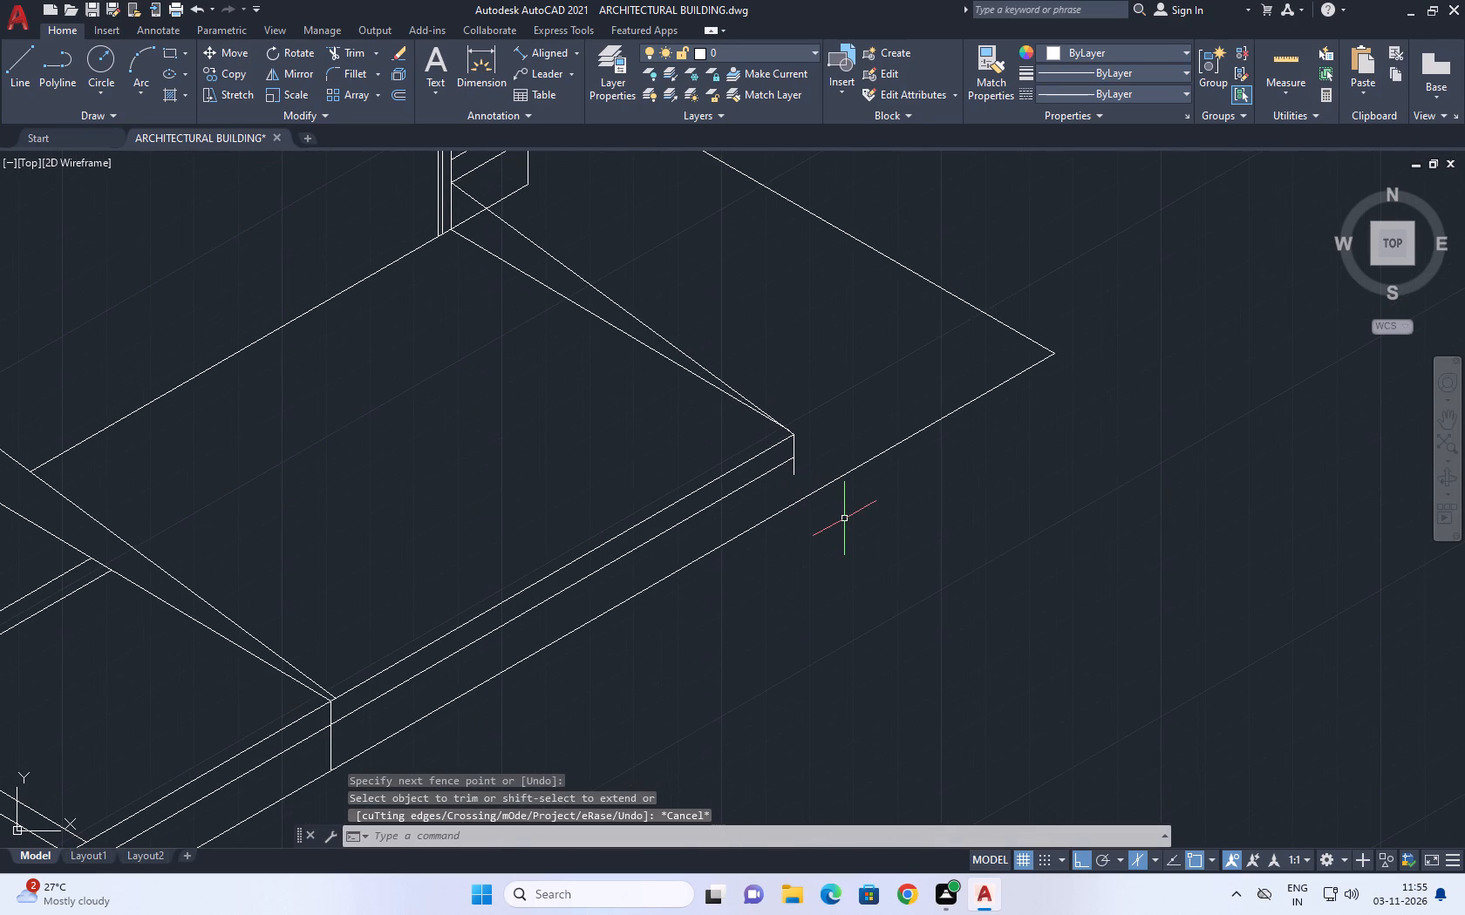
pyautogui.write('ex')
pyautogui.press('space')
pyautogui.click(795, 464)
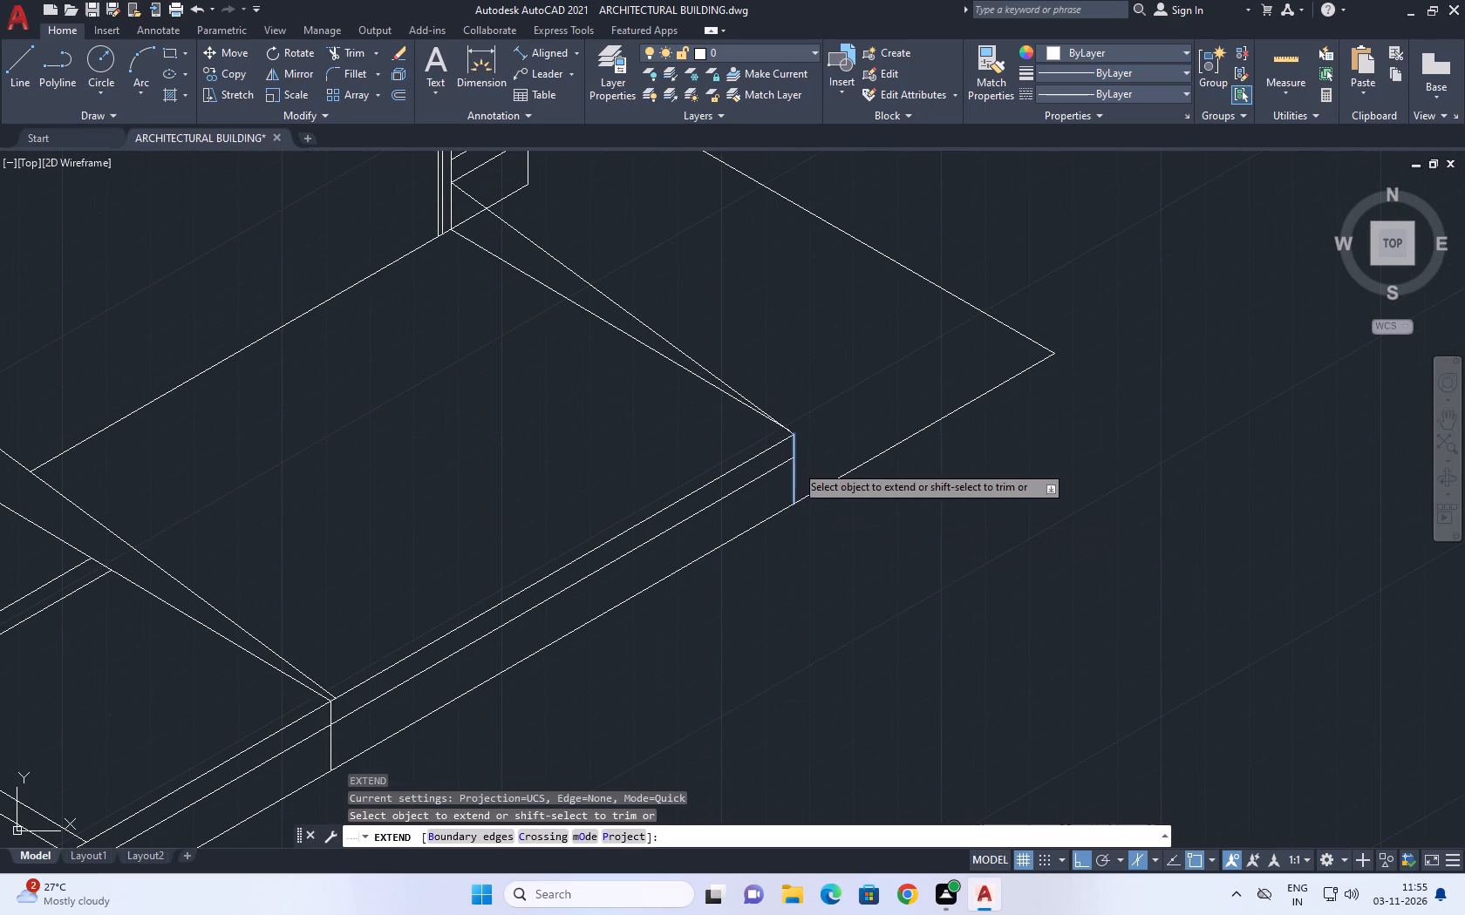
pyautogui.rightClick(842, 403)
pyautogui.click(886, 426)
# Extend the step line from the ramp's far corner to the 330° ground outline edge.
pyautogui.scroll(-2, 877, 446)
pyautogui.moveTo(889, 381); pyautogui.dragTo(901, 428, button='middle')
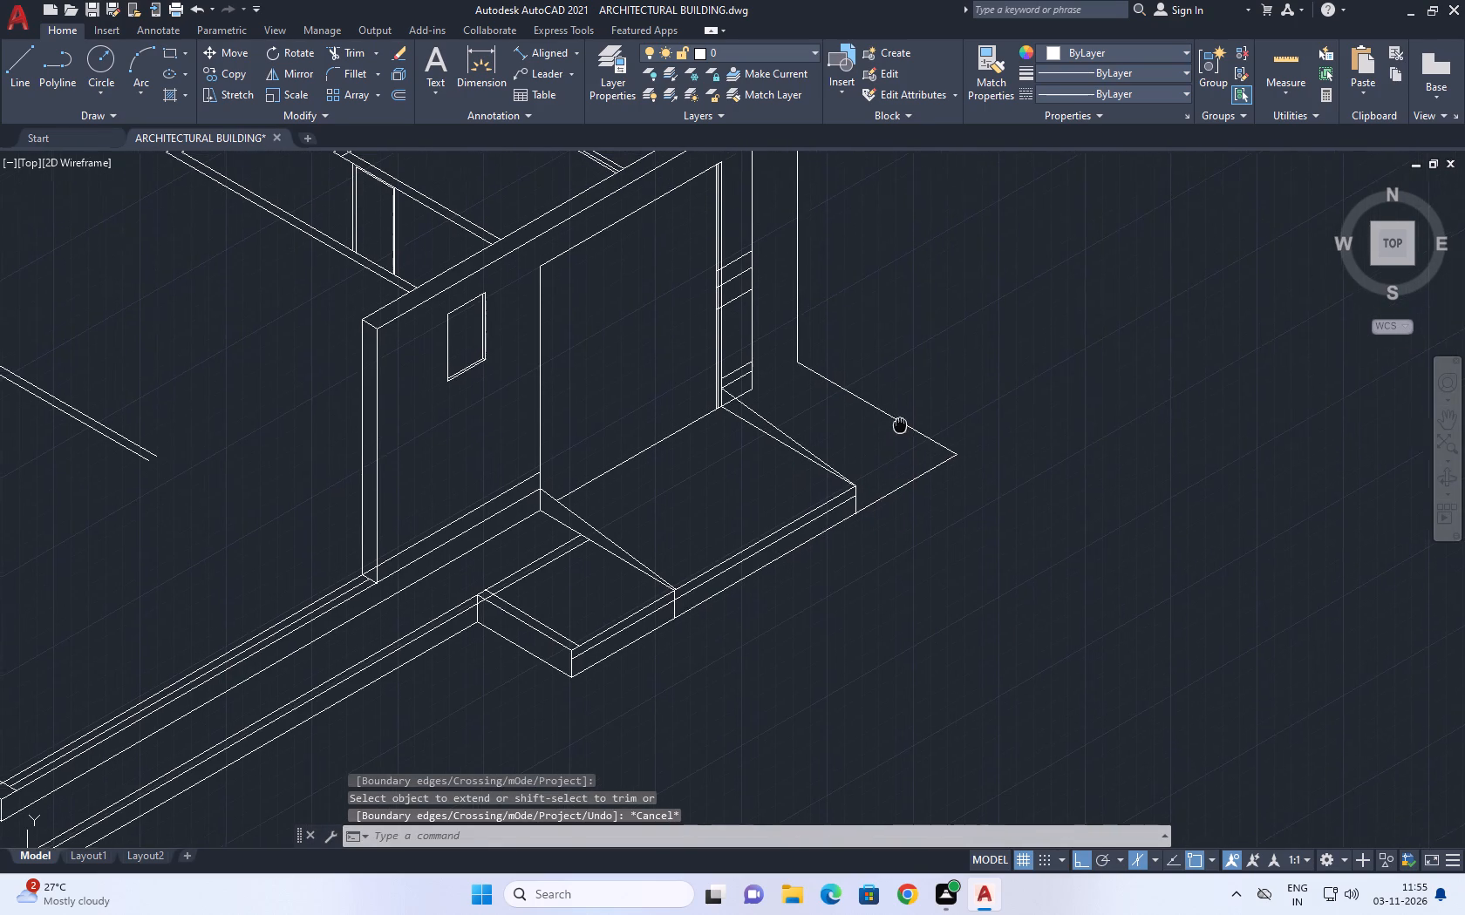
pyautogui.moveTo(901, 428); pyautogui.dragTo(903, 433, button='middle')
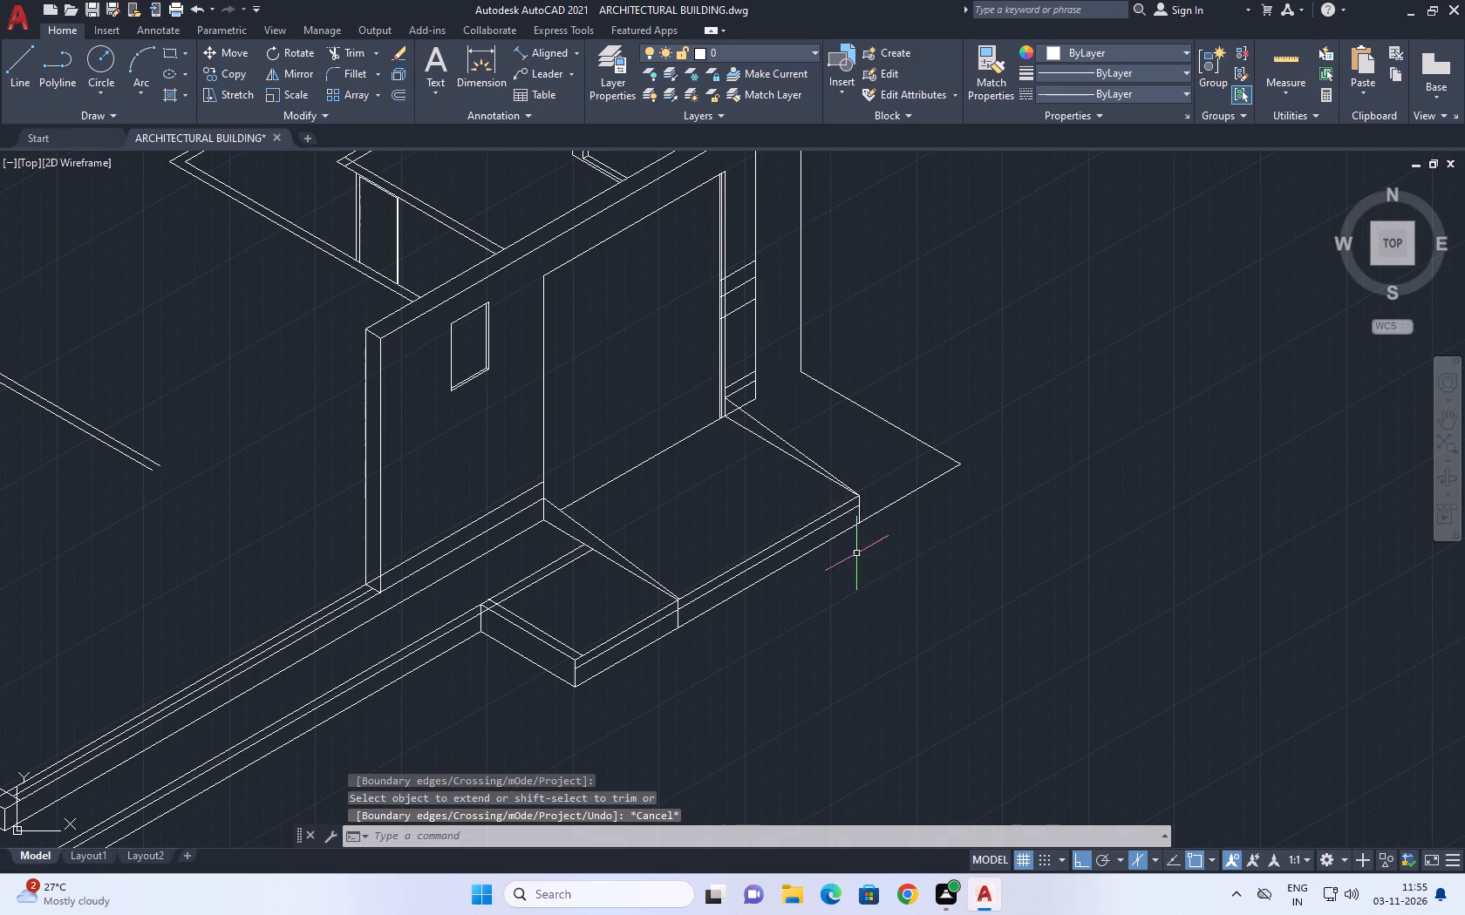
pyautogui.scroll(-1, 803, 599)
pyautogui.moveTo(843, 520); pyautogui.dragTo(843, 556, button='middle')
pyautogui.scroll(2, 823, 573)
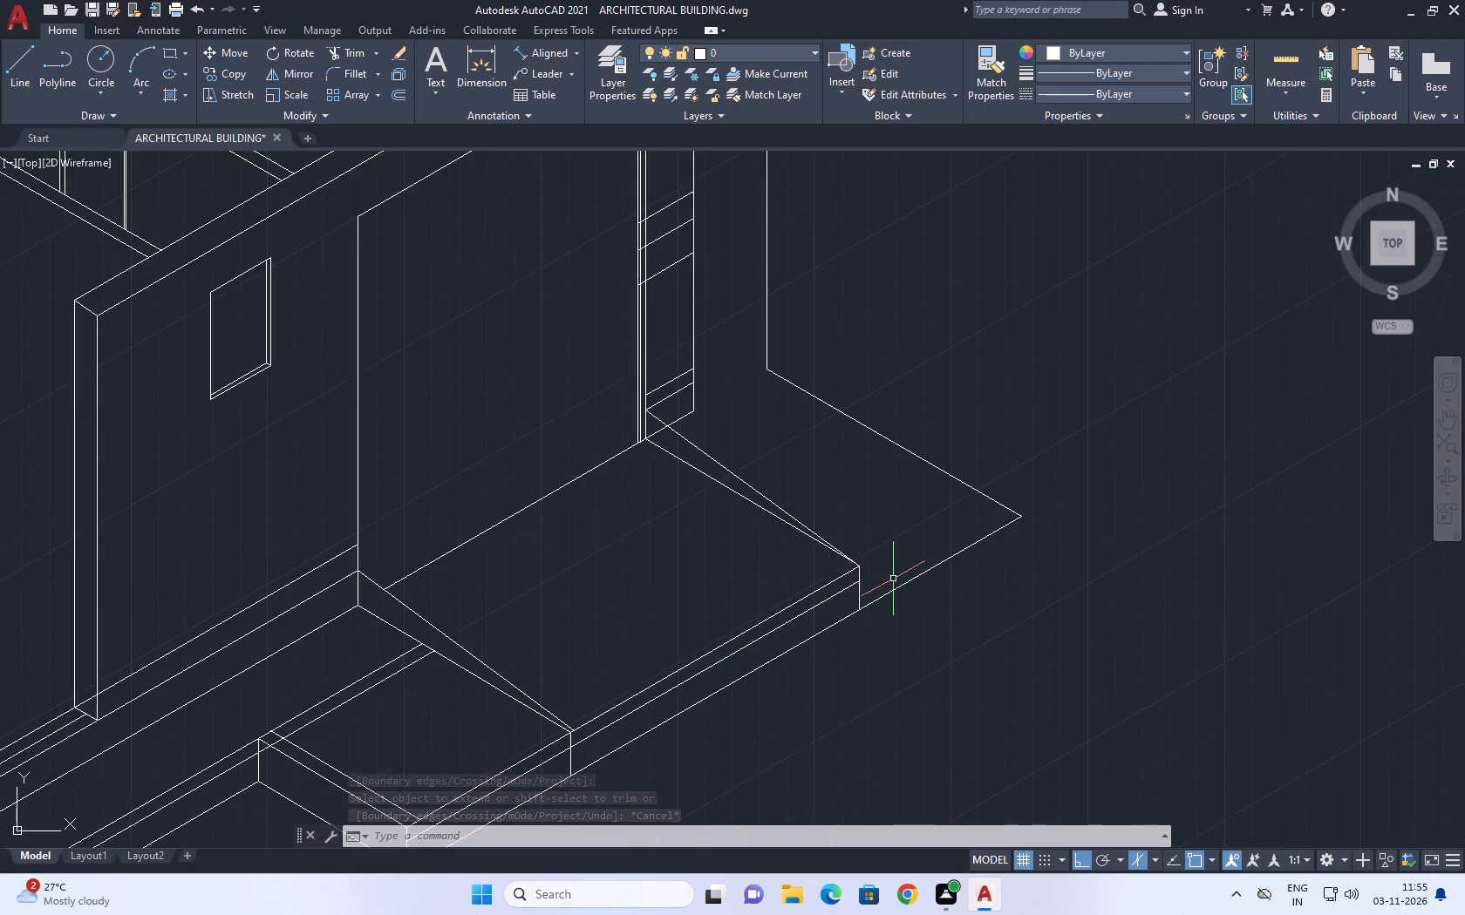
pyautogui.moveTo(891, 579); pyautogui.dragTo(845, 590, button='middle')
pyautogui.moveTo(889, 608); pyautogui.dragTo(821, 529, button='middle')
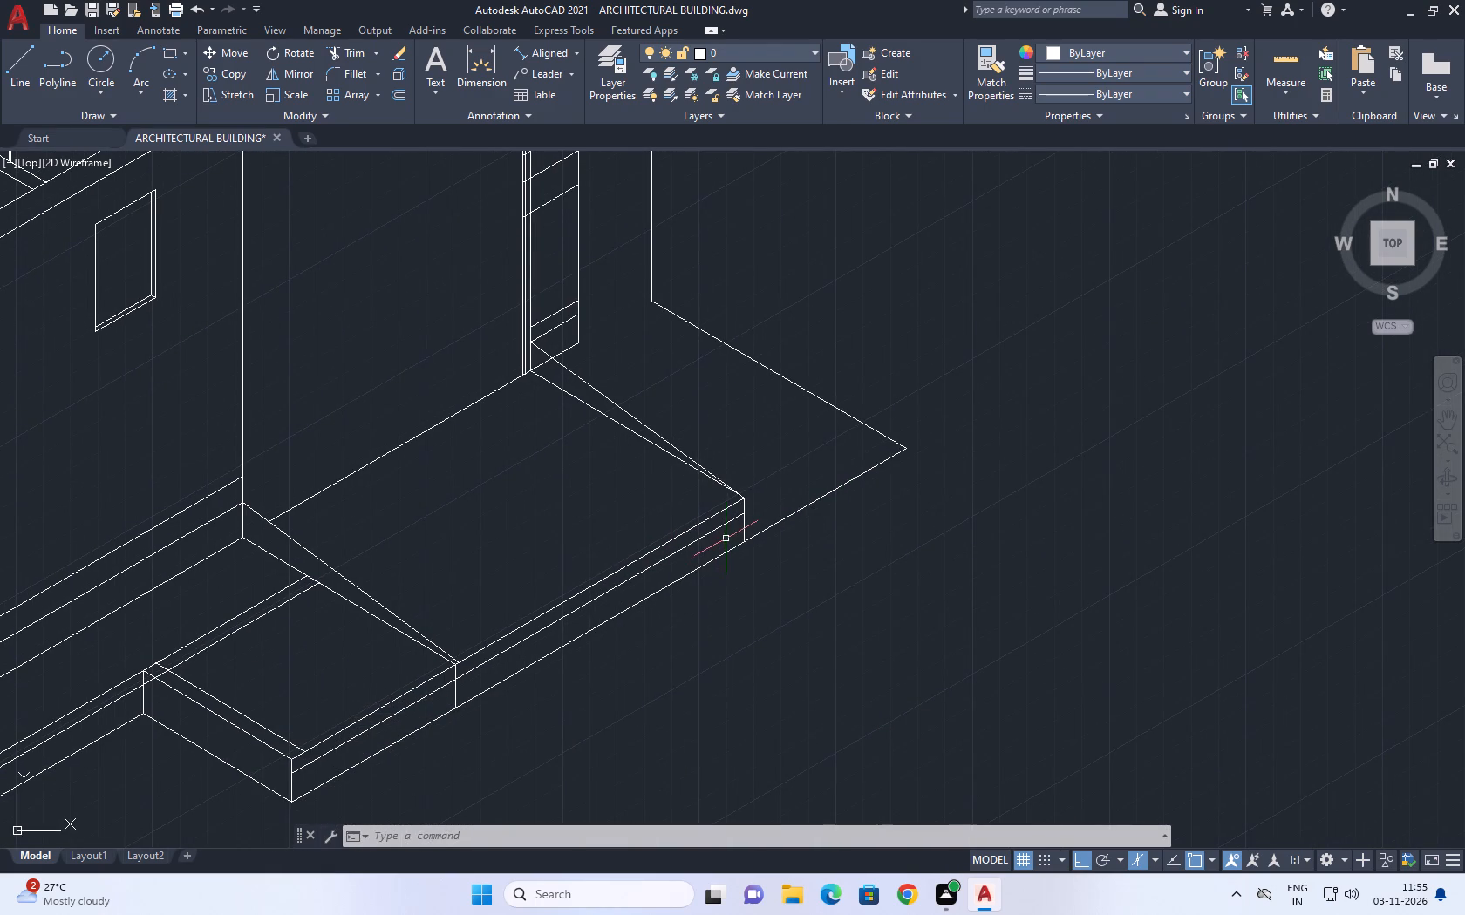
pyautogui.moveTo(813, 464); pyautogui.dragTo(818, 506, button='middle')
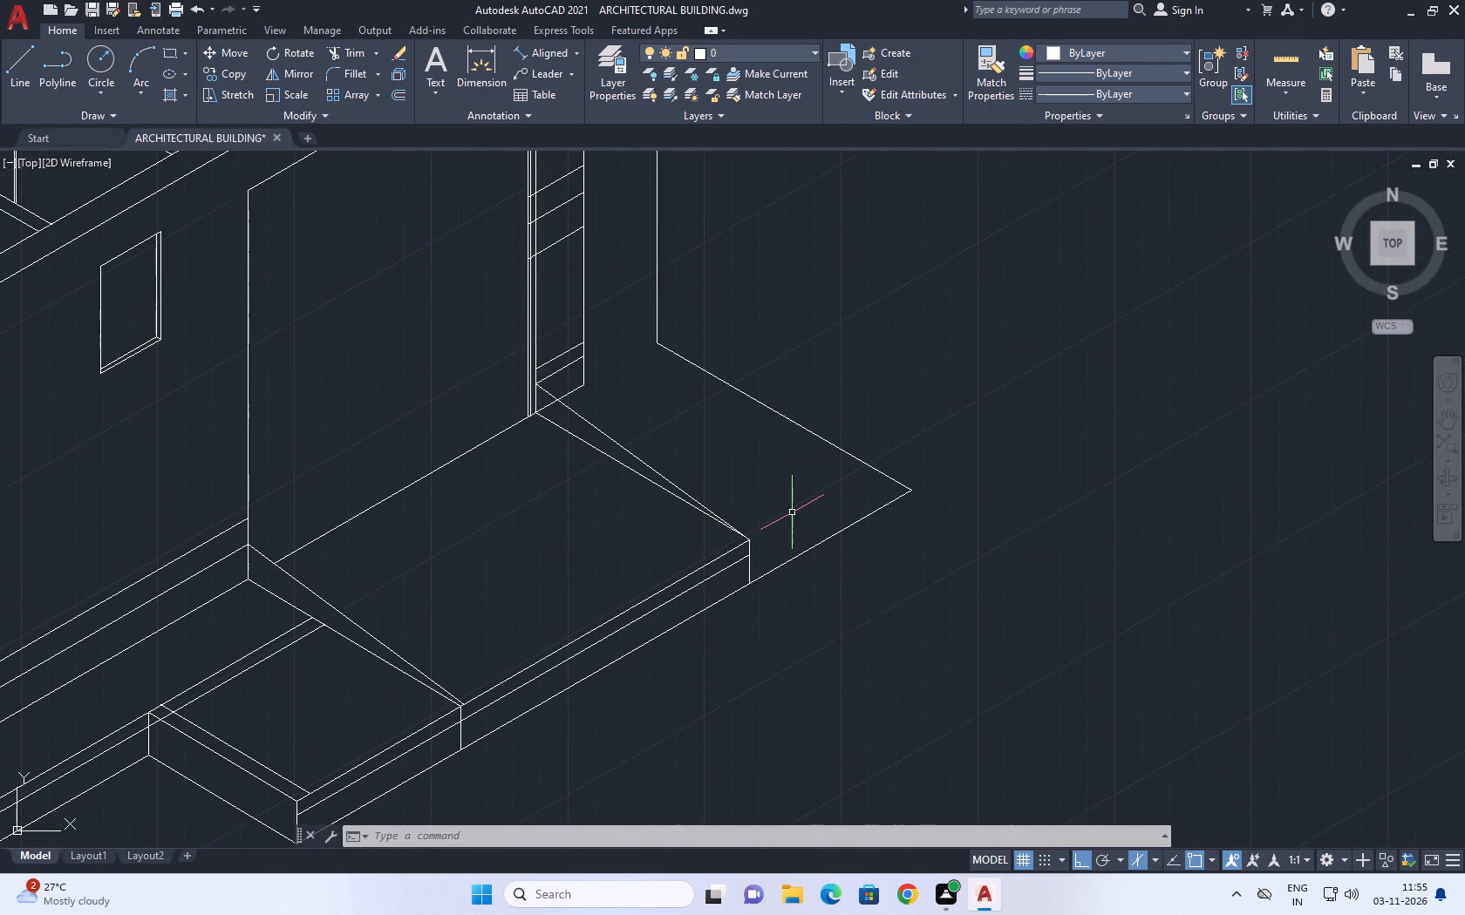
pyautogui.write('ex')
pyautogui.press('space')
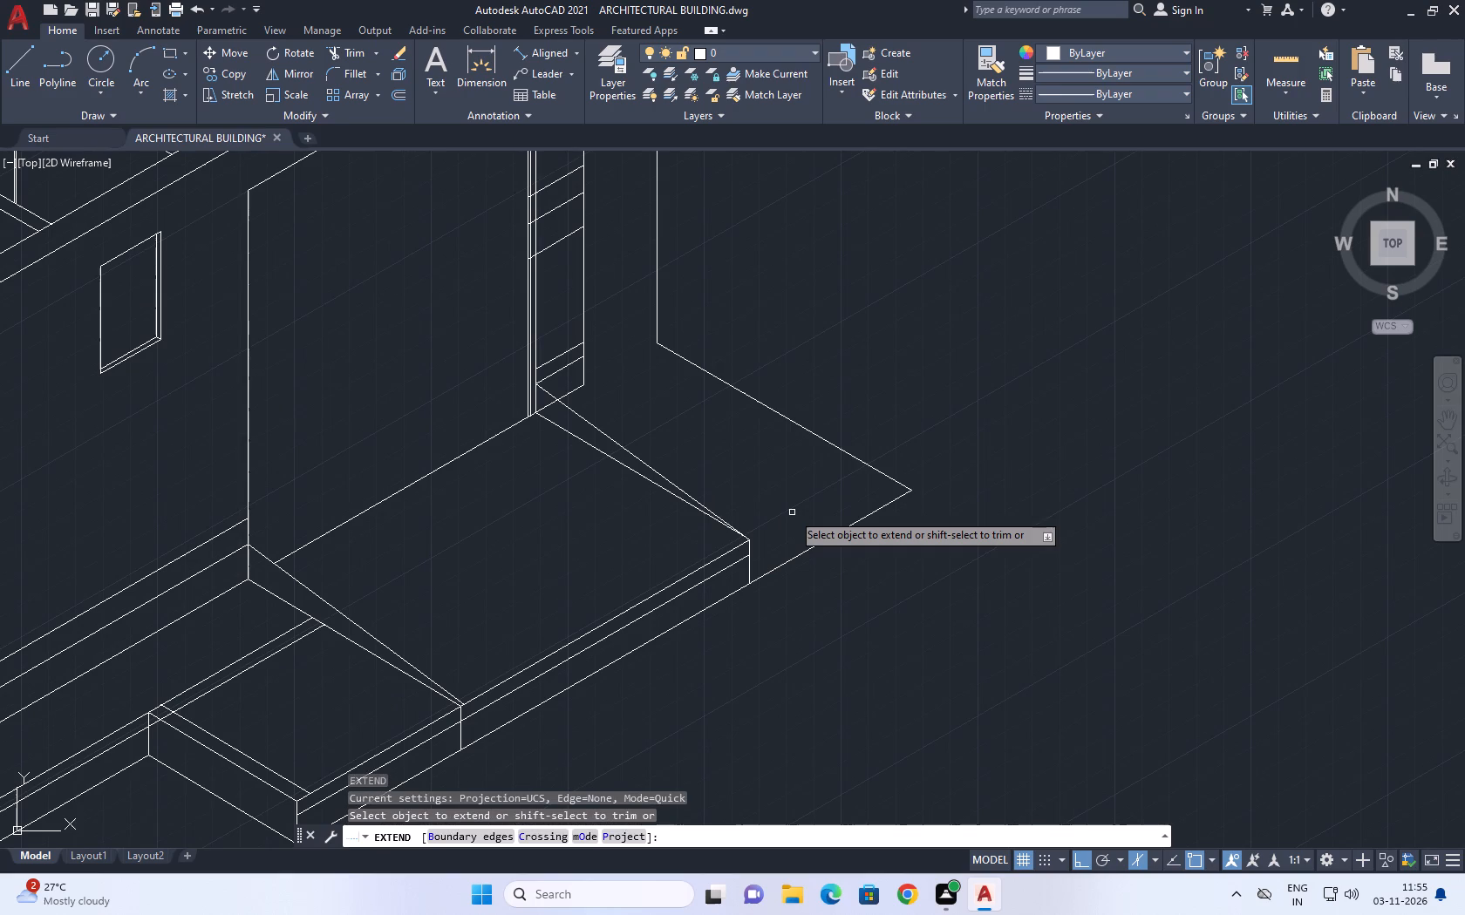
pyautogui.click(740, 558)
pyautogui.rightClick(848, 431)
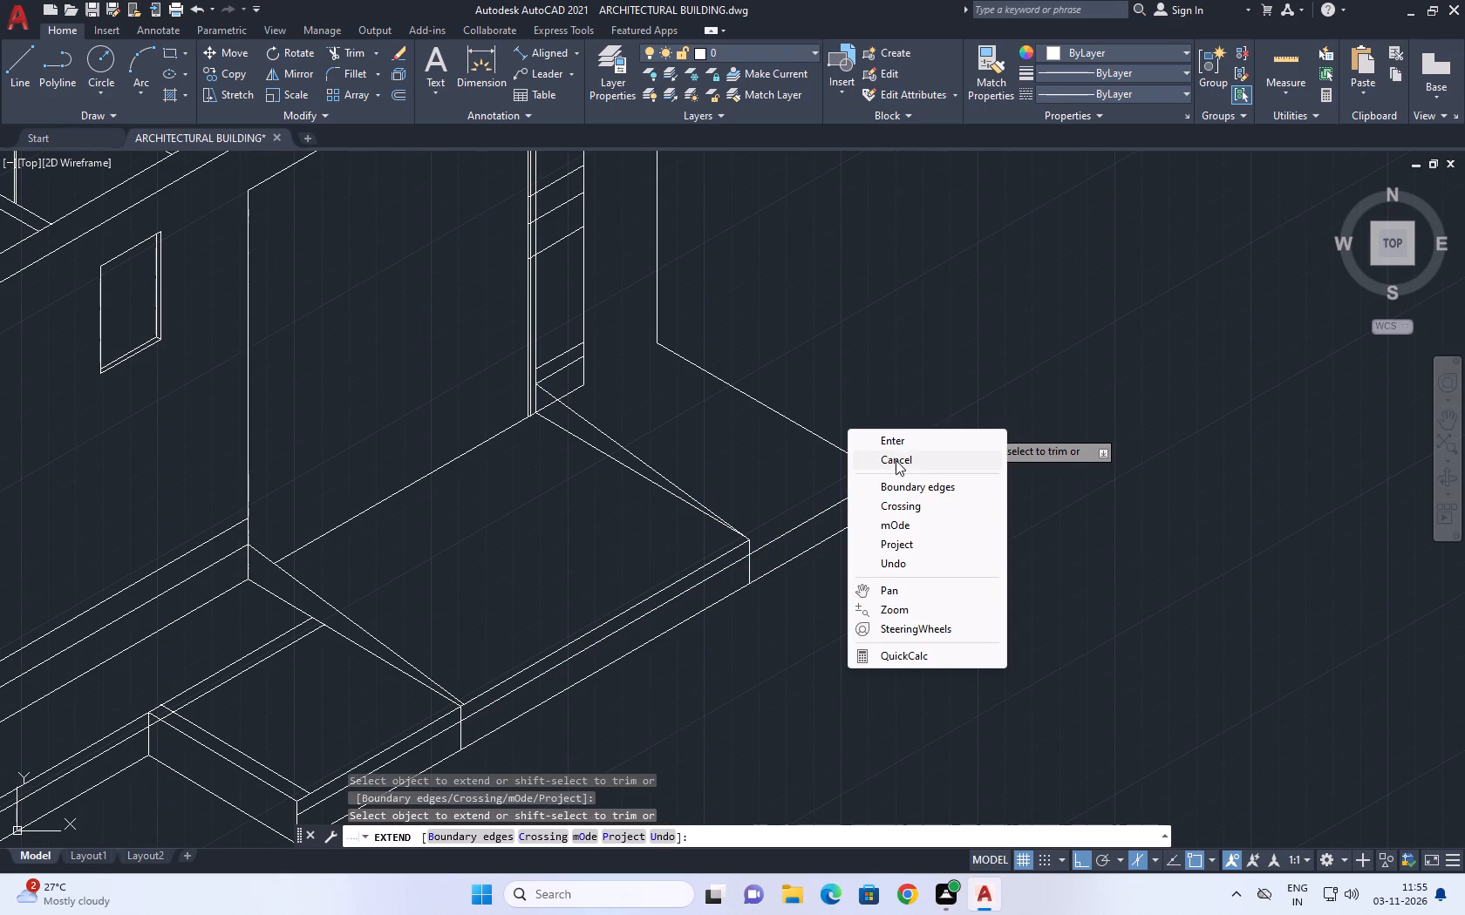
pyautogui.click(898, 457)
# Extend the ramp's outer top edge line beyond its far corner to the 330° ground outline edge.
pyautogui.write('ex')
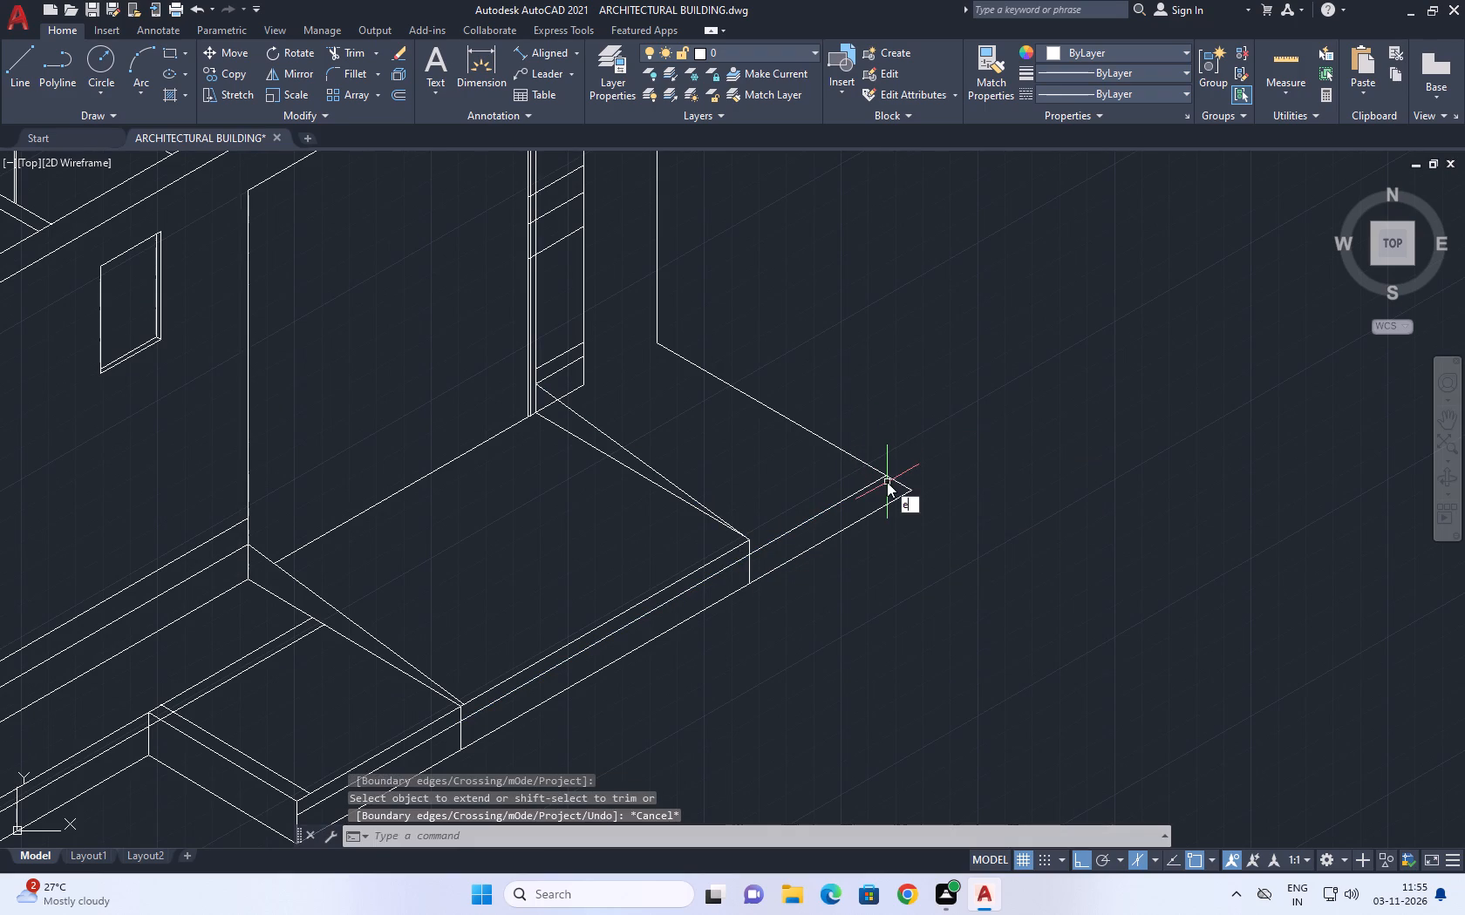
pyautogui.press('space')
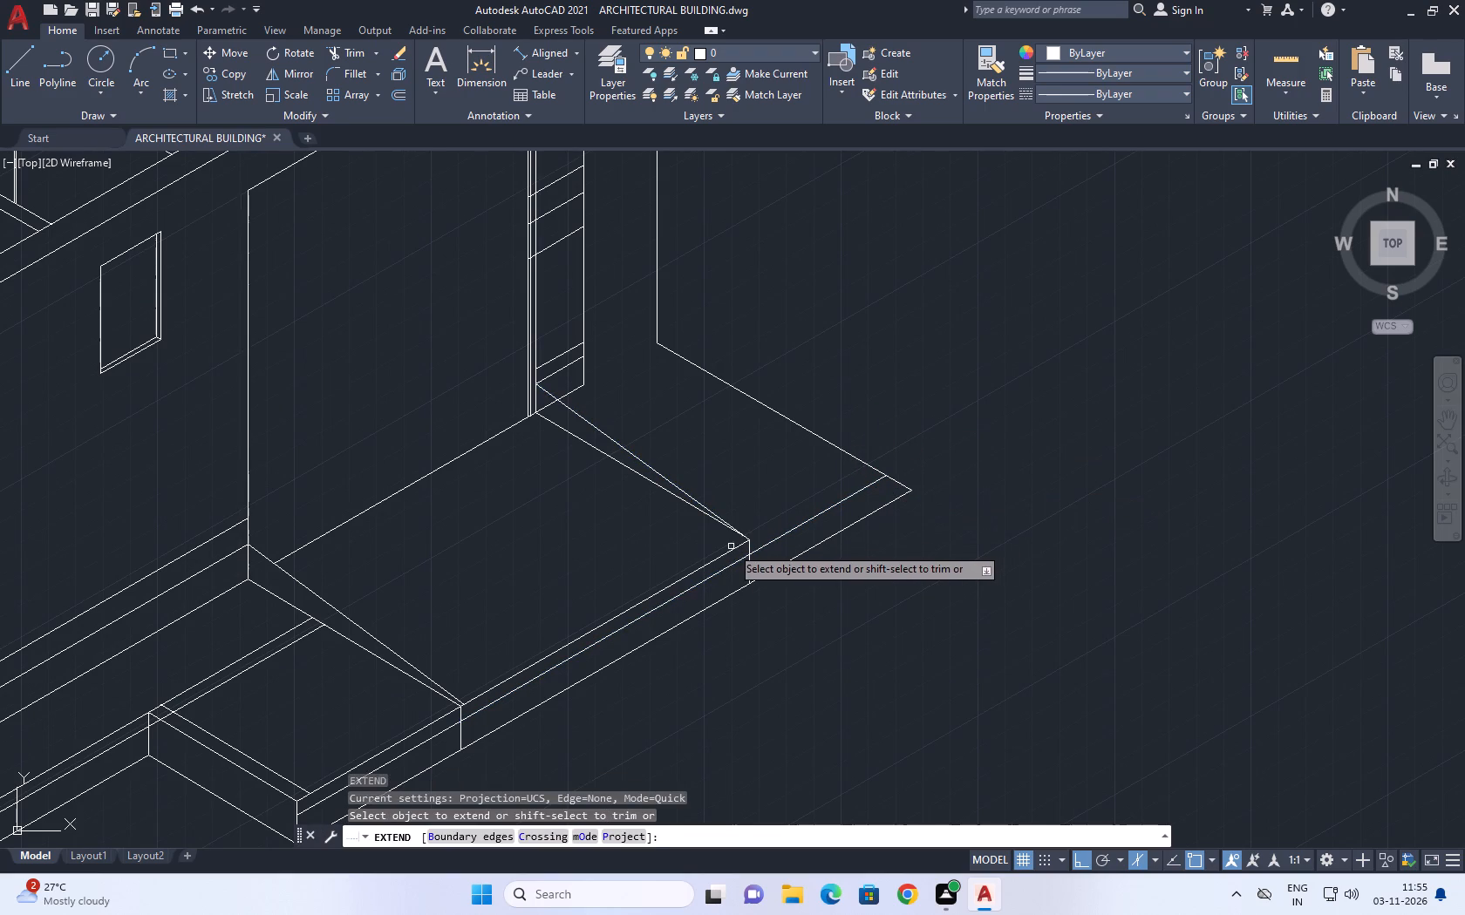
pyautogui.click(732, 549)
pyautogui.rightClick(909, 383)
pyautogui.click(949, 416)
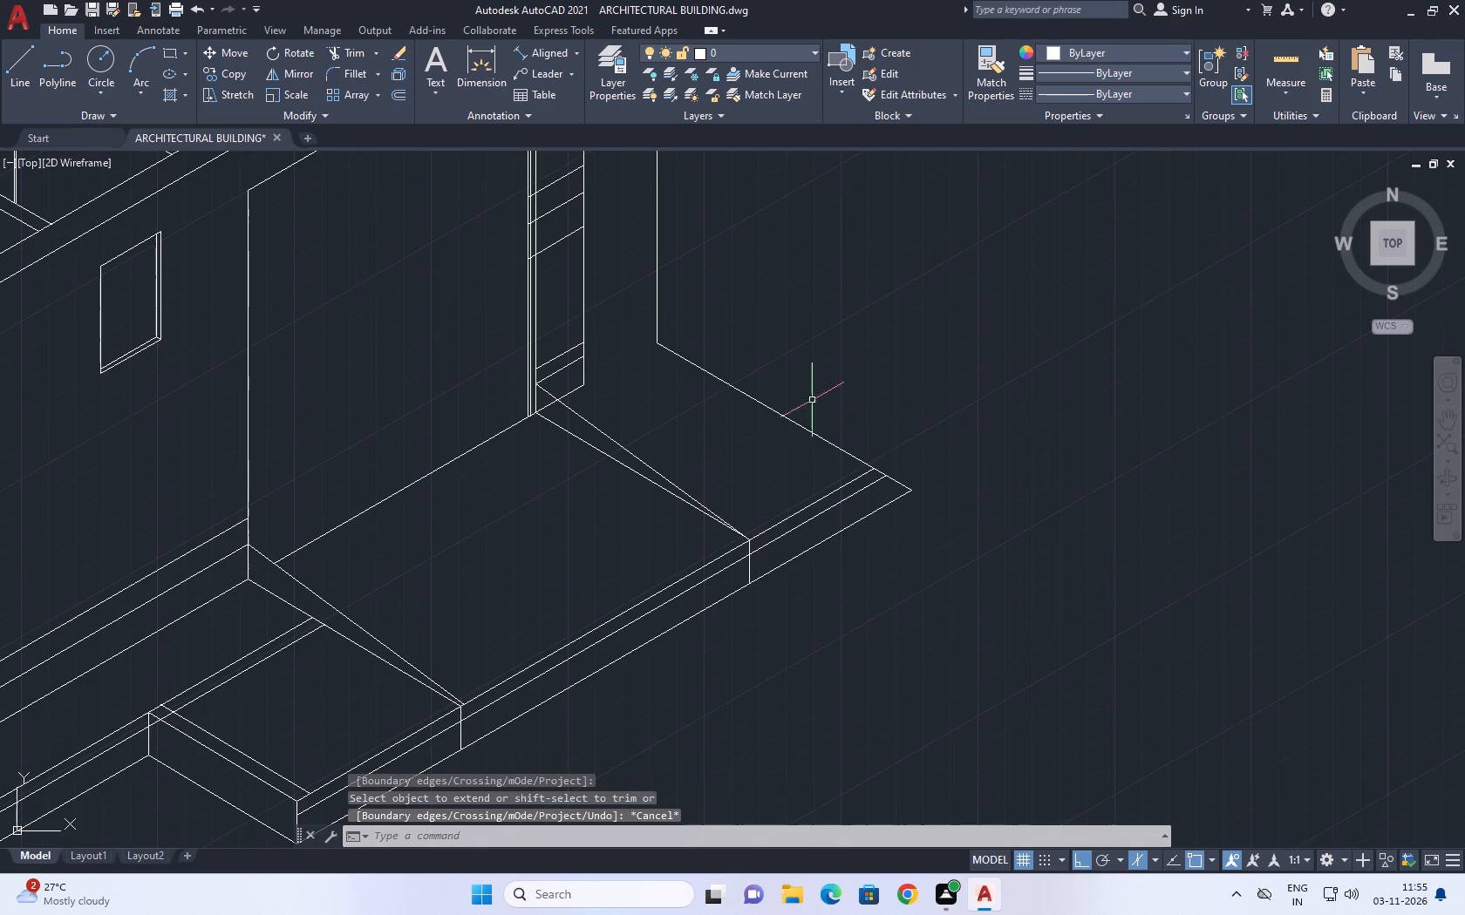
# Draw a vertical line from the far end of the extended top edge down to just past the ground line.
pyautogui.scroll(1, 392, 291)
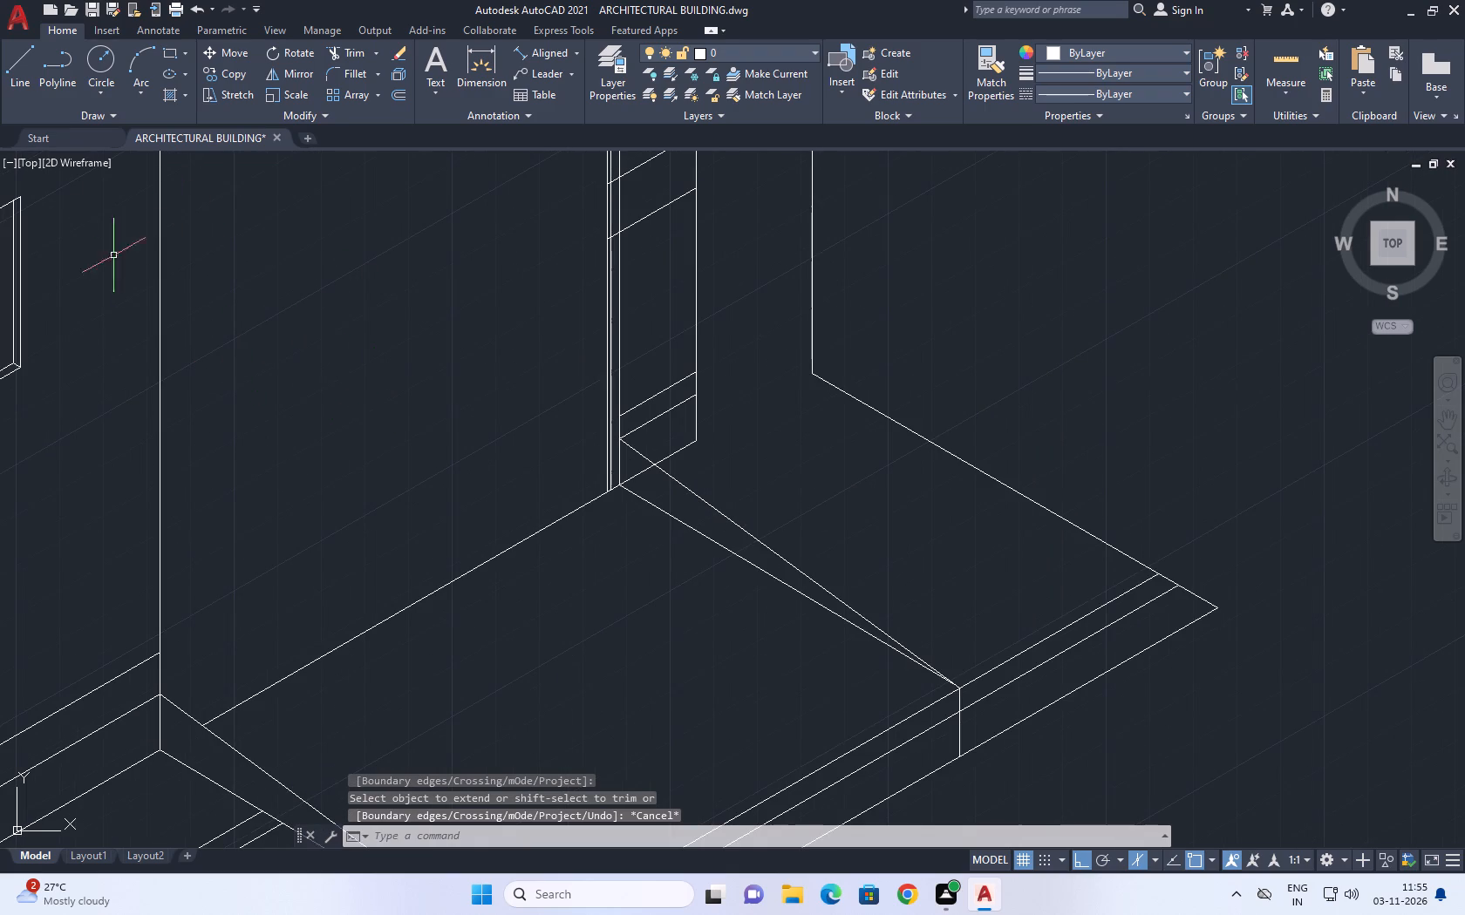
pyautogui.moveTo(25, 66); pyautogui.dragTo(17, 66)
pyautogui.moveTo(627, 376); pyautogui.dragTo(546, 209, button='middle')
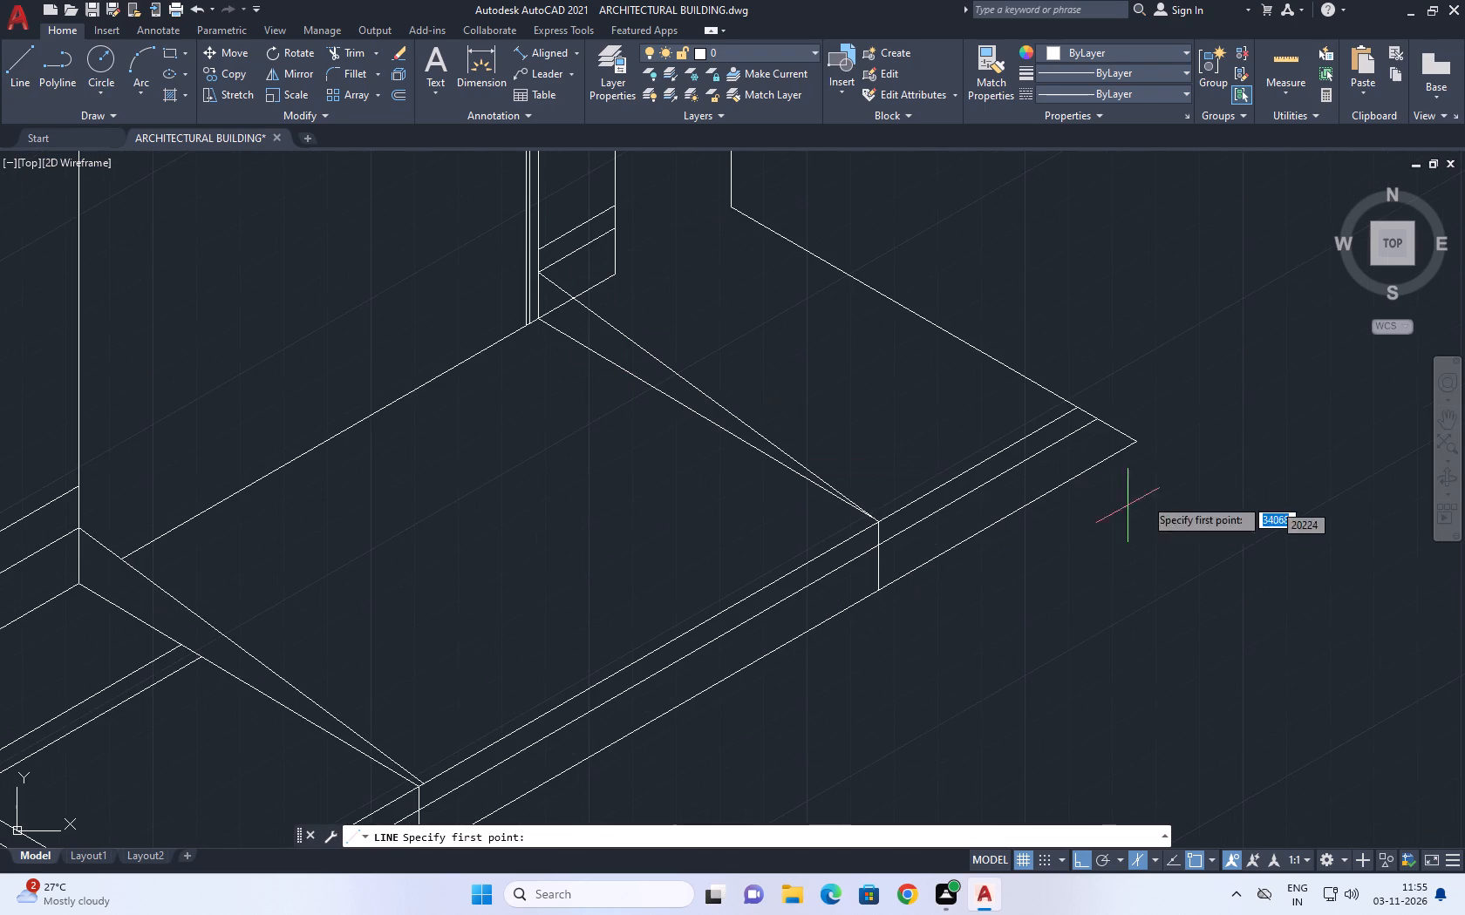
pyautogui.click(1079, 406)
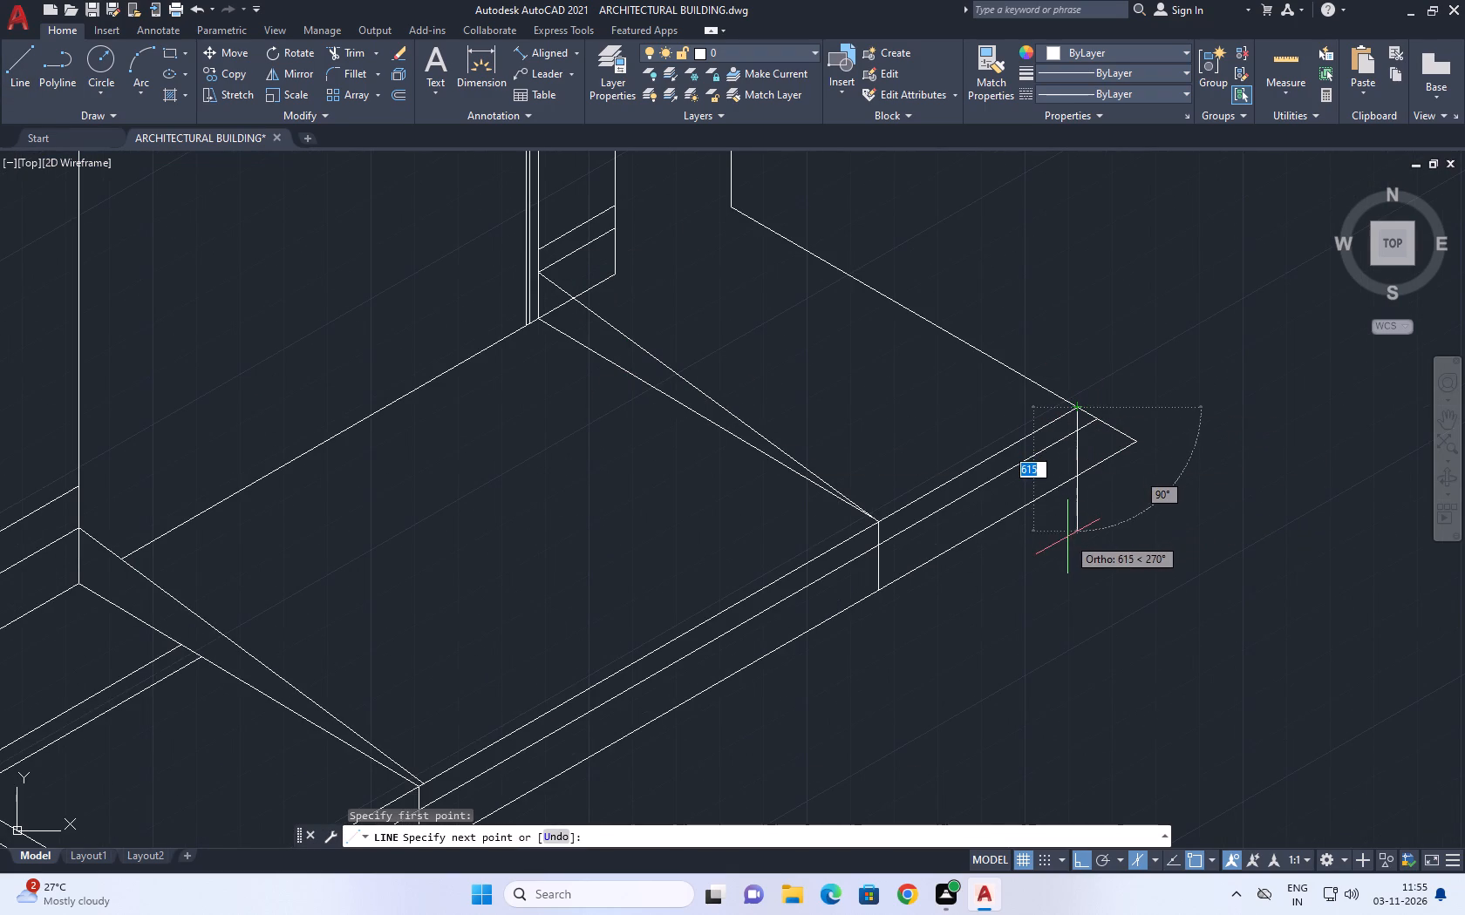
pyautogui.click(1071, 504)
pyautogui.rightClick(1111, 518)
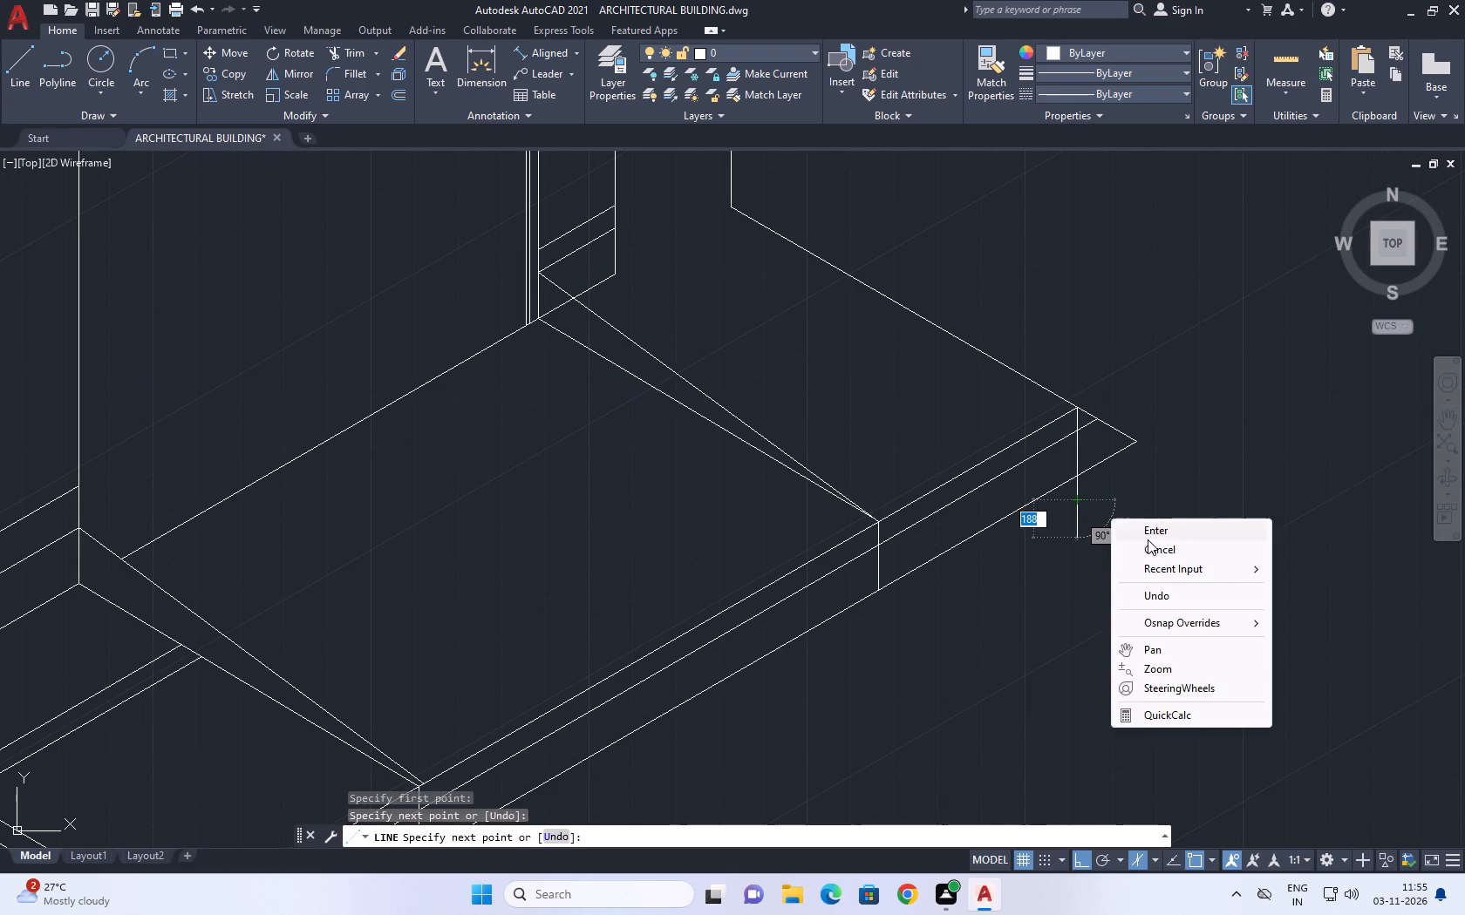
pyautogui.click(1155, 552)
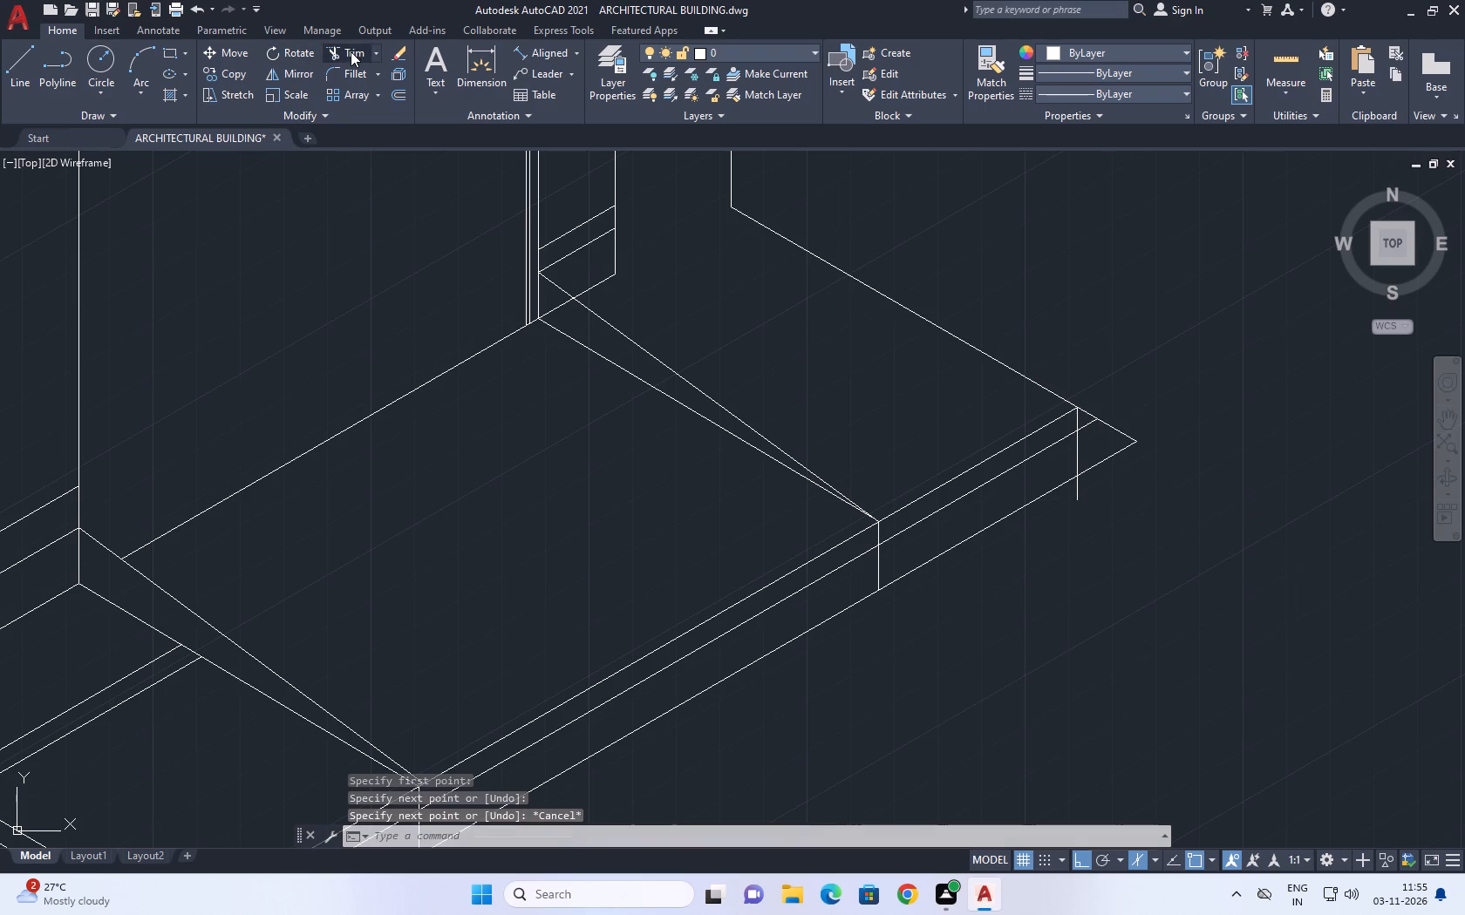
# Trim the ground outline corner, step line end and lower vertical tail that overhang the platform's new far corner.
pyautogui.click(350, 51)
pyautogui.click(1104, 414)
pyautogui.click(1108, 495)
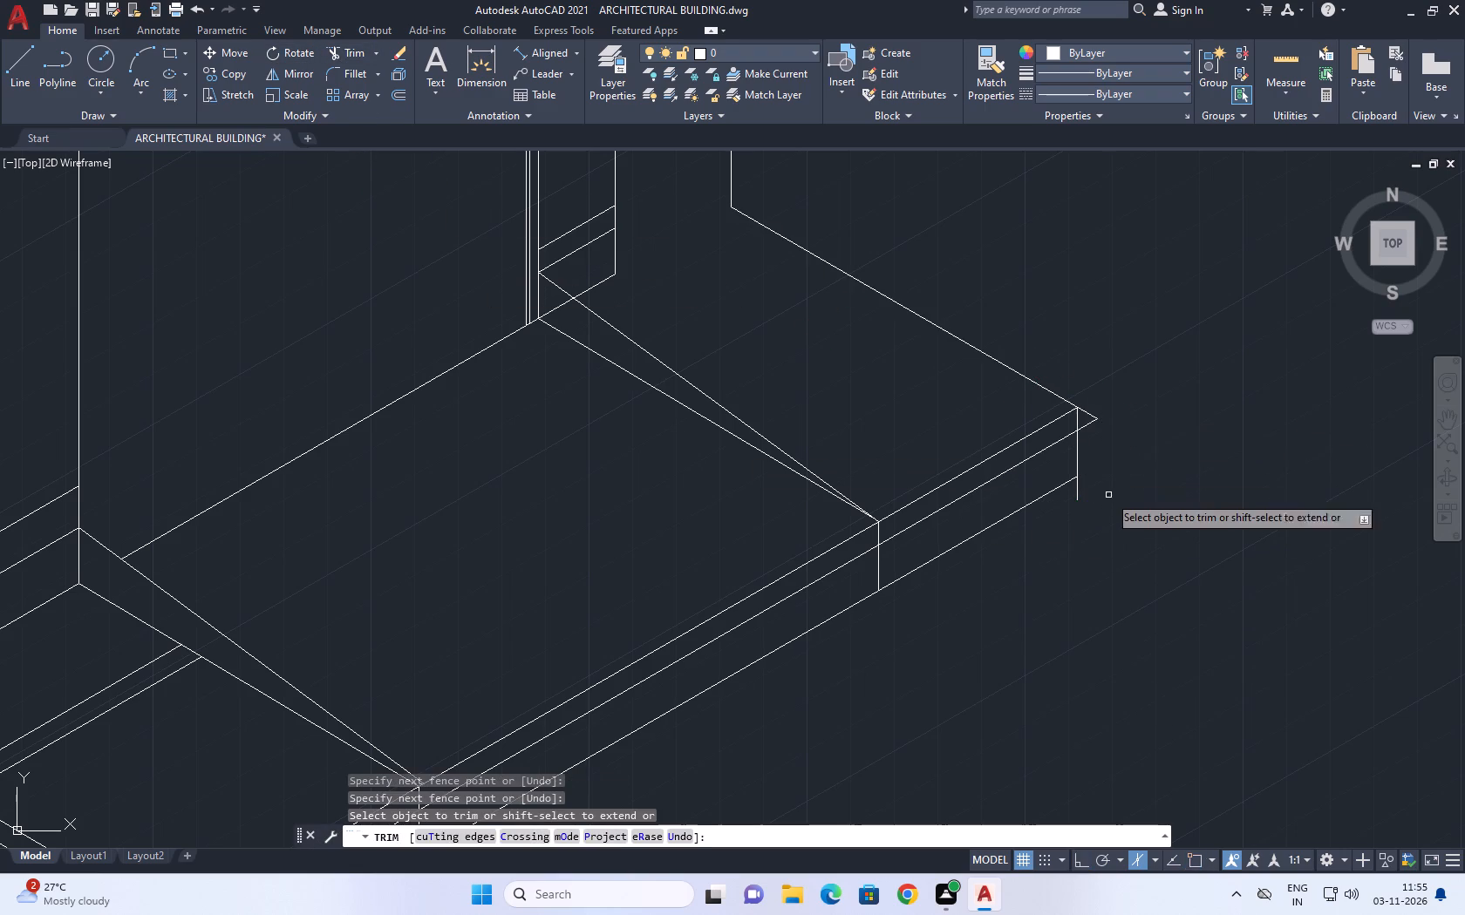
pyautogui.click(1090, 424)
pyautogui.click(1088, 415)
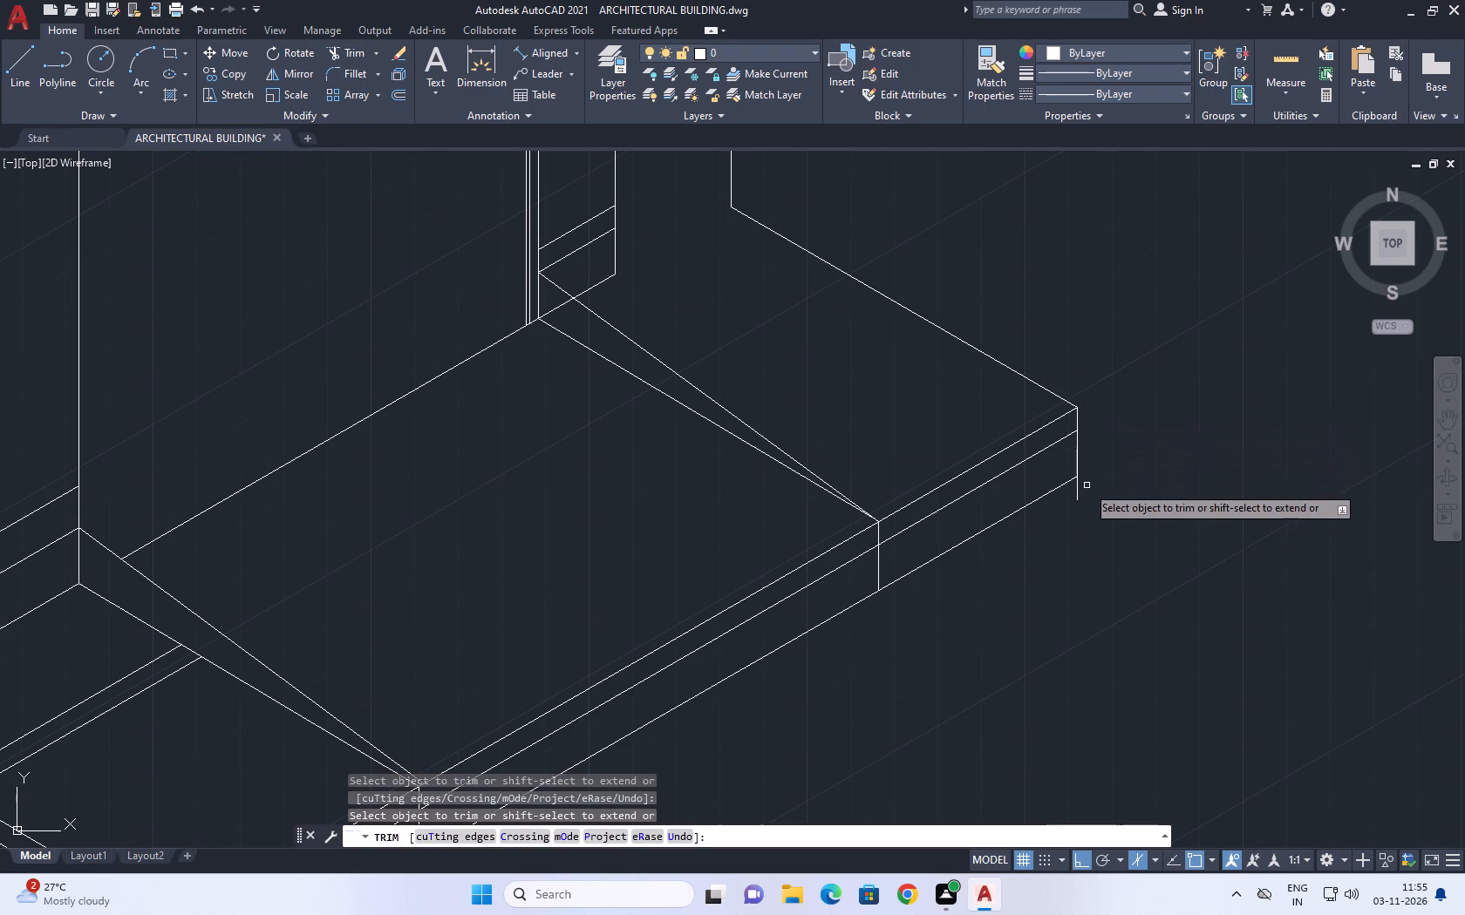
pyautogui.click(1087, 487)
pyautogui.click(1064, 501)
pyautogui.rightClick(1151, 463)
pyautogui.click(1187, 493)
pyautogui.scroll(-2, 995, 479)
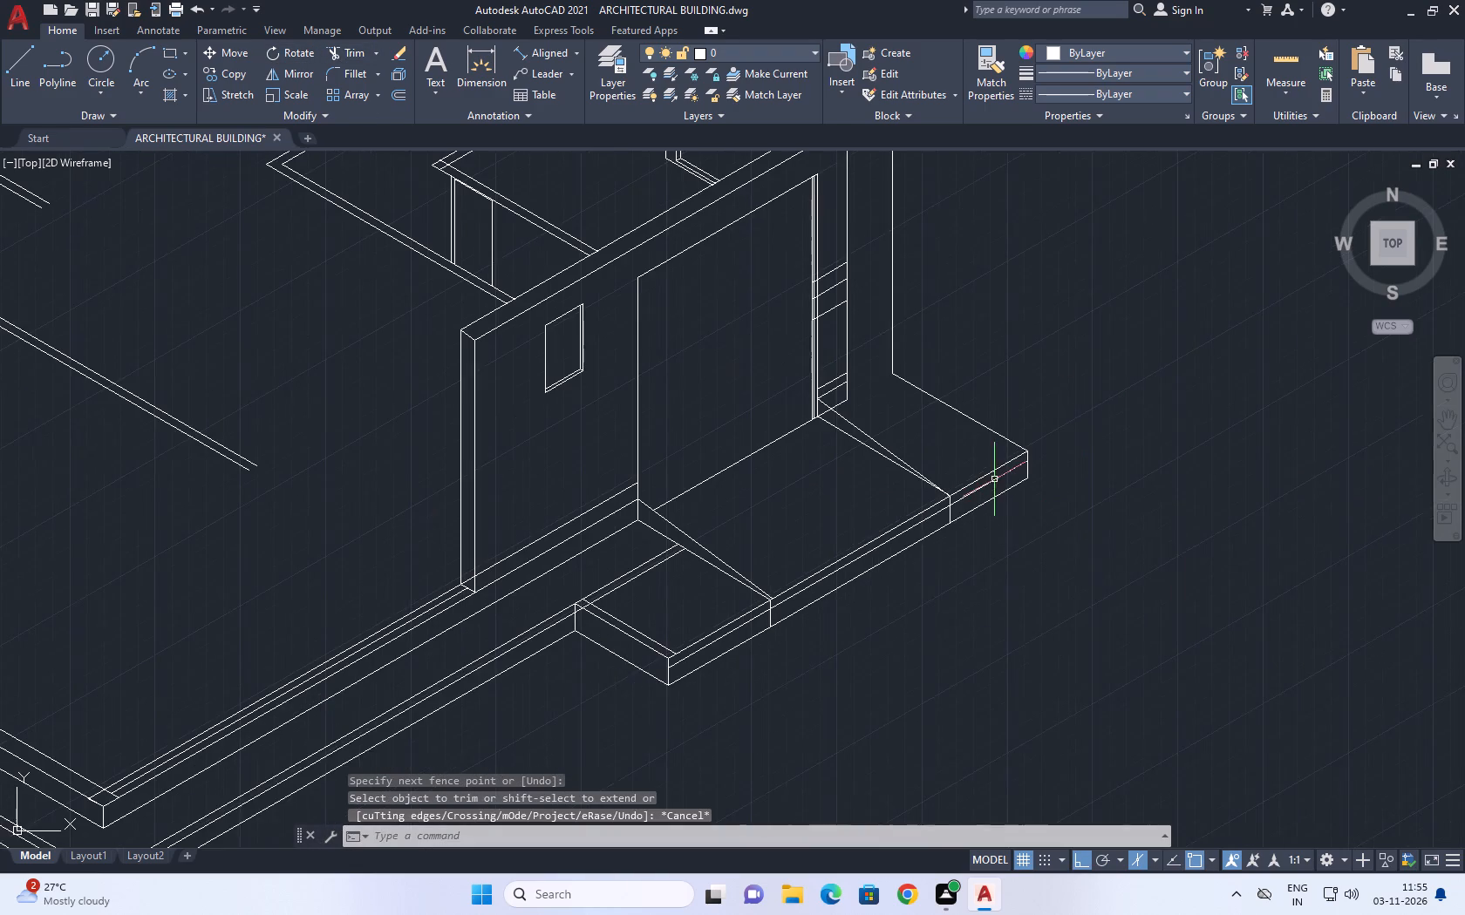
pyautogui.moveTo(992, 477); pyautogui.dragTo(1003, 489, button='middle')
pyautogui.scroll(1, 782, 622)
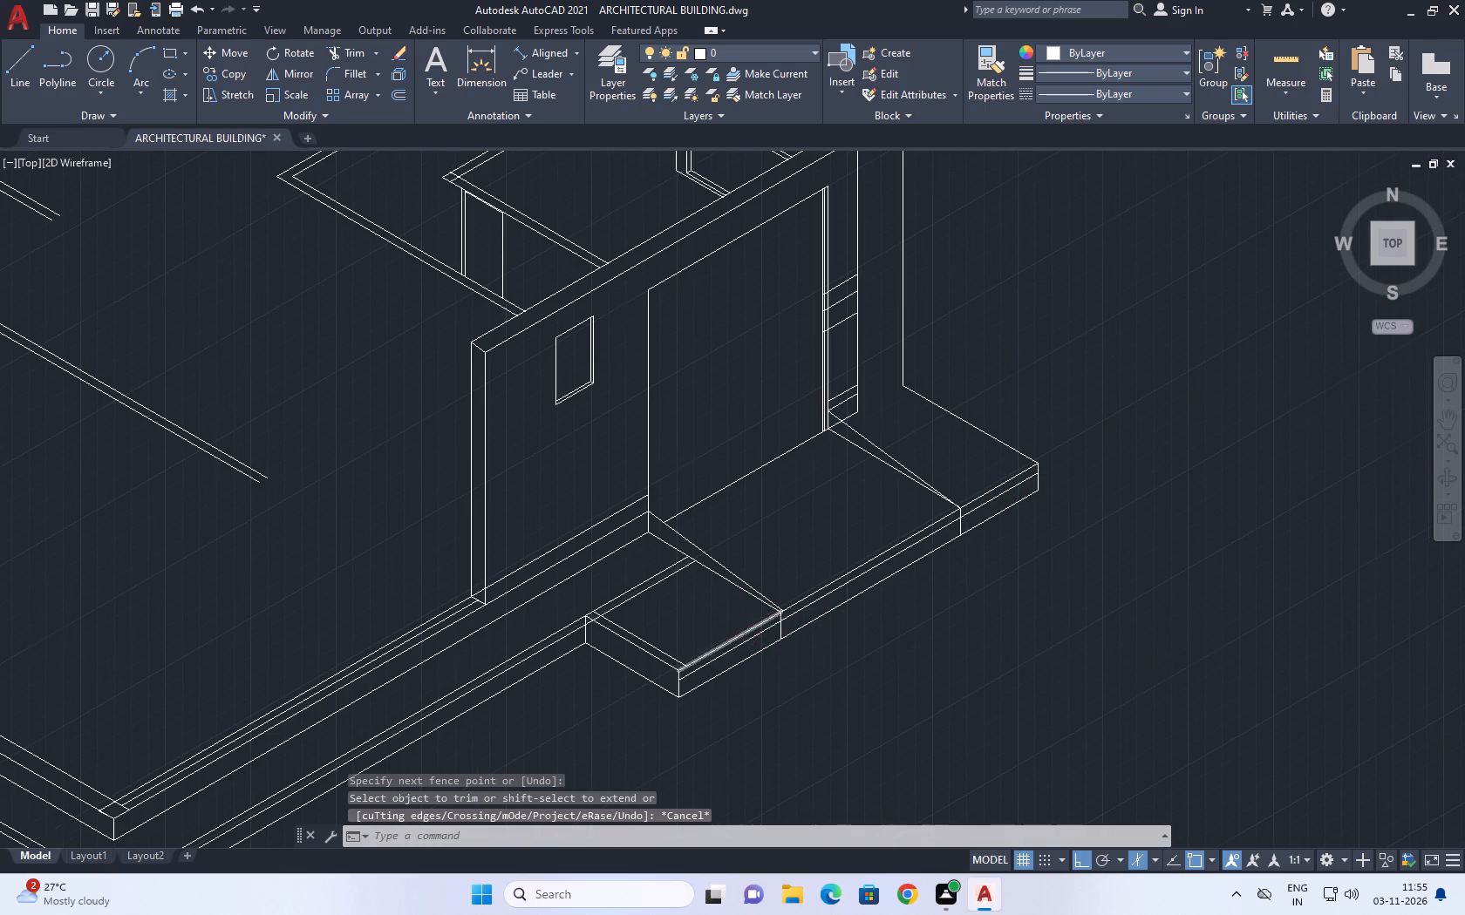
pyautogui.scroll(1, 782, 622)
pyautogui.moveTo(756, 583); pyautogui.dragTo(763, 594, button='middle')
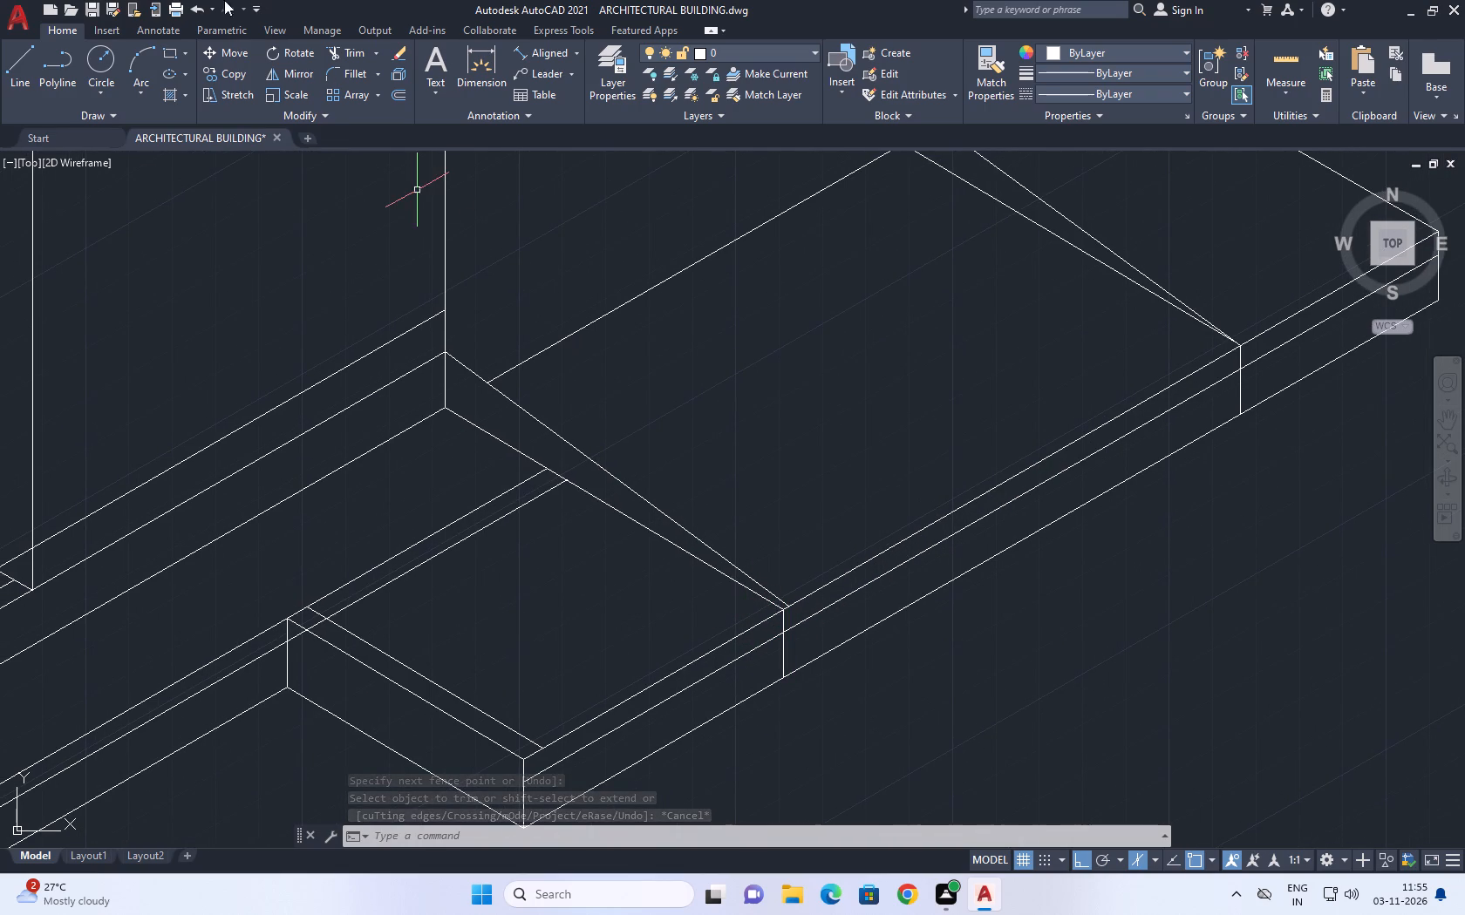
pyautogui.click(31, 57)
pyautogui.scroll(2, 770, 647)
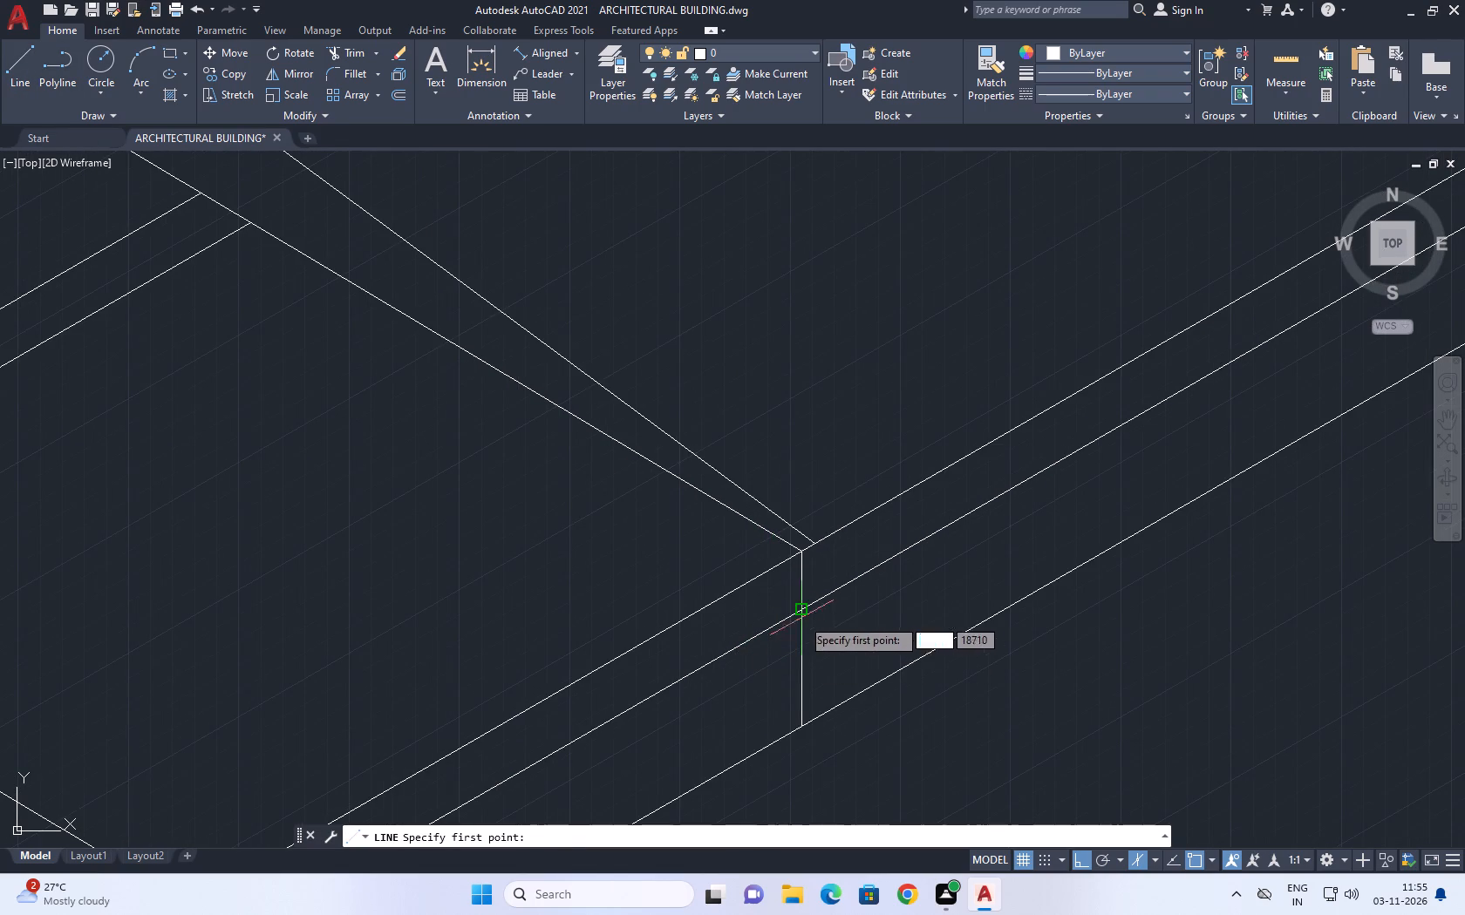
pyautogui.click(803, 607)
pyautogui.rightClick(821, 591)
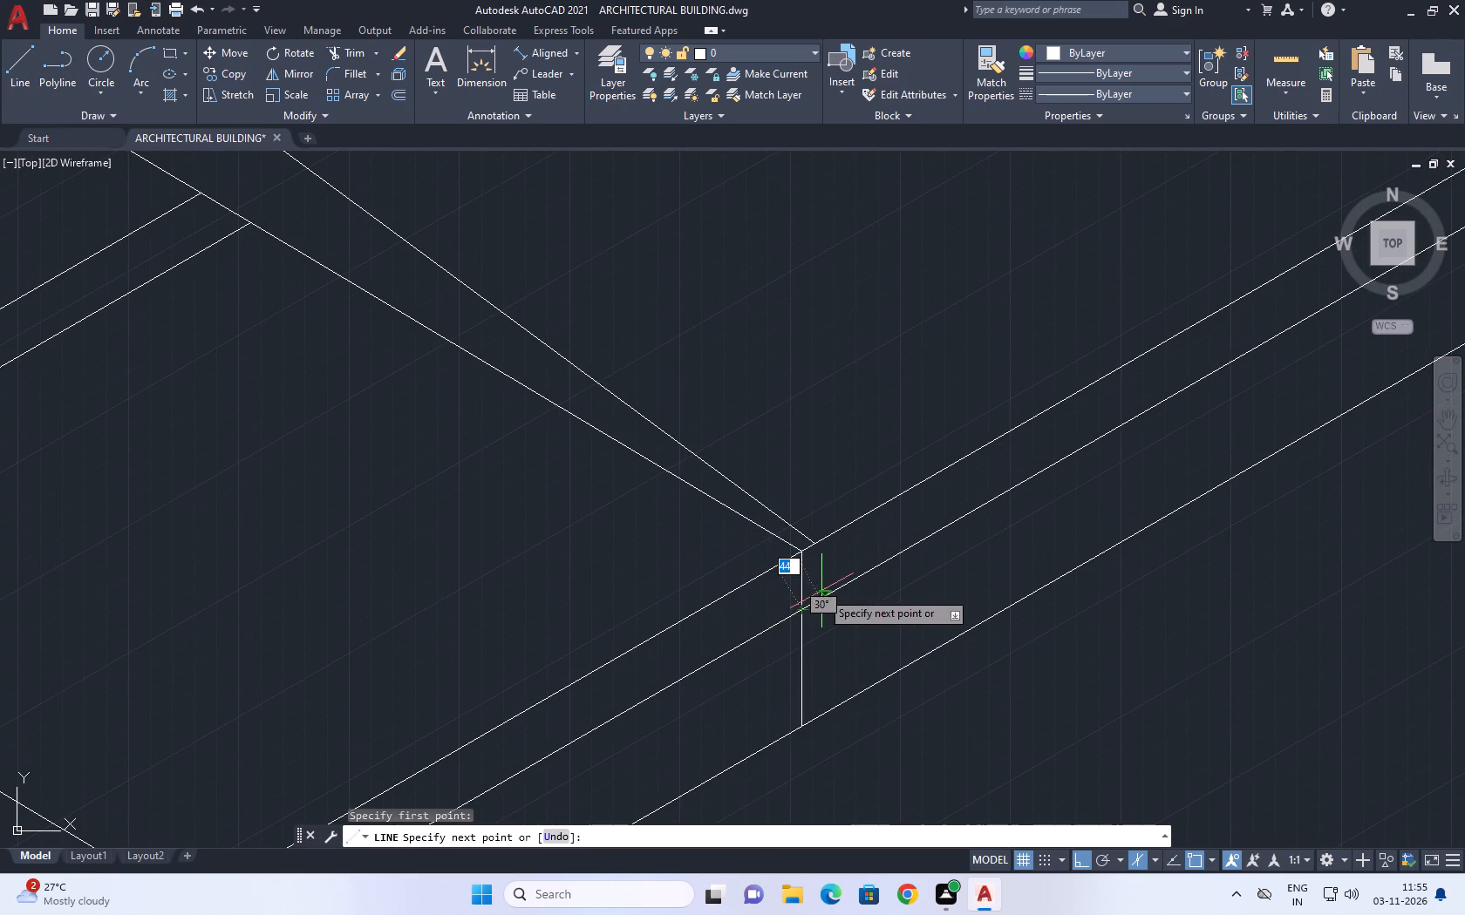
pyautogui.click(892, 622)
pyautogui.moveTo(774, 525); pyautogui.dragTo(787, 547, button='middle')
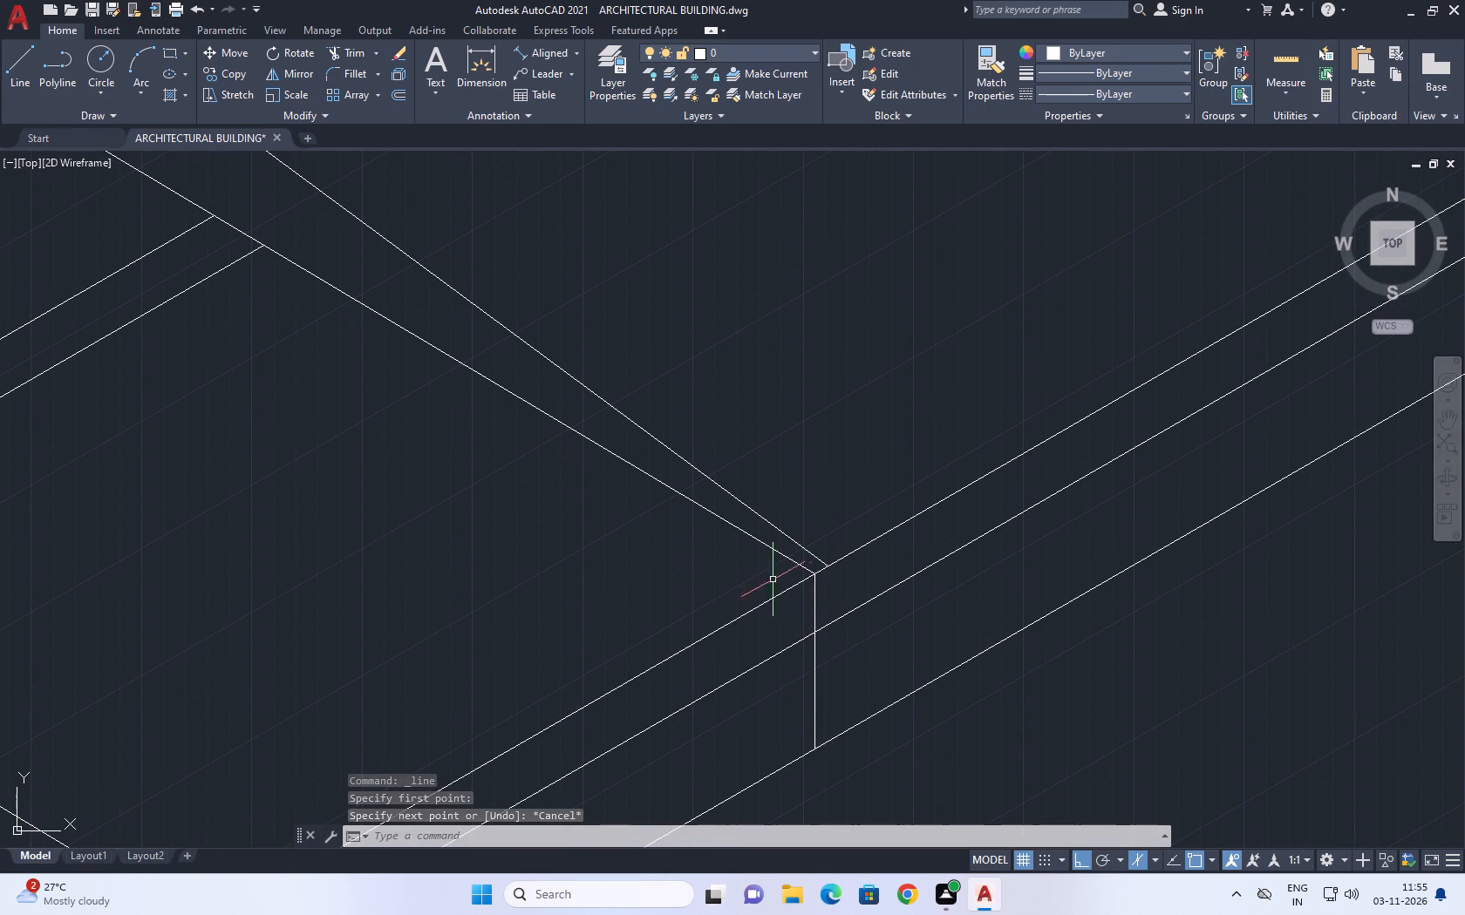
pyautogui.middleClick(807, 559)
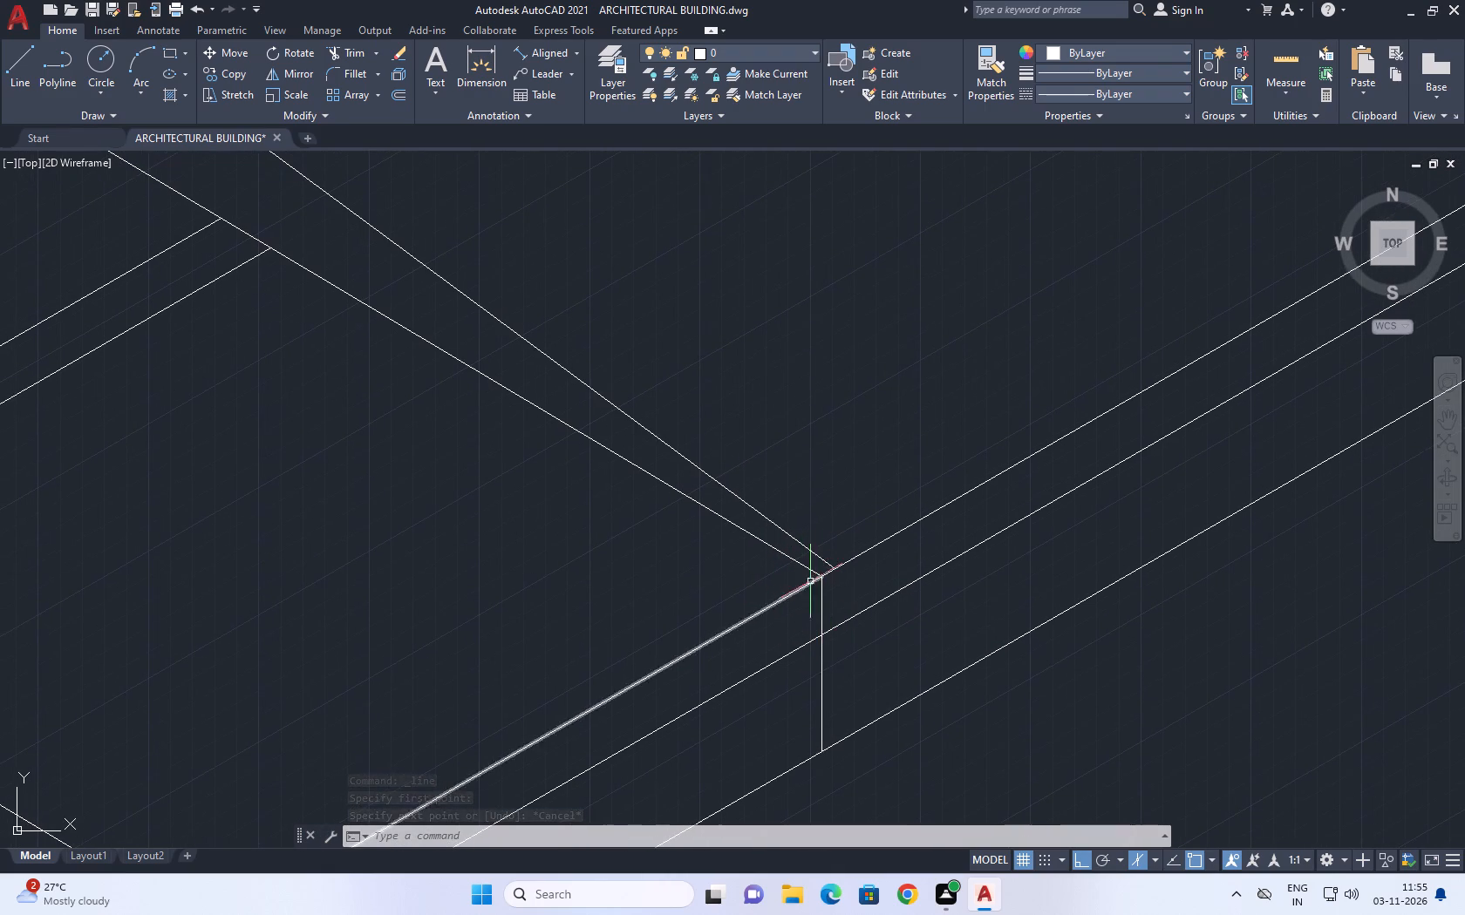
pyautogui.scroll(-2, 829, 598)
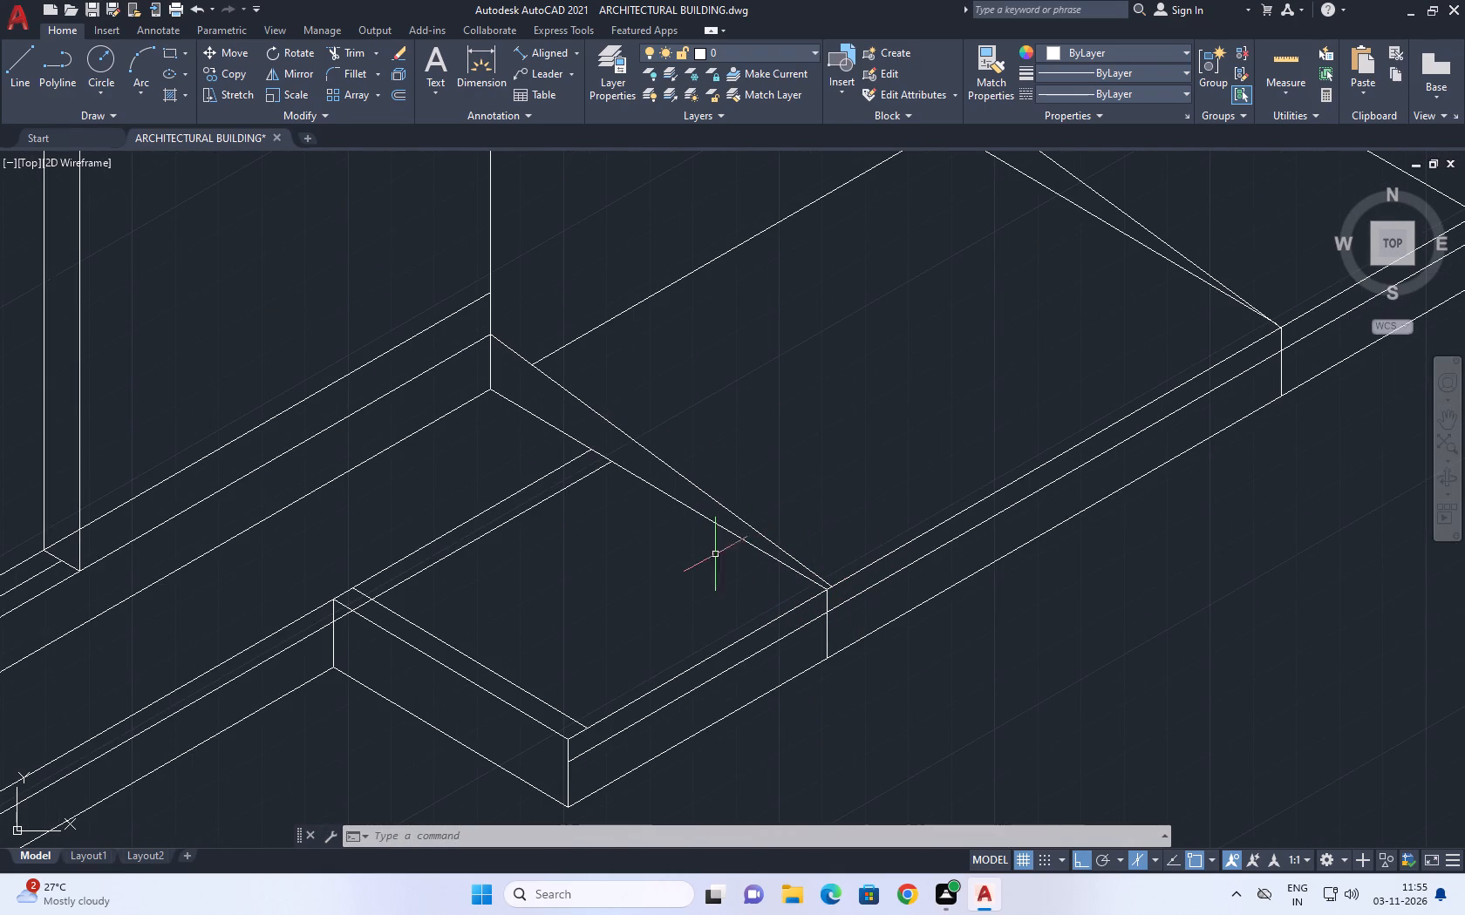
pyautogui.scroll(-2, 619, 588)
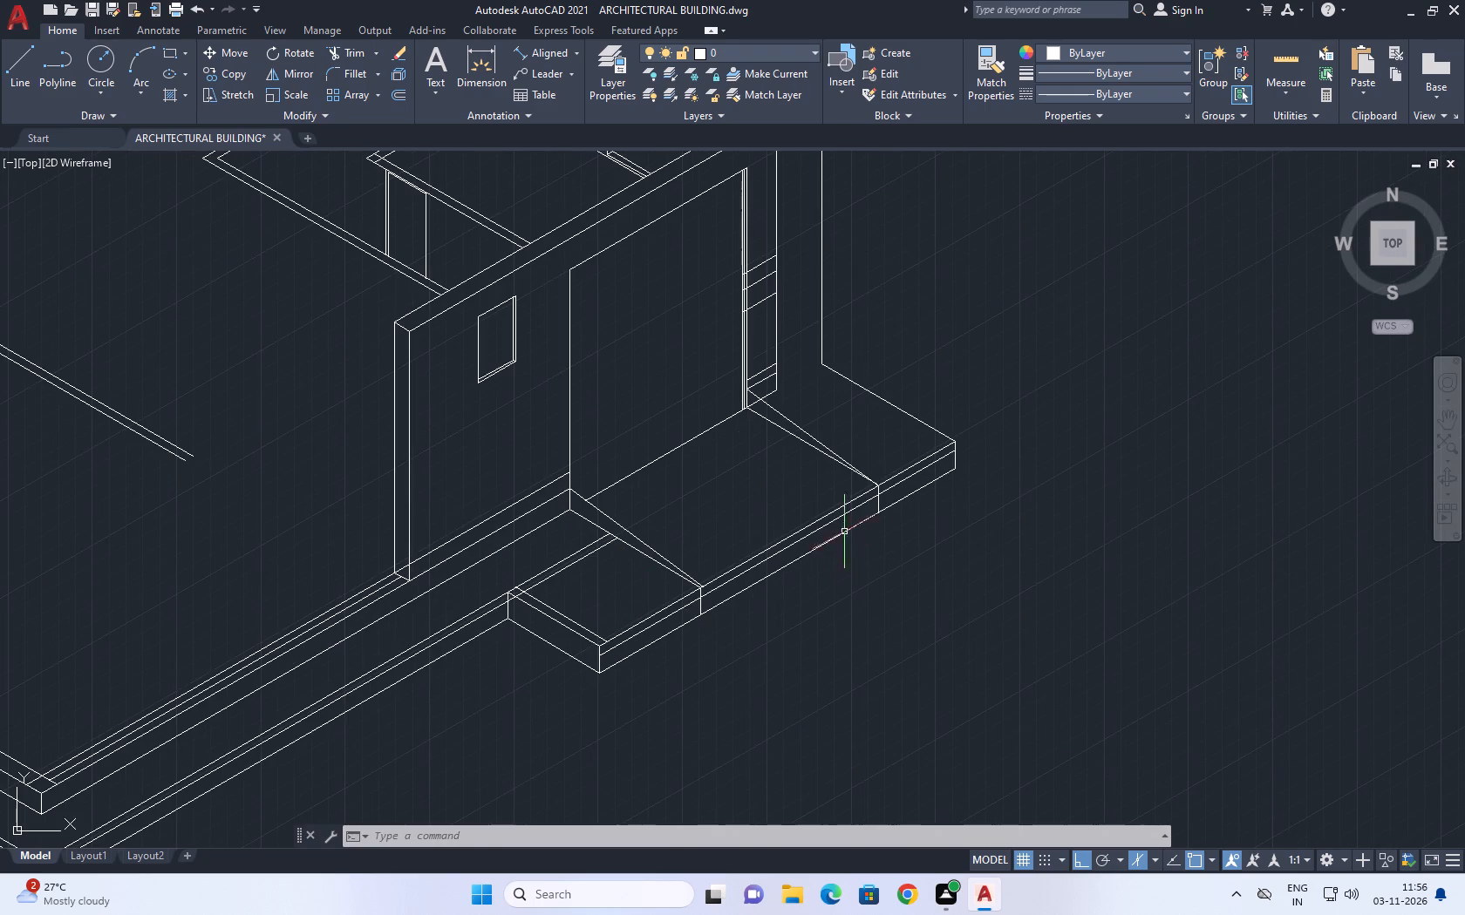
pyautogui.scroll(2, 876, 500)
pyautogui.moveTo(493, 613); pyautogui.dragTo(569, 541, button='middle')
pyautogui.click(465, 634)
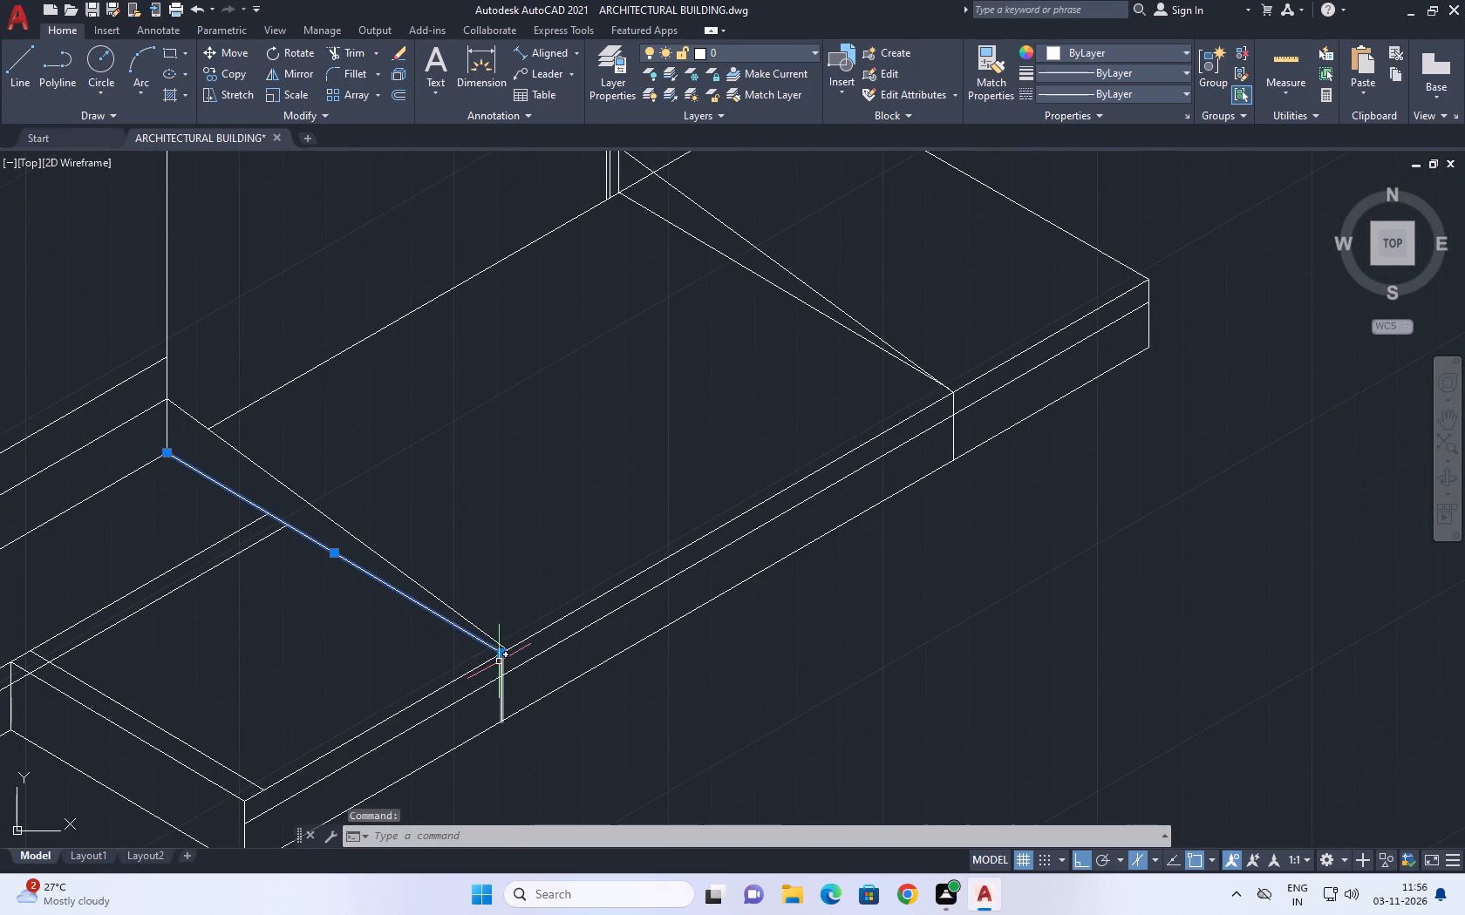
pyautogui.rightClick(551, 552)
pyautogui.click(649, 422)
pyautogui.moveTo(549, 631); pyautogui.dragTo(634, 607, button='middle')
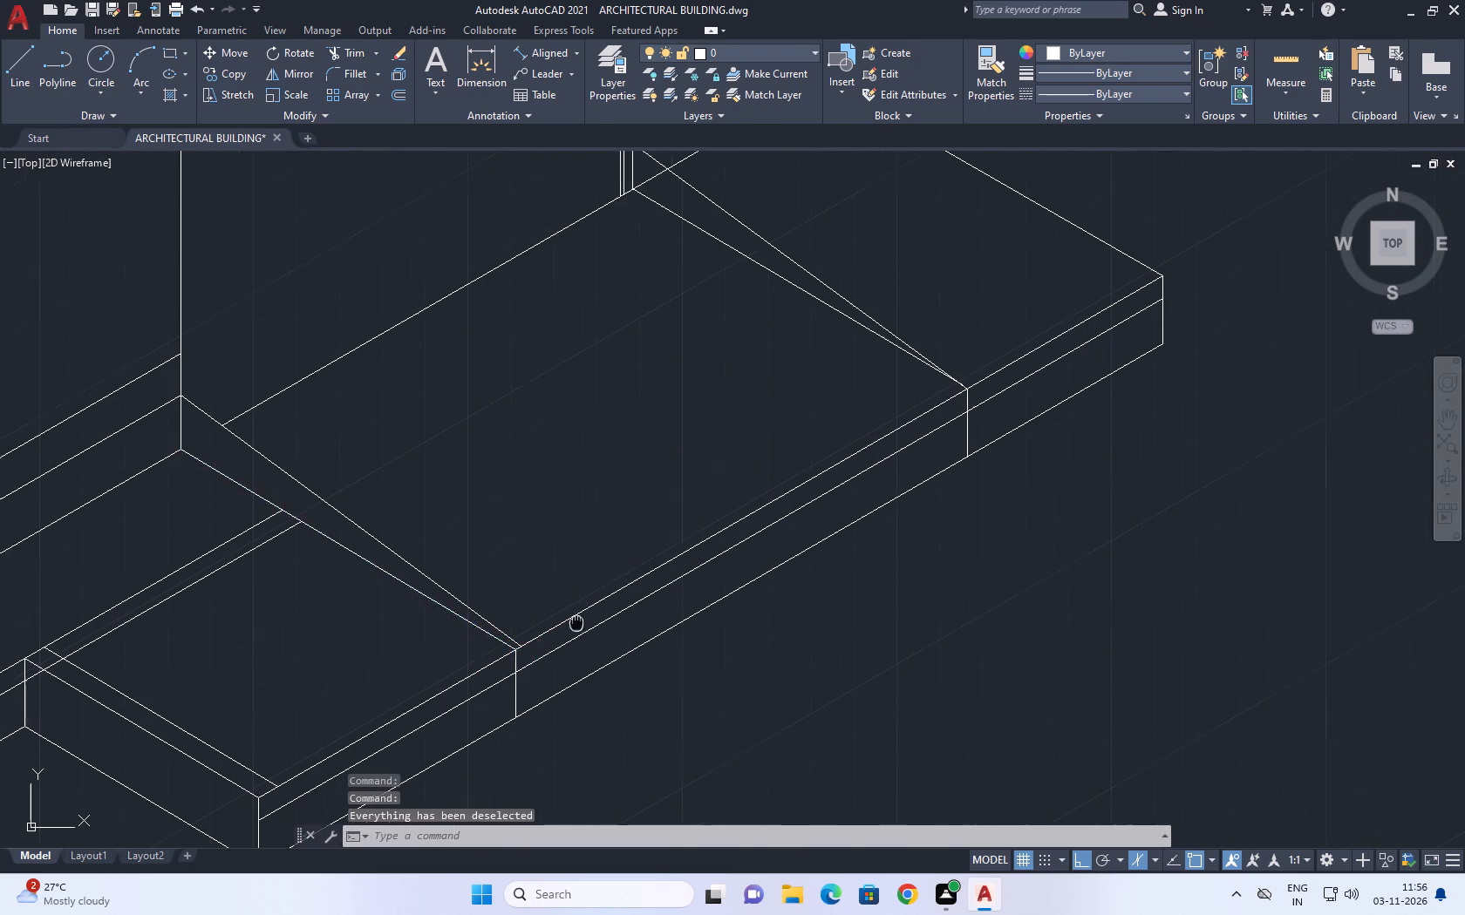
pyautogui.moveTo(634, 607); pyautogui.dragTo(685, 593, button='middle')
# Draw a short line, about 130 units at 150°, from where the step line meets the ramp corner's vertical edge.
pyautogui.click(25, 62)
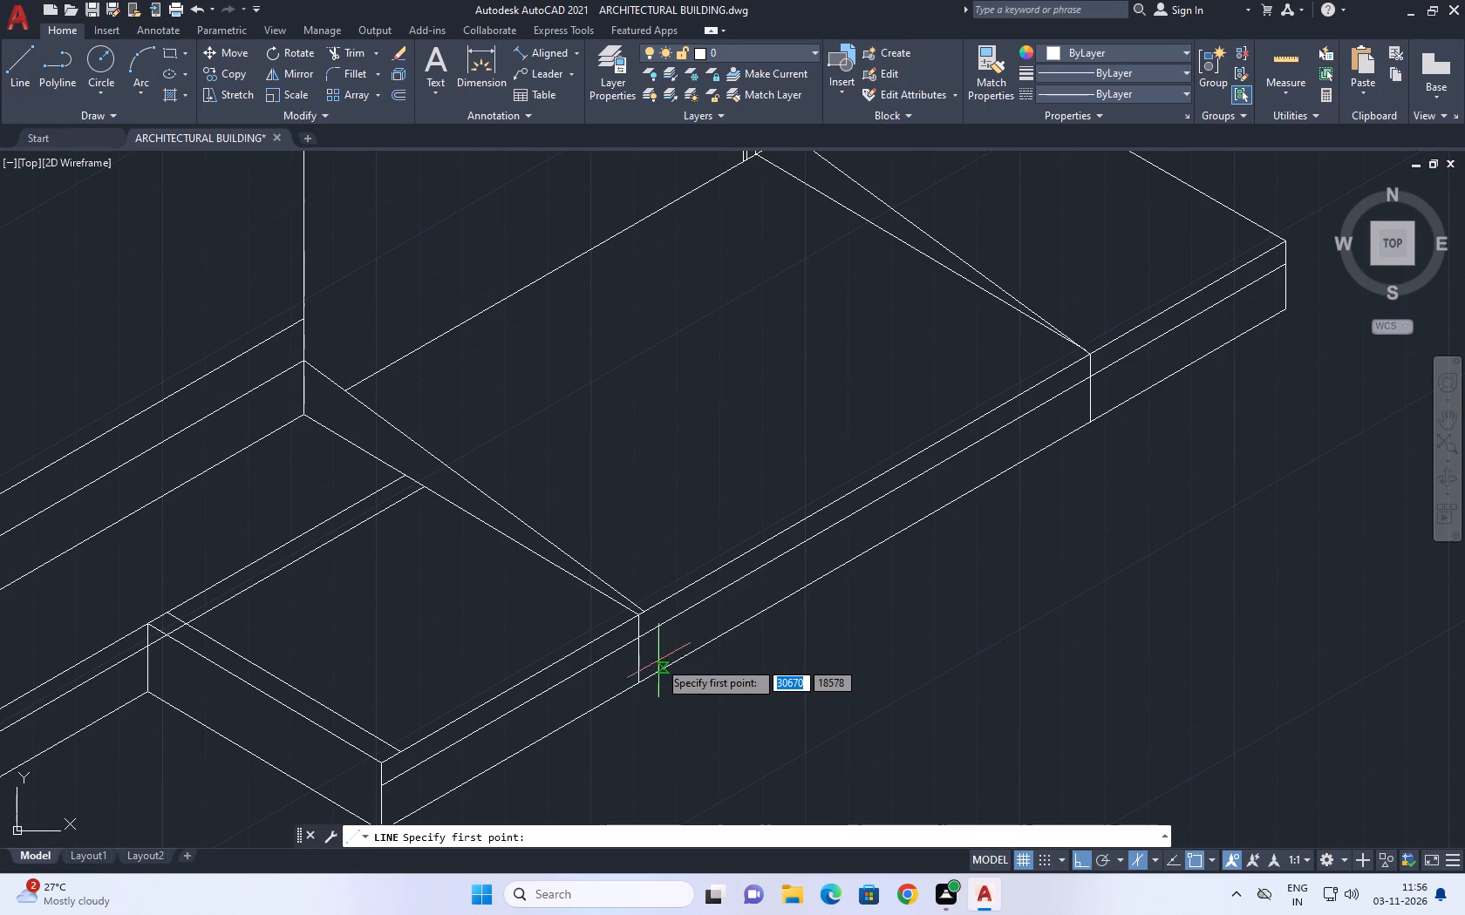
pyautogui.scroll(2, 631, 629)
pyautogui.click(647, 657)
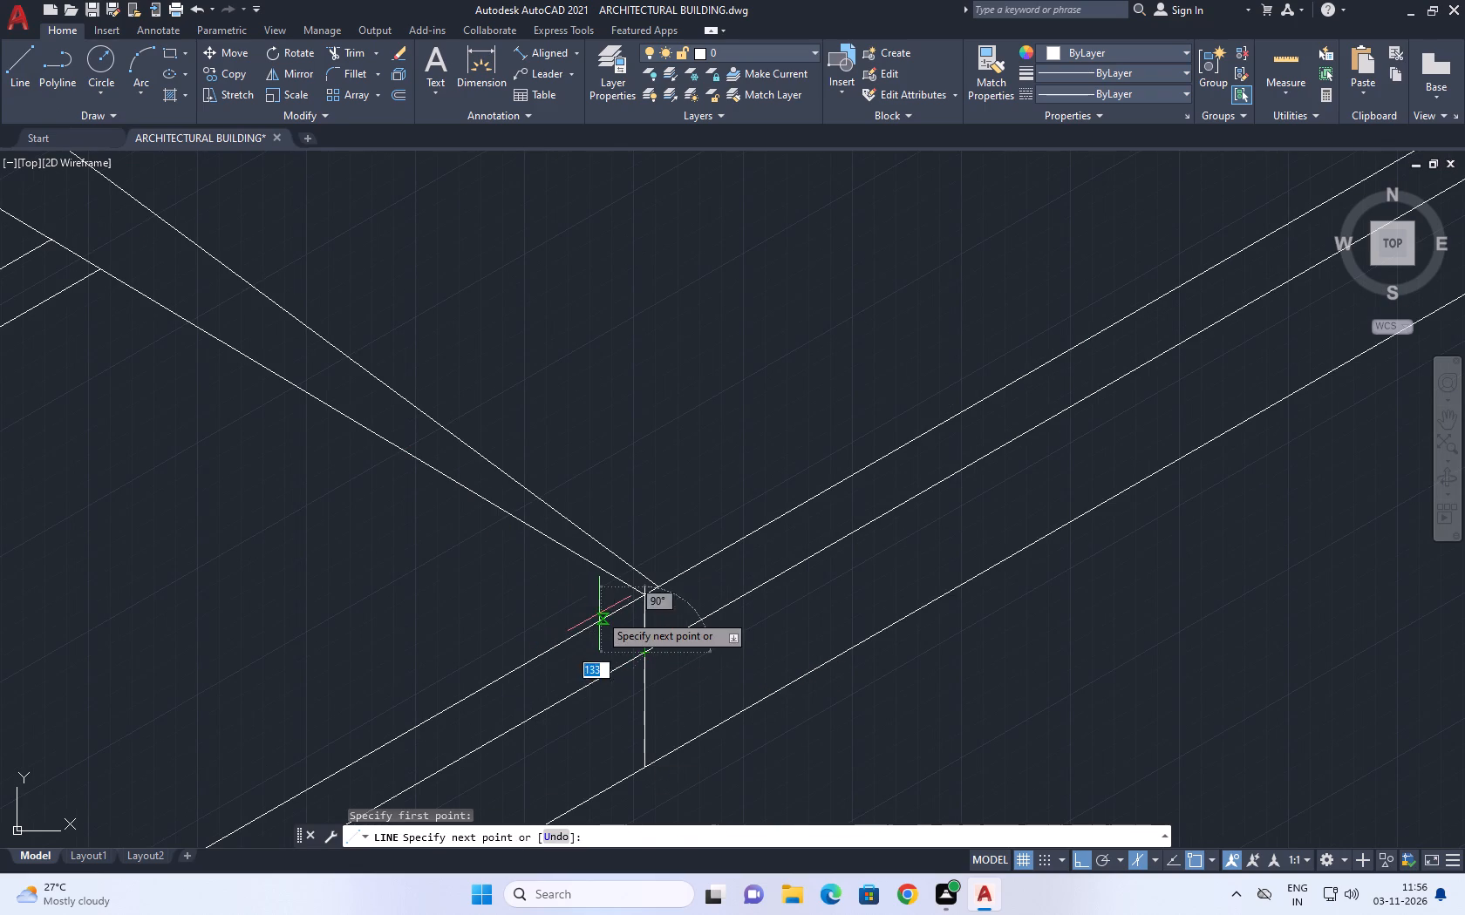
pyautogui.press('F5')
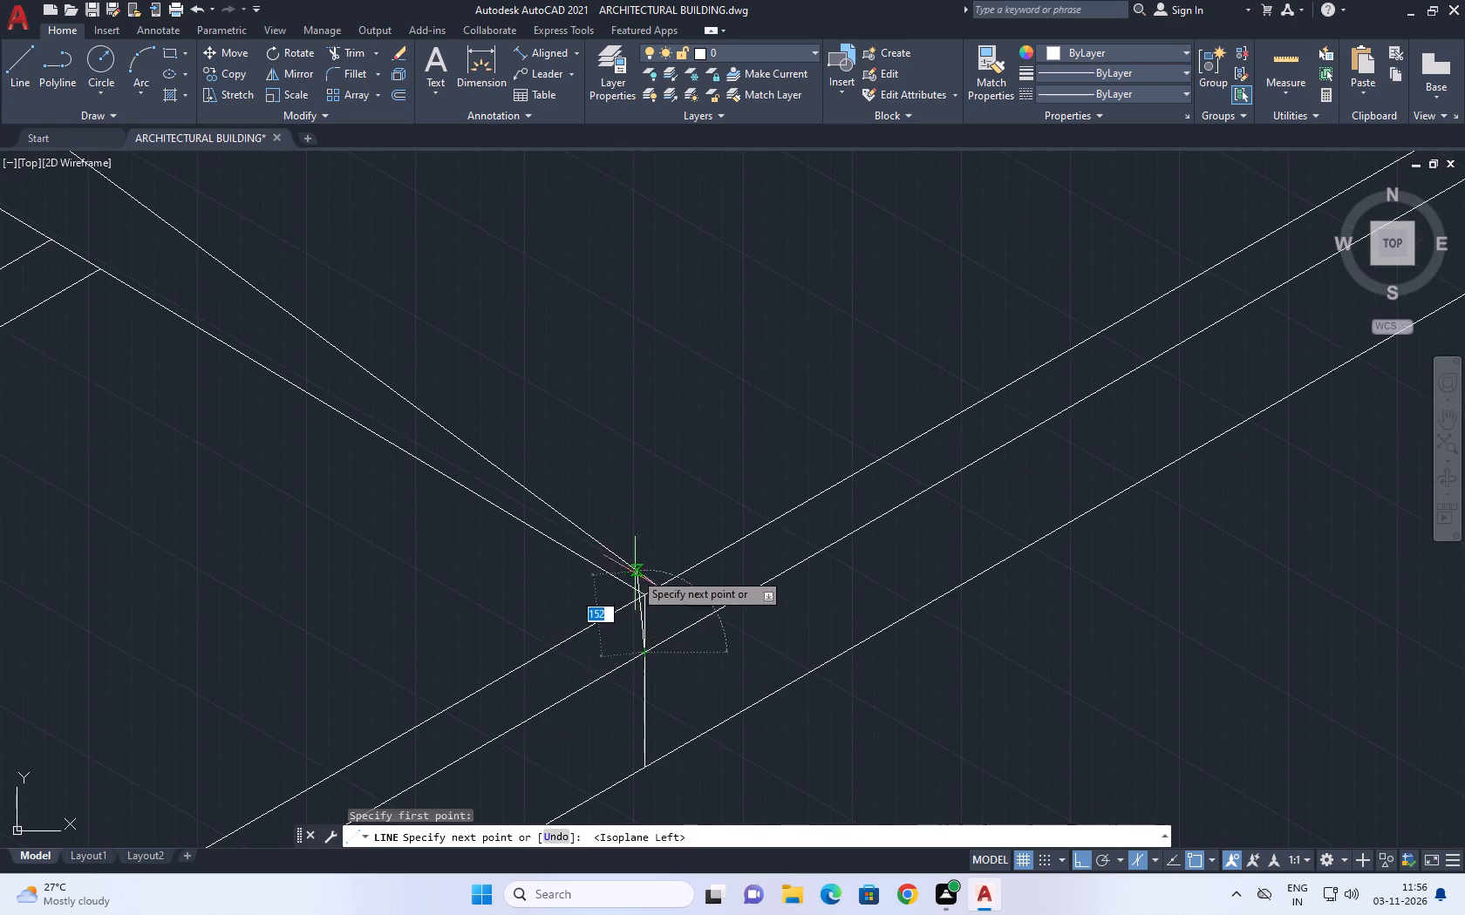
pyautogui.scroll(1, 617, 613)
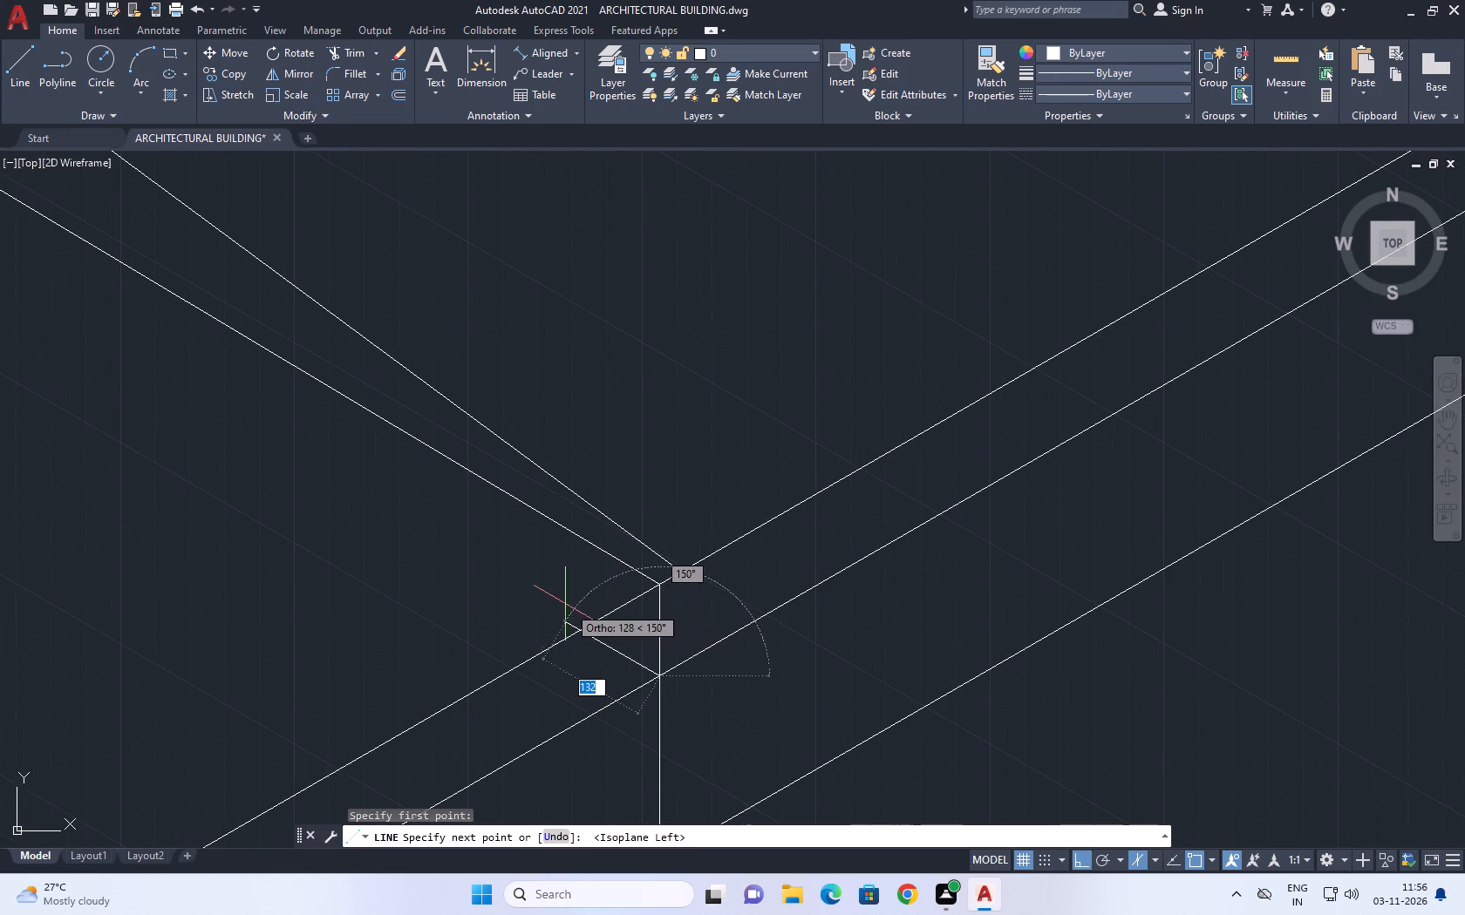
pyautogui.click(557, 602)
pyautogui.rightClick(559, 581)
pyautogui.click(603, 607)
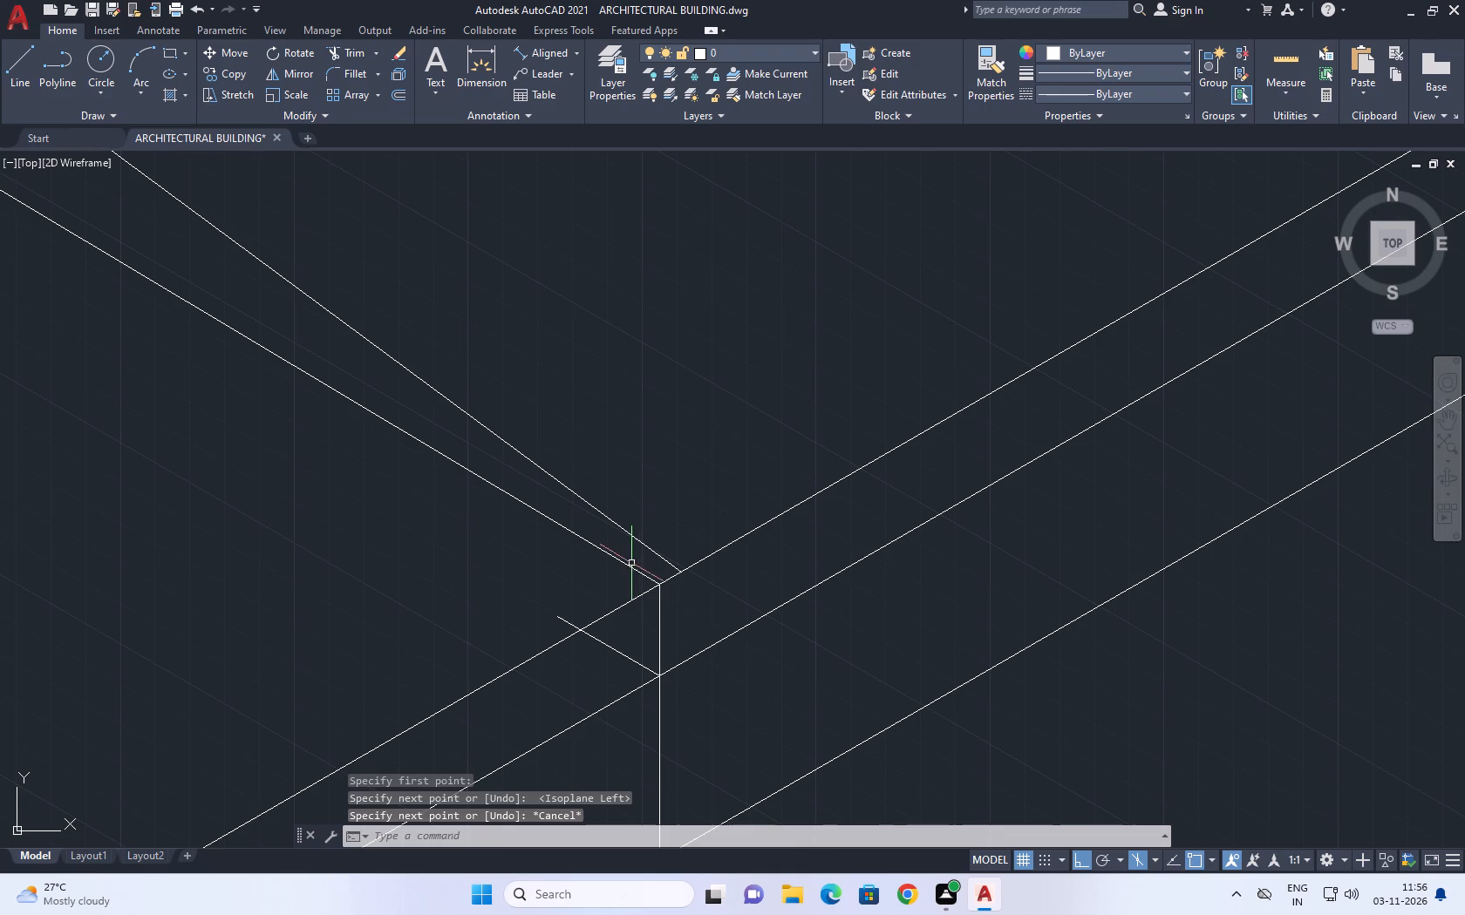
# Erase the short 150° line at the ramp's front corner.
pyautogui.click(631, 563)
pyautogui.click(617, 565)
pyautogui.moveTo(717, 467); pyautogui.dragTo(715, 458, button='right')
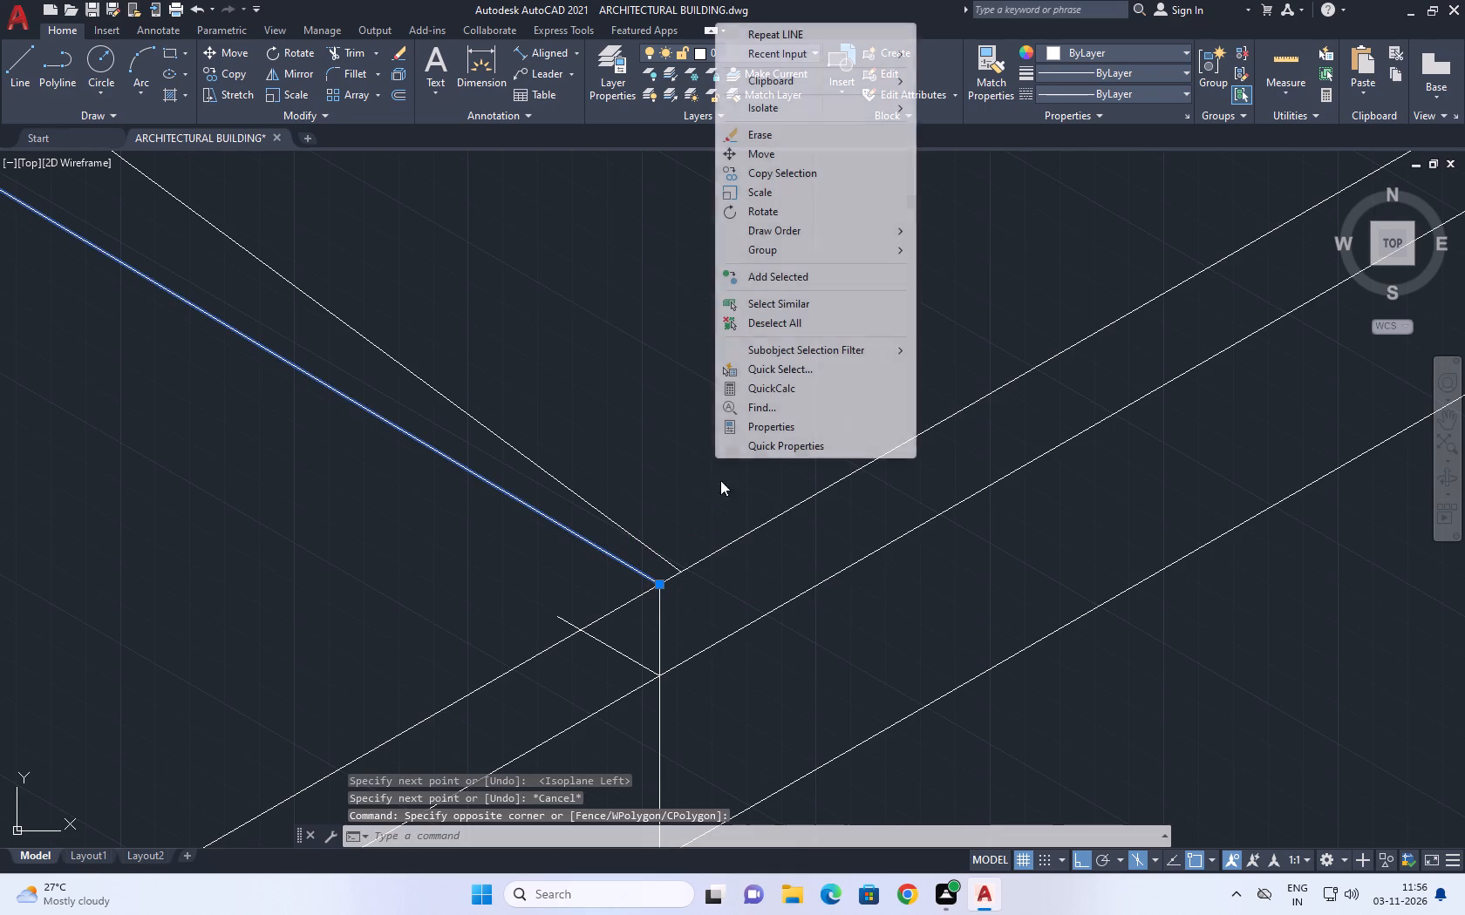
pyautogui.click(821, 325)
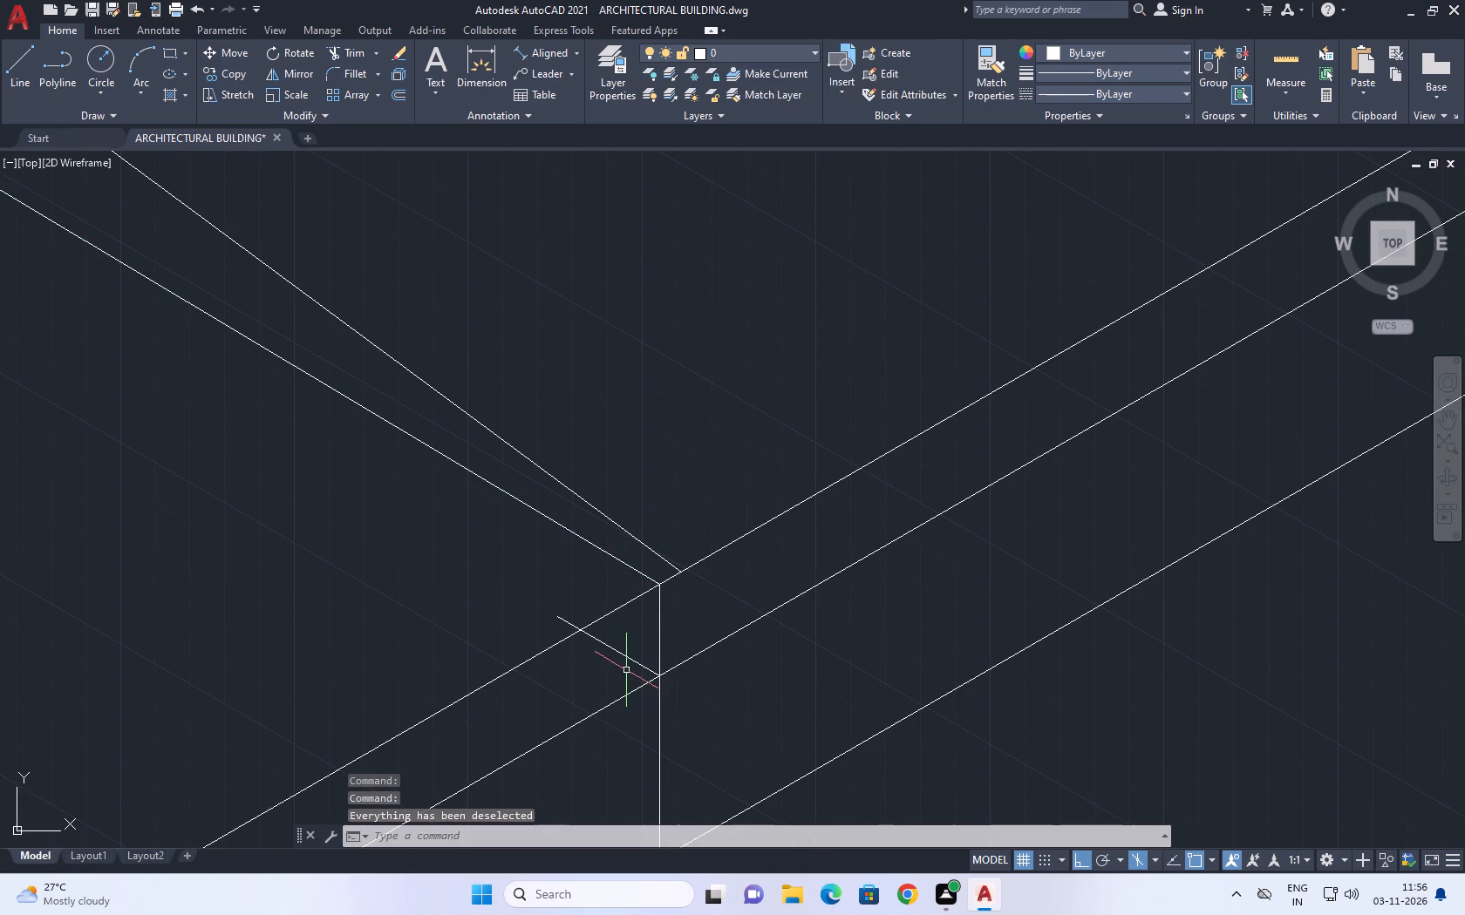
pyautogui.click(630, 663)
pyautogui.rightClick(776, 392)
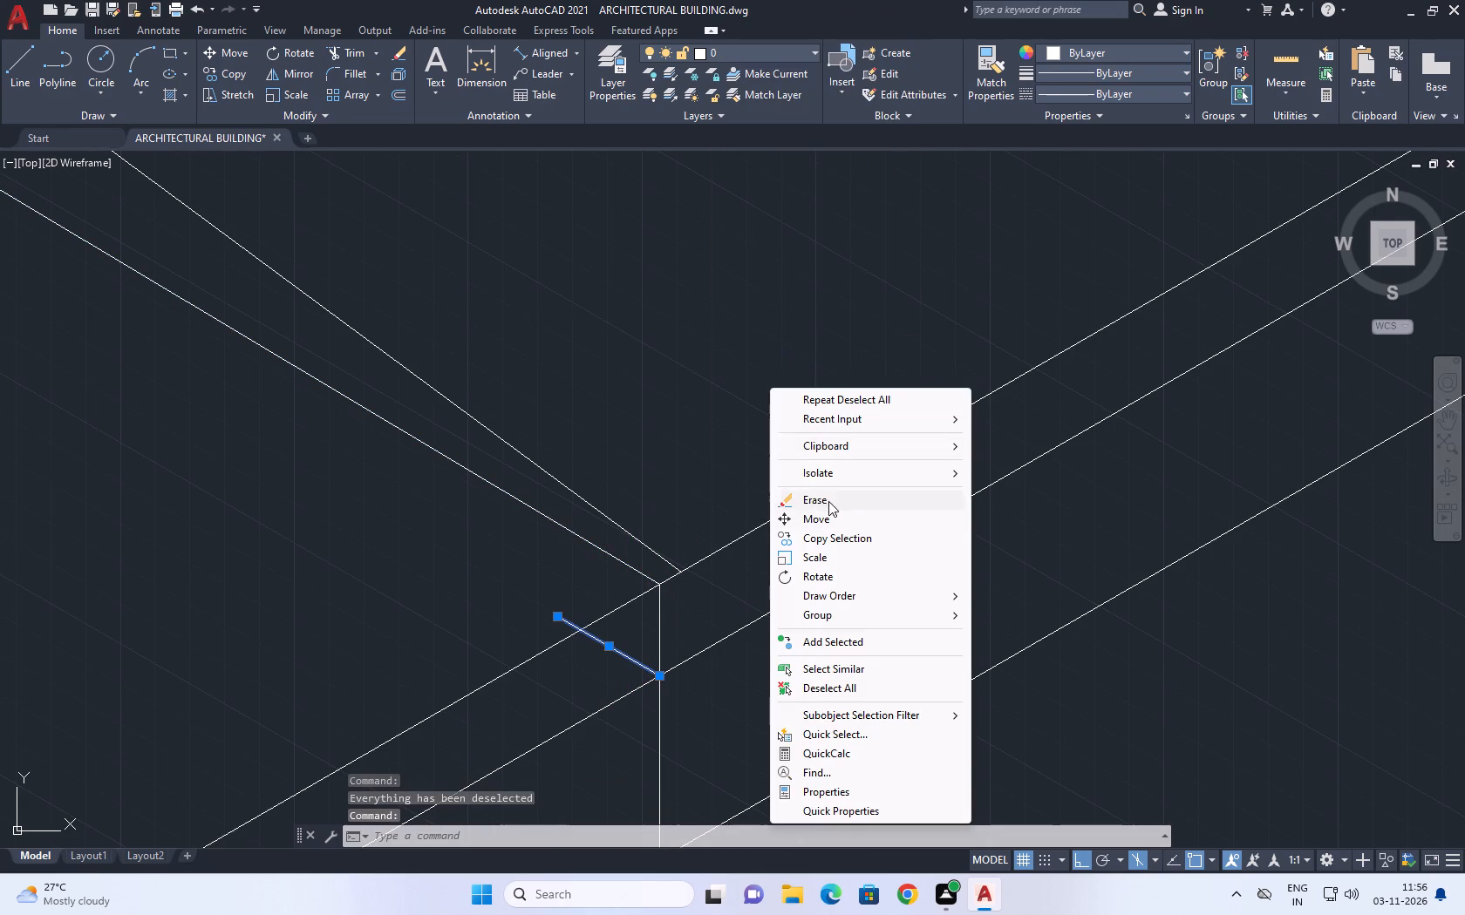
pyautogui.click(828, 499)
# Trim away the inner parallel lines crossing the low landing beside the ramp, including the short stubs at its outer corner.
pyautogui.scroll(-3, 748, 545)
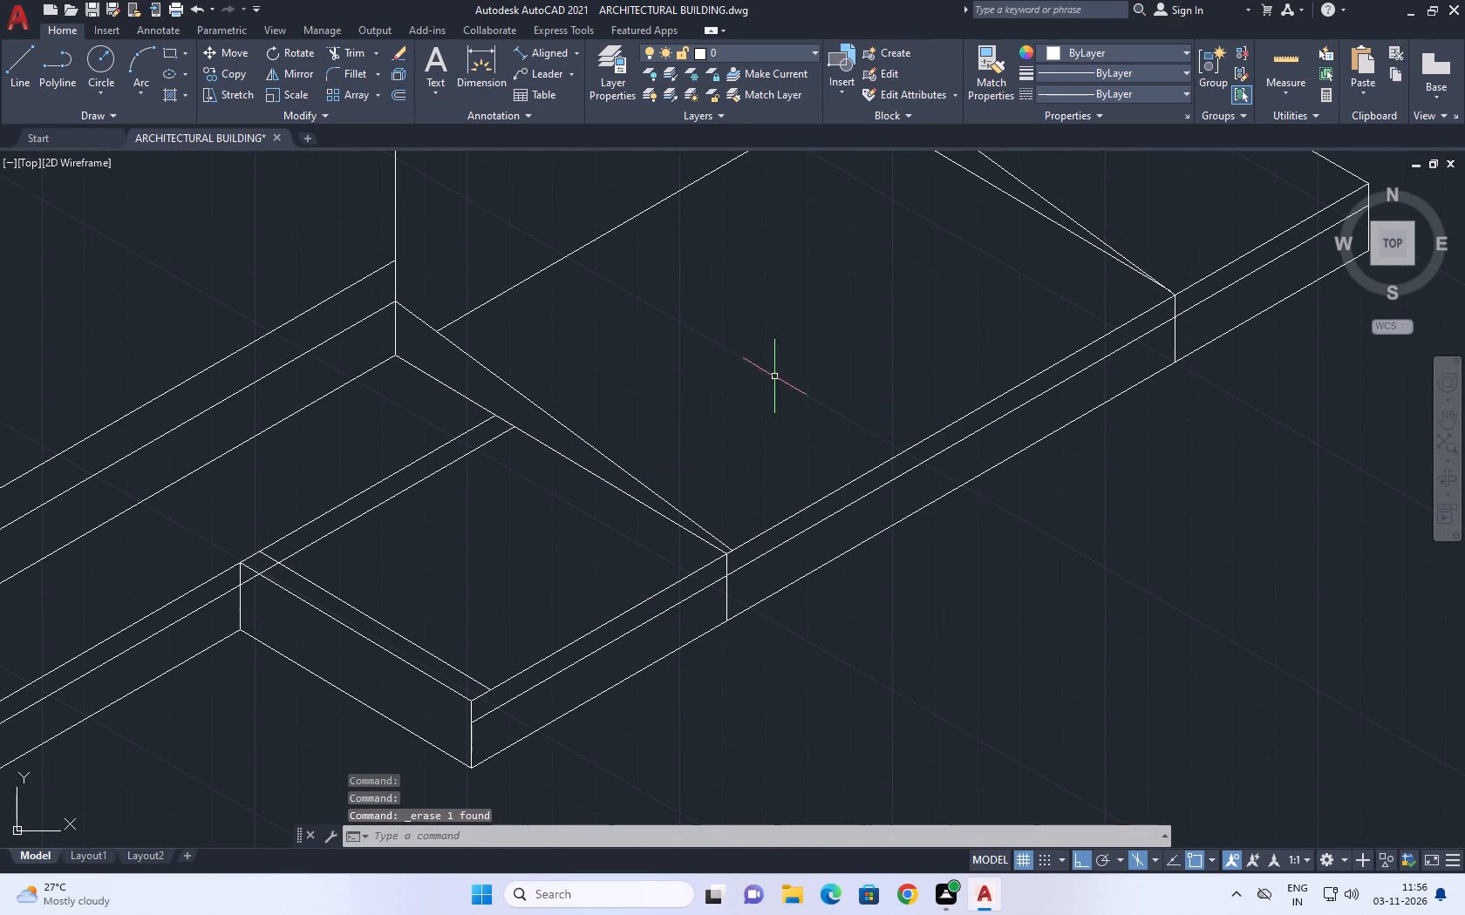
pyautogui.click(356, 46)
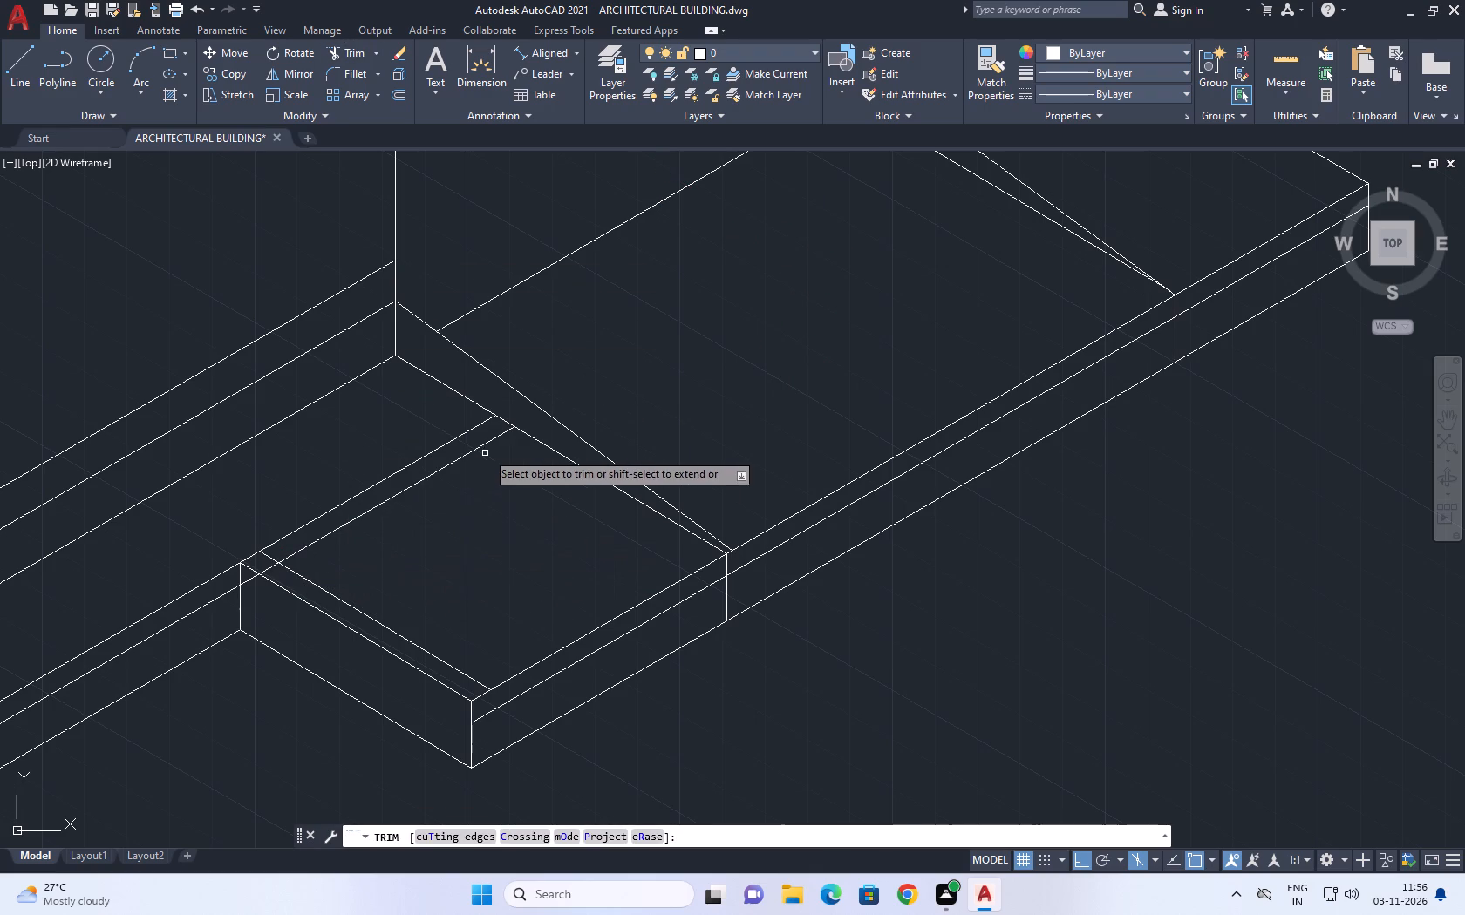
pyautogui.click(460, 457)
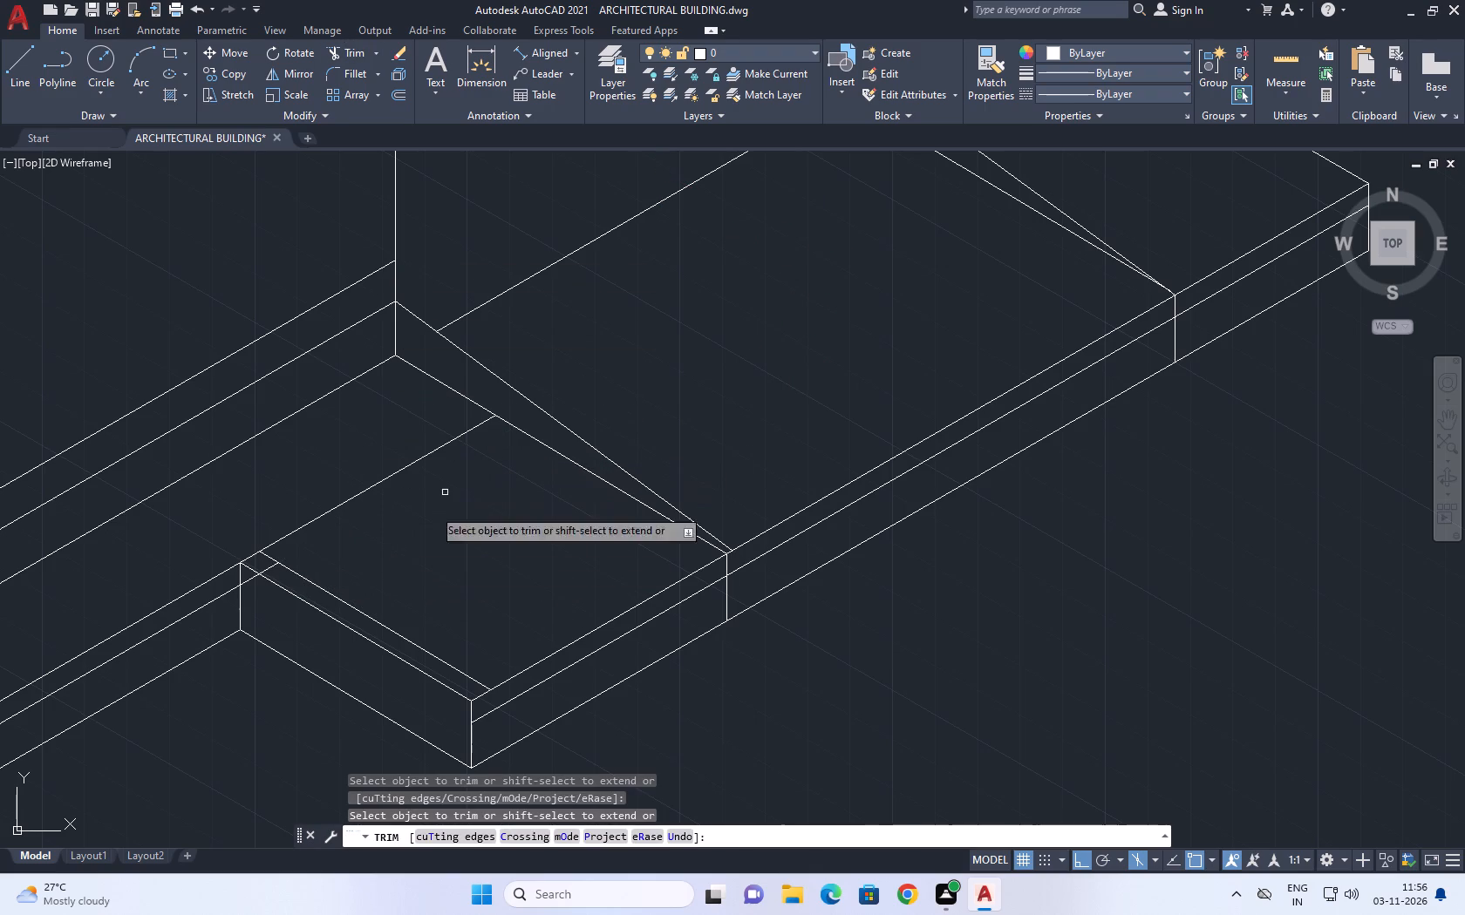
pyautogui.click(293, 570)
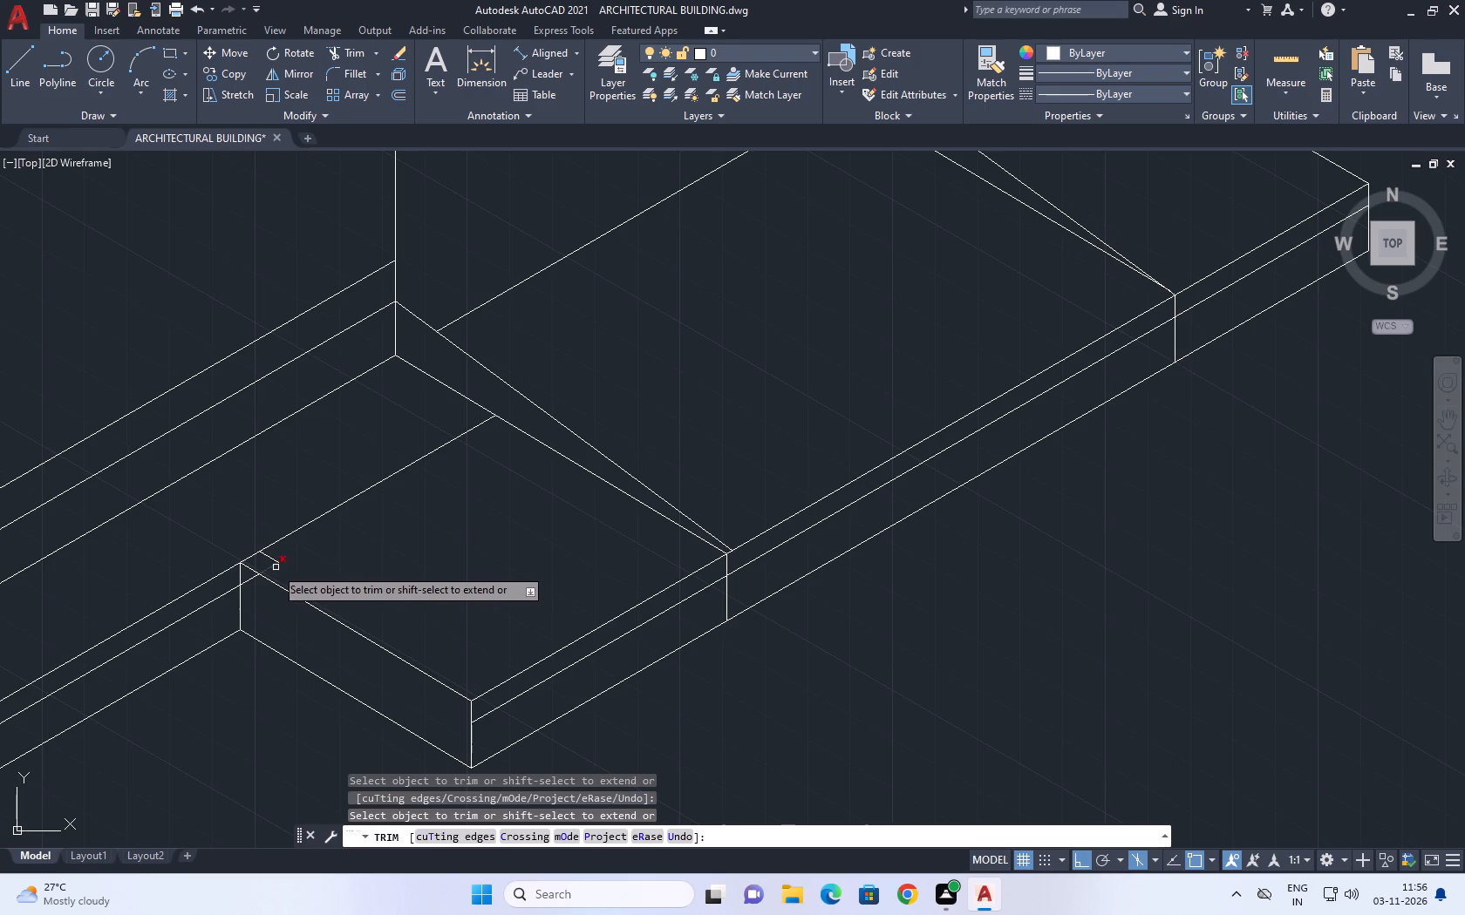
pyautogui.click(272, 566)
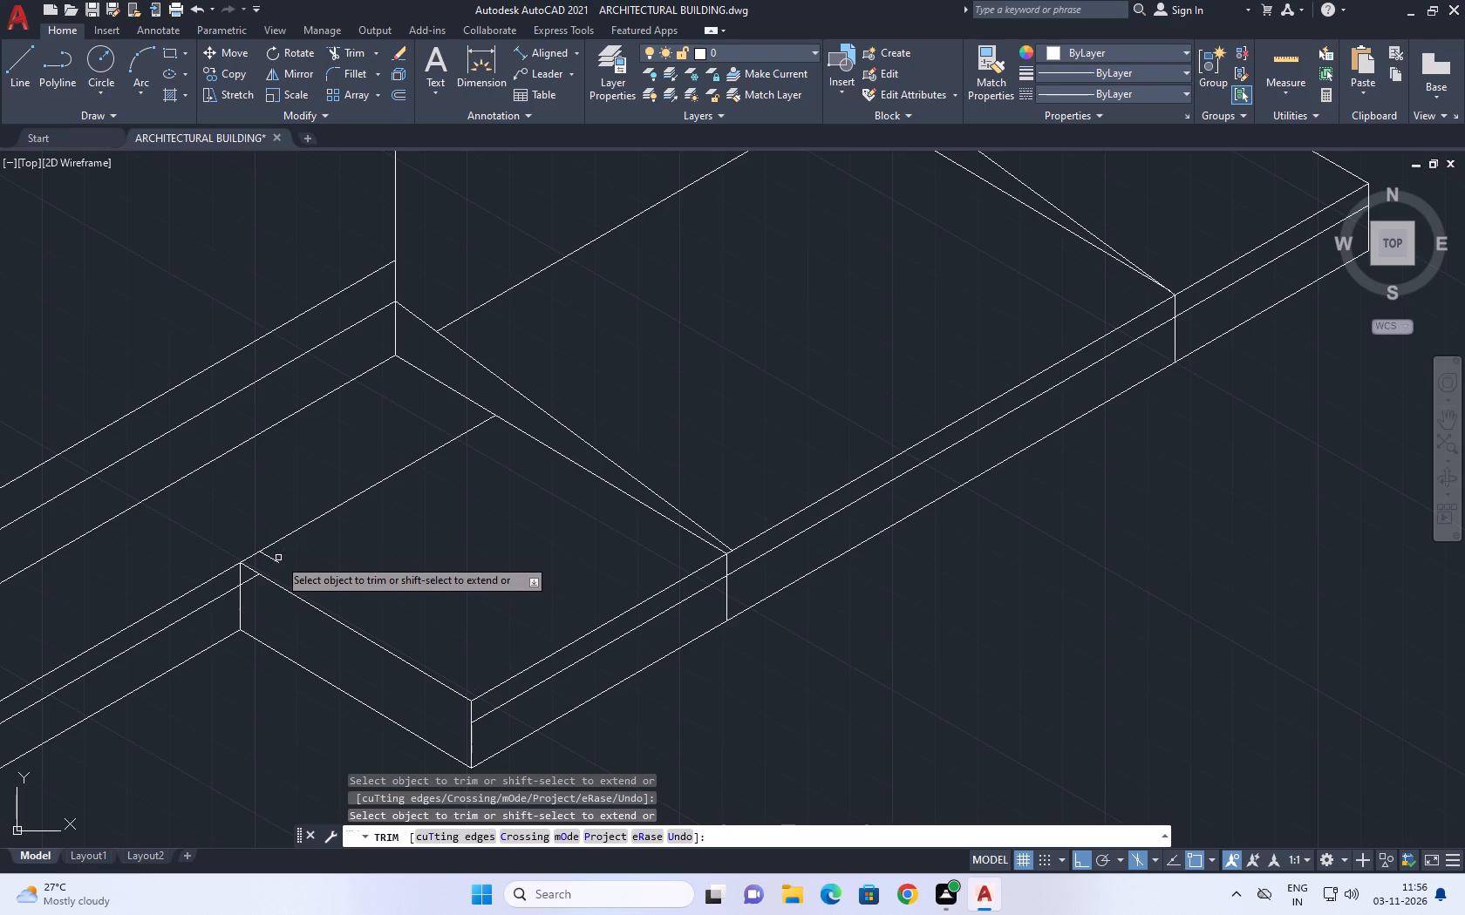
pyautogui.click(272, 559)
pyautogui.moveTo(347, 586); pyautogui.dragTo(562, 429, button='middle')
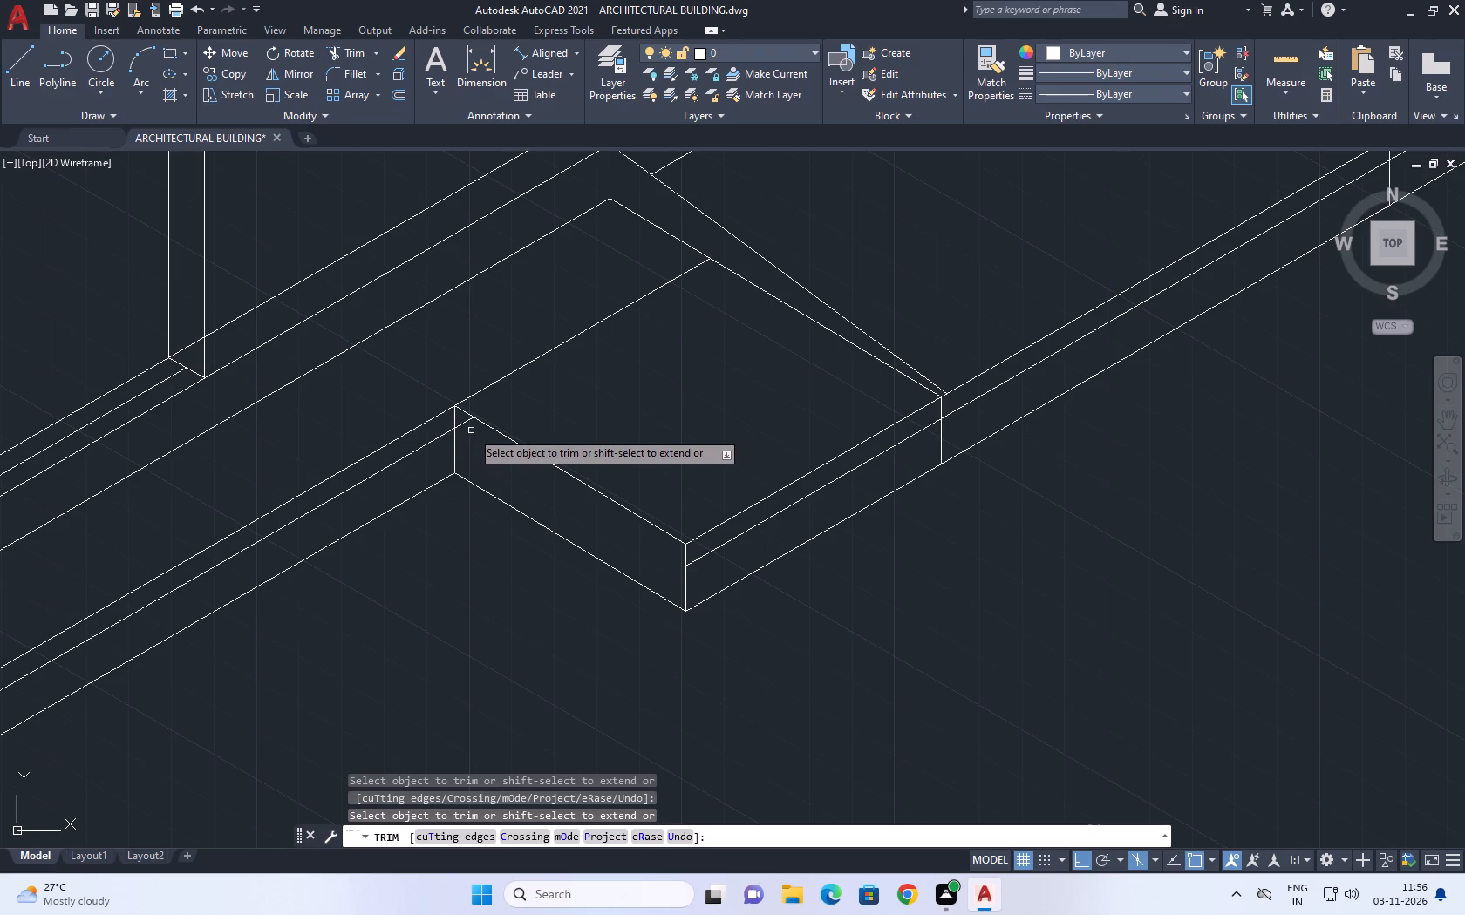
pyautogui.click(468, 424)
pyautogui.scroll(-2, 631, 417)
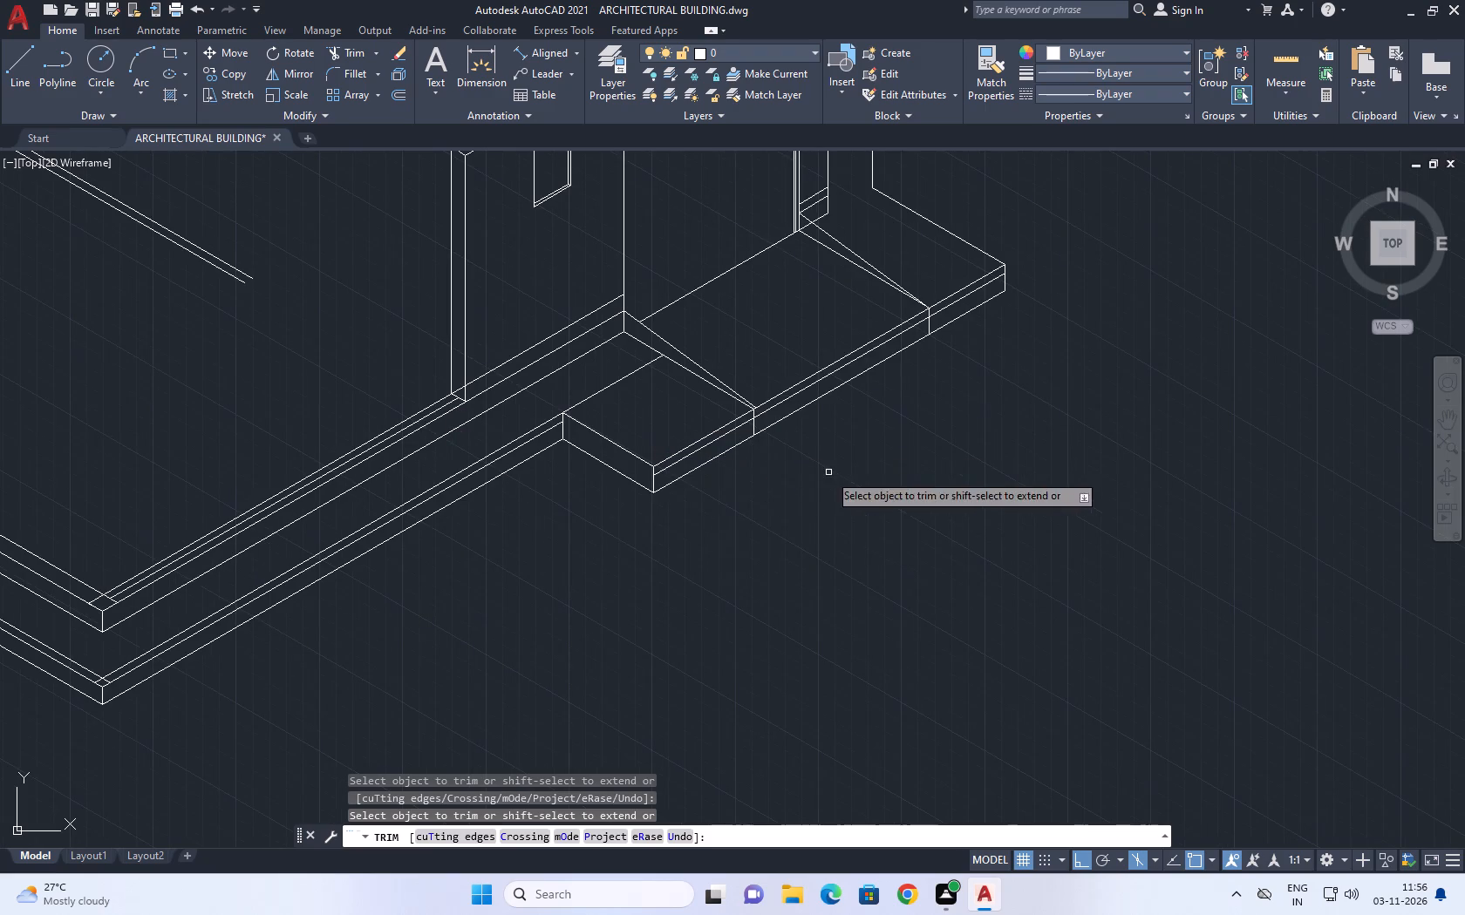
pyautogui.rightClick(764, 480)
pyautogui.click(875, 508)
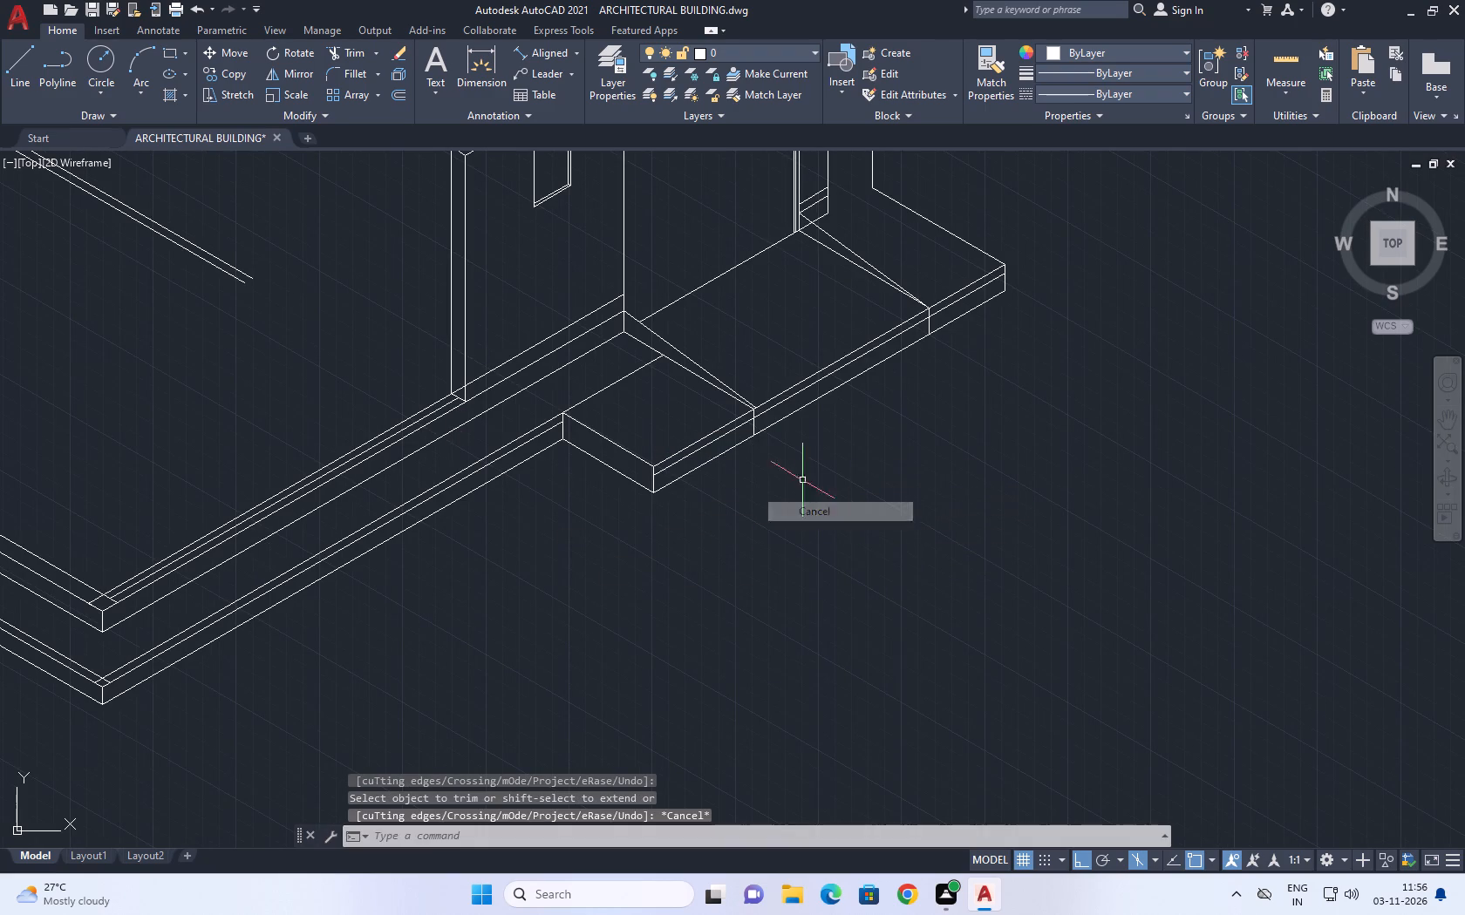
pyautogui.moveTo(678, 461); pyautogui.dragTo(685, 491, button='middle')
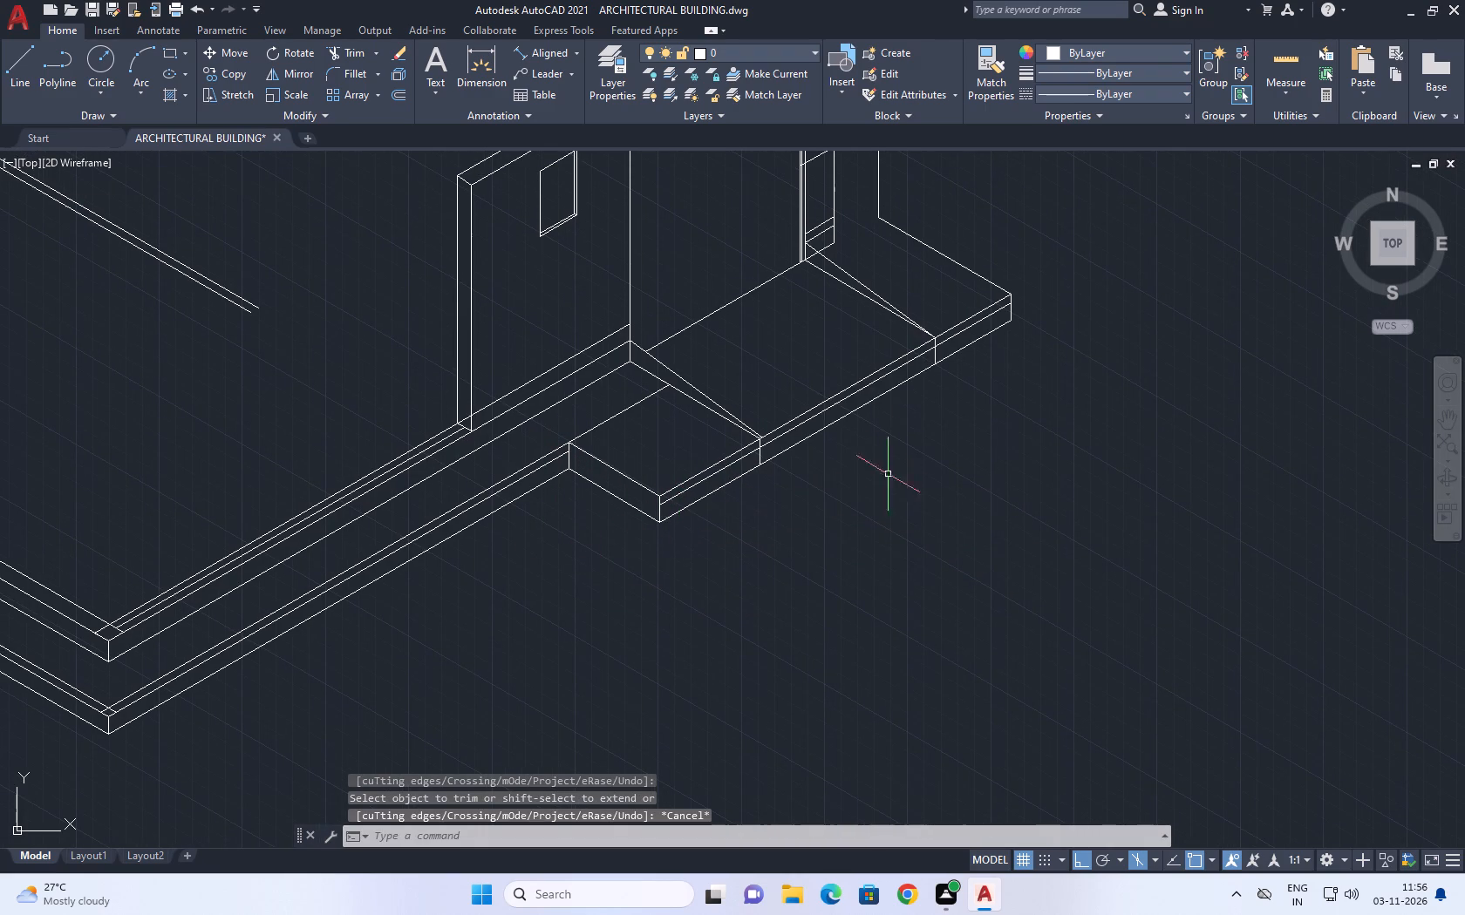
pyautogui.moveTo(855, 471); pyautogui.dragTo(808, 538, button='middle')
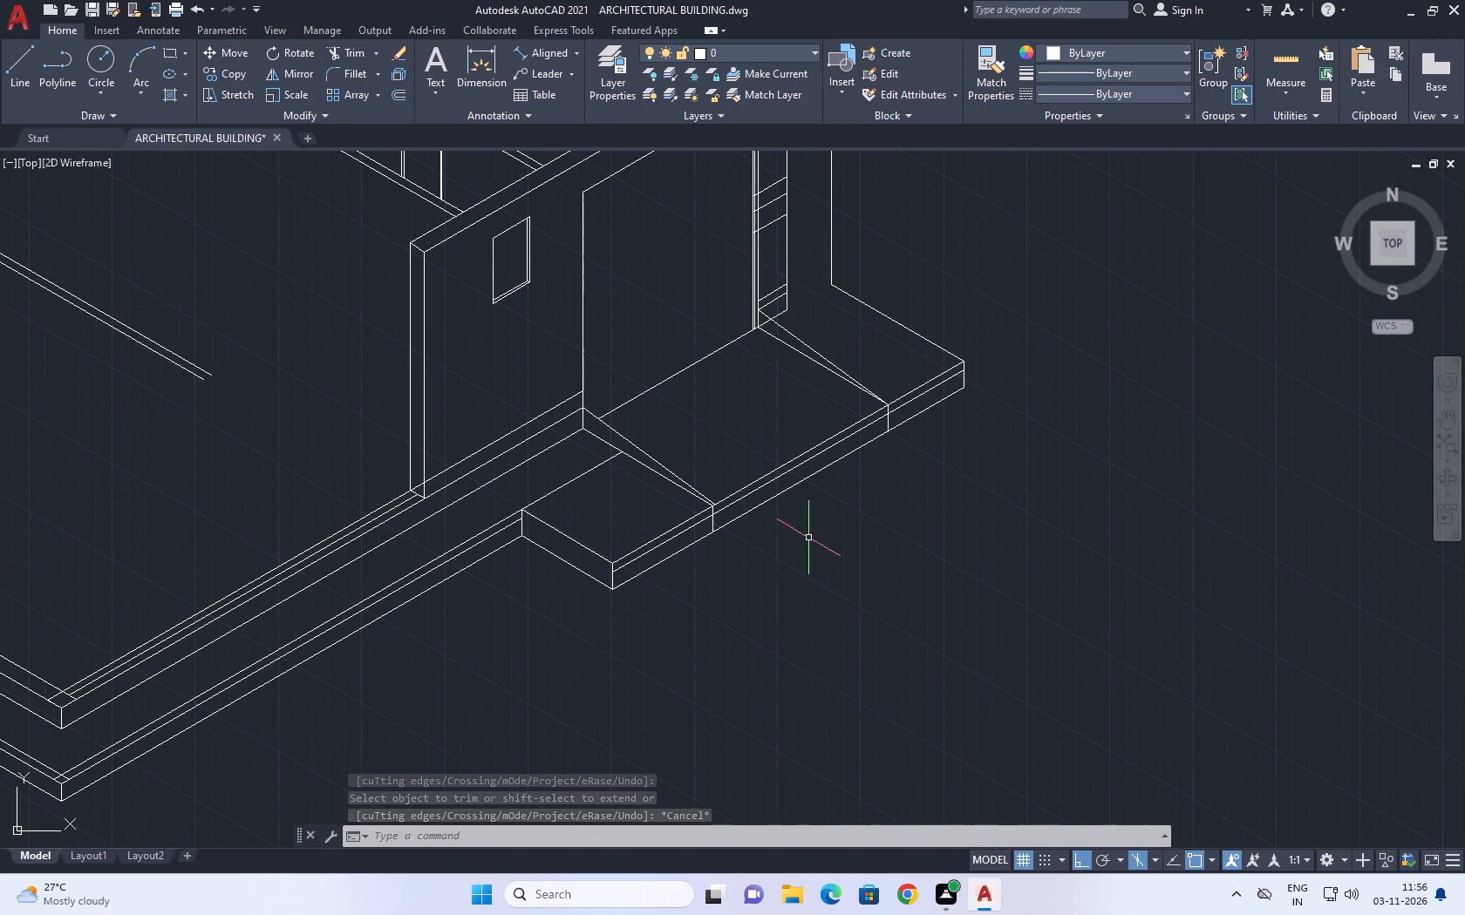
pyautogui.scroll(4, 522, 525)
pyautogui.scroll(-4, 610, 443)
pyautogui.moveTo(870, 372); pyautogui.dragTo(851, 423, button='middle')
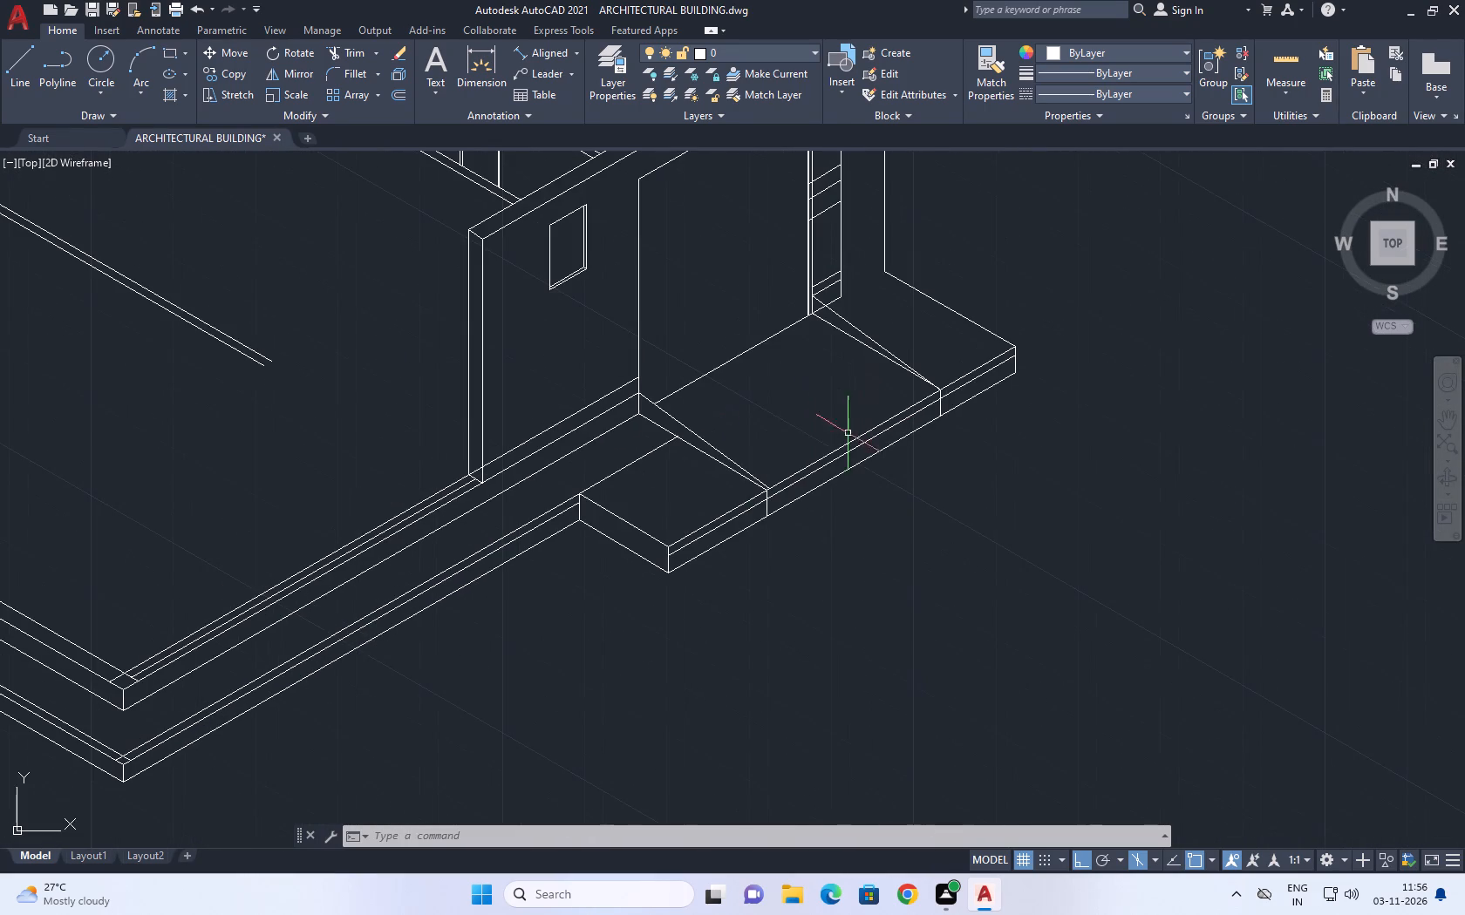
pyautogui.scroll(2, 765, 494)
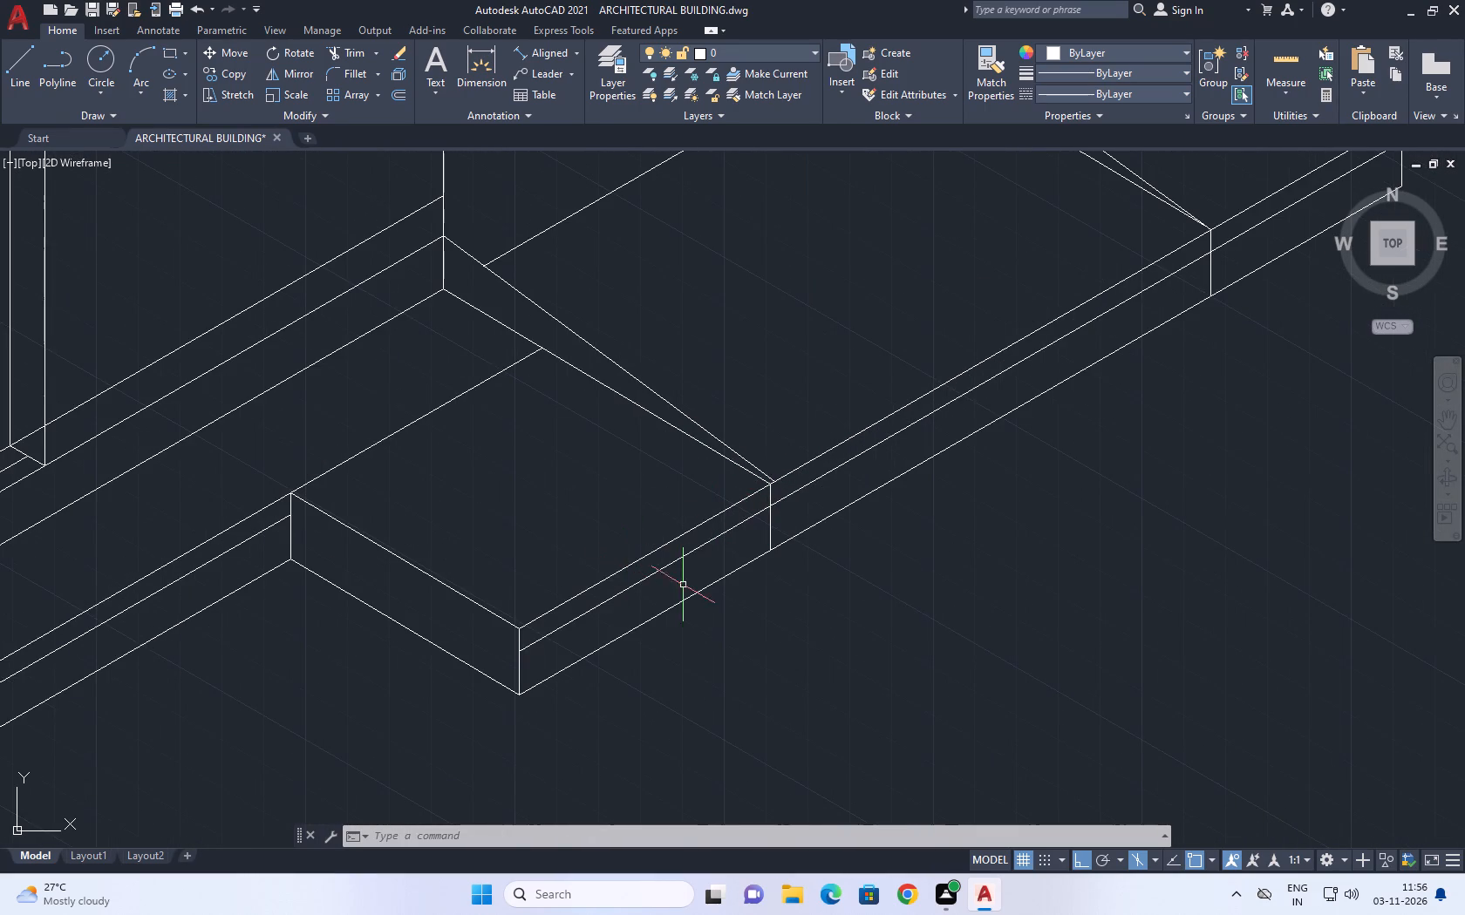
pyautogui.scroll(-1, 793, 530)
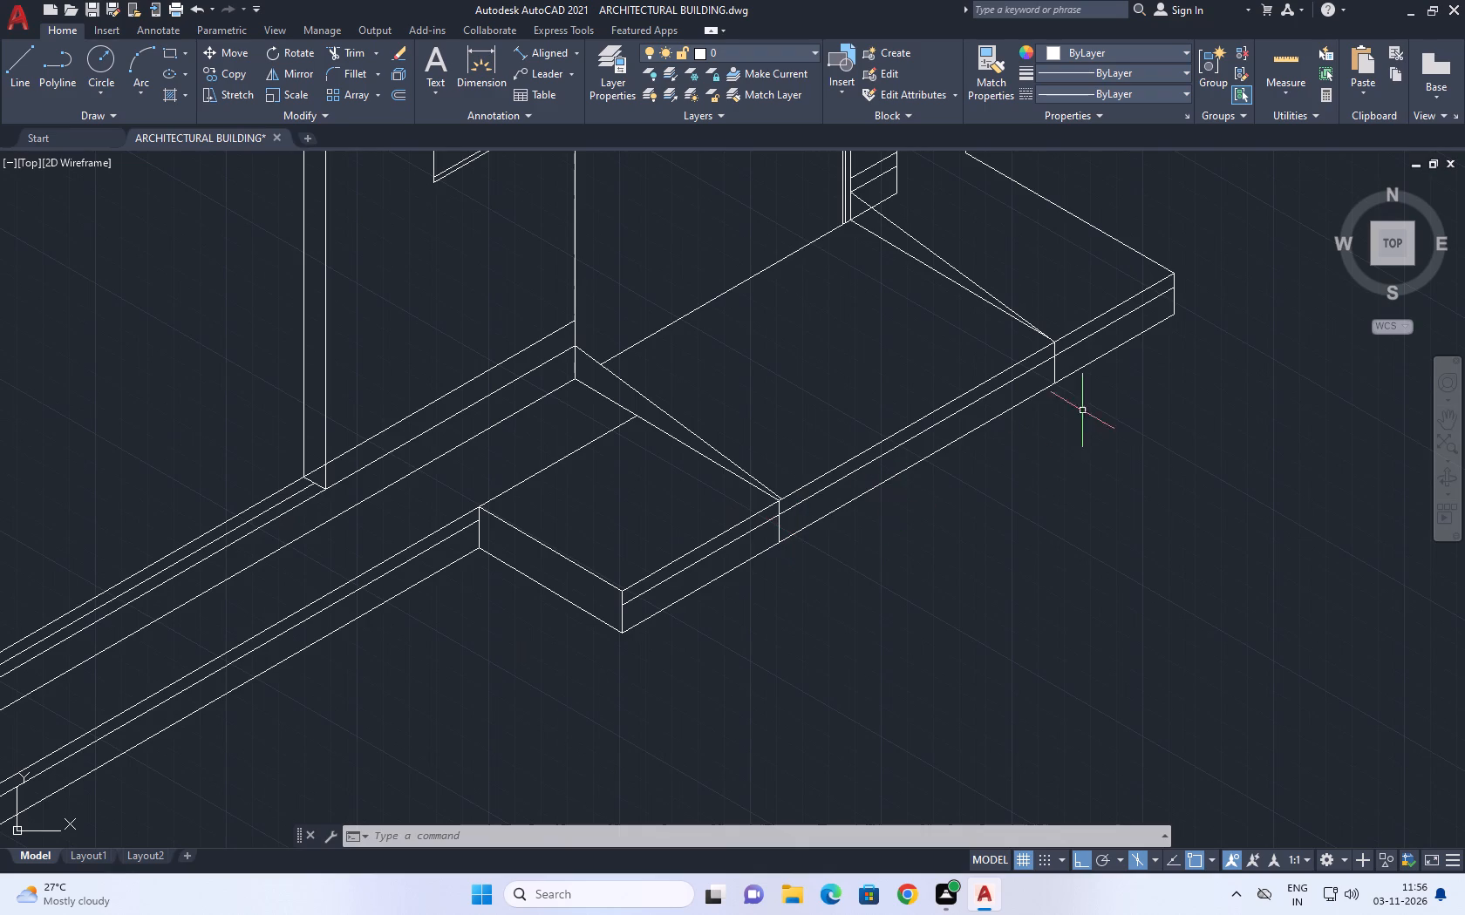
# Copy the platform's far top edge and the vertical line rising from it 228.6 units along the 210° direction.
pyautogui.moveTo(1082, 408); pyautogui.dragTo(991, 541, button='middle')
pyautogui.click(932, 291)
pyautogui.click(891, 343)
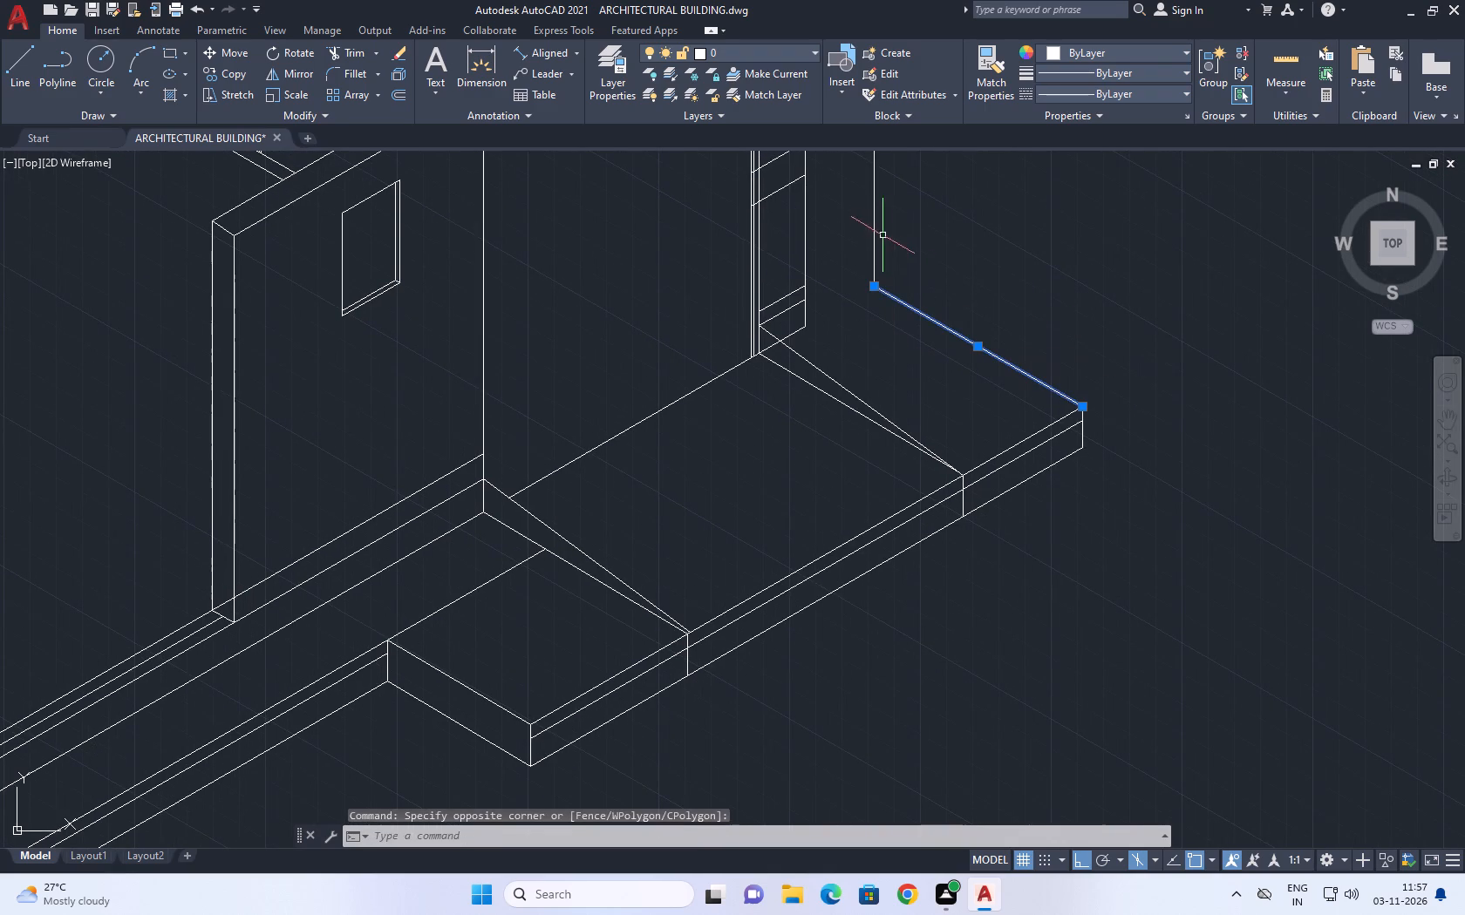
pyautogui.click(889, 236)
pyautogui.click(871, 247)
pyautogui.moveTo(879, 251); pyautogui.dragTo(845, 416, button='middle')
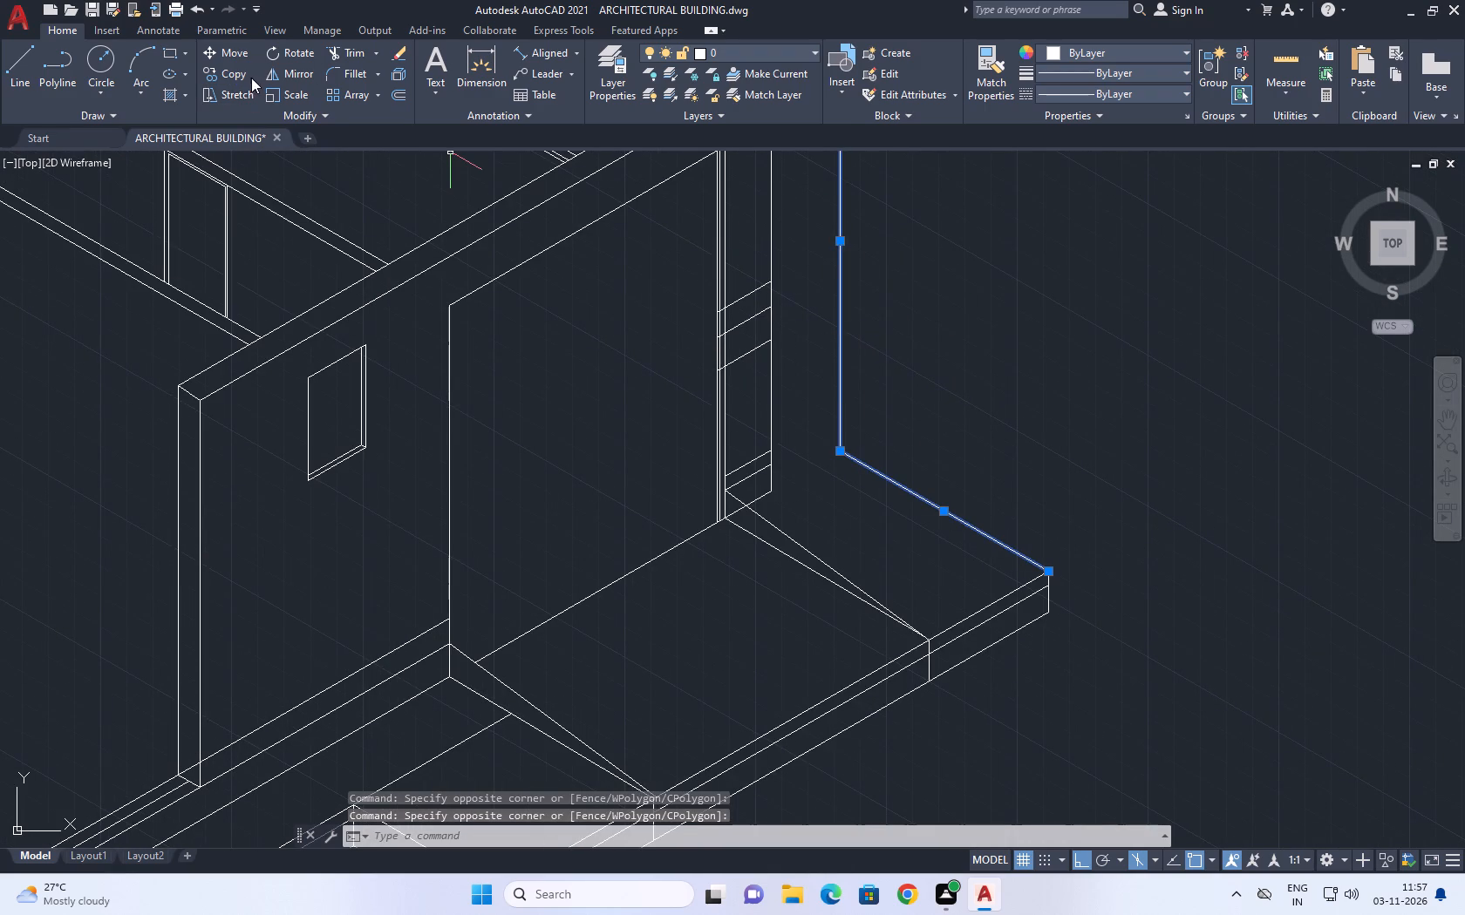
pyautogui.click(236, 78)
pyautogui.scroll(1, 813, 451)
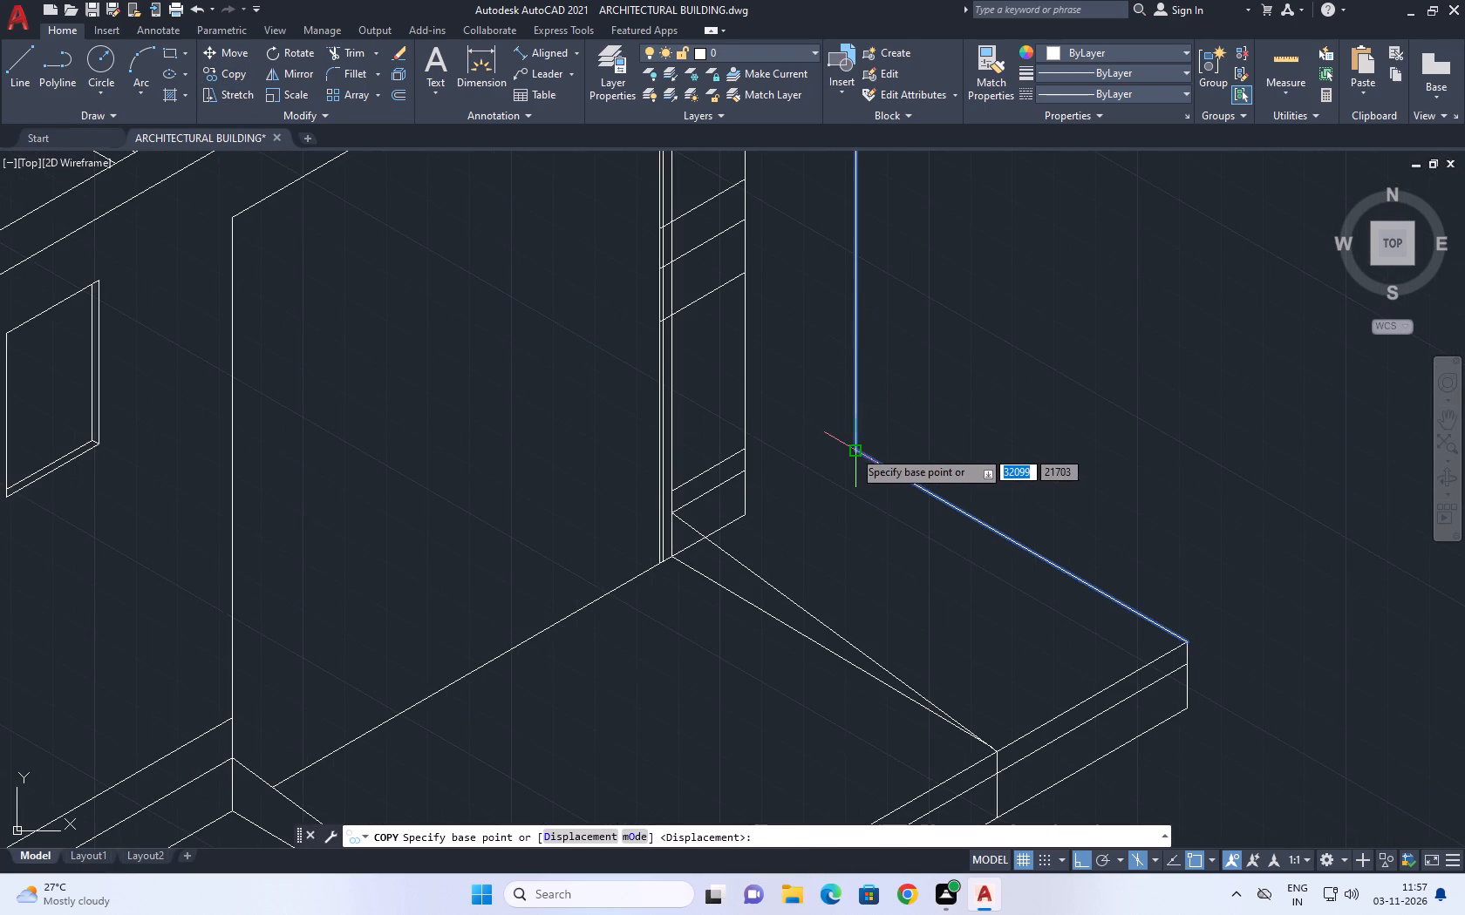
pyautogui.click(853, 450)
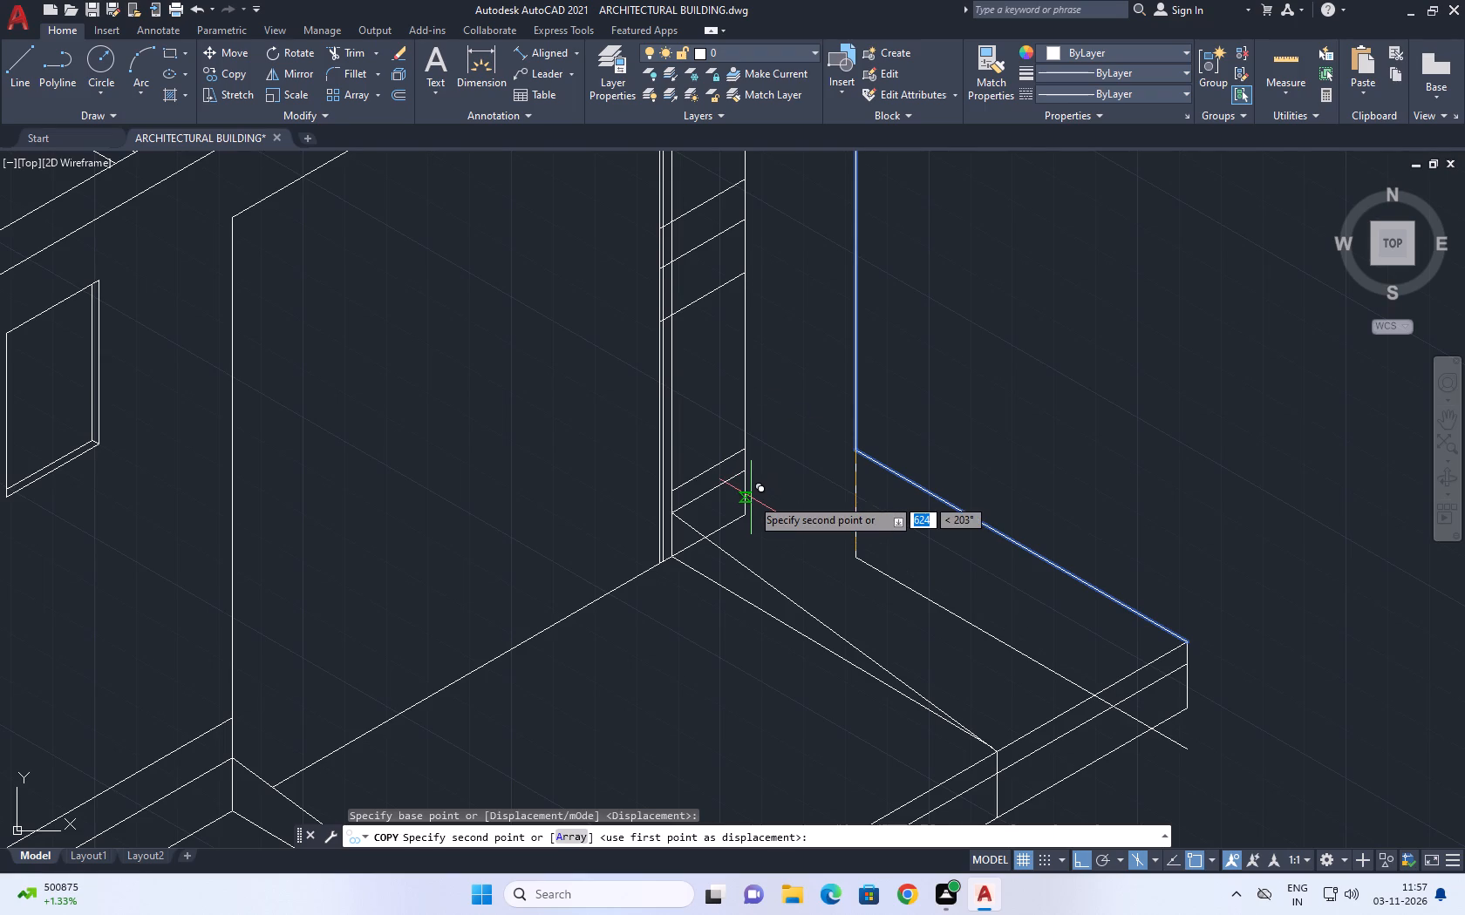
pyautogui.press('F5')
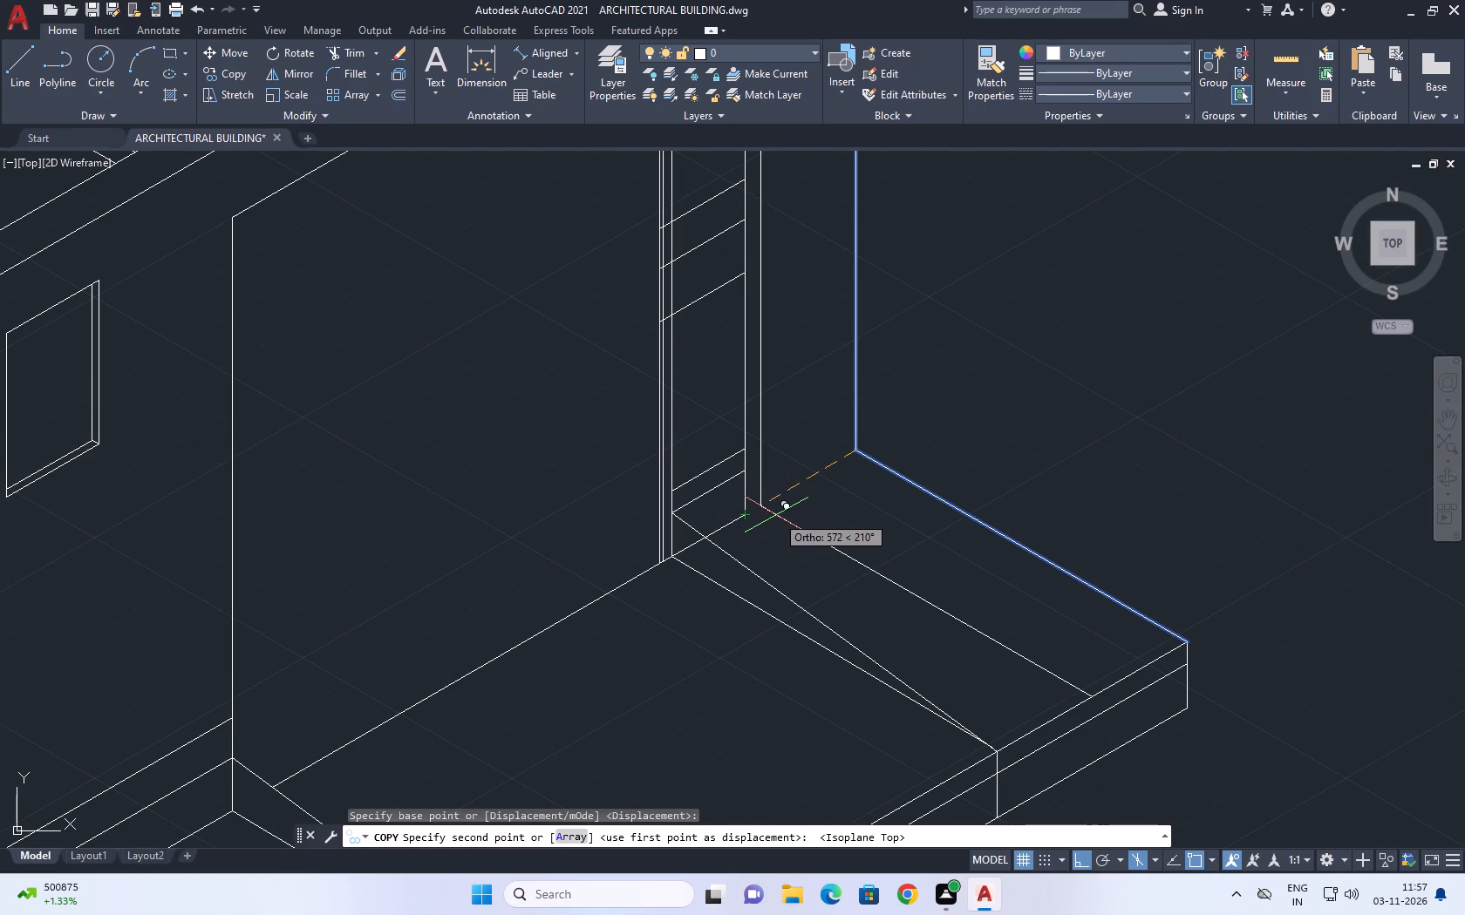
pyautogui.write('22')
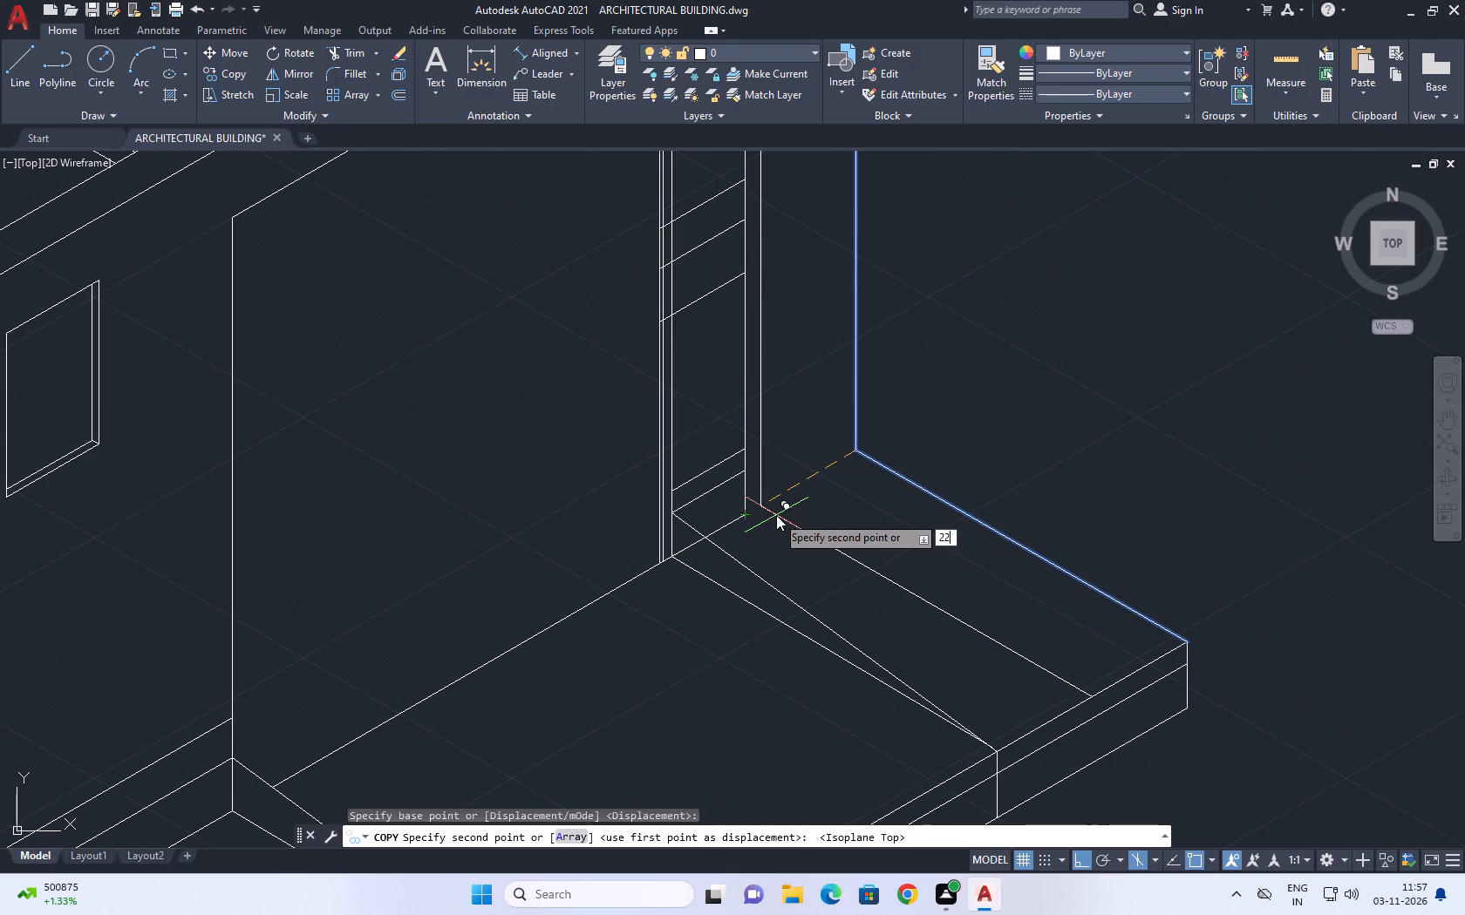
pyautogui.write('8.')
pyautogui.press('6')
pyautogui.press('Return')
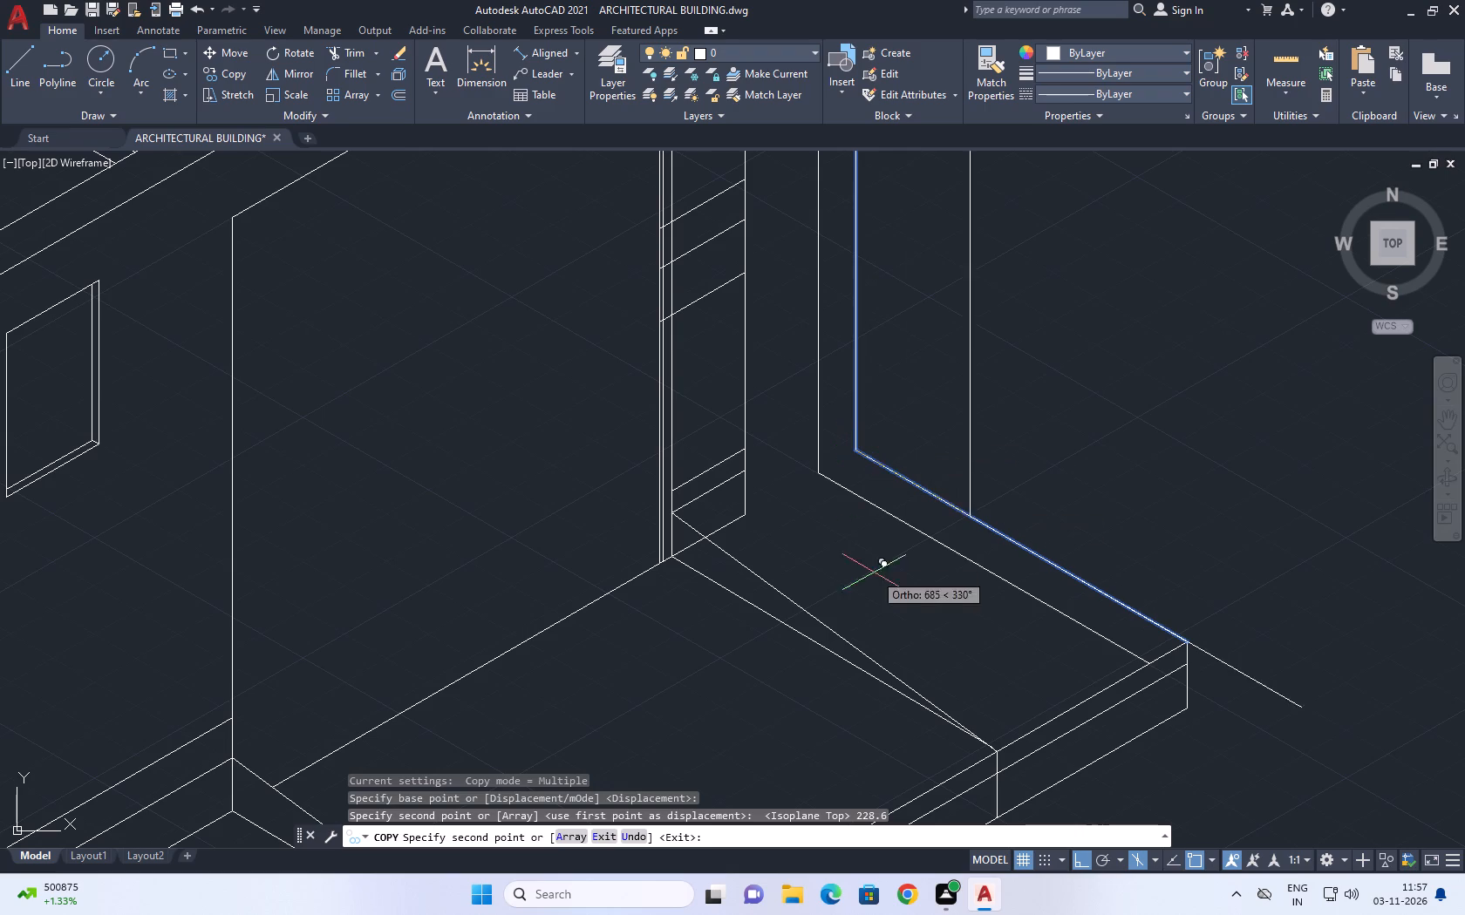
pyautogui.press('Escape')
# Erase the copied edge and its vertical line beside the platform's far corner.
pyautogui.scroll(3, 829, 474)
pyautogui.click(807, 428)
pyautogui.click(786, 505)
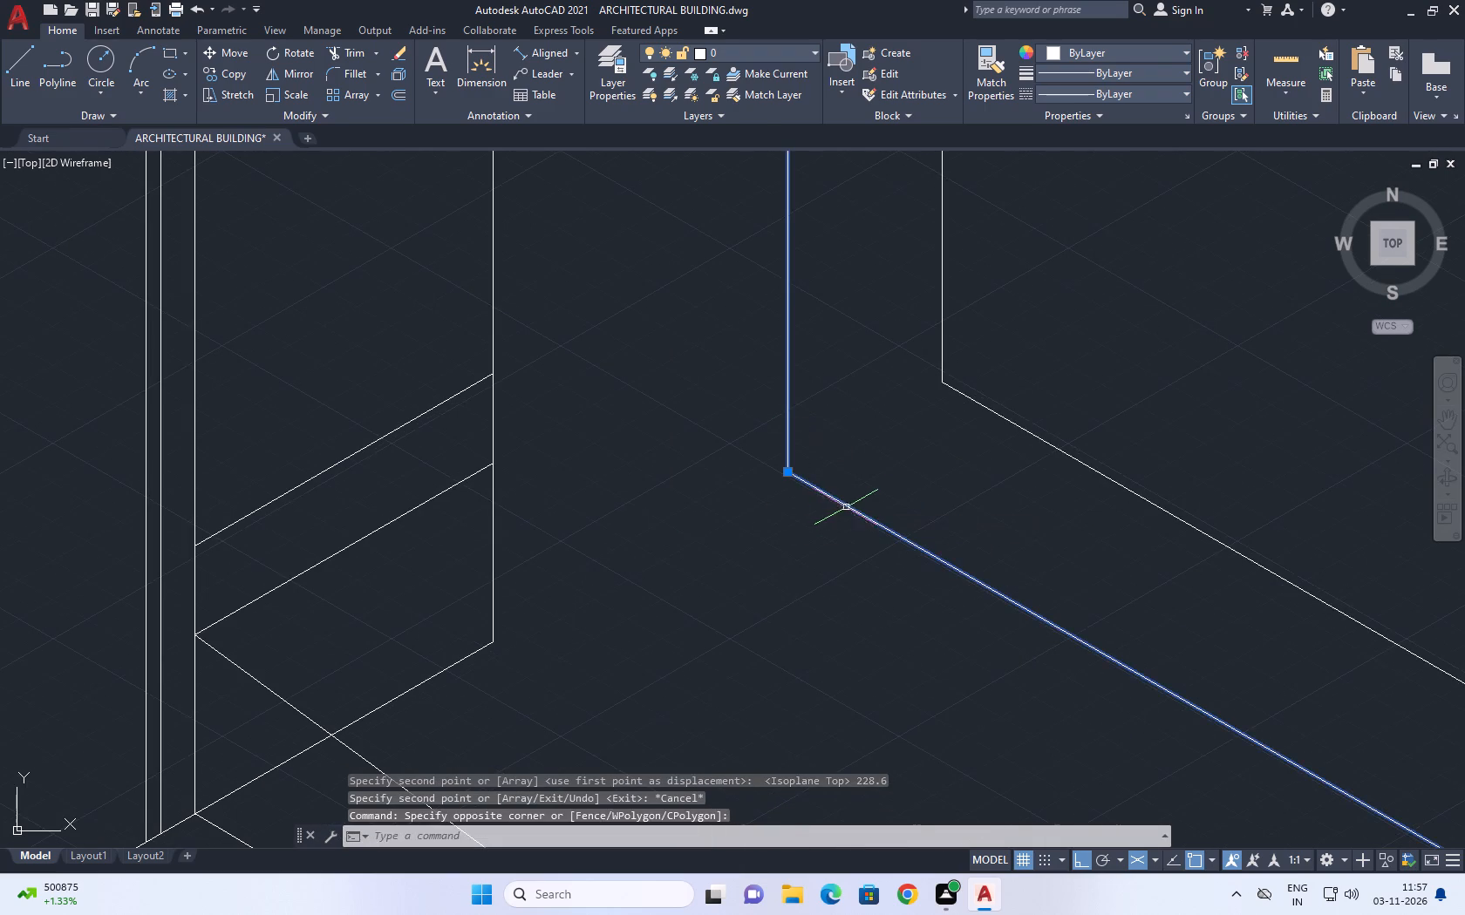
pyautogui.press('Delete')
# Extend the lower of the two parallel step lines across the low landing to the ramp's bottom edge.
pyautogui.scroll(-5, 824, 433)
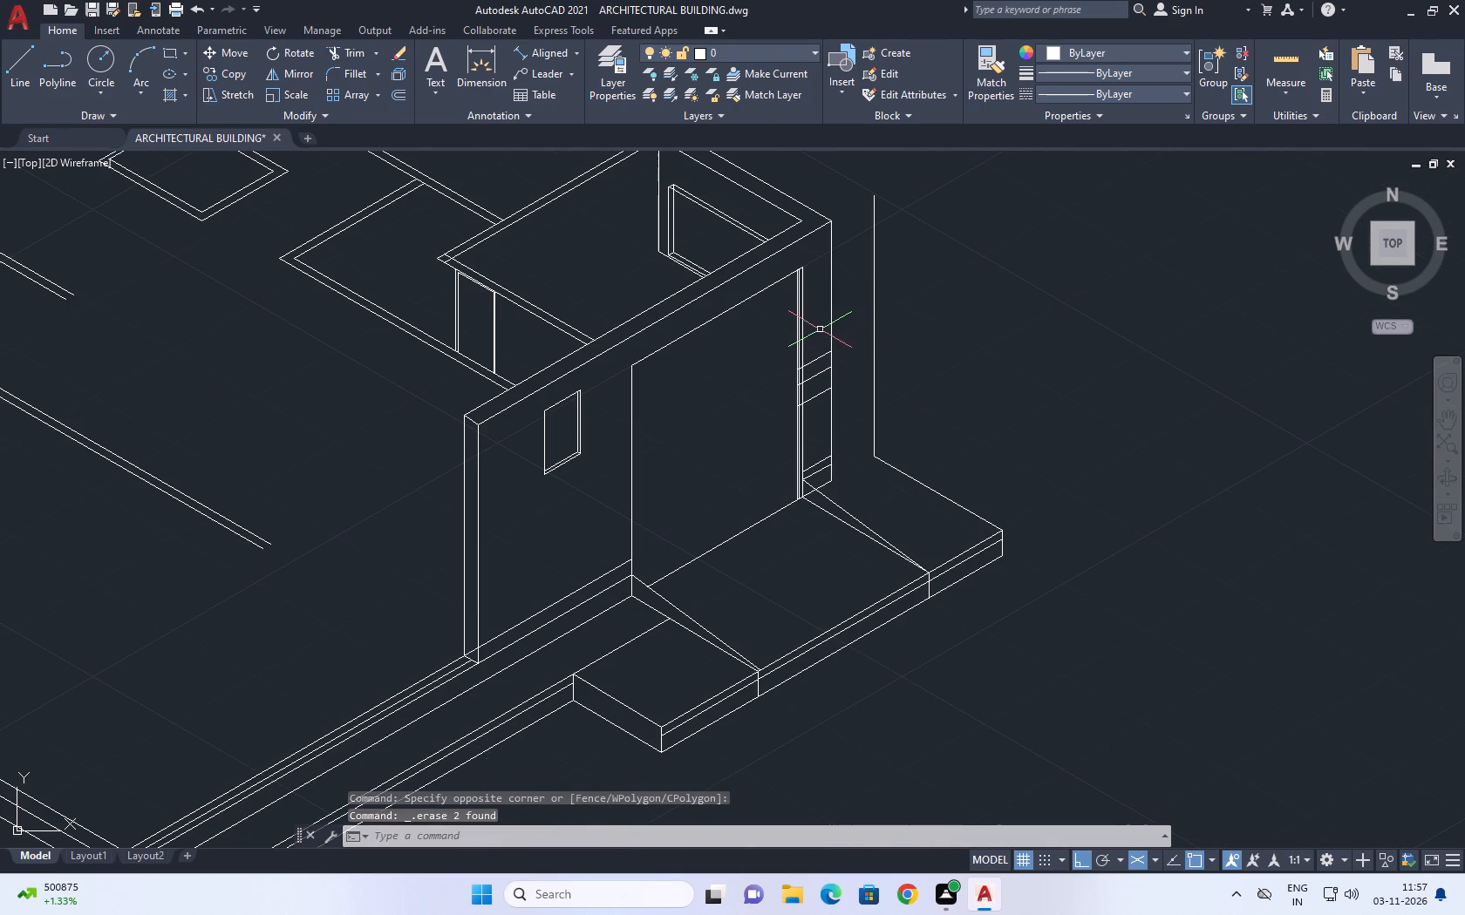
pyautogui.moveTo(998, 485); pyautogui.dragTo(999, 468, button='middle')
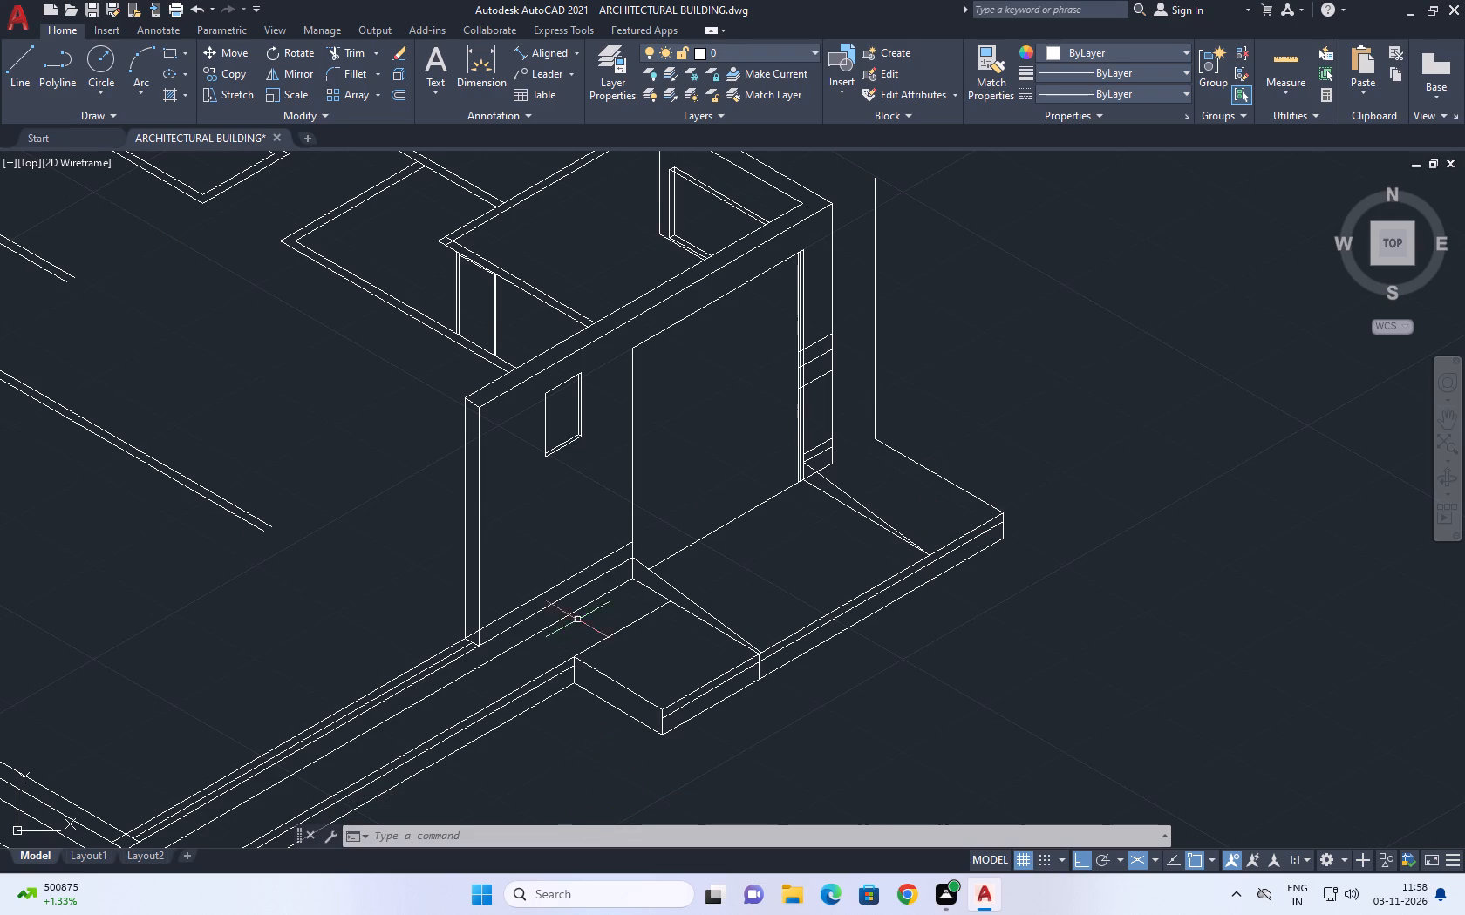
pyautogui.scroll(1, 576, 666)
pyautogui.moveTo(574, 671); pyautogui.dragTo(595, 646, button='middle')
pyautogui.moveTo(599, 647); pyautogui.dragTo(627, 647, button='middle')
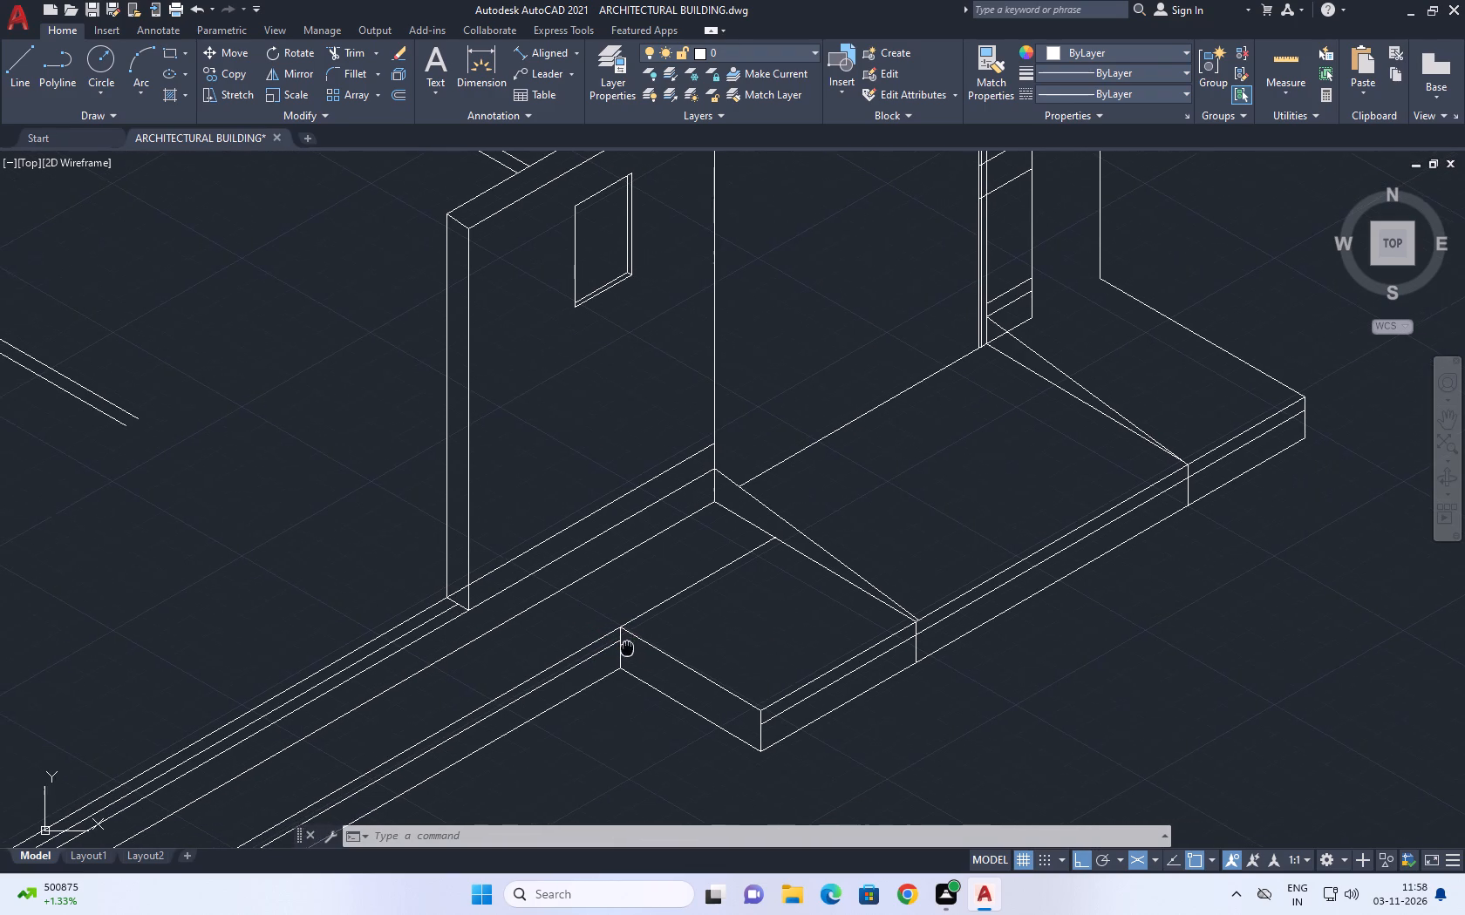
pyautogui.moveTo(627, 647); pyautogui.dragTo(637, 651, button='middle')
pyautogui.write('ex')
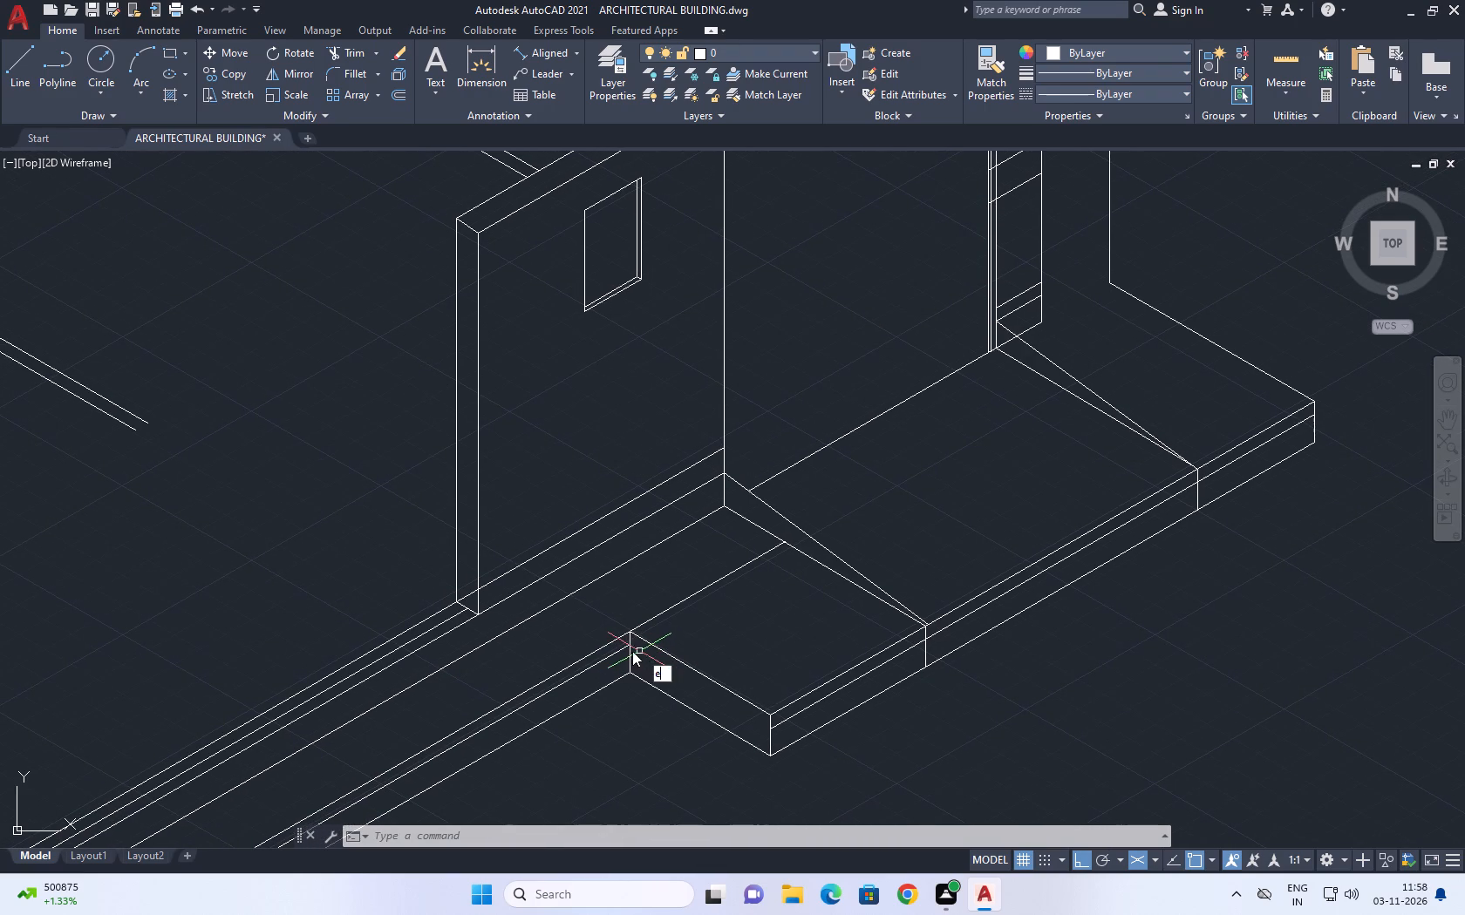
pyautogui.press('space')
pyautogui.doubleClick(617, 651)
pyautogui.press('Escape')
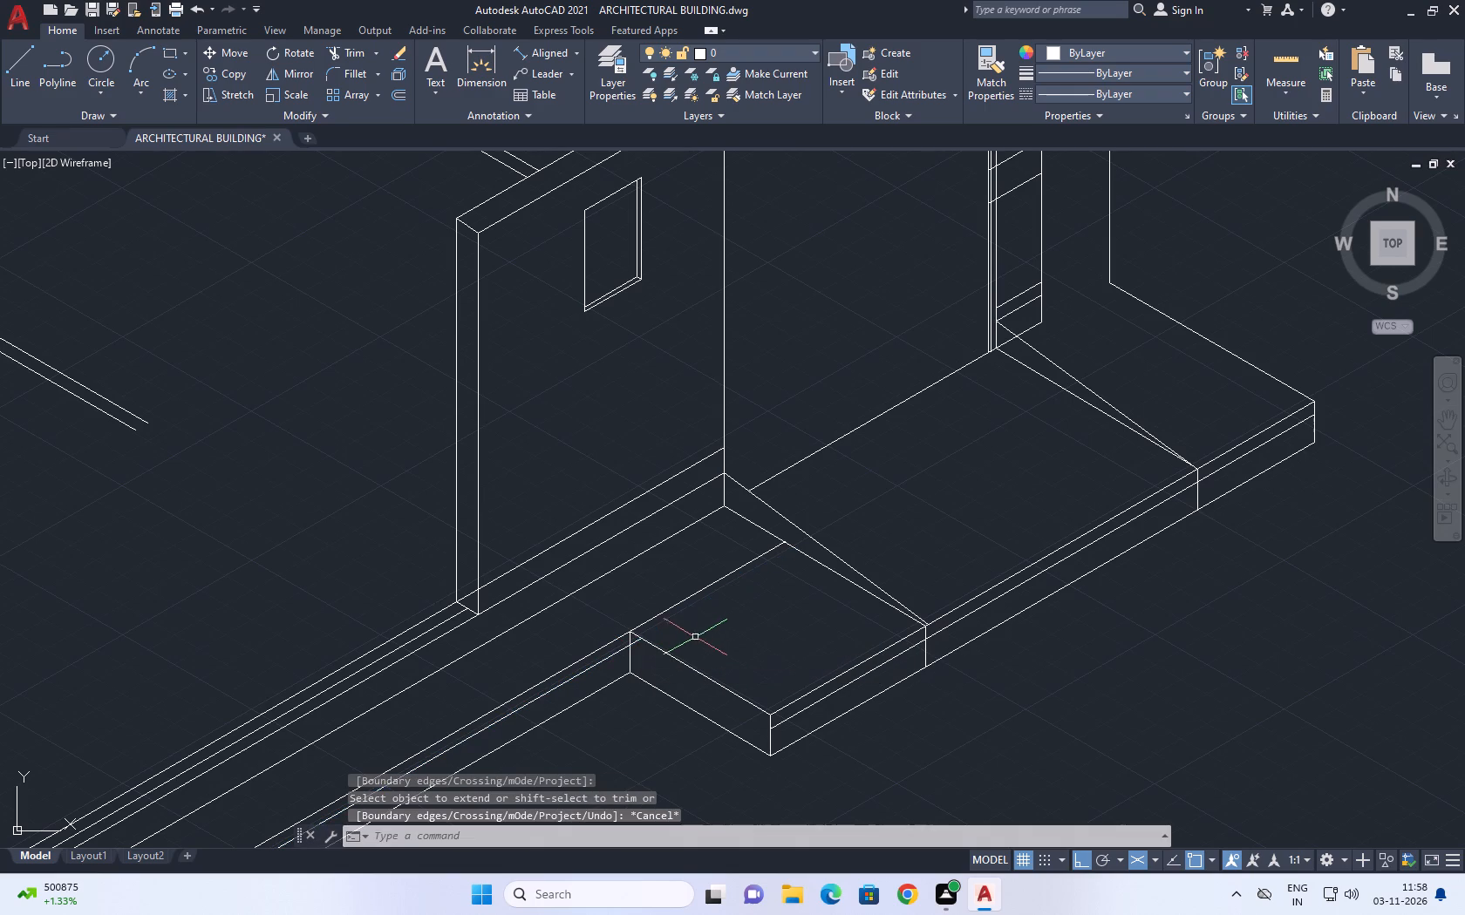
pyautogui.press('space')
pyautogui.click(613, 655)
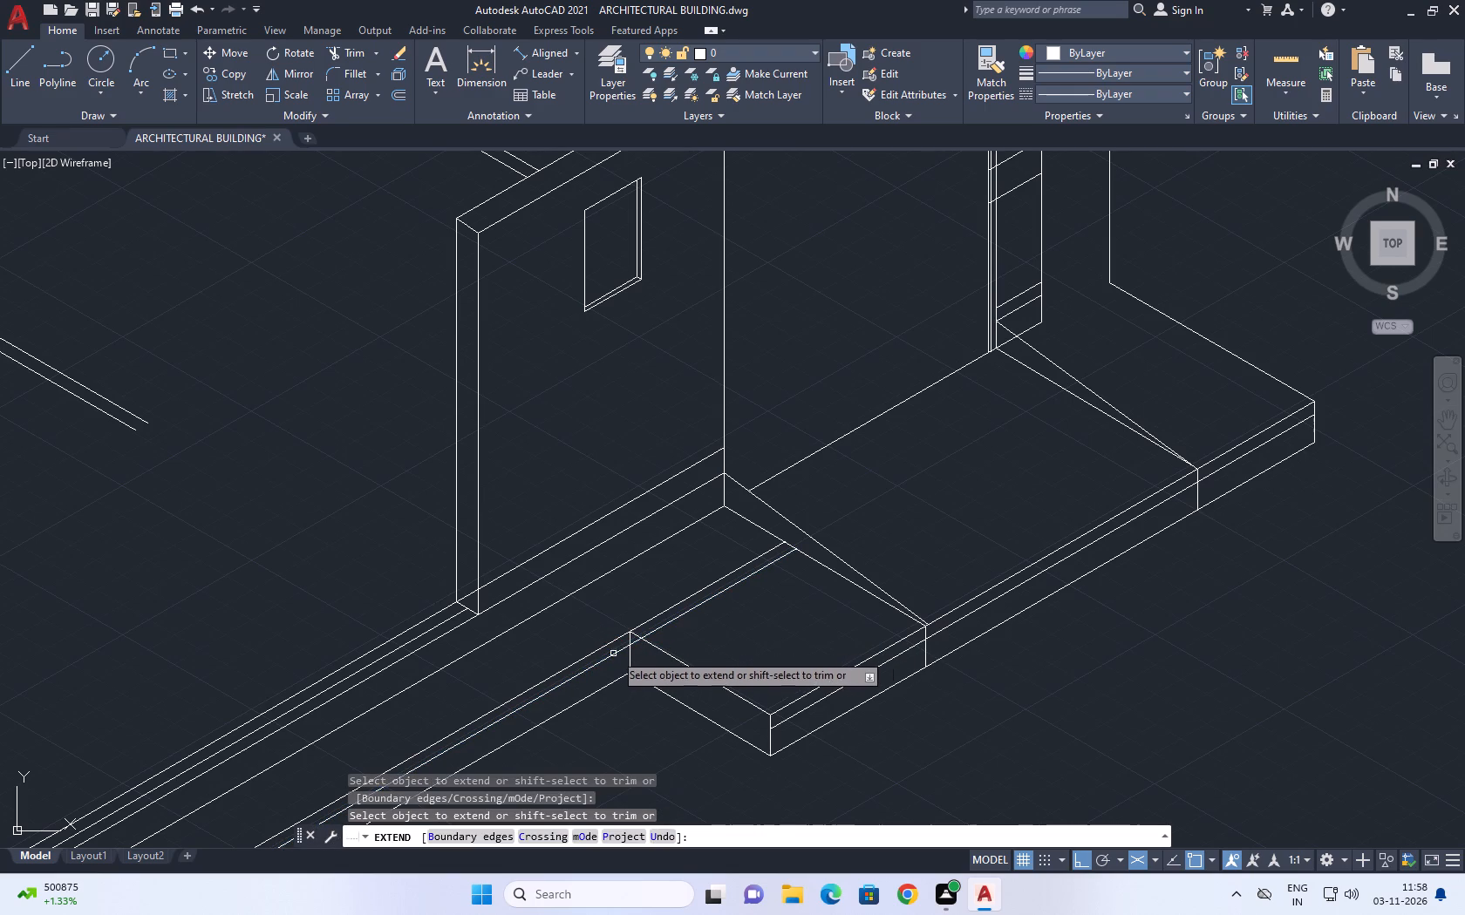
pyautogui.moveTo(741, 620); pyautogui.dragTo(785, 586, button='middle')
pyautogui.press('Escape')
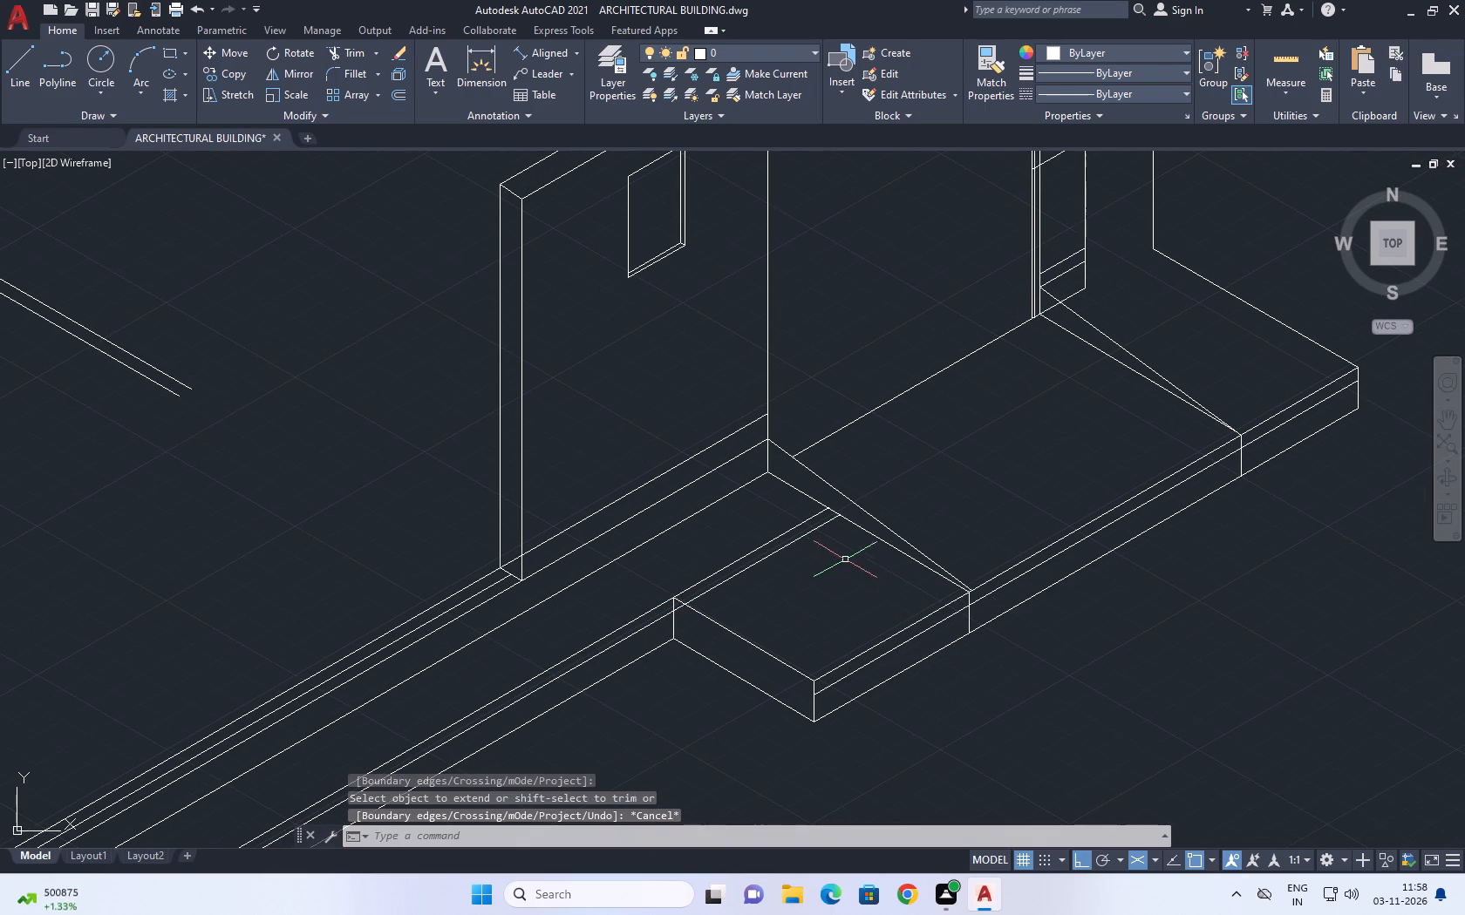
# Draw a short vertical line down from where the landing's upper inner edge meets the ramp's bottom edge.
pyautogui.scroll(3, 823, 529)
pyautogui.press('l')
pyautogui.press('space')
pyautogui.moveTo(835, 539); pyautogui.dragTo(829, 532, button='middle')
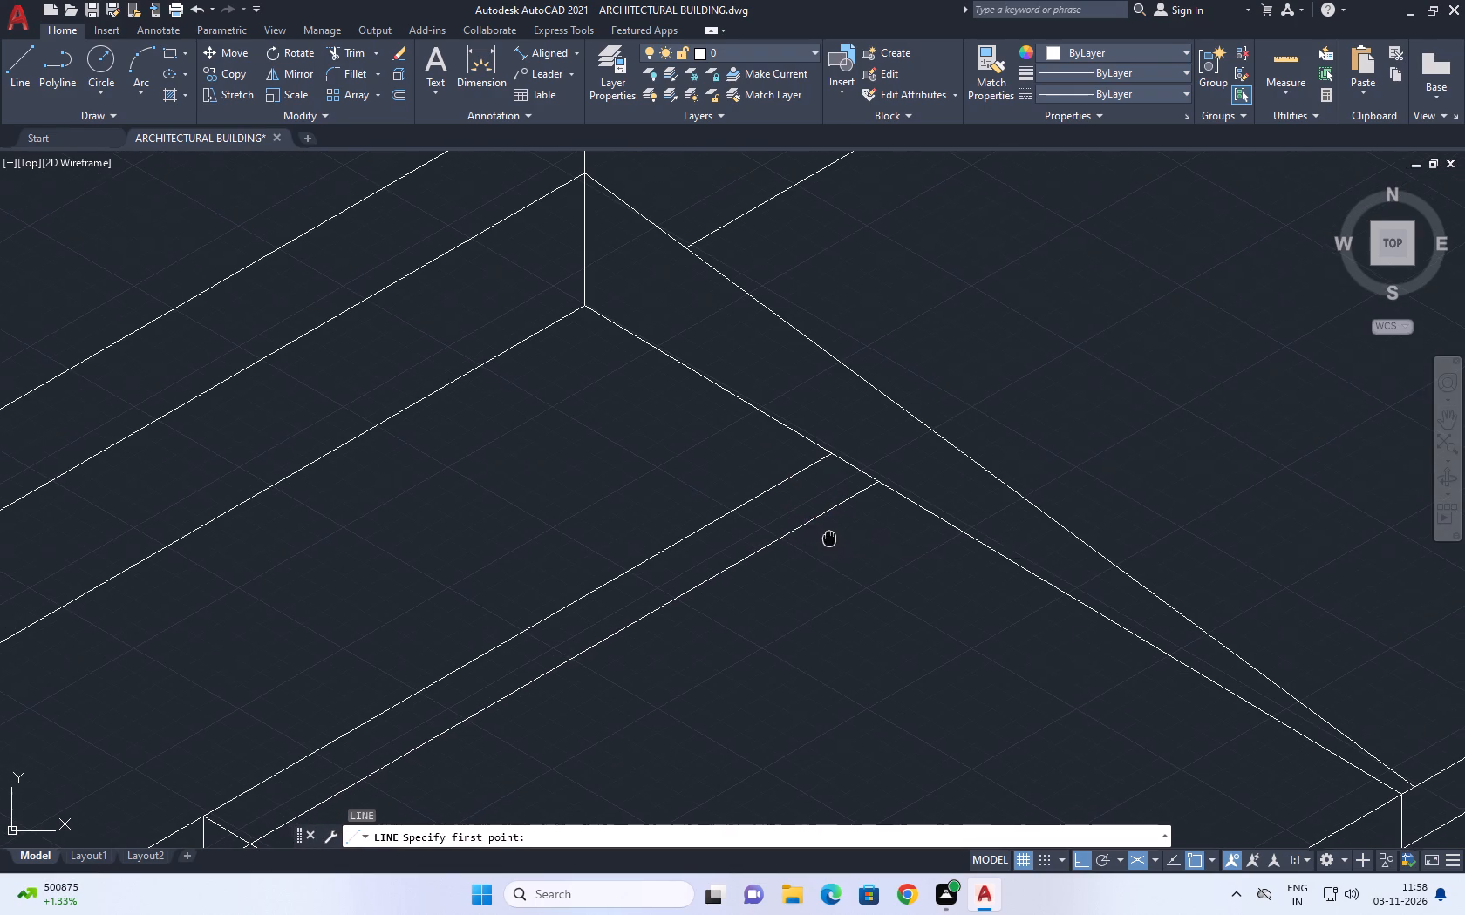
pyautogui.moveTo(829, 532); pyautogui.dragTo(829, 521, button='middle')
pyautogui.click(835, 437)
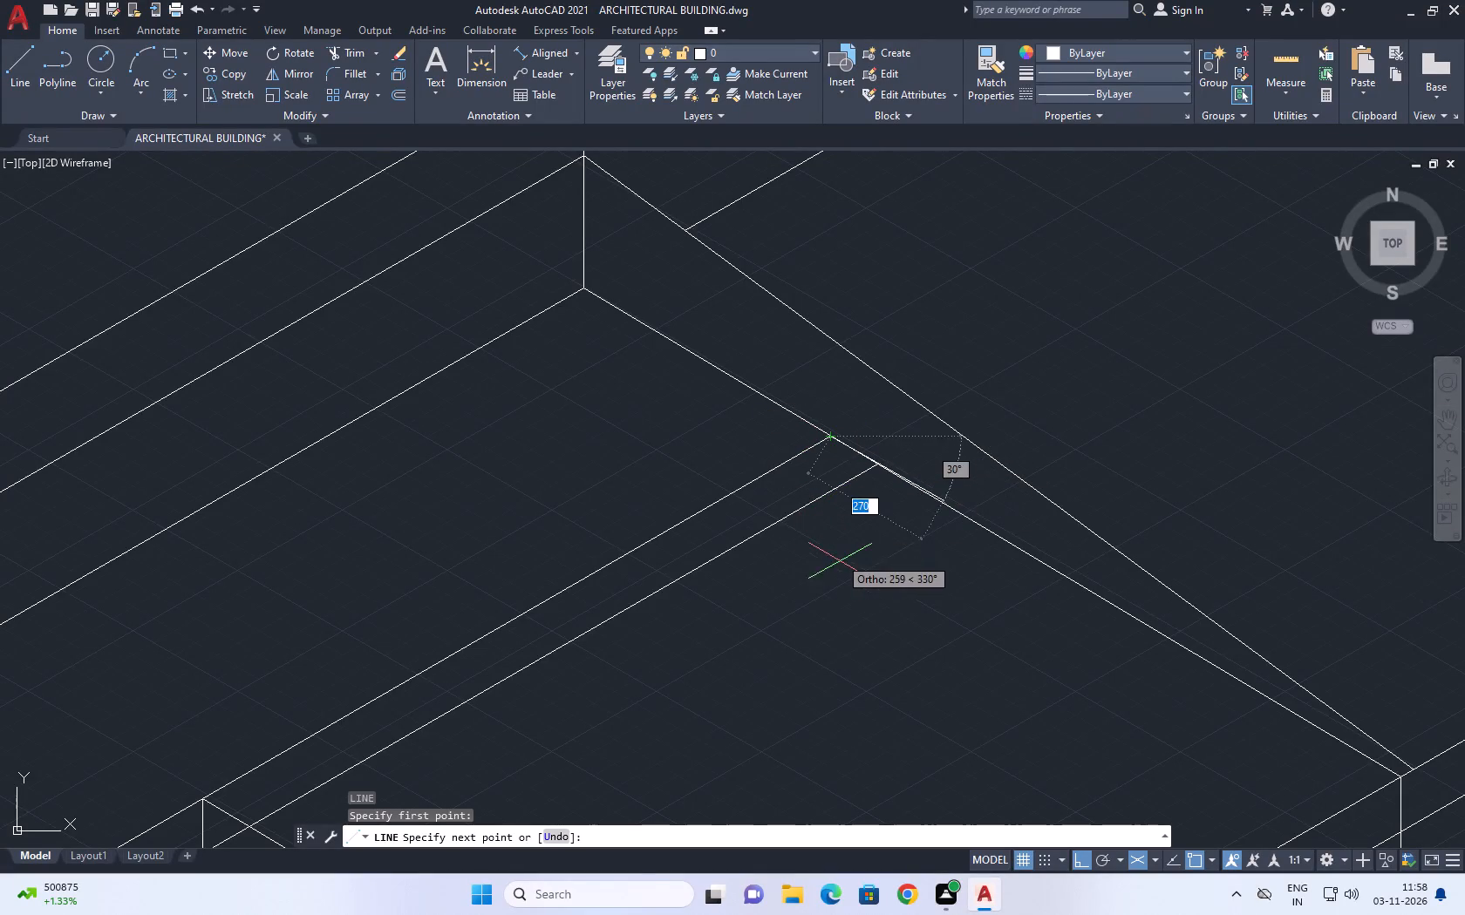
pyautogui.press('F5')
pyautogui.click(858, 591)
pyautogui.press('Escape')
pyautogui.scroll(-1, 829, 472)
pyautogui.moveTo(893, 515); pyautogui.dragTo(838, 485, button='middle')
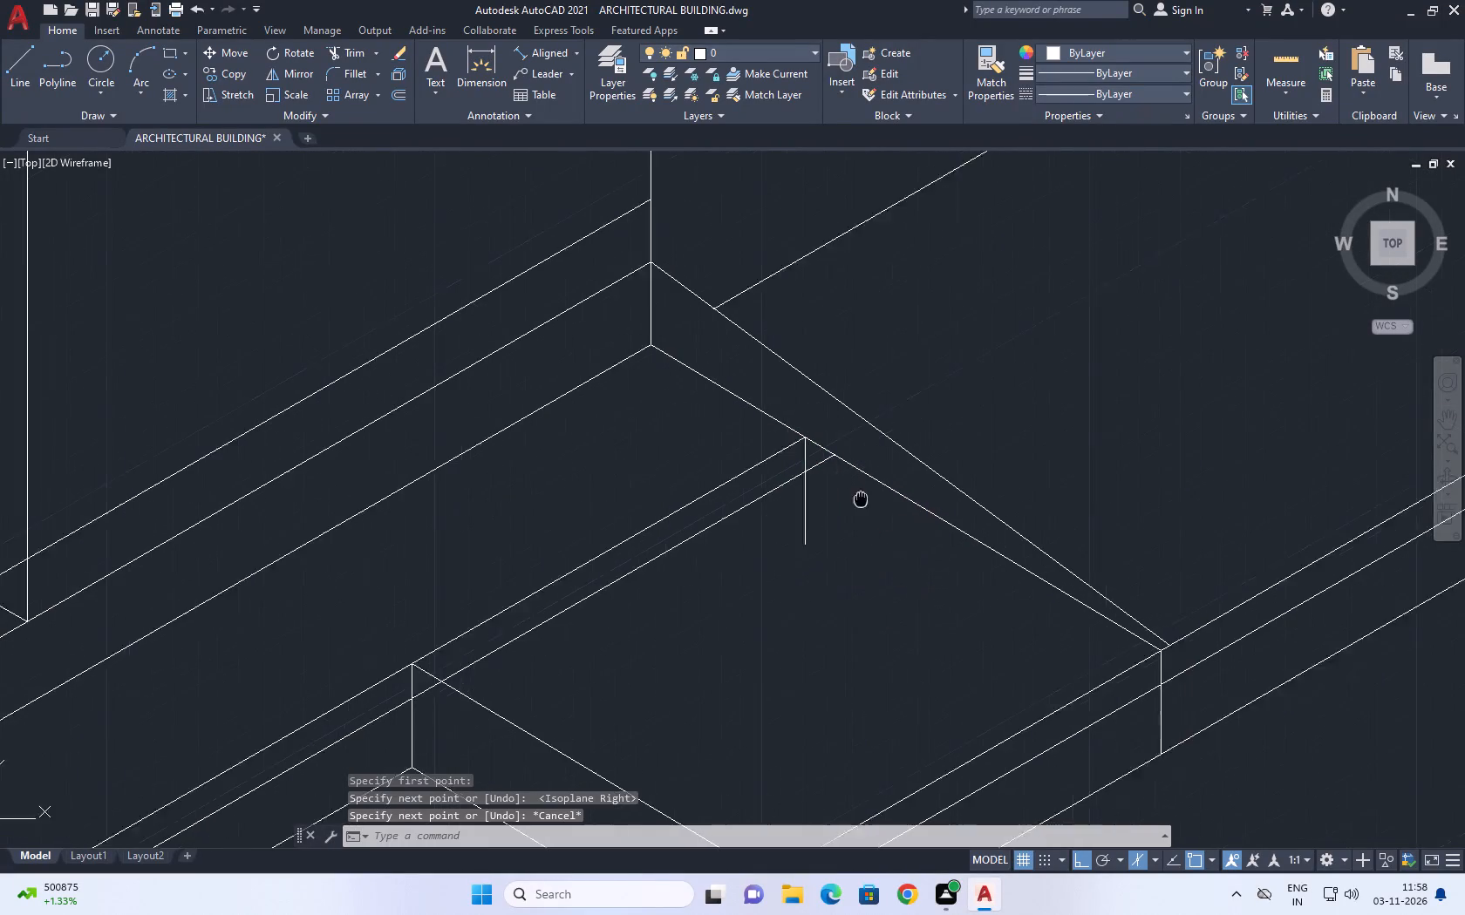
pyautogui.moveTo(838, 485); pyautogui.dragTo(798, 454, button='middle')
pyautogui.moveTo(900, 535); pyautogui.dragTo(926, 607, button='middle')
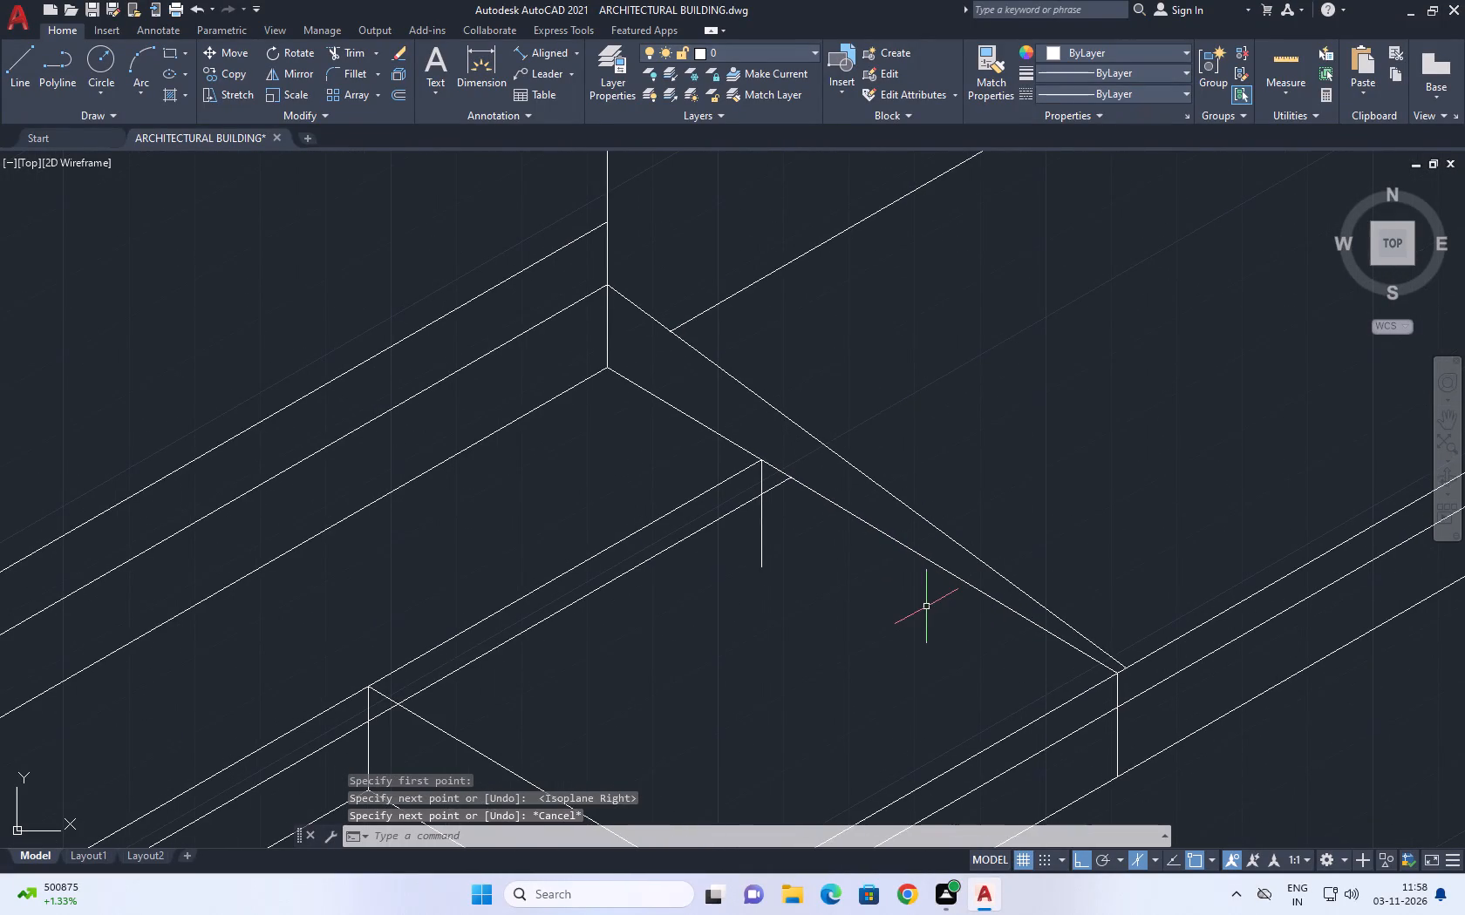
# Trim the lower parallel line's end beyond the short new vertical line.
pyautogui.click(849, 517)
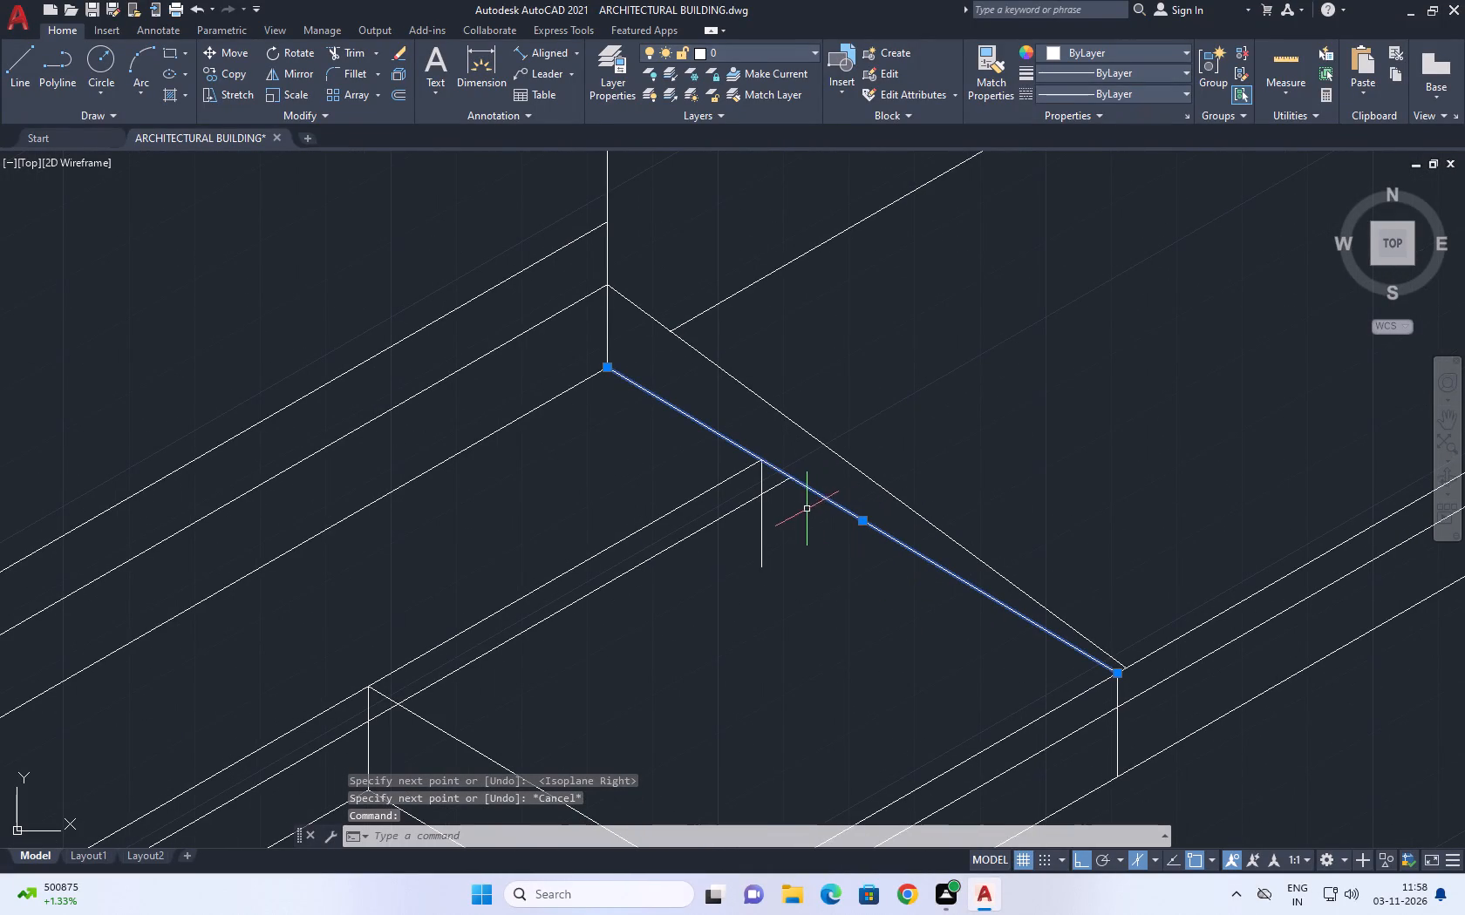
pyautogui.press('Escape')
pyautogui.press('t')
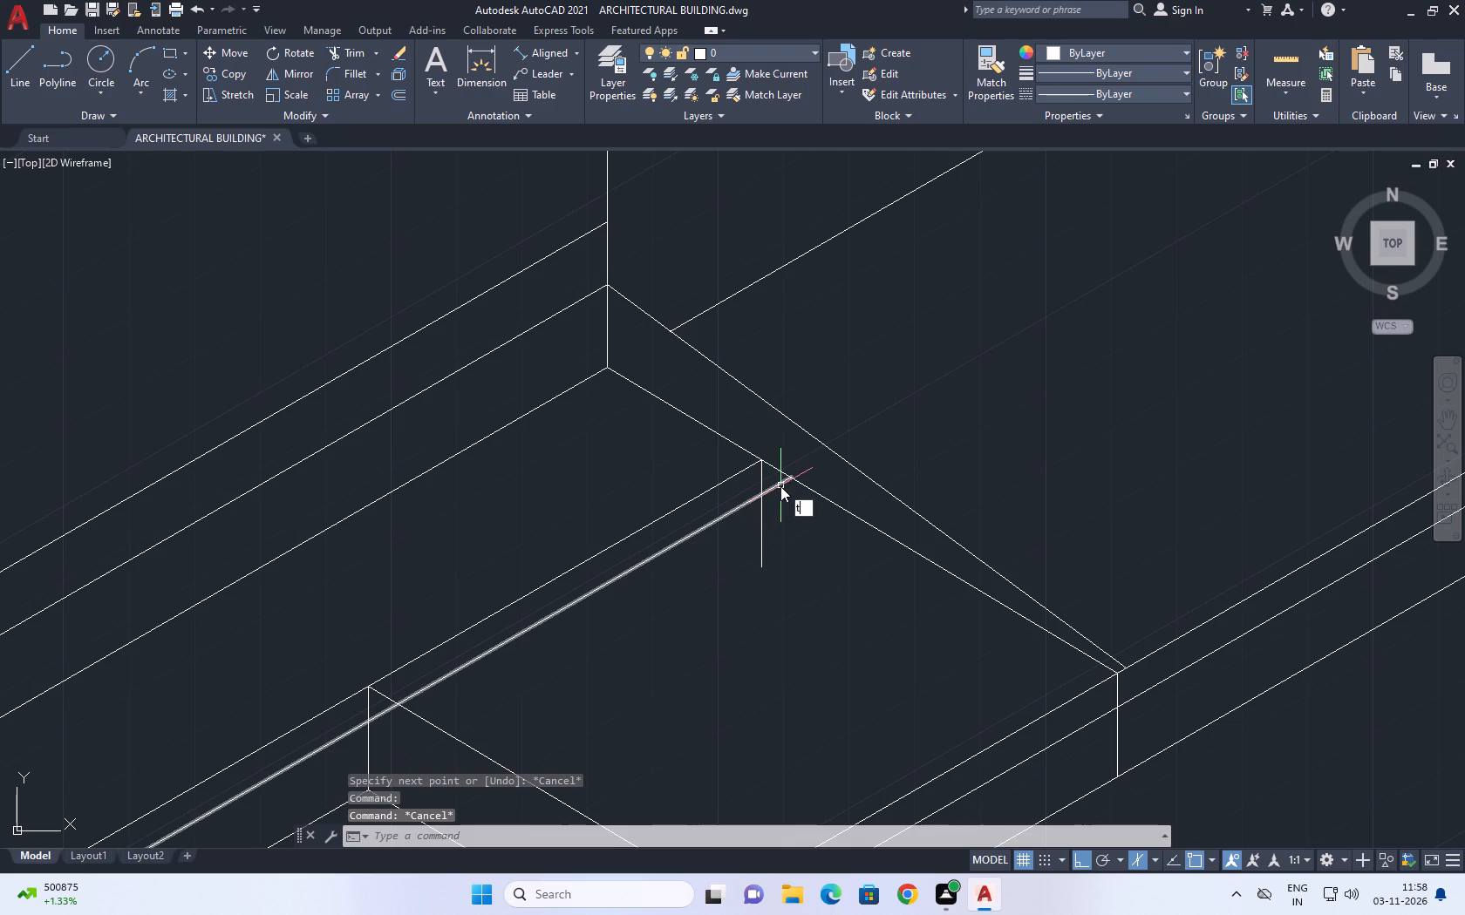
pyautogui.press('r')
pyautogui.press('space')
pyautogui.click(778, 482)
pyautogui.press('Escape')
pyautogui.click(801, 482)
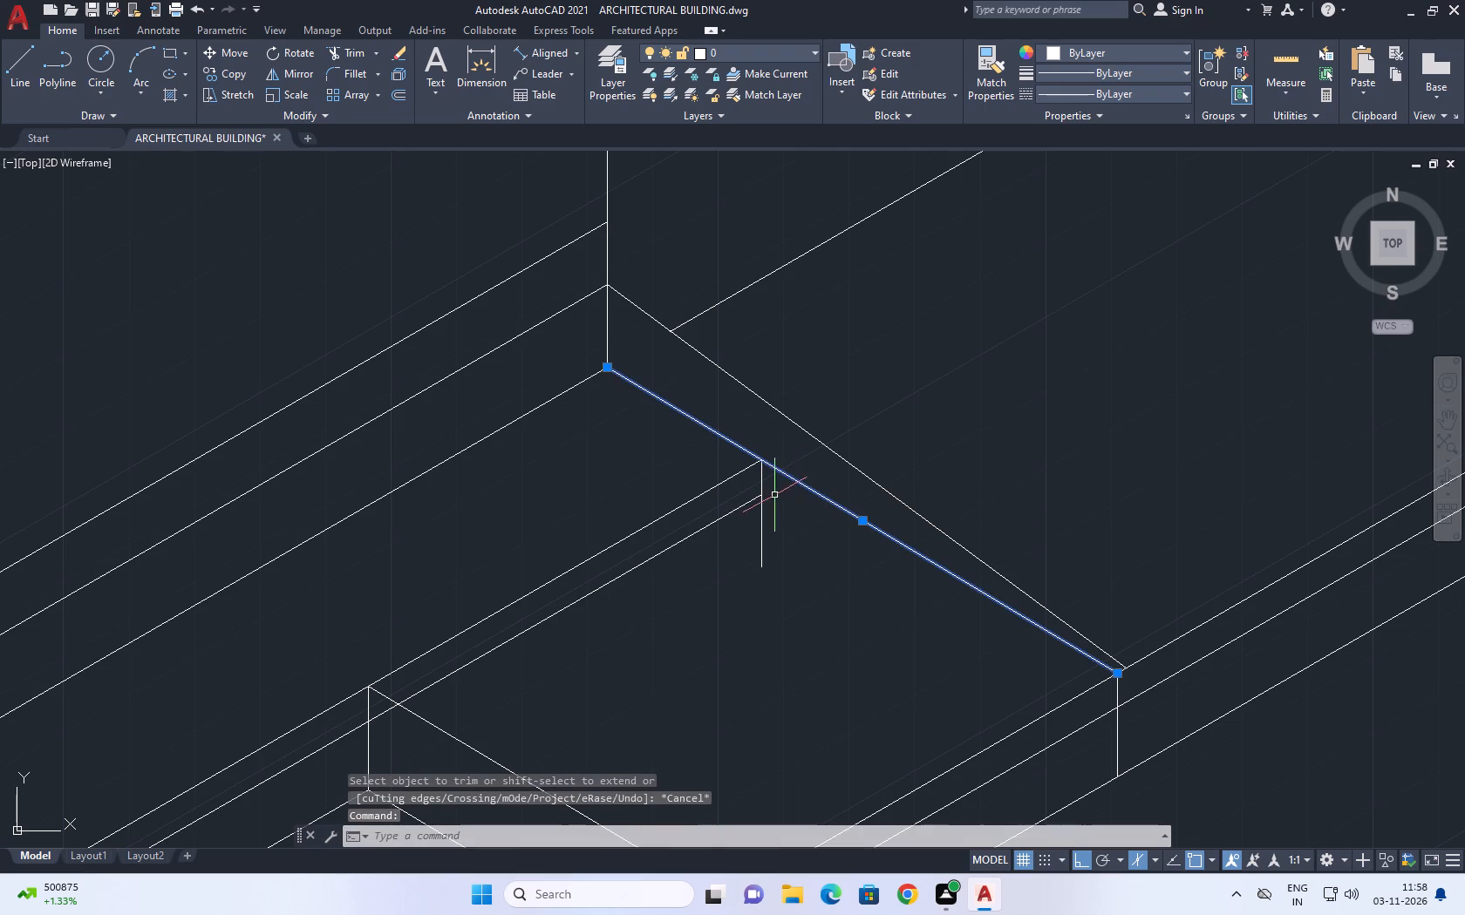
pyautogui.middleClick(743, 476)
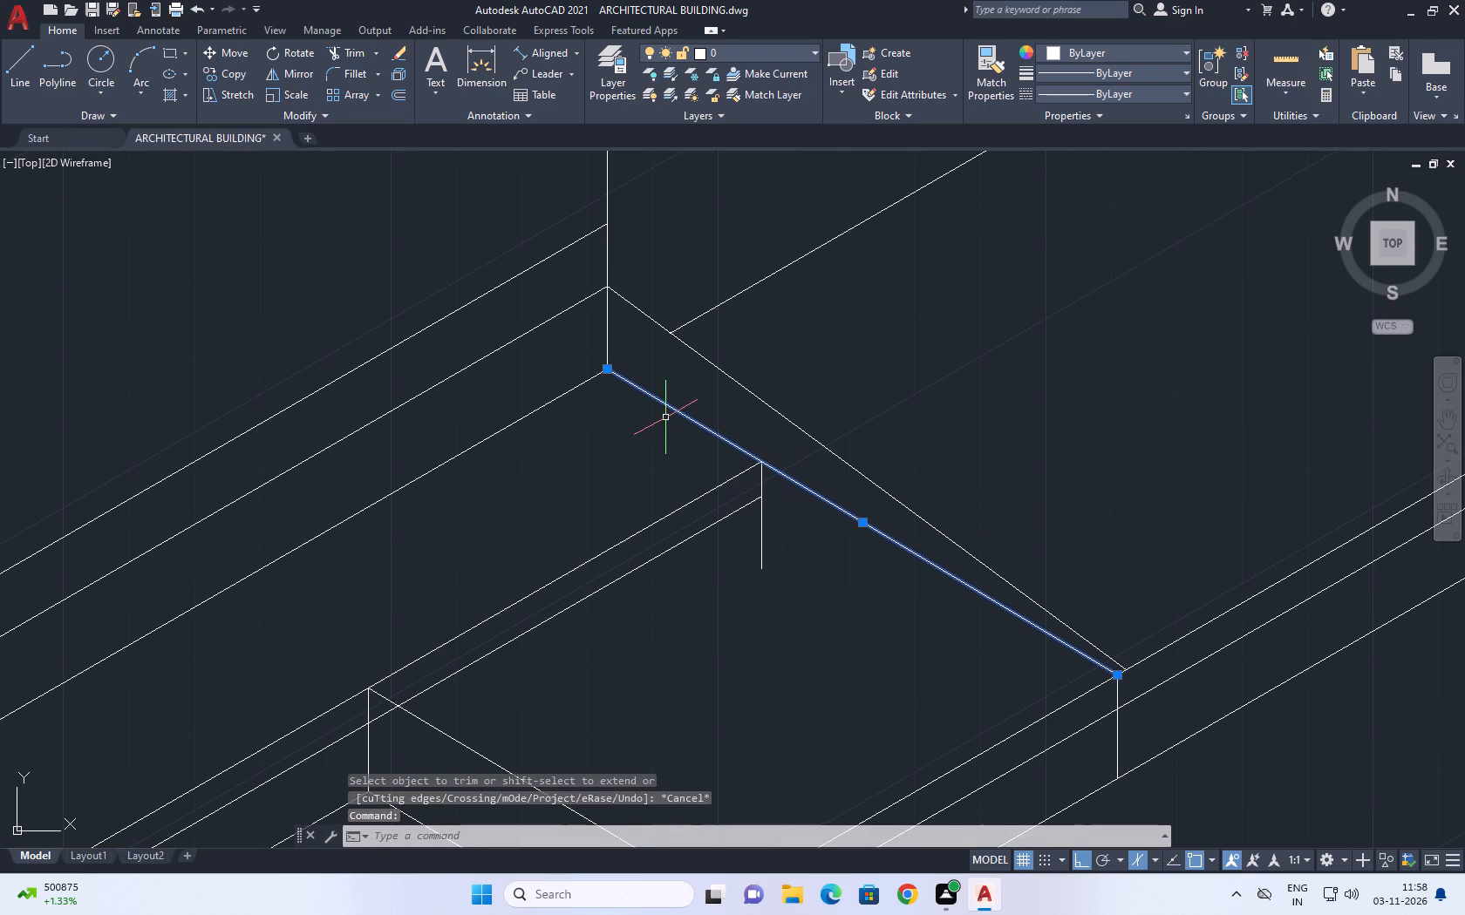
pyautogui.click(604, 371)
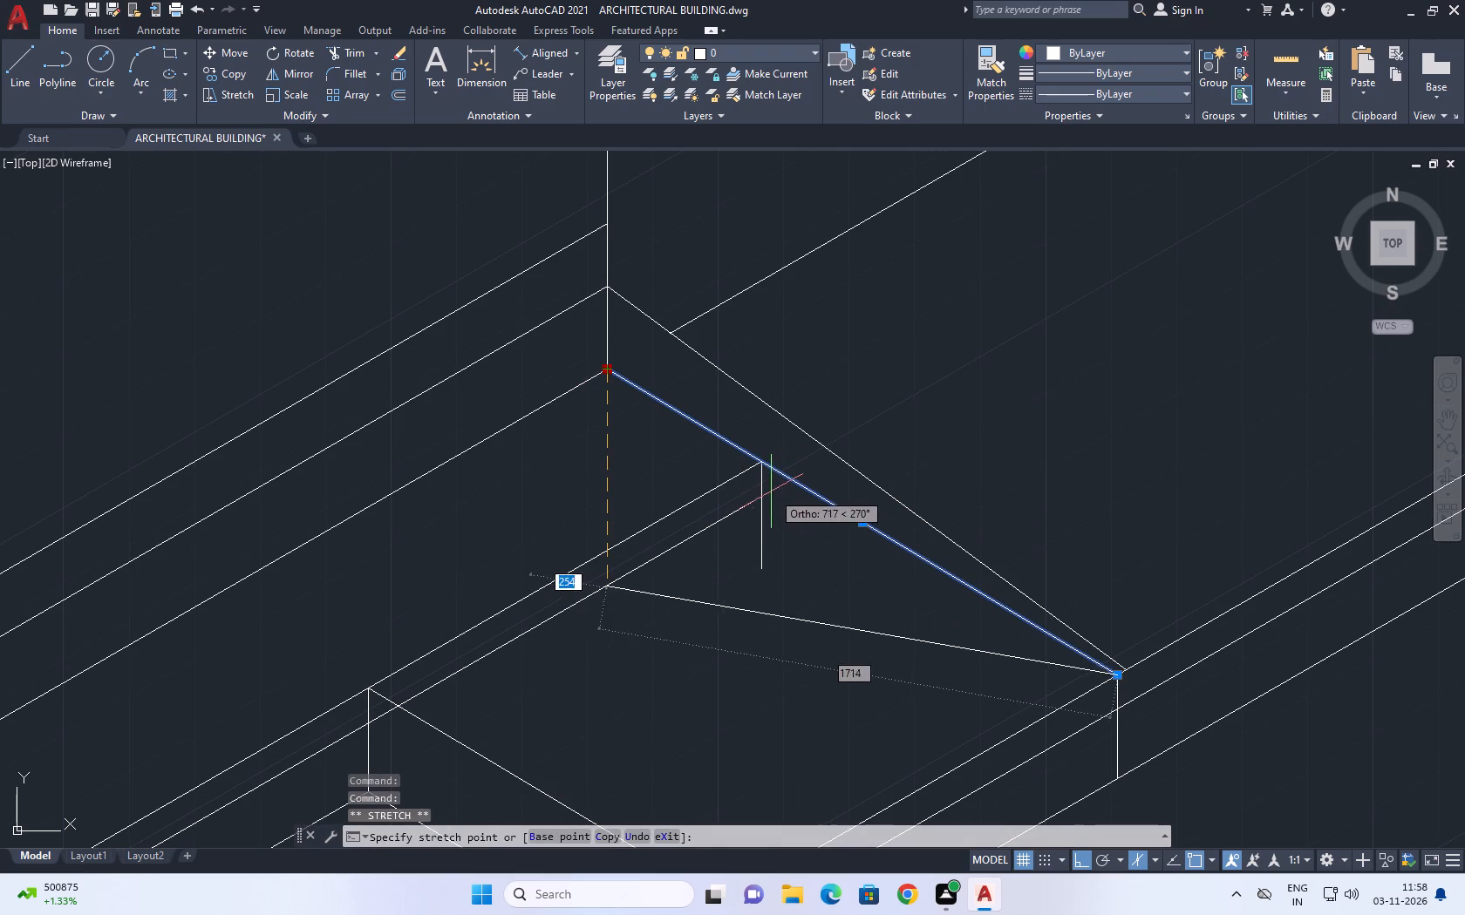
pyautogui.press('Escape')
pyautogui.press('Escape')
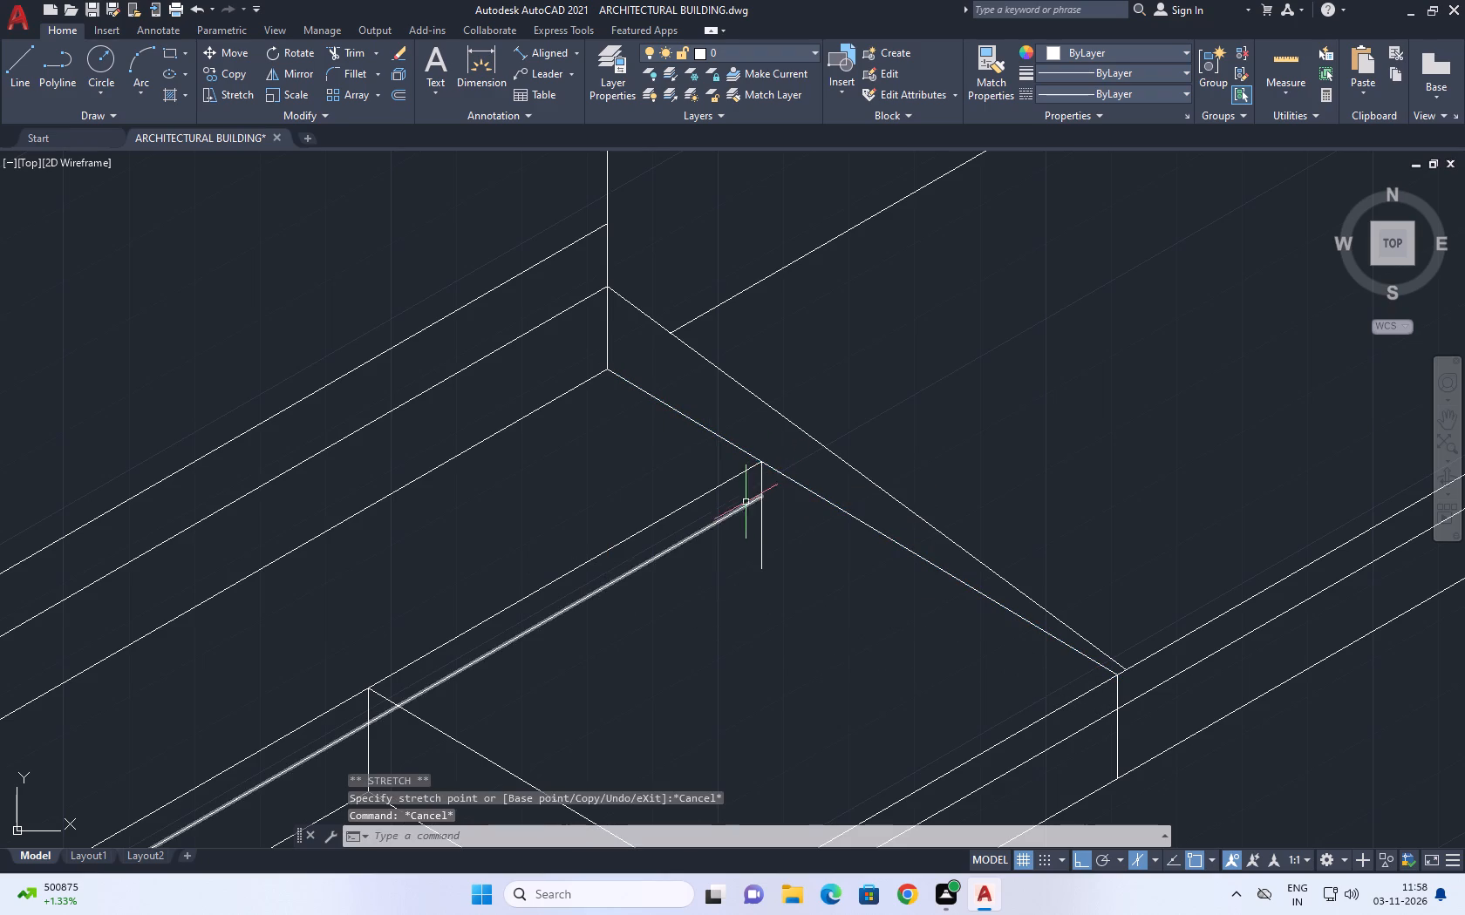
# Extend both parallel landing lines, the upper to the ramp's sloping edge and the lower to its bottom edge.
pyautogui.moveTo(744, 469); pyautogui.dragTo(735, 502, button='middle')
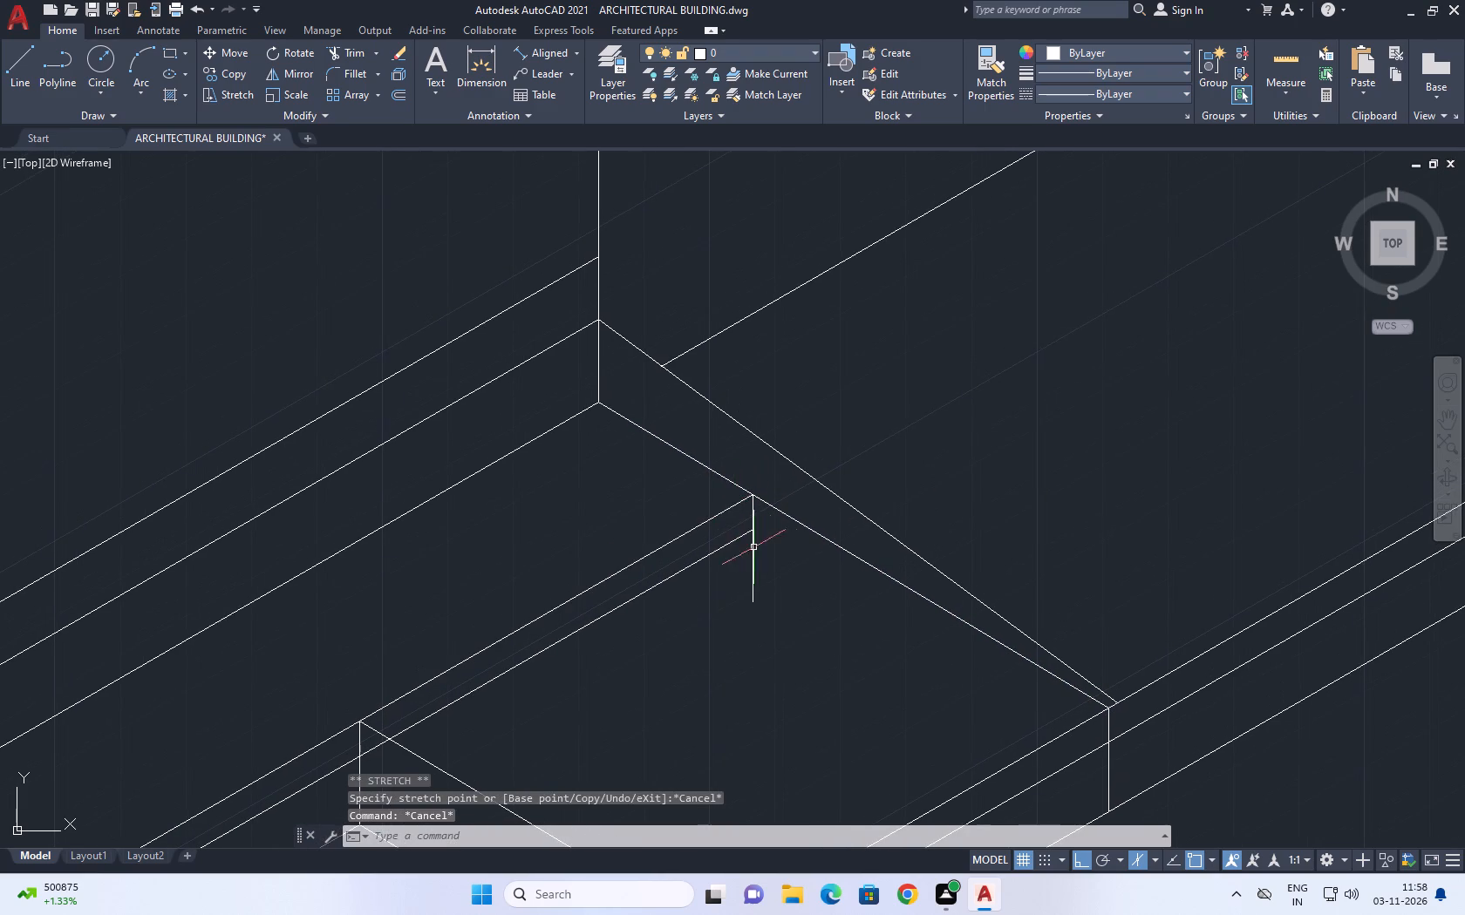
pyautogui.press('e')
pyautogui.press('x')
pyautogui.press('space')
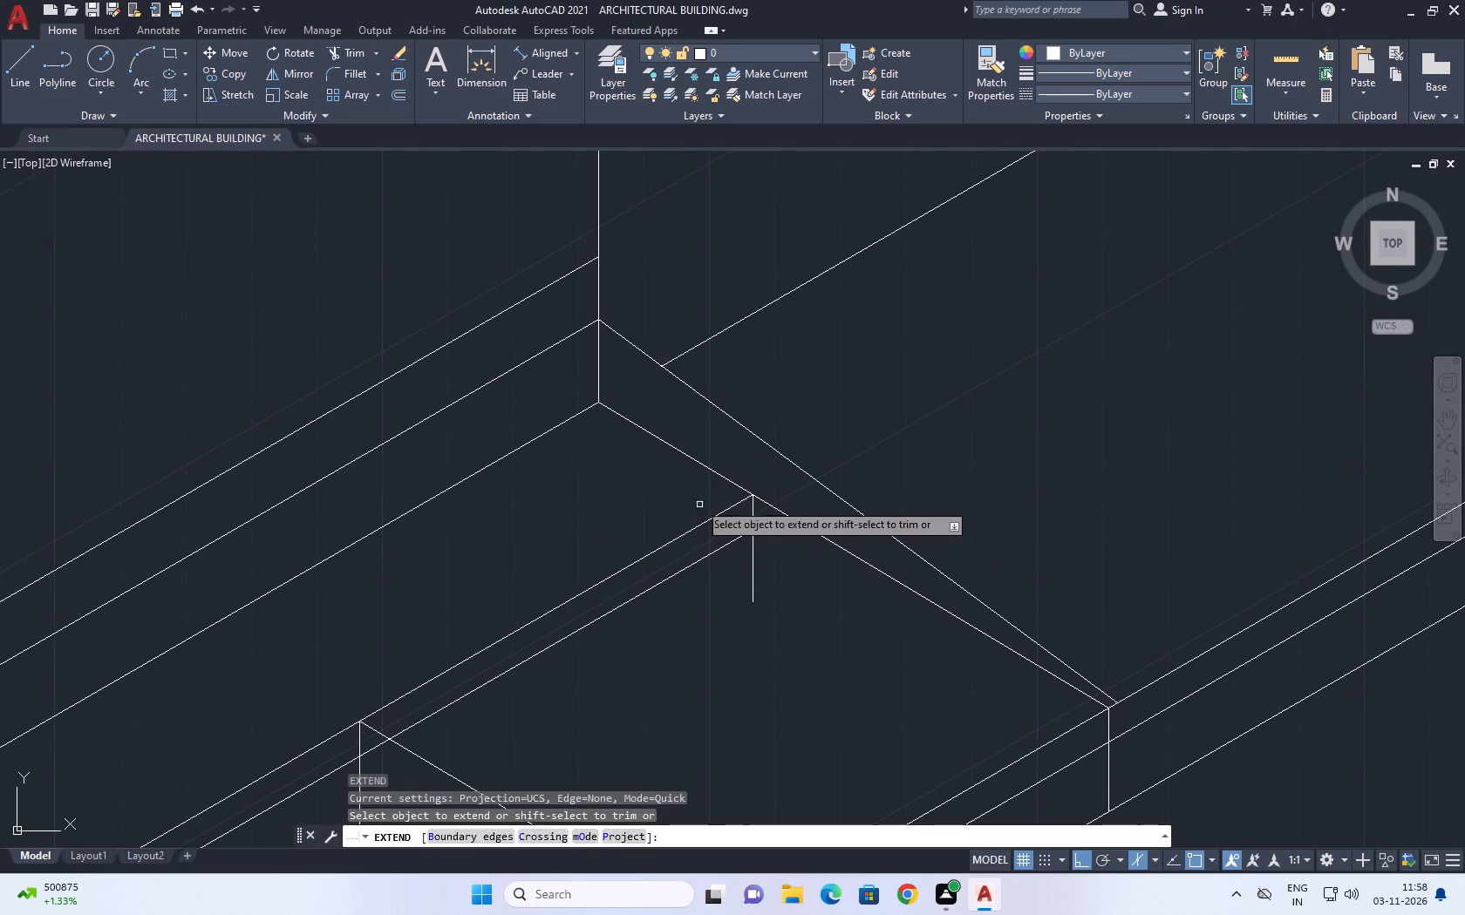
pyautogui.click(698, 501)
pyautogui.click(718, 579)
pyautogui.press('Escape')
# Trim the short vertical line's tail below the lower parallel line.
pyautogui.moveTo(762, 506); pyautogui.dragTo(766, 531, button='middle')
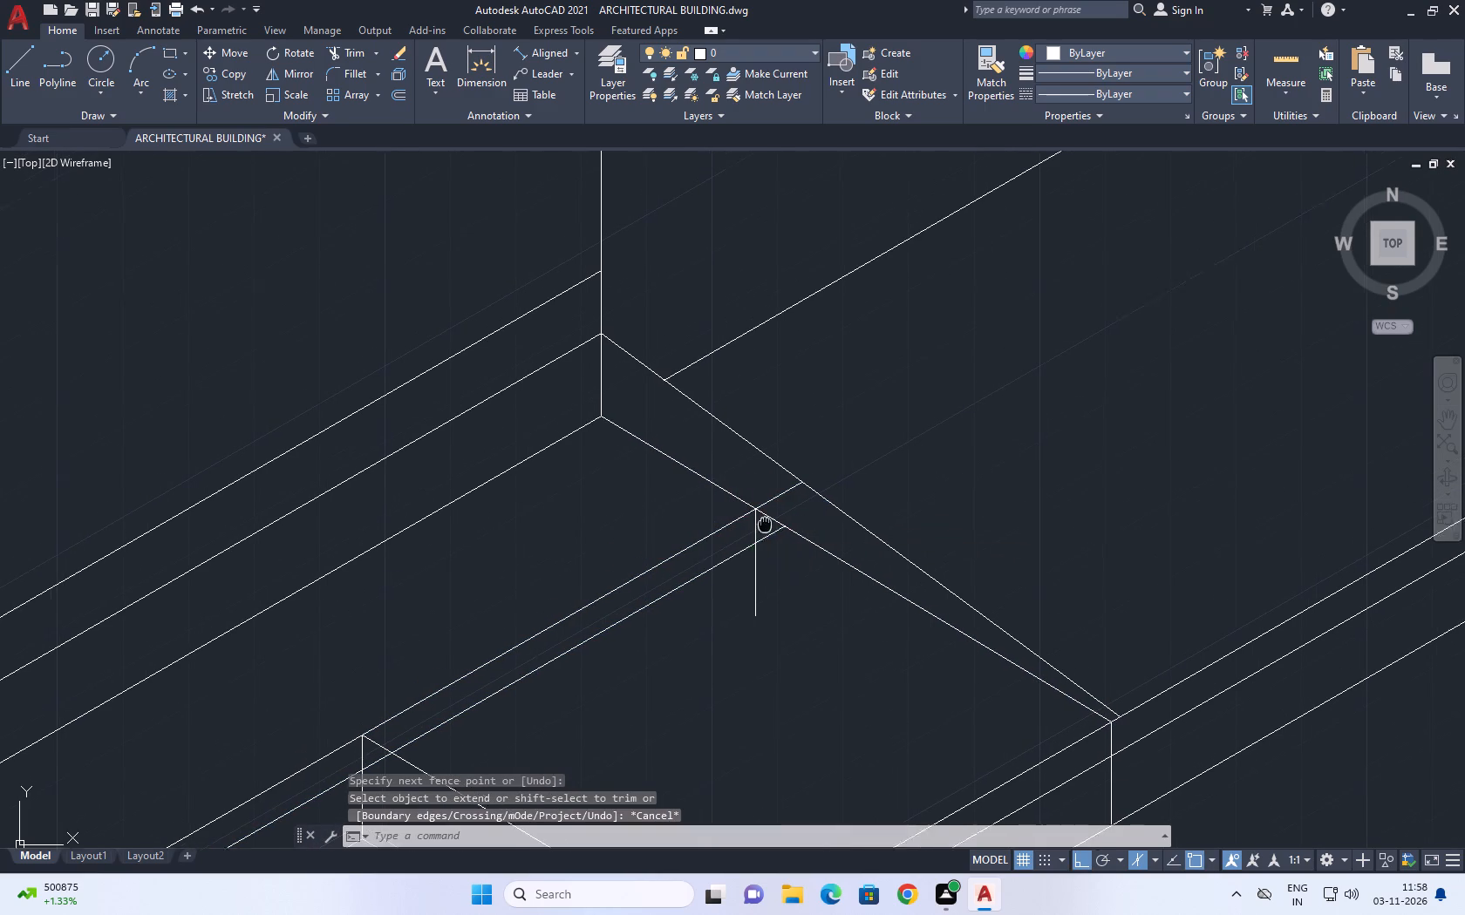
pyautogui.moveTo(766, 531); pyautogui.dragTo(766, 532, button='middle')
pyautogui.write('tr')
pyautogui.press('space')
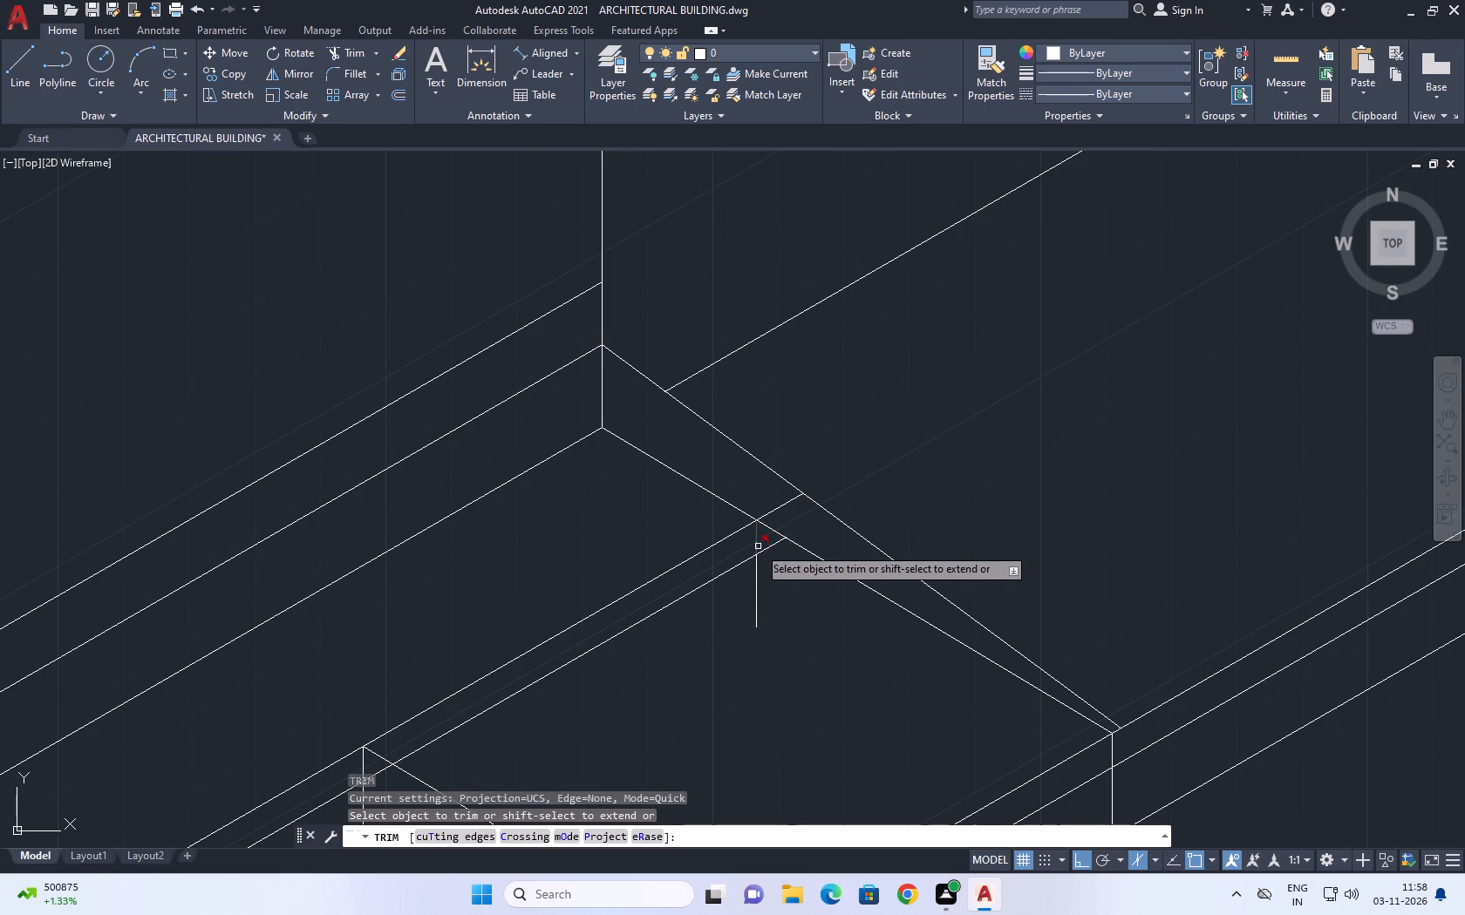
pyautogui.click(767, 582)
pyautogui.click(746, 602)
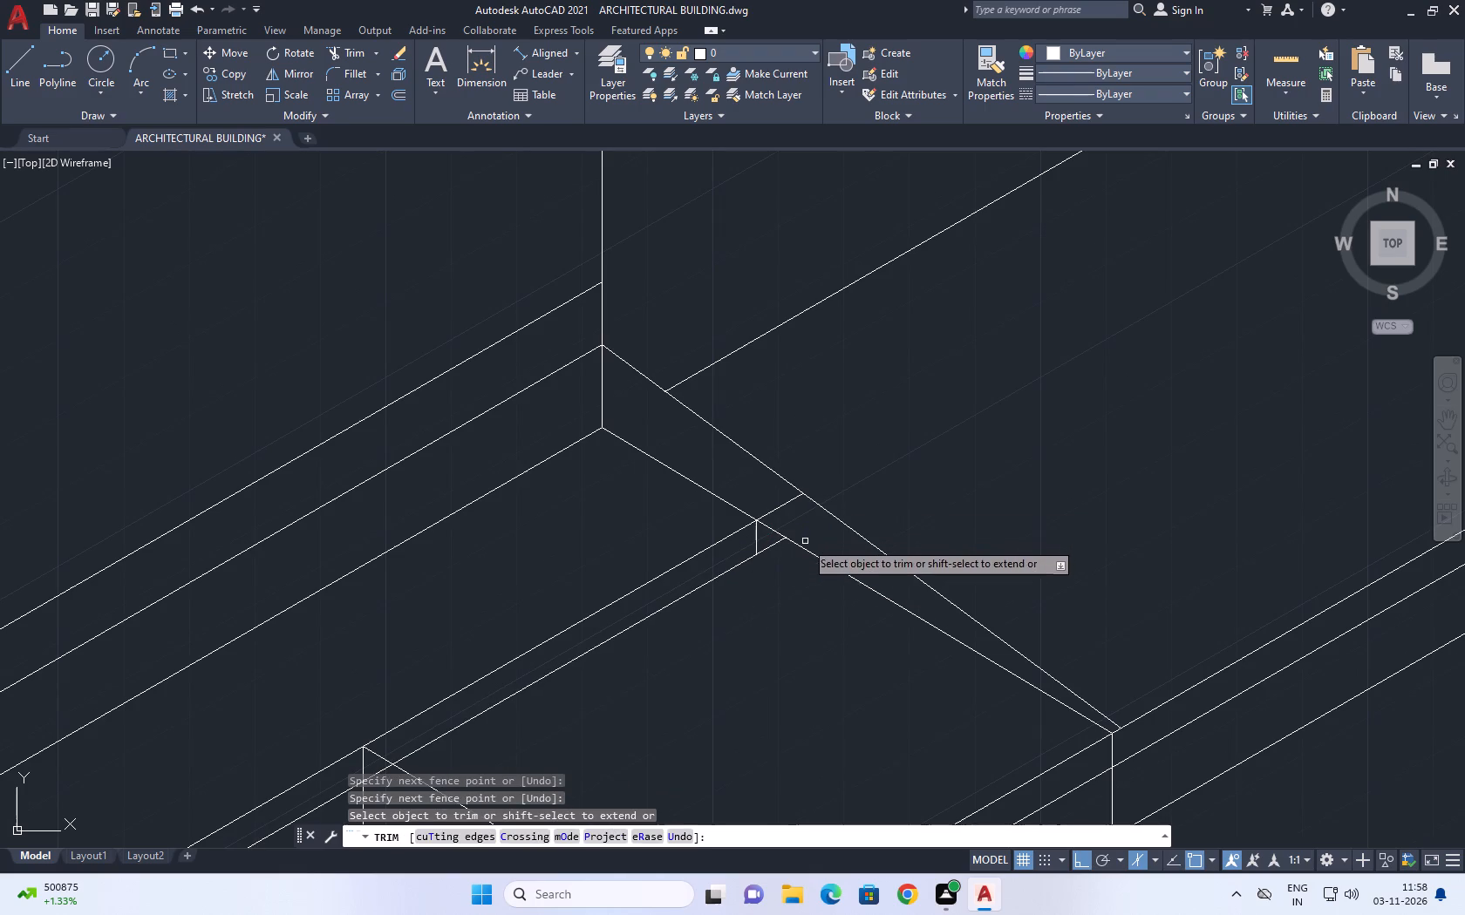
pyautogui.press('Escape')
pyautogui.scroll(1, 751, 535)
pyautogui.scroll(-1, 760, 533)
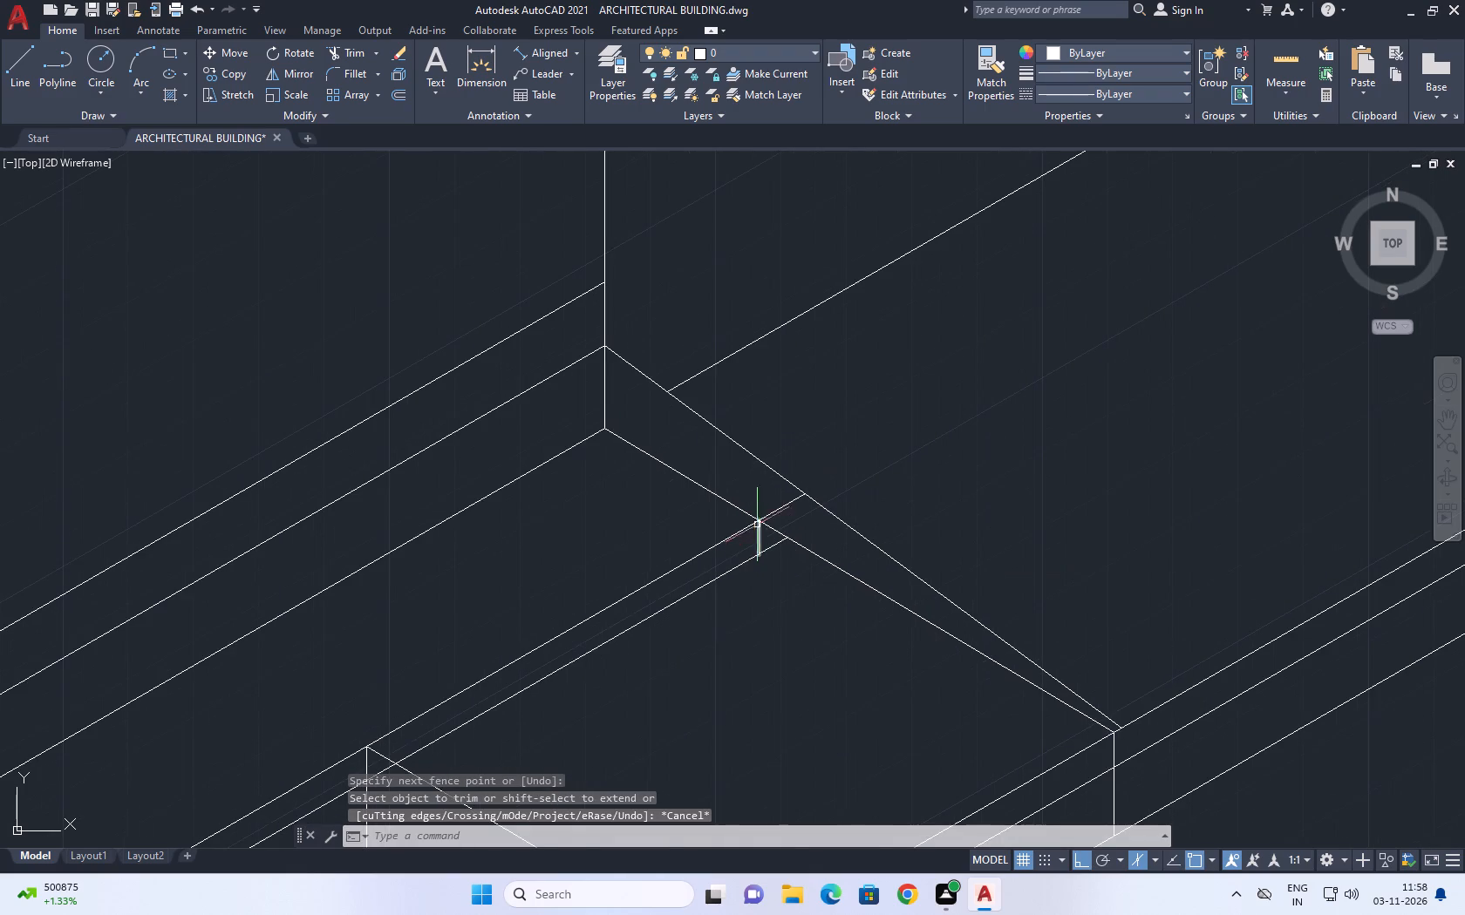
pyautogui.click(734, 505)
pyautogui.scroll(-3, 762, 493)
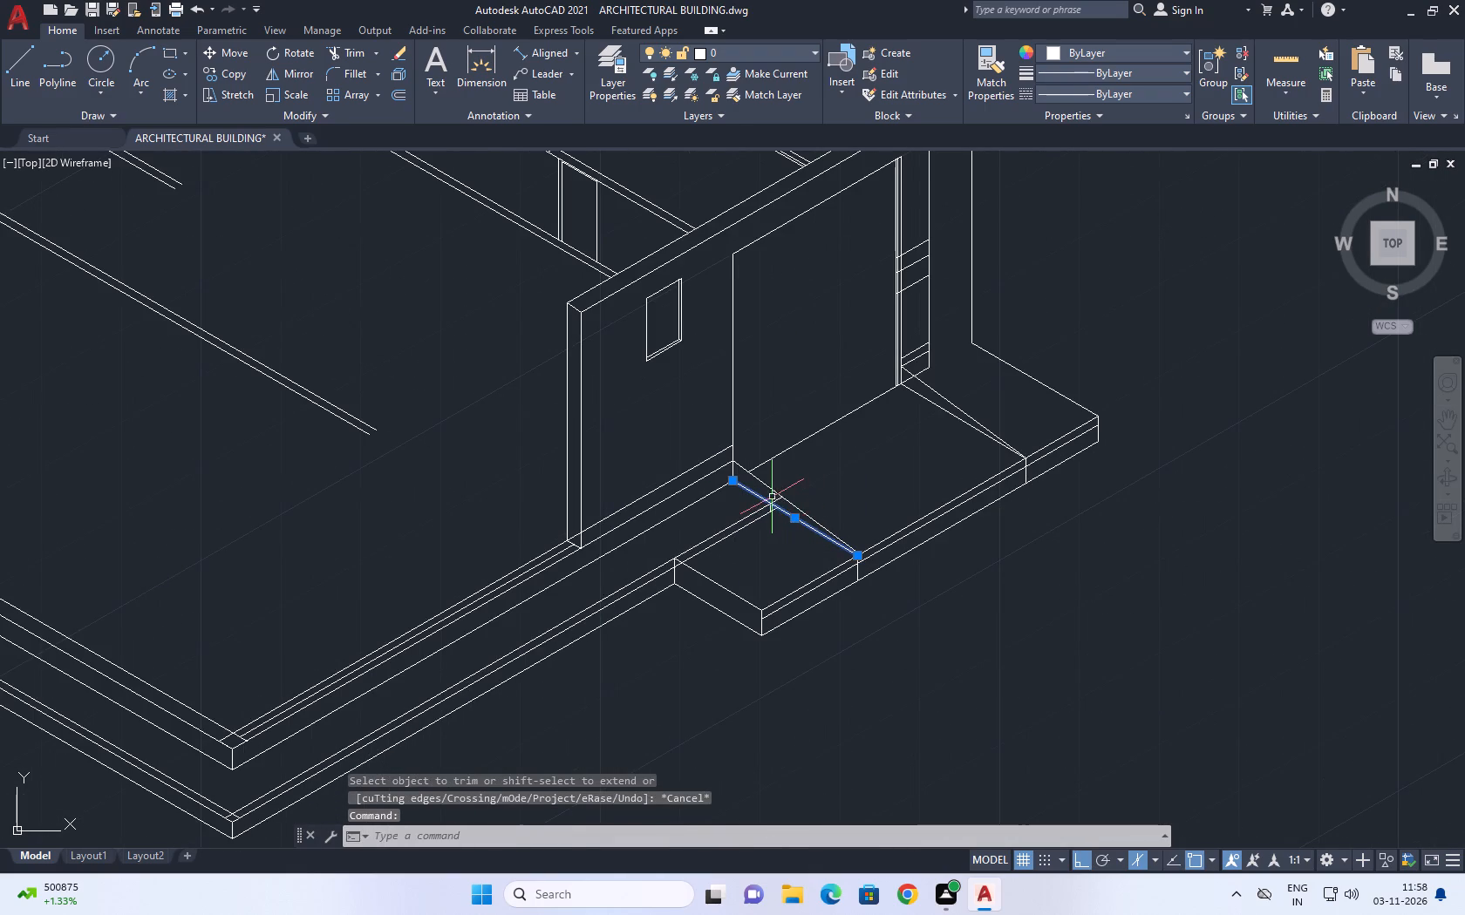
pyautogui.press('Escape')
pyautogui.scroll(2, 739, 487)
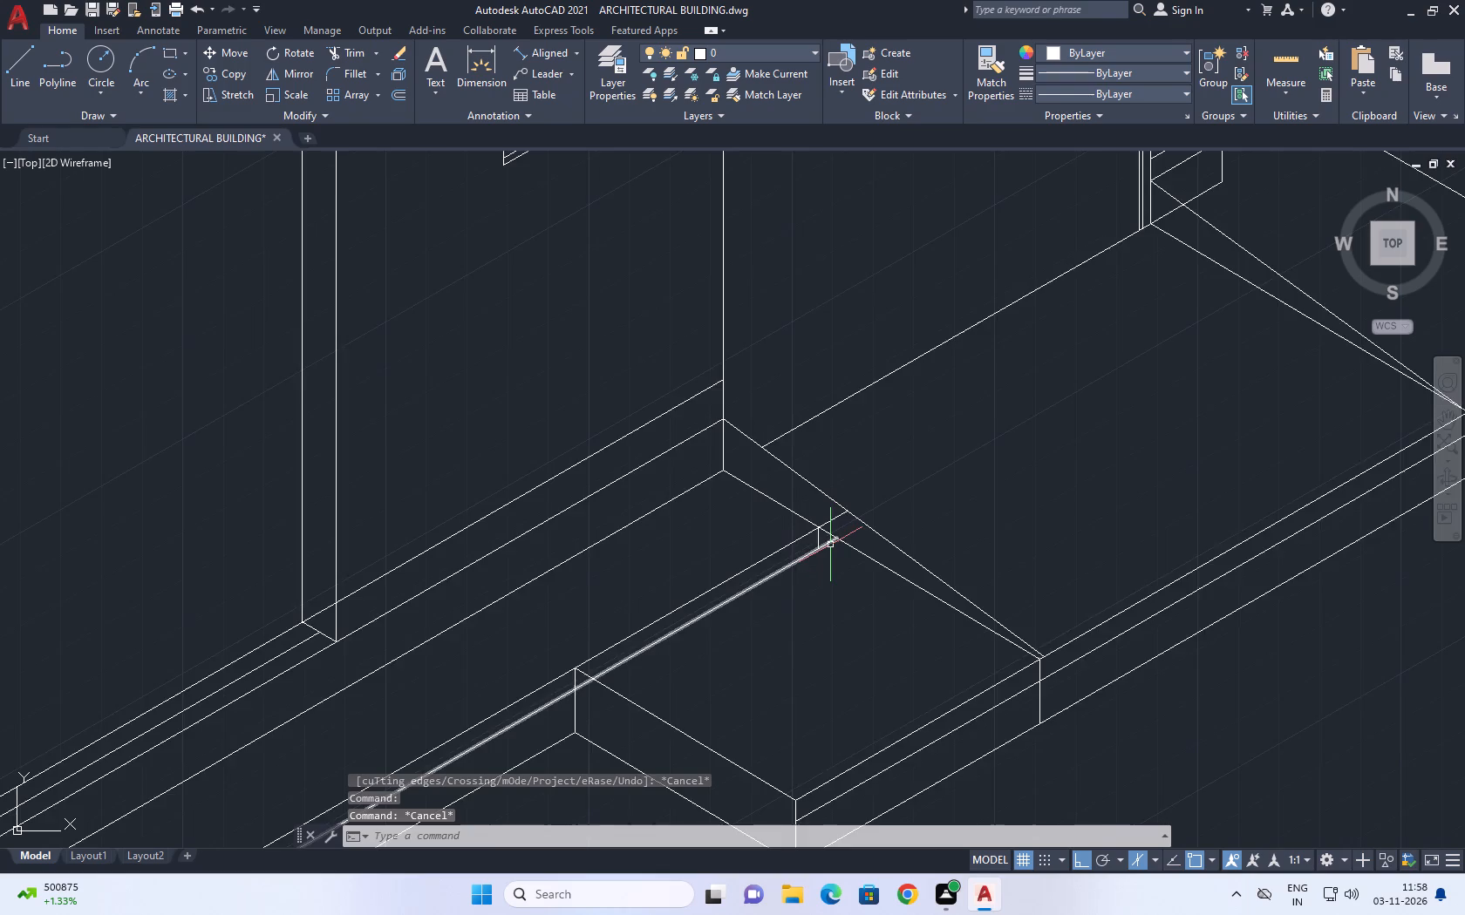
# Trim both parallel landing lines beyond the short vertical line, and the ramp's bottom edge between them.
pyautogui.scroll(1, 830, 545)
pyautogui.press('t')
pyautogui.write('r')
pyautogui.press('space')
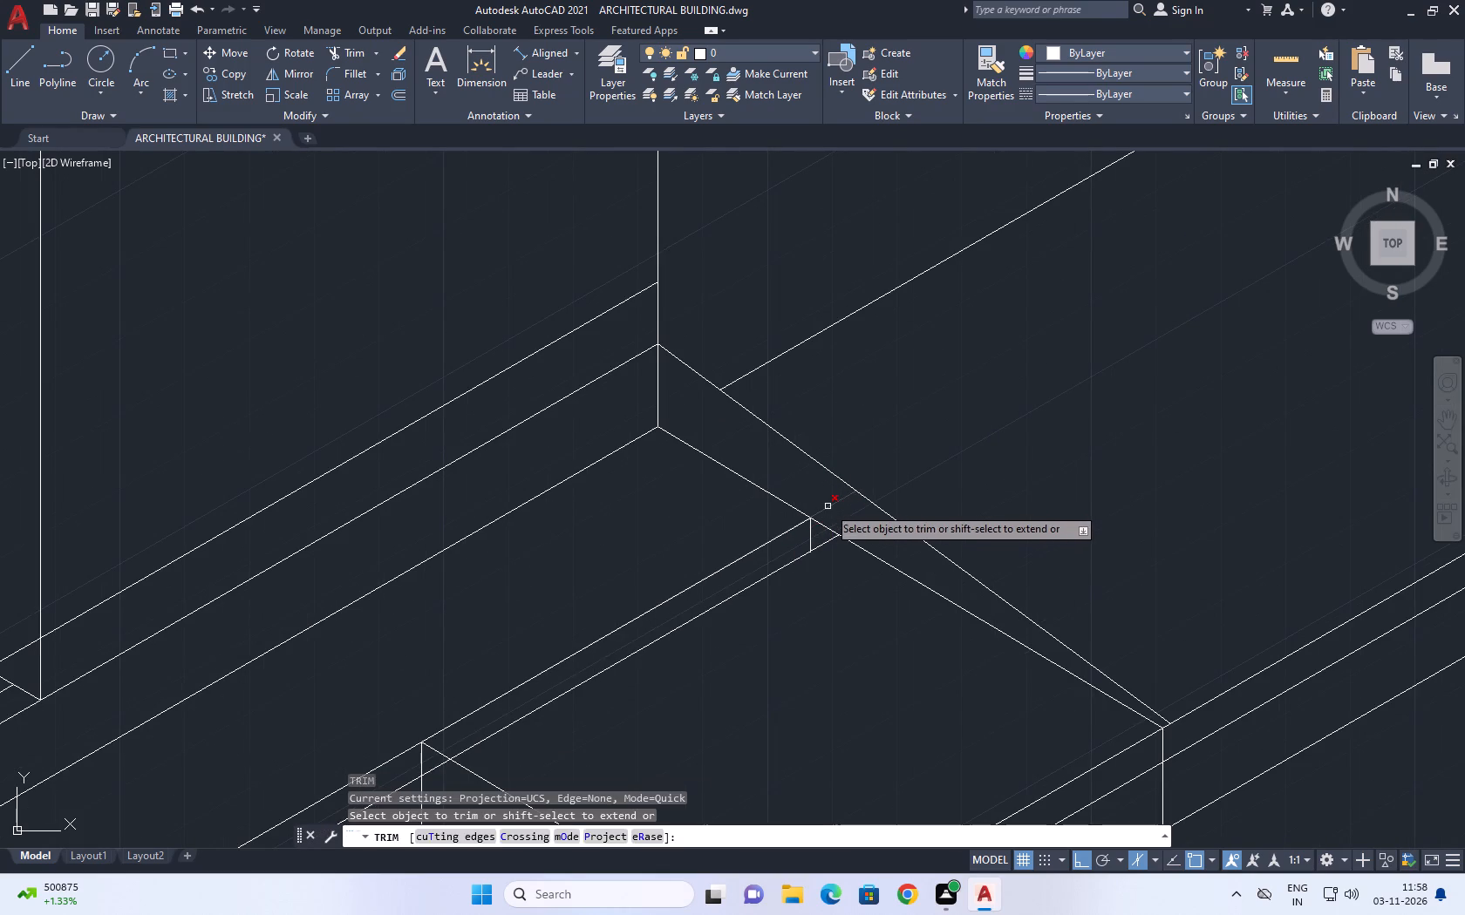
pyautogui.click(829, 508)
pyautogui.click(830, 529)
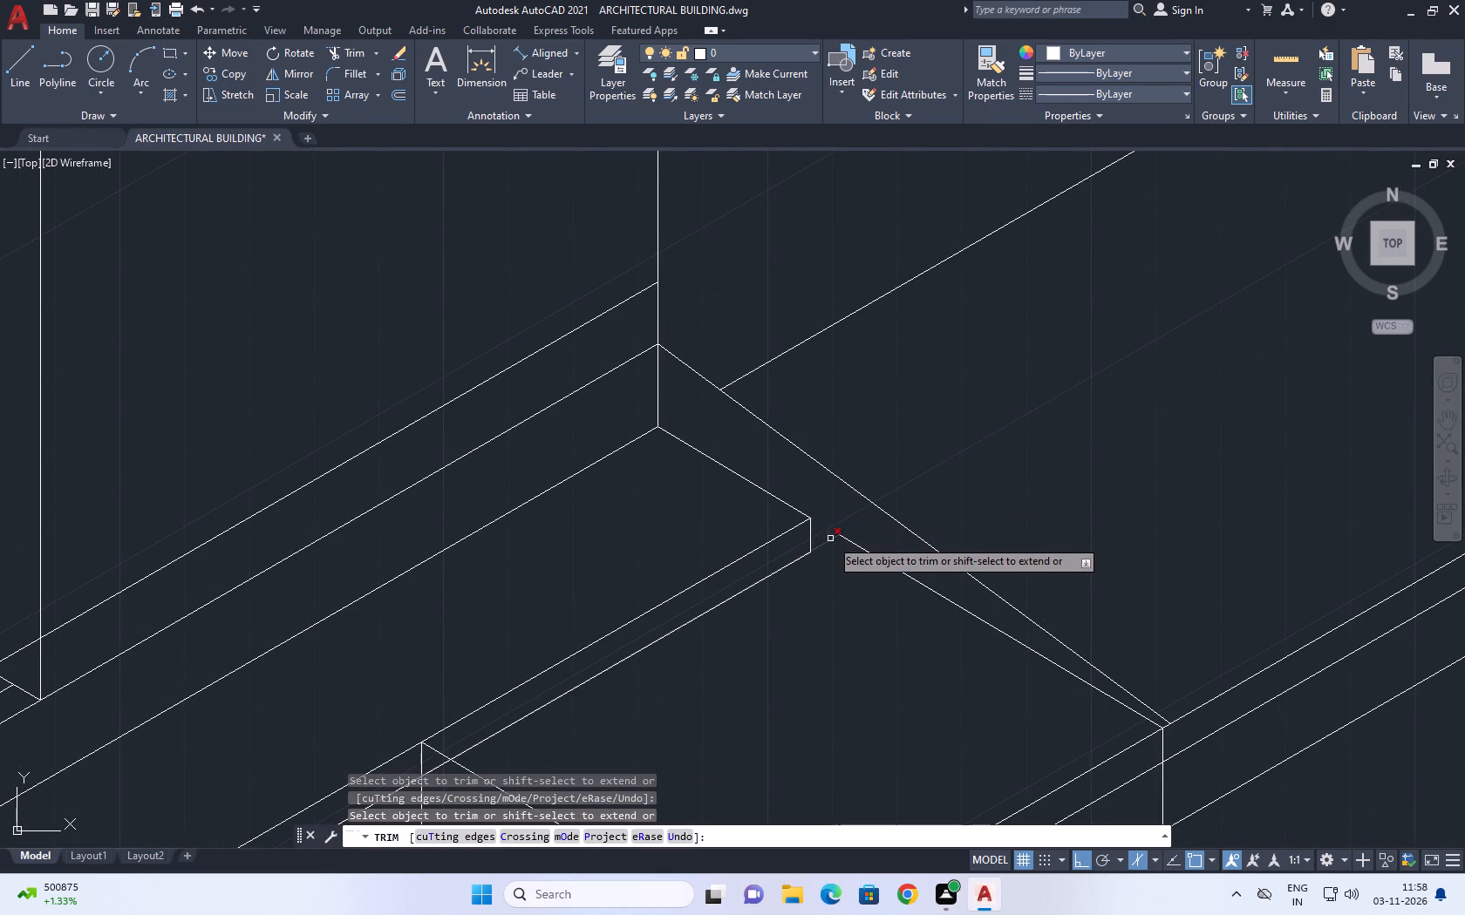
pyautogui.click(830, 539)
pyautogui.press('Escape')
# Stretch the cut end of the ramp's bottom edge to the lower end of the short vertical line.
pyautogui.click(840, 541)
pyautogui.click(848, 531)
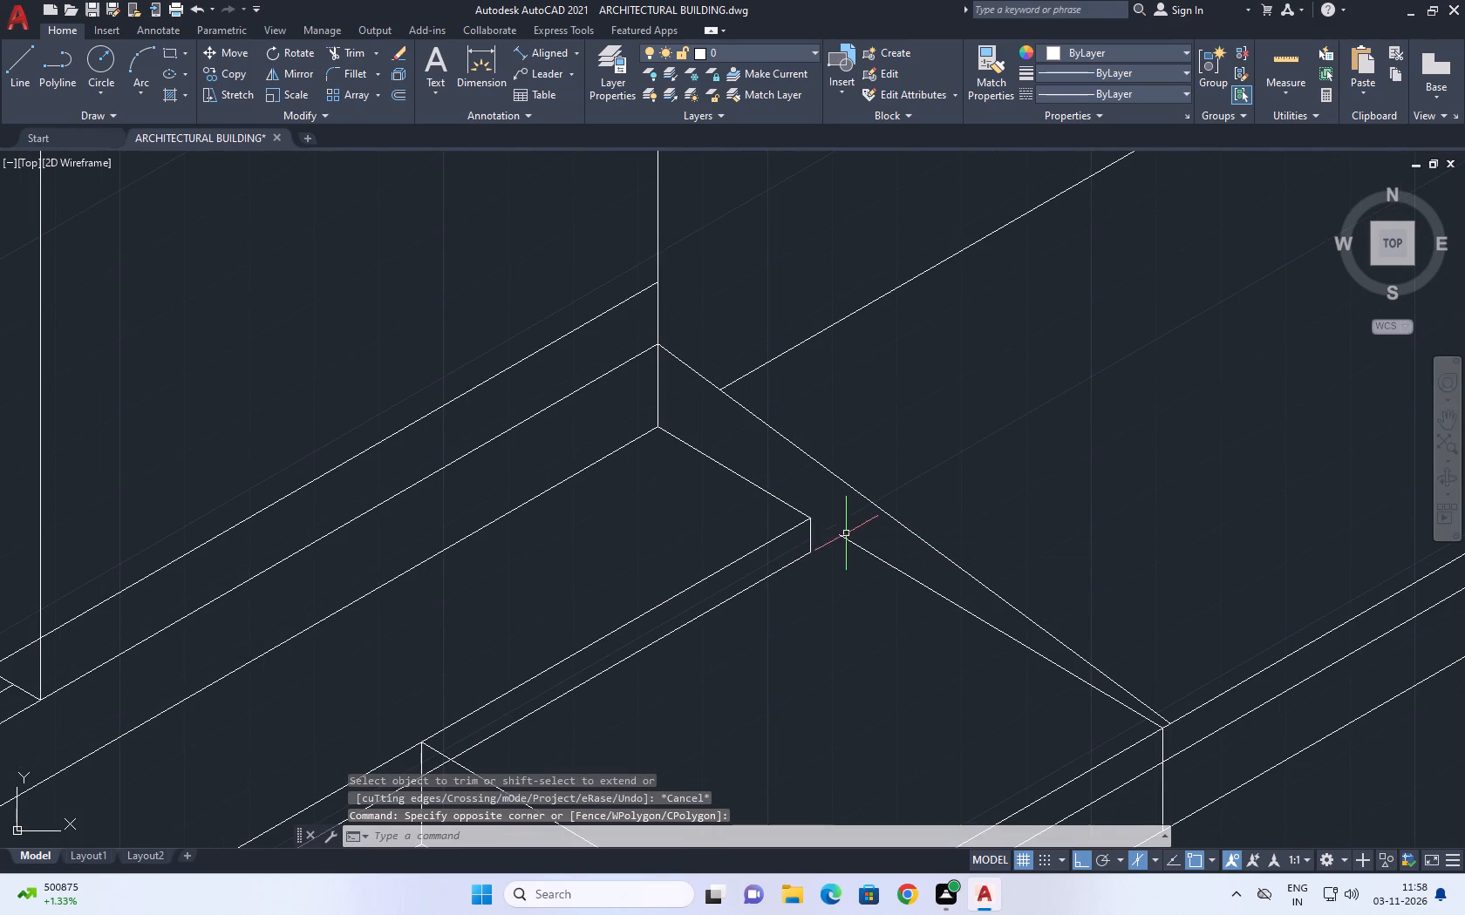
pyautogui.click(843, 533)
pyautogui.click(832, 547)
pyautogui.click(842, 532)
pyautogui.click(812, 550)
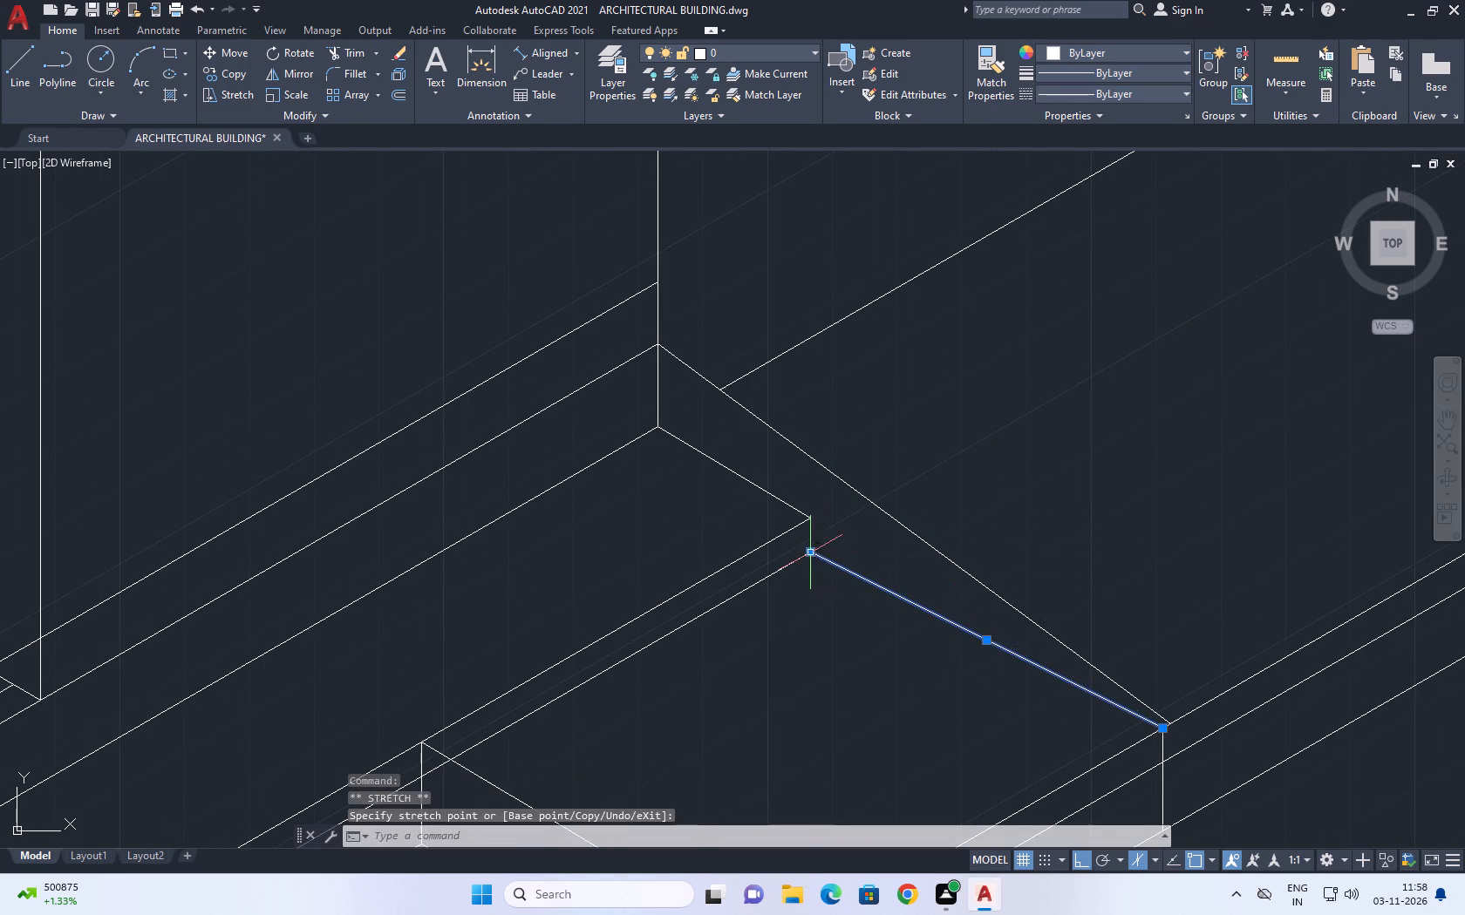
pyautogui.scroll(-2, 862, 529)
pyautogui.press('Escape')
# Examine the joined landing and ramp edges up close and against the rest of the building.
pyautogui.scroll(1, 977, 606)
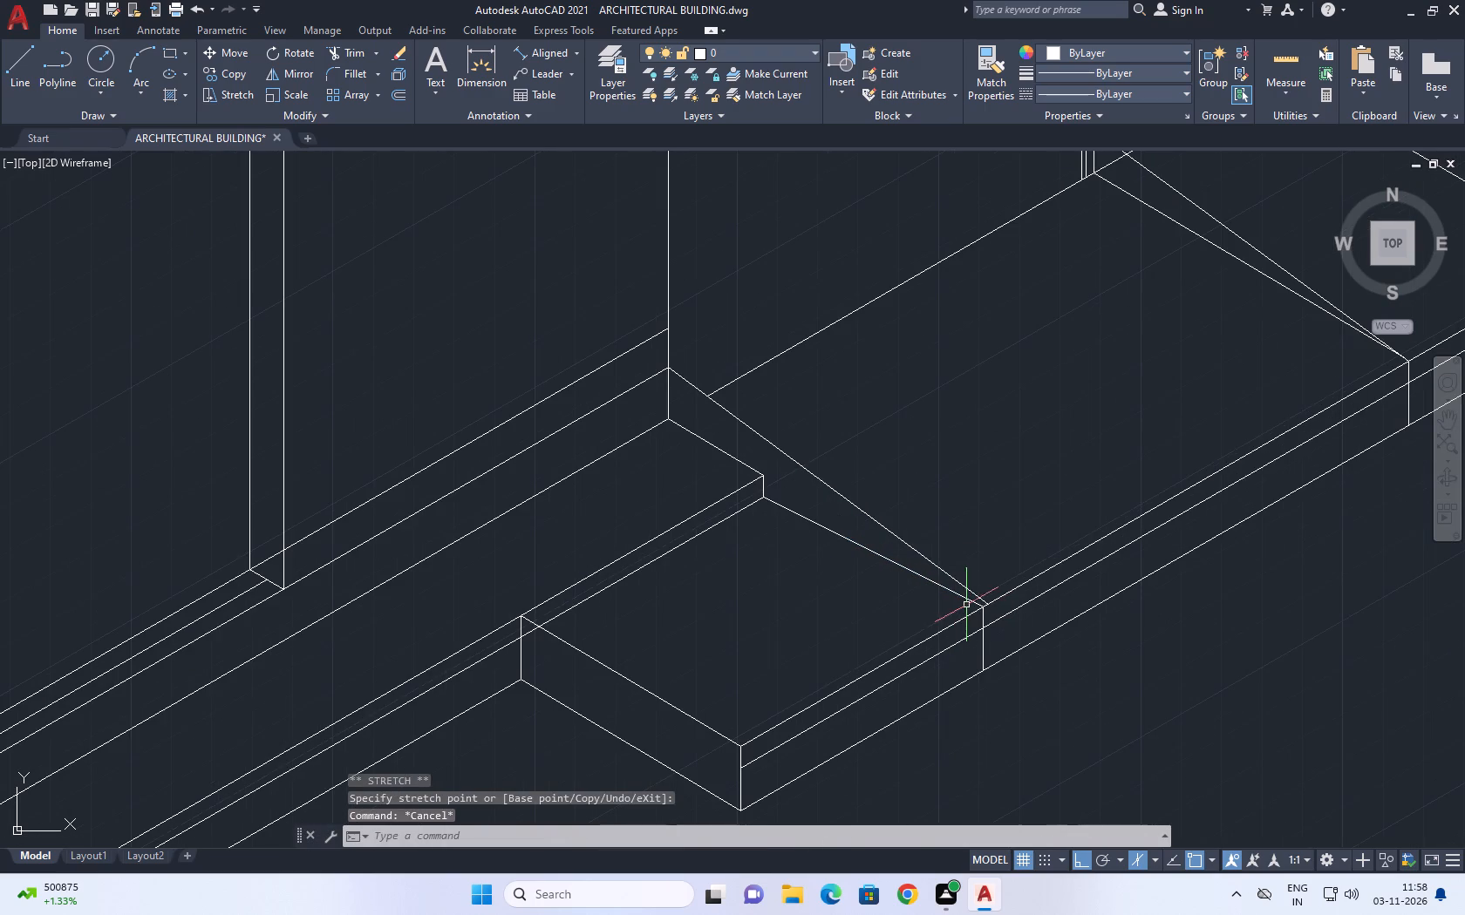
pyautogui.scroll(-1, 747, 511)
pyautogui.scroll(1, 756, 492)
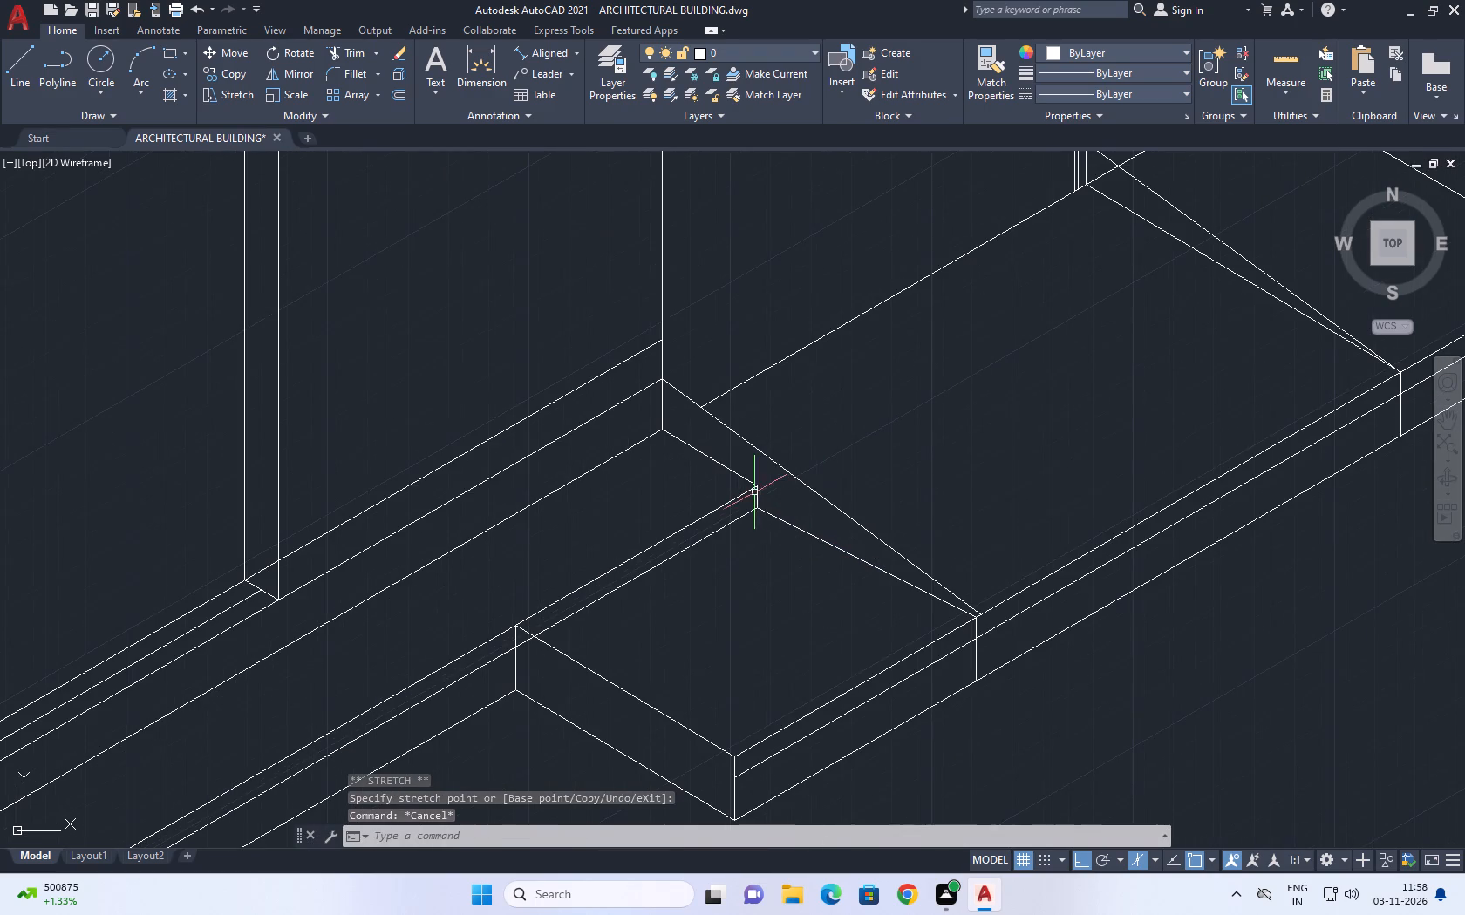
pyautogui.moveTo(897, 458); pyautogui.dragTo(896, 481, button='middle')
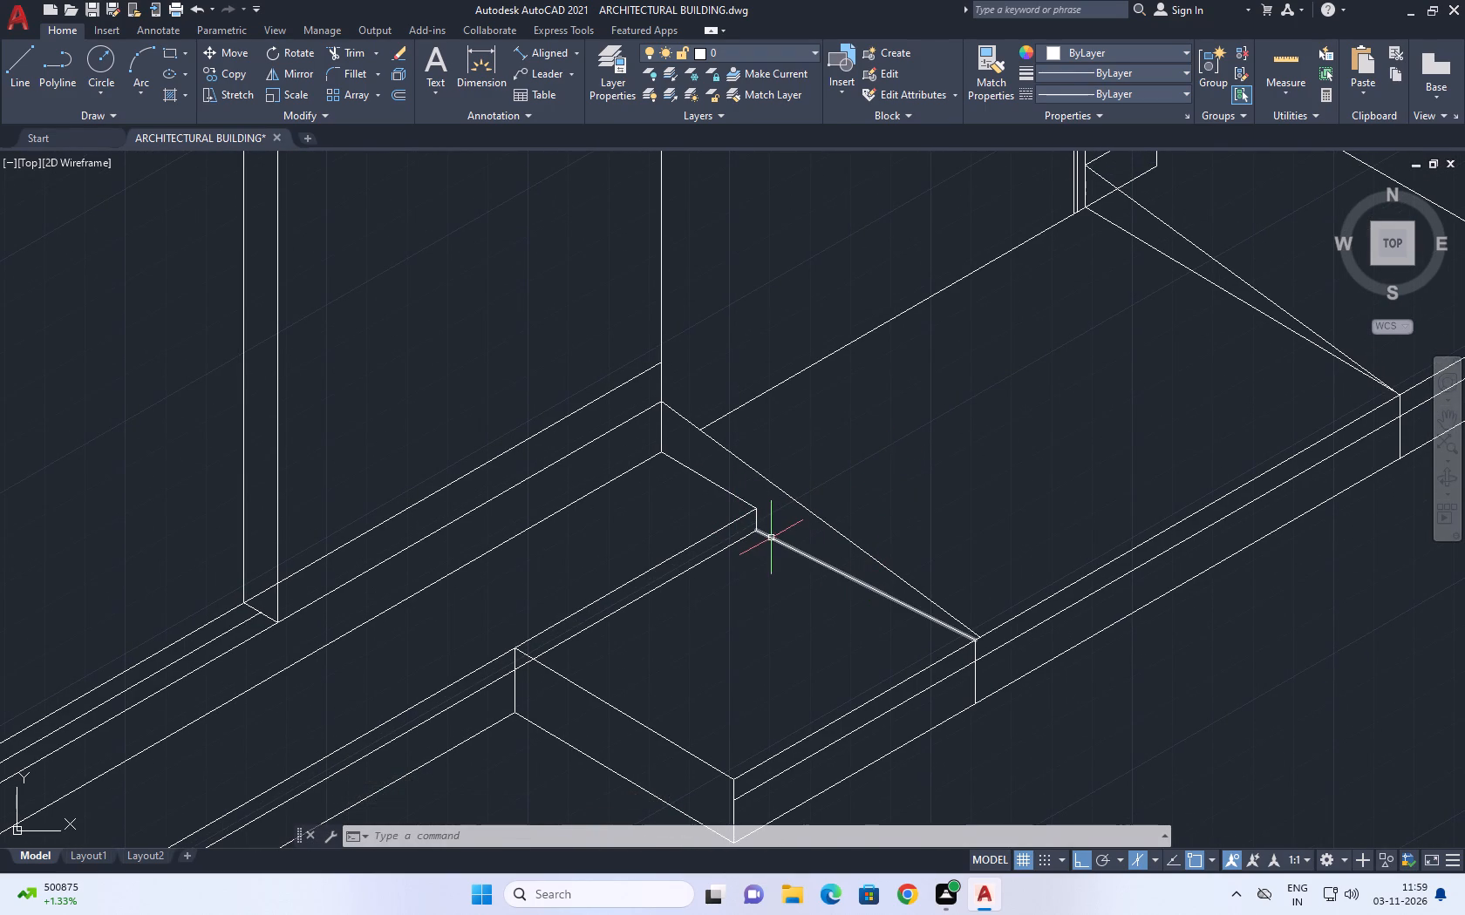
pyautogui.moveTo(785, 539); pyautogui.dragTo(812, 427, button='middle')
pyautogui.scroll(1, 597, 555)
pyautogui.moveTo(671, 543); pyautogui.dragTo(694, 530, button='middle')
pyautogui.scroll(-2, 738, 538)
pyautogui.scroll(-2, 1062, 506)
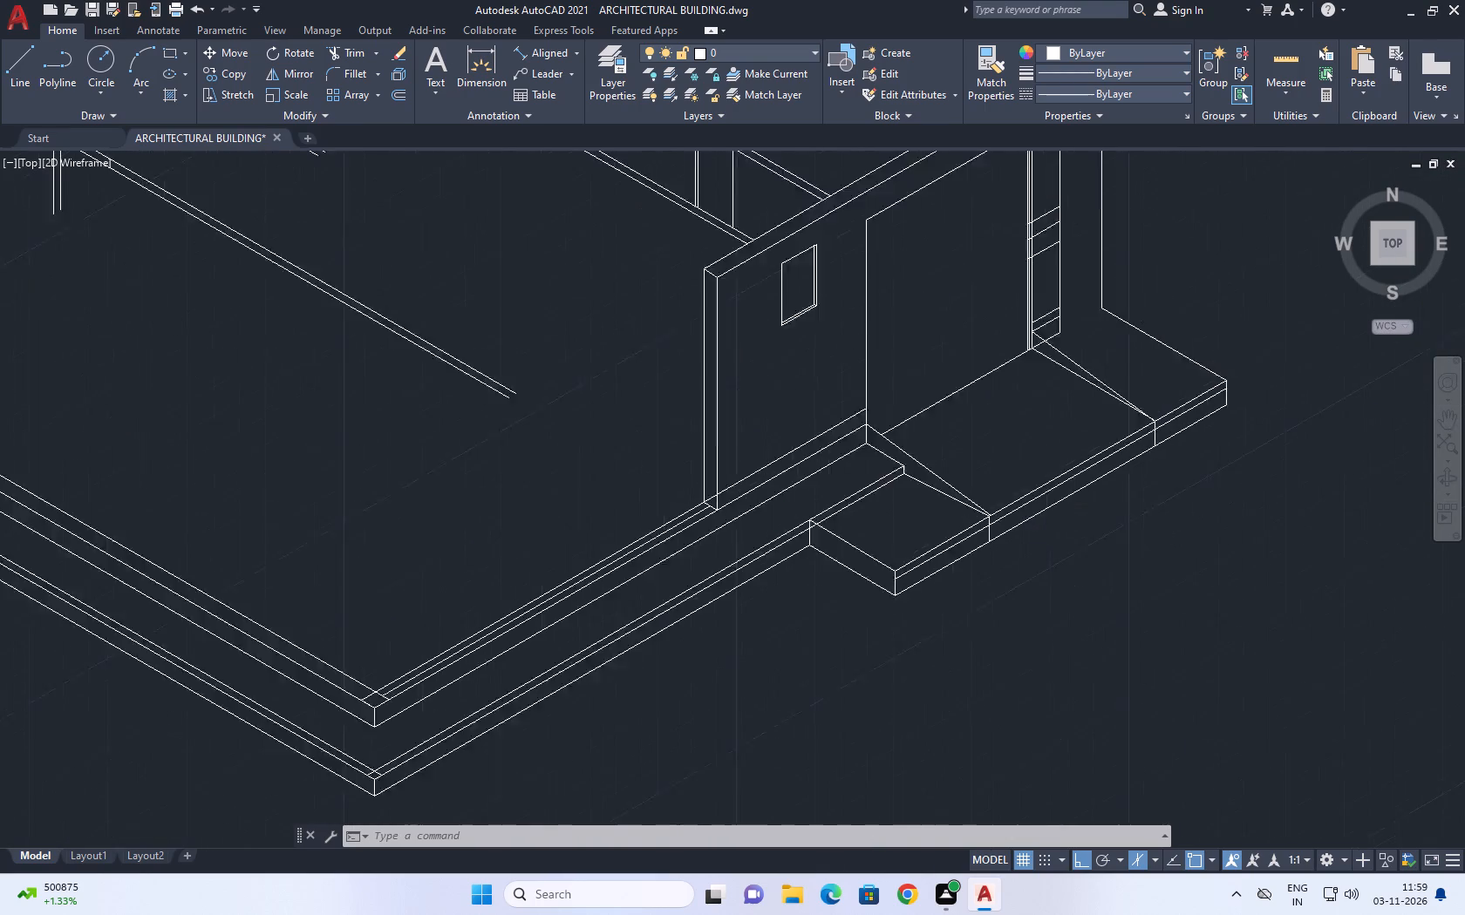
pyautogui.moveTo(1133, 494); pyautogui.dragTo(1016, 502, button='middle')
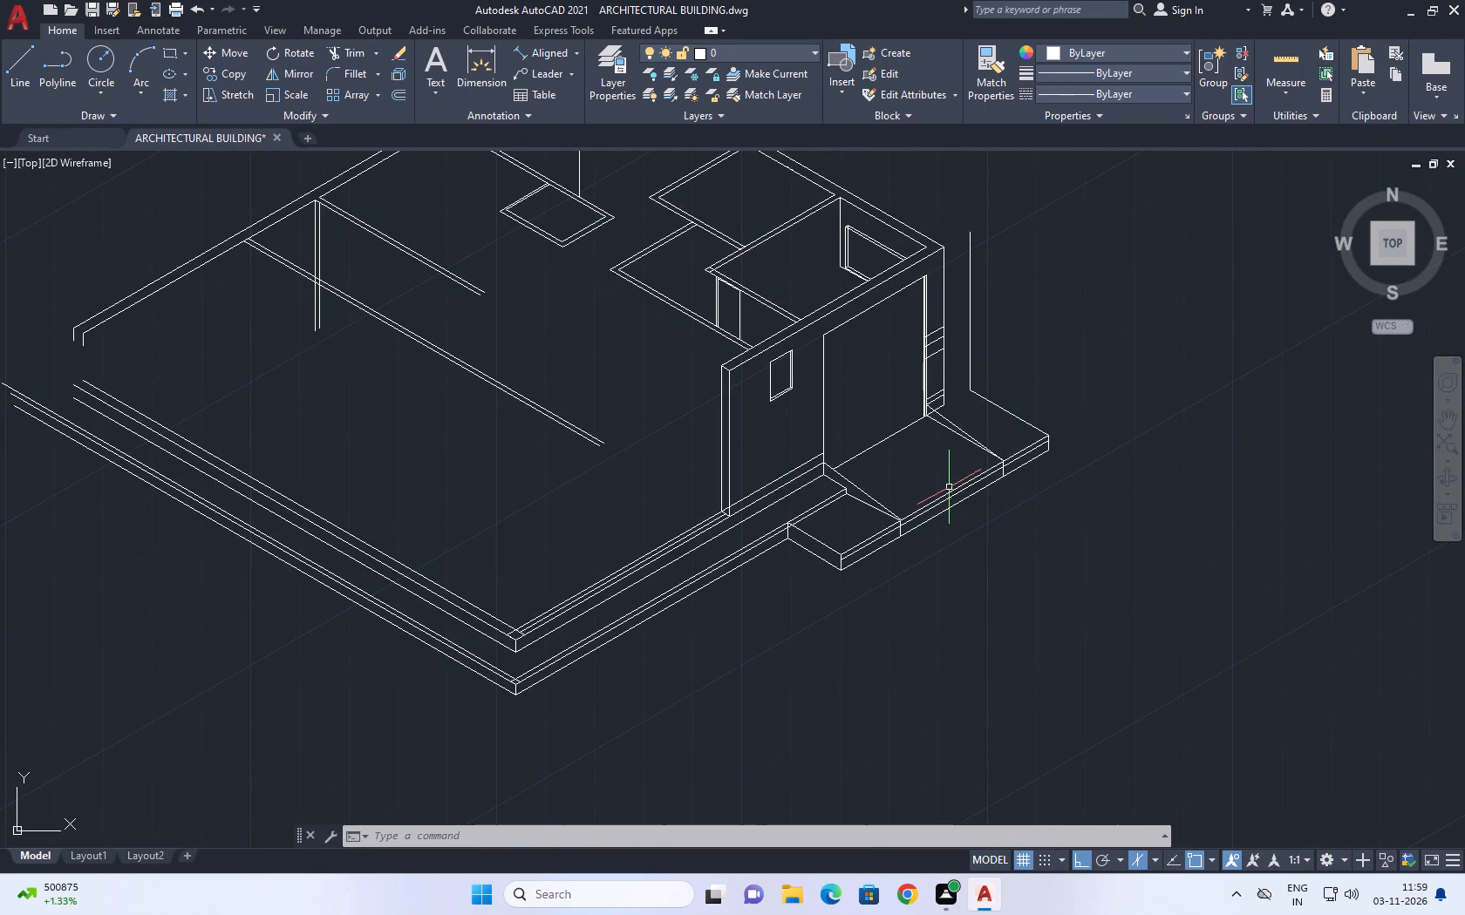
# Copy the low landing's upper end edge straight down from its outer corner to the end of the parallel line below.
pyautogui.scroll(3, 810, 530)
pyautogui.click(821, 564)
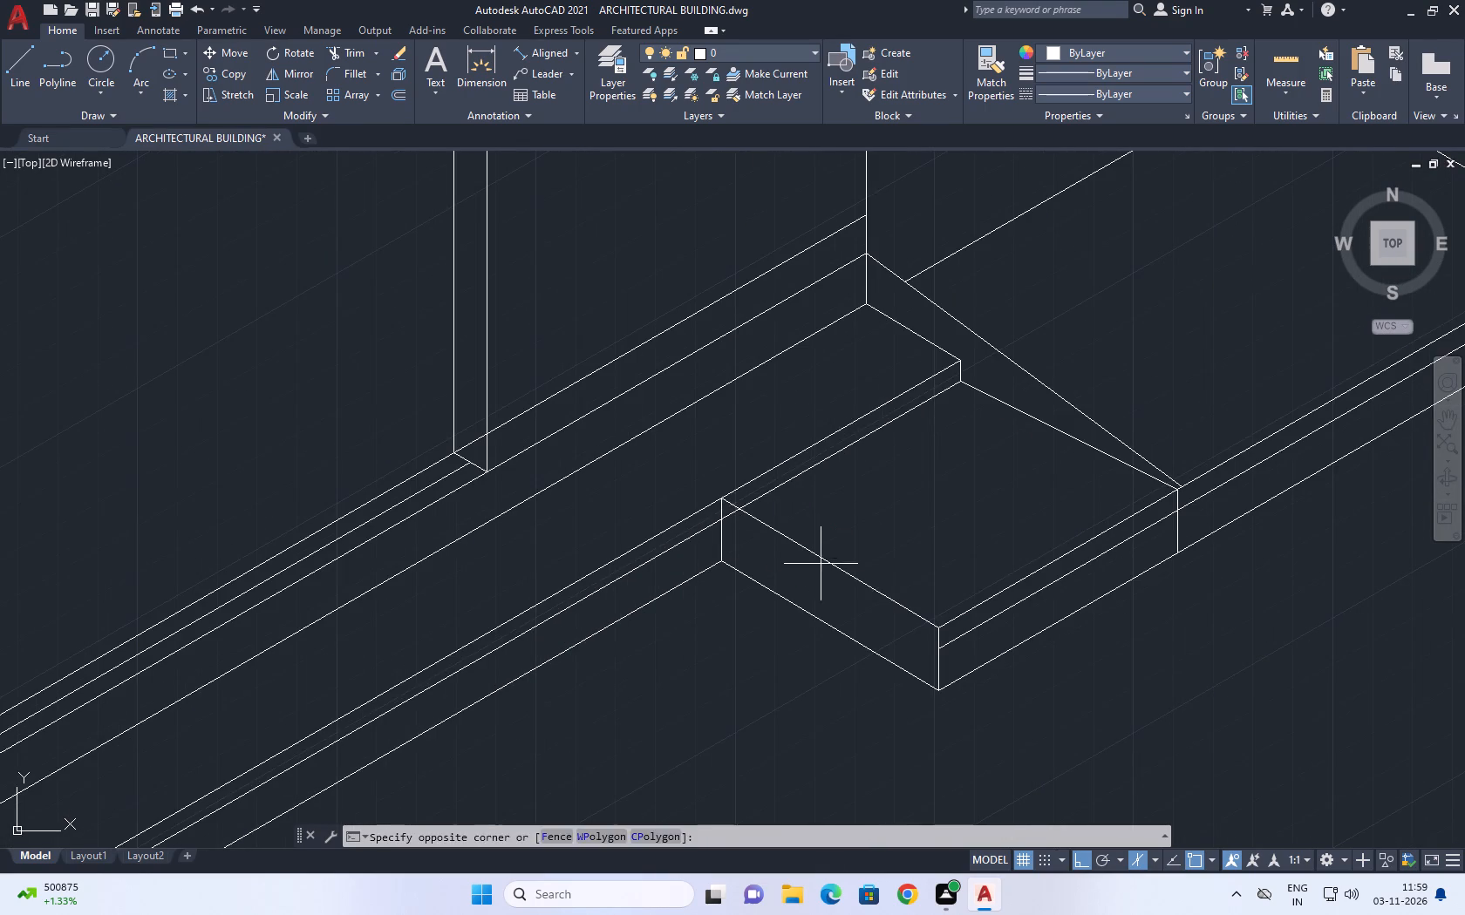
pyautogui.click(809, 541)
pyautogui.click(234, 67)
pyautogui.moveTo(1067, 468); pyautogui.dragTo(796, 283, button='middle')
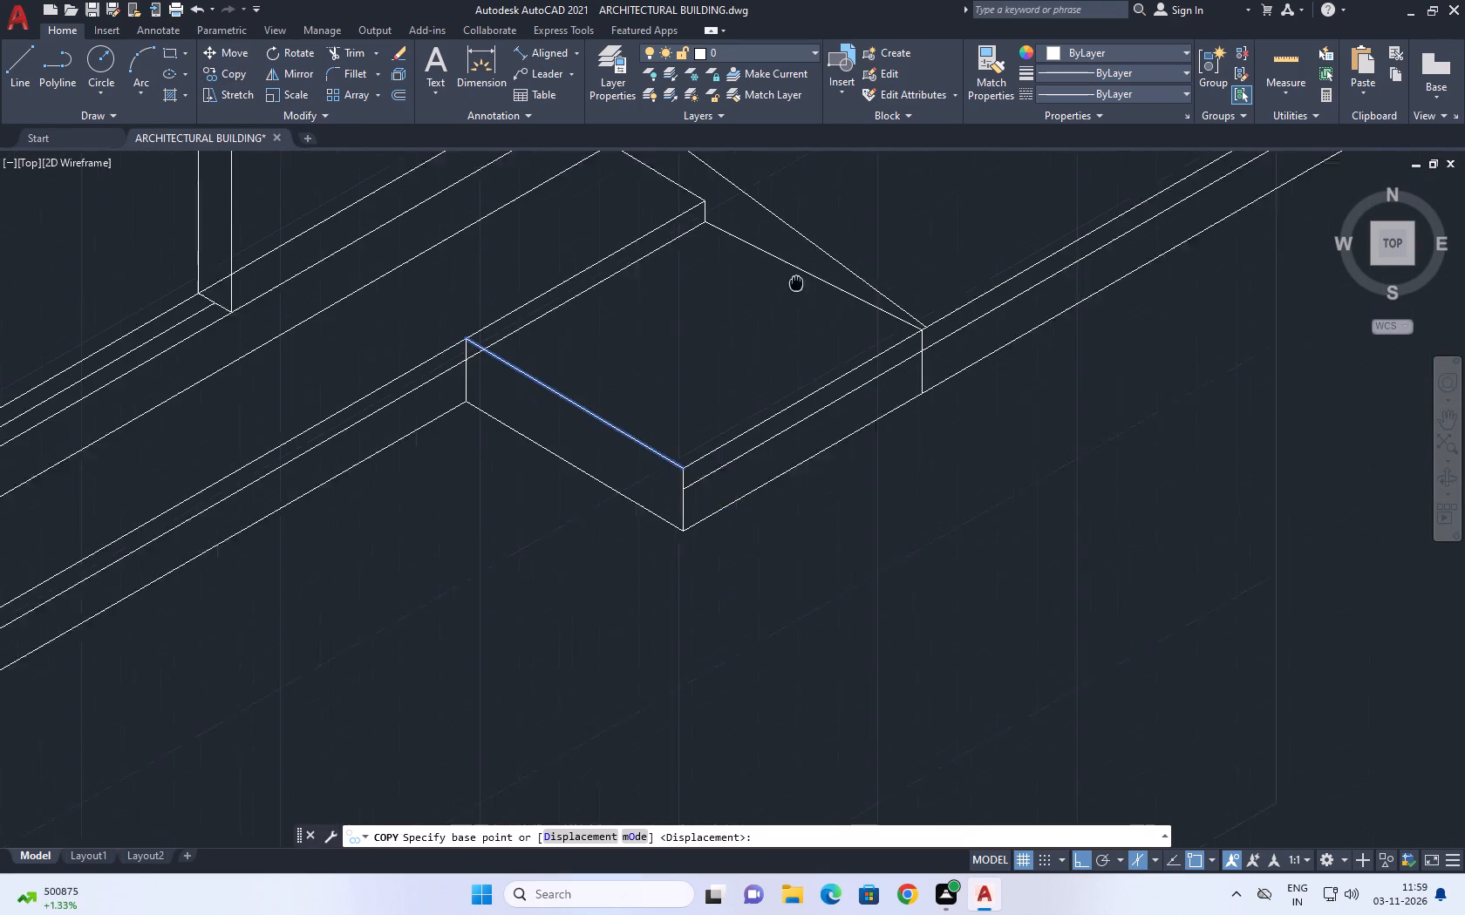
pyautogui.scroll(2, 674, 430)
pyautogui.moveTo(670, 483); pyautogui.dragTo(671, 418, button='middle')
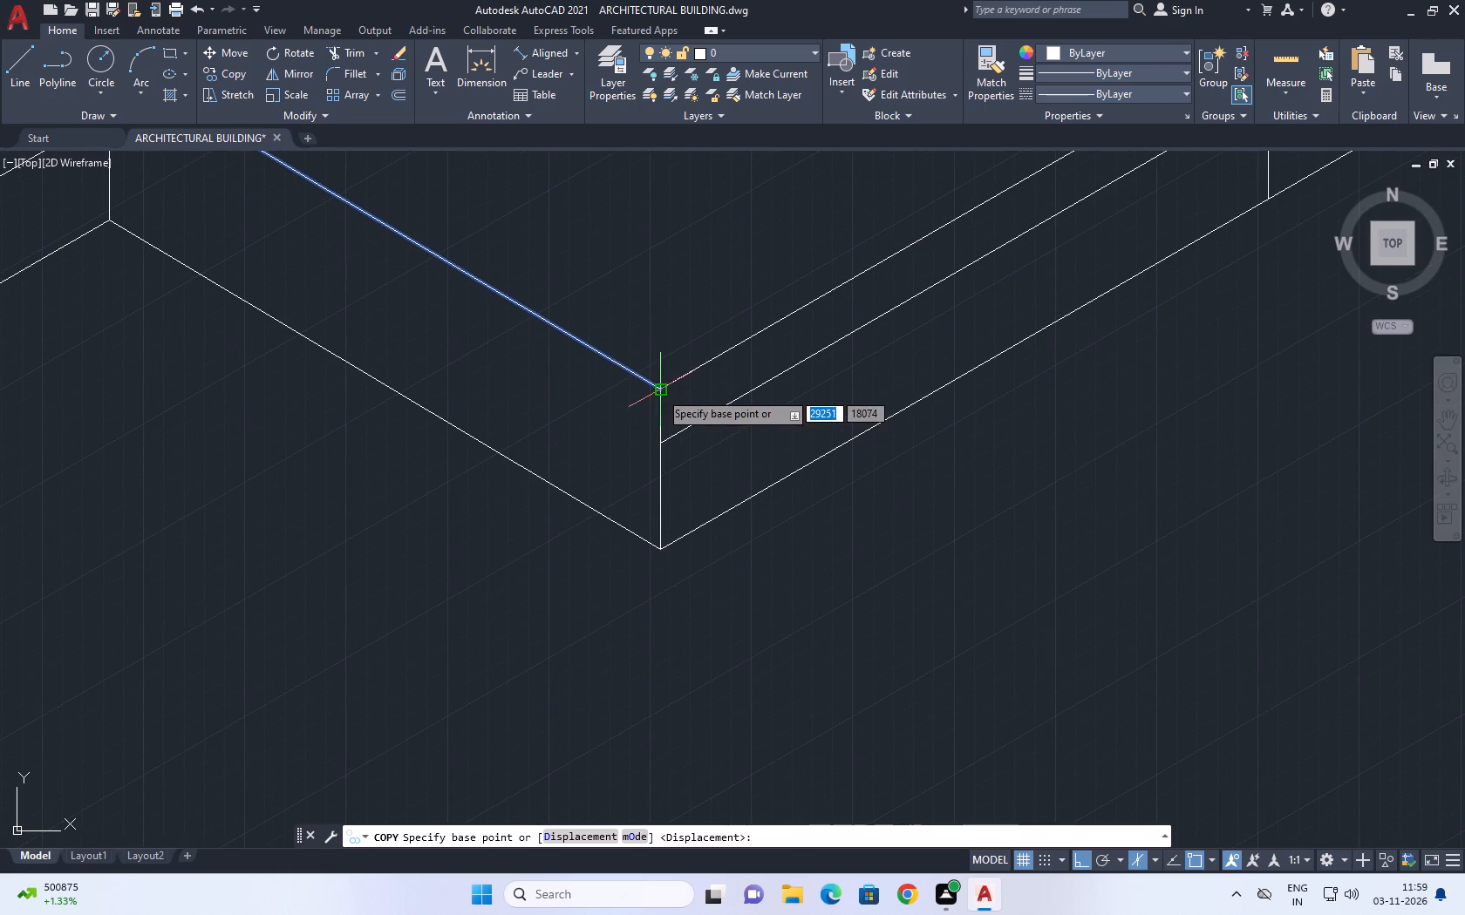
pyautogui.click(659, 390)
pyautogui.click(659, 440)
pyautogui.rightClick(664, 294)
pyautogui.click(705, 316)
# Trim the top of the vertical at the landing's inner corner and the end-edge overlap between the two parallel lines.
pyautogui.scroll(-4, 842, 389)
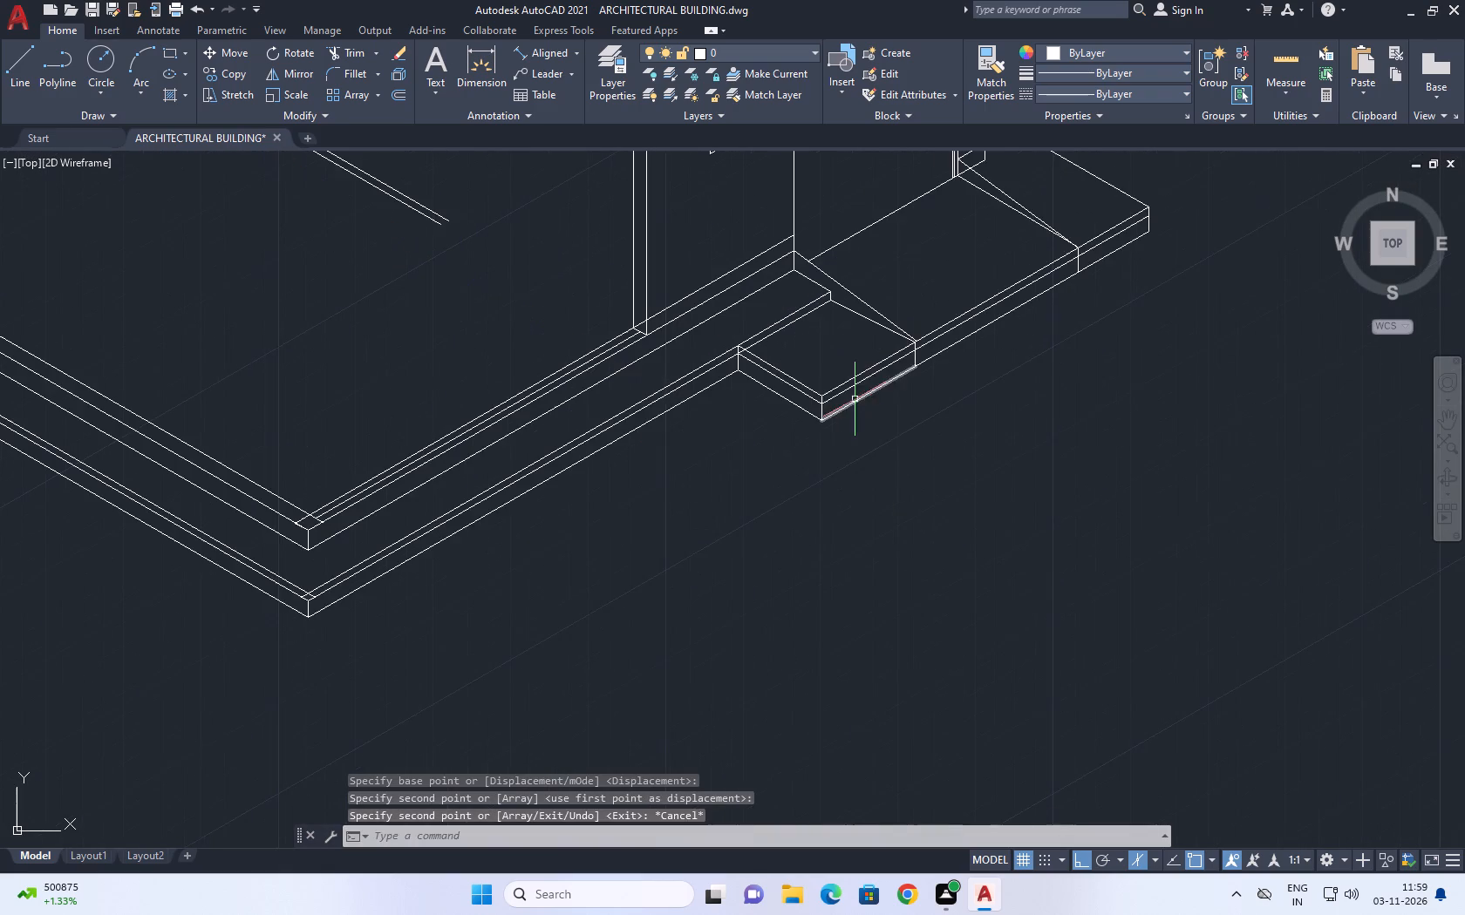
pyautogui.moveTo(751, 277); pyautogui.dragTo(768, 324, button='middle')
pyautogui.scroll(3, 807, 408)
pyautogui.moveTo(703, 362); pyautogui.dragTo(729, 409, button='middle')
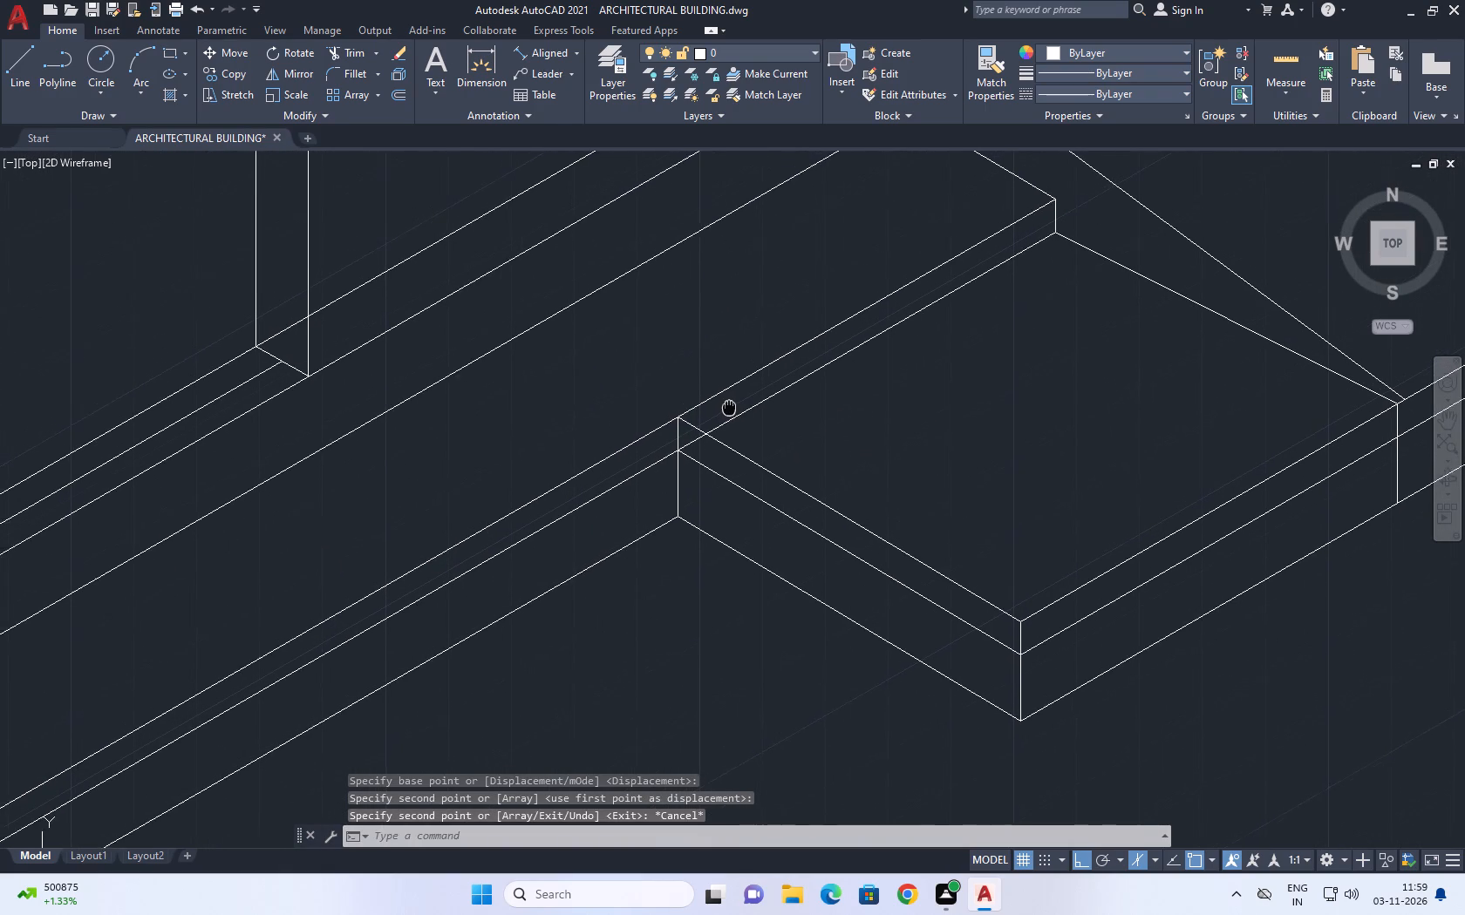
pyautogui.moveTo(729, 409); pyautogui.dragTo(731, 421, button='middle')
pyautogui.scroll(-1, 745, 467)
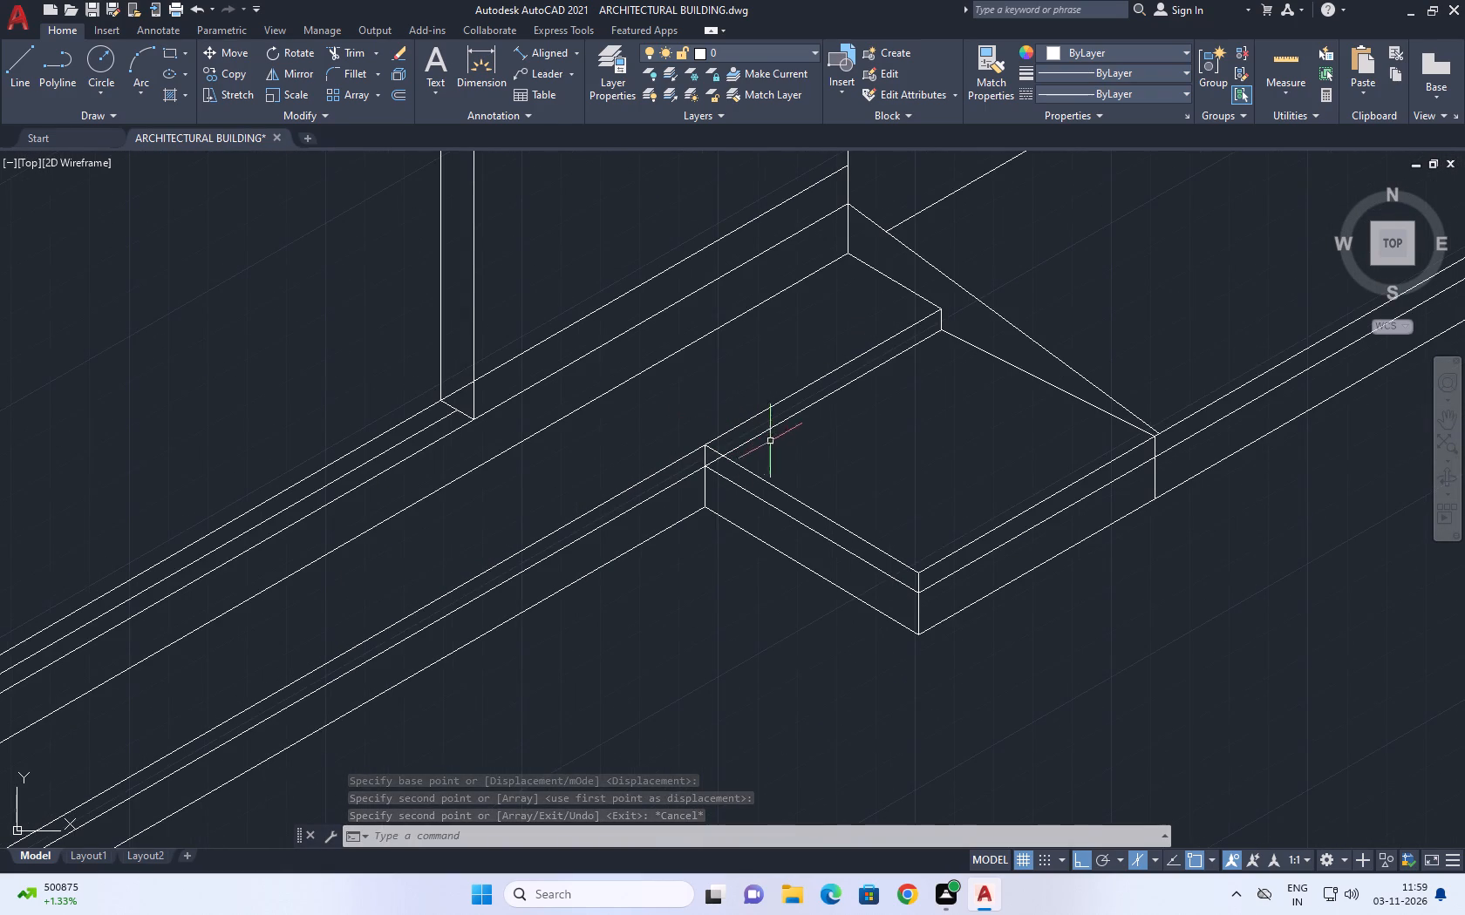
pyautogui.scroll(2, 696, 467)
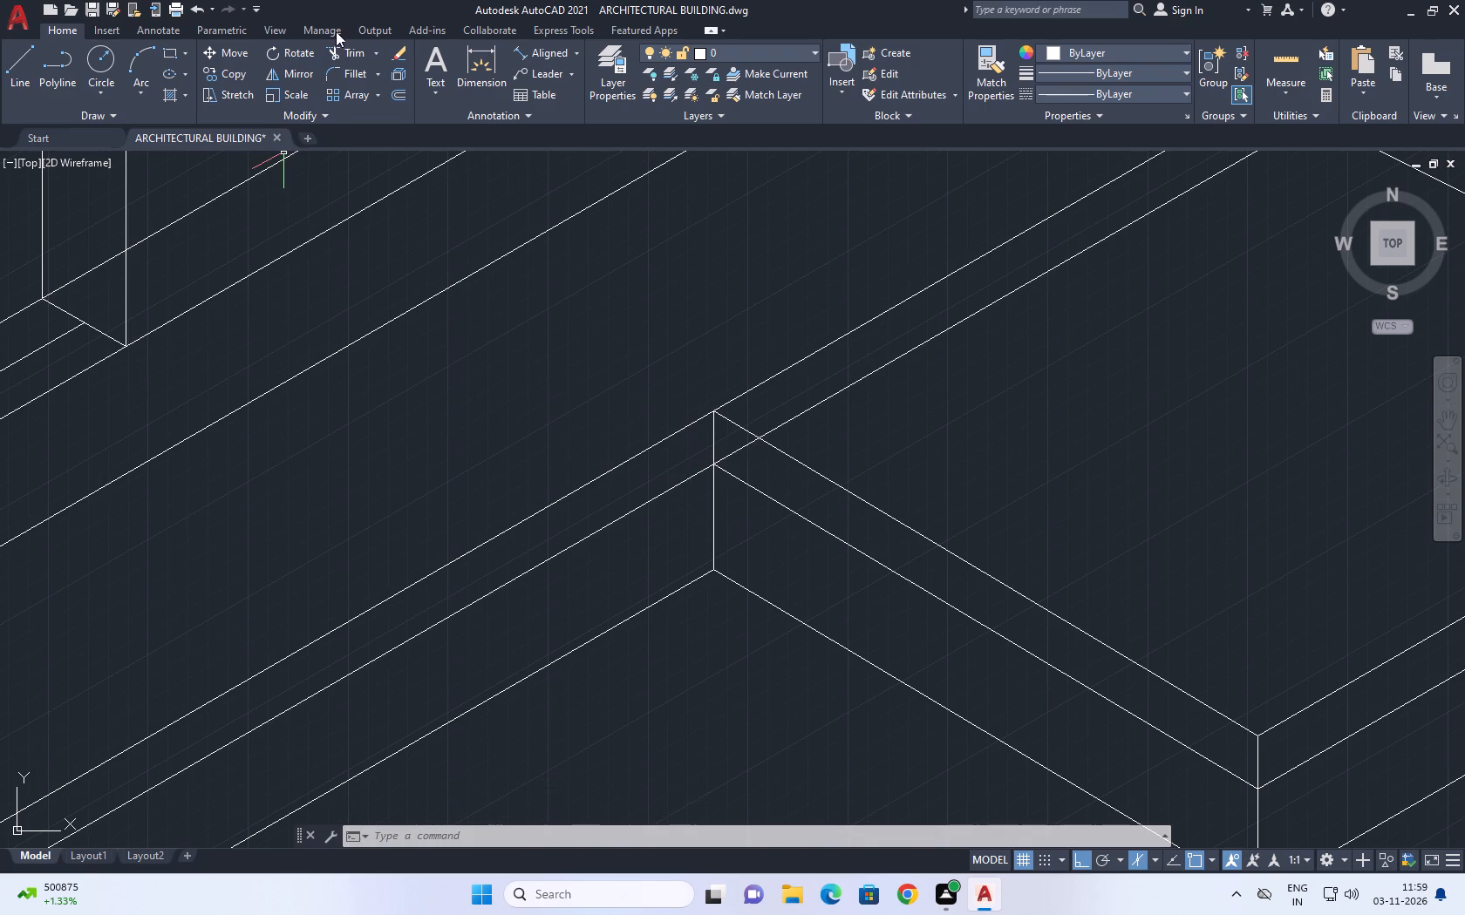
pyautogui.click(347, 51)
pyautogui.moveTo(618, 315); pyautogui.dragTo(739, 471, button='middle')
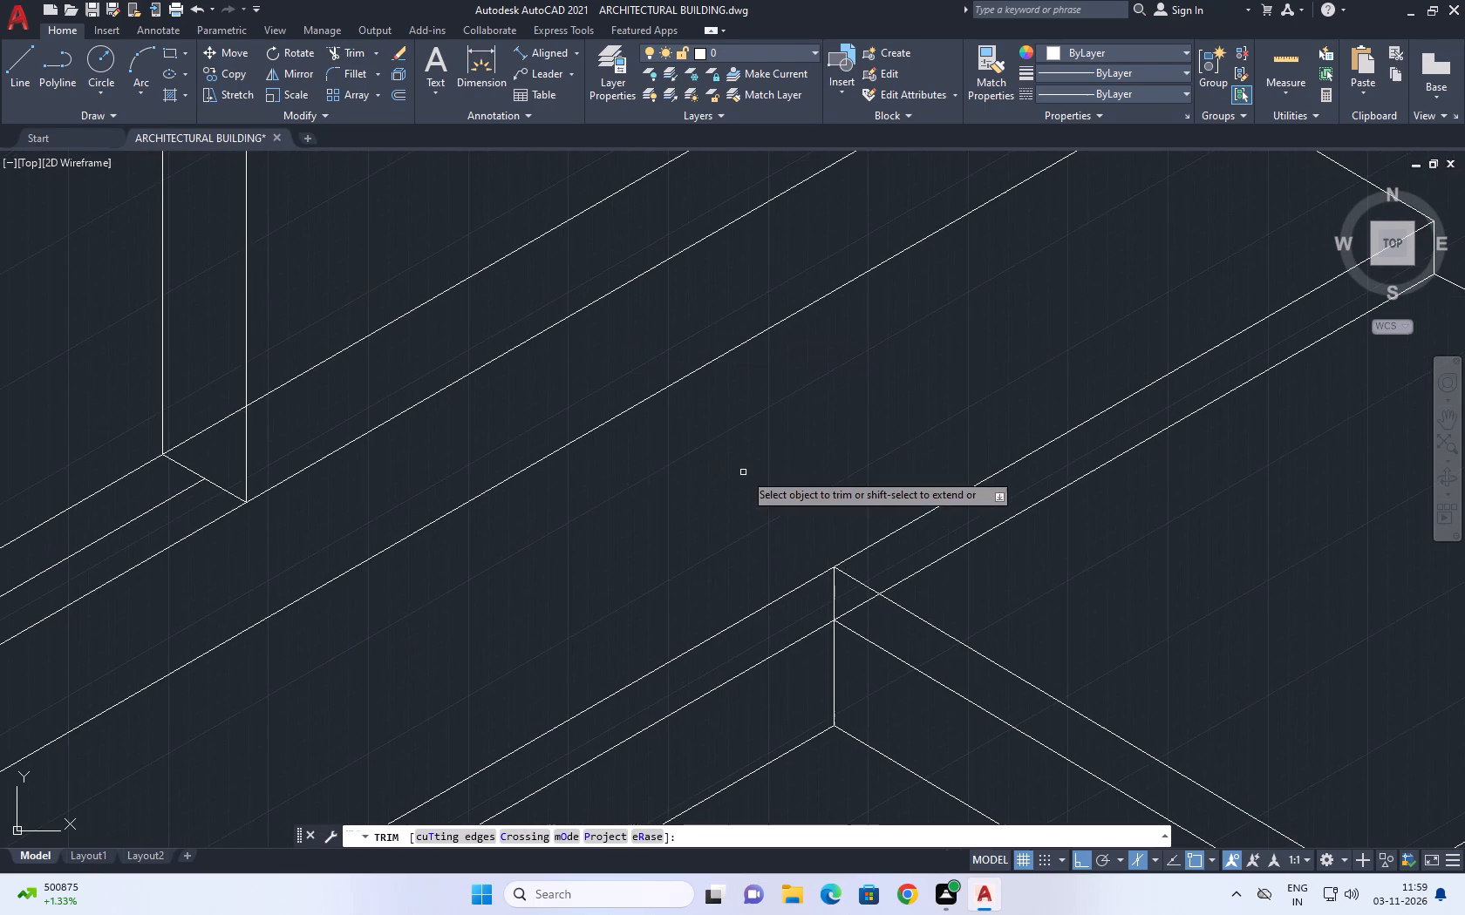
pyautogui.click(831, 590)
pyautogui.click(848, 578)
pyautogui.click(855, 576)
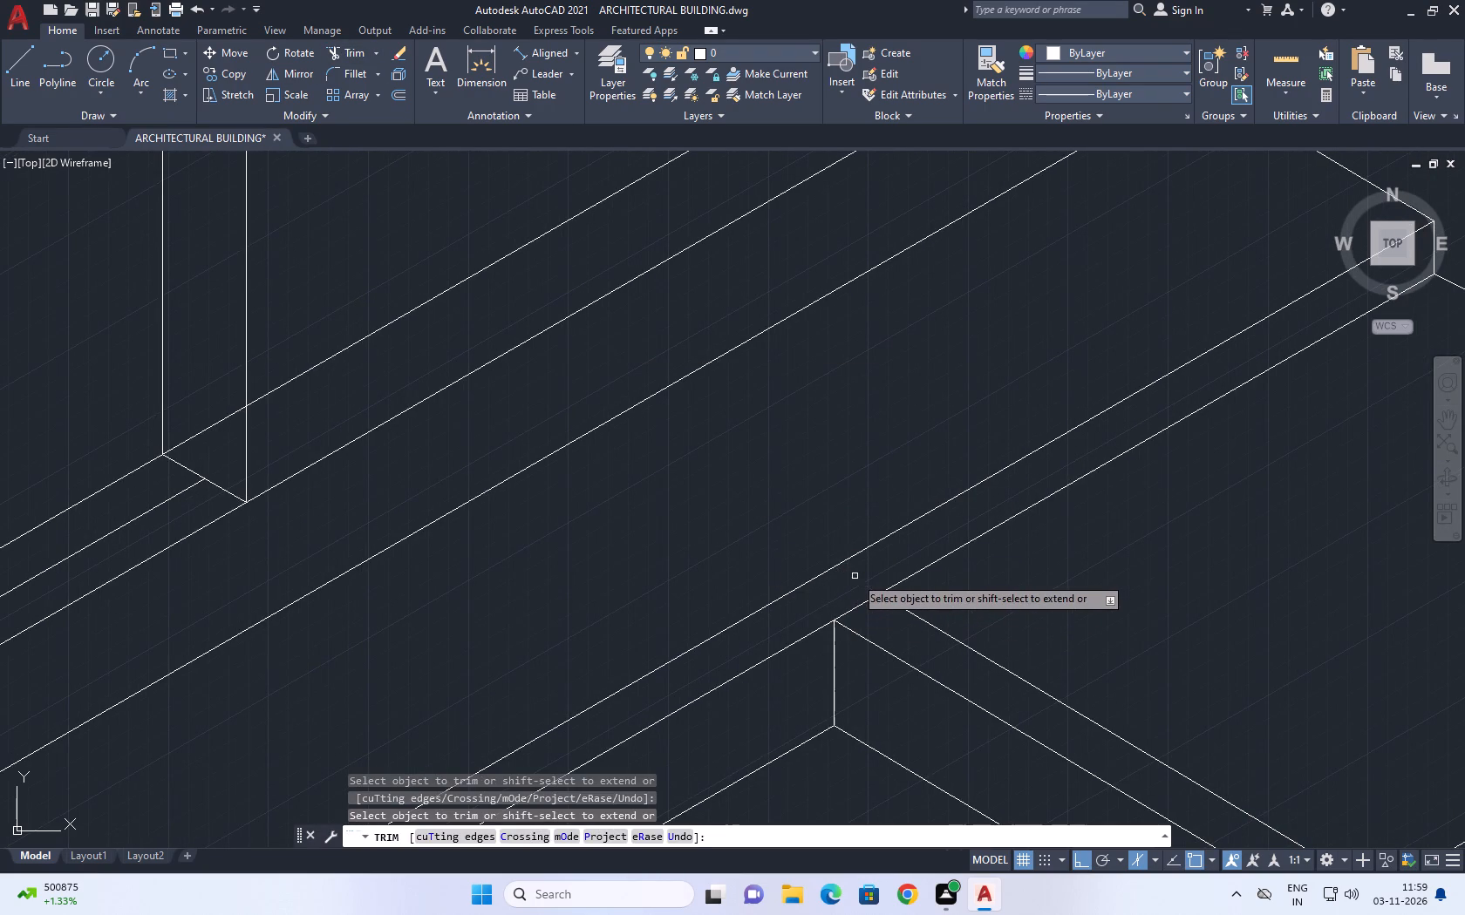
pyautogui.scroll(-3, 840, 406)
pyautogui.rightClick(815, 588)
pyautogui.click(858, 616)
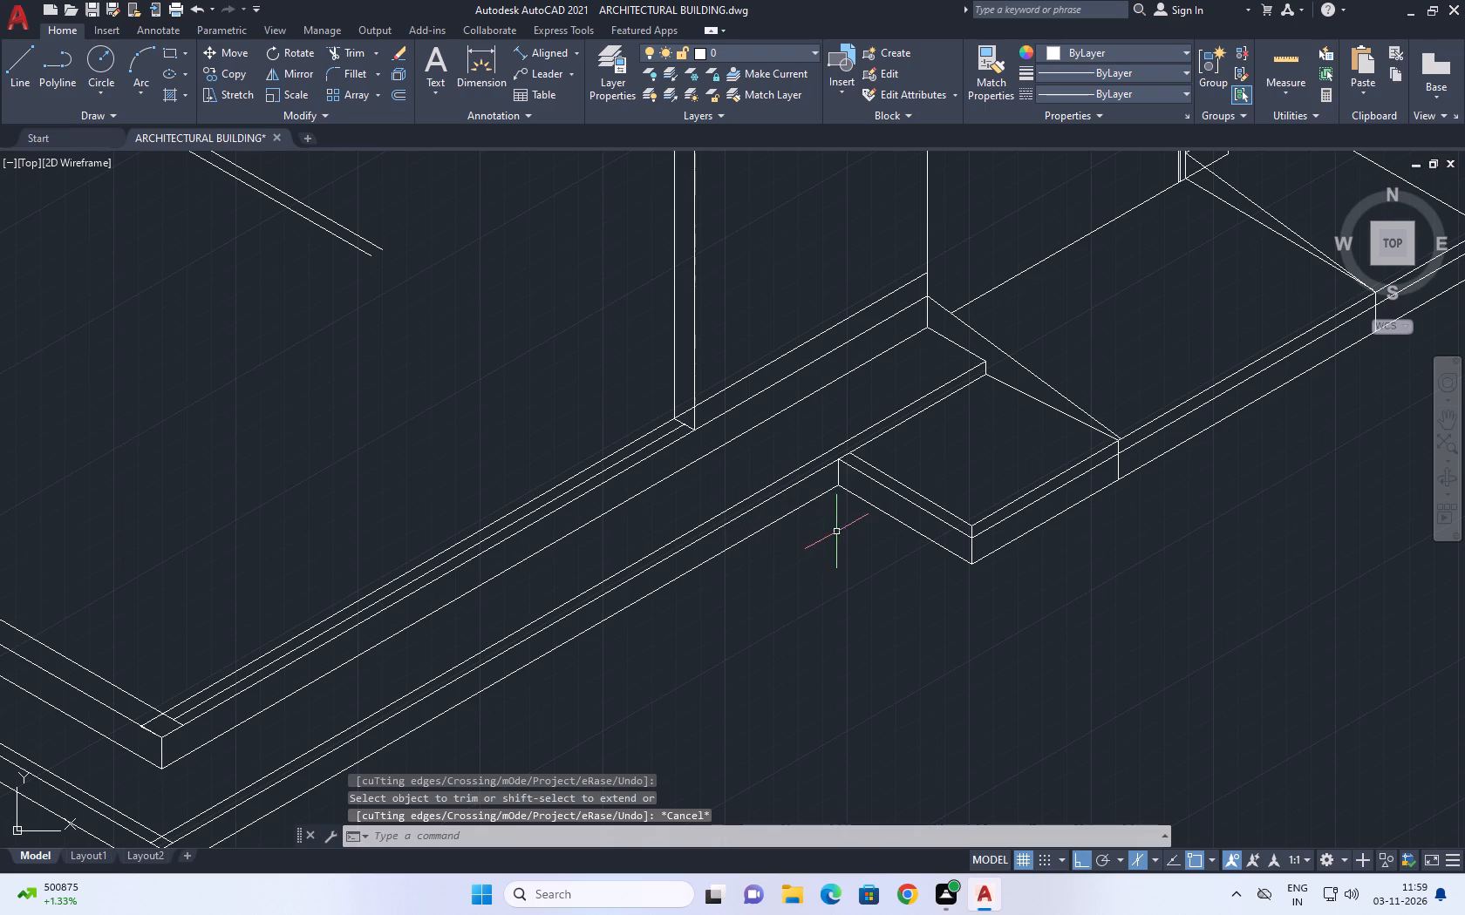
# Trim the three parallel plinth edges beyond the vertical at the ramp's far front corner.
pyautogui.scroll(-2, 786, 508)
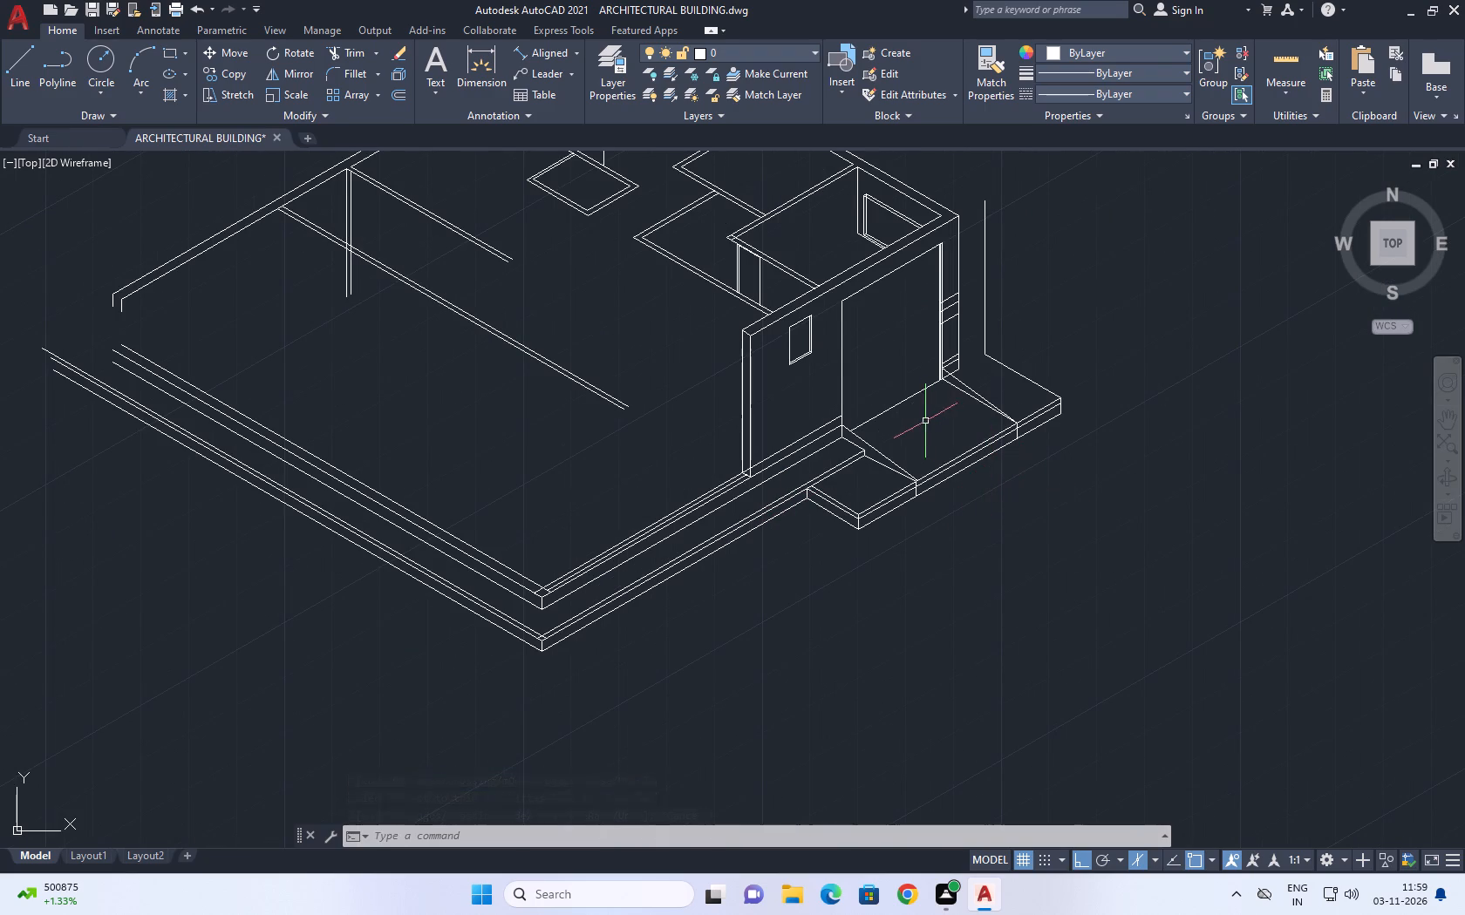
pyautogui.moveTo(1018, 429); pyautogui.dragTo(903, 513, button='middle')
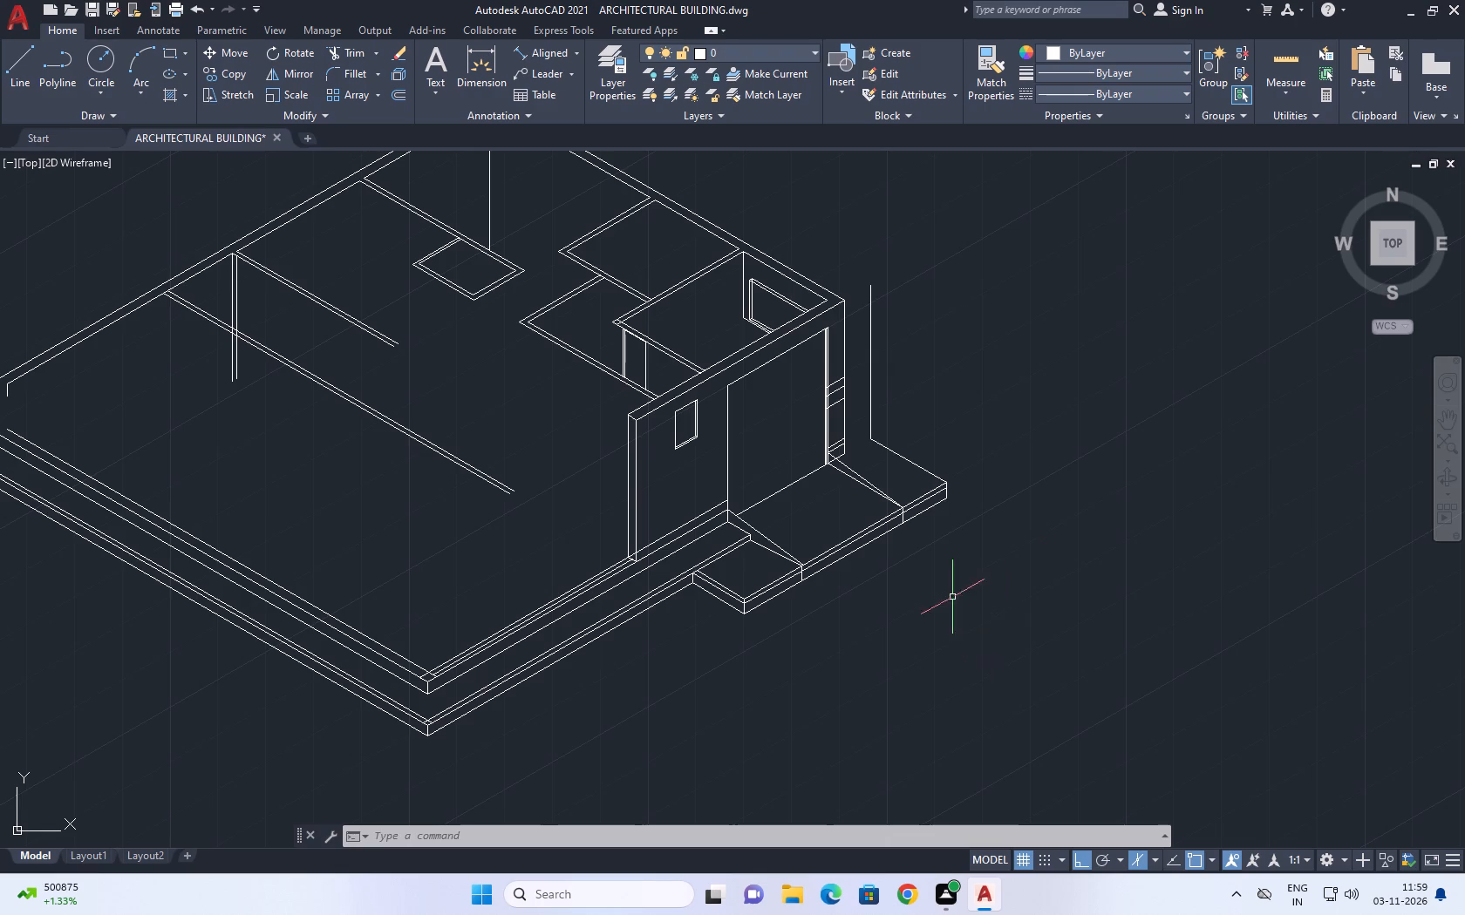
pyautogui.moveTo(978, 457); pyautogui.dragTo(868, 599, button='middle')
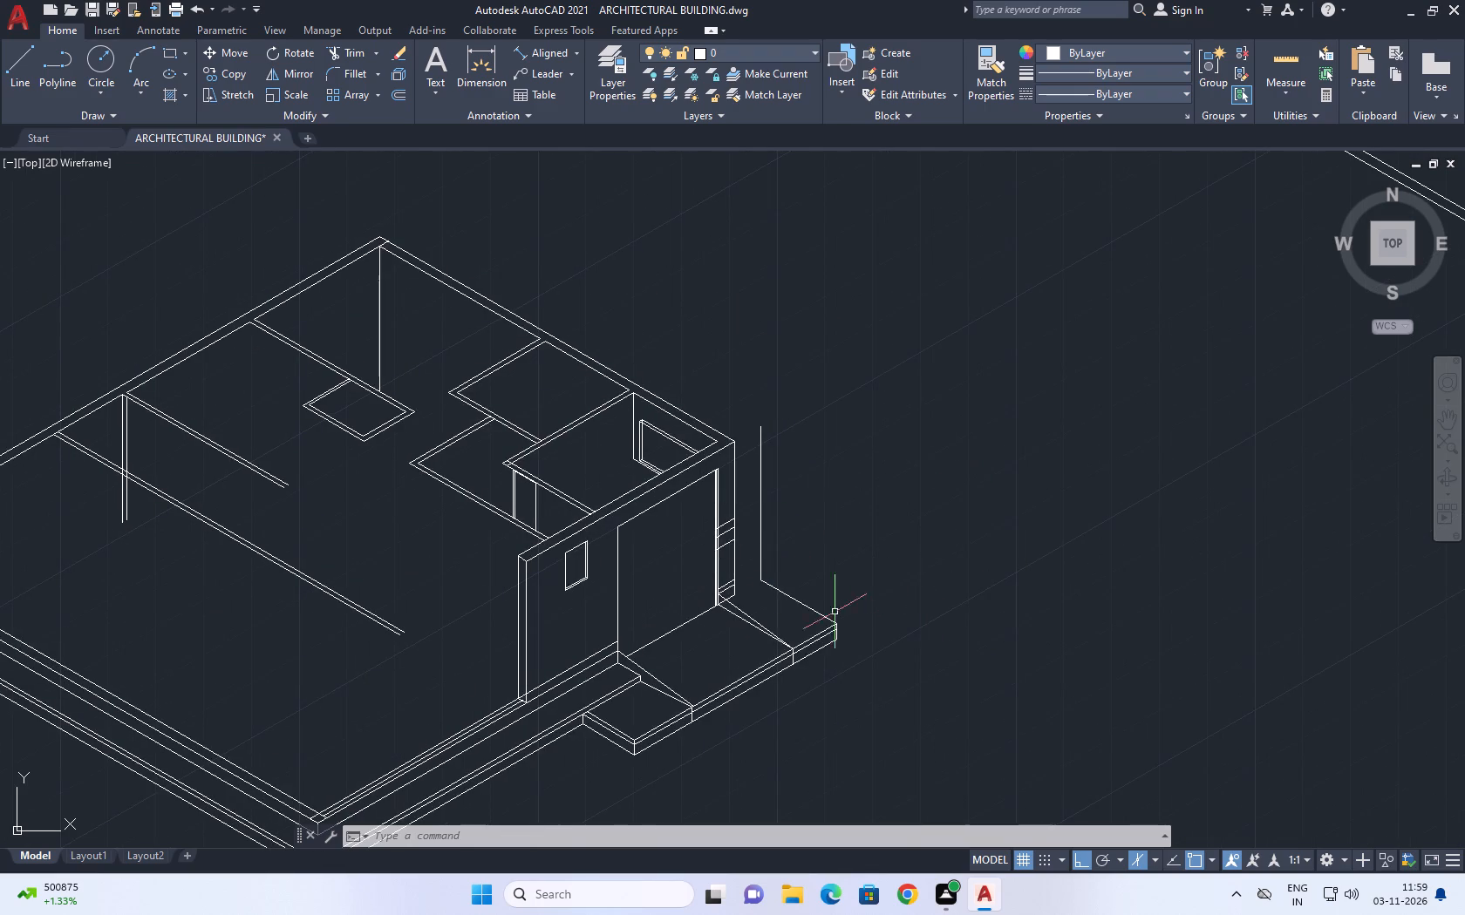
pyautogui.scroll(2, 851, 657)
pyautogui.moveTo(833, 658); pyautogui.dragTo(821, 620)
pyautogui.click(800, 537)
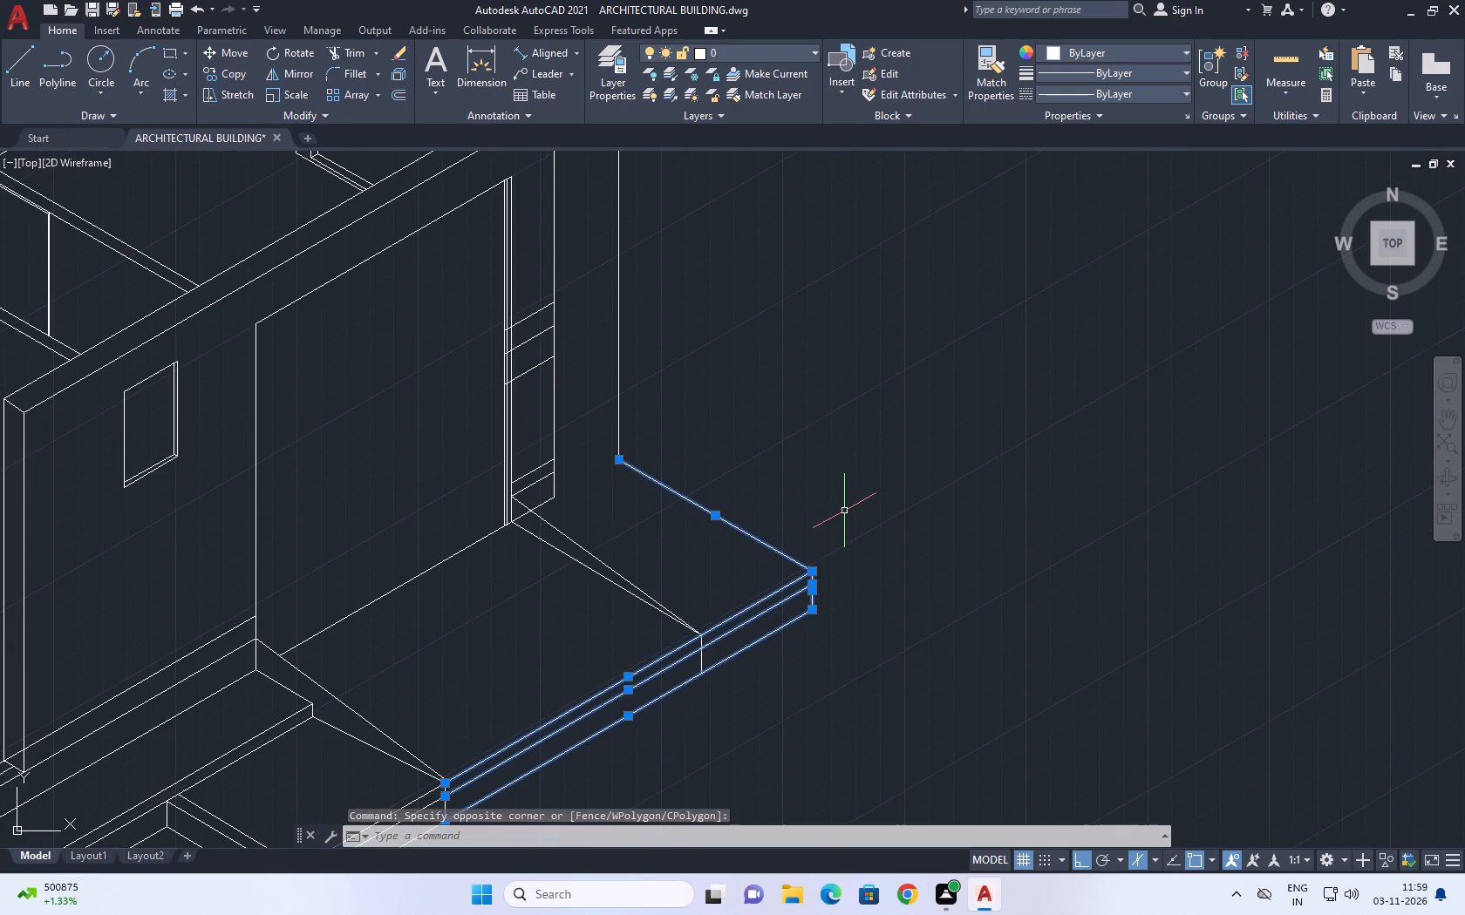
pyautogui.press('Escape')
pyautogui.scroll(1, 698, 491)
pyautogui.write('tr')
pyautogui.press('space')
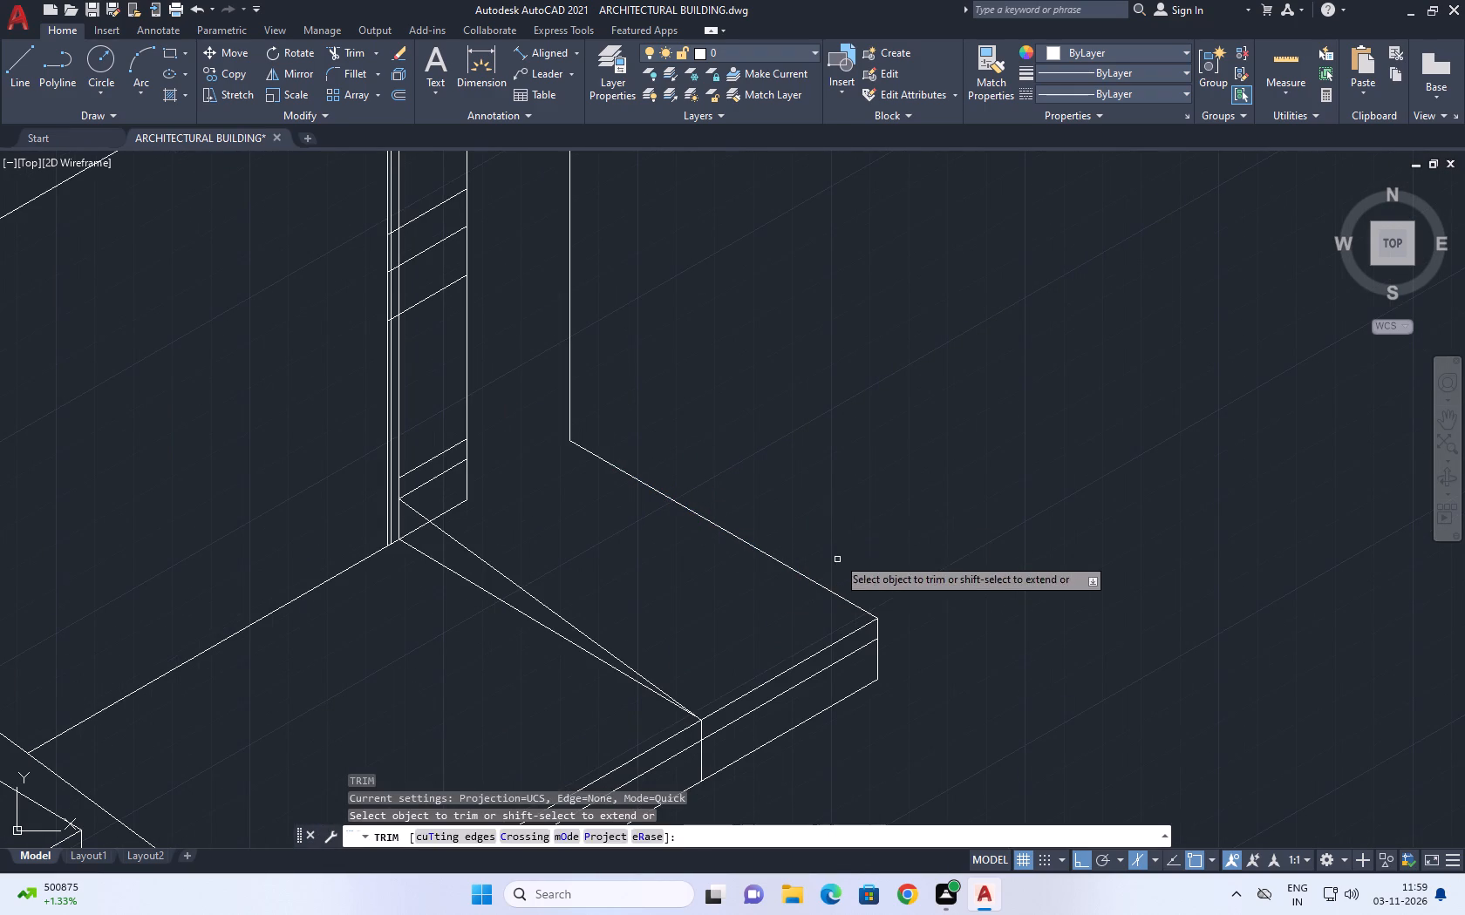
pyautogui.moveTo(831, 527); pyautogui.dragTo(811, 558)
pyautogui.click(822, 715)
pyautogui.moveTo(825, 726); pyautogui.dragTo(821, 714)
pyautogui.moveTo(800, 662); pyautogui.dragTo(800, 654)
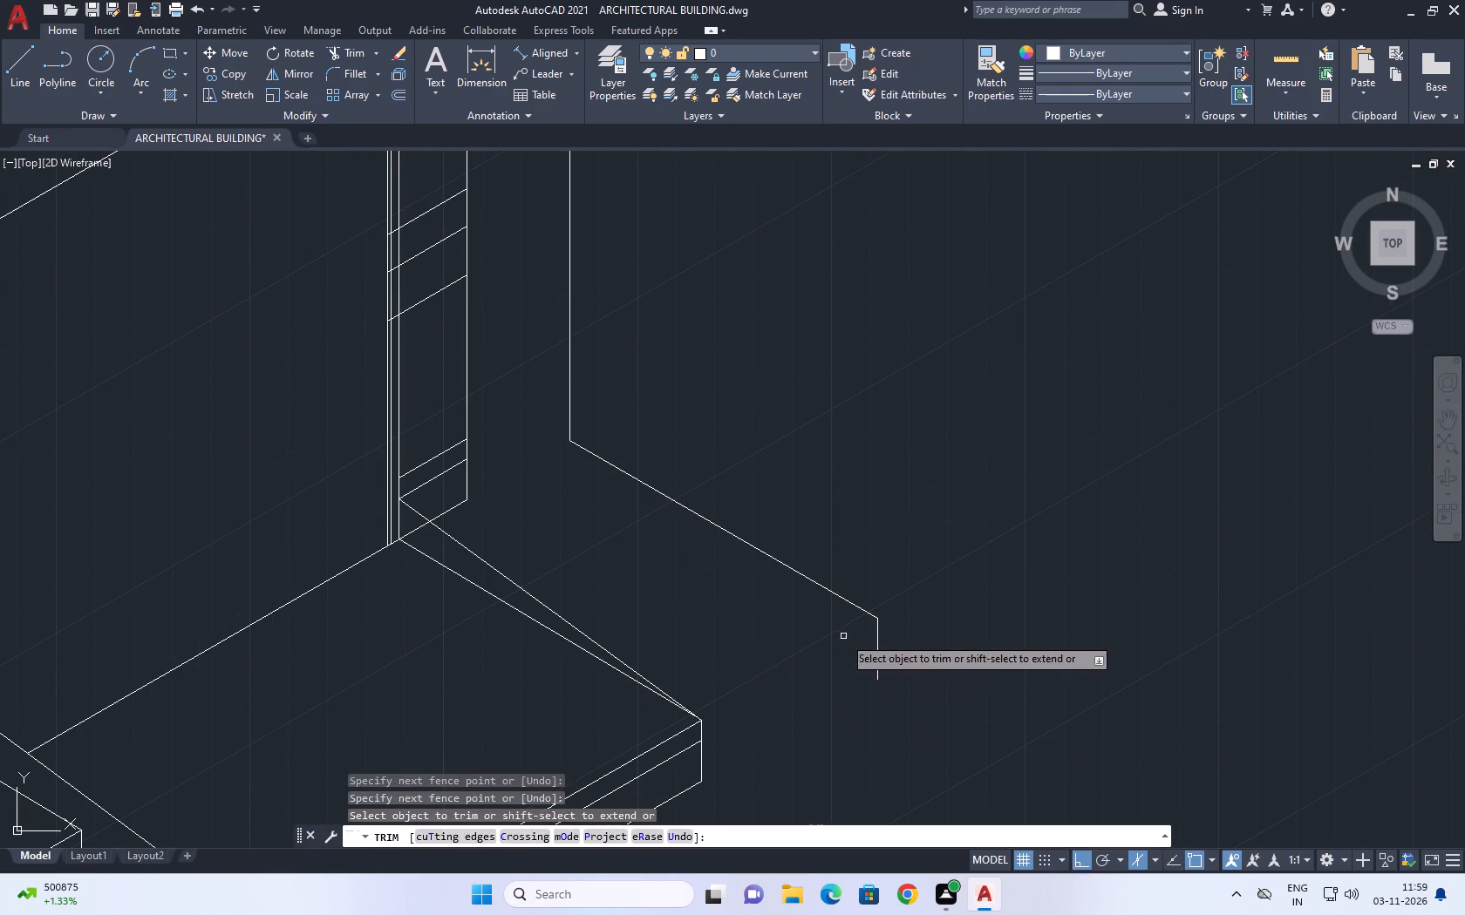
# Remove the leftover slanted plinth edge, its short end vertical and the tall vertical line beyond the ramp using Trim.
pyautogui.click(843, 636)
pyautogui.click(868, 607)
pyautogui.click(874, 634)
pyautogui.click(886, 645)
pyautogui.click(608, 363)
pyautogui.click(560, 383)
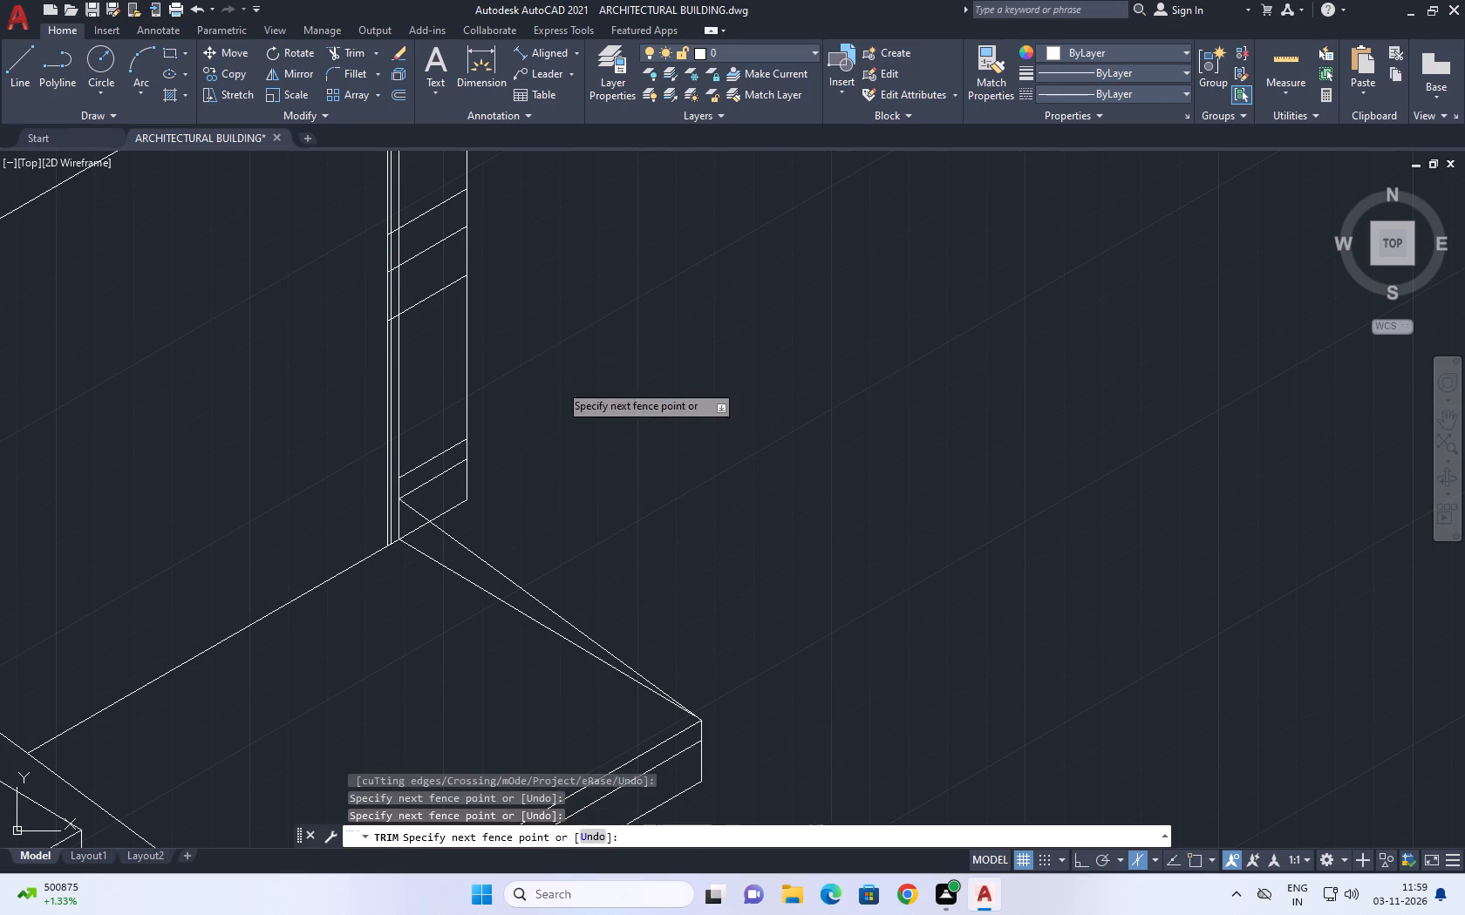
pyautogui.scroll(-2, 702, 403)
pyautogui.press('Escape')
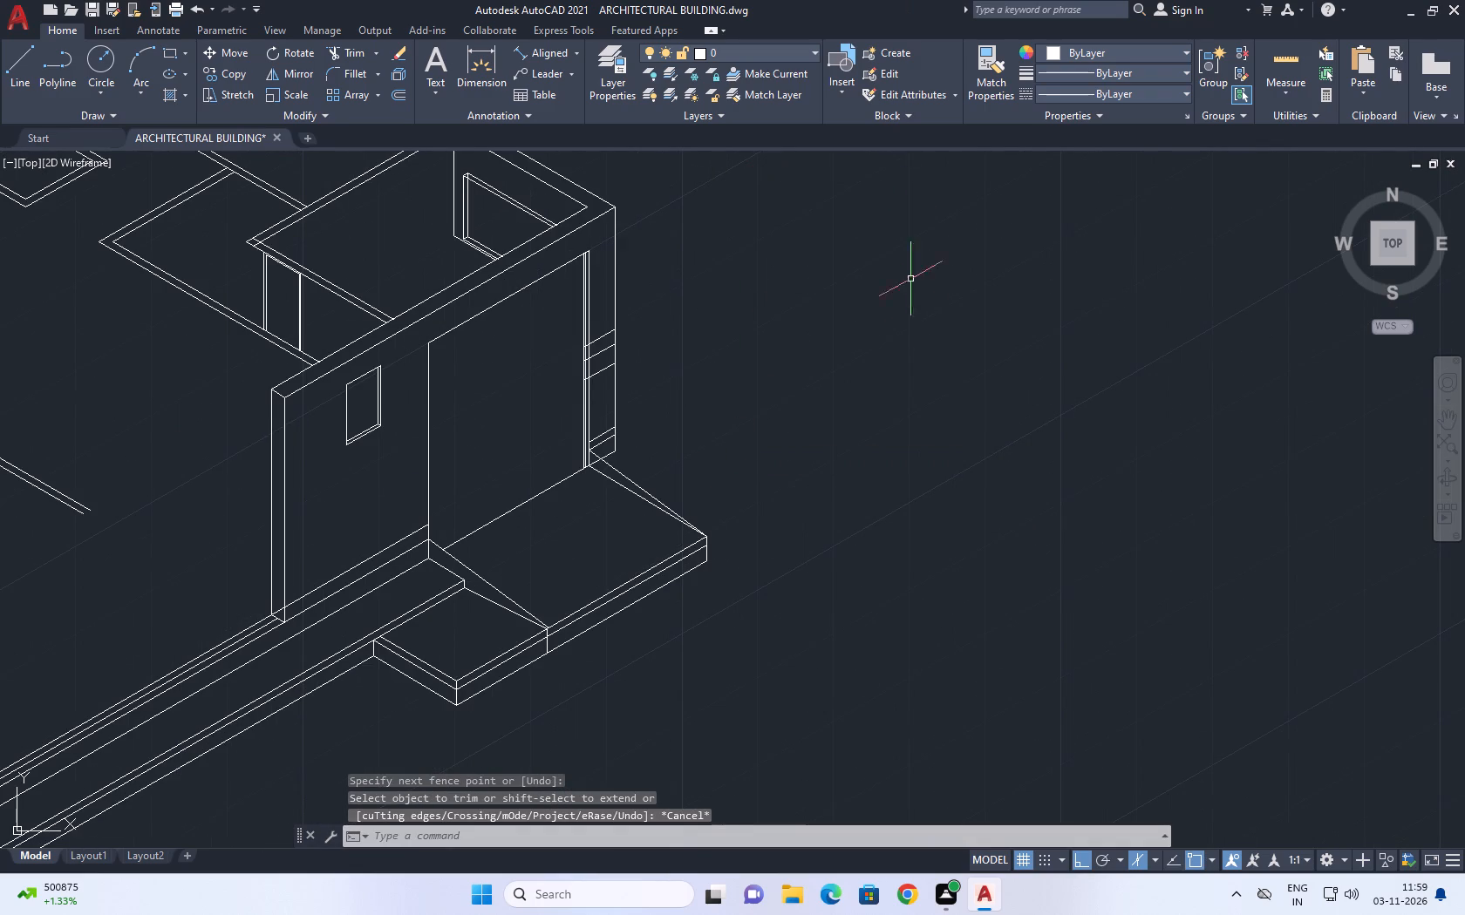
# Measure the height of the vertical edge at the ramp's far front corner with an aligned dimension.
pyautogui.click(543, 51)
pyautogui.scroll(2, 712, 546)
pyautogui.click(685, 525)
pyautogui.press('Escape')
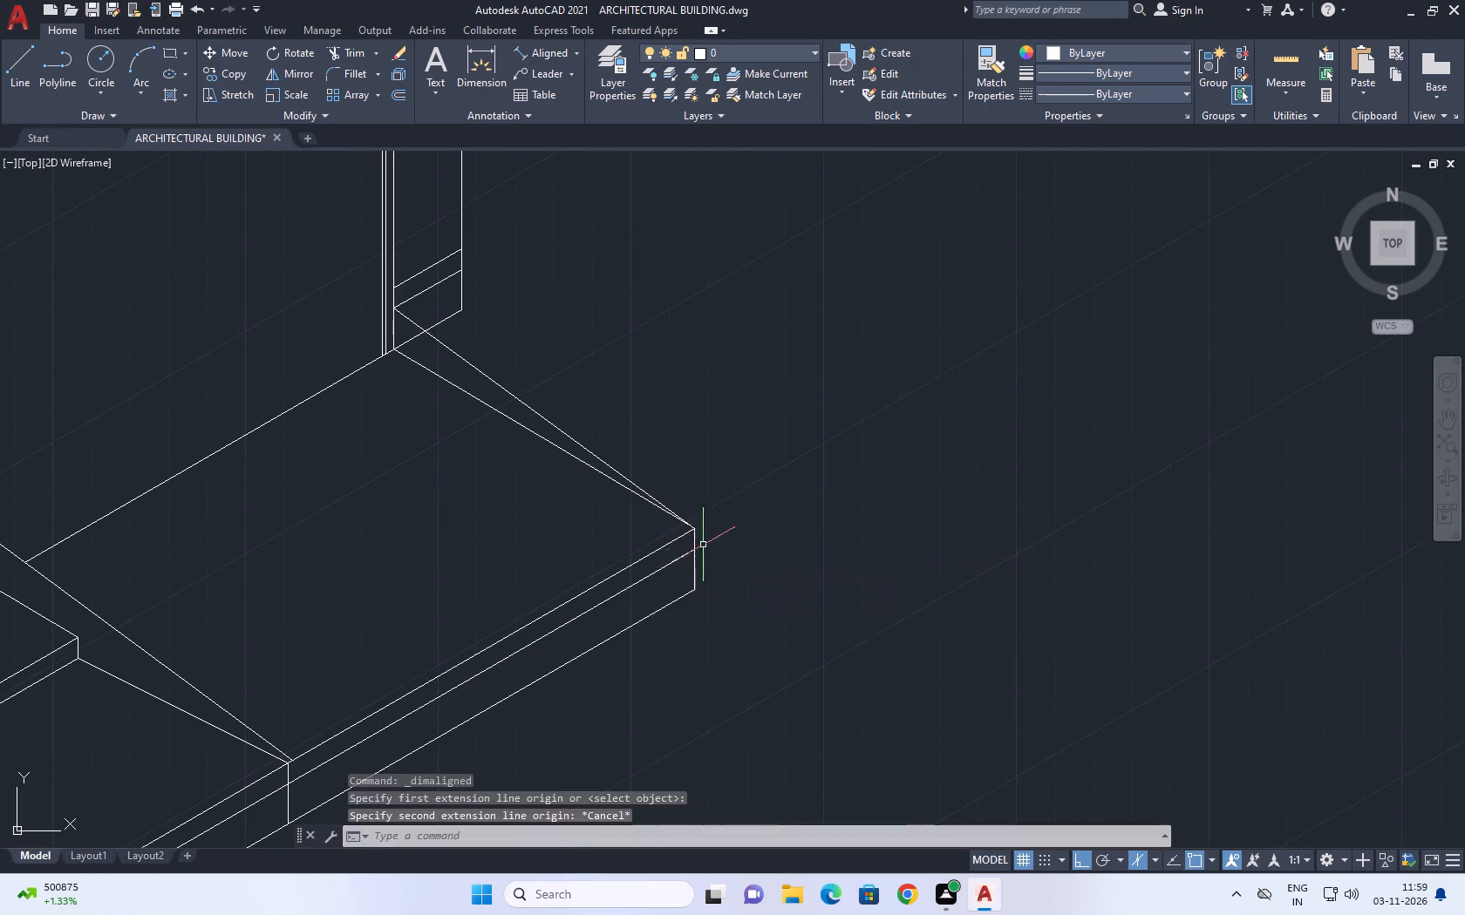
pyautogui.press('space')
pyautogui.scroll(2, 693, 528)
pyautogui.click(692, 539)
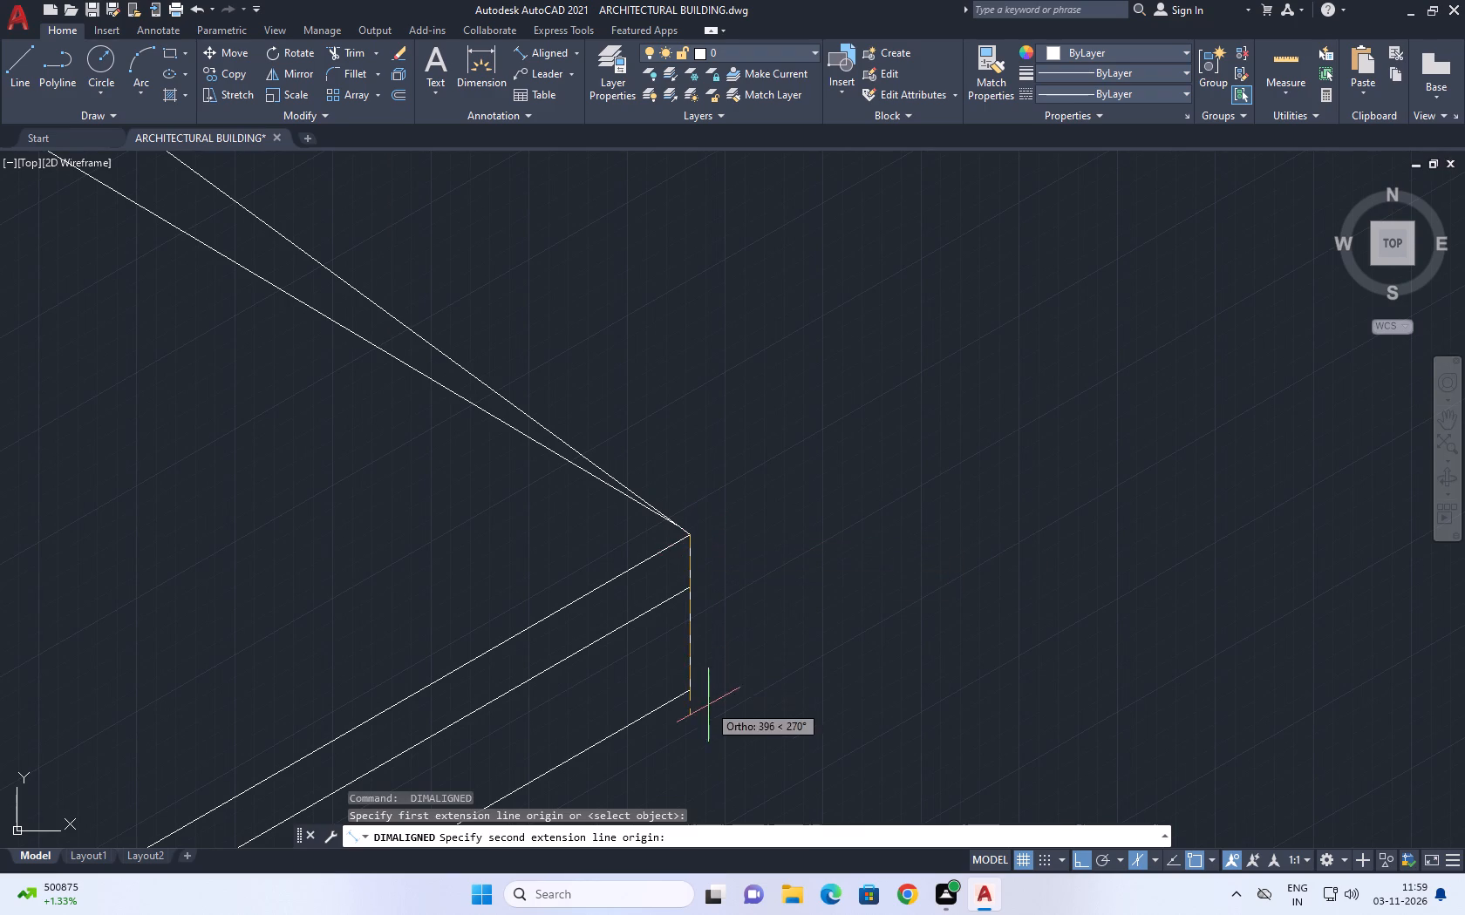
pyautogui.click(692, 688)
pyautogui.scroll(-1, 746, 658)
pyautogui.press('Escape')
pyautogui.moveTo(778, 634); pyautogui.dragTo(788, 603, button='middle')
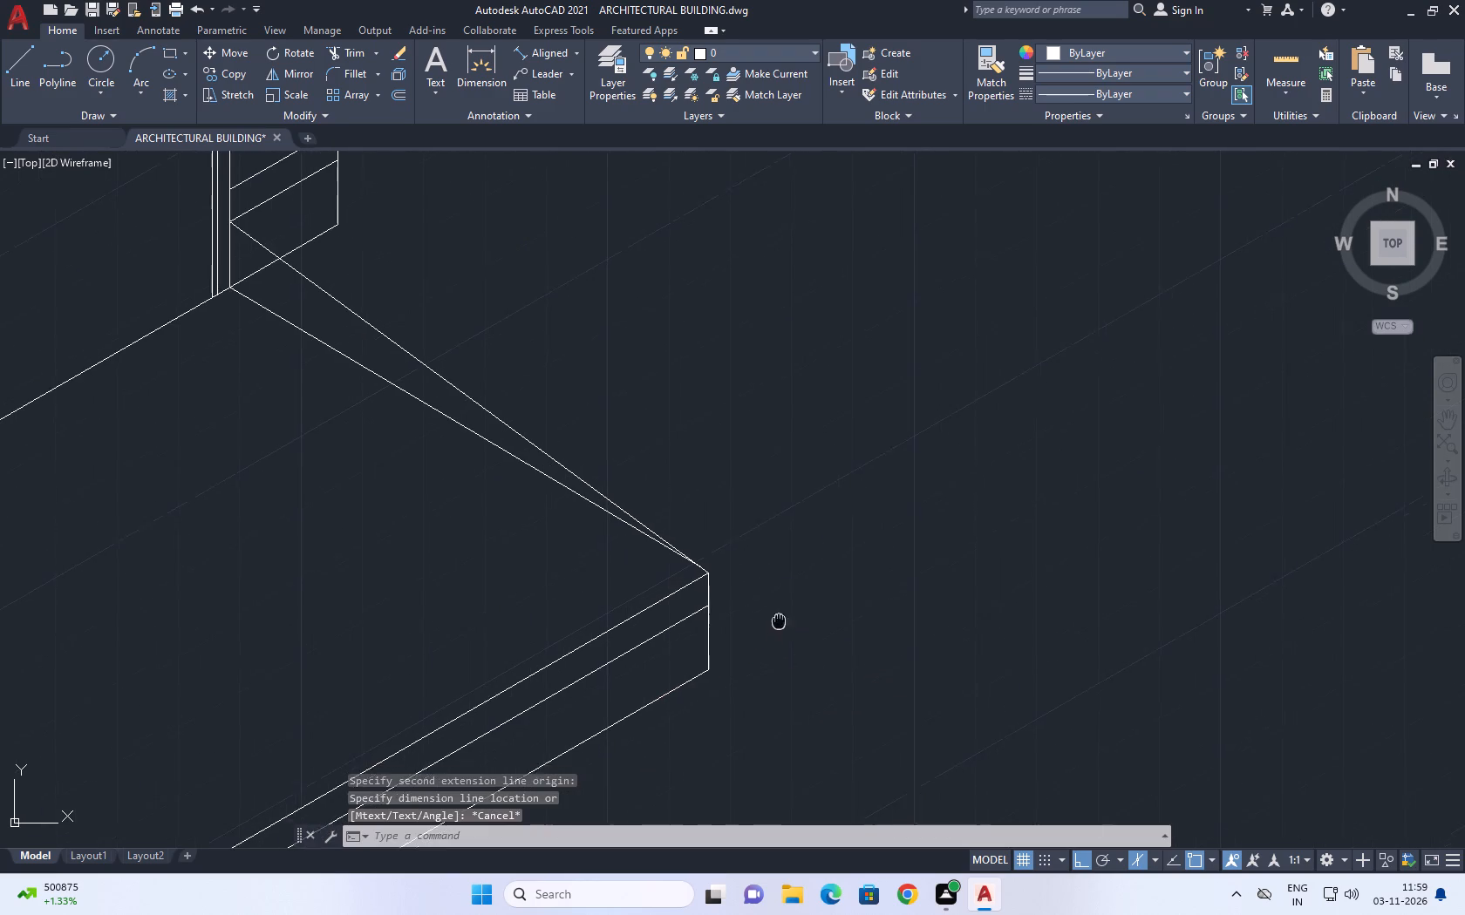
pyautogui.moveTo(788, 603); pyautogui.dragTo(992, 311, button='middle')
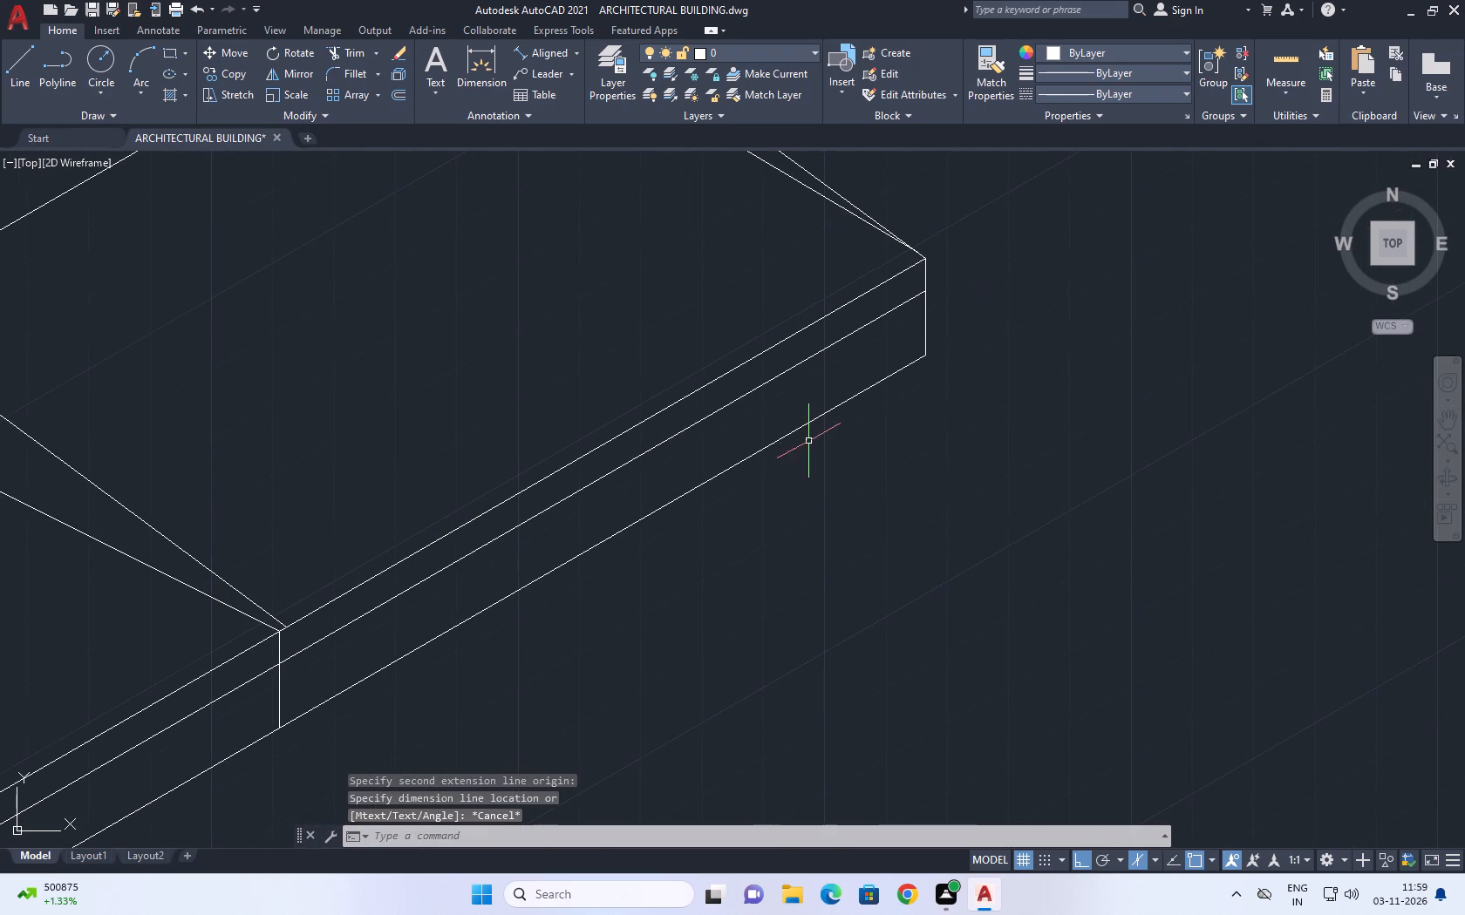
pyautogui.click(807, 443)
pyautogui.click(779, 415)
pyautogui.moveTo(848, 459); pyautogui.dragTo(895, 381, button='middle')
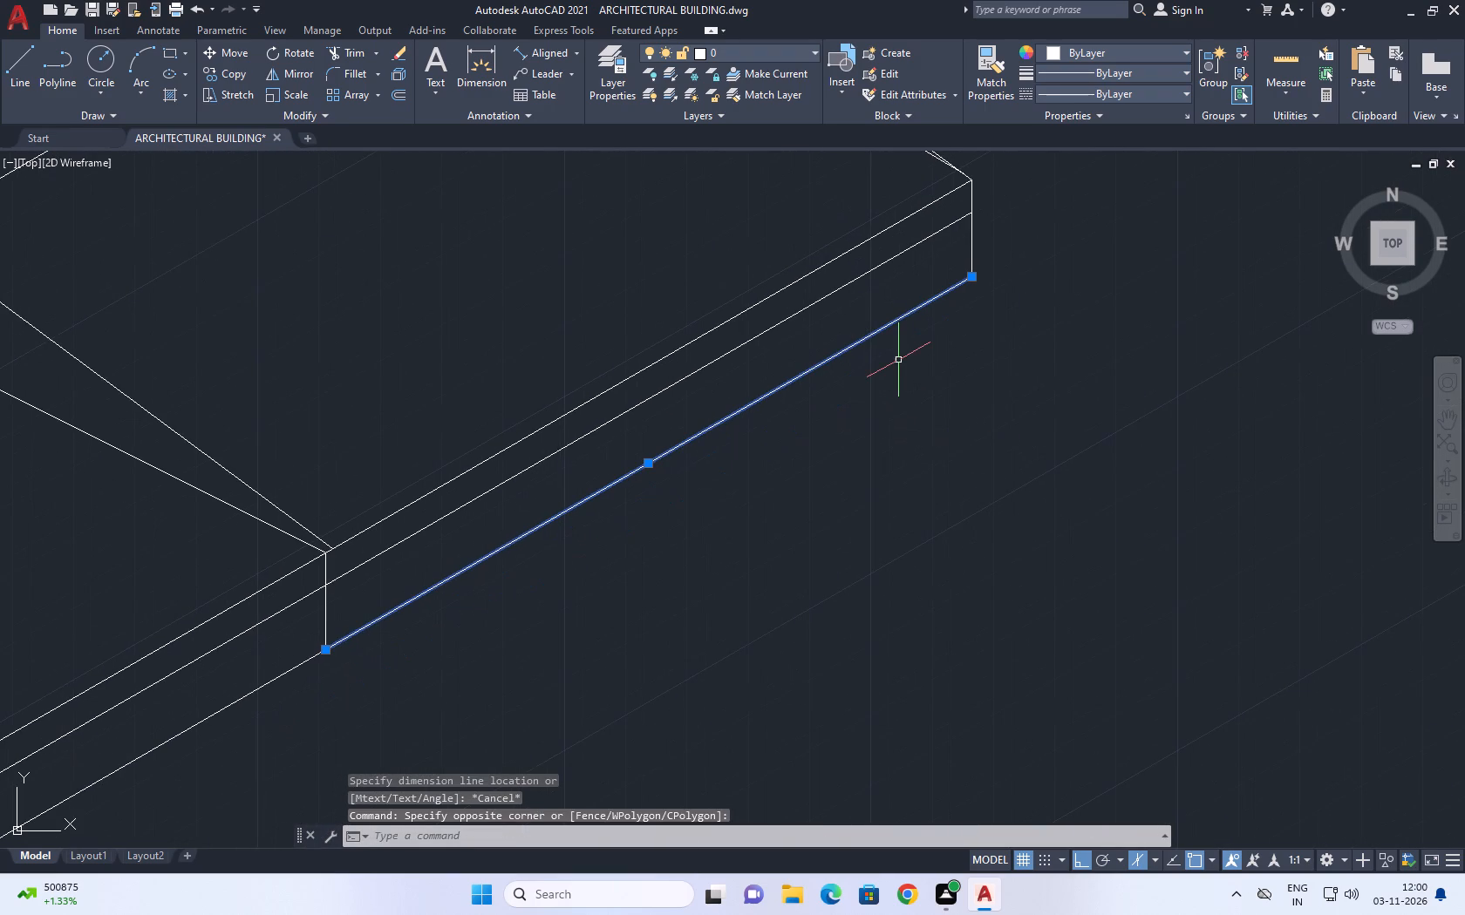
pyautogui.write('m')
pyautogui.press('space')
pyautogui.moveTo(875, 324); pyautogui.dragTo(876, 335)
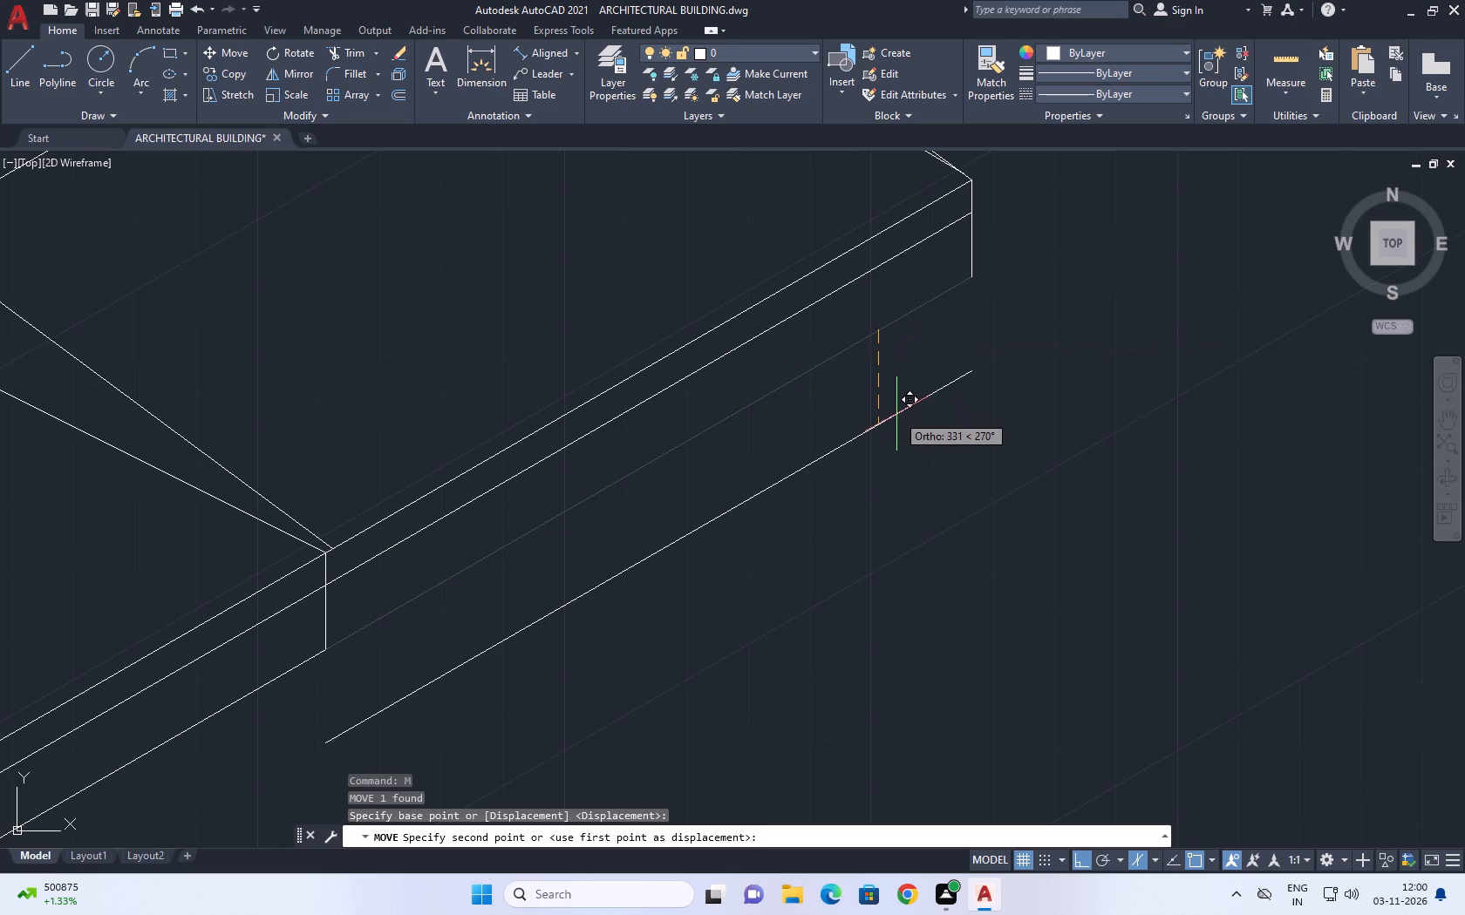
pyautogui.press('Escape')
# Copy the ramp's upper front edge 600 straight down.
pyautogui.click(803, 281)
pyautogui.moveTo(760, 289); pyautogui.dragTo(749, 285)
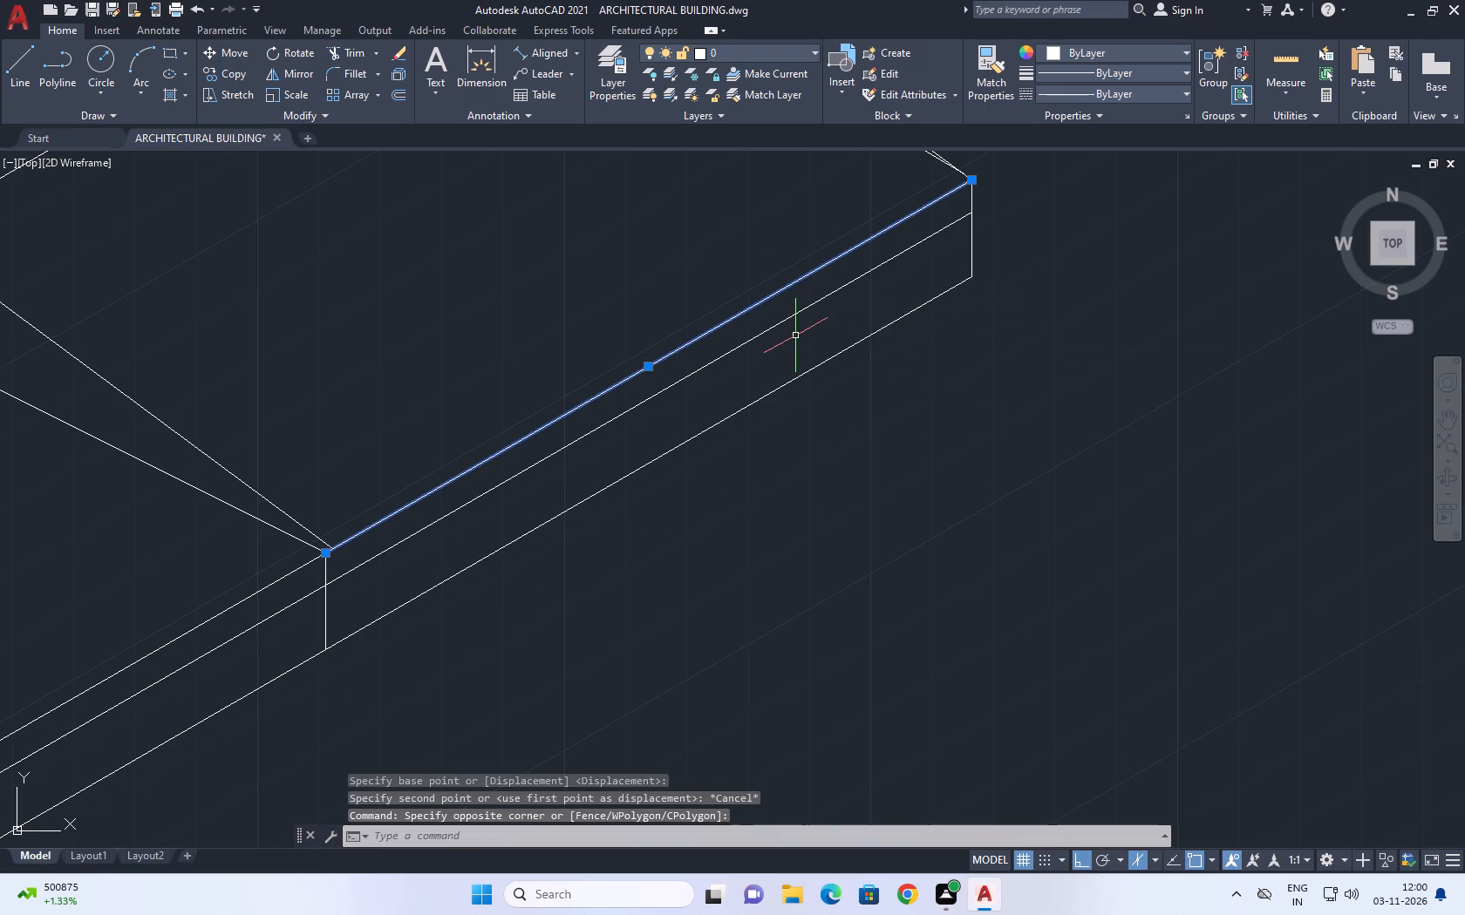
pyautogui.press('c')
pyautogui.press('o')
pyautogui.press('space')
pyautogui.click(802, 286)
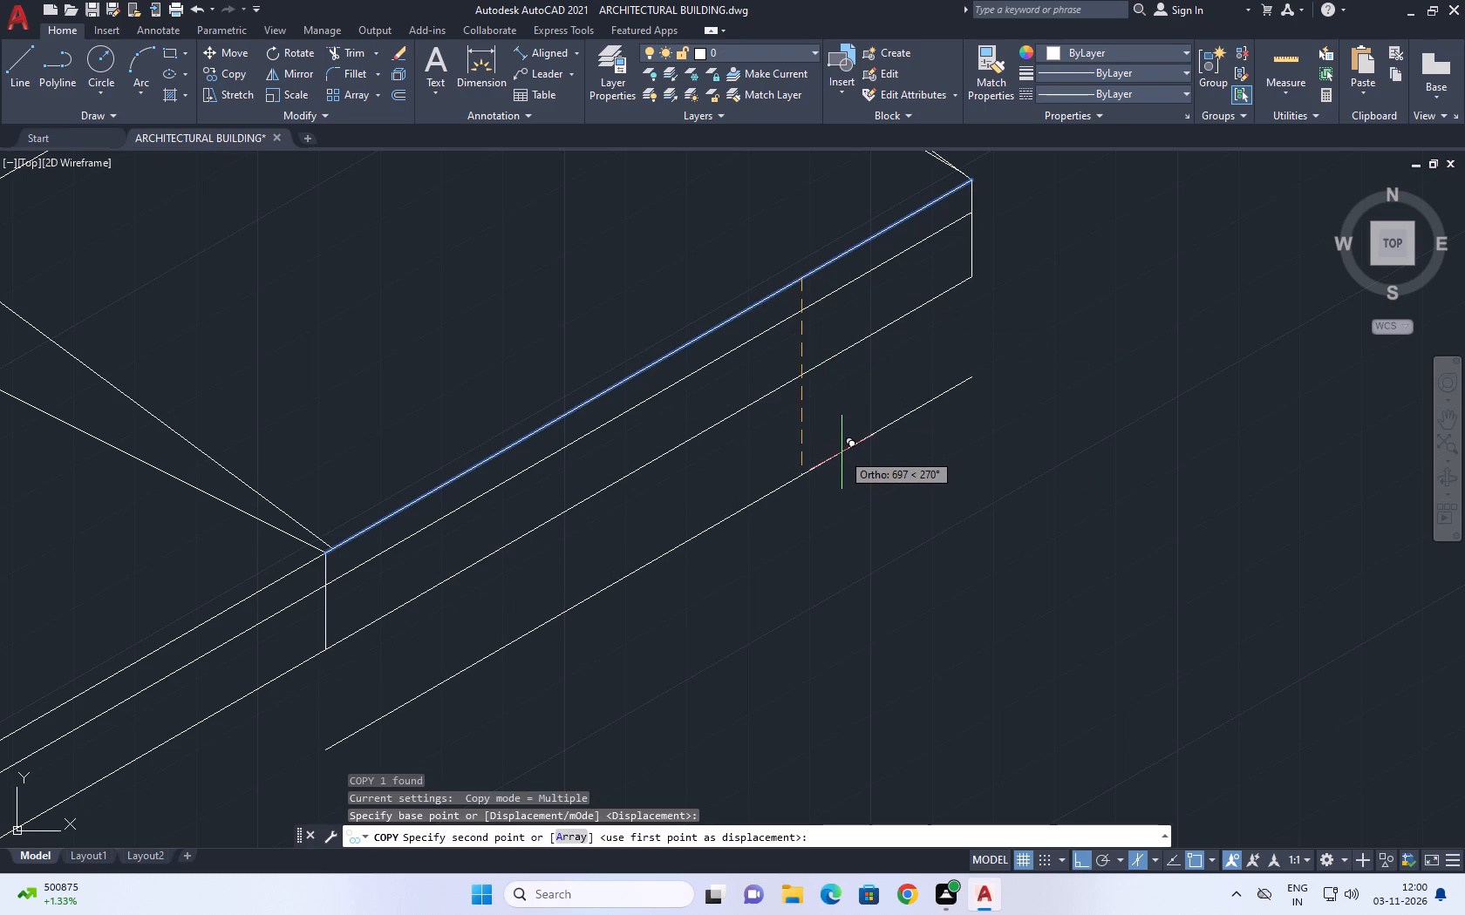
pyautogui.press('6')
pyautogui.write('00')
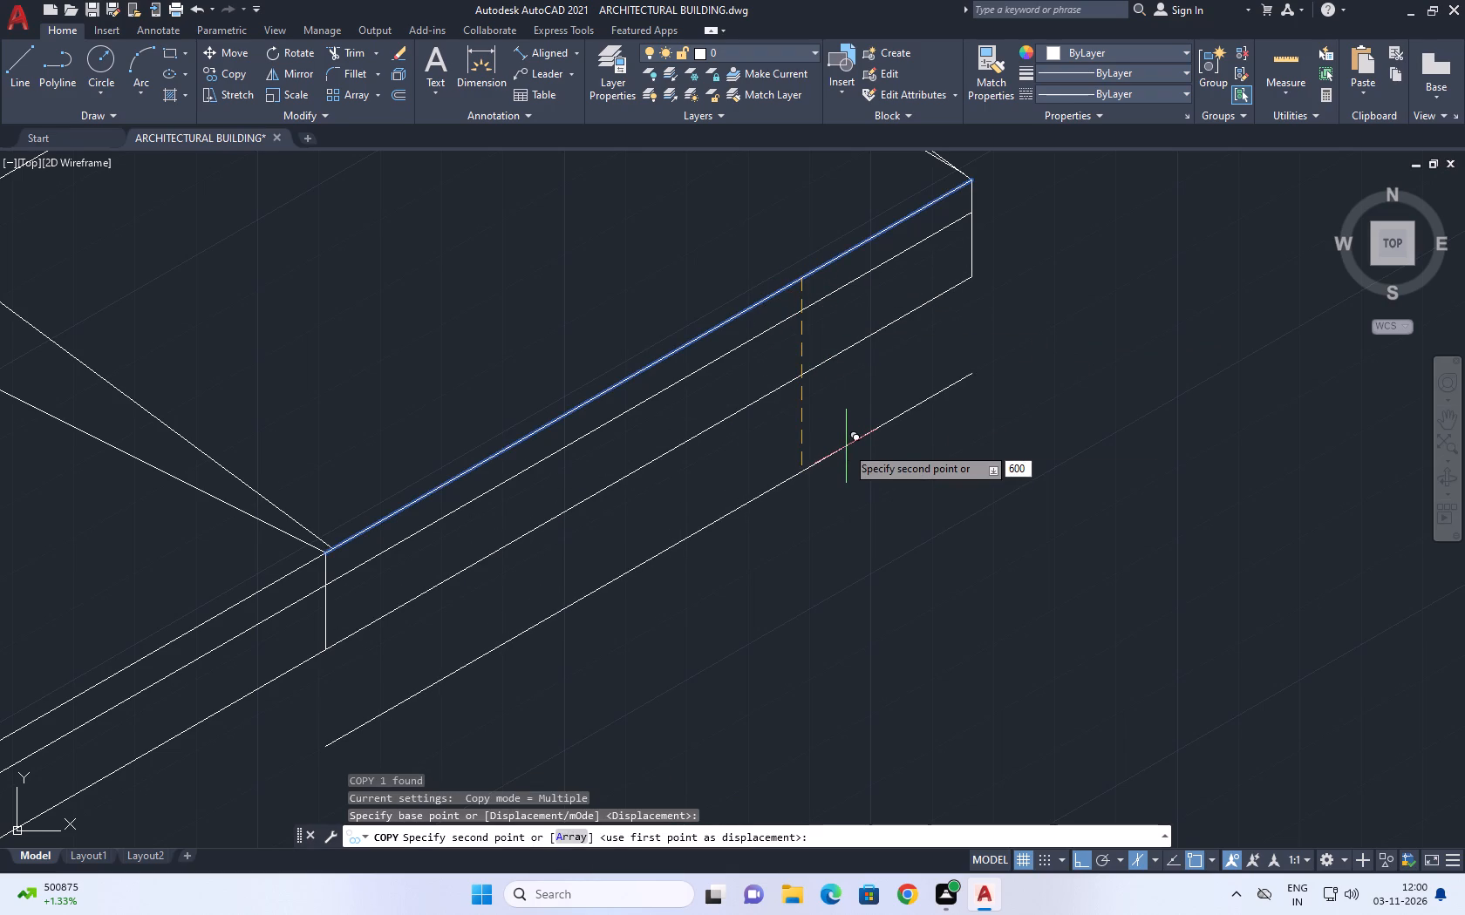
pyautogui.press('Return')
pyautogui.press('Escape')
# Delete the ramp's old bottom front edge, between the upper pair of edges and the new copied line.
pyautogui.moveTo(779, 408); pyautogui.dragTo(770, 388)
pyautogui.click(744, 342)
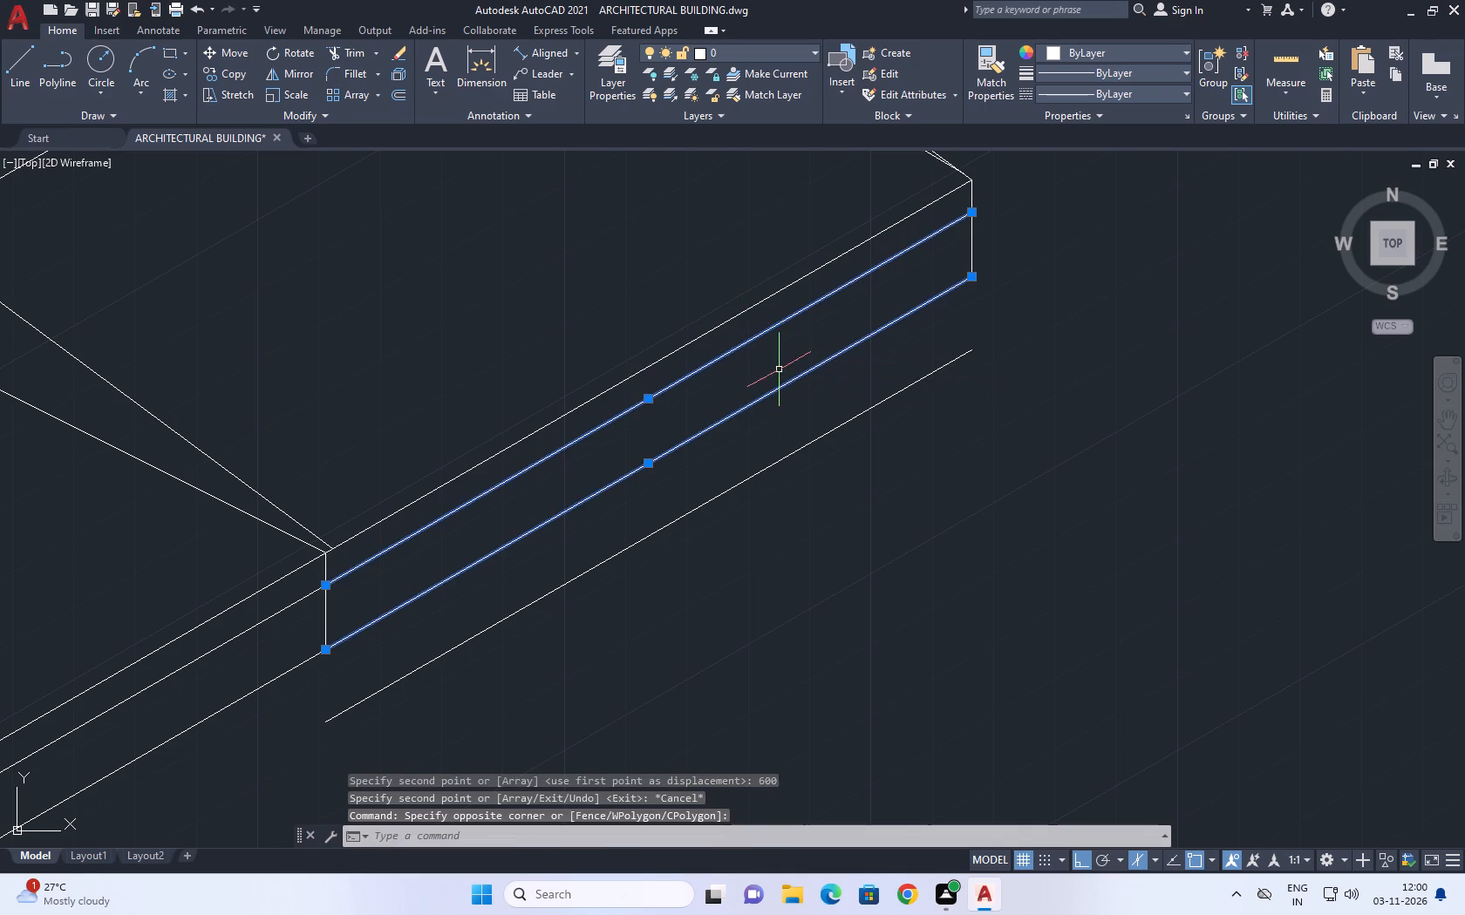
pyautogui.press('Escape')
pyautogui.click(789, 381)
pyautogui.press('Delete')
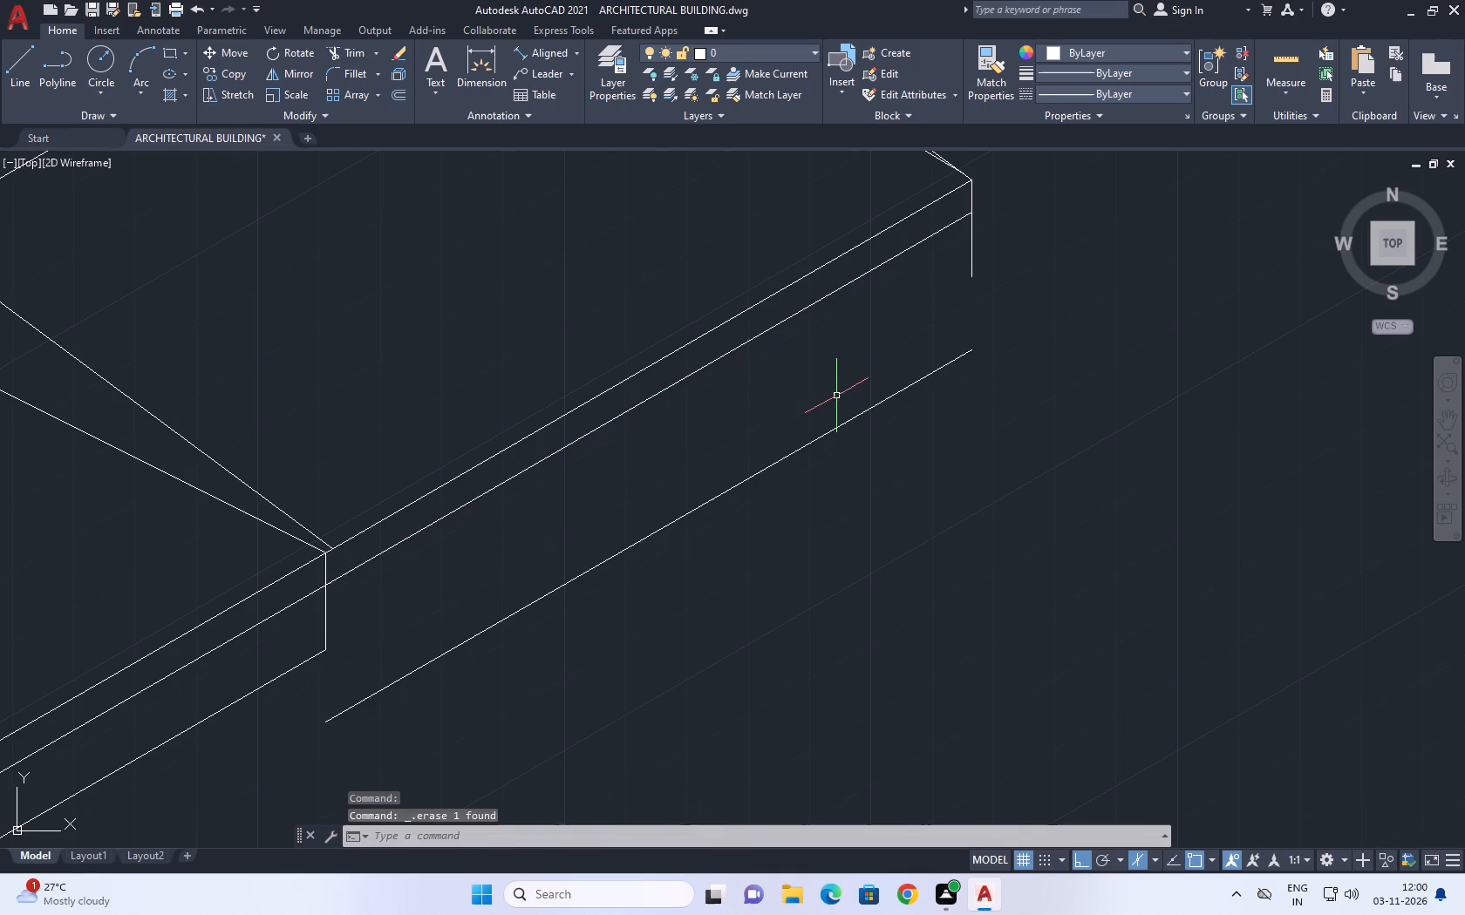
# Extend the vertical at the ramp's far front corner down to the new bottom edge.
pyautogui.scroll(-2, 836, 395)
pyautogui.moveTo(902, 325); pyautogui.dragTo(914, 343, button='middle')
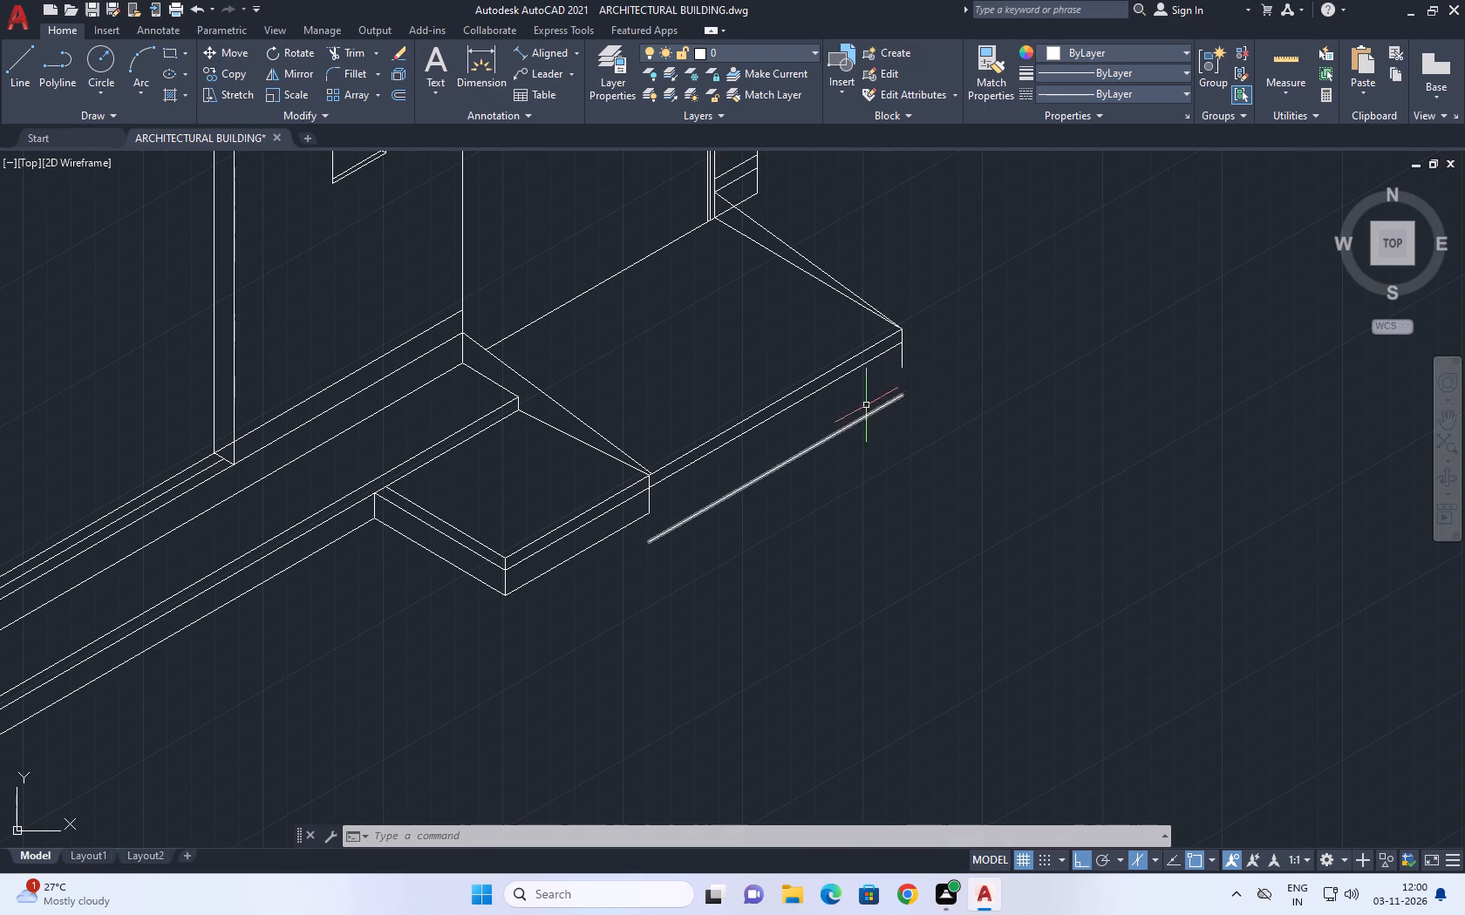
pyautogui.press('e')
pyautogui.press('x')
pyautogui.press('space')
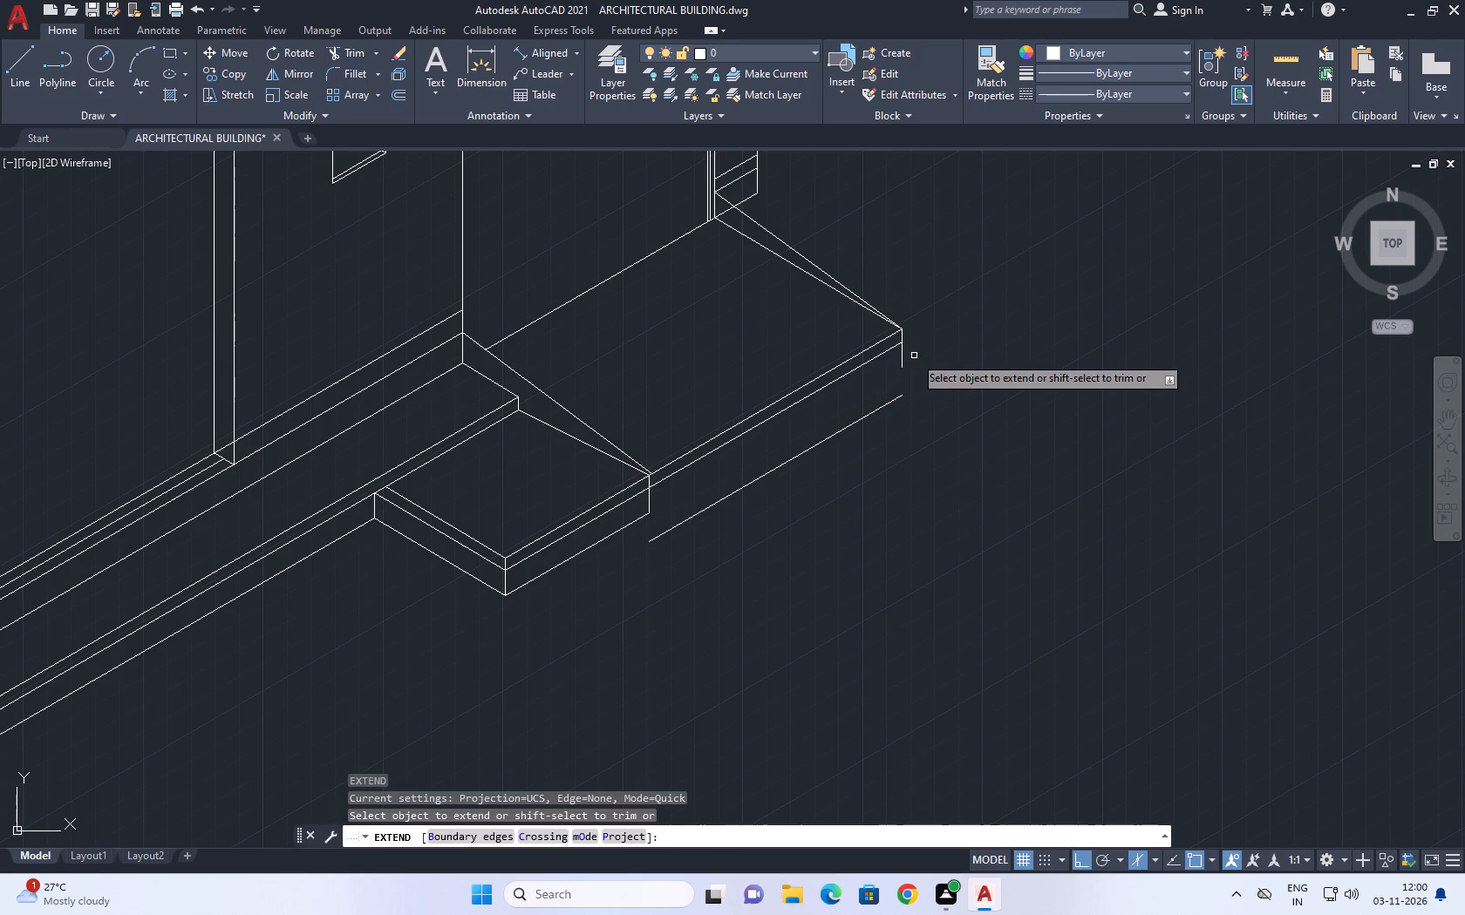
pyautogui.click(913, 355)
pyautogui.click(880, 369)
pyautogui.press('Escape')
# Move the low landing's front bottom edge straight down so it meets the near end of the ramp's new bottom edge.
pyautogui.moveTo(766, 484); pyautogui.dragTo(828, 405, button='middle')
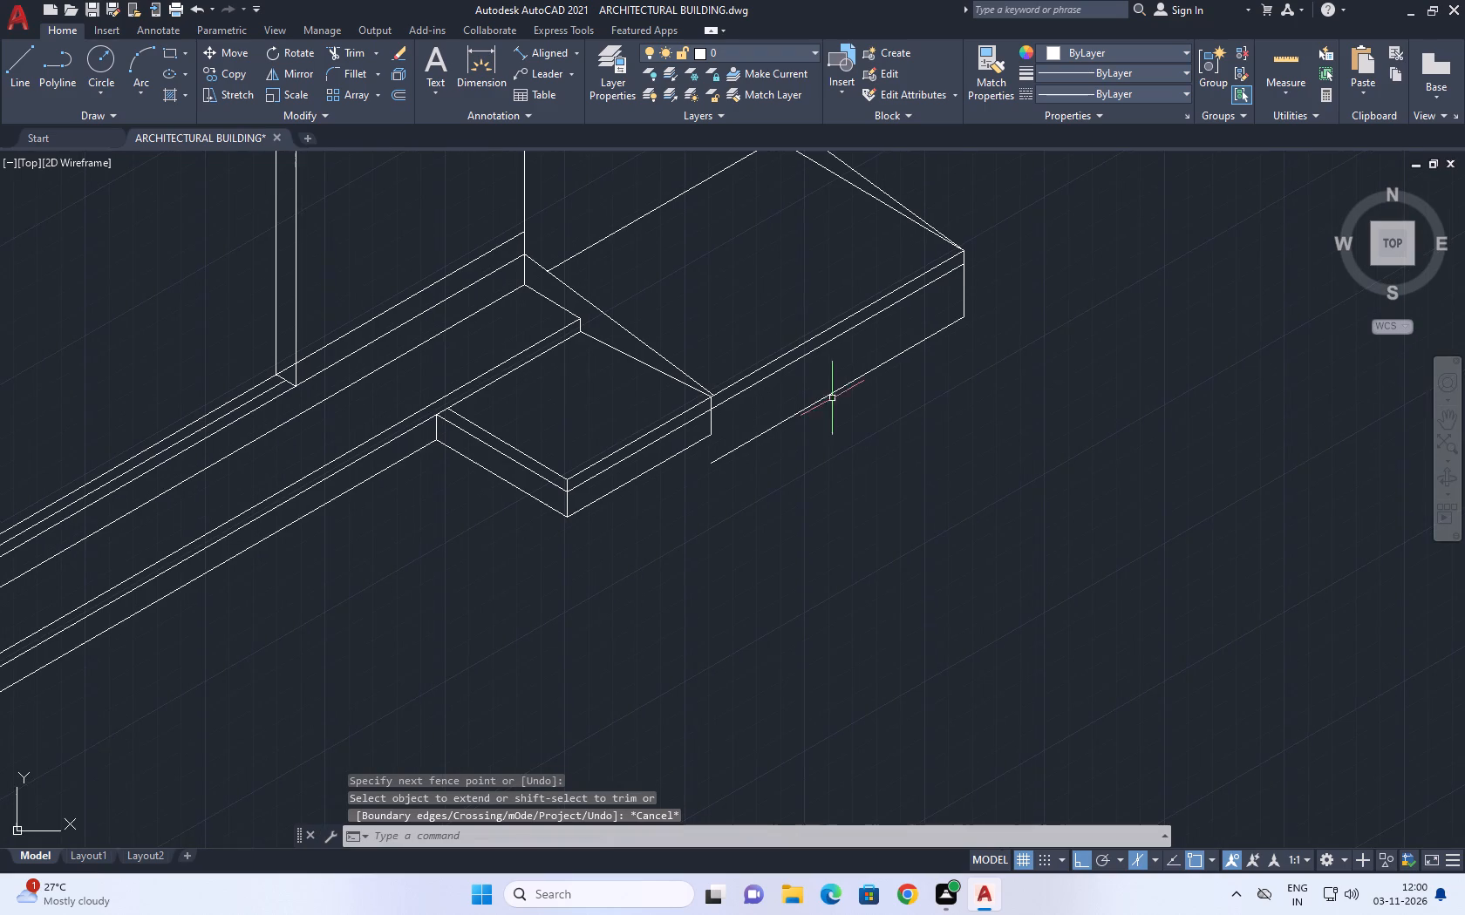
pyautogui.scroll(1, 675, 451)
pyautogui.moveTo(707, 463); pyautogui.dragTo(699, 454)
pyautogui.click(671, 433)
pyautogui.scroll(1, 833, 468)
pyautogui.press('m')
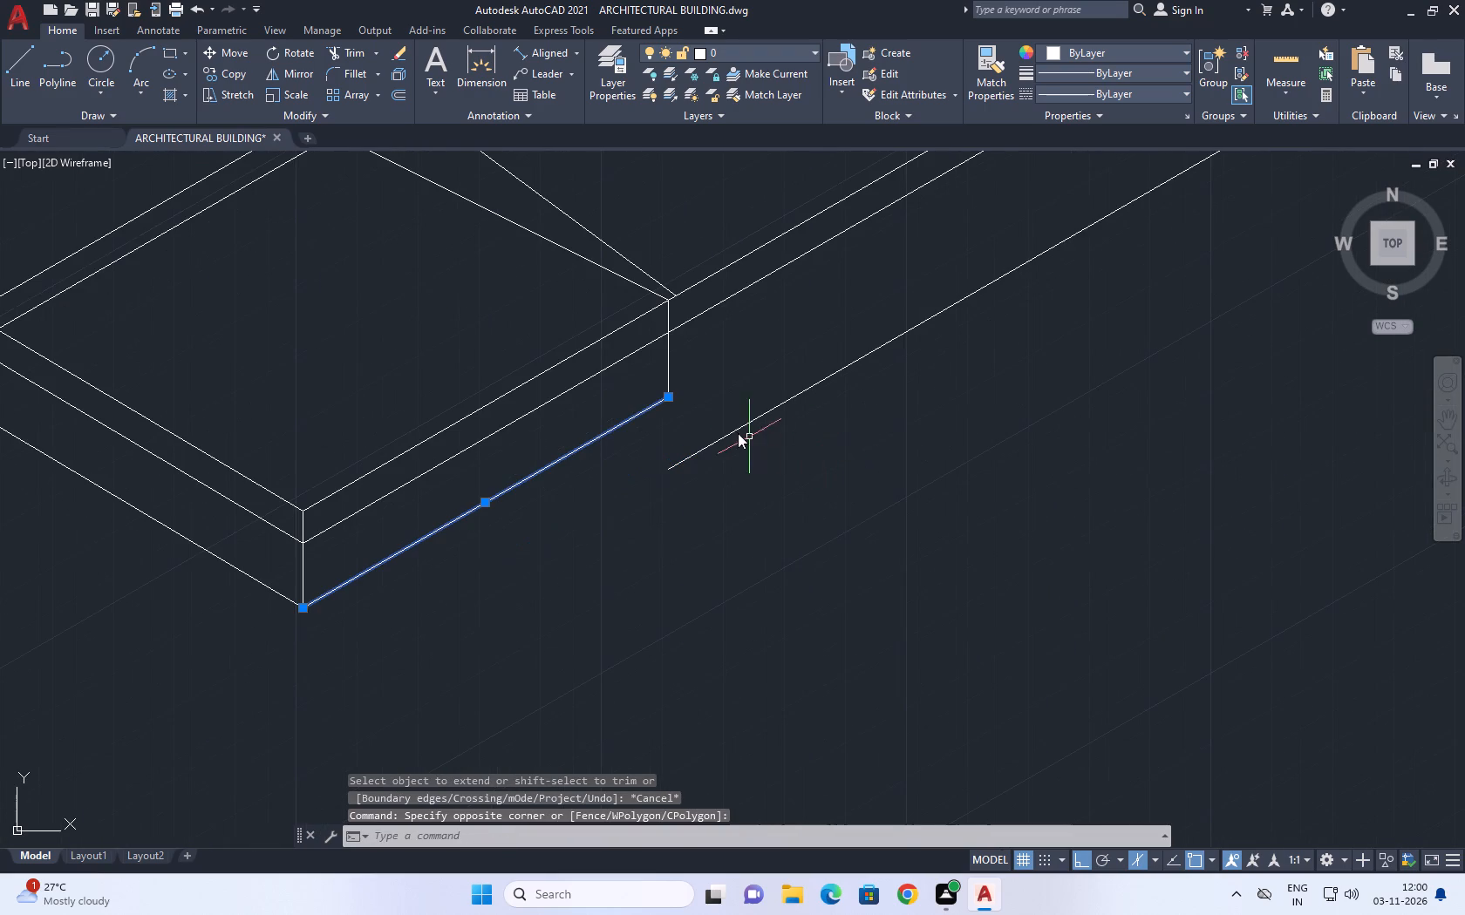
pyautogui.press('space')
pyautogui.click(671, 398)
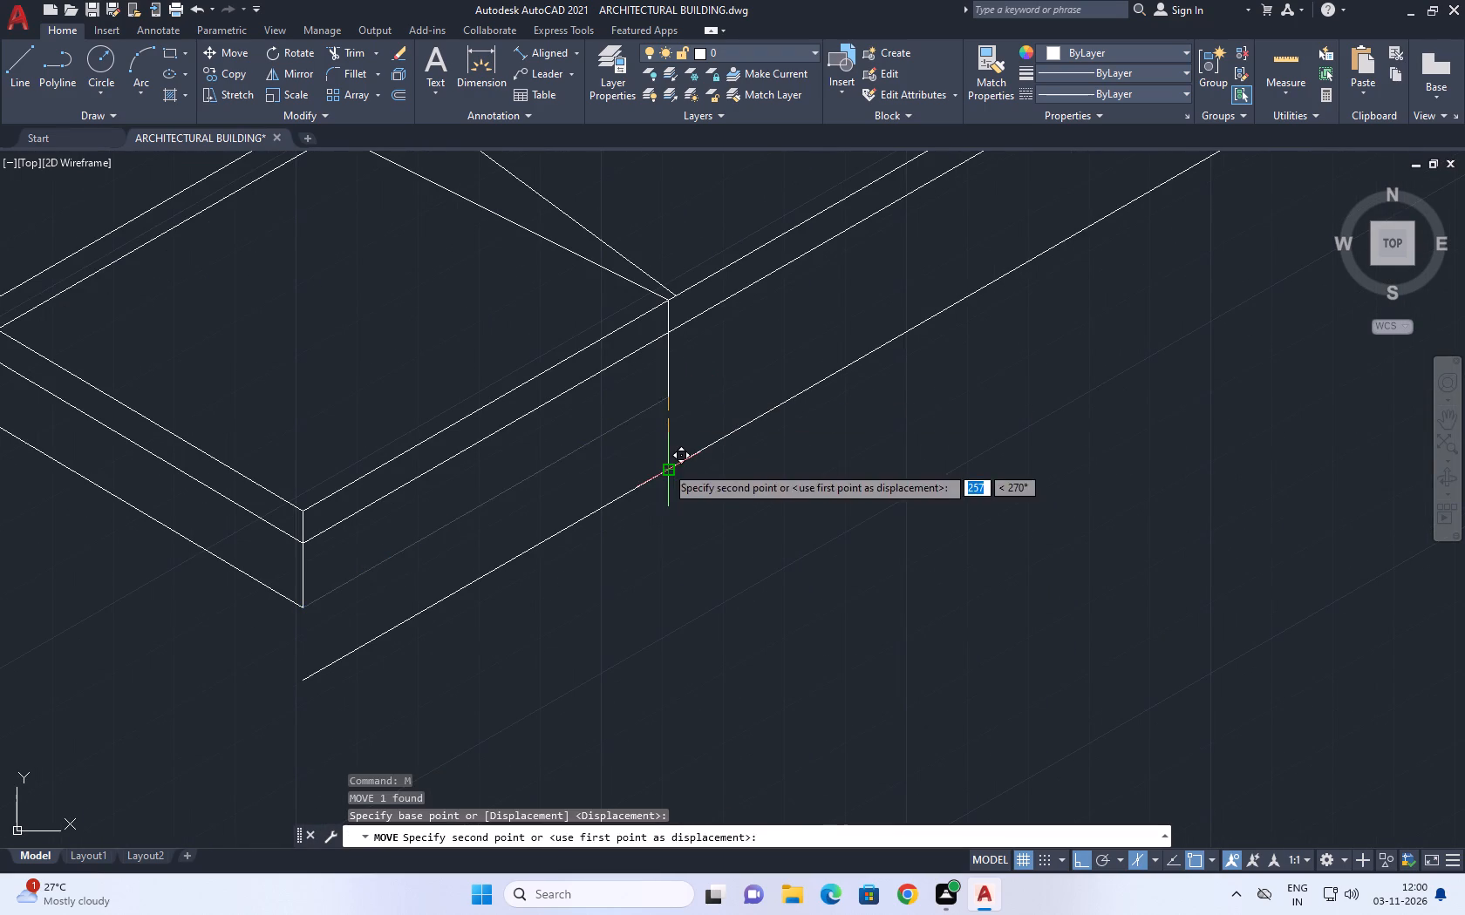
pyautogui.click(665, 466)
pyautogui.click(683, 400)
pyautogui.press('Escape')
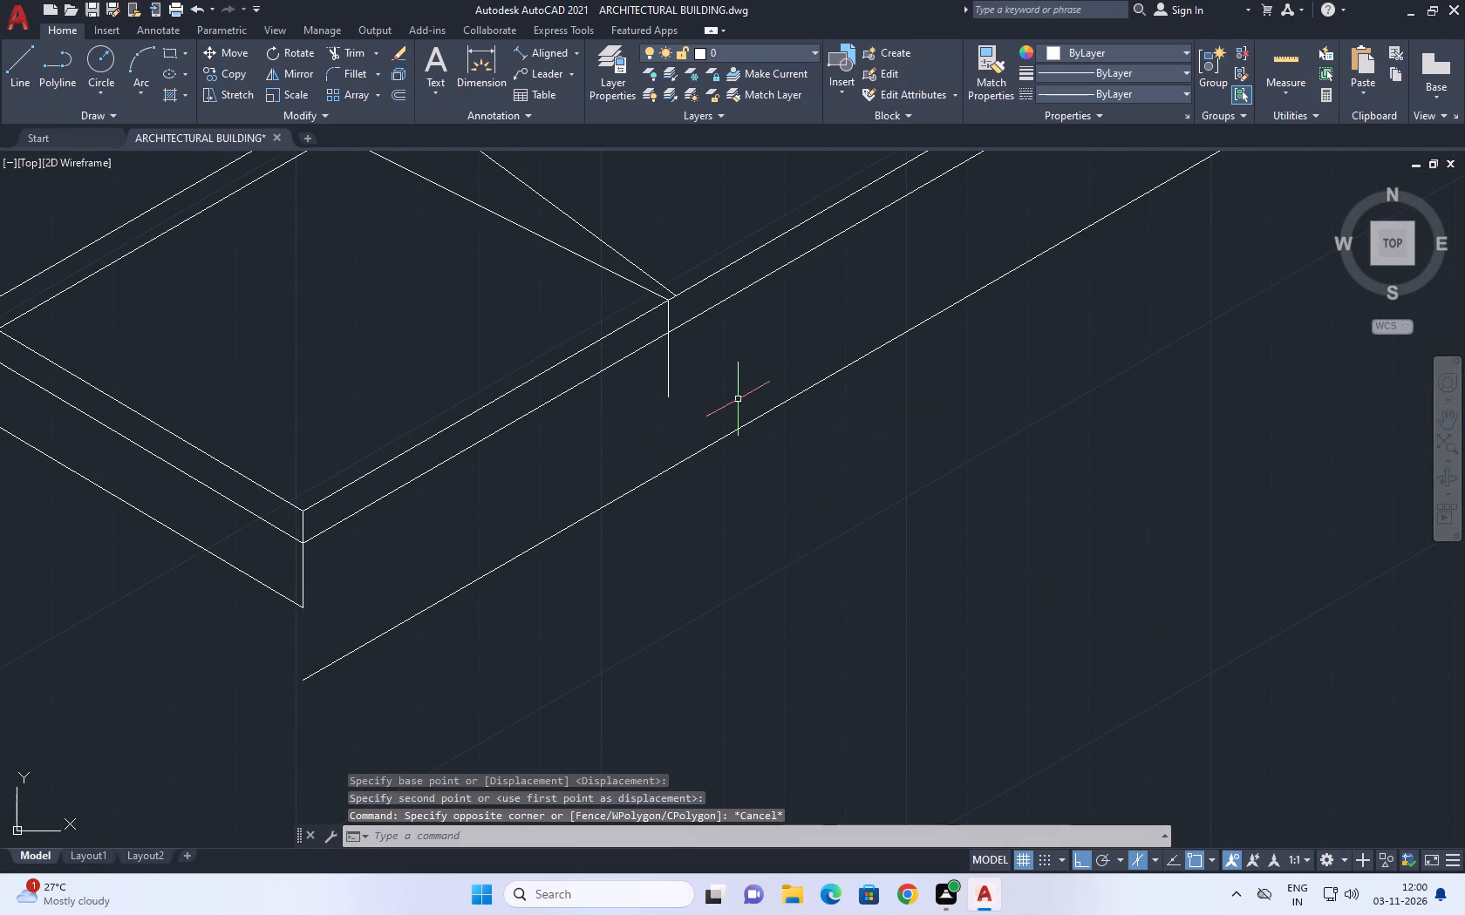
# Extend the verticals at both ends of the landing's front face down to its lowered bottom edge.
pyautogui.write('ex')
pyautogui.press('space')
pyautogui.click(642, 383)
pyautogui.click(722, 370)
pyautogui.scroll(-1, 721, 385)
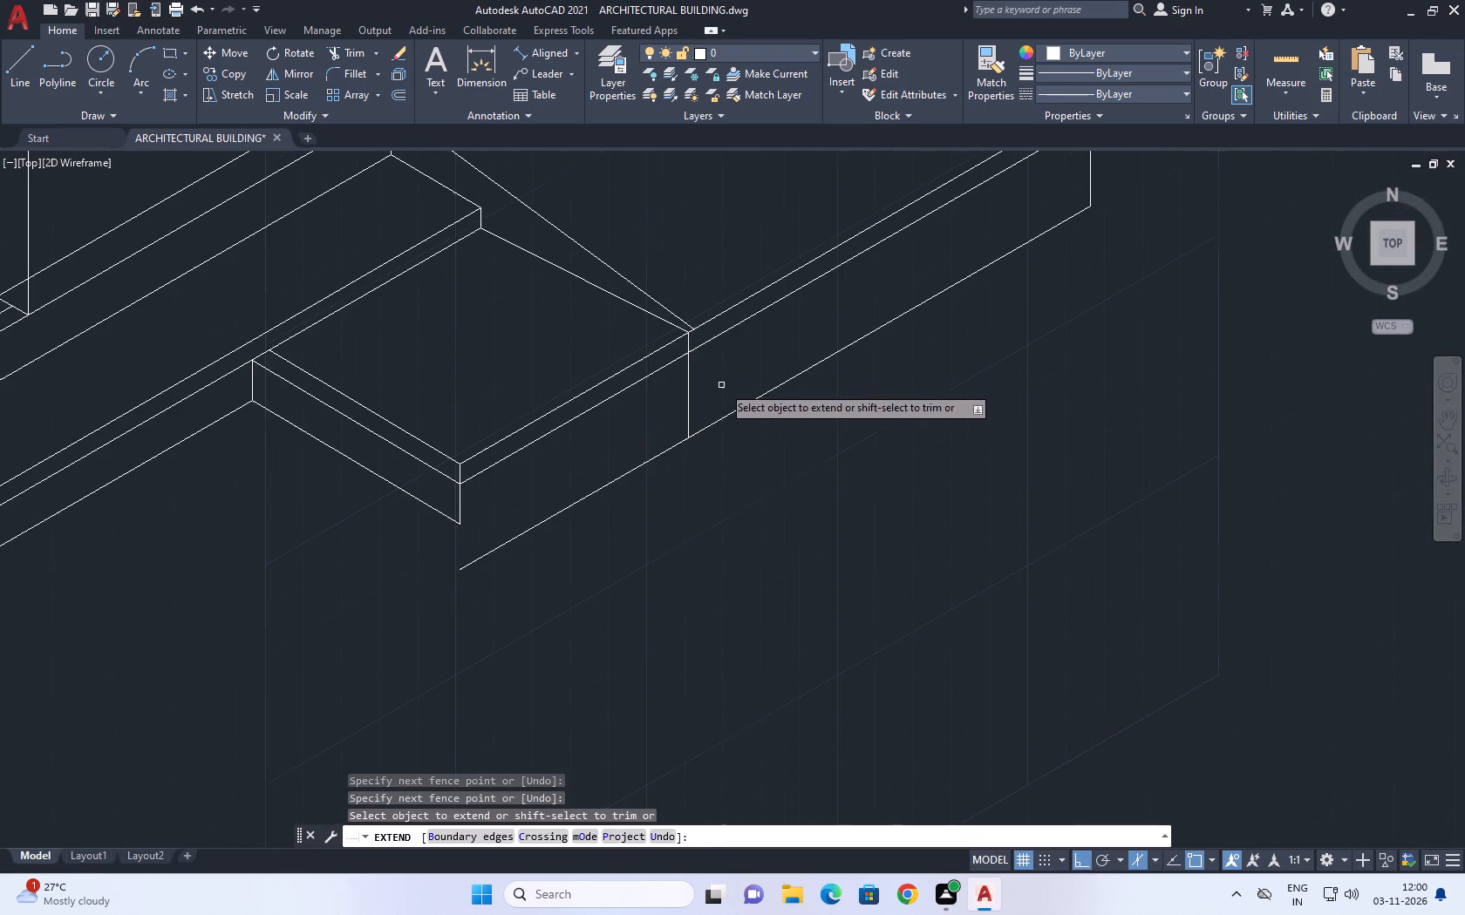
pyautogui.press('Escape')
pyautogui.moveTo(487, 478); pyautogui.dragTo(762, 390, button='middle')
pyautogui.press('space')
pyautogui.moveTo(716, 410); pyautogui.dragTo(725, 410)
pyautogui.click(780, 416)
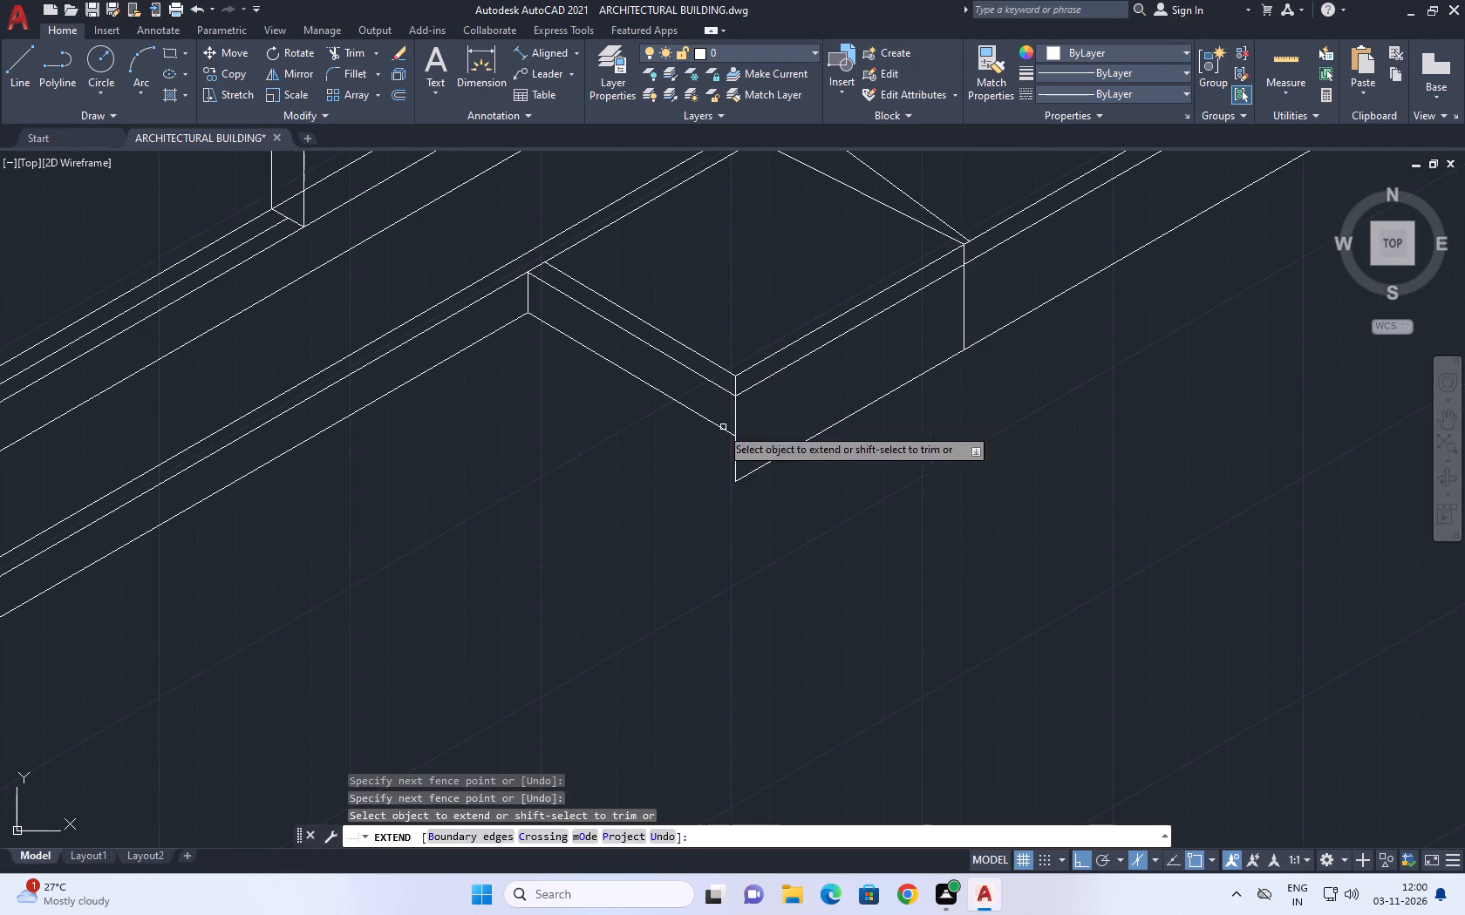
pyautogui.press('Escape')
# Move the bottom edge of the landing's short side face down to the foot of the outer corner vertical.
pyautogui.click(699, 415)
pyautogui.middleClick(691, 424)
pyautogui.press('m')
pyautogui.press('space')
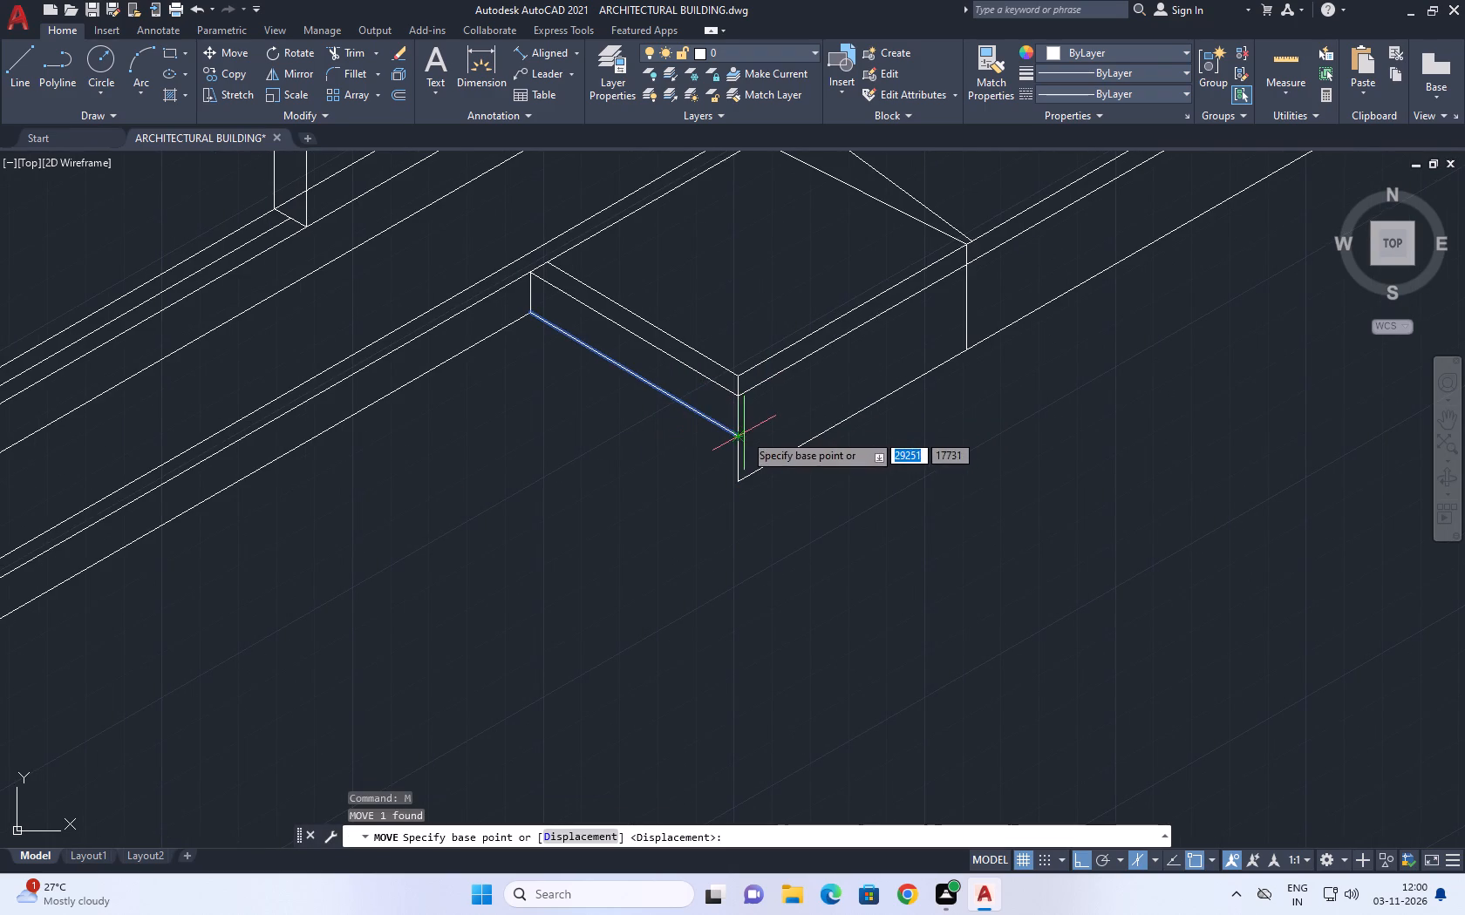
pyautogui.click(739, 433)
pyautogui.click(739, 488)
# Extend the vertical where the landing meets the long plinth down to the lowered side edge.
pyautogui.moveTo(624, 373); pyautogui.dragTo(795, 436, button='middle')
pyautogui.scroll(1, 793, 436)
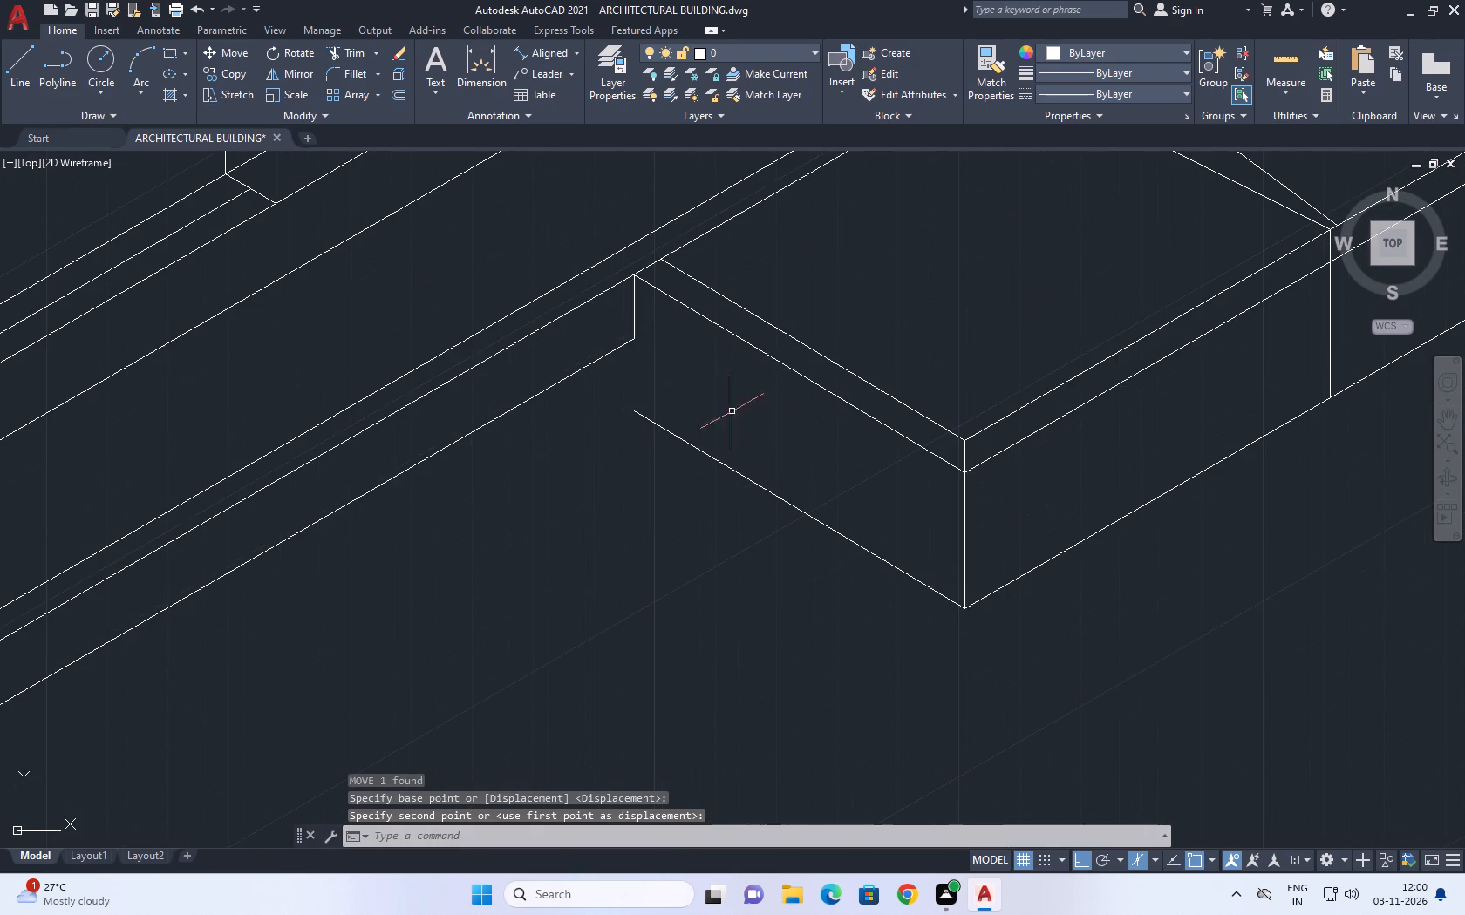
pyautogui.moveTo(635, 335); pyautogui.dragTo(678, 391, button='middle')
pyautogui.press('e')
pyautogui.press('x')
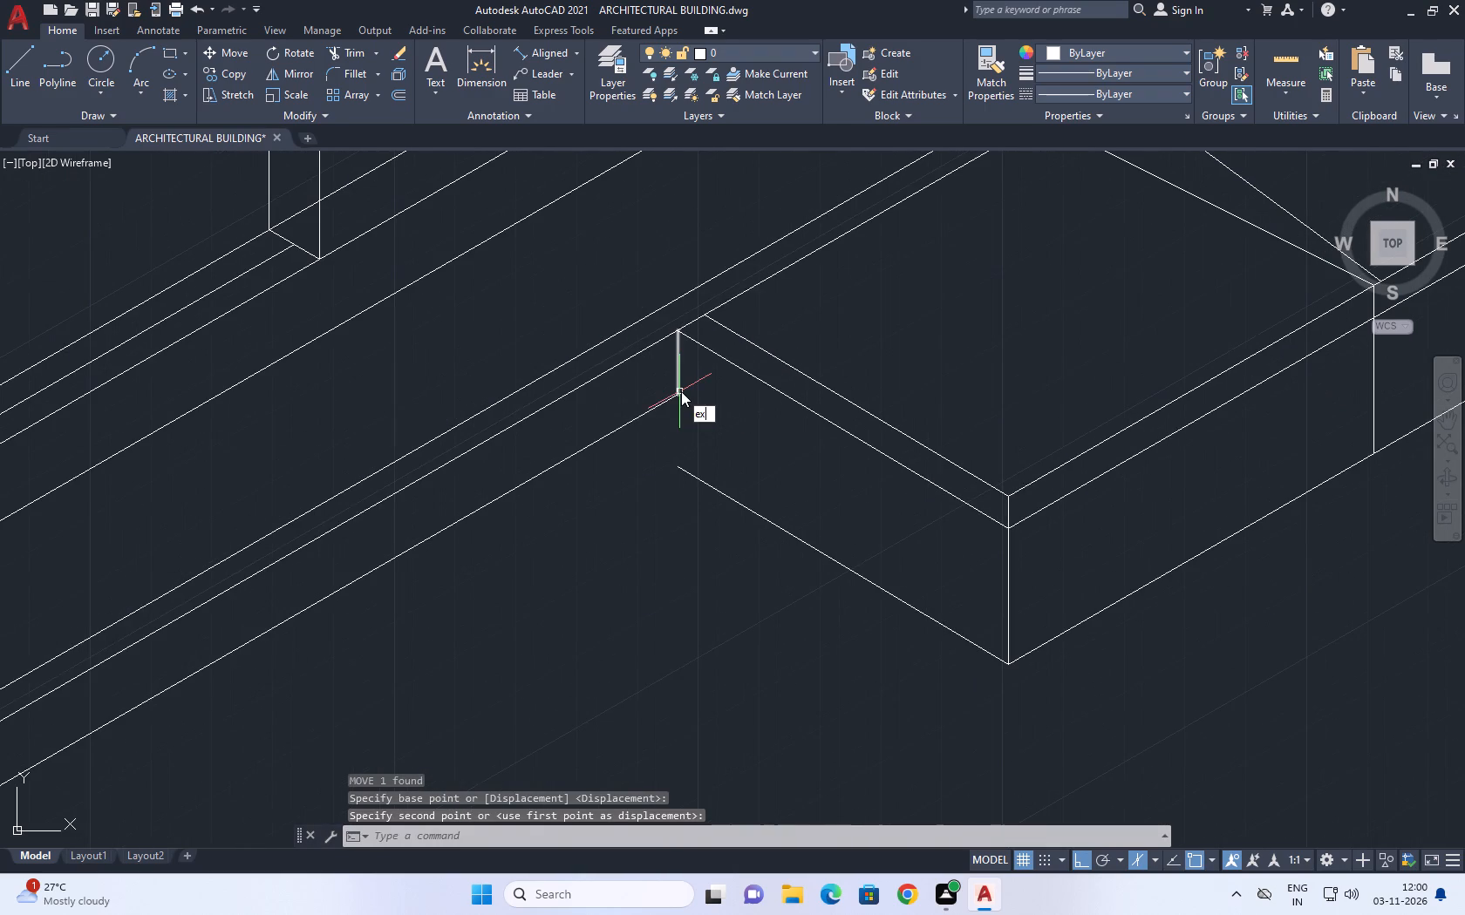
pyautogui.press('space')
pyautogui.click(681, 379)
pyautogui.click(673, 387)
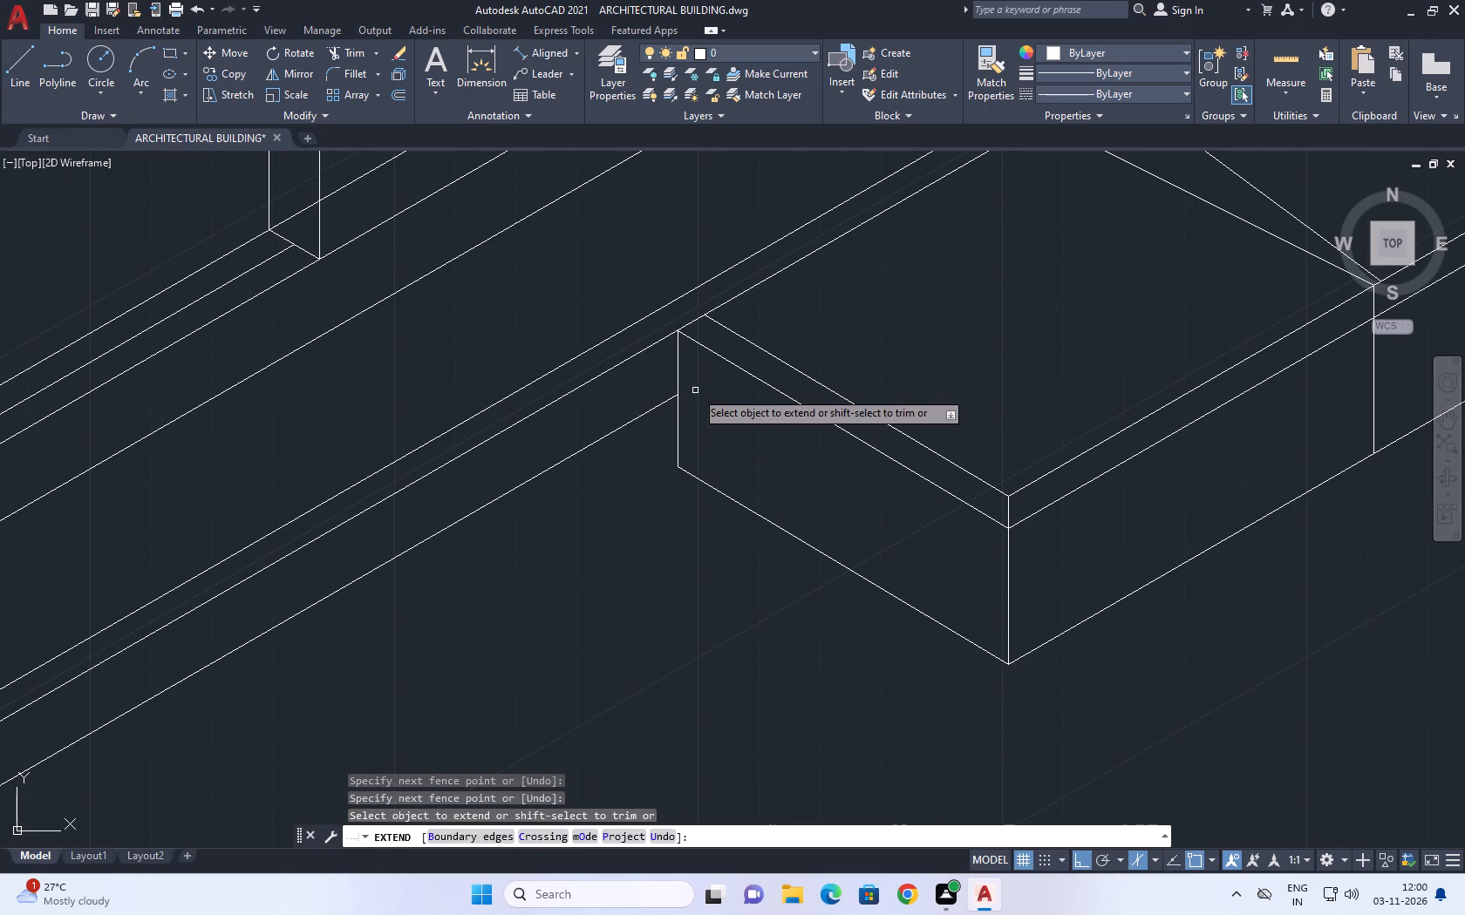
pyautogui.press('Escape')
# Move the long plinth's bottom edge down to the foot of the vertical where it meets the landing.
pyautogui.moveTo(626, 436); pyautogui.dragTo(707, 419, button='middle')
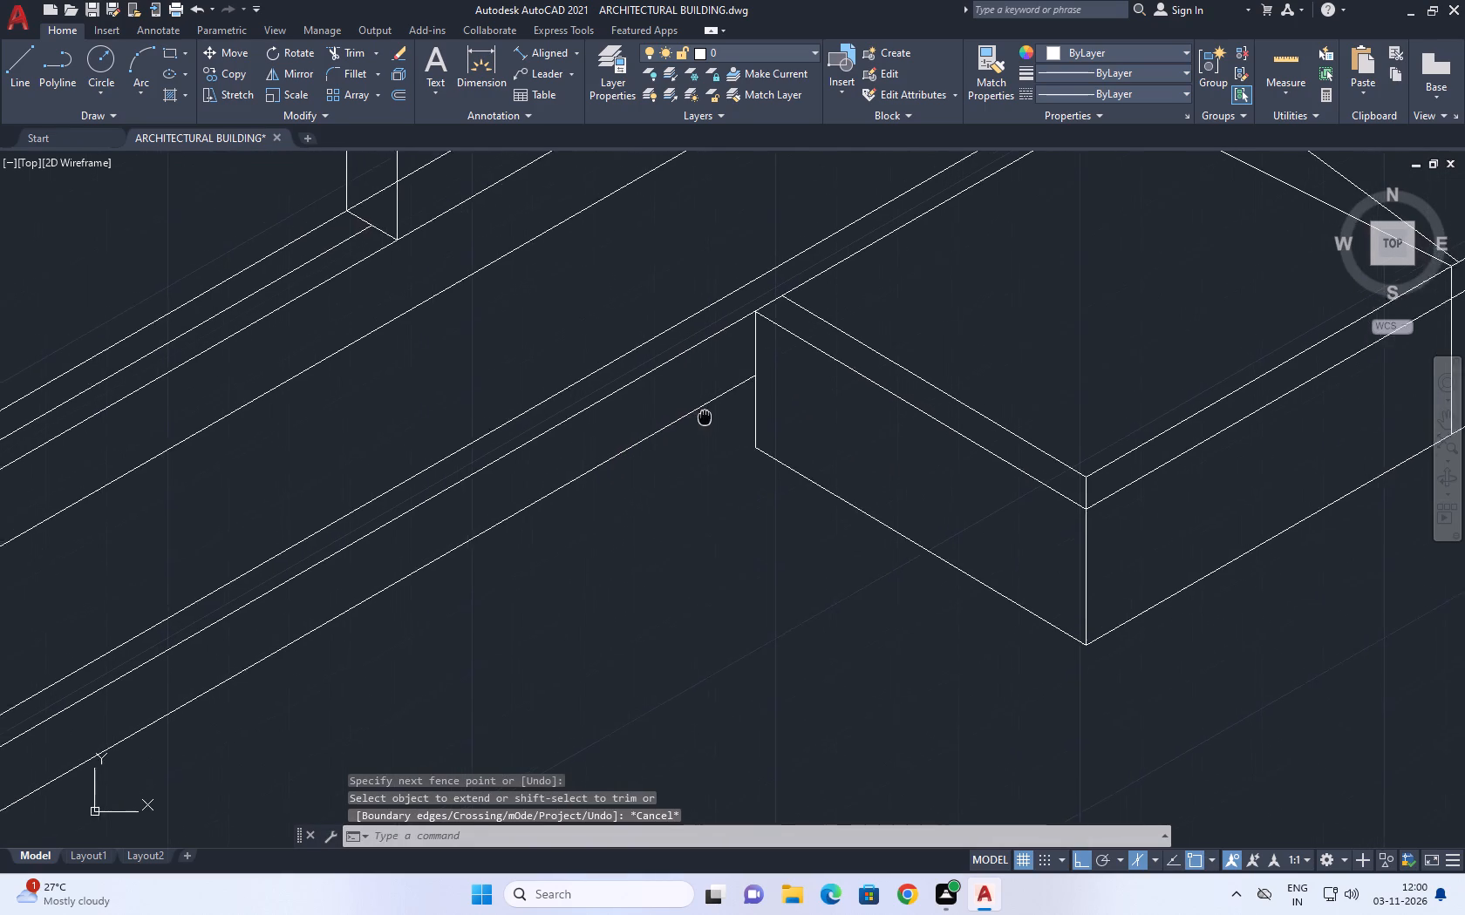
pyautogui.moveTo(707, 419); pyautogui.dragTo(738, 445, button='middle')
pyautogui.click(739, 439)
pyautogui.click(716, 420)
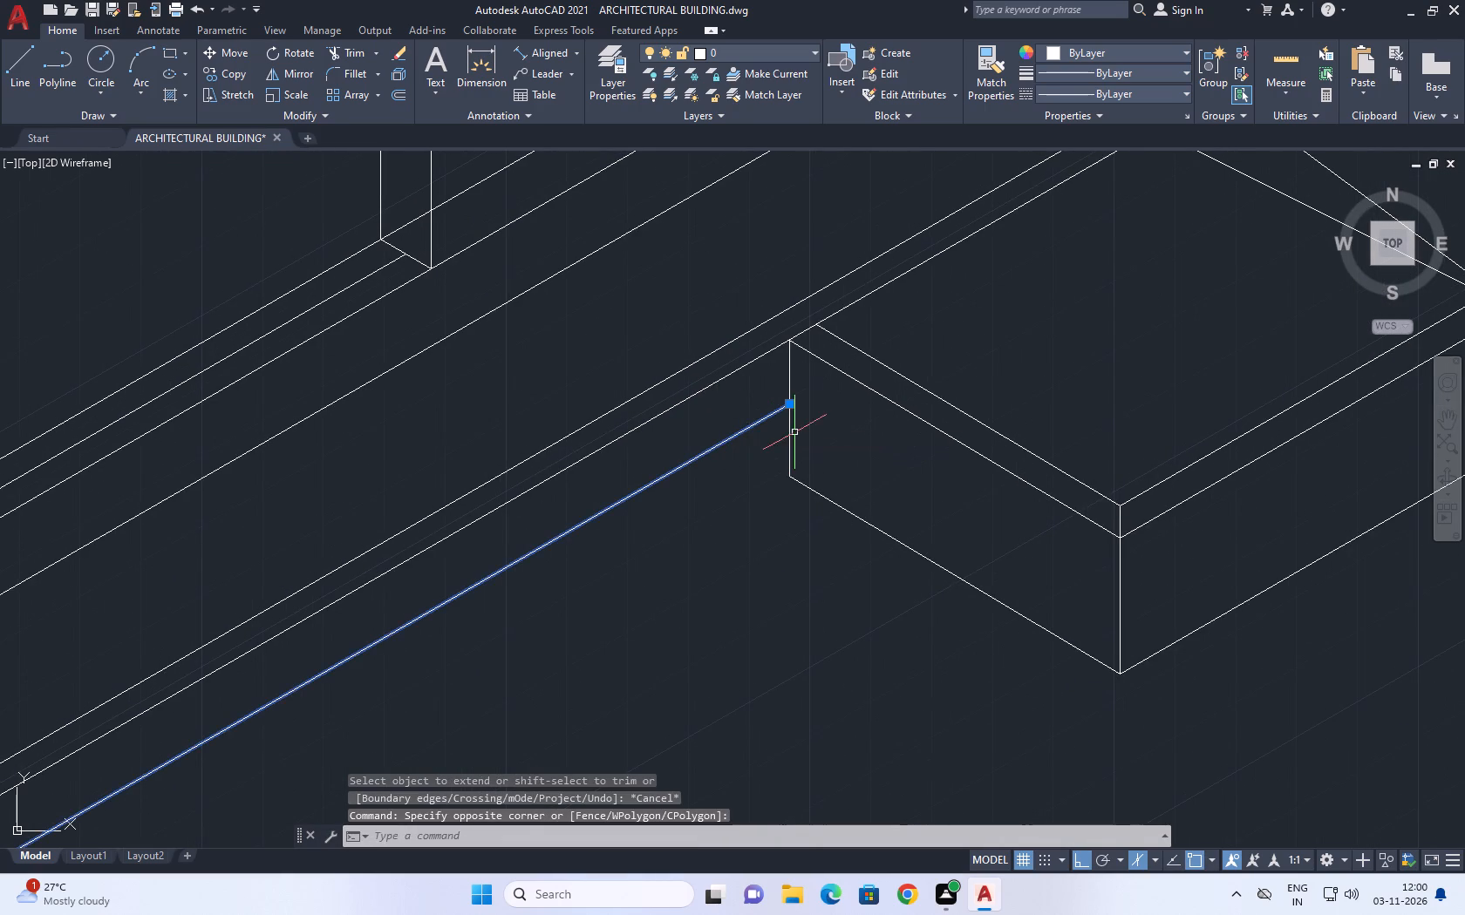
pyautogui.press('m')
pyautogui.press('space')
pyautogui.click(789, 402)
pyautogui.click(784, 476)
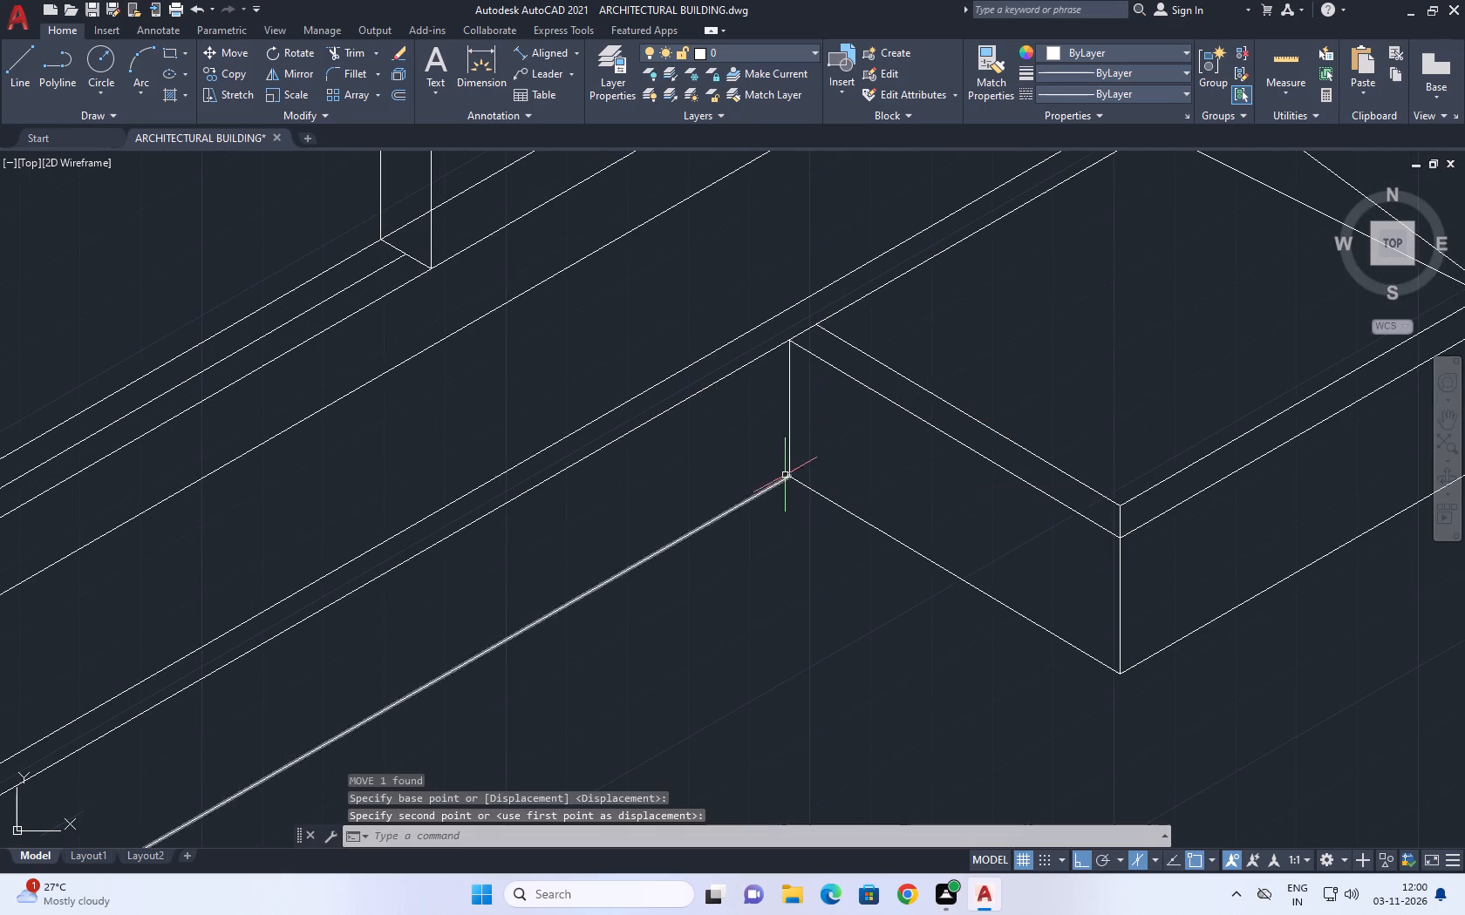
# Extend the vertical at the plinth's front corner down to the end of the lowered bottom edge.
pyautogui.scroll(-3, 888, 406)
pyautogui.moveTo(578, 551); pyautogui.dragTo(709, 490, button='middle')
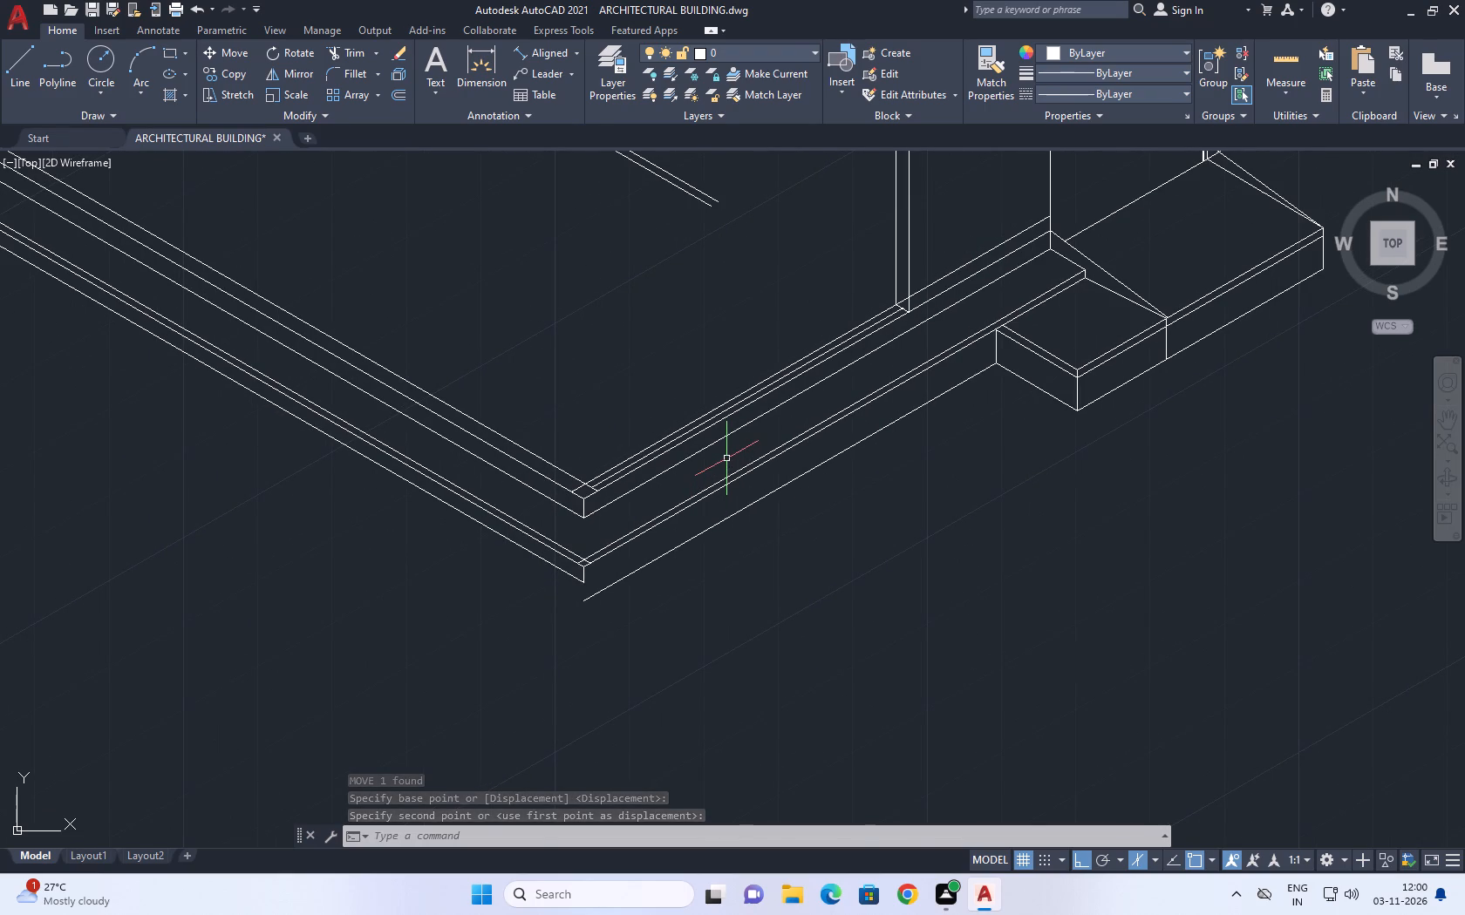
pyautogui.moveTo(637, 539); pyautogui.dragTo(668, 505, button='middle')
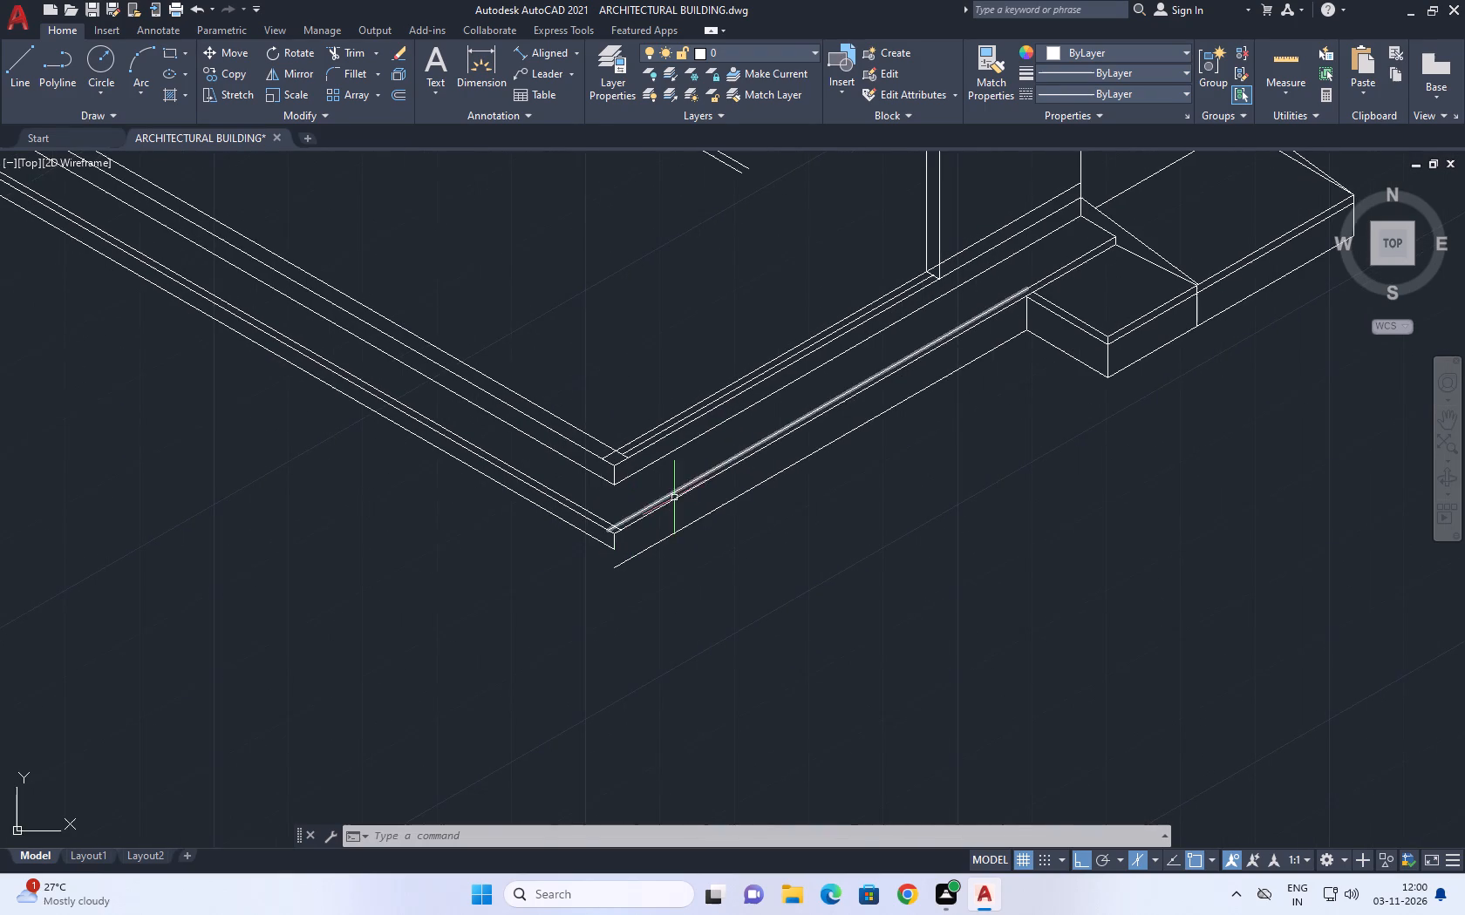
pyautogui.scroll(2, 595, 563)
pyautogui.moveTo(640, 508); pyautogui.dragTo(659, 511, button='middle')
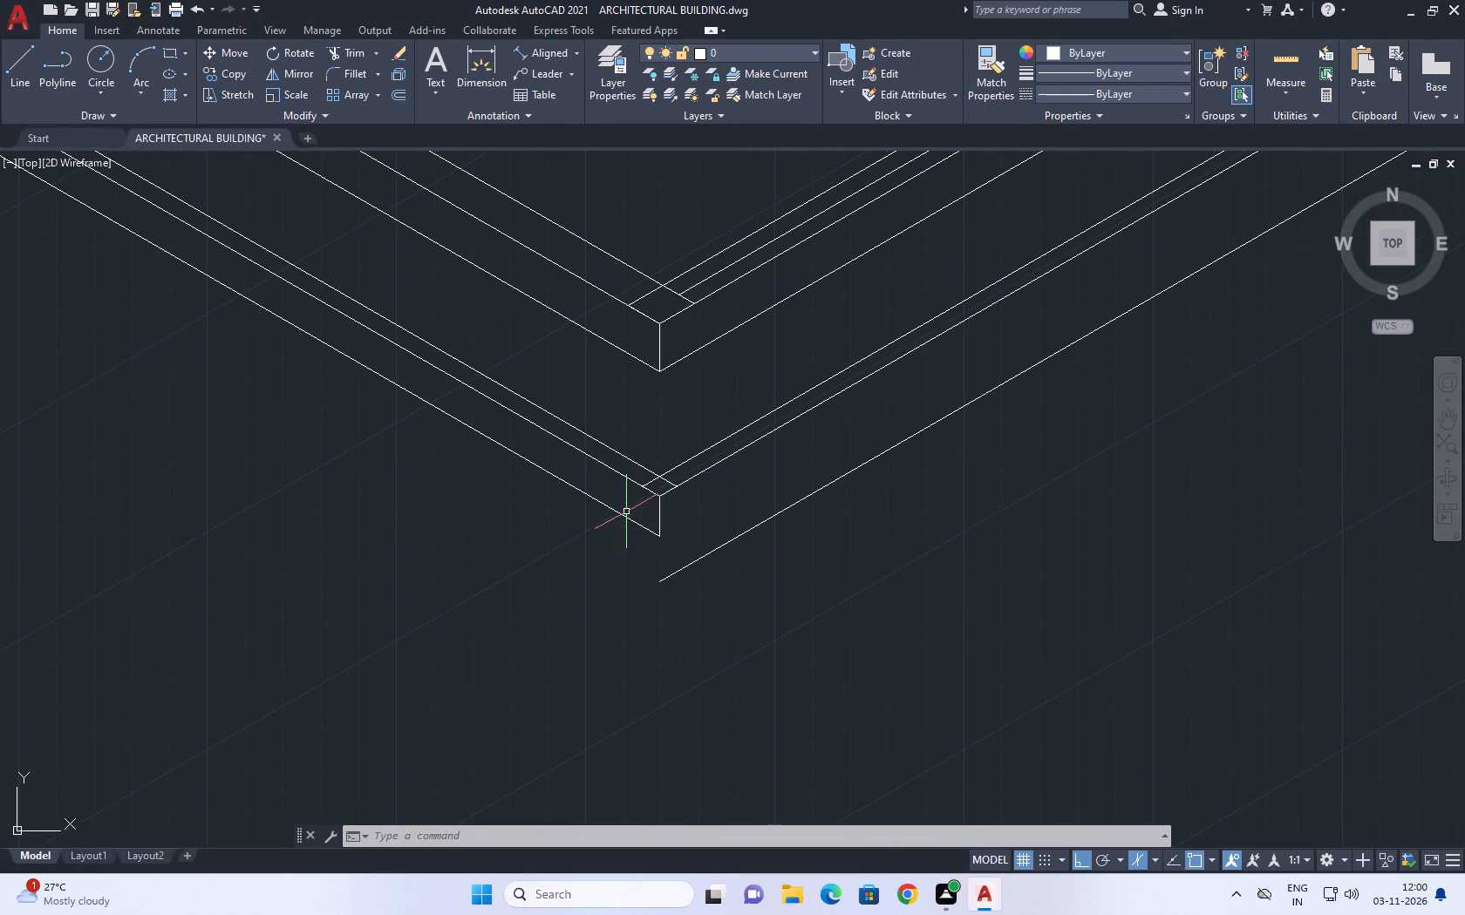
pyautogui.scroll(-2, 688, 519)
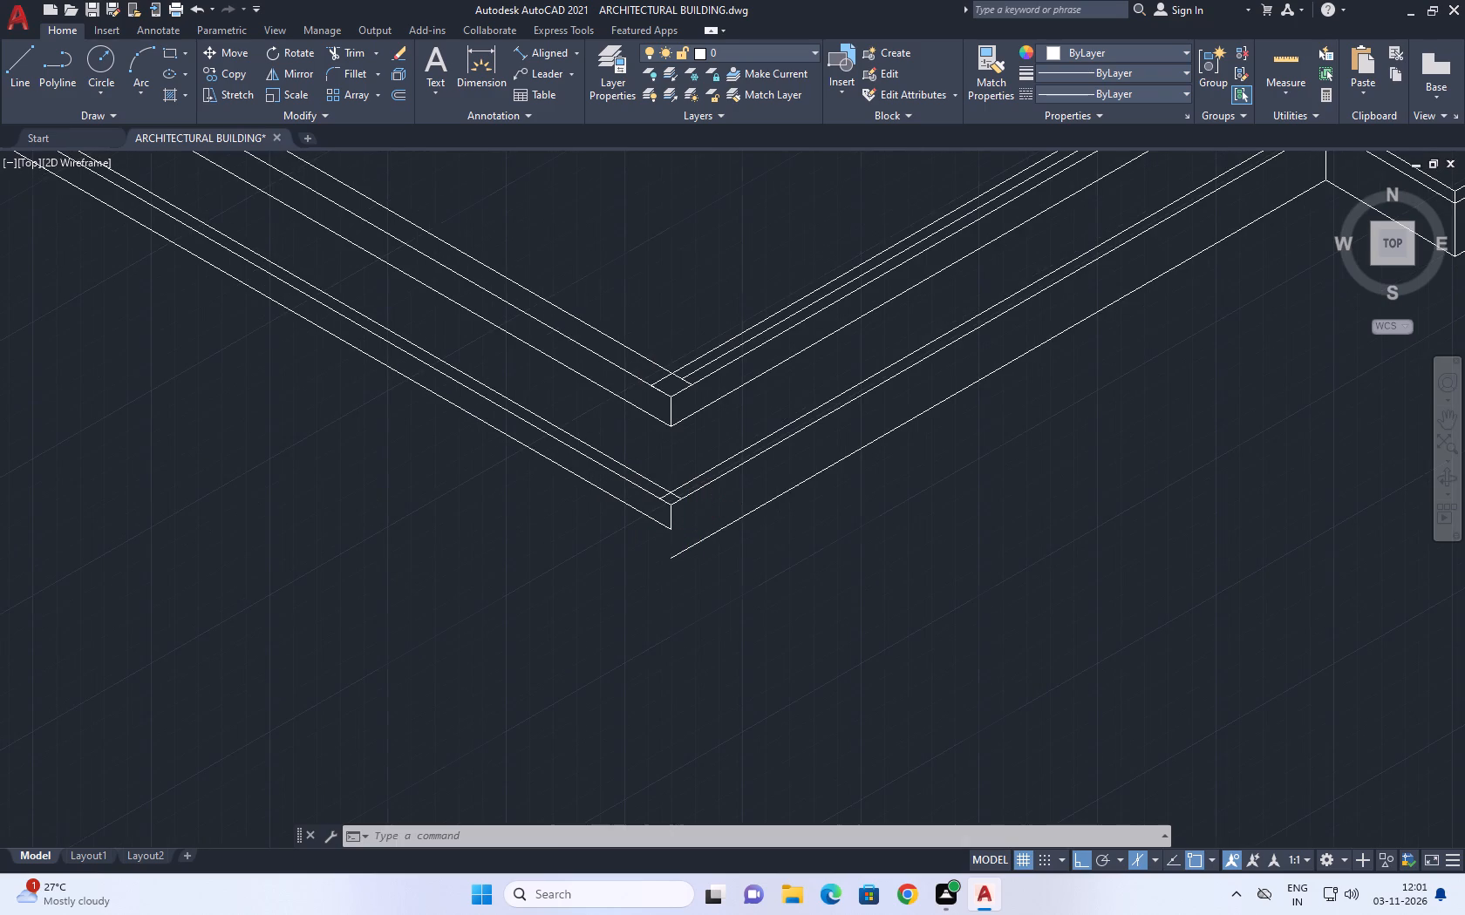
pyautogui.scroll(3, 1107, 263)
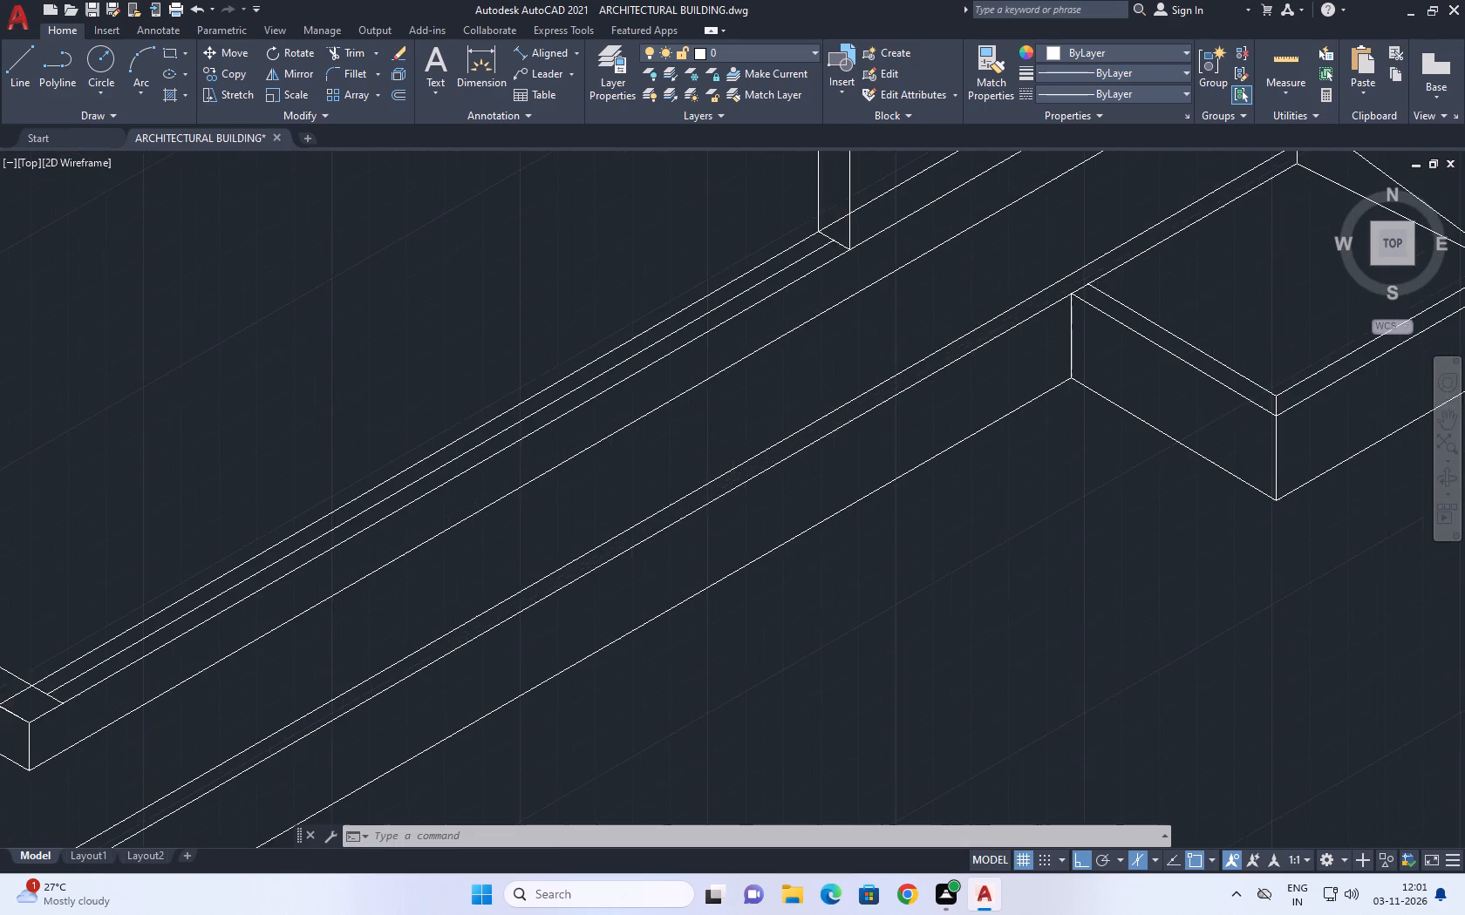
pyautogui.scroll(-3, 1009, 342)
pyautogui.scroll(2, 613, 625)
pyautogui.moveTo(605, 613); pyautogui.dragTo(637, 610, button='middle')
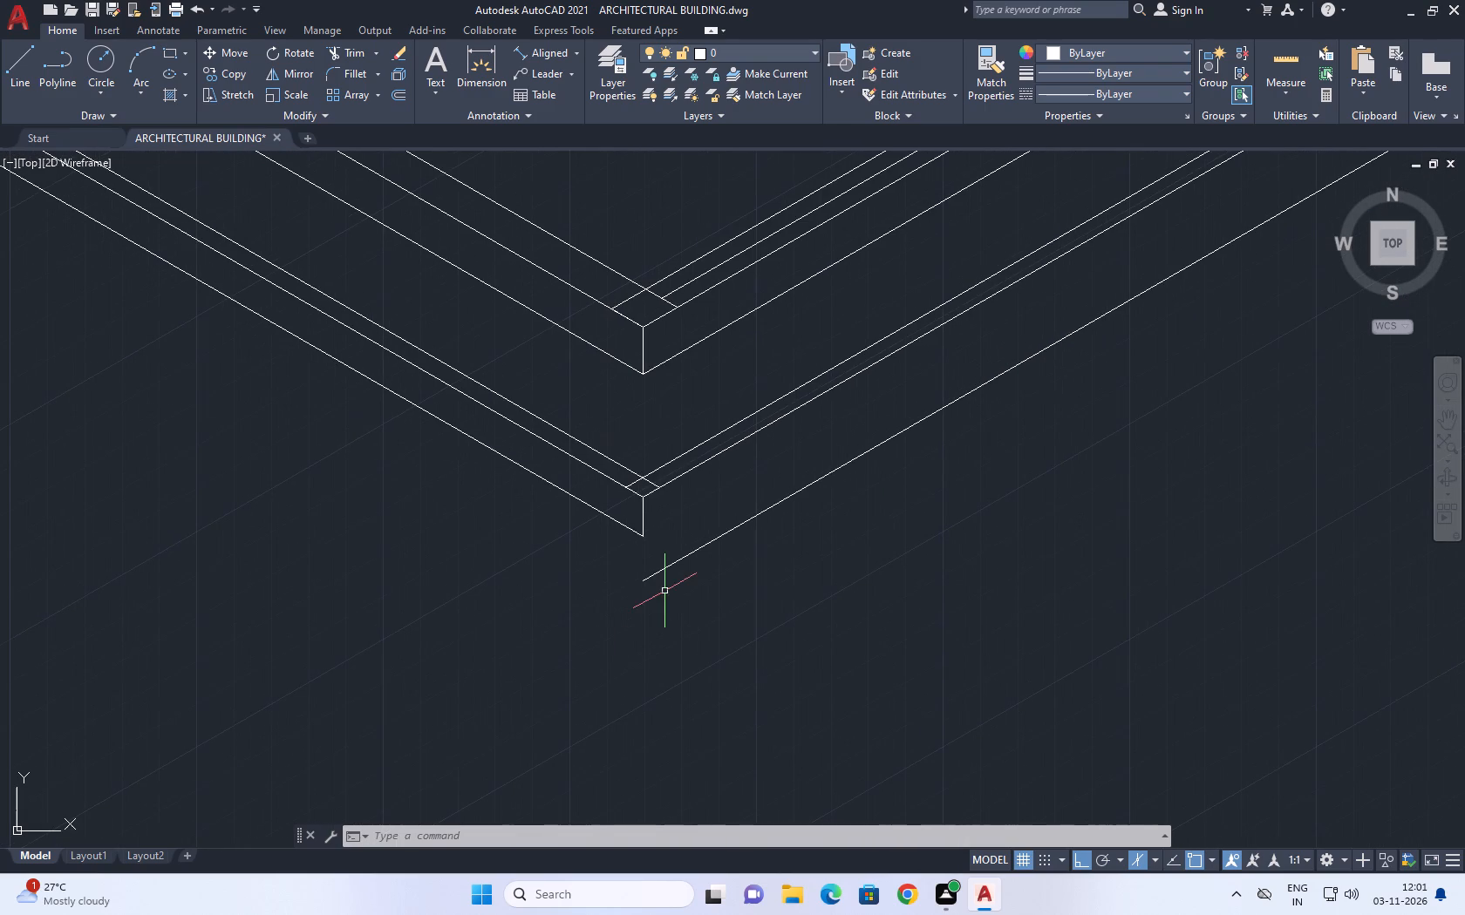
pyautogui.press('e')
pyautogui.press('x')
pyautogui.press('space')
pyautogui.click(643, 527)
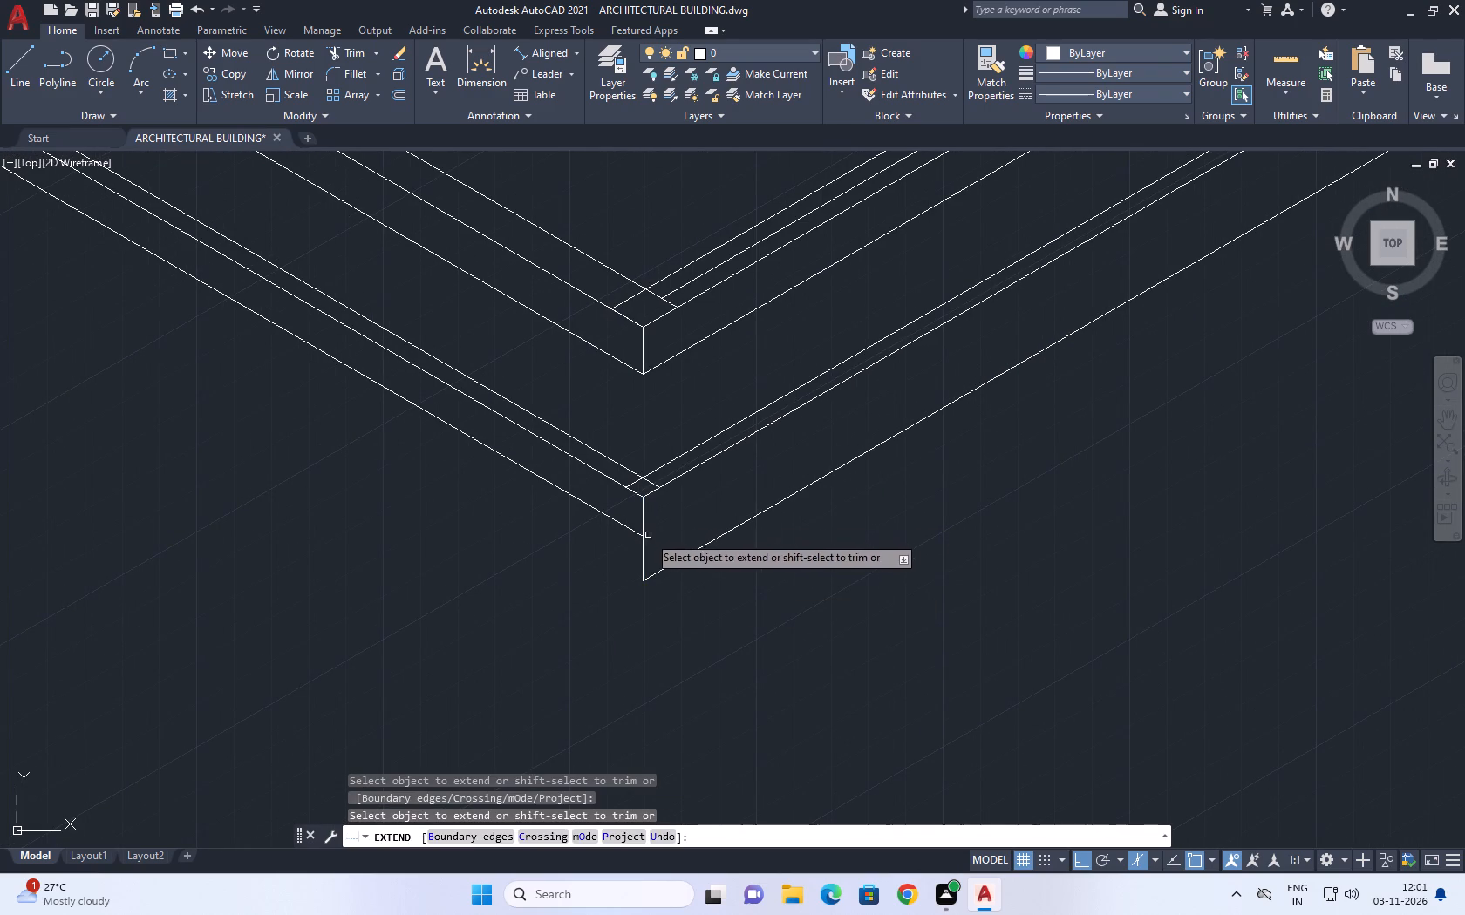
pyautogui.press('Escape')
# Examine the deepened plinth, landing and ramp faces up close and within the whole building.
pyautogui.scroll(-3, 620, 505)
pyautogui.moveTo(775, 437); pyautogui.dragTo(781, 521, button='middle')
pyautogui.scroll(1, 887, 489)
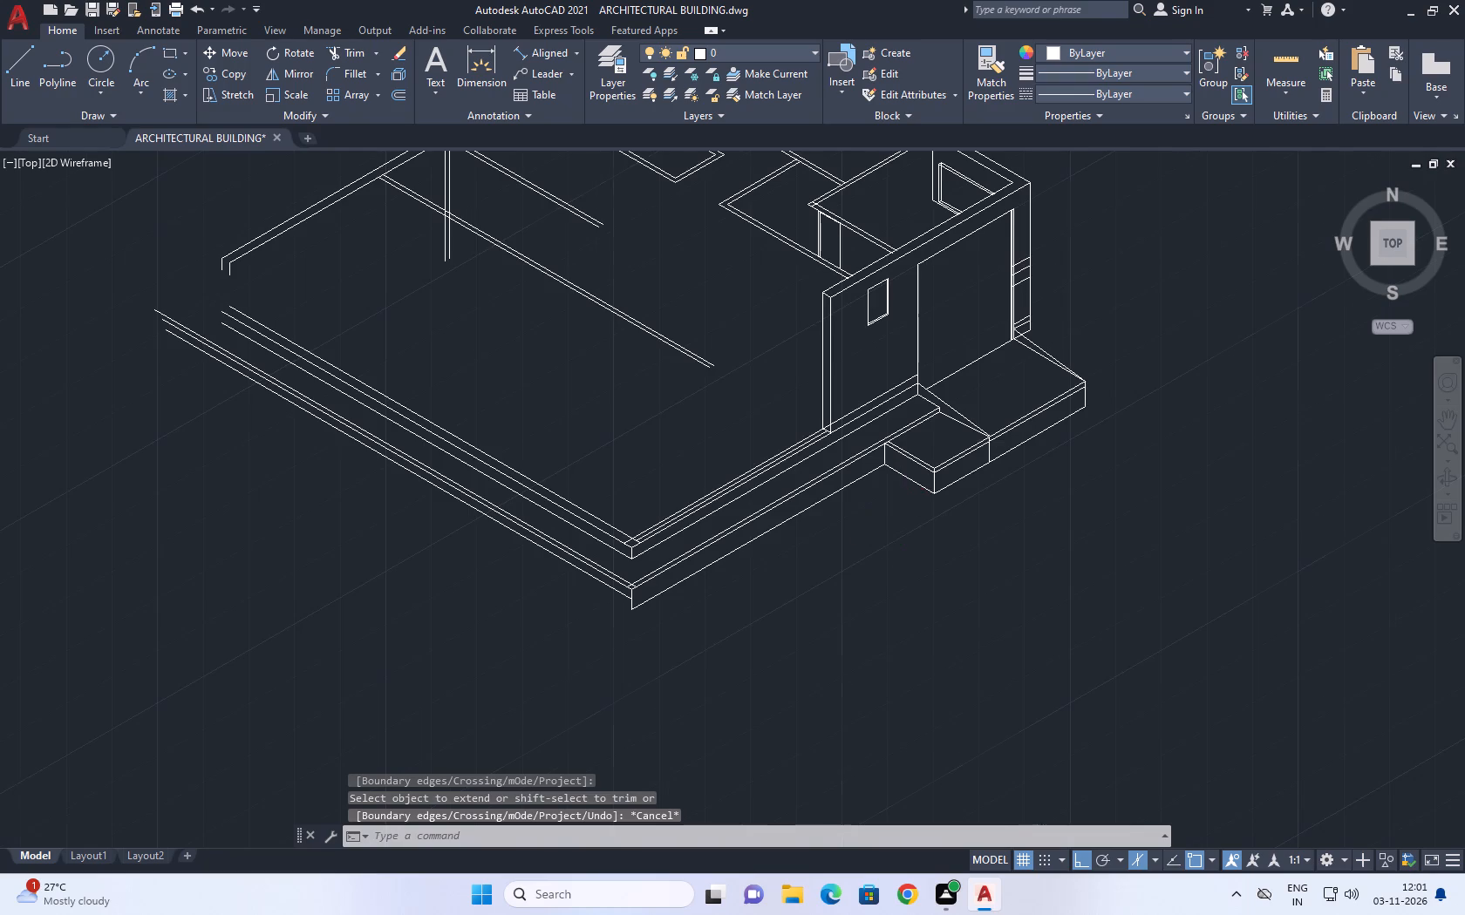
pyautogui.scroll(1, 887, 489)
pyautogui.moveTo(1046, 451); pyautogui.dragTo(829, 607, button='middle')
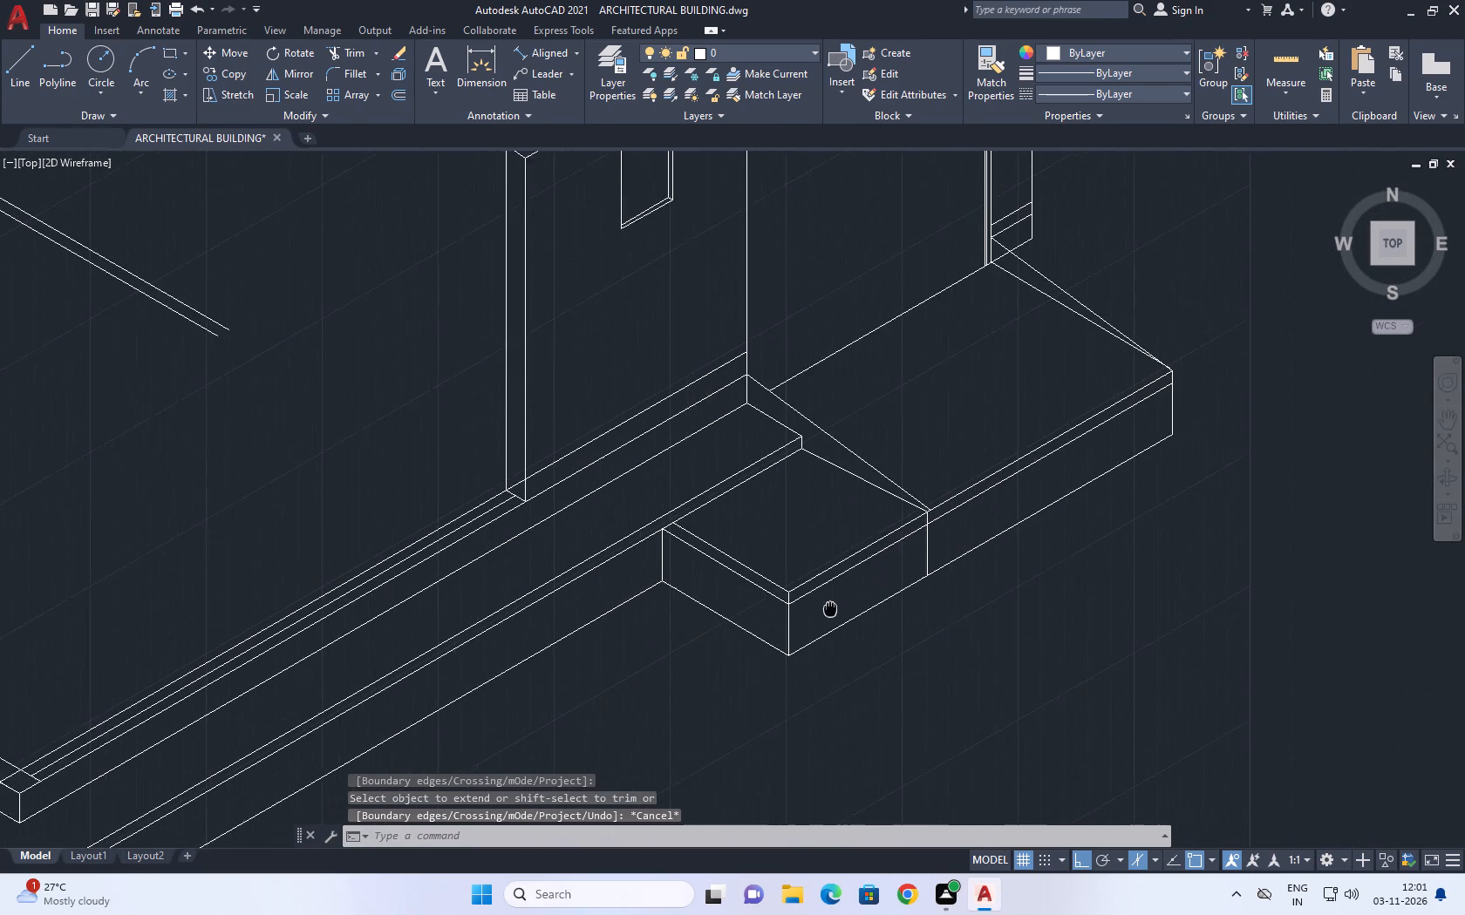
pyautogui.moveTo(829, 607); pyautogui.dragTo(757, 577, button='middle')
pyautogui.moveTo(888, 548); pyautogui.dragTo(860, 492, button='middle')
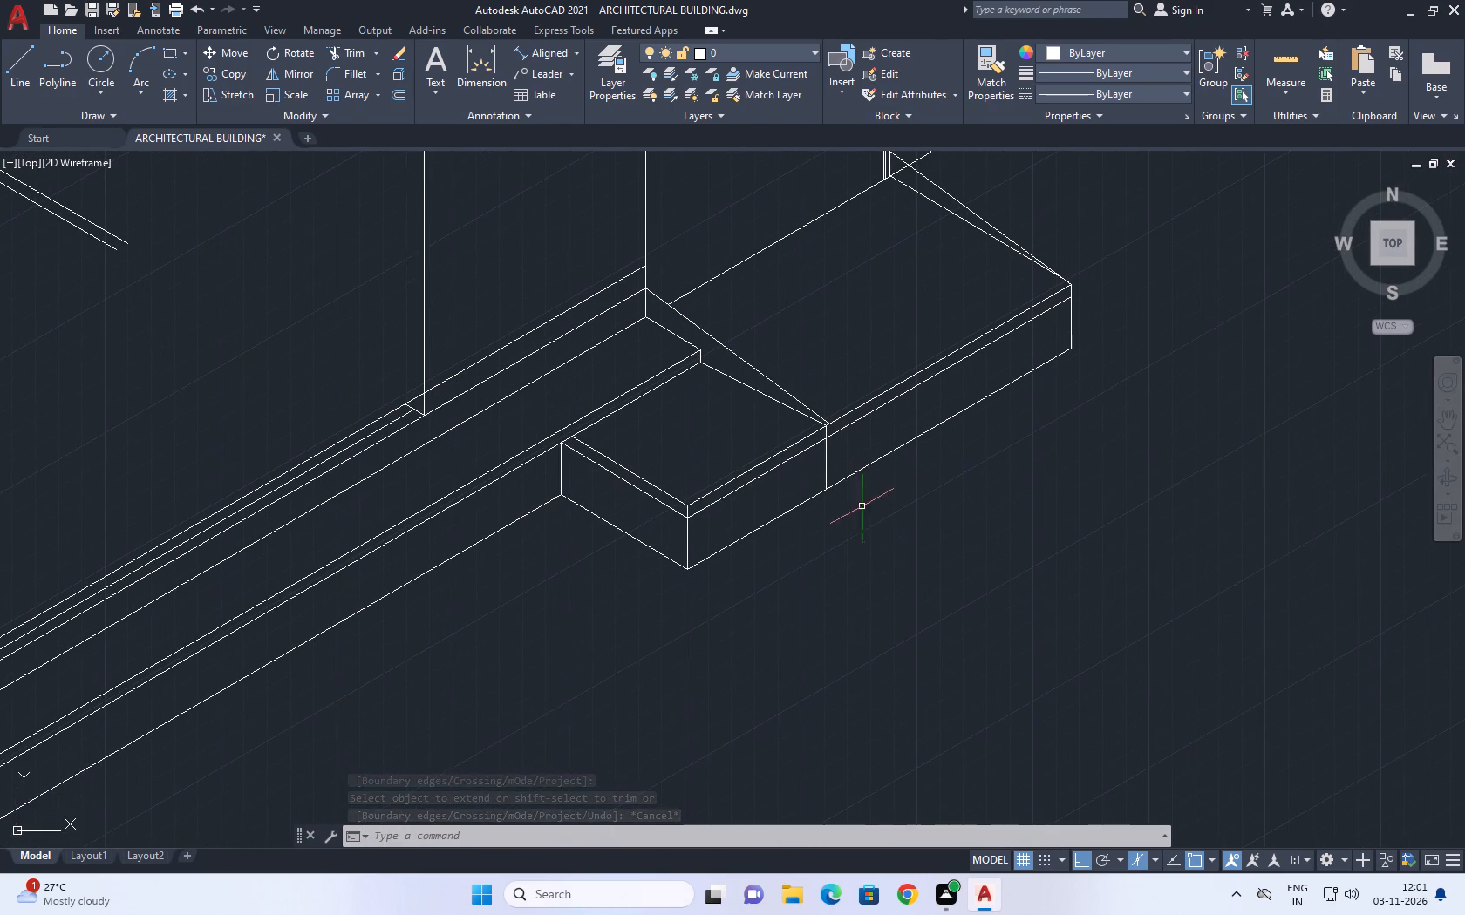
pyautogui.moveTo(998, 414); pyautogui.dragTo(945, 424, button='middle')
pyautogui.scroll(-3, 964, 433)
pyautogui.moveTo(995, 382); pyautogui.dragTo(952, 412, button='middle')
pyautogui.moveTo(959, 410); pyautogui.dragTo(943, 437, button='middle')
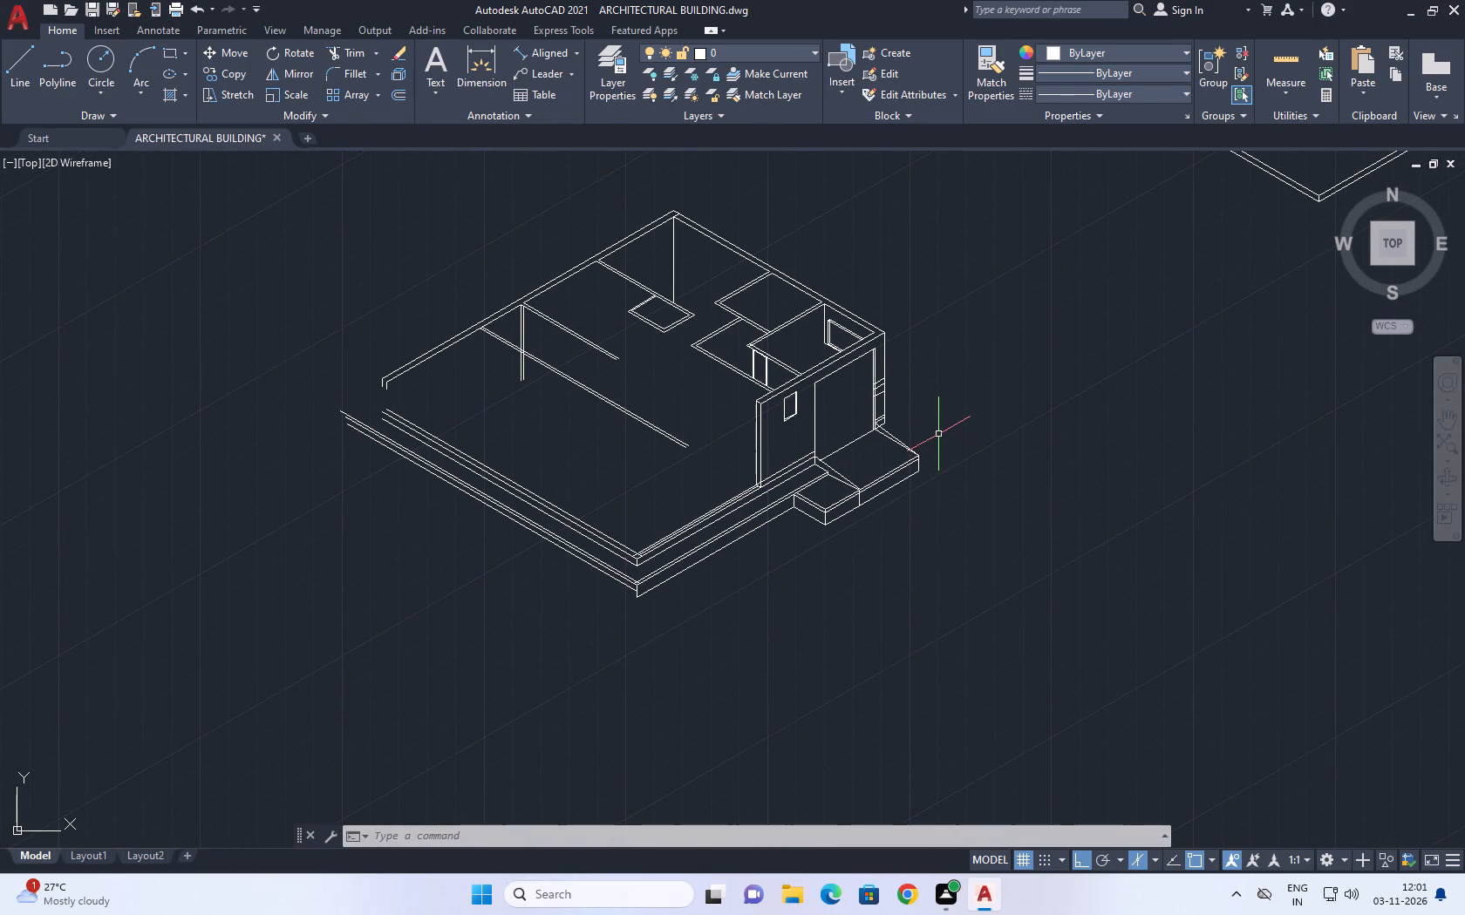
# Draw a 600 line at 30° from the landing's diagonal edge, continuing about 1000 at 150° back past the wall's outer corner vertical.
pyautogui.scroll(2, 911, 429)
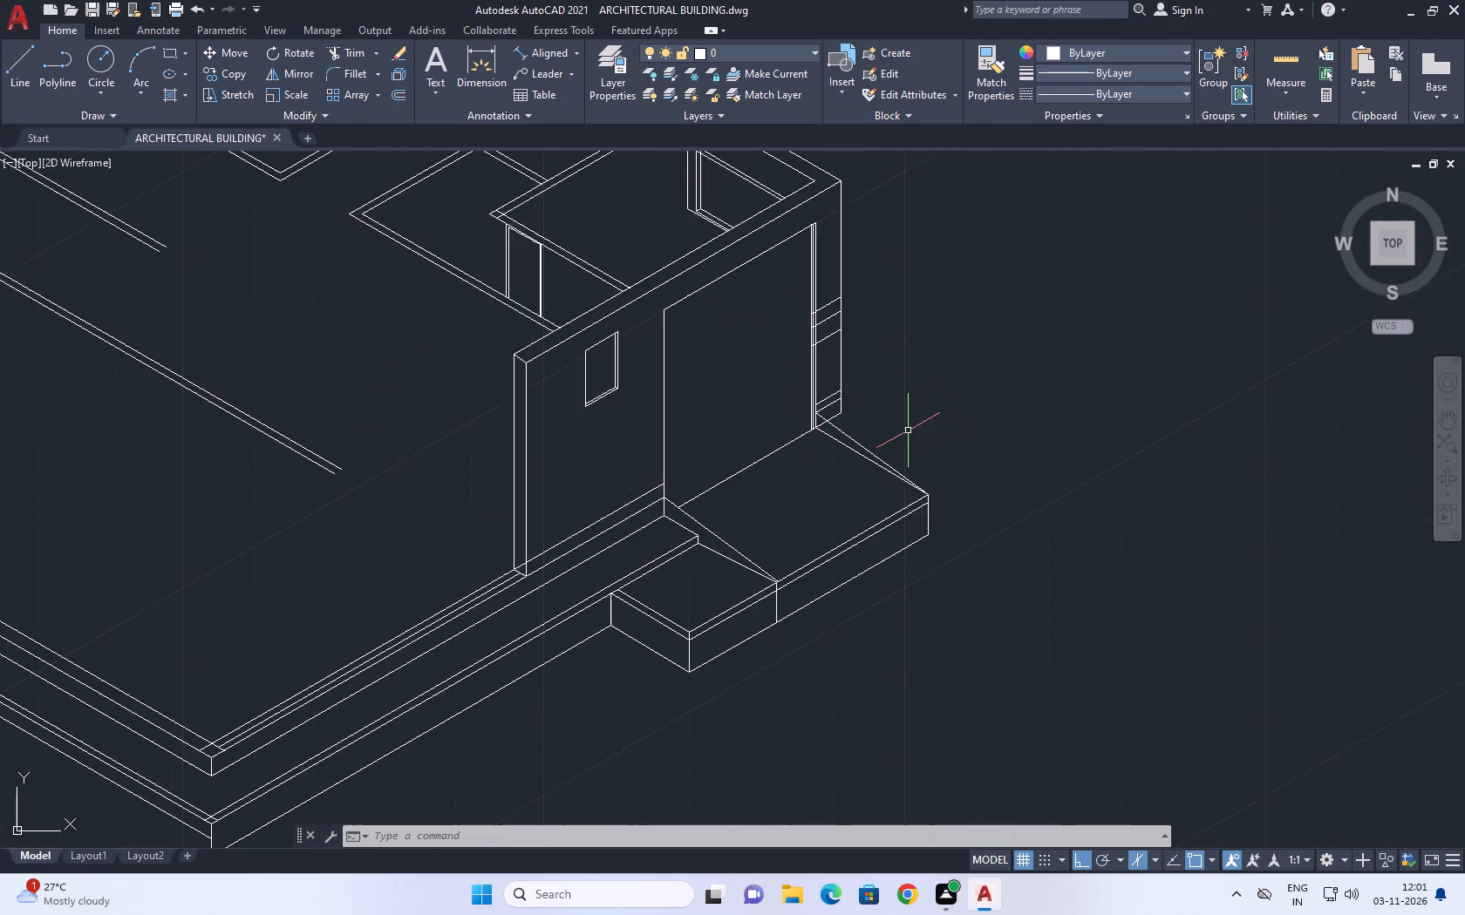
pyautogui.moveTo(992, 419); pyautogui.dragTo(801, 512, button='middle')
pyautogui.press('l')
pyautogui.press('space')
pyautogui.moveTo(877, 514); pyautogui.dragTo(771, 548, button='middle')
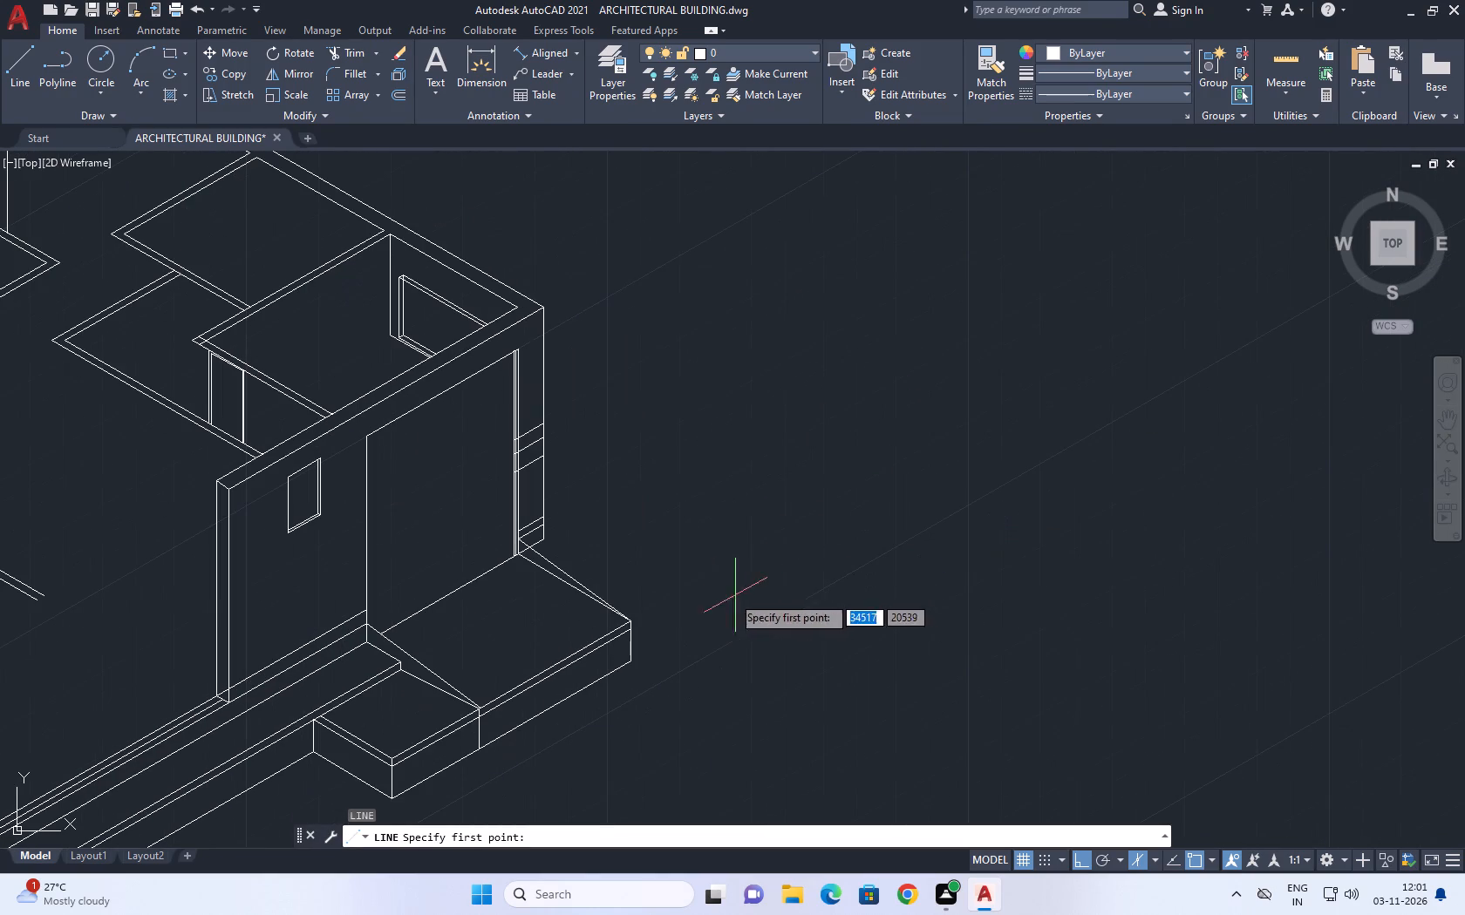
pyautogui.moveTo(630, 559); pyautogui.dragTo(625, 612, button='middle')
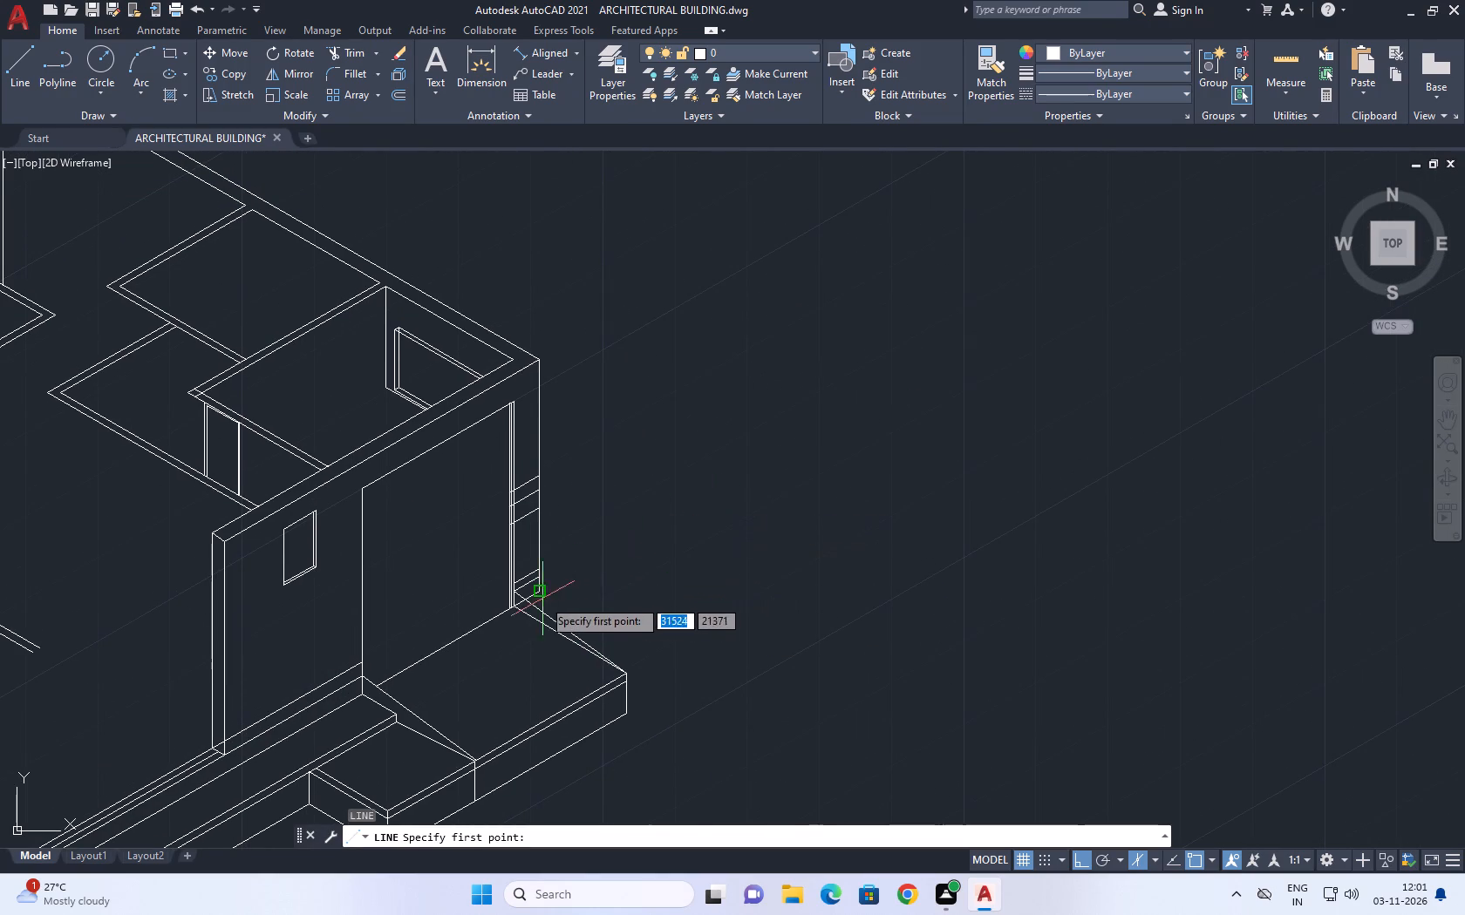
pyautogui.scroll(2, 549, 608)
pyautogui.click(559, 637)
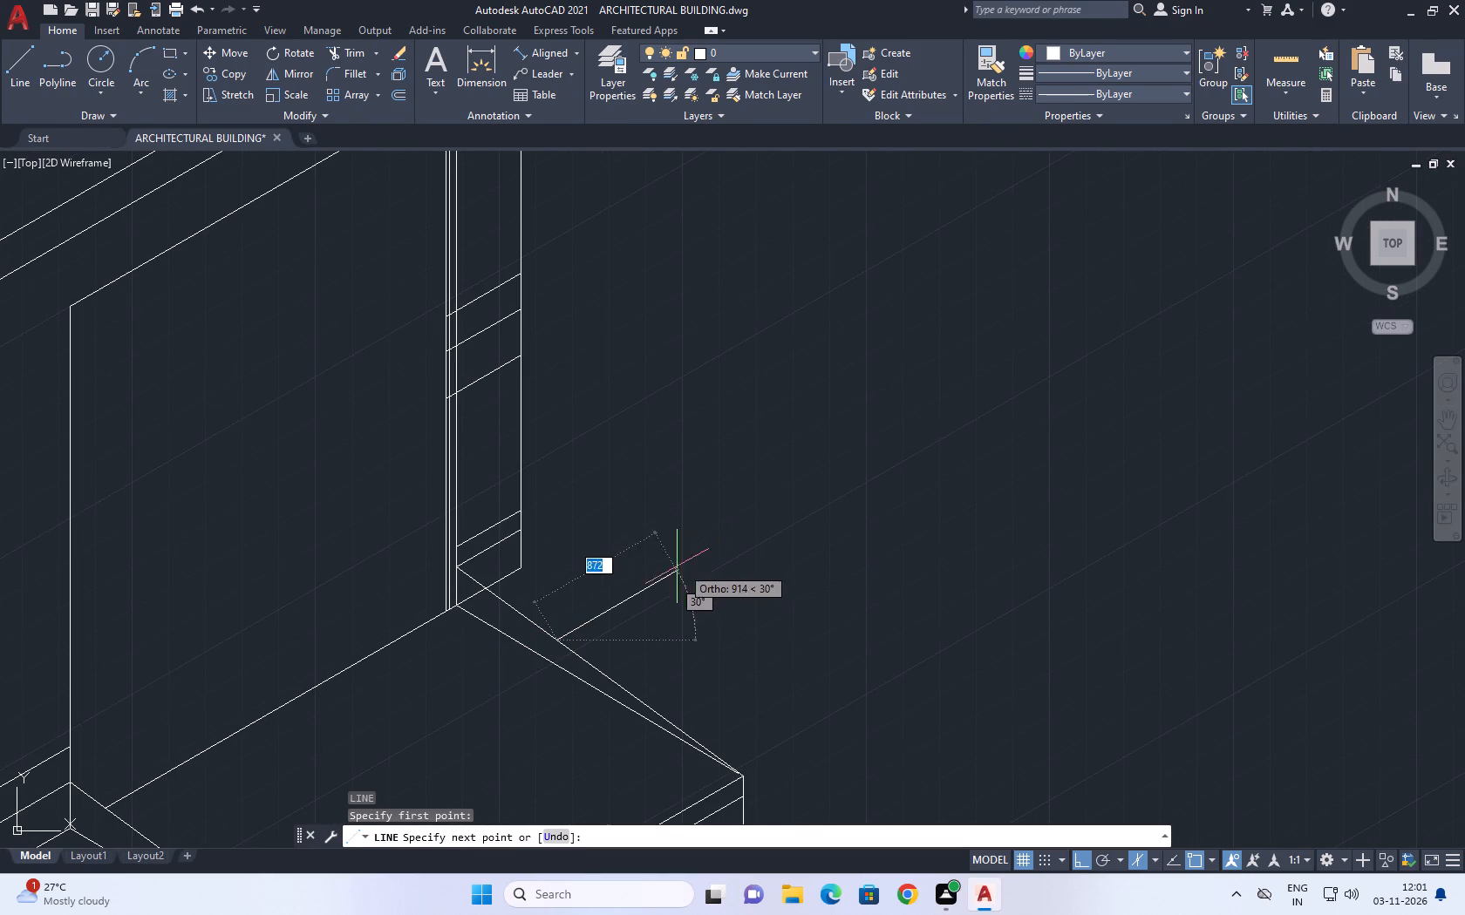
pyautogui.press('6')
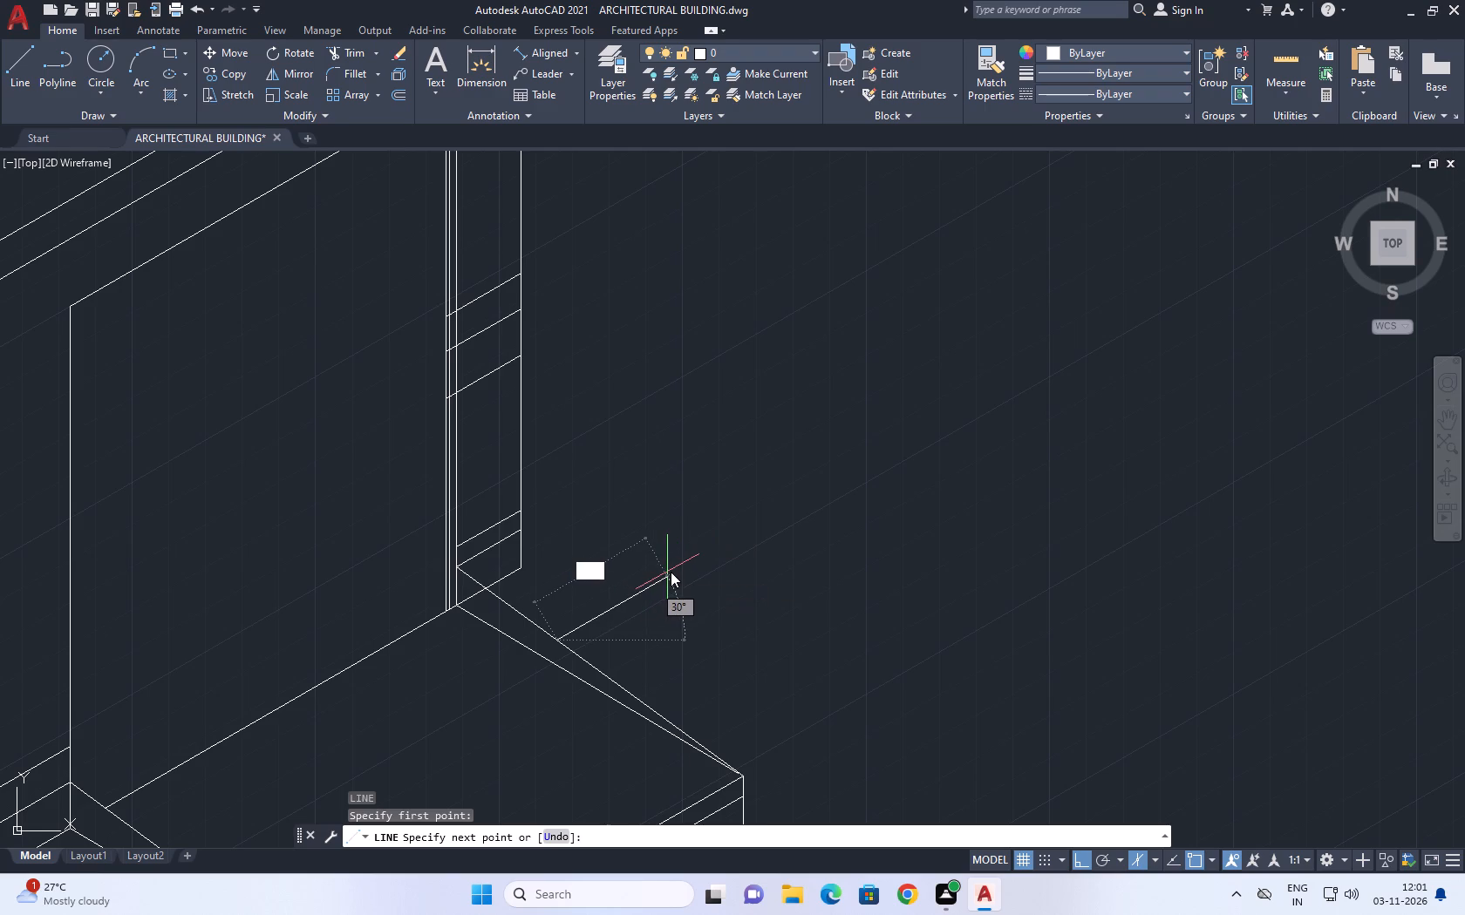
pyautogui.press('0')
pyautogui.press('0')
pyautogui.press('Return')
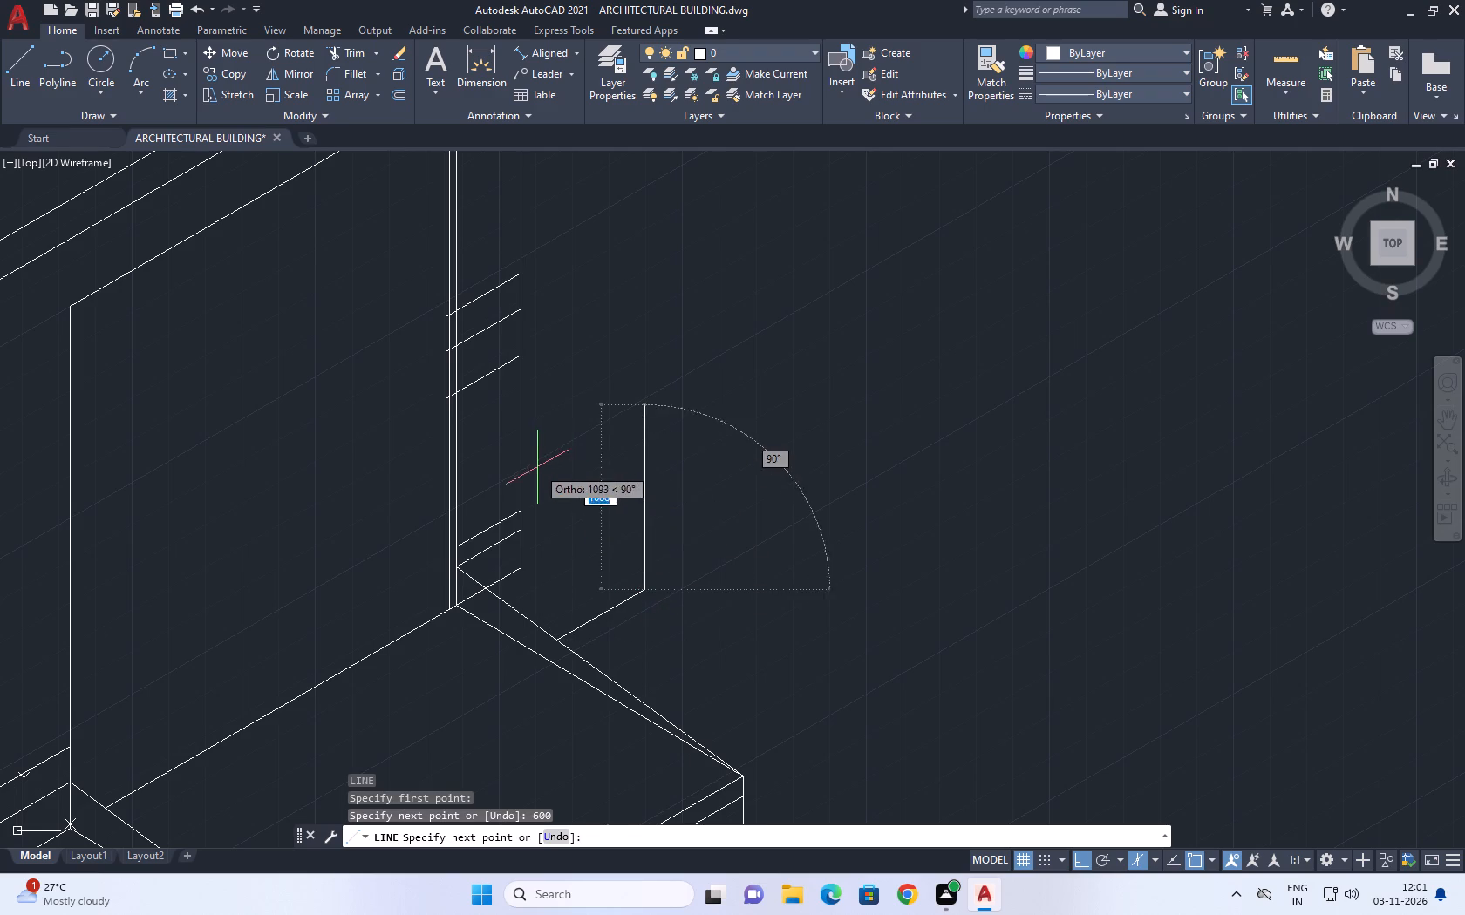
pyautogui.press('F5')
pyautogui.scroll(2, 497, 503)
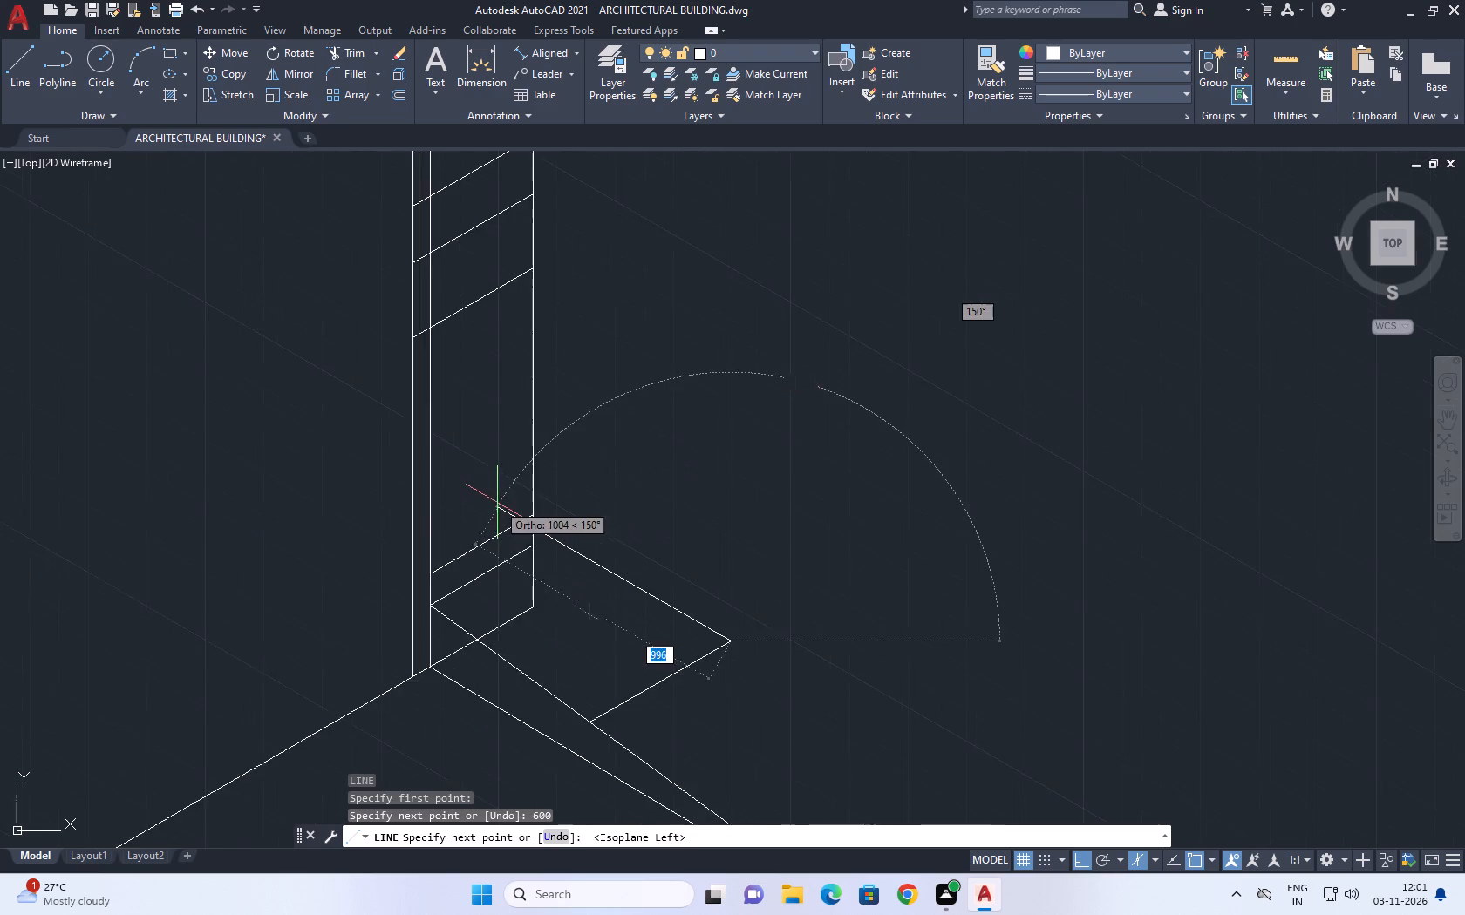
pyautogui.click(494, 491)
pyautogui.press('Escape')
# Trim the part of the new back line that overshoots the wall's outer corner vertical.
pyautogui.write('tr')
pyautogui.press('space')
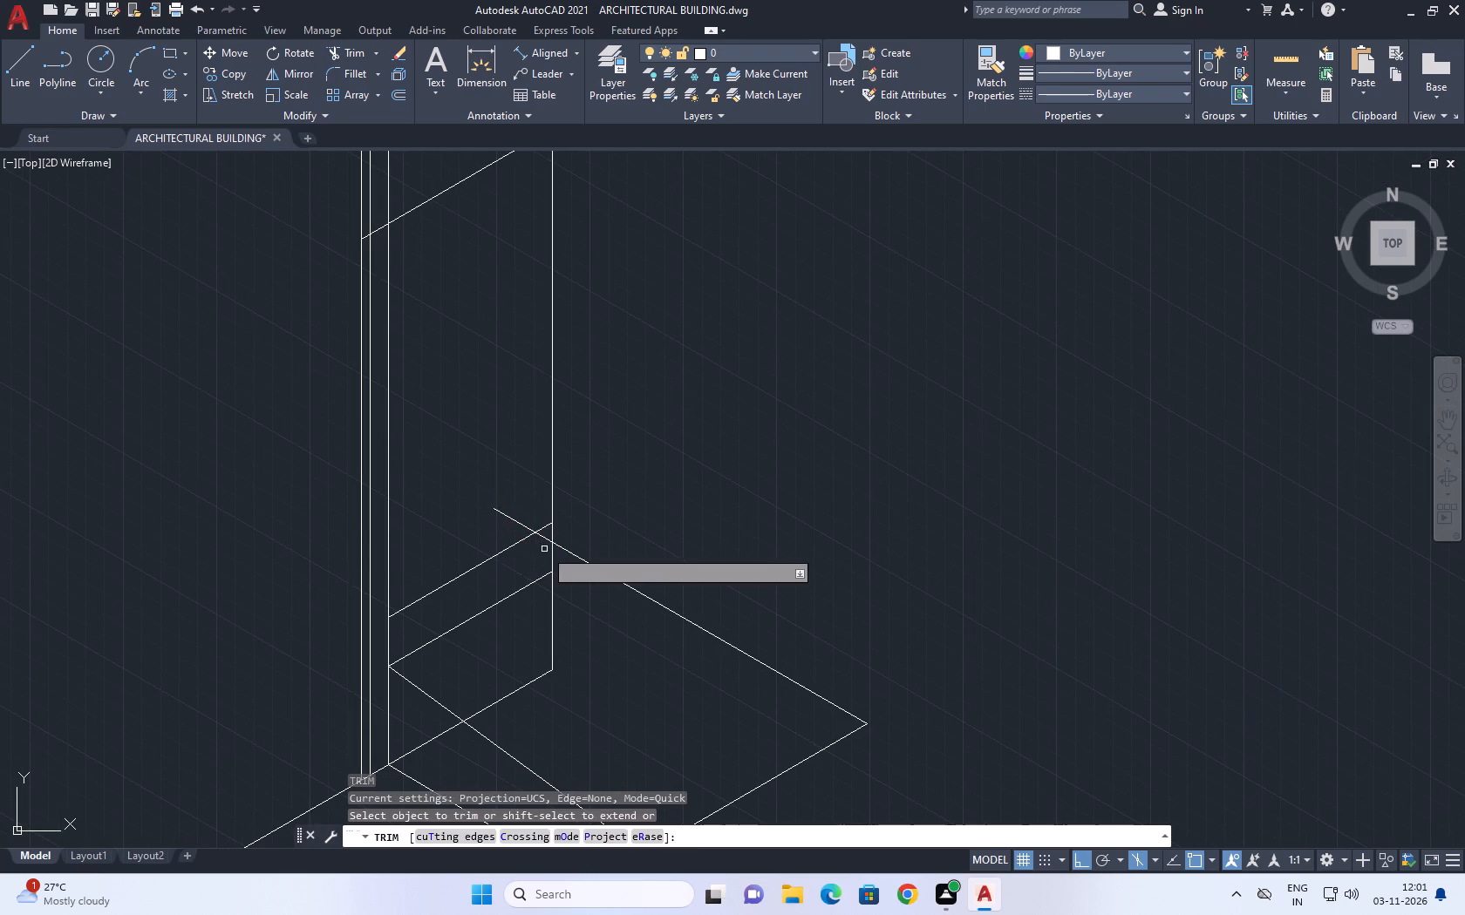
pyautogui.click(544, 539)
pyautogui.click(512, 524)
pyautogui.click(515, 509)
pyautogui.press('Escape')
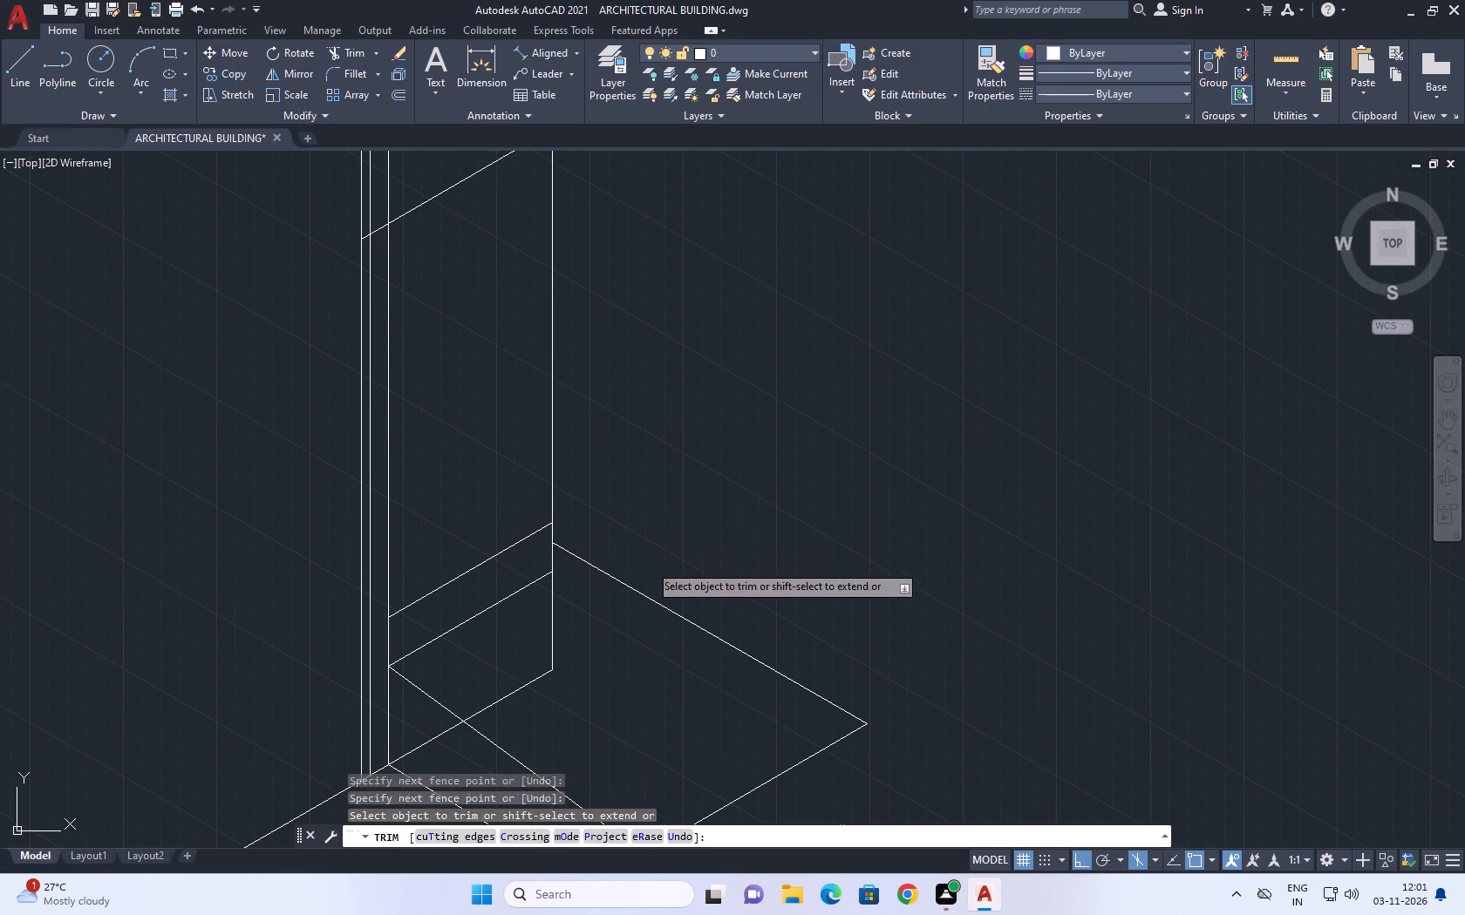
# Copy the trimmed back line 50 straight down.
pyautogui.moveTo(737, 599); pyautogui.dragTo(787, 489, button='middle')
pyautogui.click(755, 502)
pyautogui.click(686, 543)
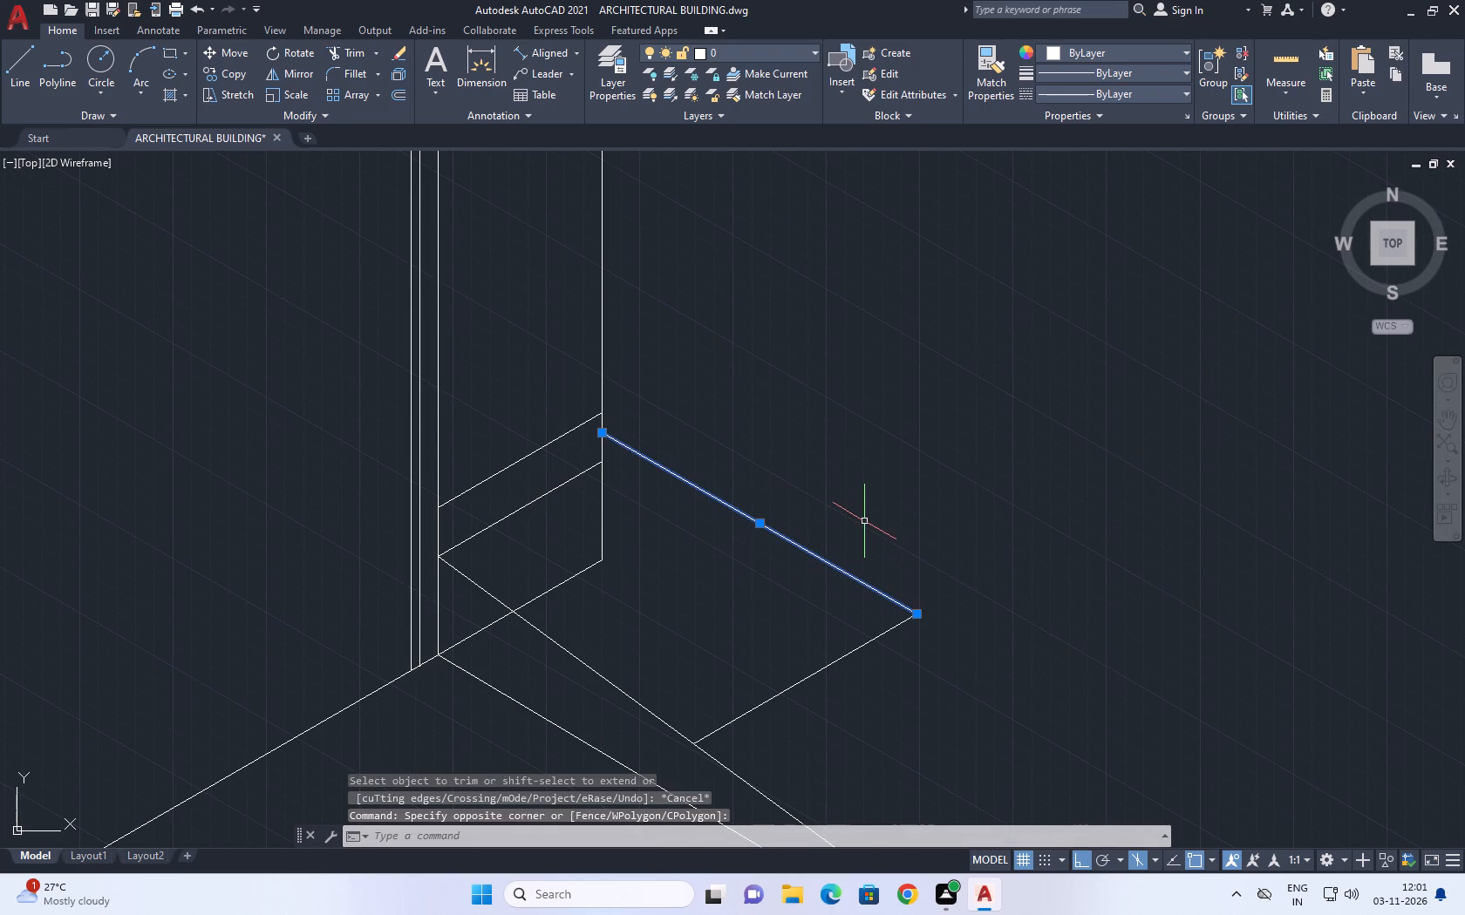
pyautogui.write('co')
pyautogui.press('space')
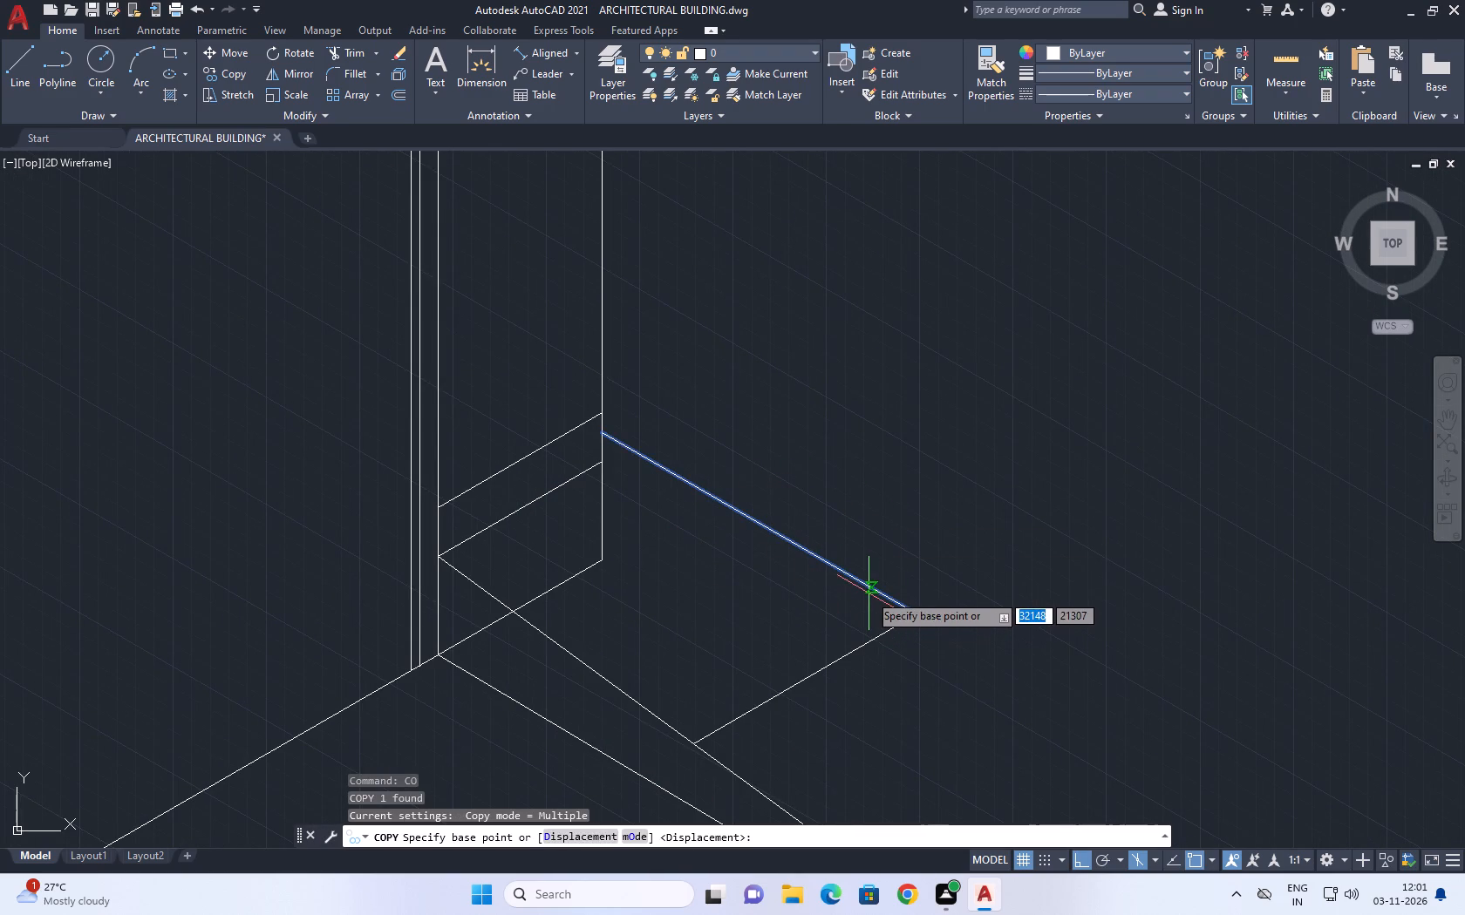
pyautogui.moveTo(900, 599); pyautogui.dragTo(910, 586, button='middle')
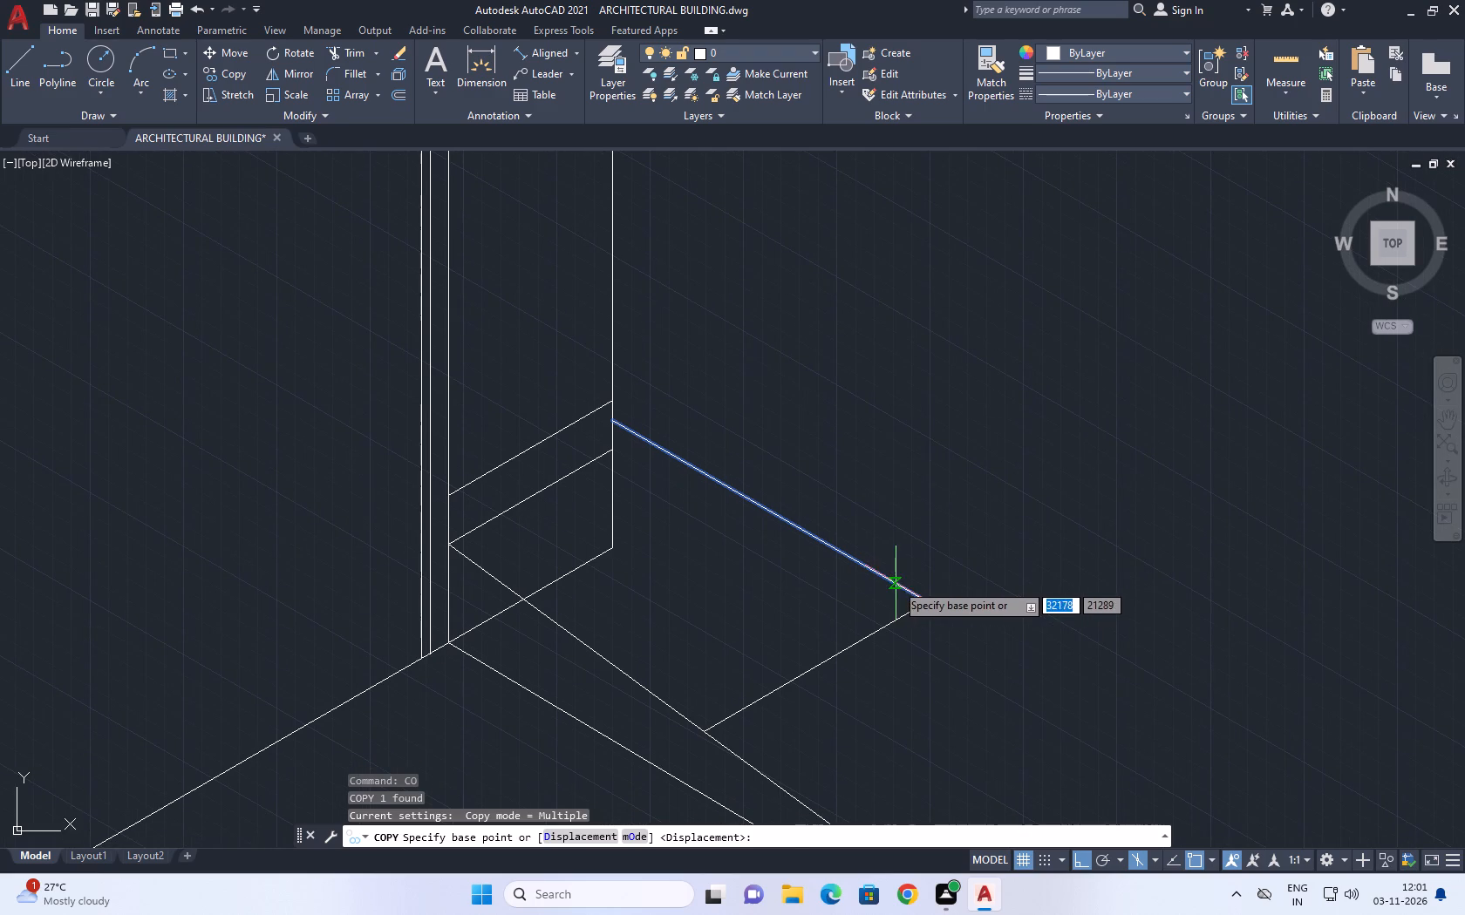
pyautogui.click(896, 583)
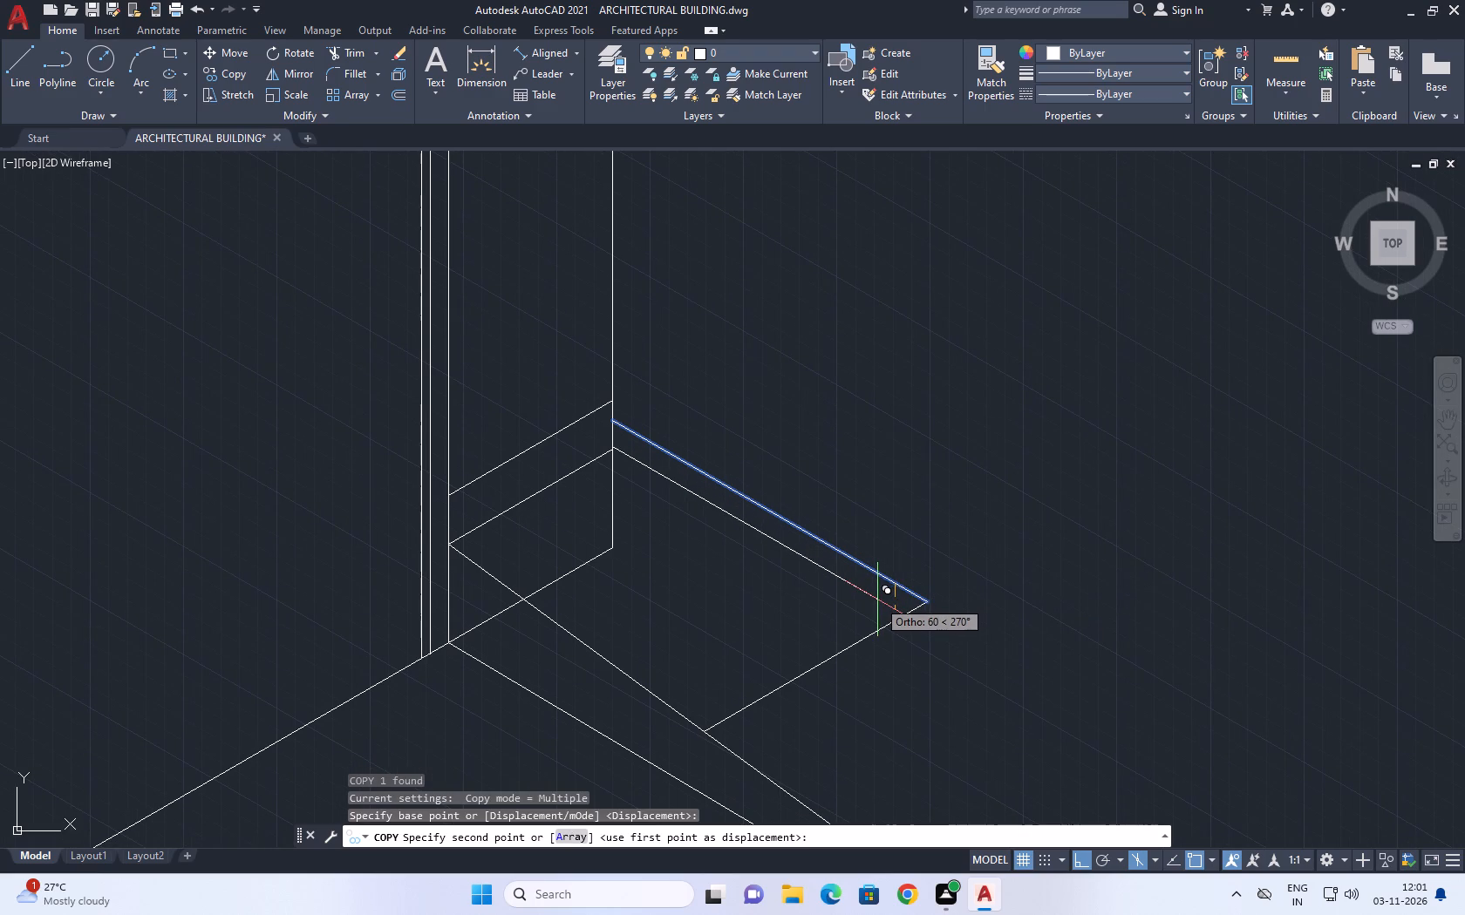
pyautogui.press('5')
pyautogui.press('0')
pyautogui.press('Return')
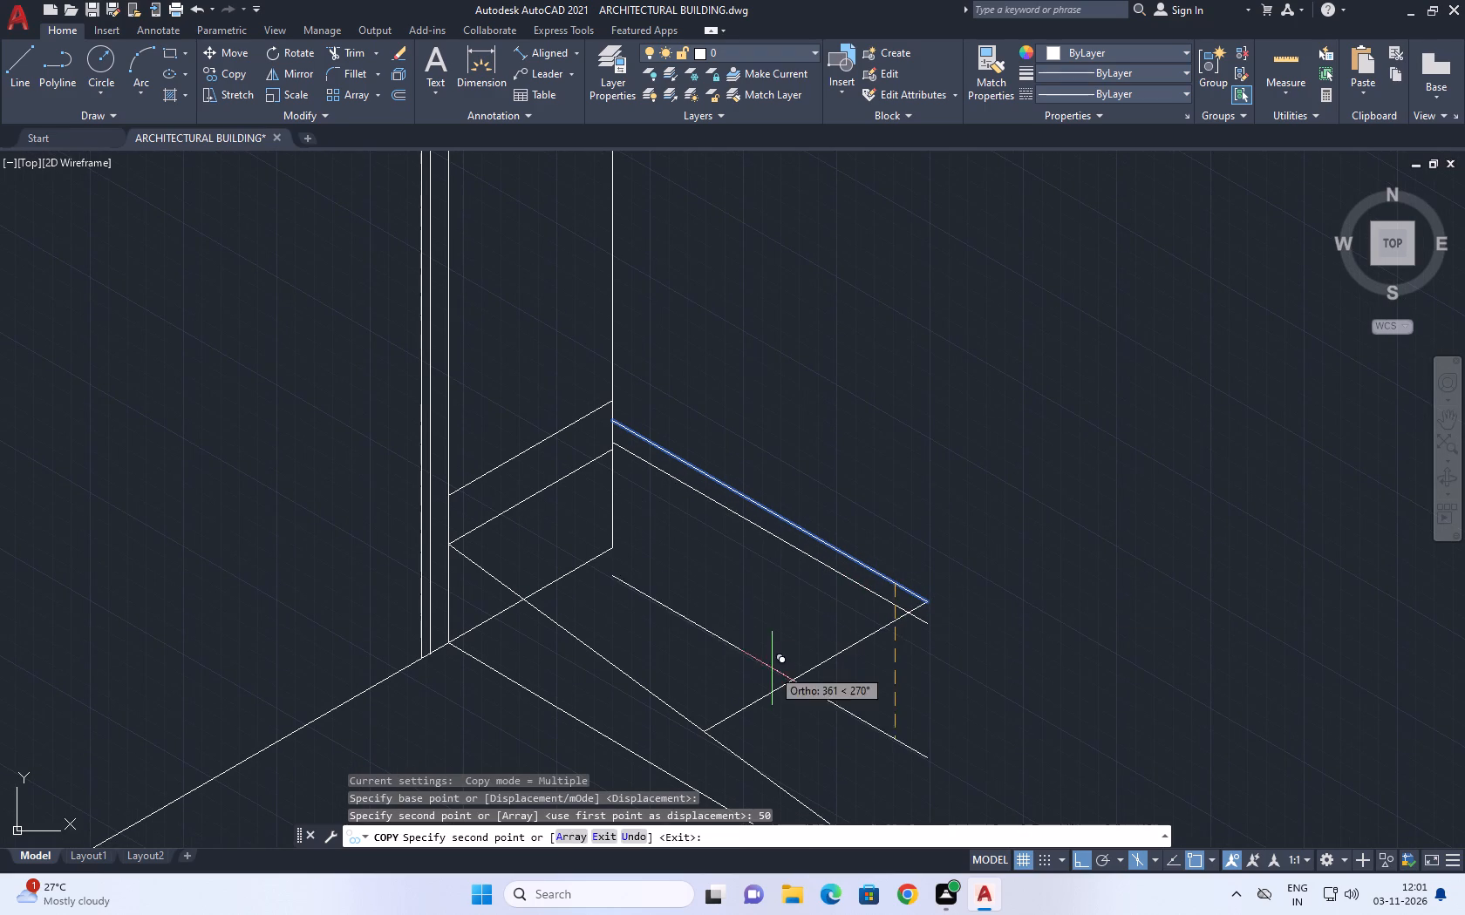
pyautogui.press('Escape')
# Copy the 600 line 50 inward along the 150° axis, toward the wall.
pyautogui.click(827, 647)
pyautogui.click(805, 672)
pyautogui.press('c')
pyautogui.press('o')
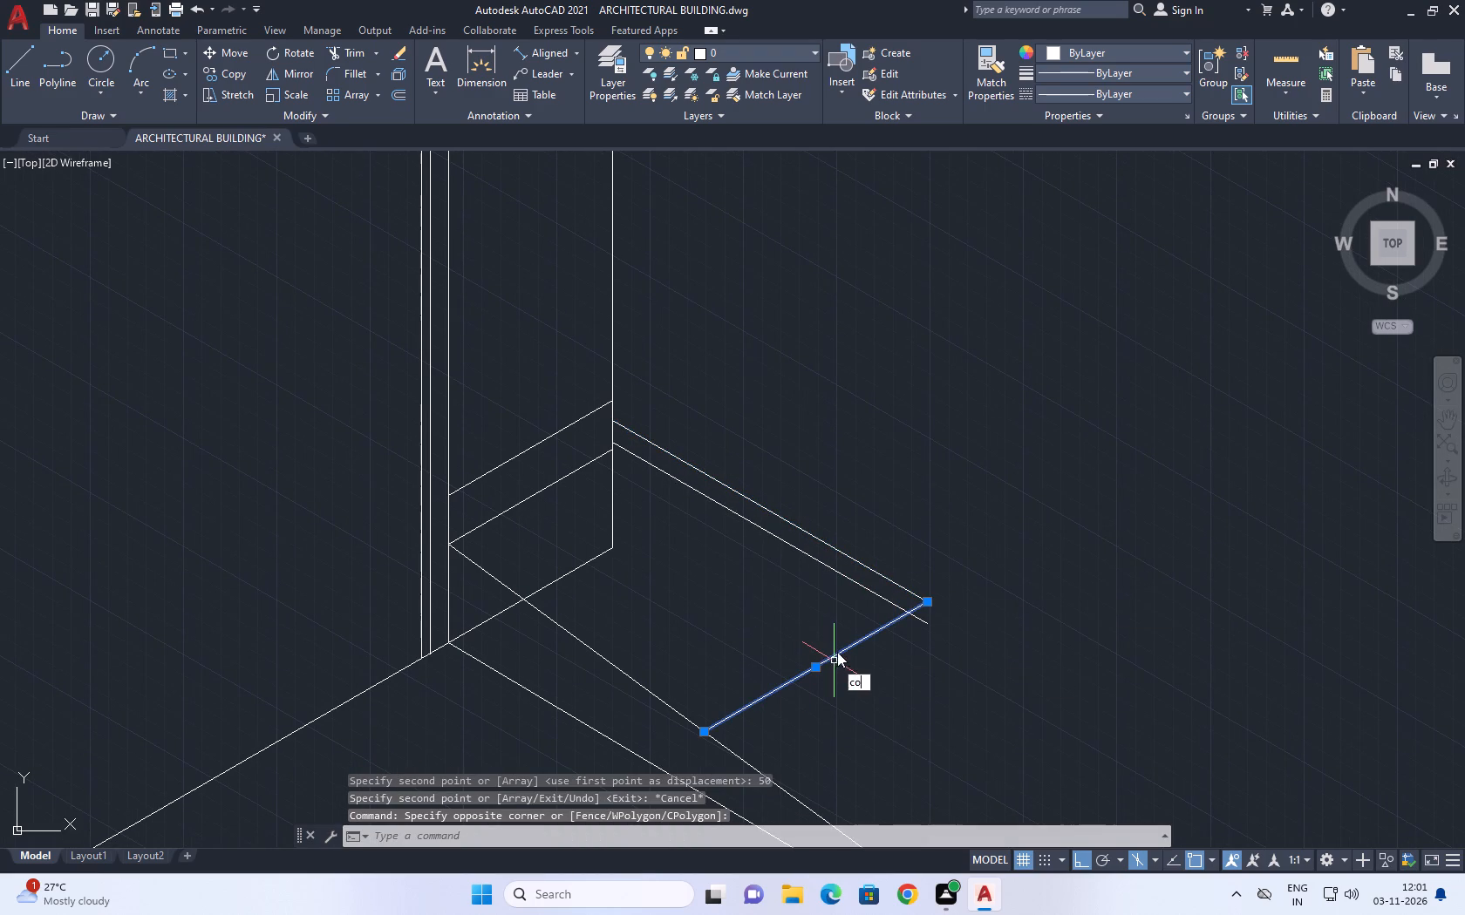
pyautogui.press('space')
pyautogui.click(821, 641)
pyautogui.press('5')
pyautogui.press('0')
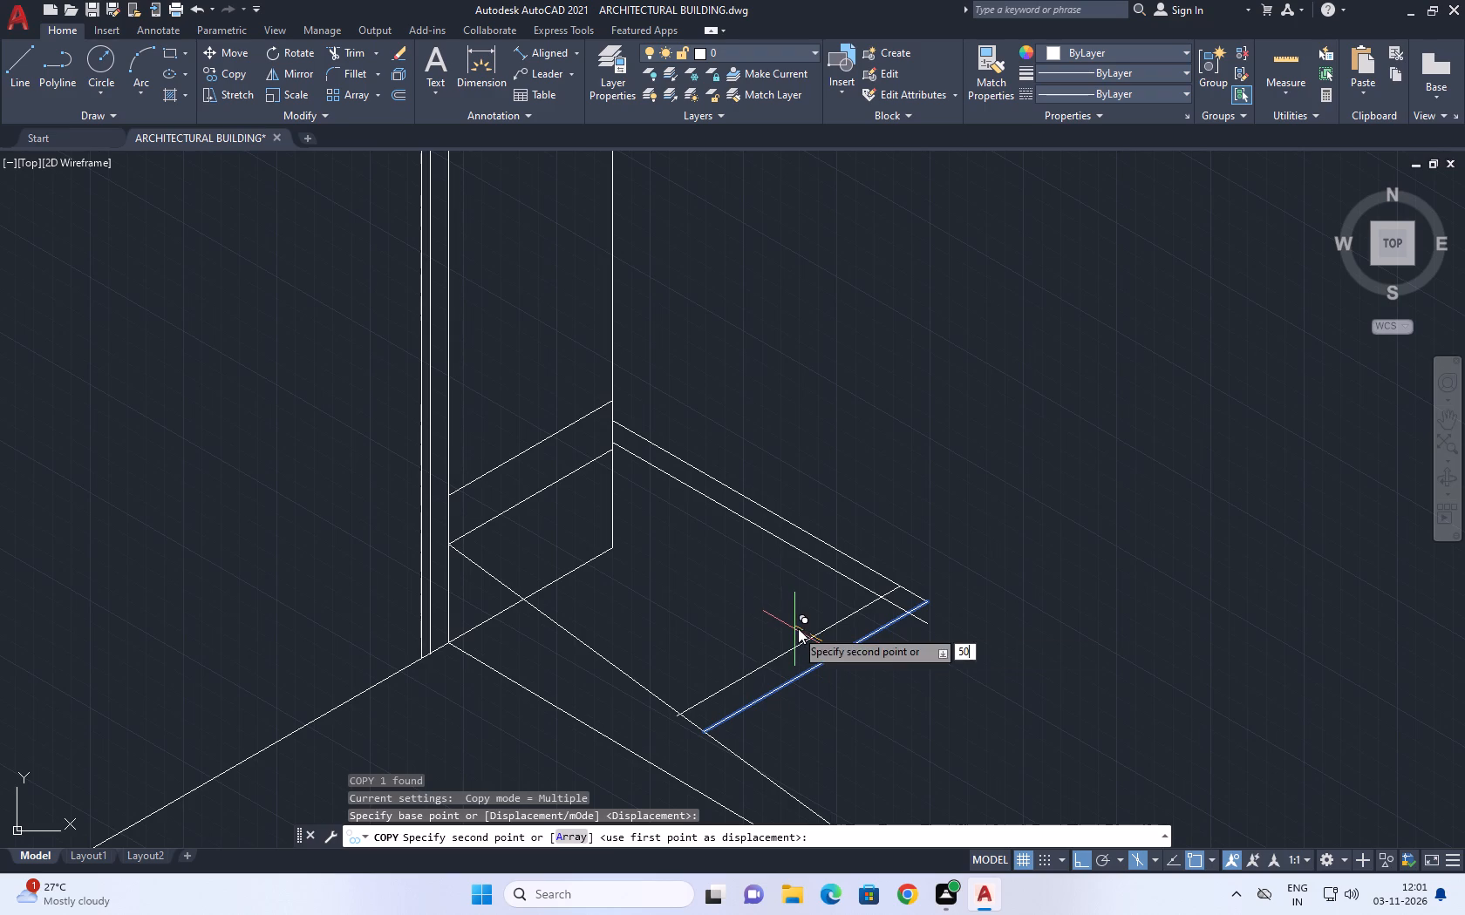
pyautogui.press('Return')
pyautogui.press('Escape')
# Trim the crossing ends of the two offset lines so they meet in a clean inner corner.
pyautogui.press('t')
pyautogui.press('r')
pyautogui.press('space')
pyautogui.scroll(3, 876, 520)
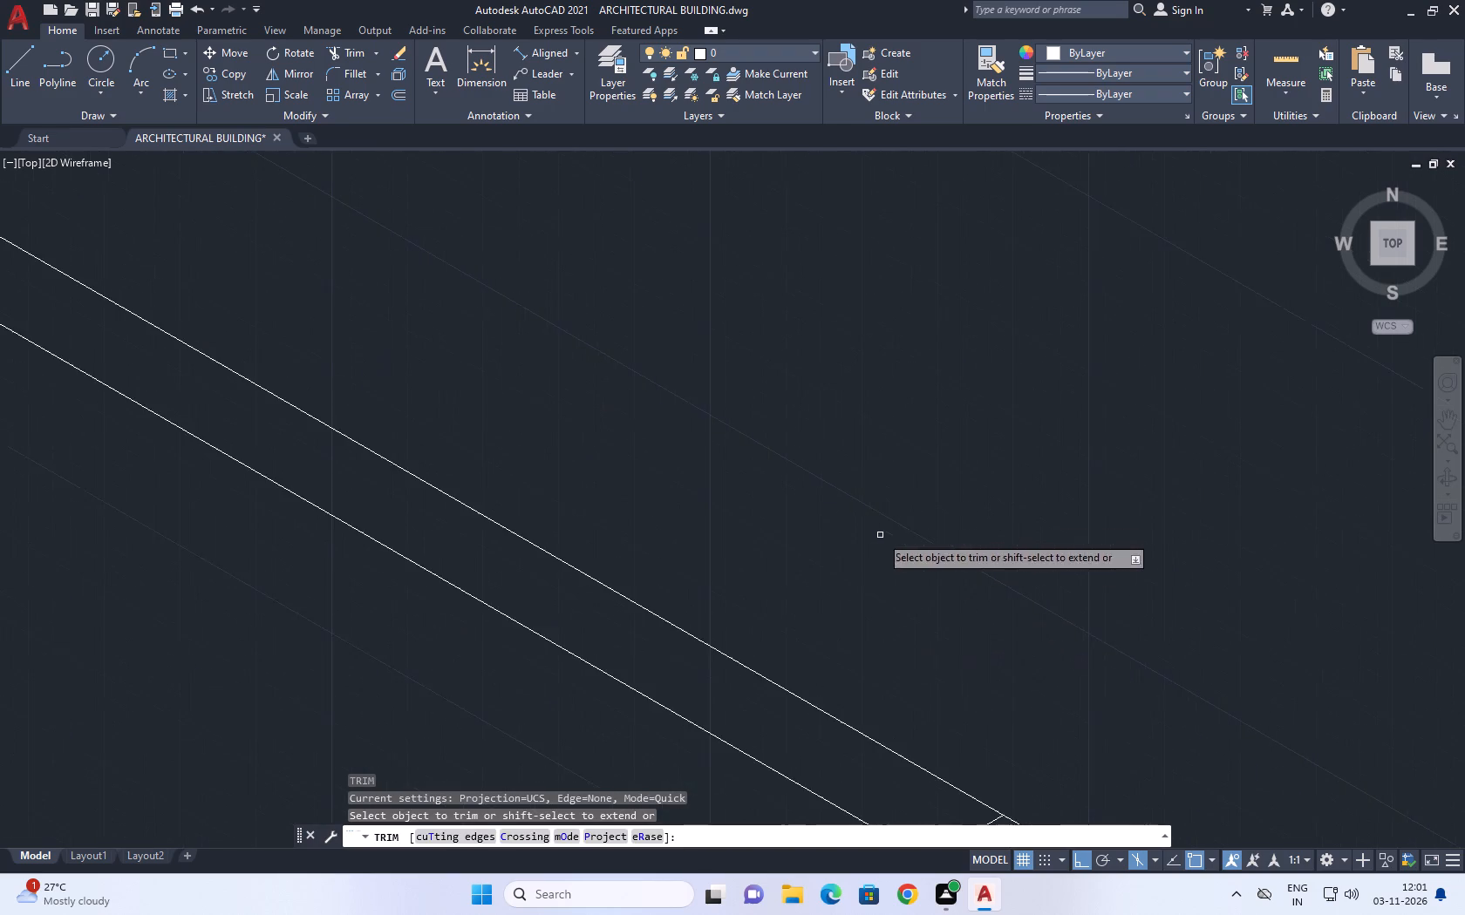
pyautogui.moveTo(914, 627); pyautogui.dragTo(803, 247, button='middle')
pyautogui.scroll(2, 837, 528)
pyautogui.moveTo(862, 500); pyautogui.dragTo(873, 476)
pyautogui.click(835, 349)
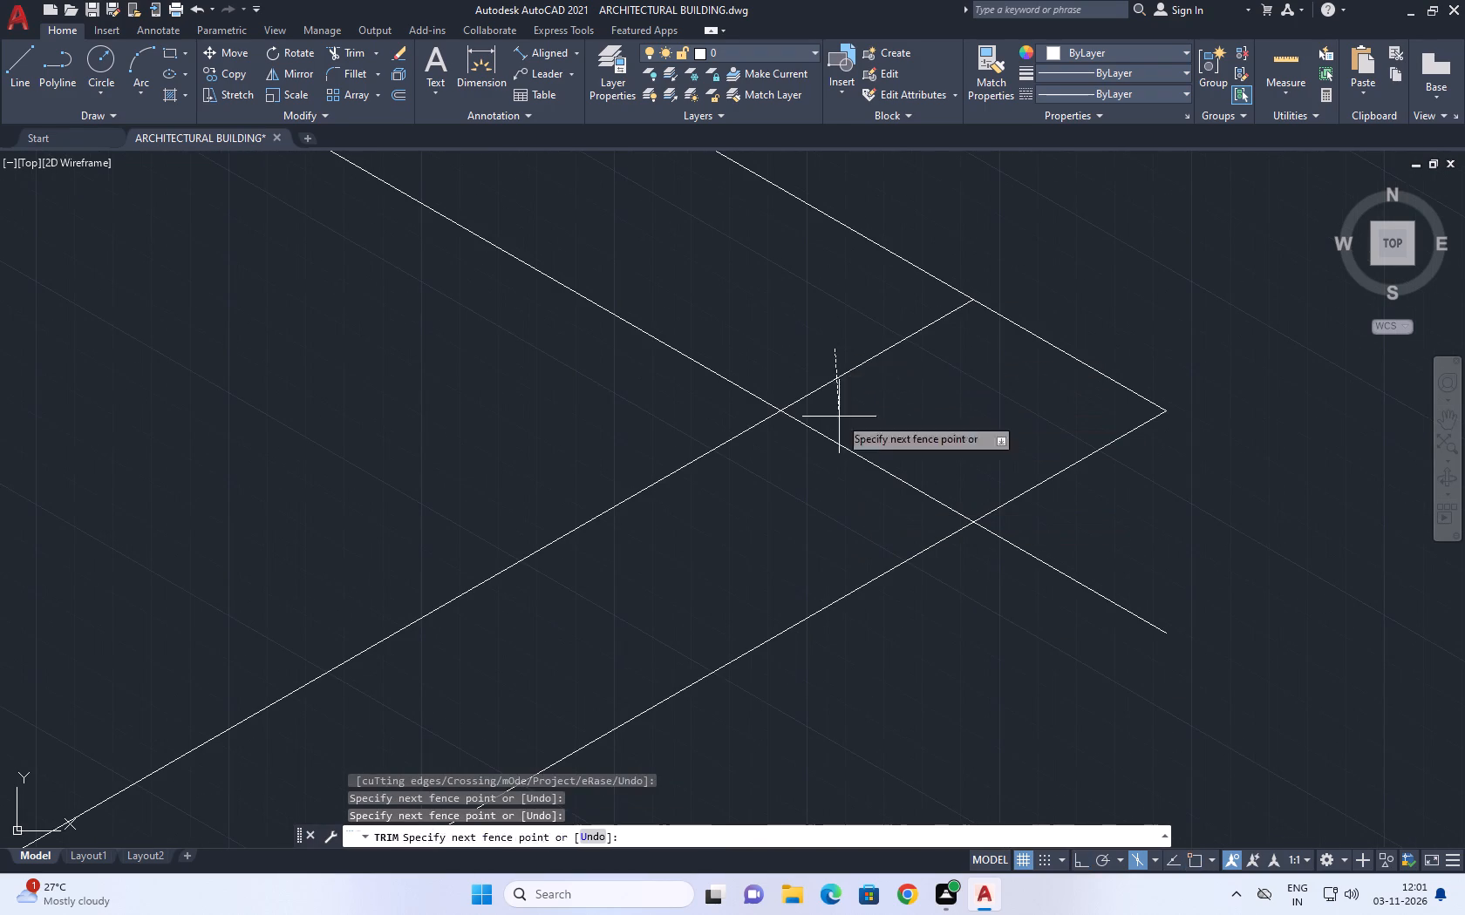
pyautogui.click(795, 487)
pyautogui.click(1068, 540)
pyautogui.moveTo(1015, 608); pyautogui.dragTo(1016, 625)
pyautogui.scroll(-6, 1032, 569)
pyautogui.press('Escape')
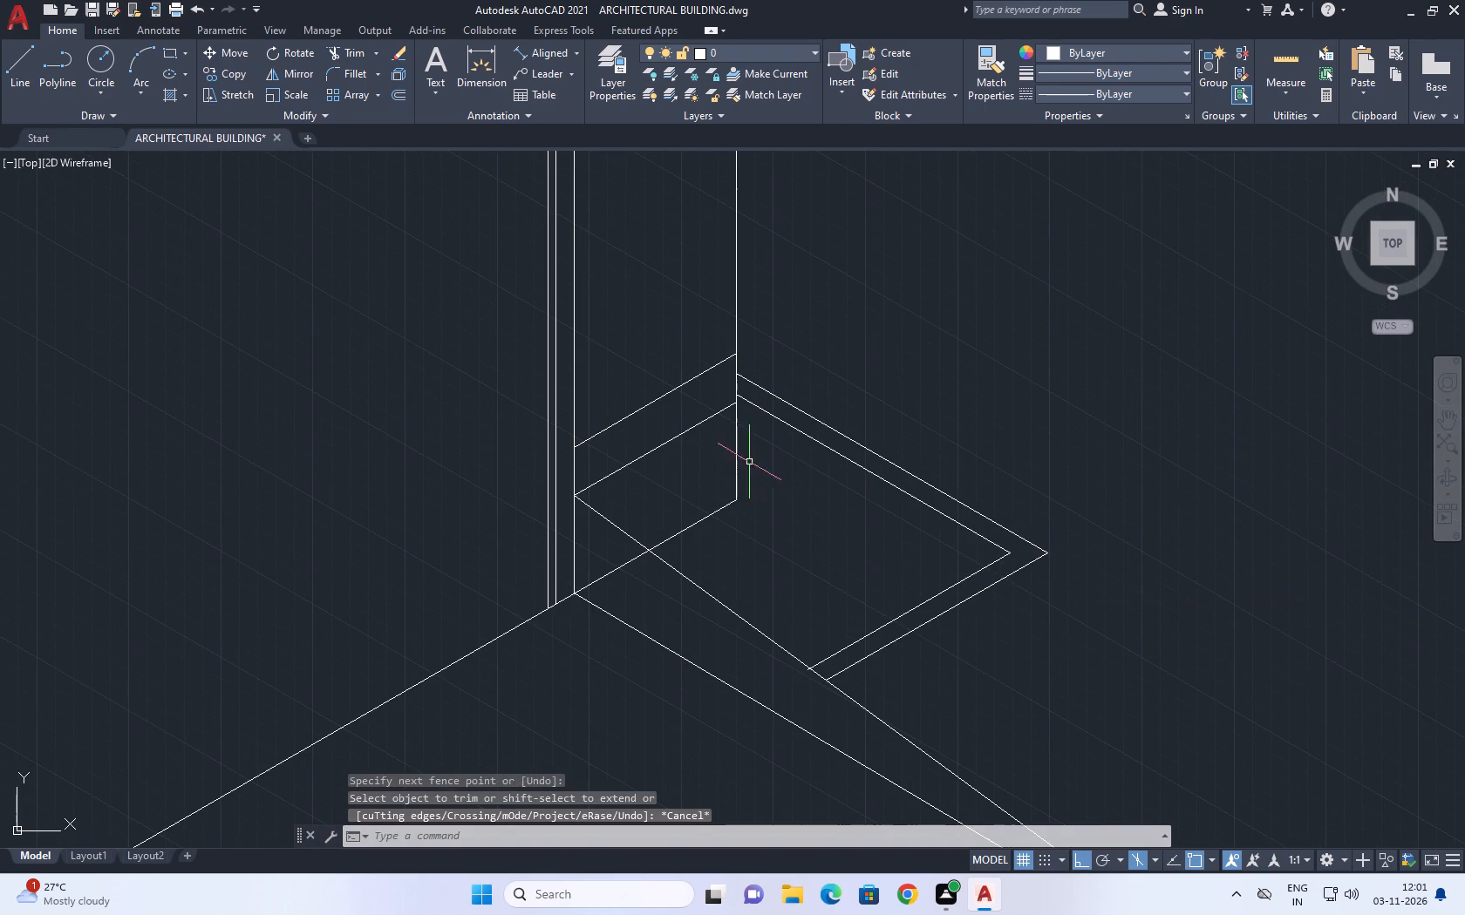
# Trim the inner offset line's short stub that passes beyond the landing's diagonal edge.
pyautogui.moveTo(835, 432); pyautogui.dragTo(847, 441, button='middle')
pyautogui.scroll(-1, 910, 458)
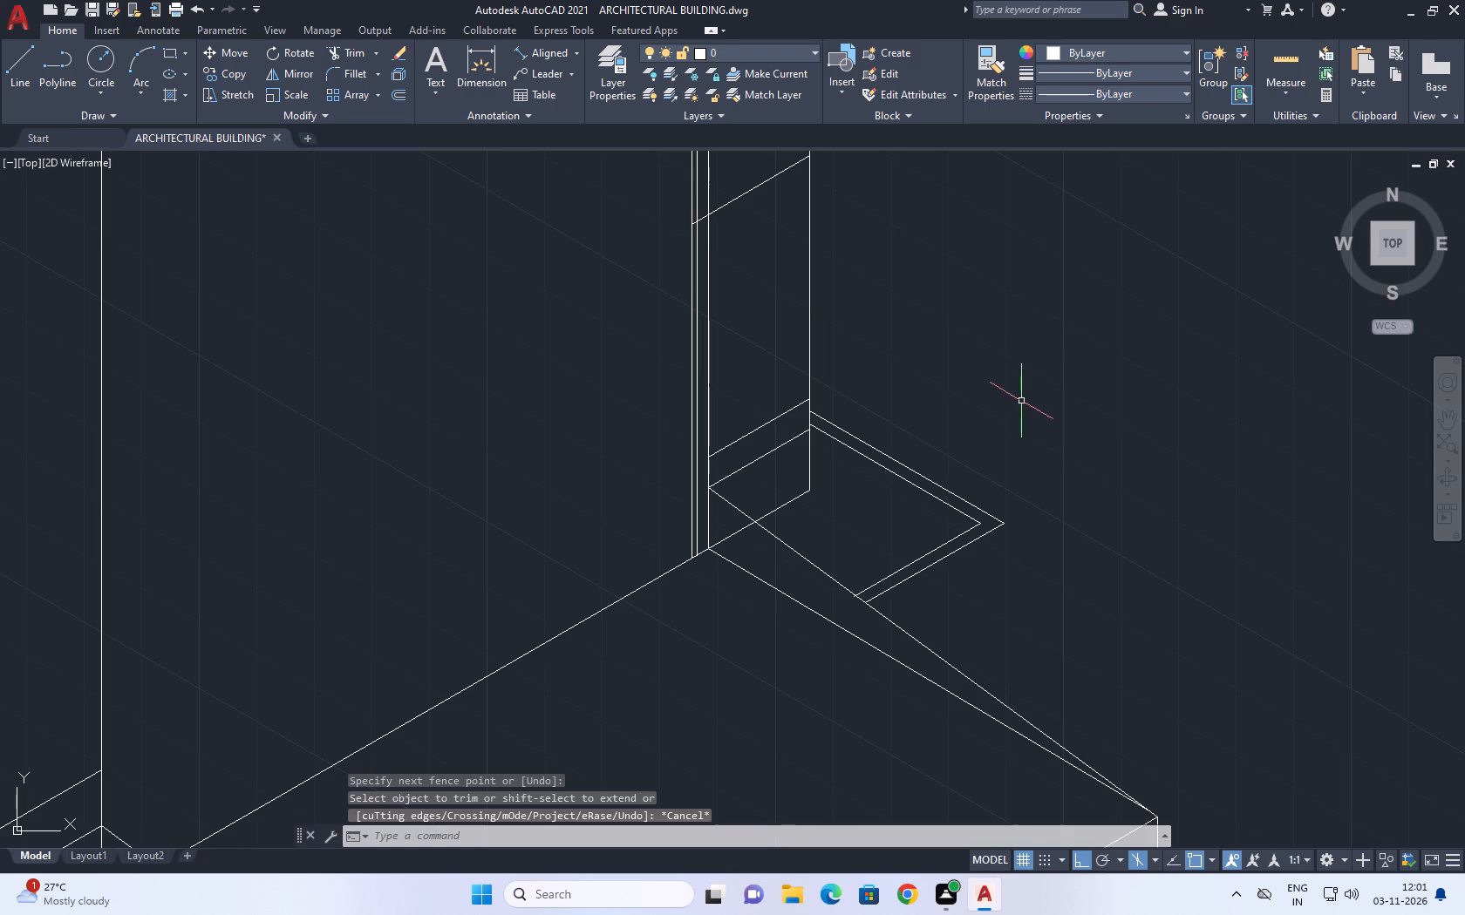
pyautogui.scroll(2, 857, 646)
pyautogui.write('tr')
pyautogui.press('space')
pyautogui.scroll(4, 862, 584)
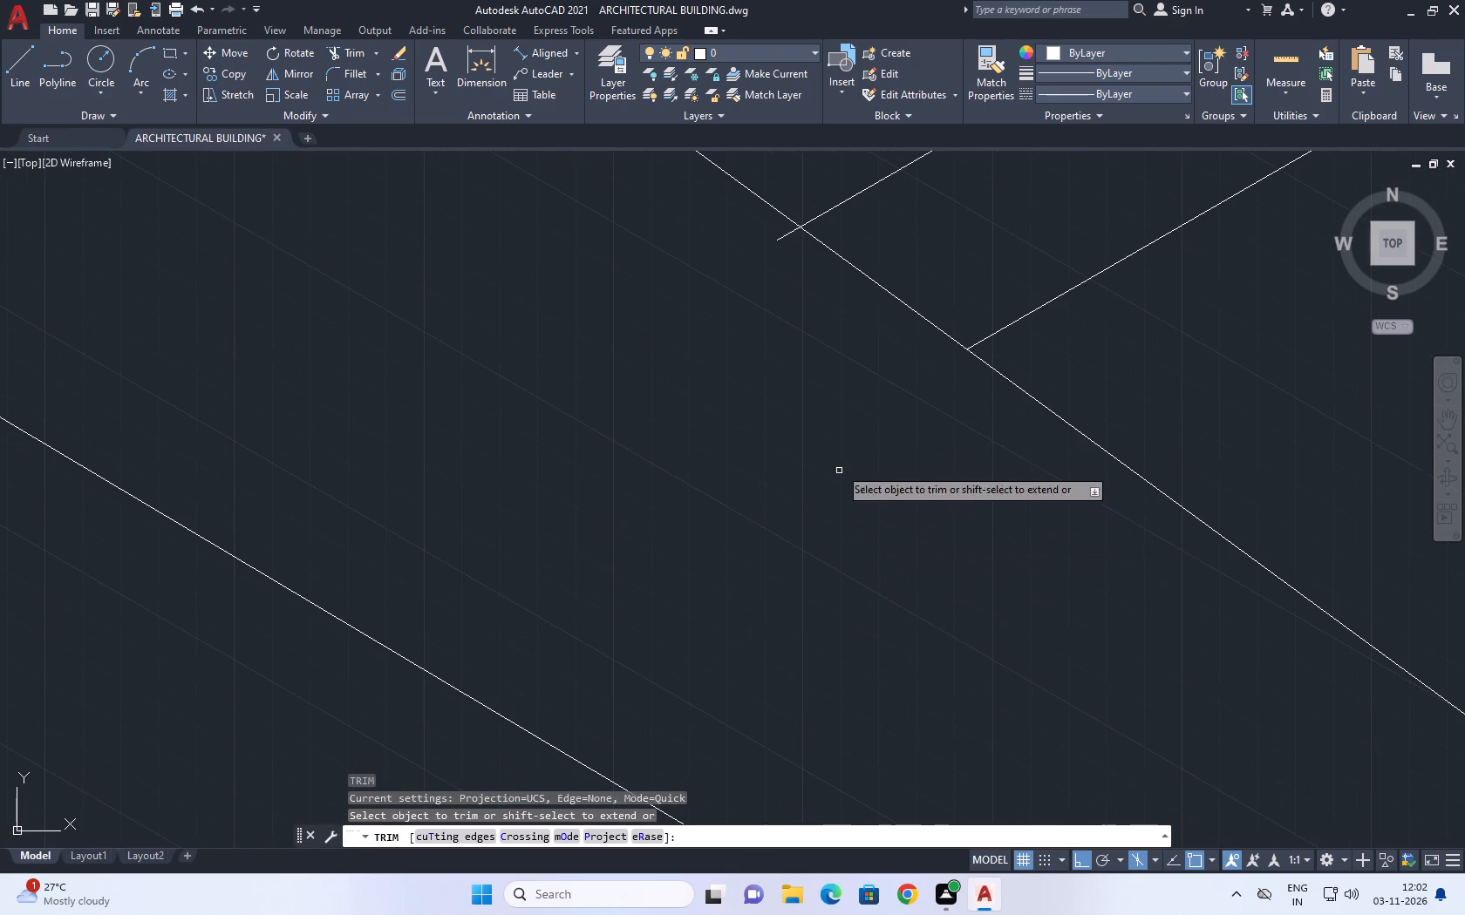
pyautogui.click(781, 241)
pyautogui.scroll(-10, 812, 399)
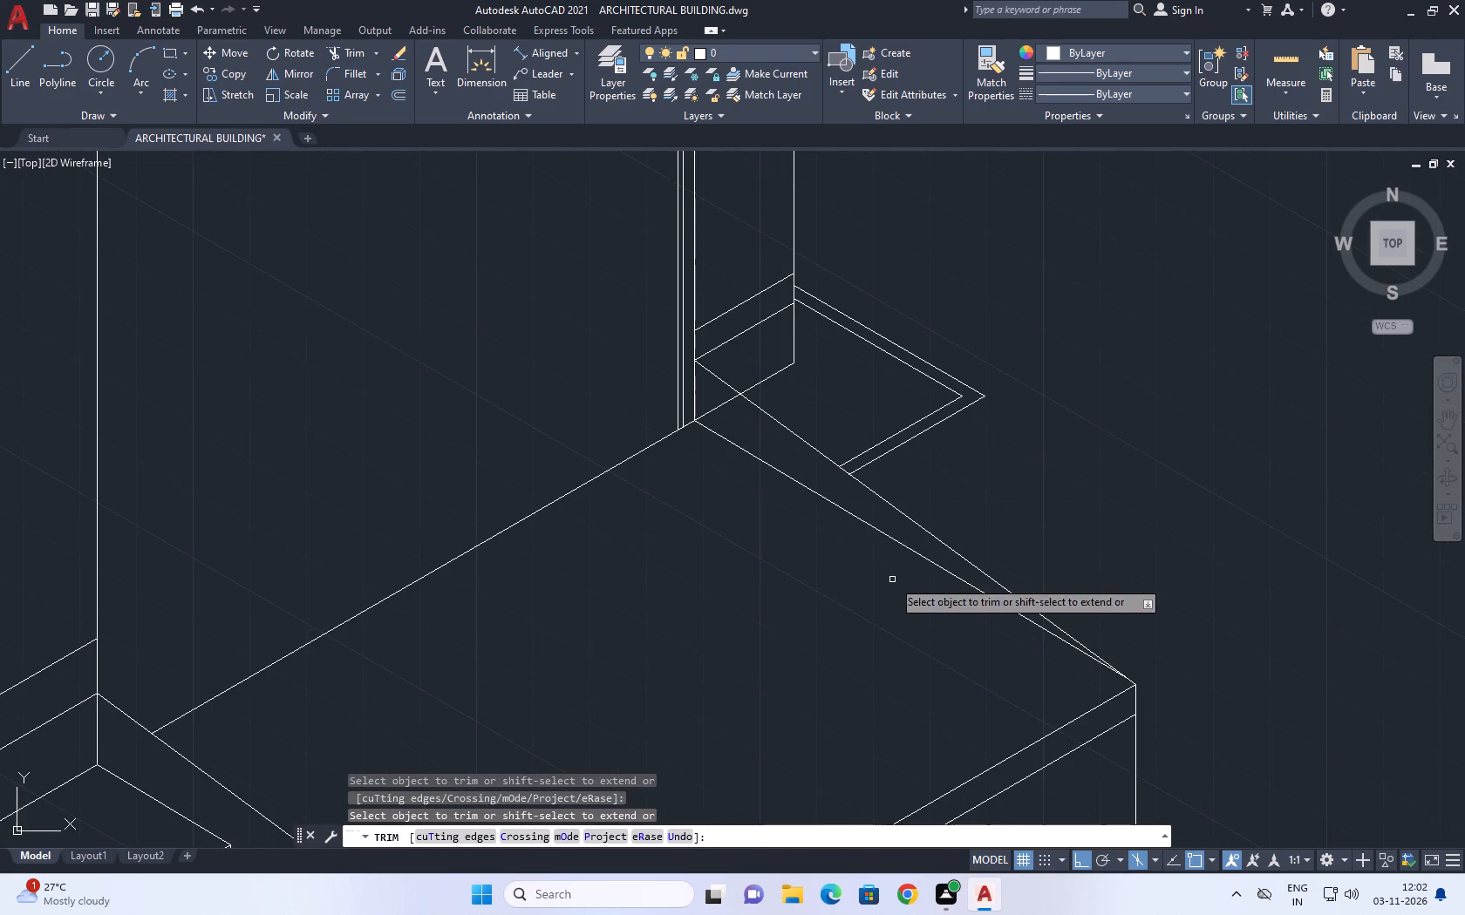
pyautogui.press('Escape')
# Delete the diagonal line running from the wall base to the landing's outer corner.
pyautogui.moveTo(858, 417); pyautogui.dragTo(920, 567, button='middle')
pyautogui.click(868, 566)
pyautogui.click(833, 597)
pyautogui.moveTo(910, 586); pyautogui.dragTo(881, 517, button='middle')
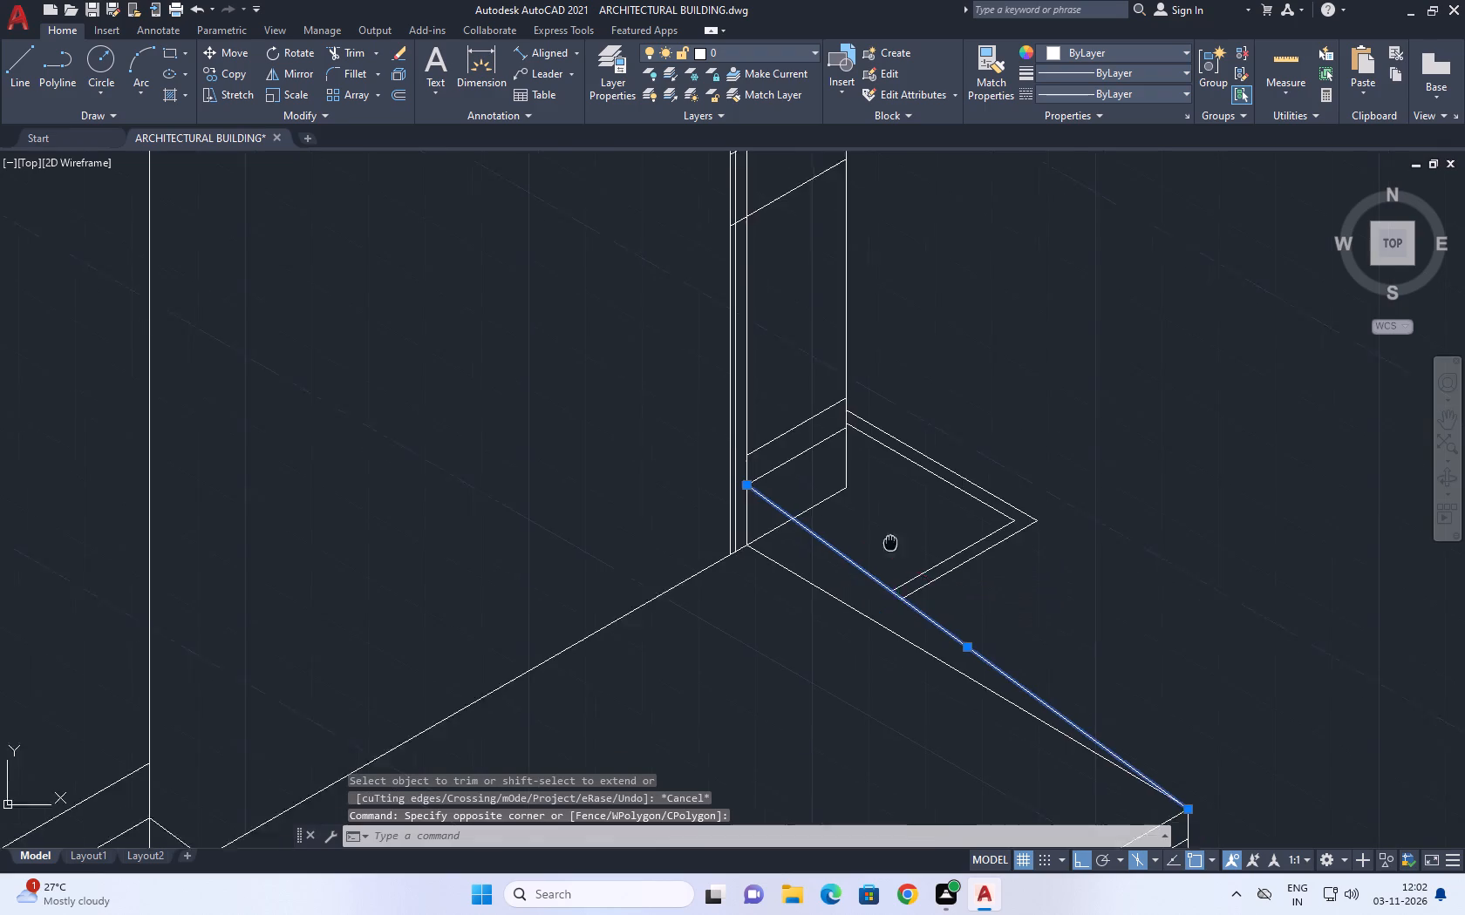
pyautogui.moveTo(881, 517); pyautogui.dragTo(866, 465, button='middle')
pyautogui.press('Delete')
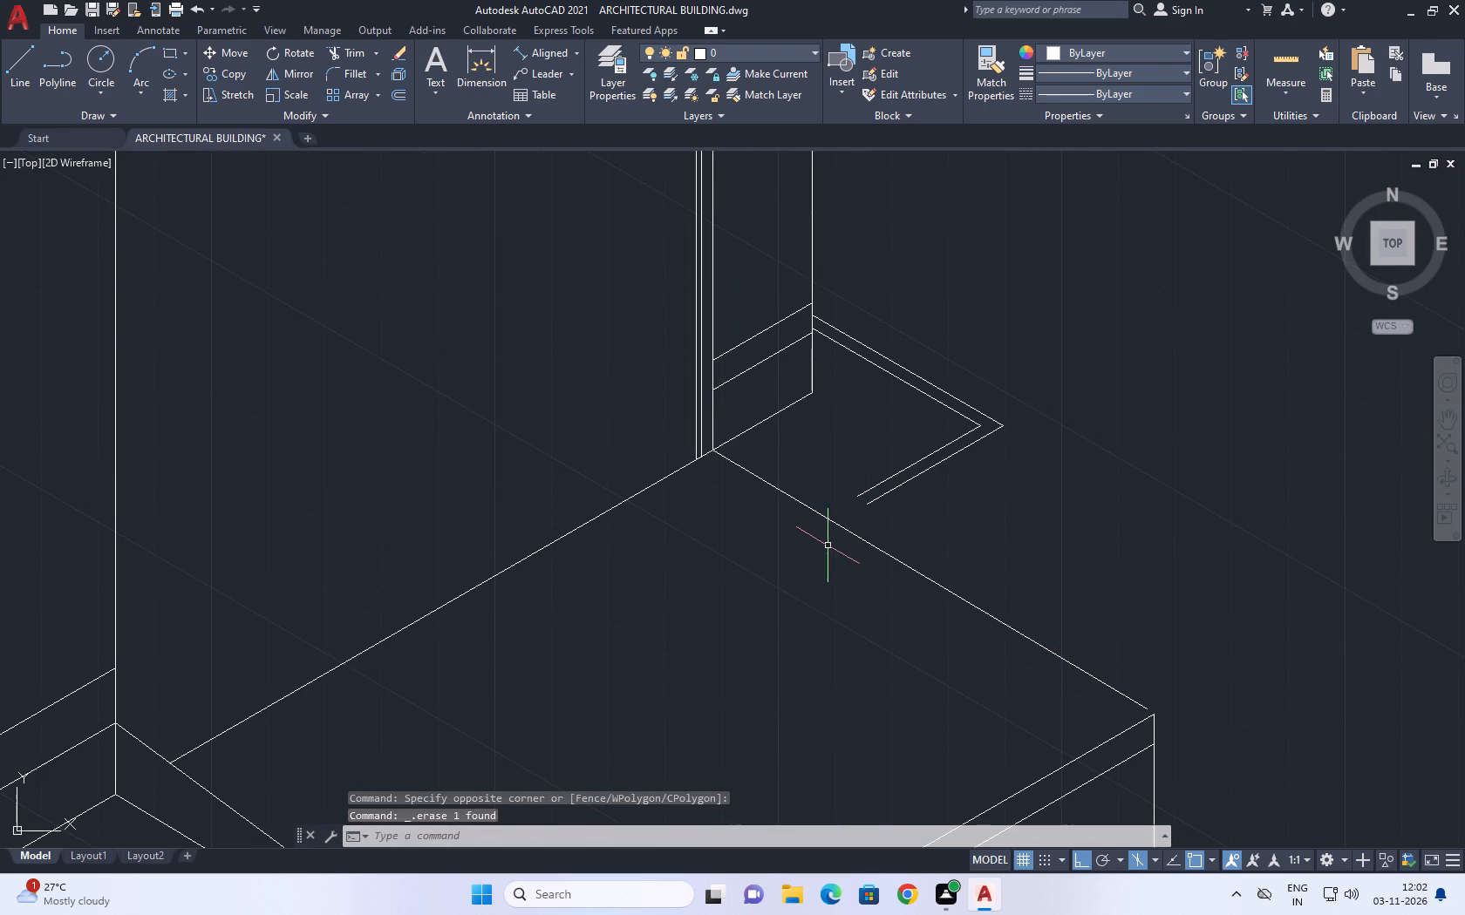
# Extend the two parallel lines beside the wall to the landing's back edge.
pyautogui.moveTo(834, 471); pyautogui.dragTo(839, 482, button='middle')
pyautogui.write('ex')
pyautogui.press('space')
pyautogui.click(883, 476)
pyautogui.click(916, 519)
pyautogui.press('Escape')
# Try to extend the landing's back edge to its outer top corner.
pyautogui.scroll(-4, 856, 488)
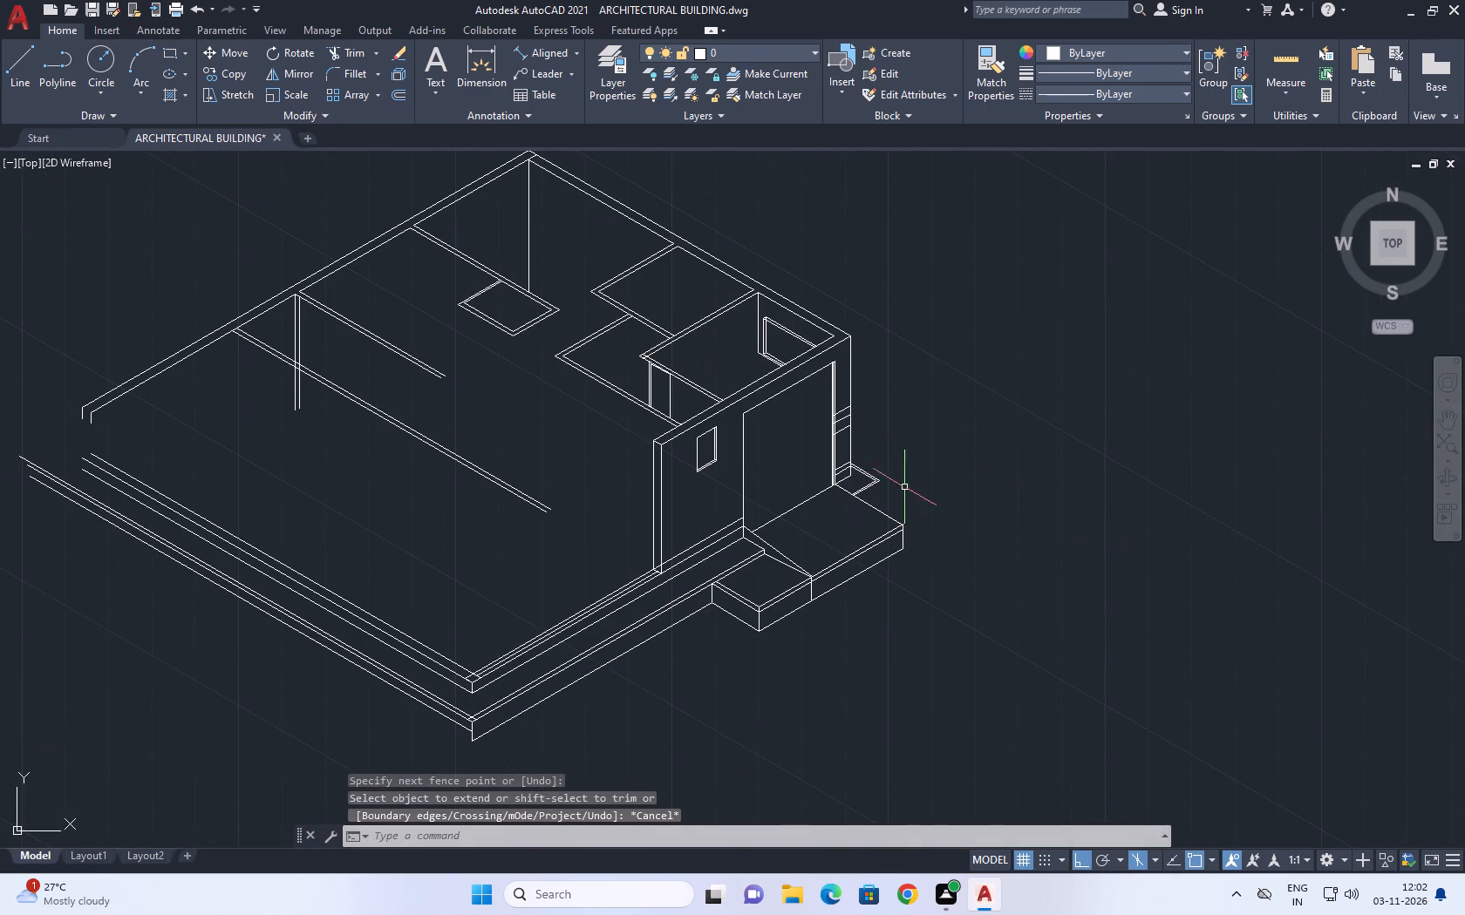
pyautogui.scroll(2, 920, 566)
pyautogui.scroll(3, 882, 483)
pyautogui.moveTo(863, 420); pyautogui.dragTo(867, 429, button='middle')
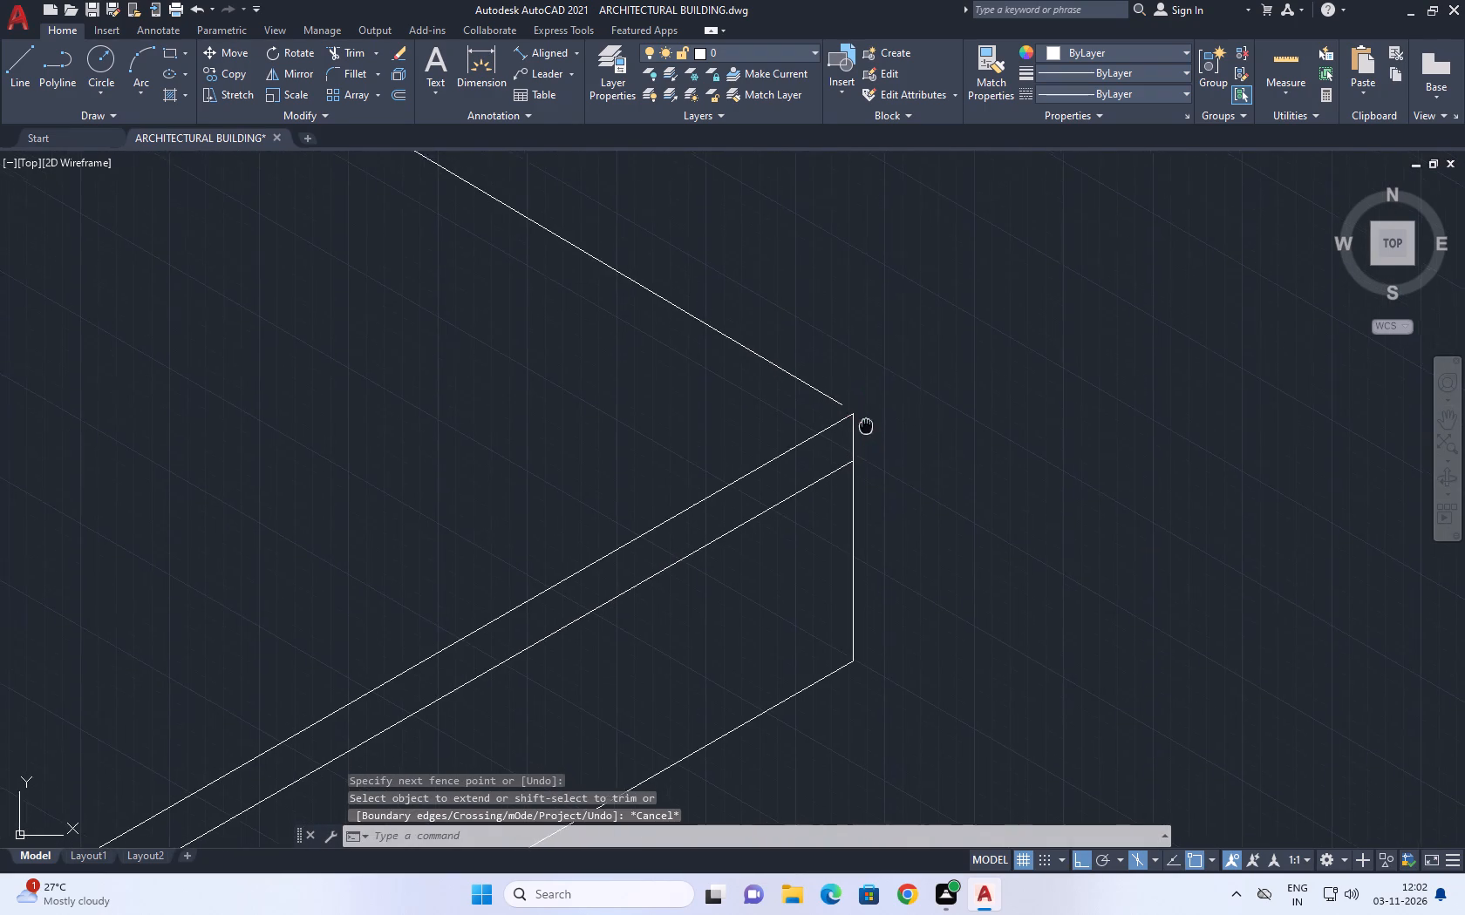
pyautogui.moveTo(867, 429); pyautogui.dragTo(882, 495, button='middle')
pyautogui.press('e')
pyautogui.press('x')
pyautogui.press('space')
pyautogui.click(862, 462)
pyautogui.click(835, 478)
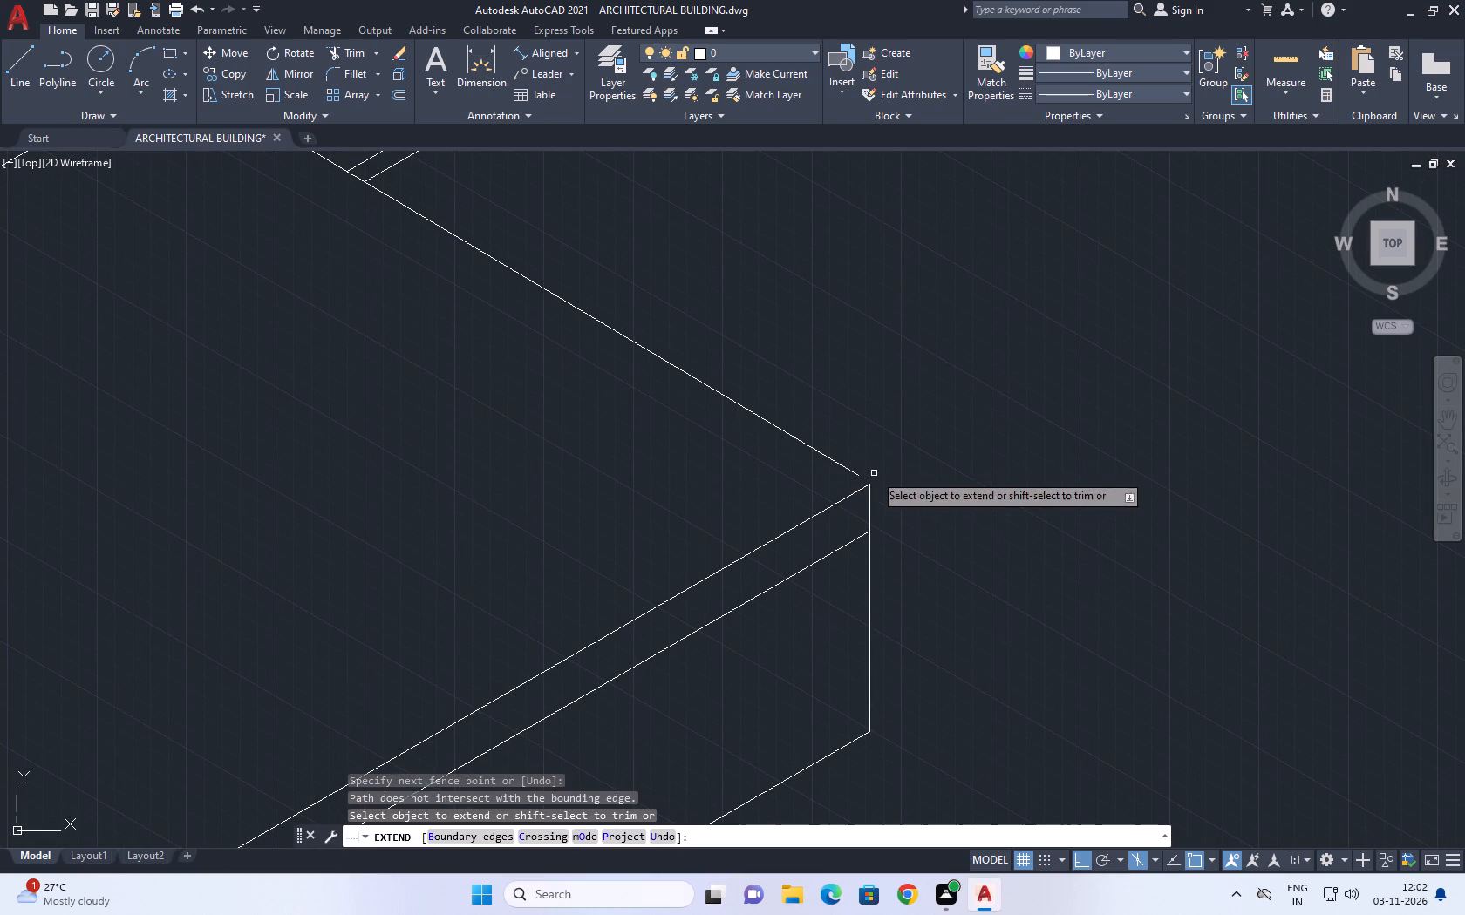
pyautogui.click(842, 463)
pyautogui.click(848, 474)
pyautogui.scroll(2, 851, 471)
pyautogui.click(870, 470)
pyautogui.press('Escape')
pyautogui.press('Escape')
# Stretch the free end of the landing's back edge onto the landing's outer top corner.
pyautogui.scroll(3, 867, 485)
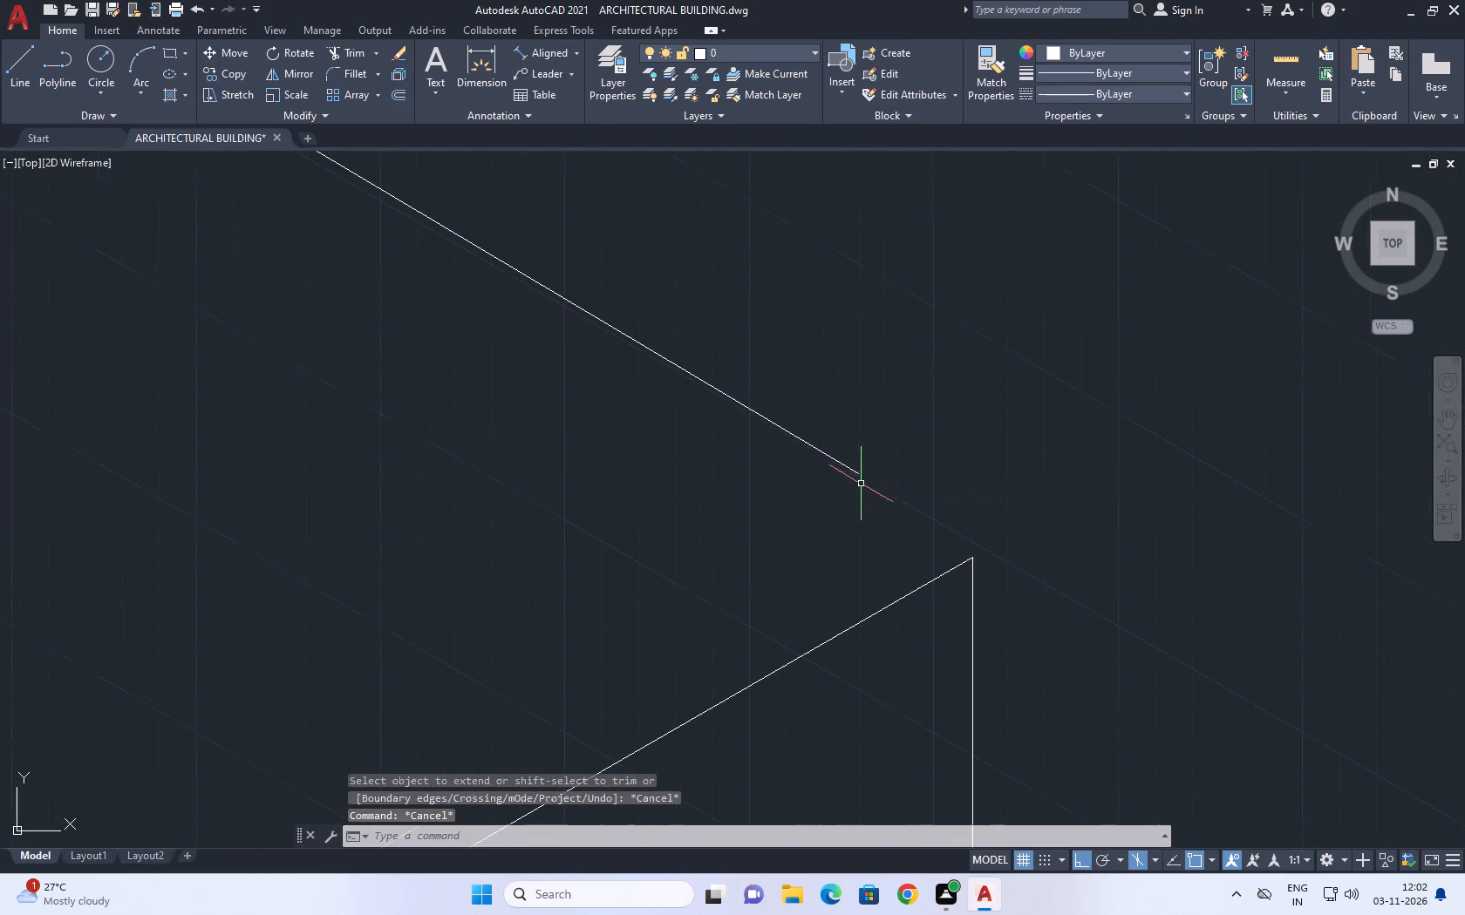
pyautogui.moveTo(872, 507); pyautogui.dragTo(869, 492)
pyautogui.moveTo(840, 444); pyautogui.dragTo(835, 436)
pyautogui.click(858, 471)
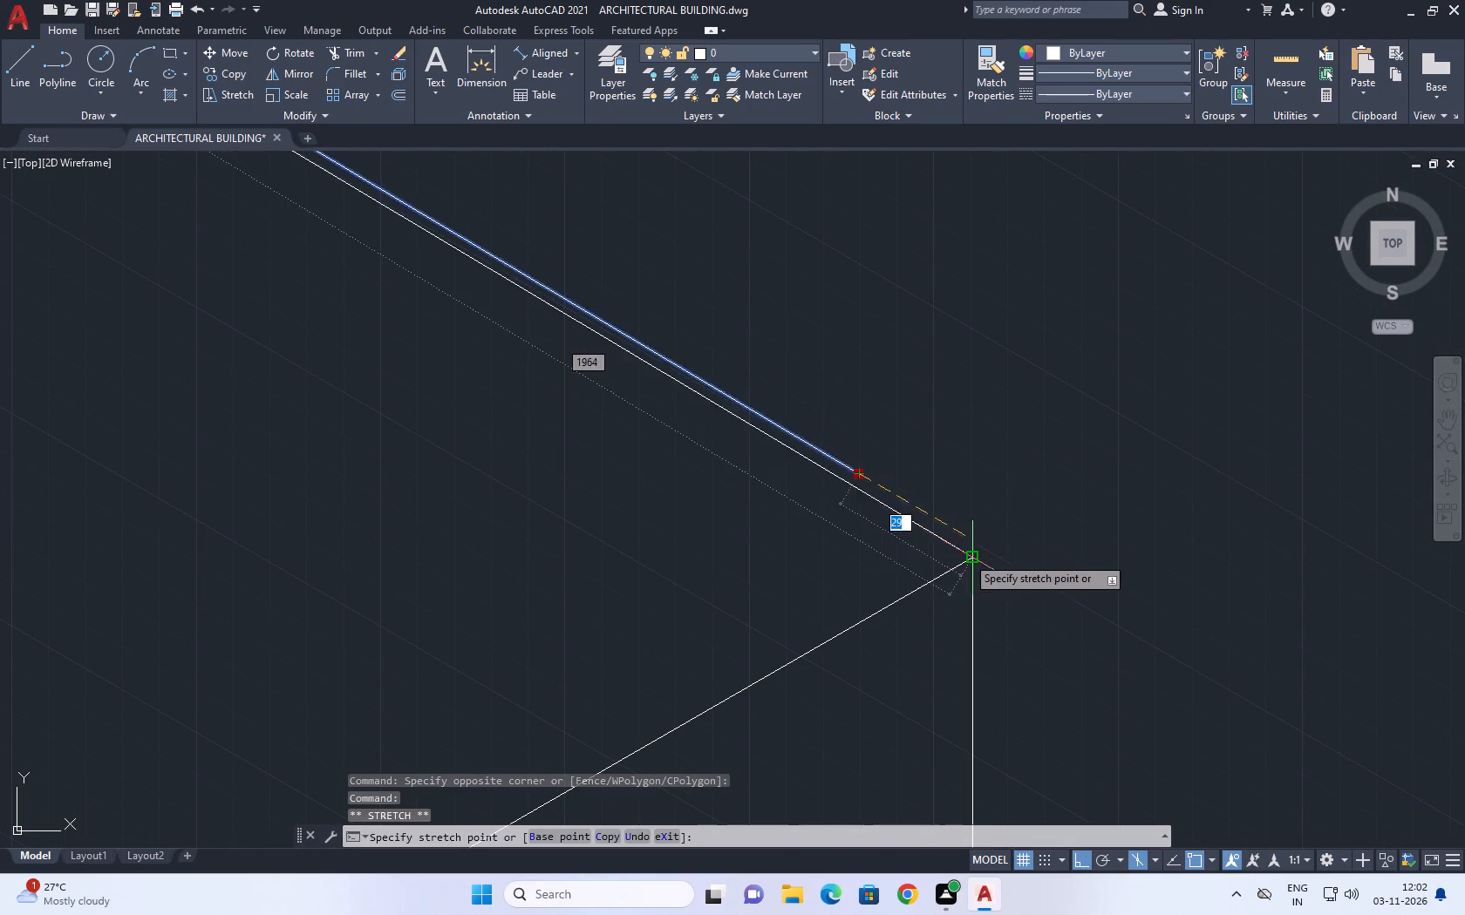
pyautogui.click(972, 555)
pyautogui.scroll(-6, 1005, 518)
pyautogui.press('Escape')
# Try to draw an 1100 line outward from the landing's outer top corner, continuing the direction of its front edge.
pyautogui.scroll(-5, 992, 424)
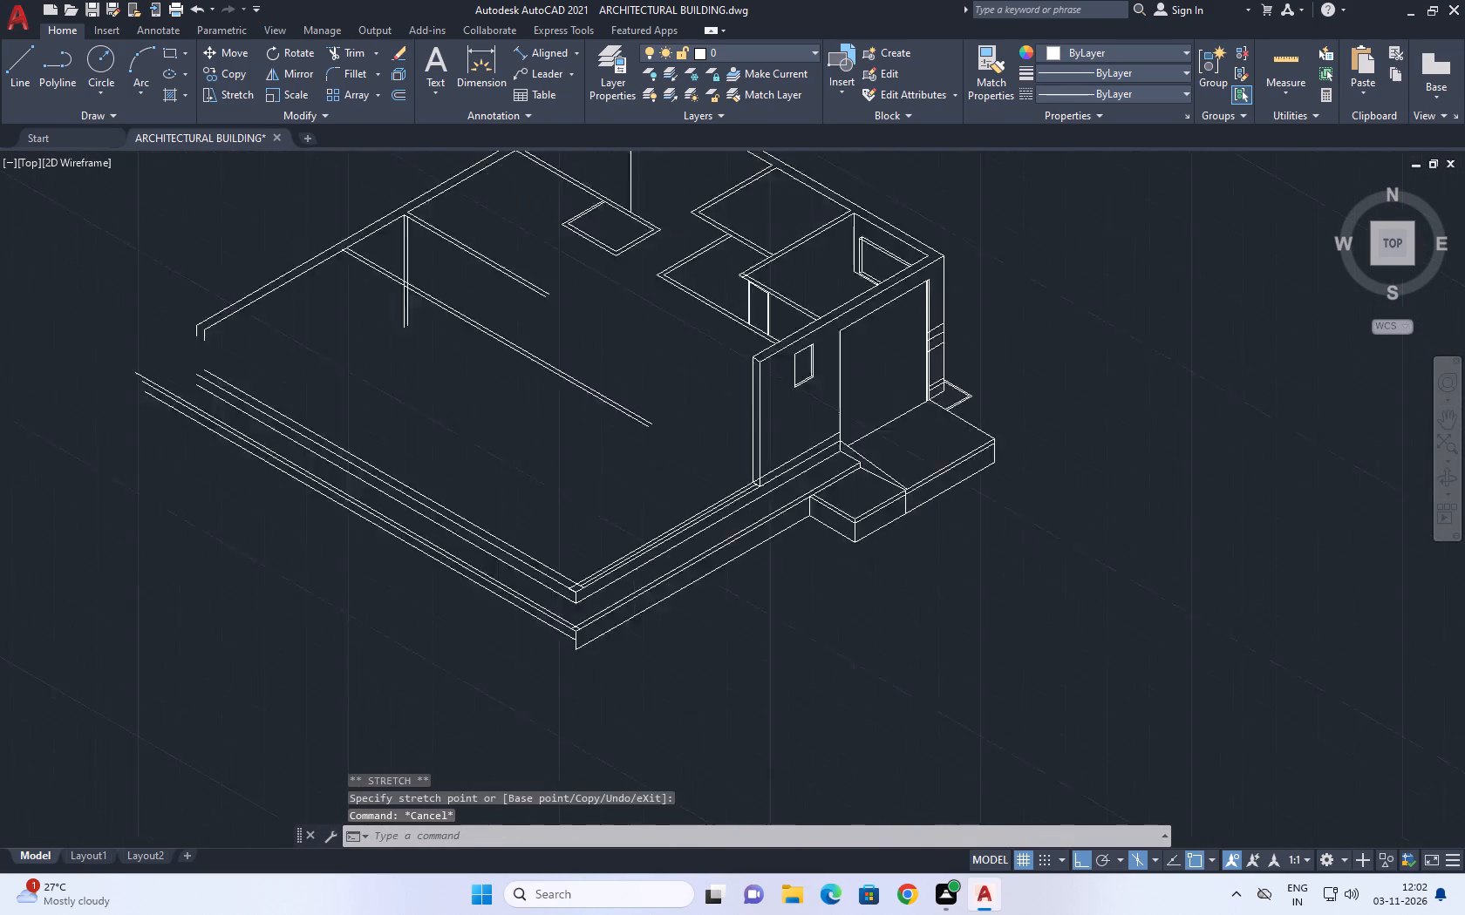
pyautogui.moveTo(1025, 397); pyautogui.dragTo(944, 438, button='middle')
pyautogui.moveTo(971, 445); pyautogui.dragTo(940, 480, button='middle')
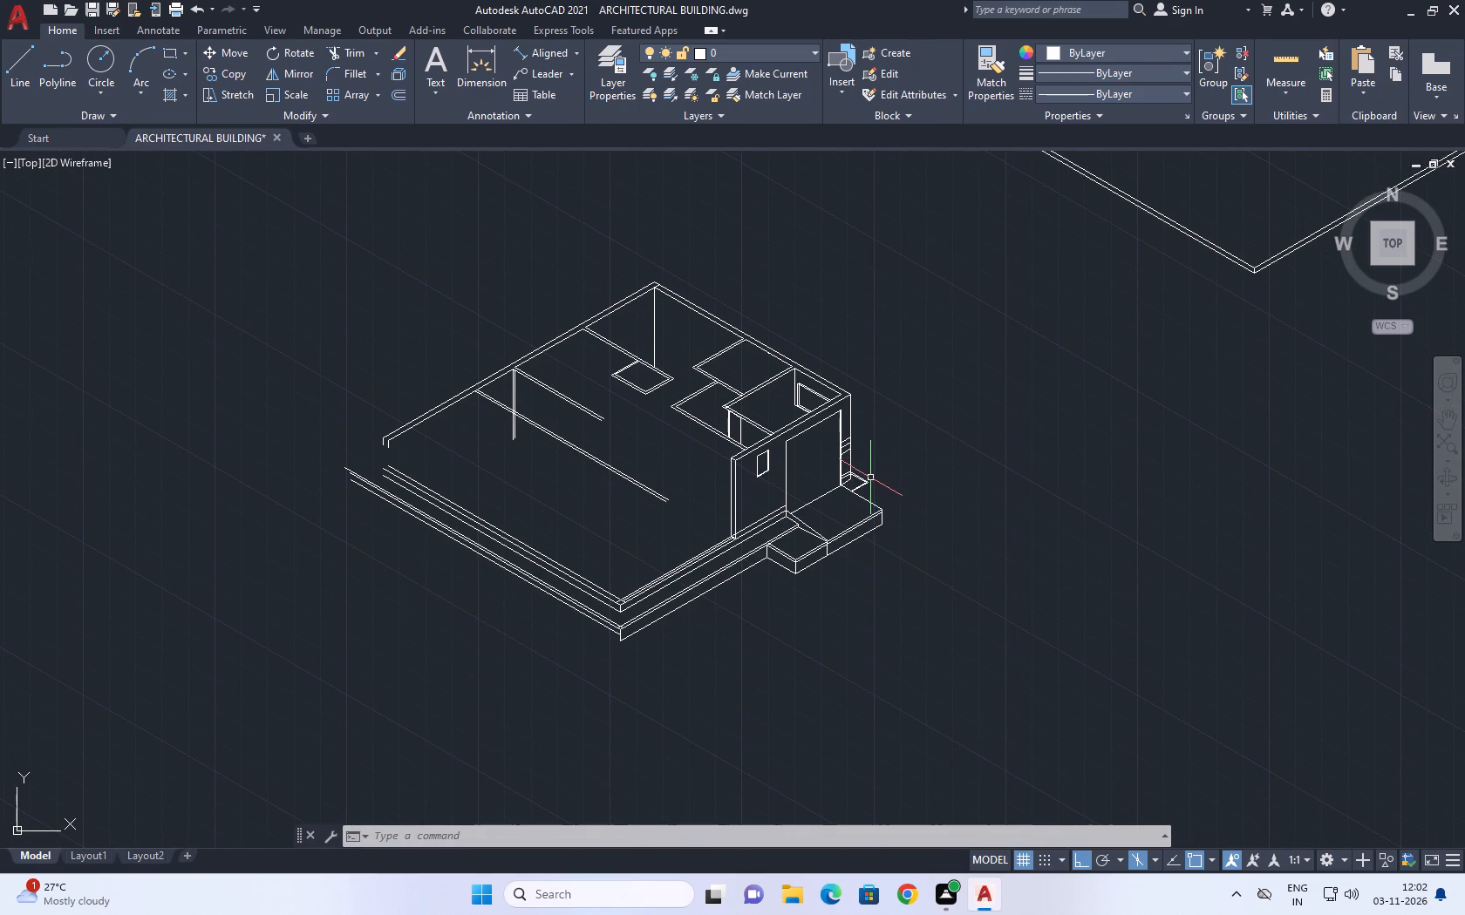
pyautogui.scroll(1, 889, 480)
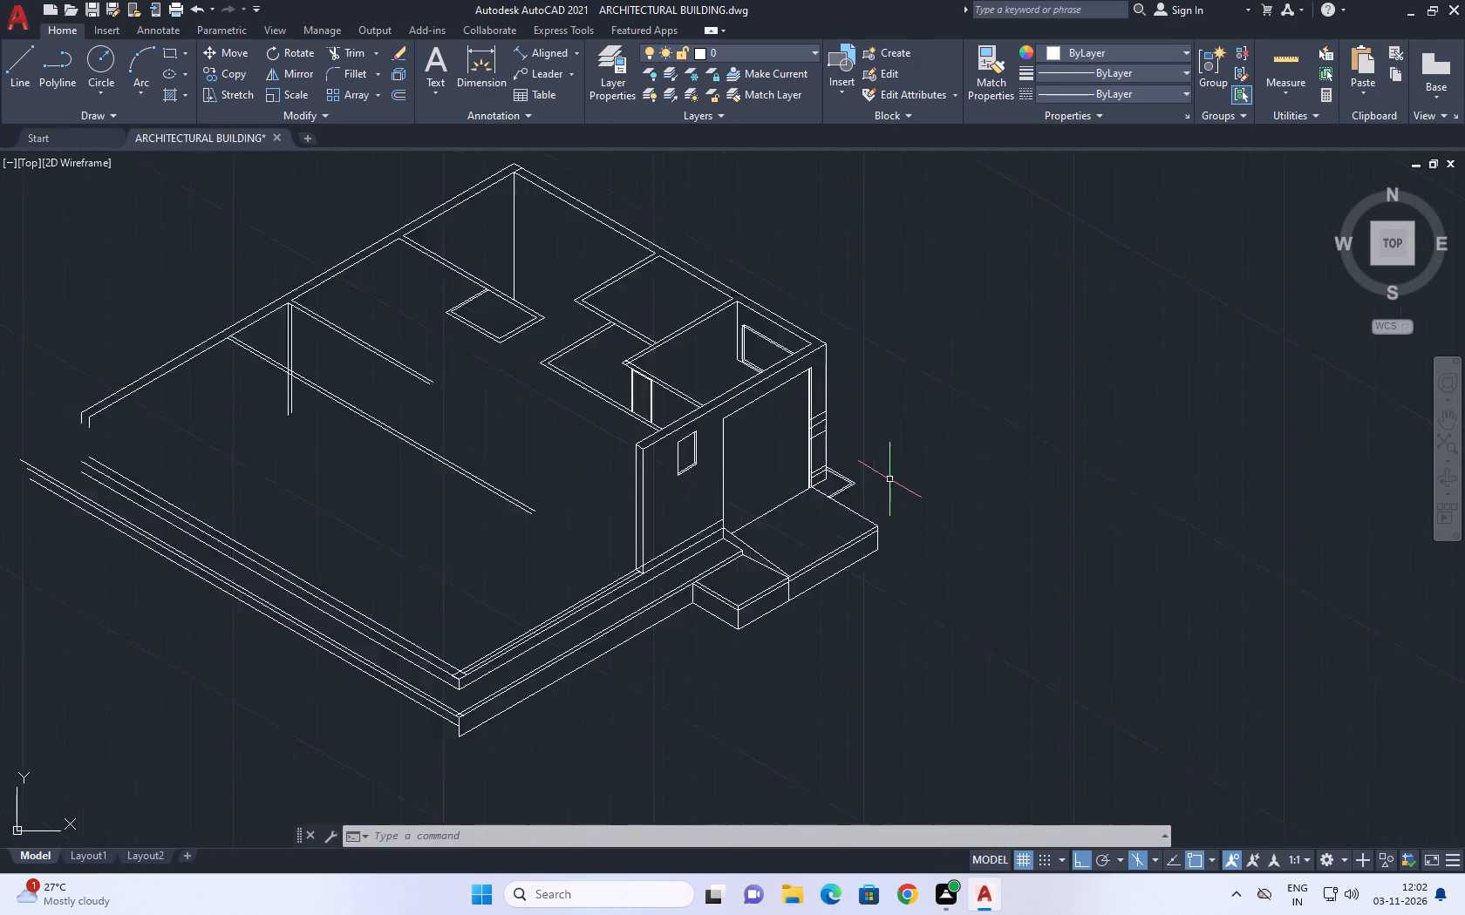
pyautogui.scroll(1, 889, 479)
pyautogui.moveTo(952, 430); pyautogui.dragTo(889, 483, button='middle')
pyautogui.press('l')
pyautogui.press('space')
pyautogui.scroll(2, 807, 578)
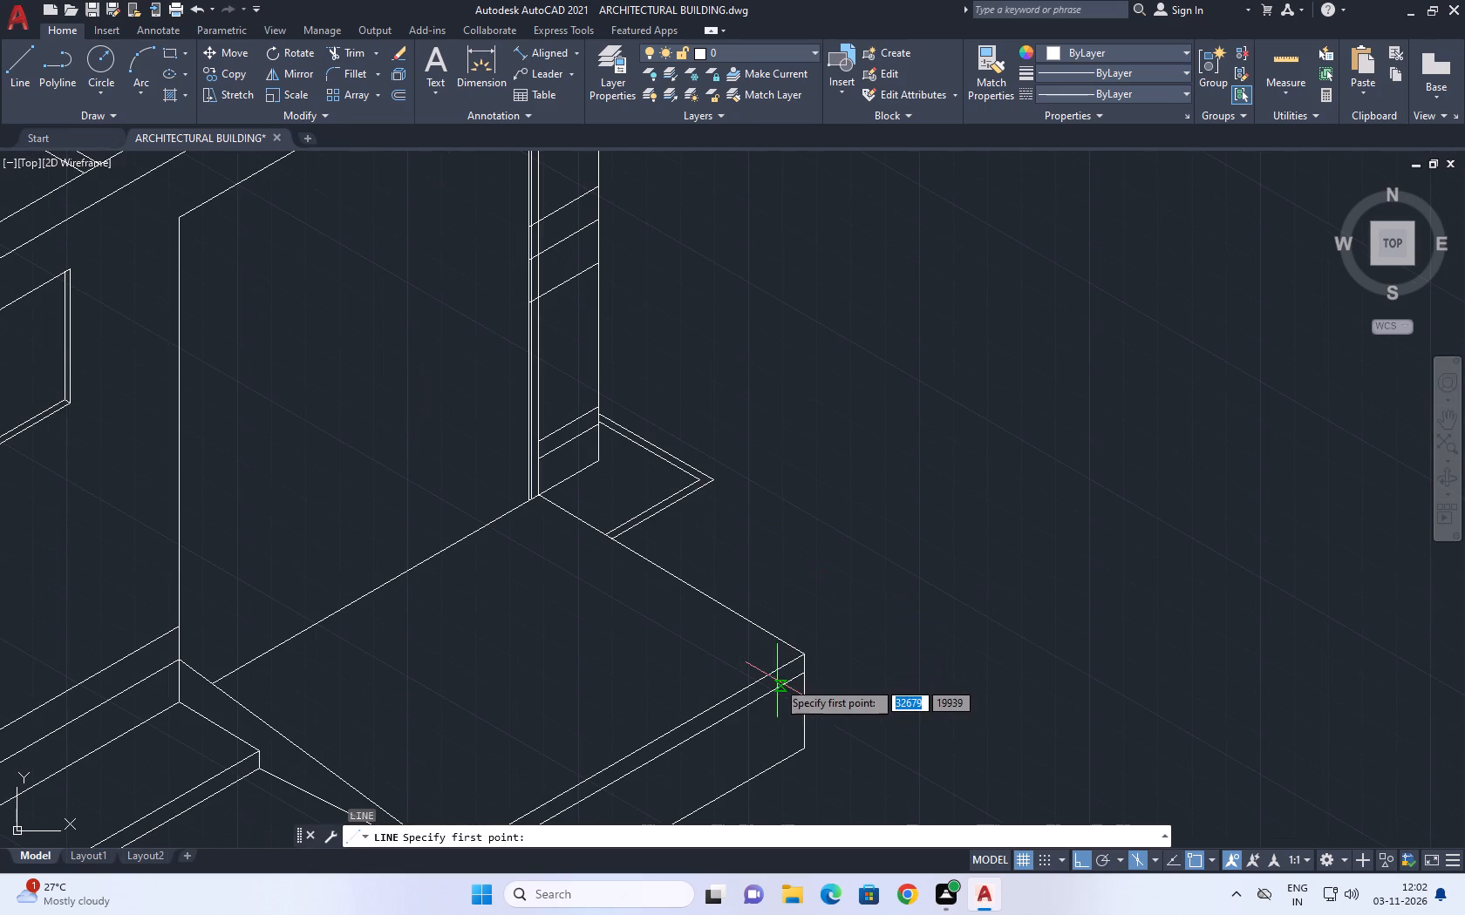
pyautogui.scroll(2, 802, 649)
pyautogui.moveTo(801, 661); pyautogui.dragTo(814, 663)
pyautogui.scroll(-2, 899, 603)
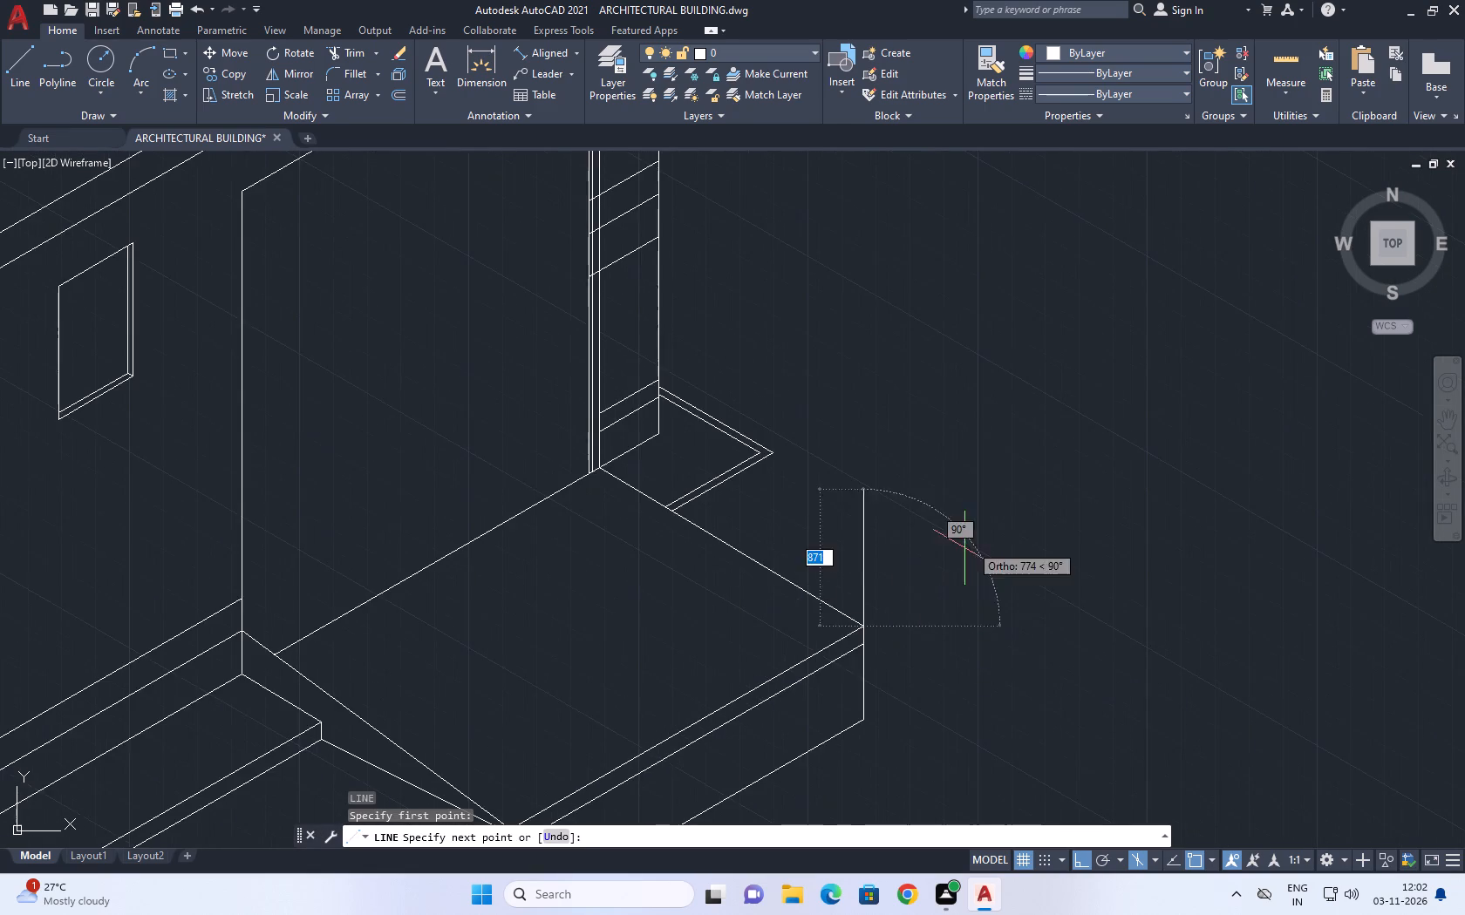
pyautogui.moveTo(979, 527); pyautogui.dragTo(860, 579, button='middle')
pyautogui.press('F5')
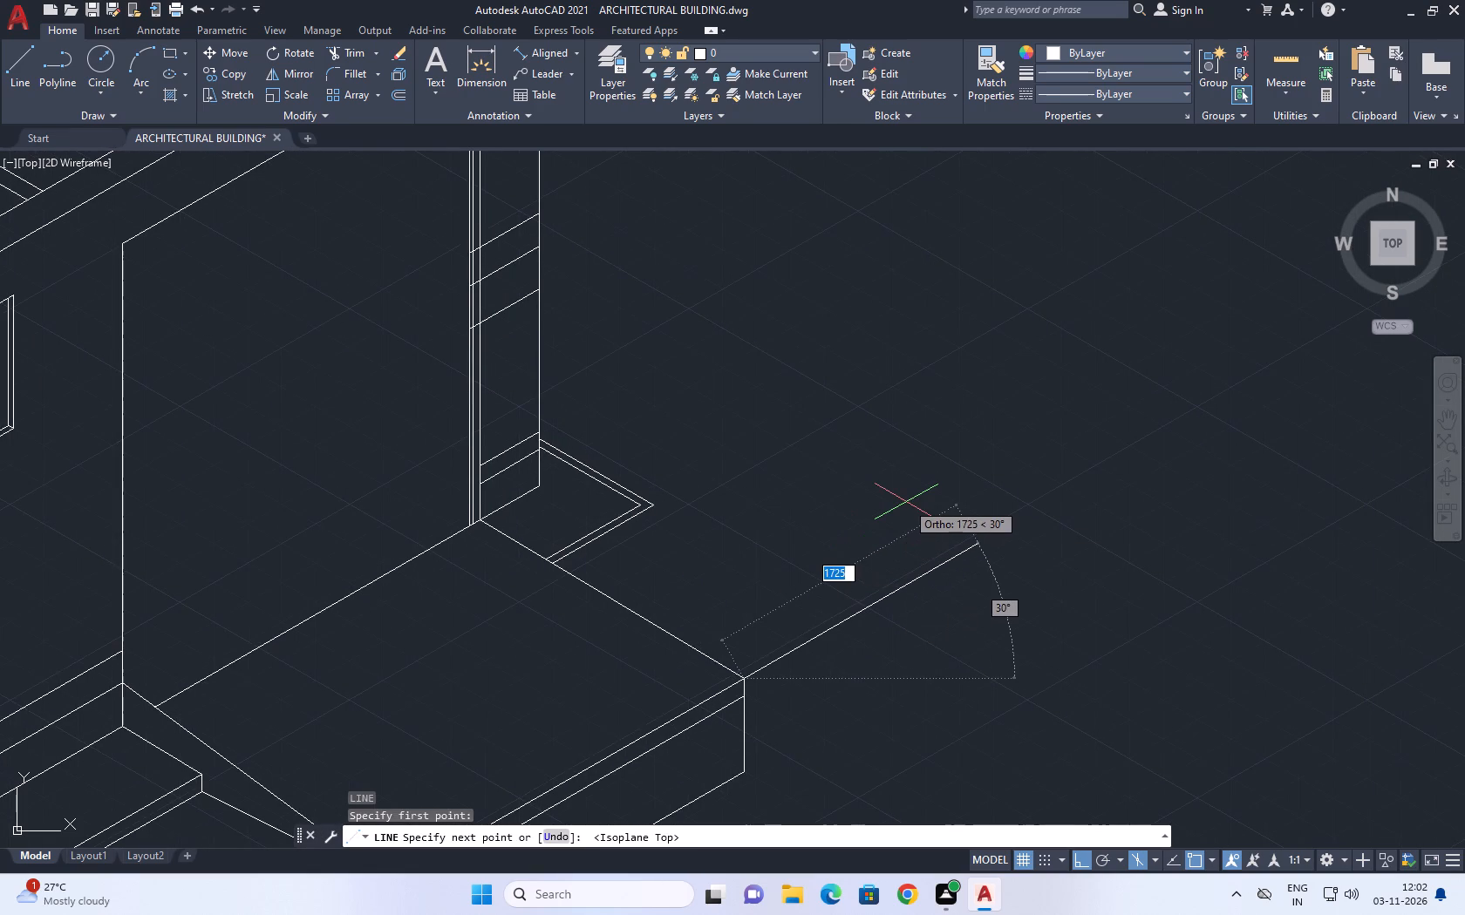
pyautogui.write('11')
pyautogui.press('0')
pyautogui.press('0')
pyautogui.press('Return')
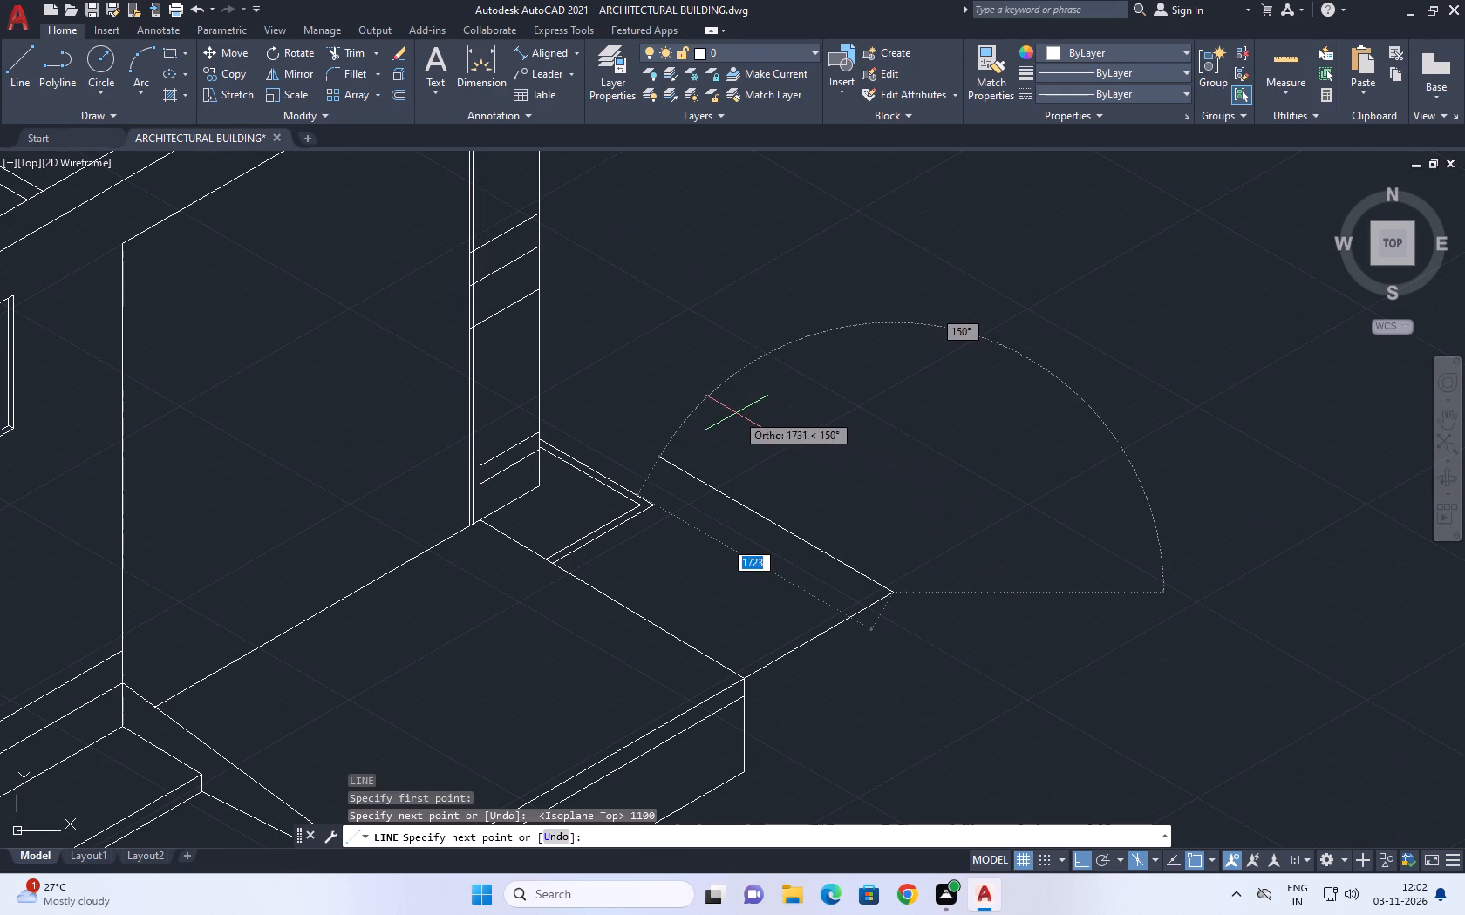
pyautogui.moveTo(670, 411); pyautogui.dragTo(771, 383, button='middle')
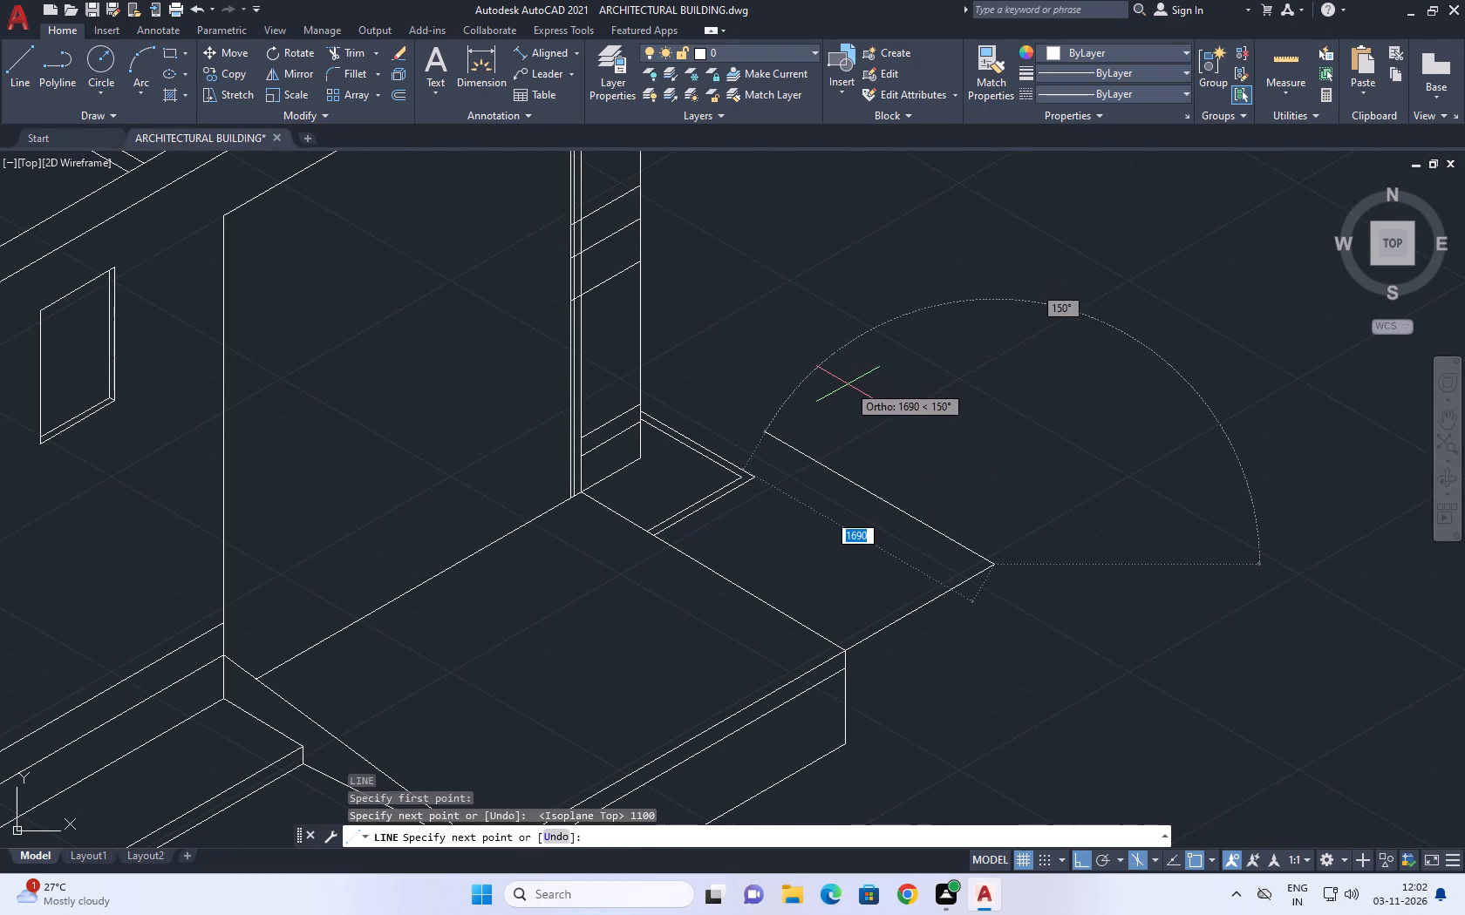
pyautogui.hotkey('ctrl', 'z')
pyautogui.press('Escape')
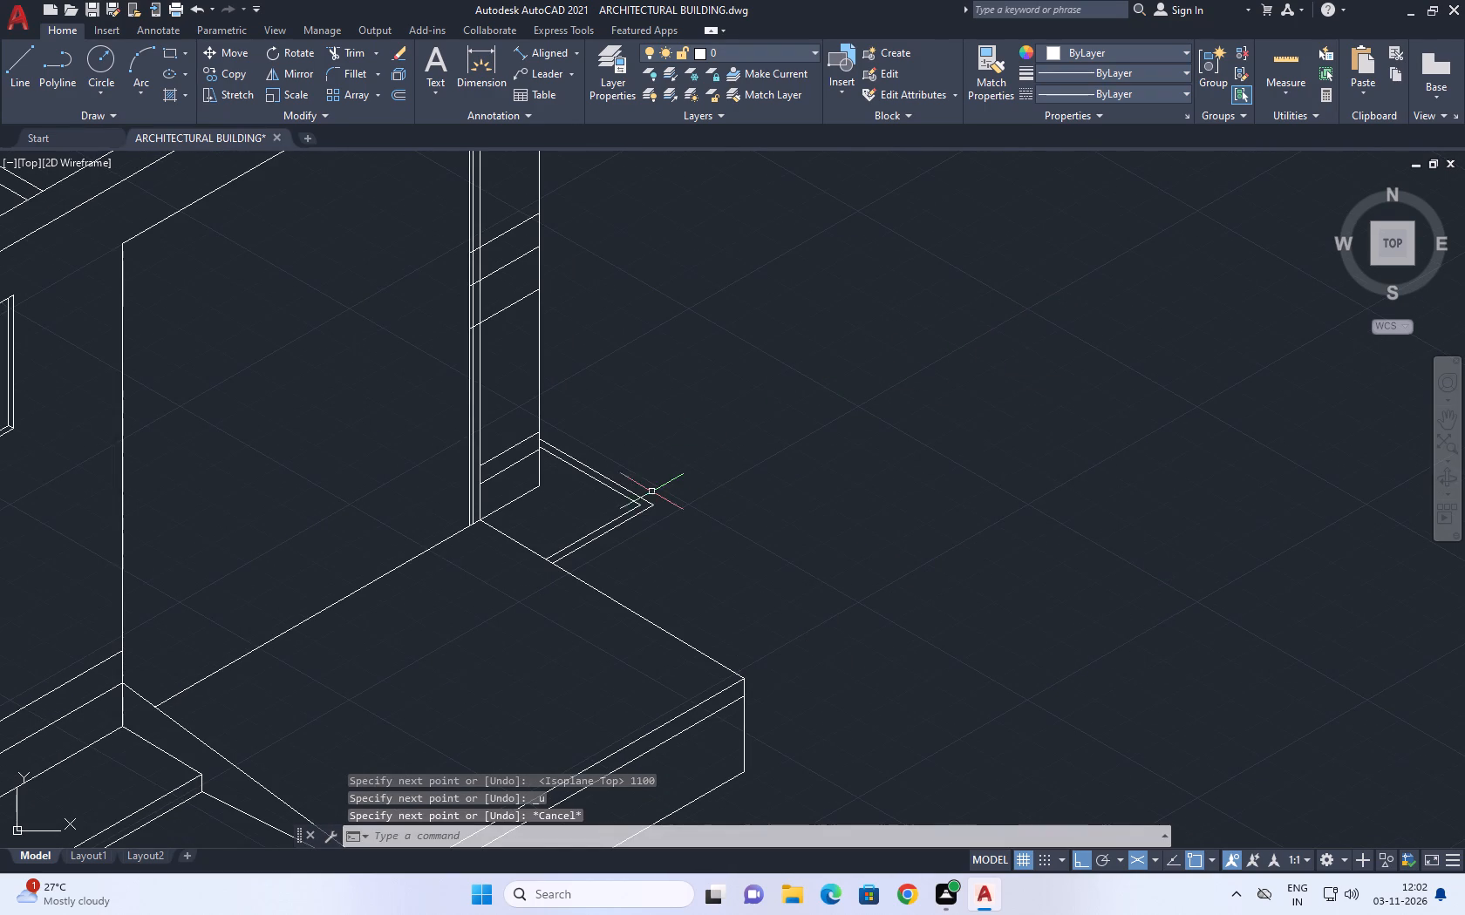
# Copy the outer back line of the small double-line outline beside the wall outward by 1100 along the 30° isometric axis.
pyautogui.click(638, 497)
pyautogui.moveTo(758, 446); pyautogui.dragTo(722, 454, button='middle')
pyautogui.press('c')
pyautogui.press('o')
pyautogui.press('space')
pyautogui.moveTo(679, 482); pyautogui.dragTo(701, 483)
pyautogui.write('11')
pyautogui.press('0')
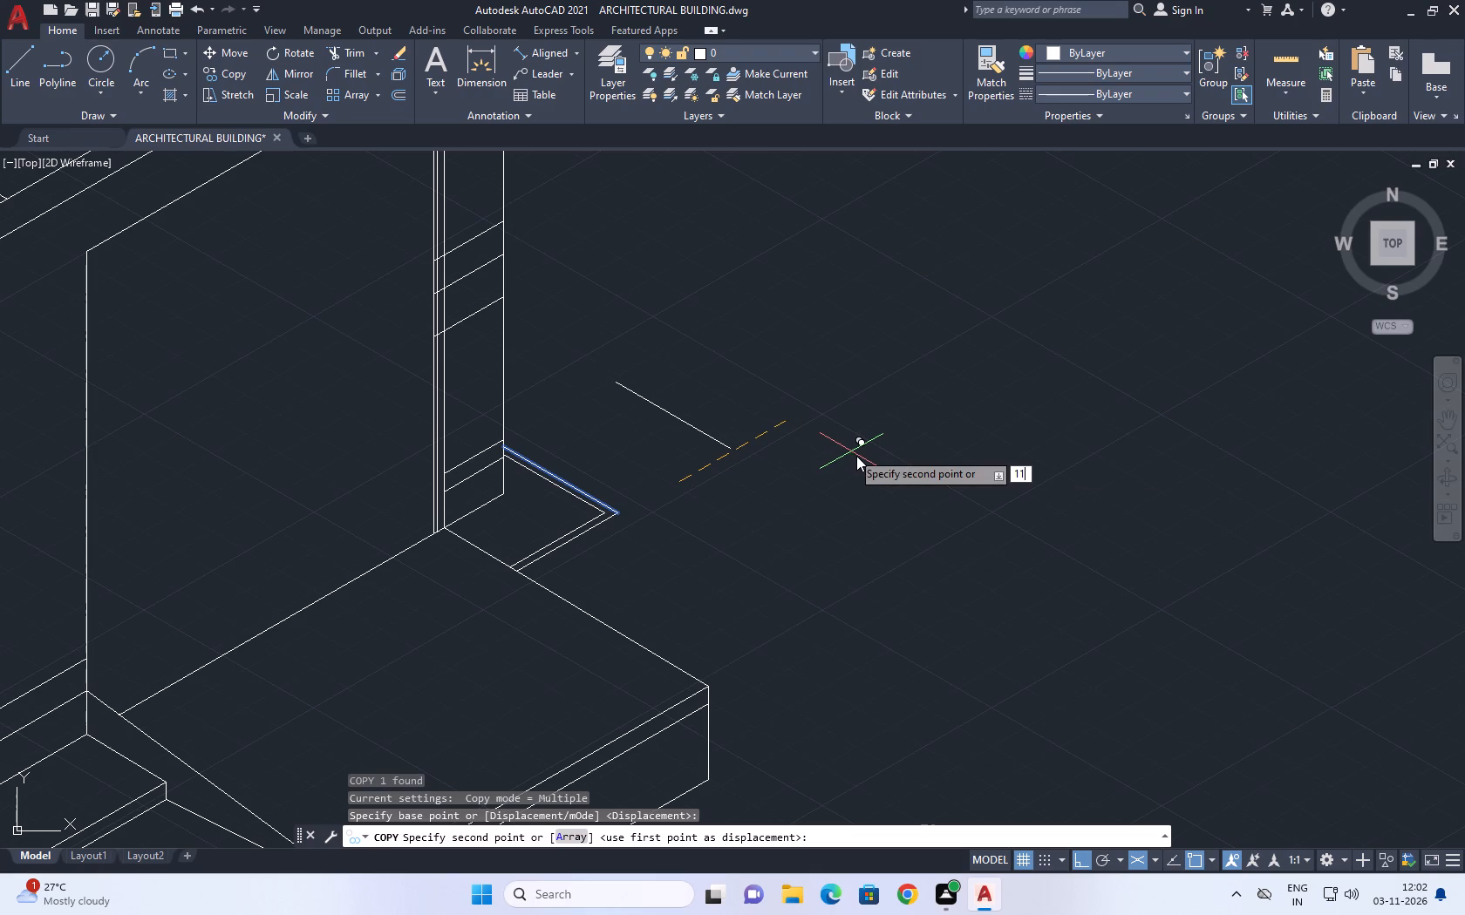
pyautogui.press('0')
pyautogui.press('Return')
pyautogui.press('Escape')
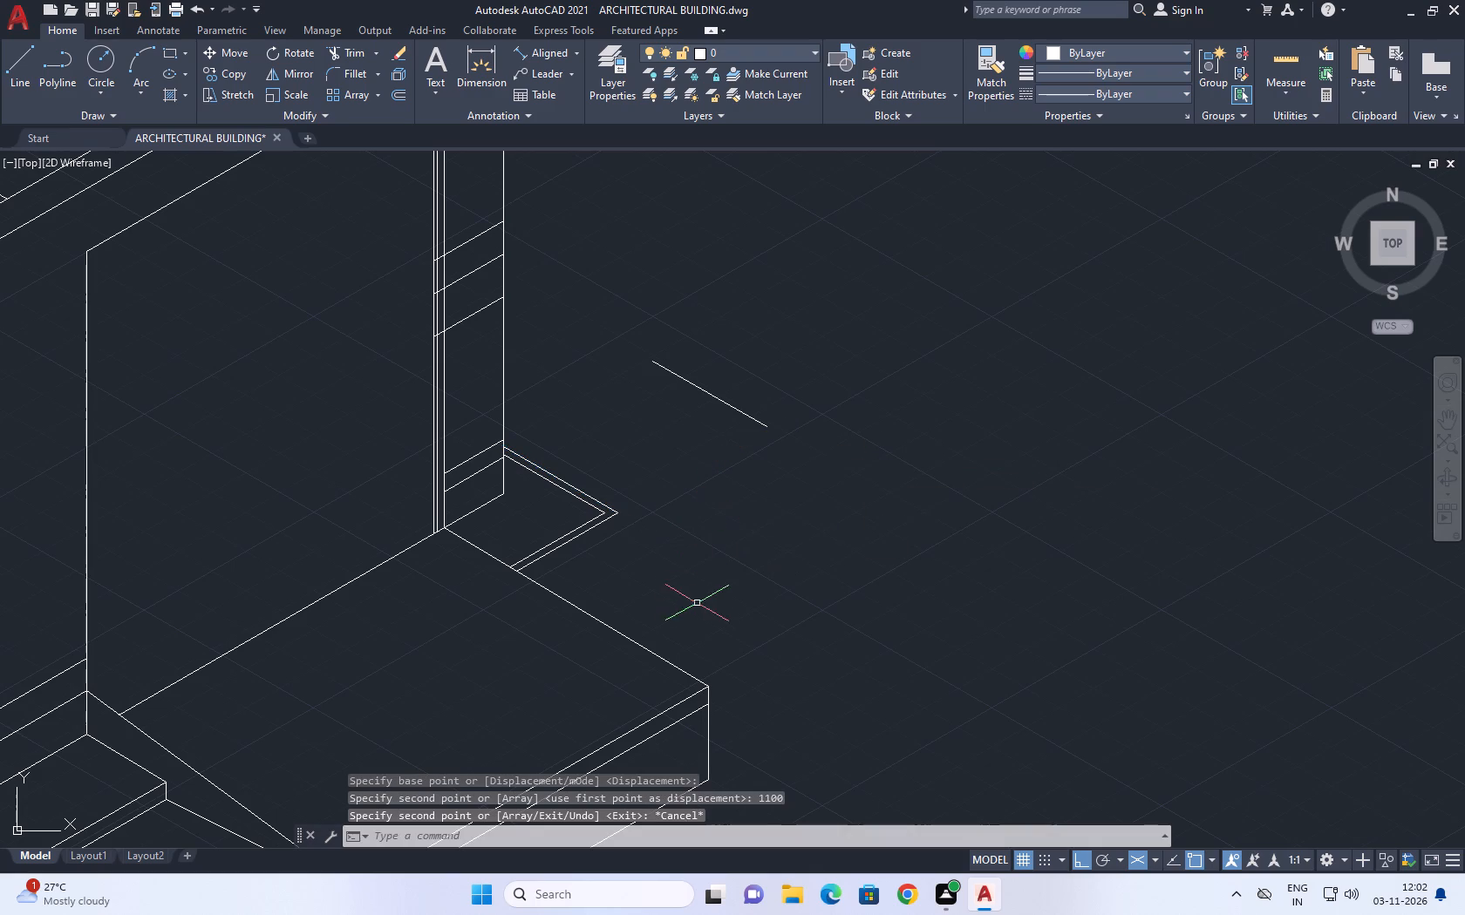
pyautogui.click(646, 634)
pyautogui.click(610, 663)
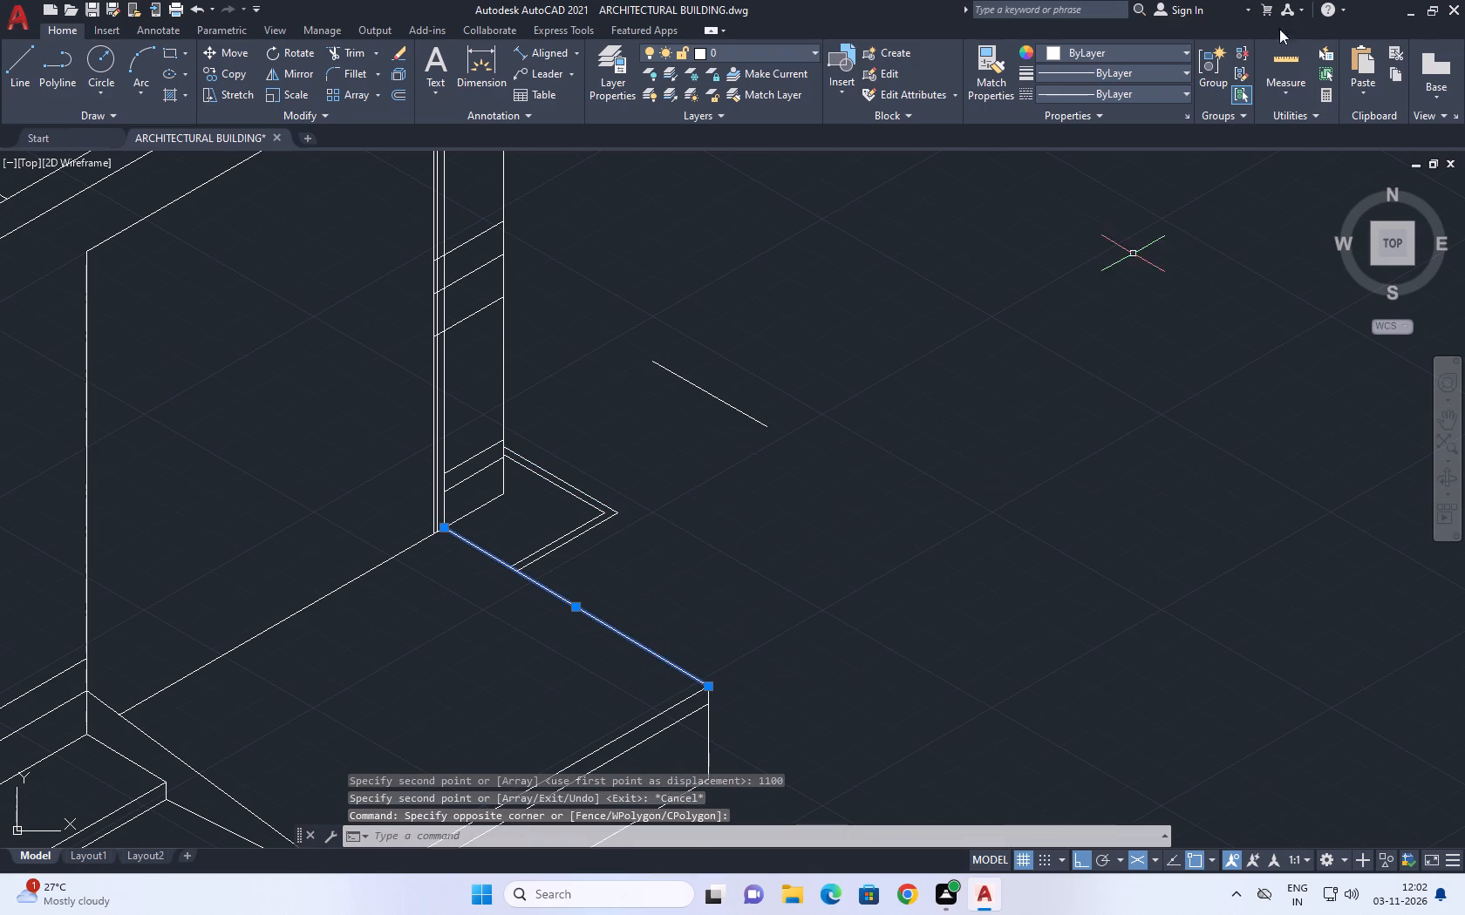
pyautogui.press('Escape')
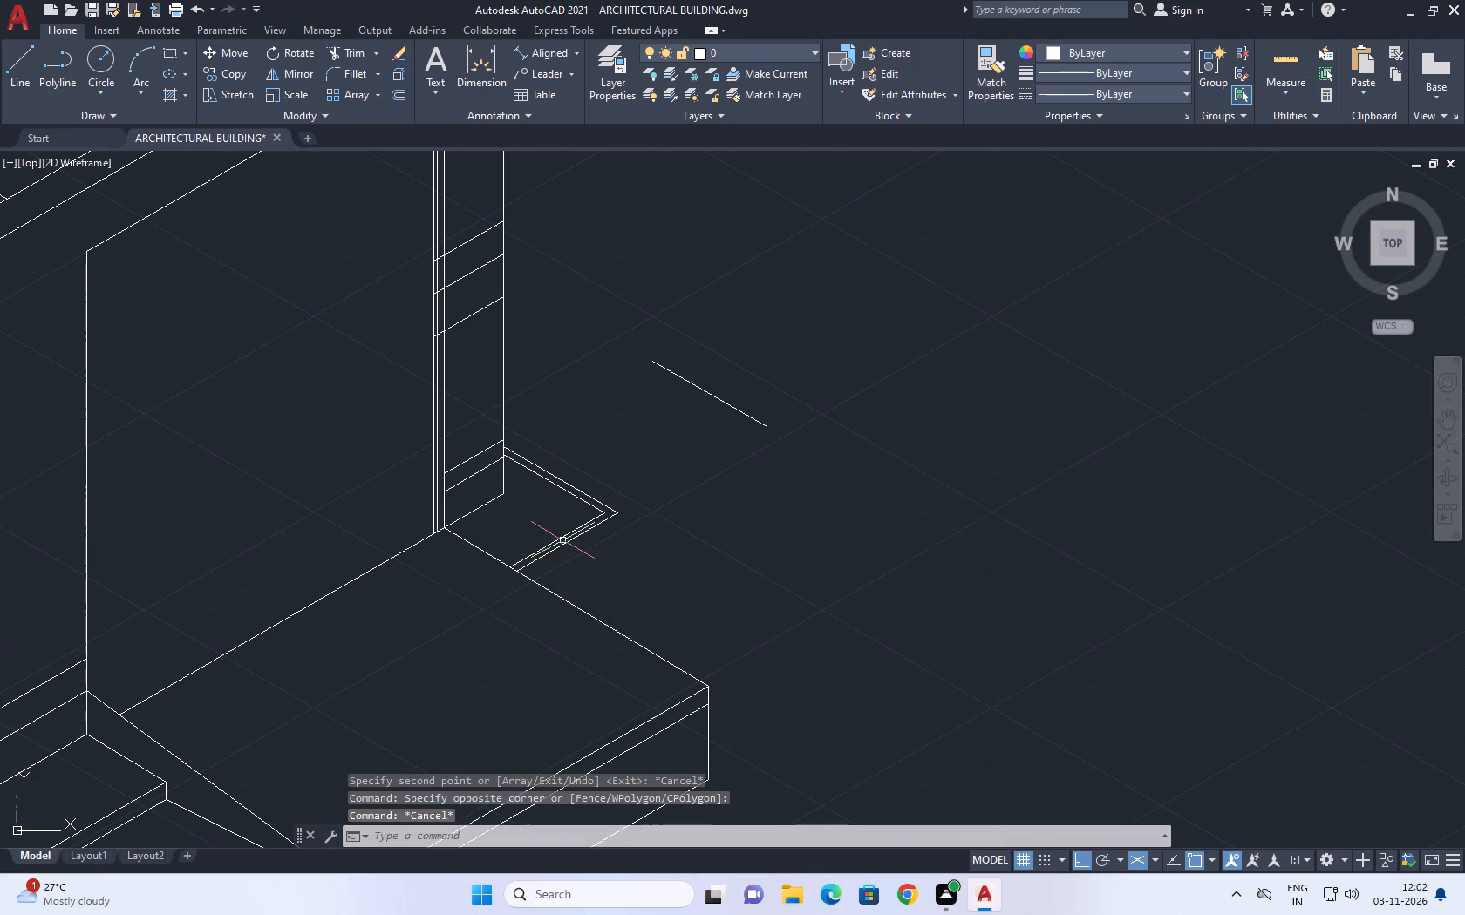
# Draw a line from the landing's outer top corner outward along the 30° axis, past the copied line.
pyautogui.moveTo(833, 514); pyautogui.dragTo(721, 473, button='middle')
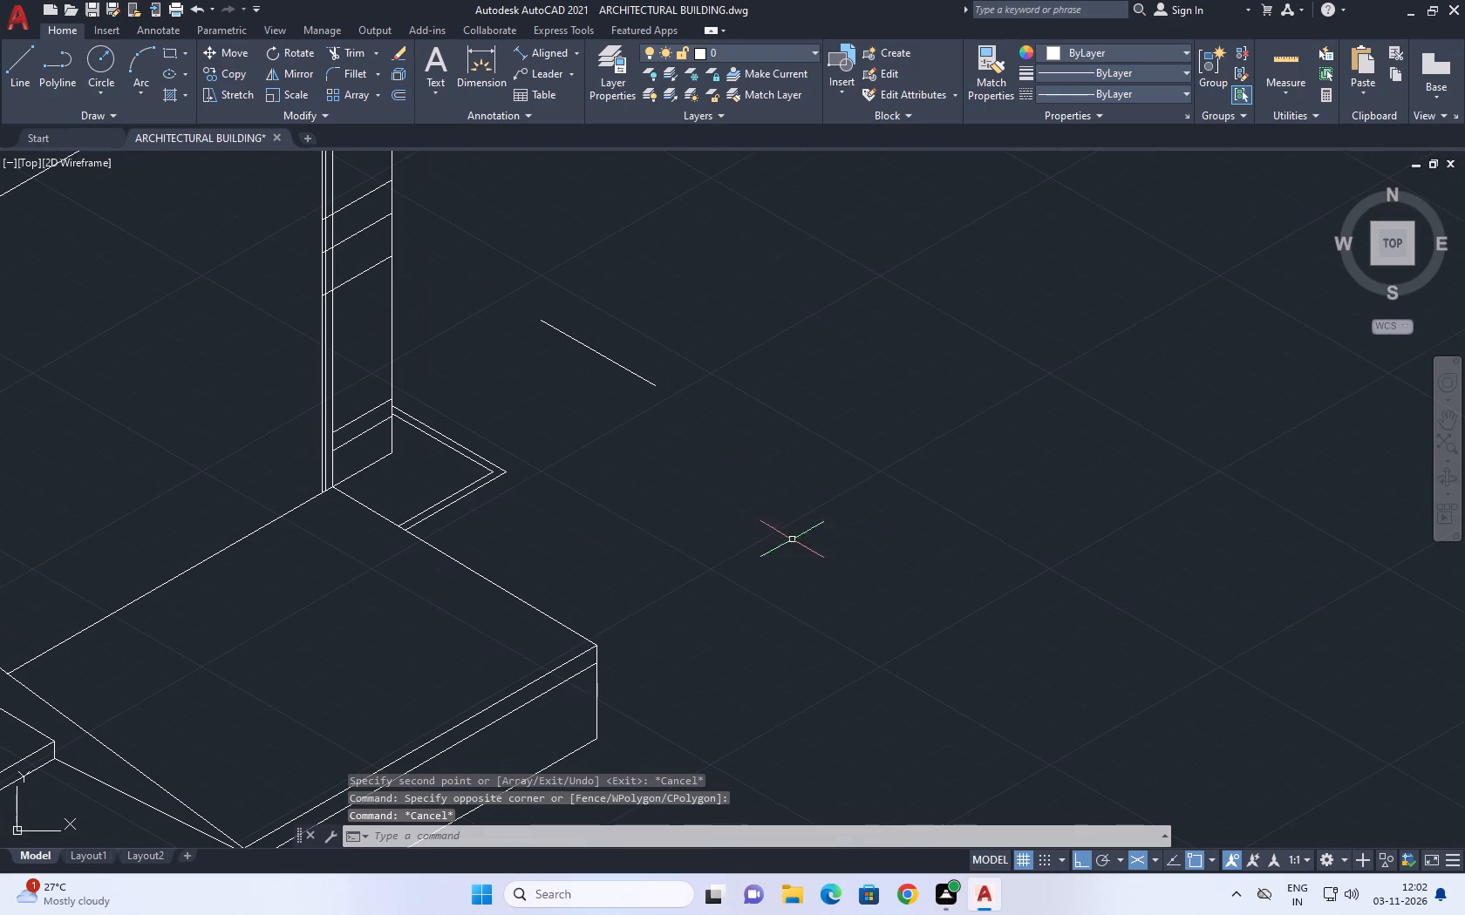
pyautogui.scroll(-2, 709, 325)
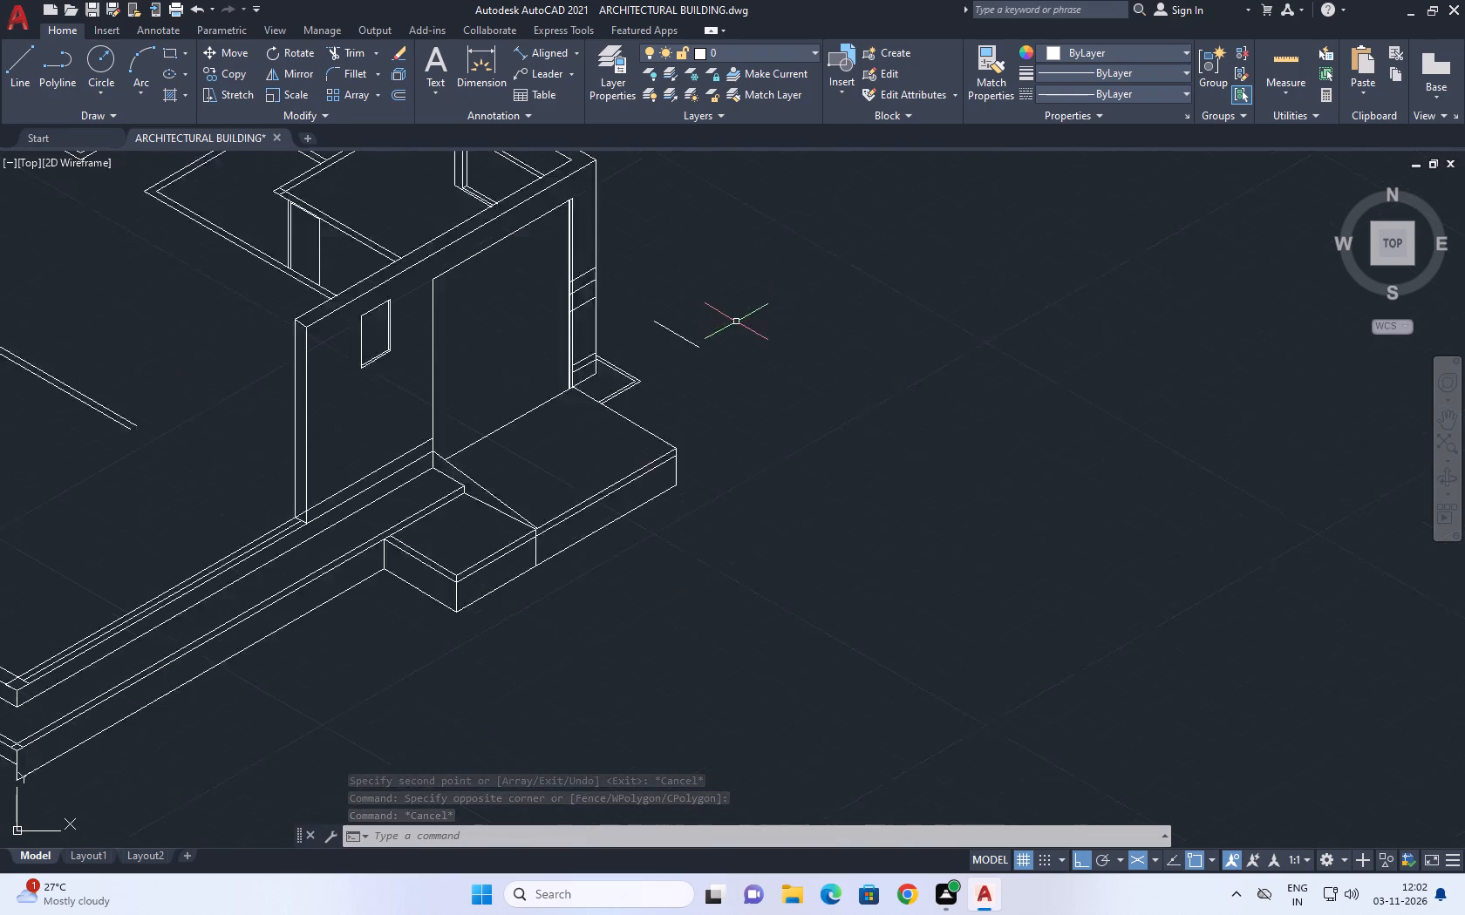
pyautogui.scroll(-1, 736, 322)
pyautogui.moveTo(578, 424); pyautogui.dragTo(615, 444, button='middle')
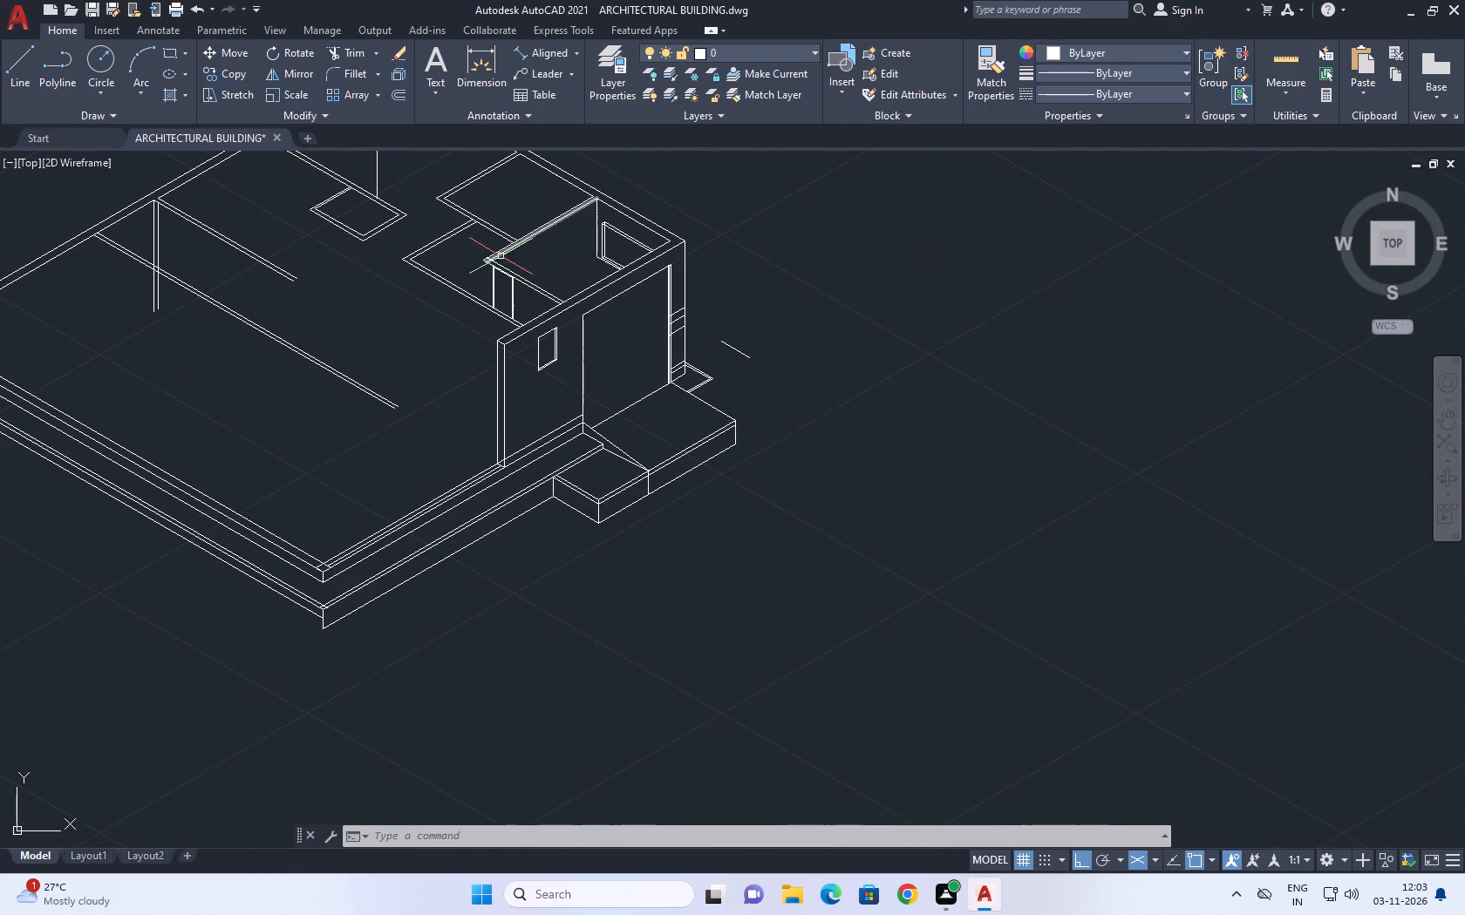
pyautogui.click(25, 75)
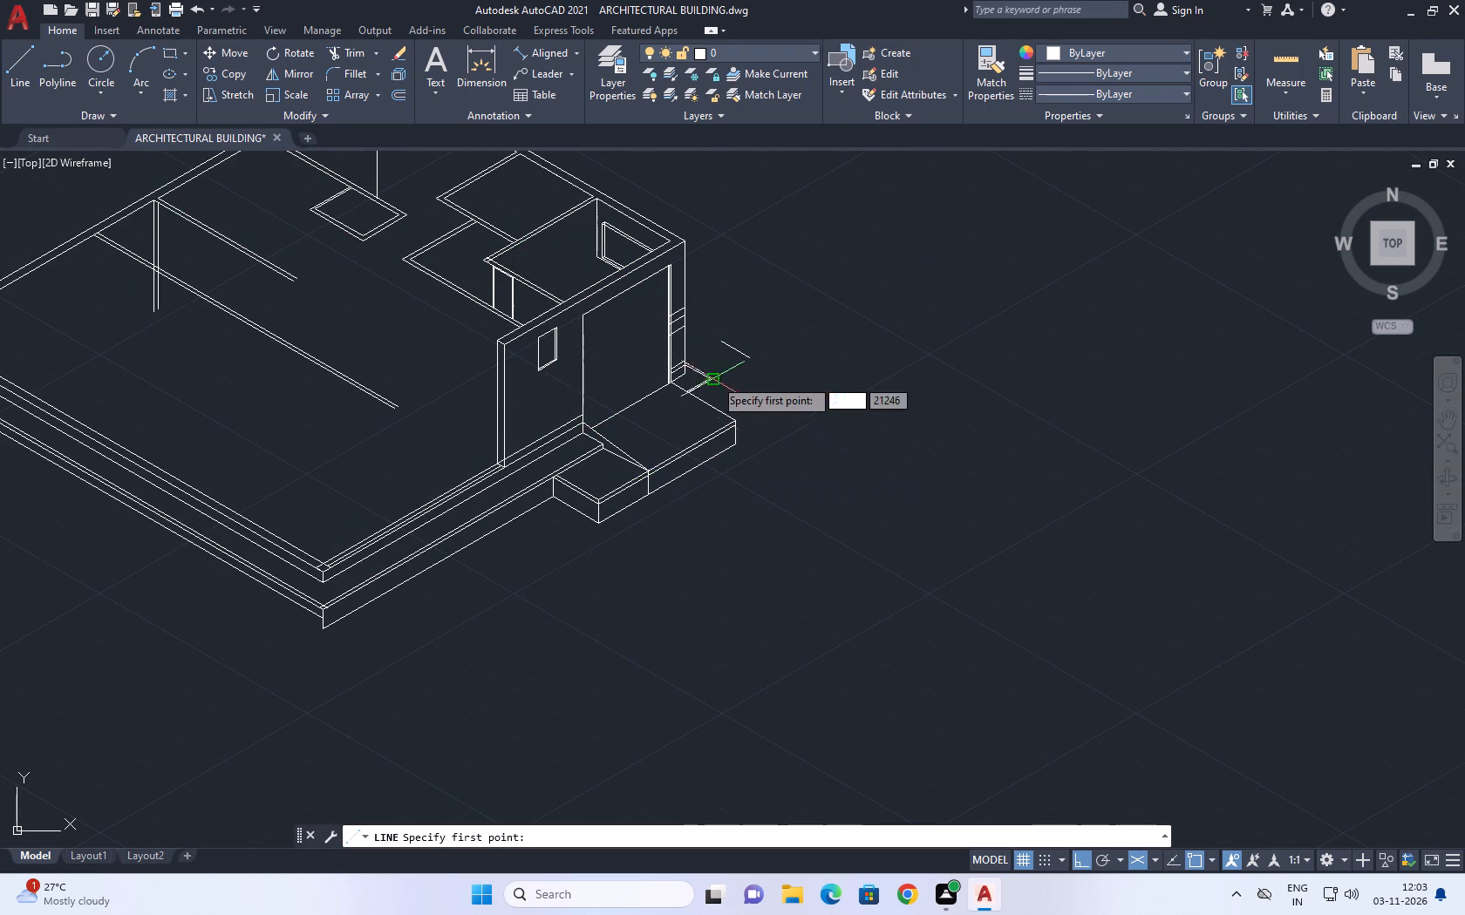
pyautogui.scroll(4, 731, 418)
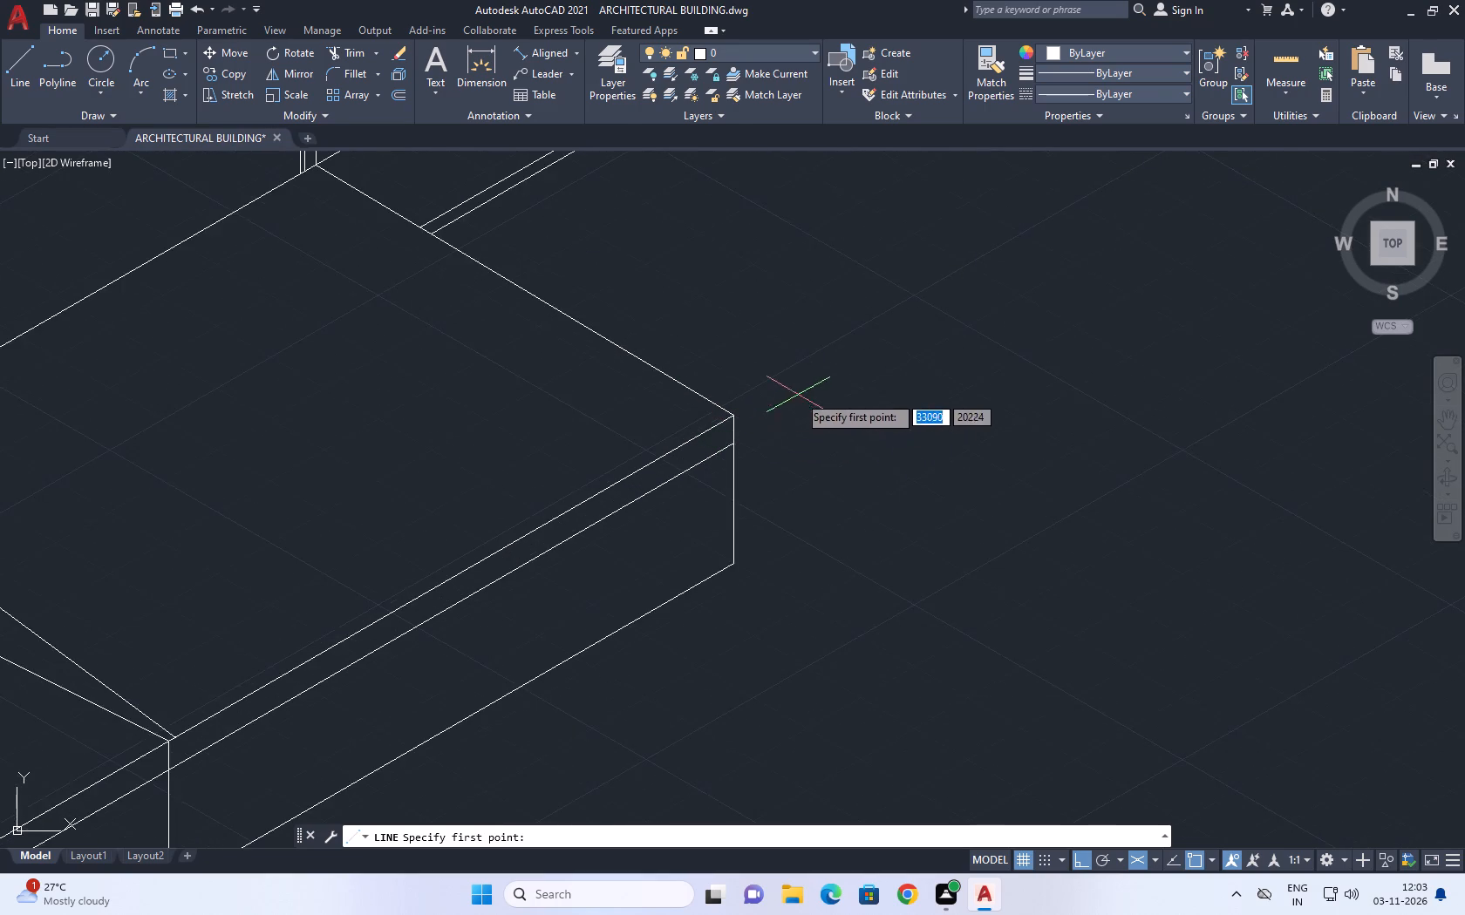
pyautogui.moveTo(797, 398); pyautogui.dragTo(748, 461, button='middle')
pyautogui.click(685, 476)
pyautogui.scroll(-3, 778, 439)
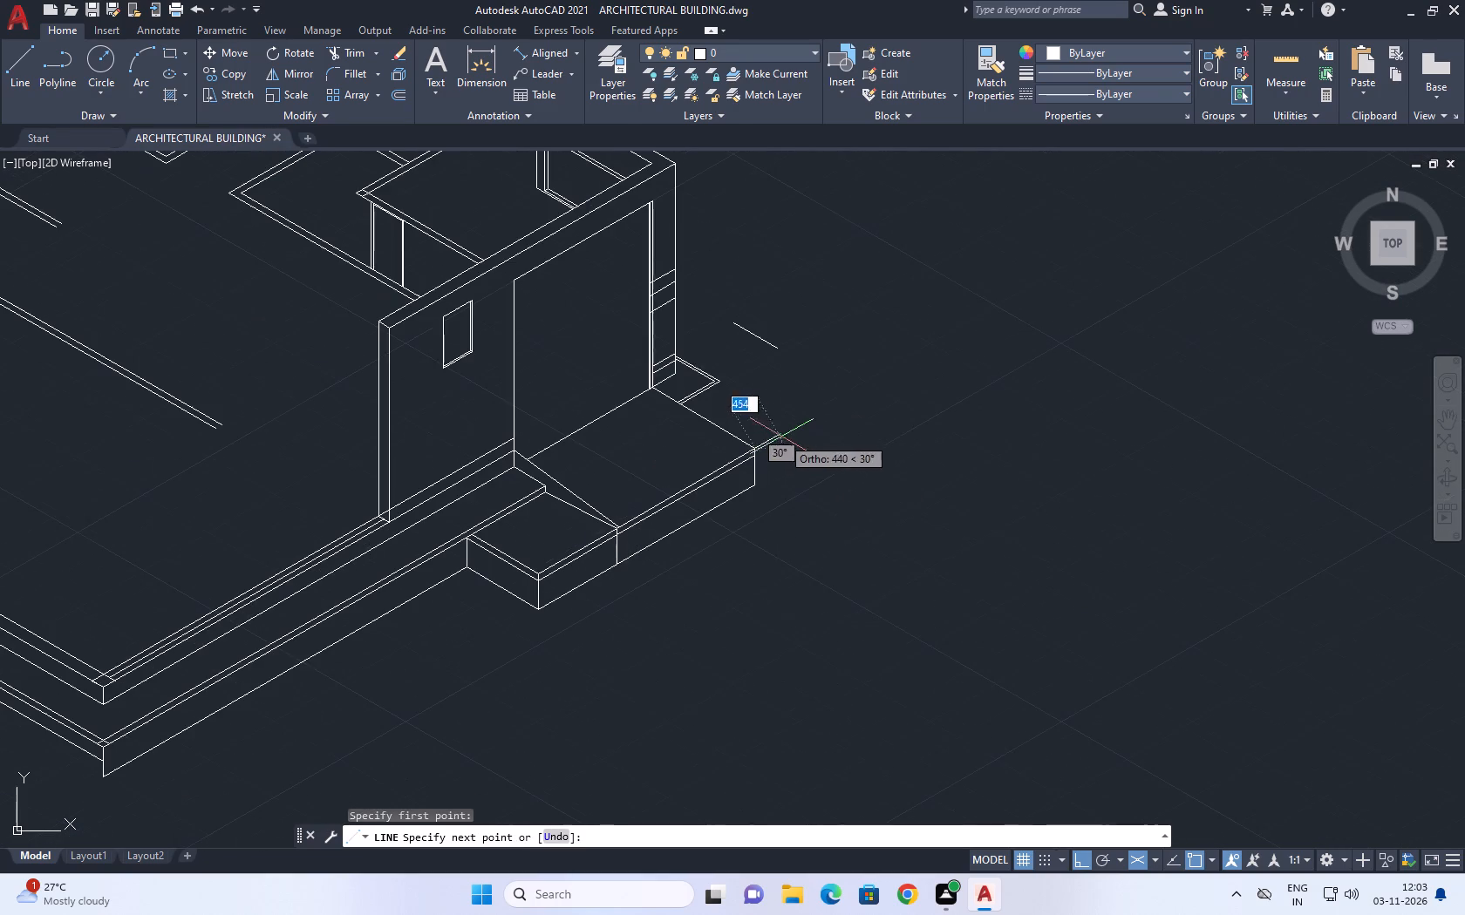
pyautogui.moveTo(824, 368); pyautogui.dragTo(777, 403, button='middle')
pyautogui.click(819, 383)
pyautogui.rightClick(859, 348)
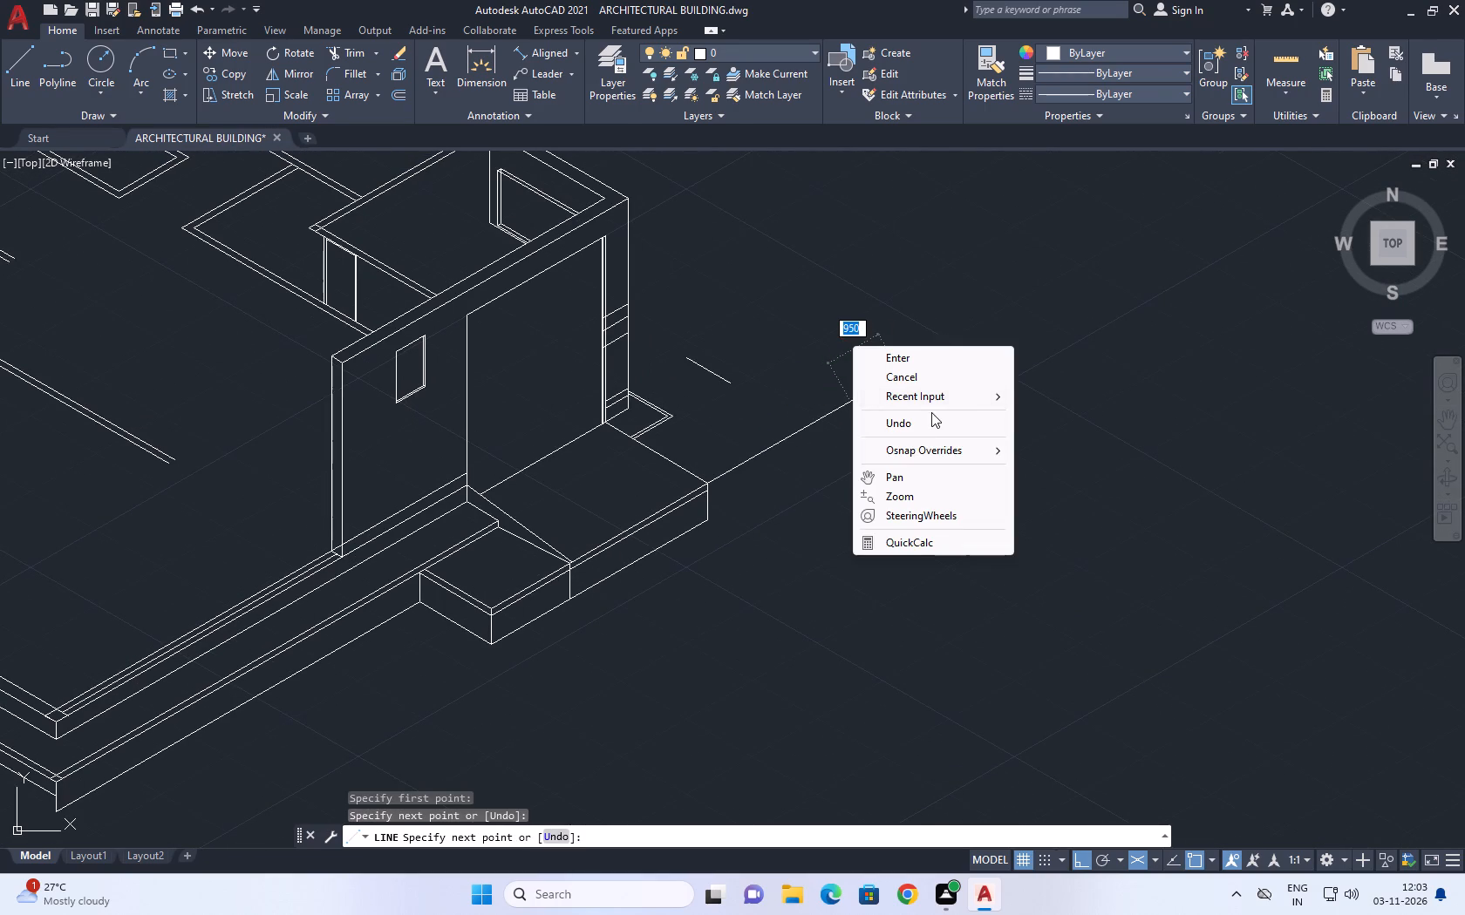
pyautogui.click(935, 378)
# Fillet the copied back line and the new 30° line into a sharp corner.
pyautogui.click(350, 73)
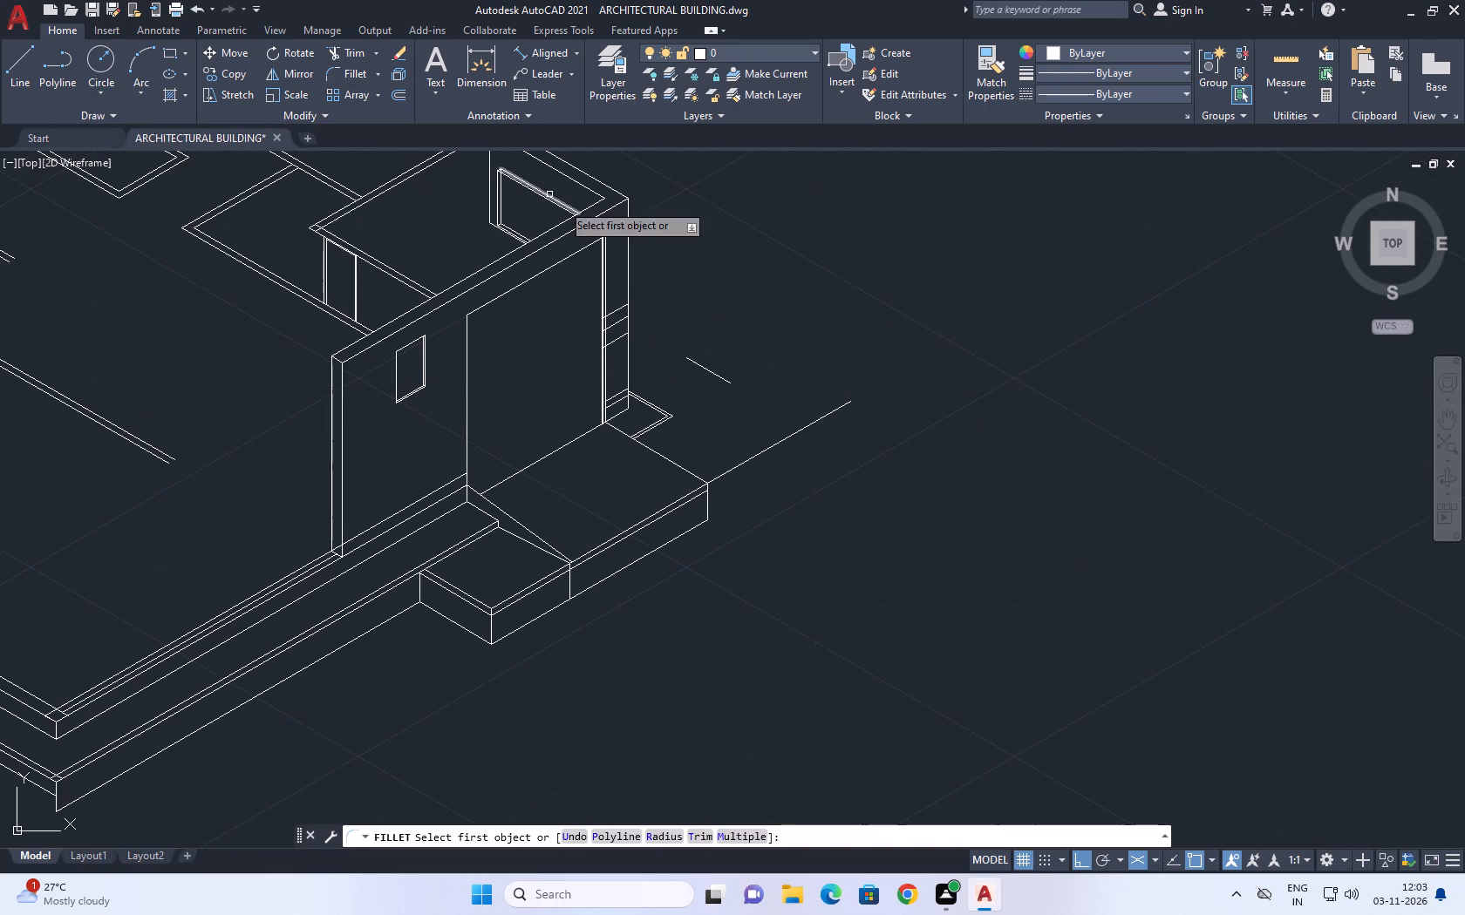
pyautogui.moveTo(964, 368); pyautogui.dragTo(864, 363, button='middle')
pyautogui.click(625, 374)
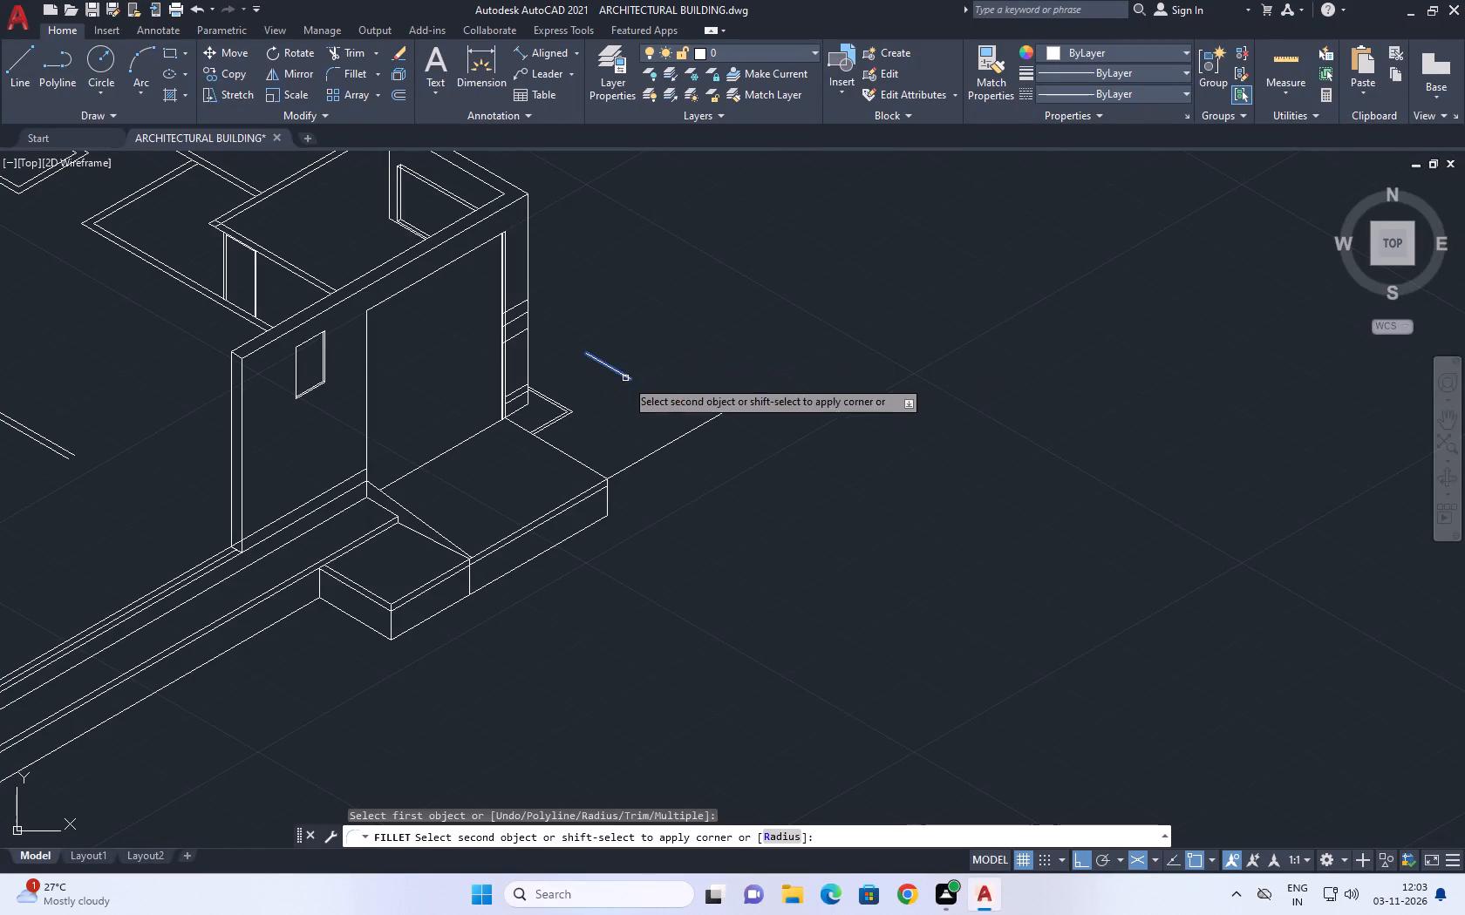
pyautogui.moveTo(825, 431); pyautogui.dragTo(867, 397, button='middle')
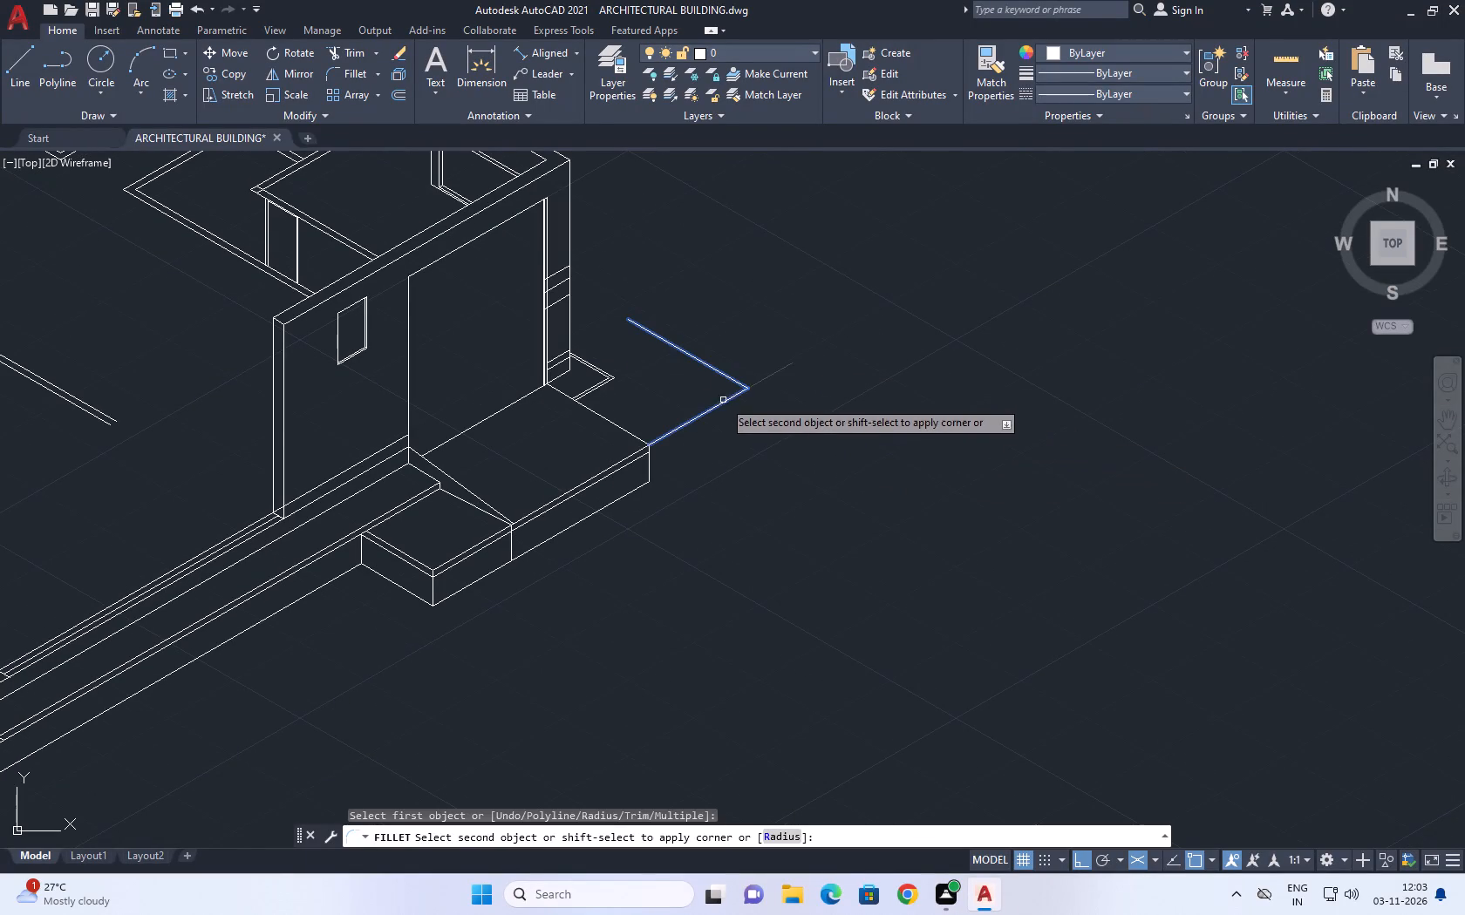
pyautogui.click(722, 406)
# Copy the two joined lines straight down from the landing's top corner to the lower line of its front edge.
pyautogui.scroll(1, 686, 400)
pyautogui.moveTo(733, 444); pyautogui.dragTo(716, 417)
pyautogui.click(681, 378)
pyautogui.click(725, 347)
pyautogui.scroll(1, 796, 329)
pyautogui.moveTo(812, 340); pyautogui.dragTo(788, 376, button='middle')
pyautogui.press('c')
pyautogui.press('o')
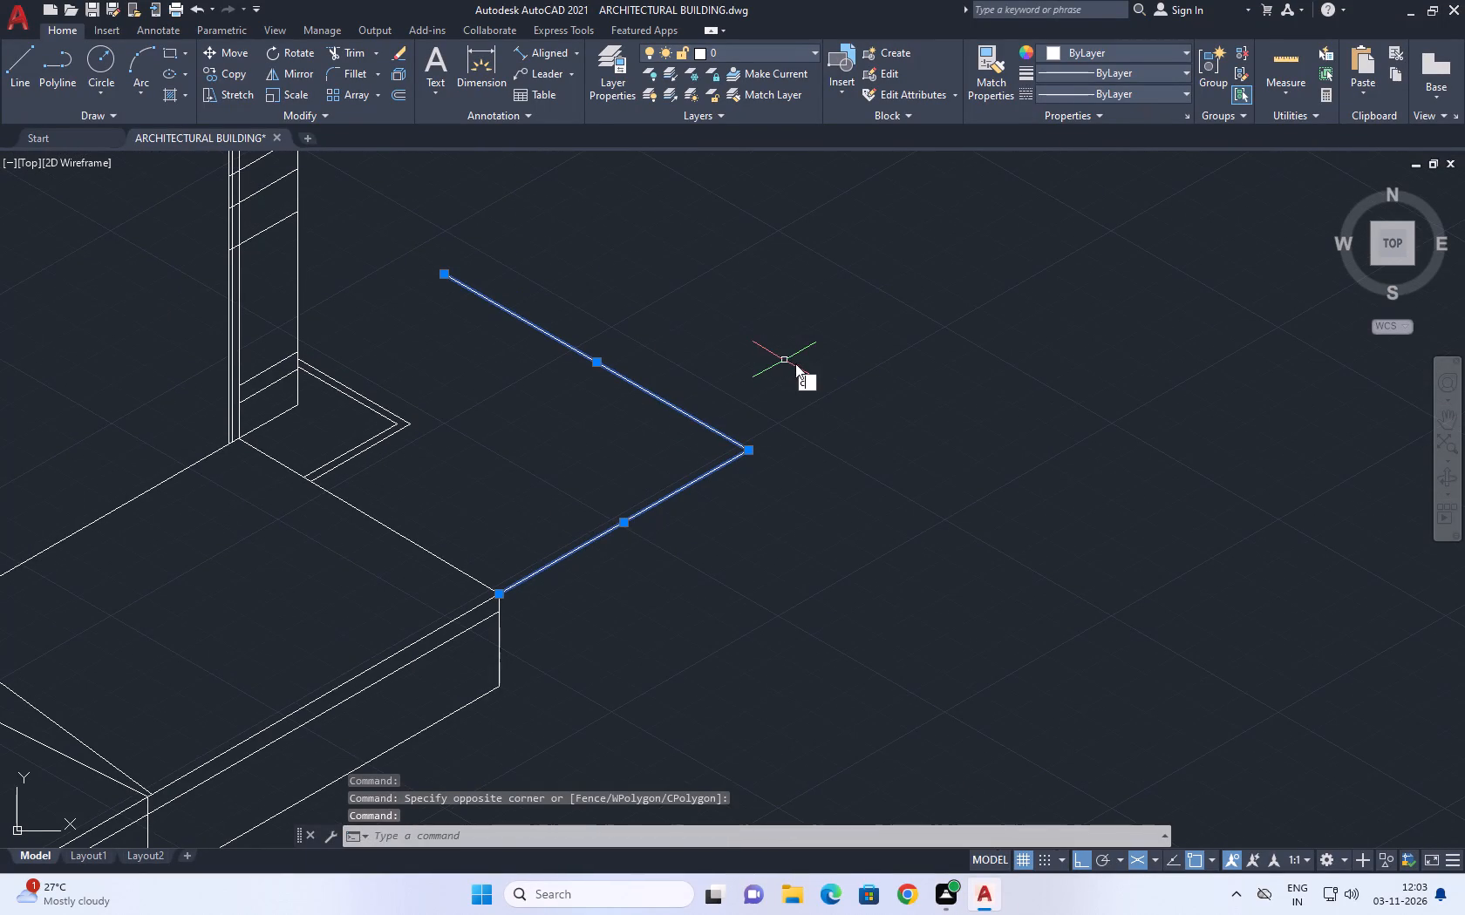
pyautogui.press('space')
pyautogui.moveTo(535, 595); pyautogui.dragTo(589, 457, button='middle')
pyautogui.scroll(2, 527, 469)
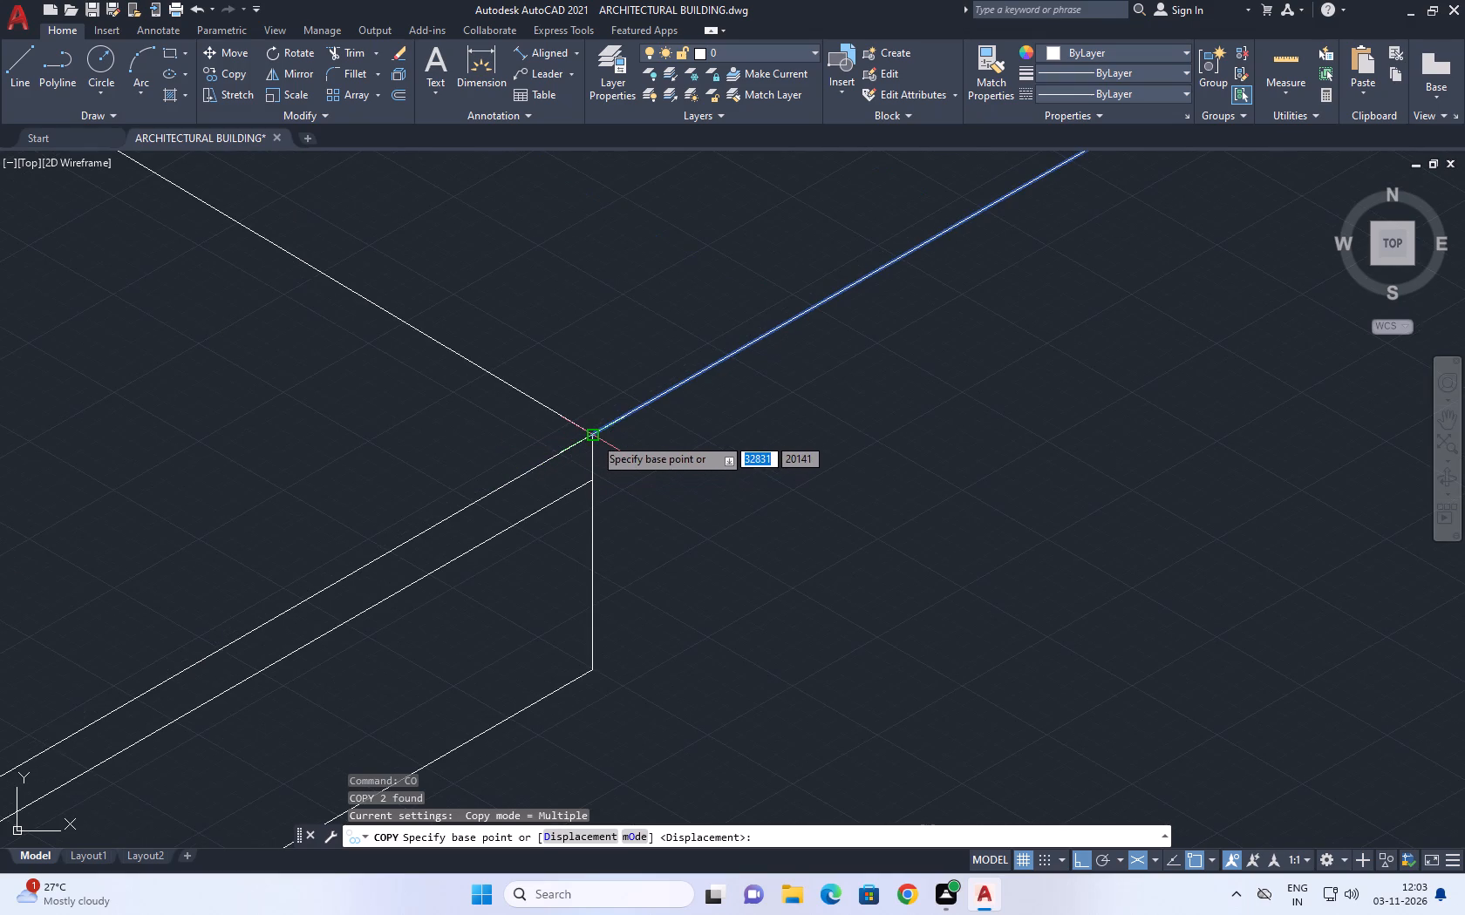
pyautogui.click(594, 437)
pyautogui.click(594, 482)
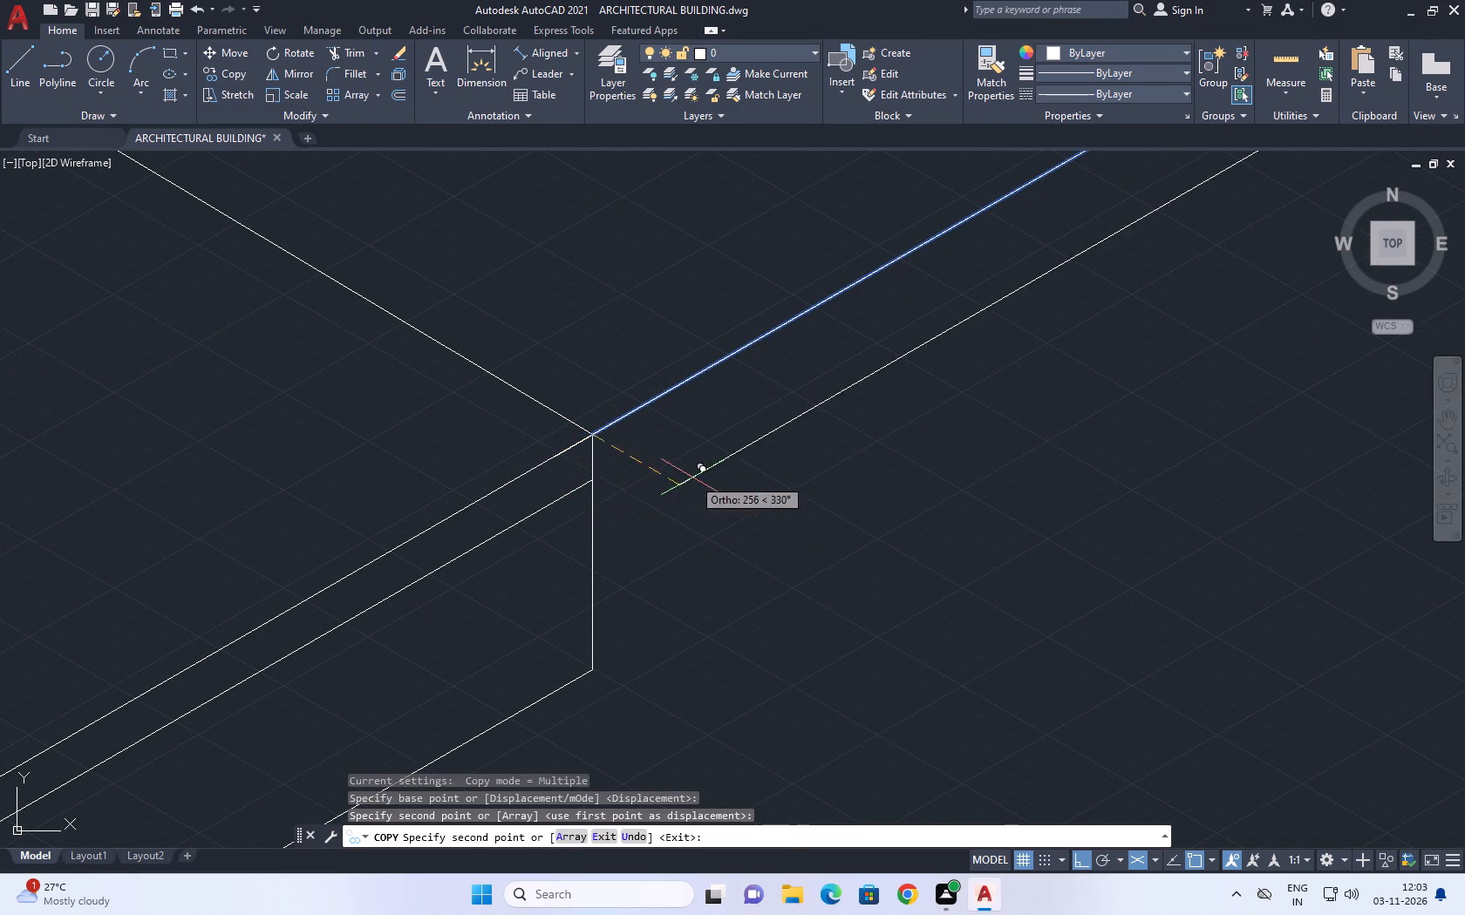
pyautogui.scroll(-4, 706, 486)
pyautogui.scroll(3, 732, 495)
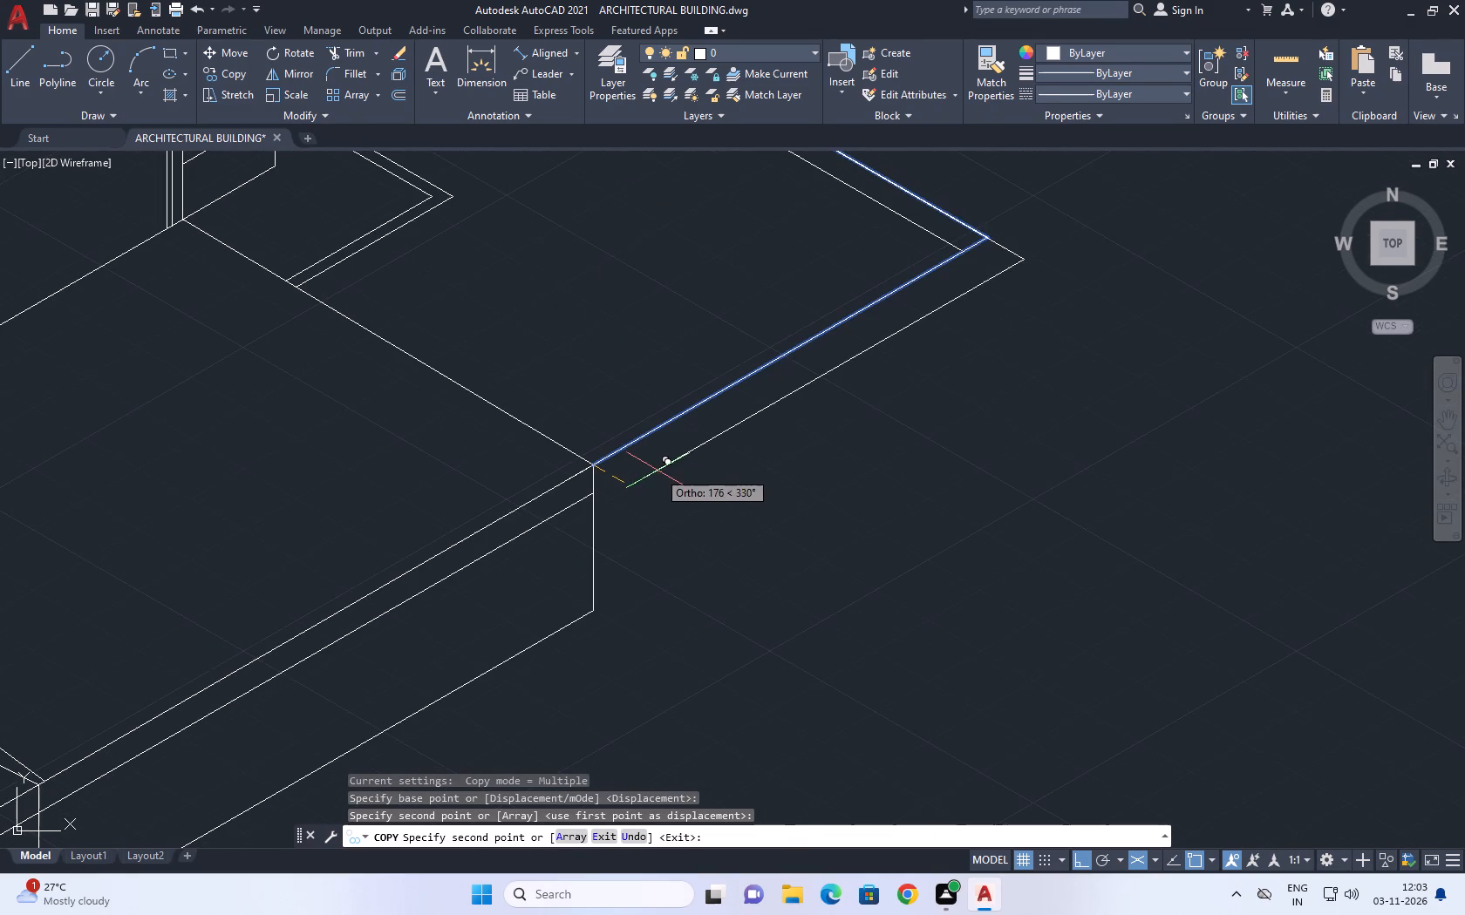
pyautogui.hotkey('ctrl', 'z')
pyautogui.press('F5')
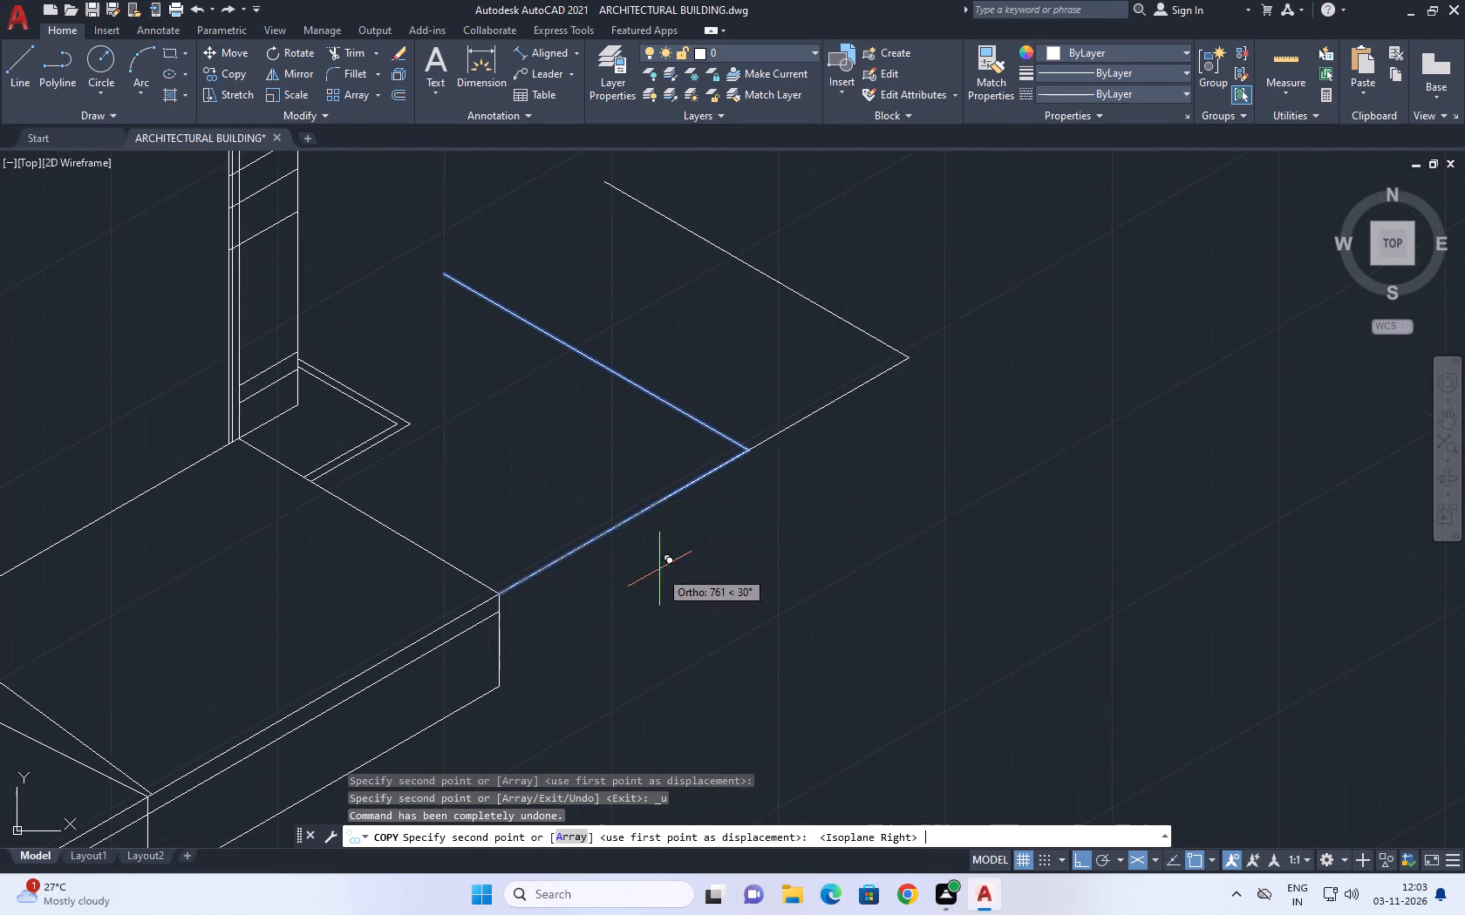
pyautogui.scroll(2, 548, 627)
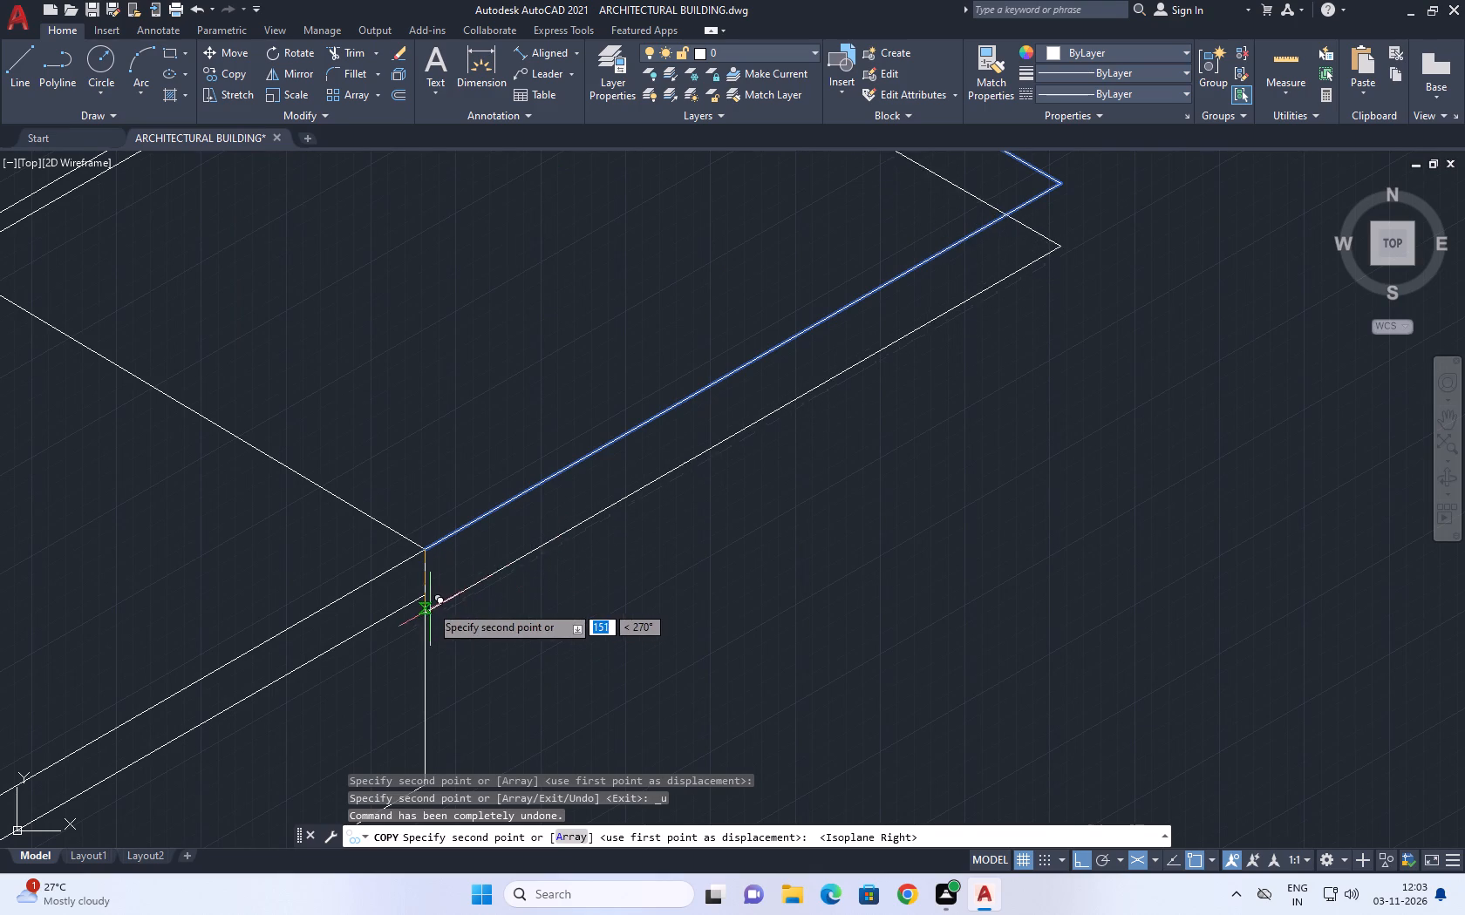
pyautogui.click(425, 596)
pyautogui.scroll(-2, 688, 554)
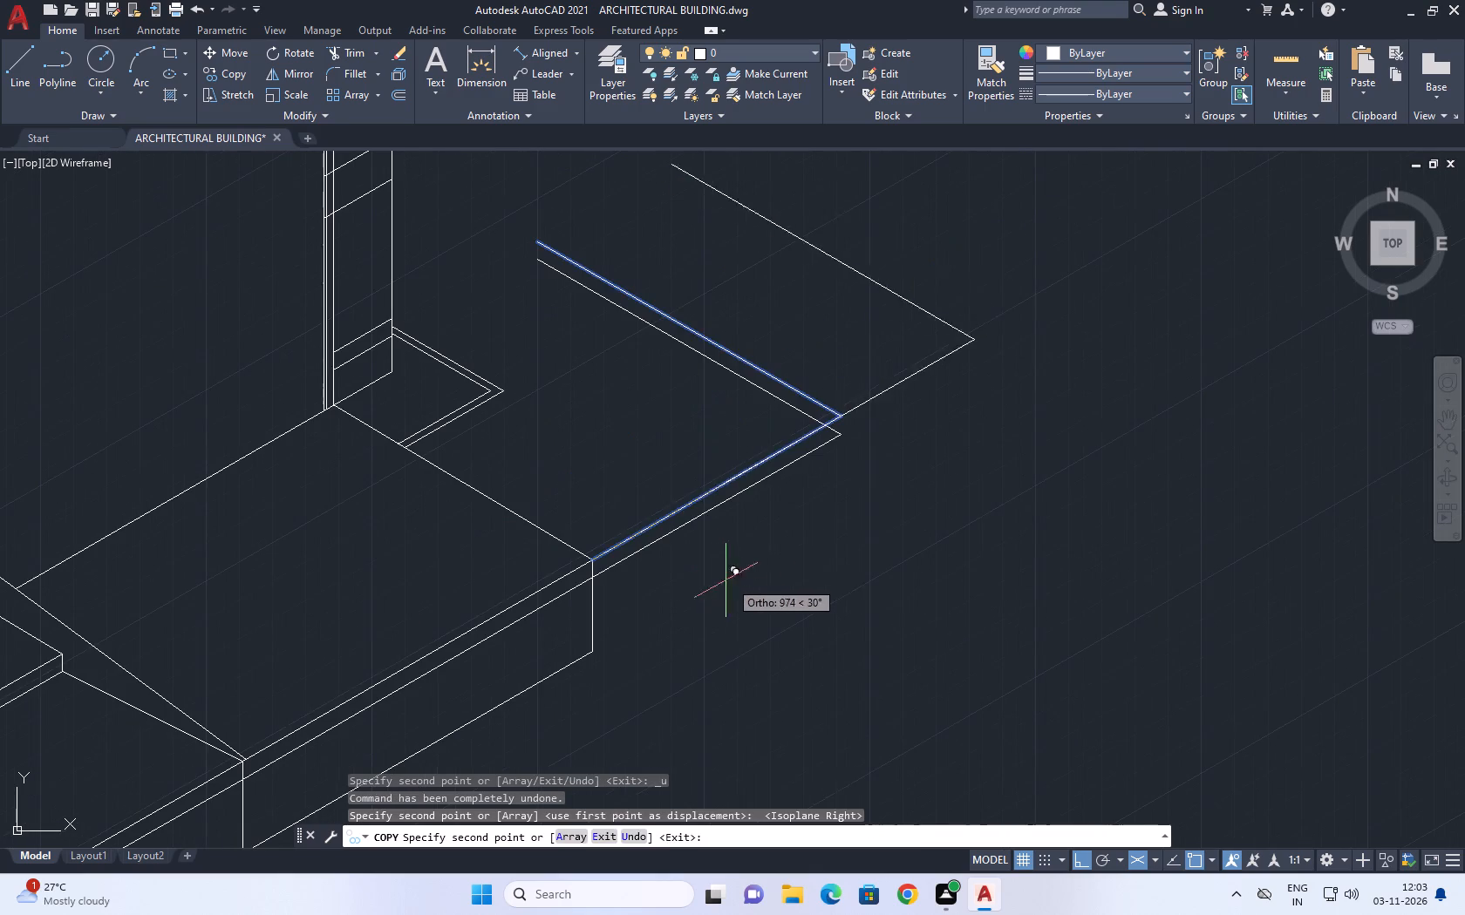
pyautogui.press('Escape')
# Draw a short vertical line joining the upper and lower outer corners of the new slab outline.
pyautogui.moveTo(859, 369); pyautogui.dragTo(937, 518, button='middle')
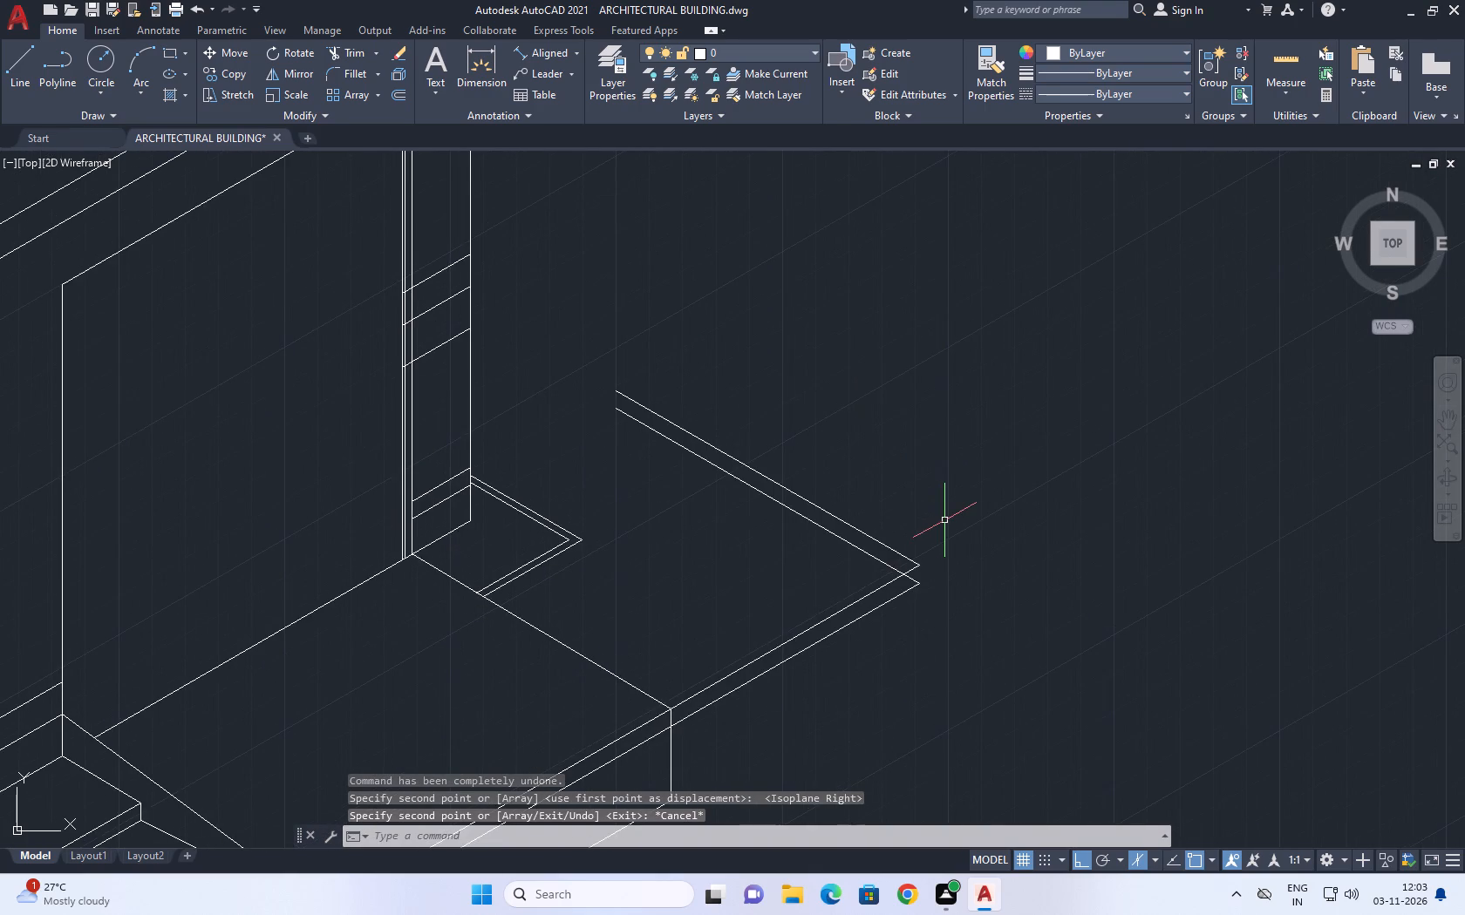
pyautogui.press('l')
pyautogui.press('space')
pyautogui.scroll(2, 920, 588)
pyautogui.click(912, 534)
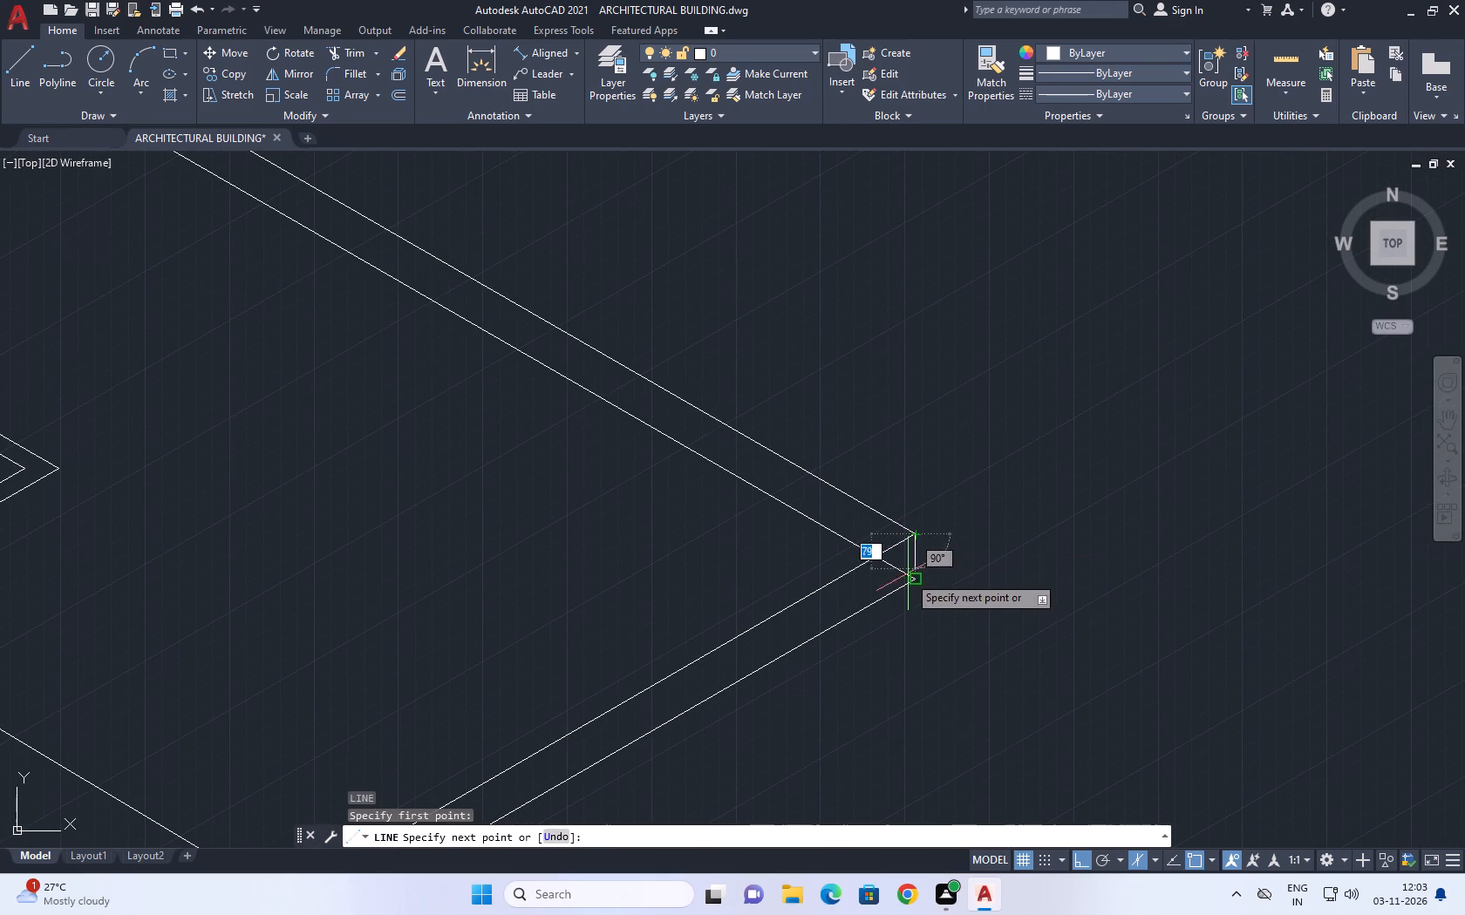
pyautogui.click(909, 581)
pyautogui.press('Escape')
# Delete the lower copy of the new slab's back line.
pyautogui.moveTo(814, 465); pyautogui.dragTo(928, 491, button='middle')
pyautogui.click(848, 507)
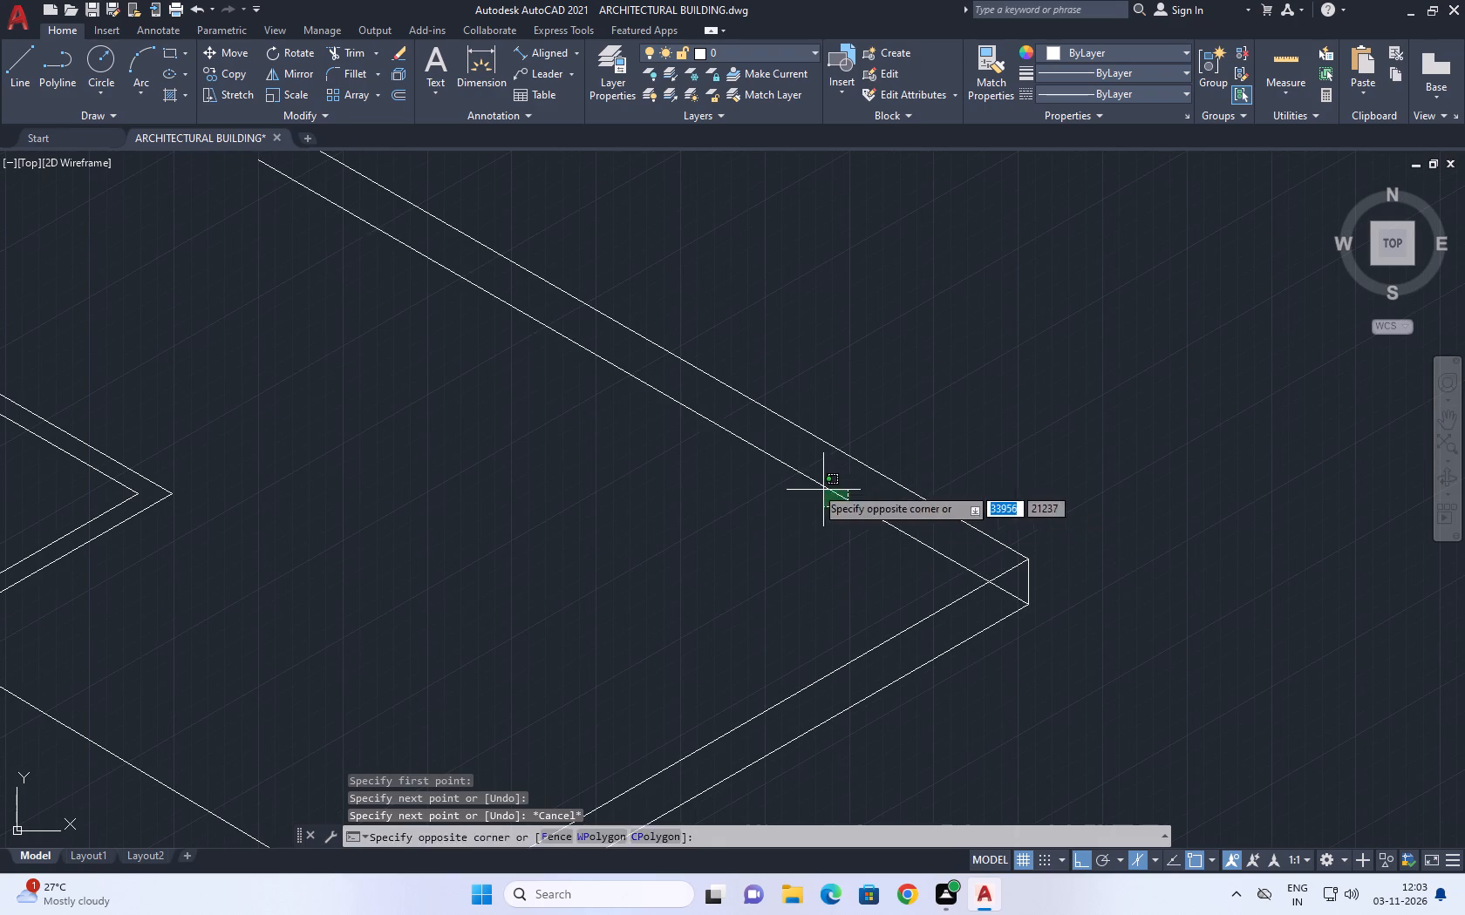
pyautogui.click(795, 478)
pyautogui.press('Delete')
# Extend the new slab's back line to the vertical corner edge of the building wall.
pyautogui.scroll(-3, 969, 576)
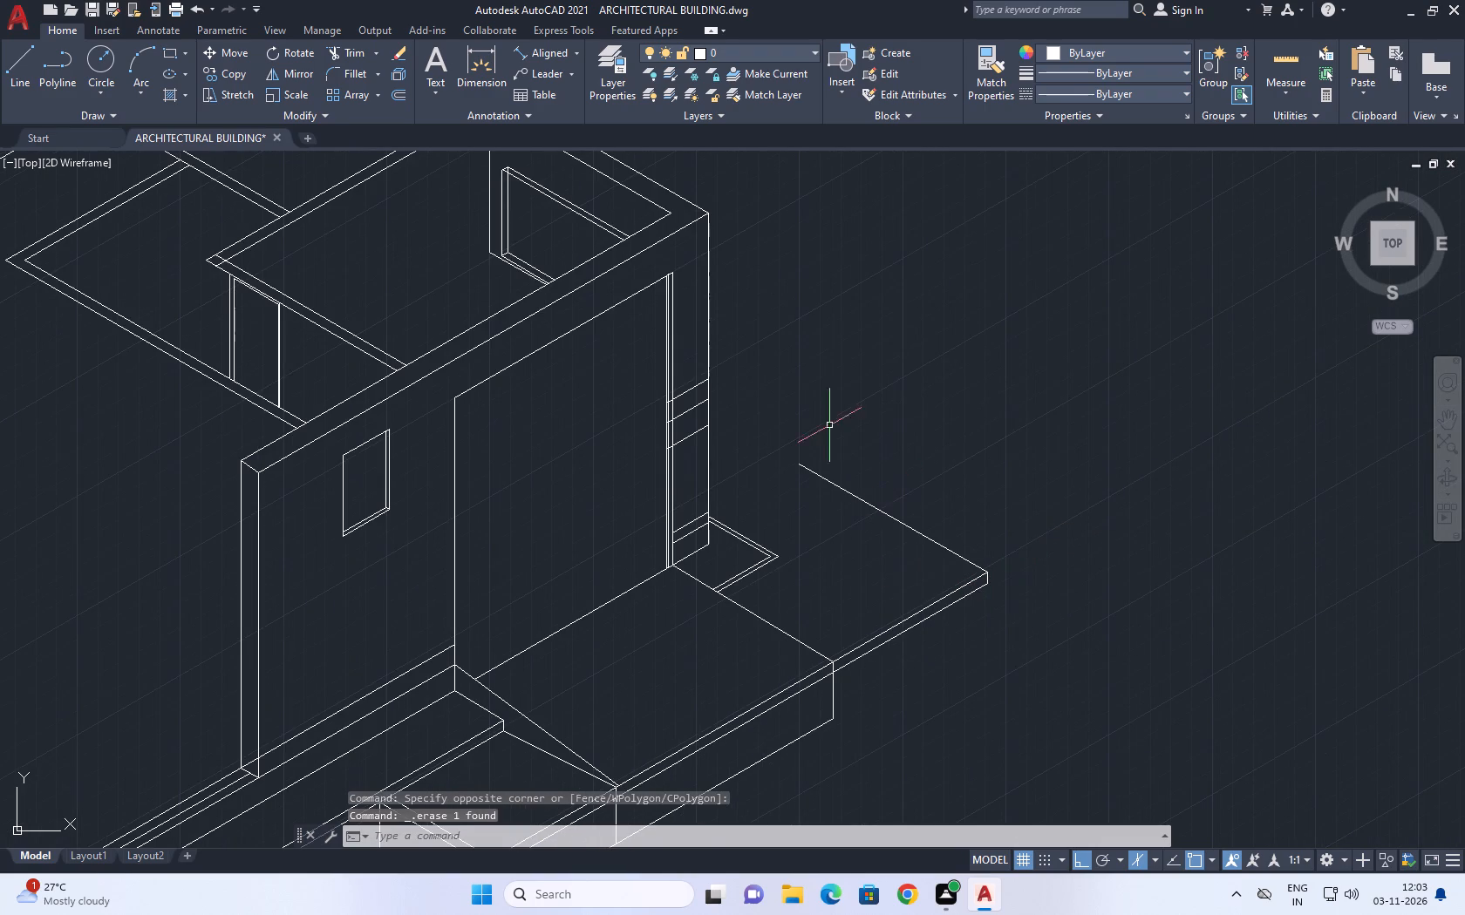
pyautogui.moveTo(818, 417); pyautogui.dragTo(904, 523, button='middle')
pyautogui.write('ex')
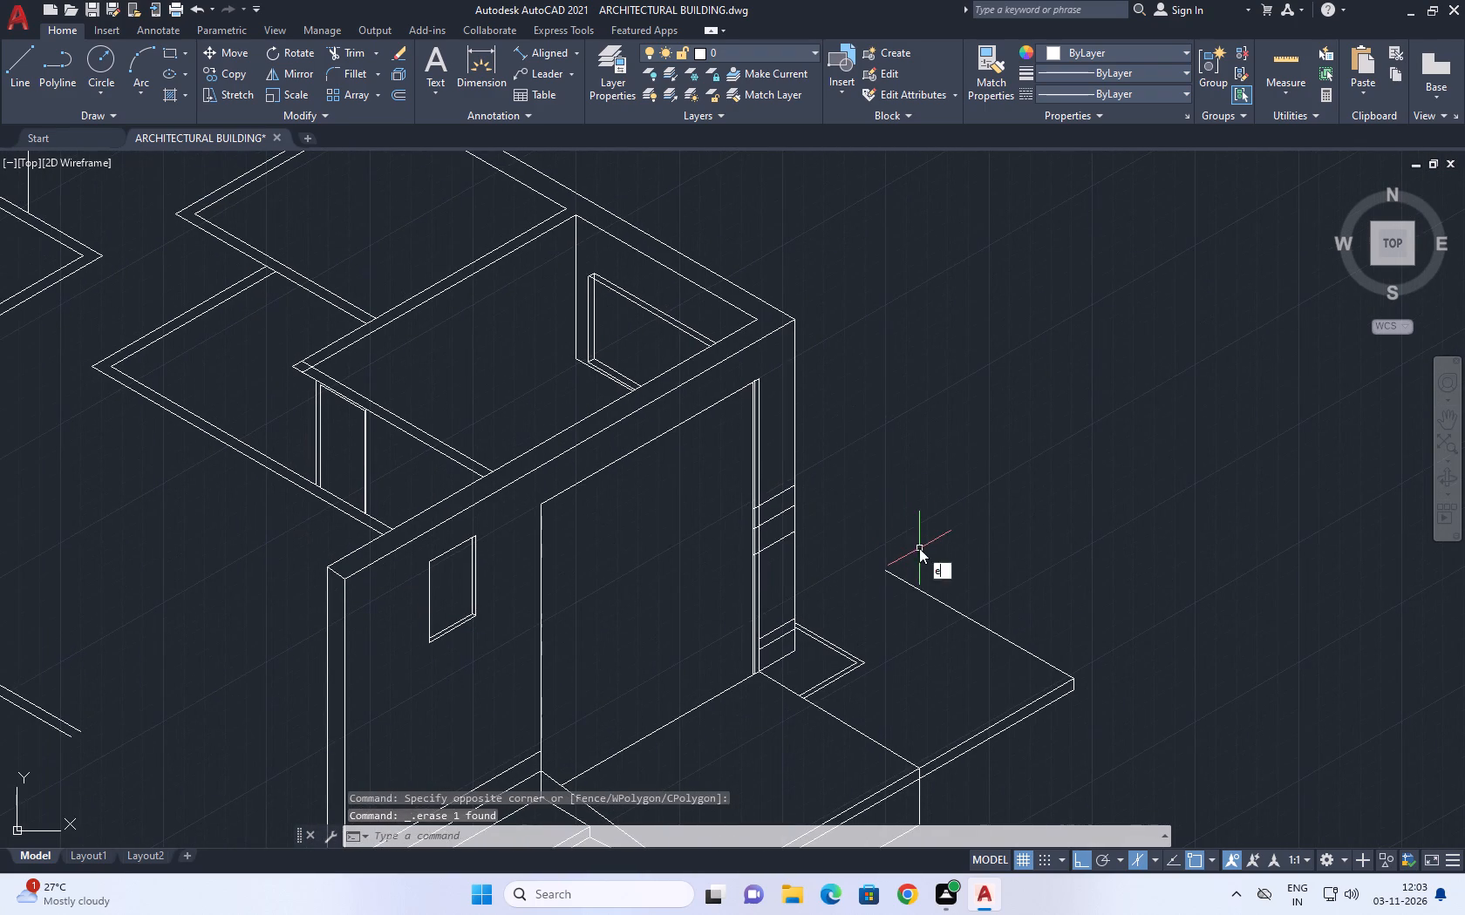
pyautogui.press('space')
pyautogui.moveTo(925, 548); pyautogui.dragTo(914, 570)
pyautogui.click(903, 627)
pyautogui.press('Escape')
# Move the slab's back line inward along the 210° isometric direction by about 440.
pyautogui.moveTo(990, 569); pyautogui.dragTo(953, 549, button='middle')
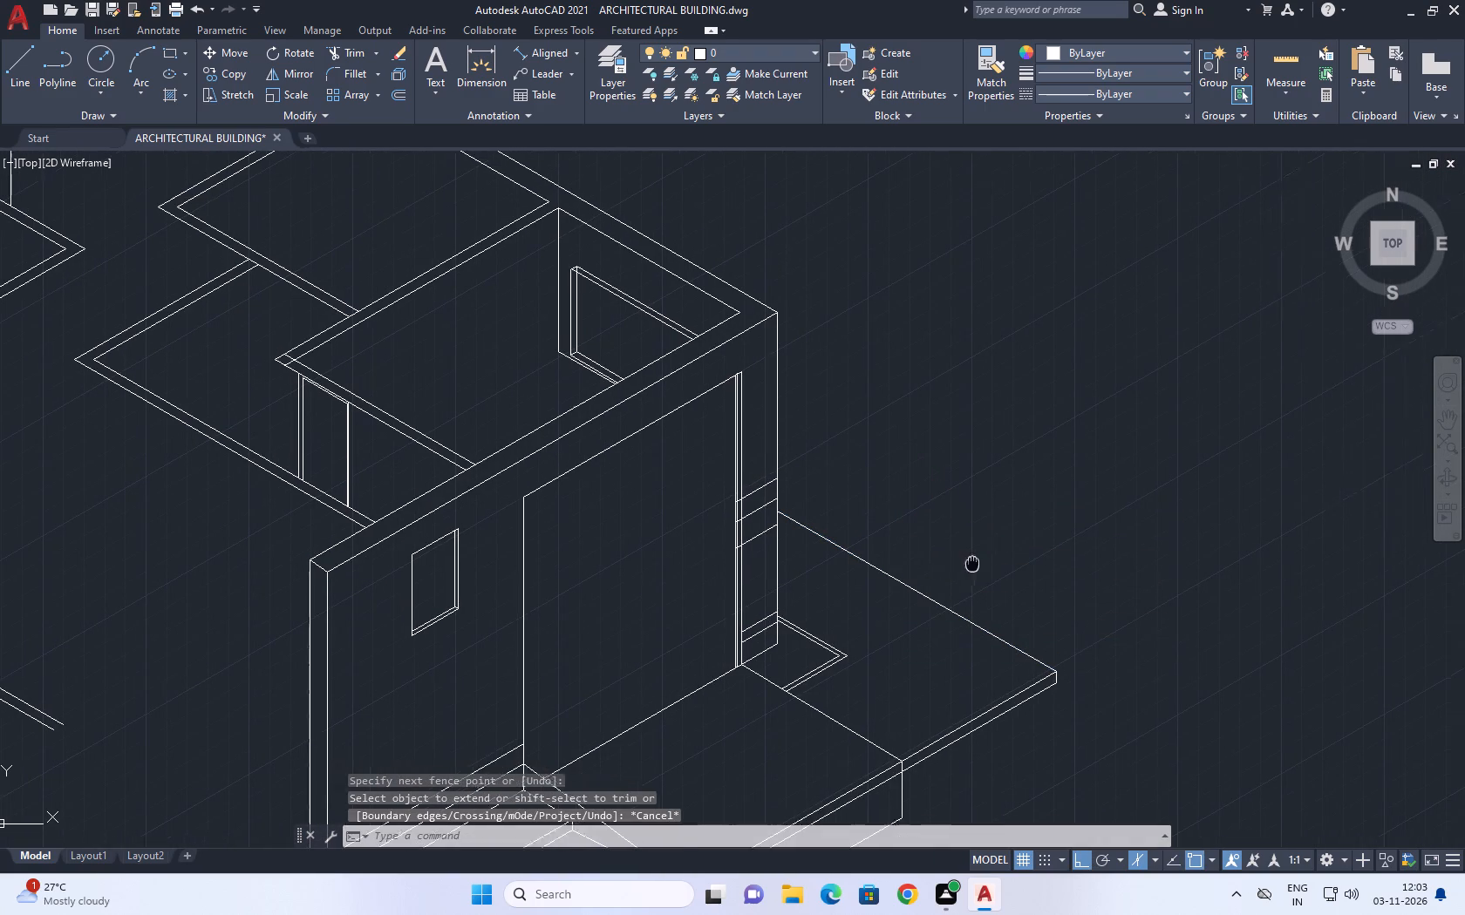
pyautogui.moveTo(953, 549); pyautogui.dragTo(866, 424, button='middle')
pyautogui.click(900, 492)
pyautogui.click(864, 505)
pyautogui.moveTo(940, 513); pyautogui.dragTo(944, 465, button='middle')
pyautogui.press('m')
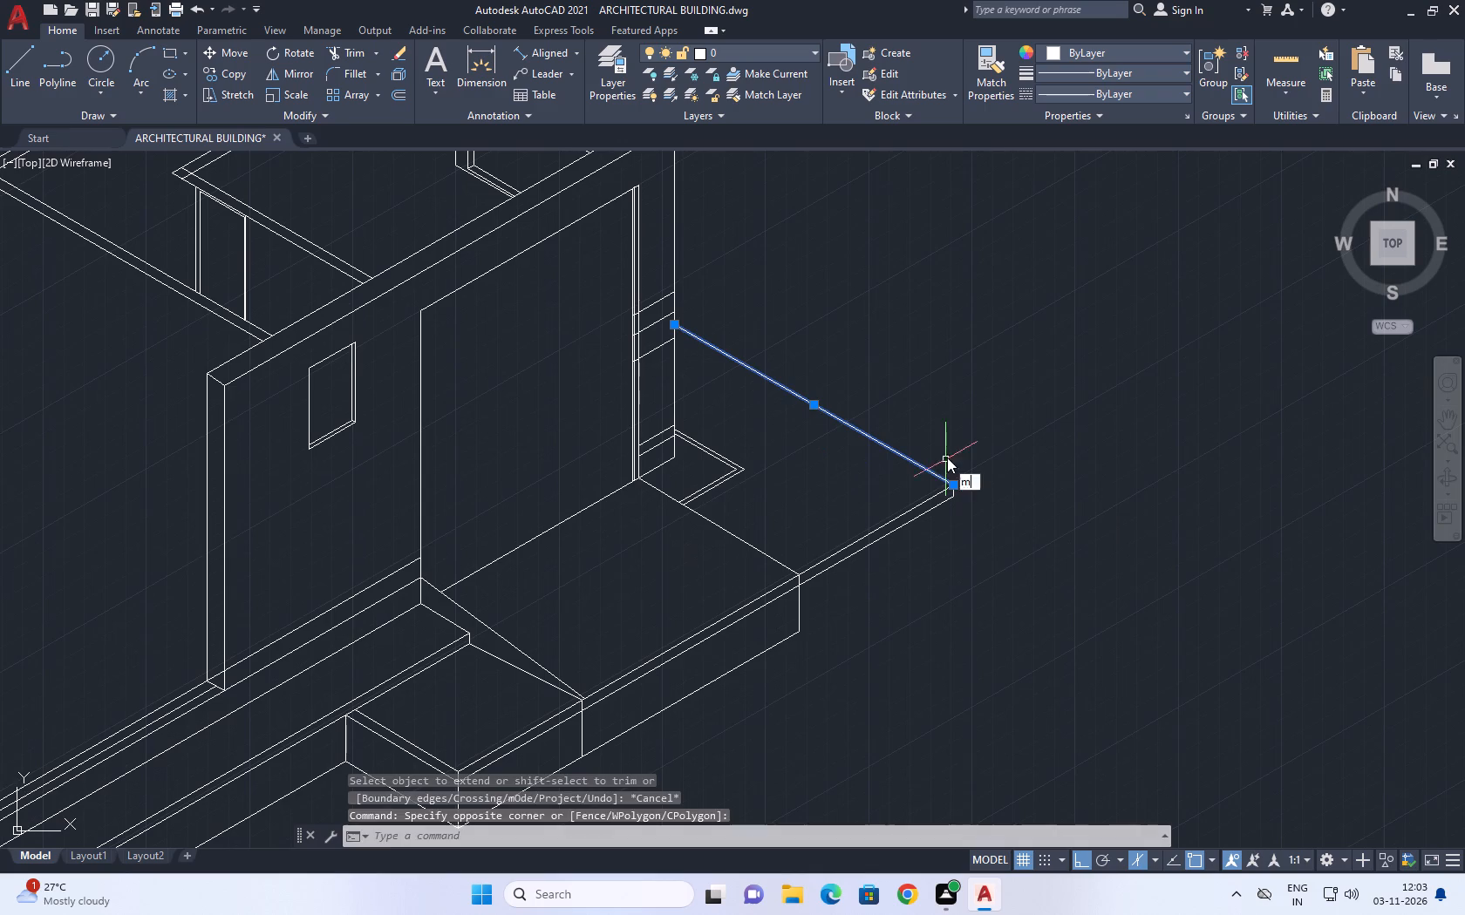
pyautogui.press('space')
pyautogui.click(1046, 498)
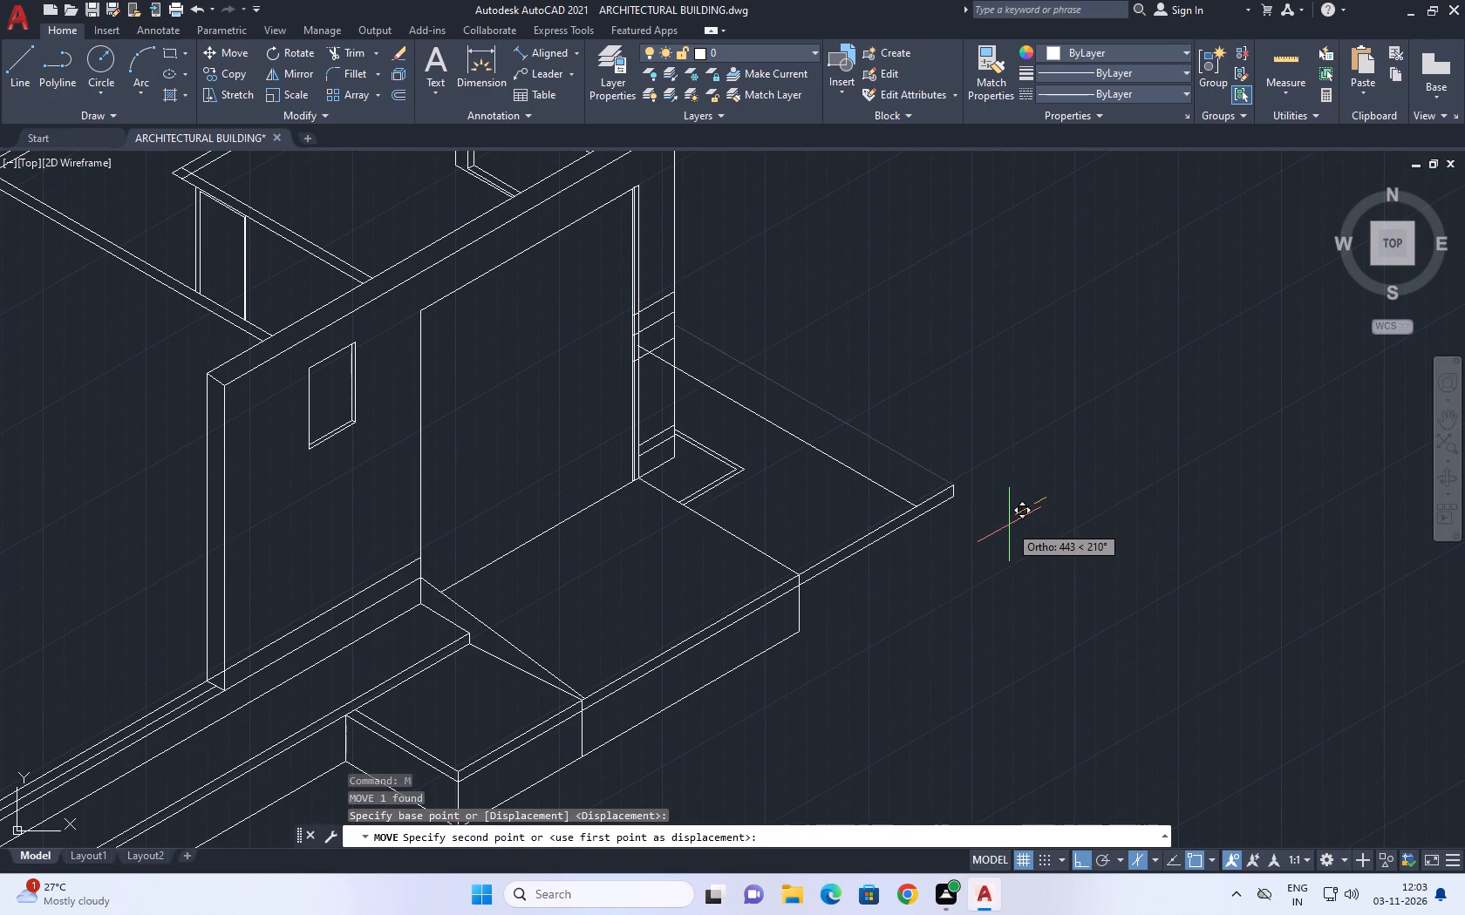
pyautogui.click(1007, 525)
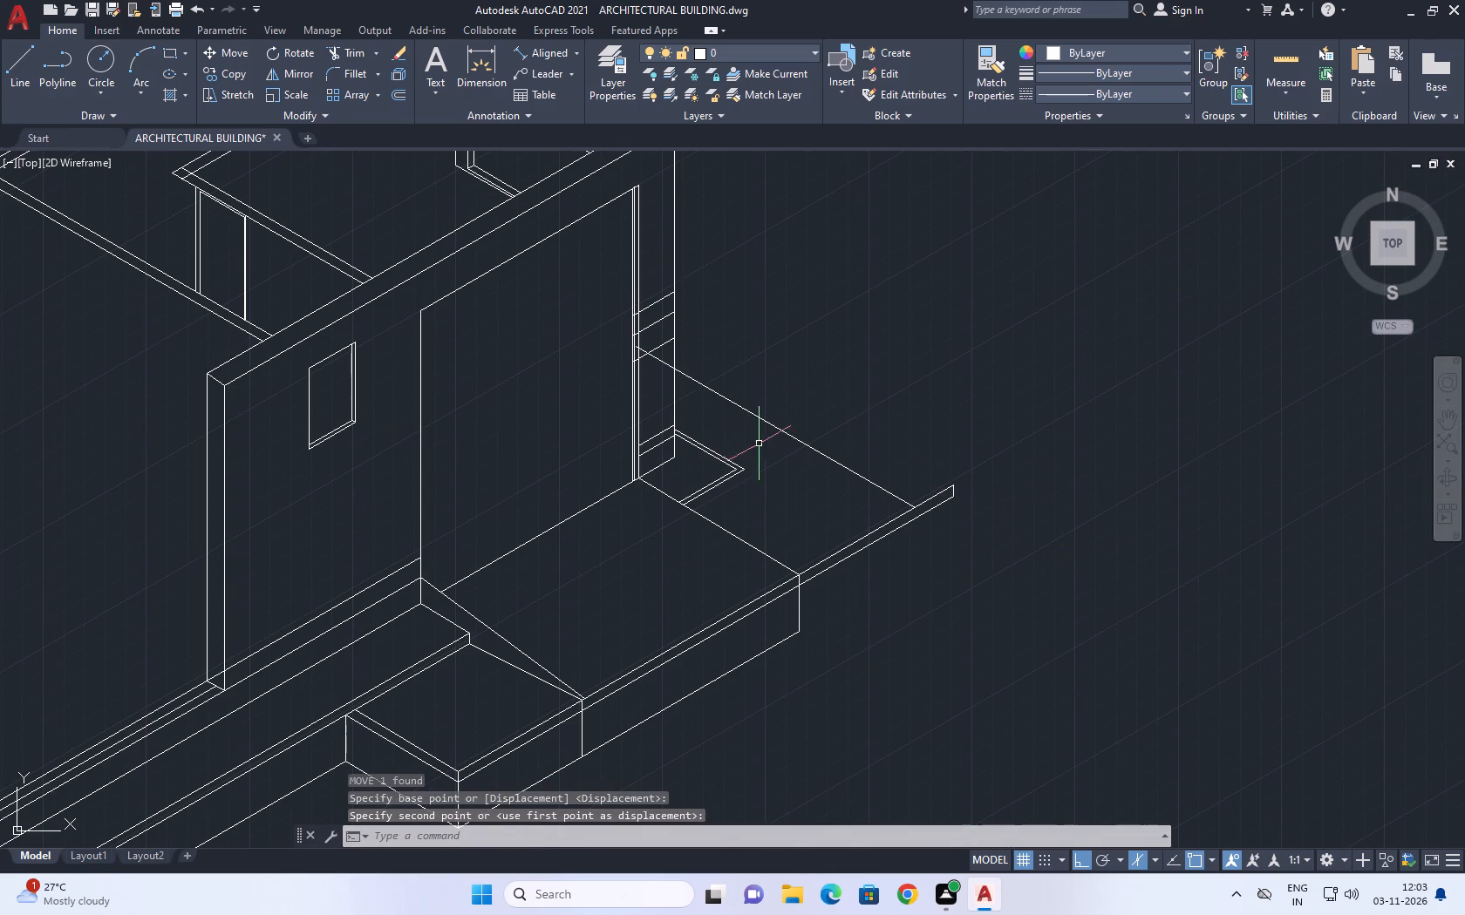
# Trim the moved back line at the wall's outer vertical edge and delete the leftover piece inside the wall.
pyautogui.moveTo(767, 451); pyautogui.dragTo(852, 475, button='middle')
pyautogui.press('t')
pyautogui.press('r')
pyautogui.press('space')
pyautogui.click(751, 389)
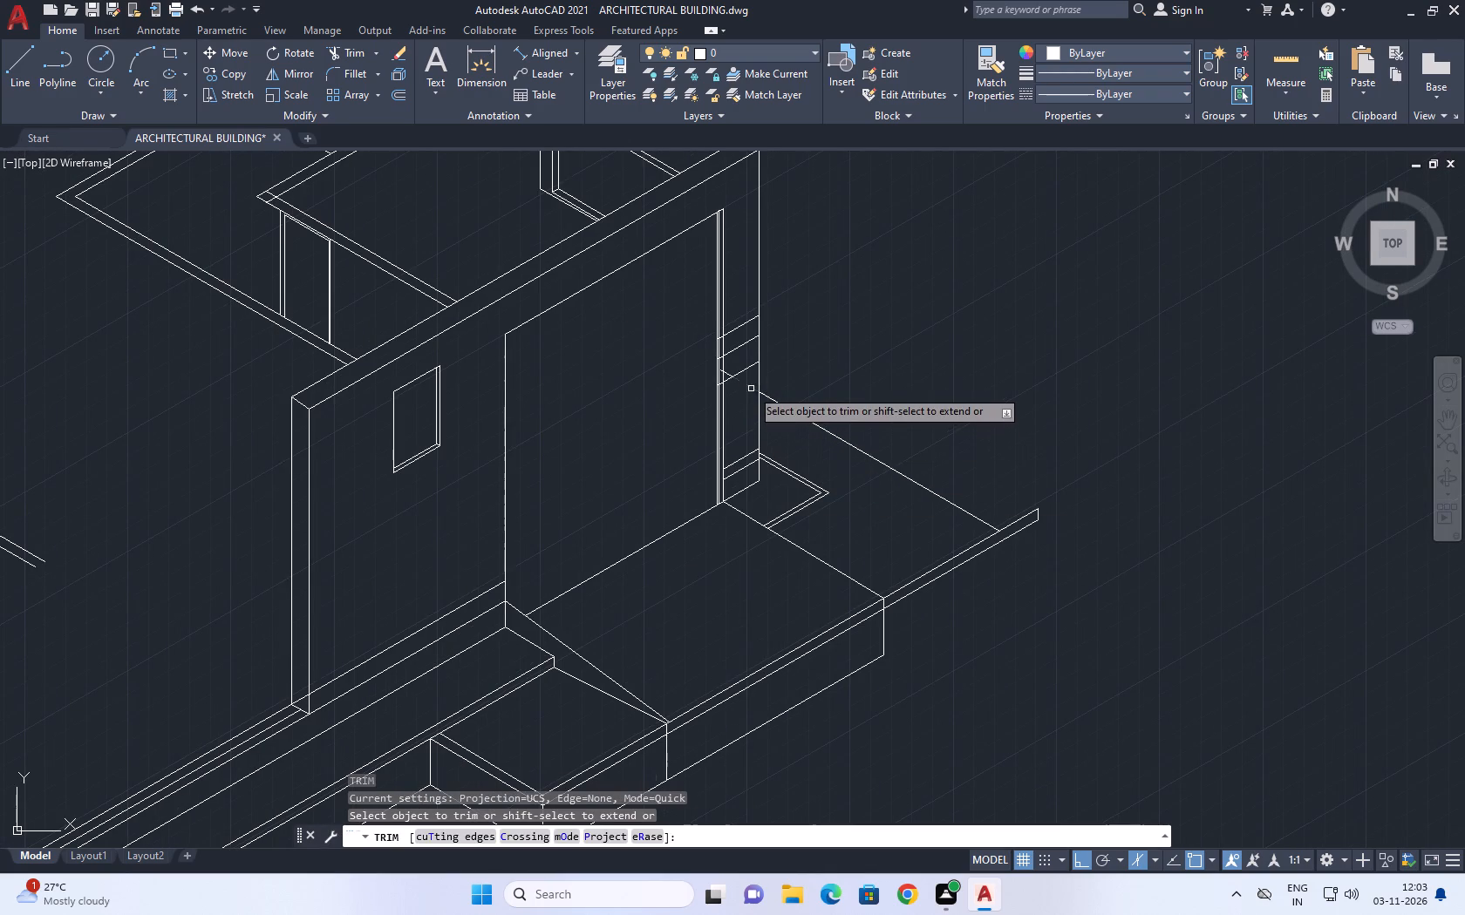
pyautogui.press('Escape')
pyautogui.scroll(3, 717, 369)
pyautogui.click(747, 394)
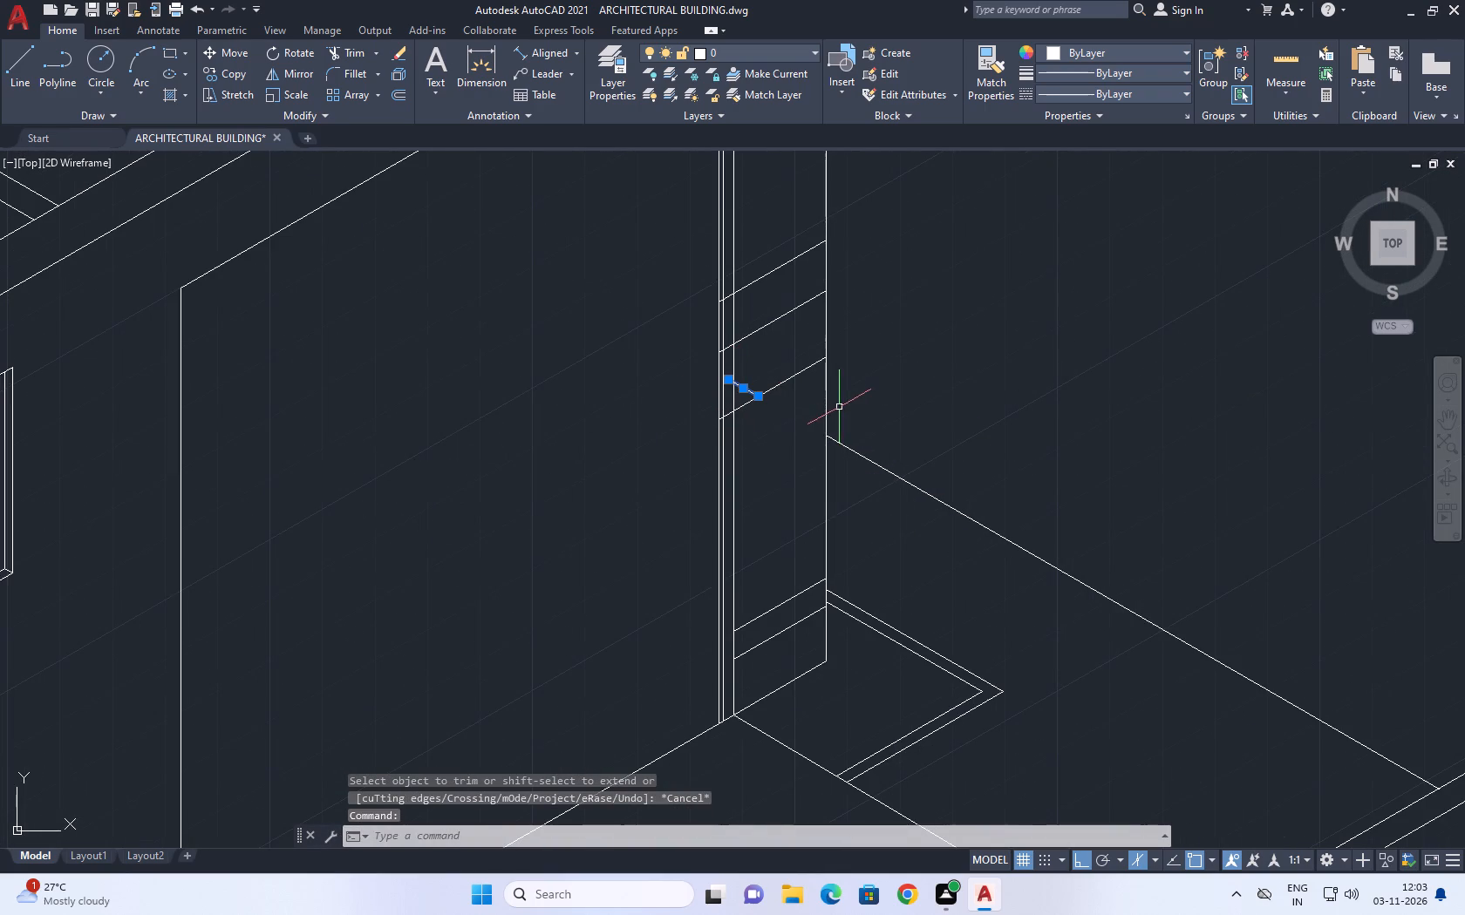
pyautogui.scroll(-4, 821, 405)
pyautogui.press('Delete')
# Draw a vertical line down from the moved back line's outer end, running past the slab's lower front line.
pyautogui.scroll(3, 885, 451)
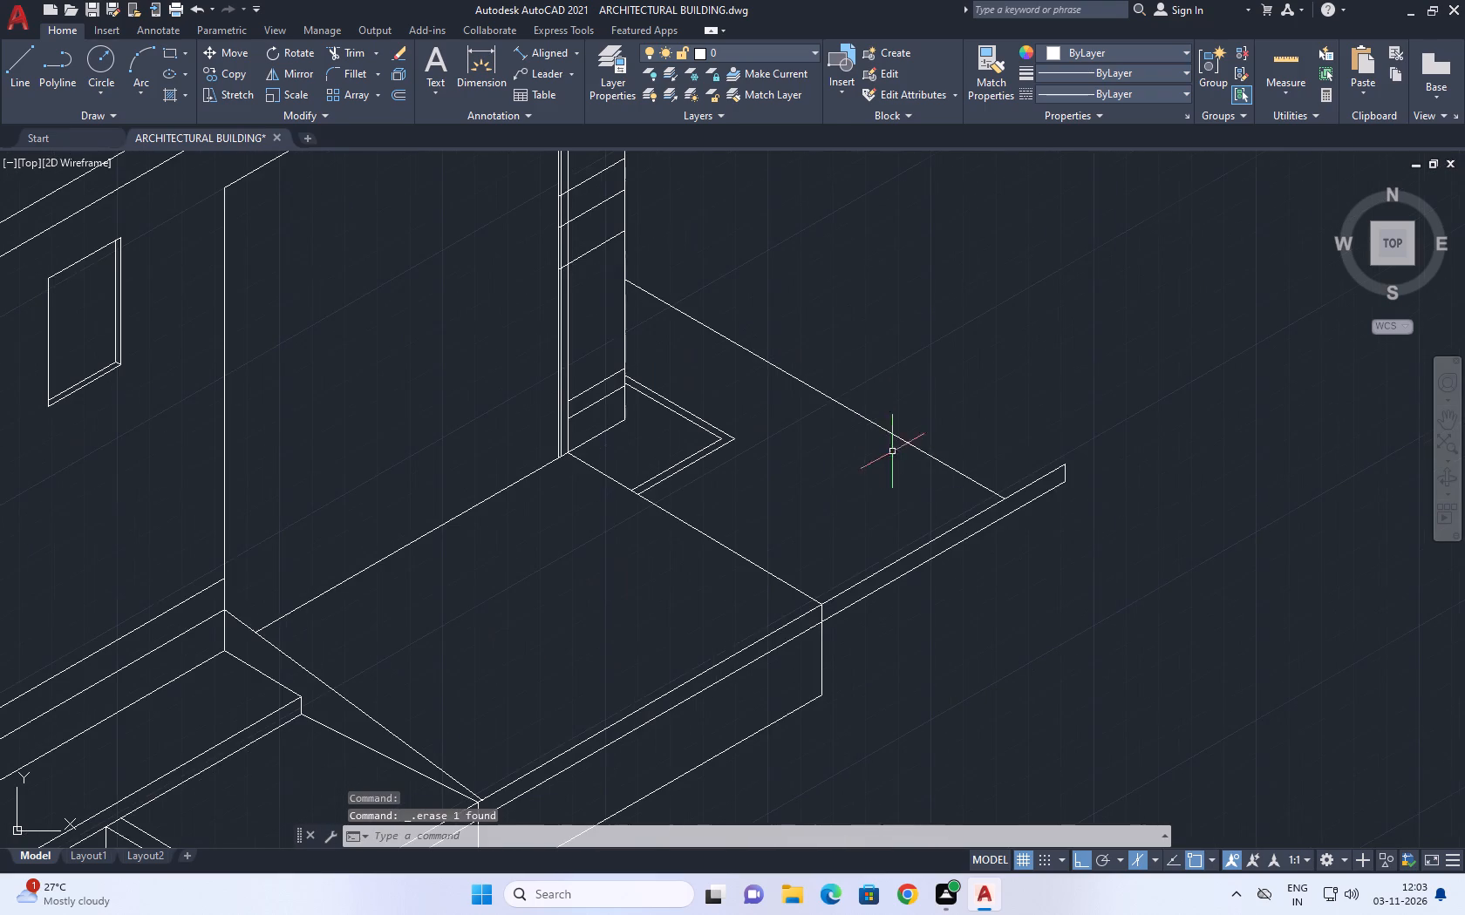
pyautogui.middleClick(1042, 492)
pyautogui.scroll(1, 998, 478)
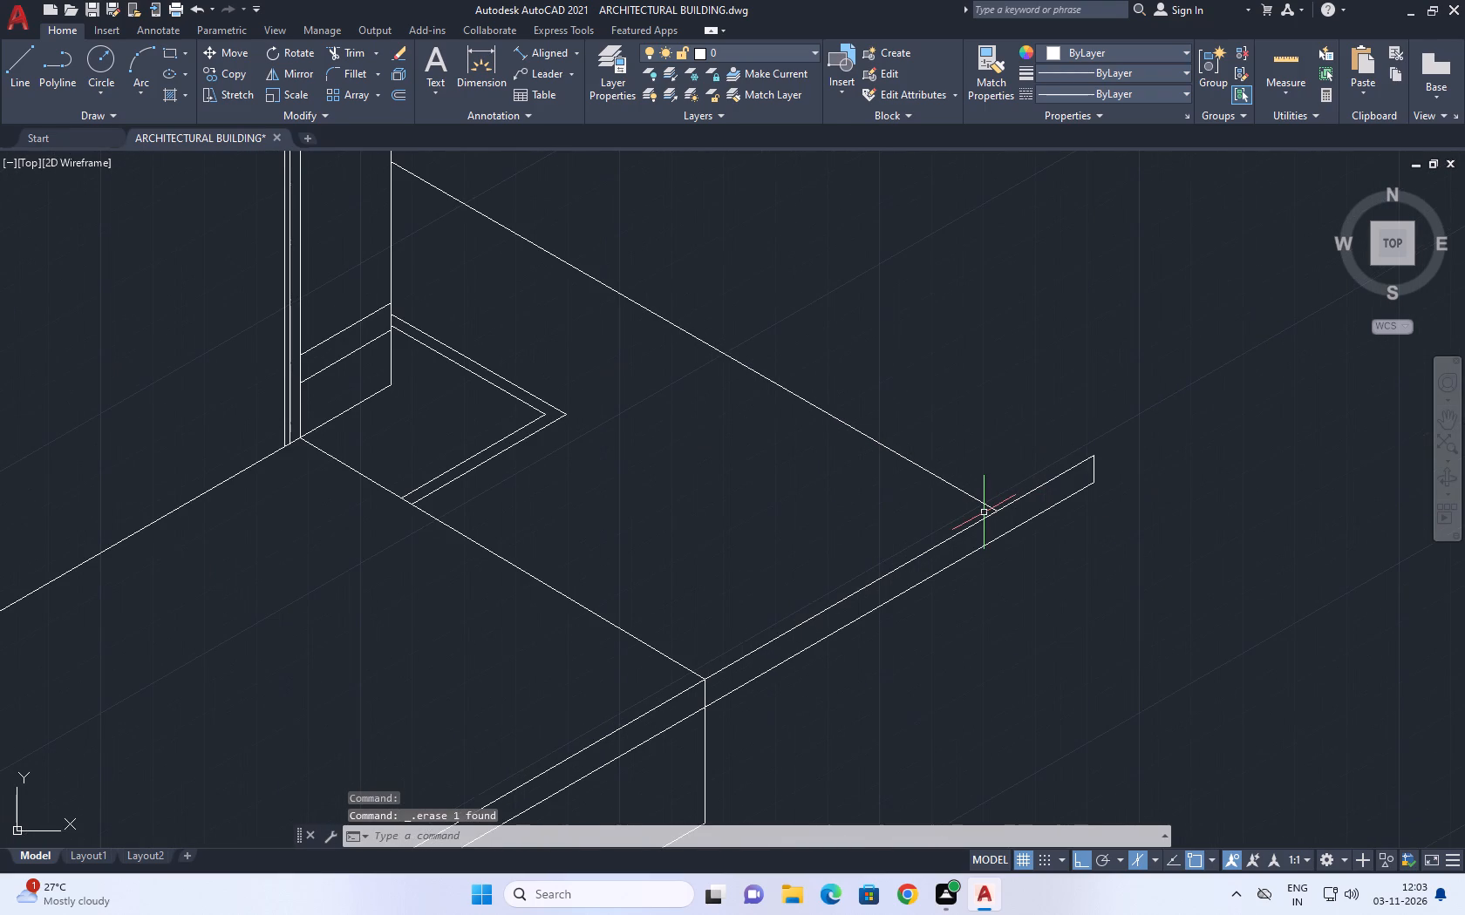
pyautogui.write('l')
pyautogui.press('space')
pyautogui.scroll(2, 989, 520)
pyautogui.click(1002, 503)
pyautogui.moveTo(1006, 600); pyautogui.dragTo(972, 464, button='middle')
pyautogui.click(990, 549)
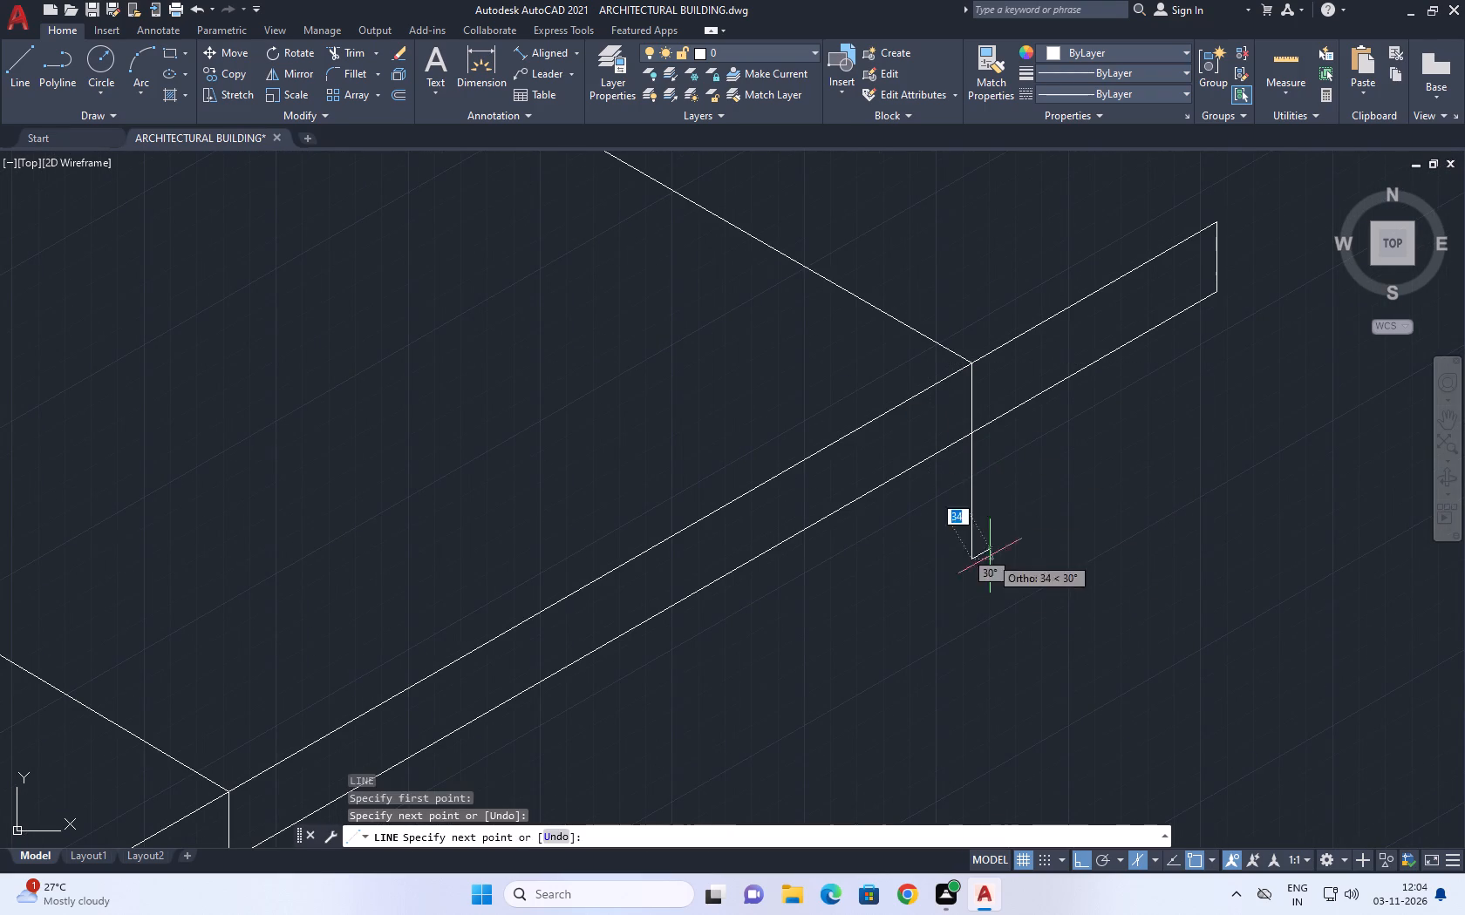
pyautogui.press('Escape')
# Trim the two slab front lines beyond the new vertical line, and the vertical's excess below the slab's lower line.
pyautogui.press('t')
pyautogui.press('r')
pyautogui.press('space')
pyautogui.click(1019, 293)
pyautogui.click(1068, 479)
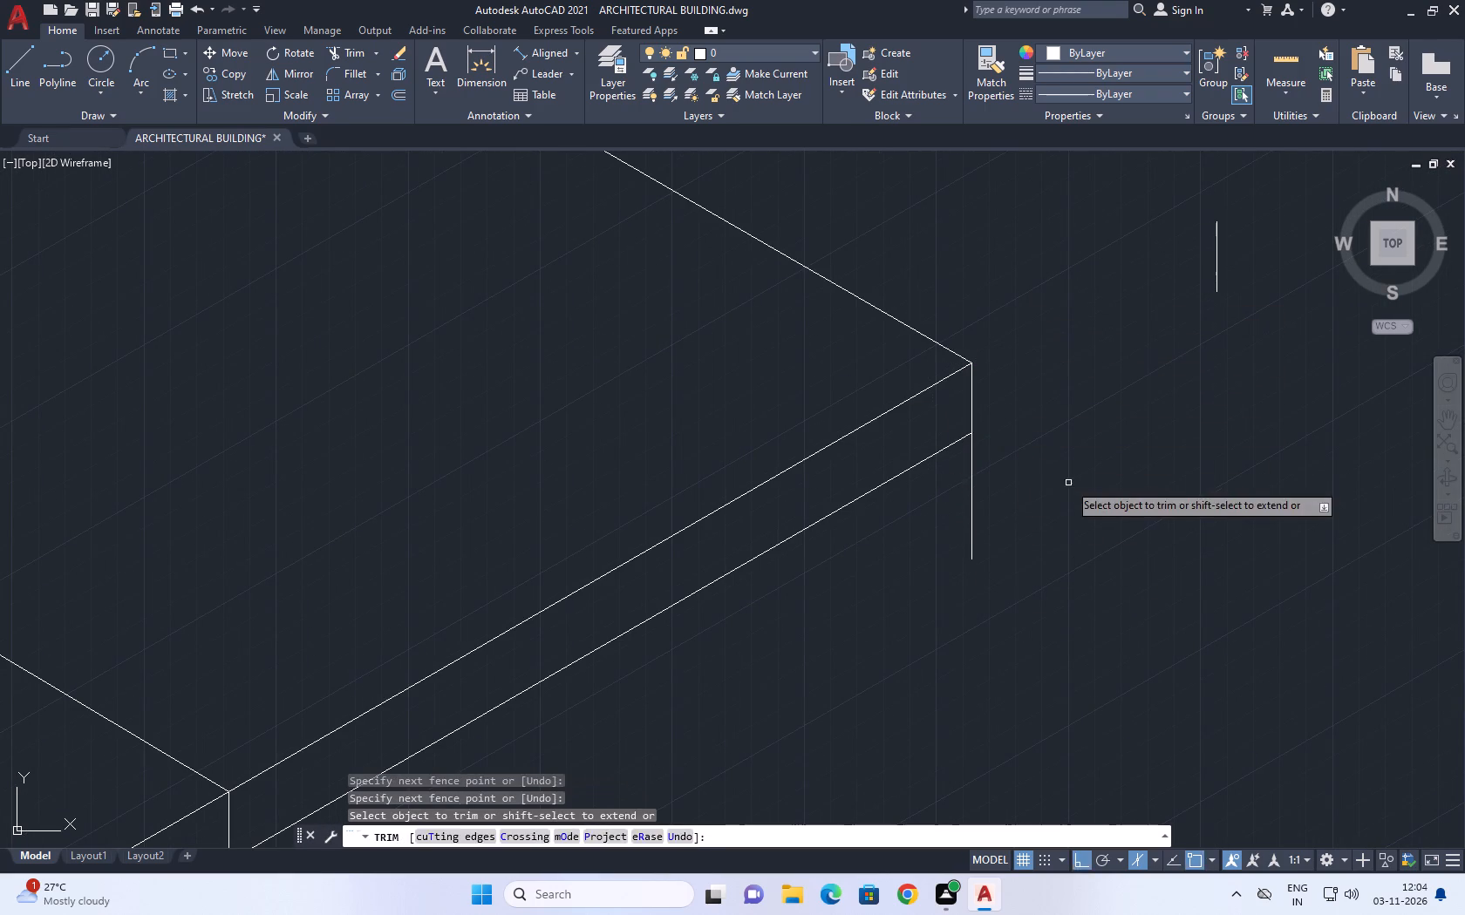
pyautogui.moveTo(1068, 483); pyautogui.dragTo(1035, 483)
pyautogui.click(941, 532)
pyautogui.scroll(-5, 1008, 468)
pyautogui.press('Escape')
# Delete the leftover short vertical line at the slab's former outer corner.
pyautogui.scroll(3, 1055, 444)
pyautogui.moveTo(1012, 510); pyautogui.dragTo(982, 496)
pyautogui.click(920, 411)
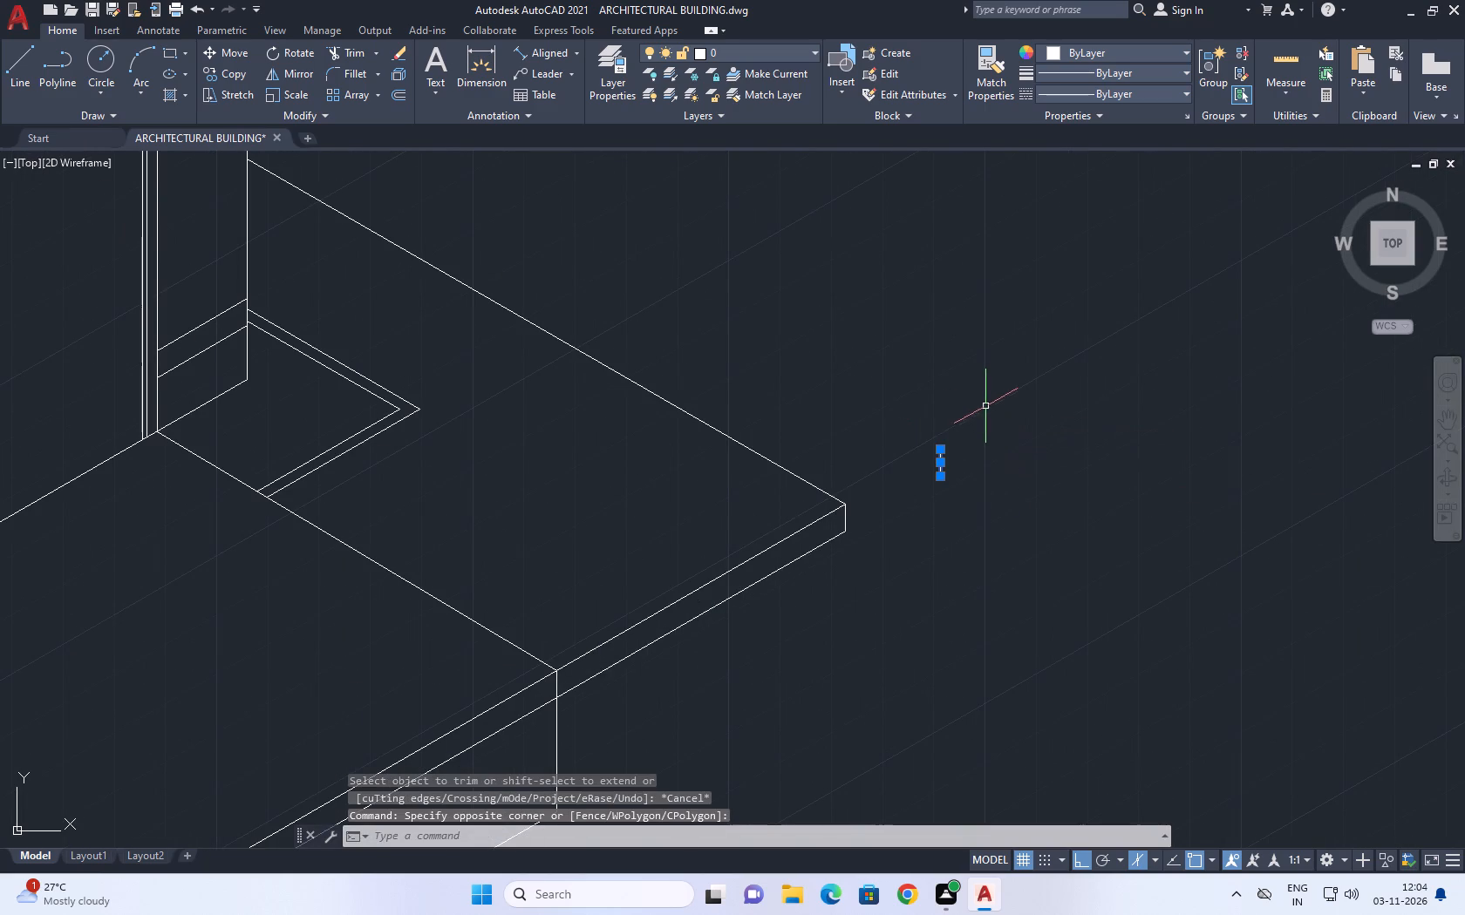
pyautogui.press('Delete')
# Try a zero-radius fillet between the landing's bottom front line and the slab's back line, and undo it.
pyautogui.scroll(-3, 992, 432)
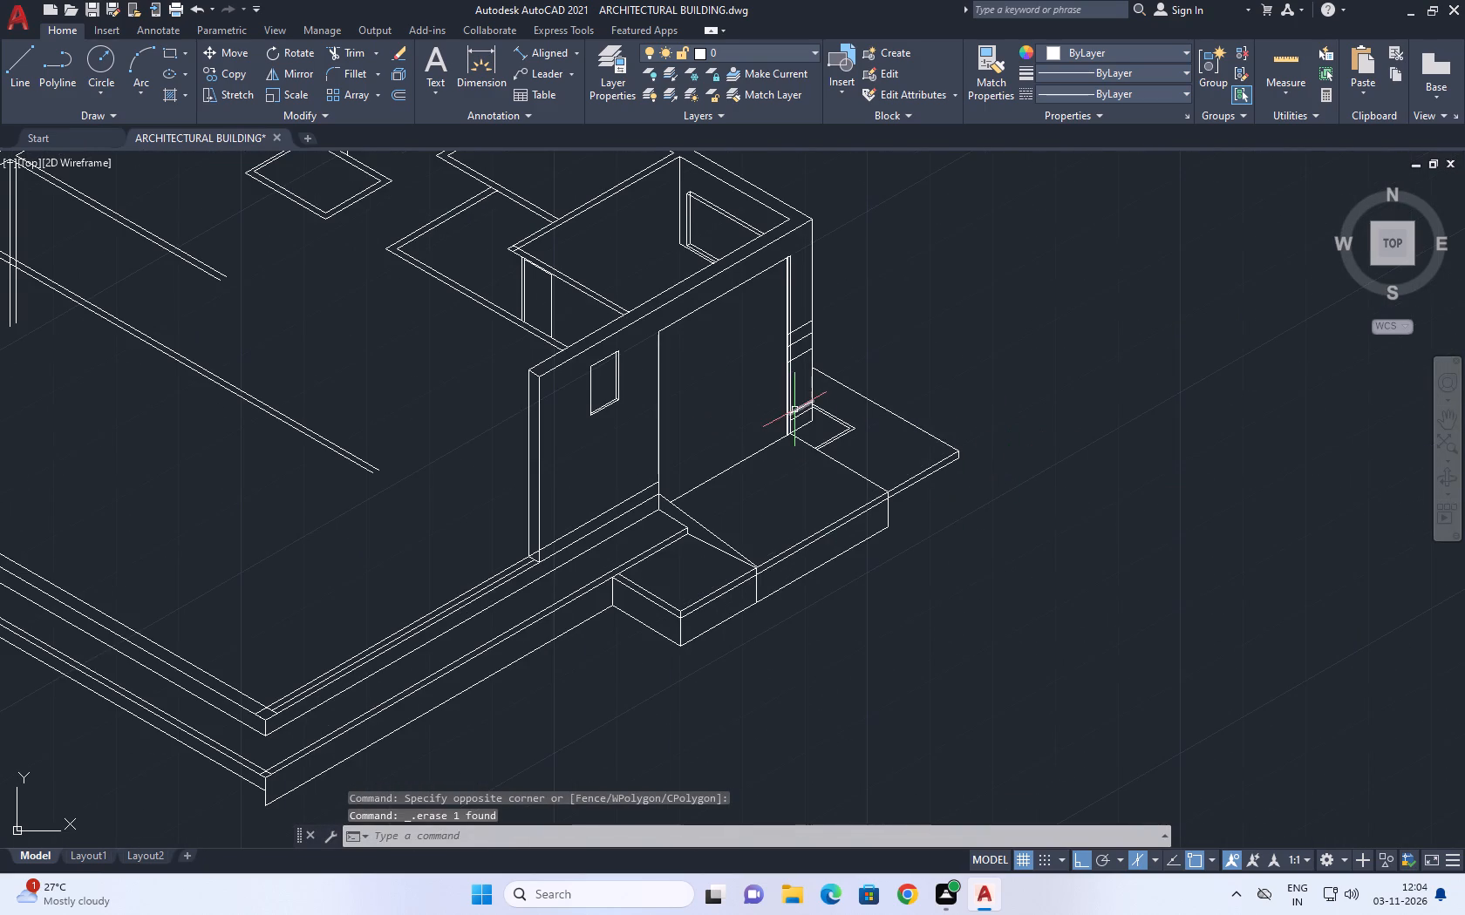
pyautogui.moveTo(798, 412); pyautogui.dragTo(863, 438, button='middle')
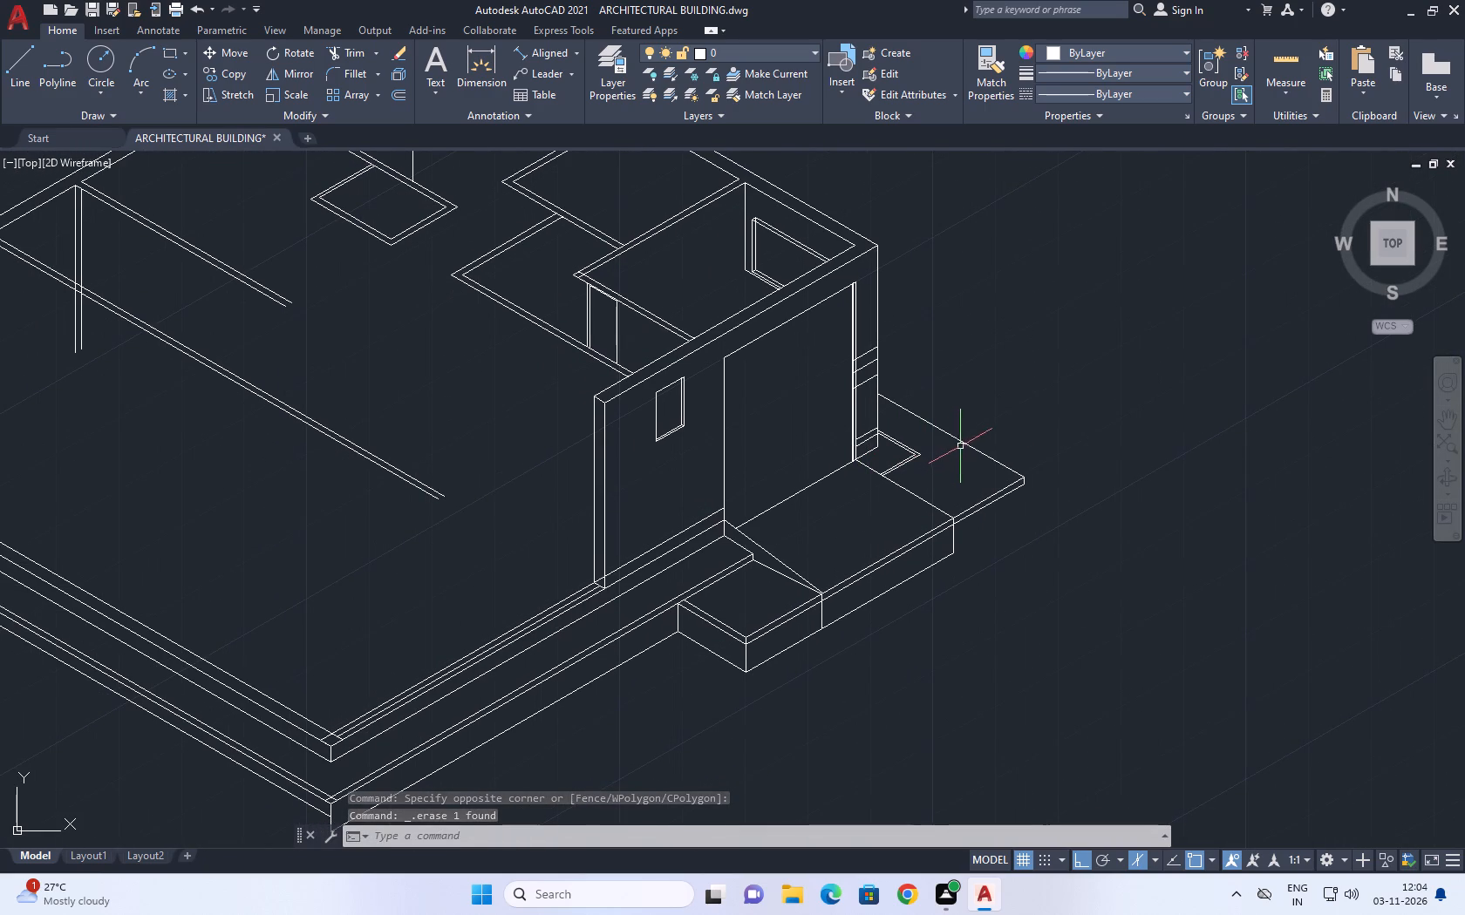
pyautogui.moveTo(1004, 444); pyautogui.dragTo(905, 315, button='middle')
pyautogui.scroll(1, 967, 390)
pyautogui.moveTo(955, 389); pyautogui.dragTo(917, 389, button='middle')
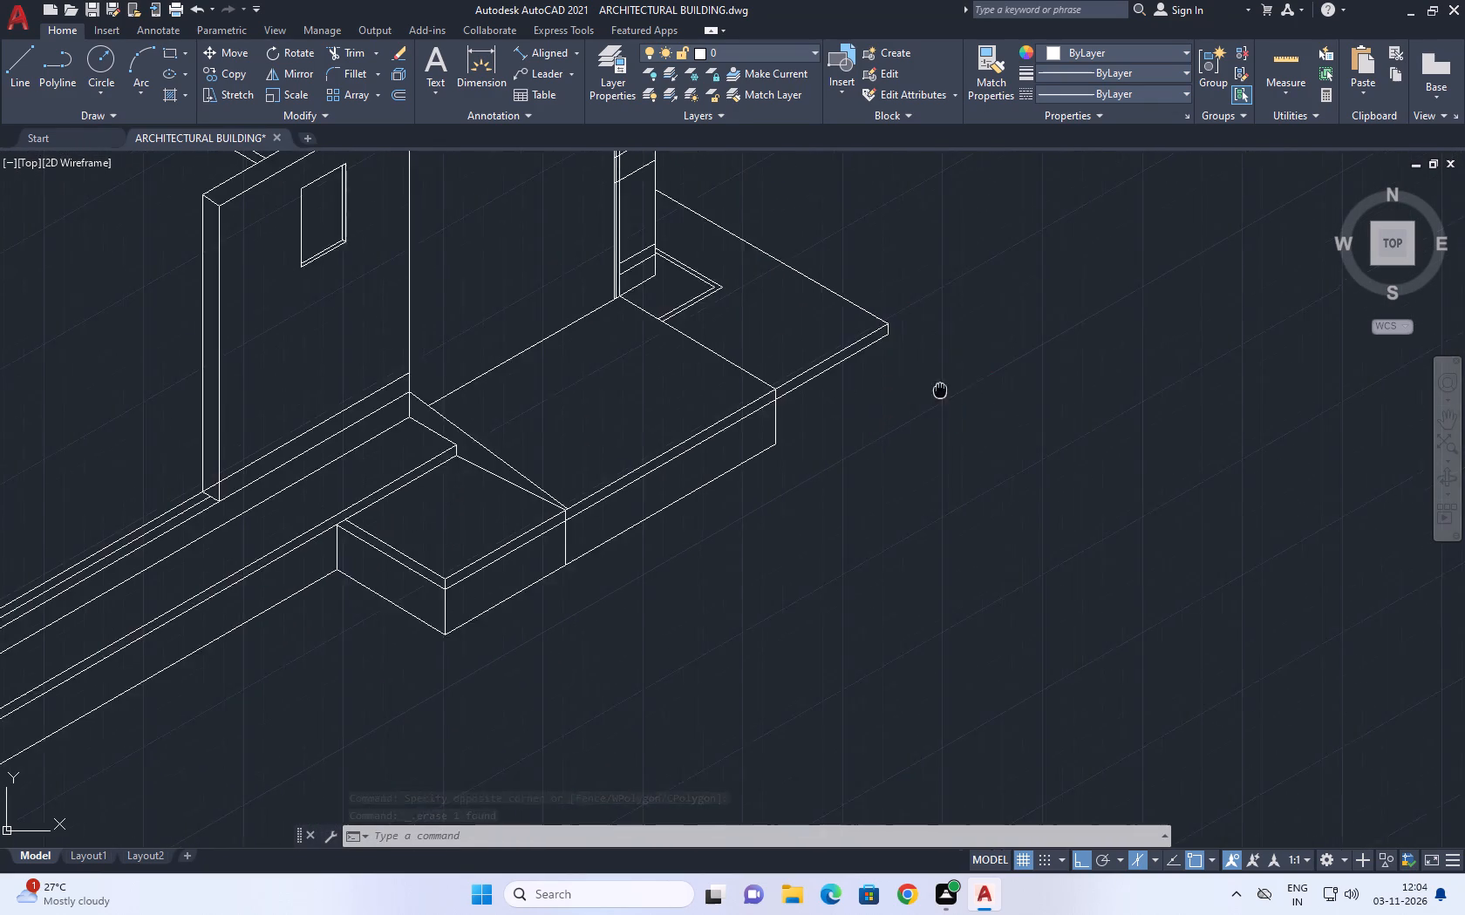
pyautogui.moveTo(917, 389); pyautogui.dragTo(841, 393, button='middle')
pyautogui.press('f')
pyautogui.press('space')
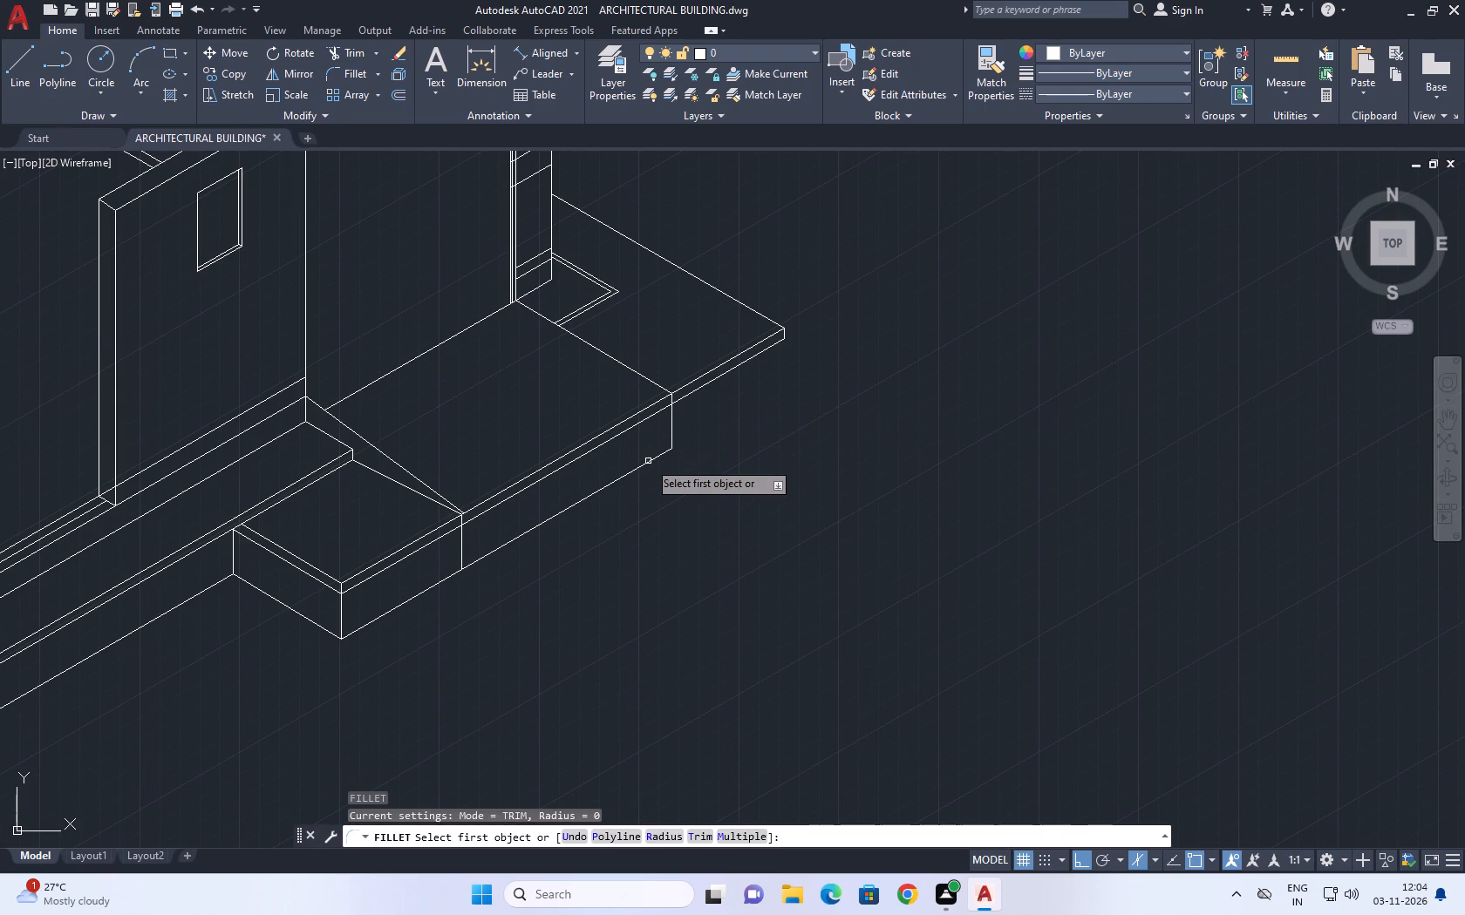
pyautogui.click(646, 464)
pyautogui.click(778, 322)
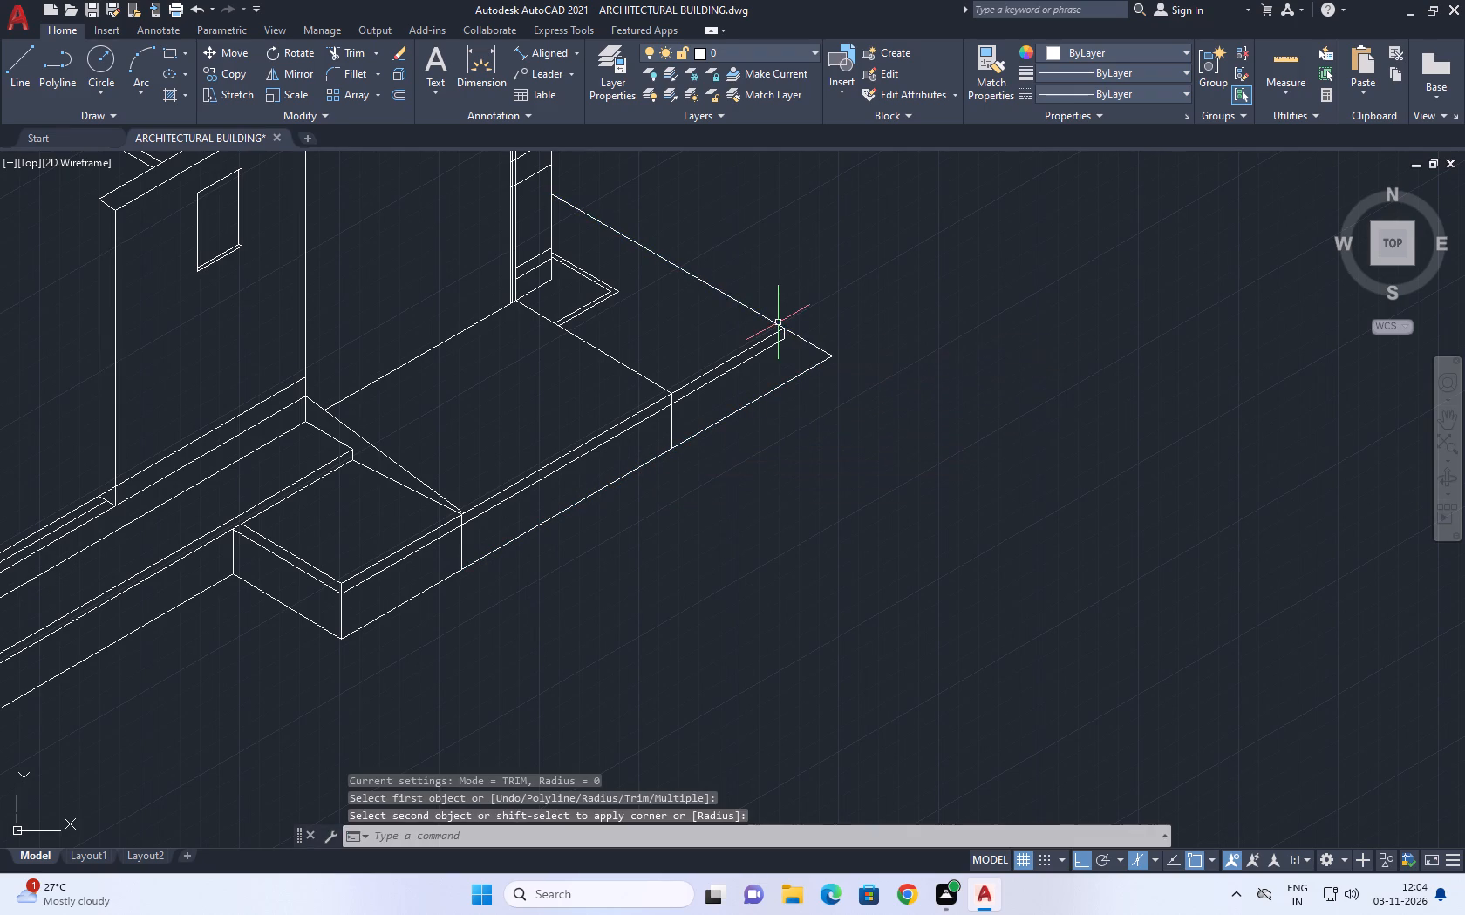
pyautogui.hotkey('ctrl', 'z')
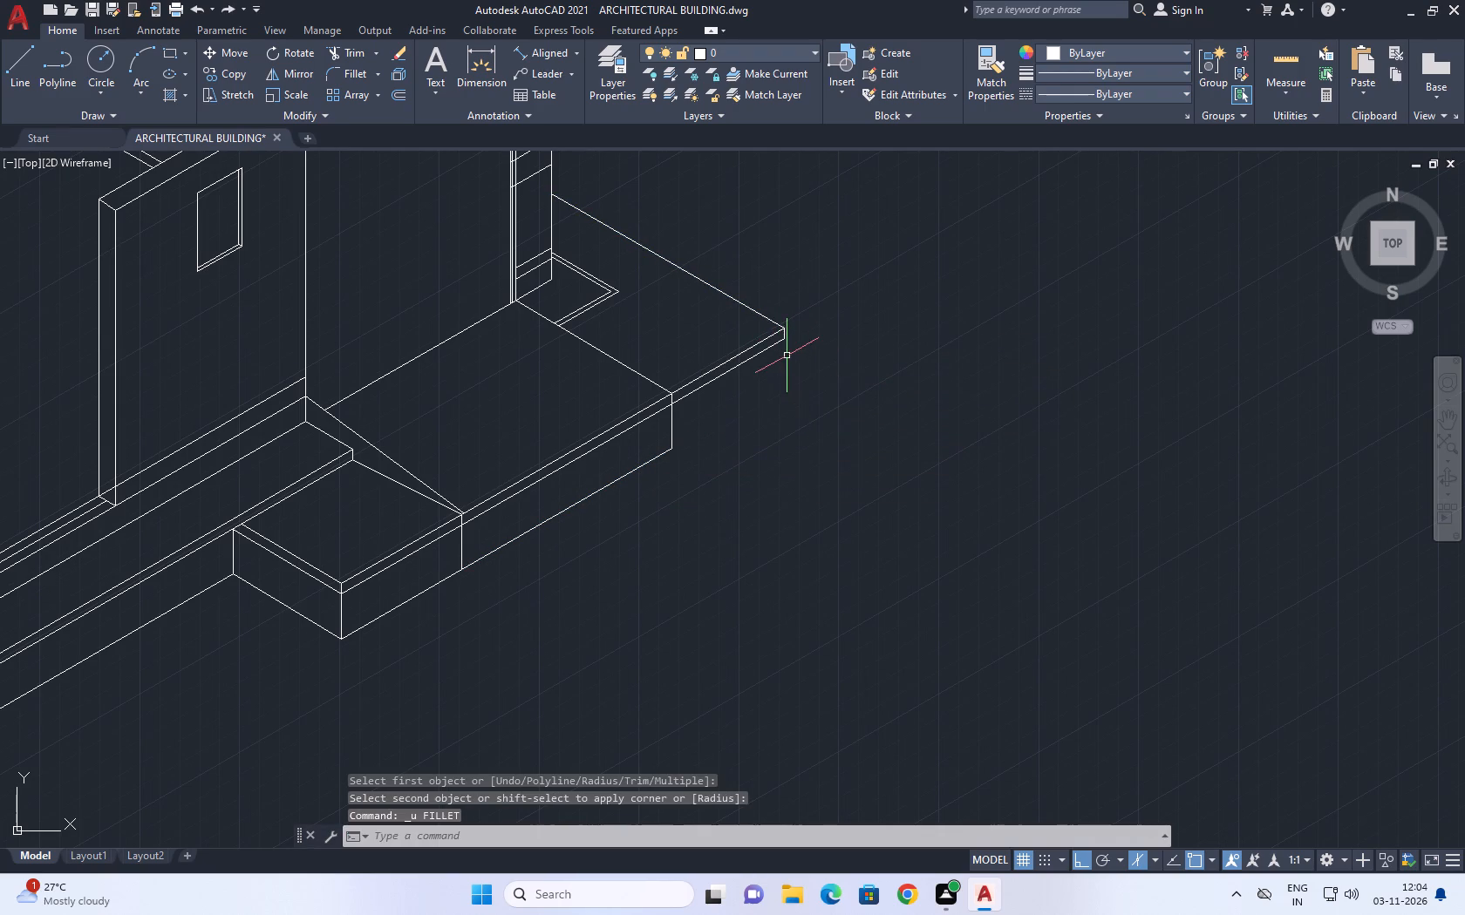
# Draw a vertical line down from the lower outer corner of the slab edge, past the landing's base level.
pyautogui.press('l')
pyautogui.press('space')
pyautogui.click(784, 338)
pyautogui.click(793, 422)
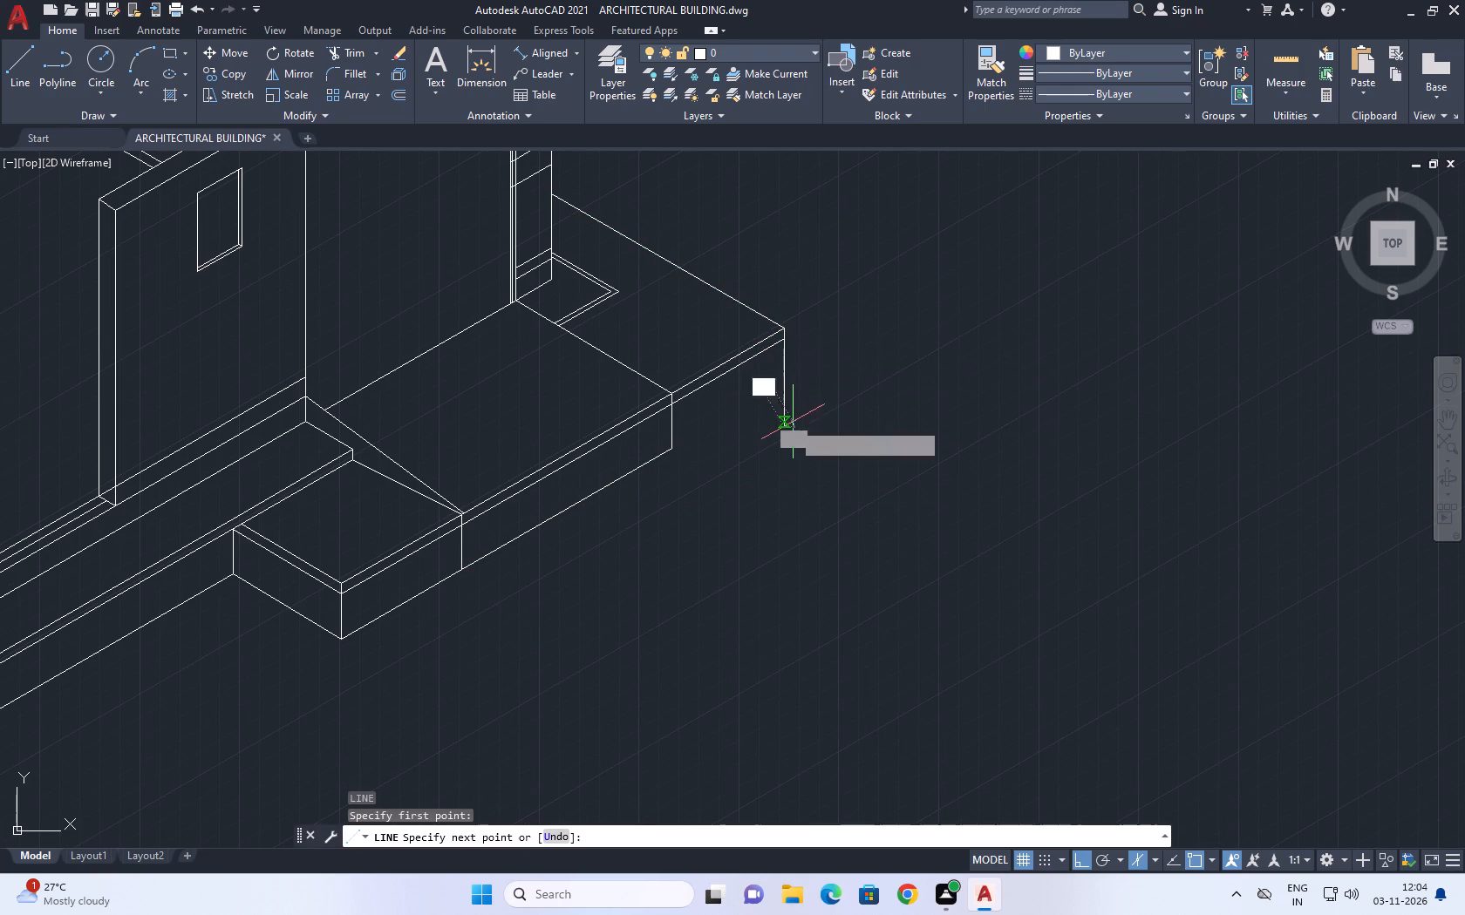
pyautogui.press('Escape')
# Extend the landing's bottom front line to the new outer vertical line.
pyautogui.scroll(1, 658, 457)
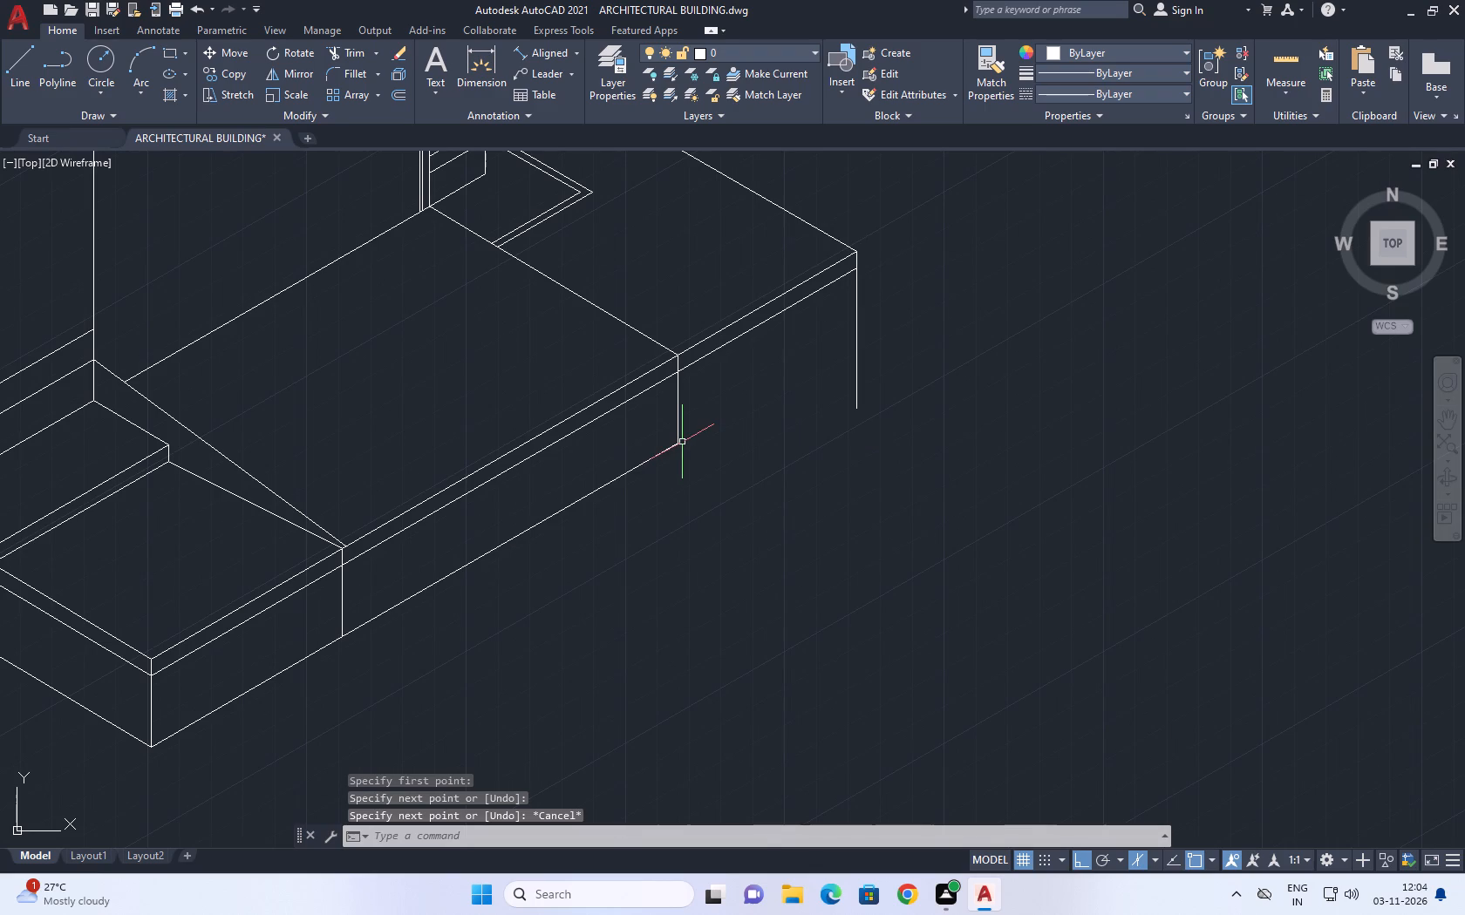
pyautogui.press('e')
pyautogui.press('x')
pyautogui.press('space')
pyautogui.click(671, 450)
pyautogui.press('Escape')
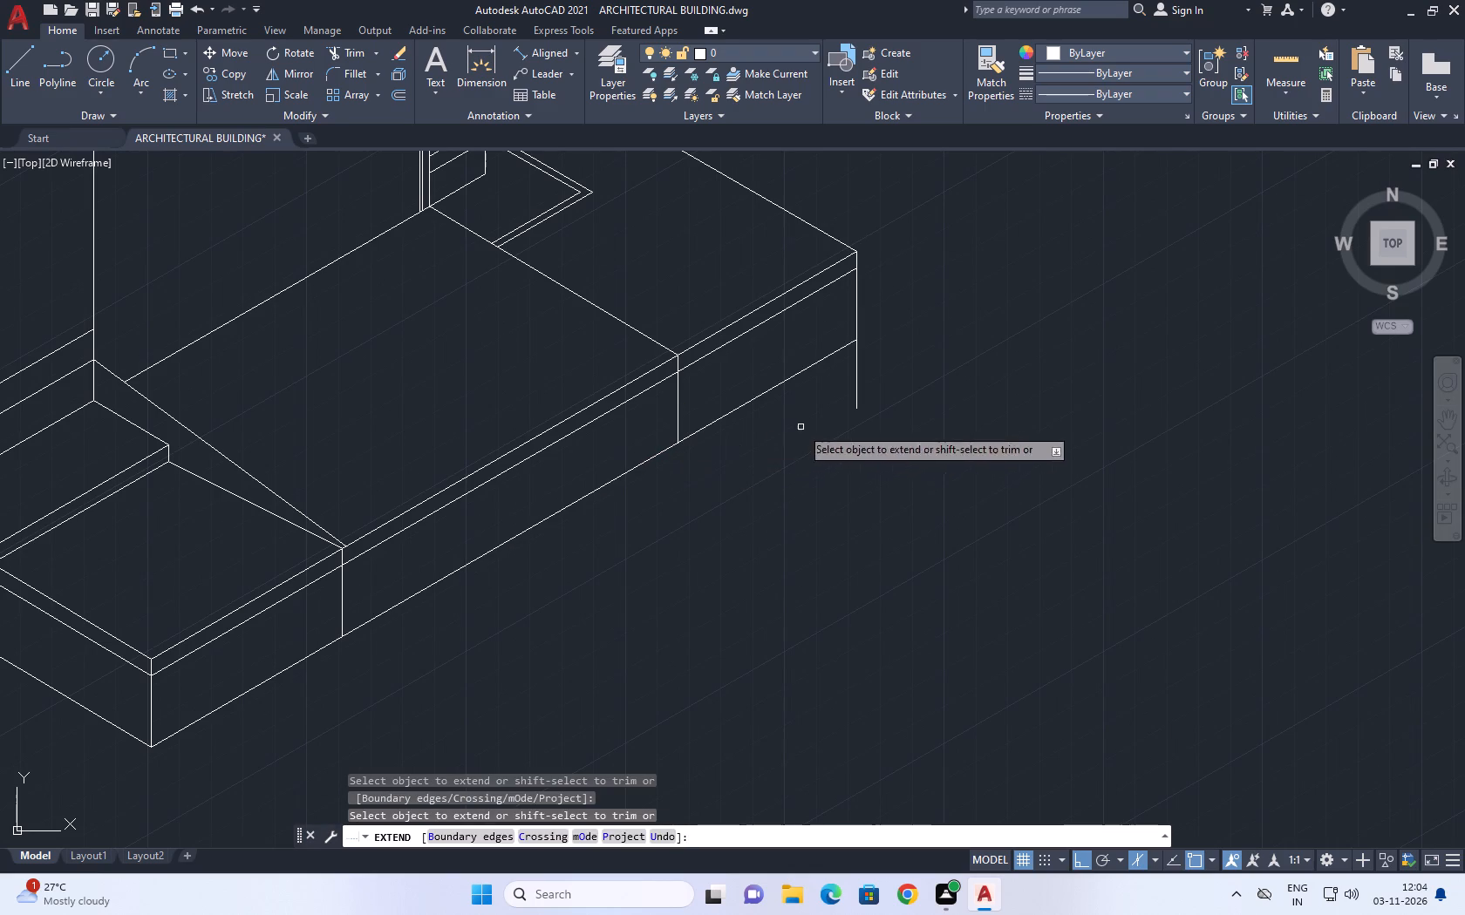
# Trim the outer vertical line's excess below the landing's bottom front line.
pyautogui.write('tr')
pyautogui.press('space')
pyautogui.click(725, 437)
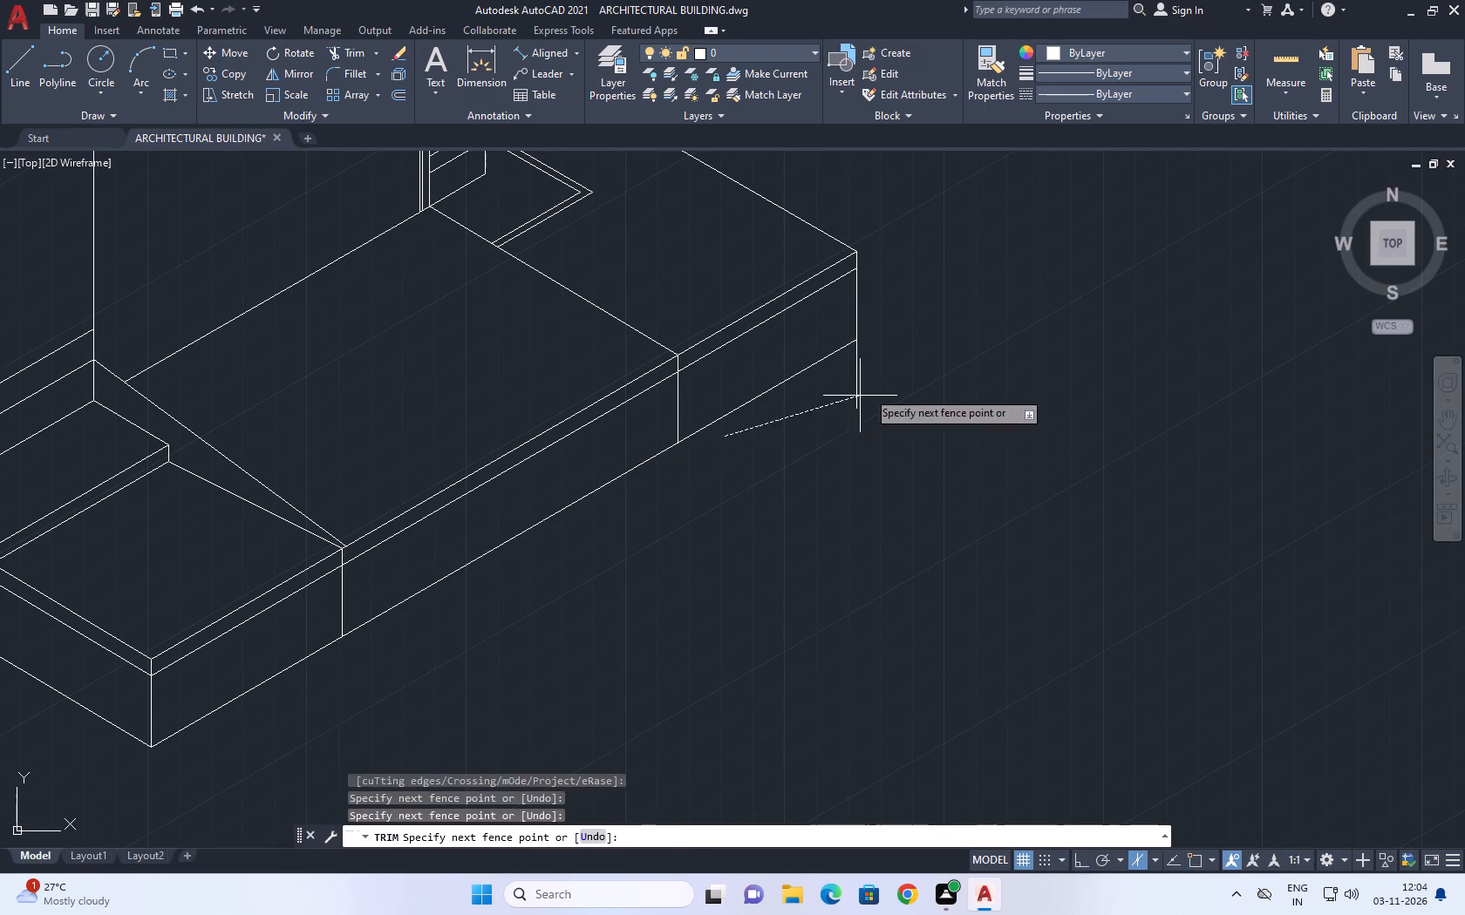
pyautogui.click(917, 367)
pyautogui.scroll(-4, 934, 314)
pyautogui.press('Escape')
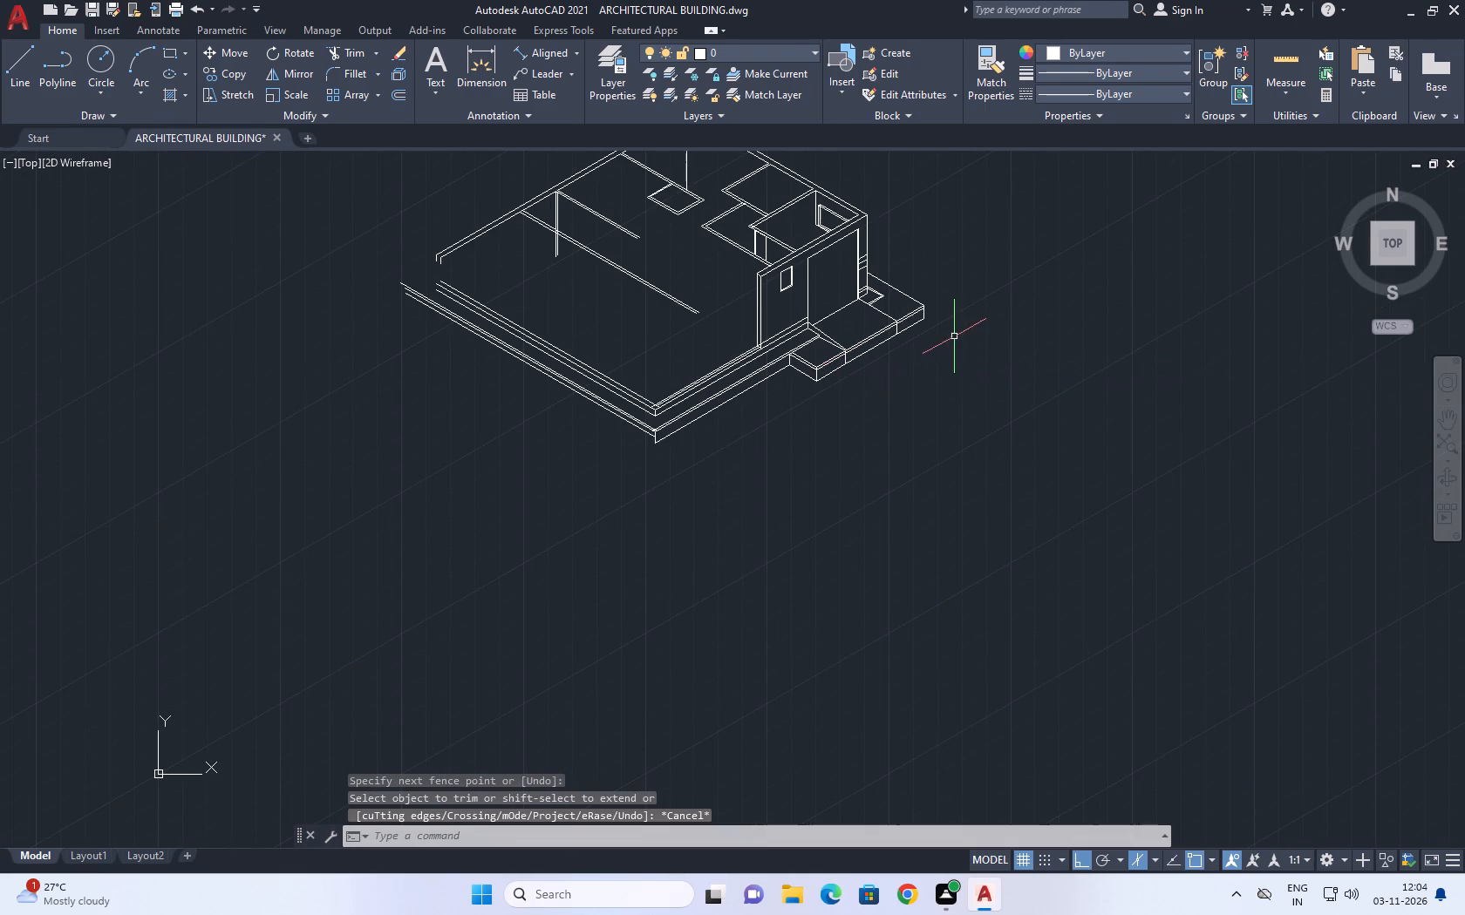
# Trim the two intermediate vertical lines on the landing's front face below the slab's lower edge line.
pyautogui.moveTo(957, 339); pyautogui.dragTo(968, 355, button='middle')
pyautogui.scroll(4, 894, 354)
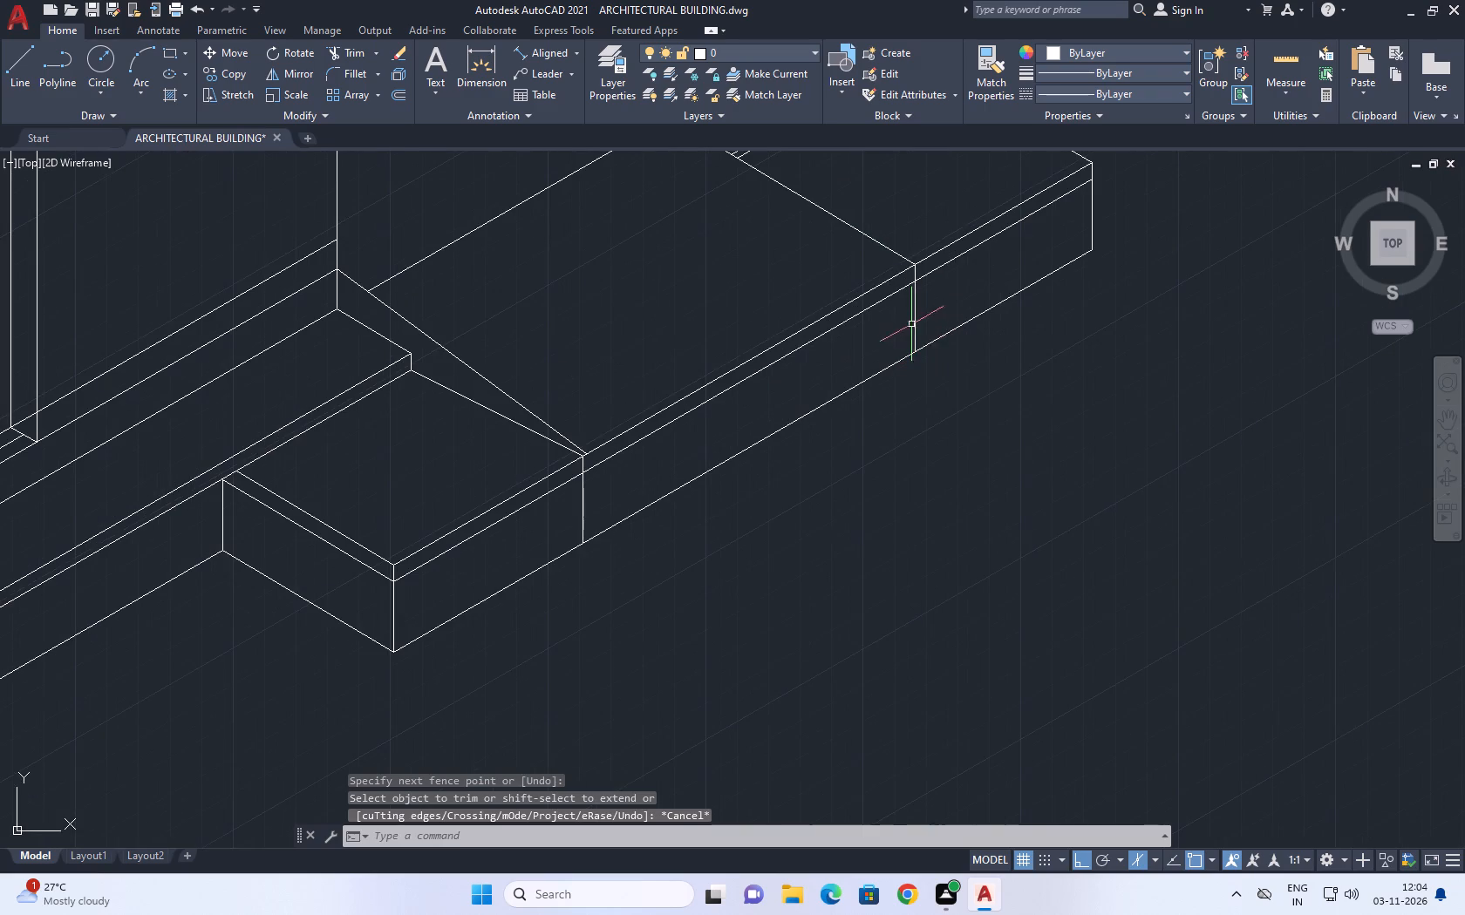
pyautogui.click(911, 322)
pyautogui.click(909, 327)
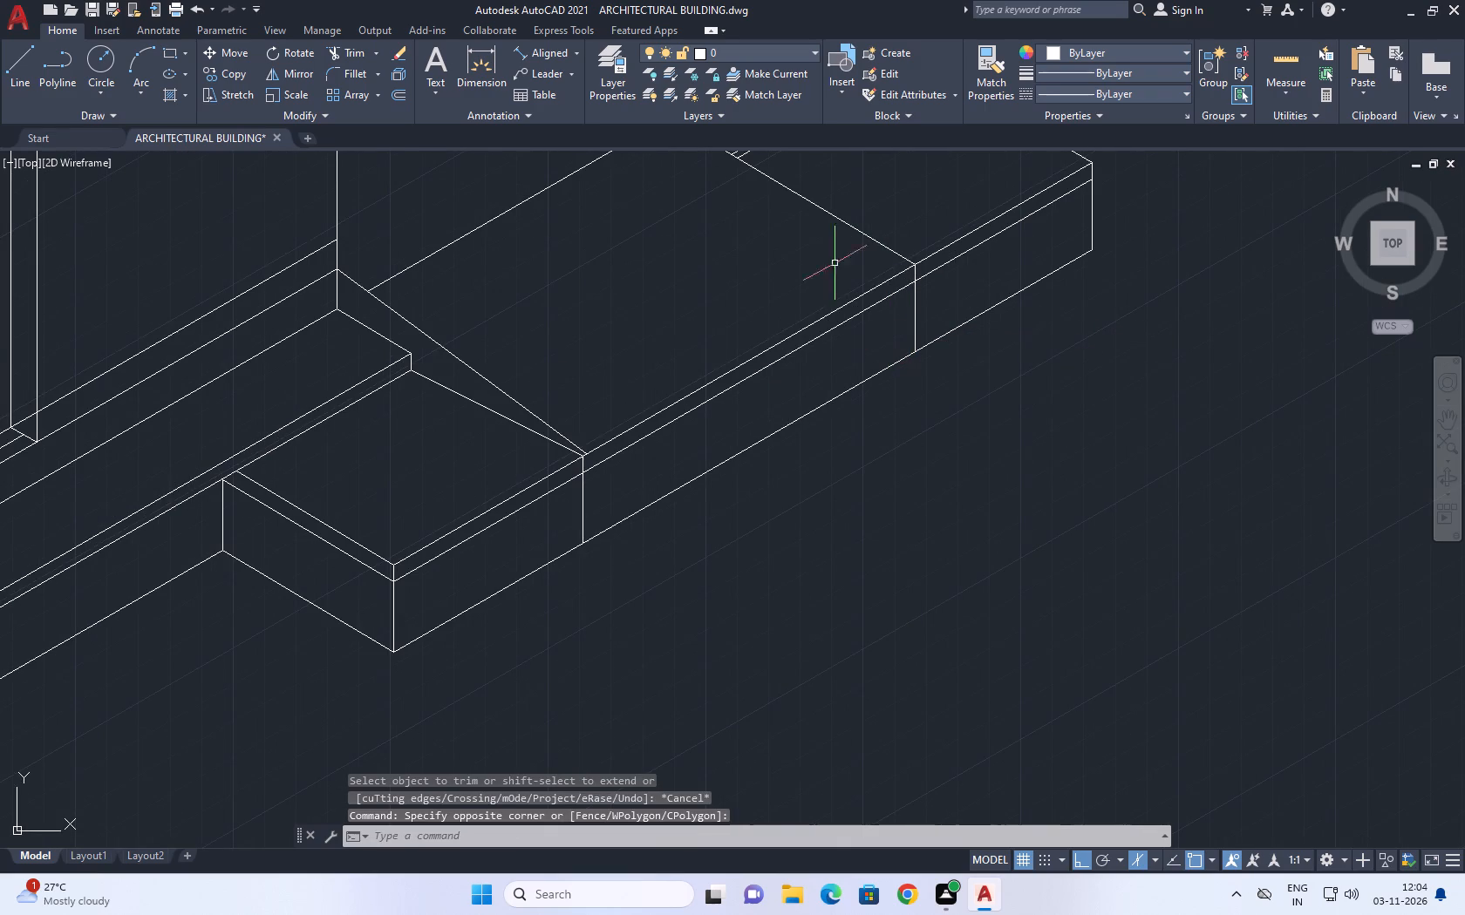
pyautogui.click(354, 54)
pyautogui.moveTo(786, 222); pyautogui.dragTo(663, 257, button='middle')
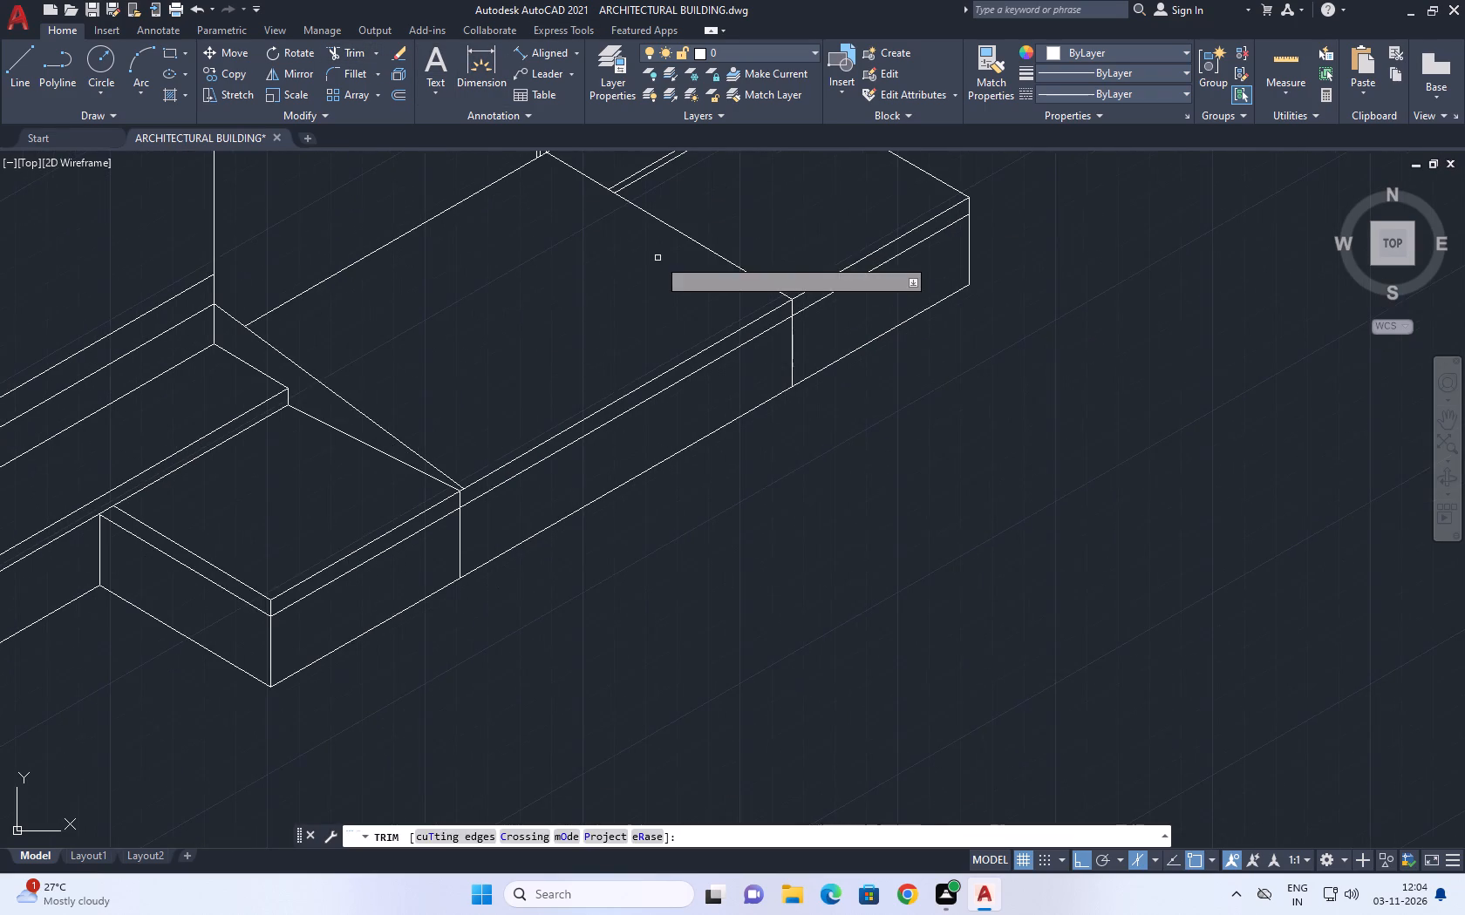
pyautogui.moveTo(444, 558); pyautogui.dragTo(452, 552)
pyautogui.click(841, 326)
pyautogui.rightClick(898, 463)
pyautogui.click(961, 494)
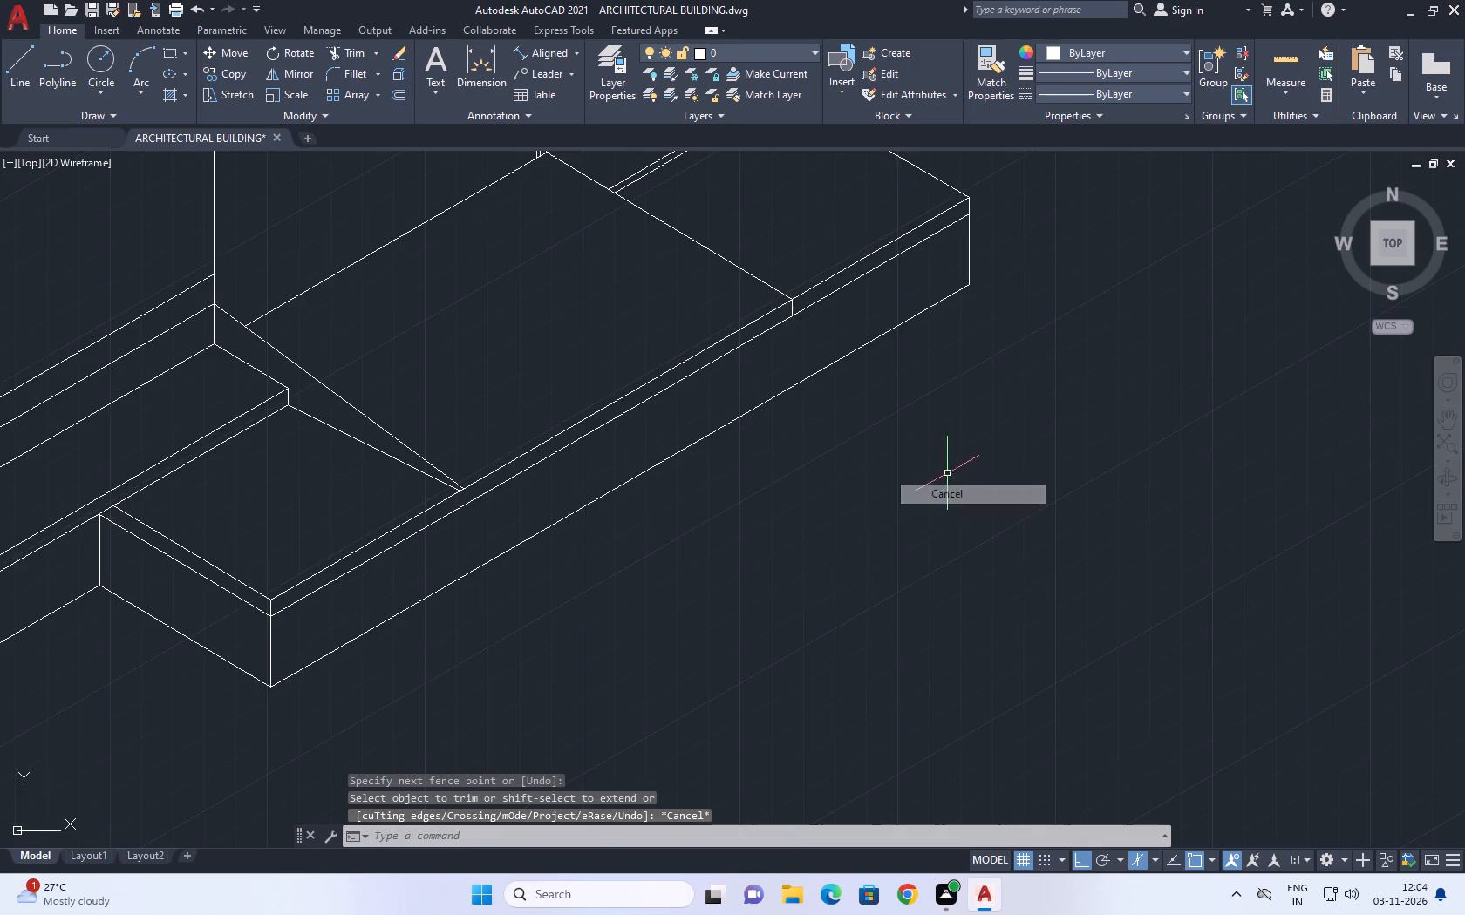
# Draw a short vertical line down from the inner corner of the small double-line outline, crossing the outer line.
pyautogui.scroll(-3, 939, 467)
pyautogui.moveTo(973, 449); pyautogui.dragTo(896, 355, button='middle')
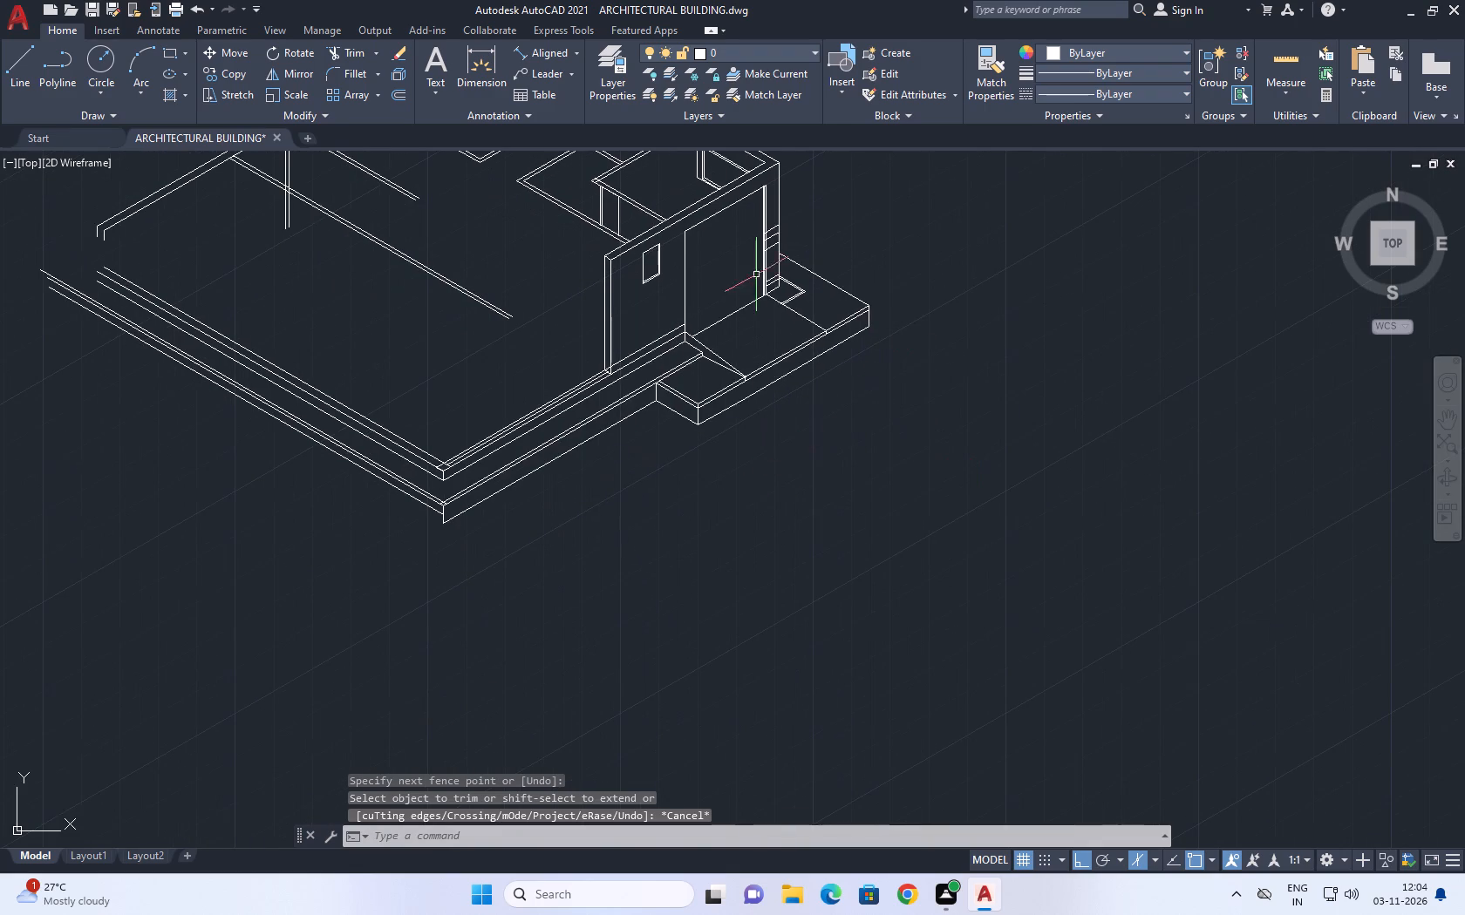
pyautogui.moveTo(801, 335); pyautogui.dragTo(905, 410, button='middle')
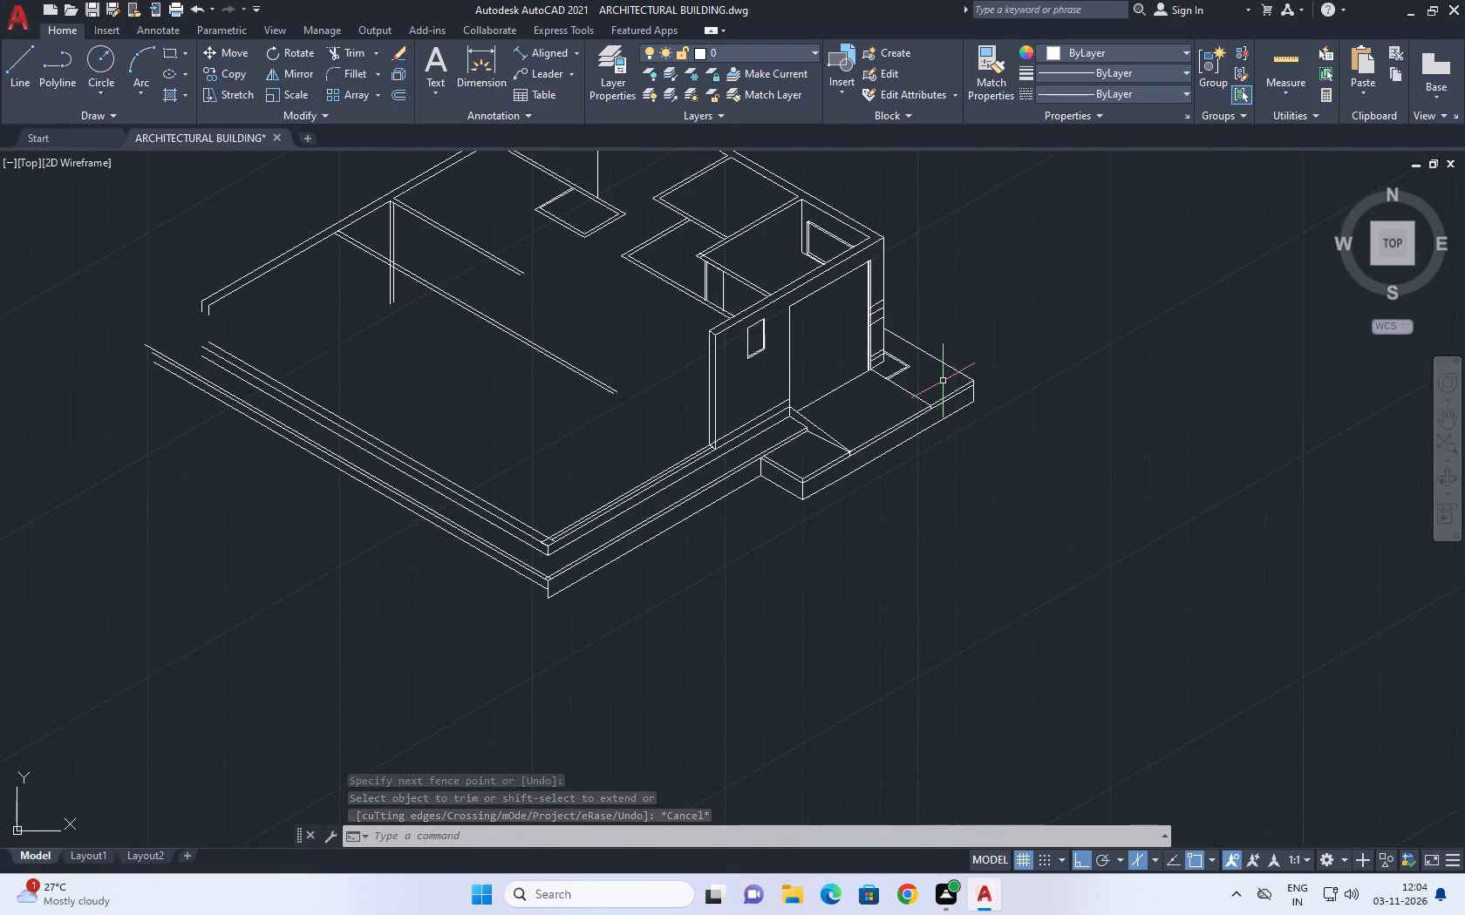
pyautogui.scroll(3, 875, 383)
pyautogui.scroll(1, 990, 359)
pyautogui.moveTo(1032, 315); pyautogui.dragTo(1025, 320, button='middle')
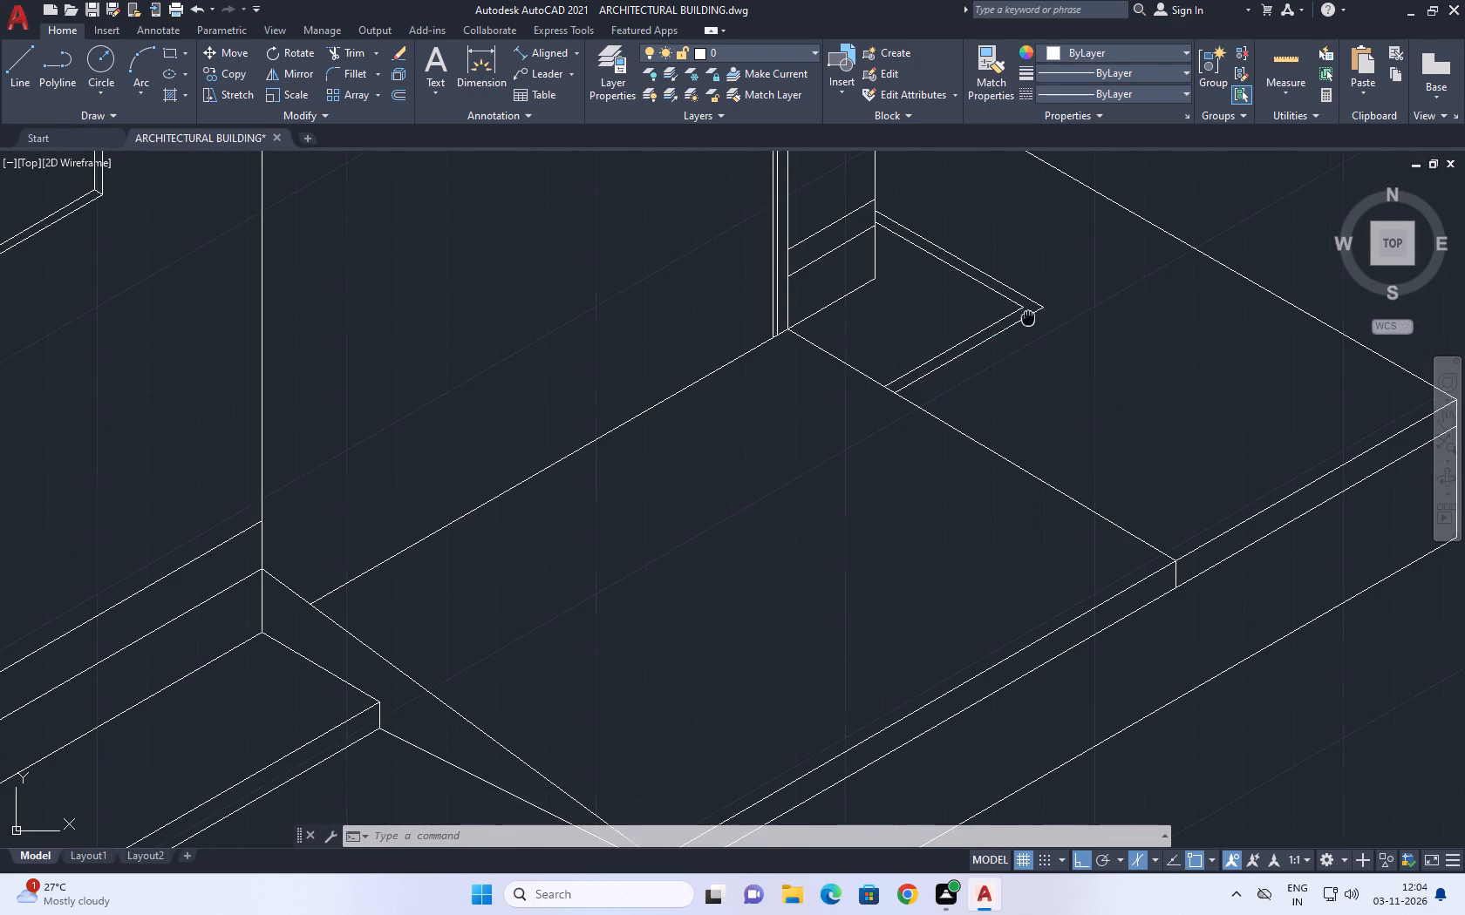
pyautogui.moveTo(1025, 320); pyautogui.dragTo(979, 350, button='middle')
pyautogui.scroll(1, 821, 424)
pyautogui.moveTo(942, 403); pyautogui.dragTo(810, 465, button='middle')
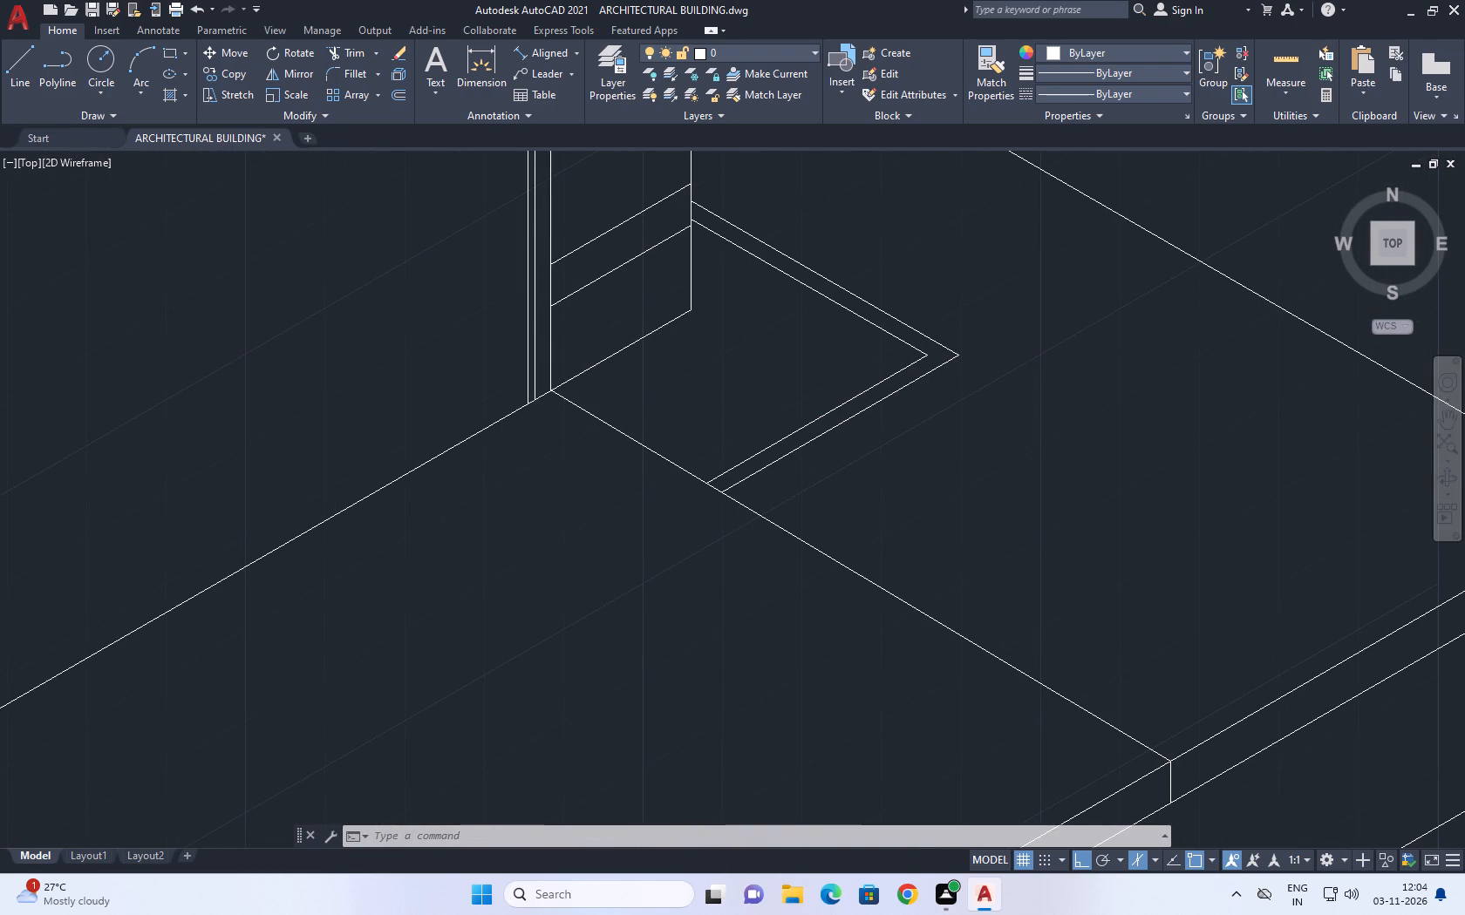
pyautogui.moveTo(917, 365); pyautogui.dragTo(909, 385, button='middle')
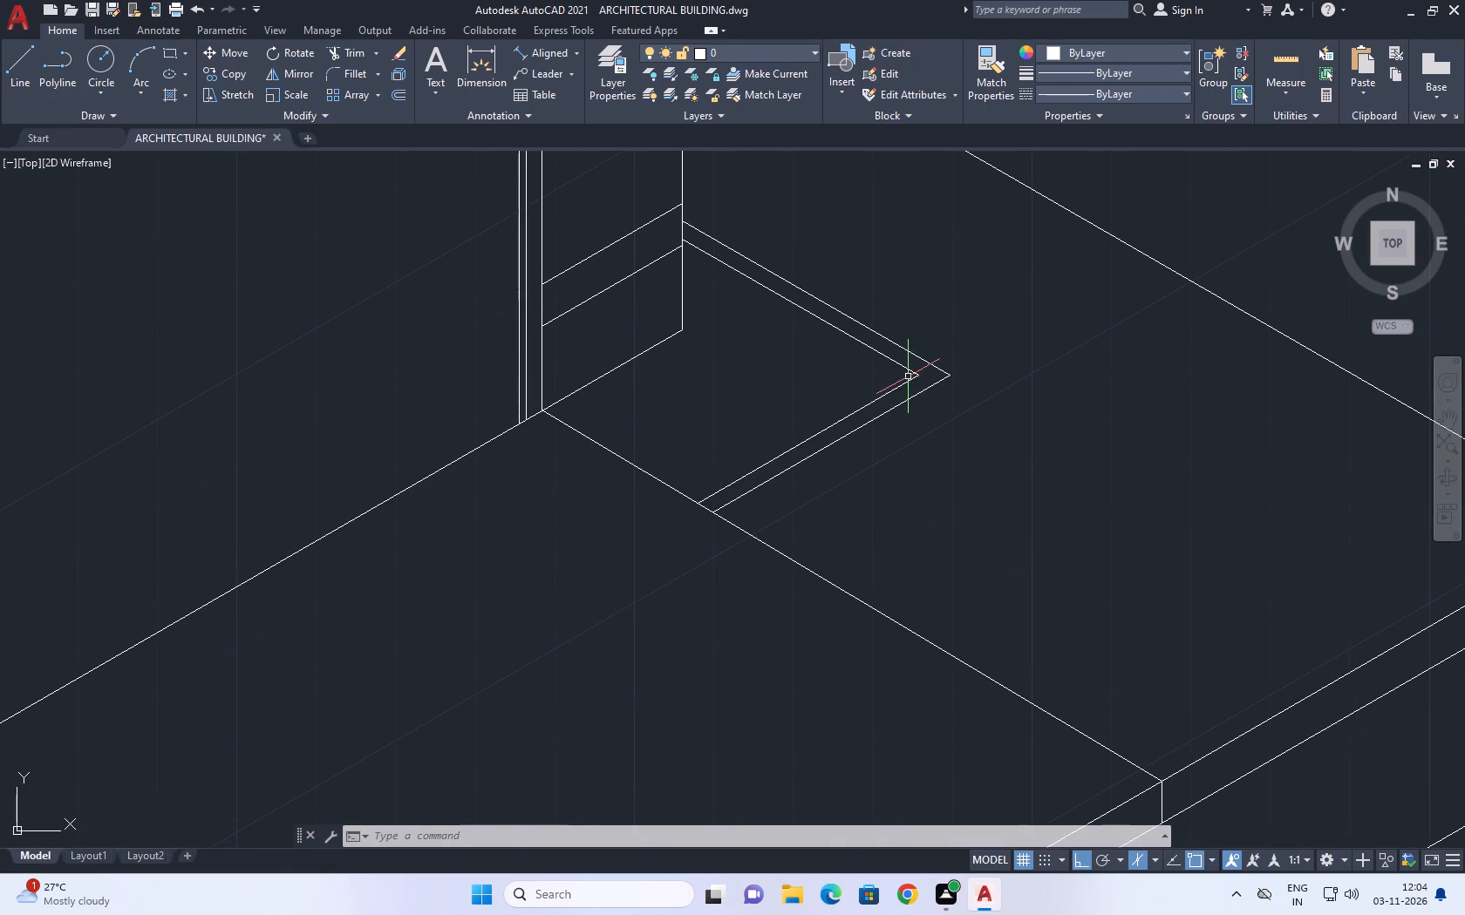
pyautogui.press('l')
pyautogui.press('space')
pyautogui.scroll(2, 917, 381)
pyautogui.click(915, 368)
pyautogui.click(925, 445)
pyautogui.press('Escape')
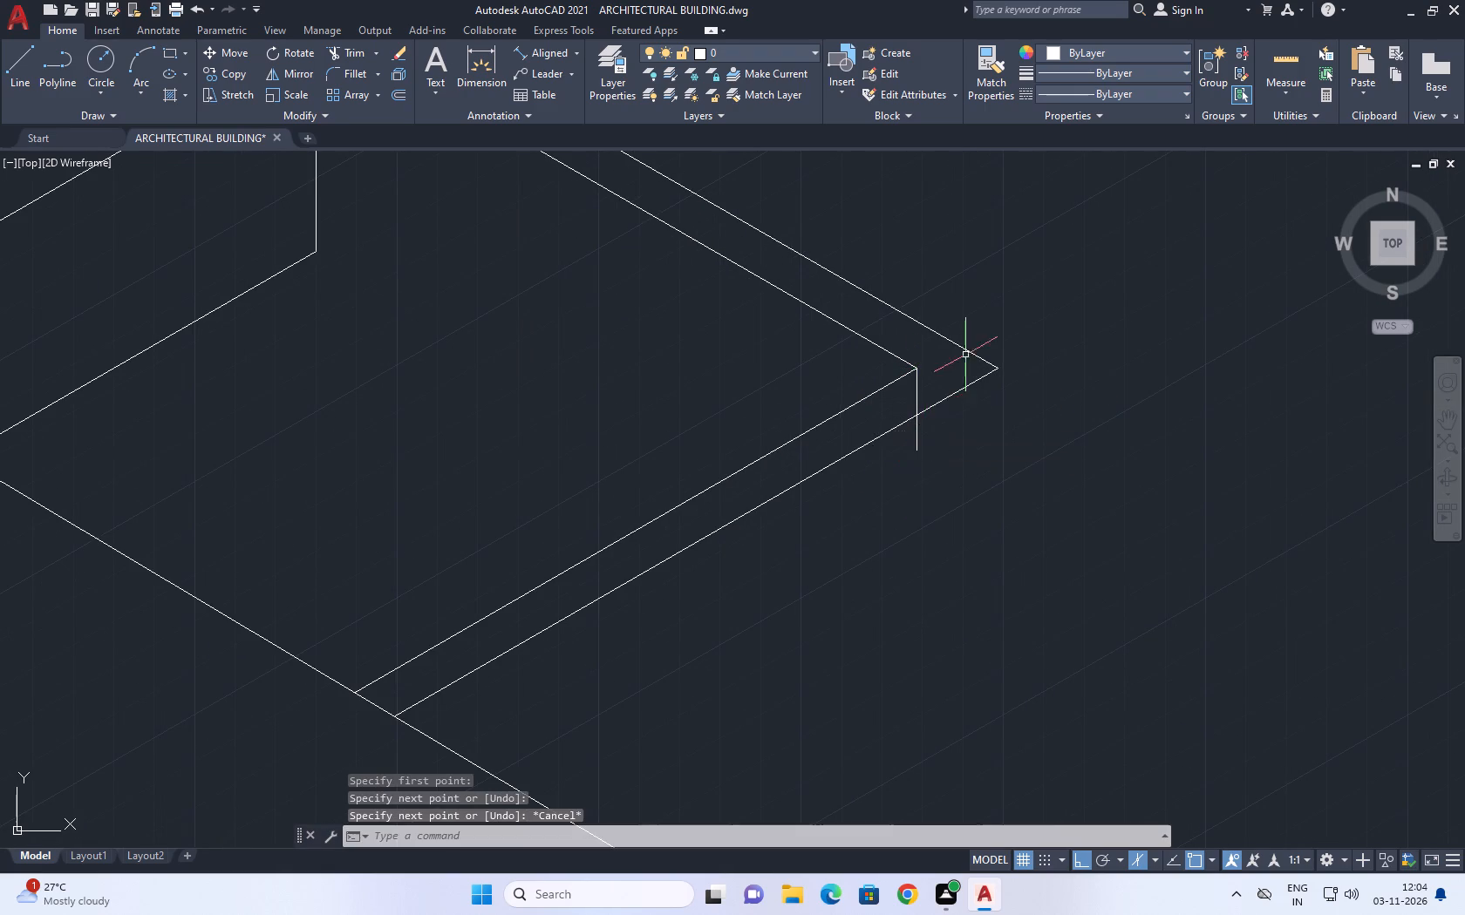
# Trim the small outline's outer lines beyond the short vertical line, and trim the vertical's excess below the outer line.
pyautogui.moveTo(1010, 352); pyautogui.dragTo(964, 426, button='middle')
pyautogui.click(946, 423)
pyautogui.click(927, 477)
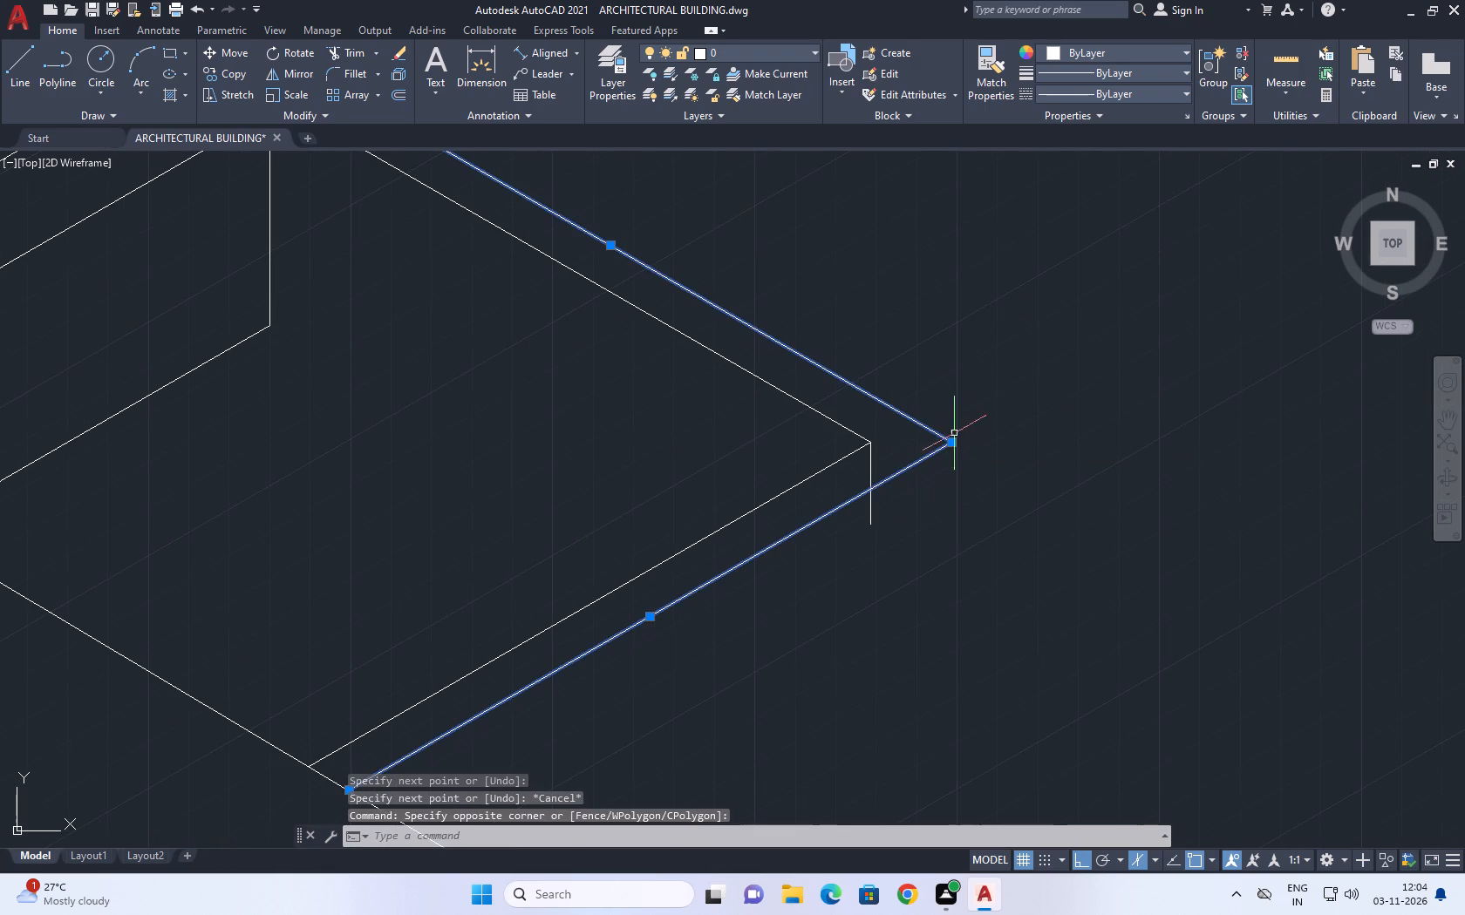
pyautogui.press('Escape')
pyautogui.press('t')
pyautogui.write('r')
pyautogui.press('space')
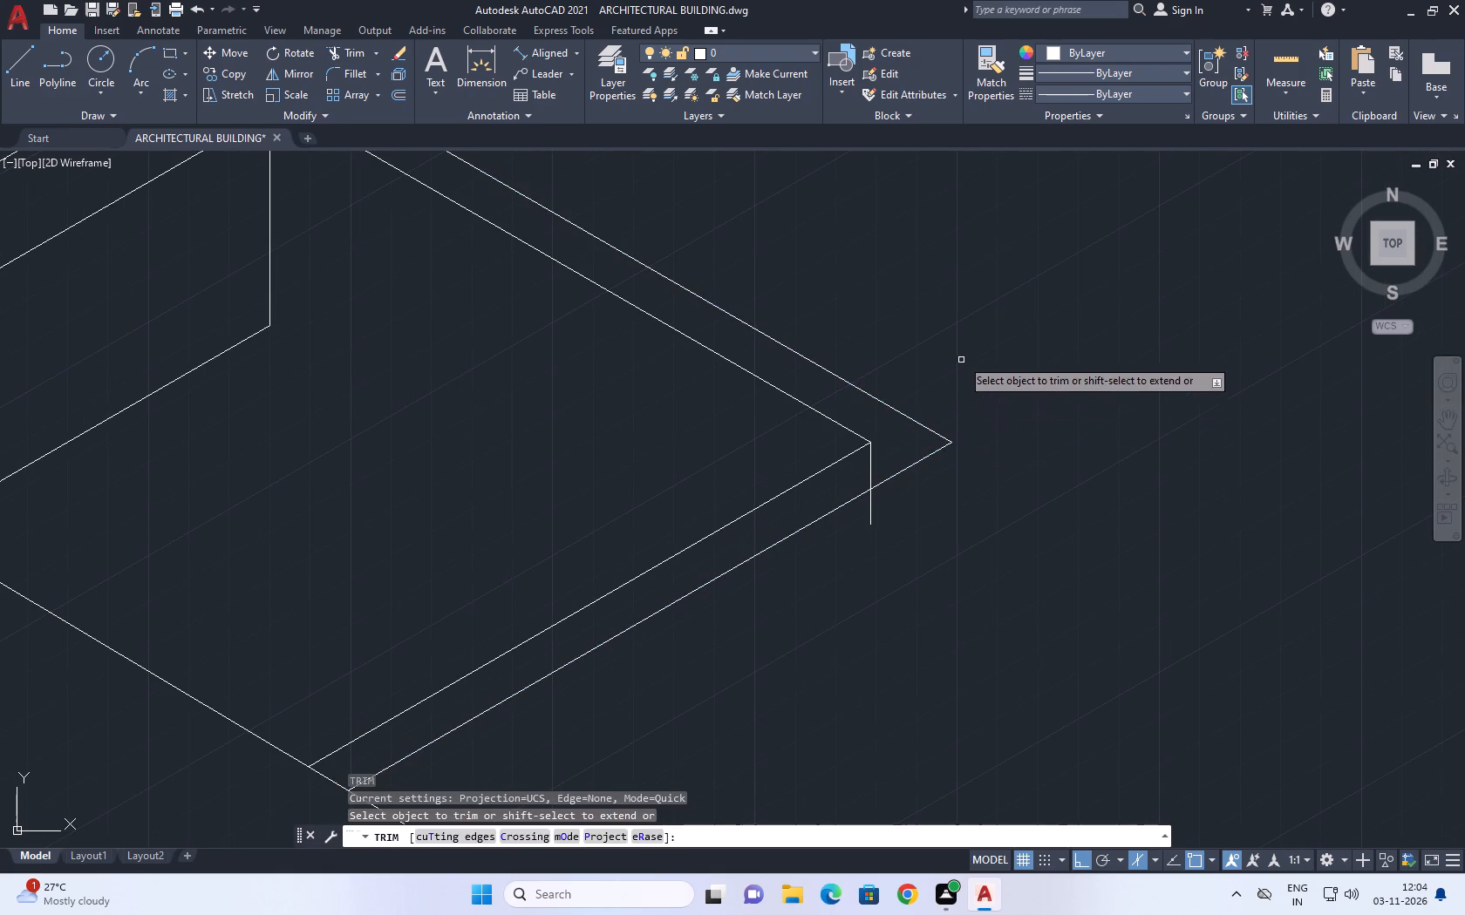
pyautogui.click(957, 350)
pyautogui.click(925, 493)
pyautogui.scroll(-3, 921, 443)
pyautogui.scroll(3, 904, 470)
pyautogui.click(919, 439)
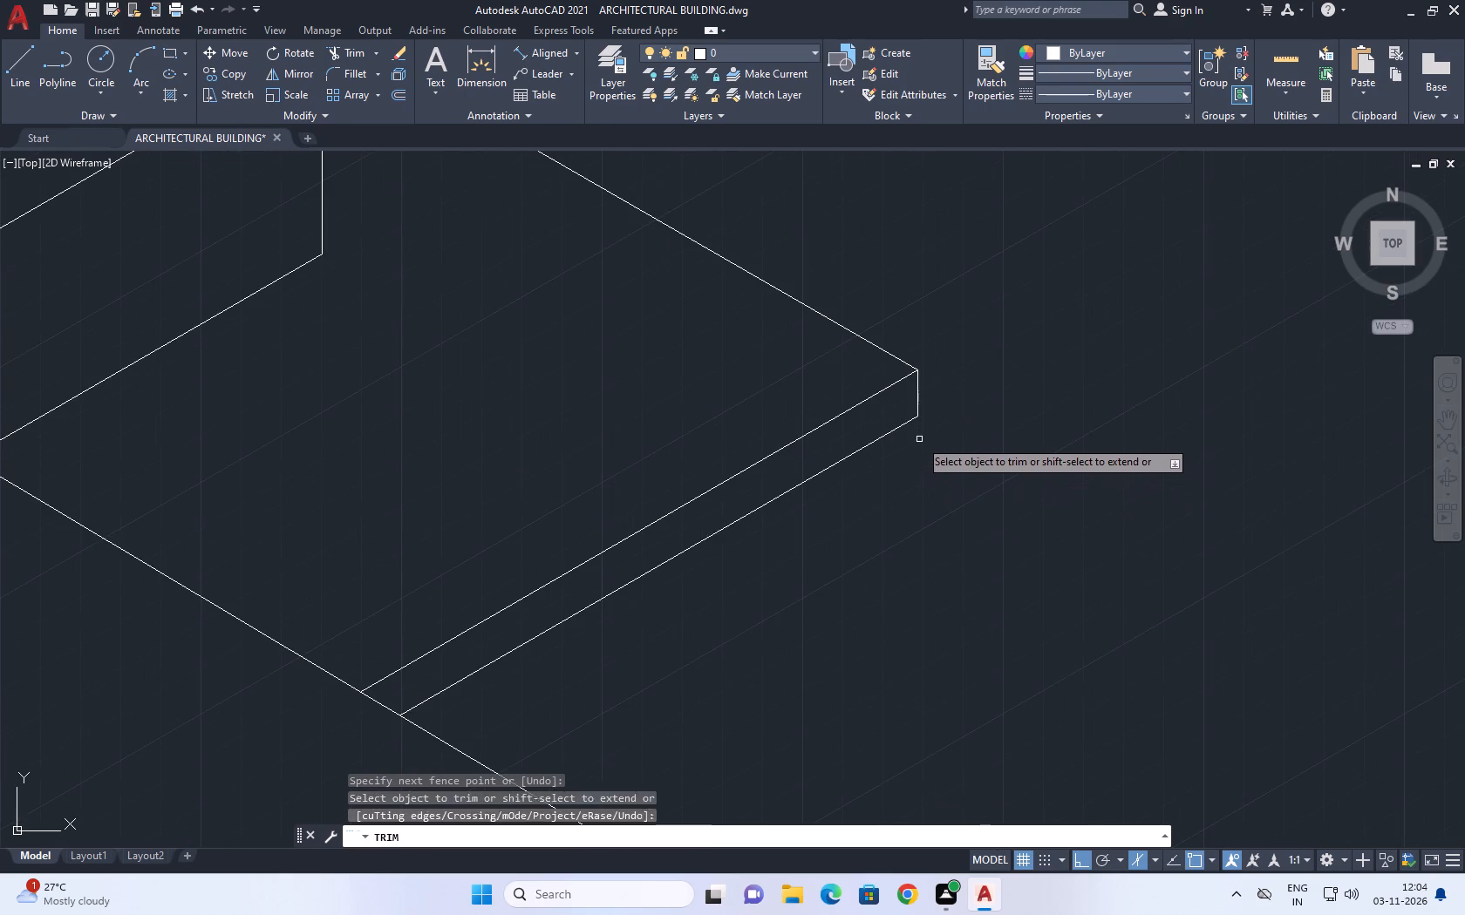
pyautogui.scroll(-5, 923, 461)
pyautogui.press('Escape')
# Draw an isometric line from the projecting landing's bottom front corner, continuing its bottom front edge to directly below the base's front corner.
pyautogui.moveTo(896, 464); pyautogui.dragTo(883, 371, button='middle')
pyautogui.scroll(-3, 877, 439)
pyautogui.moveTo(937, 498); pyautogui.dragTo(939, 500, button='middle')
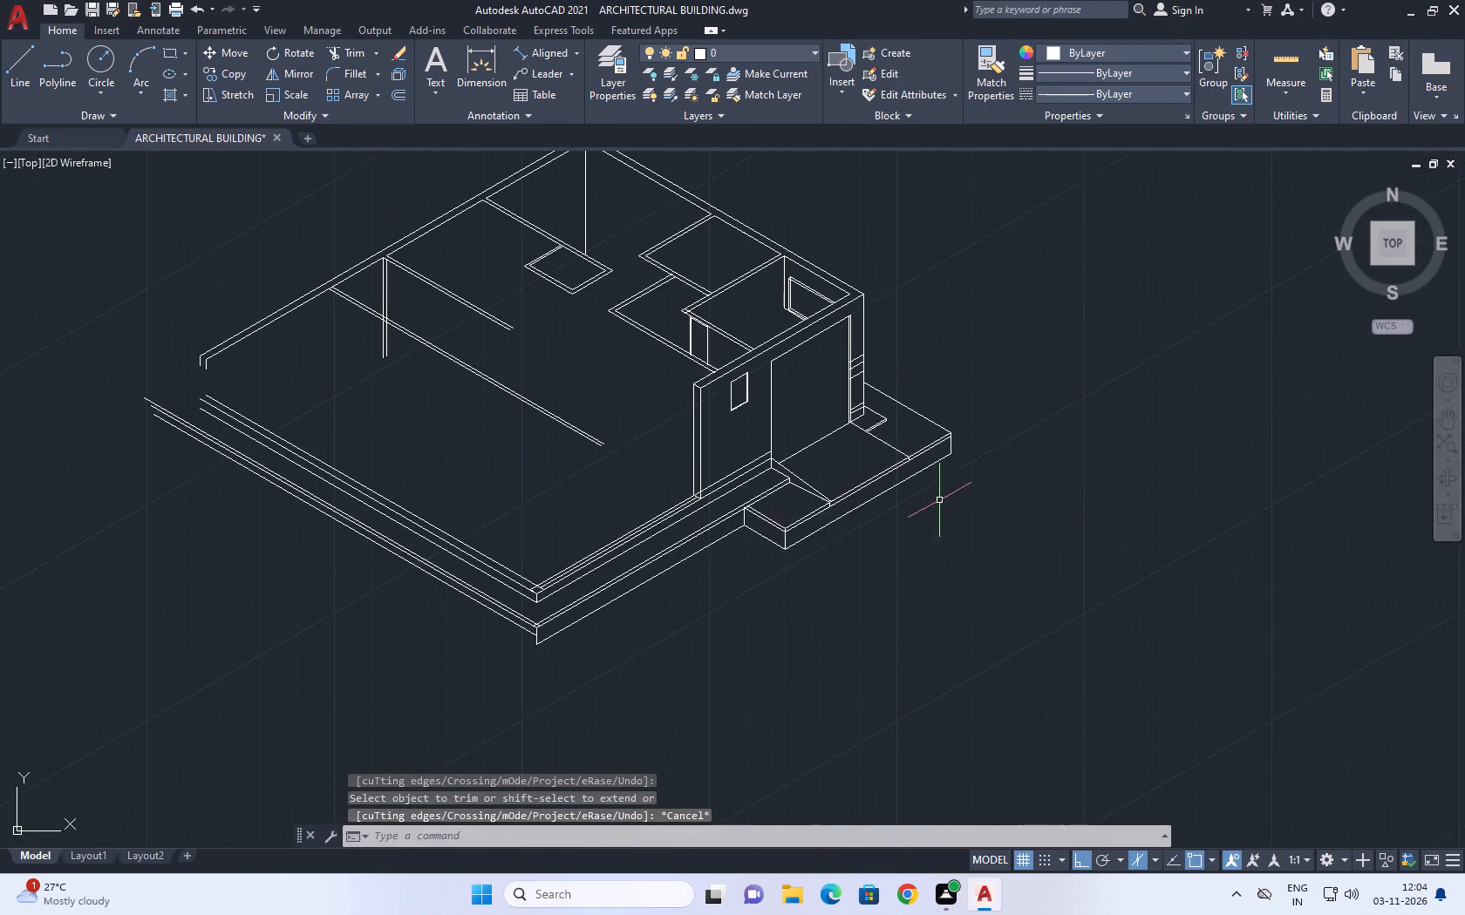
pyautogui.moveTo(939, 500); pyautogui.dragTo(904, 424, button='middle')
pyautogui.scroll(2, 828, 349)
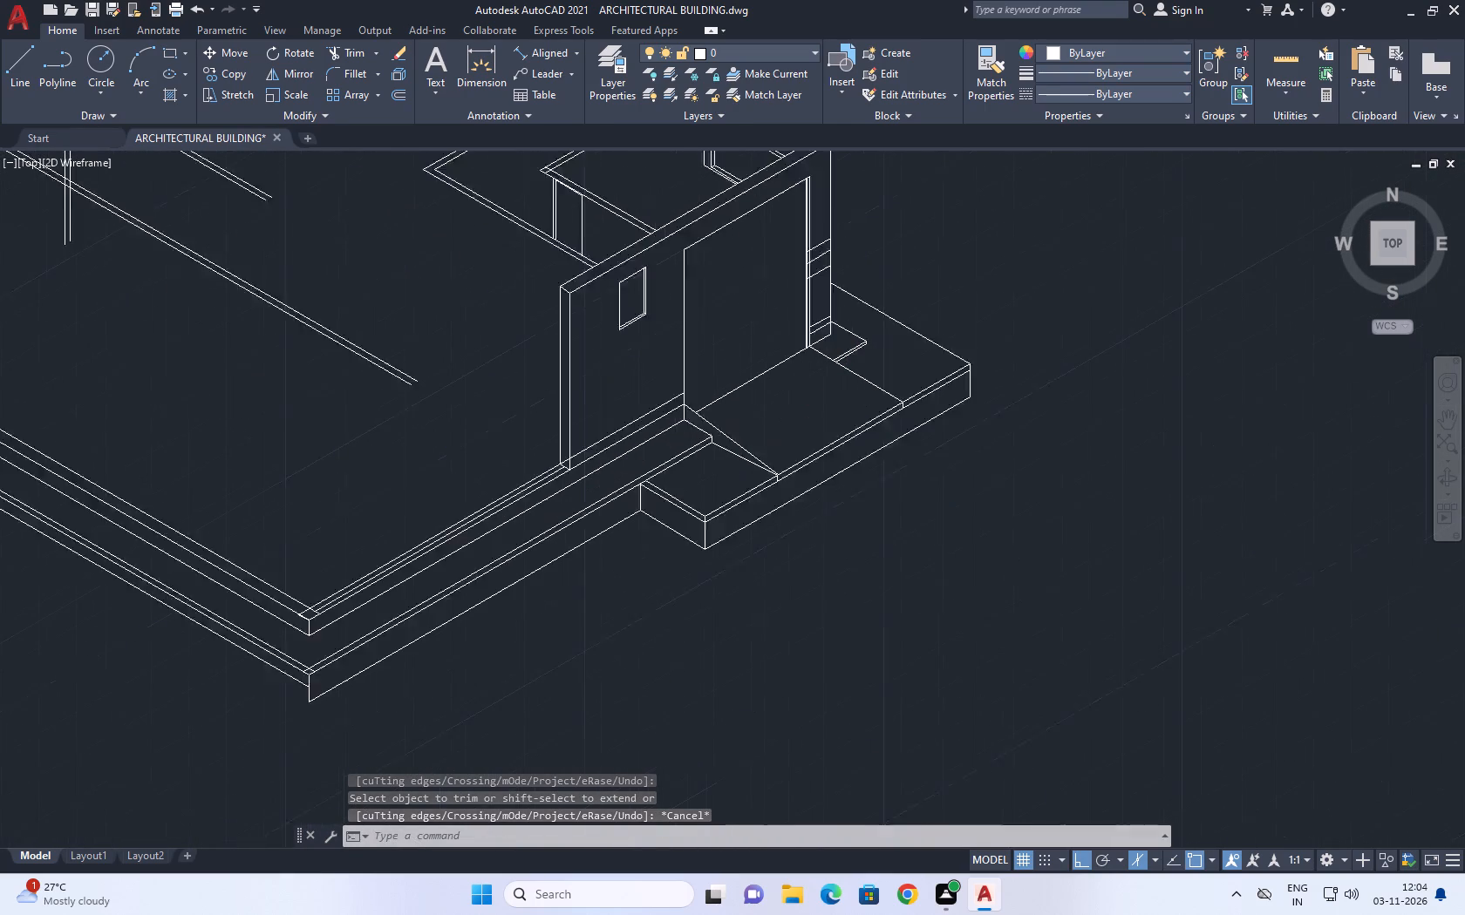
pyautogui.moveTo(821, 393); pyautogui.dragTo(867, 406, button='middle')
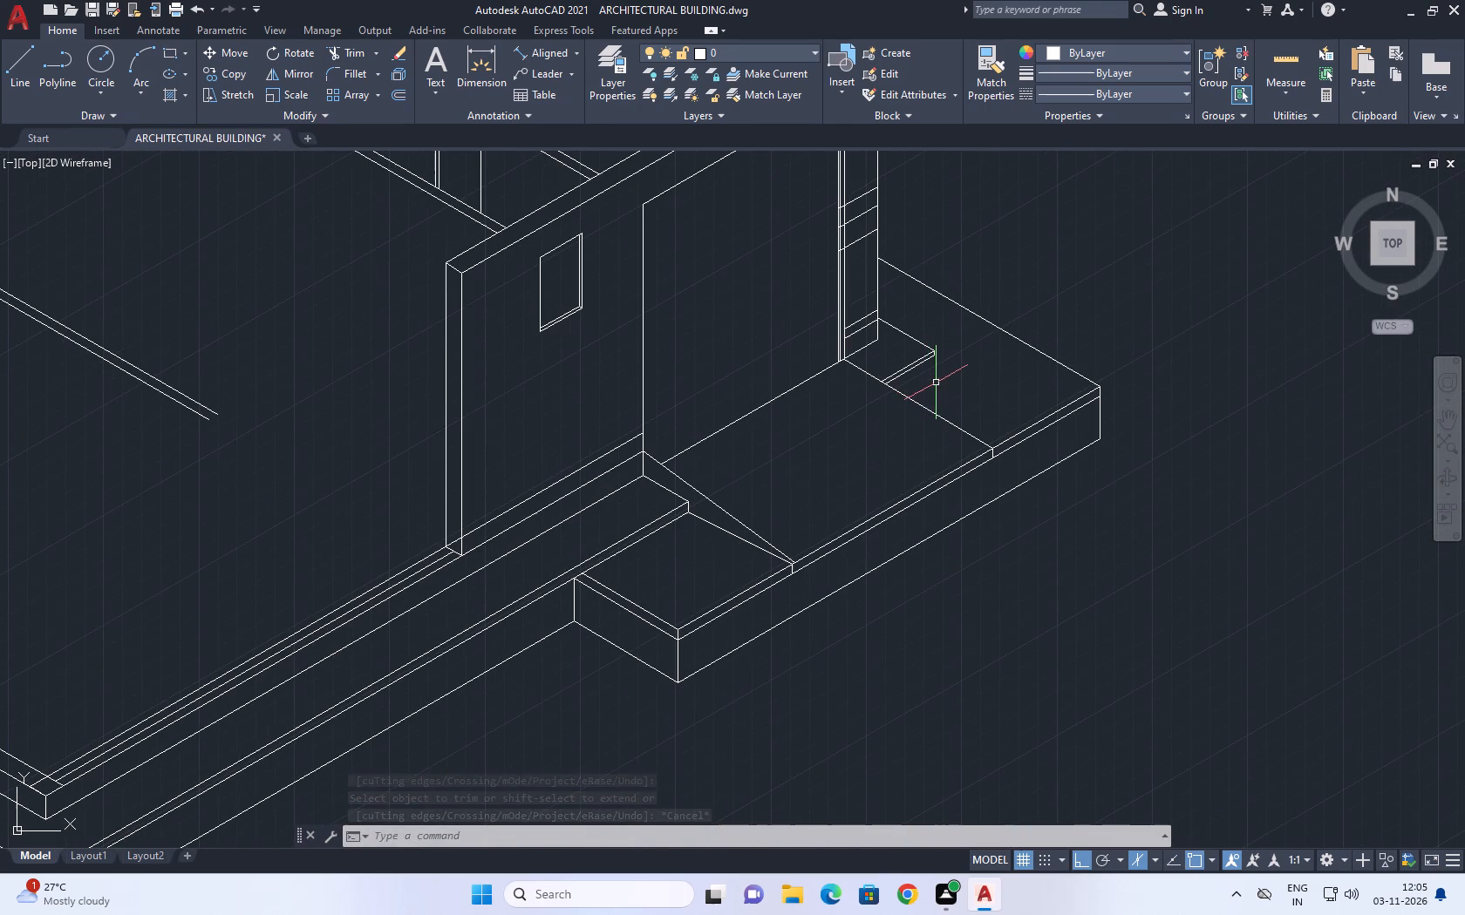
pyautogui.moveTo(784, 483); pyautogui.dragTo(942, 390, button='middle')
pyautogui.scroll(1, 877, 564)
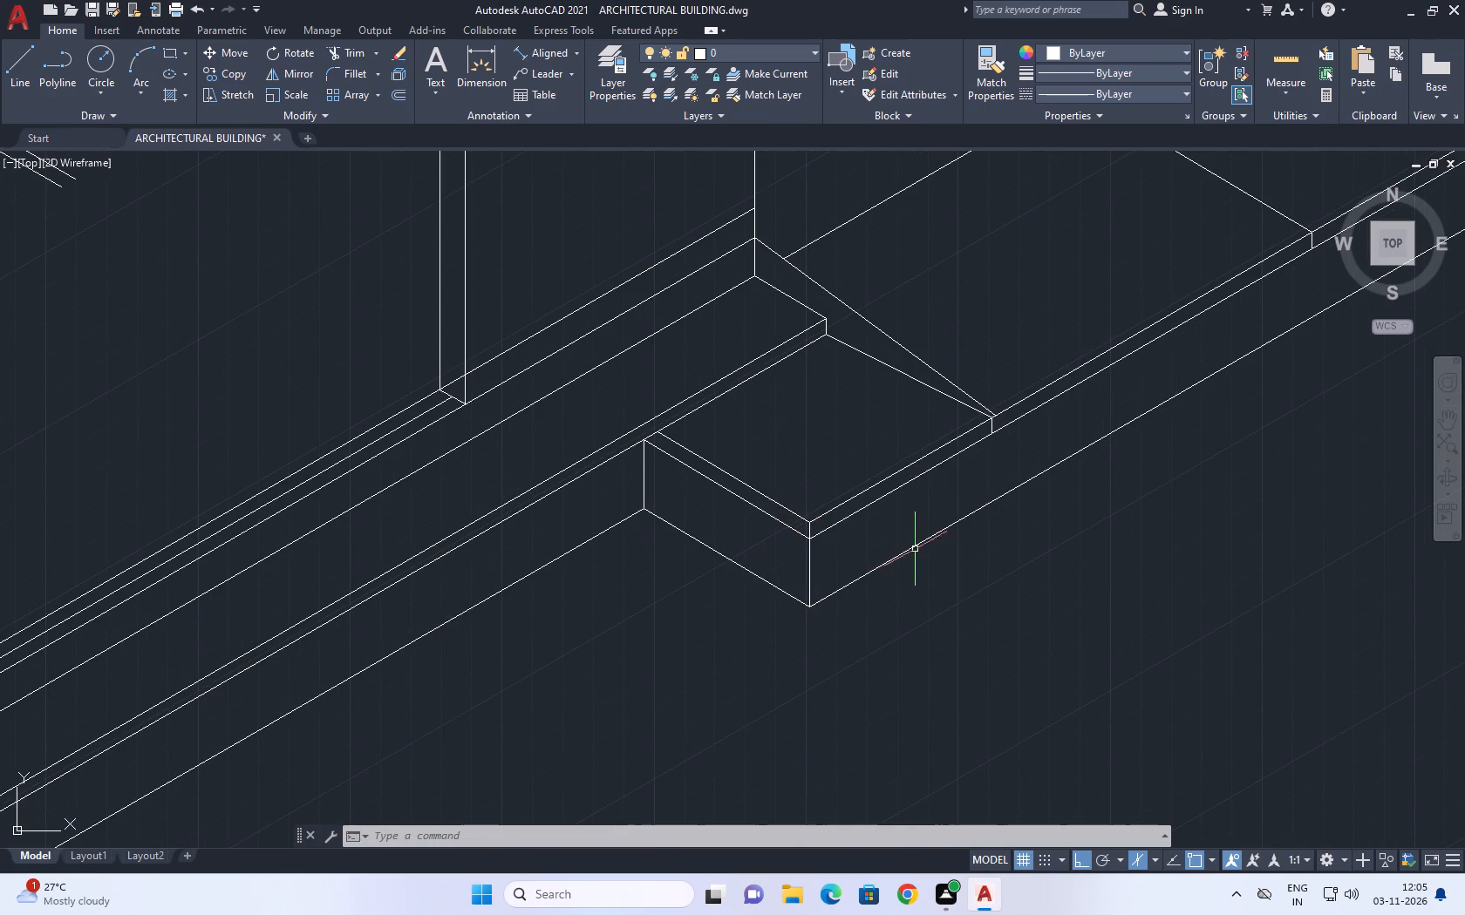
pyautogui.moveTo(761, 484); pyautogui.dragTo(815, 434, button='middle')
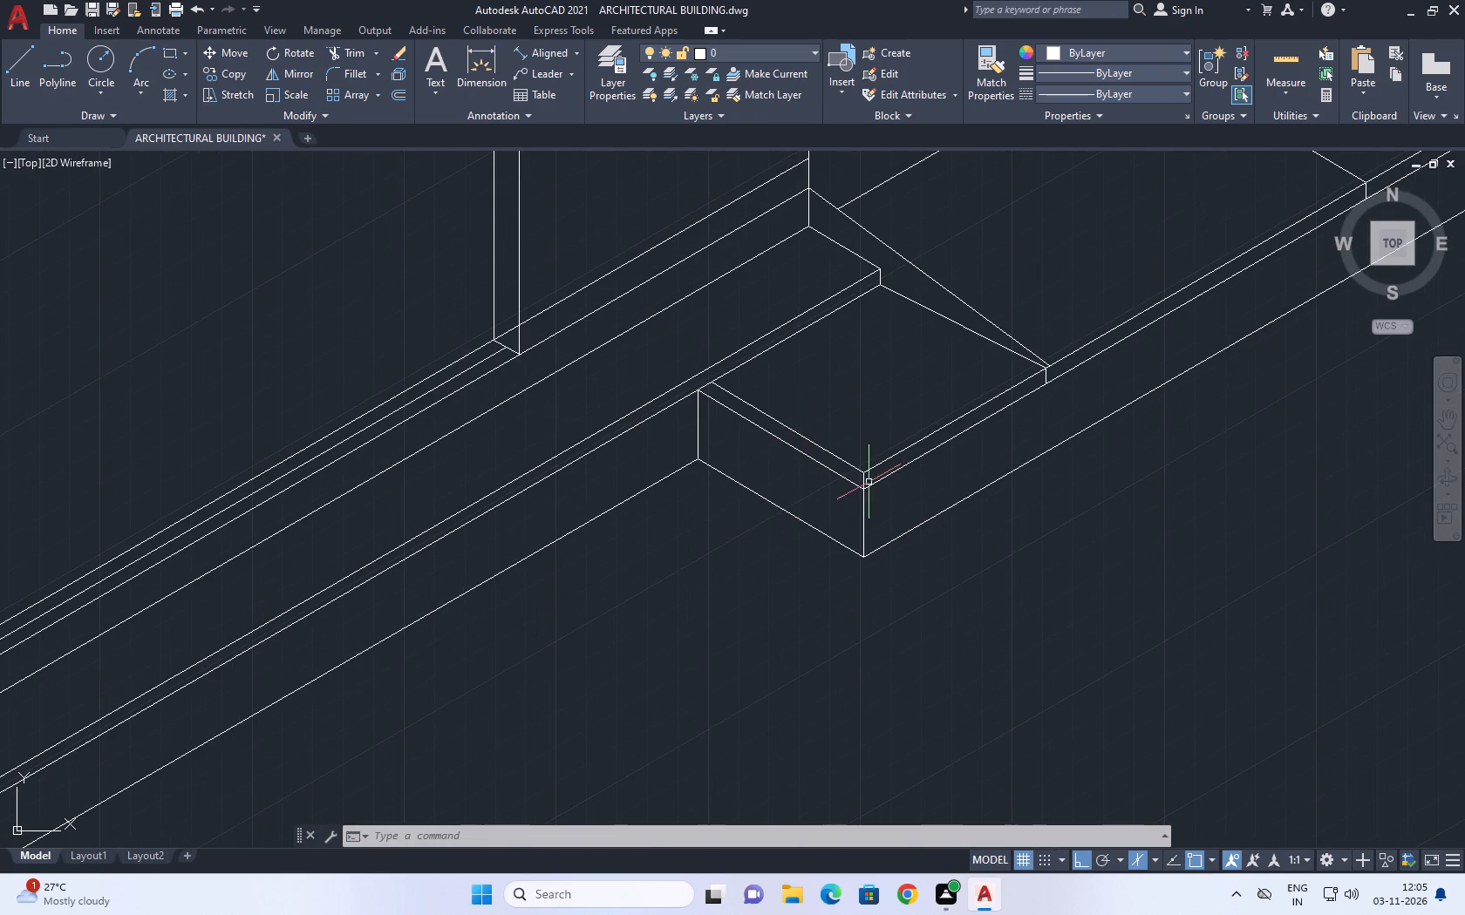
pyautogui.moveTo(920, 559); pyautogui.dragTo(958, 490, button='middle')
pyautogui.scroll(-3, 915, 516)
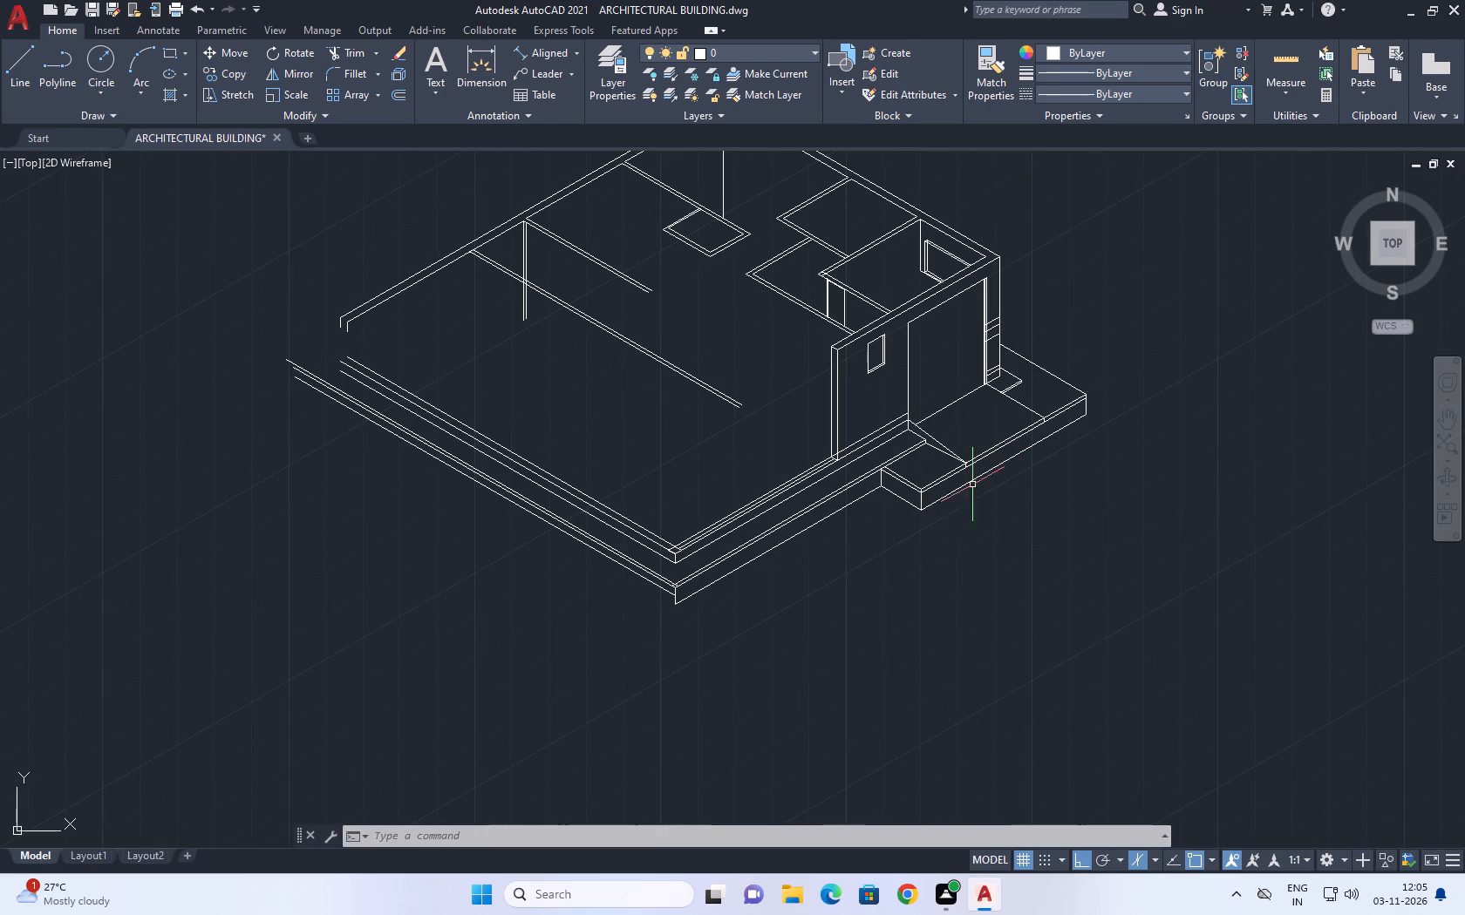
pyautogui.moveTo(875, 511); pyautogui.dragTo(933, 469, button='middle')
pyautogui.press('l')
pyautogui.press('space')
pyautogui.scroll(2, 964, 483)
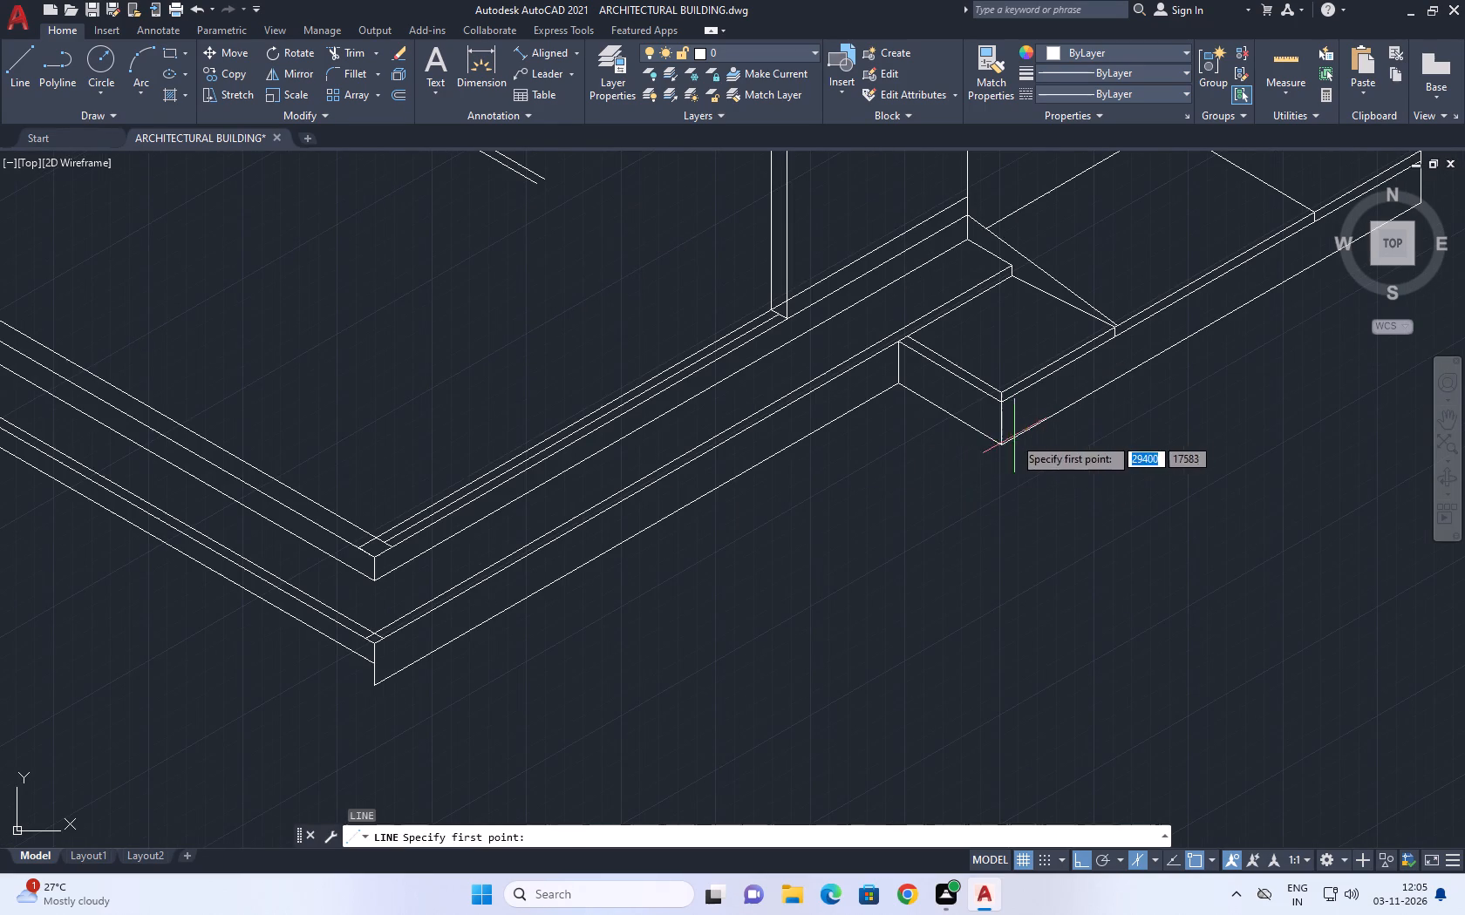
pyautogui.click(1001, 445)
pyautogui.scroll(-2, 725, 541)
pyautogui.moveTo(750, 566); pyautogui.dragTo(862, 479, button='middle')
pyautogui.click(699, 561)
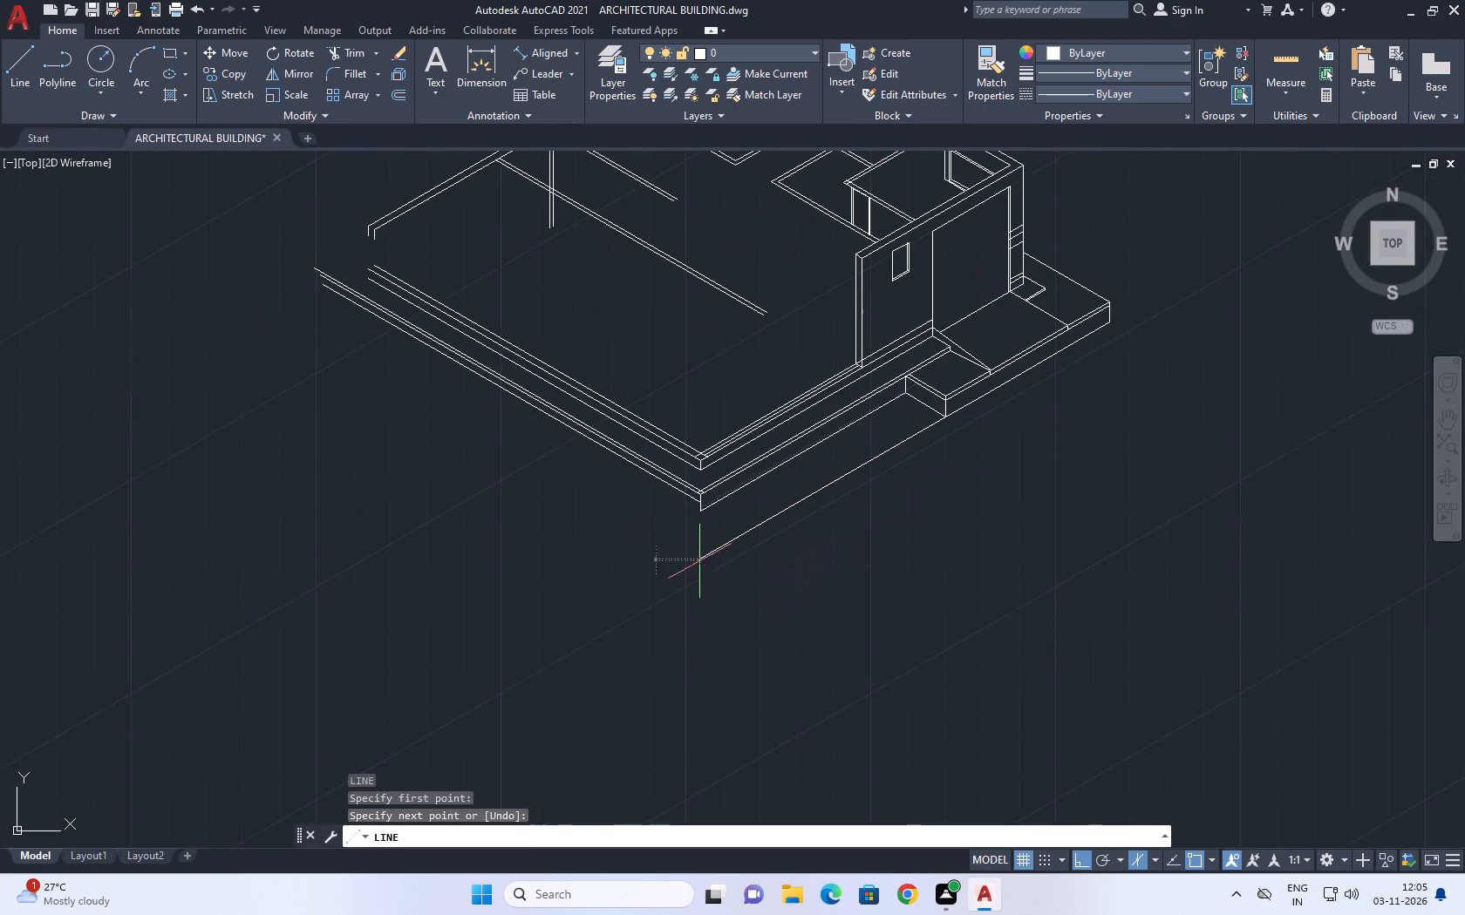
pyautogui.press('space')
# Extend the vertical line at the base's front corner down to the new bottom line.
pyautogui.moveTo(730, 500); pyautogui.dragTo(941, 441, button='middle')
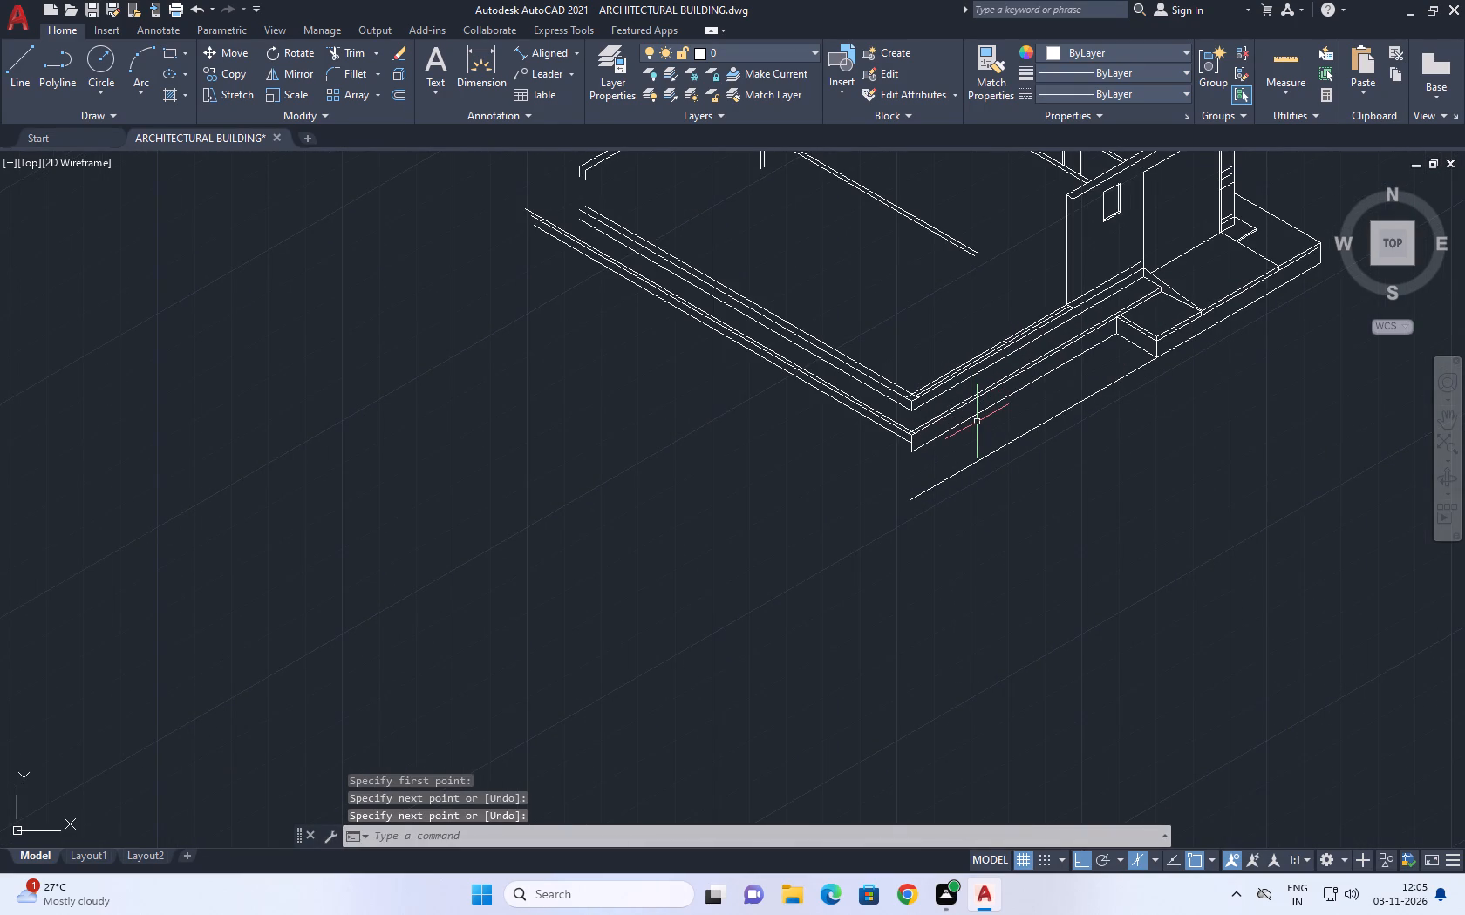
pyautogui.moveTo(978, 371); pyautogui.dragTo(1031, 426, button='middle')
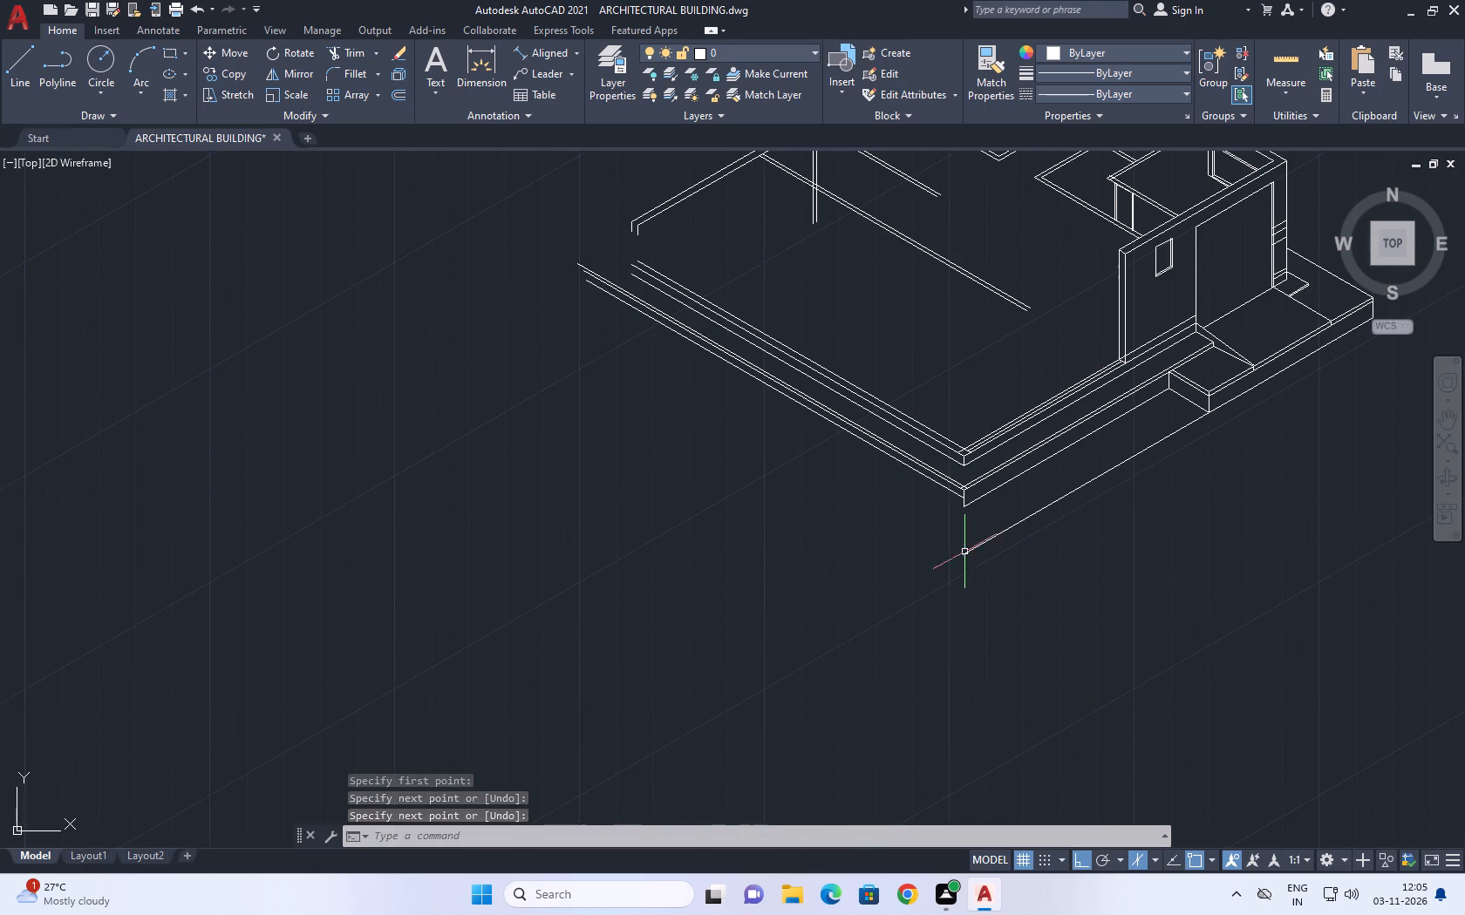
pyautogui.moveTo(1119, 532); pyautogui.dragTo(940, 433, button='middle')
pyautogui.scroll(3, 833, 428)
pyautogui.moveTo(744, 383); pyautogui.dragTo(767, 416, button='middle')
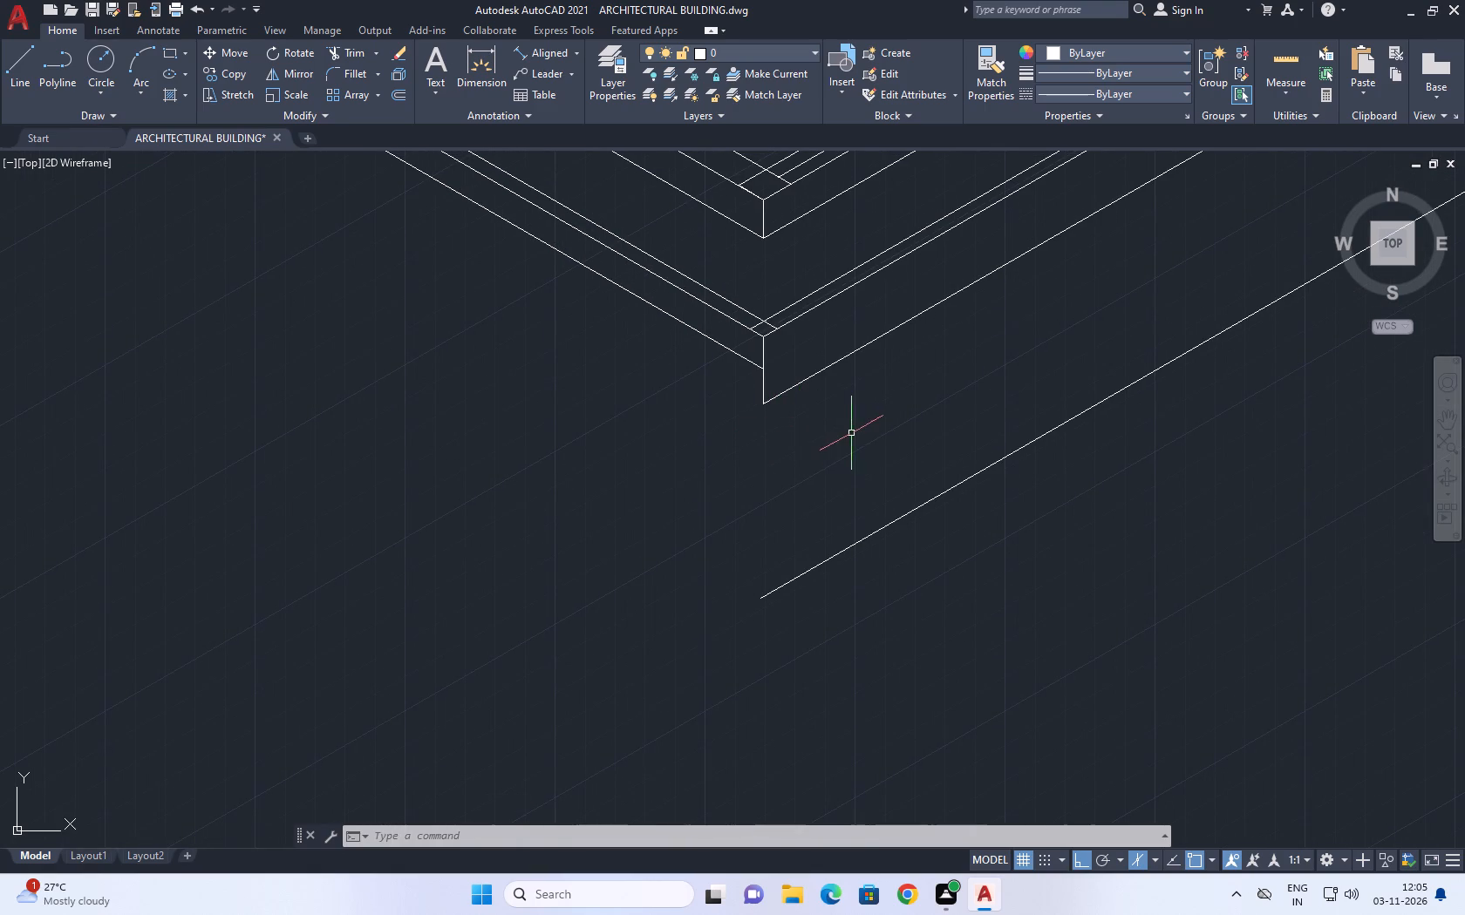
pyautogui.moveTo(882, 353); pyautogui.dragTo(856, 461, button='middle')
pyautogui.scroll(-2, 848, 464)
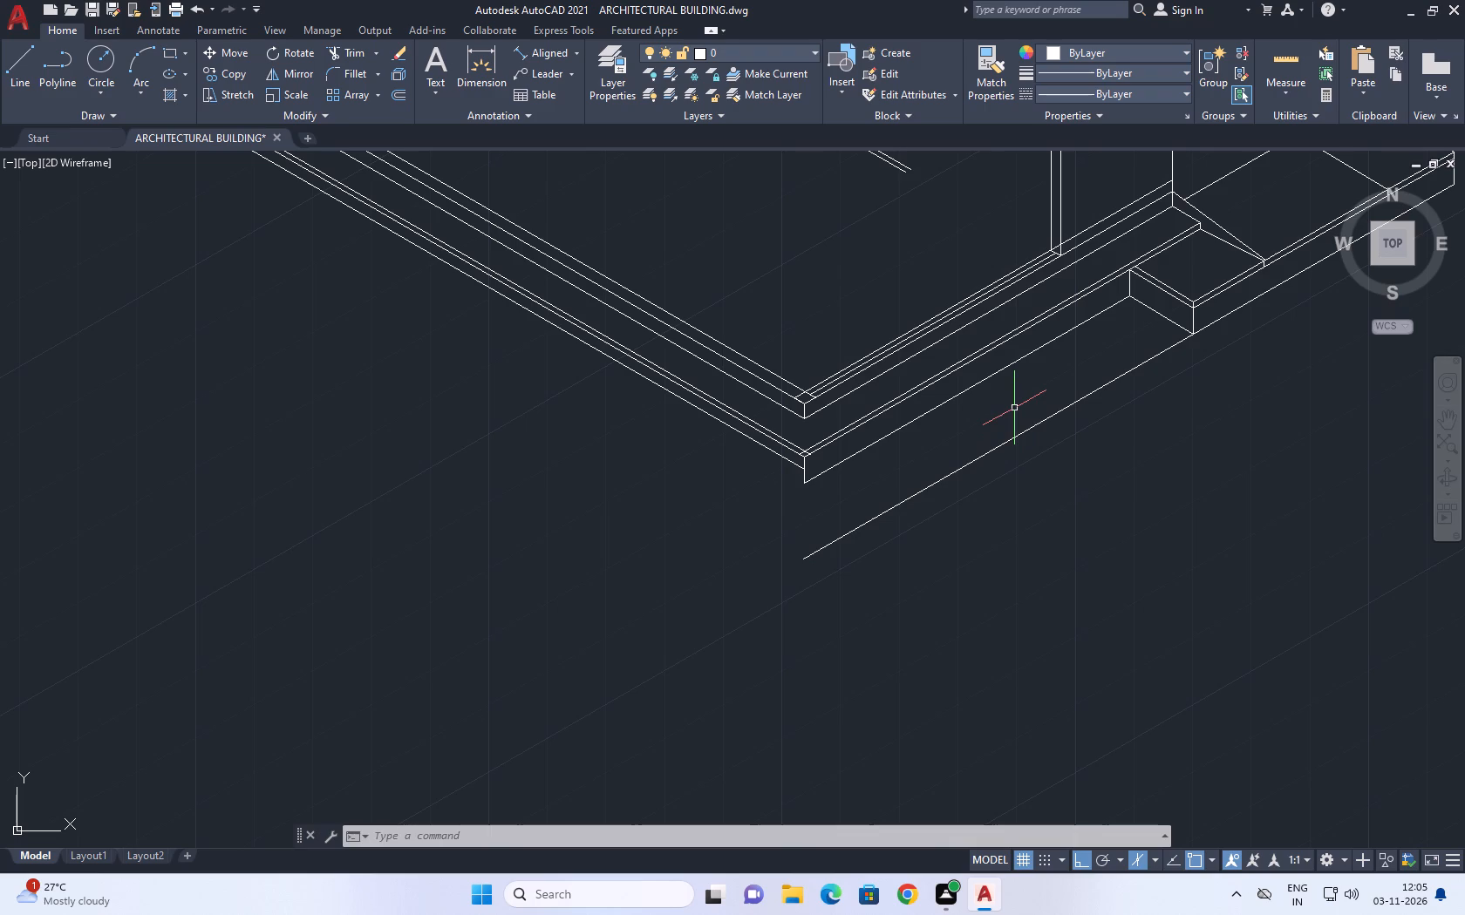
pyautogui.moveTo(1086, 355); pyautogui.dragTo(1012, 416, button='middle')
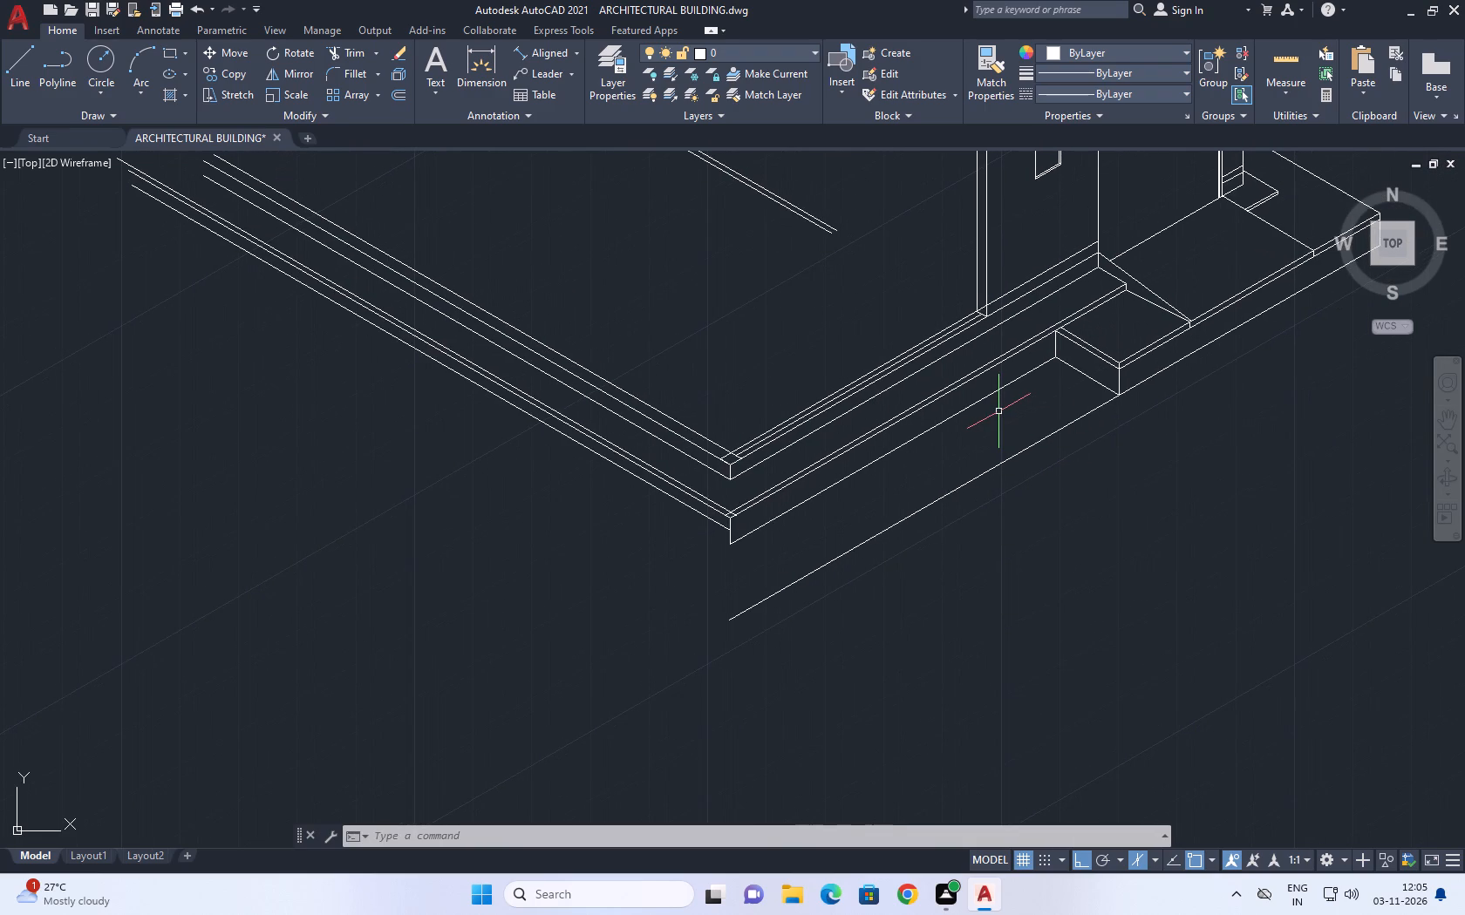
pyautogui.scroll(3, 711, 566)
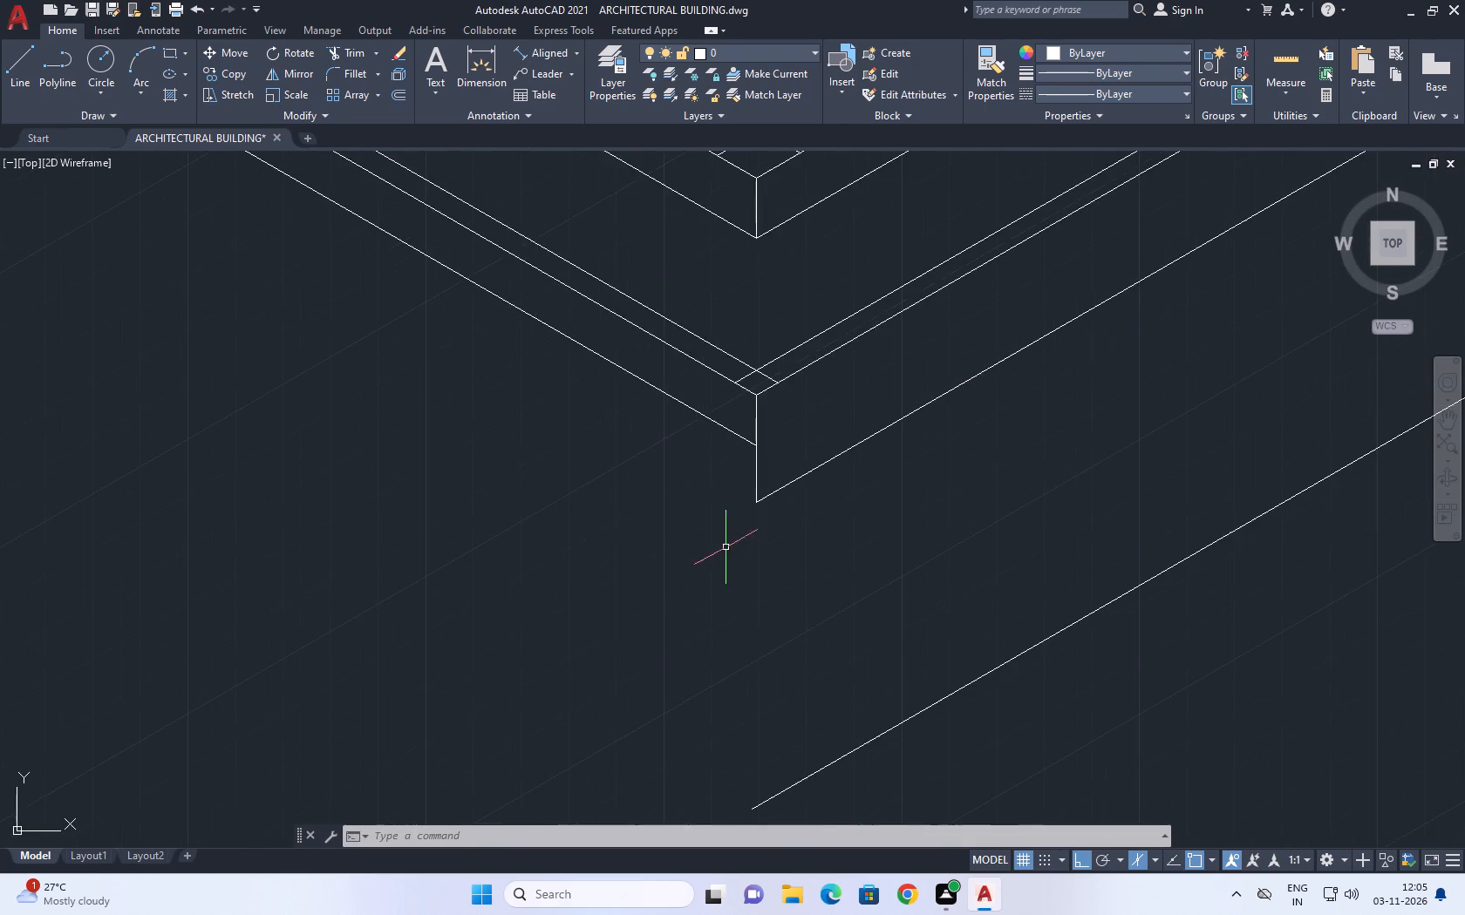
pyautogui.moveTo(760, 518); pyautogui.dragTo(839, 443, button='middle')
pyautogui.press('e')
pyautogui.press('x')
pyautogui.press('space')
pyautogui.click(839, 408)
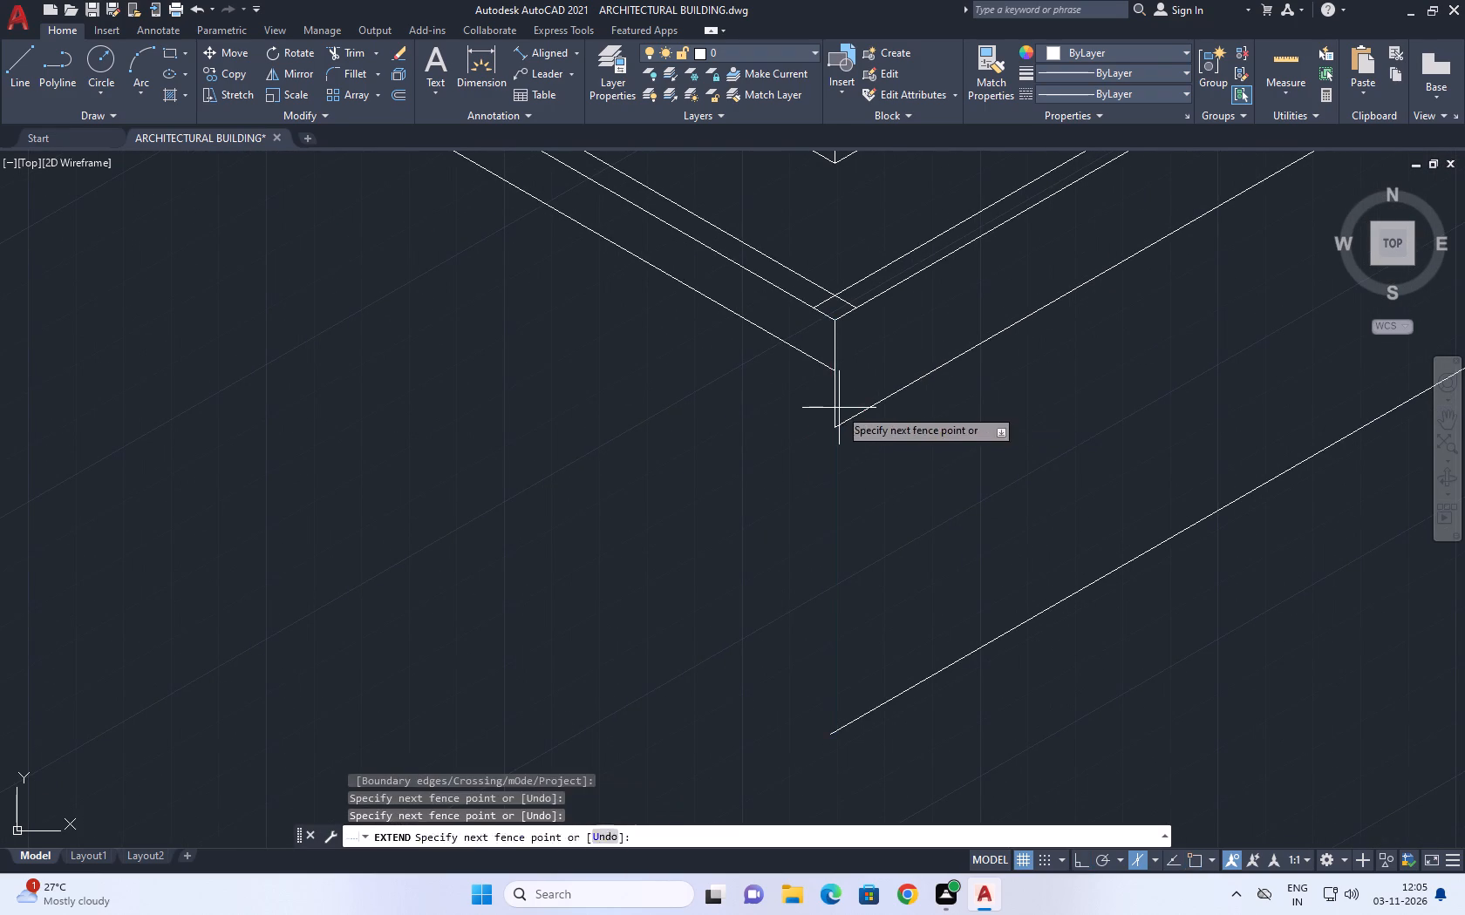
pyautogui.click(821, 416)
pyautogui.press('Escape')
# Examine the base's front corner, its long side's lower edge line, and the front face running to the landing.
pyautogui.moveTo(860, 398); pyautogui.dragTo(864, 457, button='middle')
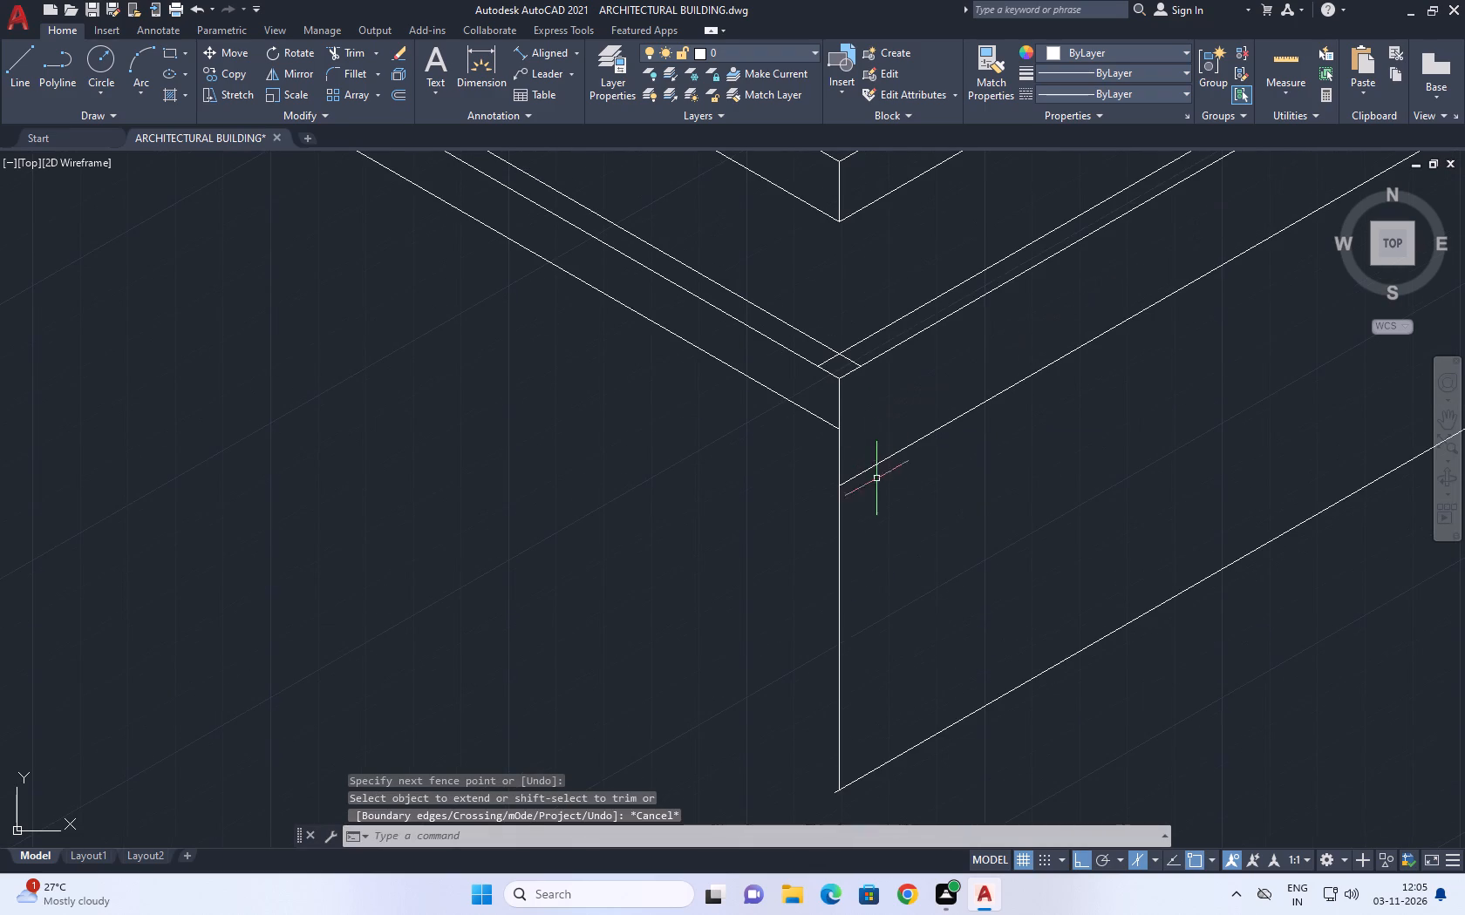
pyautogui.scroll(-2, 1041, 395)
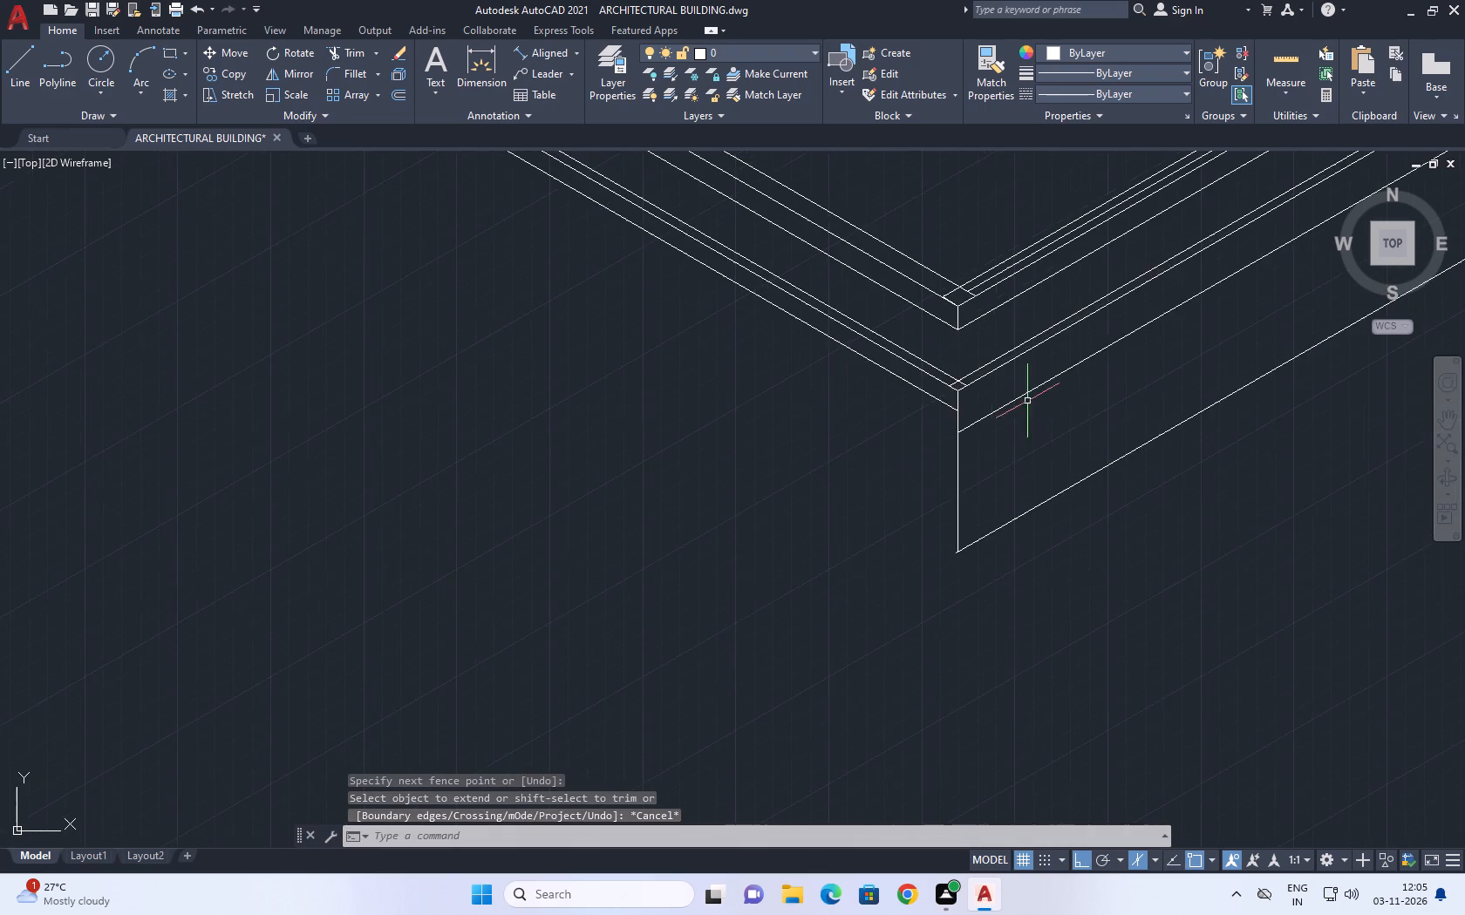
pyautogui.moveTo(1098, 388); pyautogui.dragTo(761, 504, button='middle')
pyautogui.scroll(-1, 814, 506)
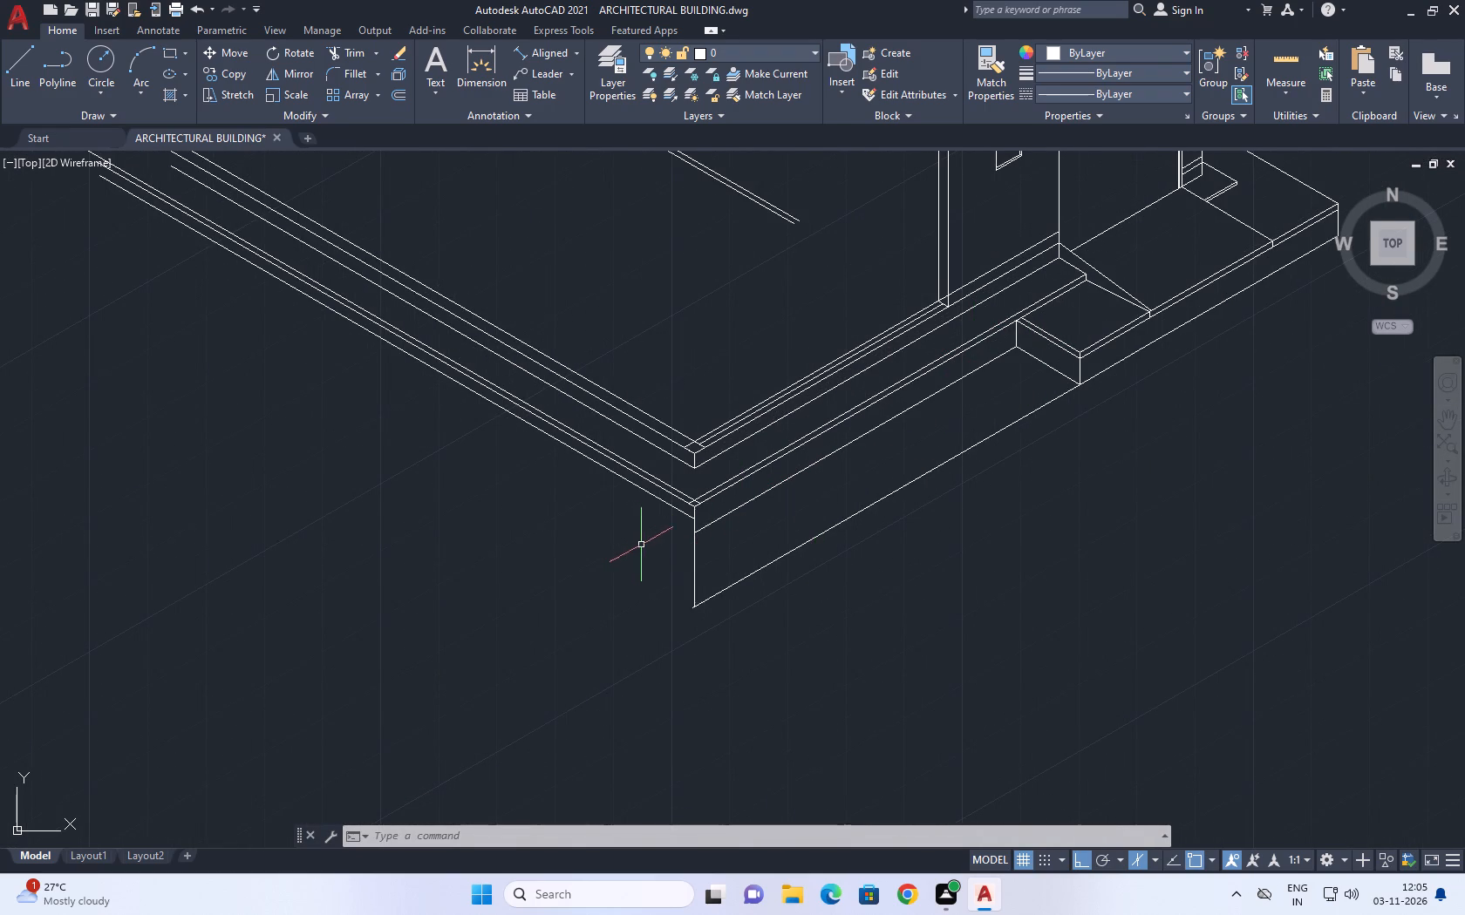
pyautogui.moveTo(647, 547); pyautogui.dragTo(703, 570, button='middle')
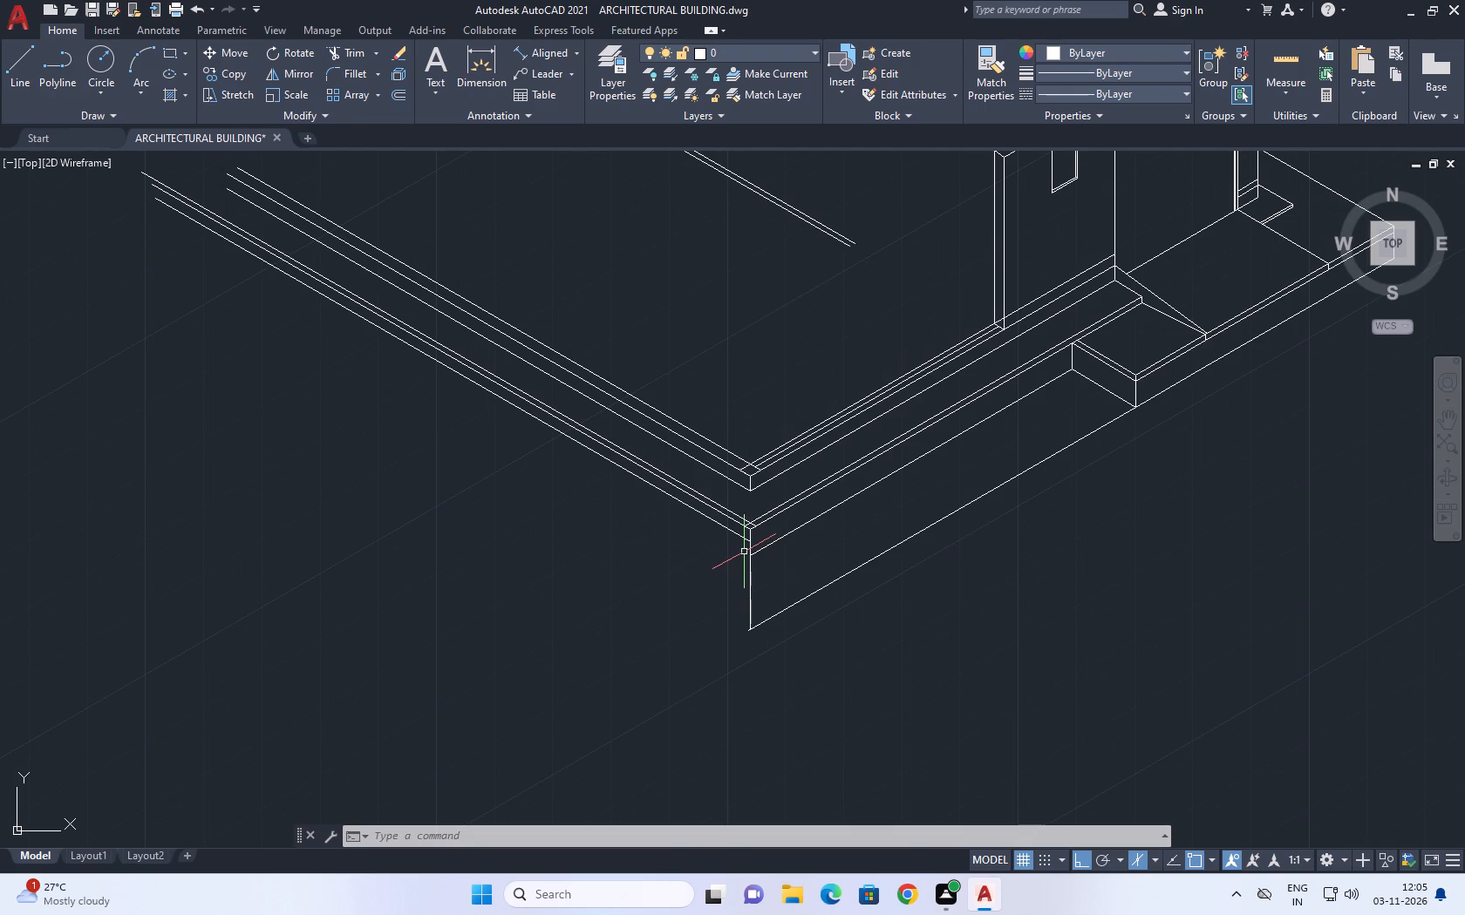
pyautogui.moveTo(753, 560); pyautogui.dragTo(772, 571, button='middle')
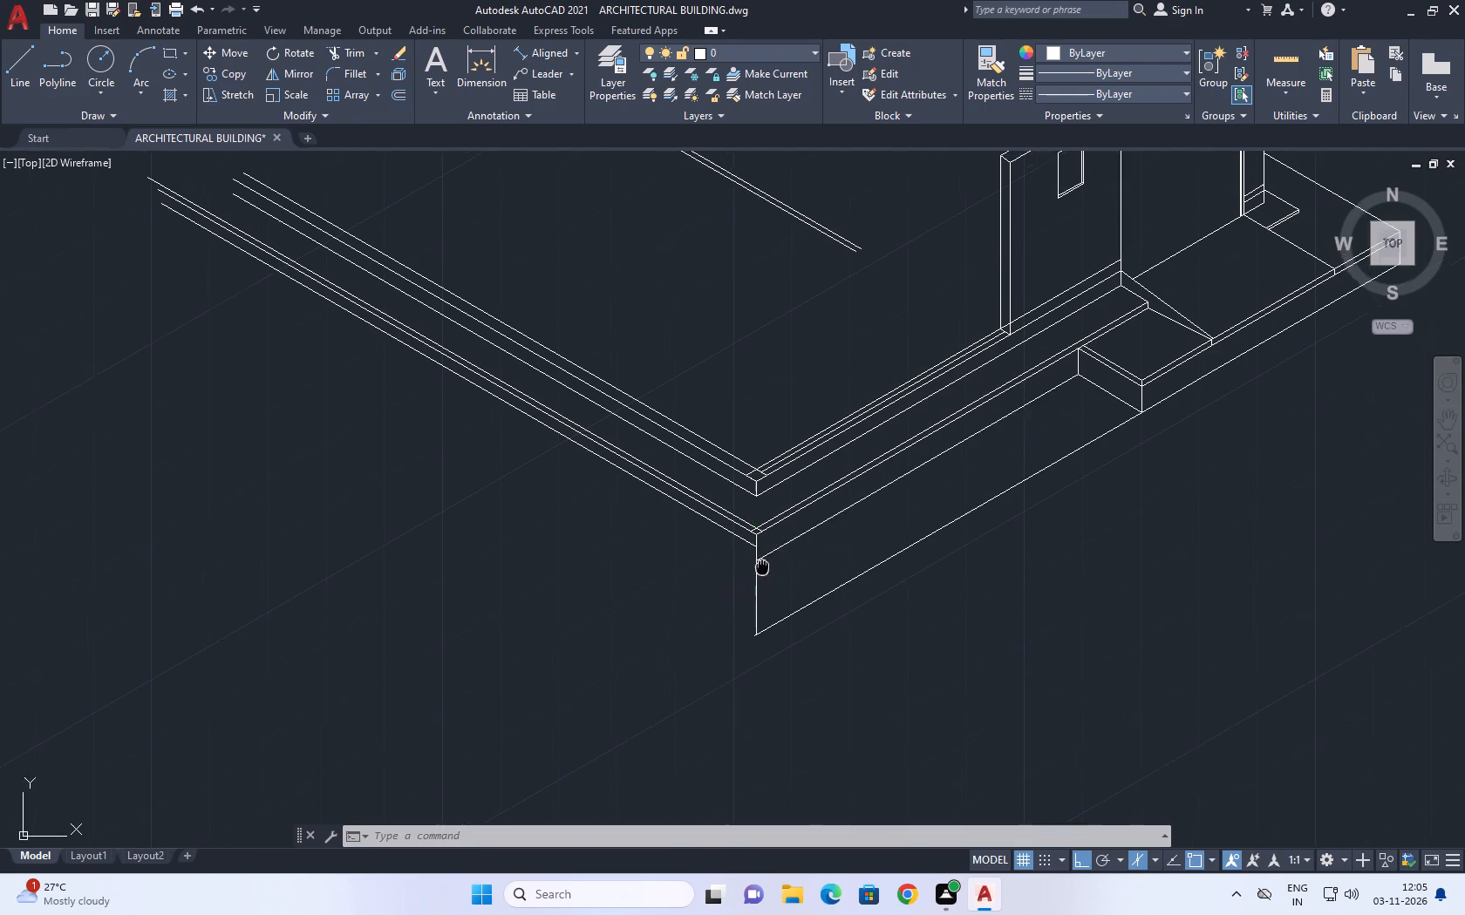
pyautogui.moveTo(772, 571); pyautogui.dragTo(865, 573, button='middle')
pyautogui.scroll(2, 815, 525)
pyautogui.click(810, 539)
pyautogui.click(780, 518)
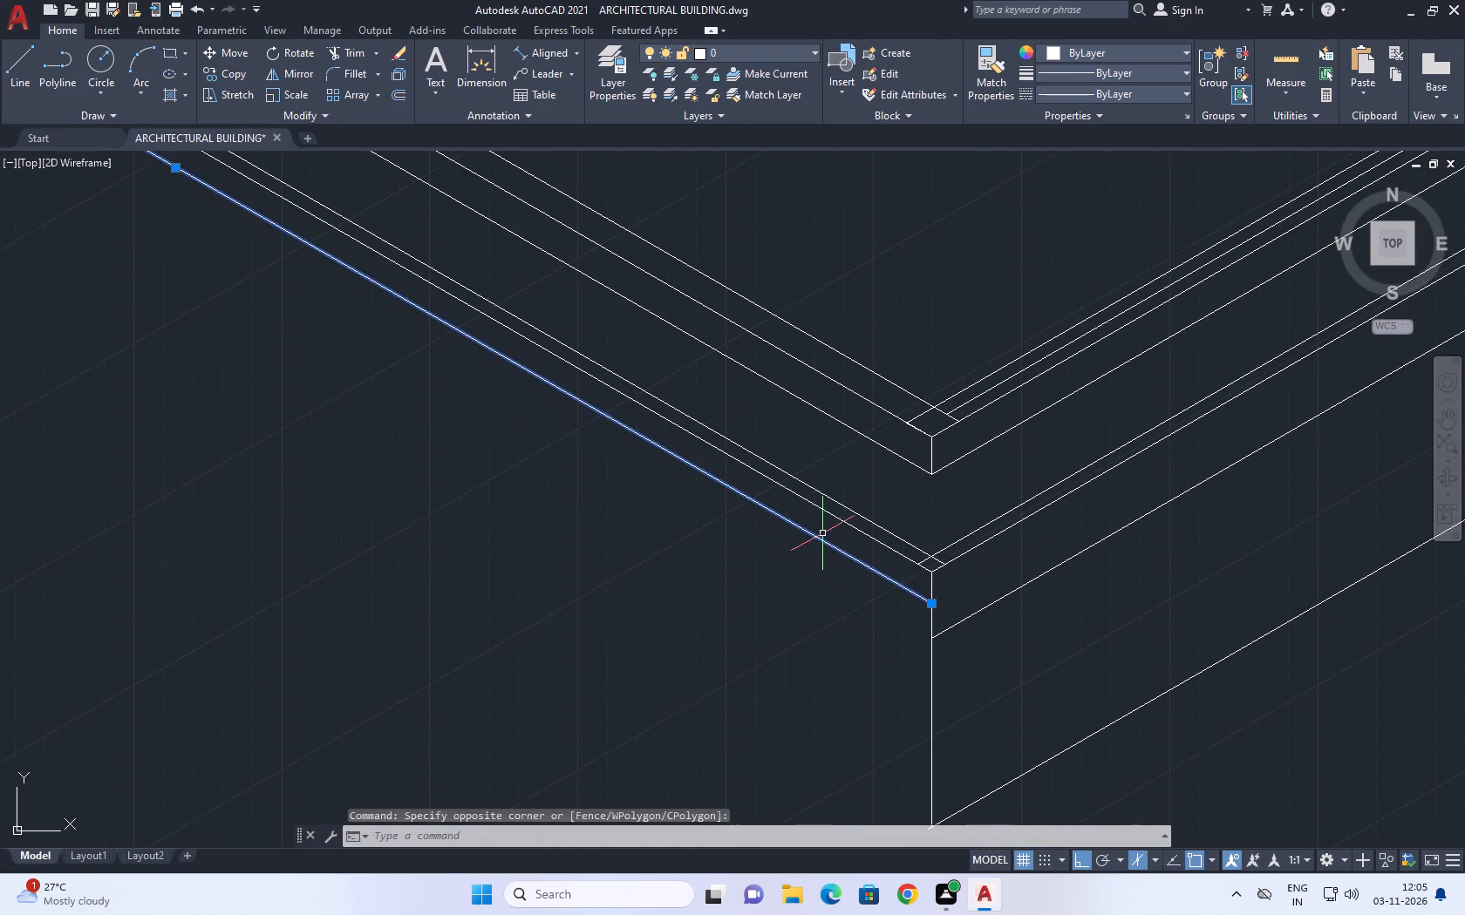
pyautogui.scroll(-2, 878, 554)
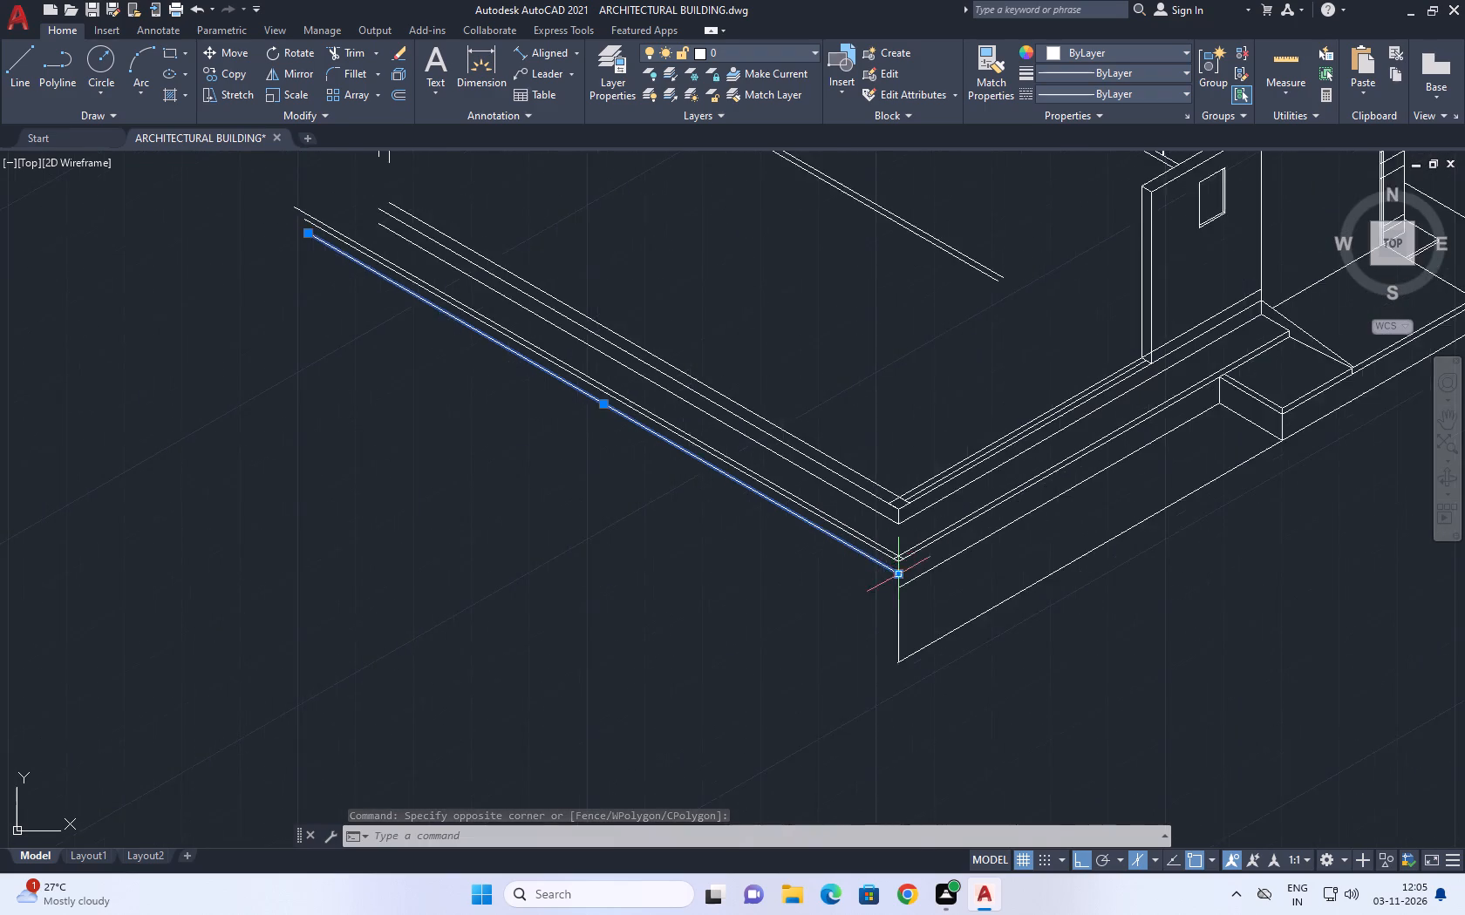
pyautogui.scroll(-1, 900, 573)
pyautogui.press('Escape')
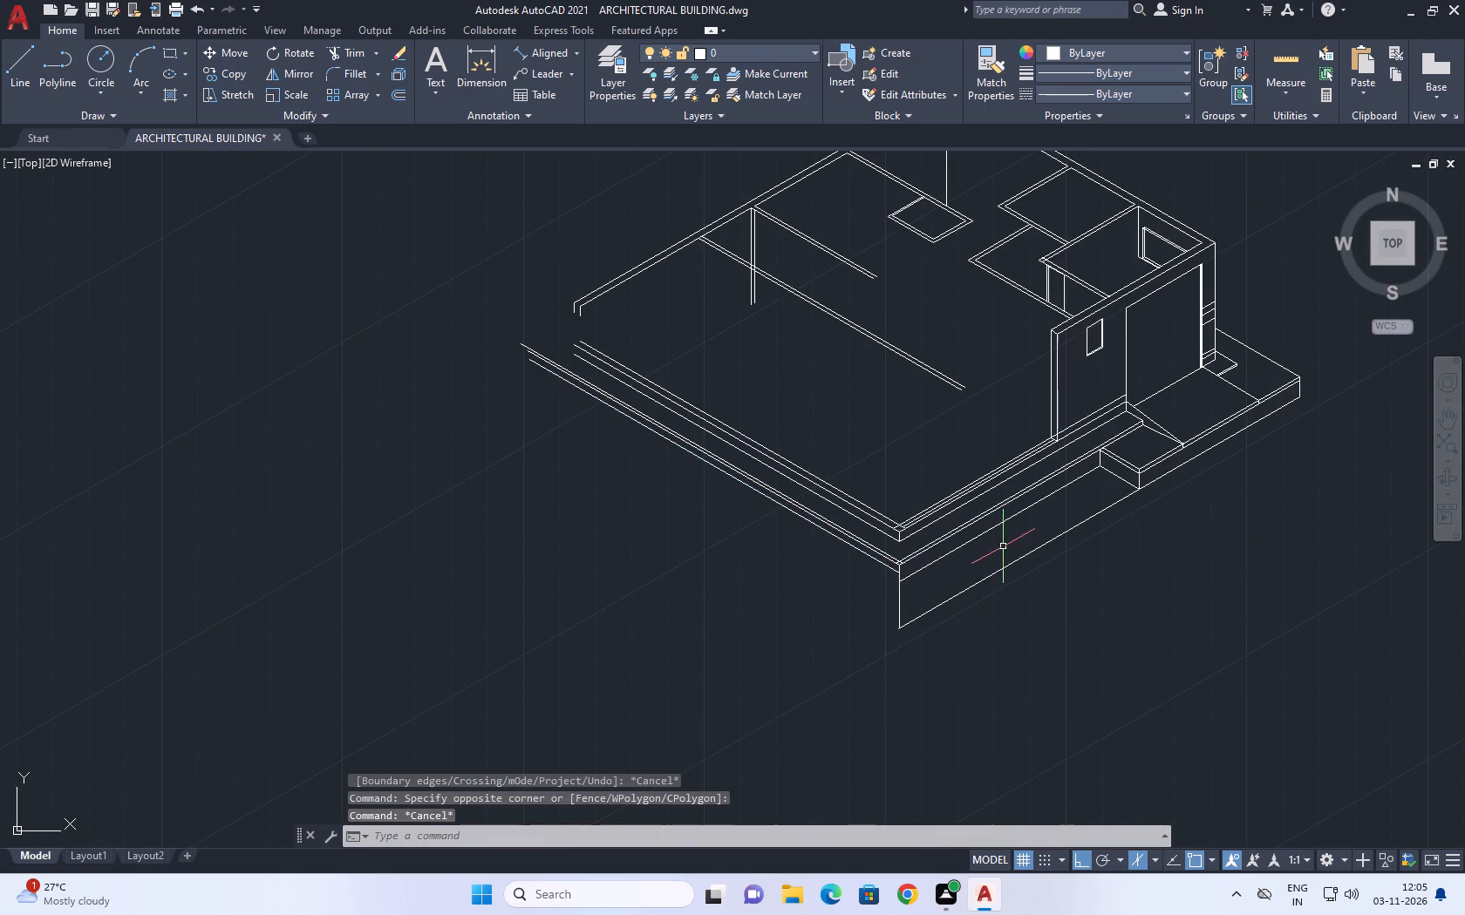
pyautogui.moveTo(1011, 549); pyautogui.dragTo(998, 547, button='middle')
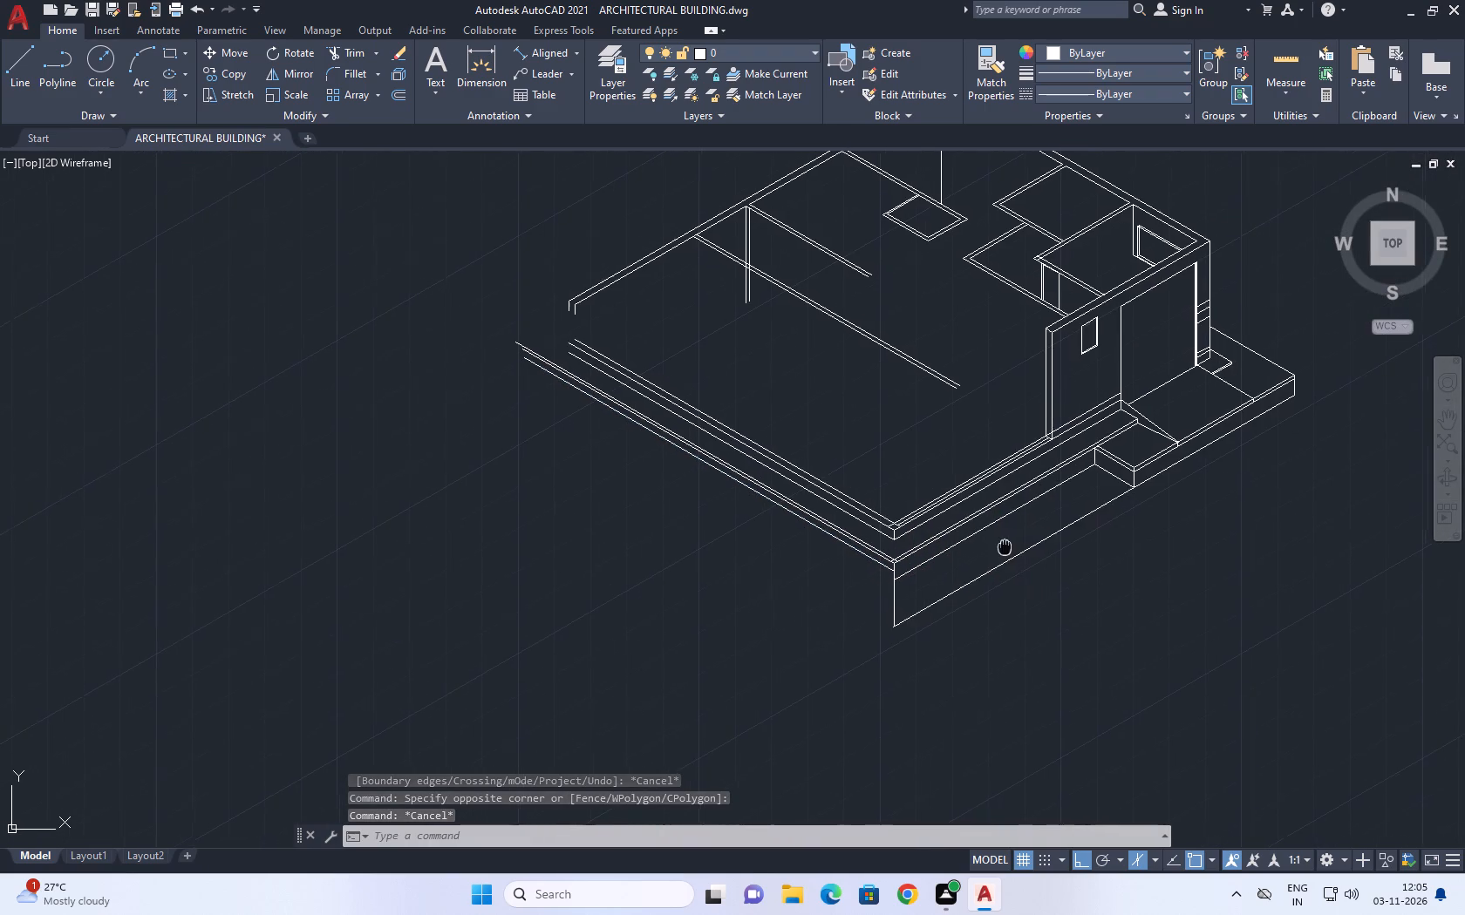
pyautogui.moveTo(998, 547); pyautogui.dragTo(992, 546, button='middle')
pyautogui.scroll(2, 1095, 432)
pyautogui.moveTo(1018, 484); pyautogui.dragTo(1059, 315, button='middle')
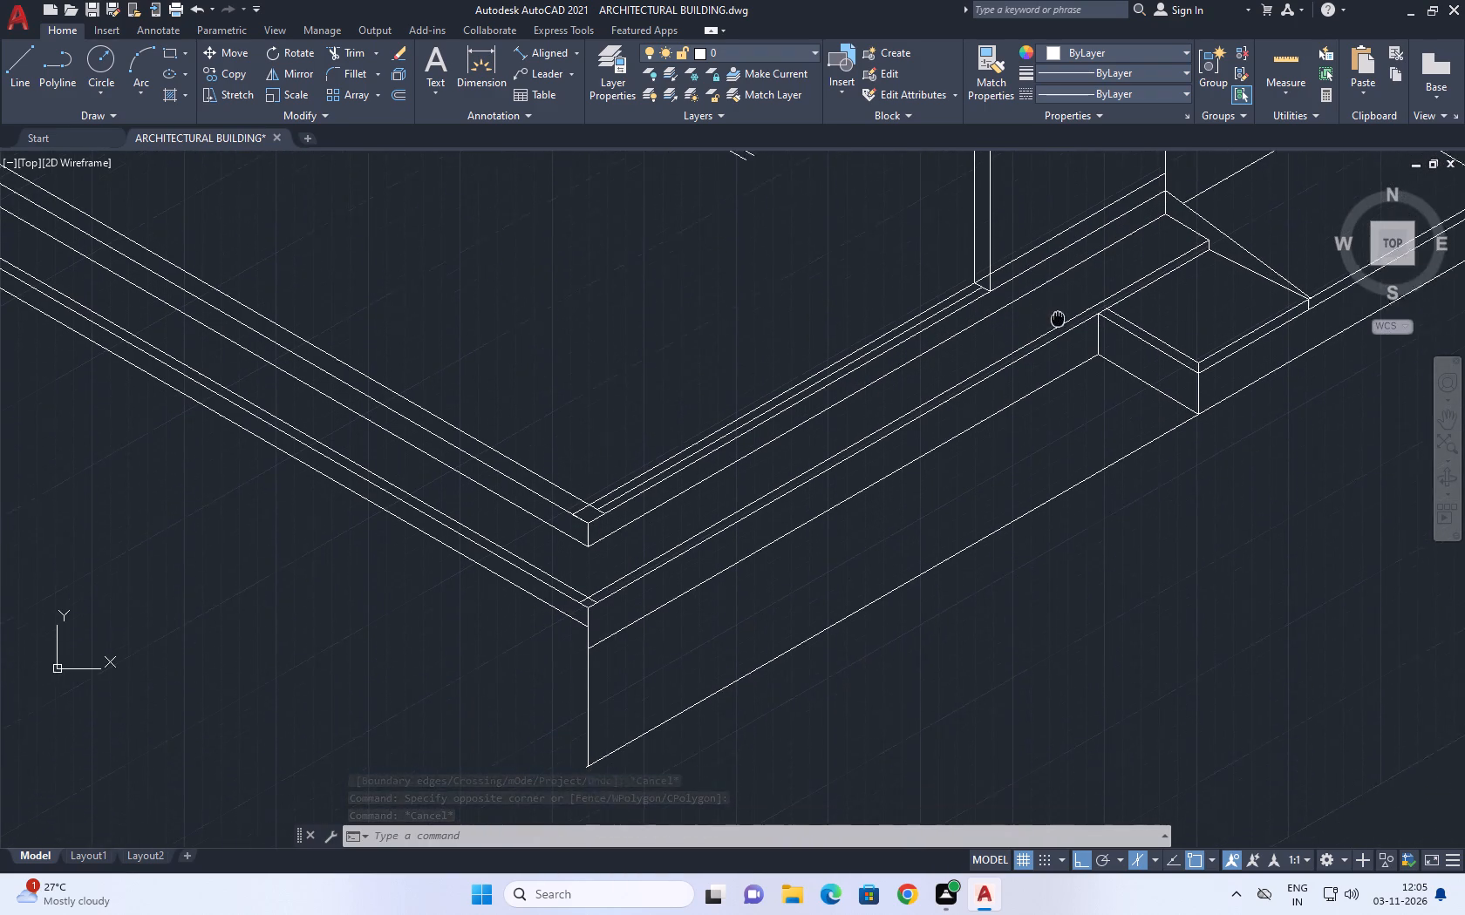
pyautogui.moveTo(1059, 315); pyautogui.dragTo(1067, 311, button='middle')
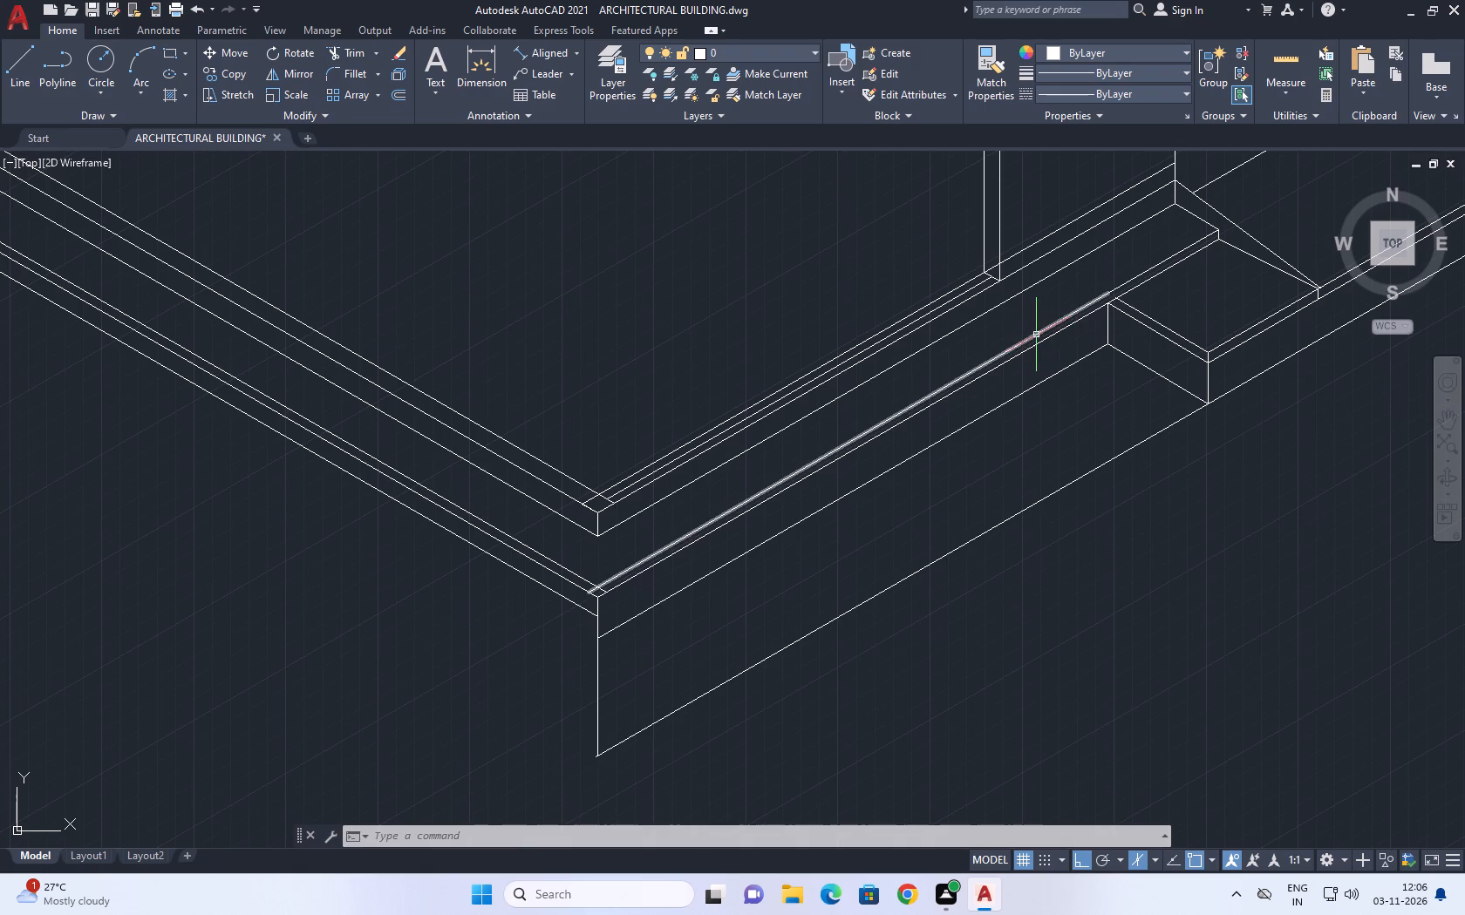
pyautogui.moveTo(1018, 347); pyautogui.dragTo(951, 390, button='middle')
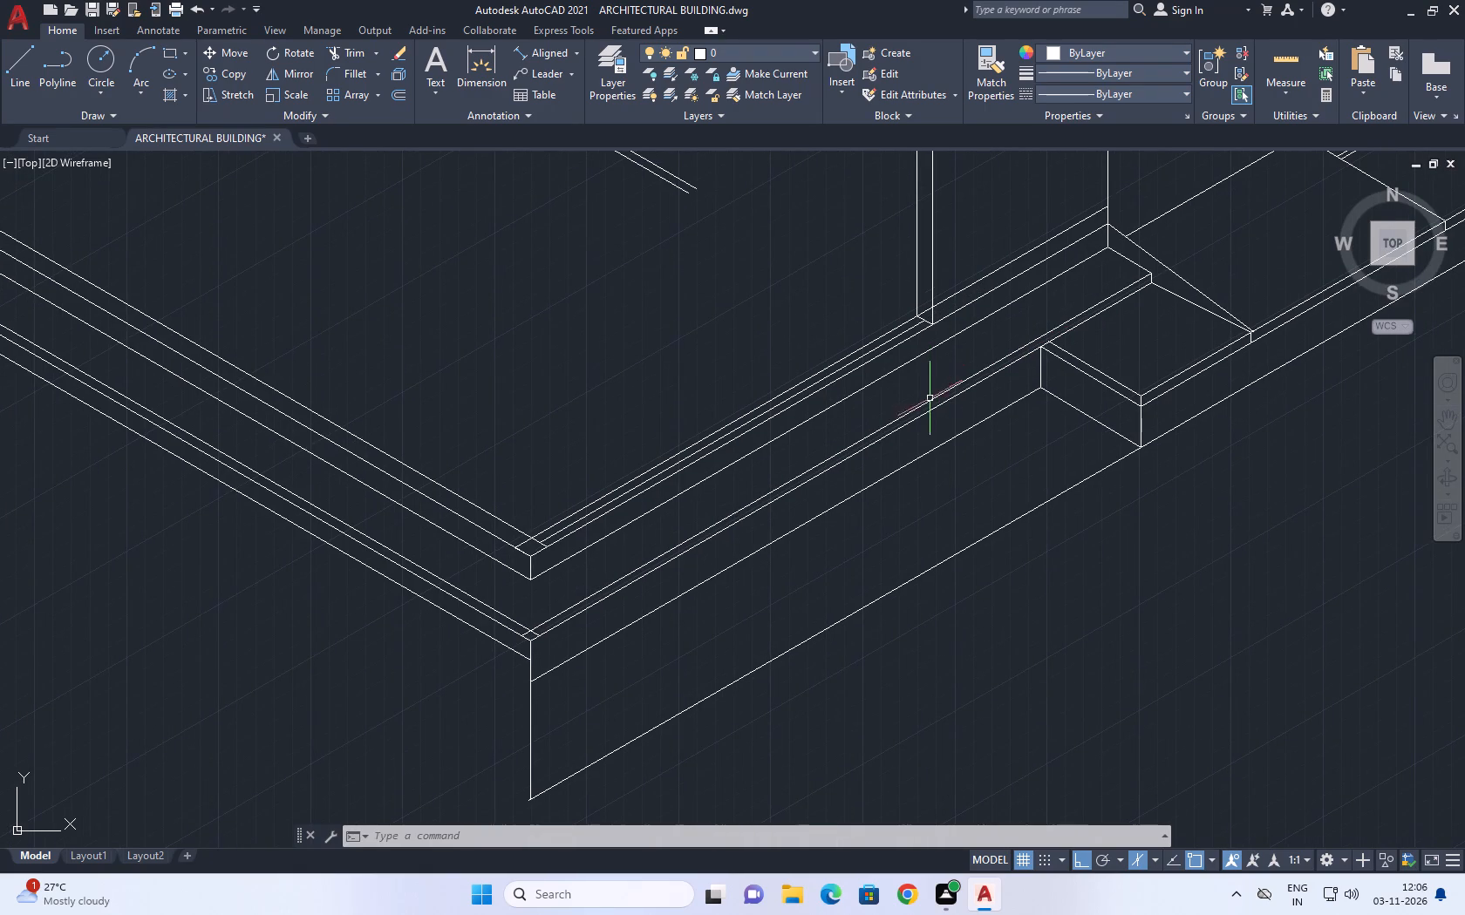
# Draw a short vertical line upward from the double edge line's end beside the base's front corner, crossing the inner edge line.
pyautogui.moveTo(492, 654); pyautogui.dragTo(559, 604, button='middle')
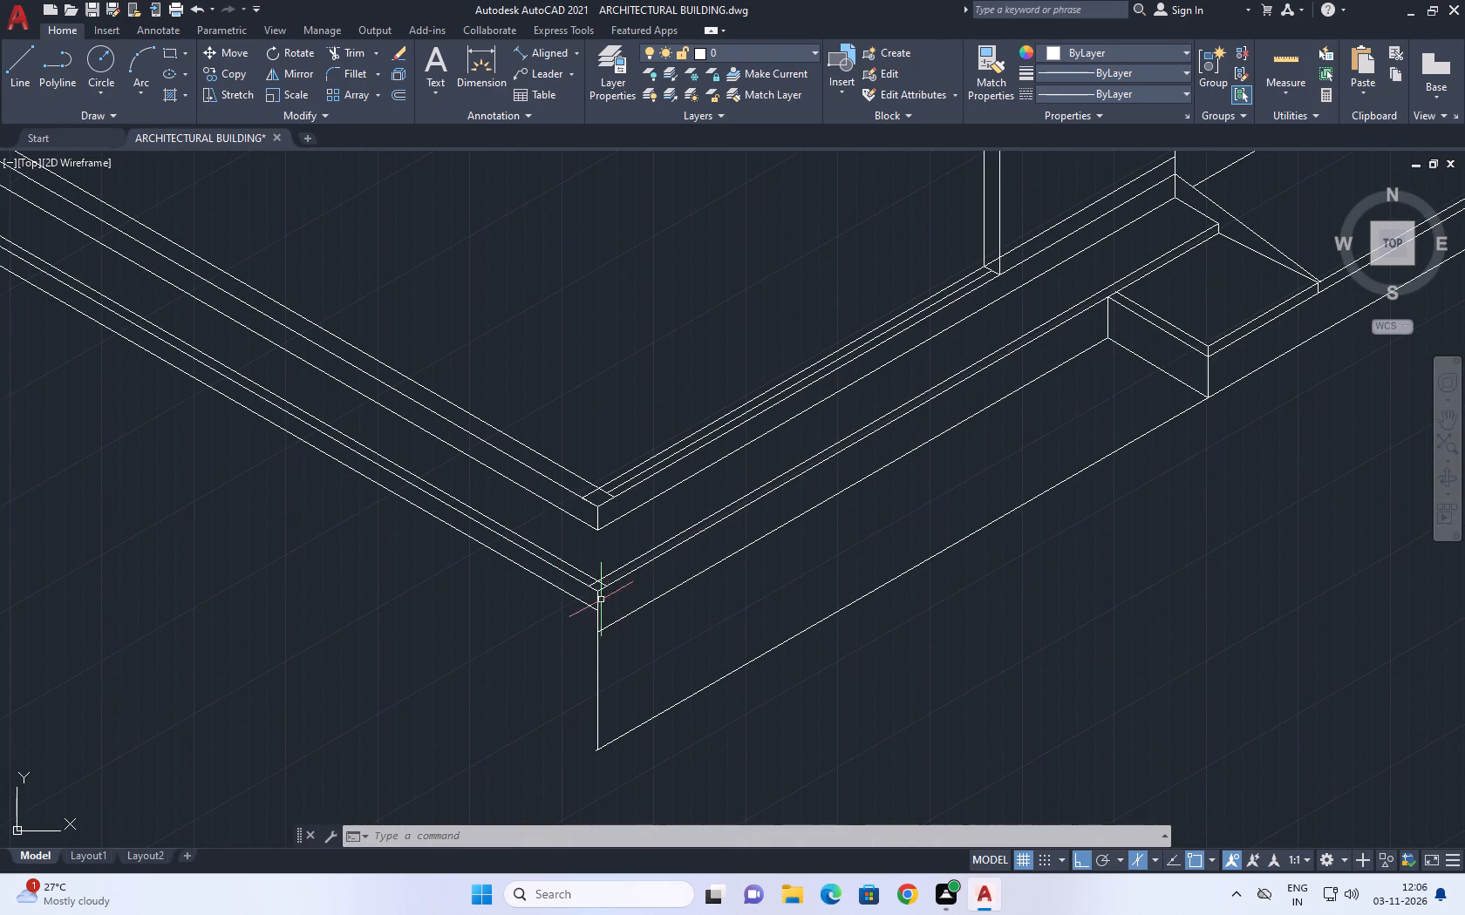
pyautogui.scroll(2, 596, 592)
pyautogui.write('l')
pyautogui.press('space')
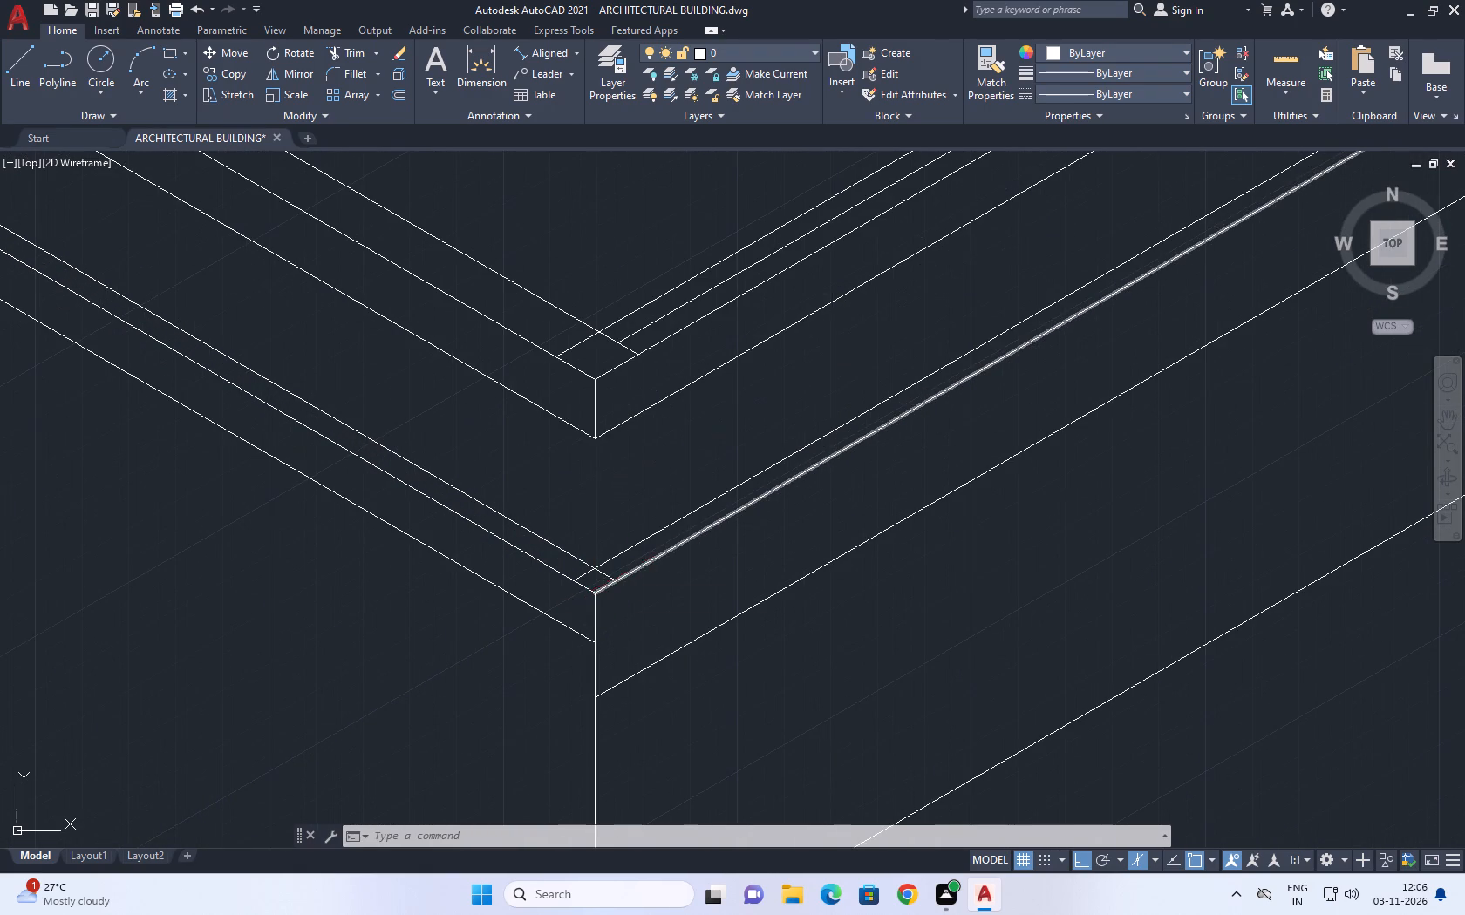
pyautogui.scroll(2, 617, 576)
pyautogui.click(608, 591)
pyautogui.click(614, 462)
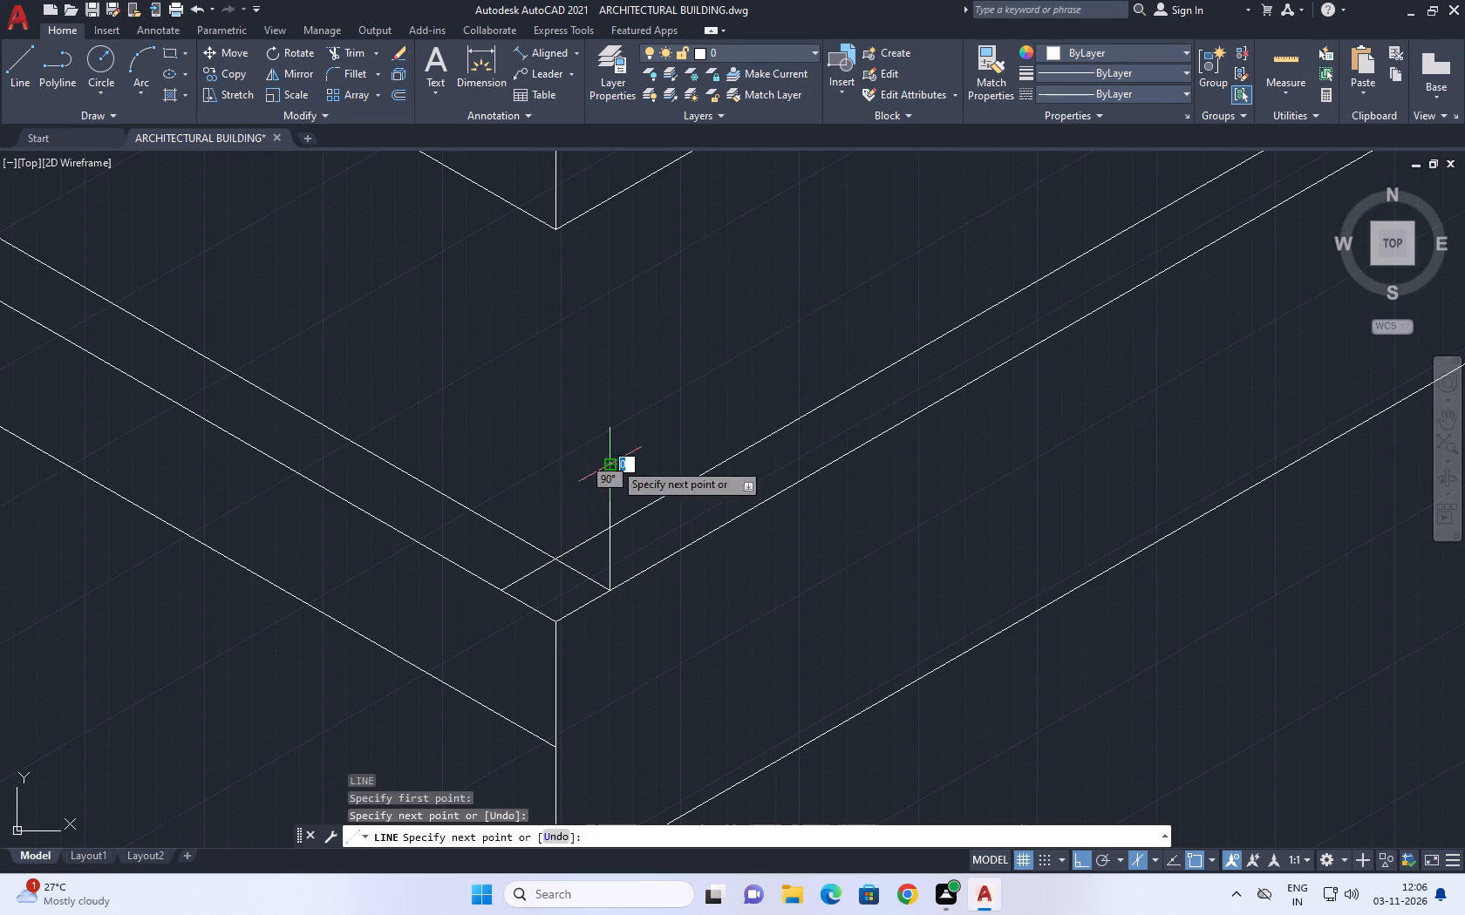
pyautogui.press('Escape')
pyautogui.scroll(-2, 699, 571)
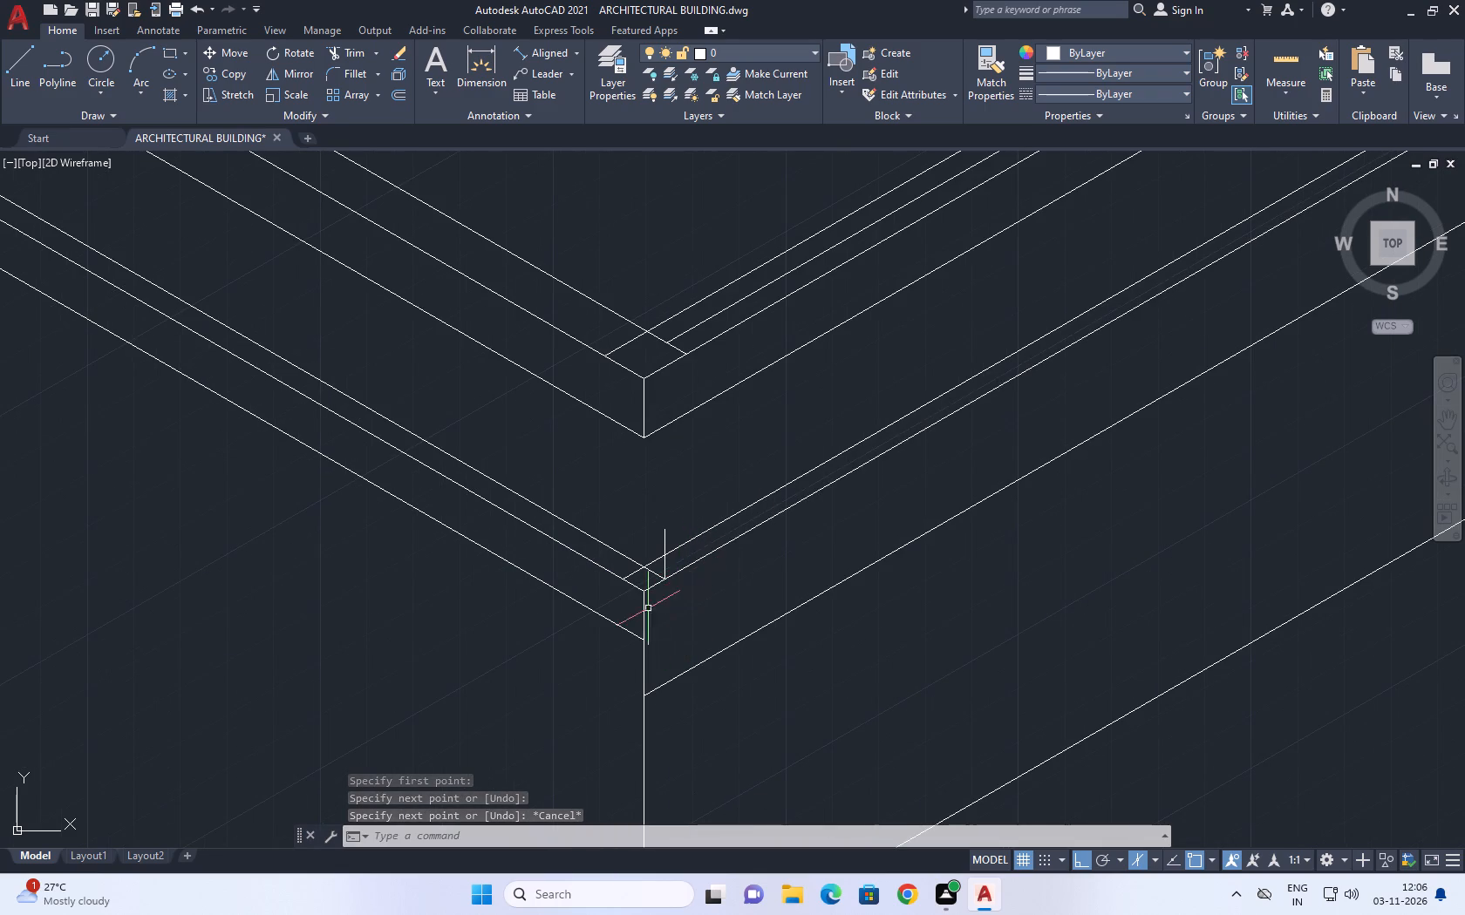
pyautogui.scroll(1, 696, 562)
pyautogui.moveTo(652, 560); pyautogui.dragTo(732, 494, button='middle')
pyautogui.scroll(1, 719, 509)
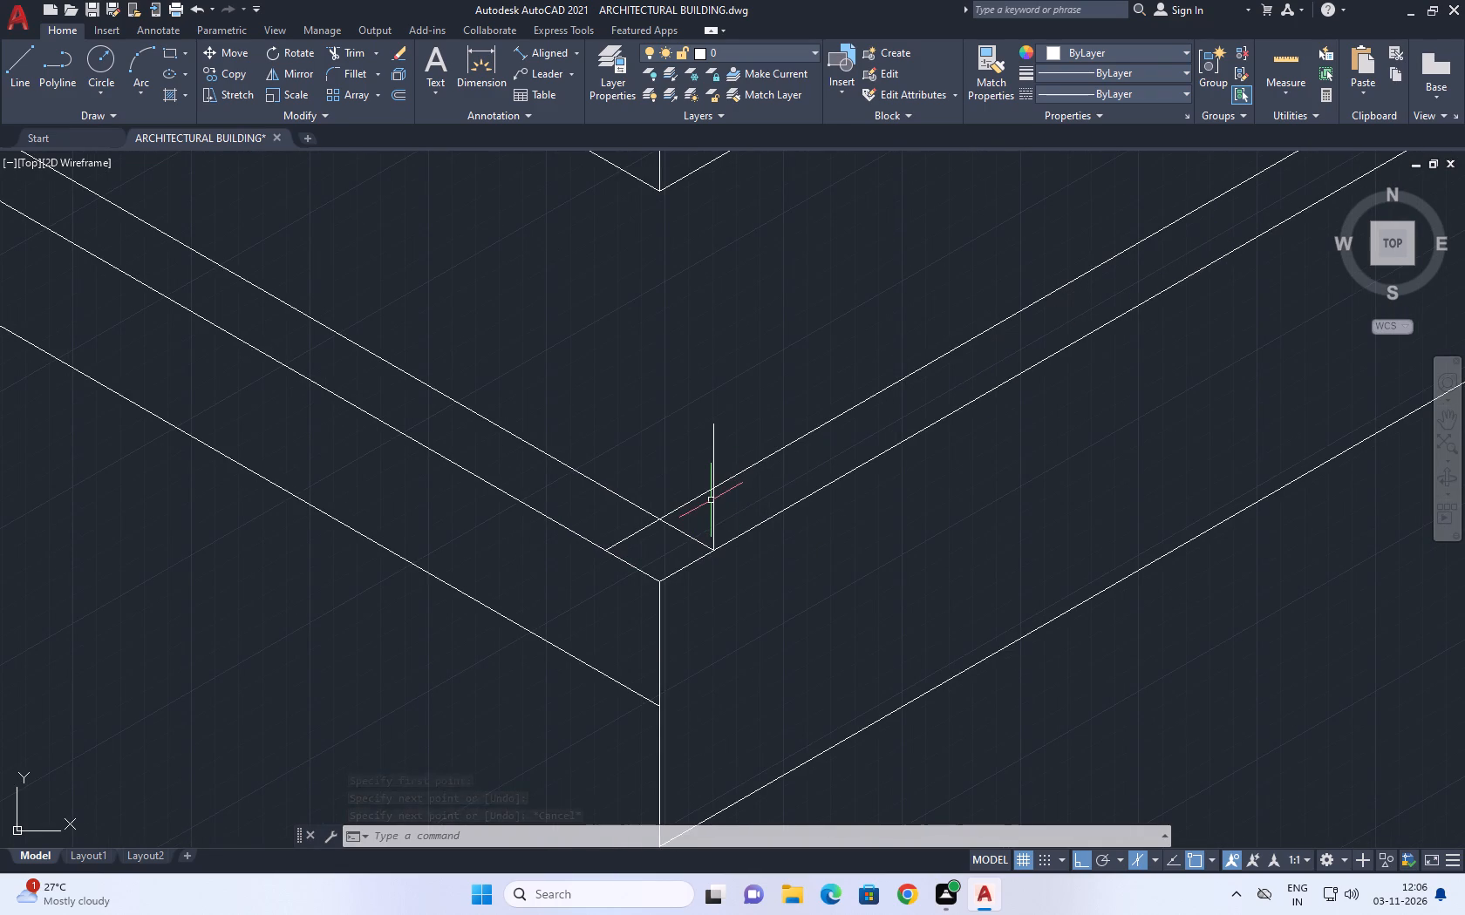
# Erase the short vertical line just drawn beside the base's front corner.
pyautogui.click(712, 500)
pyautogui.press('Delete')
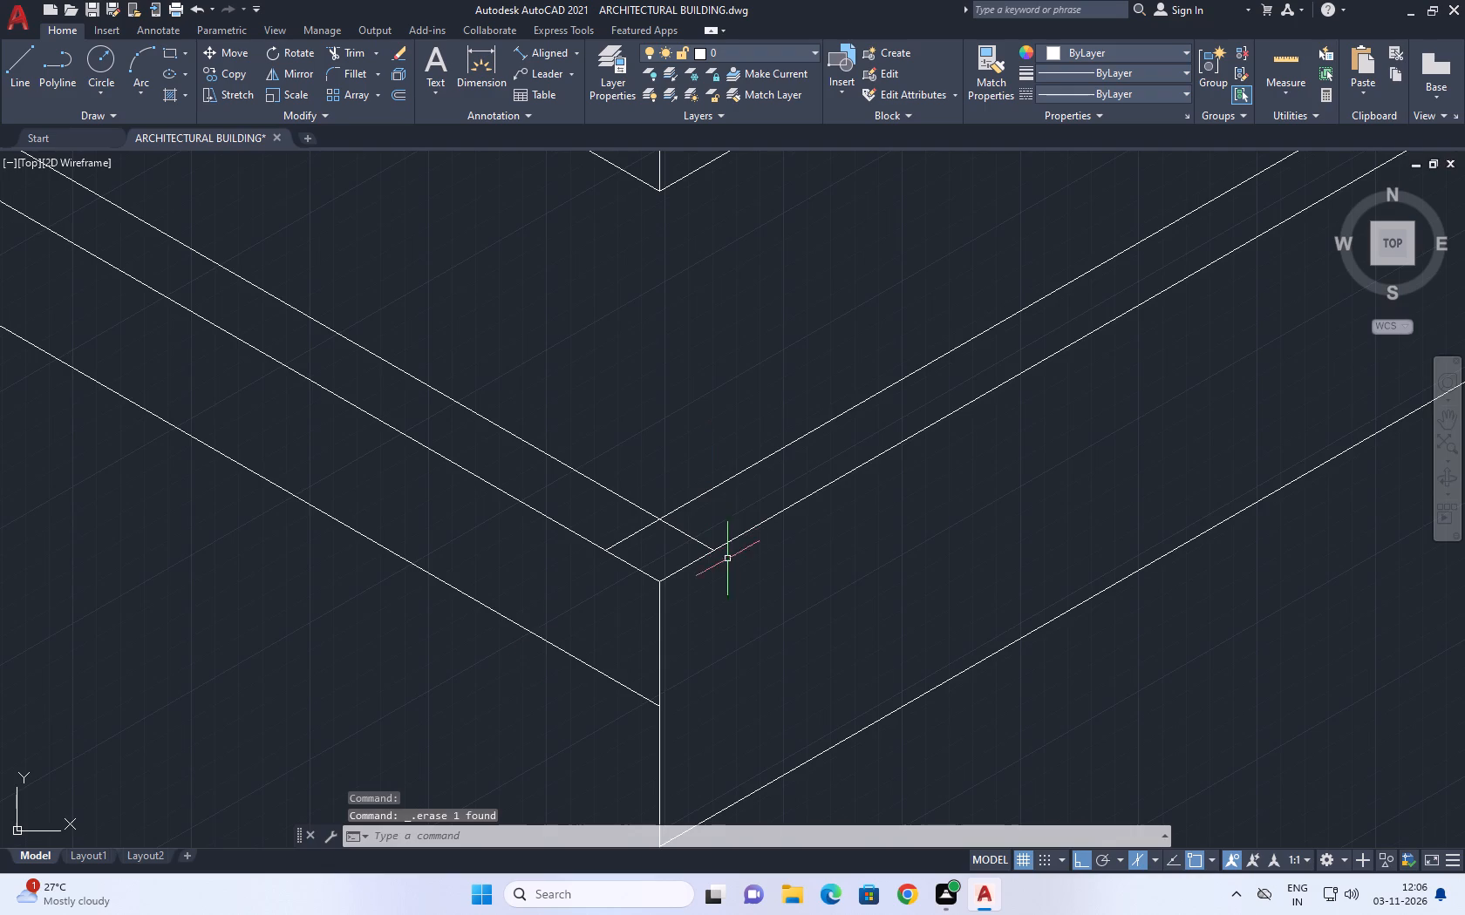
# Extend the vertical line at the base's front corner up to the crossing of the two upper edge lines.
pyautogui.moveTo(523, 652); pyautogui.dragTo(707, 641, button='middle')
pyautogui.press('e')
pyautogui.press('x')
pyautogui.press('space')
pyautogui.click(876, 619)
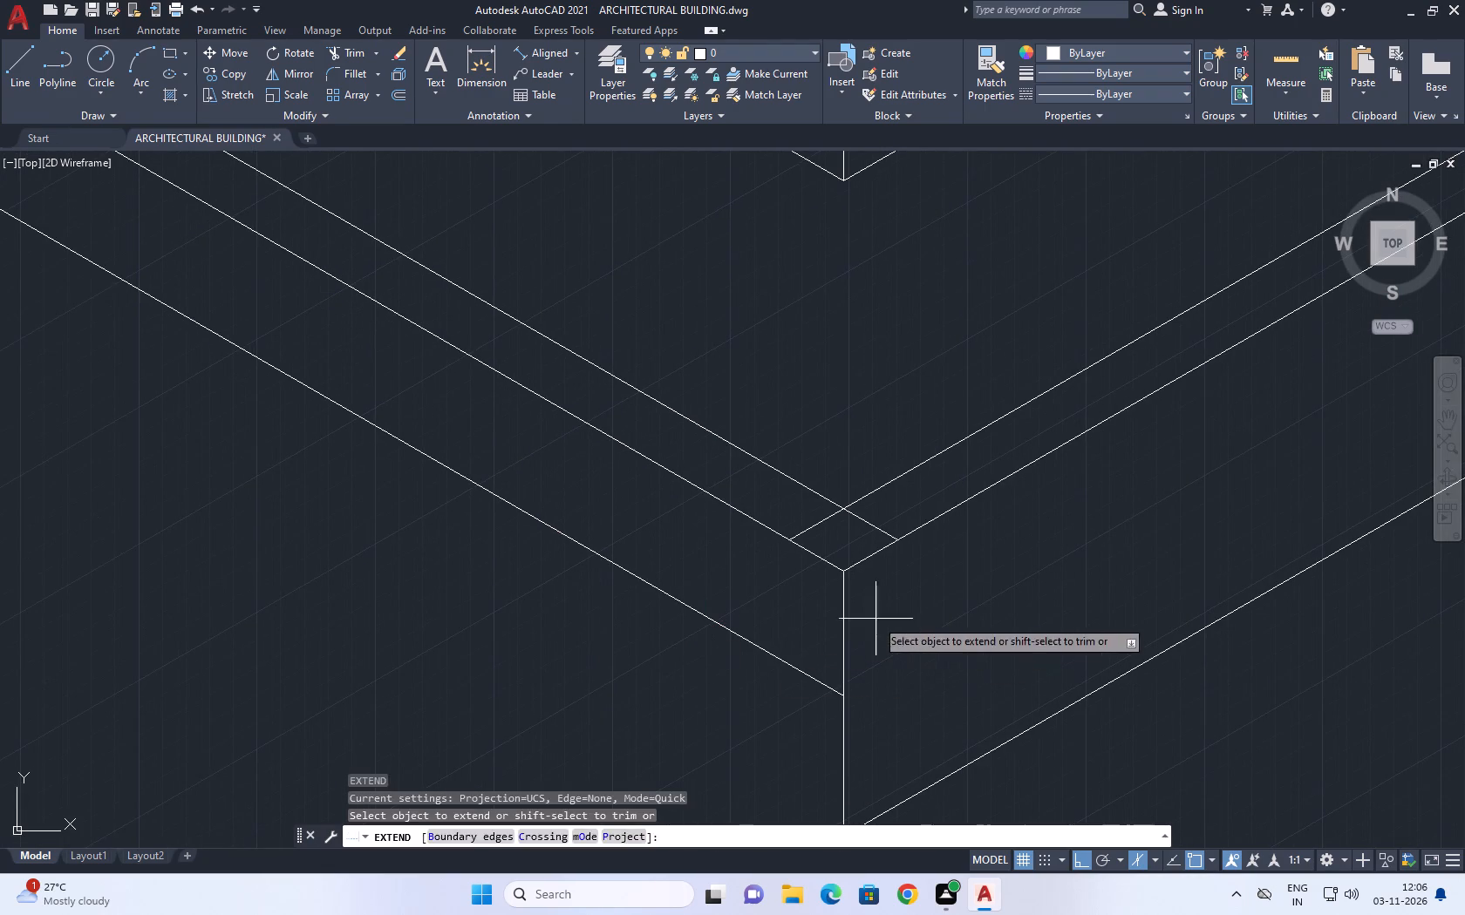
pyautogui.click(807, 599)
pyautogui.press('Escape')
# Trim the two upper edge lines' short ends that overrun their crossing at the base's front corner.
pyautogui.press('t')
pyautogui.write('r')
pyautogui.press('space')
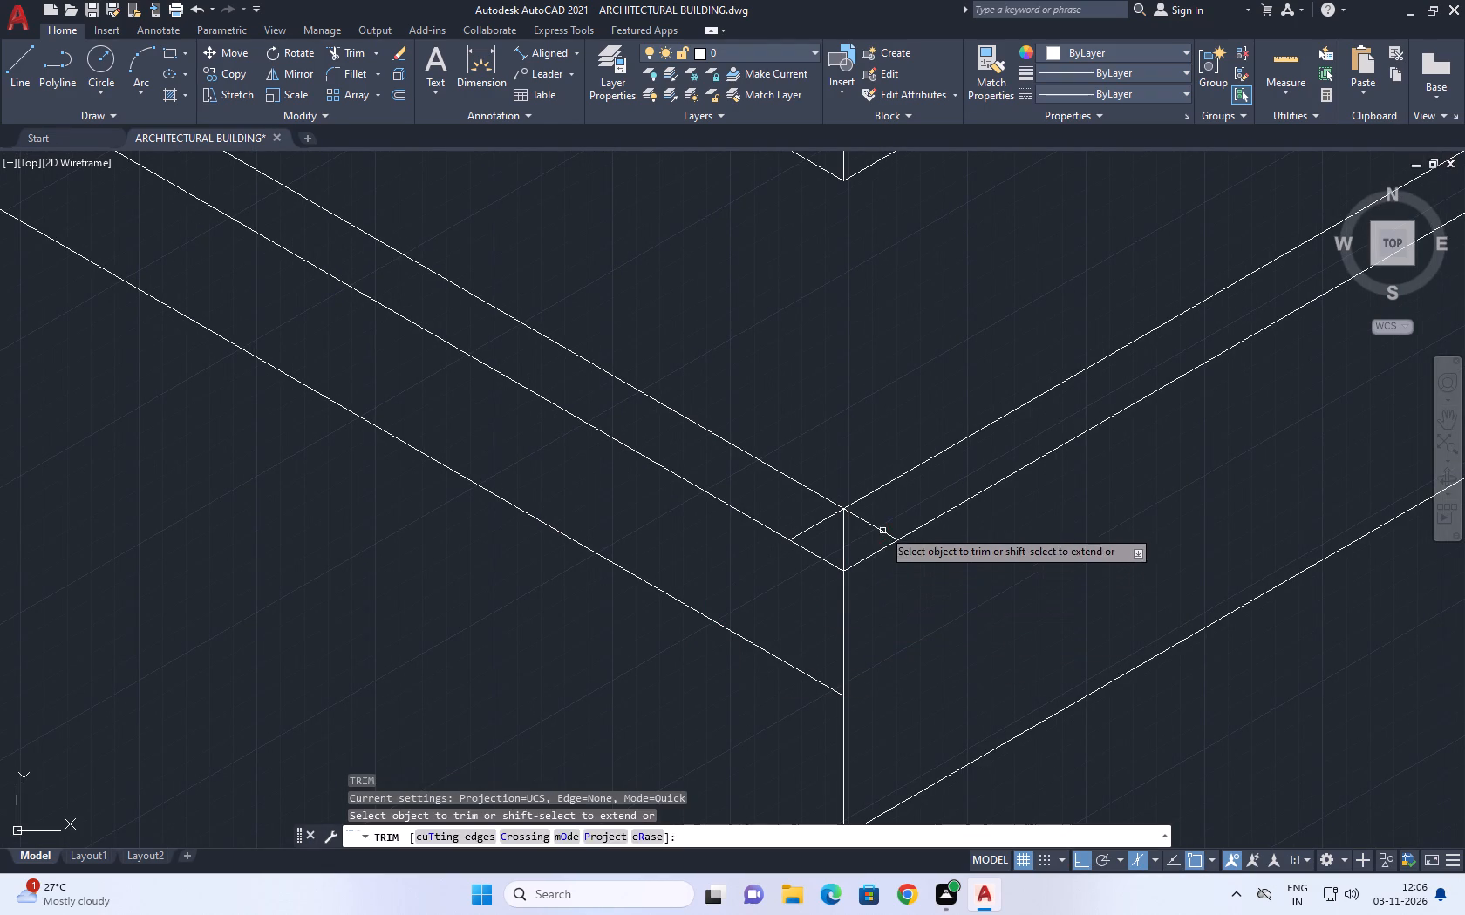
pyautogui.click(882, 526)
pyautogui.click(863, 532)
pyautogui.click(799, 526)
pyautogui.click(816, 532)
pyautogui.scroll(-2, 900, 509)
pyautogui.press('Escape')
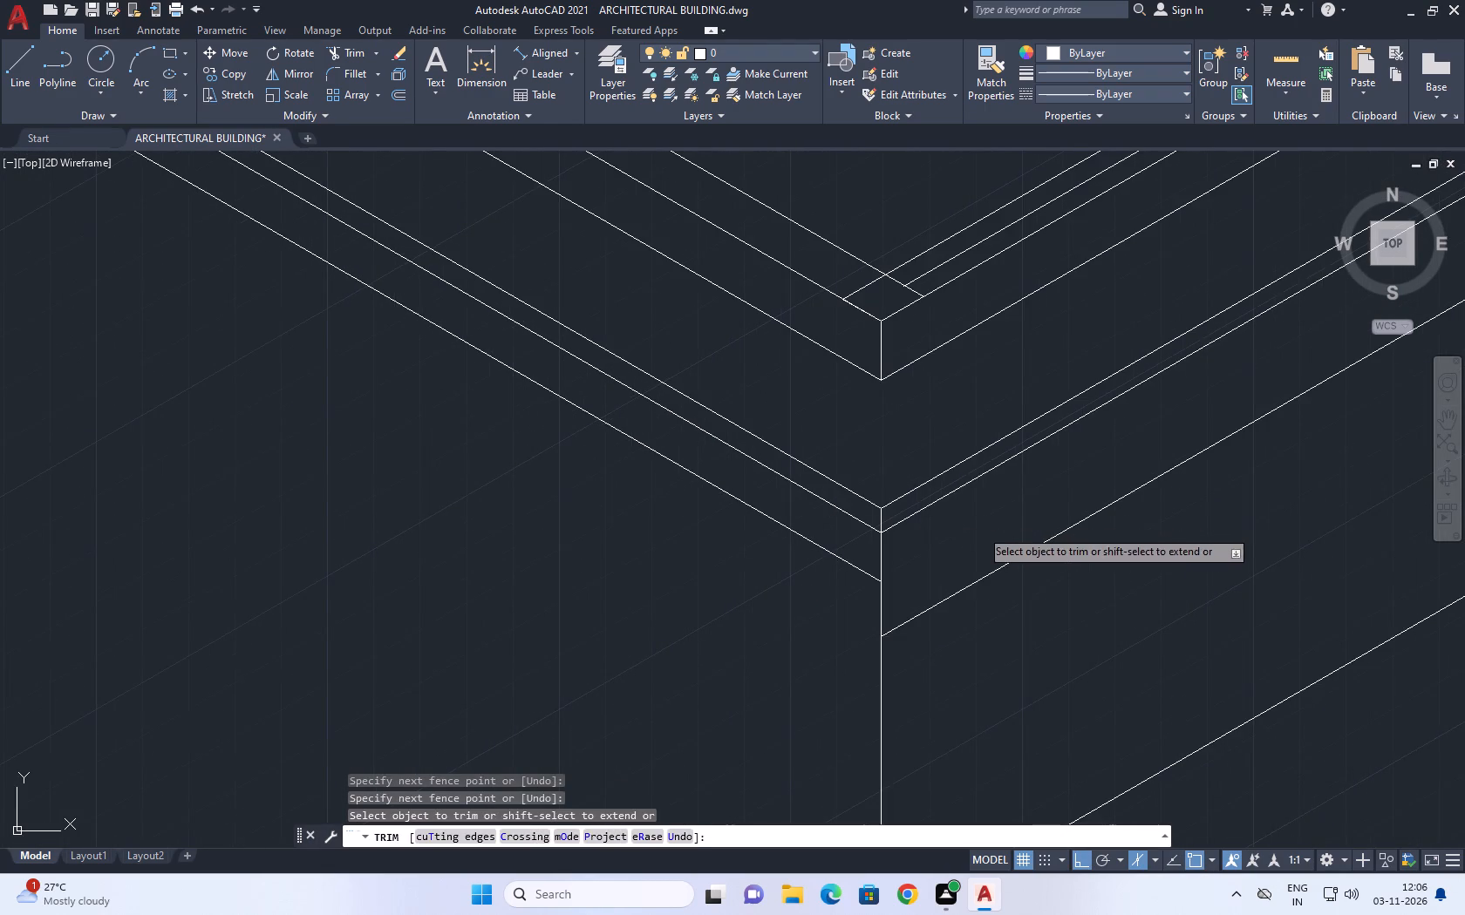
# Examine the base's front corner, its vertical edge, and the bottom front line running to the projecting landing.
pyautogui.scroll(-3, 912, 532)
pyautogui.moveTo(1015, 485); pyautogui.dragTo(906, 518, button='middle')
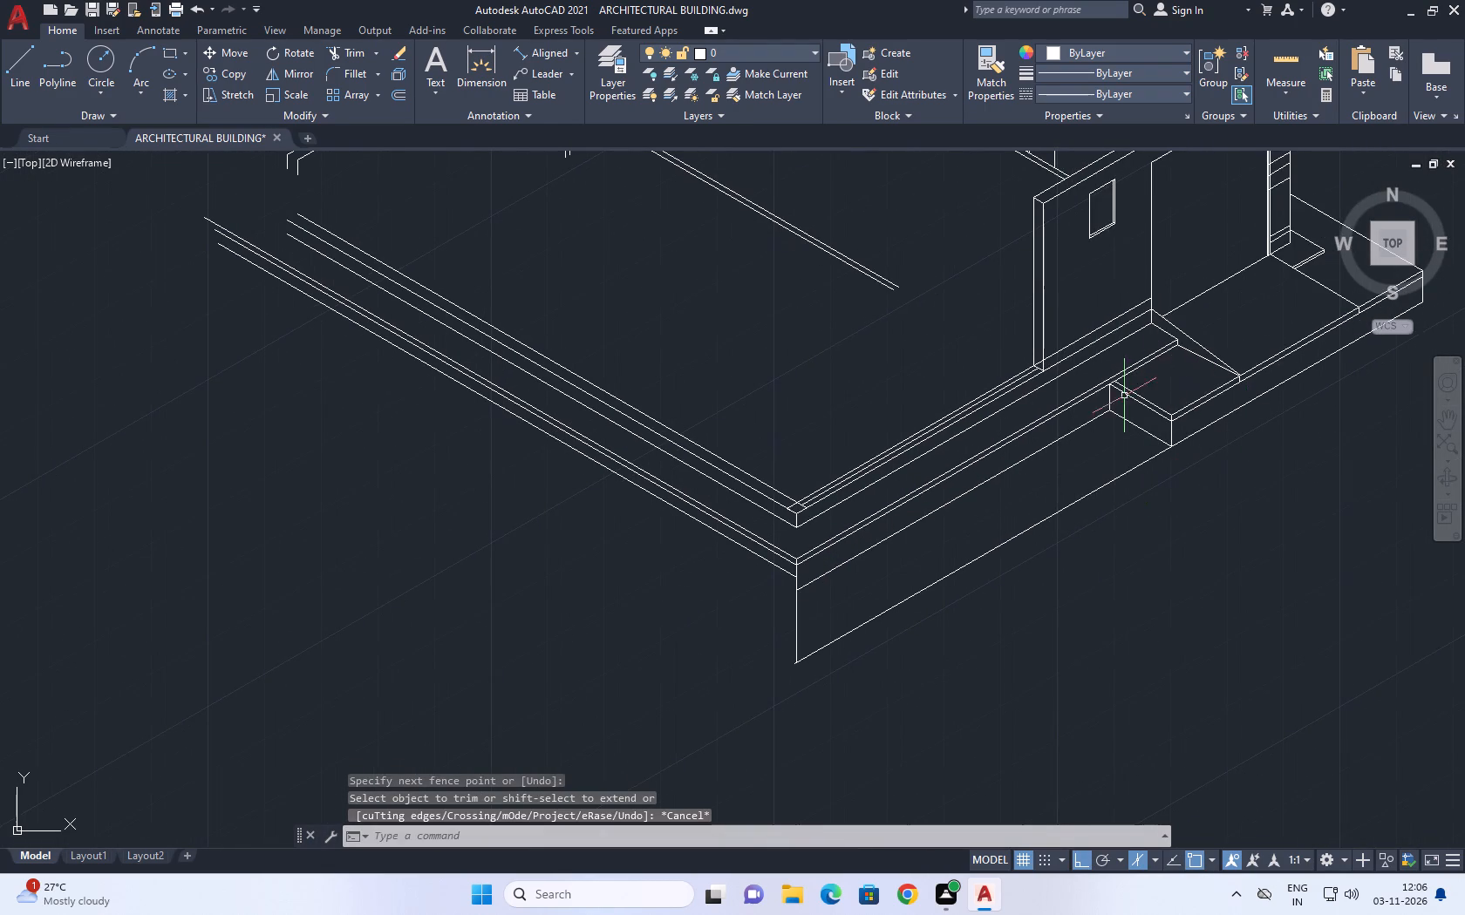
pyautogui.moveTo(923, 552); pyautogui.dragTo(848, 450, button='middle')
pyautogui.scroll(1, 844, 426)
pyautogui.moveTo(848, 450); pyautogui.dragTo(844, 426, button='middle')
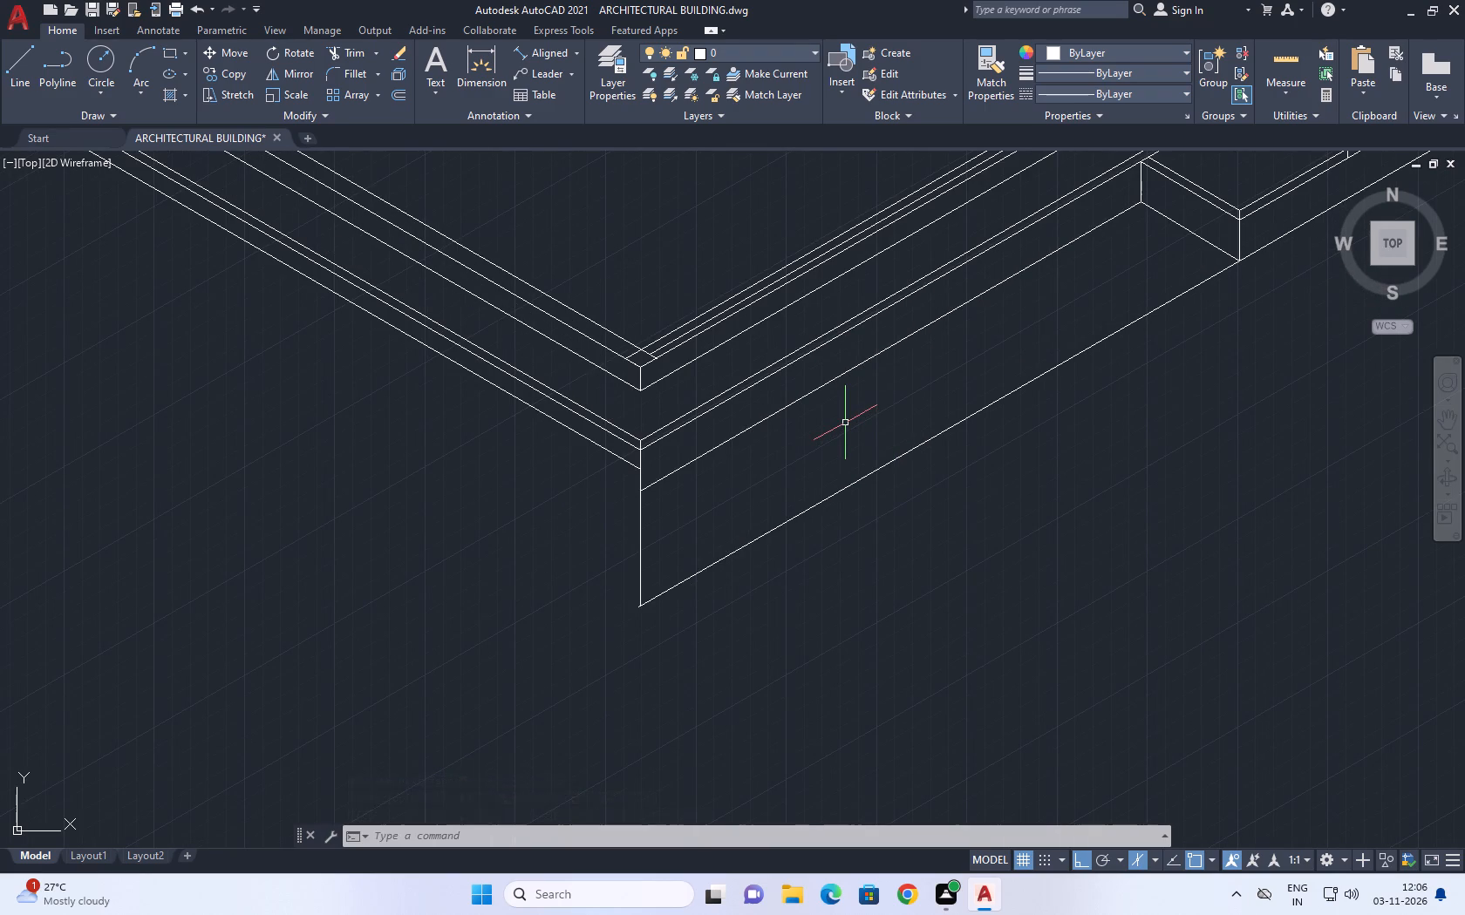
pyautogui.moveTo(1128, 266); pyautogui.dragTo(1073, 377, button='middle')
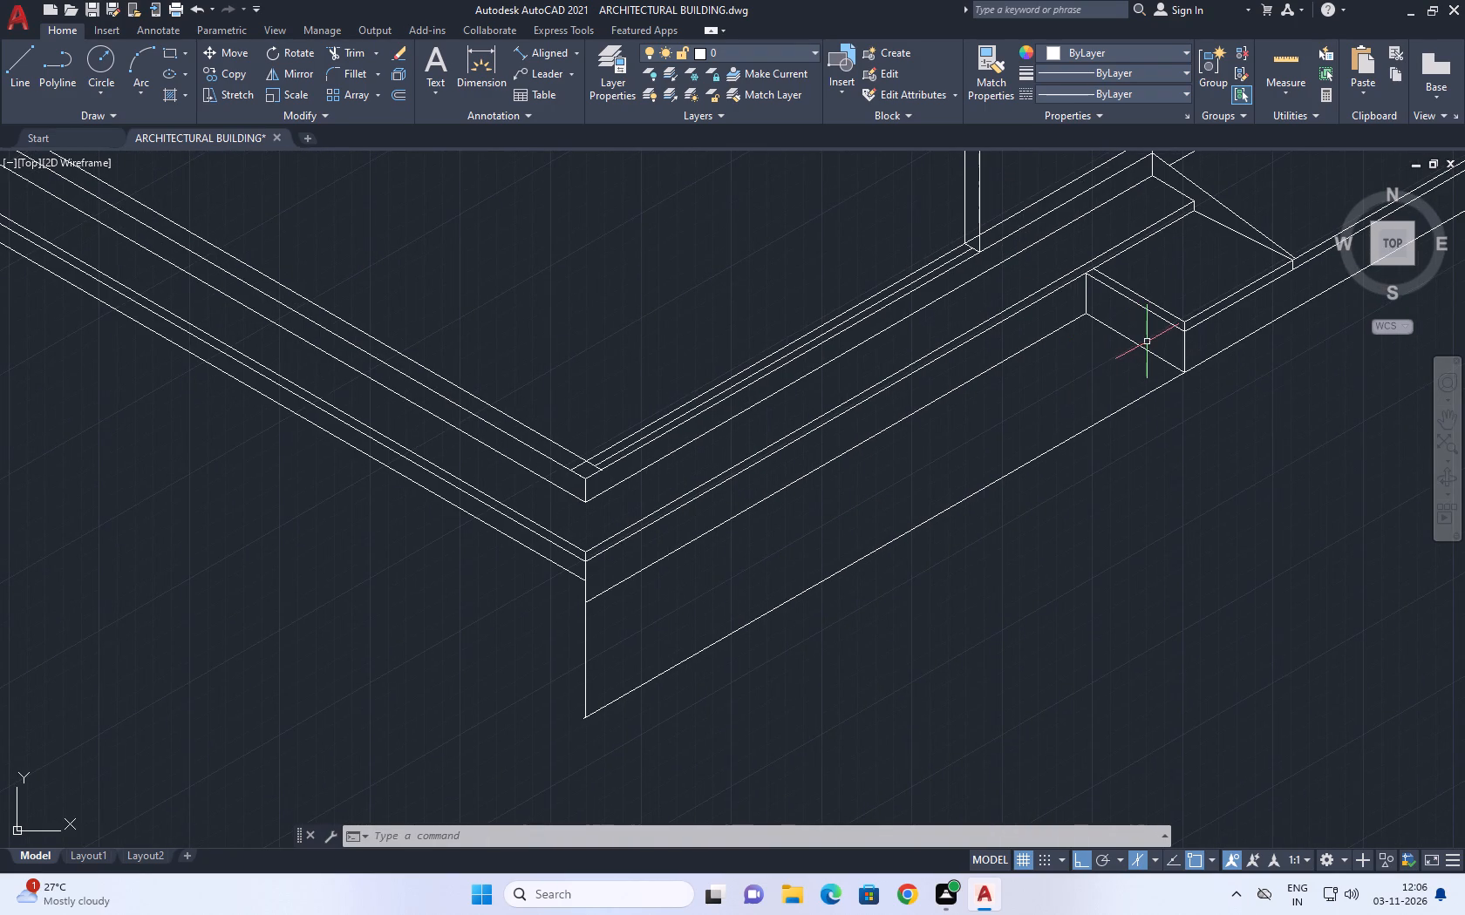
pyautogui.moveTo(1098, 311); pyautogui.dragTo(1113, 327, button='middle')
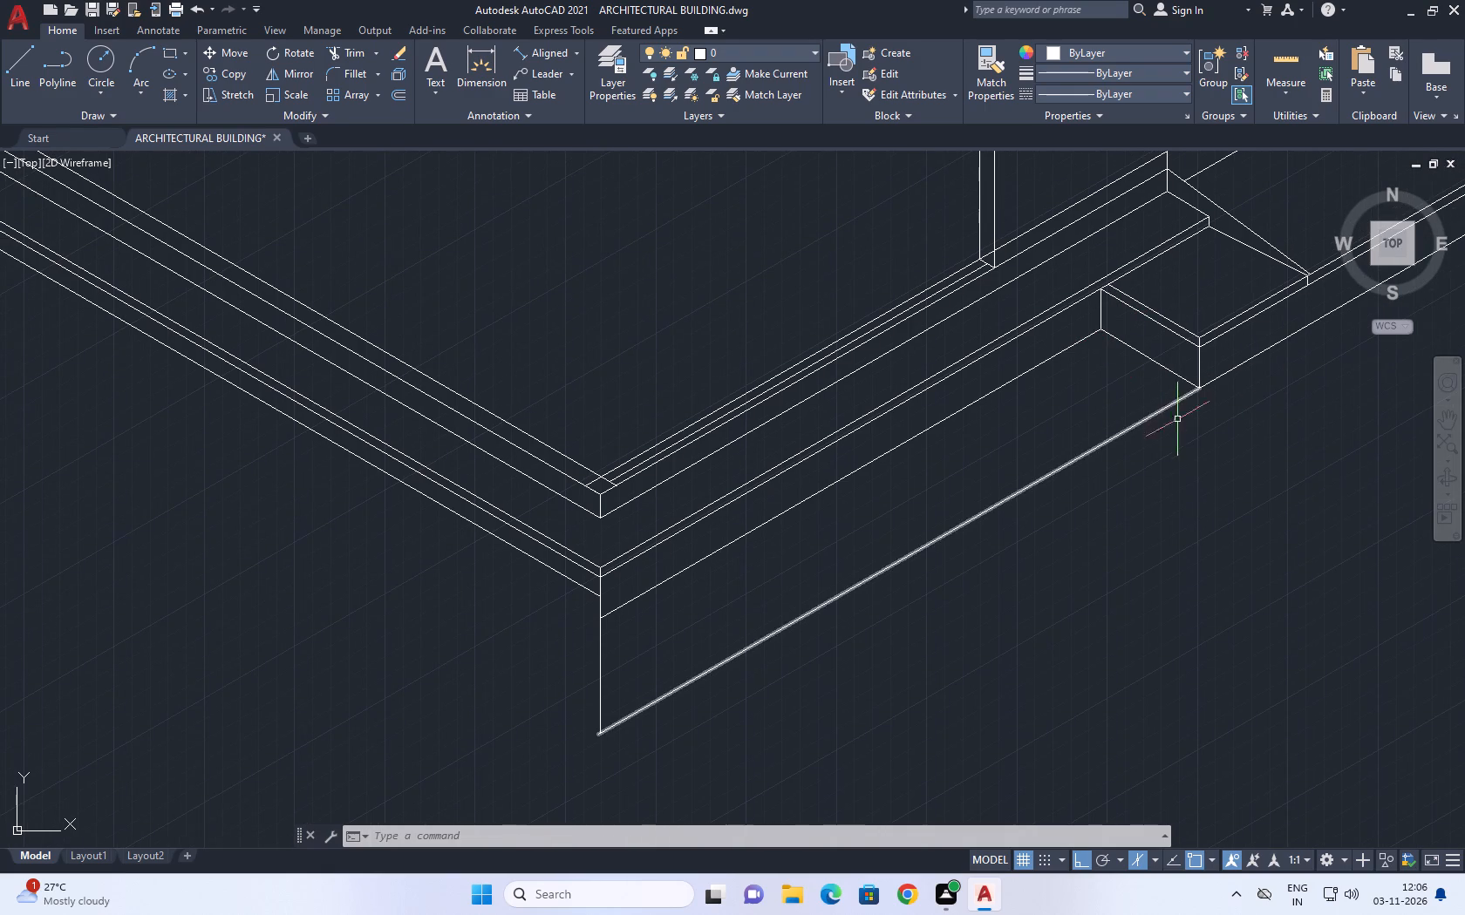
pyautogui.scroll(-2, 1141, 369)
pyautogui.scroll(2, 930, 495)
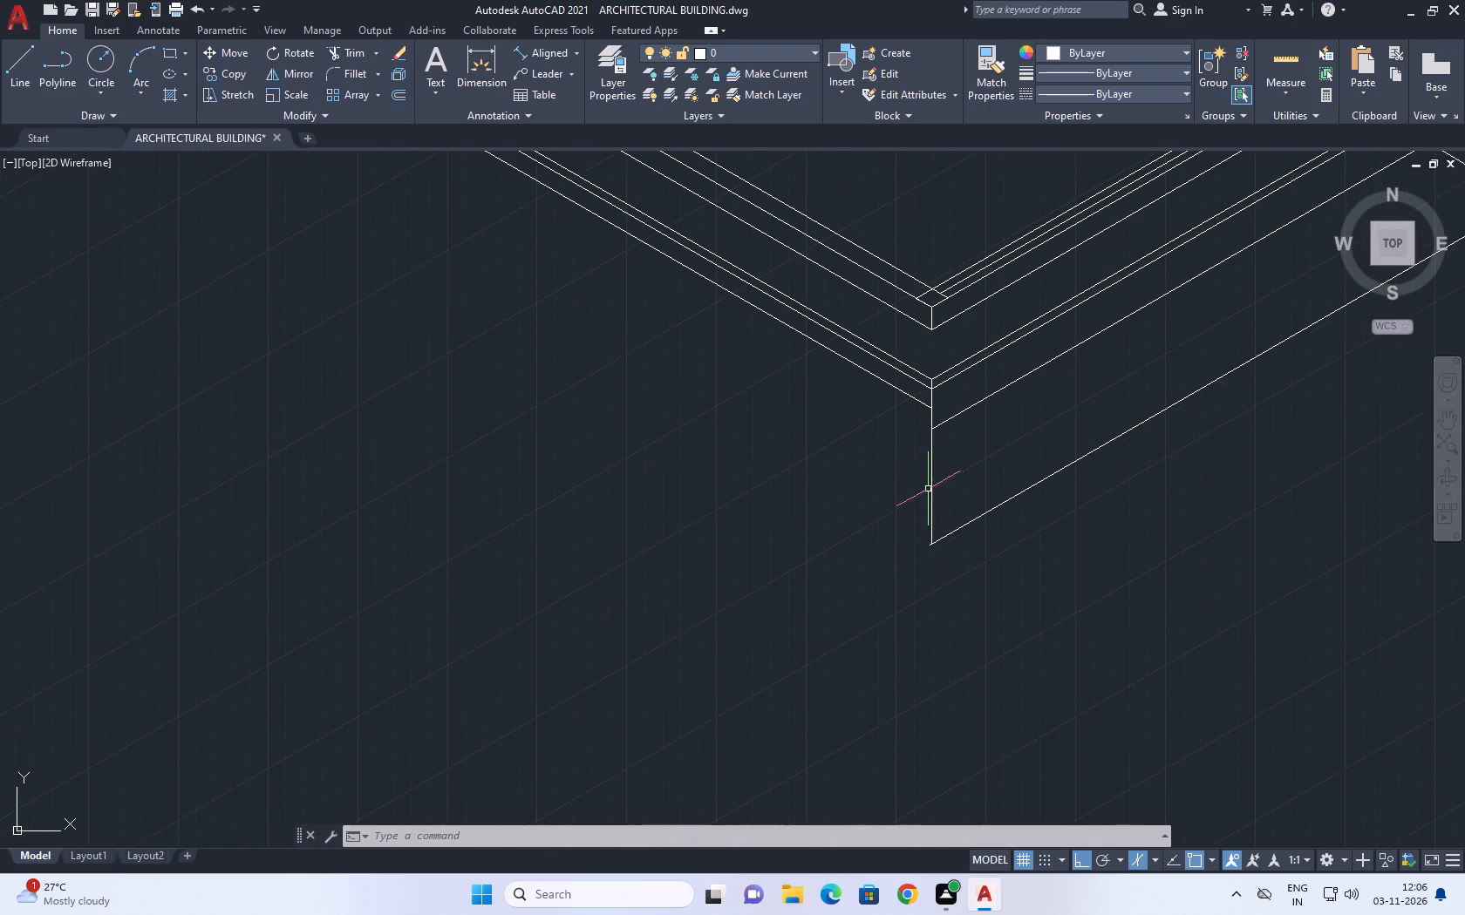
pyautogui.moveTo(934, 492); pyautogui.dragTo(940, 516, button='middle')
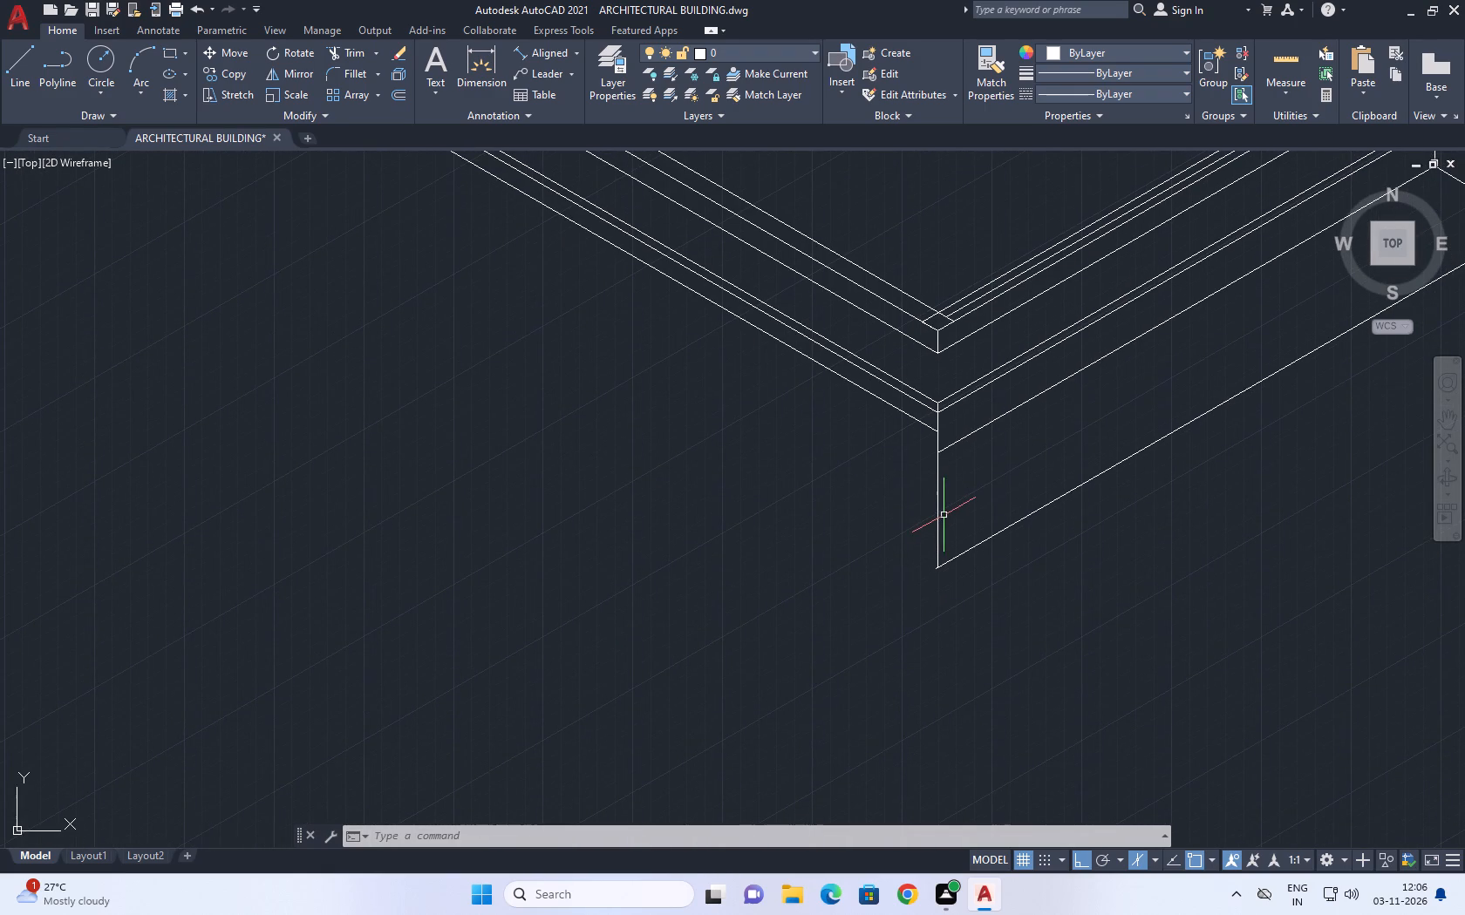
pyautogui.moveTo(956, 430); pyautogui.dragTo(955, 437, button='middle')
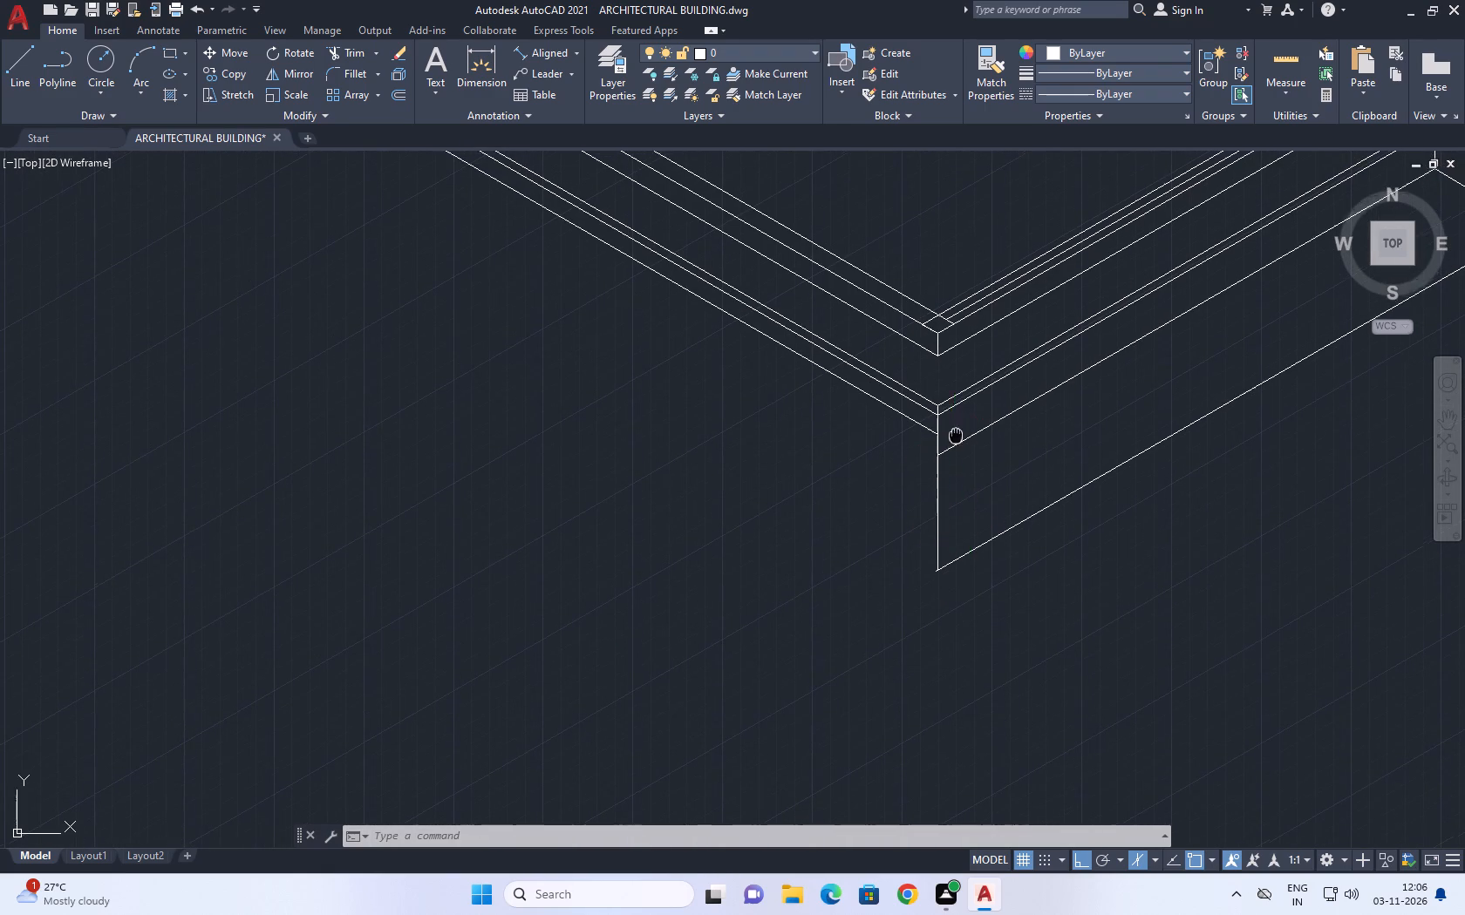
pyautogui.moveTo(955, 437); pyautogui.dragTo(921, 478, button='middle')
pyautogui.scroll(-2, 899, 532)
pyautogui.moveTo(940, 519); pyautogui.dragTo(944, 528, button='middle')
# Draw an isometric line outward from the base's lower front corner, parallel to the landing's side edge, past the bottom front line.
pyautogui.write('l')
pyautogui.press('space')
pyautogui.scroll(2, 930, 546)
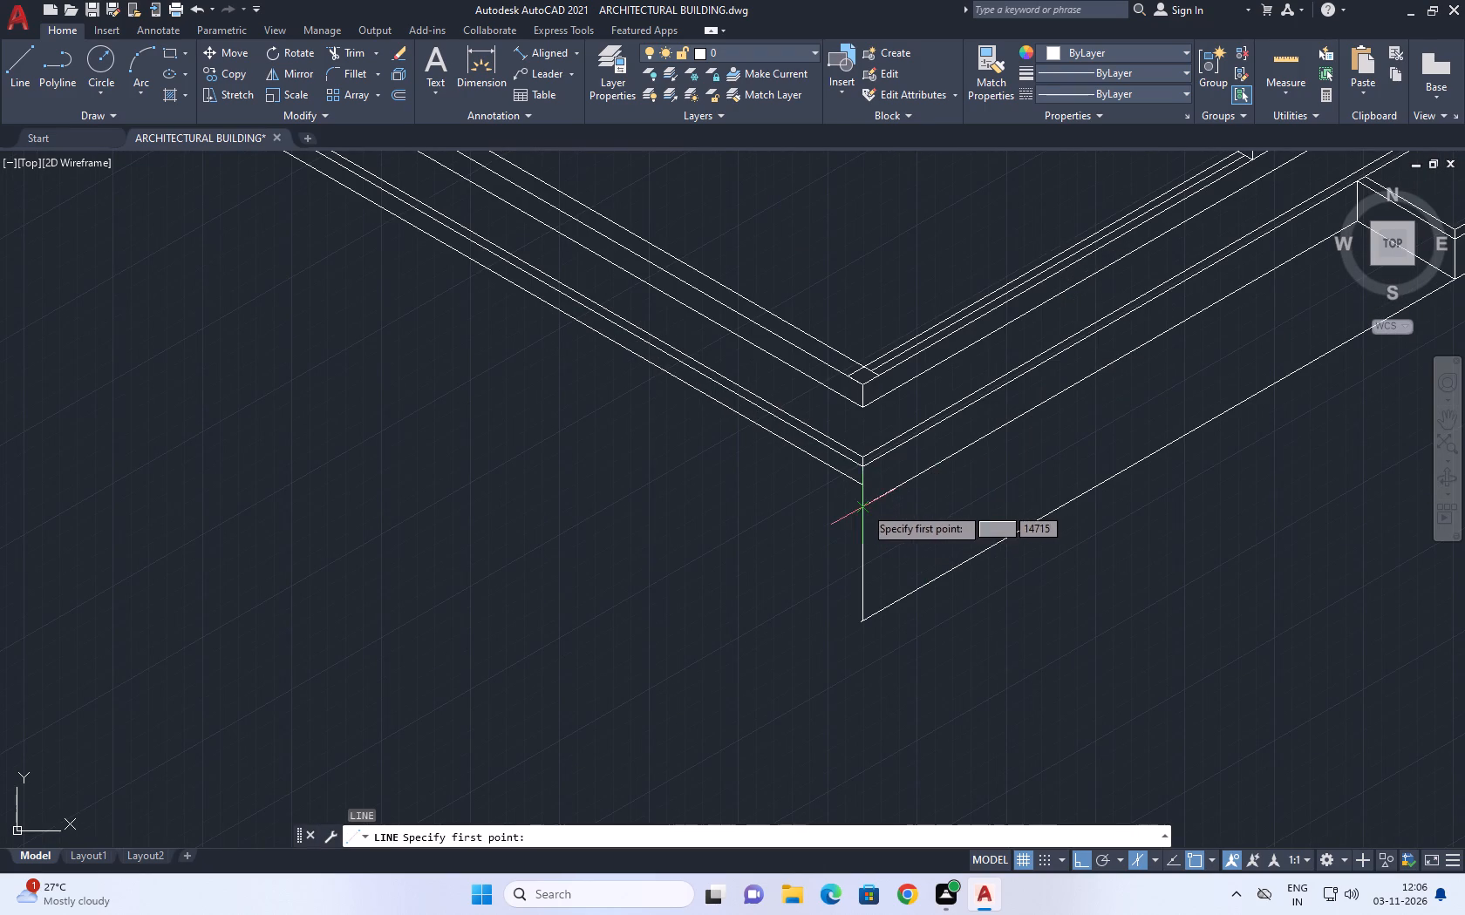
pyautogui.click(862, 508)
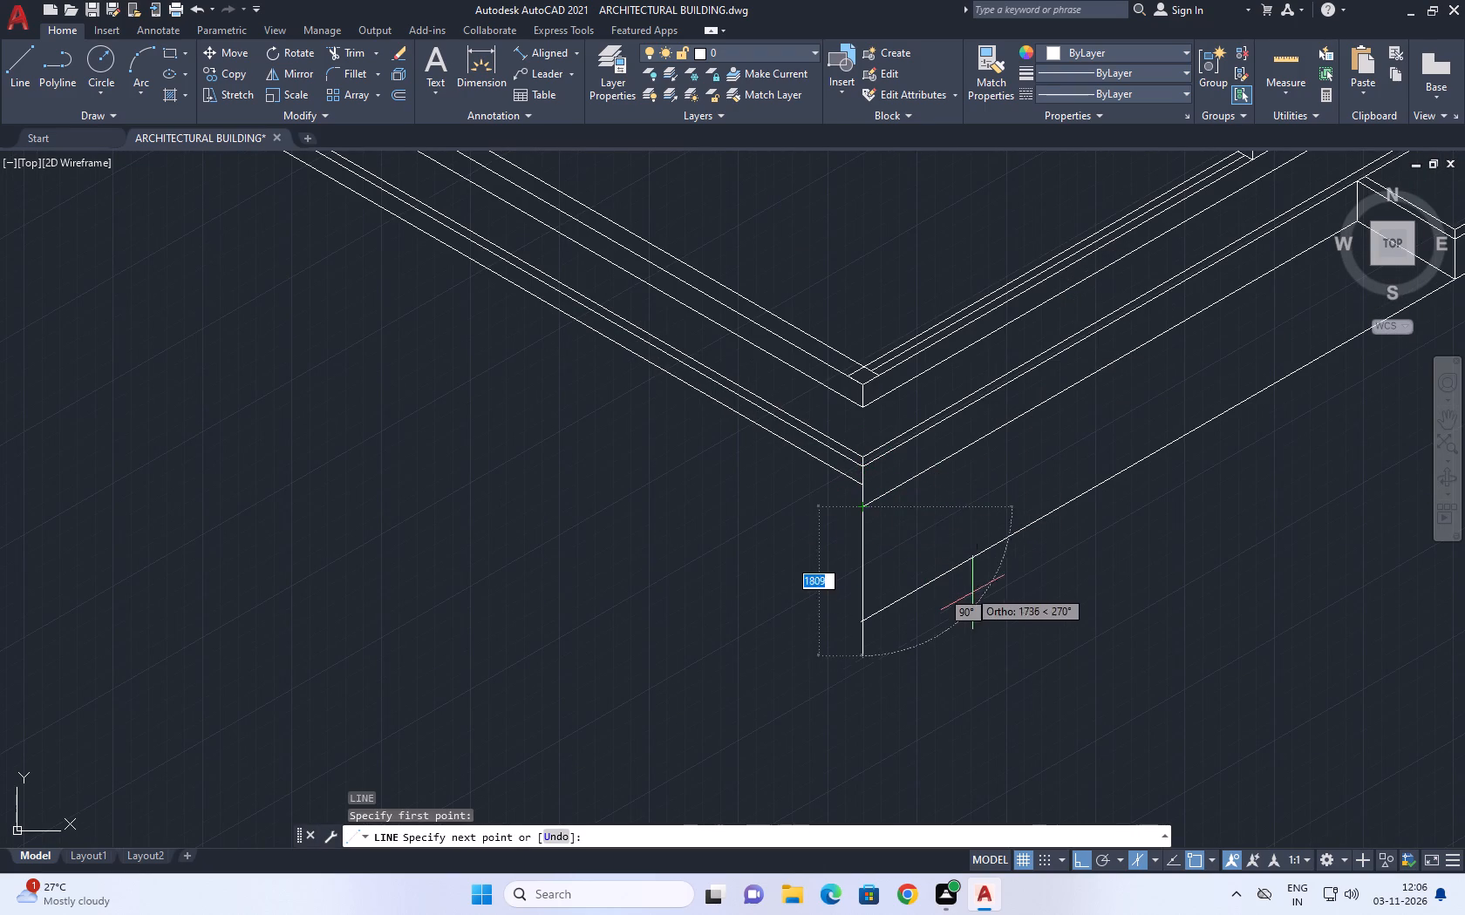
pyautogui.press('F5')
pyautogui.click(989, 627)
pyautogui.press('Escape')
# Trim the vertical line below the base's lower corner and the bottom front line beyond the new line, erasing the leftover piece.
pyautogui.scroll(-1, 872, 577)
pyautogui.press('t')
pyautogui.write('r')
pyautogui.press('space')
pyautogui.moveTo(900, 594); pyautogui.dragTo(891, 579)
pyautogui.moveTo(838, 561); pyautogui.dragTo(830, 558)
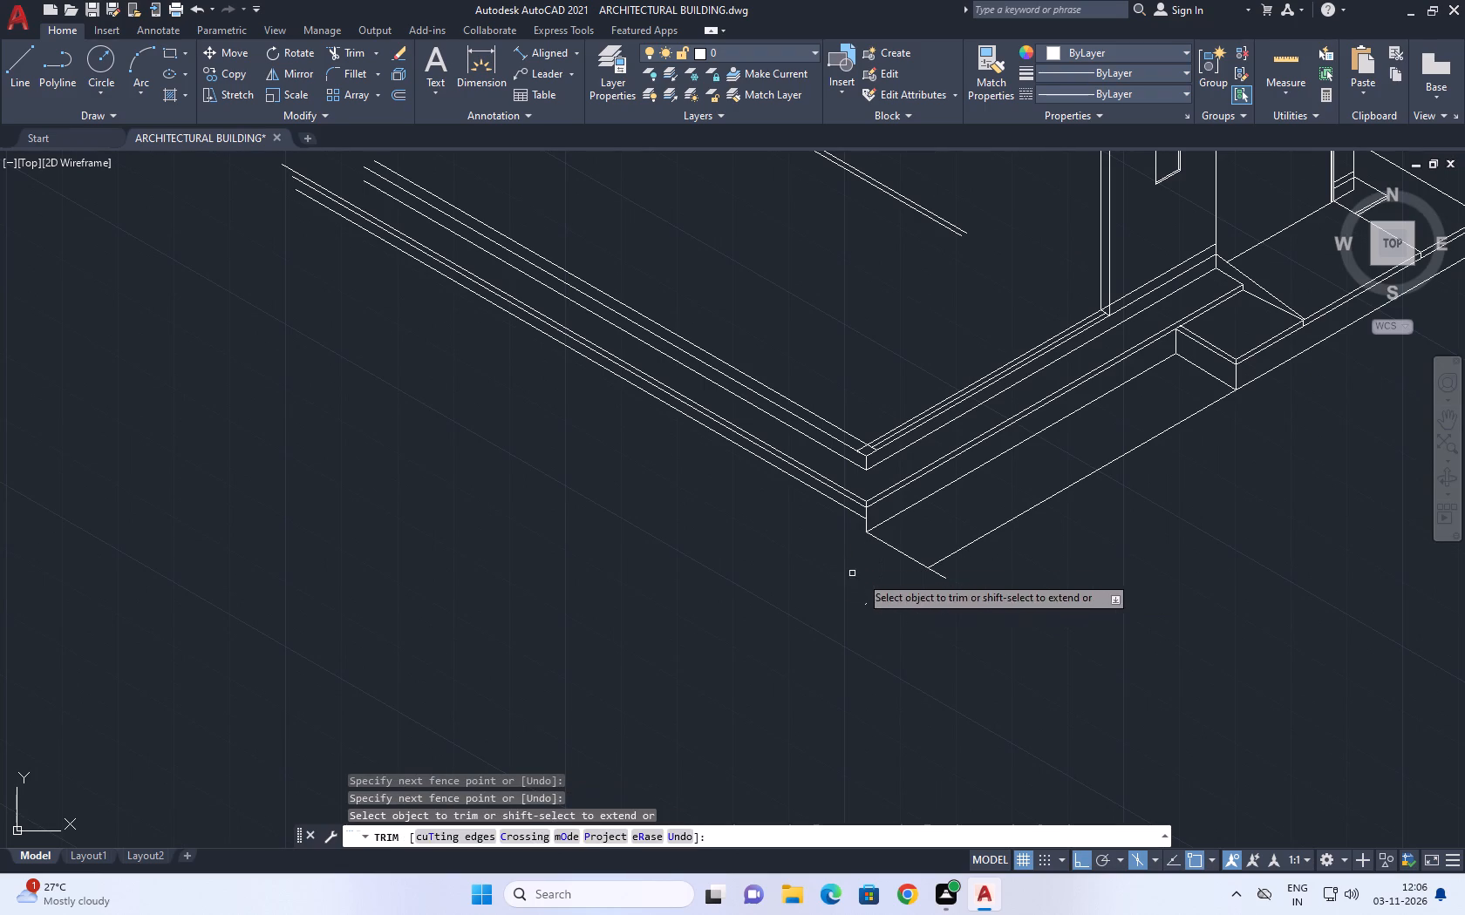
pyautogui.press('Escape')
pyautogui.scroll(2, 869, 601)
pyautogui.moveTo(931, 636); pyautogui.dragTo(887, 616)
pyautogui.moveTo(773, 571); pyautogui.dragTo(749, 559)
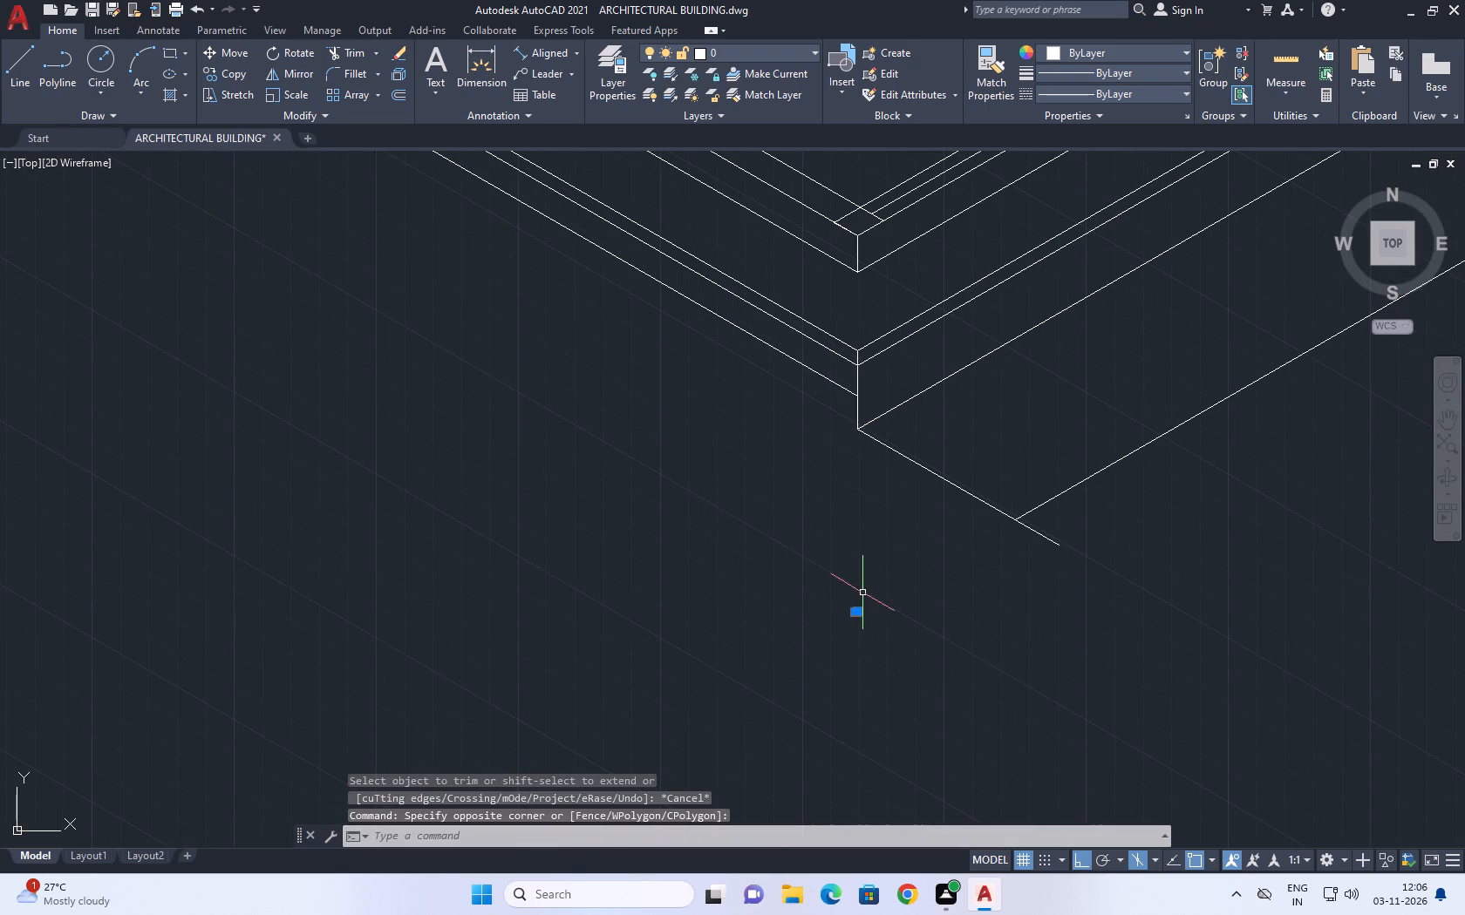
pyautogui.press('Delete')
# Trim the new isometric line's overhang beyond the bottom front line to form a clean outer corner.
pyautogui.moveTo(961, 616); pyautogui.dragTo(832, 638, button='middle')
pyautogui.press('t')
pyautogui.press('r')
pyautogui.press('space')
pyautogui.click(935, 556)
pyautogui.click(828, 616)
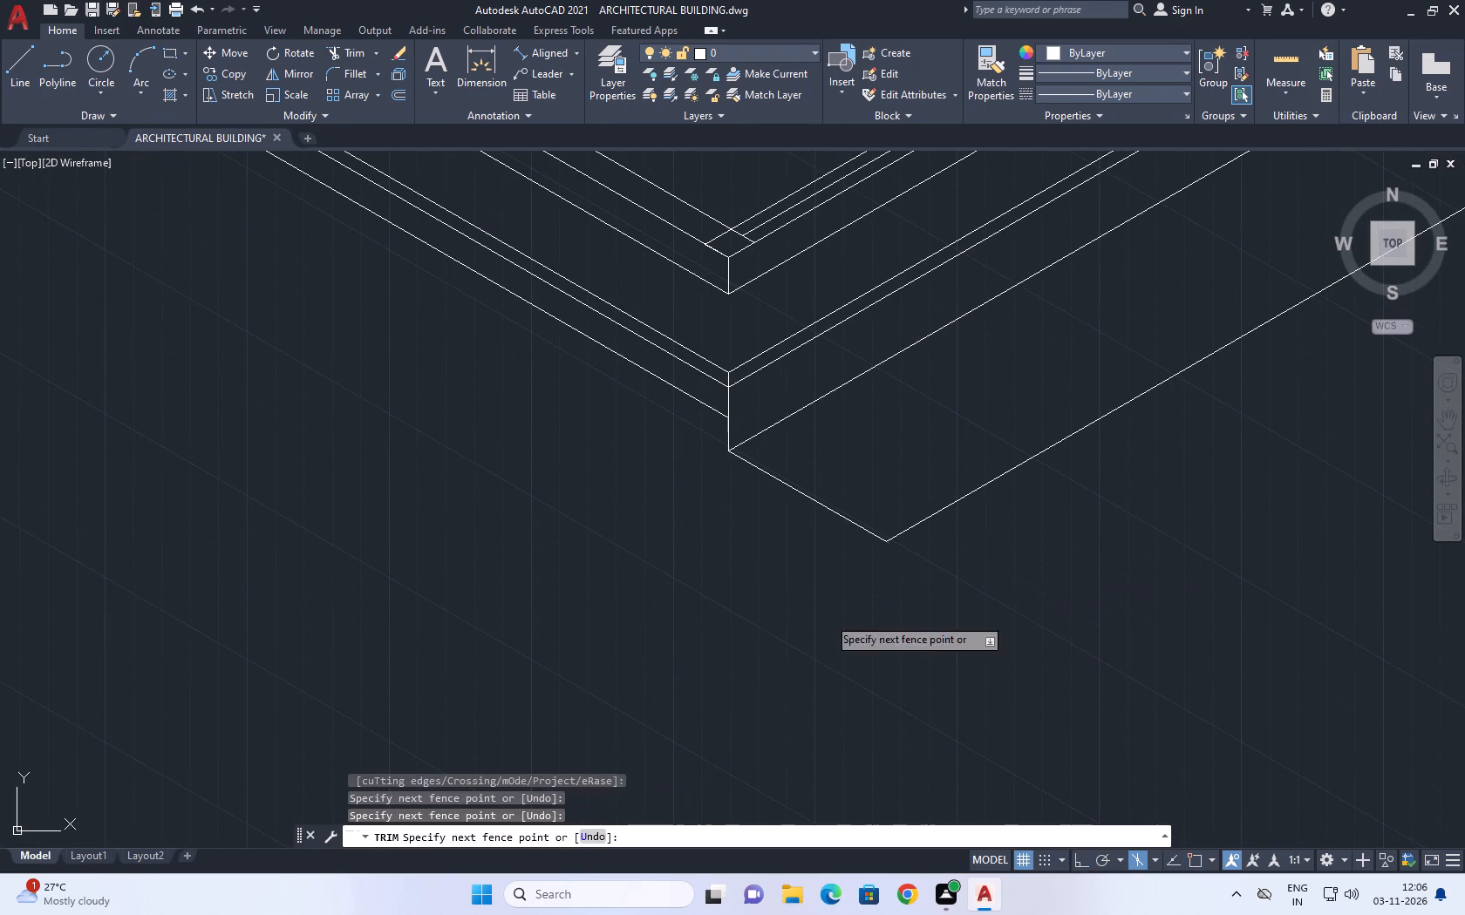
pyautogui.scroll(-4, 912, 582)
pyautogui.press('Escape')
# Draw a short curved spline from the landing's bottom side edge into the ground strip, with ortho off.
pyautogui.scroll(3, 906, 570)
pyautogui.moveTo(906, 583); pyautogui.dragTo(893, 617, button='middle')
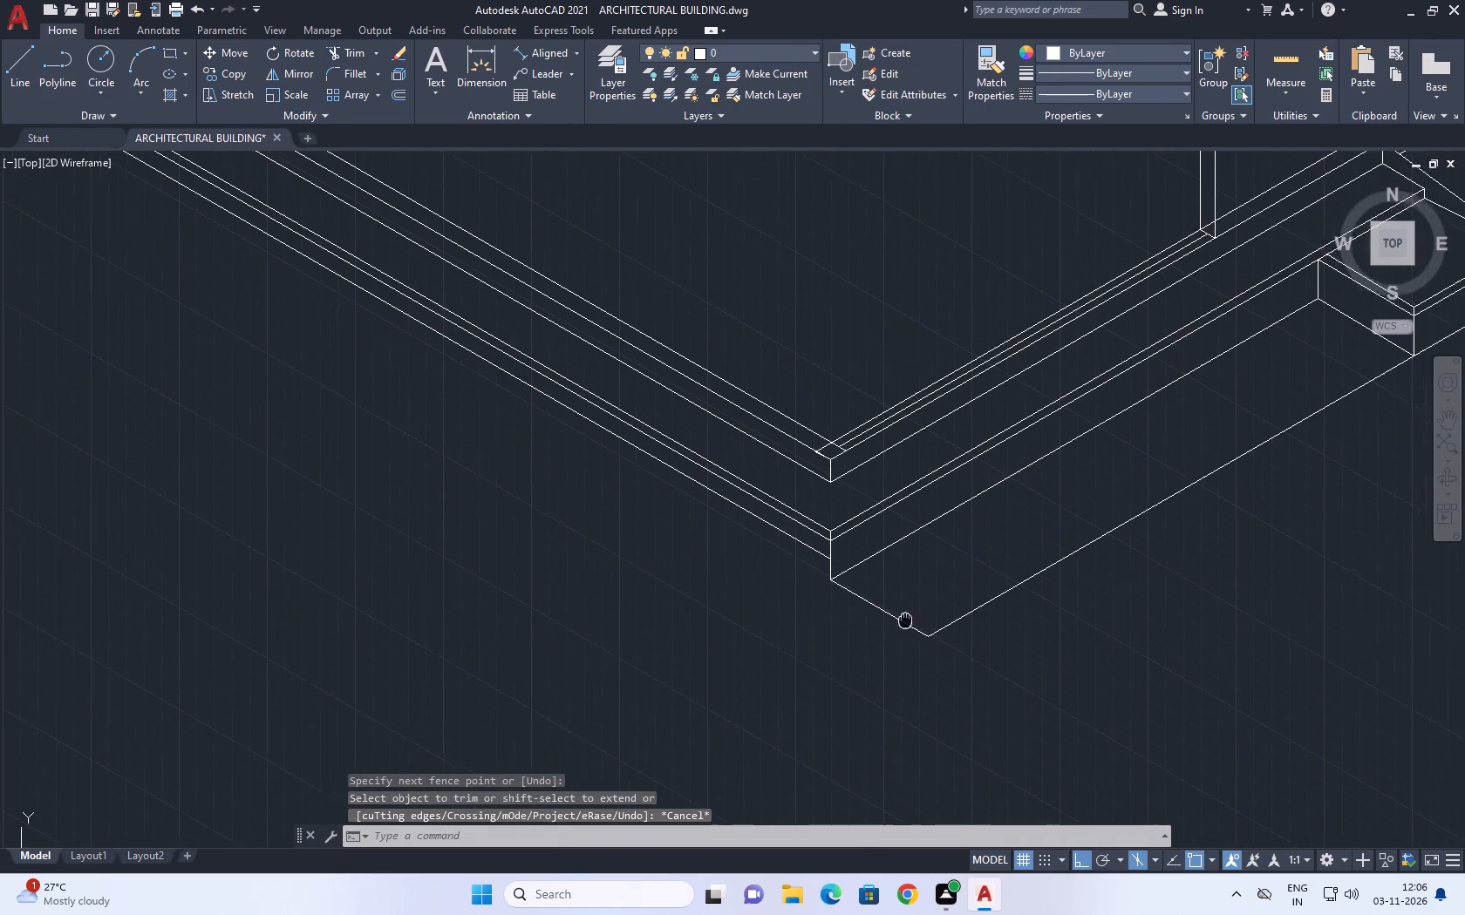
pyautogui.moveTo(893, 617); pyautogui.dragTo(857, 601, button='middle')
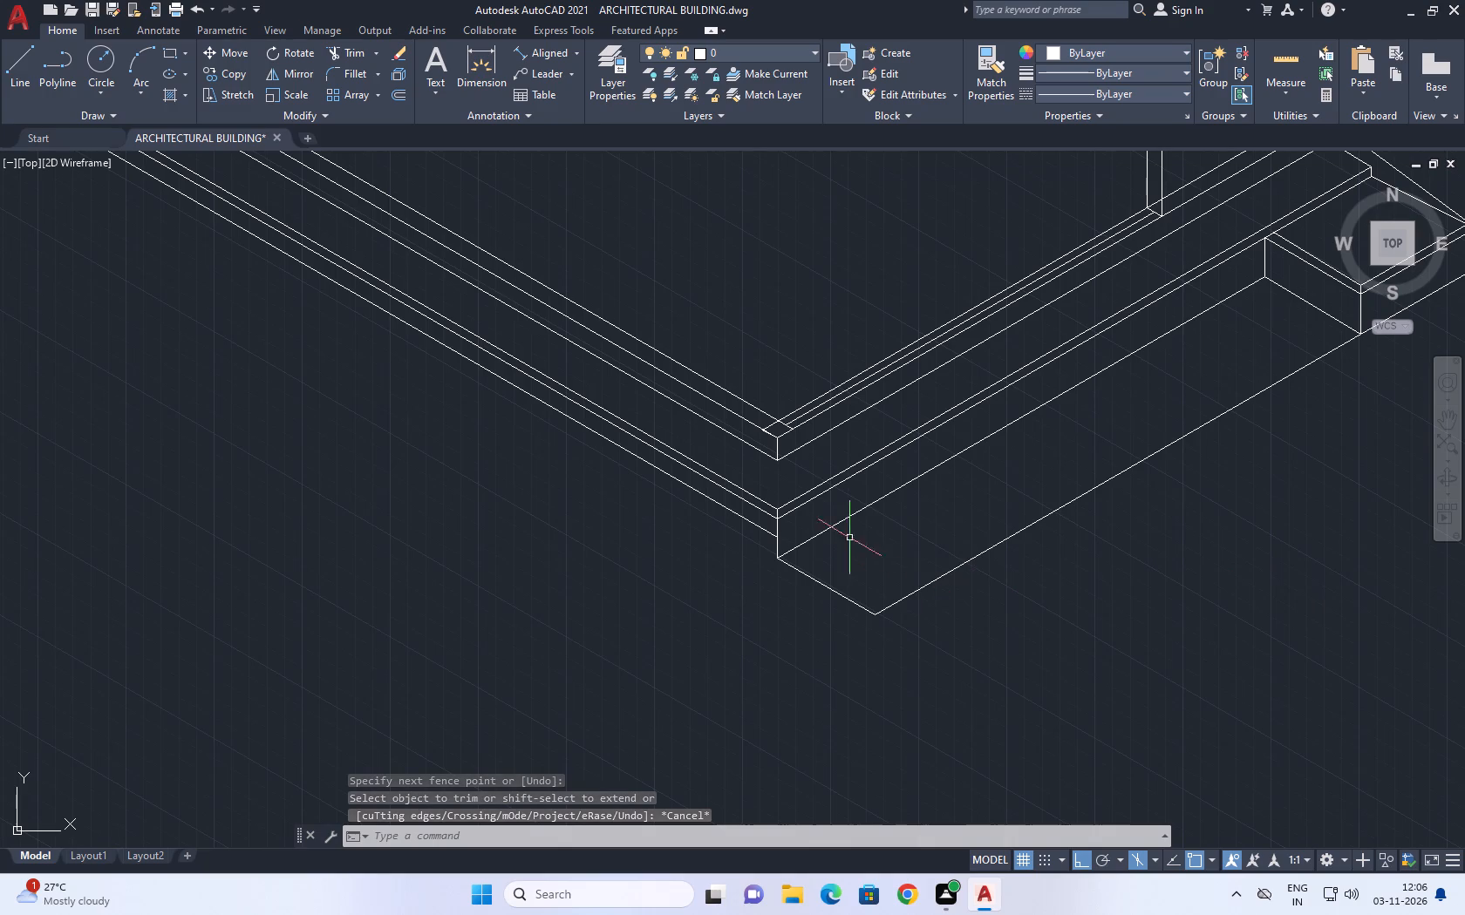
pyautogui.moveTo(856, 532); pyautogui.dragTo(858, 548, button='middle')
pyautogui.moveTo(885, 534); pyautogui.dragTo(828, 548, button='middle')
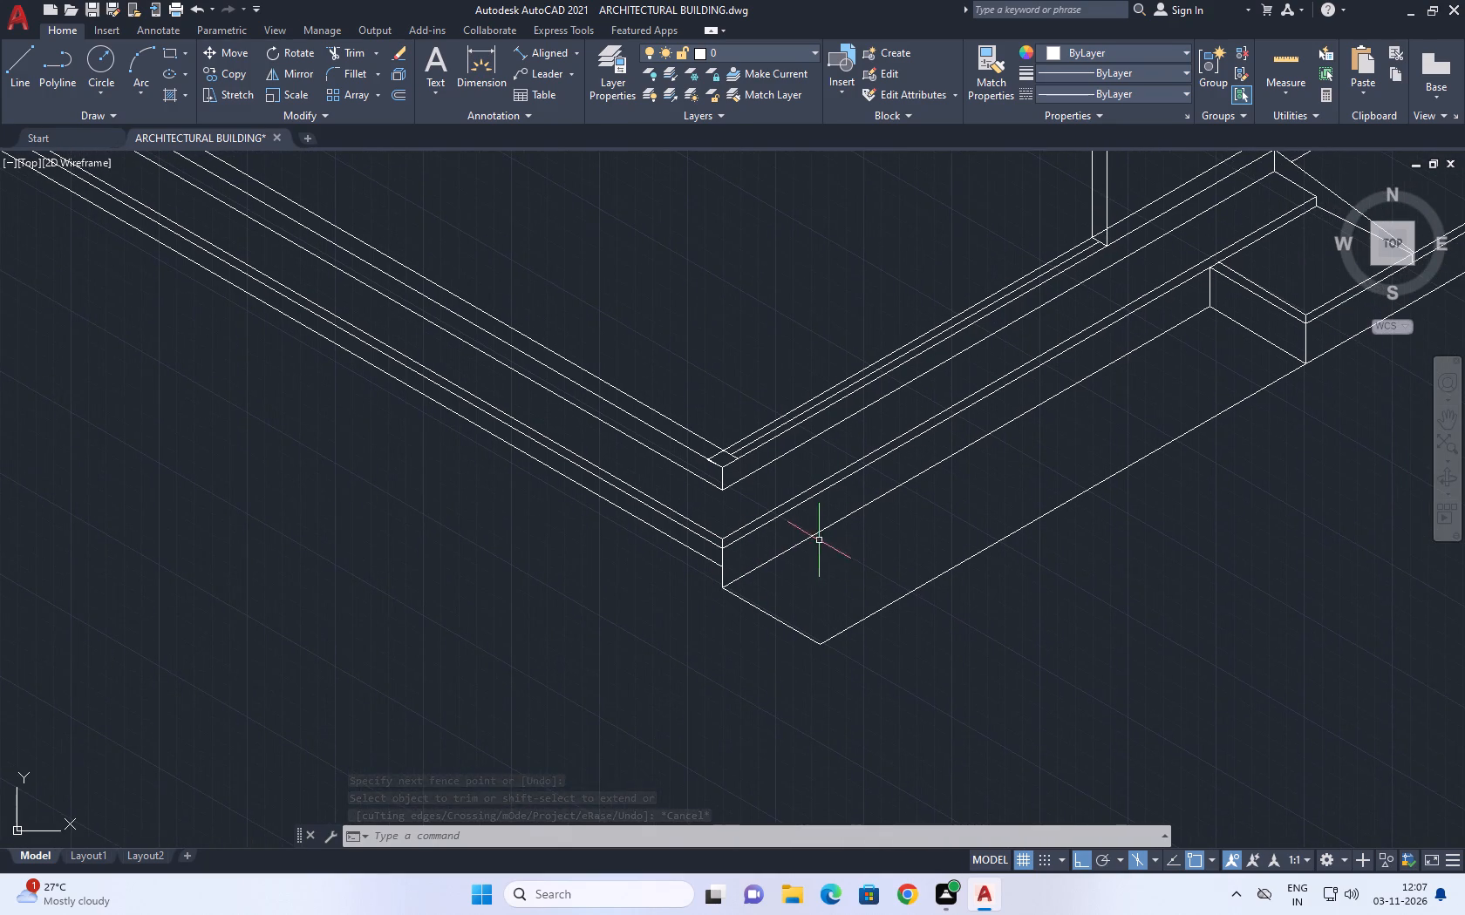
pyautogui.scroll(-1, 930, 548)
pyautogui.moveTo(1124, 389); pyautogui.dragTo(1114, 417, button='middle')
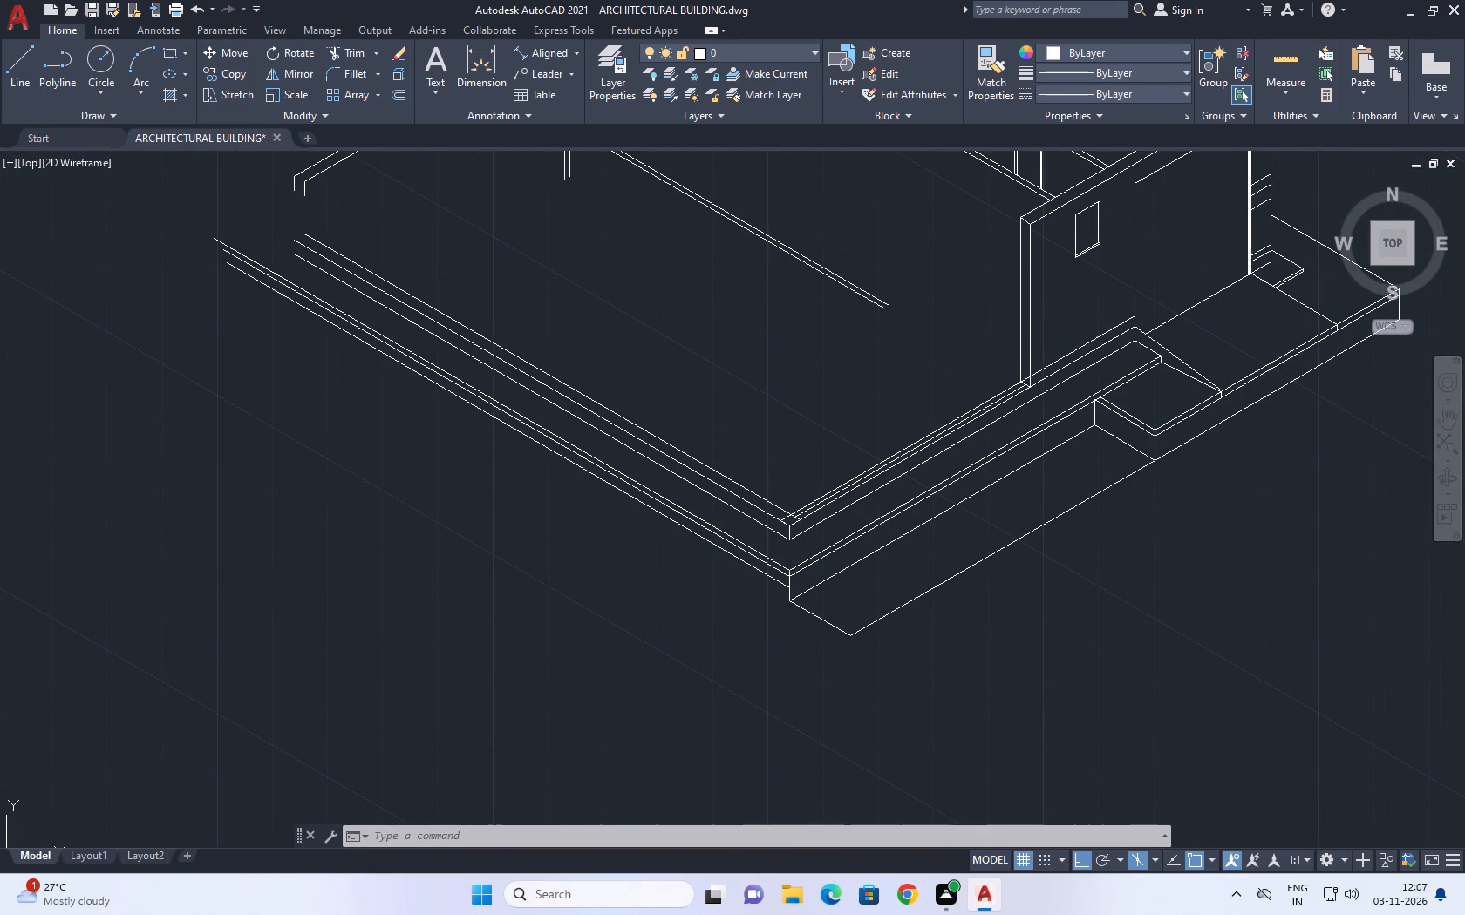
pyautogui.write('spl')
pyautogui.press('space')
pyautogui.scroll(2, 1123, 440)
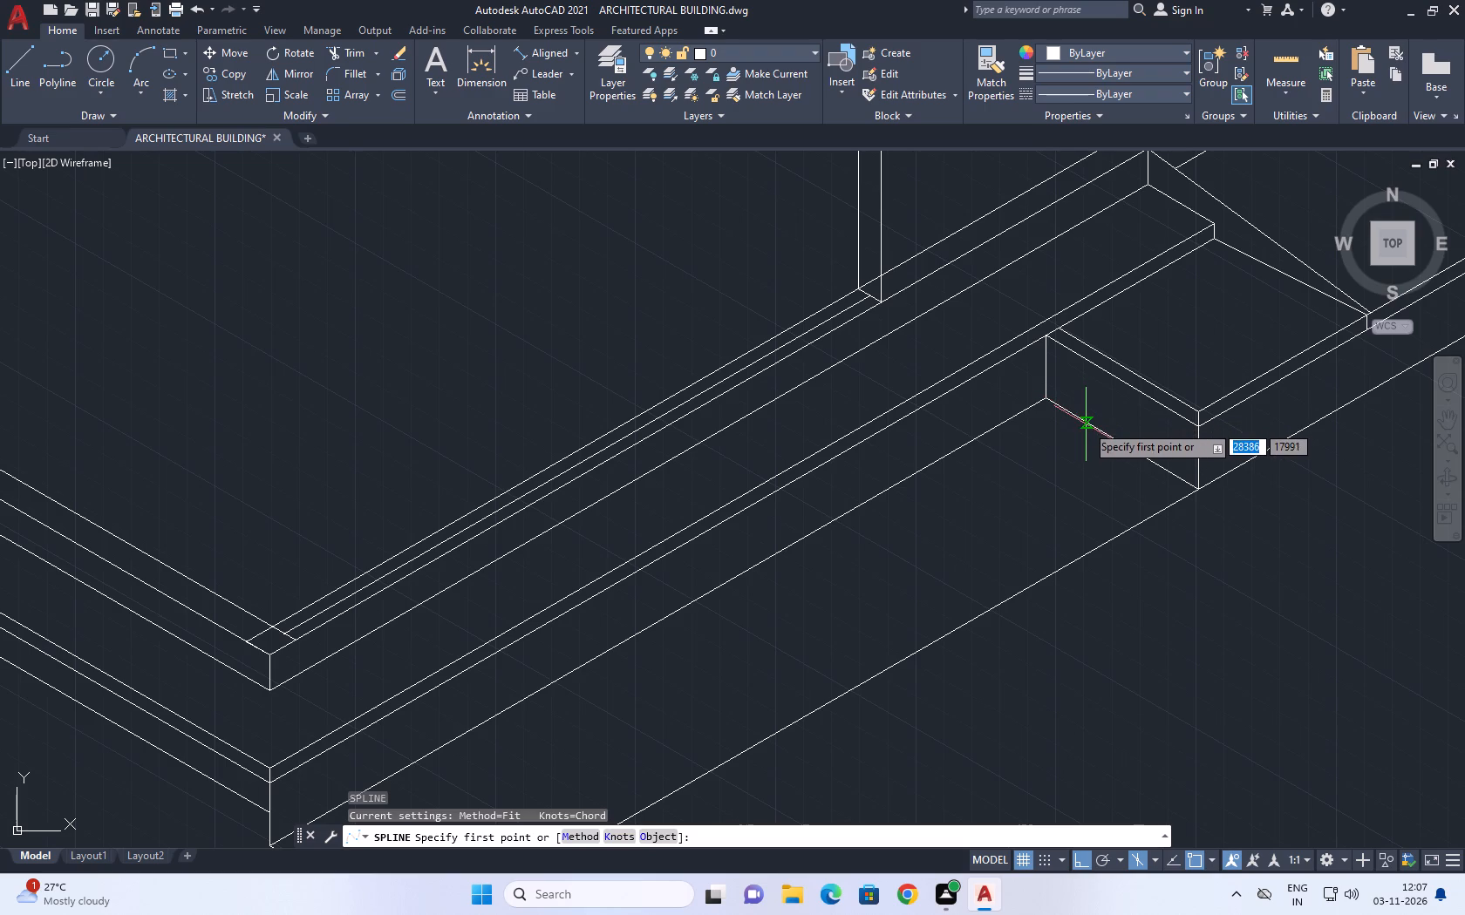
pyautogui.click(1086, 424)
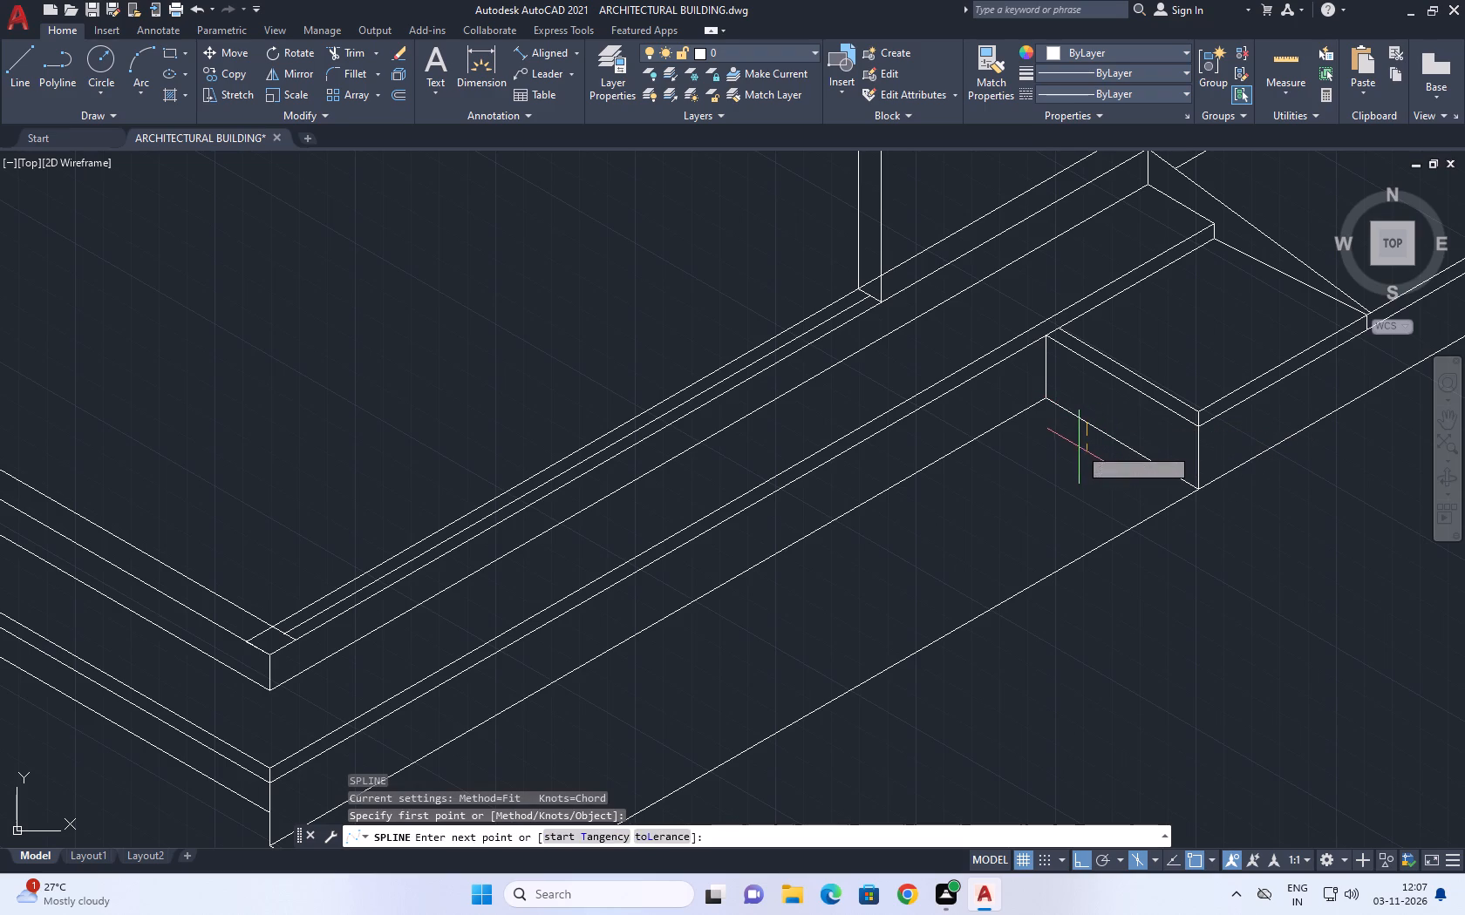
pyautogui.press('F5')
pyautogui.scroll(1, 1066, 444)
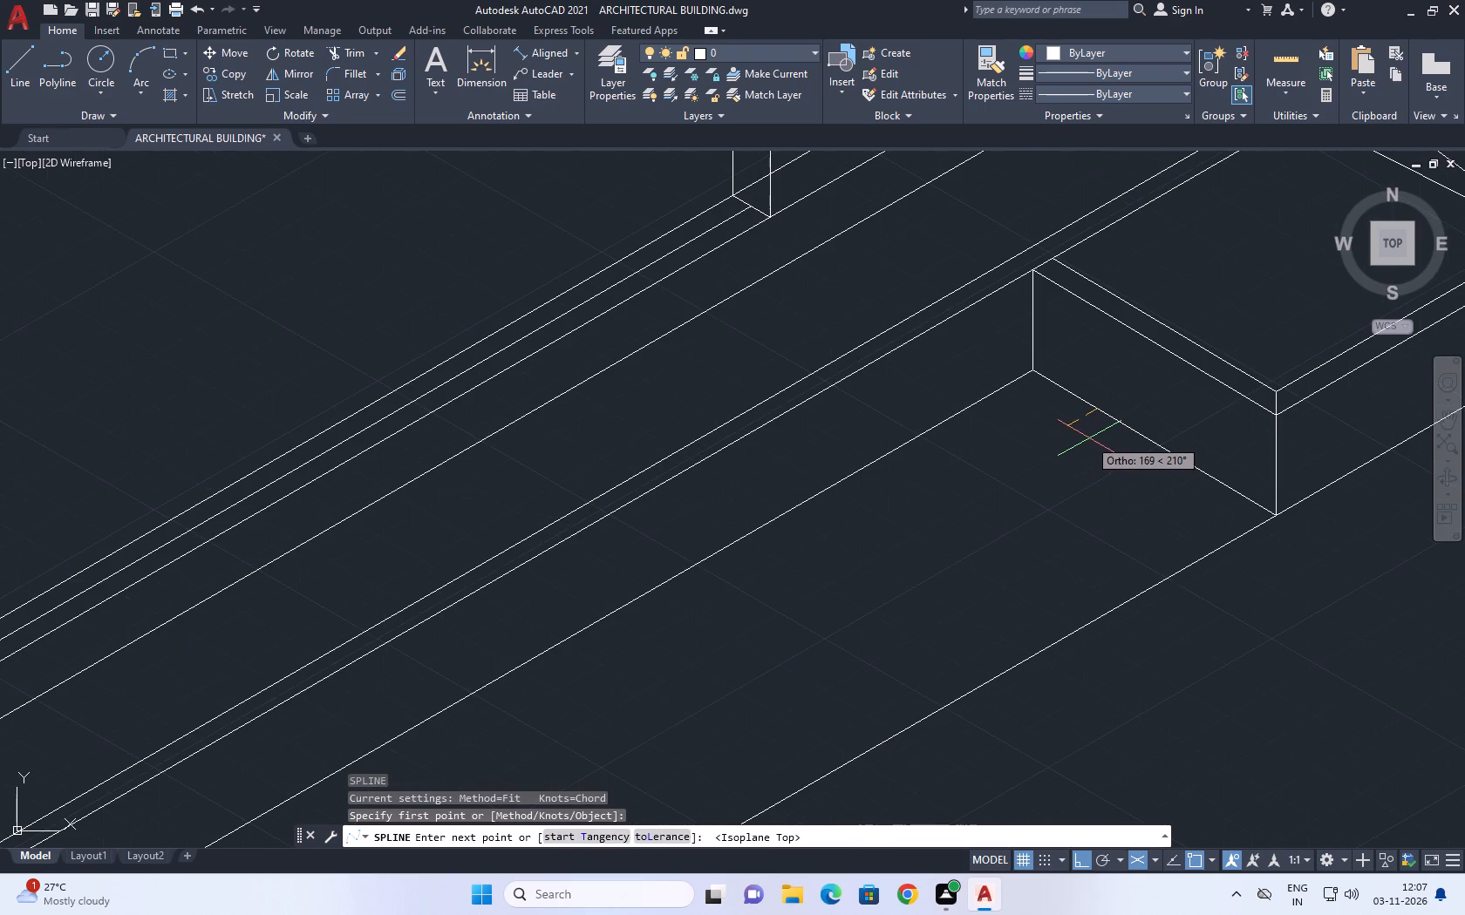
pyautogui.press('F8')
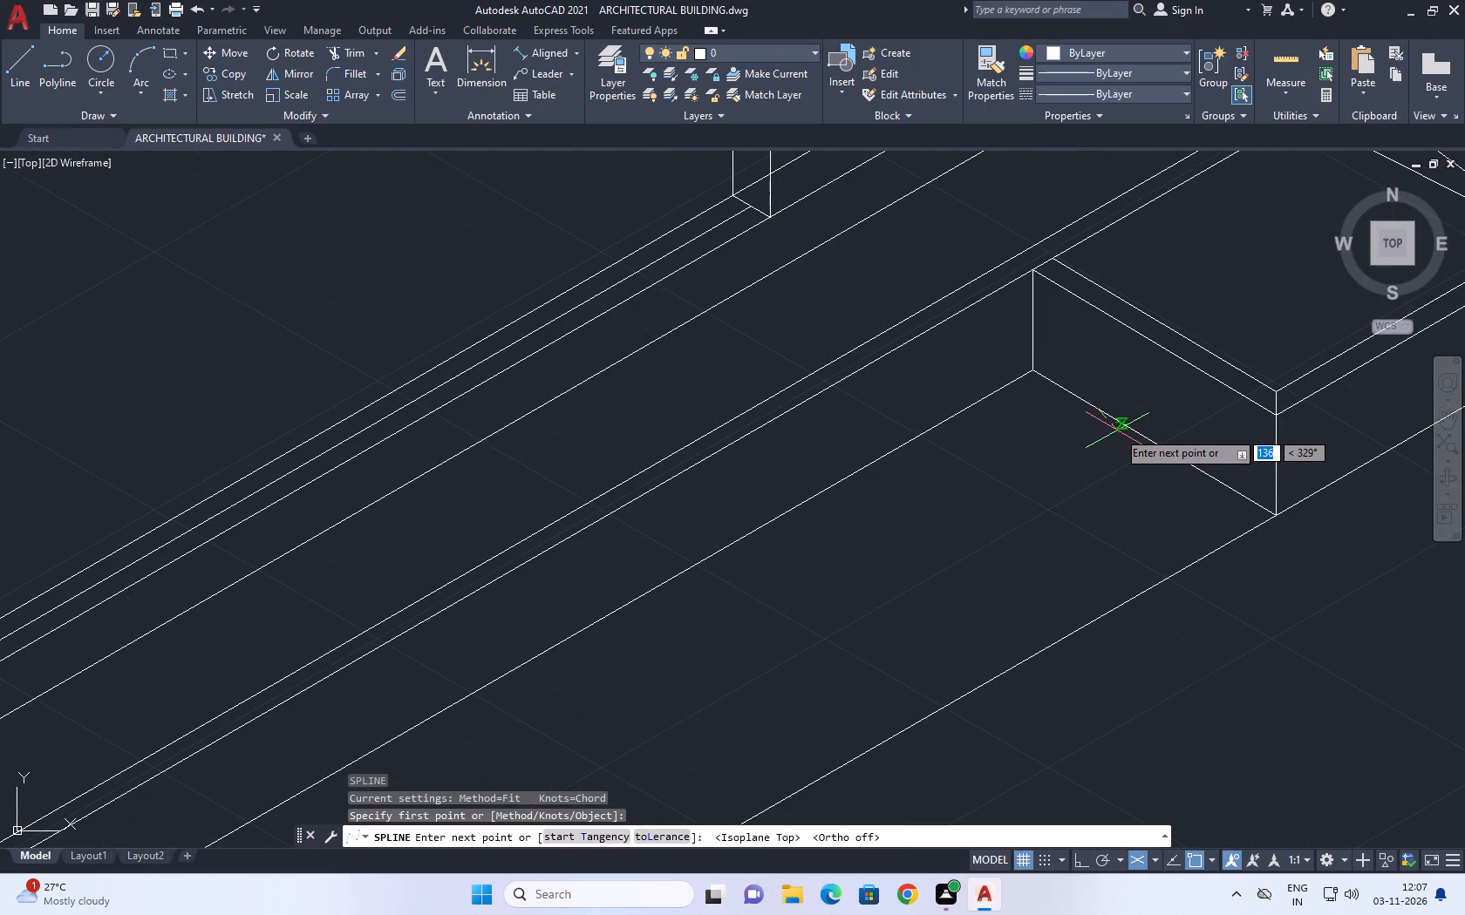
pyautogui.click(1120, 430)
pyautogui.hotkey('ctrl', 'z')
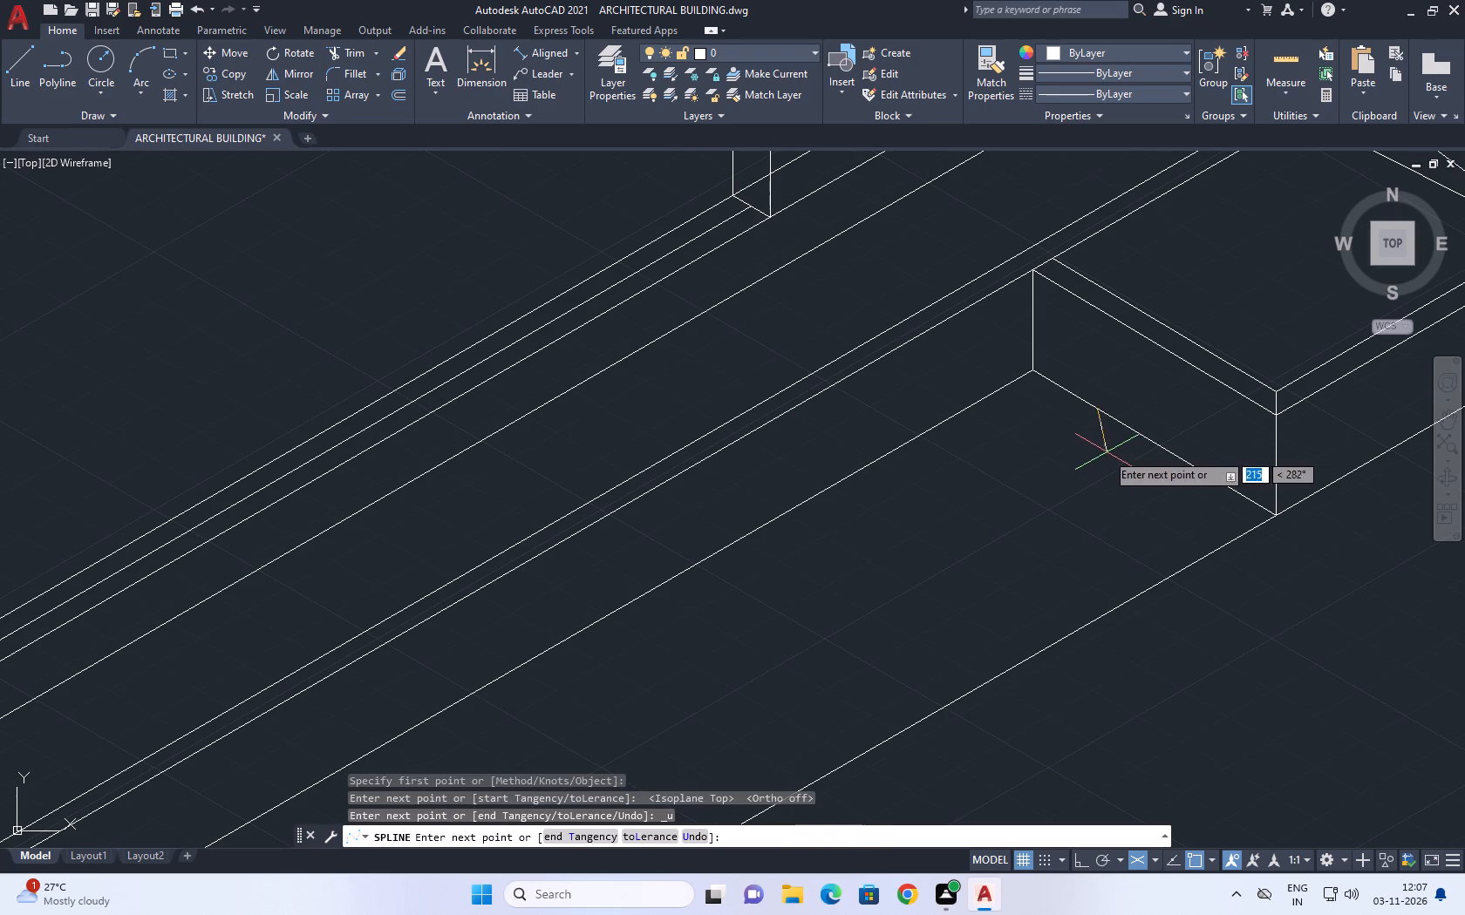
pyautogui.click(1107, 444)
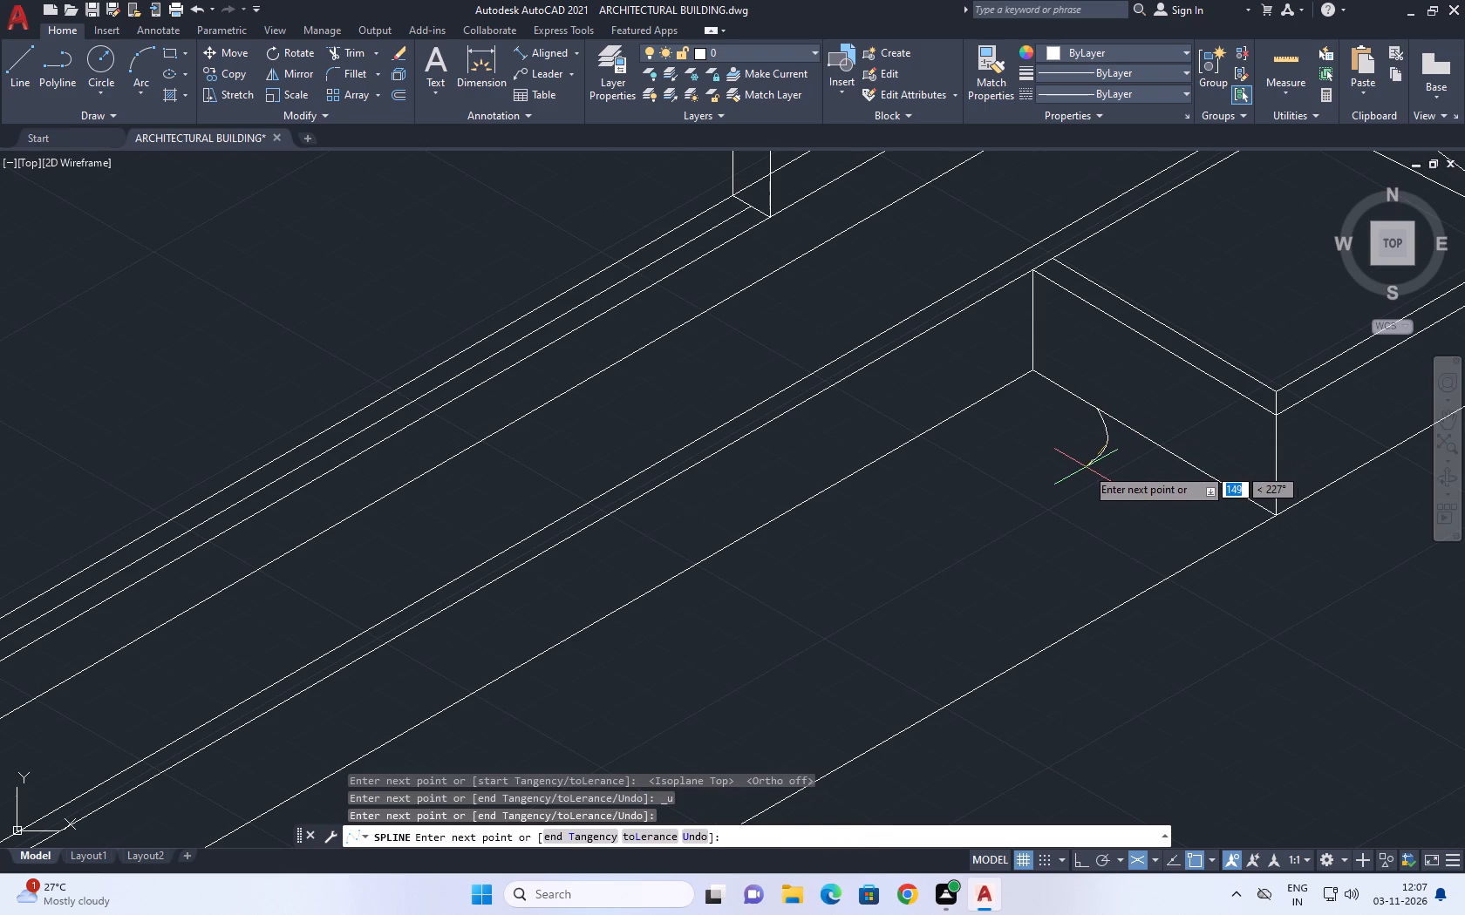
pyautogui.click(1114, 452)
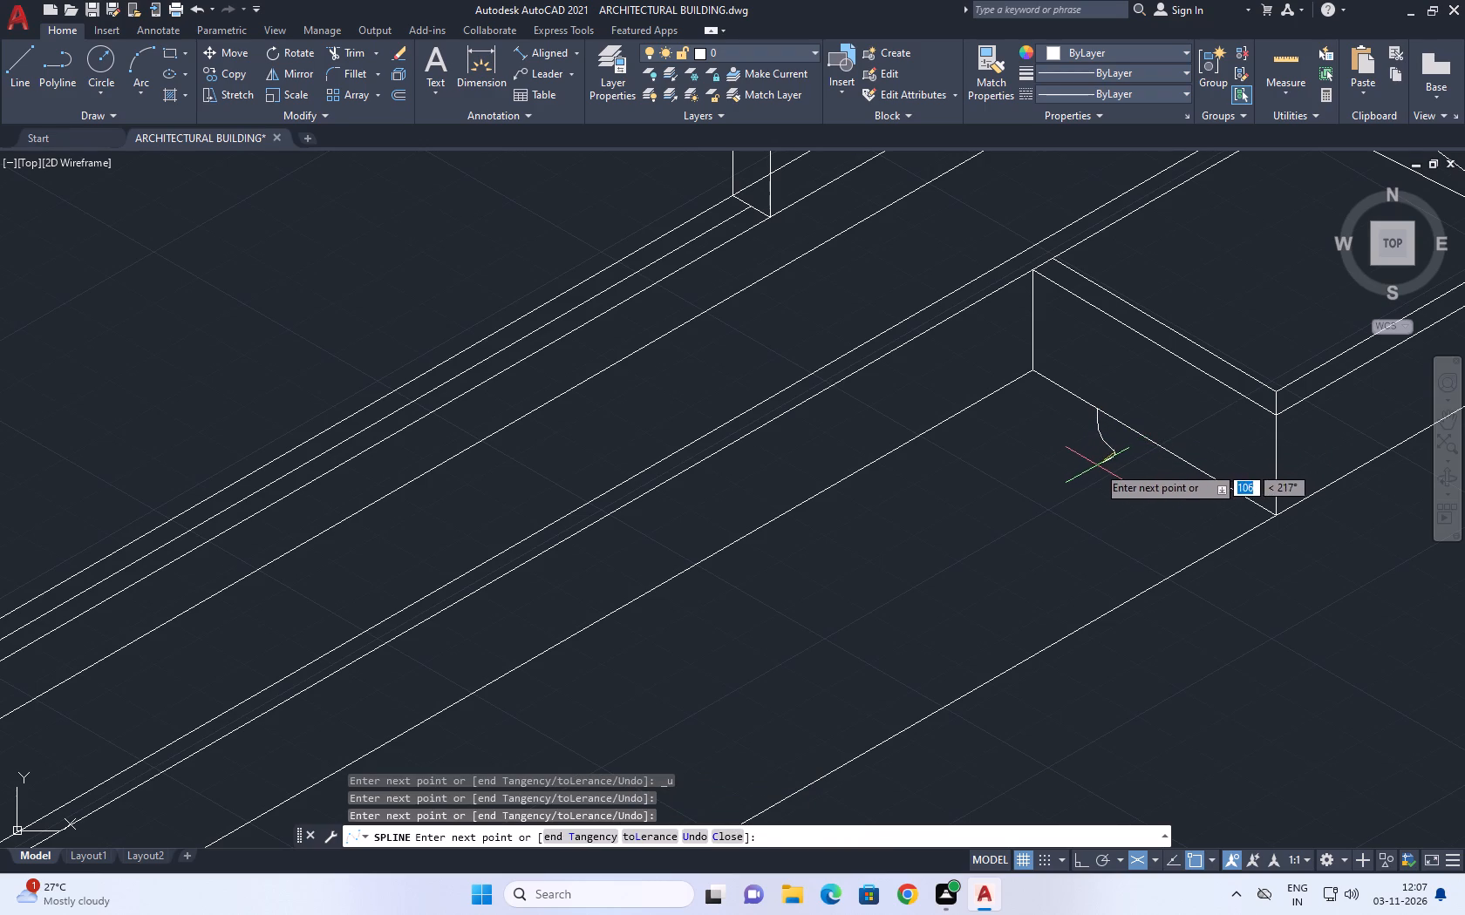
pyautogui.scroll(-1, 1082, 473)
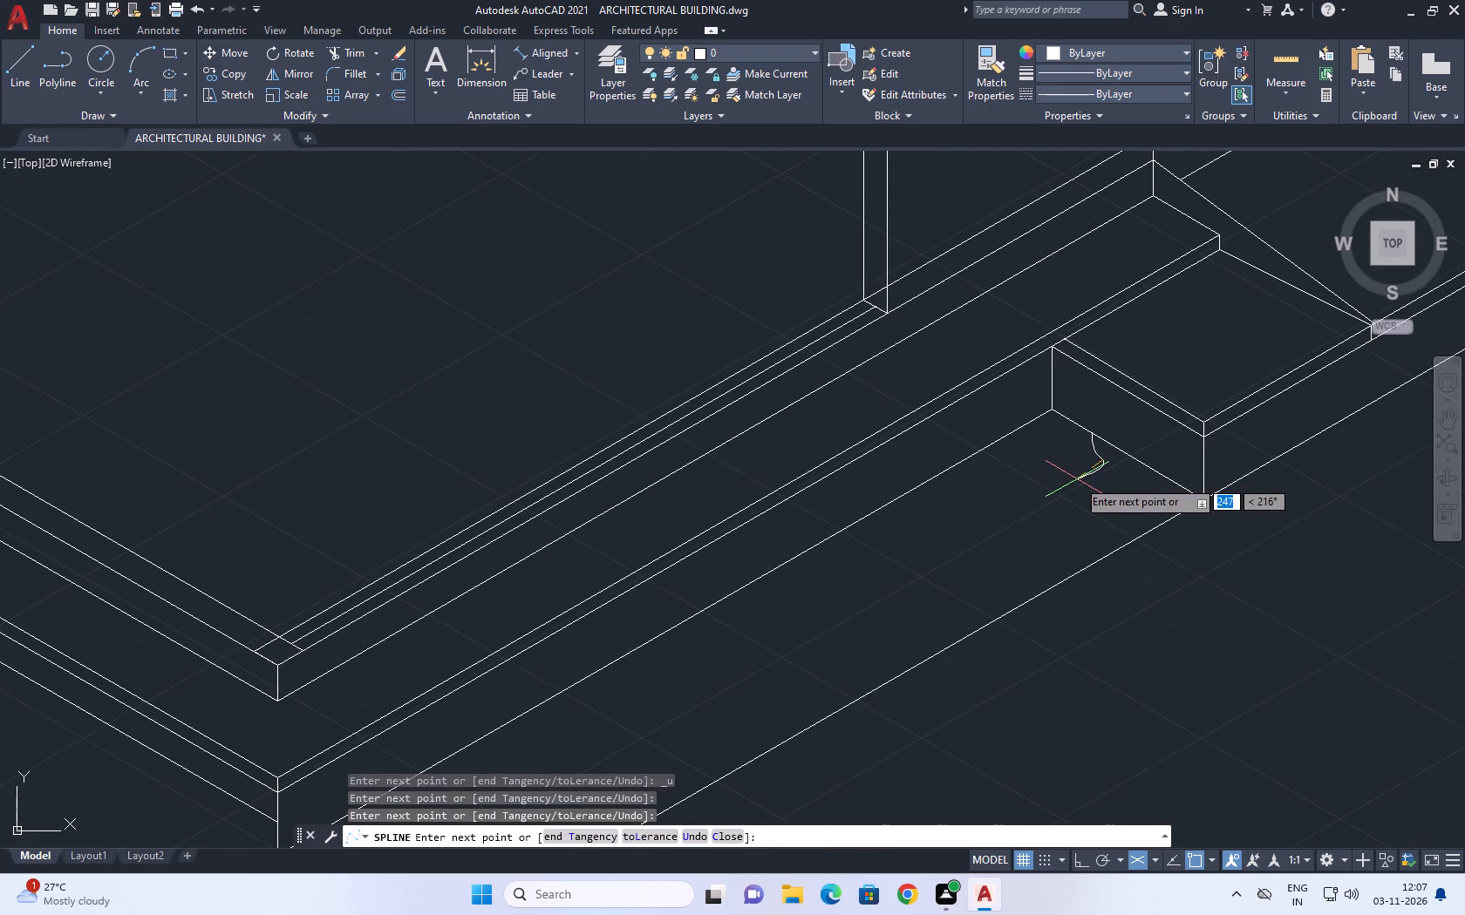
pyautogui.press('space')
# Draw a spline from the short curve's end along the ground strip to the strip's end edge by the base's front corner.
pyautogui.press('space')
pyautogui.click(1101, 460)
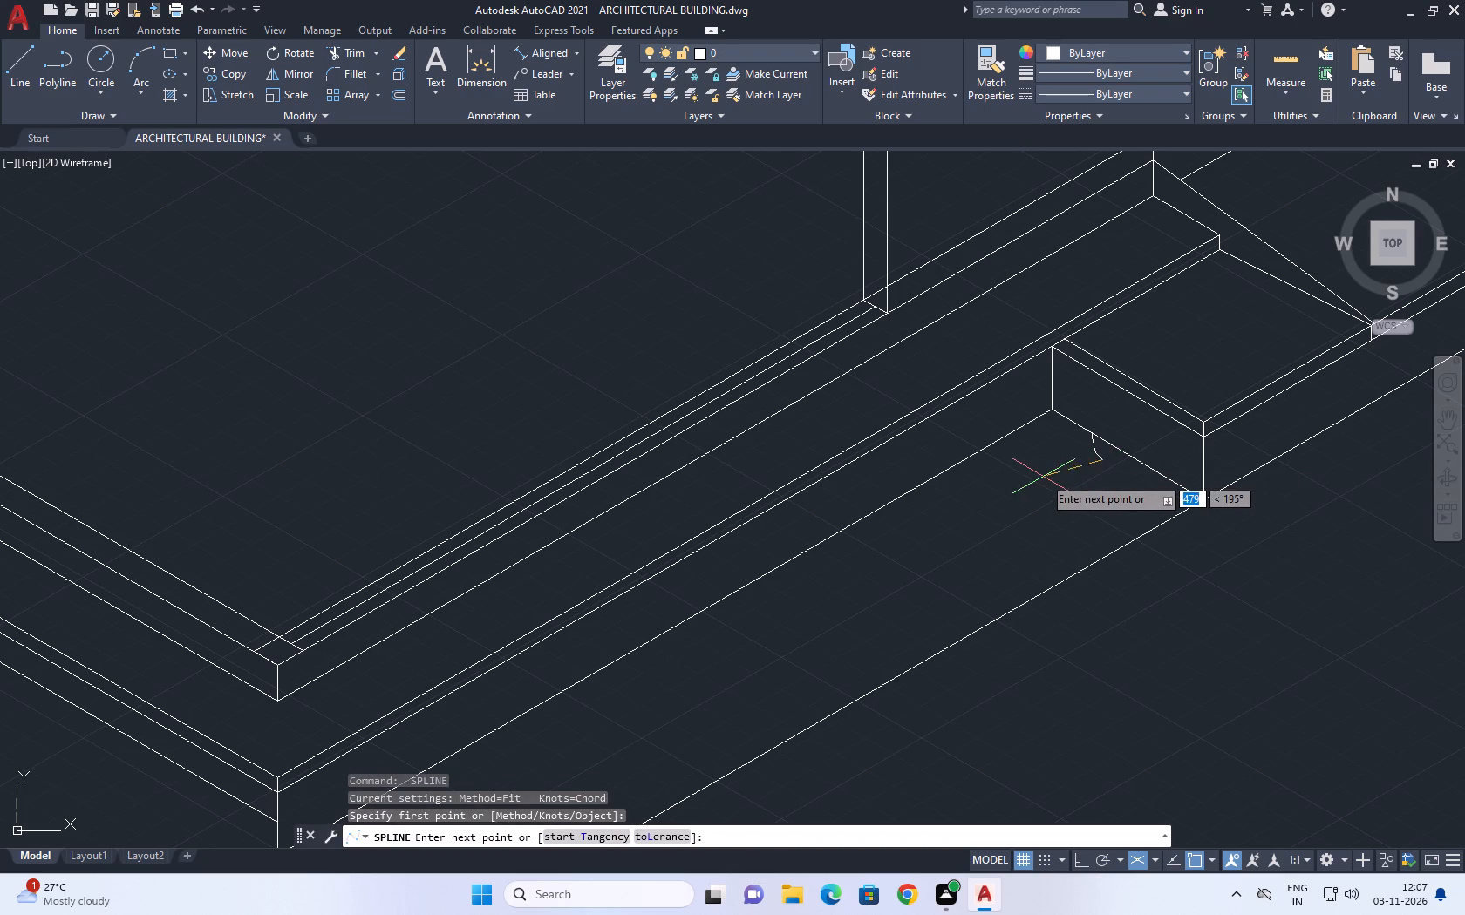
pyautogui.scroll(-2, 1043, 477)
pyautogui.moveTo(1039, 474); pyautogui.dragTo(1082, 442, button='middle')
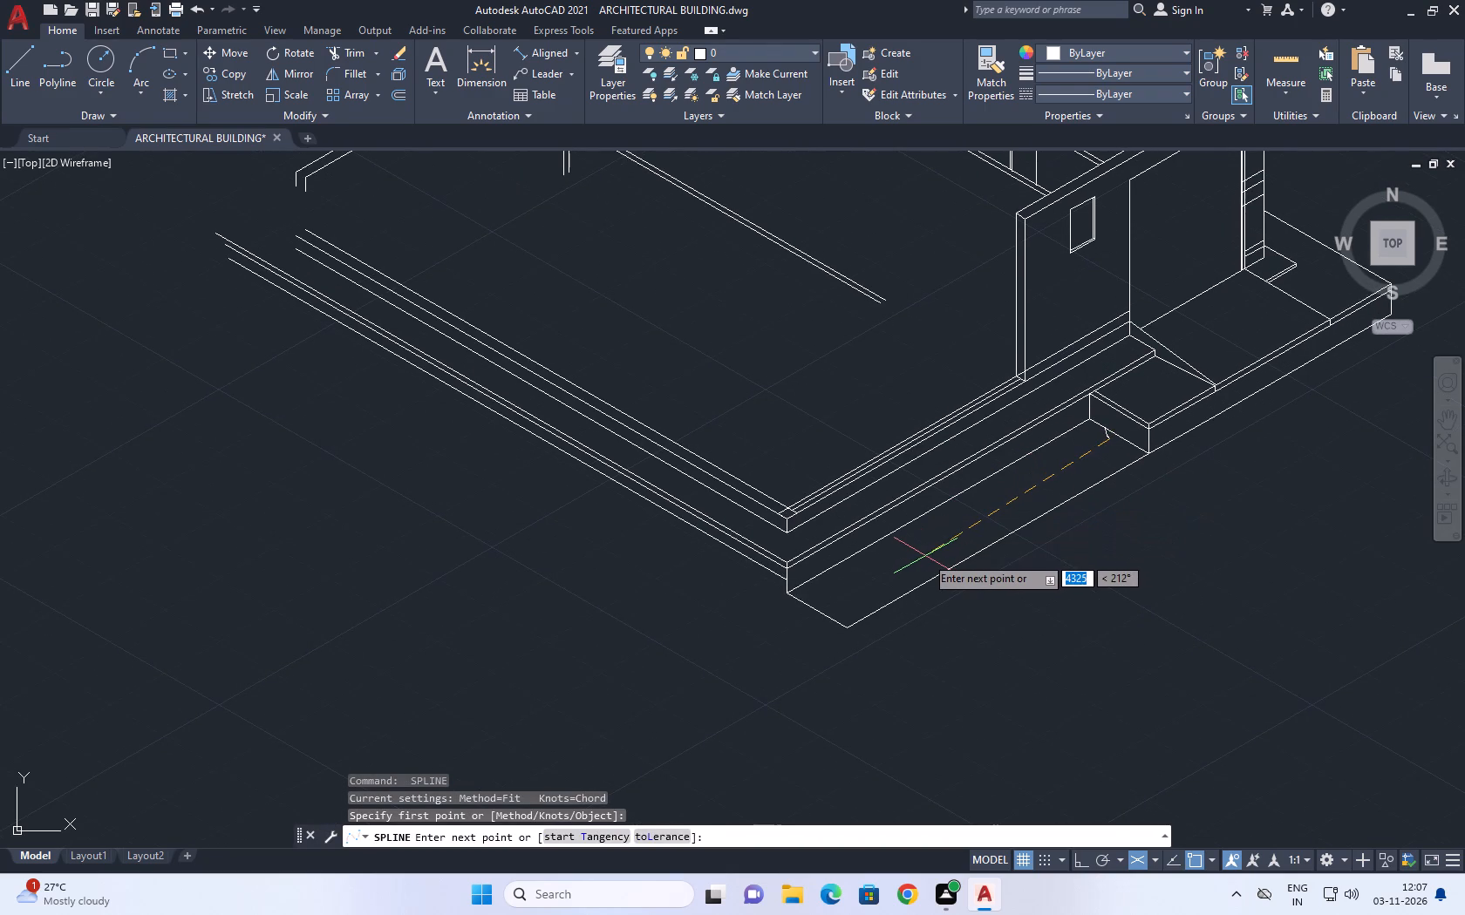
pyautogui.scroll(-1, 925, 556)
pyautogui.scroll(2, 905, 564)
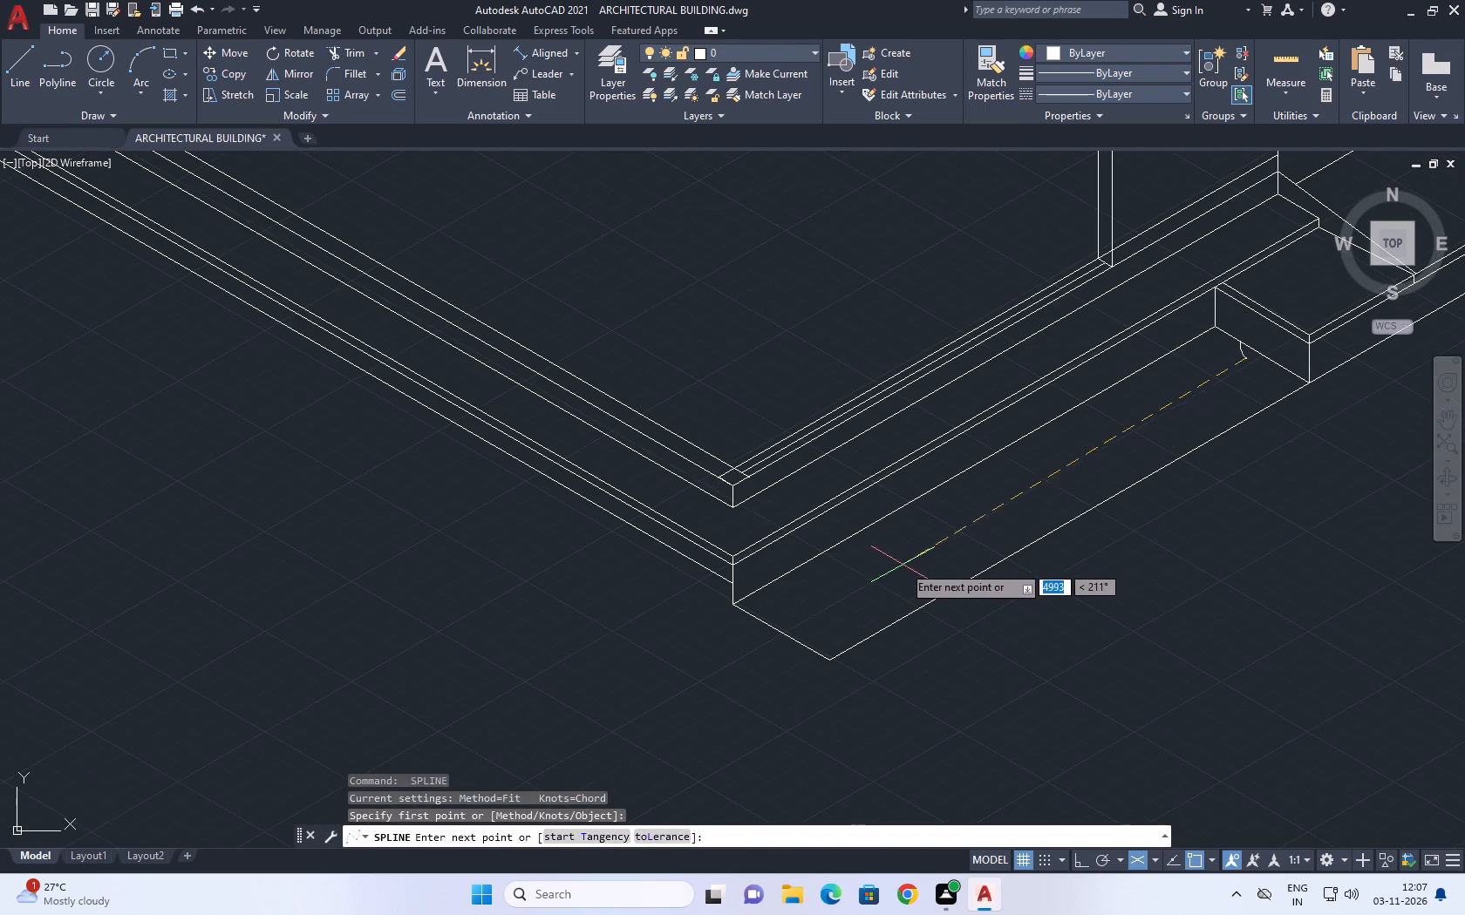
pyautogui.click(876, 566)
pyautogui.click(832, 598)
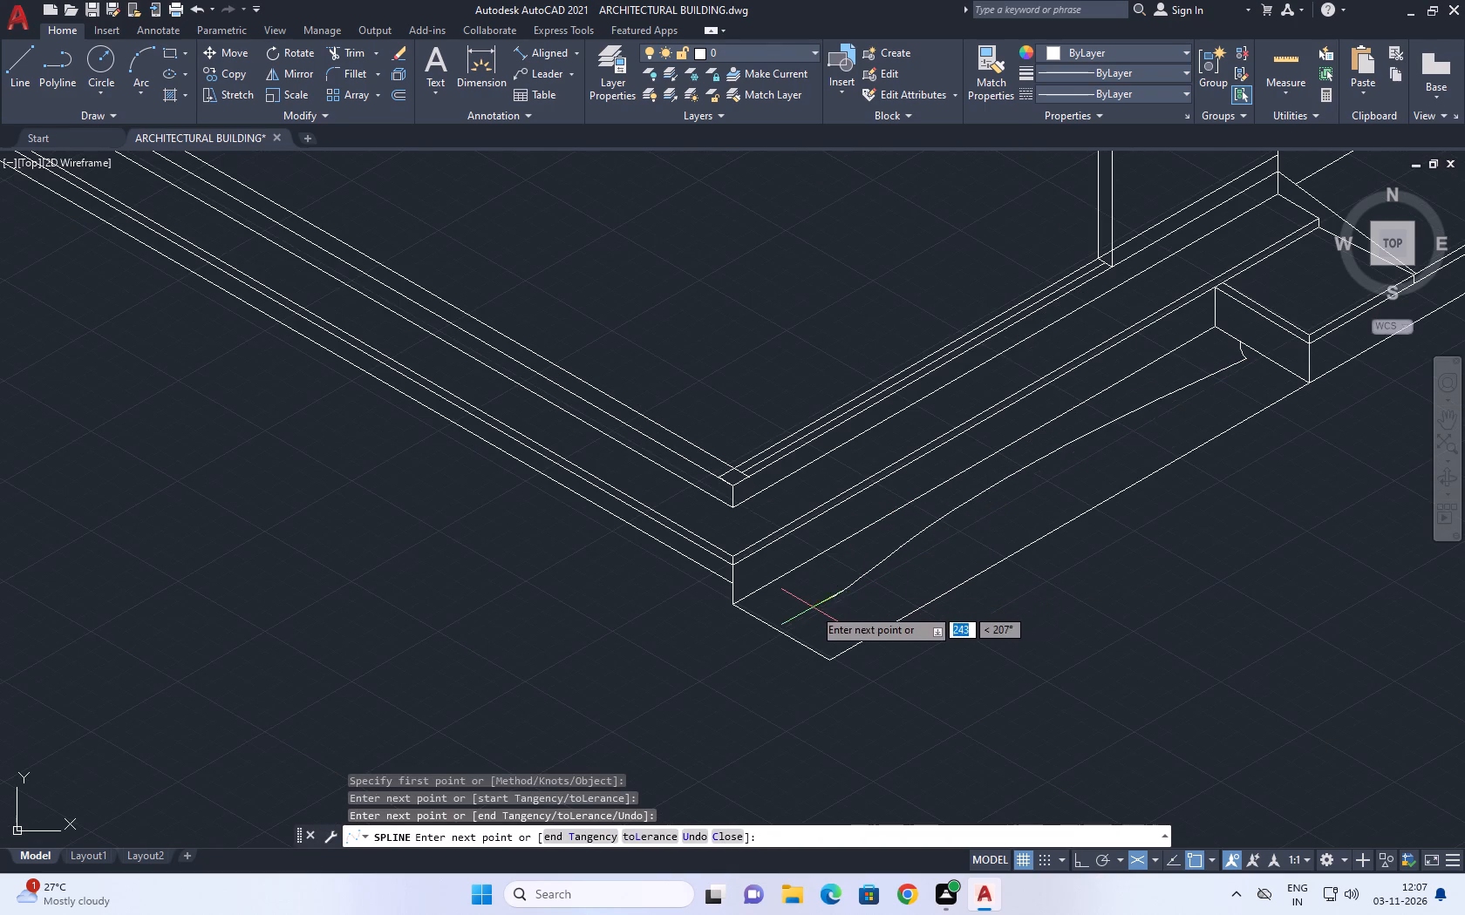
pyautogui.click(791, 613)
pyautogui.click(763, 627)
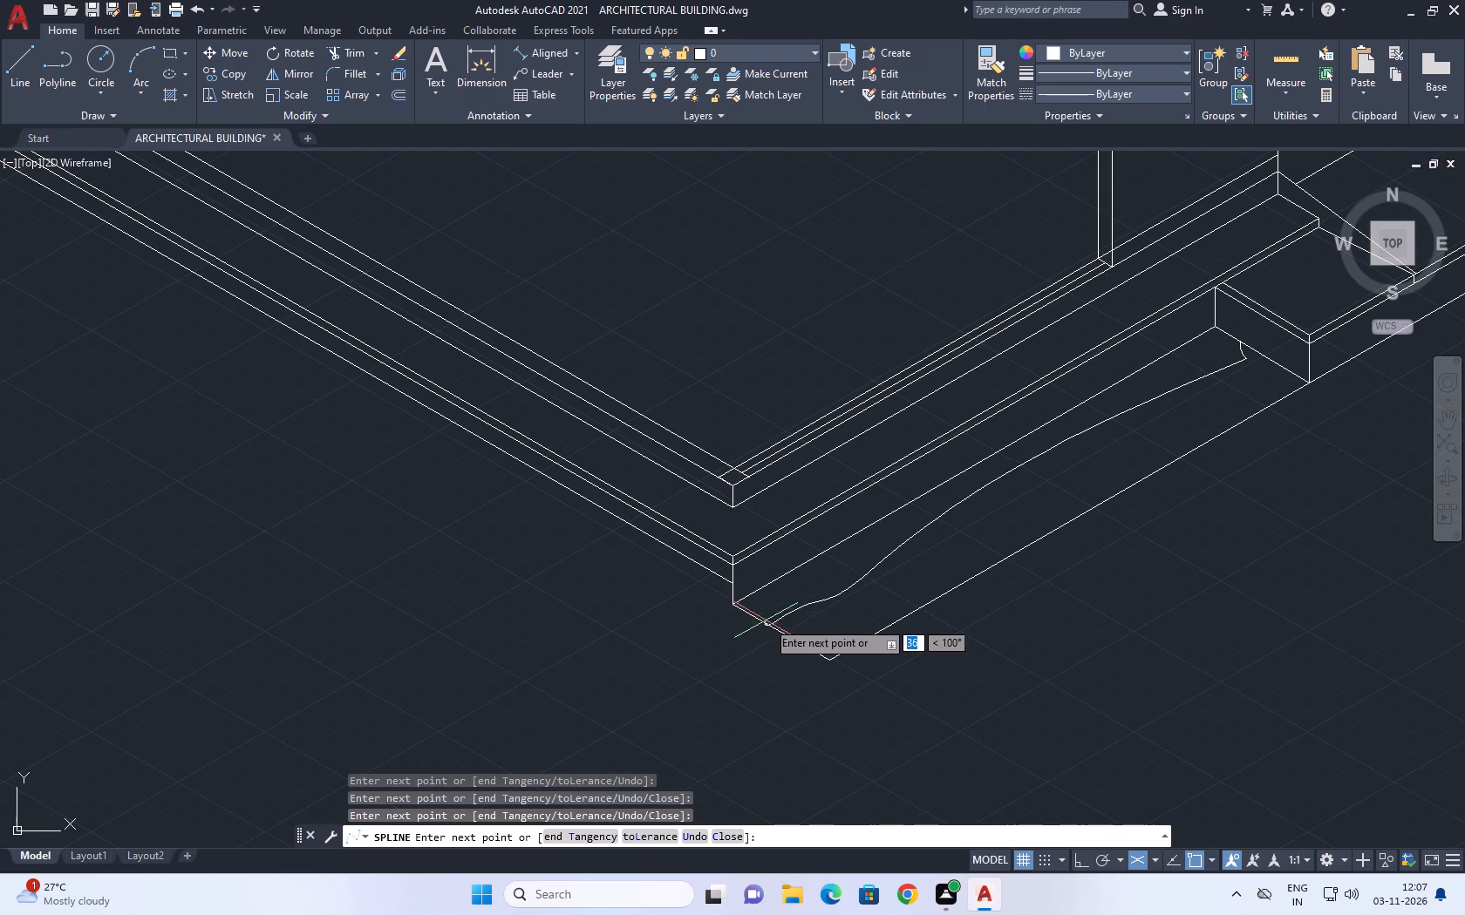
pyautogui.press('space')
# Move the long spline's fit point near the base's front corner slightly upward to smooth its bend.
pyautogui.scroll(2, 833, 600)
pyautogui.moveTo(847, 606); pyautogui.dragTo(827, 589)
pyautogui.click(814, 572)
pyautogui.click(832, 594)
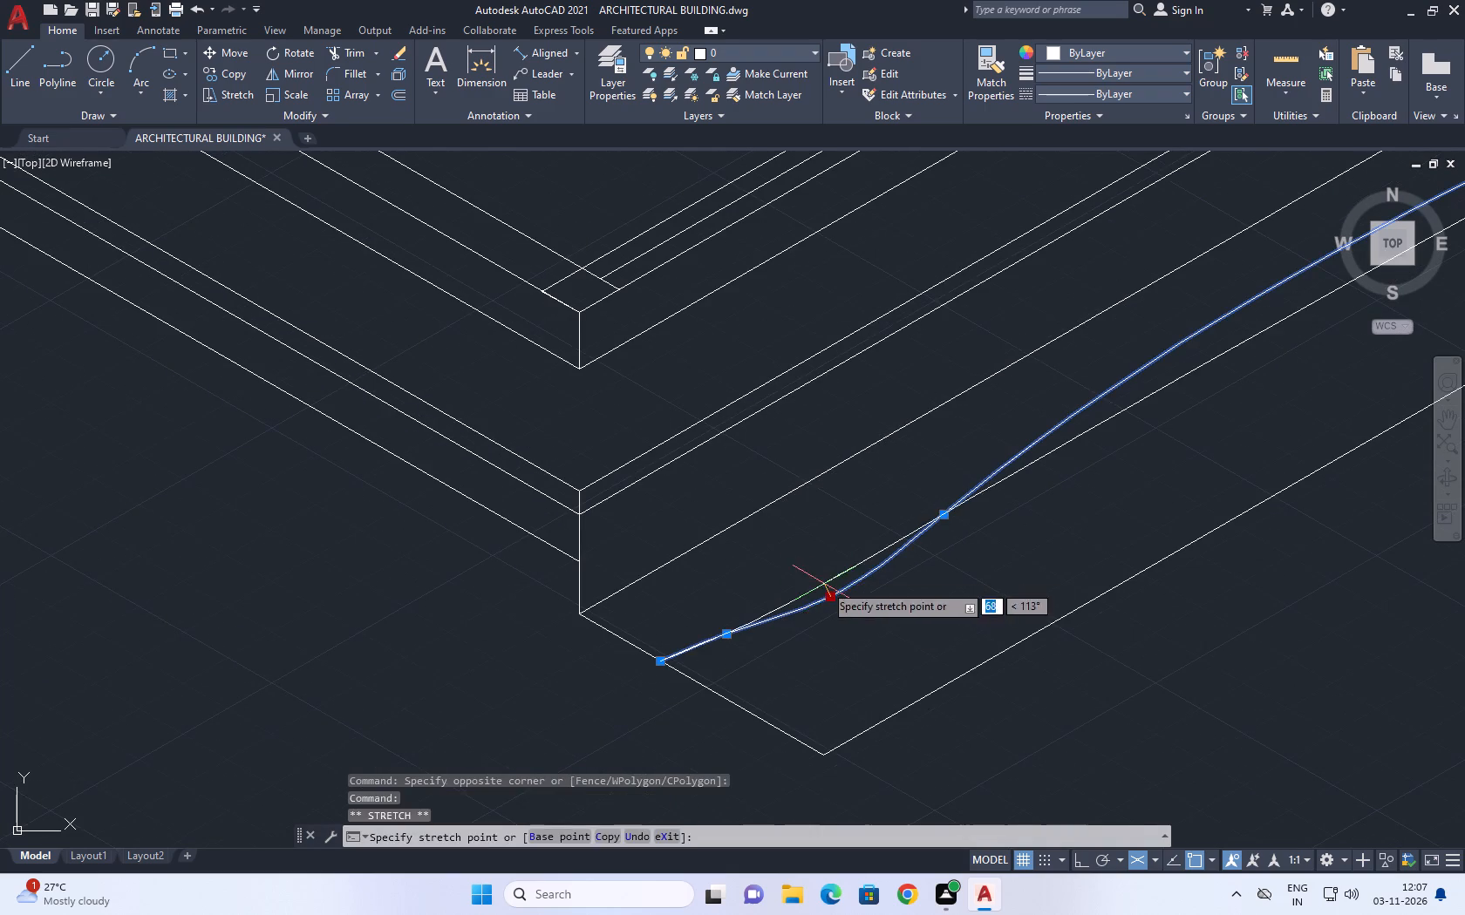
pyautogui.click(824, 583)
pyautogui.scroll(-2, 832, 573)
pyautogui.moveTo(1100, 430); pyautogui.dragTo(964, 511, button='middle')
pyautogui.scroll(-1, 990, 514)
pyautogui.press('Escape')
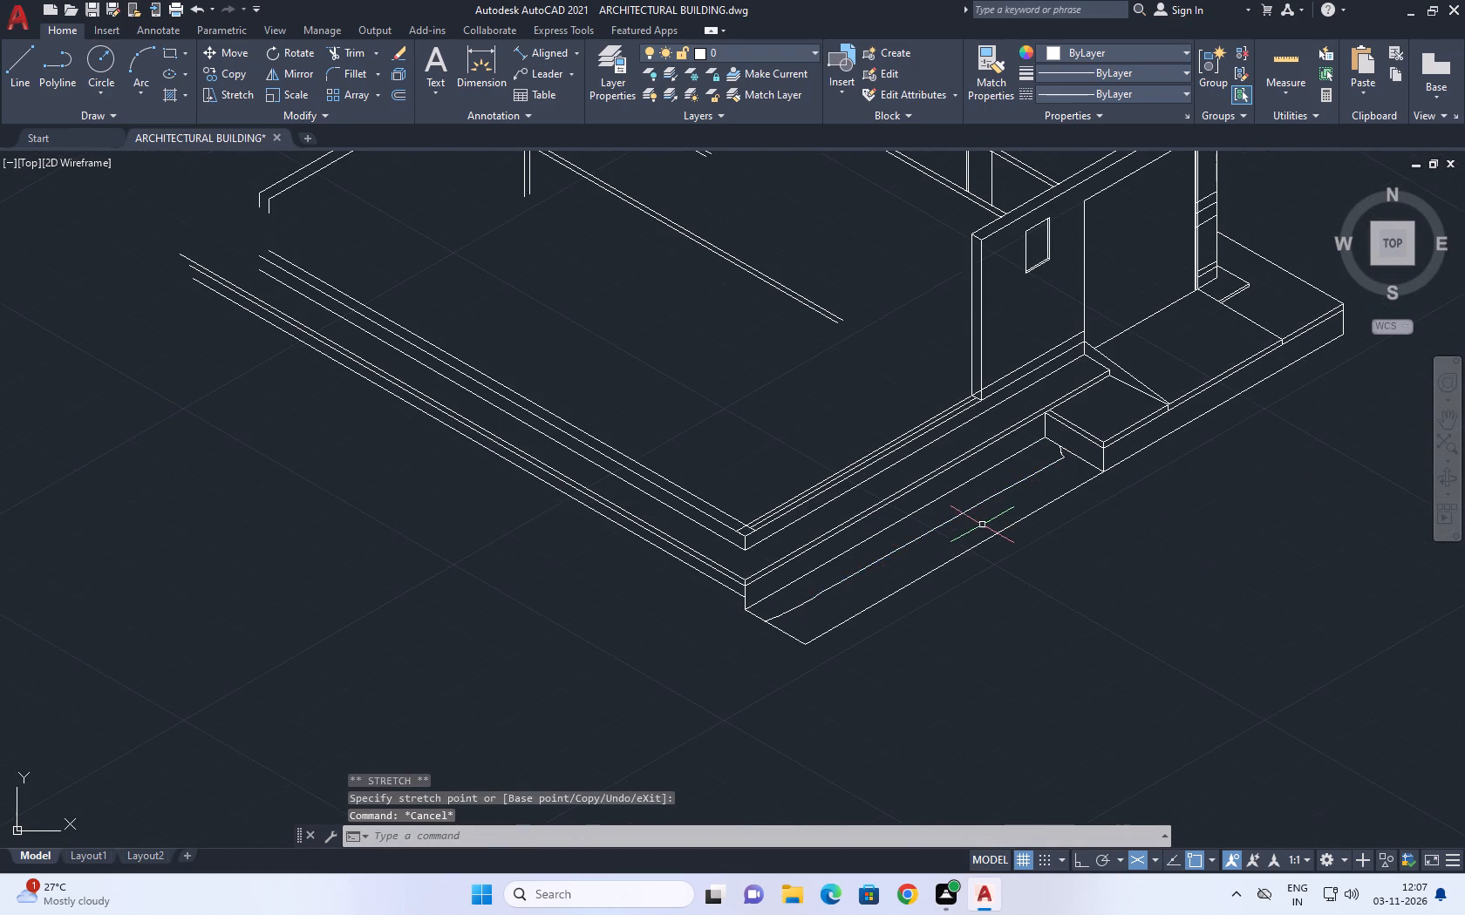
# Examine the base's front corner, the ground strip and its spline, both close up and within the whole building.
pyautogui.moveTo(739, 597); pyautogui.dragTo(994, 547, button='middle')
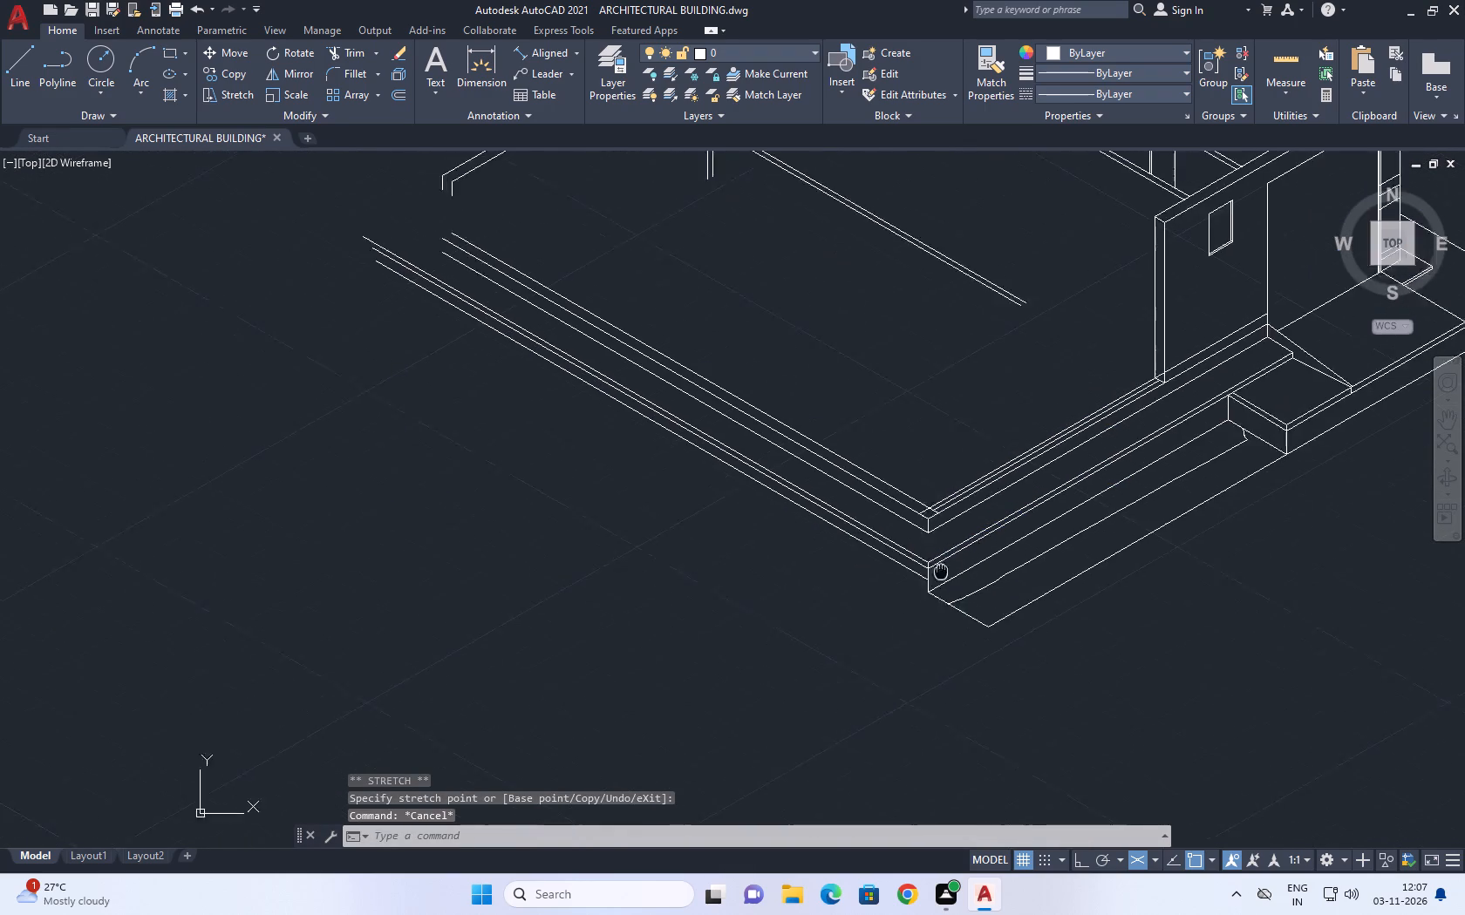
pyautogui.moveTo(994, 547); pyautogui.dragTo(999, 543, button='middle')
pyautogui.scroll(2, 1013, 573)
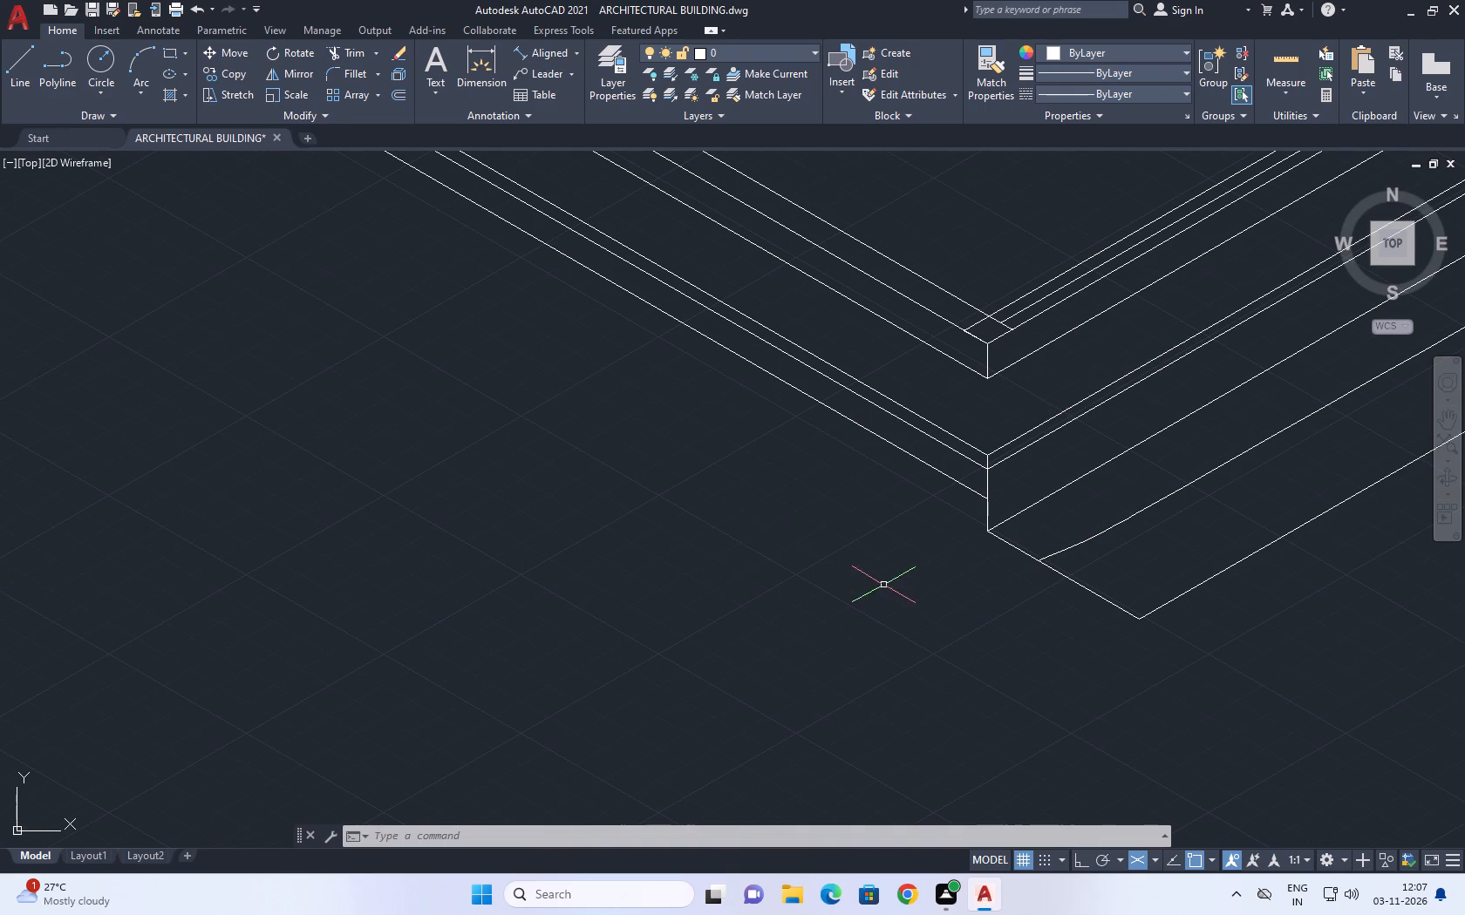
pyautogui.scroll(-2, 886, 585)
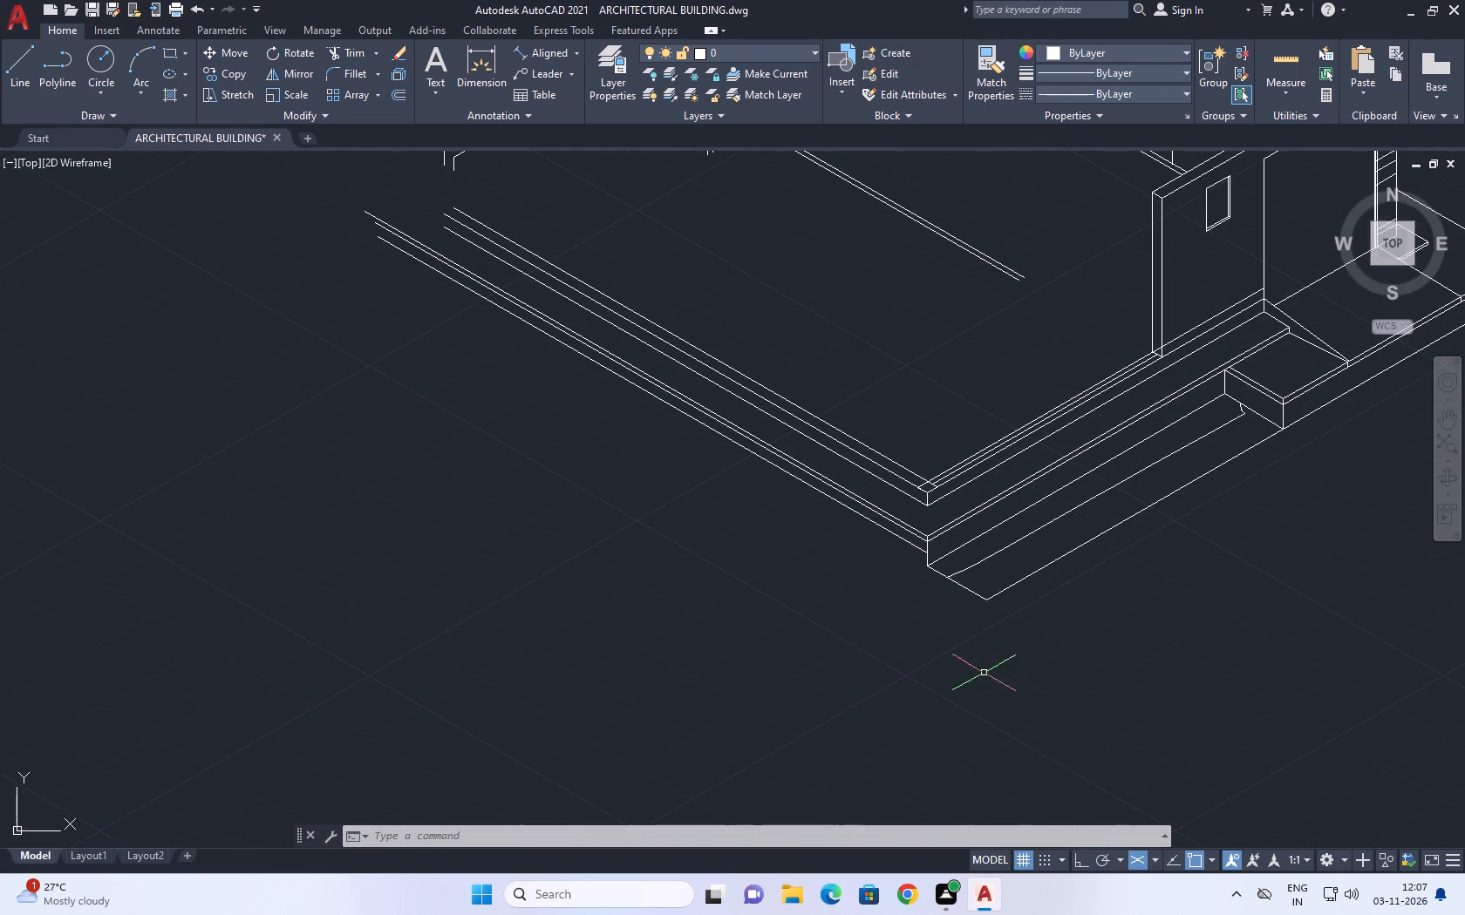
pyautogui.scroll(-1, 967, 518)
pyautogui.scroll(-1, 1113, 538)
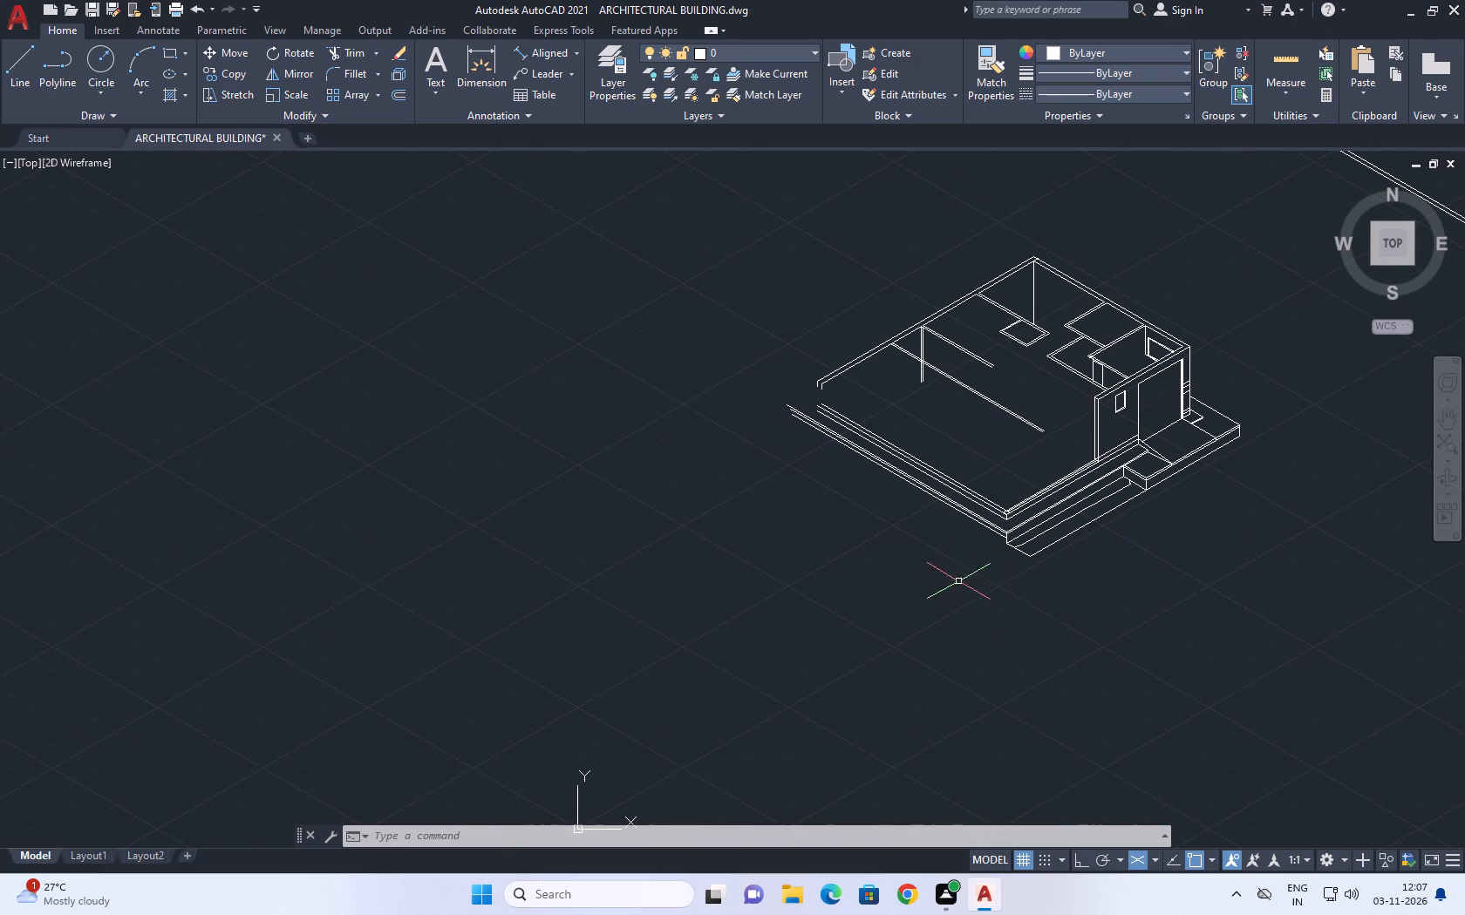
pyautogui.scroll(2, 926, 570)
pyautogui.moveTo(1150, 510); pyautogui.dragTo(1099, 510, button='middle')
pyautogui.scroll(1, 1088, 525)
pyautogui.moveTo(1095, 534); pyautogui.dragTo(1028, 567, button='middle')
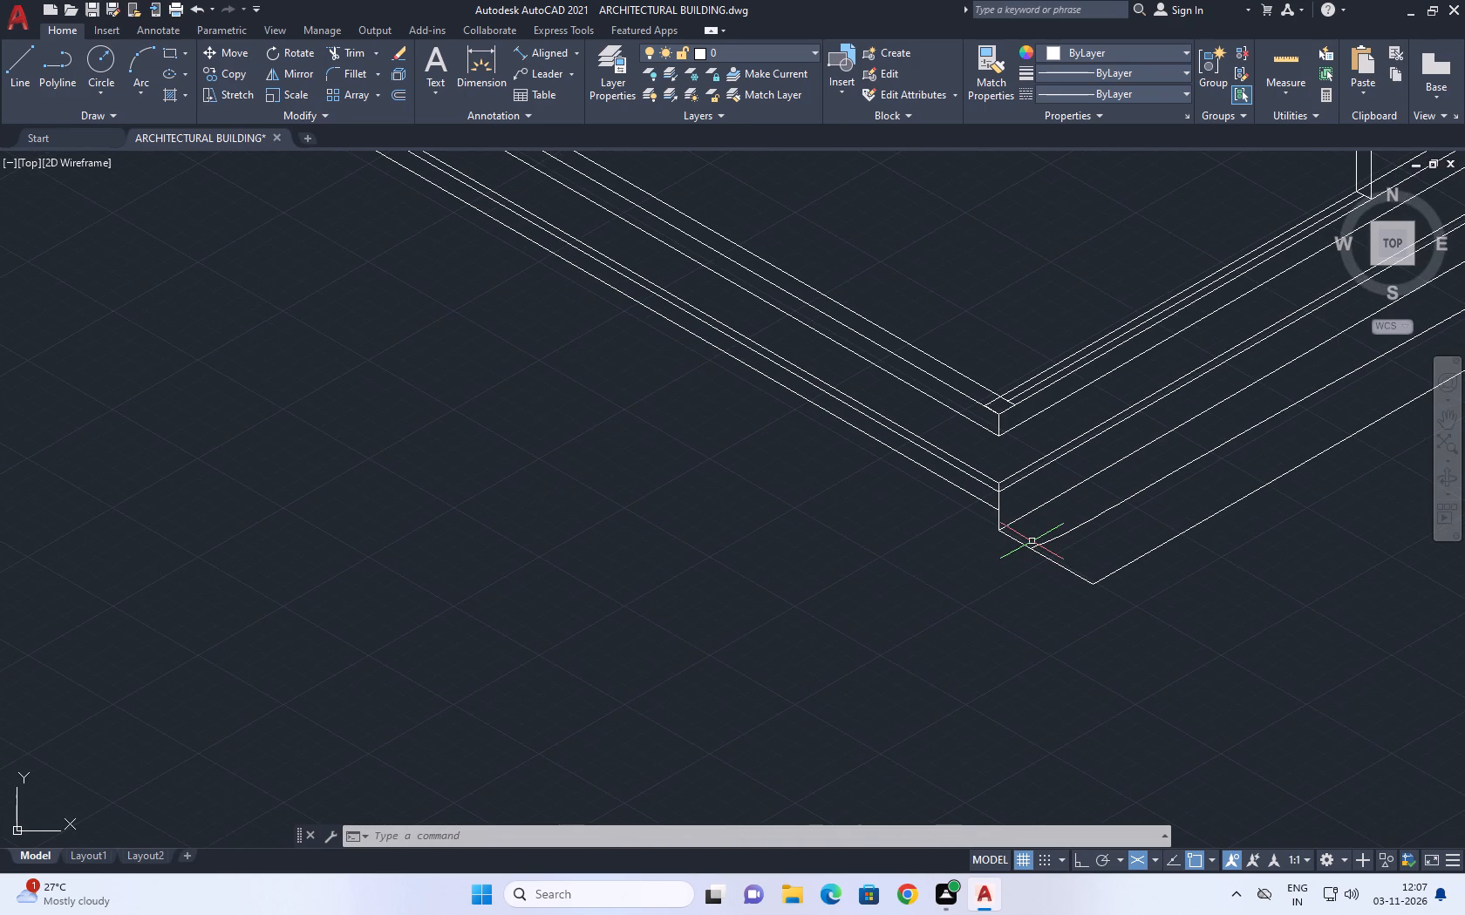
pyautogui.scroll(1, 1004, 505)
pyautogui.moveTo(1053, 532); pyautogui.dragTo(1048, 486, button='middle')
pyautogui.scroll(1, 1048, 486)
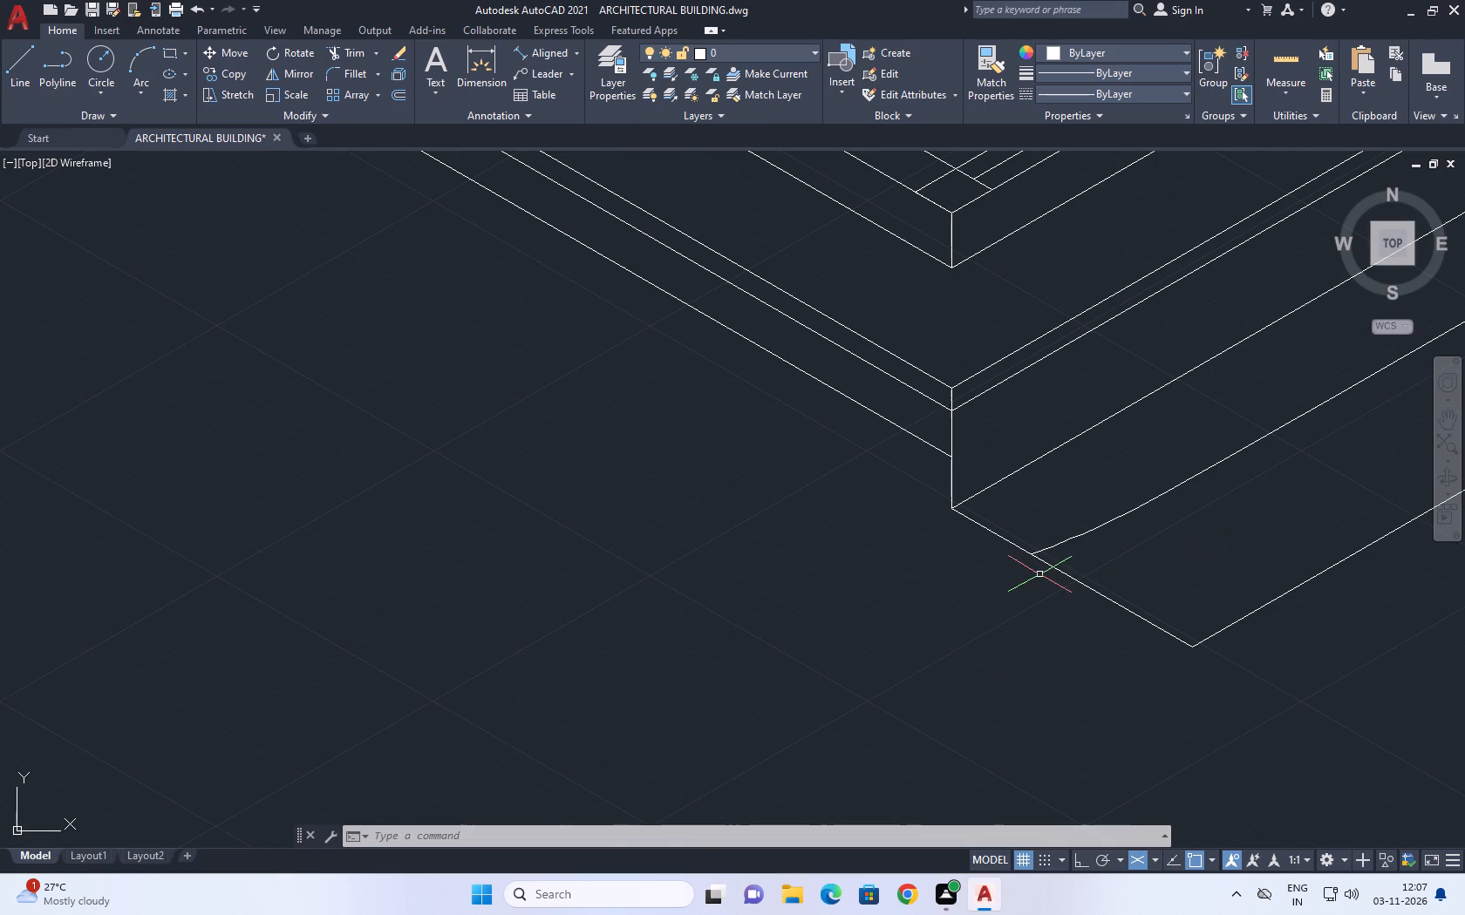
pyautogui.moveTo(1041, 574); pyautogui.dragTo(896, 556, button='middle')
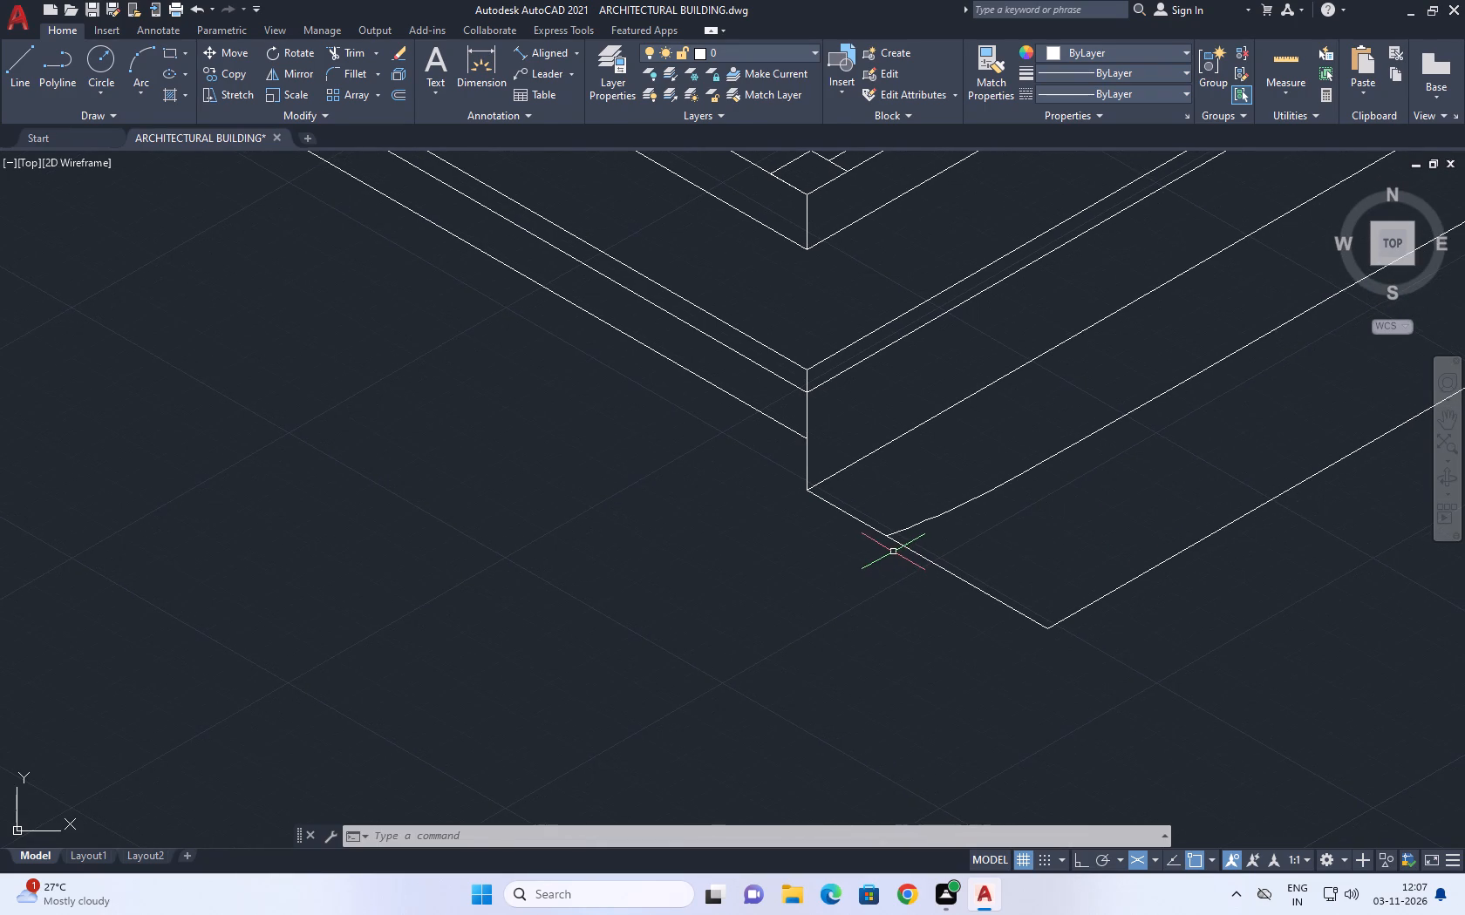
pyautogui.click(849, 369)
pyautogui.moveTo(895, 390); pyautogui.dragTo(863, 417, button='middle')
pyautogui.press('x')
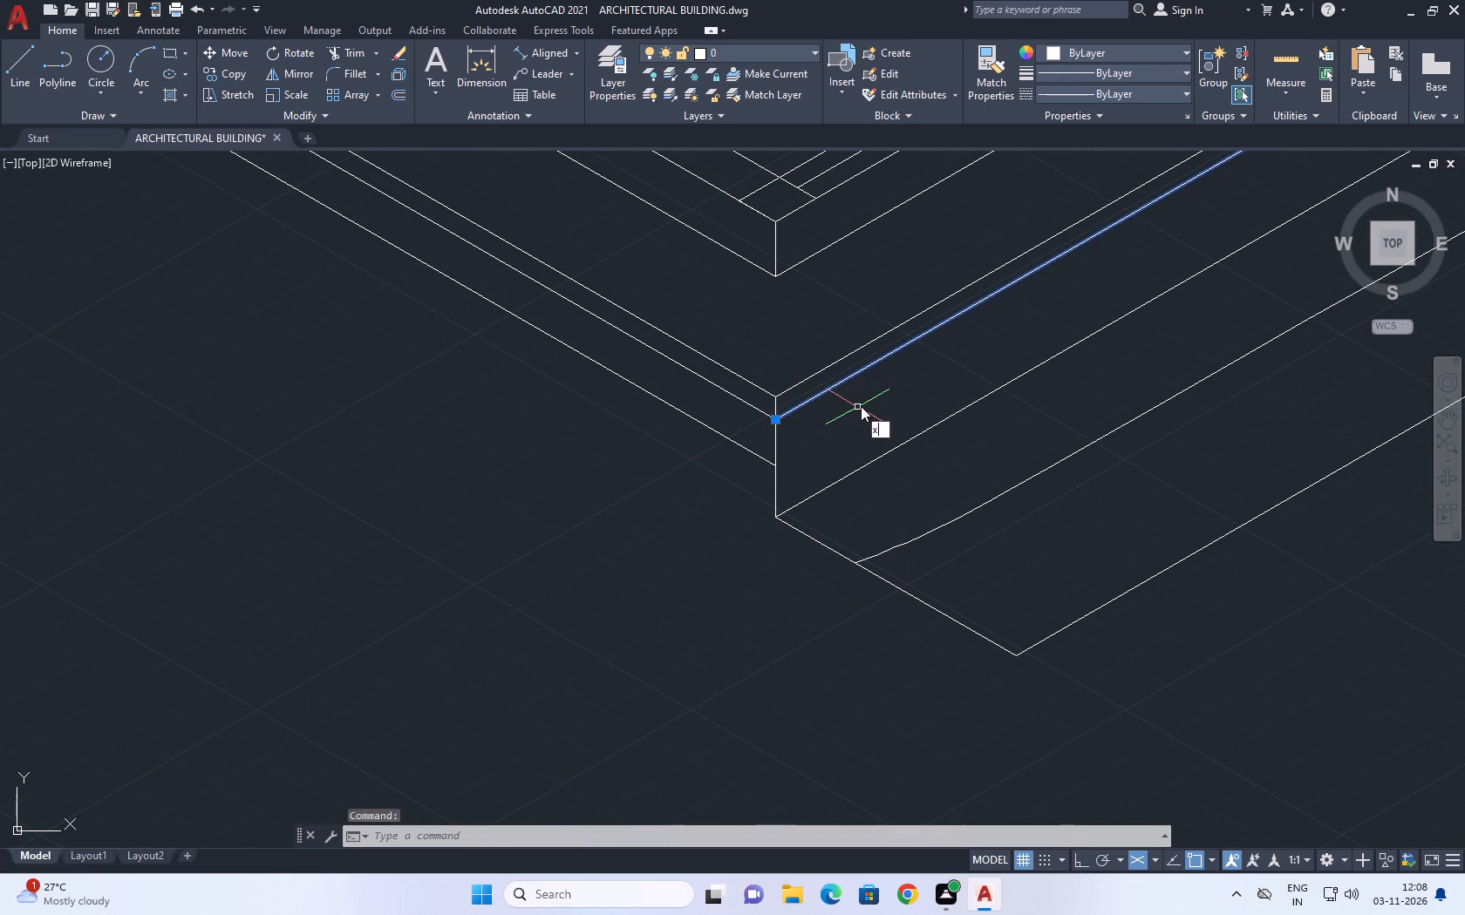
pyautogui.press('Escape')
# Copy the second line below the base's top front edge vertically downward, with ortho on and the right isoplane active.
pyautogui.click(843, 383)
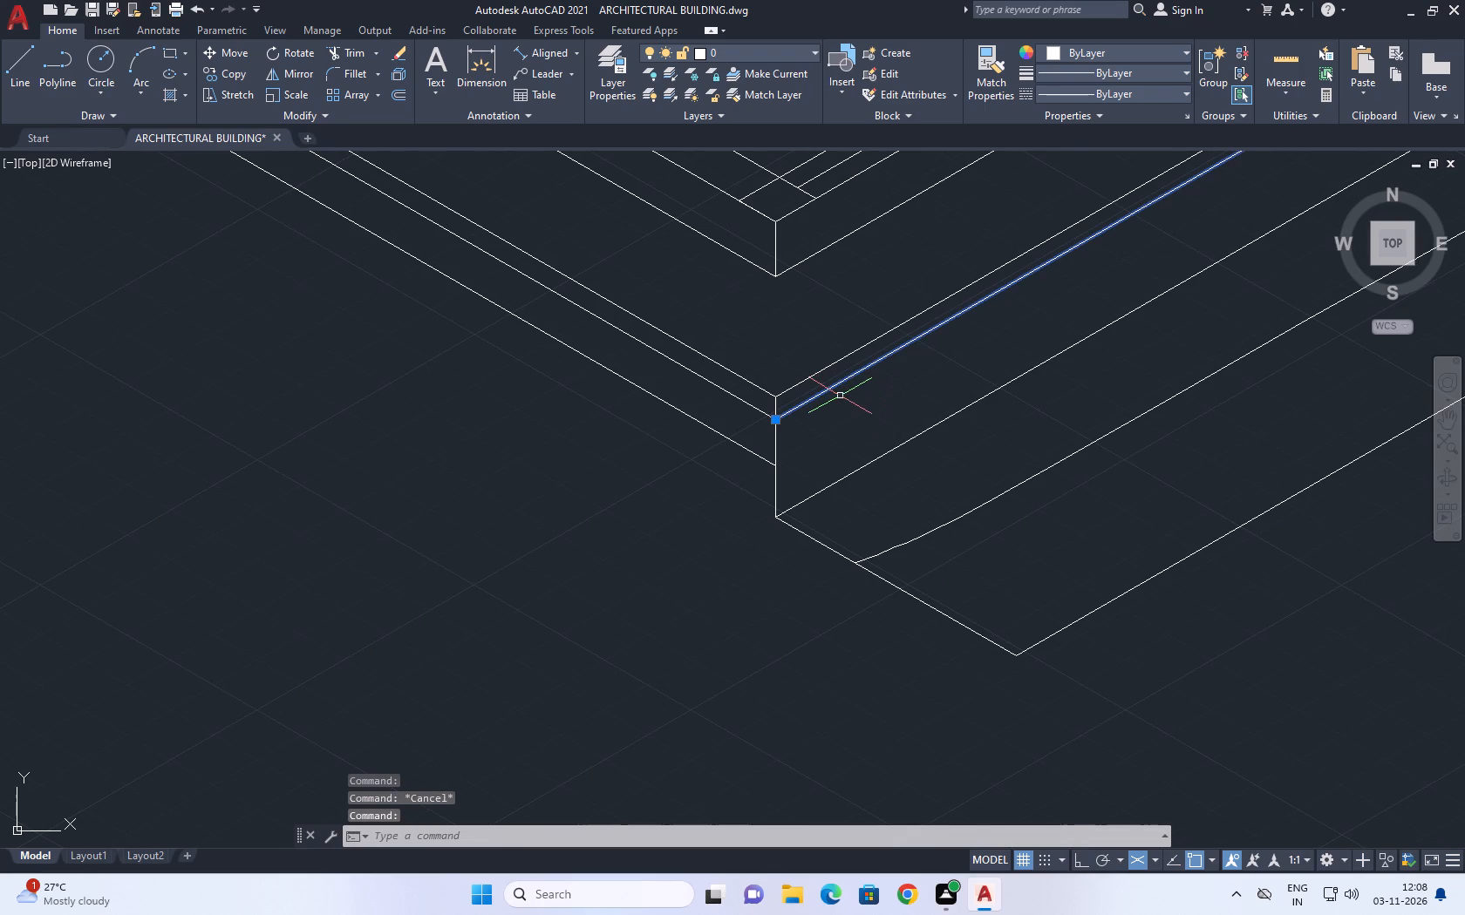
pyautogui.press('c')
pyautogui.press('o')
pyautogui.press('space')
pyautogui.click(847, 396)
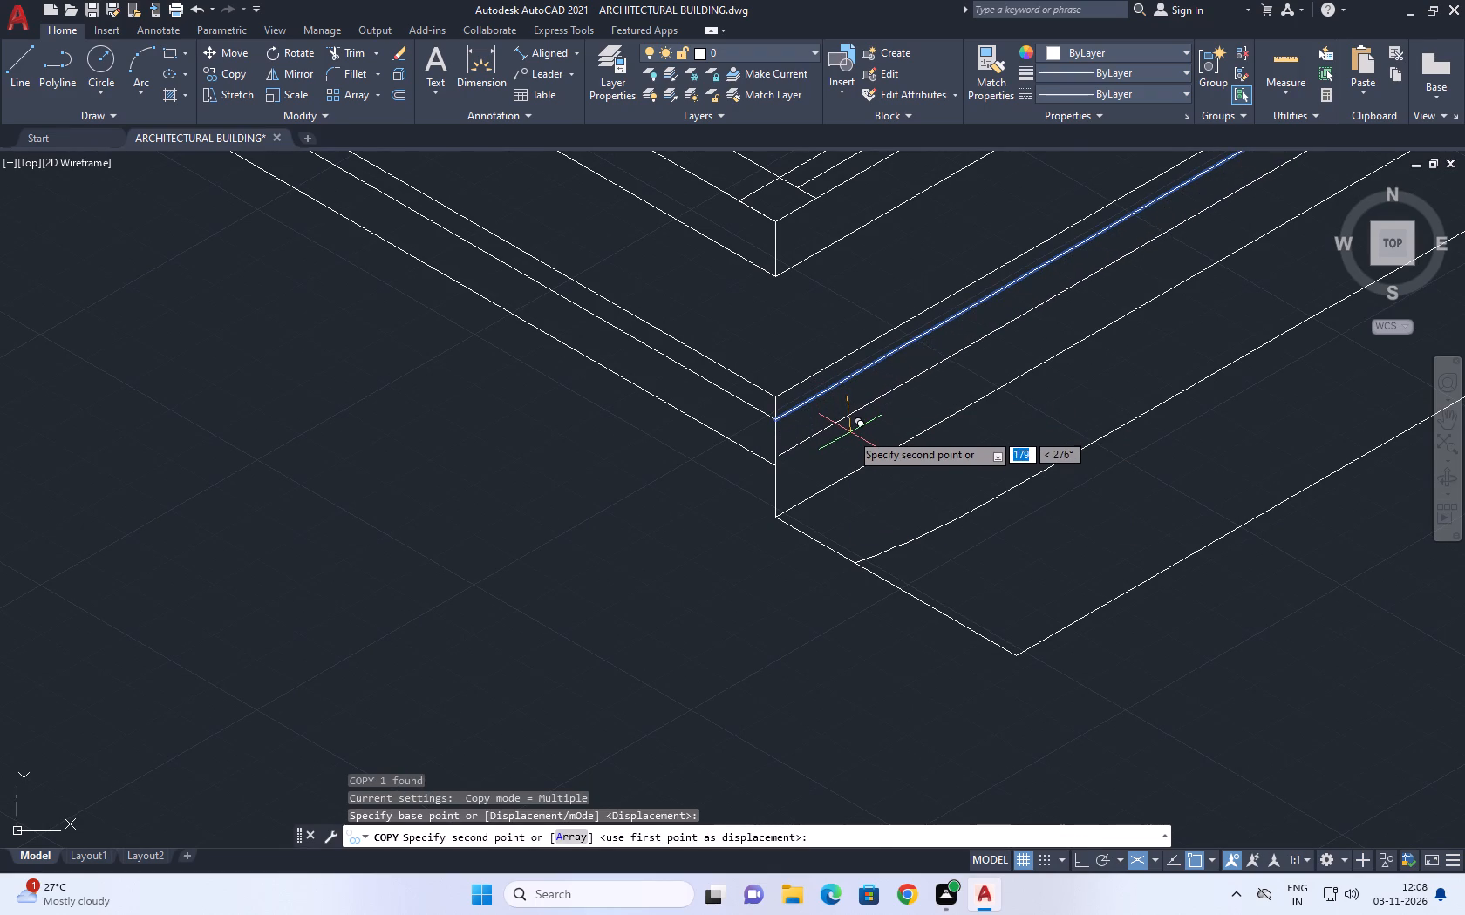
pyautogui.press('F8')
pyautogui.press('F5')
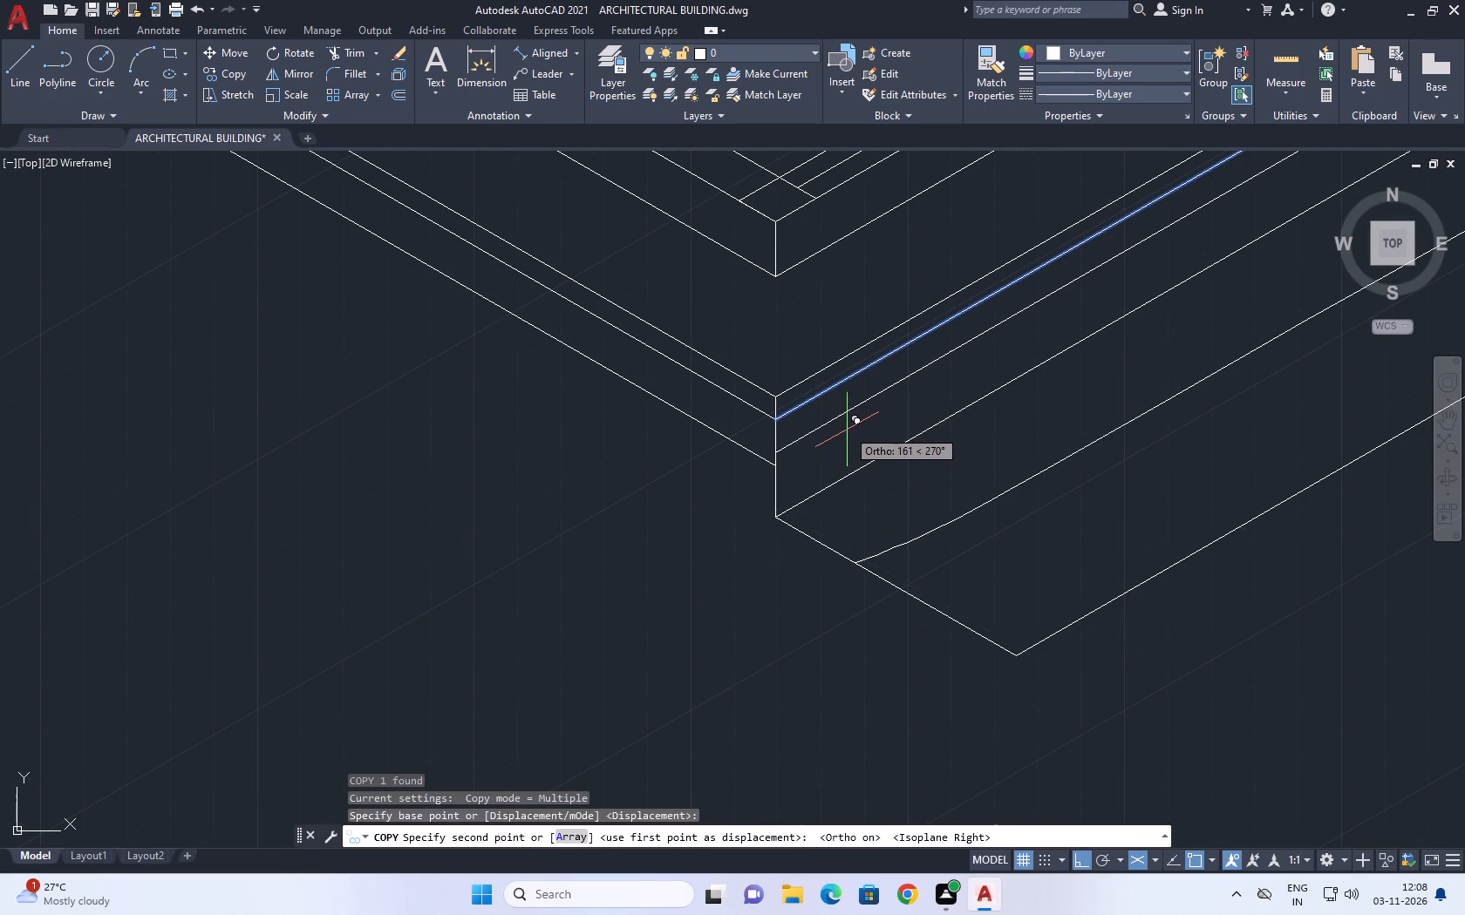
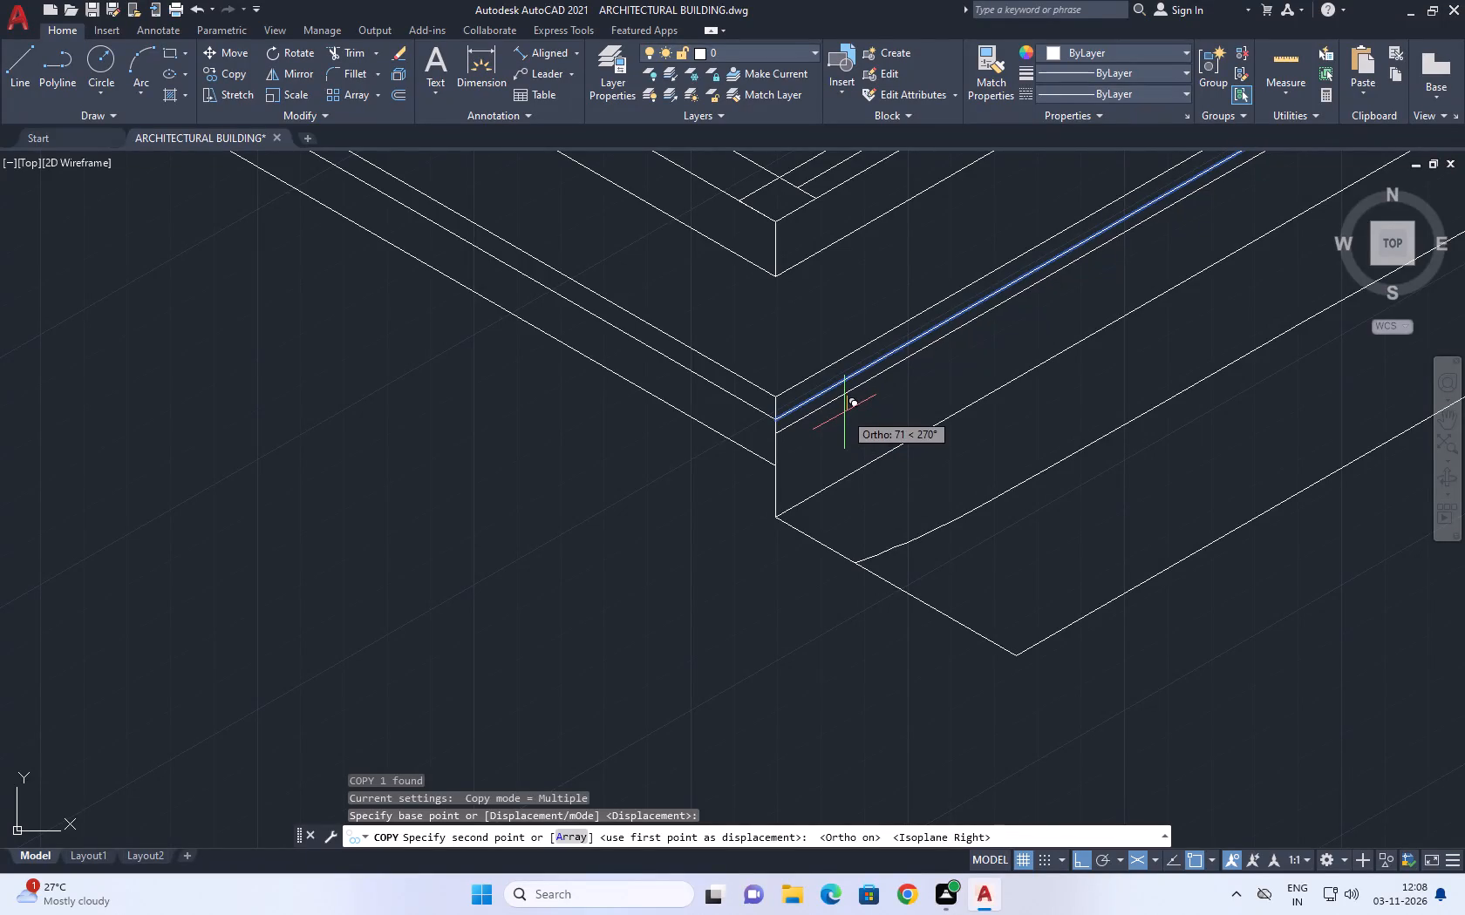
# Place the copy of the slab's upper edge line about 71 units straight below the original.
pyautogui.click(843, 410)
pyautogui.press('Escape')
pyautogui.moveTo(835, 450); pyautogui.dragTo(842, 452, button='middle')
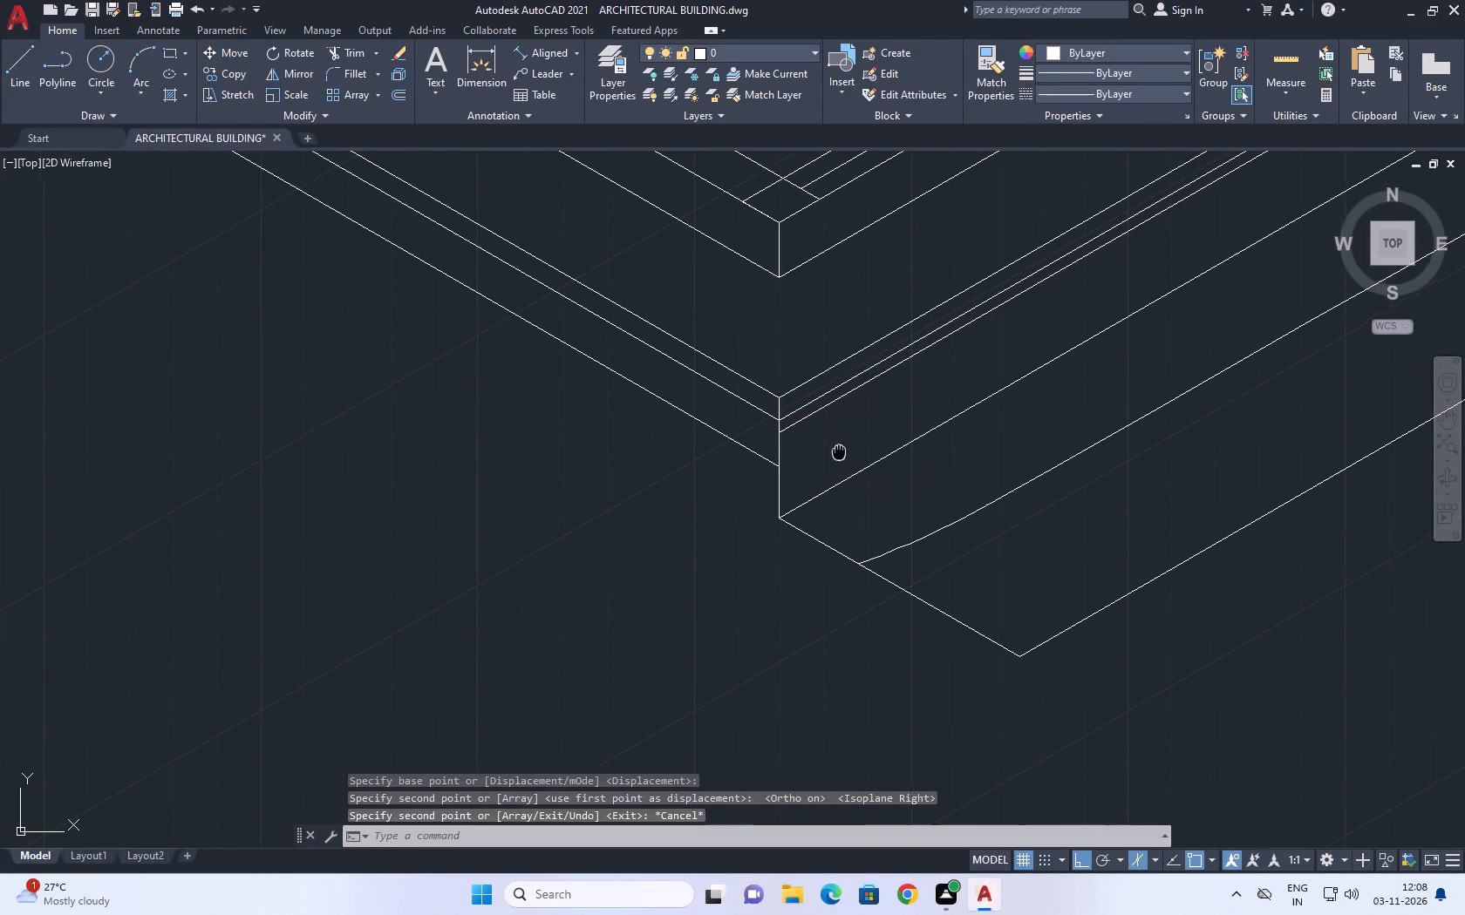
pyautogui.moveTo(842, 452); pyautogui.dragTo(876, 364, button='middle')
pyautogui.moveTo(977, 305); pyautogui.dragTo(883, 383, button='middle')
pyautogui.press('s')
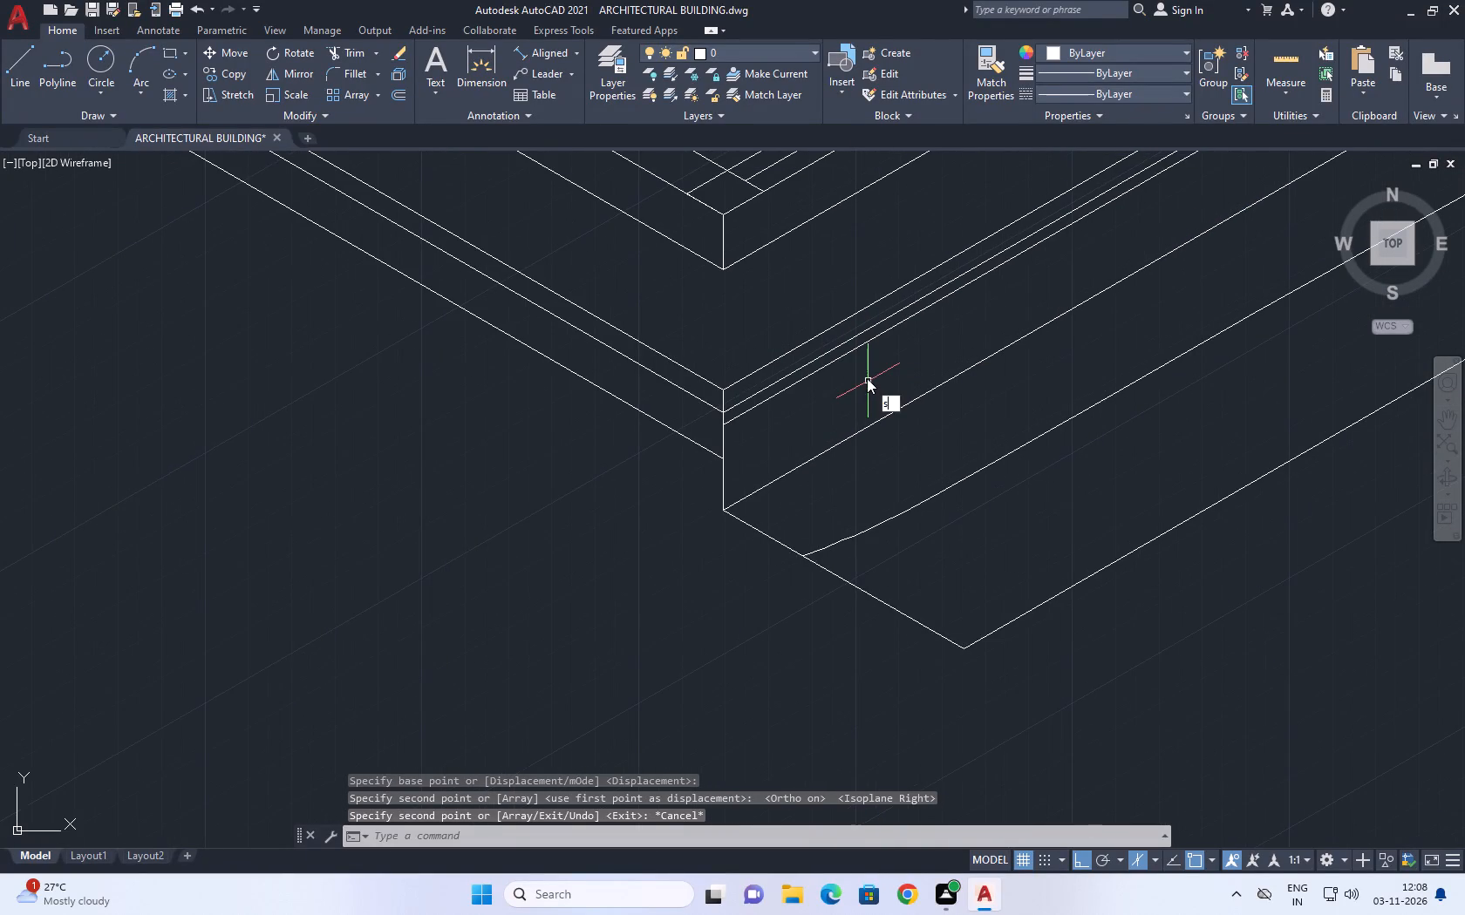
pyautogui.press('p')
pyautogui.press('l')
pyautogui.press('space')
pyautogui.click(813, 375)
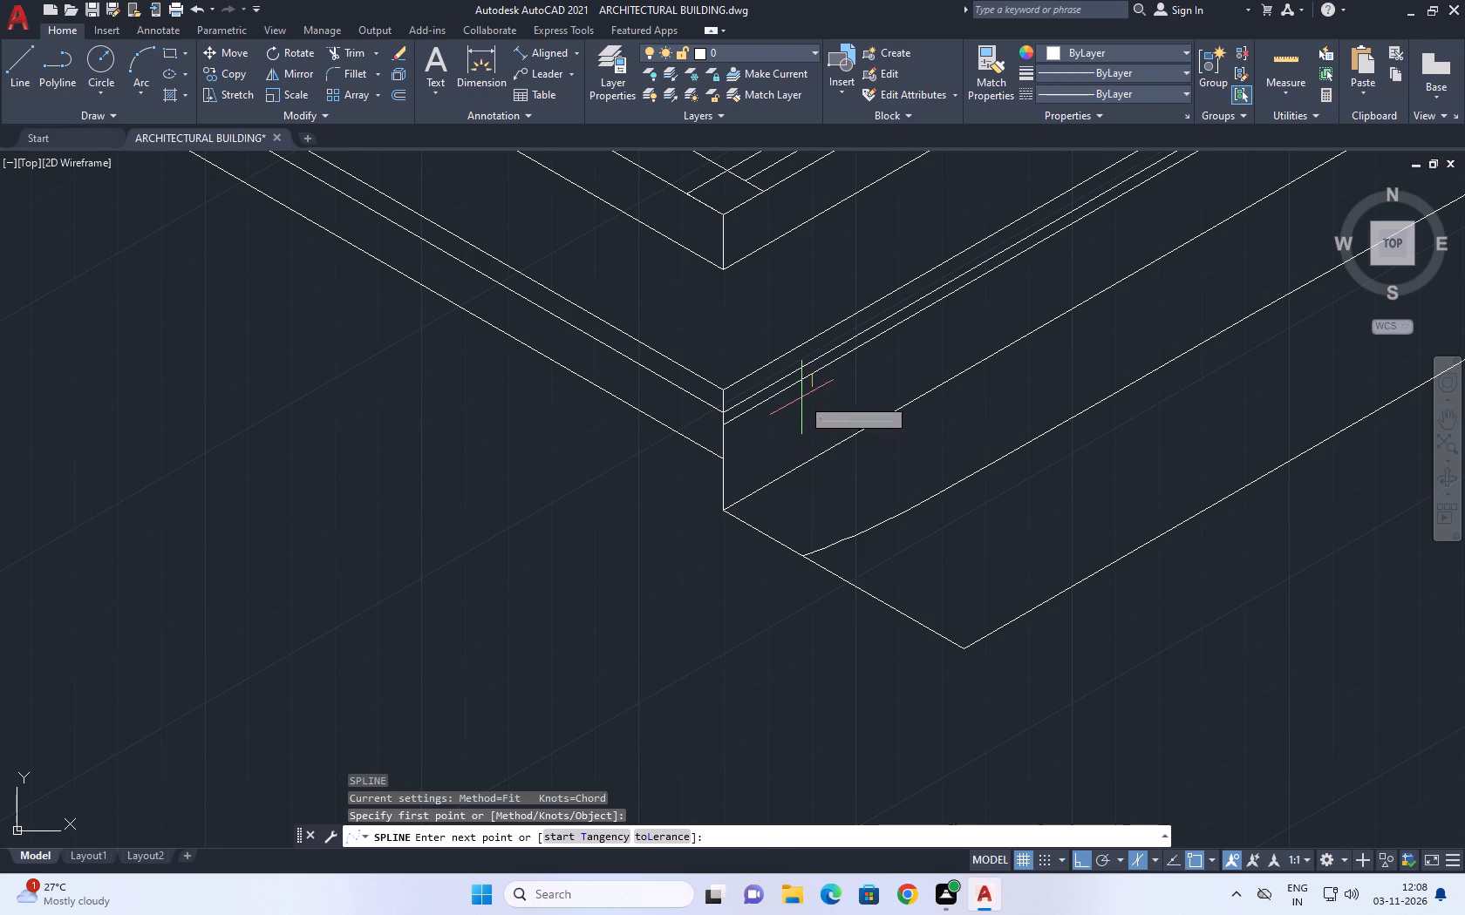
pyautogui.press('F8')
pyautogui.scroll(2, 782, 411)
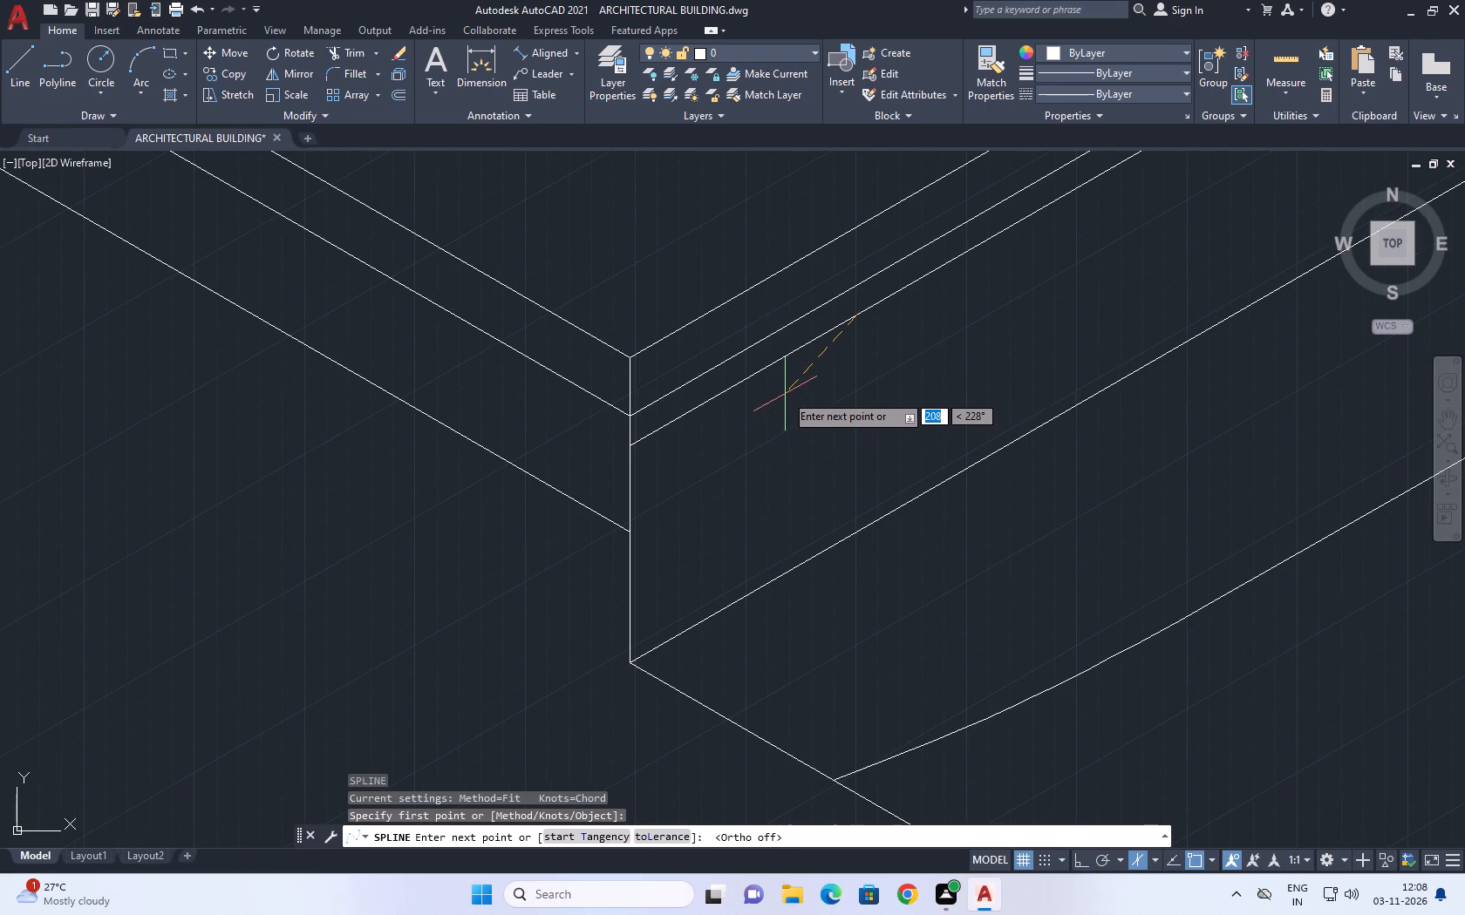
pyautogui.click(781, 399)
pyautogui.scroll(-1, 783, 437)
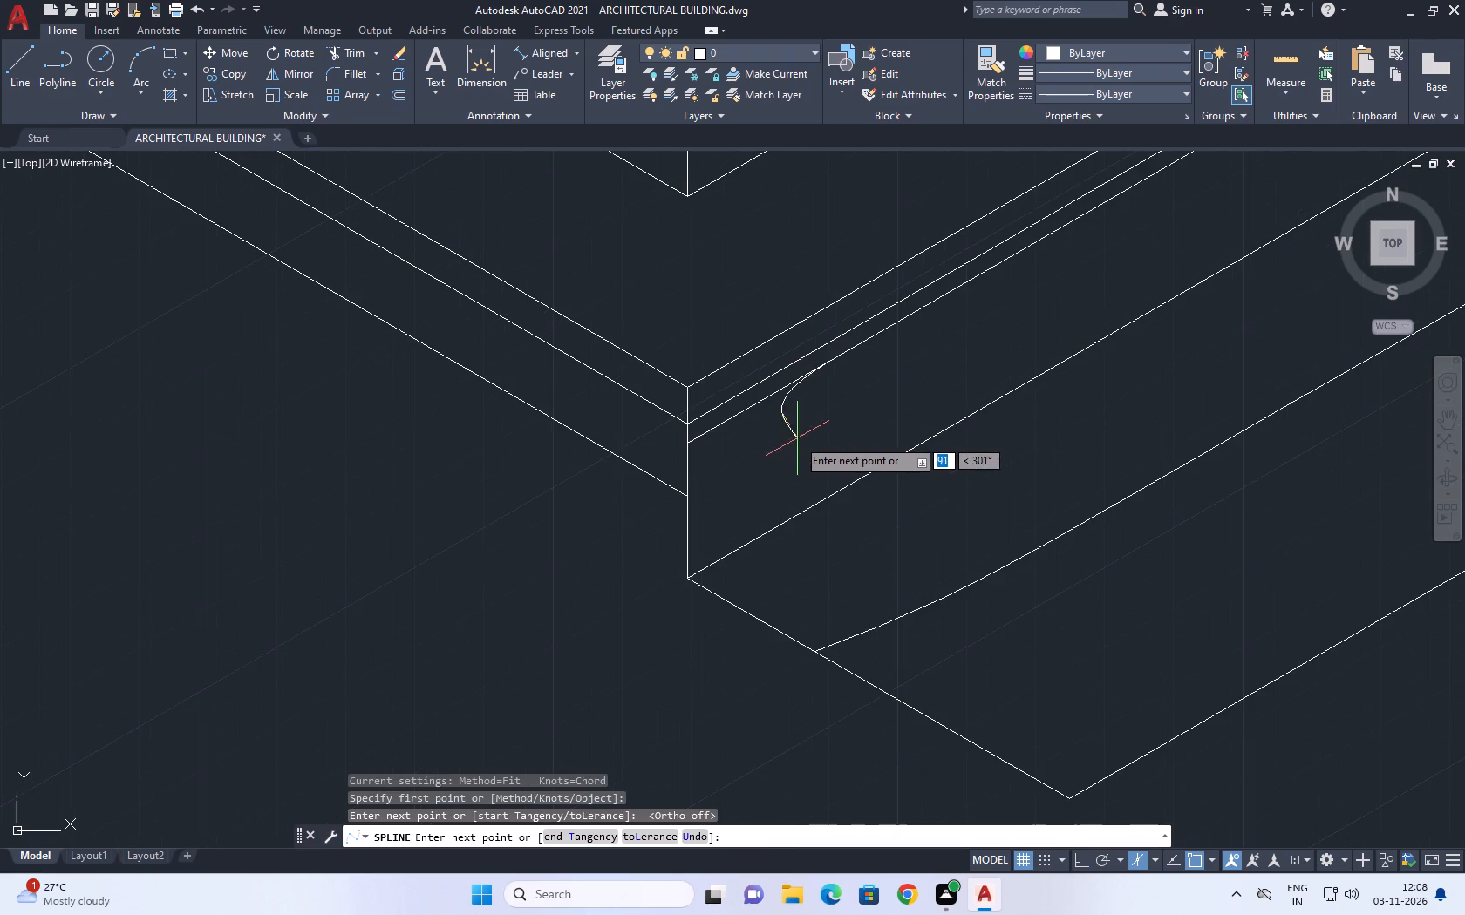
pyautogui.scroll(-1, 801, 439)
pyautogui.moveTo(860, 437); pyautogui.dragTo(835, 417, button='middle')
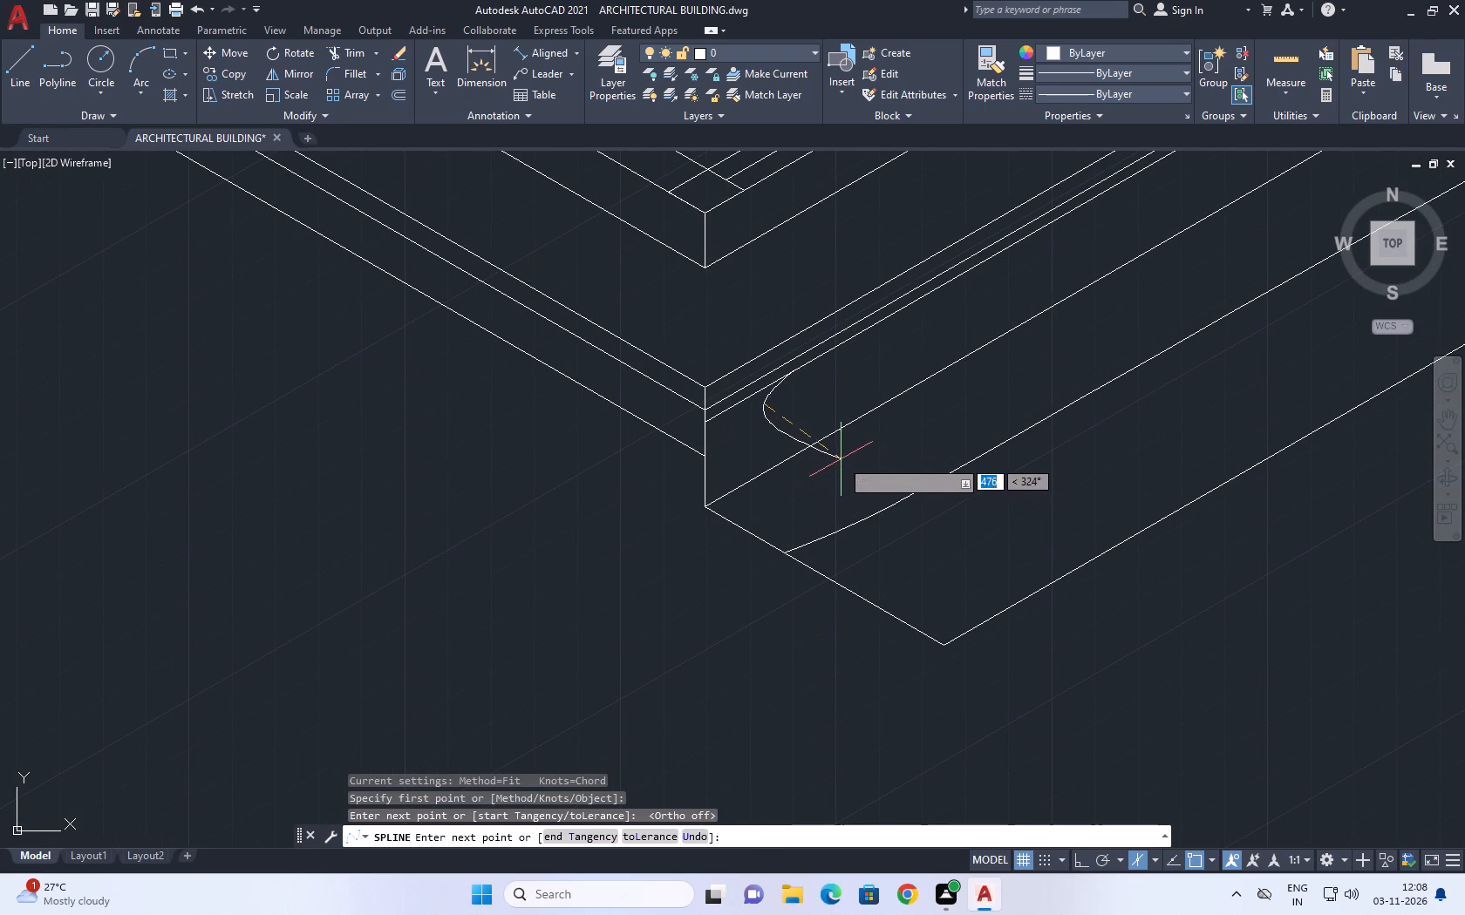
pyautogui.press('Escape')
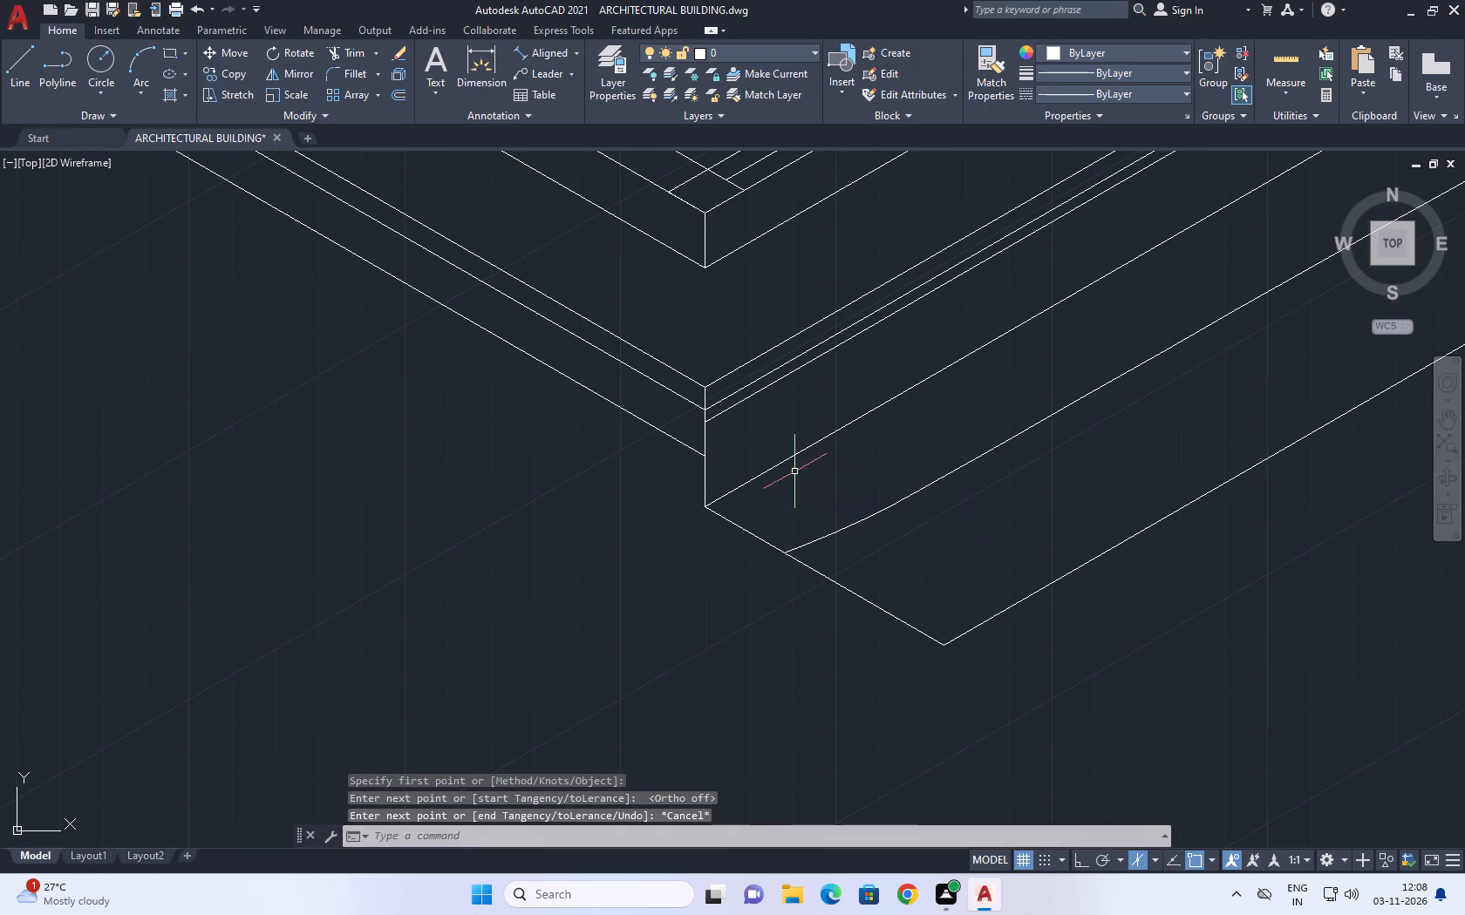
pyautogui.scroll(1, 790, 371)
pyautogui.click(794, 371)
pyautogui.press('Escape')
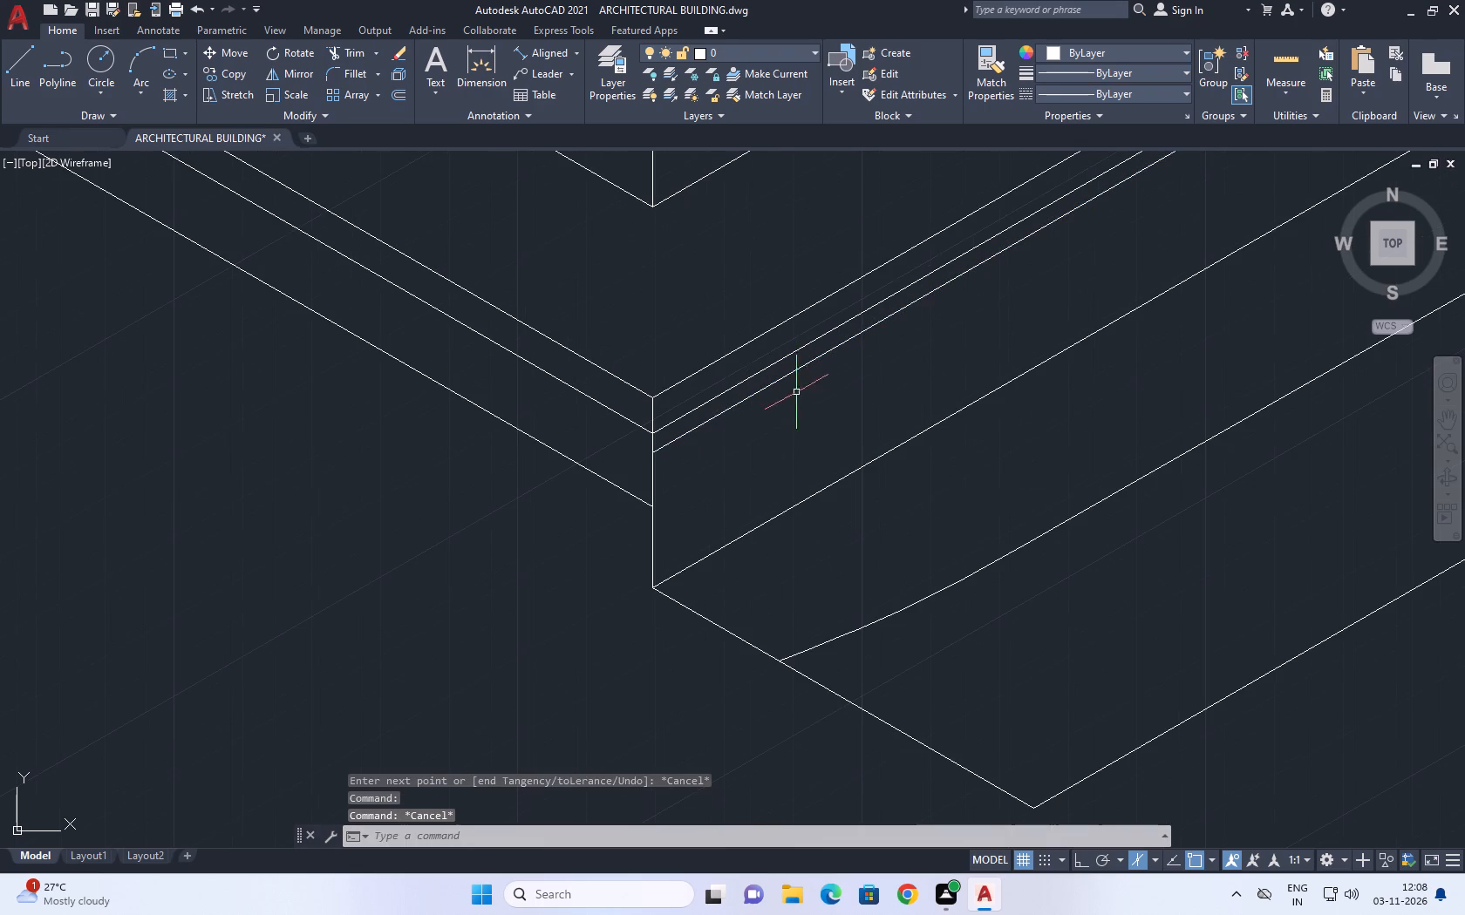
# Draw an isometric line at 330° from the copied edge line near the slab corner, past the curved line.
pyautogui.press('l')
pyautogui.press('space')
pyautogui.scroll(-1, 769, 382)
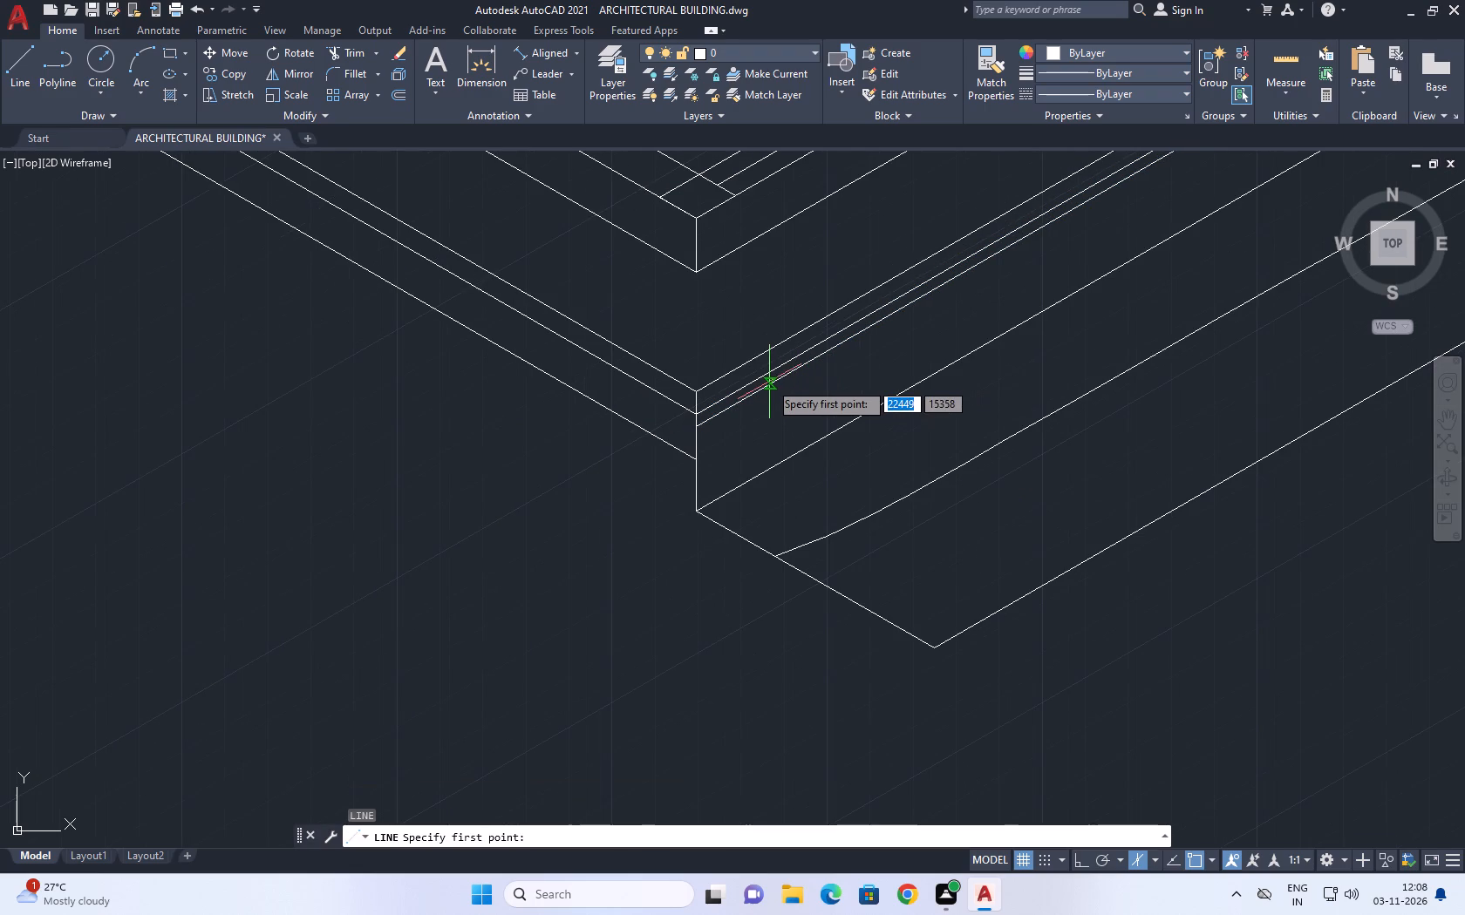
pyautogui.click(804, 370)
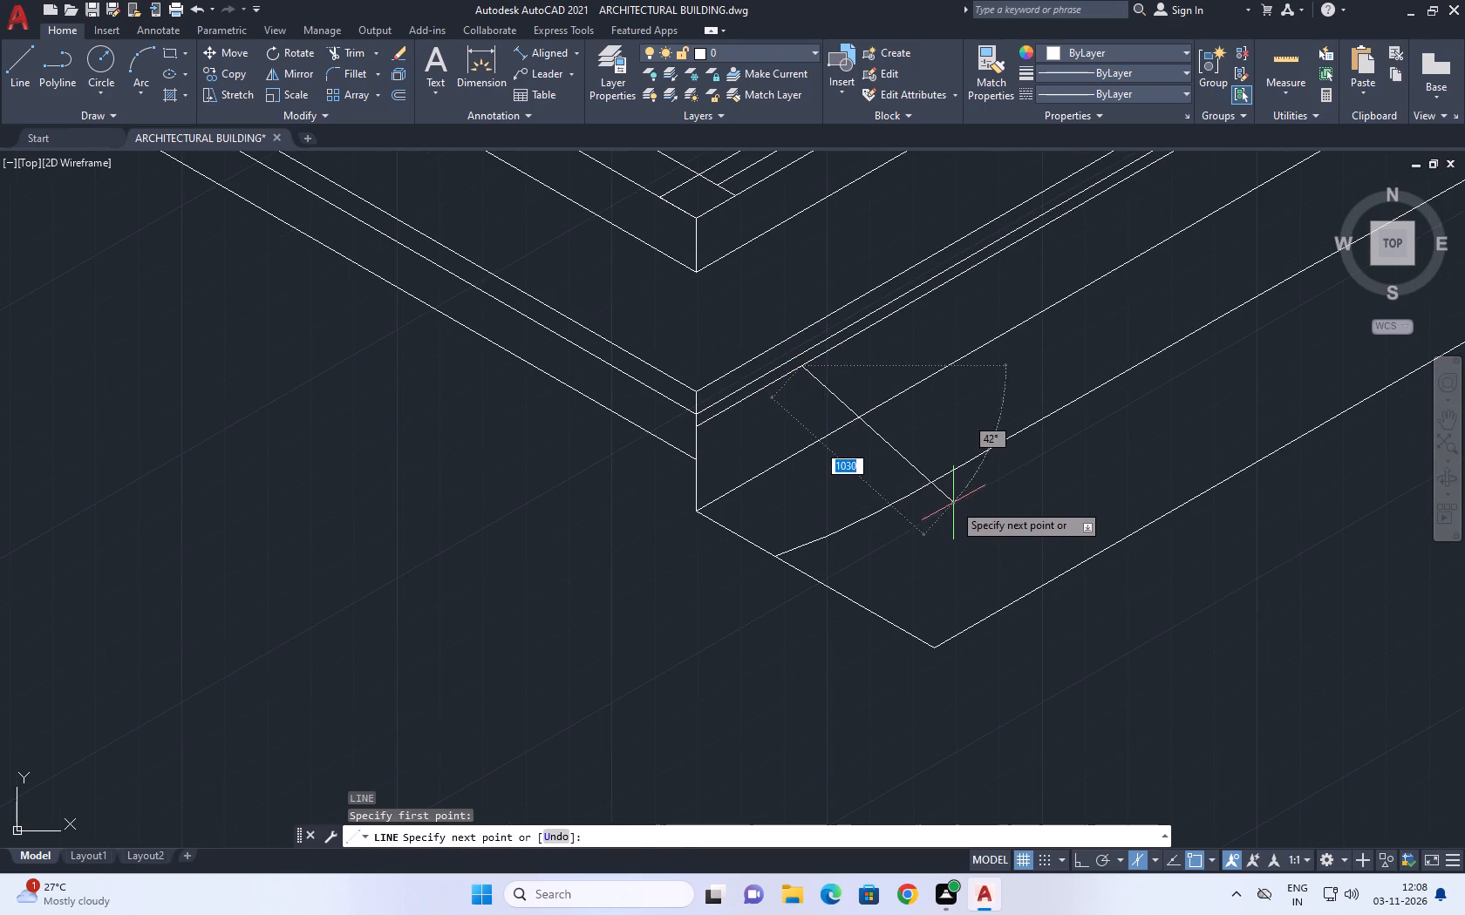
pyautogui.press('F5')
pyautogui.press('F8')
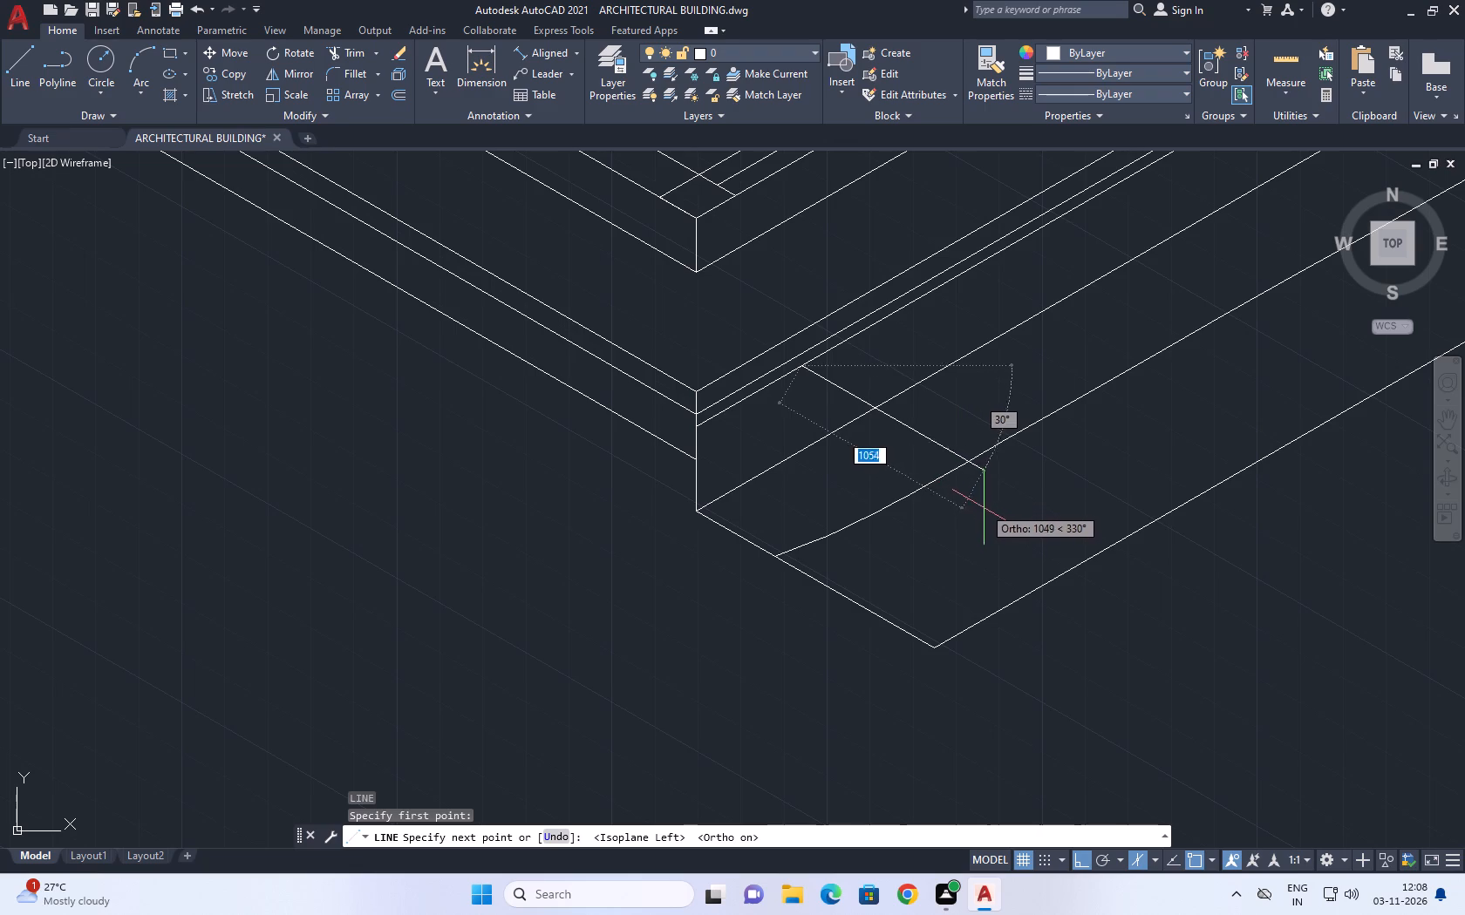
pyautogui.click(1037, 536)
pyautogui.press('space')
# Draw a second line from the same start point, running along the copied edge line at 30°.
pyautogui.press('space')
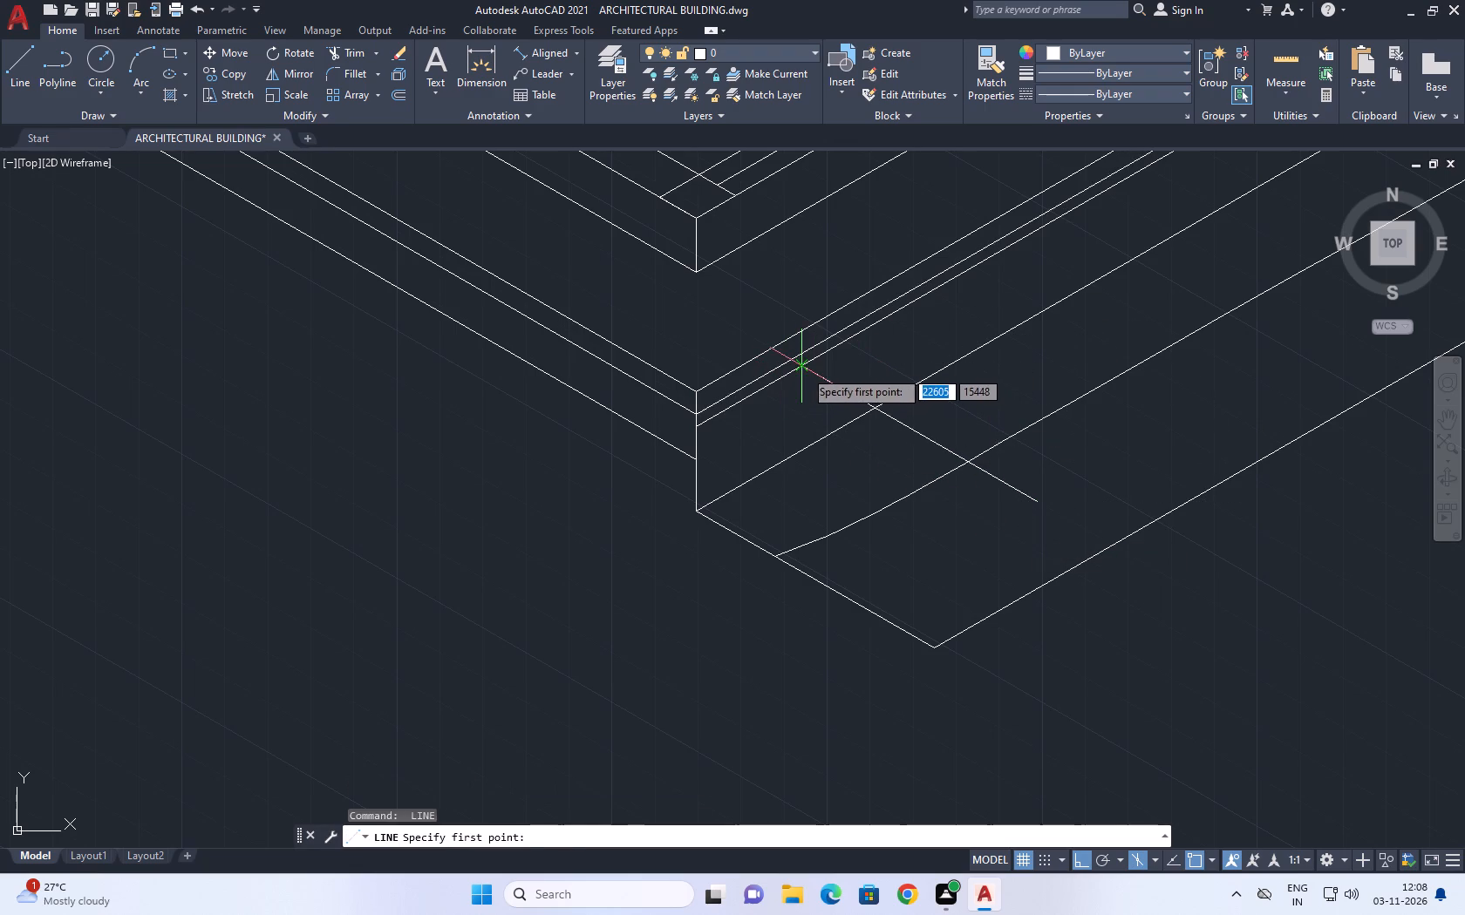
pyautogui.click(801, 369)
pyautogui.press('F5')
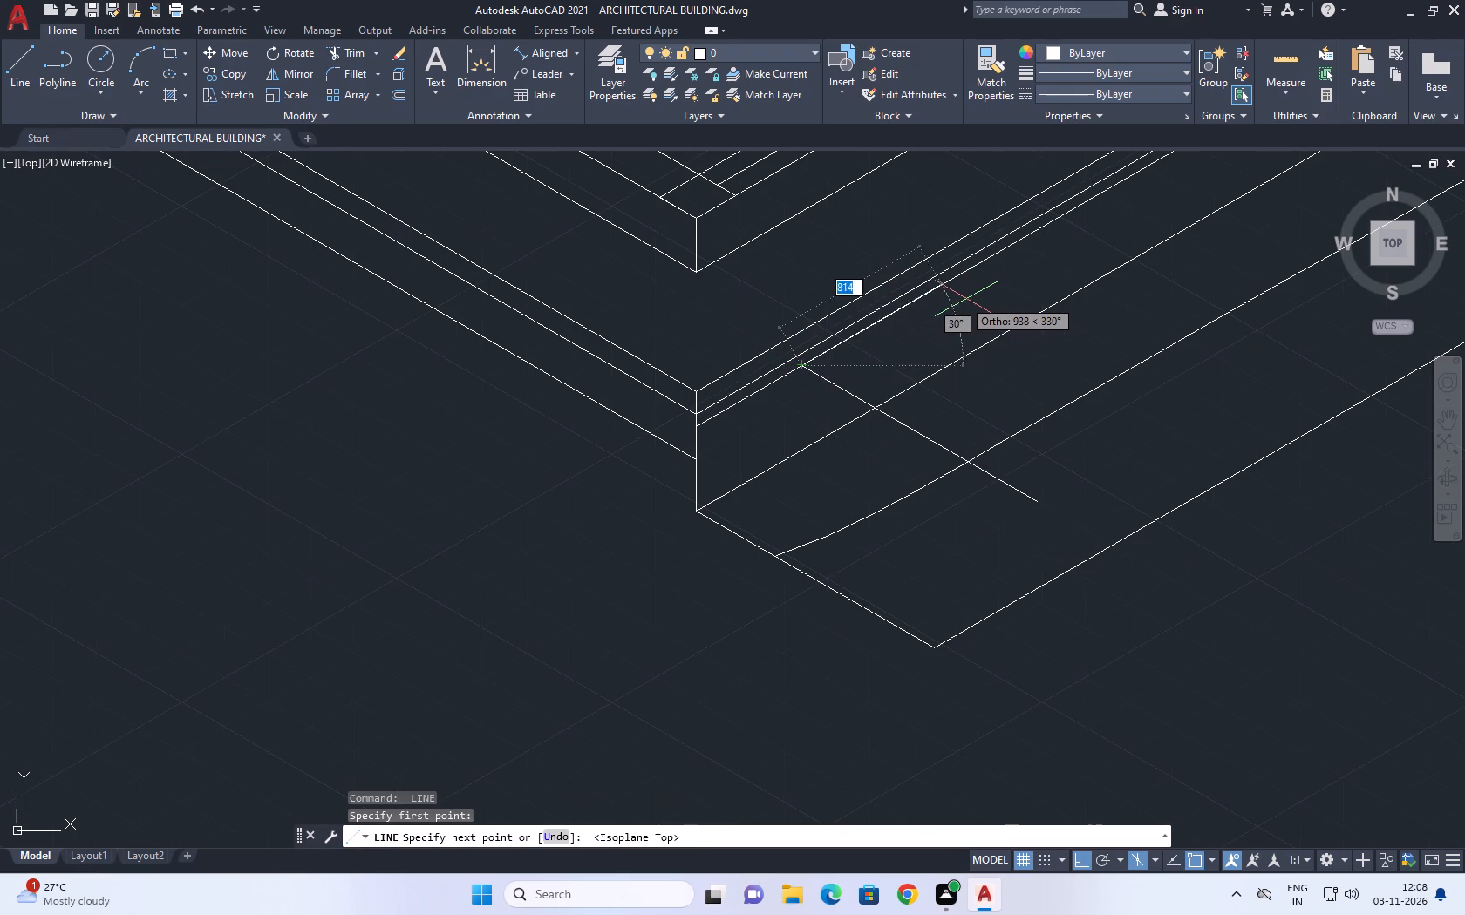
pyautogui.click(968, 299)
pyautogui.press('Escape')
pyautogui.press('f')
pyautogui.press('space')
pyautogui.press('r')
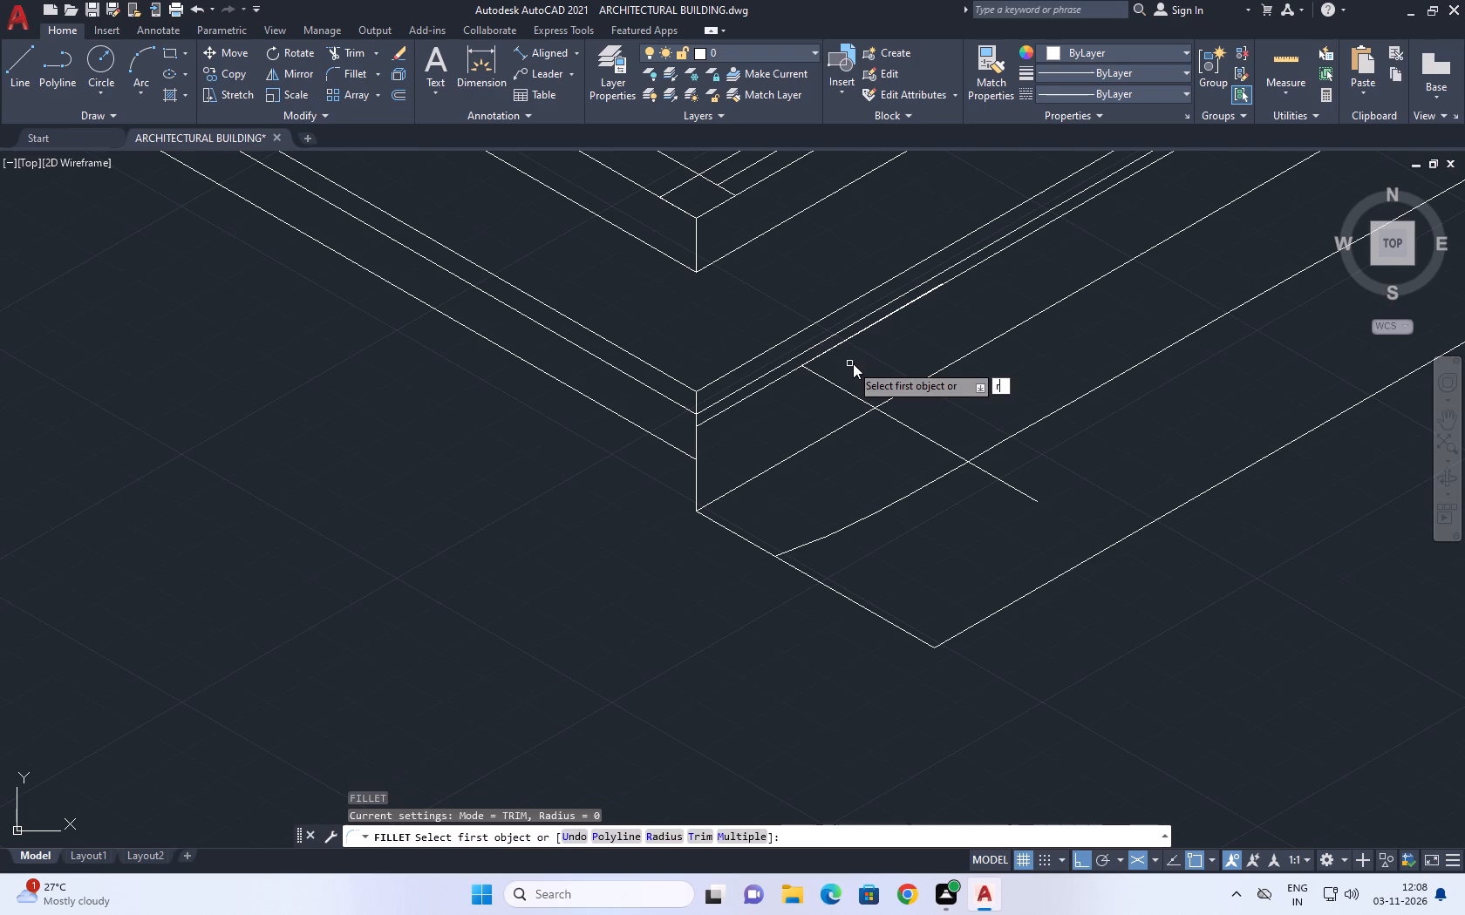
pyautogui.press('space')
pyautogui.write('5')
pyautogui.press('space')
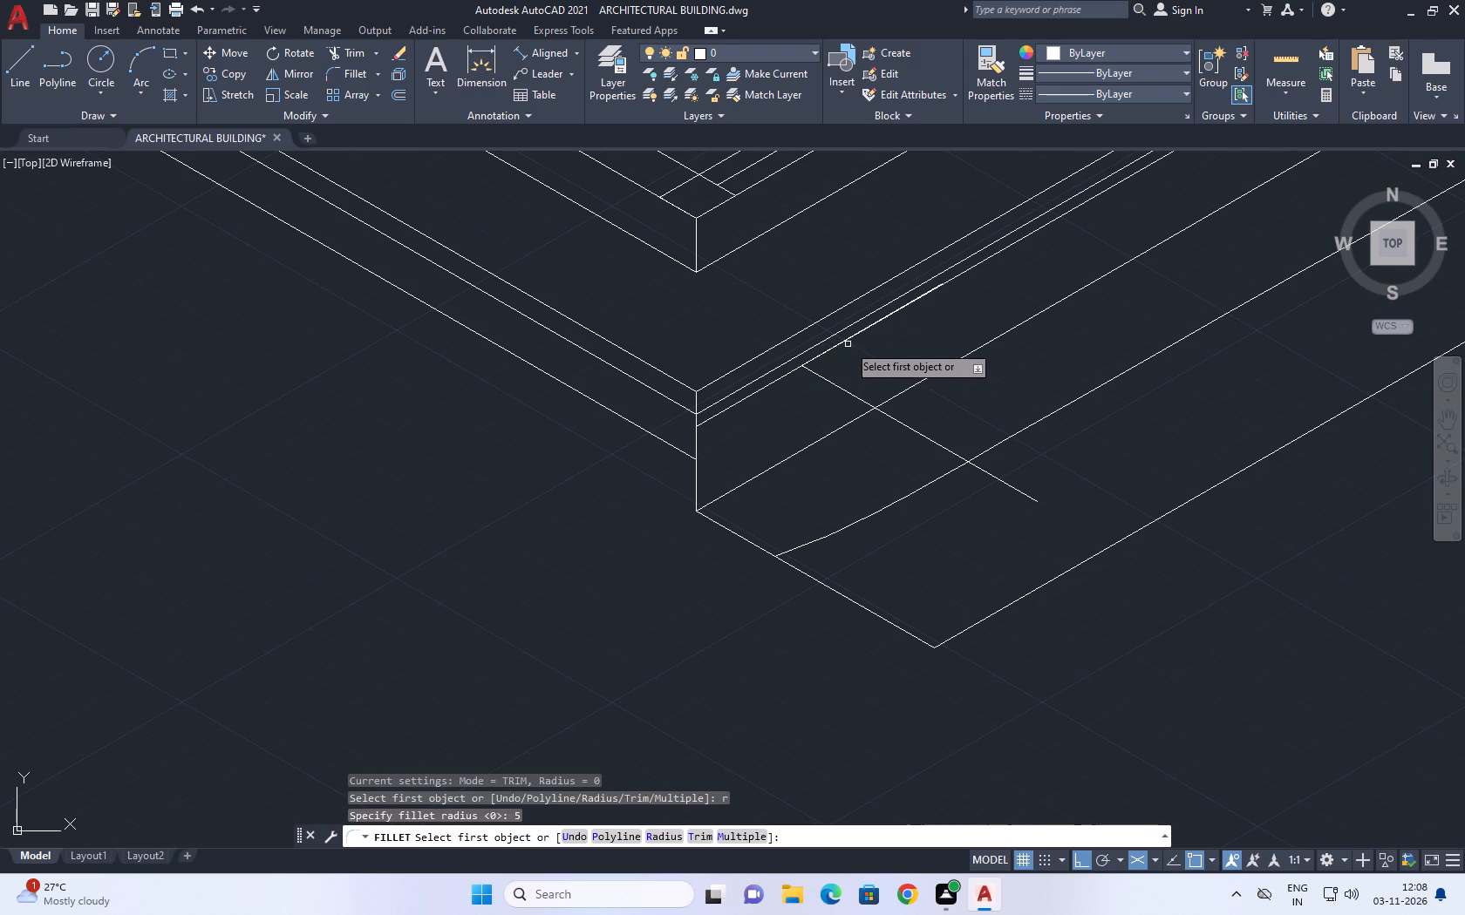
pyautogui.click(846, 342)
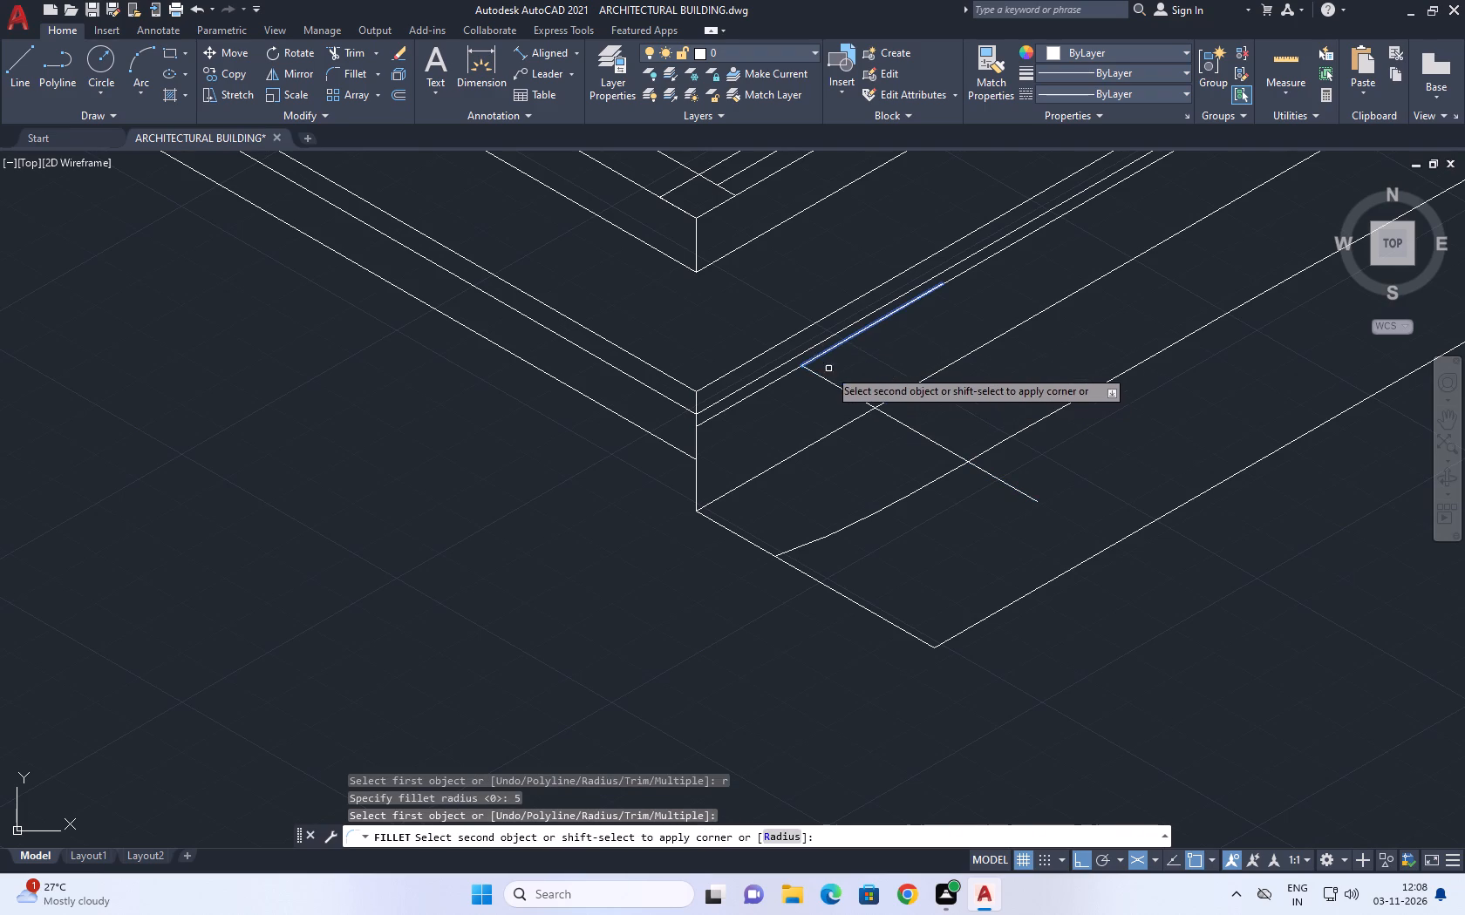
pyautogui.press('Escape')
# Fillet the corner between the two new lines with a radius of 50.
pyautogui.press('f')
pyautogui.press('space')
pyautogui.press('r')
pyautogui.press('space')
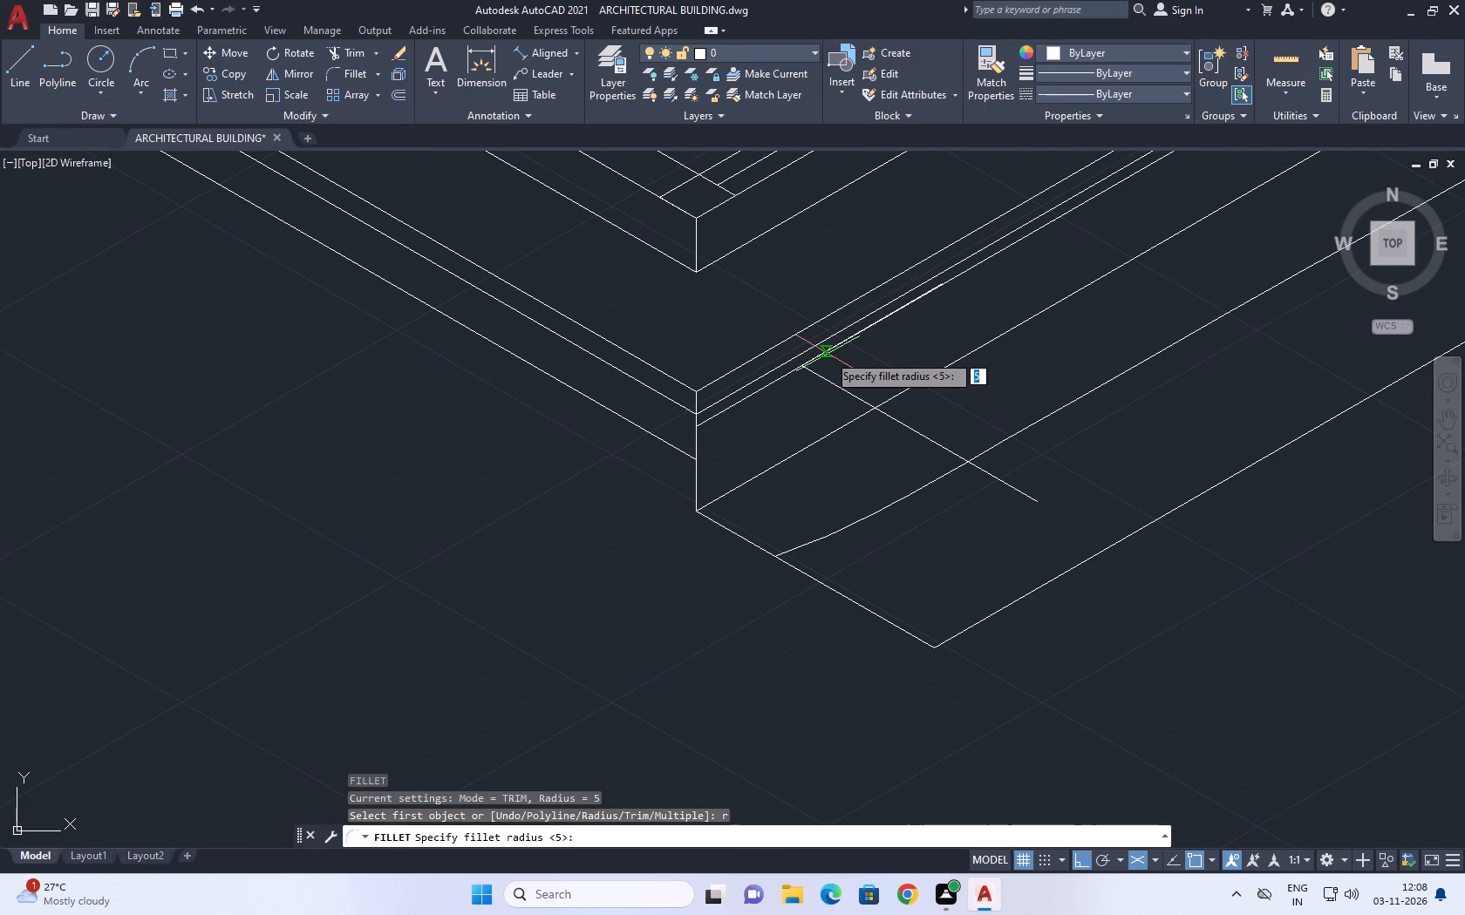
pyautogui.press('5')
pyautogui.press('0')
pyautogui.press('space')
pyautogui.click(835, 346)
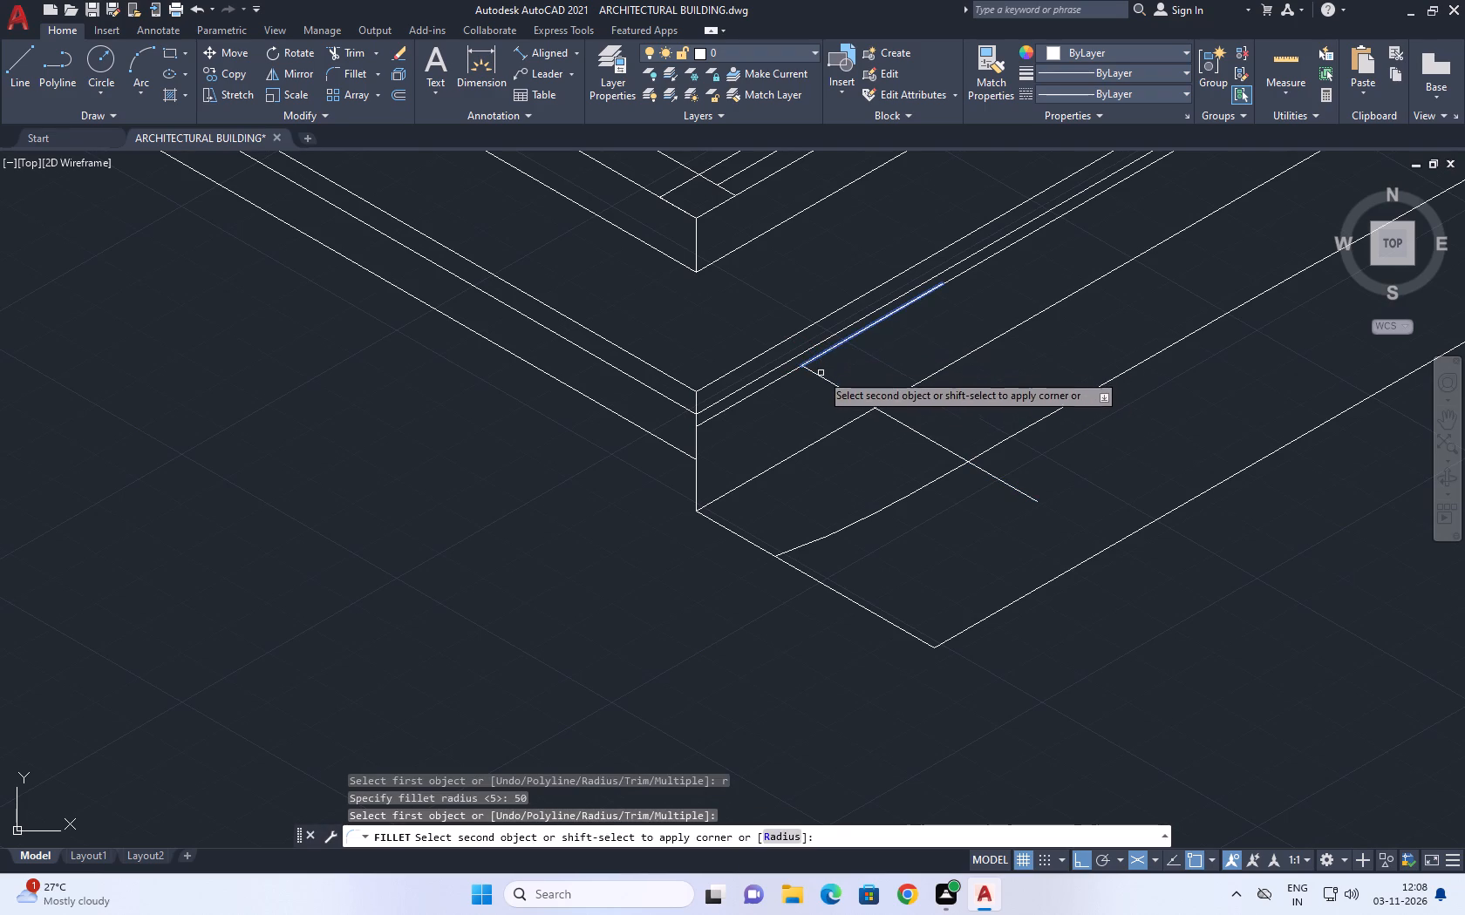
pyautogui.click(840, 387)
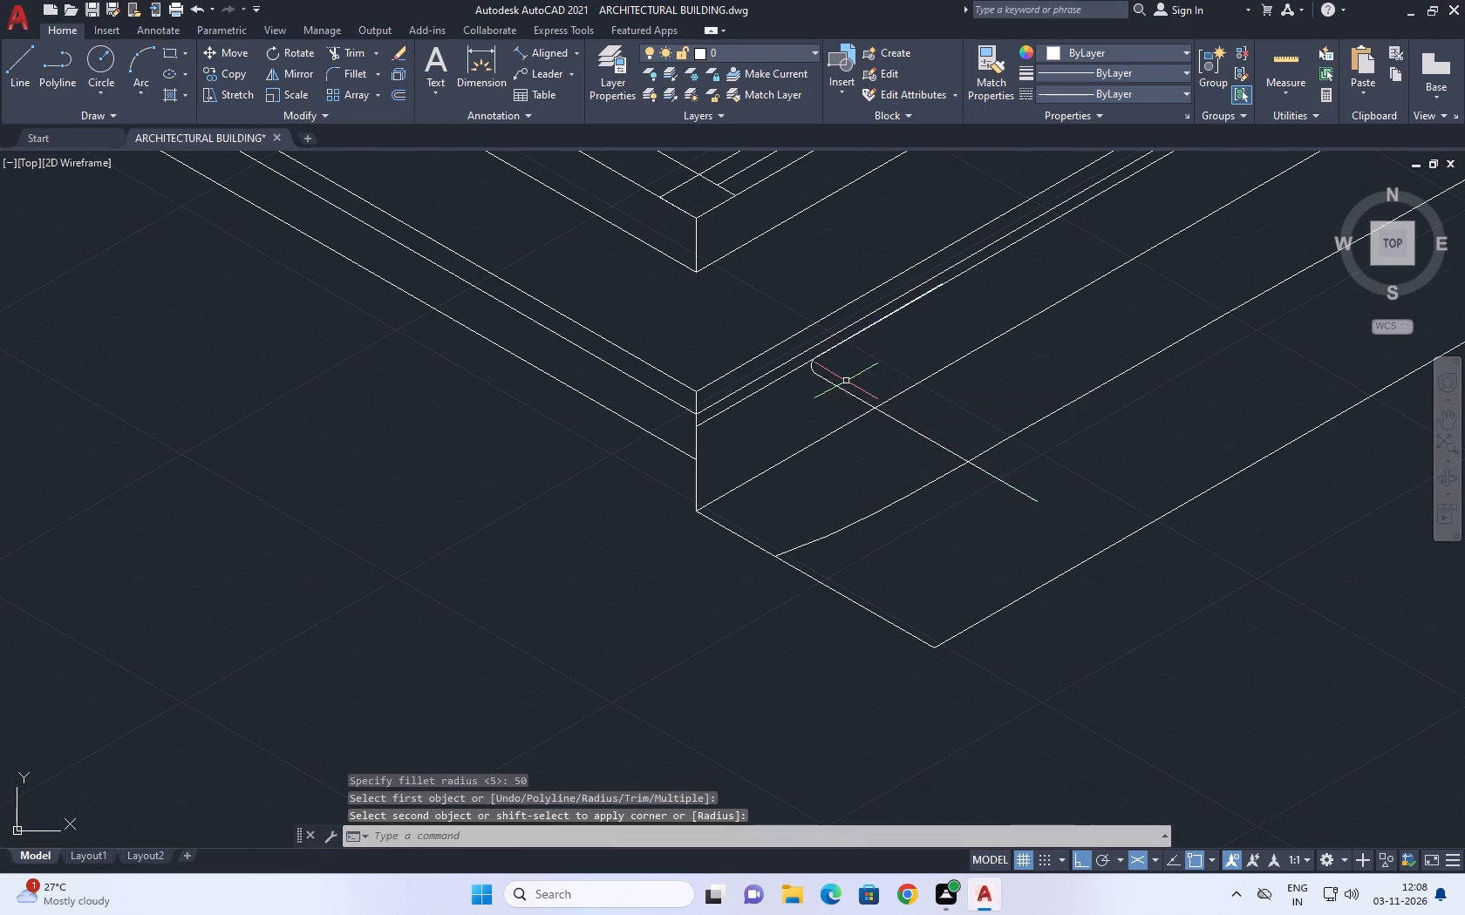
# Fillet the same two lines again with a radius of 100.
pyautogui.moveTo(846, 381); pyautogui.dragTo(882, 412, button='middle')
pyautogui.write('f')
pyautogui.press('space')
pyautogui.press('r')
pyautogui.press('space')
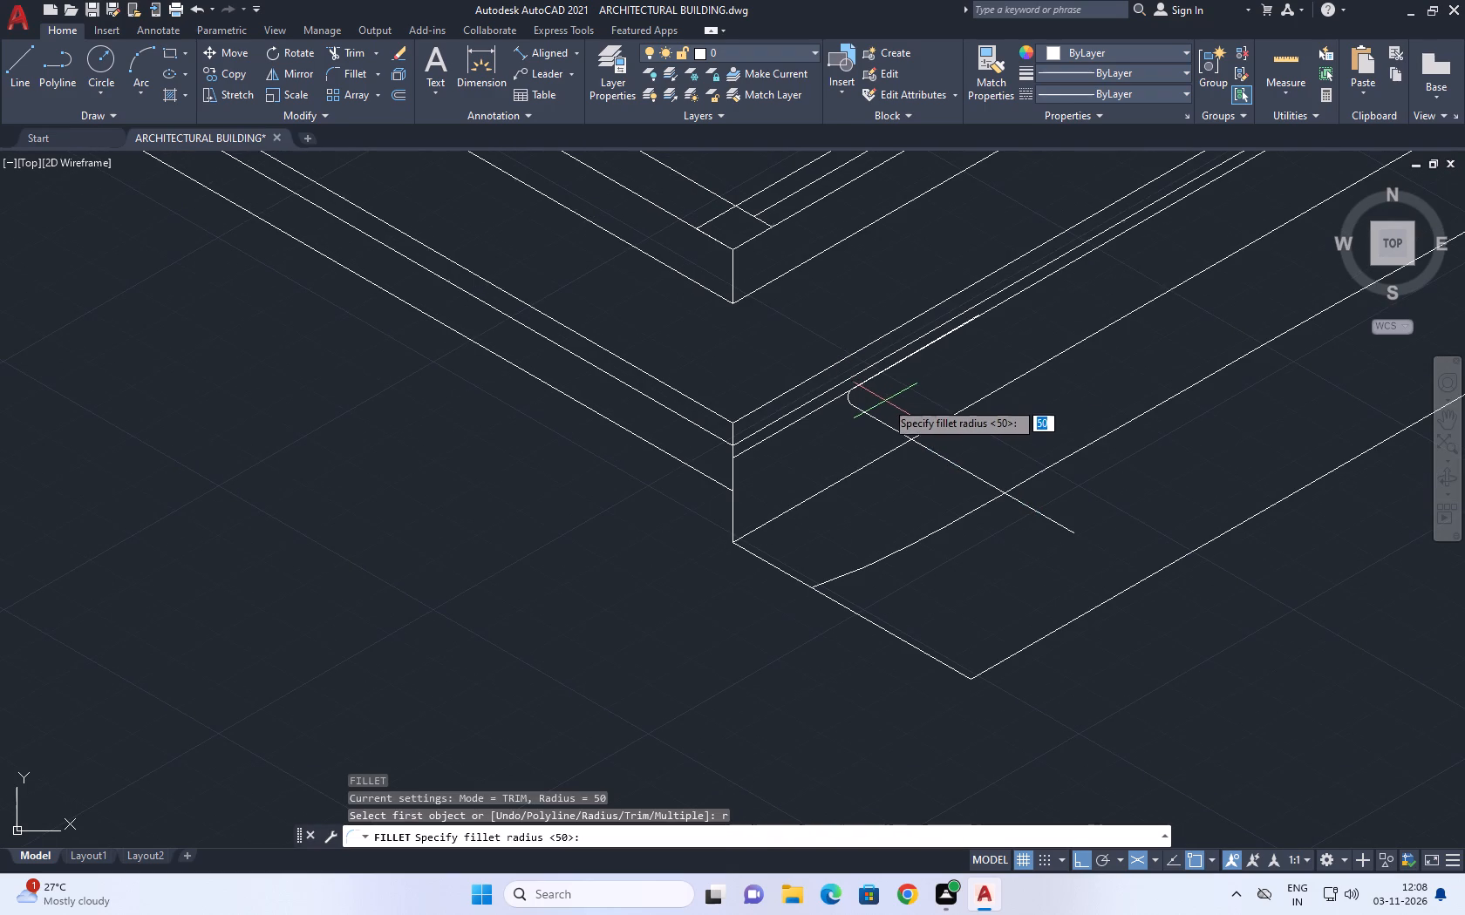
pyautogui.press('1')
pyautogui.write('00')
pyautogui.press('space')
pyautogui.click(874, 380)
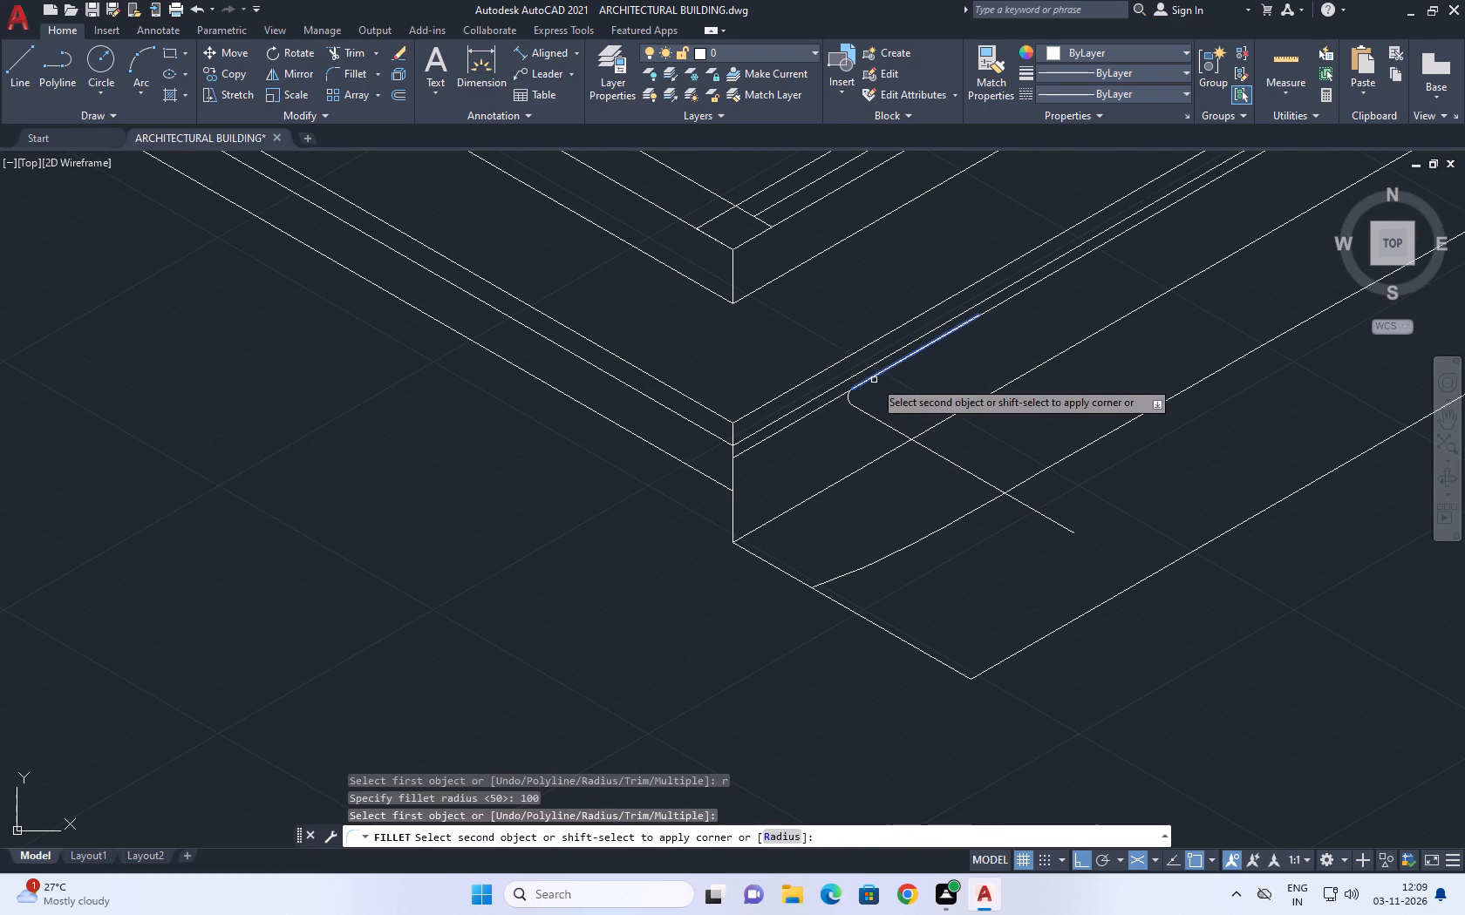
pyautogui.click(869, 414)
# Delete the leftover smaller radius 50 arc beside the new fillet.
pyautogui.scroll(2, 863, 410)
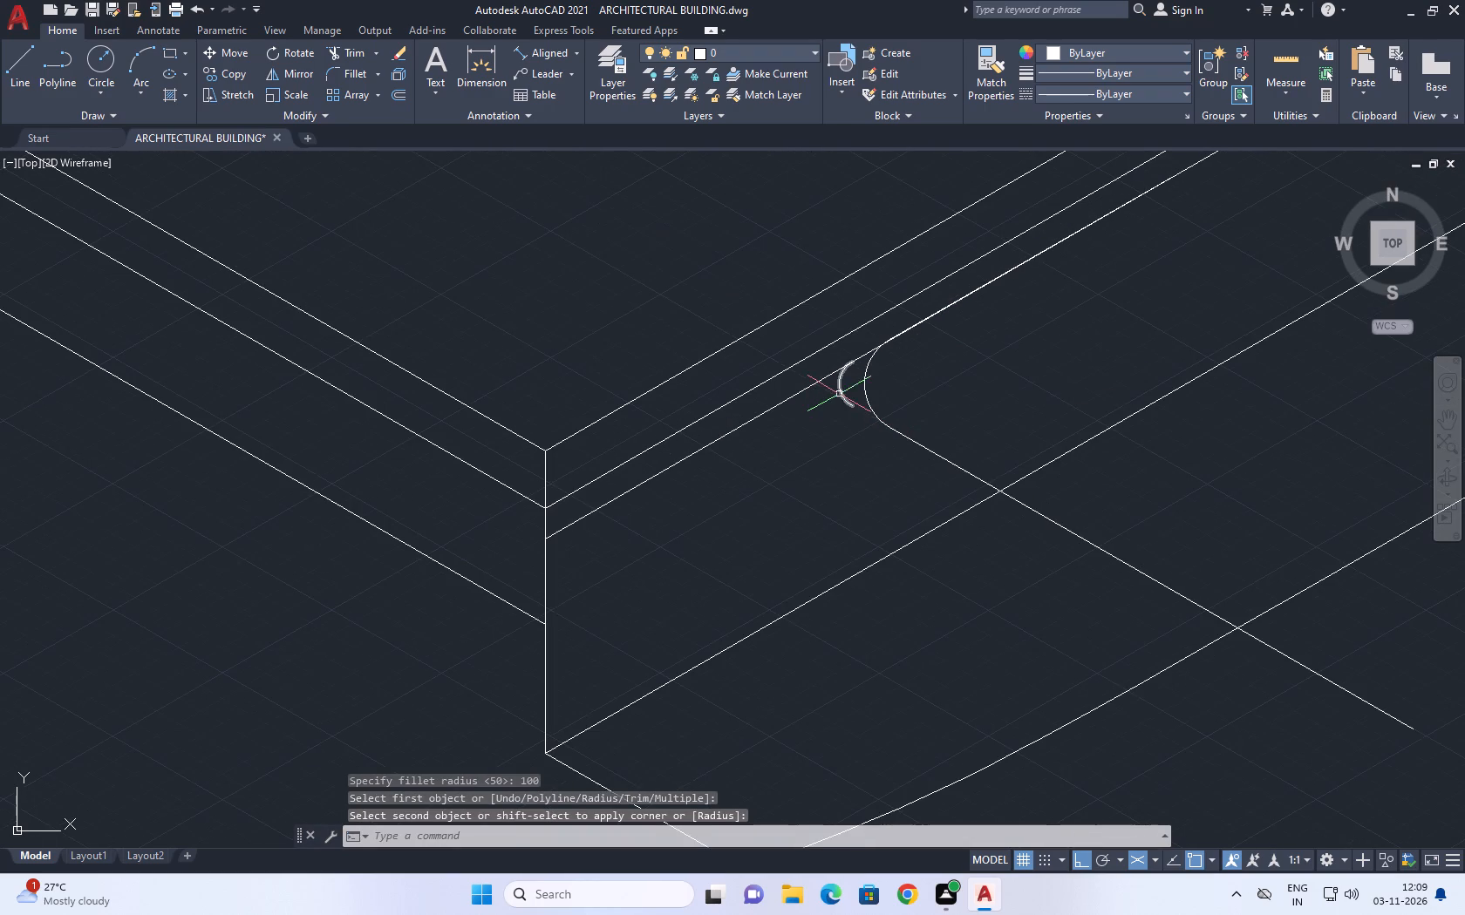
pyautogui.click(839, 394)
pyautogui.press('Delete')
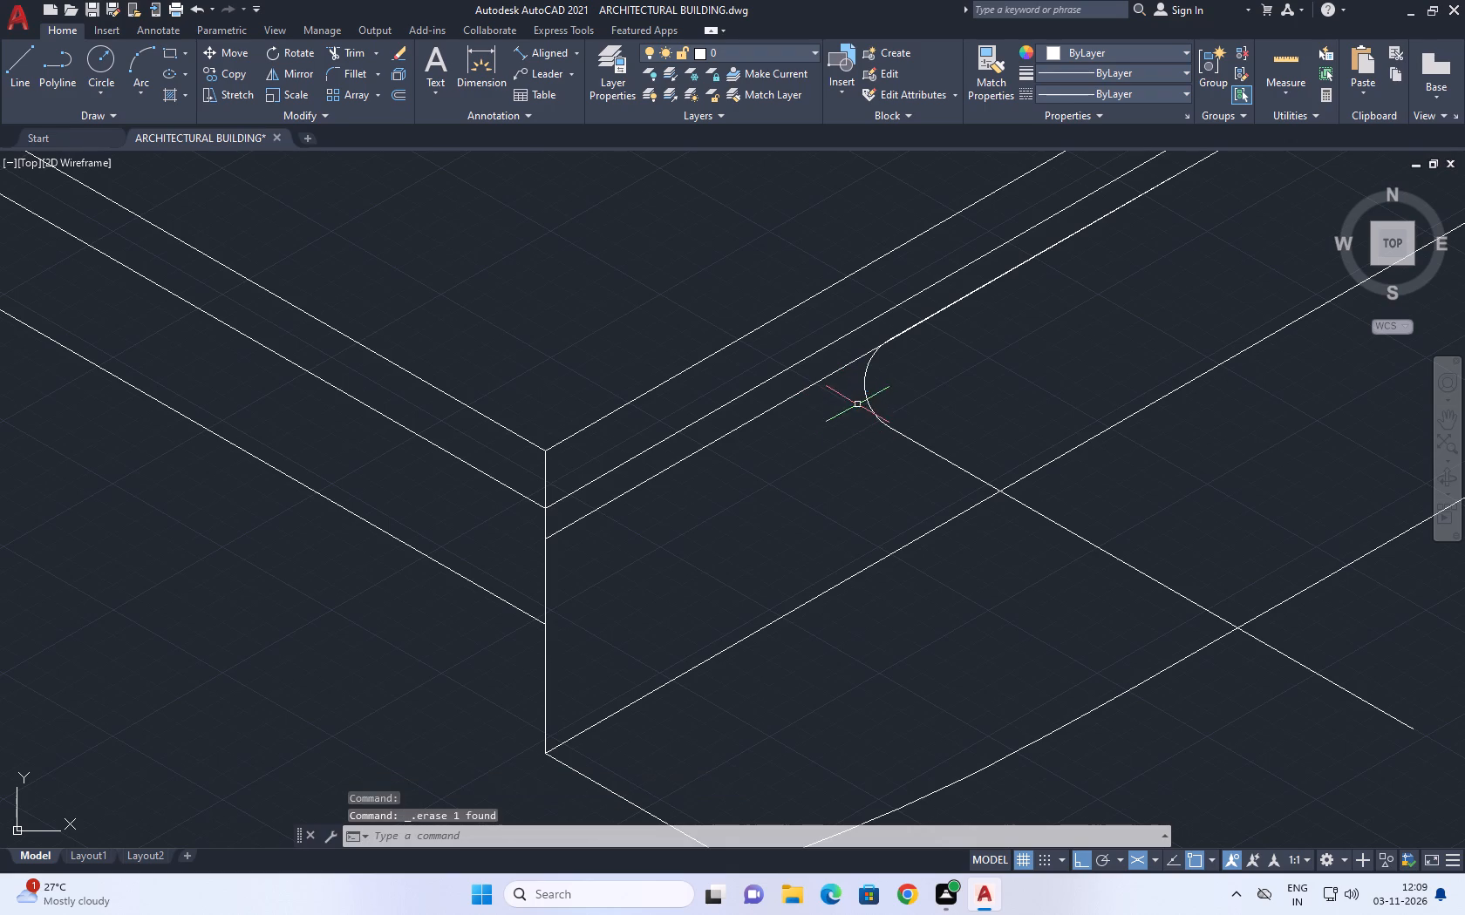
# Move the fillet arc and its two lines along the slab edge at 210°, closer to the slab corner.
pyautogui.moveTo(902, 392); pyautogui.dragTo(880, 394)
pyautogui.click(844, 427)
pyautogui.click(923, 323)
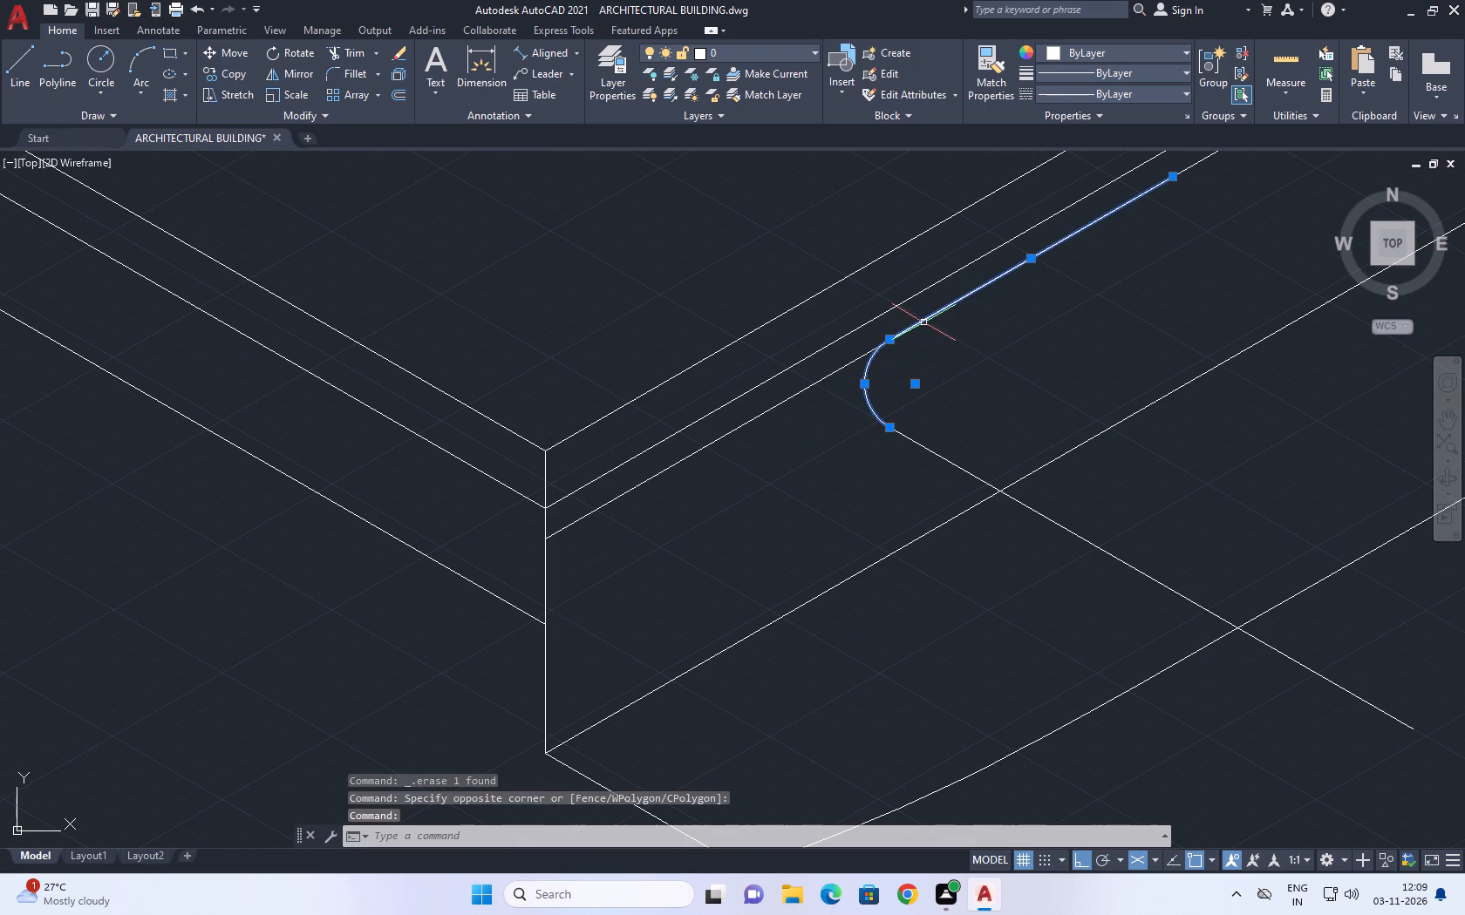
pyautogui.click(944, 431)
pyautogui.click(901, 474)
pyautogui.press('m')
pyautogui.press('space')
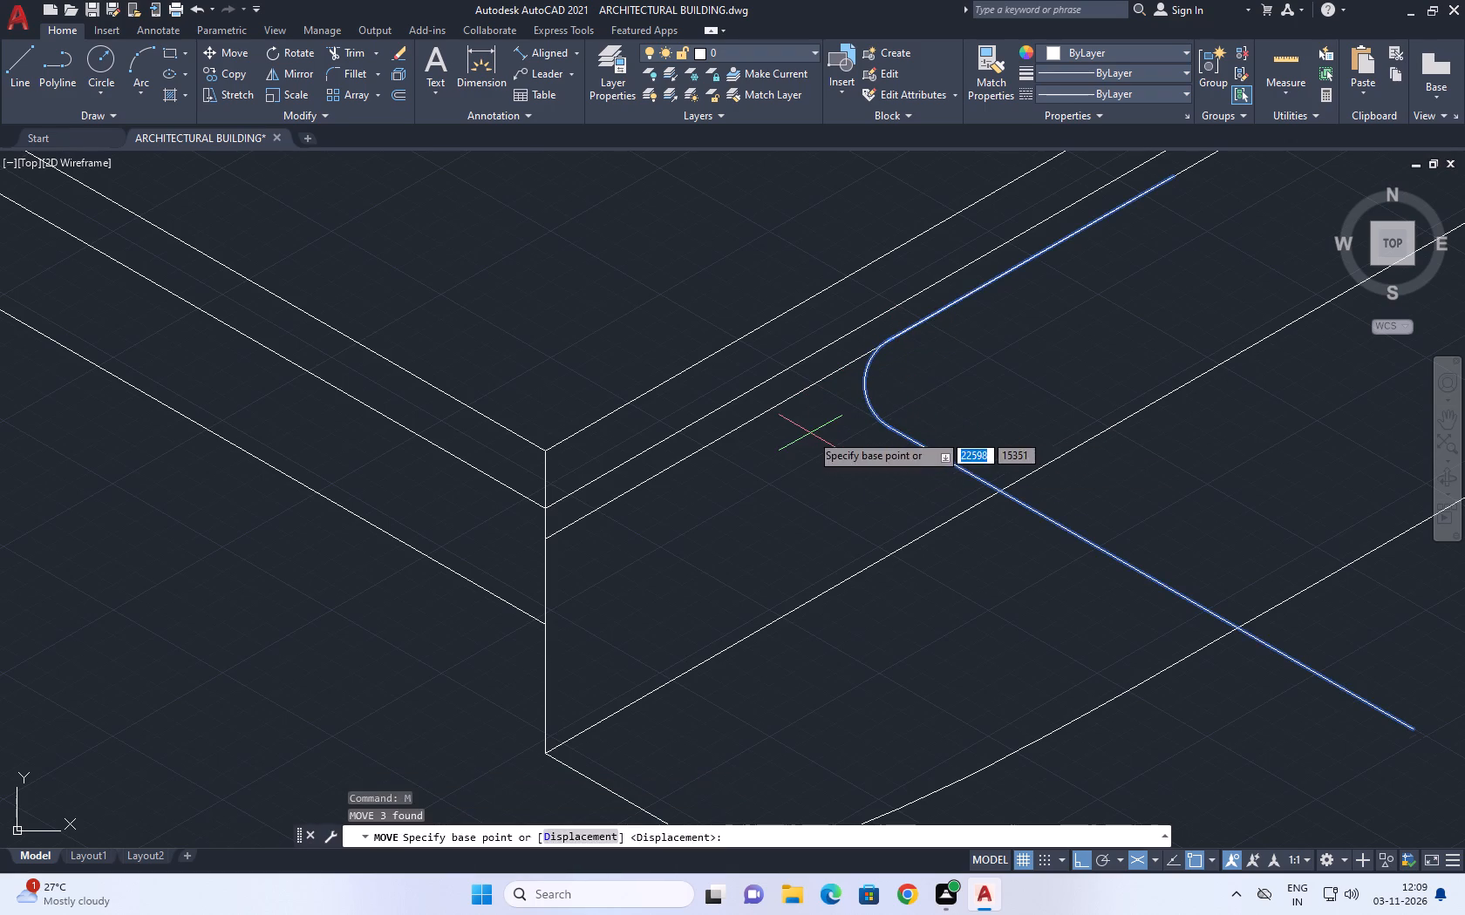
pyautogui.click(809, 433)
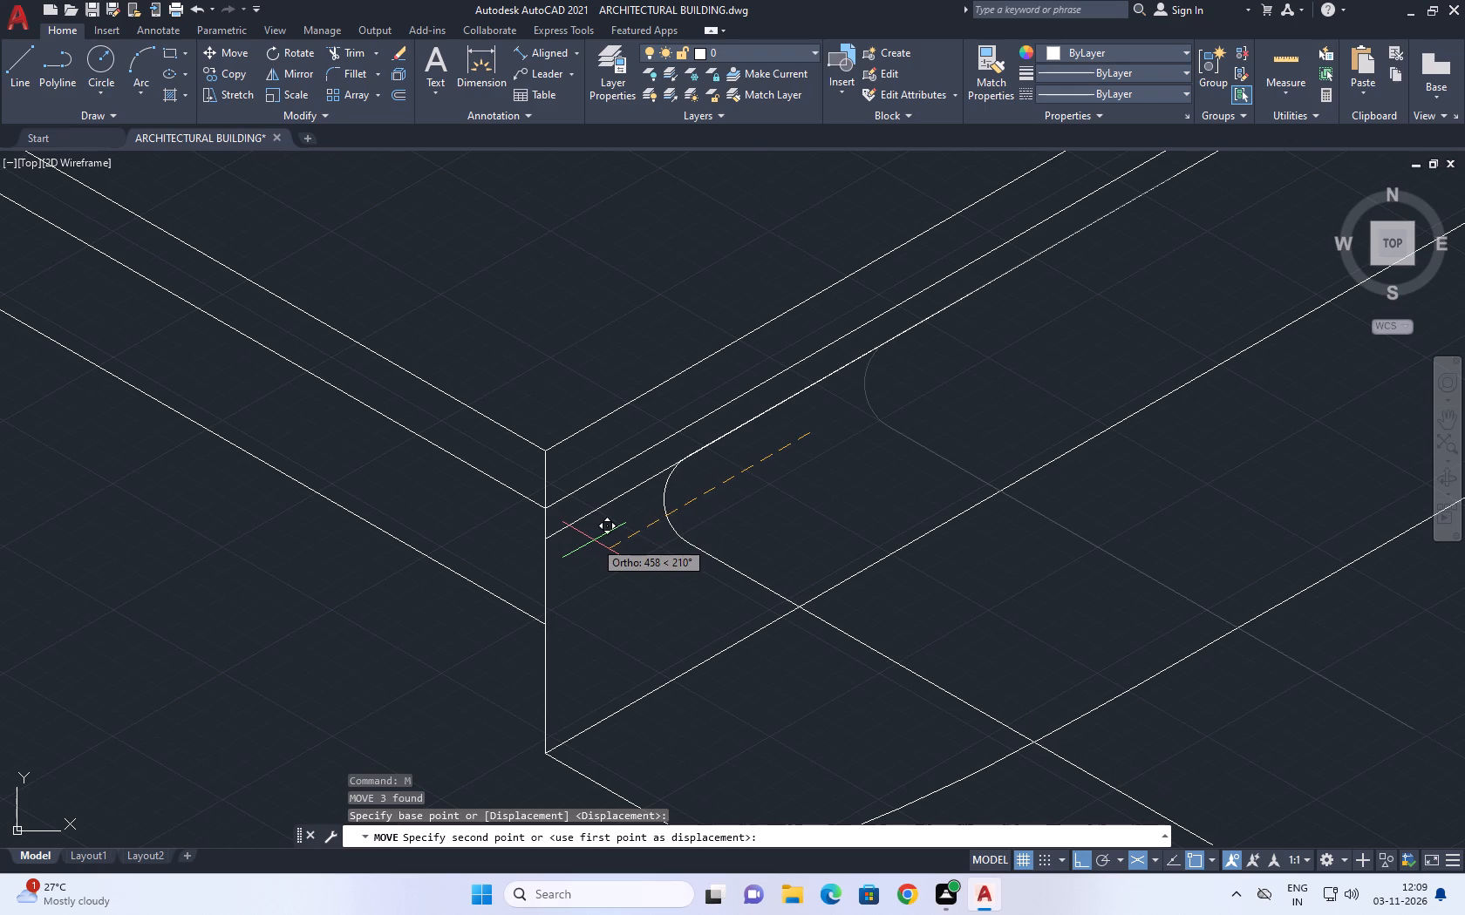
pyautogui.click(594, 540)
# Trim off the part of the copied edge line between the slab corner and the fillet arc.
pyautogui.scroll(1, 637, 540)
pyautogui.moveTo(658, 531); pyautogui.dragTo(704, 343, button='middle')
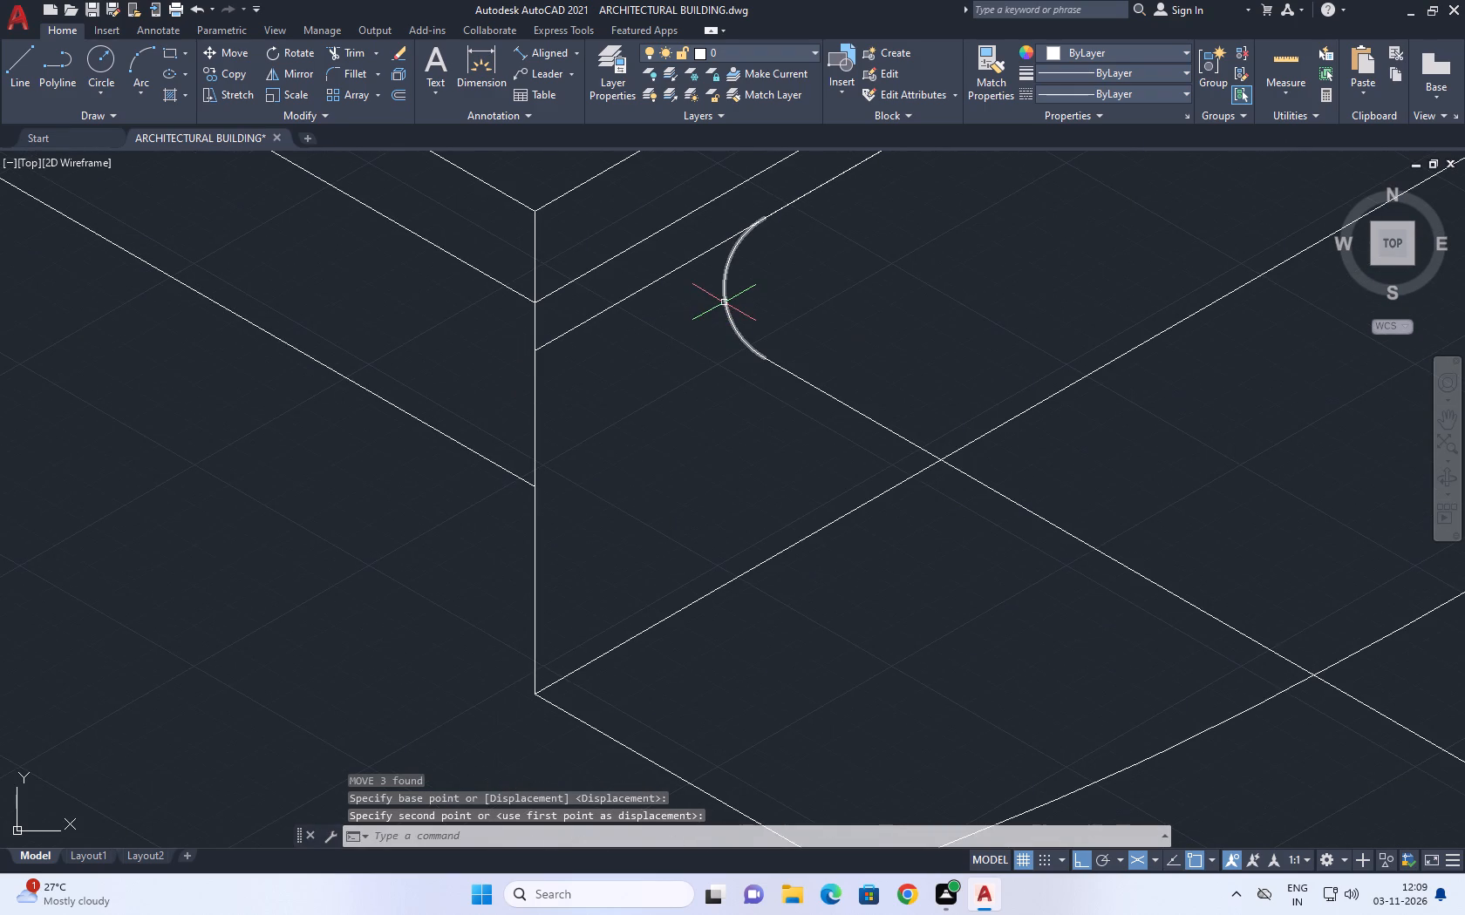
pyautogui.press('t')
pyautogui.press('r')
pyautogui.press('space')
pyautogui.click(692, 266)
pyautogui.moveTo(684, 259); pyautogui.dragTo(683, 259)
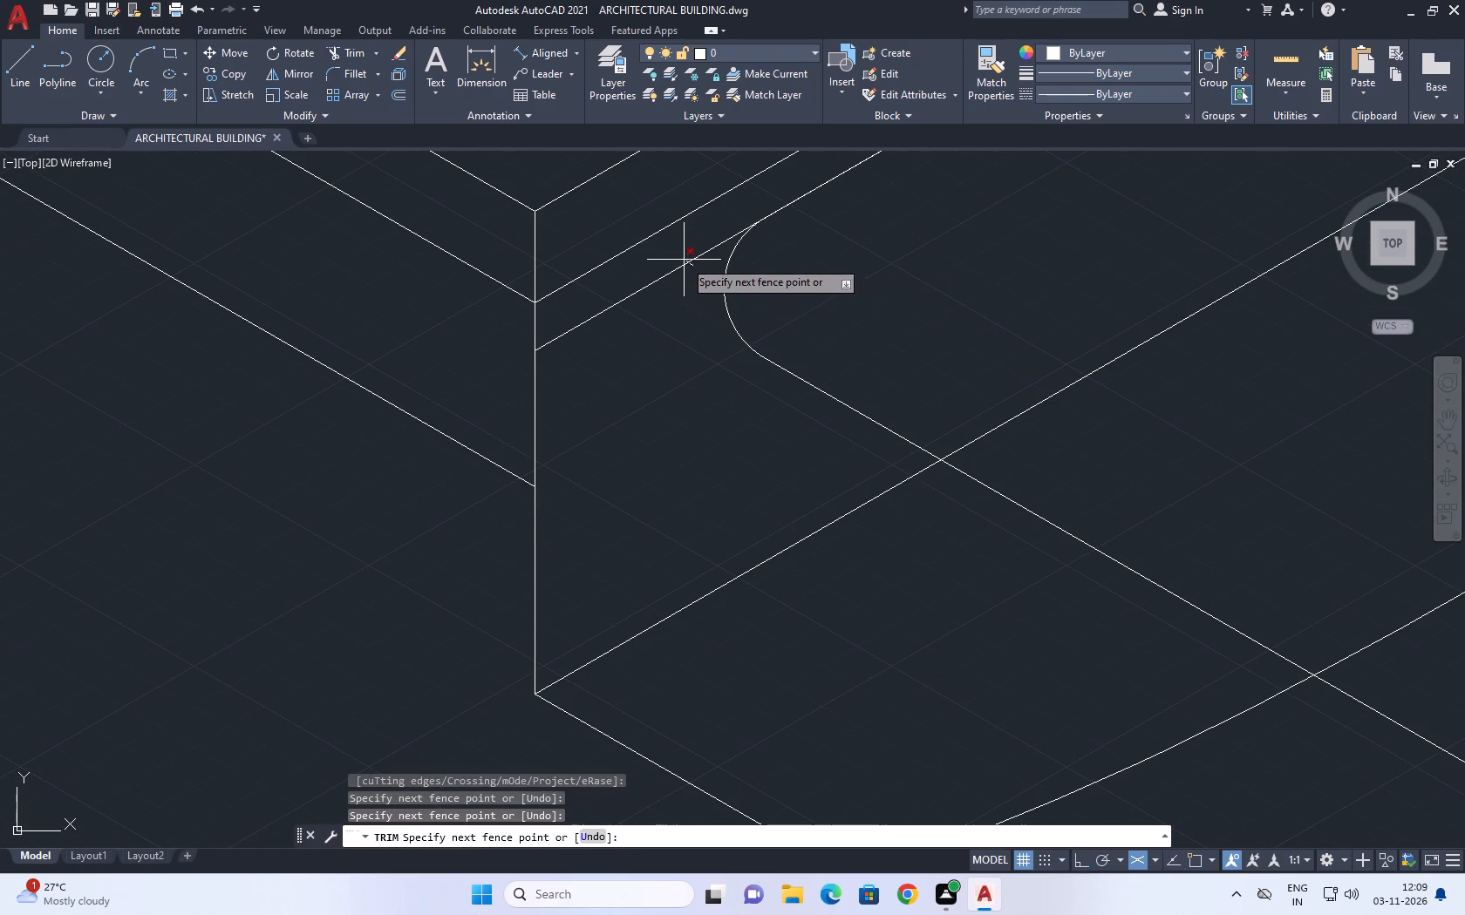
pyautogui.moveTo(683, 259); pyautogui.dragTo(674, 255)
pyautogui.scroll(-2, 695, 311)
pyautogui.press('Escape')
# Draw a vertical line down from where the filleted line crosses the curved line, past the lower outline edge.
pyautogui.moveTo(833, 478); pyautogui.dragTo(766, 482, button='middle')
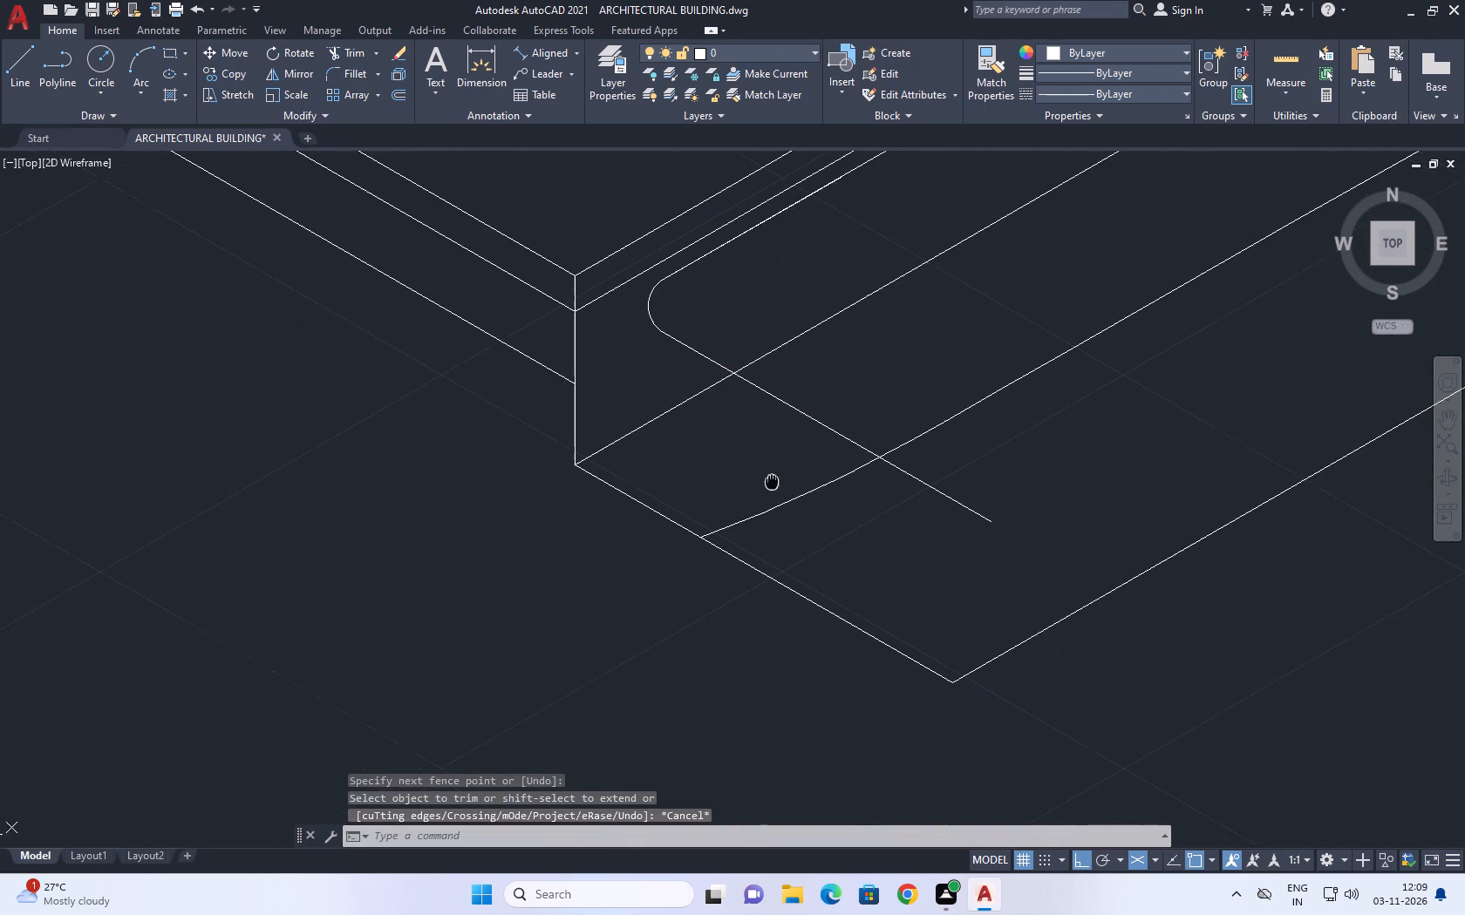
pyautogui.moveTo(766, 482); pyautogui.dragTo(751, 477, button='middle')
pyautogui.moveTo(834, 464); pyautogui.dragTo(855, 413, button='middle')
pyautogui.moveTo(1122, 479); pyautogui.dragTo(1112, 434, button='middle')
pyautogui.scroll(1, 1113, 435)
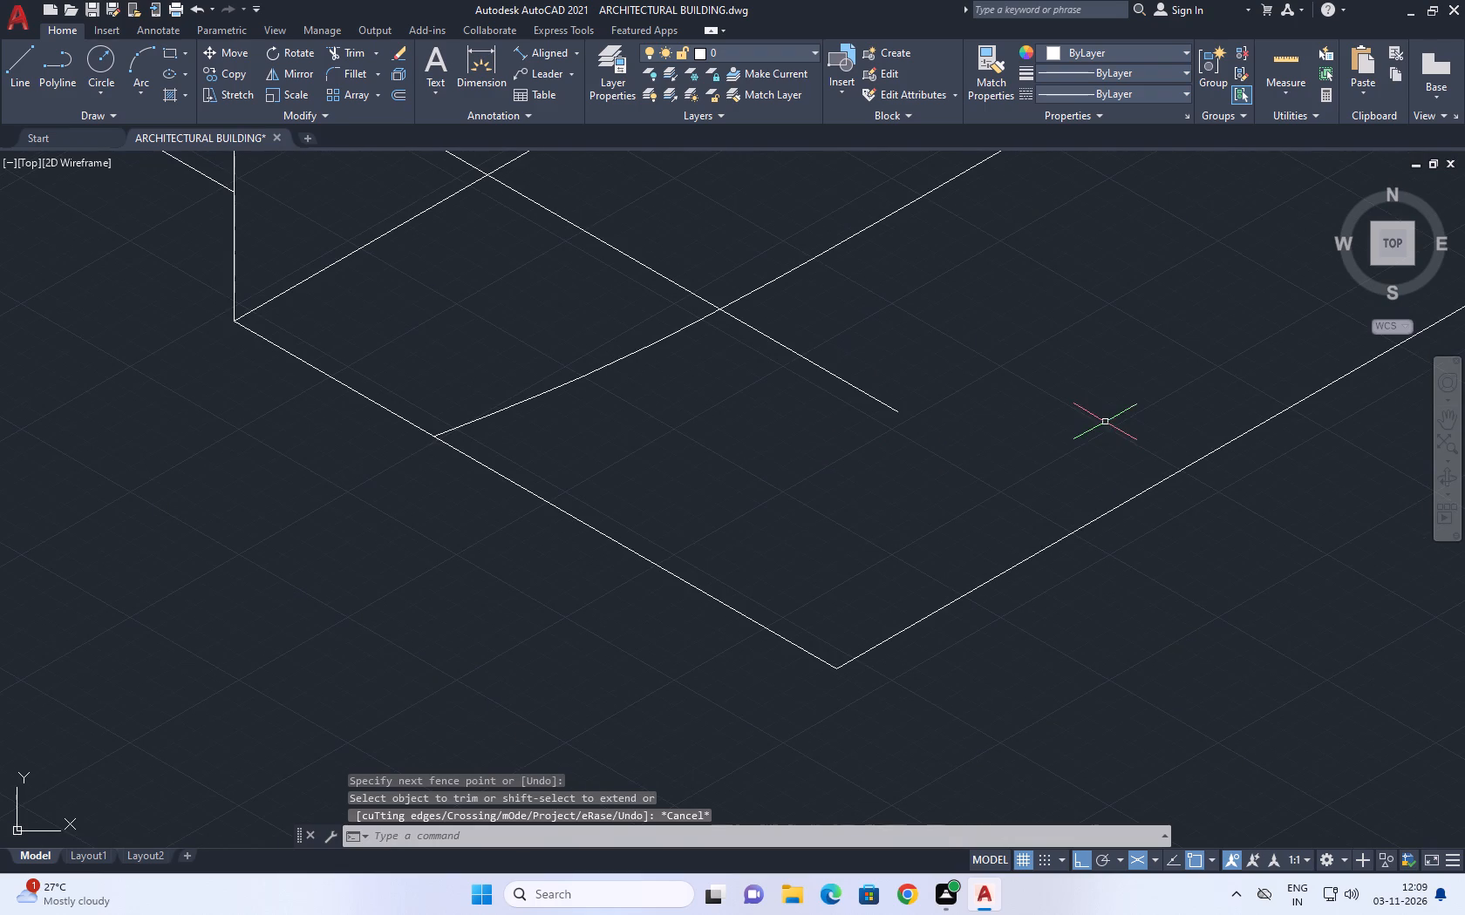
pyautogui.press('l')
pyautogui.press('space')
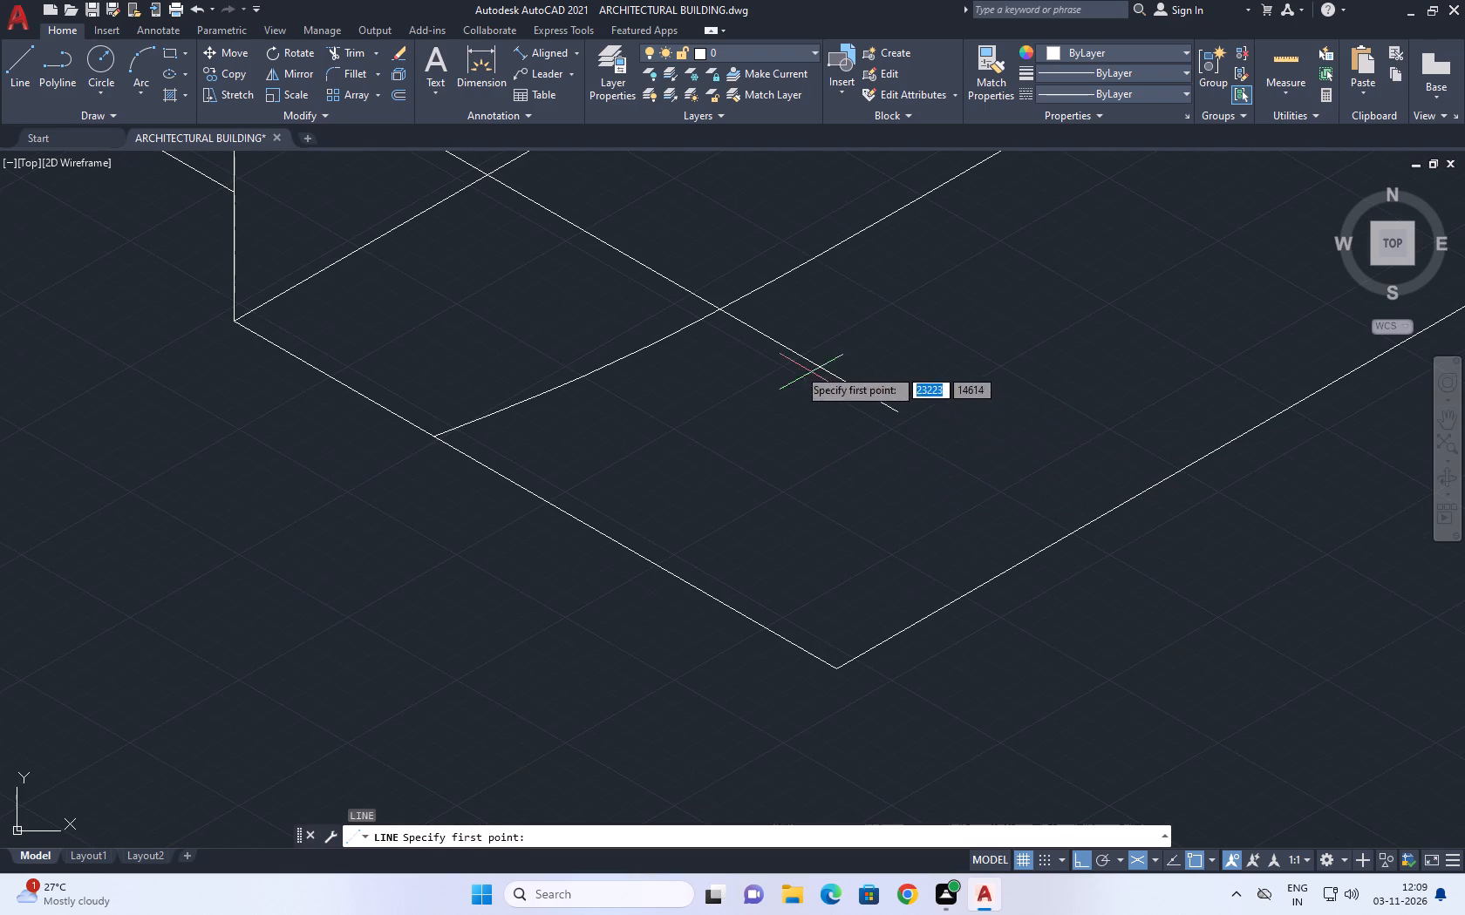
pyautogui.click(722, 308)
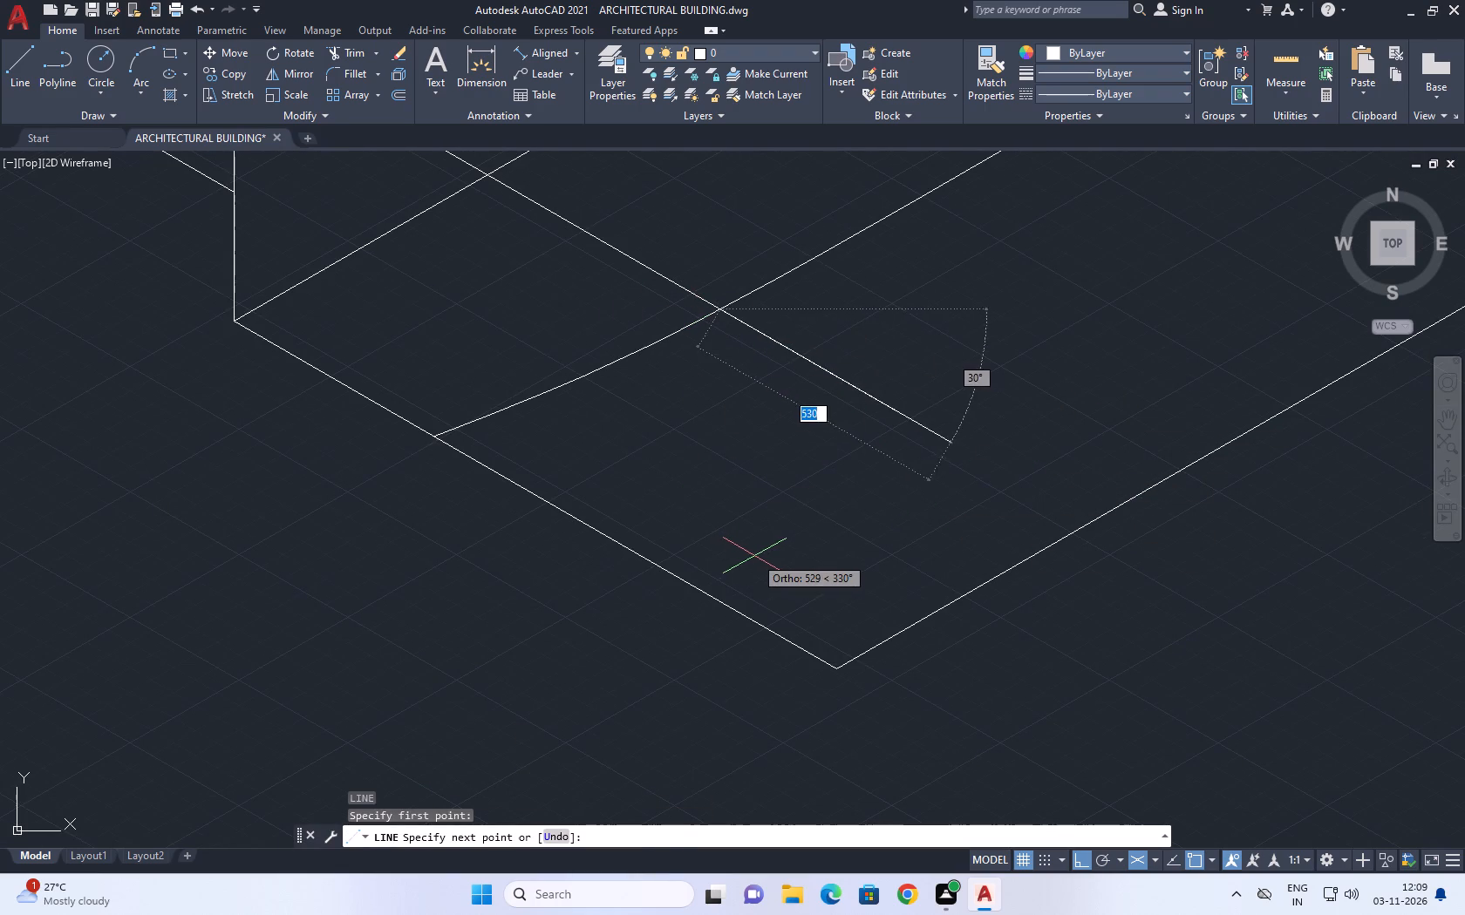
pyautogui.press('F5')
pyautogui.click(743, 684)
pyautogui.press('Escape')
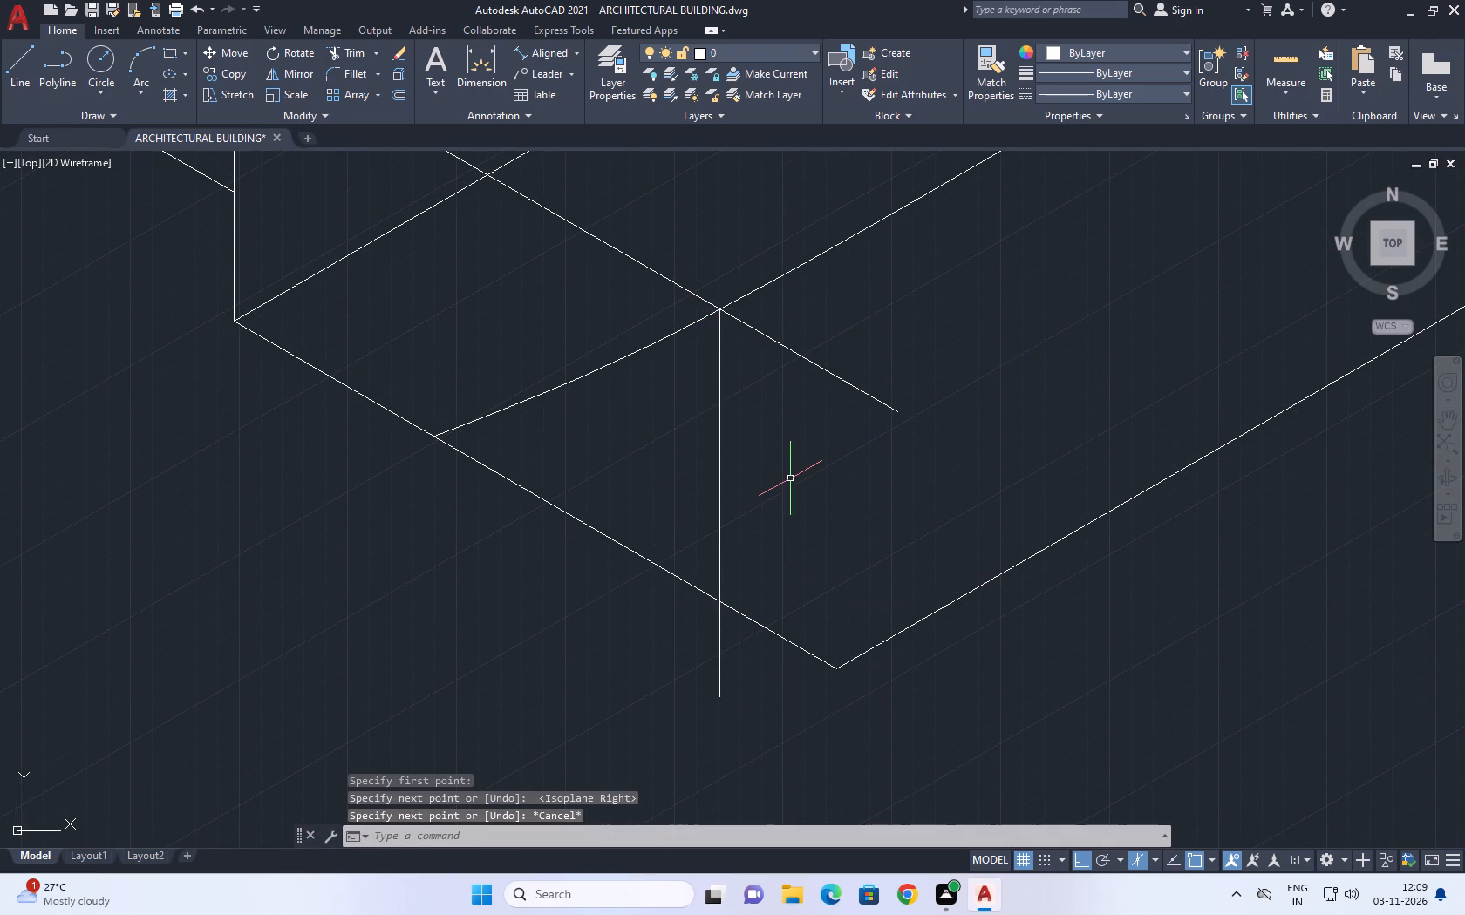
# Trim the filleted line's overhang beyond the vertical line and the vertical line's overhang below the outline edge.
pyautogui.write('tr')
pyautogui.press('space')
pyautogui.moveTo(866, 353); pyautogui.dragTo(862, 363)
pyautogui.click(826, 438)
pyautogui.click(730, 658)
pyautogui.click(663, 659)
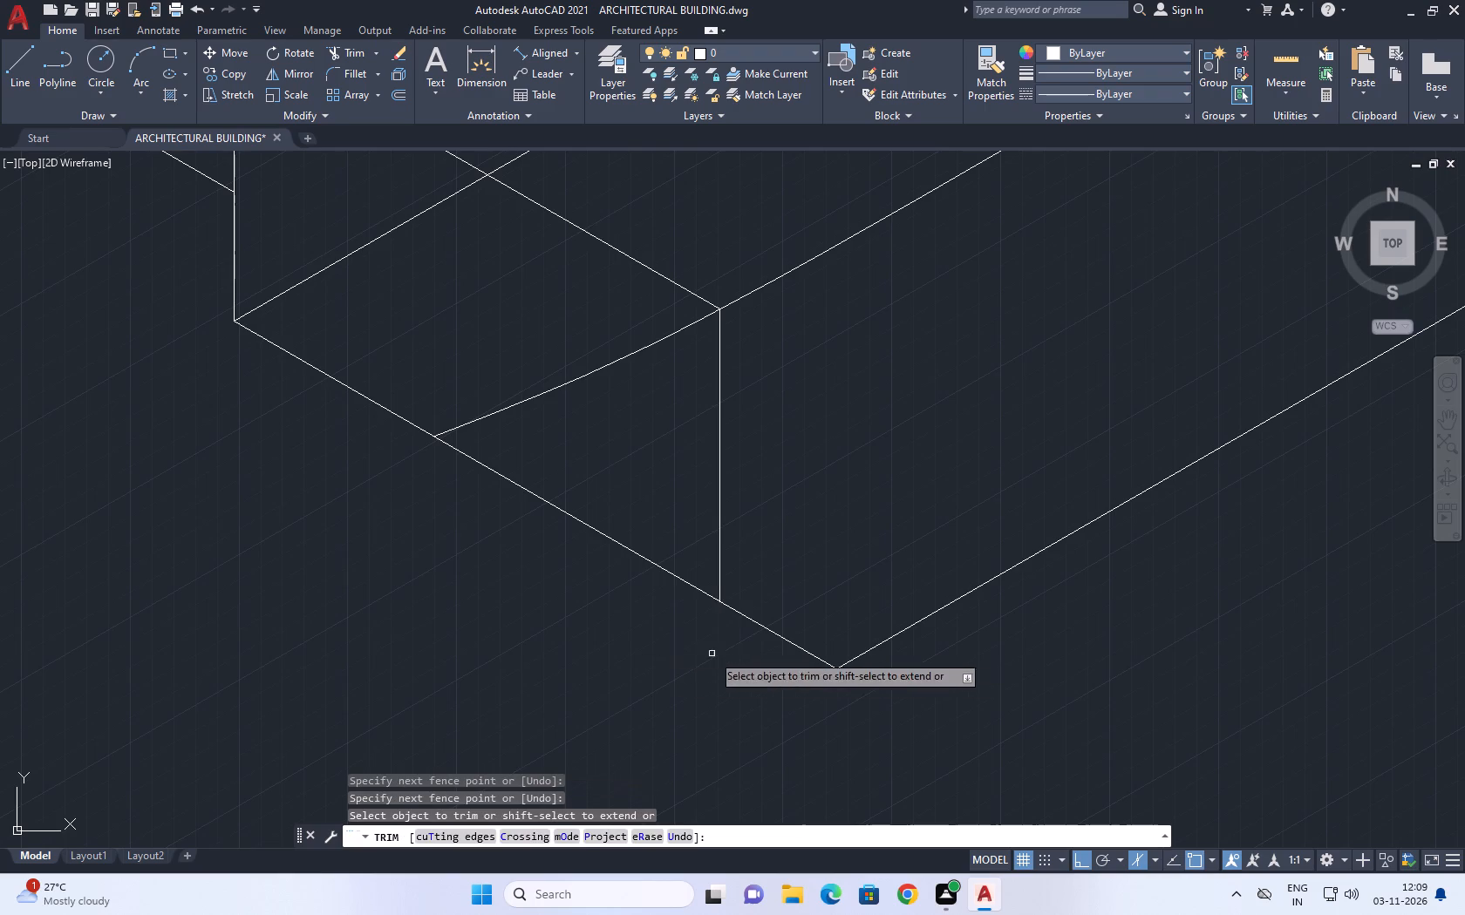
pyautogui.scroll(-1, 789, 619)
pyautogui.moveTo(742, 572); pyautogui.dragTo(825, 597, button='middle')
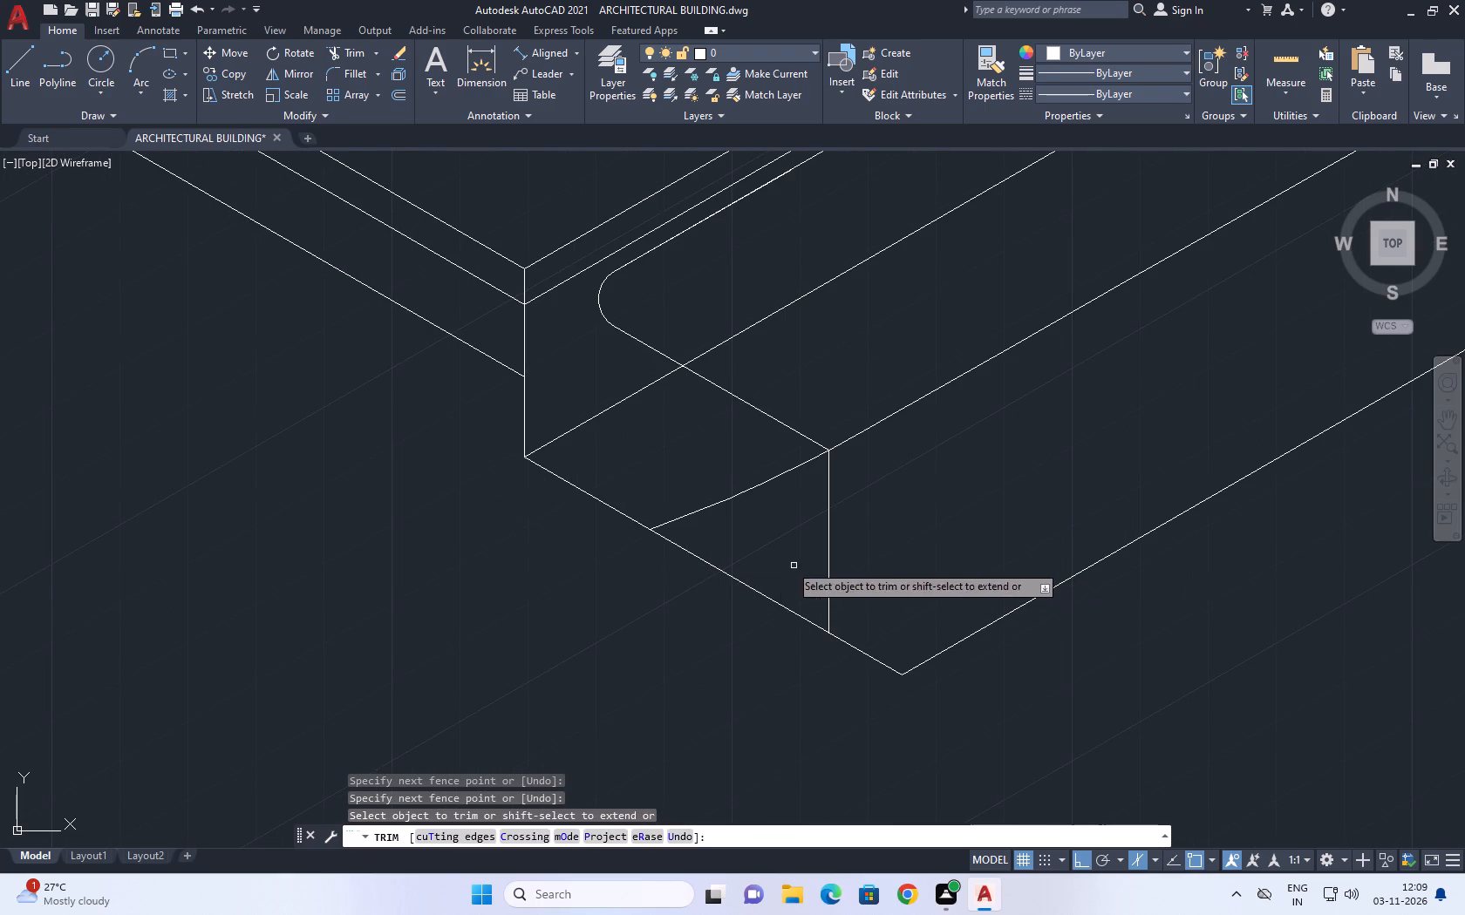
# Draw a vertical line straight down from the lower slab corner, past the level of the lower outline edge.
pyautogui.moveTo(683, 531); pyautogui.dragTo(802, 563, button='middle')
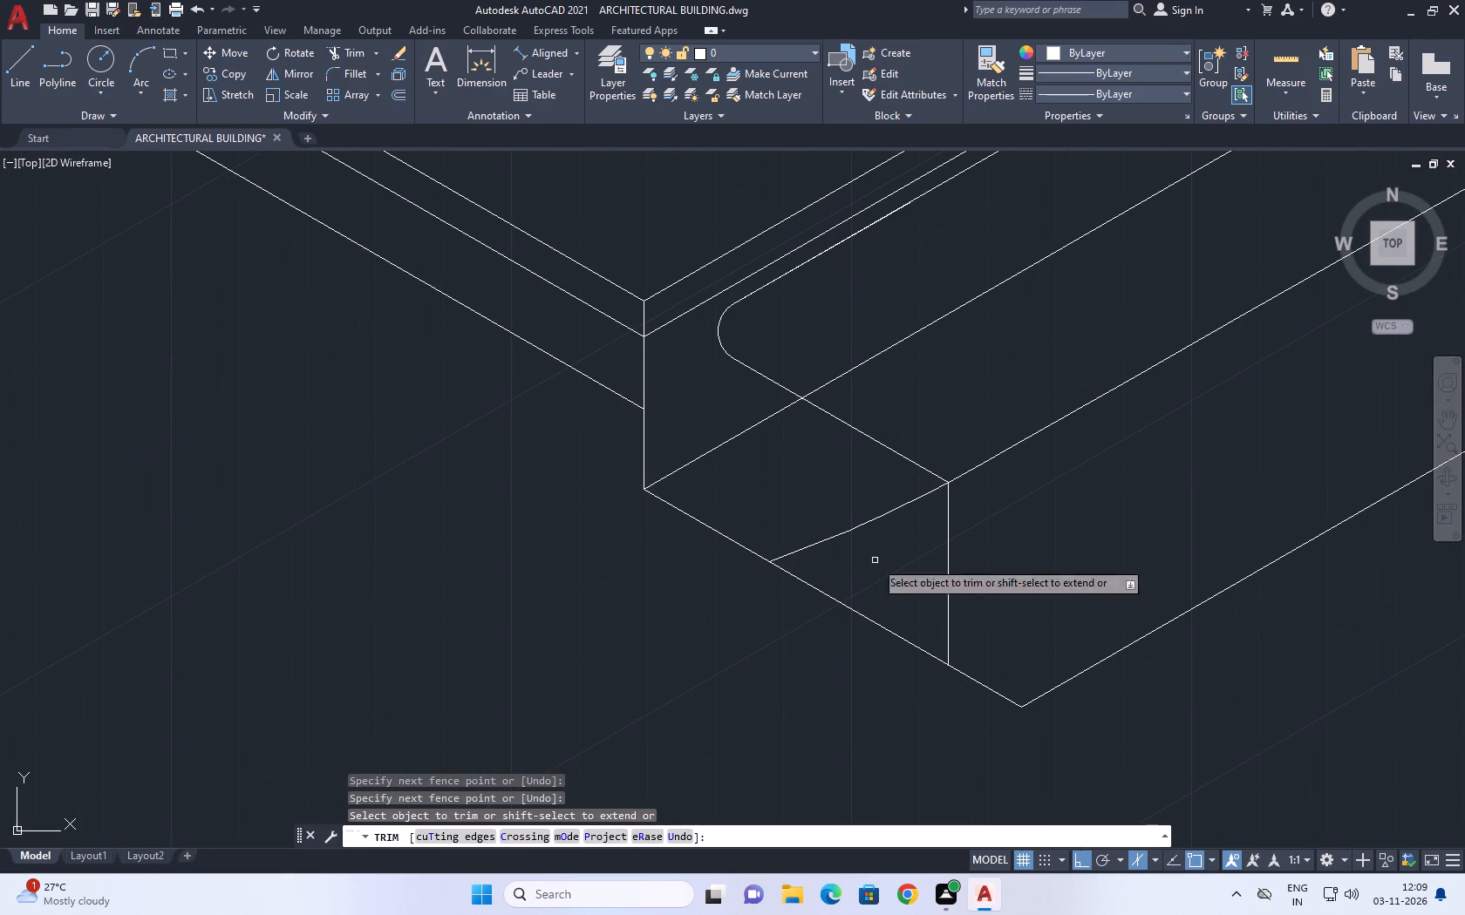
pyautogui.press('Escape')
pyautogui.moveTo(799, 594); pyautogui.dragTo(1107, 585, button='middle')
pyautogui.scroll(-2, 1119, 581)
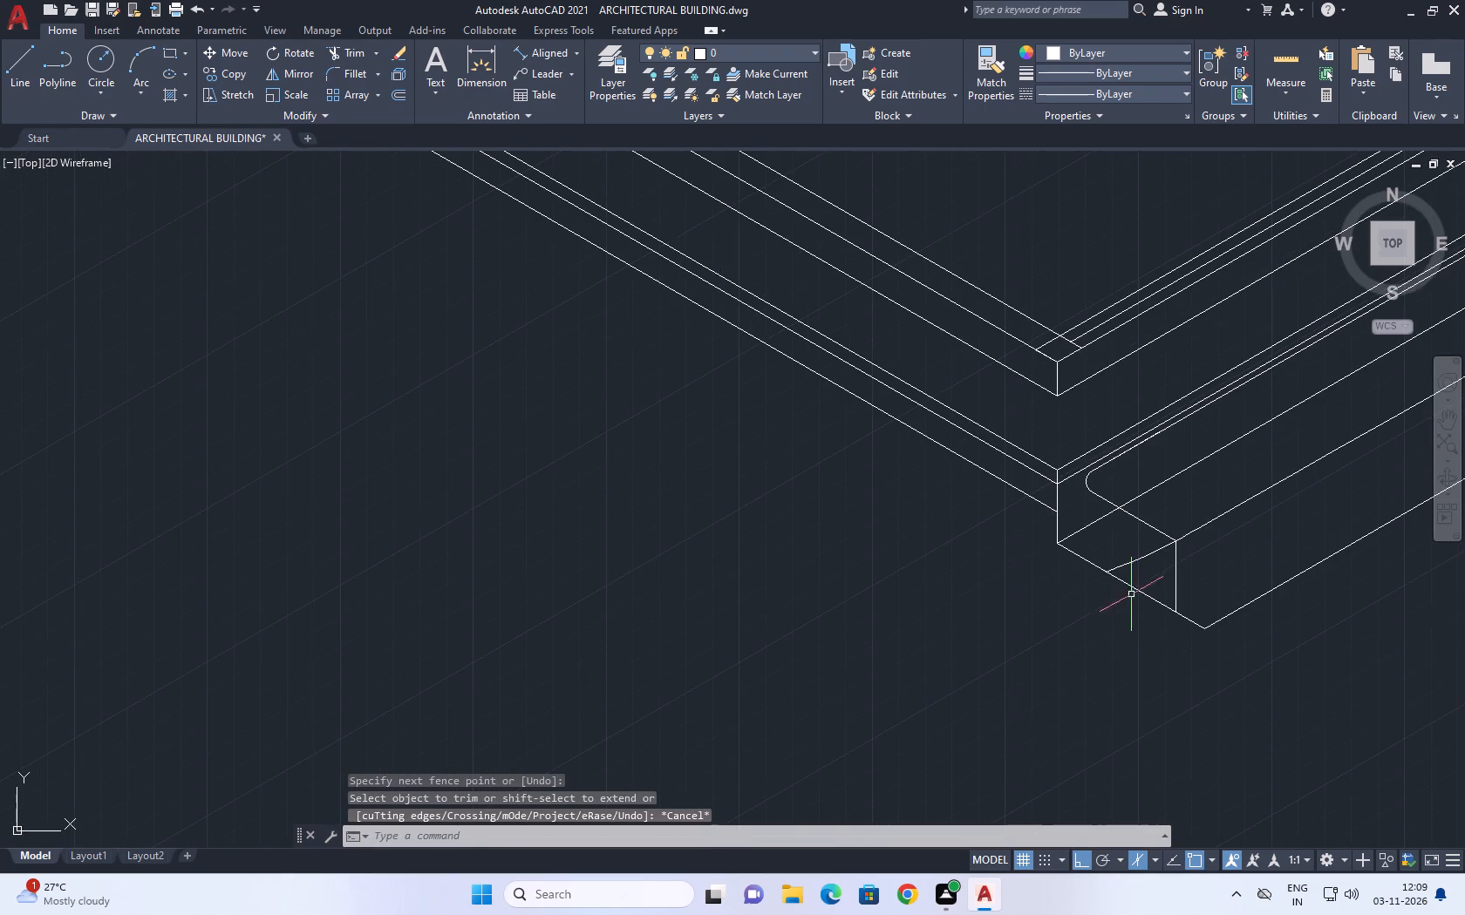
pyautogui.moveTo(986, 619); pyautogui.dragTo(947, 535, button='middle')
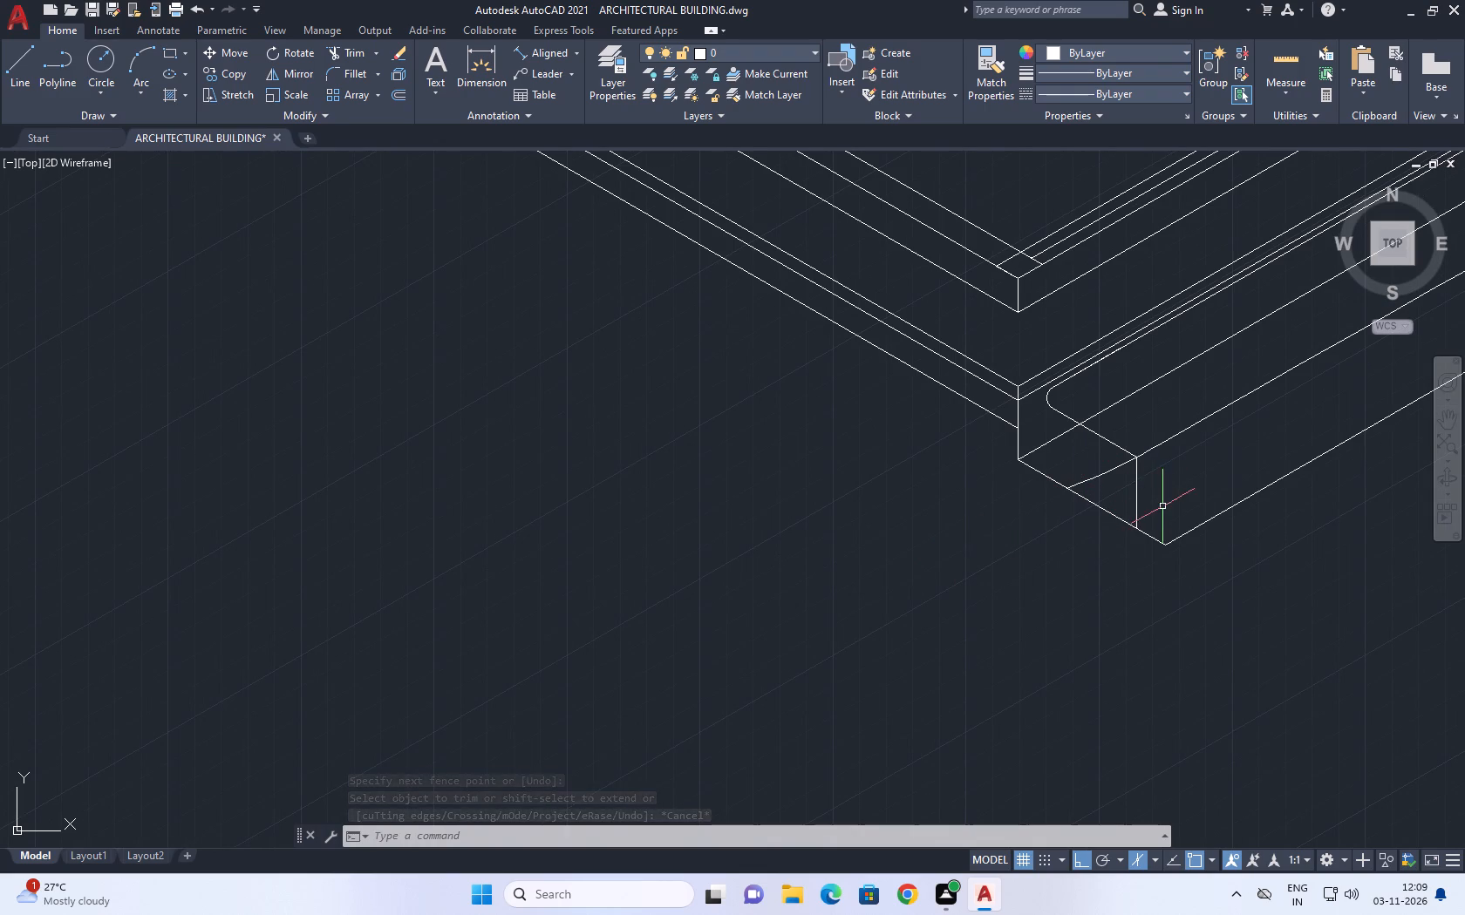
pyautogui.moveTo(1101, 563); pyautogui.dragTo(1054, 584, button='middle')
pyautogui.press('l')
pyautogui.press('space')
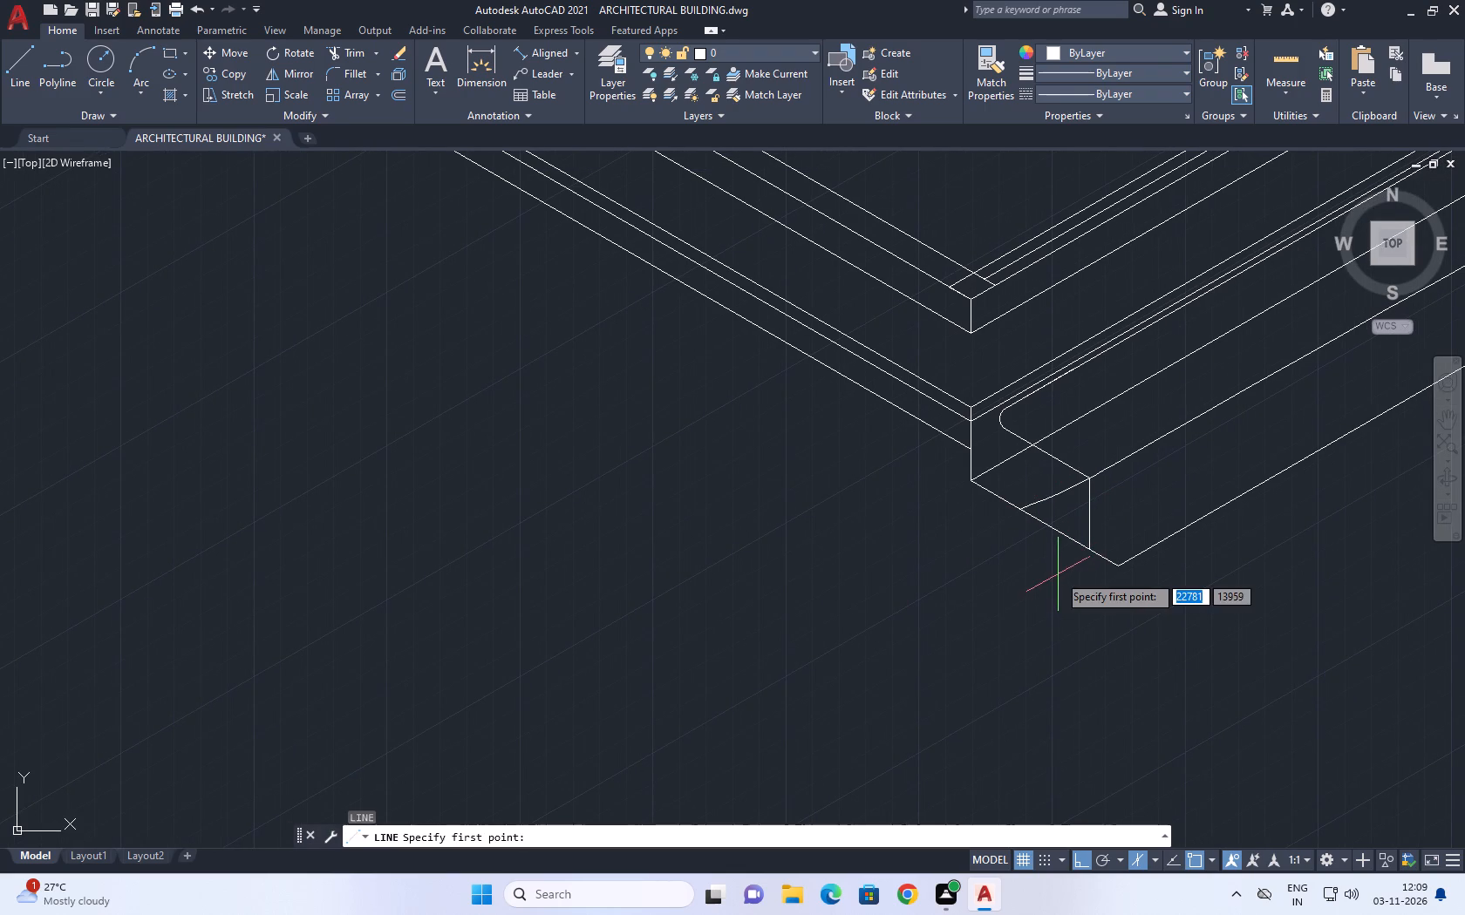
pyautogui.scroll(-1, 1075, 586)
pyautogui.scroll(1, 1008, 518)
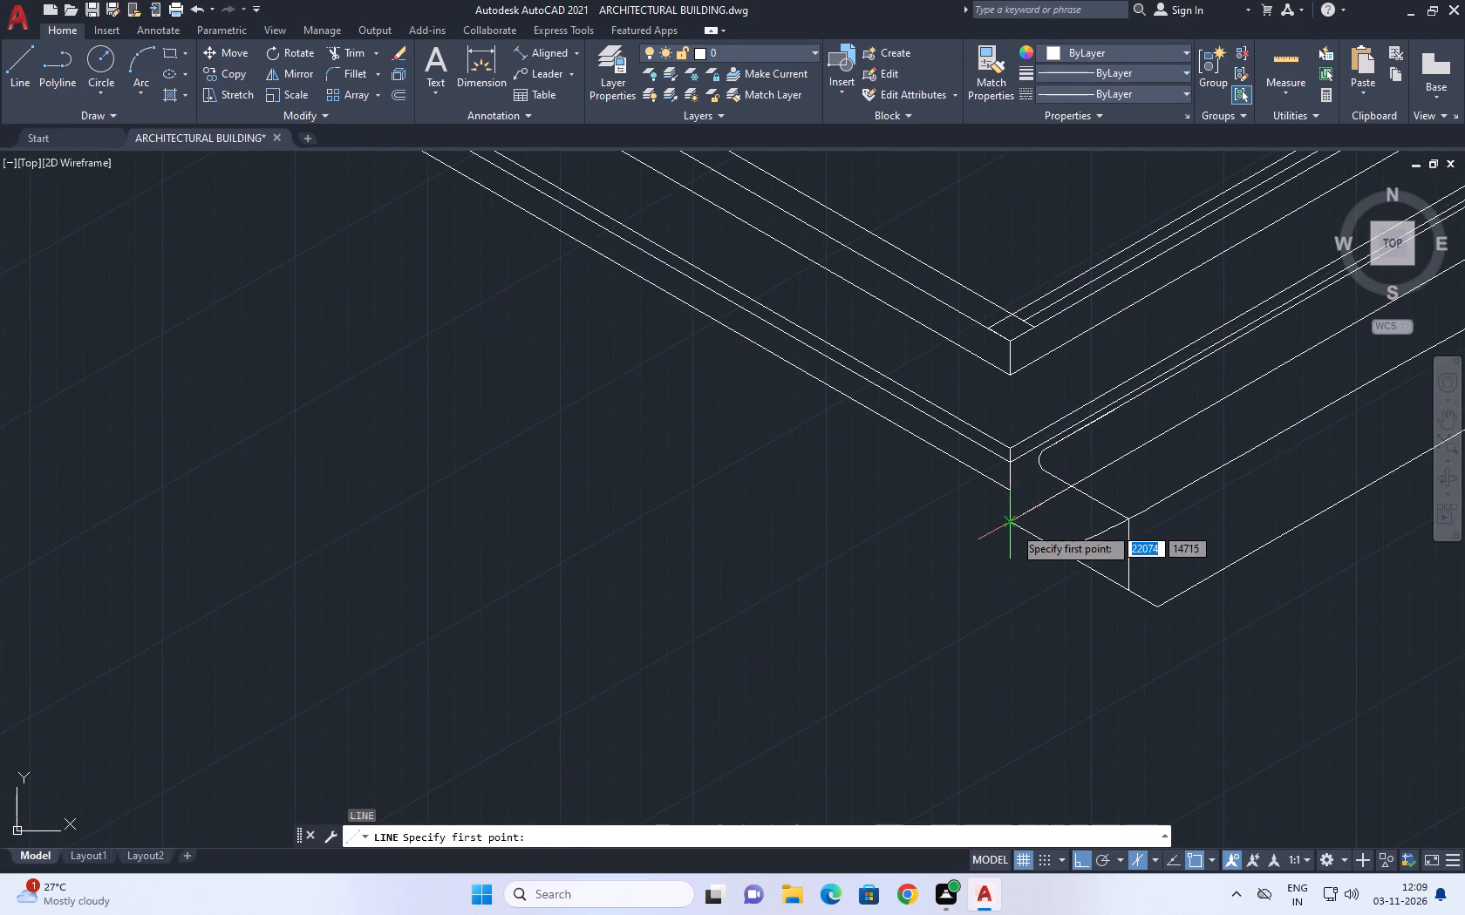
pyautogui.click(1011, 522)
pyautogui.click(1009, 646)
pyautogui.press('Escape')
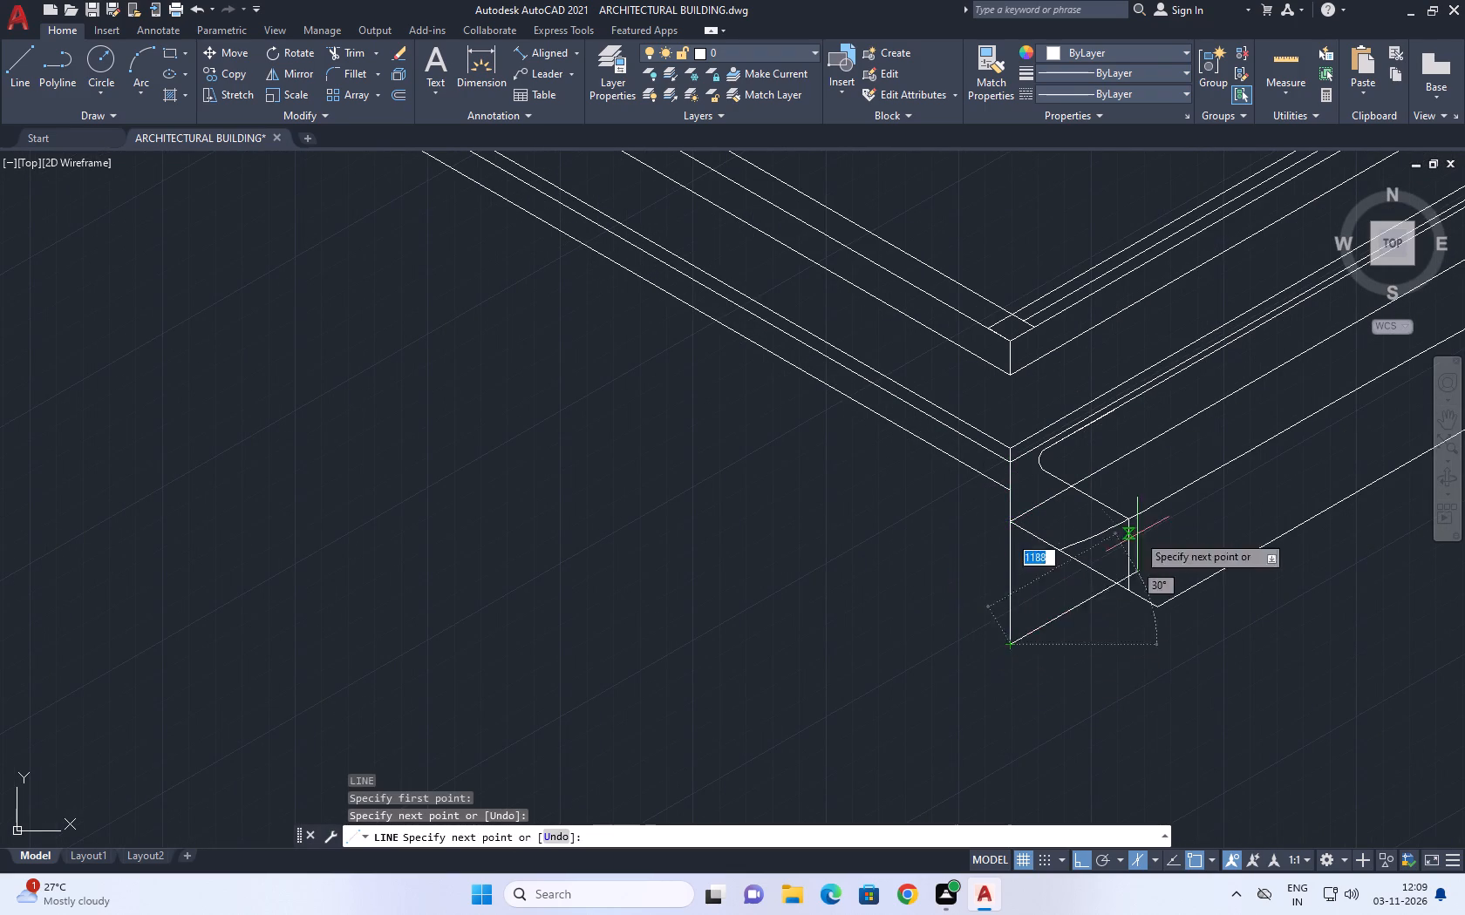
# Draw a line from the foot of the short vertical edge at 210°, extending past the new vertical line.
pyautogui.moveTo(1148, 577); pyautogui.dragTo(1073, 525, button='middle')
pyautogui.write('l')
pyautogui.press('space')
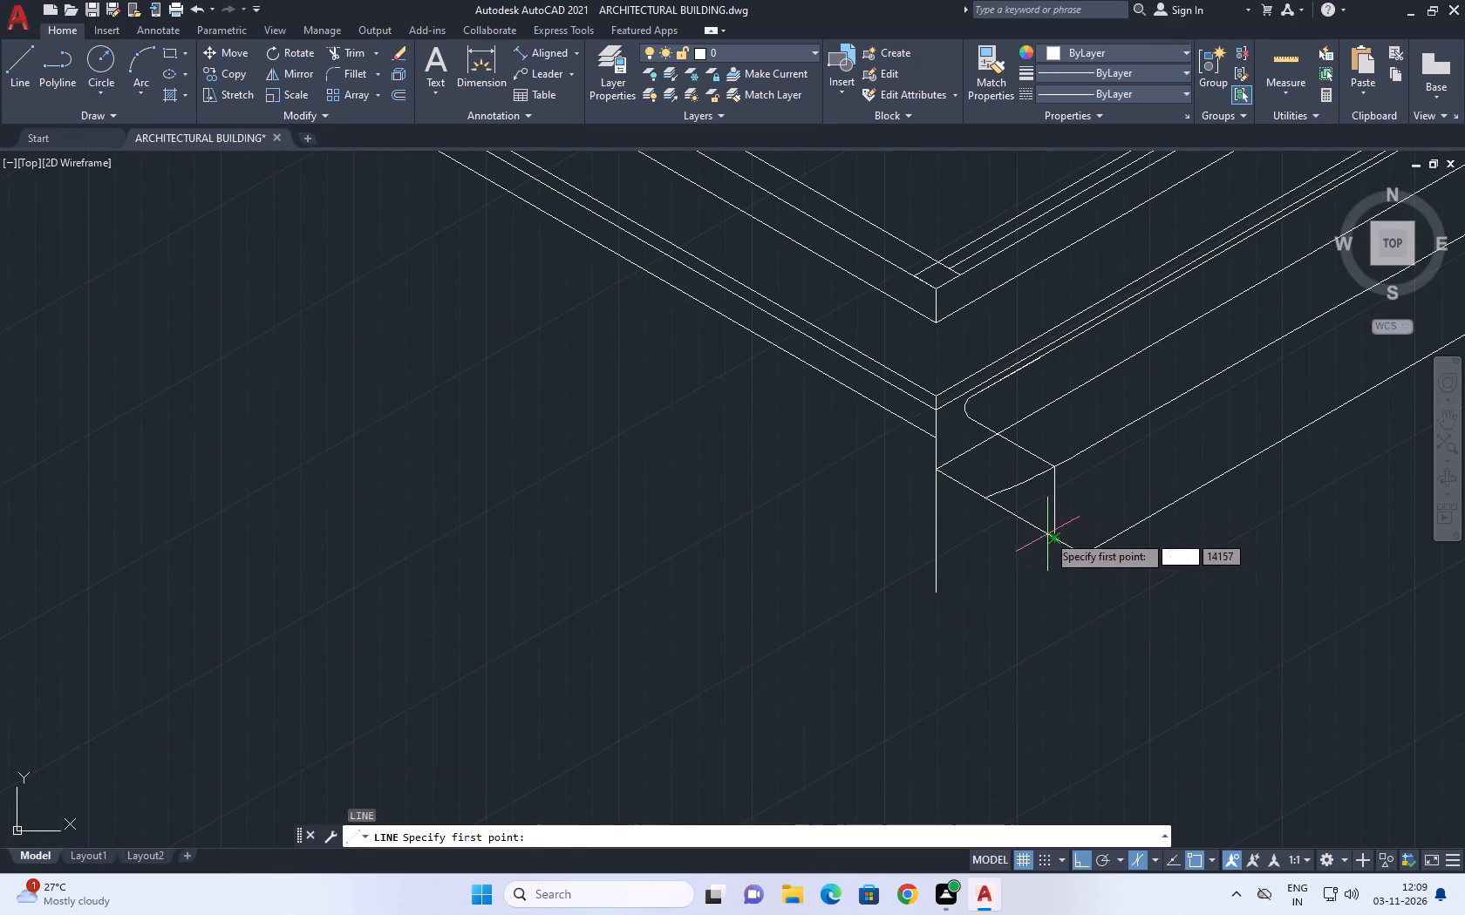
pyautogui.click(1052, 536)
pyautogui.click(906, 609)
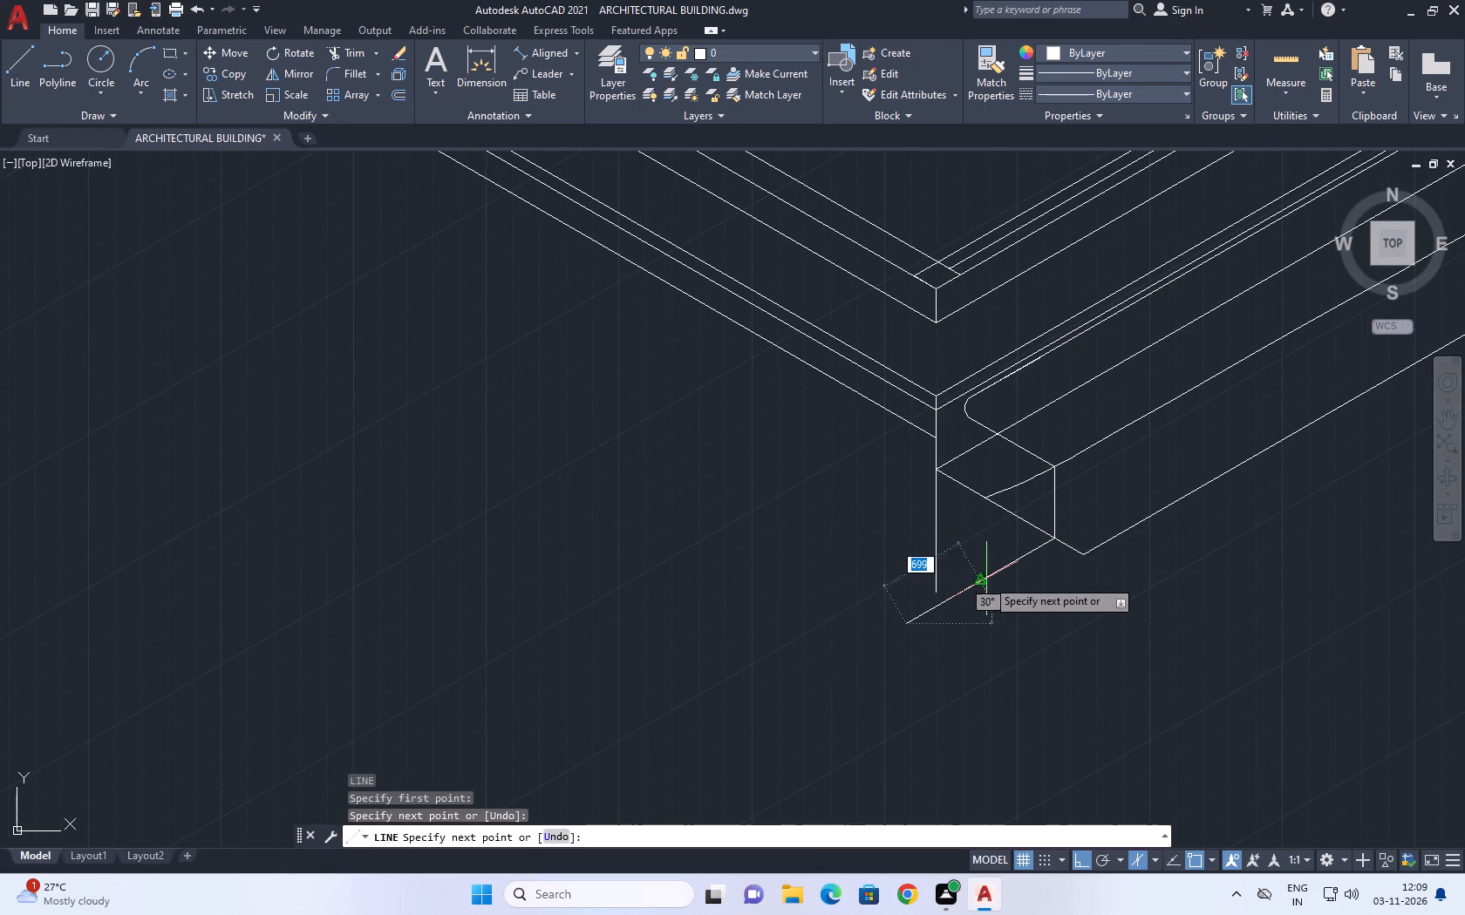
pyautogui.press('Escape')
# Fillet the sloping line and the new vertical line with a radius of 100.
pyautogui.write('f')
pyautogui.press('space')
pyautogui.click(966, 590)
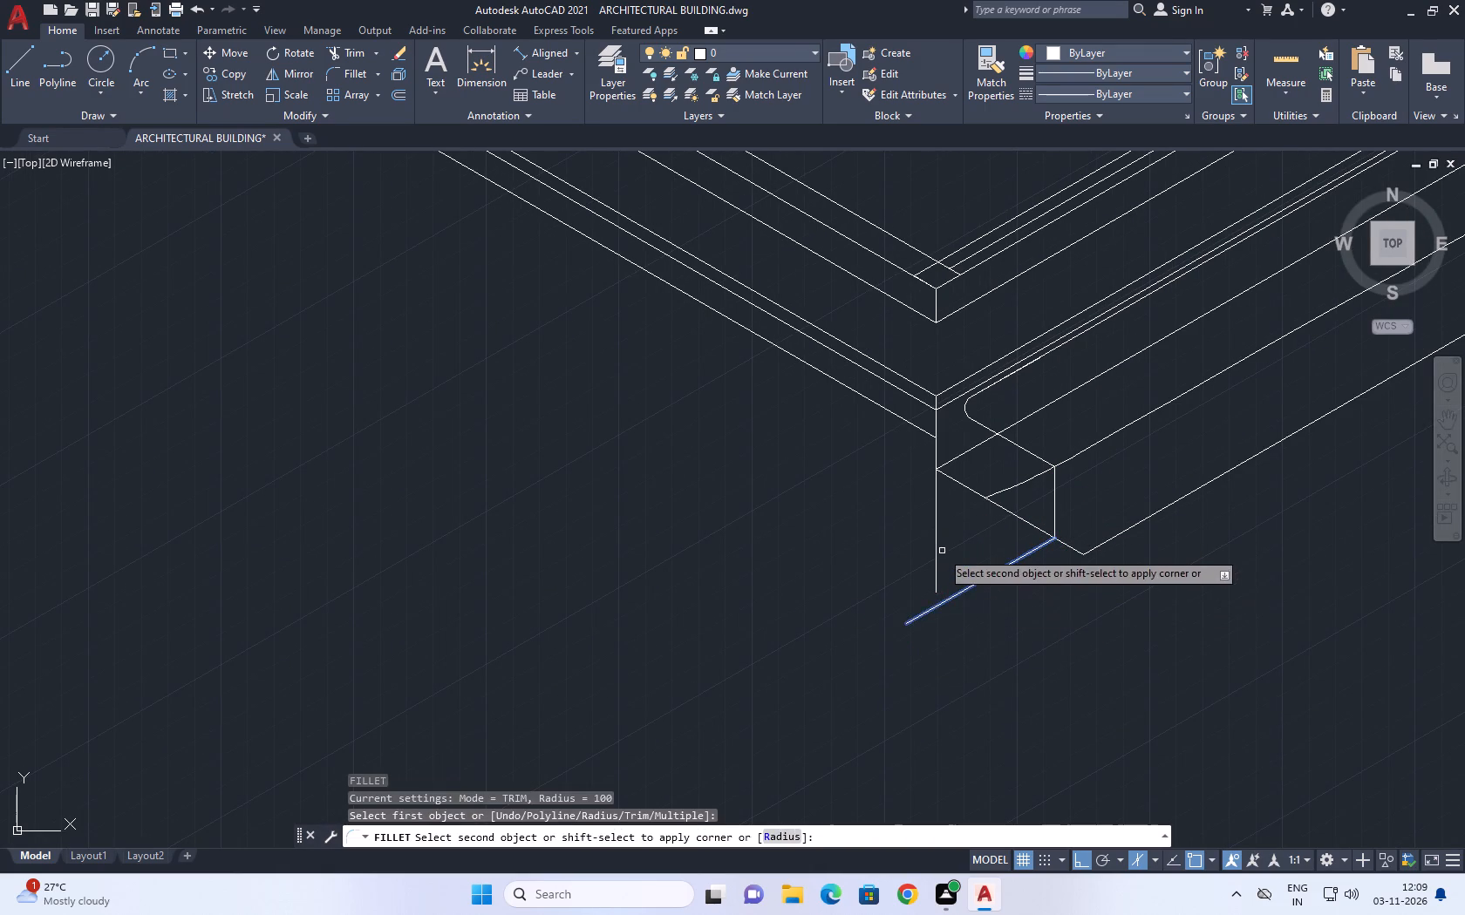
pyautogui.click(937, 543)
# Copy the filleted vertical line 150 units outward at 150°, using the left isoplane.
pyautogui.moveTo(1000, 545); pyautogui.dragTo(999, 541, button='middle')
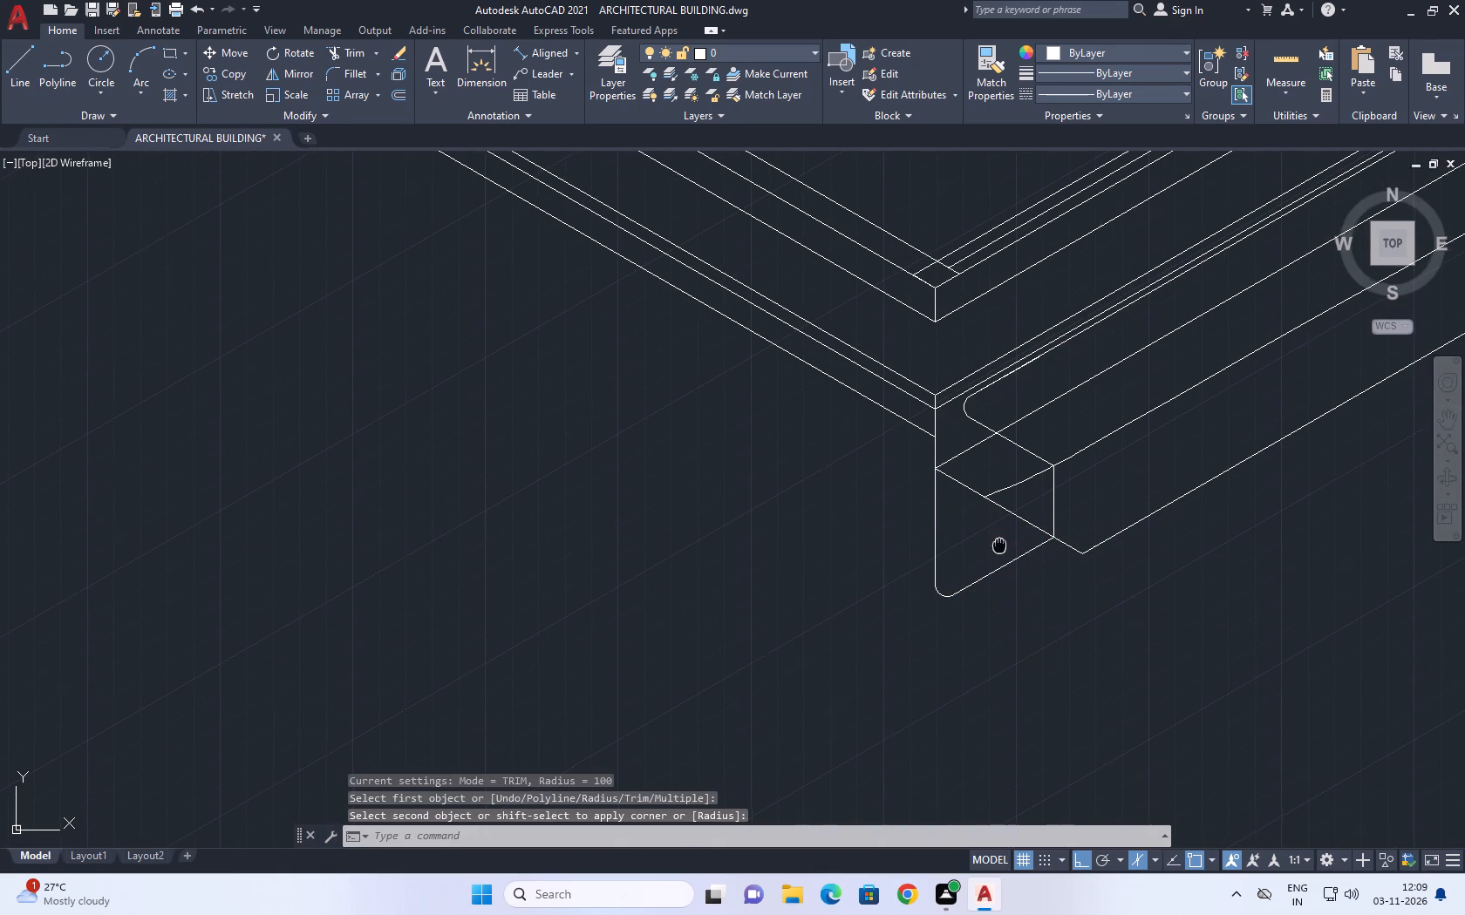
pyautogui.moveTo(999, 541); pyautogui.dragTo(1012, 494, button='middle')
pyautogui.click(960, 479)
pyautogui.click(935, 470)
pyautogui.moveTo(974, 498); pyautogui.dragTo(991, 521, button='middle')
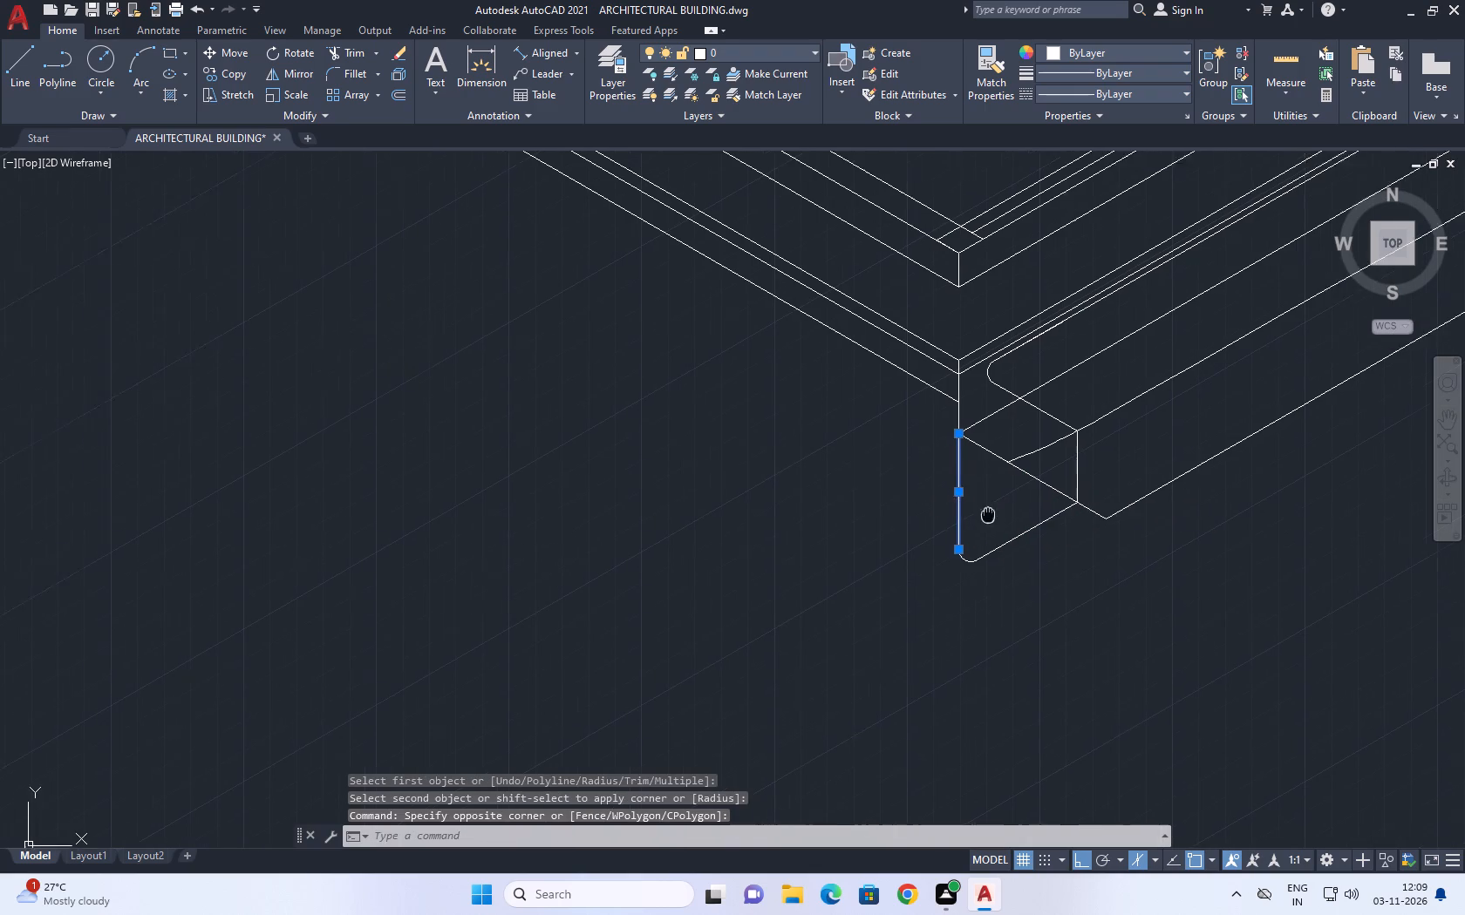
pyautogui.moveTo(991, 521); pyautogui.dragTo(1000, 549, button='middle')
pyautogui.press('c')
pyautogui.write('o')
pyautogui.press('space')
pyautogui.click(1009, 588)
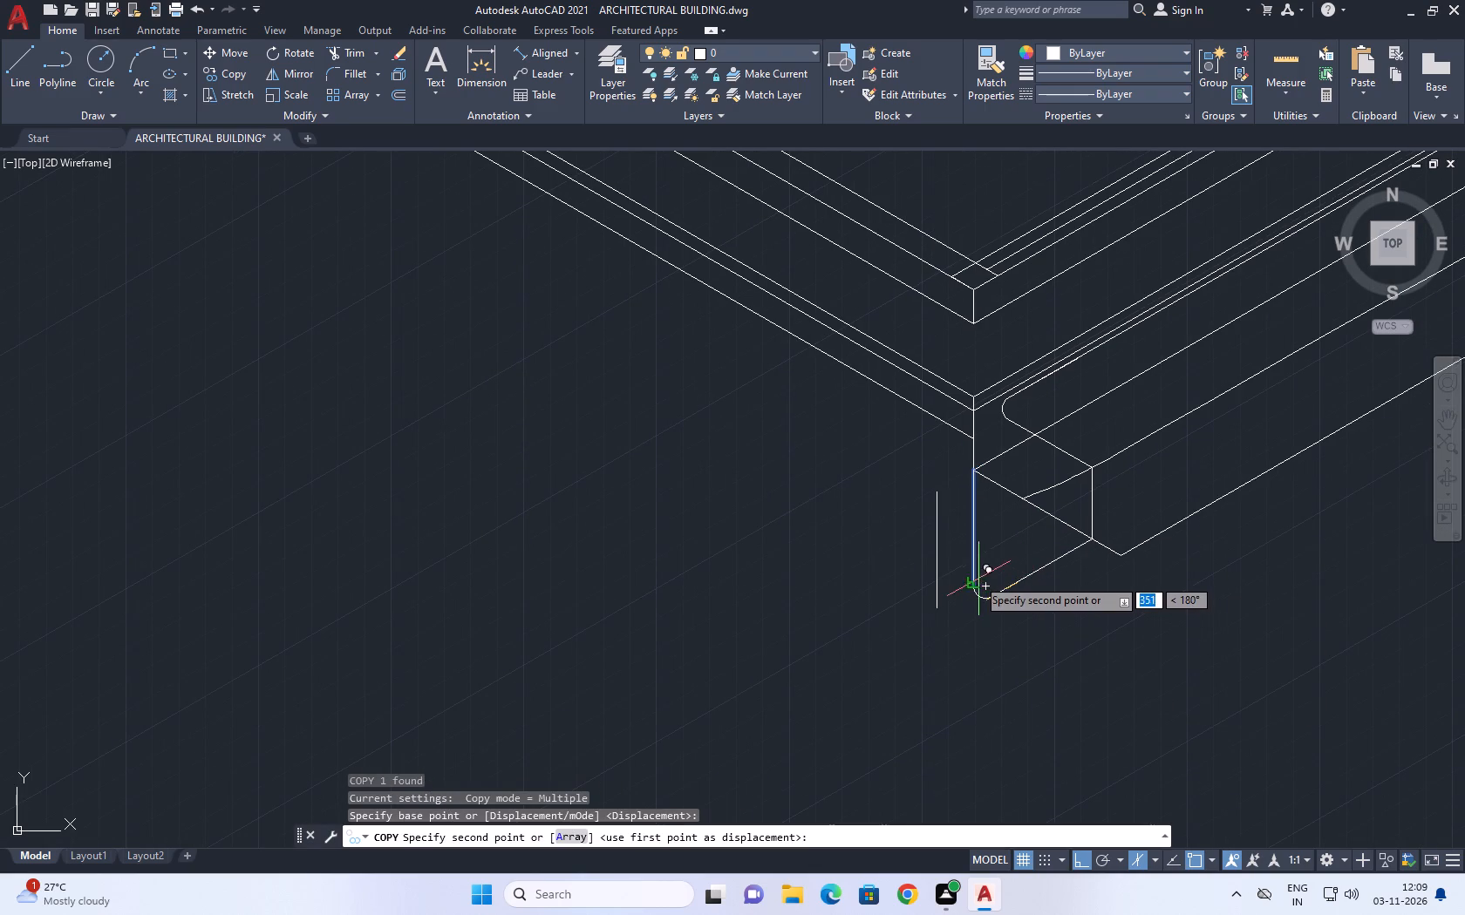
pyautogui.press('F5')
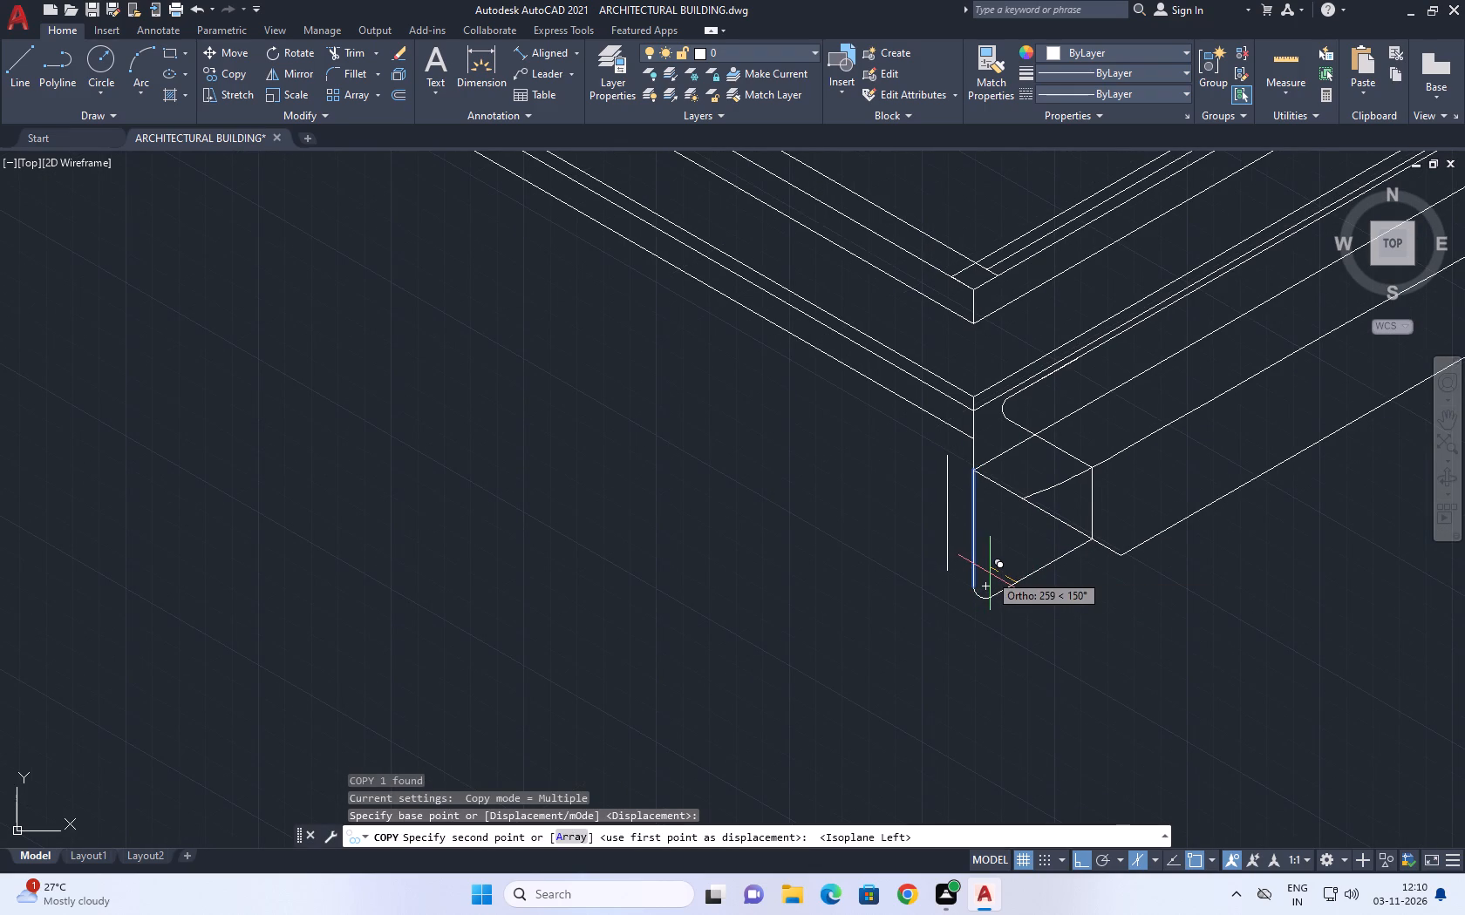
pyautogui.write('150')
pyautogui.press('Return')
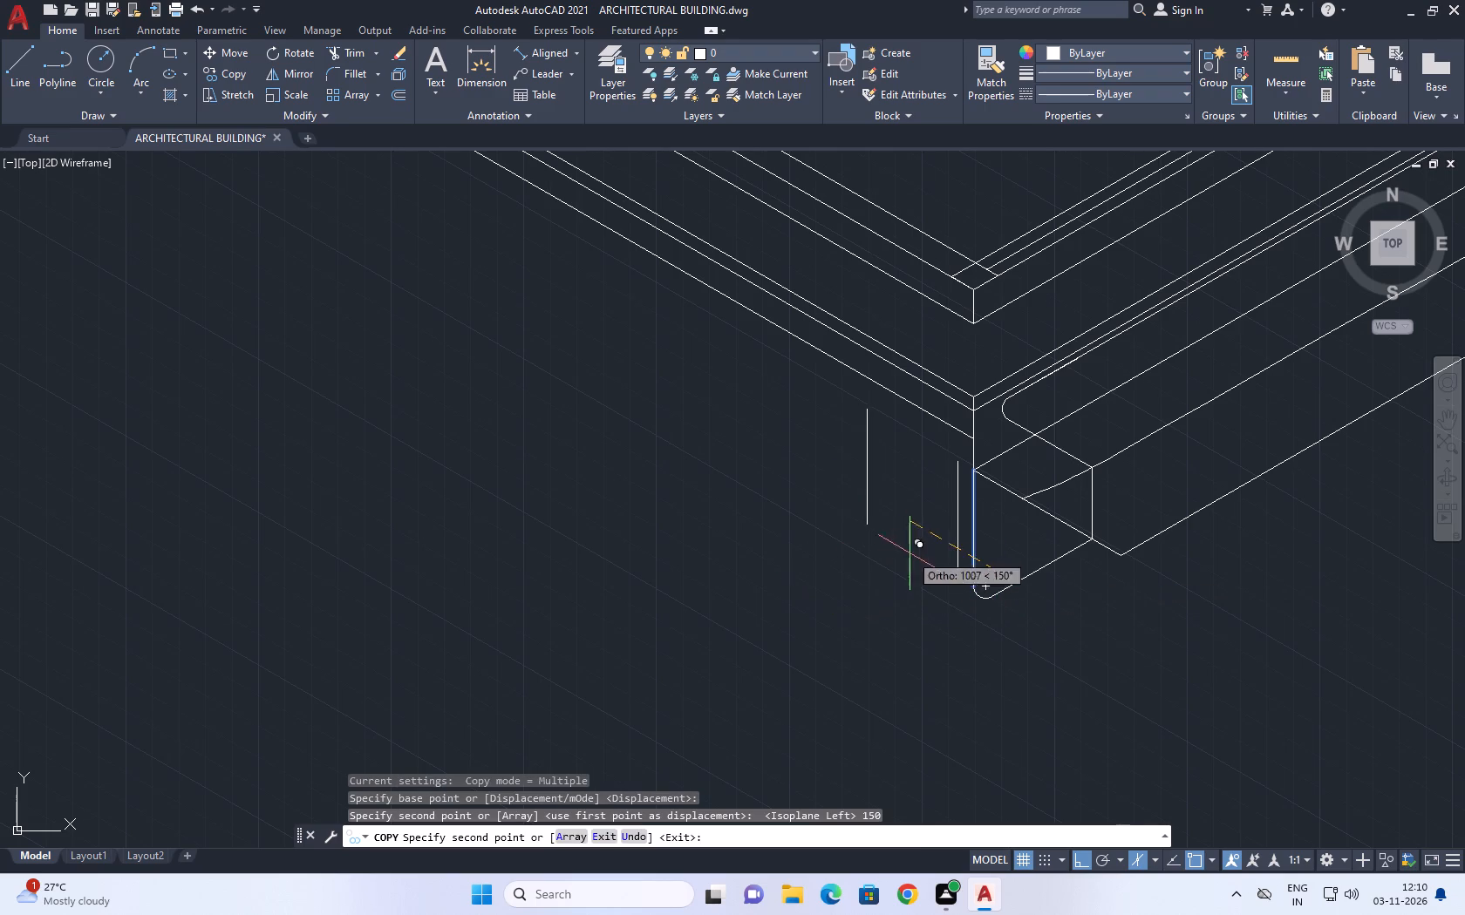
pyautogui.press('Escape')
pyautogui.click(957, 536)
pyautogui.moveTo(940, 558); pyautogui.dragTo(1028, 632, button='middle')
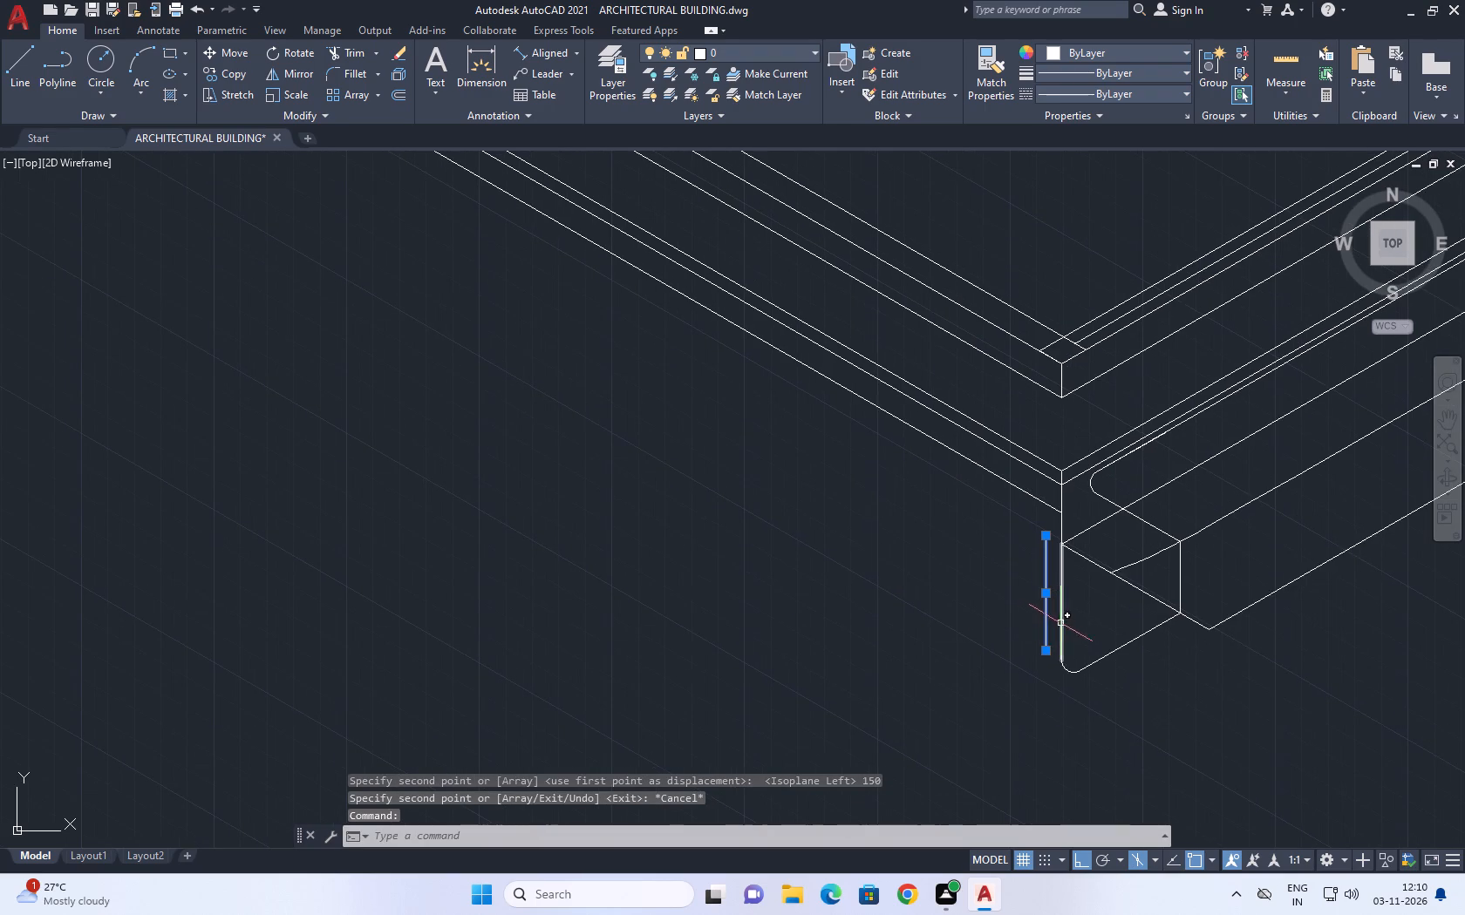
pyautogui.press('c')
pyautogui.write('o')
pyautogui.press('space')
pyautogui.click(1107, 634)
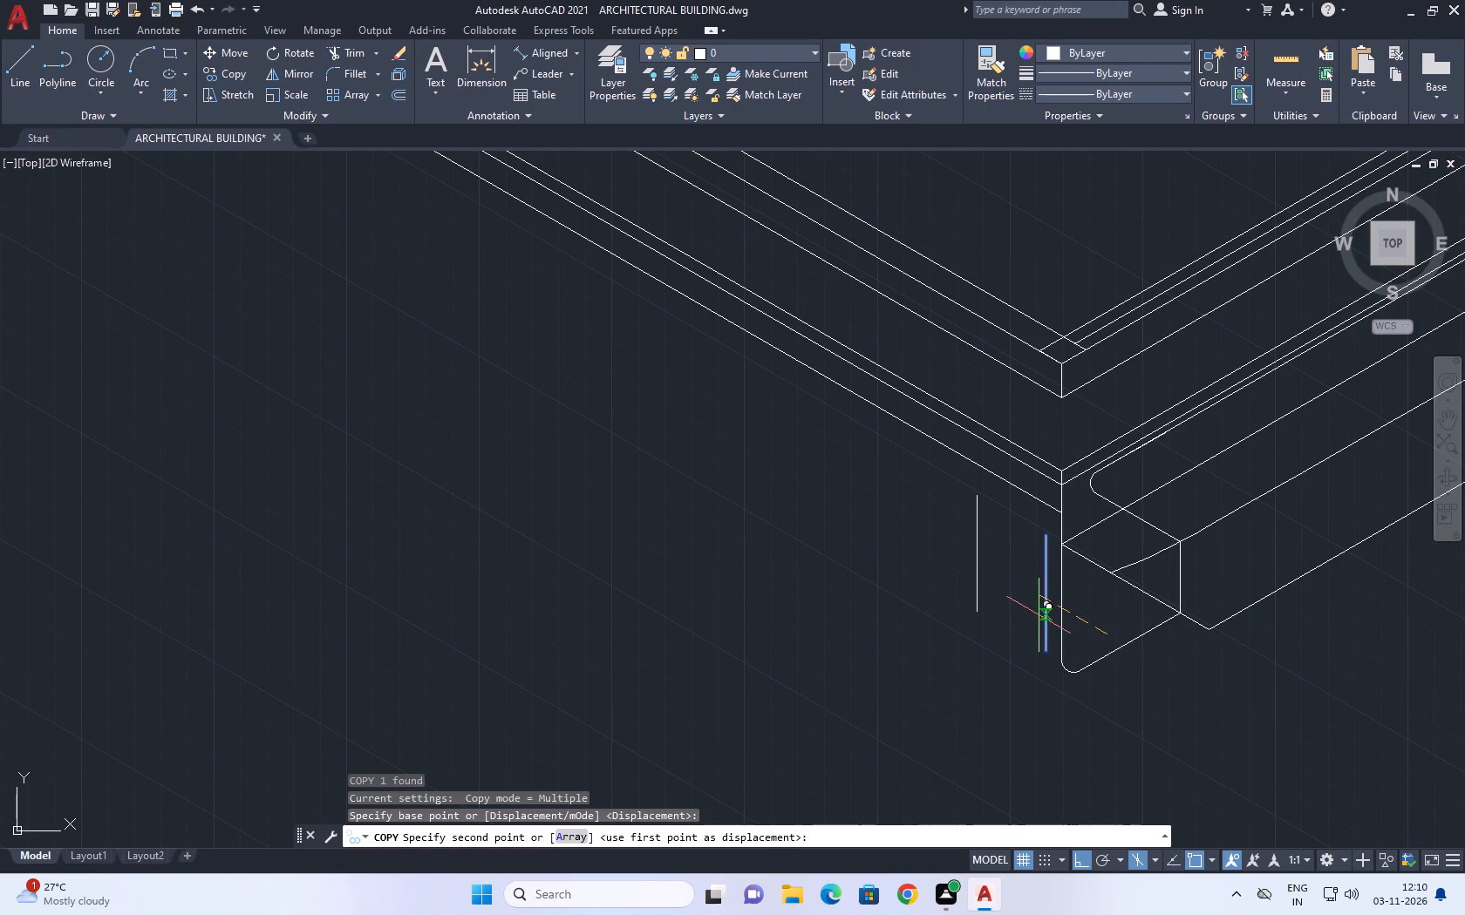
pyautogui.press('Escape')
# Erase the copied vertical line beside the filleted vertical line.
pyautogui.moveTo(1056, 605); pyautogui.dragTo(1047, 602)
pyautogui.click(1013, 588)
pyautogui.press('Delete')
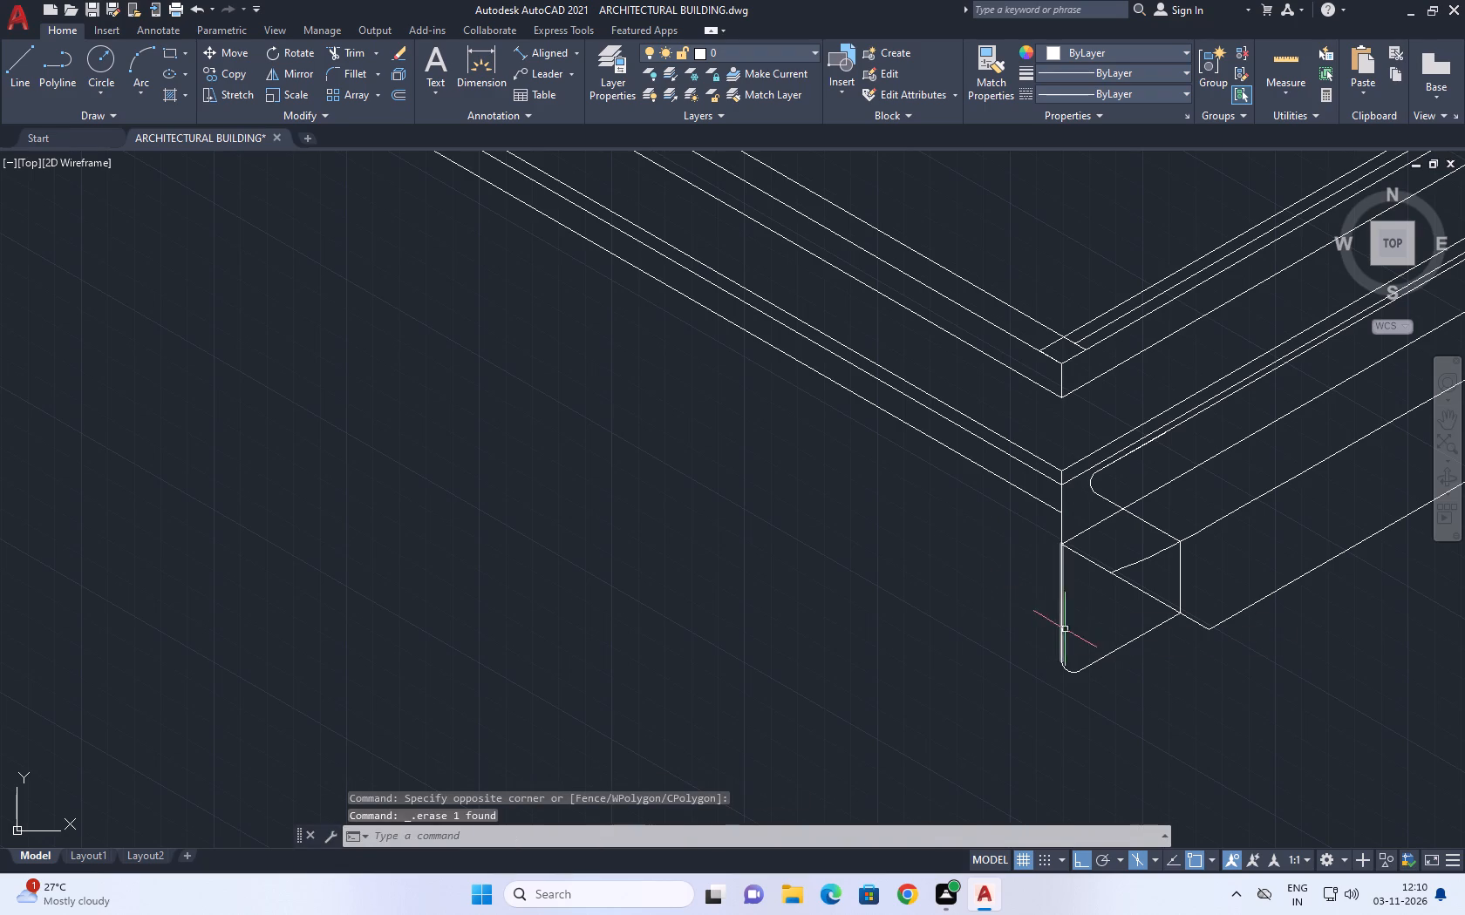
# Copy the filleted vertical line 114.3 units outward at 150°.
pyautogui.moveTo(1074, 627); pyautogui.dragTo(1056, 615)
pyautogui.click(1017, 593)
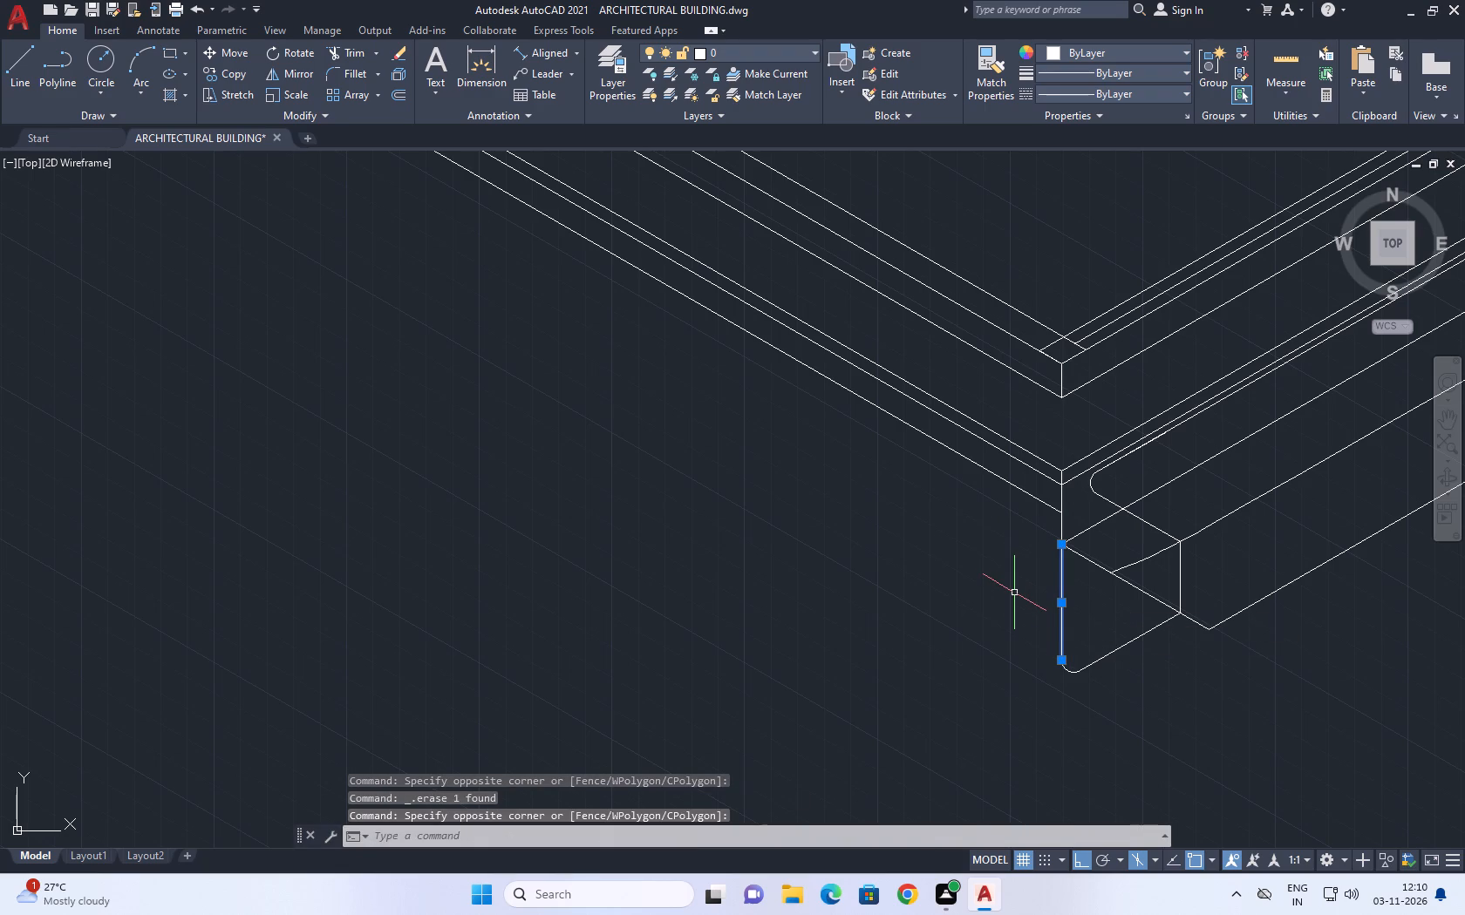
pyautogui.press('c')
pyautogui.press('o')
pyautogui.press('space')
pyautogui.moveTo(1033, 620); pyautogui.dragTo(1002, 611)
pyautogui.press('1')
pyautogui.press('1')
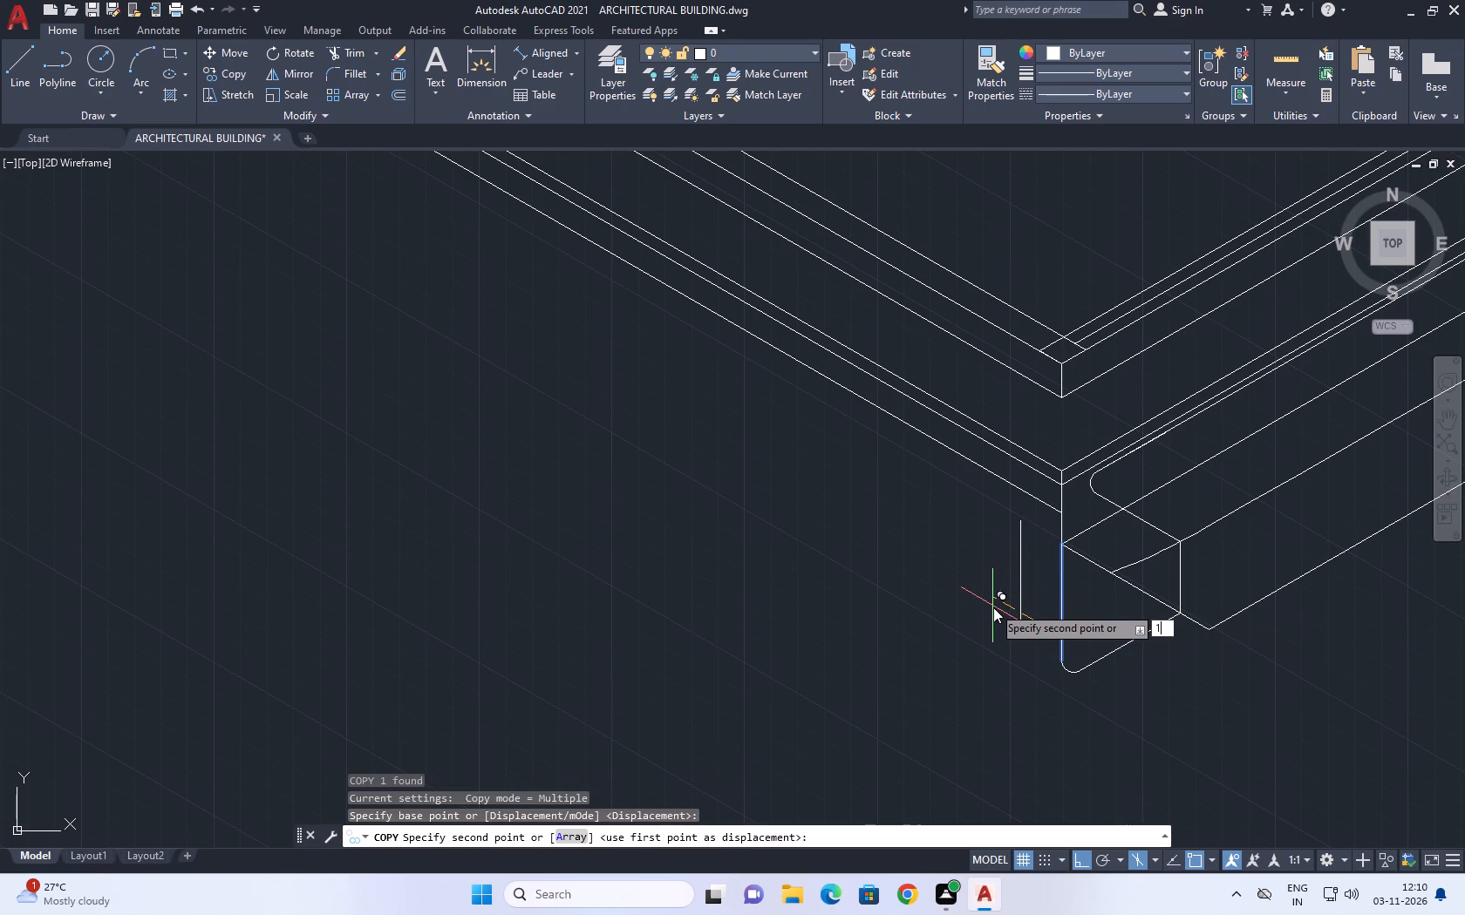
pyautogui.press('4')
pyautogui.press('.')
pyautogui.press('3')
pyautogui.press('Return')
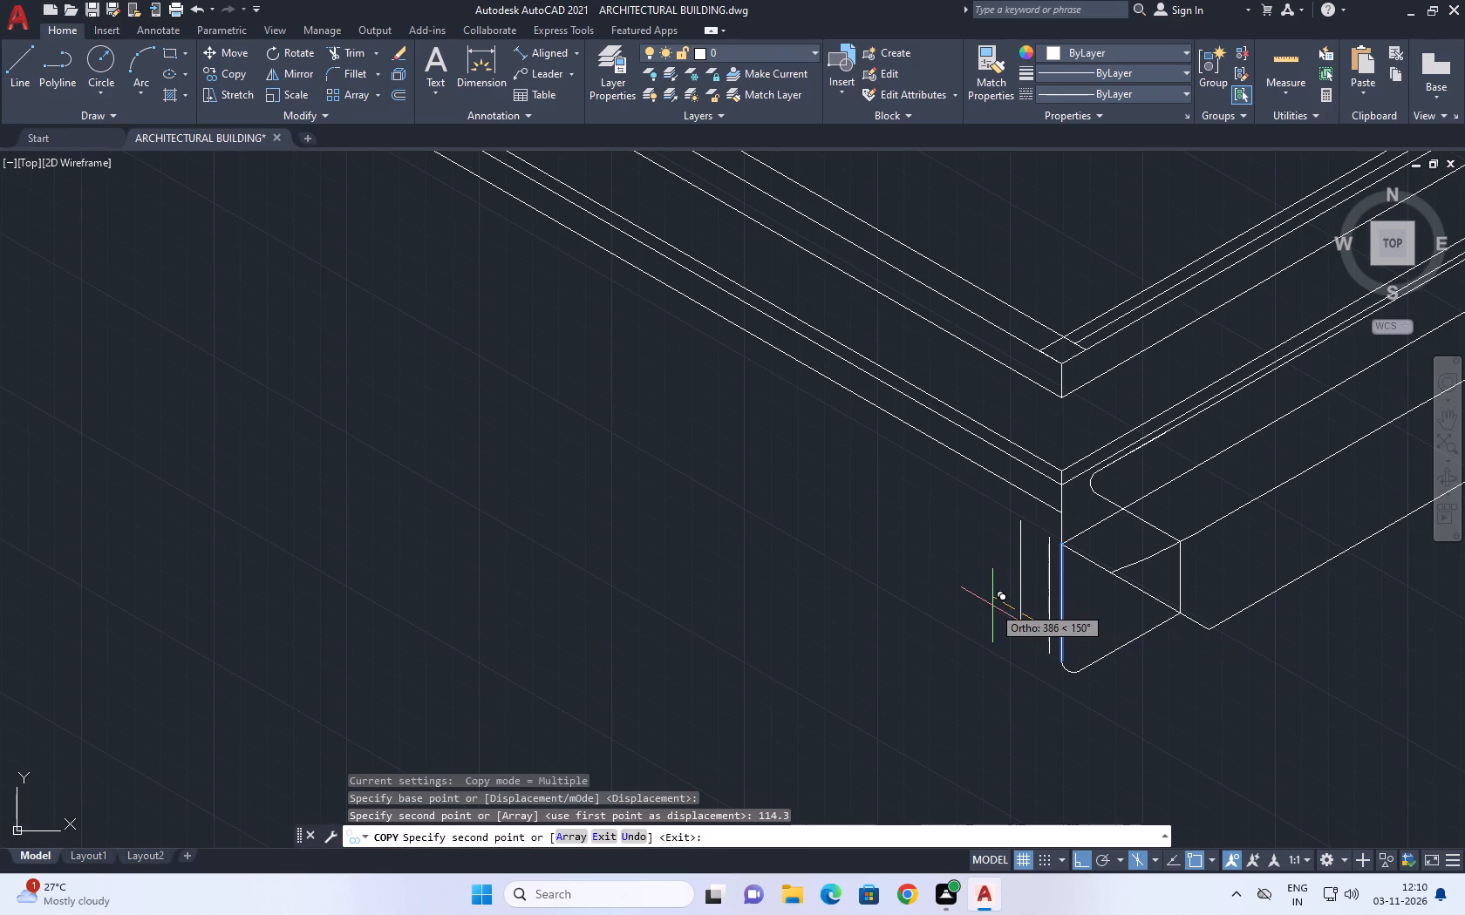
pyautogui.press('Escape')
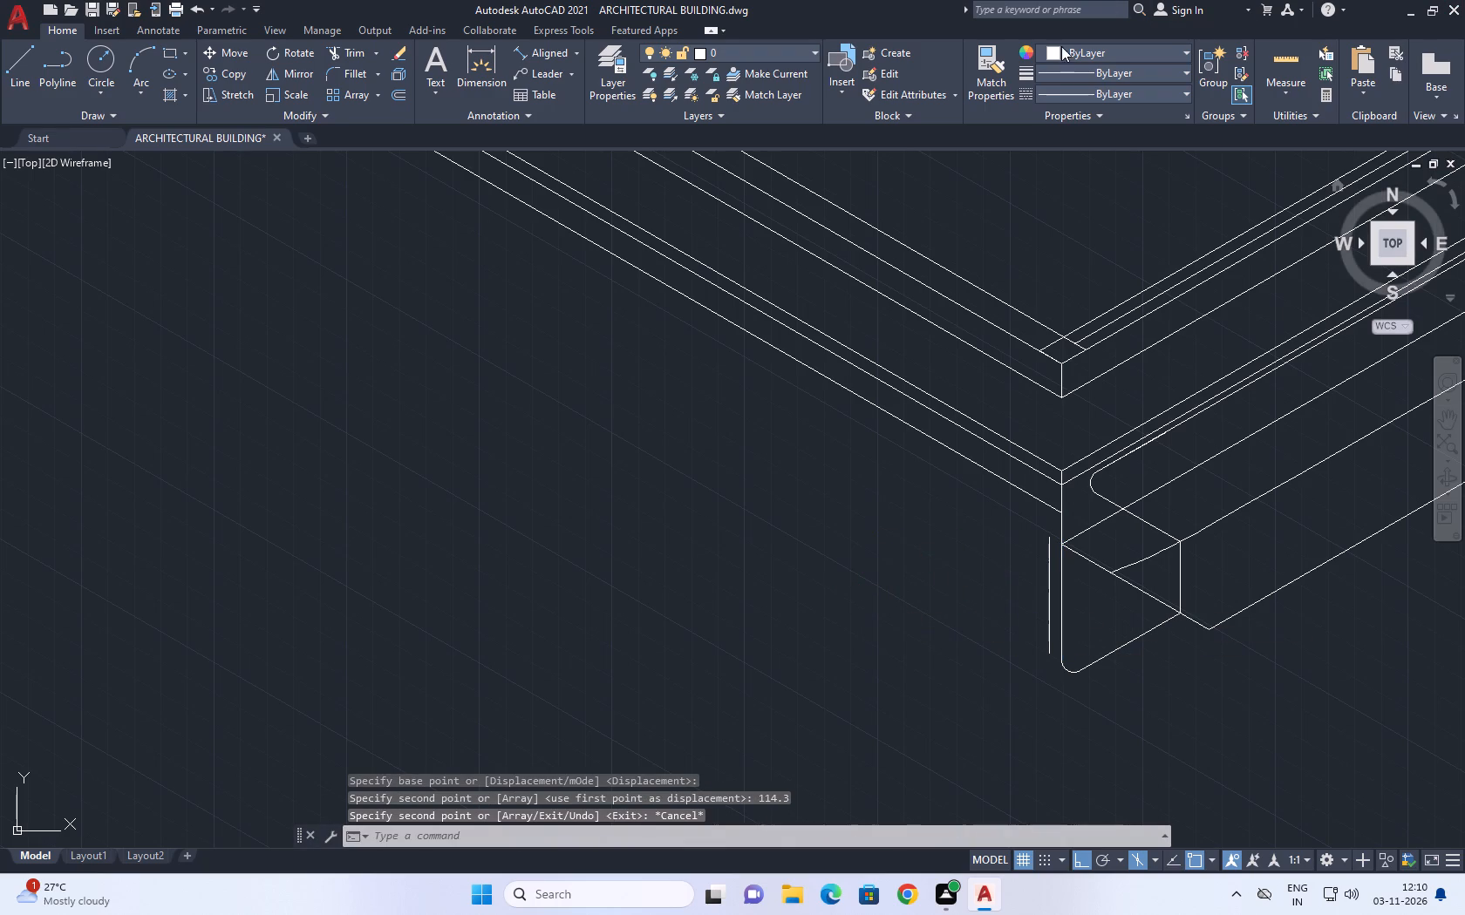
# Copy the offset vertical line another 228.6 units outward at 150°.
pyautogui.scroll(2, 1047, 620)
pyautogui.click(1048, 620)
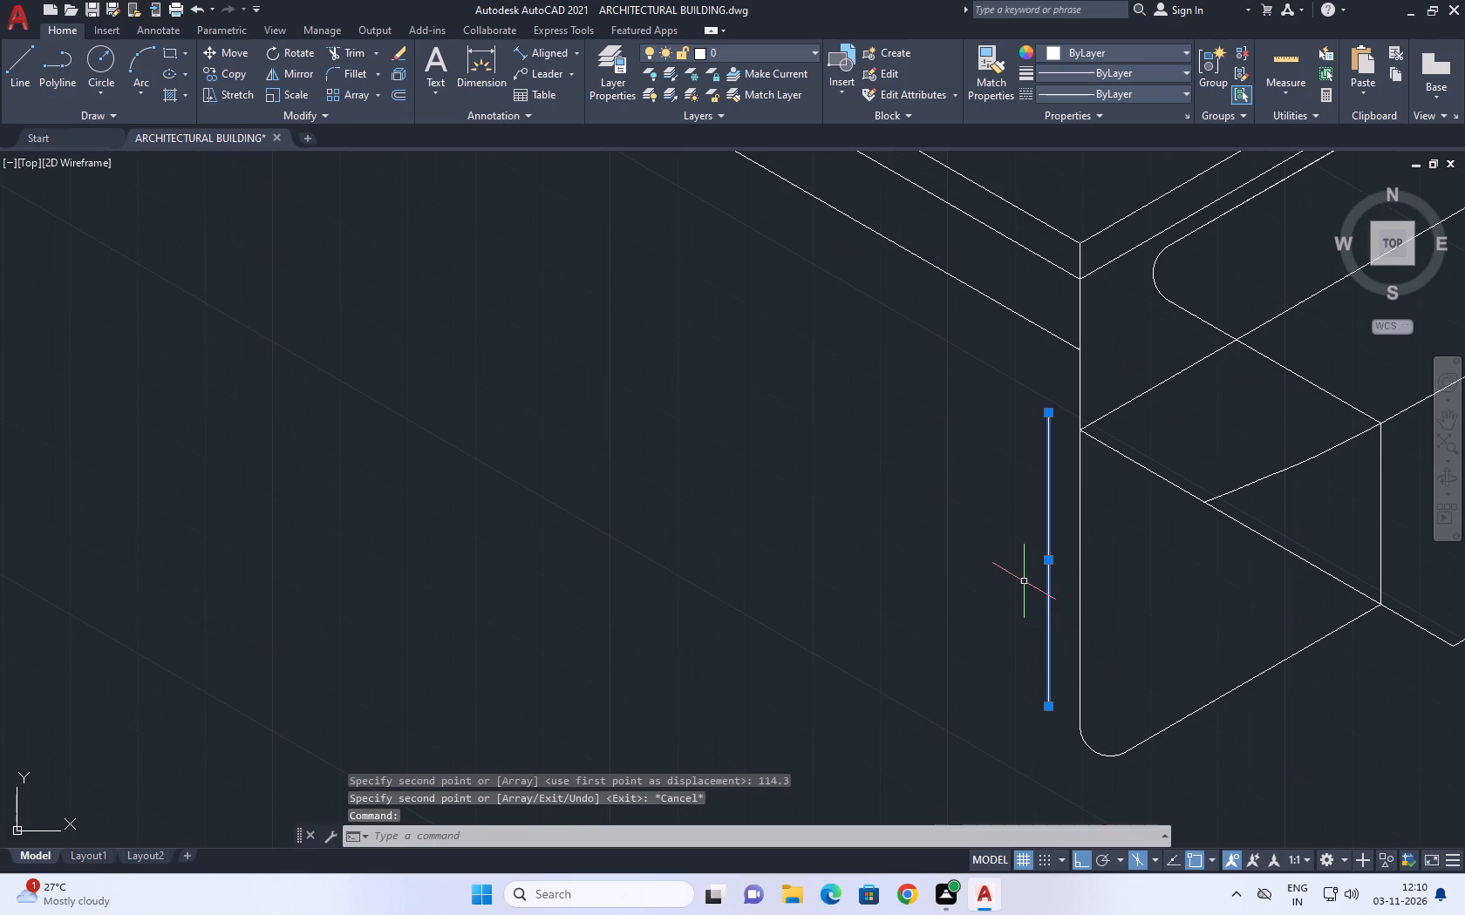
pyautogui.press('c')
pyautogui.press('o')
pyautogui.press('space')
pyautogui.click(1039, 595)
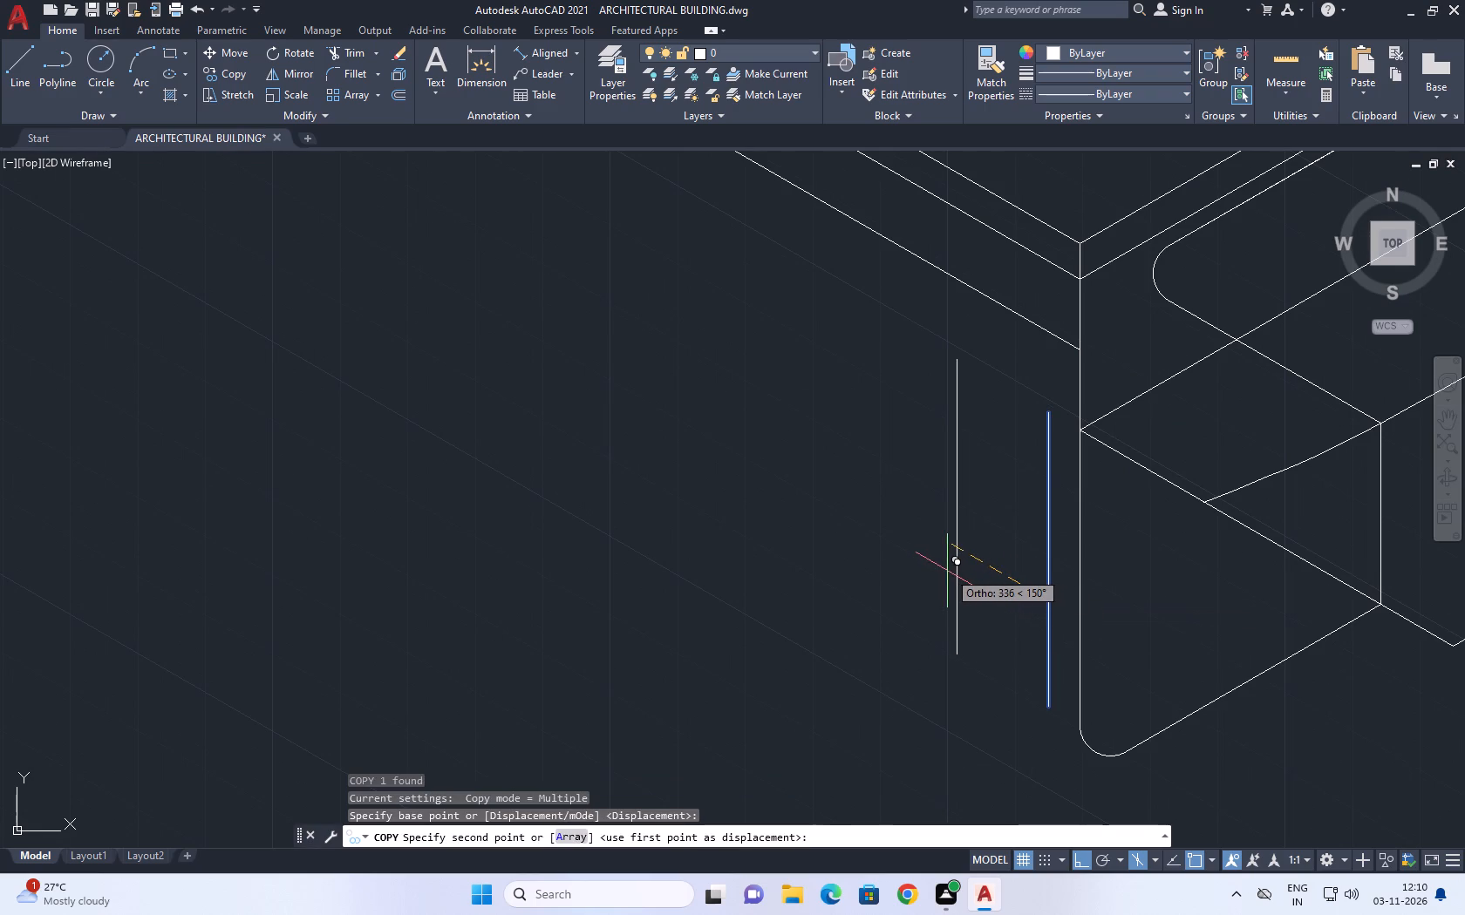
pyautogui.press('2')
pyautogui.press('2')
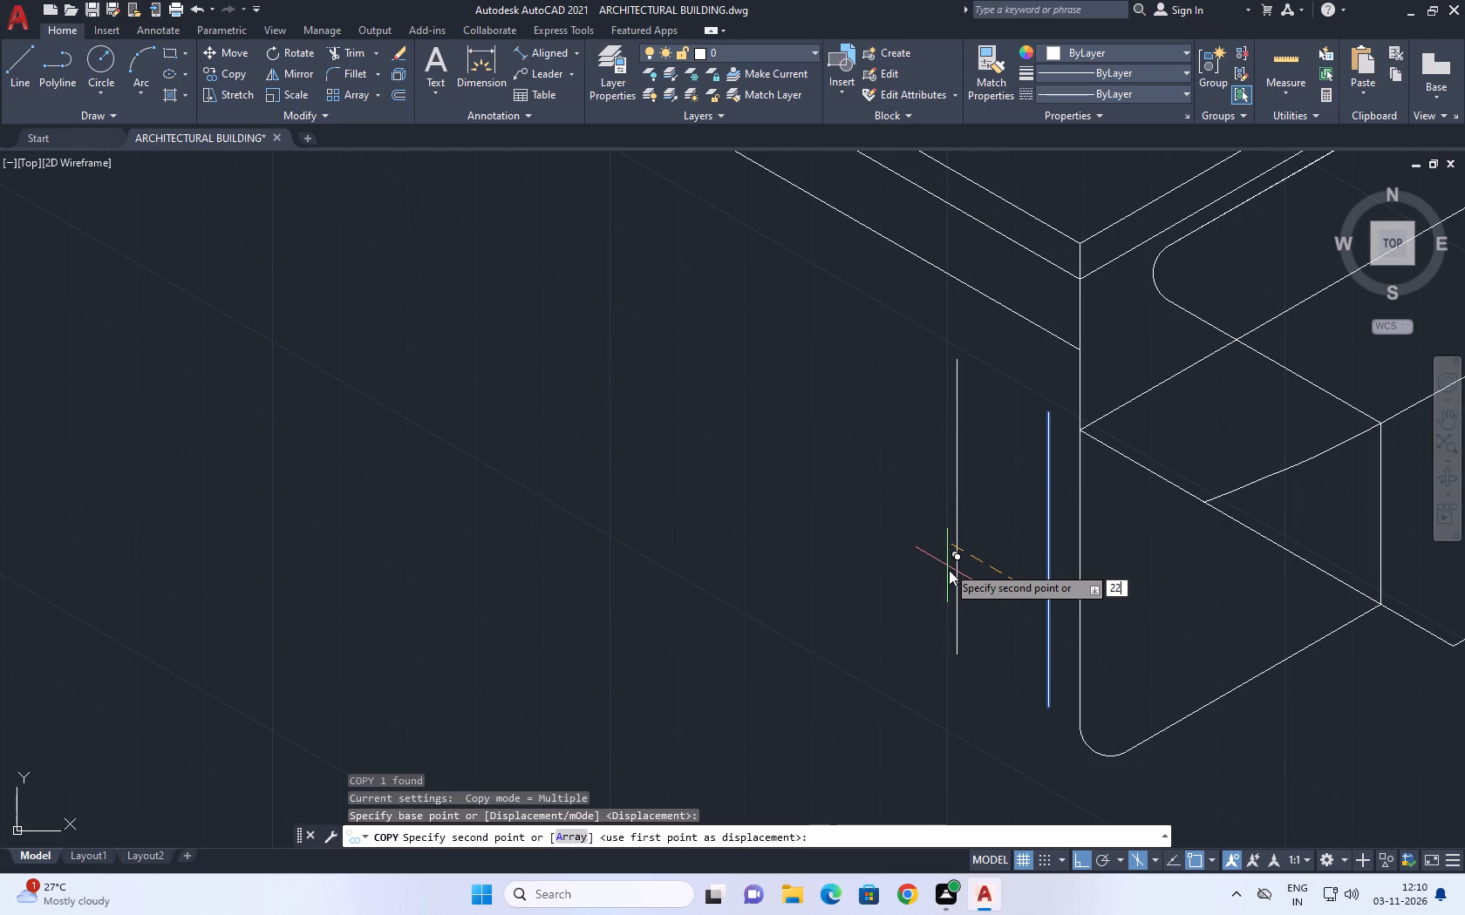
pyautogui.press('8')
pyautogui.write('.6')
pyautogui.press('Return')
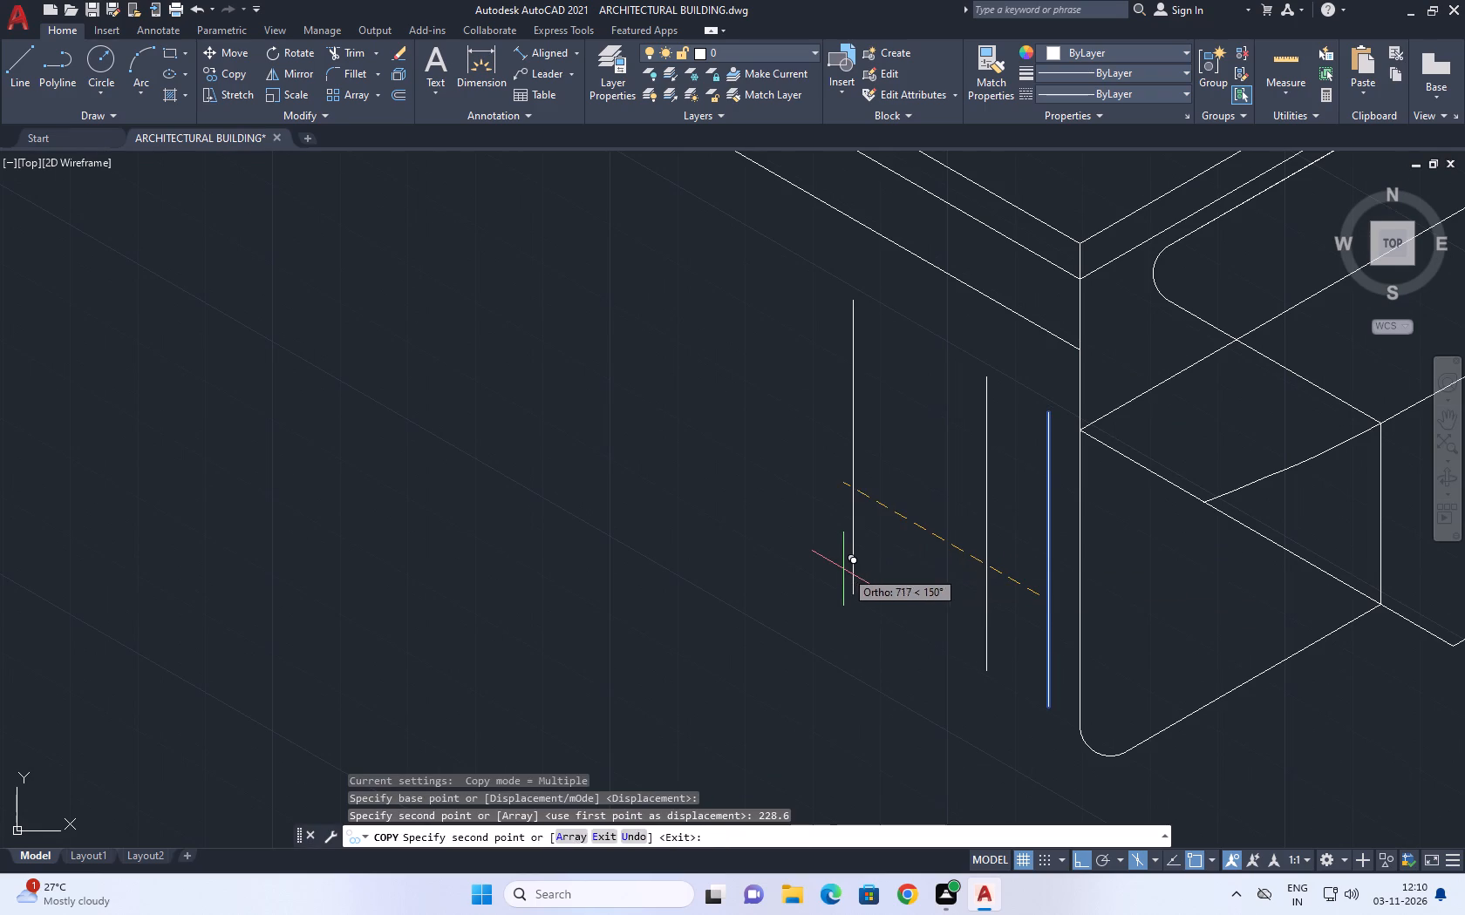
pyautogui.press('Escape')
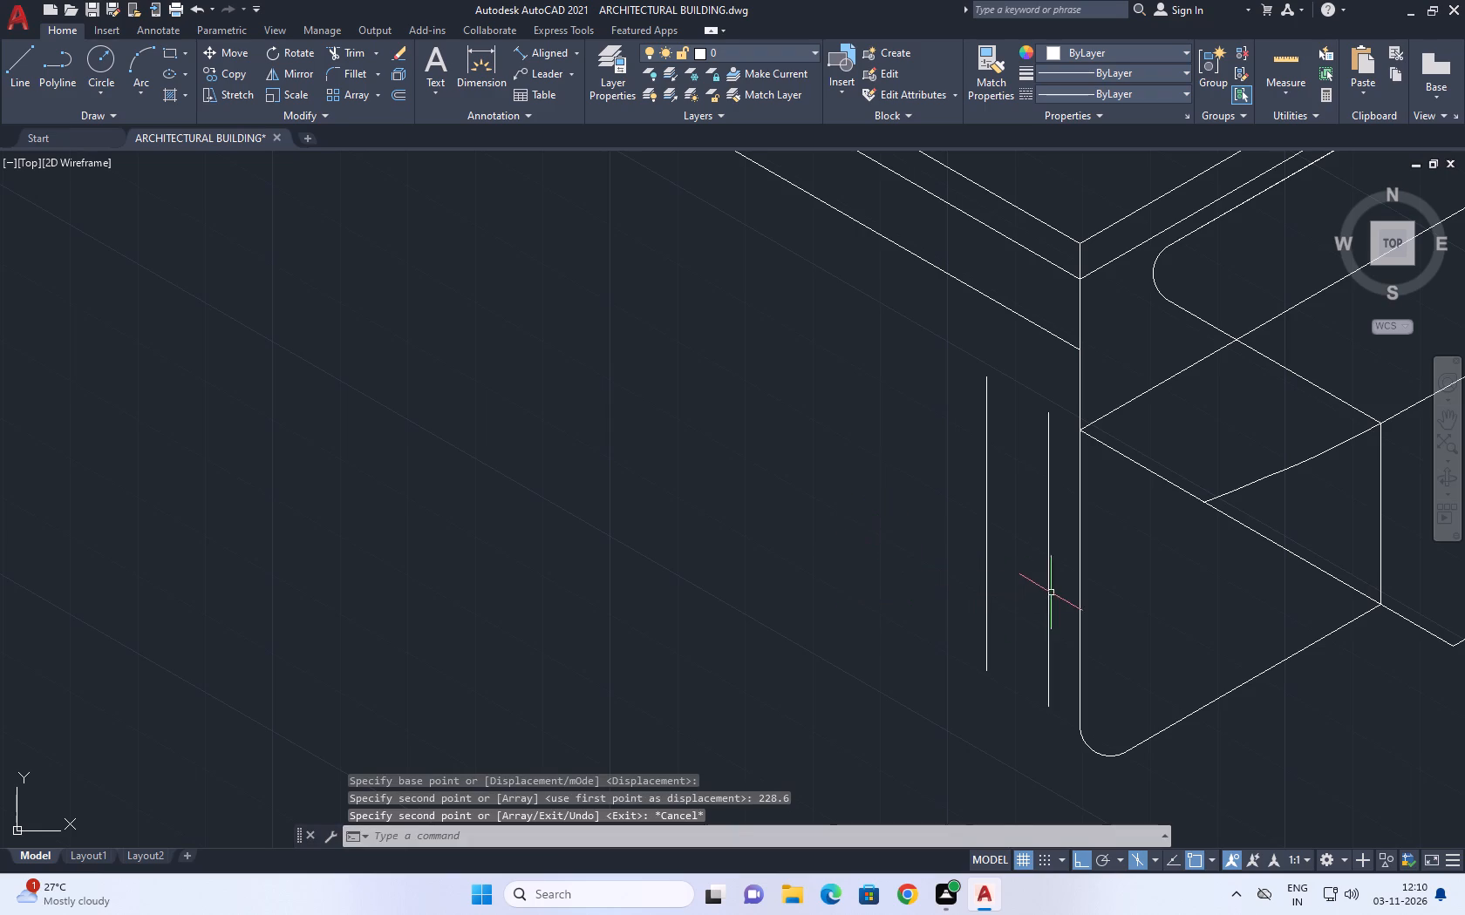
# Draw a sloping cross line from the slab's upper long edge, near the short vertical edge, to beyond the lower outline edge.
pyautogui.scroll(-2, 1051, 593)
pyautogui.moveTo(1095, 620); pyautogui.dragTo(951, 545, button='middle')
pyautogui.scroll(-1, 923, 555)
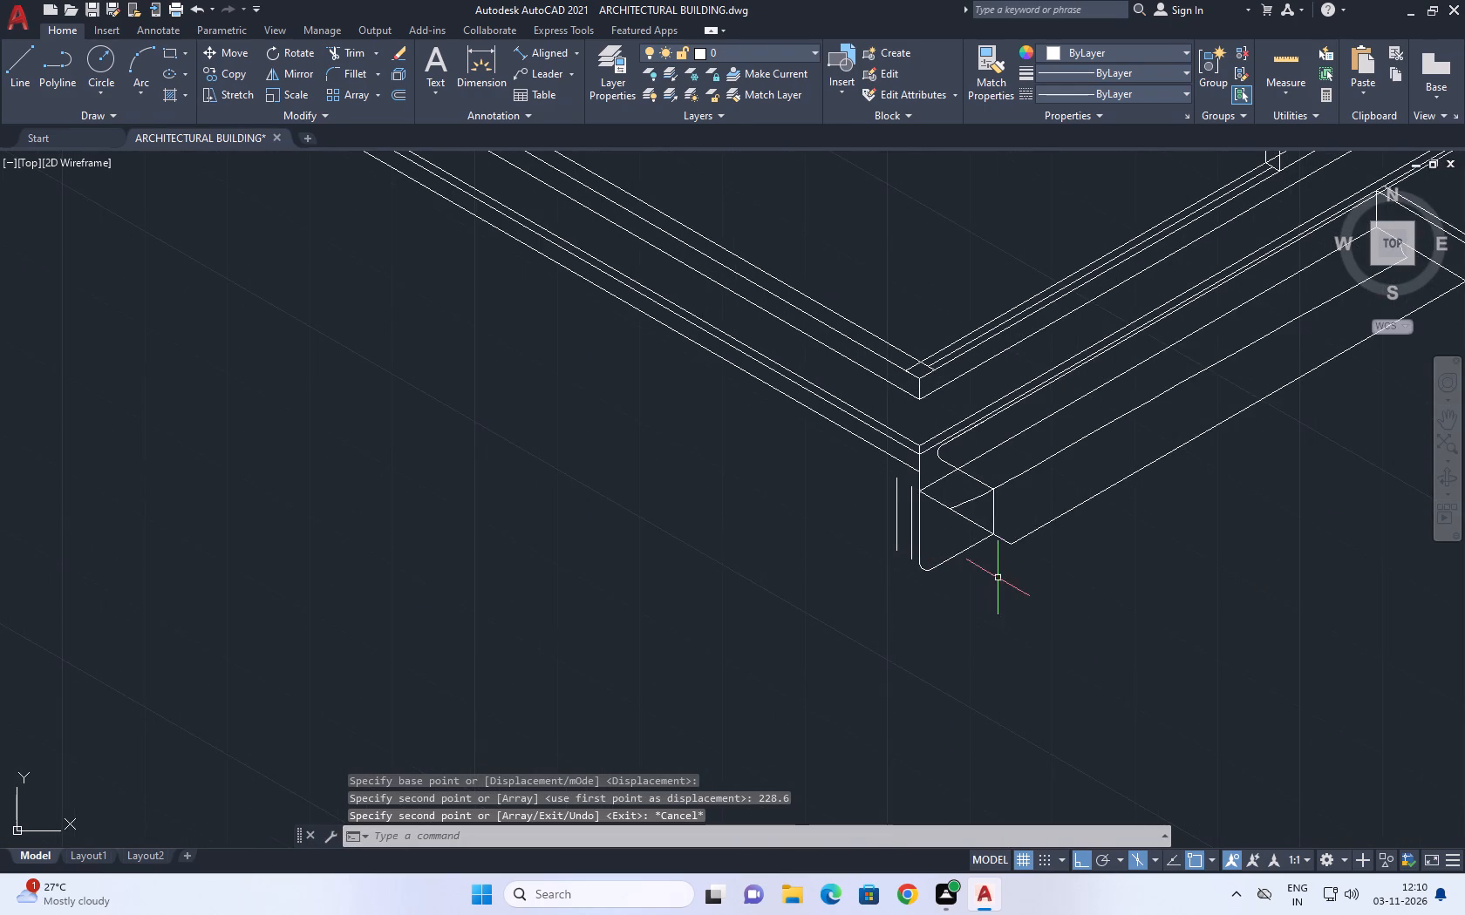
pyautogui.middleClick(1009, 580)
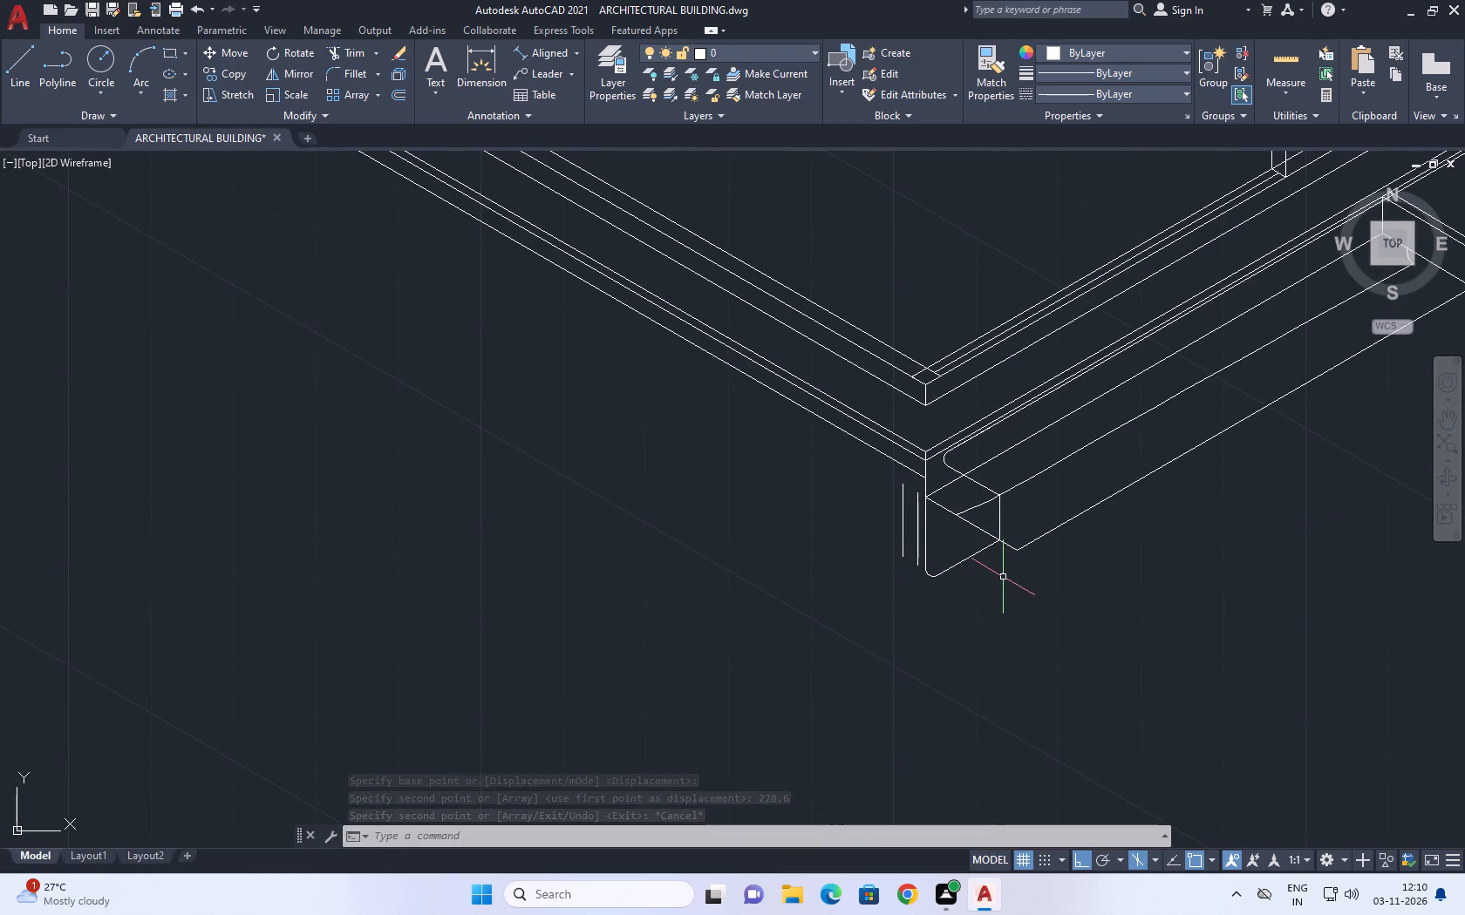
pyautogui.moveTo(1022, 502); pyautogui.dragTo(925, 536, button='middle')
pyautogui.scroll(1, 944, 531)
pyautogui.moveTo(987, 527); pyautogui.dragTo(946, 548, button='middle')
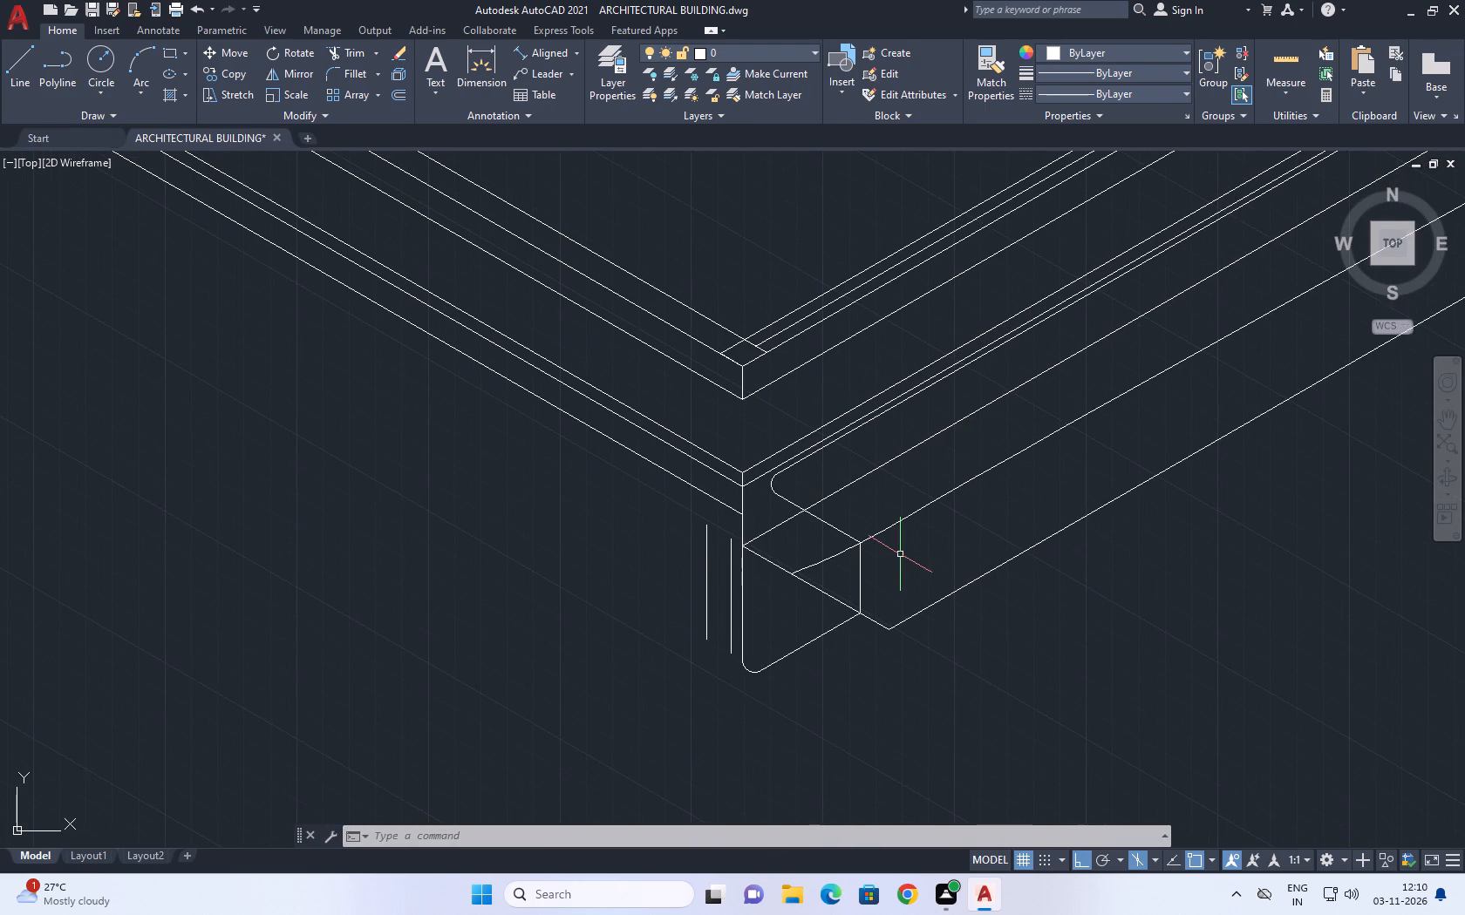
pyautogui.press('l')
pyautogui.press('space')
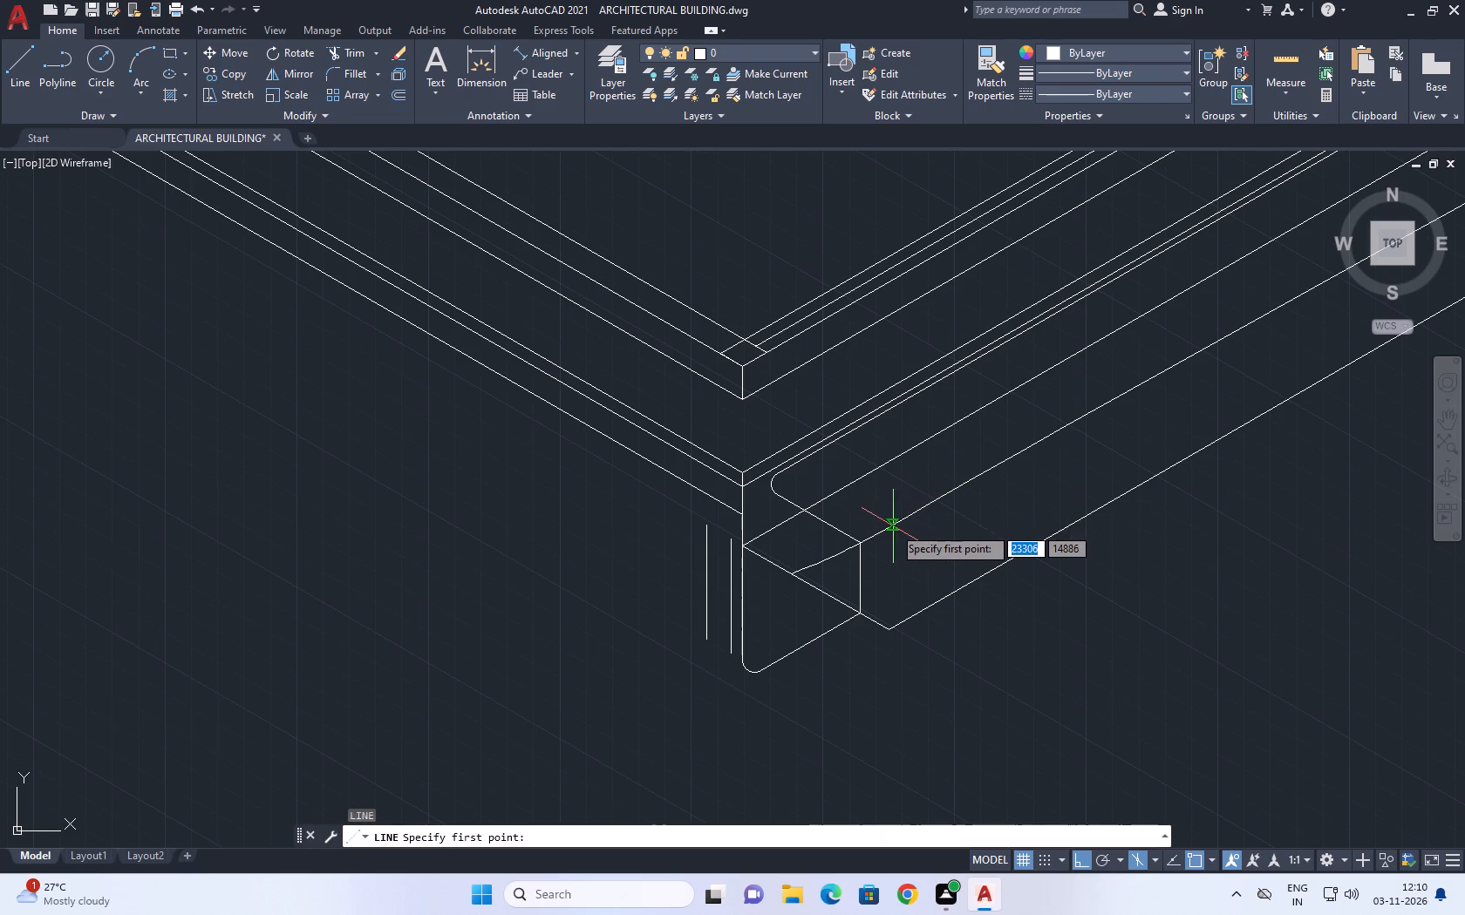
pyautogui.click(882, 532)
pyautogui.click(1021, 615)
pyautogui.press('Escape')
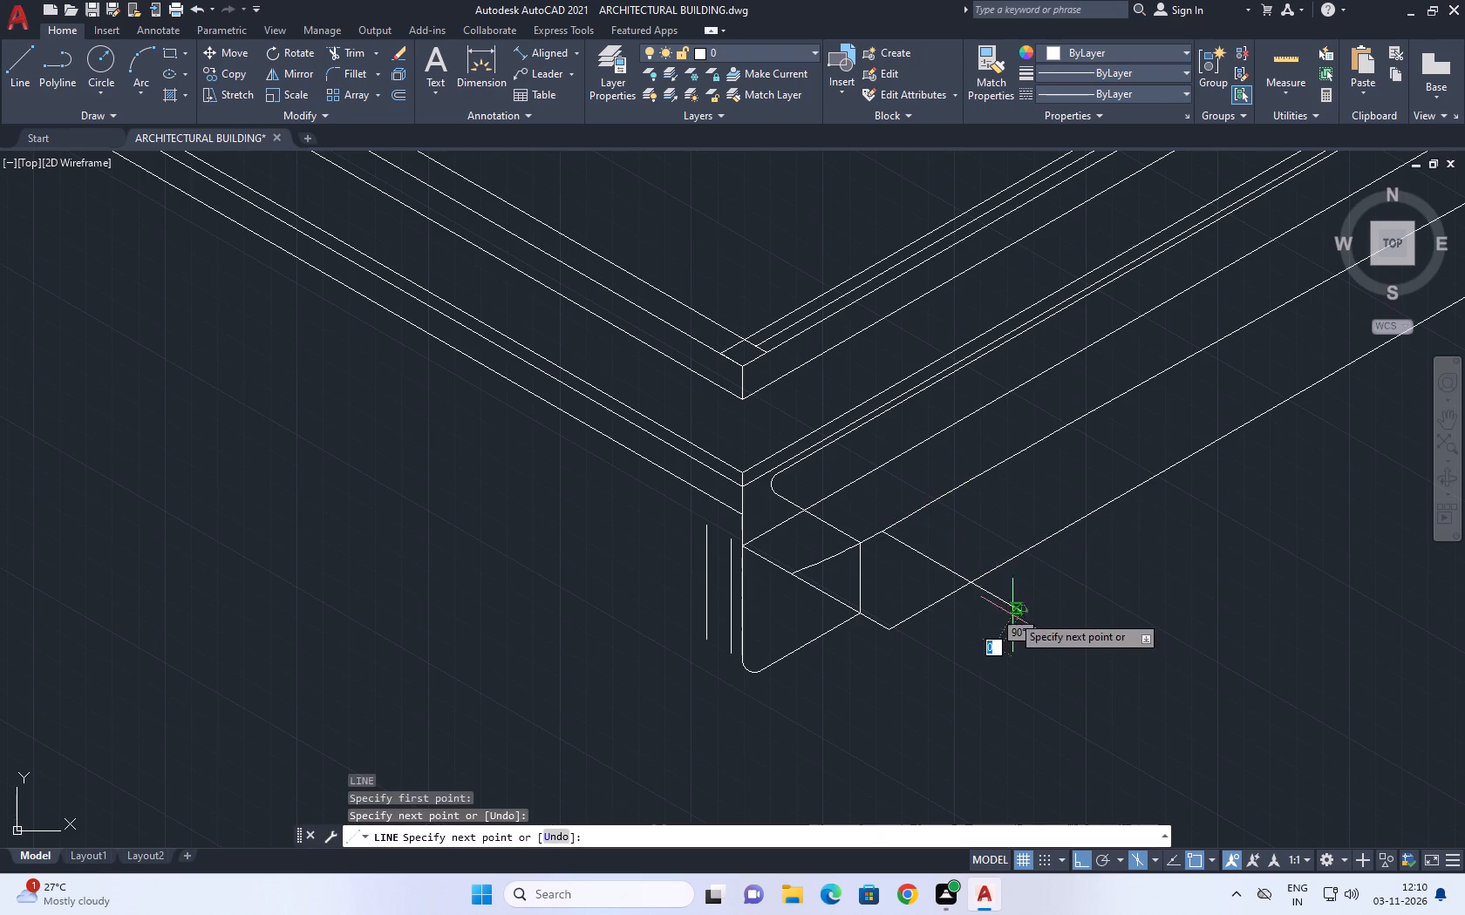
pyautogui.press('space')
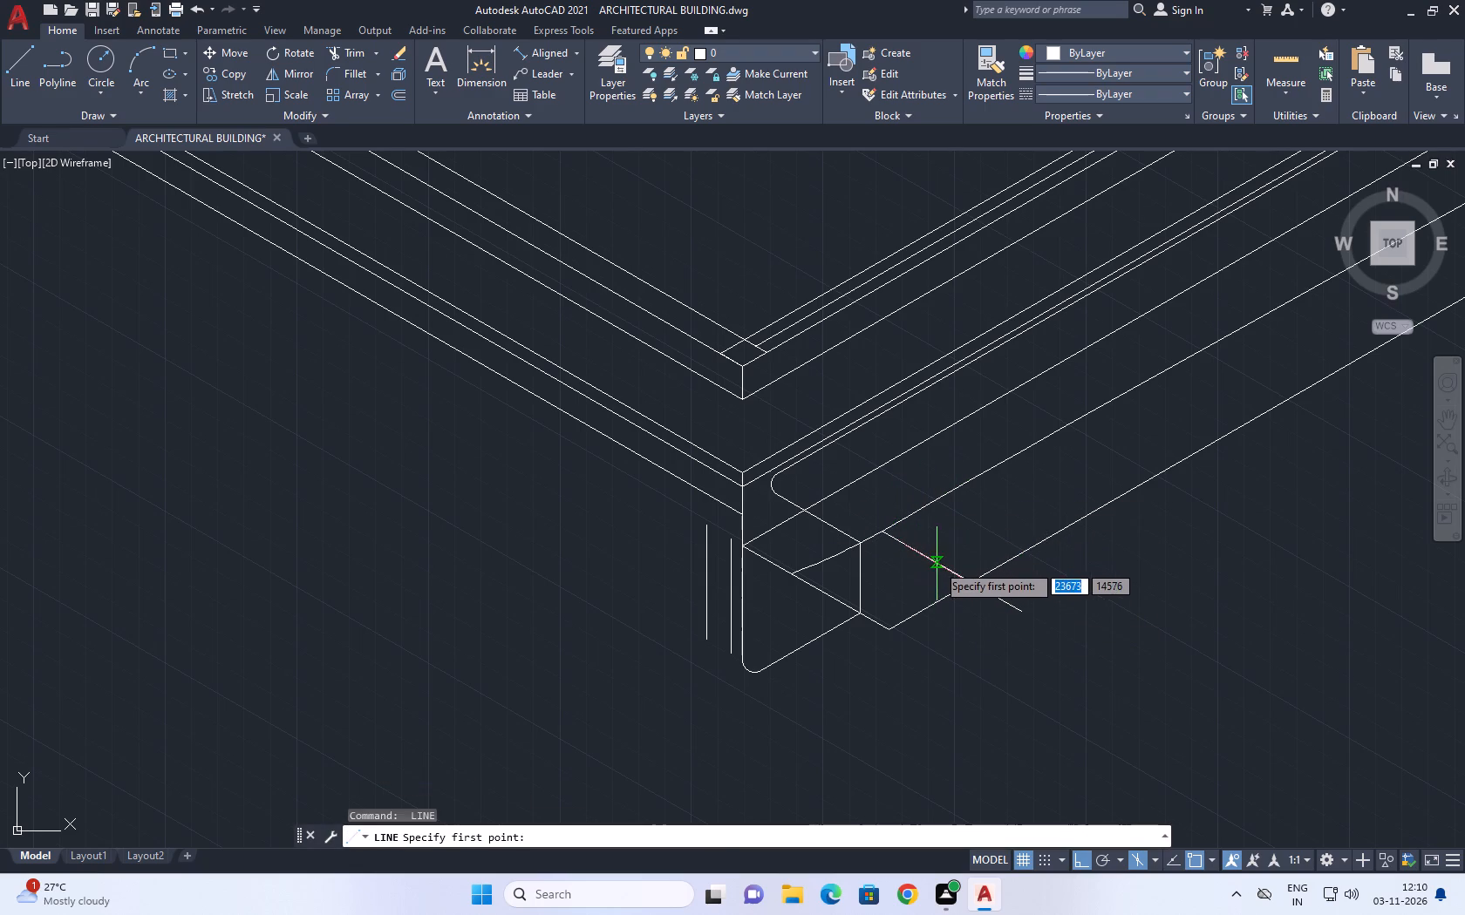
pyautogui.press('Escape')
# Shorten the sloping cross line by moving its outer endpoint back onto the lower outline edge.
pyautogui.moveTo(1024, 593); pyautogui.dragTo(1012, 593)
pyautogui.click(990, 610)
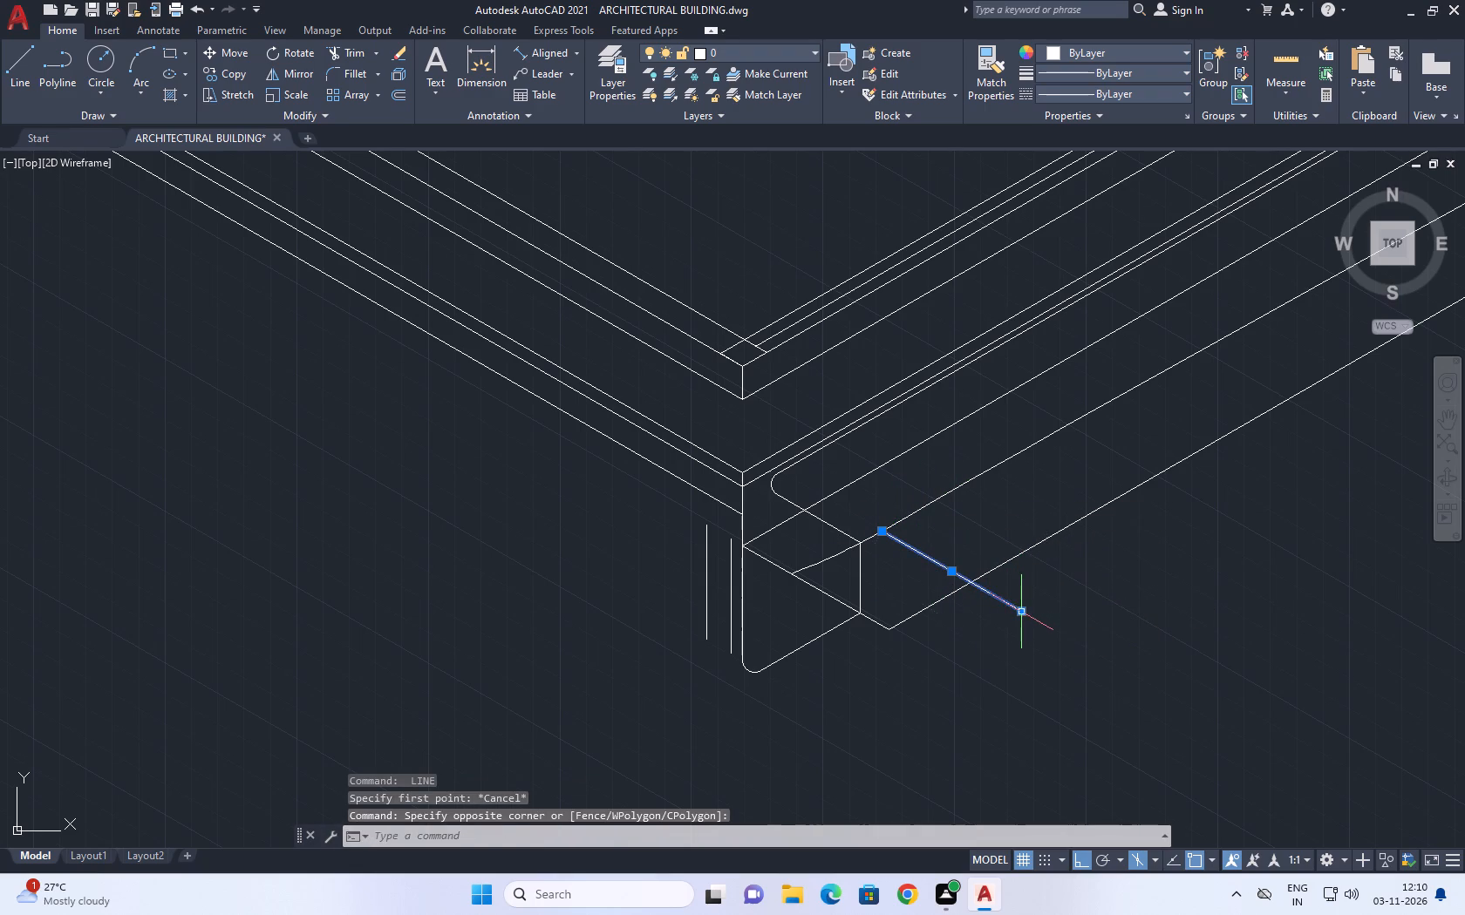
pyautogui.click(1022, 610)
pyautogui.click(973, 585)
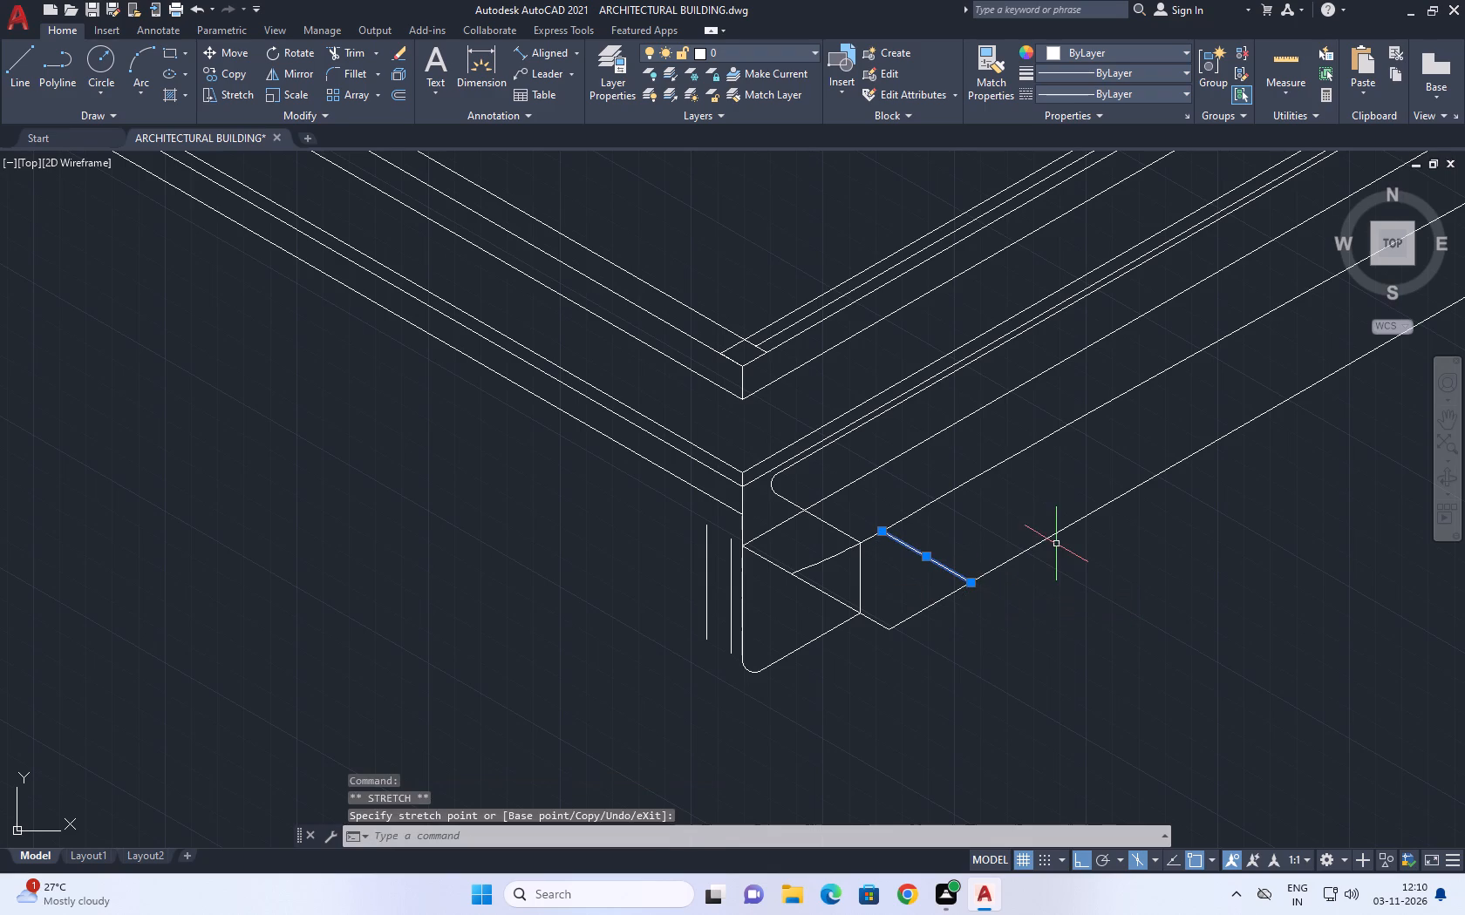
pyautogui.press('Escape')
# Draw a guide line from the midpoint of the sloping cross line, parallel to the slab's long edges, past the corner's vertical line.
pyautogui.press('l')
pyautogui.press('space')
pyautogui.click(923, 556)
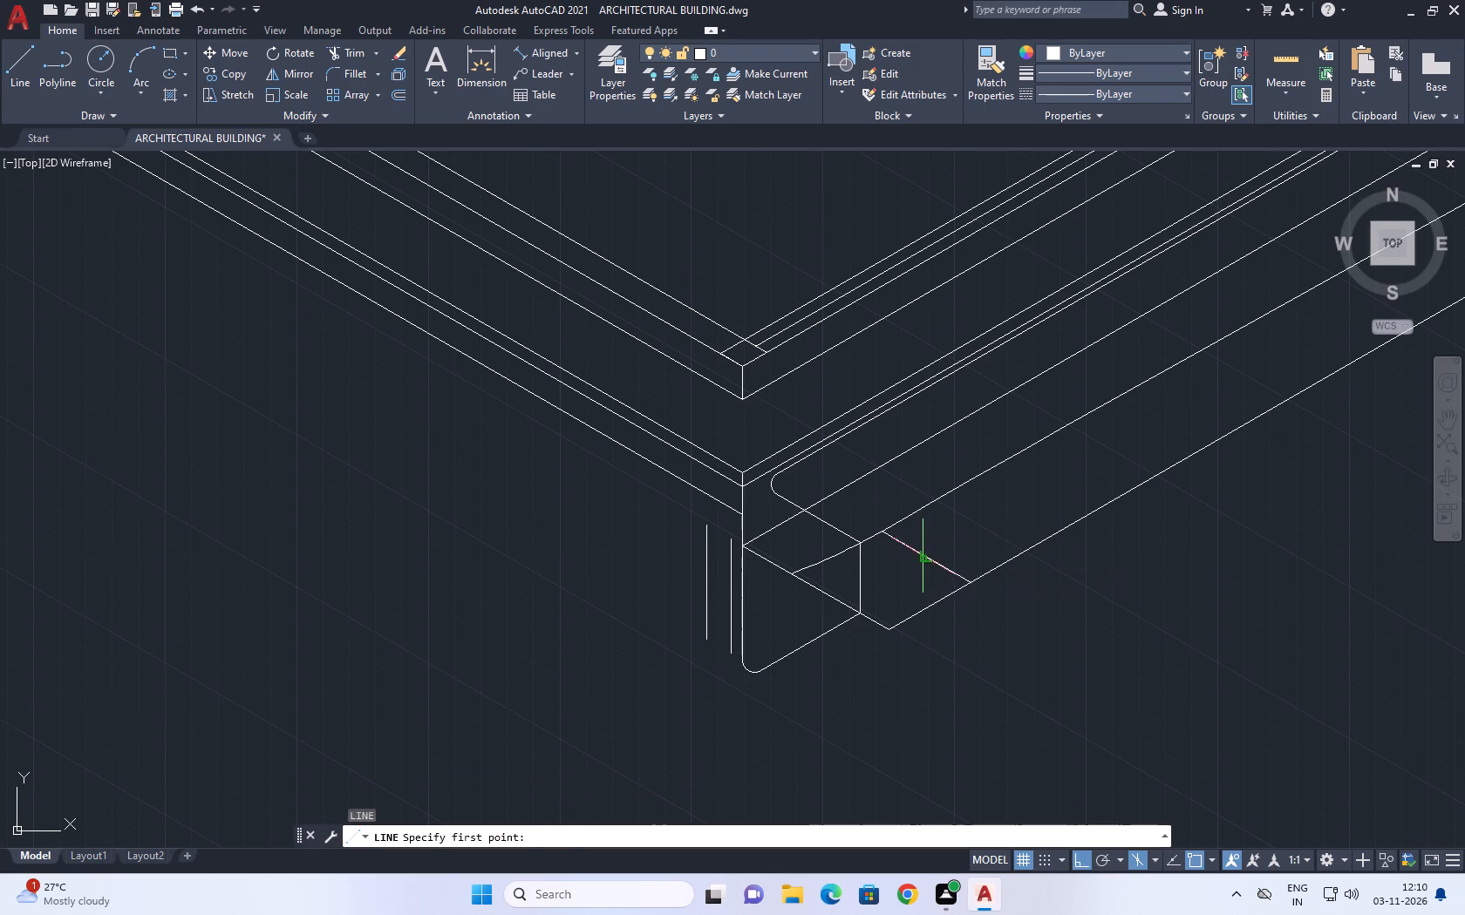
pyautogui.press('F5')
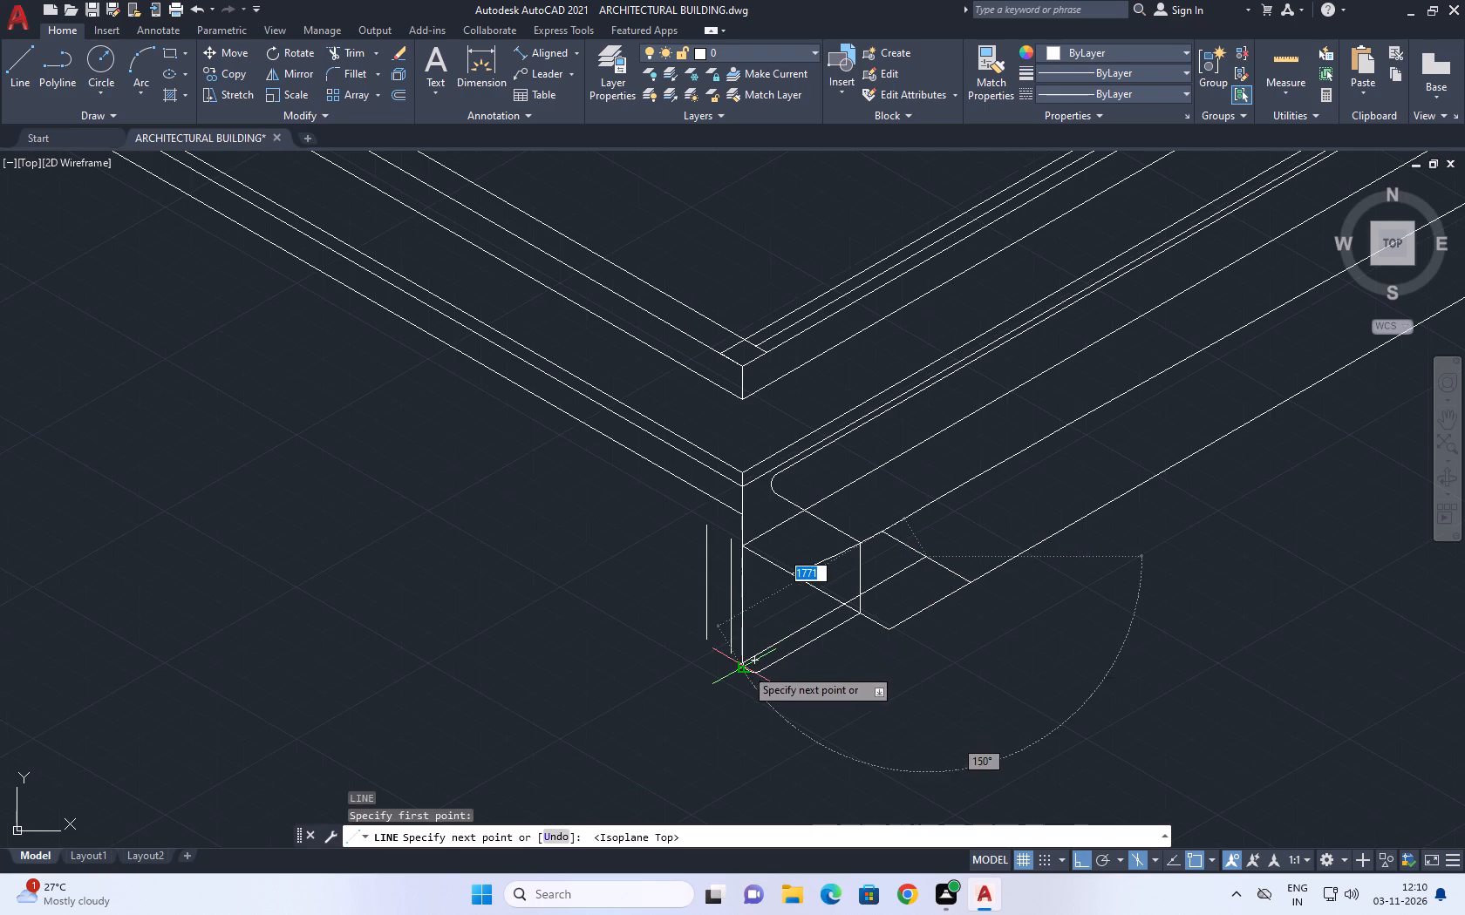
pyautogui.click(692, 684)
pyautogui.scroll(1, 841, 649)
pyautogui.press('Escape')
pyautogui.scroll(1, 855, 613)
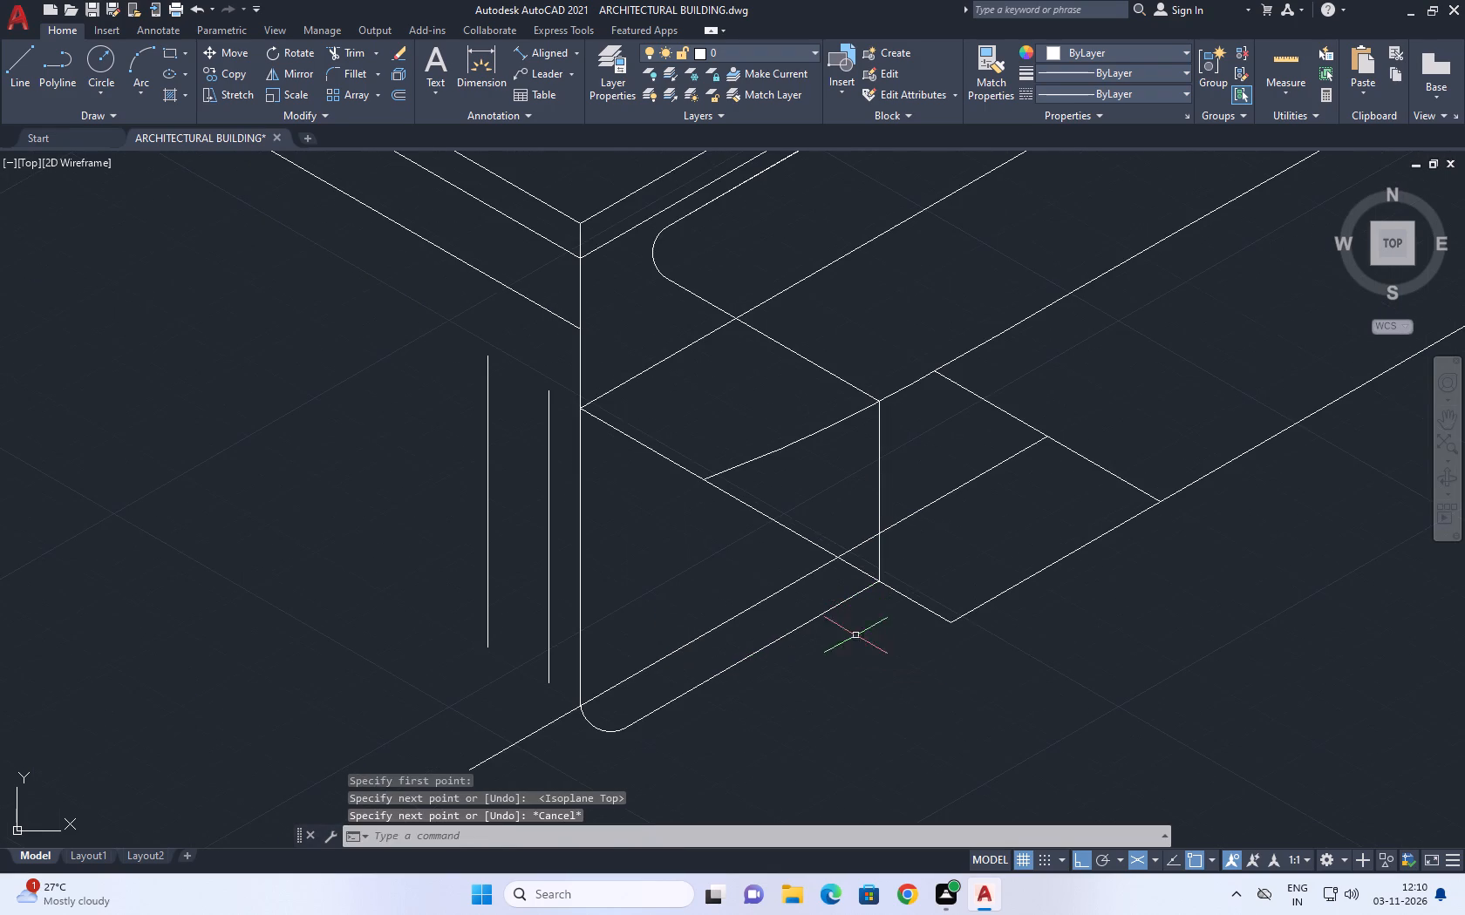
# Move the short vertical edge, the lower outline edge and its corner arc about 155 units straight up onto the guide line.
pyautogui.moveTo(850, 654); pyautogui.dragTo(842, 648)
pyautogui.click(780, 614)
pyautogui.click(879, 567)
pyautogui.moveTo(626, 651); pyautogui.dragTo(629, 619, button='middle')
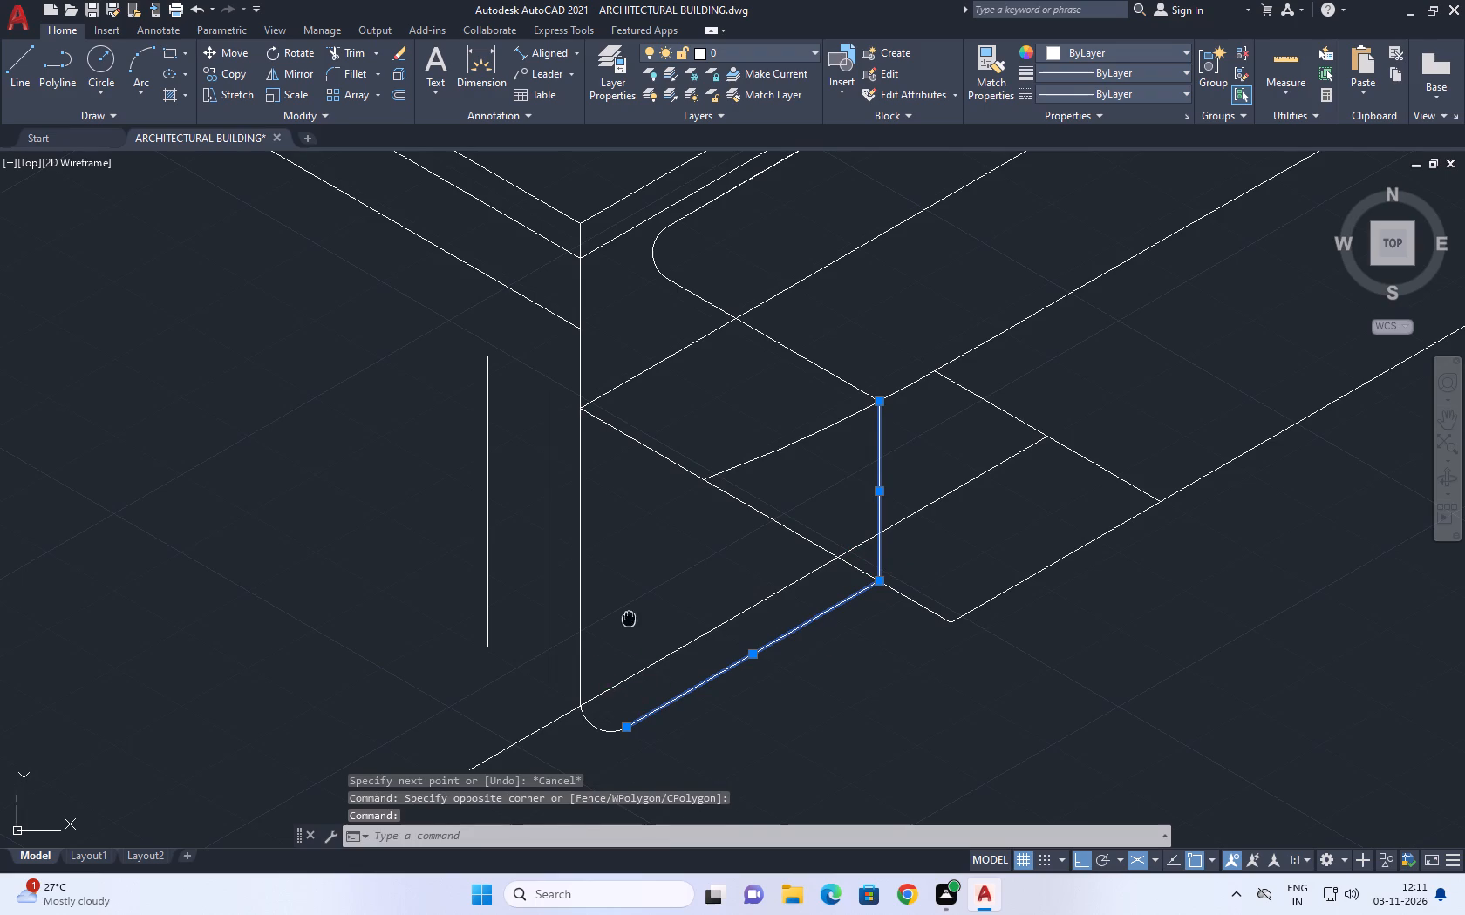
pyautogui.moveTo(629, 619); pyautogui.dragTo(638, 533, button='middle')
pyautogui.moveTo(619, 635); pyautogui.dragTo(619, 623)
pyautogui.click(588, 603)
pyautogui.moveTo(722, 605); pyautogui.dragTo(724, 634, button='middle')
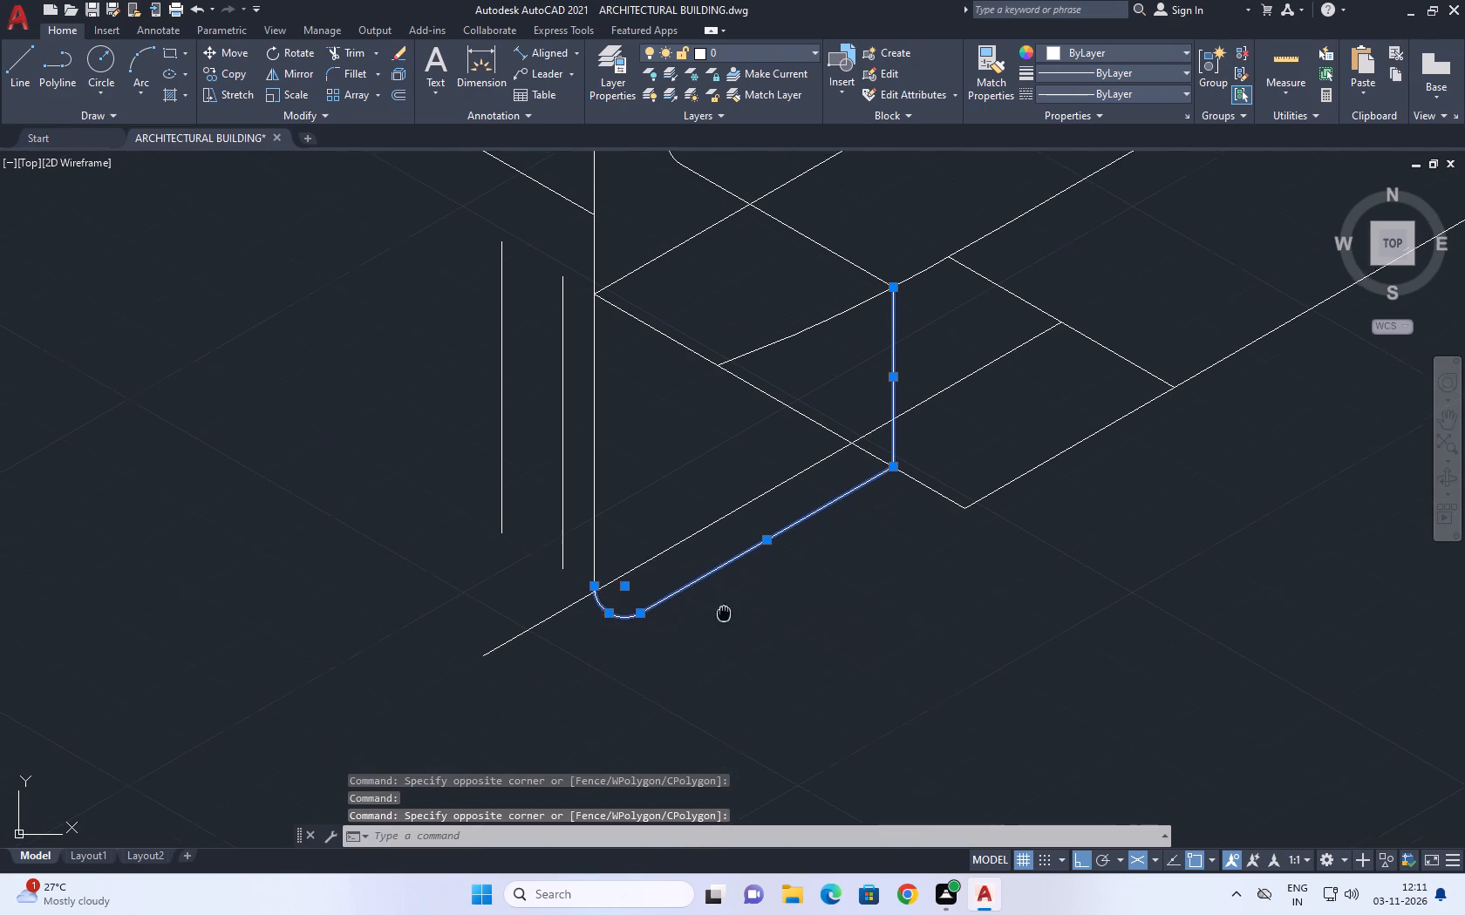
pyautogui.moveTo(724, 634); pyautogui.dragTo(728, 707, button='middle')
pyautogui.scroll(1, 727, 707)
pyautogui.press('m')
pyautogui.press('space')
pyautogui.scroll(1, 984, 485)
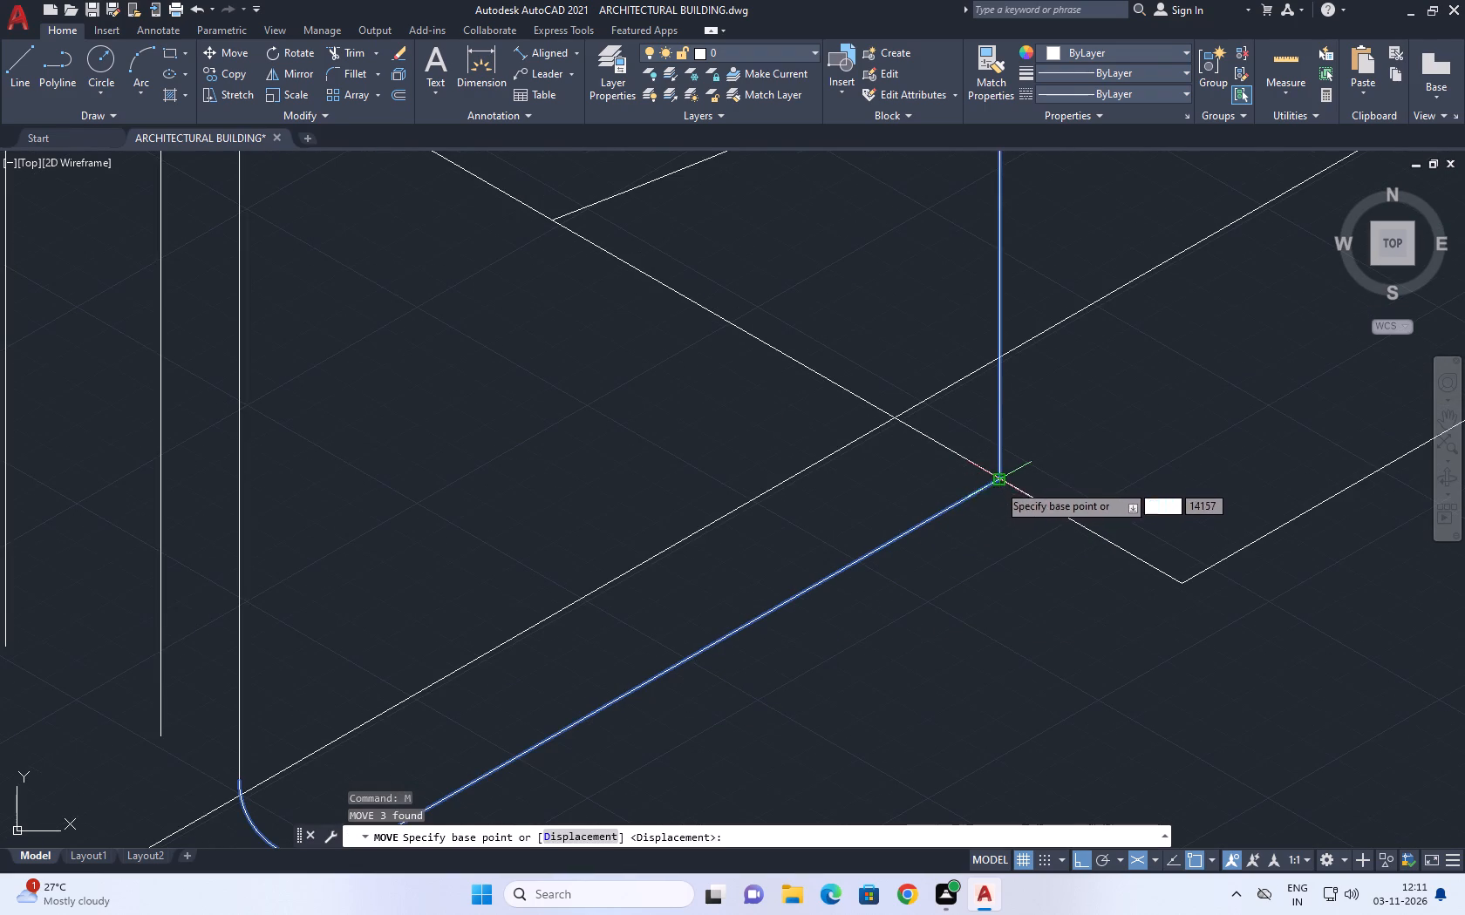
pyautogui.click(1000, 481)
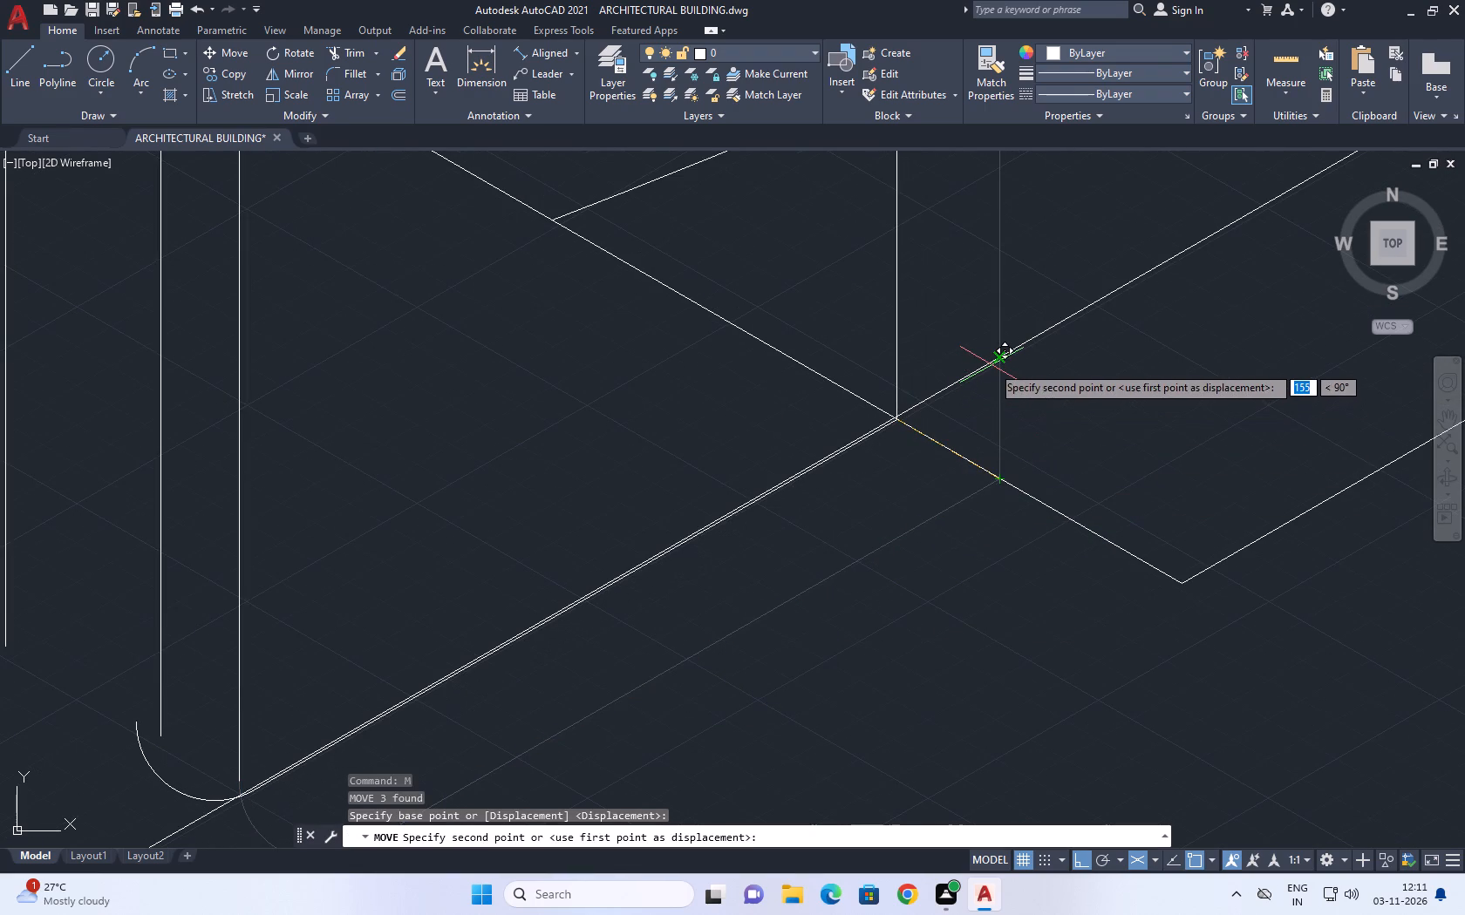
pyautogui.press('F5')
pyautogui.click(997, 361)
pyautogui.scroll(-1, 982, 468)
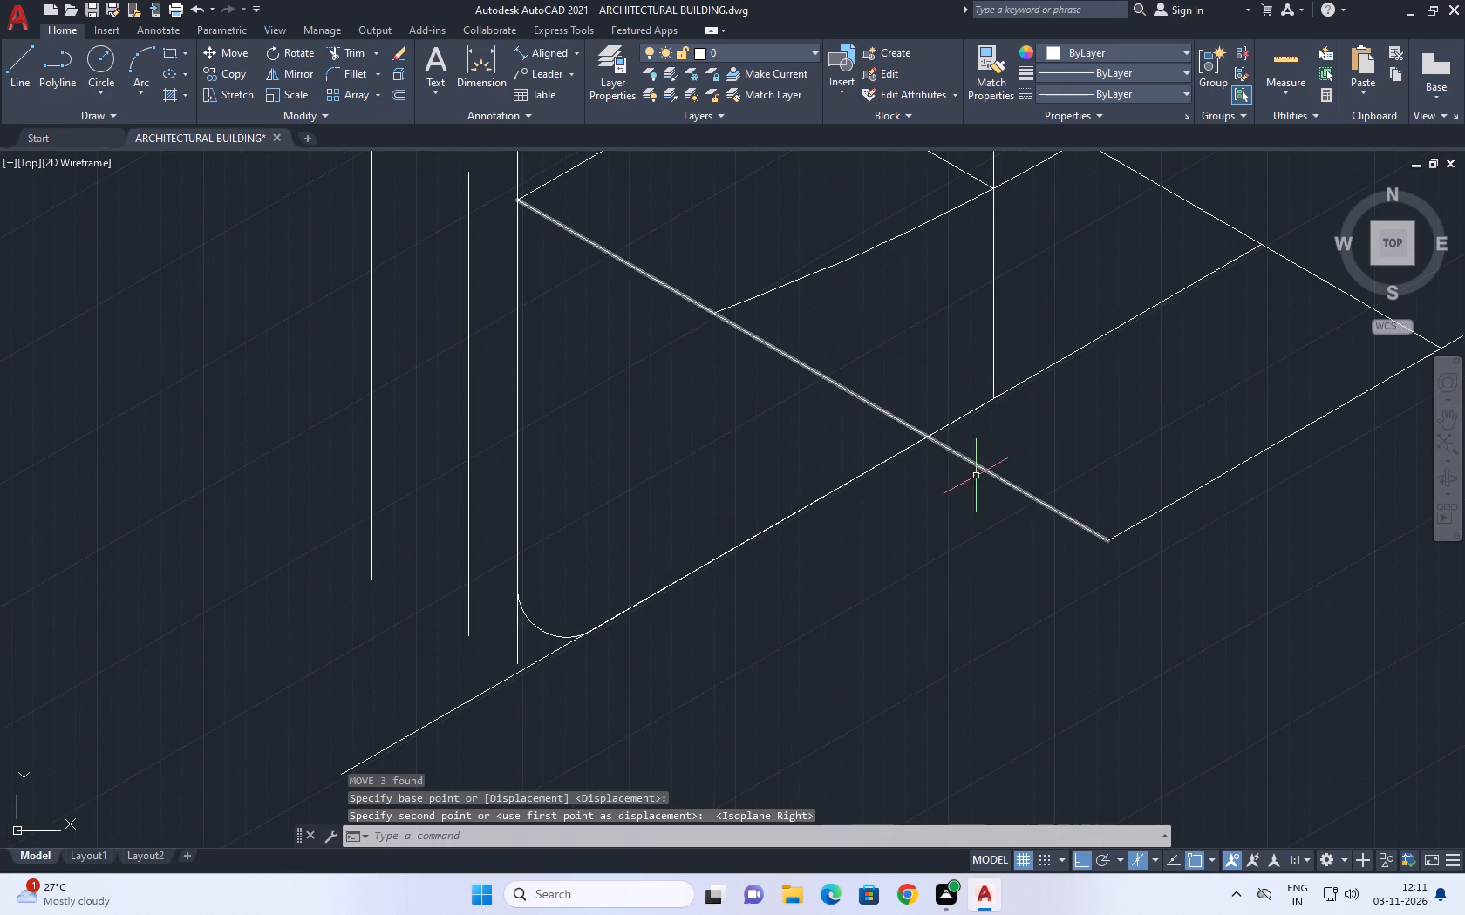
# Erase the guide line running through the lower outline edge.
pyautogui.click(543, 661)
pyautogui.scroll(-2, 565, 663)
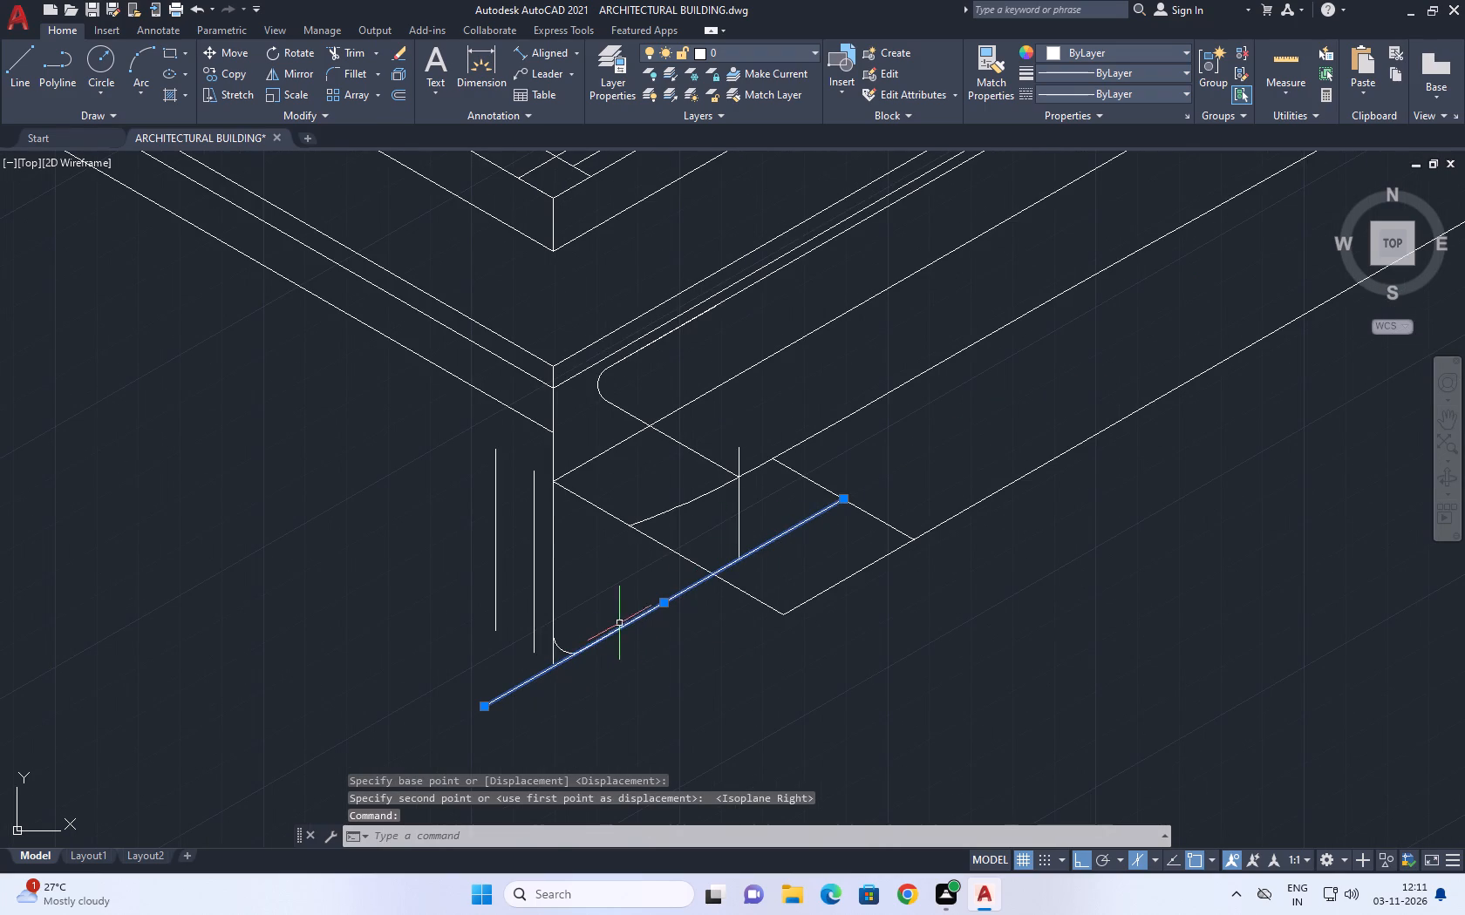
pyautogui.press('Delete')
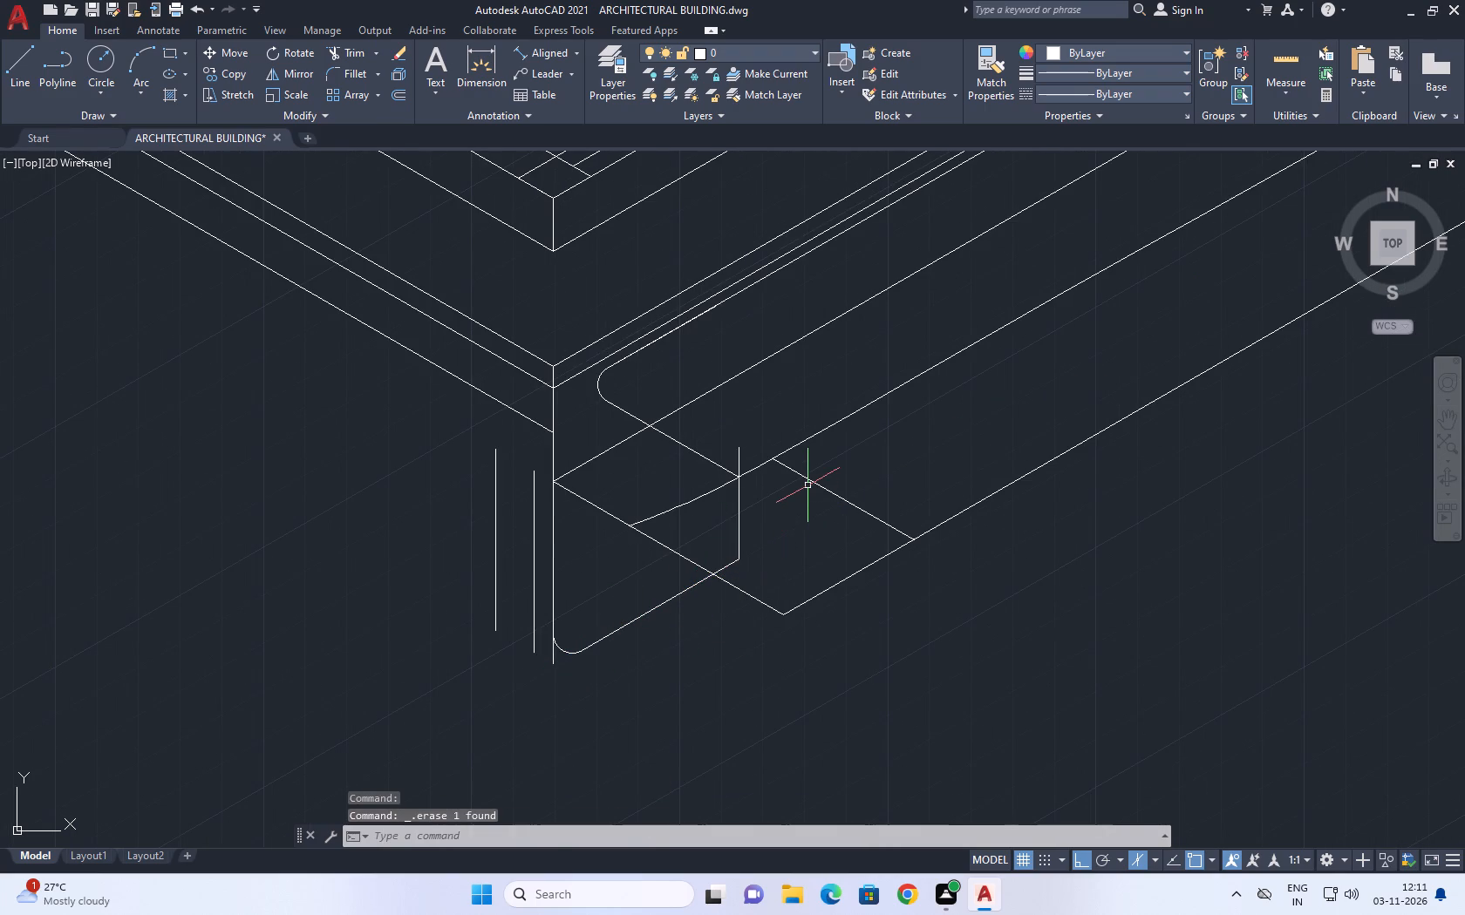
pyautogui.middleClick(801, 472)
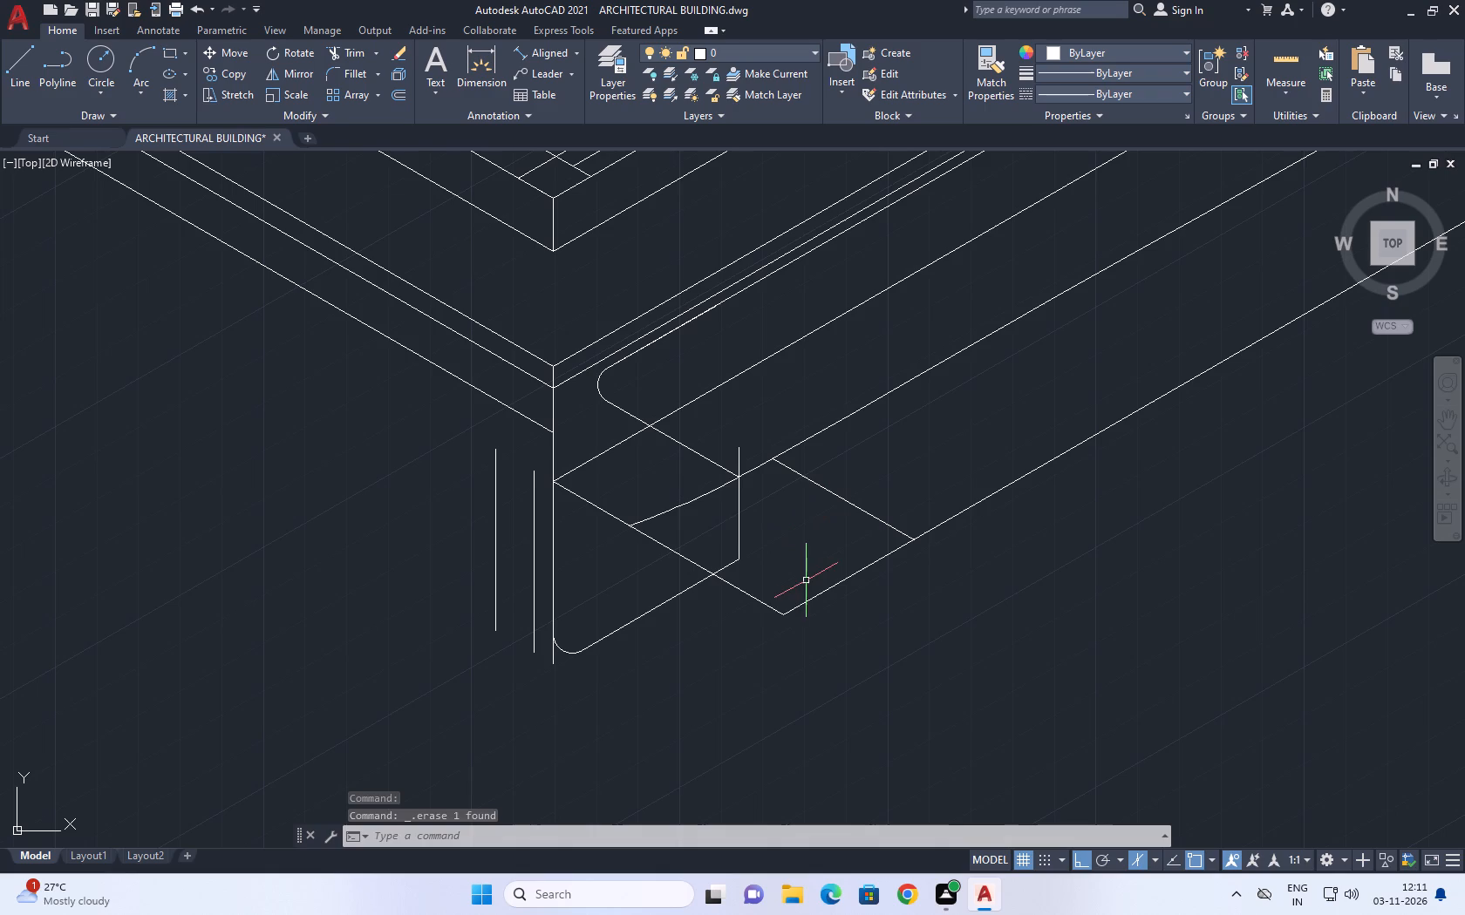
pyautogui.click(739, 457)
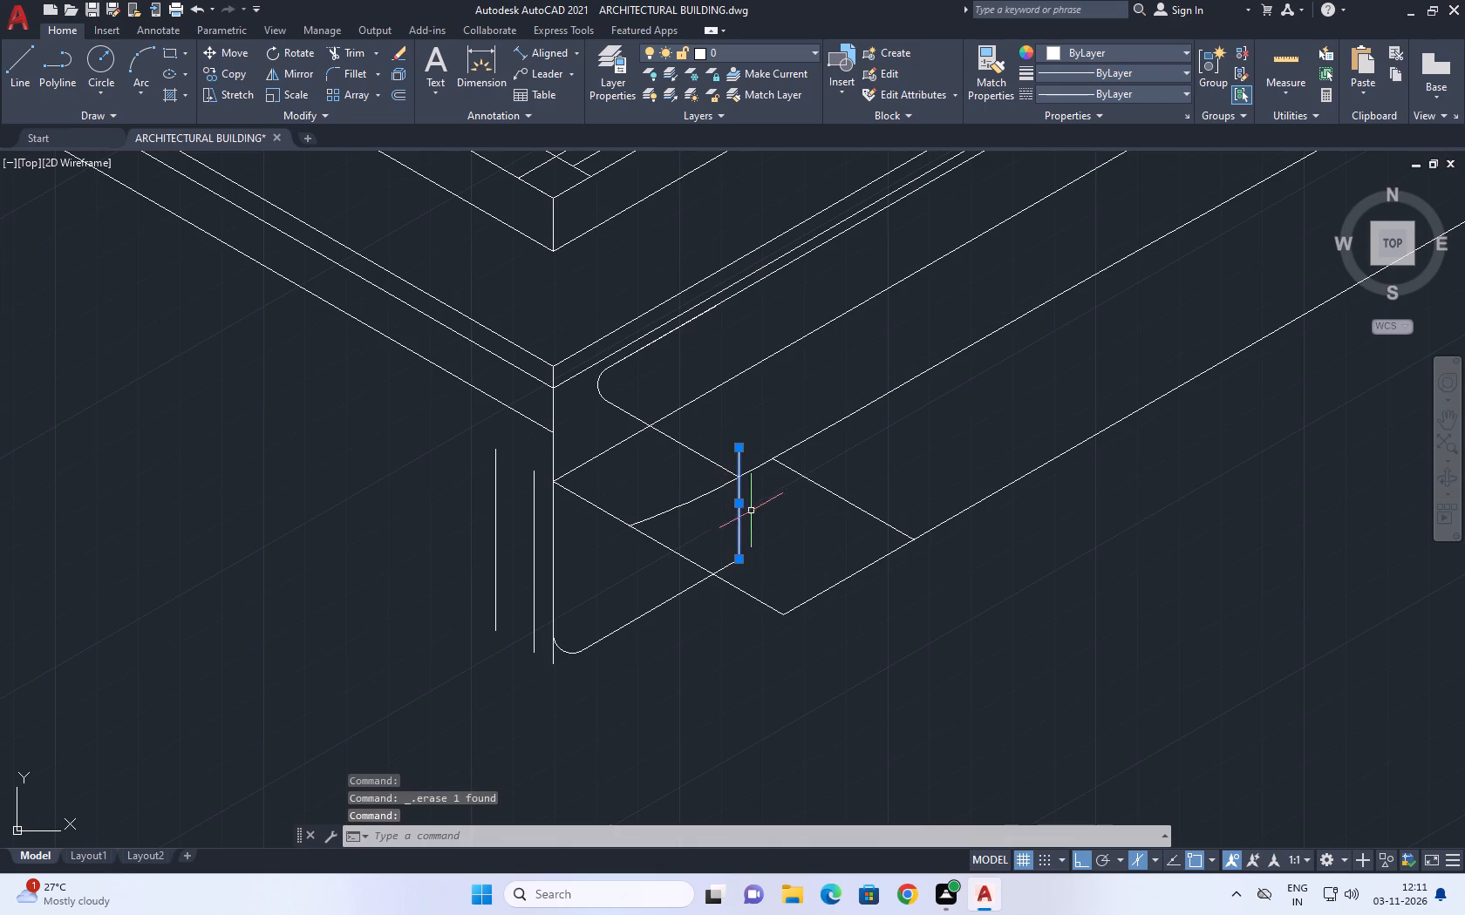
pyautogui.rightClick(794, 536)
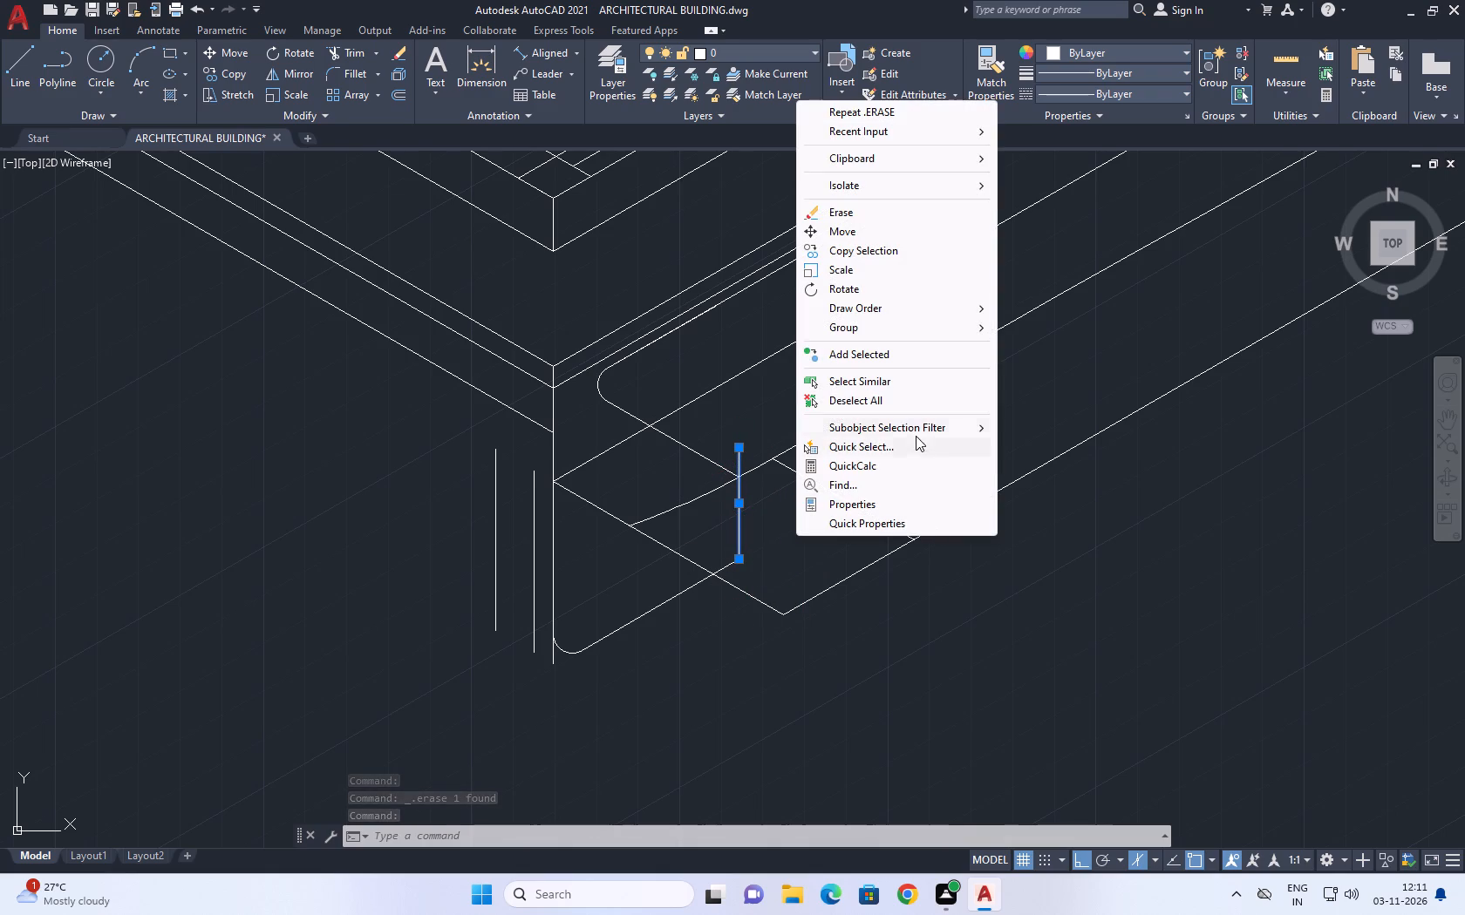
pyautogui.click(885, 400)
# Fillet the nearer offset vertical line to the lower outline edge at the slab corner.
pyautogui.moveTo(760, 483); pyautogui.dragTo(784, 513, button='middle')
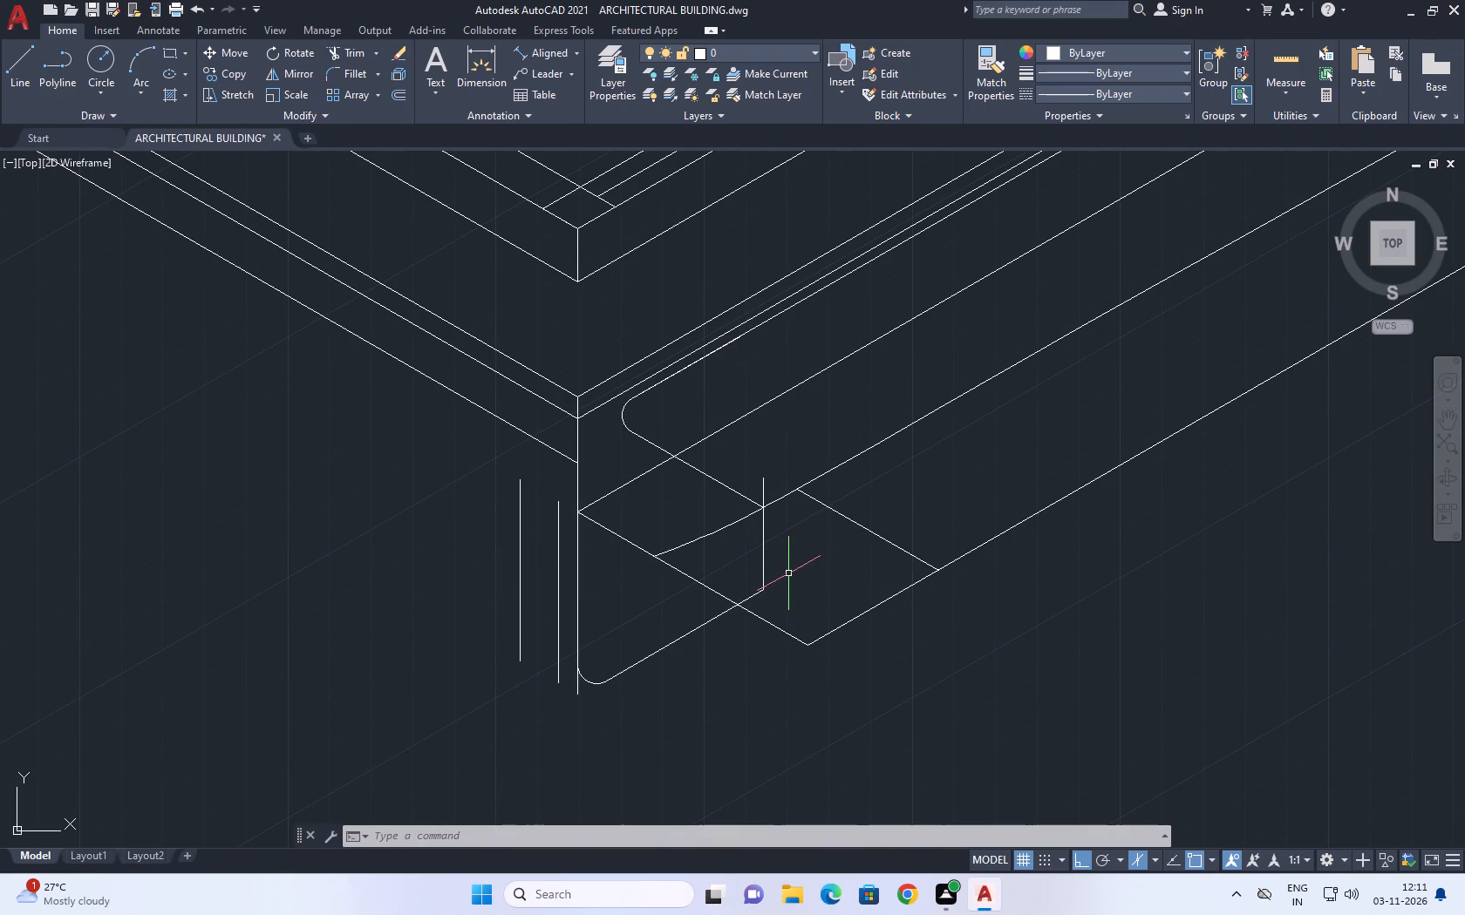
pyautogui.scroll(-3, 873, 576)
pyautogui.moveTo(820, 602); pyautogui.dragTo(937, 625, button='middle')
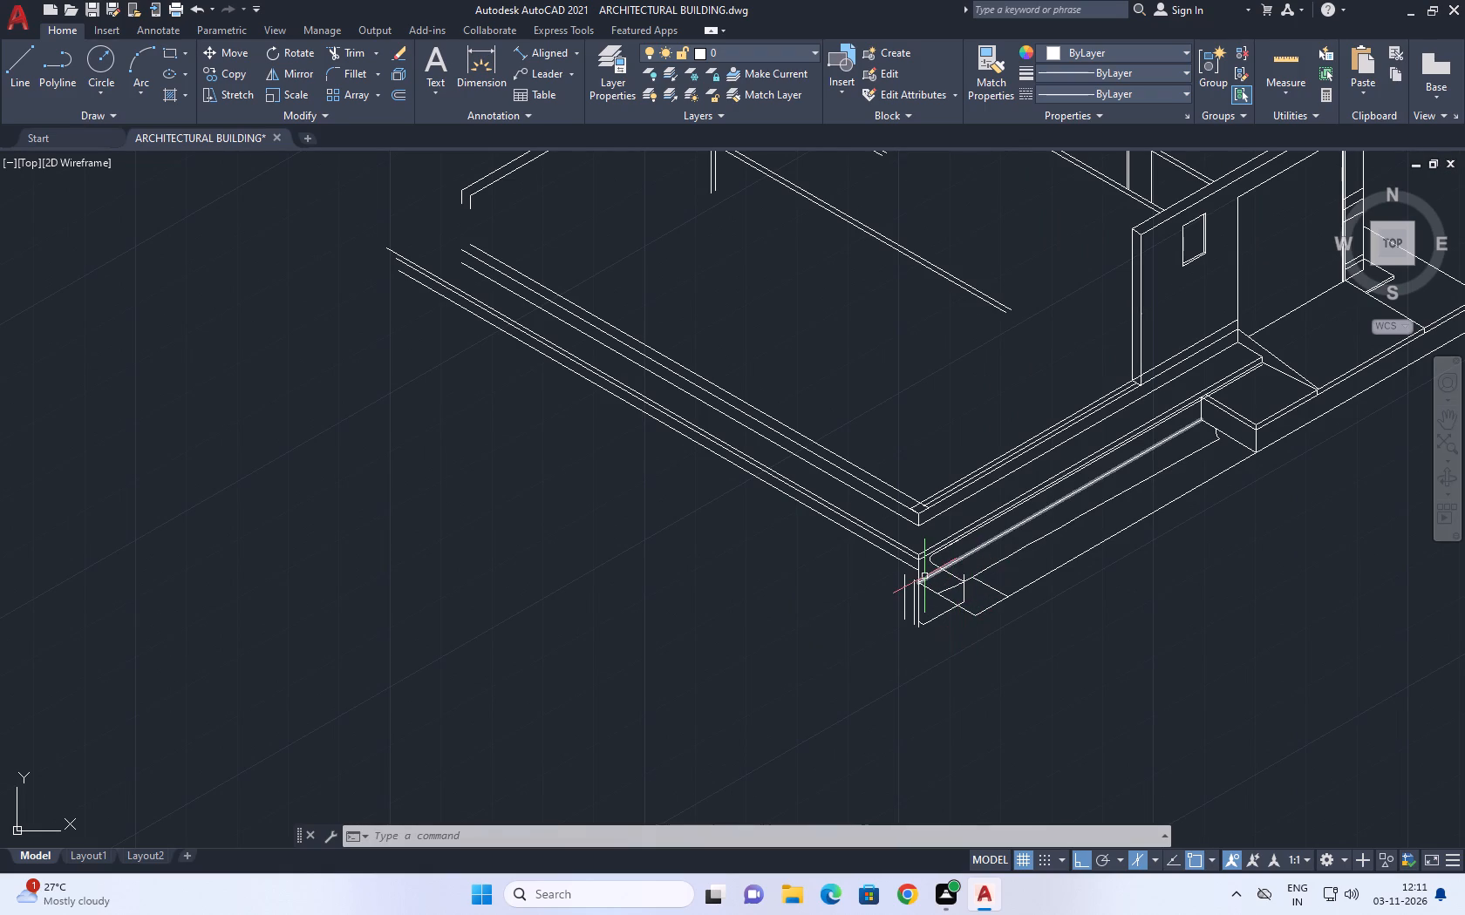
pyautogui.scroll(1, 896, 603)
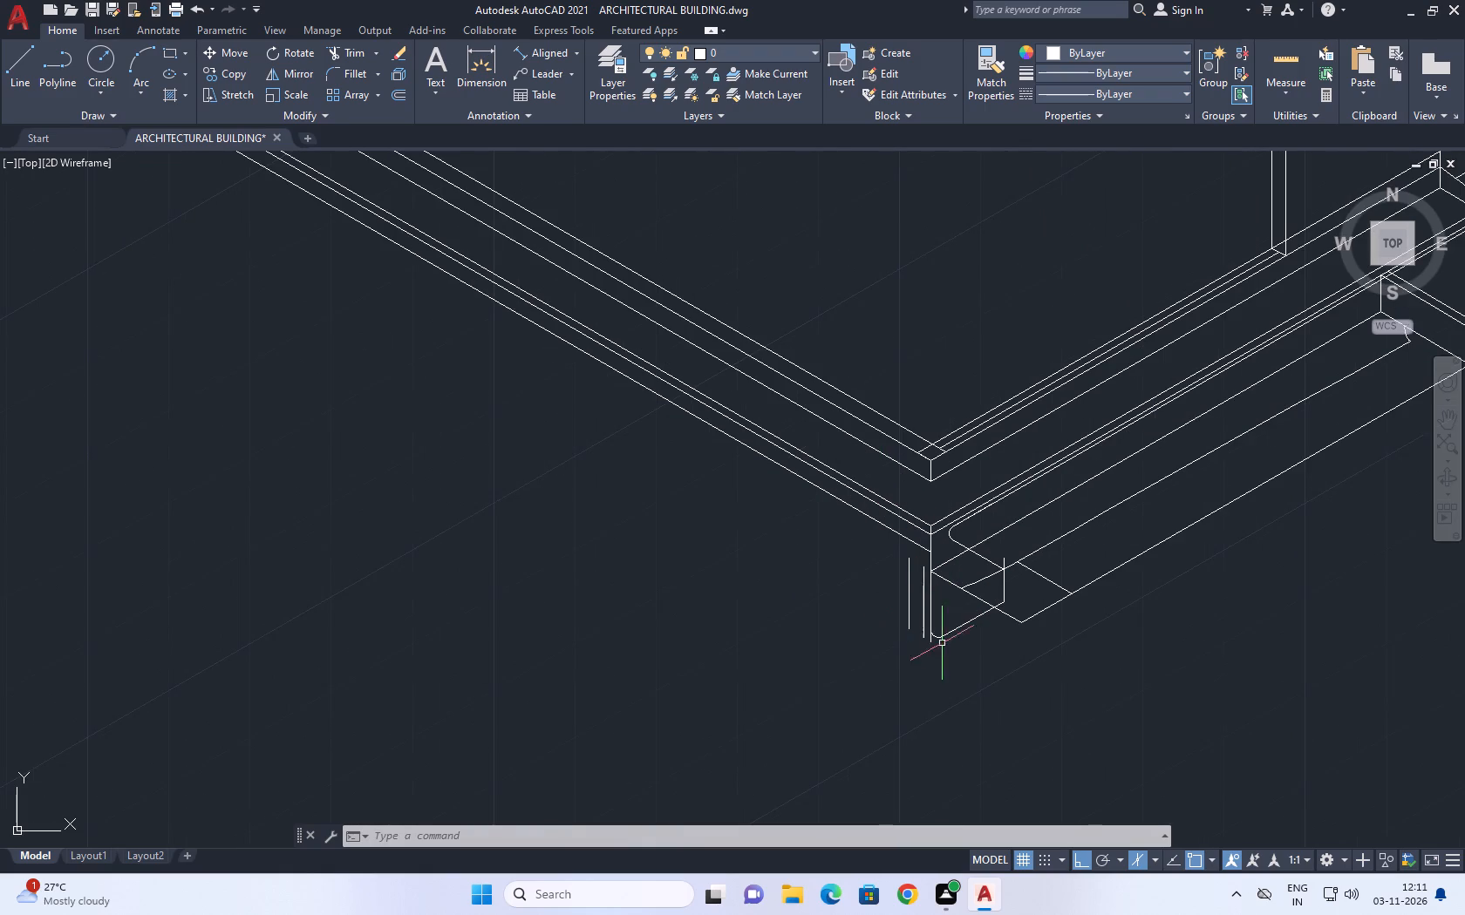
pyautogui.moveTo(940, 646); pyautogui.dragTo(945, 628, button='middle')
pyautogui.scroll(2, 949, 635)
pyautogui.scroll(1, 900, 585)
pyautogui.rightClick(603, 493)
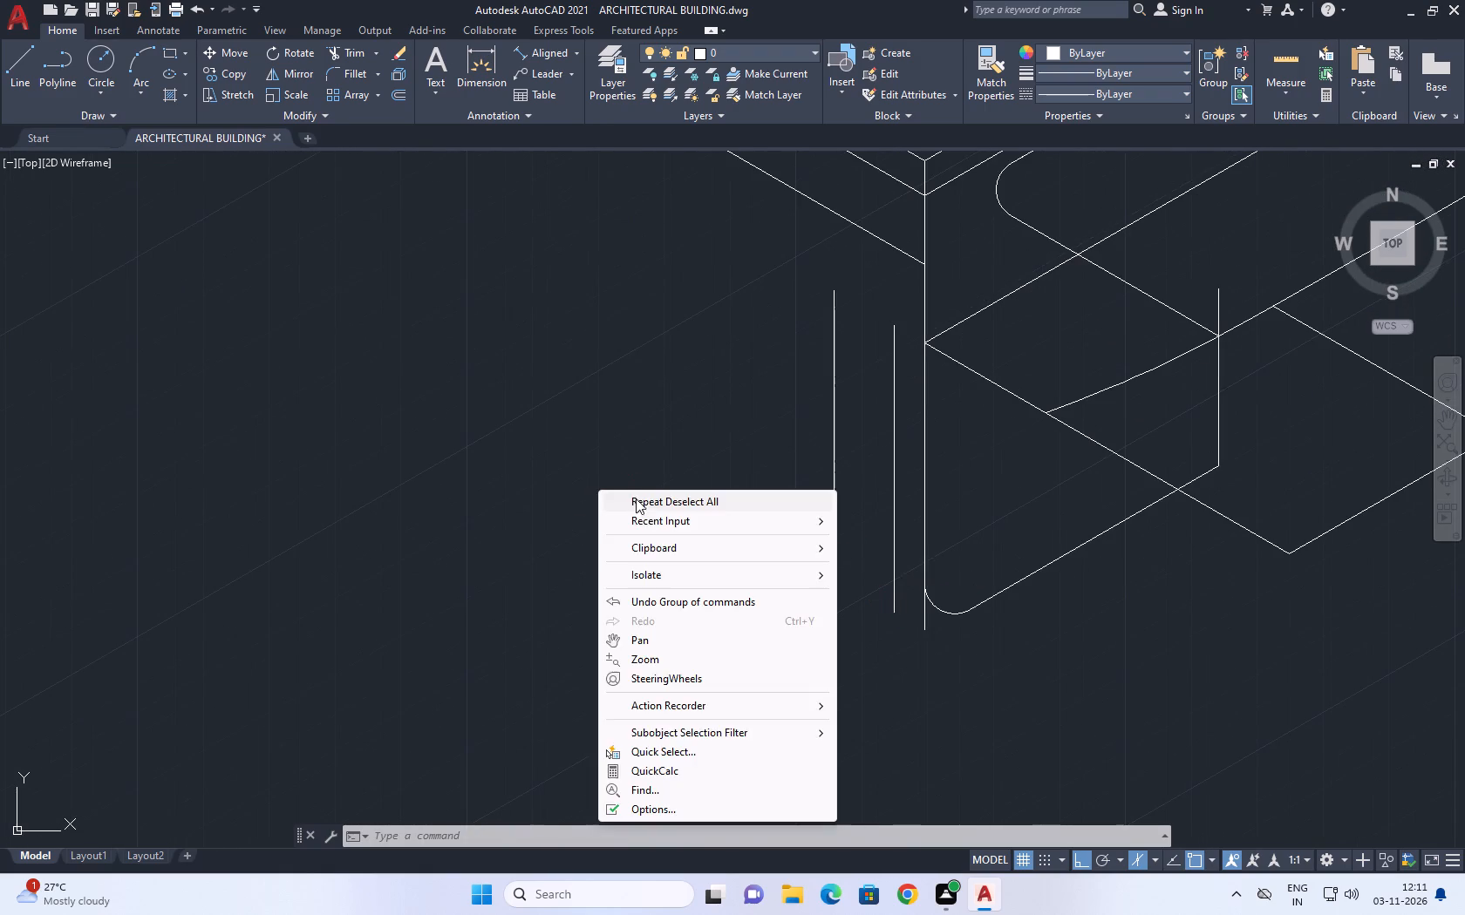
pyautogui.click(635, 422)
pyautogui.click(598, 434)
pyautogui.click(351, 71)
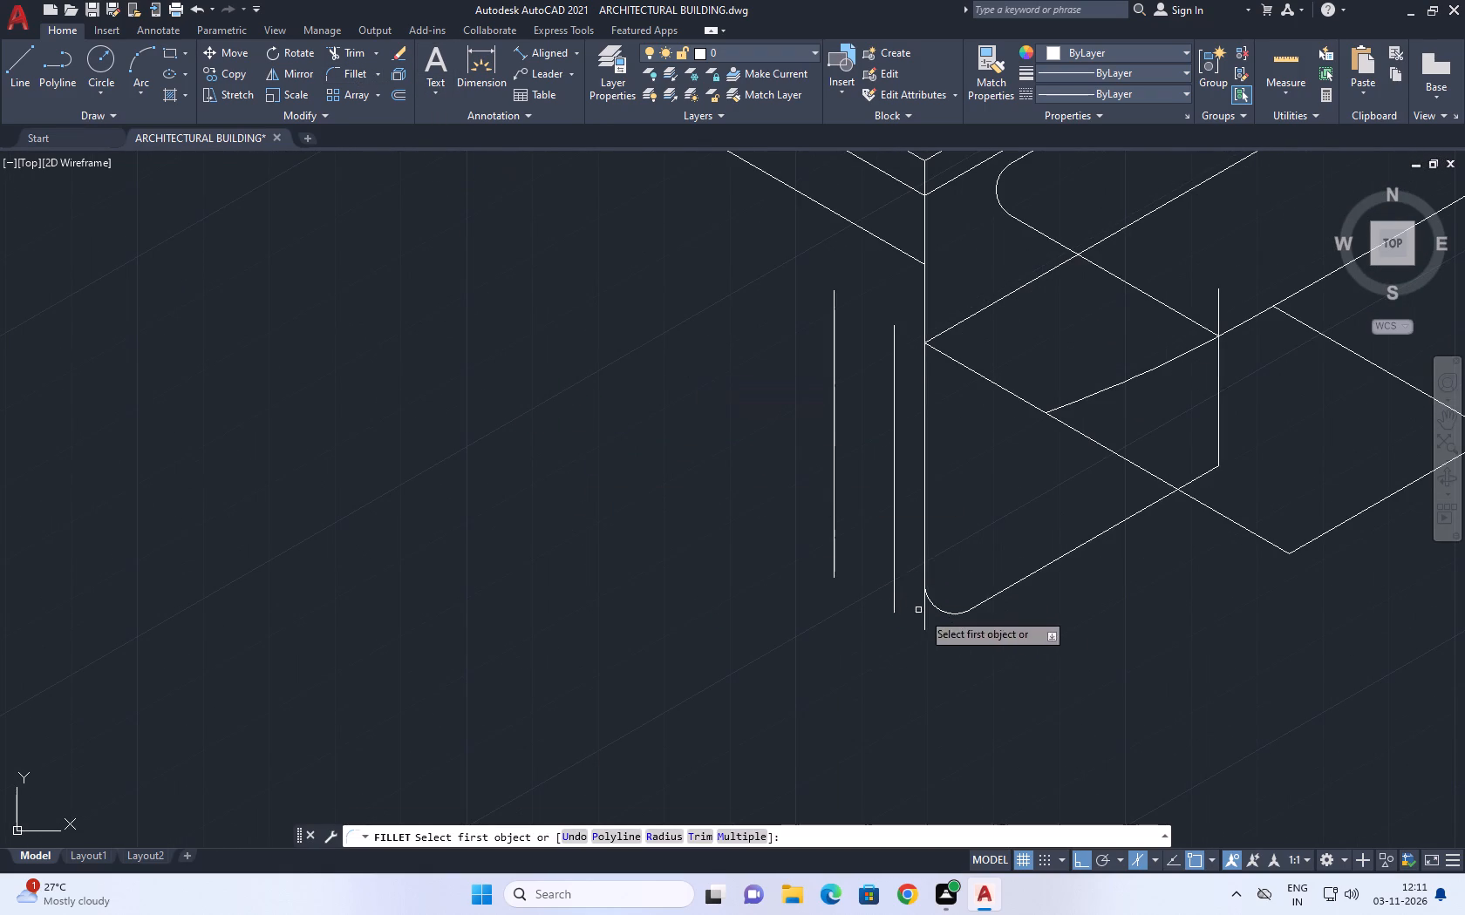
pyautogui.moveTo(949, 627); pyautogui.dragTo(962, 647, button='middle')
pyautogui.scroll(1, 978, 587)
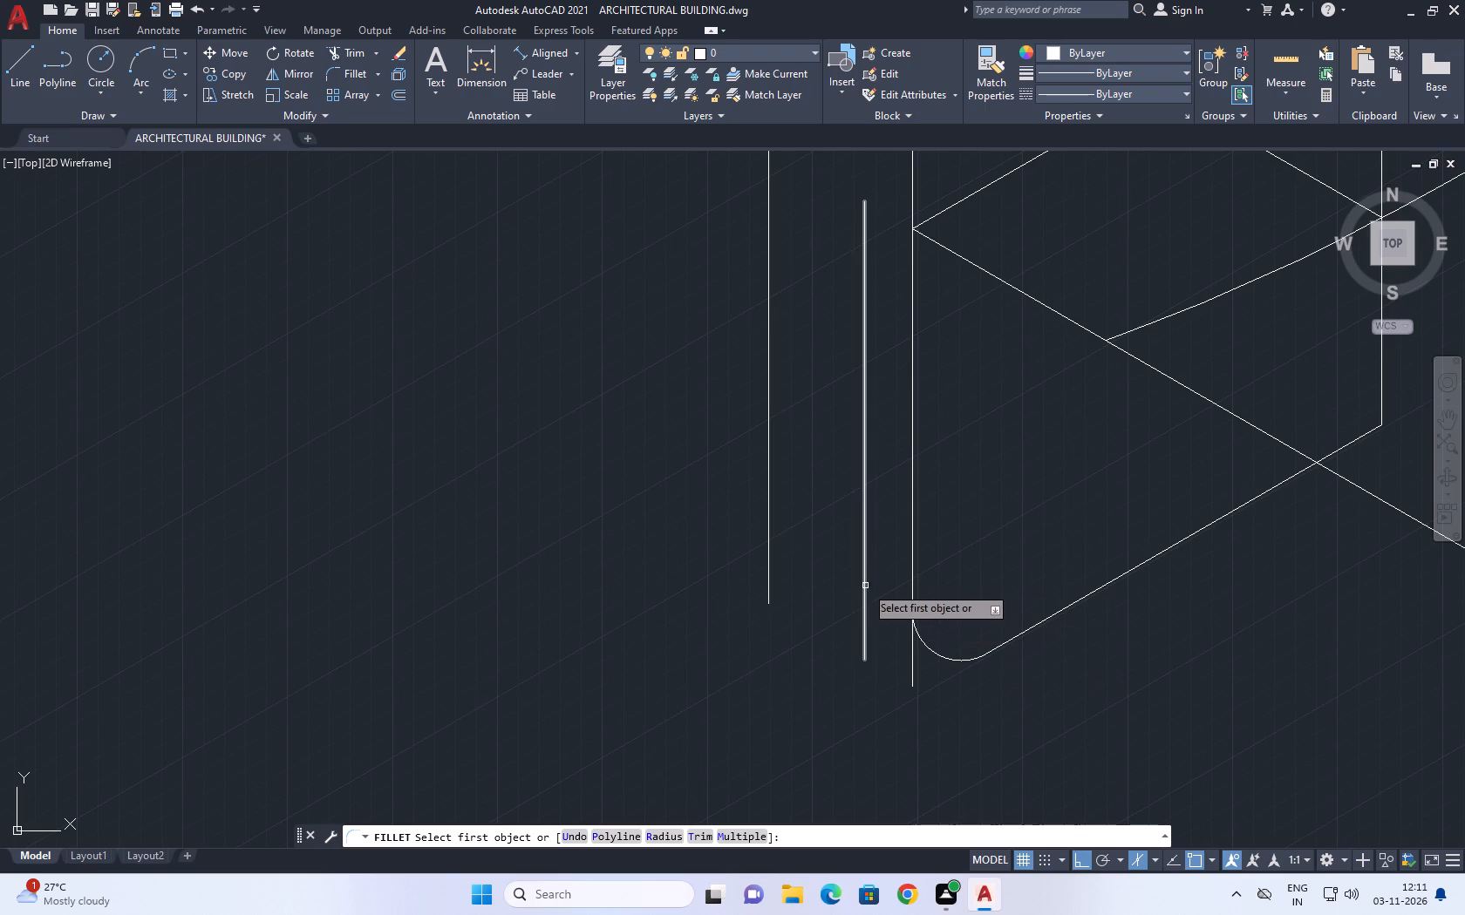
pyautogui.click(862, 584)
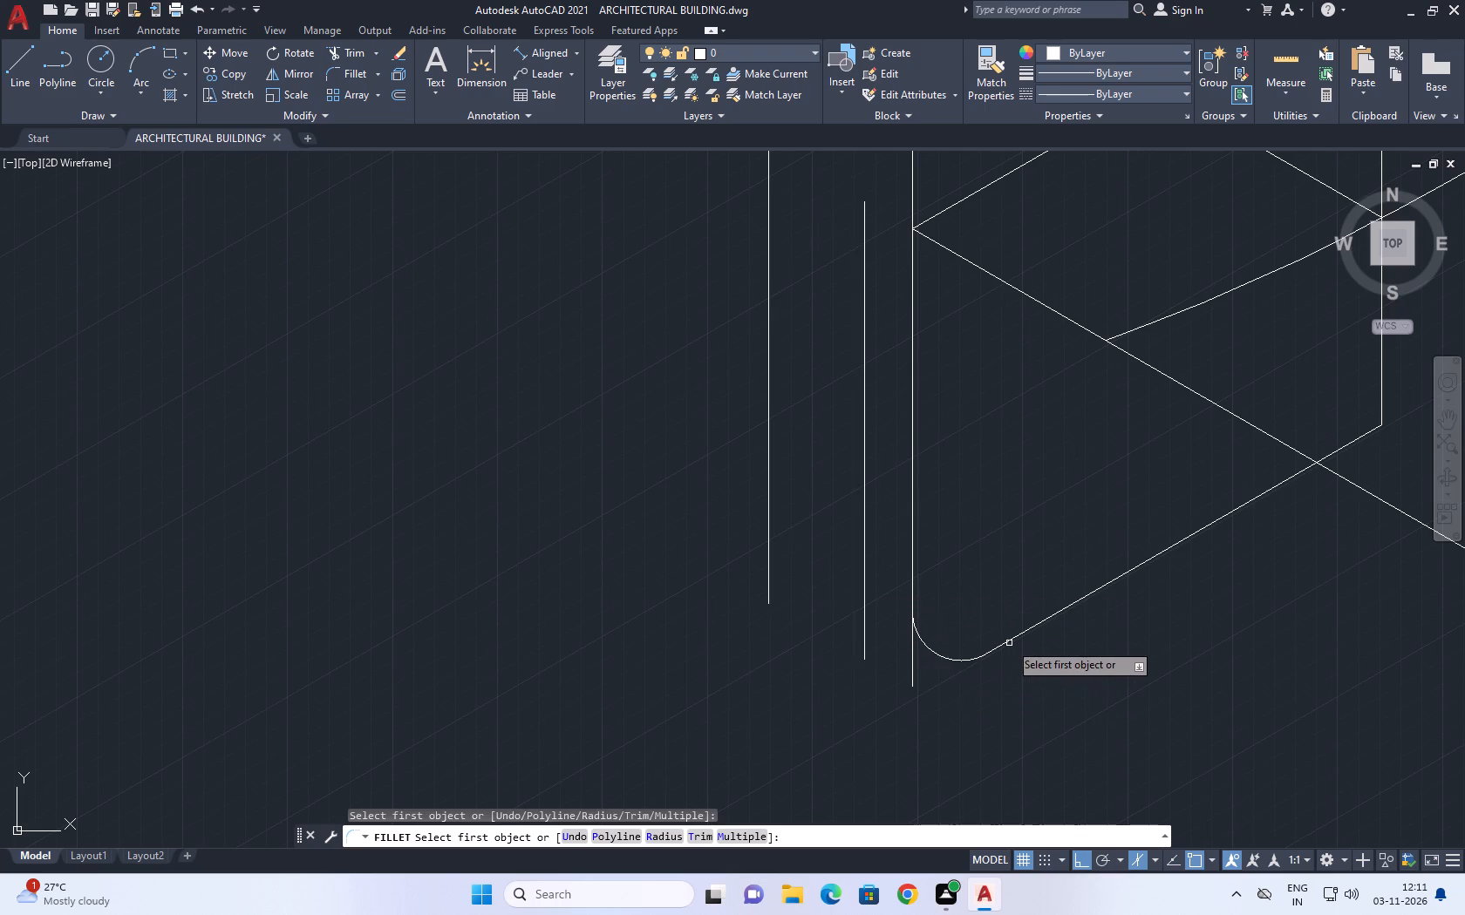
pyautogui.click(1023, 634)
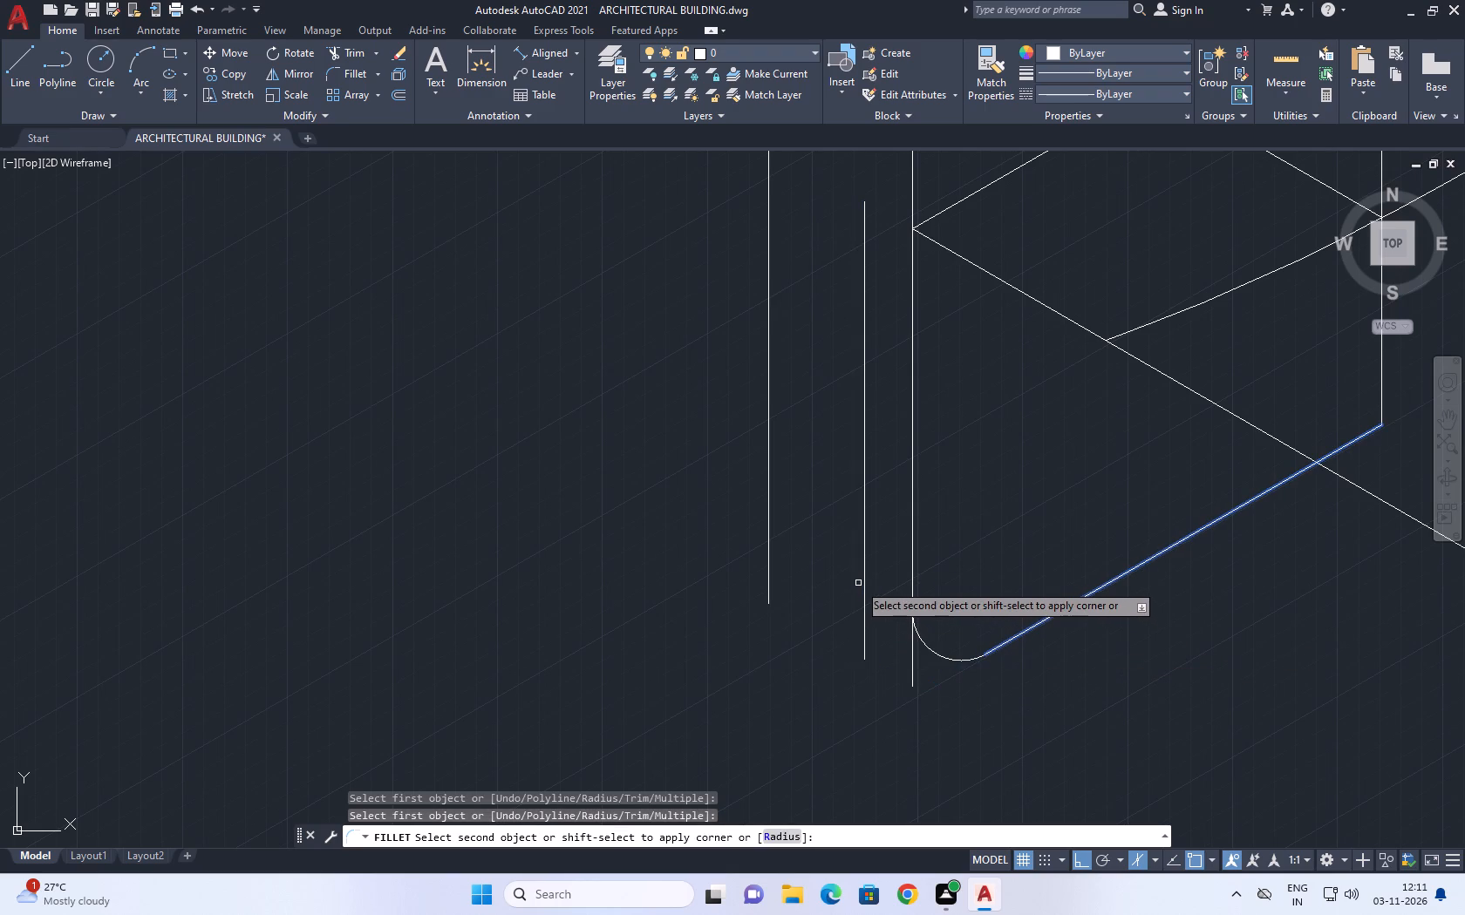
pyautogui.click(862, 574)
pyautogui.scroll(-1, 955, 578)
pyautogui.scroll(1, 951, 632)
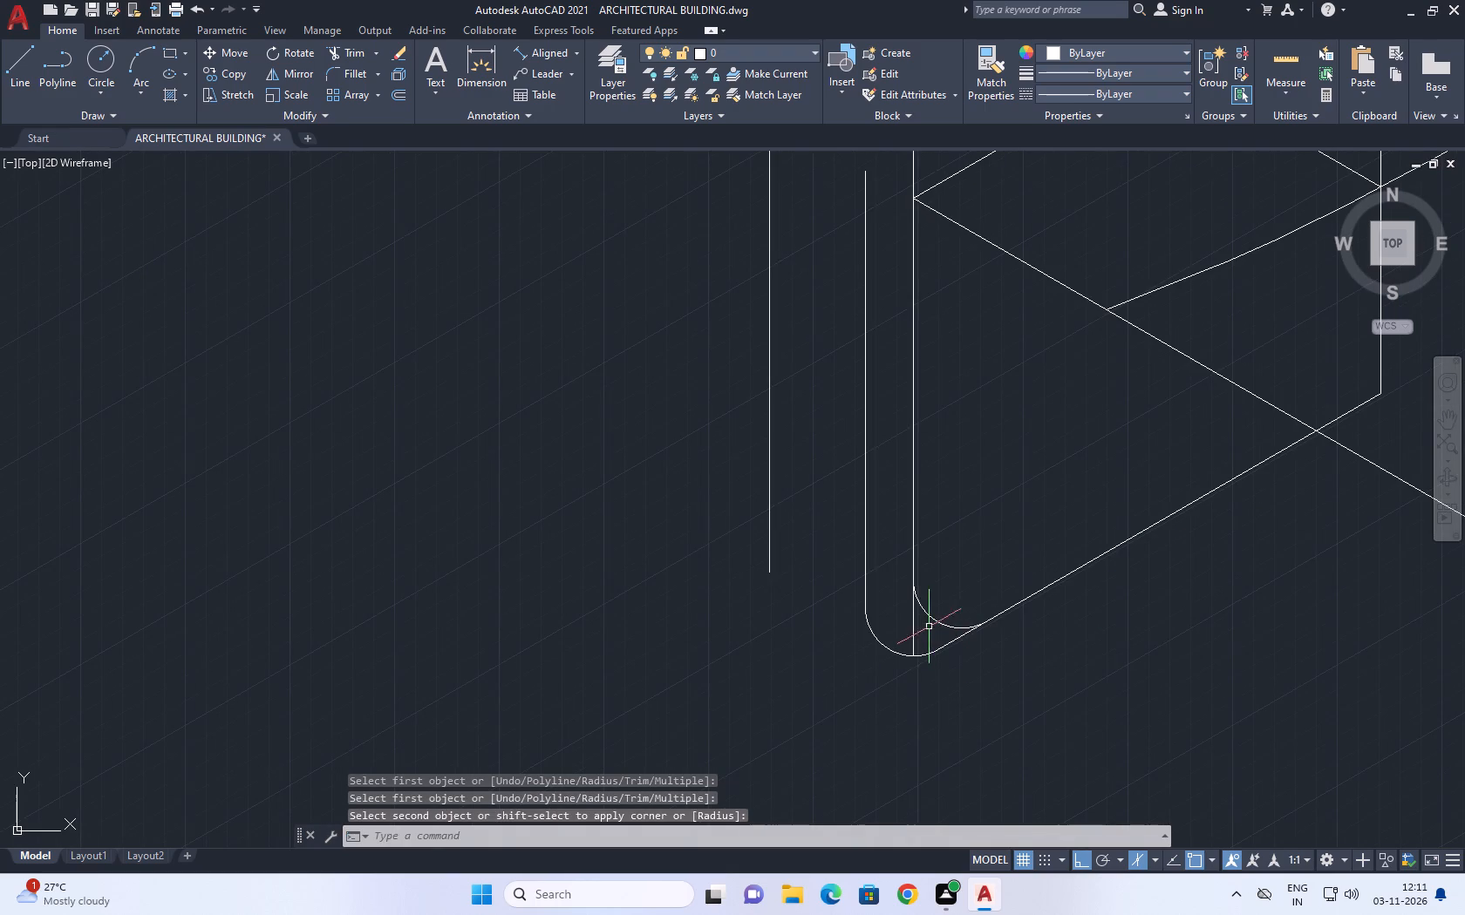
# Shorten the inner vertical line by moving its lower endpoint up to the start of the inner corner arc.
pyautogui.click(917, 620)
pyautogui.click(912, 619)
pyautogui.scroll(1, 910, 627)
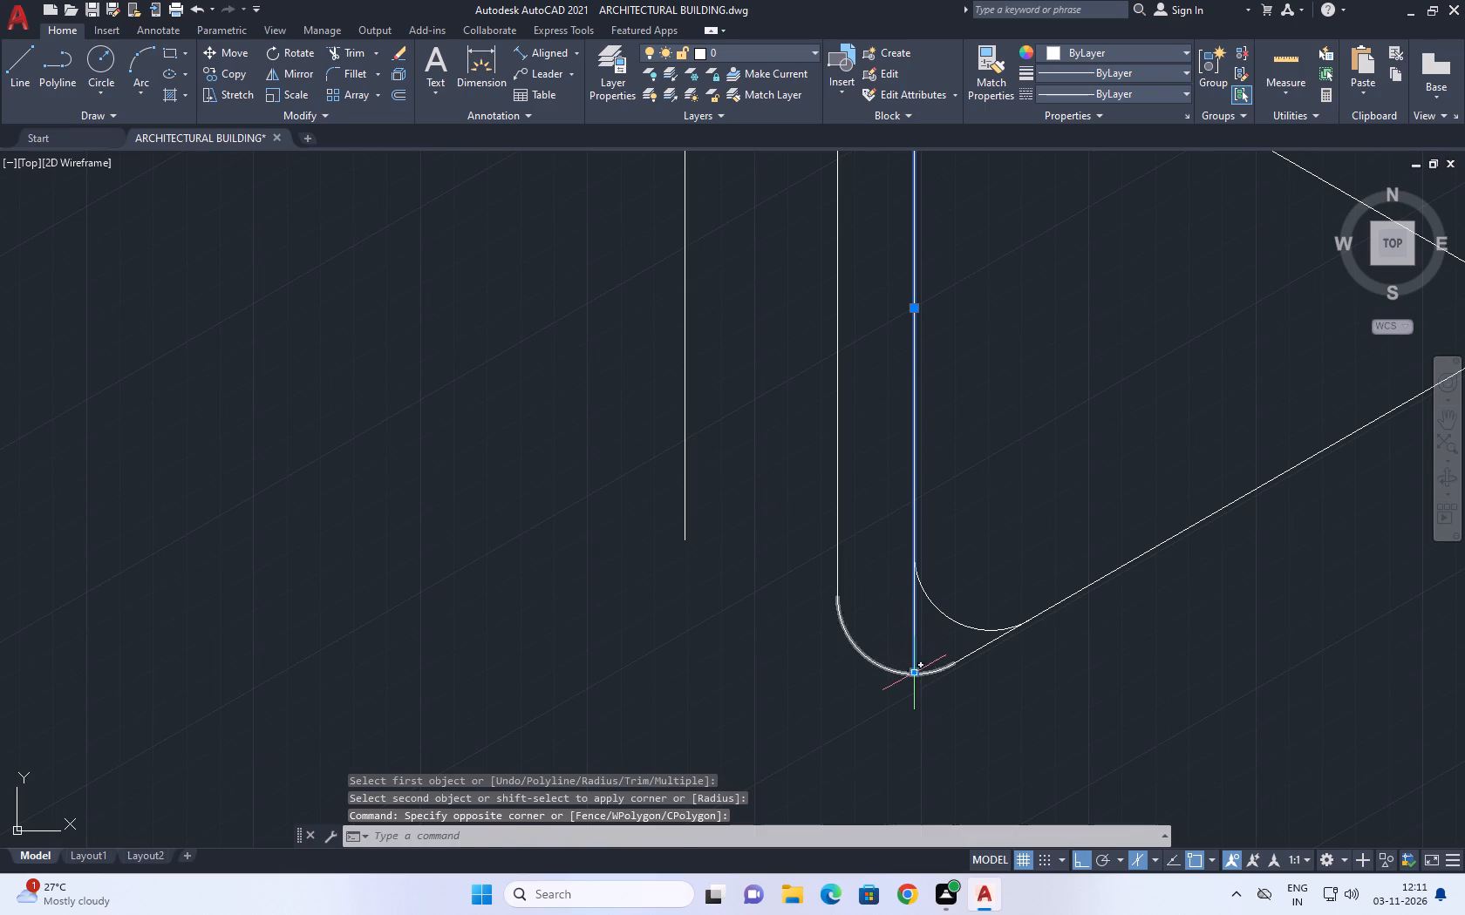
pyautogui.click(915, 674)
pyautogui.click(915, 556)
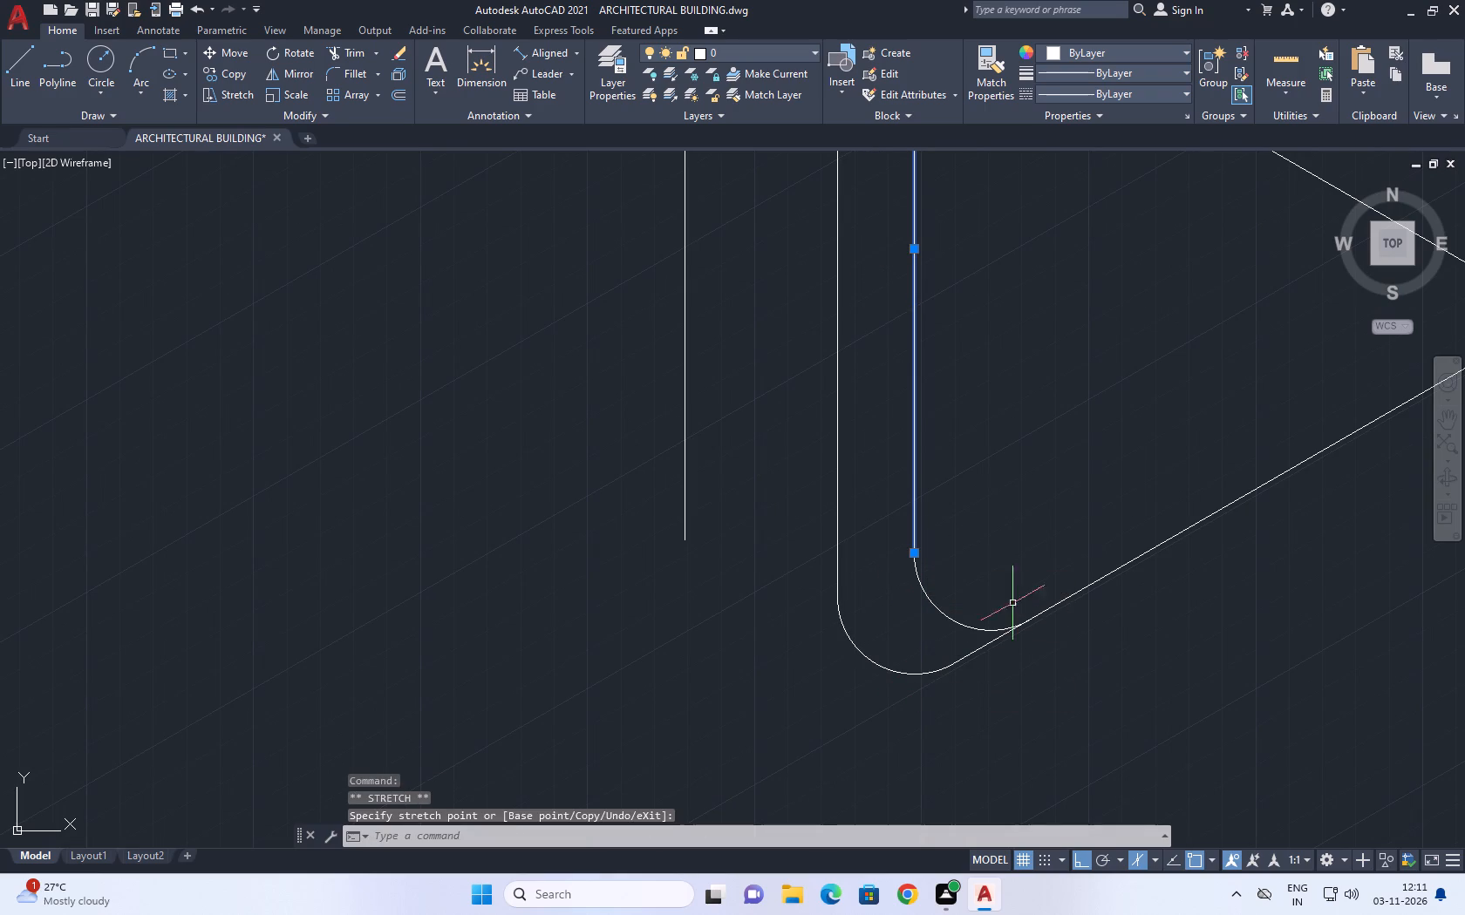
pyautogui.rightClick(1013, 410)
pyautogui.click(1099, 710)
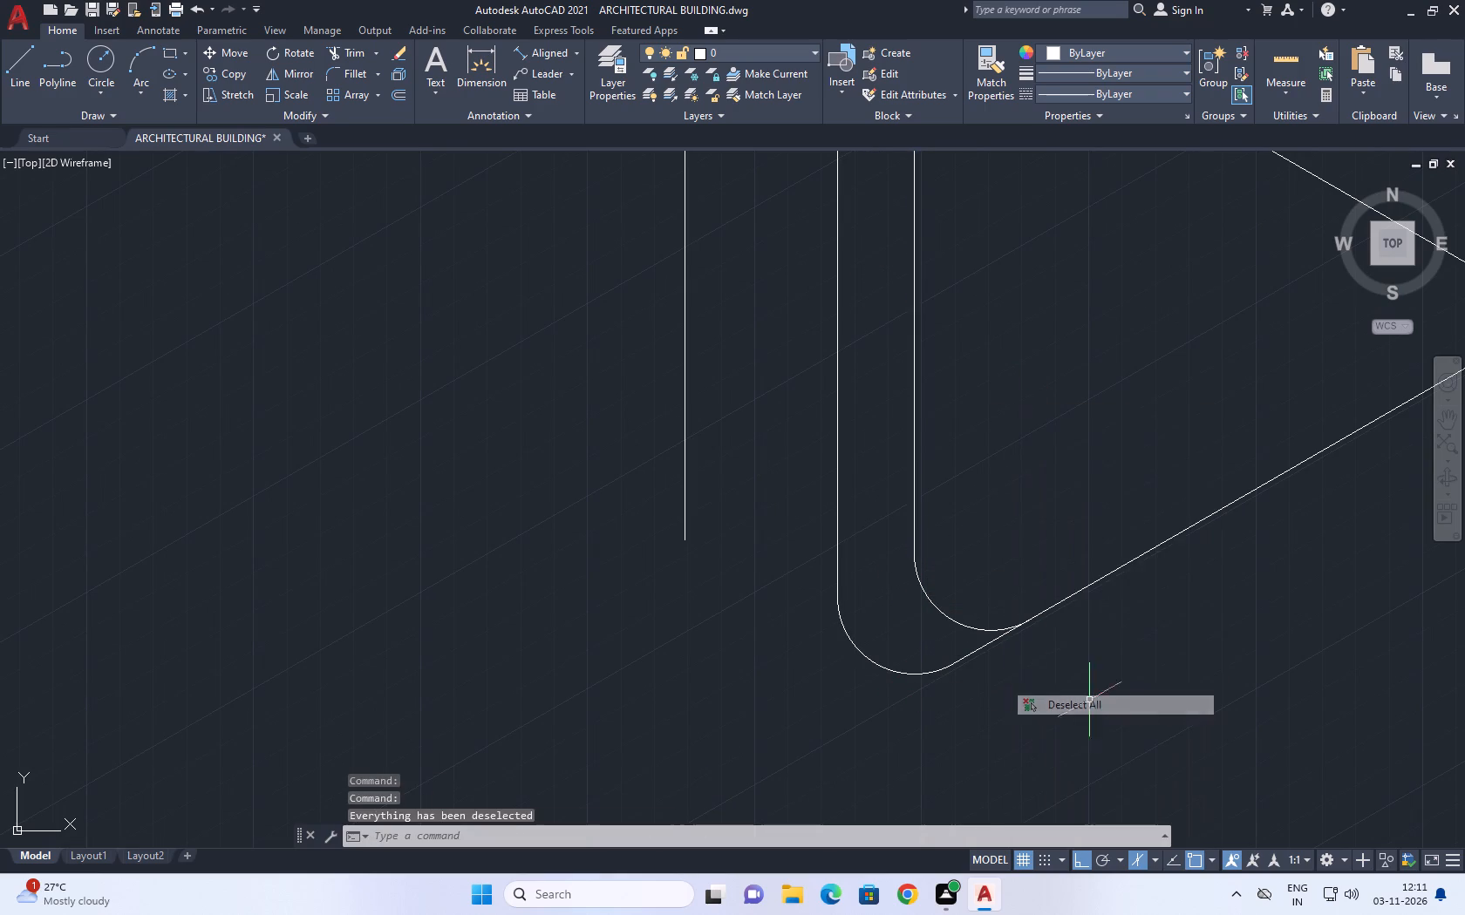
# Fillet the outermost offset vertical line to the lower outline edge.
pyautogui.scroll(-4, 937, 623)
pyautogui.moveTo(1052, 605); pyautogui.dragTo(1050, 625, button='middle')
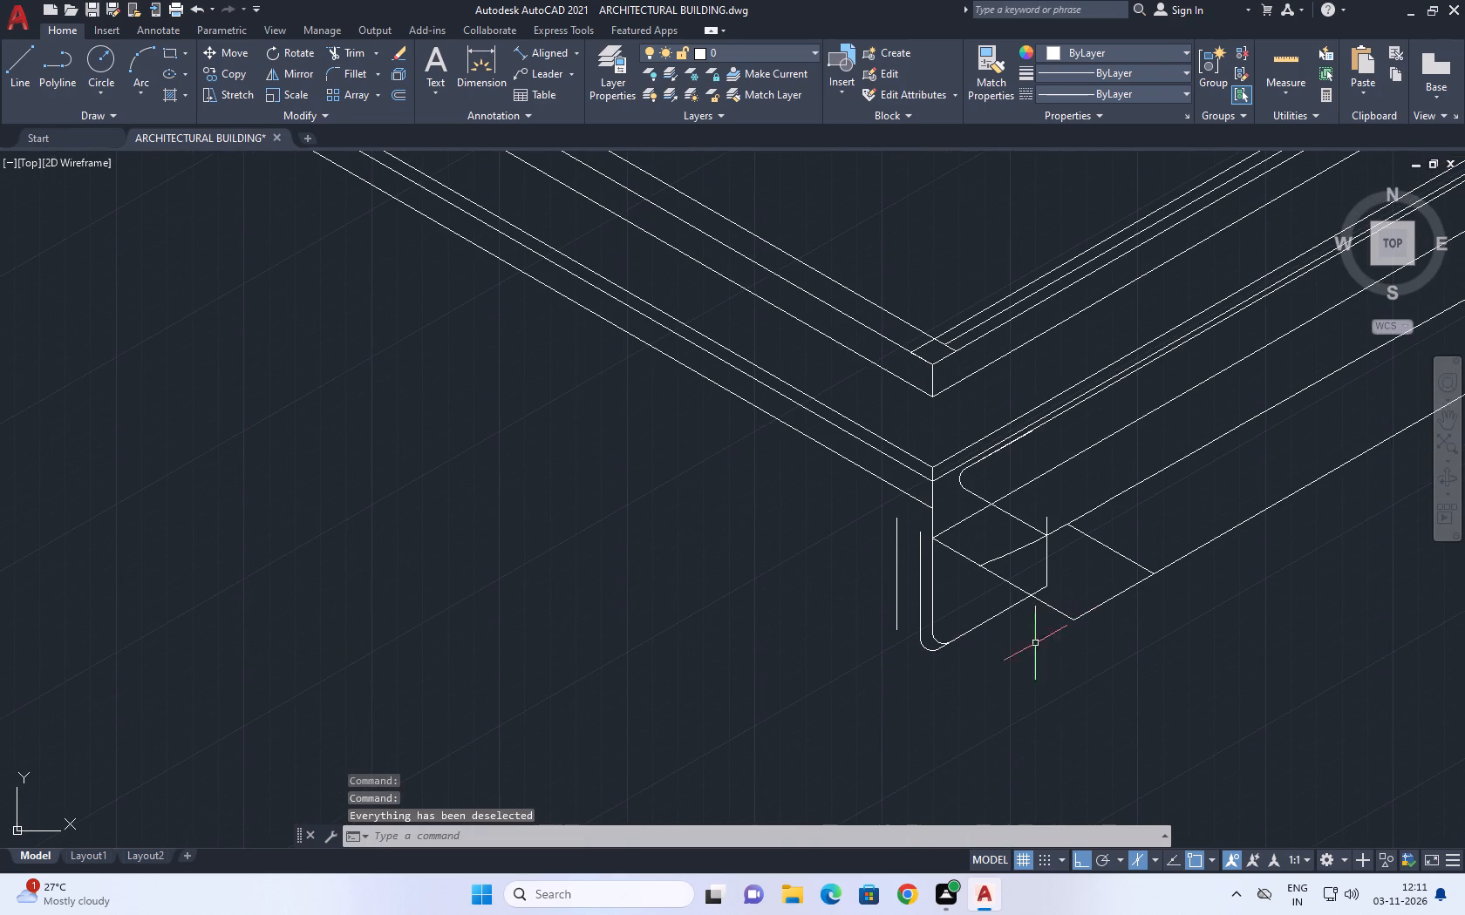
pyautogui.click(359, 77)
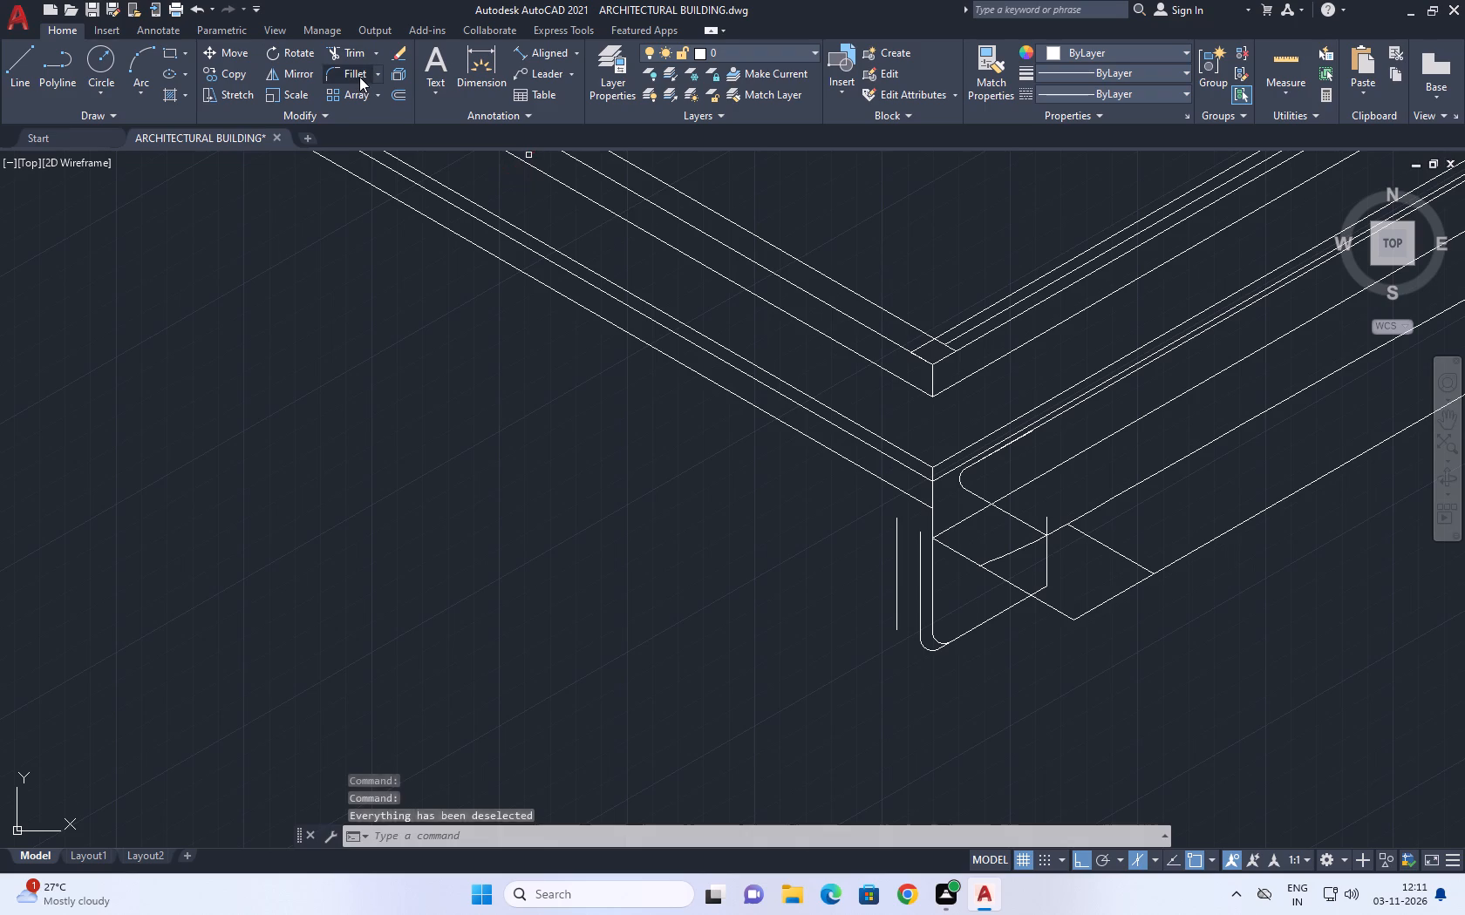
pyautogui.click(896, 620)
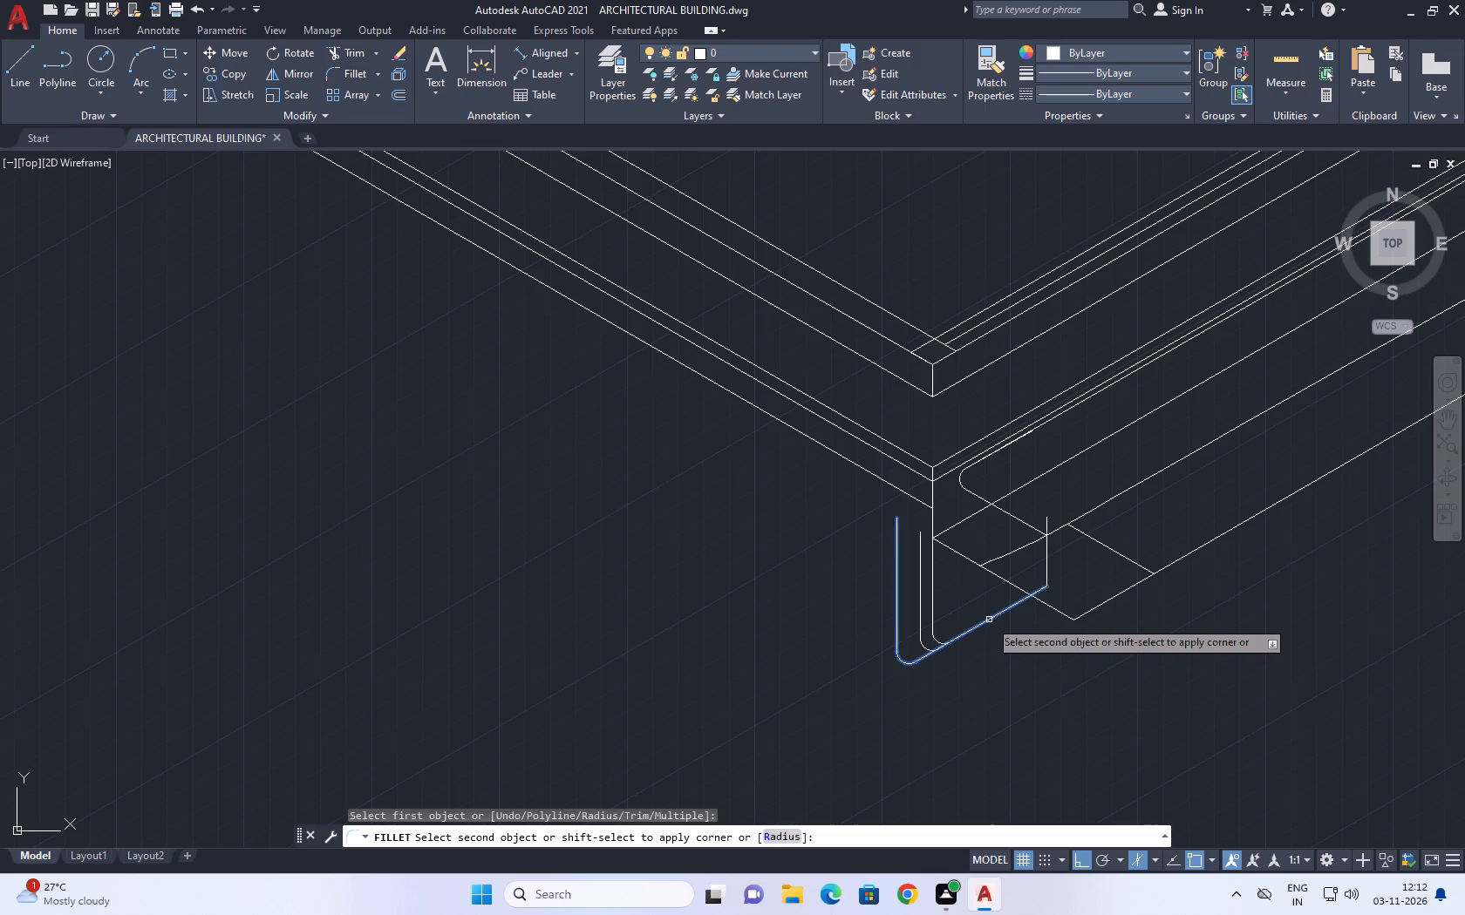
pyautogui.click(987, 619)
pyautogui.moveTo(863, 632); pyautogui.dragTo(877, 633, button='middle')
pyautogui.scroll(3, 897, 653)
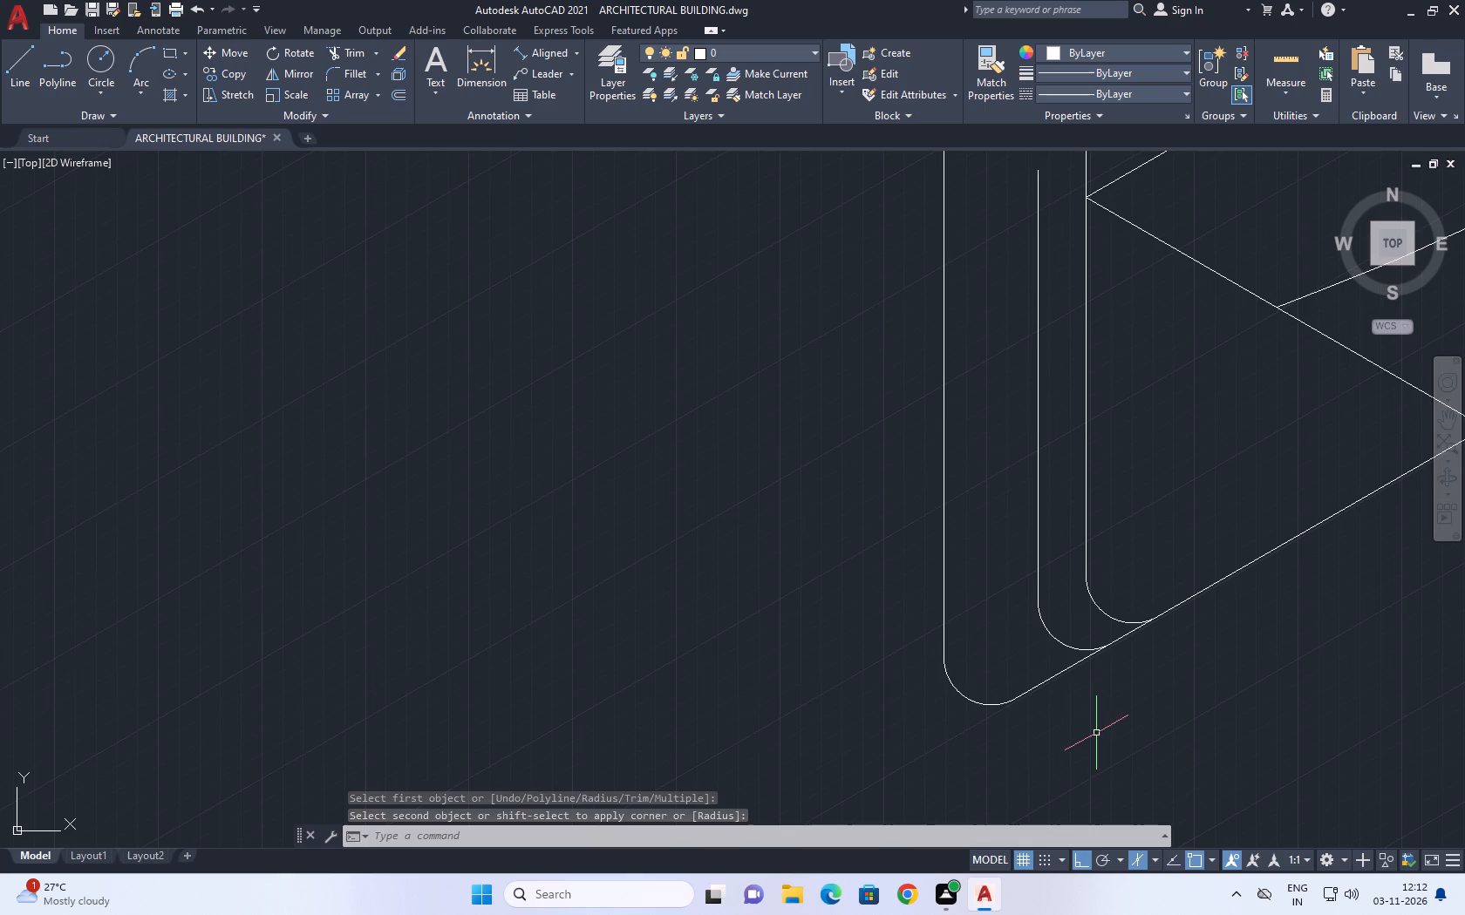
# Copy the slab's lowest long edge line from its corner endpoint down to the corner where the sloping base edges meet.
pyautogui.scroll(-2, 967, 647)
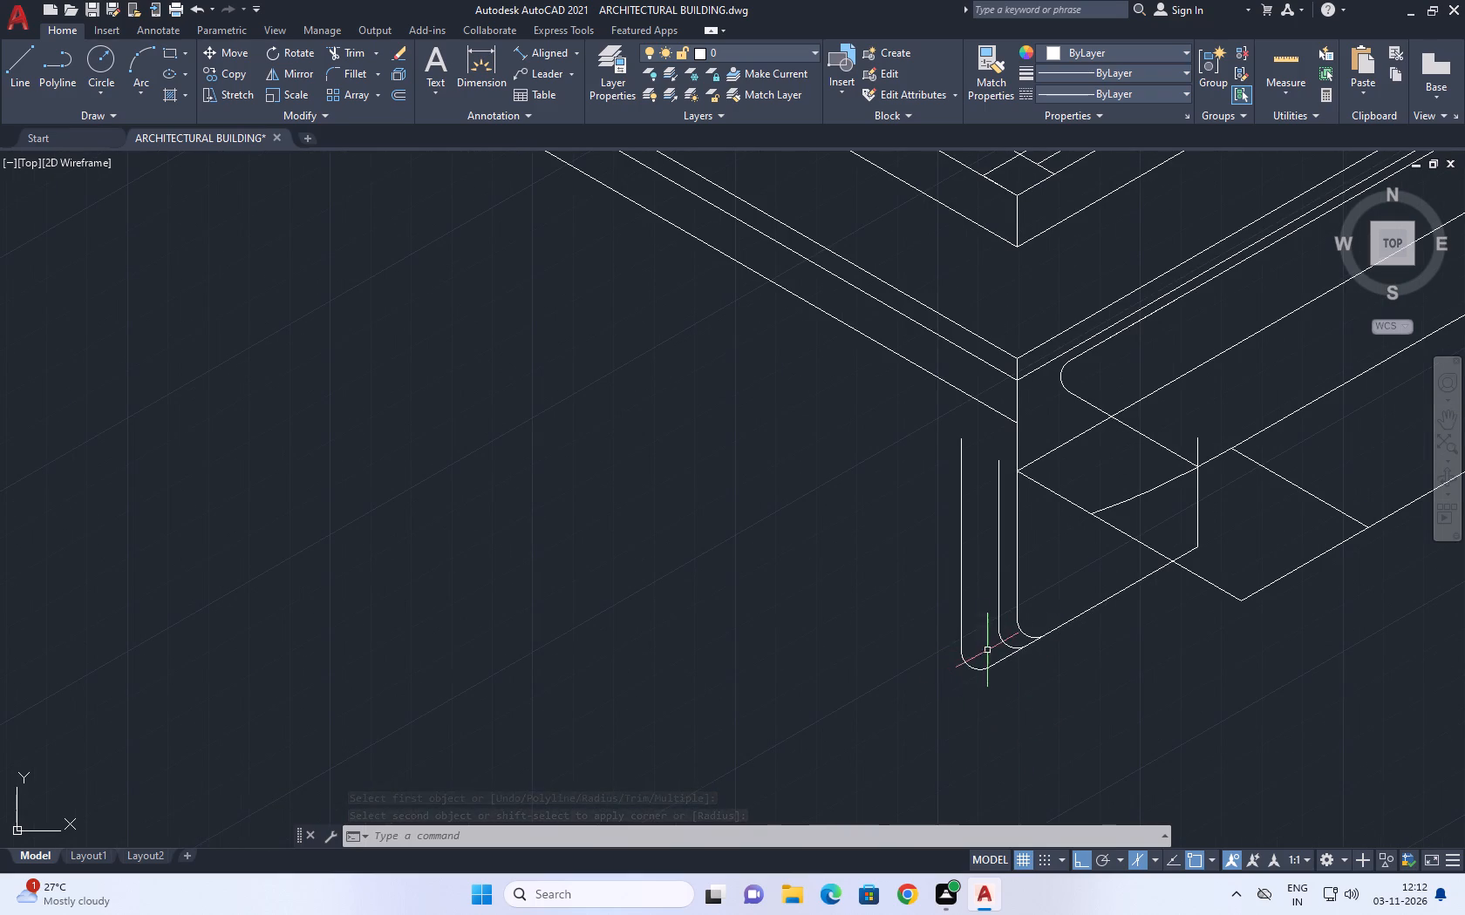
pyautogui.moveTo(931, 560); pyautogui.dragTo(942, 574, button='middle')
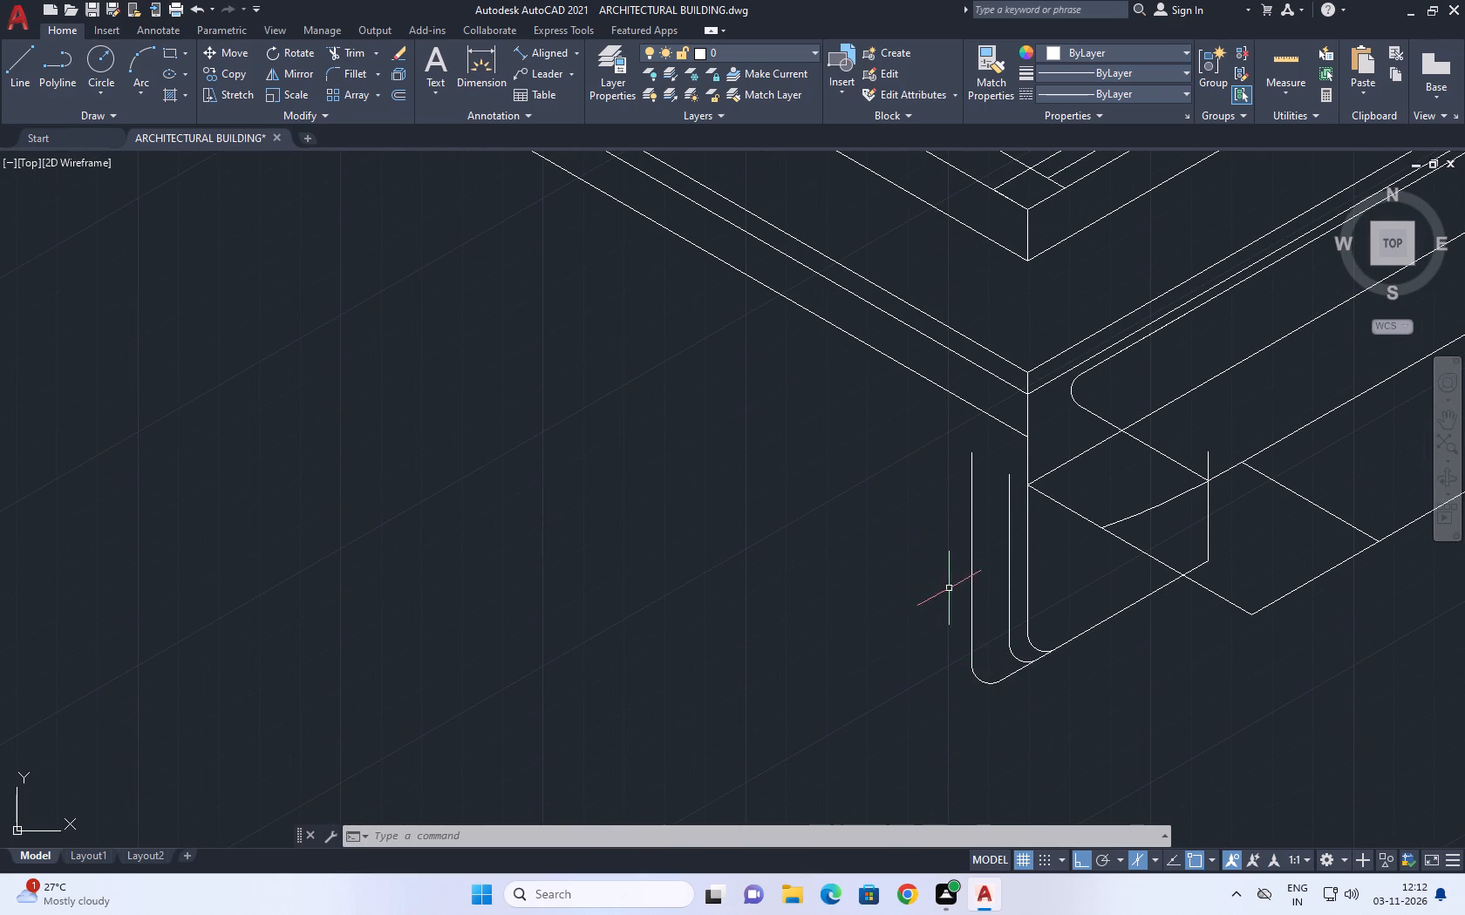
pyautogui.moveTo(975, 552); pyautogui.dragTo(991, 593, button='middle')
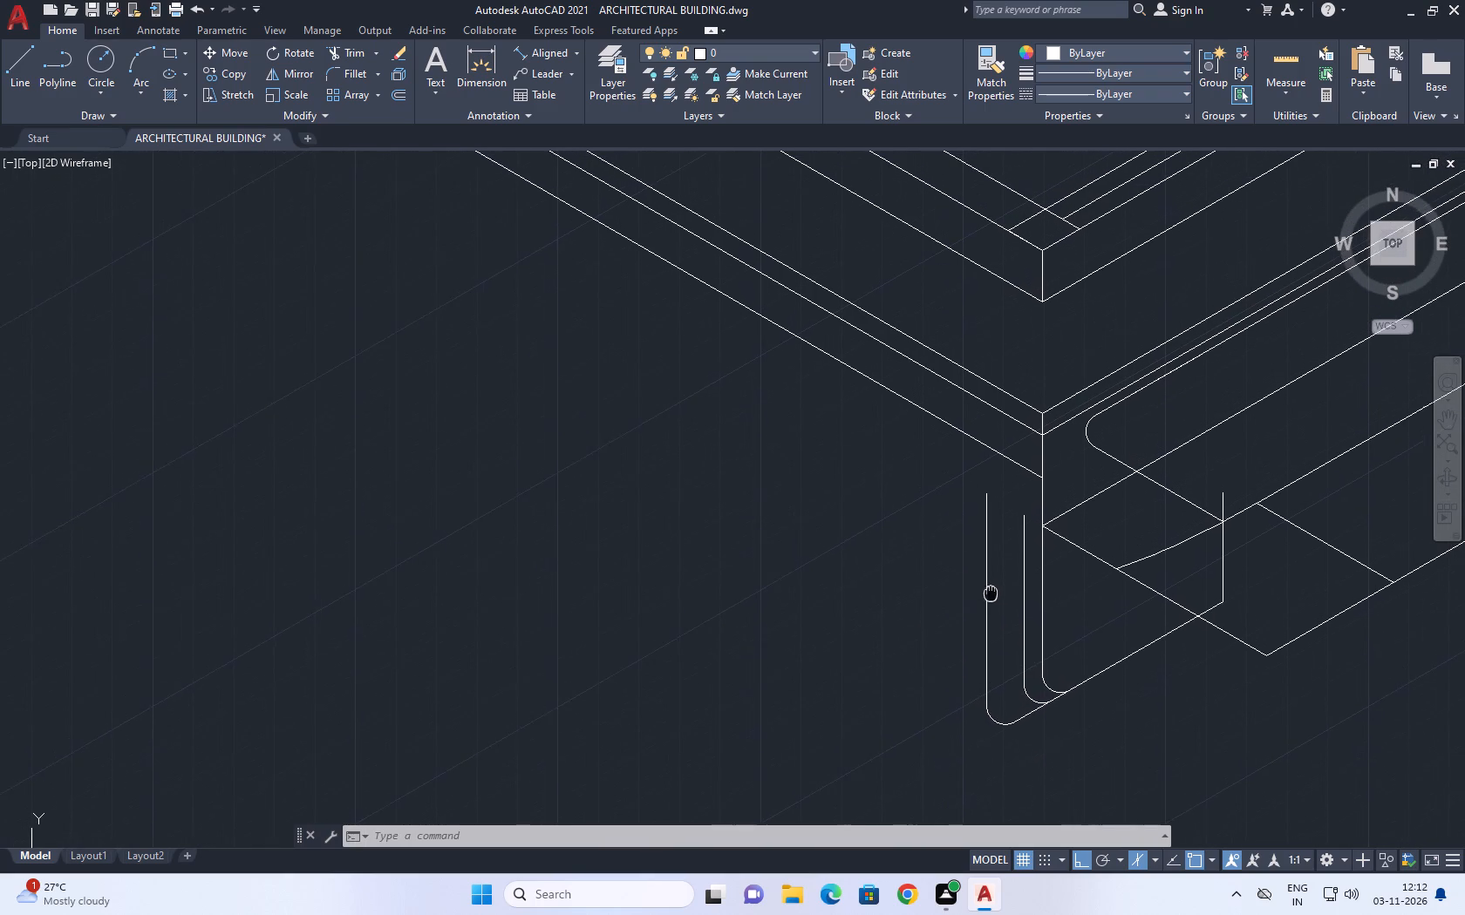
pyautogui.moveTo(991, 593); pyautogui.dragTo(991, 599, button='middle')
pyautogui.moveTo(1006, 476); pyautogui.dragTo(1018, 484, button='middle')
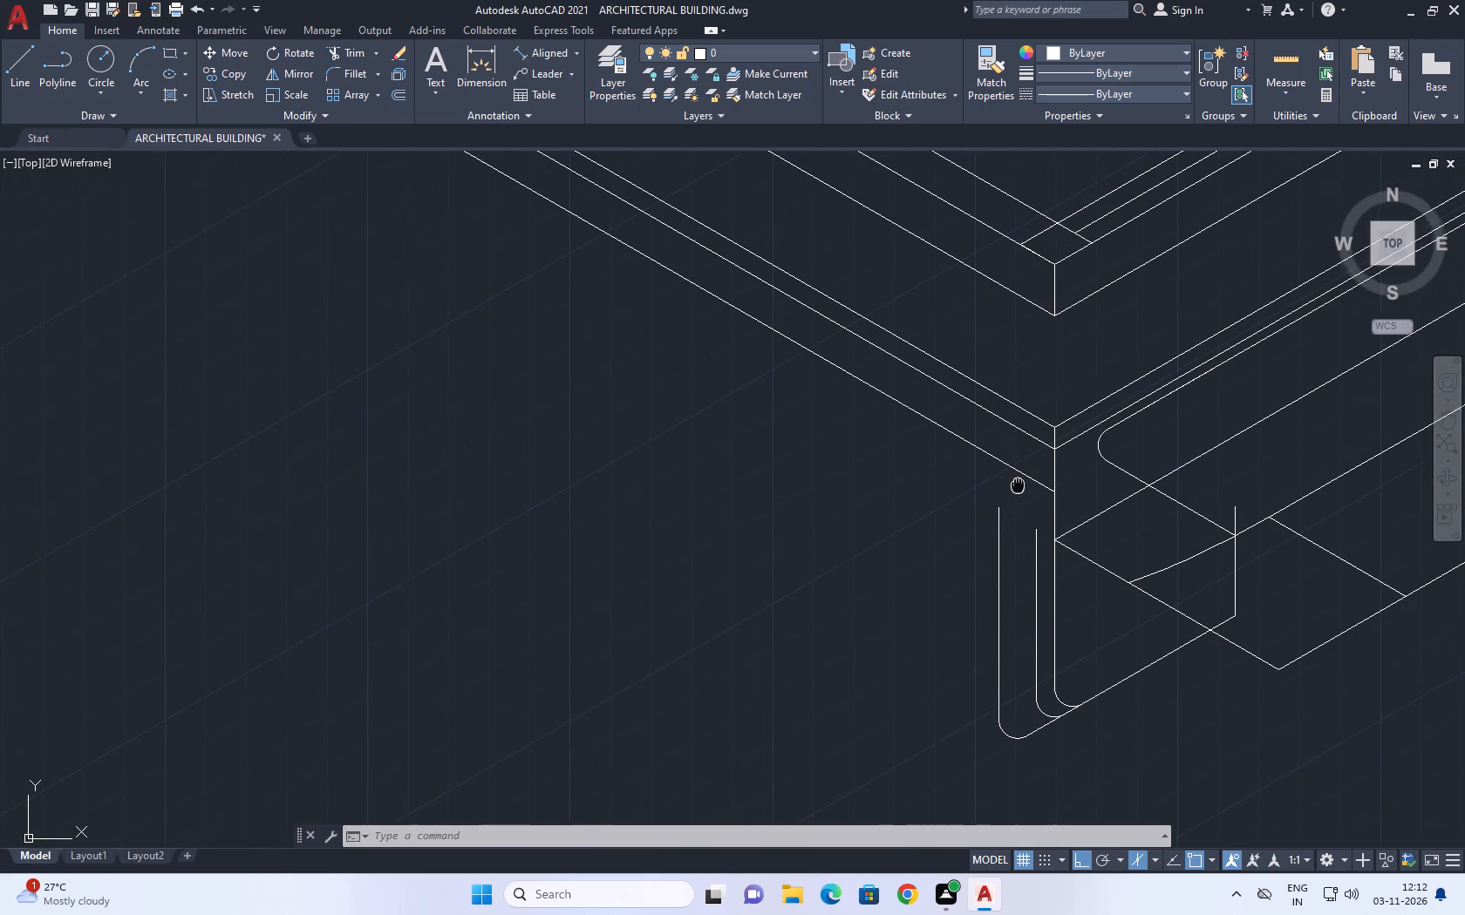
pyautogui.moveTo(1018, 484); pyautogui.dragTo(1035, 500, button='middle')
pyautogui.click(1056, 499)
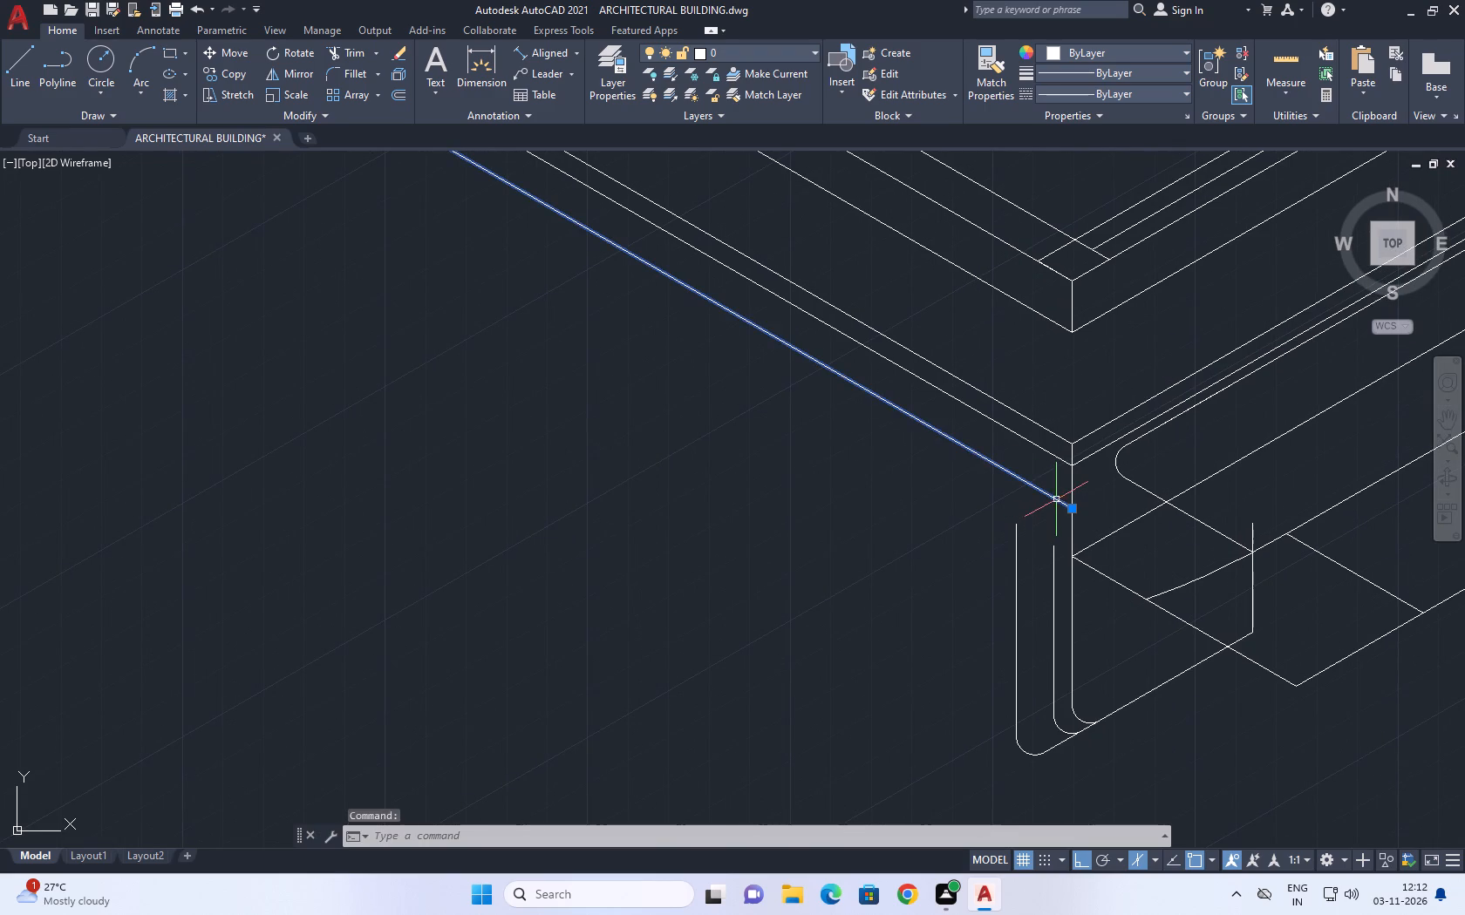
pyautogui.click(242, 77)
pyautogui.scroll(1, 486, 273)
pyautogui.moveTo(655, 333); pyautogui.dragTo(599, 213, button='middle')
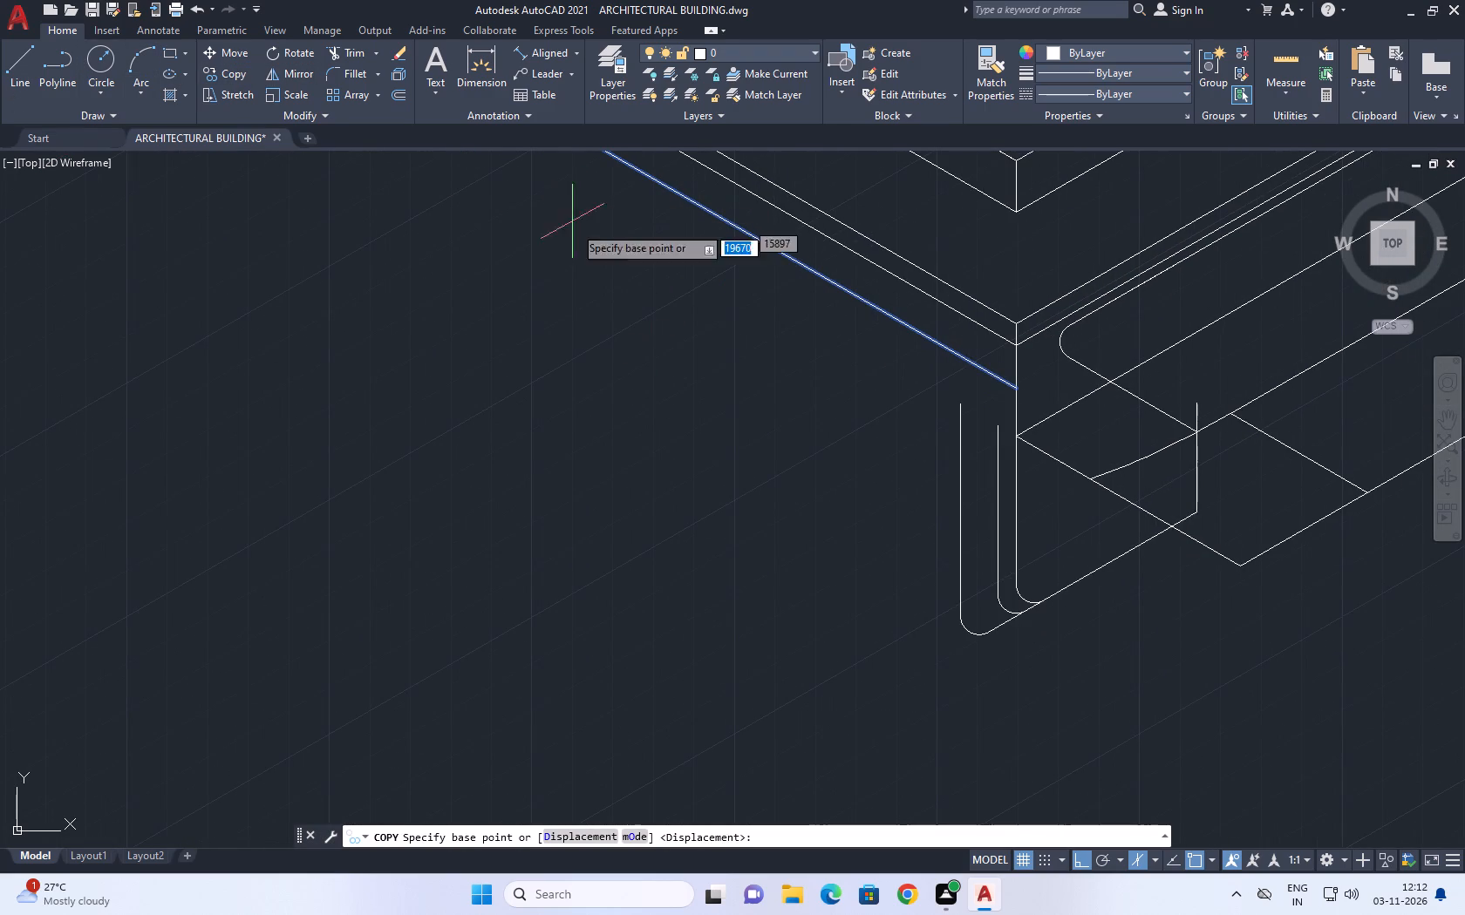
pyautogui.click(1016, 385)
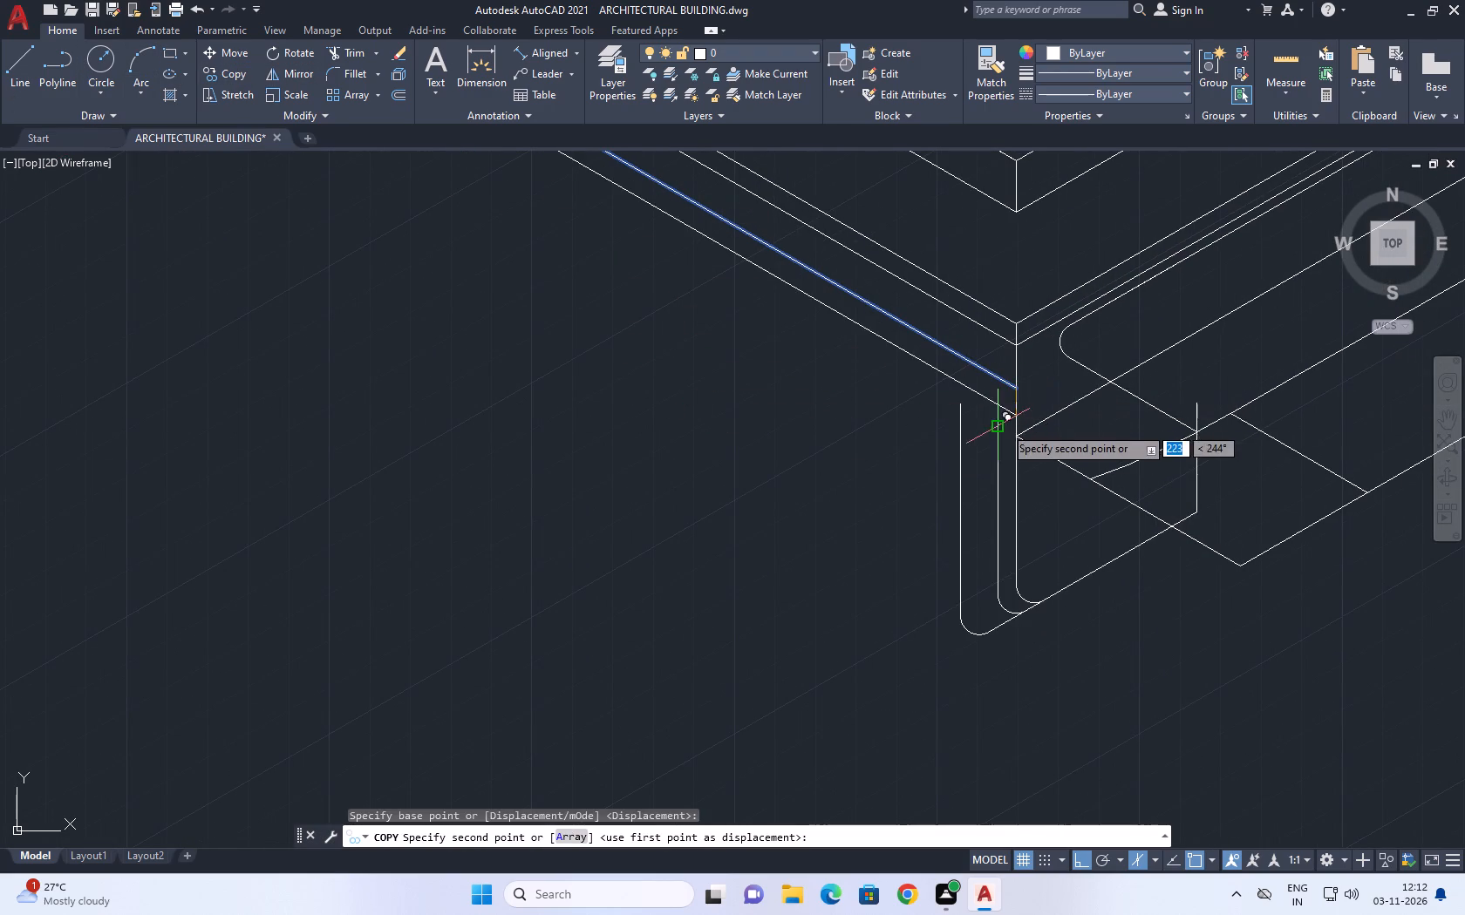
pyautogui.moveTo(1015, 441); pyautogui.dragTo(1018, 451)
pyautogui.rightClick(669, 411)
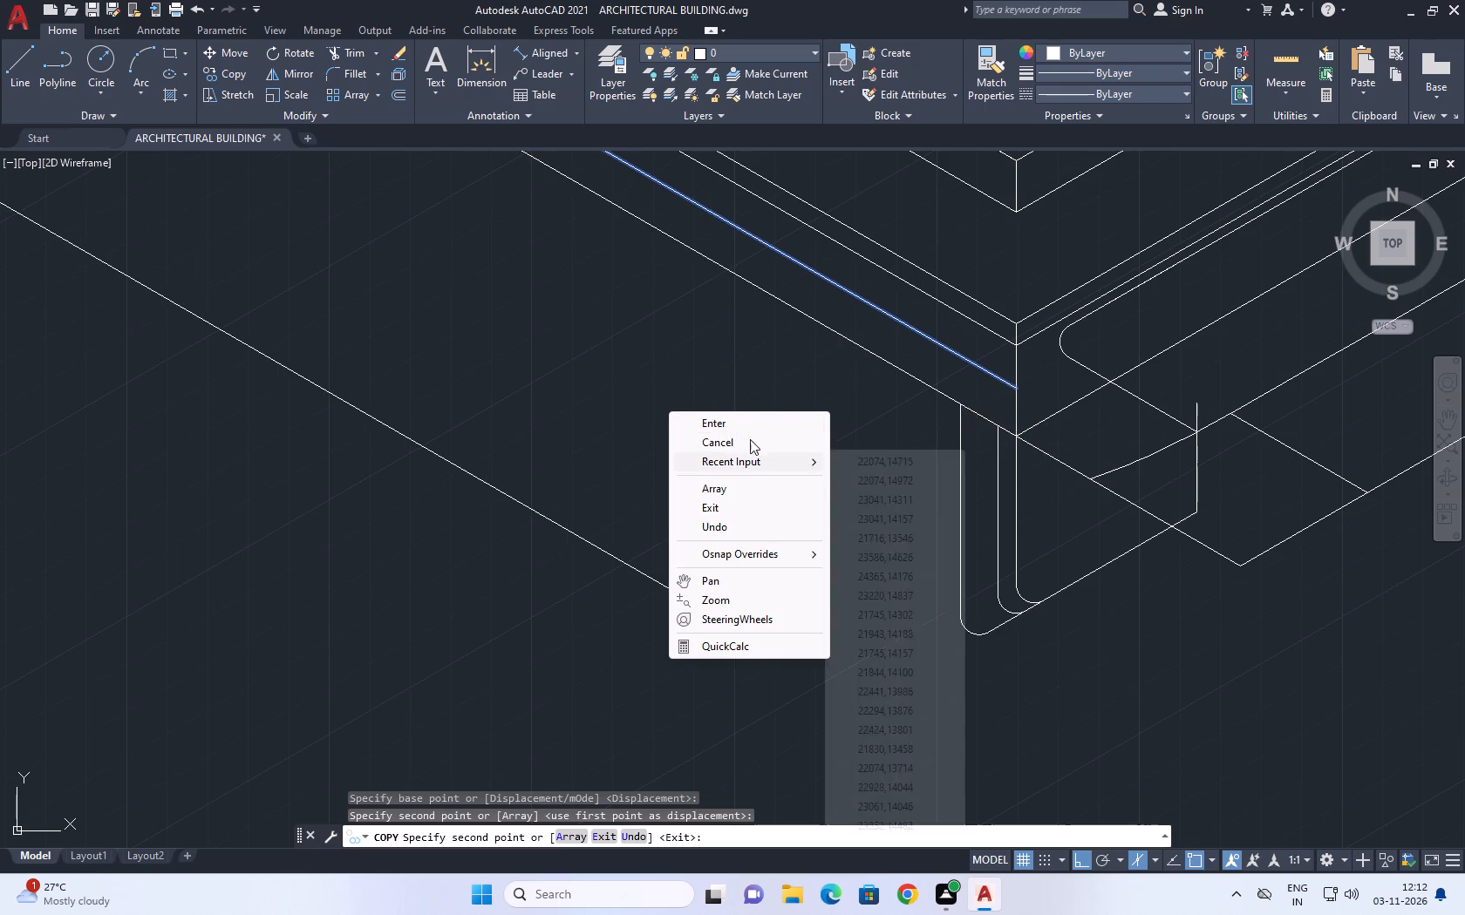
pyautogui.click(750, 439)
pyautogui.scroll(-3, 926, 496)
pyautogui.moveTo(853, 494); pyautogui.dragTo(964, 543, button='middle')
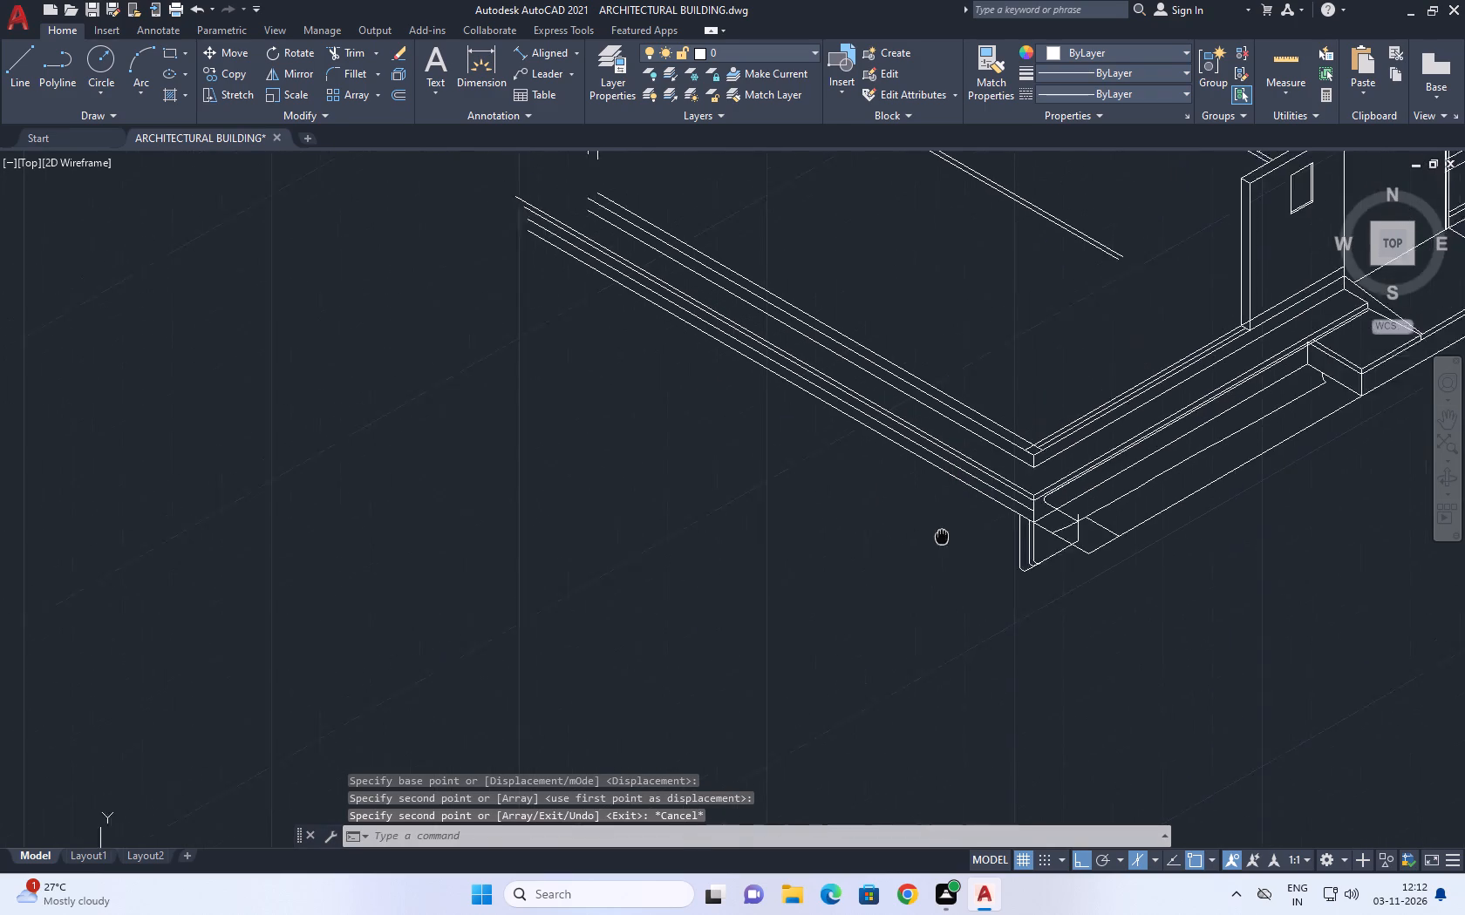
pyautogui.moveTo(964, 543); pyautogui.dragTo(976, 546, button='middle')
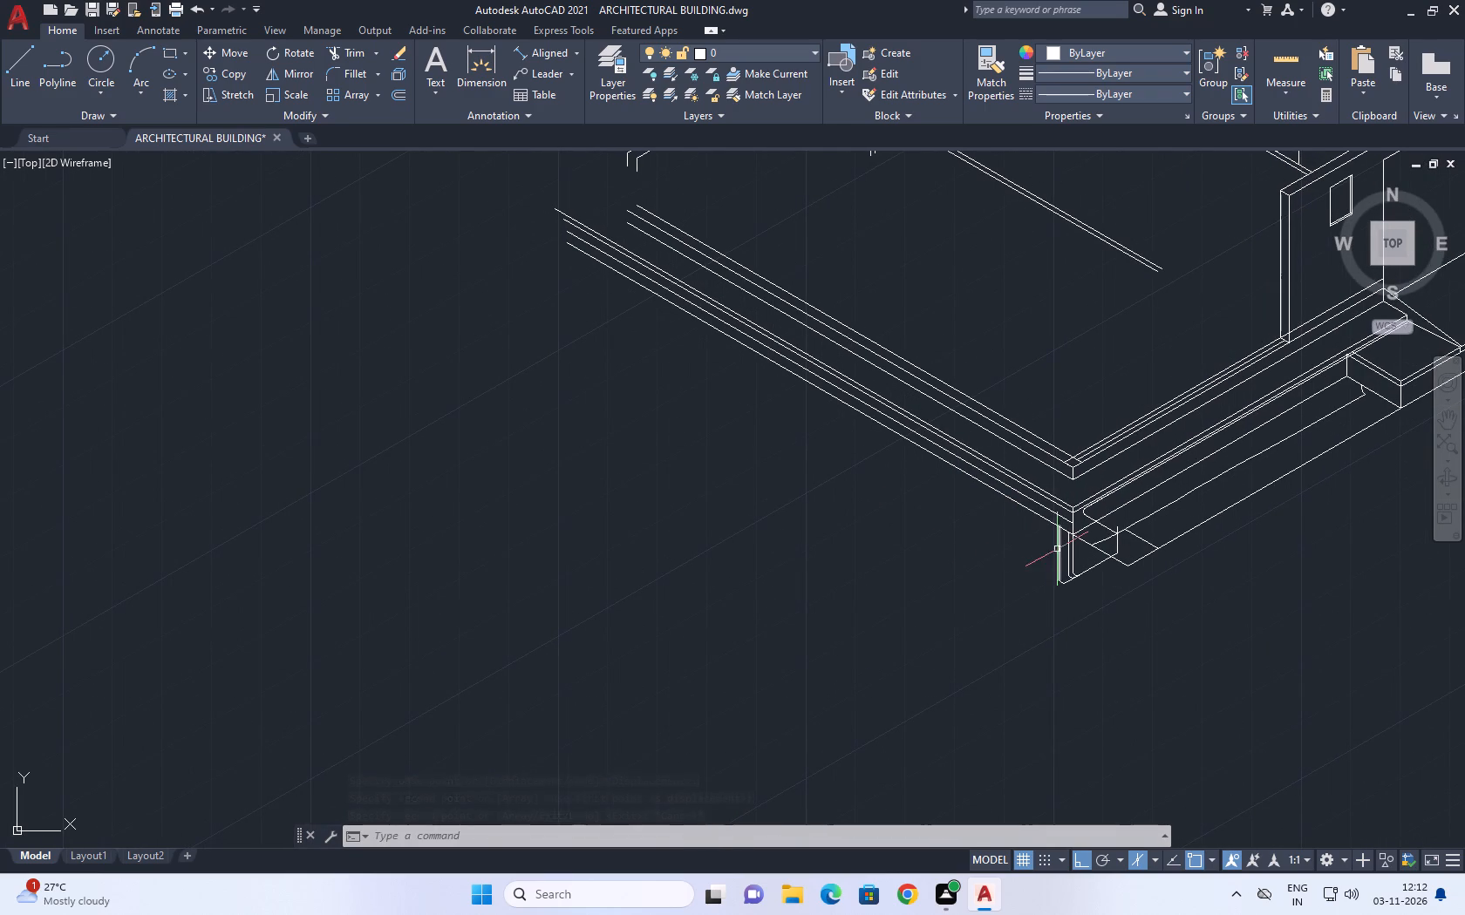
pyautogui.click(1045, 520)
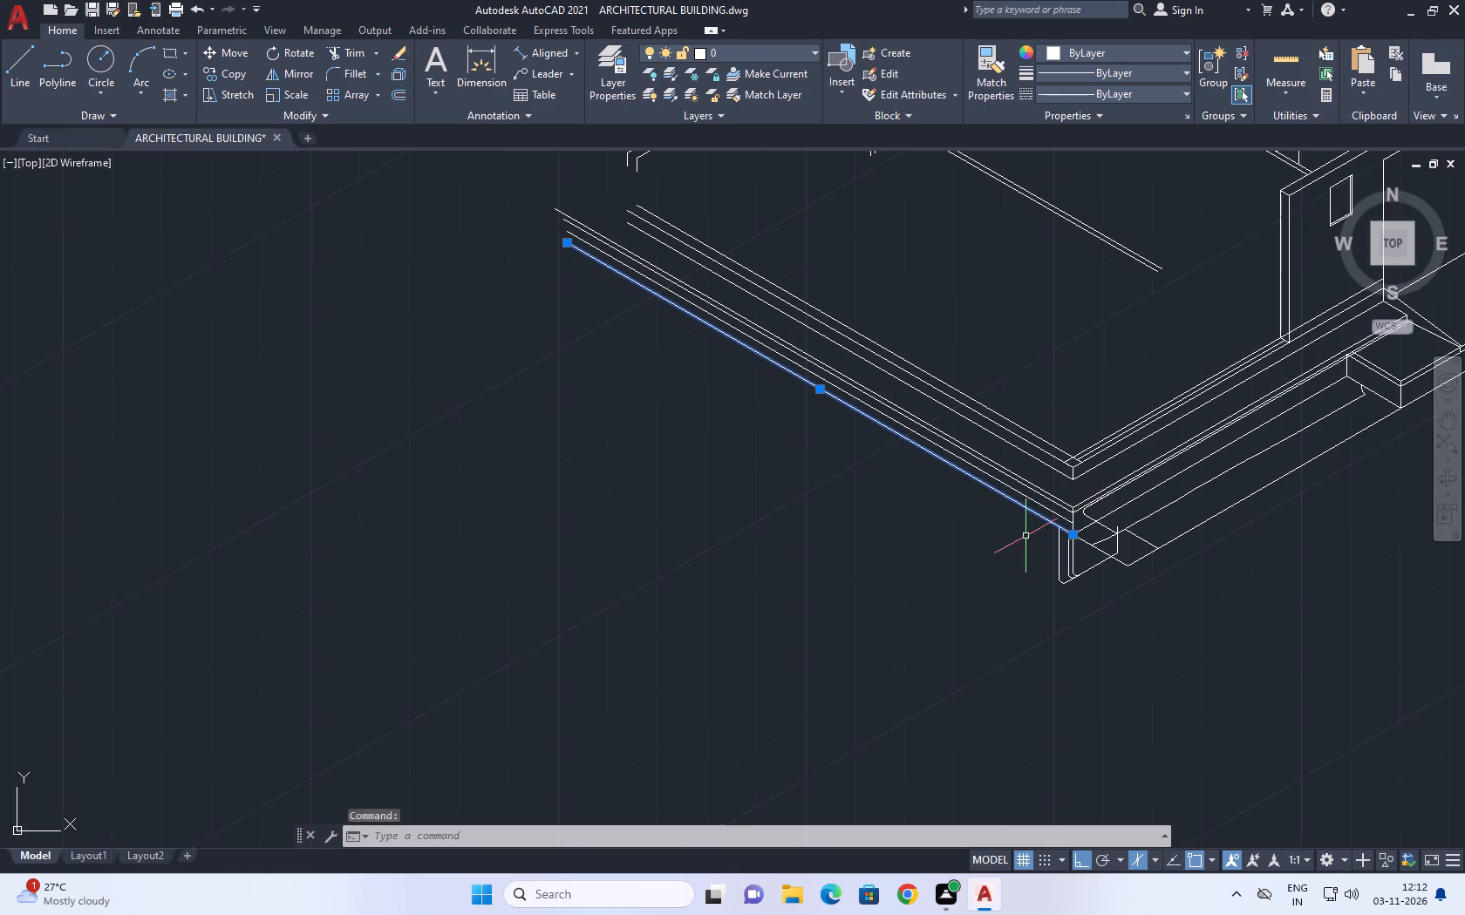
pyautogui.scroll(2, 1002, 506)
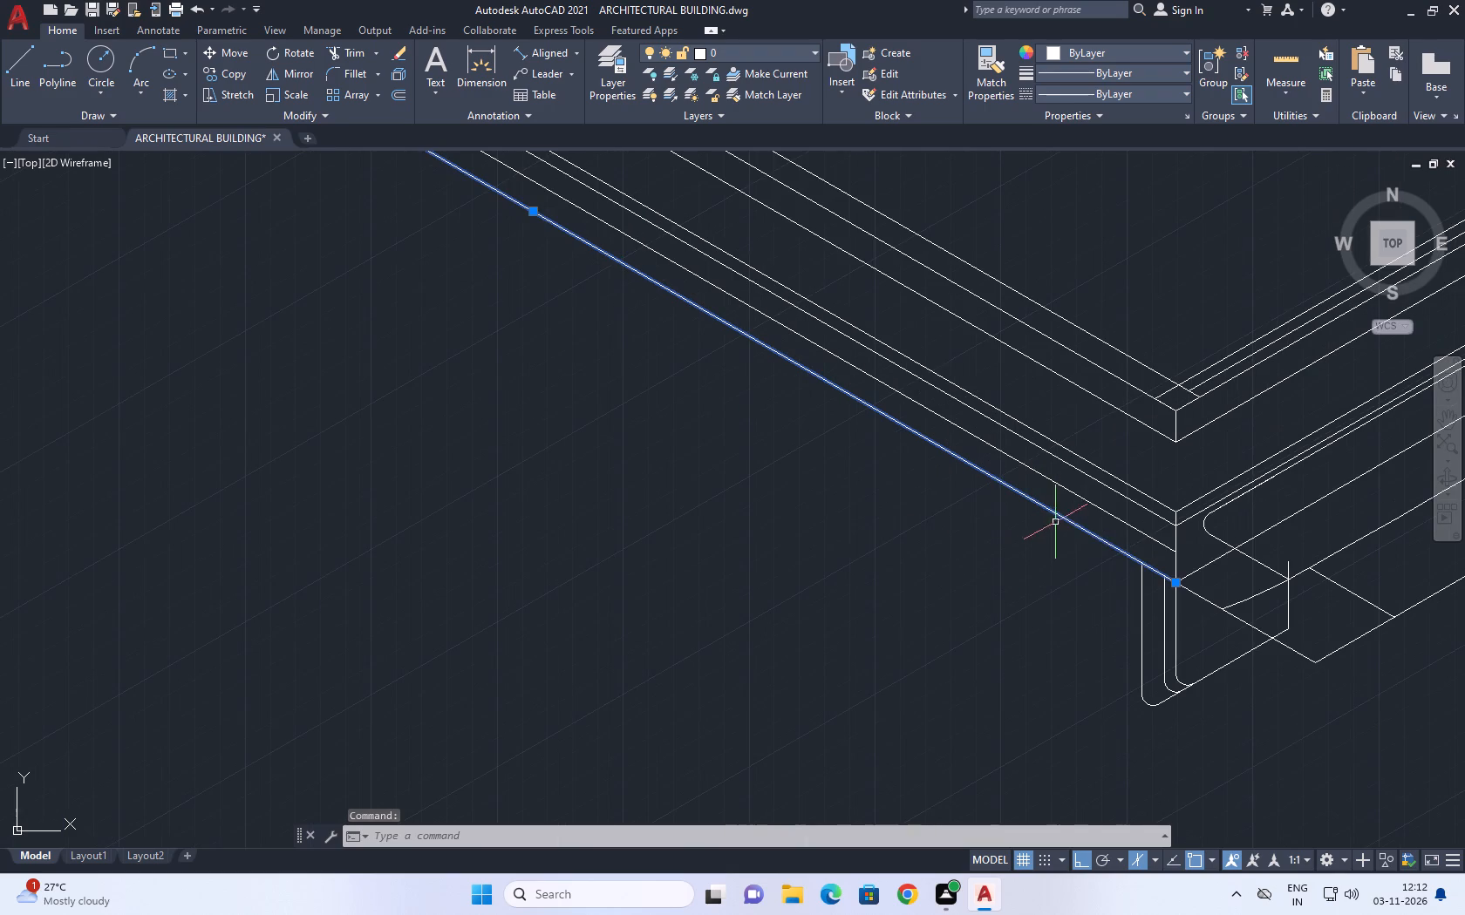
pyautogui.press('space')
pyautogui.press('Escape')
# Erase the original slab edge line directly above the new copy.
pyautogui.click(1072, 497)
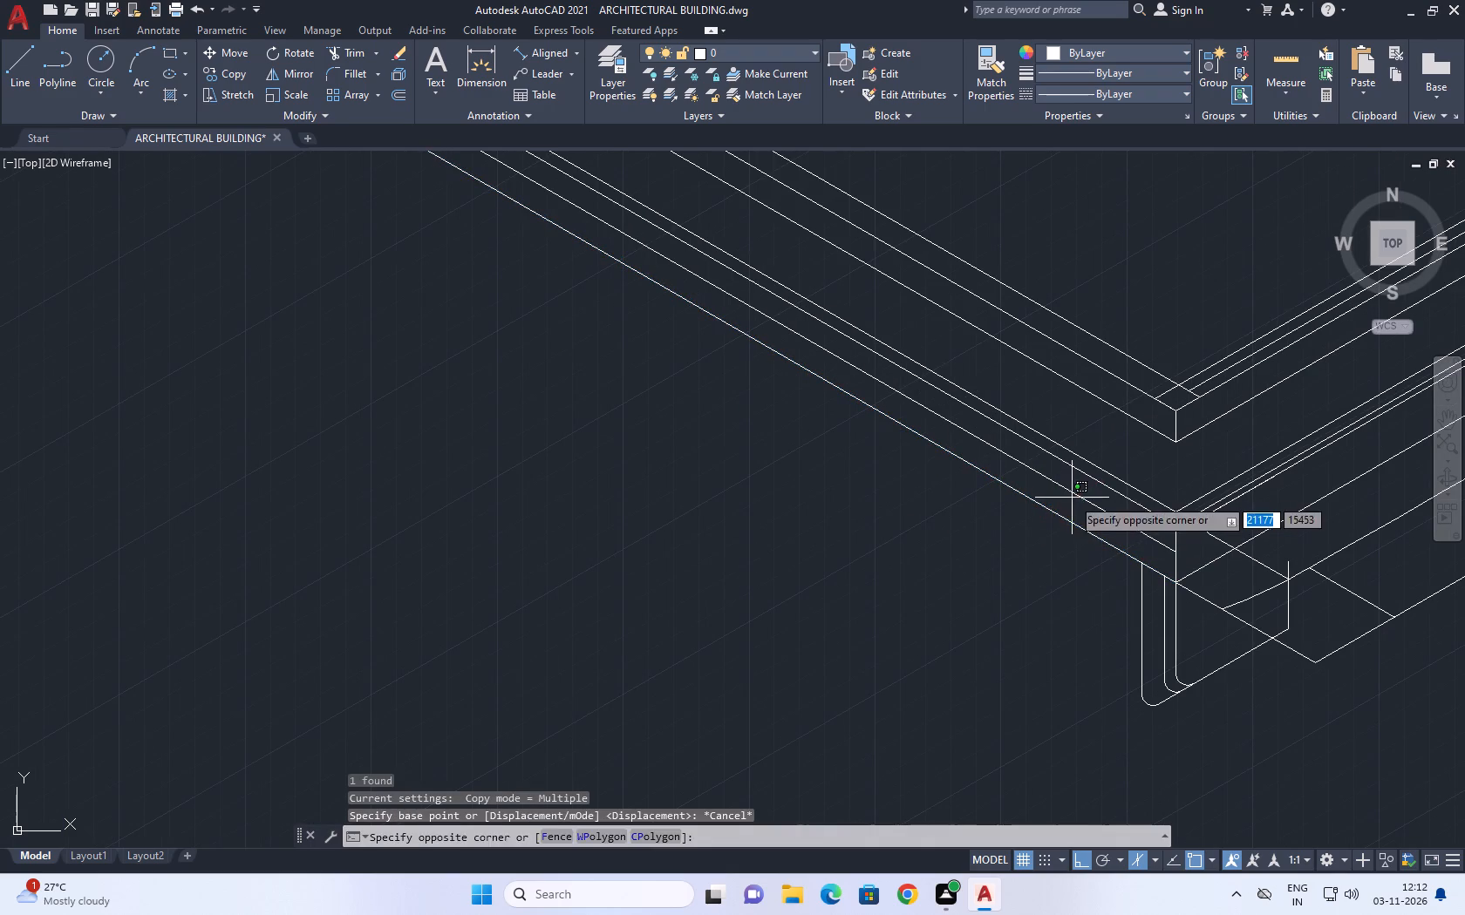
pyautogui.click(1066, 491)
pyautogui.press('Delete')
# Copy the remaining lowest slab edge line 114.3 straight down from its corner endpoint.
pyautogui.moveTo(1026, 597); pyautogui.dragTo(997, 560, button='middle')
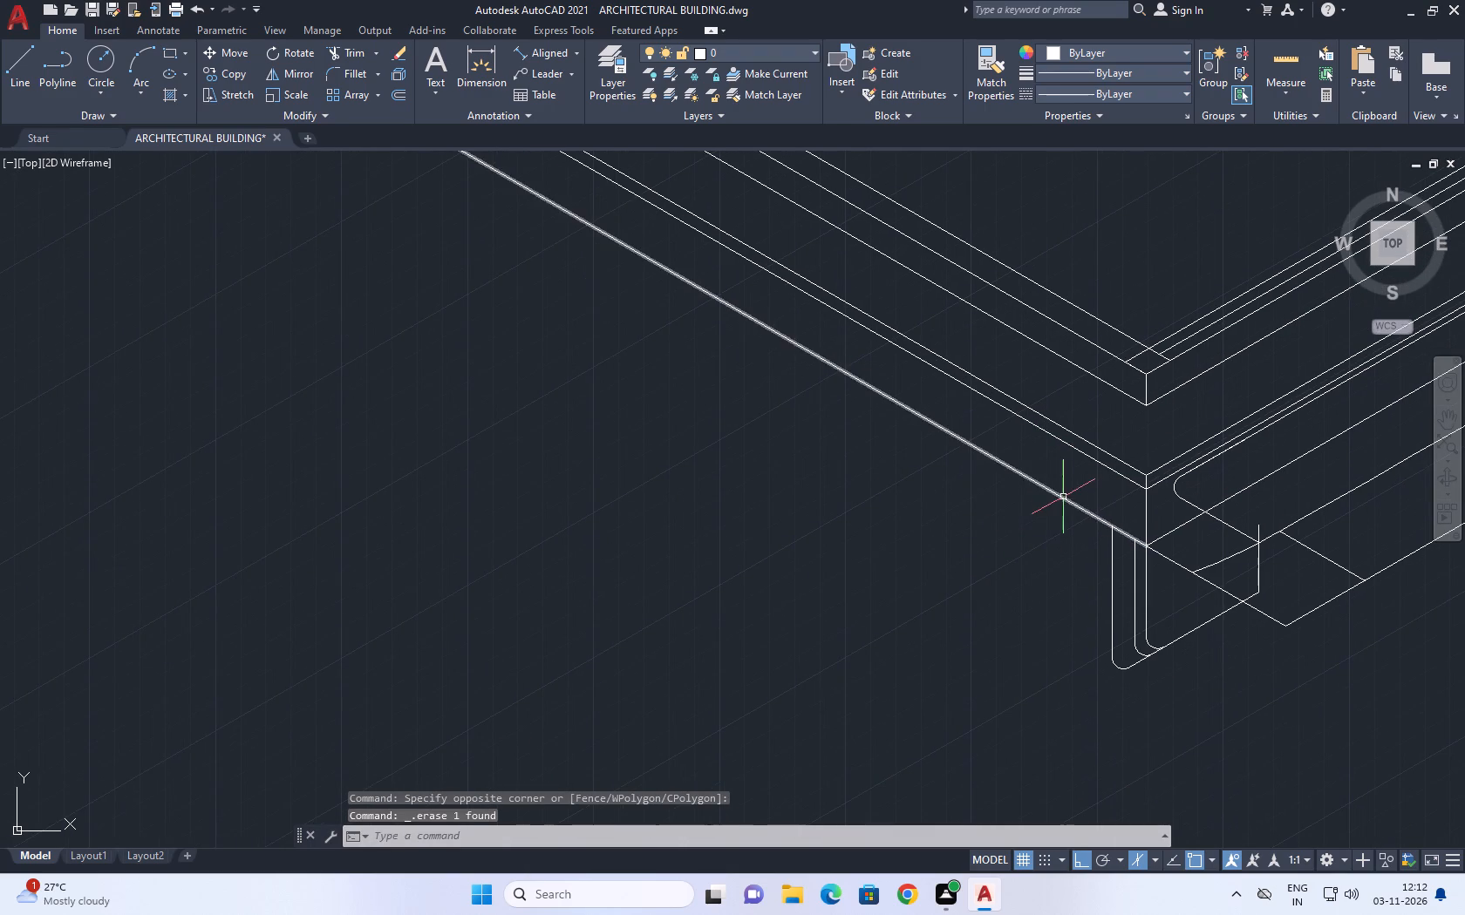
pyautogui.click(1063, 496)
pyautogui.moveTo(916, 318); pyautogui.dragTo(792, 325, button='middle')
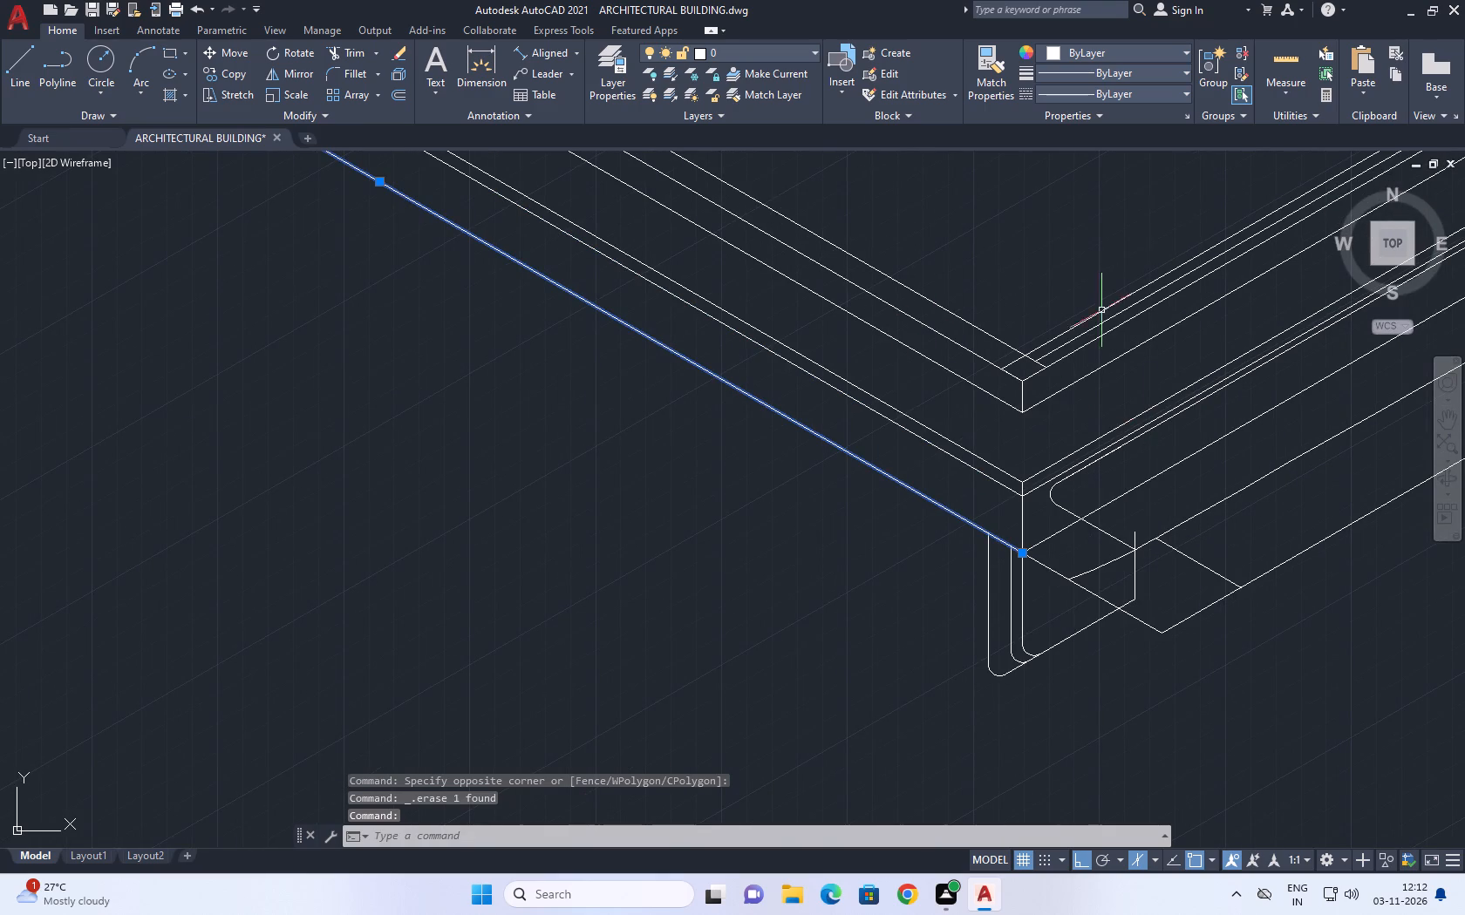
pyautogui.click(233, 78)
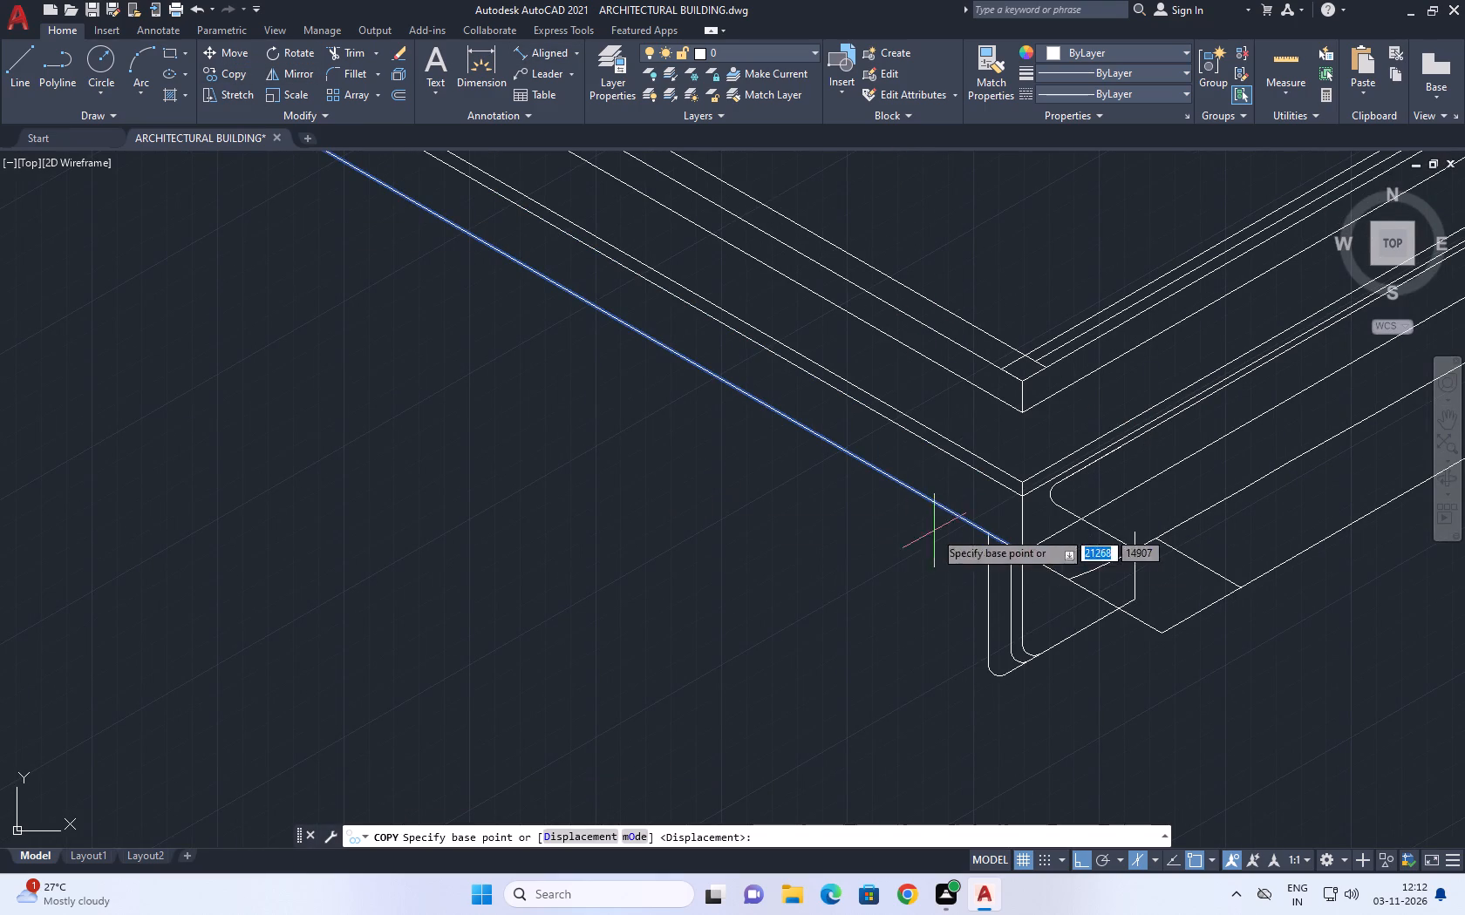
pyautogui.scroll(1, 1066, 564)
pyautogui.click(995, 546)
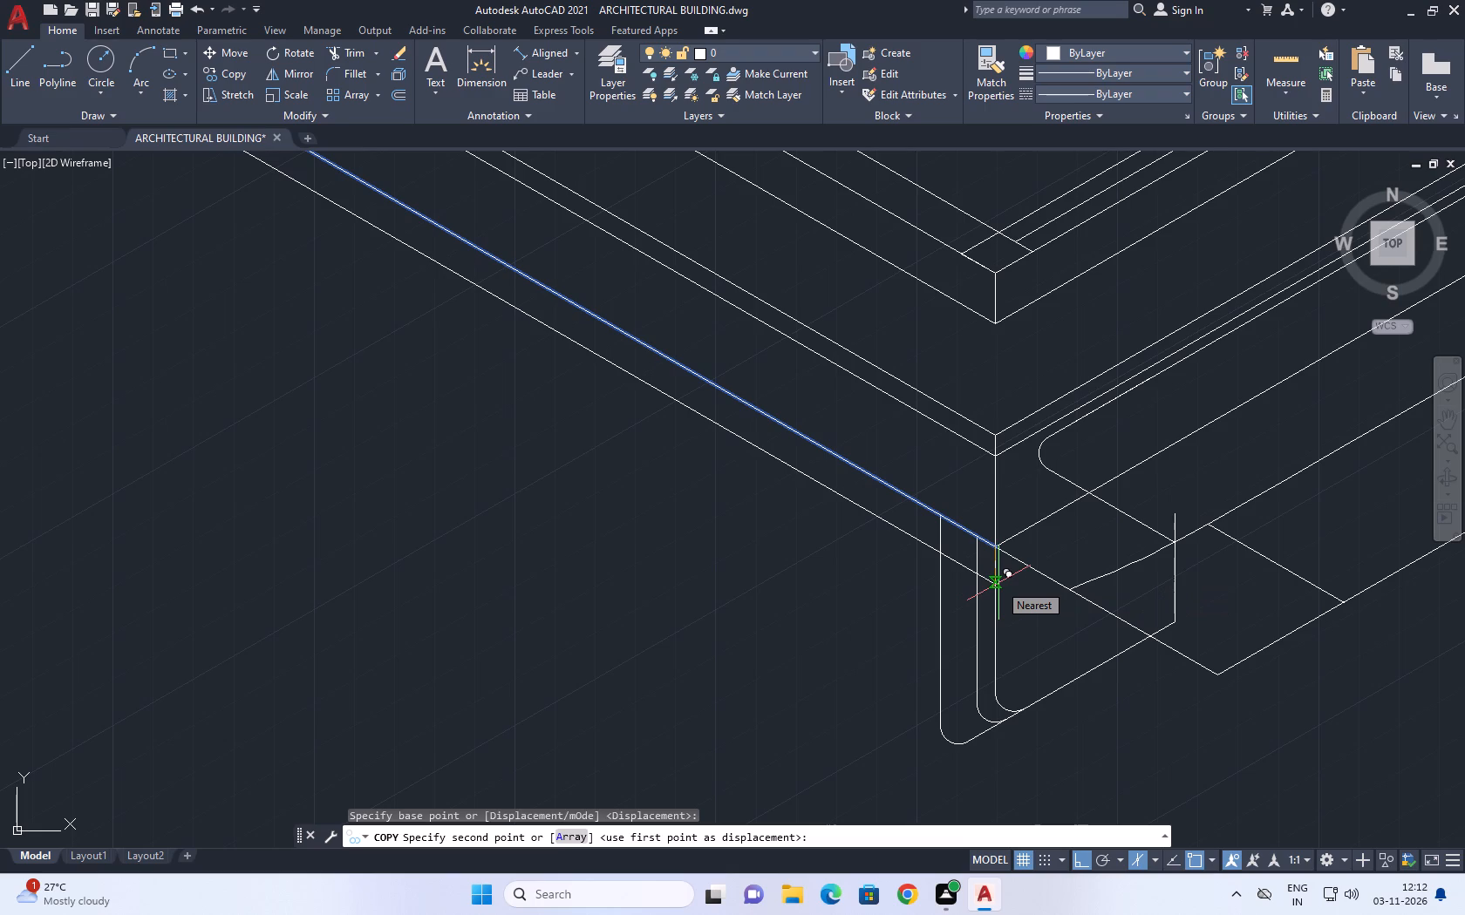
pyautogui.write('114.3')
pyautogui.press('Return')
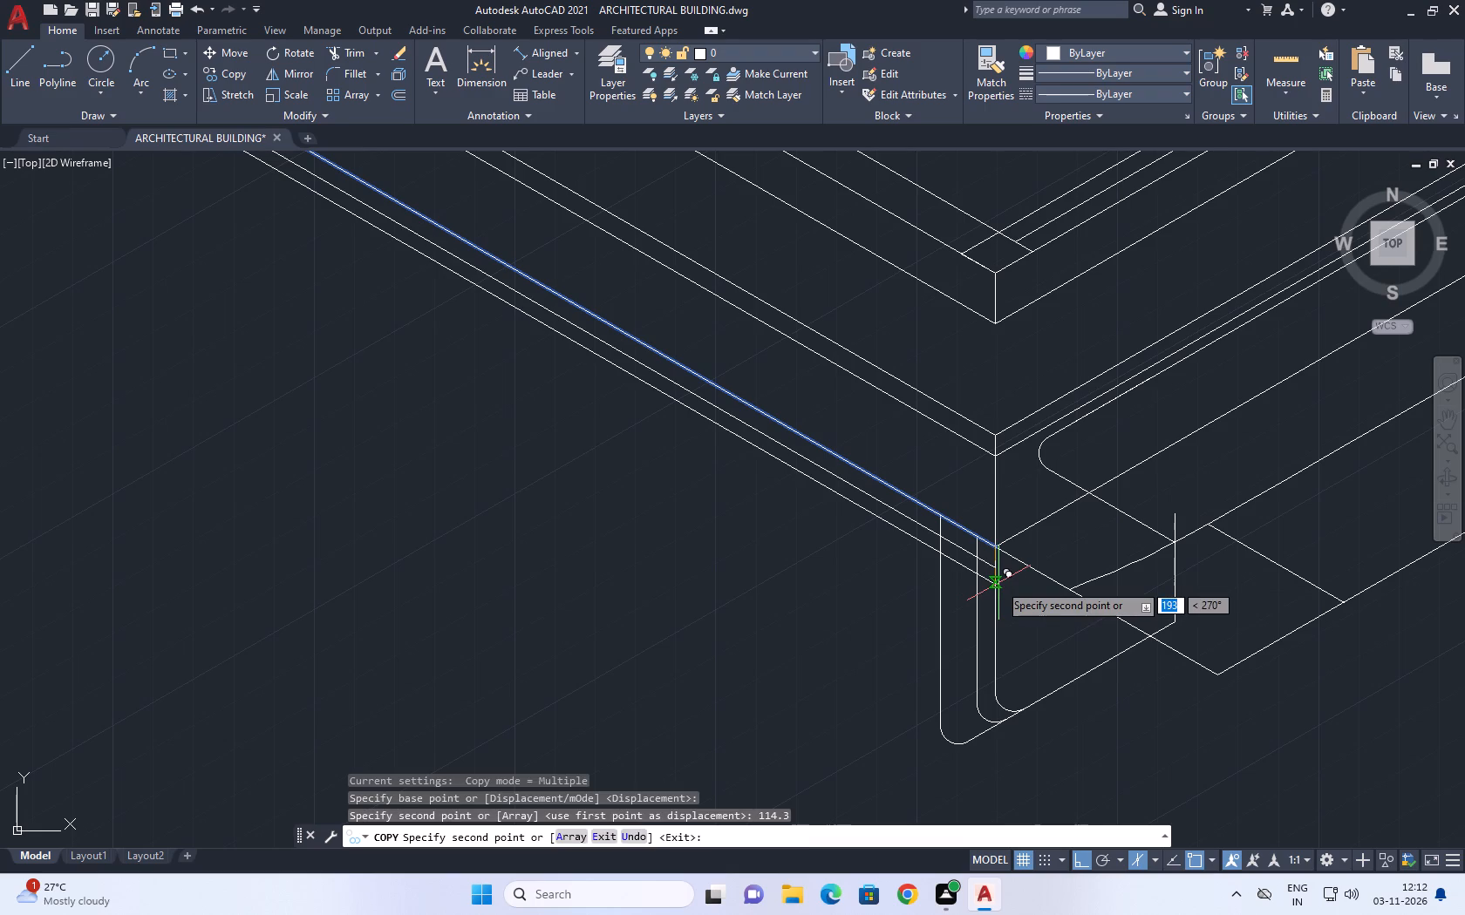
pyautogui.moveTo(805, 613); pyautogui.dragTo(795, 592, button='right')
pyautogui.click(871, 622)
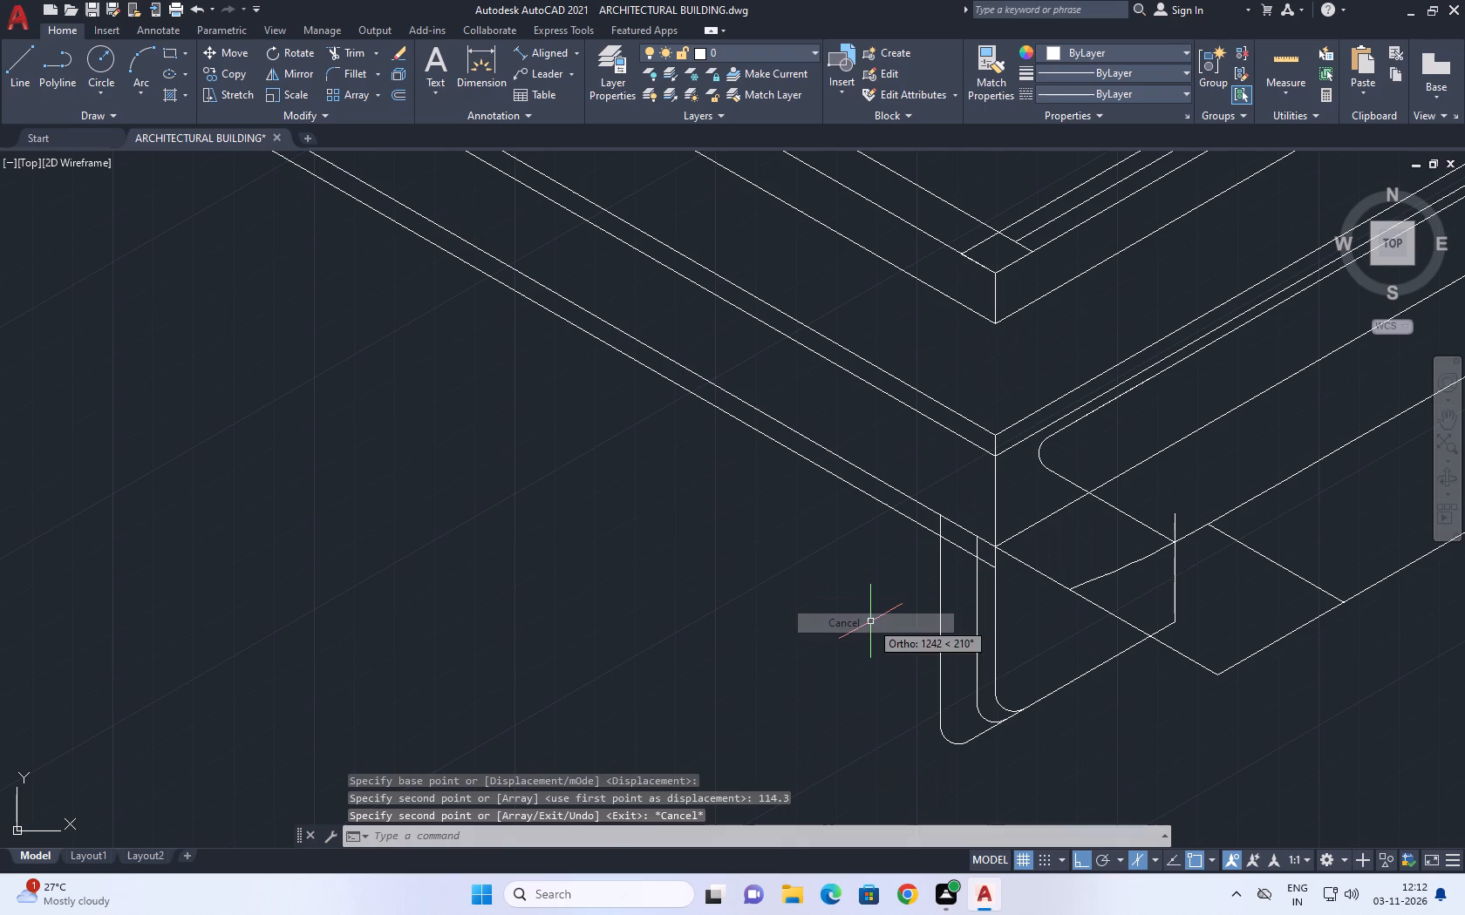
# Trim the new lower edge copy between the outermost offset vertical line and the slab's corner vertical.
pyautogui.moveTo(972, 438); pyautogui.dragTo(828, 514, button='middle')
pyautogui.scroll(-1, 750, 539)
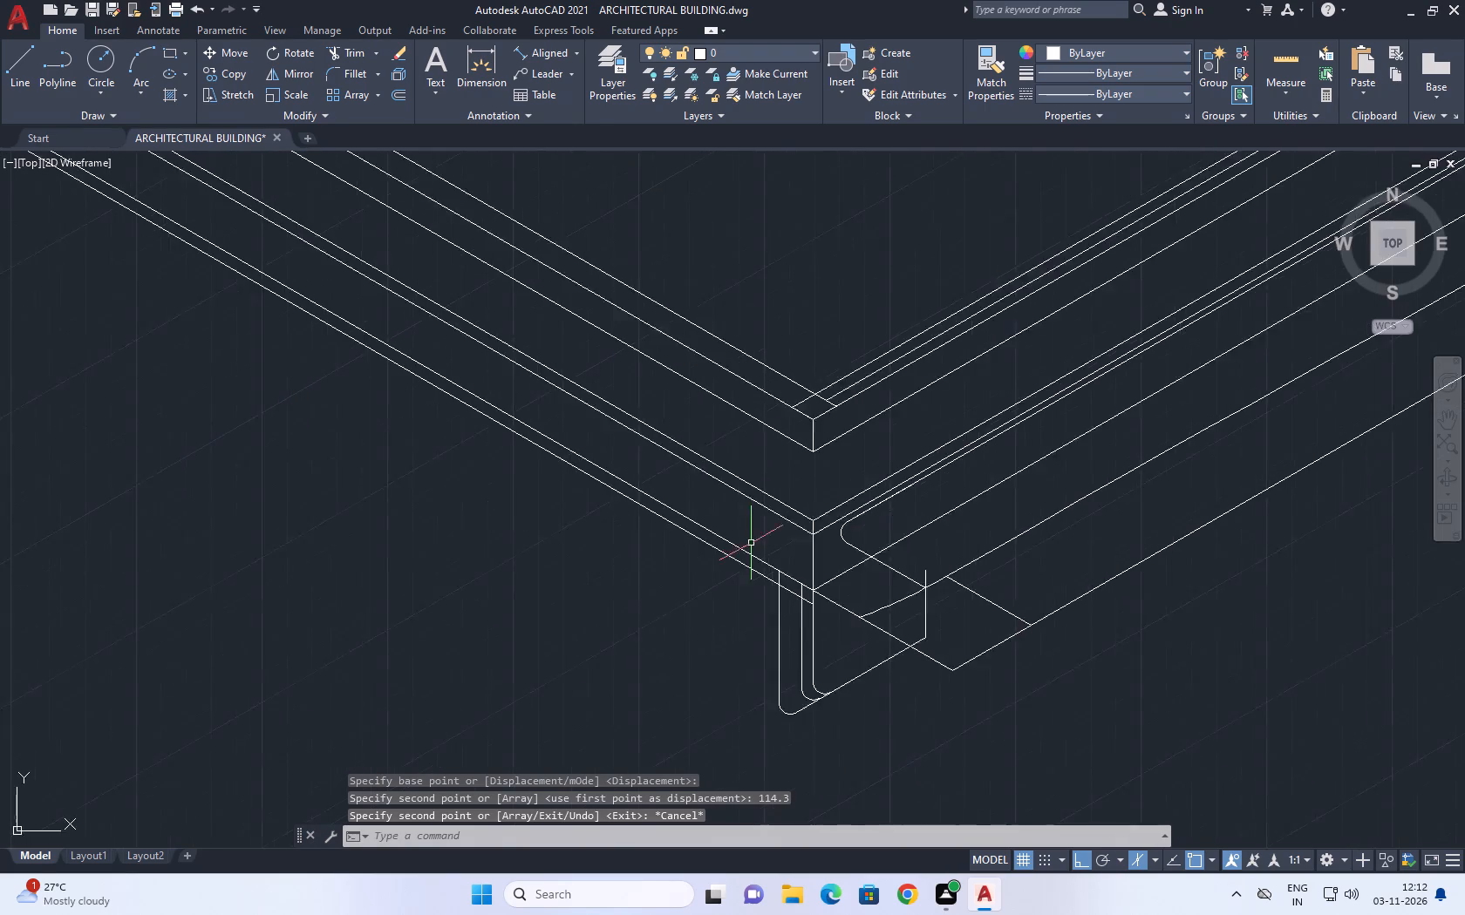
pyautogui.scroll(-3, 752, 543)
pyautogui.scroll(1, 585, 464)
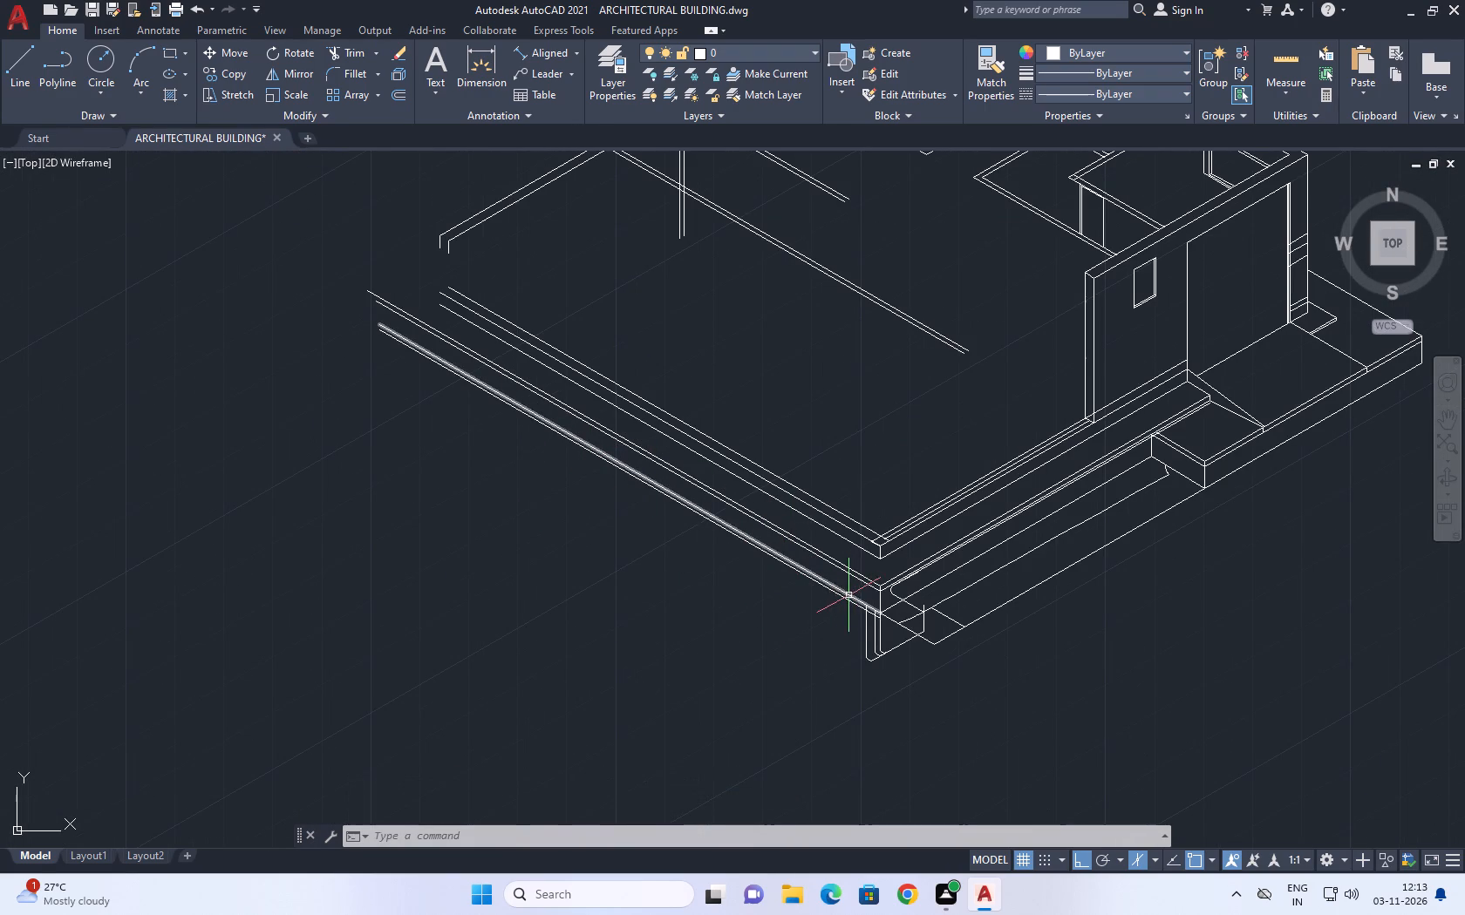
pyautogui.scroll(2, 847, 613)
pyautogui.moveTo(875, 605); pyautogui.dragTo(854, 546, button='middle')
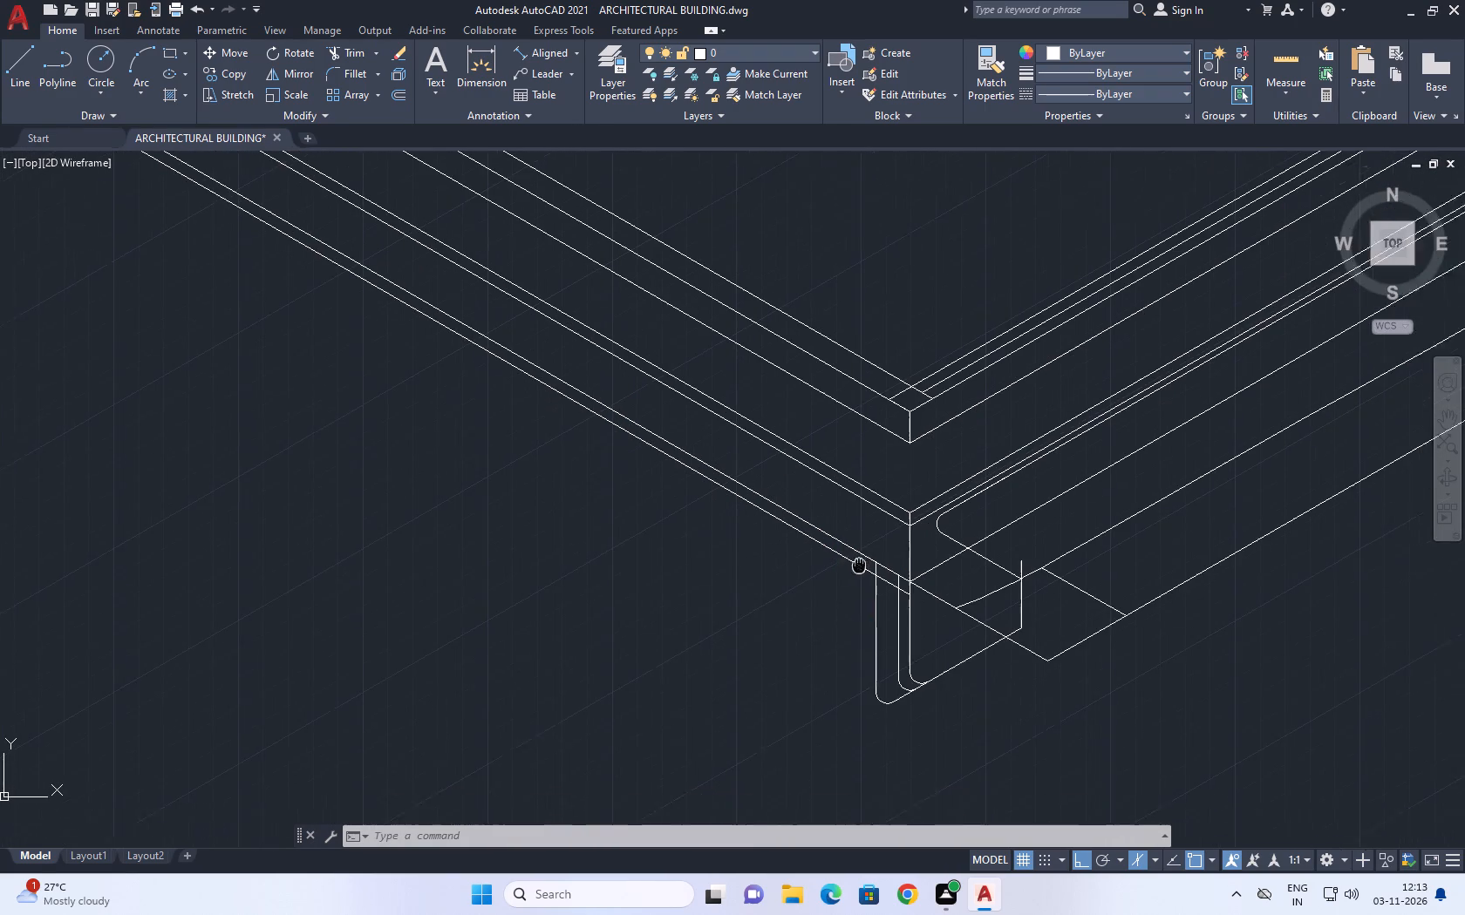
pyautogui.moveTo(854, 546); pyautogui.dragTo(844, 524, button='middle')
pyautogui.click(344, 48)
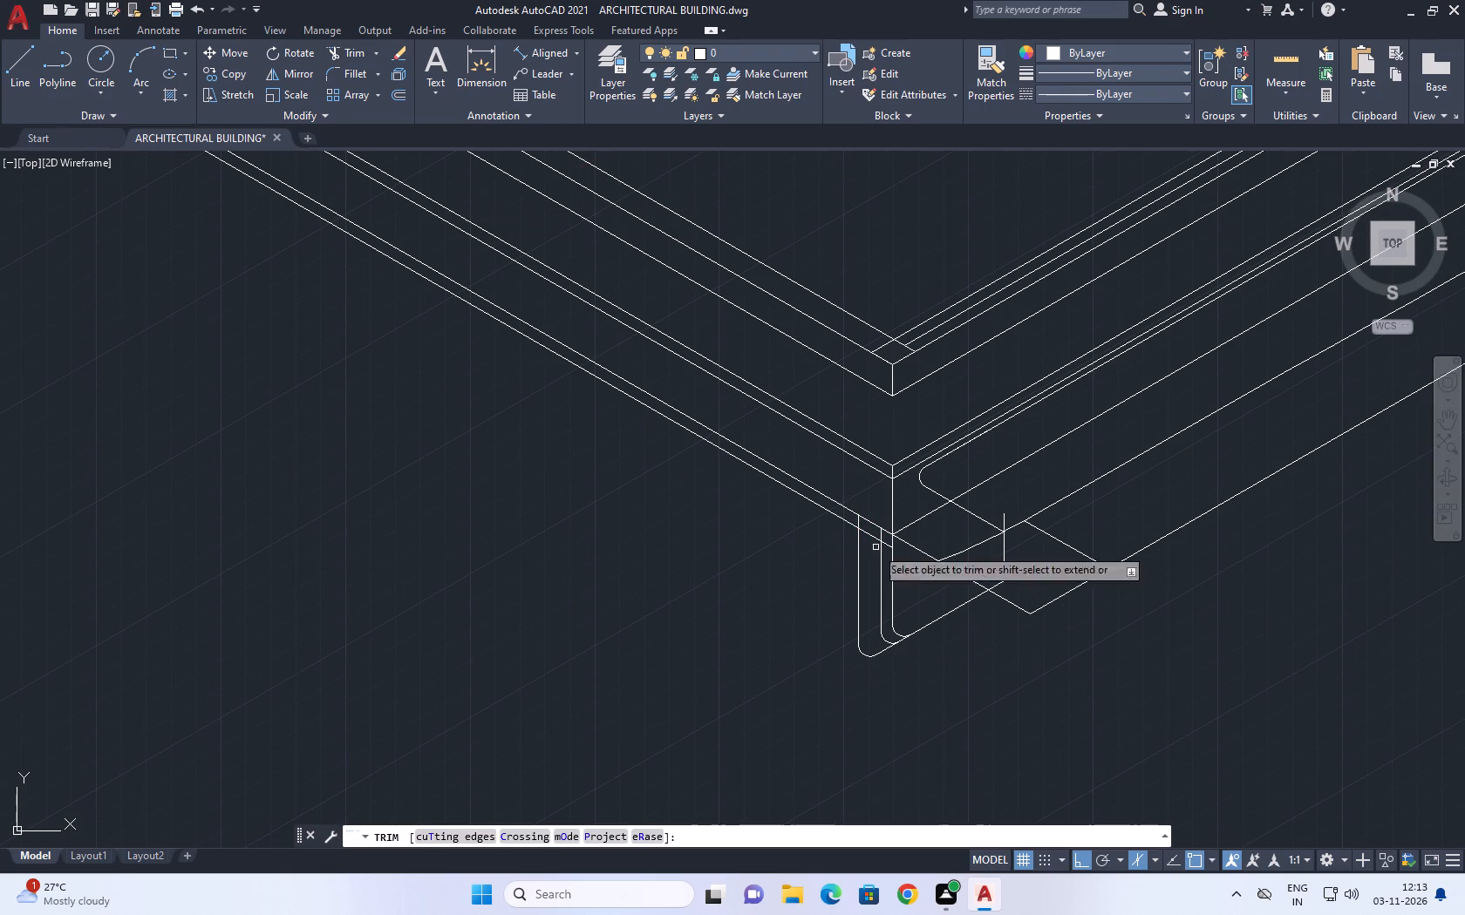
pyautogui.scroll(1, 842, 539)
pyautogui.click(889, 534)
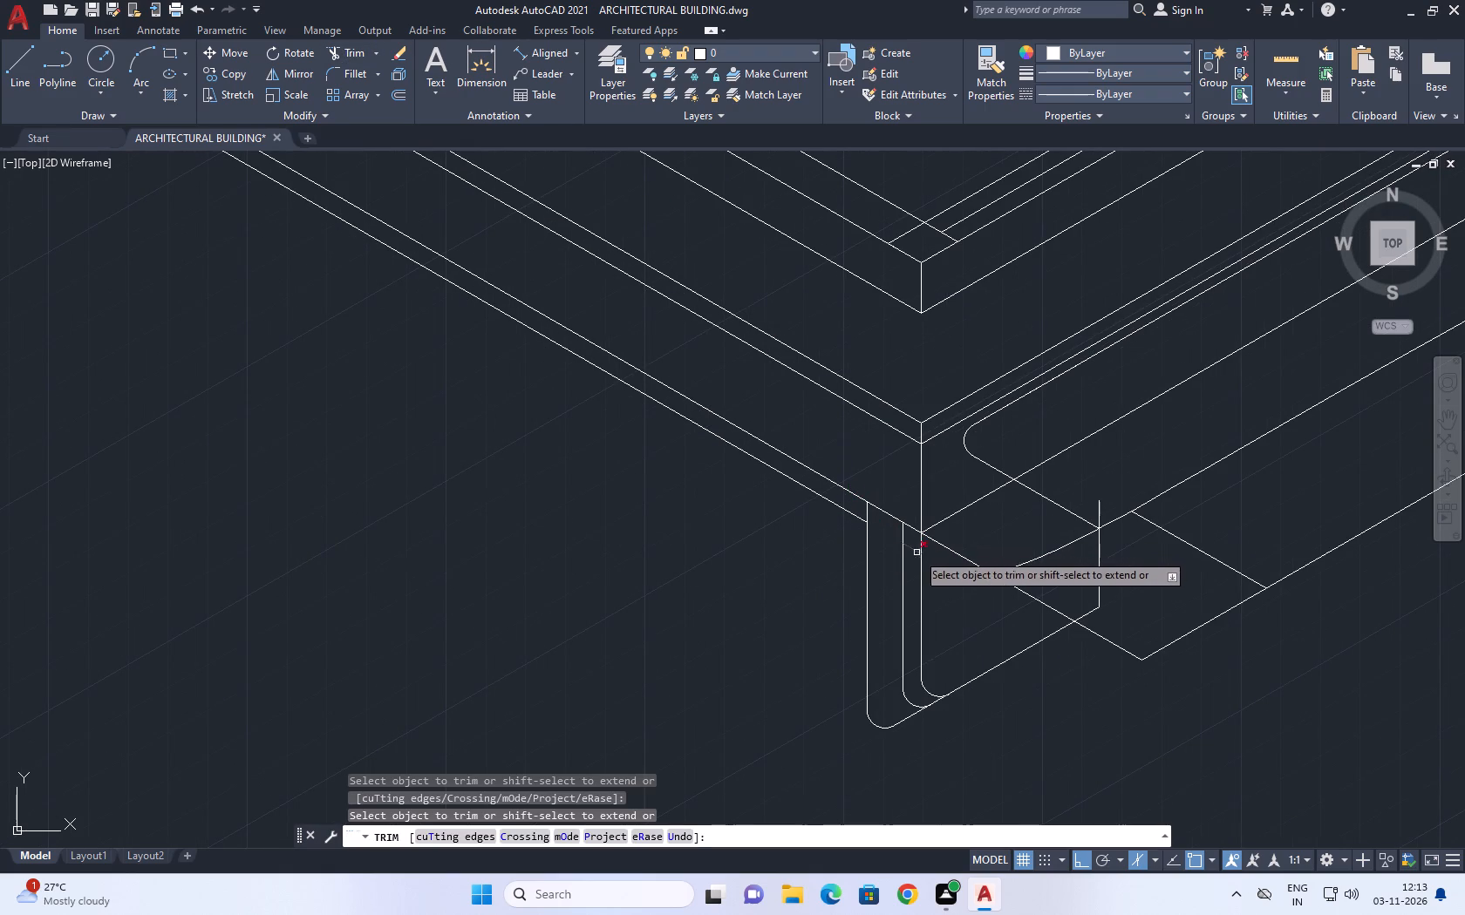
pyautogui.click(916, 552)
pyautogui.rightClick(767, 616)
pyautogui.click(846, 639)
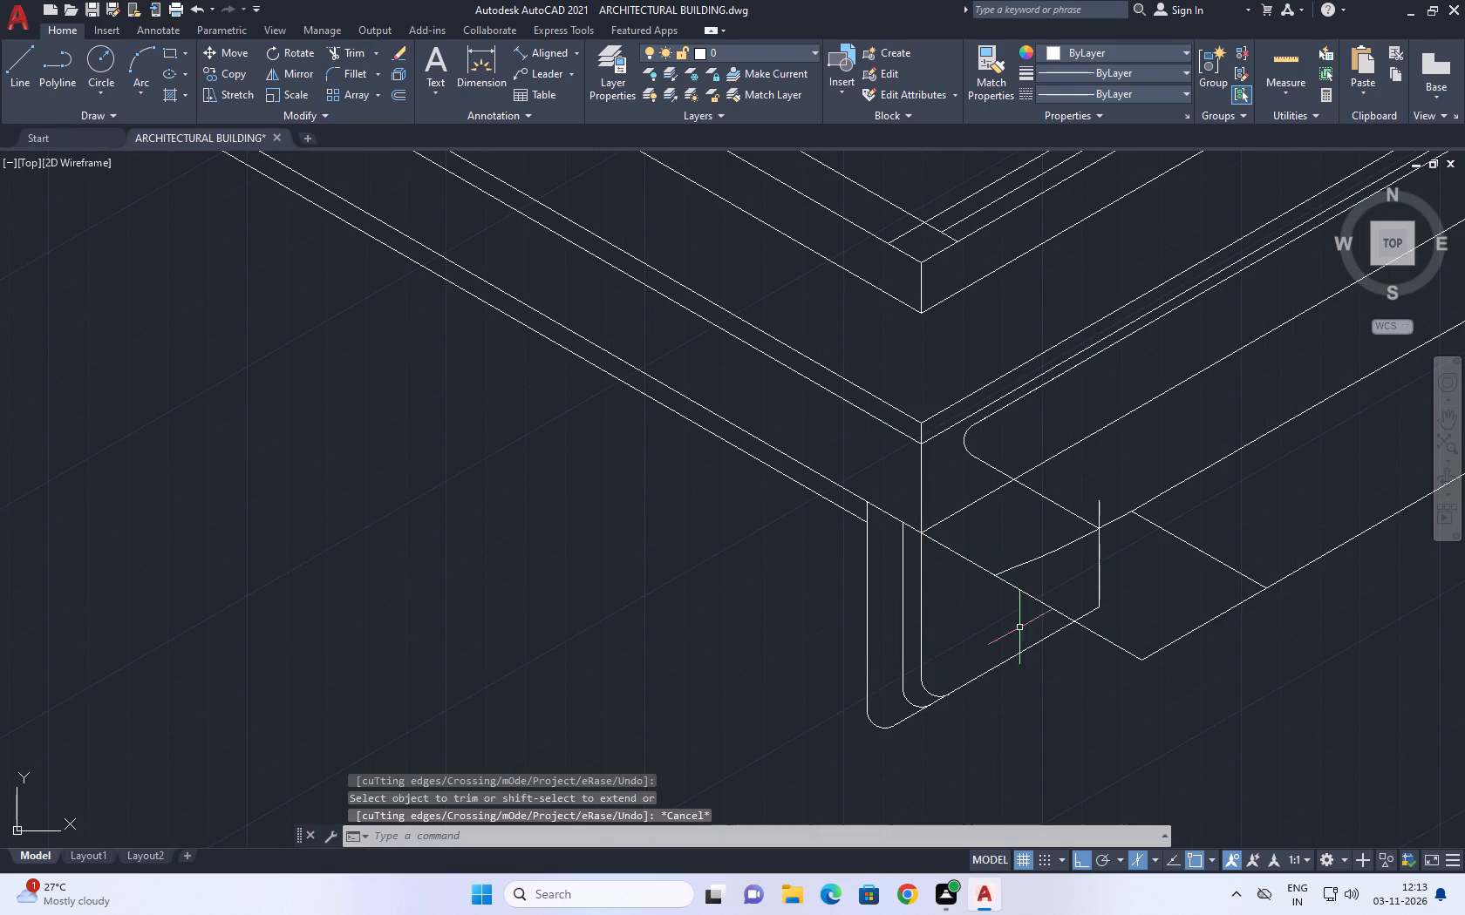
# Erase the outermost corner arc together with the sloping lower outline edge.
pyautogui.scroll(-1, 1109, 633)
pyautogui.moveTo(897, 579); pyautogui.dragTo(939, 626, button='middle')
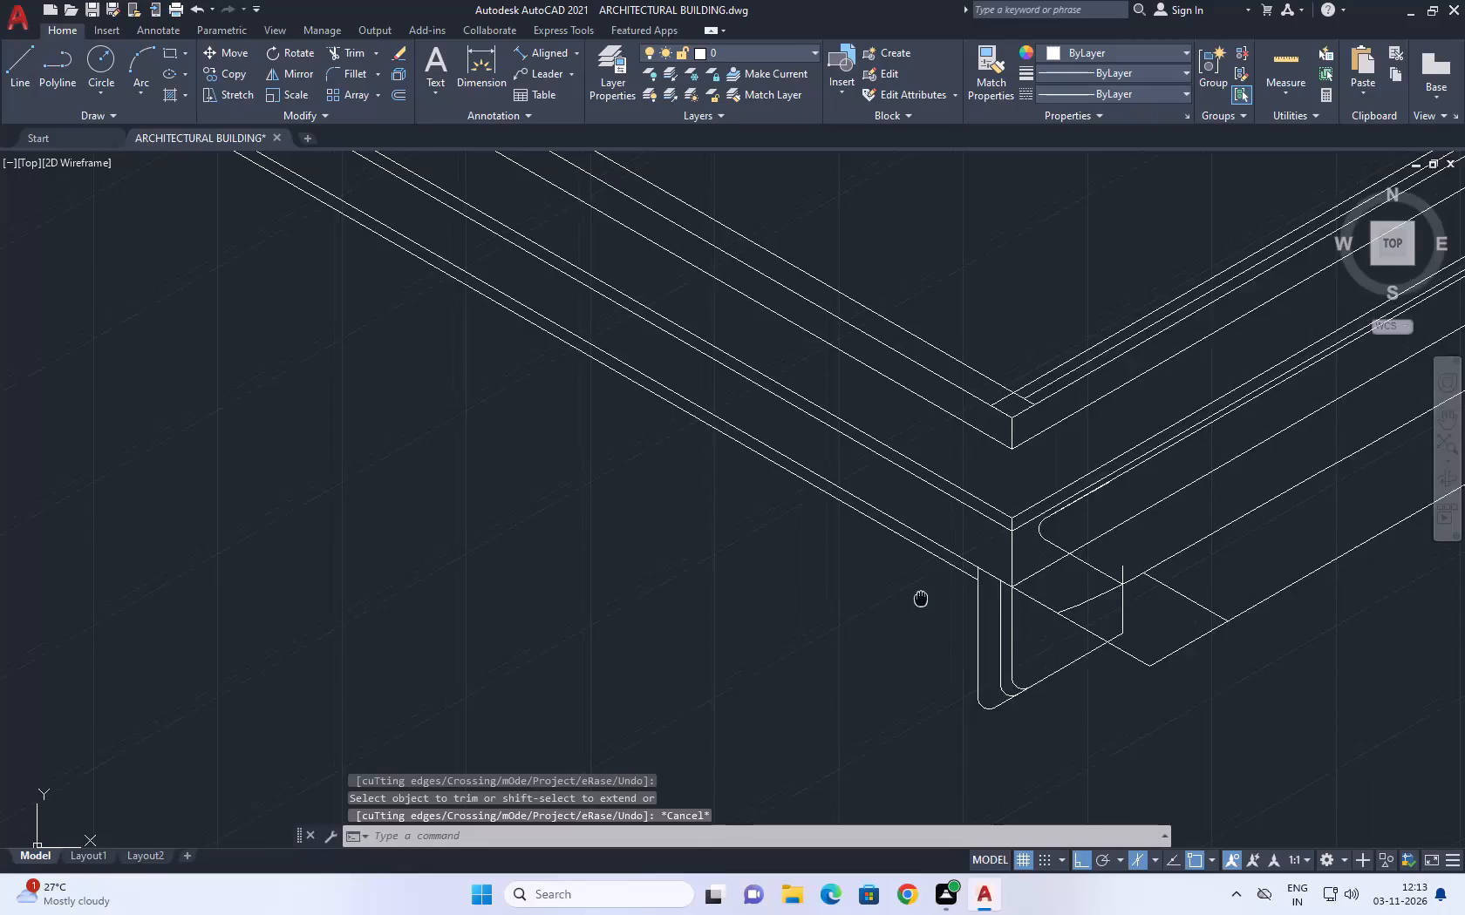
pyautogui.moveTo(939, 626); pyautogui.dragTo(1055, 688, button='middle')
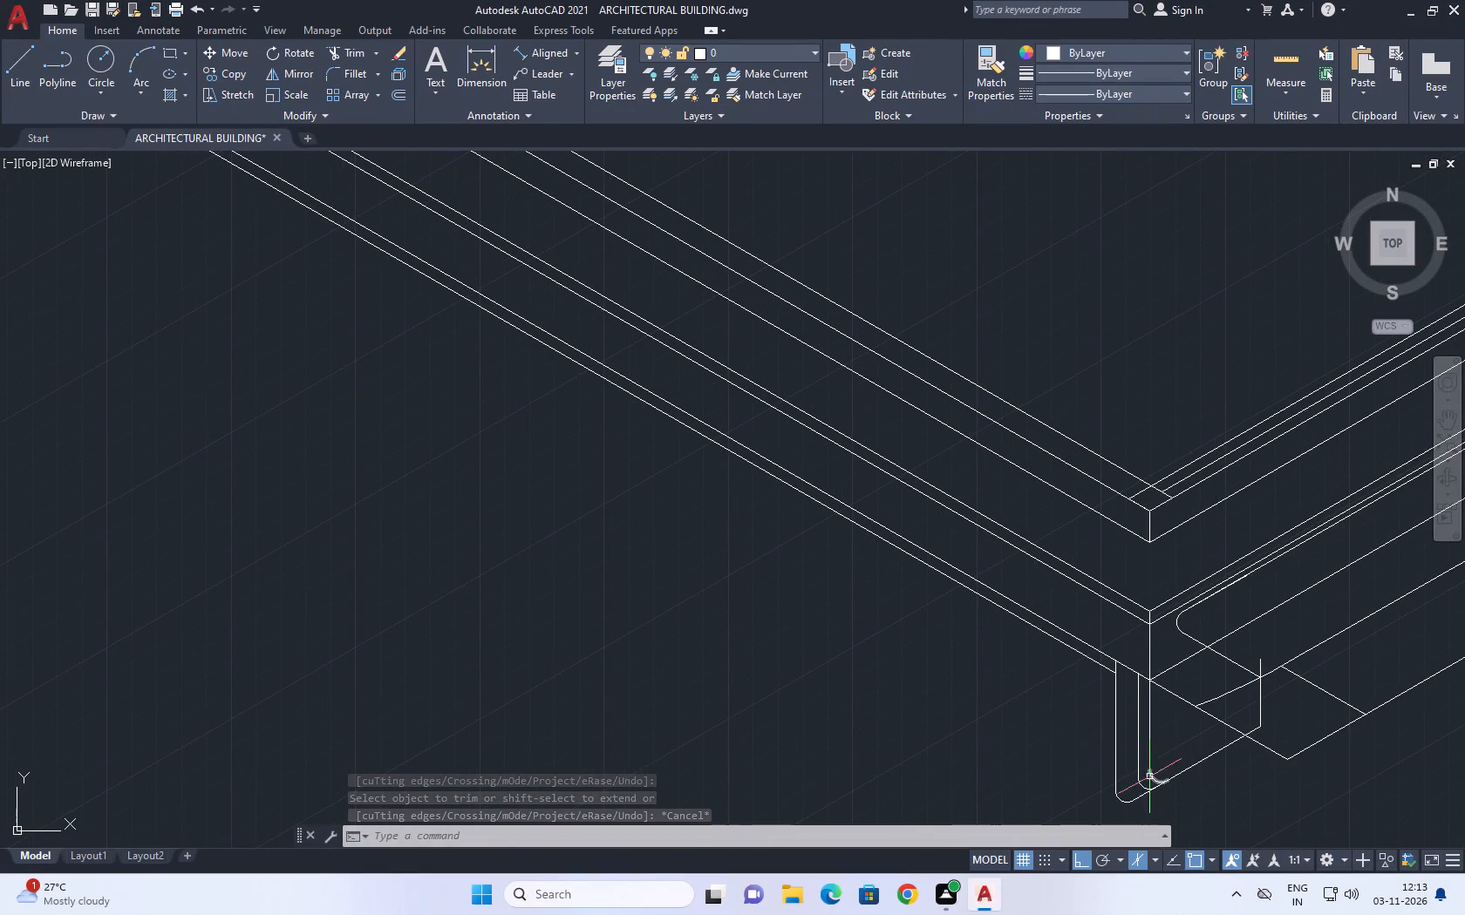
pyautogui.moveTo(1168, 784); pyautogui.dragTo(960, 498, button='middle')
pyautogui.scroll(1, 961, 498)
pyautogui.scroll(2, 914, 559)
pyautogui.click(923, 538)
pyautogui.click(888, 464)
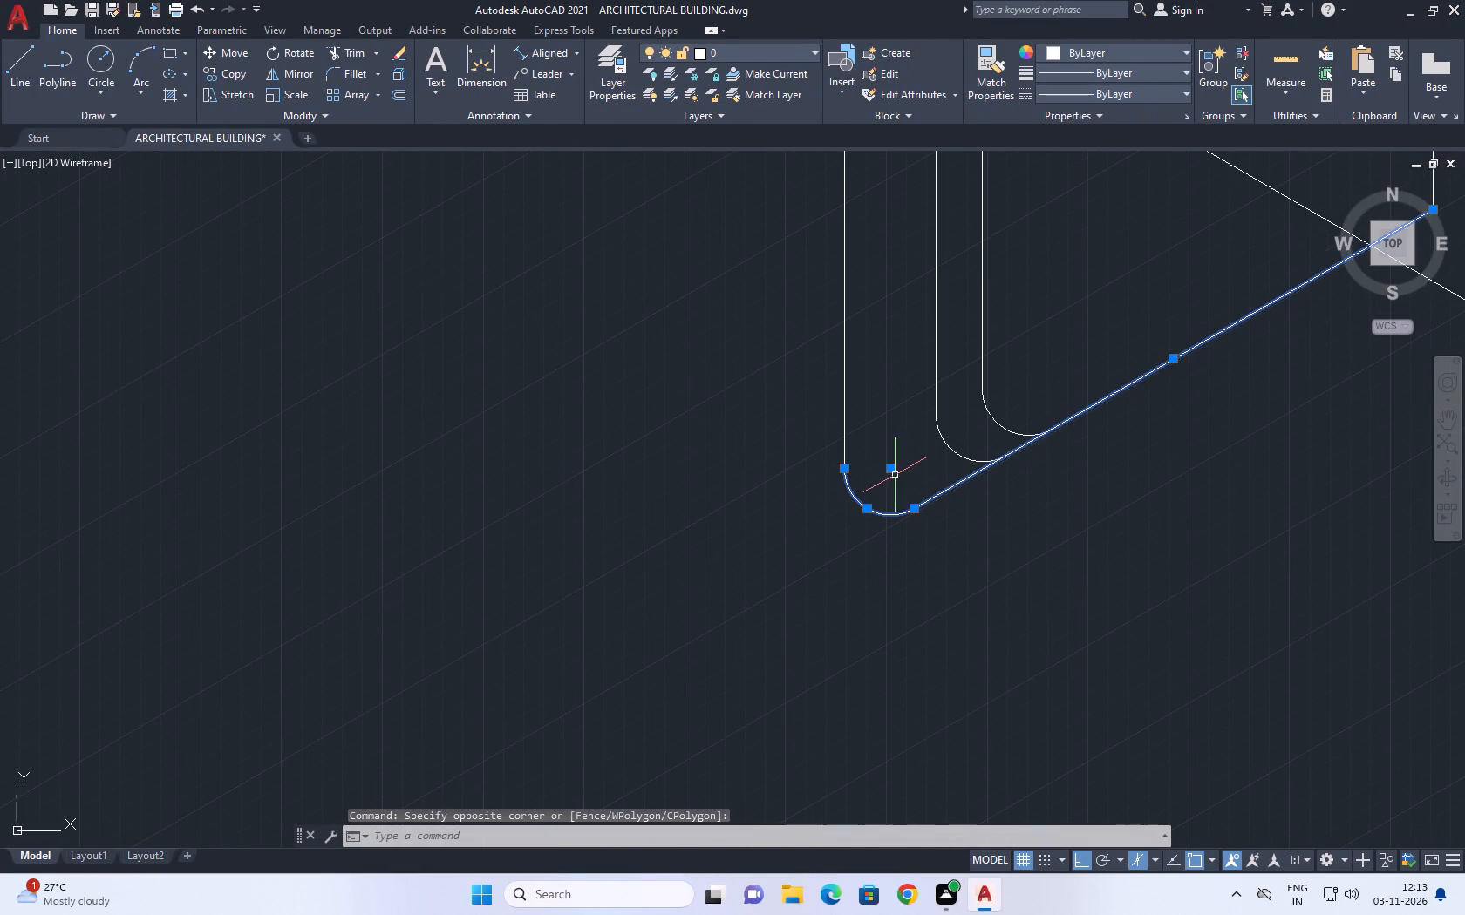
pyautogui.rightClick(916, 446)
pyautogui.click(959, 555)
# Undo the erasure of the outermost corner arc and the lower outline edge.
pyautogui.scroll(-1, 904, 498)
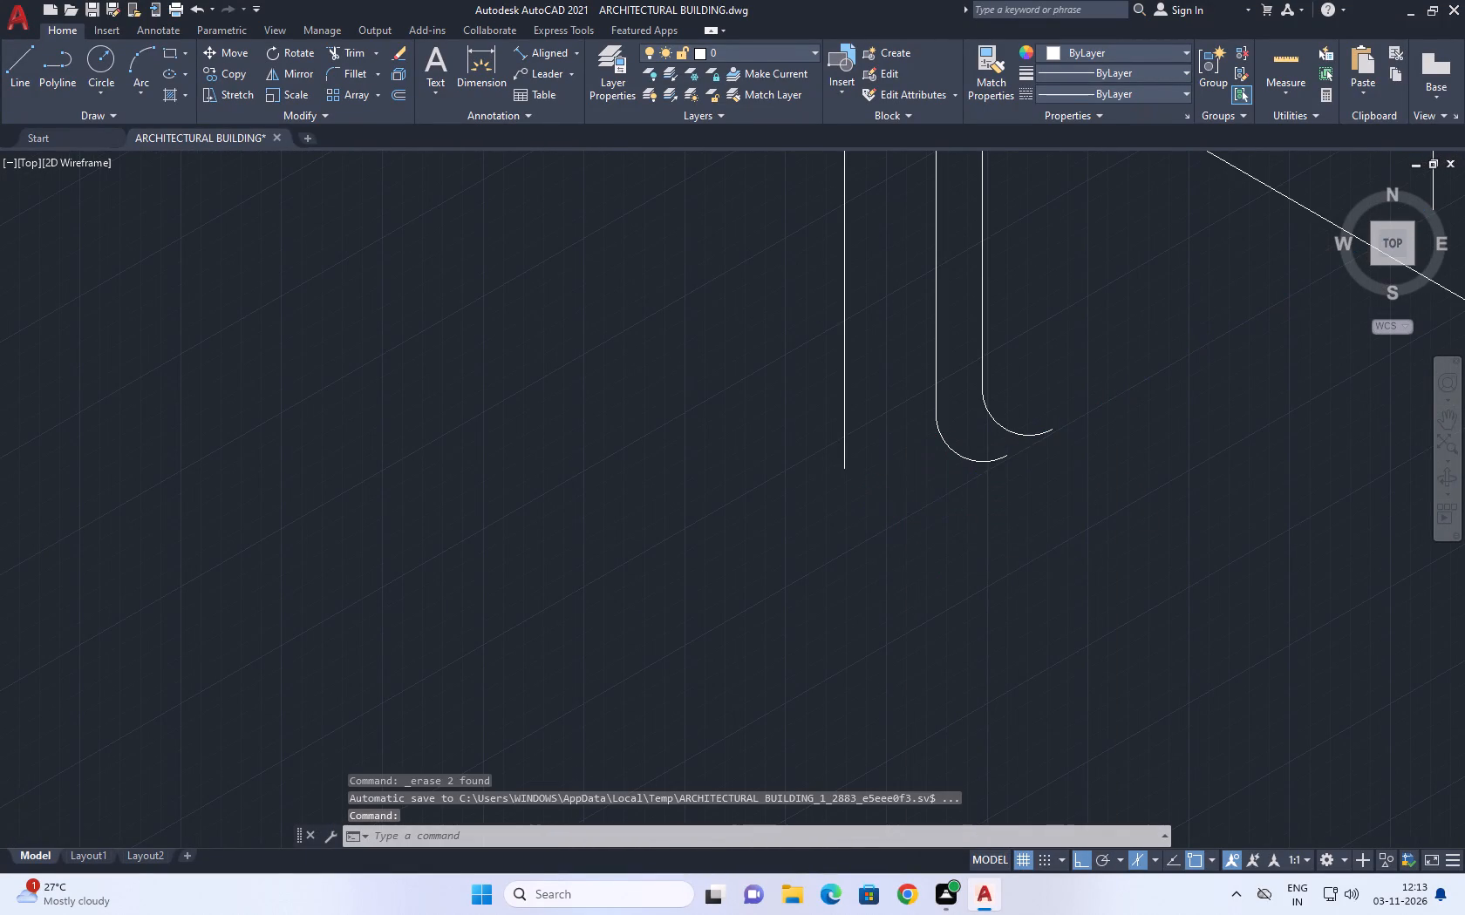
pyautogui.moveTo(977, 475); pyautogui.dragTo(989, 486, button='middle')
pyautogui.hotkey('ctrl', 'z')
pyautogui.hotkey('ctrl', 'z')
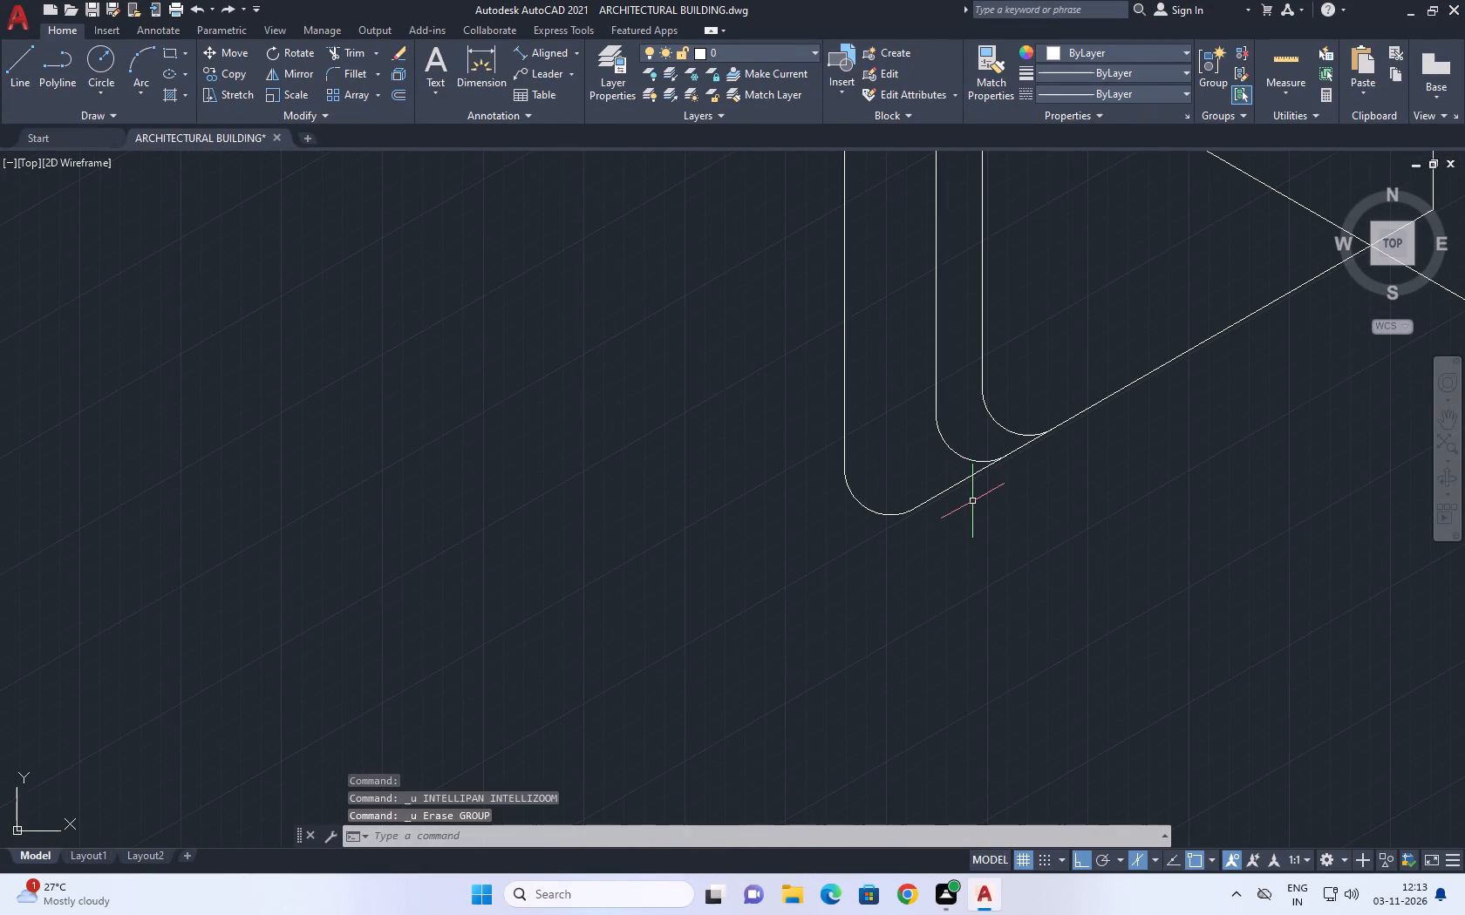
# Trim away the three corner arcs between the vertical lines and the sloping lower outline edge.
pyautogui.press('t')
pyautogui.press('r')
pyautogui.press('space')
pyautogui.click(898, 482)
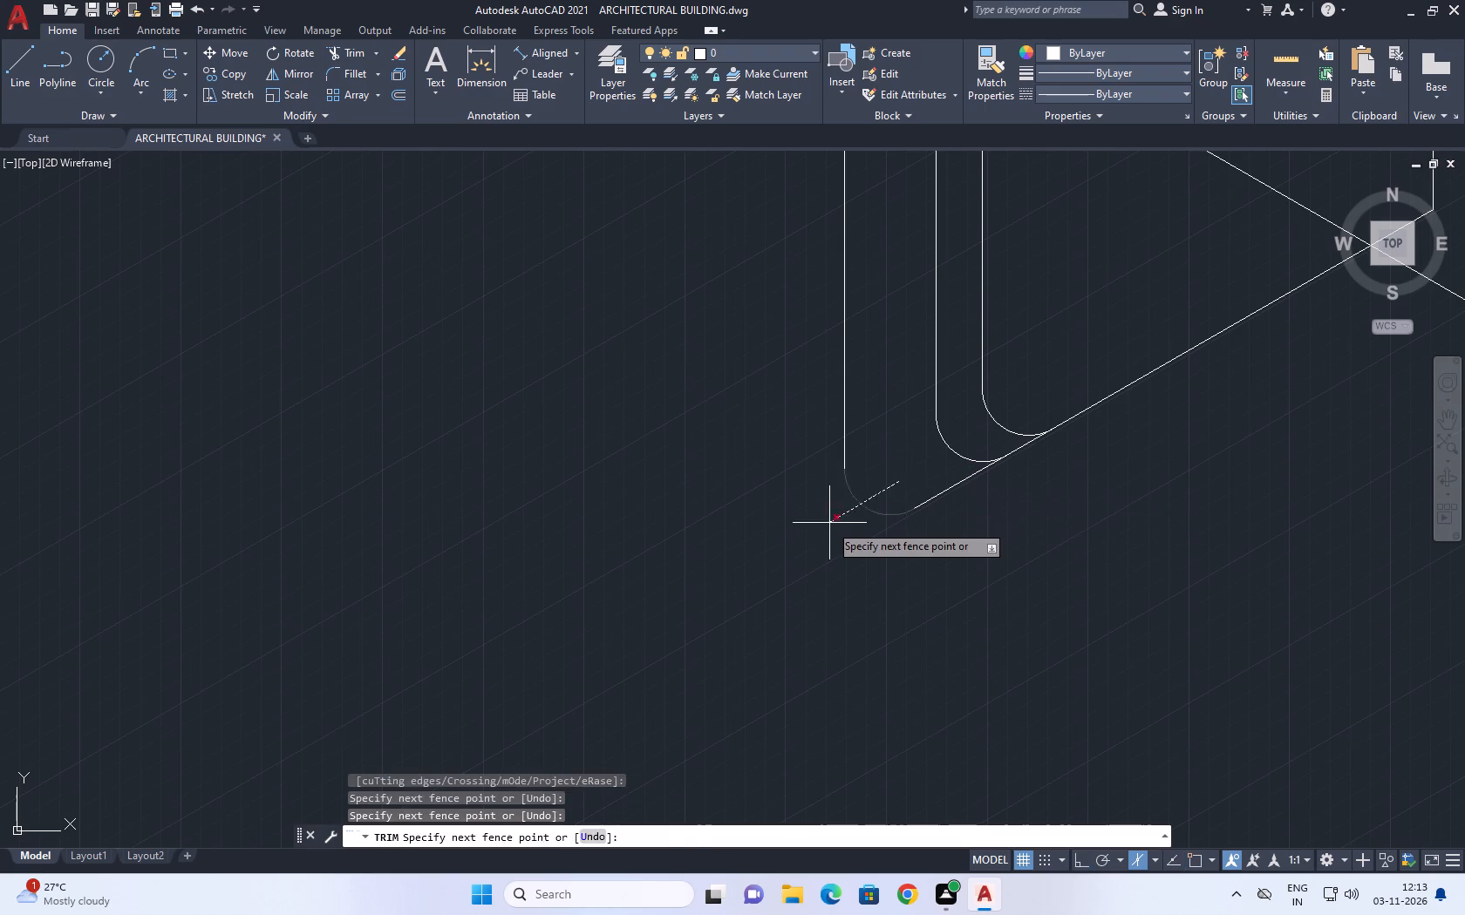
pyautogui.click(824, 542)
pyautogui.click(936, 451)
pyautogui.click(1030, 399)
pyautogui.scroll(-3, 946, 440)
pyautogui.press('Escape')
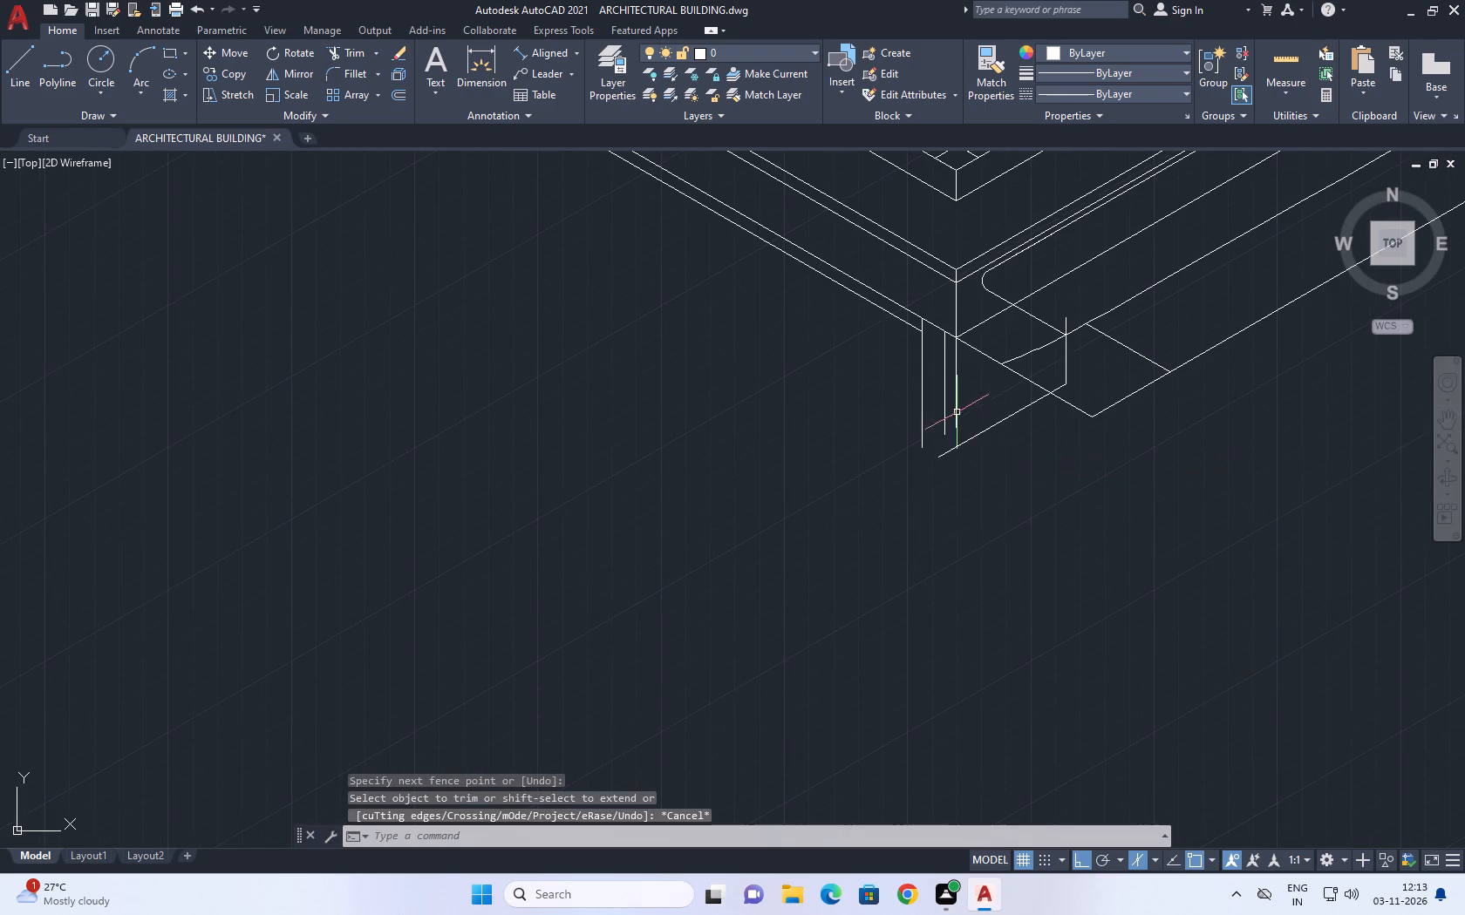
# With Ortho off, draw a three-point arc from the innermost vertical line's lower end to the sloping lower outline edge.
pyautogui.moveTo(952, 417); pyautogui.dragTo(968, 466, button='middle')
pyautogui.write('a')
pyautogui.press('space')
pyautogui.scroll(2, 968, 471)
pyautogui.click(972, 485)
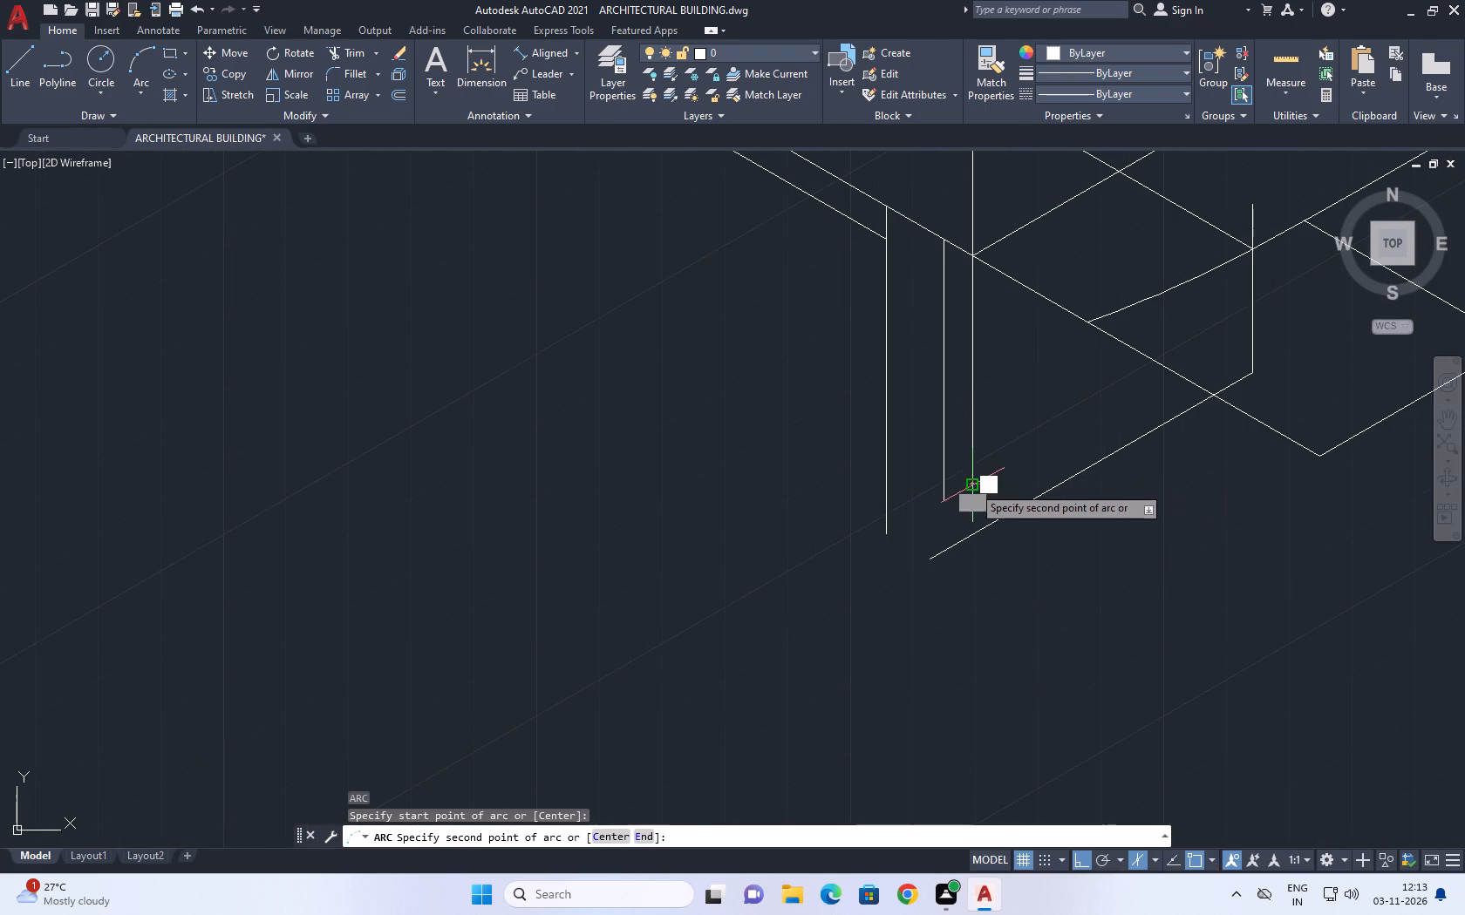
pyautogui.scroll(2, 998, 487)
pyautogui.press('F8')
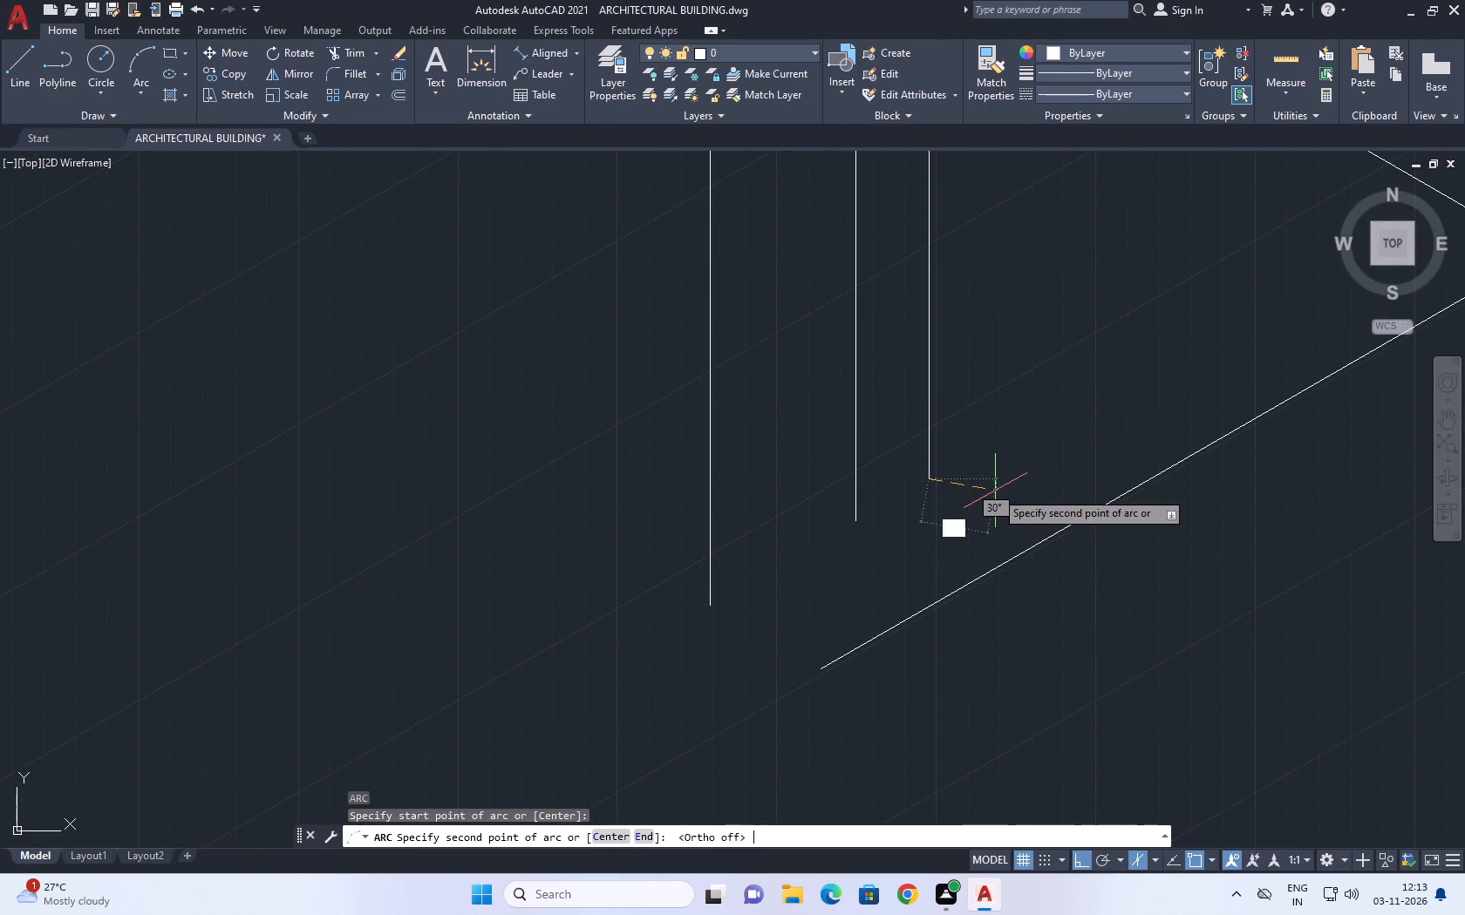
pyautogui.click(994, 502)
pyautogui.click(1102, 511)
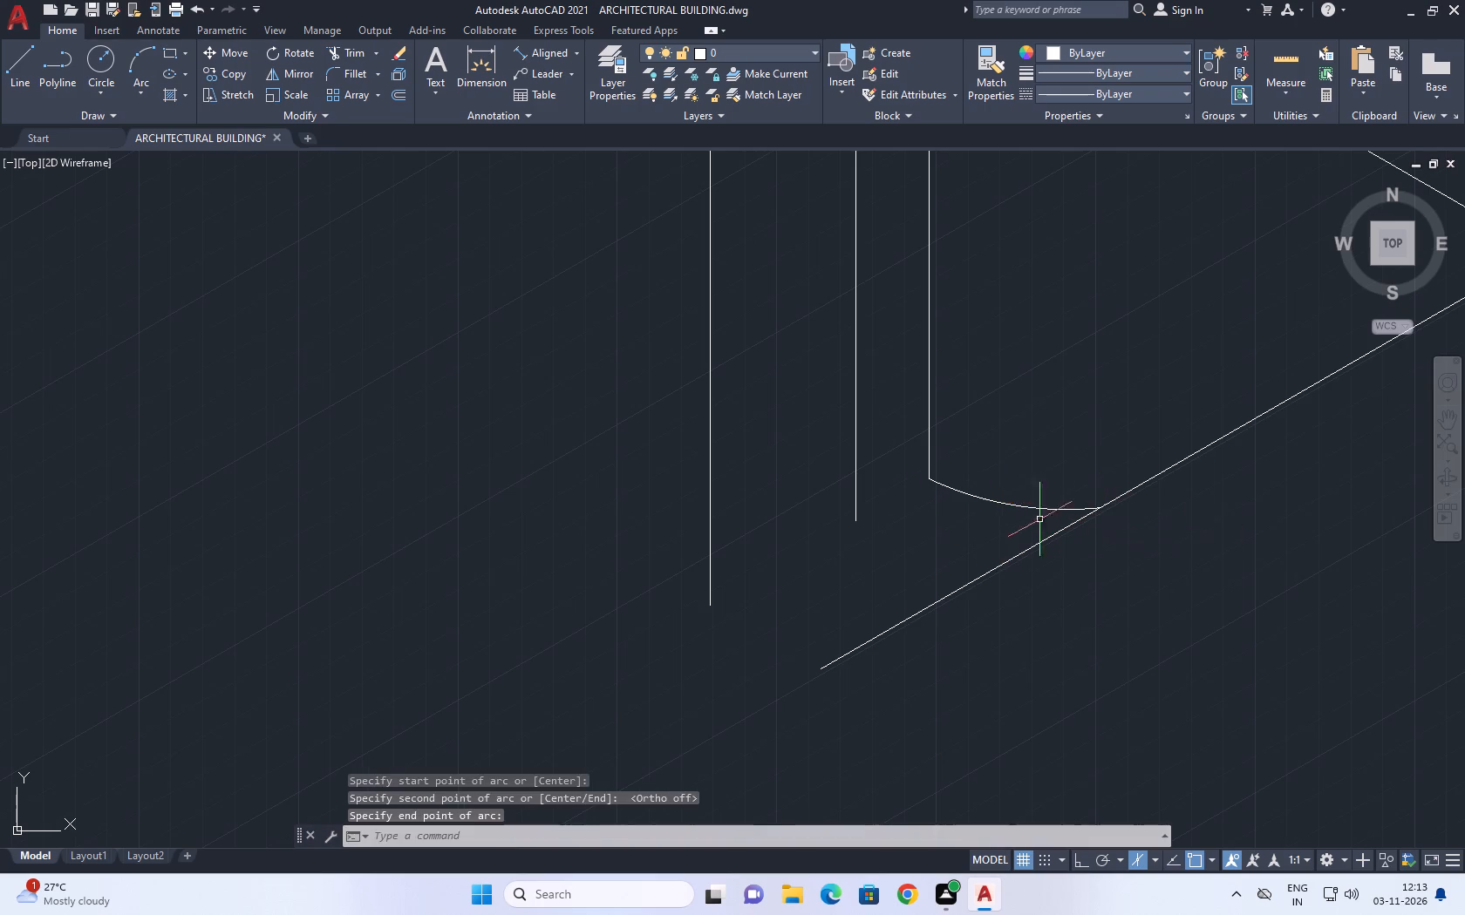
# Draw a three-point arc from the outermost vertical line, above its lower end, to the sloping lower outline edge.
pyautogui.press('space')
pyautogui.scroll(-1, 711, 474)
pyautogui.click(709, 452)
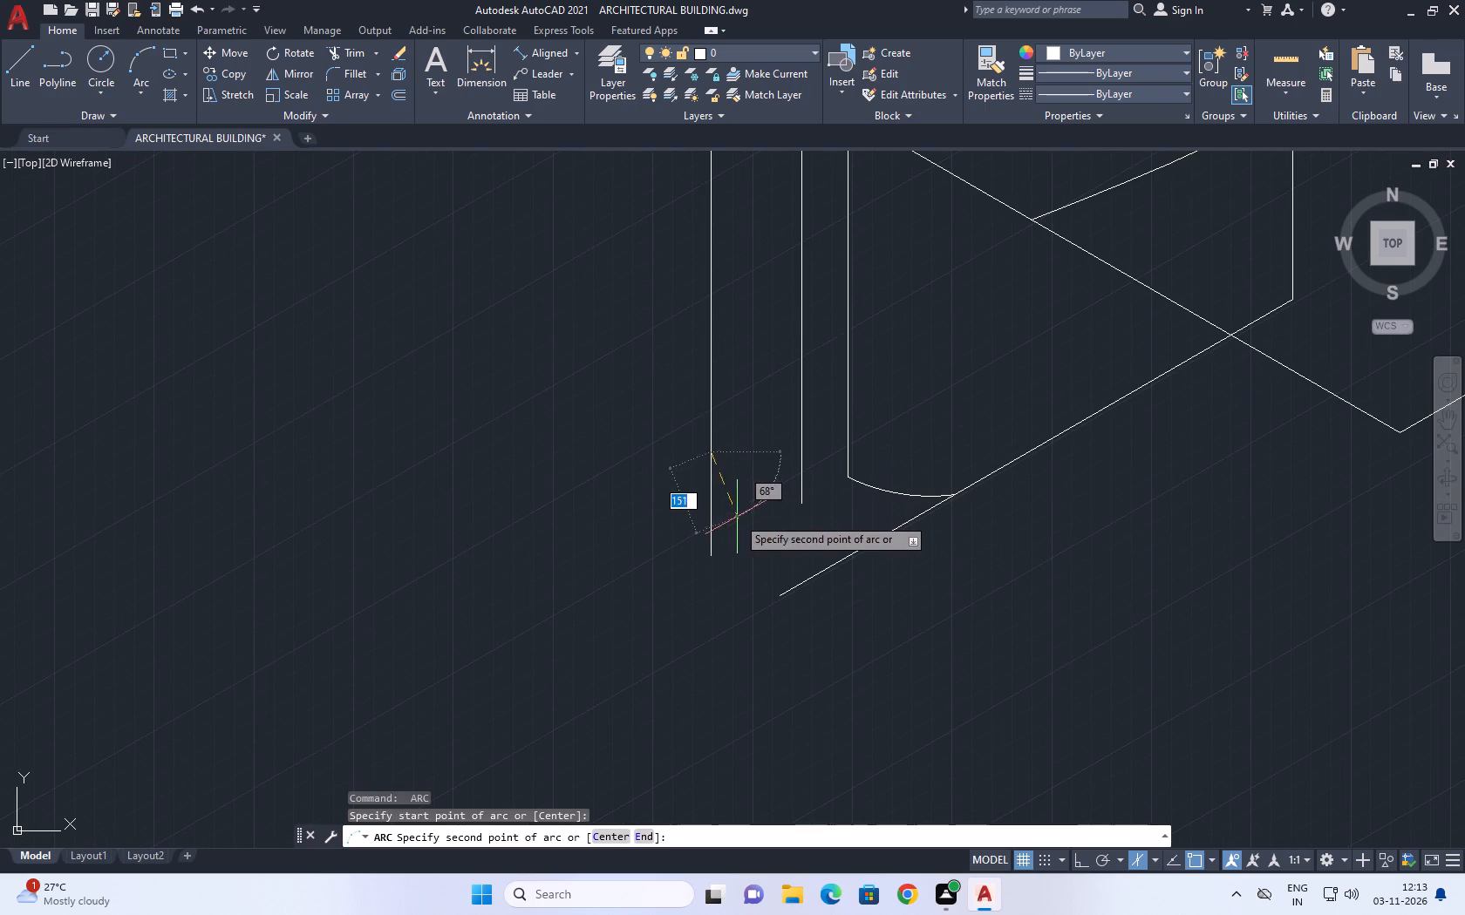
pyautogui.click(738, 517)
pyautogui.click(851, 561)
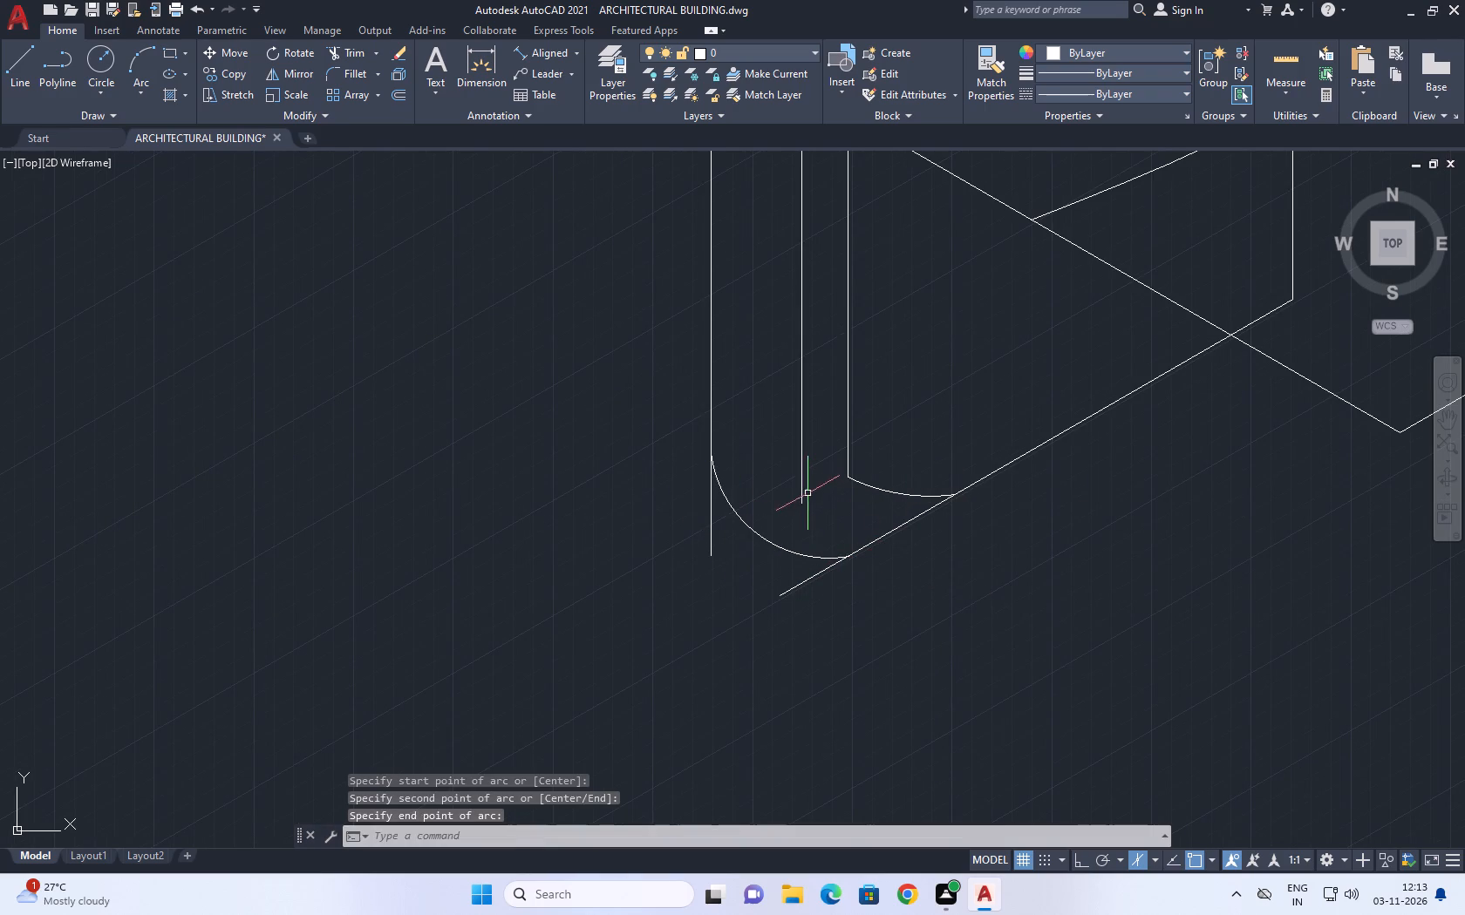
# Draw a three-point arc from the middle vertical line to the sloping lower outline edge, between the other two arcs.
pyautogui.press('space')
pyautogui.click(799, 469)
pyautogui.click(821, 514)
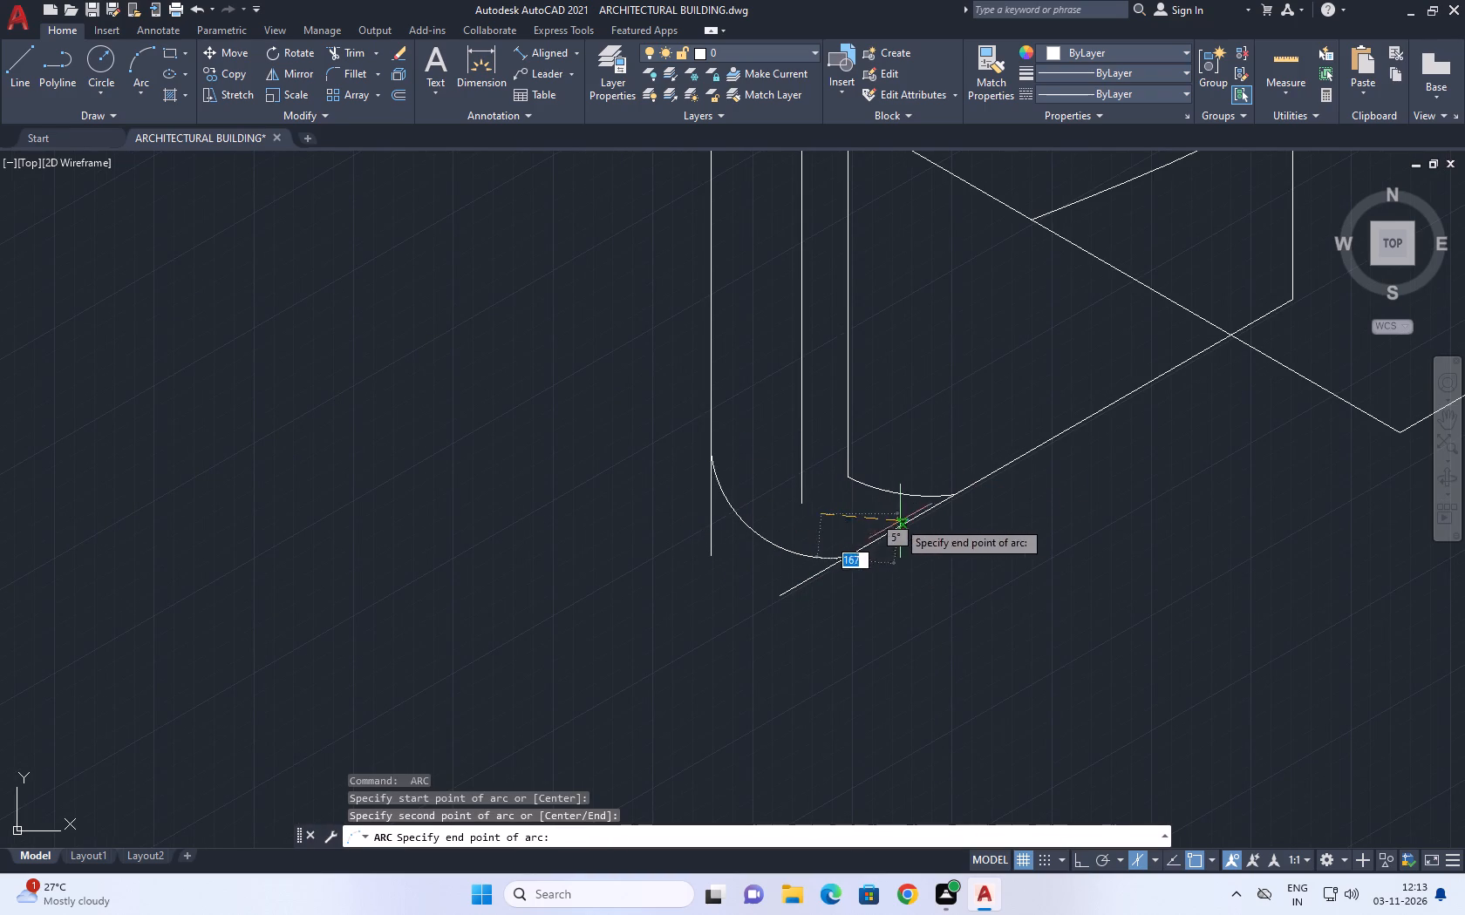
pyautogui.click(913, 516)
pyautogui.scroll(3, 842, 533)
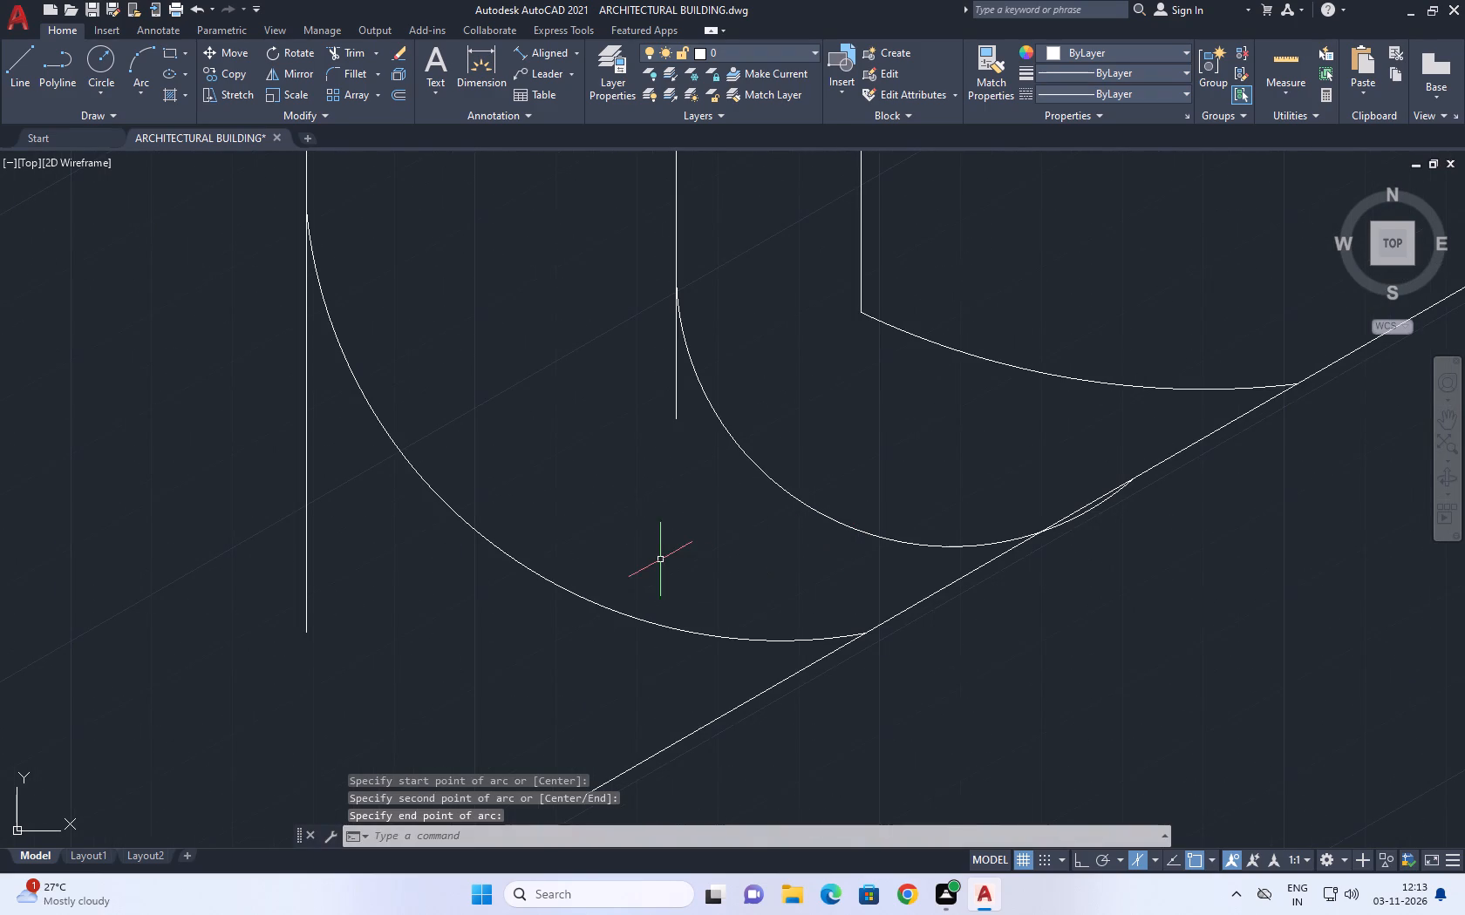
# Trim the overhanging ends of the sloping lower edge and of the outermost and middle vertical lines beyond their arcs.
pyautogui.write('tr')
pyautogui.press('space')
pyautogui.scroll(-3, 646, 559)
pyautogui.click(675, 624)
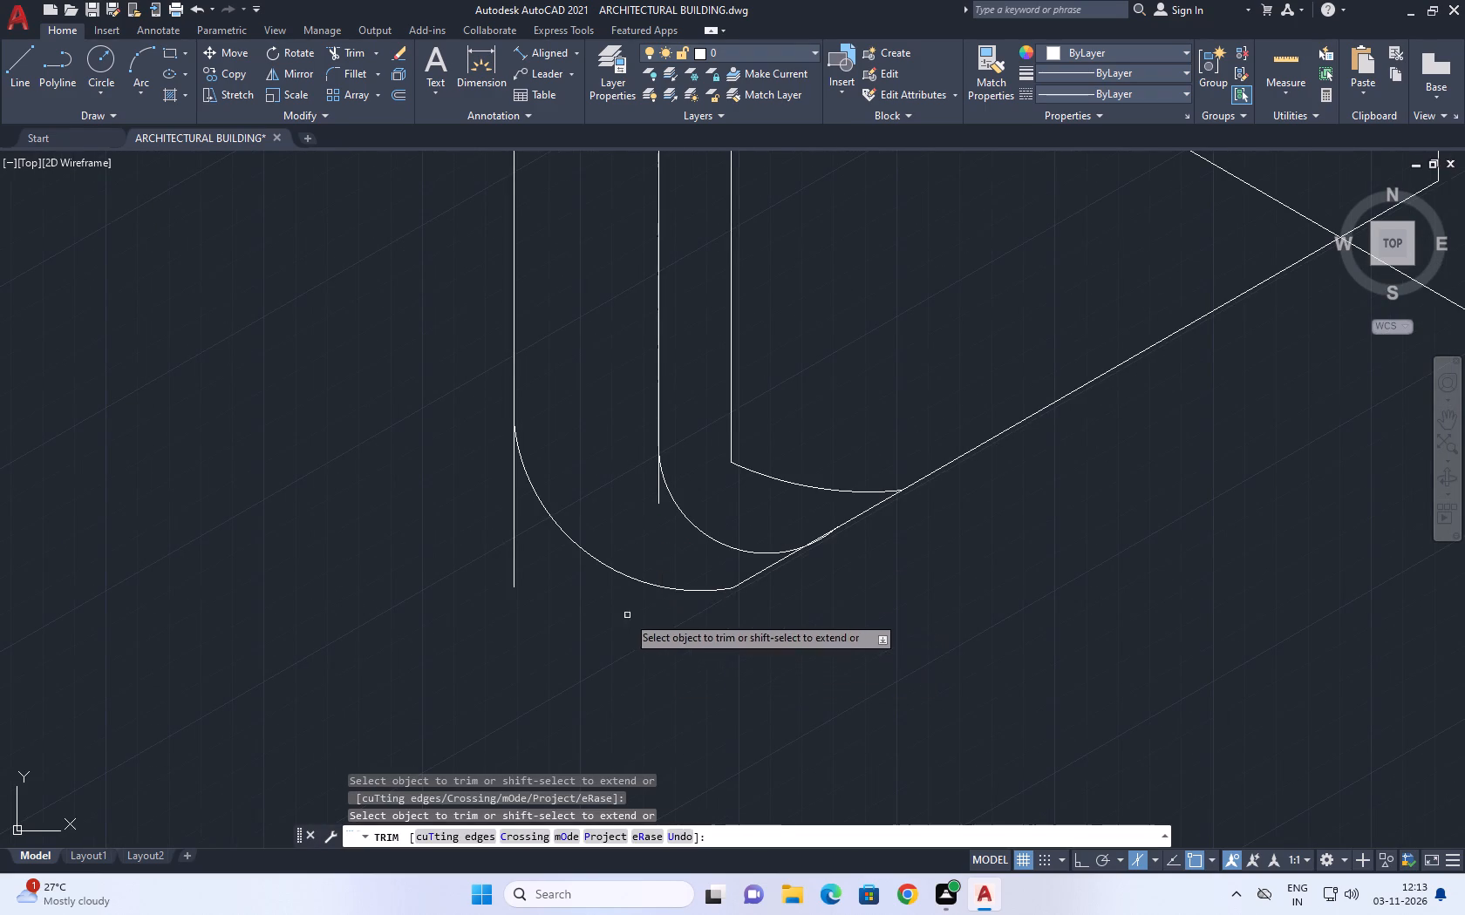
pyautogui.click(512, 558)
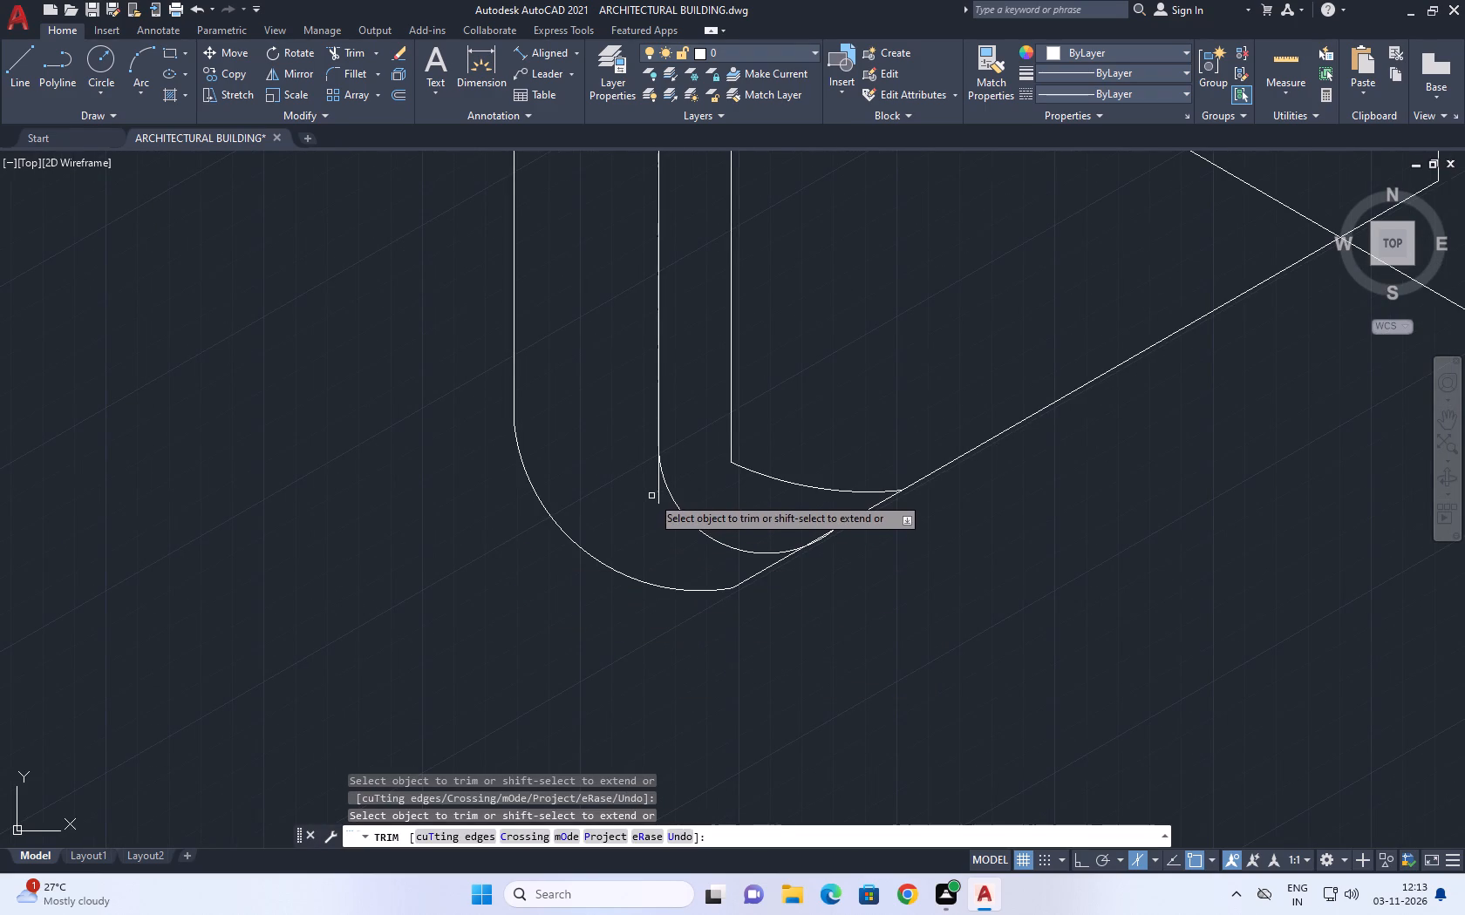
pyautogui.click(660, 491)
pyautogui.press('space')
# Reshape the middle corner arc by its end and midpoint so it meets the sloping lower edge without crossing it.
pyautogui.scroll(2, 779, 552)
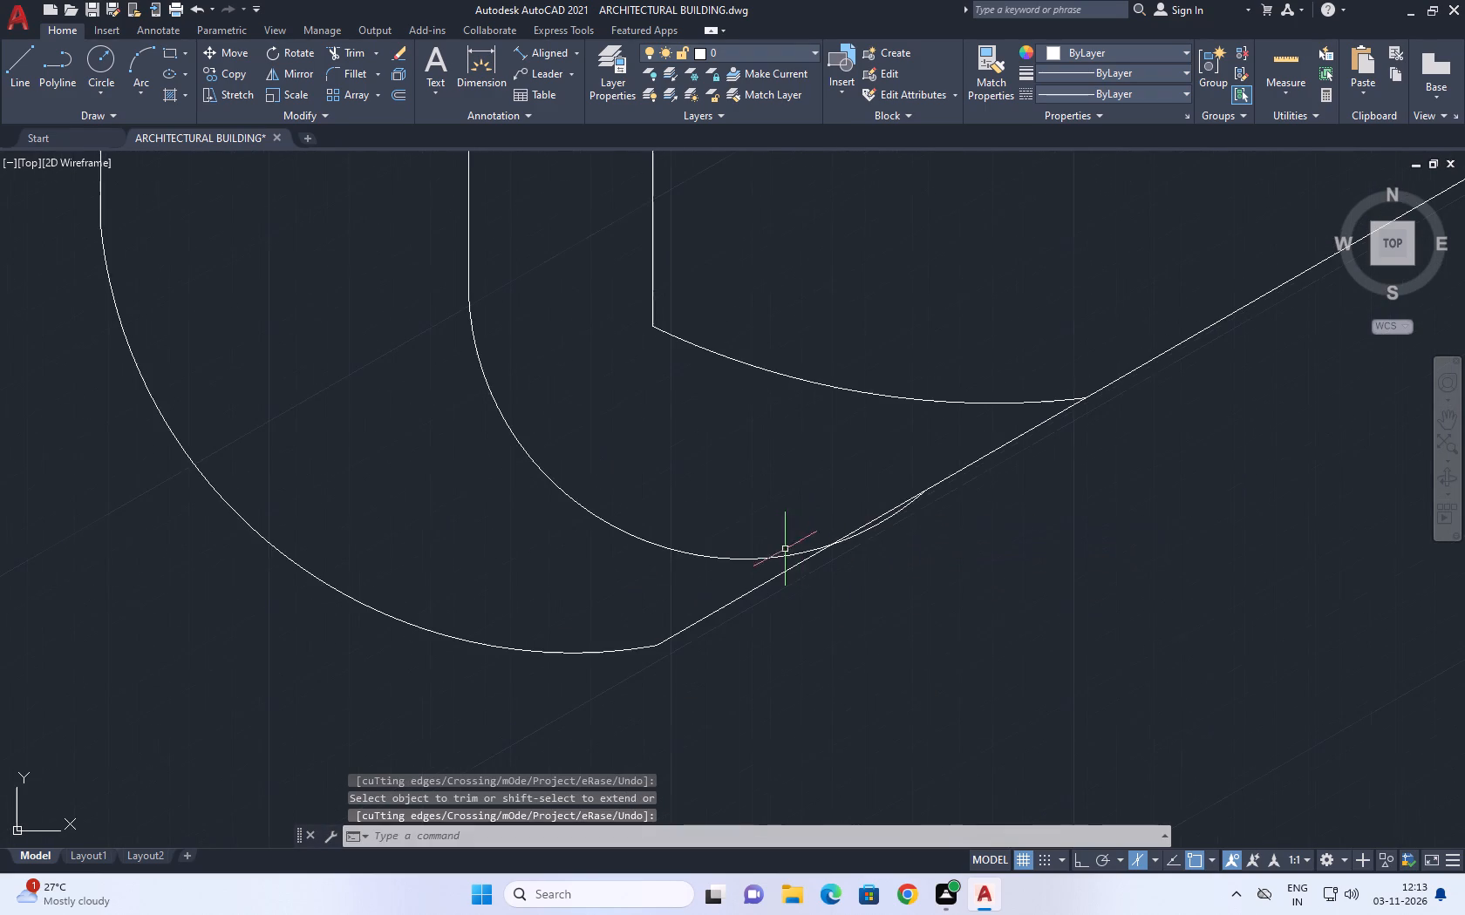
pyautogui.scroll(3, 881, 549)
pyautogui.click(847, 467)
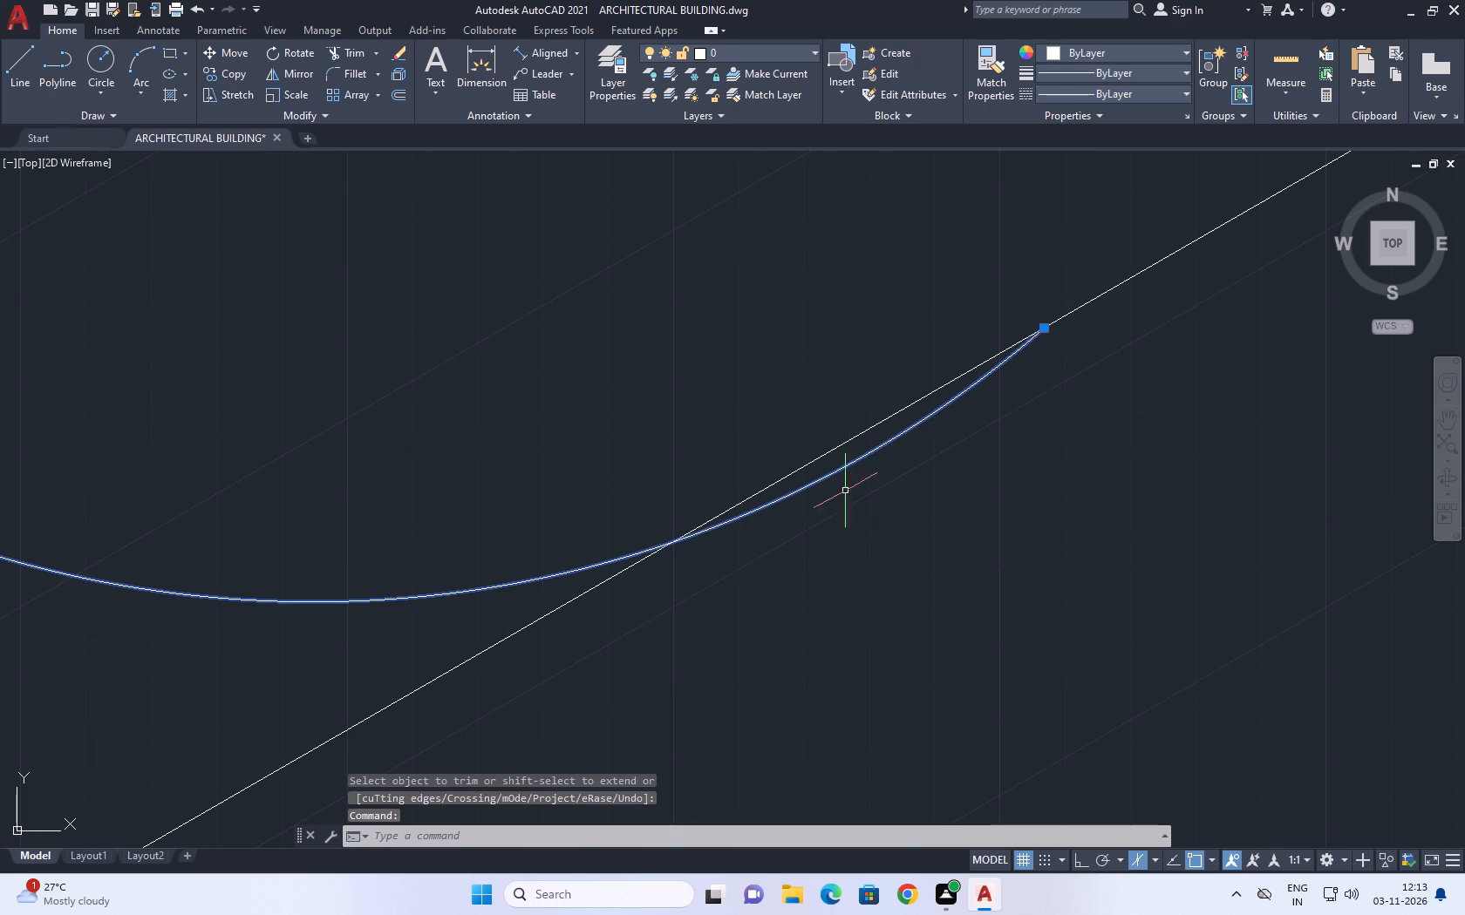
pyautogui.moveTo(891, 535); pyautogui.dragTo(892, 602, button='middle')
pyautogui.click(1046, 397)
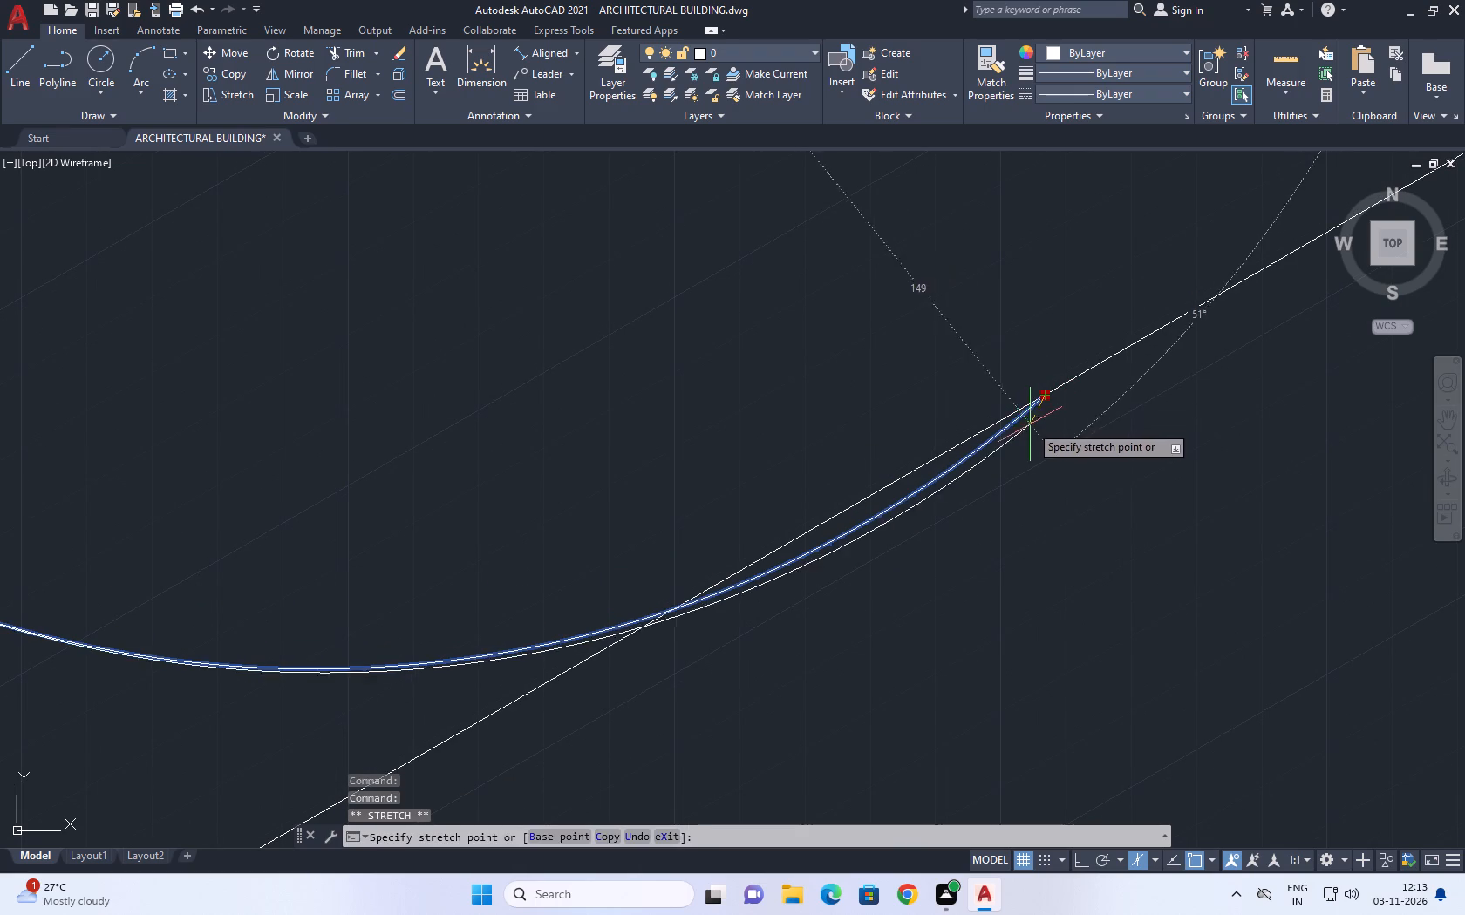
pyautogui.click(1049, 396)
pyautogui.scroll(-2, 960, 435)
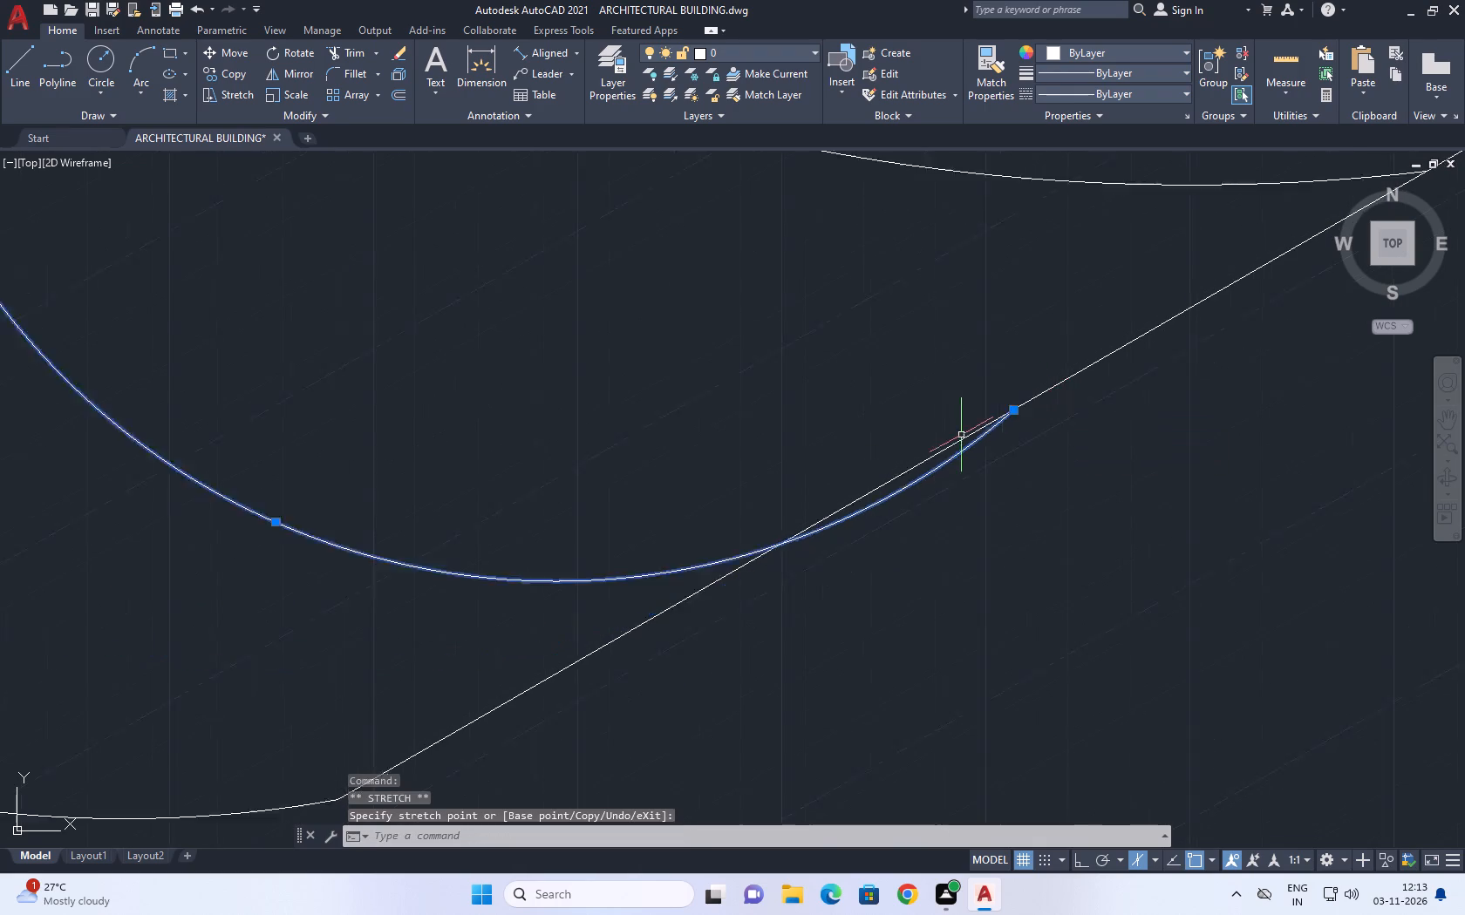
pyautogui.scroll(-2, 961, 435)
pyautogui.click(800, 456)
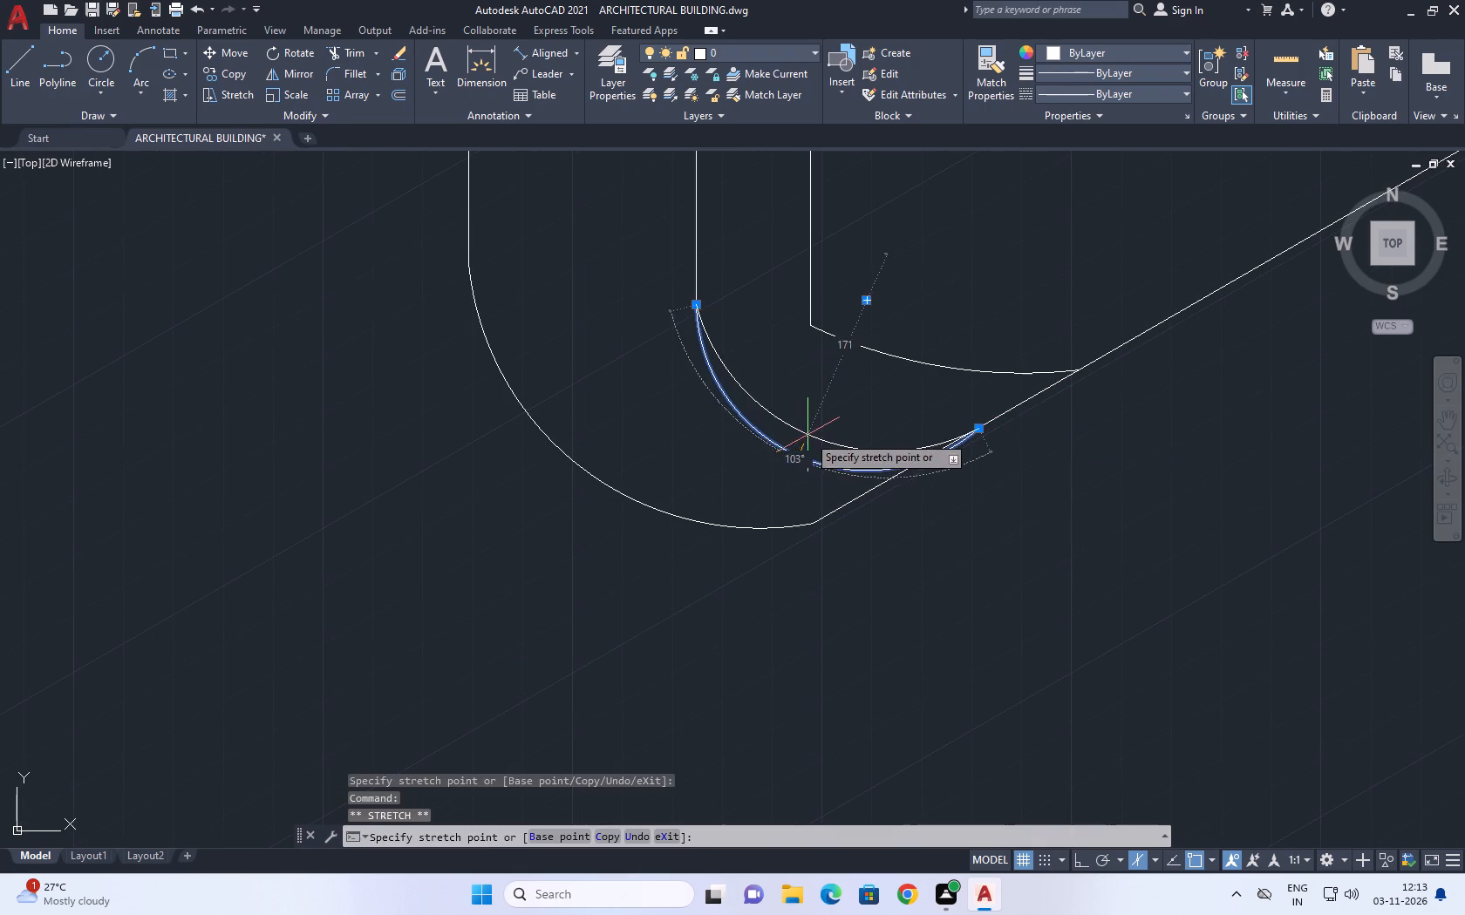
pyautogui.click(807, 433)
pyautogui.moveTo(835, 439); pyautogui.dragTo(733, 619, button='middle')
pyautogui.rightClick(869, 443)
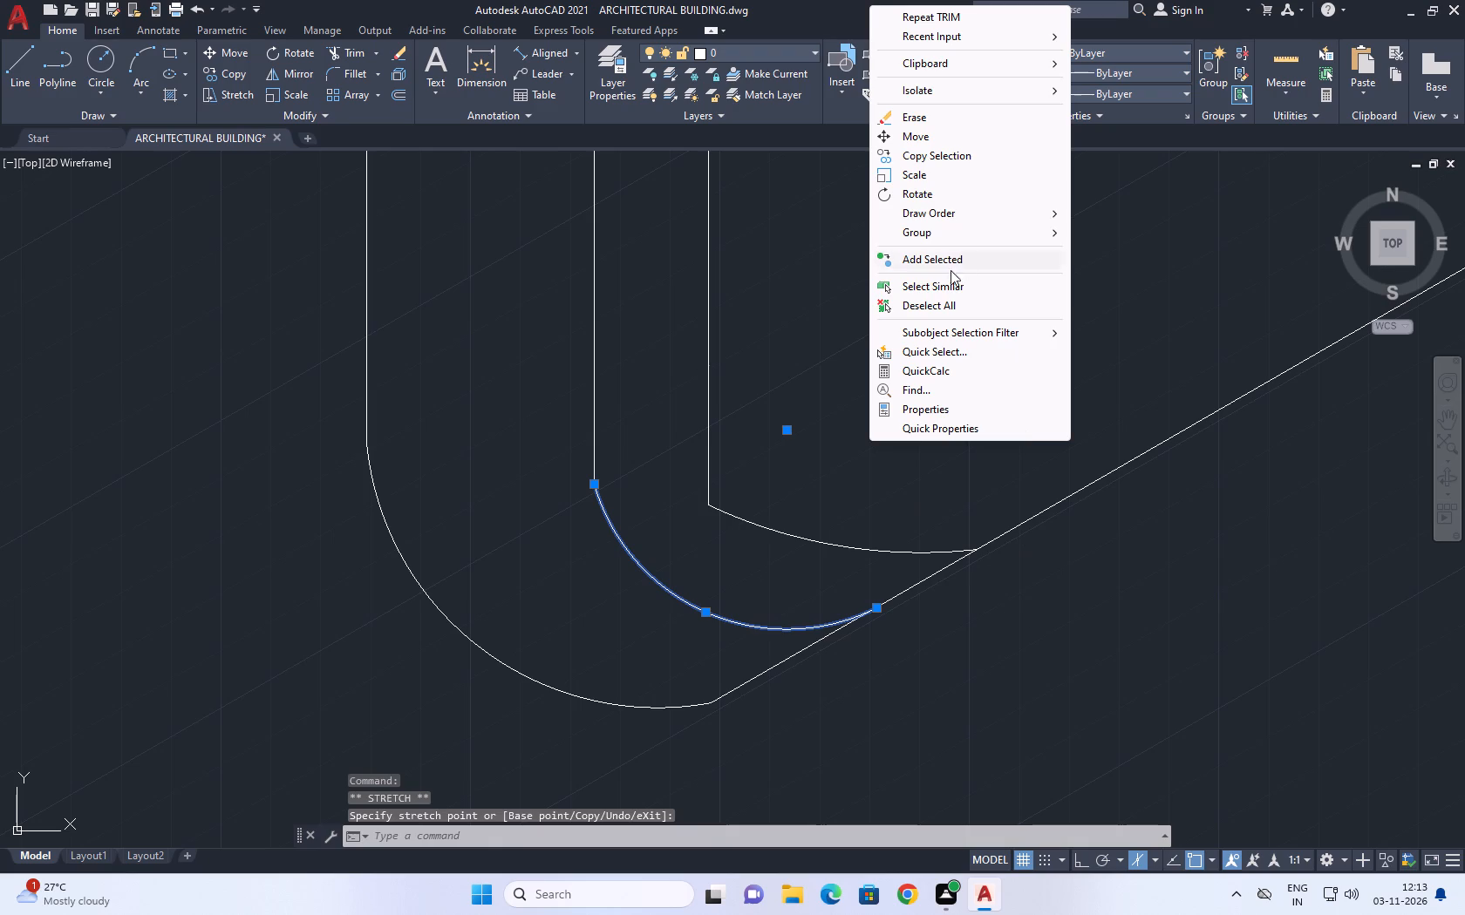
pyautogui.click(939, 304)
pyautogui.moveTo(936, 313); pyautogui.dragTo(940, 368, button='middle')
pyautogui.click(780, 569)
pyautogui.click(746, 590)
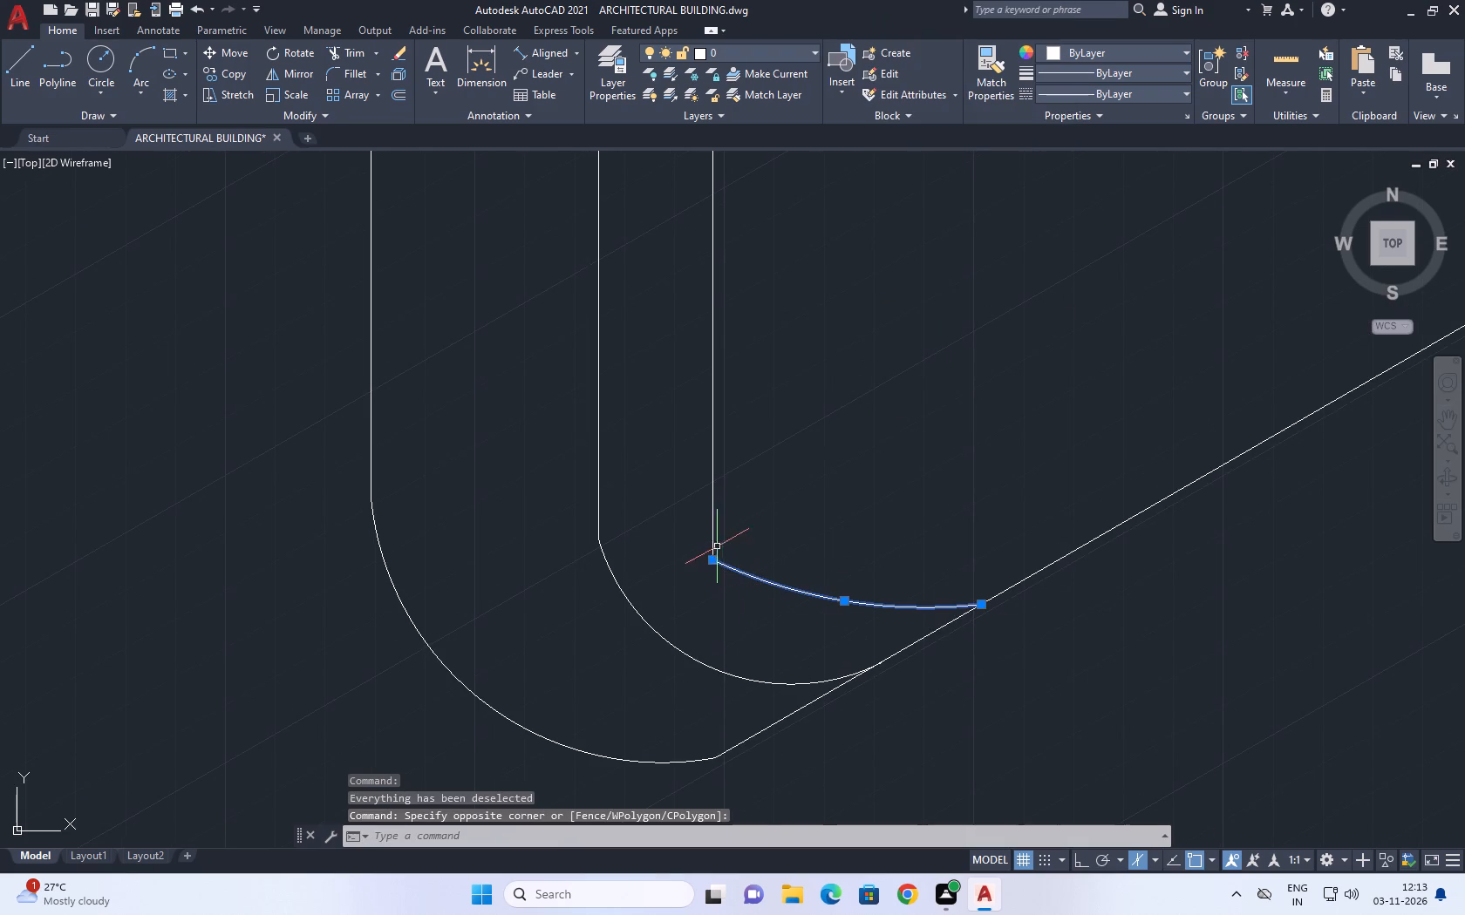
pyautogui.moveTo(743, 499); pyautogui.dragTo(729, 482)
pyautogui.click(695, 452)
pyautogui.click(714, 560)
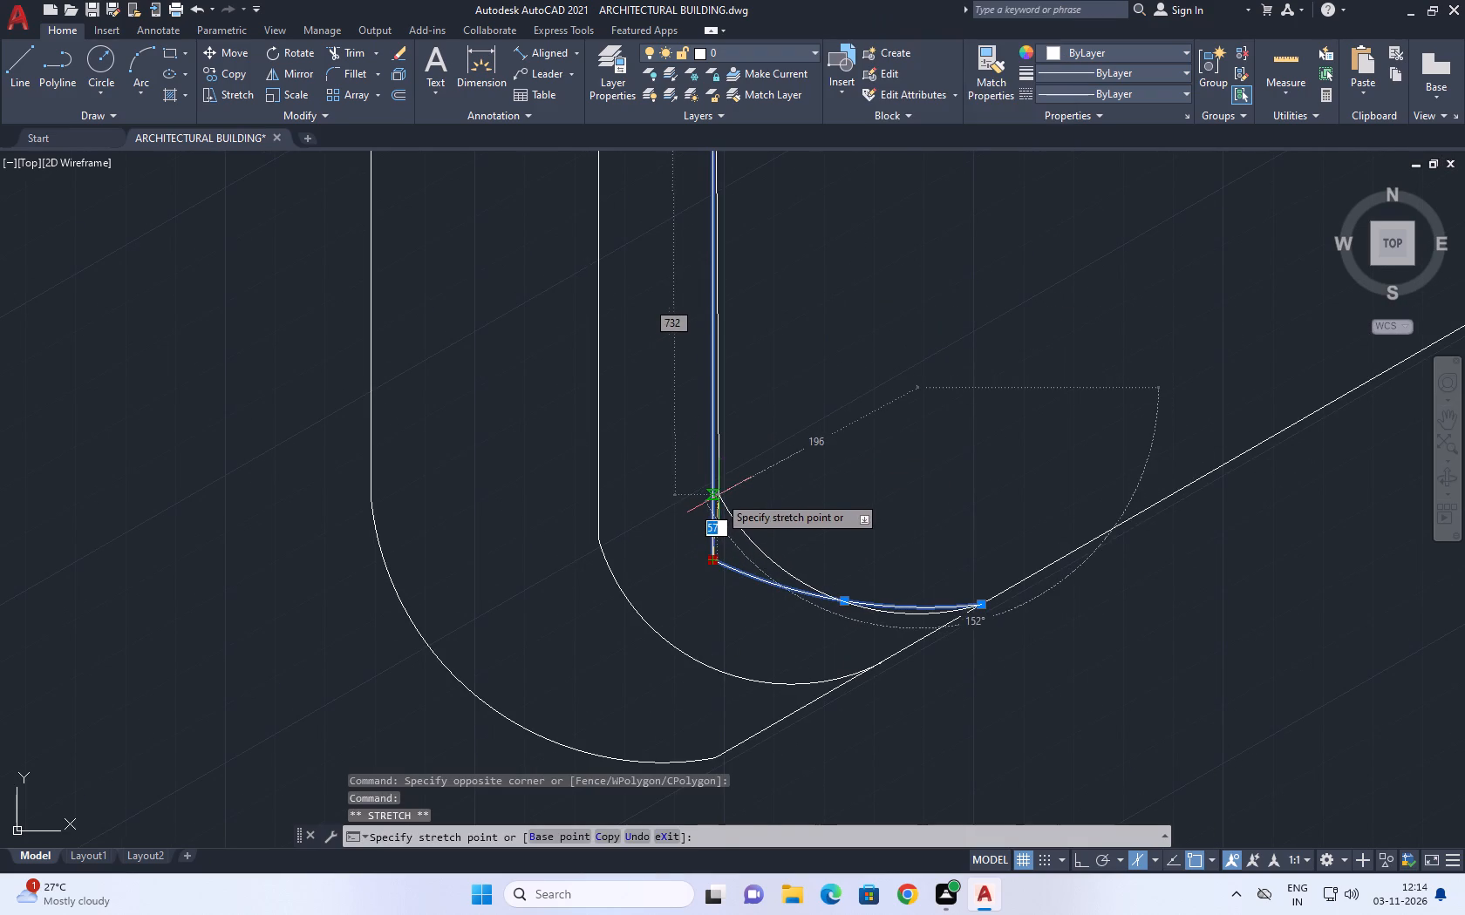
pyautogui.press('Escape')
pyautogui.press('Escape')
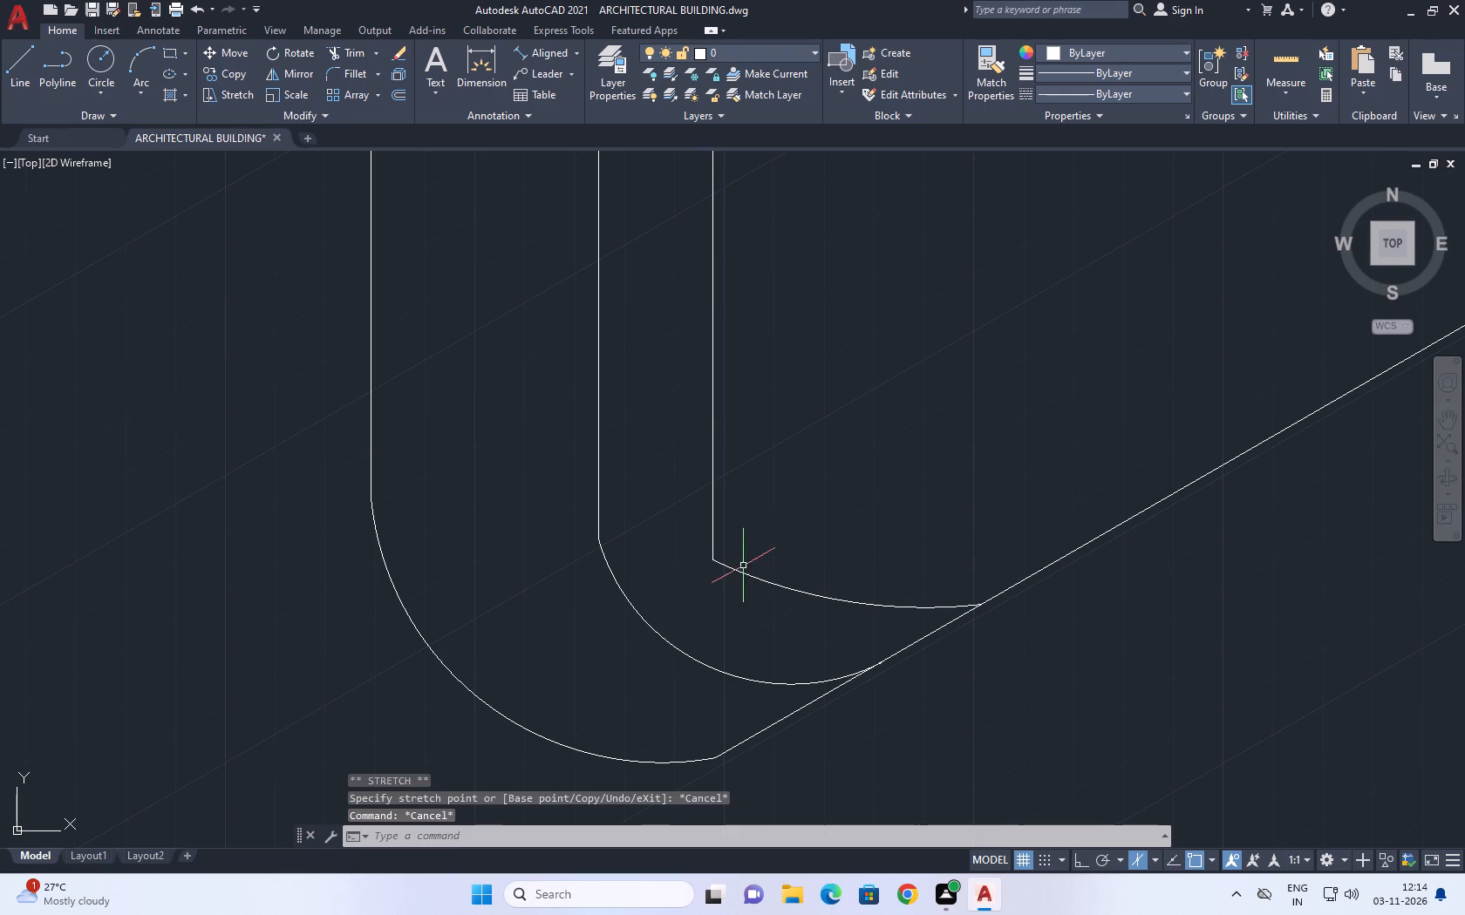
# Stretch the innermost corner arc's upper end about 74 units up along the innermost vertical line.
pyautogui.moveTo(774, 542); pyautogui.dragTo(742, 575)
pyautogui.moveTo(723, 627); pyautogui.dragTo(723, 635)
pyautogui.moveTo(712, 558); pyautogui.dragTo(712, 546)
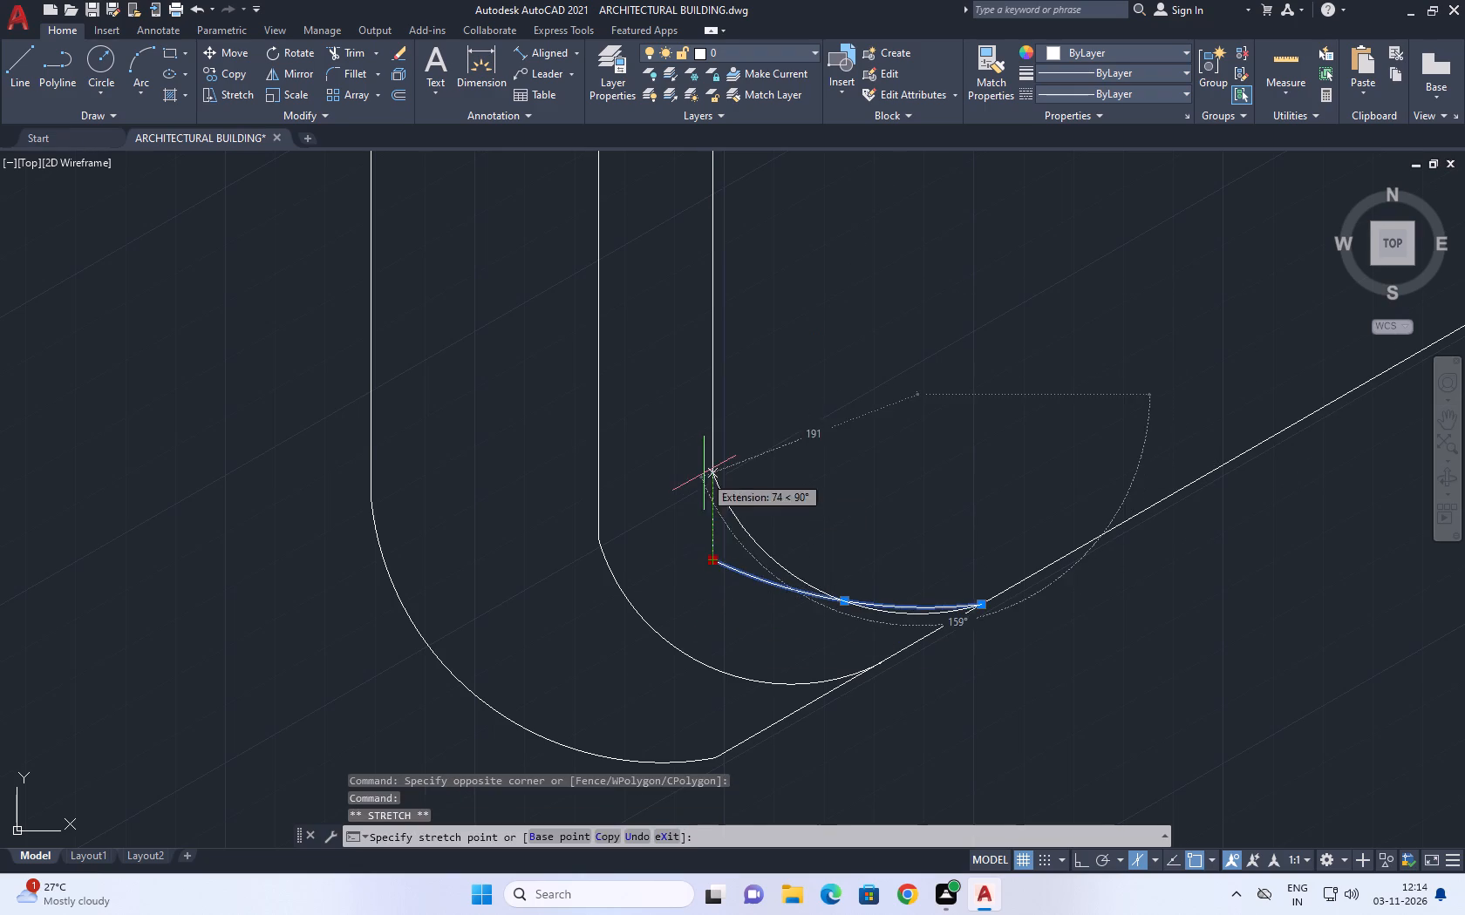
pyautogui.click(705, 472)
pyautogui.moveTo(693, 442); pyautogui.dragTo(777, 539, button='middle')
pyautogui.scroll(-1, 722, 524)
pyautogui.rightClick(889, 462)
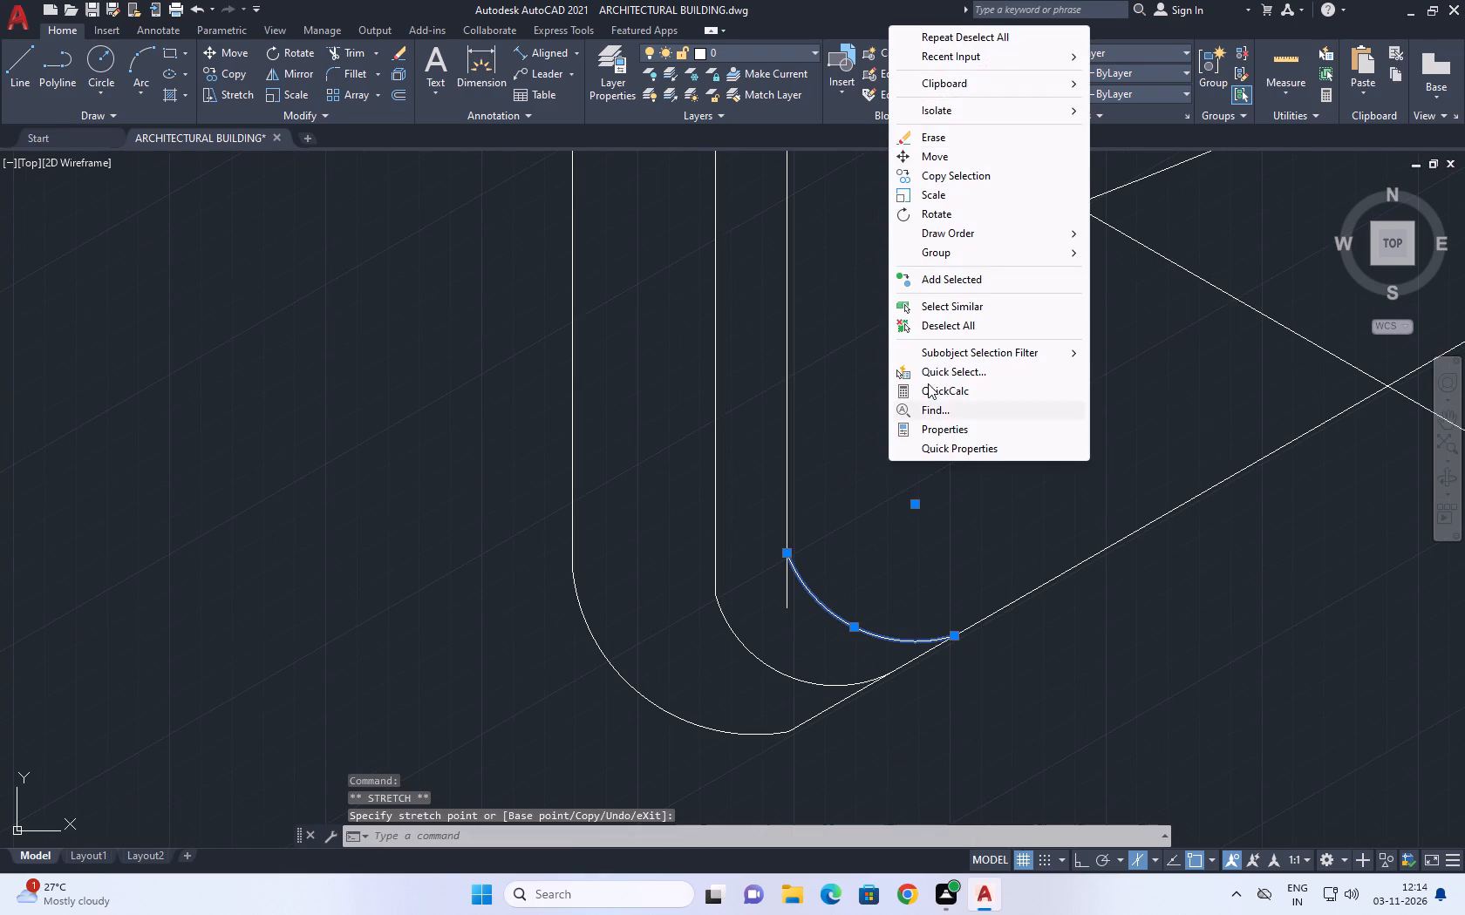
pyautogui.click(970, 330)
# Trim the piece of the innermost vertical line that hangs below the start of its corner arc.
pyautogui.moveTo(847, 417); pyautogui.dragTo(853, 543, button='middle')
pyautogui.write('tr')
pyautogui.press('space')
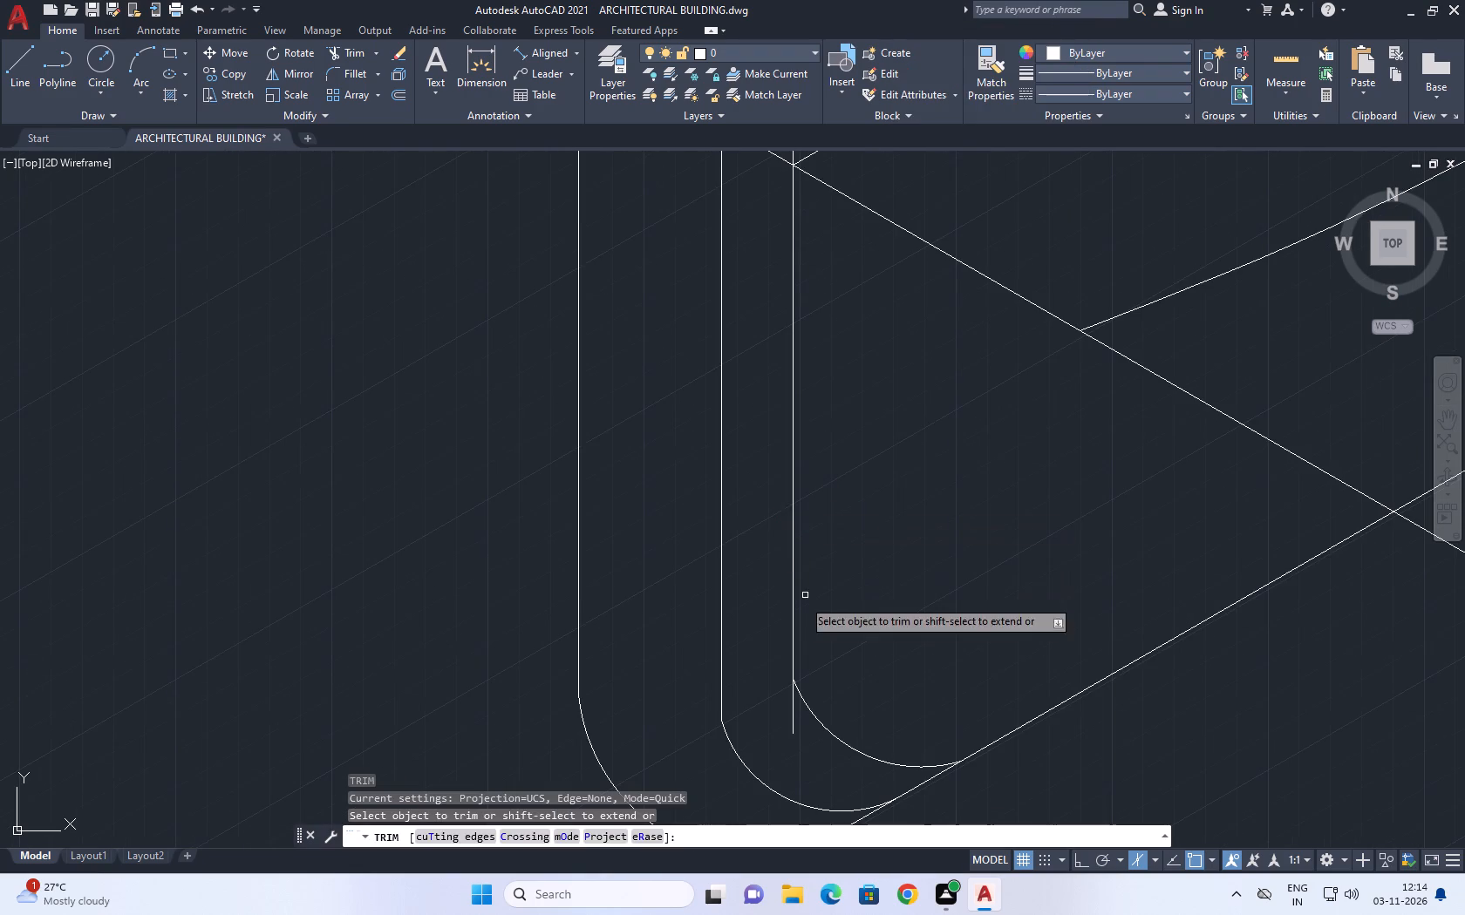
pyautogui.click(795, 709)
pyautogui.click(780, 717)
pyautogui.moveTo(870, 593); pyautogui.dragTo(861, 578, button='right')
pyautogui.click(932, 599)
# Shorten the short vertical edge inside the slab corner by lowering its upper end to the sloping curved edge.
pyautogui.scroll(-5, 912, 622)
pyautogui.middleClick(947, 539)
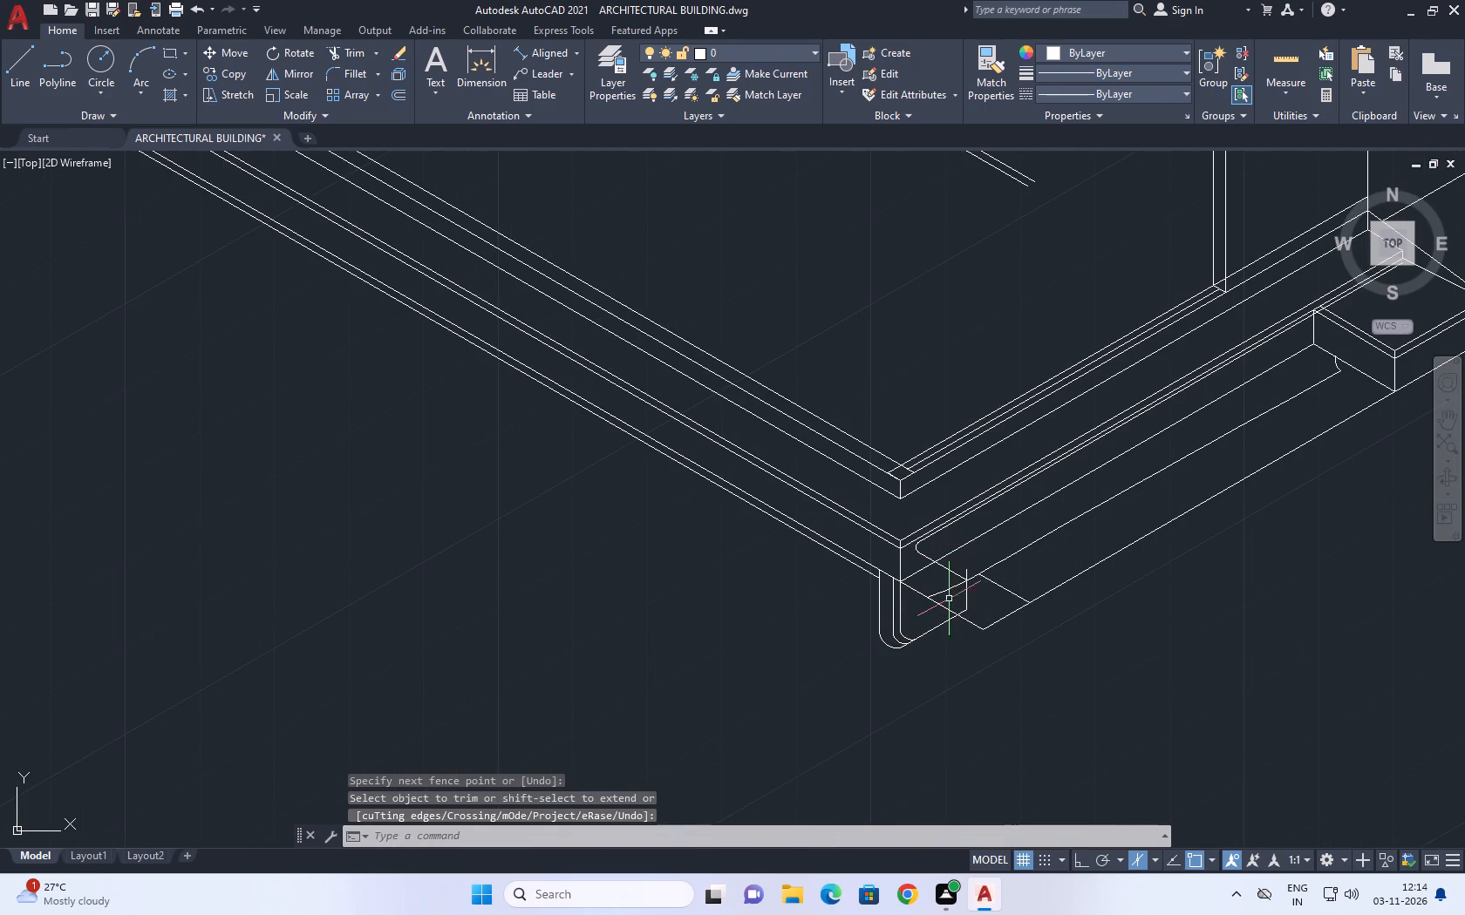
pyautogui.moveTo(853, 660); pyautogui.dragTo(844, 654, button='middle')
pyautogui.scroll(2, 969, 574)
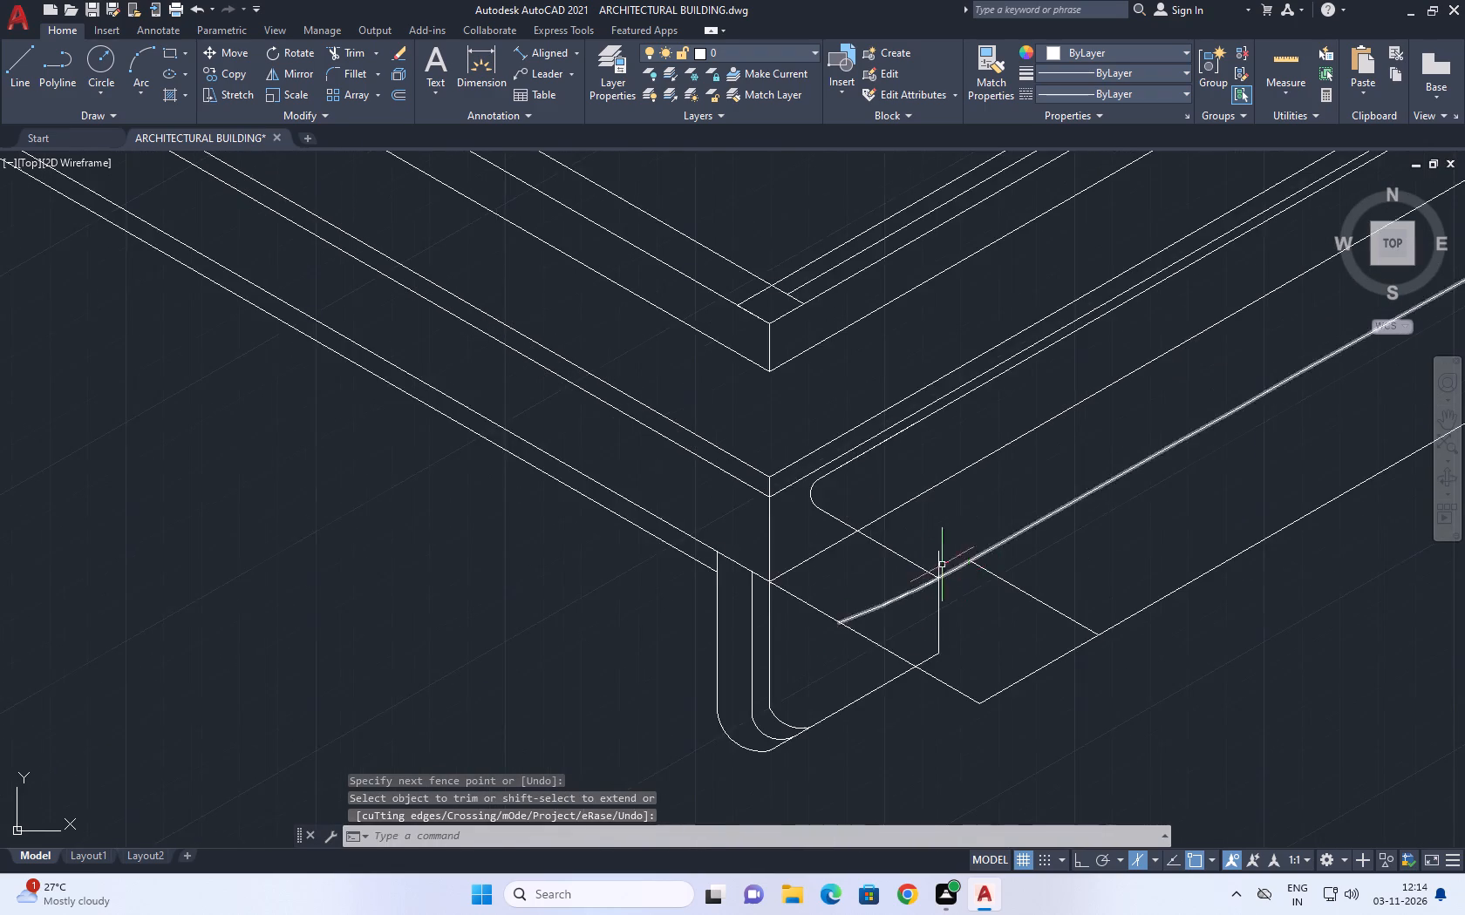
pyautogui.scroll(1, 941, 556)
pyautogui.click(950, 551)
pyautogui.click(912, 550)
pyautogui.rightClick(923, 529)
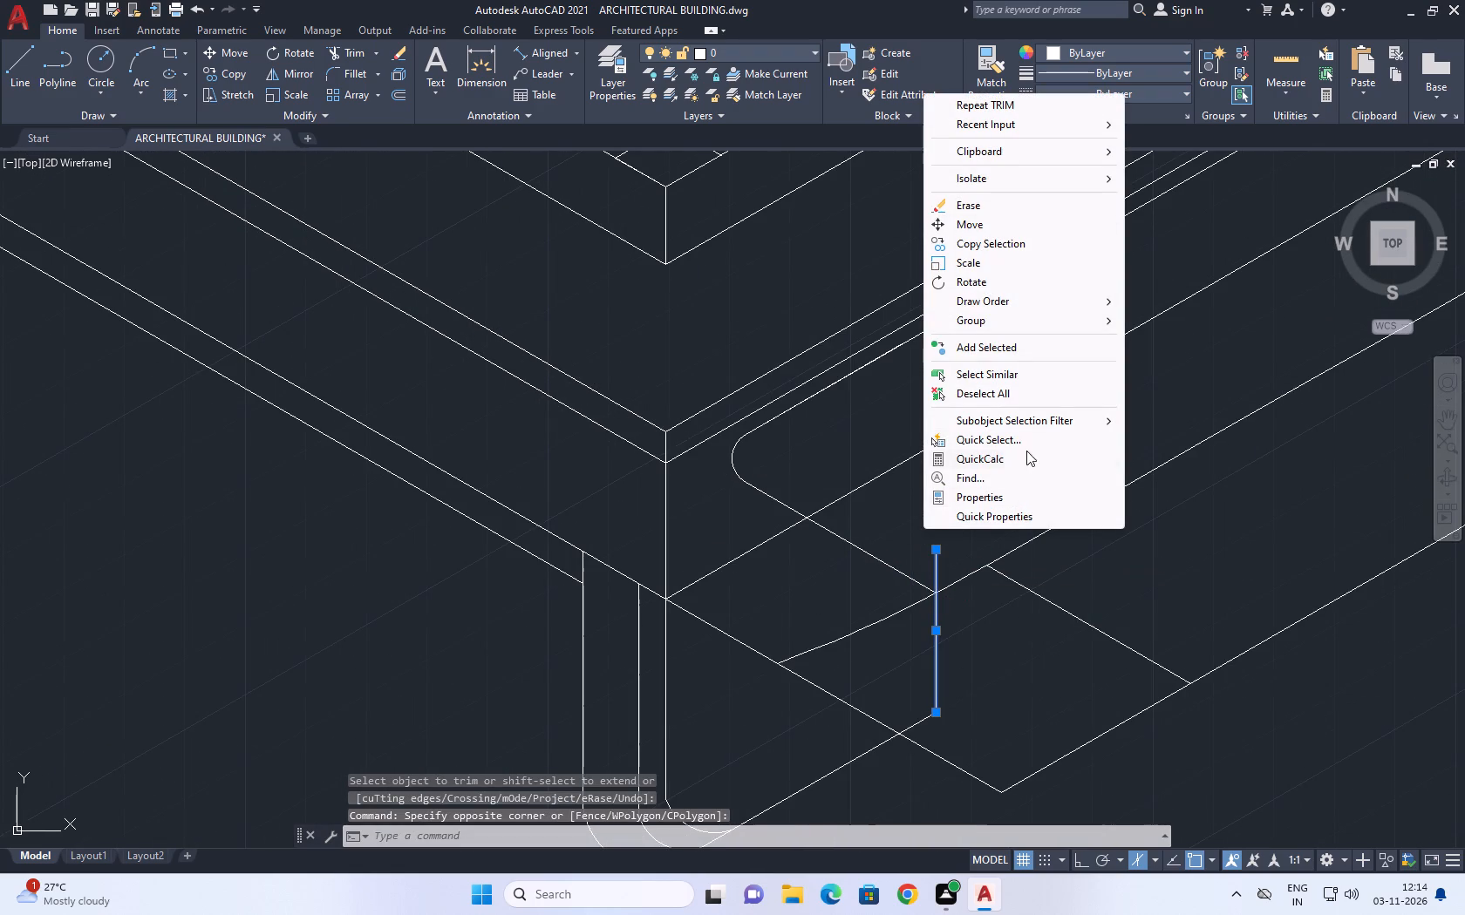
pyautogui.click(861, 579)
pyautogui.moveTo(860, 582); pyautogui.dragTo(848, 584)
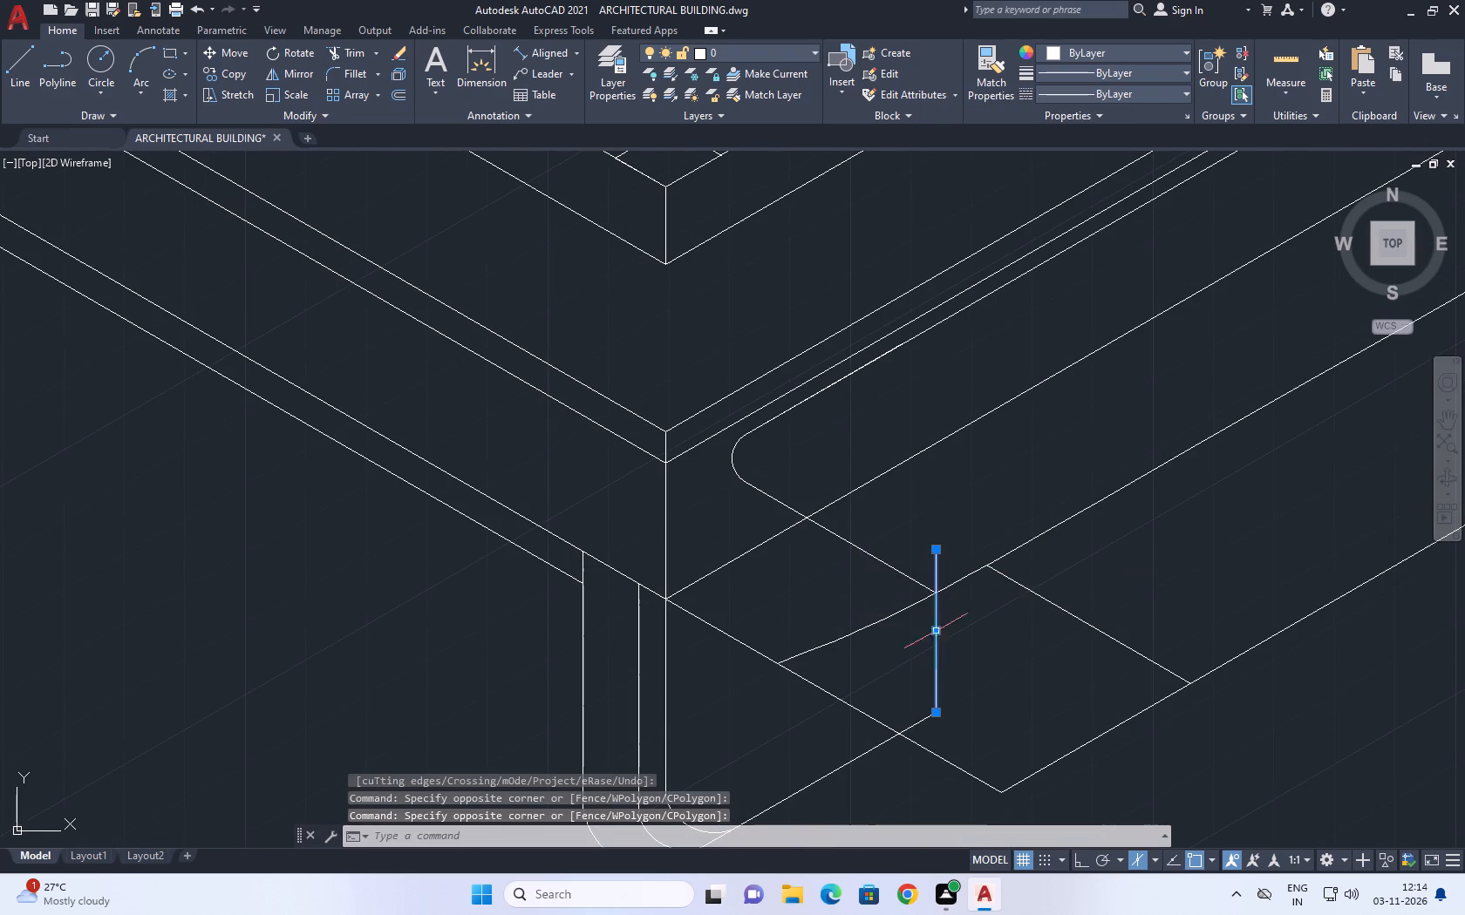
pyautogui.click(937, 550)
pyautogui.click(933, 591)
pyautogui.moveTo(1020, 476); pyautogui.dragTo(1012, 467, button='right')
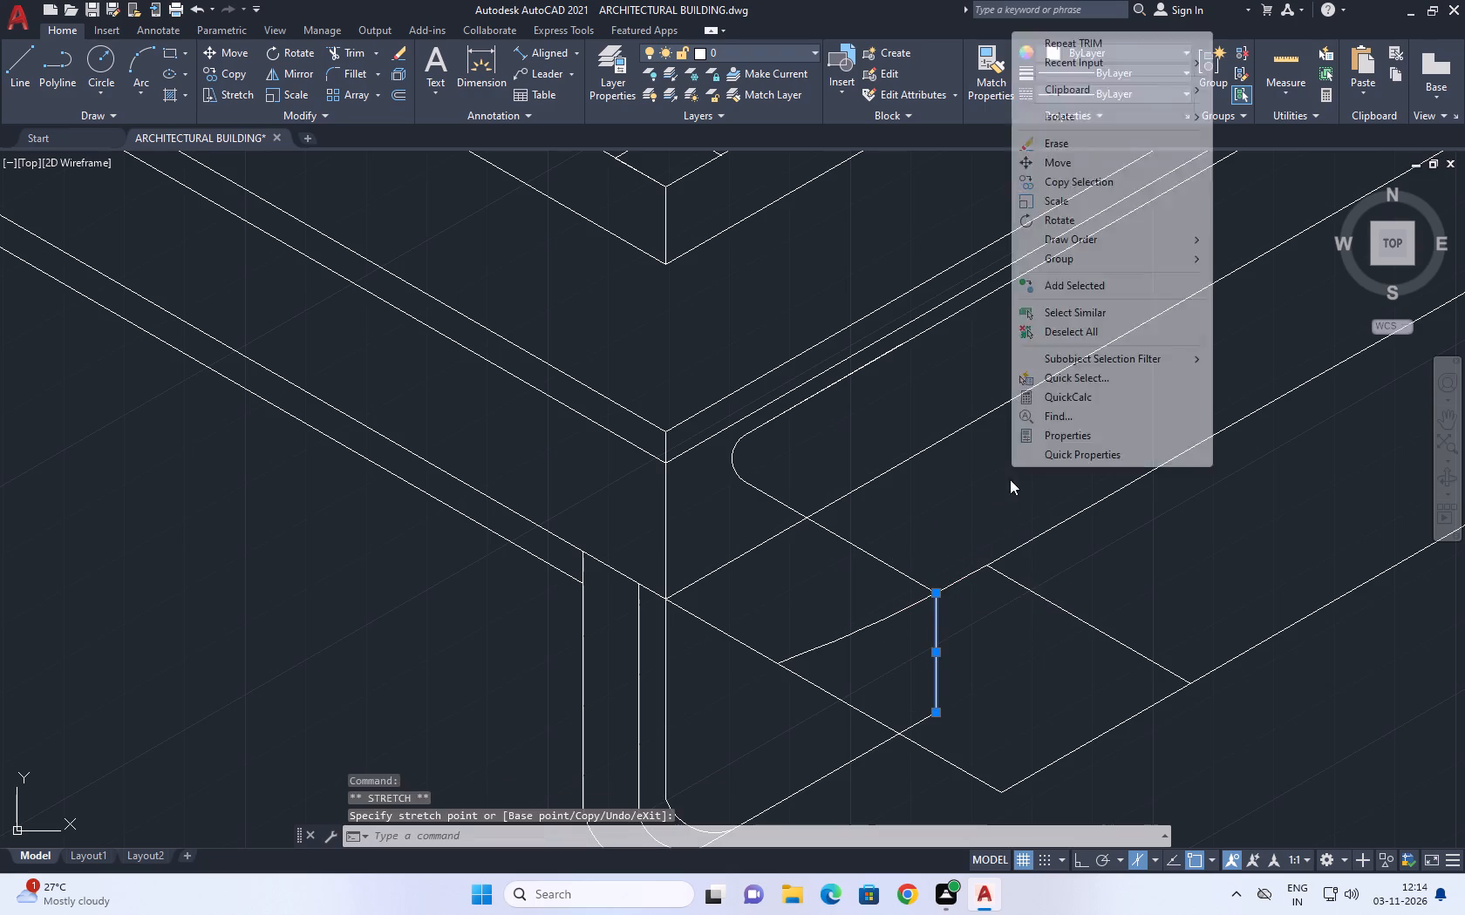
pyautogui.click(1090, 334)
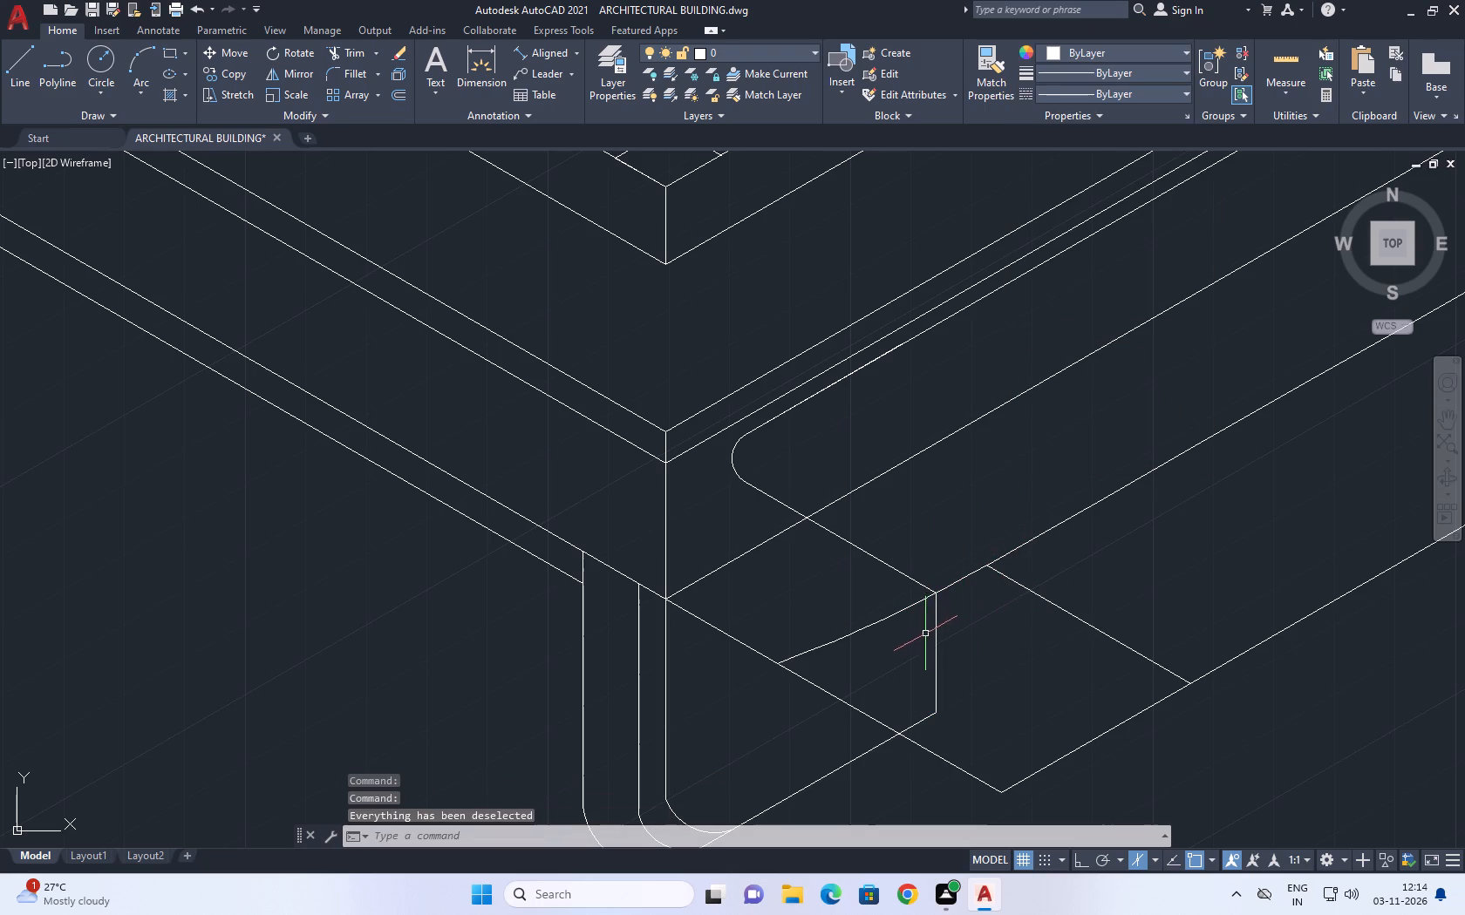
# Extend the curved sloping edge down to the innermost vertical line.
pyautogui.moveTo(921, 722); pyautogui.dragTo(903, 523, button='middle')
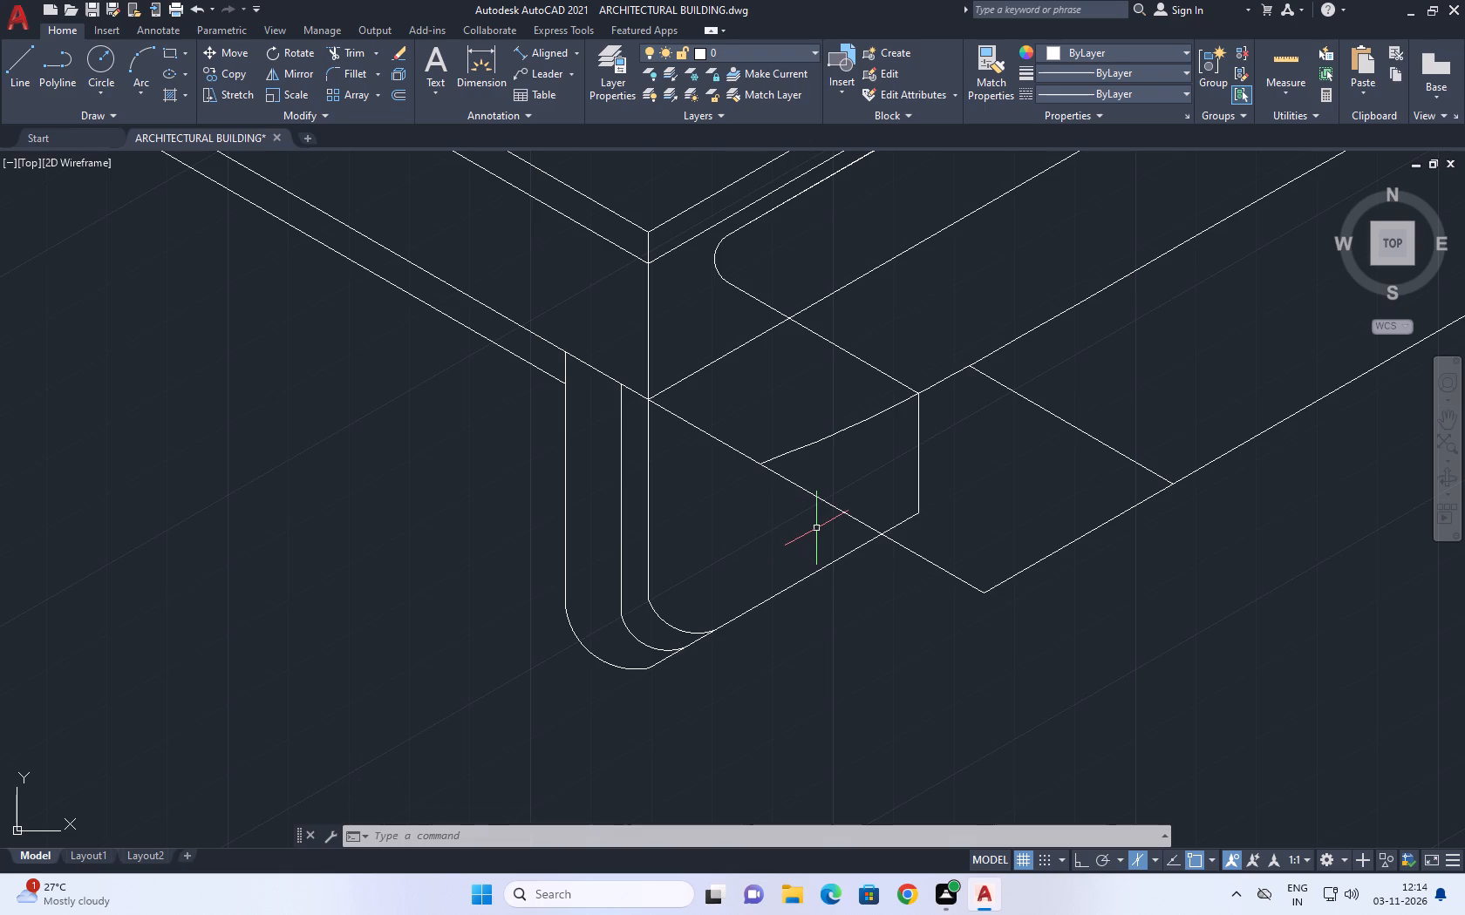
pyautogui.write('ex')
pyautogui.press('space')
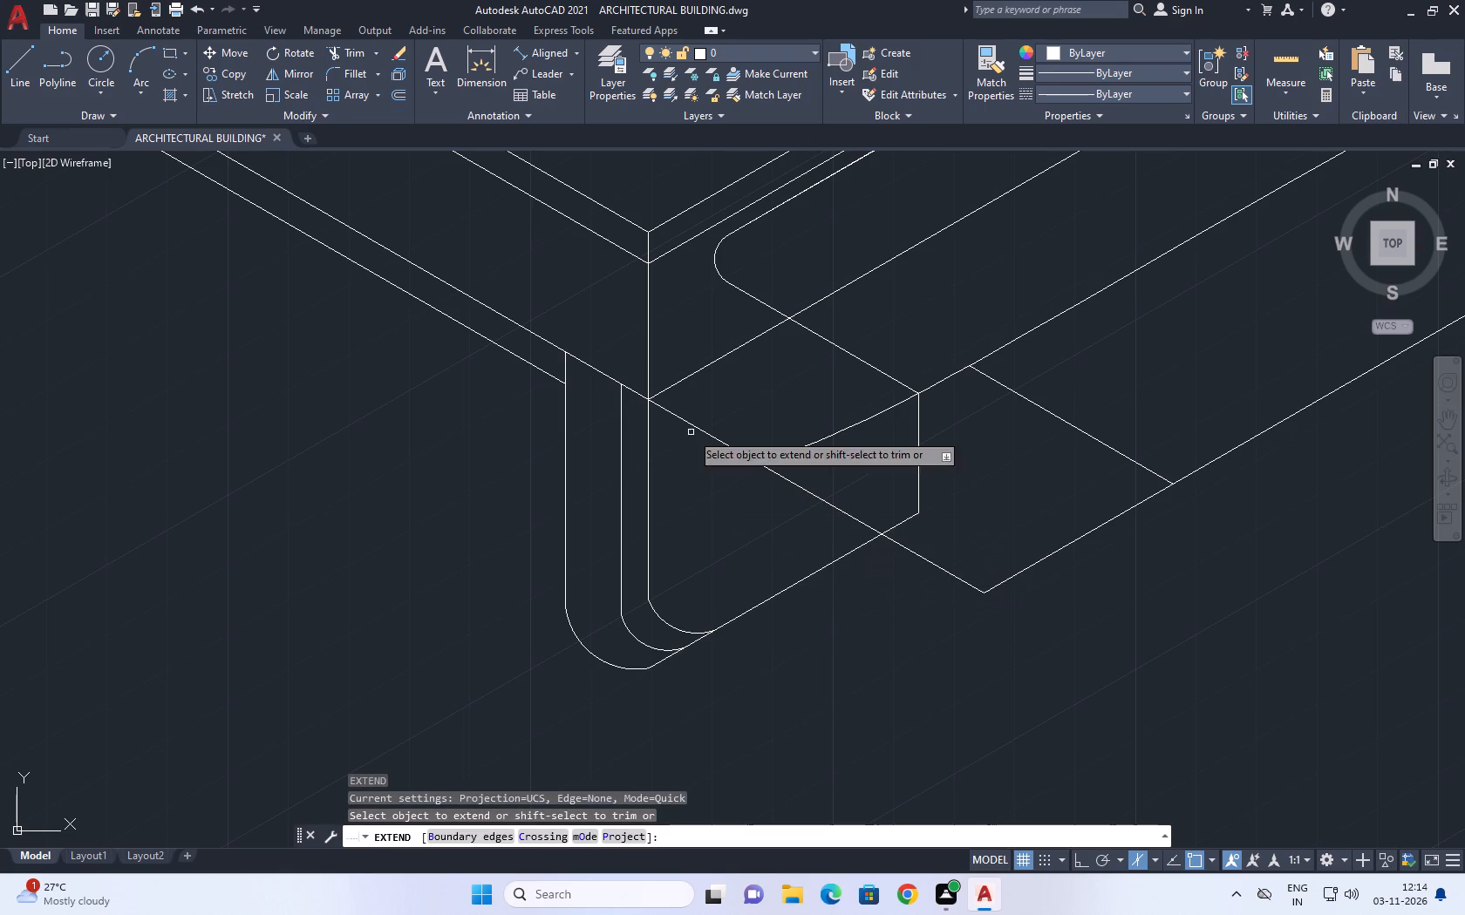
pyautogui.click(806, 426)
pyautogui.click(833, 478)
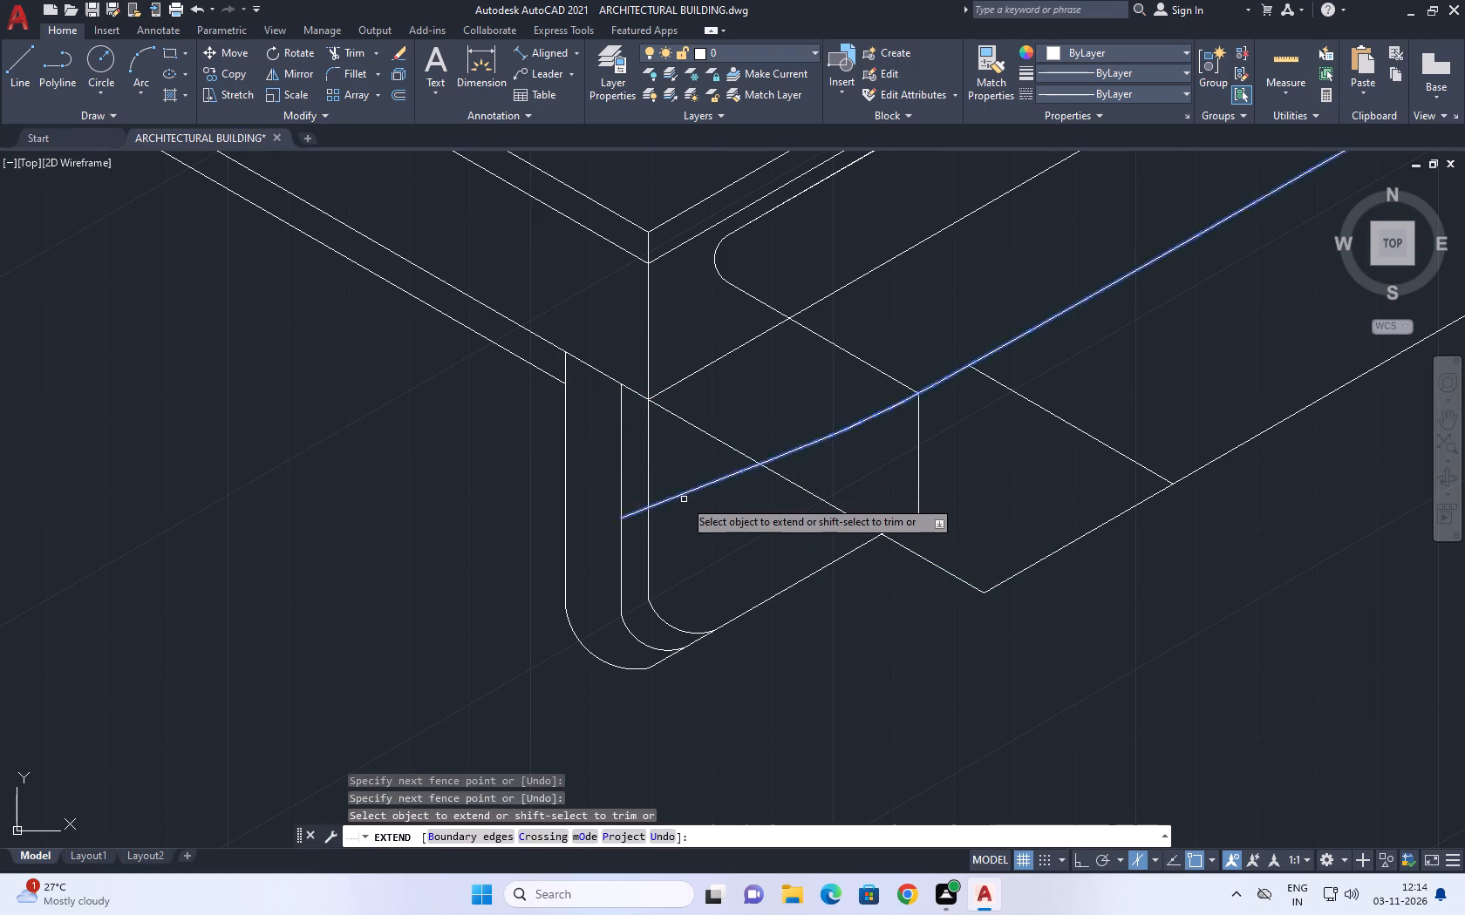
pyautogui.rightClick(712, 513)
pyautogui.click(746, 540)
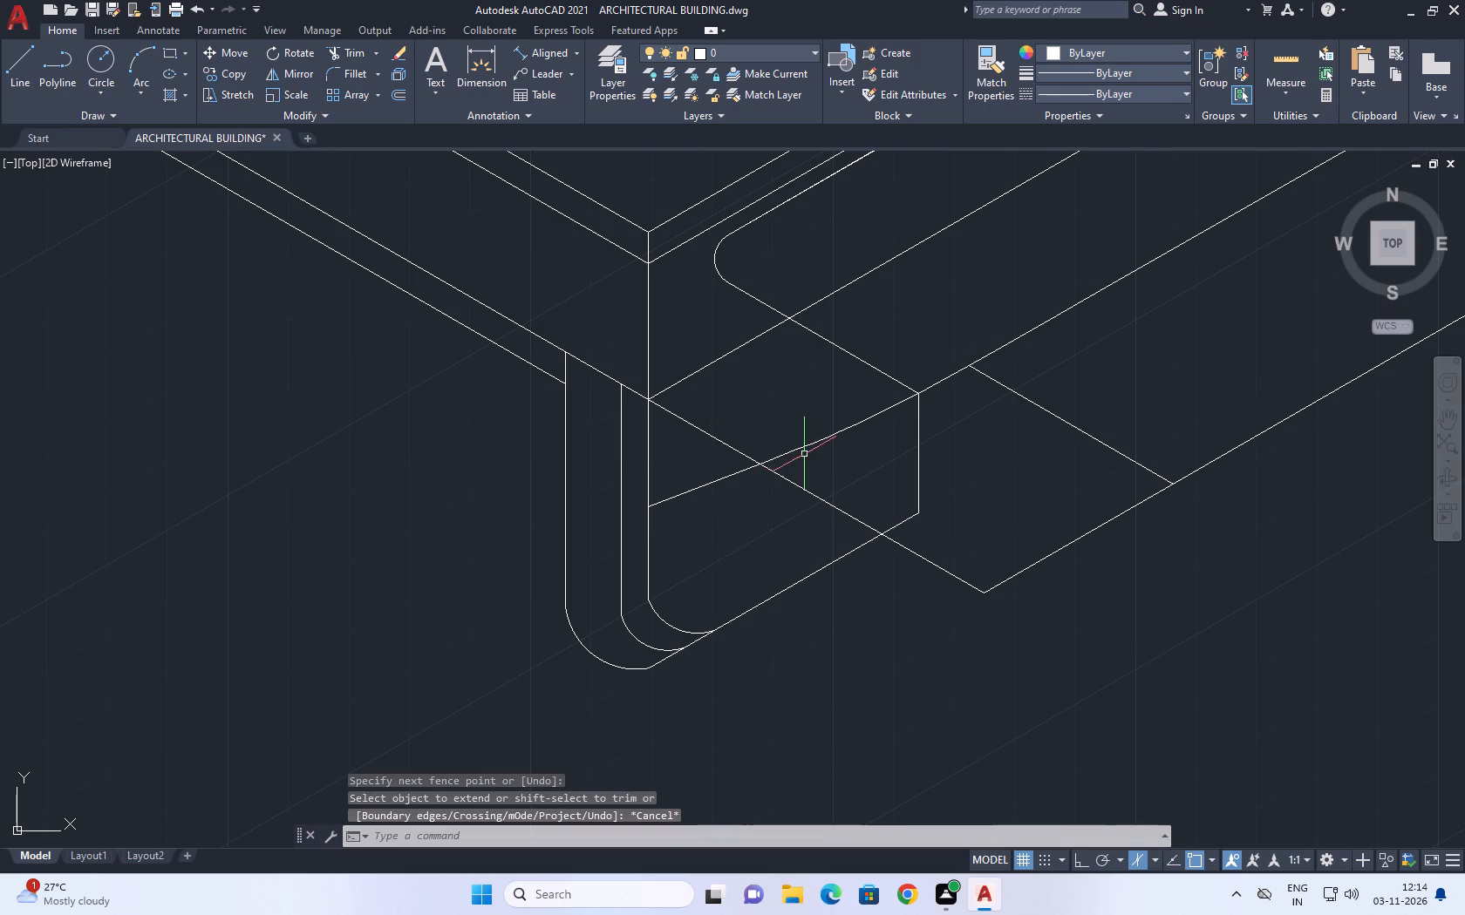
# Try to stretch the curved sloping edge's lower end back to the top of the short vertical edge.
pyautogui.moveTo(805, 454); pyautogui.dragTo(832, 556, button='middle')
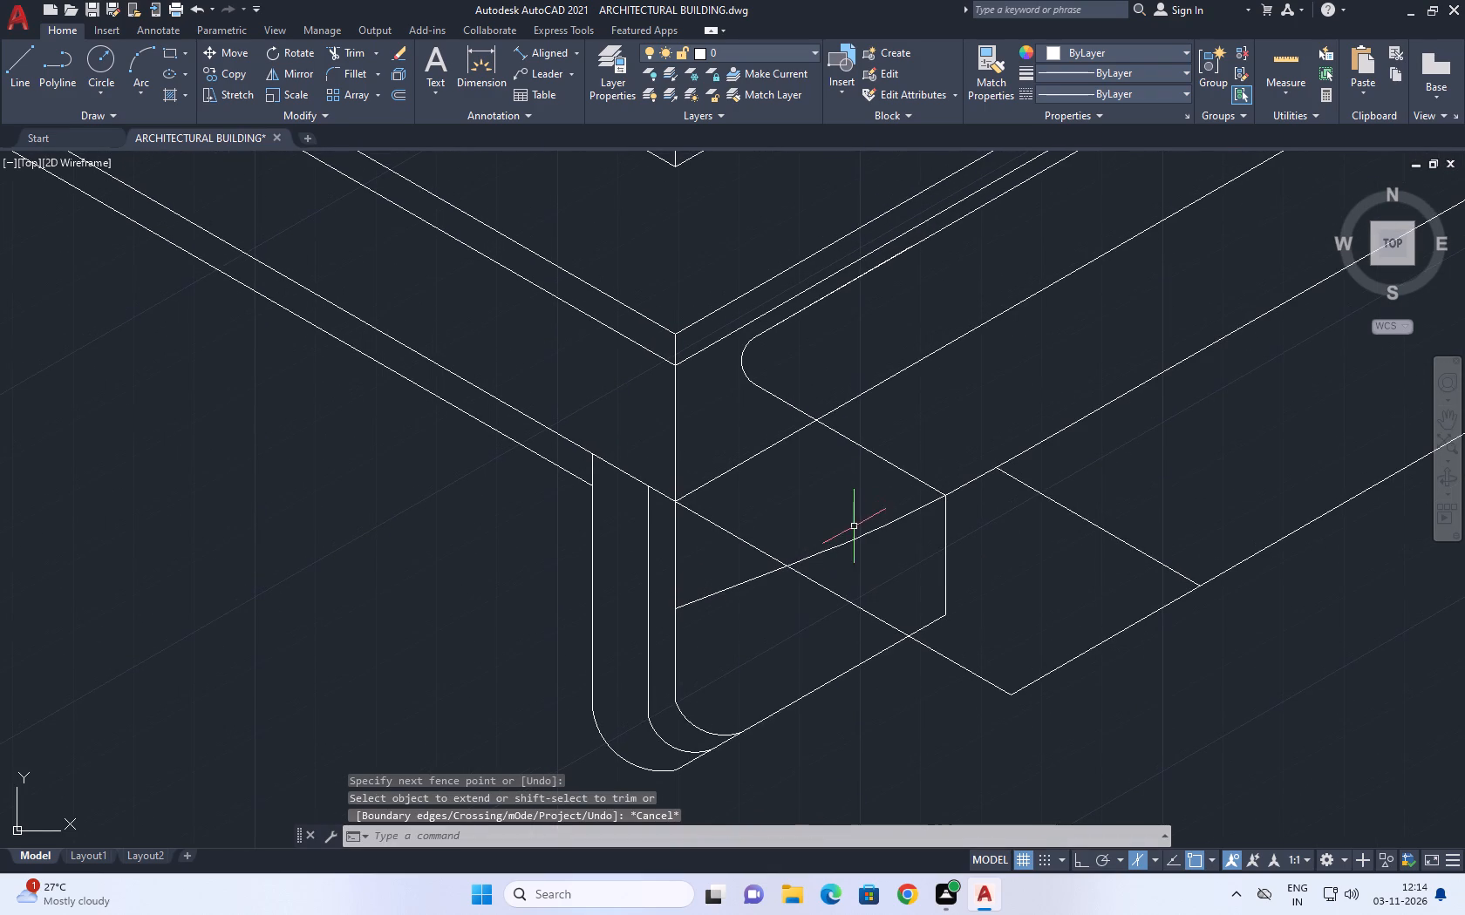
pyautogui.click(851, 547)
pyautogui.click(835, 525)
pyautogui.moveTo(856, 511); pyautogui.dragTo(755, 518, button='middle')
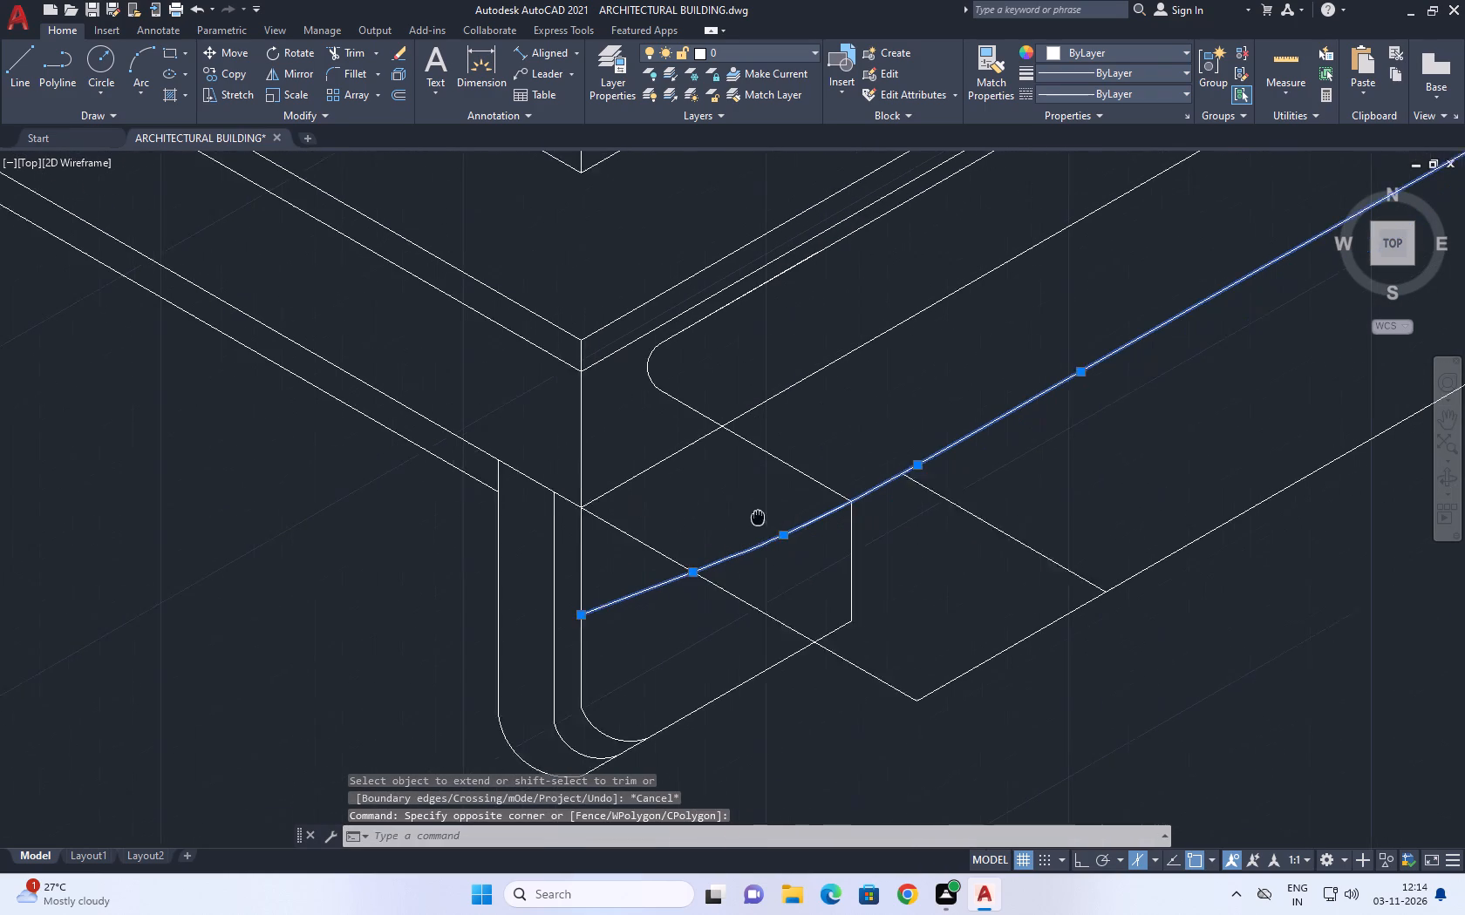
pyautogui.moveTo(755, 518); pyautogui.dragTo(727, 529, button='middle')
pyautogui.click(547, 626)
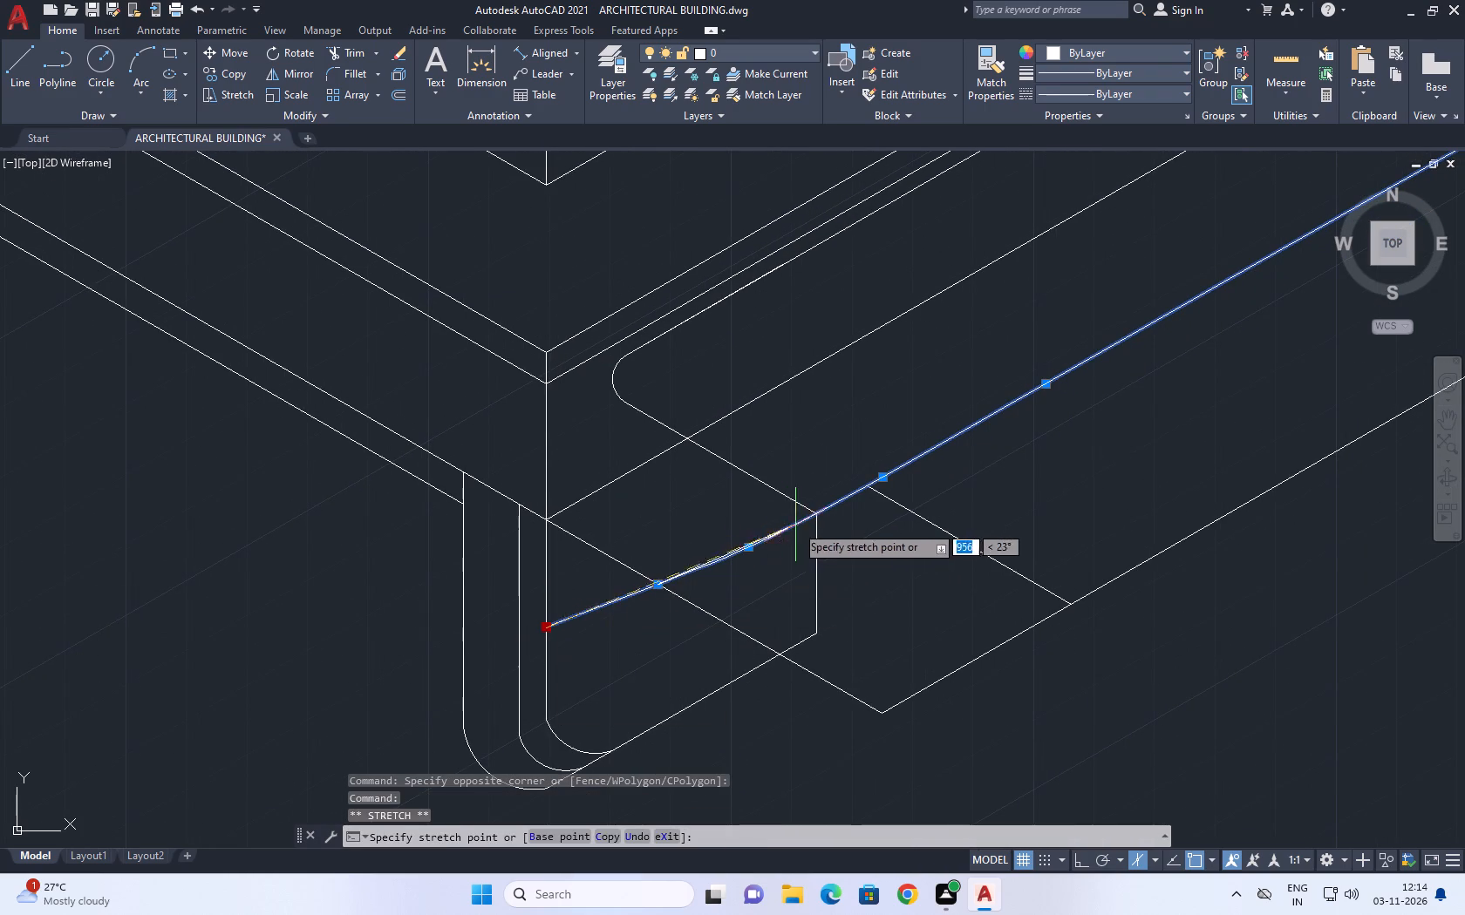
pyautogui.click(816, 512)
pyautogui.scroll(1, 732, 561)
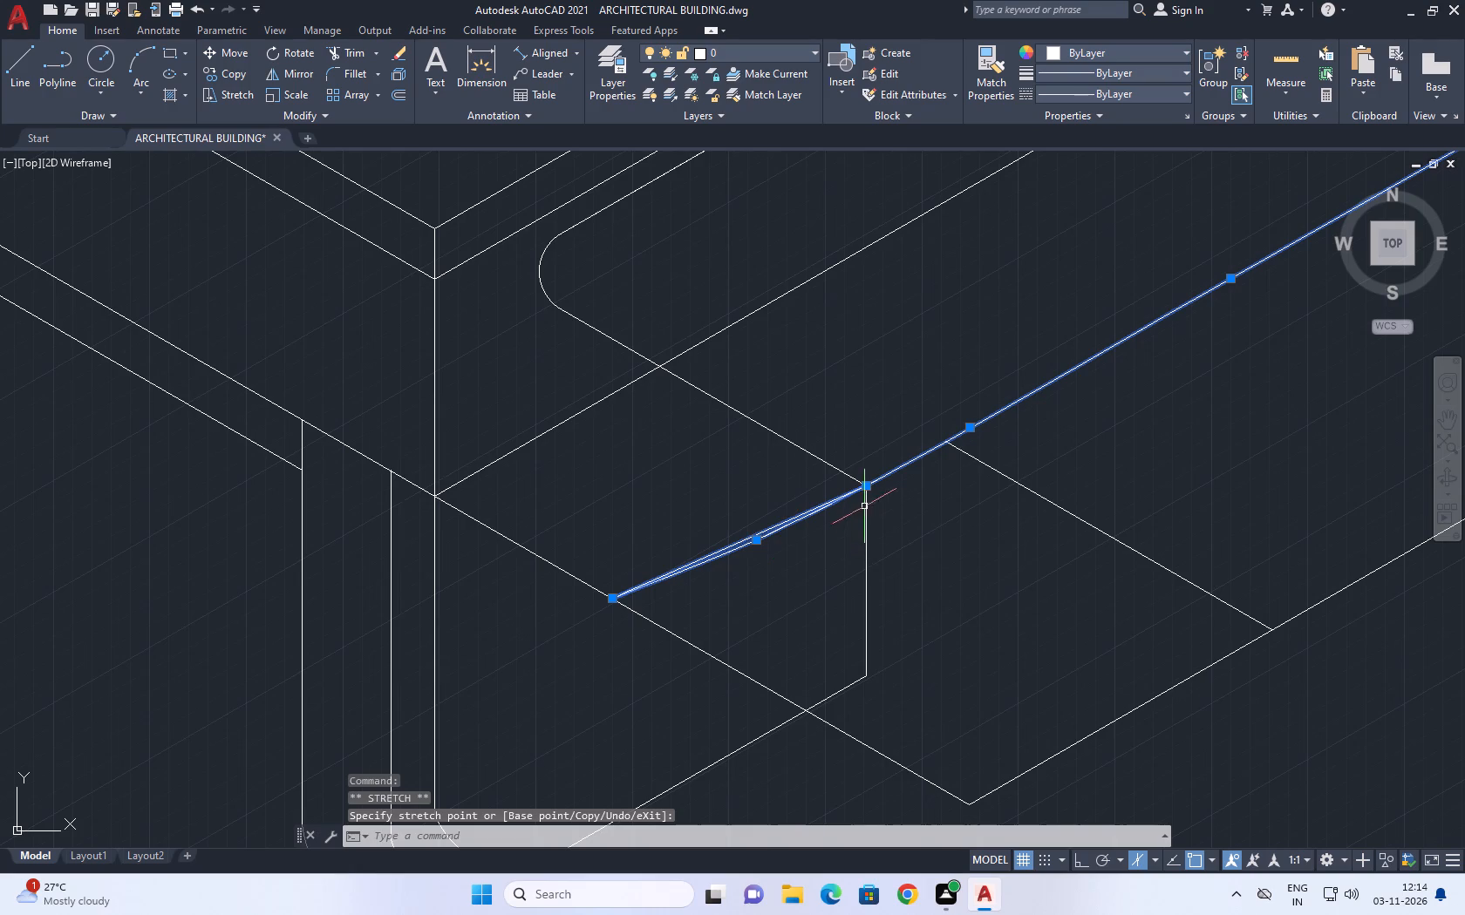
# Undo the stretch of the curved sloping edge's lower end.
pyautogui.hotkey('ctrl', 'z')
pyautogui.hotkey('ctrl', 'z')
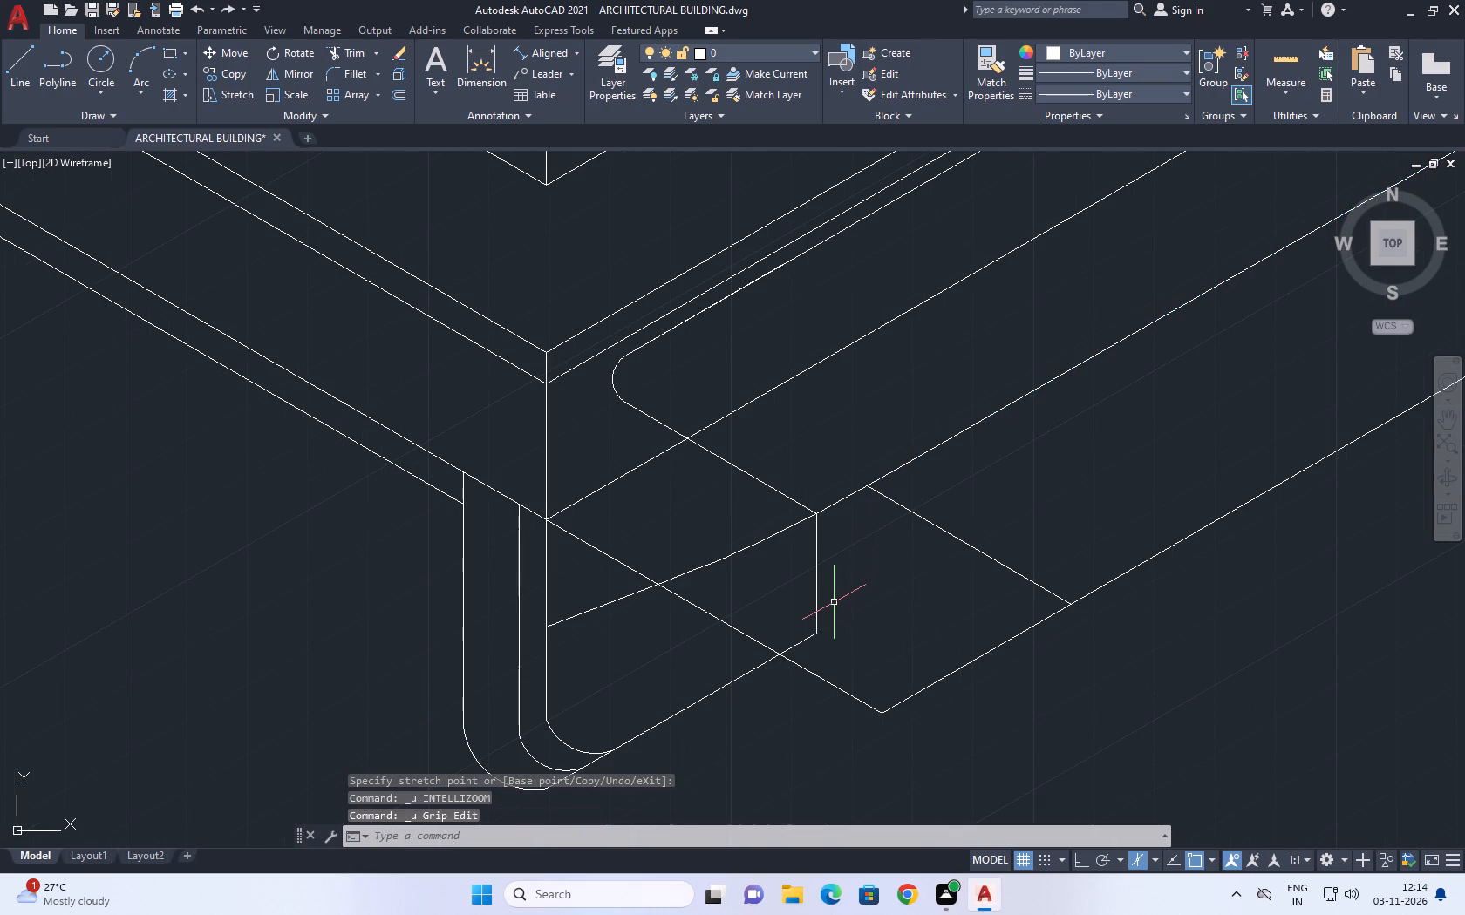
# Trim away both pieces of the curved sloping edge between the short vertical edge and the innermost vertical line.
pyautogui.press('t')
pyautogui.write('r')
pyautogui.press('space')
pyautogui.click(751, 546)
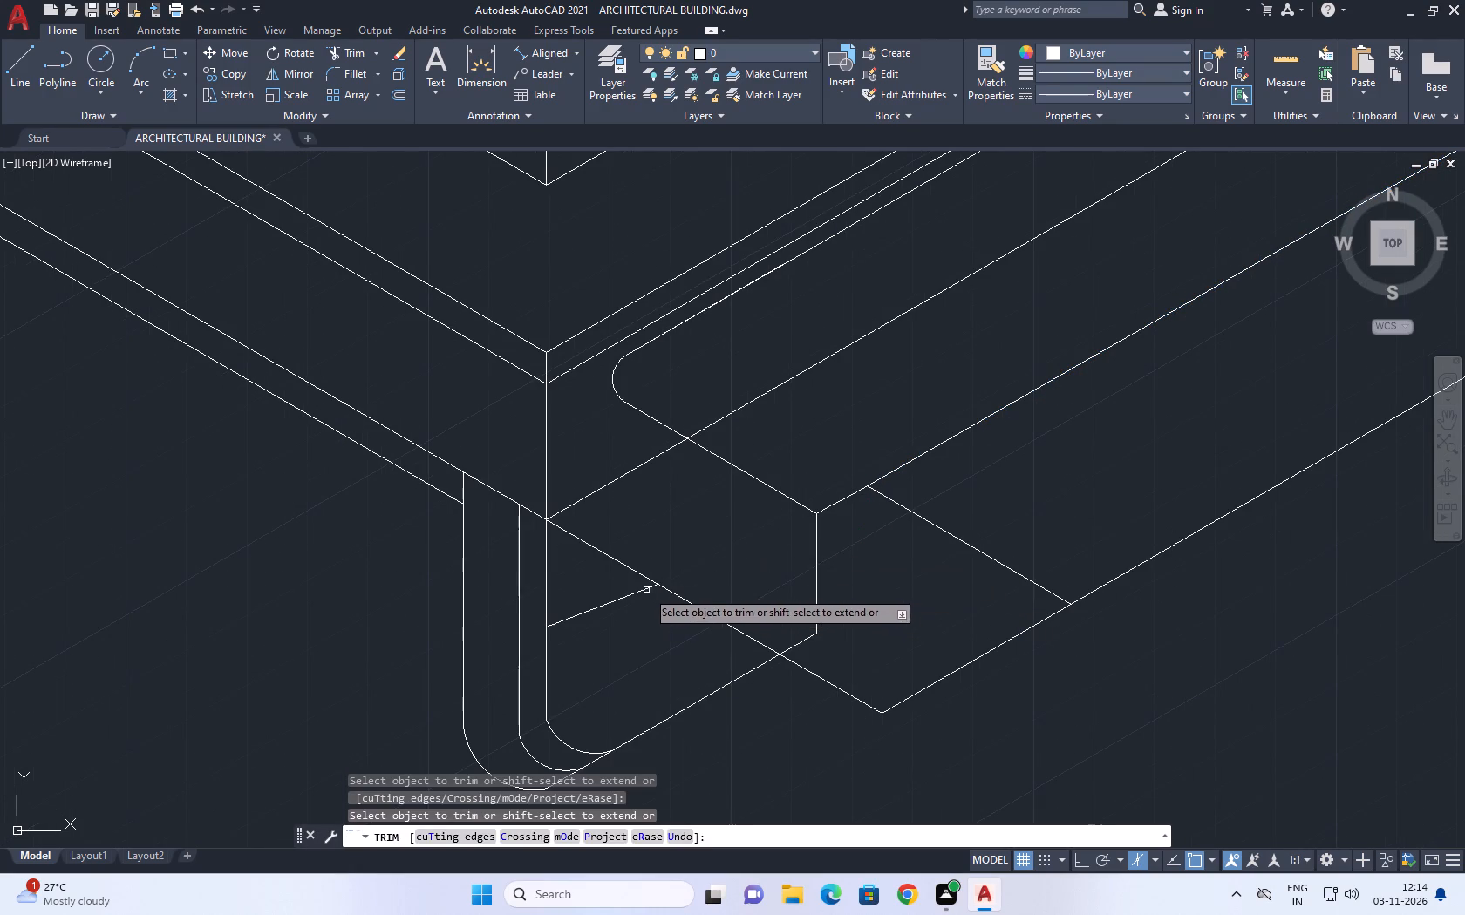
pyautogui.click(642, 589)
pyautogui.press('Escape')
# Draw a straight sloping line from the top of the short vertical edge down past the innermost vertical line.
pyautogui.press('l')
pyautogui.press('space')
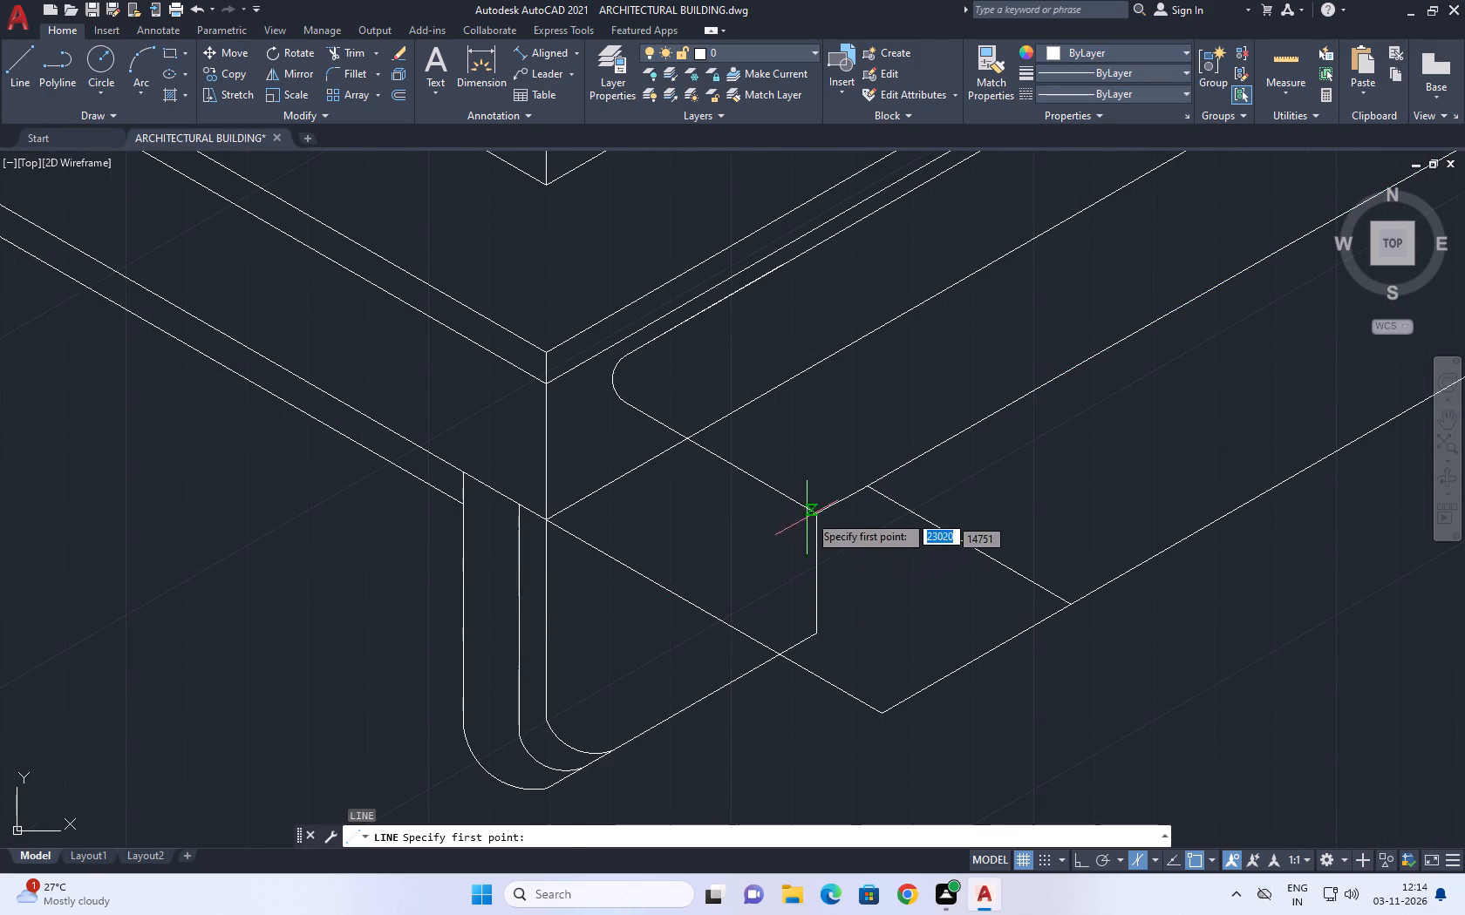
pyautogui.click(817, 512)
pyautogui.press('F5')
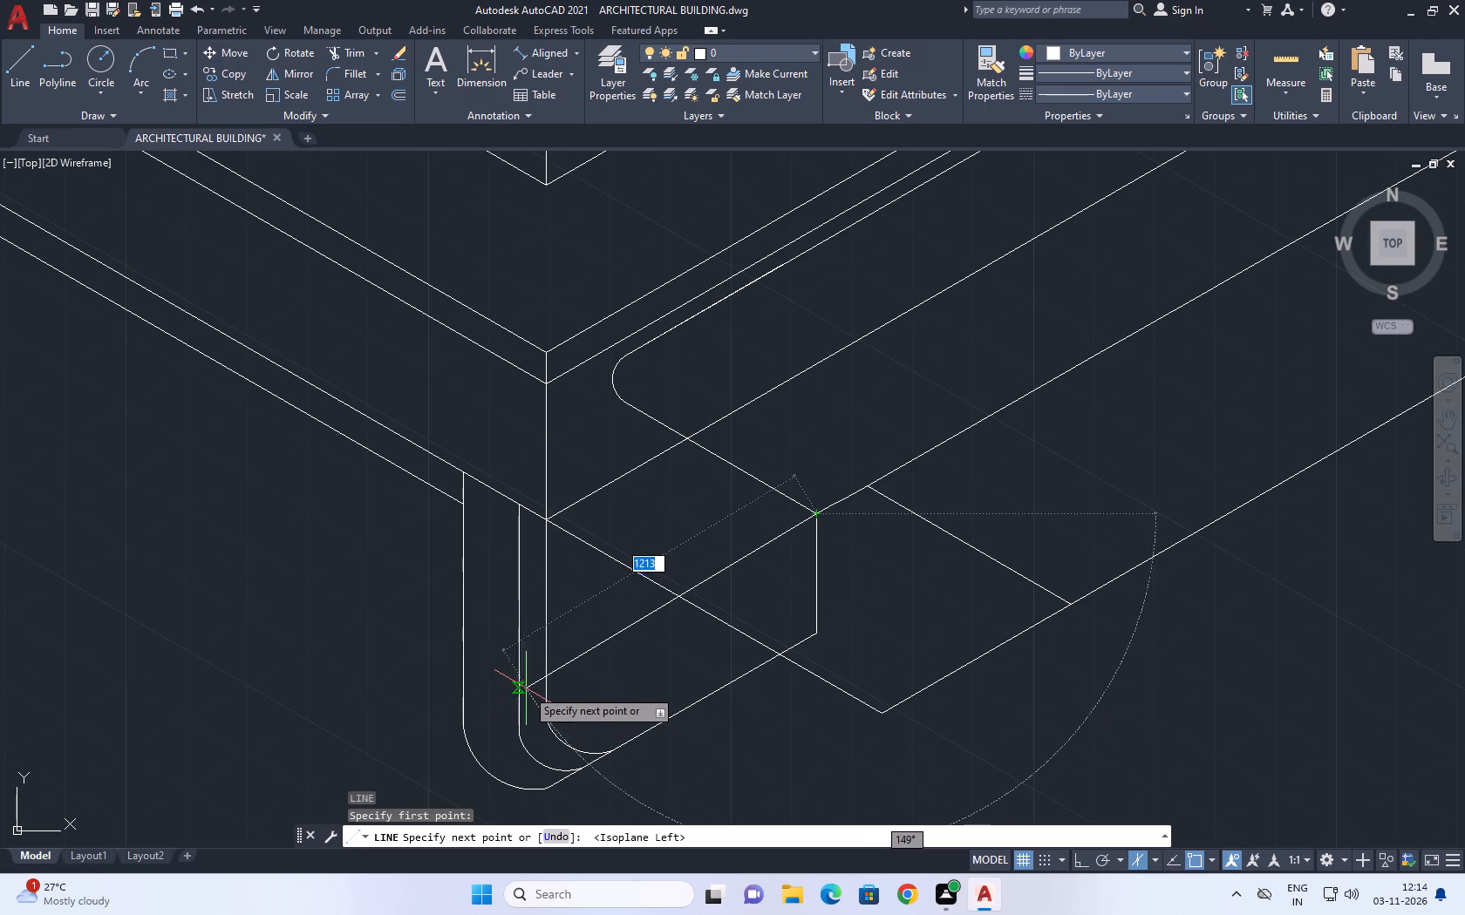
pyautogui.press('F8')
pyautogui.press('F5')
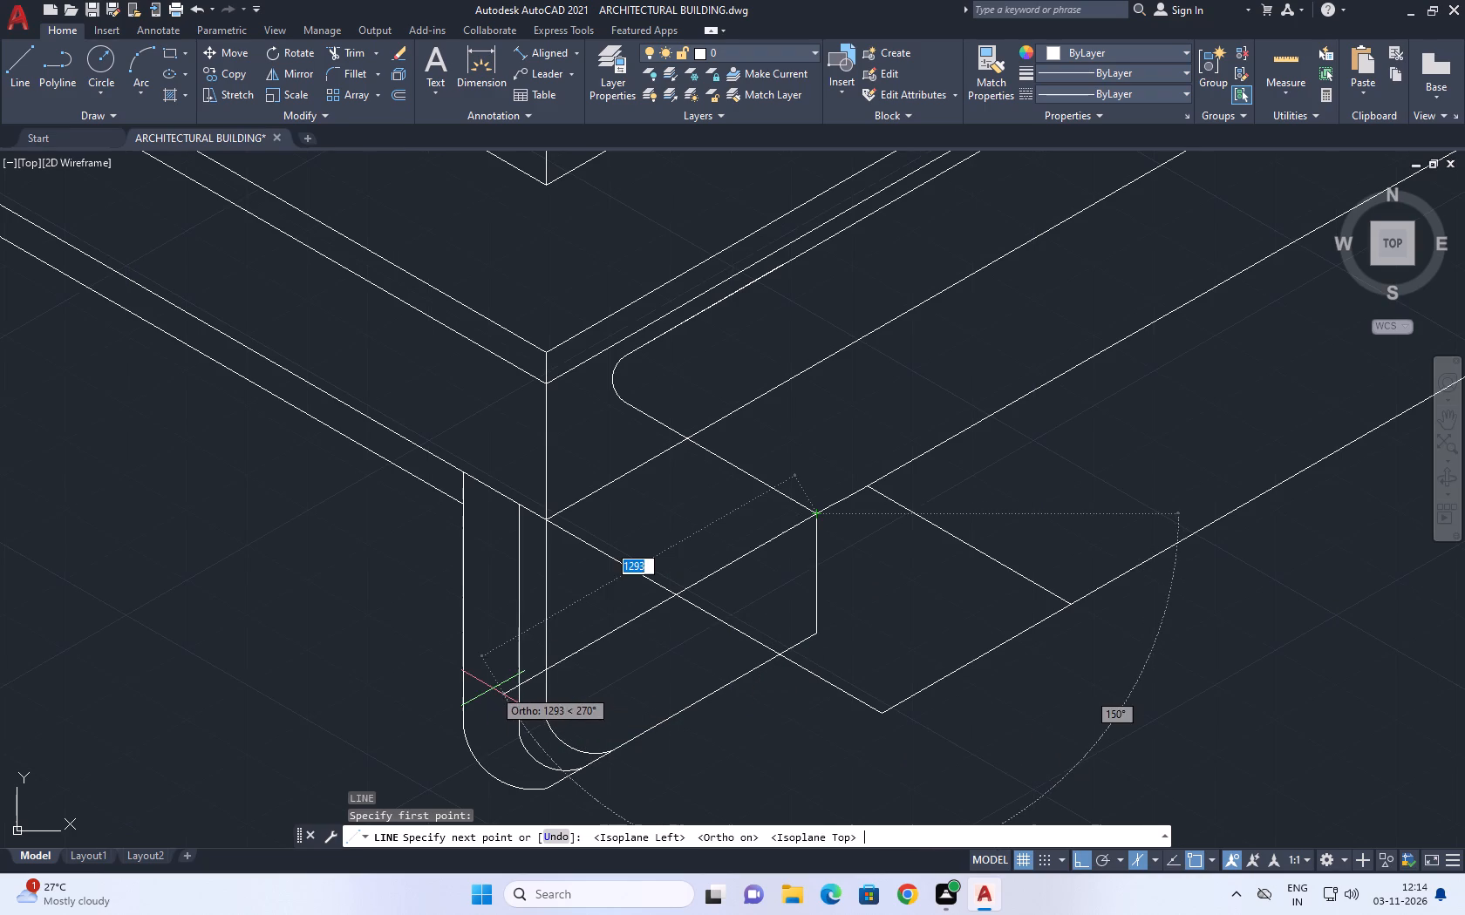
pyautogui.click(485, 693)
pyautogui.press('Escape')
# Trim the new sloping line's overhang beyond the innermost vertical line.
pyautogui.write('tr')
pyautogui.press('space')
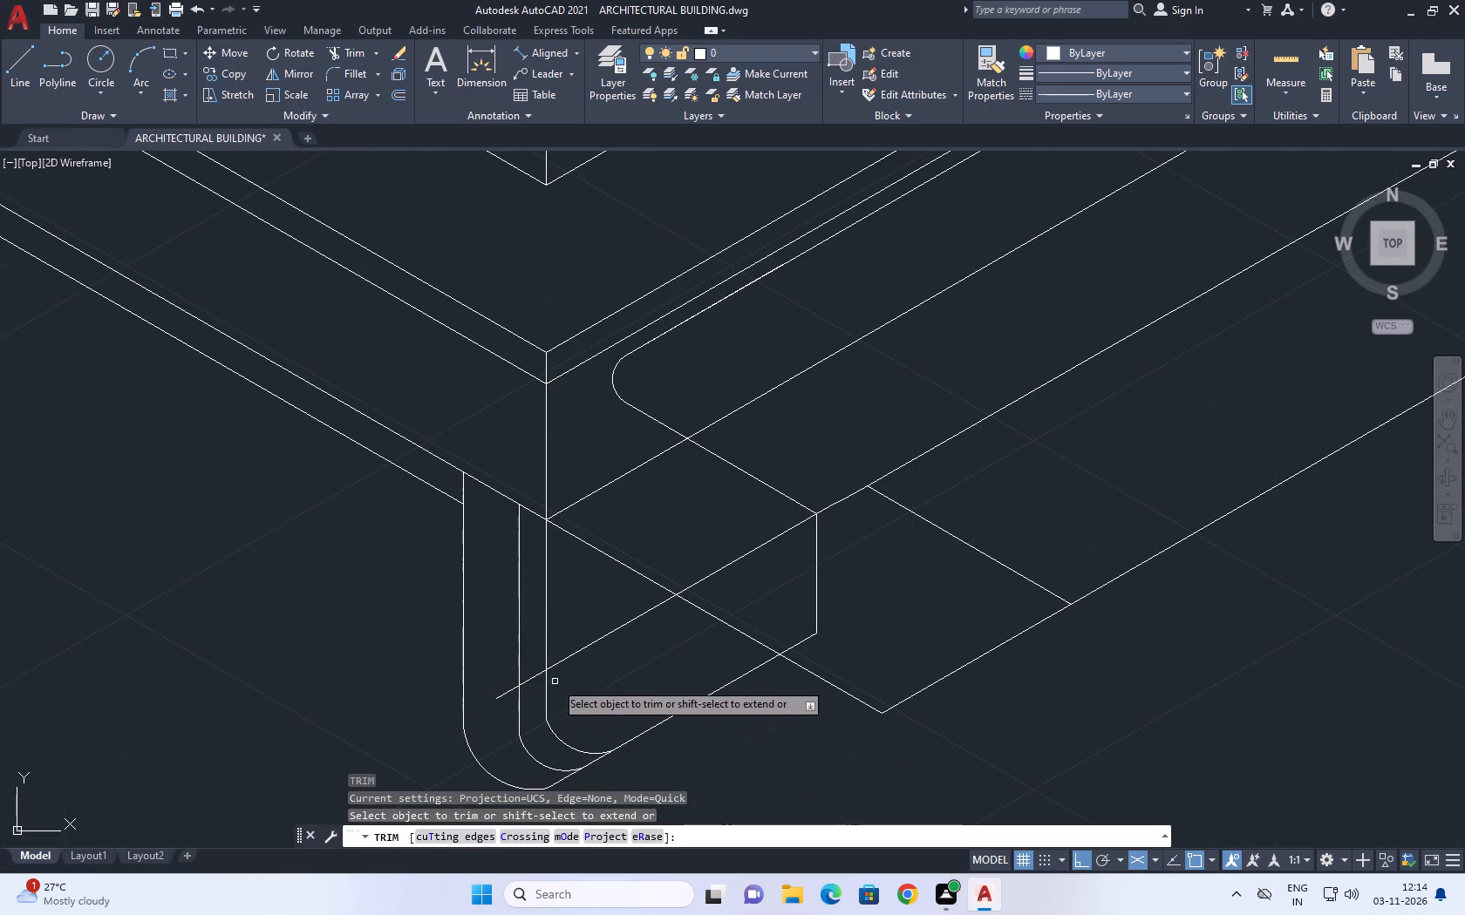
pyautogui.click(534, 680)
pyautogui.click(503, 693)
pyautogui.press('Escape')
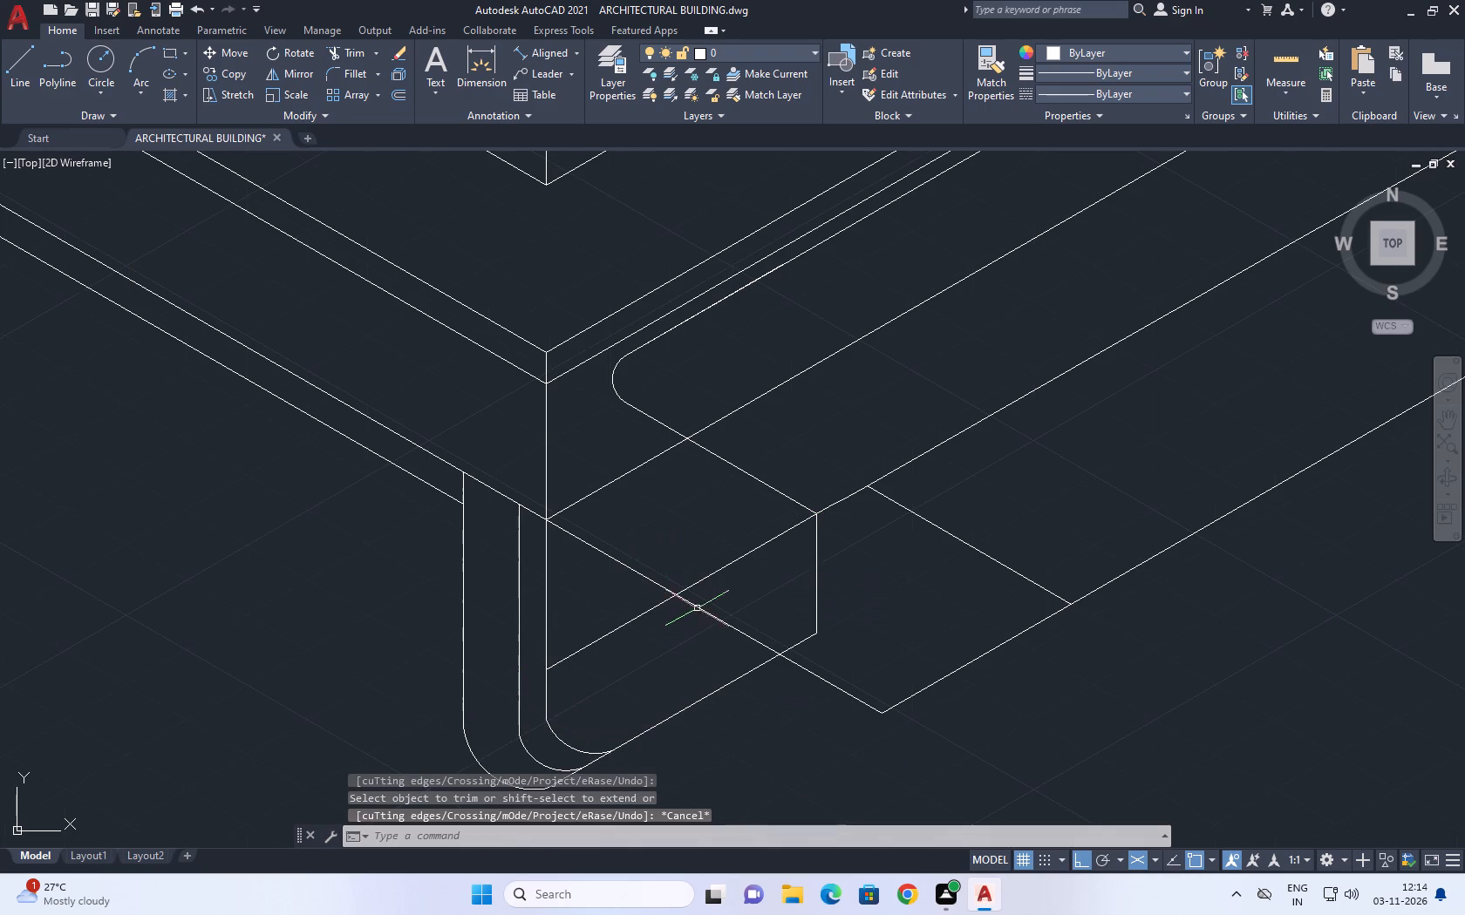
# Trim away the crossing diagonal line between the slab corner and the bottom sloping edge.
pyautogui.moveTo(701, 616); pyautogui.dragTo(780, 499, button='middle')
pyautogui.write('tr')
pyautogui.press('space')
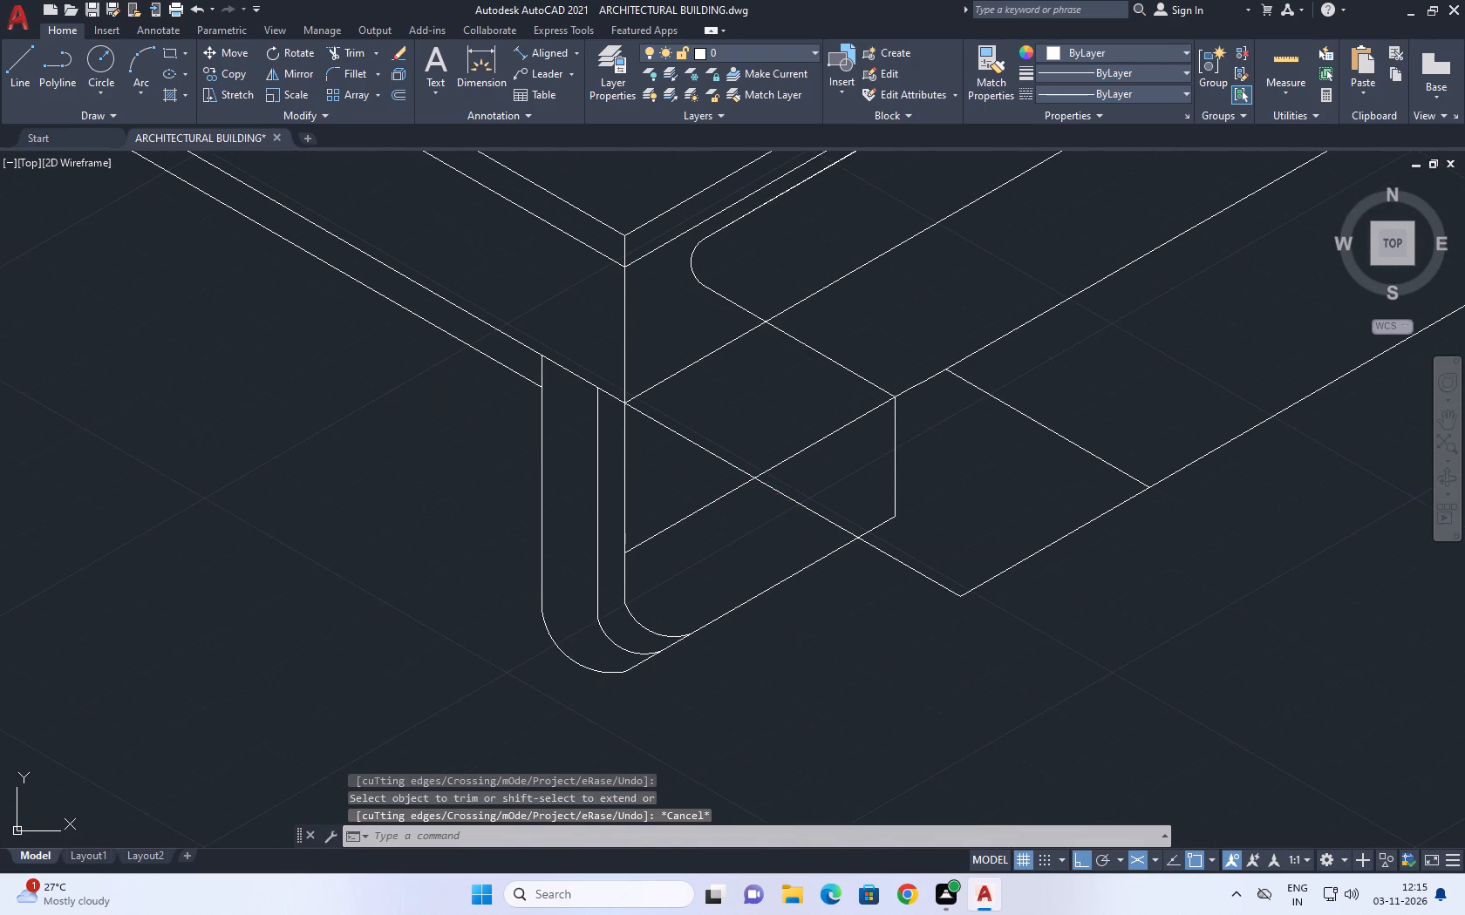
pyautogui.click(815, 512)
pyautogui.click(770, 547)
pyautogui.click(745, 526)
pyautogui.click(732, 467)
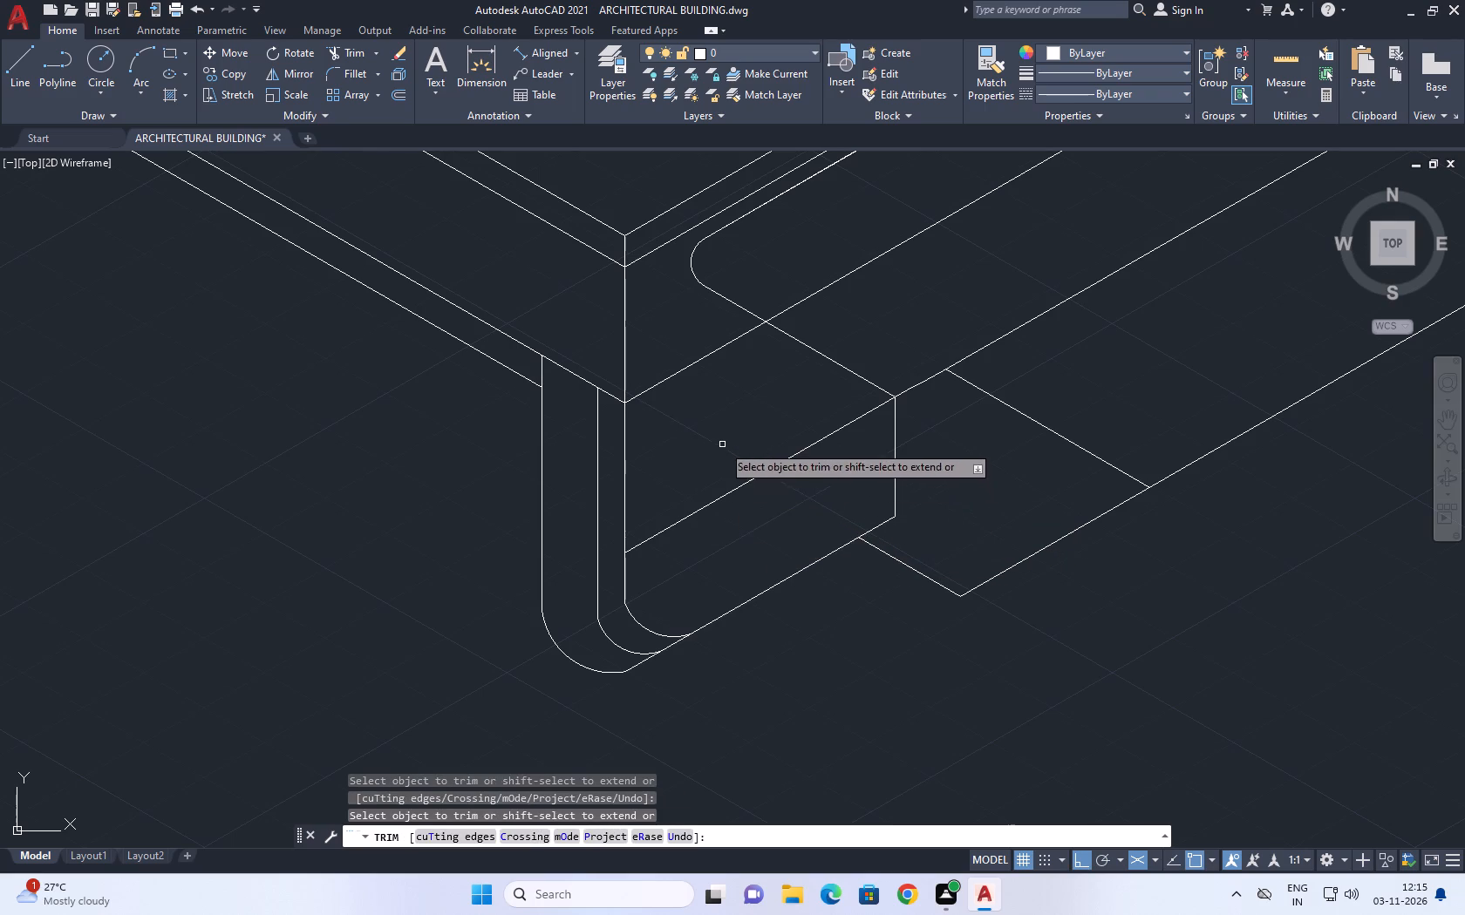
pyautogui.scroll(-2, 795, 463)
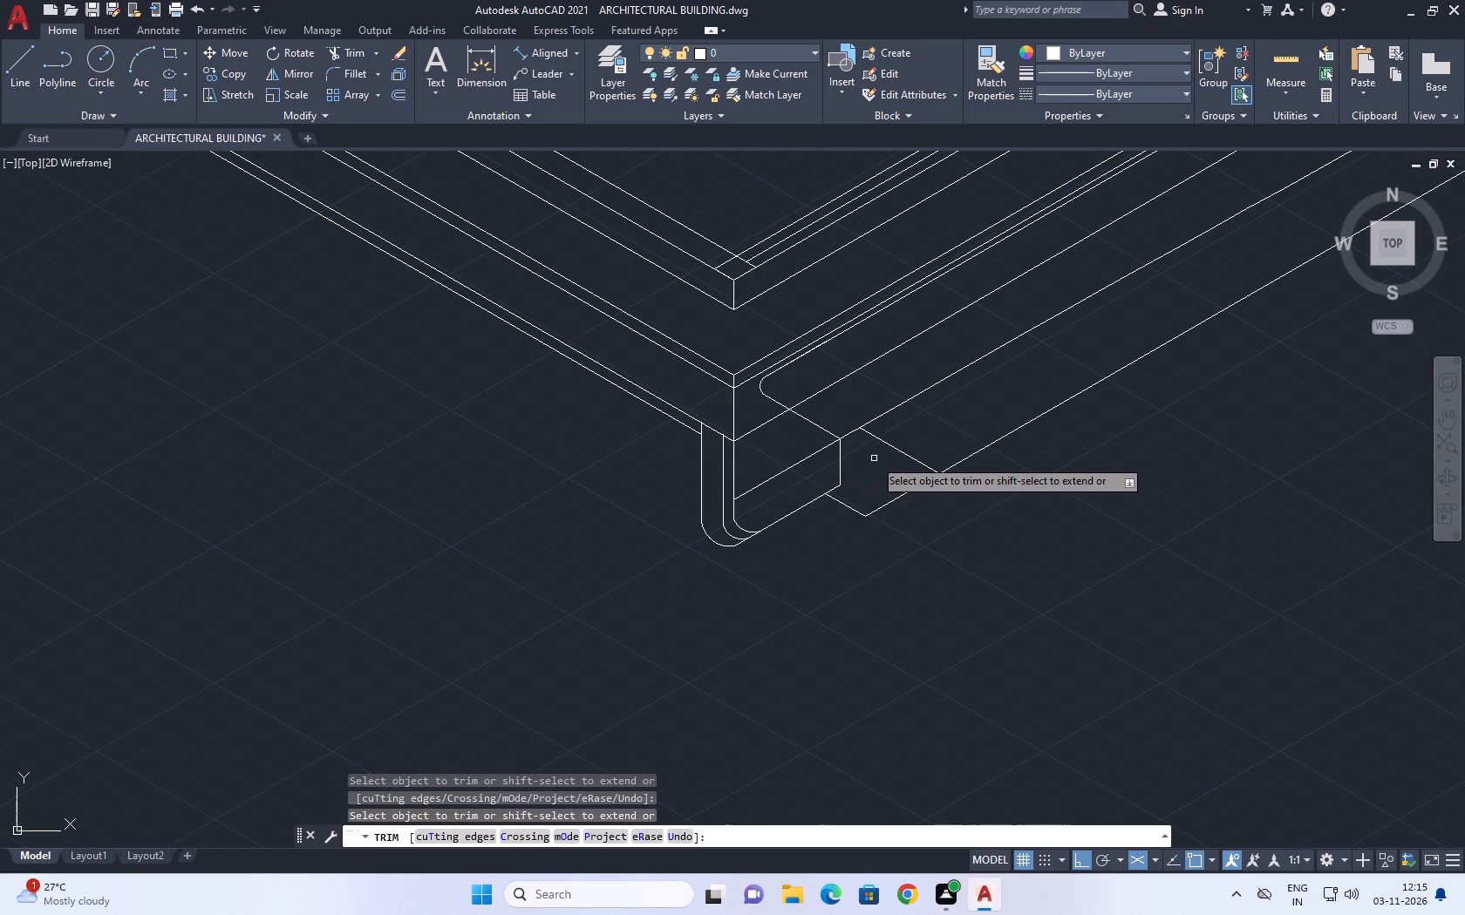
pyautogui.press('Escape')
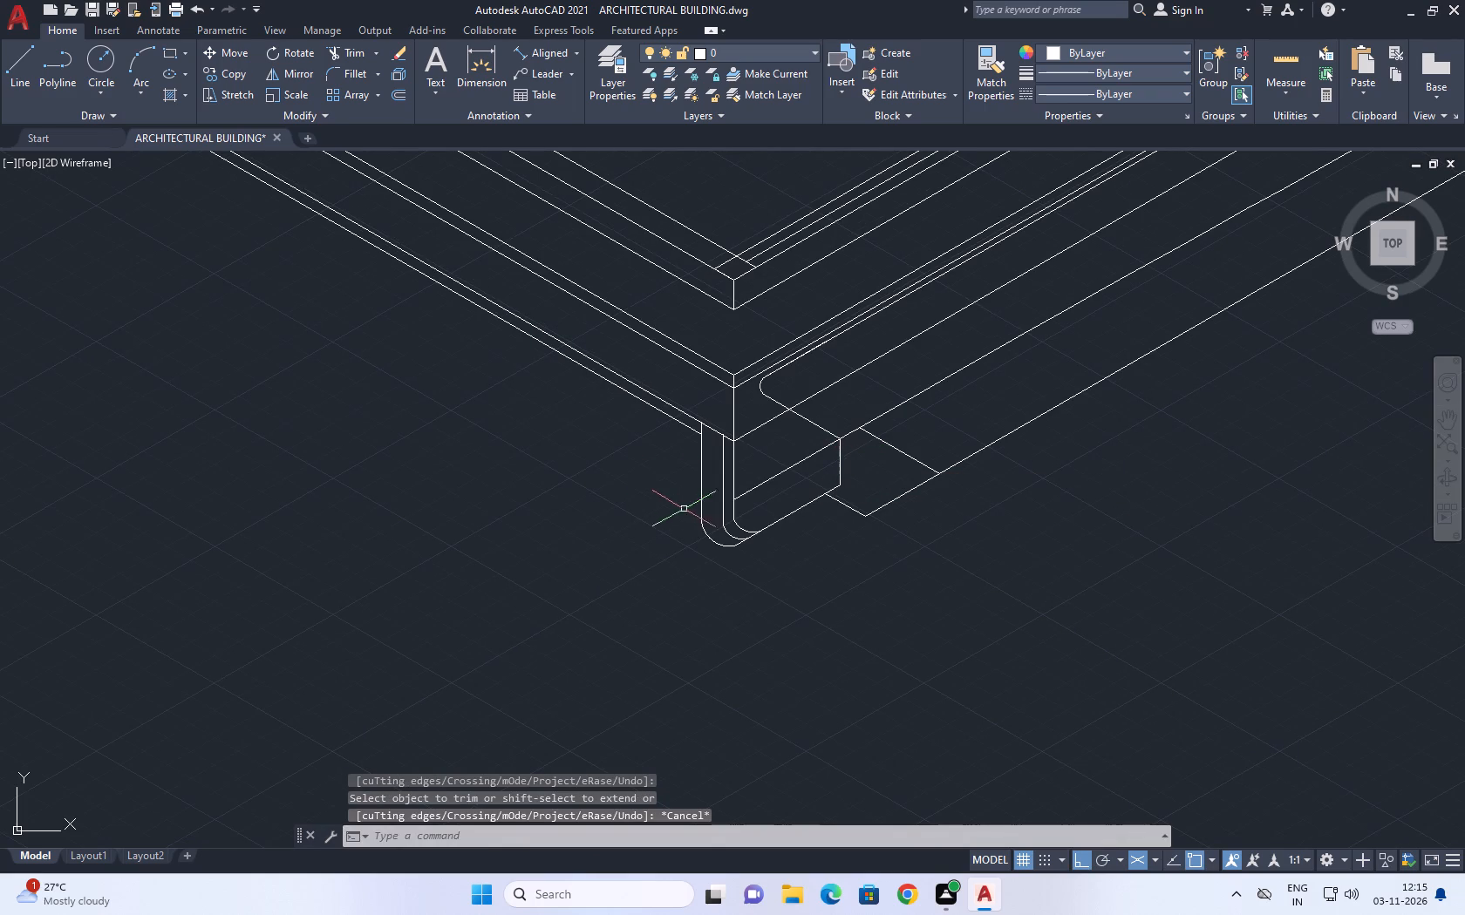
# Draw a vertical line from the lower end of the small rounded corner down past the new sloping edge.
pyautogui.scroll(1, 714, 447)
pyautogui.moveTo(856, 476); pyautogui.dragTo(880, 508, button='middle')
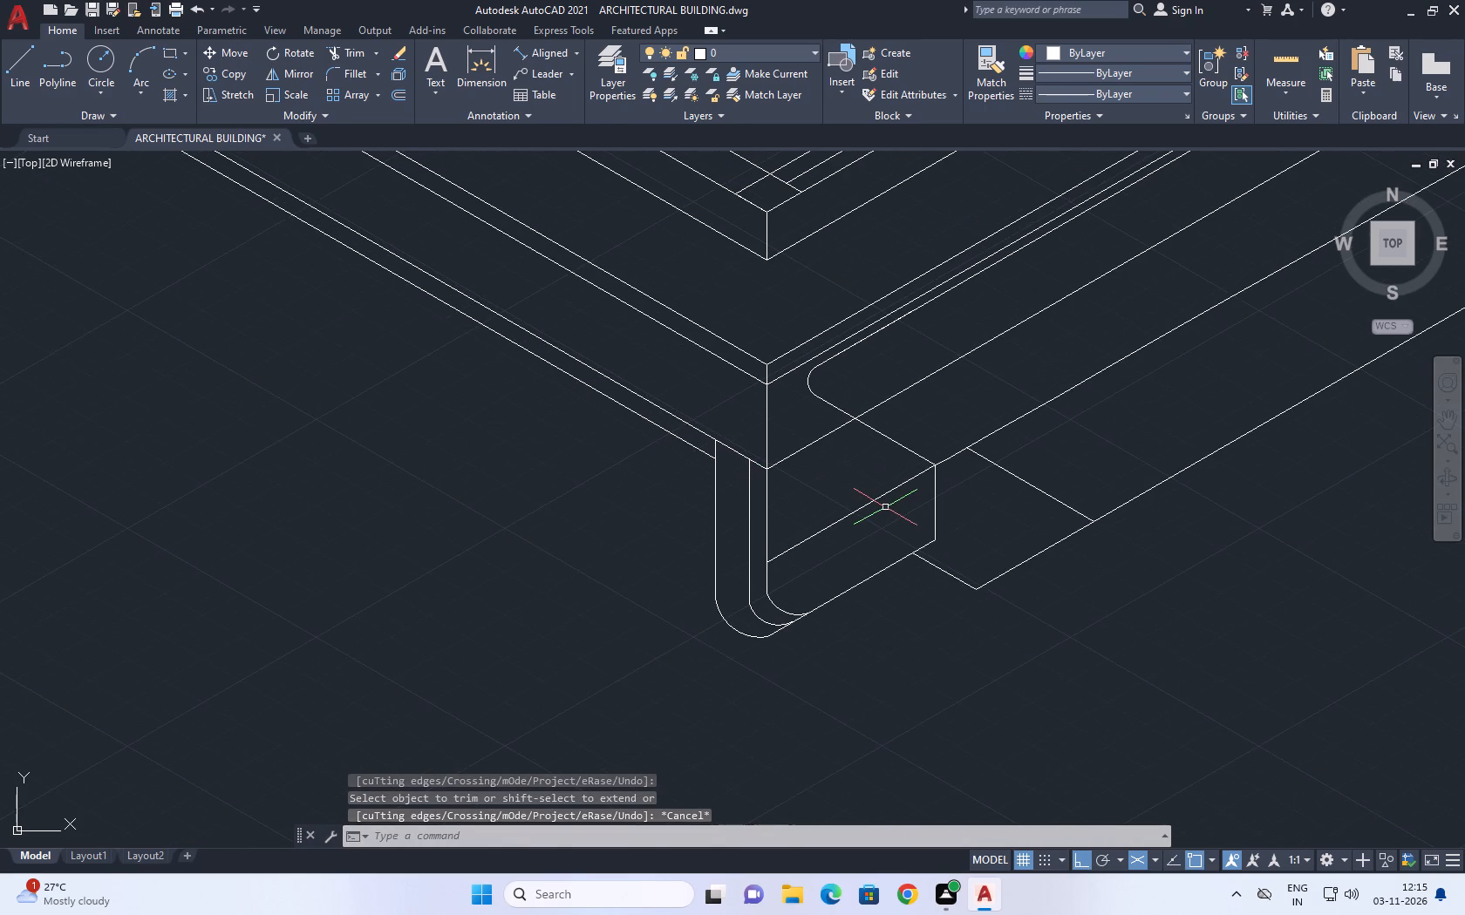
pyautogui.scroll(1, 886, 497)
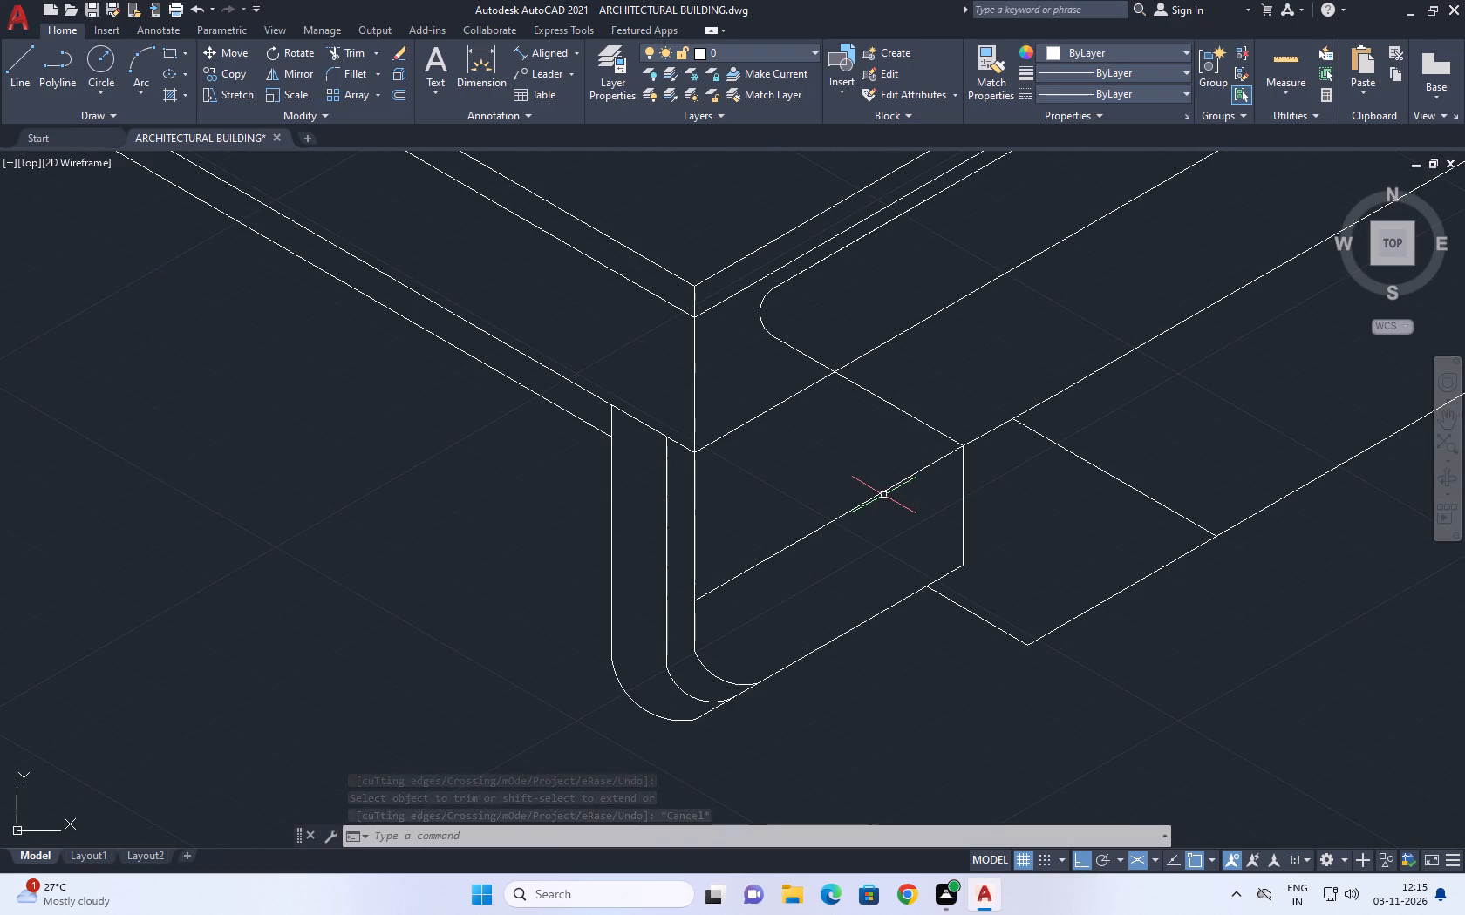
pyautogui.moveTo(806, 459); pyautogui.dragTo(852, 532, button='middle')
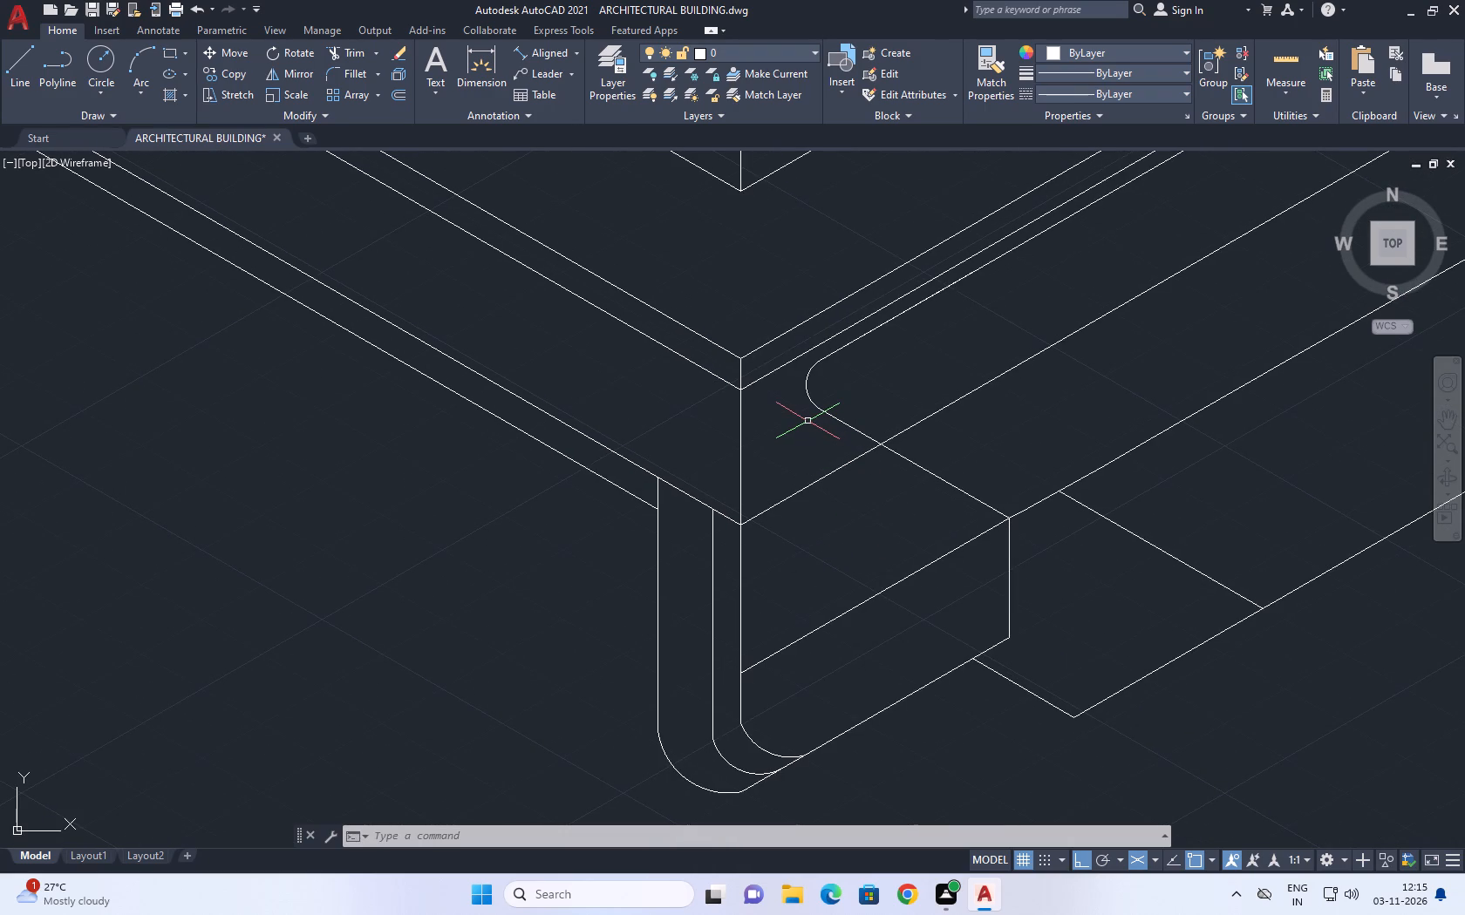
pyautogui.write('l')
pyautogui.press('space')
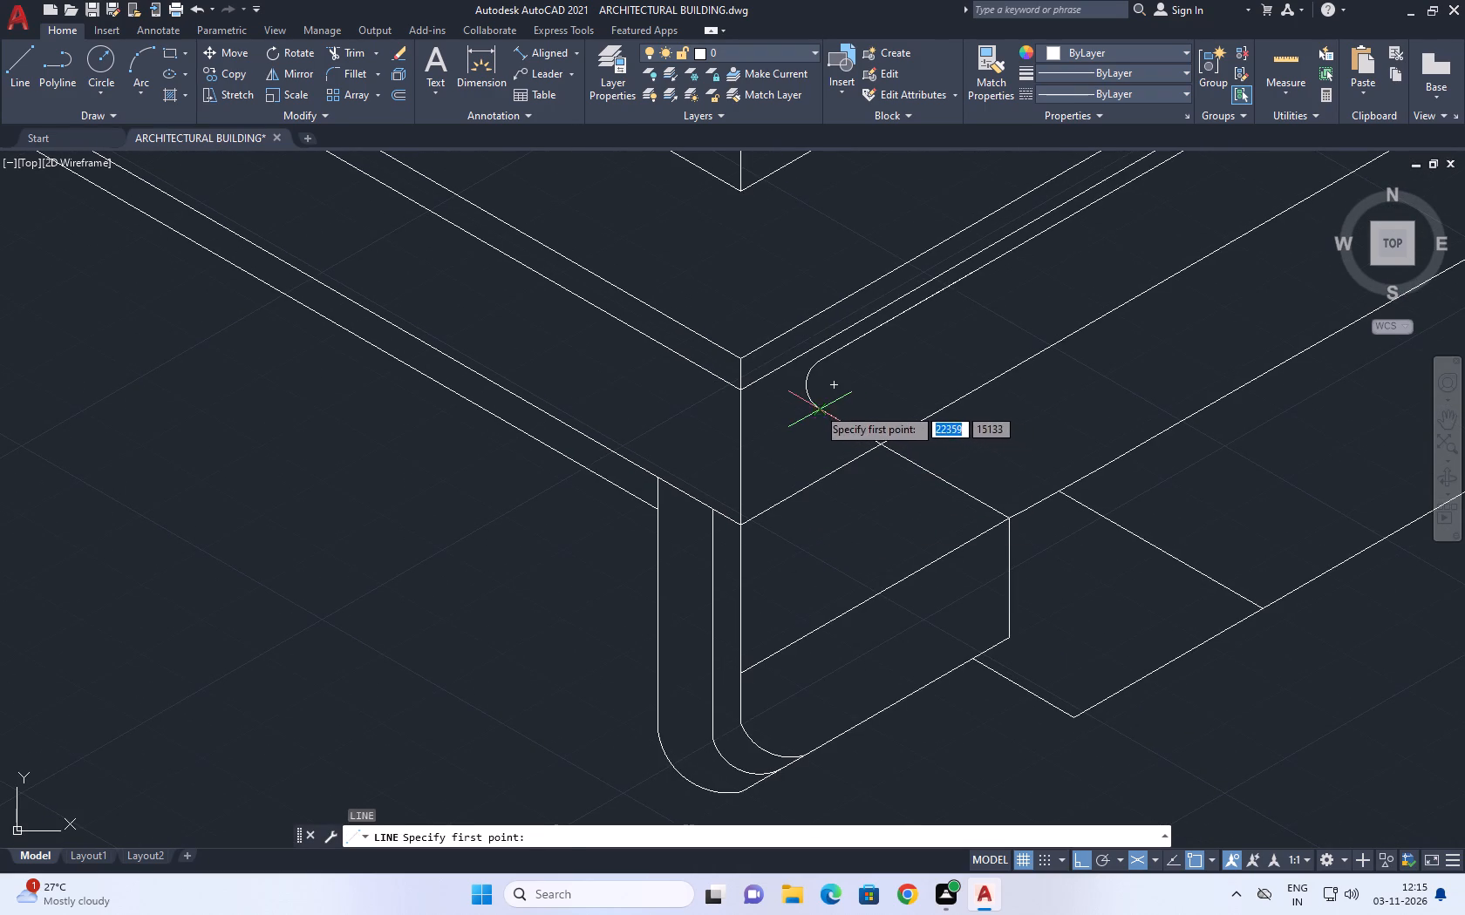
pyautogui.click(817, 406)
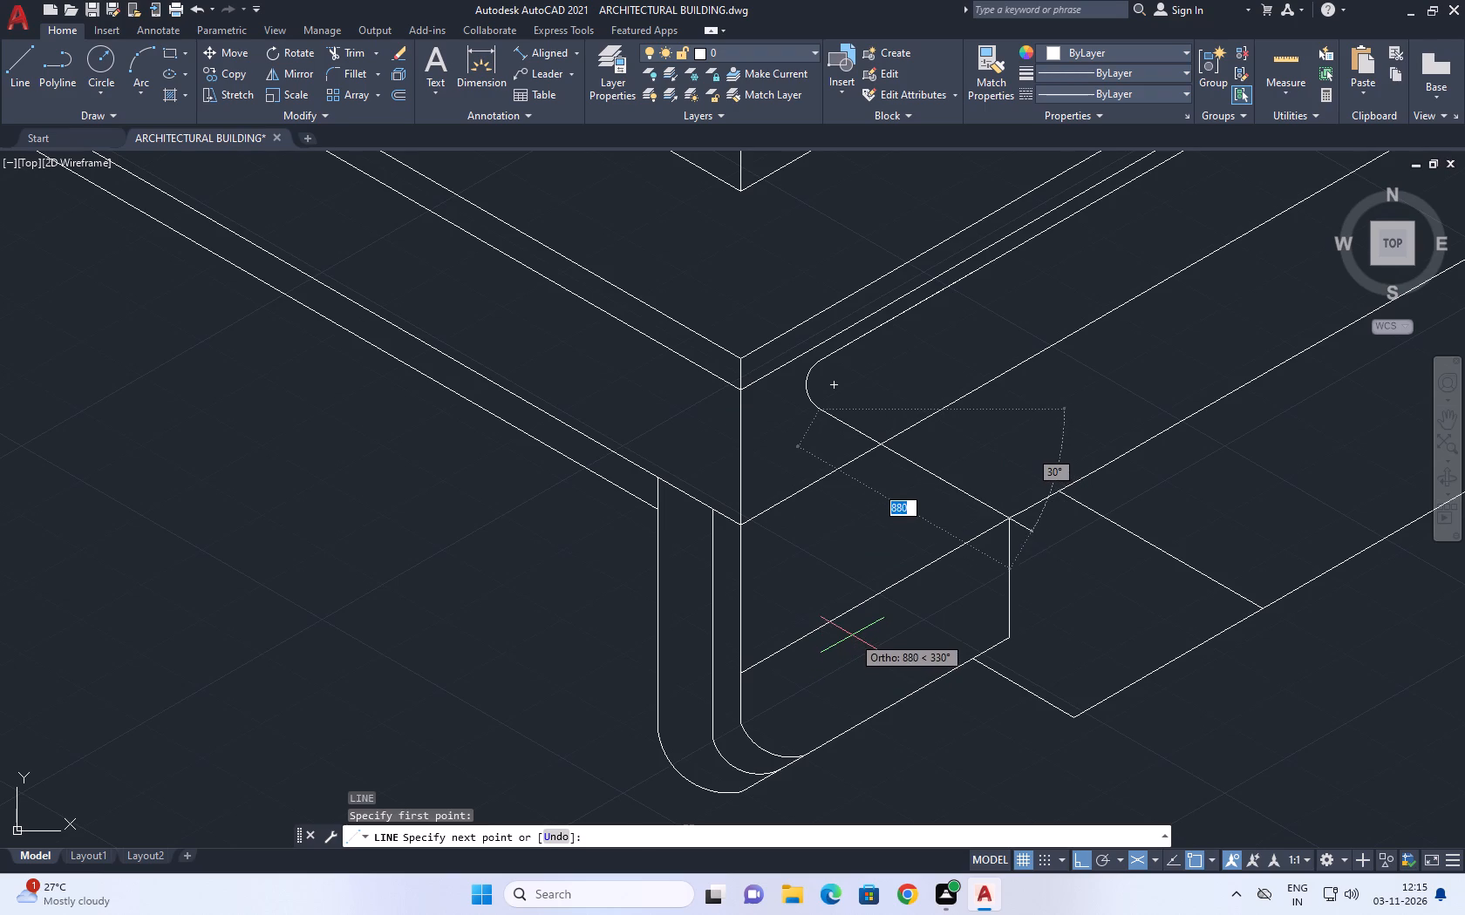
pyautogui.press('F8')
pyautogui.press('F8')
pyautogui.press('F5')
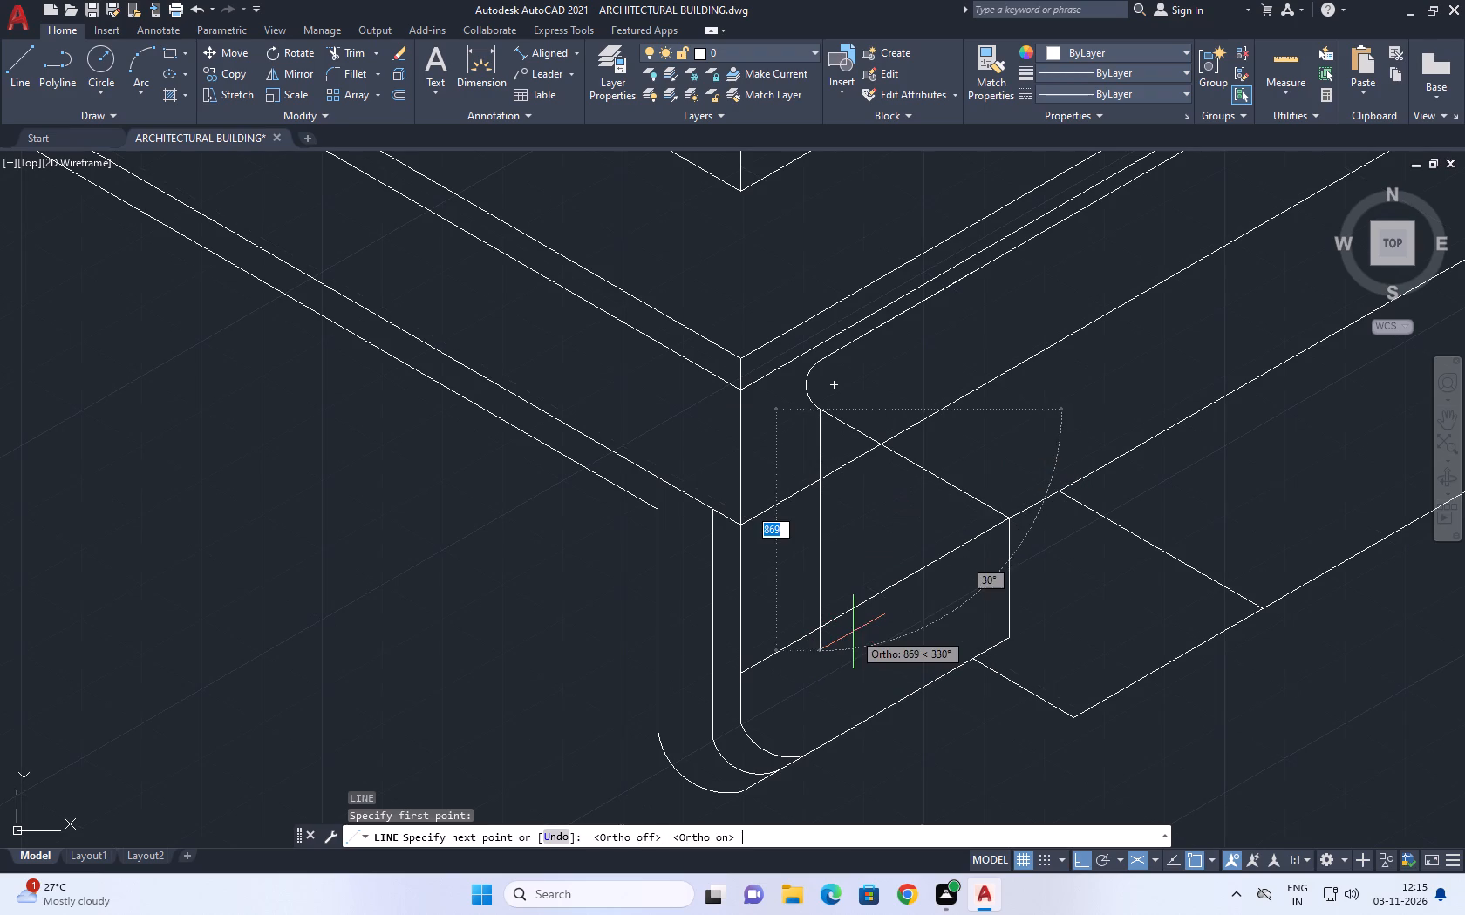
pyautogui.click(848, 641)
pyautogui.press('Escape')
# Trim the new vertical line below the sloping edge and the sloping line between the slab corner and the rounded corner's diagonal edge.
pyautogui.press('t')
pyautogui.write('r')
pyautogui.press('space')
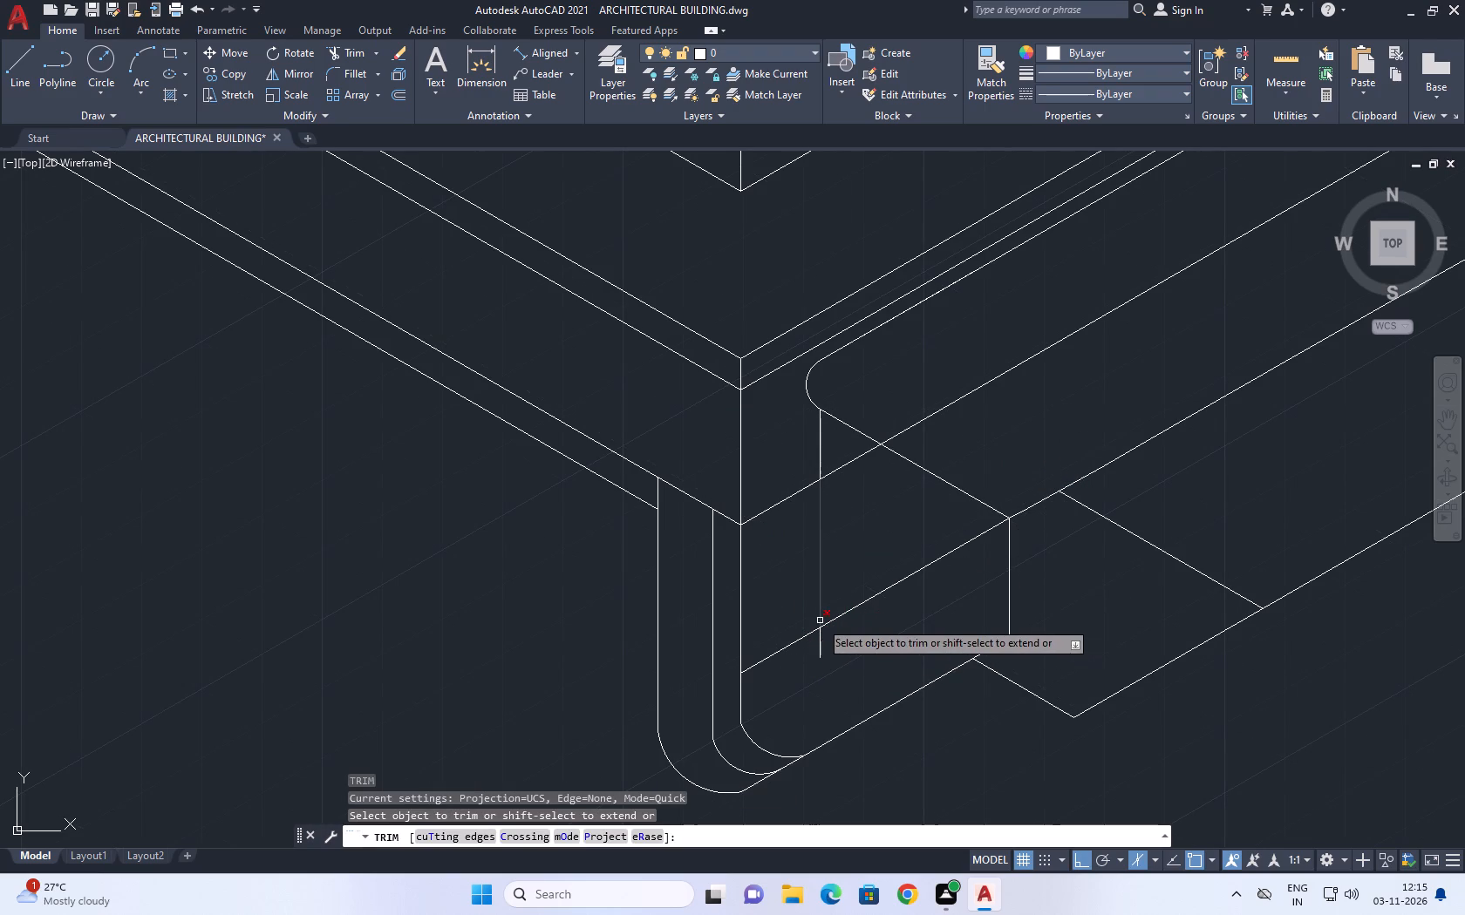
pyautogui.click(821, 653)
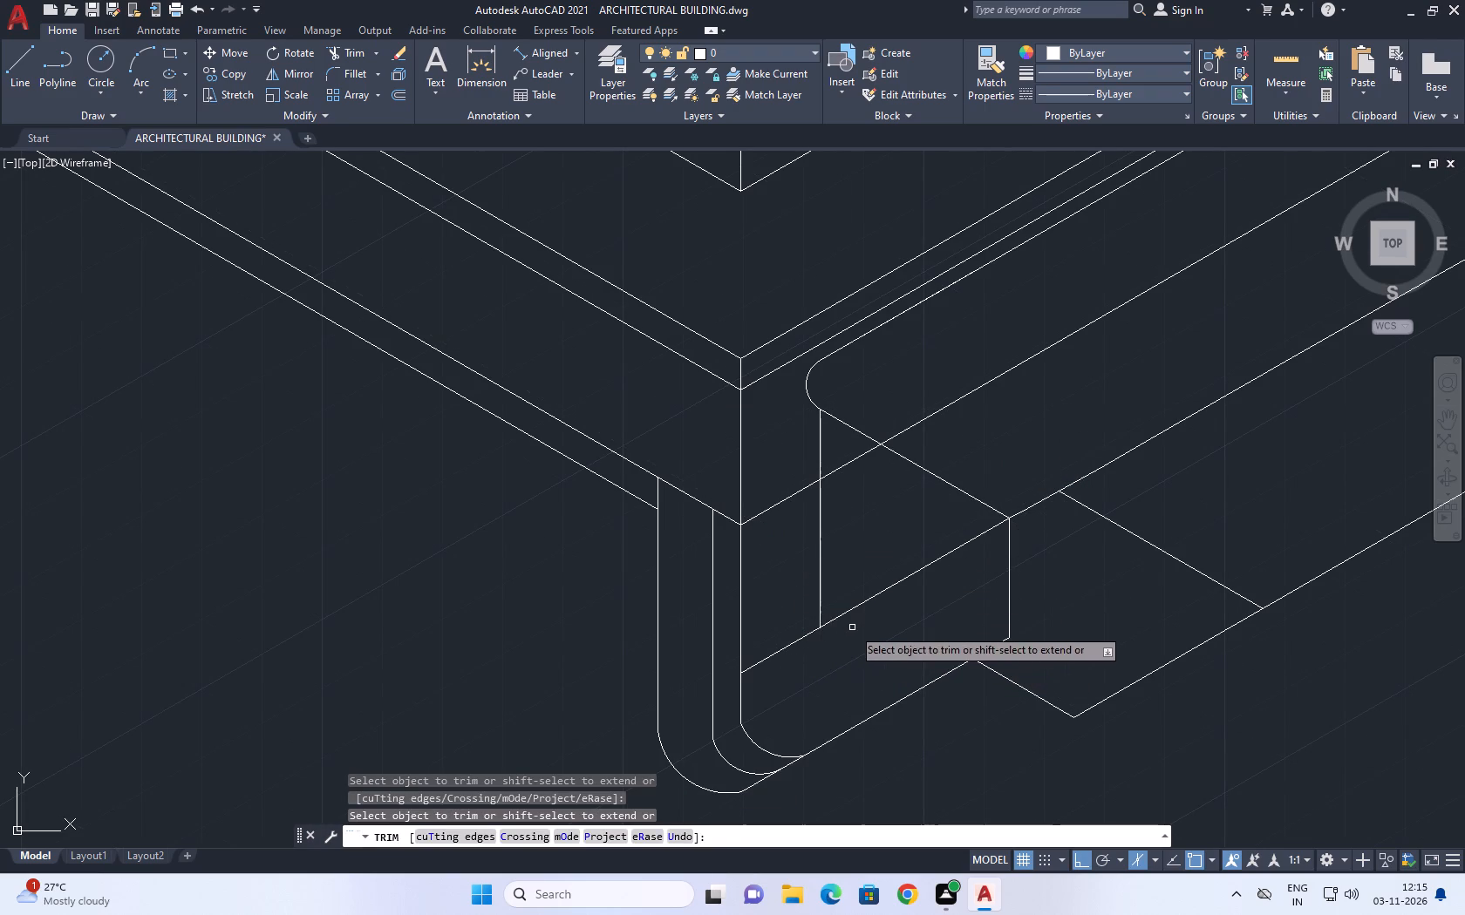
pyautogui.moveTo(852, 627); pyautogui.dragTo(871, 678, button='middle')
pyautogui.click(828, 539)
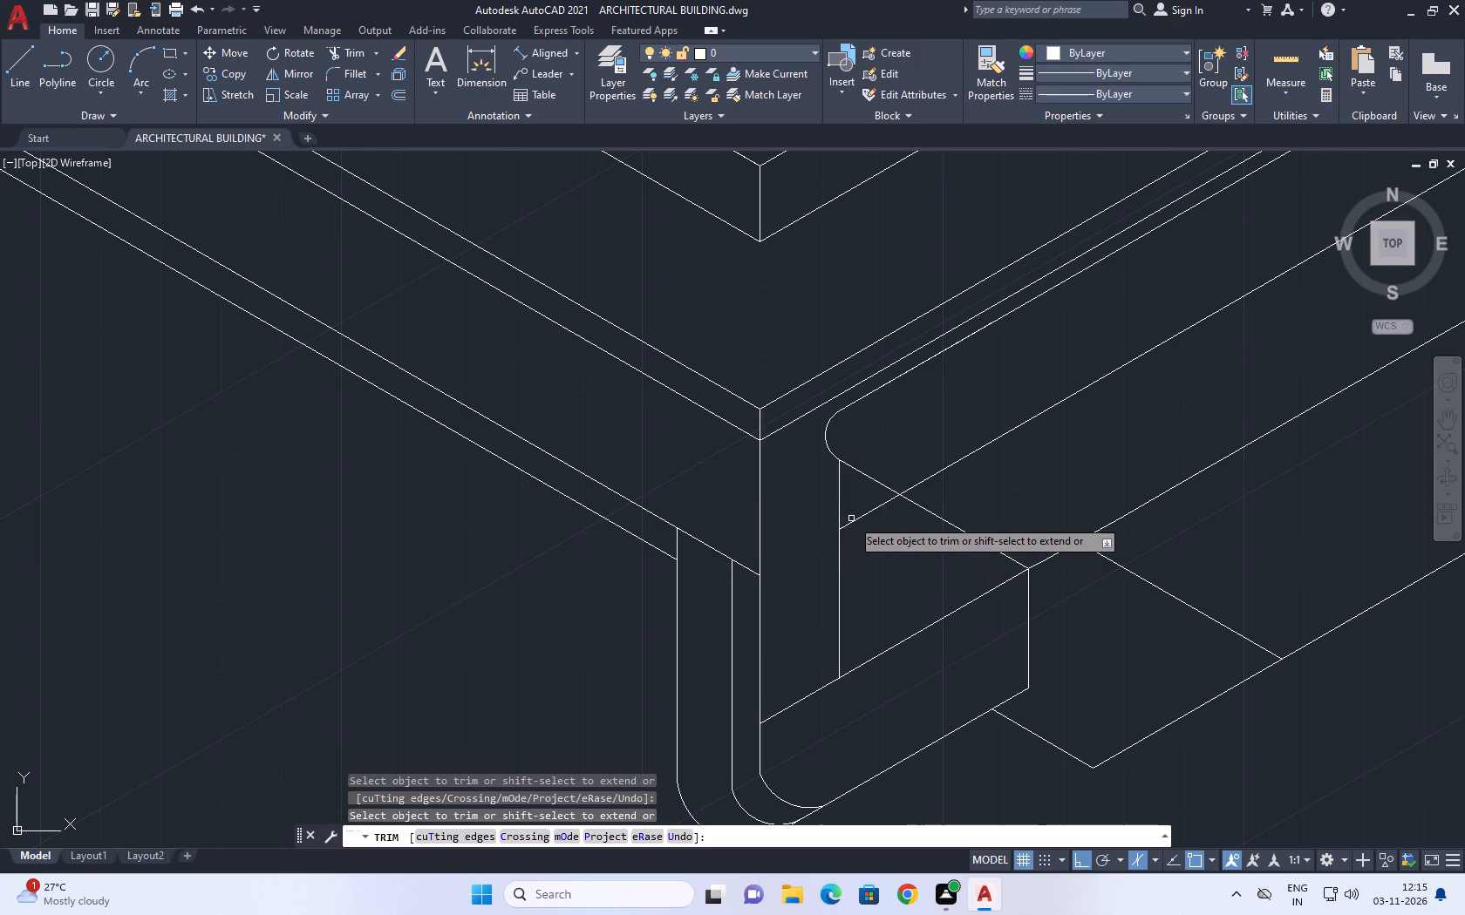
pyautogui.click(855, 523)
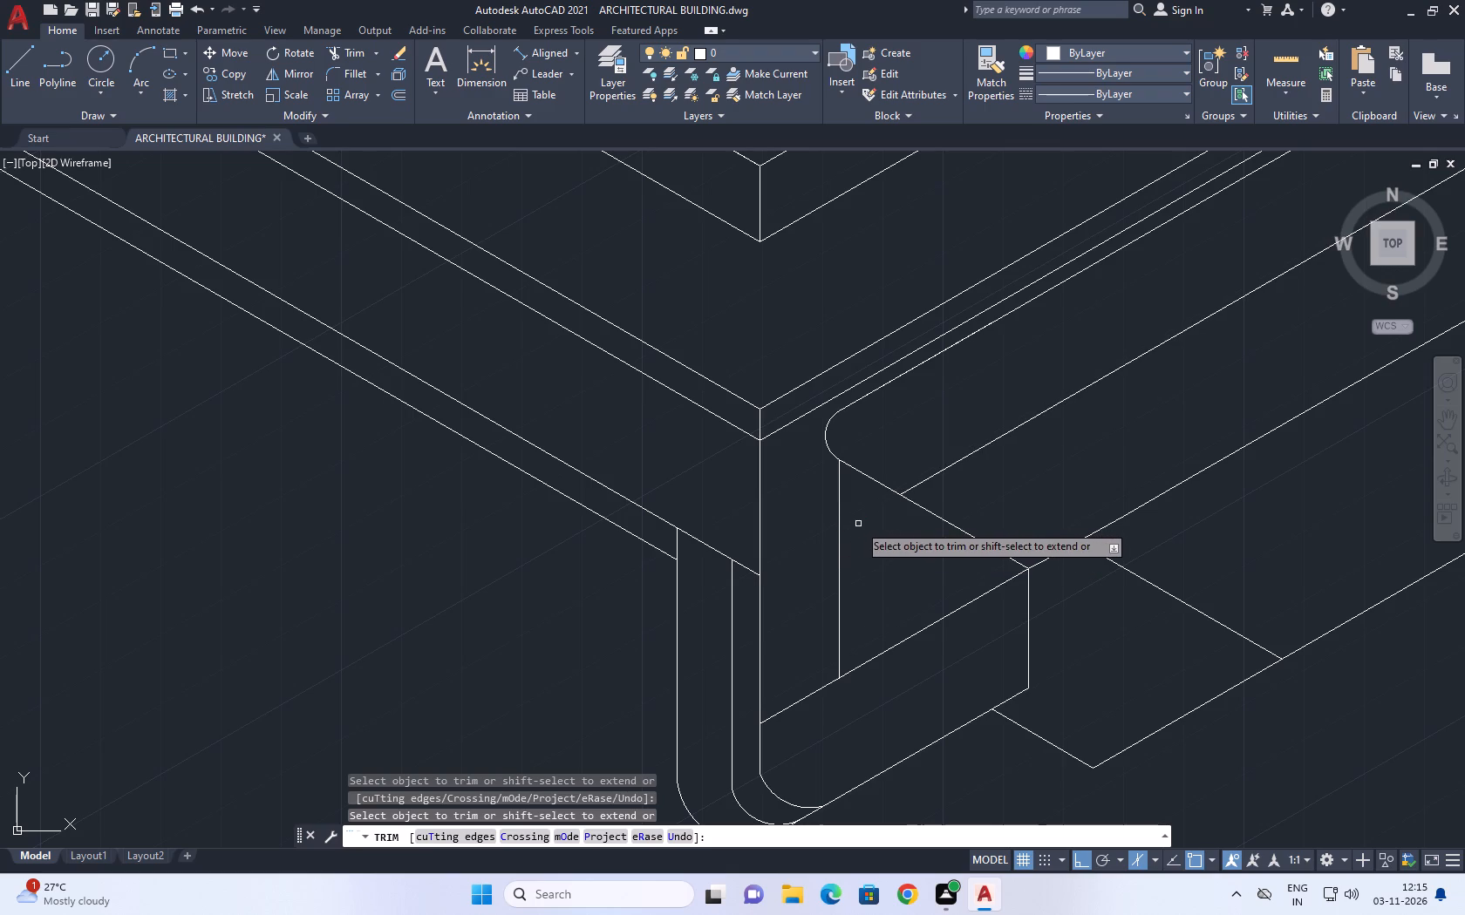
pyautogui.scroll(-2, 889, 542)
pyautogui.press('Escape')
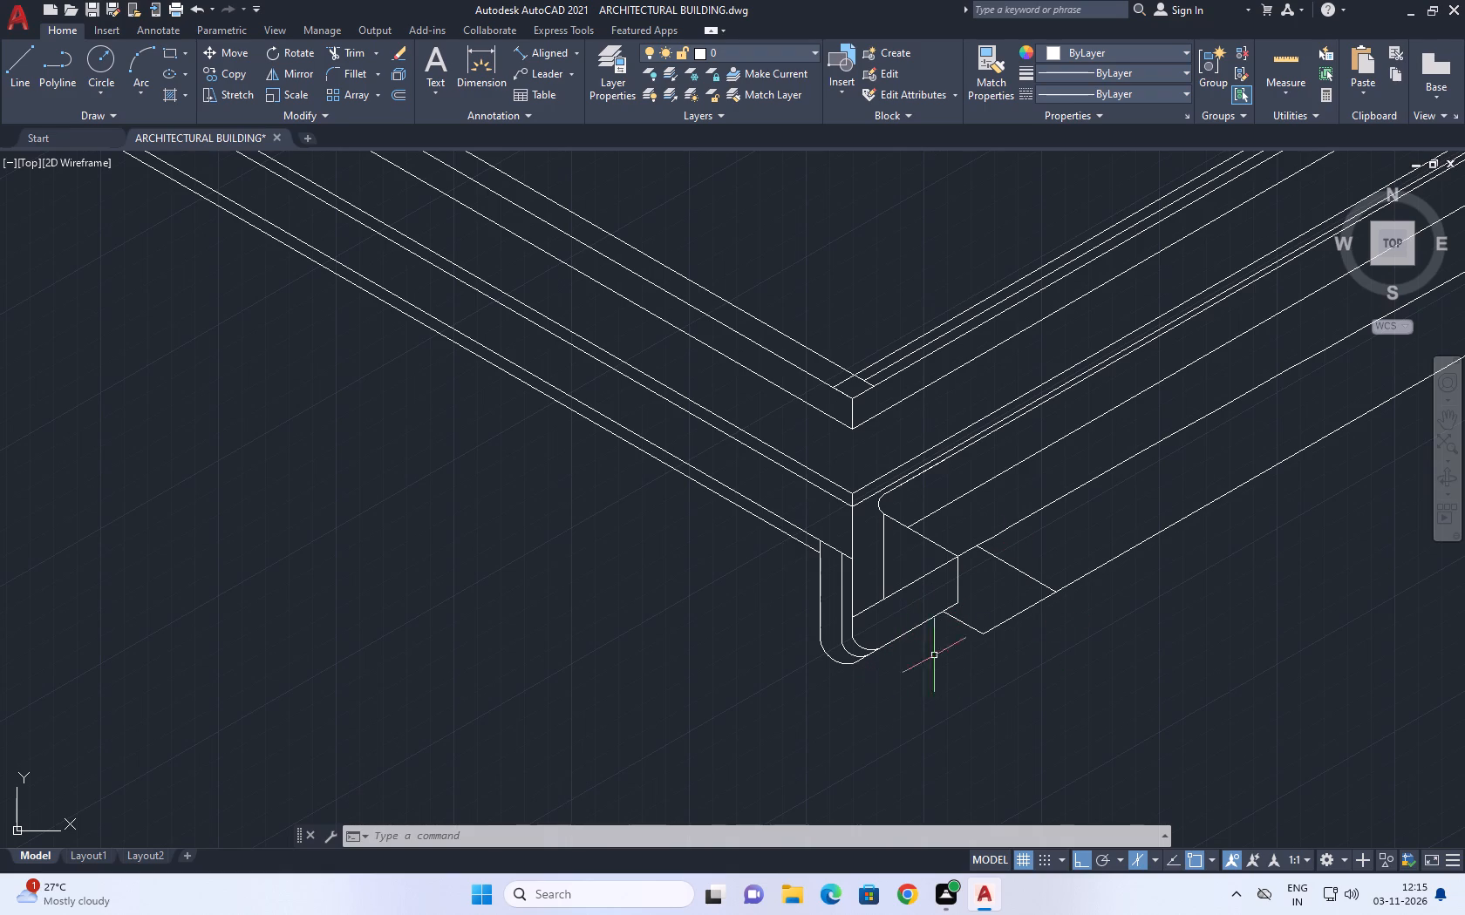
# Move the short diagonal edge from its upper end to the bottom of the short vertical edge.
pyautogui.scroll(1, 964, 644)
pyautogui.click(975, 616)
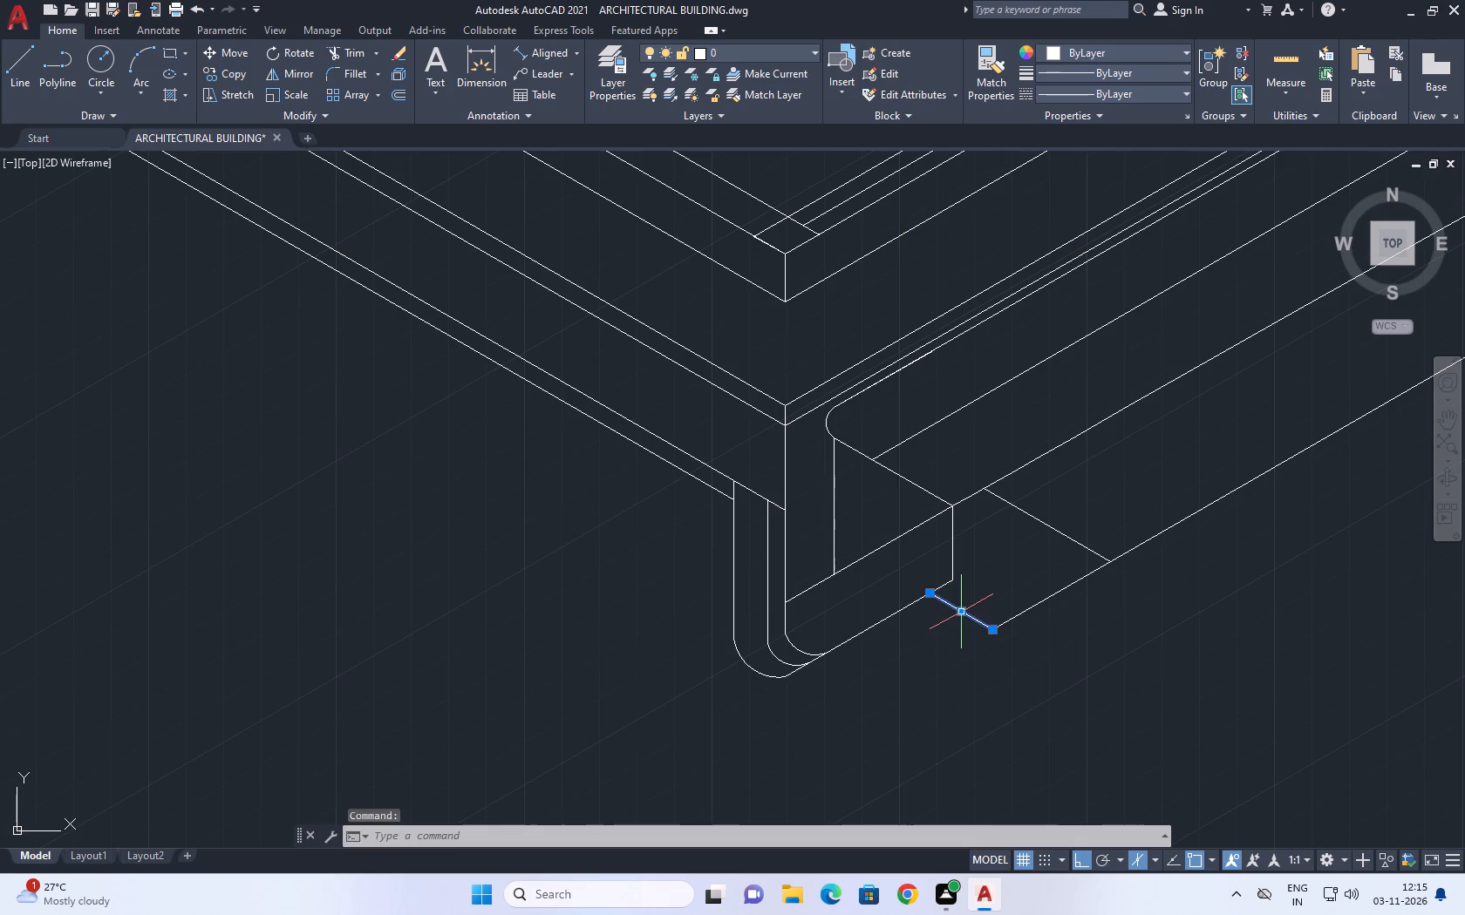
pyautogui.press('m')
pyautogui.press('space')
pyautogui.scroll(2, 928, 594)
pyautogui.click(930, 591)
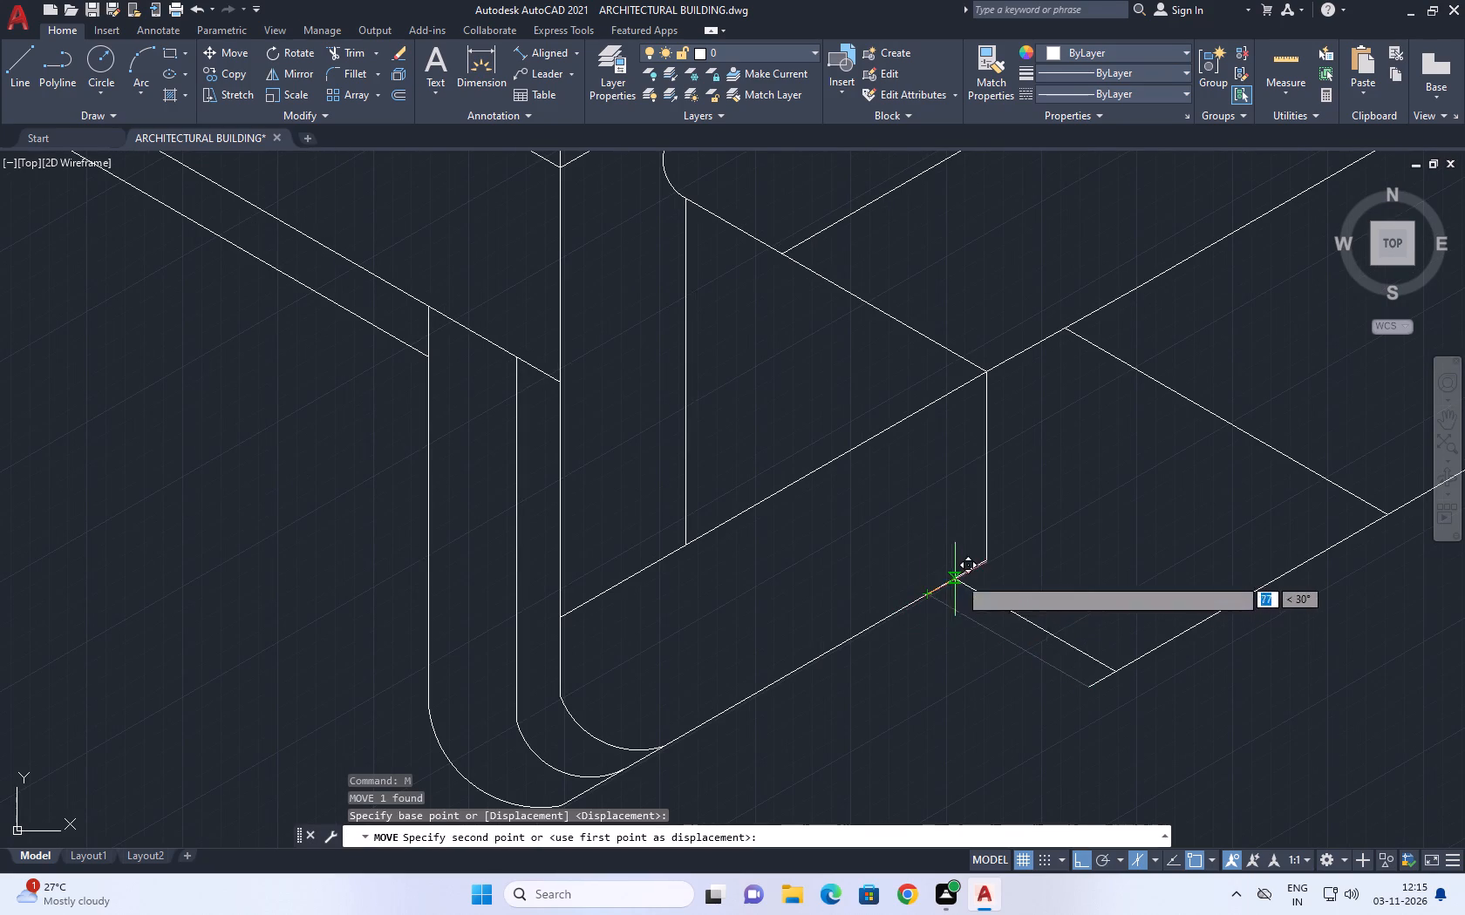
pyautogui.click(982, 564)
pyautogui.scroll(-2, 956, 598)
pyautogui.moveTo(1042, 559); pyautogui.dragTo(1006, 552, button='middle')
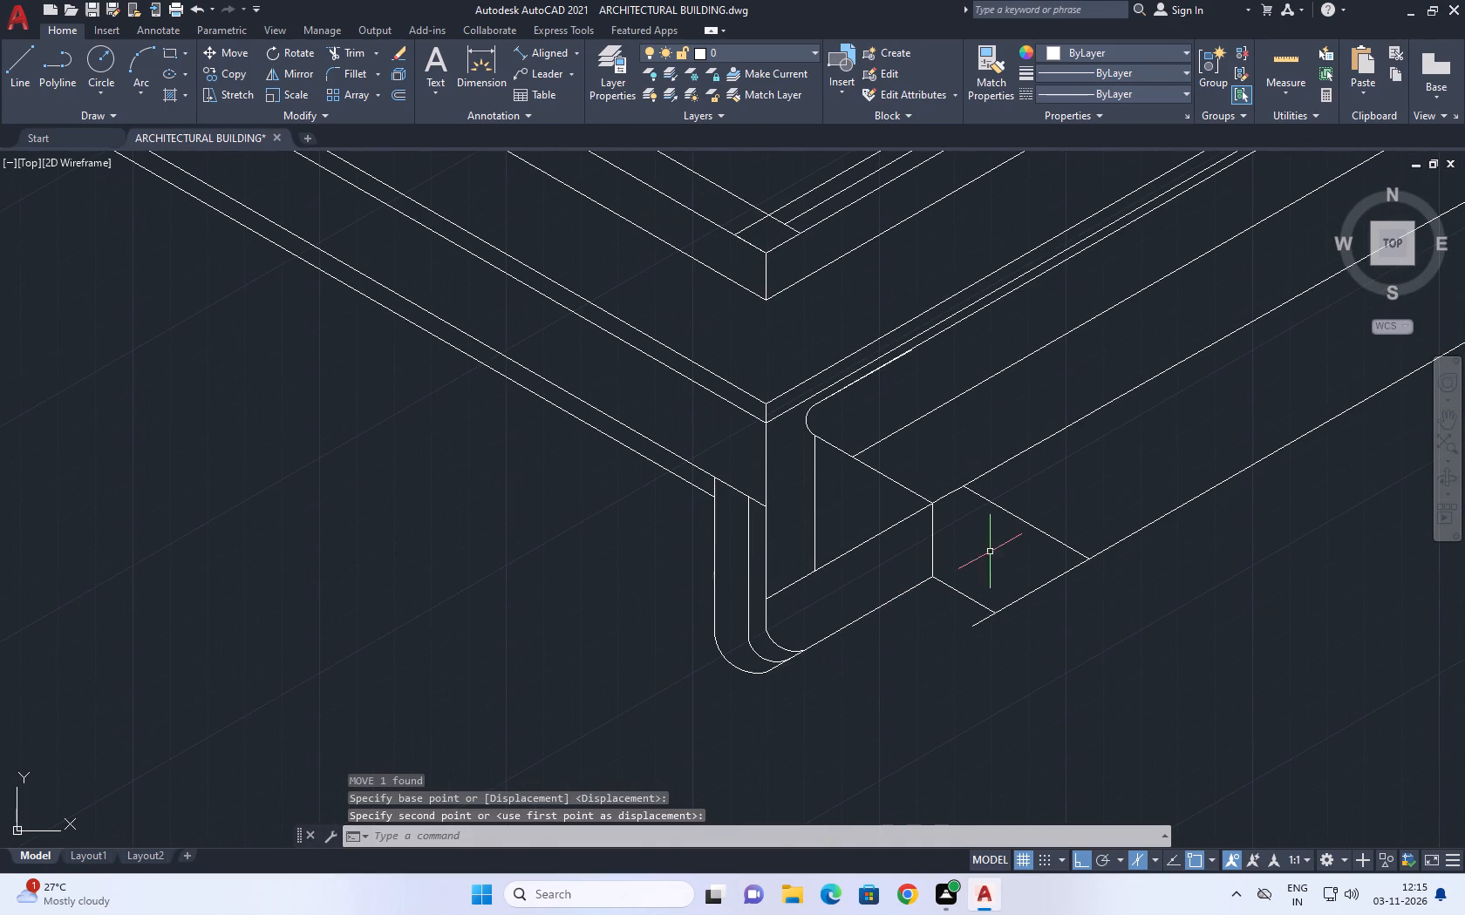
pyautogui.rightClick(997, 545)
pyautogui.click(992, 590)
pyautogui.click(979, 562)
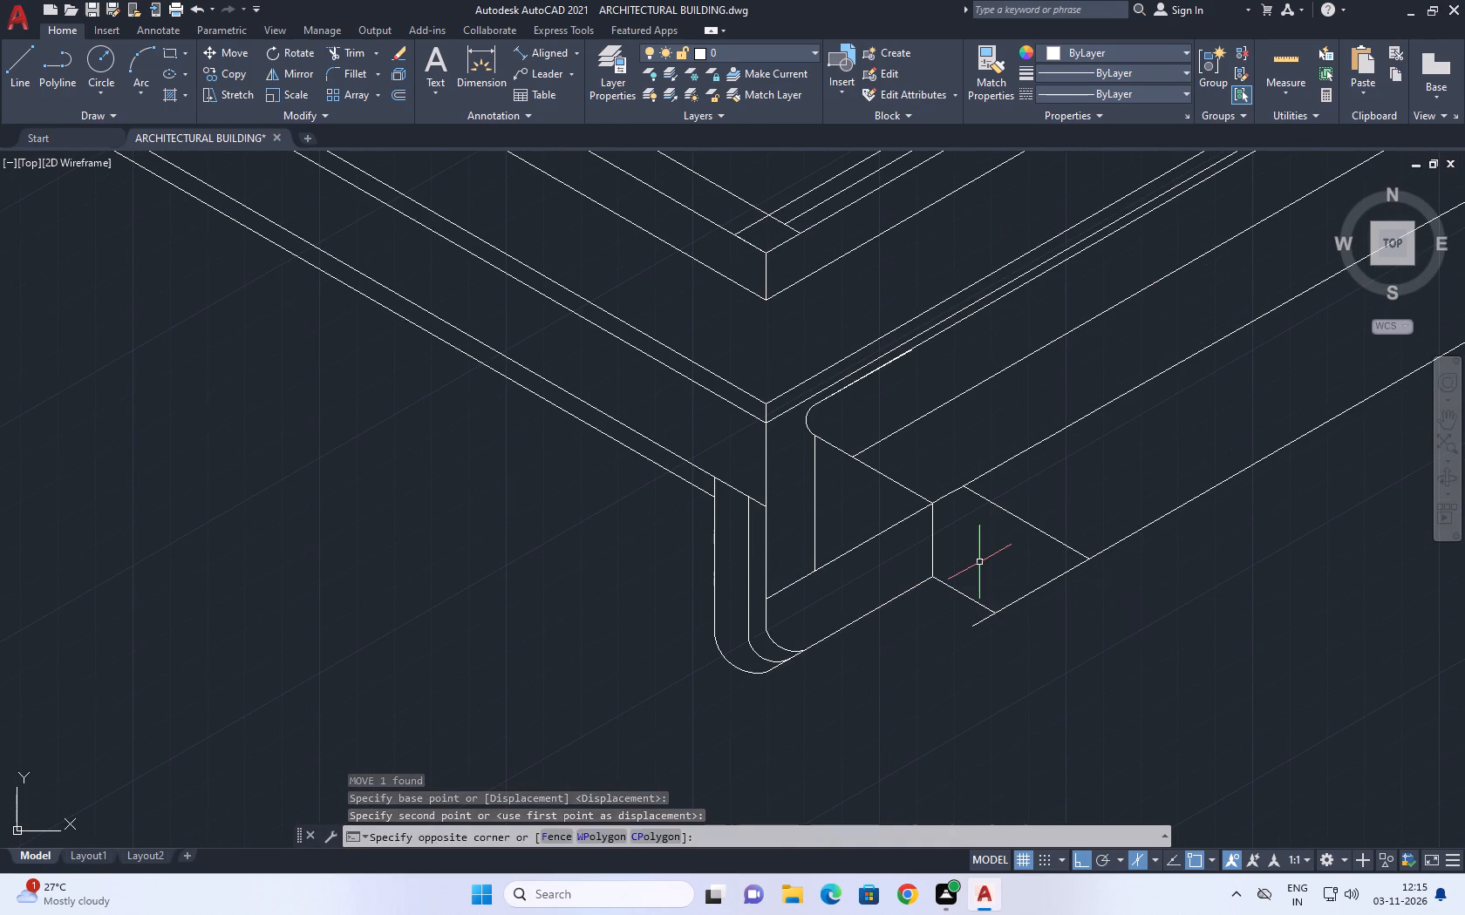
# Stretch the long outer sloping edge's overhanging end back to the lower end of the moved diagonal edge.
pyautogui.moveTo(1001, 586); pyautogui.dragTo(912, 567, button='middle')
pyautogui.scroll(4, 901, 603)
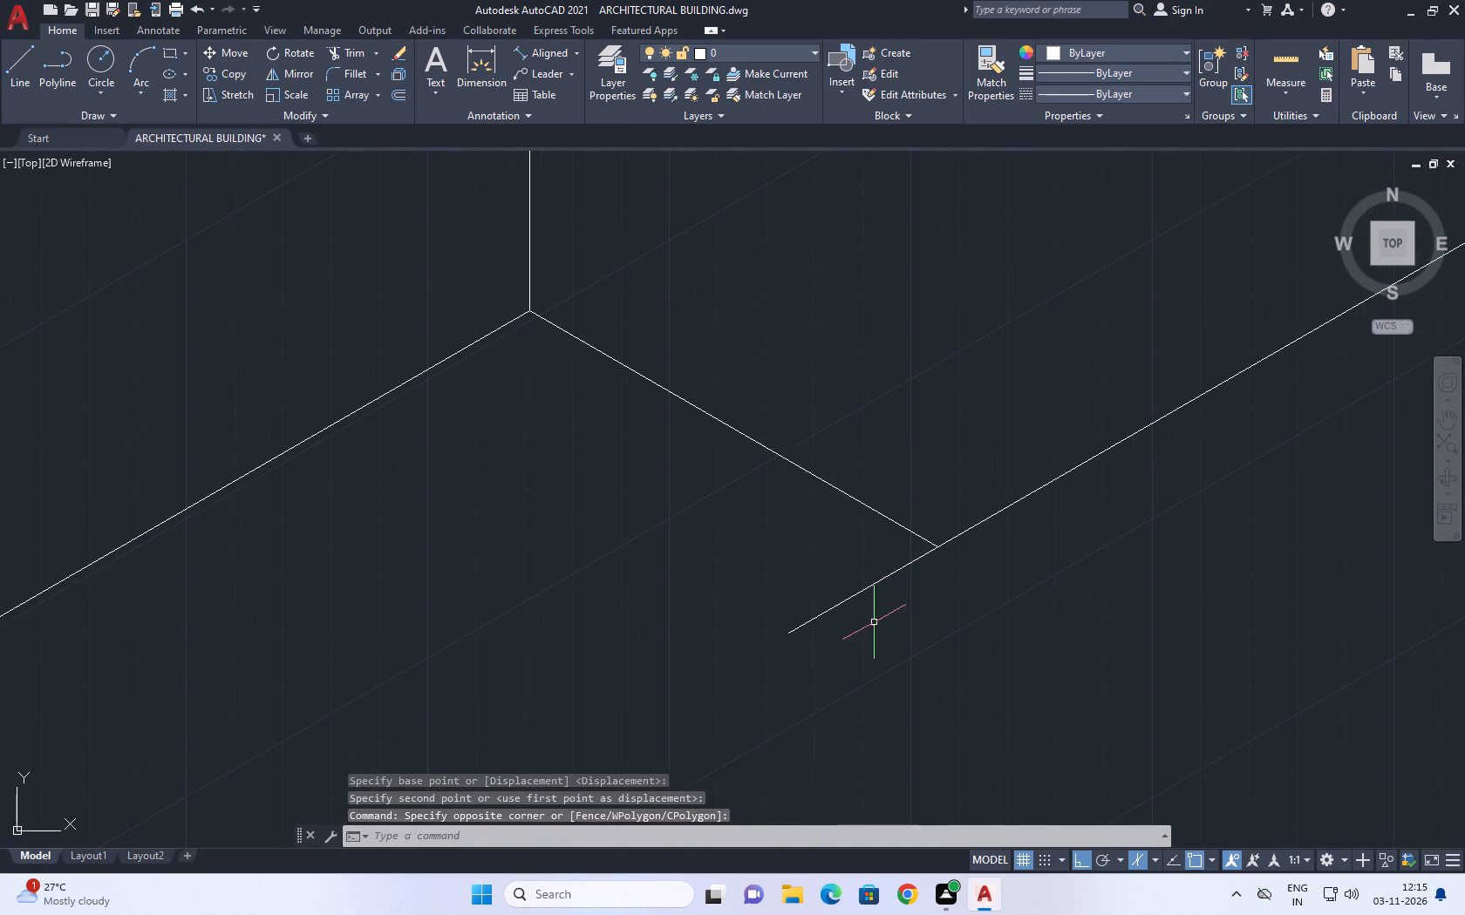
pyautogui.moveTo(858, 637); pyautogui.dragTo(847, 624)
pyautogui.click(803, 613)
pyautogui.click(790, 634)
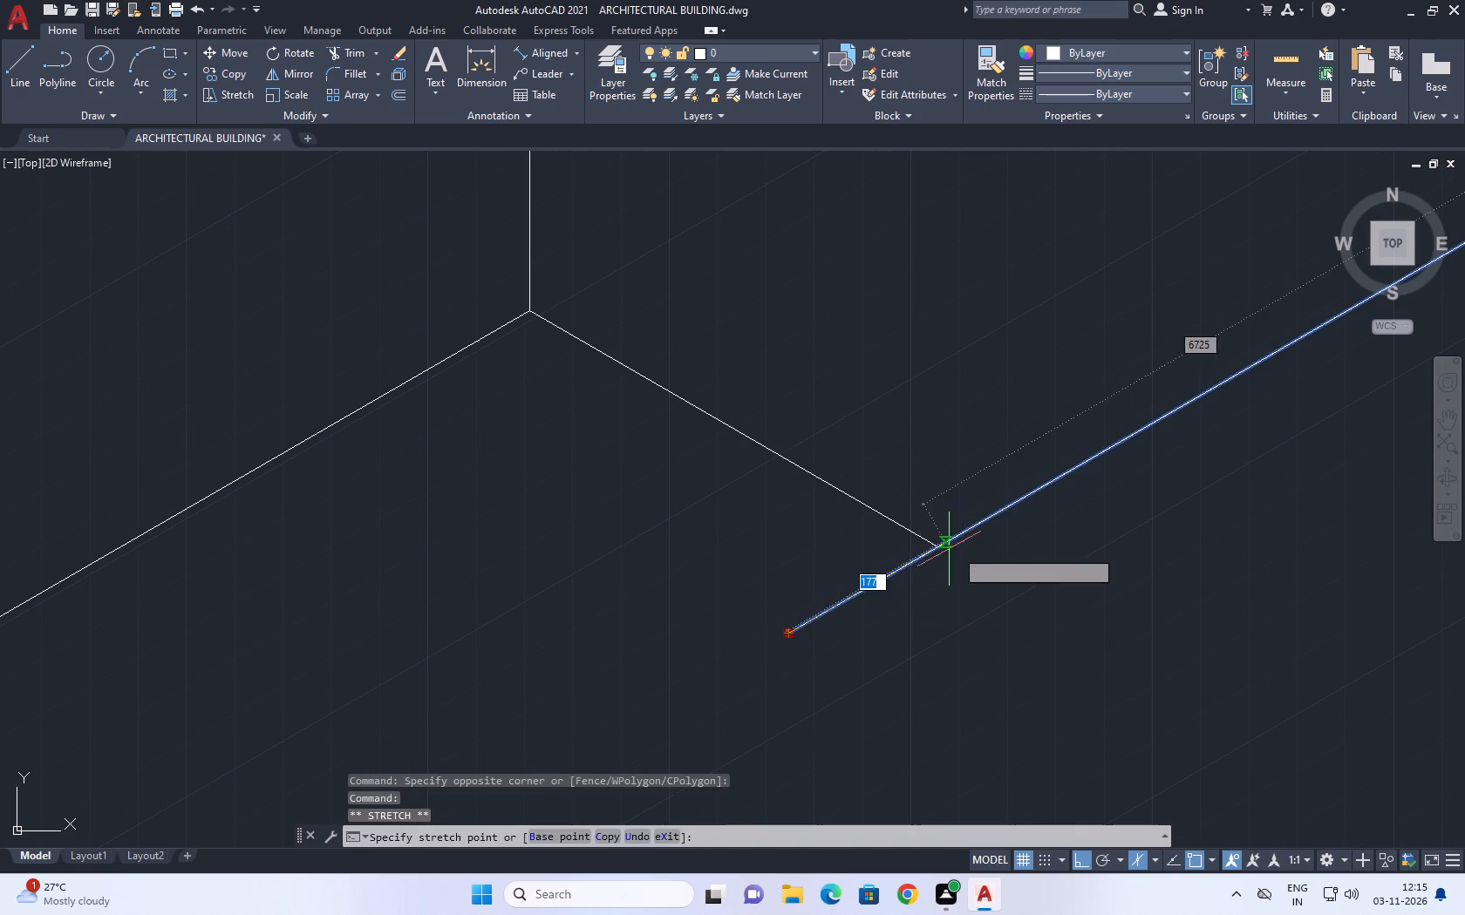
pyautogui.click(928, 552)
pyautogui.scroll(3, 922, 543)
pyautogui.scroll(-1, 940, 613)
pyautogui.scroll(1, 952, 624)
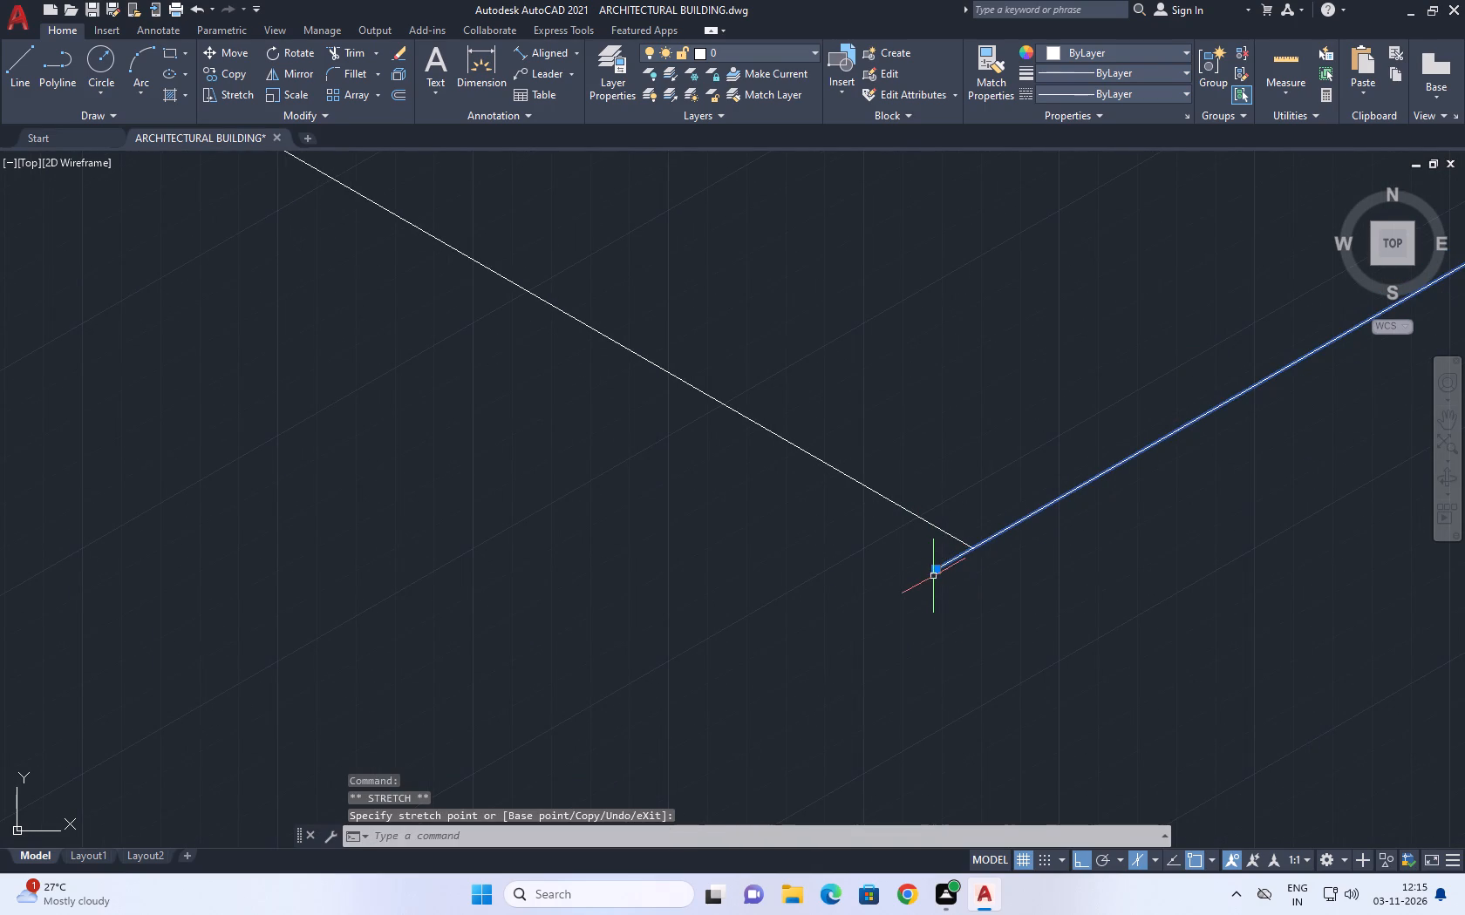
pyautogui.click(937, 570)
pyautogui.click(971, 549)
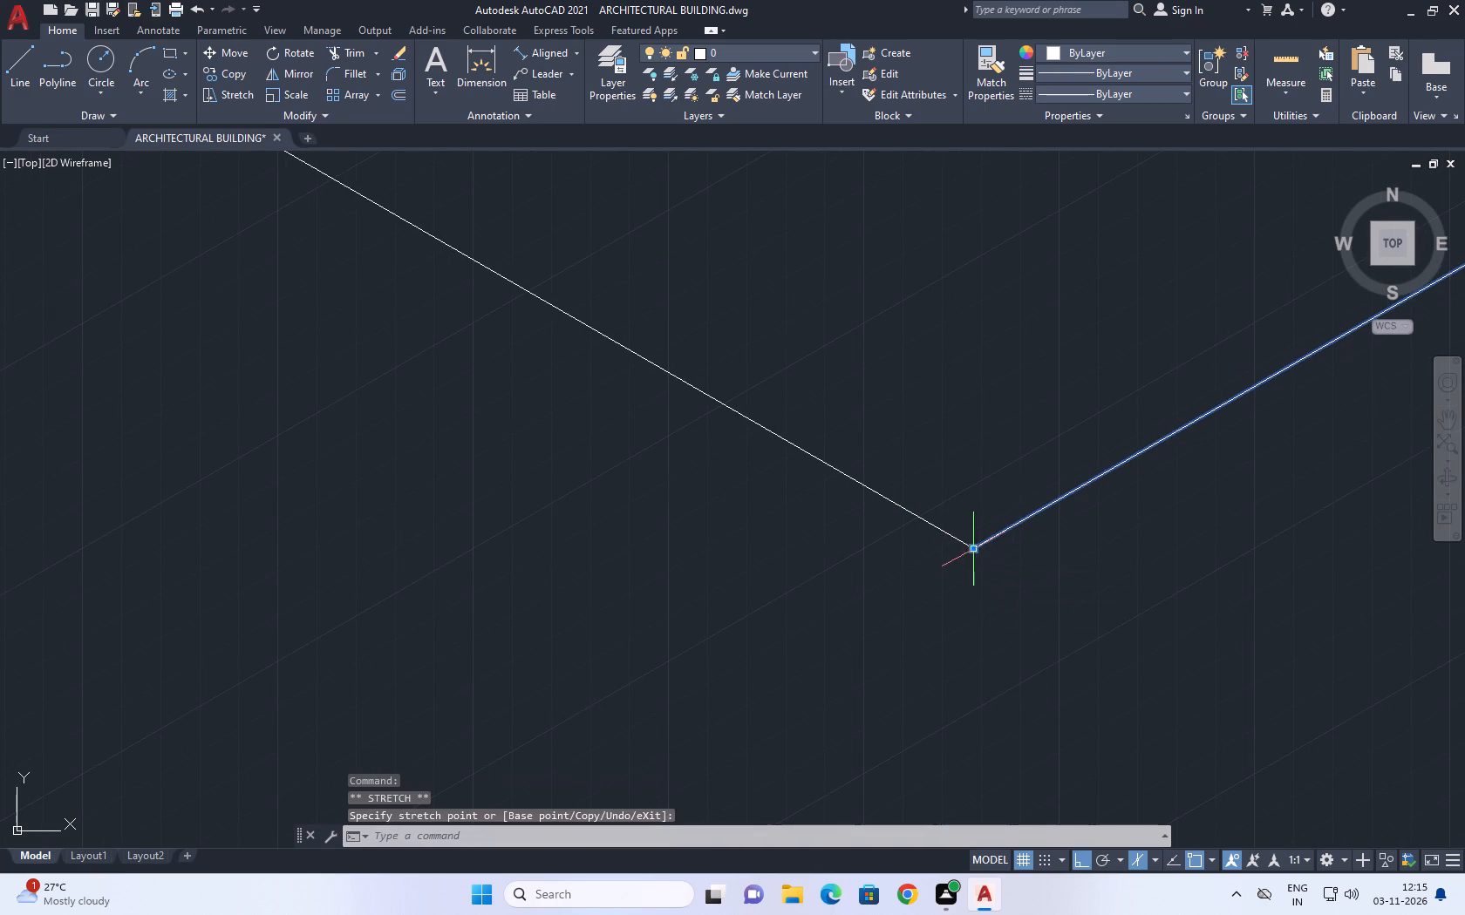
pyautogui.moveTo(921, 392); pyautogui.dragTo(910, 380, button='right')
pyautogui.click(1000, 676)
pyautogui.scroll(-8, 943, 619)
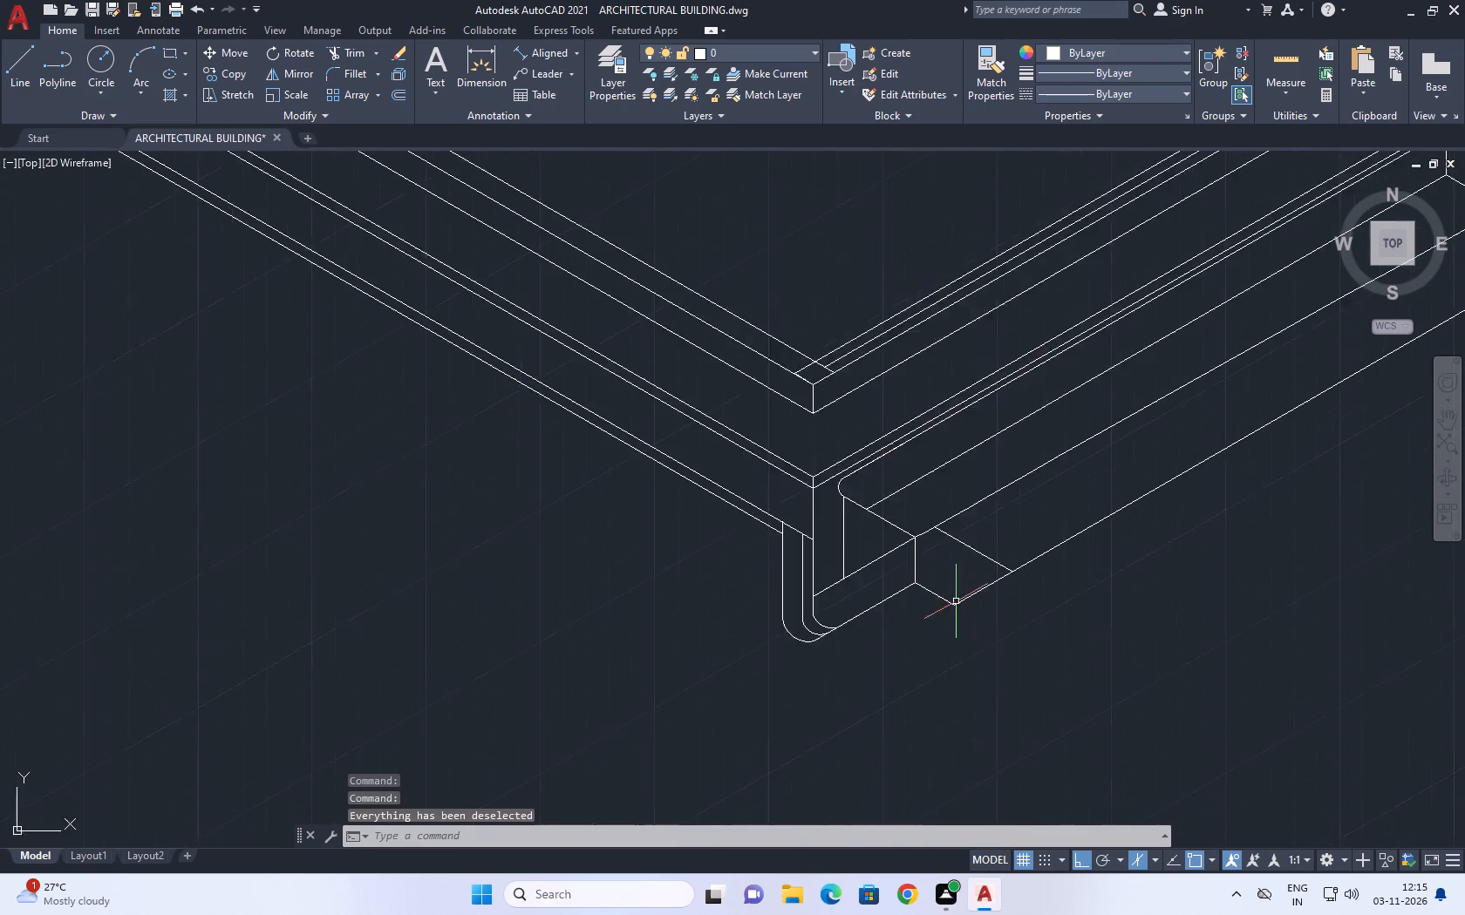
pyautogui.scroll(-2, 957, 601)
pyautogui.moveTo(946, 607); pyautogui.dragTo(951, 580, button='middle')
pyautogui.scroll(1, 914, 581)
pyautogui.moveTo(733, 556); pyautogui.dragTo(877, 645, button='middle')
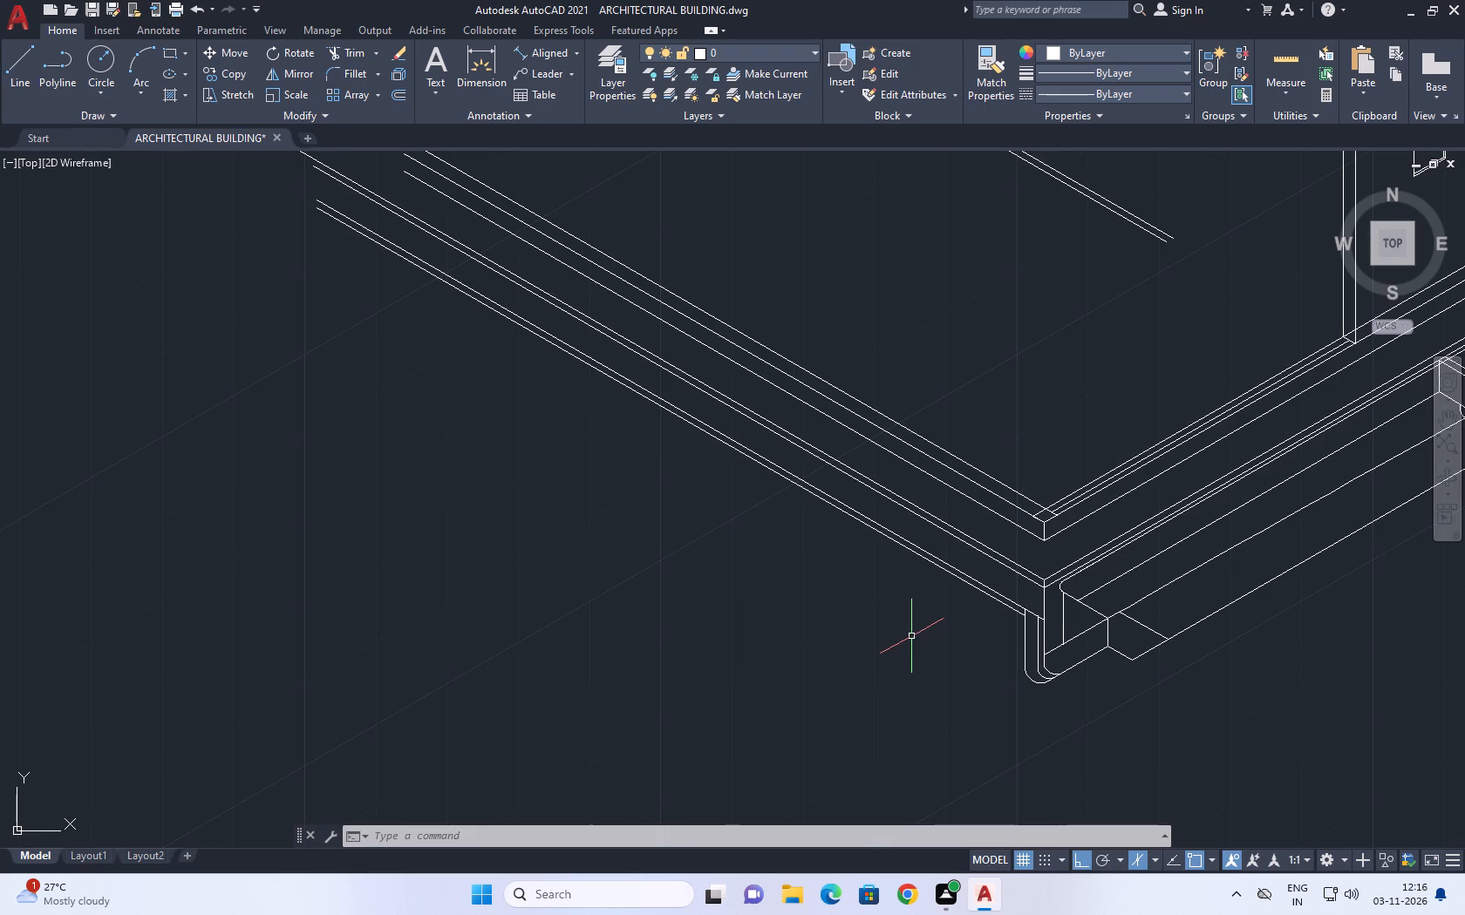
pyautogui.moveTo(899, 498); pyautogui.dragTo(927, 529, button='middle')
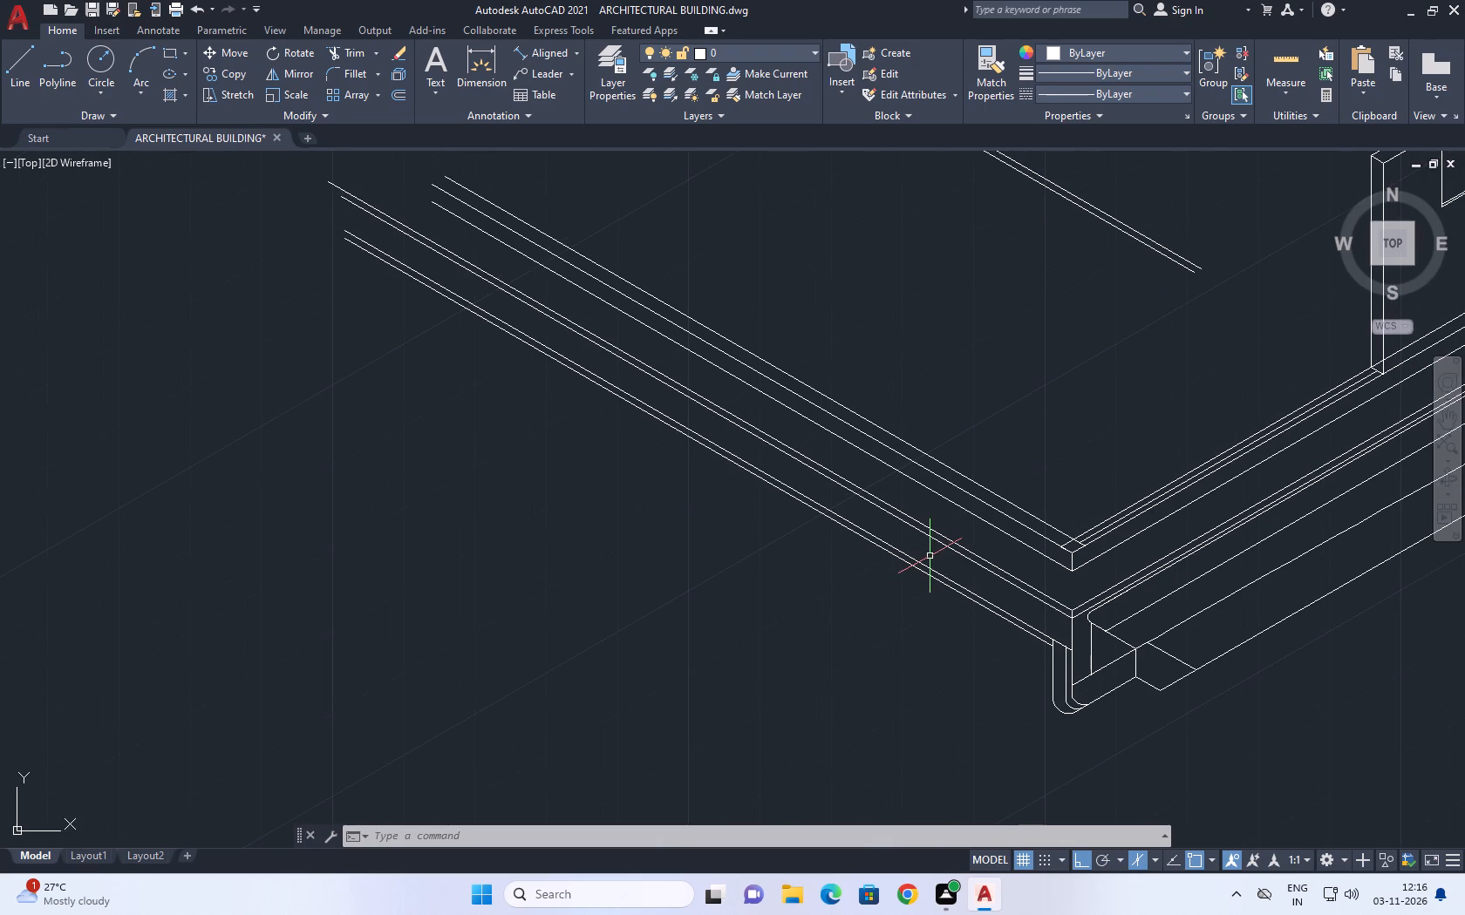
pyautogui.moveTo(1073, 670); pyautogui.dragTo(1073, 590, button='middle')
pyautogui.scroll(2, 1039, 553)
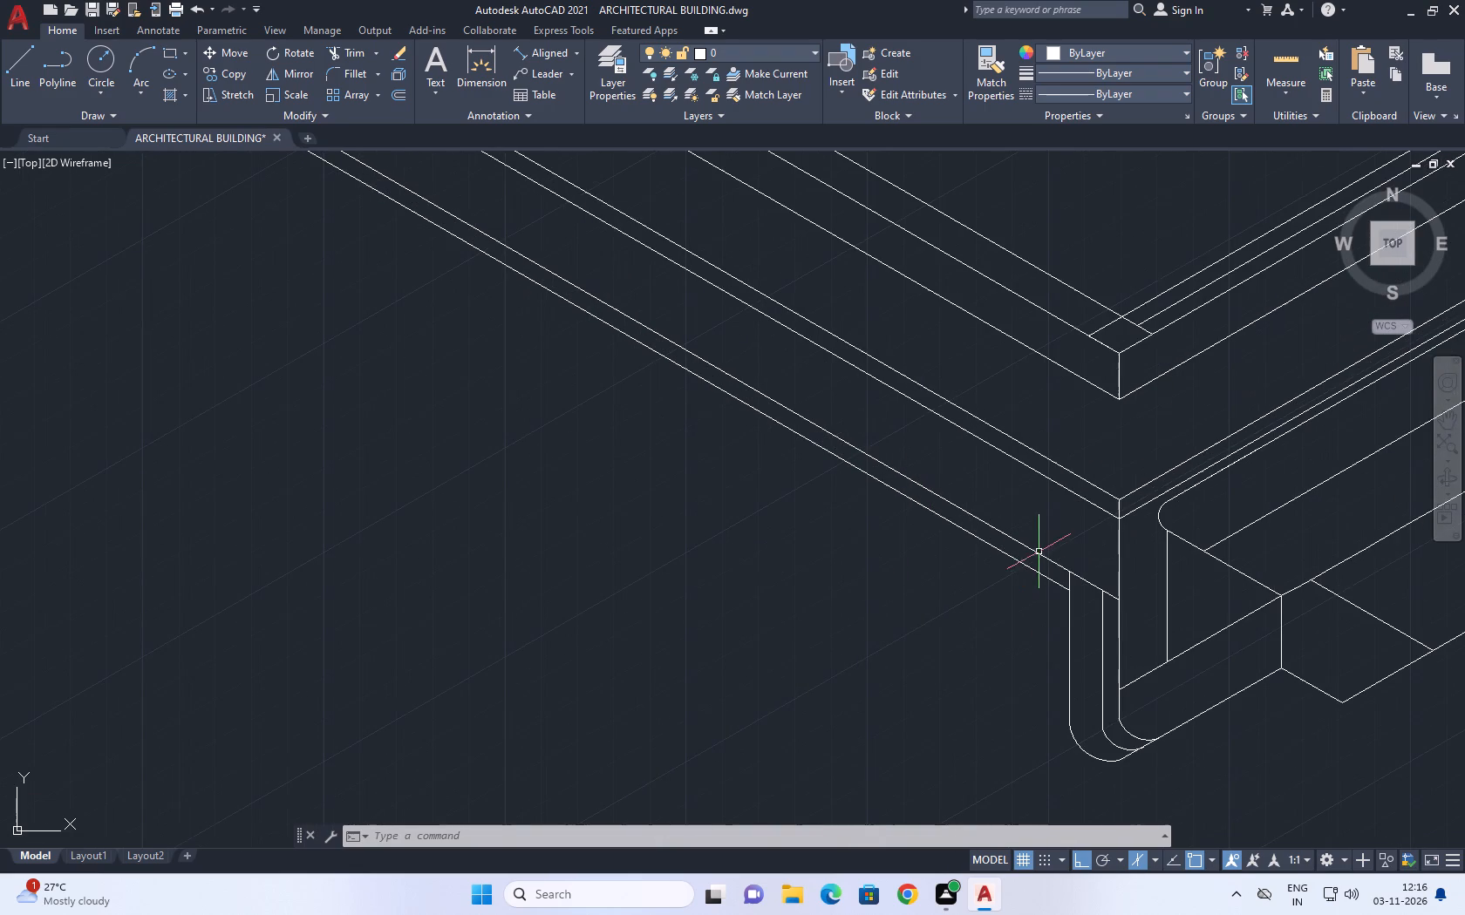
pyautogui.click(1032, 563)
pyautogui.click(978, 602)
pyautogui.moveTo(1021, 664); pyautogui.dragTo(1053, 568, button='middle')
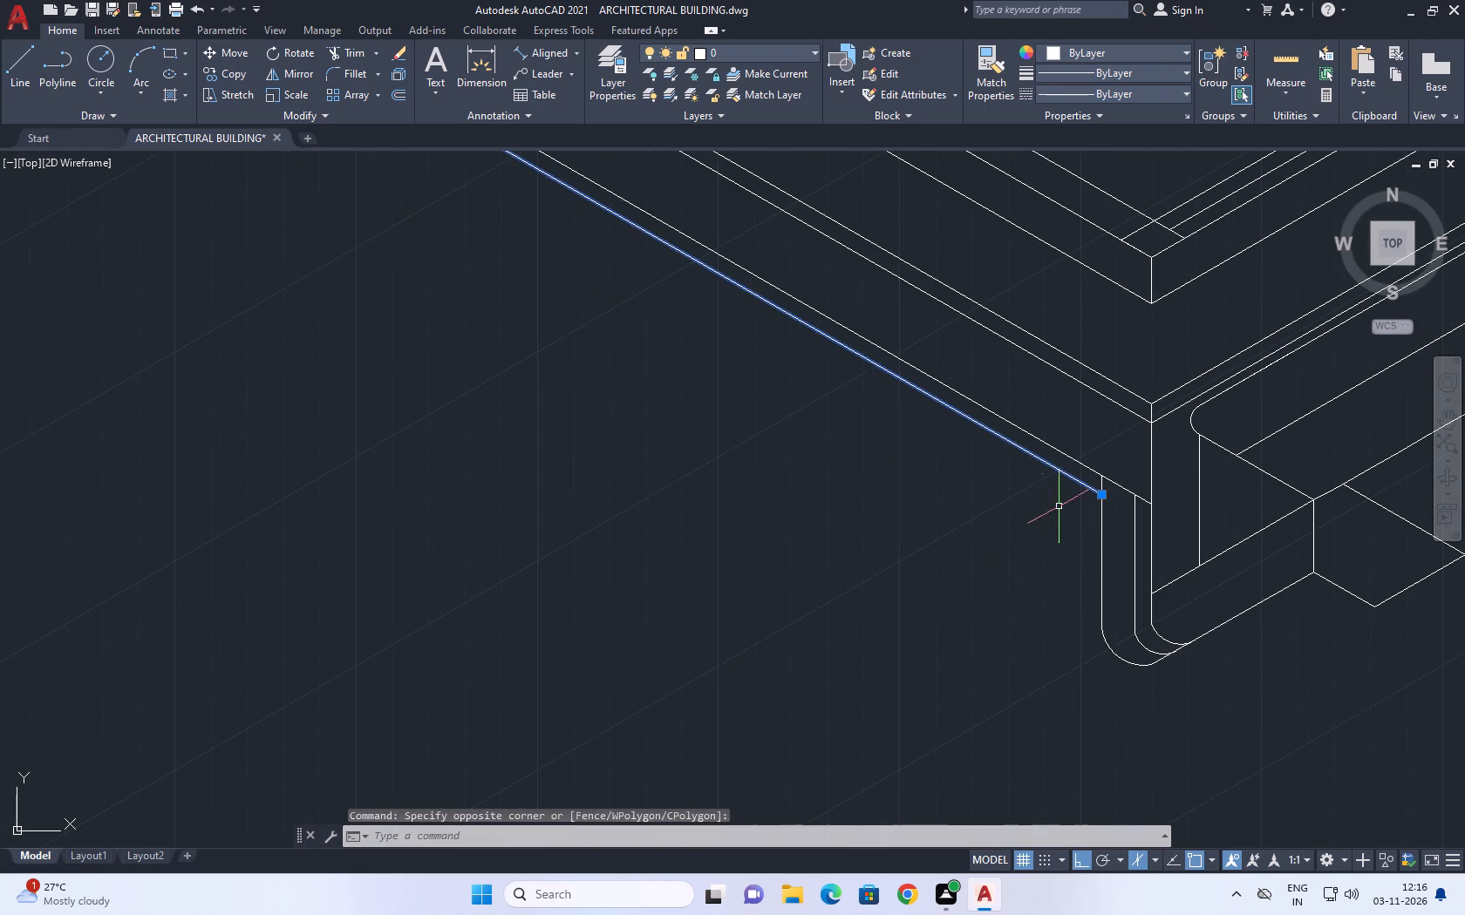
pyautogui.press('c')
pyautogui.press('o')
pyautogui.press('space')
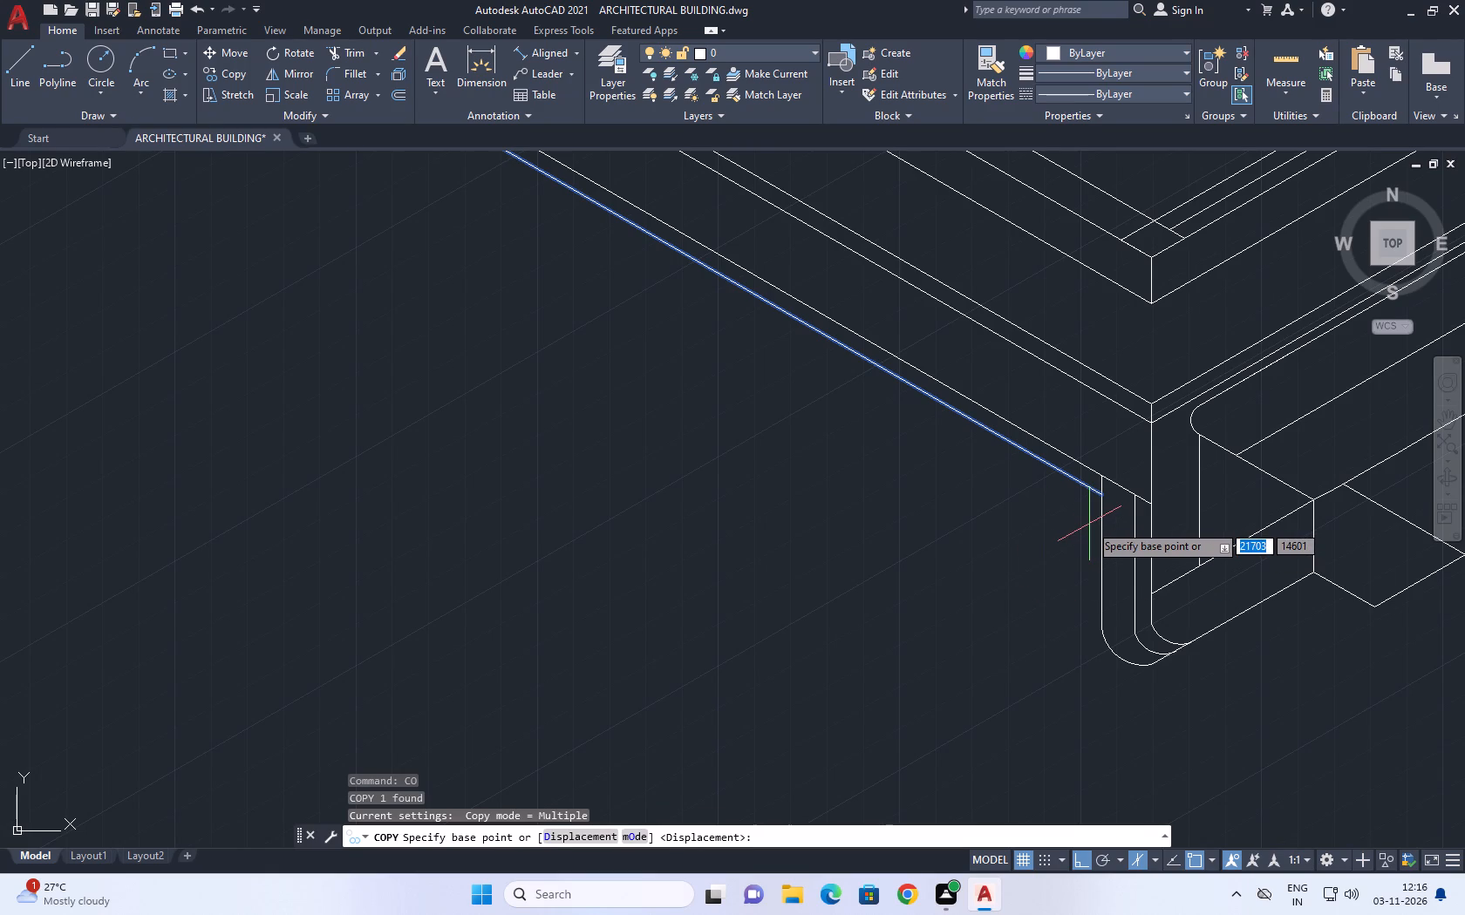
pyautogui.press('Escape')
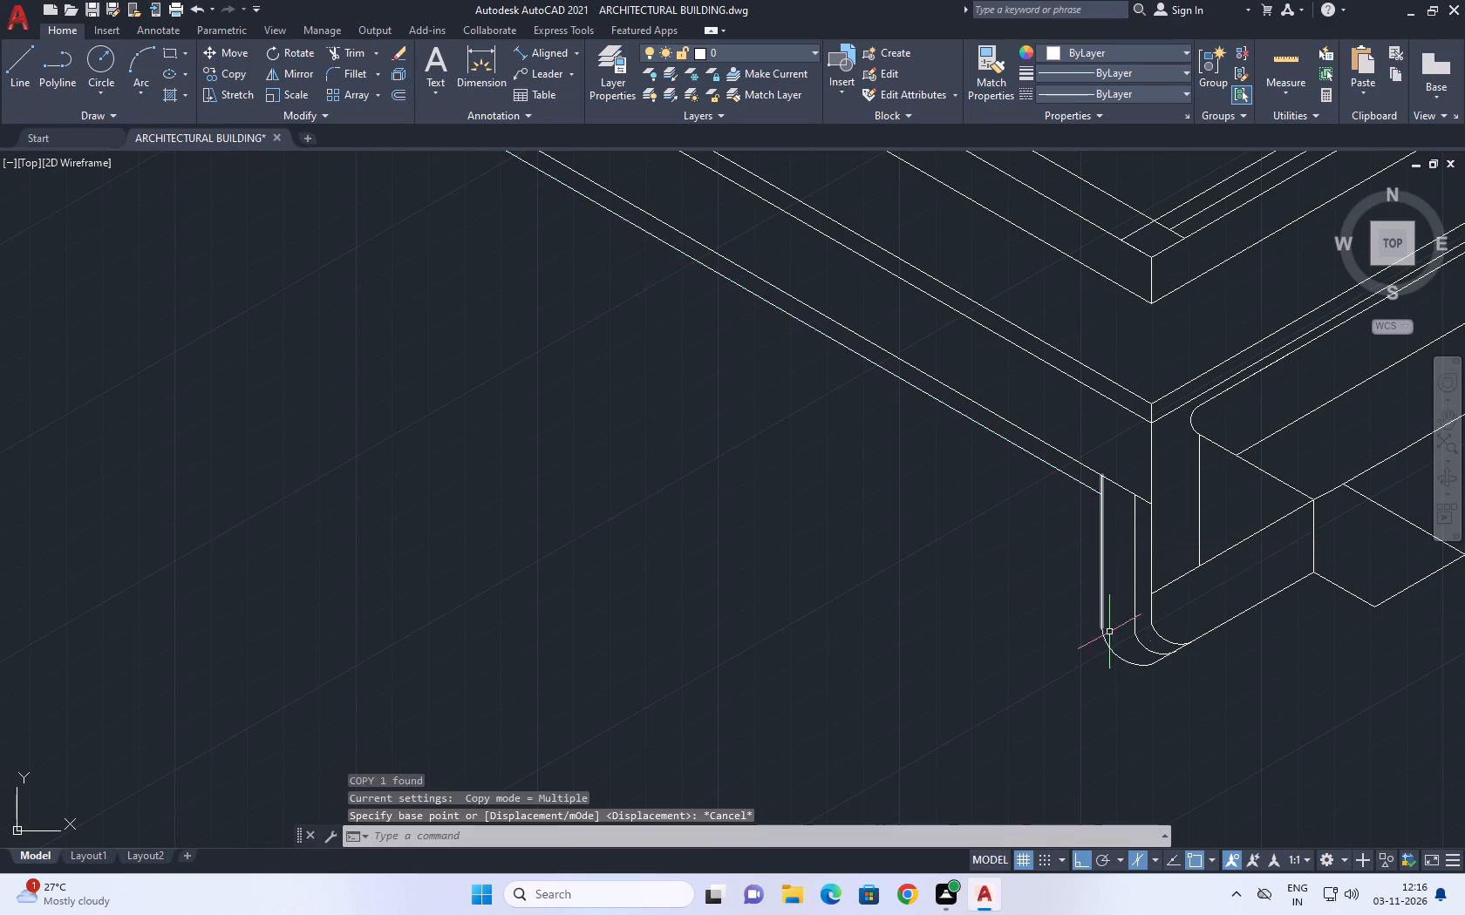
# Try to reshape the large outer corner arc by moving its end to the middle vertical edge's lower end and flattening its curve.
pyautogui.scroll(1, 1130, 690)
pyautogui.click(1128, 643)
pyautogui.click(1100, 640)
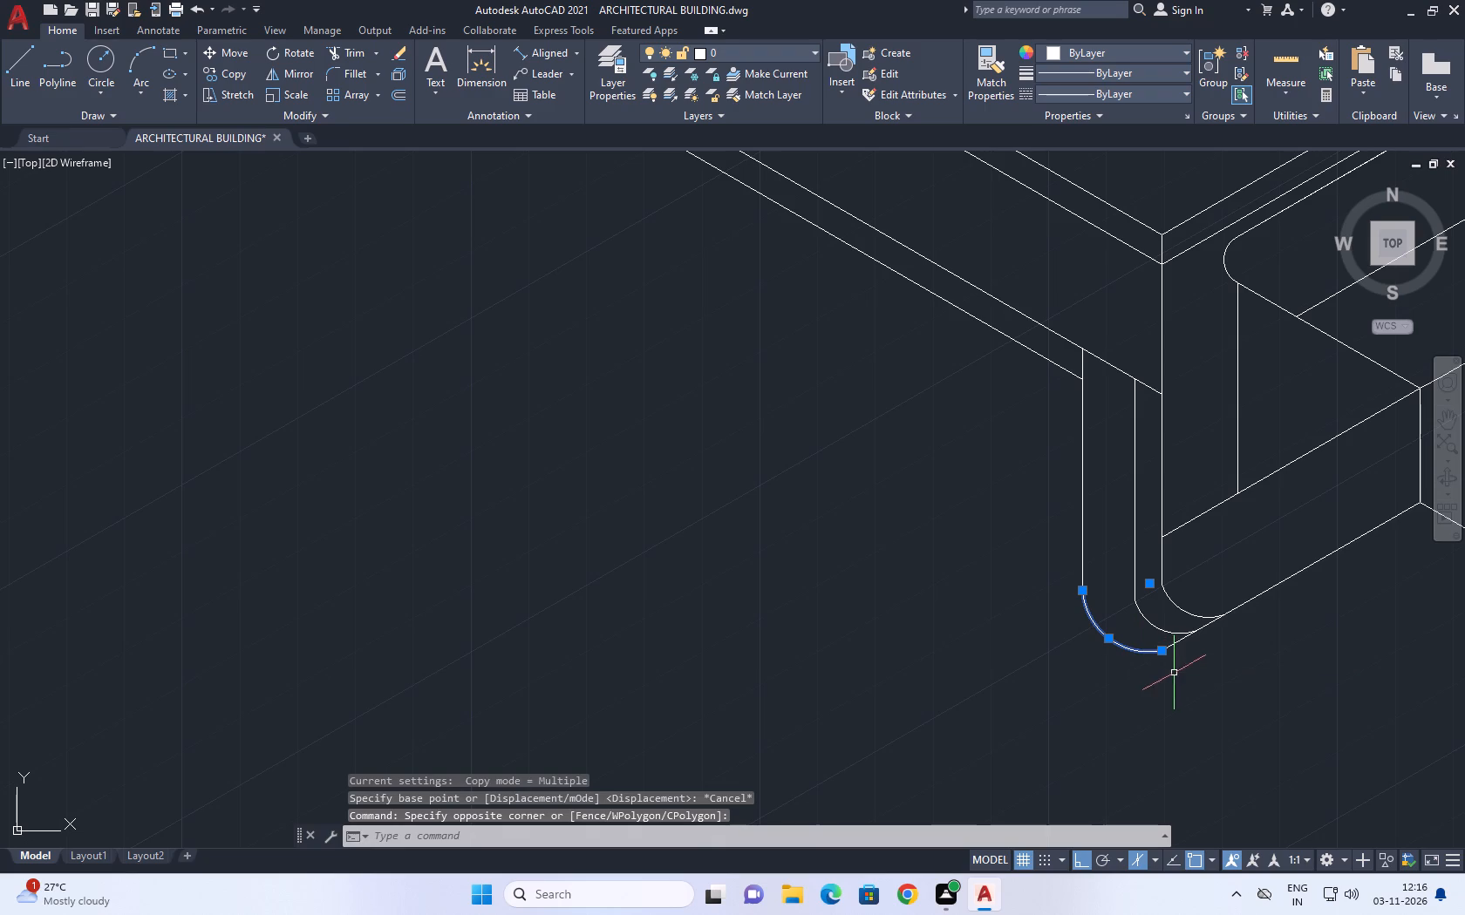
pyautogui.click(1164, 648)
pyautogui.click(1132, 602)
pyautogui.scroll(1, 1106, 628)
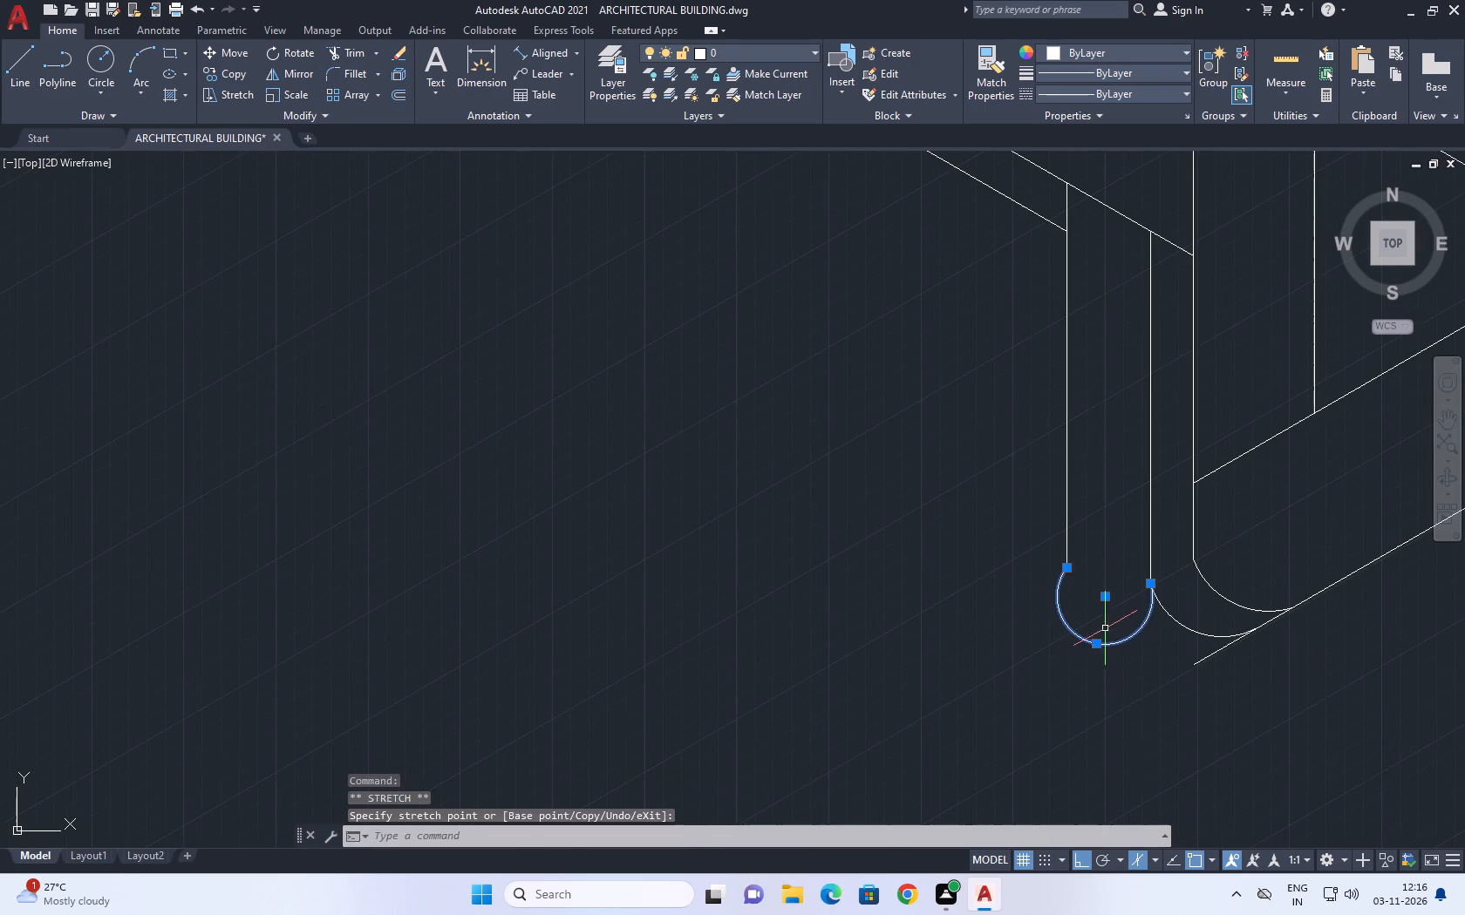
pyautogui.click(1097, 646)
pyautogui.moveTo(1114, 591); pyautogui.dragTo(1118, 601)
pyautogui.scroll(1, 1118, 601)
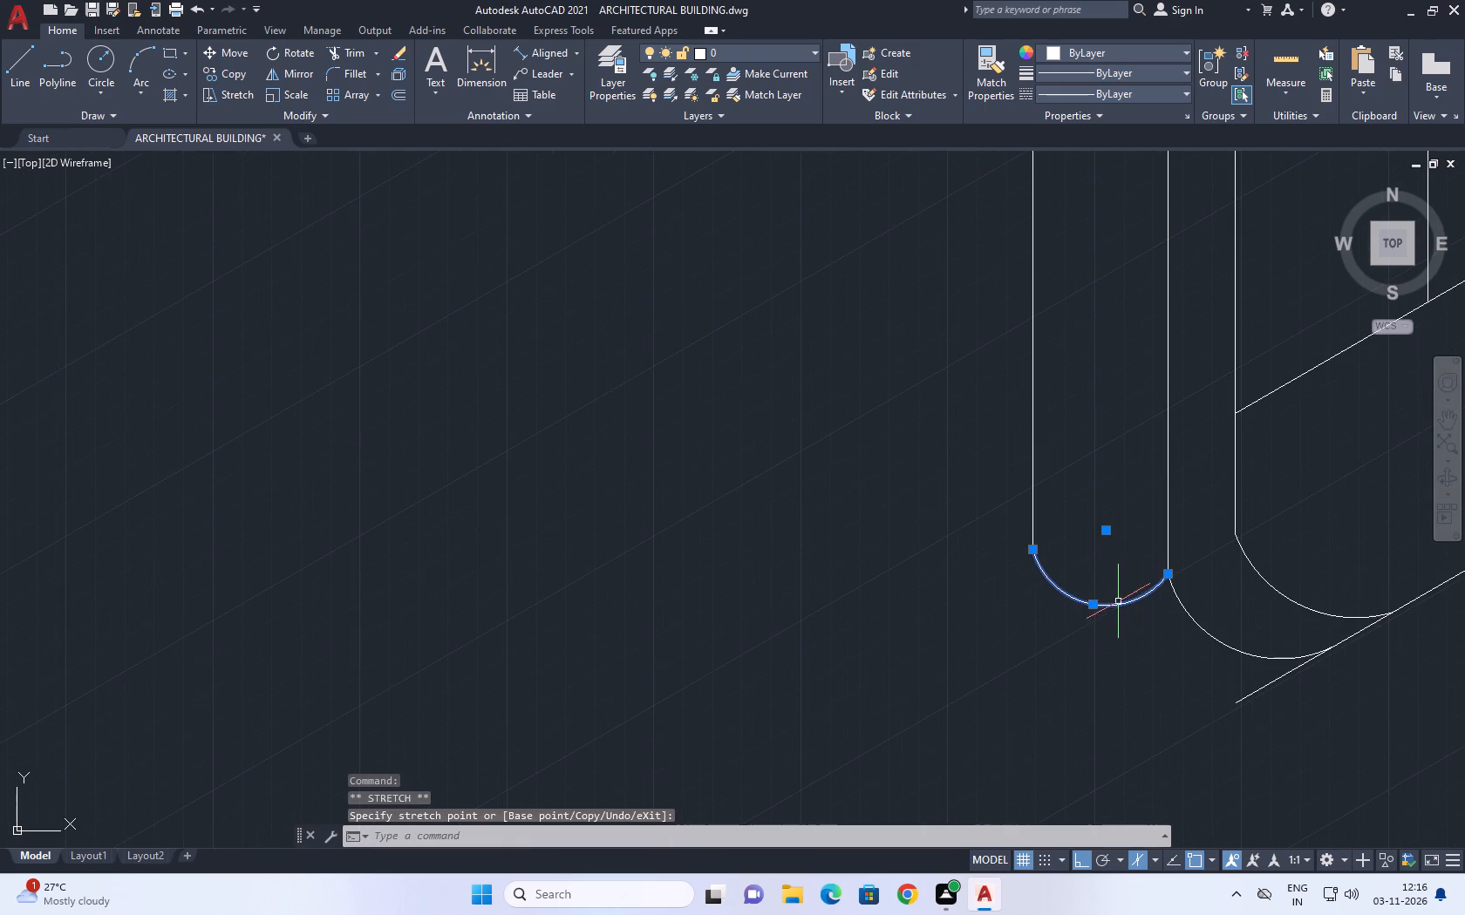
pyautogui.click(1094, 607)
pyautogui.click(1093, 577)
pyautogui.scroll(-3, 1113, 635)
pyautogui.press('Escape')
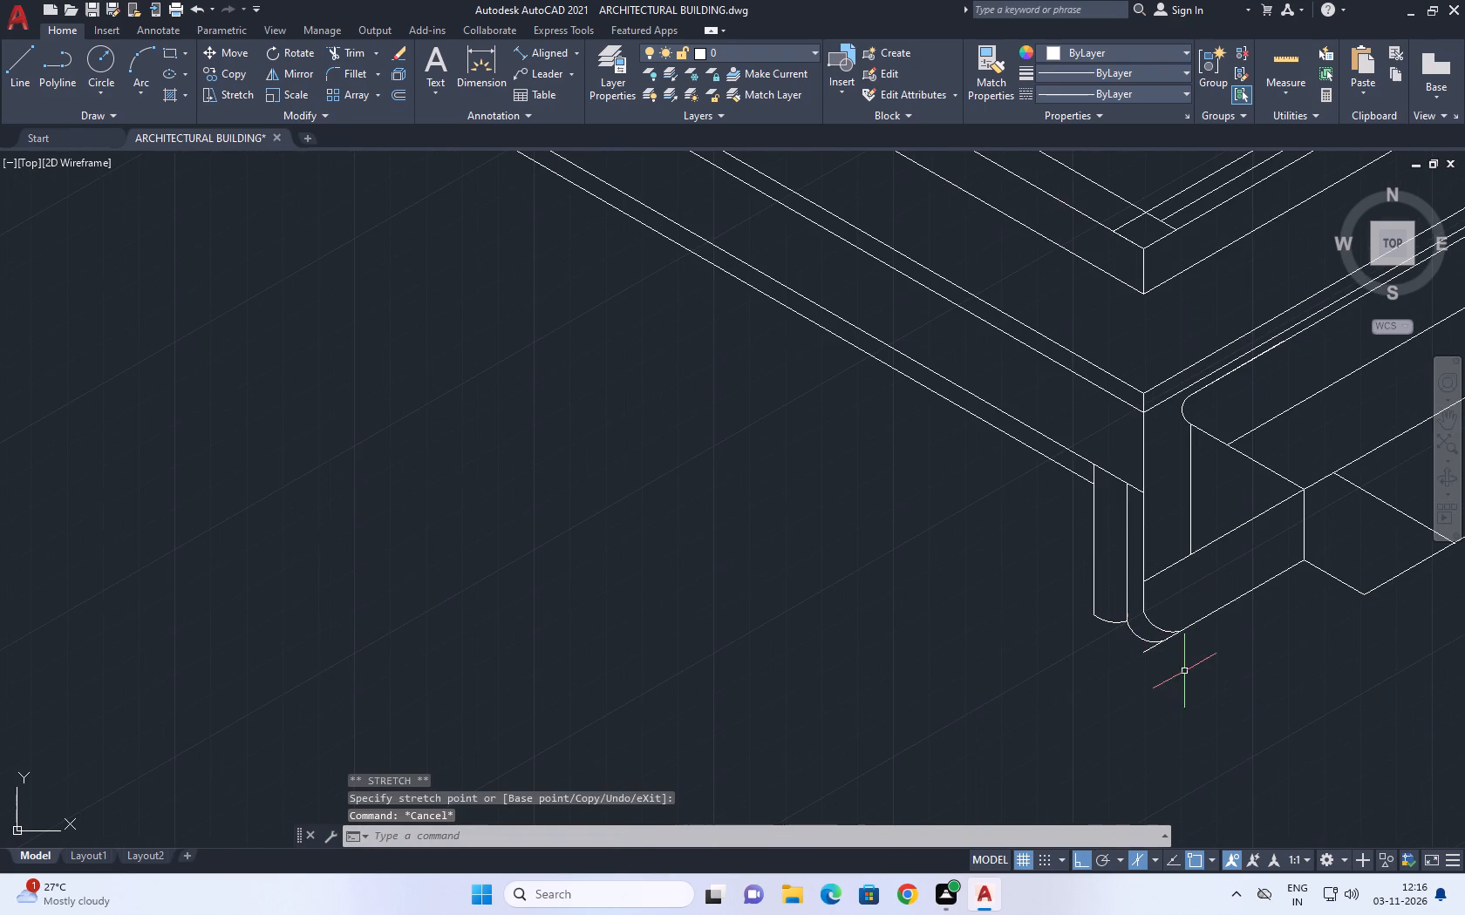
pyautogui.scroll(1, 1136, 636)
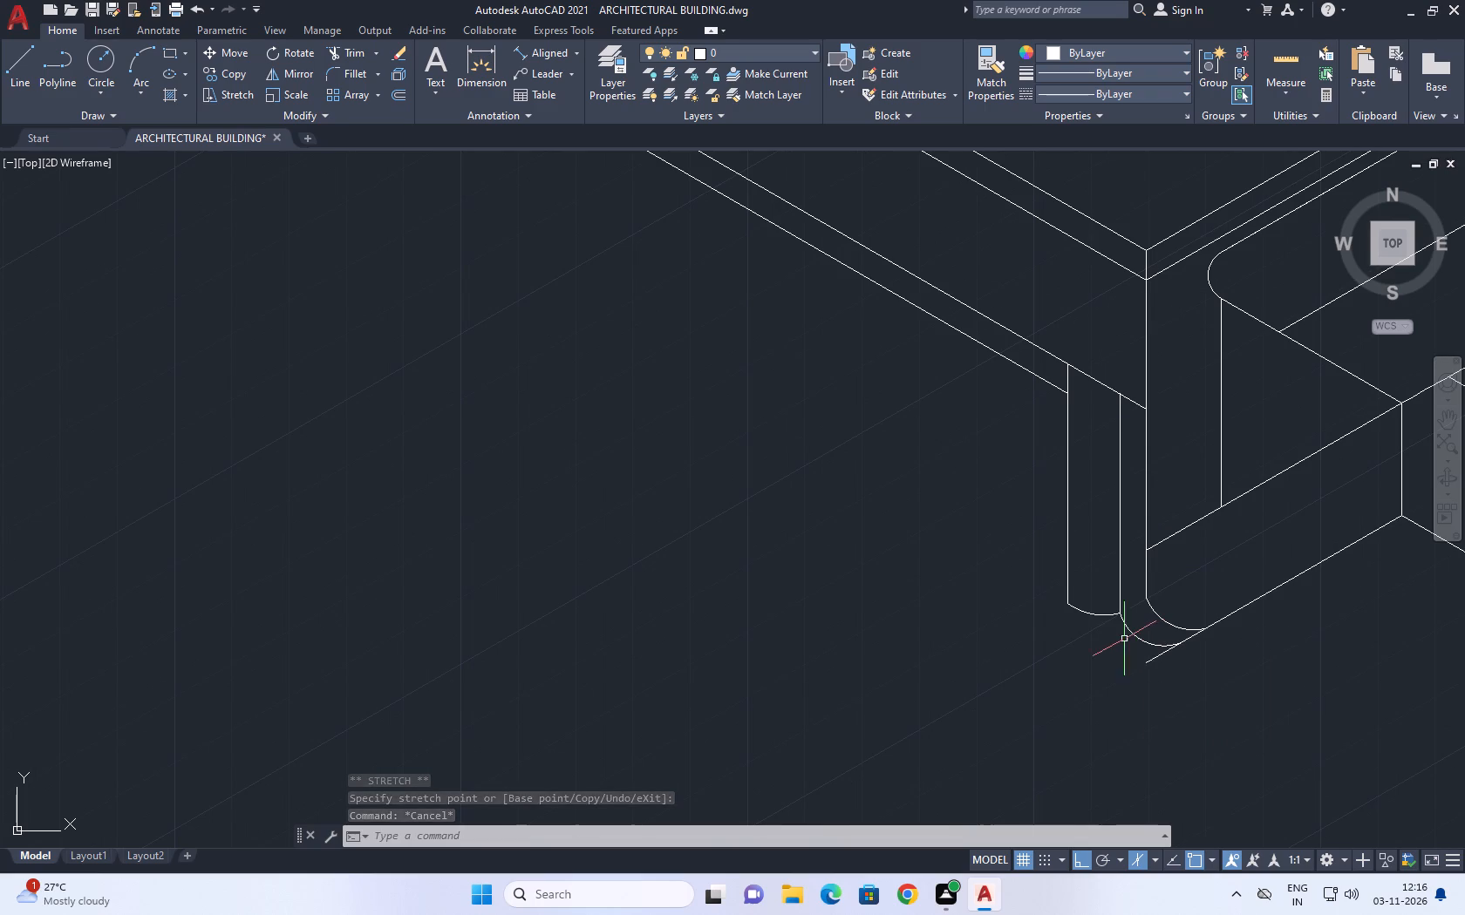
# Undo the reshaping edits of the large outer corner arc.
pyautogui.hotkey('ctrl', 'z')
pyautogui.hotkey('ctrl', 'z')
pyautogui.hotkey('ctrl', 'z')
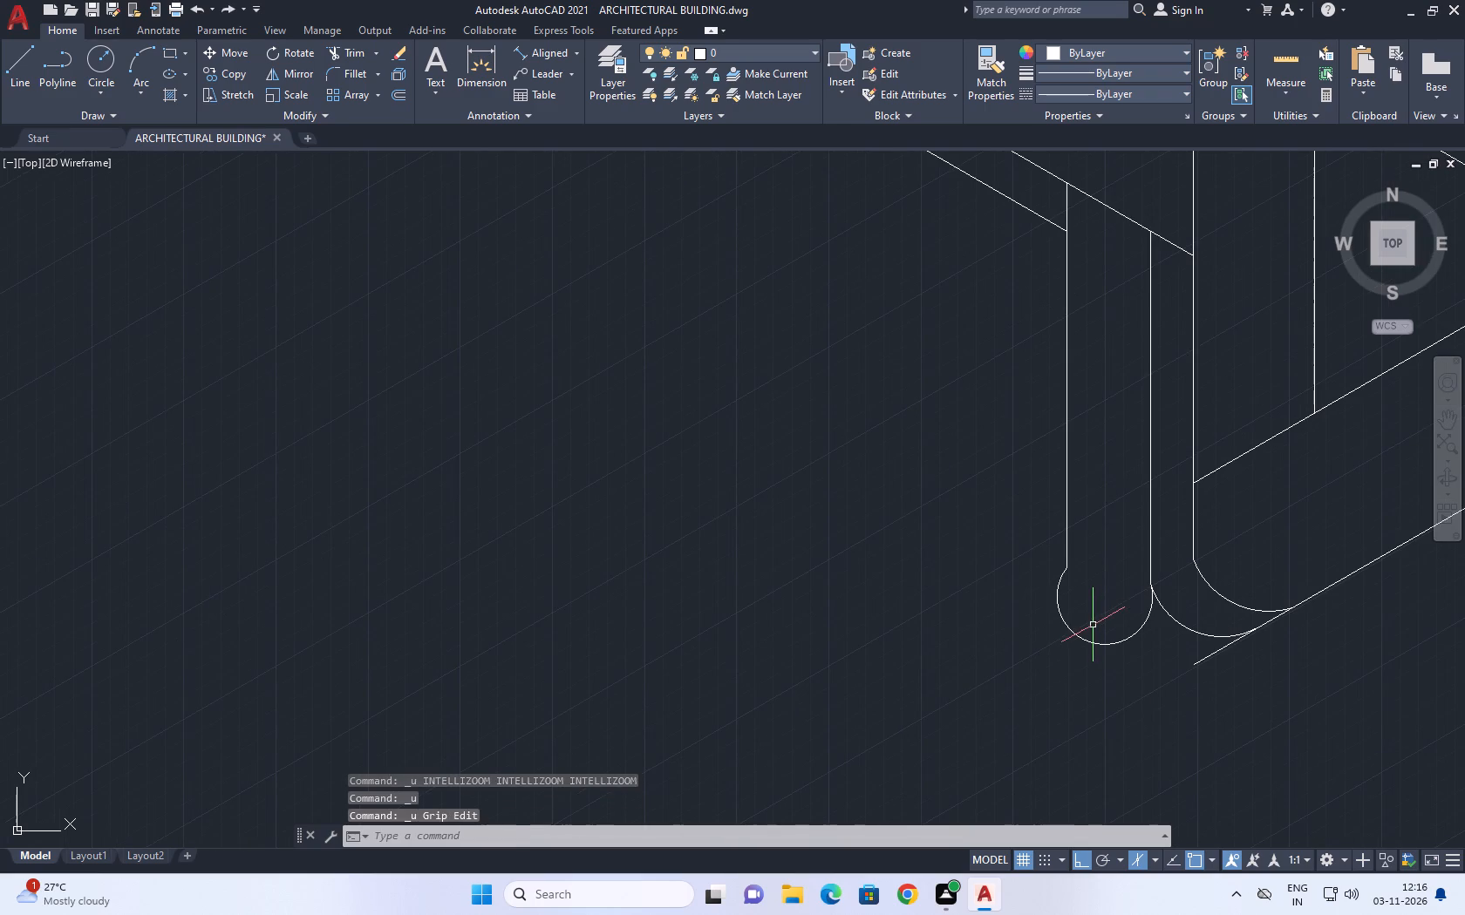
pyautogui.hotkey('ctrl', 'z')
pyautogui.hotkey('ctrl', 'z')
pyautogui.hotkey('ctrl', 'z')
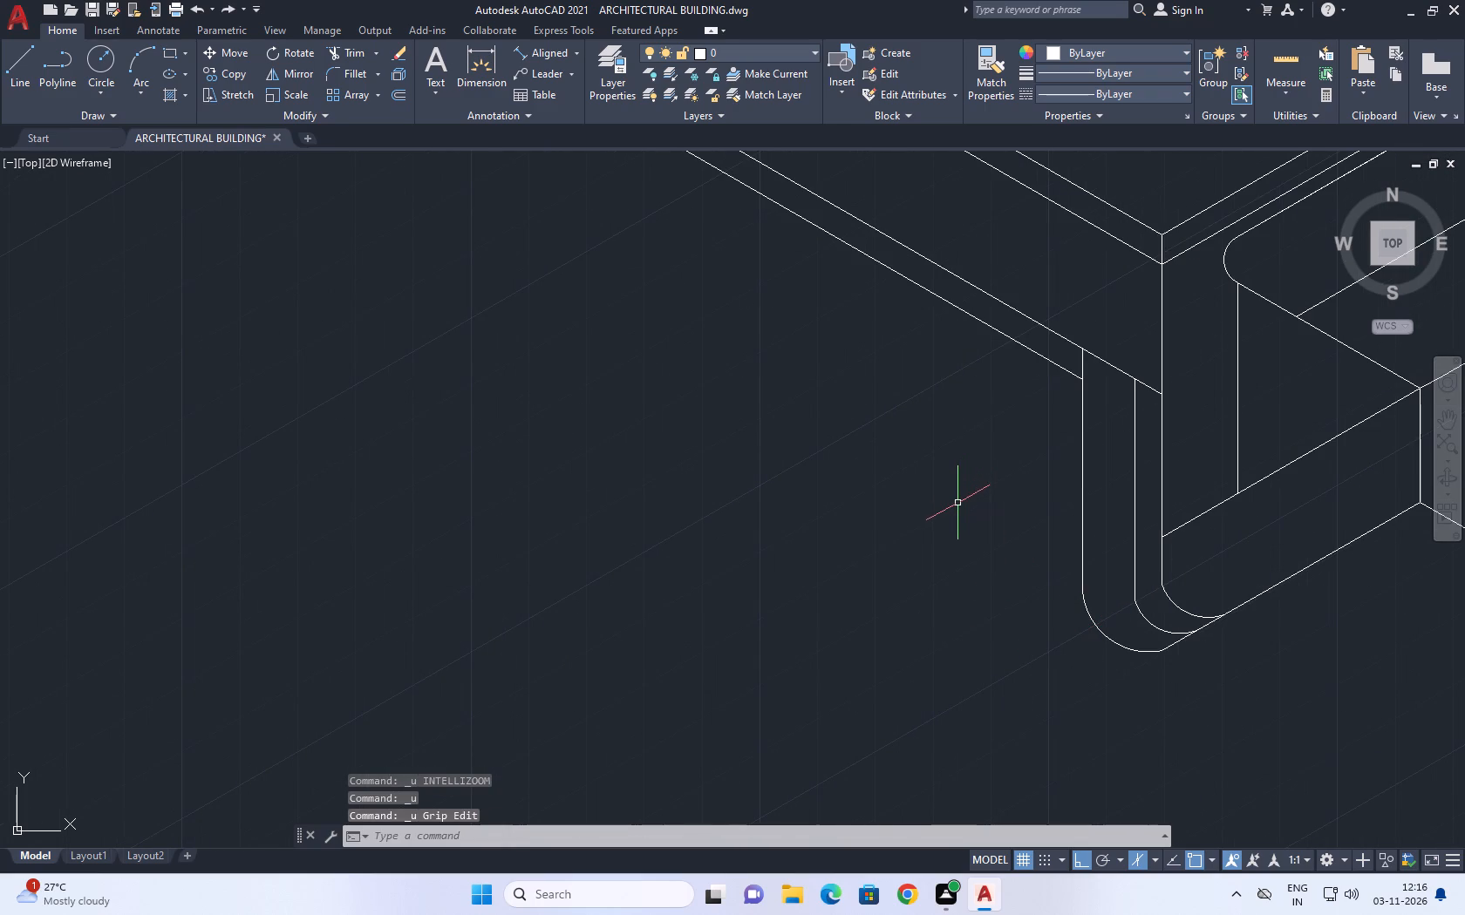
# Trim the upper sloping edge's end between the middle vertical edge and the slab corner's vertical edge.
pyautogui.moveTo(1041, 491); pyautogui.dragTo(1022, 613, button='middle')
pyautogui.scroll(1, 1117, 507)
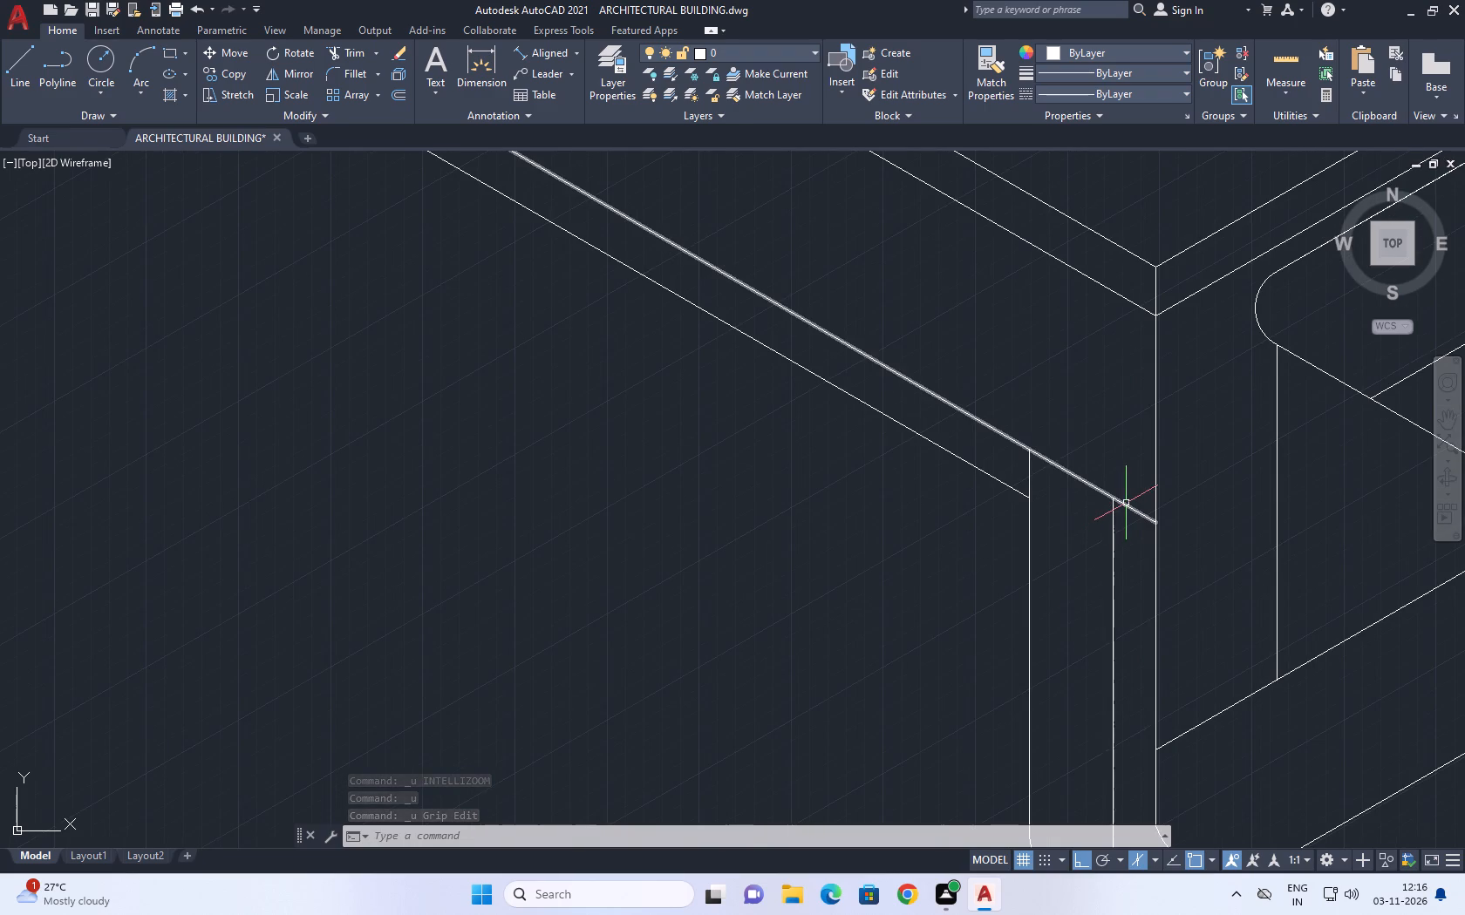
pyautogui.press('Escape')
pyautogui.press('t')
pyautogui.press('space')
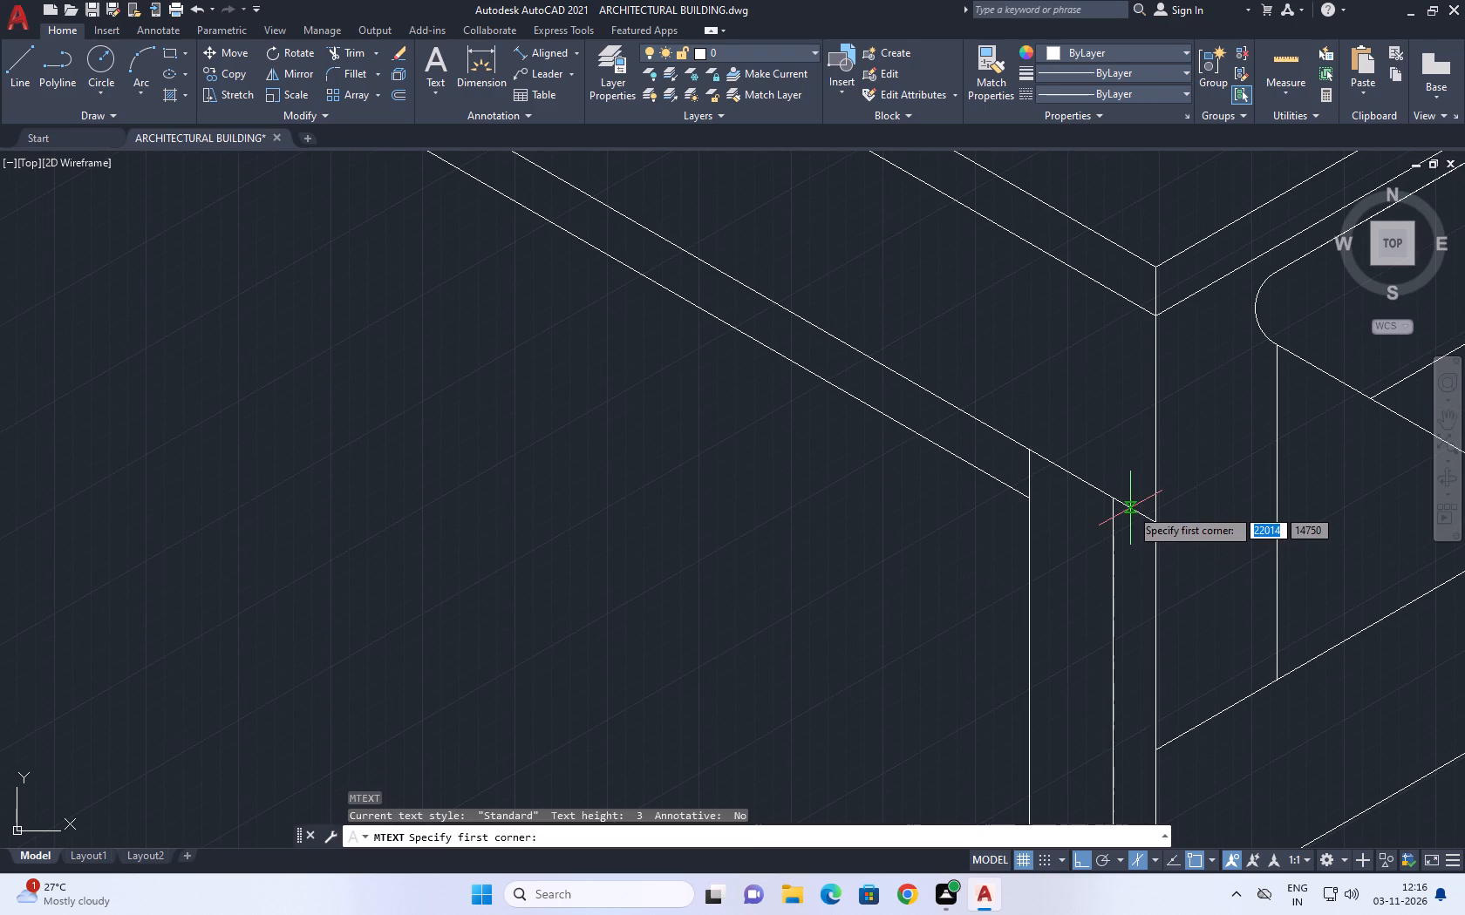
pyautogui.press('Escape')
pyautogui.write('tr')
pyautogui.press('space')
pyautogui.click(1128, 508)
pyautogui.press('Escape')
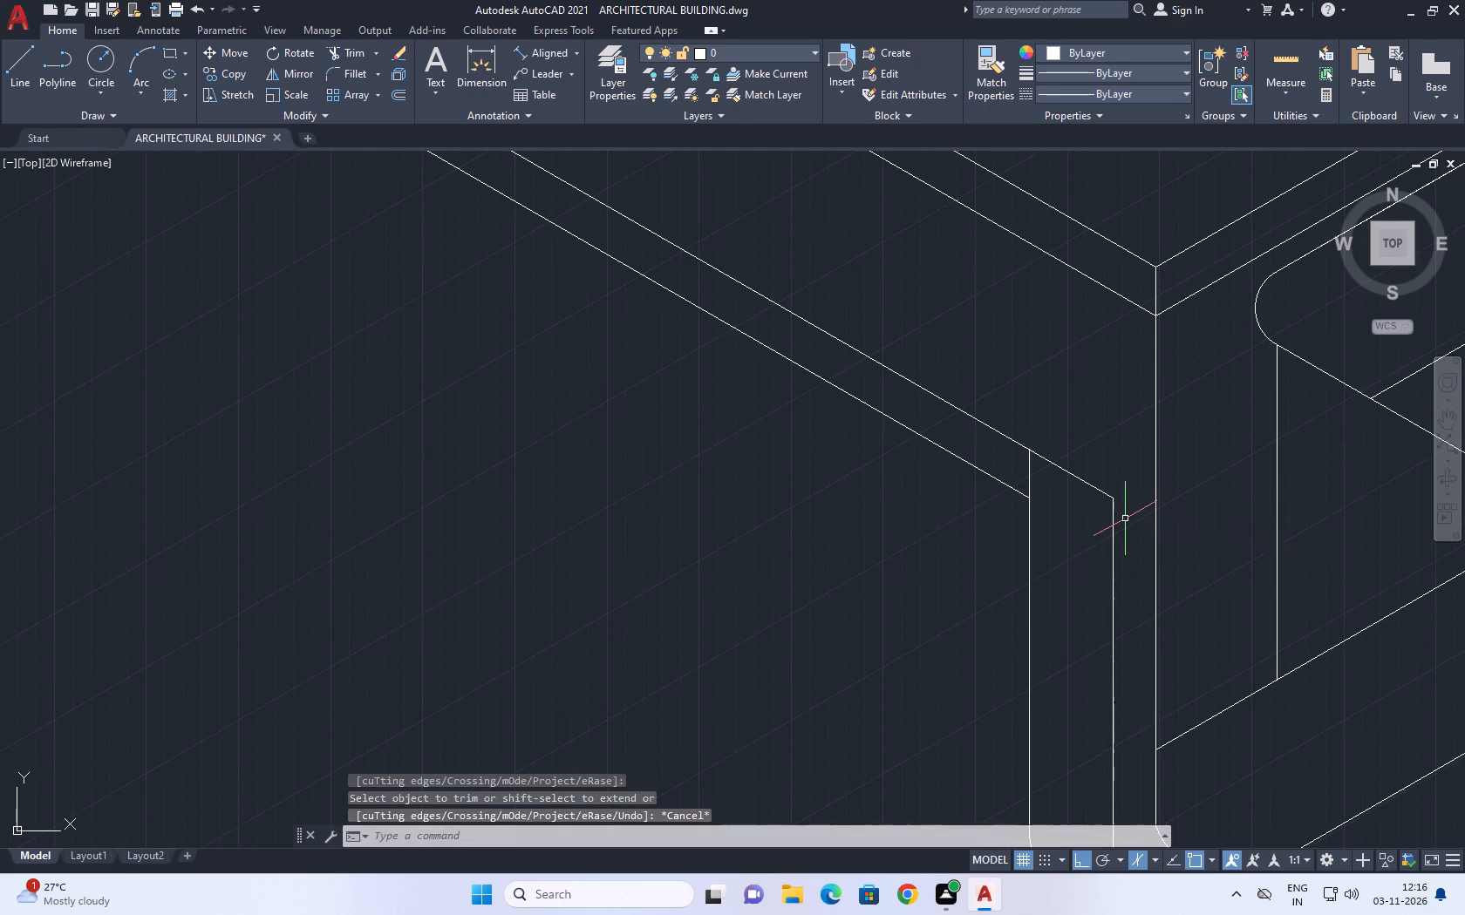
# Draw a short 30° line from the middle vertical edge's upper end across the slab corner's vertical edge, trimming the part beyond it.
pyautogui.write('l')
pyautogui.press('space')
pyautogui.click(1118, 497)
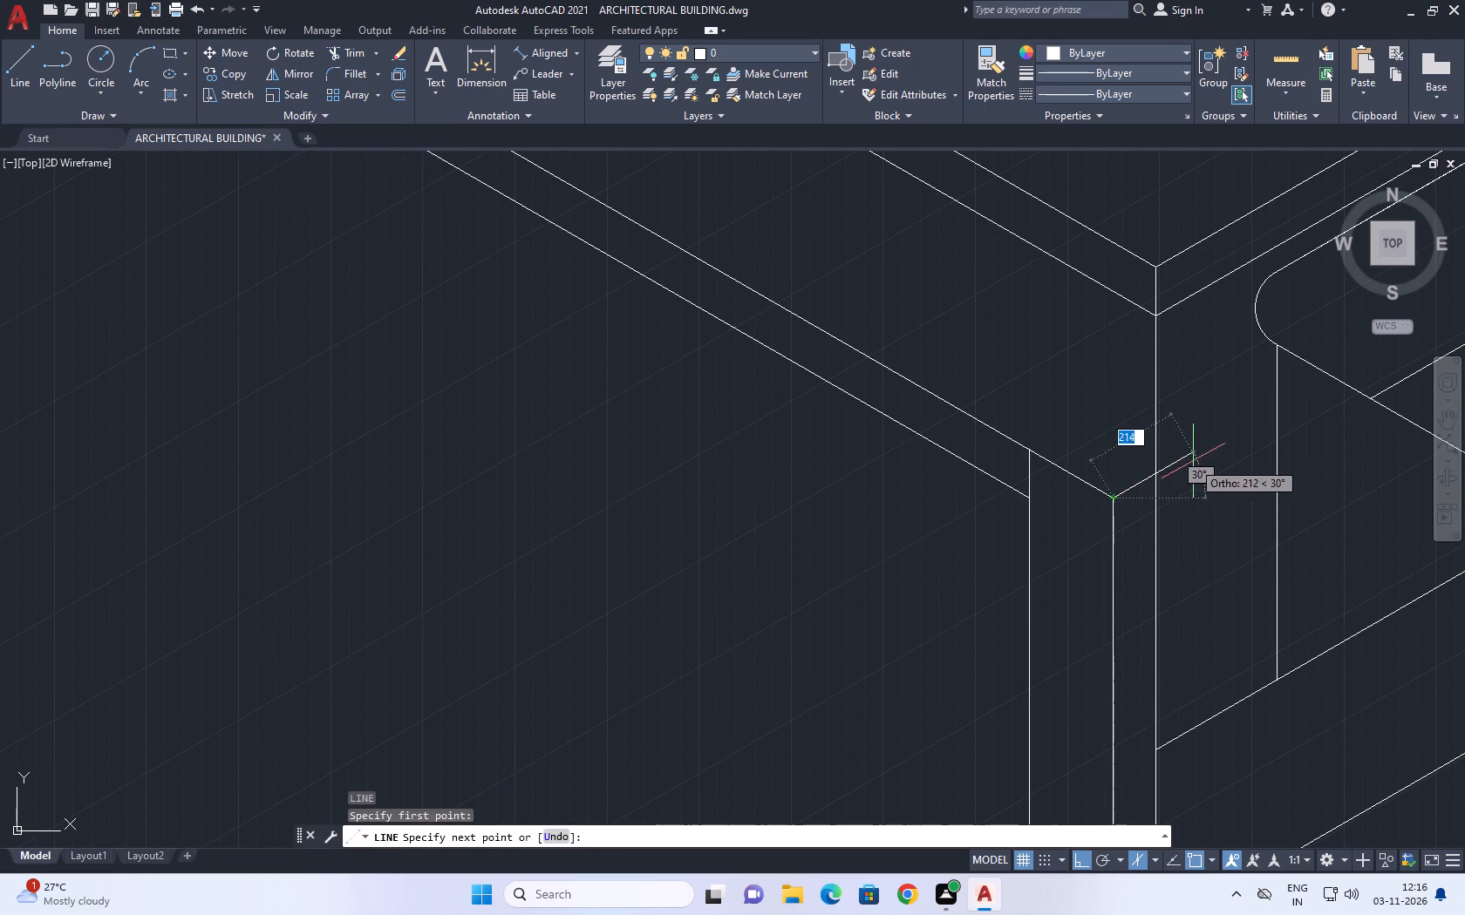
pyautogui.click(1193, 460)
pyautogui.press('Escape')
pyautogui.press('t')
pyautogui.press('r')
pyautogui.press('space')
pyautogui.click(1190, 460)
pyautogui.click(1182, 445)
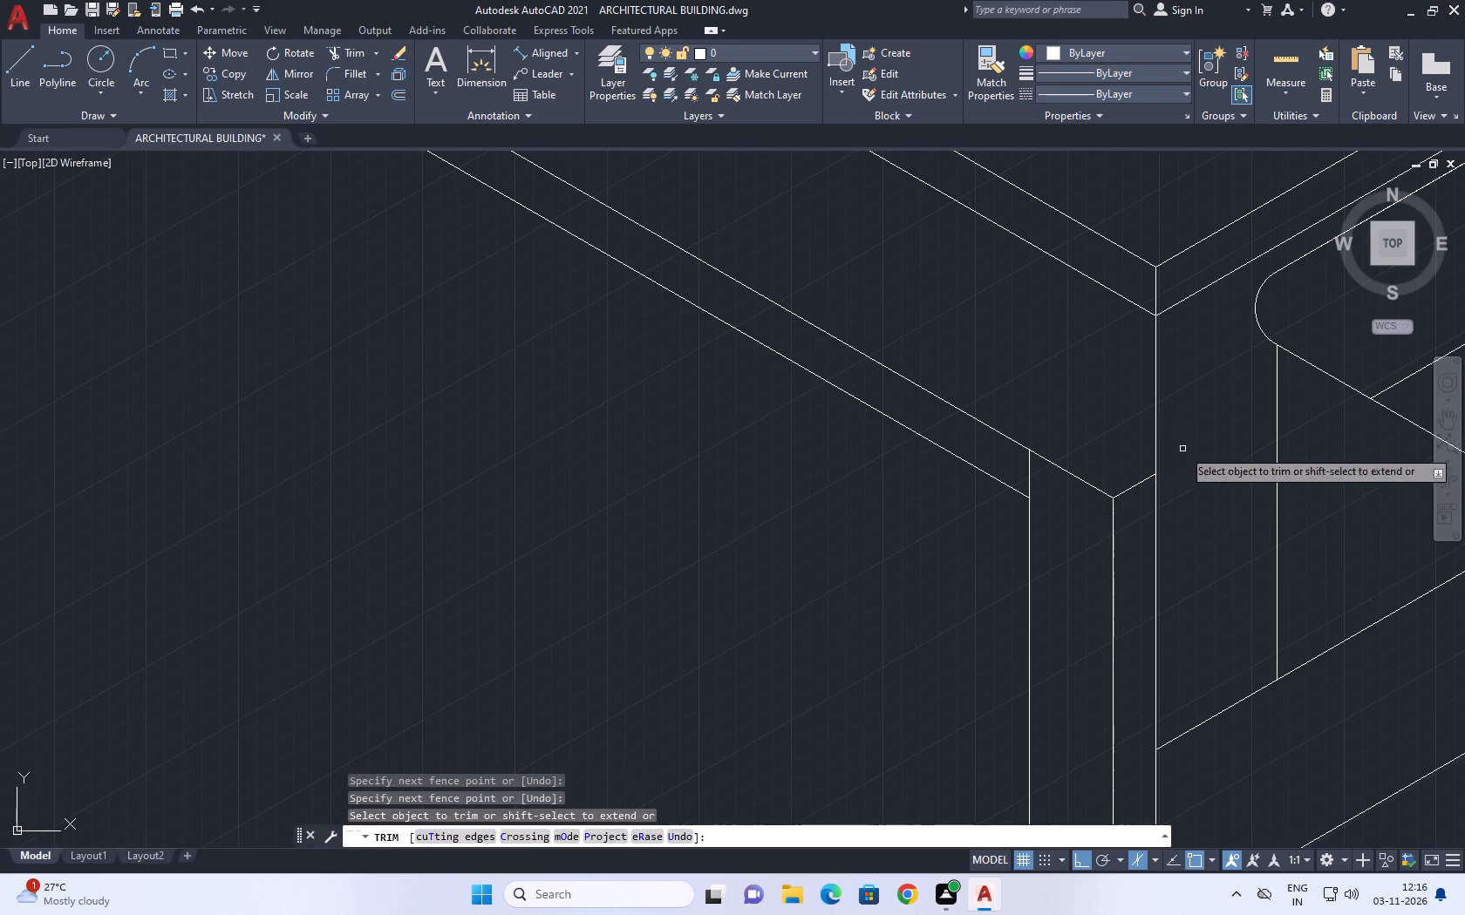
pyautogui.press('Escape')
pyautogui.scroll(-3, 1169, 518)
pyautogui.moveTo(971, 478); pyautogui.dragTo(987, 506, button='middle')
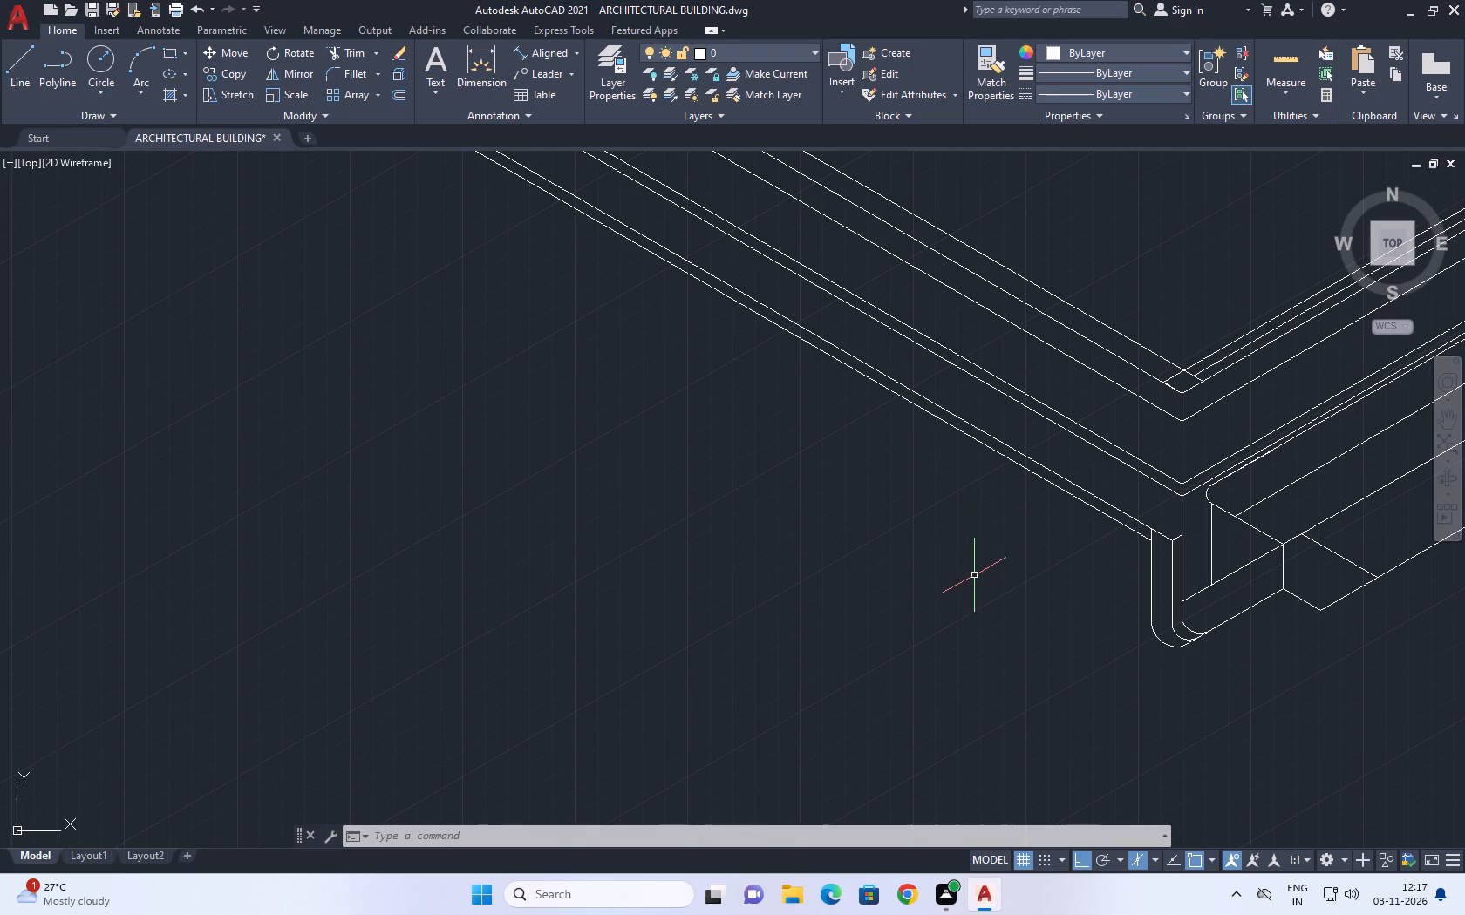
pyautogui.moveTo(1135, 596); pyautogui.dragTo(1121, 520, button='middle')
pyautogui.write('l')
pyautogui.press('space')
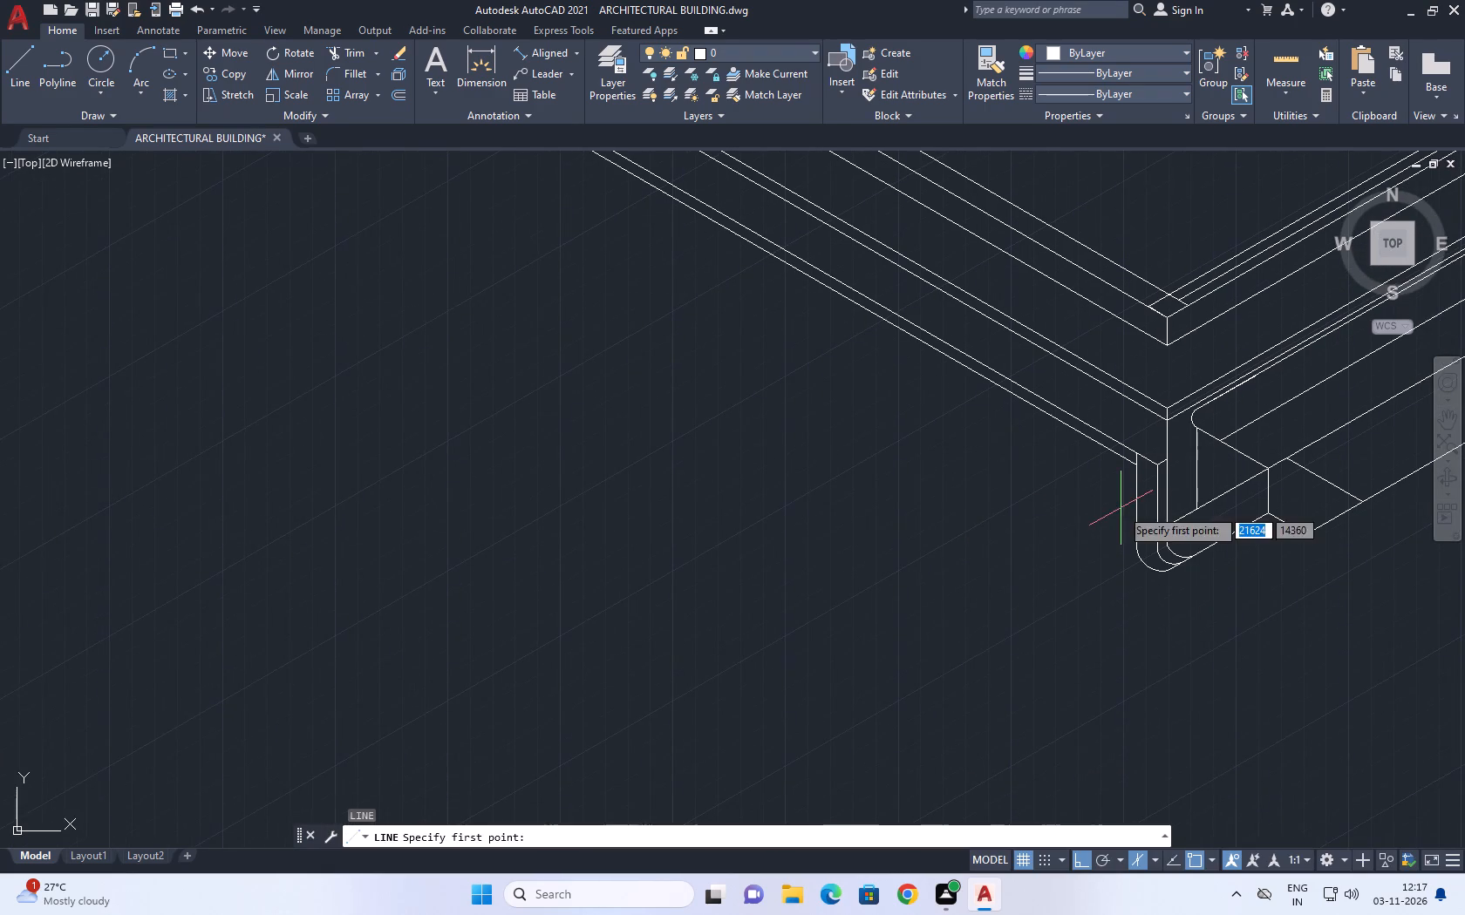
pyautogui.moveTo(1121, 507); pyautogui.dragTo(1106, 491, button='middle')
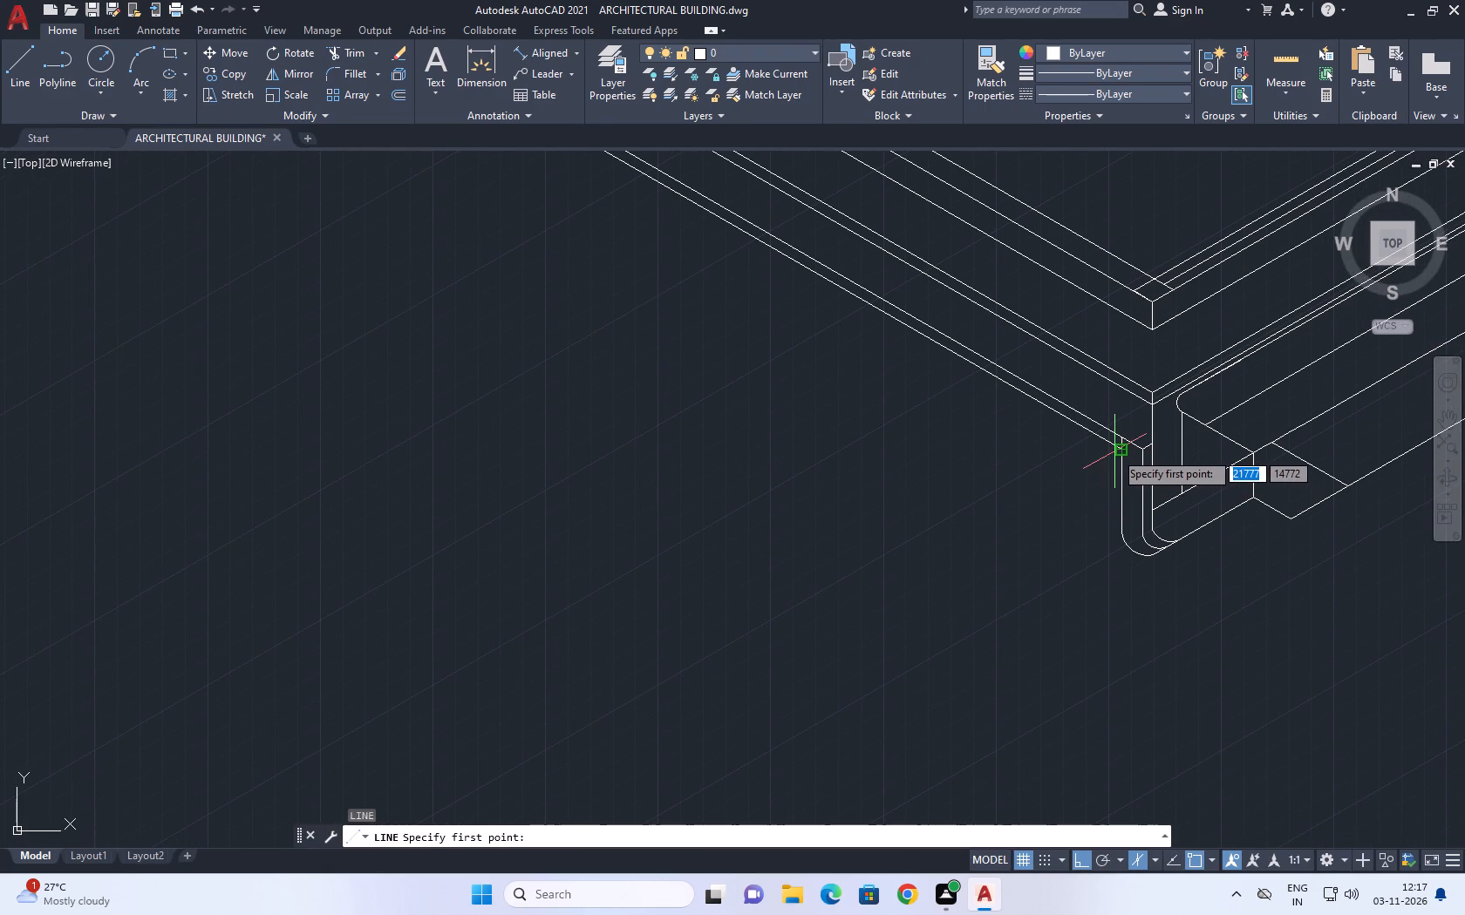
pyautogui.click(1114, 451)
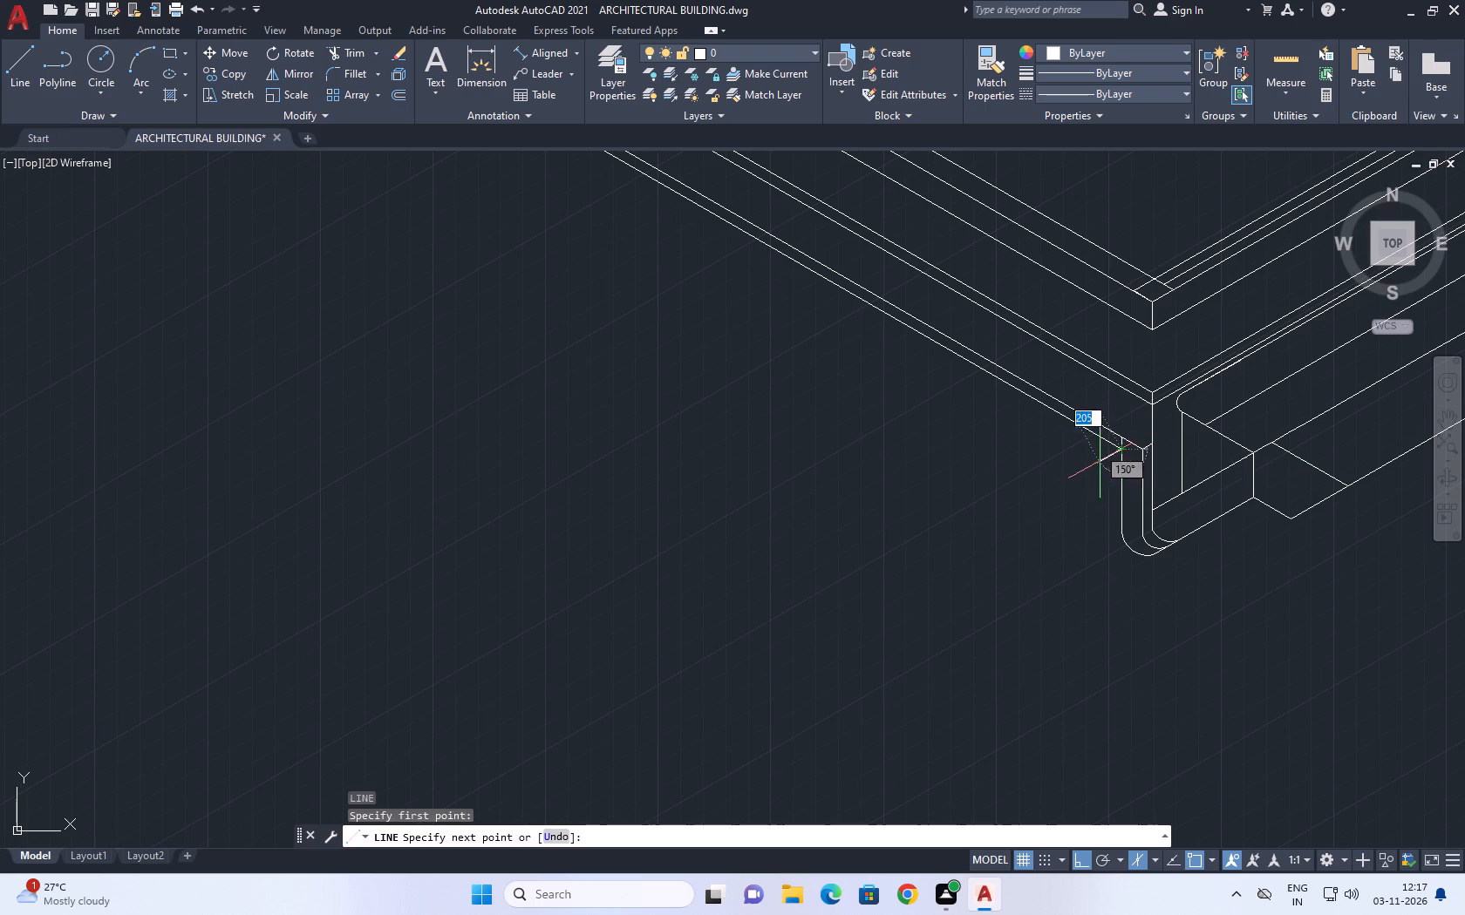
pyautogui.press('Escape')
# Move the lower long outer sloping edge 50 straight down along the outer vertical edge.
pyautogui.scroll(1, 1103, 440)
pyautogui.click(1103, 440)
pyautogui.click(1077, 456)
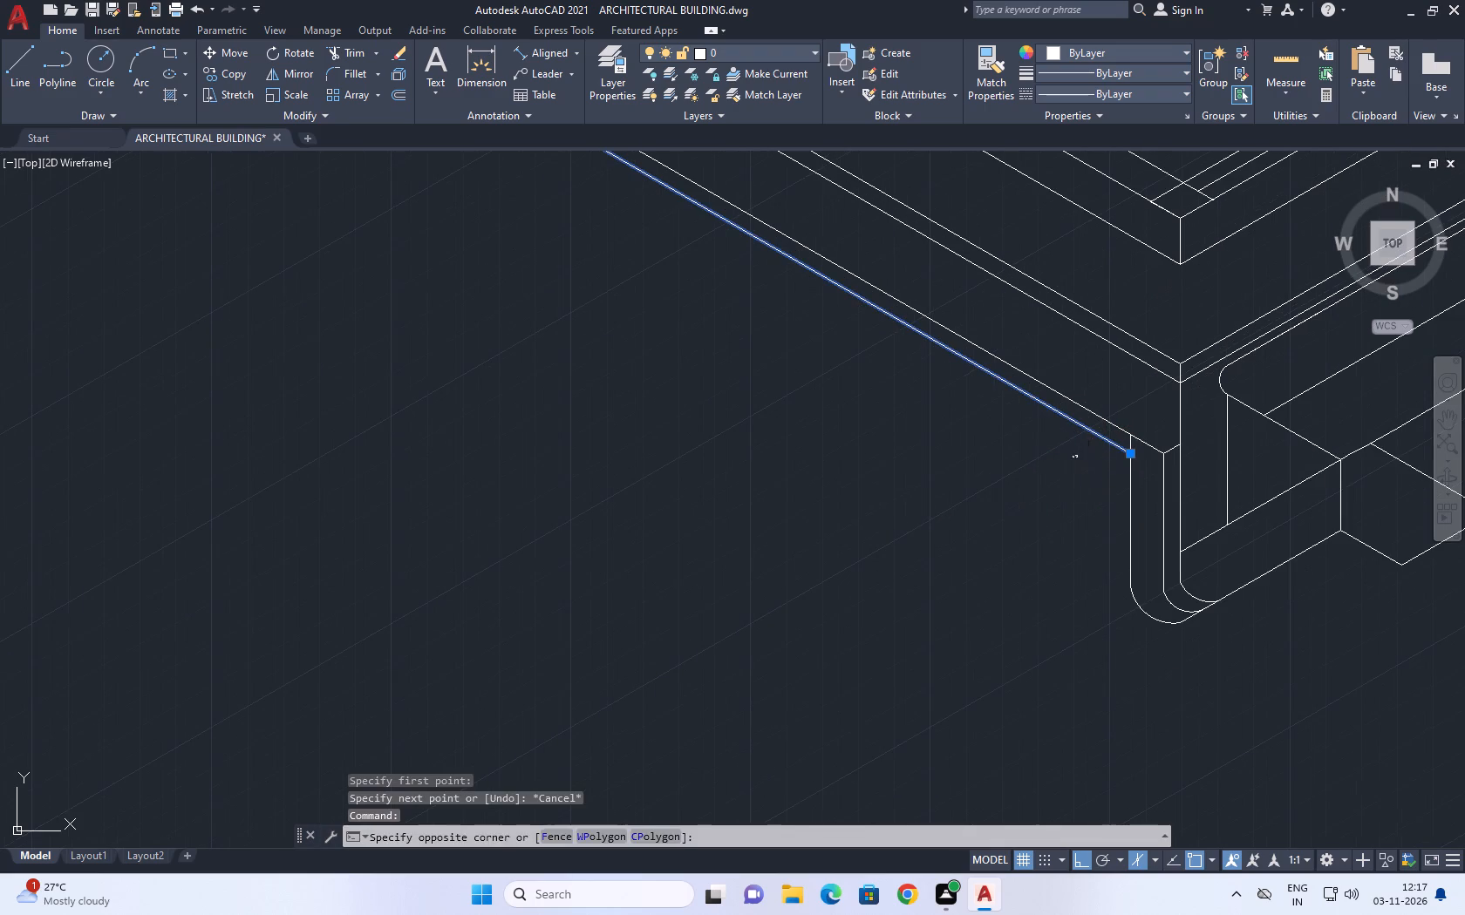
pyautogui.click(1070, 494)
pyautogui.write('m')
pyautogui.press('space')
pyautogui.moveTo(1109, 517); pyautogui.dragTo(1020, 430, button='middle')
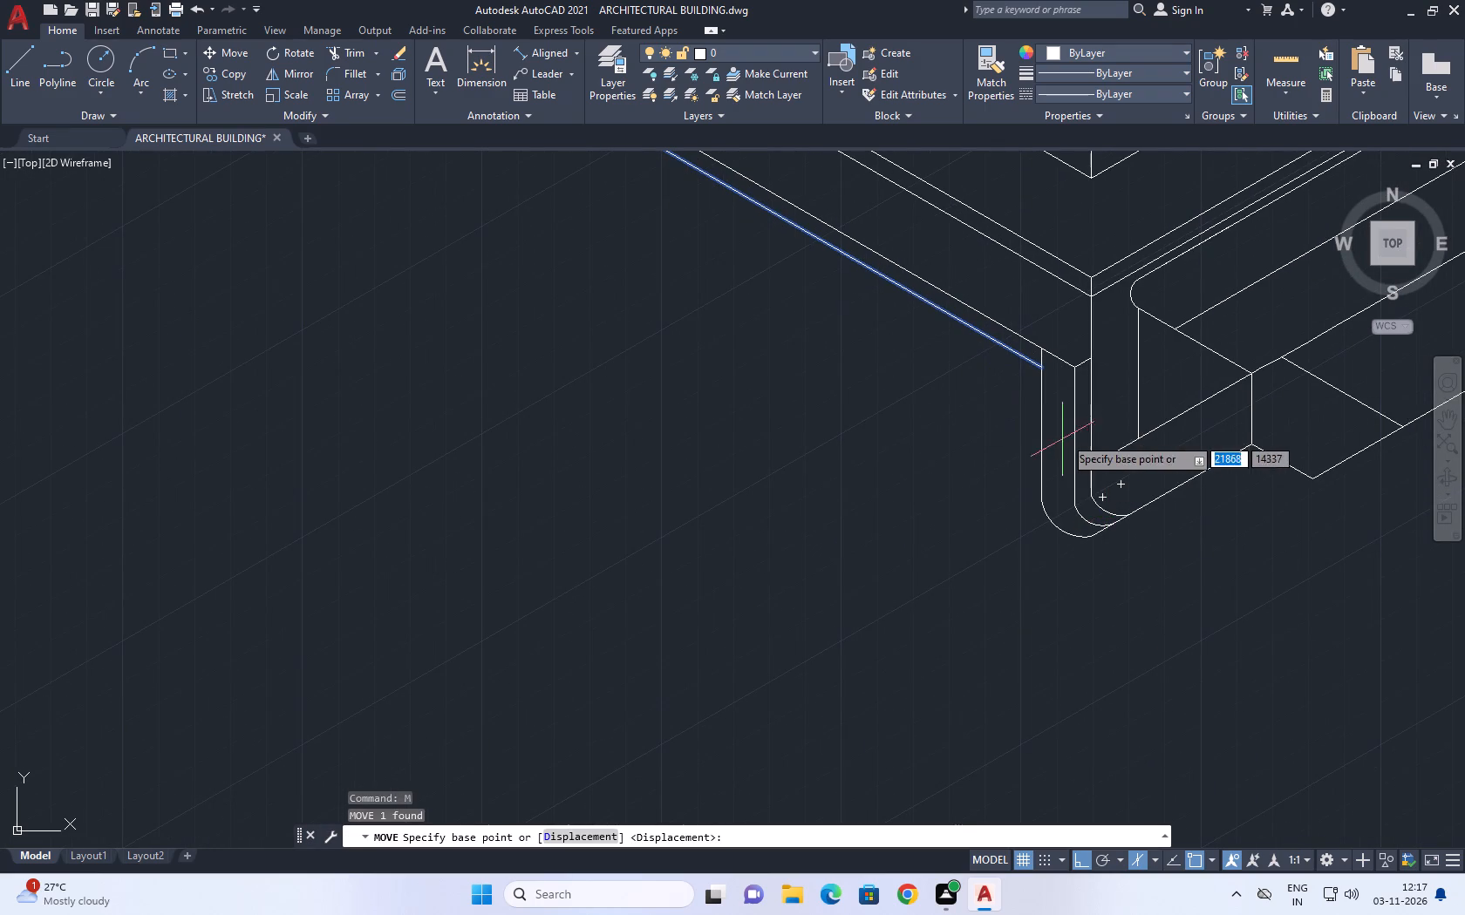
pyautogui.scroll(1, 1053, 374)
pyautogui.click(1038, 362)
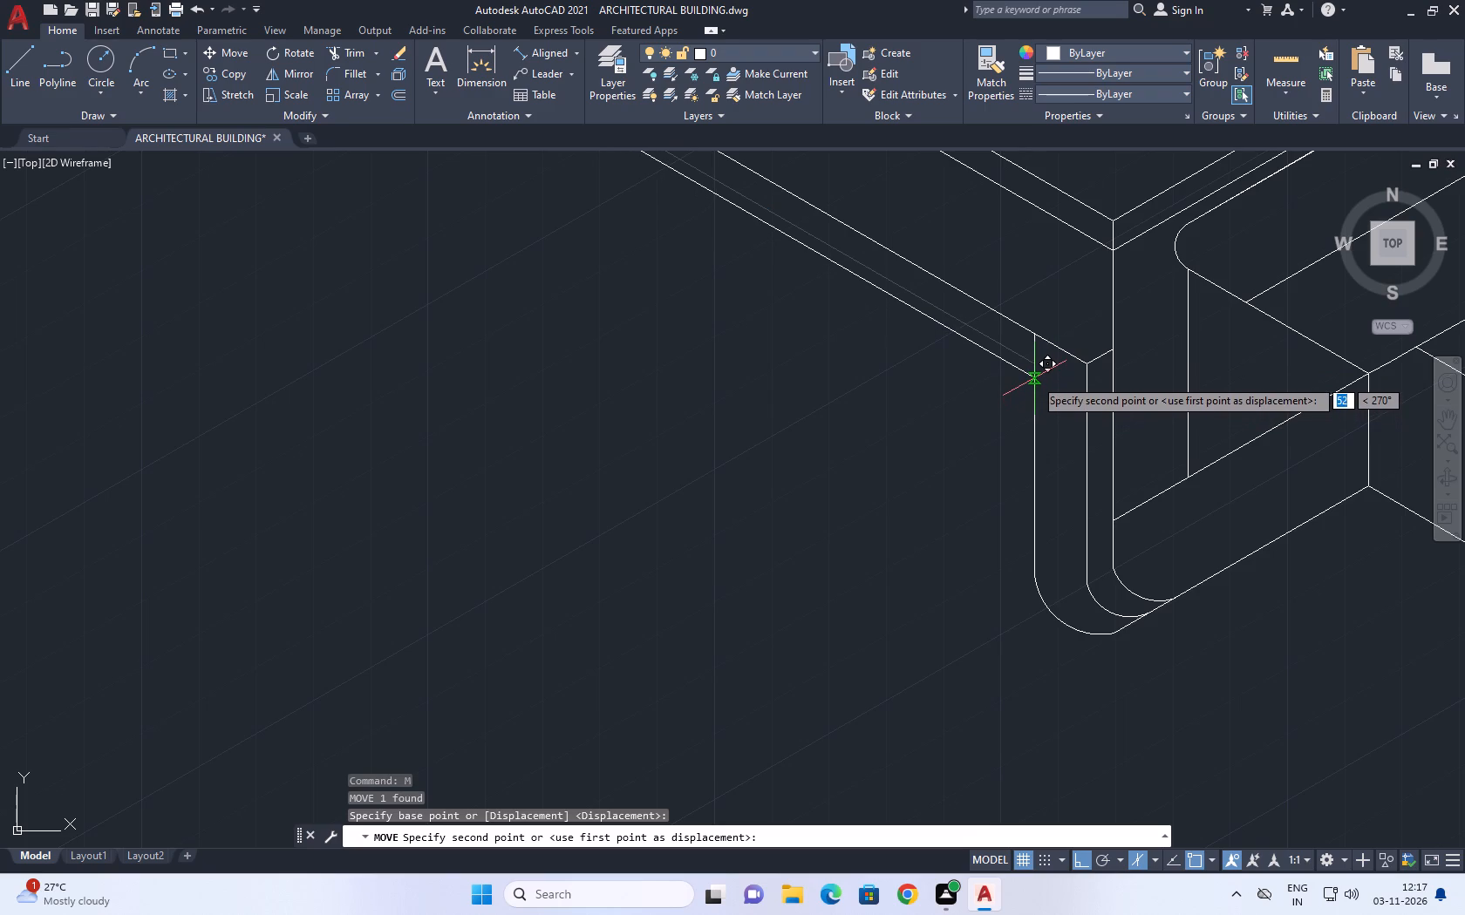
pyautogui.write('50')
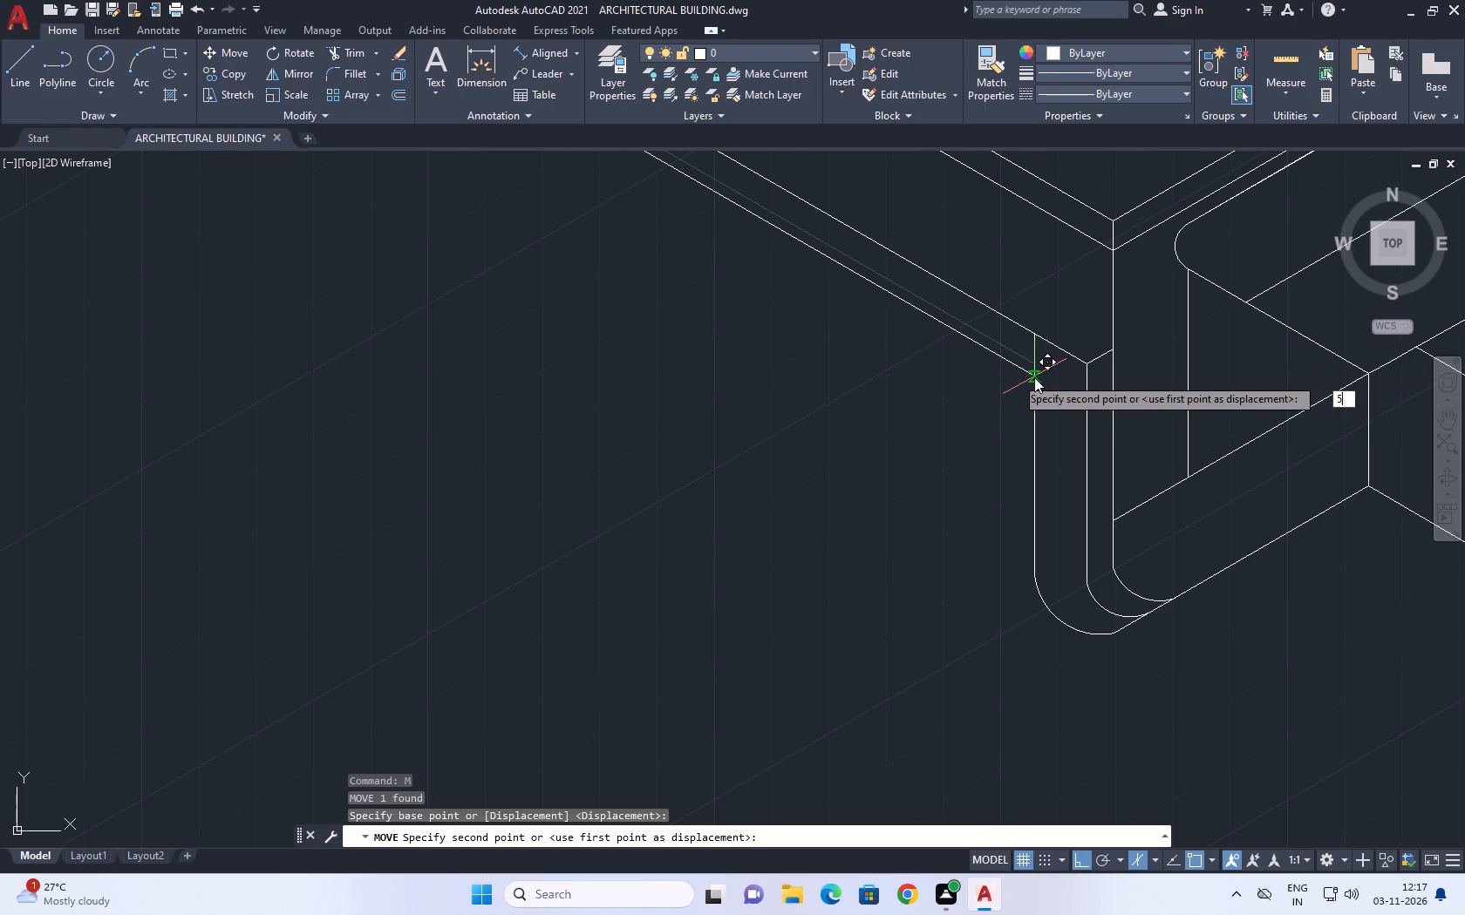
pyautogui.press('Return')
# Trim the outer vertical edge's short stub above the moved sloping edge.
pyautogui.moveTo(1025, 375); pyautogui.dragTo(1057, 419, button='middle')
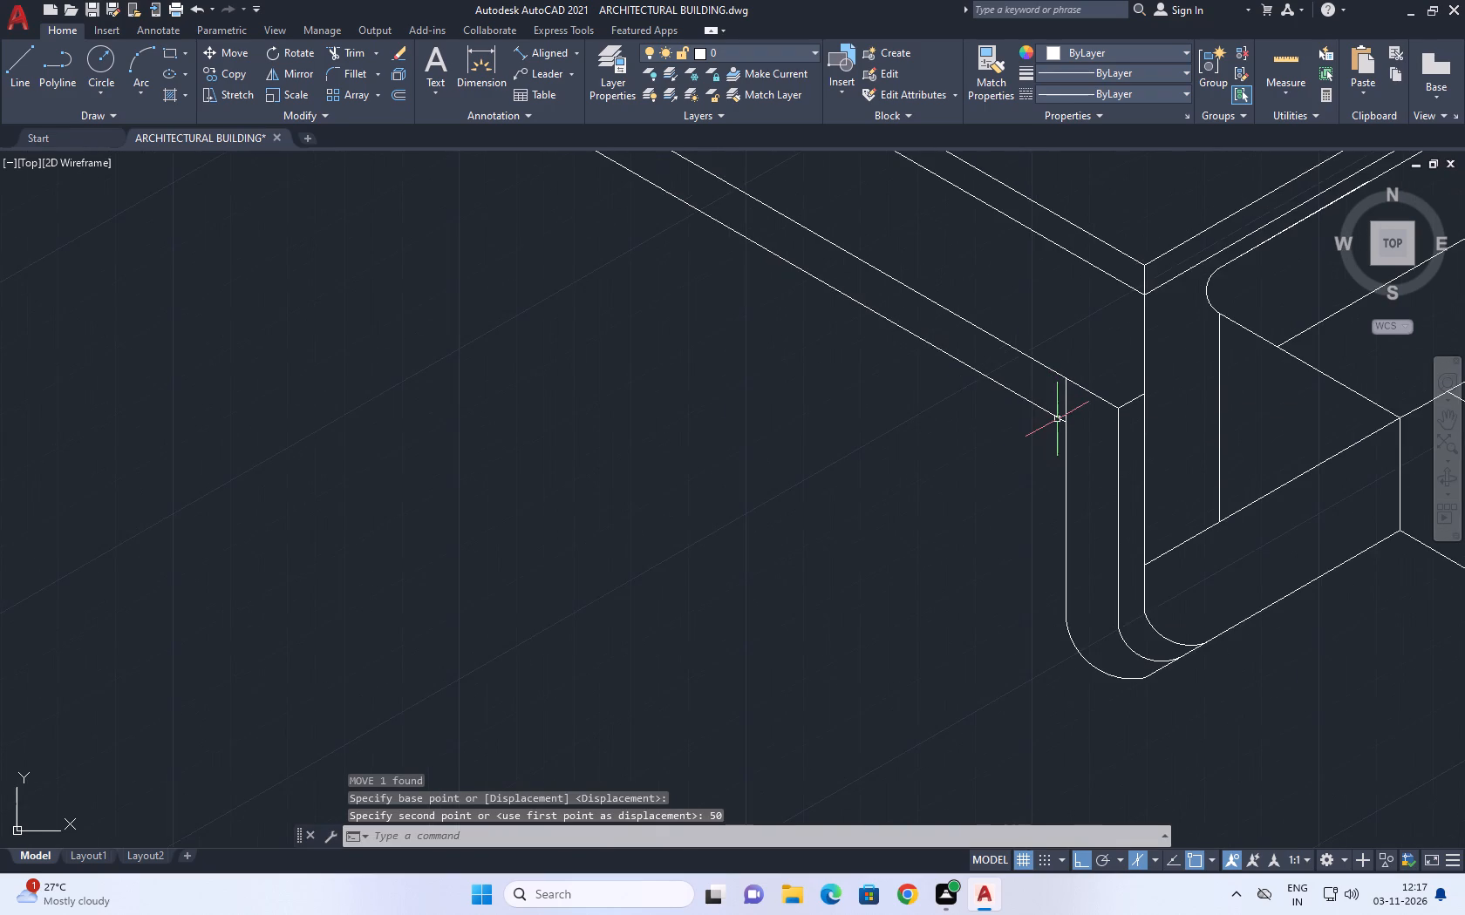
pyautogui.scroll(-1, 1057, 419)
pyautogui.write('tr')
pyautogui.press('space')
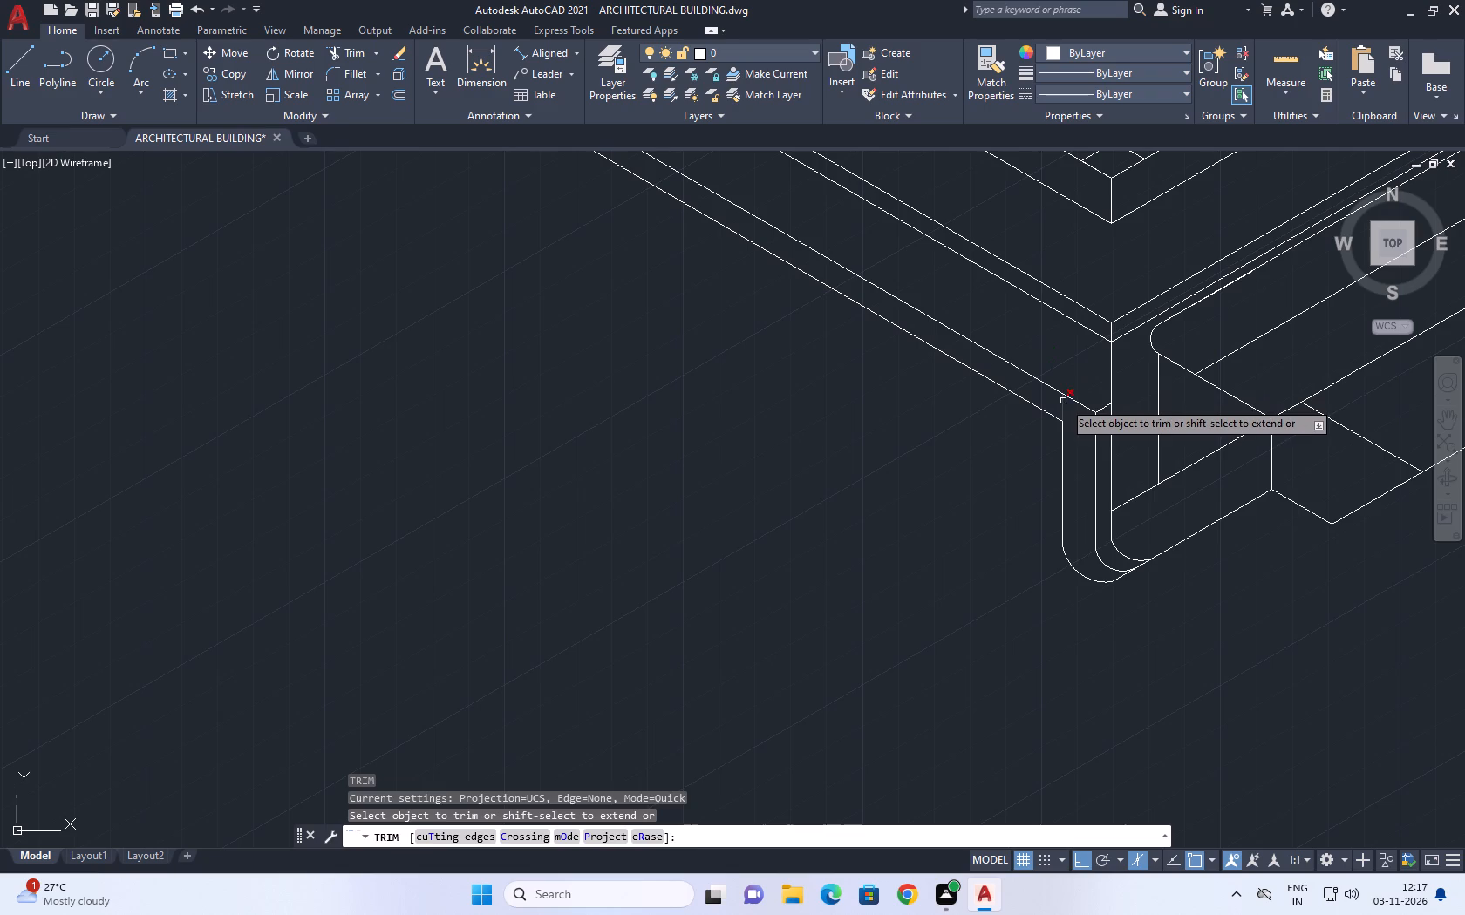
pyautogui.click(1063, 402)
pyautogui.press('Escape')
# Draw a 452.6 line at 210° from the outer vertical edge's upper end, outward from the slab corner.
pyautogui.moveTo(1088, 540); pyautogui.dragTo(1111, 479, button='middle')
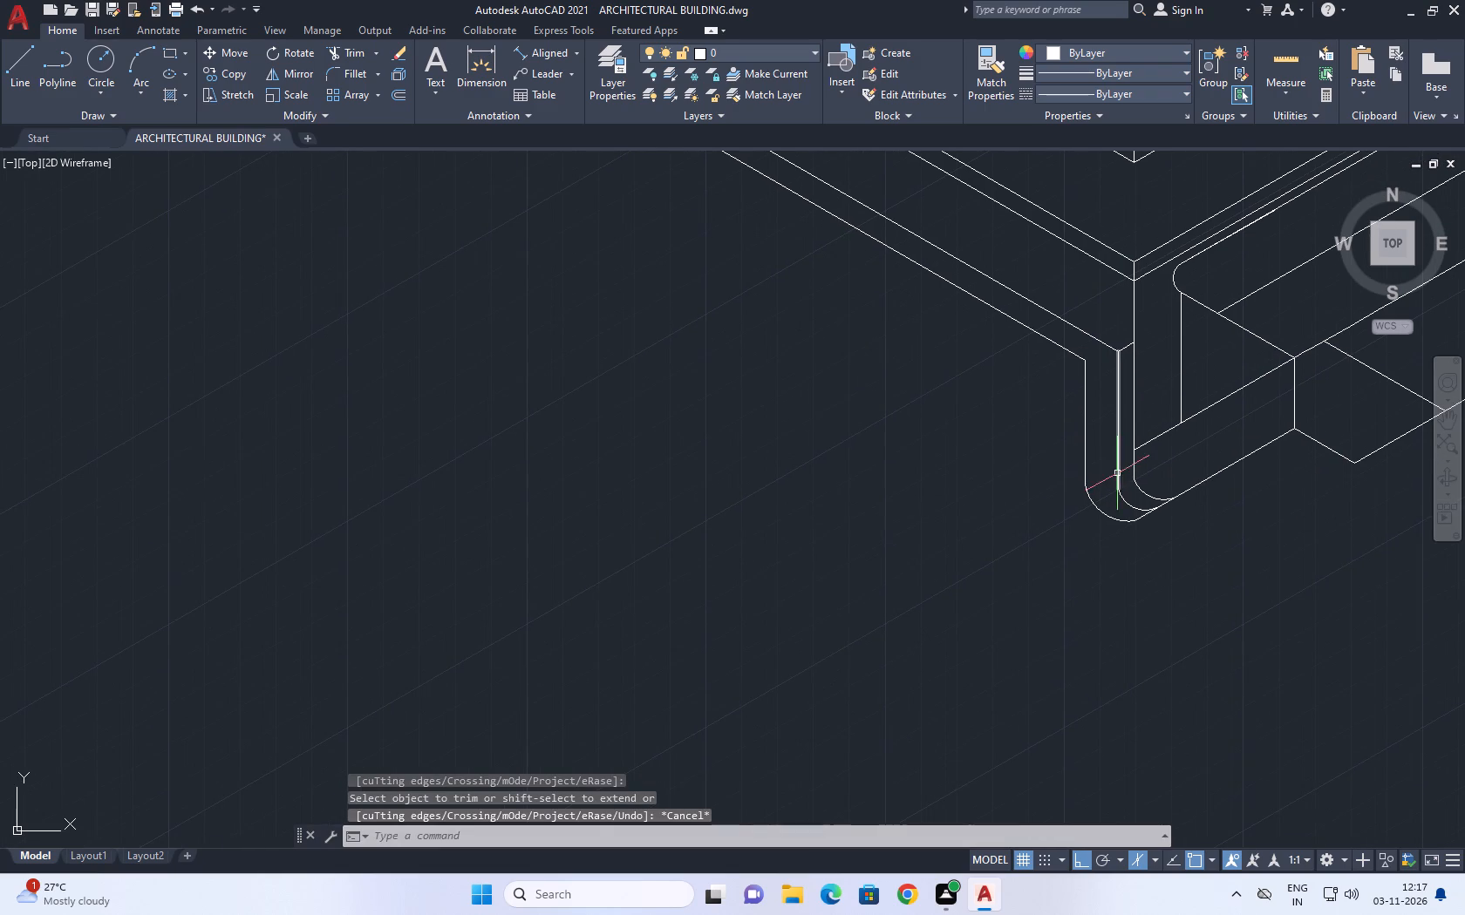
pyautogui.press('l')
pyautogui.press('space')
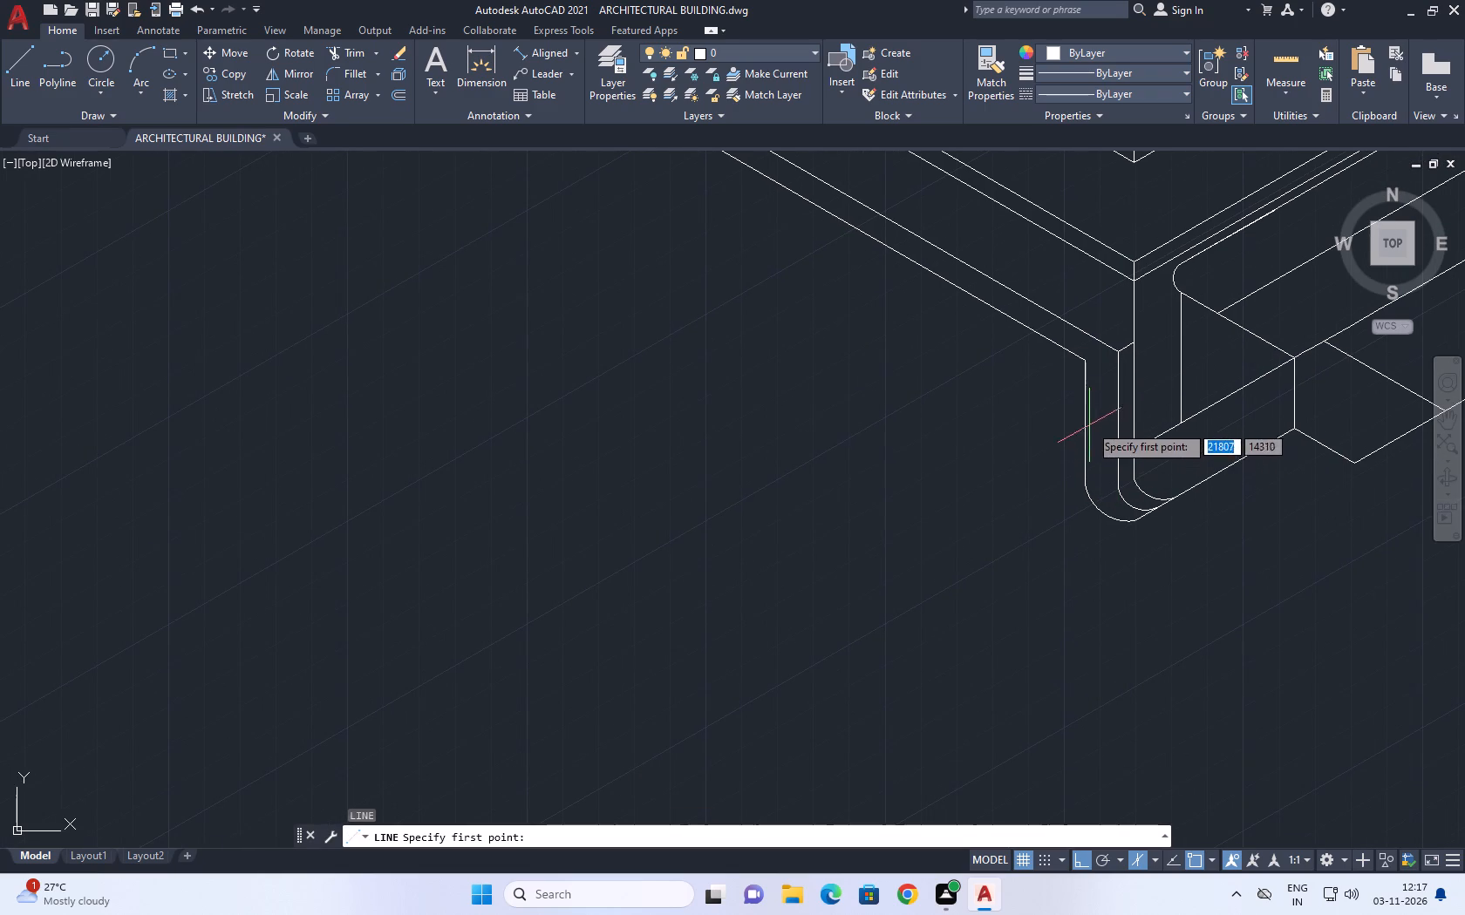
pyautogui.click(1081, 362)
pyautogui.scroll(-3, 916, 474)
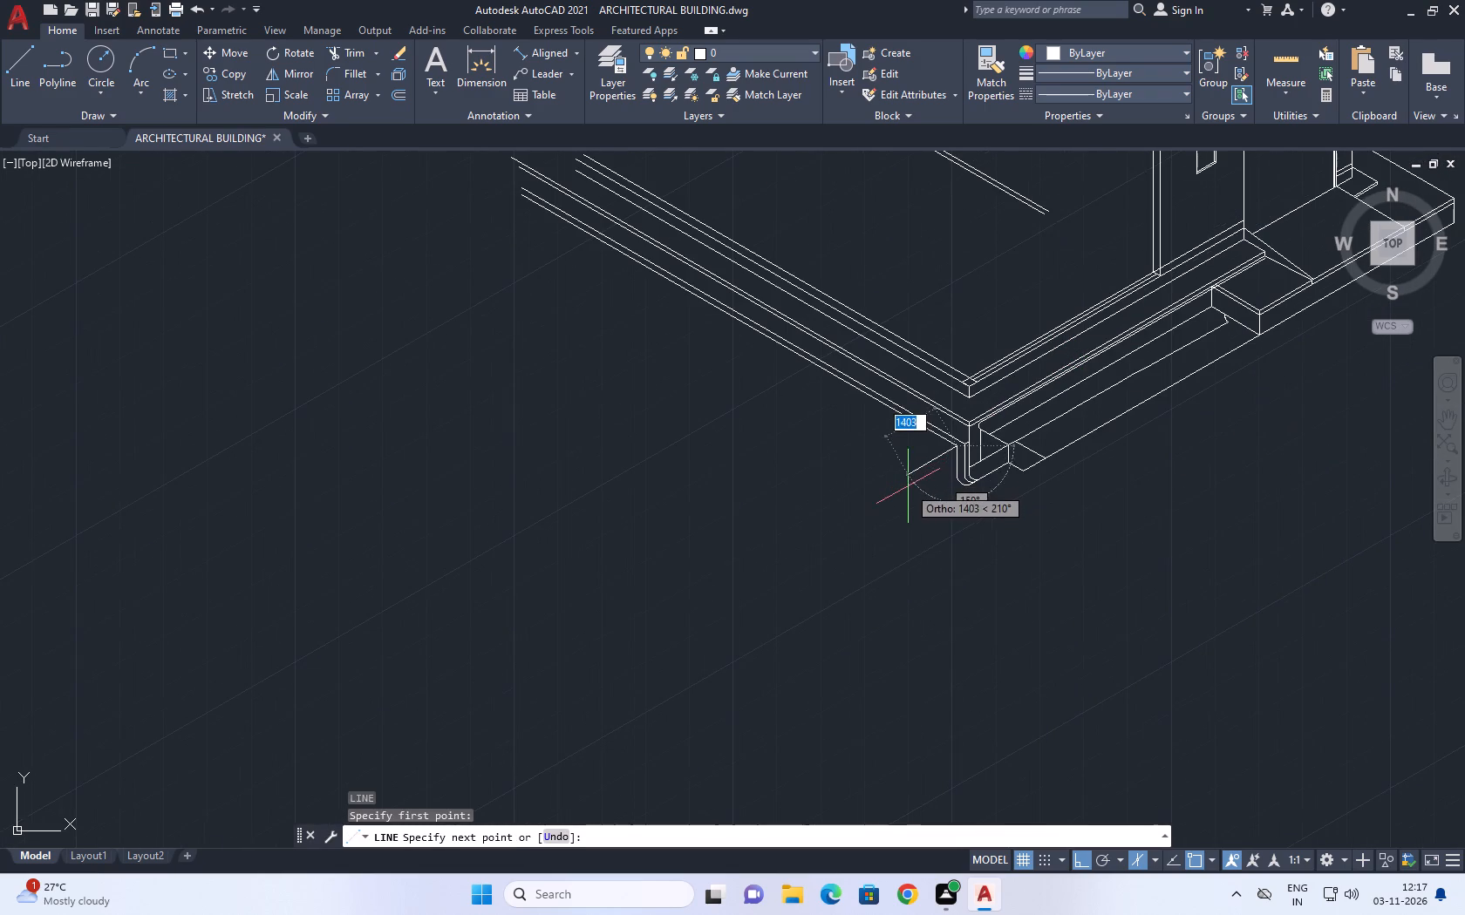
pyautogui.press('4')
pyautogui.press('4')
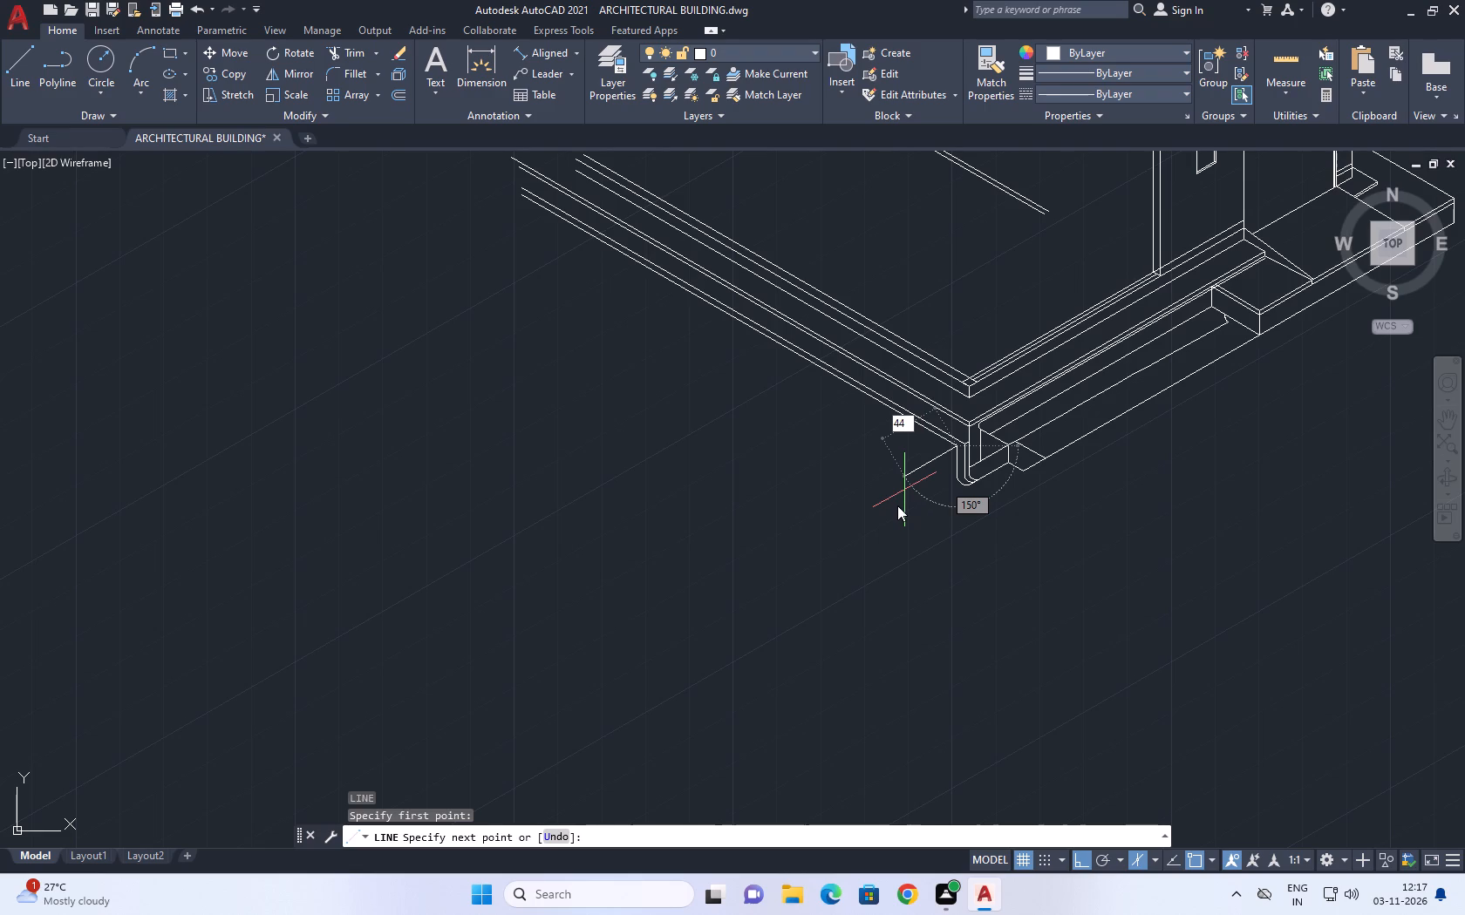
pyautogui.press('BackSpace')
pyautogui.press('5')
pyautogui.press('BackSpace')
pyautogui.press('5')
pyautogui.press('6')
pyautogui.press('.')
pyautogui.press('BackSpace')
pyautogui.press('BackSpace')
pyautogui.press('2')
pyautogui.press('.')
pyautogui.press('3')
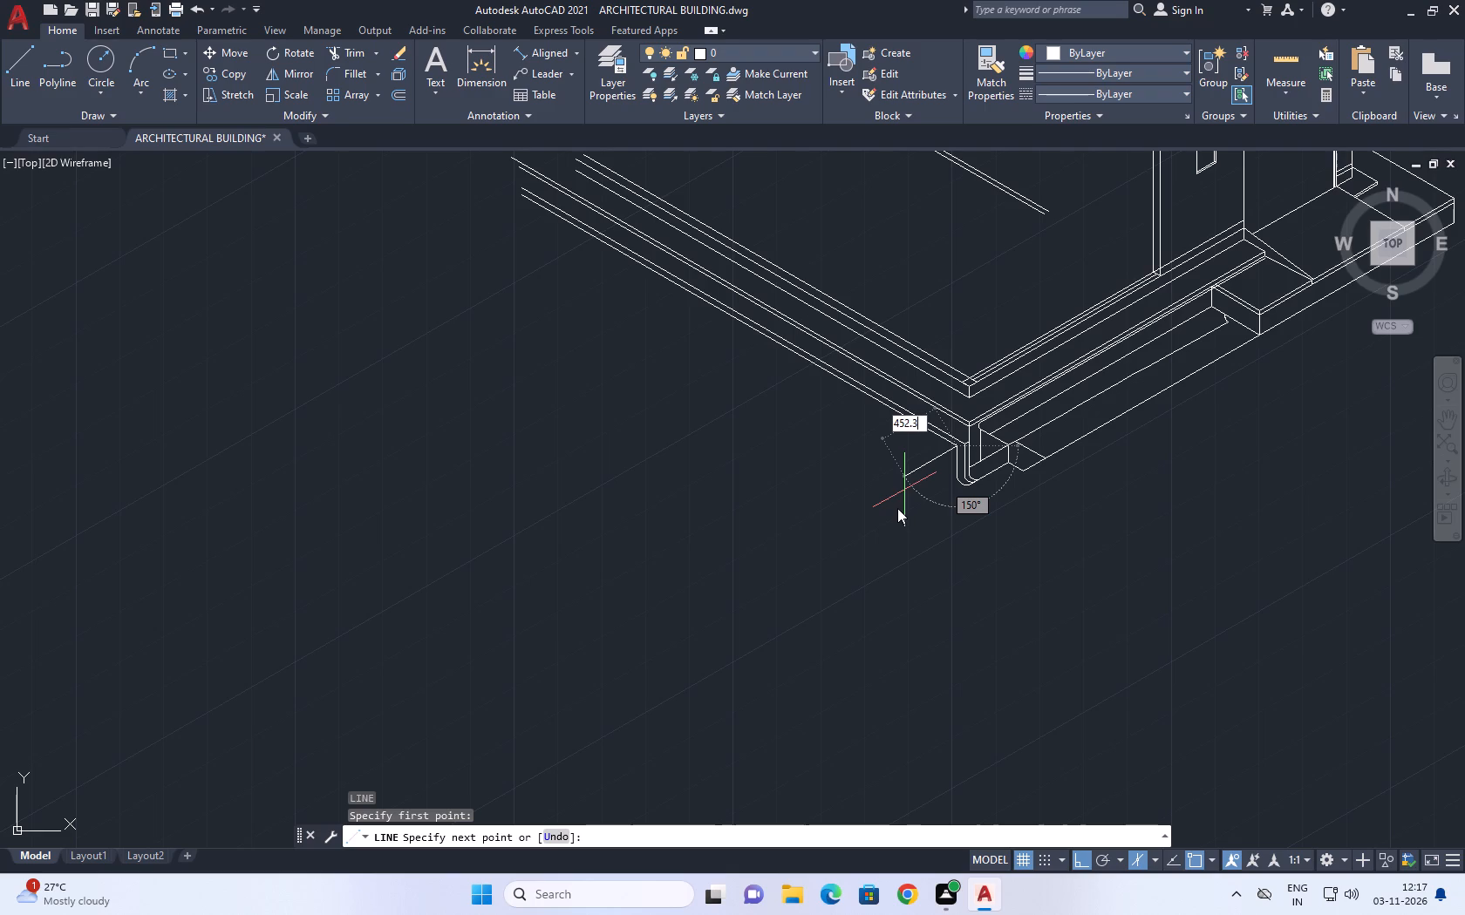
pyautogui.press('BackSpace')
pyautogui.press('6')
pyautogui.press('Return')
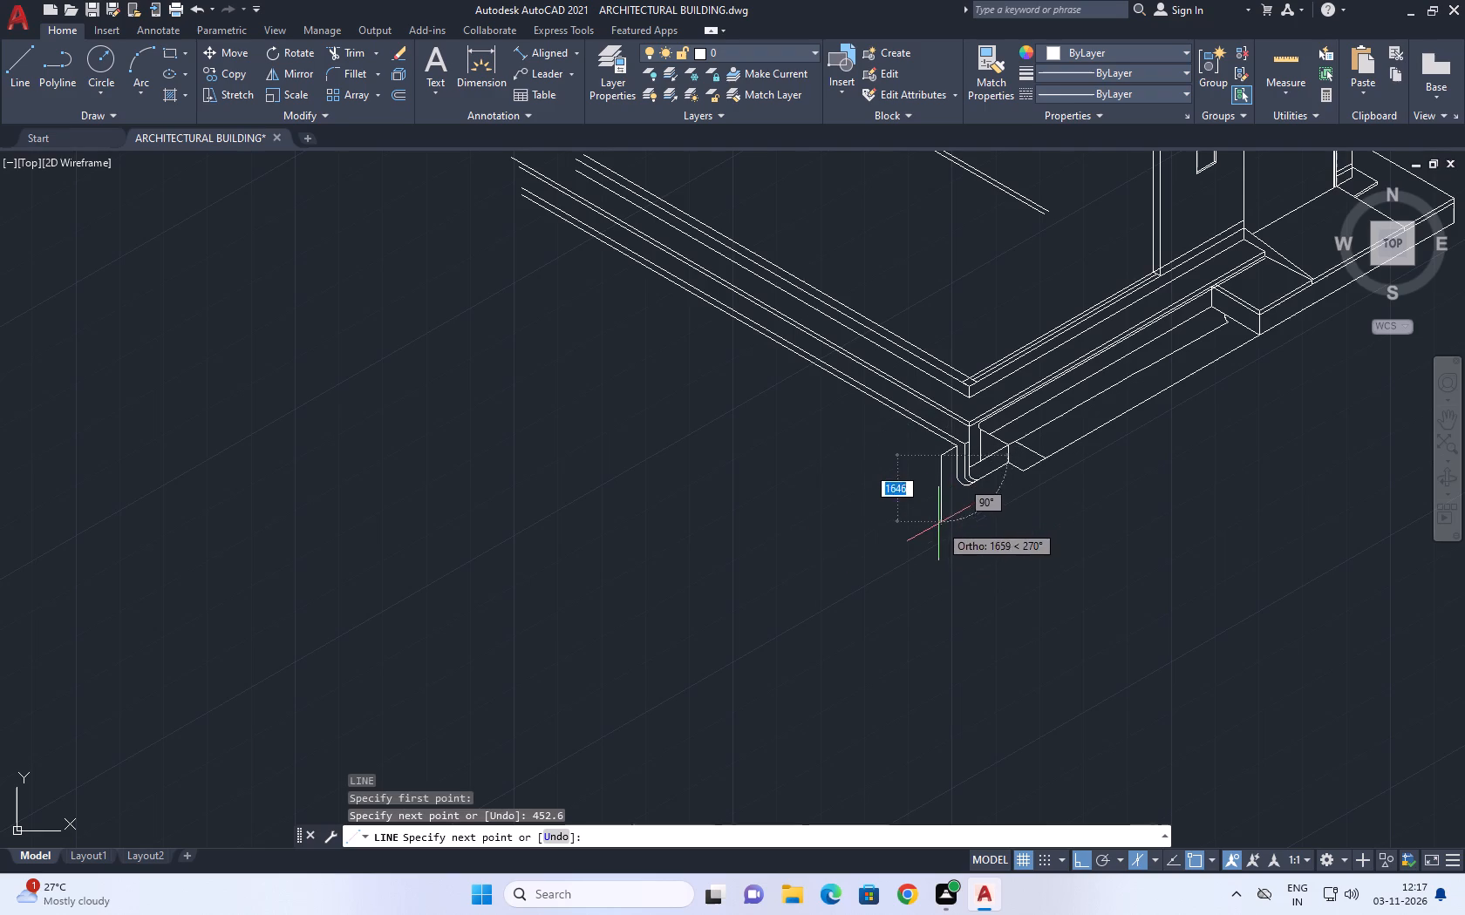
# Draw a line straight down from the outer end of the 210° line, to below the slab corner's rounded edges.
pyautogui.scroll(3, 934, 519)
pyautogui.moveTo(939, 447); pyautogui.dragTo(950, 453, button='middle')
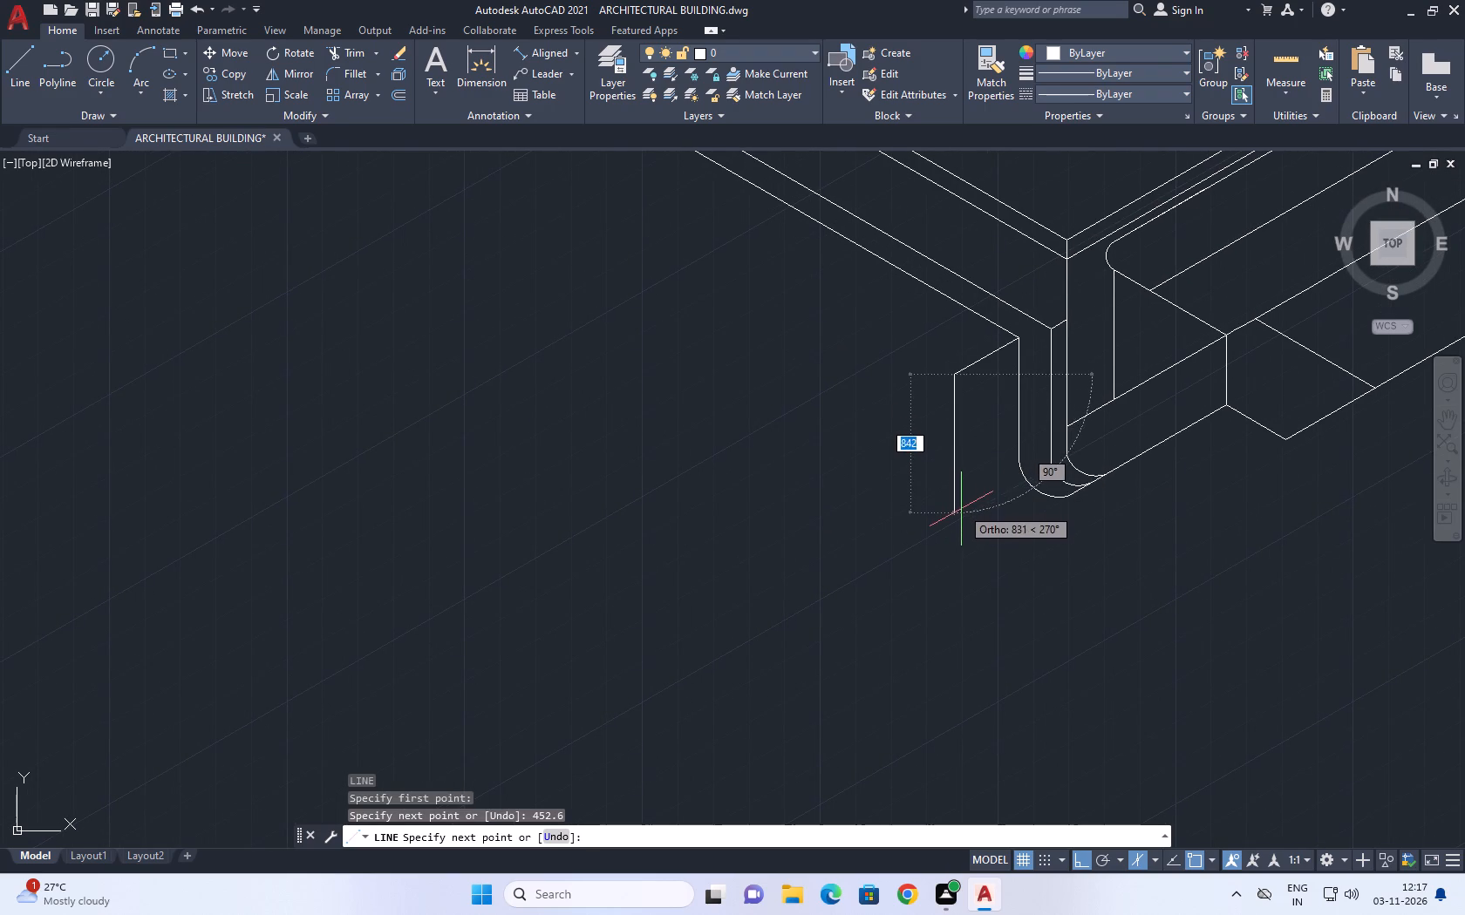
pyautogui.click(964, 547)
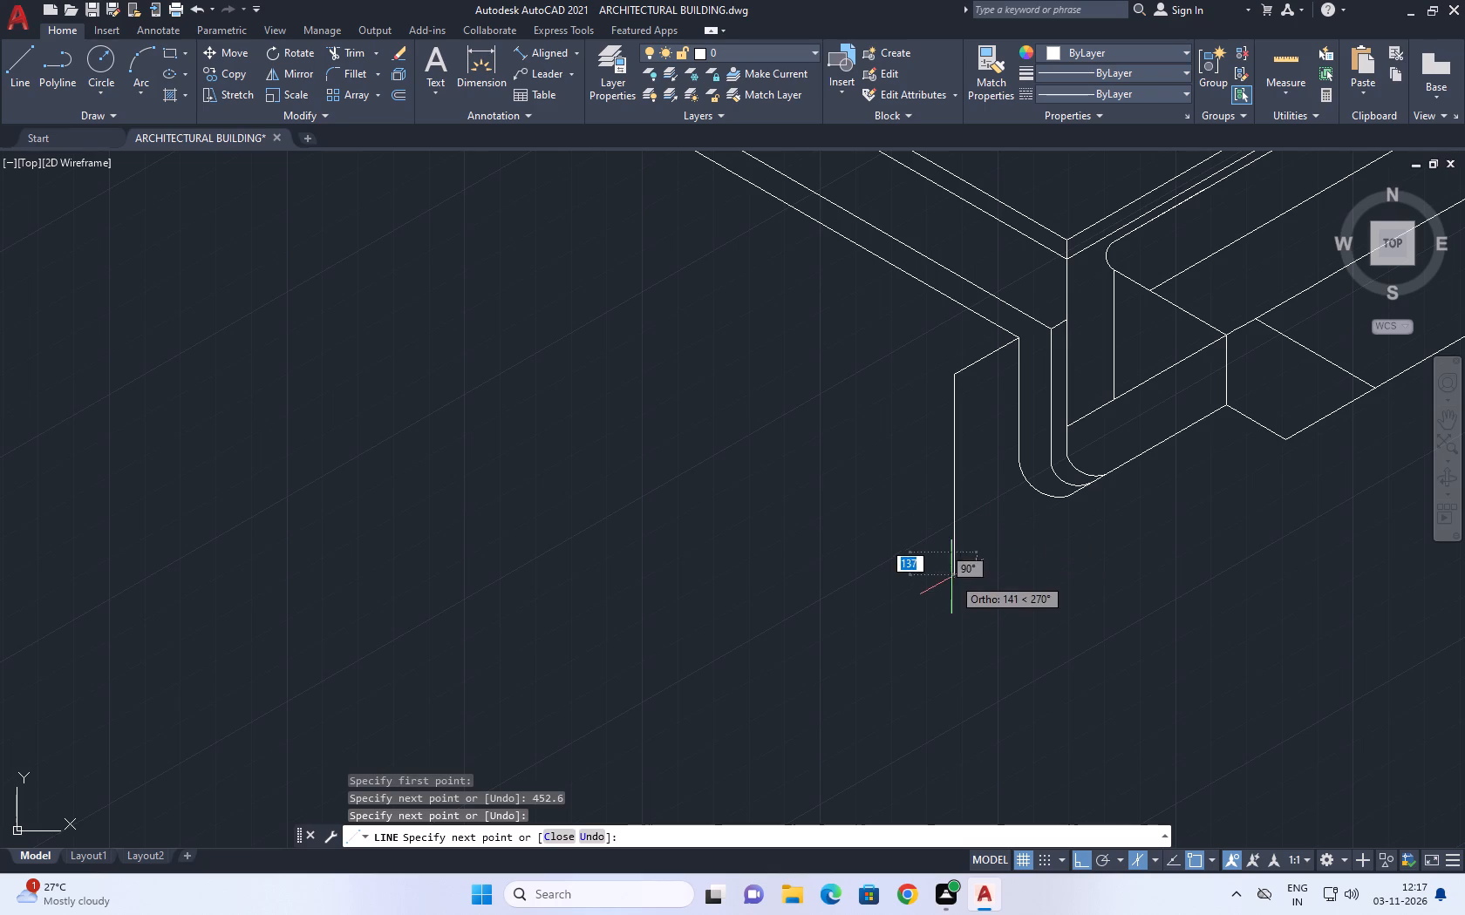
pyautogui.hotkey('ctrl', 'z')
pyautogui.click(956, 600)
pyautogui.press('space')
pyautogui.moveTo(982, 563); pyautogui.dragTo(773, 613, button='middle')
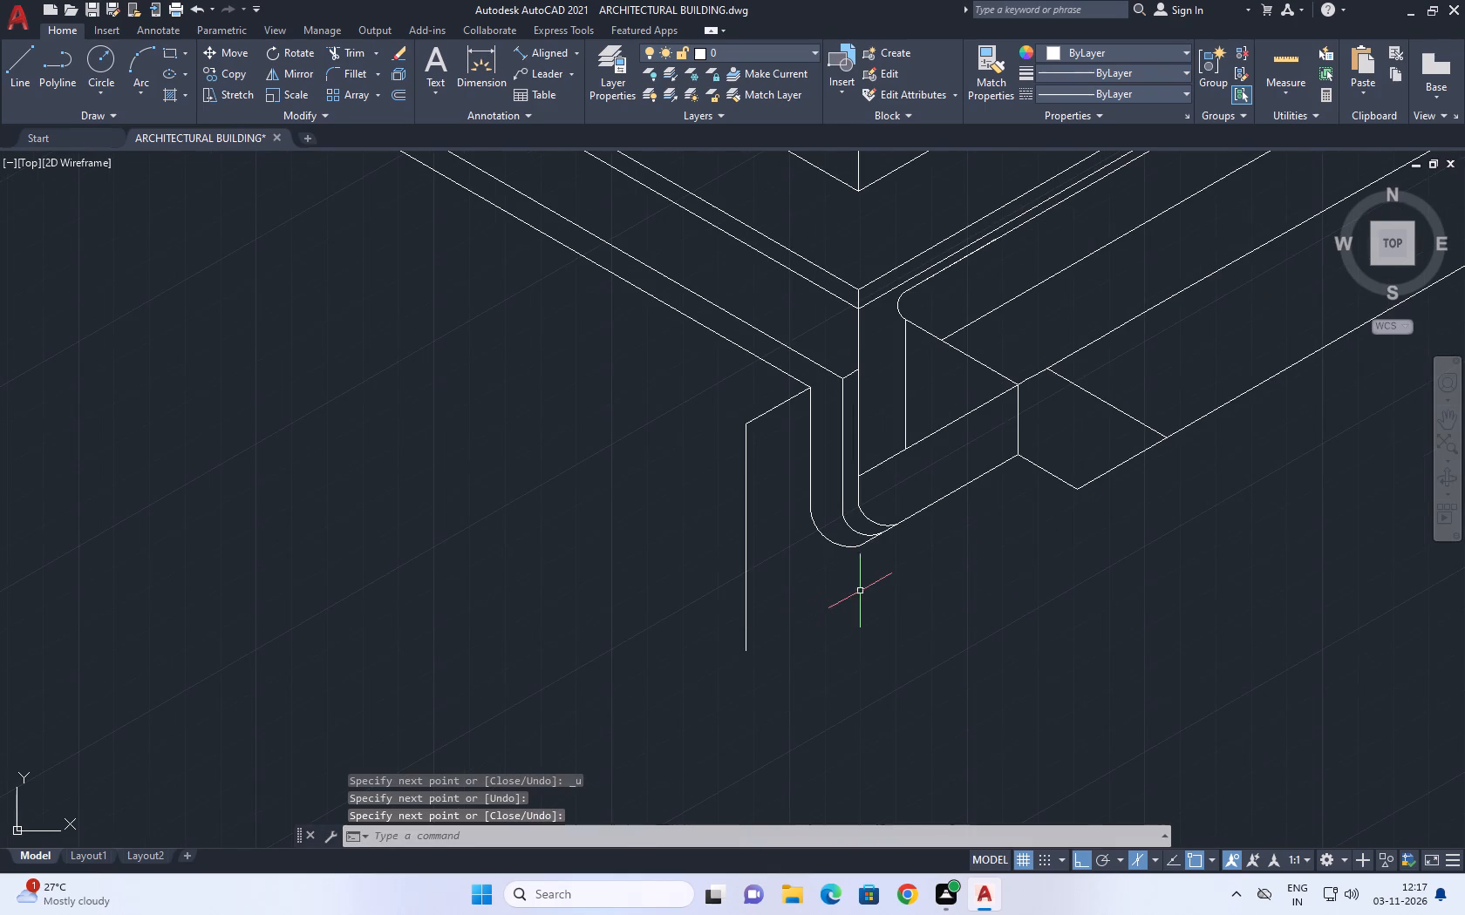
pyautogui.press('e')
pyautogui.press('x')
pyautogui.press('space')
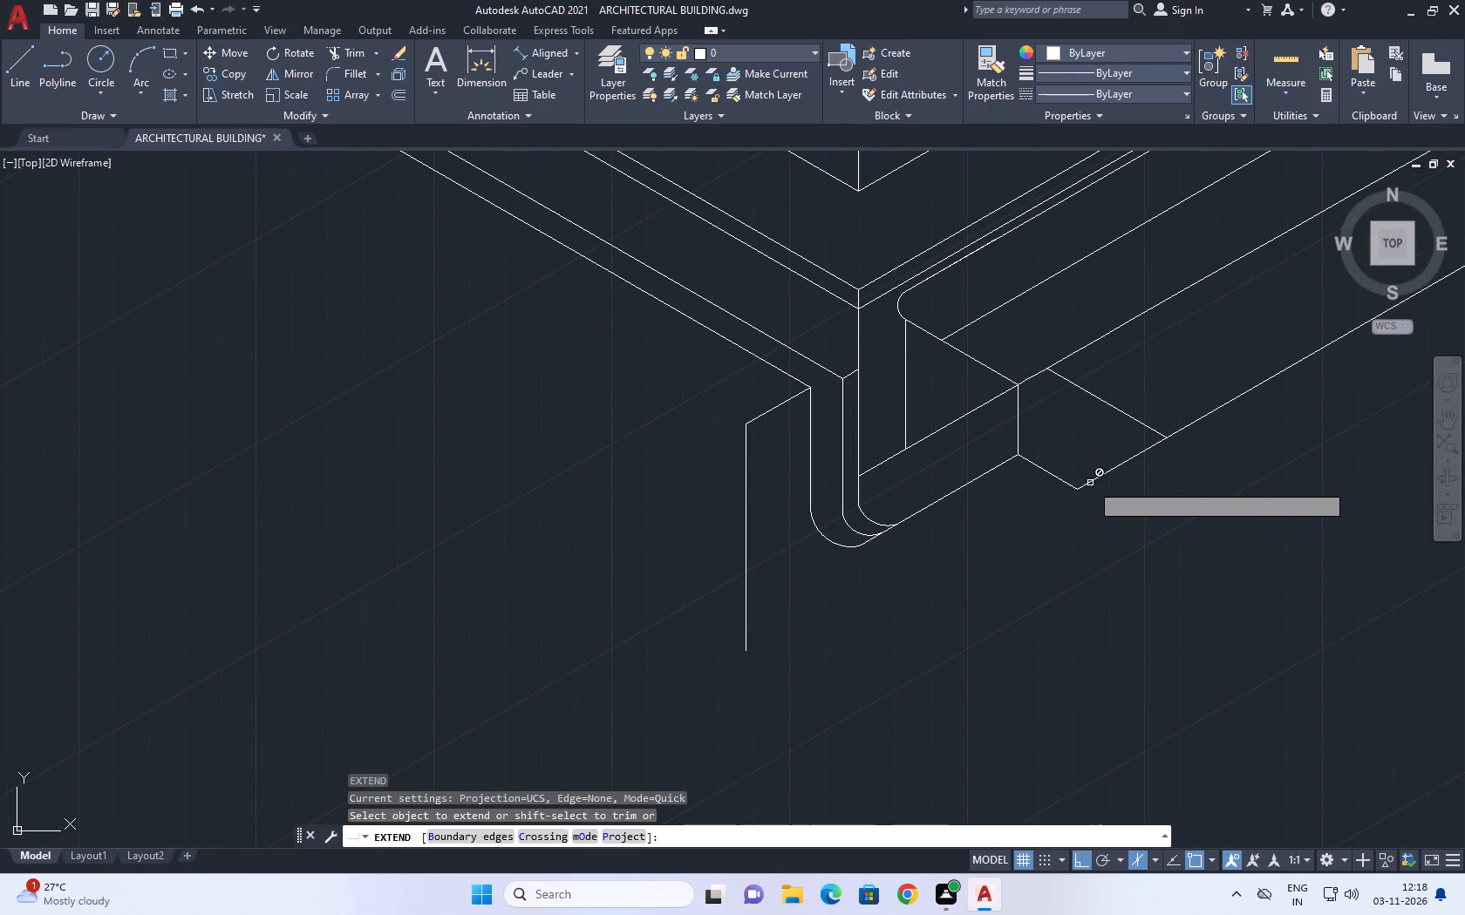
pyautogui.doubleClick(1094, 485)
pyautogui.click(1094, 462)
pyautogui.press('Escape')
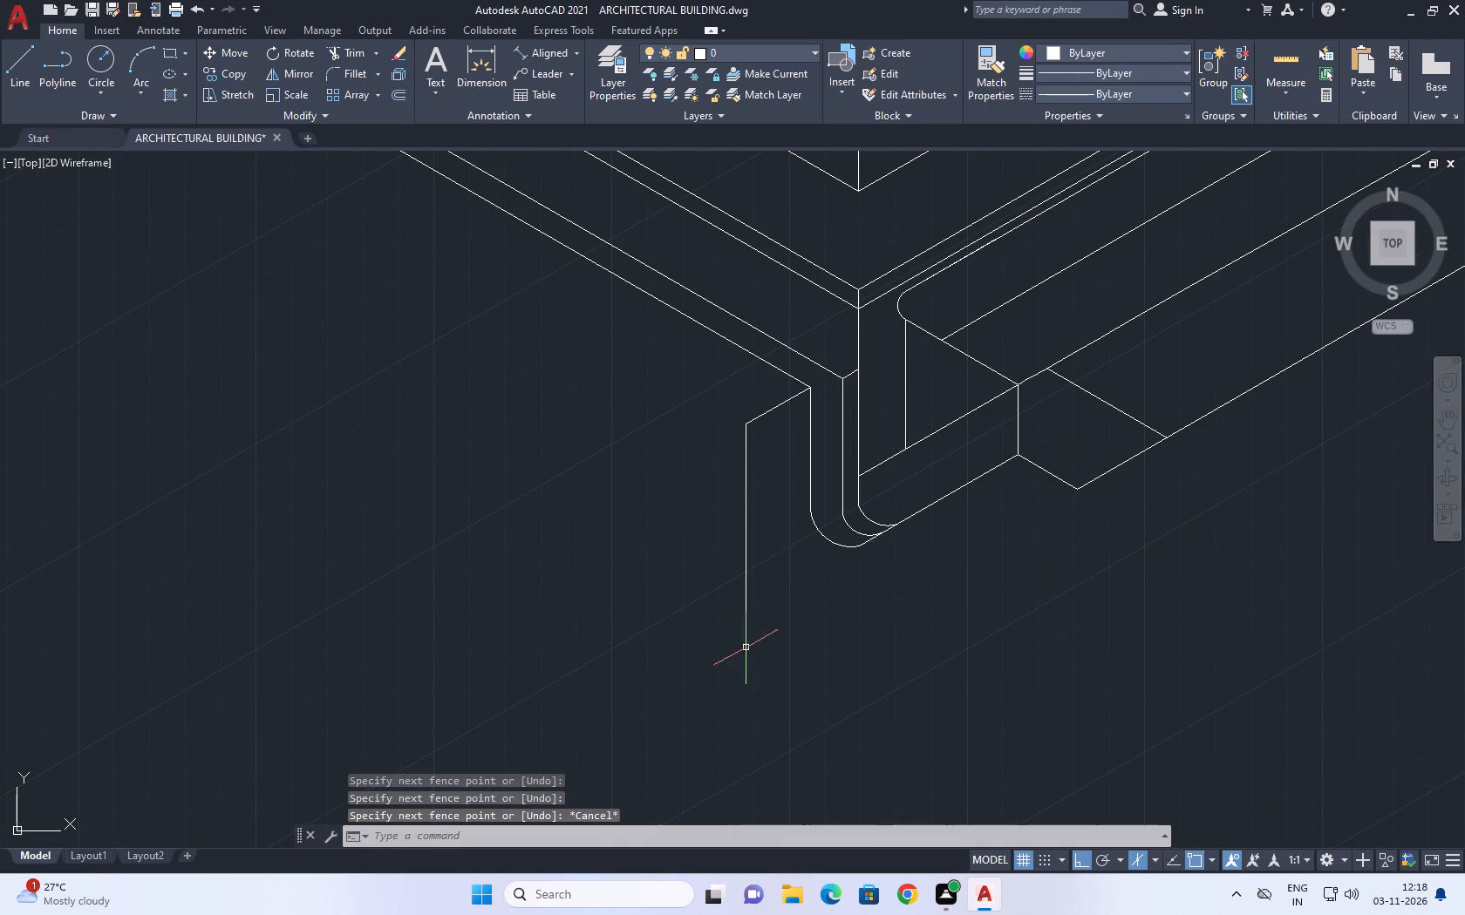
# Fillet the new vertical line and the adjoining block's lowest long sloping edge with radius 0 so they meet in a sharp corner.
pyautogui.moveTo(801, 647); pyautogui.dragTo(731, 683, button='middle')
pyautogui.press('f')
pyautogui.press('space')
pyautogui.press('r')
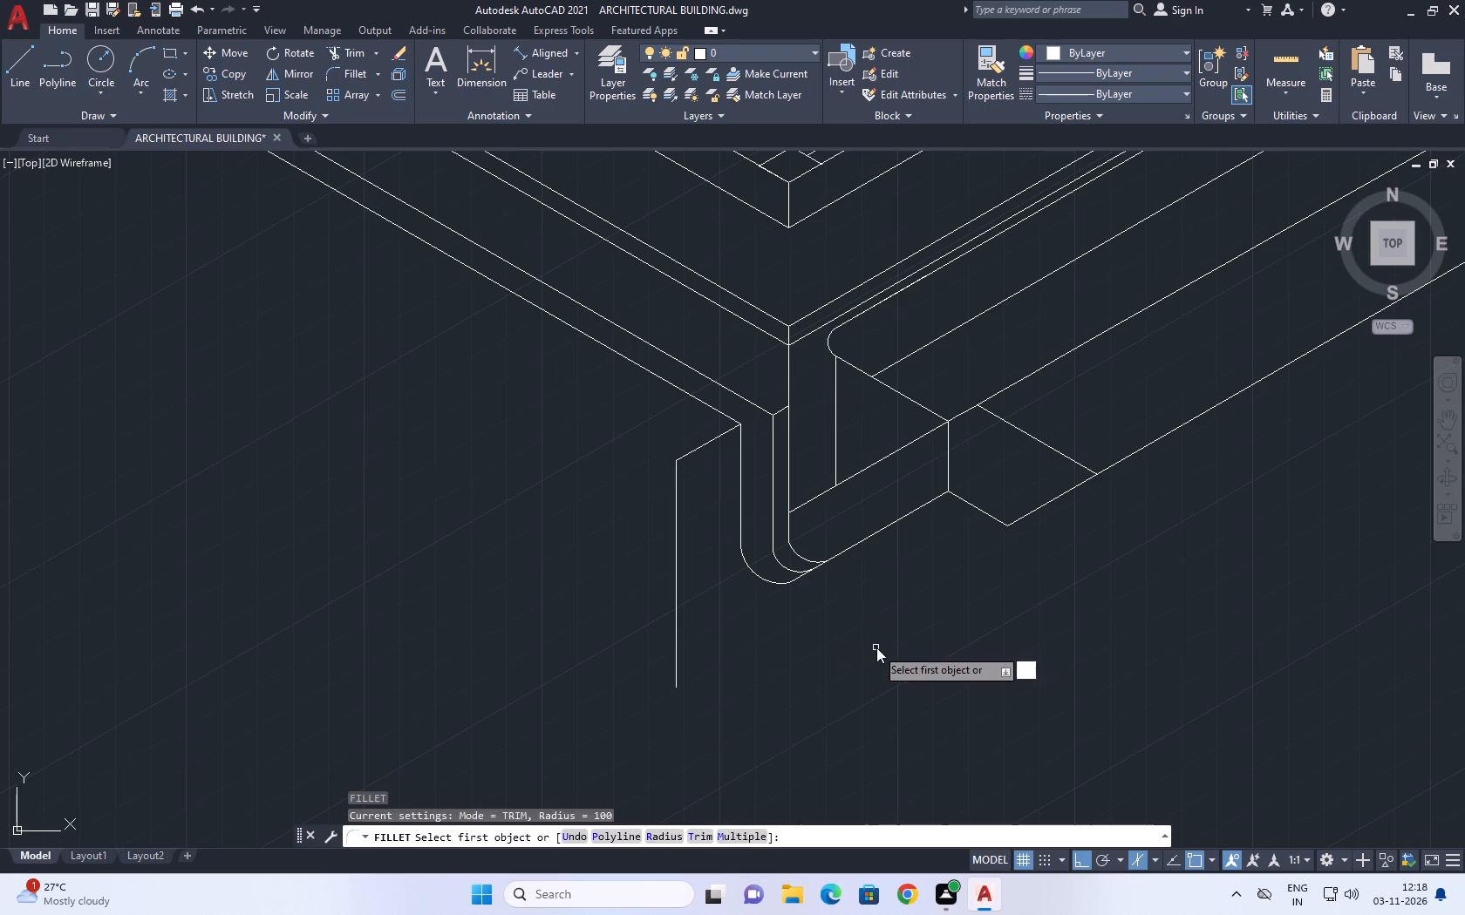
pyautogui.press('space')
pyautogui.press('0')
pyautogui.press('space')
pyautogui.moveTo(932, 673); pyautogui.dragTo(929, 673, button='middle')
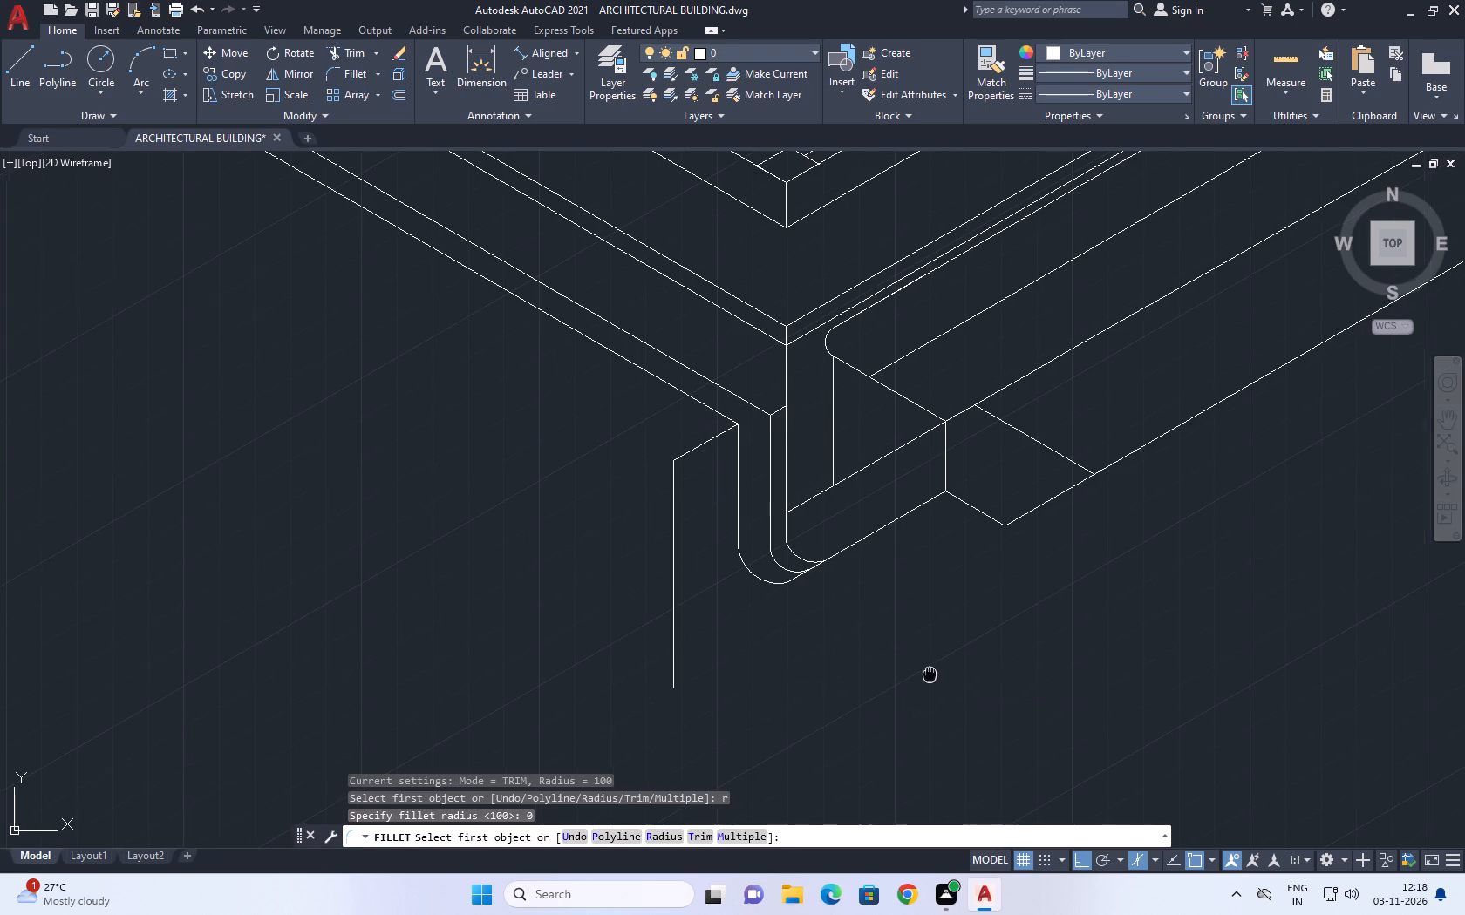
pyautogui.moveTo(929, 673); pyautogui.dragTo(827, 645, button='middle')
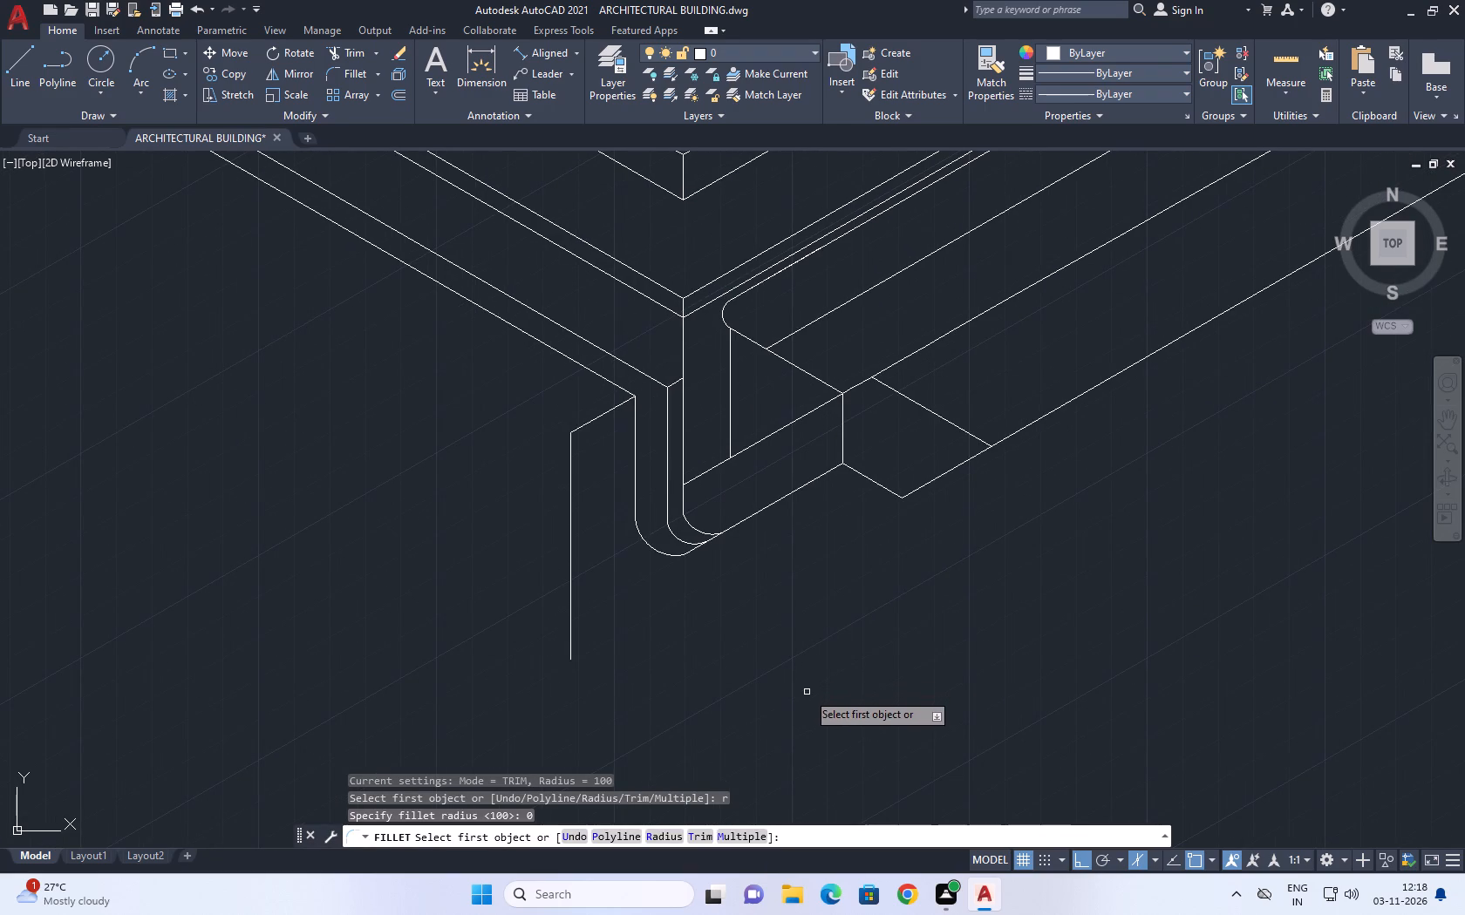
pyautogui.moveTo(862, 636); pyautogui.dragTo(825, 575, button='middle')
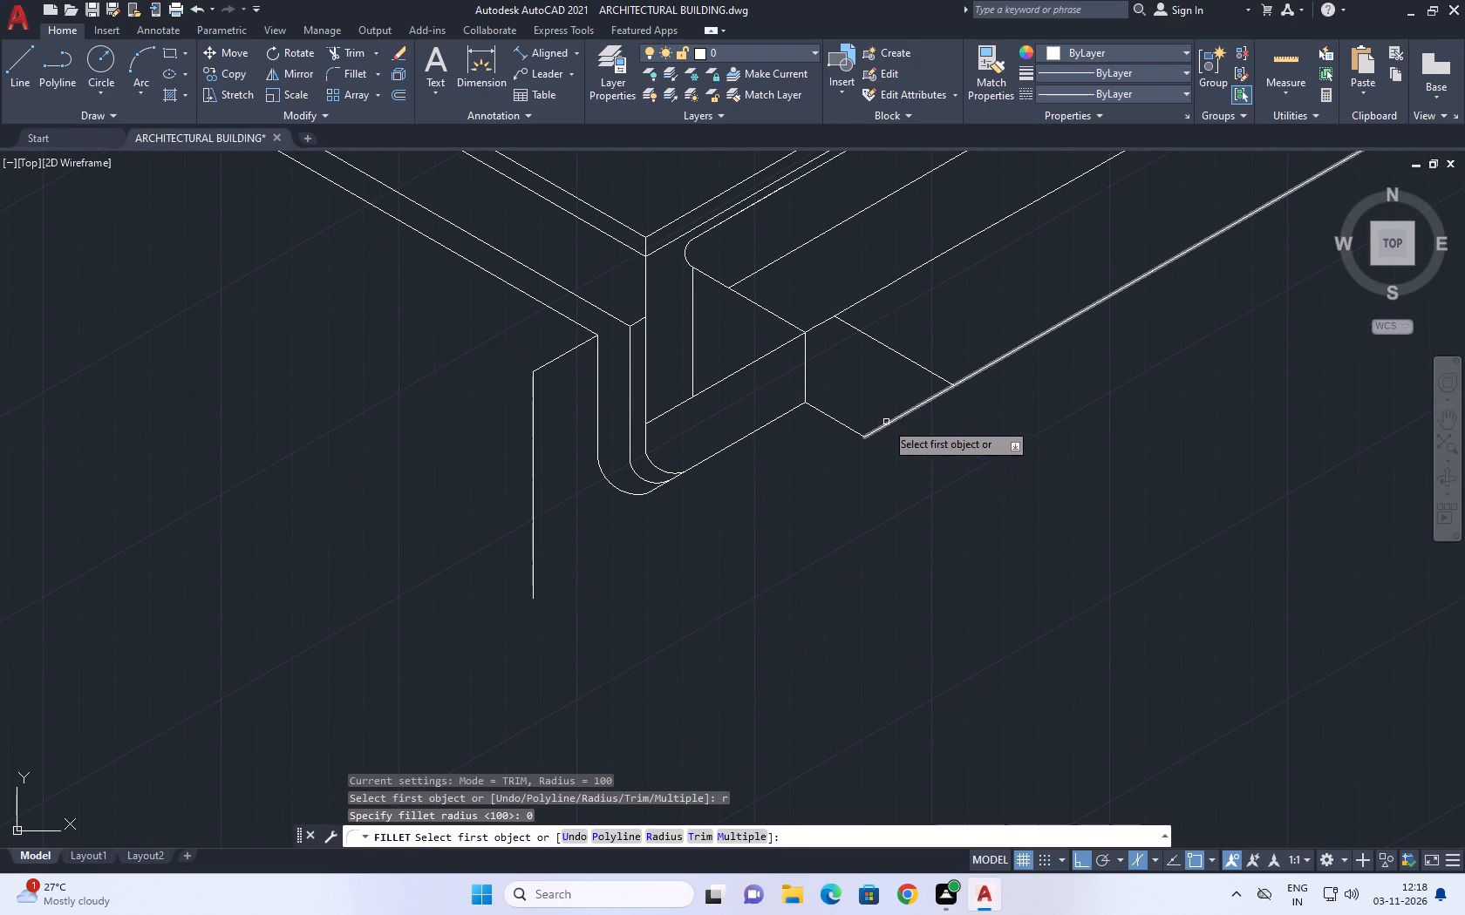
pyautogui.click(885, 422)
pyautogui.click(883, 429)
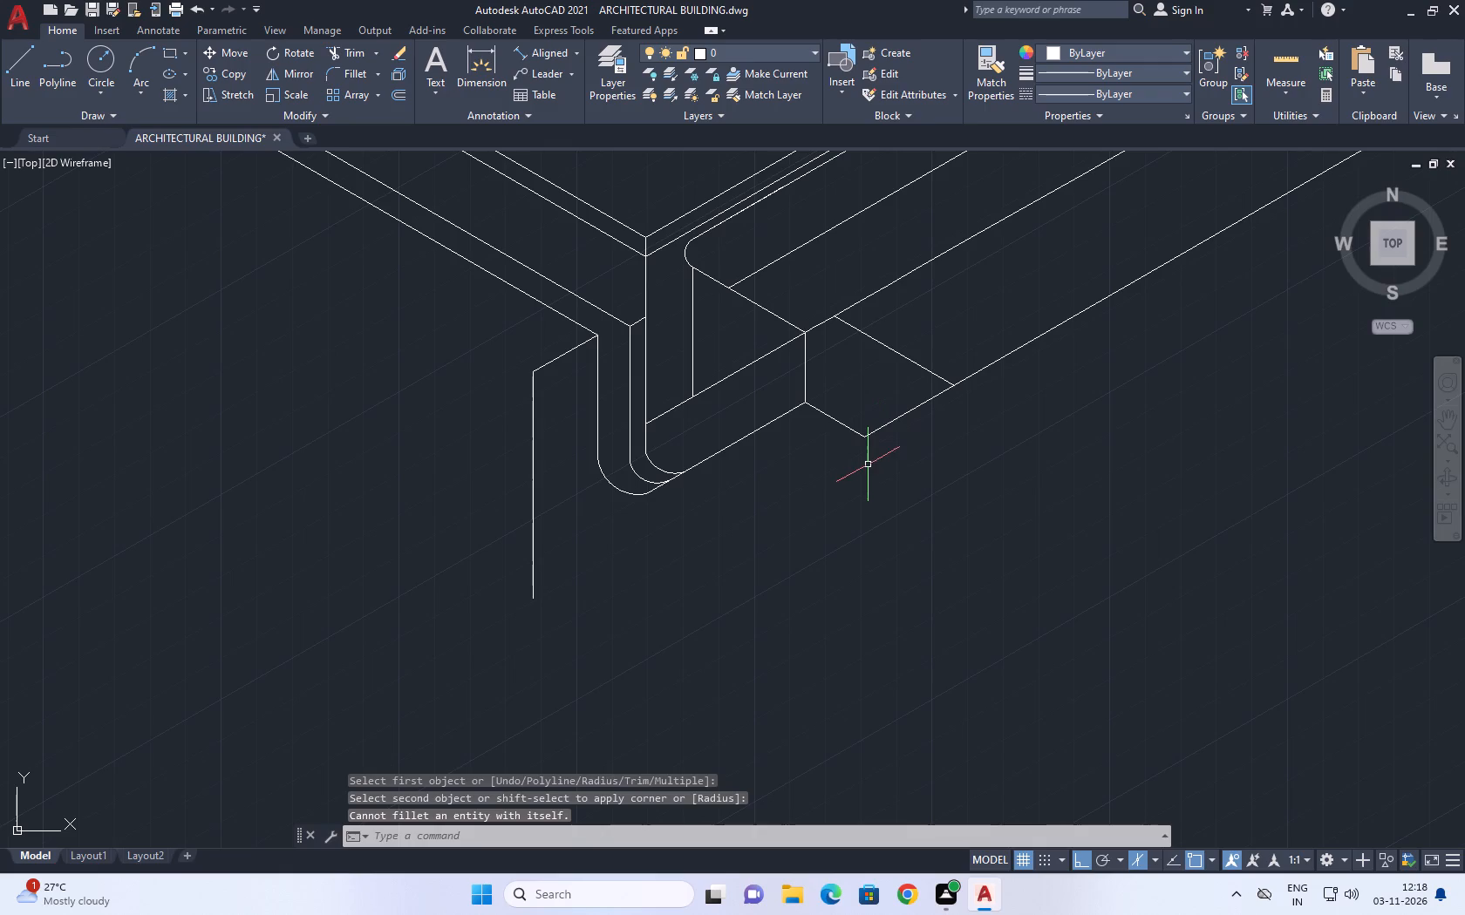
pyautogui.press('f')
pyautogui.press('space')
pyautogui.click(529, 552)
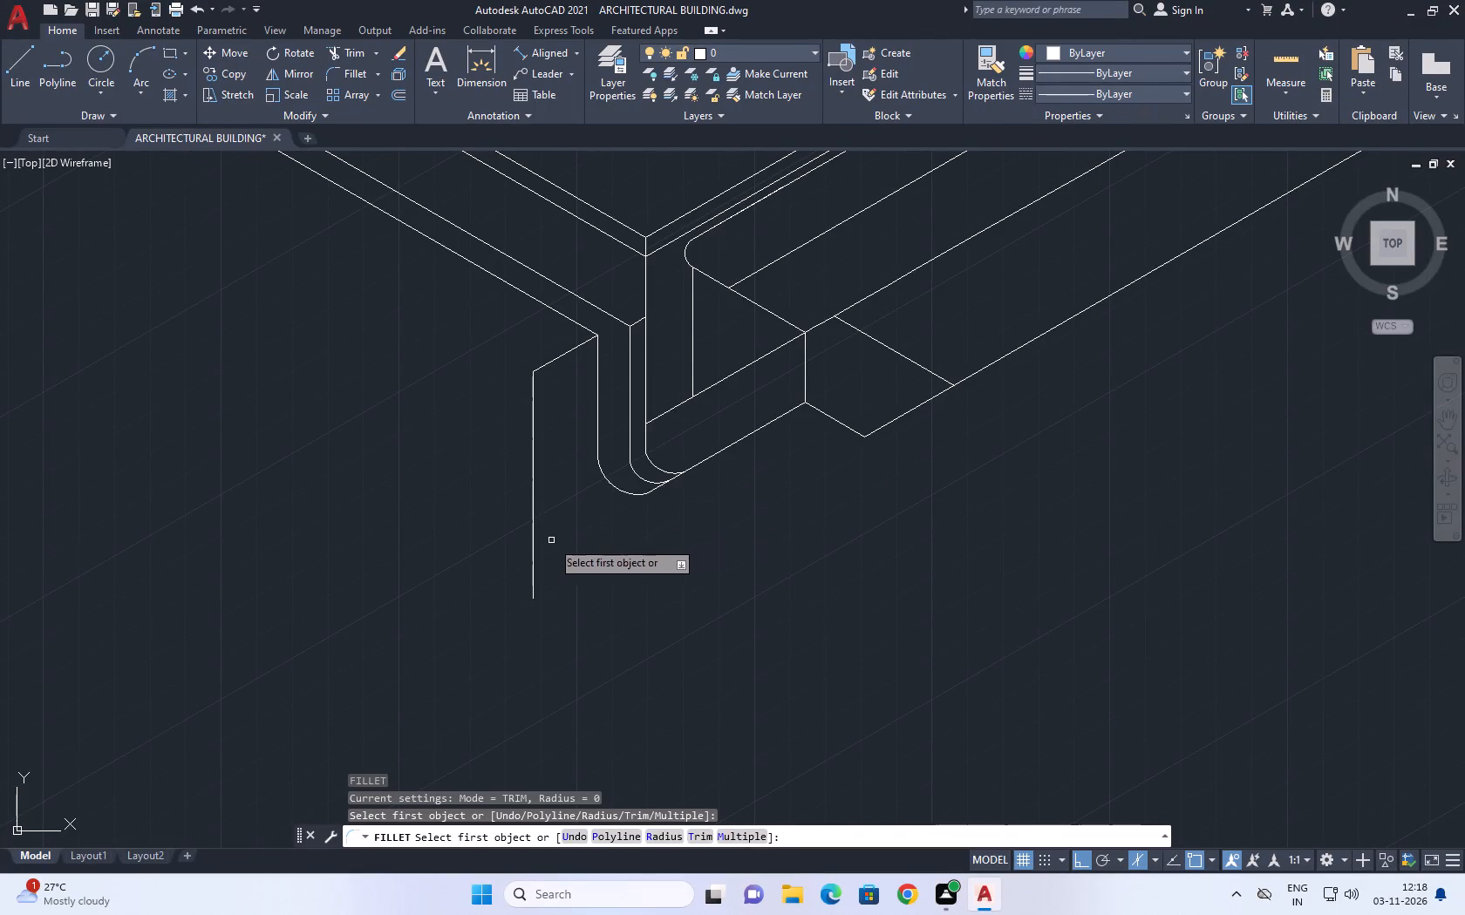
pyautogui.click(531, 546)
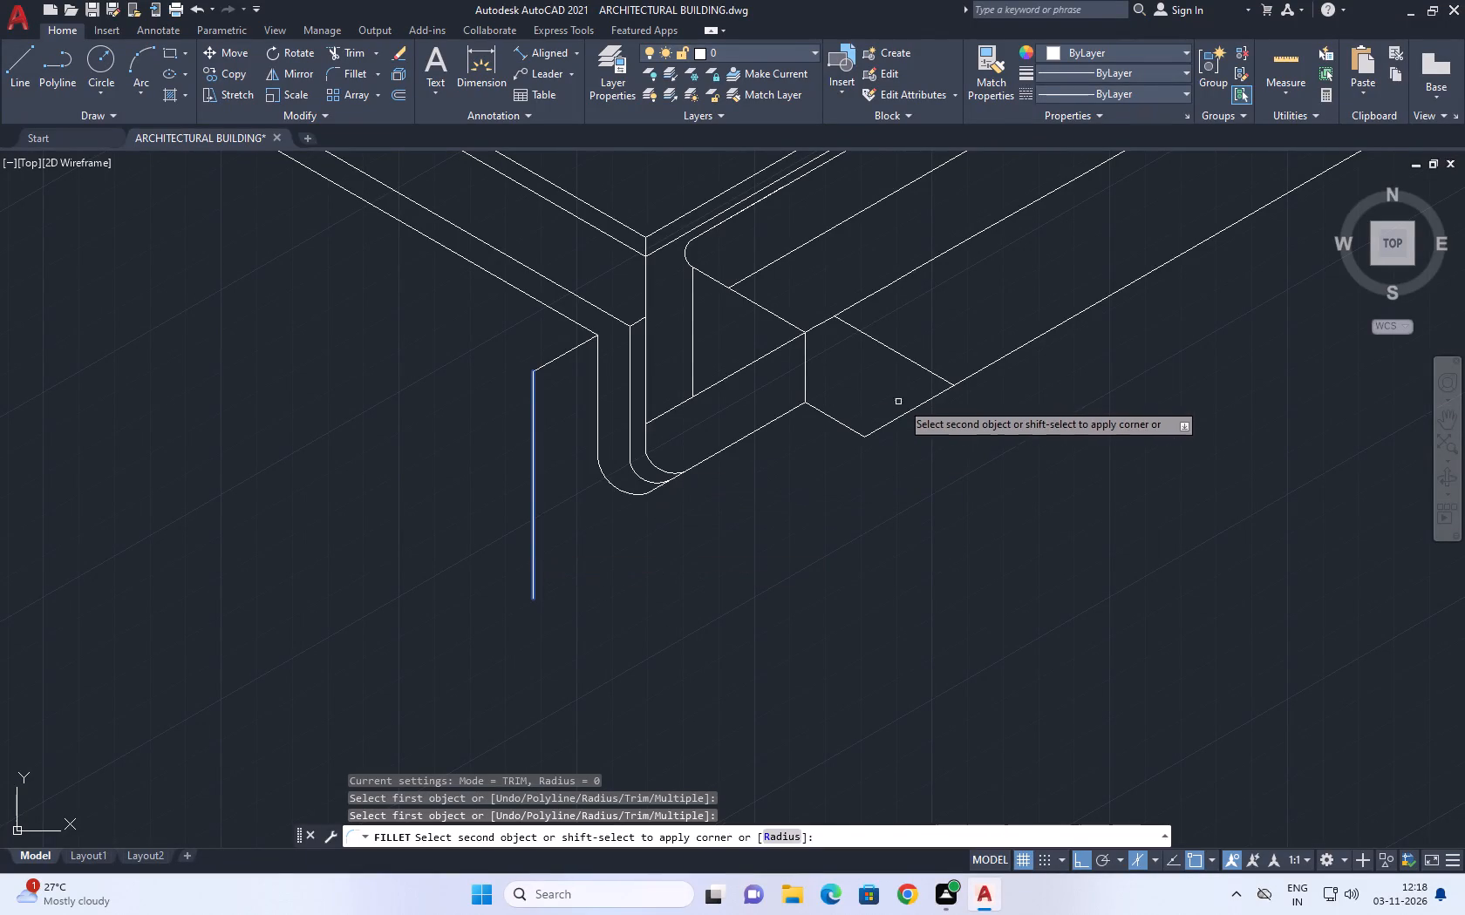
pyautogui.click(916, 410)
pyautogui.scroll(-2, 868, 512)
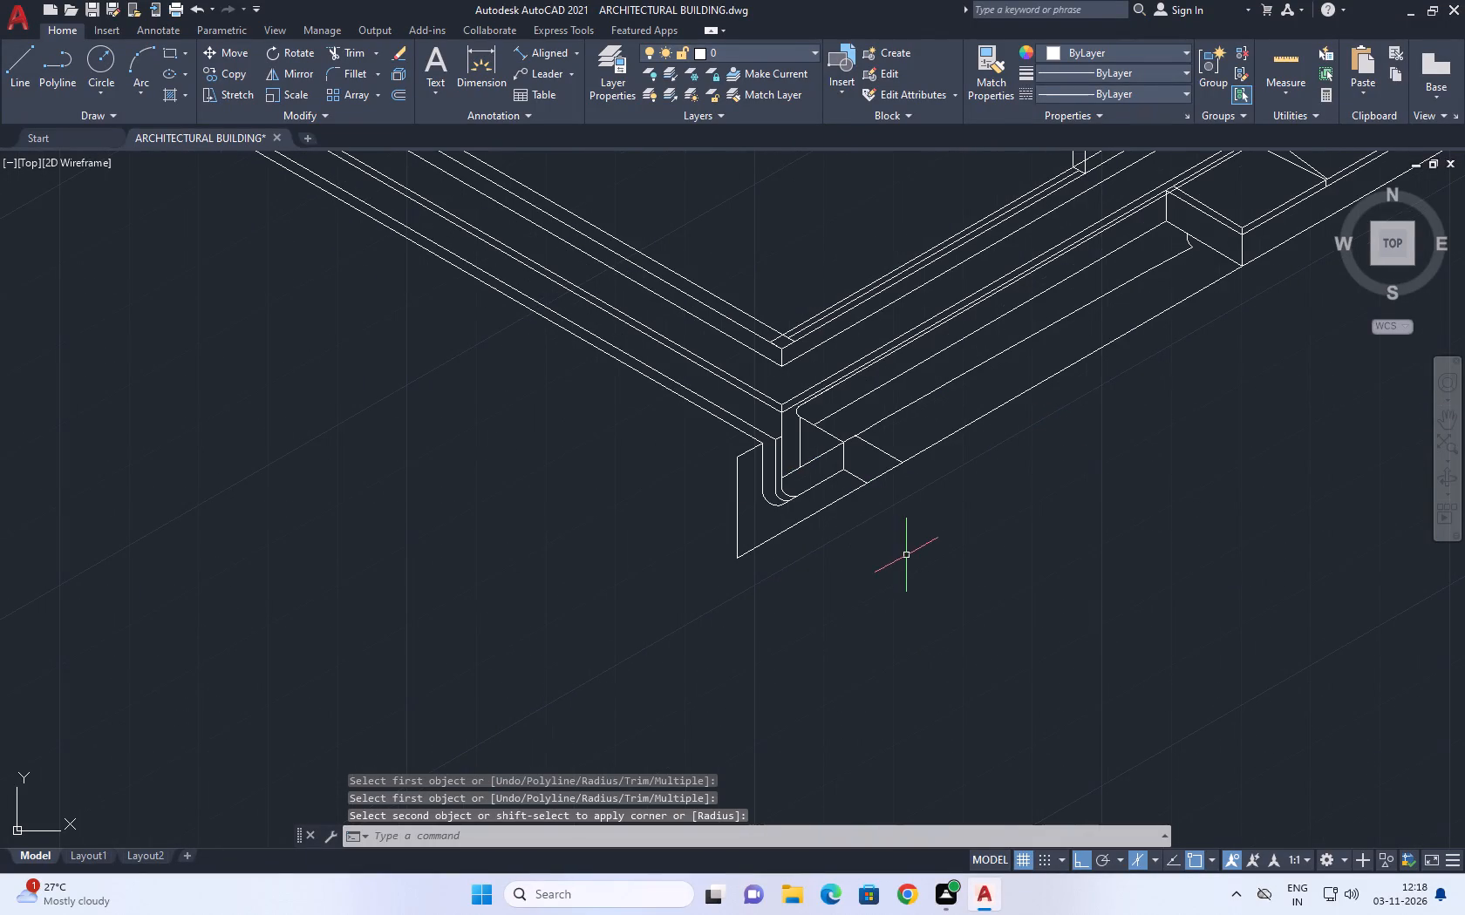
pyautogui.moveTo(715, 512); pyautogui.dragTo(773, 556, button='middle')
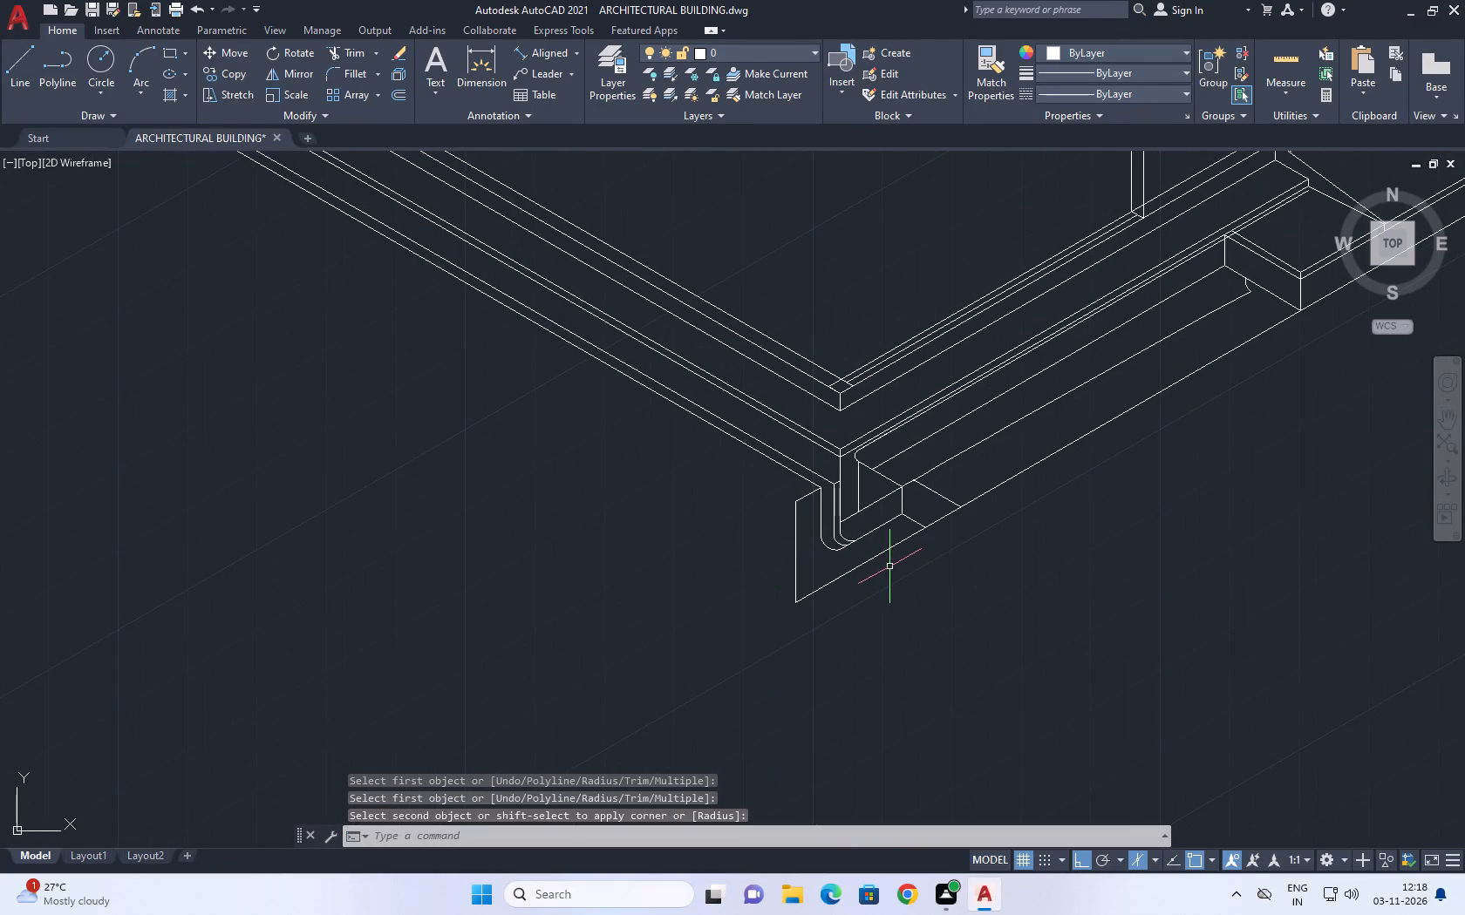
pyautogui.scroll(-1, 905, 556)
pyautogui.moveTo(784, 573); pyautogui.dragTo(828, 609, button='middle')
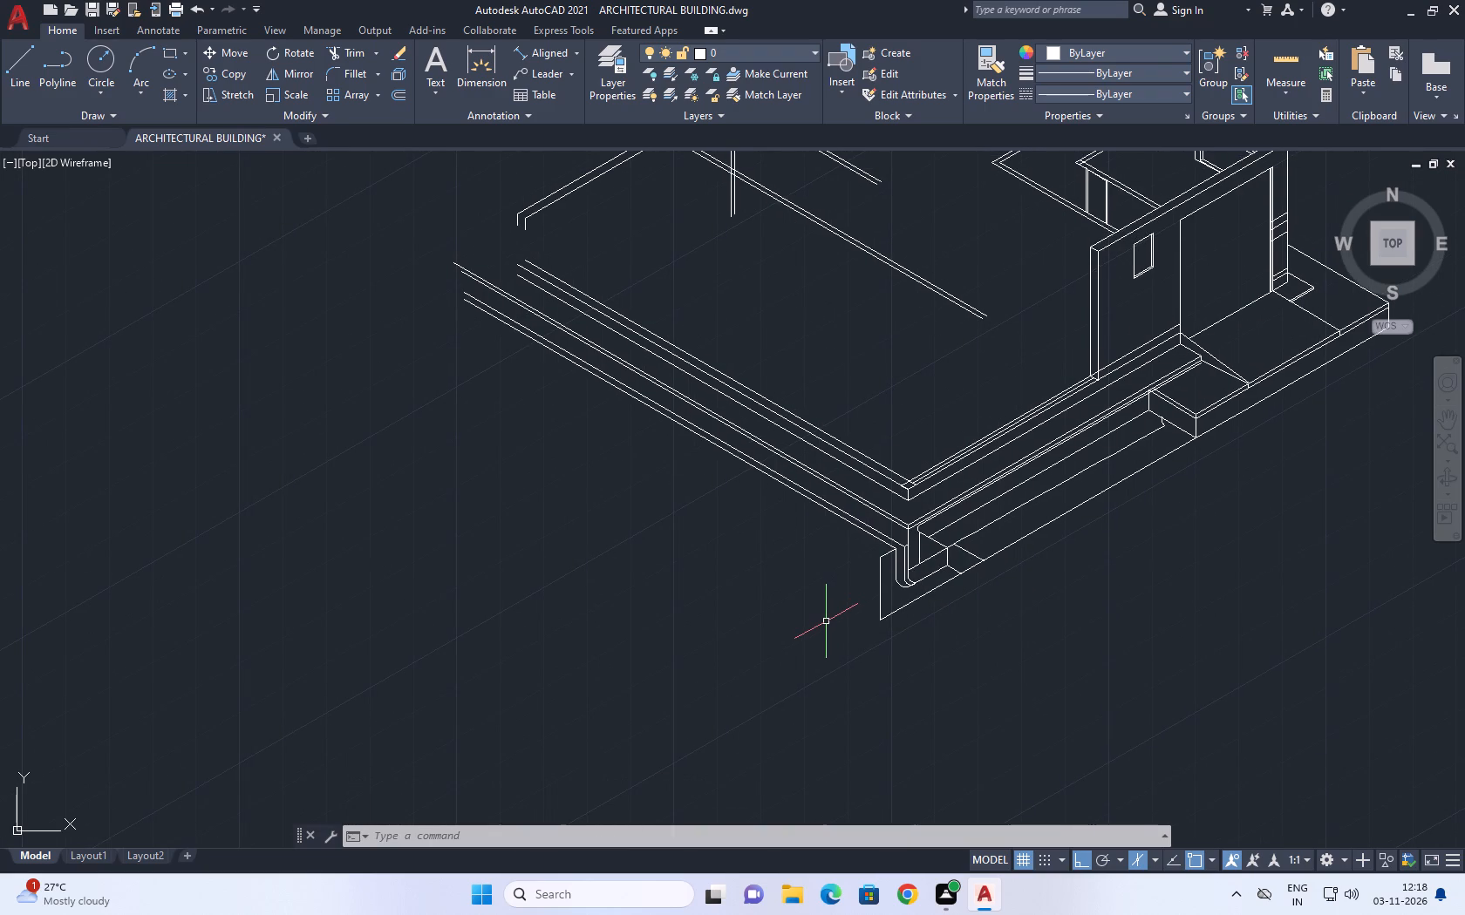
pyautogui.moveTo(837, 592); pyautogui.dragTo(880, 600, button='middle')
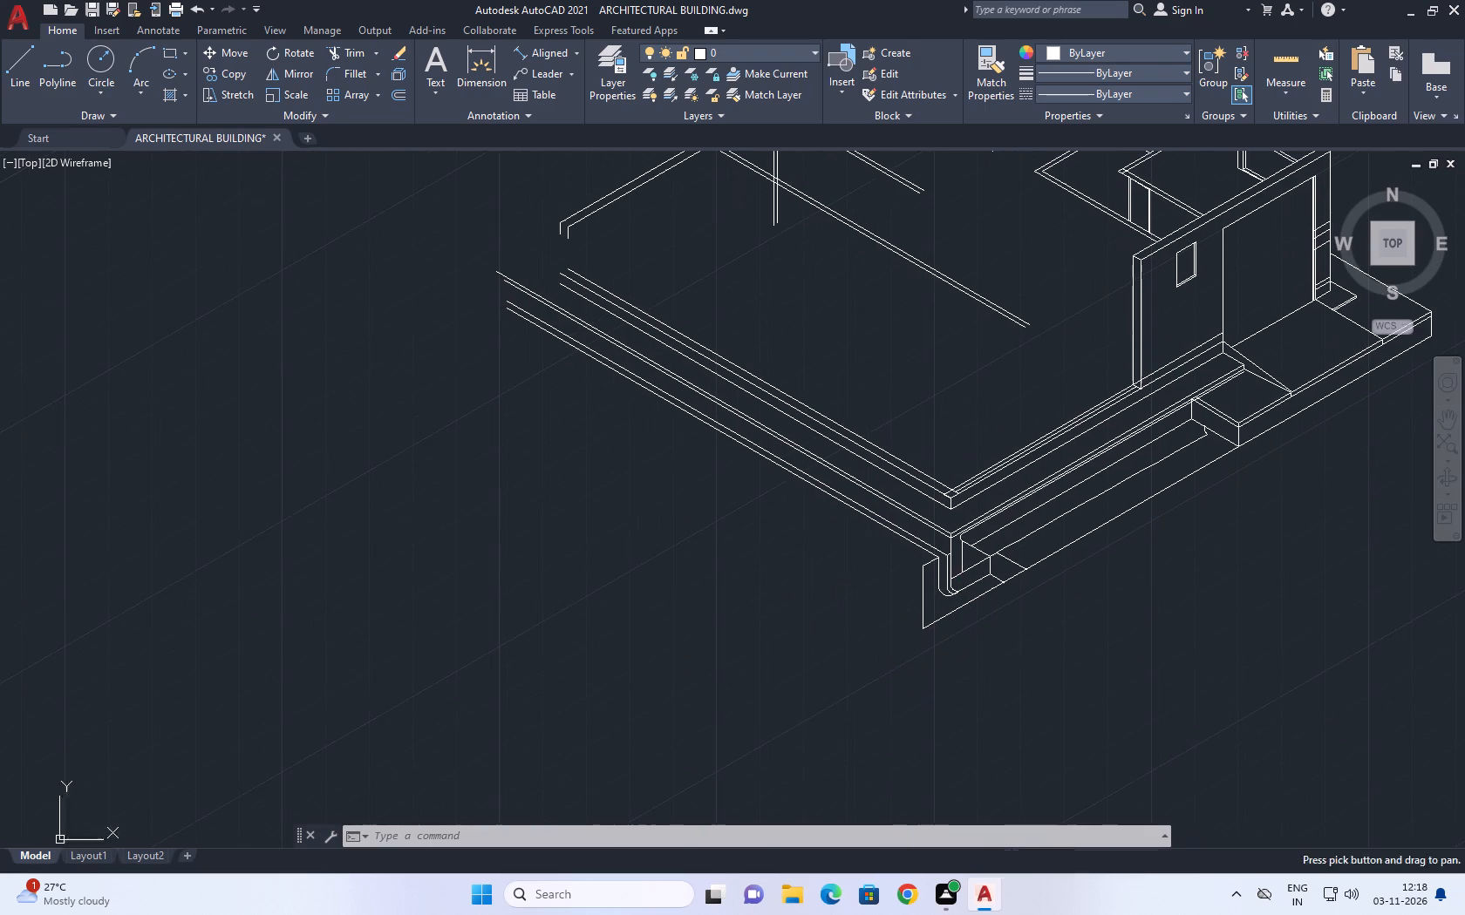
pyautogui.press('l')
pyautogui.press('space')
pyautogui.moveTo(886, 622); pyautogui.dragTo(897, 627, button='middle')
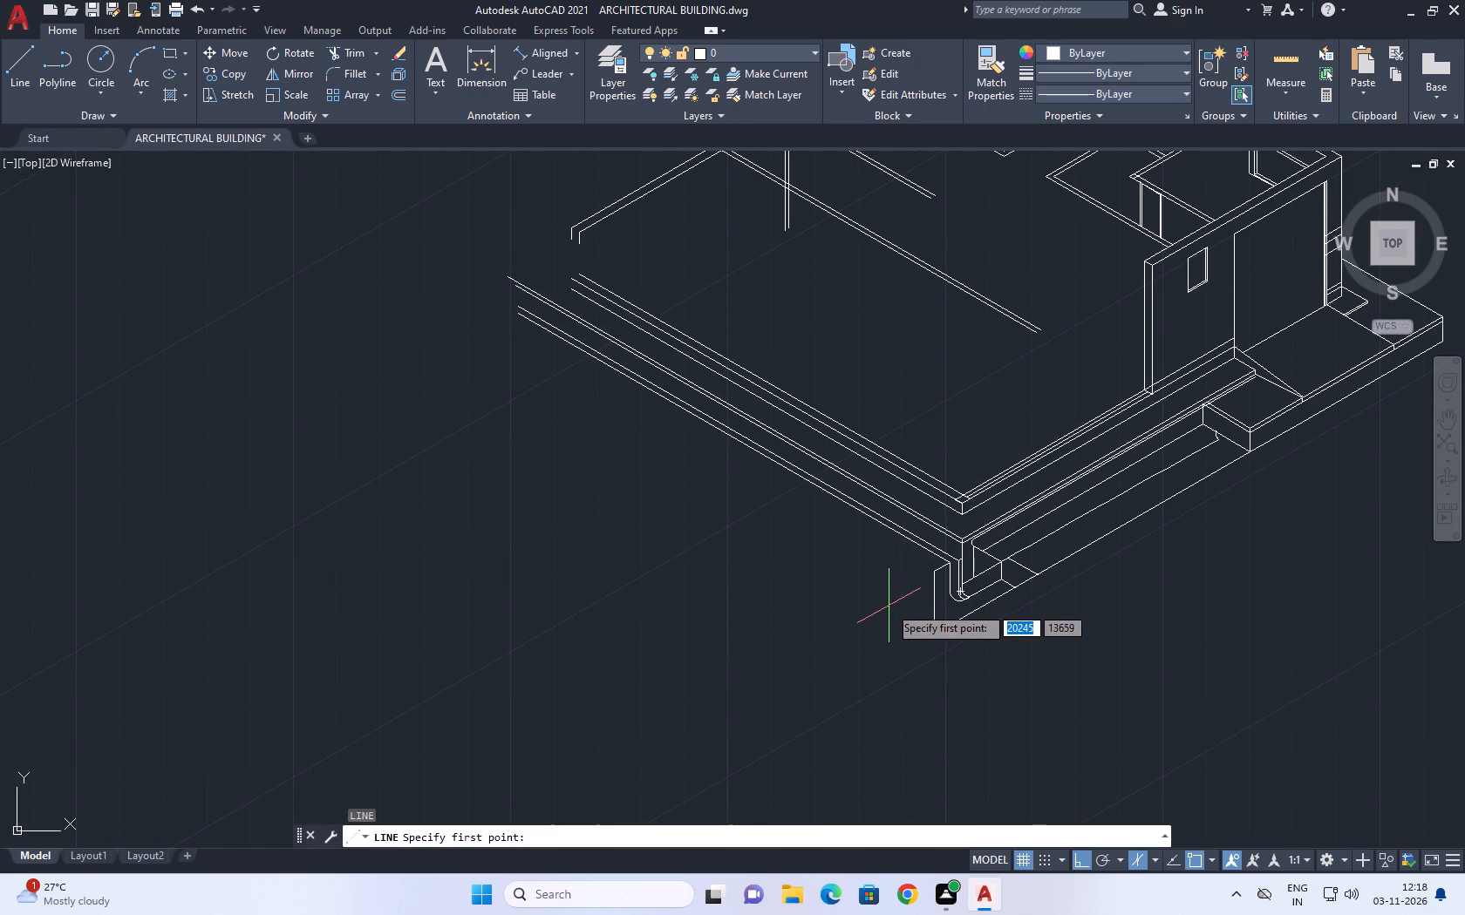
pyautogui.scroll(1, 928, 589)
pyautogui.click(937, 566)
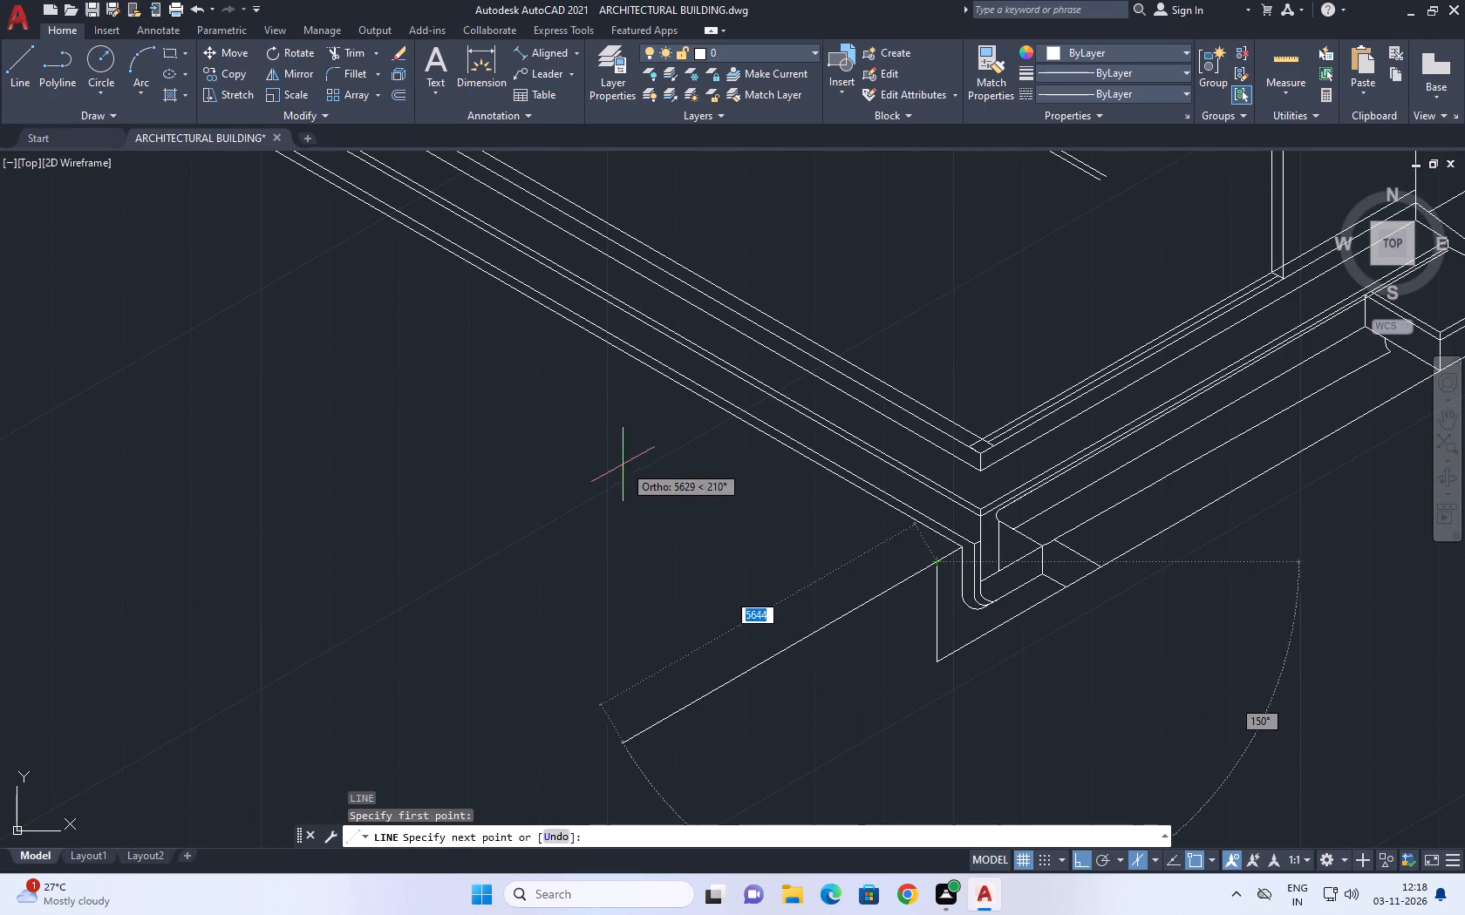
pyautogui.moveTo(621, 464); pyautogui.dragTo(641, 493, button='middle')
# Switch to the left isoplane and draw a 150° line from the new vertical line's upper end, alongside the slab's long edges.
pyautogui.press('F5')
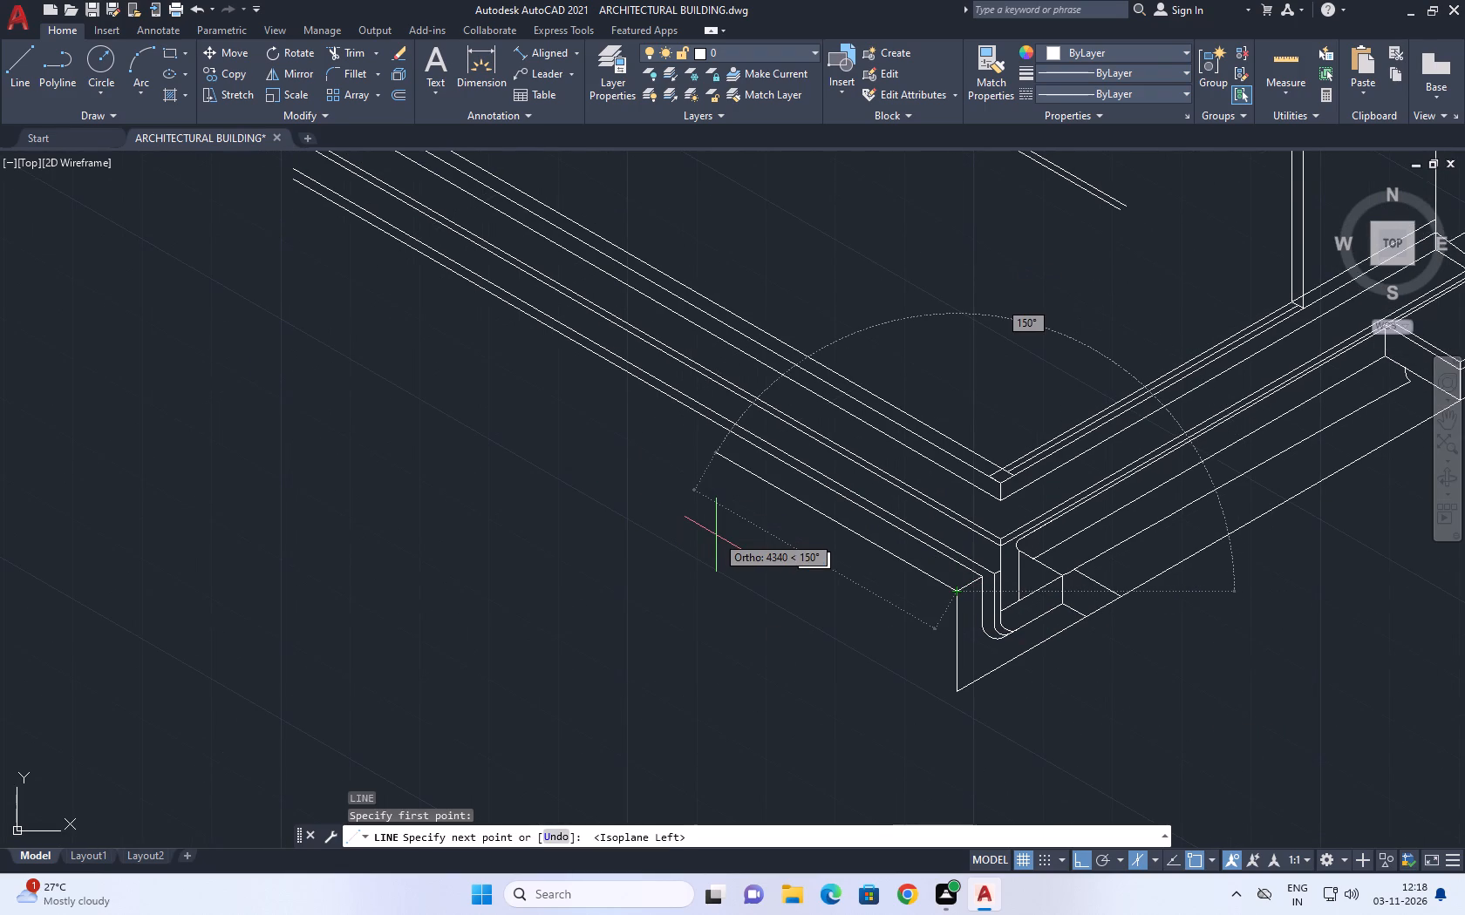
pyautogui.press('Escape')
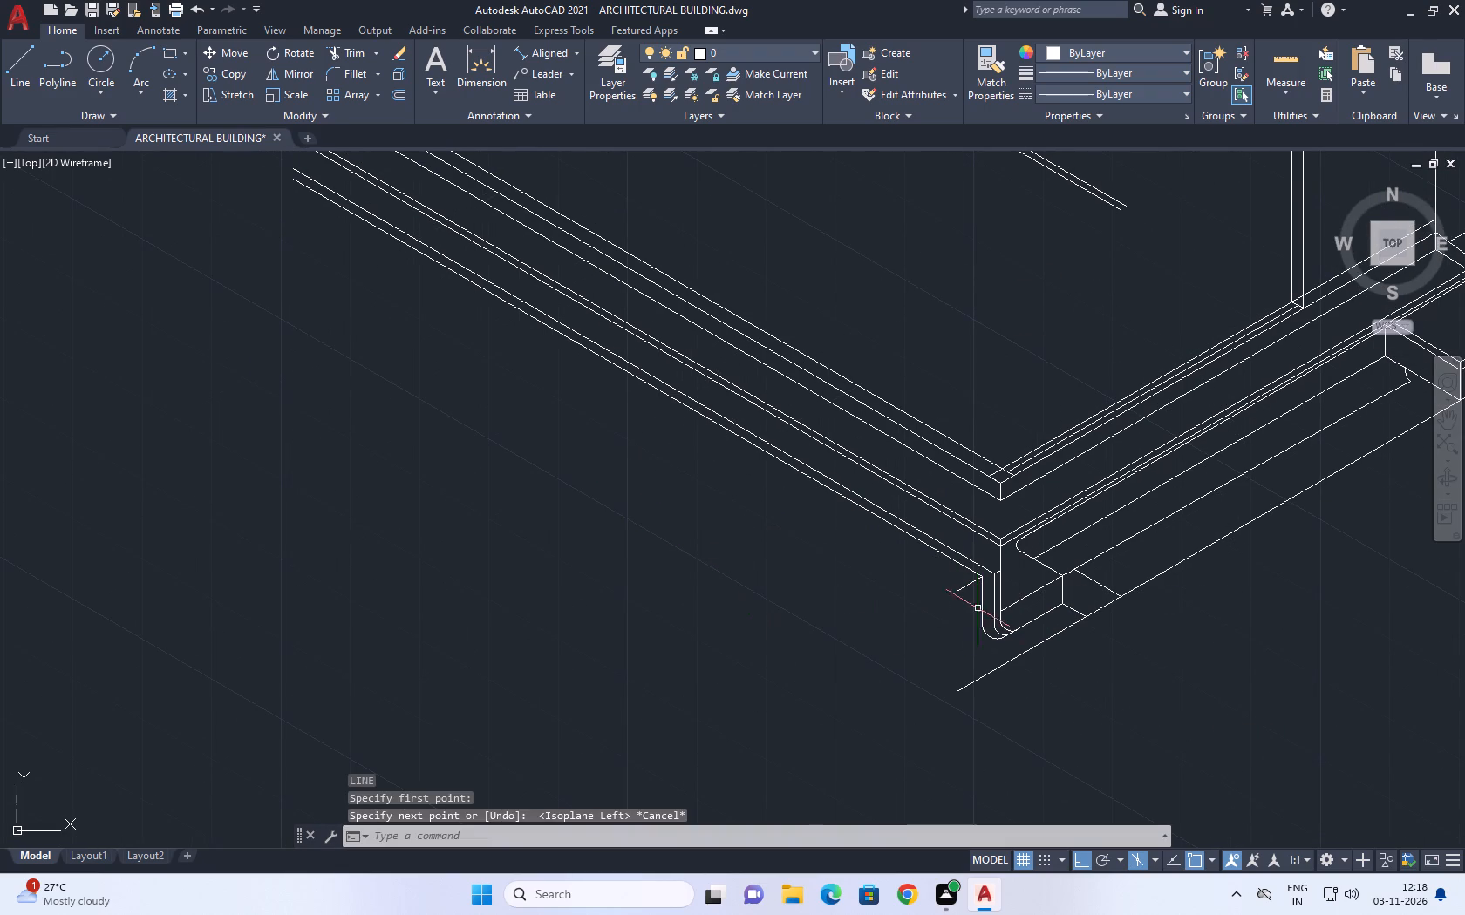
pyautogui.scroll(2, 964, 575)
pyautogui.moveTo(998, 660); pyautogui.dragTo(1043, 694, button='middle')
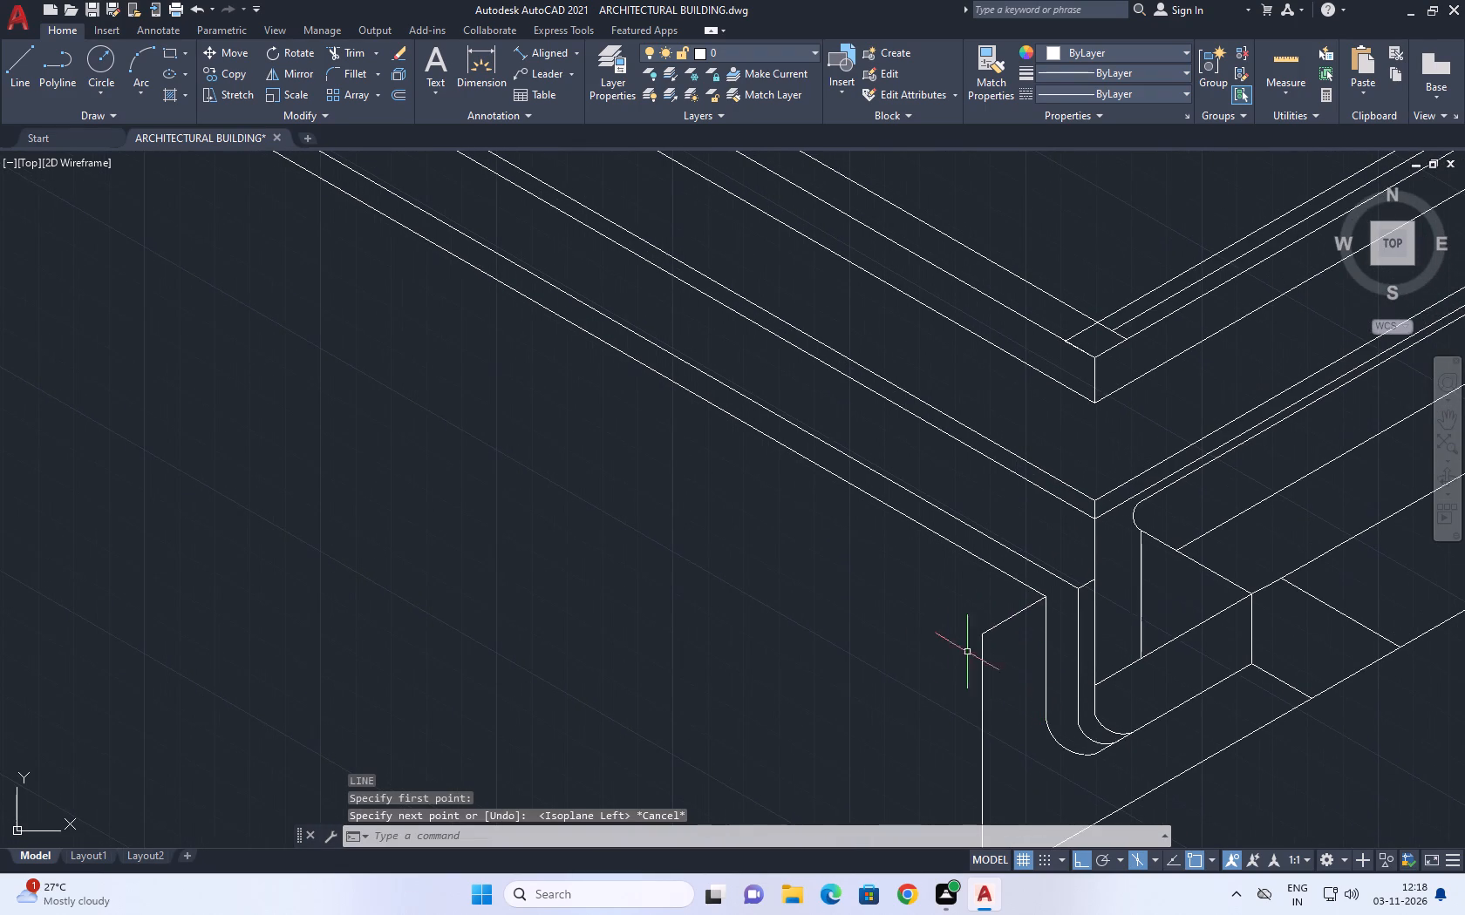
pyautogui.middleClick(1083, 637)
pyautogui.press('l')
pyautogui.press('space')
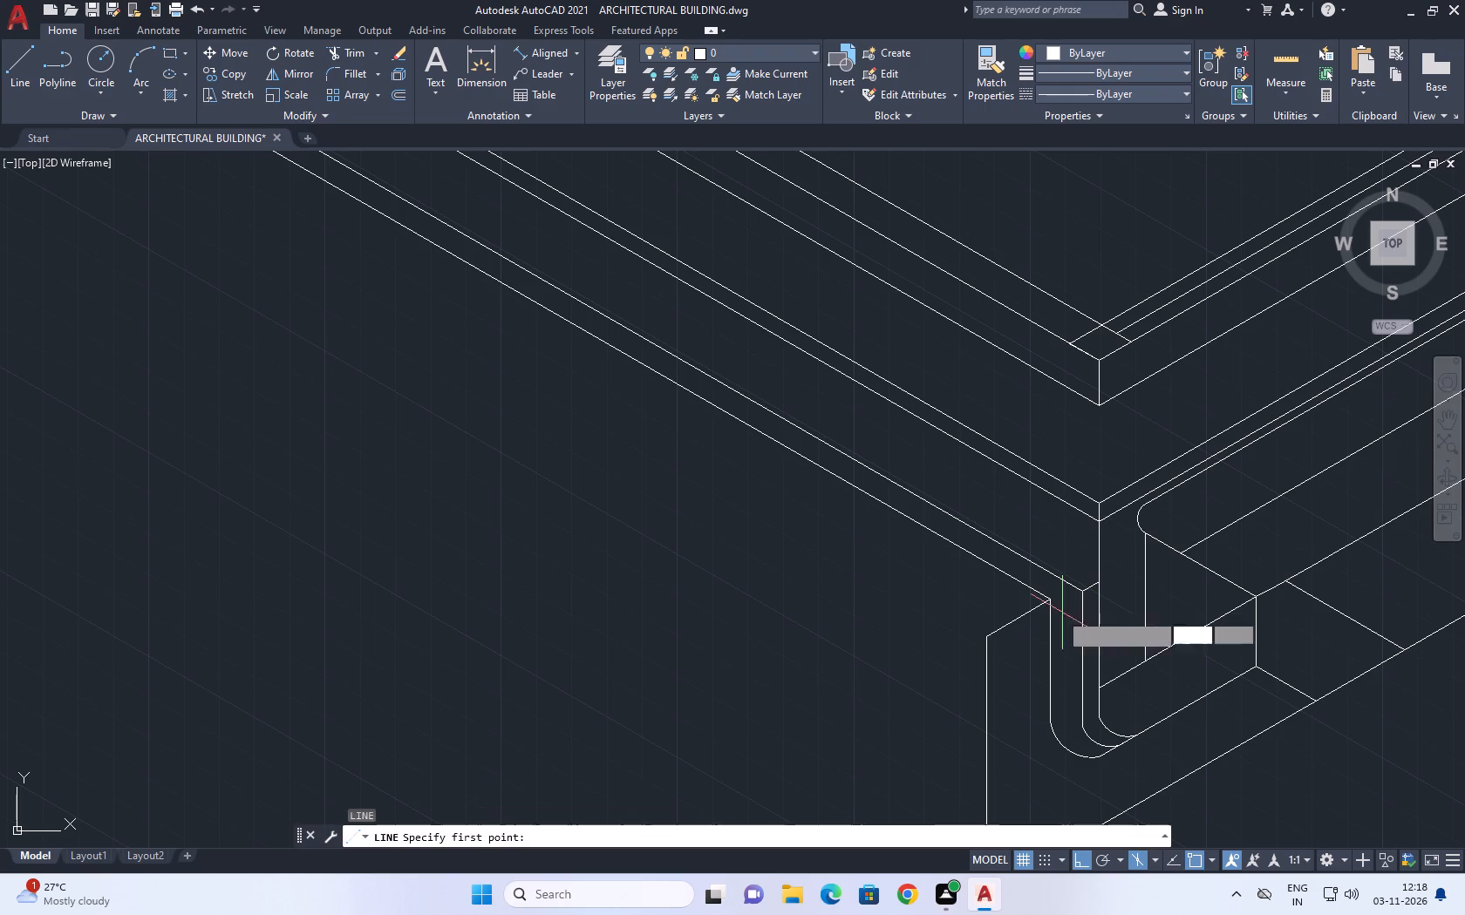
pyautogui.click(987, 635)
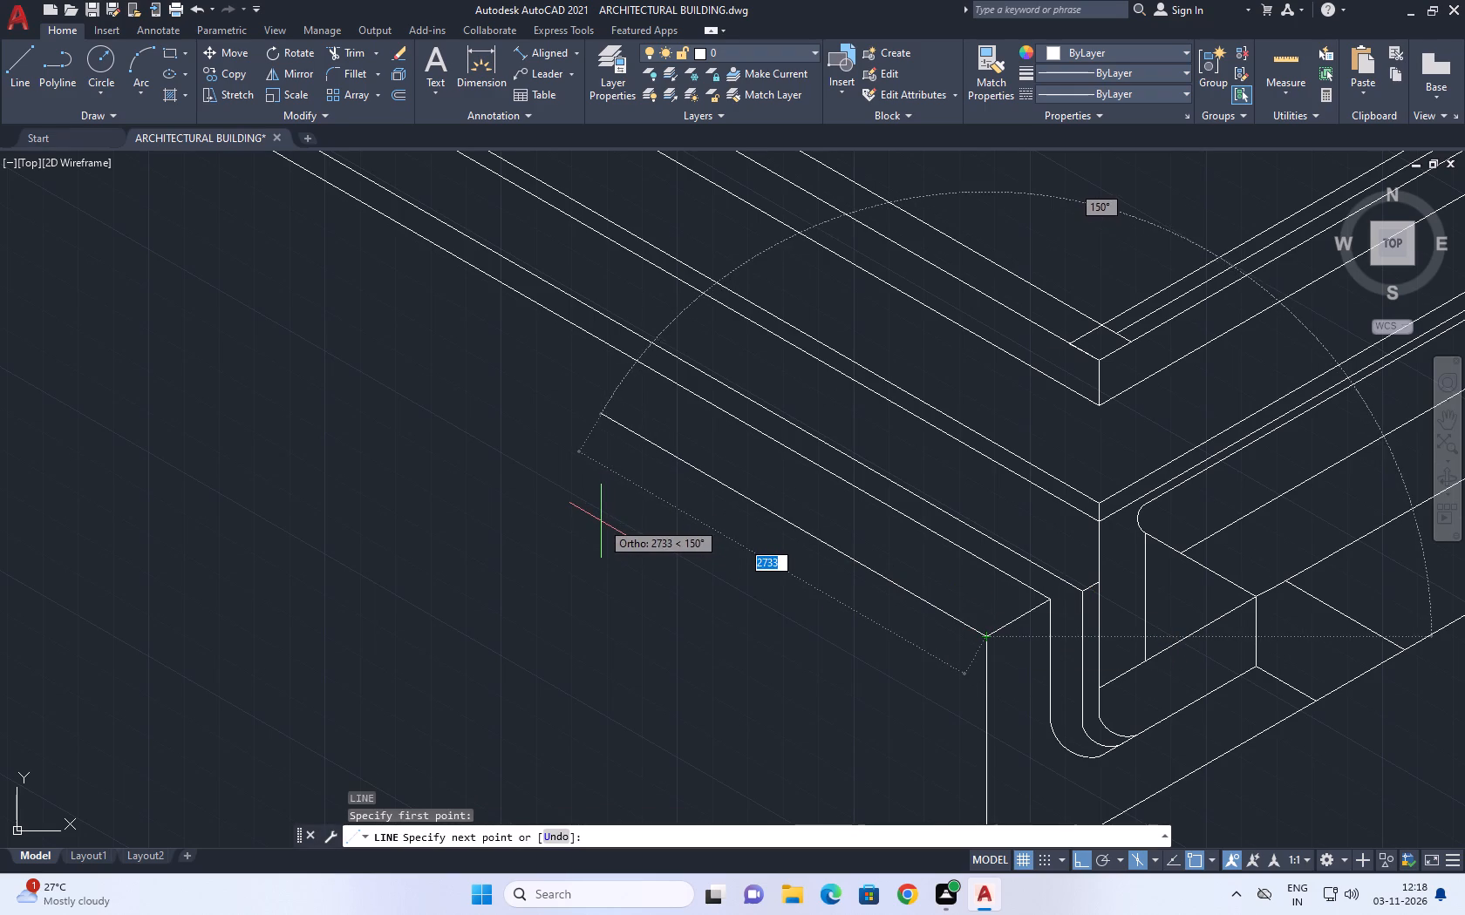
pyautogui.scroll(-2, 601, 521)
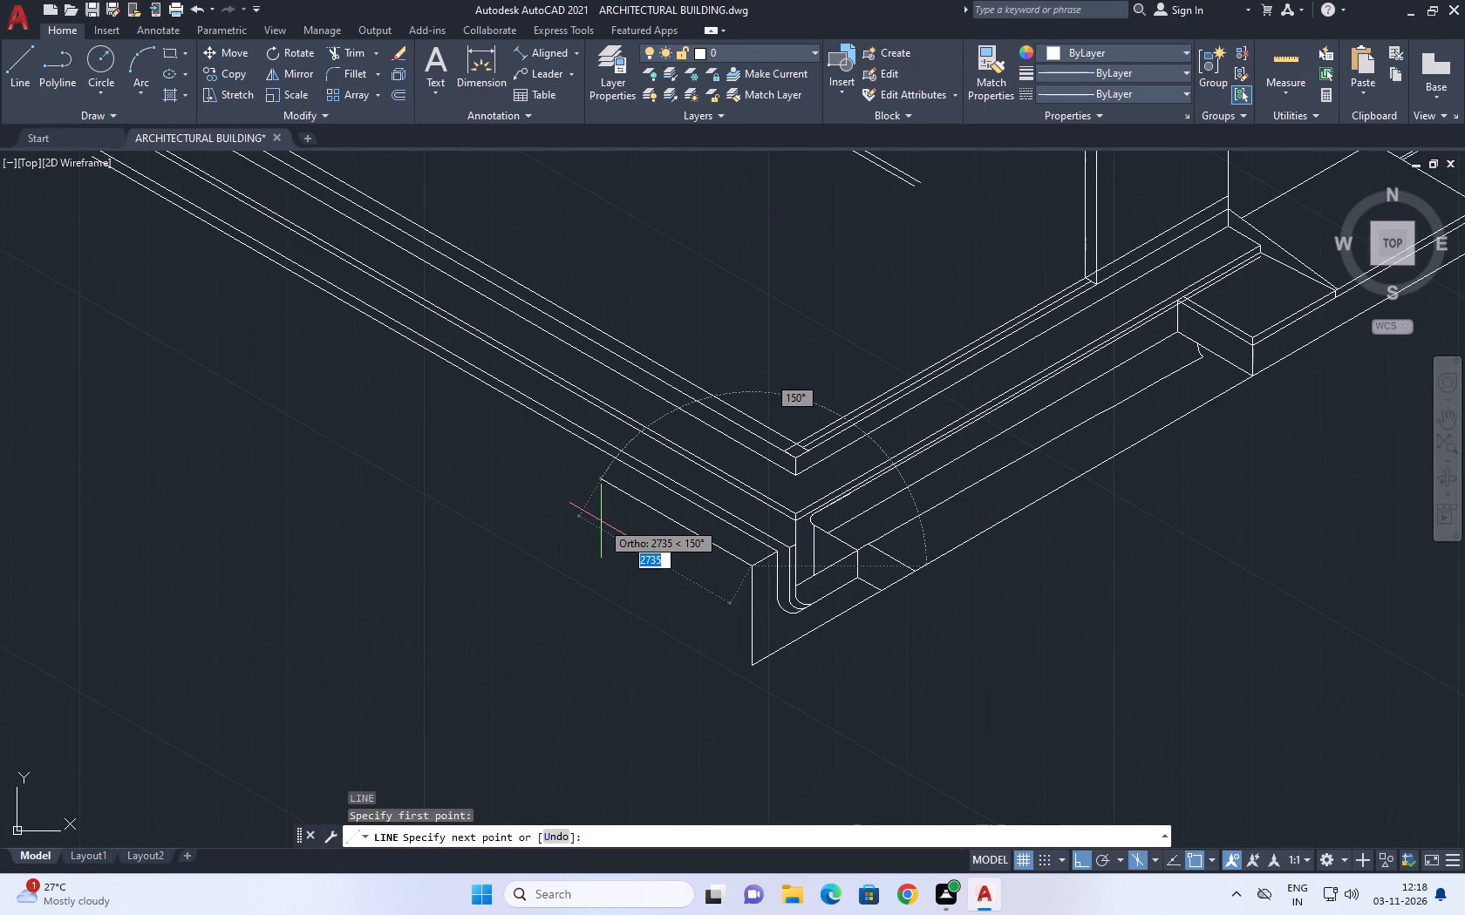
pyautogui.scroll(-3, 603, 516)
pyautogui.moveTo(505, 480); pyautogui.dragTo(566, 532, button='middle')
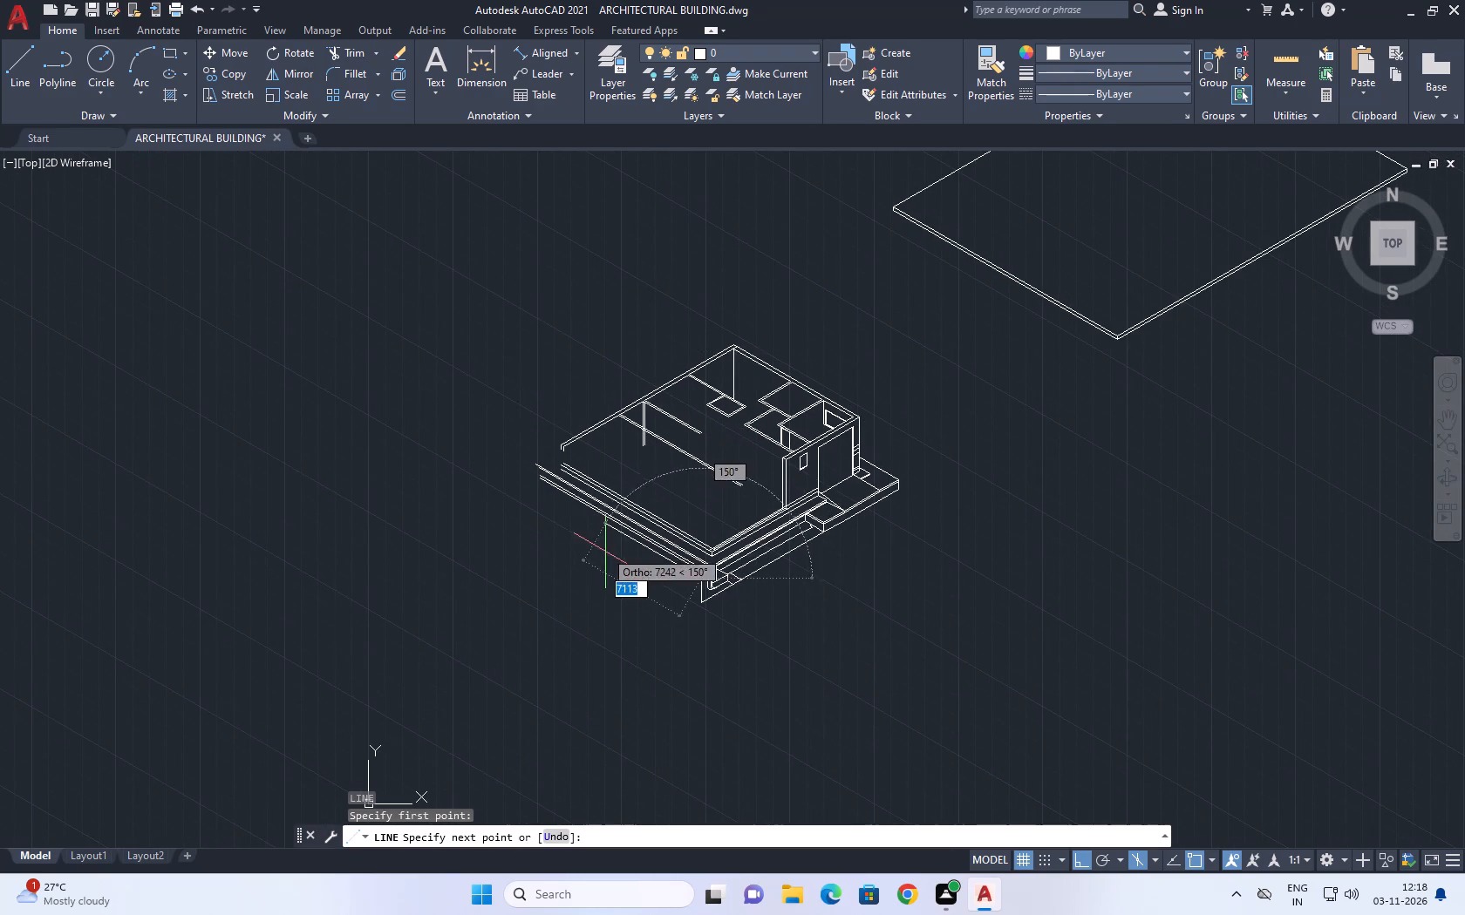
pyautogui.scroll(2, 563, 562)
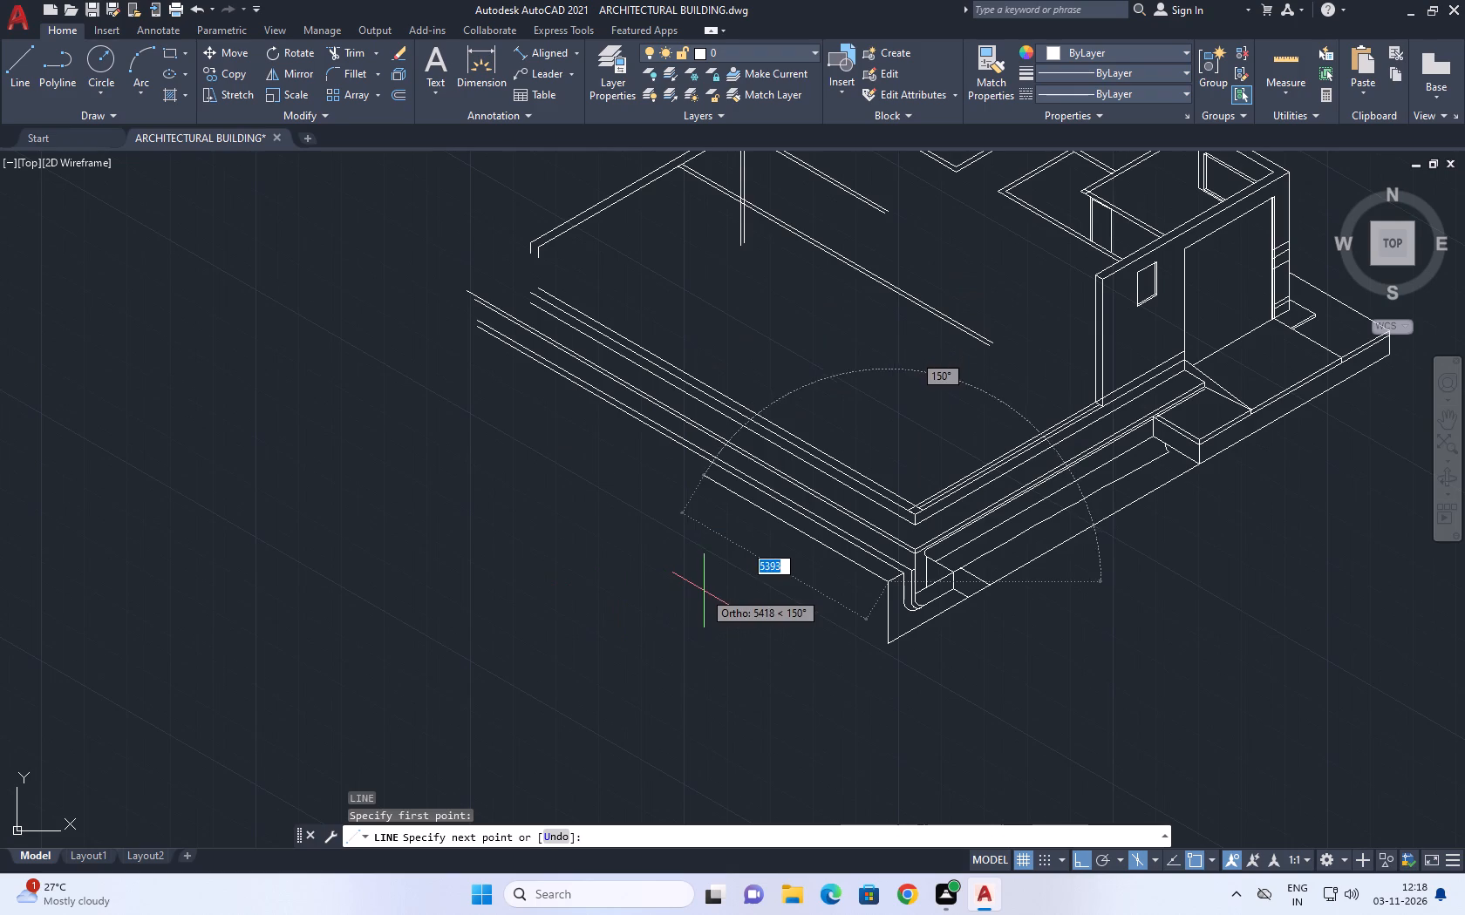
pyautogui.click(734, 600)
pyautogui.press('Escape')
# Extend the two short vertical edges at the wall's open far corner down to the slab's lowest long sloping edge.
pyautogui.scroll(-2, 663, 539)
pyautogui.moveTo(682, 554); pyautogui.dragTo(787, 589, button='middle')
pyautogui.scroll(1, 712, 505)
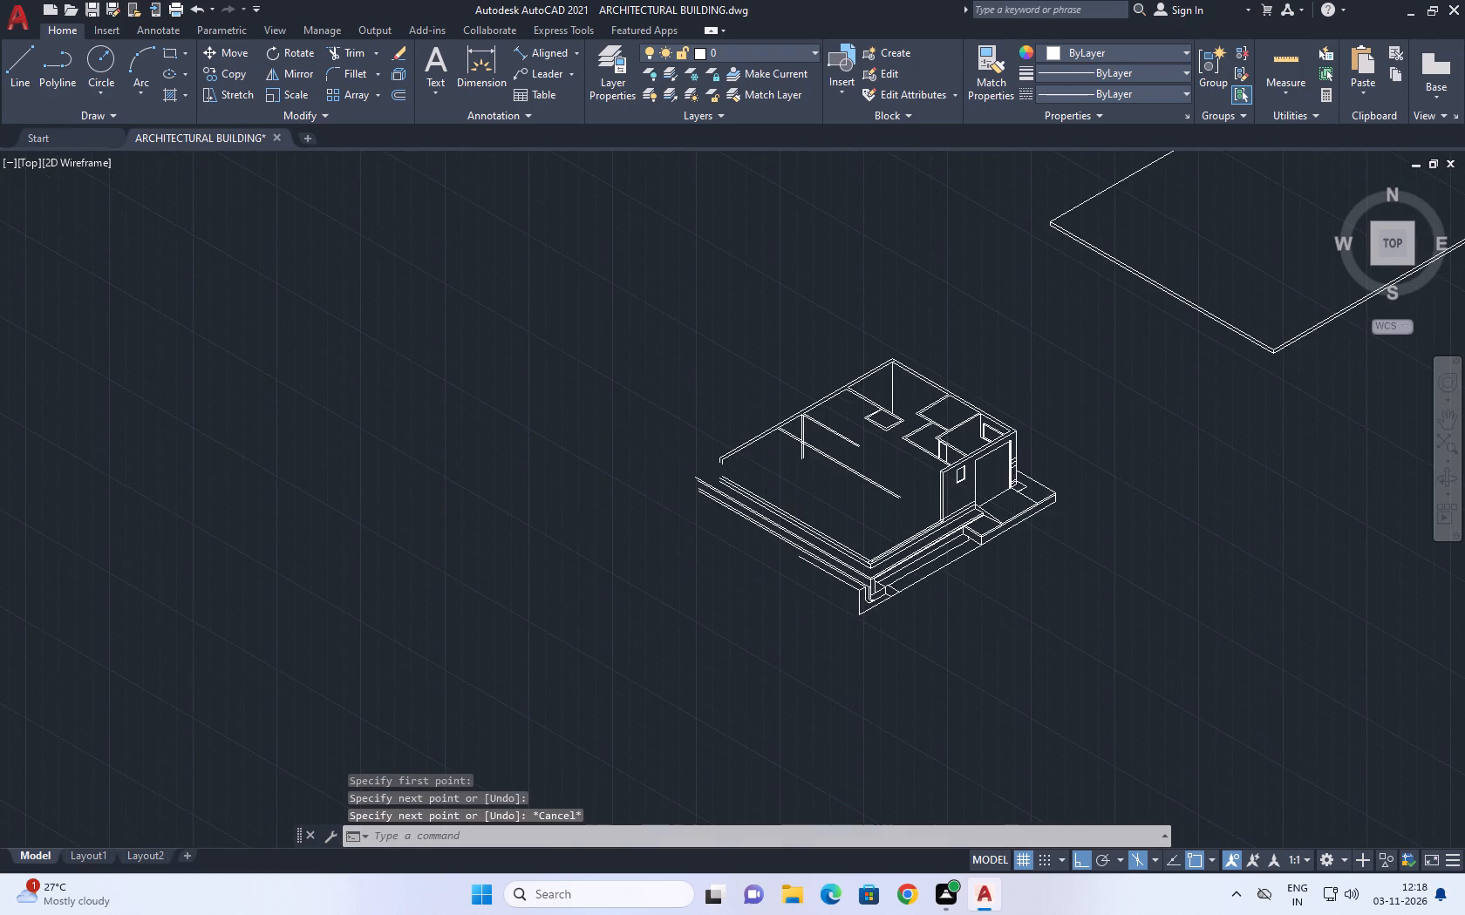
pyautogui.scroll(1, 712, 505)
pyautogui.moveTo(712, 486); pyautogui.dragTo(721, 496, button='middle')
pyautogui.moveTo(756, 497); pyautogui.dragTo(768, 525, button='middle')
pyautogui.write('ex')
pyautogui.press('space')
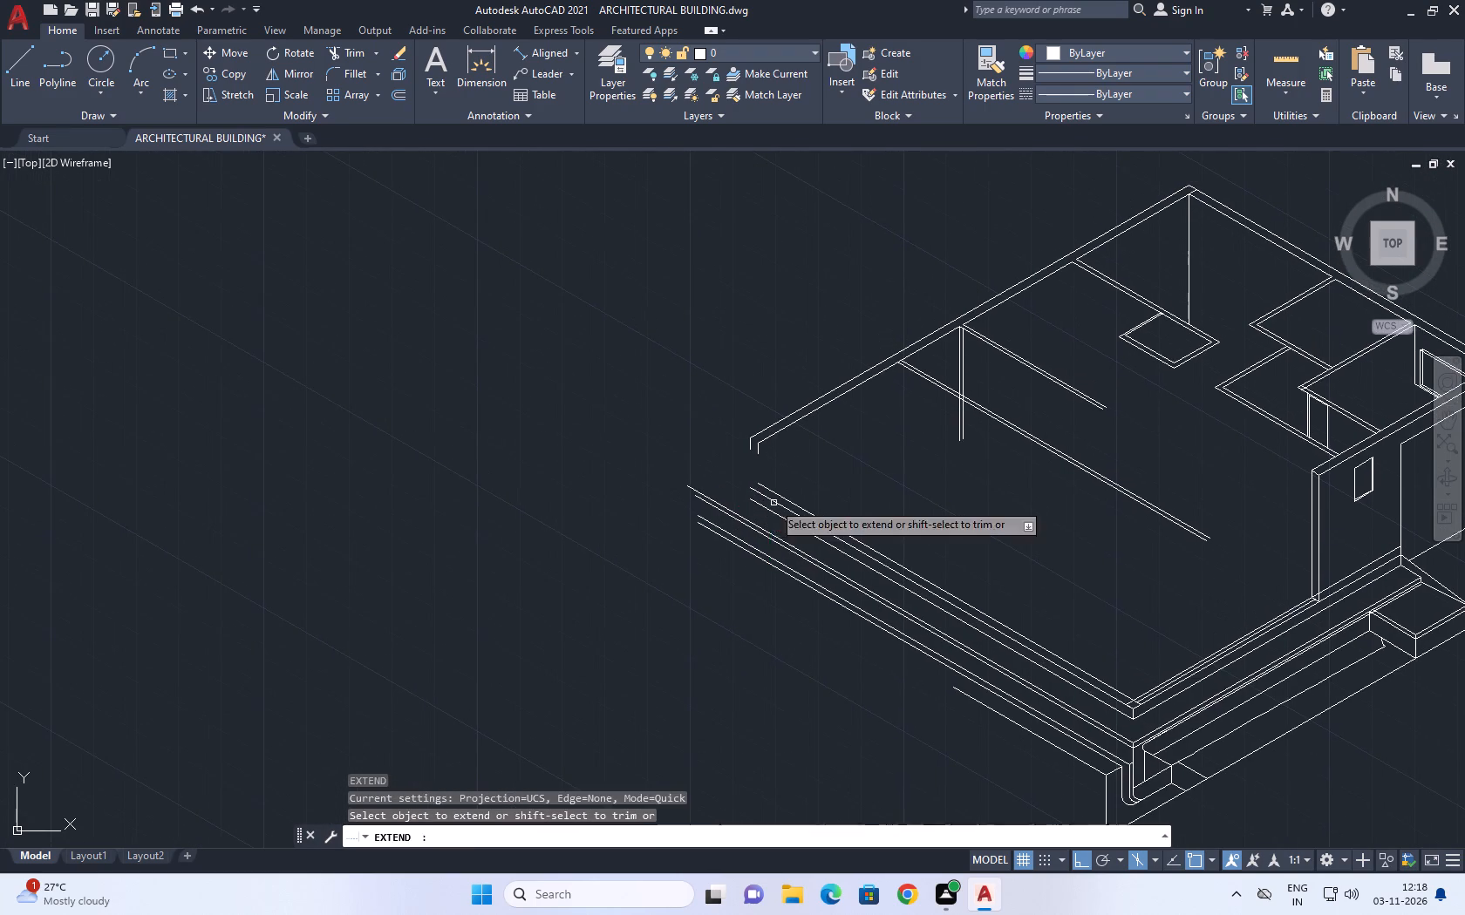
pyautogui.scroll(1, 746, 468)
pyautogui.click(807, 444)
pyautogui.click(723, 444)
pyautogui.click(750, 437)
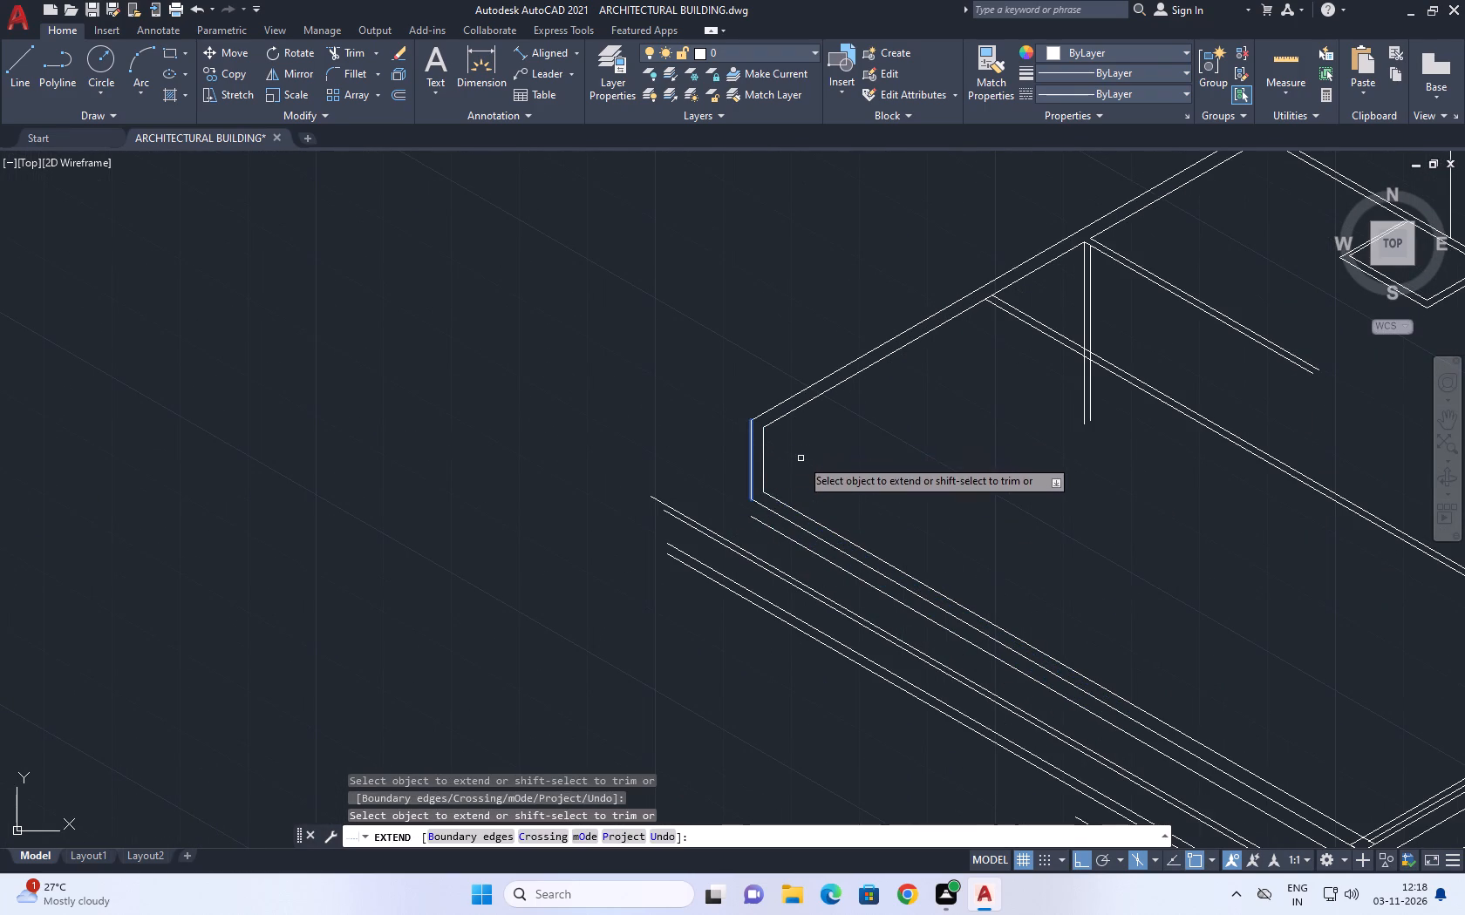
pyautogui.click(801, 458)
pyautogui.click(719, 462)
pyautogui.click(777, 464)
pyautogui.click(731, 468)
pyautogui.click(798, 468)
pyautogui.click(733, 484)
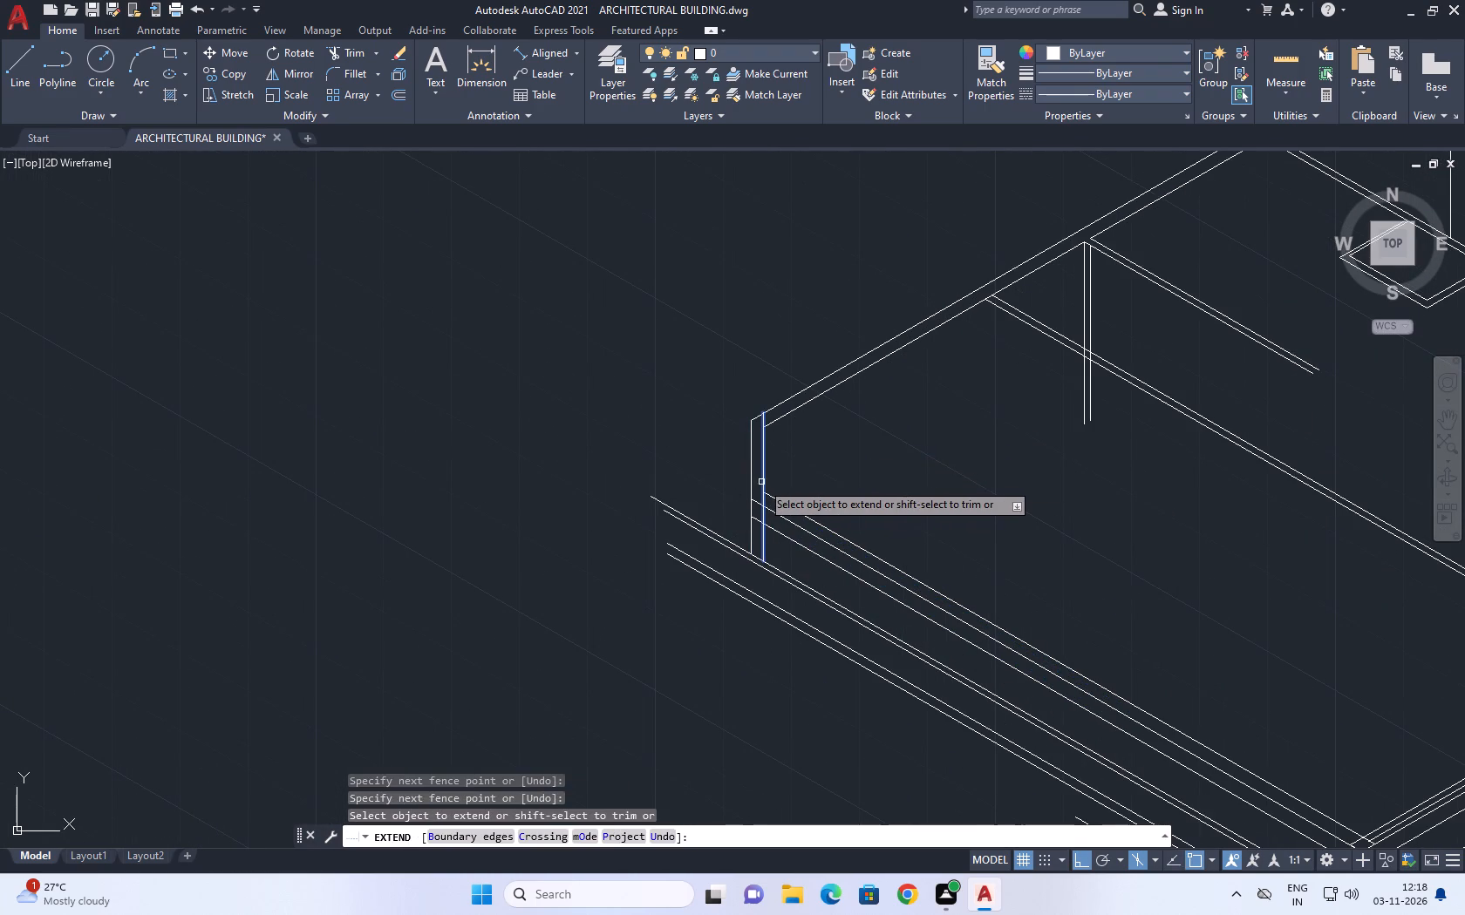
pyautogui.click(762, 485)
pyautogui.click(767, 542)
pyautogui.click(742, 525)
pyautogui.click(765, 539)
pyautogui.click(745, 531)
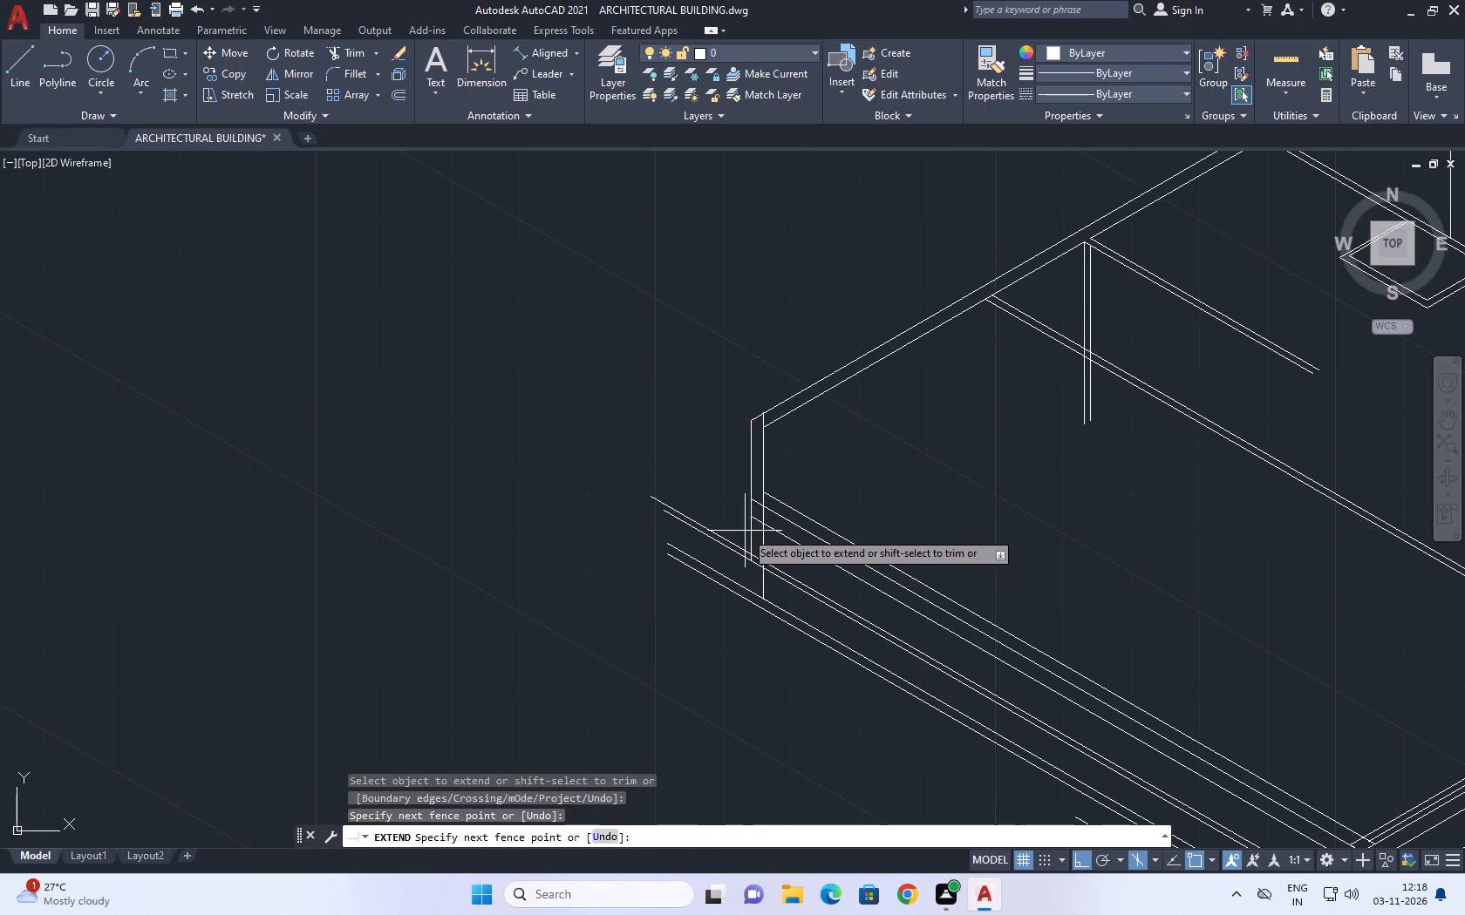
pyautogui.click(773, 546)
pyautogui.click(739, 522)
pyautogui.click(770, 541)
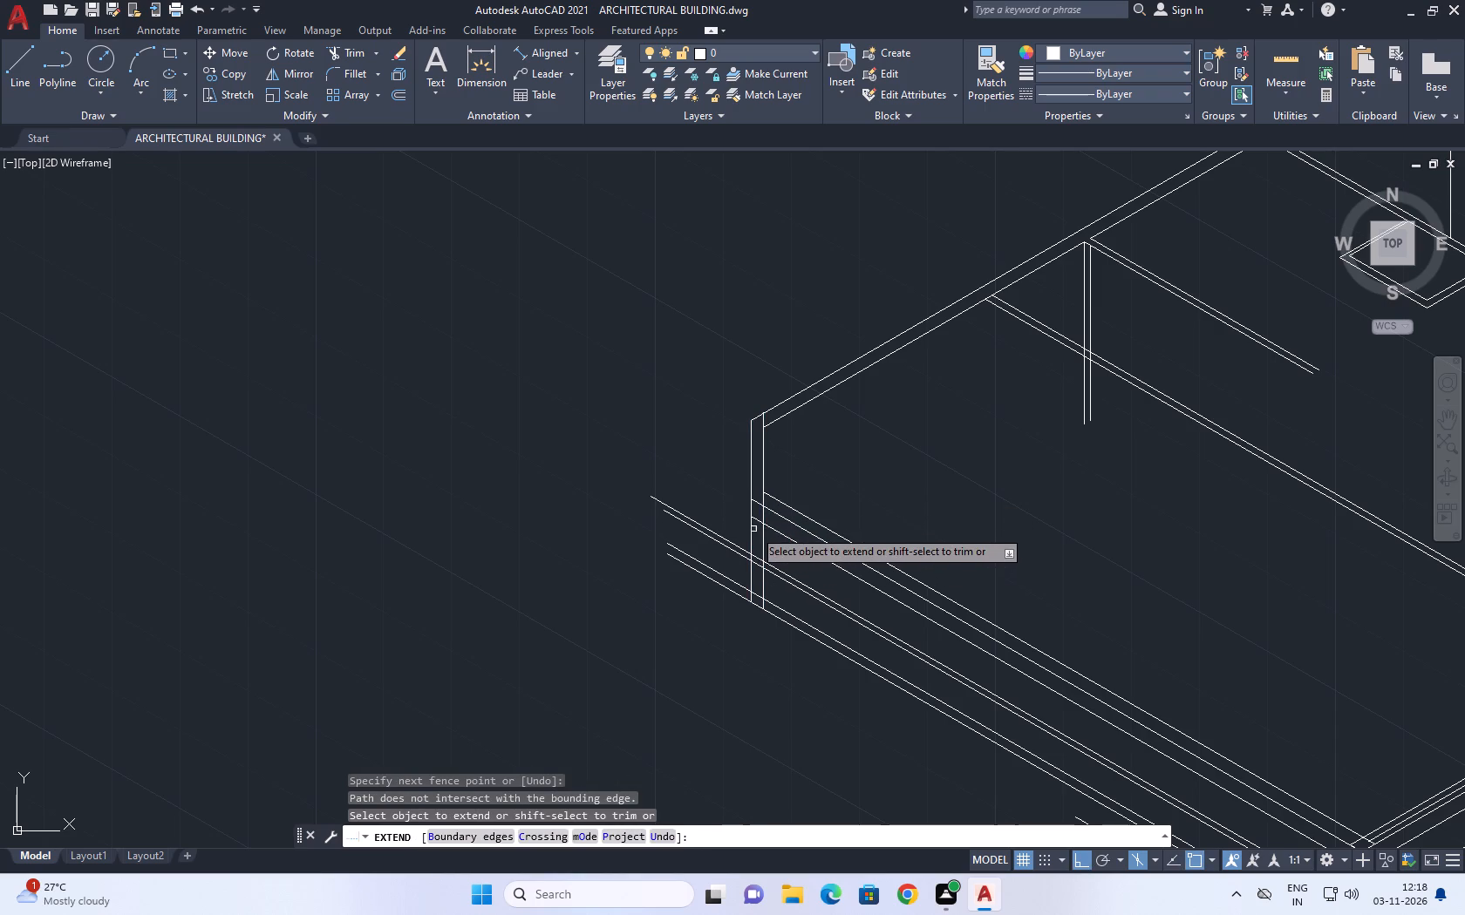
pyautogui.scroll(2, 753, 527)
pyautogui.press('Escape')
# Trim the ends of the four long slab edges that project beyond the outer vertical edge of the far corner.
pyautogui.write('tr')
pyautogui.press('space')
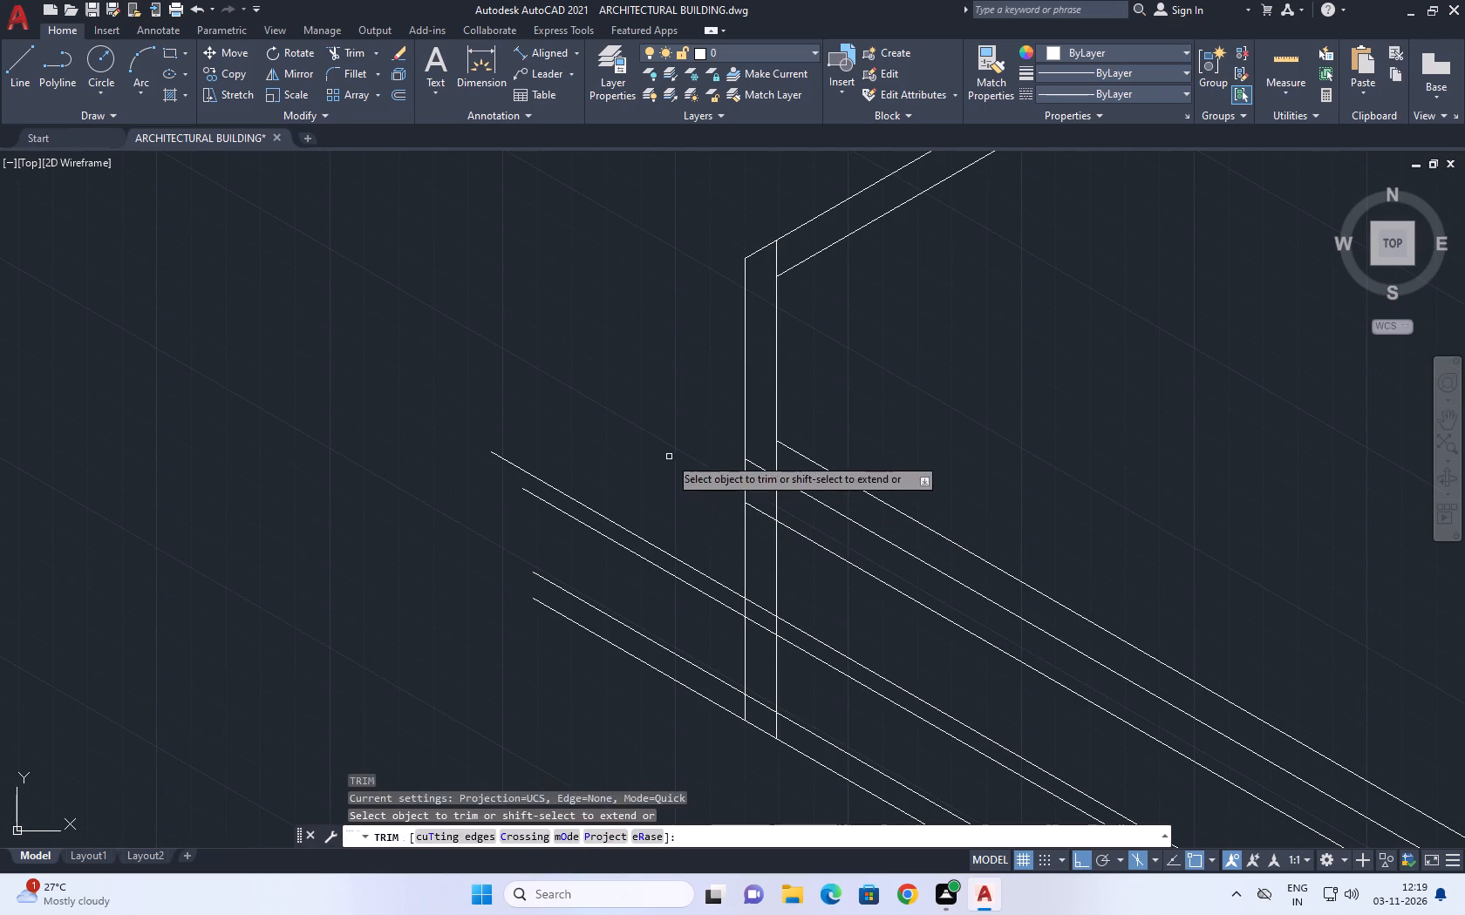
pyautogui.click(669, 457)
pyautogui.click(653, 706)
pyautogui.scroll(-2, 800, 485)
pyautogui.press('Escape')
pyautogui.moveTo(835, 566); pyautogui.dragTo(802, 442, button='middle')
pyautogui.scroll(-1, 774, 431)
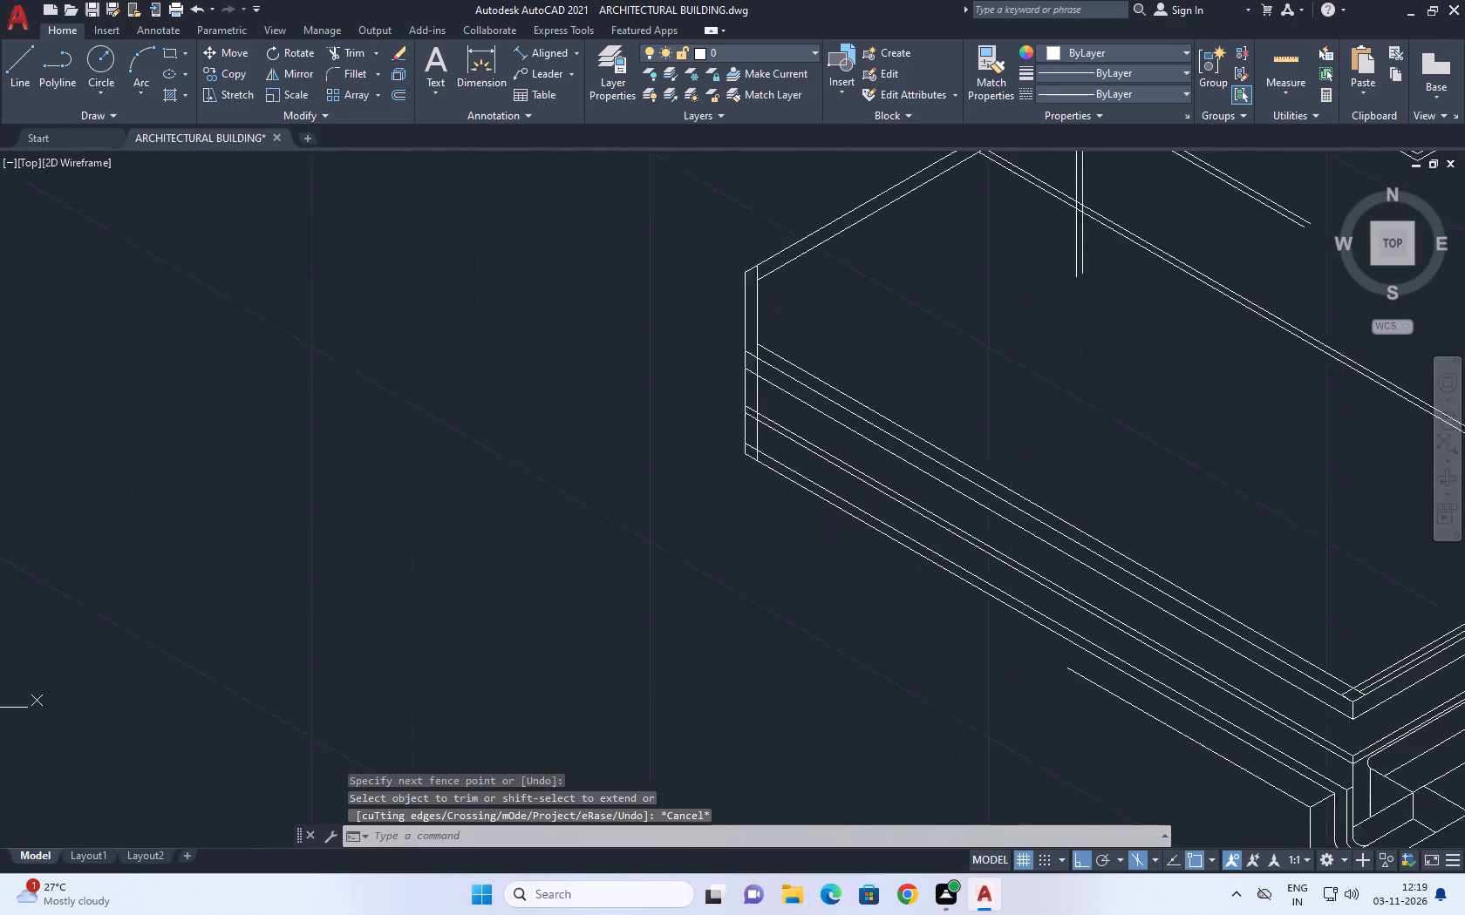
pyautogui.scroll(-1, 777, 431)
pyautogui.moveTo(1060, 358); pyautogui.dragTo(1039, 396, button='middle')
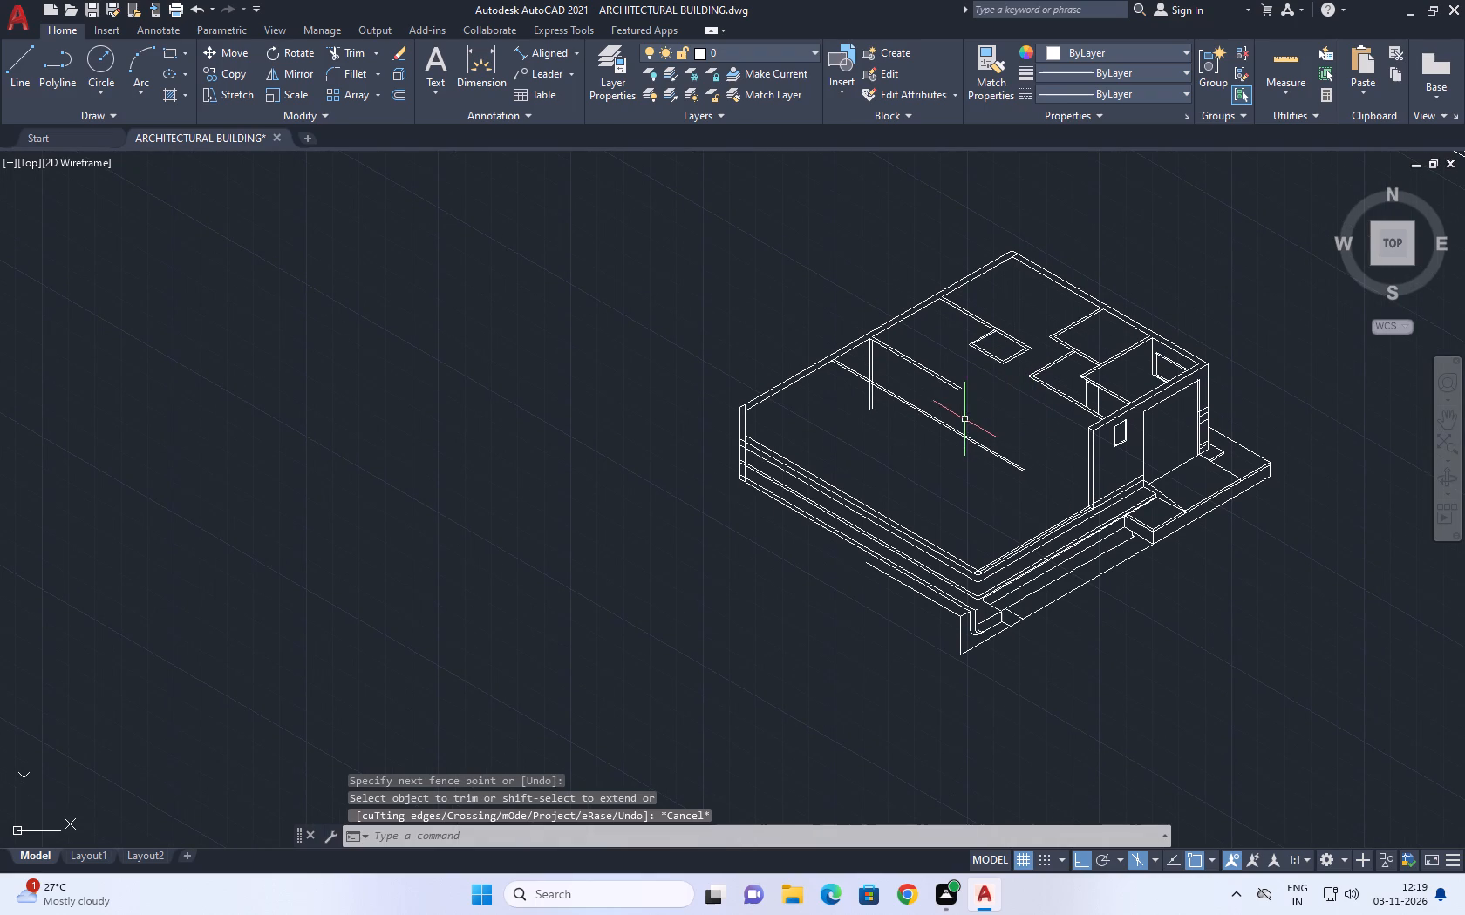
# Draw a vertical line about 2450 units long across the slab's long edges and extend it down to the lowest edge.
pyautogui.press('l')
pyautogui.press('space')
pyautogui.click(860, 515)
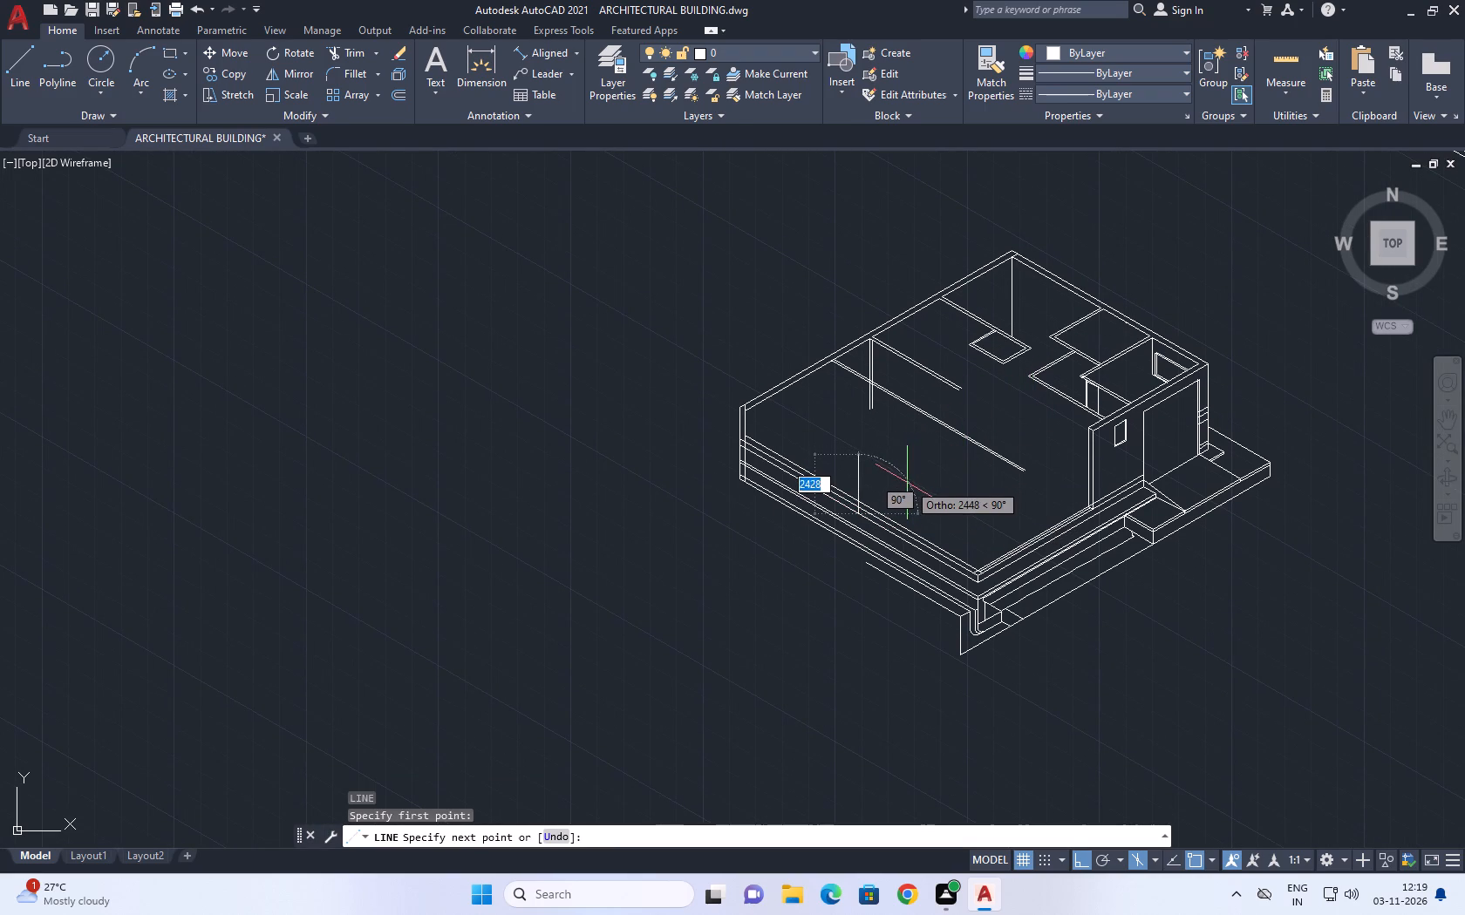
pyautogui.click(907, 483)
pyautogui.press('Escape')
pyautogui.press('e')
pyautogui.press('x')
pyautogui.press('space')
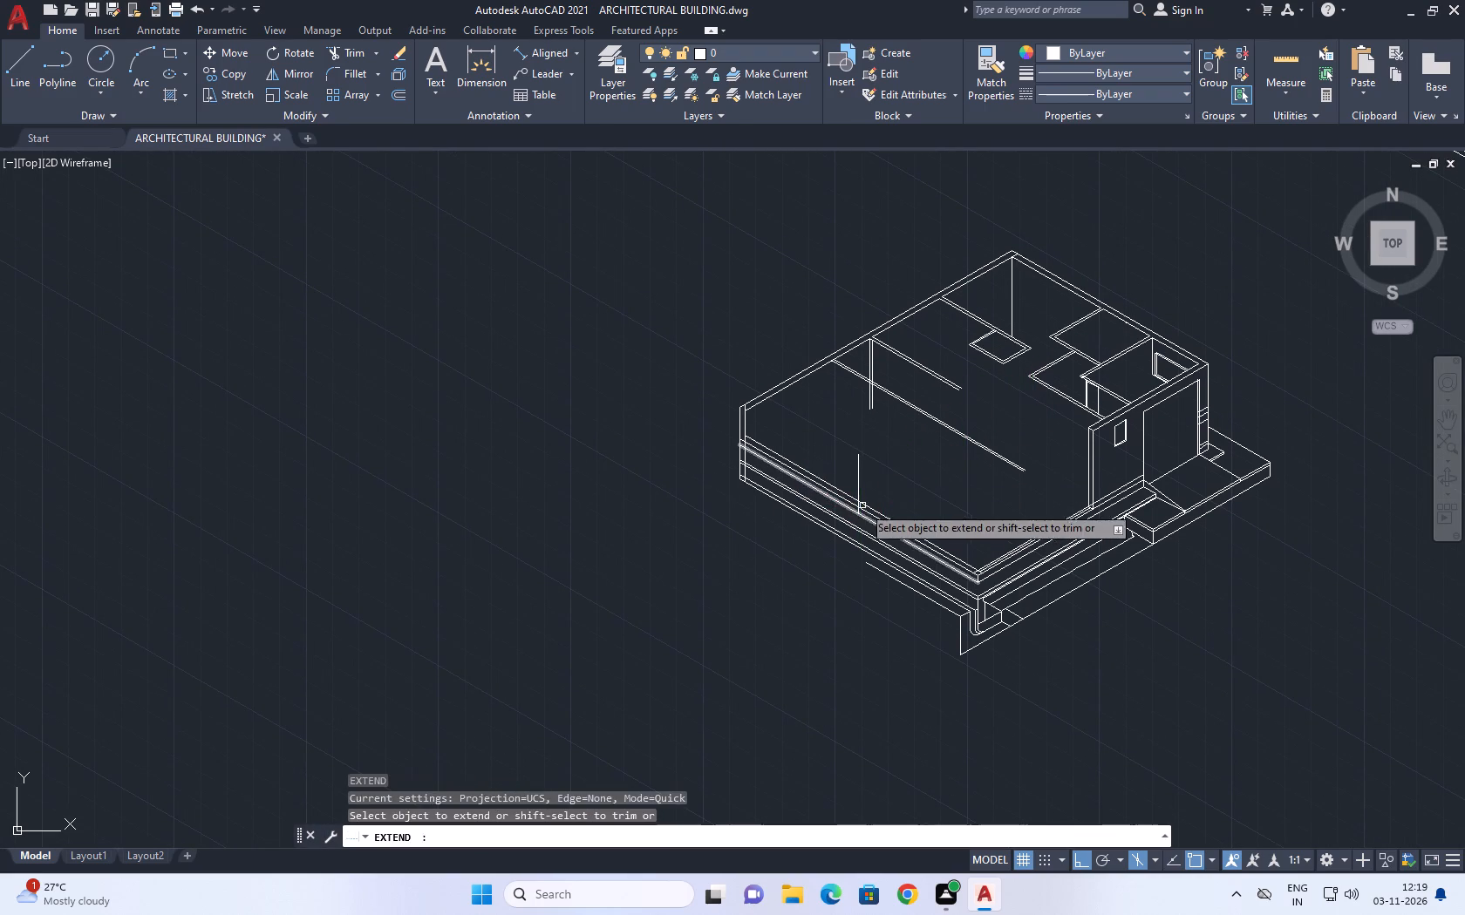
pyautogui.doubleClick(859, 488)
pyautogui.click(857, 497)
pyautogui.click(857, 525)
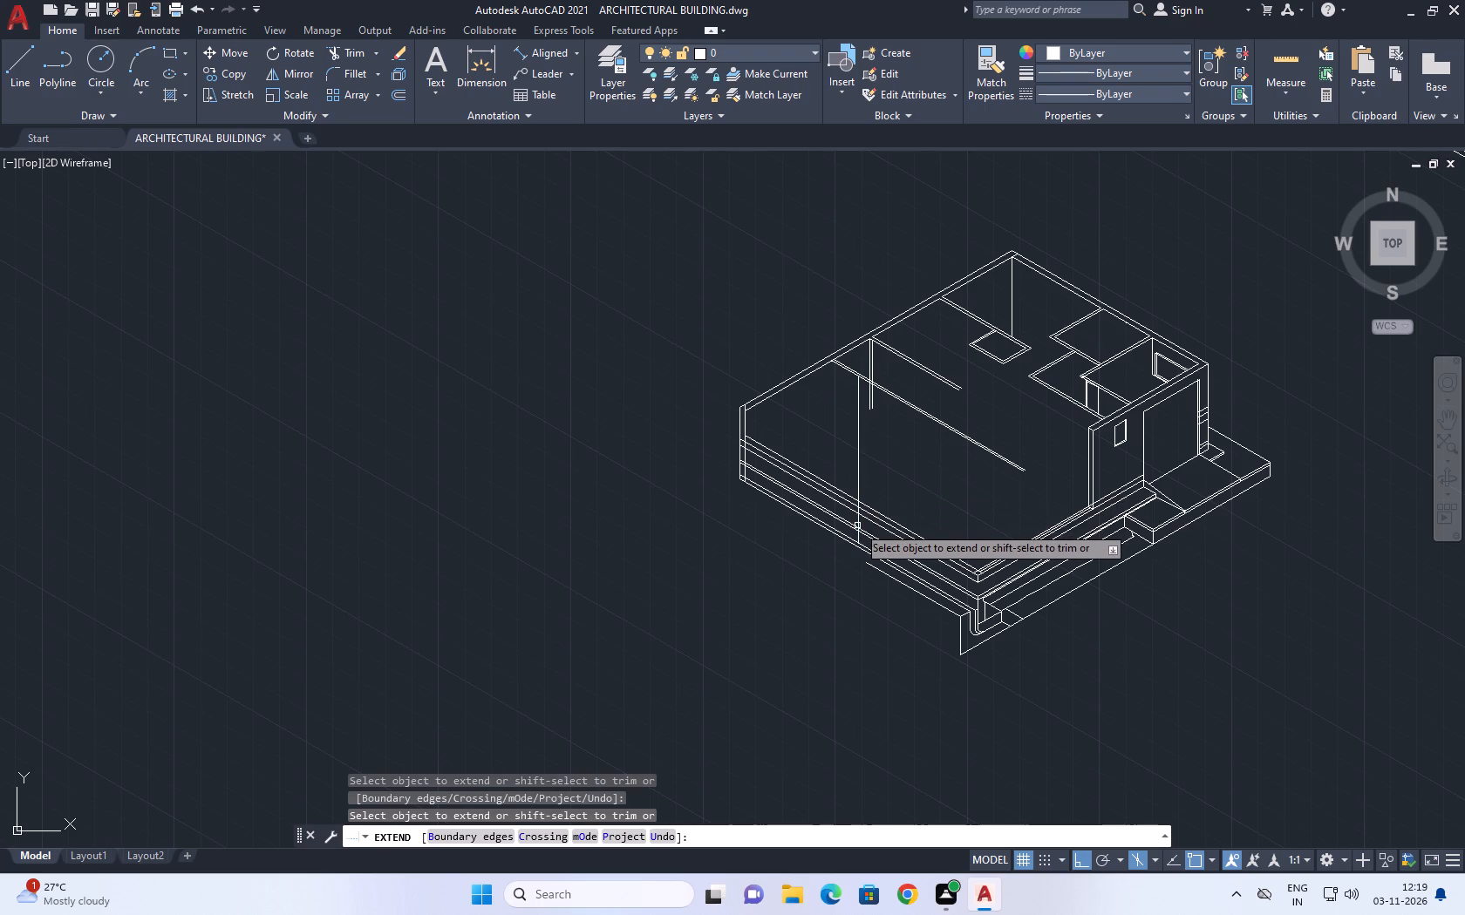
pyautogui.click(859, 524)
pyautogui.click(859, 524)
pyautogui.press('Escape')
# Fillet the new vertical line and the free end of the adjoining block's upper outer edge with radius 0.
pyautogui.scroll(2, 861, 543)
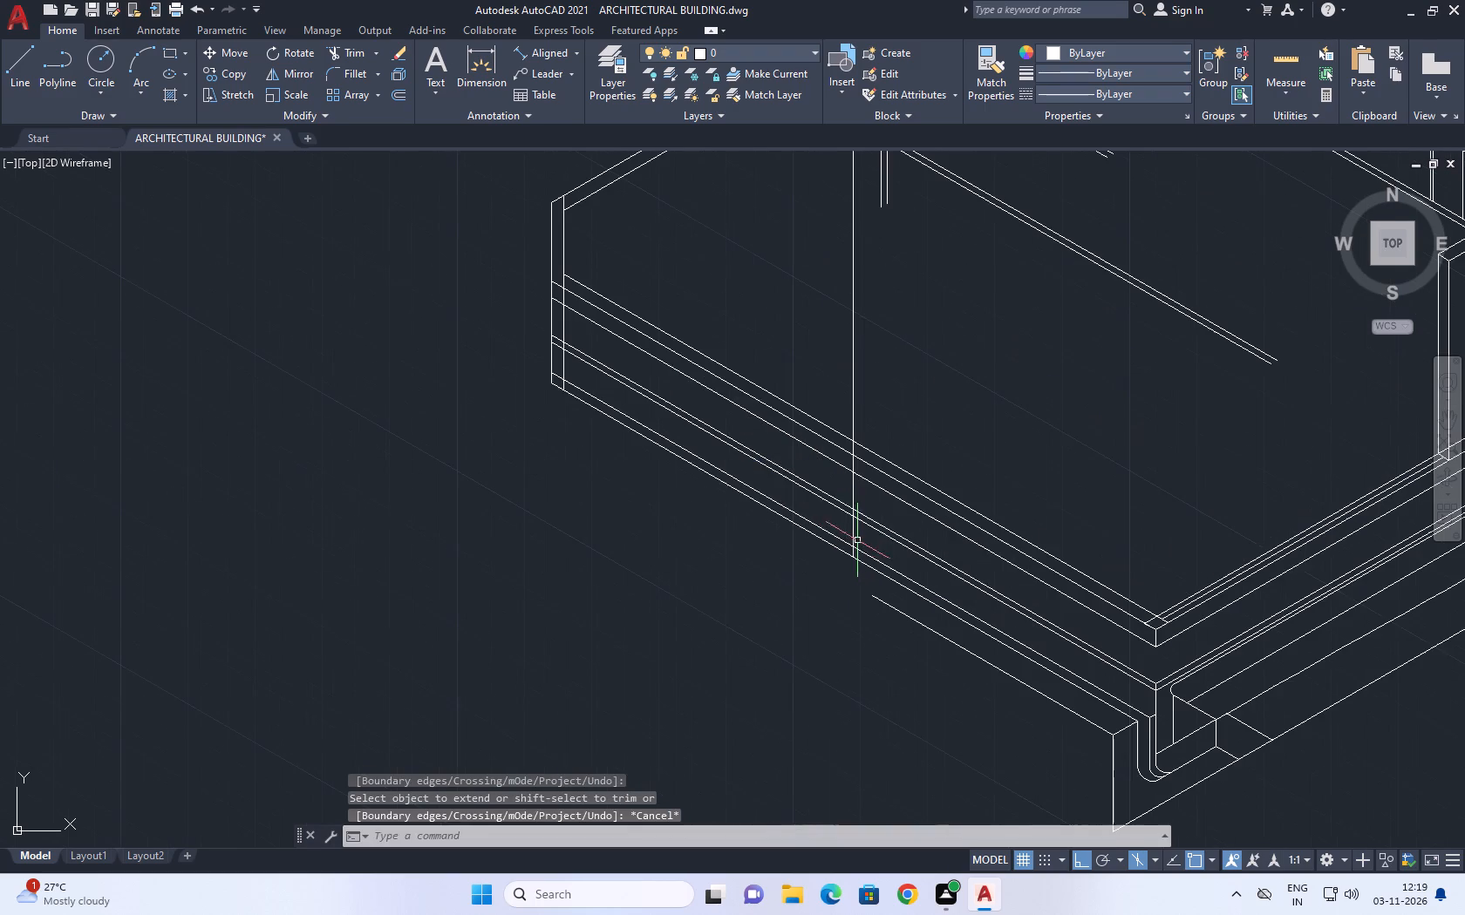
pyautogui.moveTo(919, 598); pyautogui.dragTo(941, 564, button='middle')
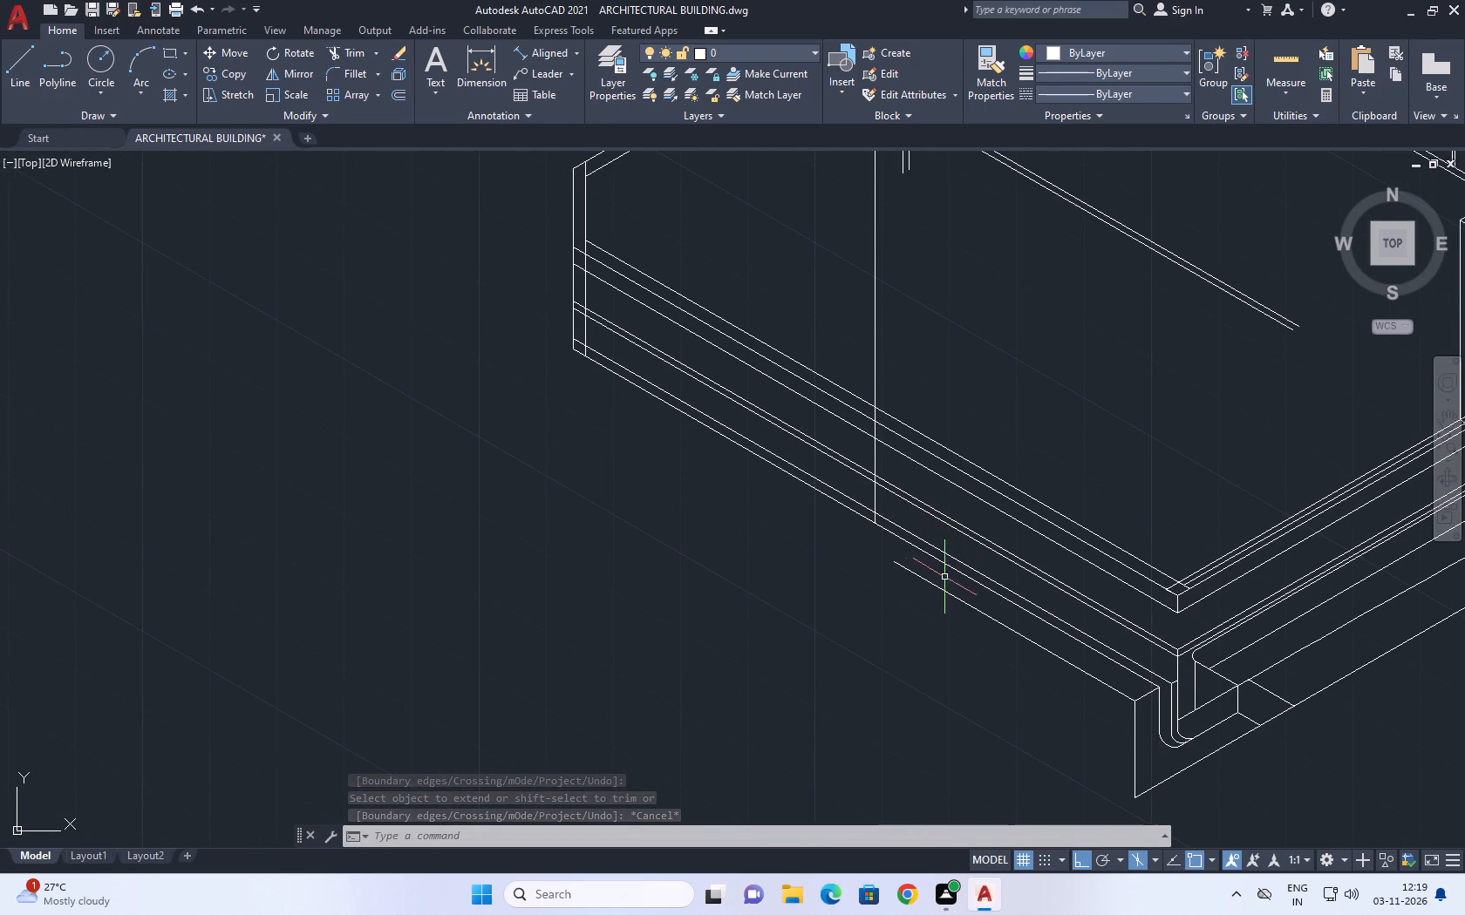
pyautogui.moveTo(867, 543); pyautogui.dragTo(874, 560, button='middle')
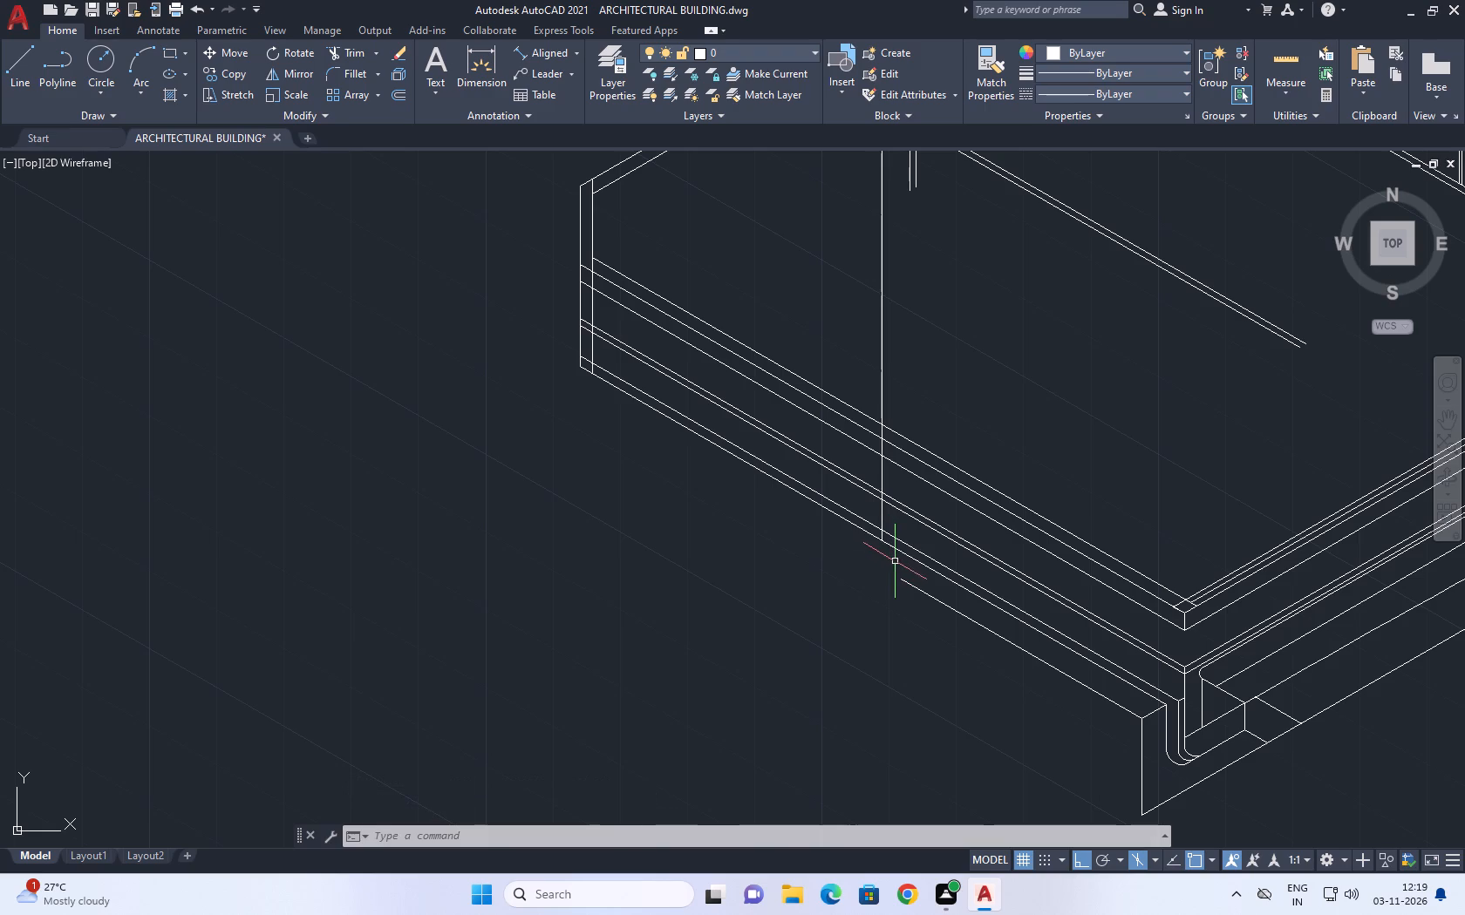
pyautogui.write('f')
pyautogui.press('space')
pyautogui.click(882, 524)
pyautogui.click(901, 581)
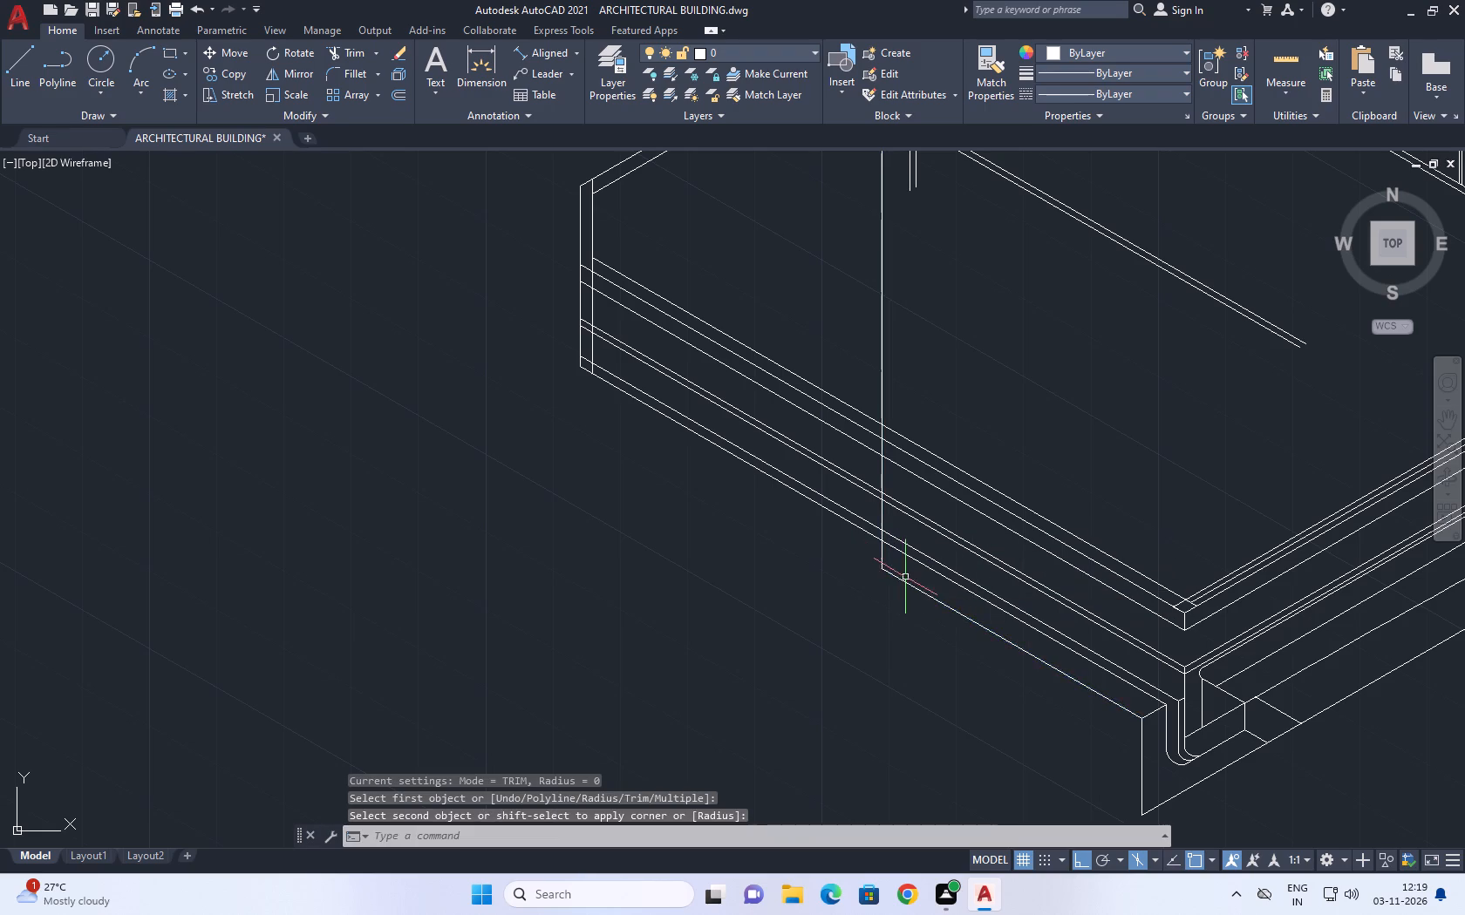
# Delete the vertical line that crosses the slab's long edges.
pyautogui.moveTo(930, 580); pyautogui.dragTo(923, 522, button='middle')
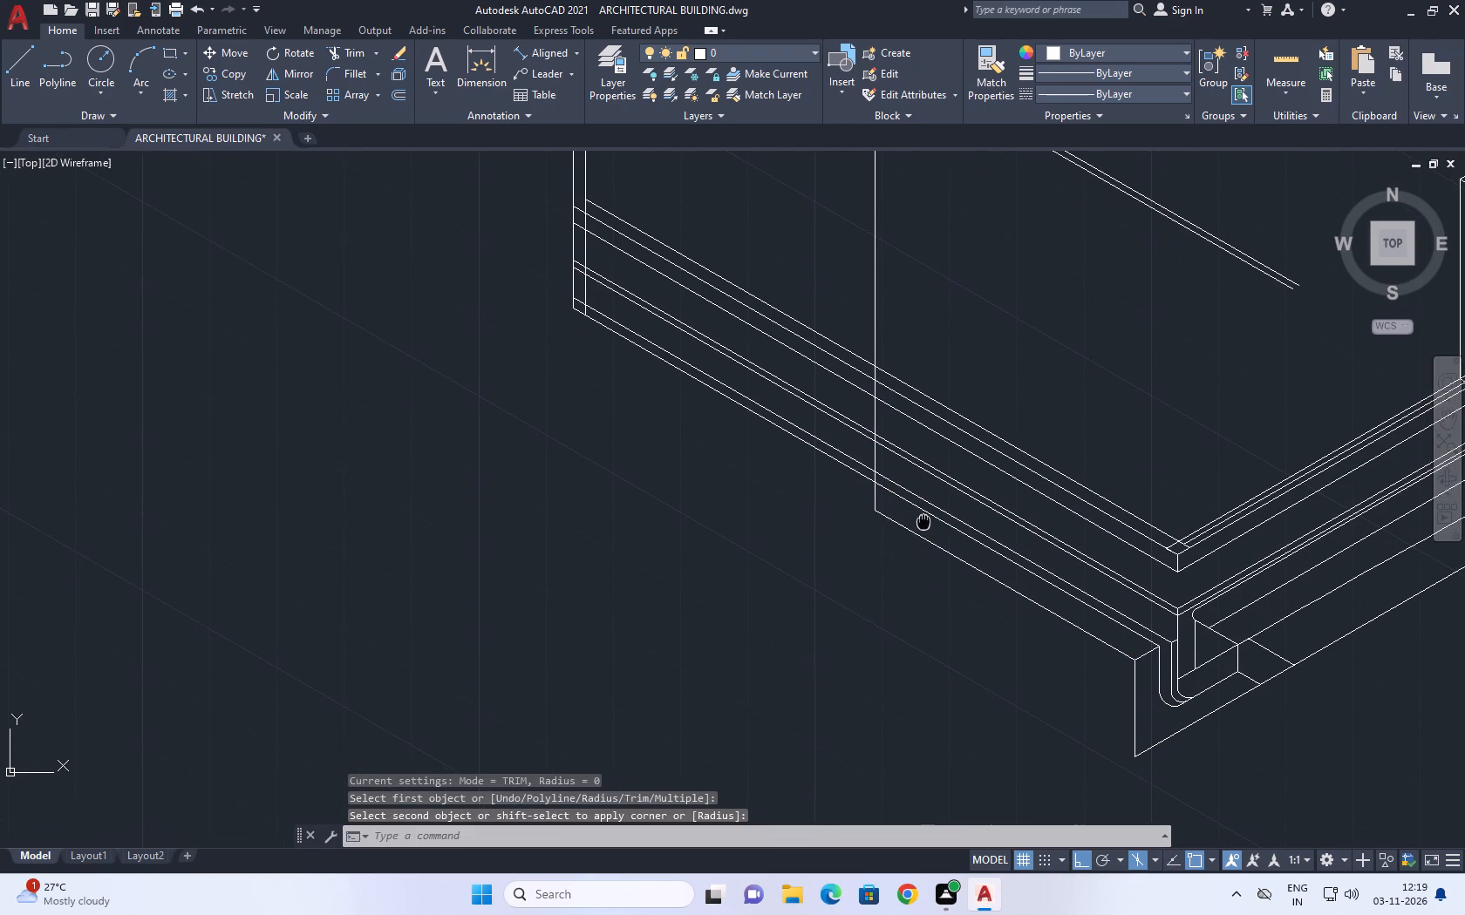
pyautogui.moveTo(923, 522); pyautogui.dragTo(911, 516, button='middle')
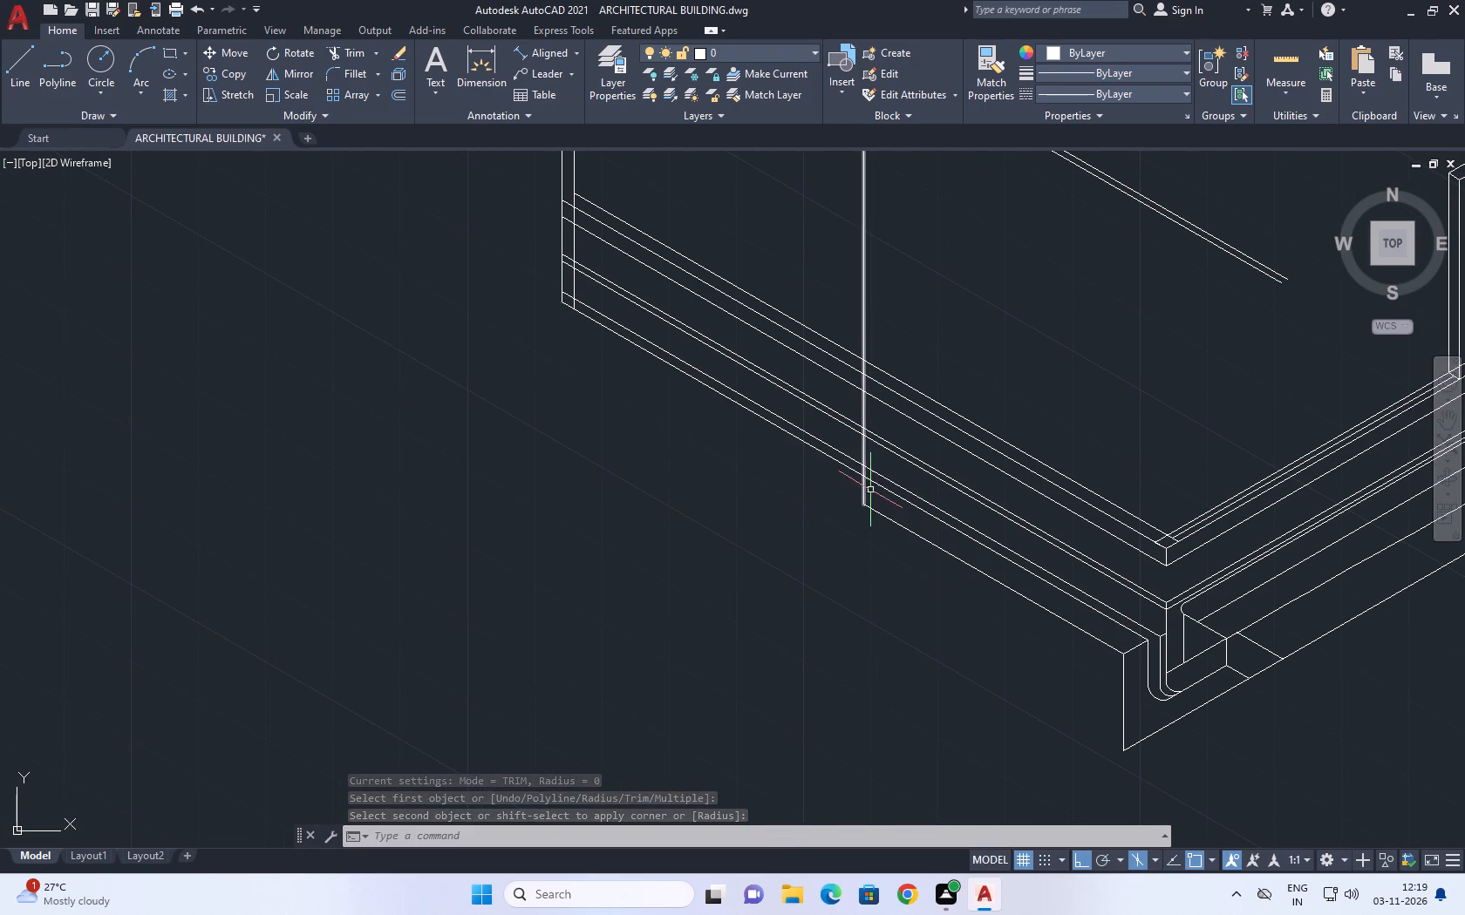
pyautogui.moveTo(874, 491); pyautogui.dragTo(903, 550, button='middle')
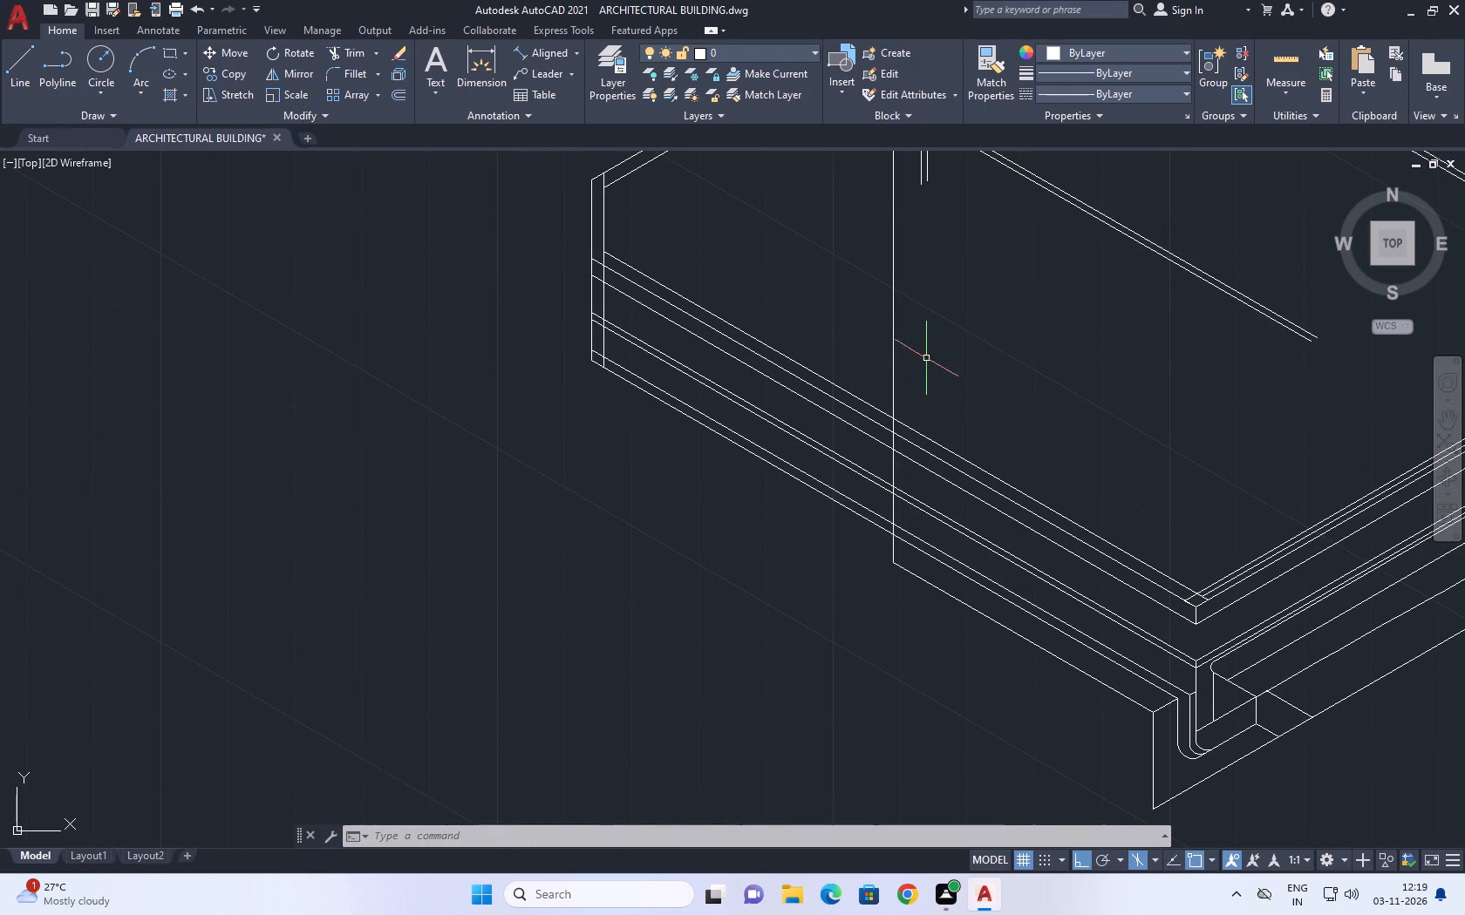
pyautogui.moveTo(926, 358); pyautogui.dragTo(905, 349)
pyautogui.click(877, 337)
pyautogui.moveTo(944, 354); pyautogui.dragTo(937, 369, button='middle')
pyautogui.press('Delete')
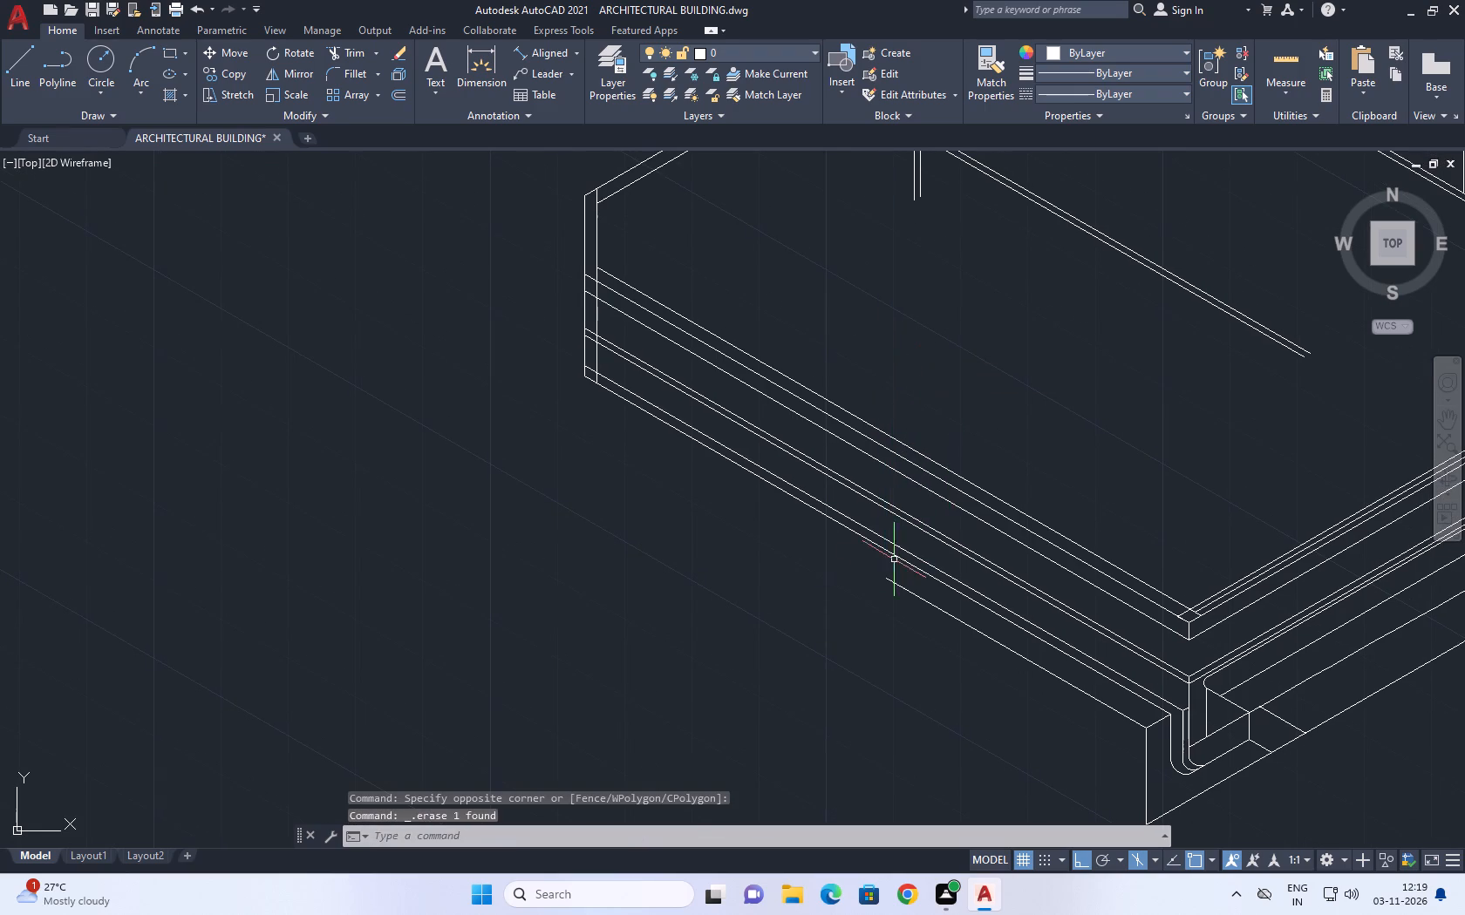
# Switch to the top isoplane and draw a 30° line from the free end of the block's upper outer edge across the slab's lower long edges.
pyautogui.moveTo(871, 568); pyautogui.dragTo(800, 553, button='middle')
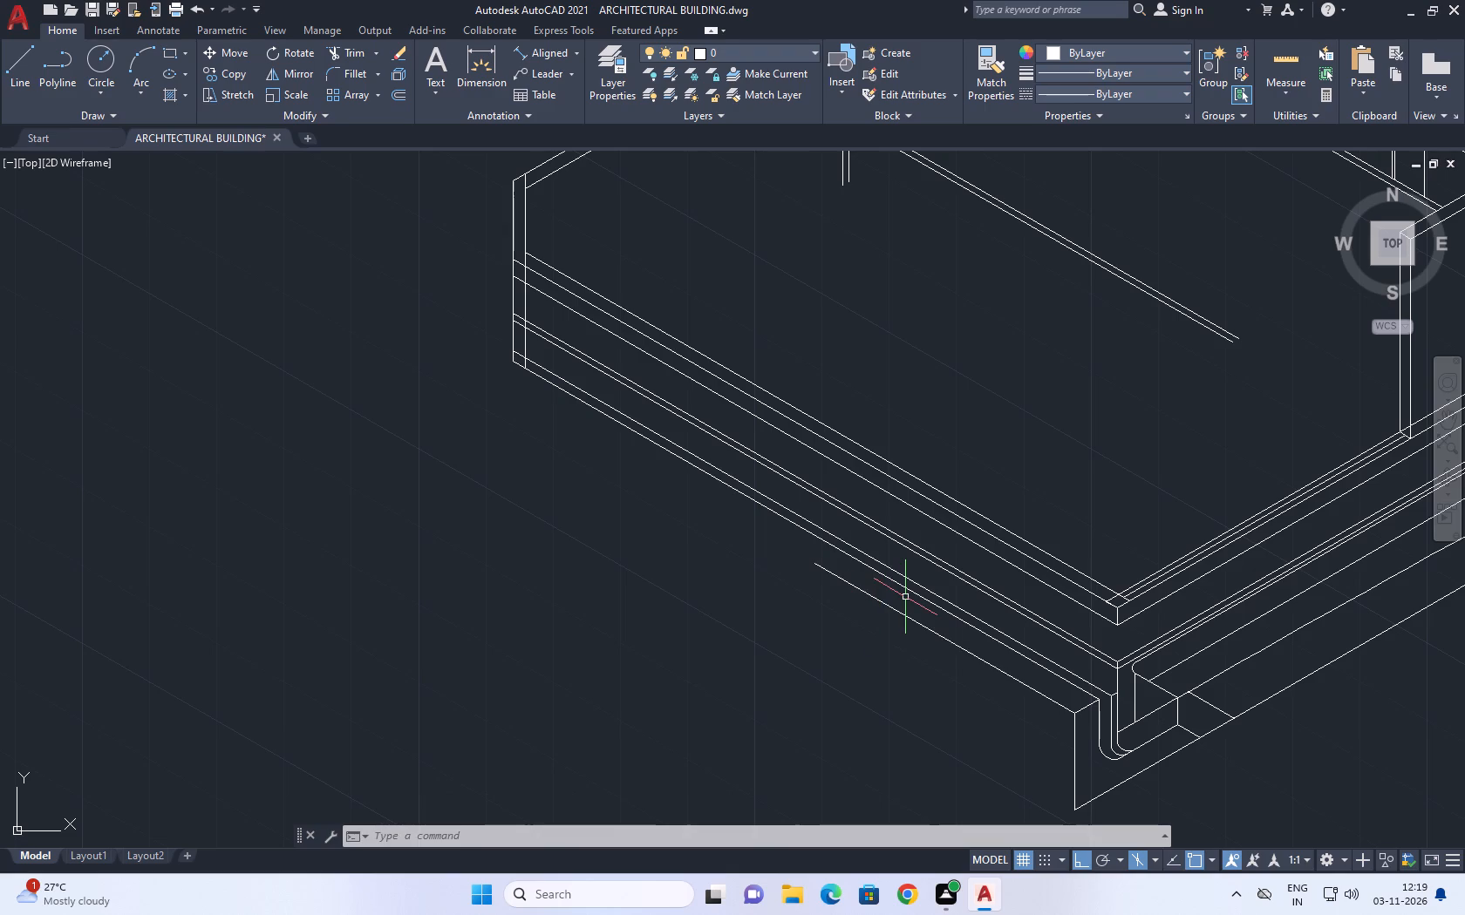
pyautogui.write('l')
pyautogui.press('space')
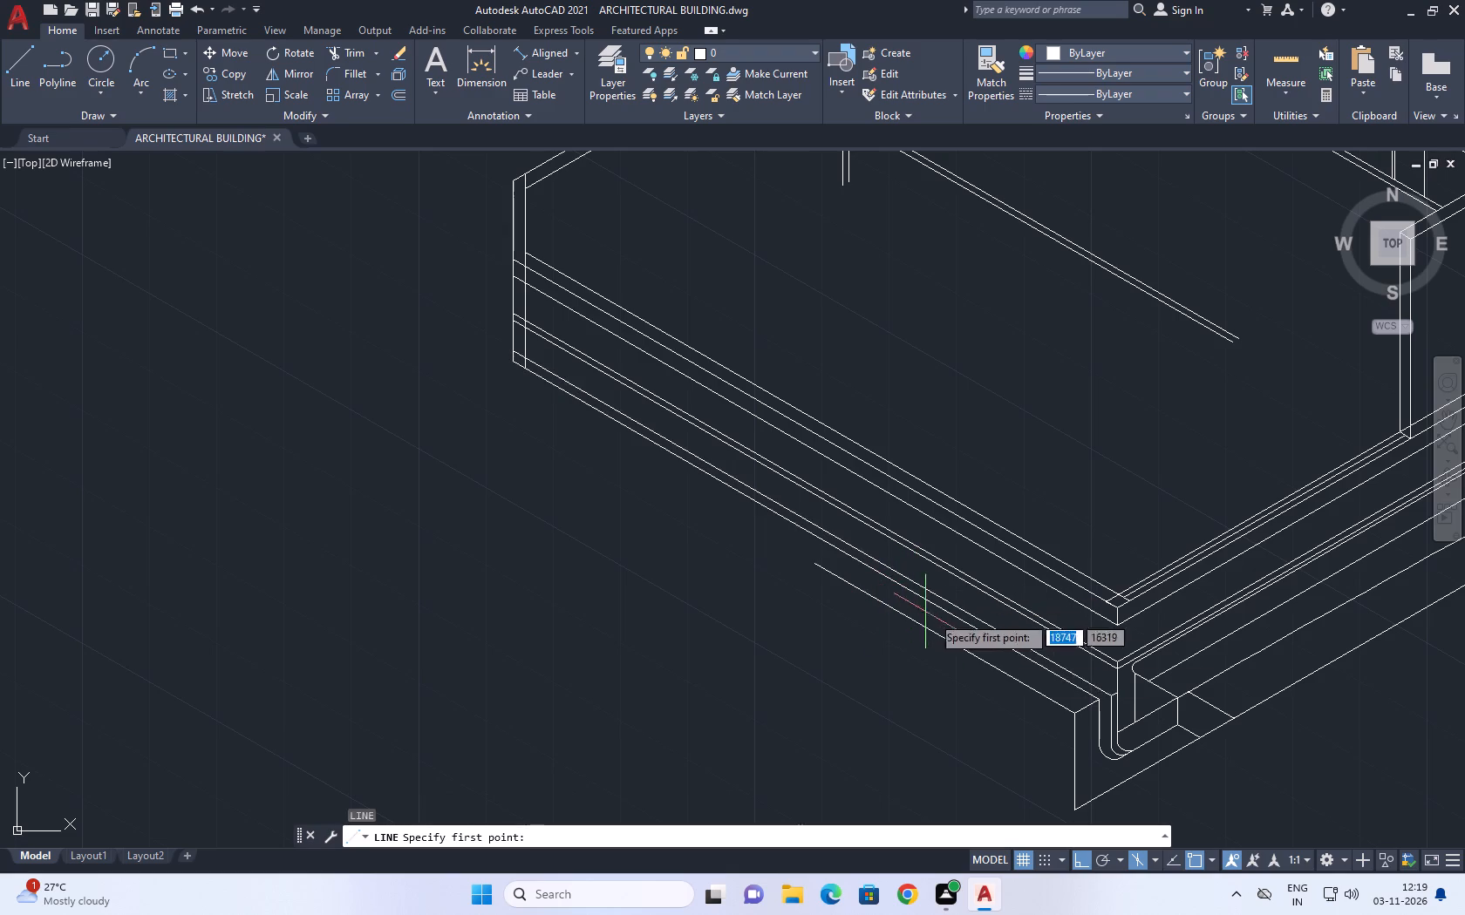
pyautogui.click(810, 561)
pyautogui.scroll(2, 858, 536)
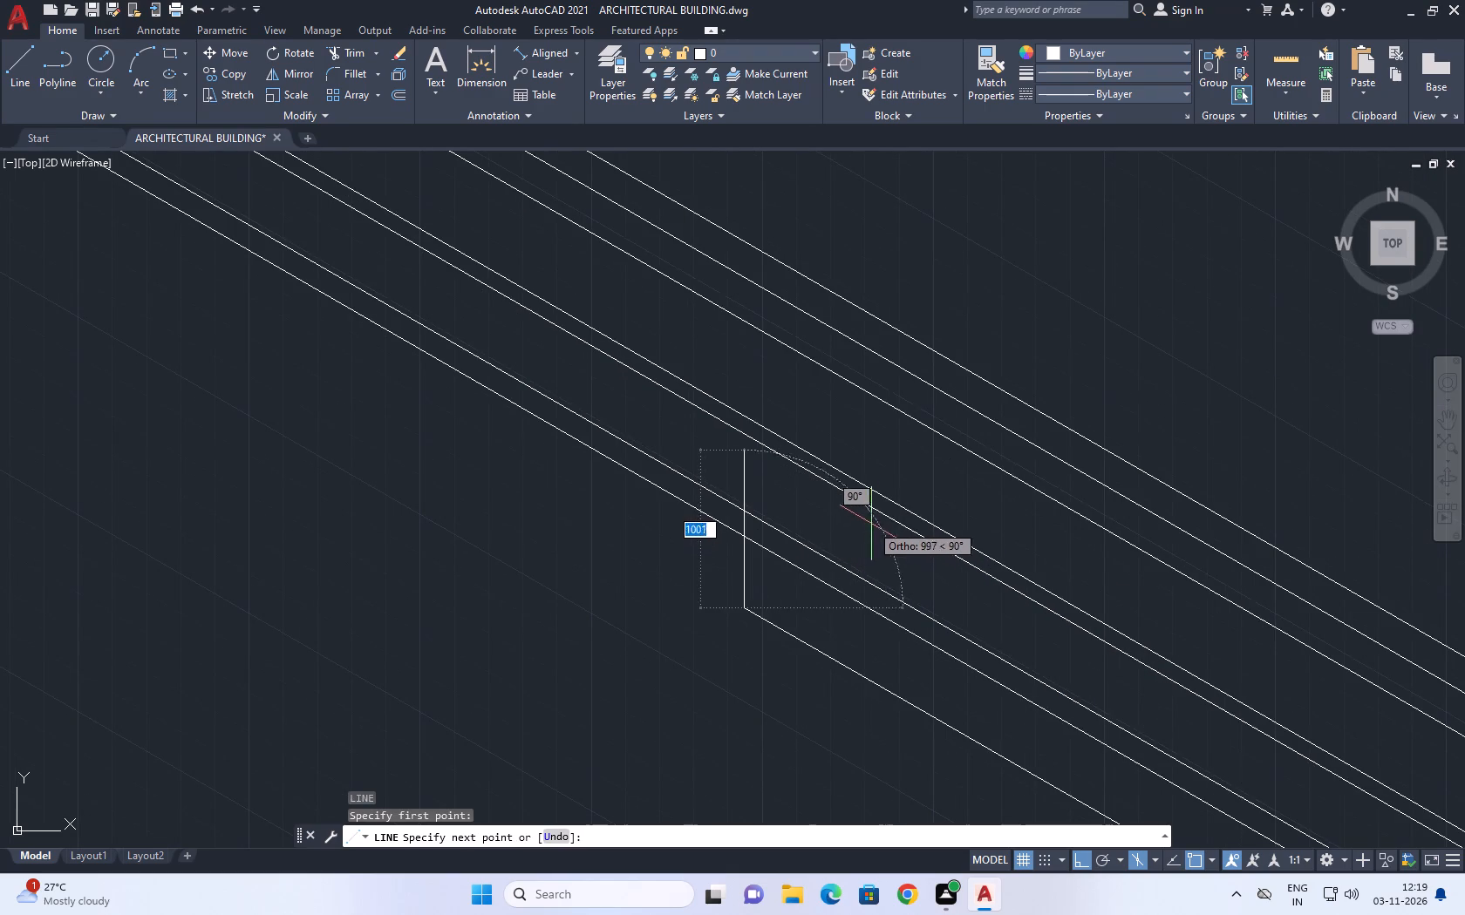
pyautogui.click(875, 522)
pyautogui.hotkey('ctrl', 'z')
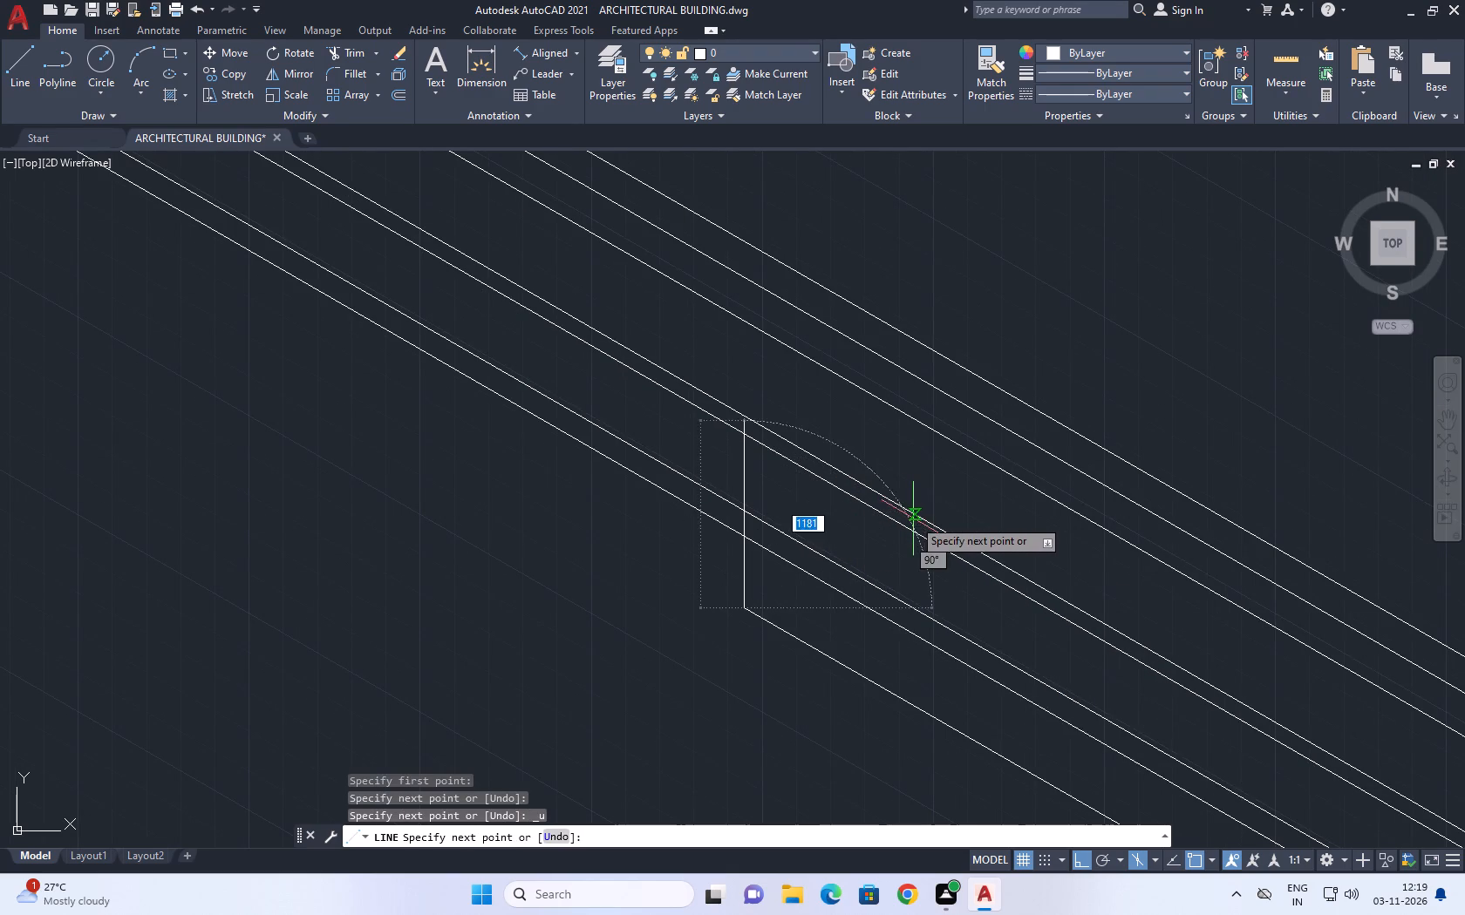
pyautogui.press('F5')
pyautogui.click(961, 477)
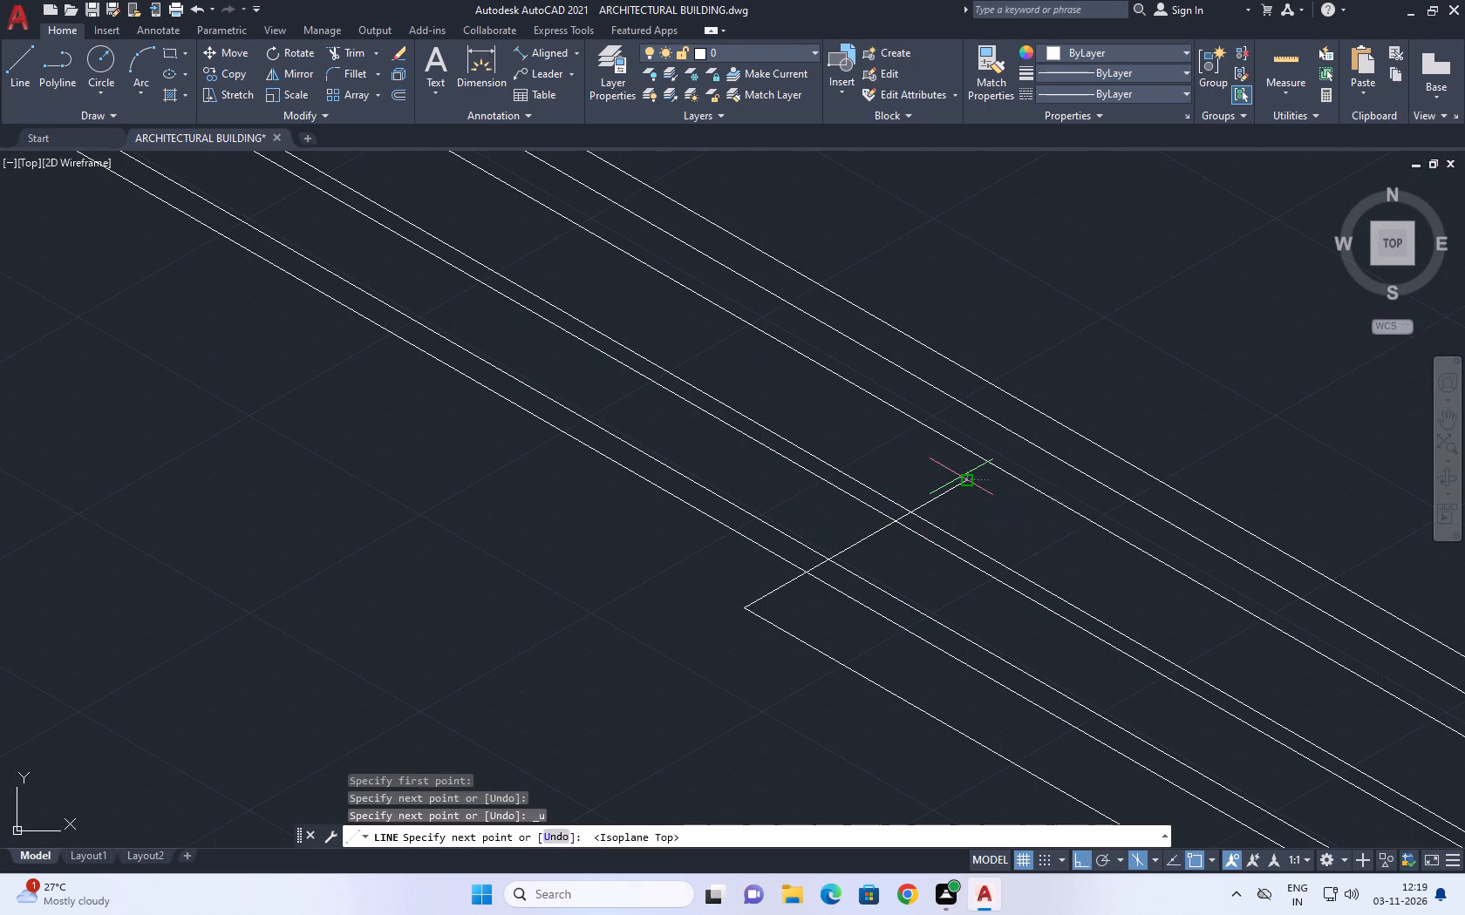
pyautogui.press('Escape')
# In the right isoplane, draw a short vertical line down from where the 30° line meets the slab's second-lowest long edge, past the lowest edge.
pyautogui.write('l')
pyautogui.press('space')
pyautogui.scroll(2, 822, 577)
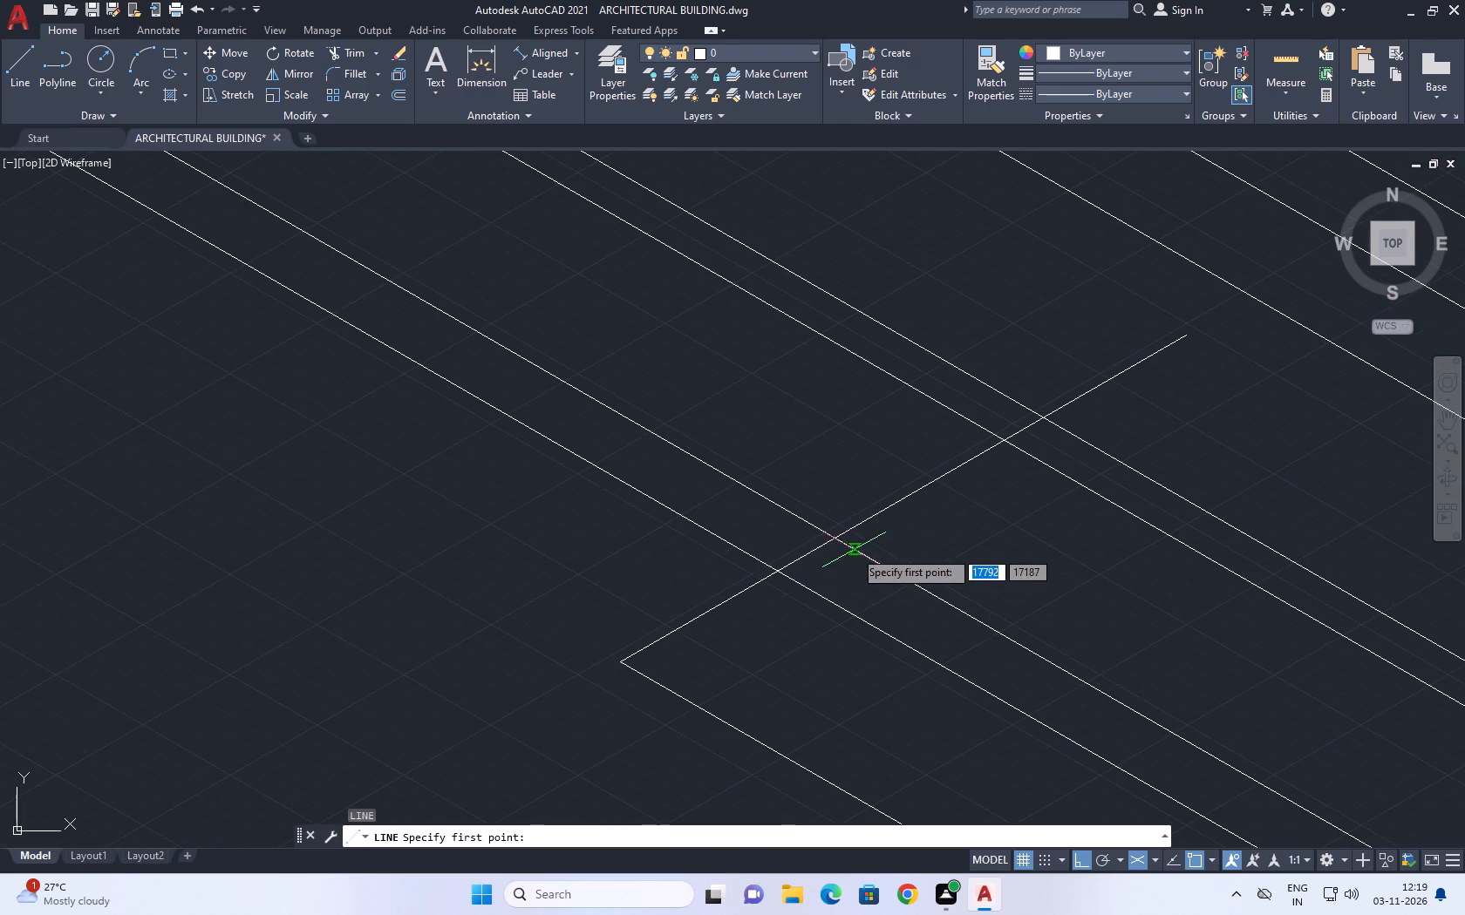
pyautogui.click(837, 540)
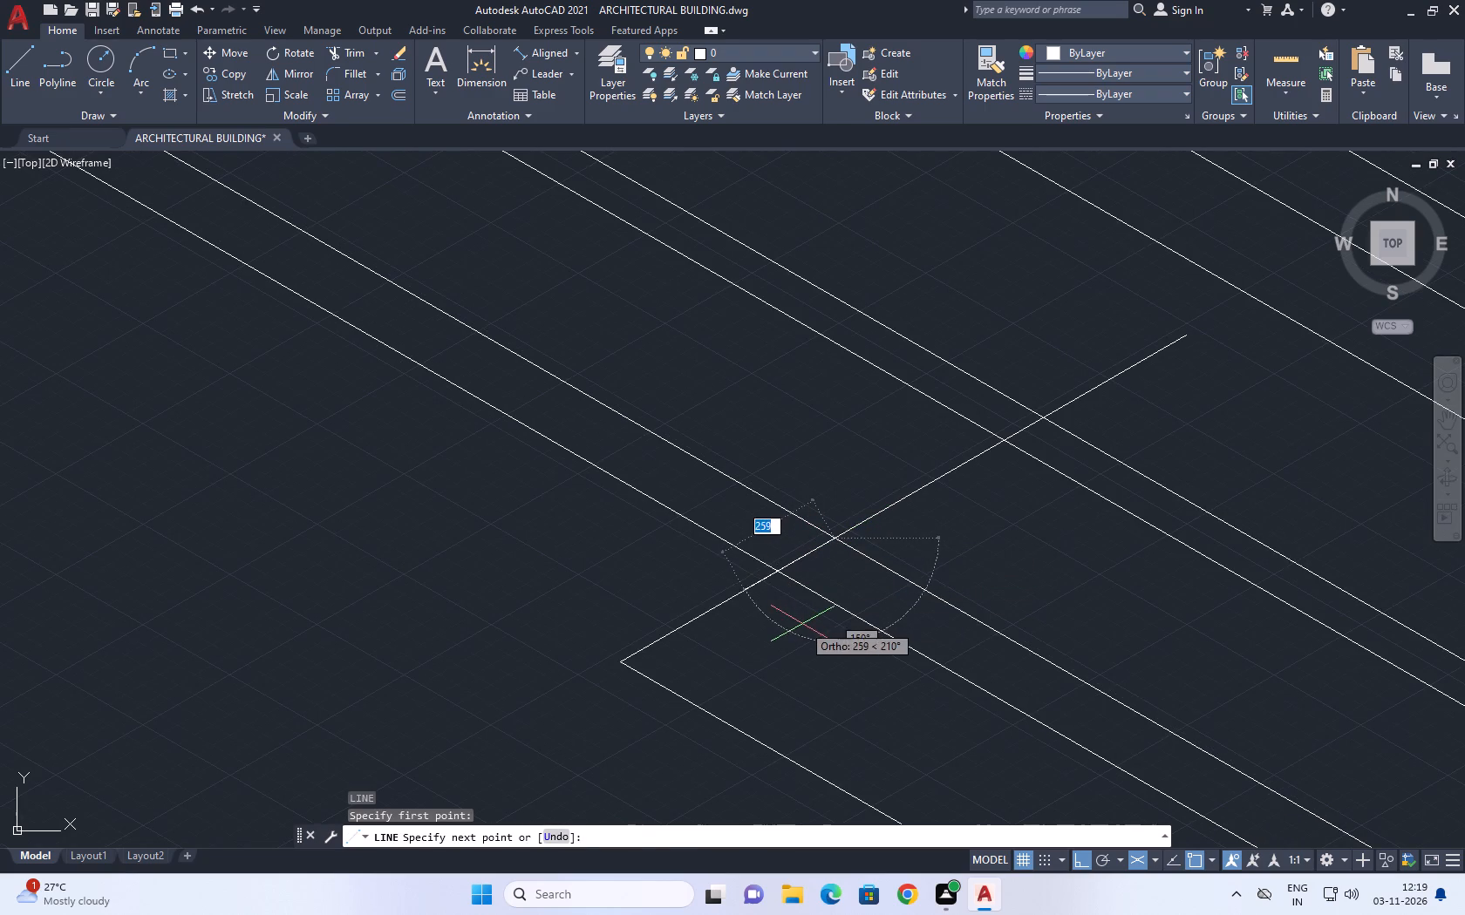
pyautogui.press('F5')
pyautogui.click(814, 665)
pyautogui.press('Escape')
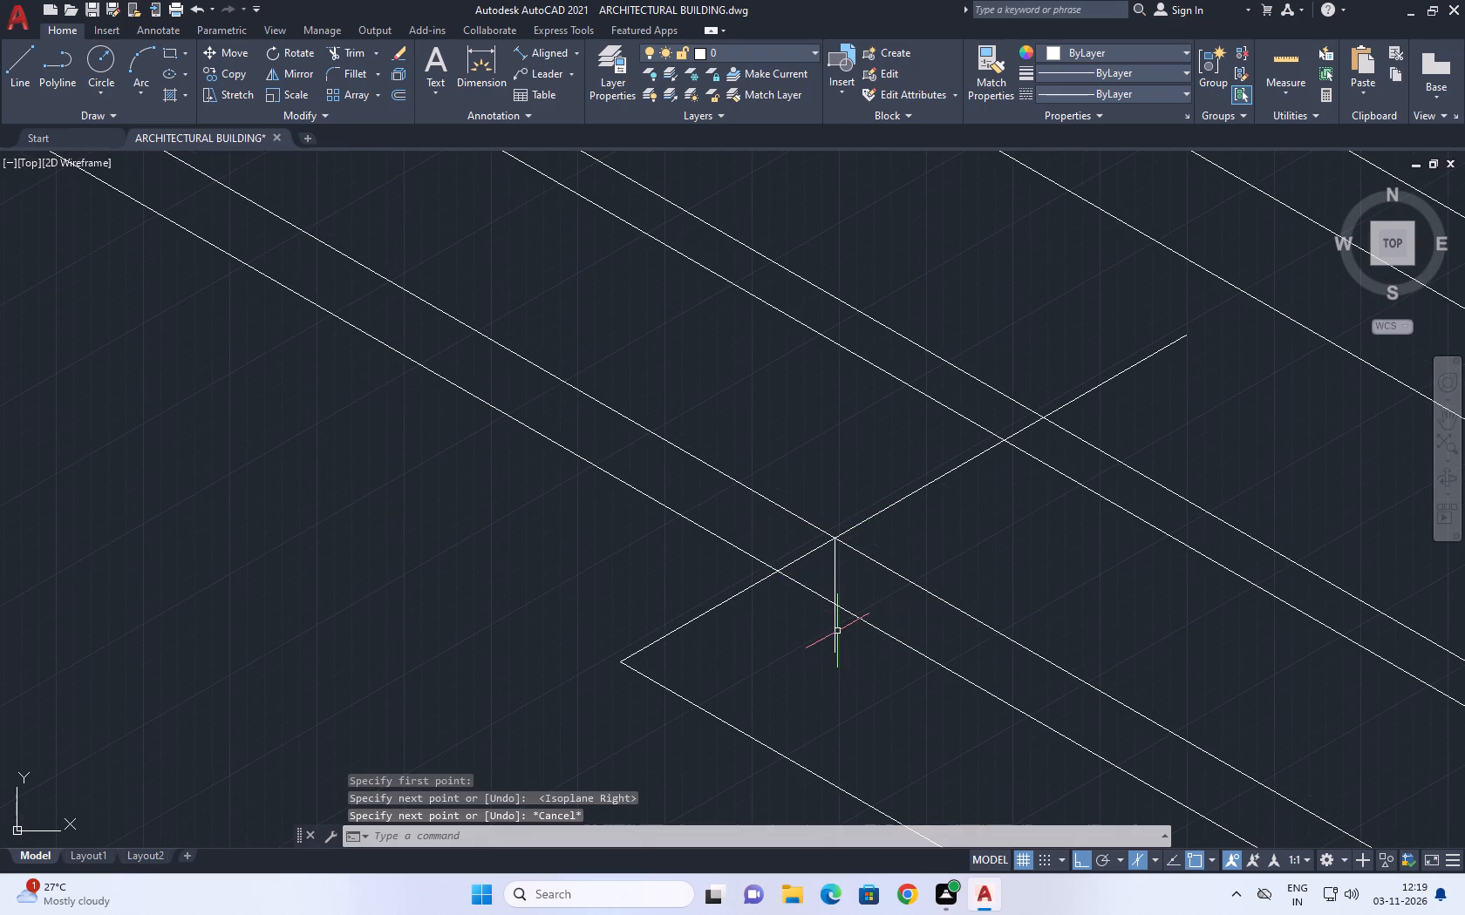
# Draw a 210° line from where the short vertical line crosses the slab's lowest edge to just past the block's outer edge.
pyautogui.write('l')
pyautogui.press('space')
pyautogui.click(835, 604)
pyautogui.moveTo(682, 708); pyautogui.dragTo(745, 639, button='middle')
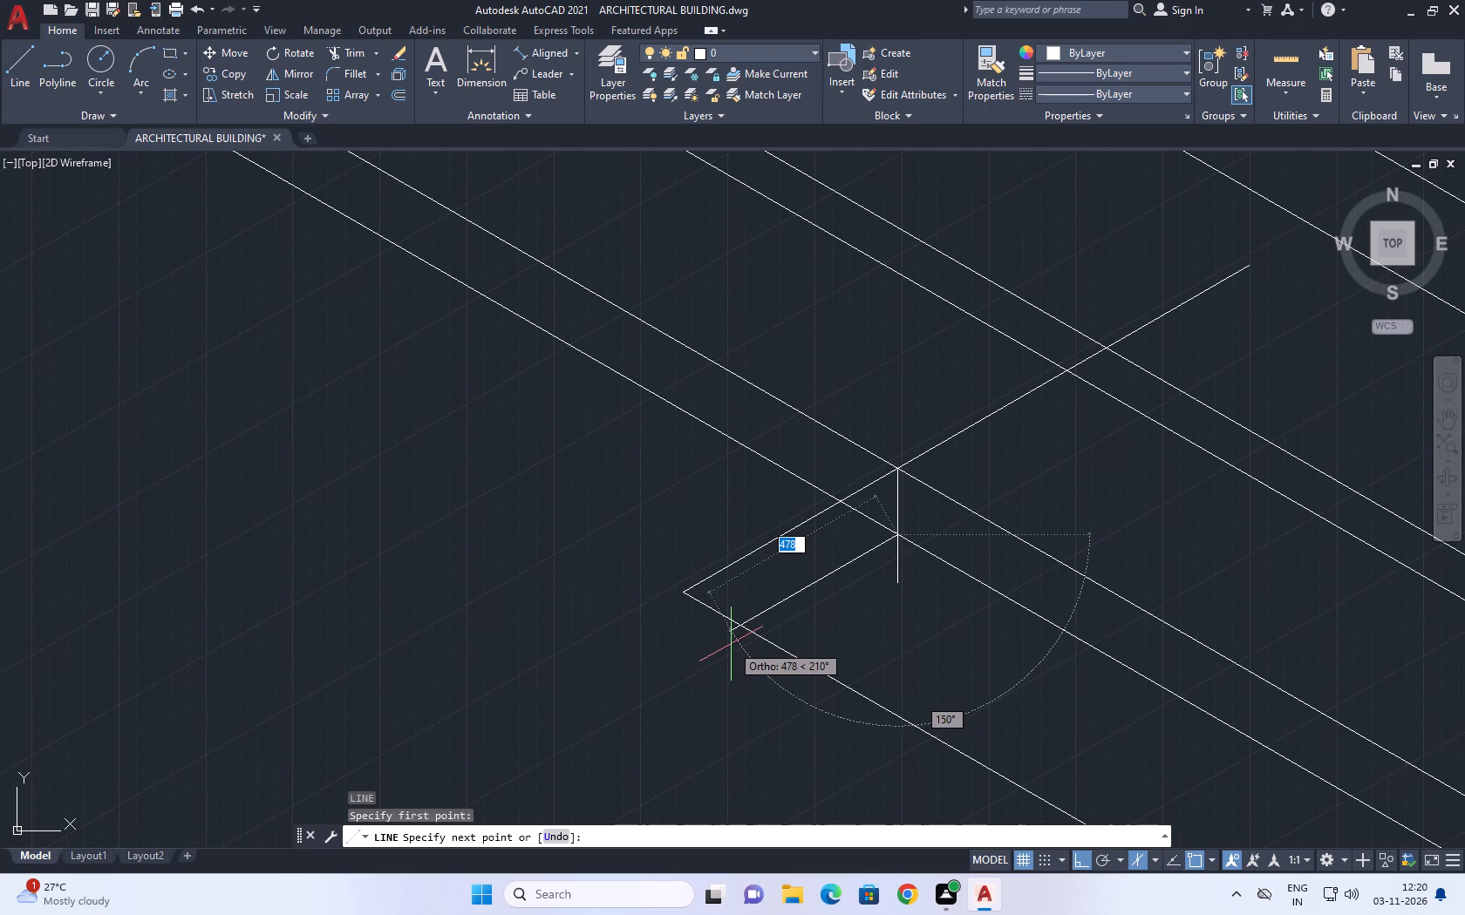
pyautogui.click(718, 638)
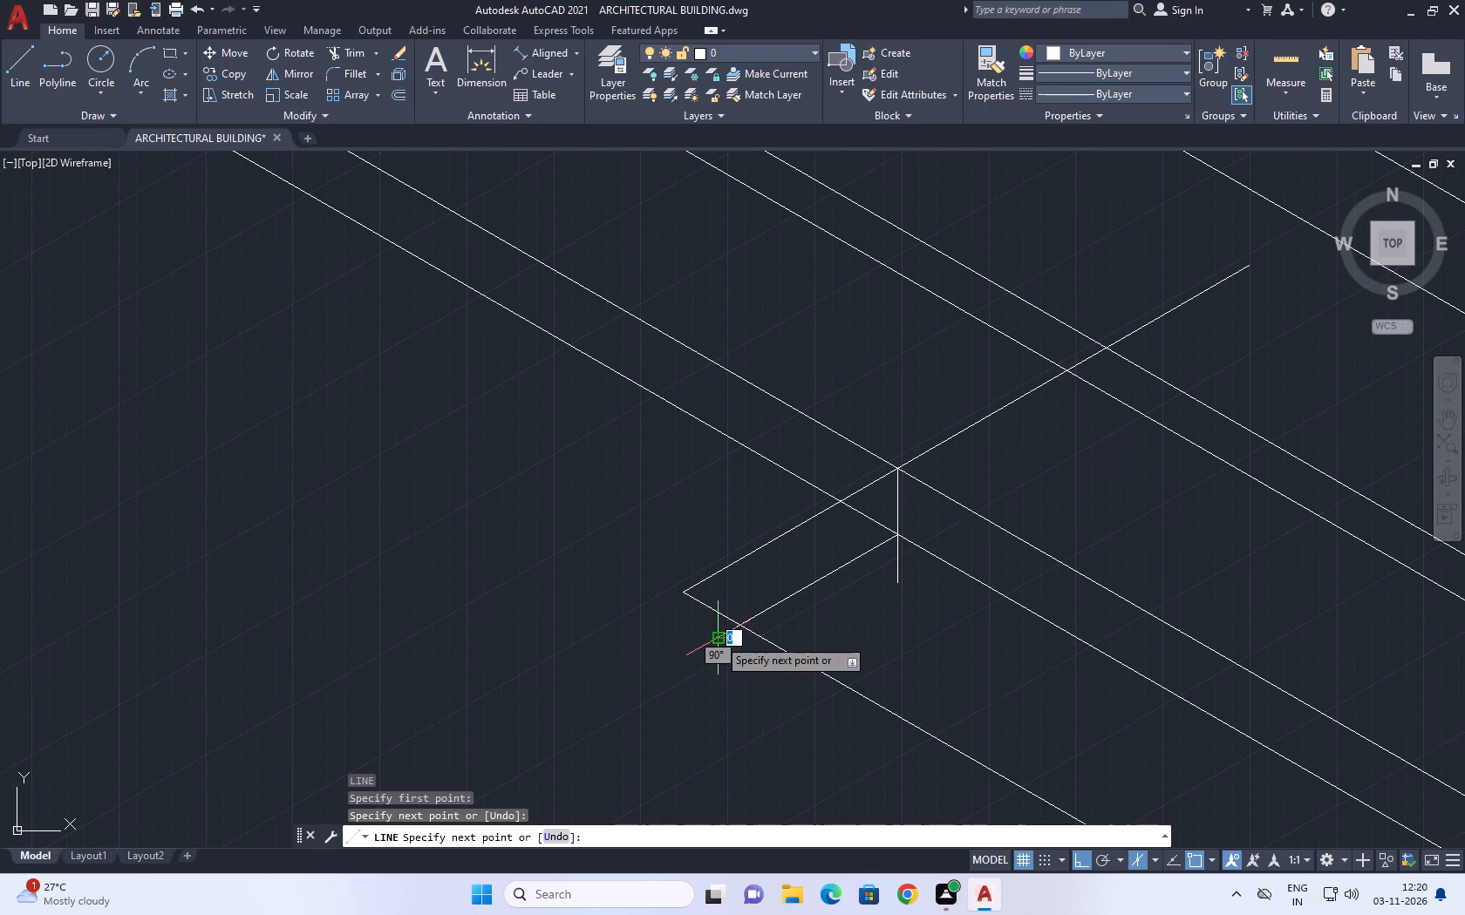
pyautogui.press('Escape')
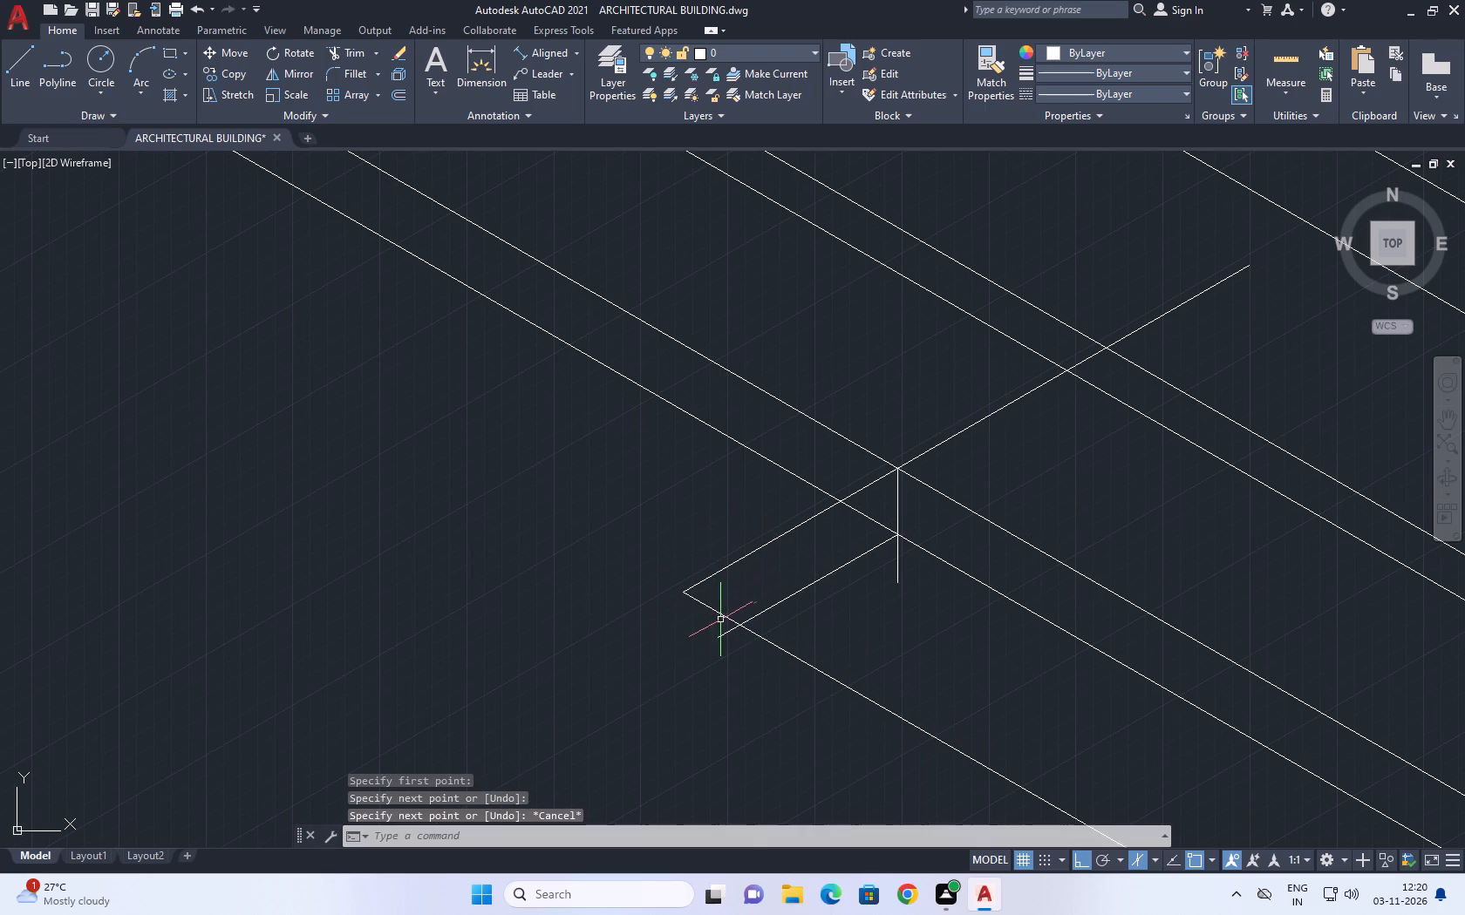
# Draw a vertical line upward from where the 210° line crosses the block's outer edge, past the 30° line above.
pyautogui.moveTo(747, 623); pyautogui.dragTo(739, 634, button='middle')
pyautogui.write('l')
pyautogui.press('space')
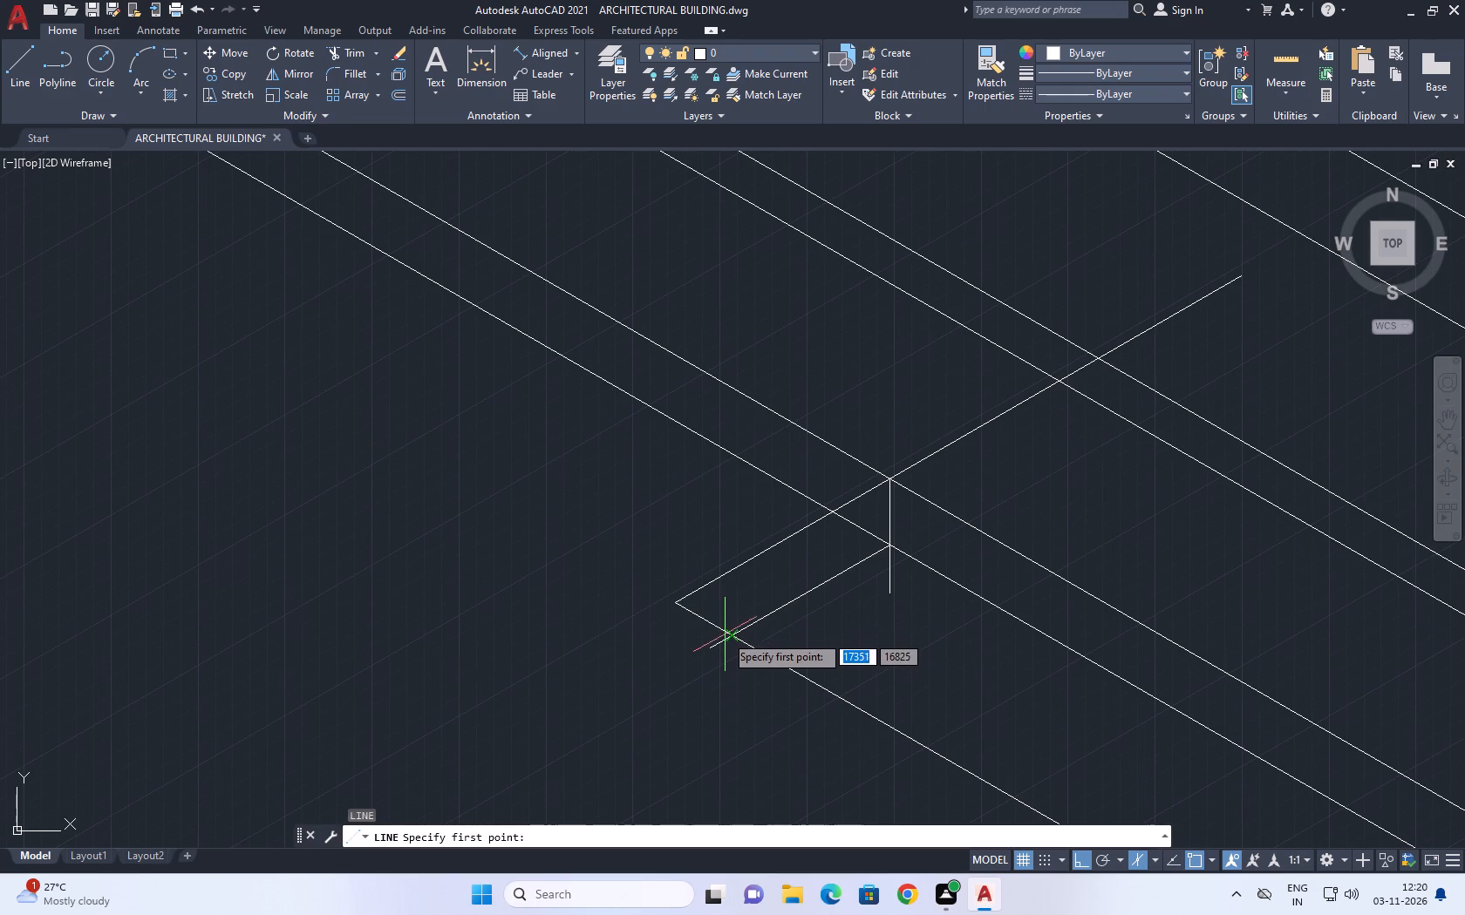
pyautogui.click(730, 636)
pyautogui.click(726, 505)
pyautogui.press('Escape')
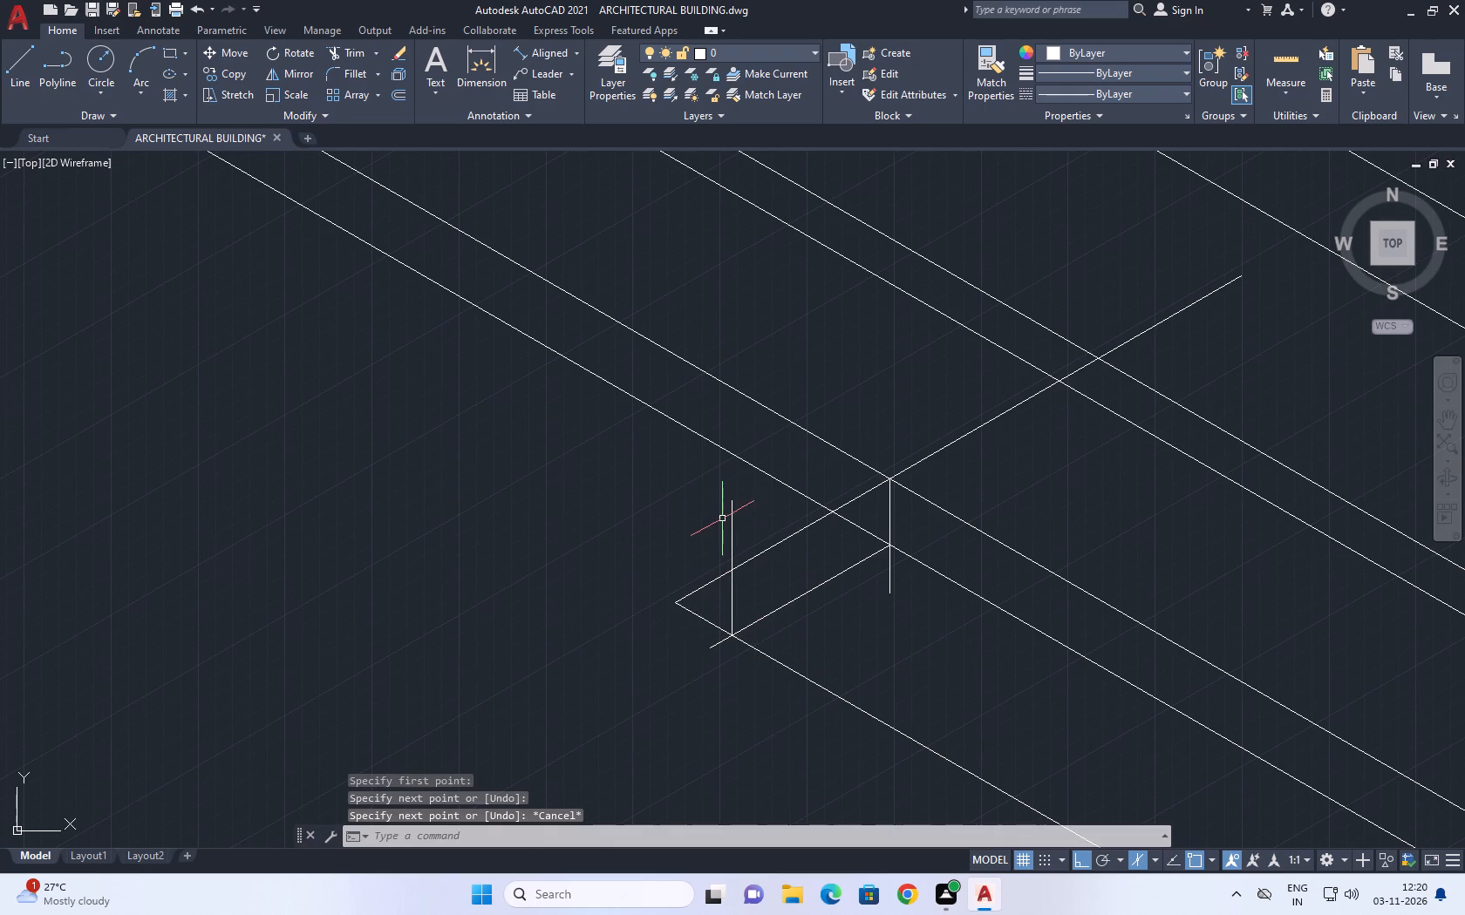
# Trim the line ends projecting around the block's small end face and the piece of the slab's lowest edge crossing it.
pyautogui.write('tr')
pyautogui.press('space')
pyautogui.click(712, 549)
pyautogui.click(729, 667)
pyautogui.click(790, 661)
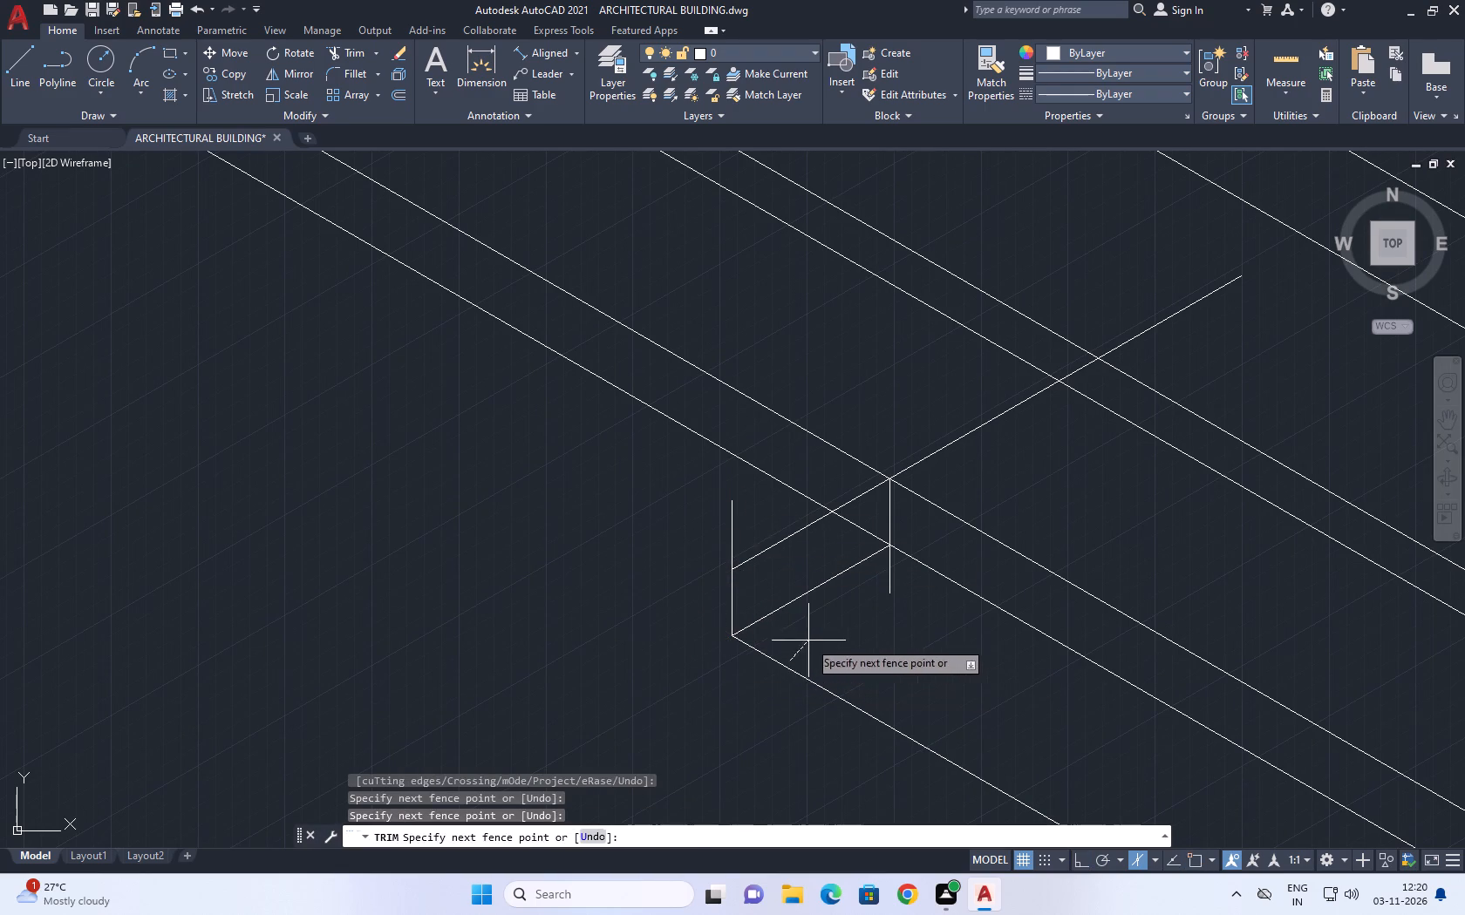
pyautogui.click(810, 640)
pyautogui.click(763, 520)
pyautogui.click(672, 541)
pyautogui.click(887, 575)
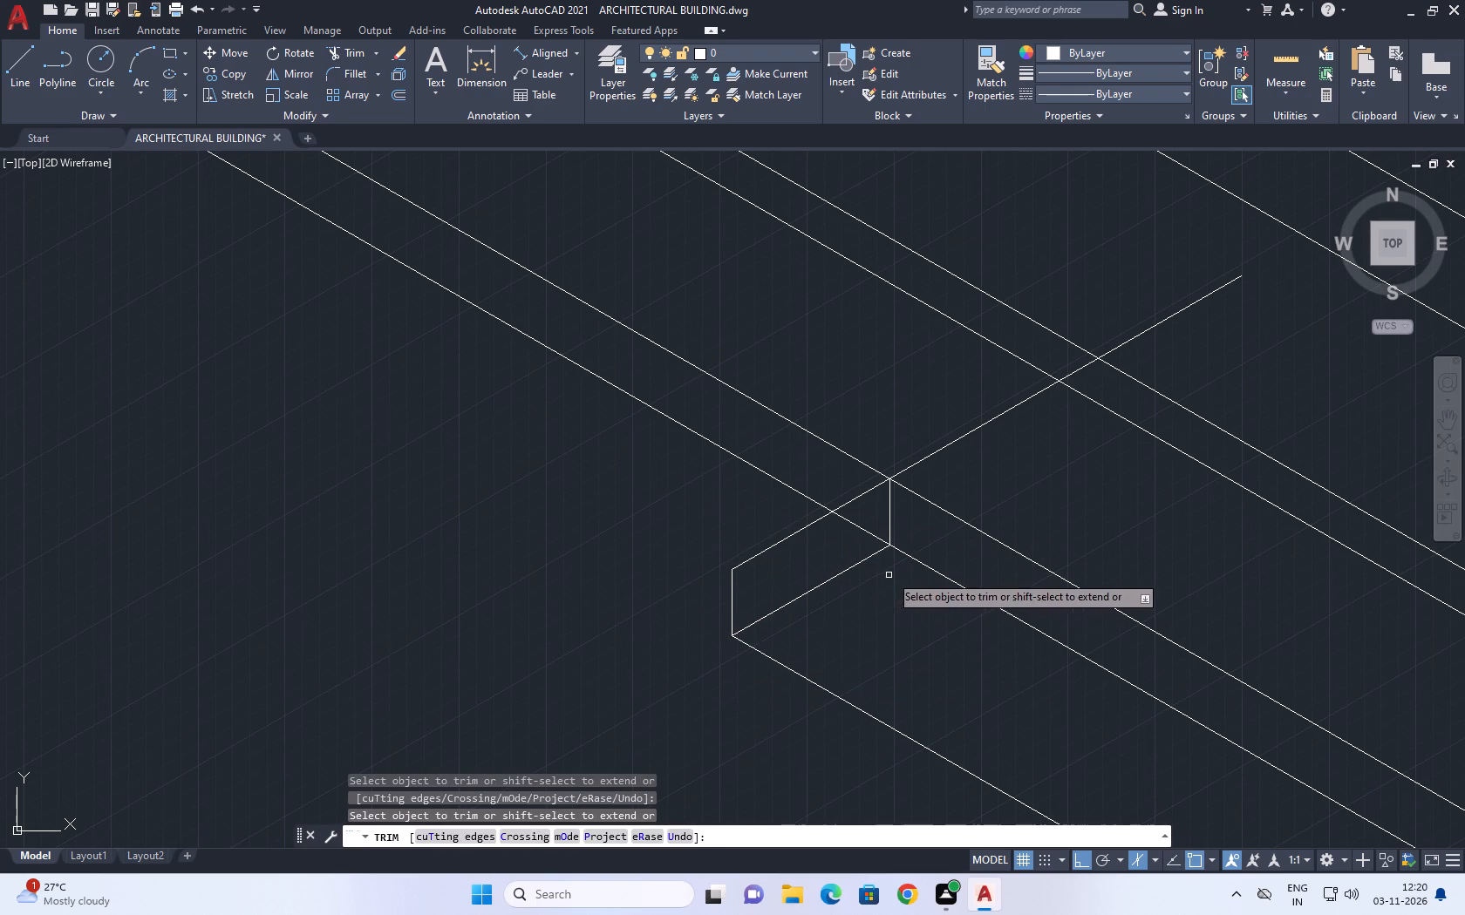
pyautogui.click(868, 532)
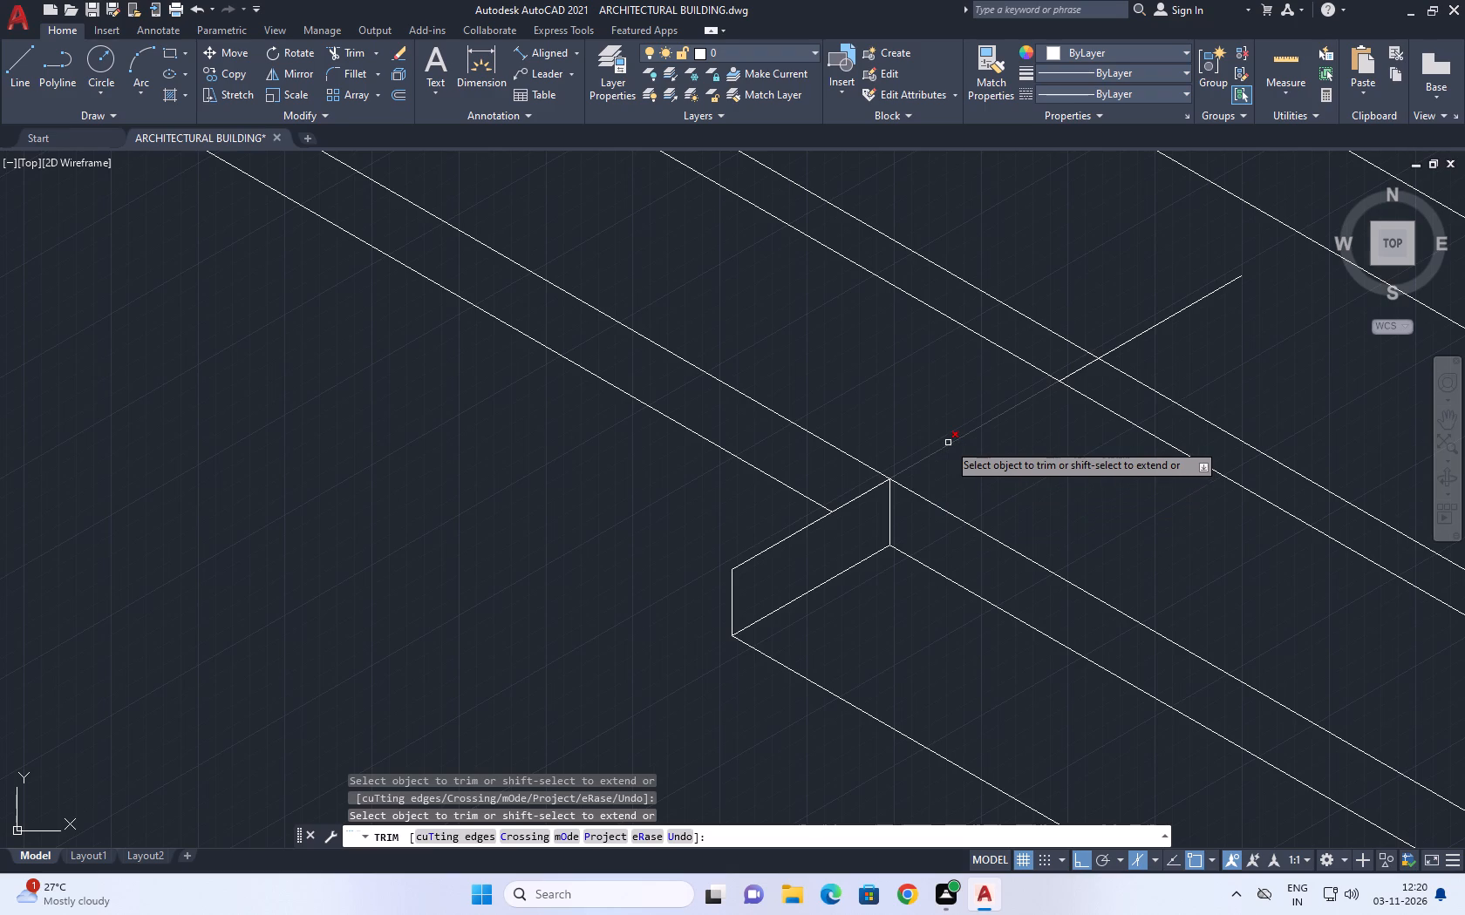
# Trim away the part of the 30° line that continues beyond the end face across the slab's long edges.
pyautogui.moveTo(945, 443); pyautogui.dragTo(889, 454, button='middle')
pyautogui.scroll(-2, 921, 458)
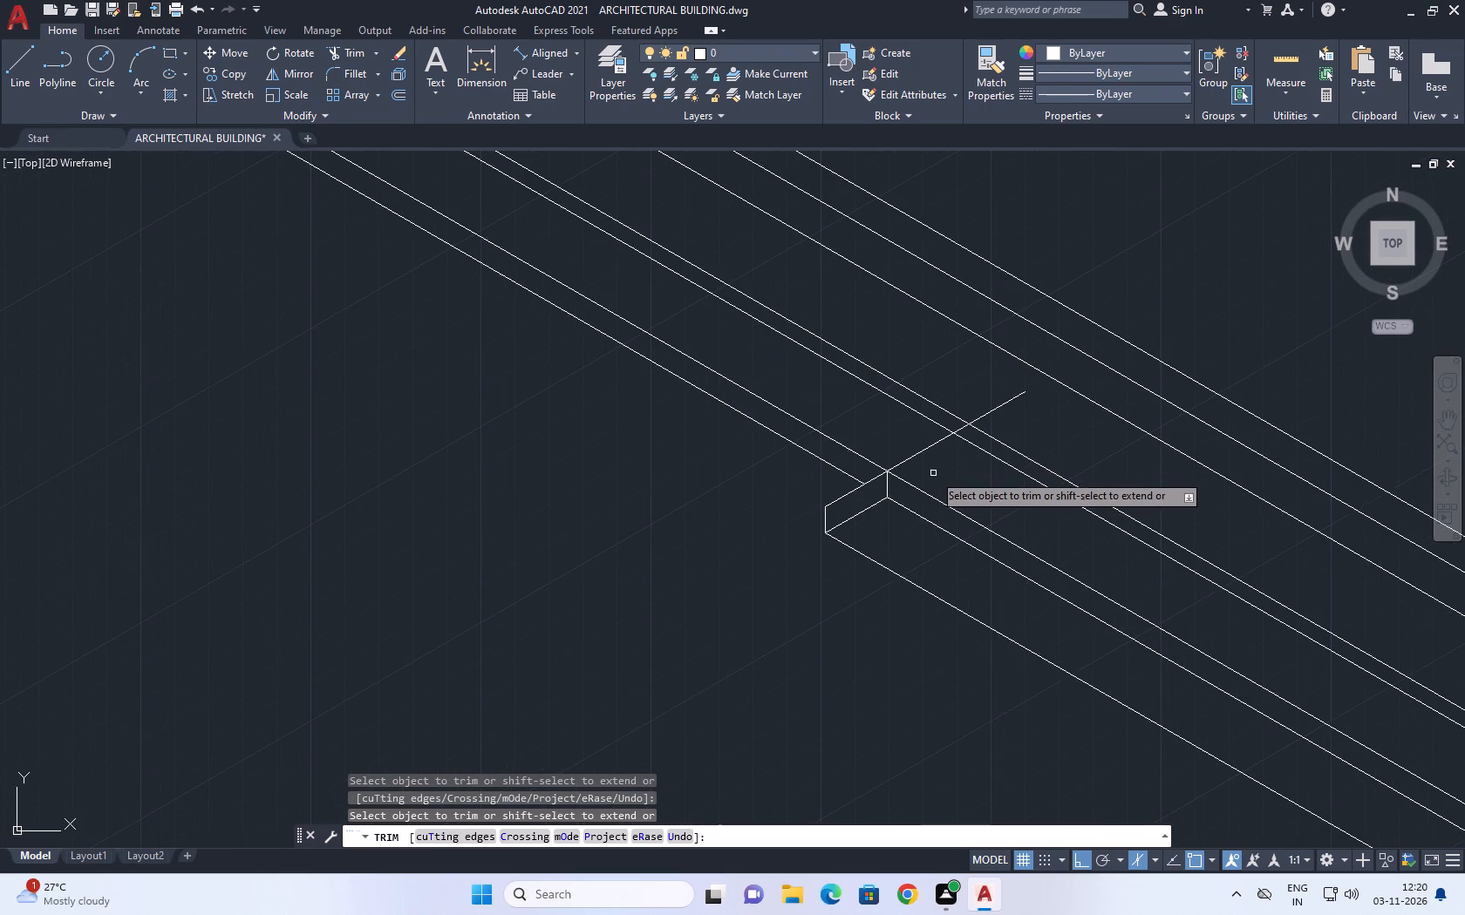
pyautogui.click(928, 449)
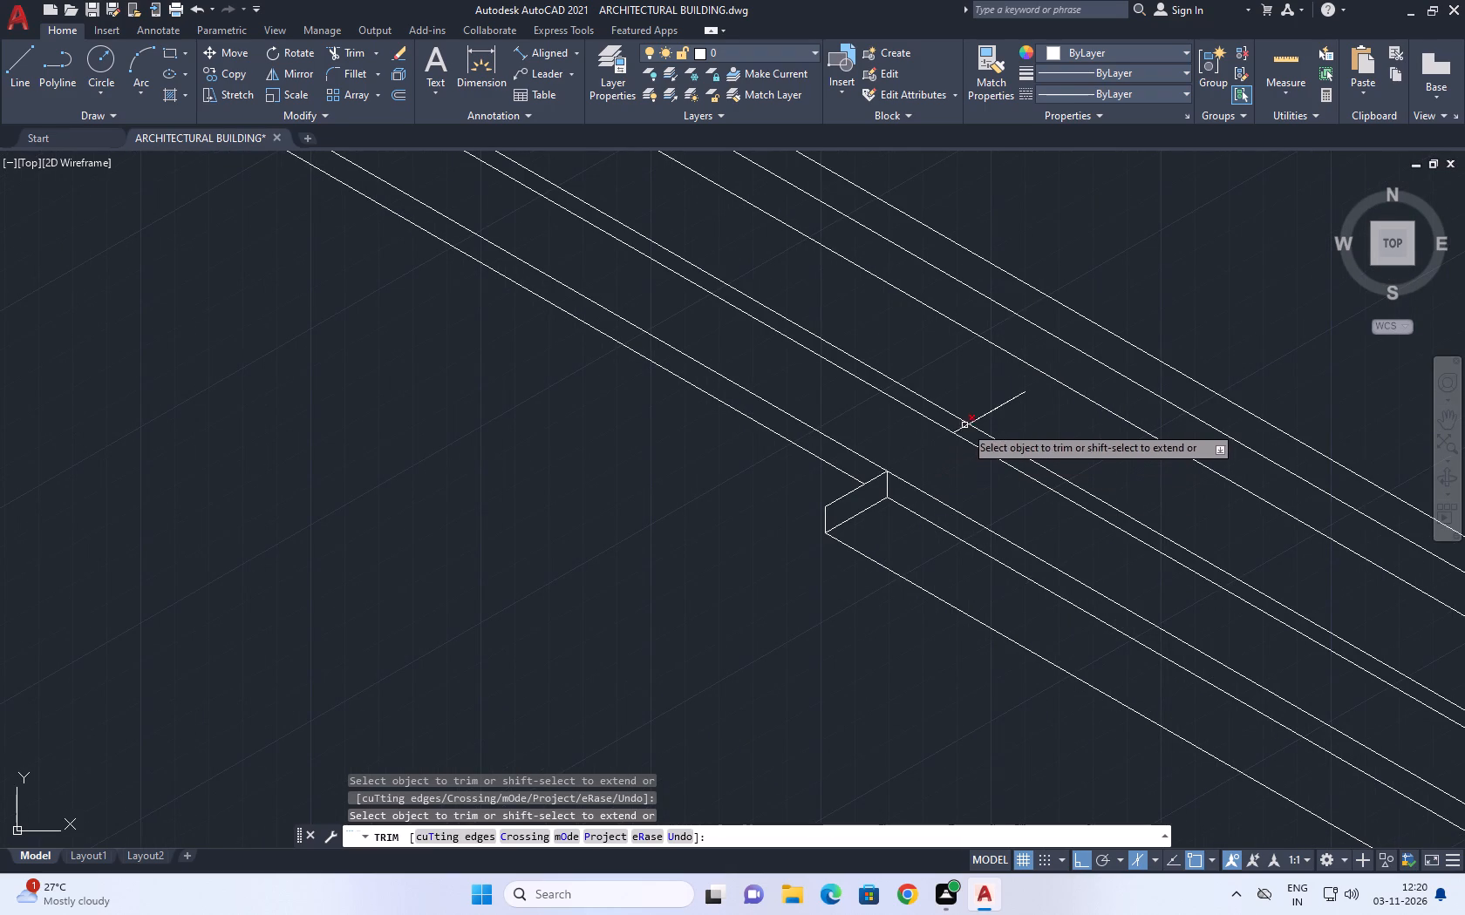
pyautogui.click(965, 425)
pyautogui.click(984, 412)
pyautogui.scroll(-2, 919, 447)
pyautogui.press('Escape')
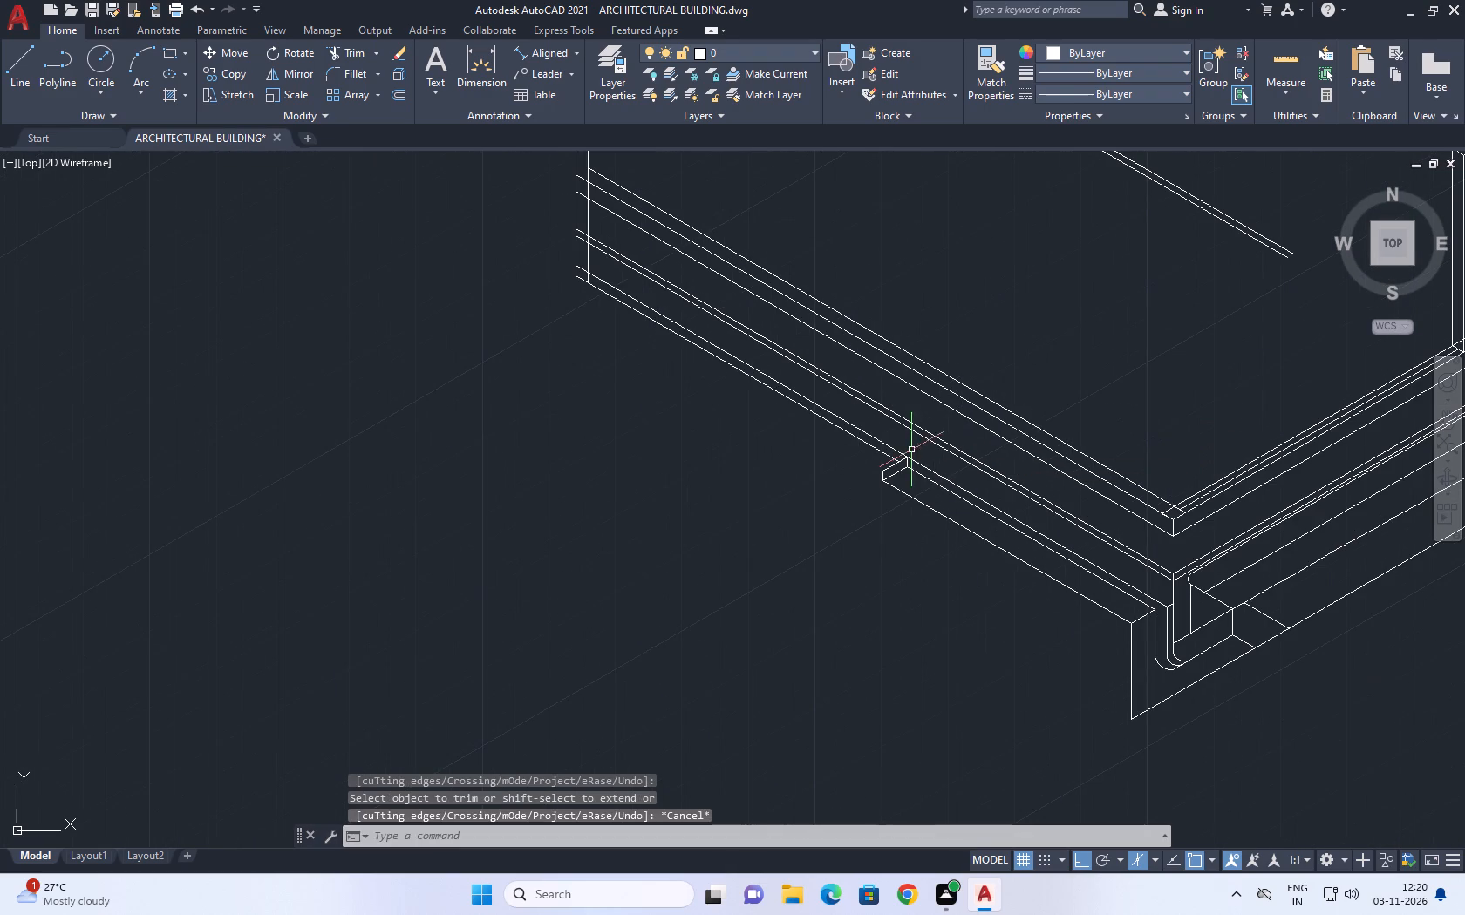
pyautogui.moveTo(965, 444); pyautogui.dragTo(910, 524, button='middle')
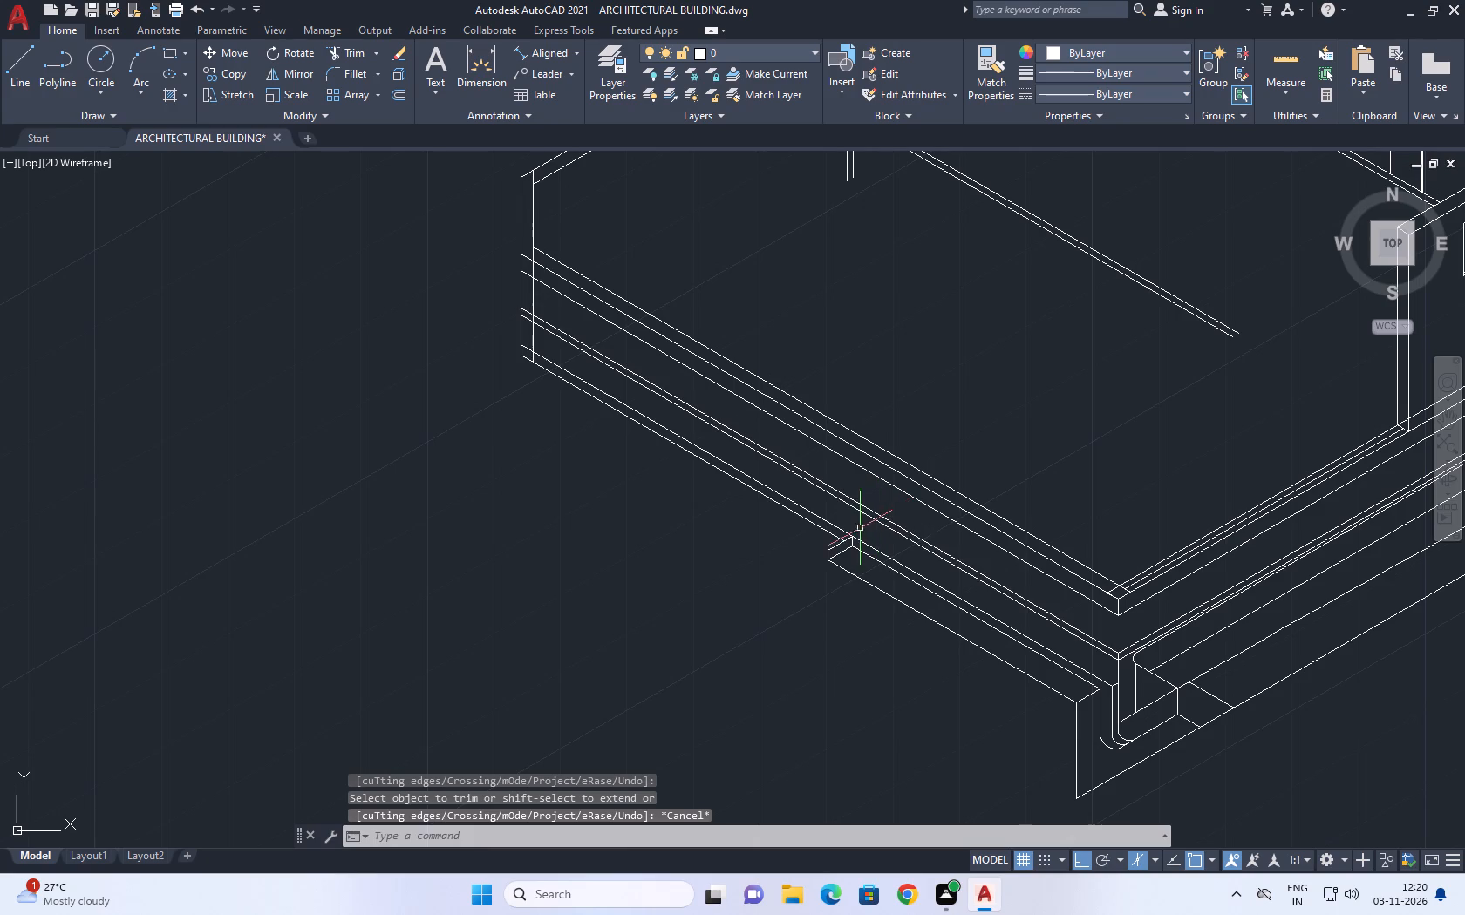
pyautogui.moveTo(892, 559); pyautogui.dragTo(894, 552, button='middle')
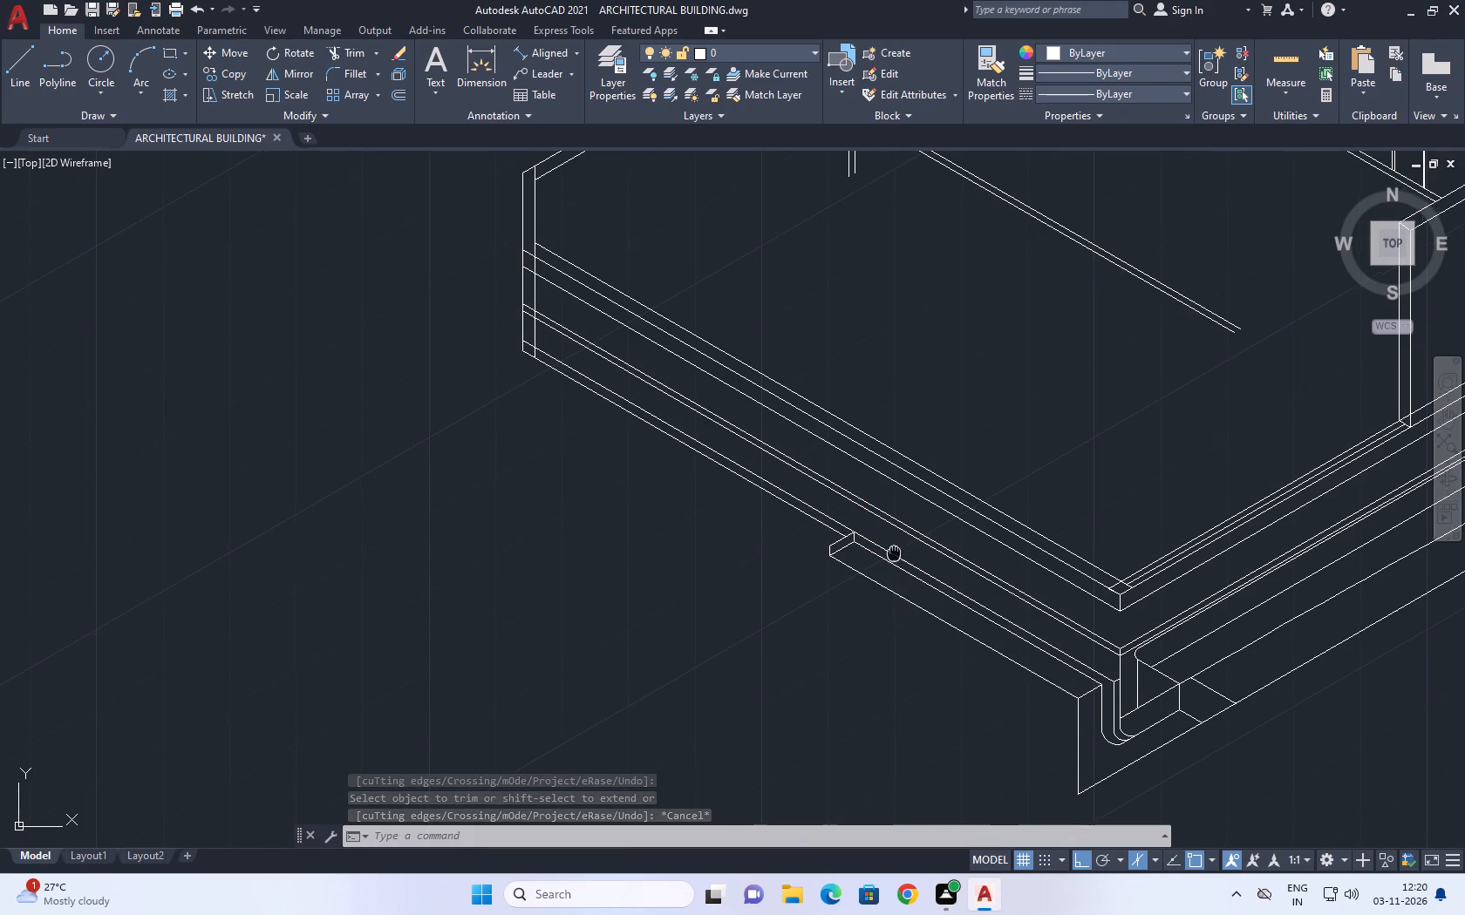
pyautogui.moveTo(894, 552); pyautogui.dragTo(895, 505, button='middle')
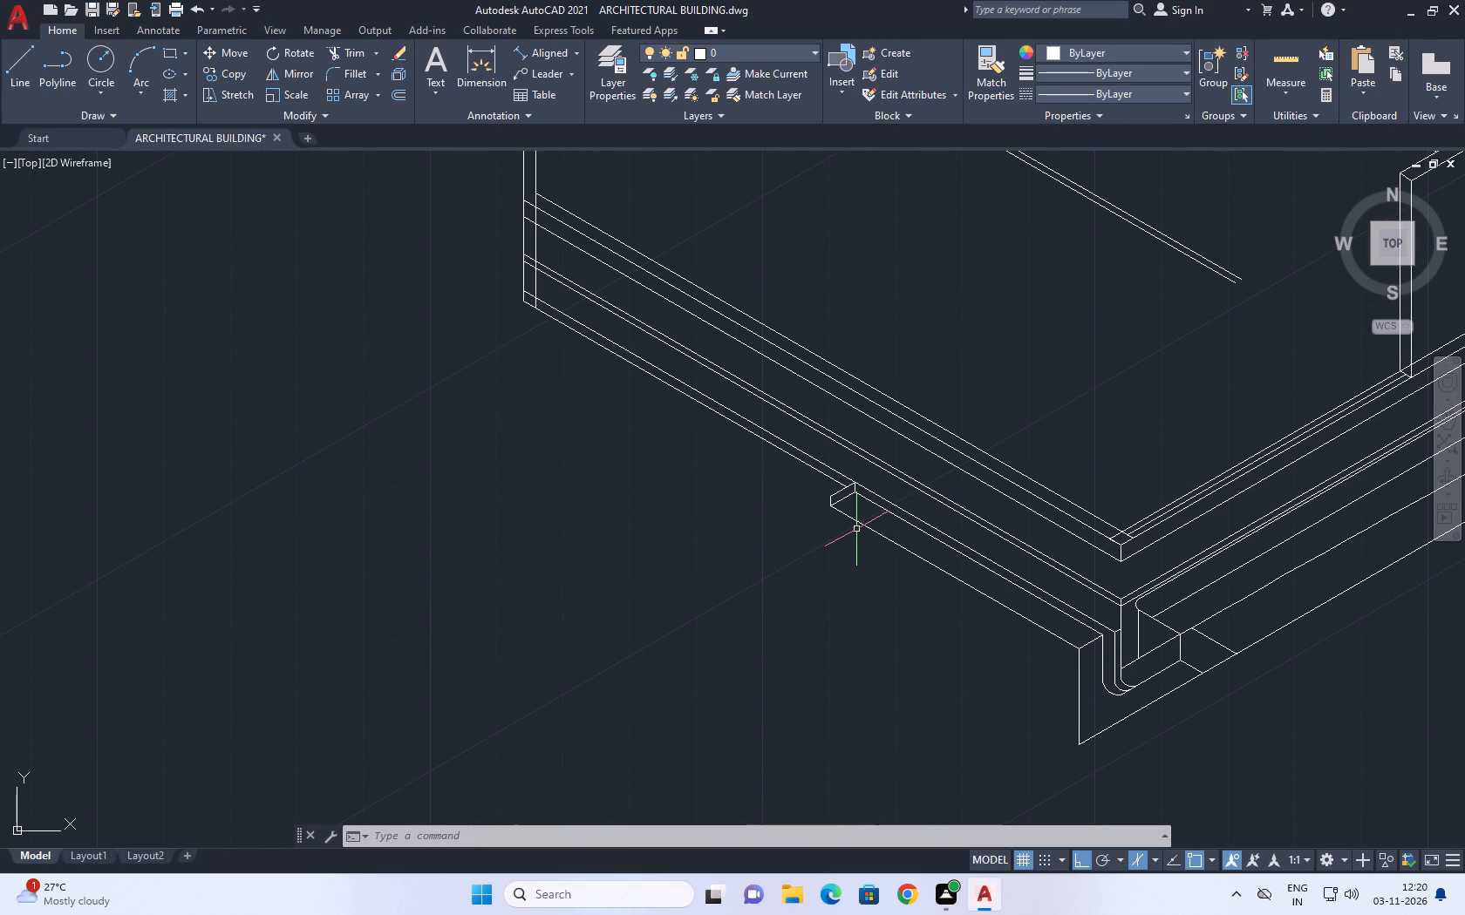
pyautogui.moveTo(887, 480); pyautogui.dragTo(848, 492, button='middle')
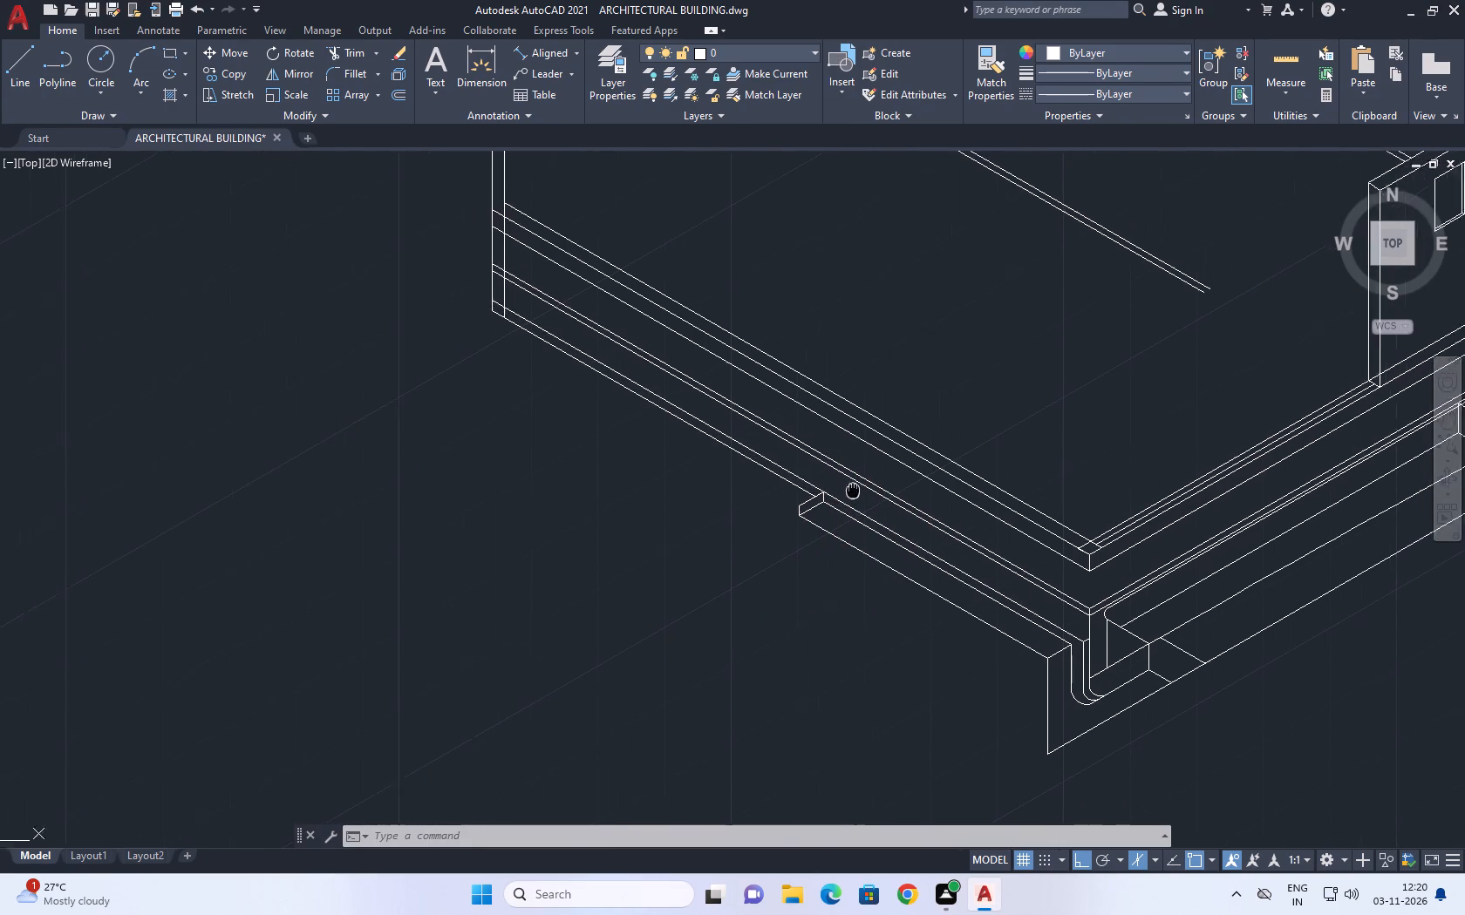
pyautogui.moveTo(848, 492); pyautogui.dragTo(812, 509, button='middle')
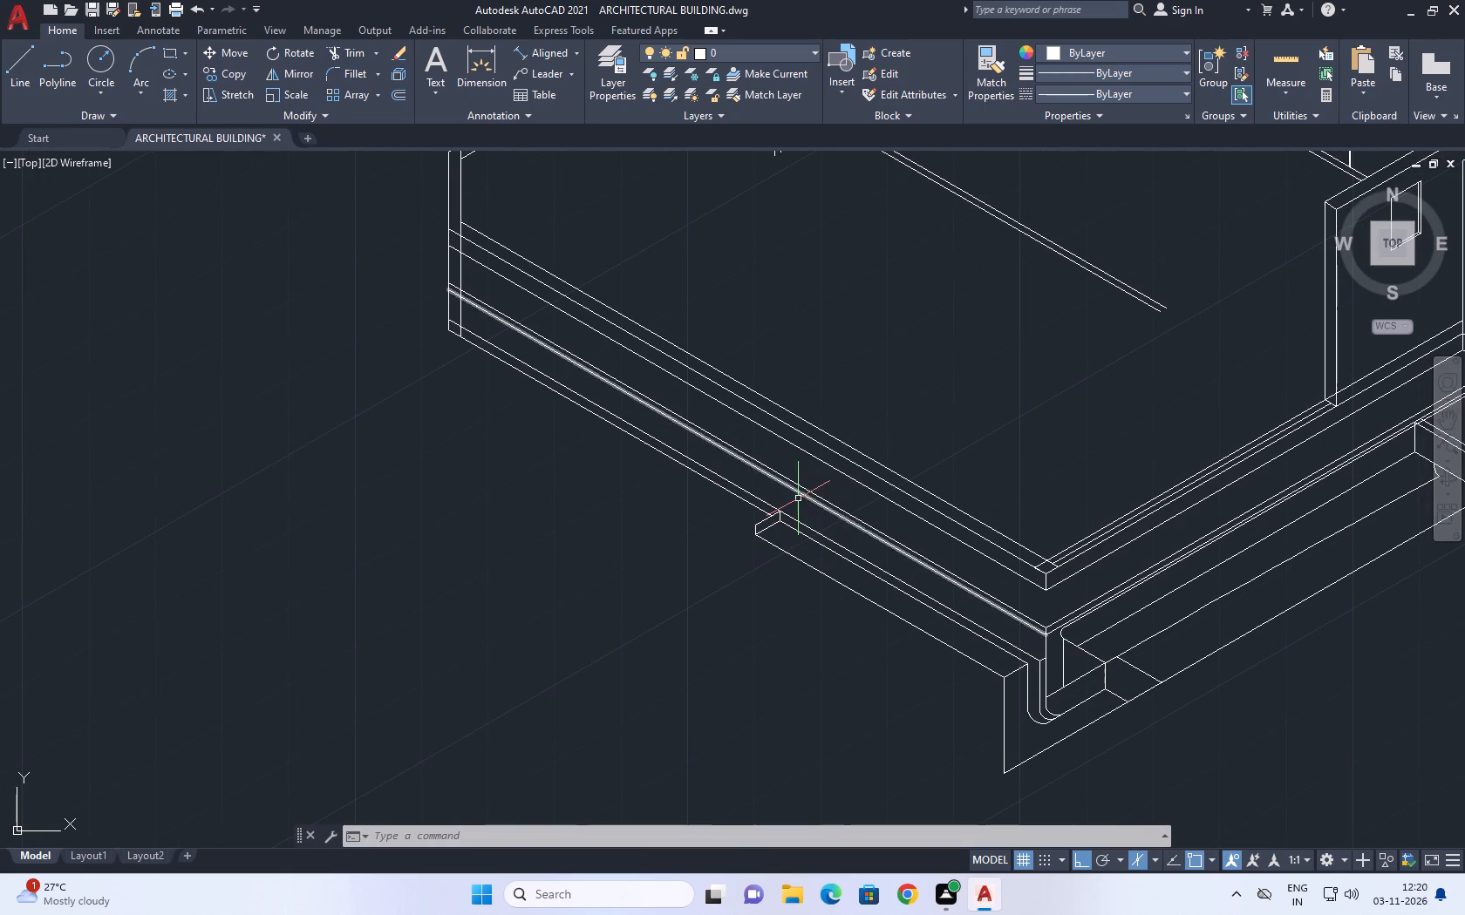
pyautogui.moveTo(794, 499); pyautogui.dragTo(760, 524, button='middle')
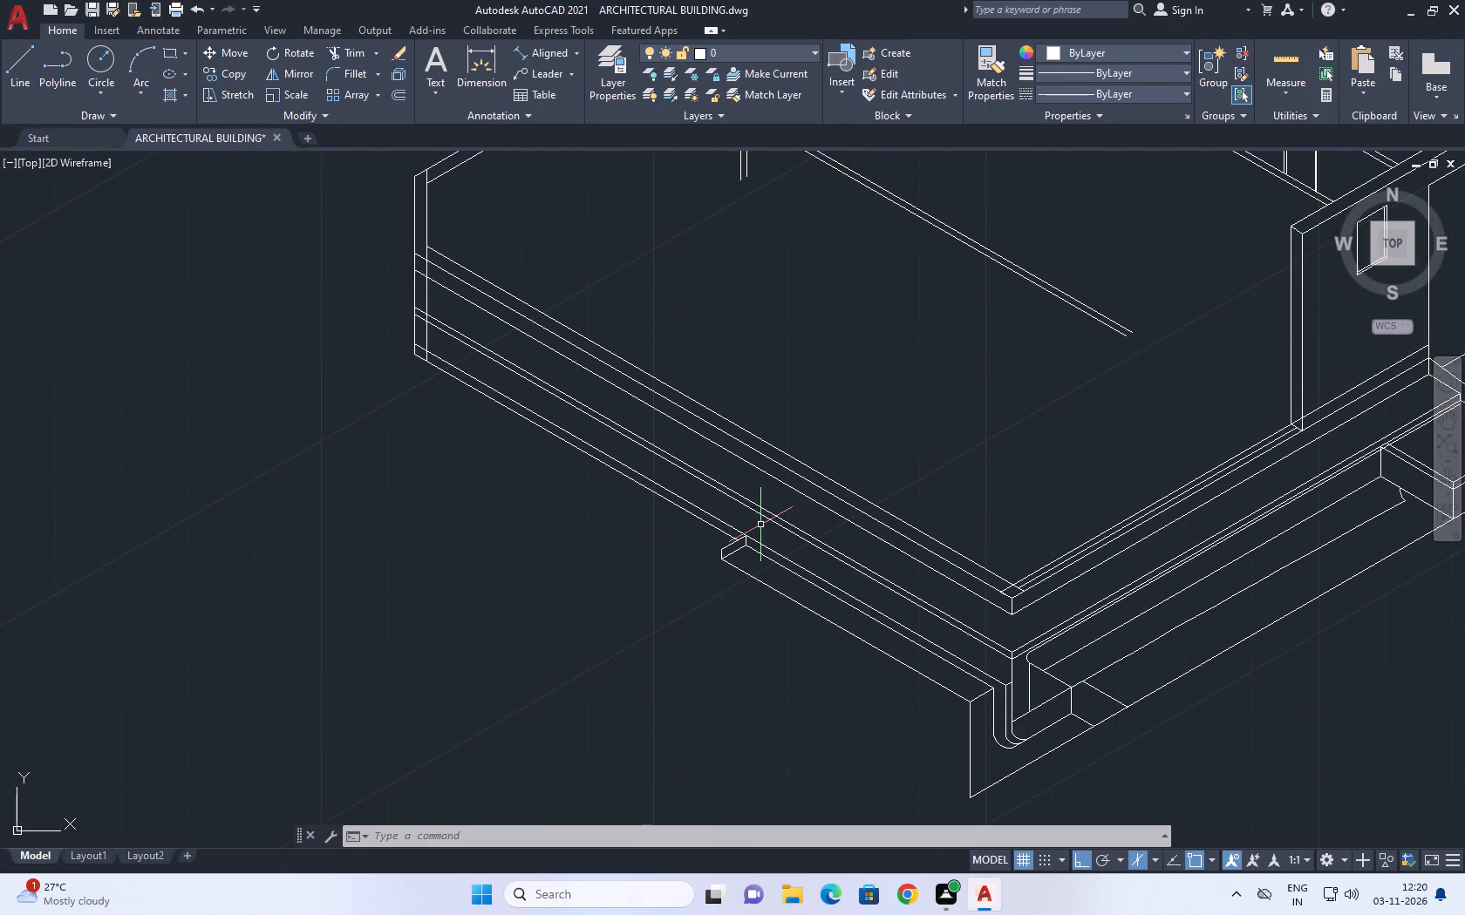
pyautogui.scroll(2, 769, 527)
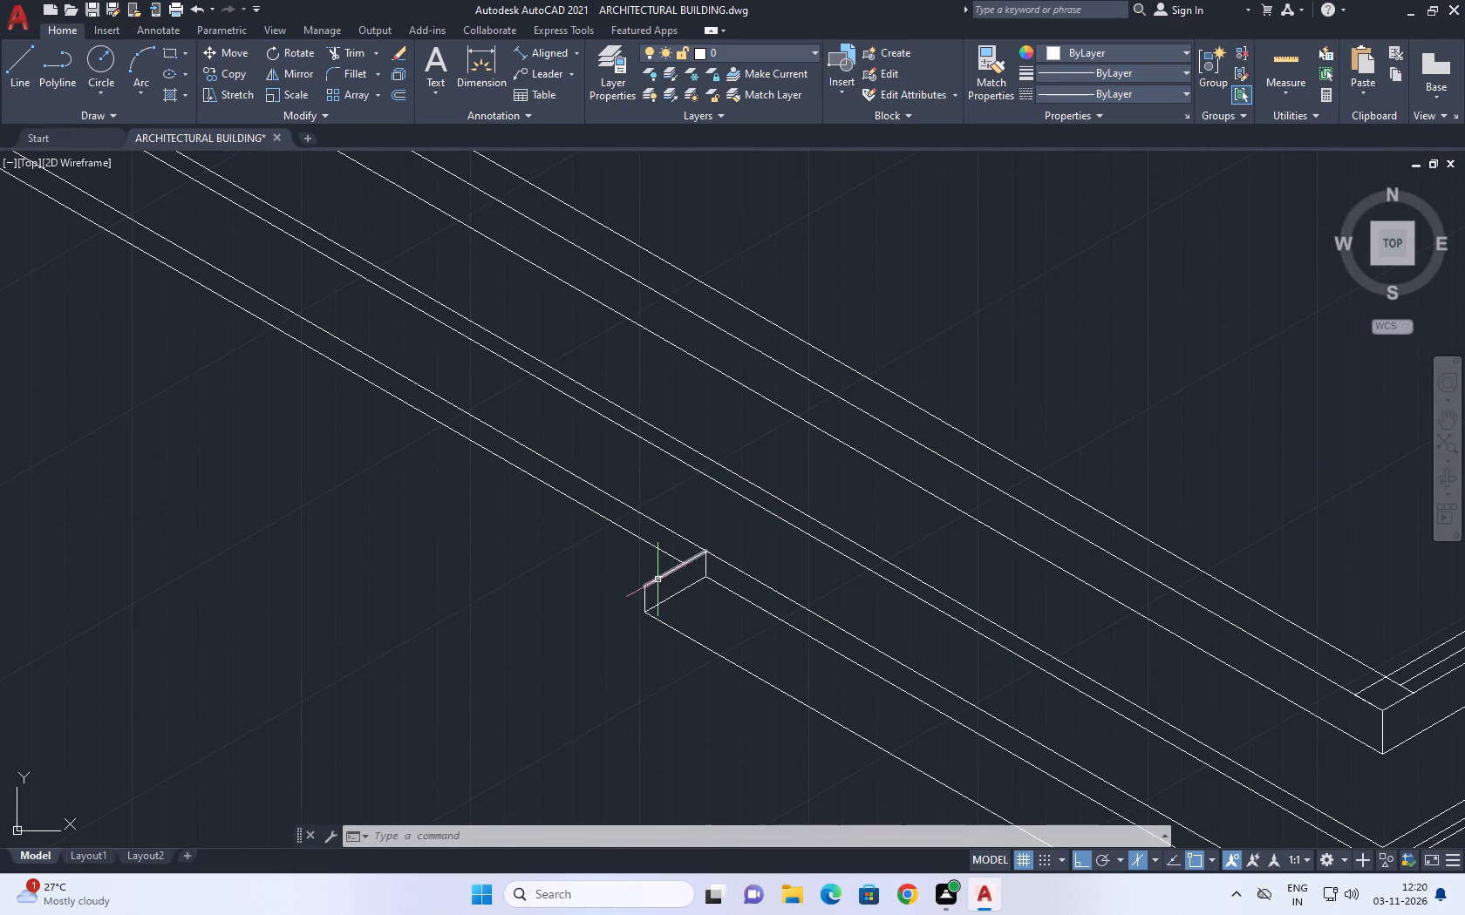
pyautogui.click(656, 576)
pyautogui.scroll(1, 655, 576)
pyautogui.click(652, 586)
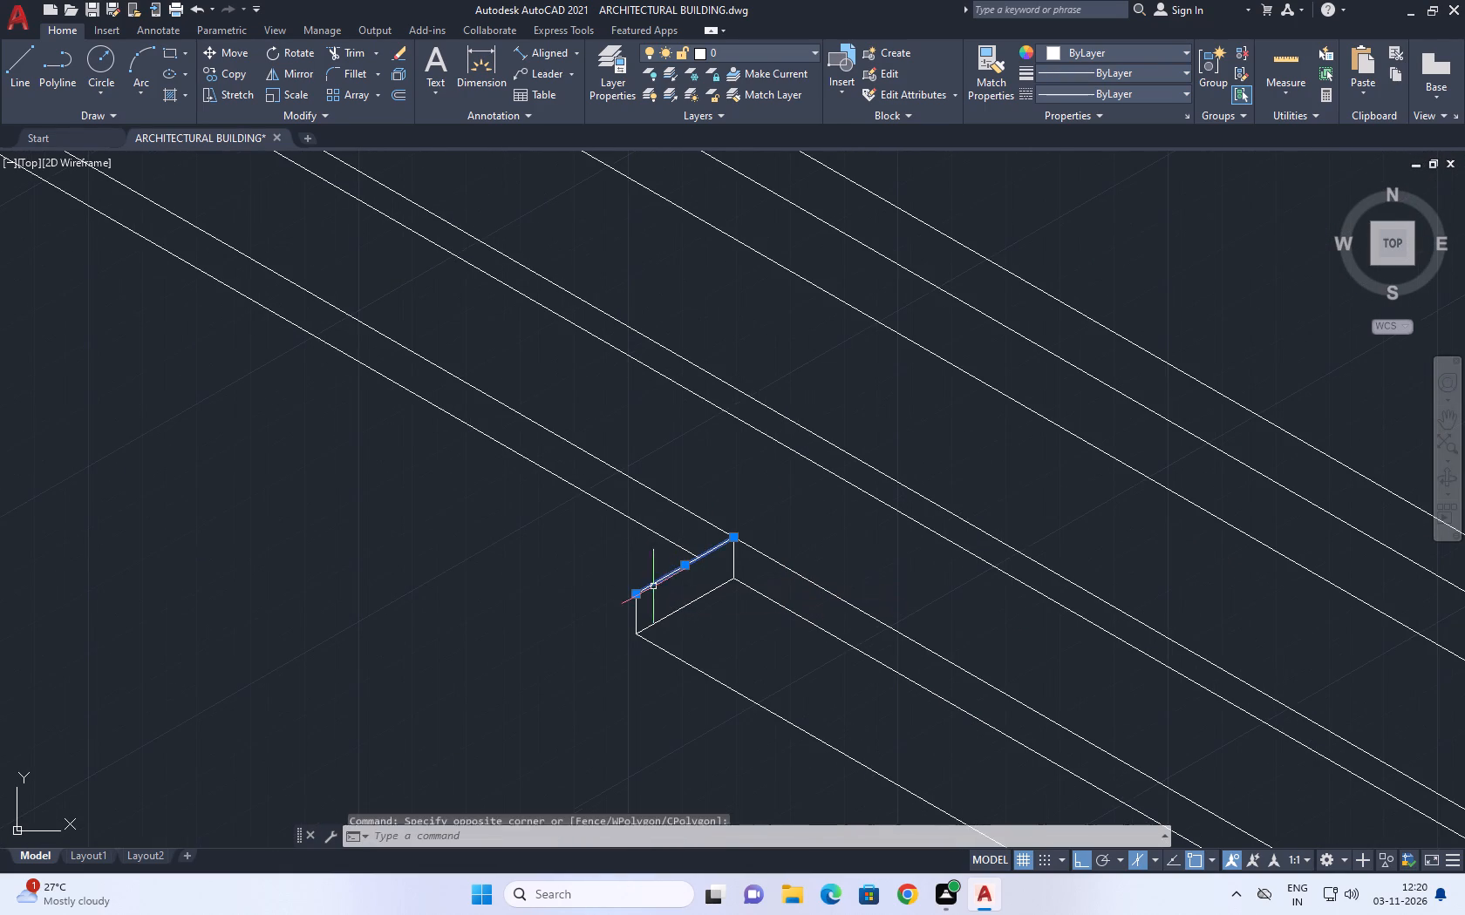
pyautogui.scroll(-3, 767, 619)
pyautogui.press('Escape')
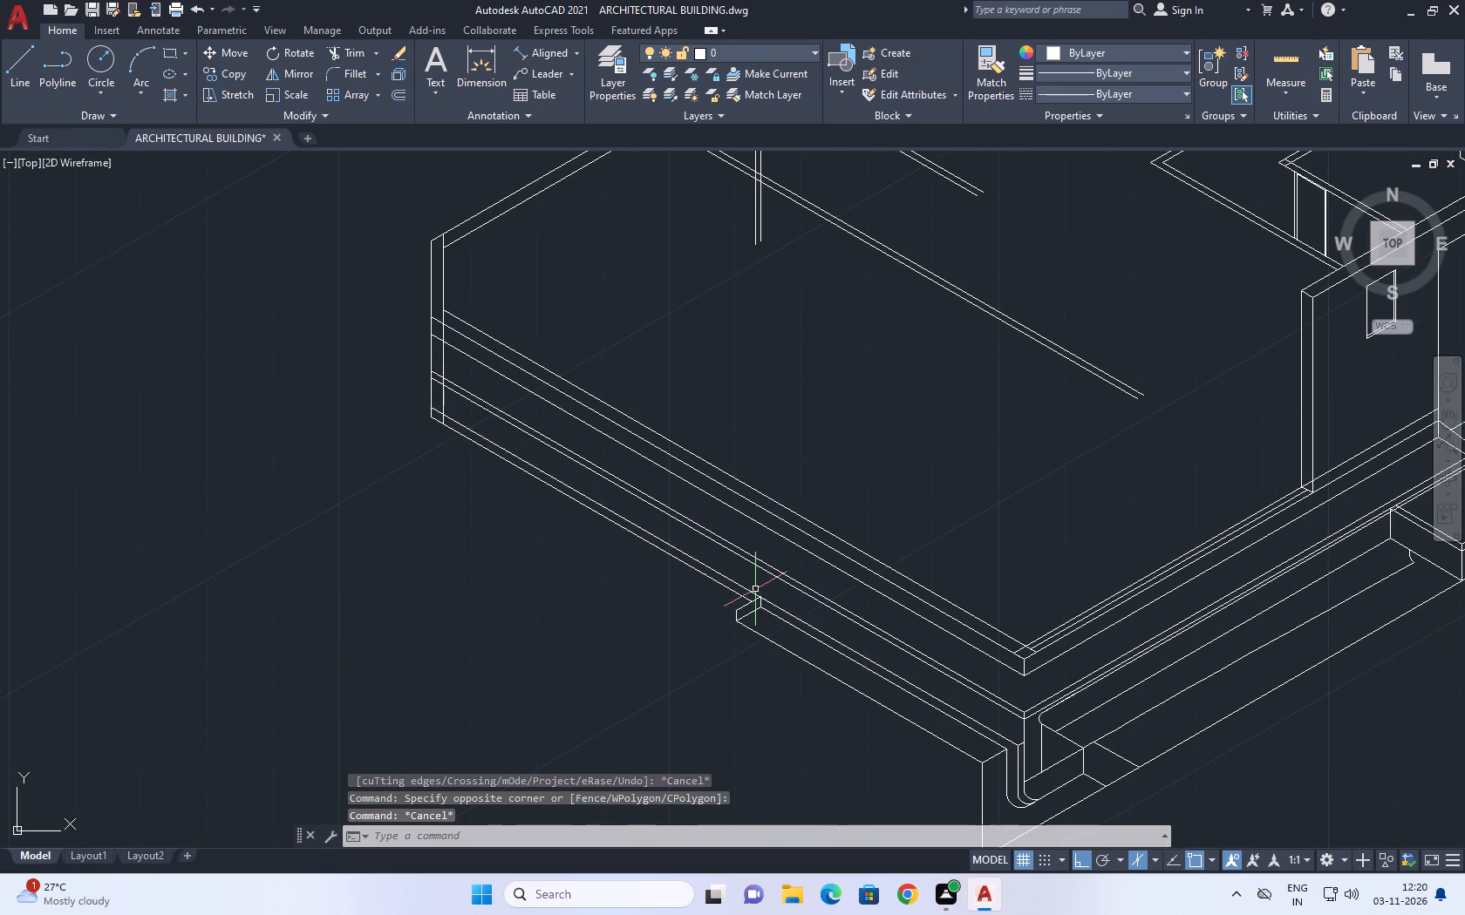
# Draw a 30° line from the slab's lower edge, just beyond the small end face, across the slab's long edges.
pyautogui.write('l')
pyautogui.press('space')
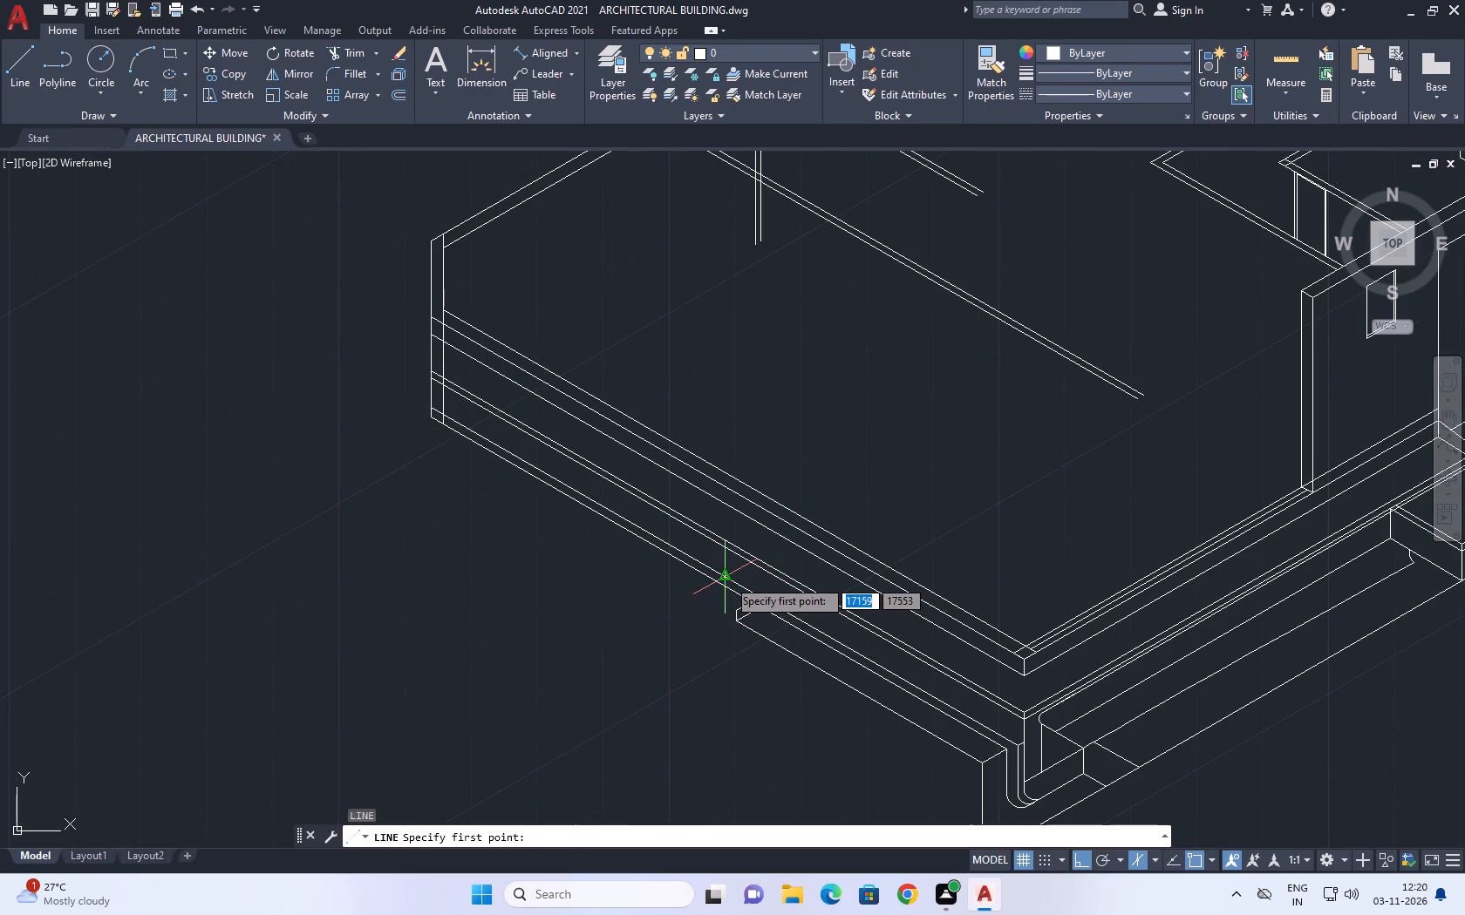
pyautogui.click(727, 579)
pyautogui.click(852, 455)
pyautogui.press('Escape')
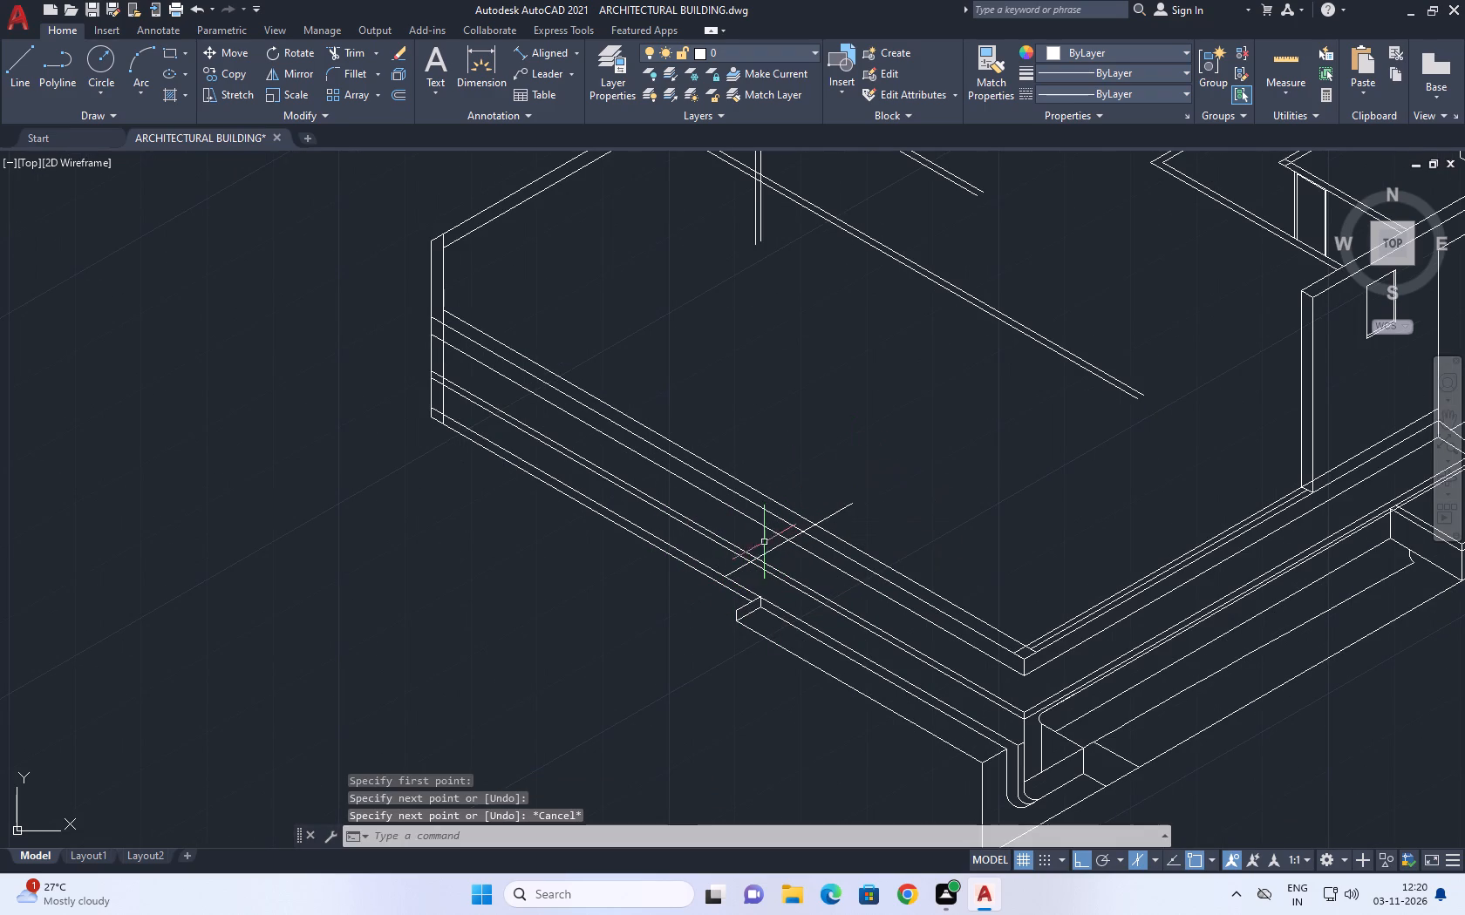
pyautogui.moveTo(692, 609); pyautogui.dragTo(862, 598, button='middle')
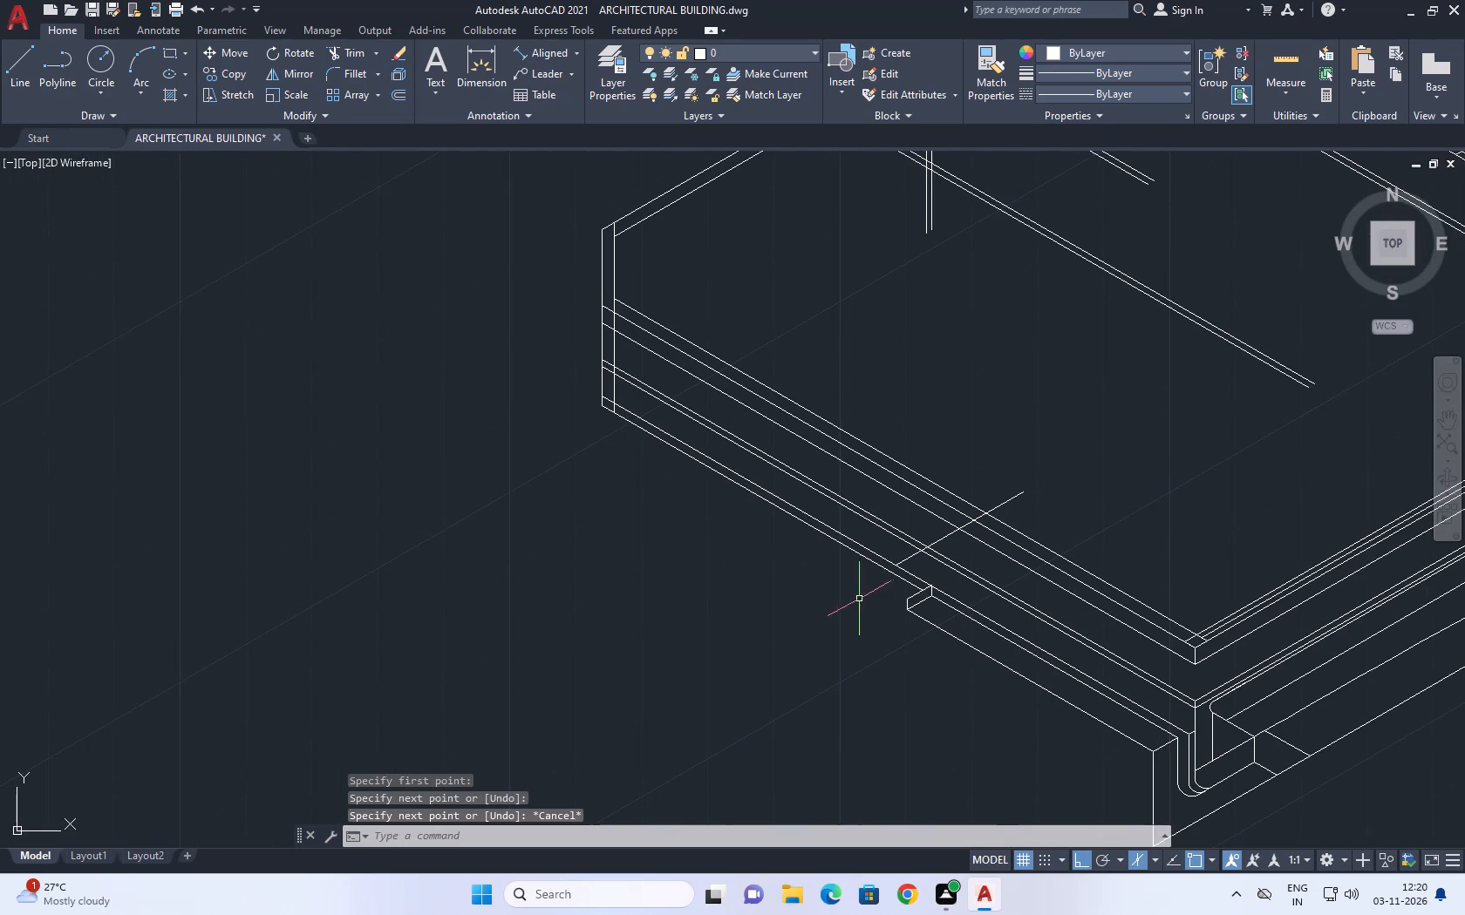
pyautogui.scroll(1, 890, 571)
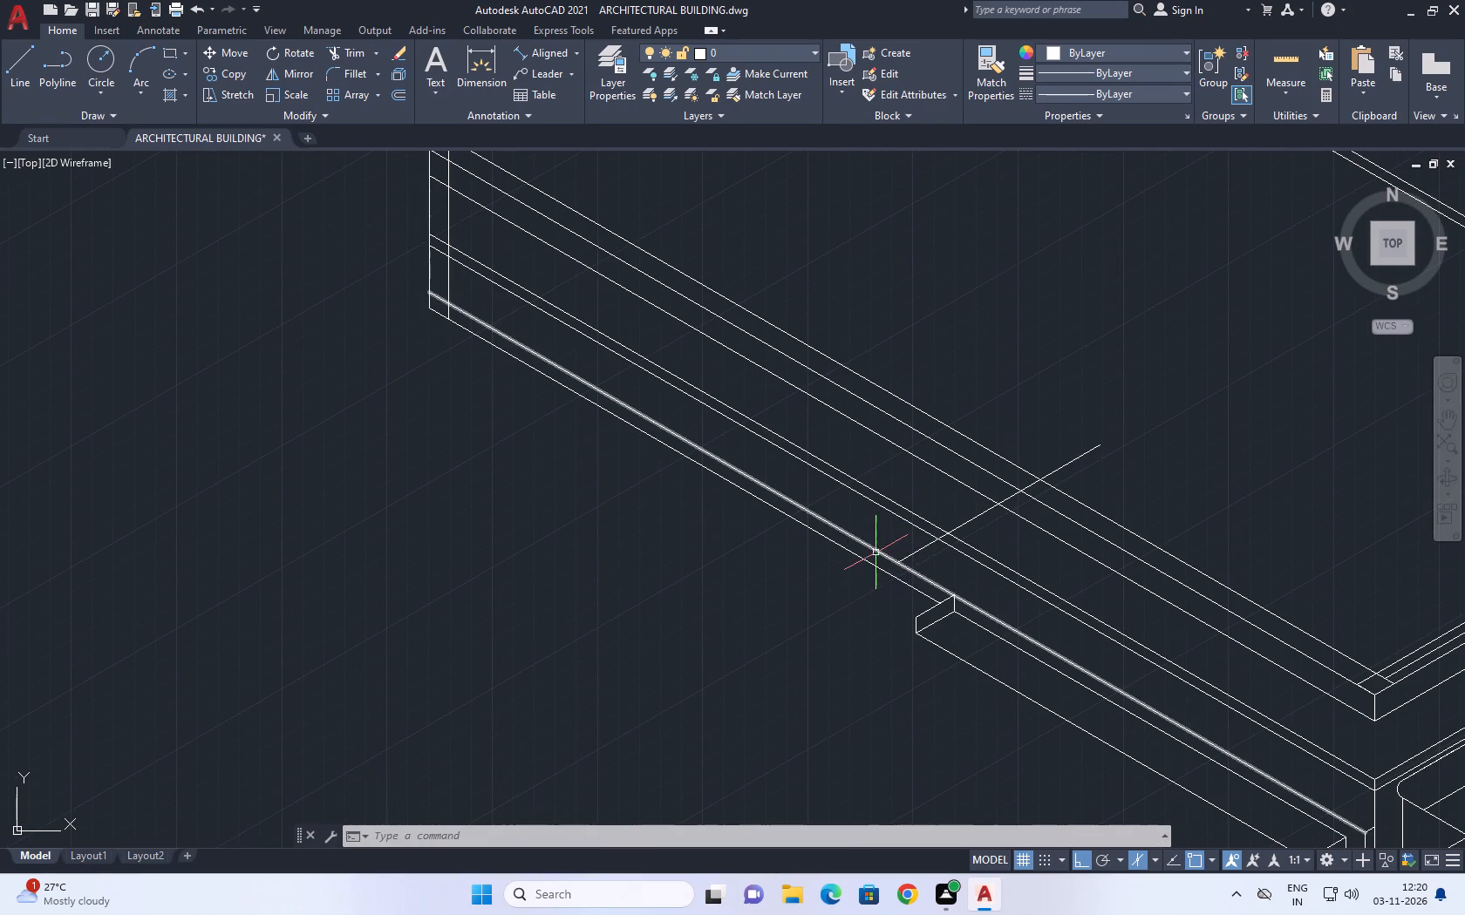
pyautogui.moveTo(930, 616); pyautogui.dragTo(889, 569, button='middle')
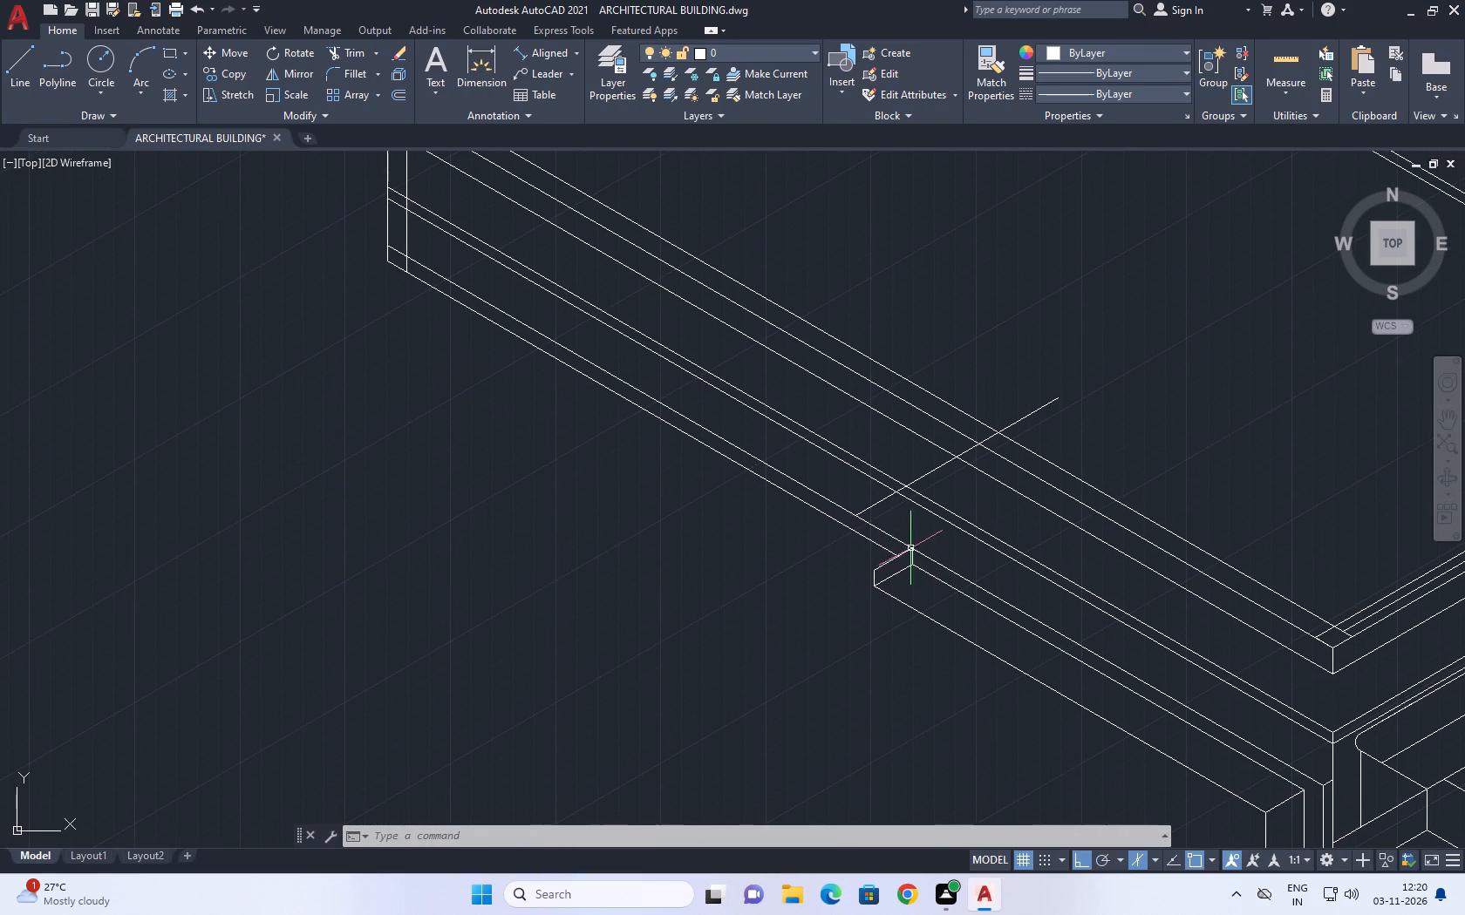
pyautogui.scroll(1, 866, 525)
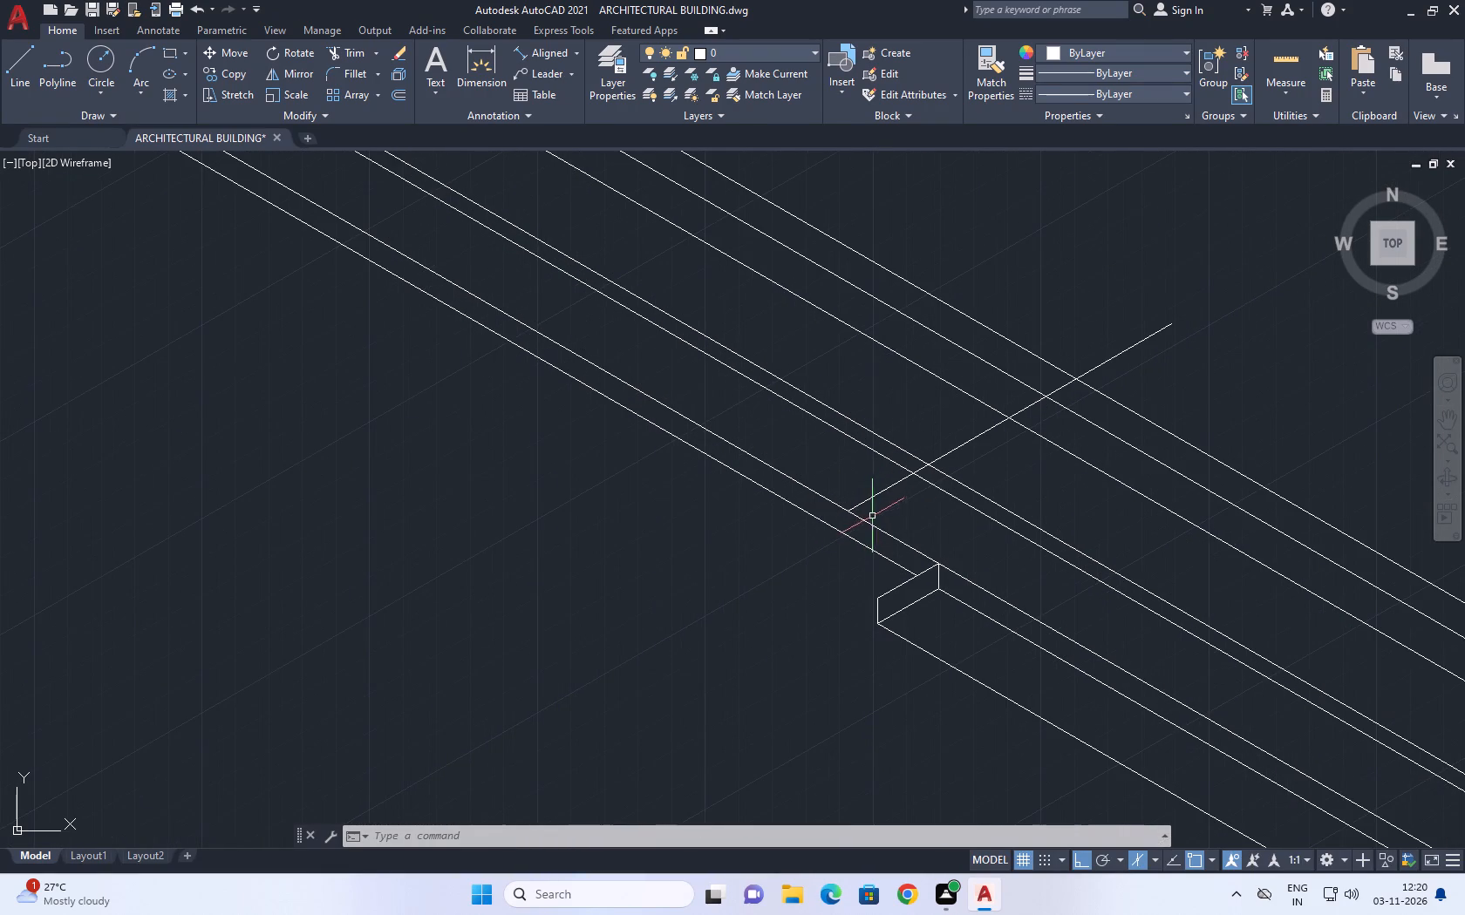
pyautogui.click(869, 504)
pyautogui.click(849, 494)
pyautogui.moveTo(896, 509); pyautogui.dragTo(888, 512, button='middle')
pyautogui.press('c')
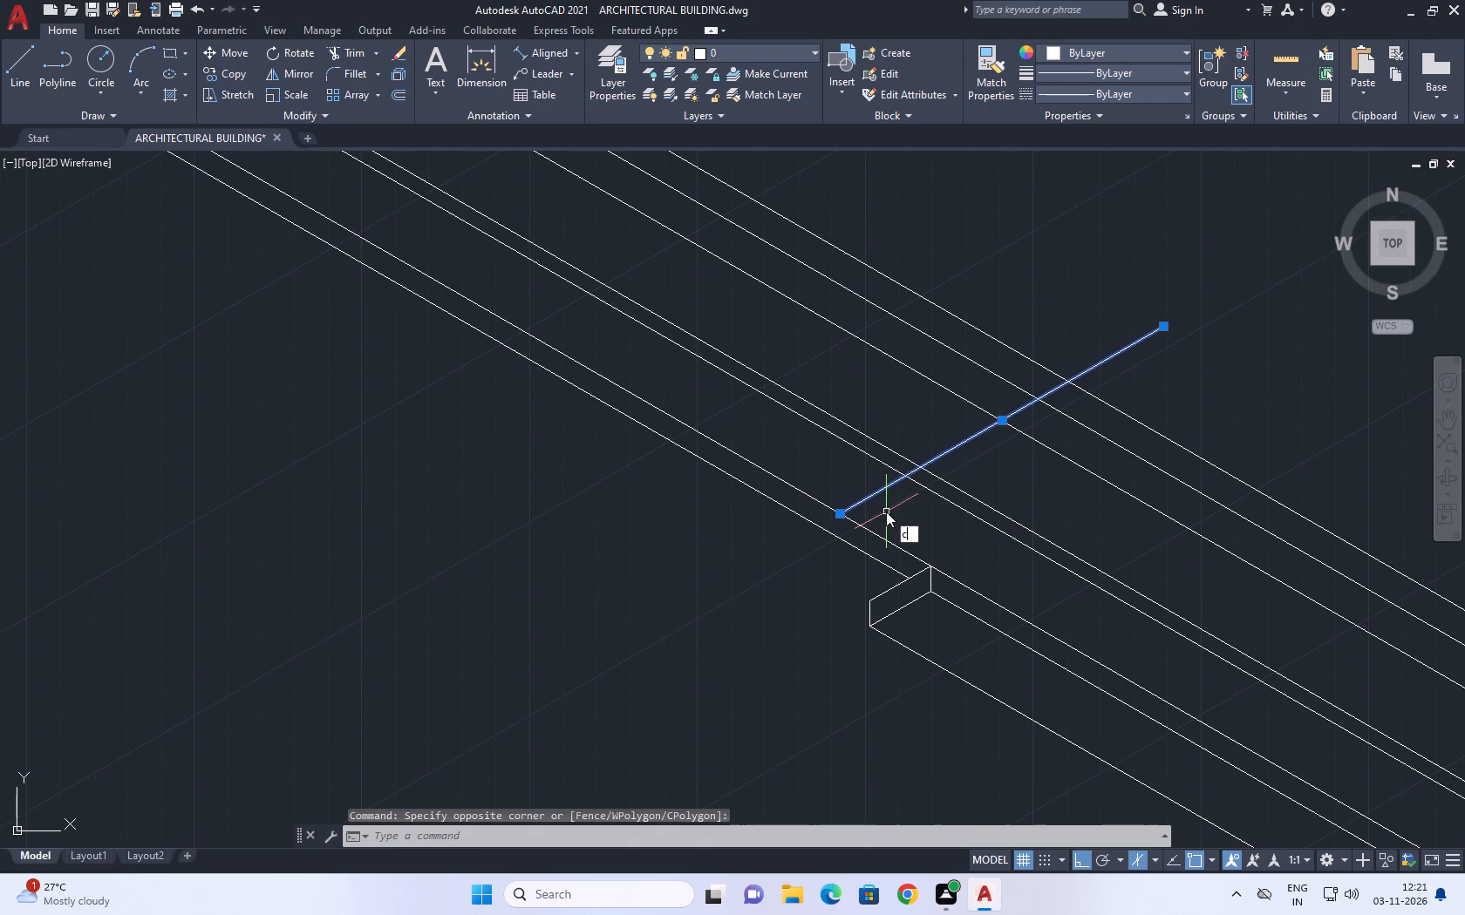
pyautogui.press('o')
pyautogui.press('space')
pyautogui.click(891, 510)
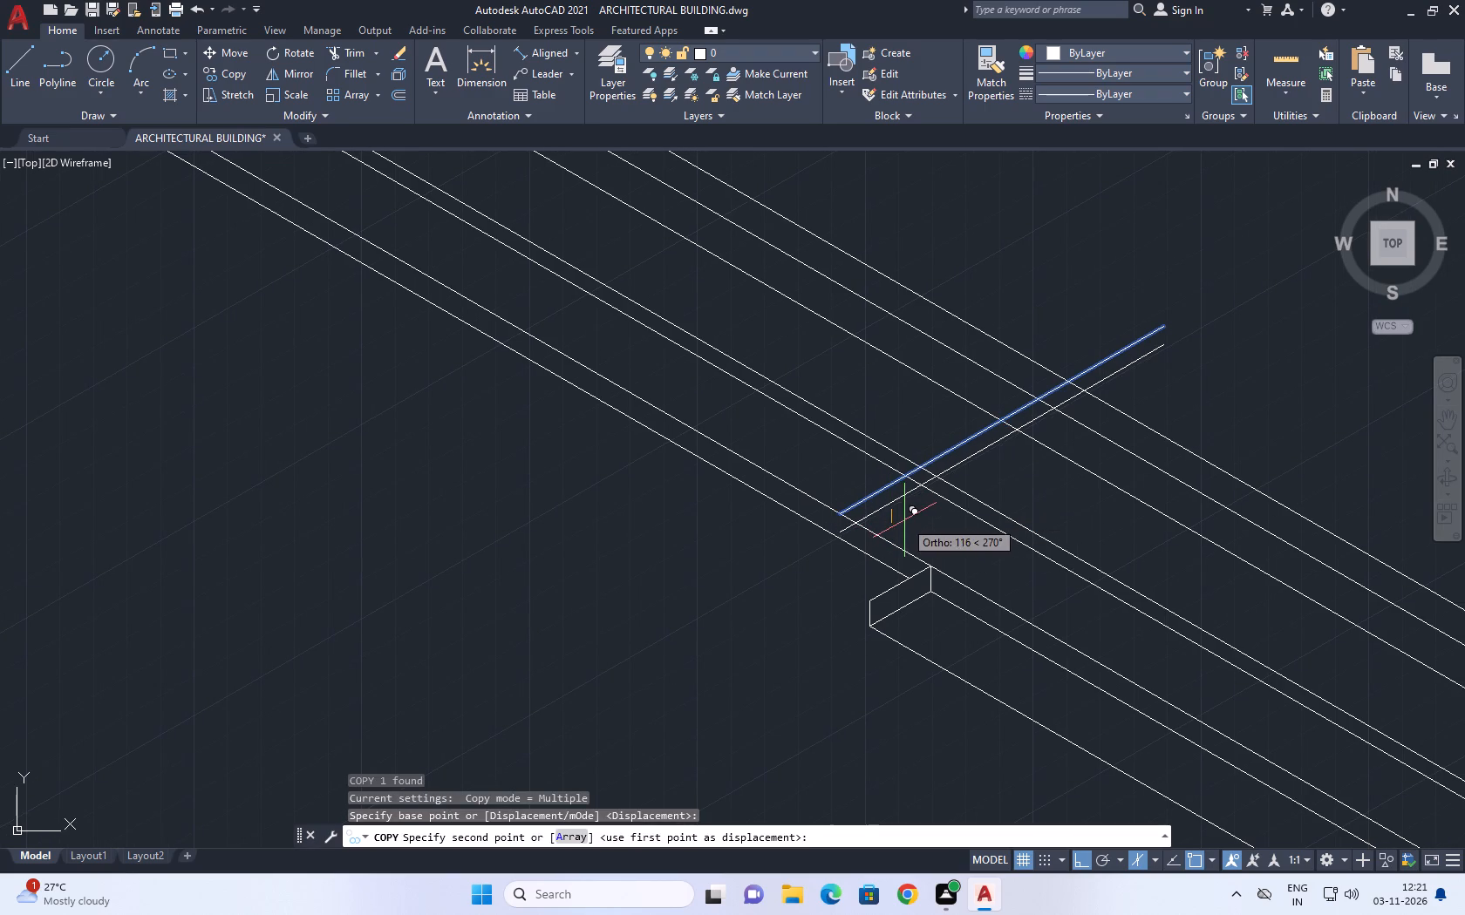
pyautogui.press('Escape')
# Copy the upper line of the block's small end face 600 along the slab's lower edge, away from the block, in the left isoplane.
pyautogui.click(910, 579)
pyautogui.moveTo(926, 577); pyautogui.dragTo(929, 596, button='middle')
pyautogui.press('c')
pyautogui.press('o')
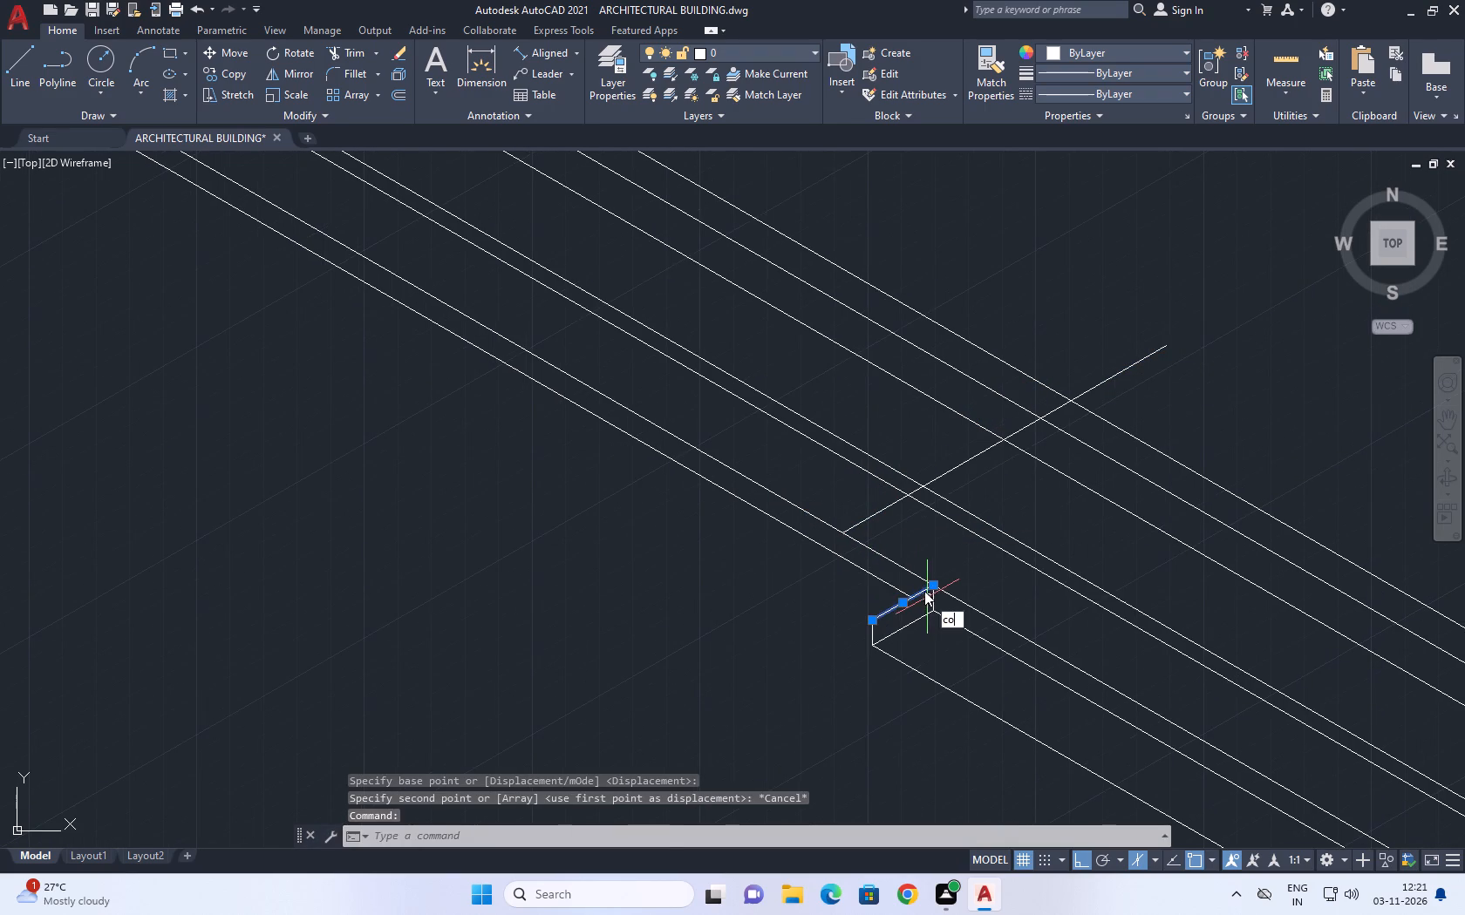
pyautogui.press('space')
pyautogui.scroll(1, 905, 577)
pyautogui.click(1020, 610)
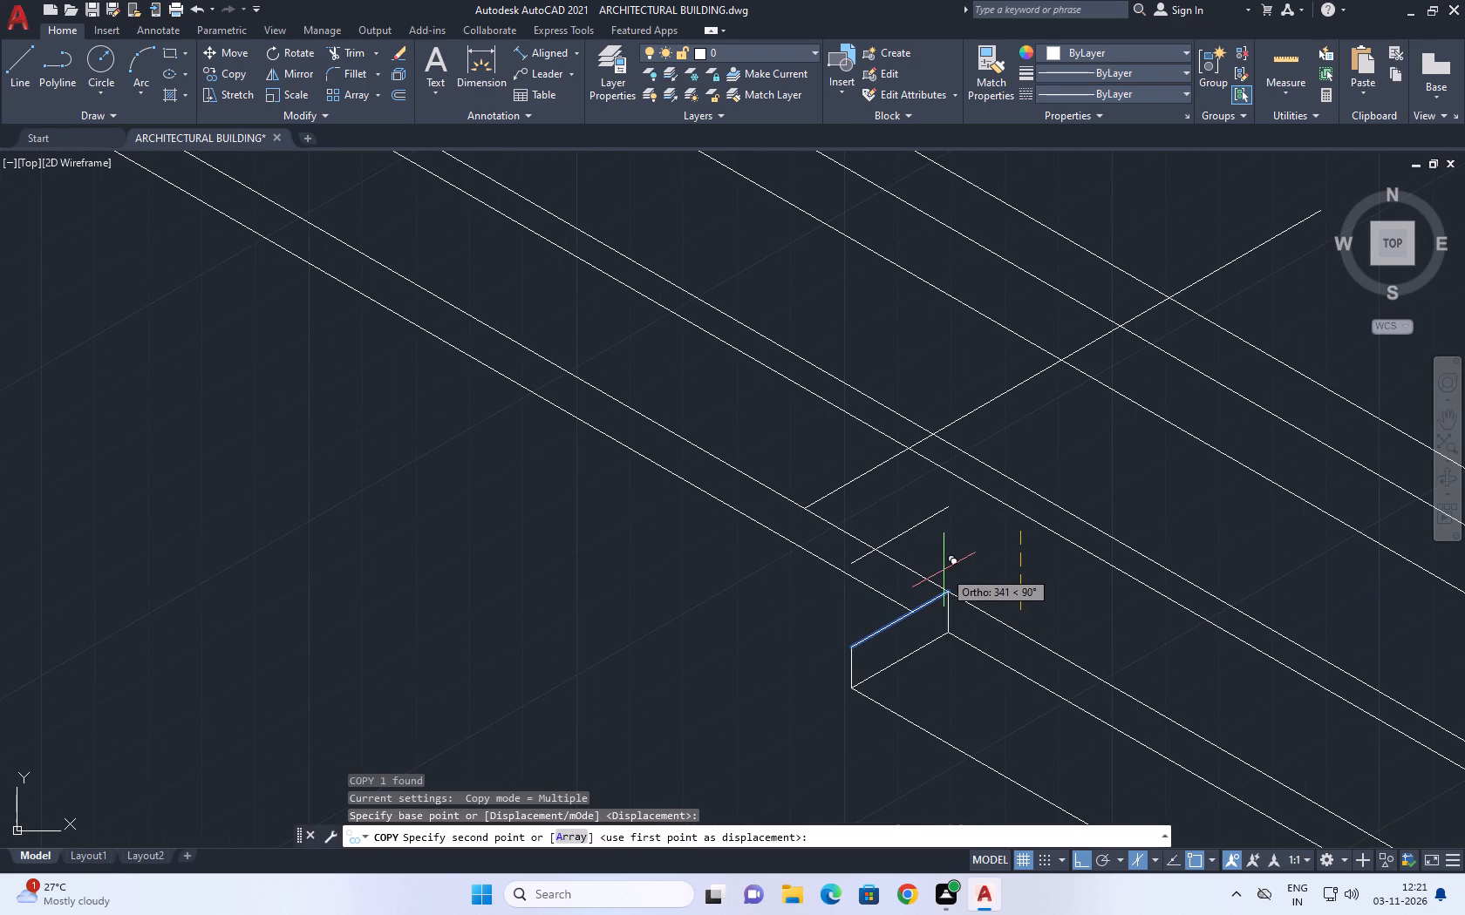
pyautogui.press('F5')
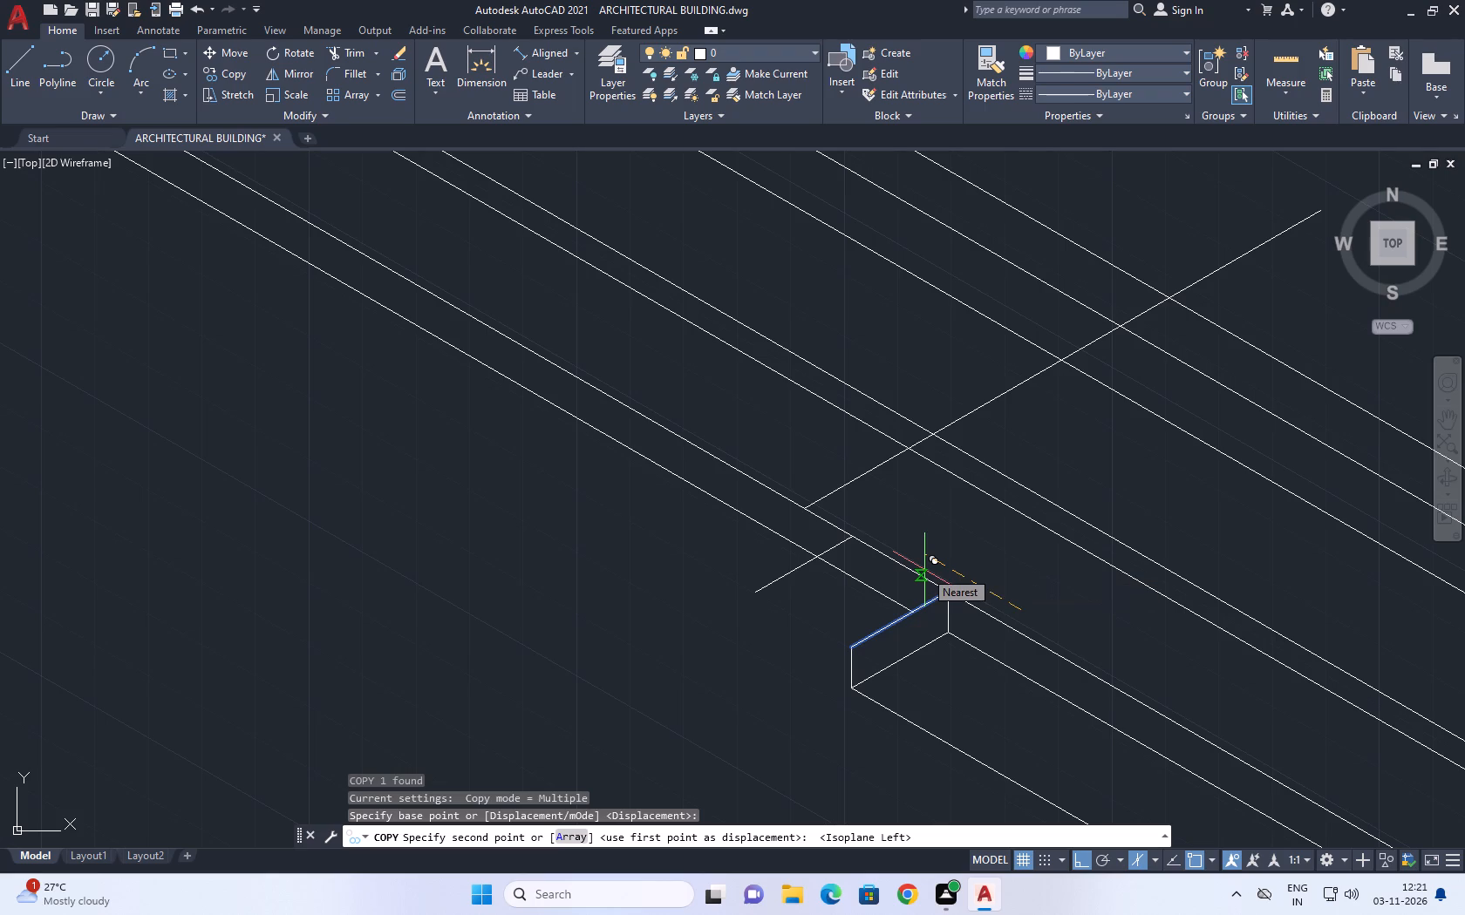
pyautogui.press('6')
pyautogui.write('00')
pyautogui.press('Return')
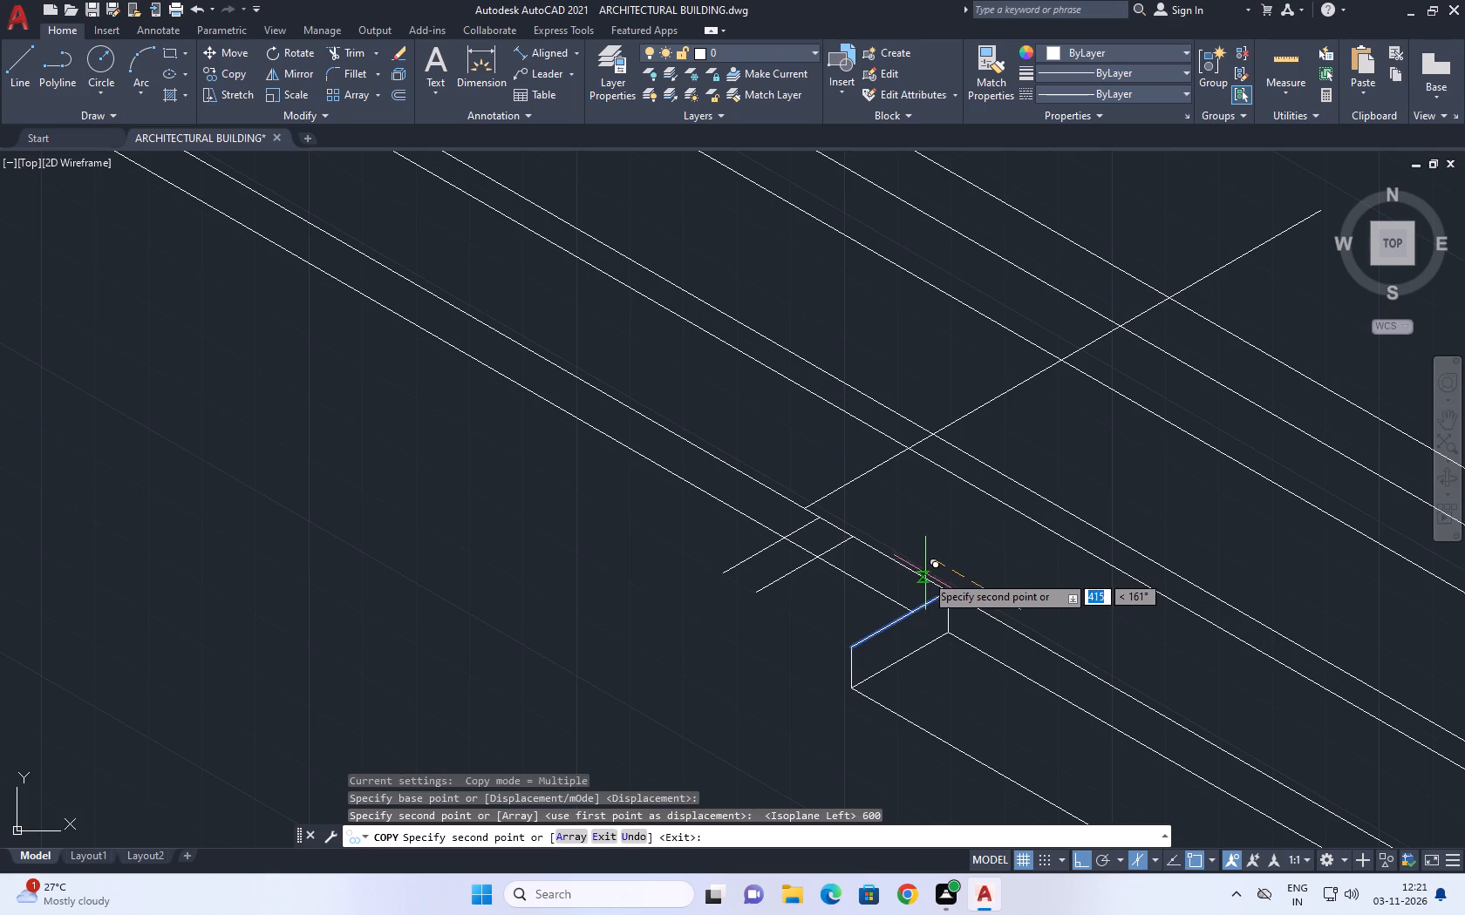
pyautogui.press('Escape')
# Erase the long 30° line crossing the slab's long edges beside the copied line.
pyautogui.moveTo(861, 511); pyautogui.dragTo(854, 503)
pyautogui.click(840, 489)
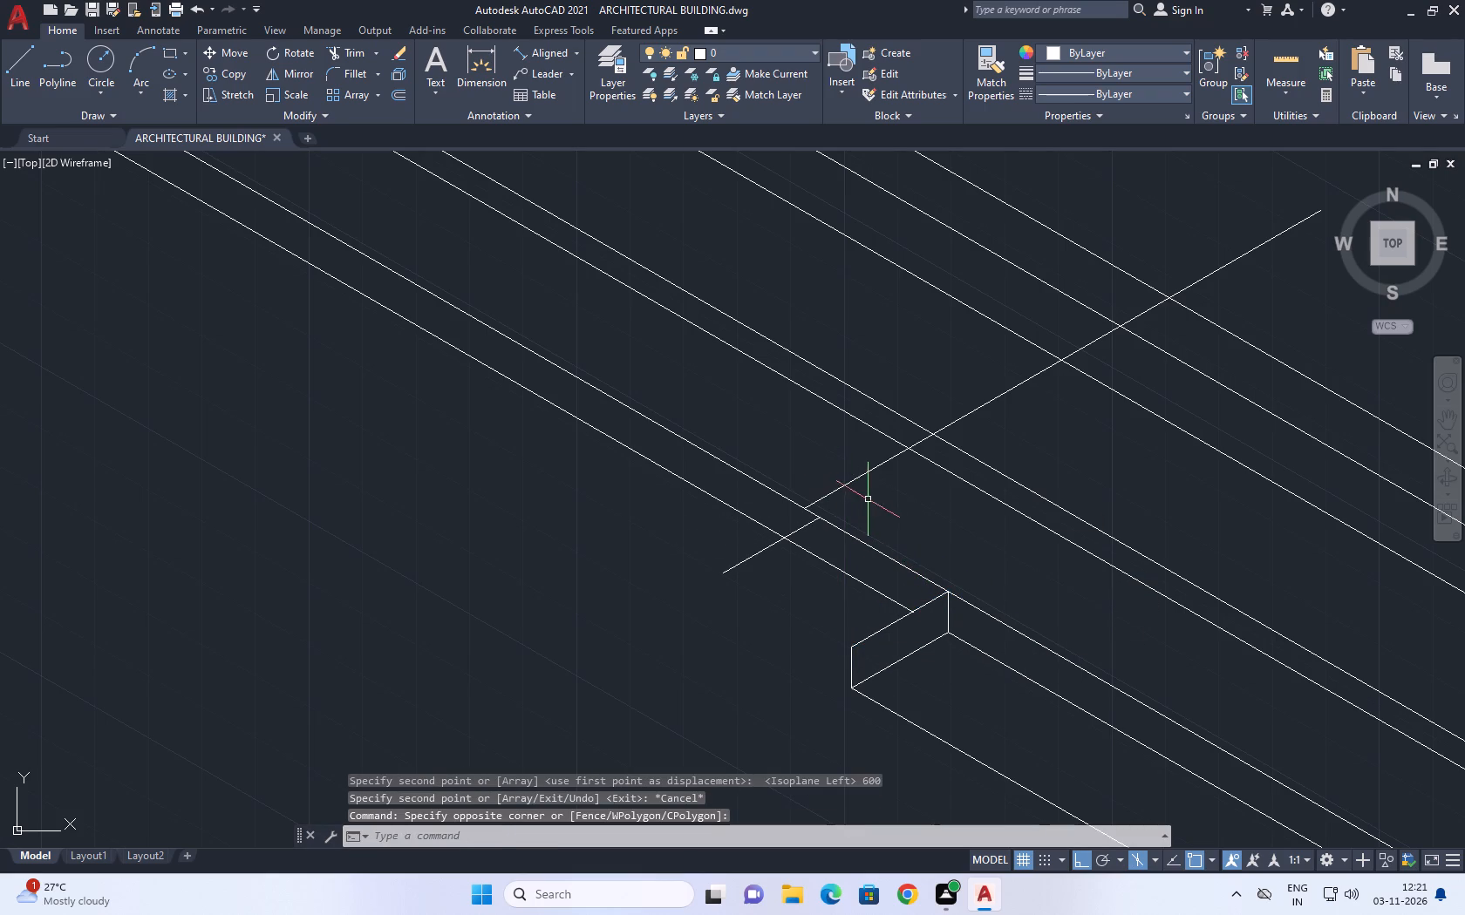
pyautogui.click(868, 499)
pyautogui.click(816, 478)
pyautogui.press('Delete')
# Extend the copied short line inward to the lower of the slab's closely spaced pair of long edges.
pyautogui.moveTo(756, 558); pyautogui.dragTo(759, 566, button='middle')
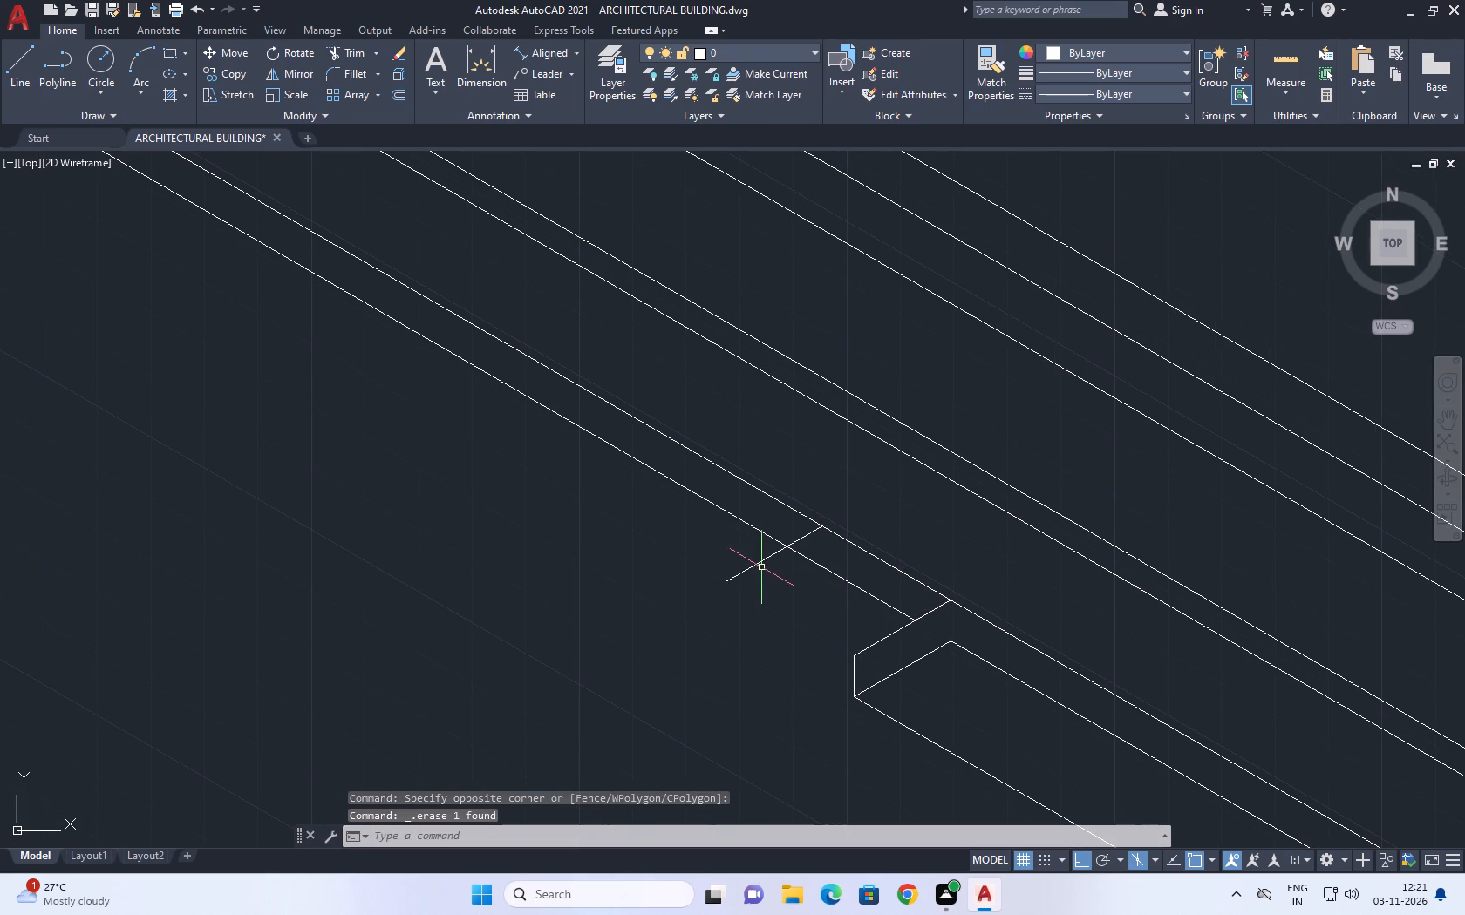
pyautogui.write('ex')
pyautogui.press('space')
pyautogui.click(767, 559)
pyautogui.click(767, 554)
pyautogui.click(772, 553)
pyautogui.click(780, 554)
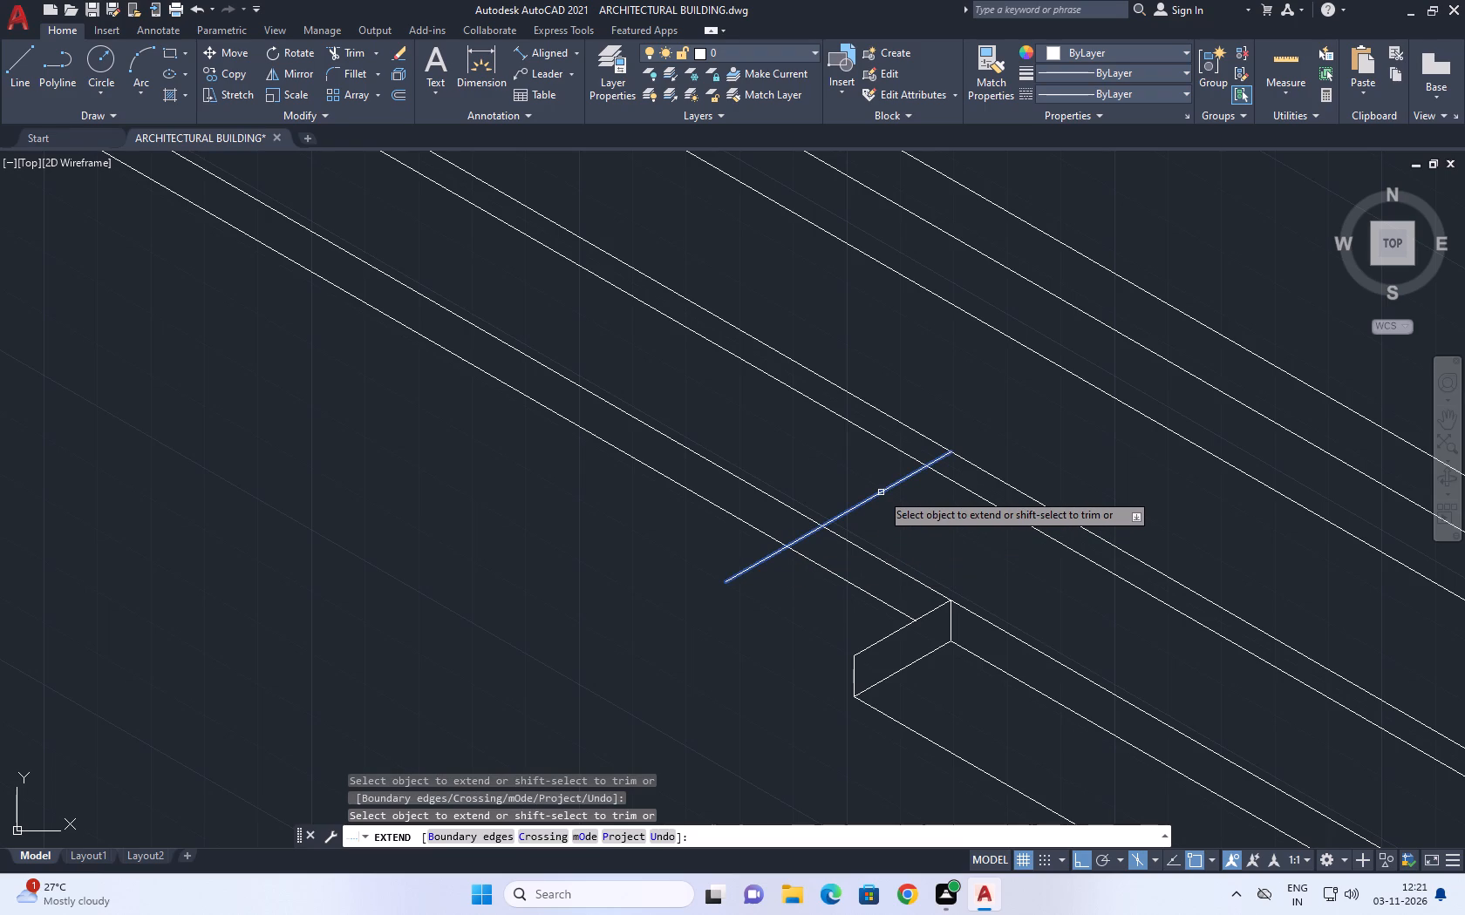
pyautogui.press('Escape')
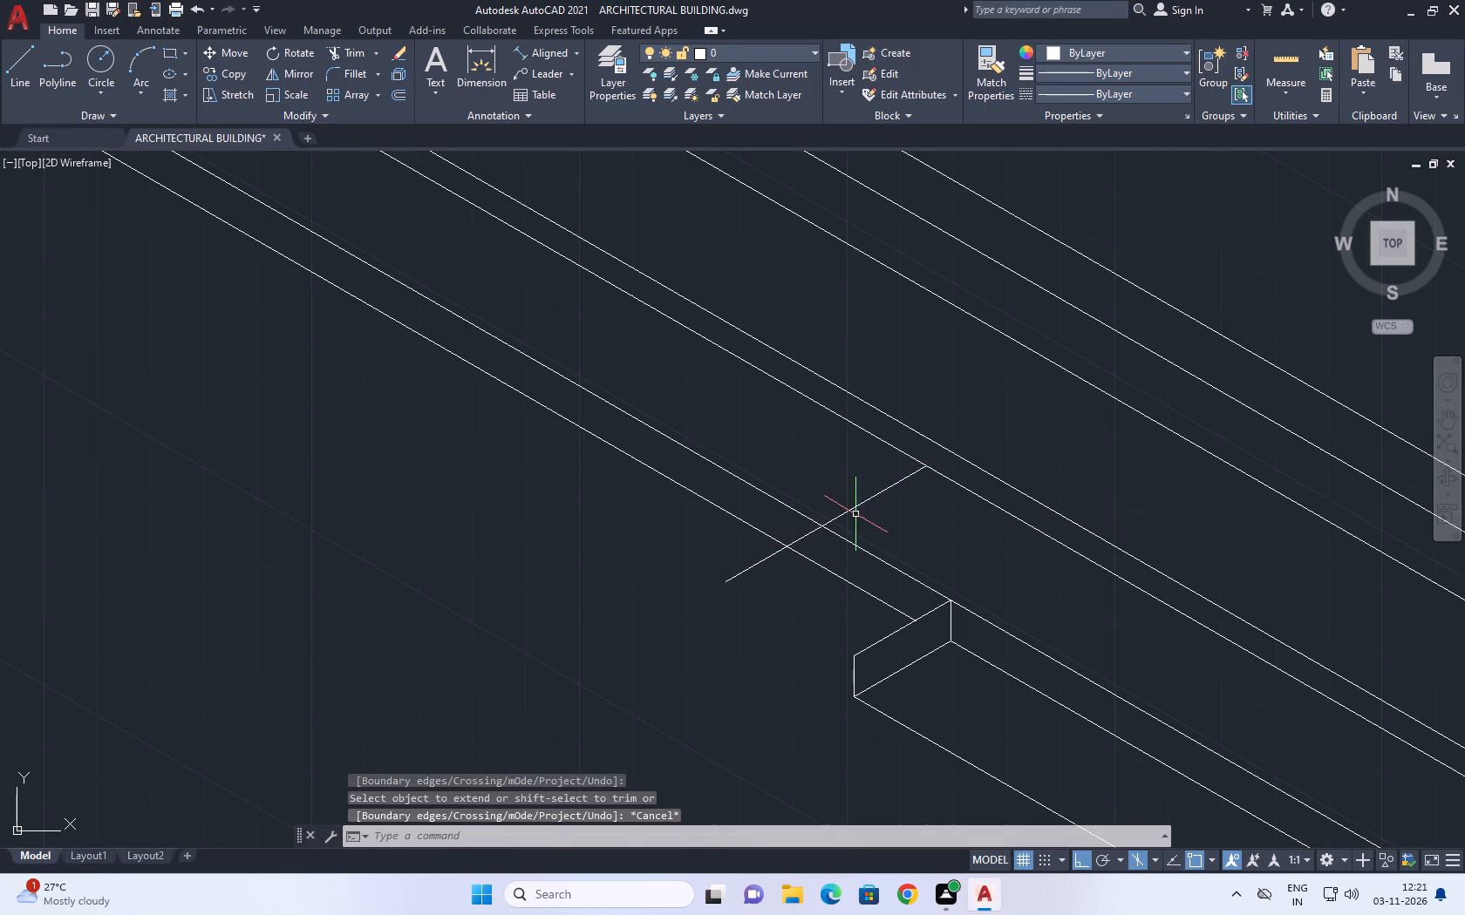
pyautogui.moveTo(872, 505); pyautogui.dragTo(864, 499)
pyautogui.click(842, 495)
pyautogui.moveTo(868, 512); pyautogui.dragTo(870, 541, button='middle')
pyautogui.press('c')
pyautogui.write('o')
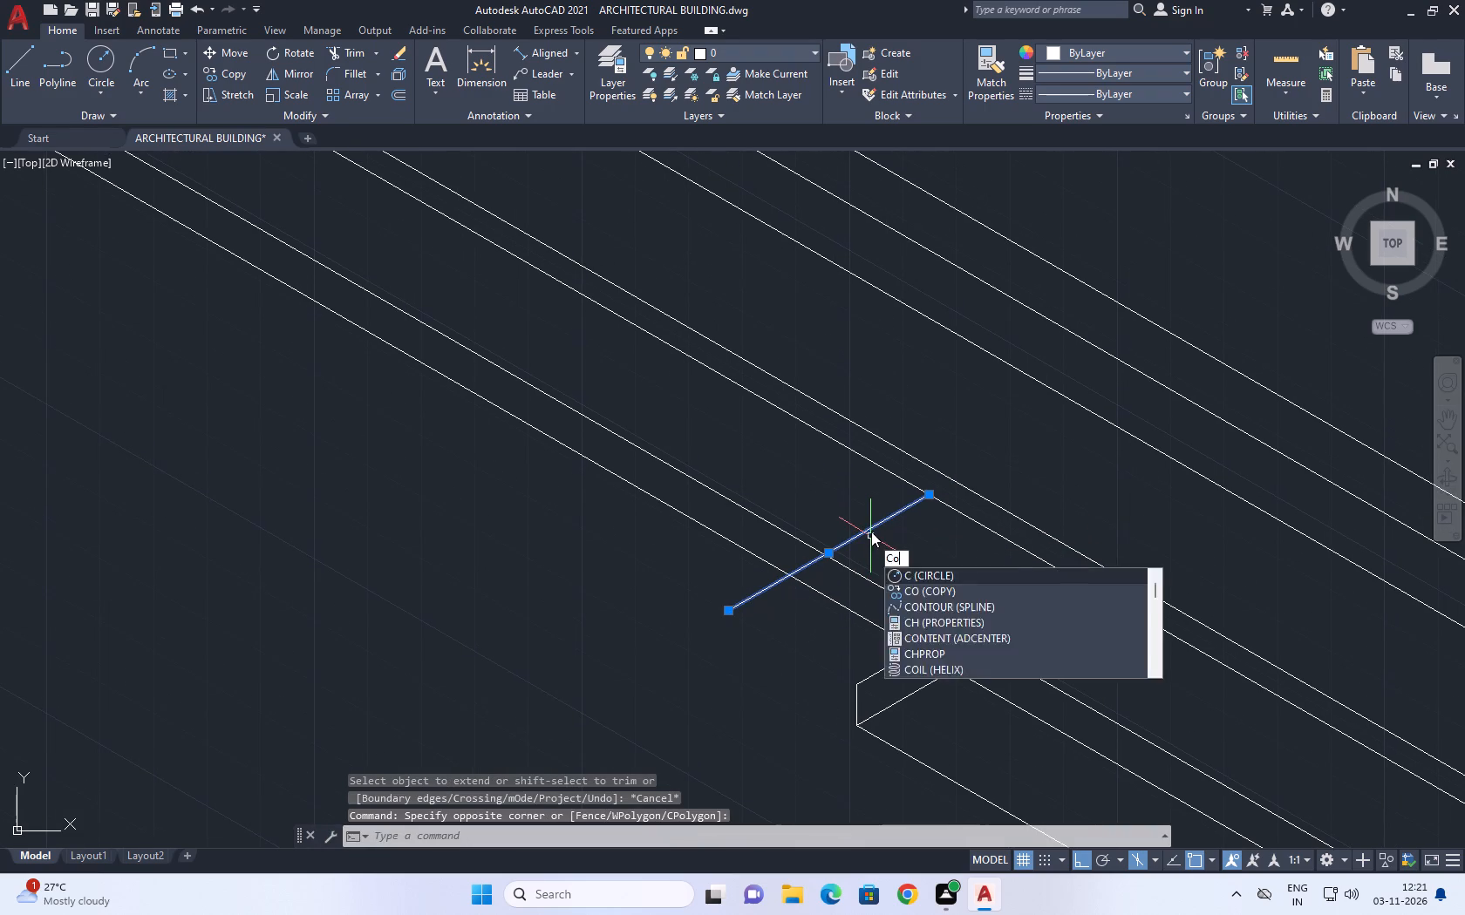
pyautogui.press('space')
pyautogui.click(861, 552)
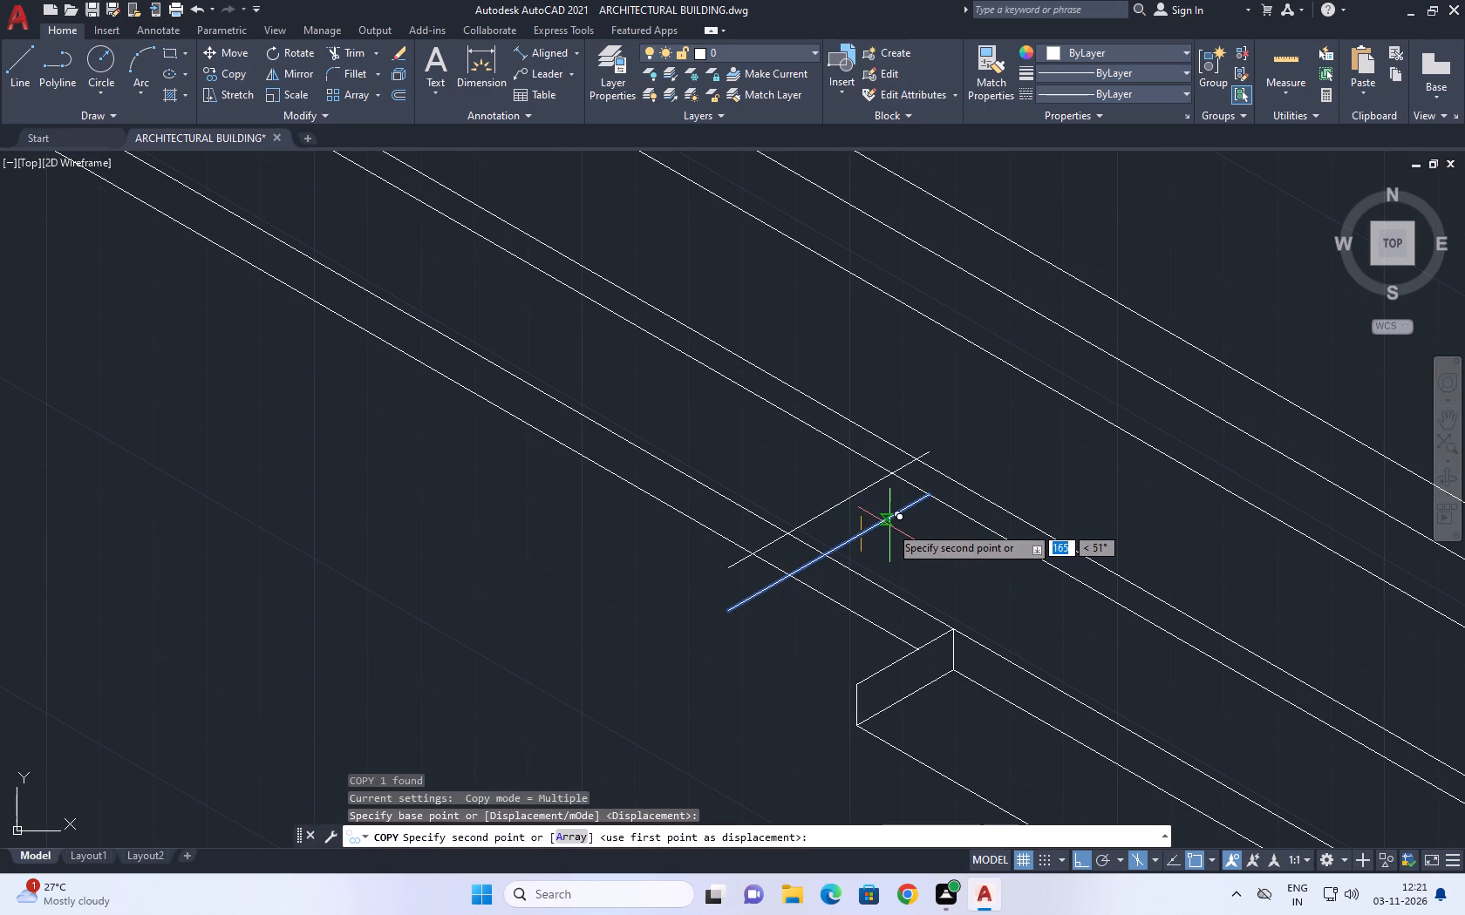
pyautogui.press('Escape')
# Copy the extended line from its inner end straight up to the upper edge of the closely spaced pair.
pyautogui.click(878, 531)
pyautogui.click(863, 518)
pyautogui.moveTo(915, 525); pyautogui.dragTo(909, 559, button='middle')
pyautogui.press('c')
pyautogui.press('o')
pyautogui.press('space')
pyautogui.scroll(2, 929, 518)
pyautogui.click(906, 550)
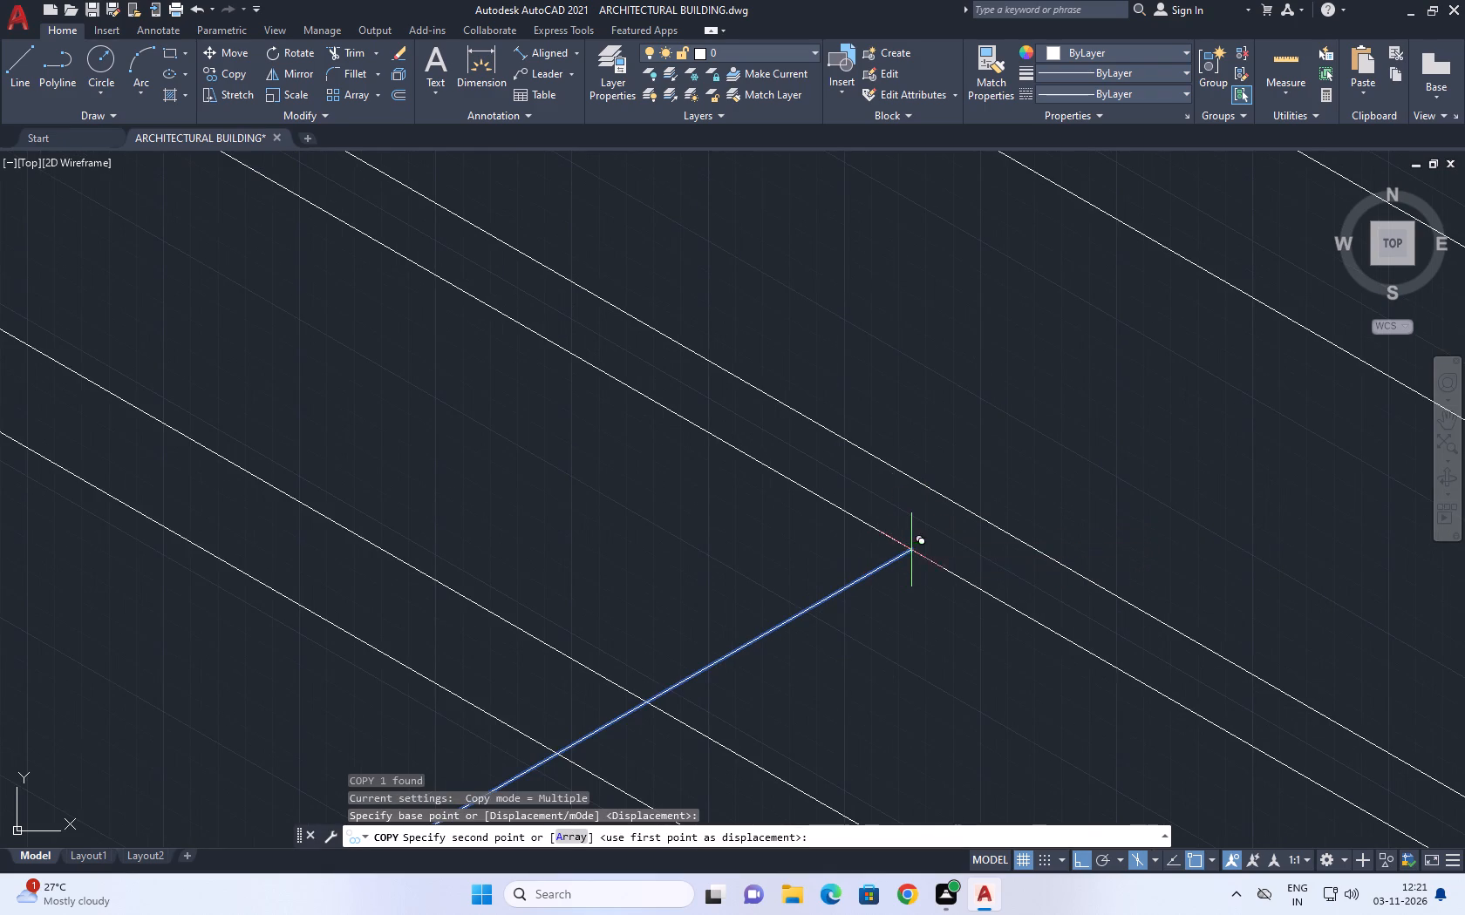
pyautogui.click(914, 478)
pyautogui.press('Escape')
# Draw a vertical line from the lower parallel line's inner end upward past the upper edge of the closely spaced pair.
pyautogui.scroll(3, 894, 490)
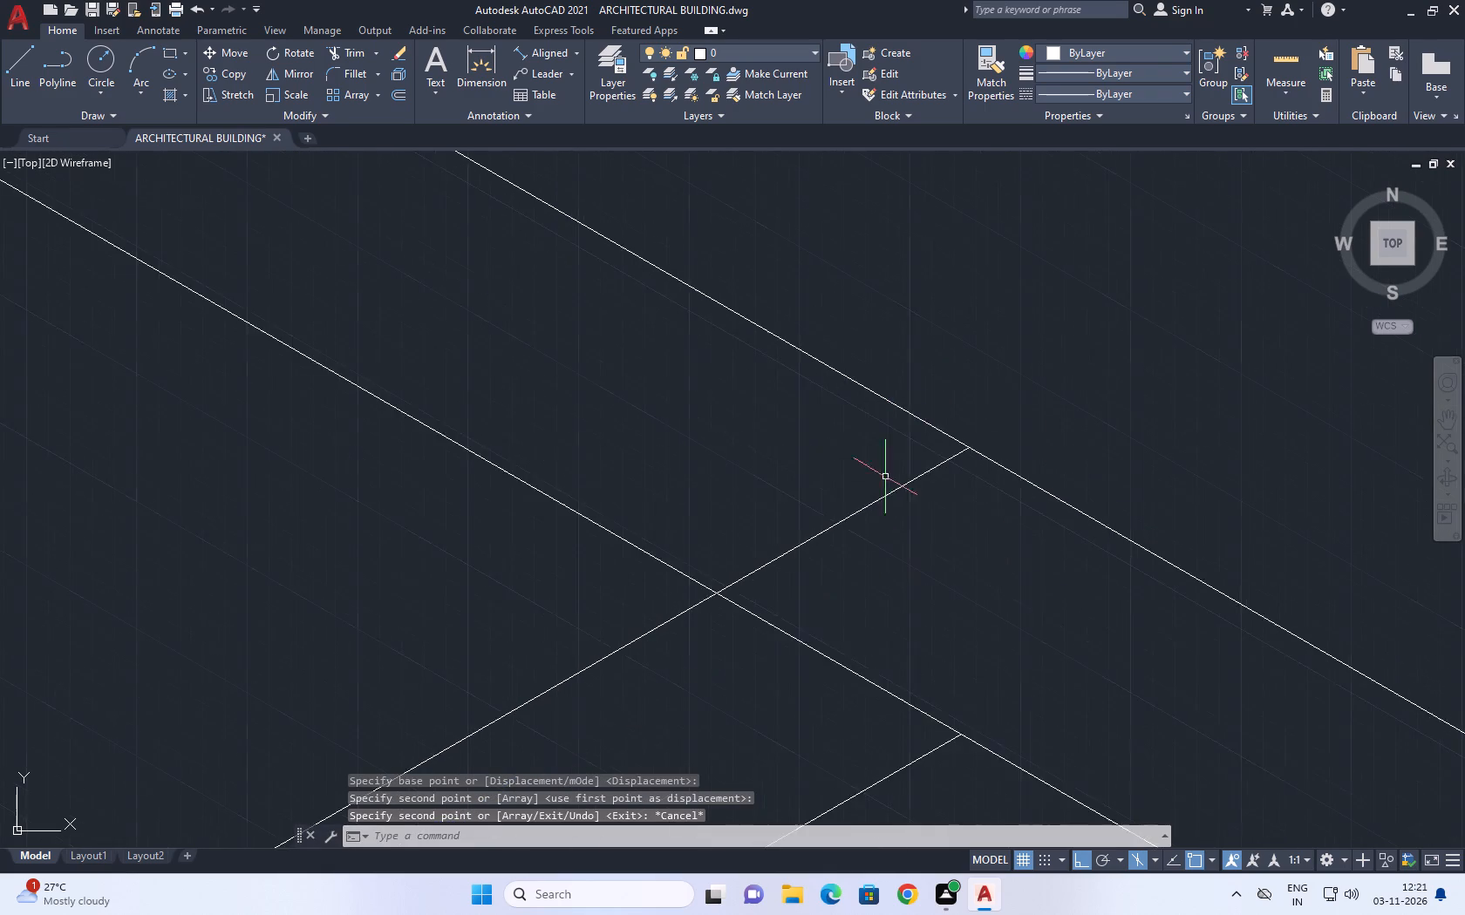
pyautogui.scroll(3, 885, 476)
pyautogui.scroll(-10, 966, 425)
pyautogui.press('l')
pyautogui.press('space')
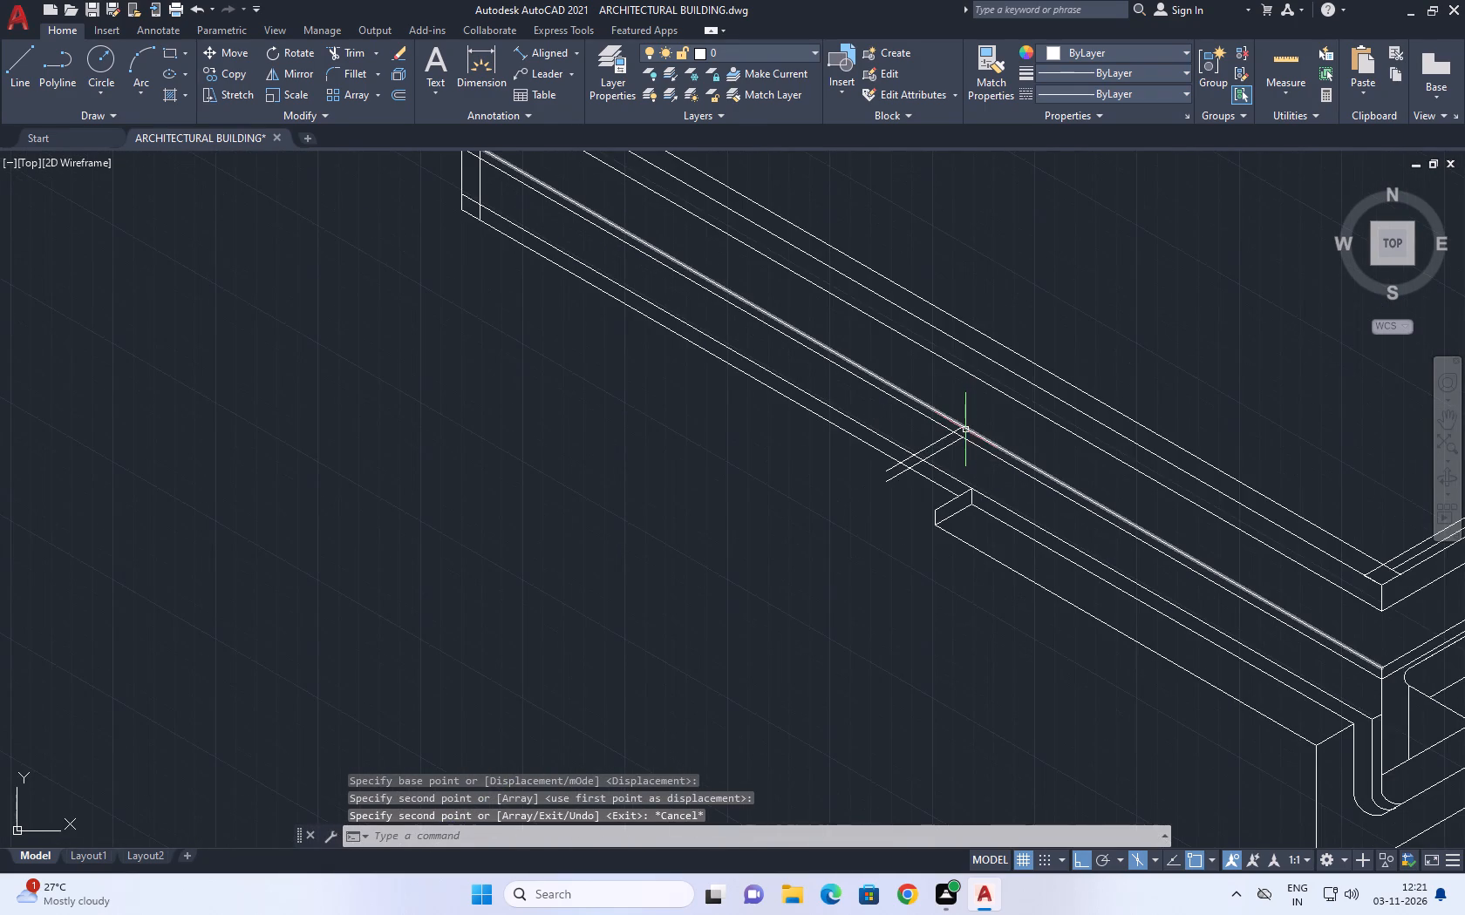
pyautogui.scroll(4, 958, 427)
pyautogui.click(974, 485)
pyautogui.click(971, 343)
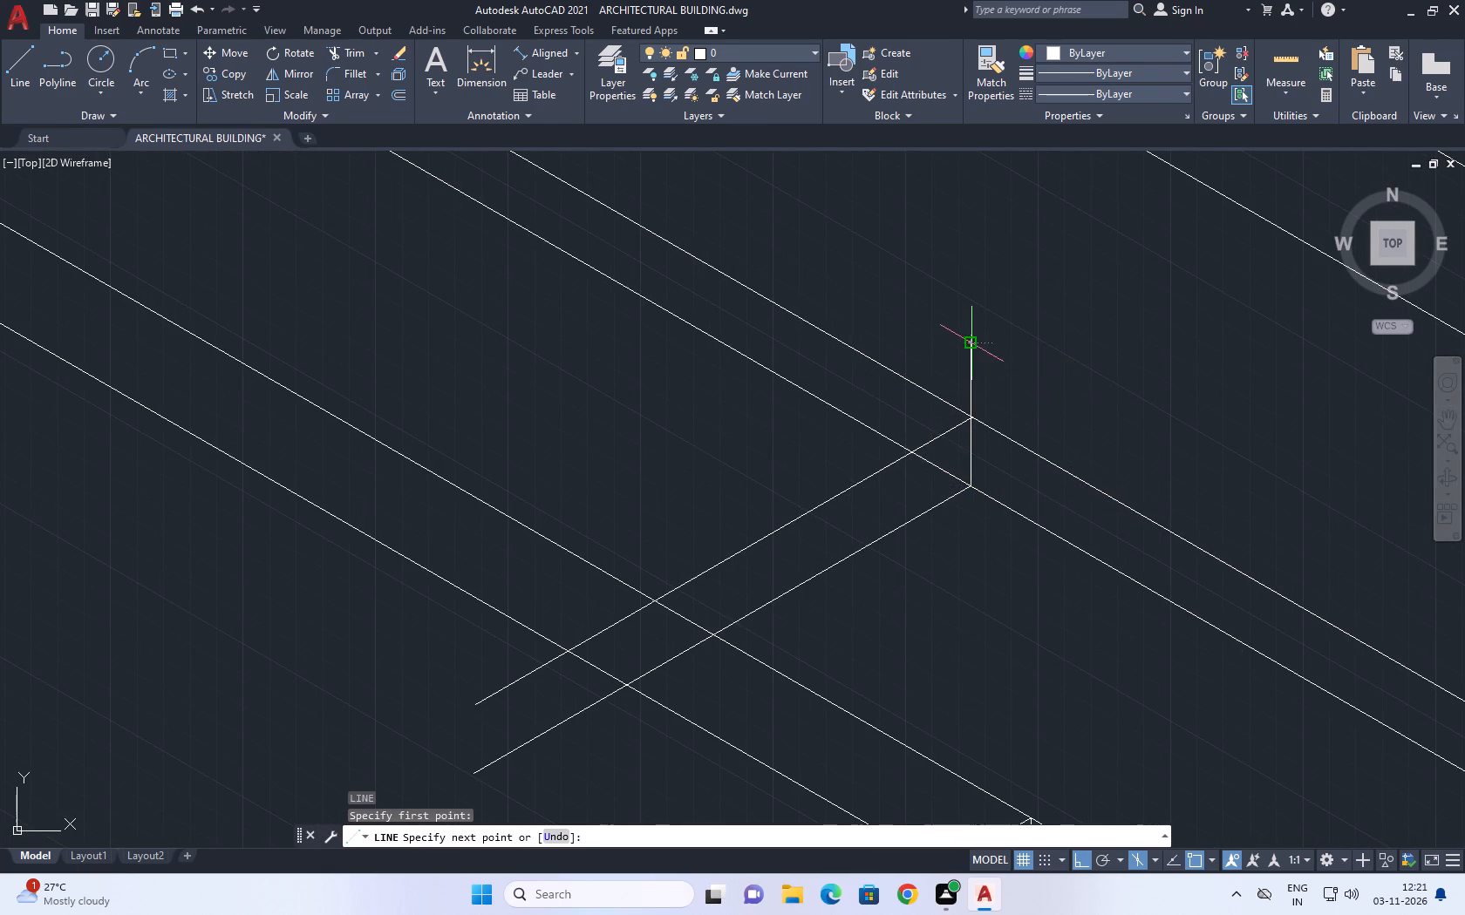
pyautogui.scroll(3, 972, 385)
pyautogui.press('Escape')
# Move the upper parallel line so its inner end meets the vertical line where it crosses the slab's upper paired edge.
pyautogui.scroll(3, 977, 492)
pyautogui.scroll(-1, 973, 398)
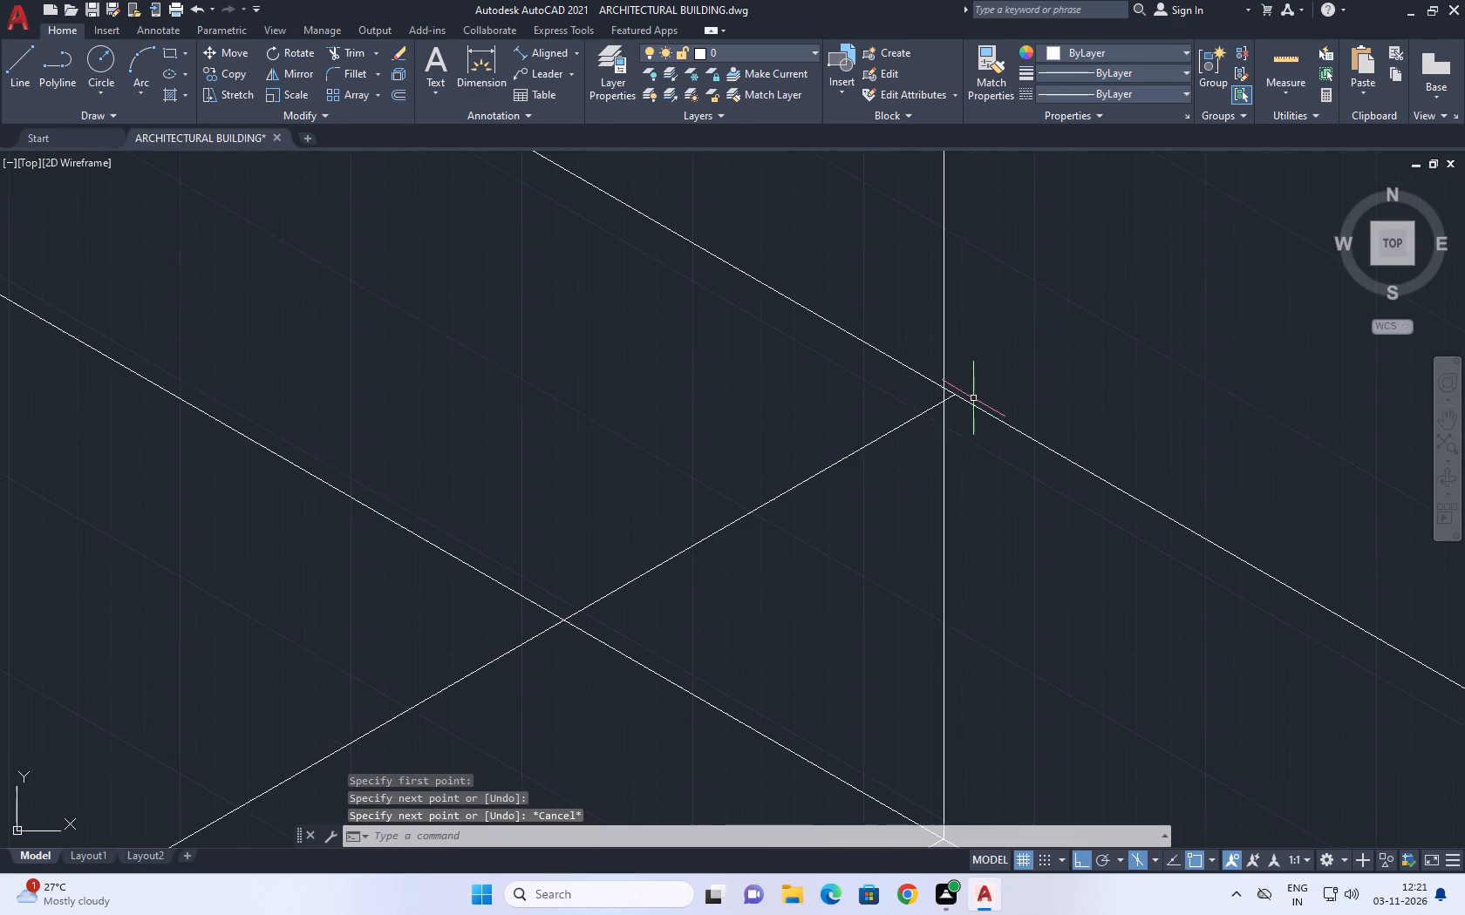
pyautogui.click(928, 412)
pyautogui.moveTo(970, 426); pyautogui.dragTo(949, 494, button='middle')
pyautogui.press('m')
pyautogui.press('space')
pyautogui.scroll(2, 978, 456)
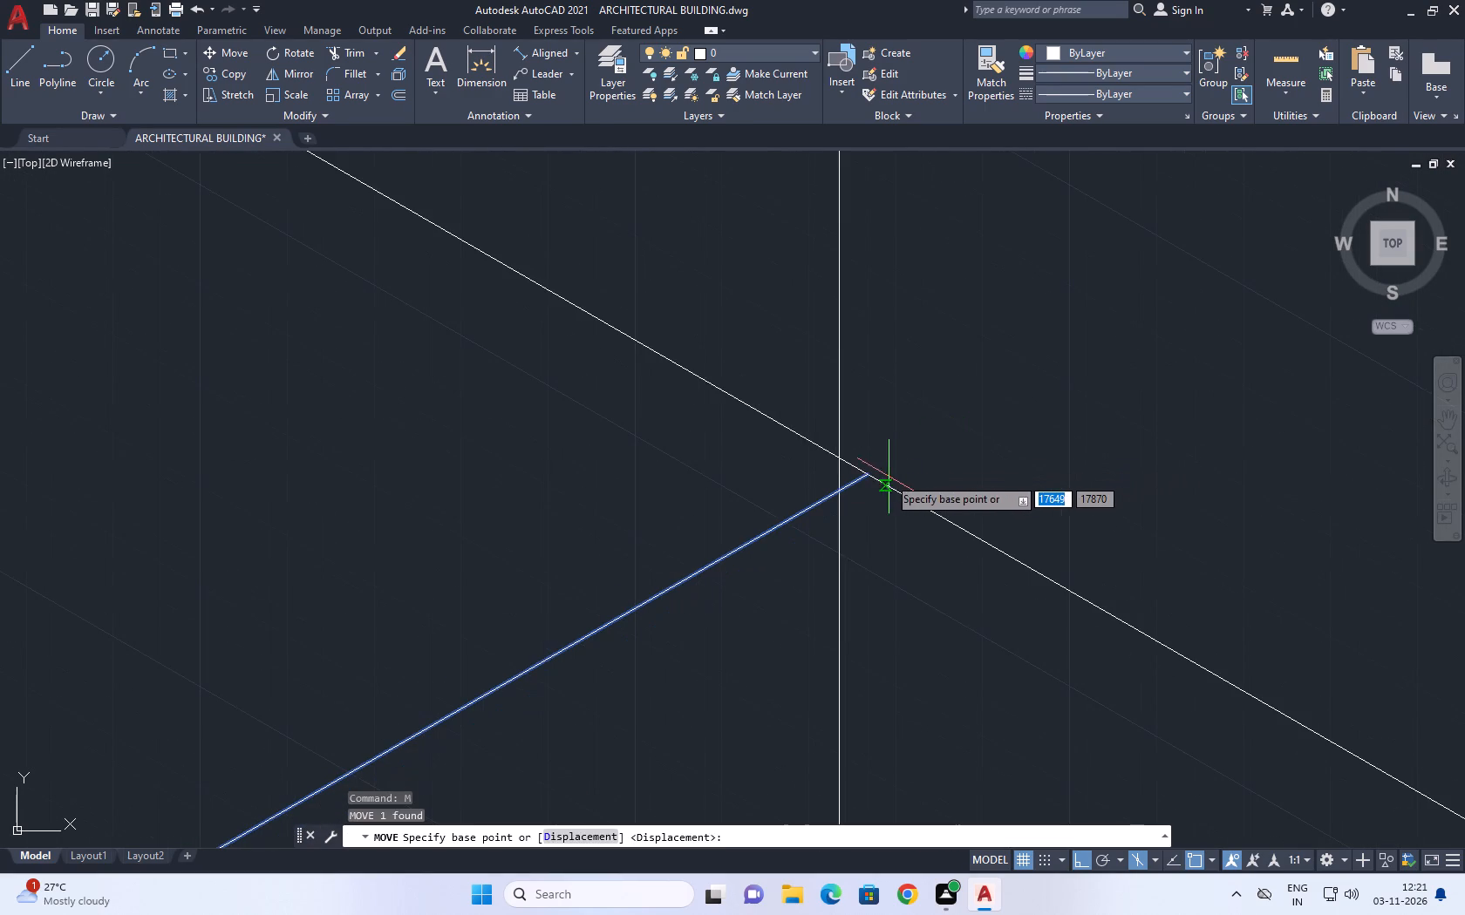
pyautogui.click(868, 473)
pyautogui.click(843, 464)
pyautogui.scroll(-4, 903, 427)
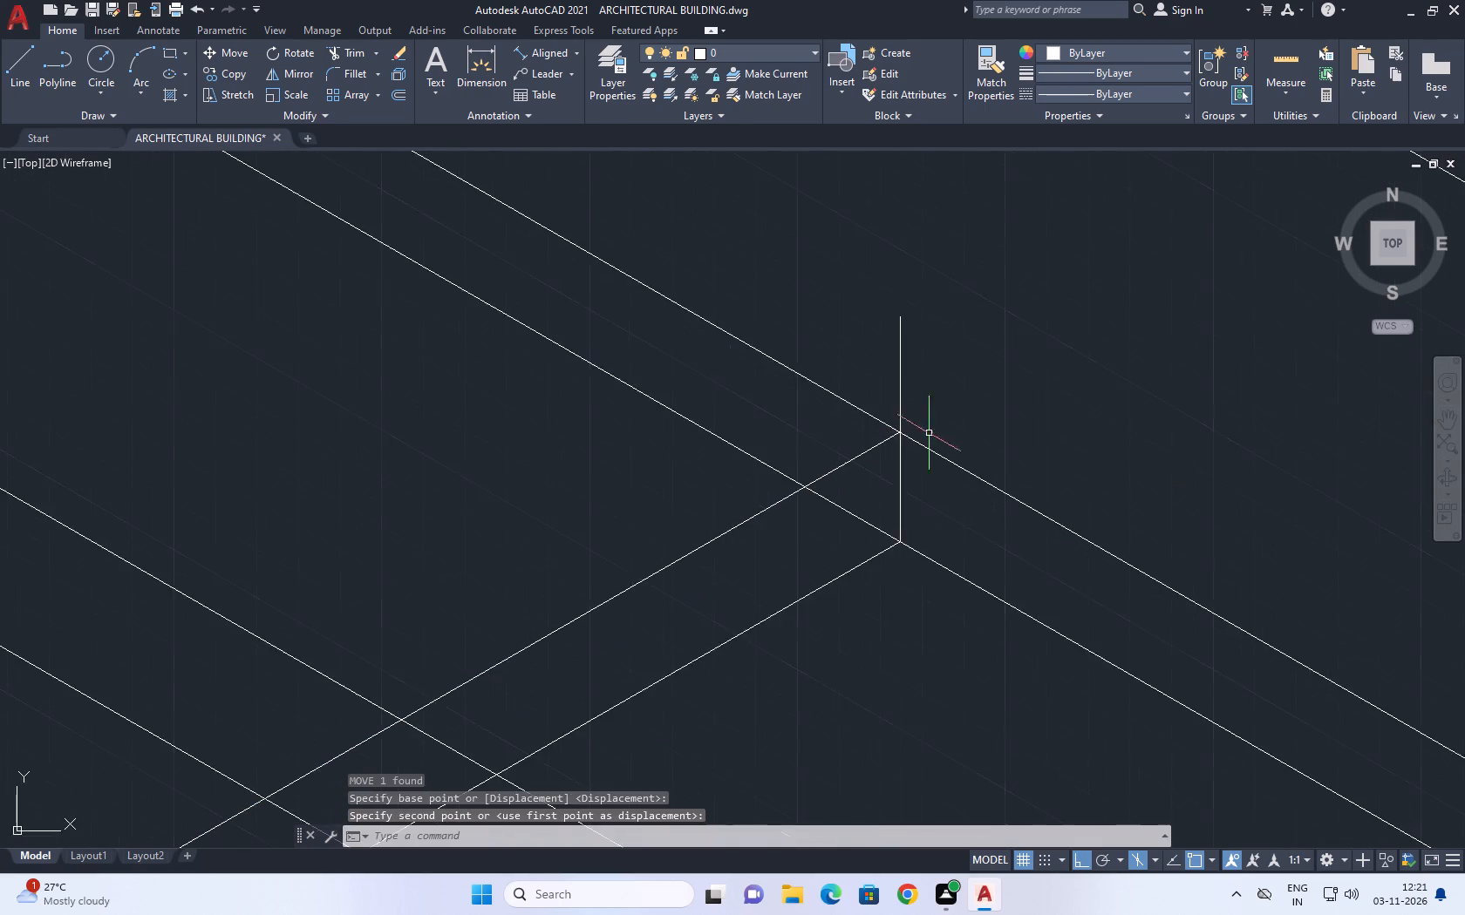
# Trim away the pieces of the slab's long edges lying between the two parallel 30° lines.
pyautogui.scroll(-3, 930, 433)
pyautogui.write('tr')
pyautogui.press('space')
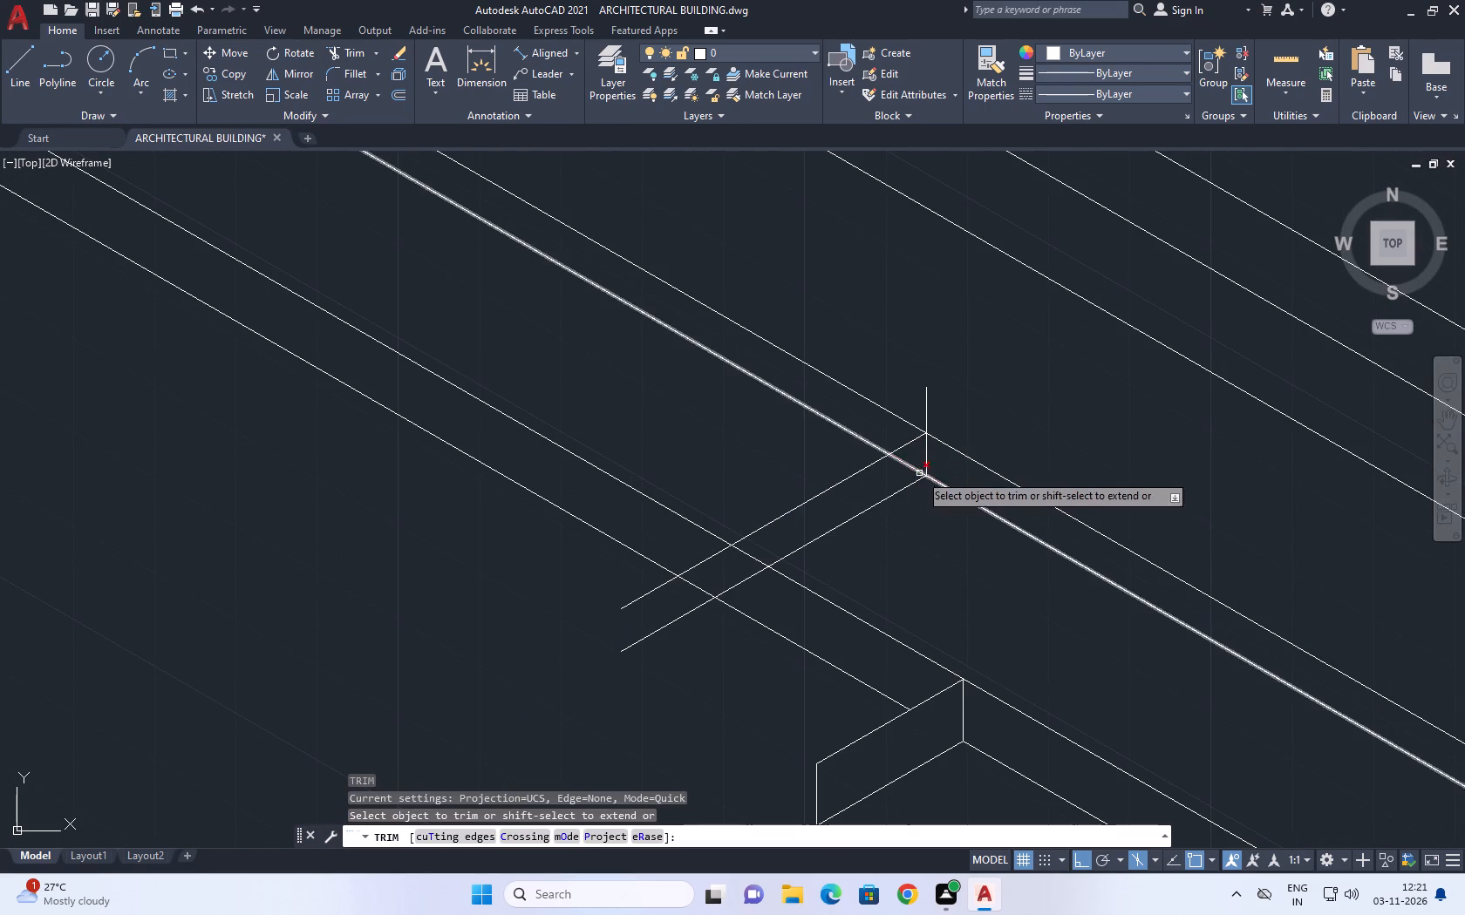
pyautogui.click(919, 457)
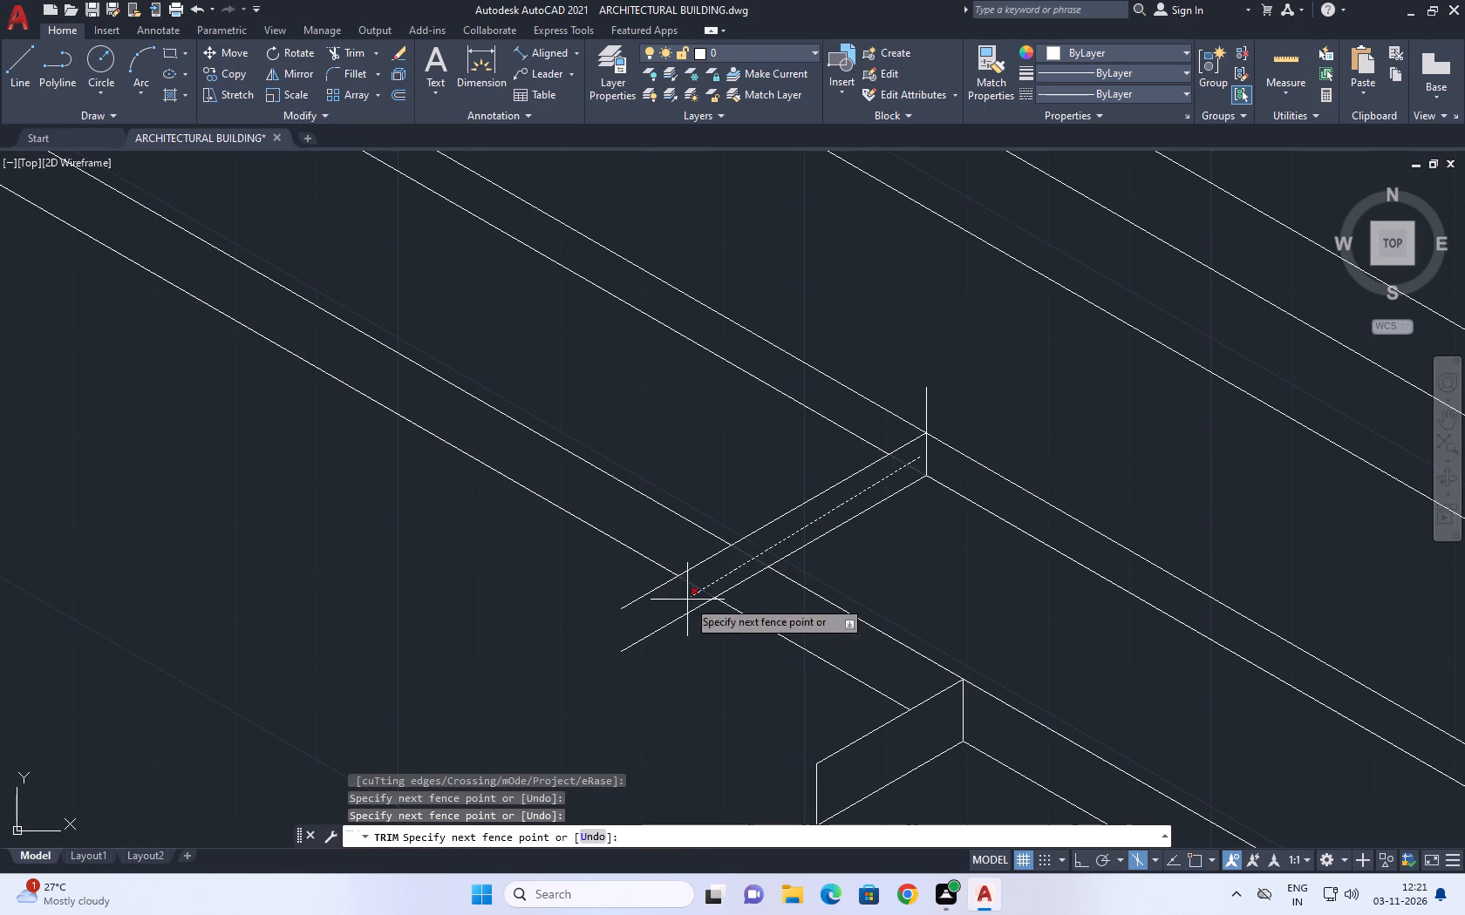
pyautogui.click(673, 604)
pyautogui.press('Escape')
# Draw a vertical line from the upper parallel line's outer end down past the lower line's outer end.
pyautogui.press('l')
pyautogui.press('space')
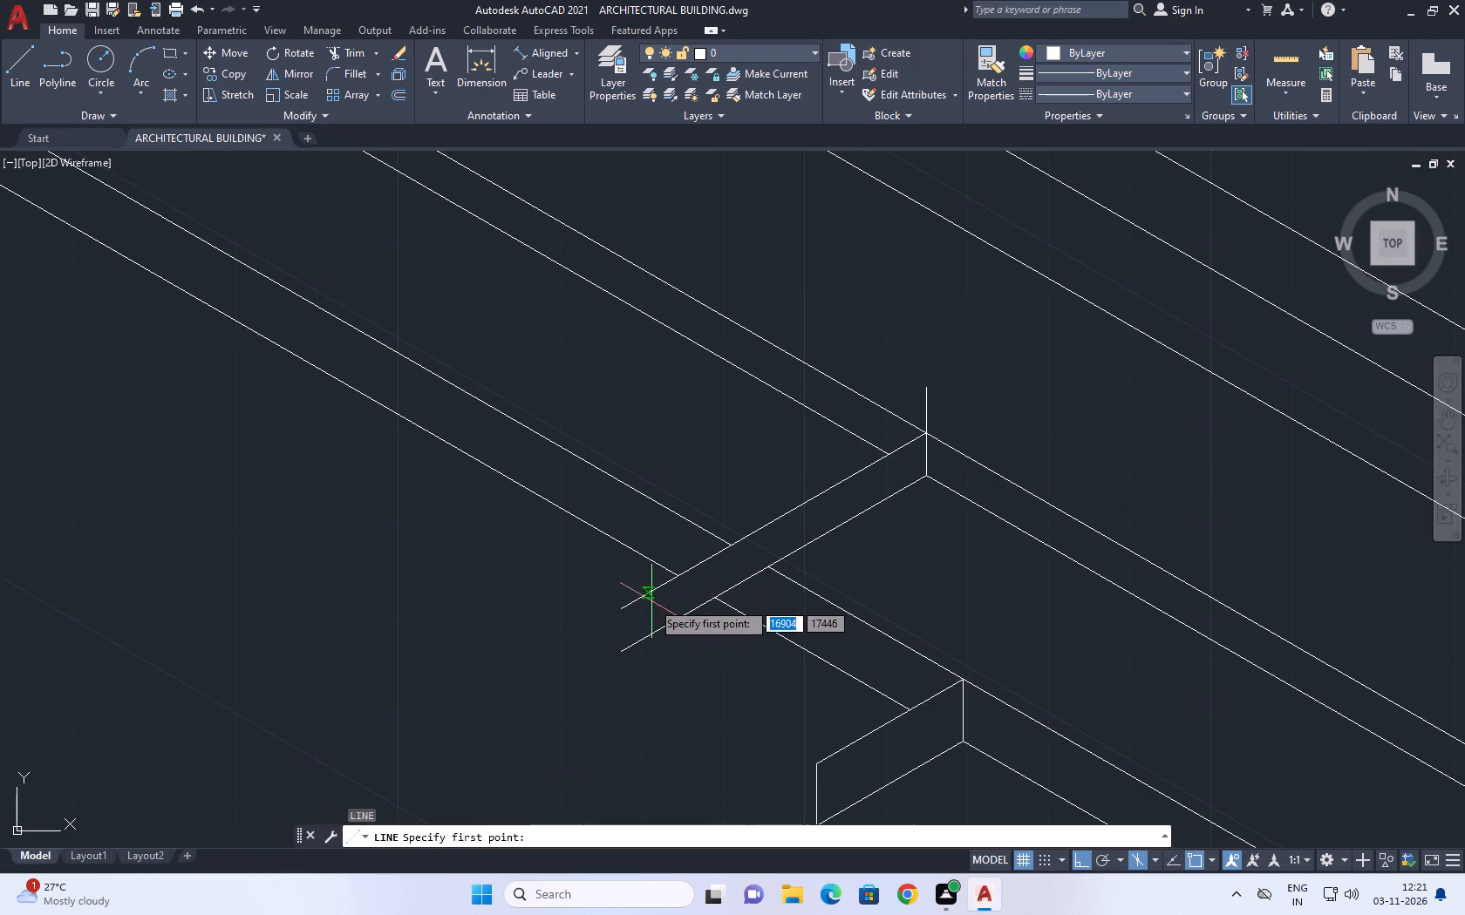
pyautogui.click(623, 608)
pyautogui.click(622, 684)
pyautogui.press('Escape')
# Trim the vertical line ends projecting below the new strip's outer end and above its inner end.
pyautogui.moveTo(617, 633); pyautogui.dragTo(719, 522, button='middle')
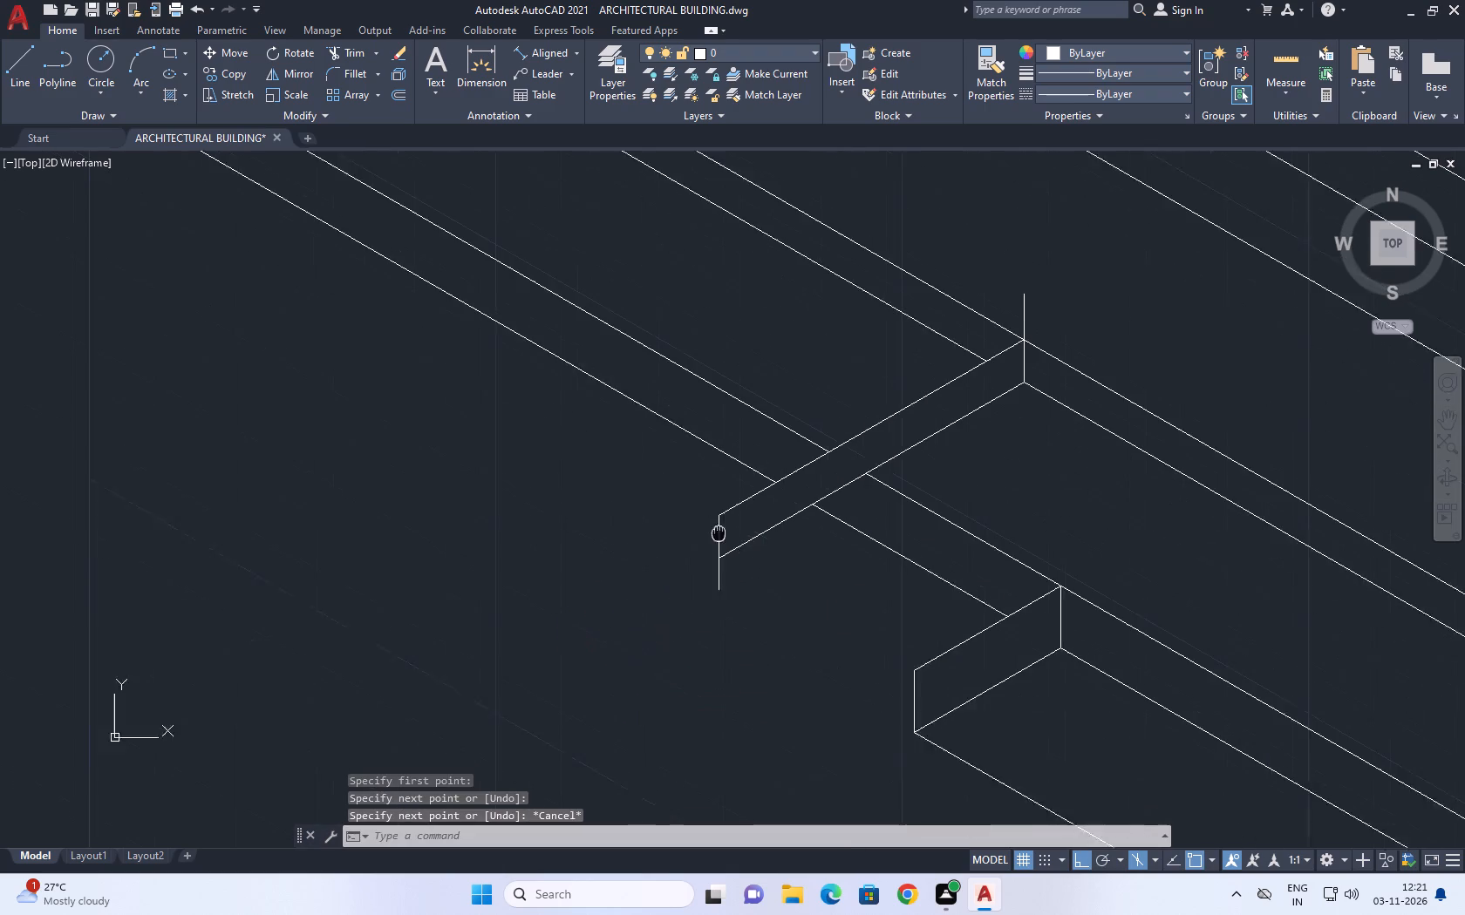
pyautogui.moveTo(719, 522); pyautogui.dragTo(719, 507, button='middle')
pyautogui.write('tr')
pyautogui.press('space')
pyautogui.click(724, 551)
pyautogui.scroll(-3, 767, 539)
pyautogui.scroll(2, 853, 458)
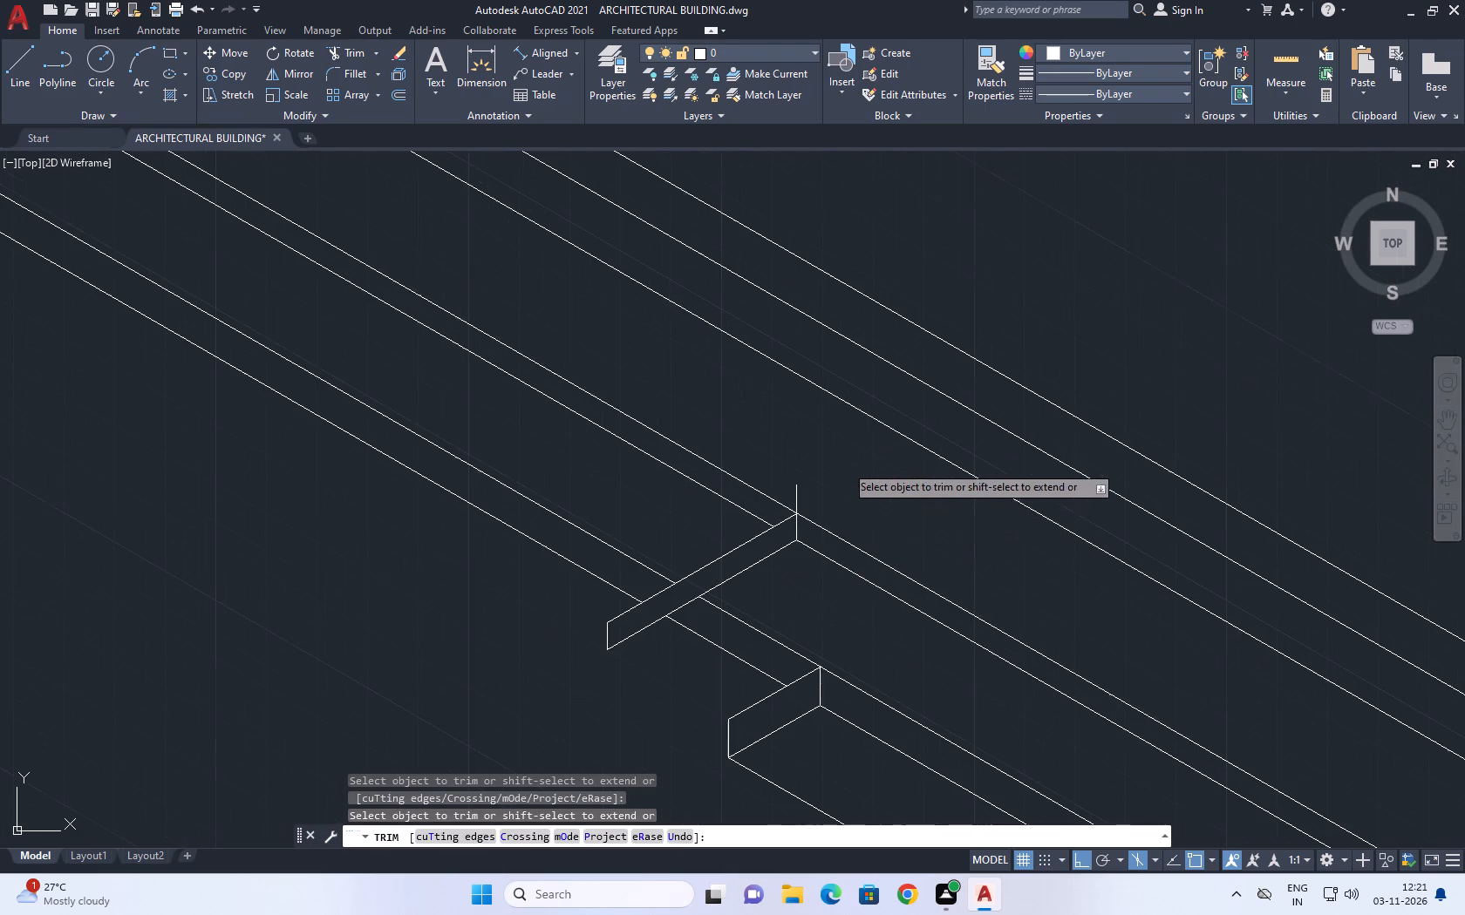
pyautogui.click(794, 497)
pyautogui.click(813, 489)
pyautogui.click(825, 489)
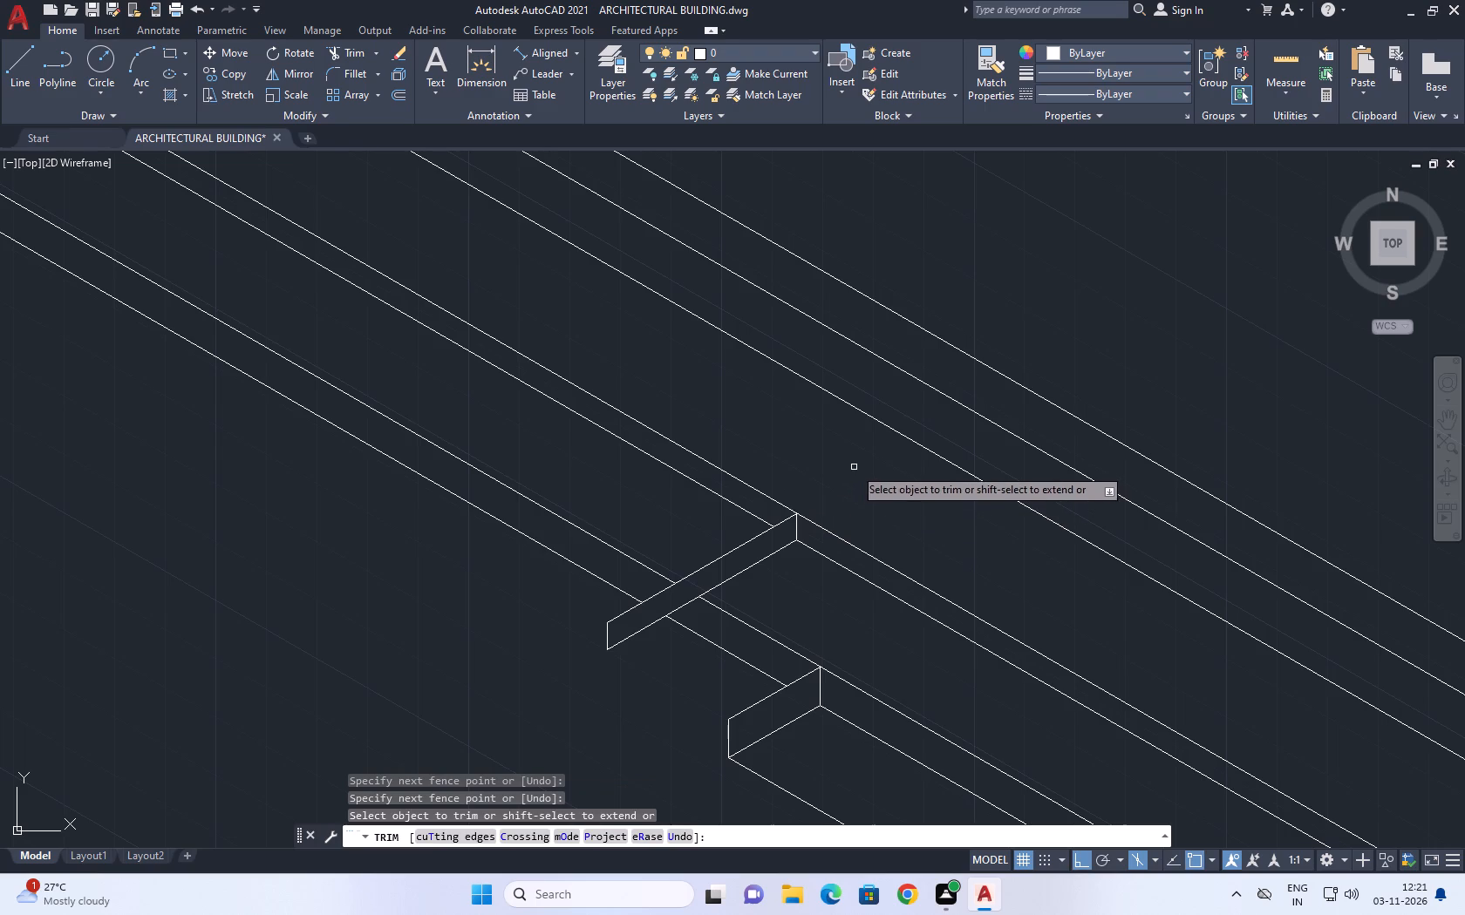
# Draw a long 150° line from the bottom corner of the outward block, parallel to the slab's long edges and past the thin strip.
pyautogui.press('Escape')
pyautogui.scroll(-2, 854, 465)
pyautogui.moveTo(776, 556); pyautogui.dragTo(895, 391, button='middle')
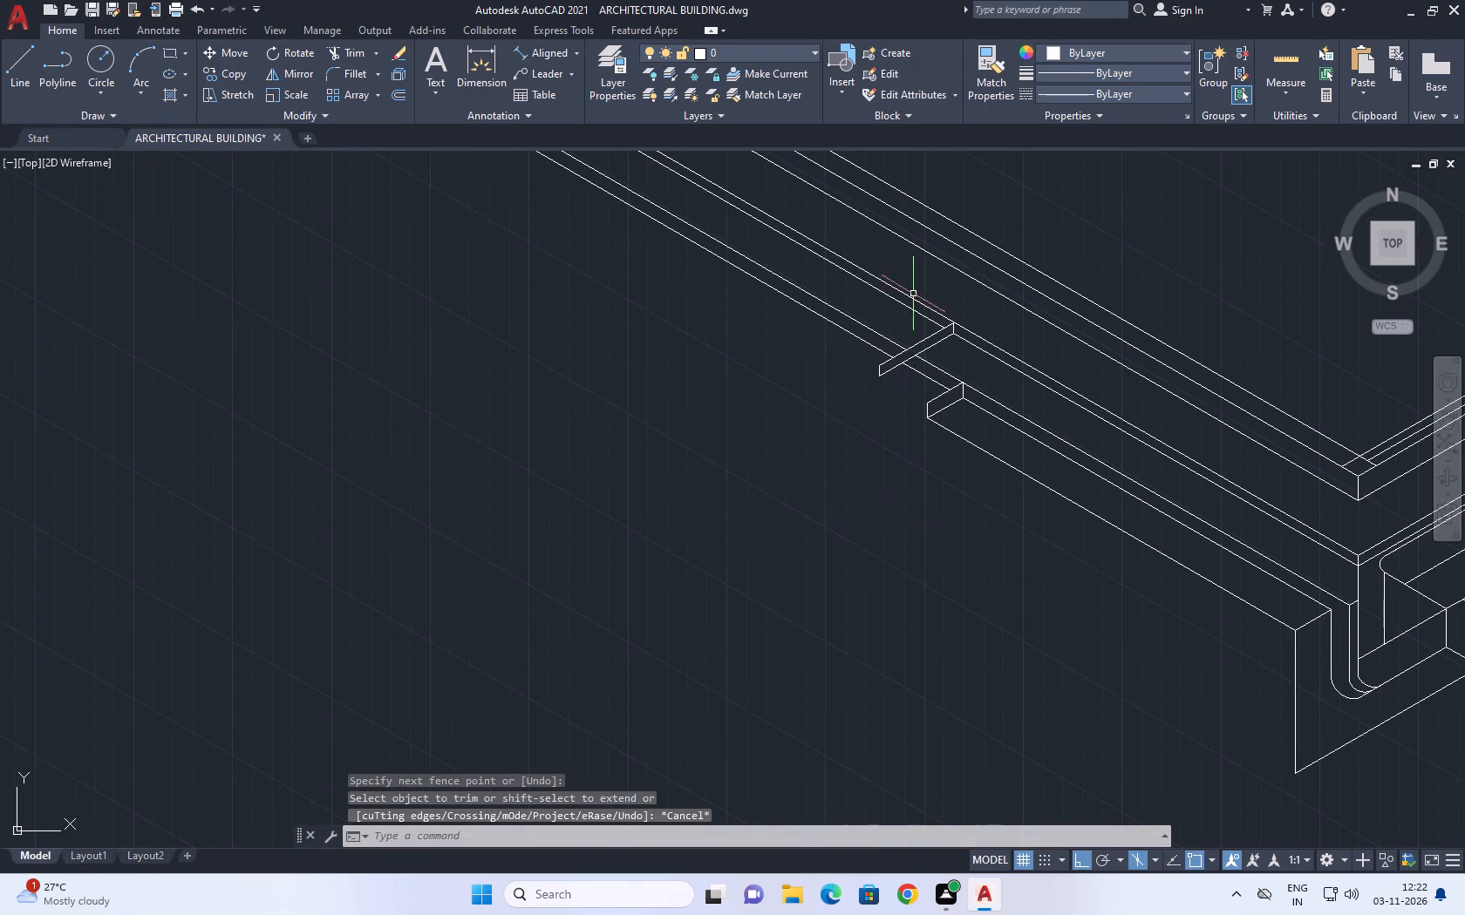
pyautogui.scroll(-1, 710, 486)
pyautogui.moveTo(1169, 600); pyautogui.dragTo(989, 518, button='middle')
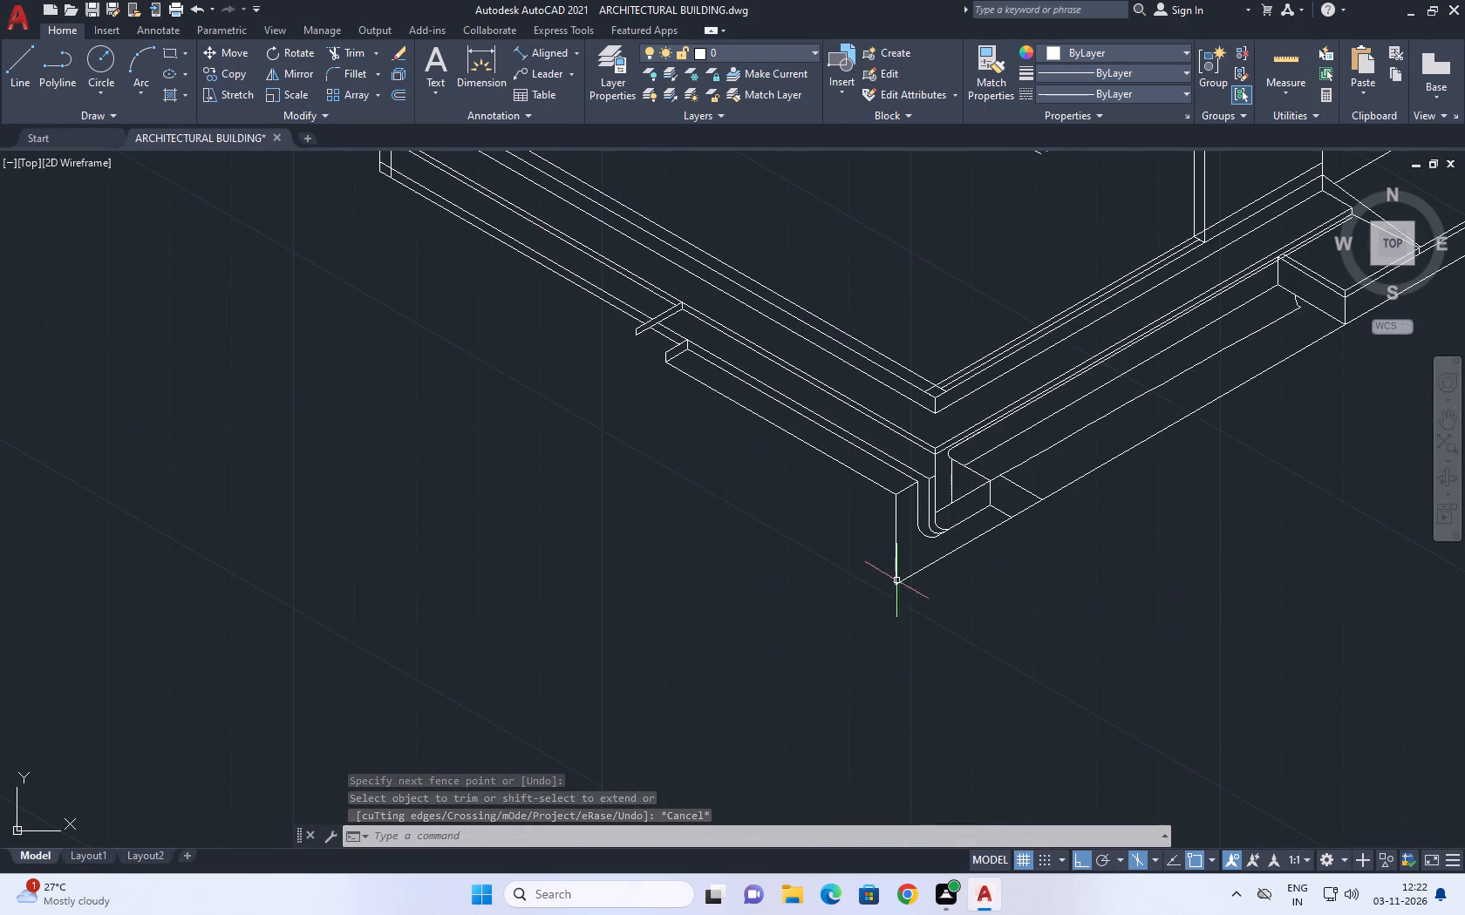
pyautogui.press('l')
pyautogui.press('space')
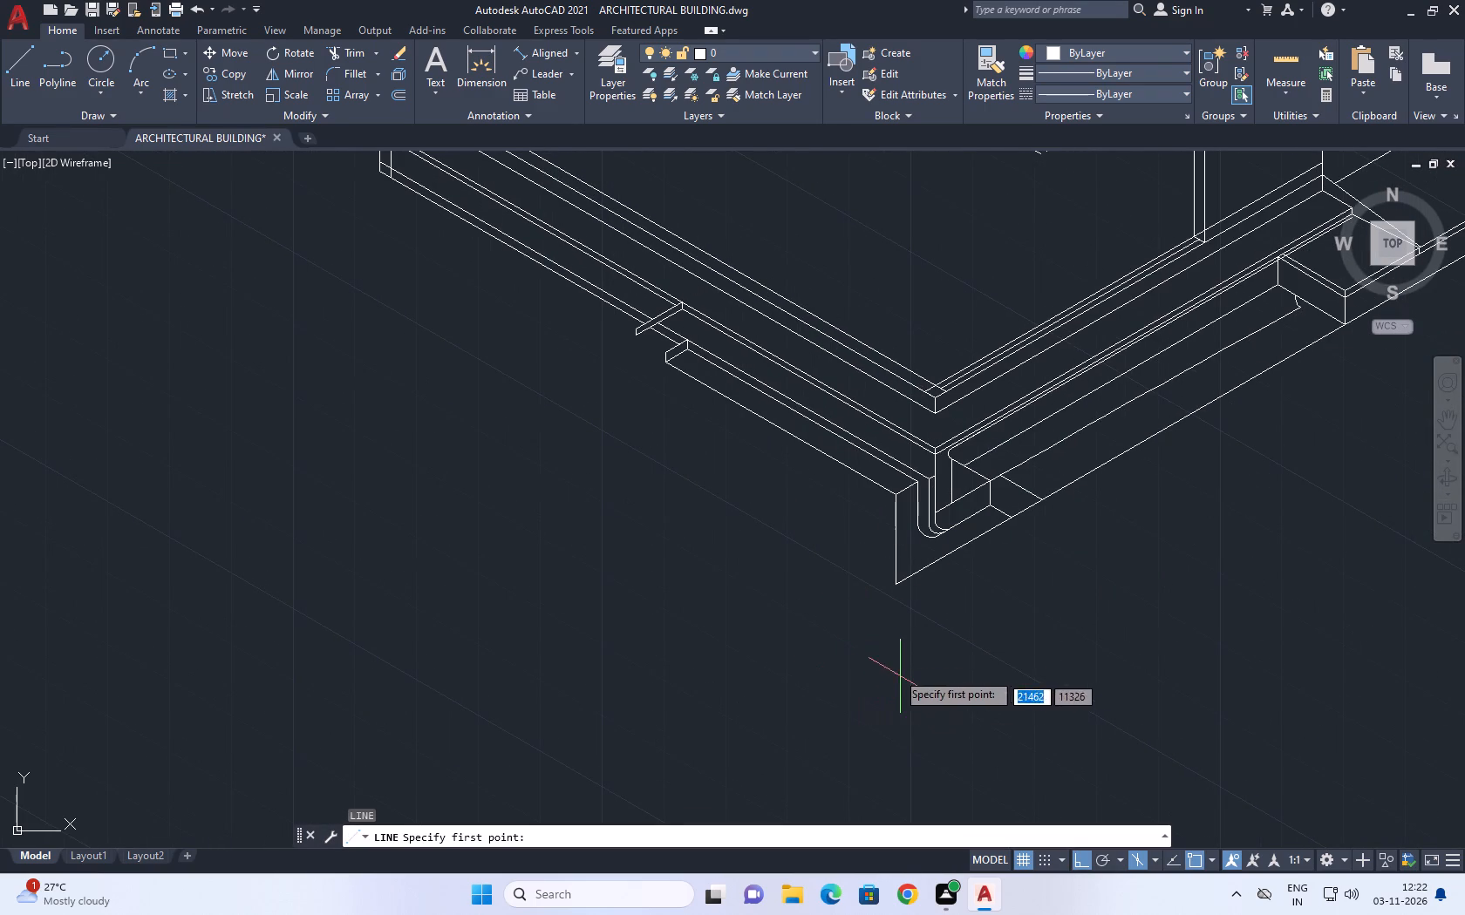
pyautogui.click(896, 586)
pyautogui.moveTo(446, 388); pyautogui.dragTo(555, 477, button='middle')
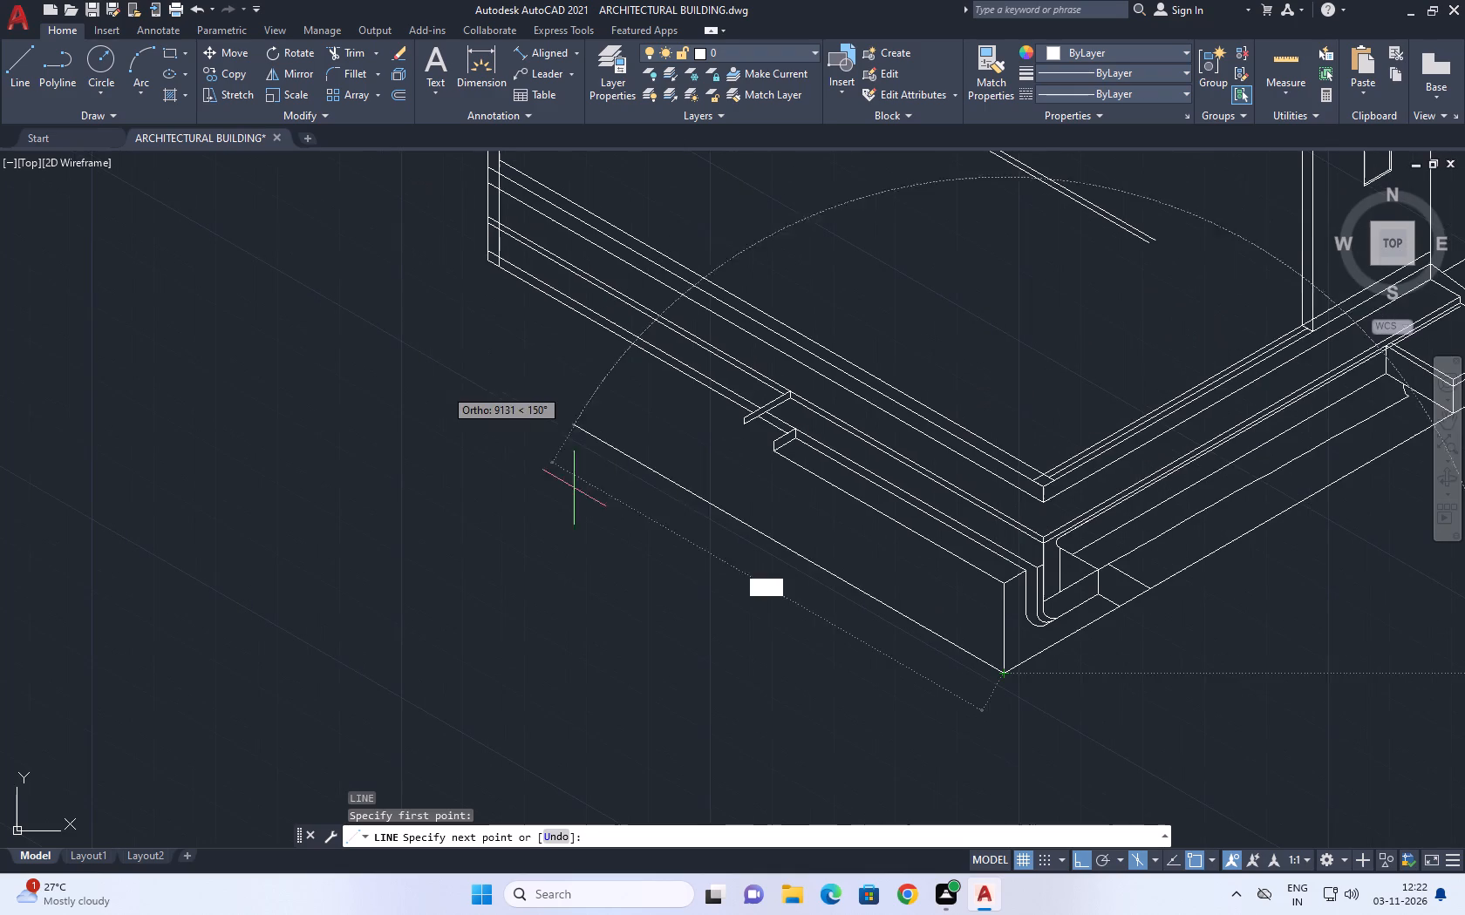
pyautogui.click(407, 369)
pyautogui.press('Escape')
# Extend both lines of the thin strip and both 30° lines of the block's end face outward to the new long line.
pyautogui.moveTo(514, 415); pyautogui.dragTo(579, 480, button='middle')
pyautogui.press('e')
pyautogui.press('x')
pyautogui.press('space')
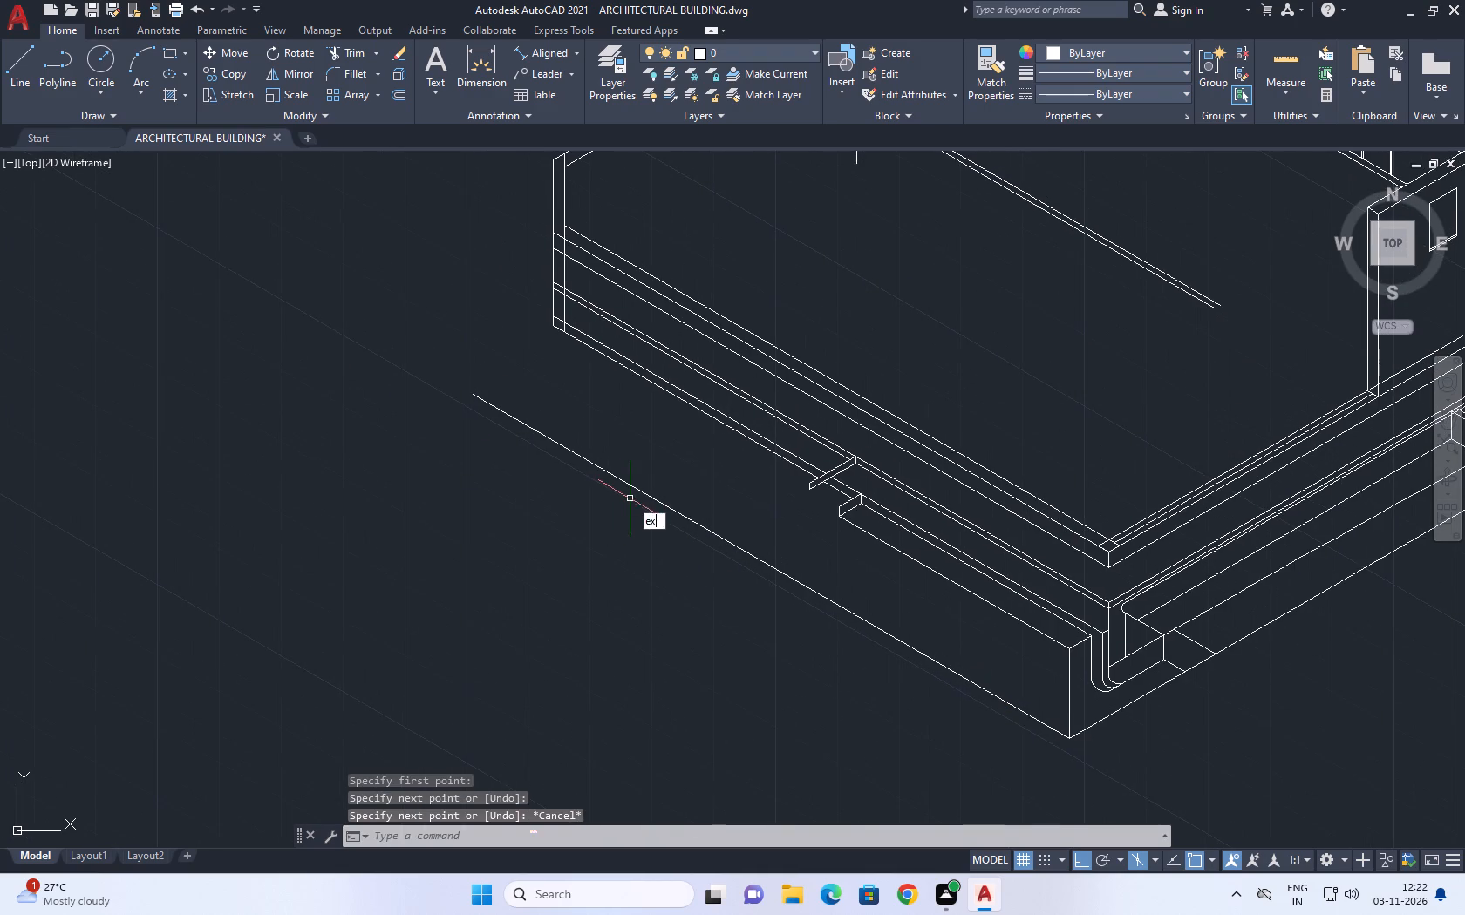
pyautogui.scroll(2, 825, 482)
pyautogui.click(783, 462)
pyautogui.click(770, 464)
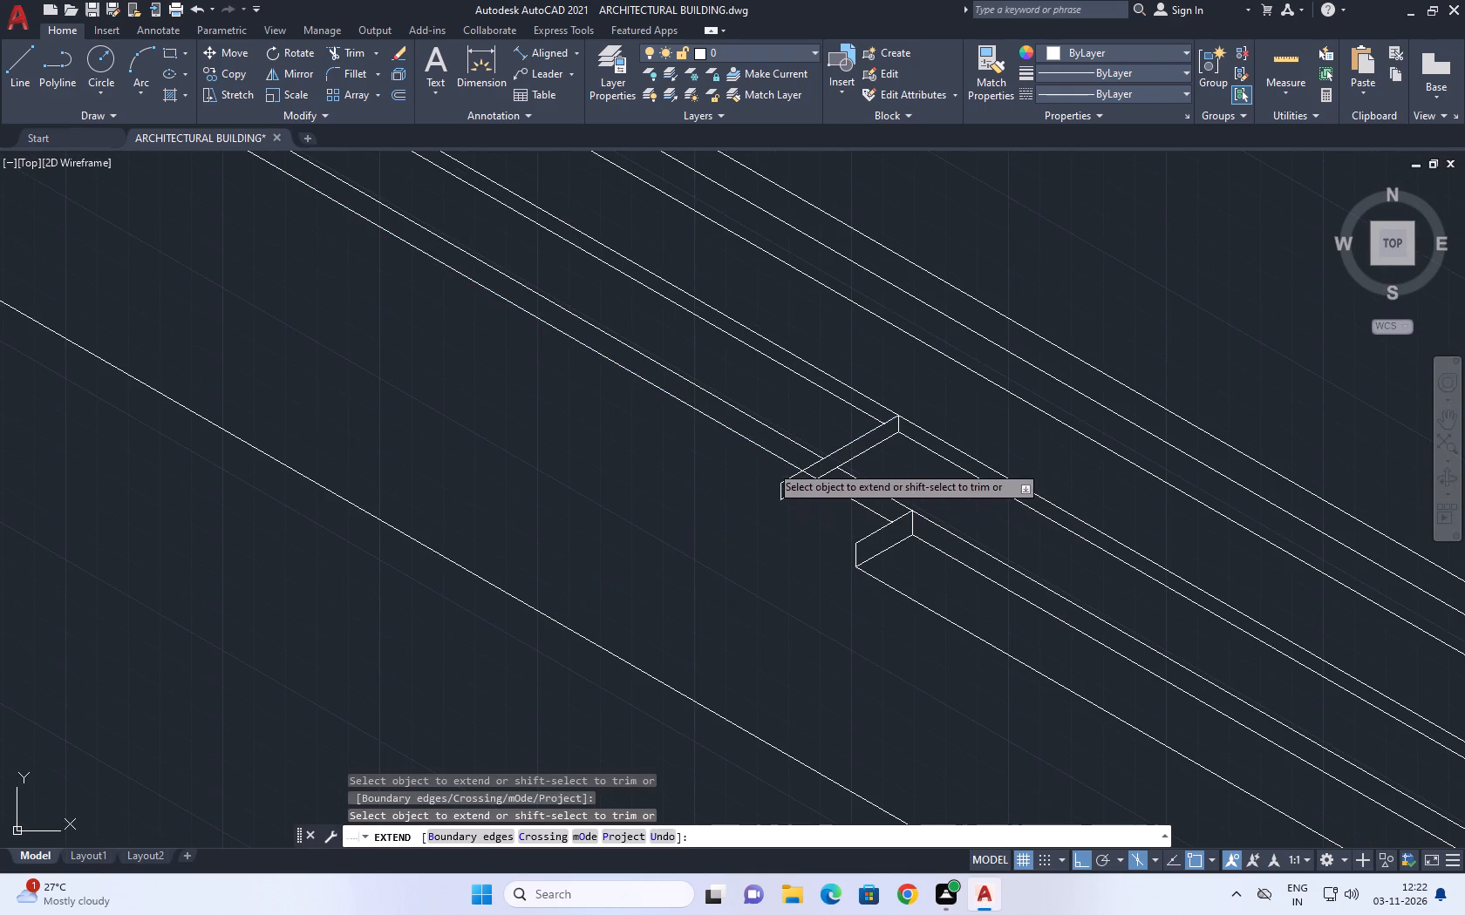
pyautogui.click(882, 563)
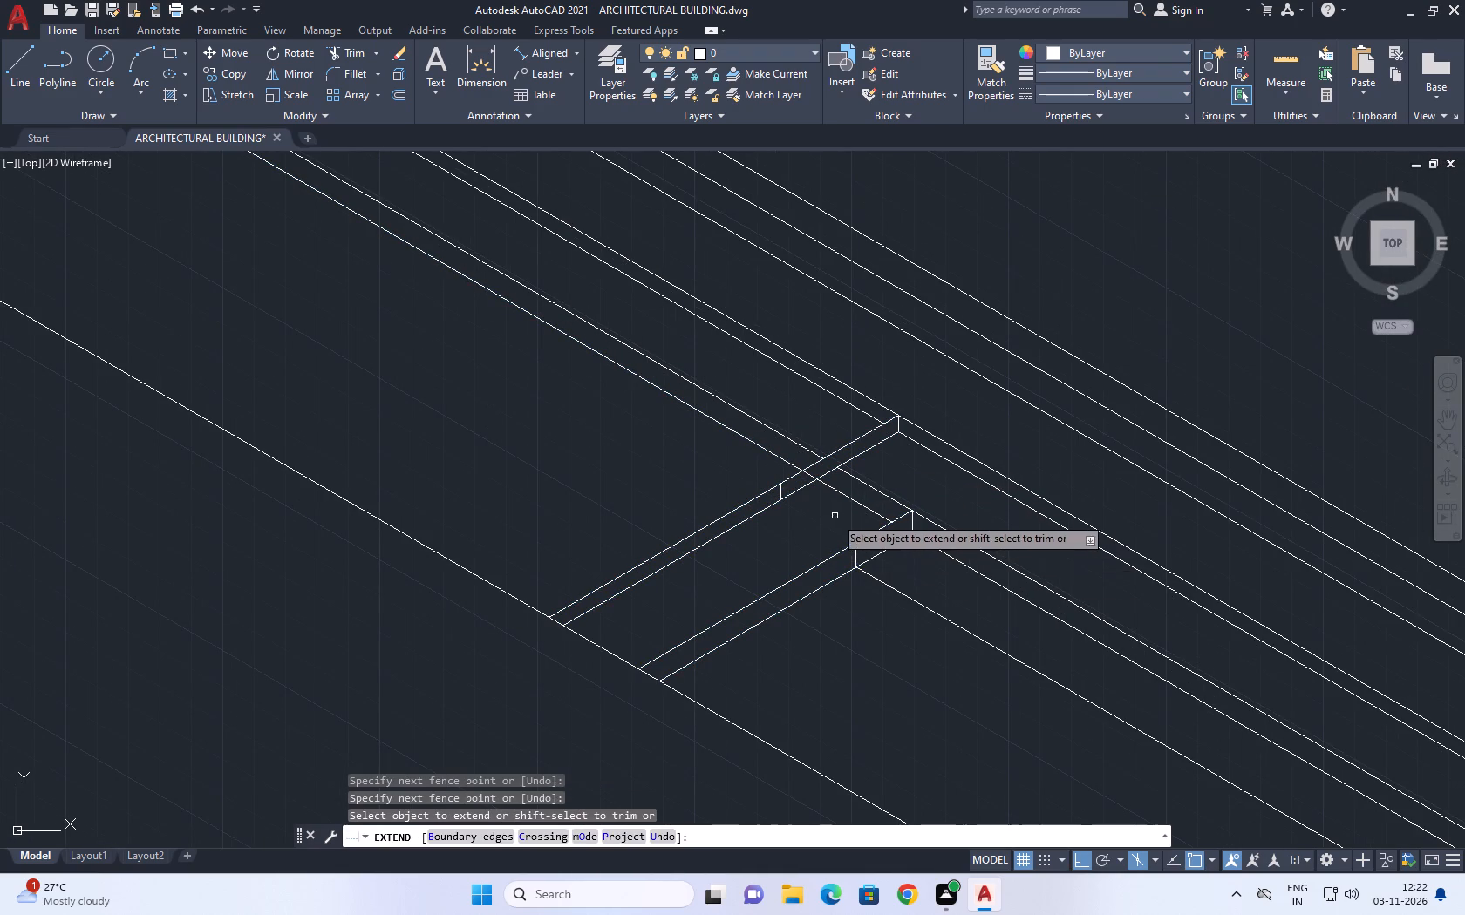
pyautogui.moveTo(822, 590); pyautogui.dragTo(815, 525, button='middle')
pyautogui.press('Escape')
# Trim away the short vertical lines crossing the thin strip and the block's extended end face.
pyautogui.press('t')
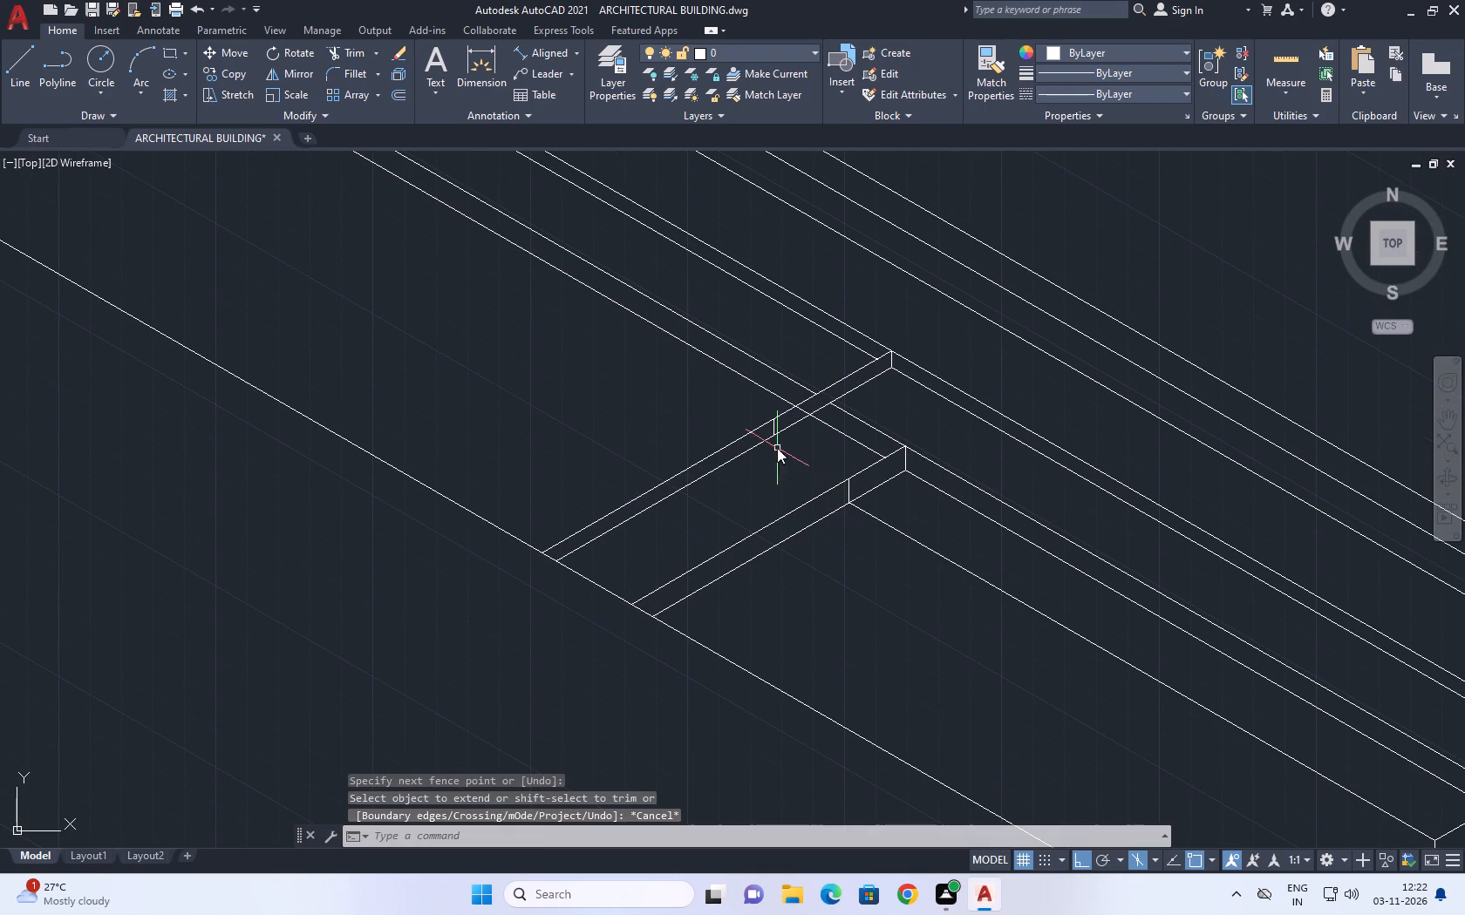
pyautogui.write('r')
pyautogui.press('space')
pyautogui.moveTo(767, 444); pyautogui.dragTo(728, 437, button='middle')
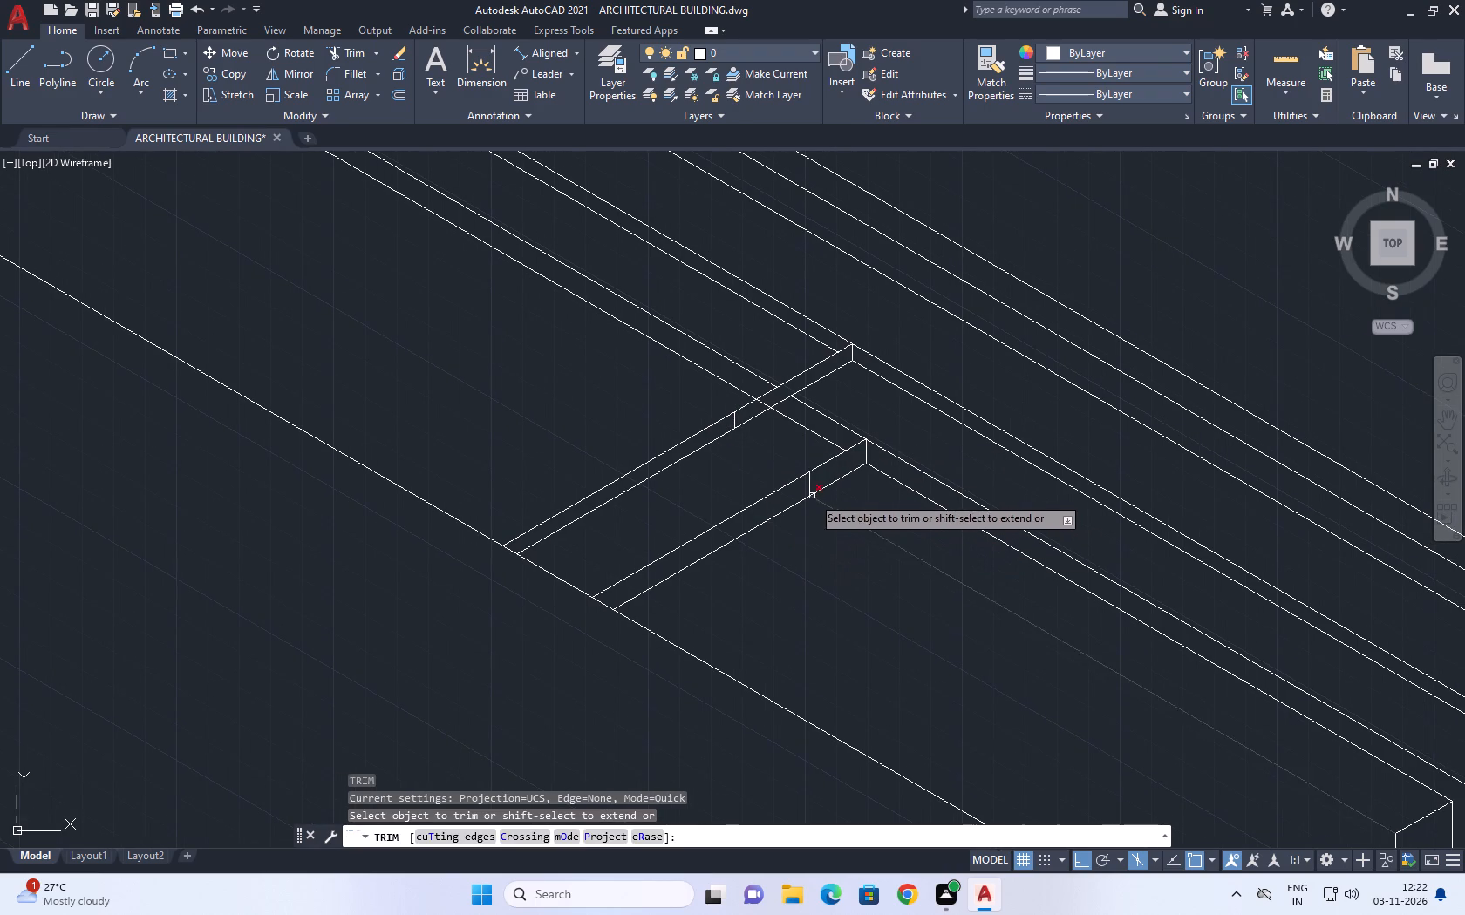
pyautogui.click(807, 488)
pyautogui.click(732, 422)
pyautogui.scroll(-3, 752, 442)
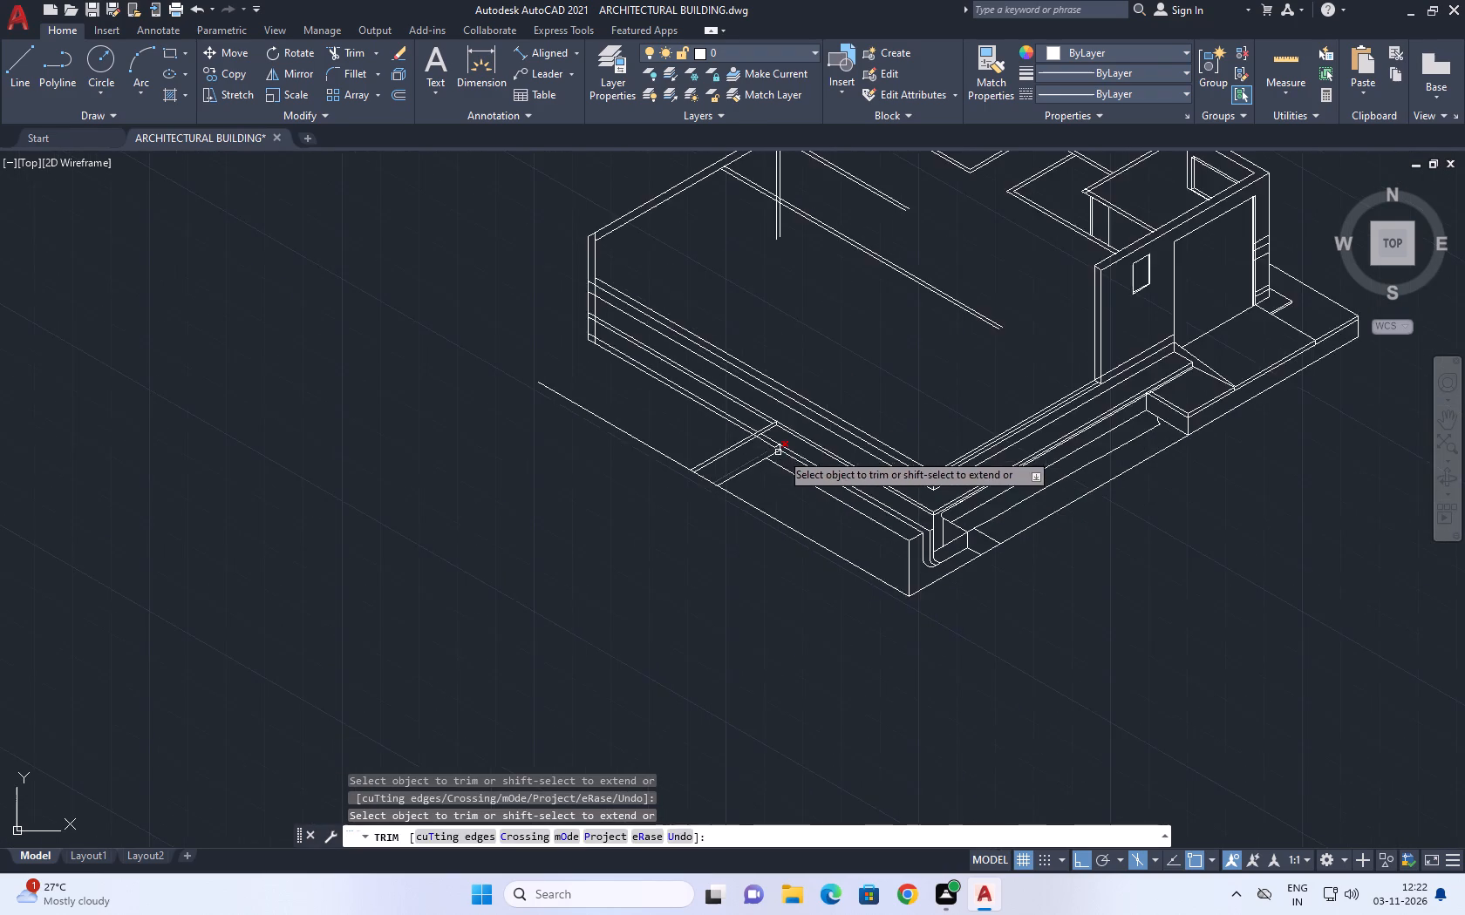
pyautogui.press('Escape')
# Trim the slab edge pieces lying between the thin strip and the block's end face, and the leftover piece inside the strip.
pyautogui.scroll(2, 757, 449)
pyautogui.moveTo(776, 448); pyautogui.dragTo(800, 477, button='middle')
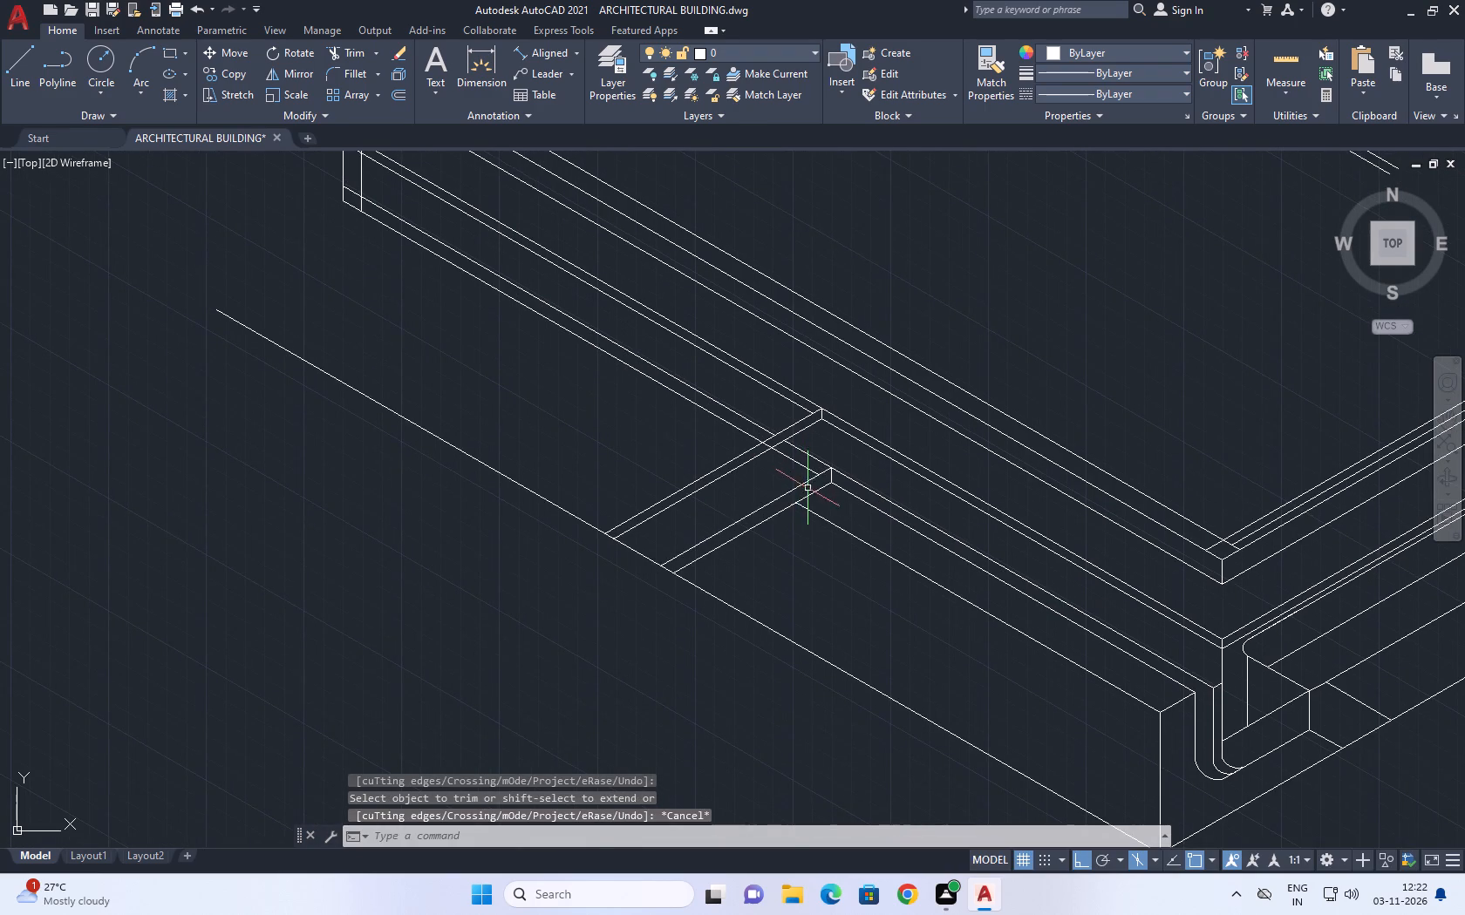
pyautogui.scroll(1, 799, 465)
pyautogui.write('tr')
pyautogui.press('space')
pyautogui.scroll(1, 780, 444)
pyautogui.moveTo(771, 492); pyautogui.dragTo(780, 481)
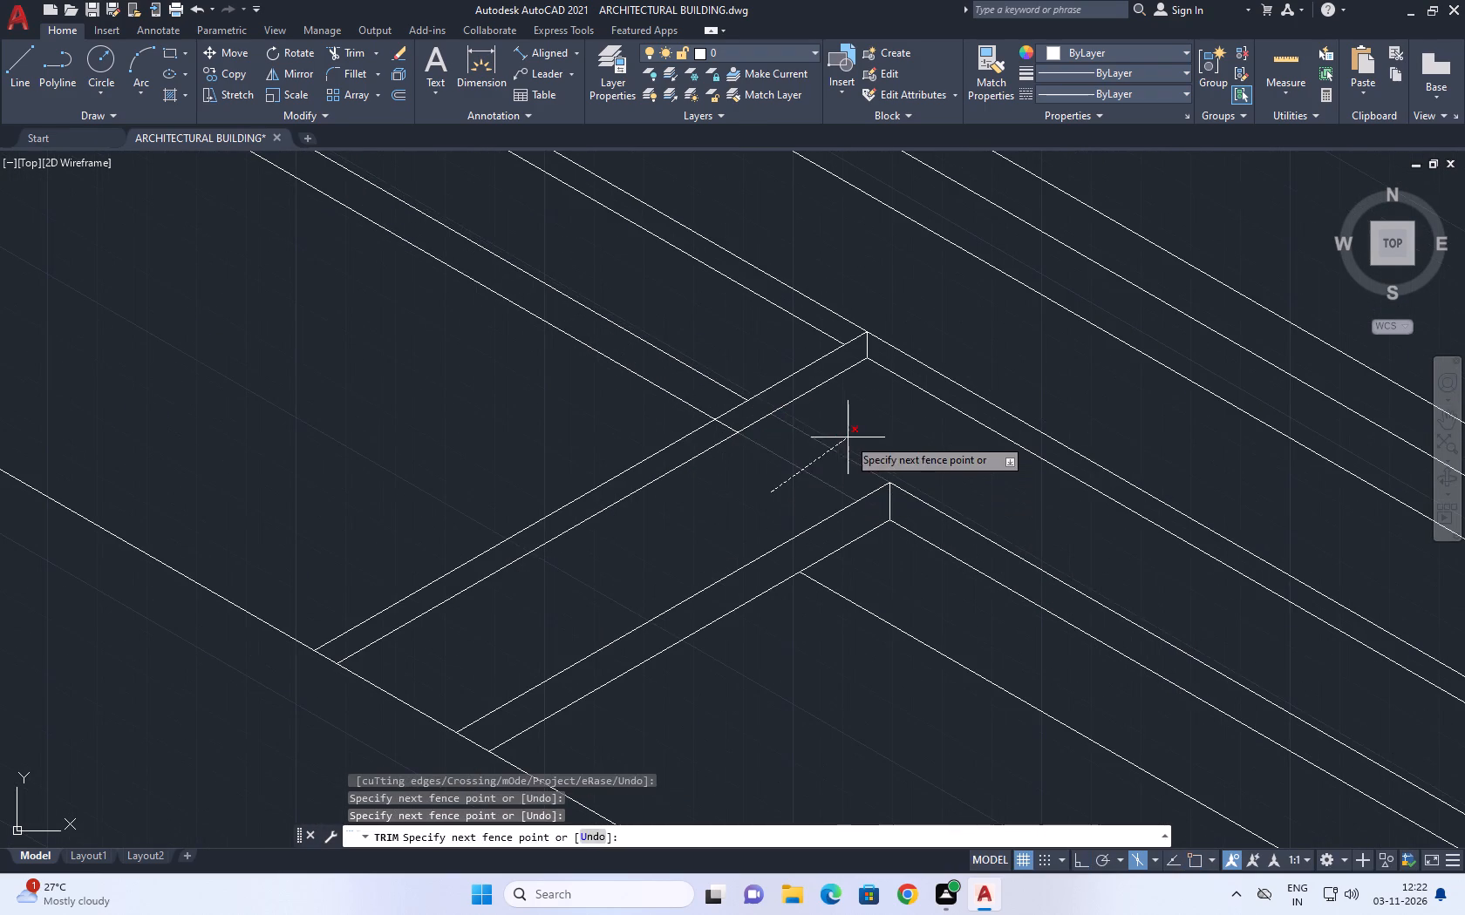
pyautogui.click(848, 437)
pyautogui.press('Escape')
pyautogui.press('space')
pyautogui.scroll(2, 719, 434)
pyautogui.click(739, 418)
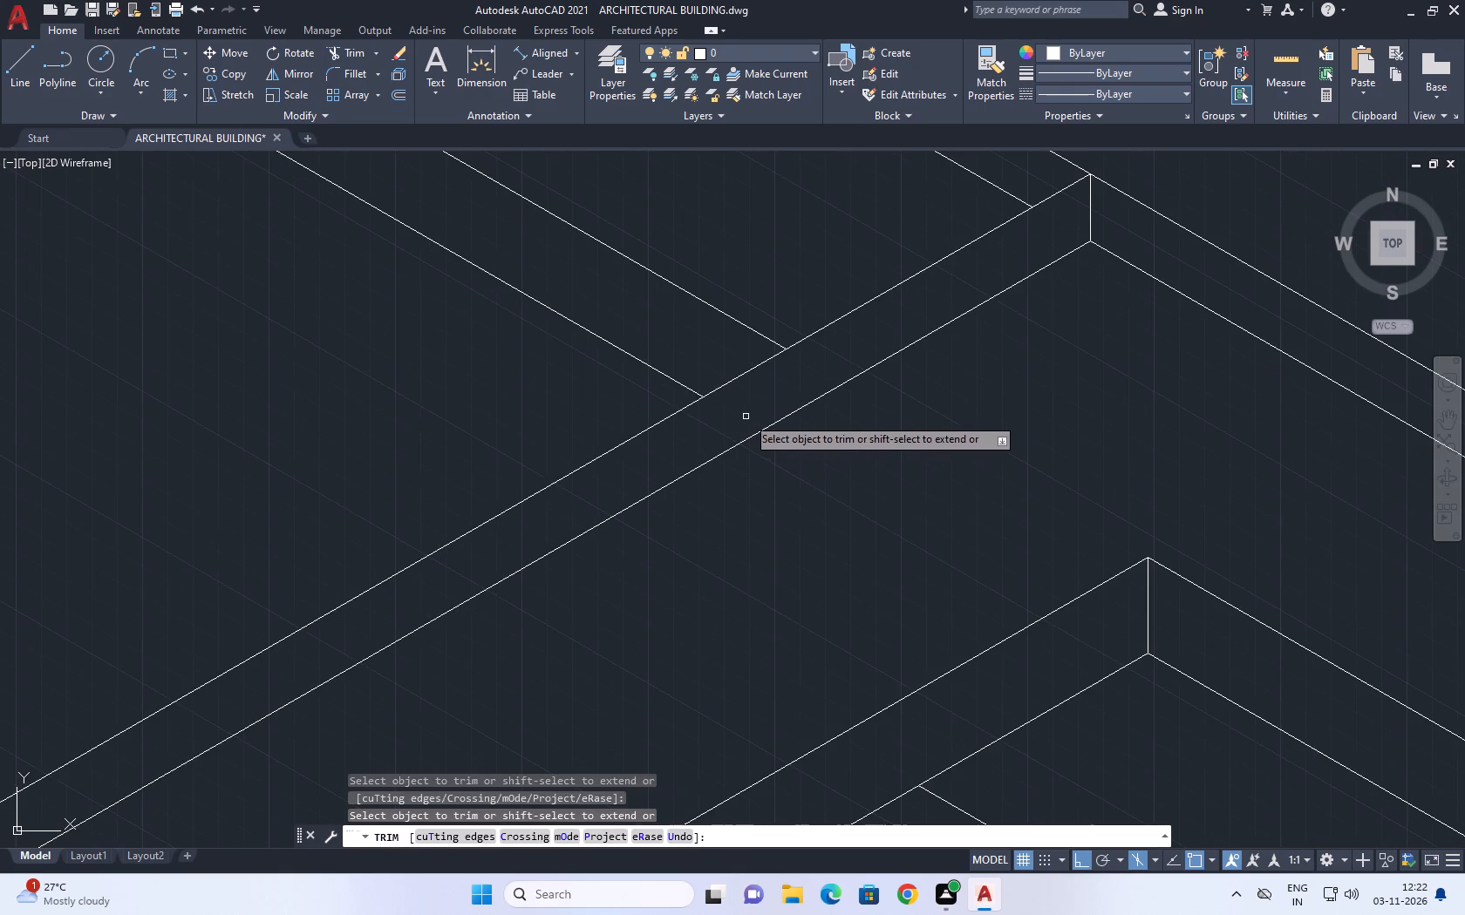
pyautogui.scroll(-4, 785, 406)
pyautogui.press('Escape')
# Copy the outer long 150° line vertically upward by 228.6.
pyautogui.moveTo(848, 398); pyautogui.dragTo(846, 374, button='middle')
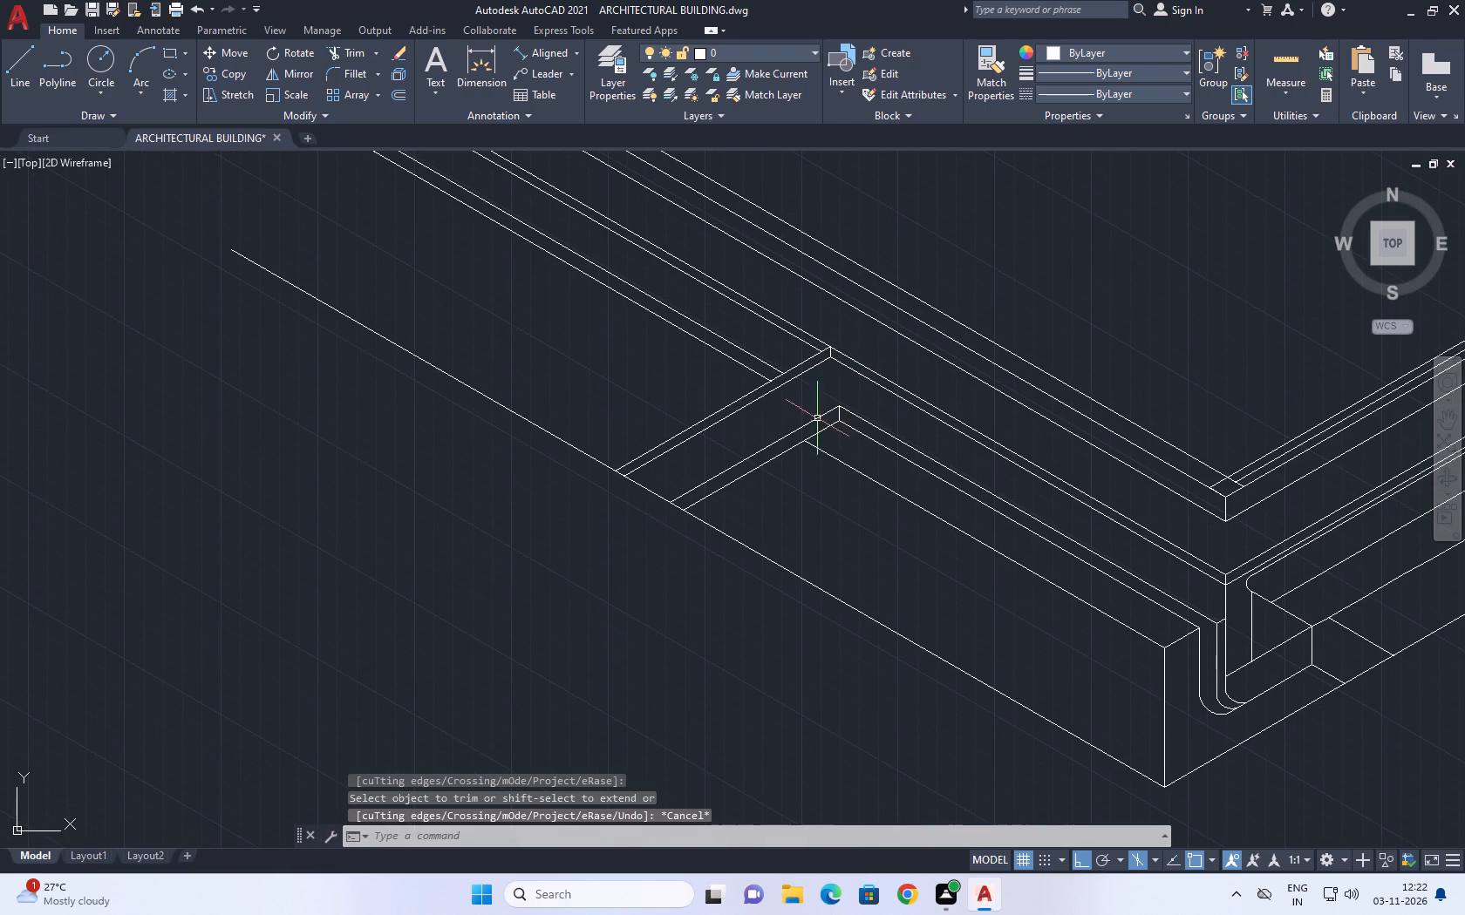
pyautogui.scroll(1, 673, 483)
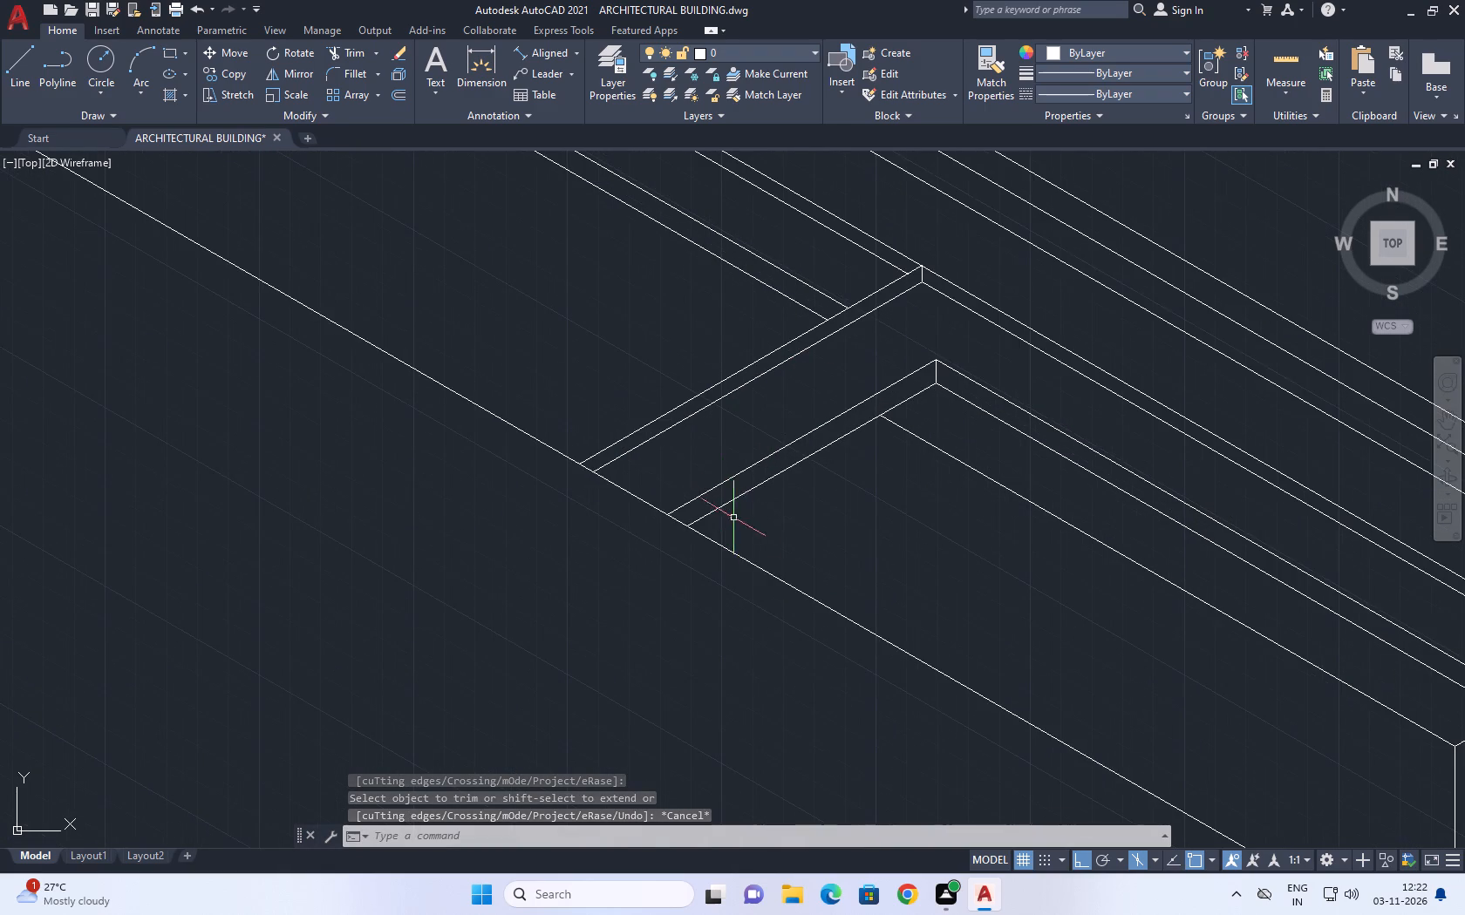
pyautogui.moveTo(905, 420); pyautogui.dragTo(896, 432, button='middle')
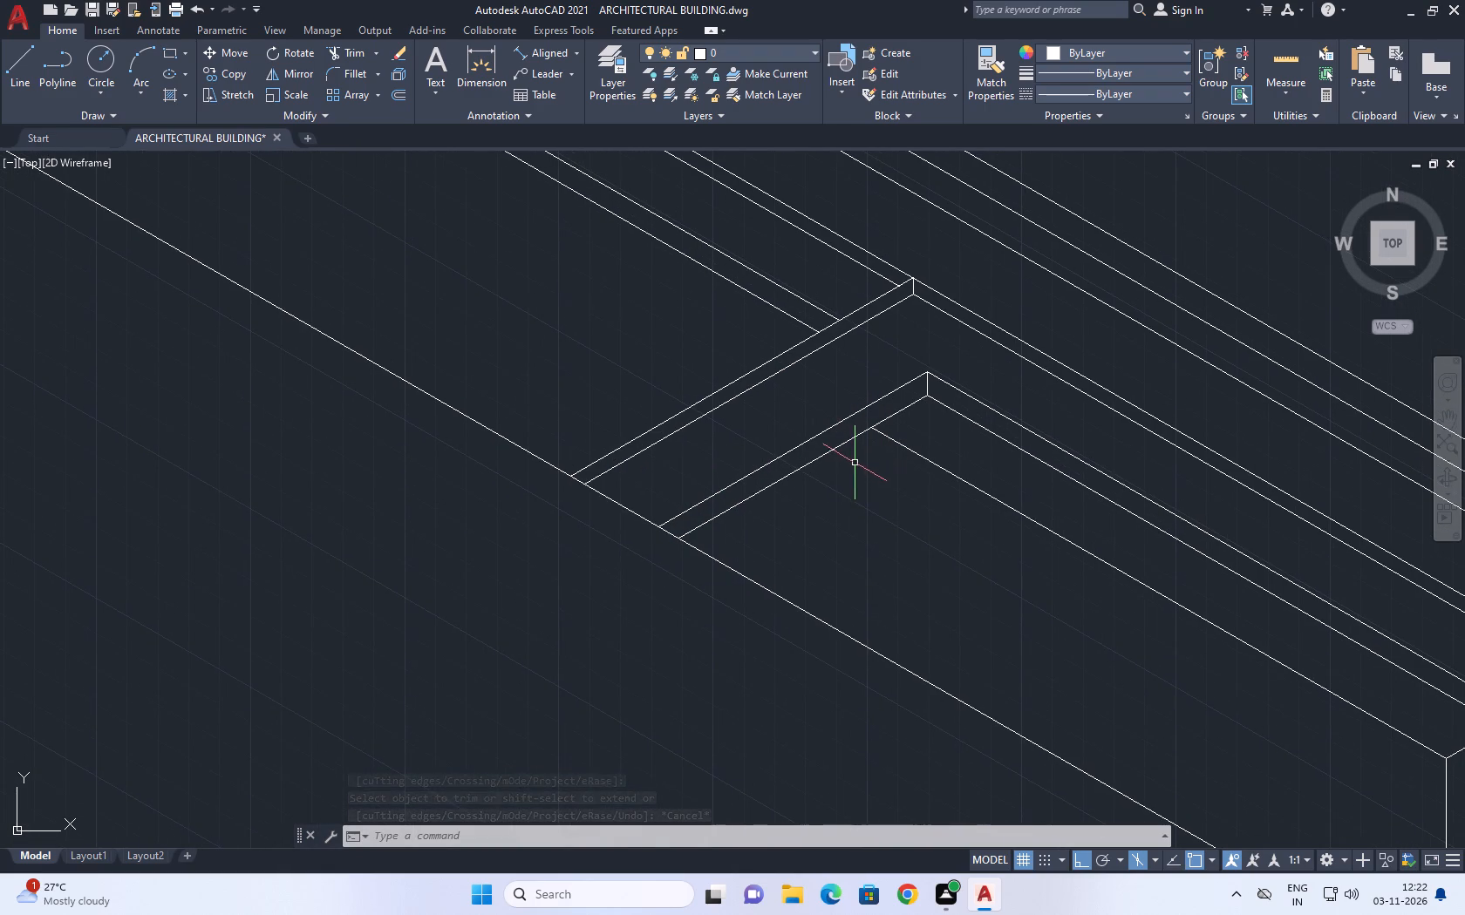
pyautogui.moveTo(788, 498); pyautogui.dragTo(780, 389, button='middle')
pyautogui.scroll(-2, 762, 358)
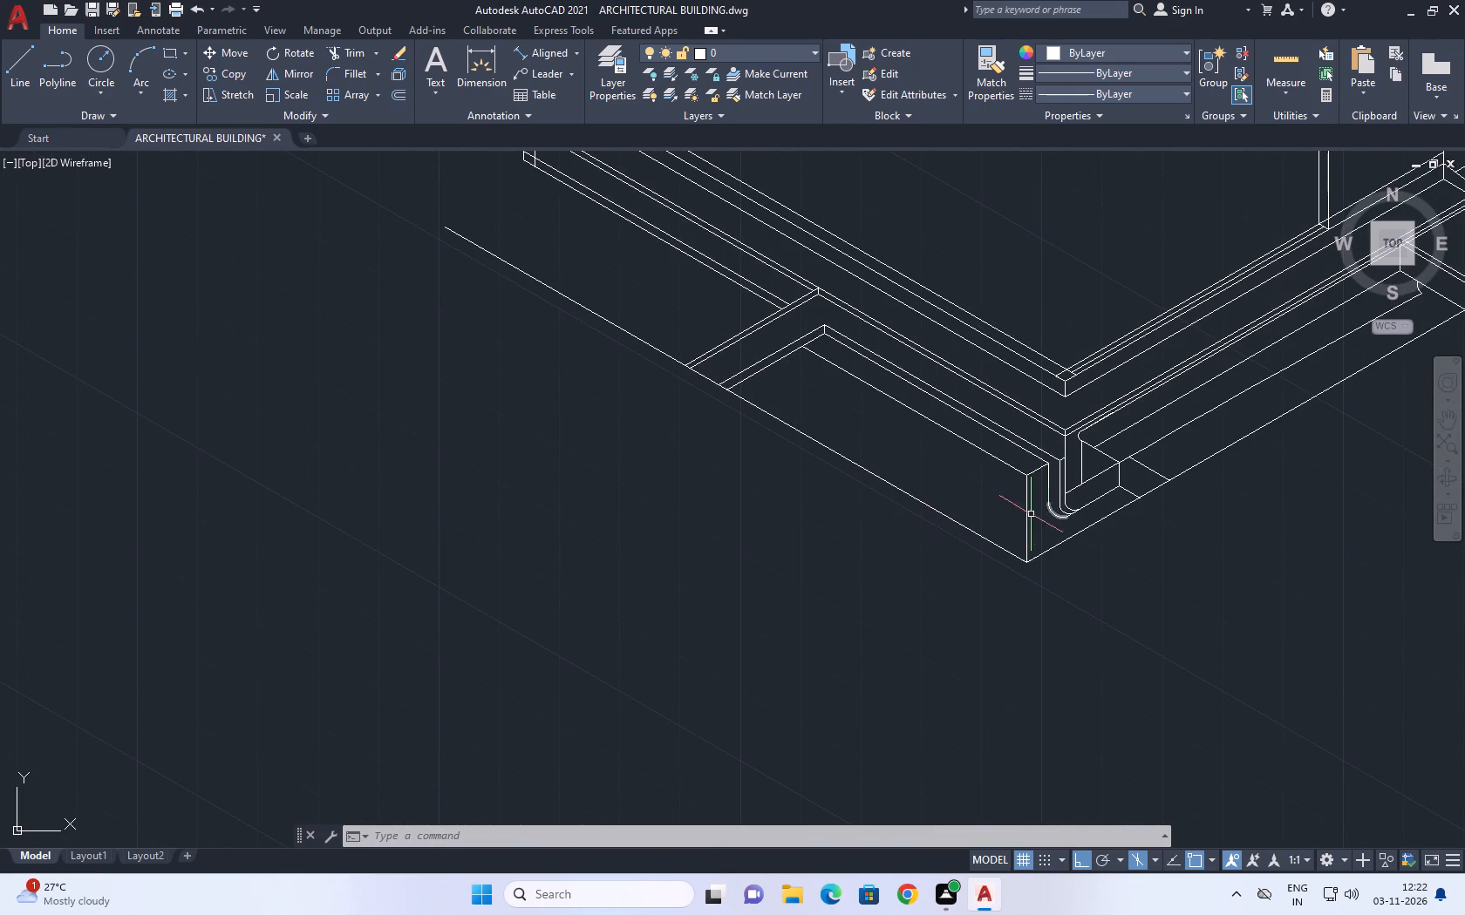
pyautogui.scroll(1, 997, 534)
pyautogui.click(990, 542)
pyautogui.moveTo(916, 554); pyautogui.dragTo(916, 565)
pyautogui.moveTo(882, 498); pyautogui.dragTo(885, 541, button='middle')
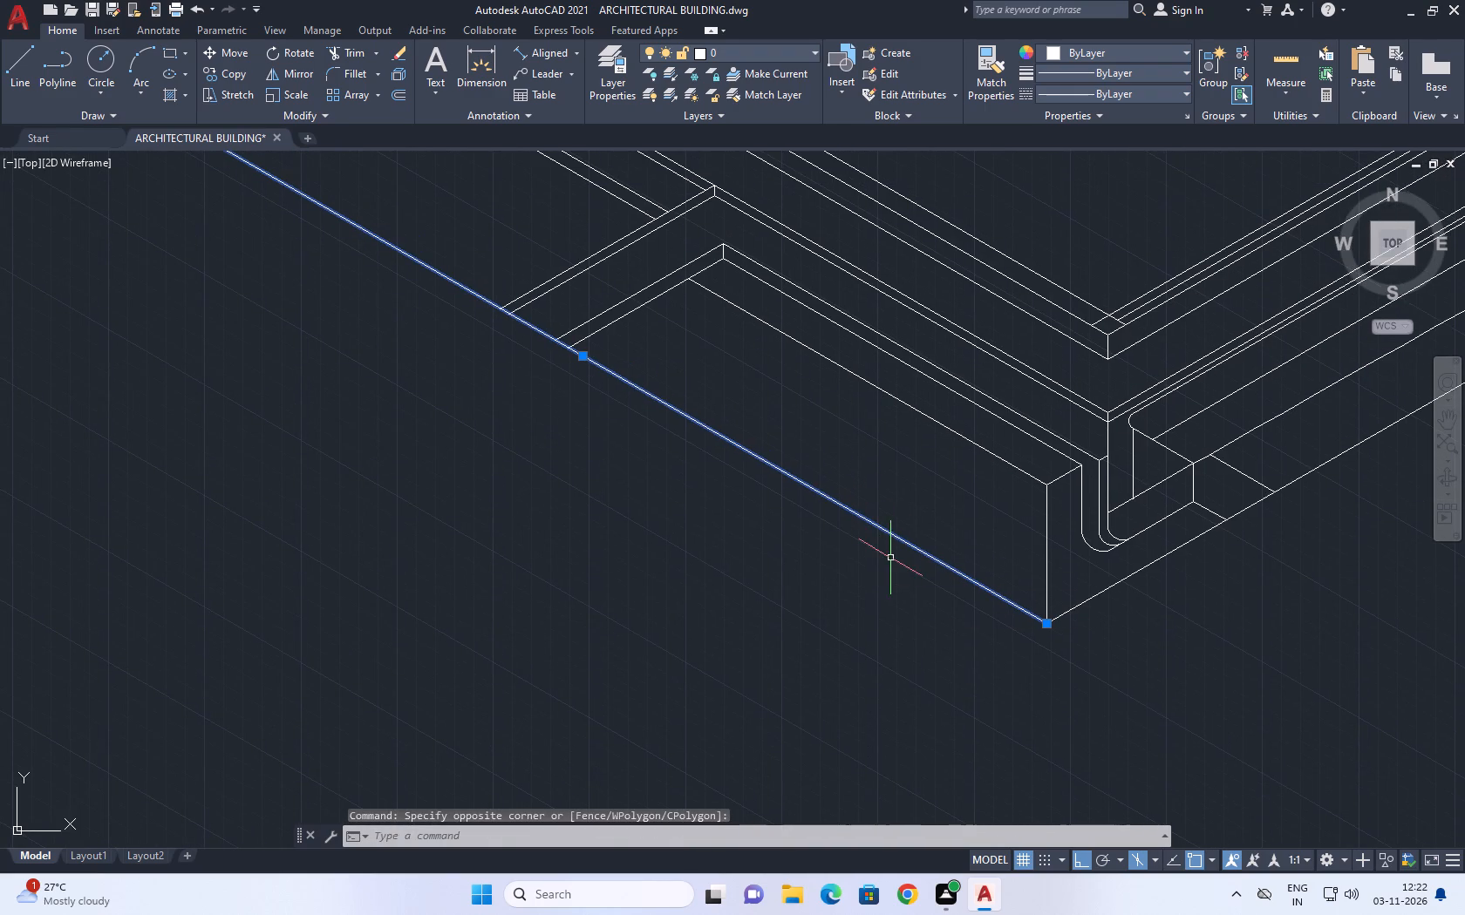
pyautogui.press('c')
pyautogui.press('o')
pyautogui.press('space')
pyautogui.click(935, 554)
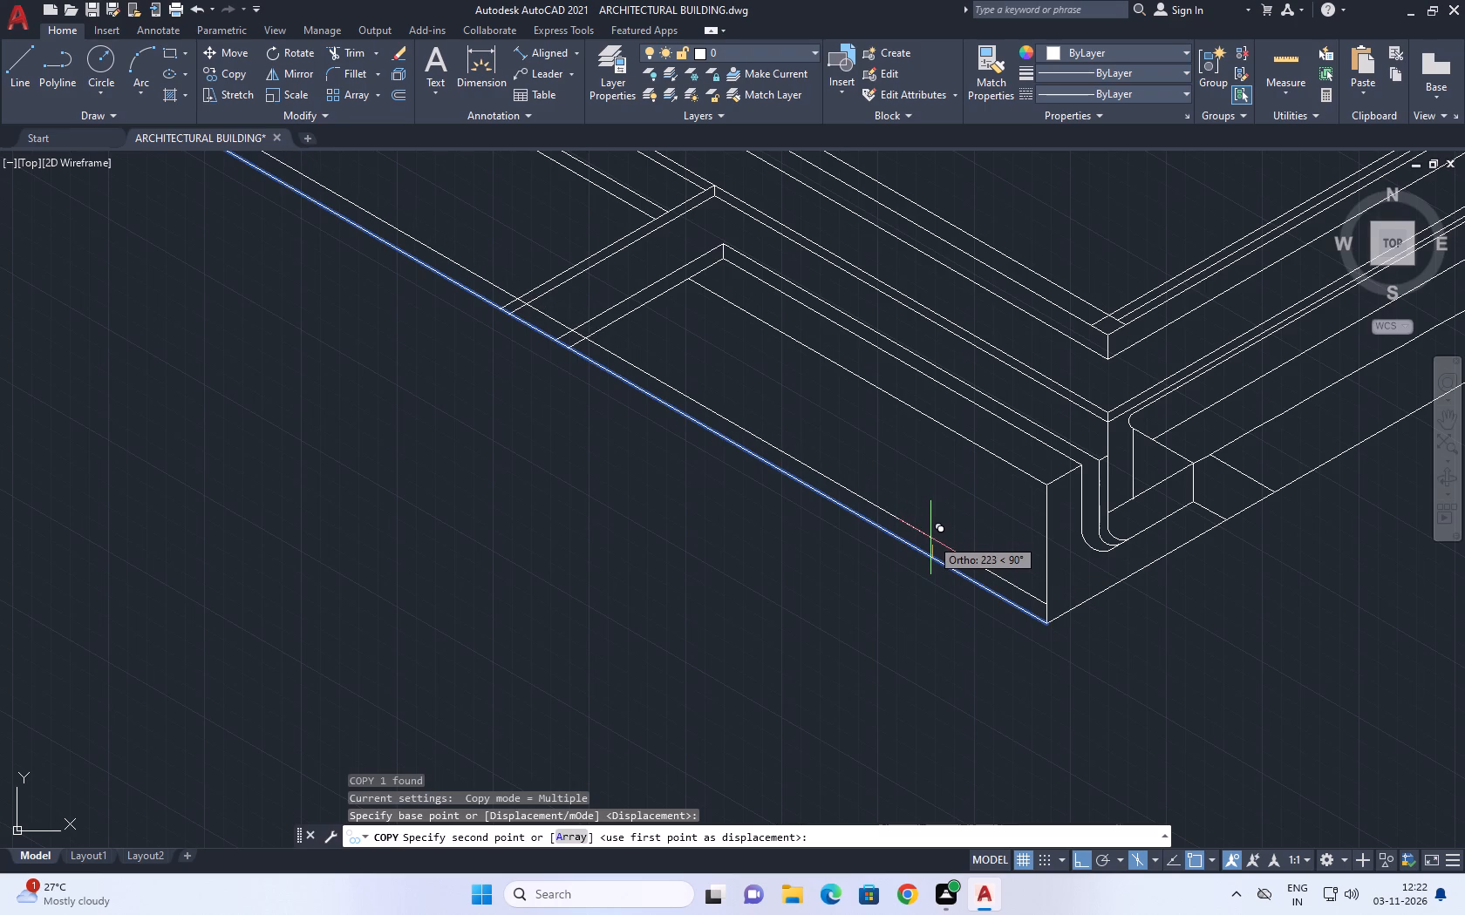
pyautogui.press('2')
pyautogui.press('2')
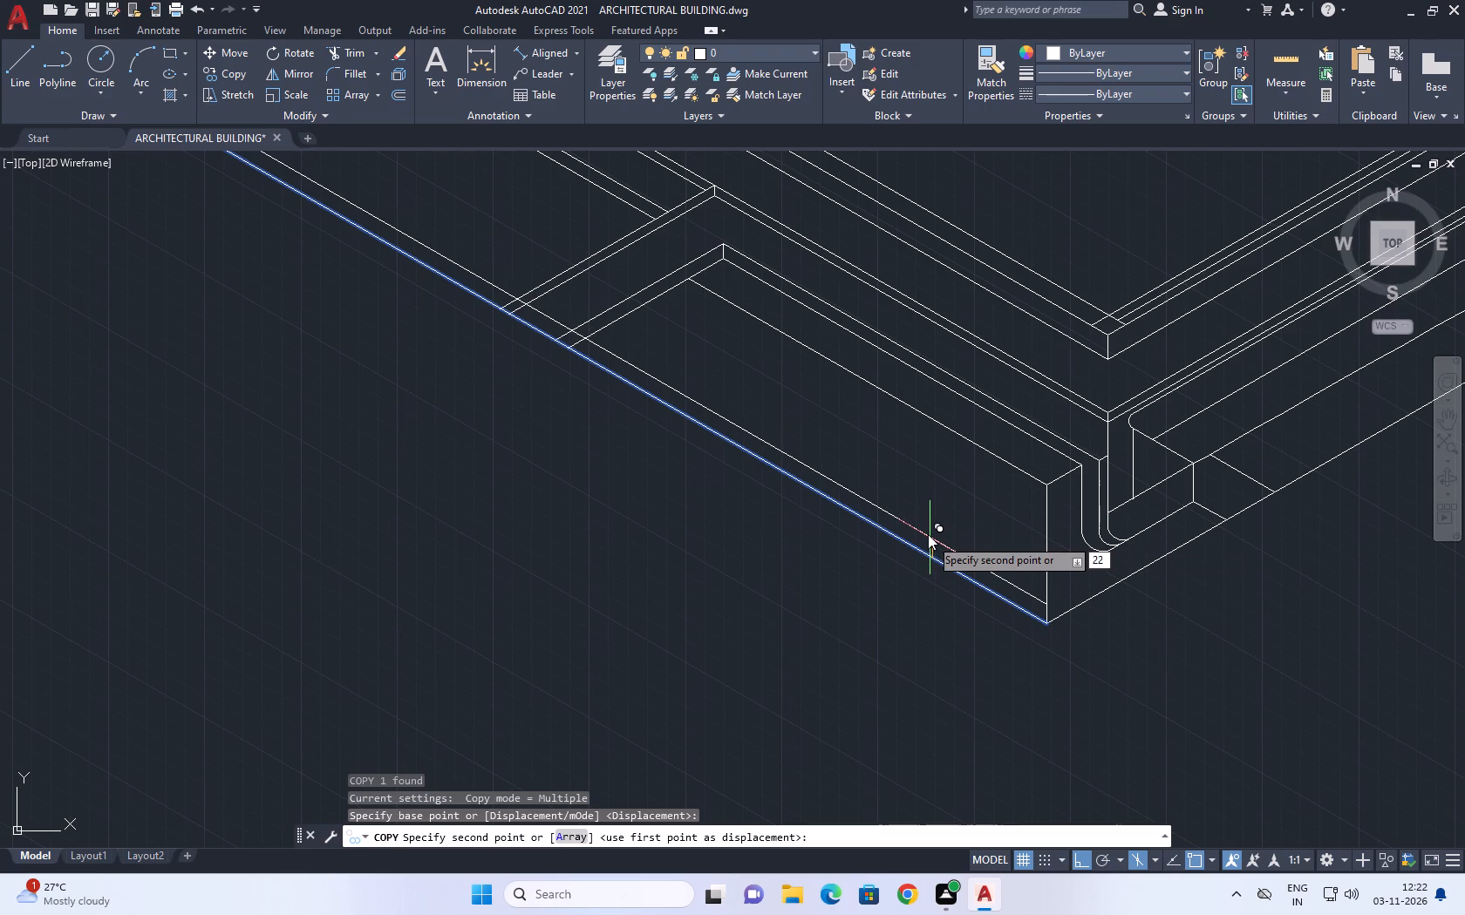
pyautogui.write('8.6')
pyautogui.press('Return')
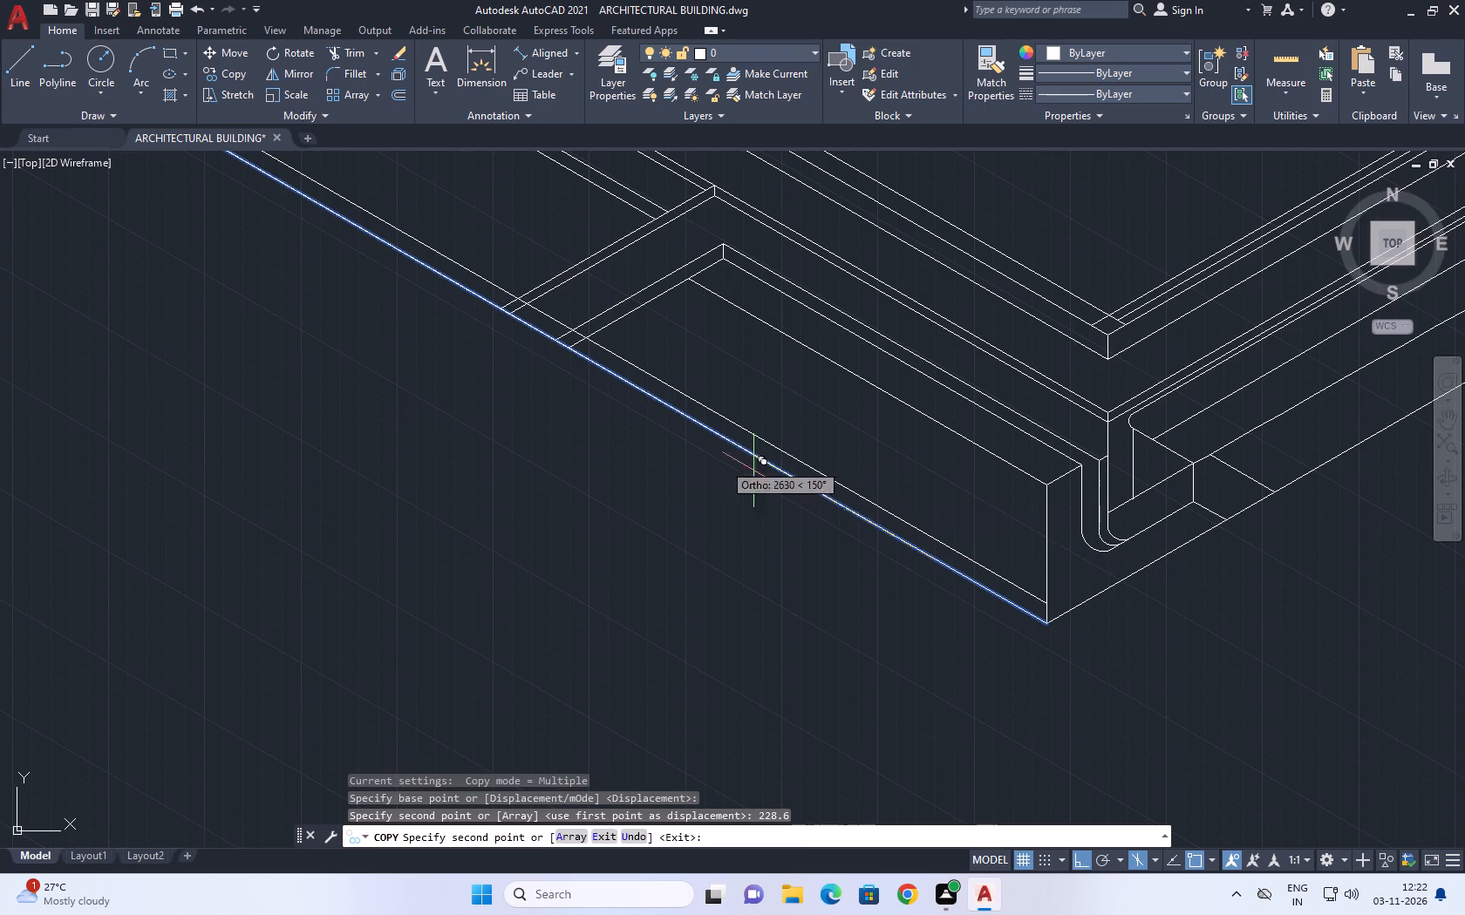
pyautogui.press('Escape')
# Draw a short vertical line upward from where the copied long line crosses the lower 30° line of the block's end face.
pyautogui.moveTo(552, 342); pyautogui.dragTo(712, 493, button='middle')
pyautogui.write('l')
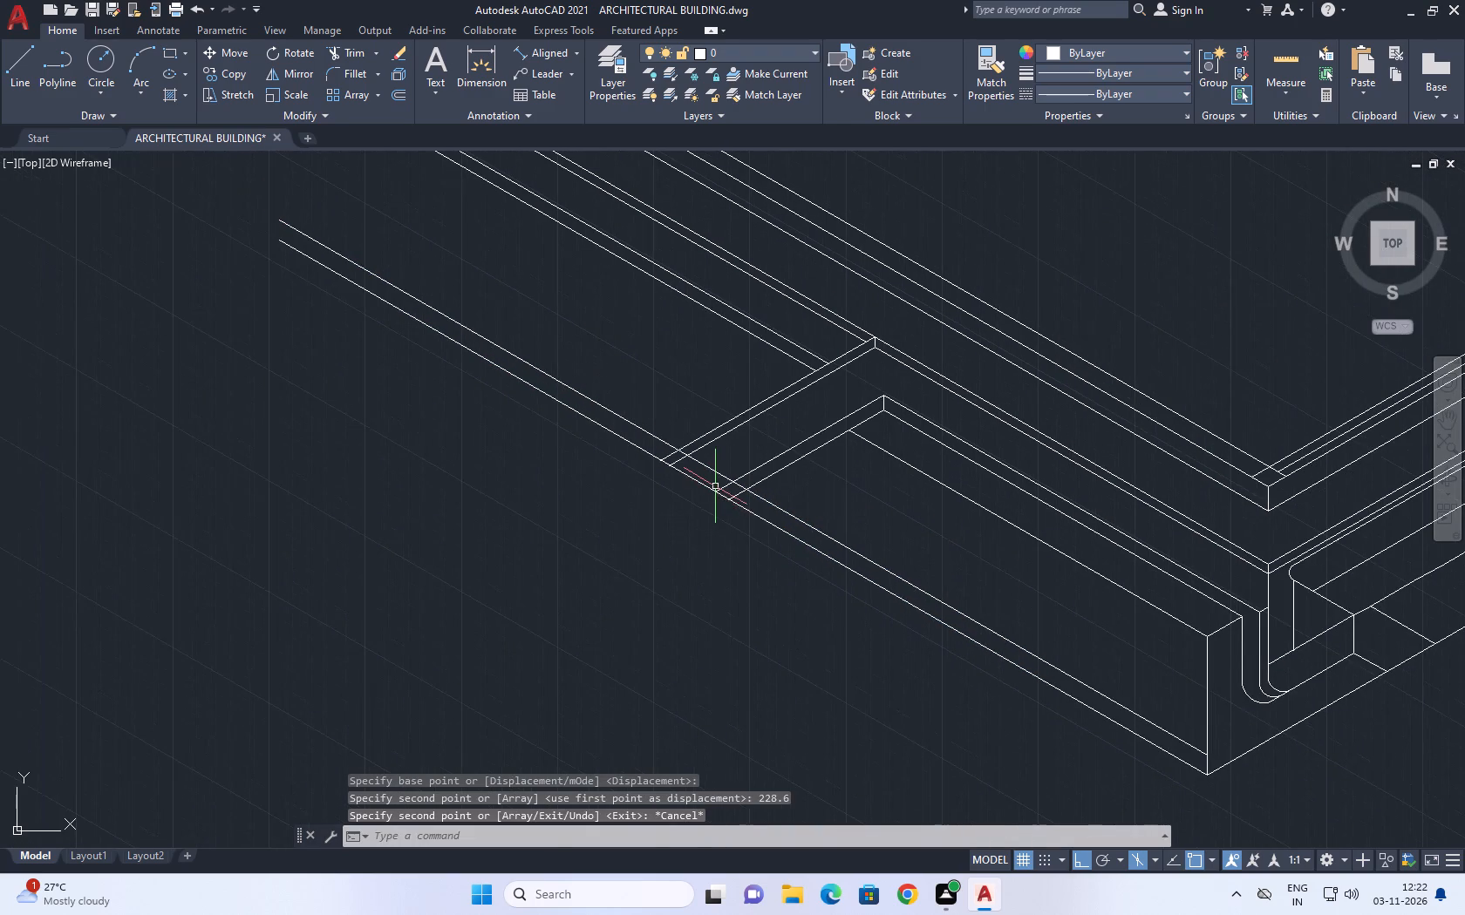
pyautogui.press('space')
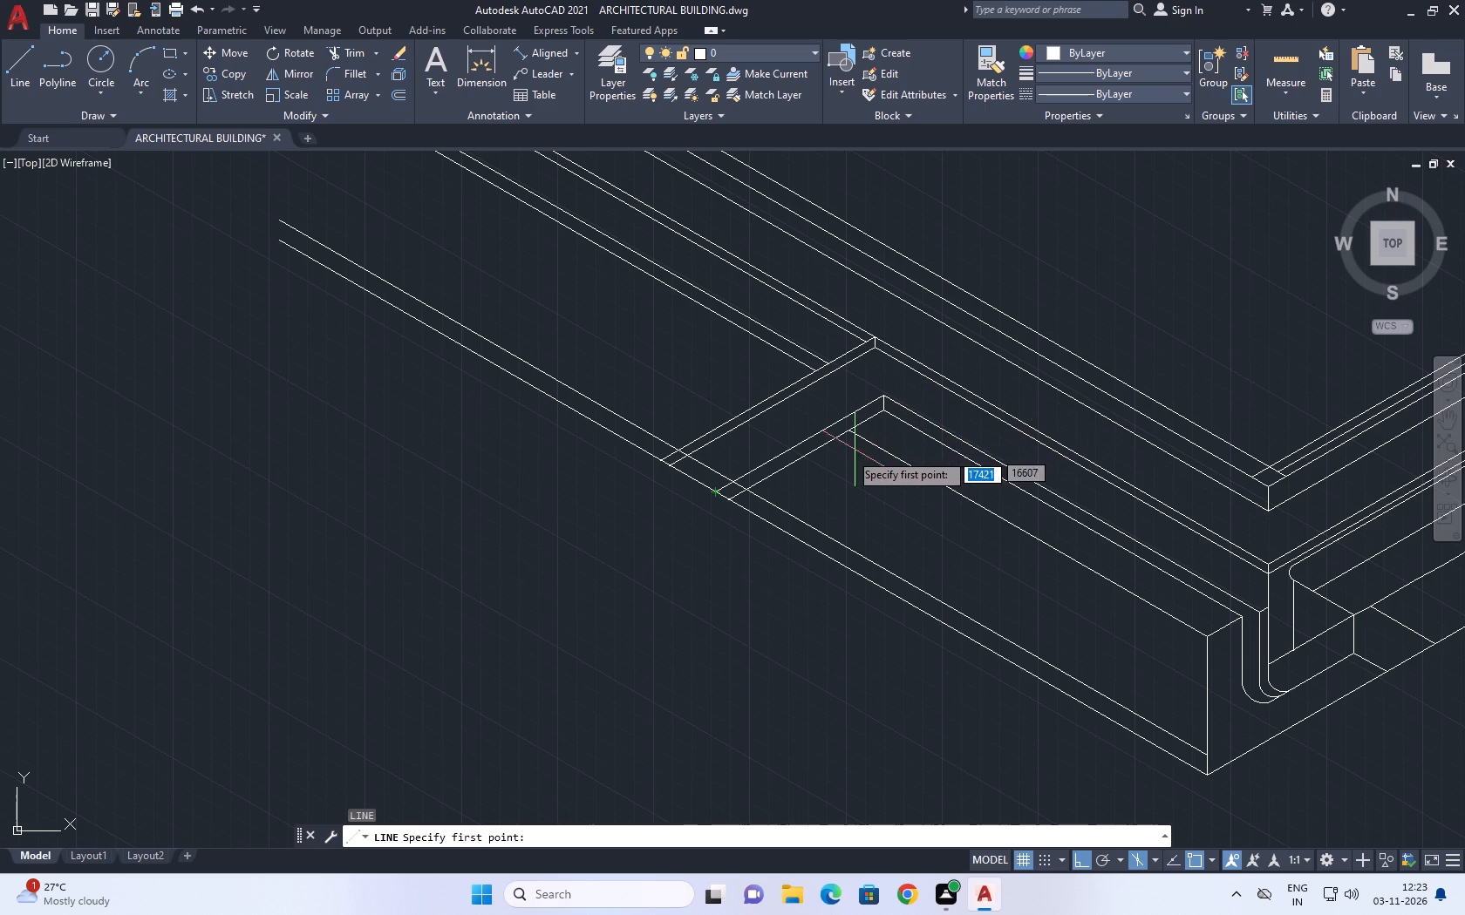
pyautogui.scroll(2, 723, 475)
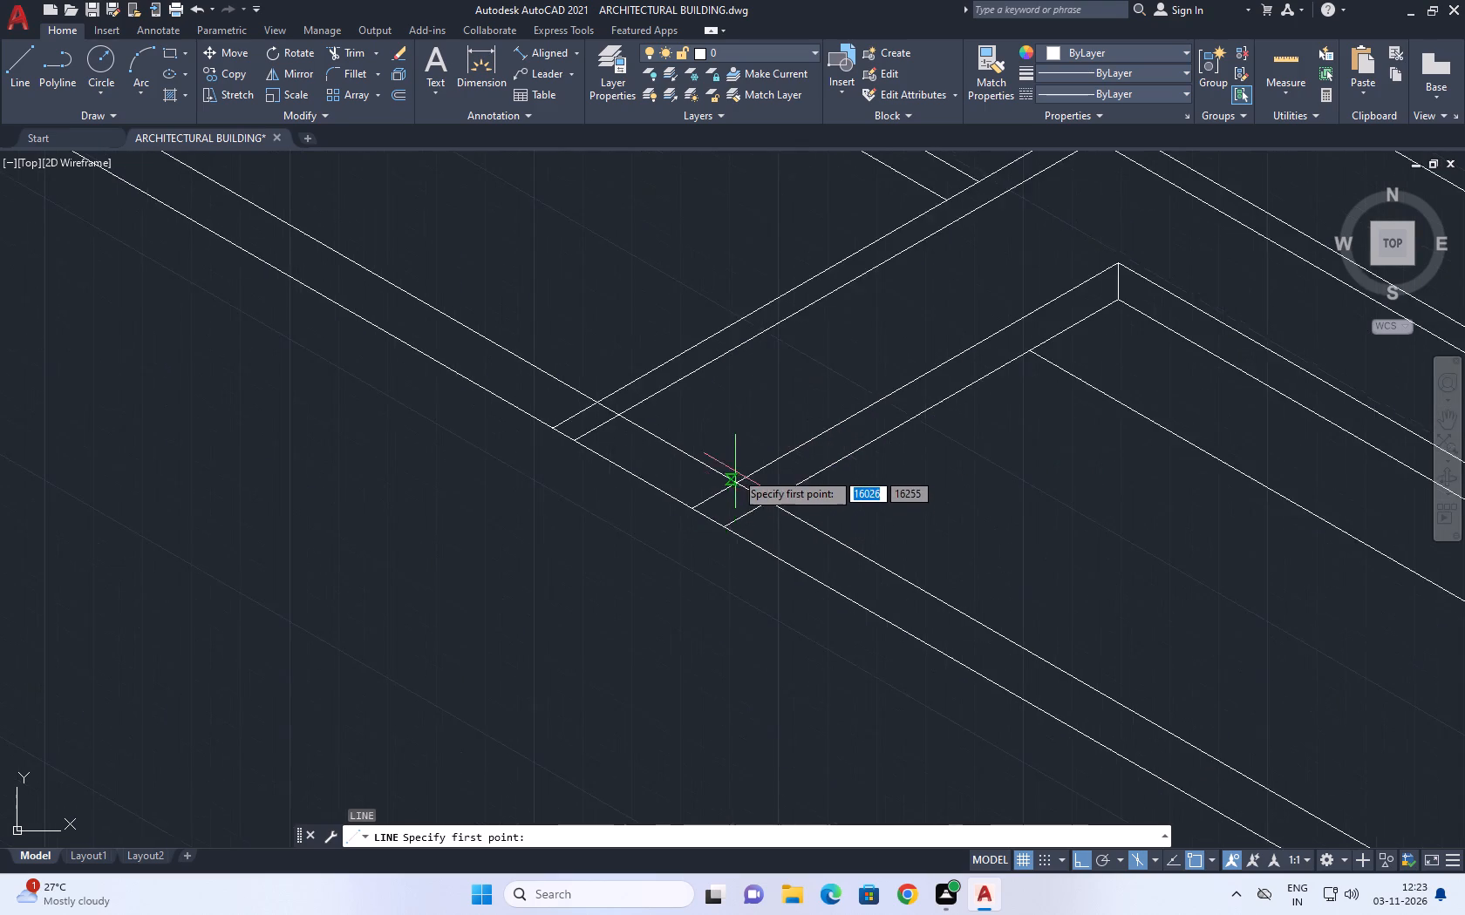
pyautogui.scroll(1, 735, 471)
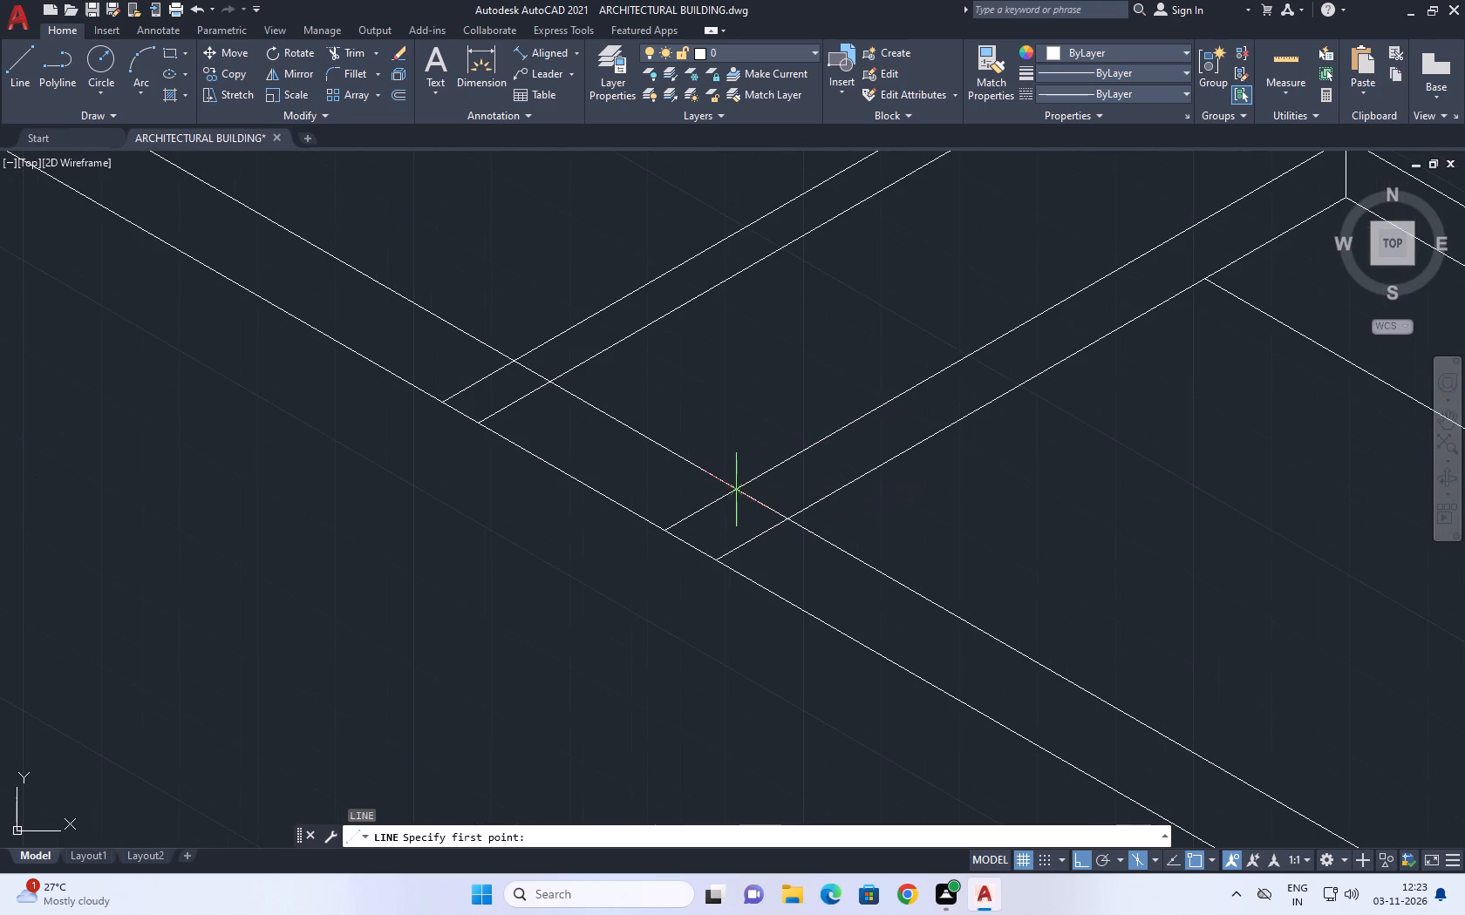
pyautogui.click(786, 524)
pyautogui.click(794, 406)
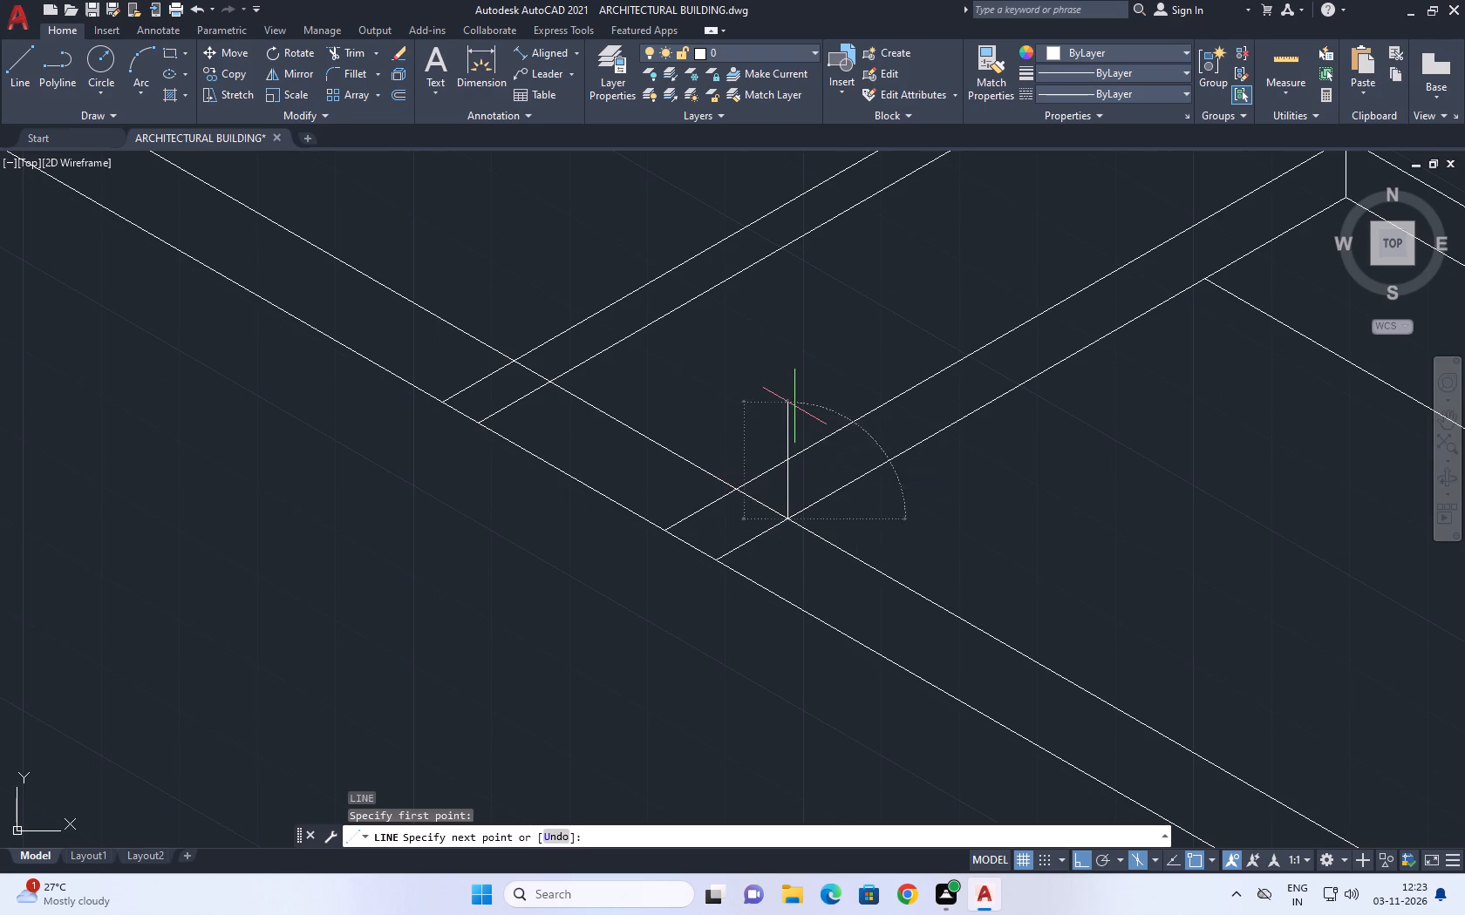
pyautogui.press('Escape')
# Trim the vertical's projecting top, both end-face line pieces beside it, and the copied long line's piece between them, leaving one short 30° stub.
pyautogui.press('t')
pyautogui.press('r')
pyautogui.press('space')
pyautogui.moveTo(806, 422); pyautogui.dragTo(785, 421)
pyautogui.moveTo(739, 413); pyautogui.dragTo(731, 408)
pyautogui.click(760, 518)
pyautogui.click(765, 530)
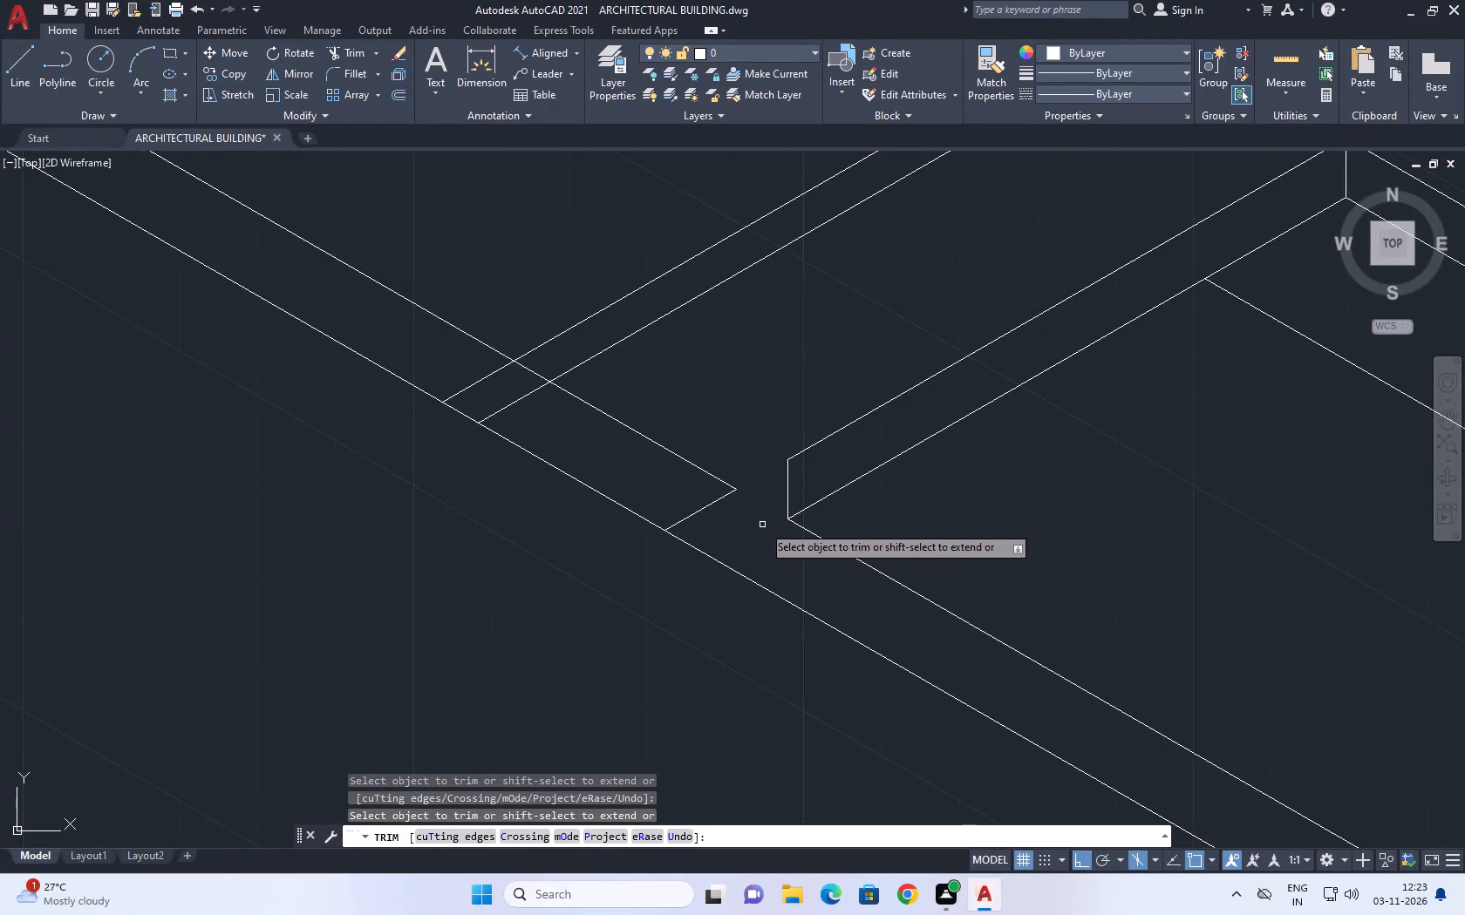
pyautogui.moveTo(773, 532); pyautogui.dragTo(799, 527, button='middle')
pyautogui.press('Escape')
# Extend the short vertical line down to the outer long line.
pyautogui.press('e')
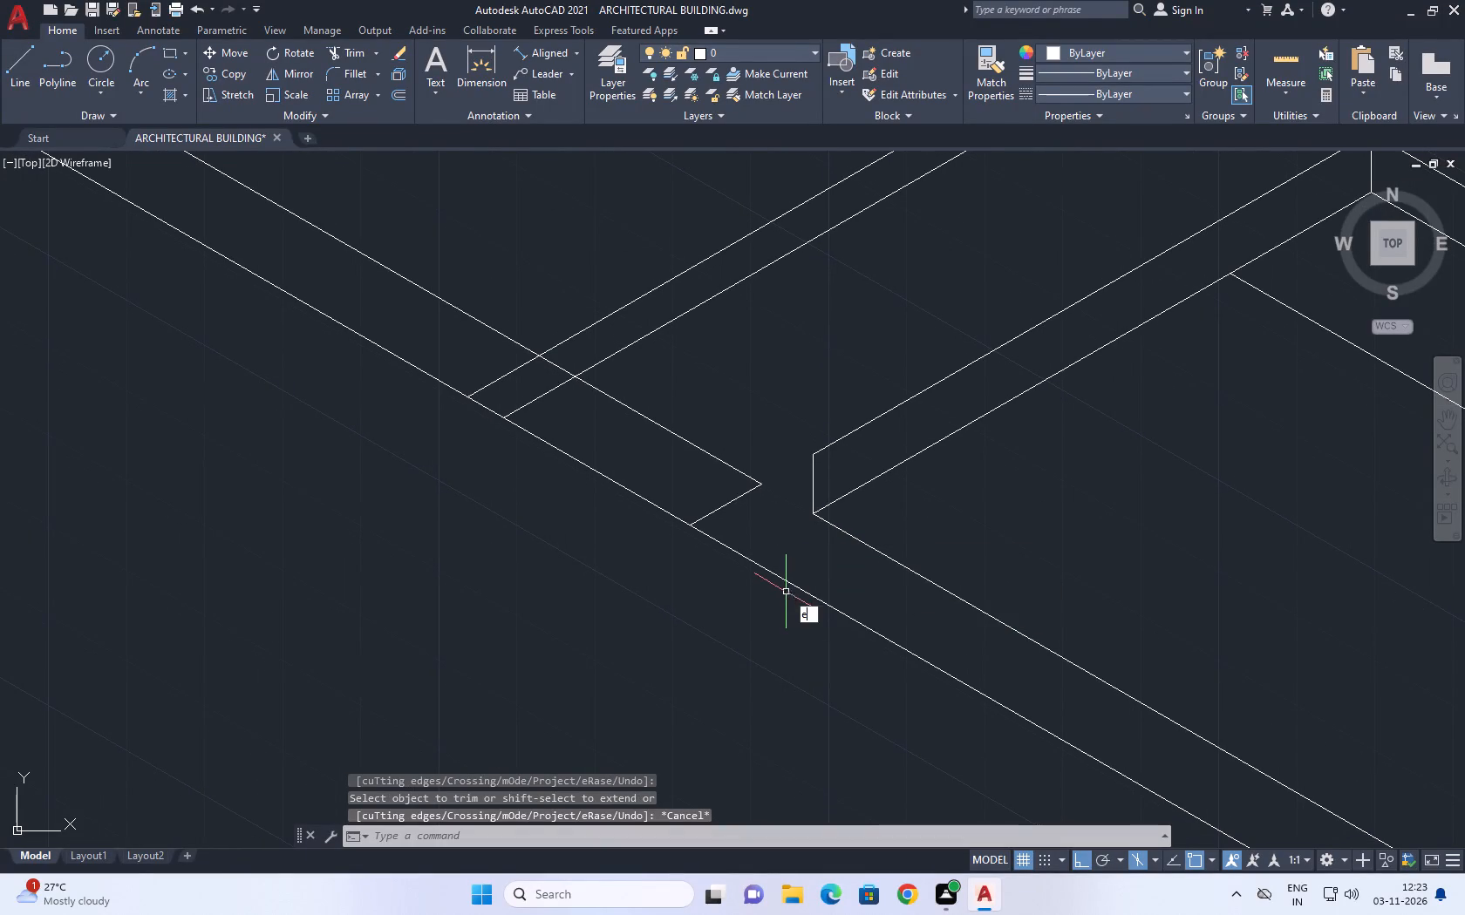
pyautogui.press('x')
pyautogui.press('space')
pyautogui.click(816, 492)
pyautogui.click(794, 498)
pyautogui.press('Escape')
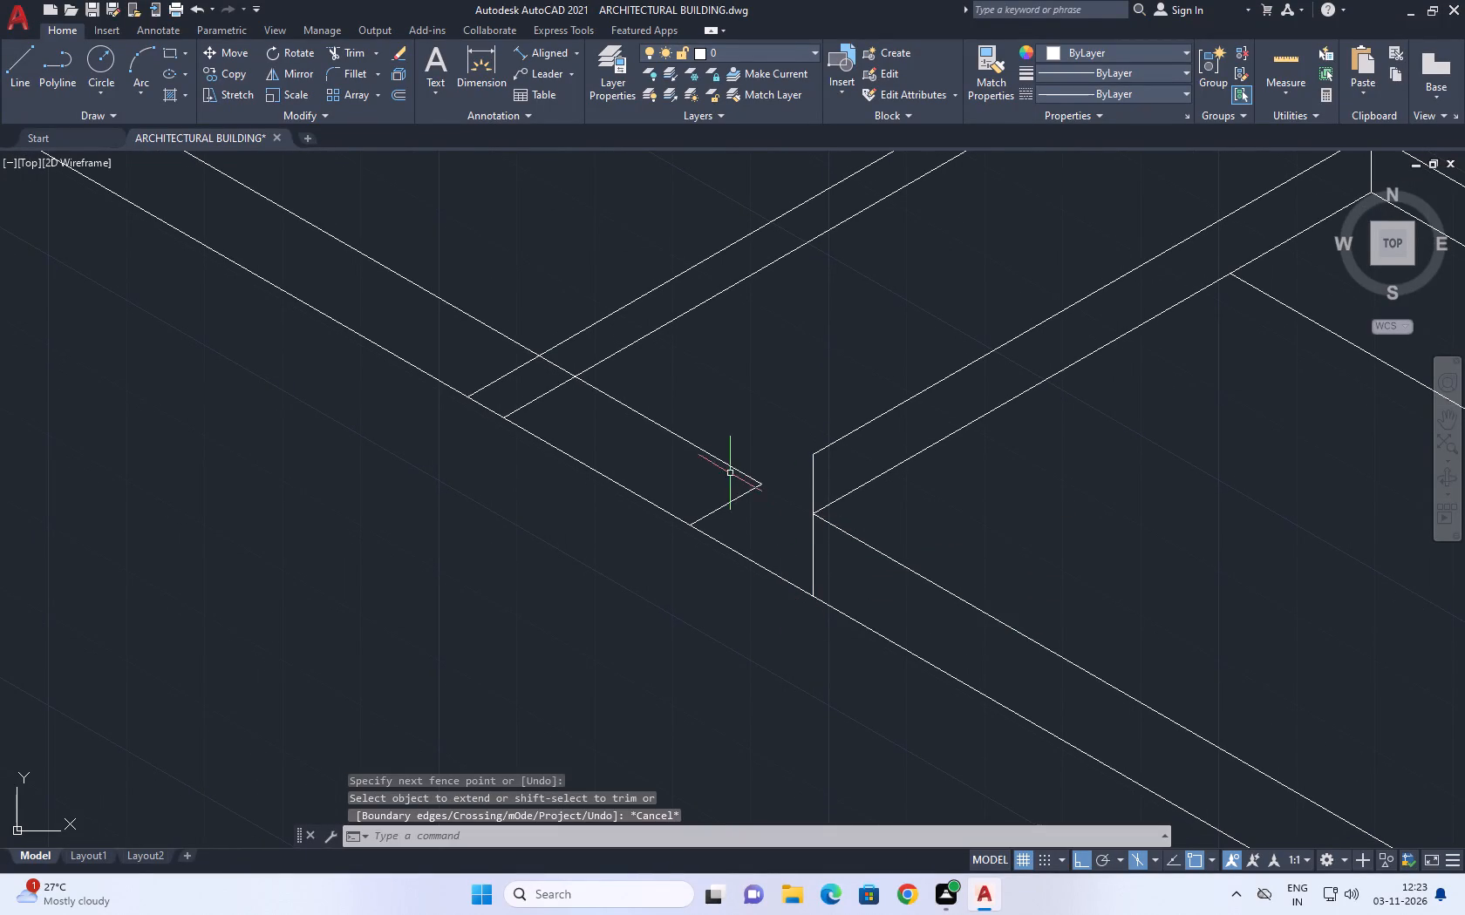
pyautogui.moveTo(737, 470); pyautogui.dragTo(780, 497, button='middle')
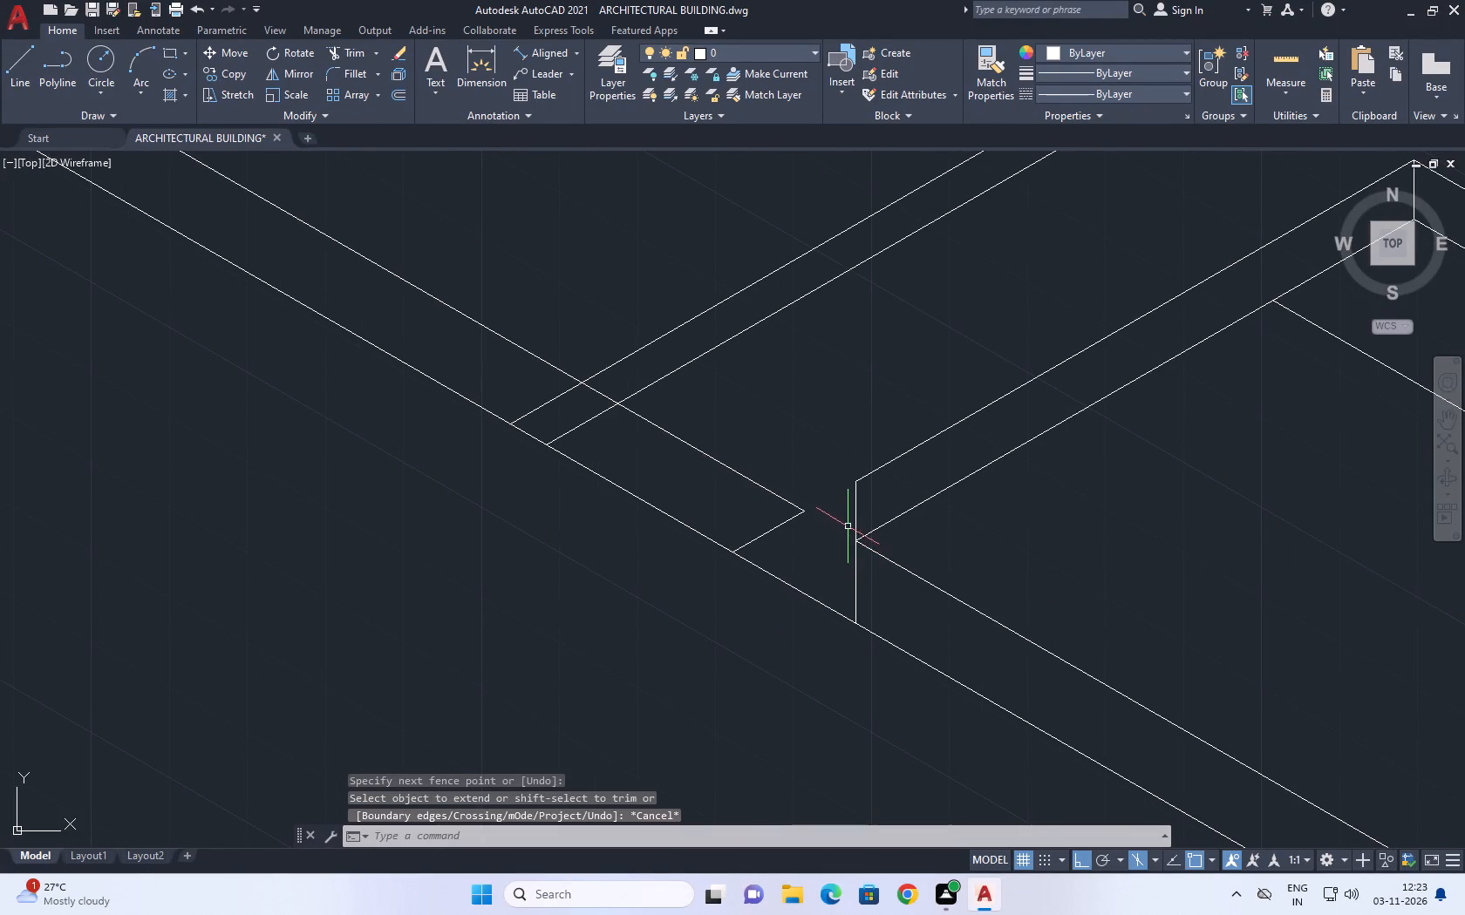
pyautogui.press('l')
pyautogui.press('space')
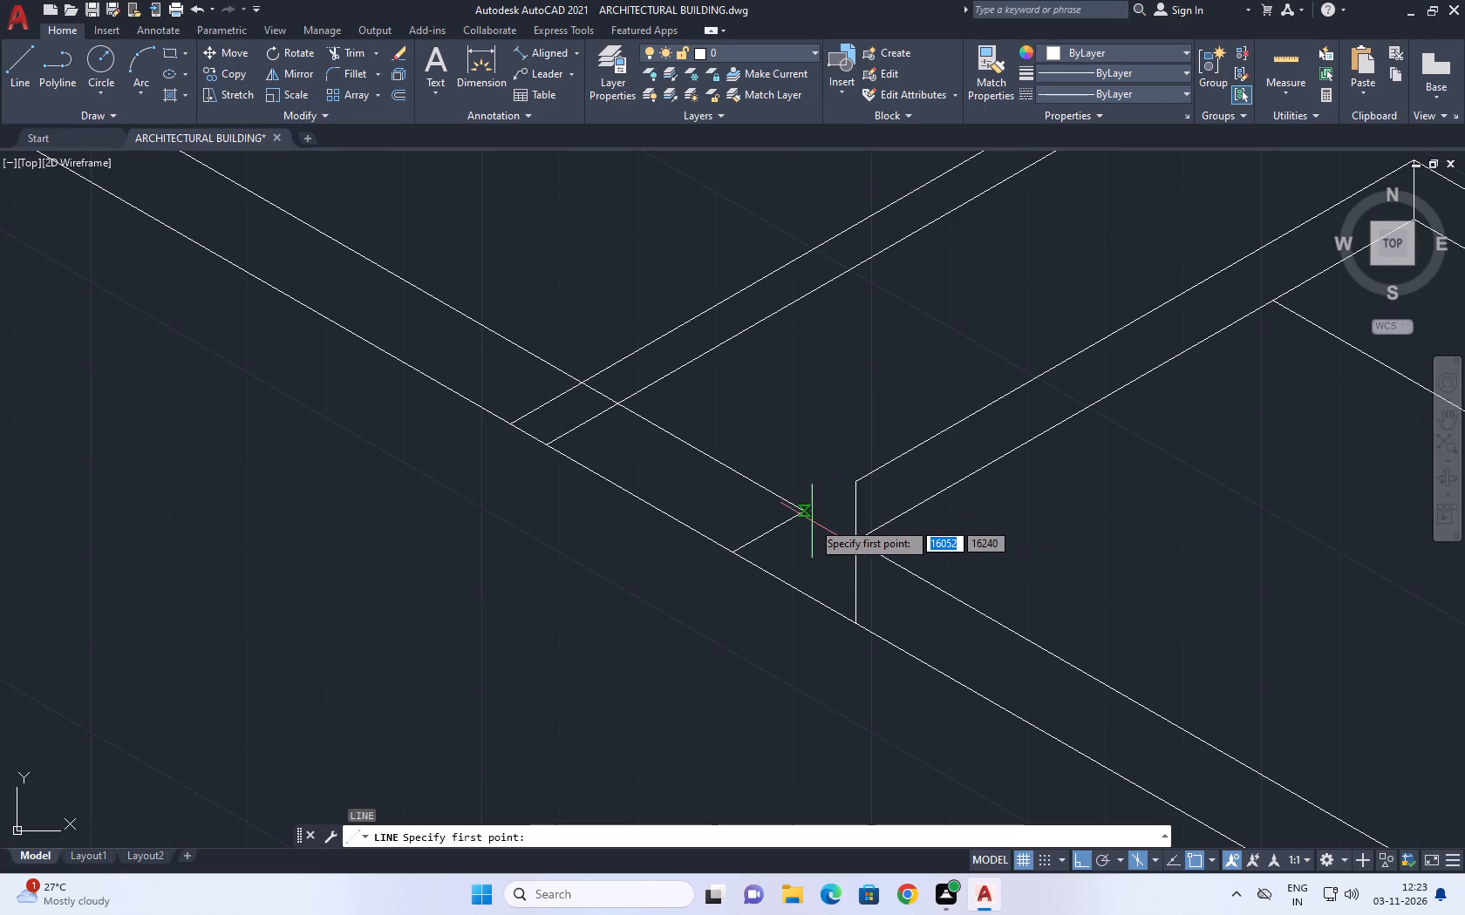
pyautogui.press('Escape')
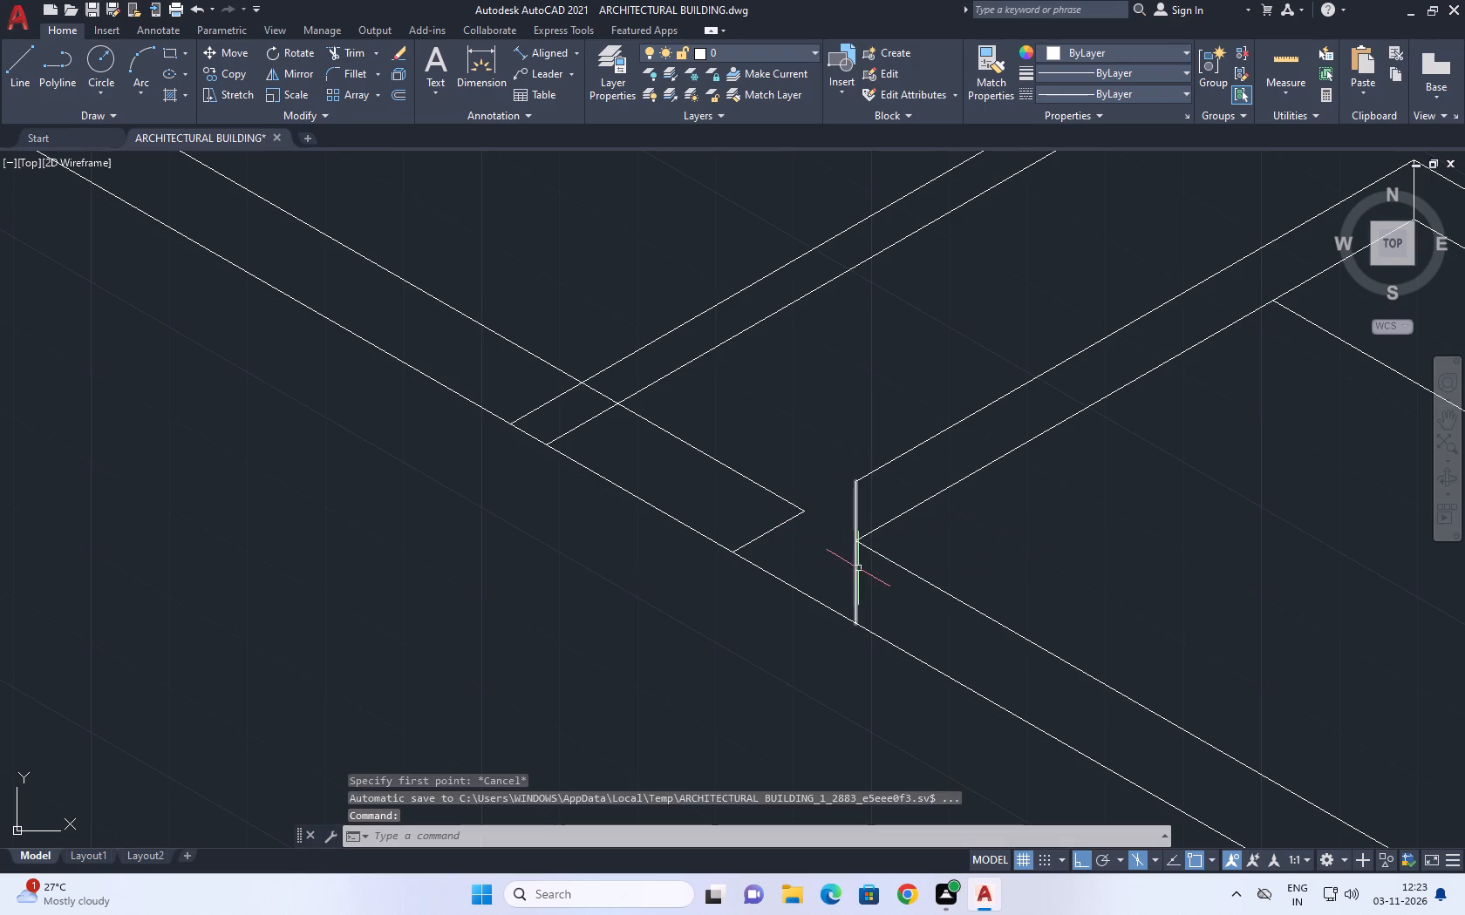
# Copy the vertical line outward along the 150° direction so it crosses the remaining 30° stub.
pyautogui.click(858, 568)
pyautogui.press('c')
pyautogui.press('o')
pyautogui.press('space')
pyautogui.click(820, 533)
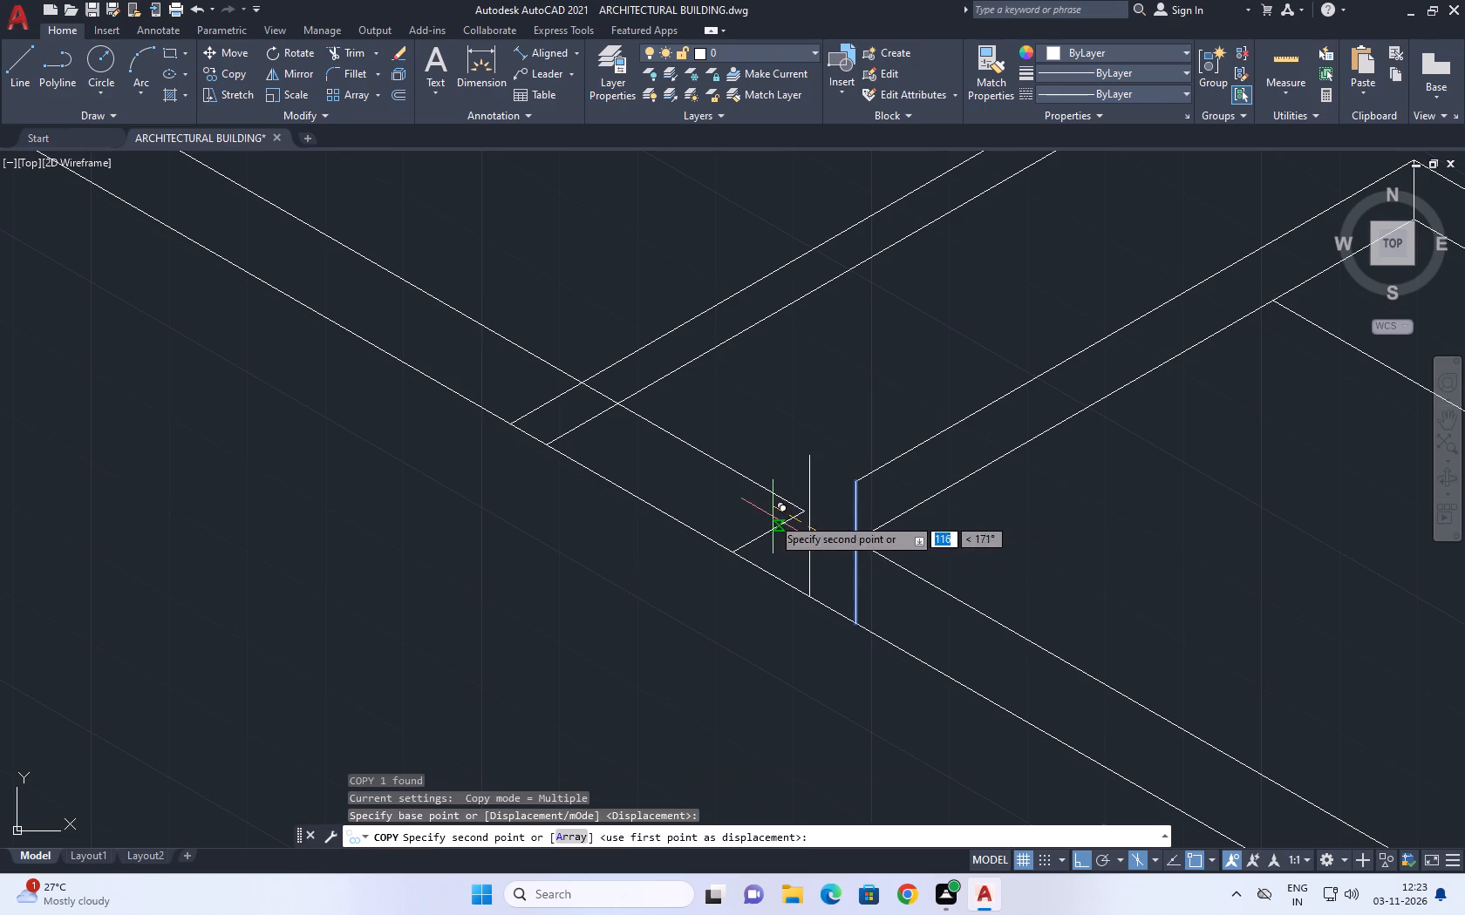
pyautogui.click(761, 514)
pyautogui.press('Escape')
# Move the copied vertical line along the 150° direction so it passes through the 30° stub's tip.
pyautogui.scroll(1, 809, 527)
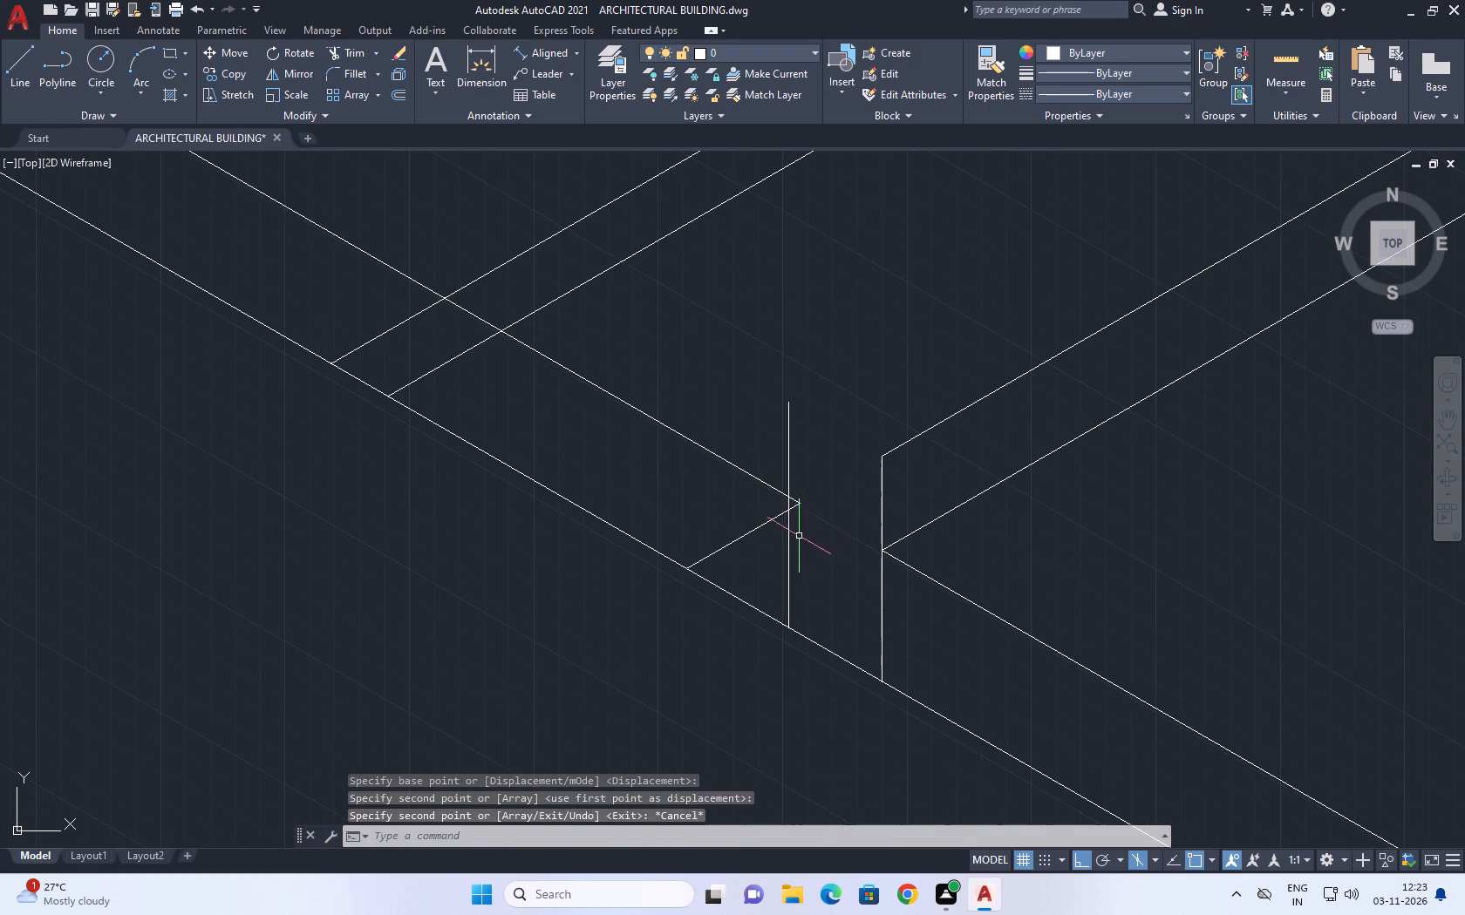
pyautogui.click(771, 536)
pyautogui.click(802, 548)
pyautogui.moveTo(798, 547); pyautogui.dragTo(786, 546)
pyautogui.click(774, 546)
pyautogui.press('m')
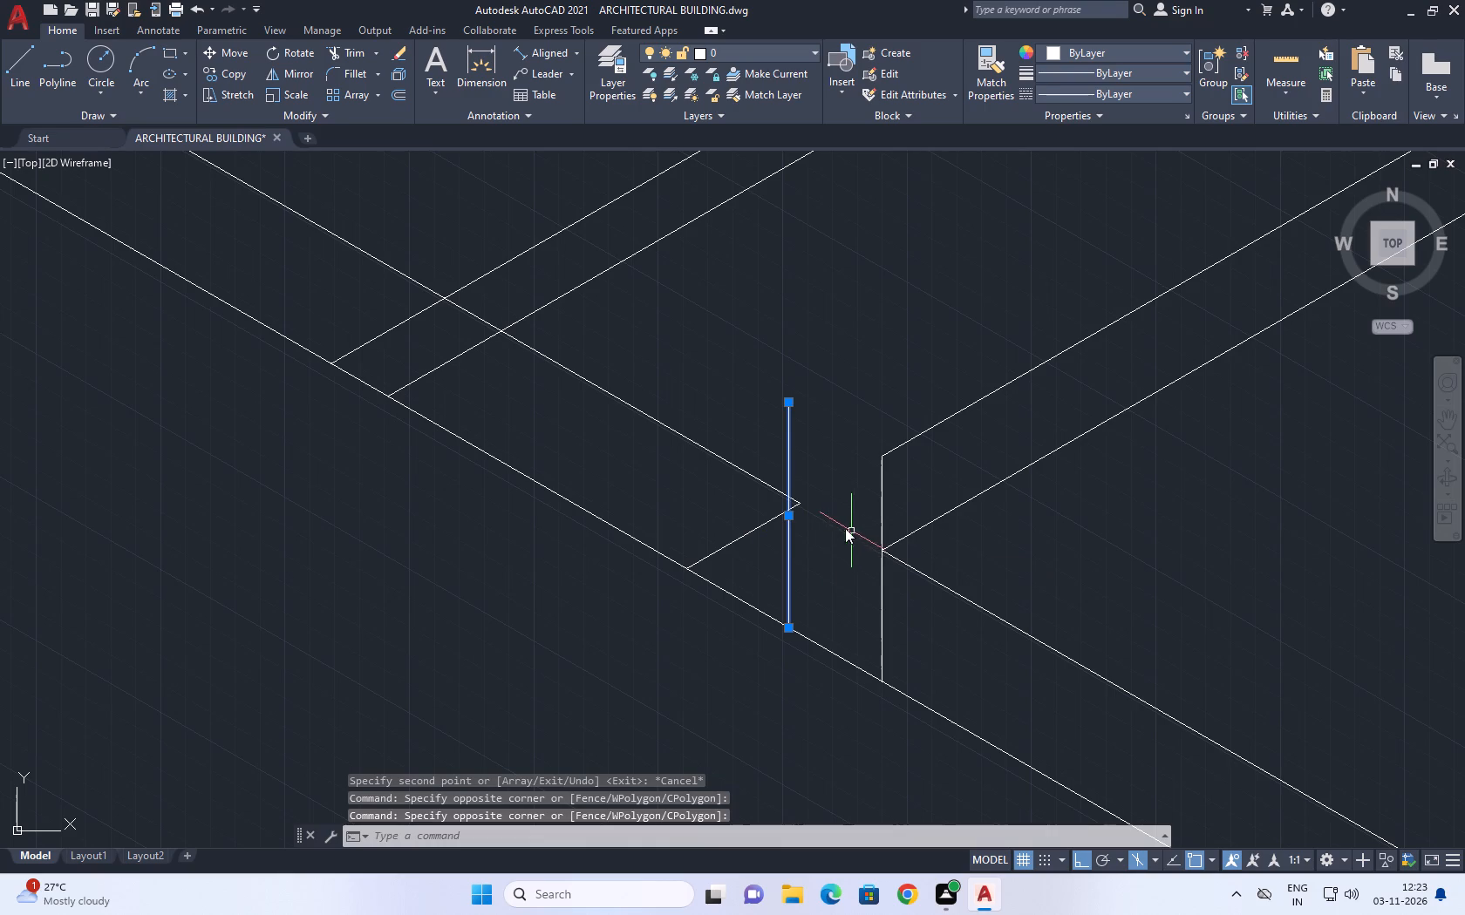
pyautogui.press('space')
pyautogui.scroll(1, 810, 522)
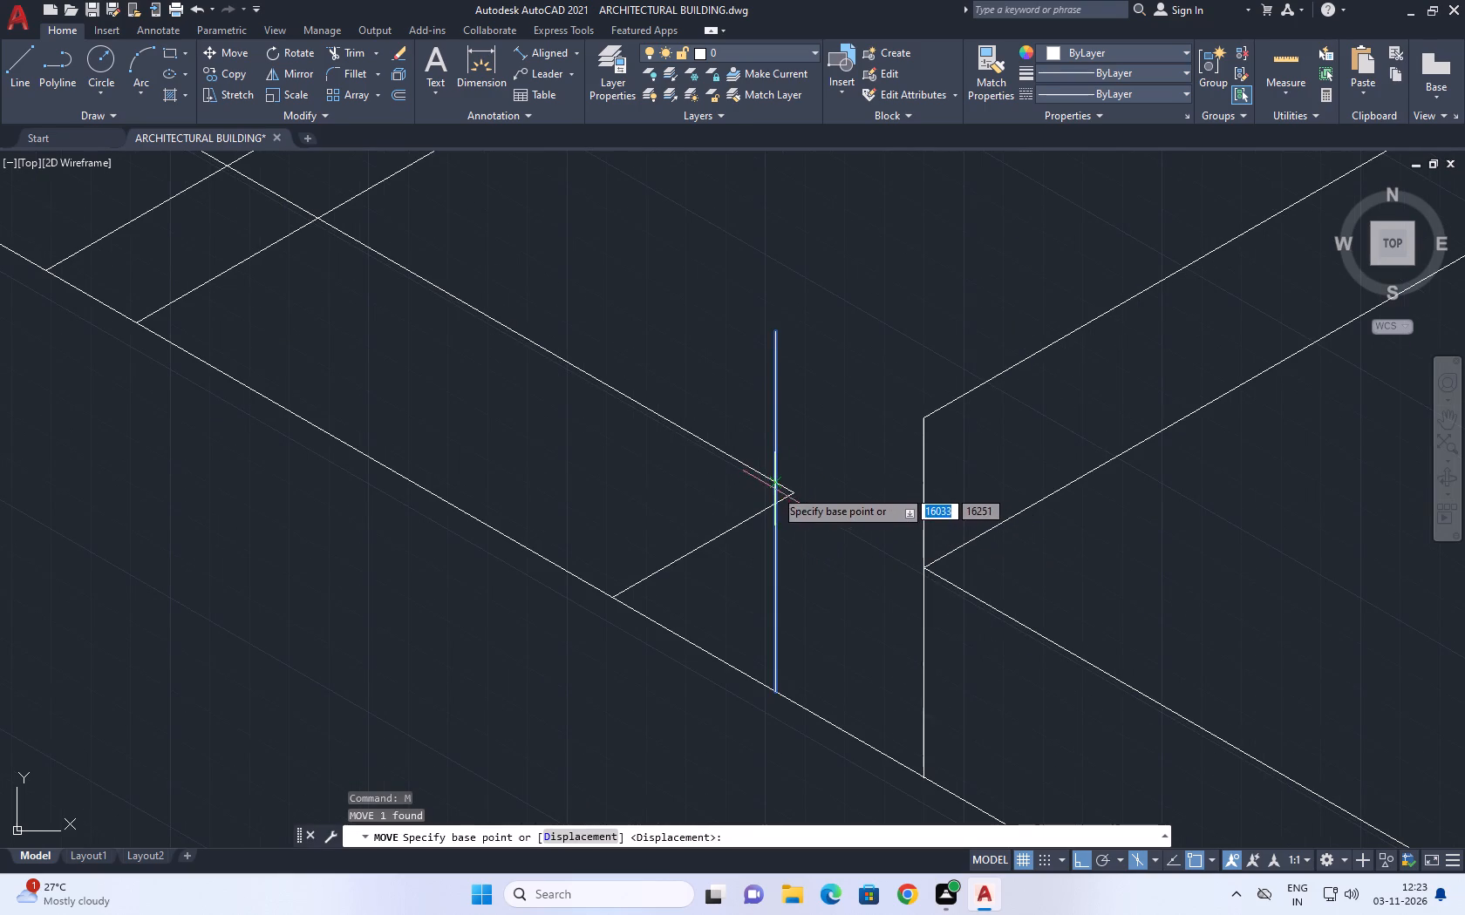
pyautogui.click(775, 478)
pyautogui.click(790, 491)
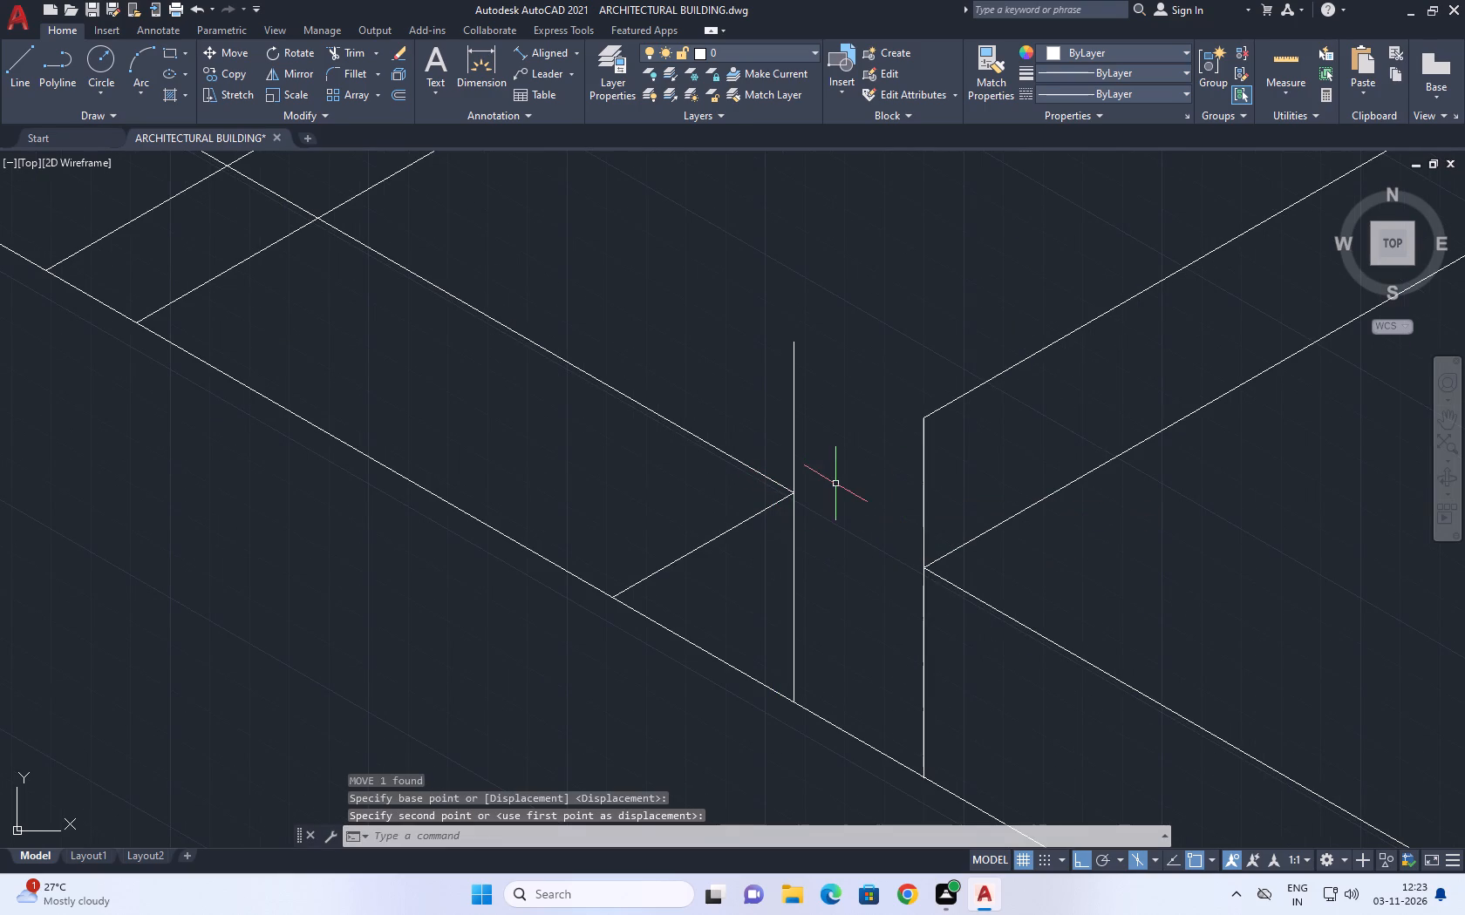
# Trim away the 30° stub and the copied long line's piece between the thin strip and the vertical line.
pyautogui.scroll(-2, 832, 479)
pyautogui.moveTo(842, 493); pyautogui.dragTo(885, 519, button='middle')
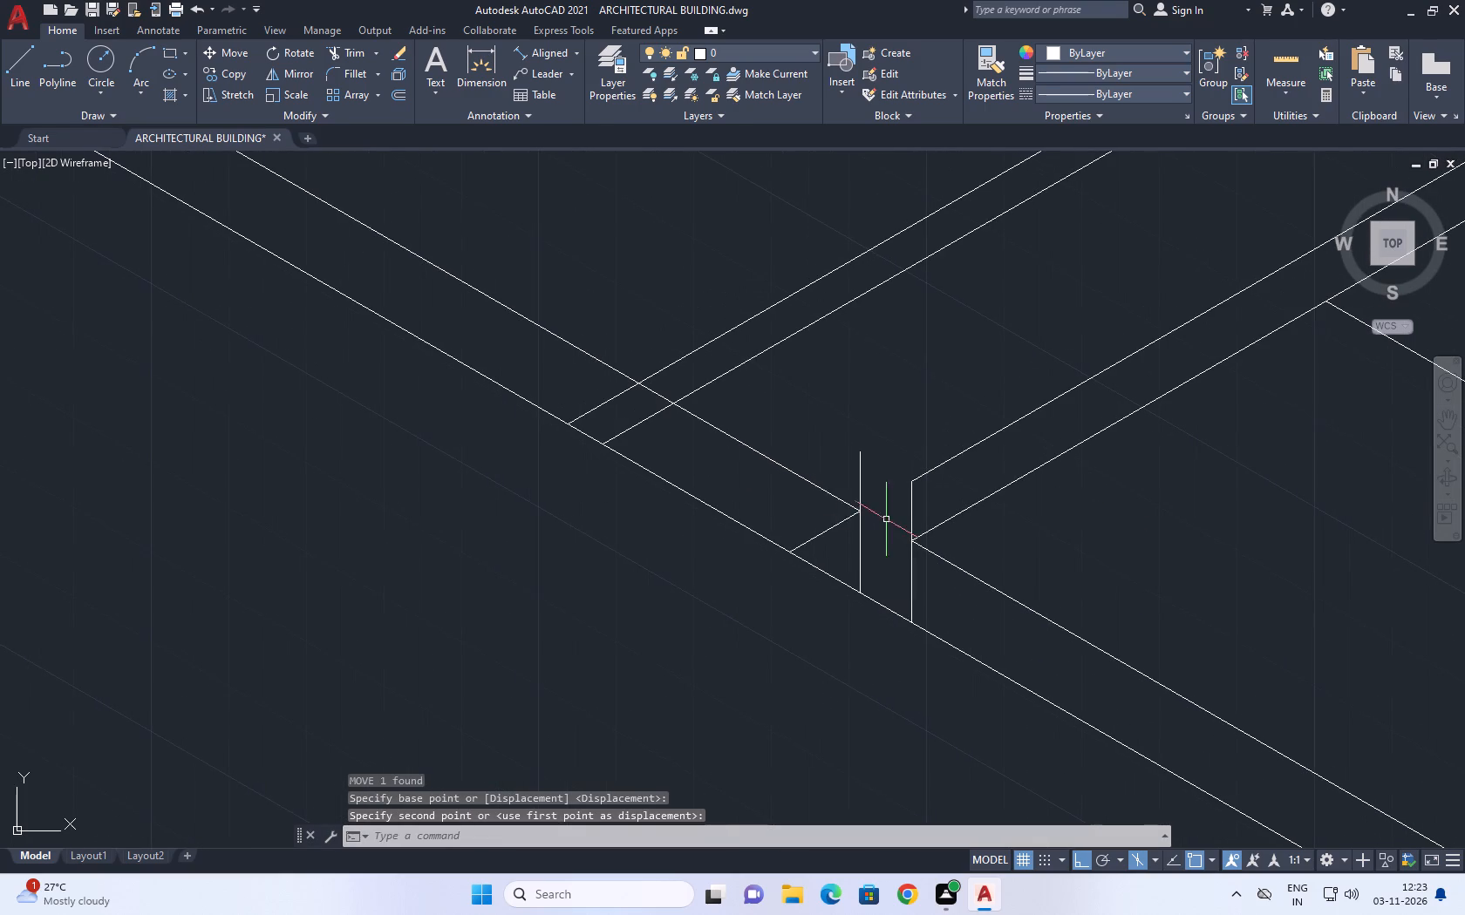
pyautogui.moveTo(819, 506); pyautogui.dragTo(829, 532, button='middle')
pyautogui.press('t')
pyautogui.press('r')
pyautogui.press('space')
pyautogui.moveTo(842, 485); pyautogui.dragTo(840, 494)
pyautogui.moveTo(843, 555); pyautogui.dragTo(845, 566)
pyautogui.press('Escape')
# Move the vertical line along the 150° direction toward the thin strip, keeping its foot on the outer long line.
pyautogui.moveTo(865, 531); pyautogui.dragTo(967, 542, button='middle')
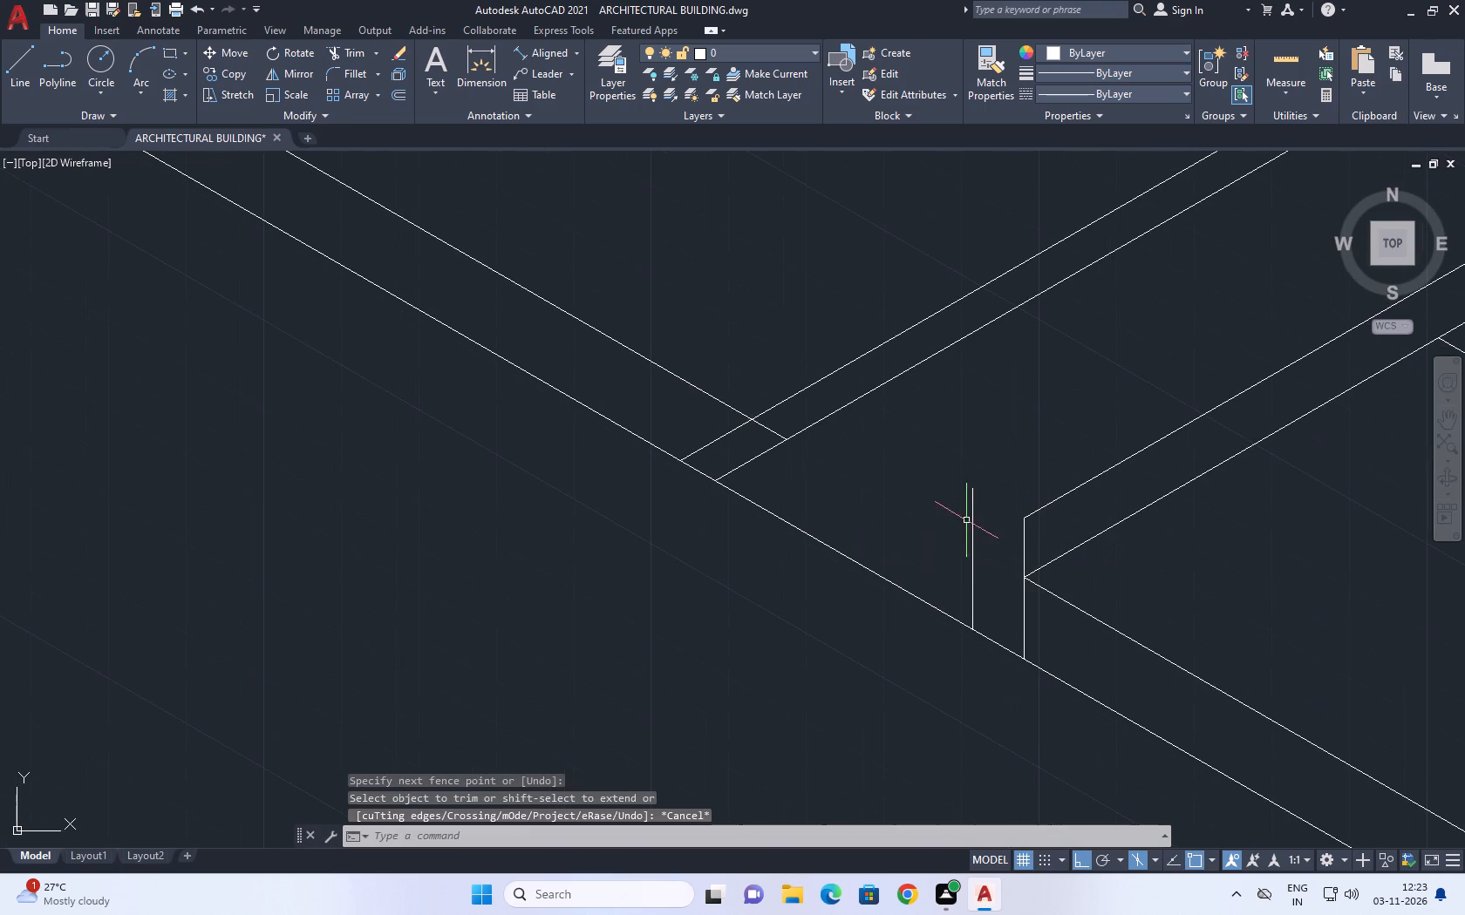
pyautogui.click(987, 557)
pyautogui.click(914, 534)
pyautogui.scroll(-2, 914, 532)
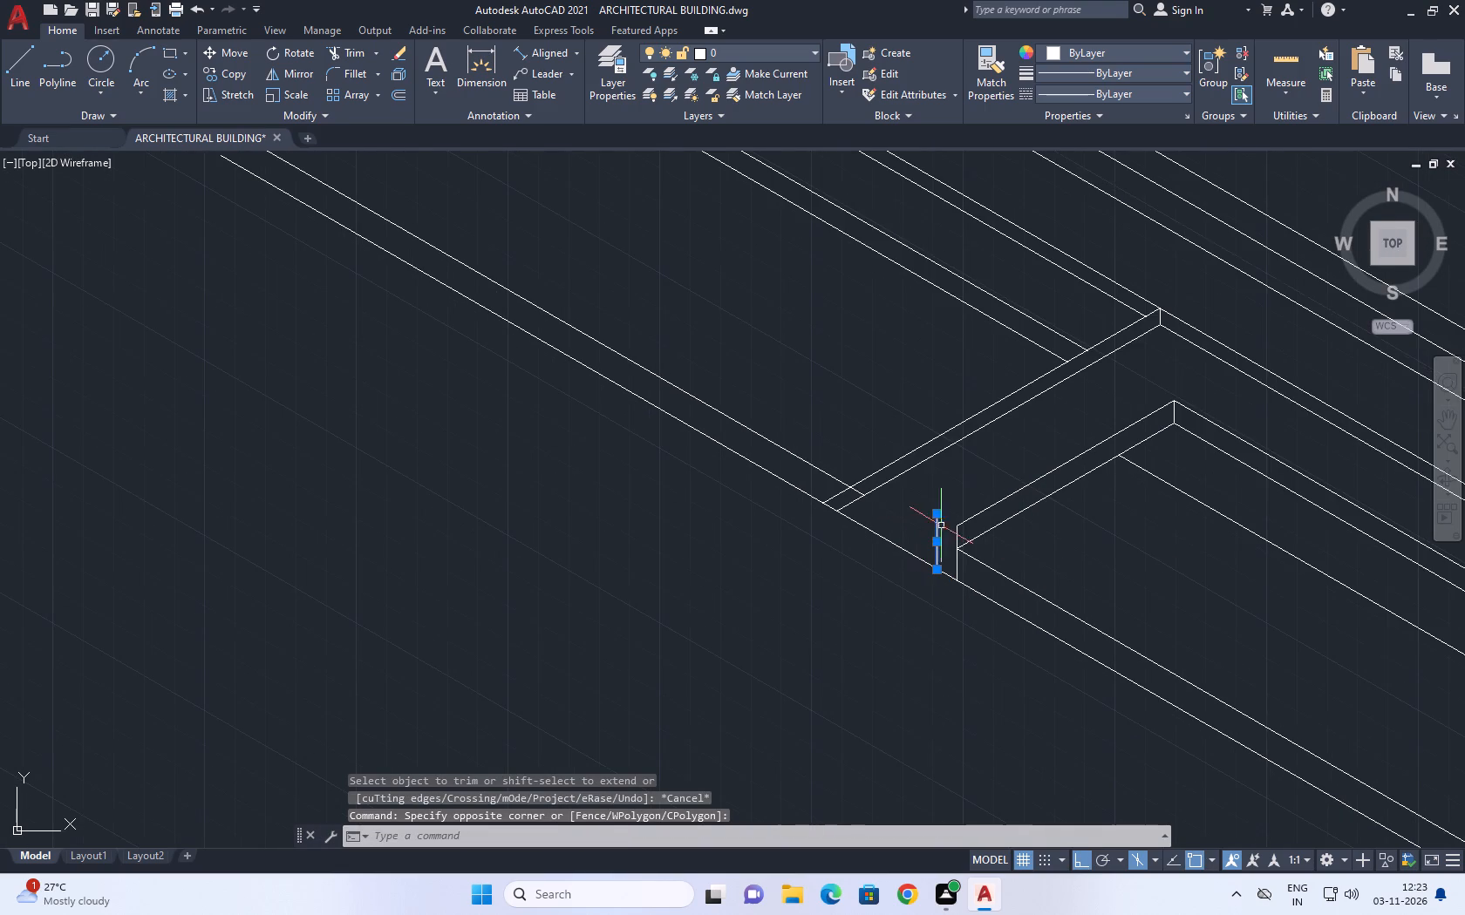
pyautogui.moveTo(958, 506); pyautogui.dragTo(975, 559, button='middle')
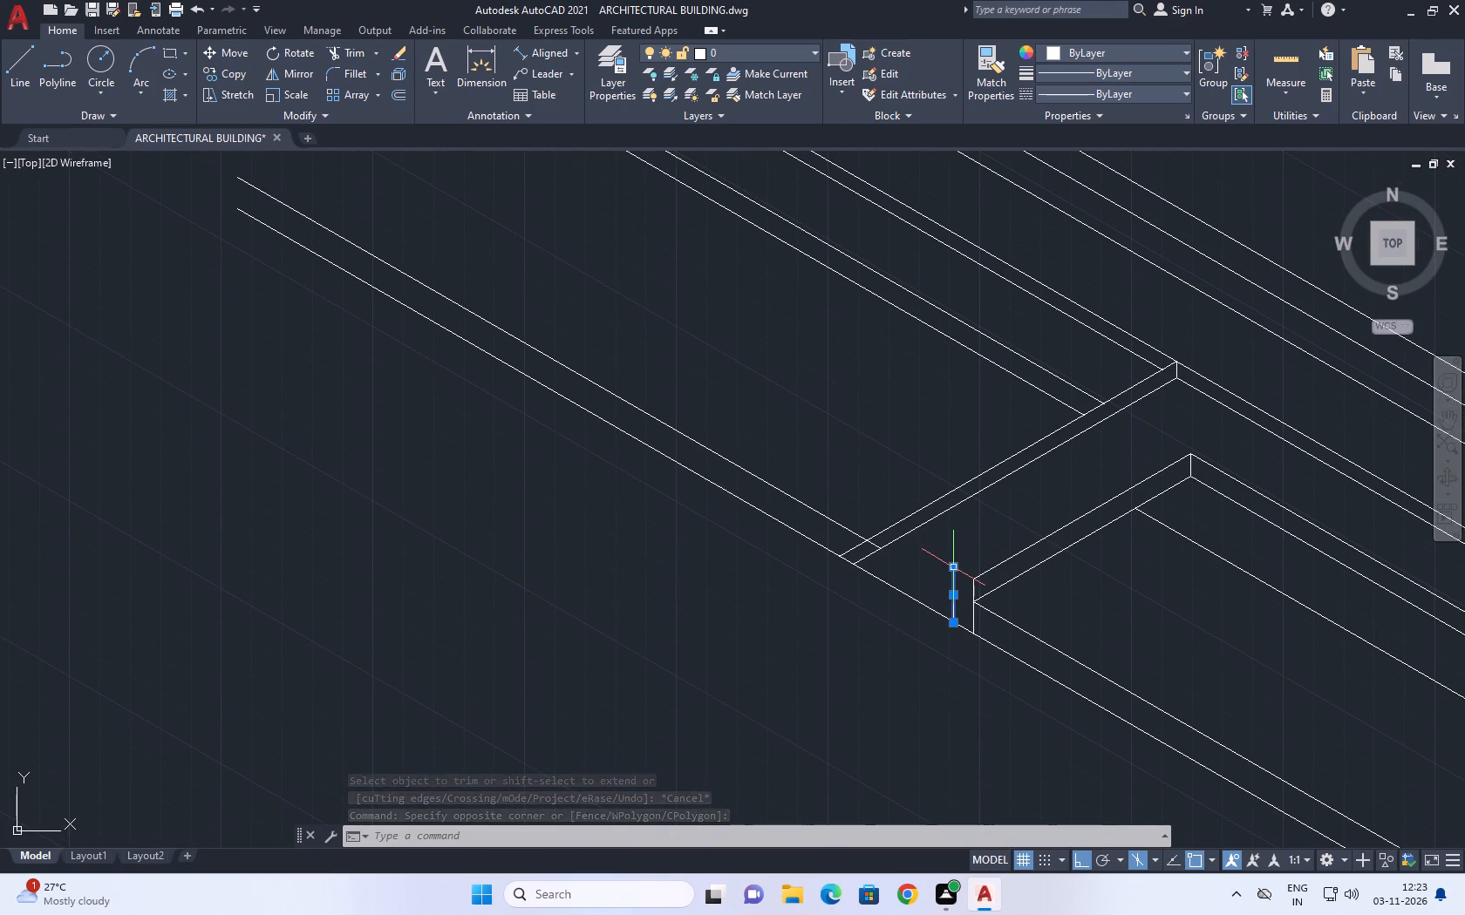
pyautogui.press('Escape')
pyautogui.press('m')
pyautogui.press('space')
pyautogui.scroll(2, 903, 568)
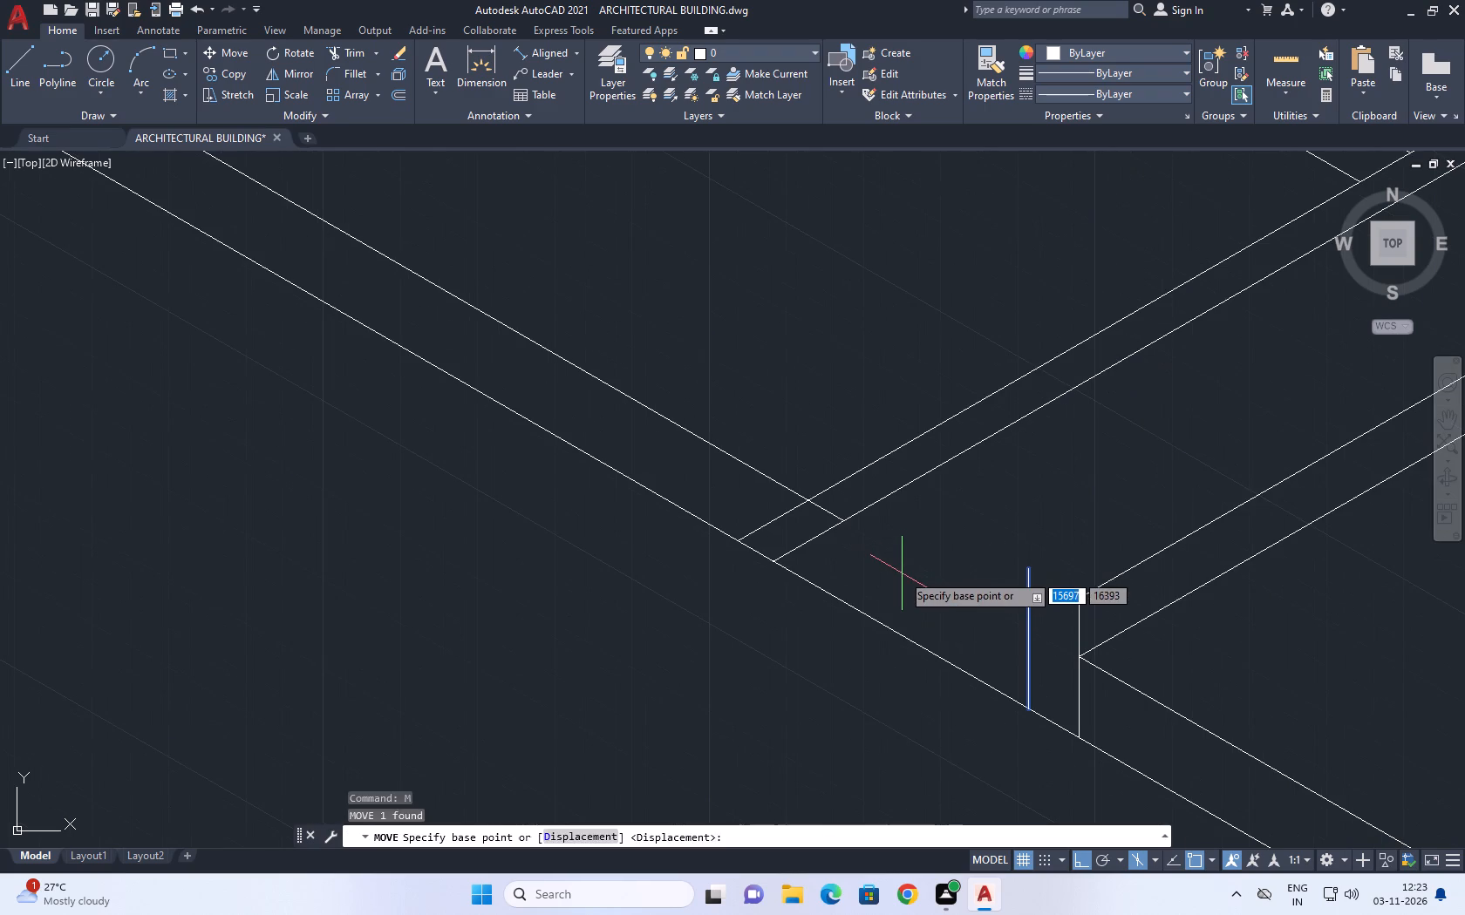
pyautogui.click(902, 573)
pyautogui.moveTo(831, 539); pyautogui.dragTo(821, 535)
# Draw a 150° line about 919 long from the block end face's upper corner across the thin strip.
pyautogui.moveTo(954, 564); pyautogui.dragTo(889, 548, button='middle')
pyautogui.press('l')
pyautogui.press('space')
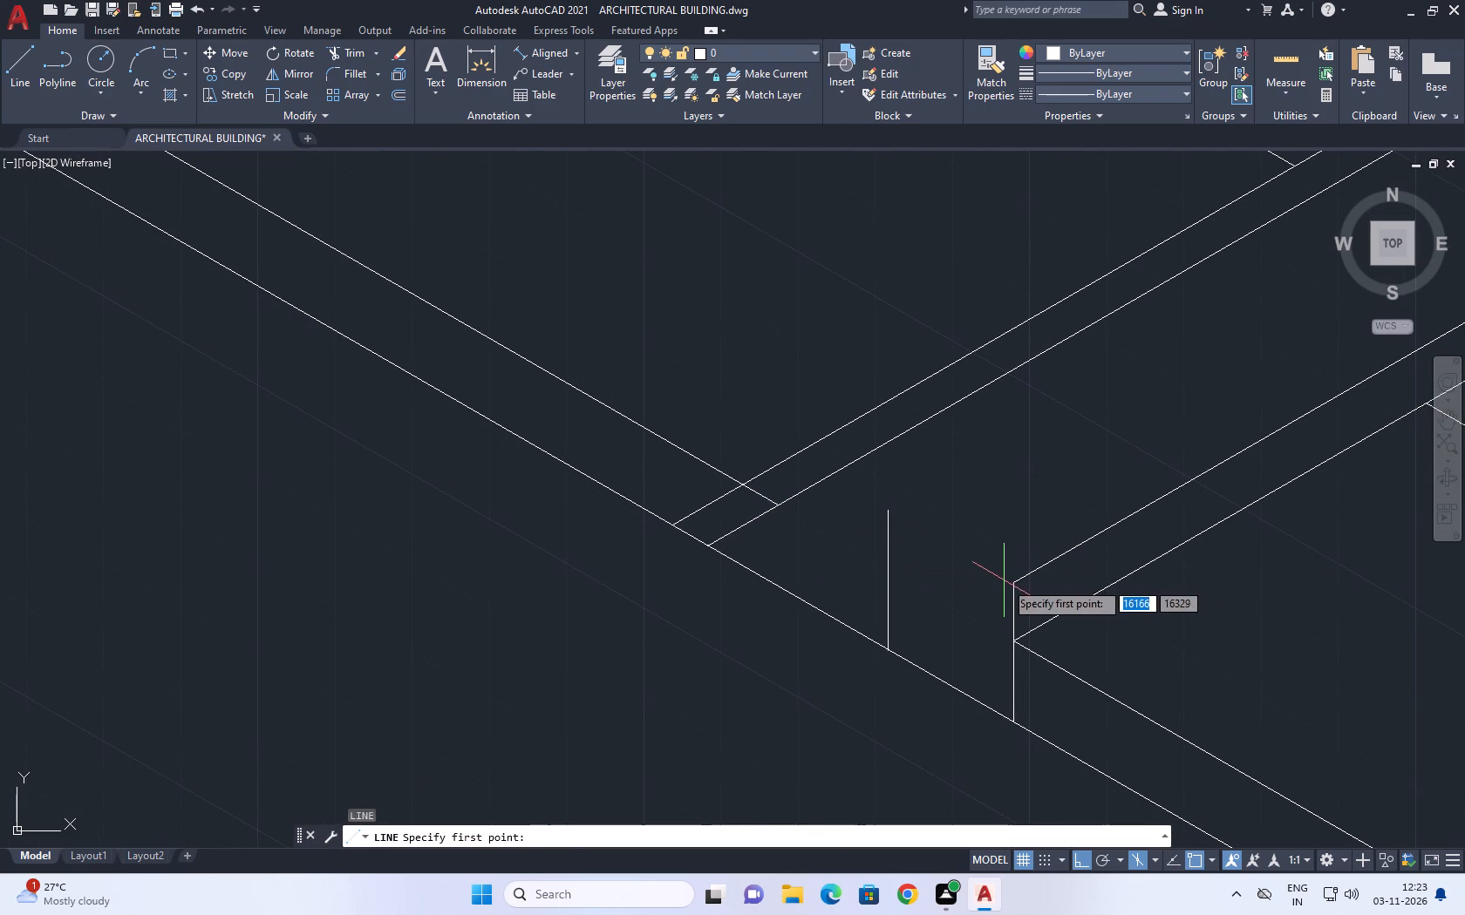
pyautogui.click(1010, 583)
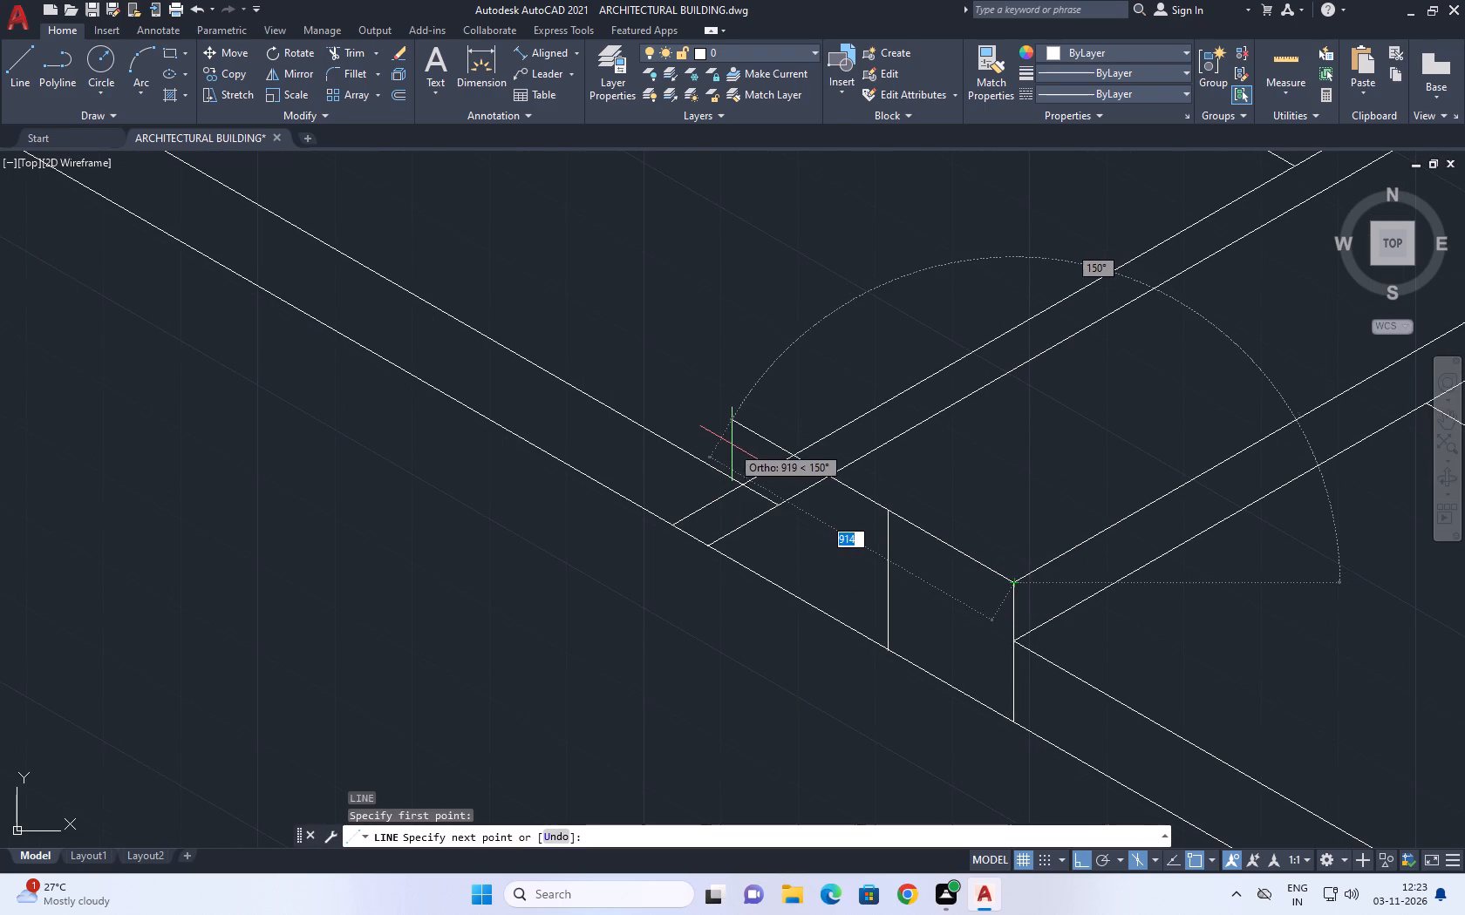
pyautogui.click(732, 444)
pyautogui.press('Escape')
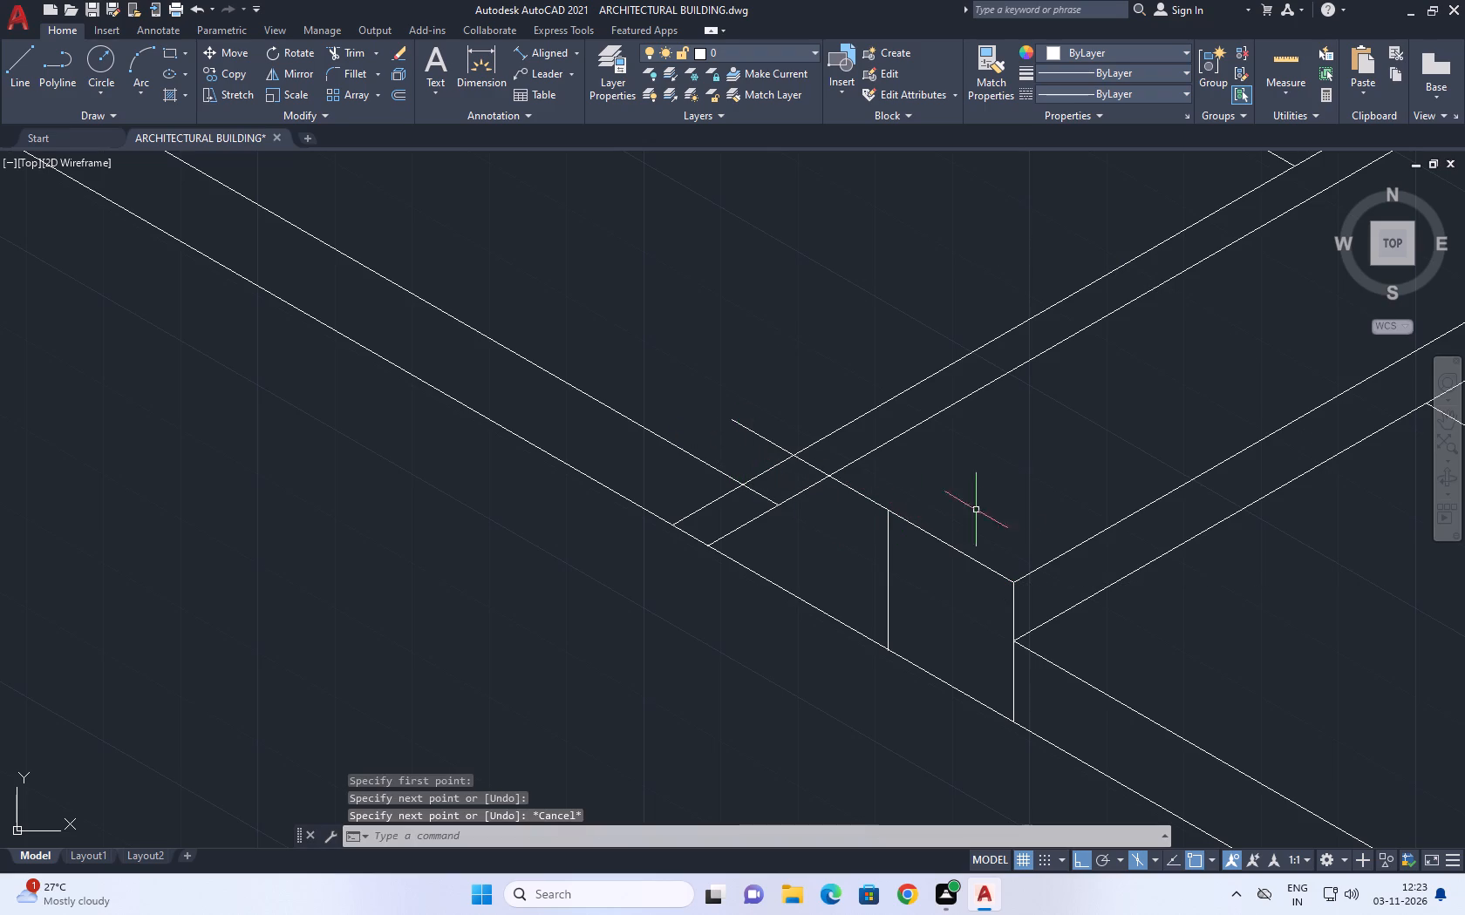
# With ortho off, draw a four-point spline from the long line's end at the thin strip to the vertical line, ending partway down it.
pyautogui.moveTo(1032, 530); pyautogui.dragTo(1008, 513, button='middle')
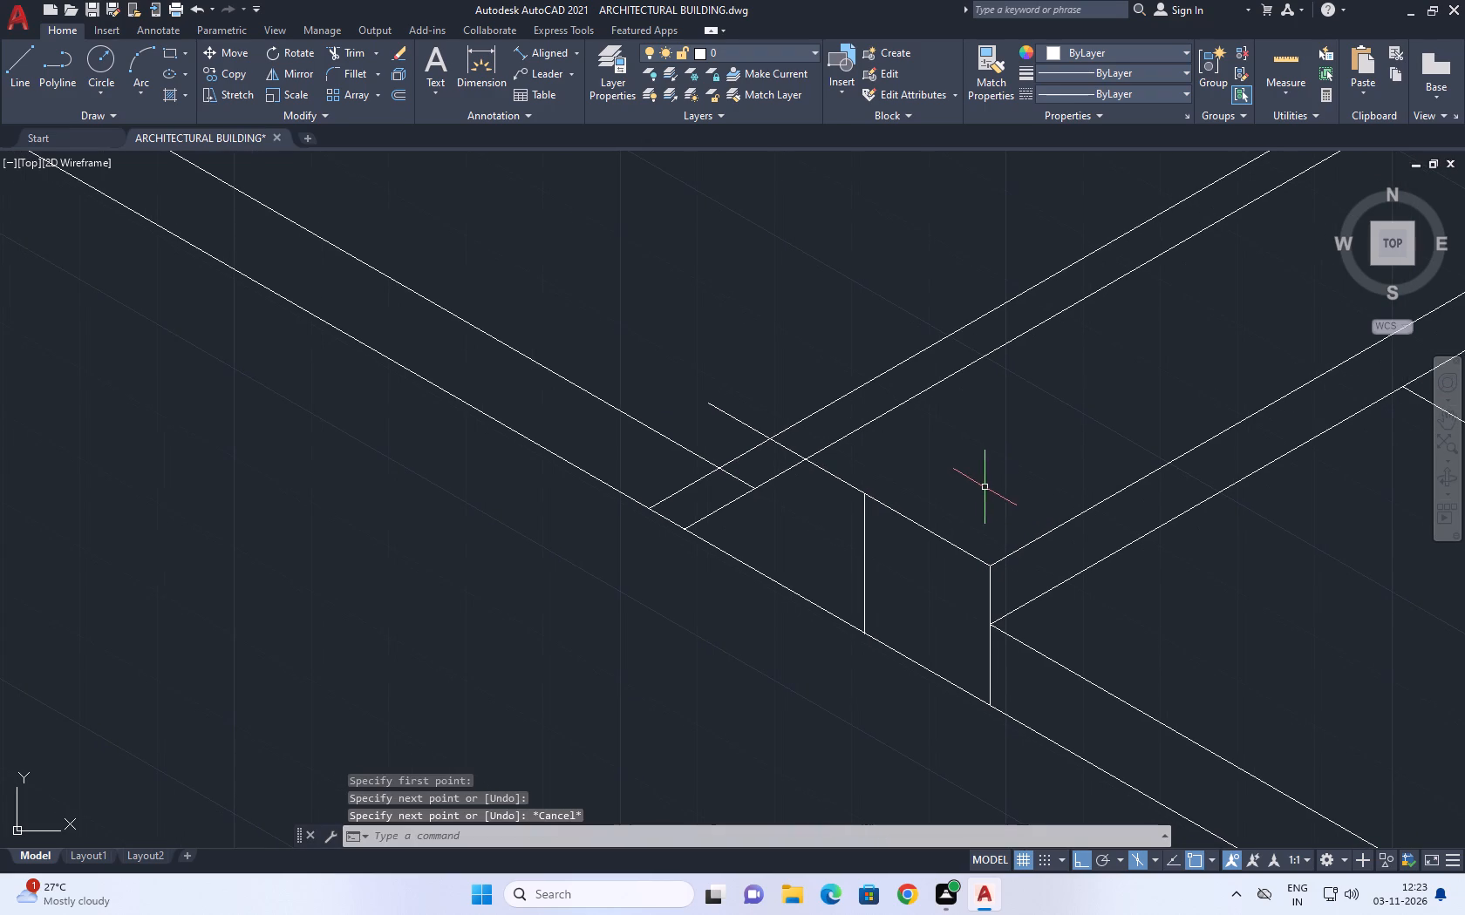
pyautogui.press('s')
pyautogui.press('p')
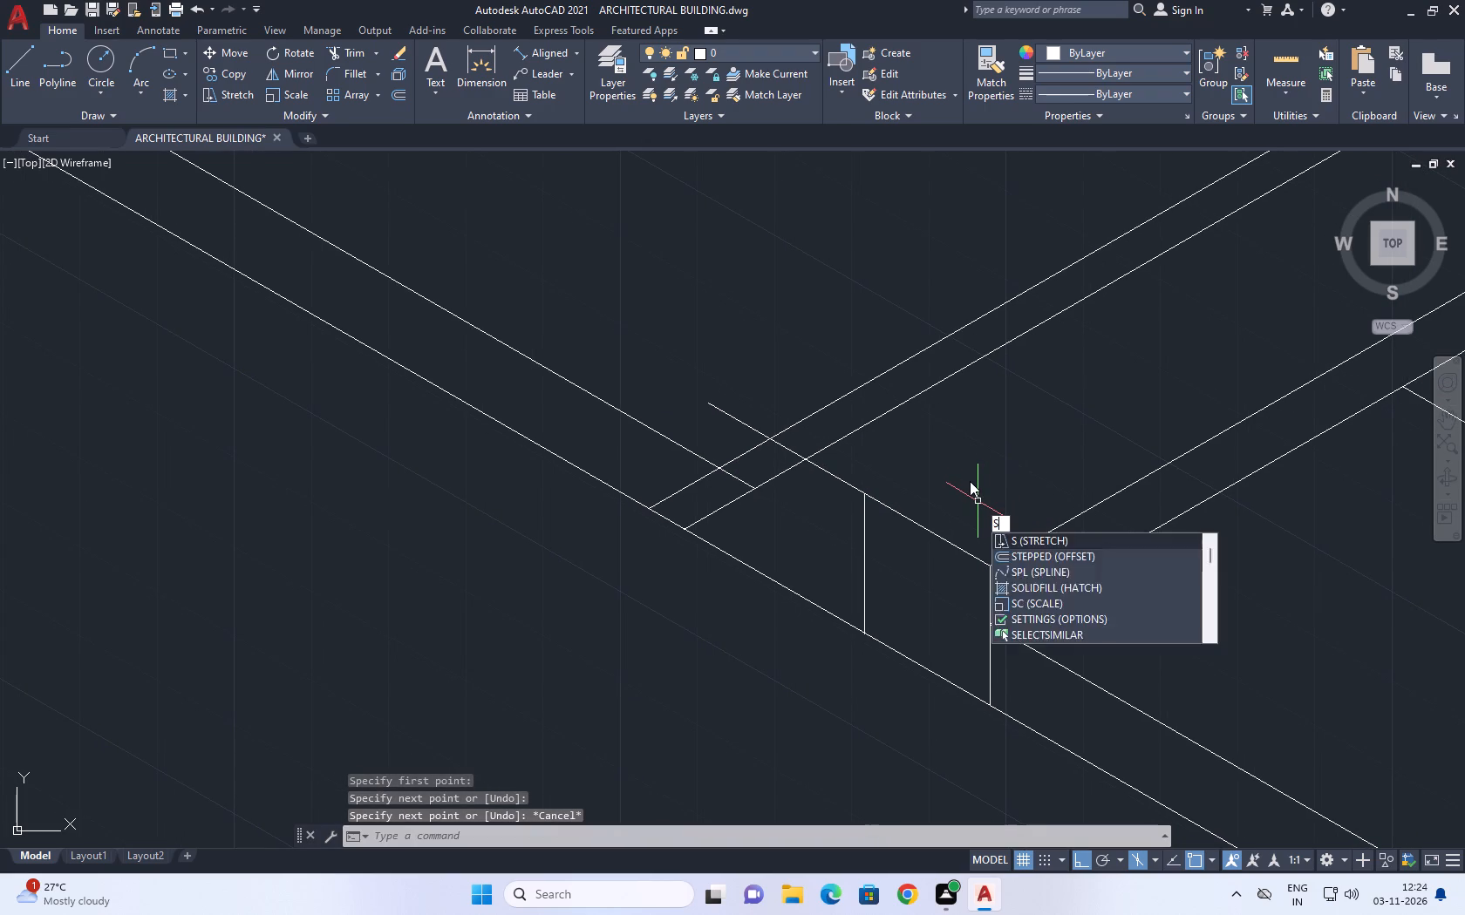
pyautogui.press('k')
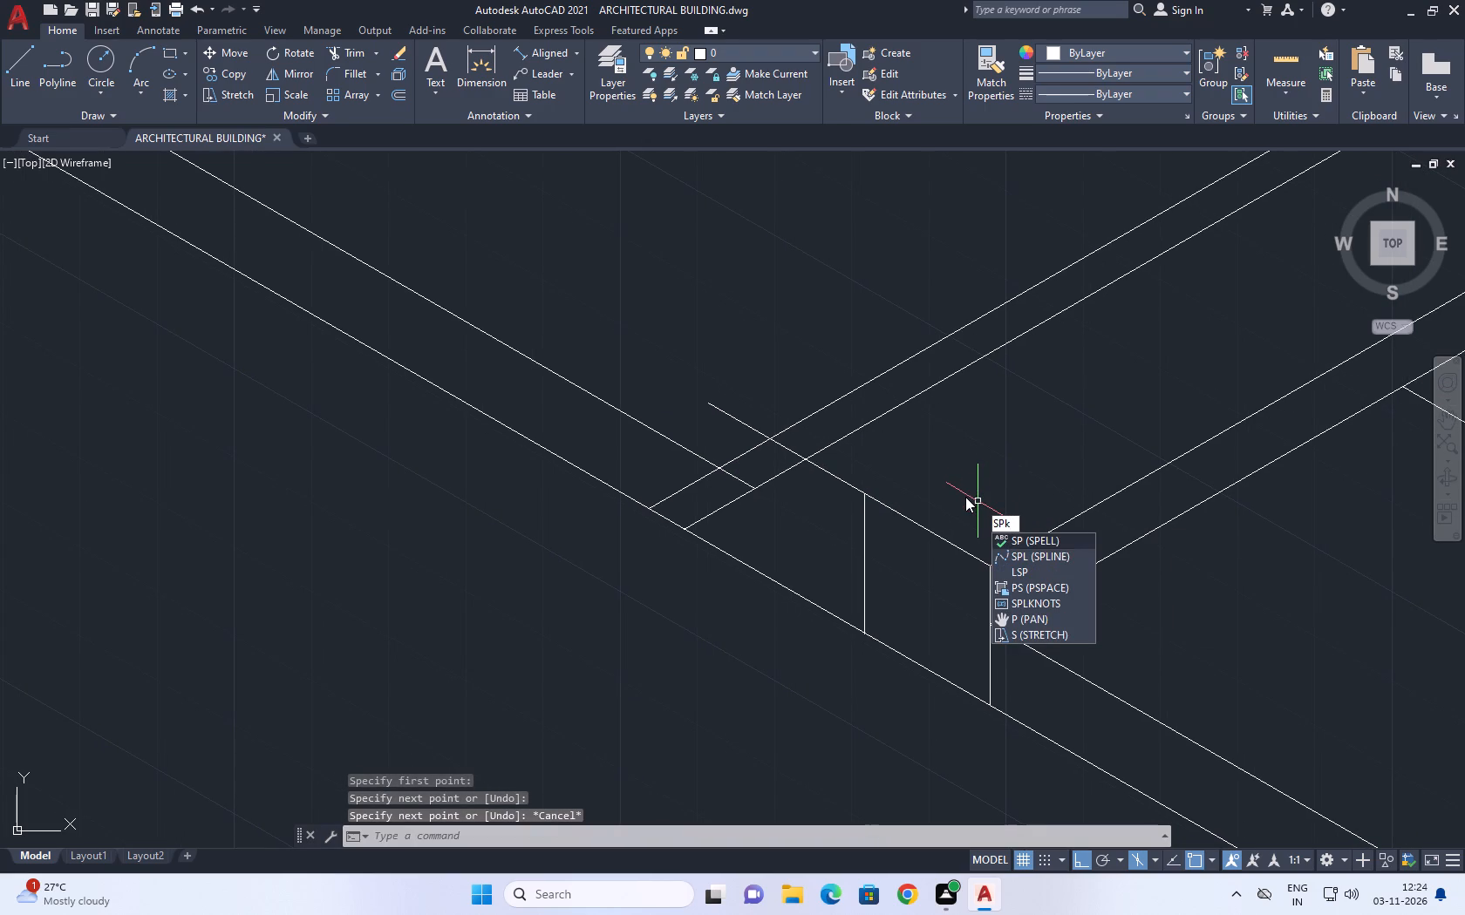
pyautogui.press('BackSpace')
pyautogui.press('l')
pyautogui.press('space')
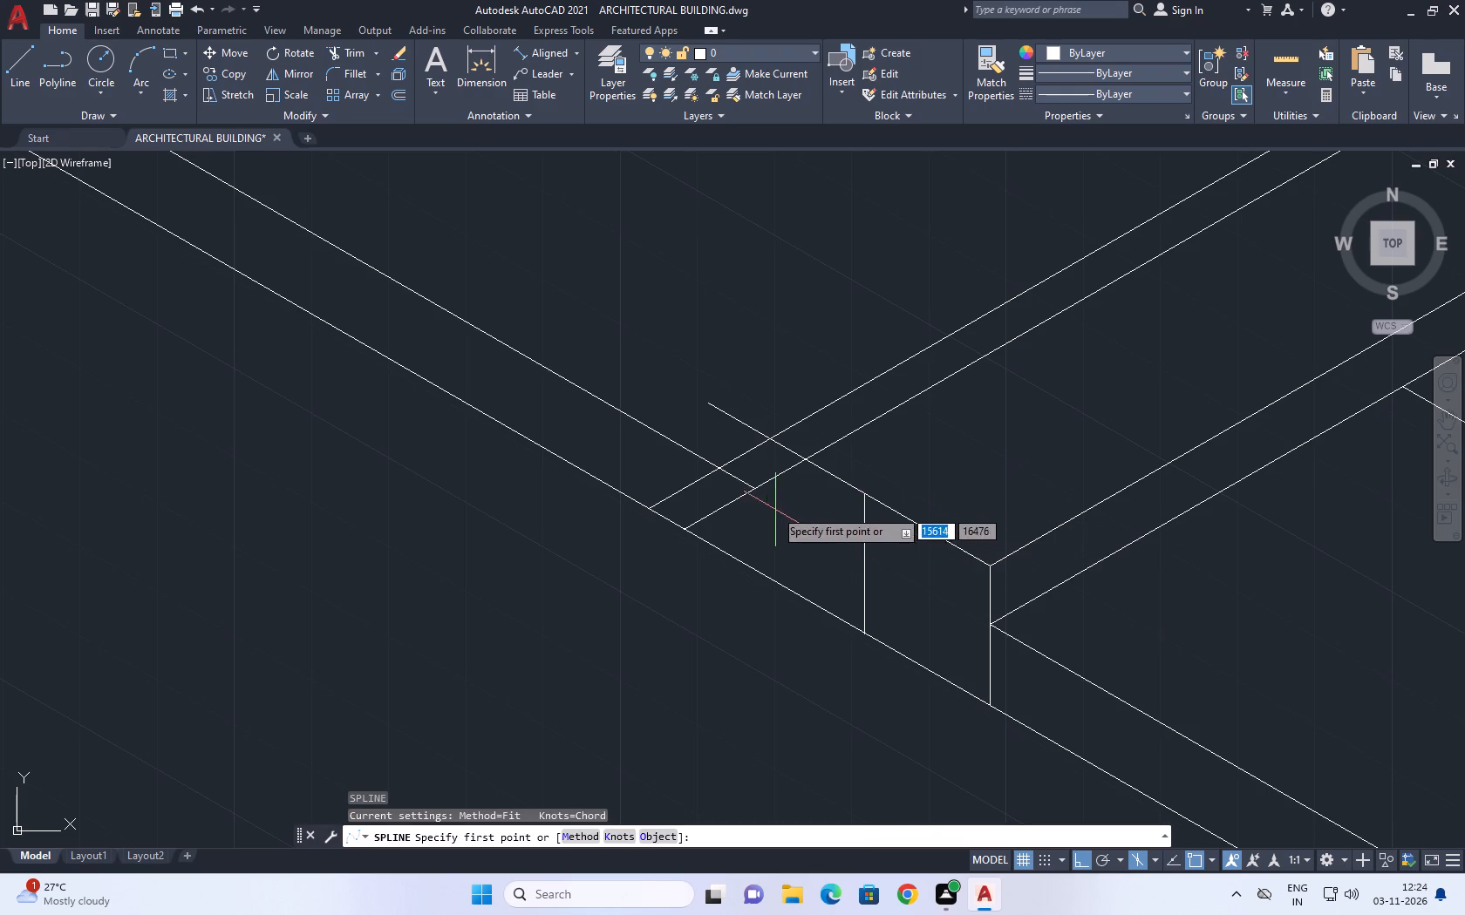
pyautogui.moveTo(783, 507); pyautogui.dragTo(835, 526, button='middle')
pyautogui.scroll(1, 818, 517)
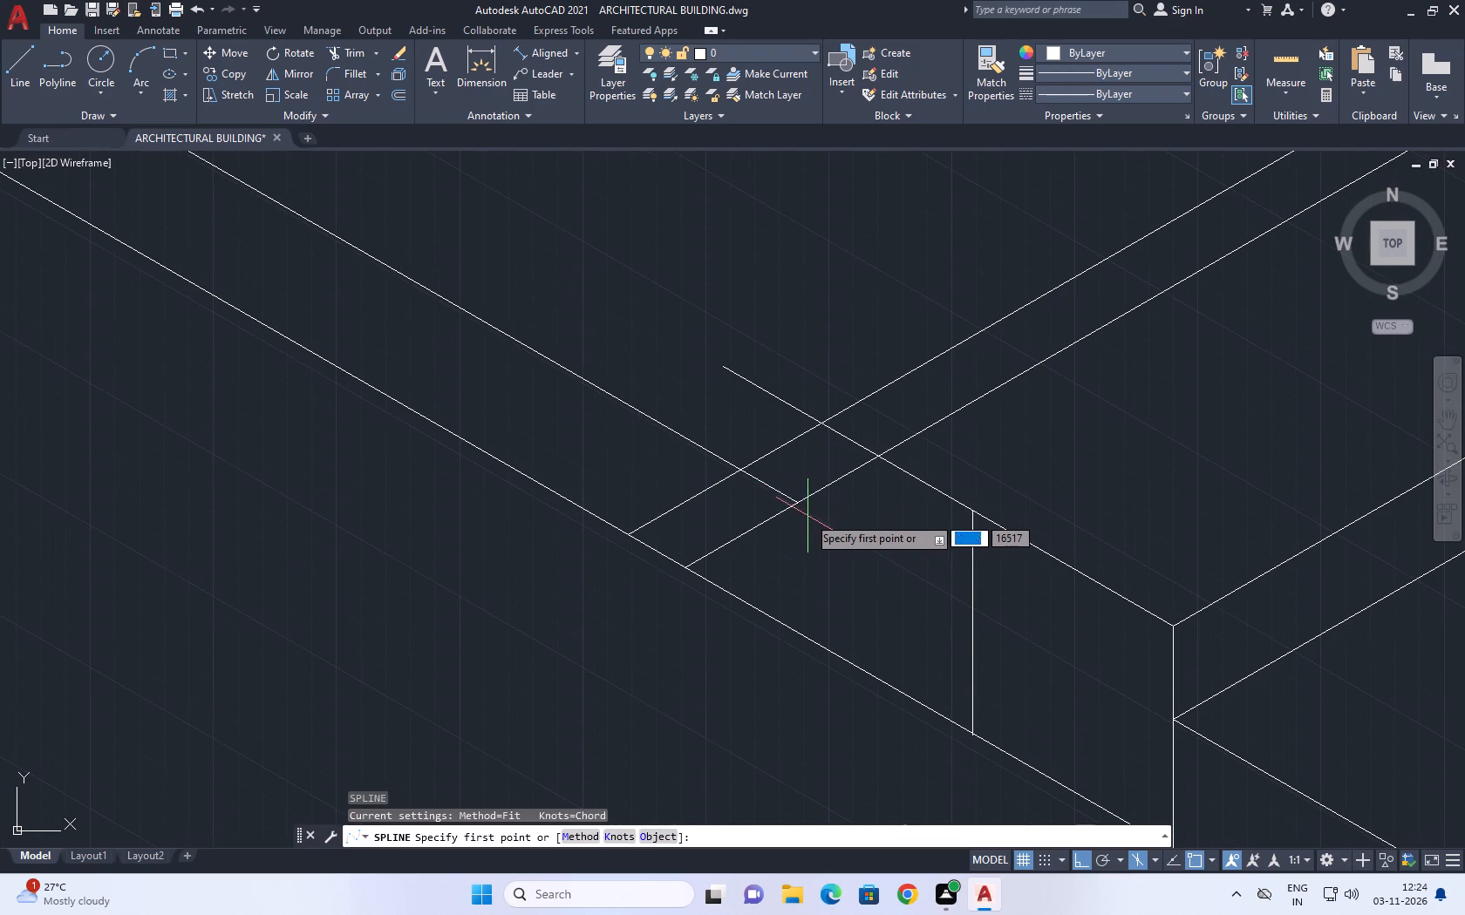
pyautogui.click(798, 508)
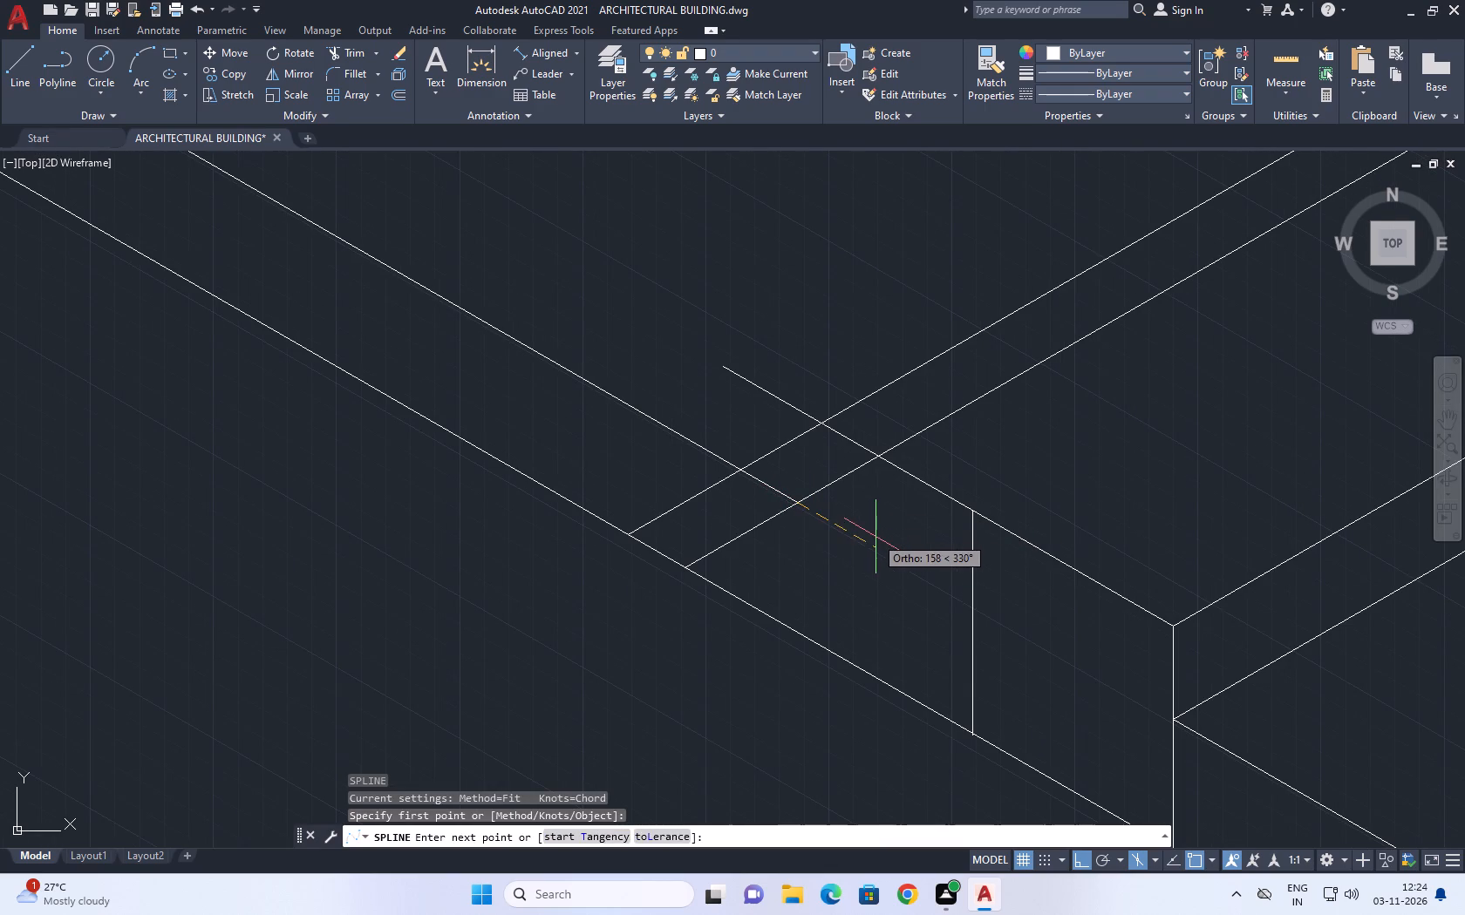
pyautogui.press('F8')
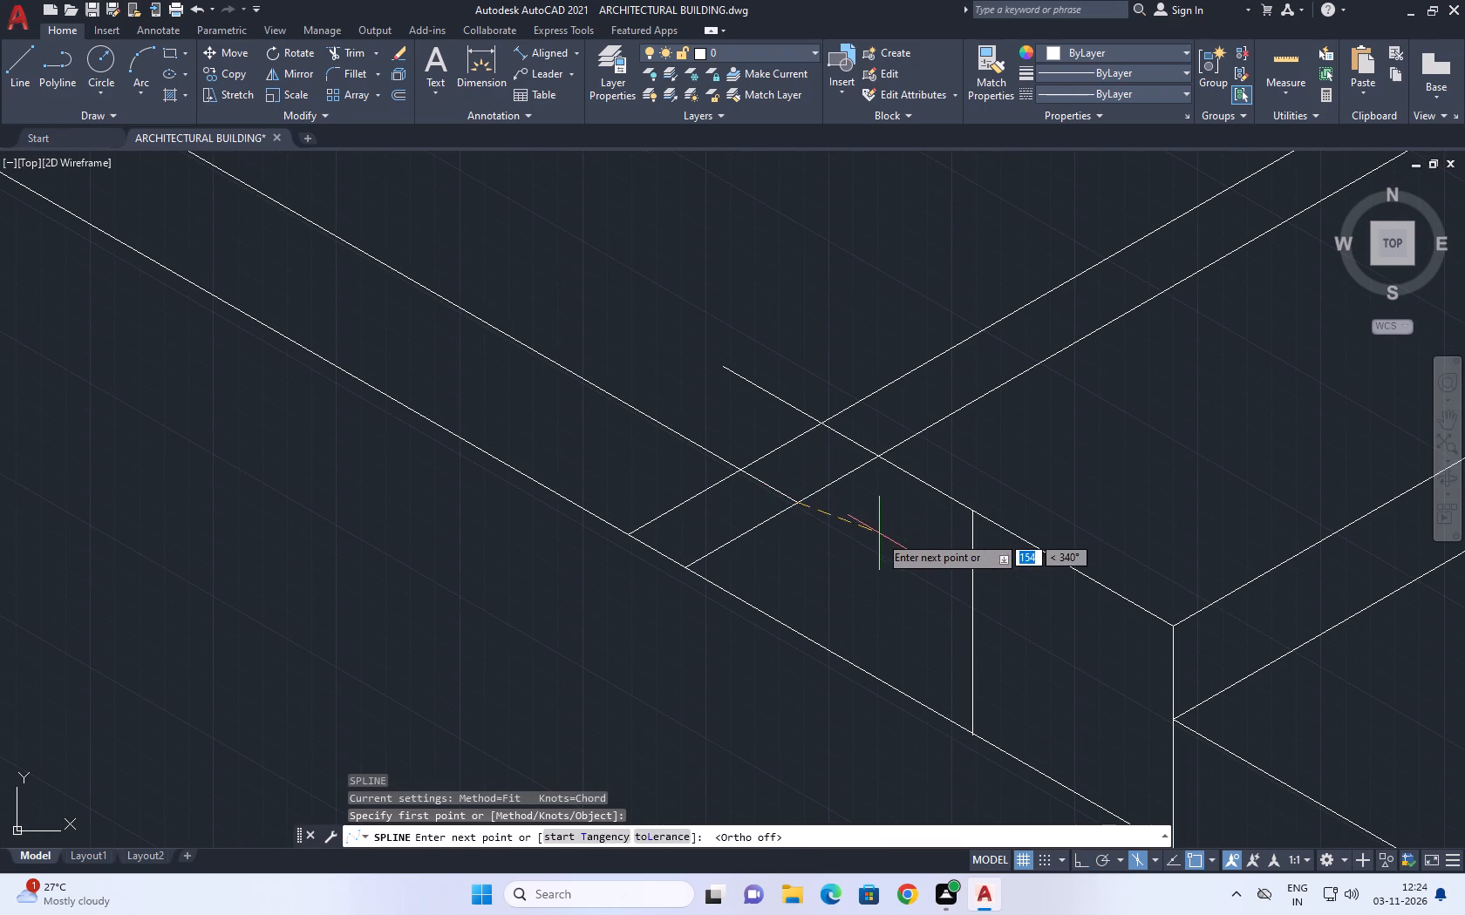
pyautogui.click(902, 545)
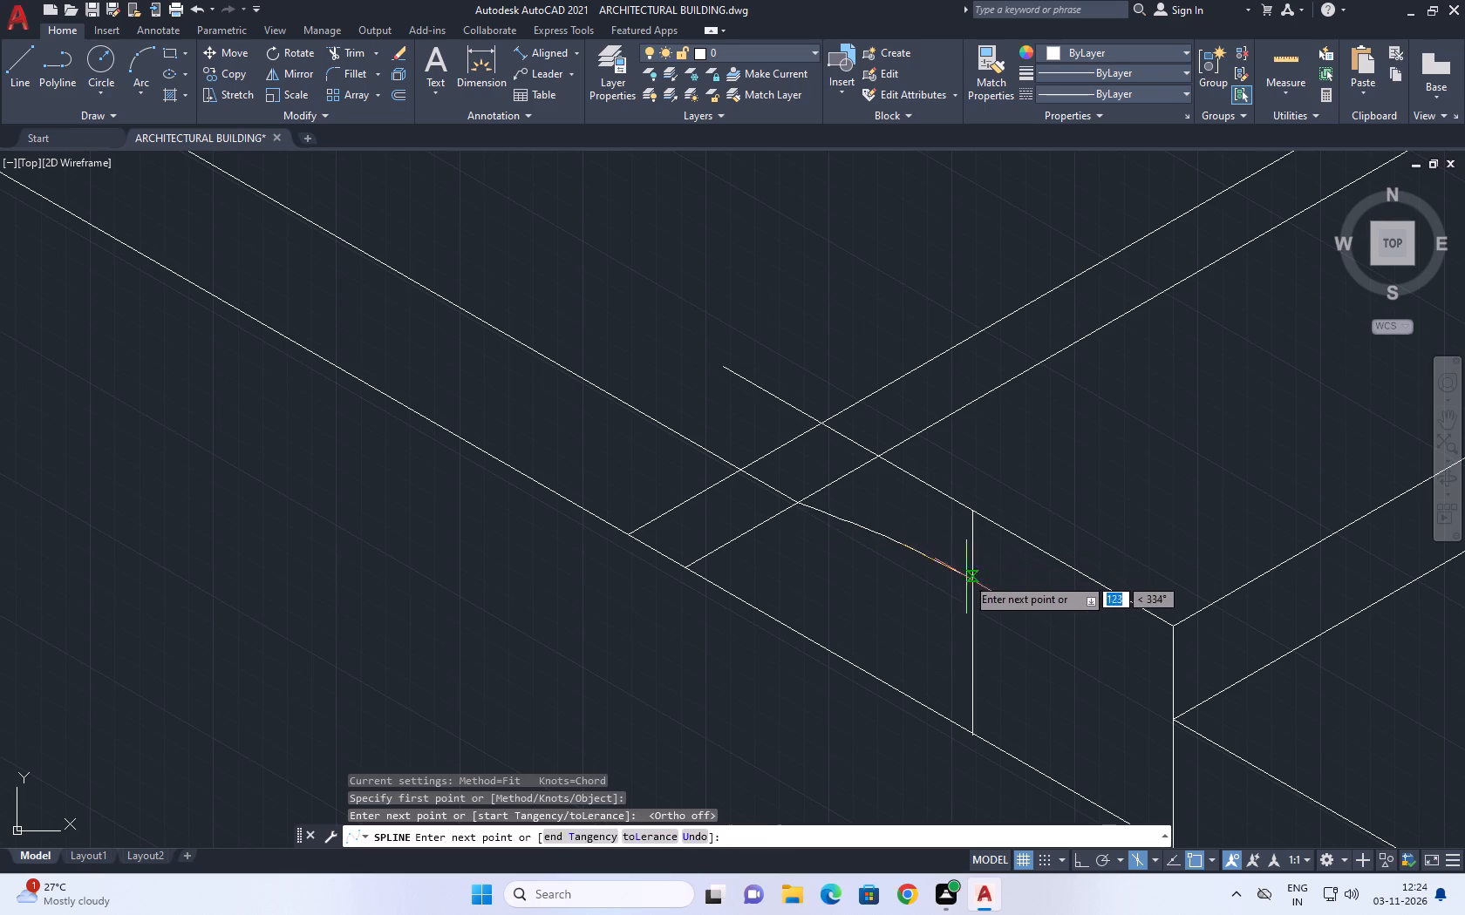
pyautogui.click(973, 590)
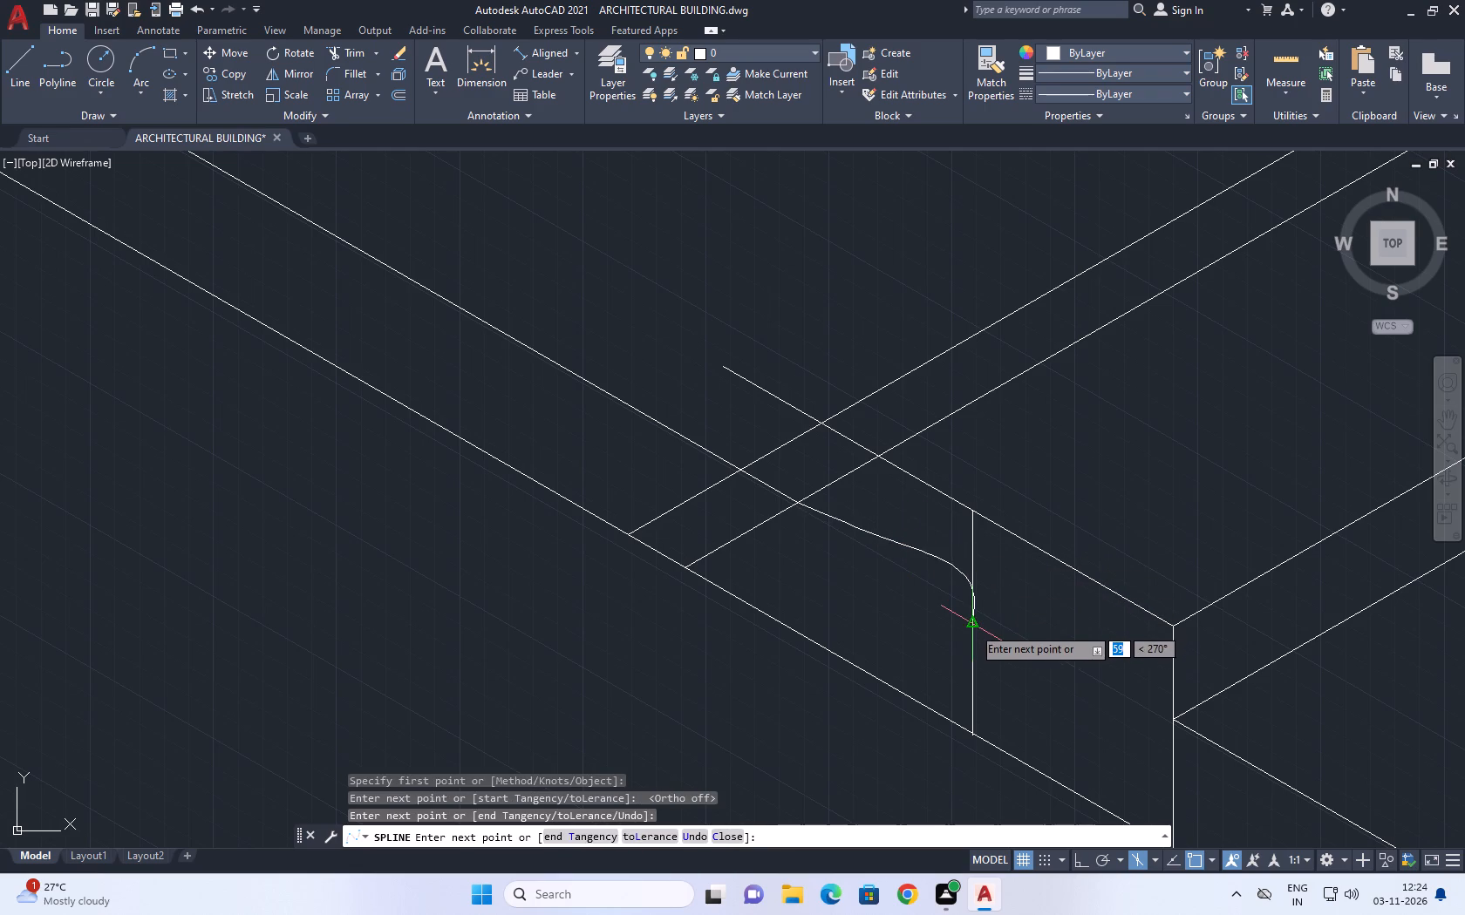
pyautogui.click(972, 628)
pyautogui.press('space')
# Shift the spline's fit point at the bend slightly inward, off the vertical line.
pyautogui.scroll(2, 978, 603)
pyautogui.click(965, 598)
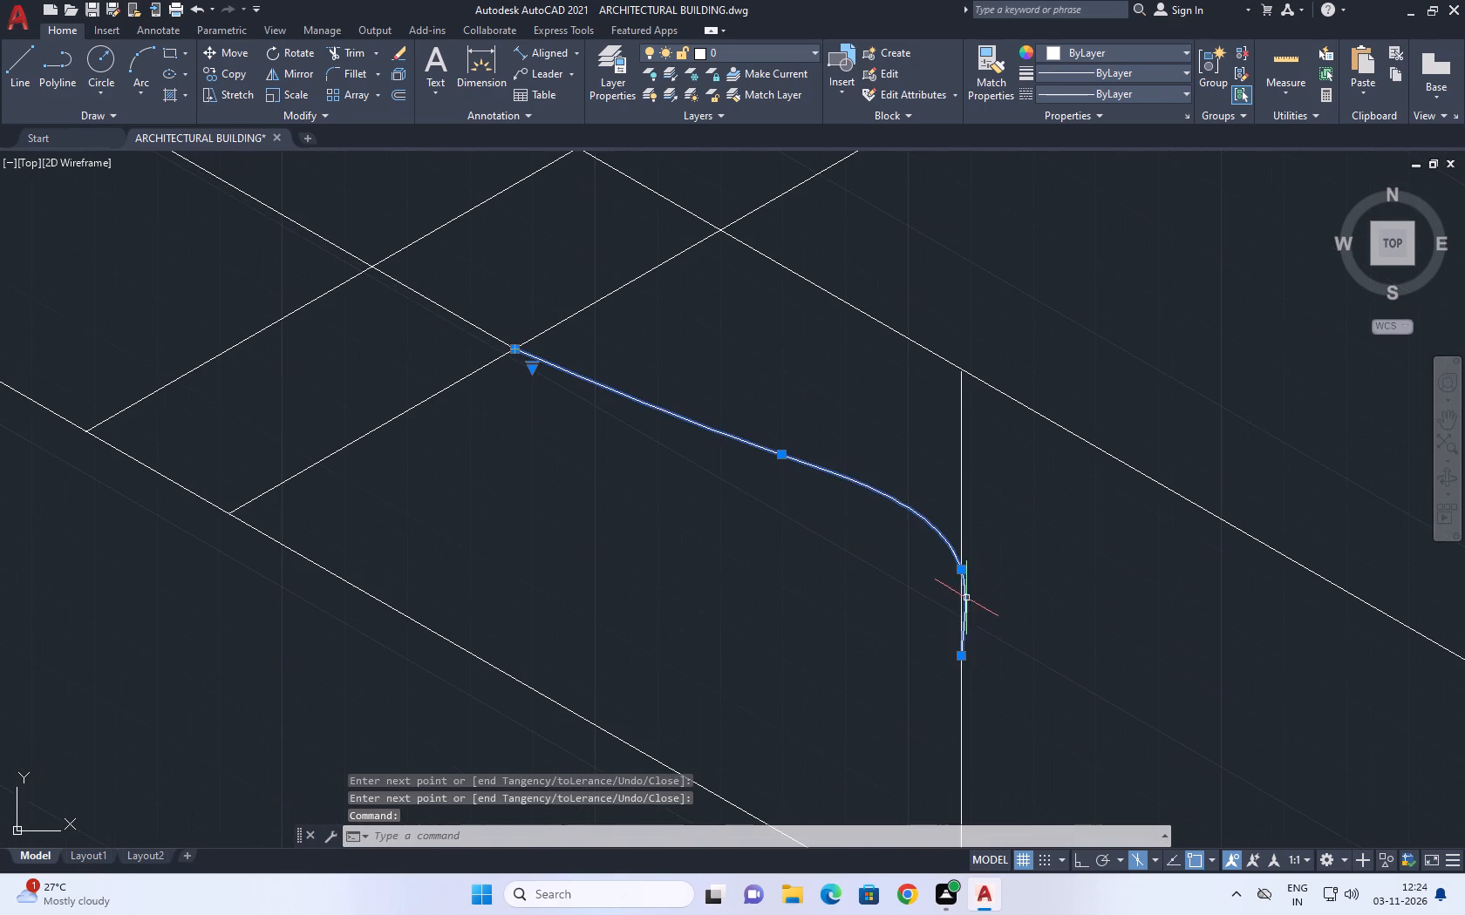
pyautogui.scroll(1, 966, 577)
pyautogui.click(955, 565)
pyautogui.click(938, 576)
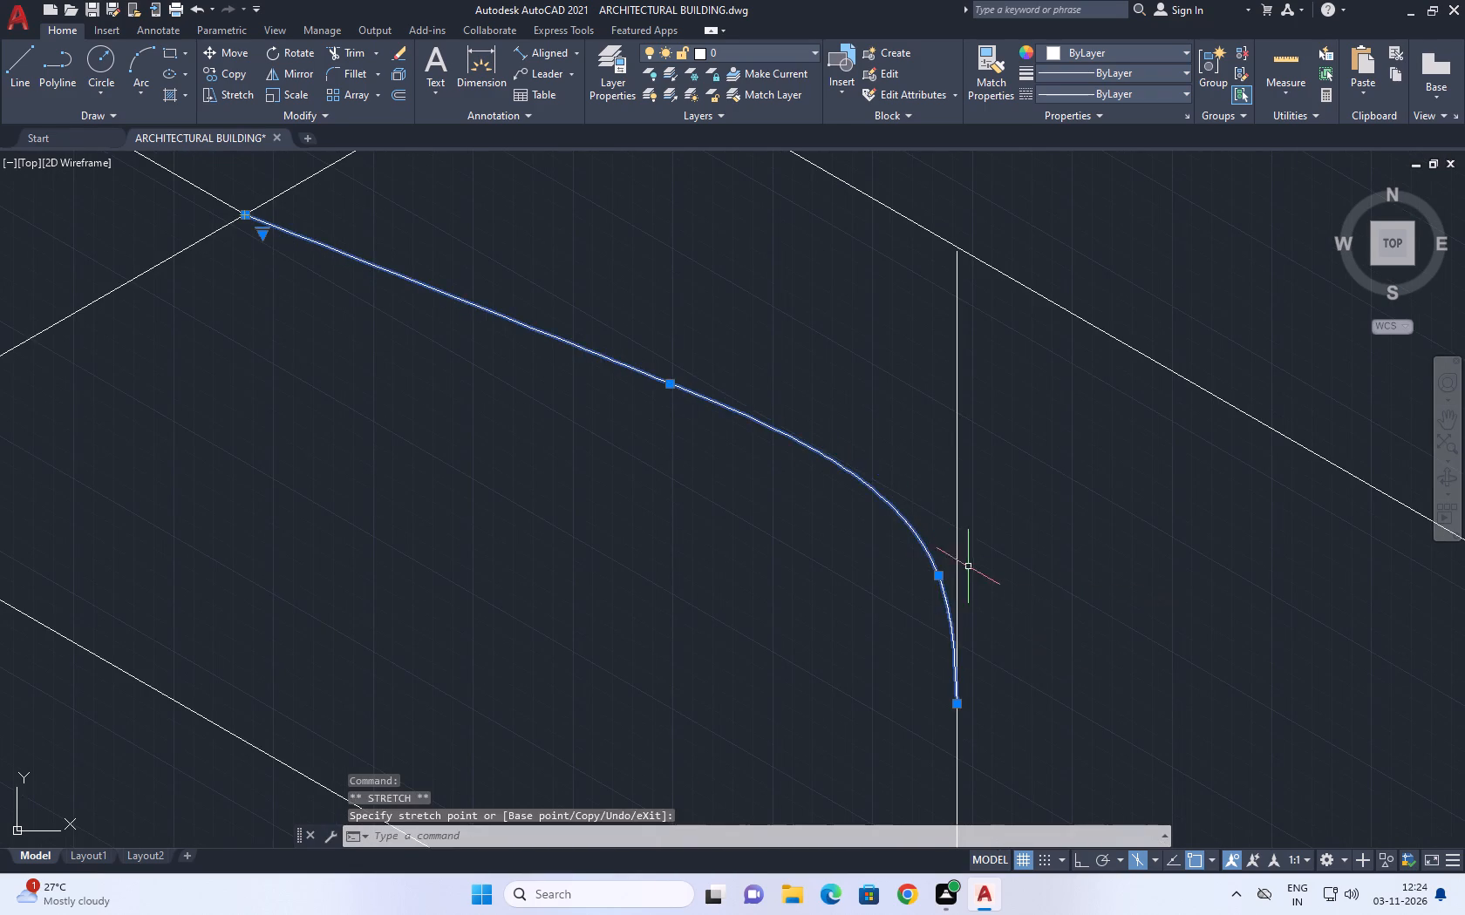
pyautogui.scroll(-3, 968, 566)
pyautogui.press('Escape')
# Trim the vertical line's upper part above the spline's end.
pyautogui.moveTo(972, 526); pyautogui.dragTo(957, 534, button='middle')
pyautogui.scroll(1, 957, 534)
pyautogui.write('tr')
pyautogui.press('space')
pyautogui.click(944, 532)
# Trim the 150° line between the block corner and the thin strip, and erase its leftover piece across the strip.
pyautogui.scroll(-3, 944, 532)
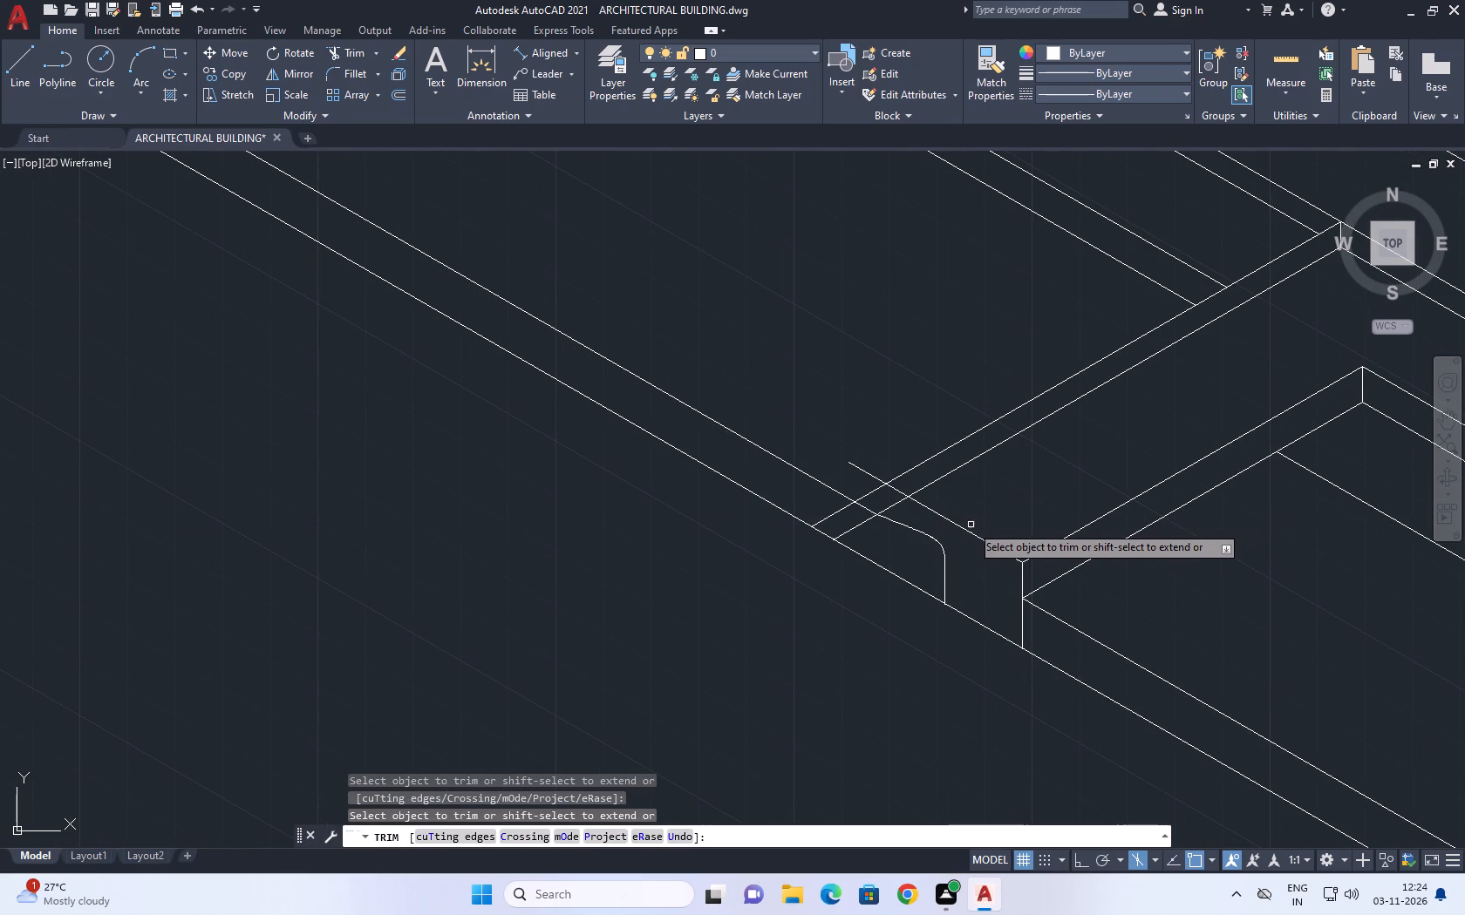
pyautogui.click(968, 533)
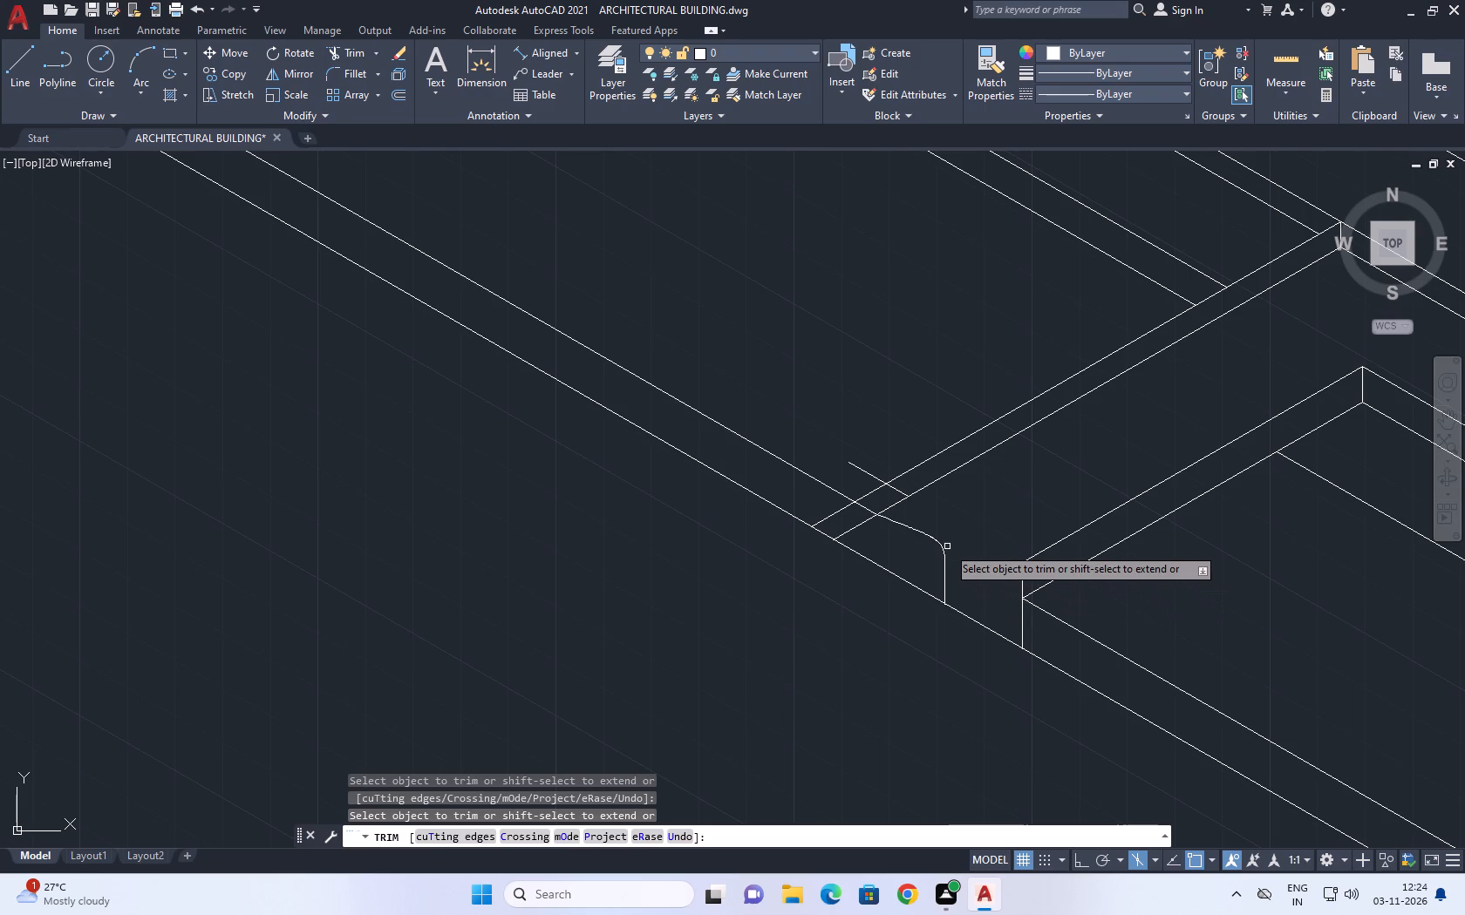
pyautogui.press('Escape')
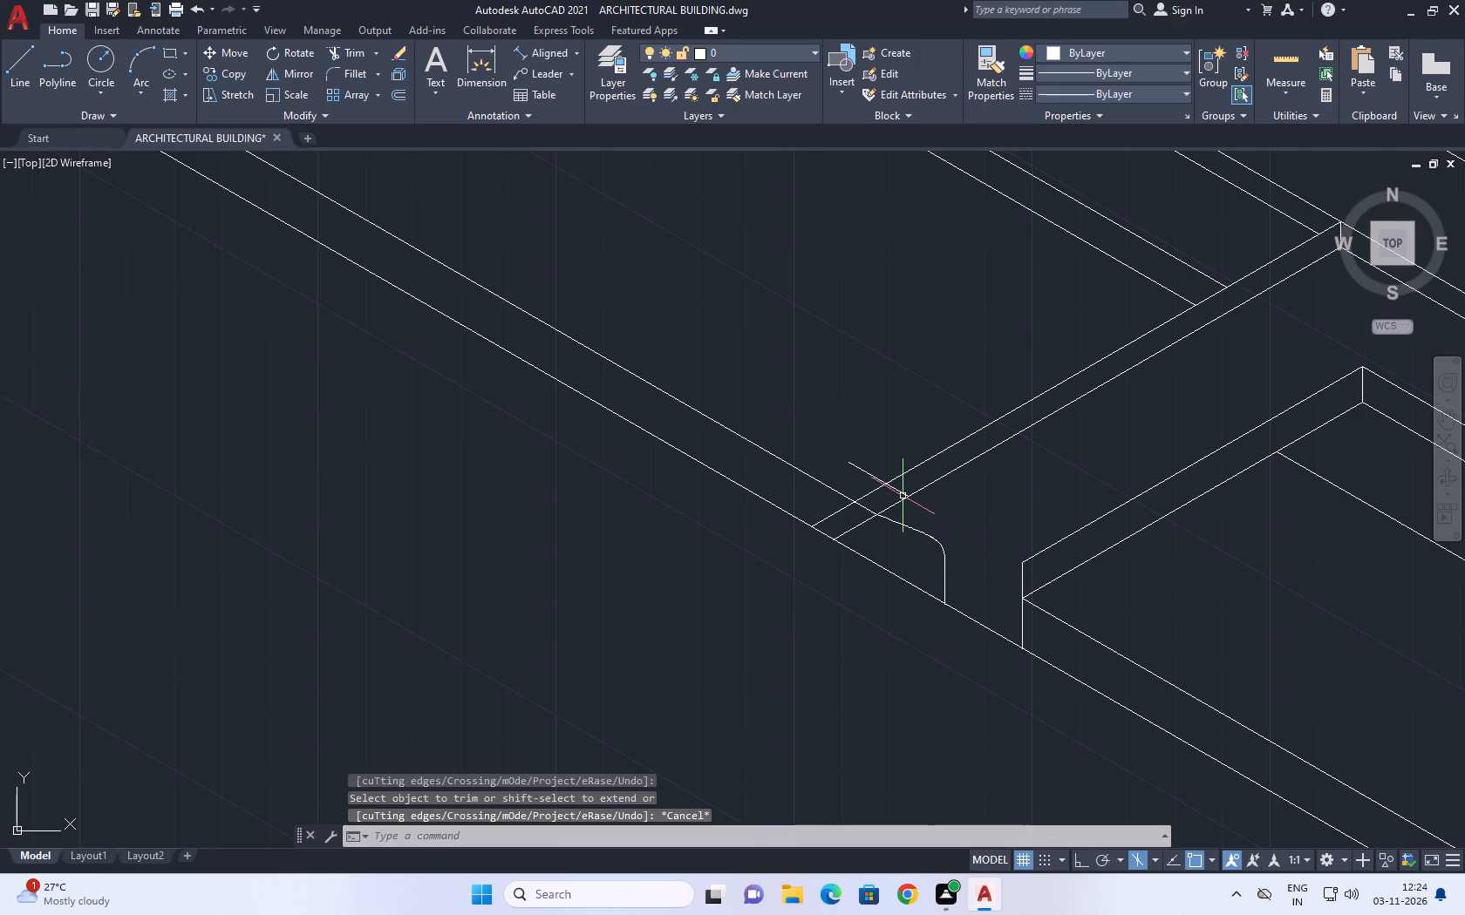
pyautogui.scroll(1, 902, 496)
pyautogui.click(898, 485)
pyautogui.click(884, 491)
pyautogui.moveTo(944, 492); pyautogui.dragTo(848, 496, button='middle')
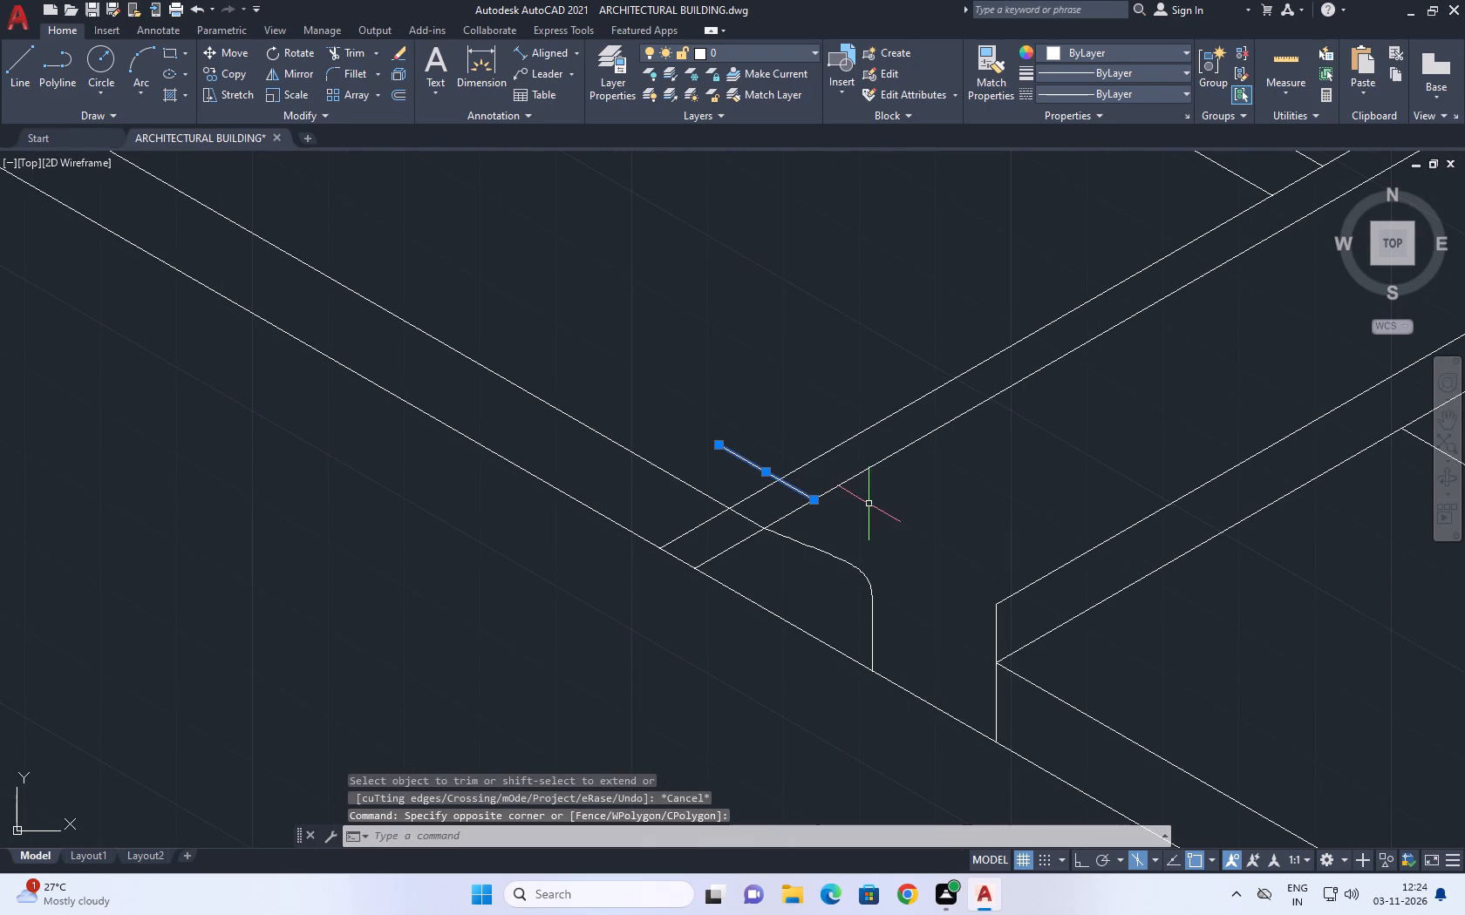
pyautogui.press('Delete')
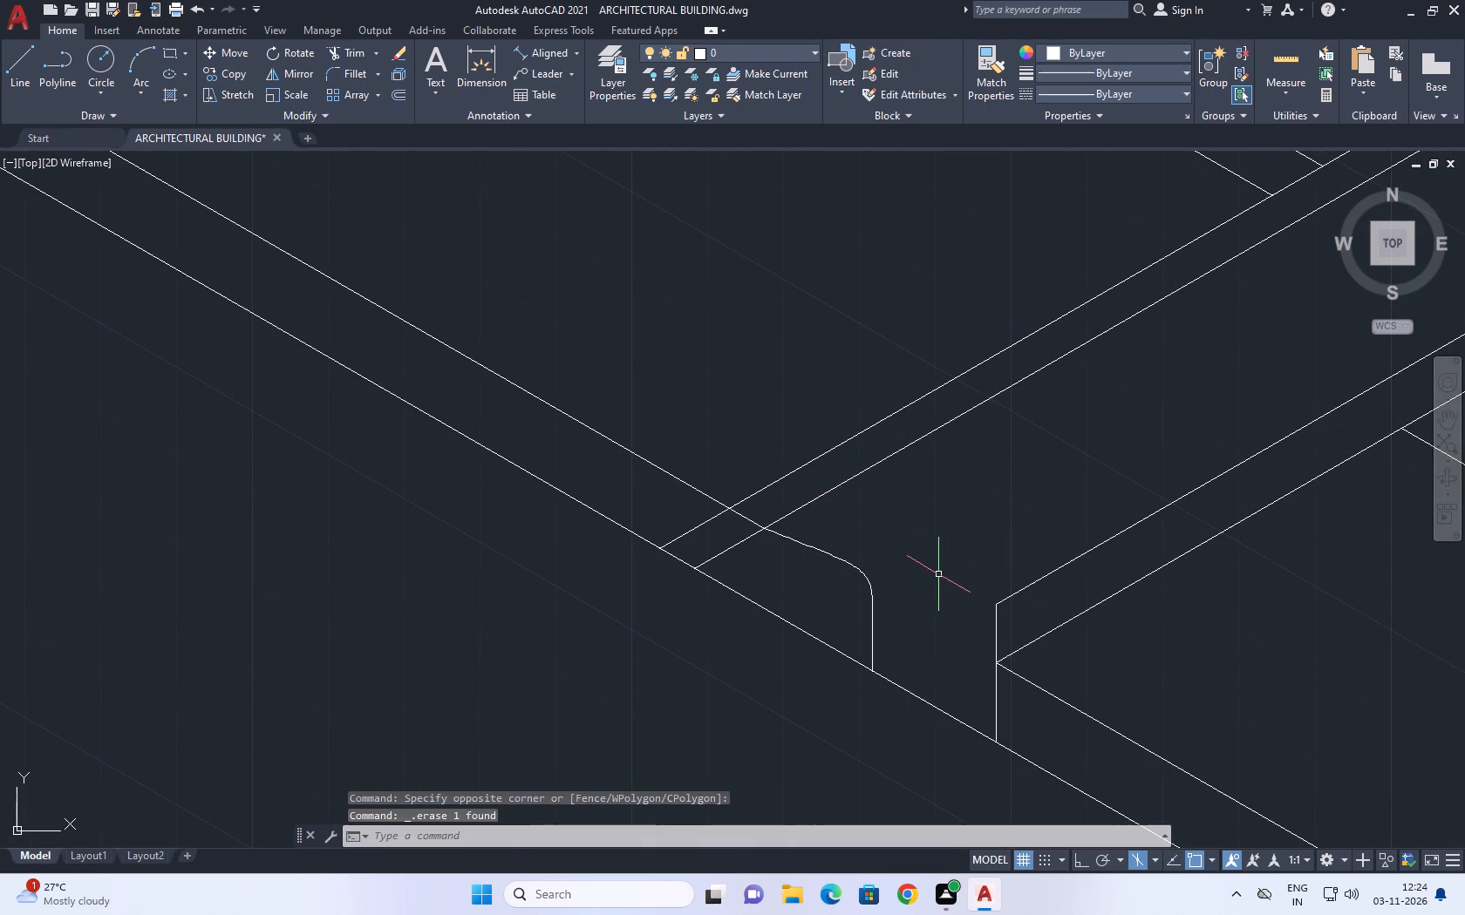
# With ortho on and the top isoplane active, draw a 150° line from the block end face's upper corner across the thin strip.
pyautogui.press('l')
pyautogui.press('space')
pyautogui.click(990, 599)
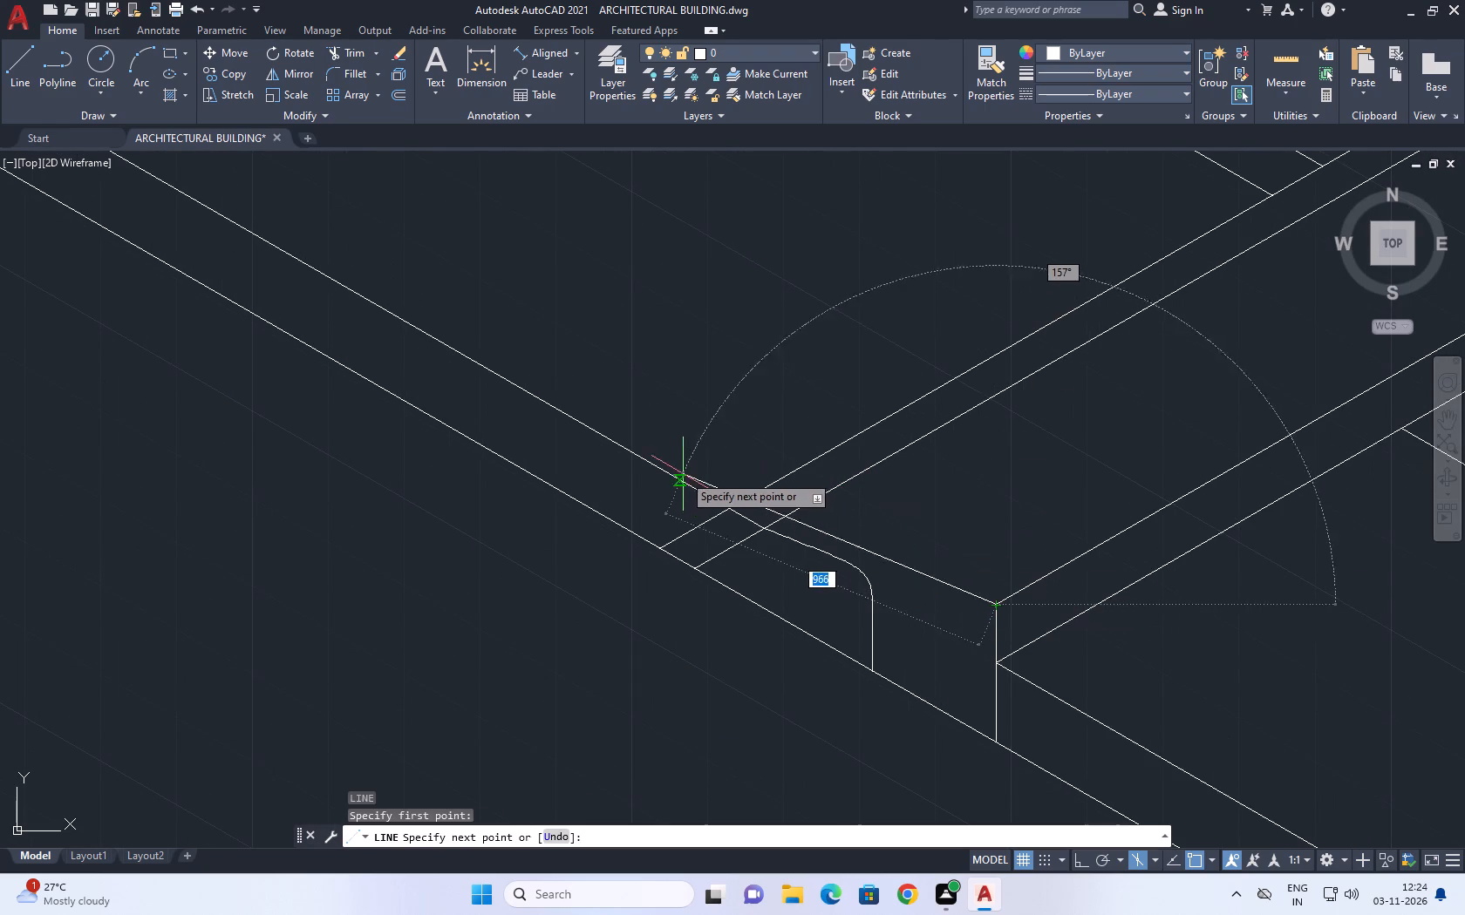
pyautogui.press('F8')
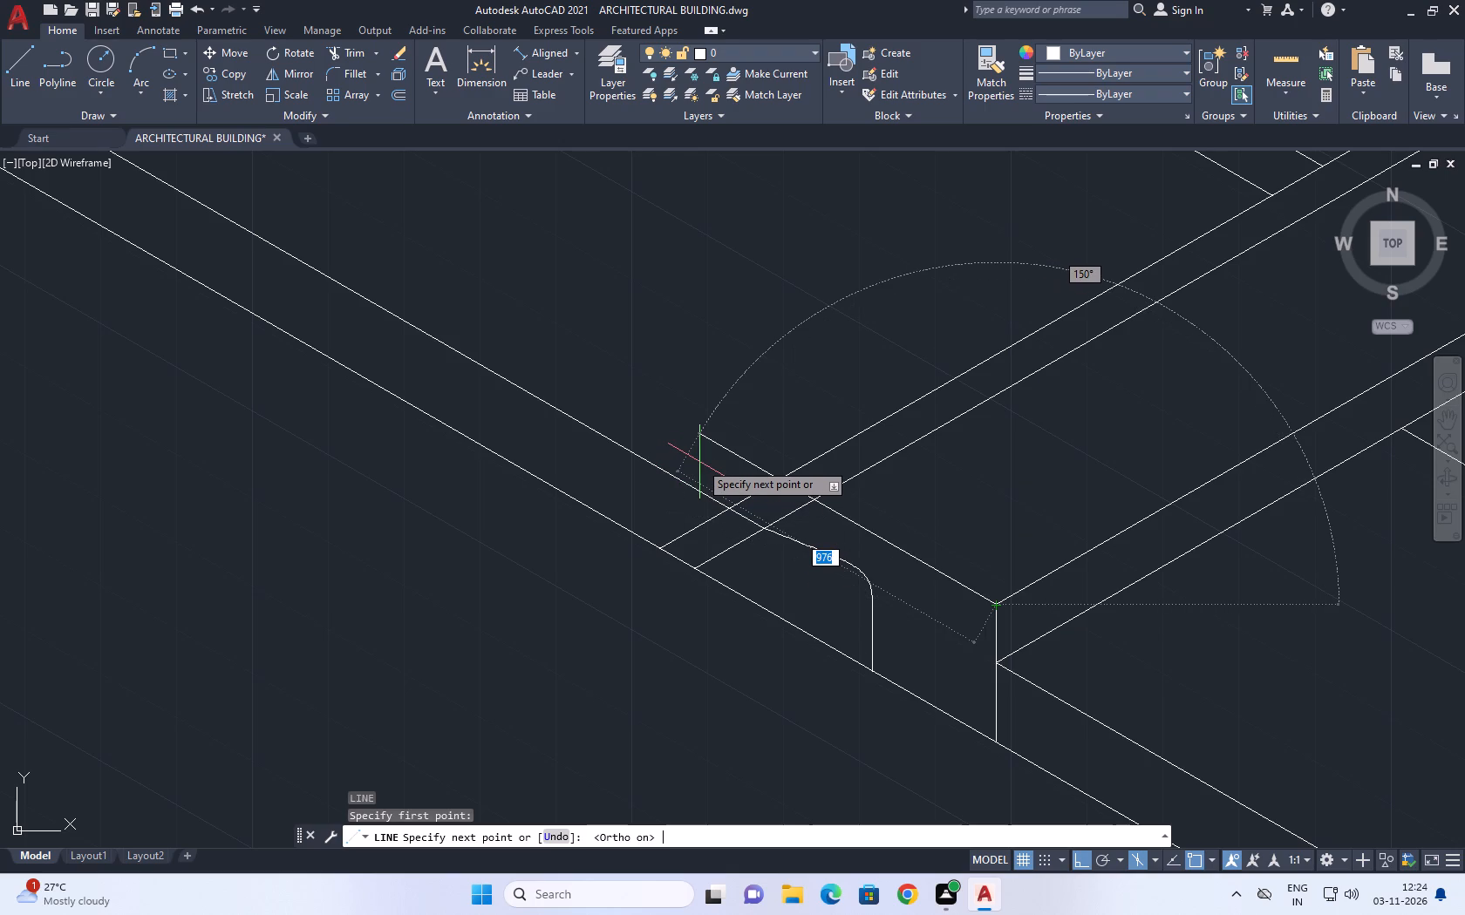
pyautogui.press('F5')
pyautogui.click(696, 469)
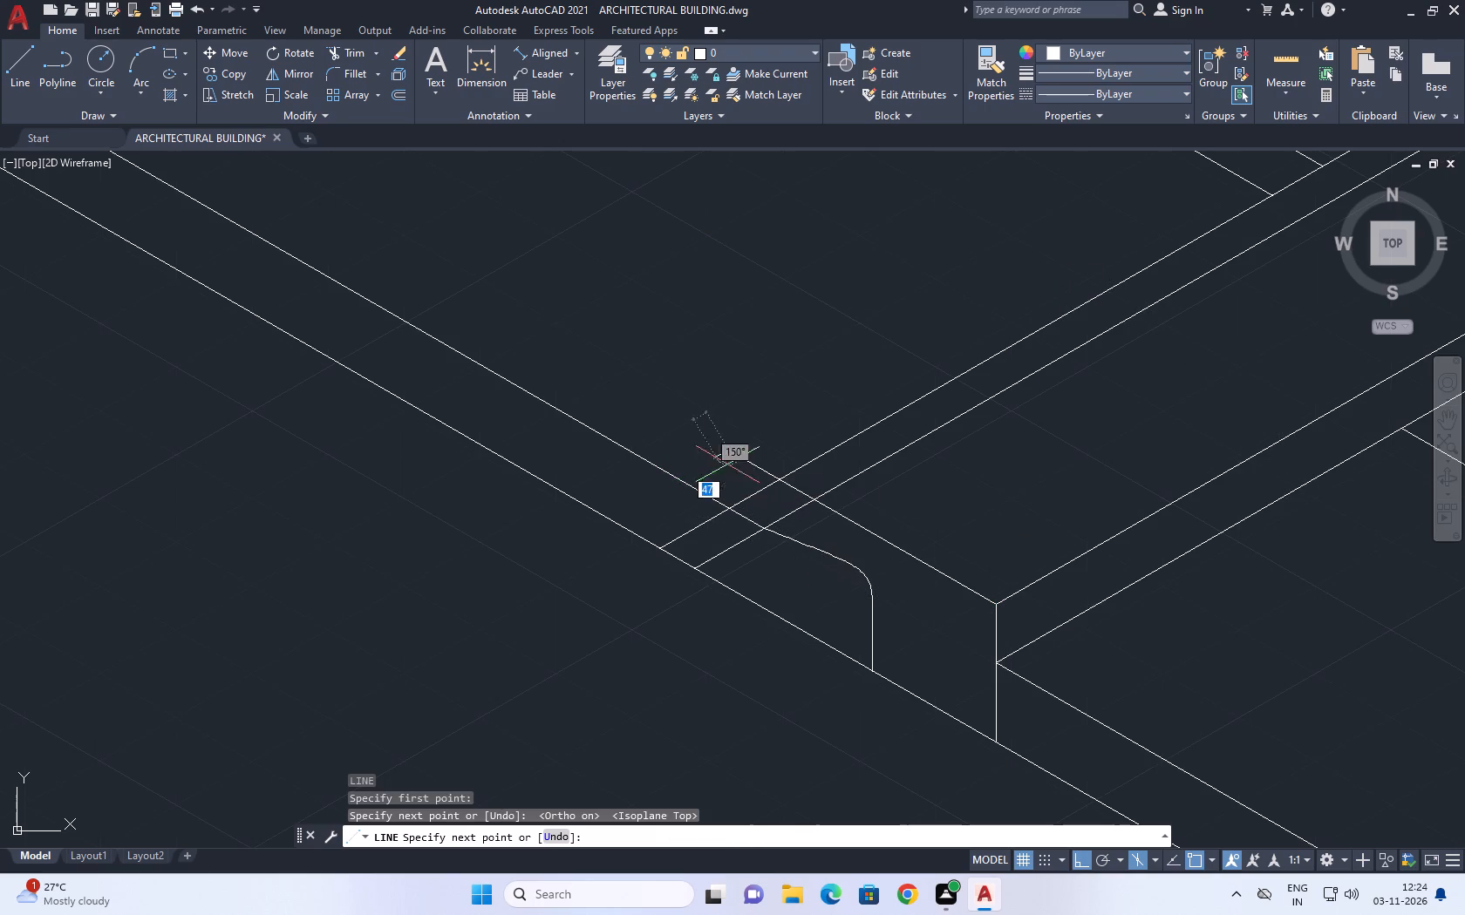
pyautogui.press('Escape')
# Stretch the spline's bend fit point outward toward the block's end face and raise its middle fit point to round the curve.
pyautogui.moveTo(1081, 397); pyautogui.dragTo(860, 405, button='middle')
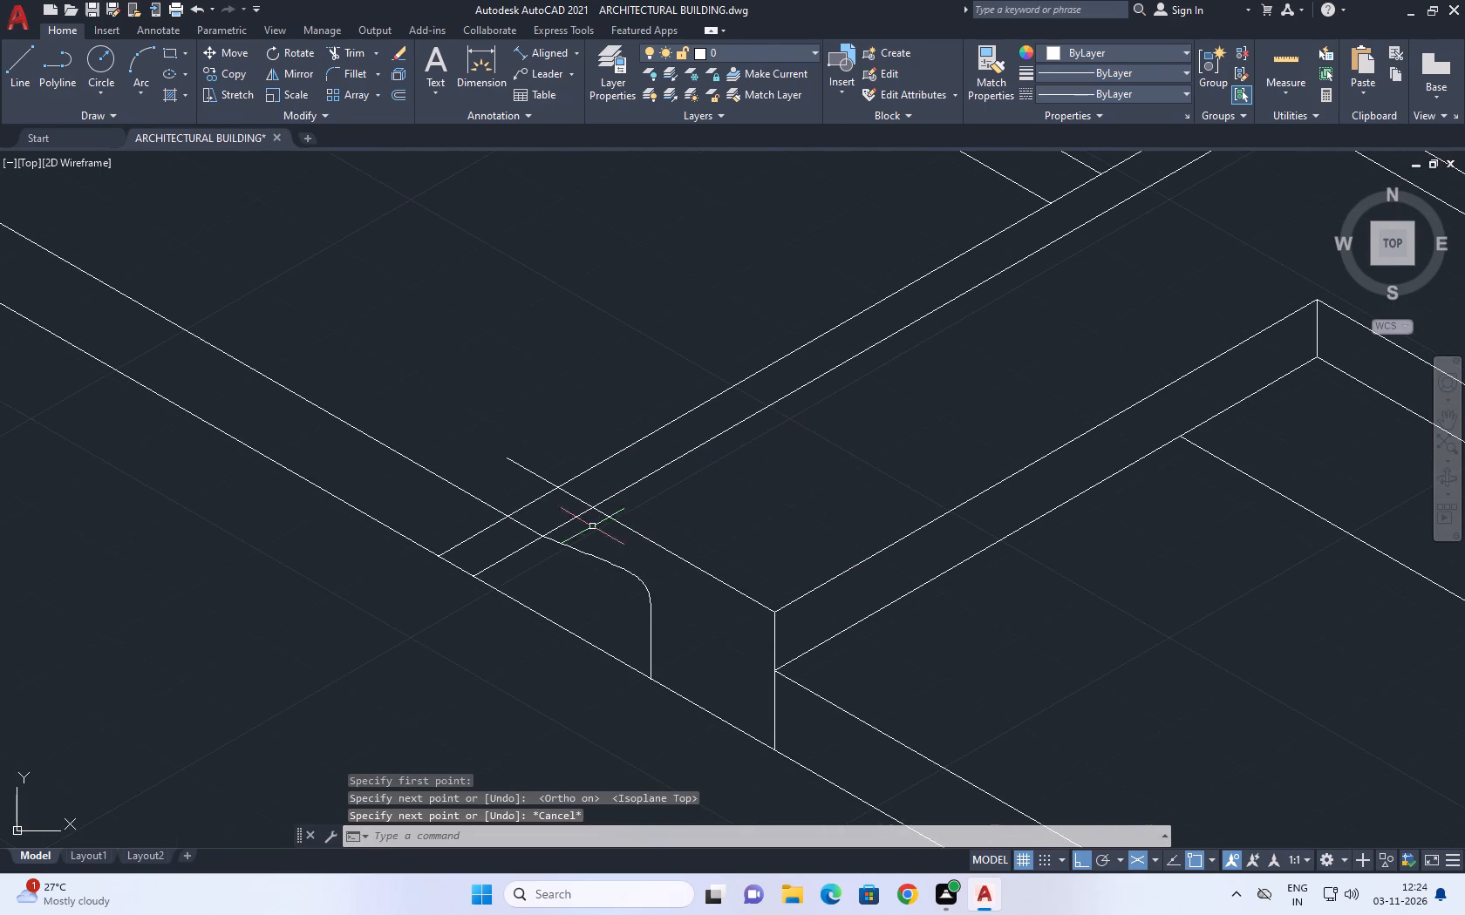
pyautogui.scroll(1, 613, 566)
pyautogui.click(635, 561)
pyautogui.click(605, 581)
pyautogui.scroll(1, 649, 575)
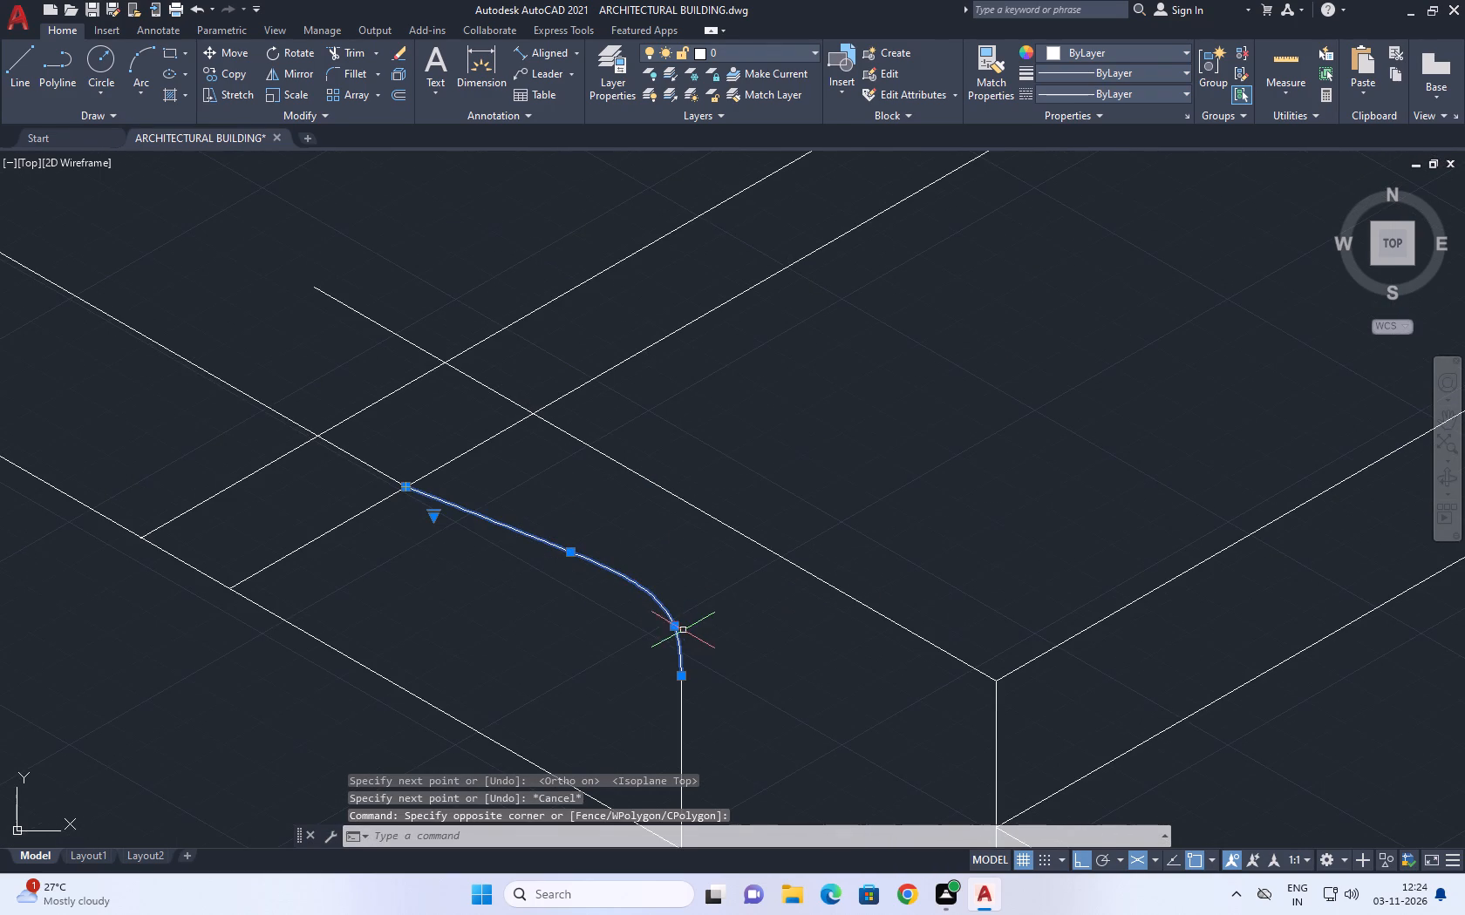
pyautogui.click(677, 625)
pyautogui.click(691, 593)
pyautogui.click(570, 551)
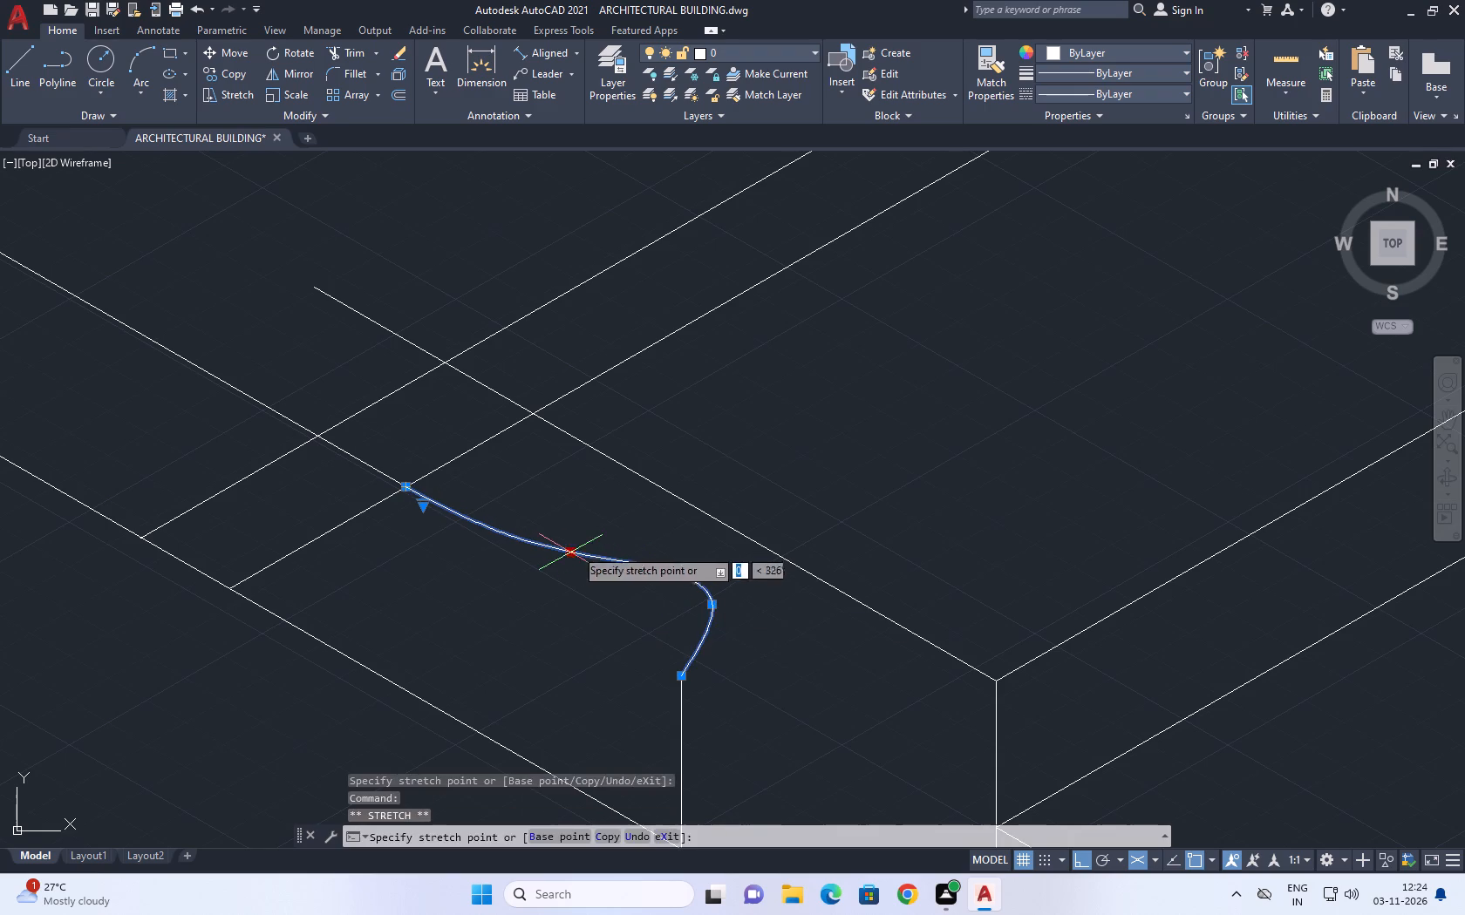
pyautogui.click(587, 505)
# Pull the spline's bend fit point partway back inward and lower its middle fit point along the isometric axis.
pyautogui.moveTo(702, 691); pyautogui.dragTo(692, 692)
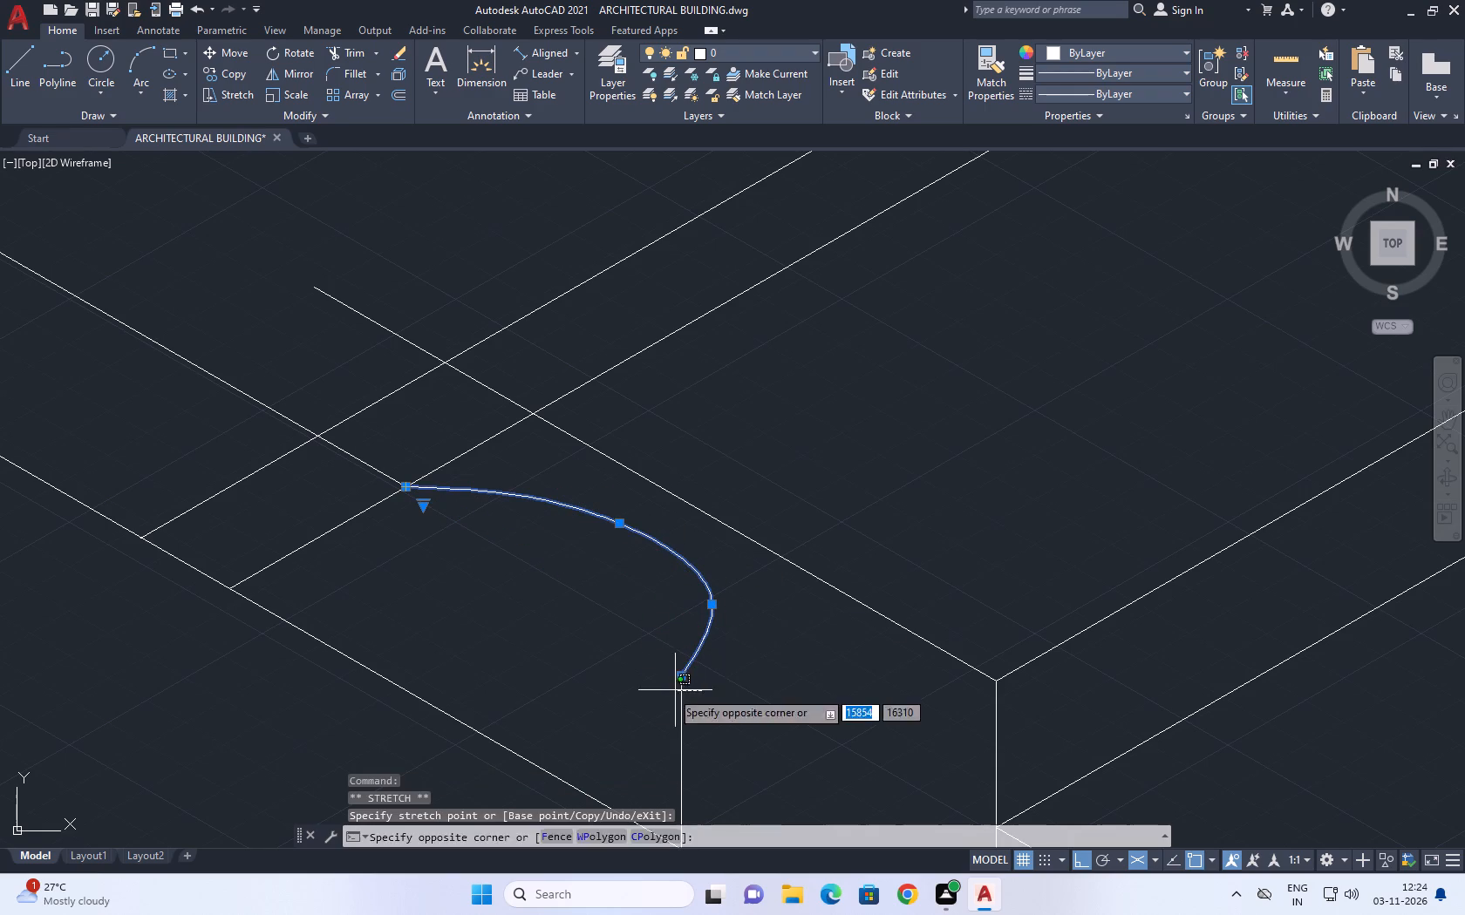
pyautogui.click(637, 693)
pyautogui.click(712, 604)
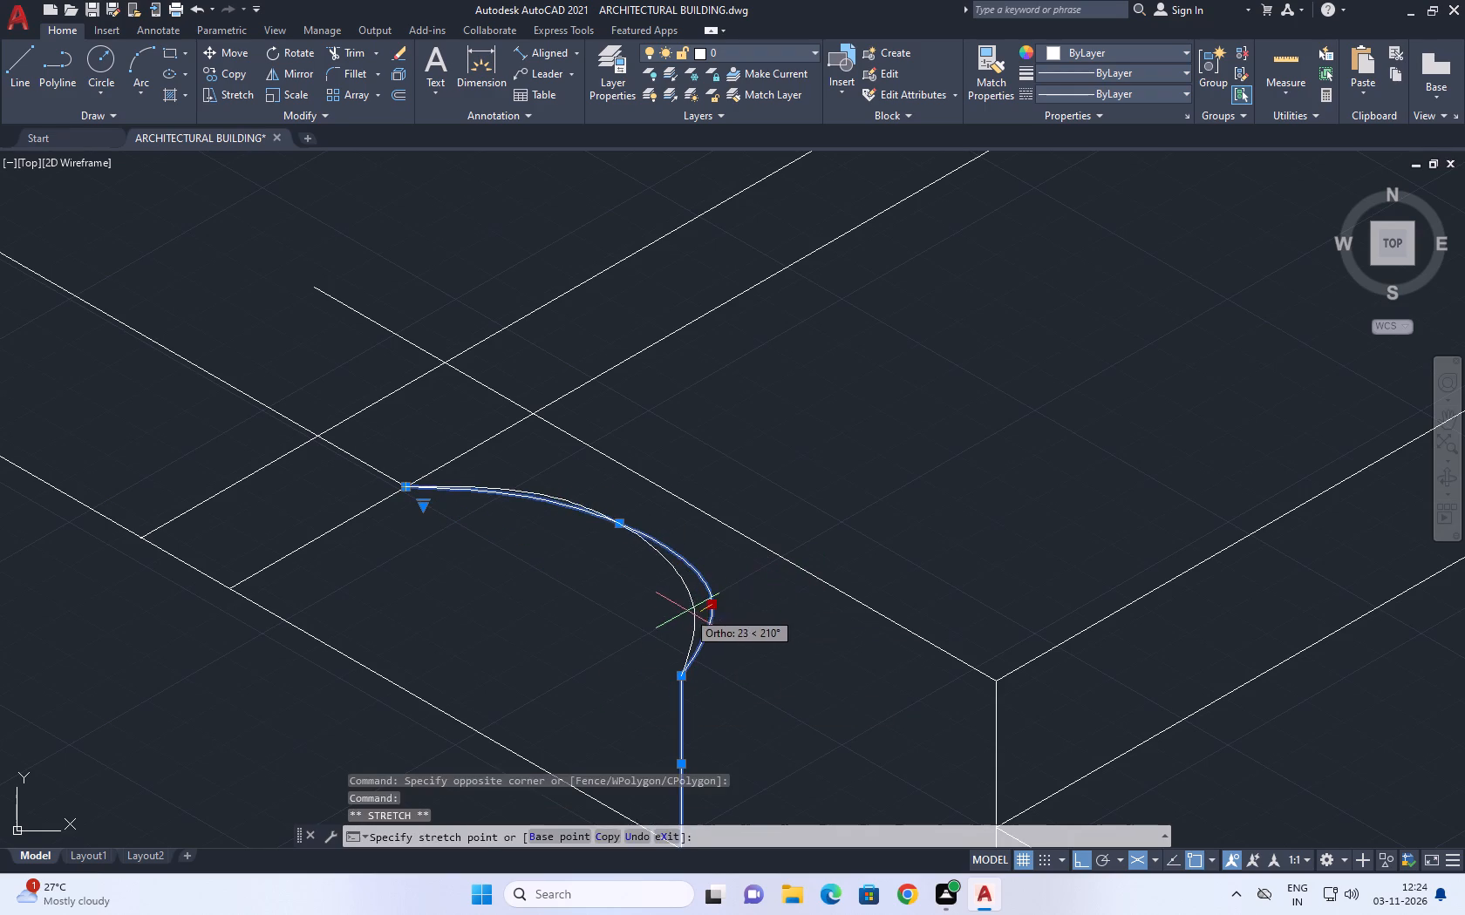
pyautogui.click(686, 611)
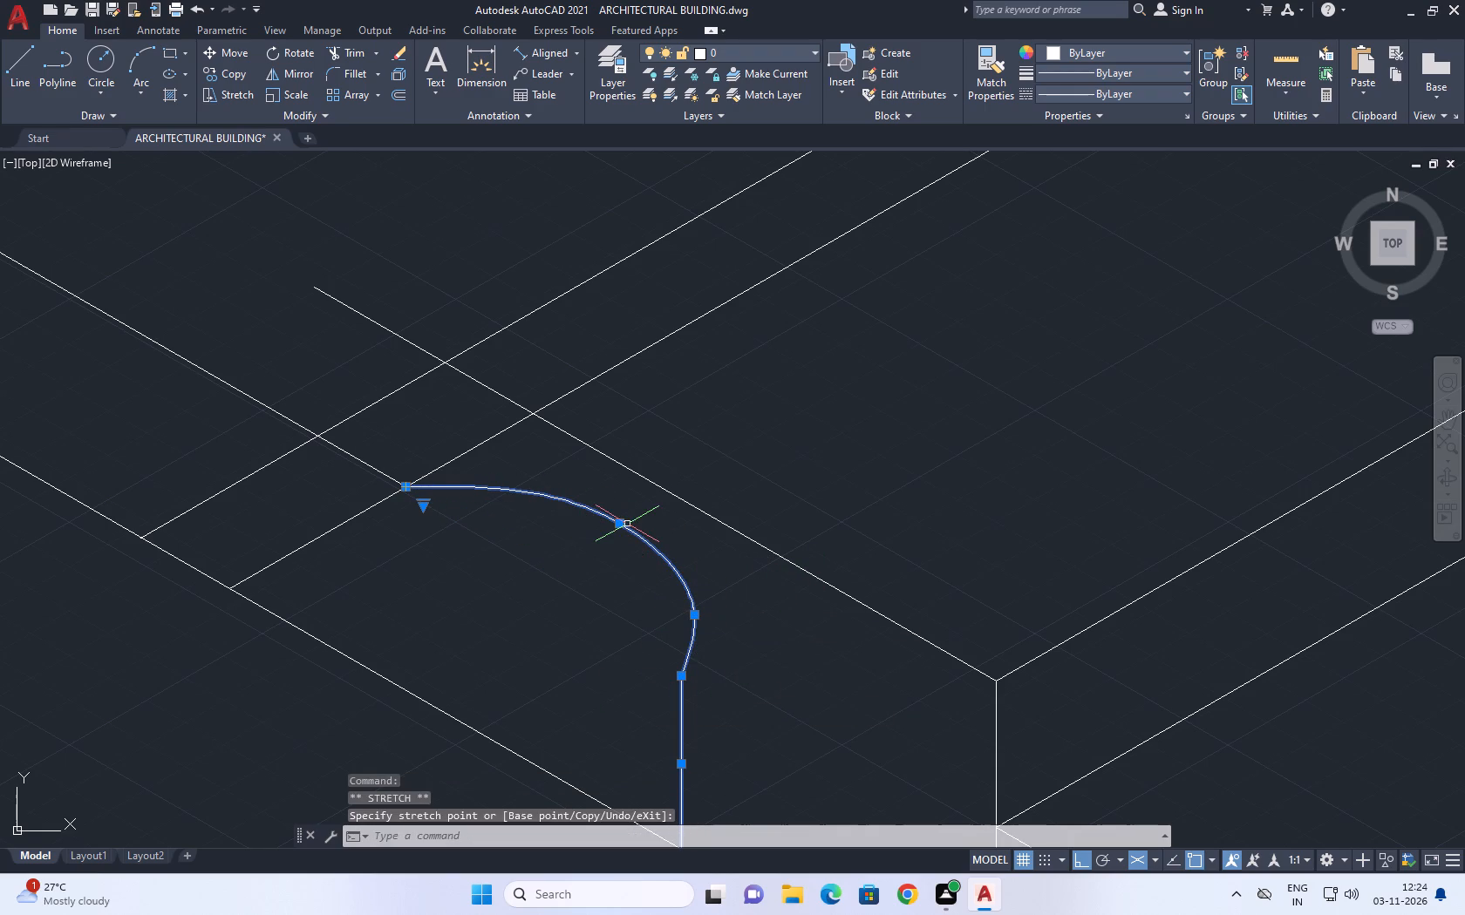
pyautogui.click(619, 523)
pyautogui.click(596, 550)
pyautogui.scroll(-2, 722, 497)
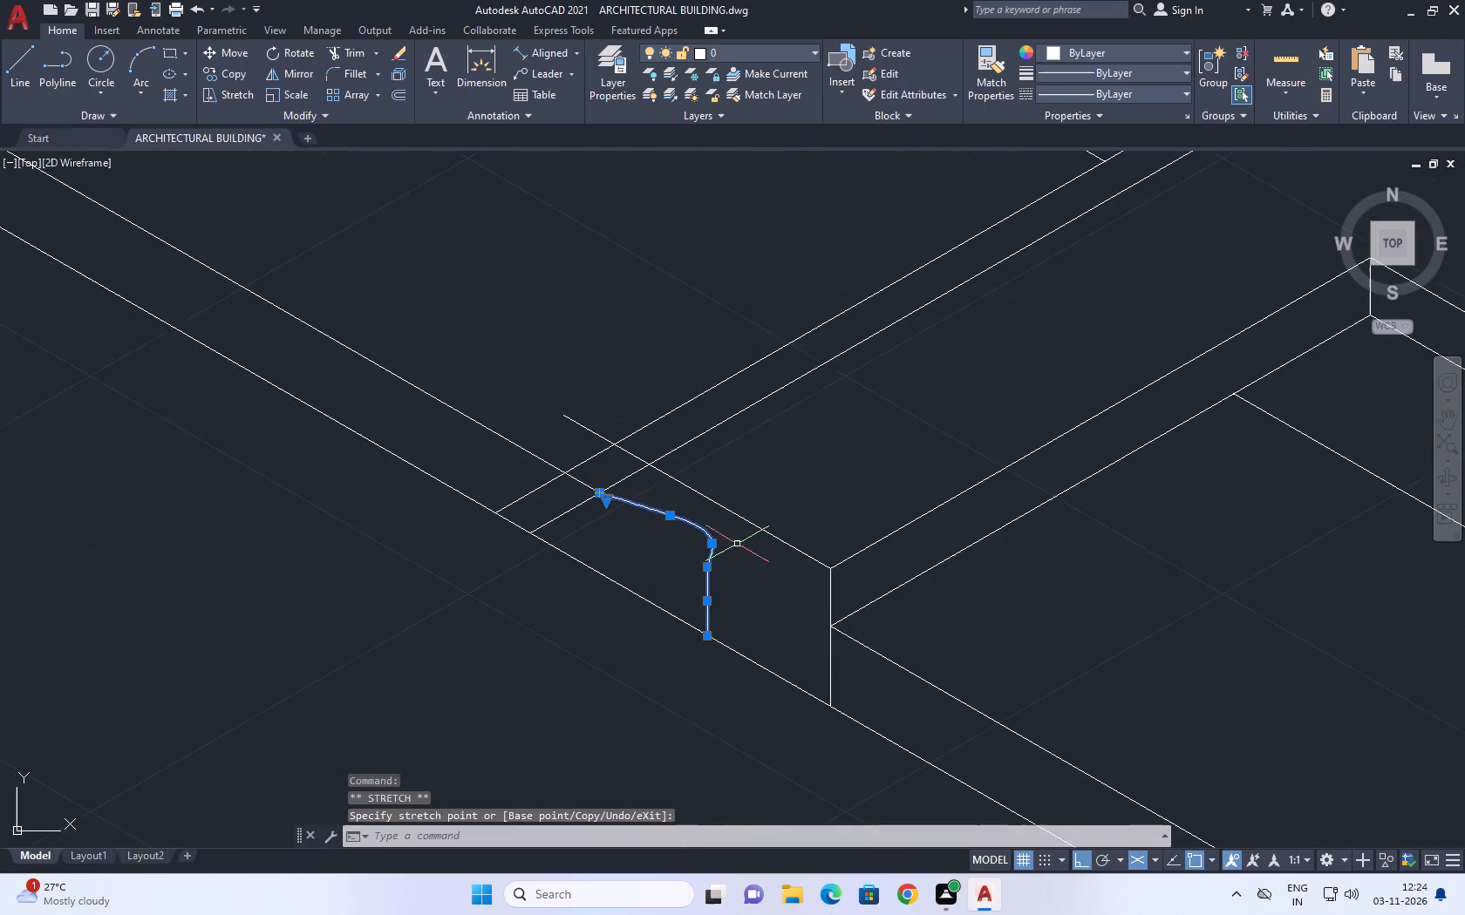
# Shift the shared end point of the spline and the vertical line slightly outward toward the block's end face.
pyautogui.scroll(2, 703, 603)
pyautogui.click(746, 556)
pyautogui.moveTo(703, 551); pyautogui.dragTo(684, 551)
pyautogui.scroll(1, 704, 544)
pyautogui.click(710, 501)
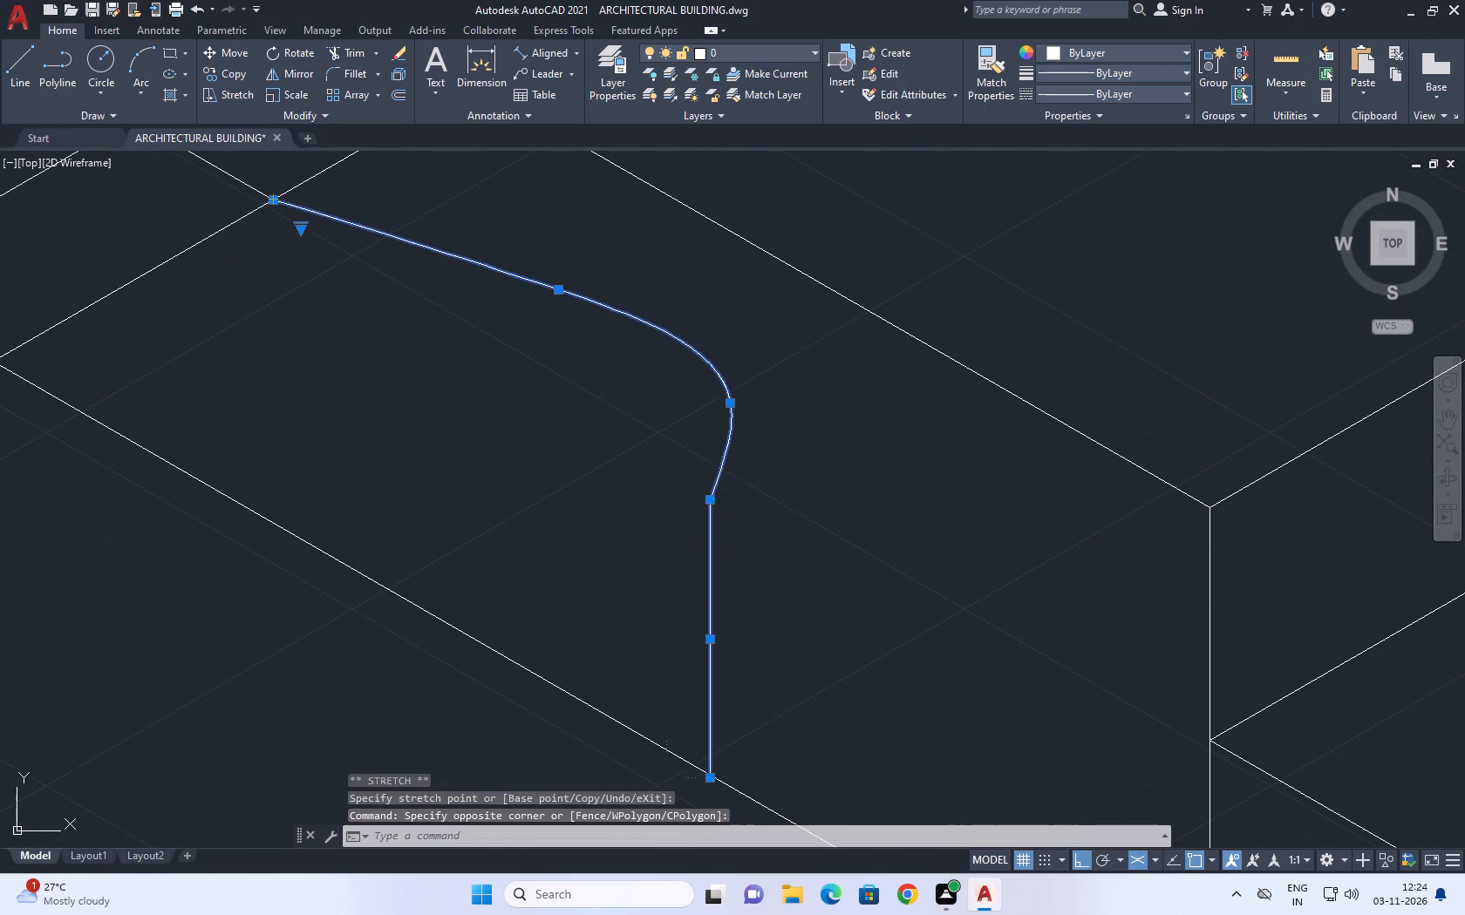
pyautogui.moveTo(732, 498); pyautogui.dragTo(743, 502)
pyautogui.scroll(-2, 787, 501)
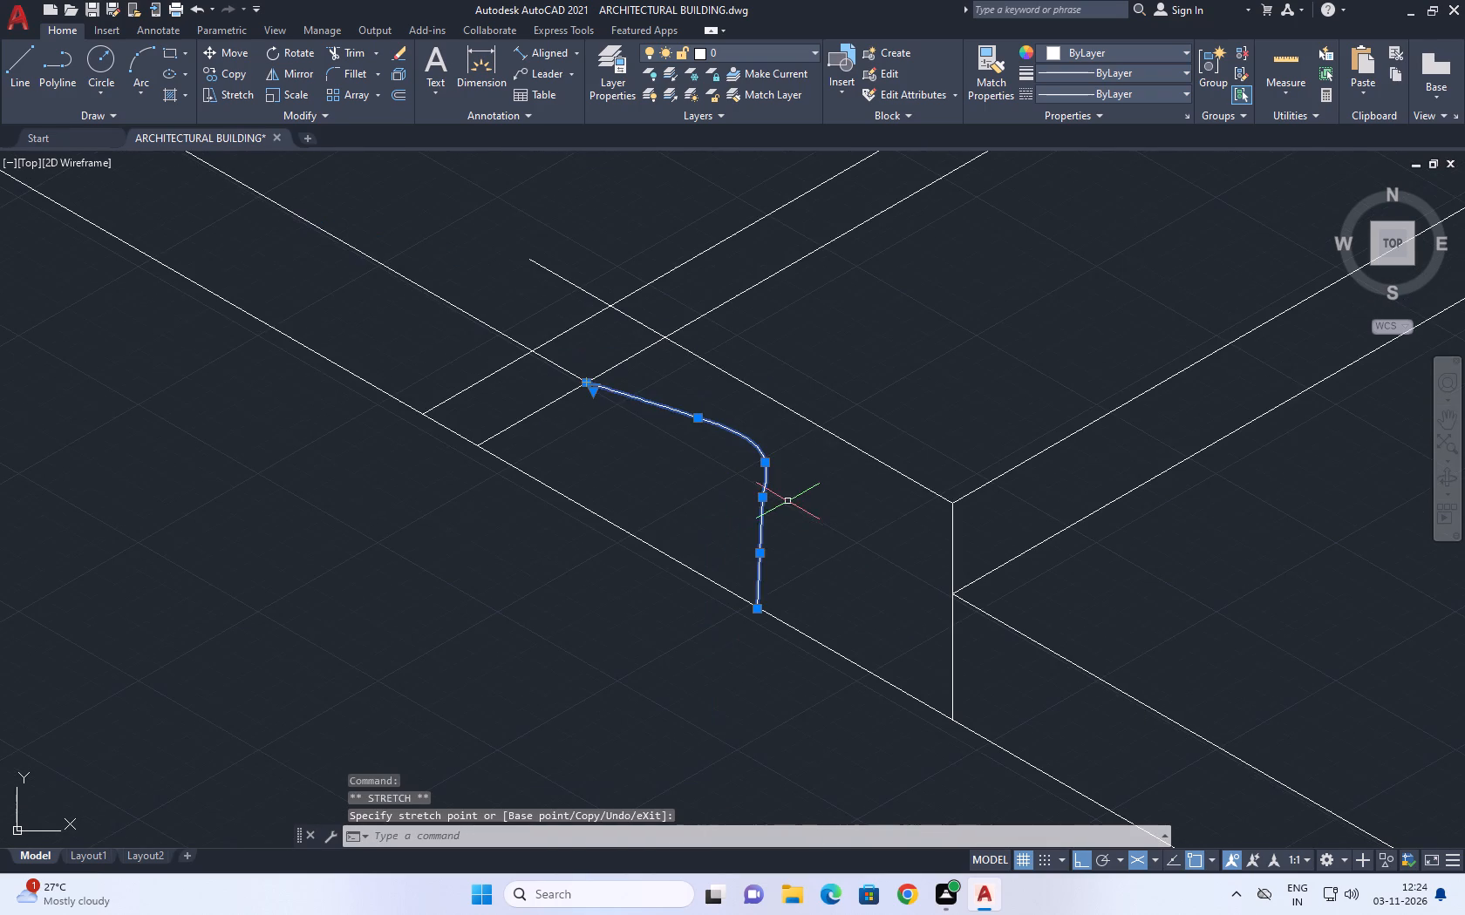
pyautogui.press('Escape')
# Move the spline and its lower line together along the 150° axis toward the thin strip.
pyautogui.moveTo(684, 415); pyautogui.dragTo(909, 491, button='middle')
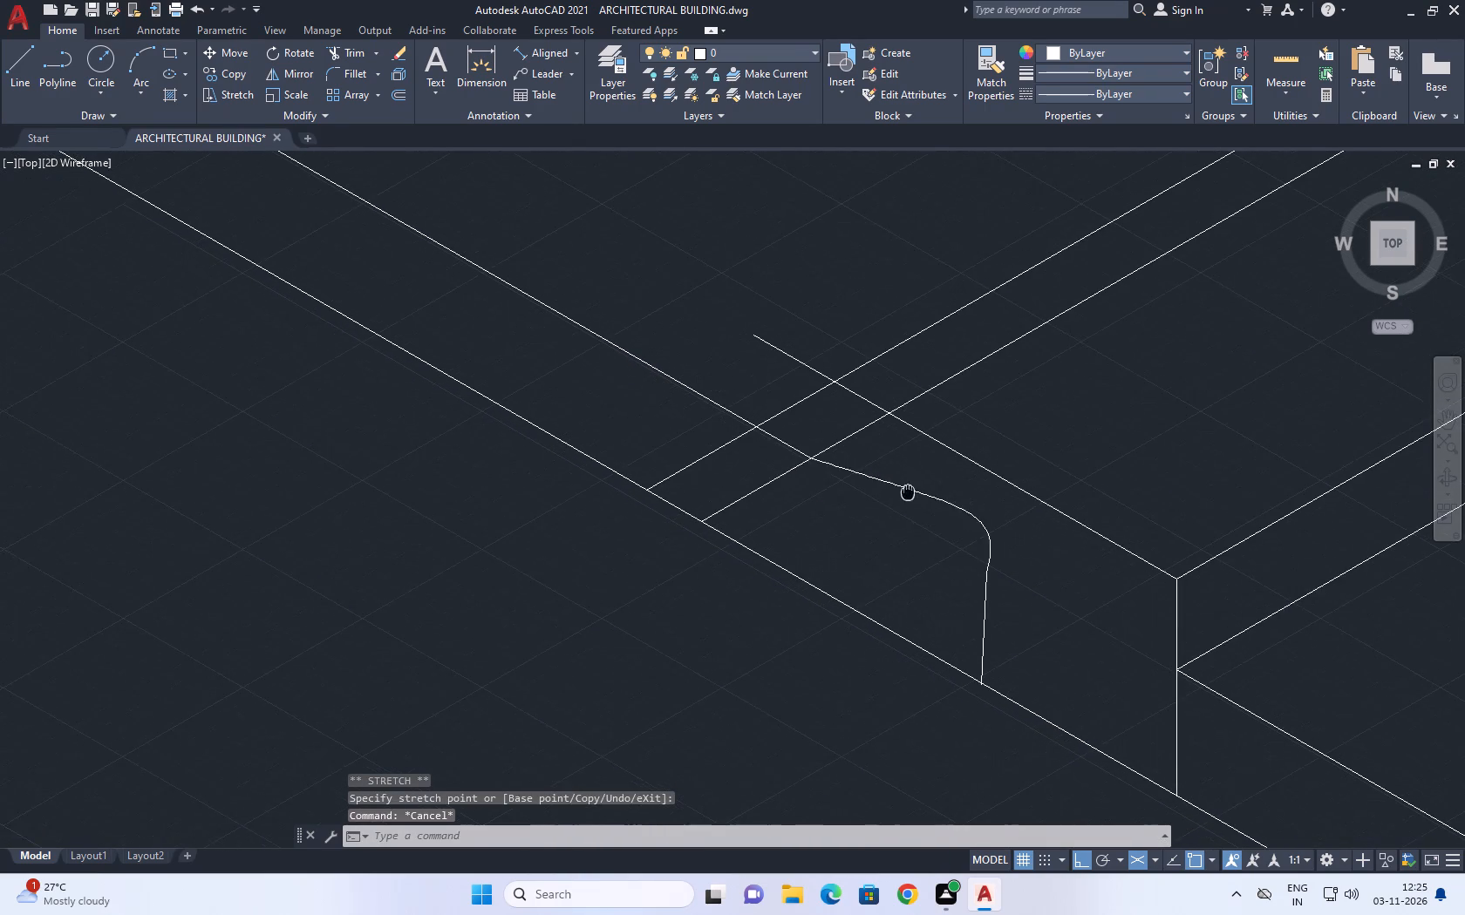
pyautogui.moveTo(909, 491); pyautogui.dragTo(910, 492, button='middle')
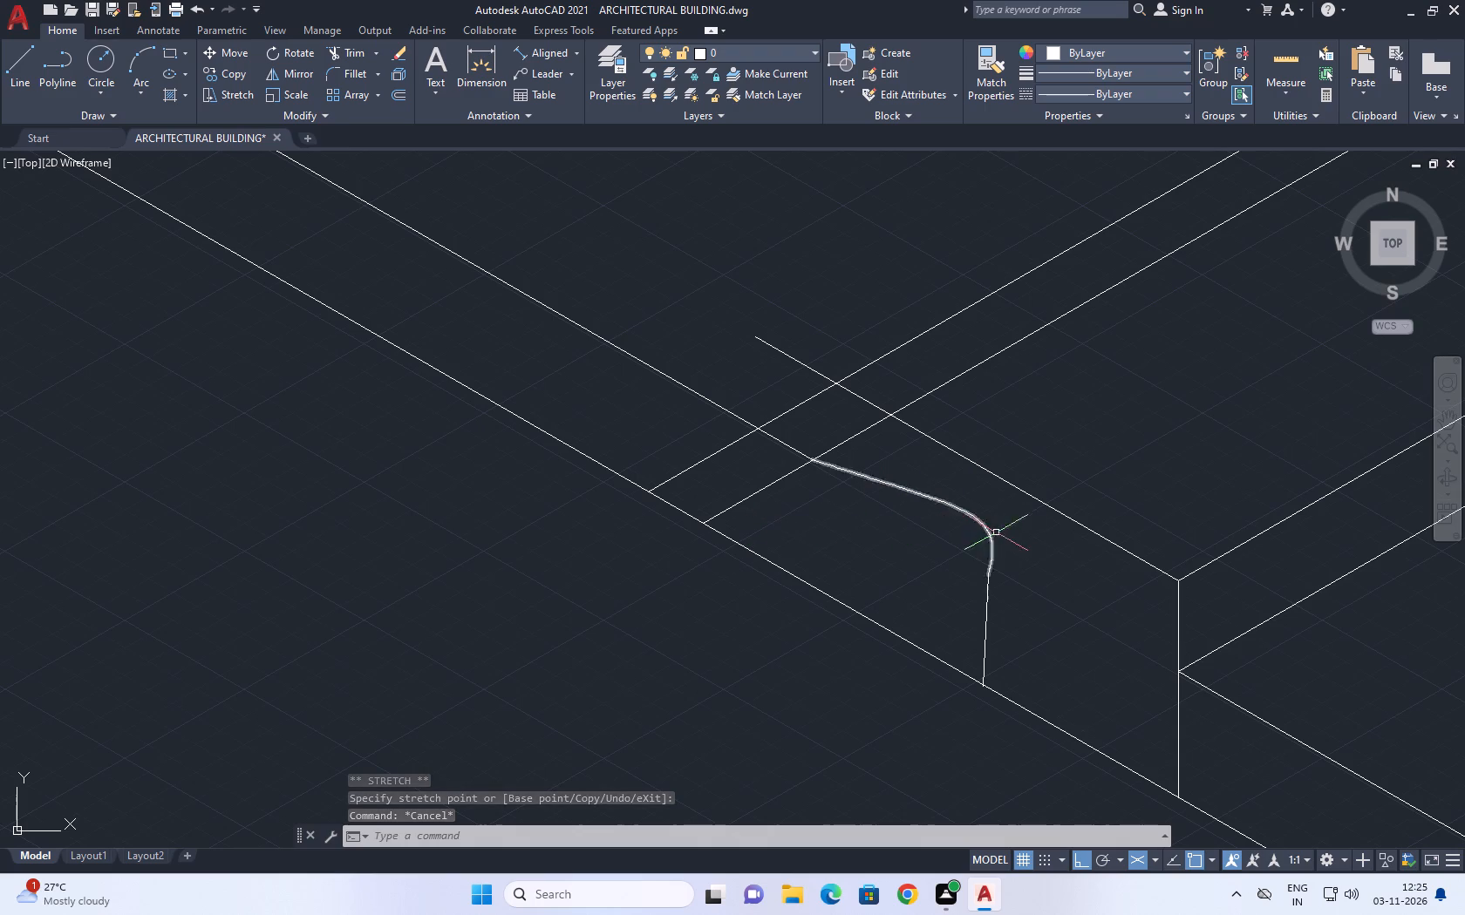
pyautogui.click(1022, 537)
pyautogui.moveTo(962, 589); pyautogui.dragTo(957, 599)
pyautogui.press('m')
pyautogui.press('space')
pyautogui.moveTo(1044, 611); pyautogui.dragTo(1032, 610)
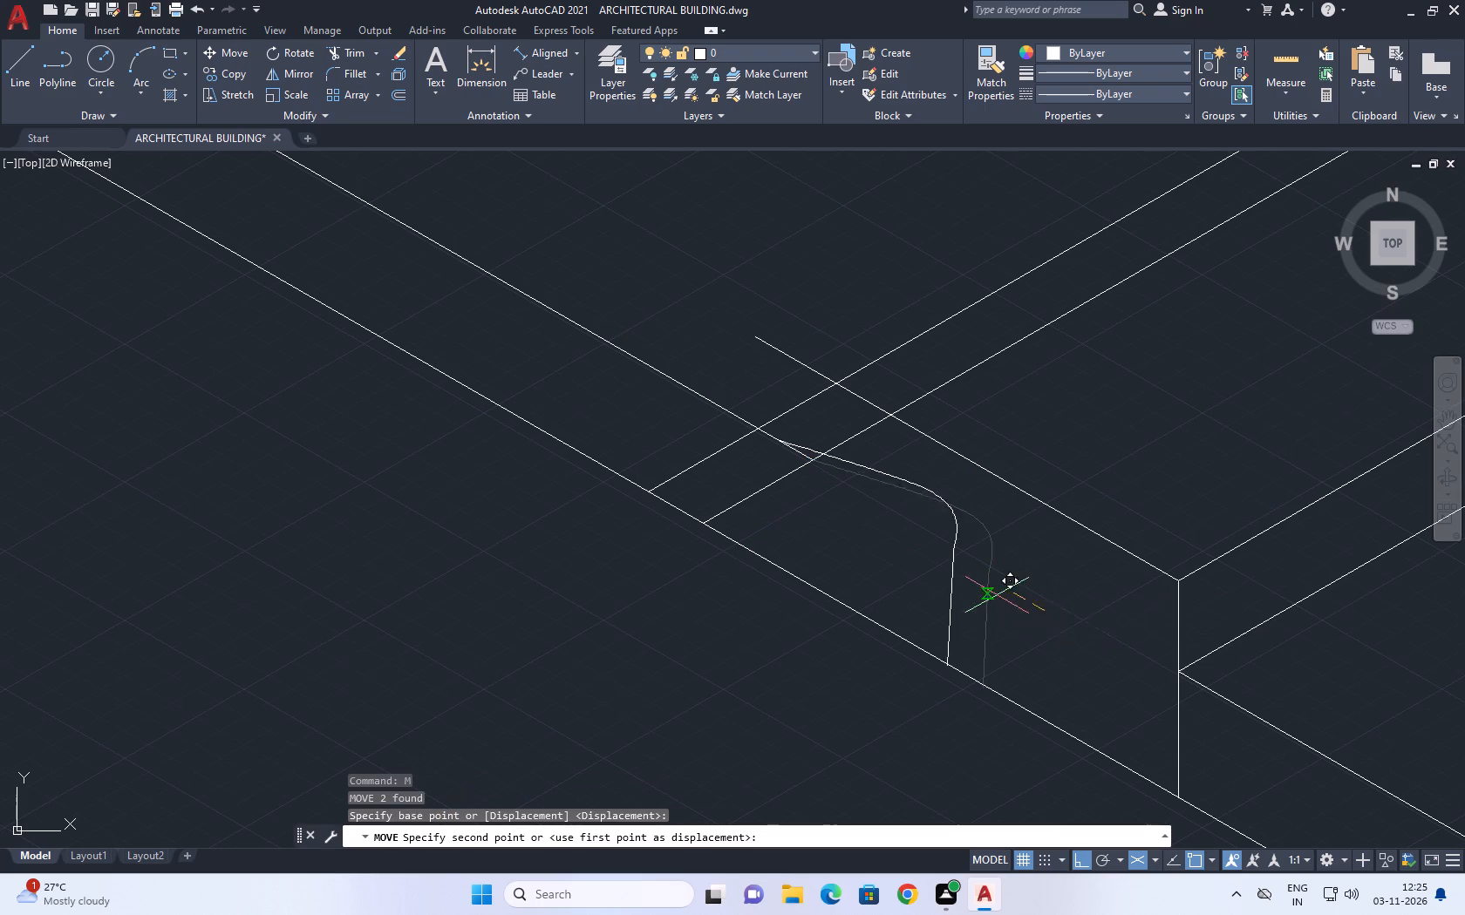
pyautogui.click(970, 586)
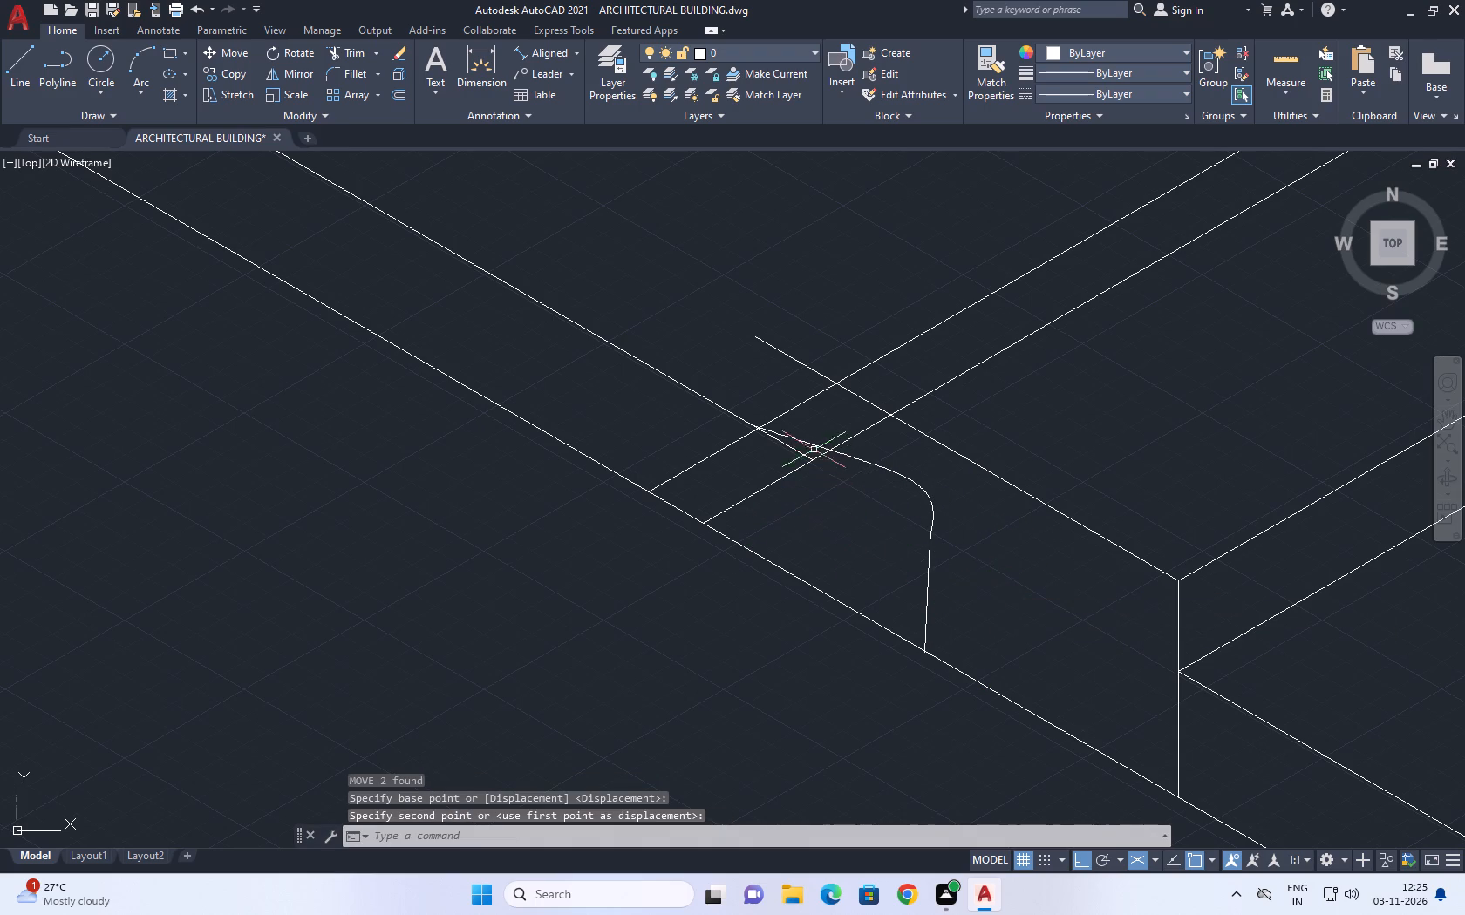
# Stretch the spline's upper end back to the slab edge's corner on the strip's near line, and lower its second fit point.
pyautogui.scroll(1, 807, 444)
pyautogui.click(807, 444)
pyautogui.click(713, 412)
pyautogui.press('Escape')
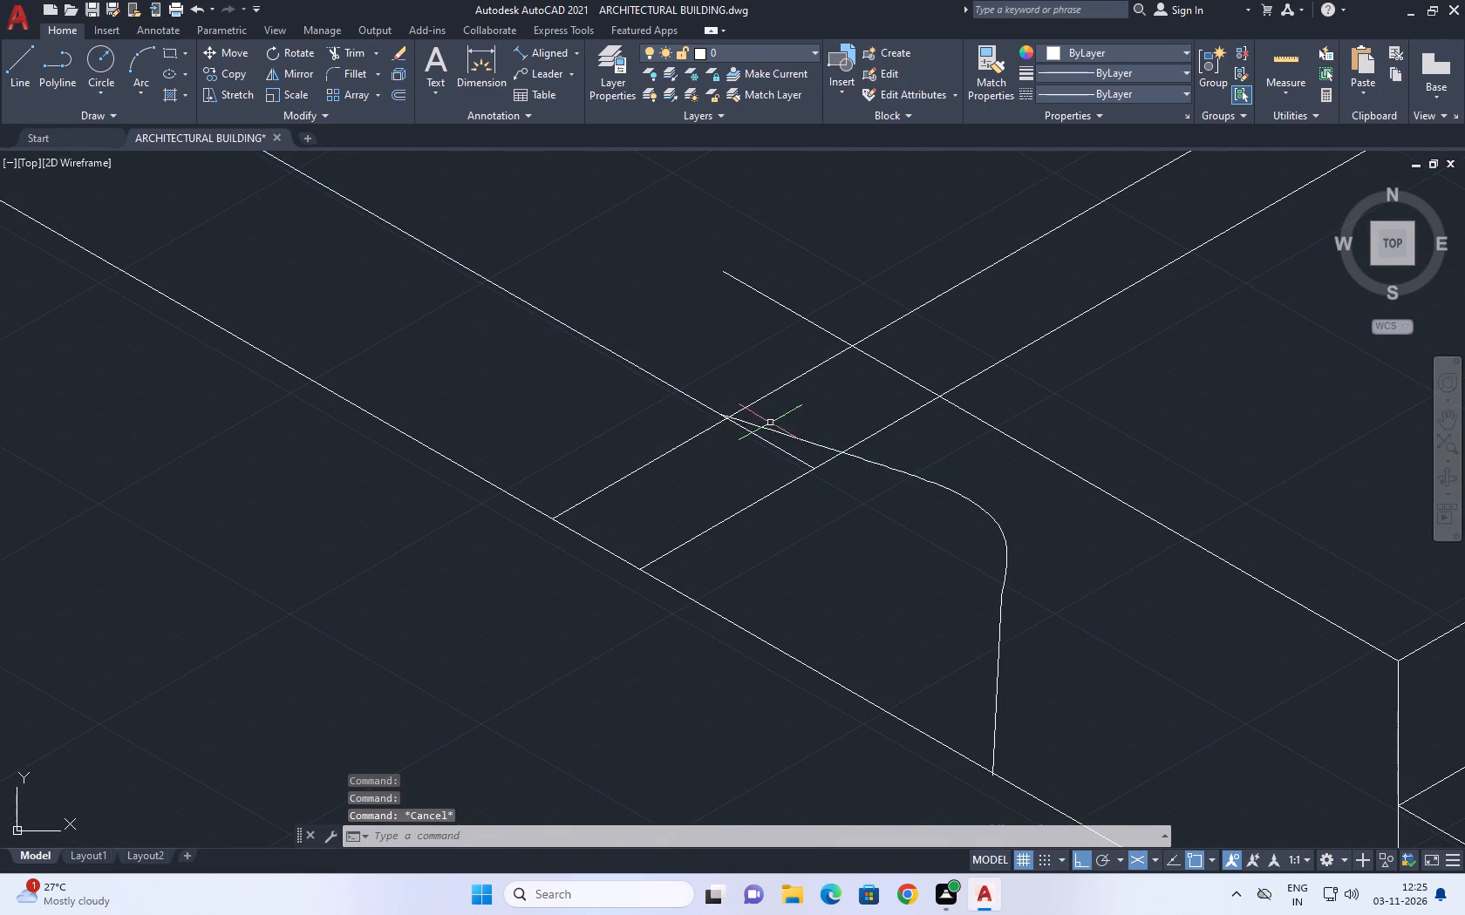
pyautogui.click(772, 427)
pyautogui.click(770, 443)
pyautogui.click(722, 413)
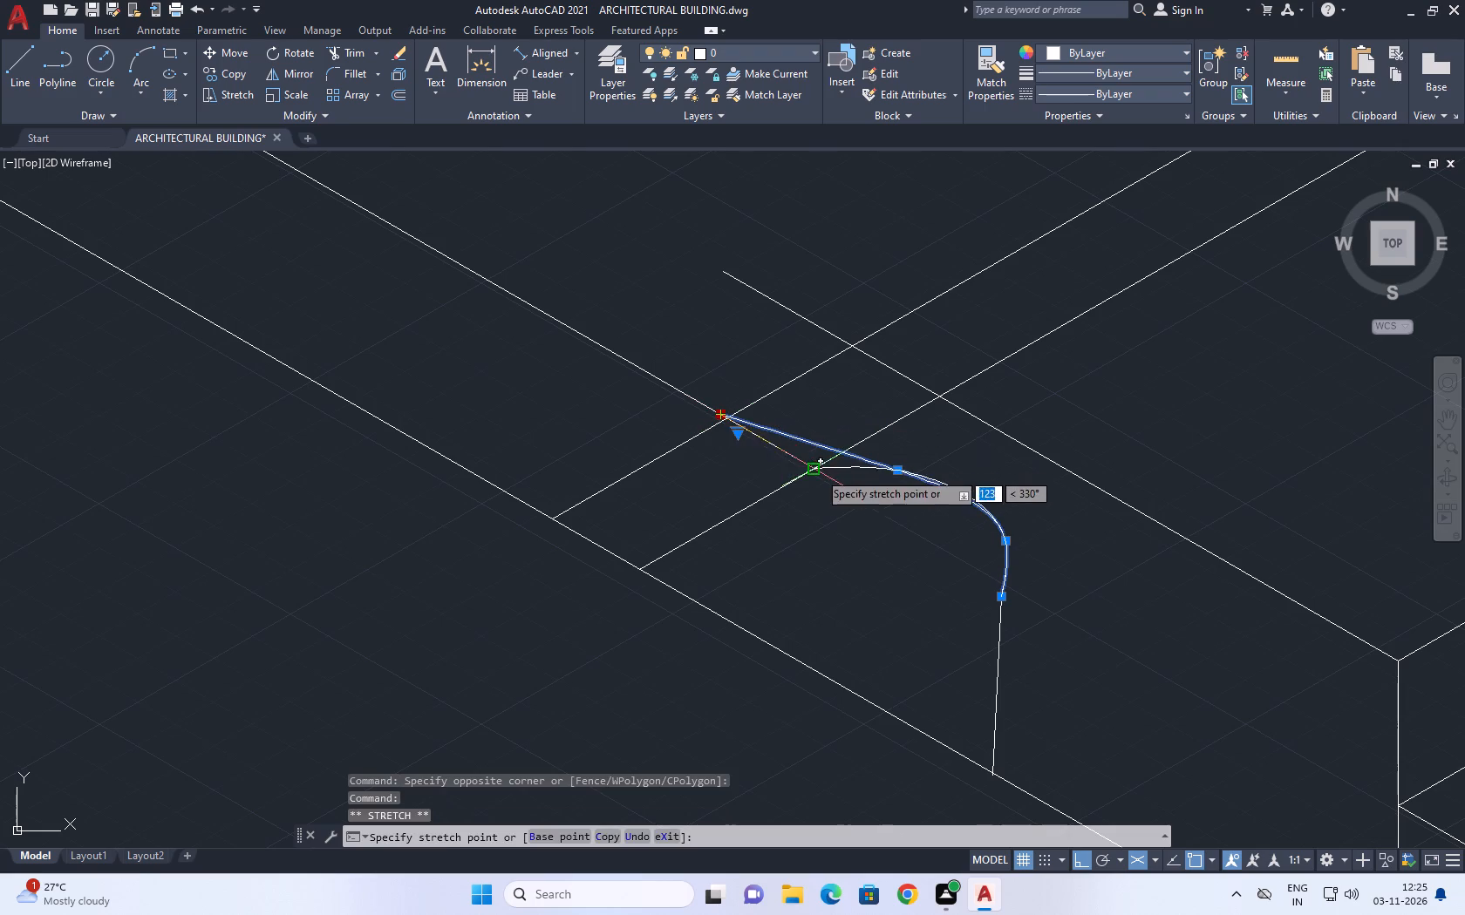
pyautogui.click(815, 475)
pyautogui.click(898, 470)
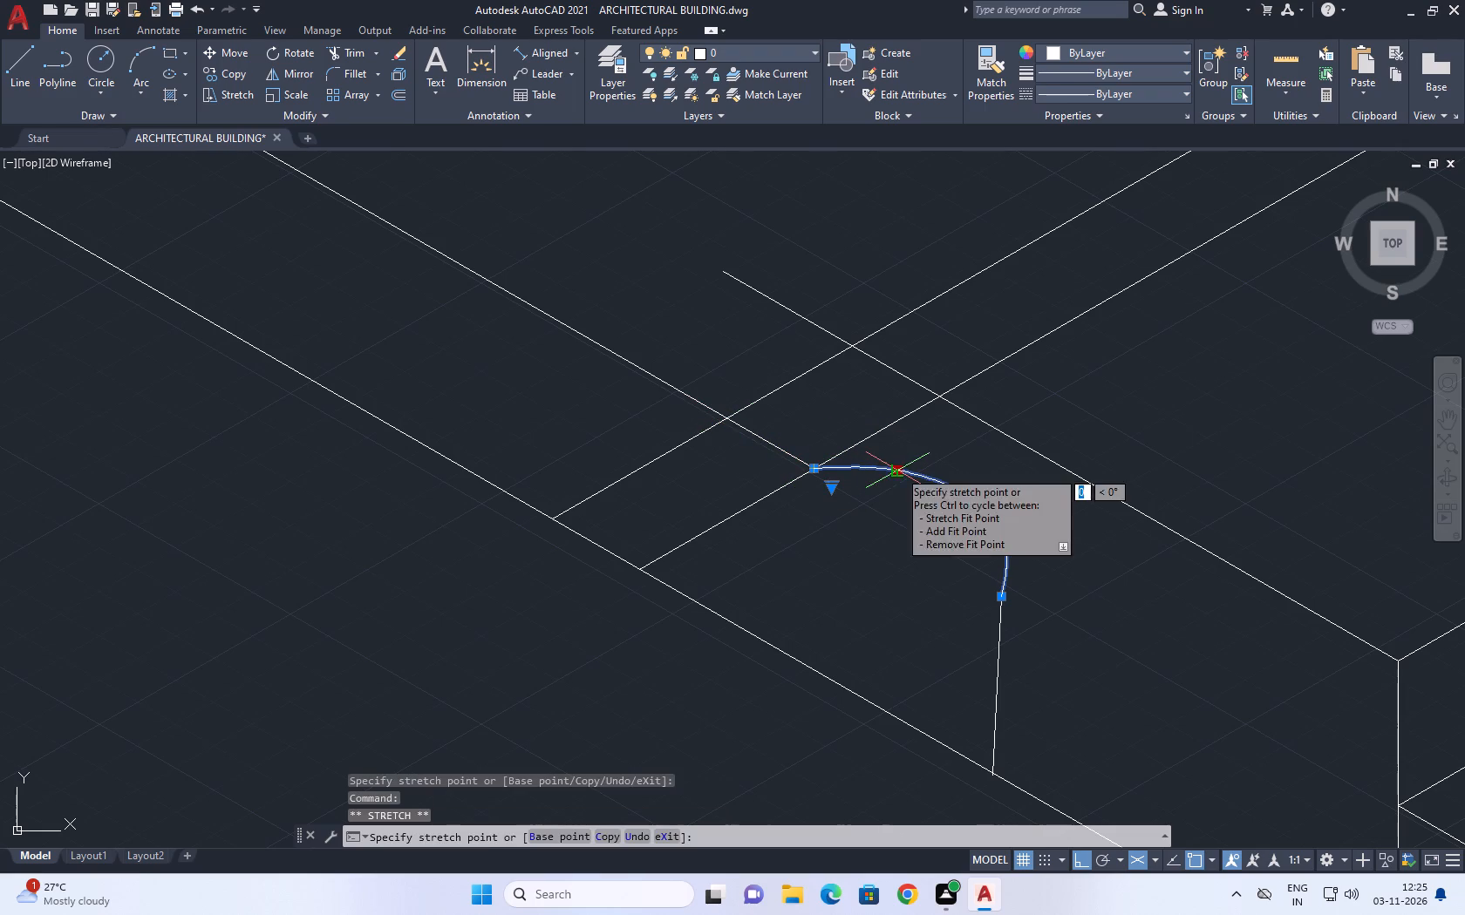
pyautogui.click(881, 498)
pyautogui.scroll(-1, 1004, 476)
pyautogui.press('Escape')
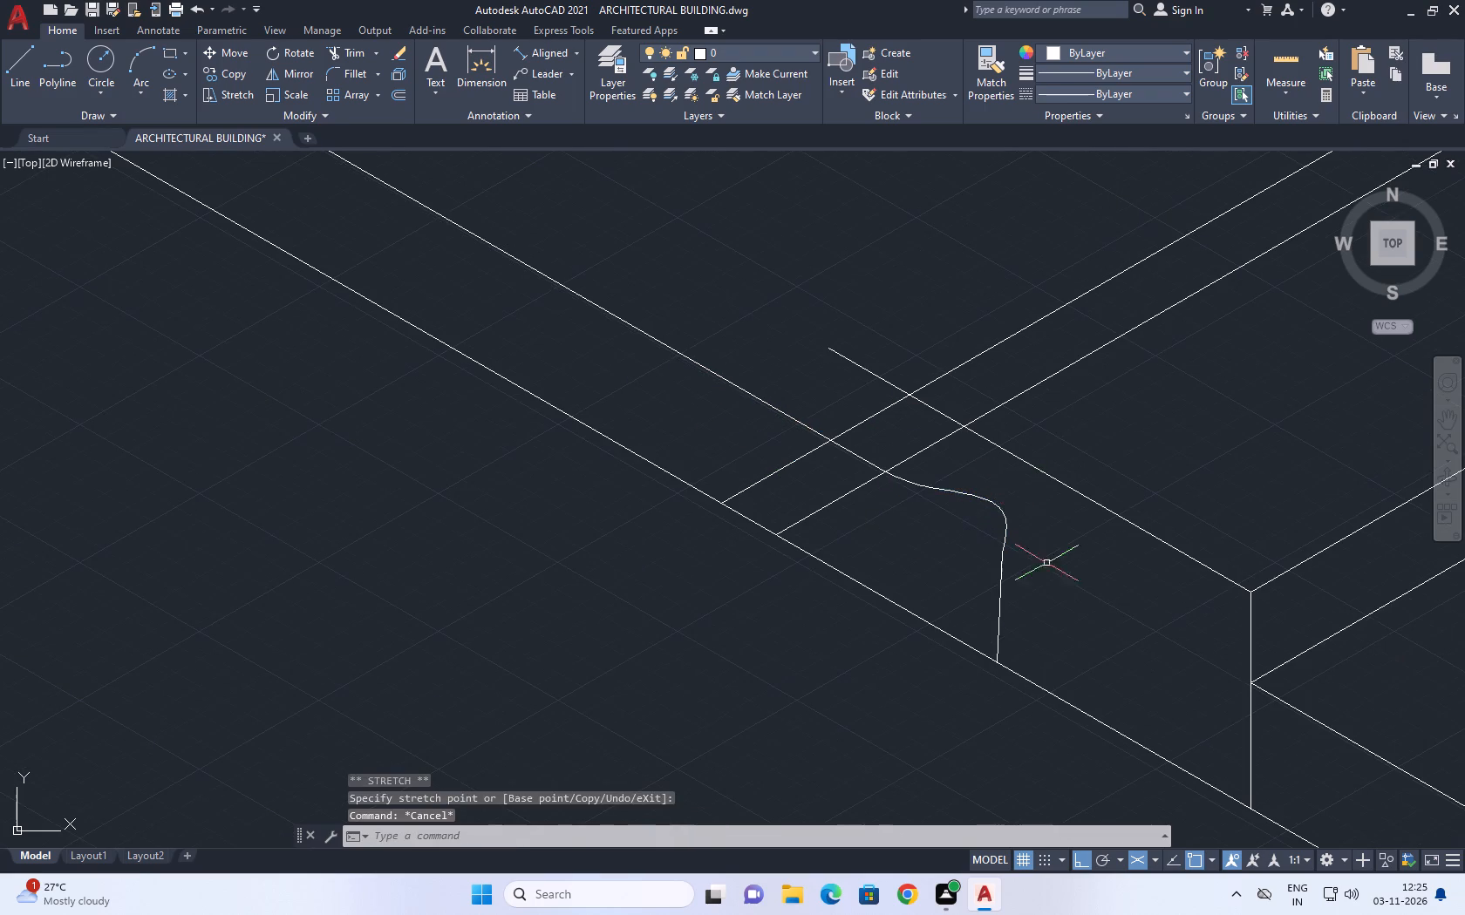
# Trim the slab's lower edge line between the thin strip's end and the foot of the curved profile.
pyautogui.moveTo(1044, 567); pyautogui.dragTo(1073, 508, button='middle')
pyautogui.press('t')
pyautogui.press('r')
pyautogui.press('space')
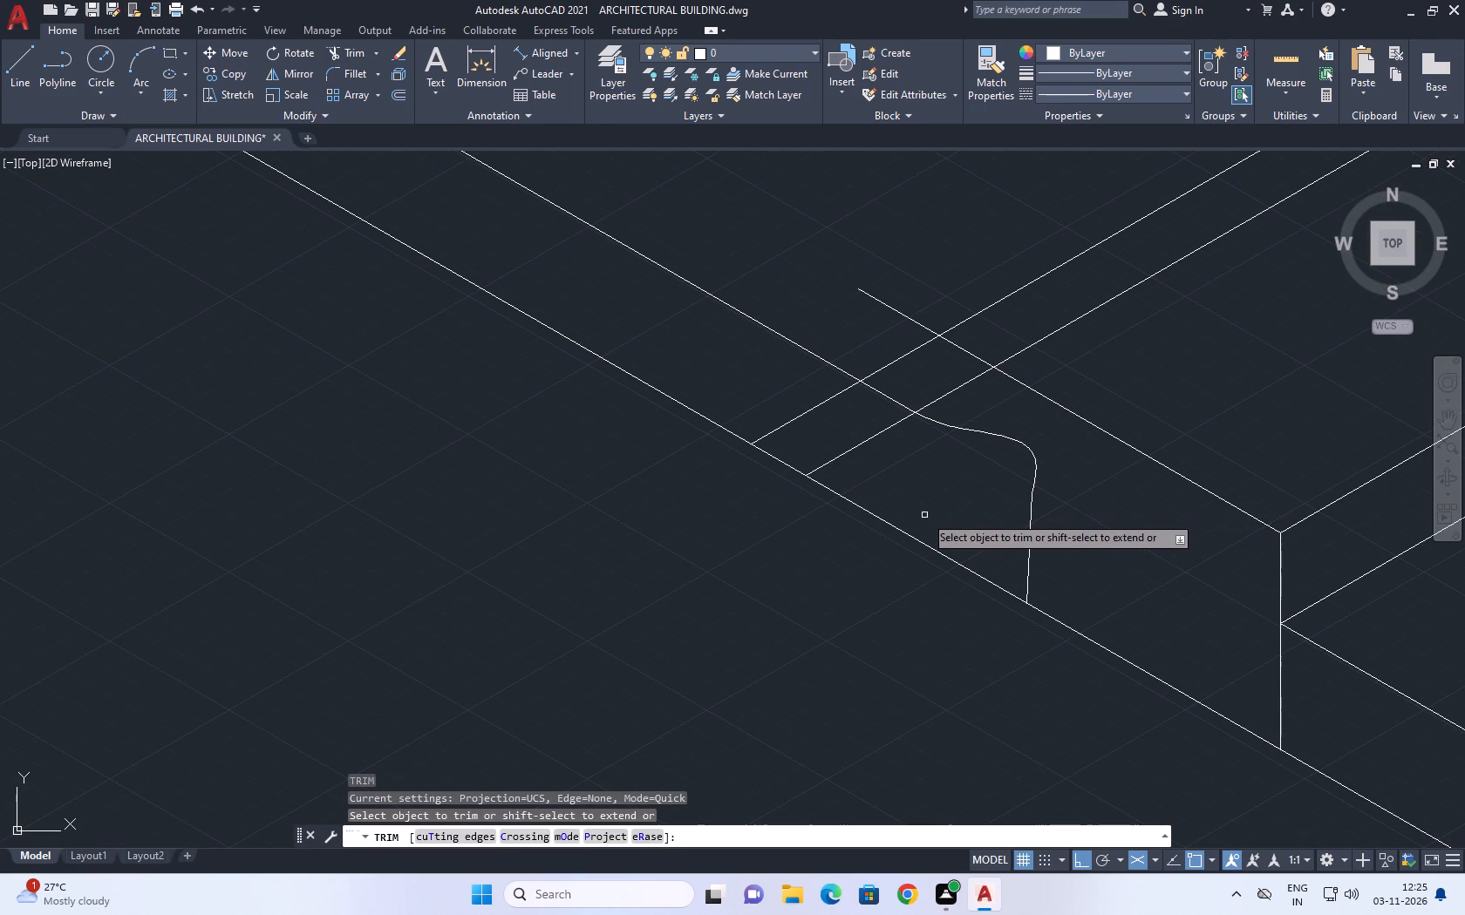
pyautogui.click(915, 528)
pyautogui.click(903, 550)
pyautogui.press('Escape')
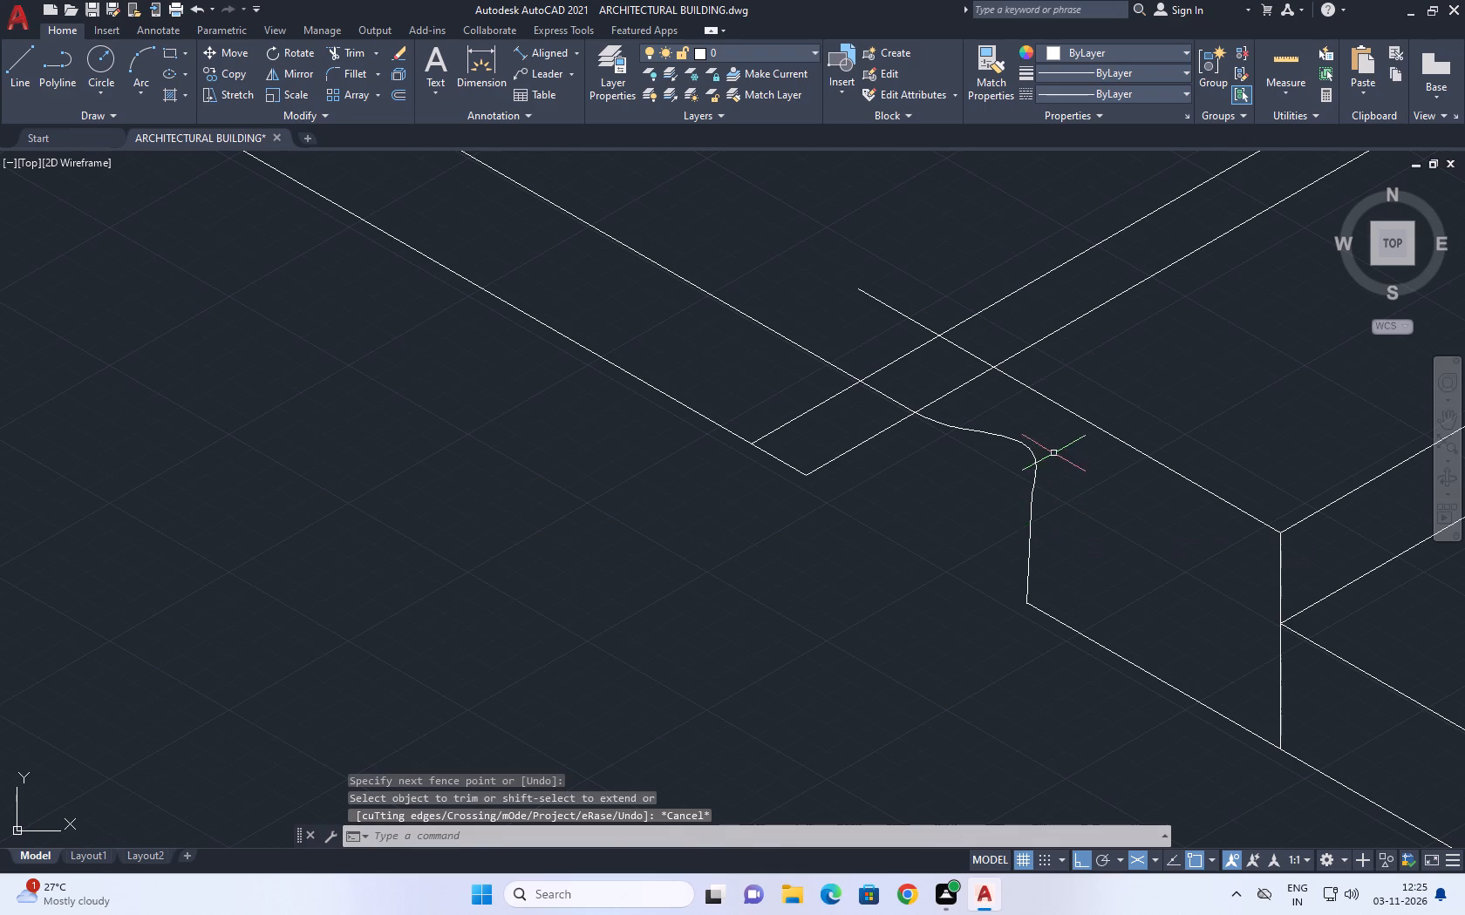
# Shift the spline's bend fit point slightly inward to soften the bulge.
pyautogui.click(1053, 448)
pyautogui.click(991, 493)
pyautogui.scroll(1, 1036, 448)
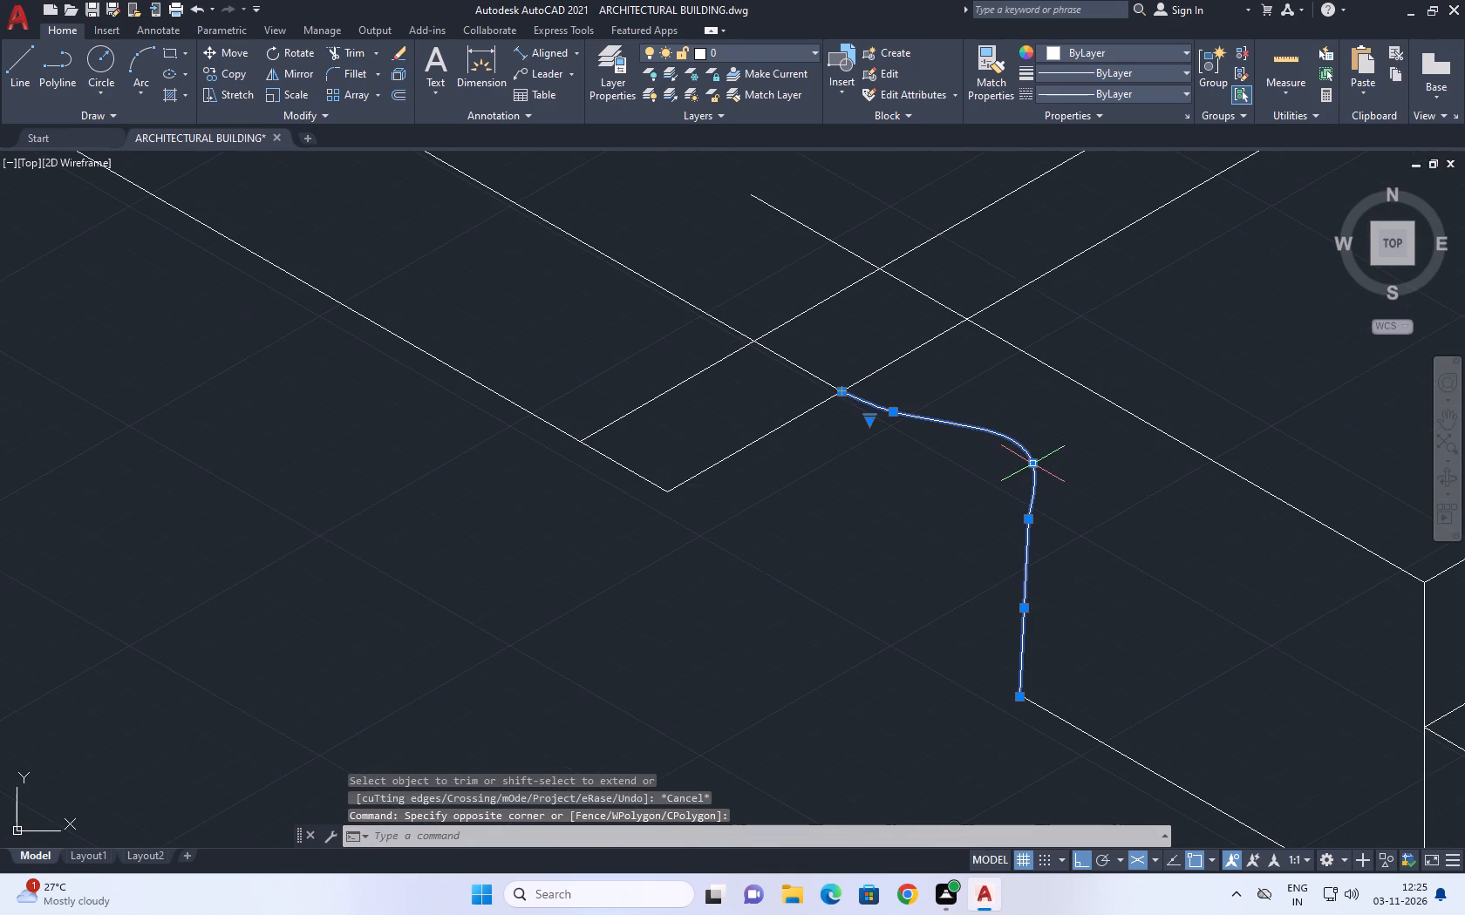
pyautogui.click(1032, 464)
pyautogui.click(1021, 471)
pyautogui.press('Escape')
pyautogui.scroll(-1, 965, 480)
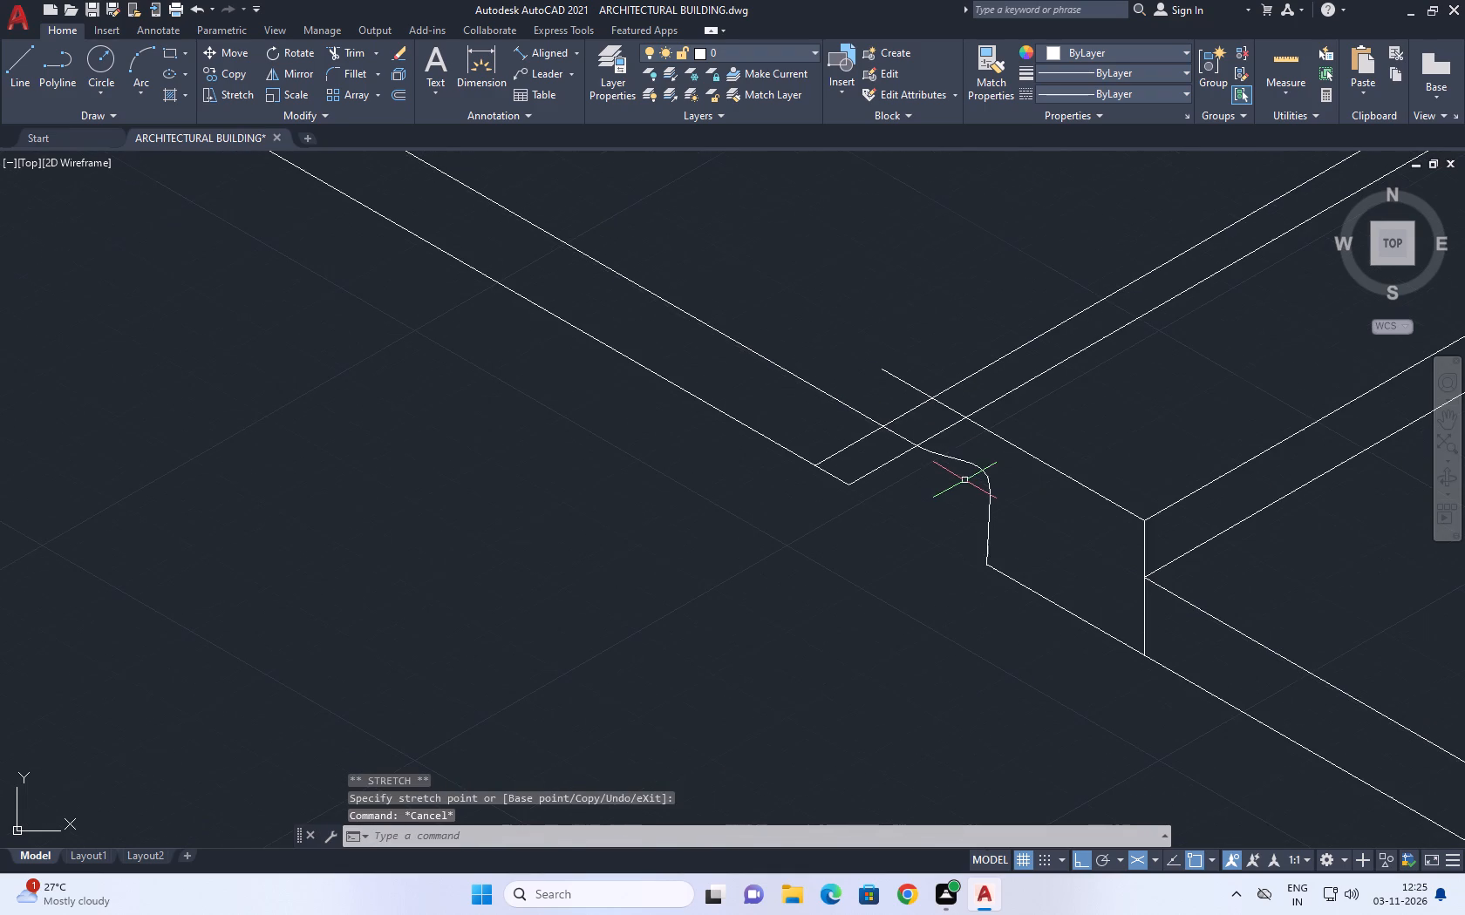
# Trim the 150° line from the block's corner where it crosses and runs past the thin strip.
pyautogui.scroll(-1, 964, 480)
pyautogui.write('tr')
pyautogui.press('space')
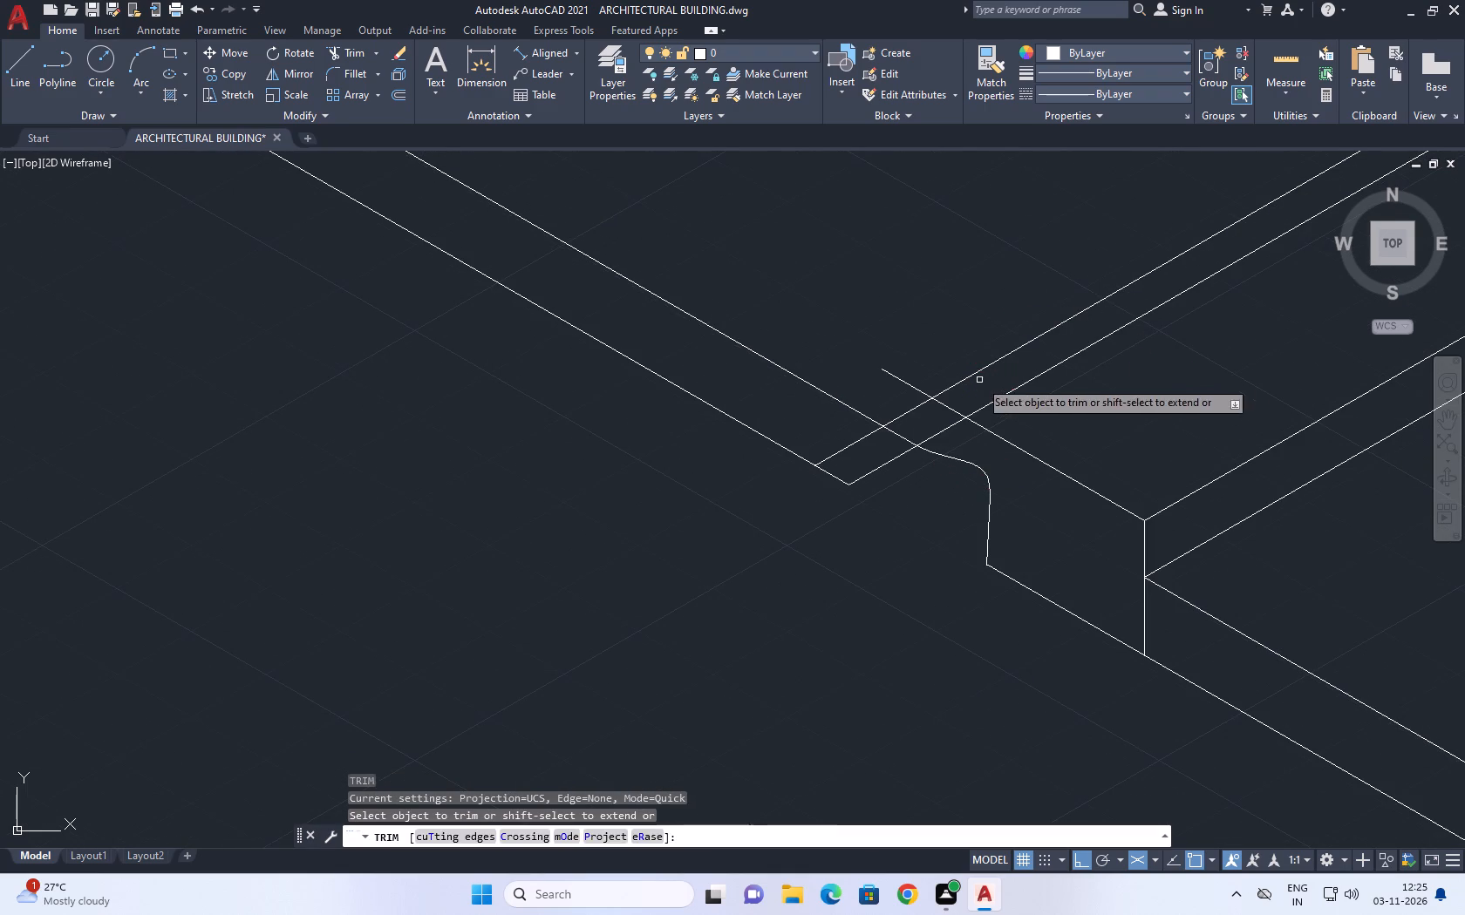
pyautogui.scroll(1, 966, 385)
pyautogui.click(968, 404)
pyautogui.click(912, 436)
pyautogui.click(906, 385)
pyautogui.click(862, 395)
pyautogui.scroll(-4, 899, 358)
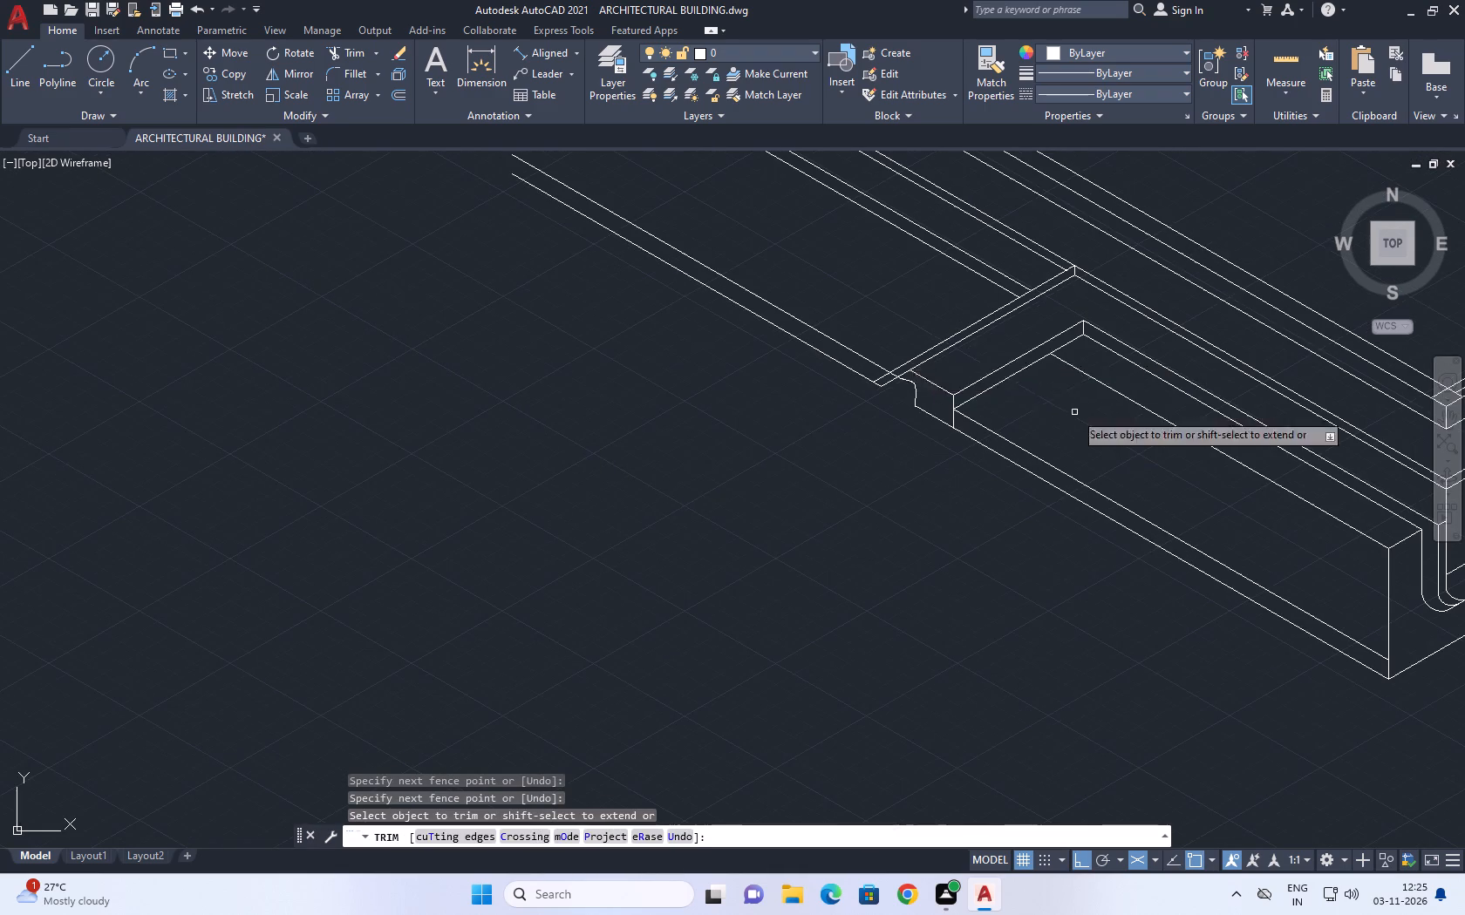
pyautogui.press('Escape')
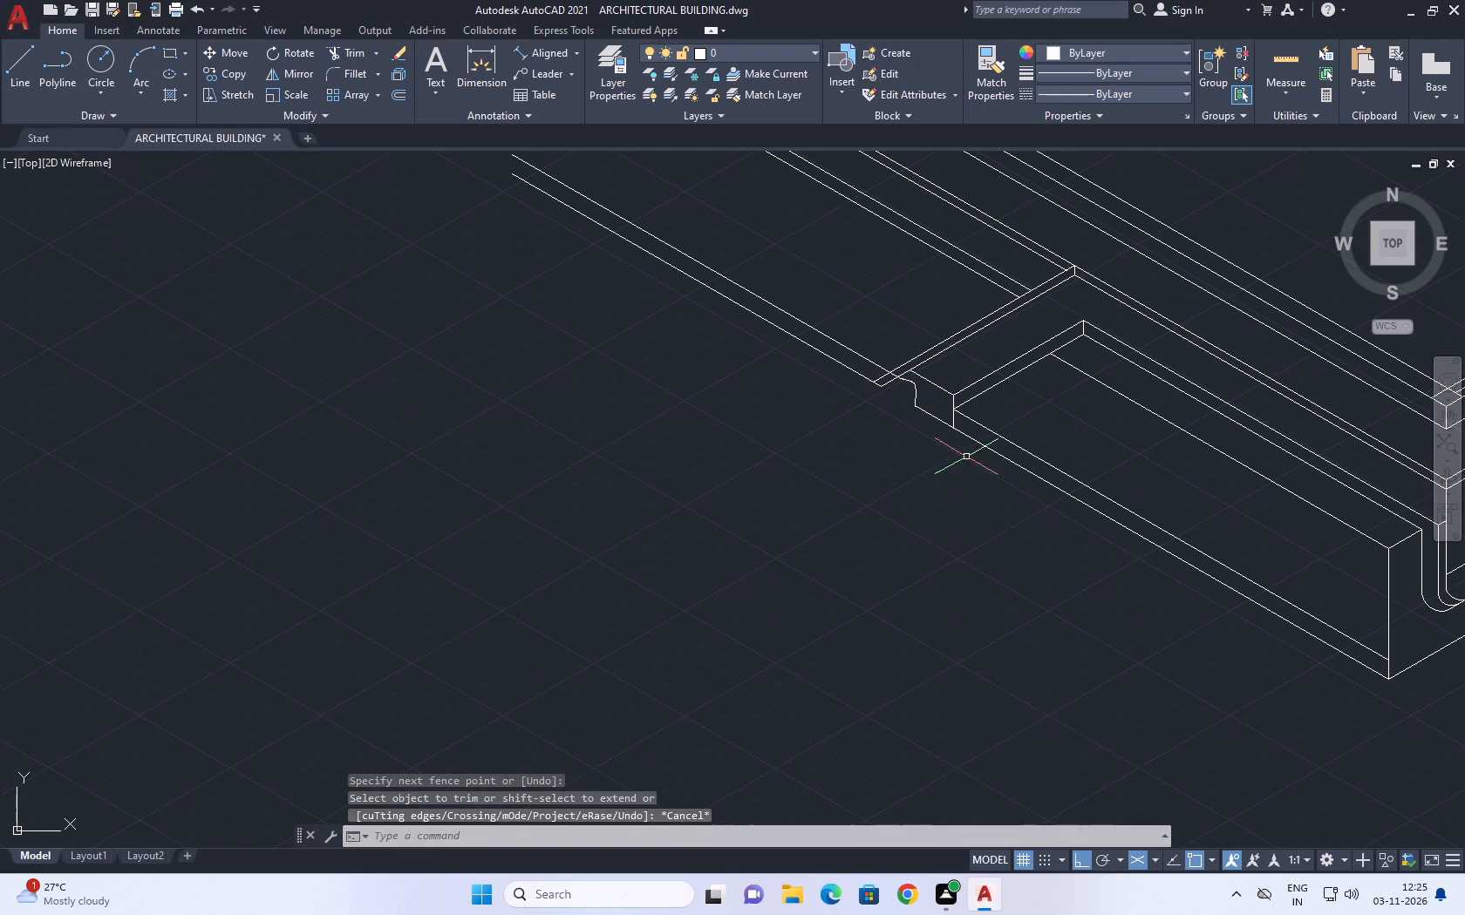
# With the right isoplane active, draw a vertical line up from the spline's upper end past the thin strip.
pyautogui.scroll(3, 892, 387)
pyautogui.moveTo(927, 342); pyautogui.dragTo(915, 404, button='middle')
pyautogui.write('l')
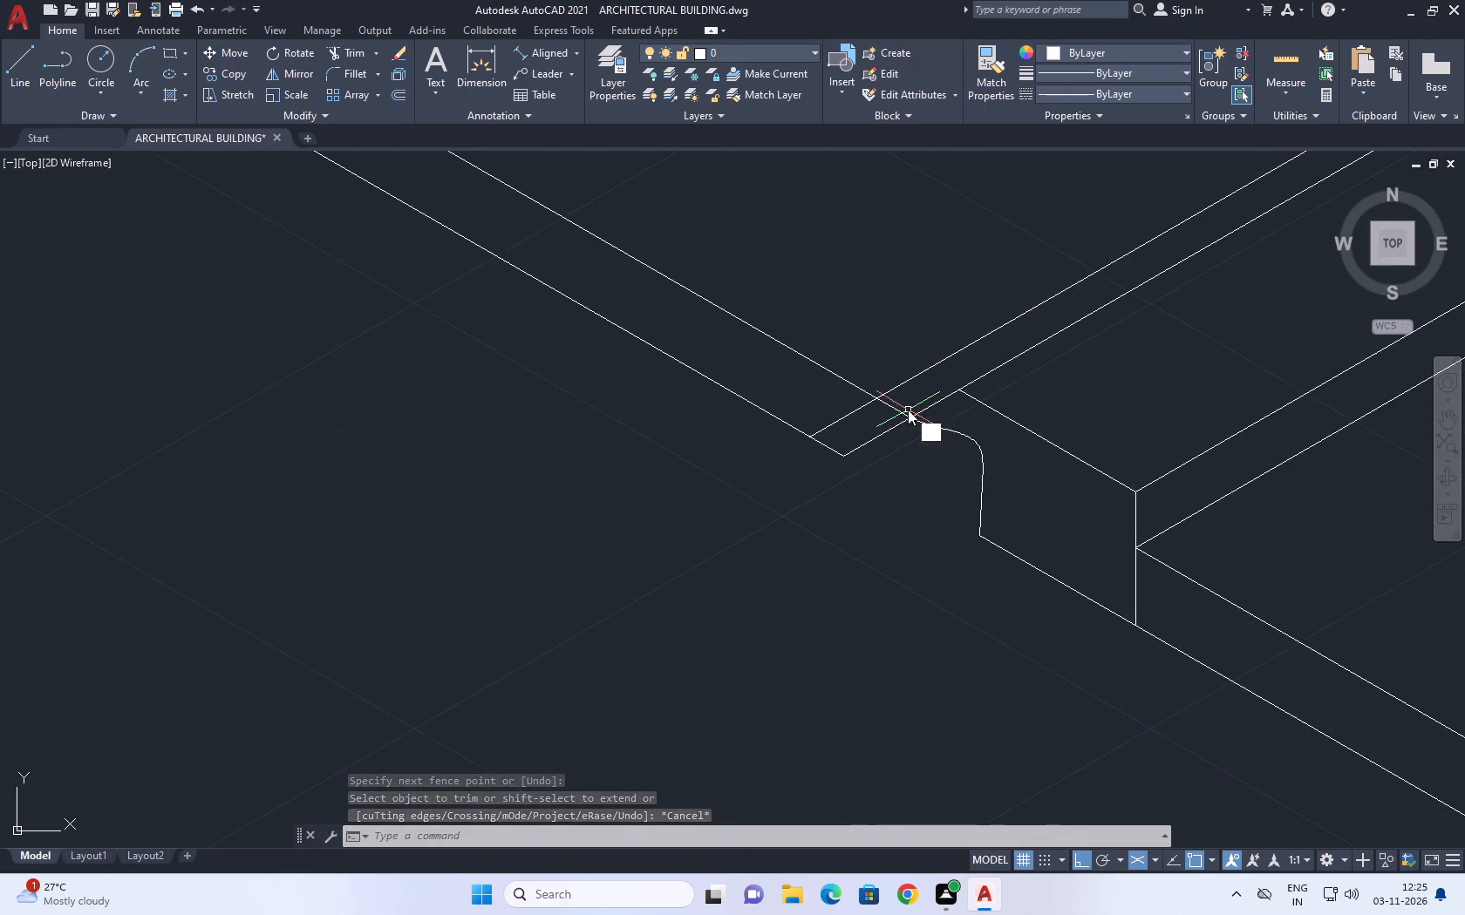
pyautogui.press('space')
pyautogui.scroll(2, 908, 410)
pyautogui.moveTo(910, 431); pyautogui.dragTo(910, 415)
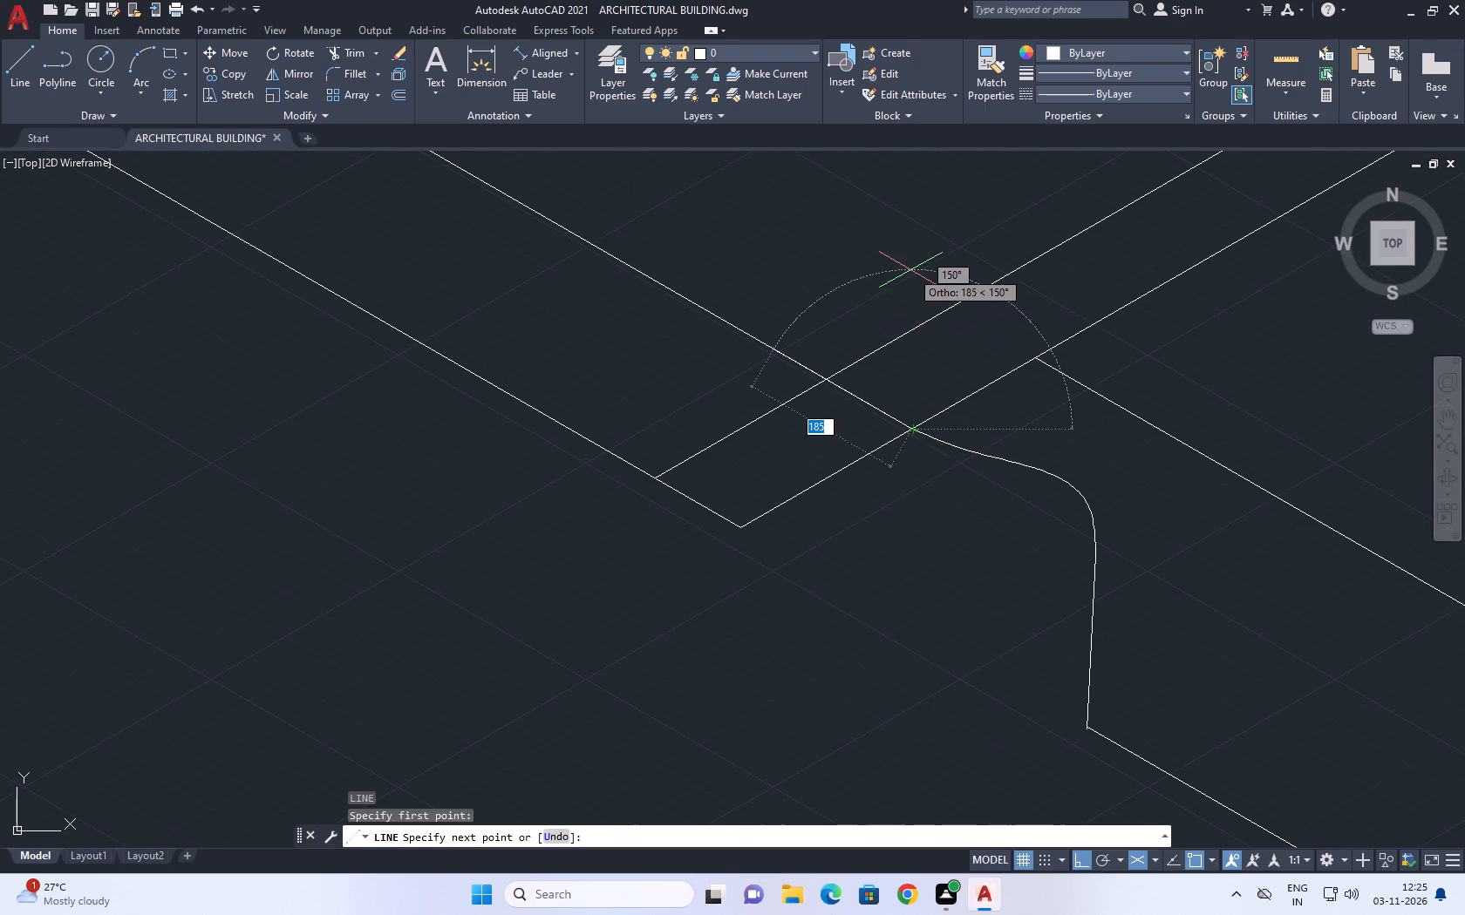
pyautogui.moveTo(910, 270); pyautogui.dragTo(880, 346, button='middle')
pyautogui.press('F5')
pyautogui.click(888, 306)
pyautogui.press('Escape')
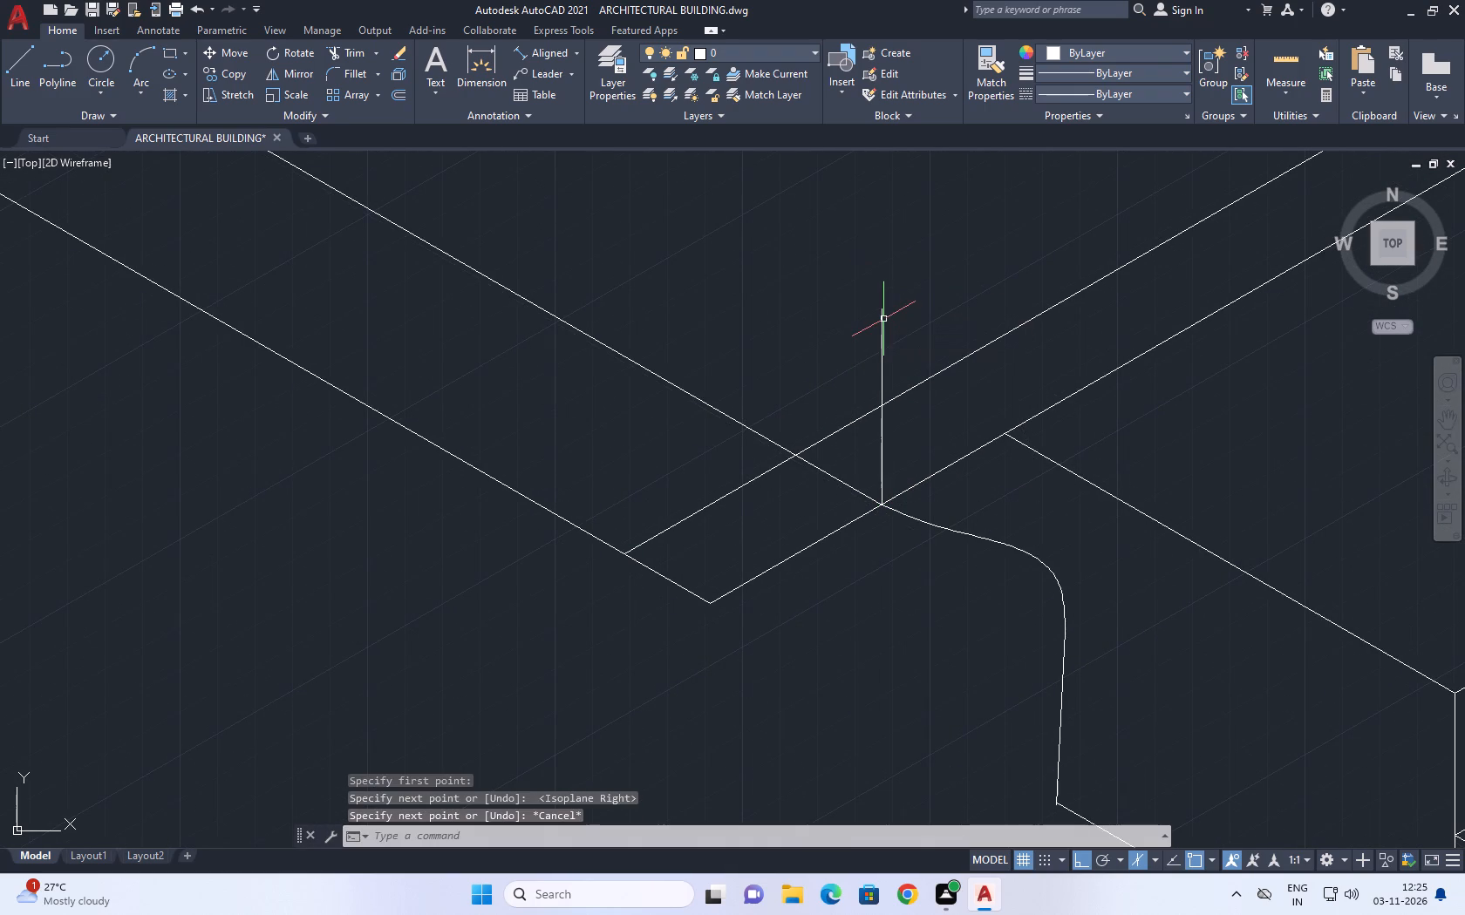
# Trim the slab edge piece crossing the thin strip and the vertical line's part above the strip's far edge.
pyautogui.press('t')
pyautogui.press('r')
pyautogui.press('space')
pyautogui.click(843, 482)
pyautogui.click(885, 340)
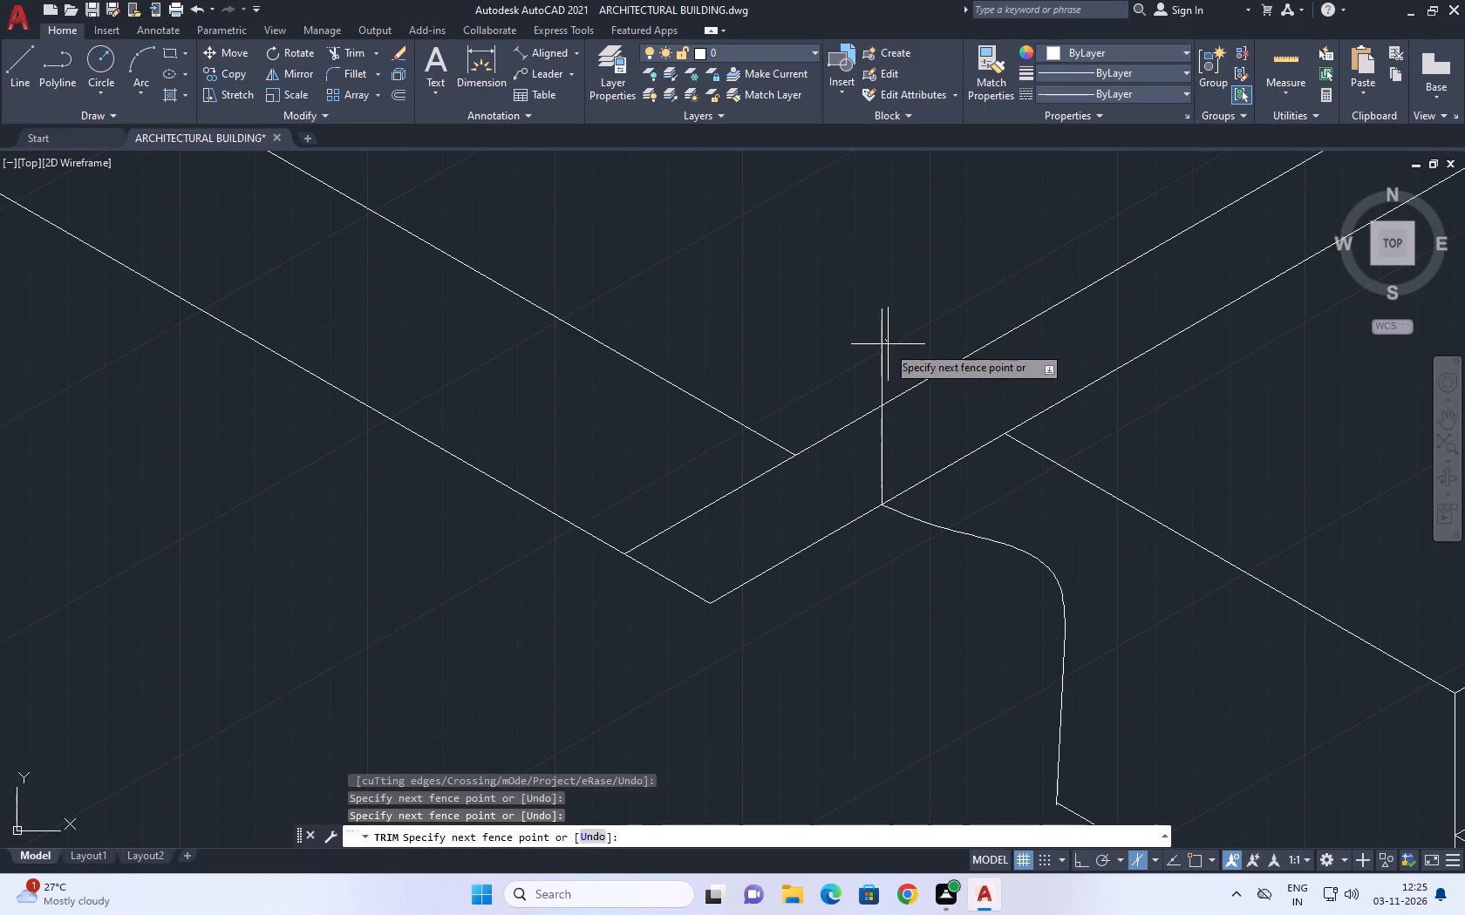
pyautogui.click(881, 362)
pyautogui.scroll(-6, 888, 367)
pyautogui.press('Escape')
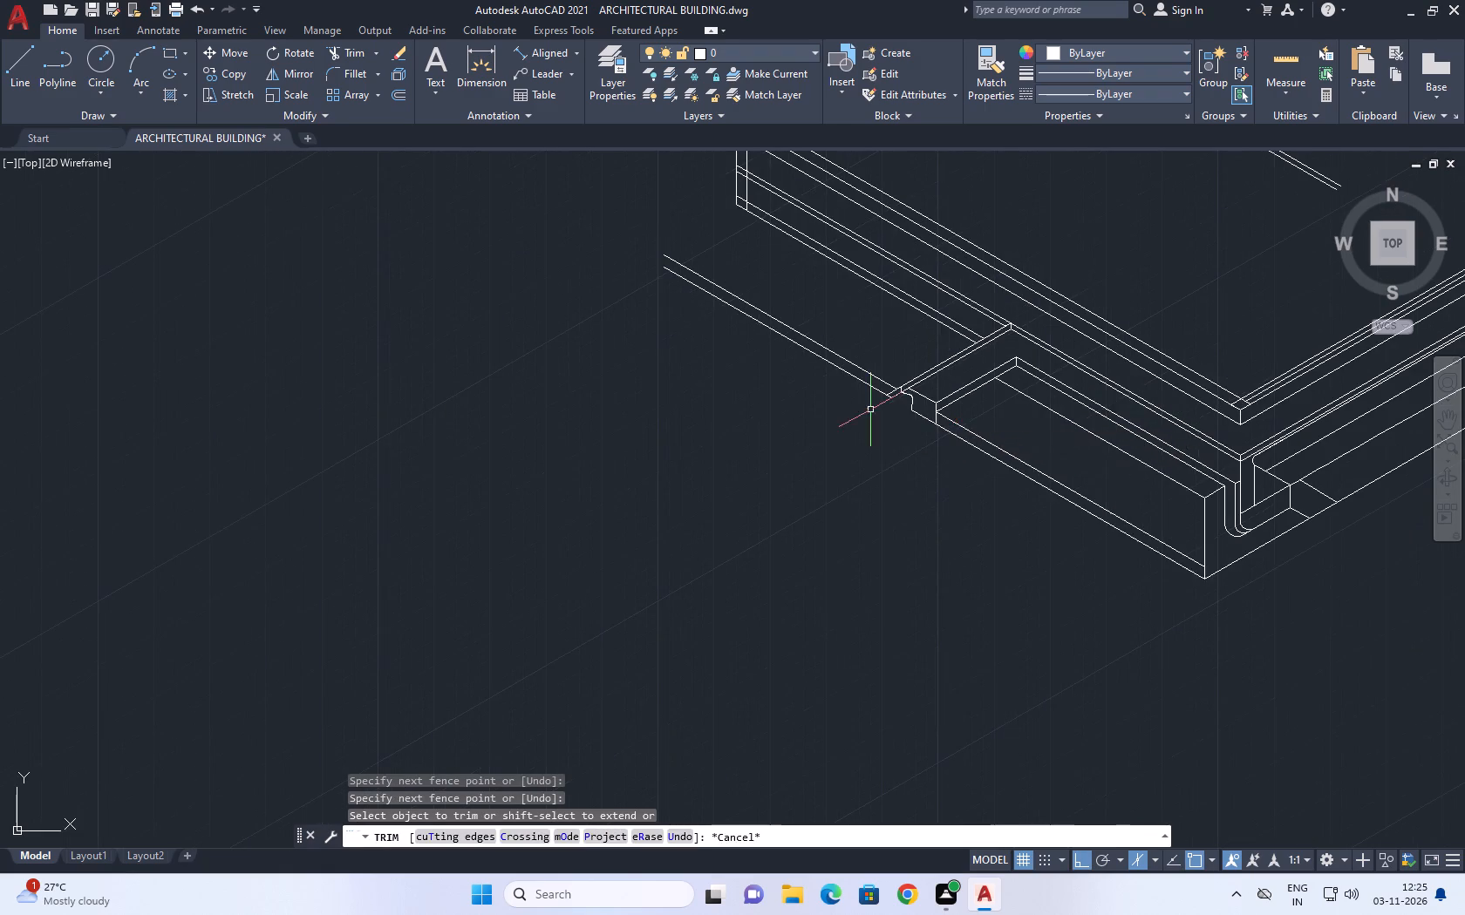
# Examine the curved end profile at the thin strip and its fit with the surrounding slab.
pyautogui.scroll(2, 869, 409)
pyautogui.moveTo(941, 362); pyautogui.dragTo(927, 387, button='middle')
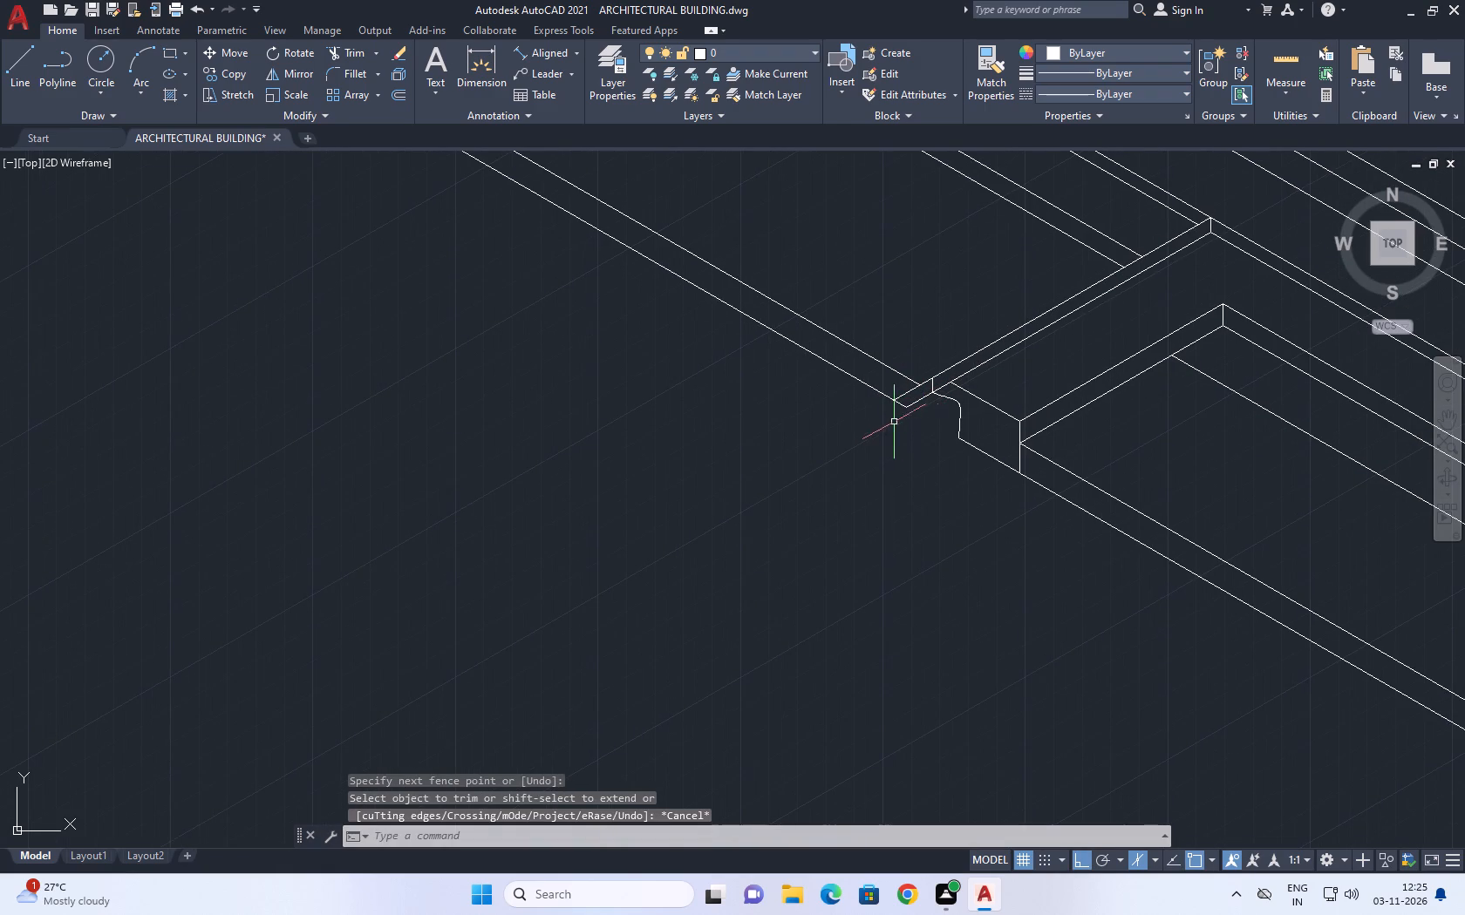
pyautogui.moveTo(928, 438); pyautogui.dragTo(940, 474, button='middle')
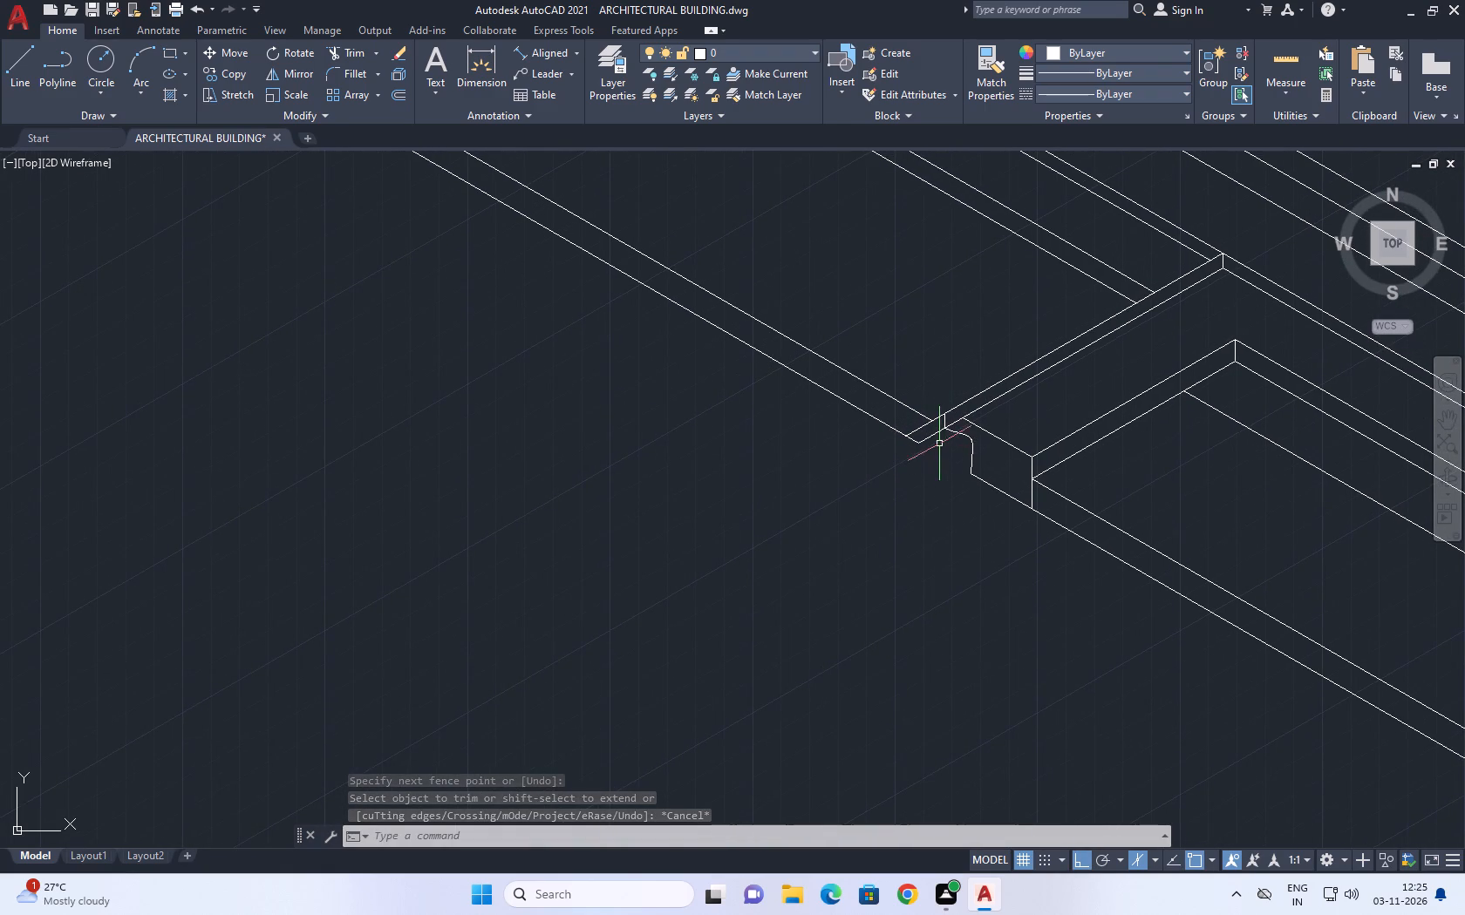
pyautogui.scroll(1, 918, 441)
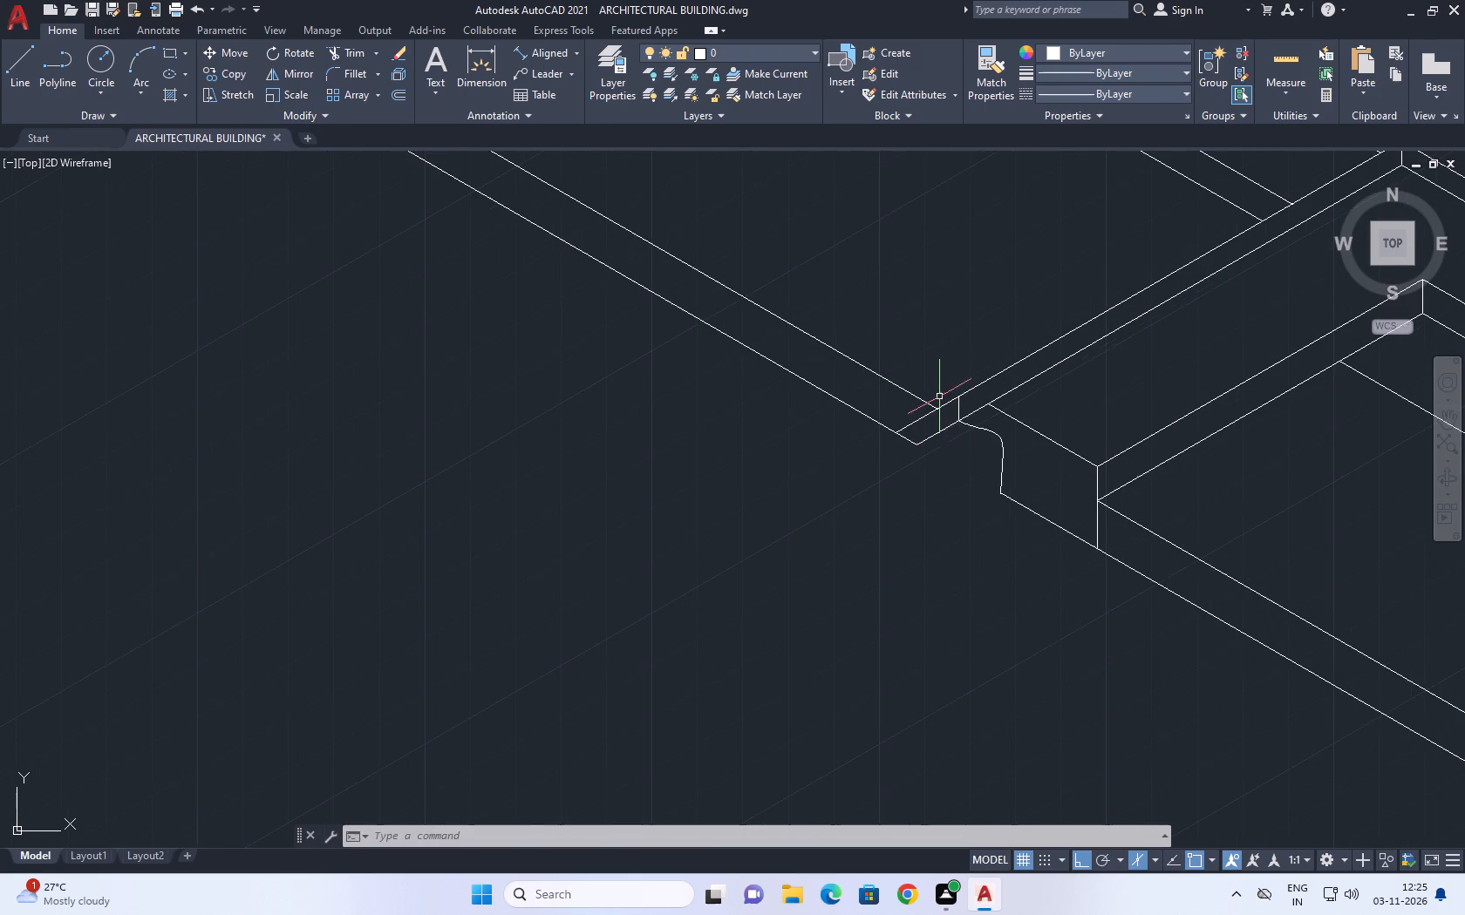
pyautogui.moveTo(948, 400); pyautogui.dragTo(964, 478, button='middle')
pyautogui.moveTo(920, 484); pyautogui.dragTo(937, 518, button='middle')
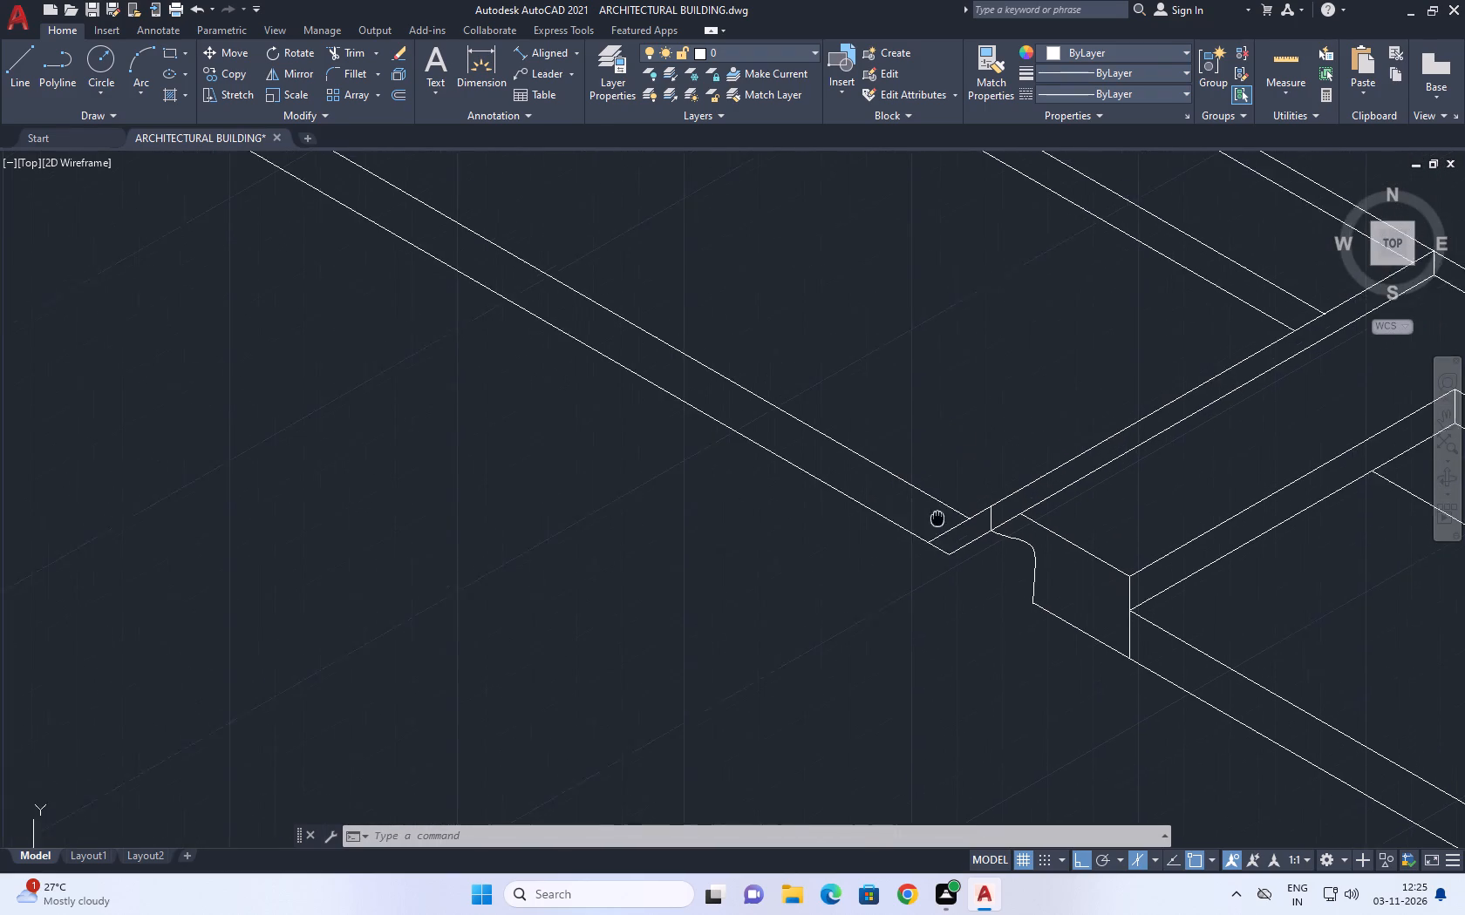
pyautogui.moveTo(937, 518); pyautogui.dragTo(938, 521, button='middle')
pyautogui.scroll(-4, 958, 538)
pyautogui.moveTo(1038, 546); pyautogui.dragTo(963, 507, button='middle')
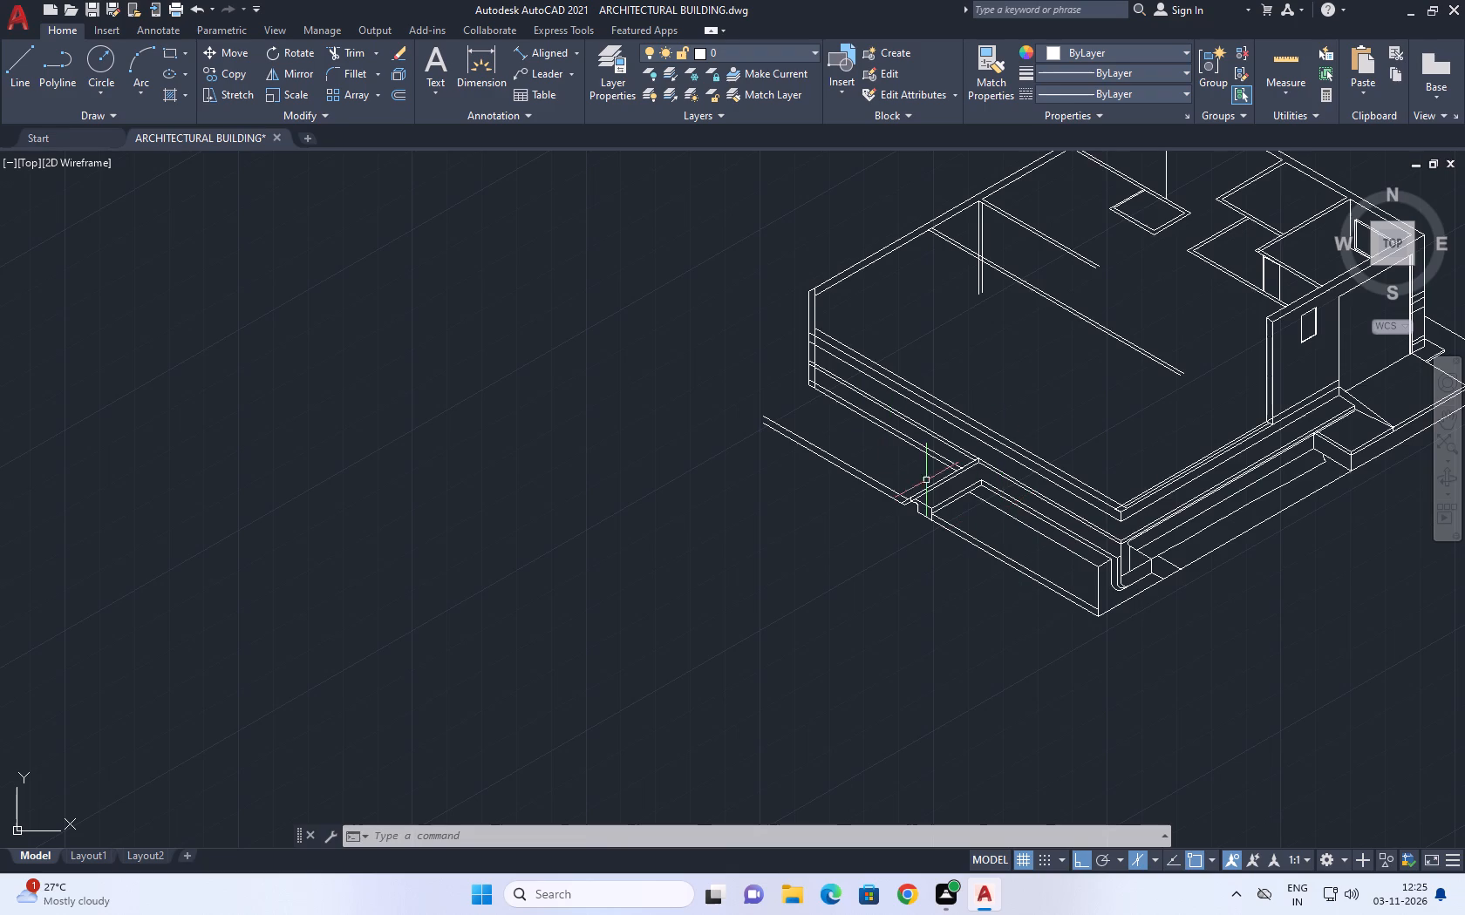
# Copy the thin strip's long edge away from the curved profile, 1500 along the 150° direction in the left isoplane.
pyautogui.scroll(4, 947, 486)
pyautogui.moveTo(899, 483); pyautogui.dragTo(890, 478)
pyautogui.moveTo(819, 457); pyautogui.dragTo(776, 450)
pyautogui.moveTo(816, 450); pyautogui.dragTo(842, 465, button='middle')
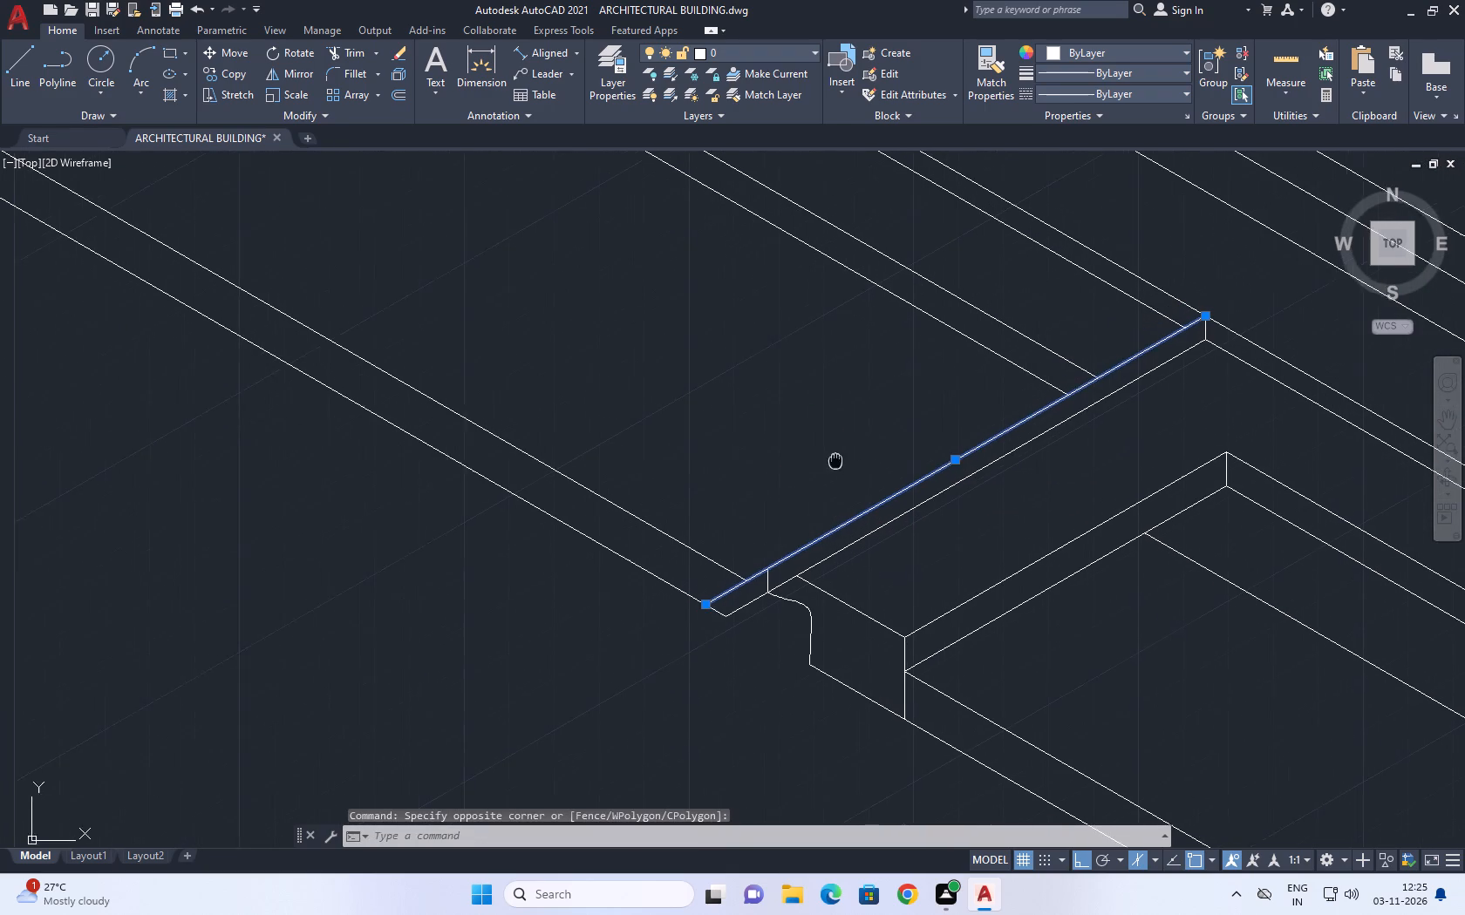
pyautogui.moveTo(842, 465); pyautogui.dragTo(855, 470, button='middle')
pyautogui.press('c')
pyautogui.press('o')
pyautogui.press('space')
pyautogui.moveTo(862, 456); pyautogui.dragTo(787, 440)
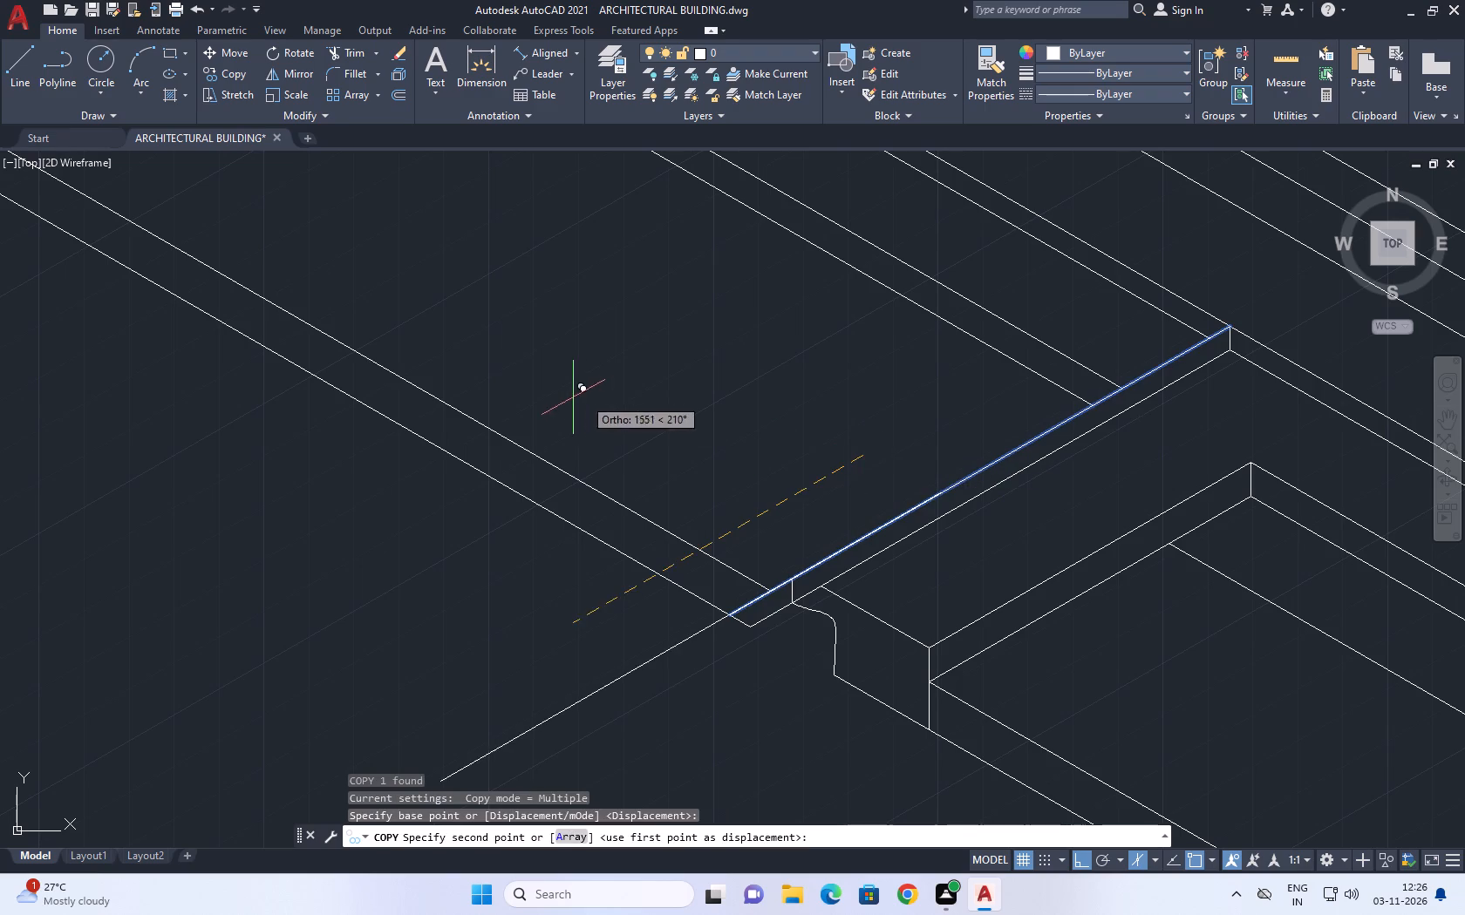
pyautogui.press('F5')
pyautogui.moveTo(652, 388); pyautogui.dragTo(793, 438, button='middle')
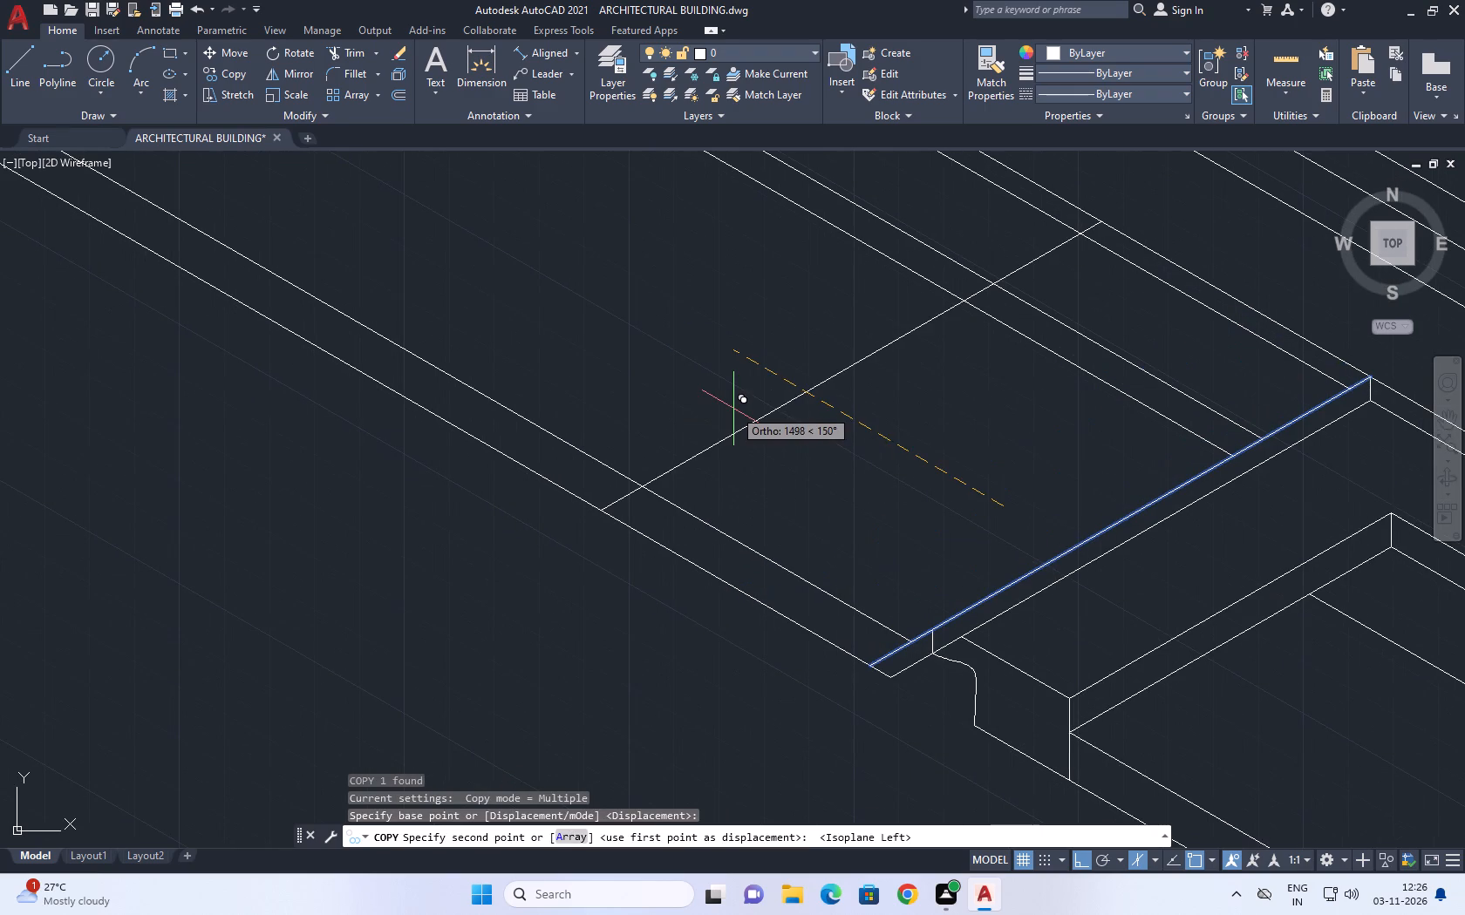
pyautogui.scroll(-4, 733, 409)
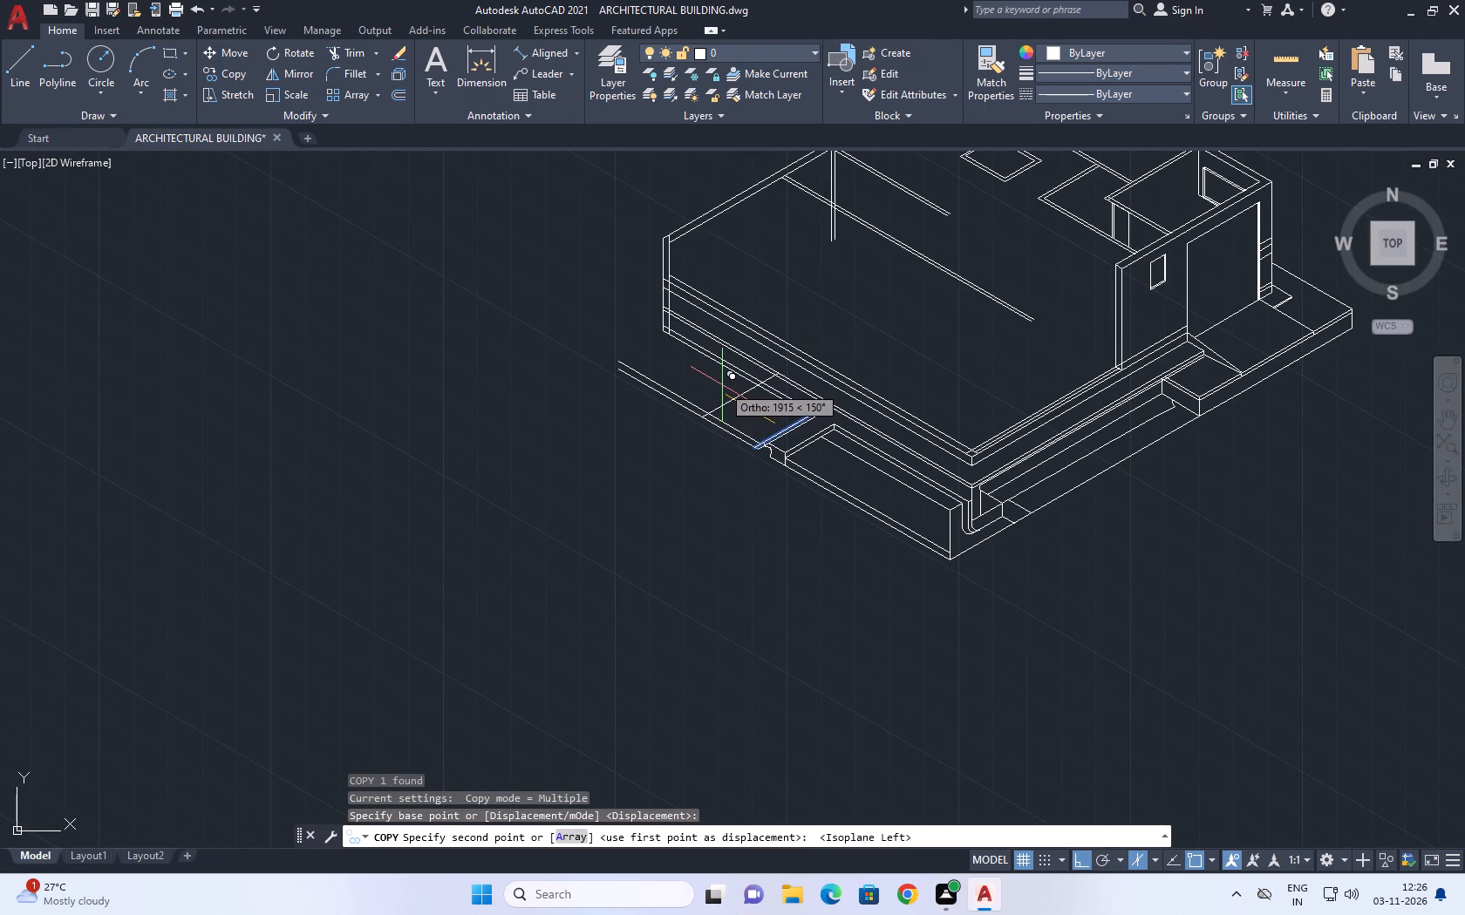
pyautogui.scroll(1, 722, 384)
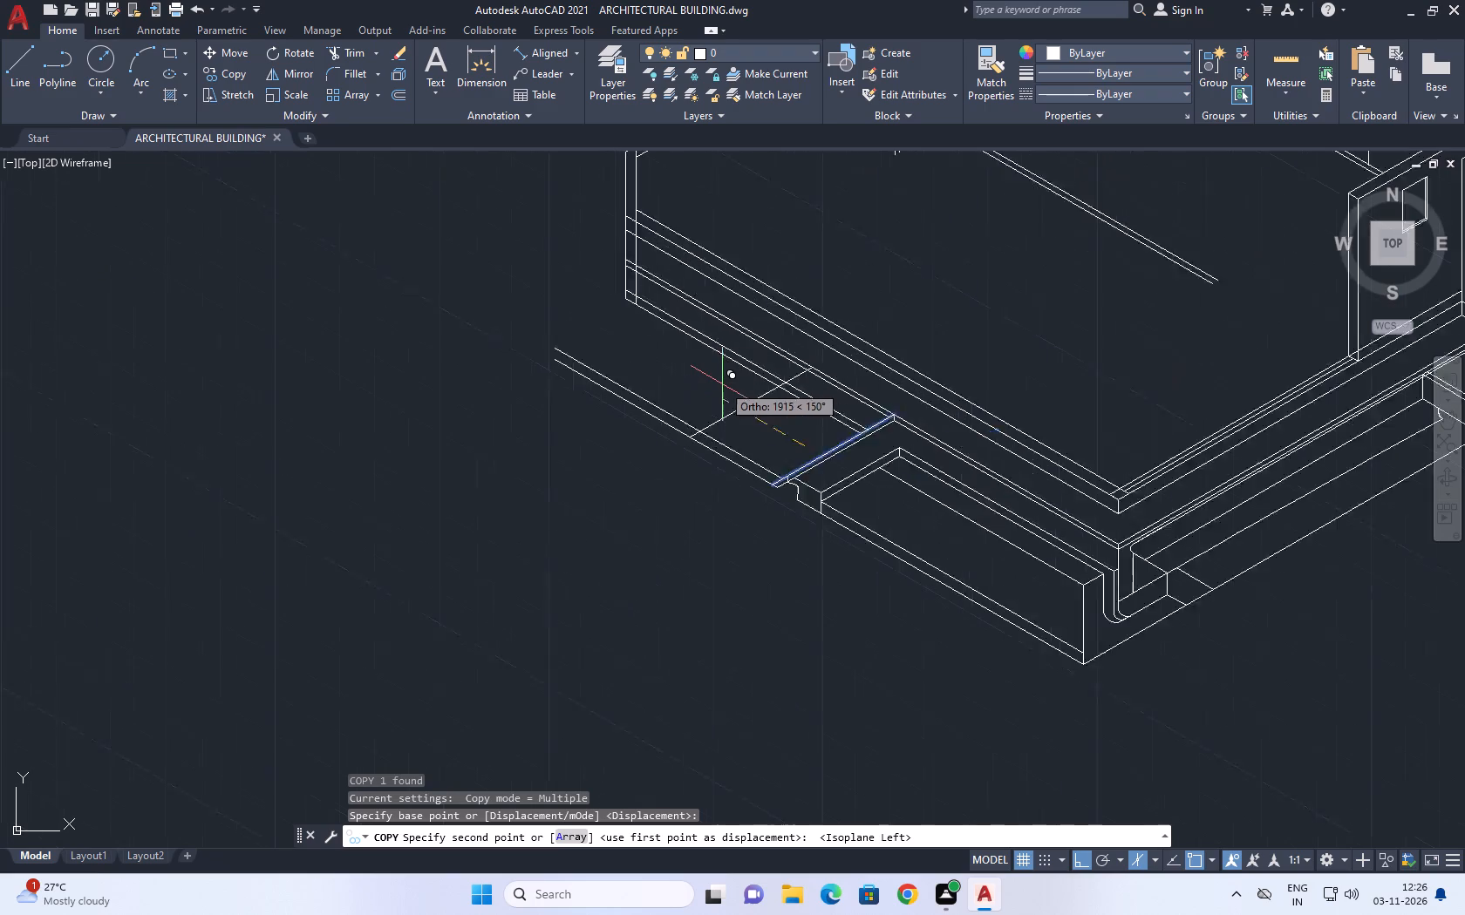
pyautogui.scroll(2, 722, 384)
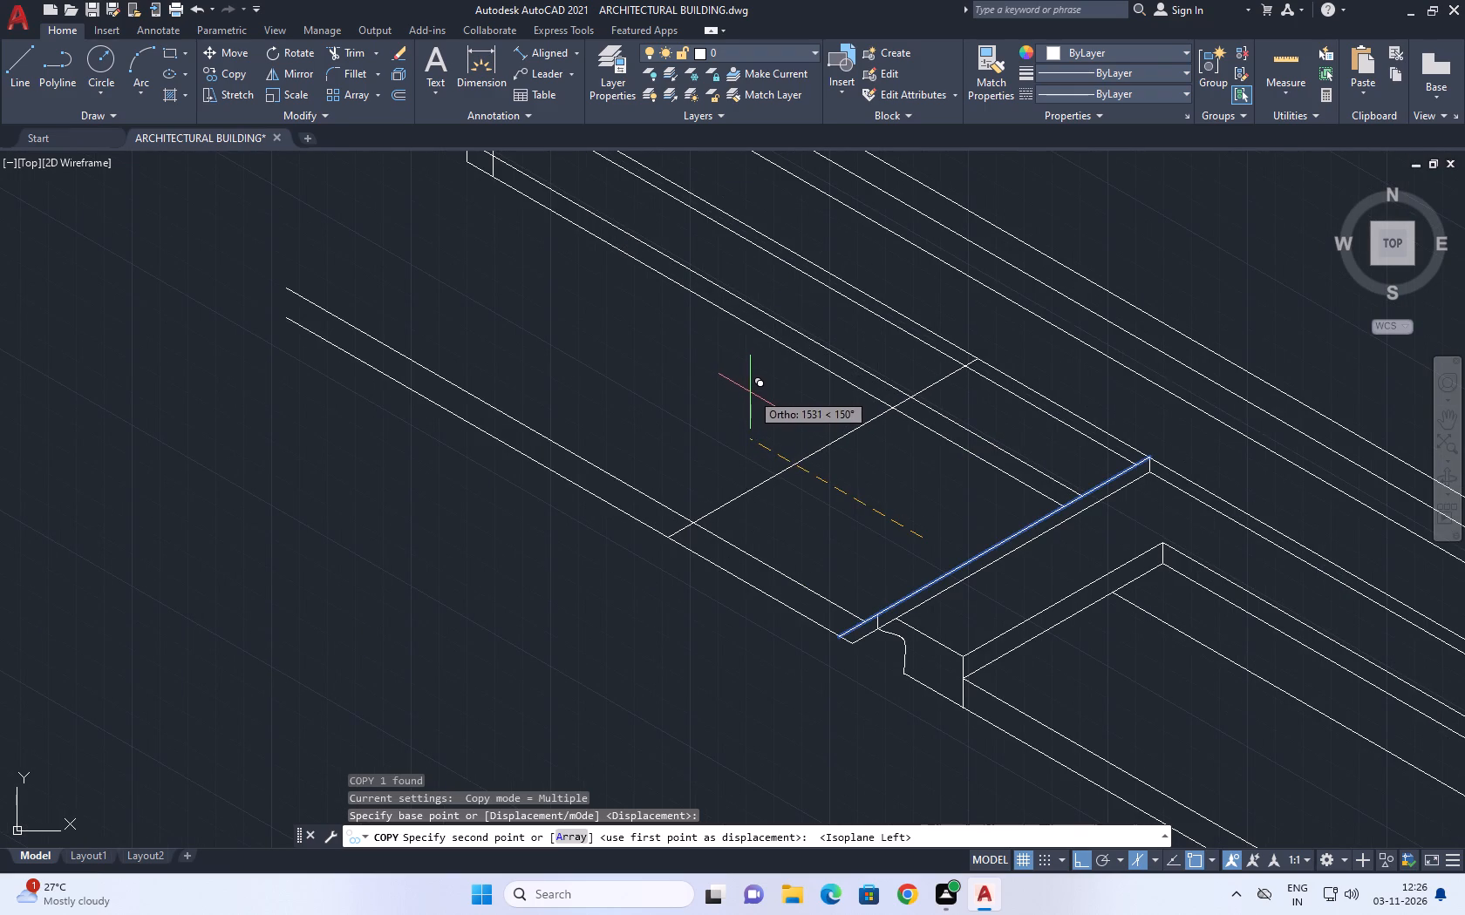
pyautogui.write('150')
pyautogui.press('0')
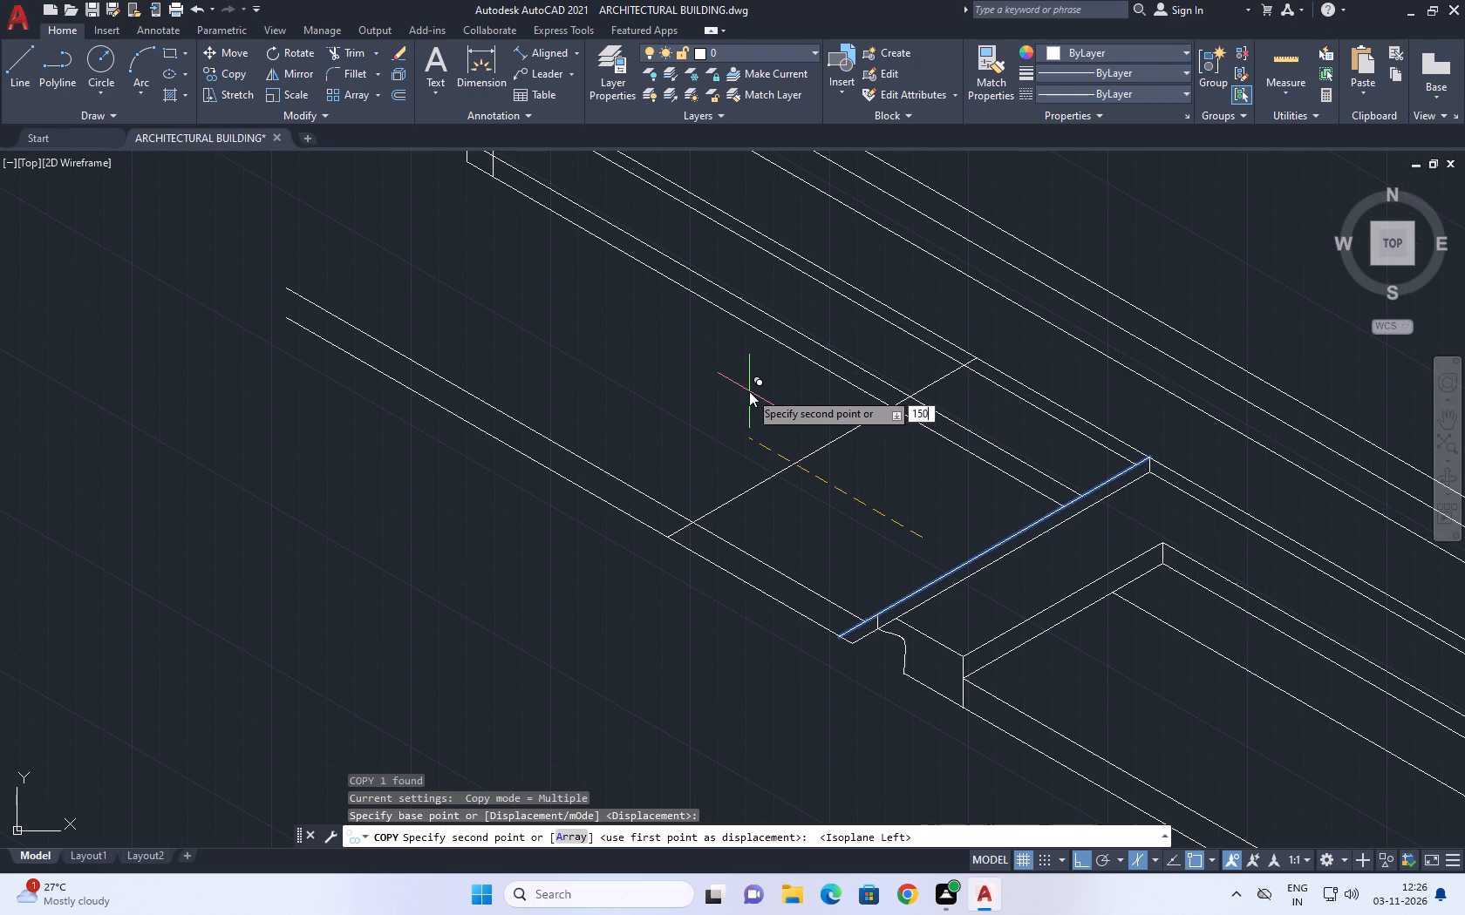
pyautogui.press('Return')
pyautogui.press('Escape')
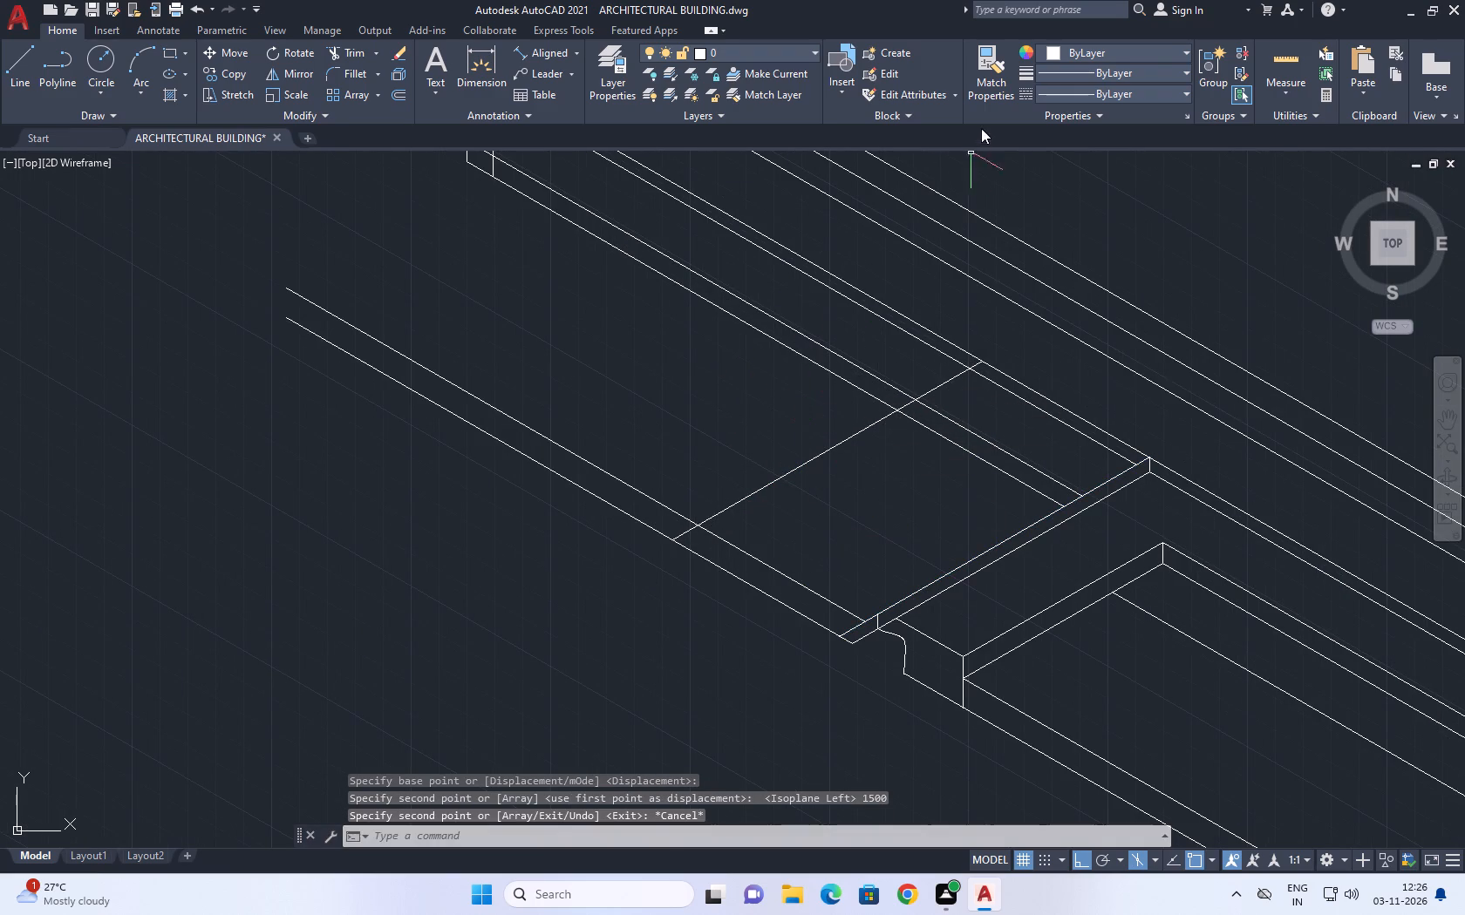
# Copy the upper long 150° slab line from its end on the strip to the top of the spline's short vertical line.
pyautogui.moveTo(1012, 369); pyautogui.dragTo(996, 338, button='middle')
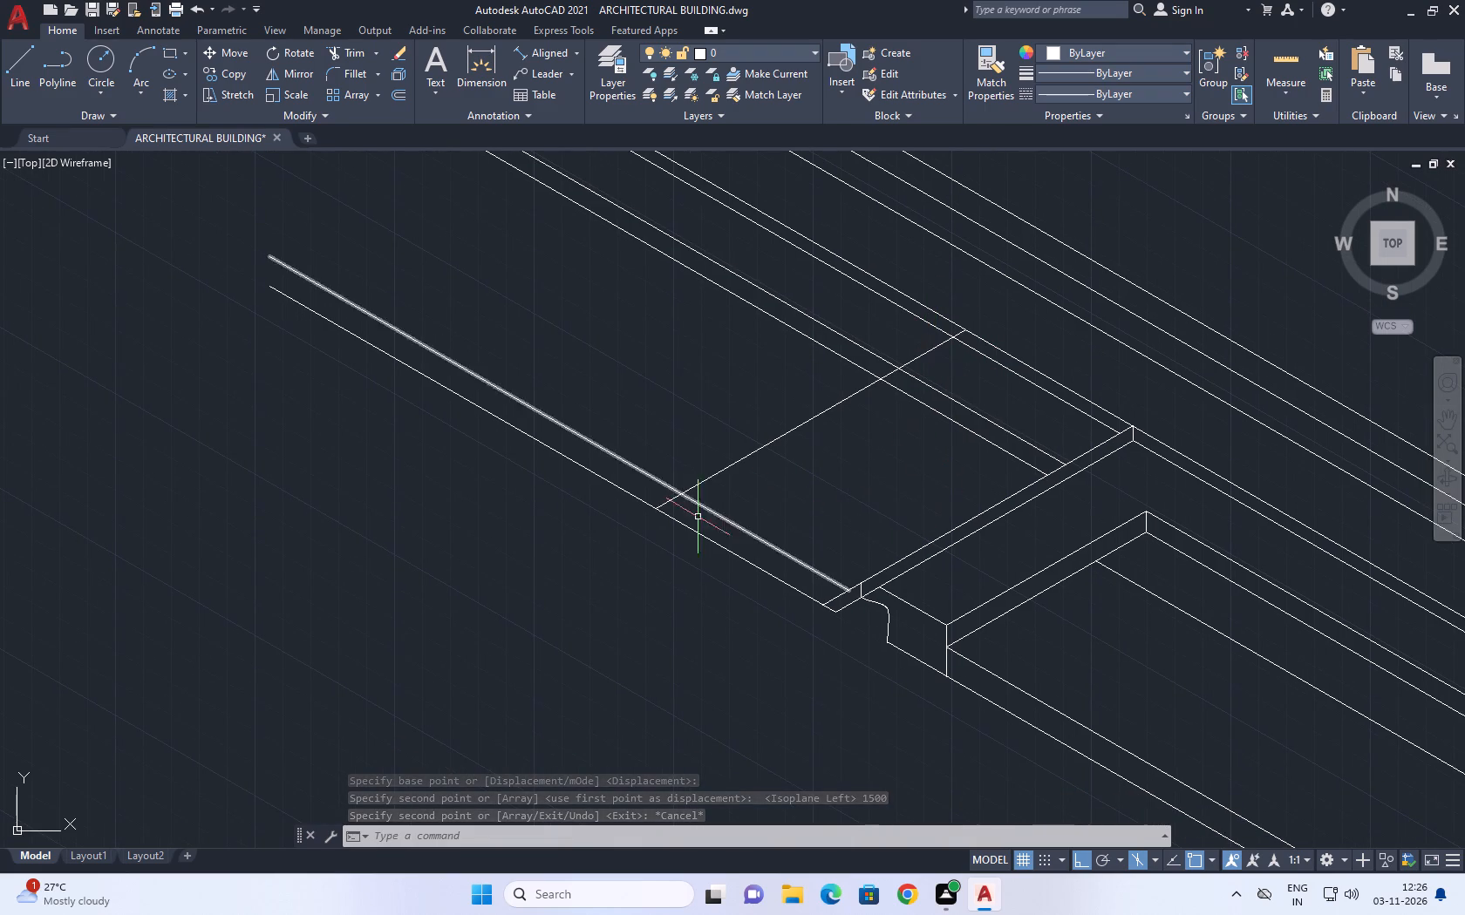
pyautogui.moveTo(687, 528); pyautogui.dragTo(777, 485, button='middle')
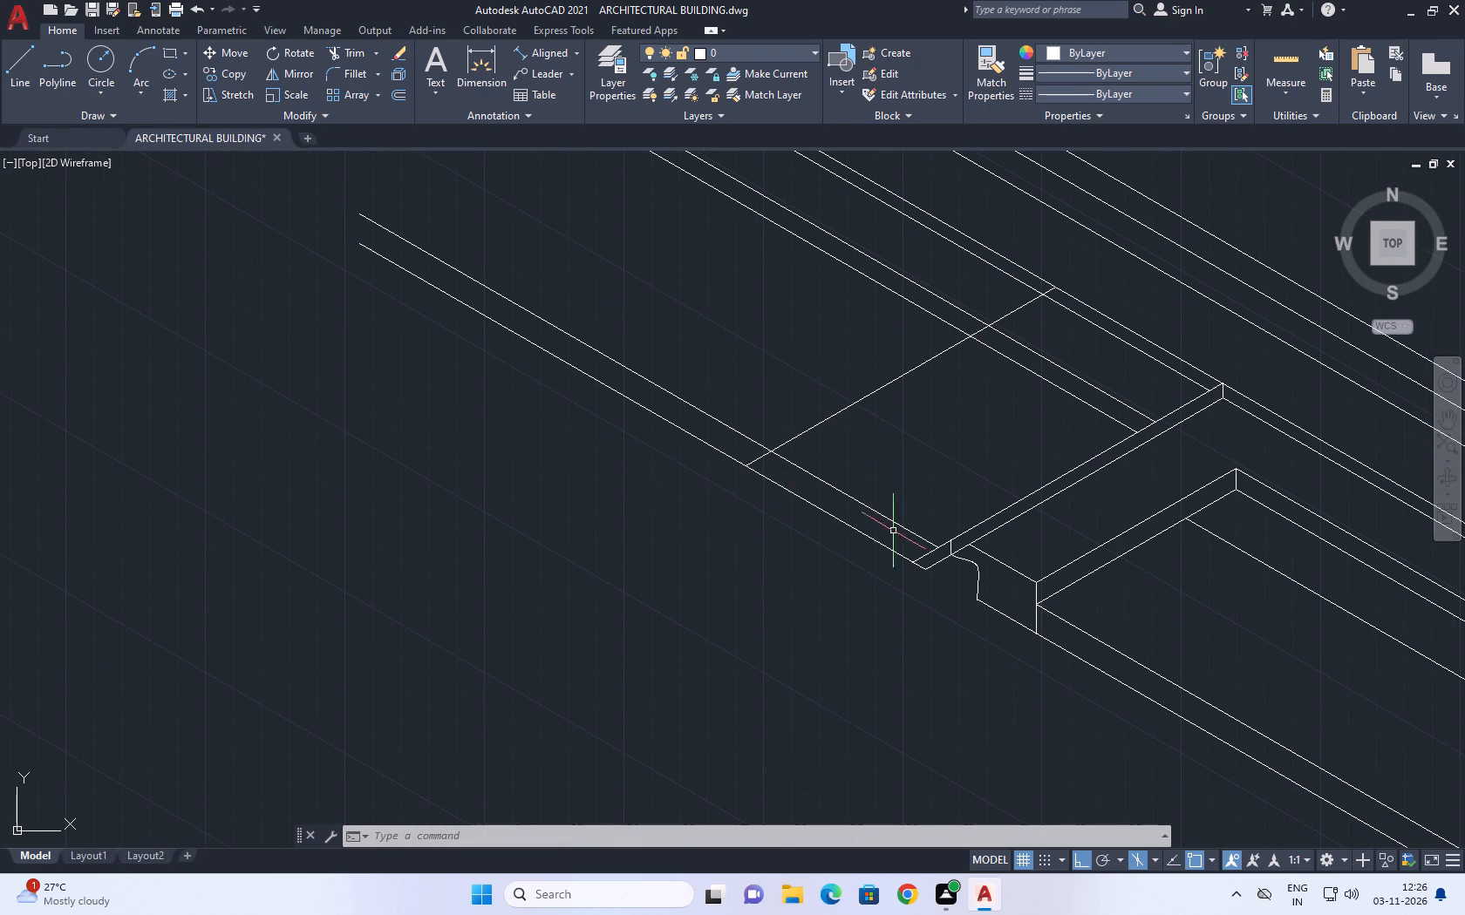
pyautogui.moveTo(902, 537); pyautogui.dragTo(891, 461, button='middle')
pyautogui.scroll(1, 943, 529)
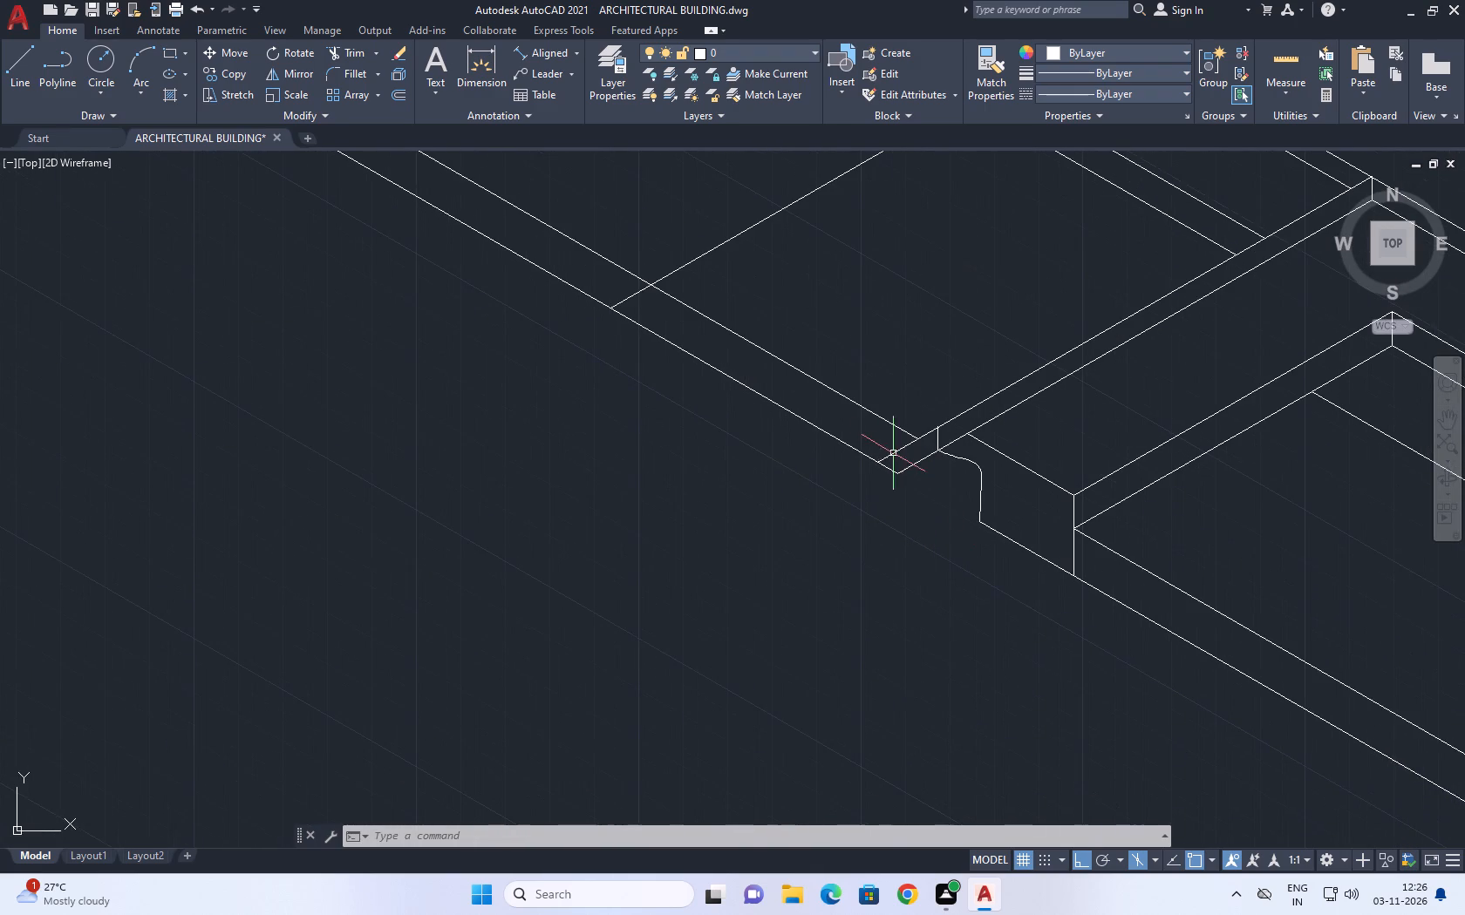
pyautogui.scroll(1, 897, 435)
pyautogui.click(908, 427)
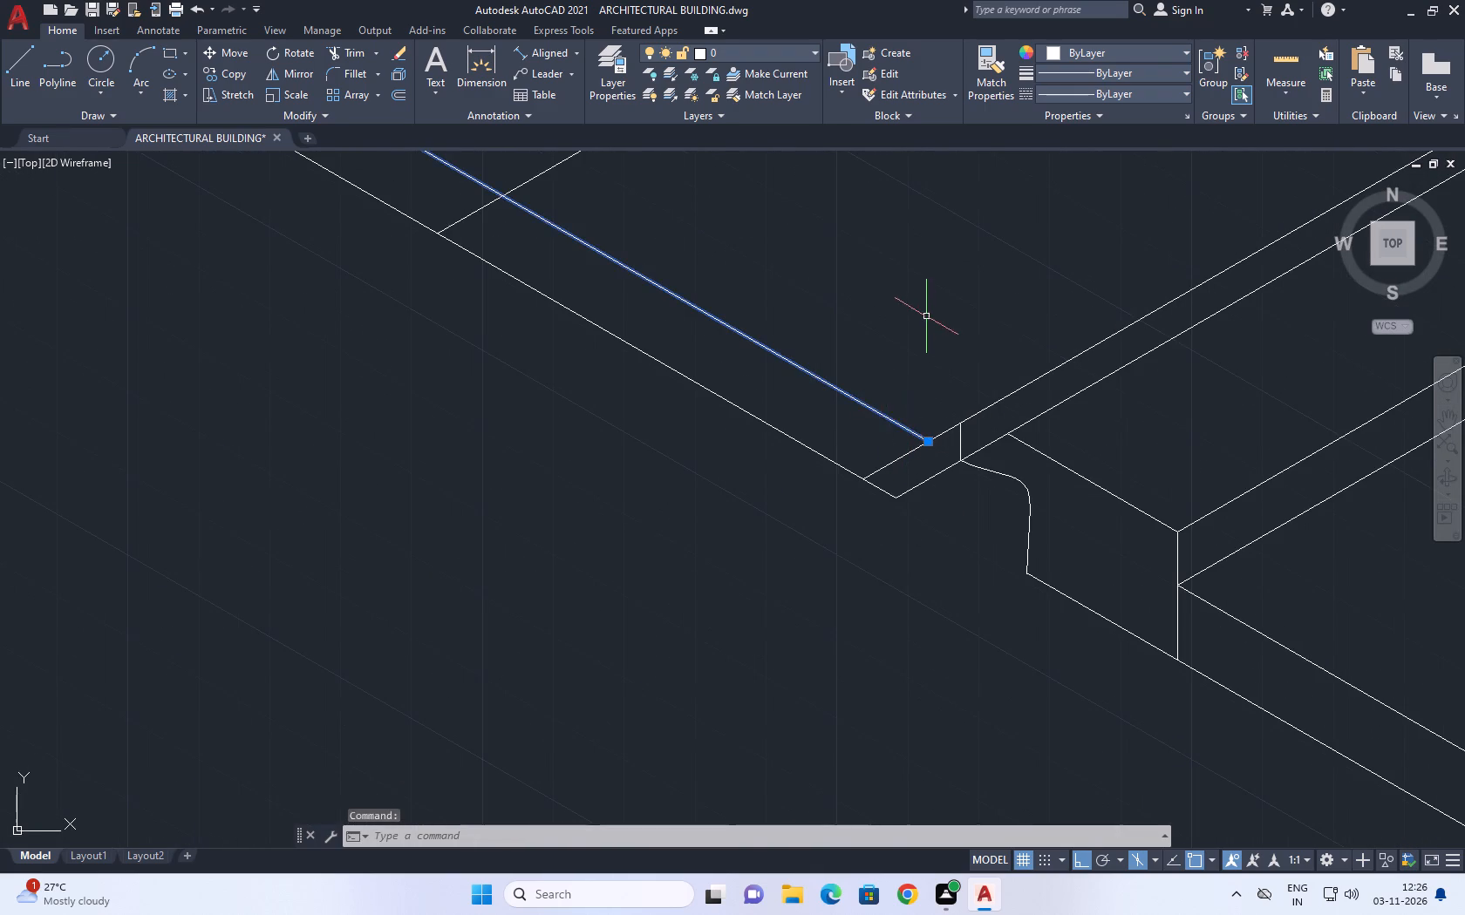
pyautogui.moveTo(916, 316); pyautogui.dragTo(845, 402, button='middle')
pyautogui.scroll(-1, 836, 408)
pyautogui.press('c')
pyautogui.press('o')
pyautogui.press('space')
pyautogui.click(848, 483)
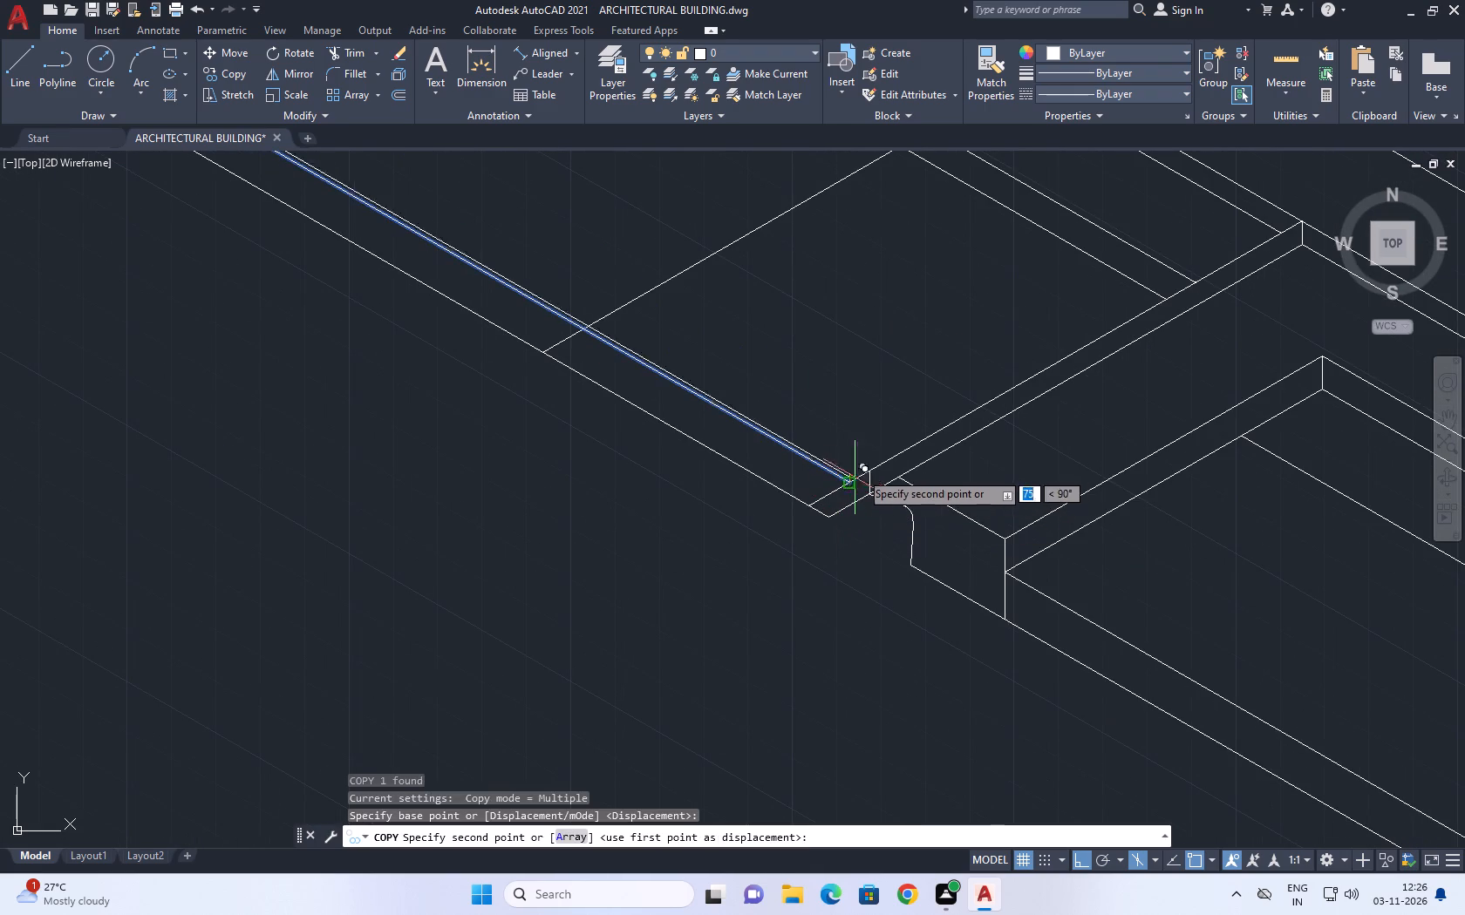
pyautogui.click(866, 468)
pyautogui.press('Escape')
# Try to extend the copied 150° line at the thin strip.
pyautogui.moveTo(853, 478); pyautogui.dragTo(774, 472, button='middle')
pyautogui.press('e')
pyautogui.press('x')
pyautogui.press('space')
pyautogui.click(771, 452)
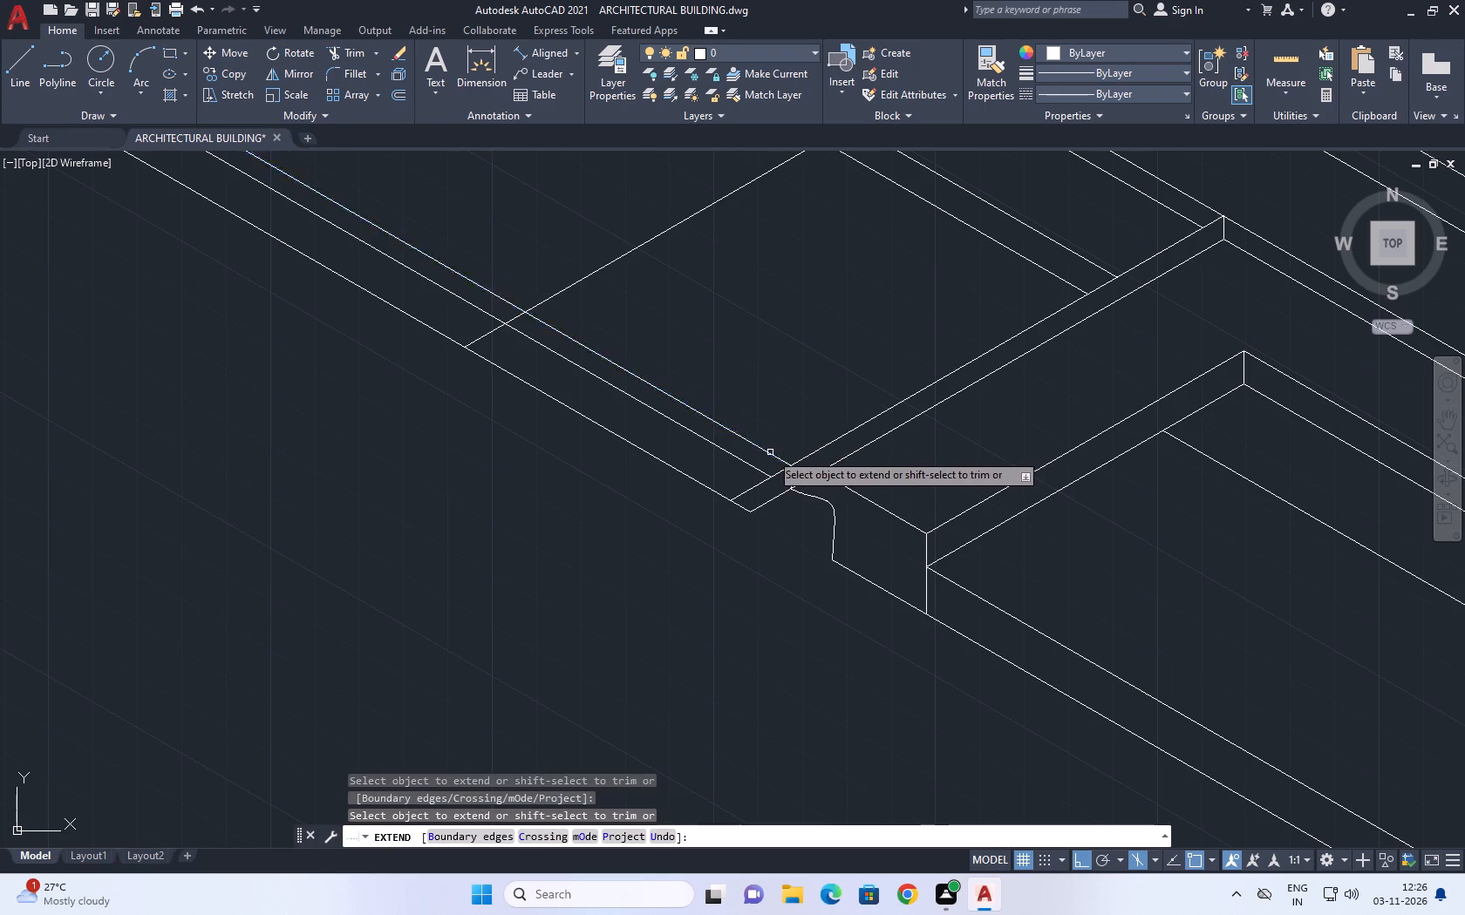
pyautogui.press('Escape')
# Draw a vertical line down past the lower slab line from where the copied strip edge meets the new 150° line.
pyautogui.moveTo(604, 373); pyautogui.dragTo(641, 444, button='middle')
pyautogui.press('l')
pyautogui.press('space')
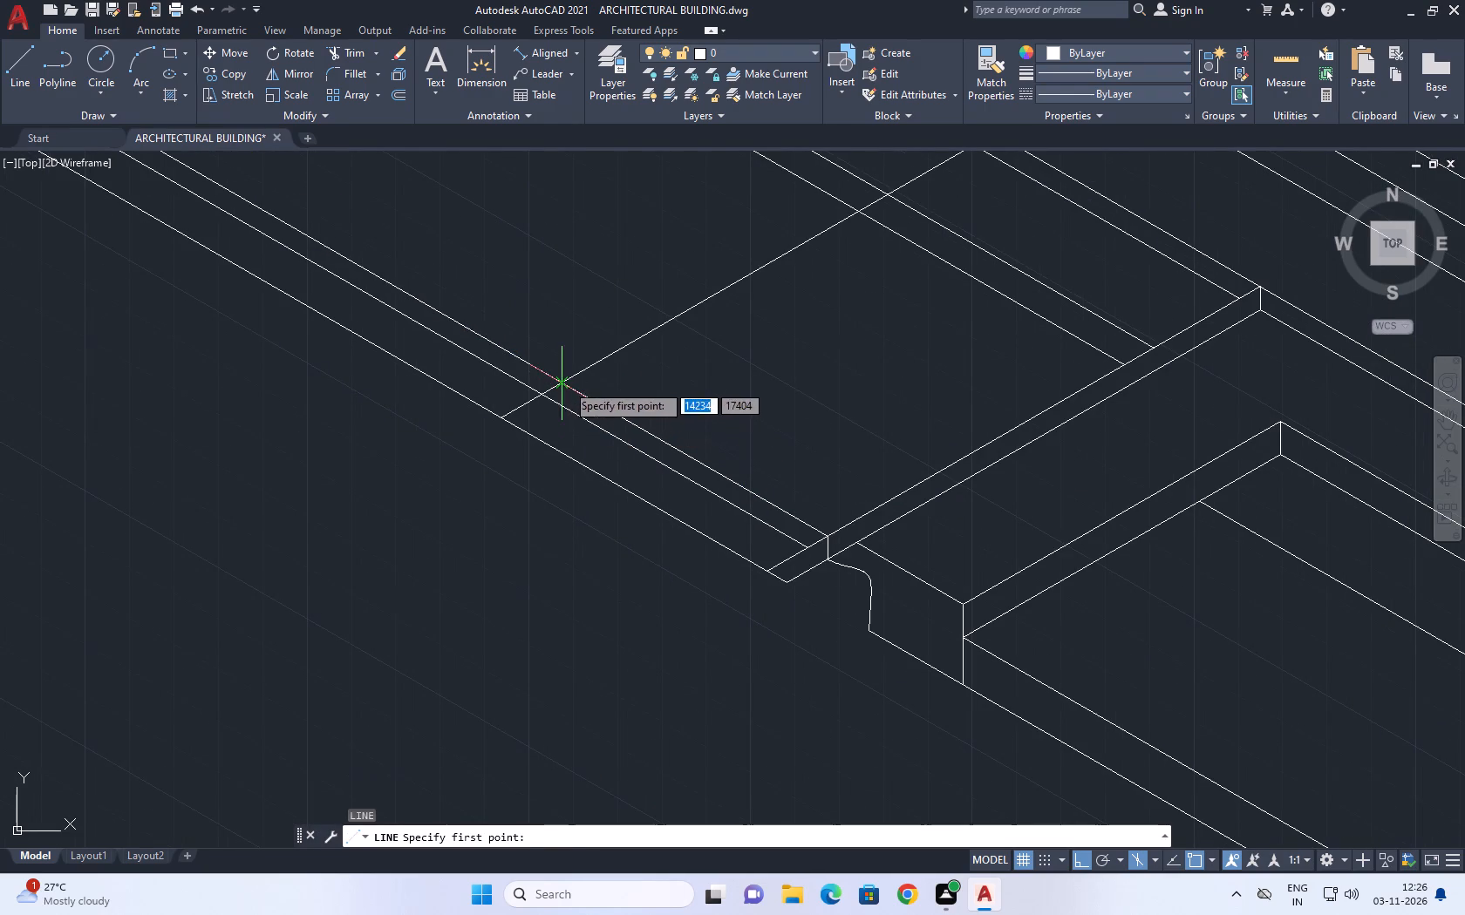
pyautogui.click(566, 383)
pyautogui.scroll(1, 562, 443)
pyautogui.click(555, 526)
pyautogui.press('Escape')
# Trim the two upper 150° lines beyond the new vertical line and the copied strip edge's stub outside it.
pyautogui.press('t')
pyautogui.press('r')
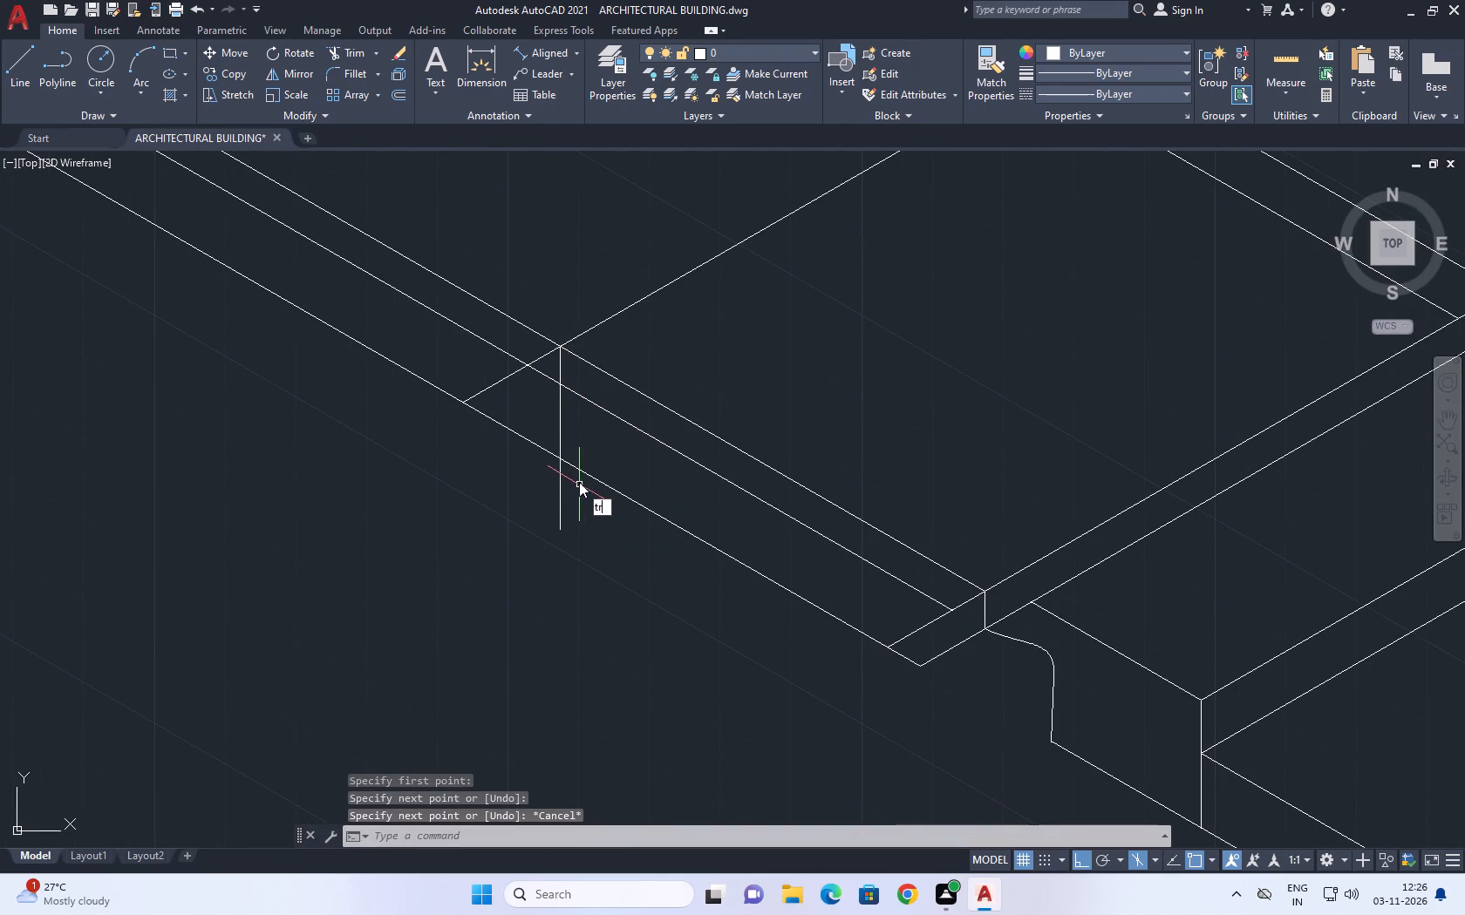
pyautogui.press('space')
pyautogui.moveTo(530, 293); pyautogui.dragTo(524, 306)
pyautogui.moveTo(473, 356); pyautogui.dragTo(466, 363)
pyautogui.scroll(-3, 535, 457)
pyautogui.scroll(-1, 720, 457)
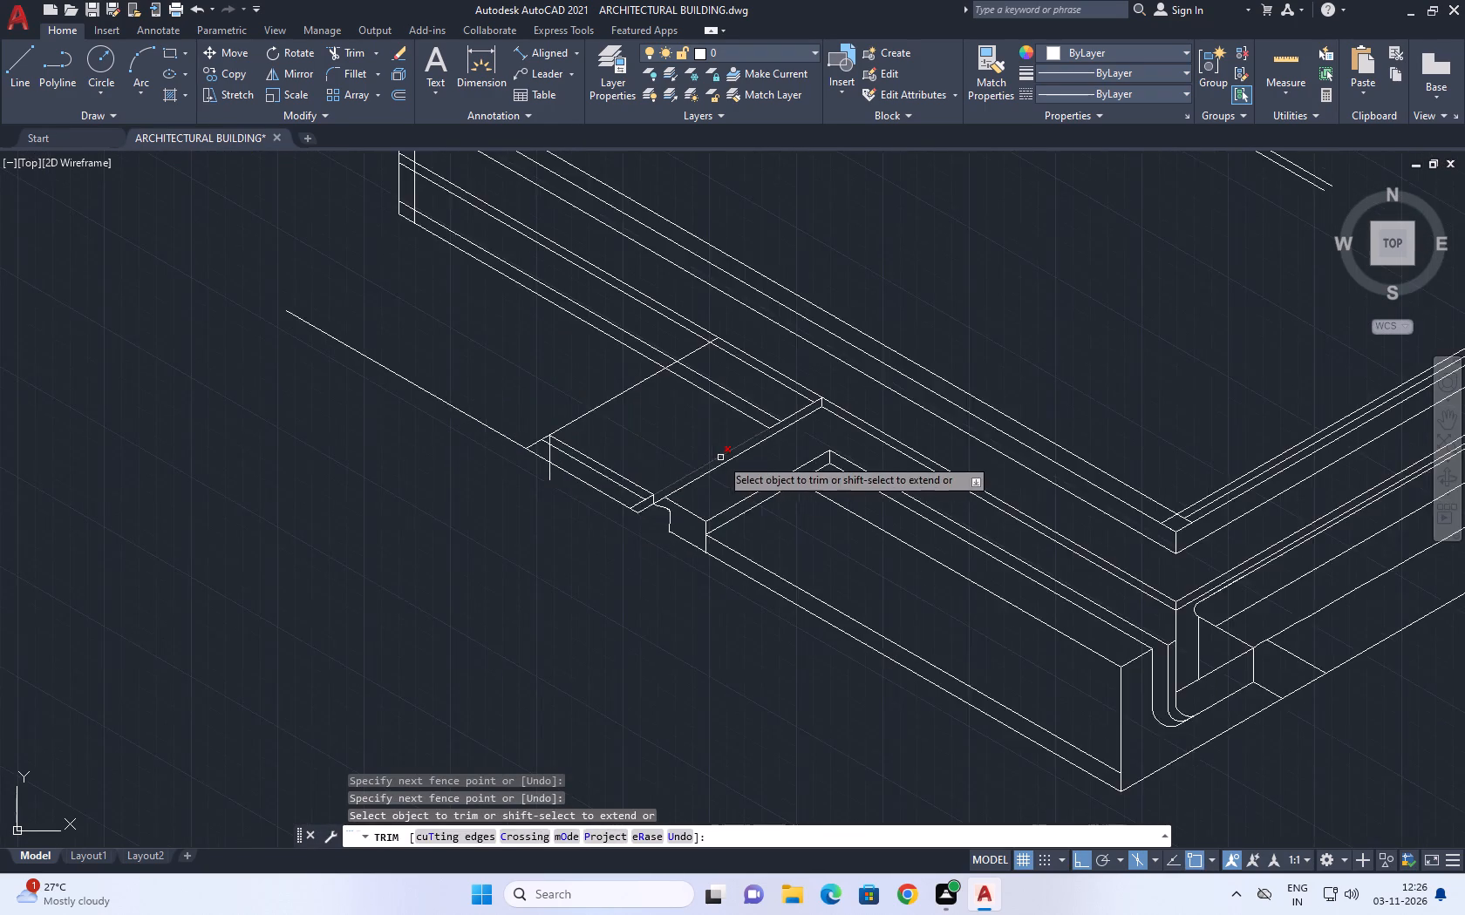
pyautogui.scroll(3, 599, 445)
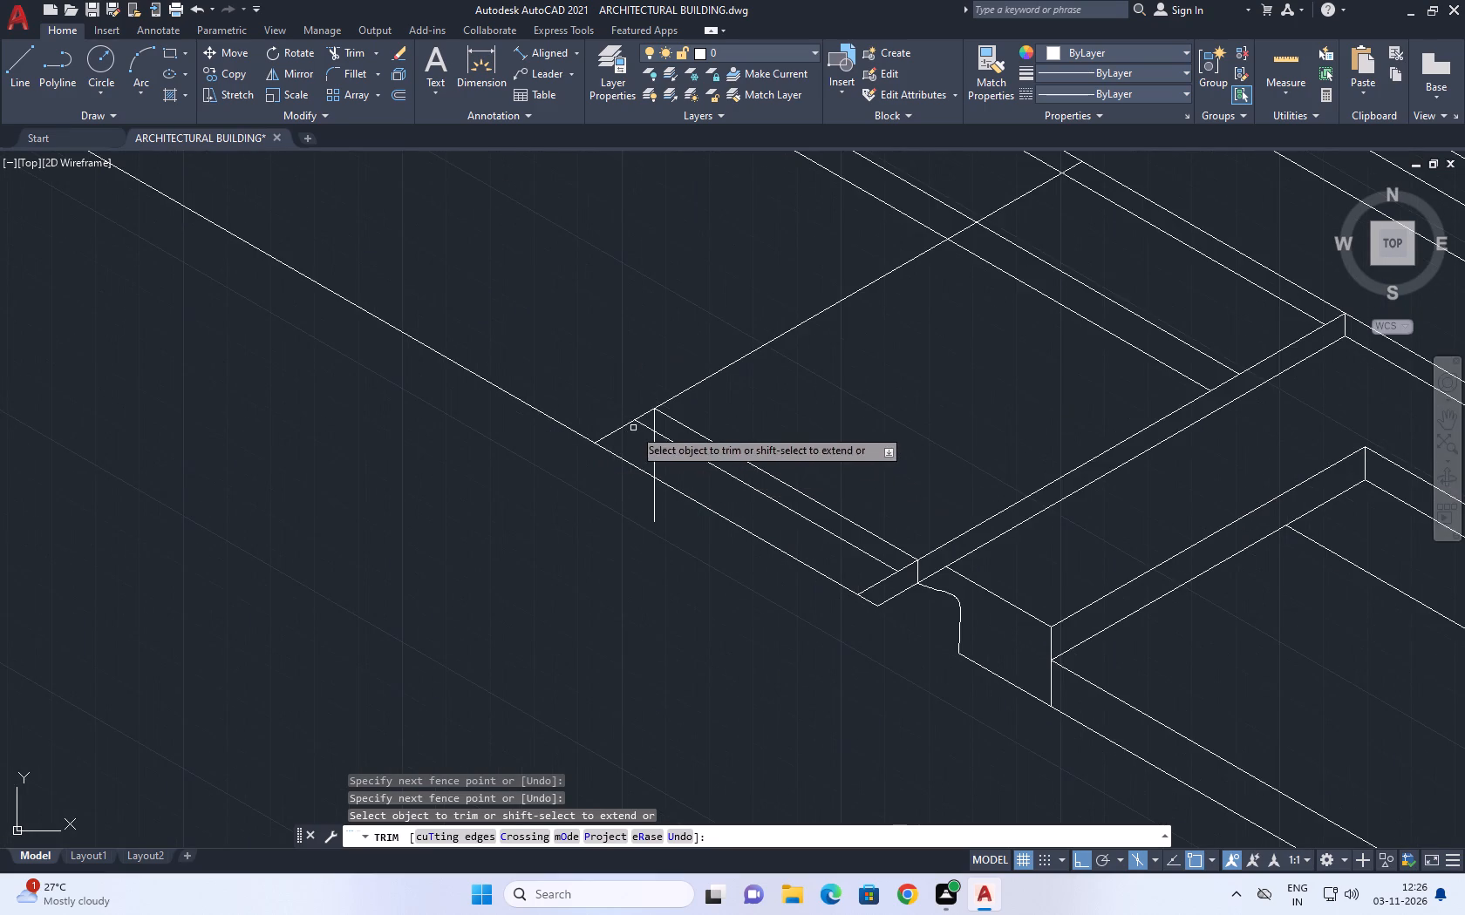
pyautogui.scroll(1, 639, 420)
pyautogui.click(642, 433)
pyautogui.click(641, 398)
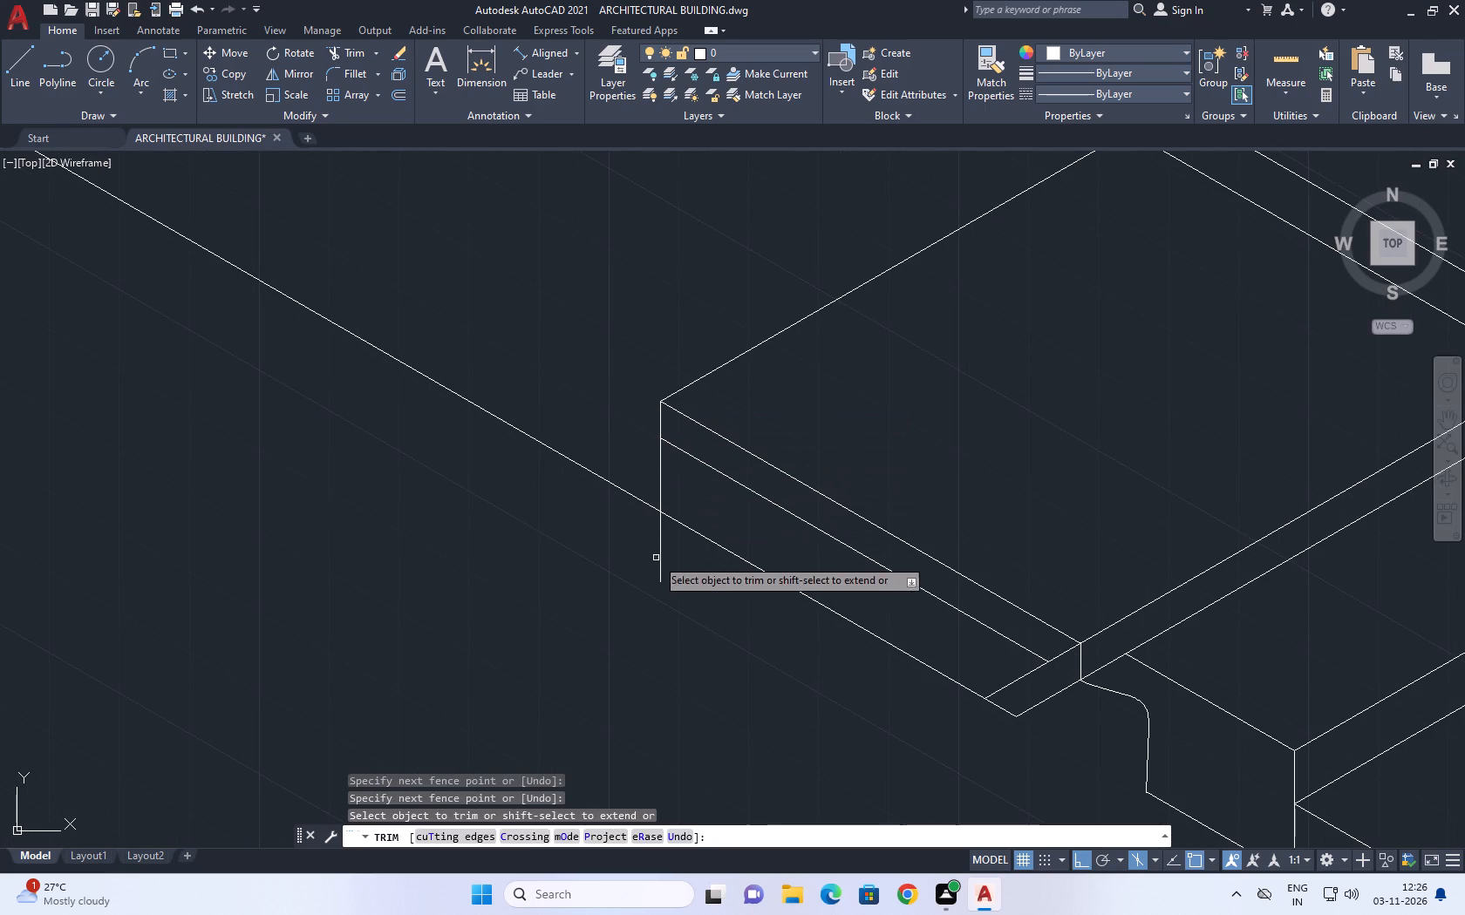
pyautogui.press('Escape')
# Trim the lower 150° line outside the vertical corner line and the vertical's overhang below it.
pyautogui.moveTo(647, 510); pyautogui.dragTo(748, 525, button='middle')
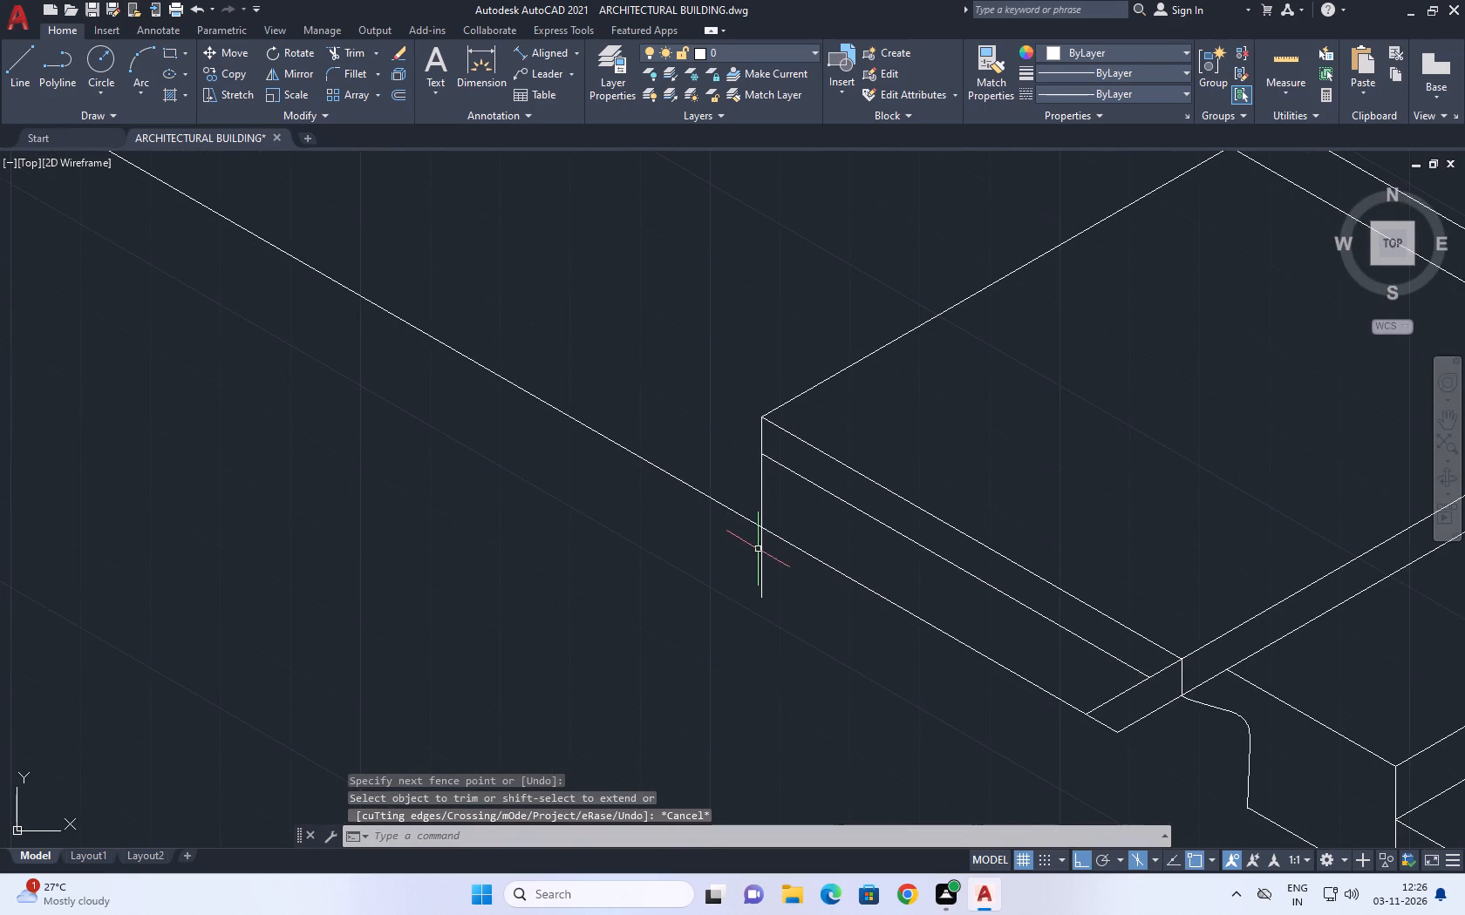
pyautogui.press('space')
pyautogui.moveTo(685, 463); pyautogui.dragTo(678, 477)
pyautogui.moveTo(654, 566); pyautogui.dragTo(665, 577)
pyautogui.click(743, 571)
pyautogui.moveTo(765, 580); pyautogui.dragTo(767, 586)
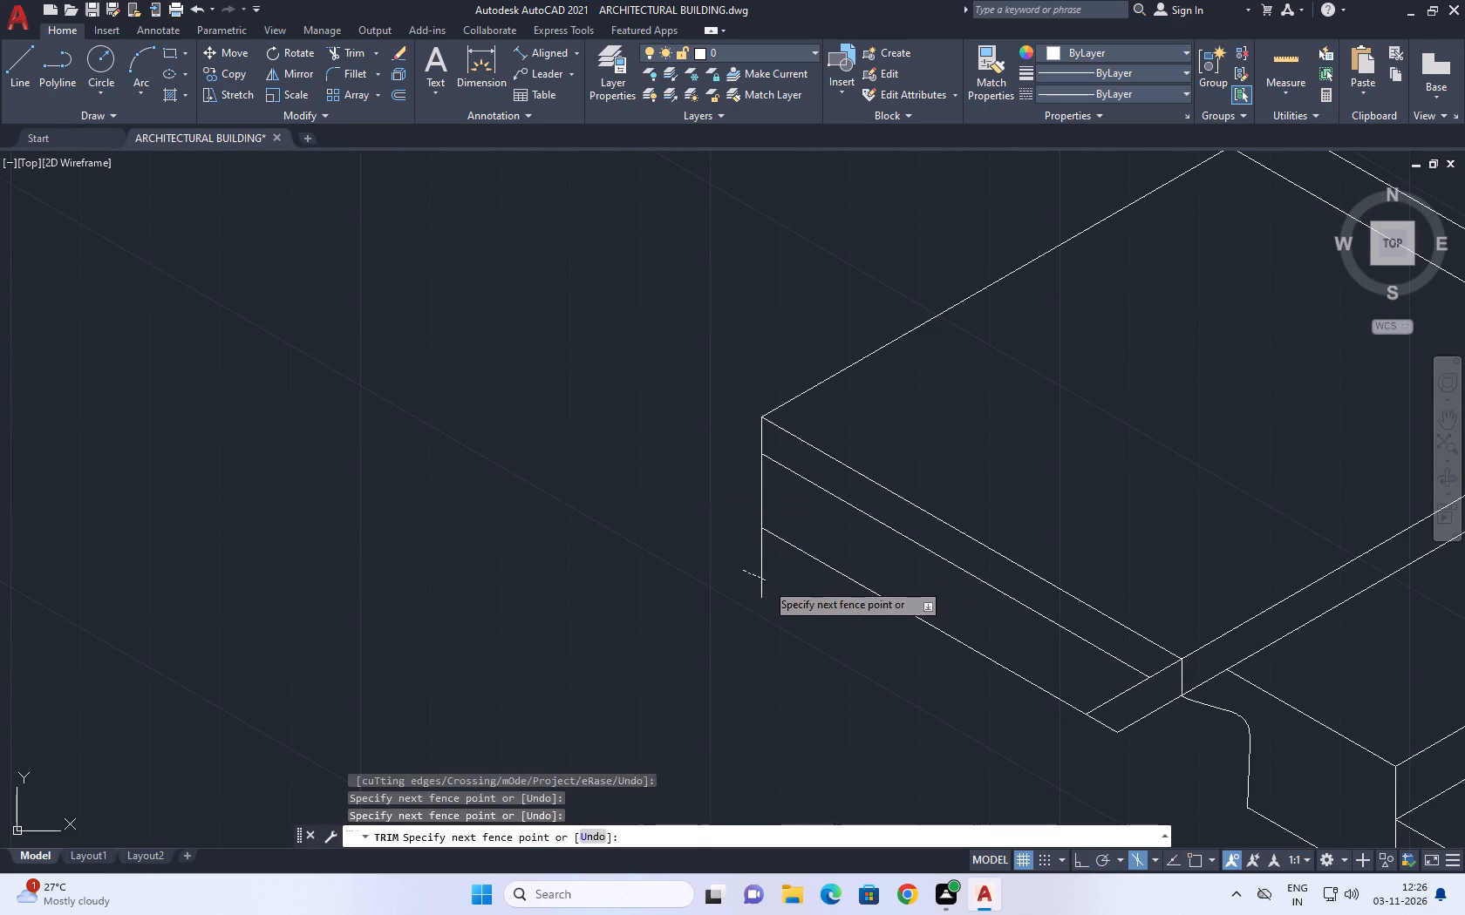
pyautogui.moveTo(767, 586); pyautogui.dragTo(782, 607)
pyautogui.scroll(-1, 759, 596)
pyautogui.press('Escape')
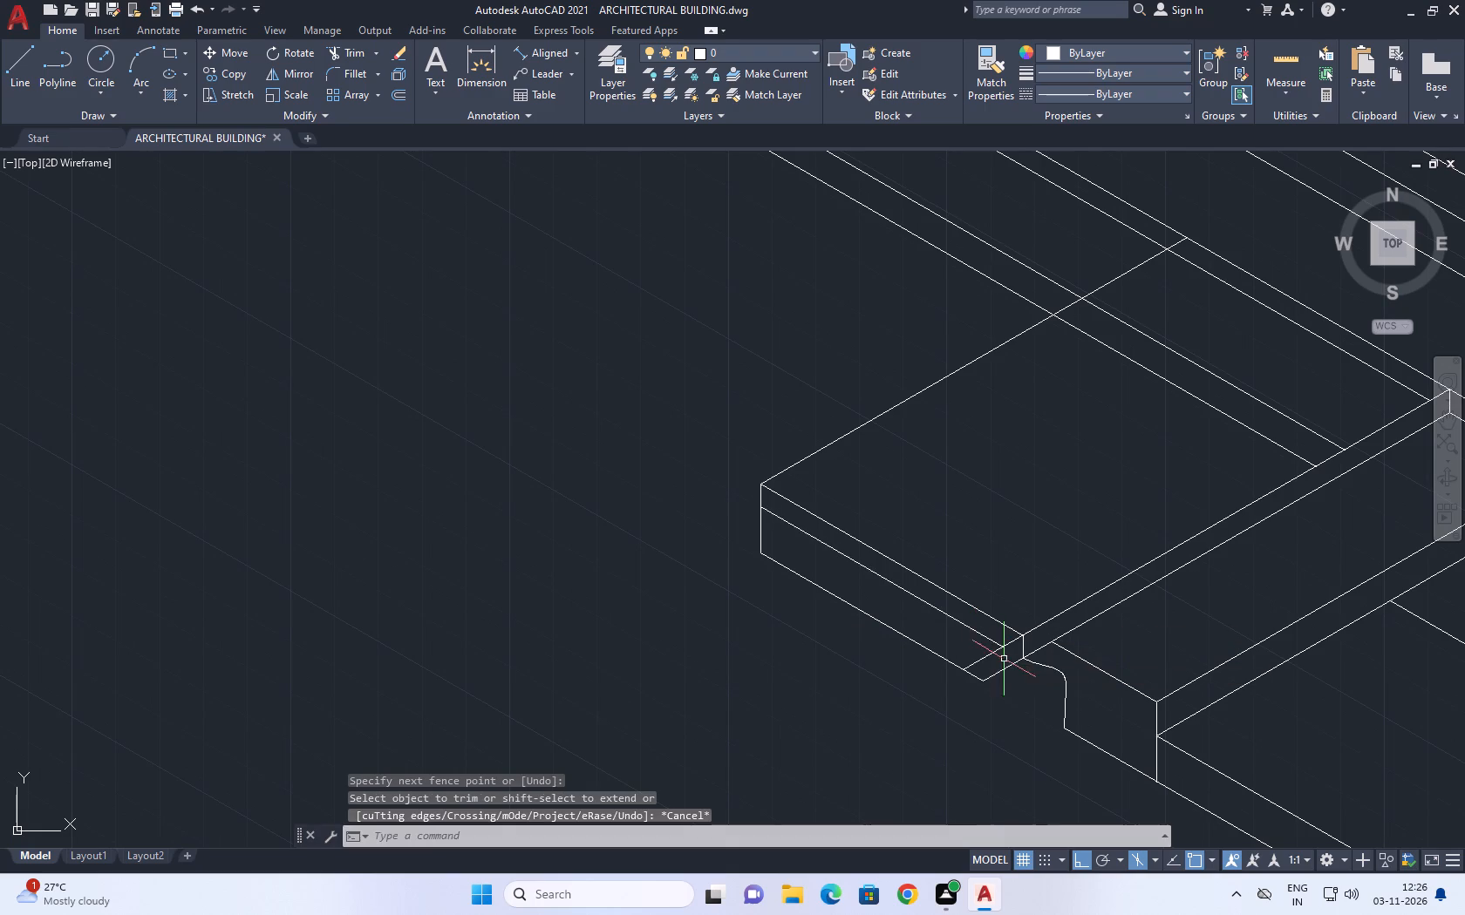
# Draw a vertical line down from the middle 150° line's end on the thin strip, past the strip's lower corner.
pyautogui.moveTo(994, 678); pyautogui.dragTo(978, 672, button='middle')
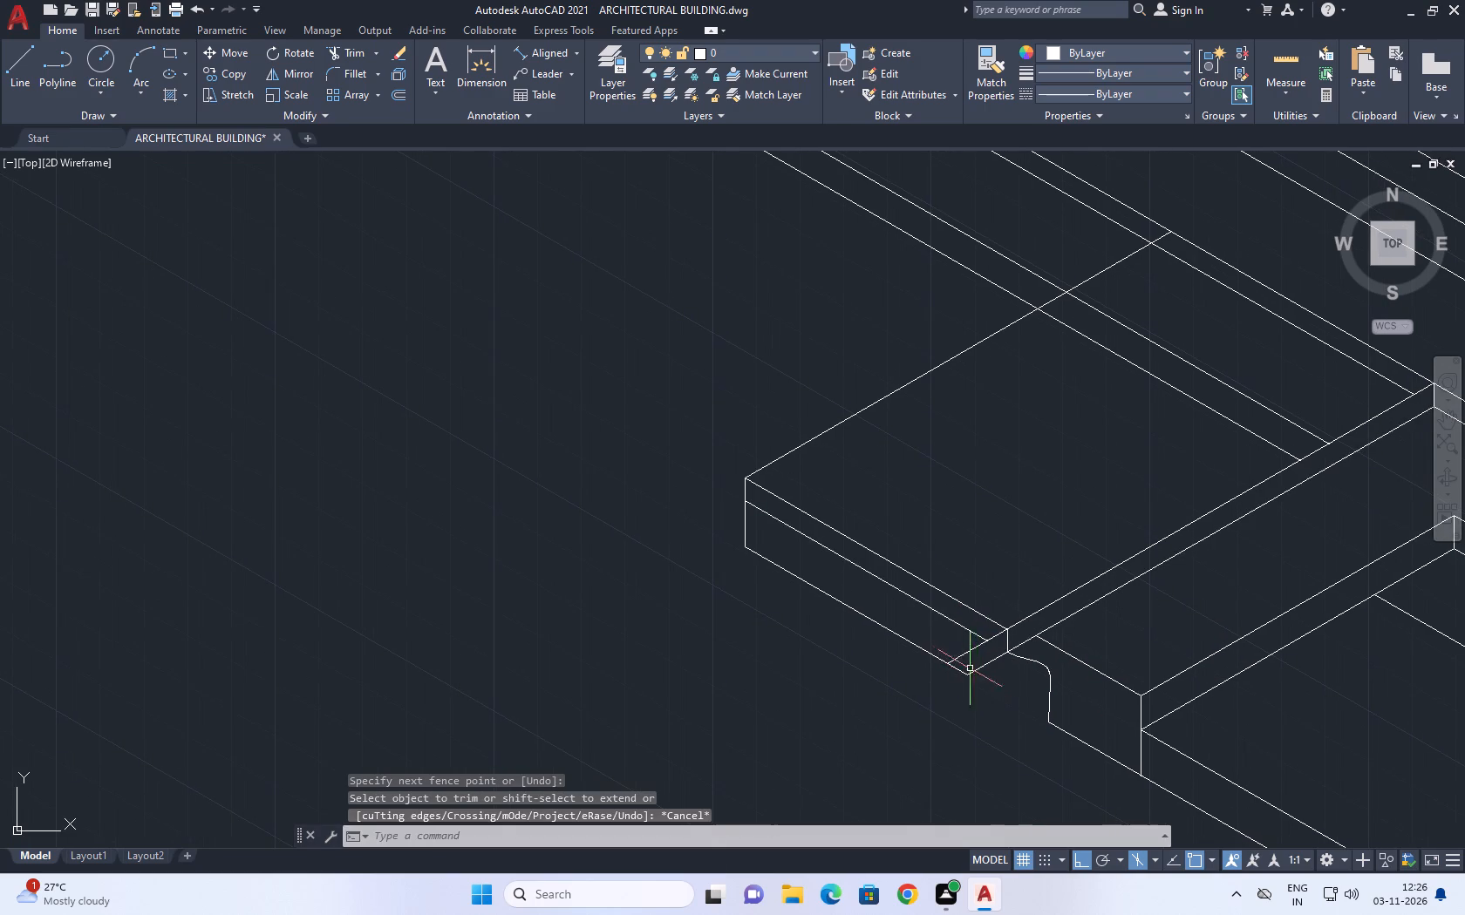
pyautogui.moveTo(975, 671); pyautogui.dragTo(1012, 658, button='middle')
pyautogui.write('l')
pyautogui.press('space')
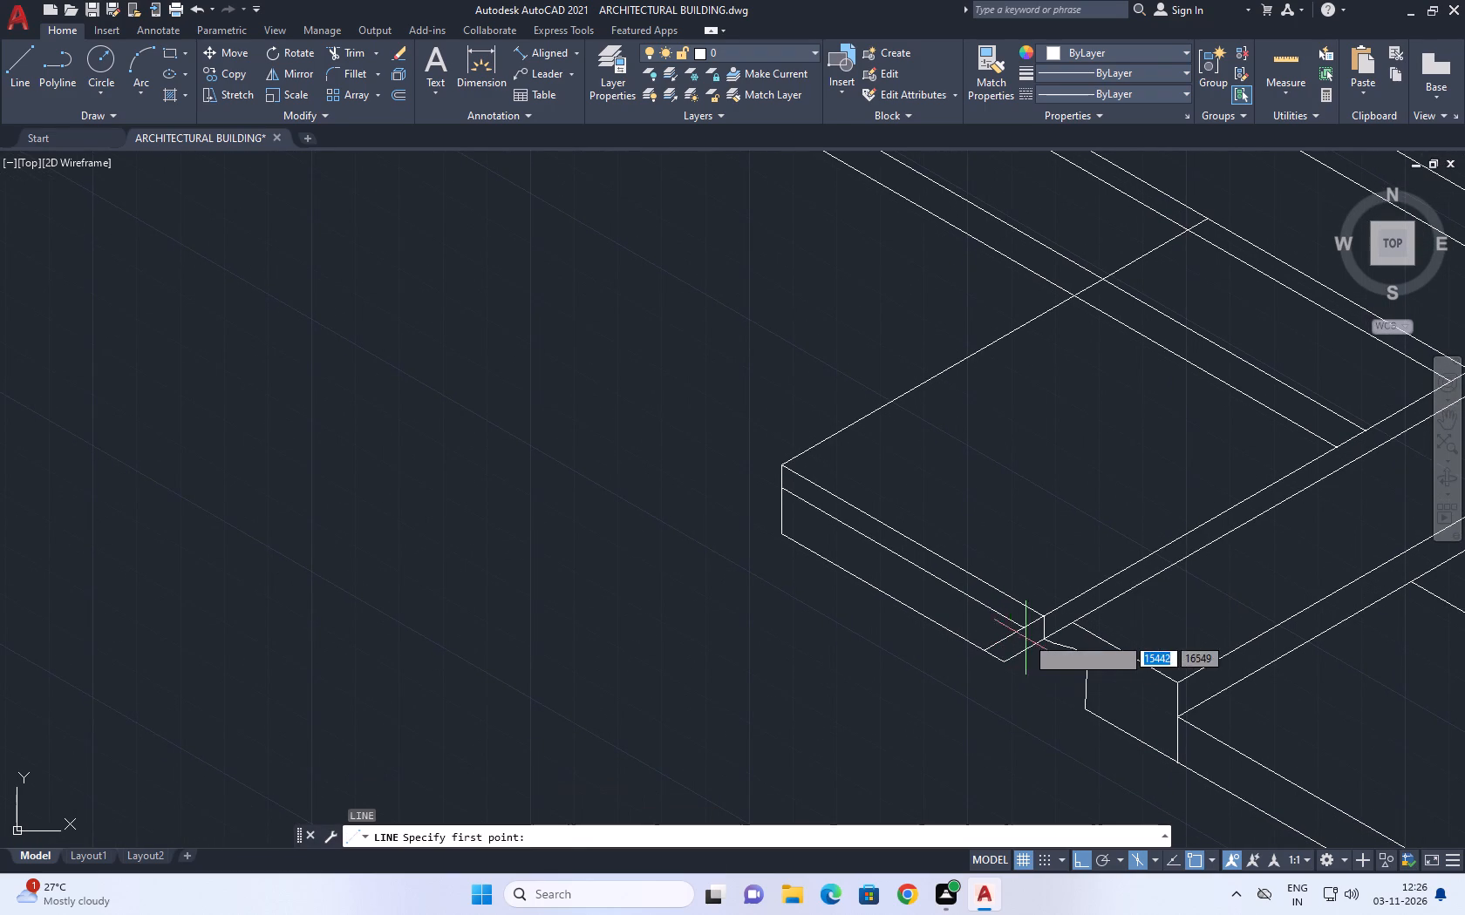
pyautogui.click(1025, 625)
pyautogui.click(1019, 688)
pyautogui.press('Escape')
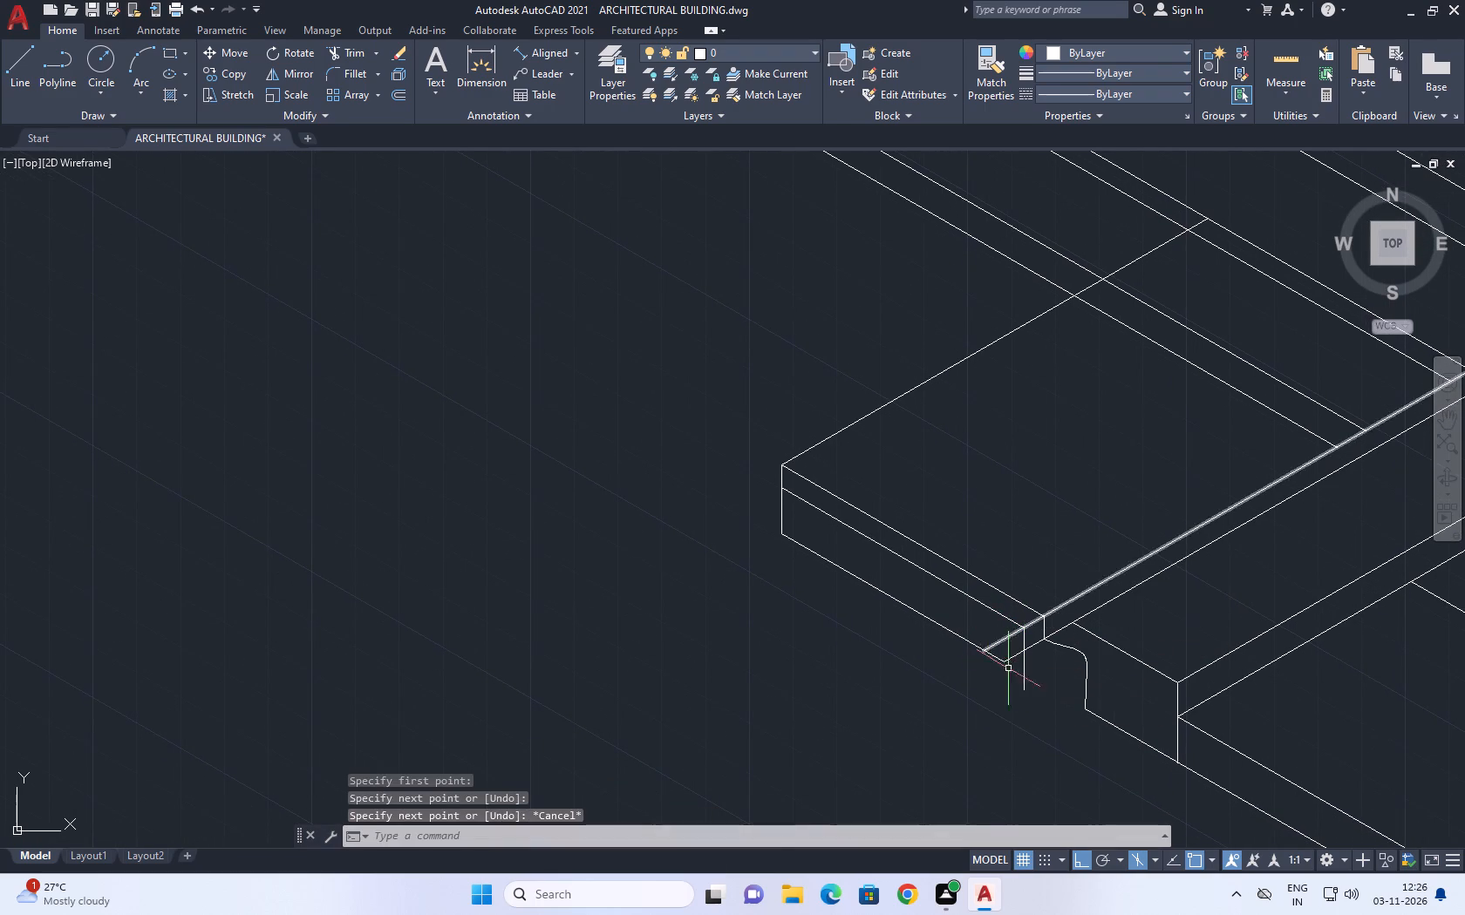
# Extend the slab's bottom 150° edge to the new vertical line beside the curved profile.
pyautogui.moveTo(956, 685); pyautogui.dragTo(940, 685, button='middle')
pyautogui.press('e')
pyautogui.press('x')
pyautogui.press('space')
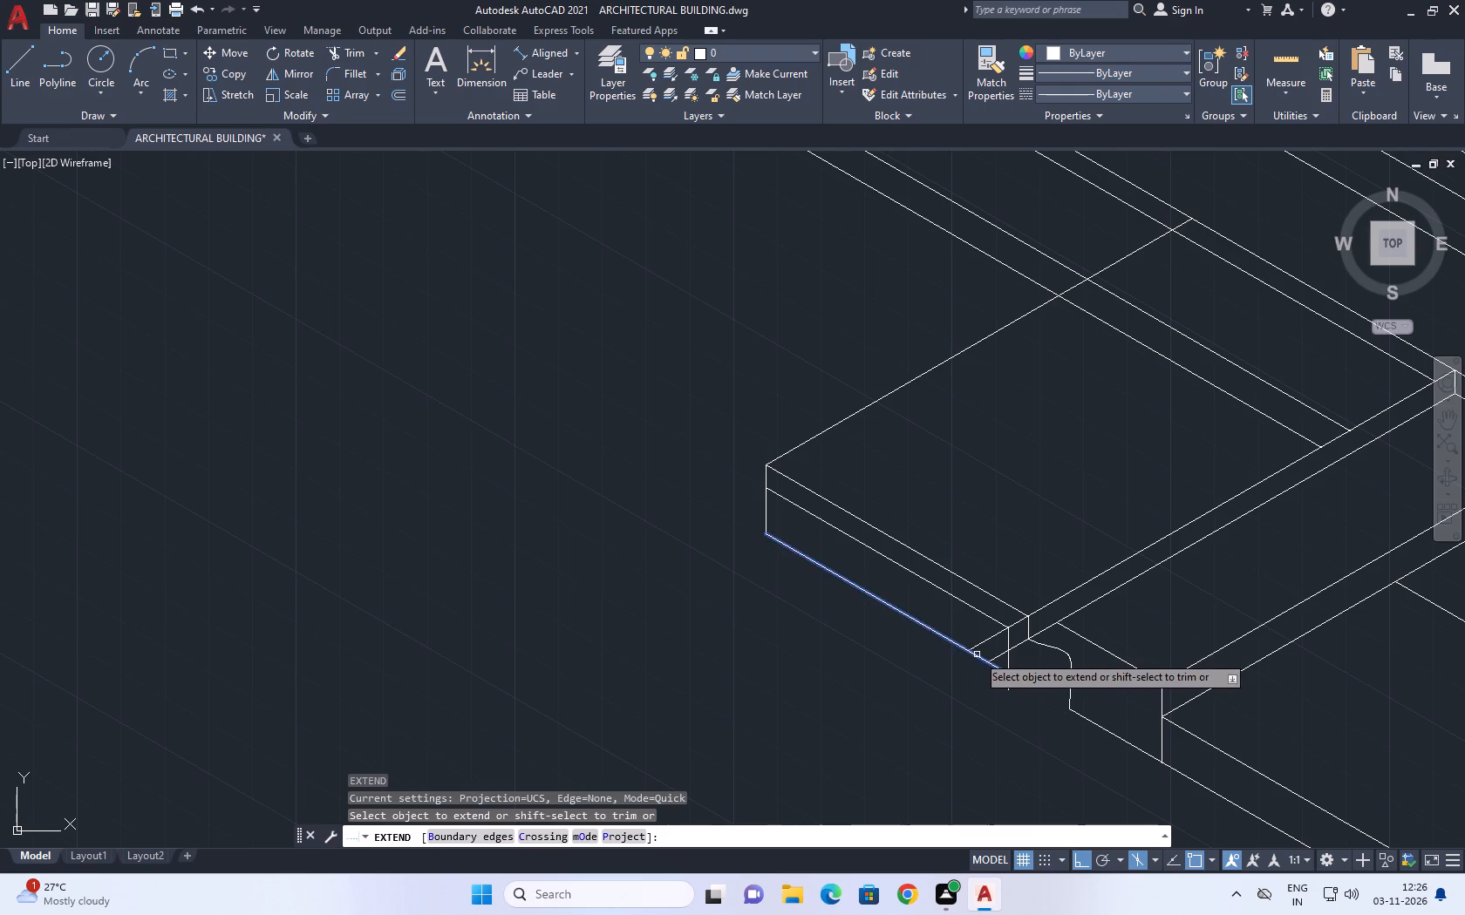
pyautogui.click(978, 656)
pyautogui.press('Escape')
# Trim the new vertical's overhang below the bottom edge and the thin strip's end lines outside the vertical.
pyautogui.write('tr')
pyautogui.press('space')
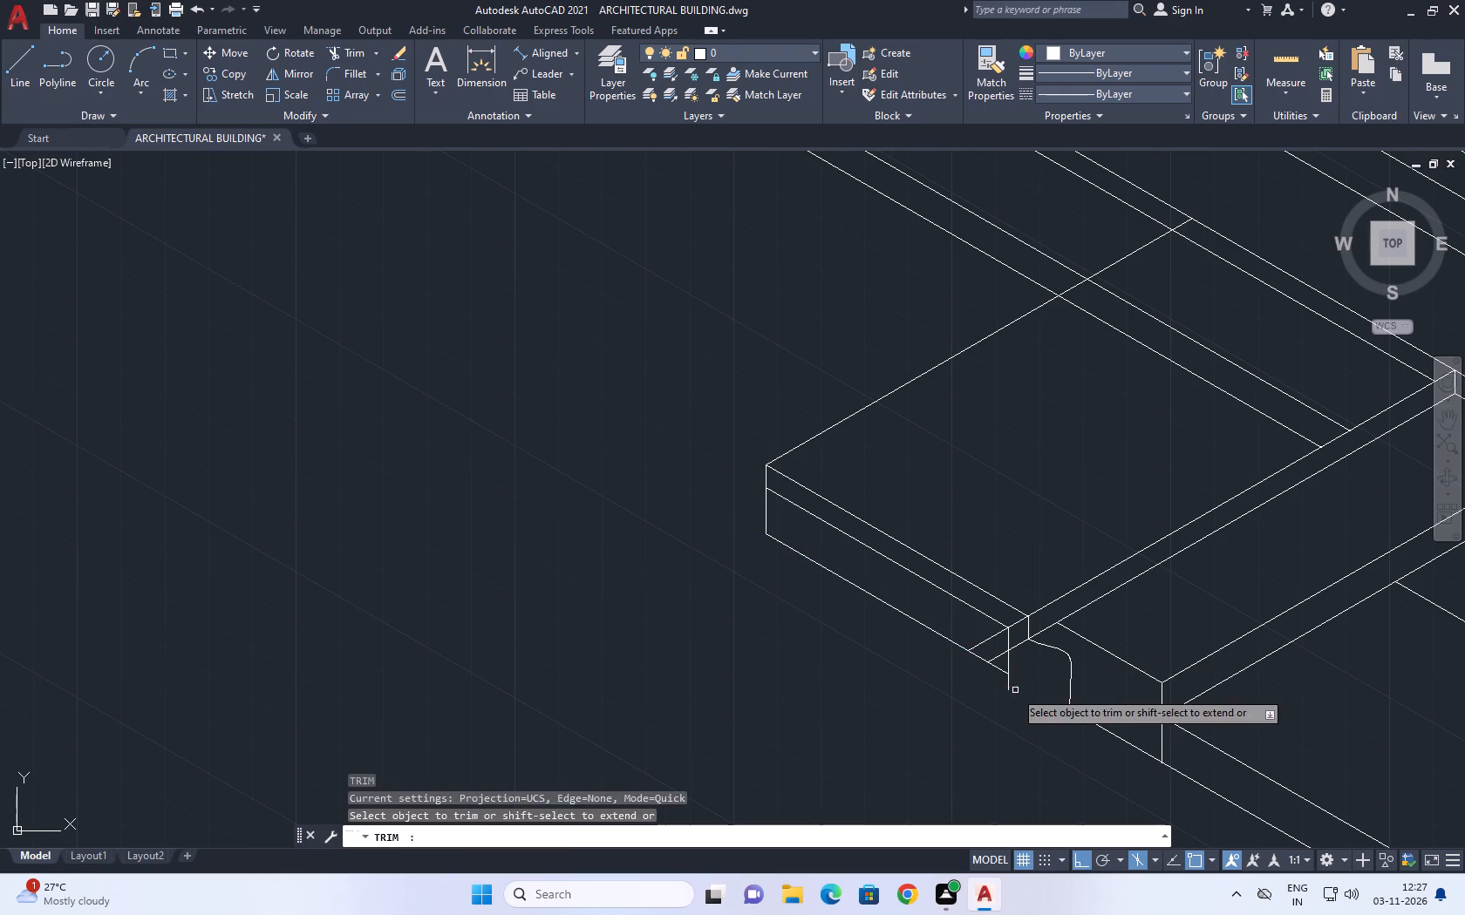
pyautogui.click(1017, 692)
pyautogui.click(982, 681)
pyautogui.scroll(1, 985, 644)
pyautogui.click(985, 632)
pyautogui.click(1012, 677)
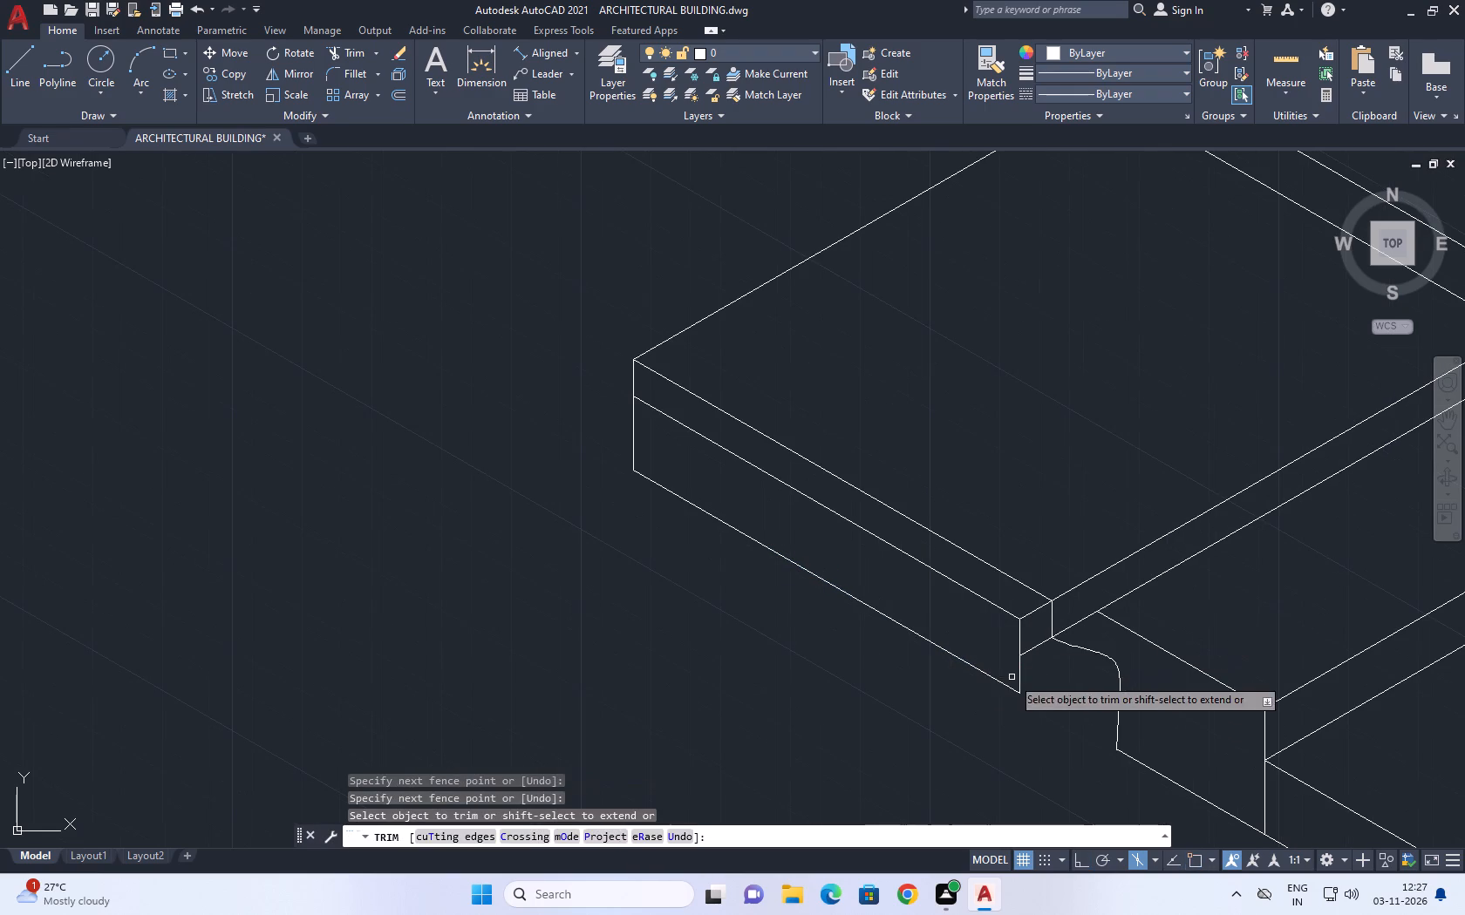
pyautogui.scroll(-2, 1049, 659)
pyautogui.moveTo(1148, 696); pyautogui.dragTo(1019, 593, button='middle')
pyautogui.press('Escape')
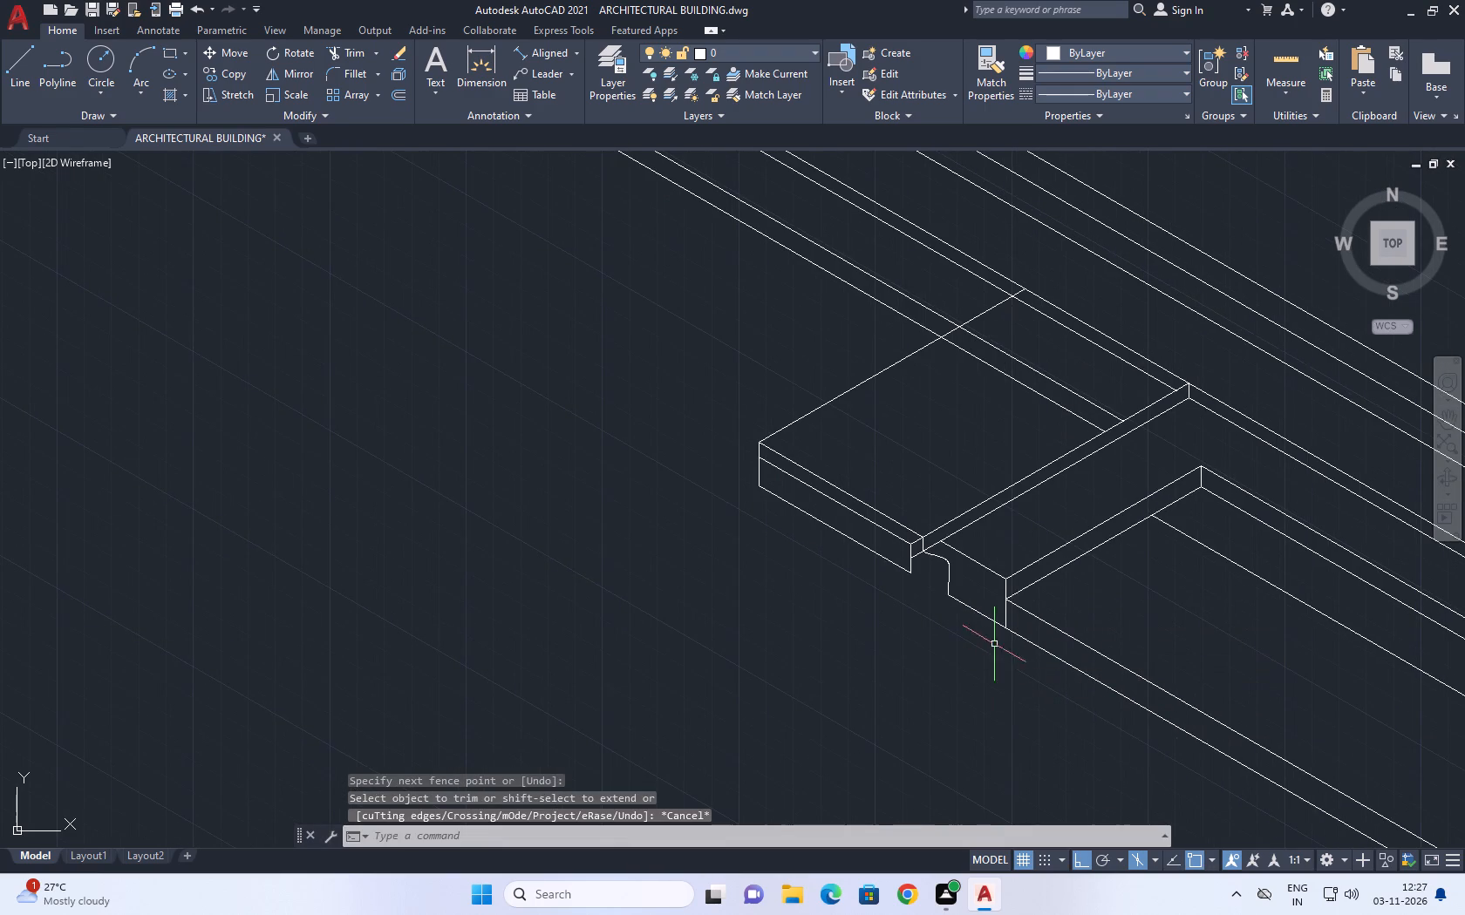
# Shorten the slab's outer vertical corner line by stretching its top end down to the second 150° edge.
pyautogui.scroll(2, 760, 450)
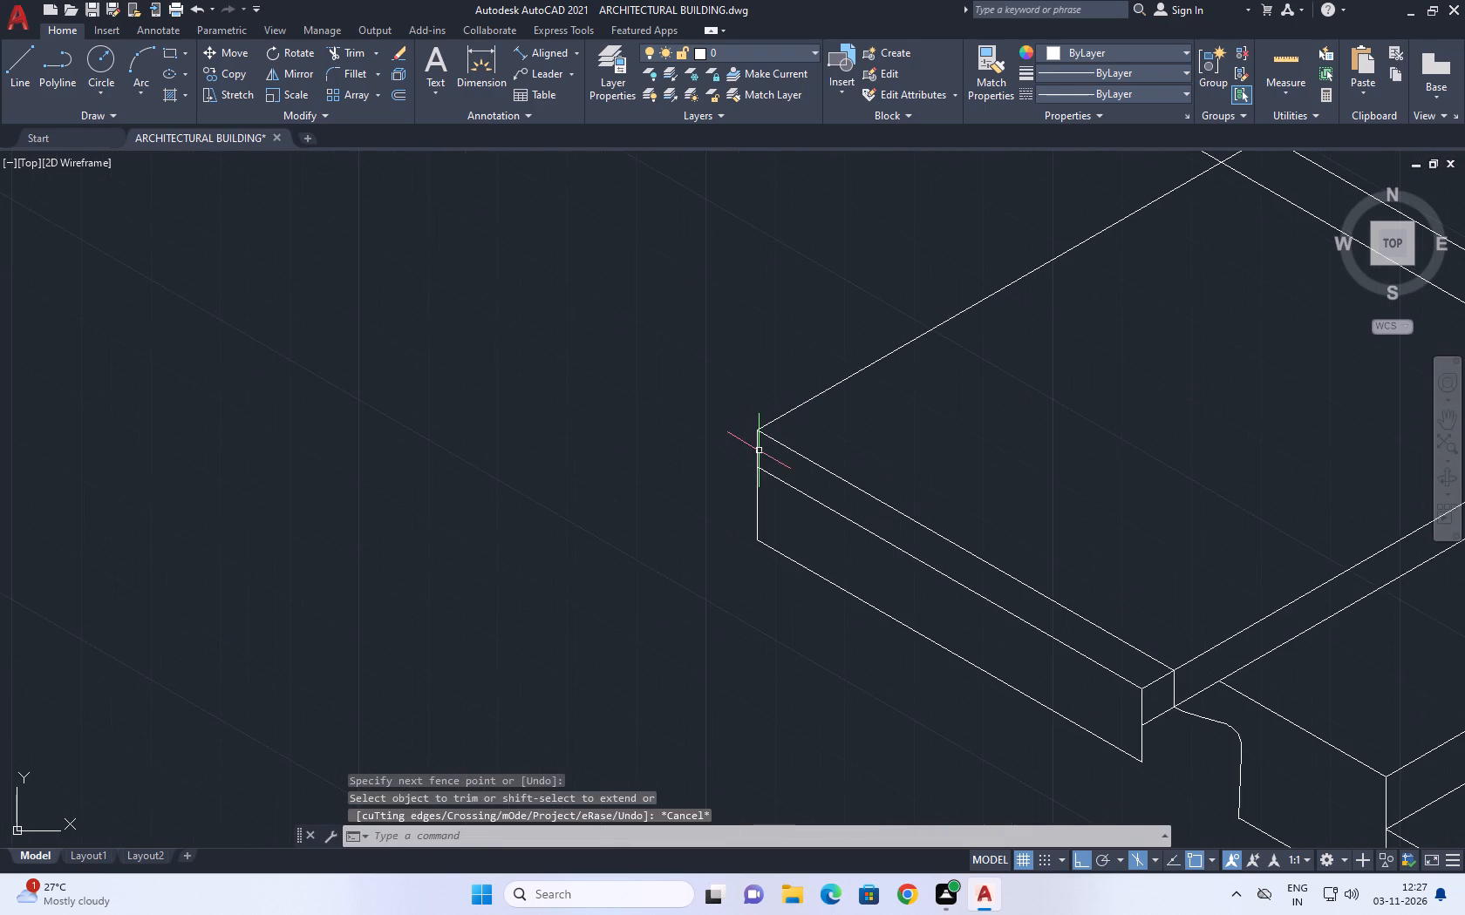
pyautogui.moveTo(786, 436); pyautogui.dragTo(793, 455, button='middle')
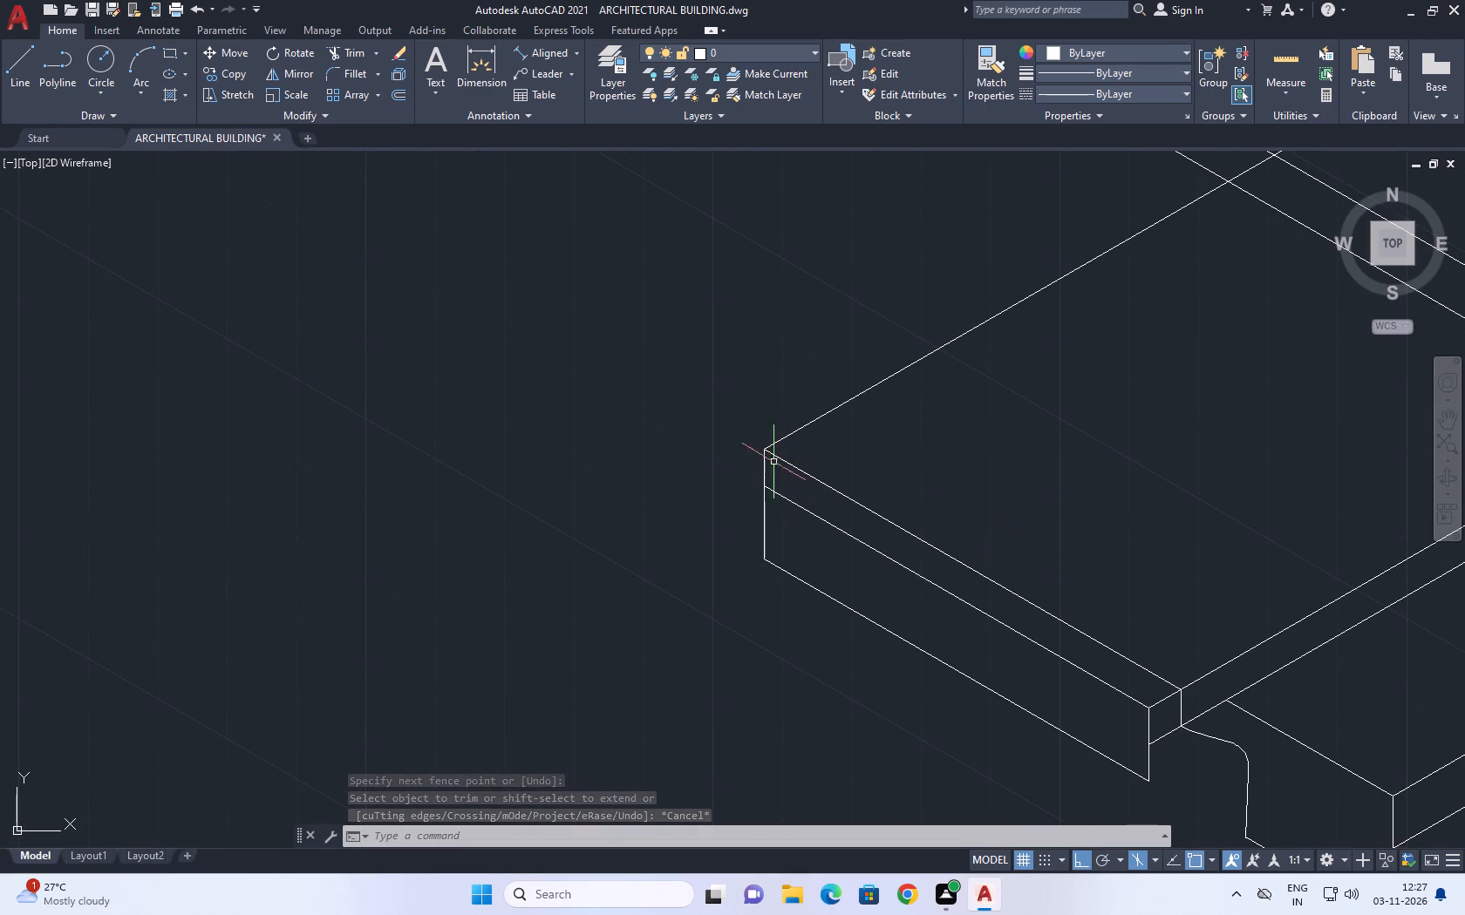
pyautogui.moveTo(915, 425); pyautogui.dragTo(909, 417, button='middle')
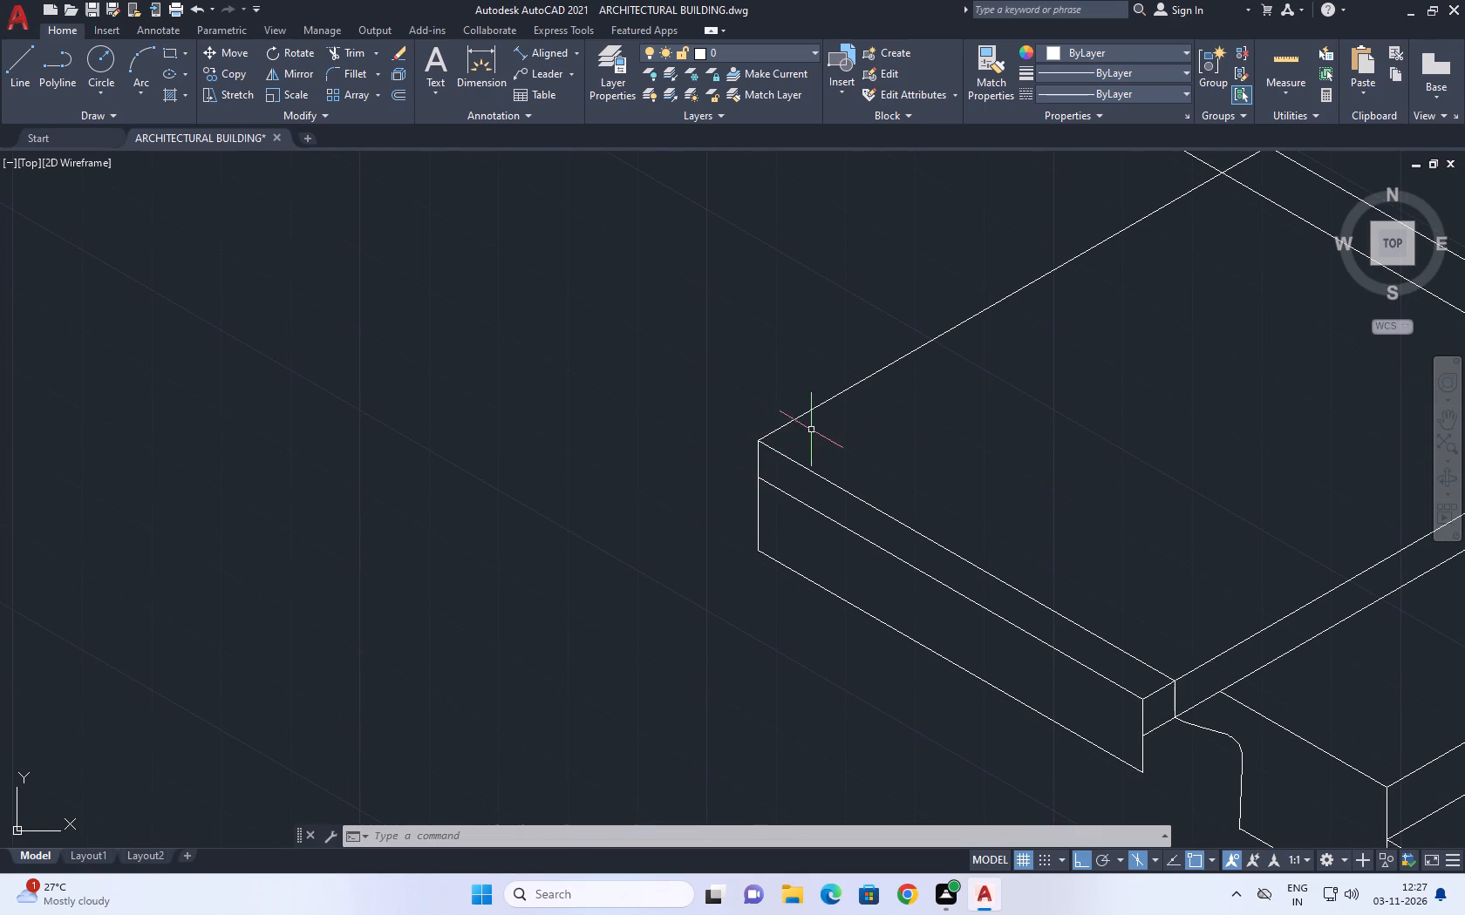
pyautogui.moveTo(818, 437); pyautogui.dragTo(799, 457, button='middle')
pyautogui.scroll(1, 799, 457)
pyautogui.scroll(-2, 699, 478)
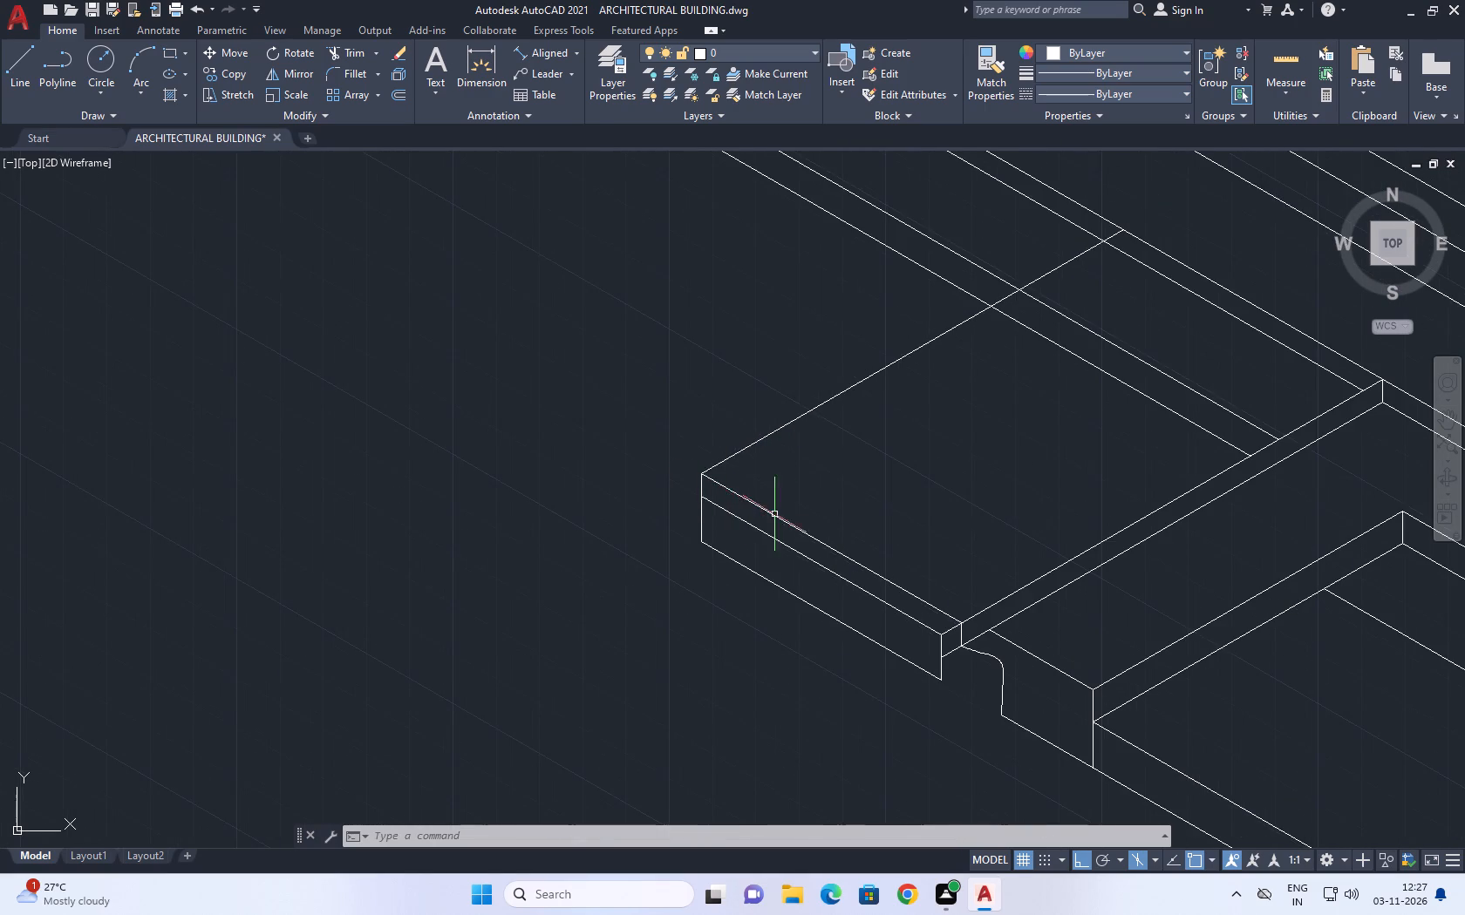
pyautogui.scroll(-1, 814, 521)
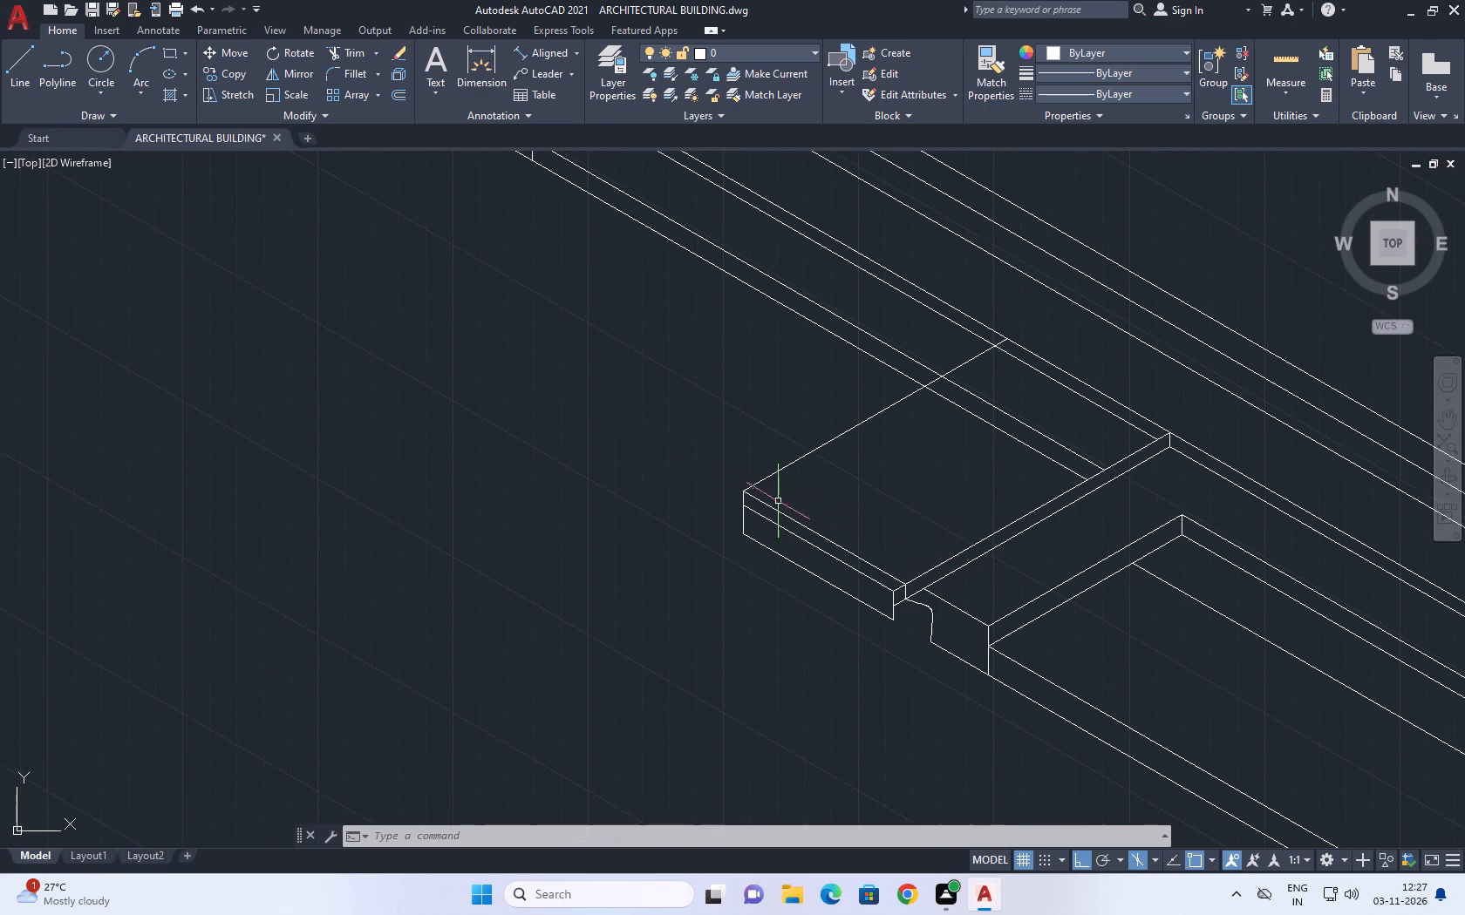
pyautogui.scroll(2, 734, 491)
pyautogui.click(758, 512)
pyautogui.click(746, 504)
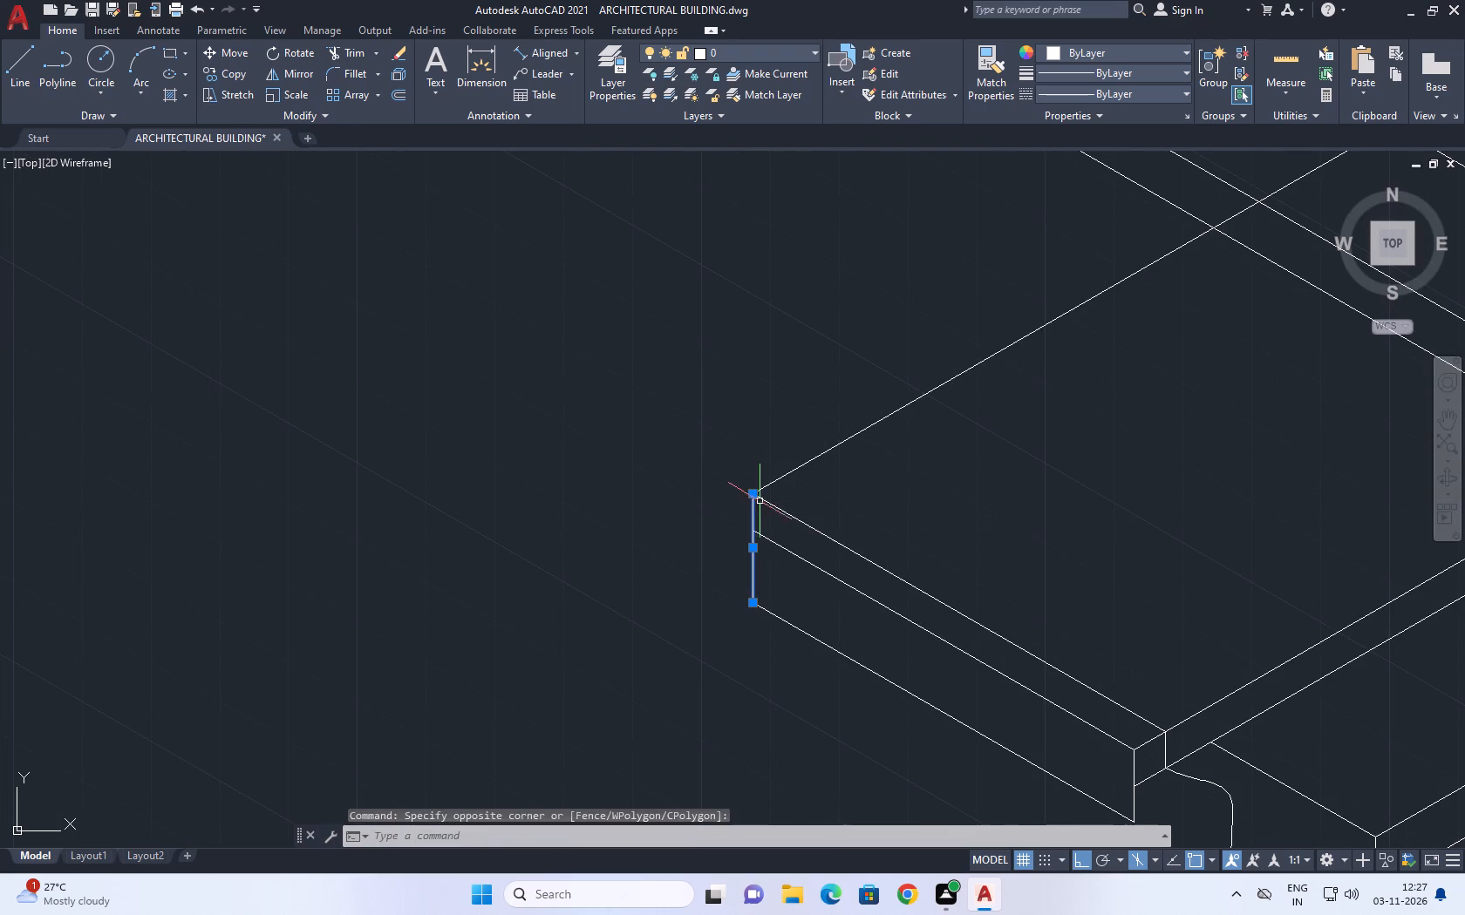
pyautogui.click(754, 493)
pyautogui.click(757, 530)
pyautogui.scroll(-1, 787, 477)
pyautogui.press('Escape')
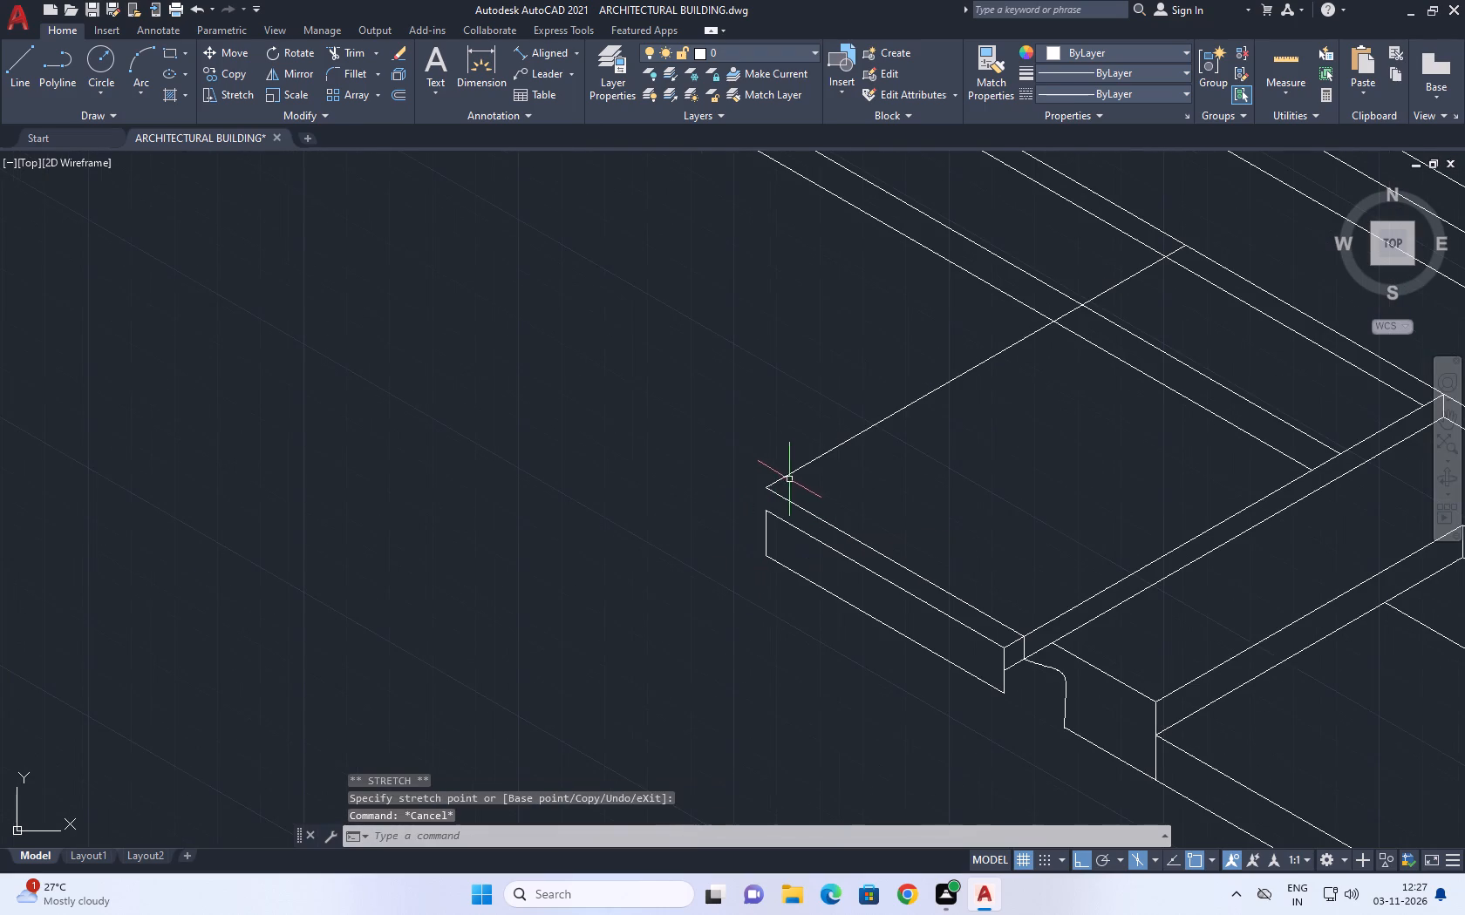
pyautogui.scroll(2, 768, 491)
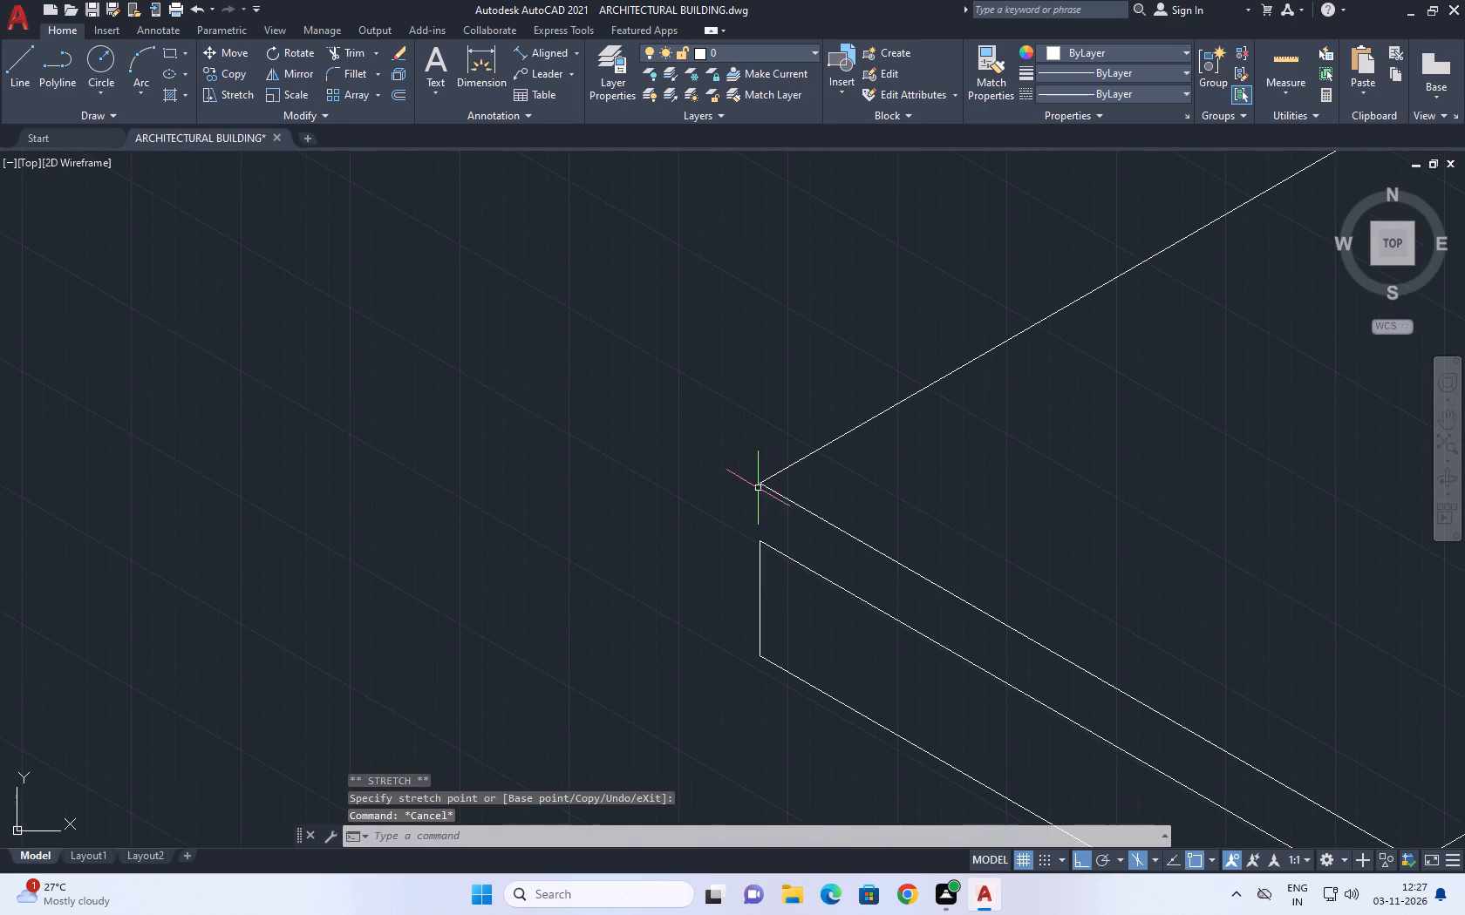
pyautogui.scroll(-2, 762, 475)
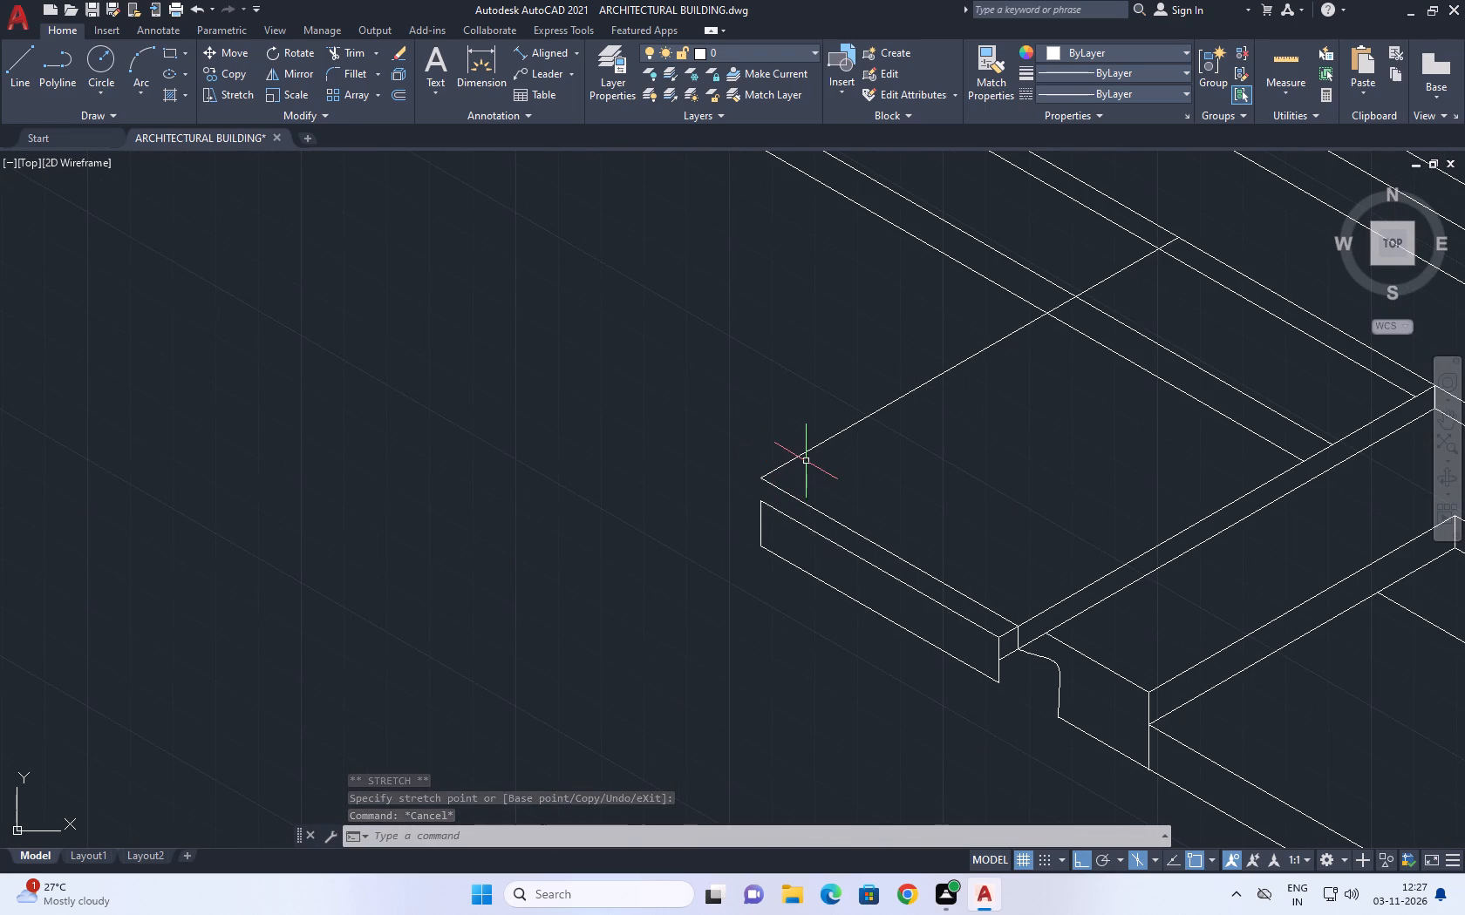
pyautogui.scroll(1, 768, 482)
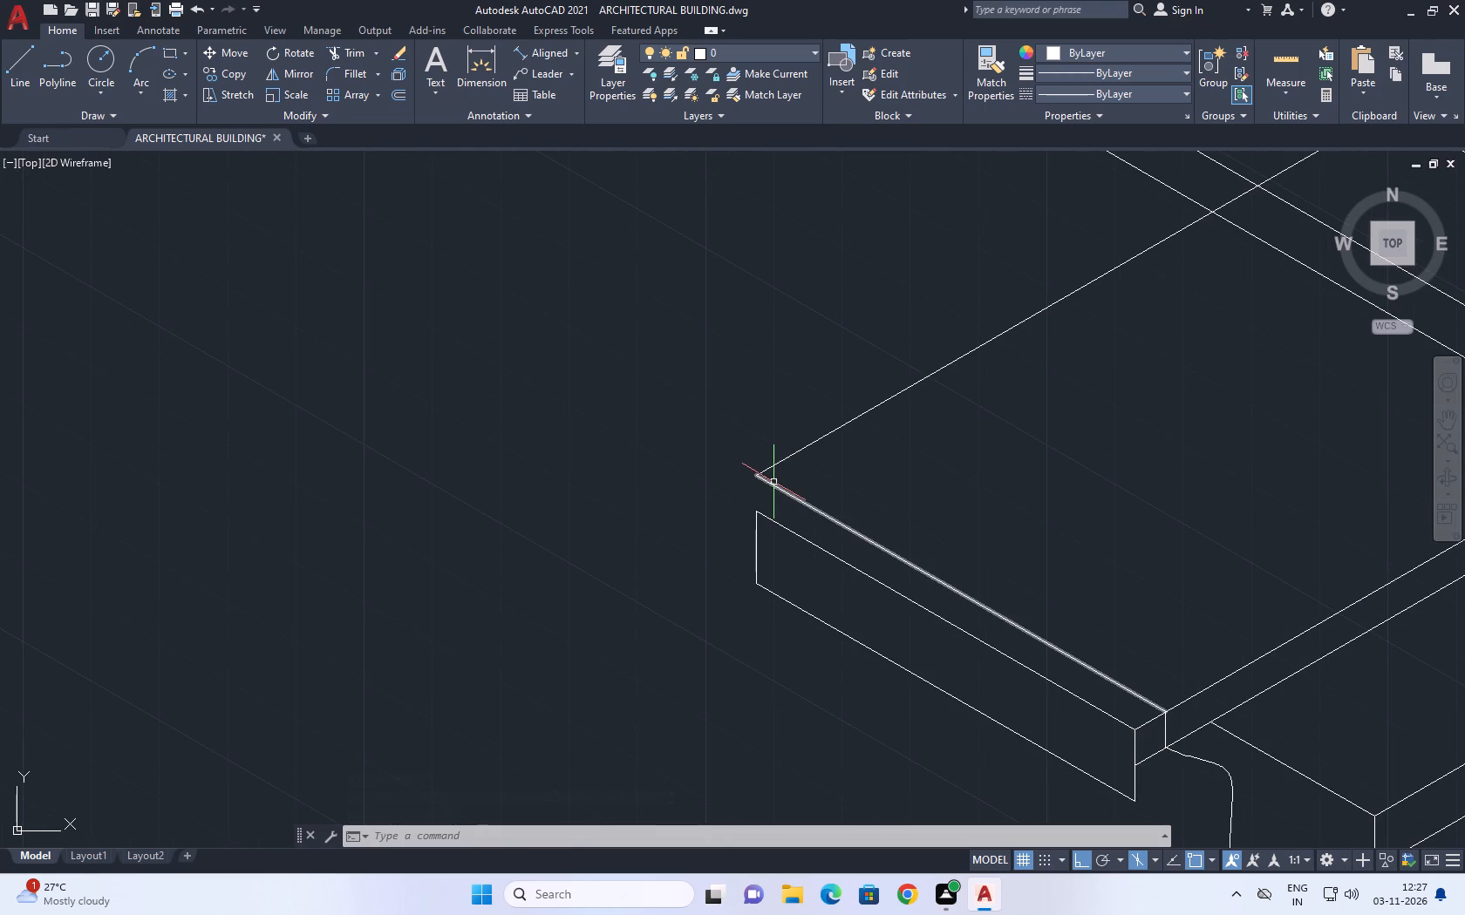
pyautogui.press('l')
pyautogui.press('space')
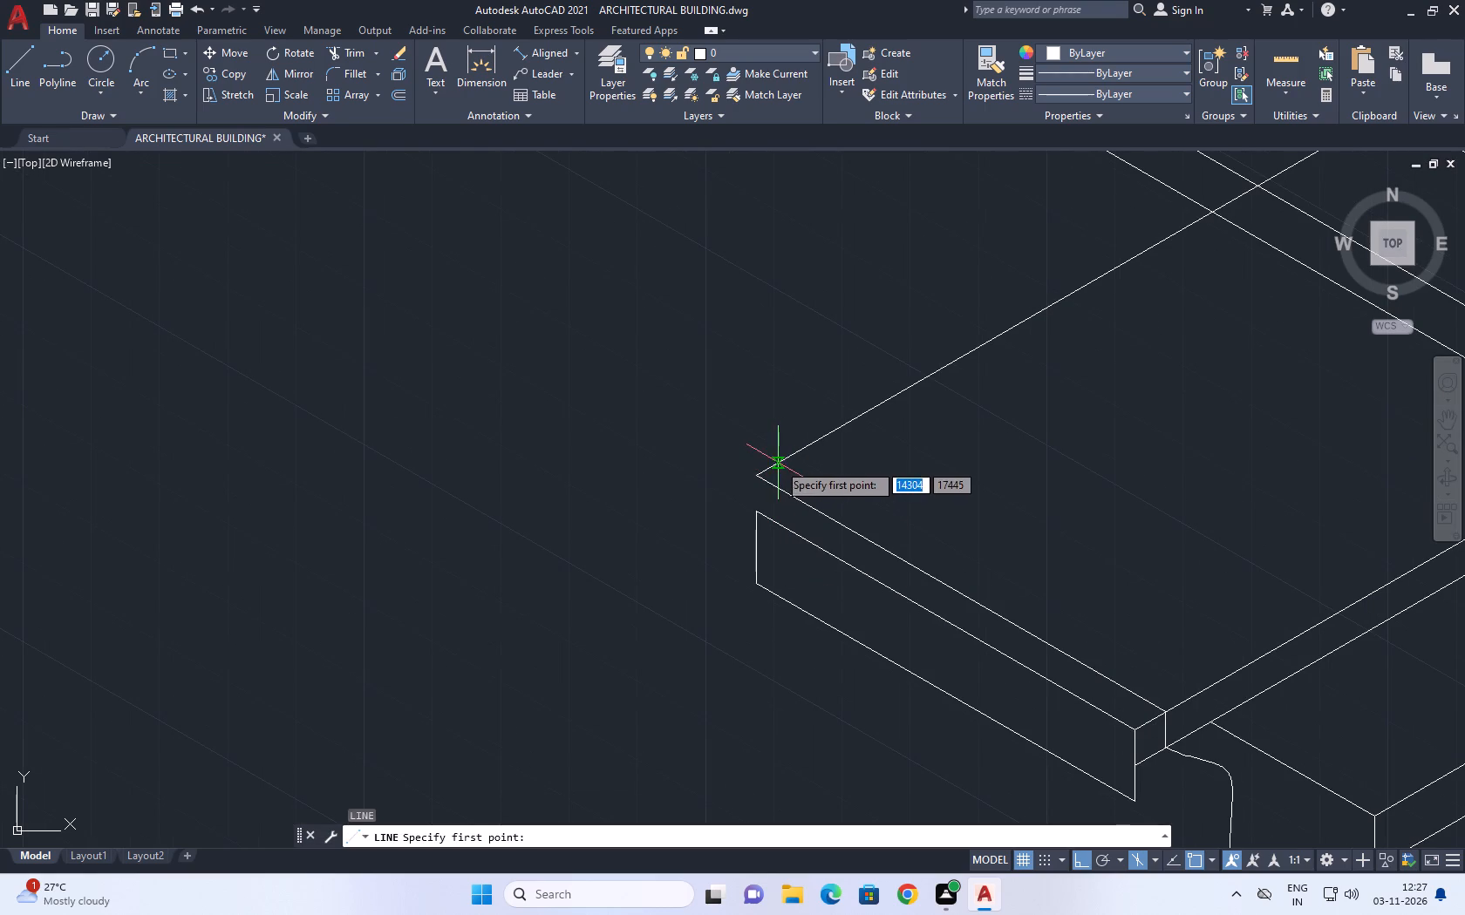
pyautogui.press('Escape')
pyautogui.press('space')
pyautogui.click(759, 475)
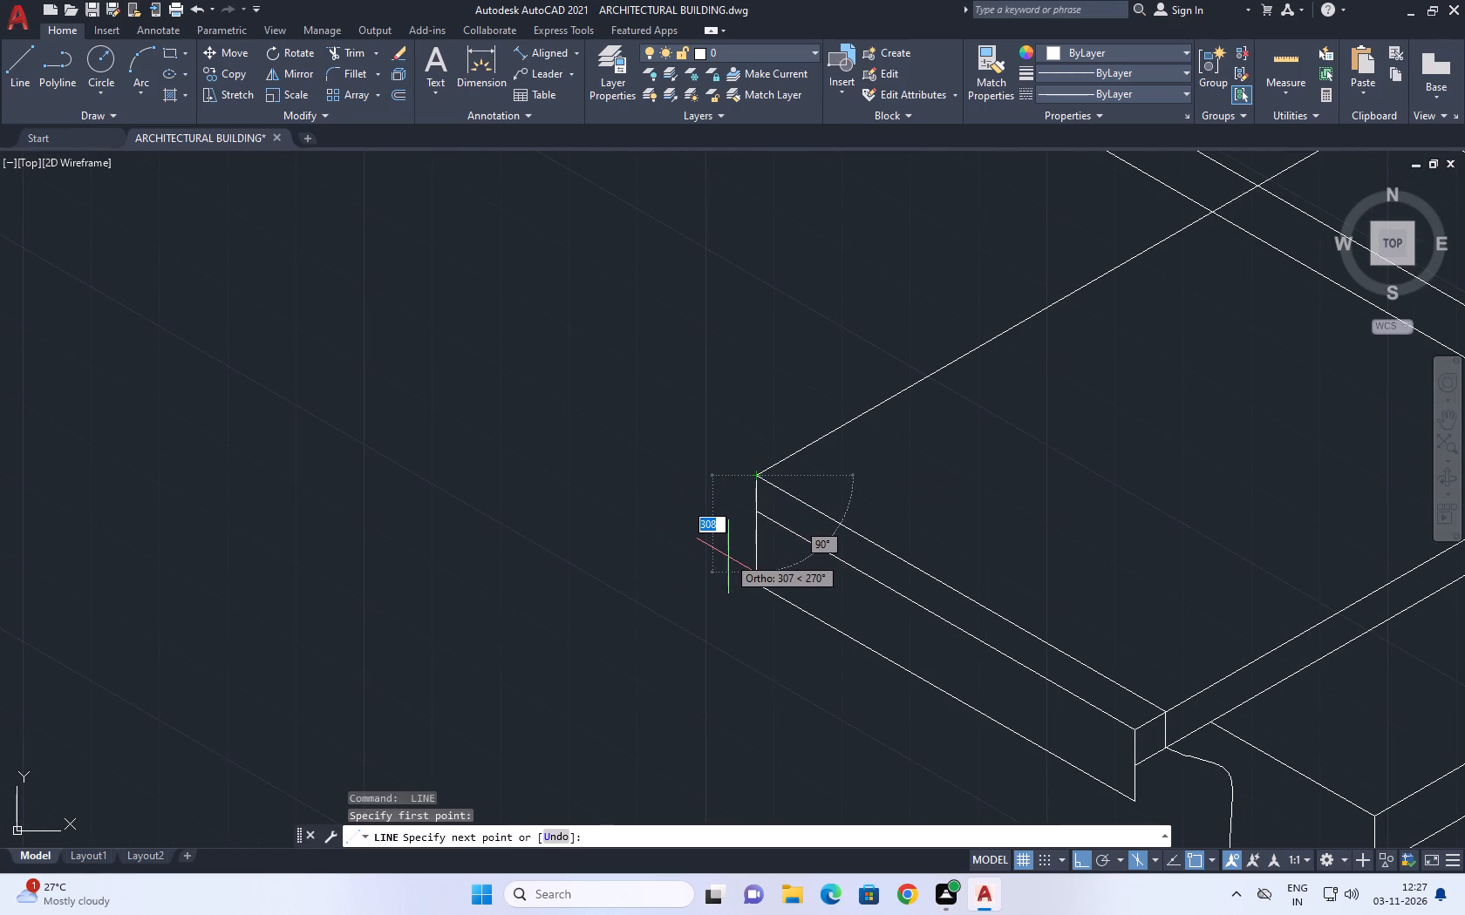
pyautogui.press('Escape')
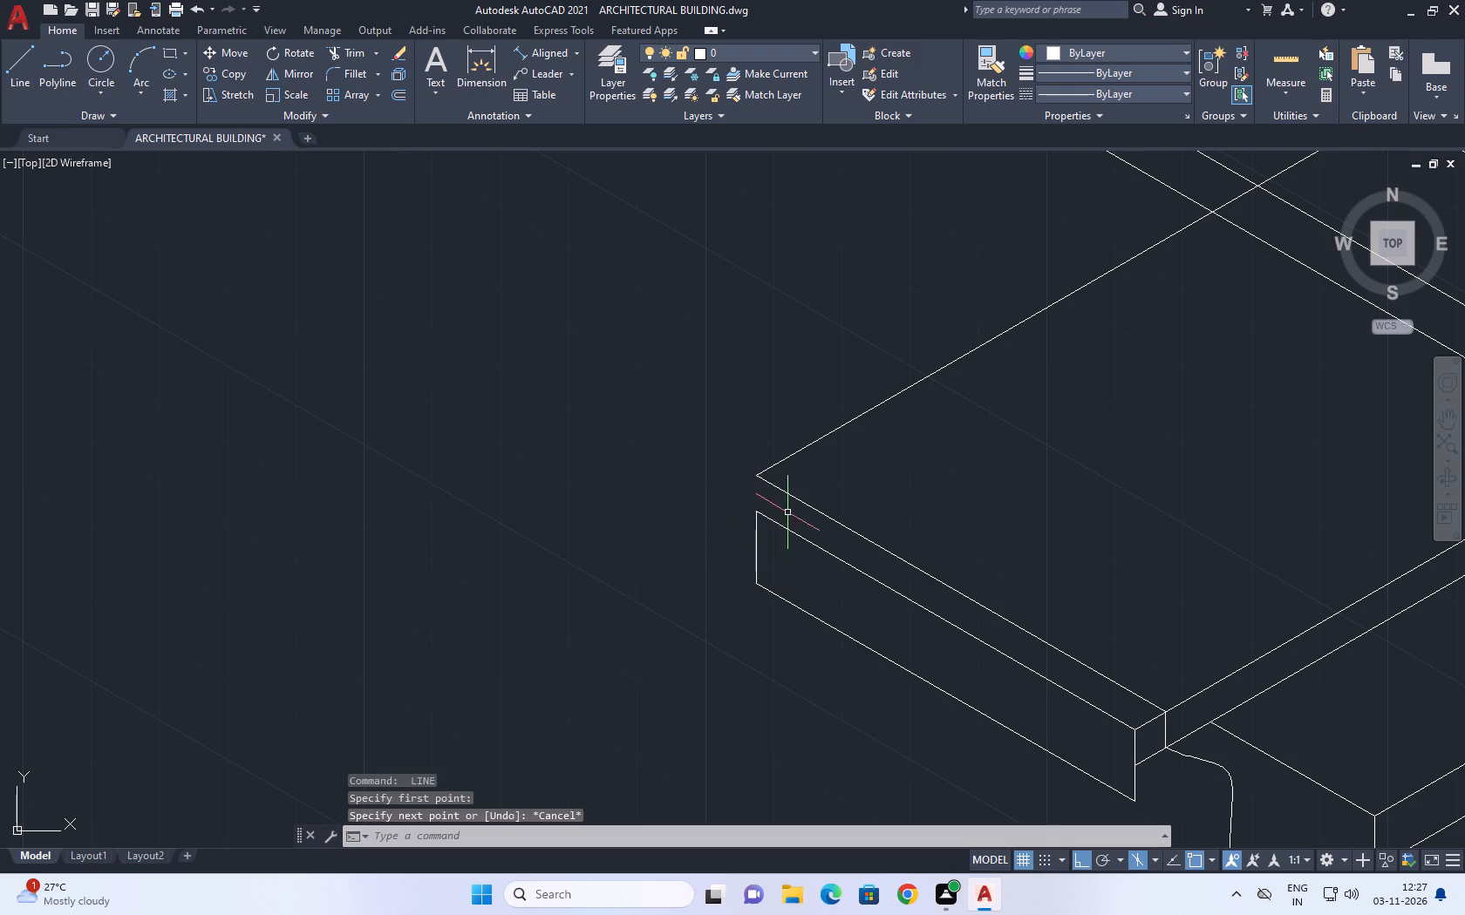
# Switch to the top isoplane and draw a short 30° line from the shortened corner line's top end.
pyautogui.moveTo(847, 483); pyautogui.dragTo(776, 517, button='middle')
pyautogui.press('l')
pyautogui.press('space')
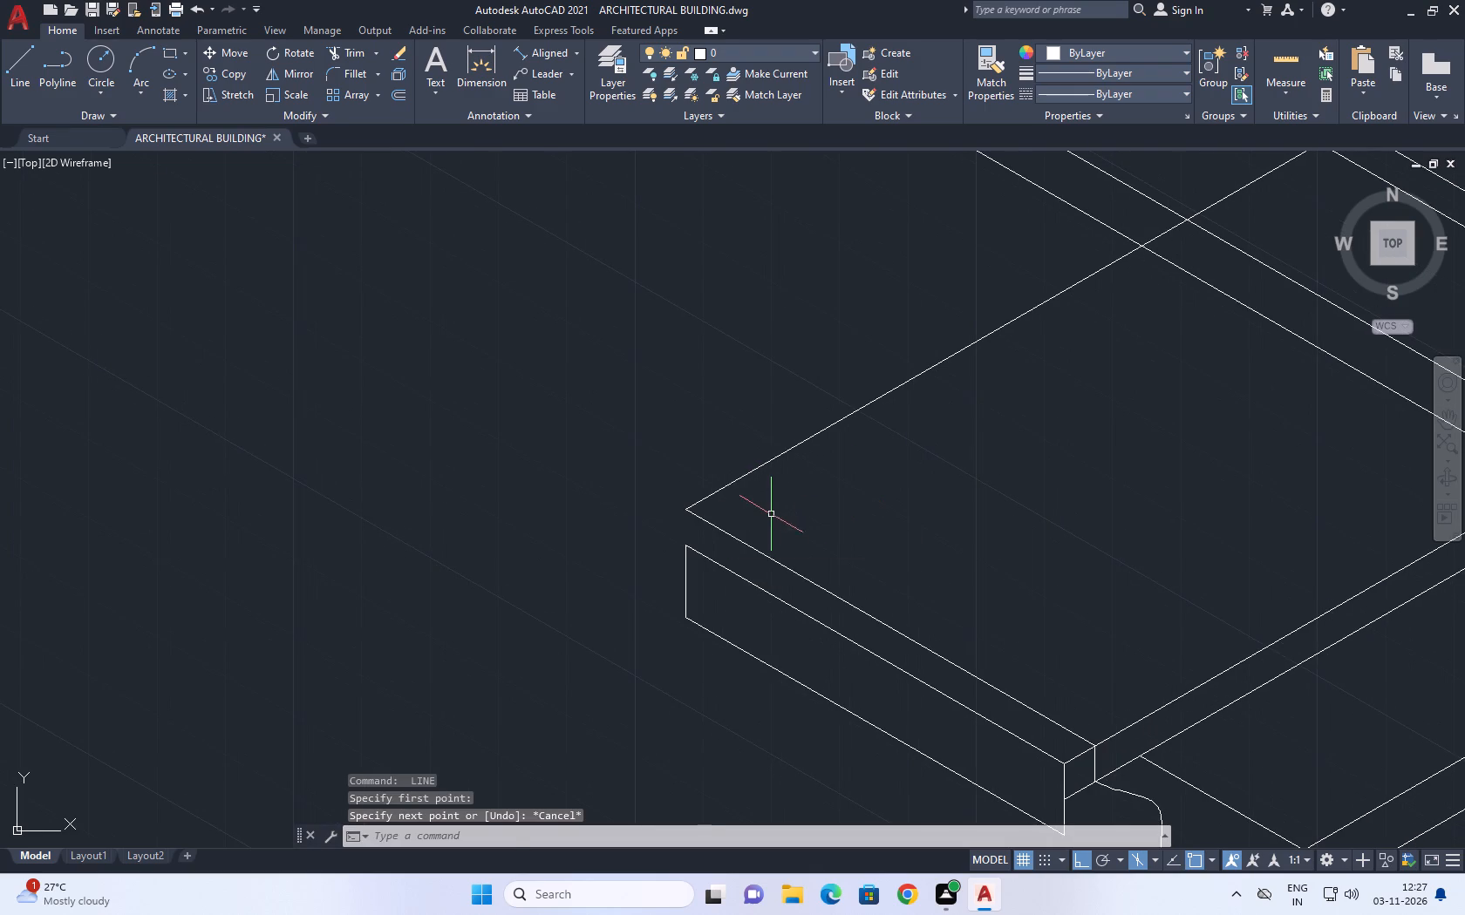
pyautogui.click(686, 543)
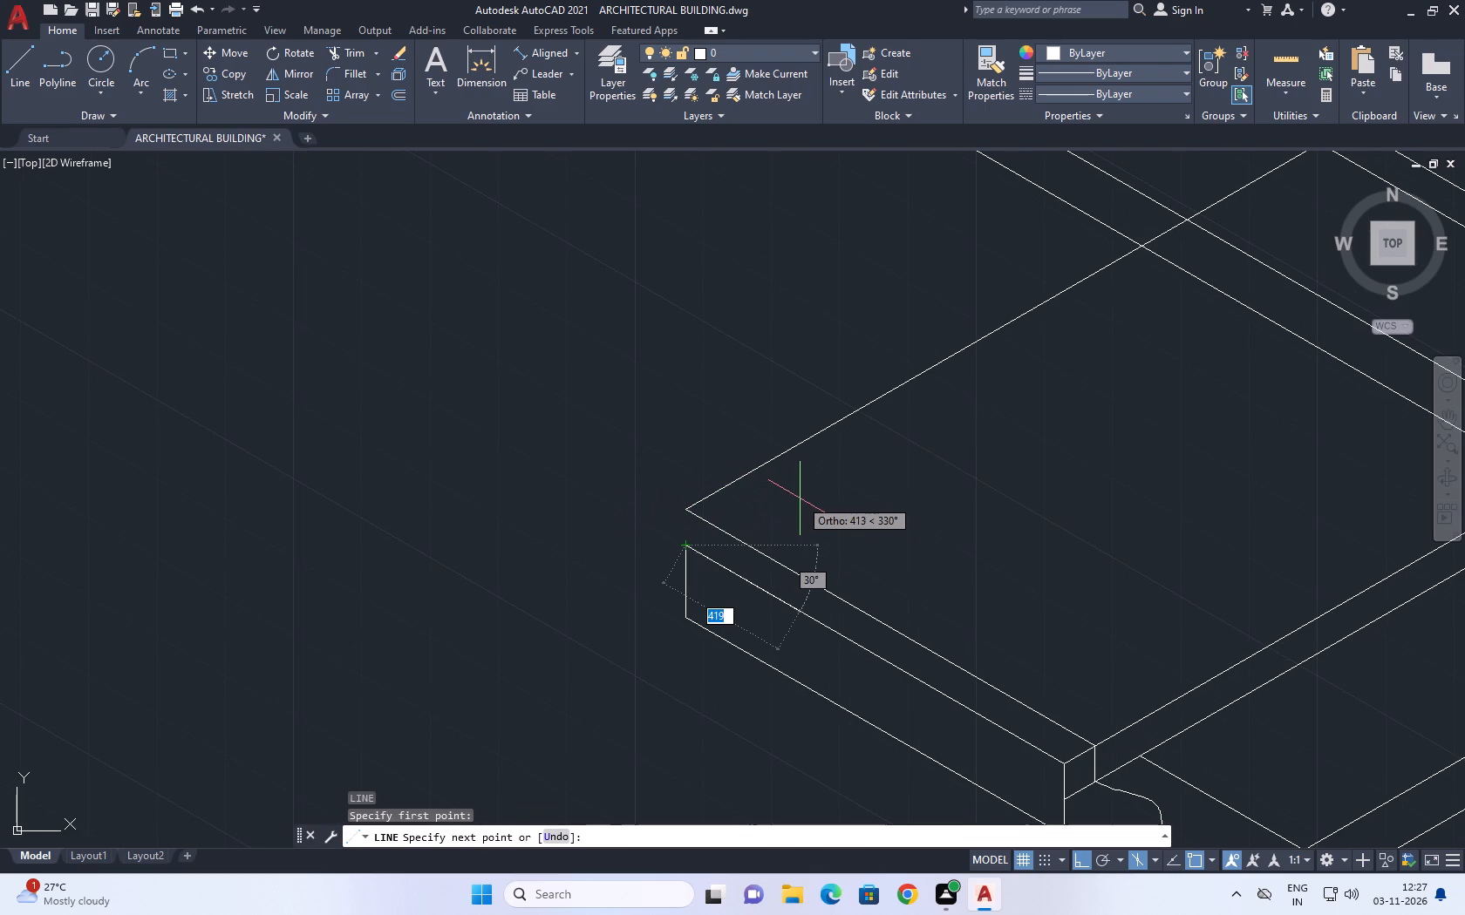
pyautogui.press('F8')
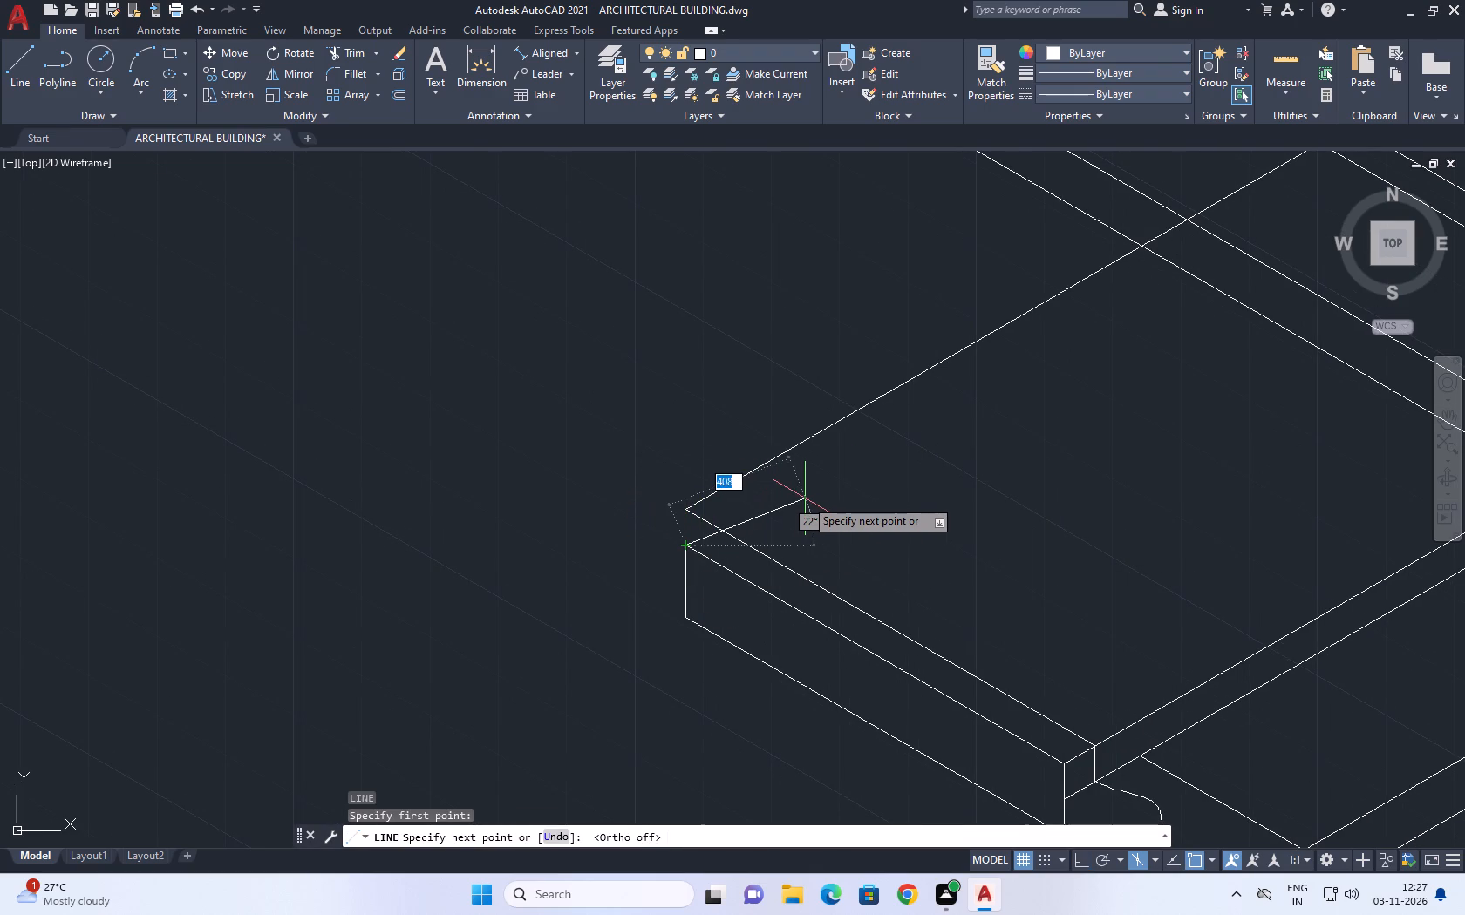
pyautogui.press('F8')
pyautogui.press('F5')
pyautogui.click(817, 500)
pyautogui.press('Escape')
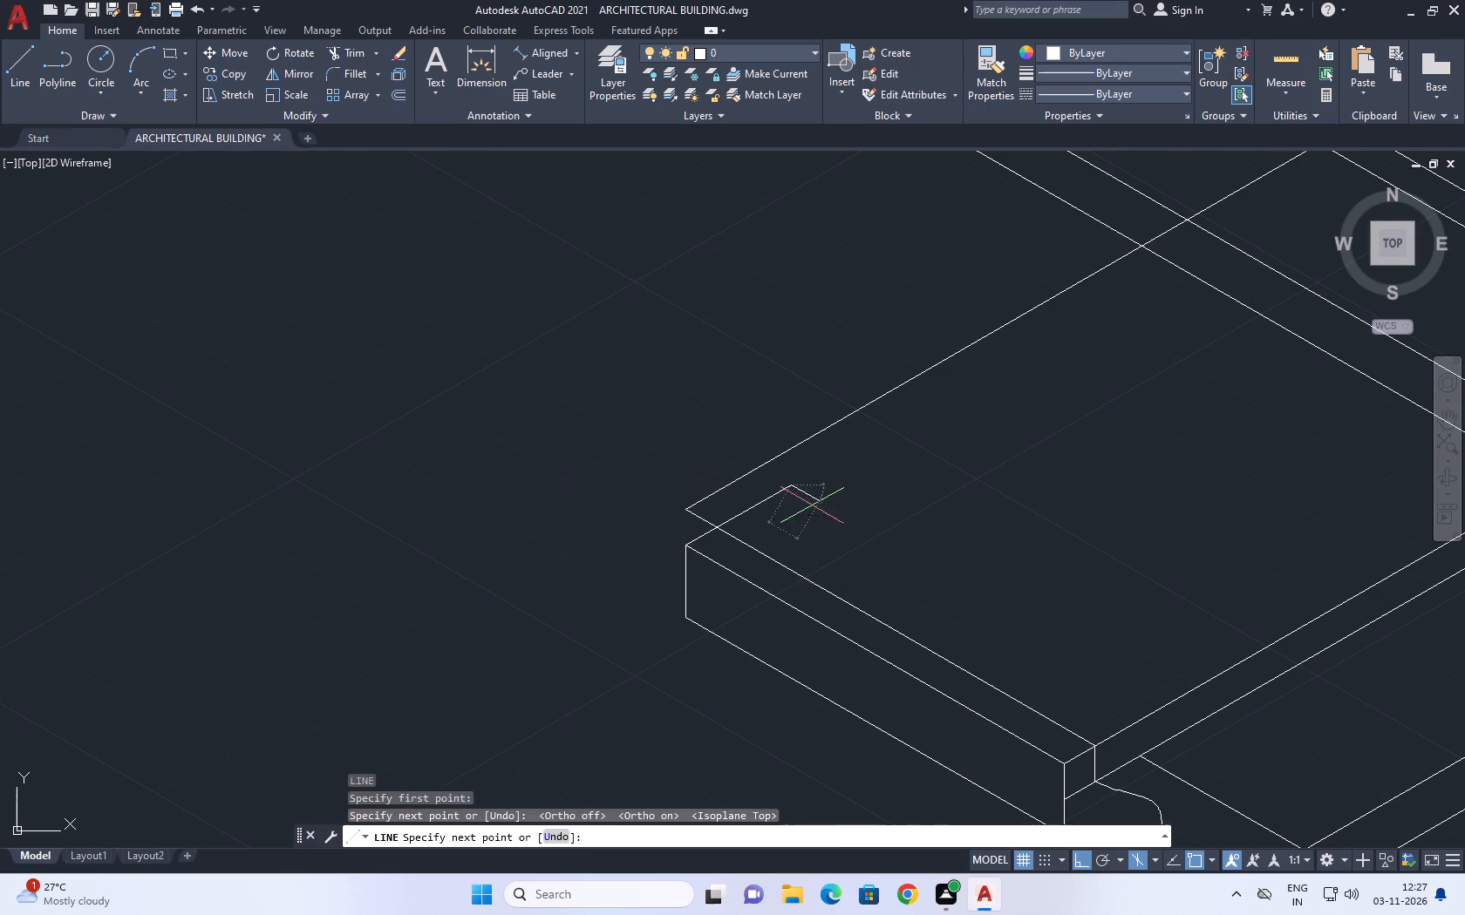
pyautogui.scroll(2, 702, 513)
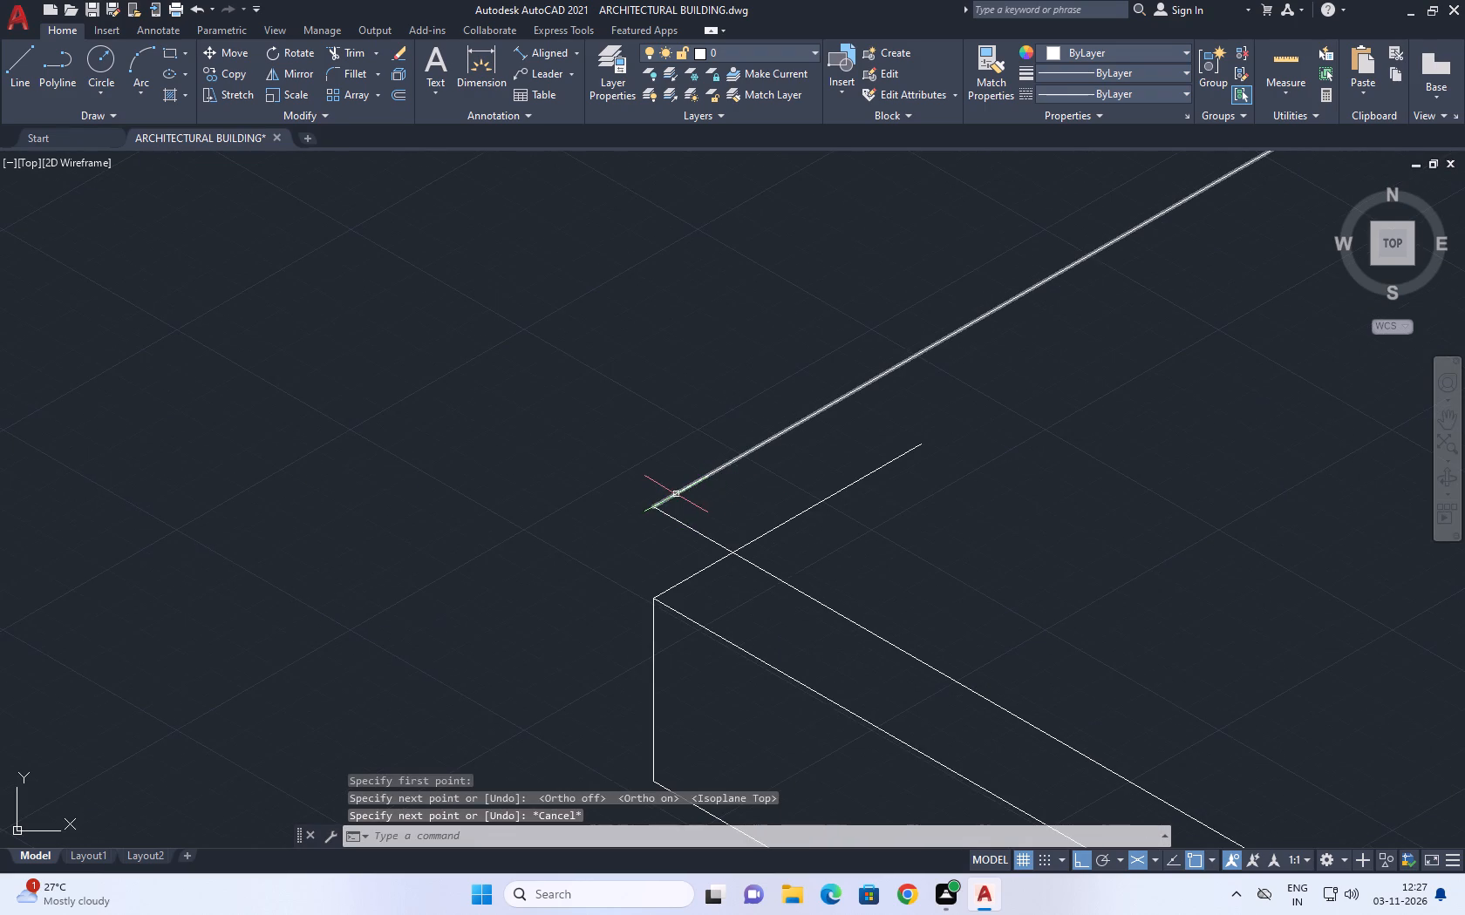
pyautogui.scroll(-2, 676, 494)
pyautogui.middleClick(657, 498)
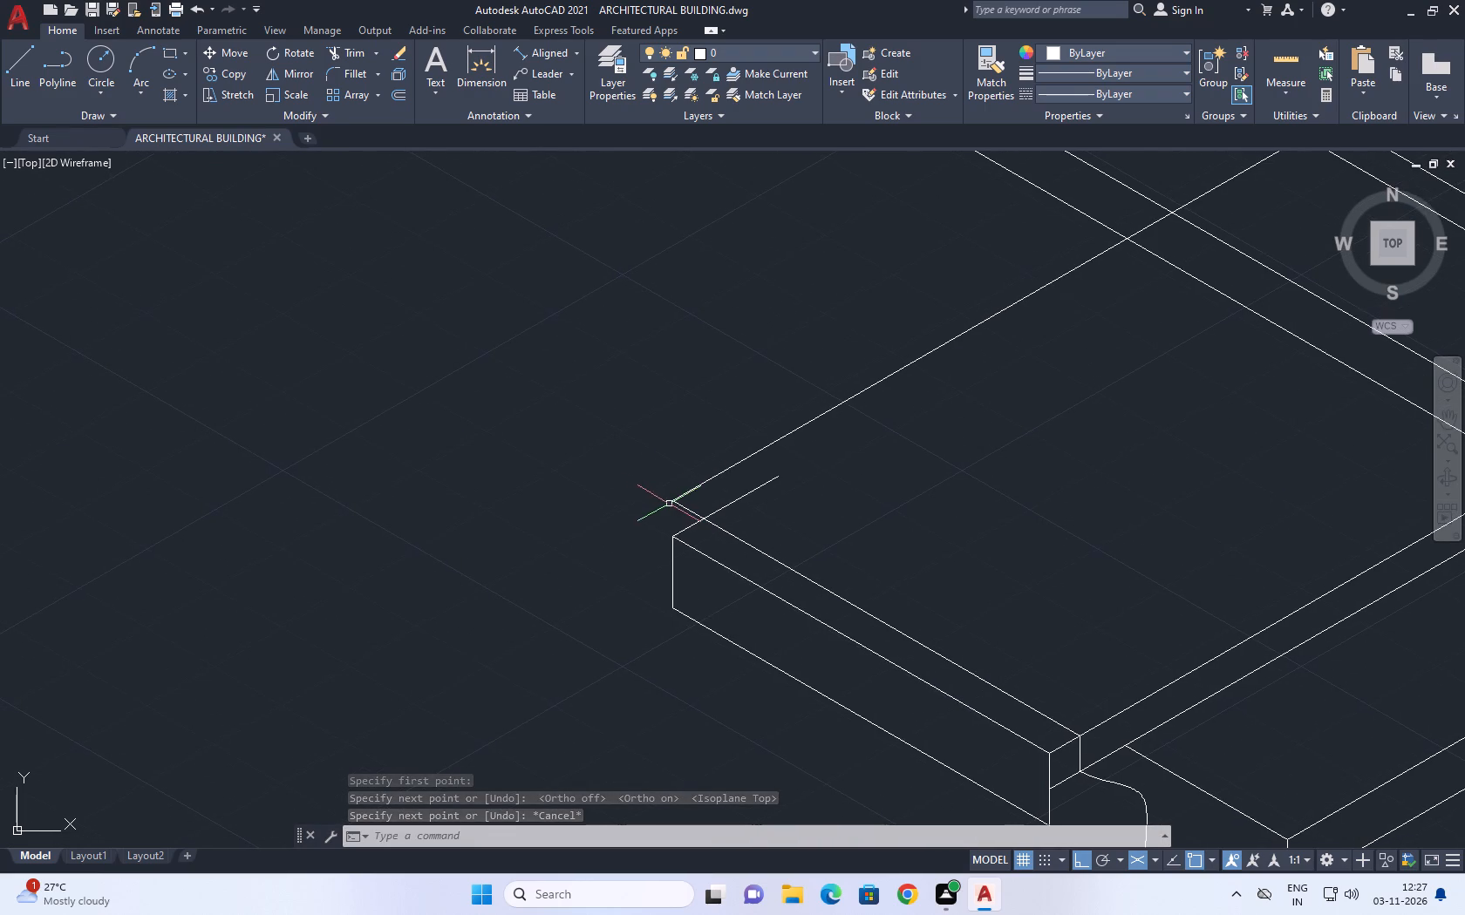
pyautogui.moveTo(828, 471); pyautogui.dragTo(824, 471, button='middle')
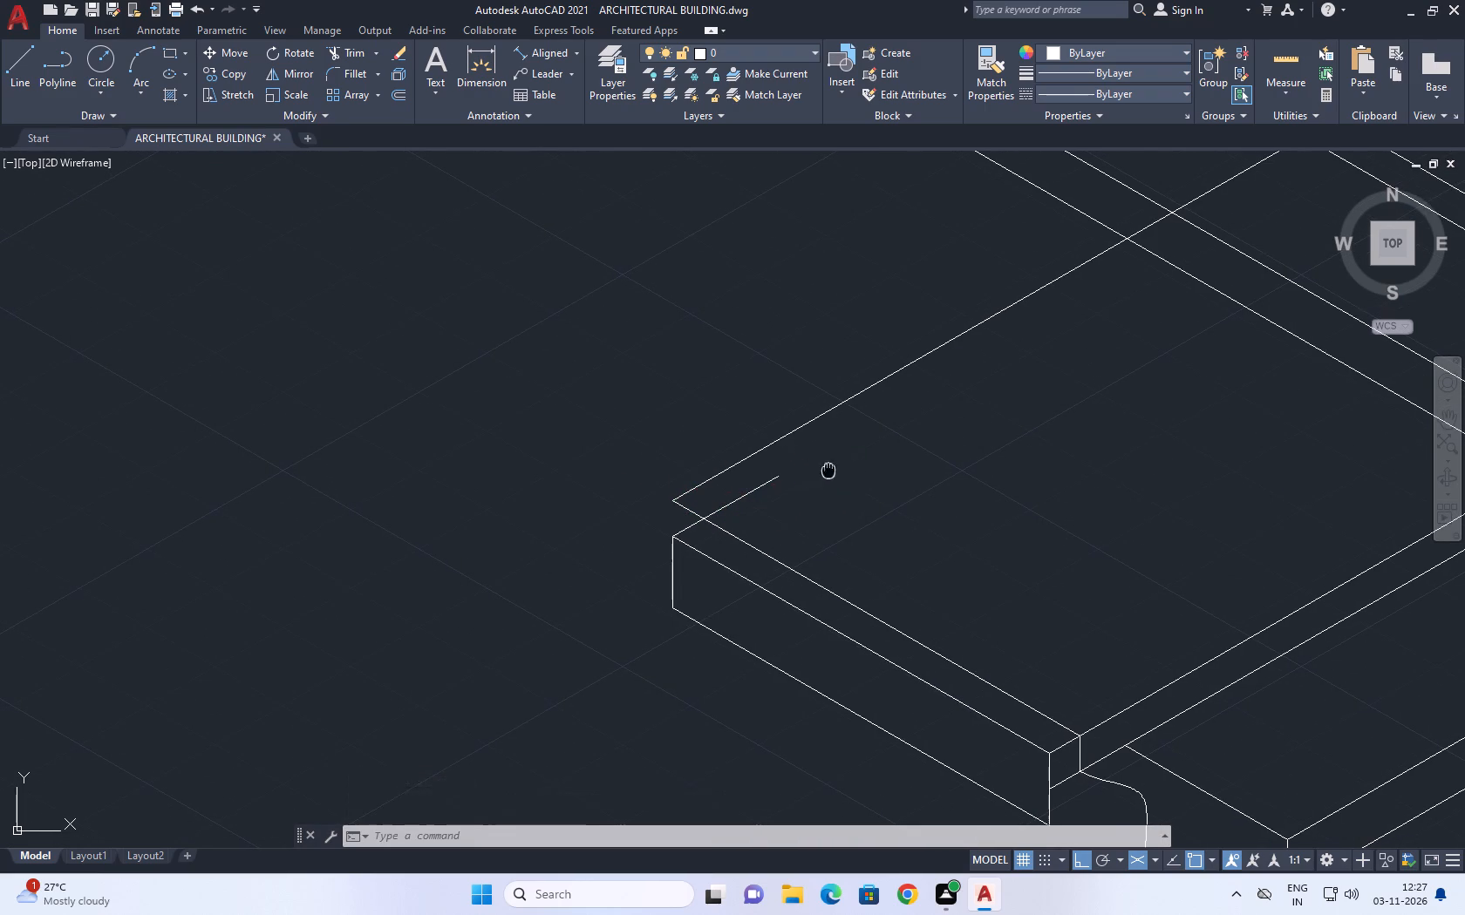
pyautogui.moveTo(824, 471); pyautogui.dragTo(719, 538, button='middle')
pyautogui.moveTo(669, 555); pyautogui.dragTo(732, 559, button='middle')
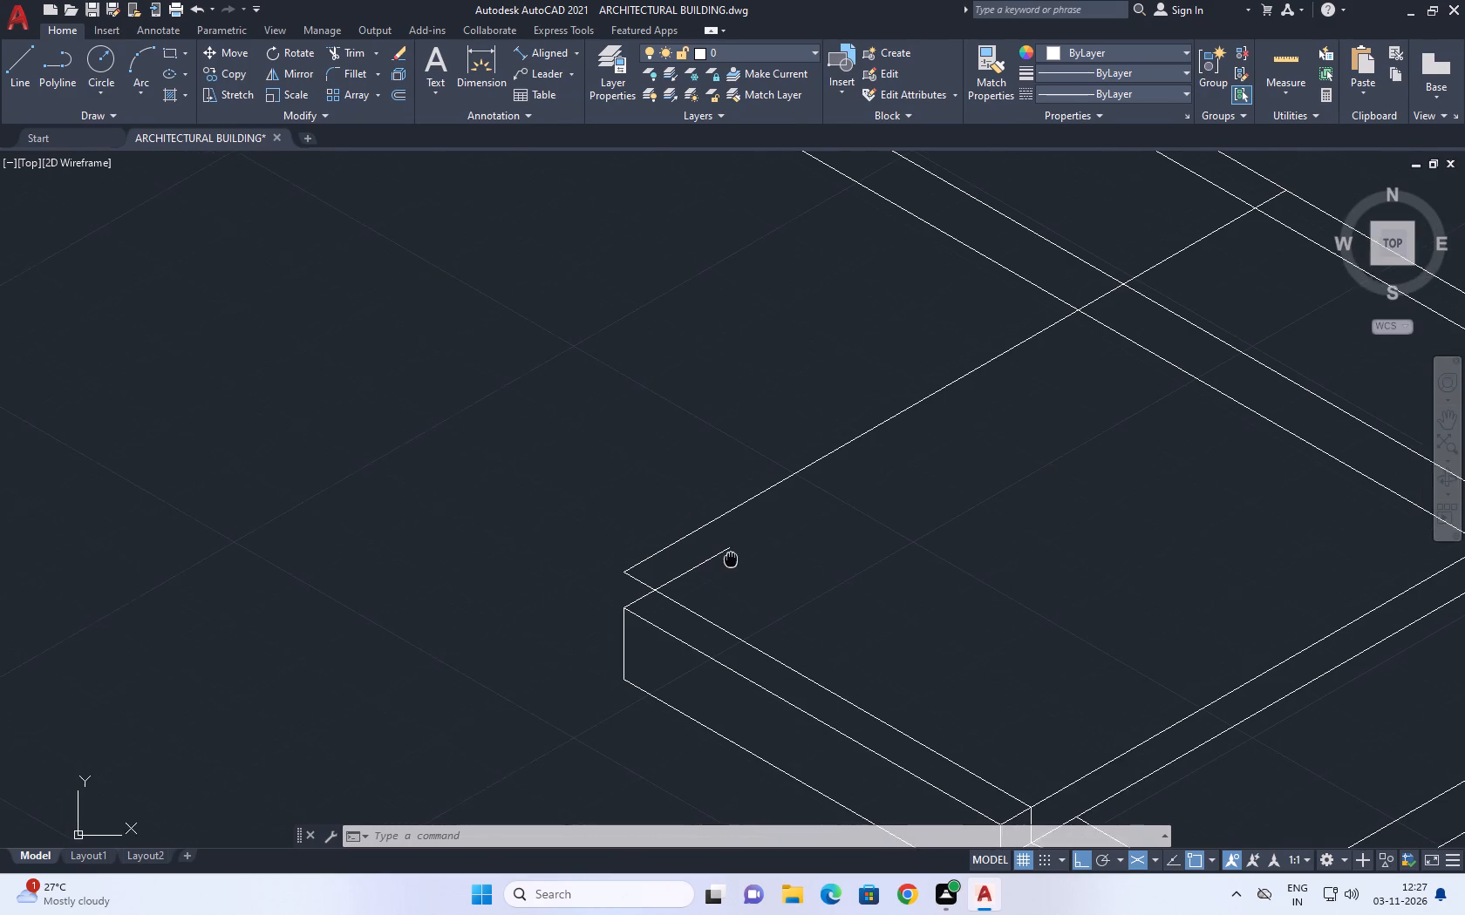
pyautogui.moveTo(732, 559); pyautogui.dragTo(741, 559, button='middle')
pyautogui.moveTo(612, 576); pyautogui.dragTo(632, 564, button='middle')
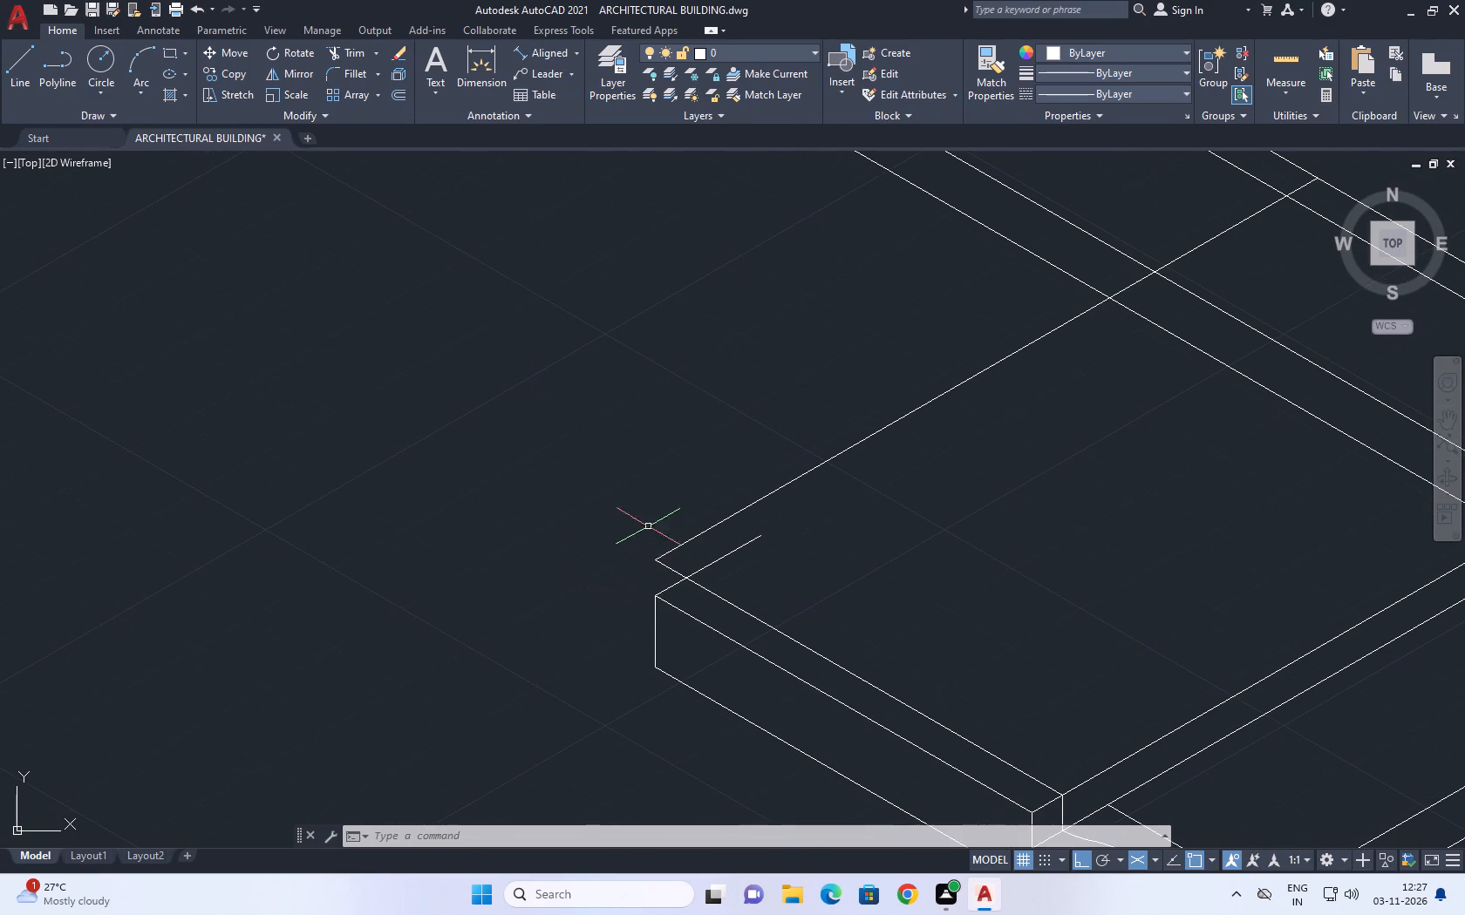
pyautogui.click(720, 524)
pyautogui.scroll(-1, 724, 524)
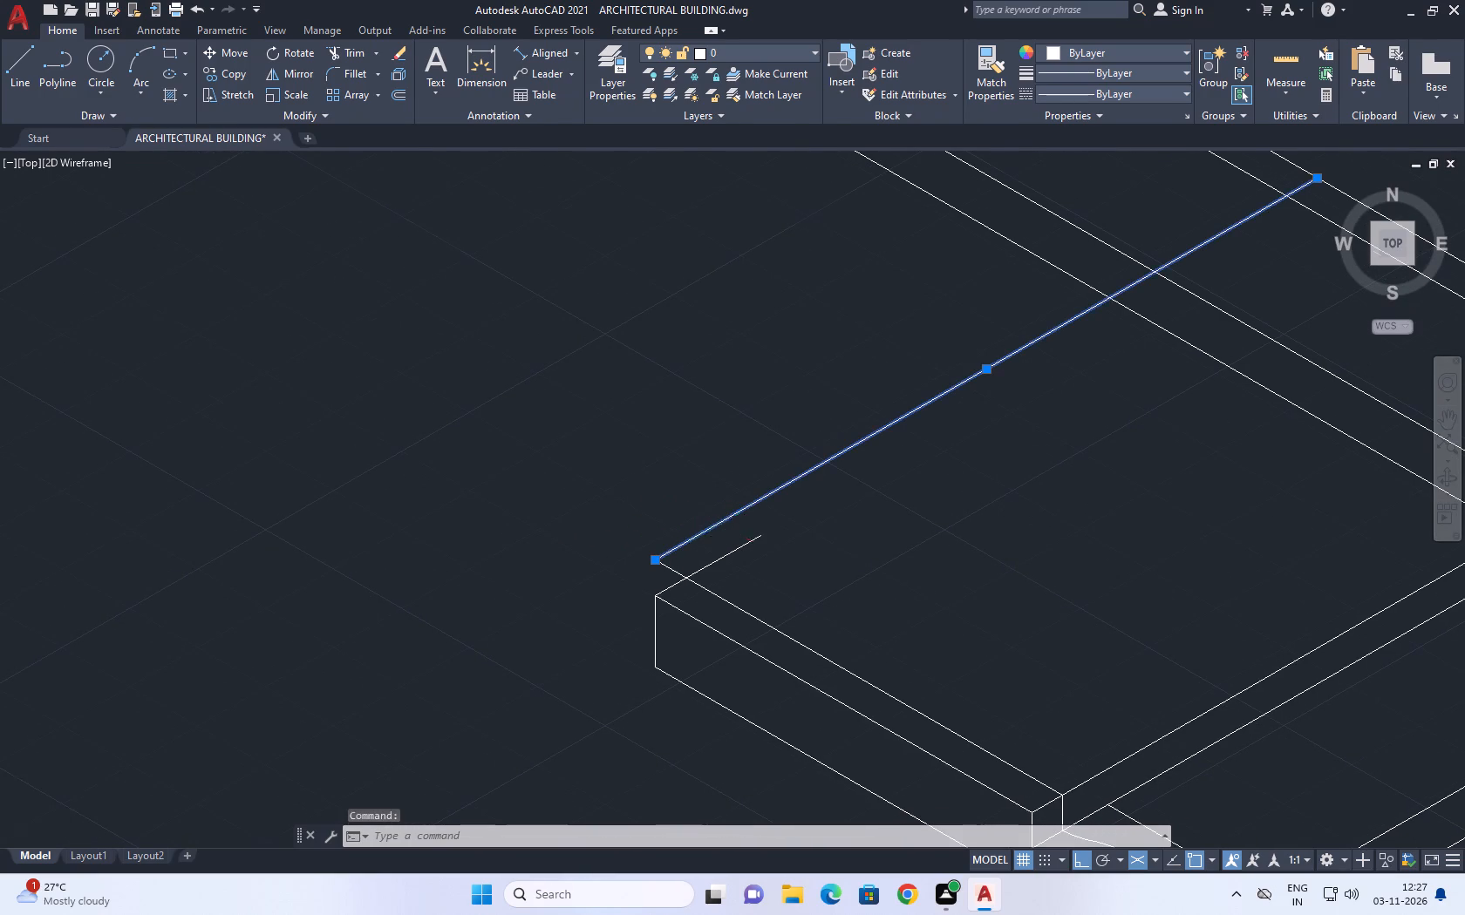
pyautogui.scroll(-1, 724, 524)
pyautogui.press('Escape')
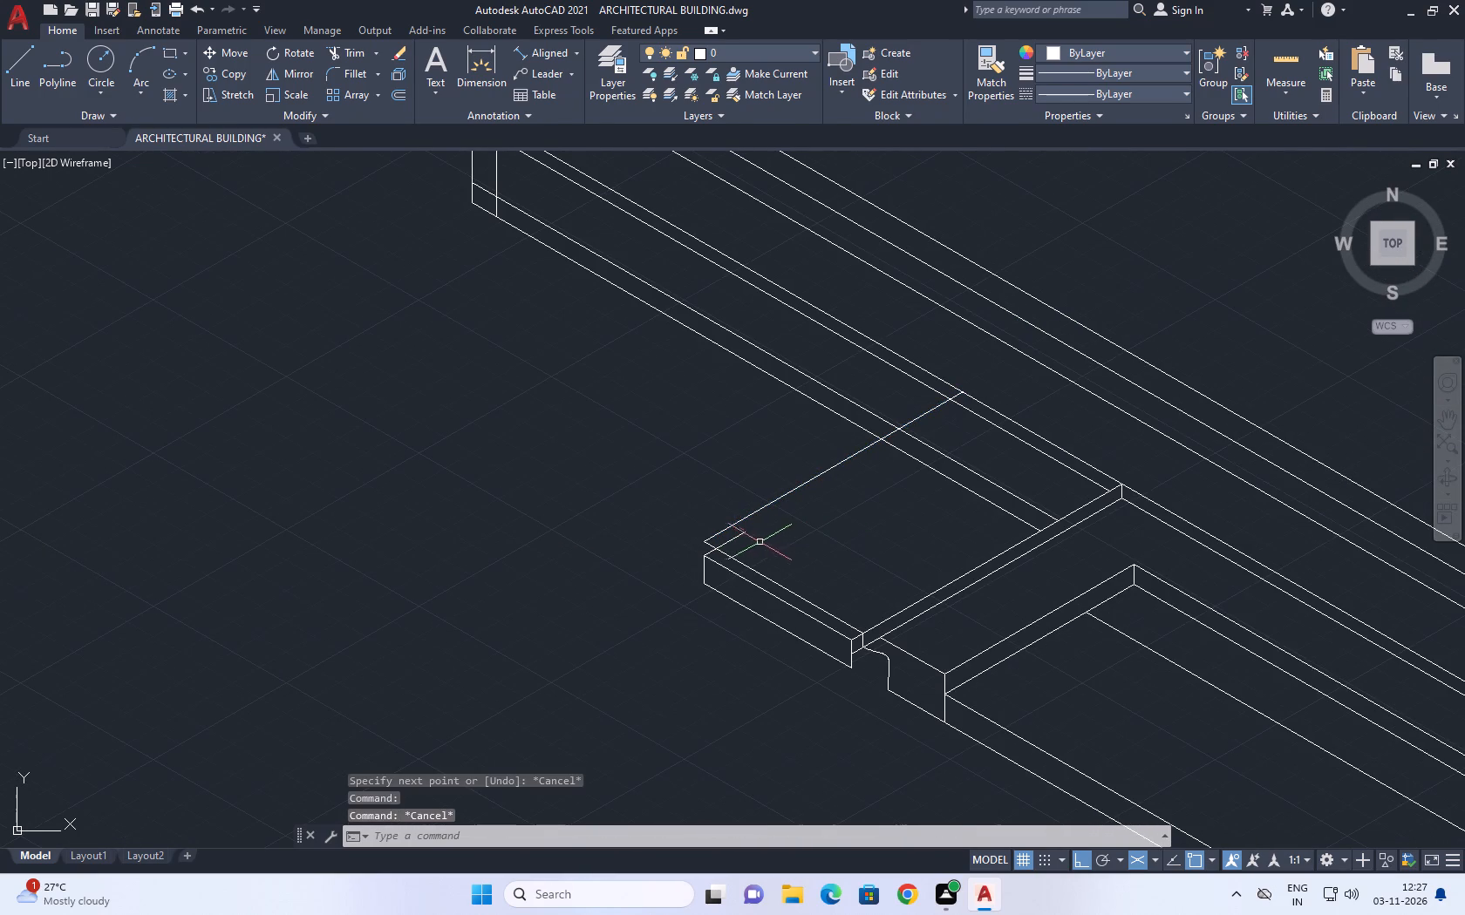
# Erase the short 30° line and the slab's long 30° edge that starts at the old upper corner.
pyautogui.scroll(2, 726, 542)
pyautogui.click(726, 542)
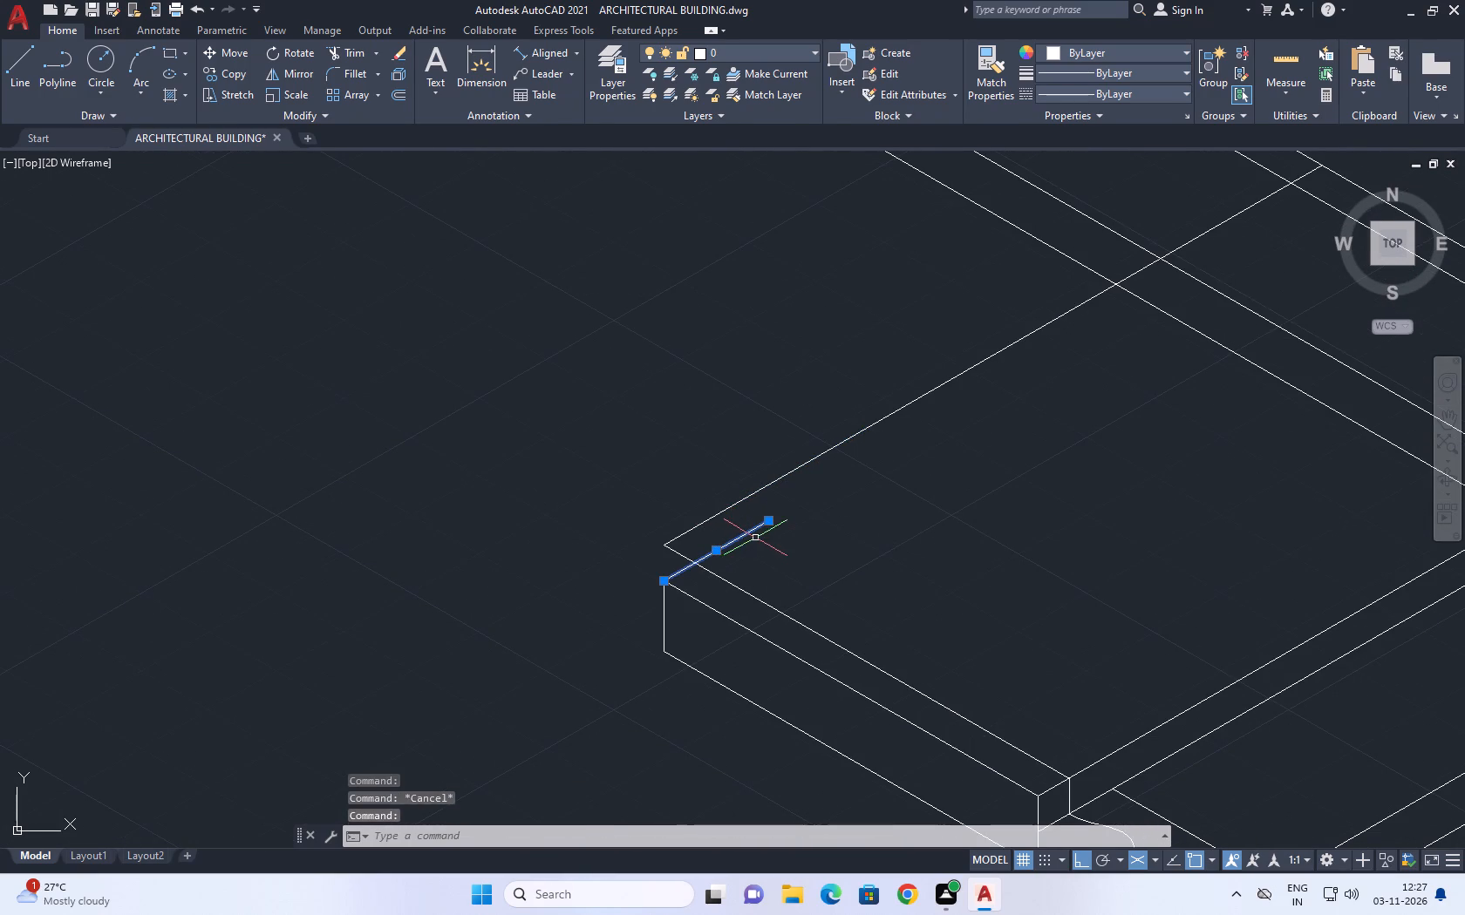
pyautogui.moveTo(829, 532); pyautogui.dragTo(741, 480, button='middle')
pyautogui.press('Delete')
pyautogui.moveTo(674, 481); pyautogui.dragTo(652, 452)
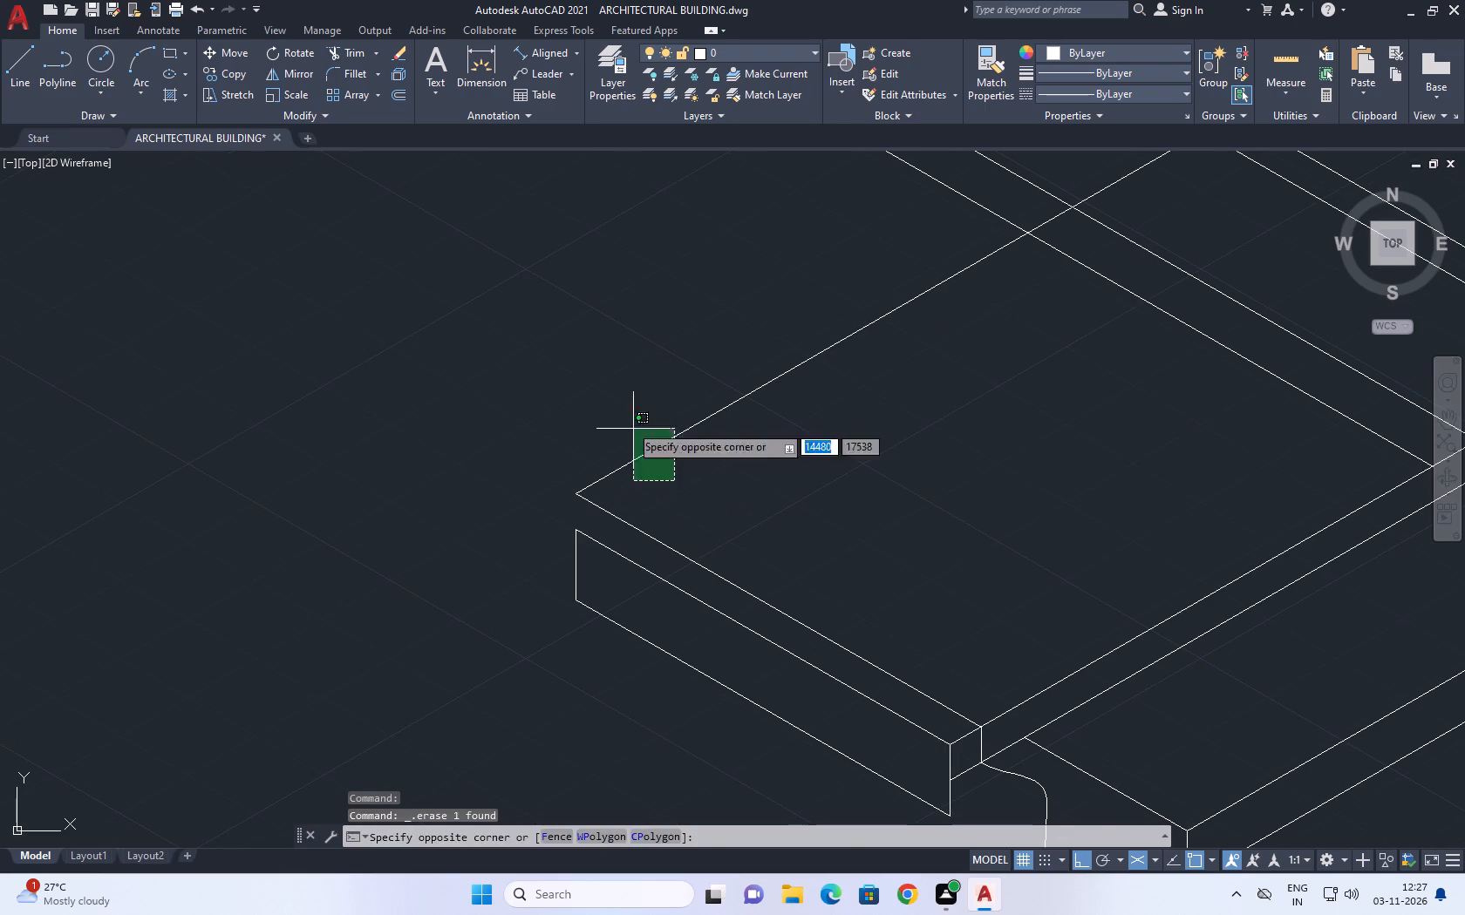
pyautogui.click(618, 412)
pyautogui.press('Delete')
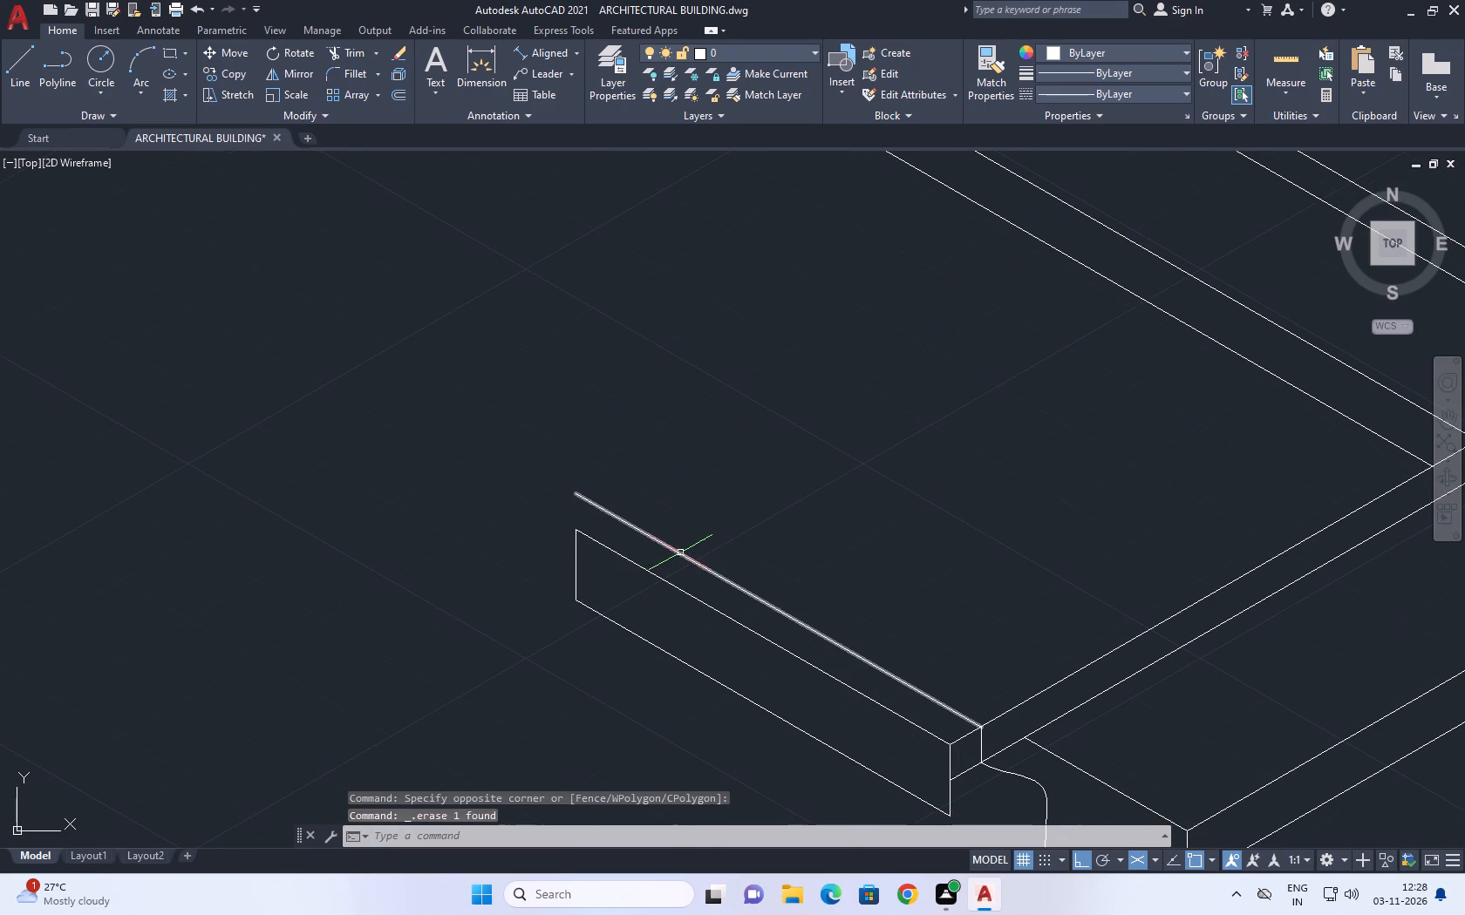
# Draw a 30° line from the shortened corner line's top end across the long 150° lines behind the slab.
pyautogui.moveTo(618, 494); pyautogui.dragTo(621, 523, button='middle')
pyautogui.press('l')
pyautogui.press('space')
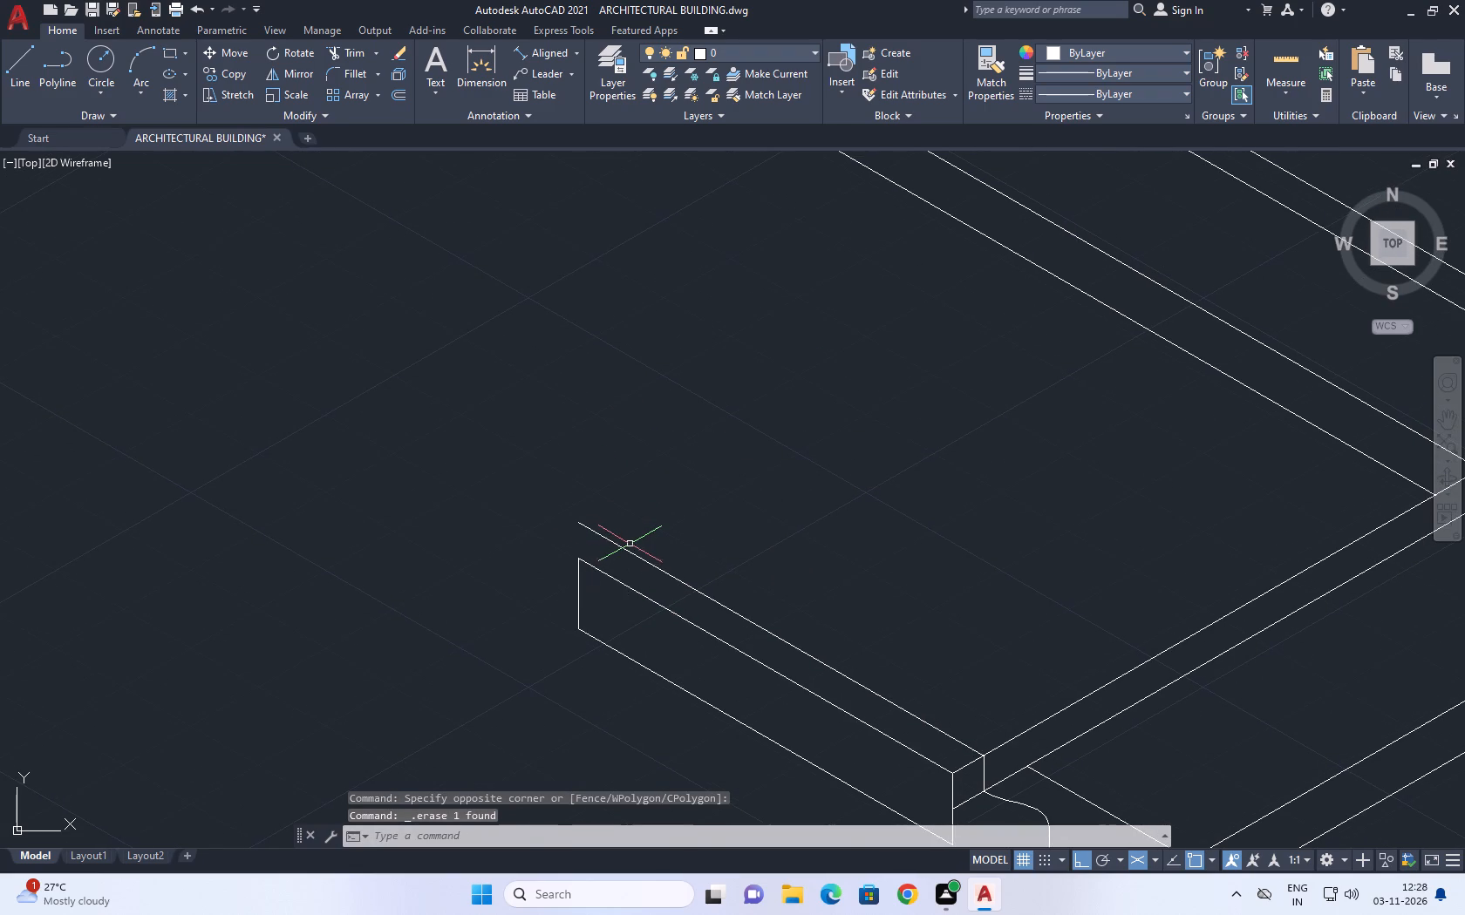
pyautogui.click(583, 559)
pyautogui.scroll(-1, 685, 480)
pyautogui.moveTo(772, 444); pyautogui.dragTo(760, 462, button='middle')
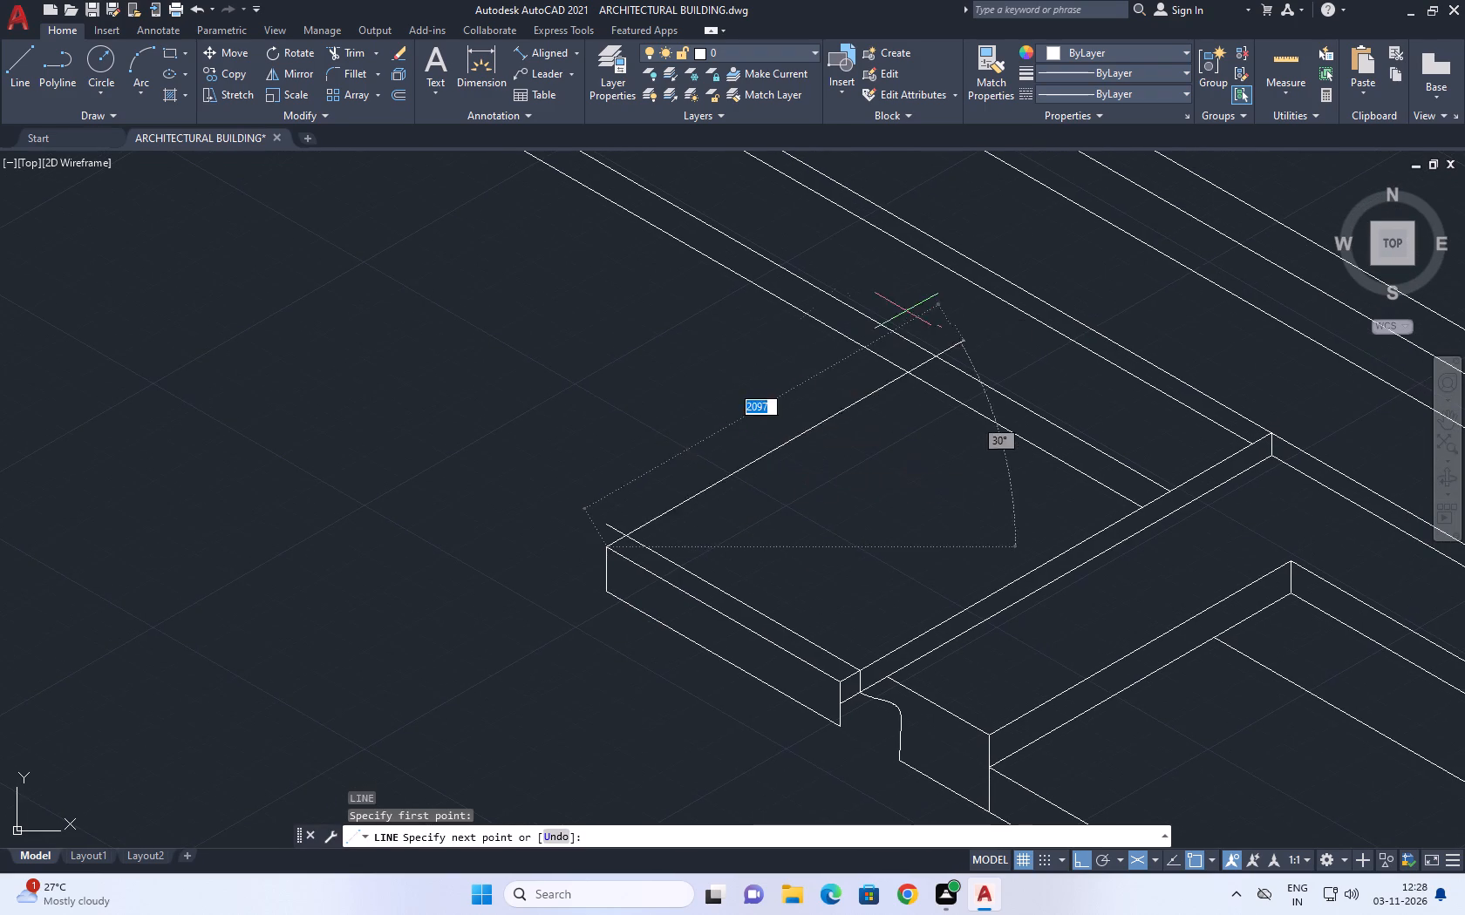
pyautogui.click(1050, 269)
pyautogui.press('Escape')
# Trim the upper 150° edge's overhang outside the new 30° line at the slab's outer corner.
pyautogui.scroll(1, 596, 556)
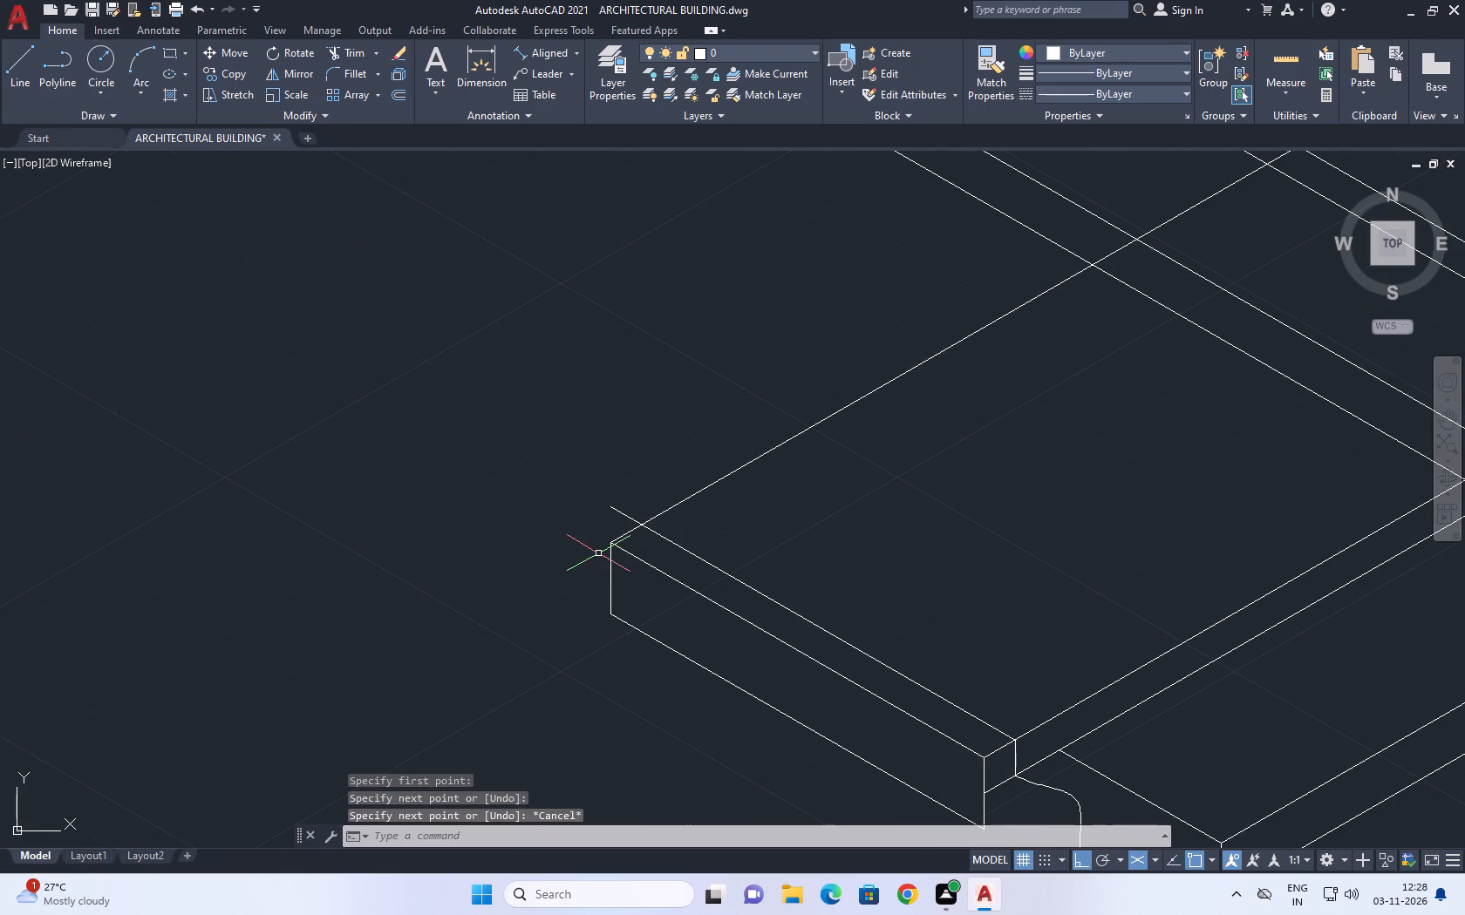
pyautogui.press('t')
pyautogui.press('r')
pyautogui.press('b')
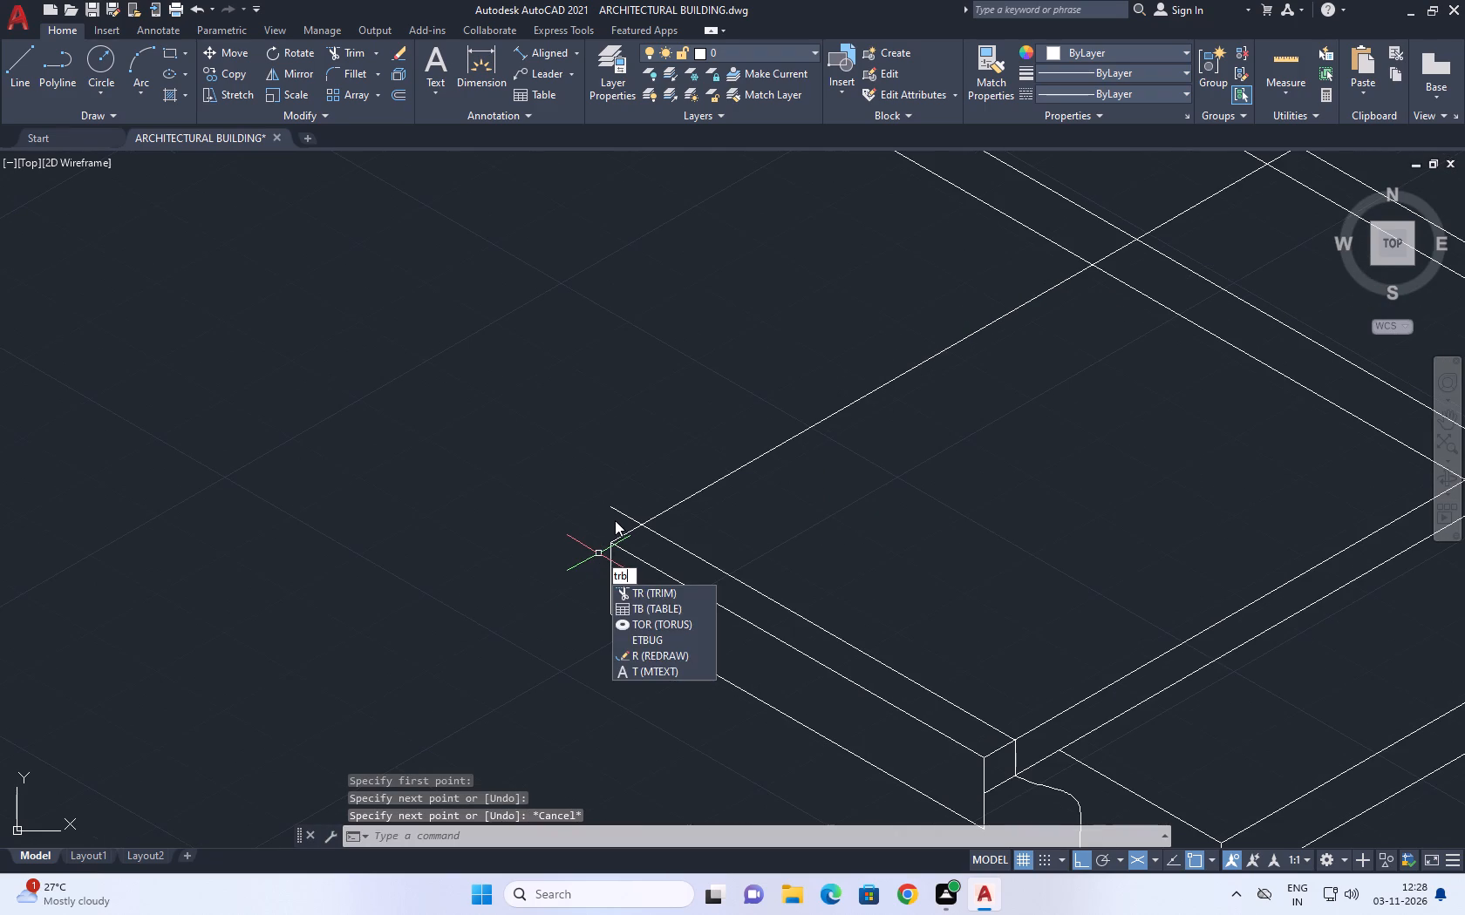
pyautogui.press('Escape')
pyautogui.write('tr')
pyautogui.press('space')
pyautogui.click(621, 517)
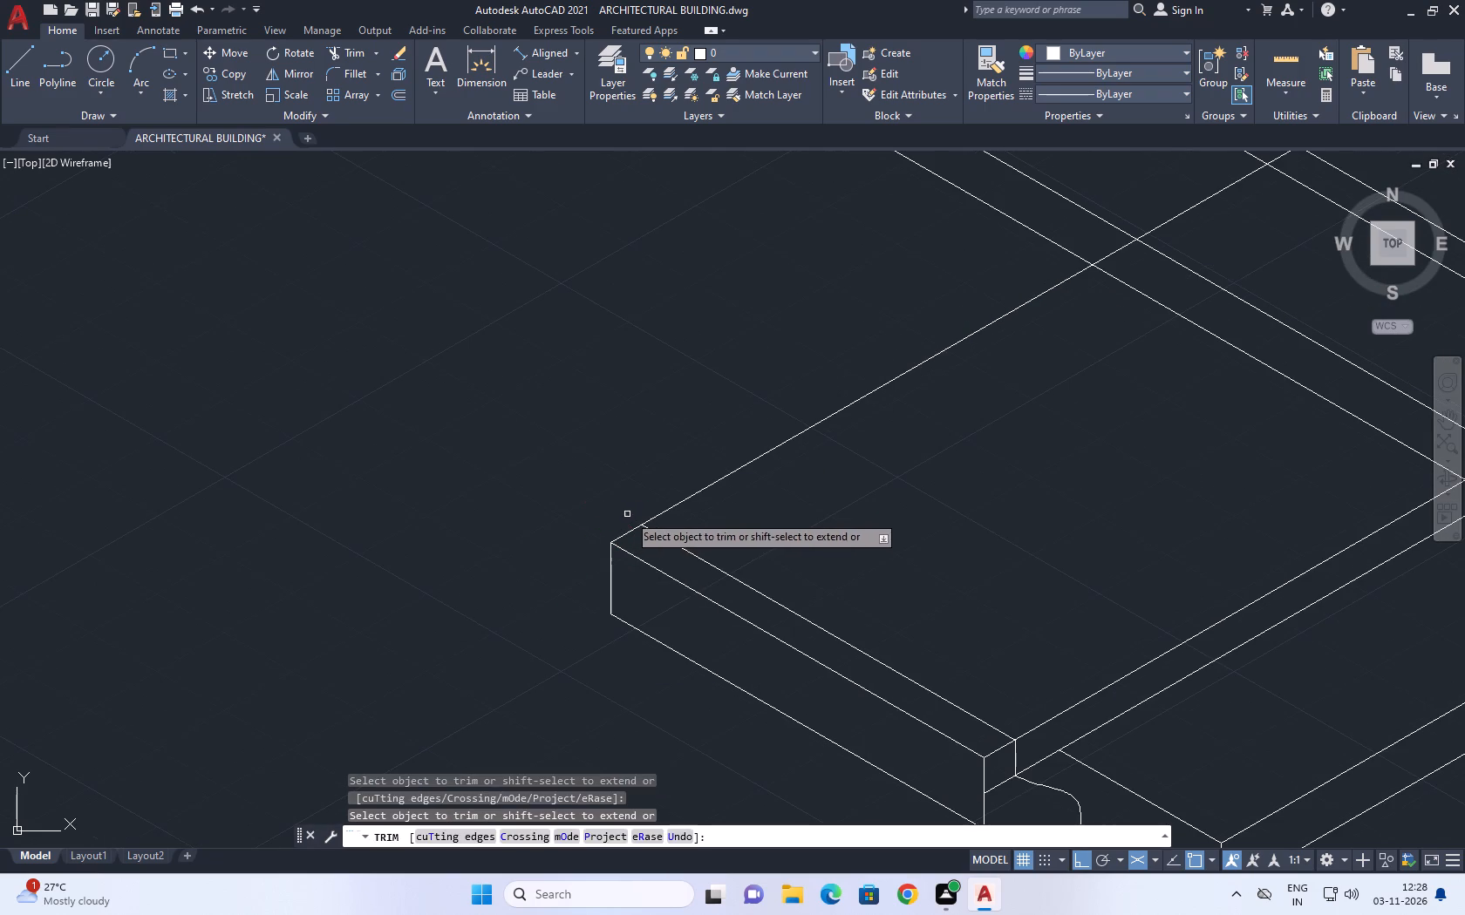
pyautogui.press('Escape')
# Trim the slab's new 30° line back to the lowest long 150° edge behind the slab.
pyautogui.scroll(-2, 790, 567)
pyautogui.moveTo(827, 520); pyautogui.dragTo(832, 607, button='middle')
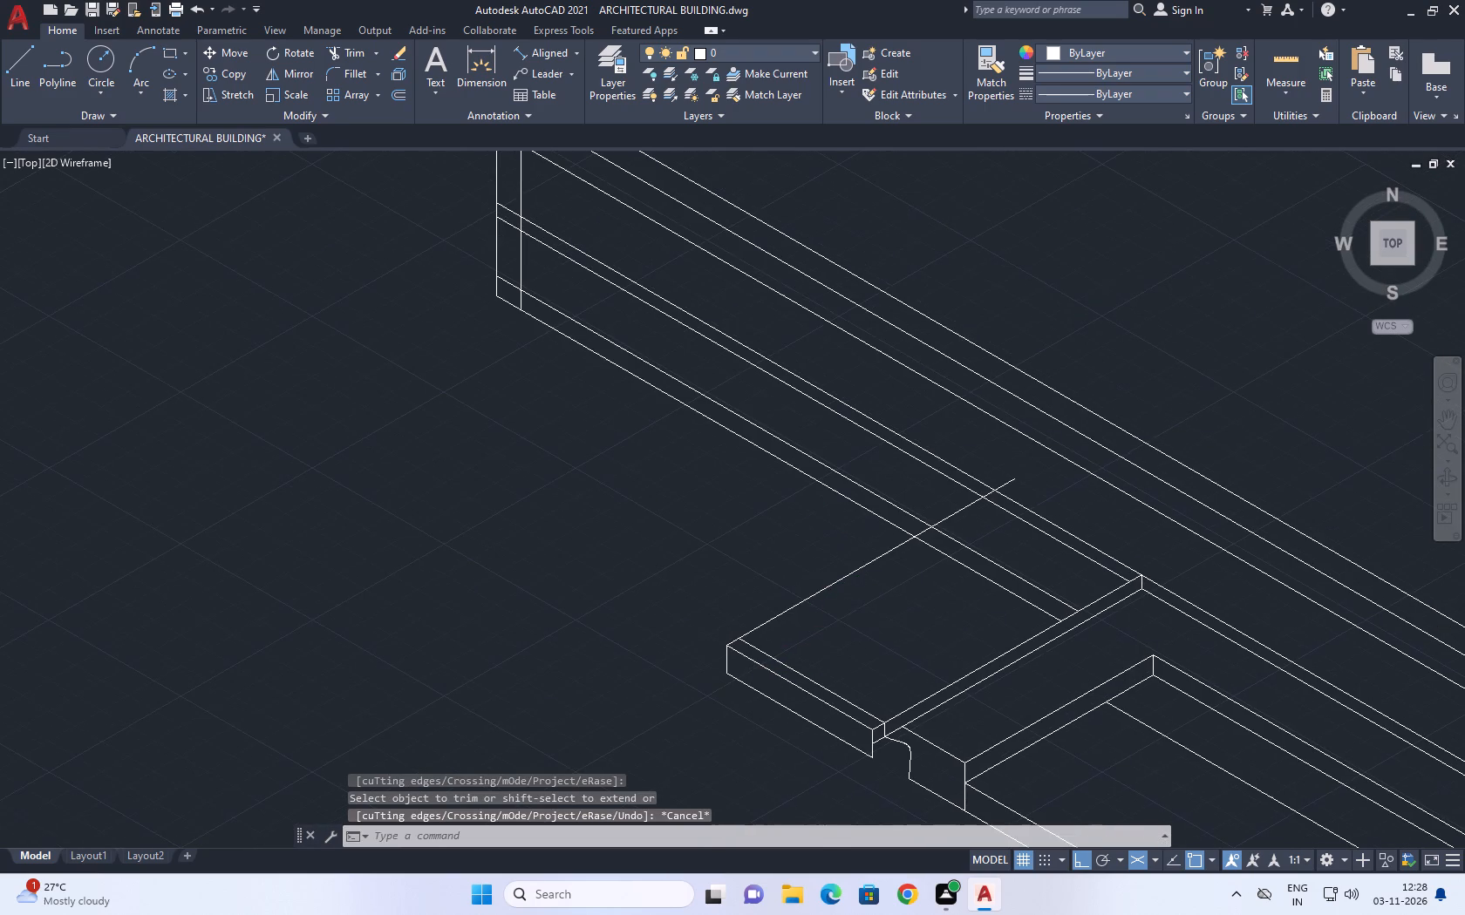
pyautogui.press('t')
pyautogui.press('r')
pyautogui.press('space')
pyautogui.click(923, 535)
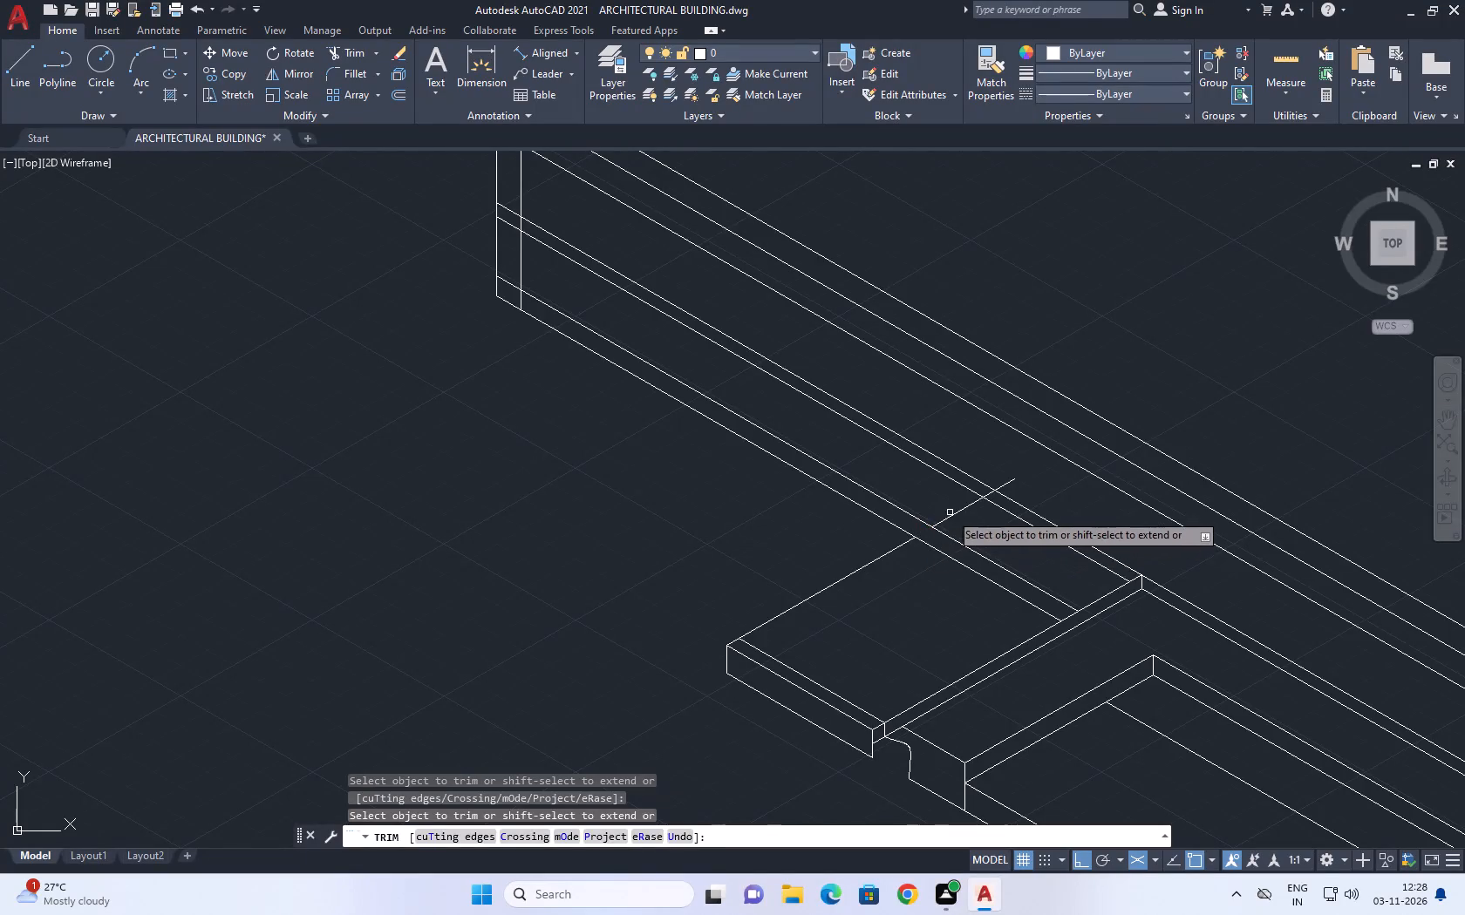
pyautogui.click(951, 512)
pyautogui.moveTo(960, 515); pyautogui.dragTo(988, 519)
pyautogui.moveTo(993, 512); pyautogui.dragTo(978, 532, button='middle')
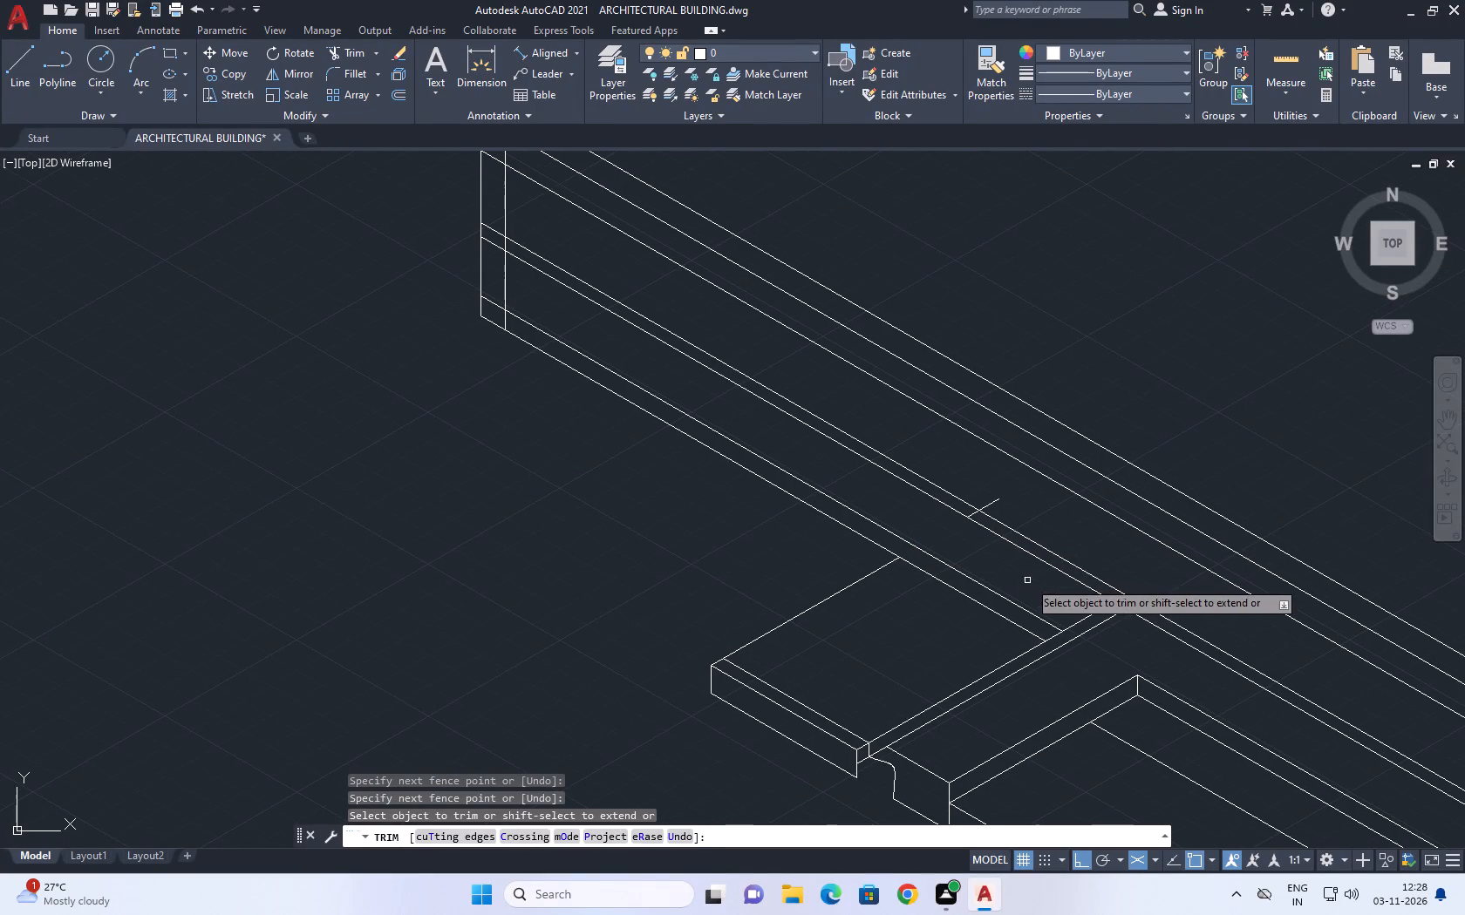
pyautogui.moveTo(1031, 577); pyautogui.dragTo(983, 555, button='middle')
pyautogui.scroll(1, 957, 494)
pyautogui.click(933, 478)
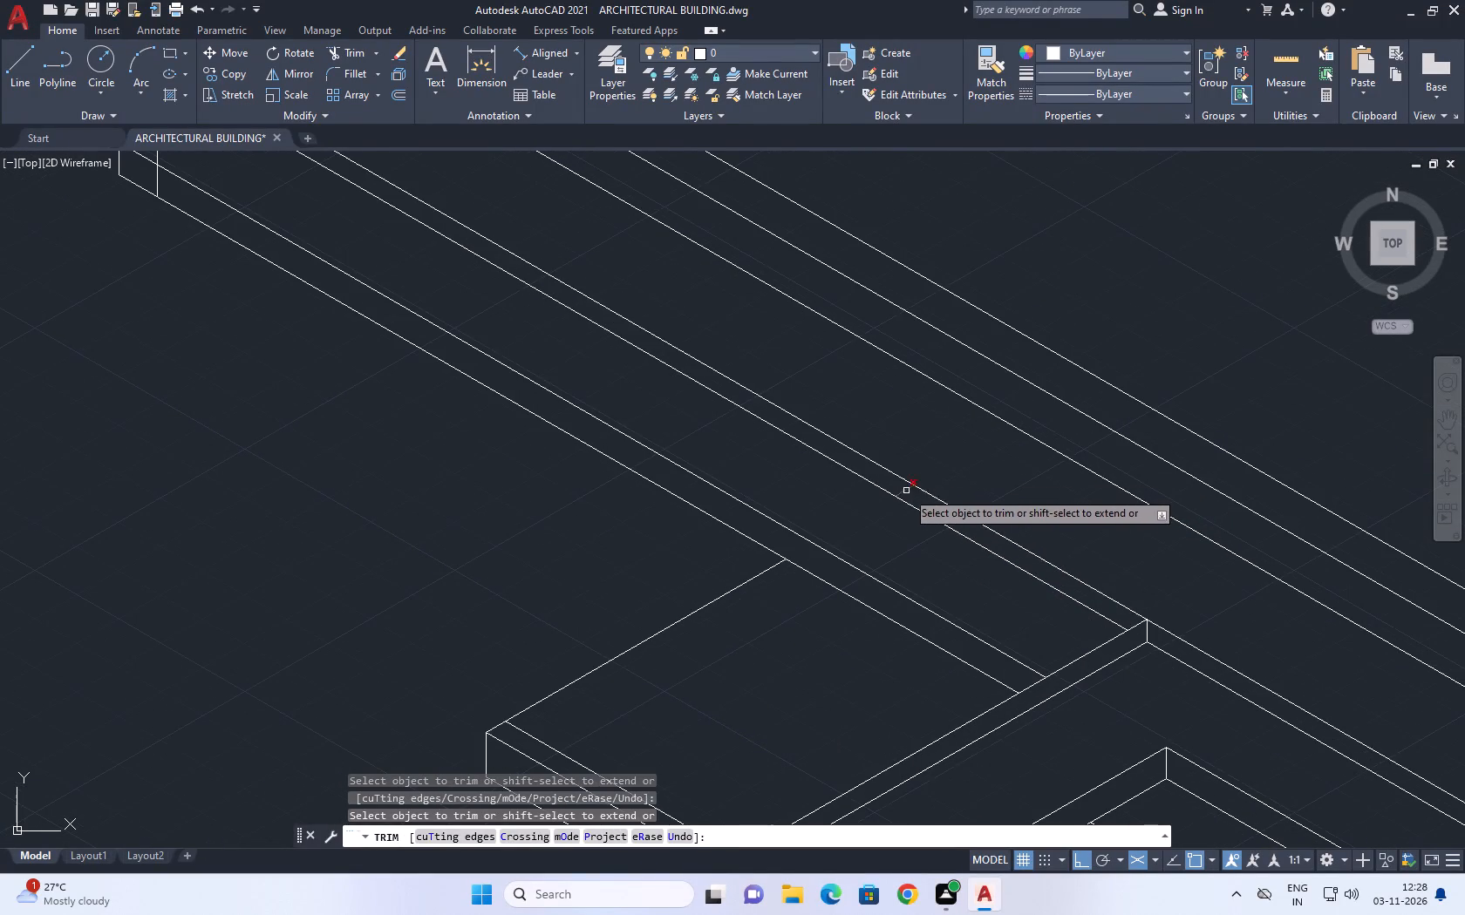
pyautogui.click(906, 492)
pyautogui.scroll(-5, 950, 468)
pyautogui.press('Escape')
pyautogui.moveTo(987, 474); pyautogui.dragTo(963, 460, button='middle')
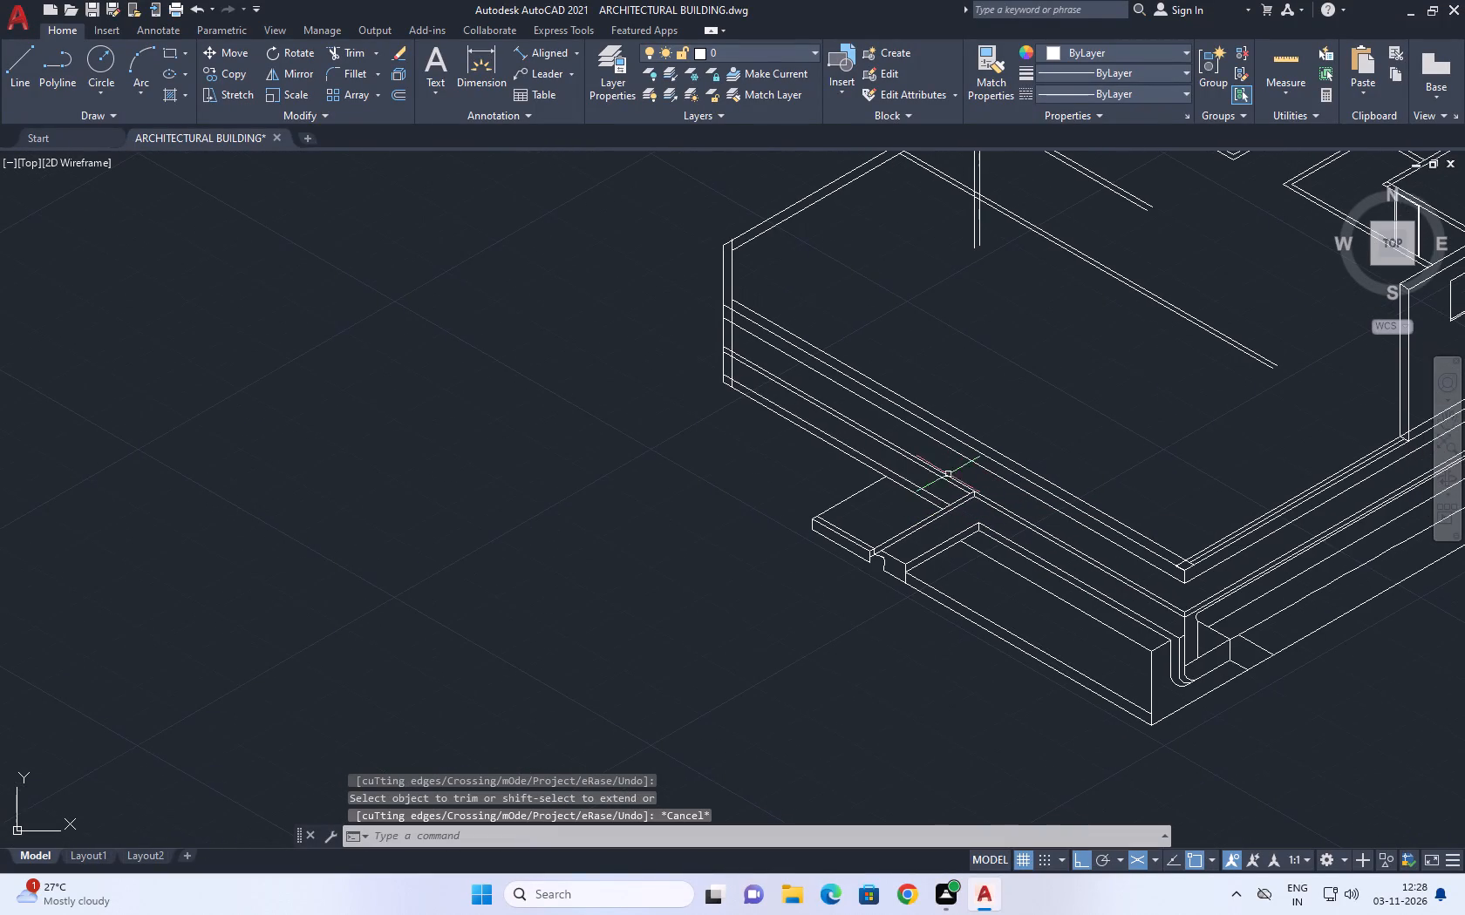
# Extend the slab's outer 30° line past the two lower pairs of long 150° lines to the second of the upper ones.
pyautogui.moveTo(919, 512); pyautogui.dragTo(926, 667, button='middle')
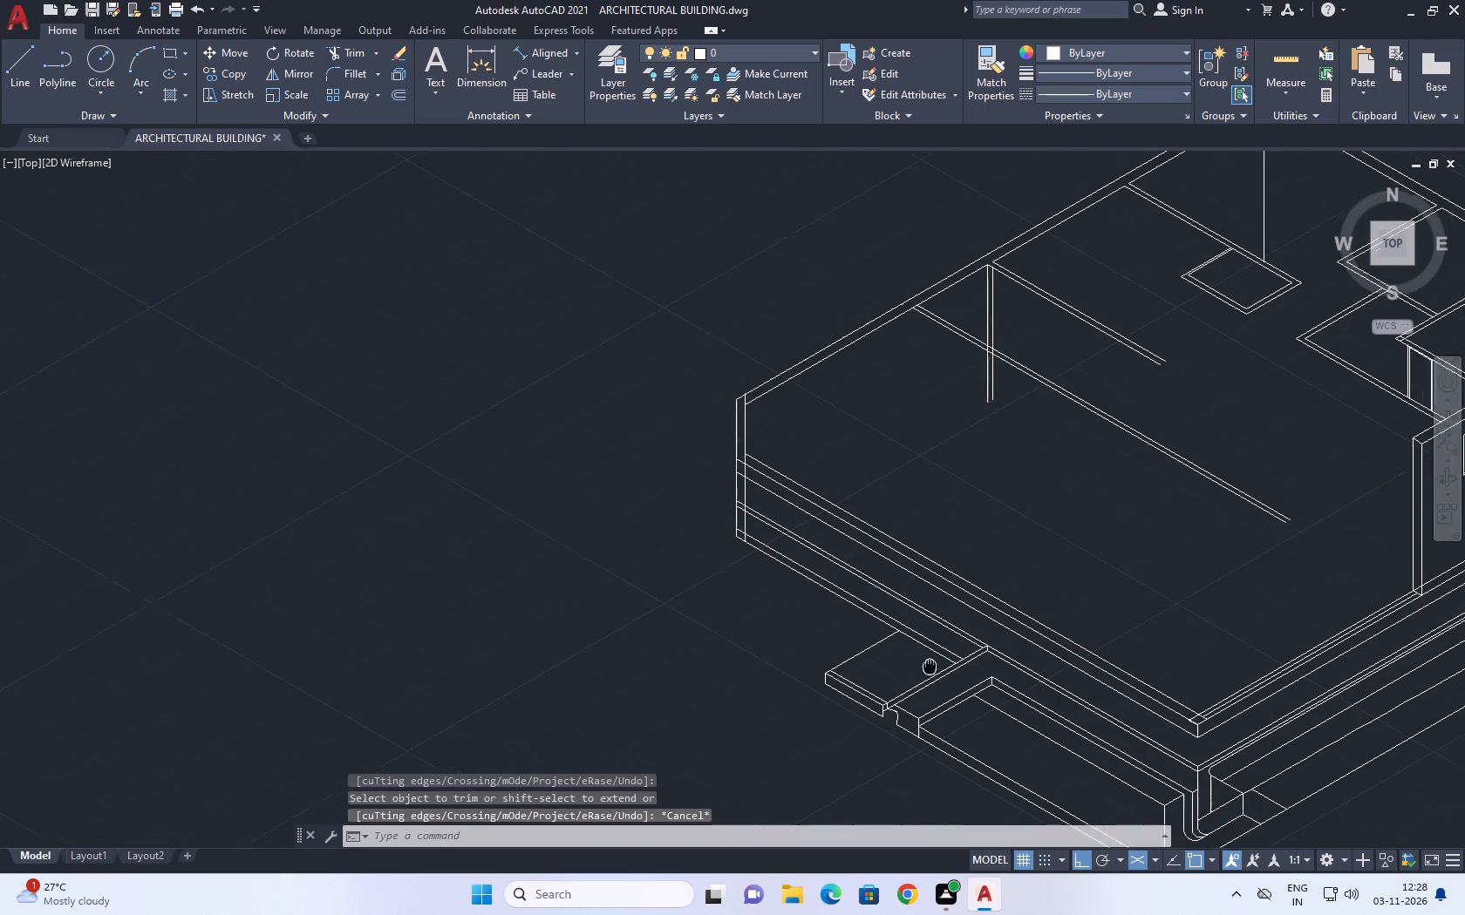
pyautogui.moveTo(926, 667); pyautogui.dragTo(906, 667, button='middle')
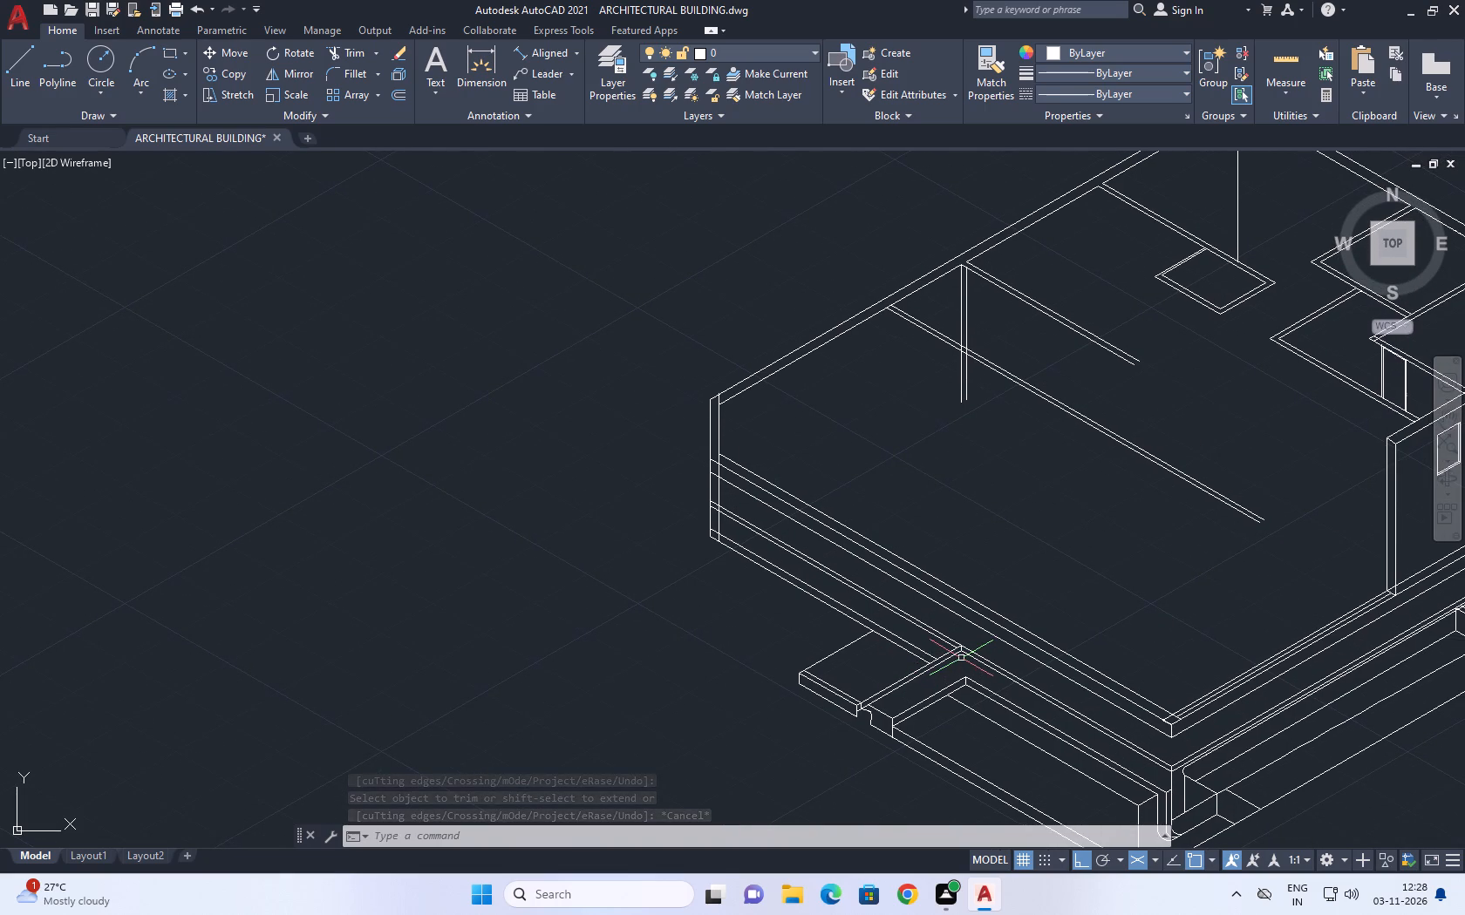
pyautogui.scroll(2, 893, 627)
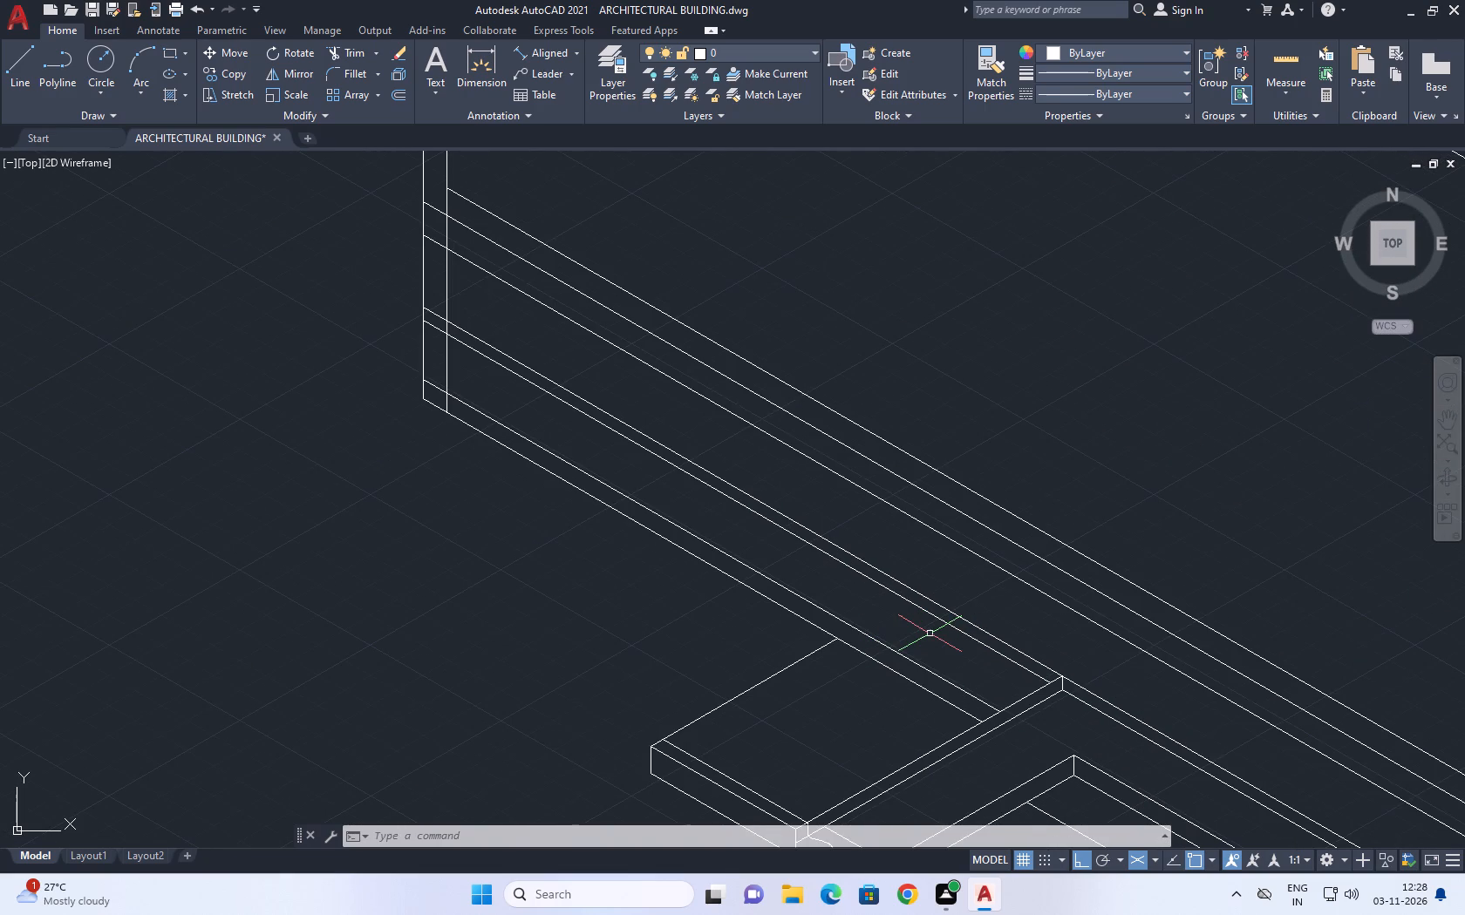
pyautogui.write('ex')
pyautogui.press('space')
pyautogui.click(761, 648)
pyautogui.click(801, 722)
pyautogui.click(757, 655)
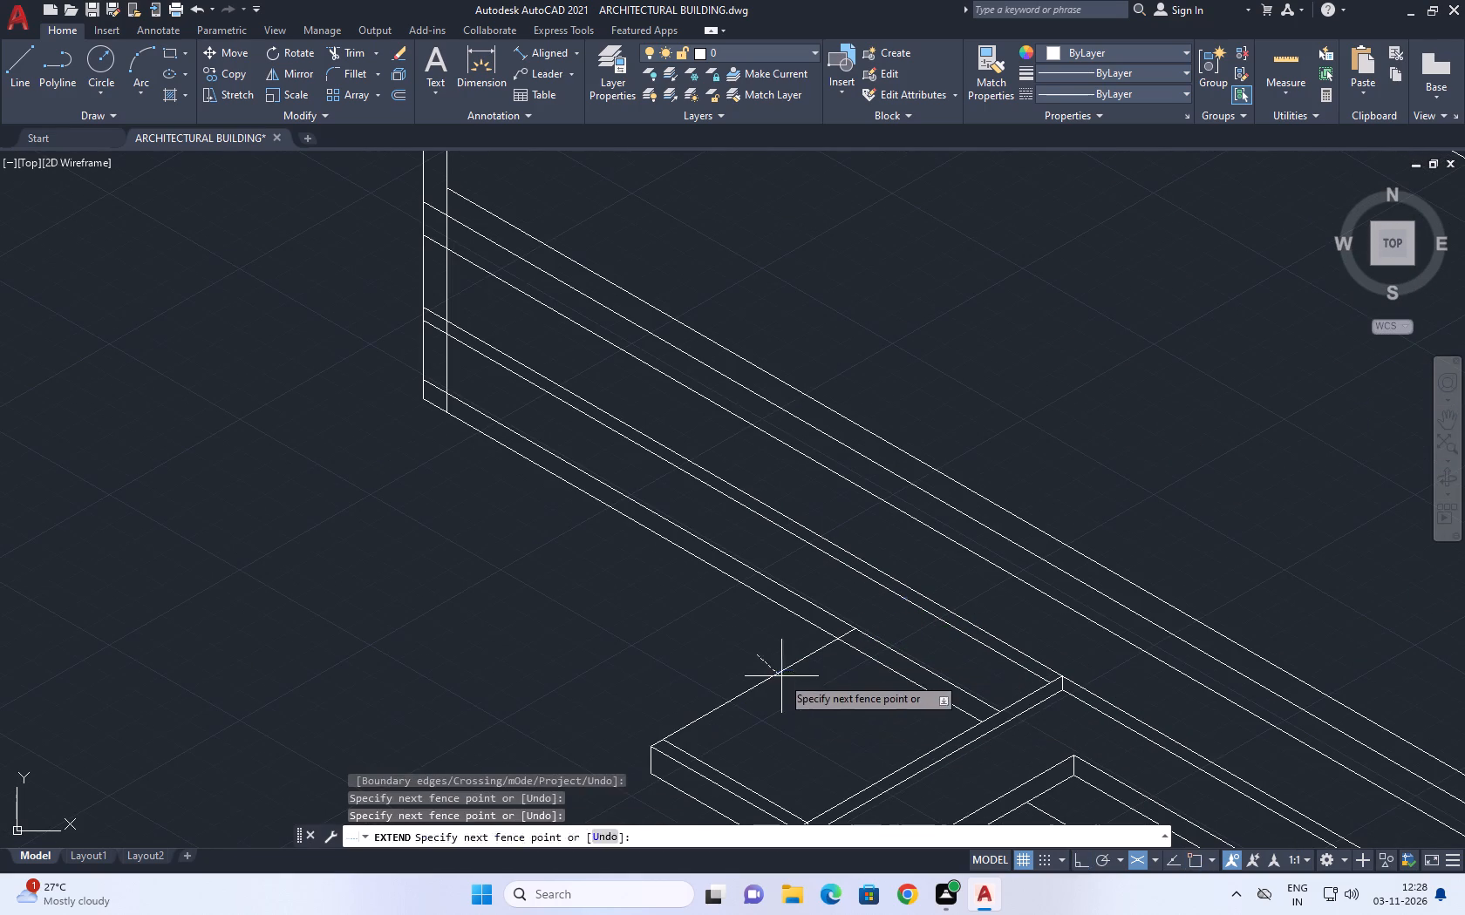
pyautogui.click(794, 682)
pyautogui.click(773, 650)
pyautogui.click(842, 693)
pyautogui.click(822, 661)
pyautogui.click(760, 633)
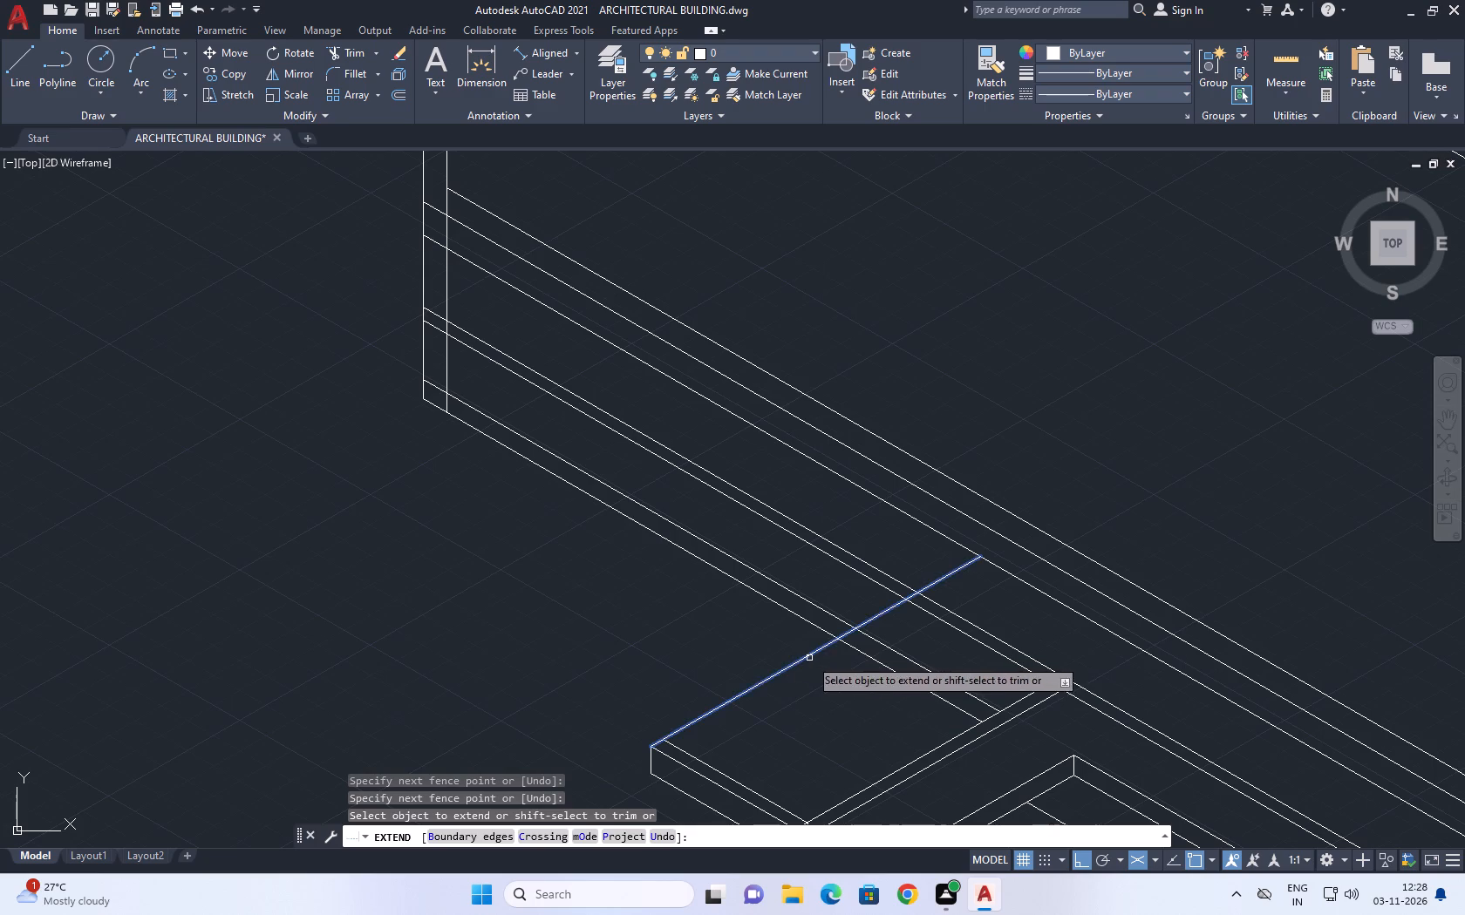
pyautogui.press('Escape')
pyautogui.press('space')
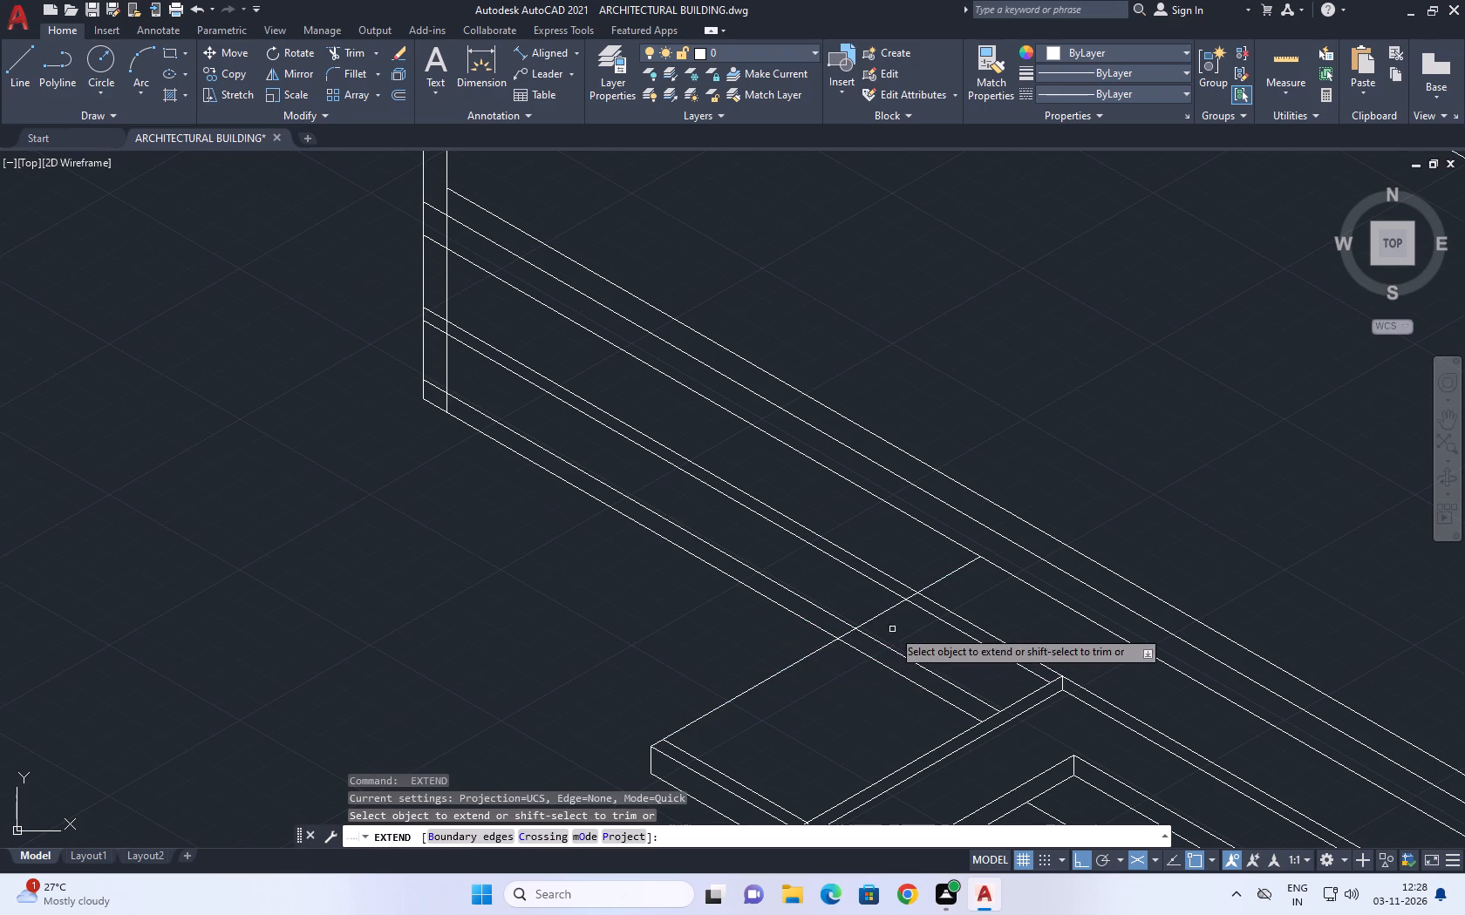
pyautogui.click(890, 609)
pyautogui.press('Escape')
# Trim the two lower pairs of long 150° lines where they cross the slab, between its outer 30° line and the raised section.
pyautogui.write('tr')
pyautogui.press('space')
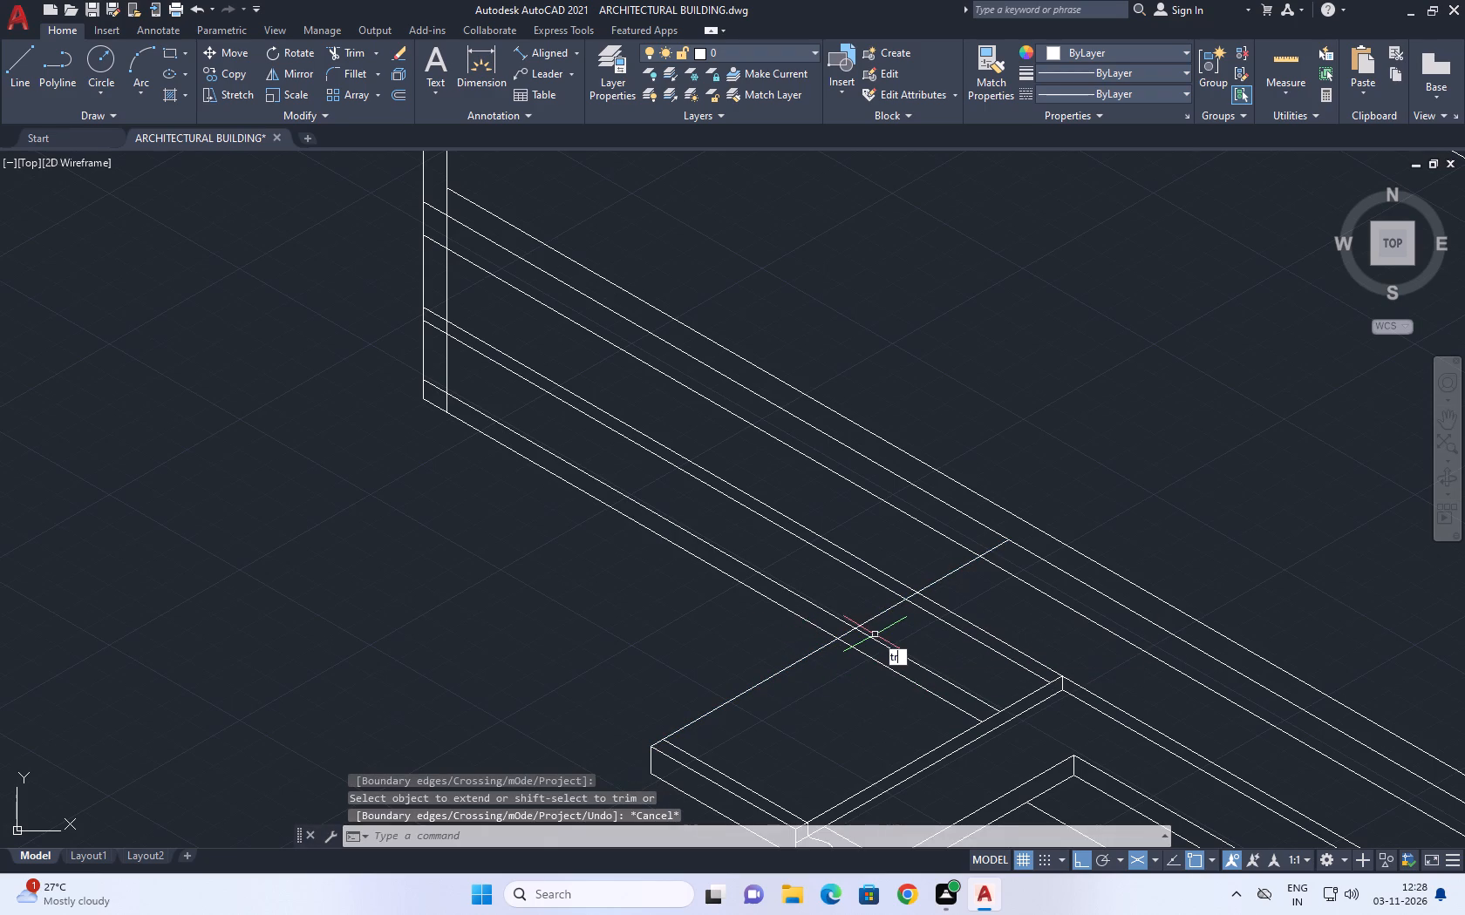
pyautogui.click(995, 614)
pyautogui.click(828, 722)
pyautogui.scroll(-3, 991, 635)
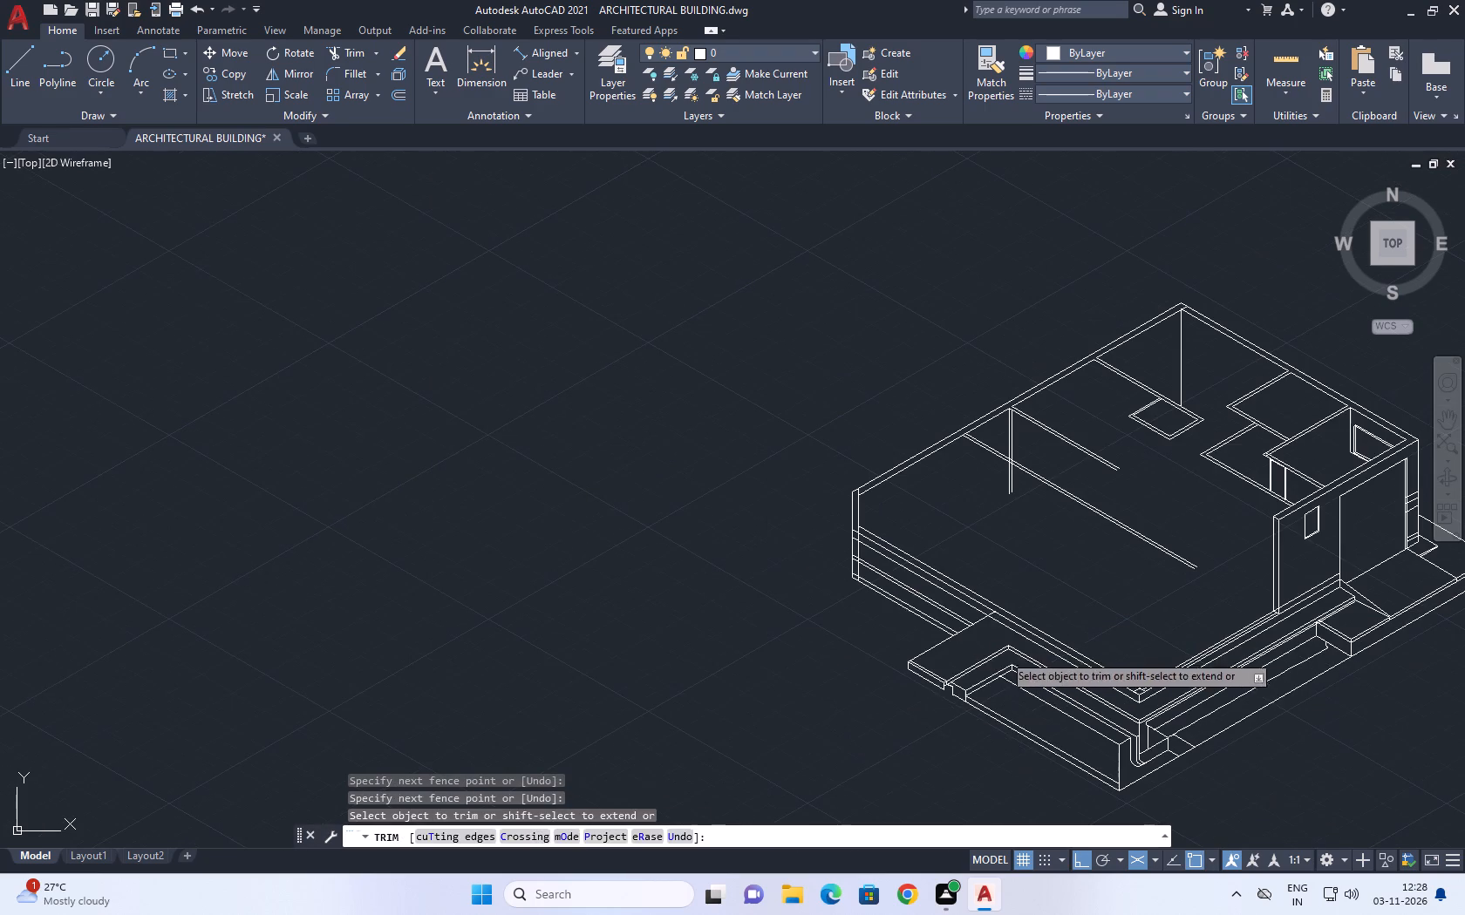
pyautogui.press('Escape')
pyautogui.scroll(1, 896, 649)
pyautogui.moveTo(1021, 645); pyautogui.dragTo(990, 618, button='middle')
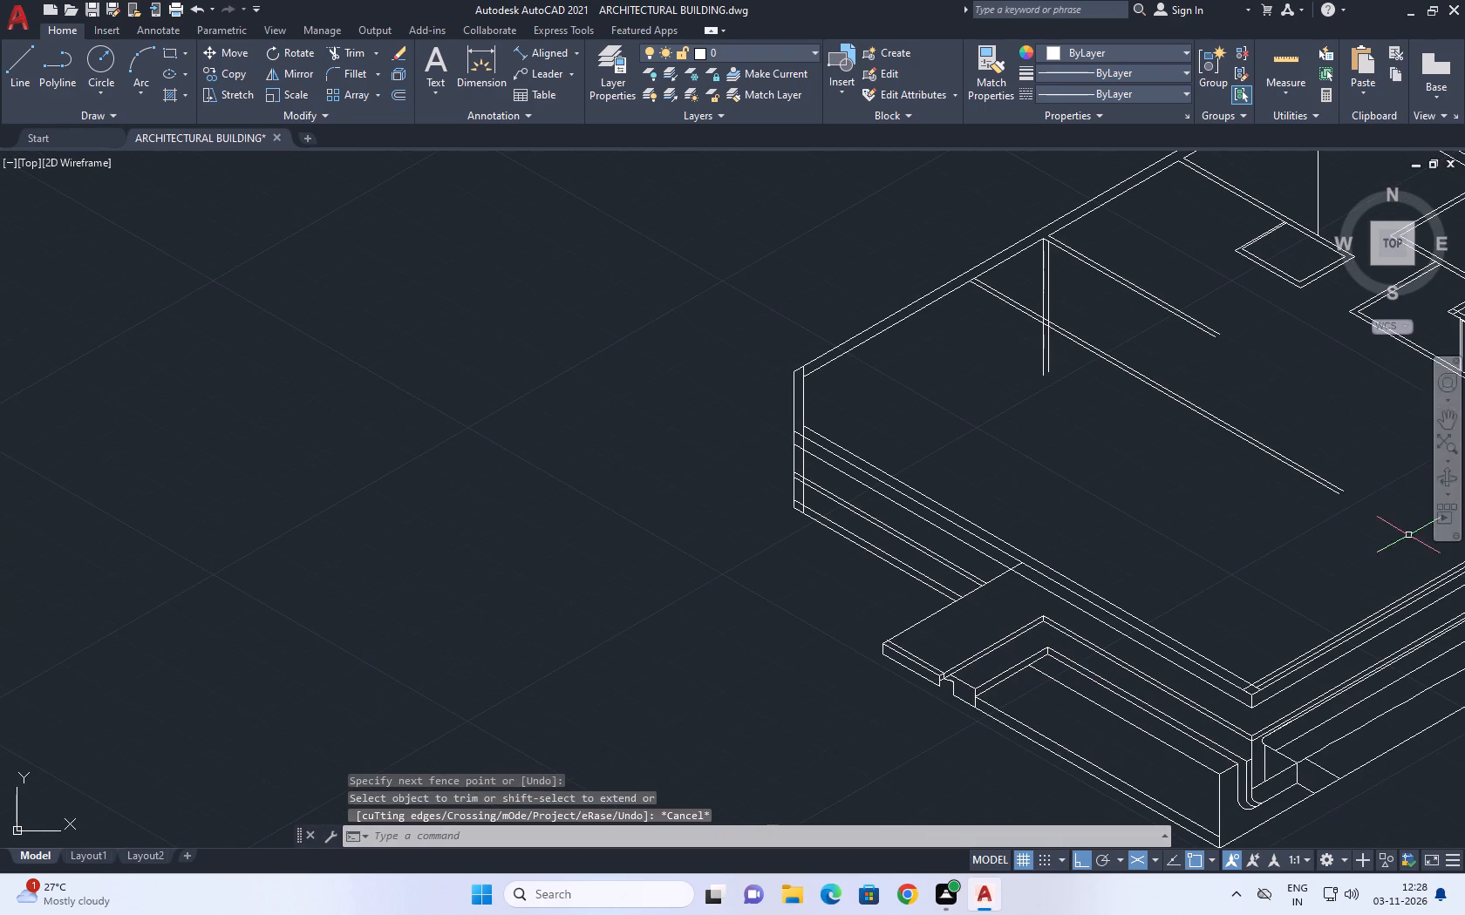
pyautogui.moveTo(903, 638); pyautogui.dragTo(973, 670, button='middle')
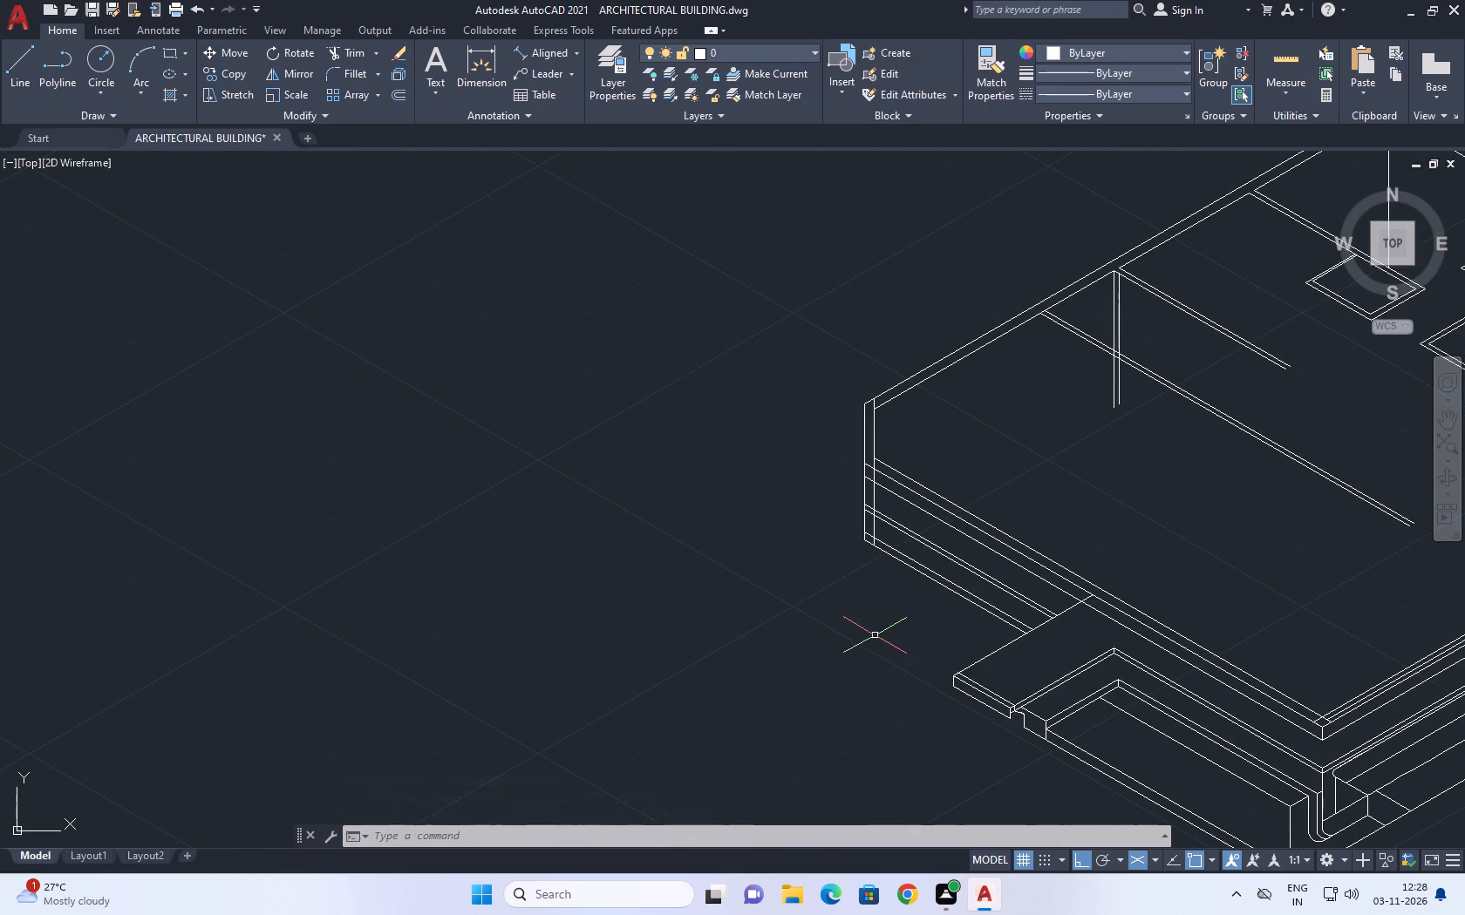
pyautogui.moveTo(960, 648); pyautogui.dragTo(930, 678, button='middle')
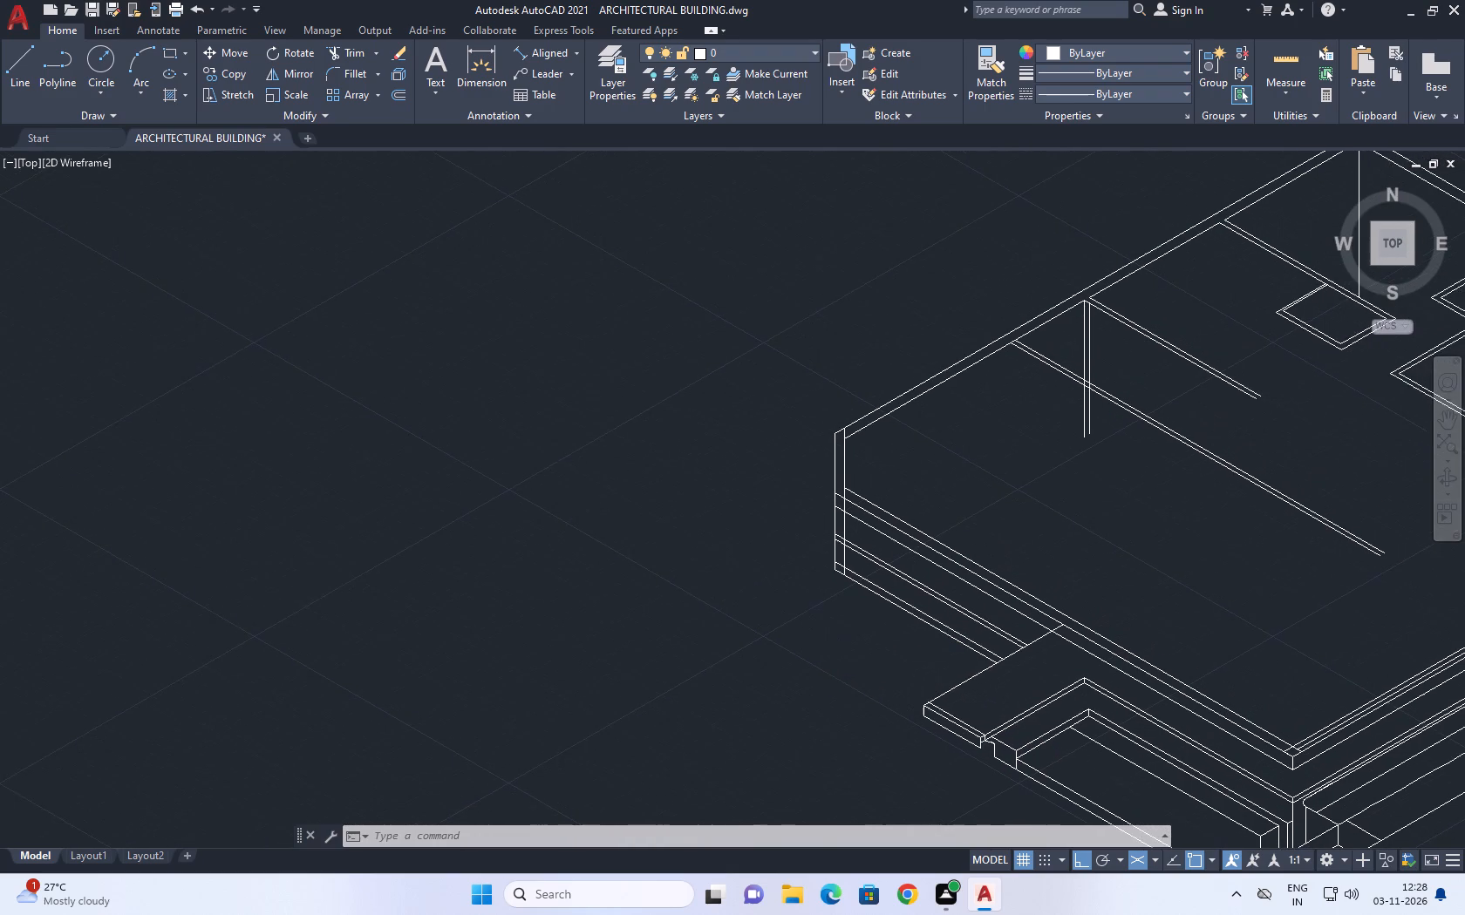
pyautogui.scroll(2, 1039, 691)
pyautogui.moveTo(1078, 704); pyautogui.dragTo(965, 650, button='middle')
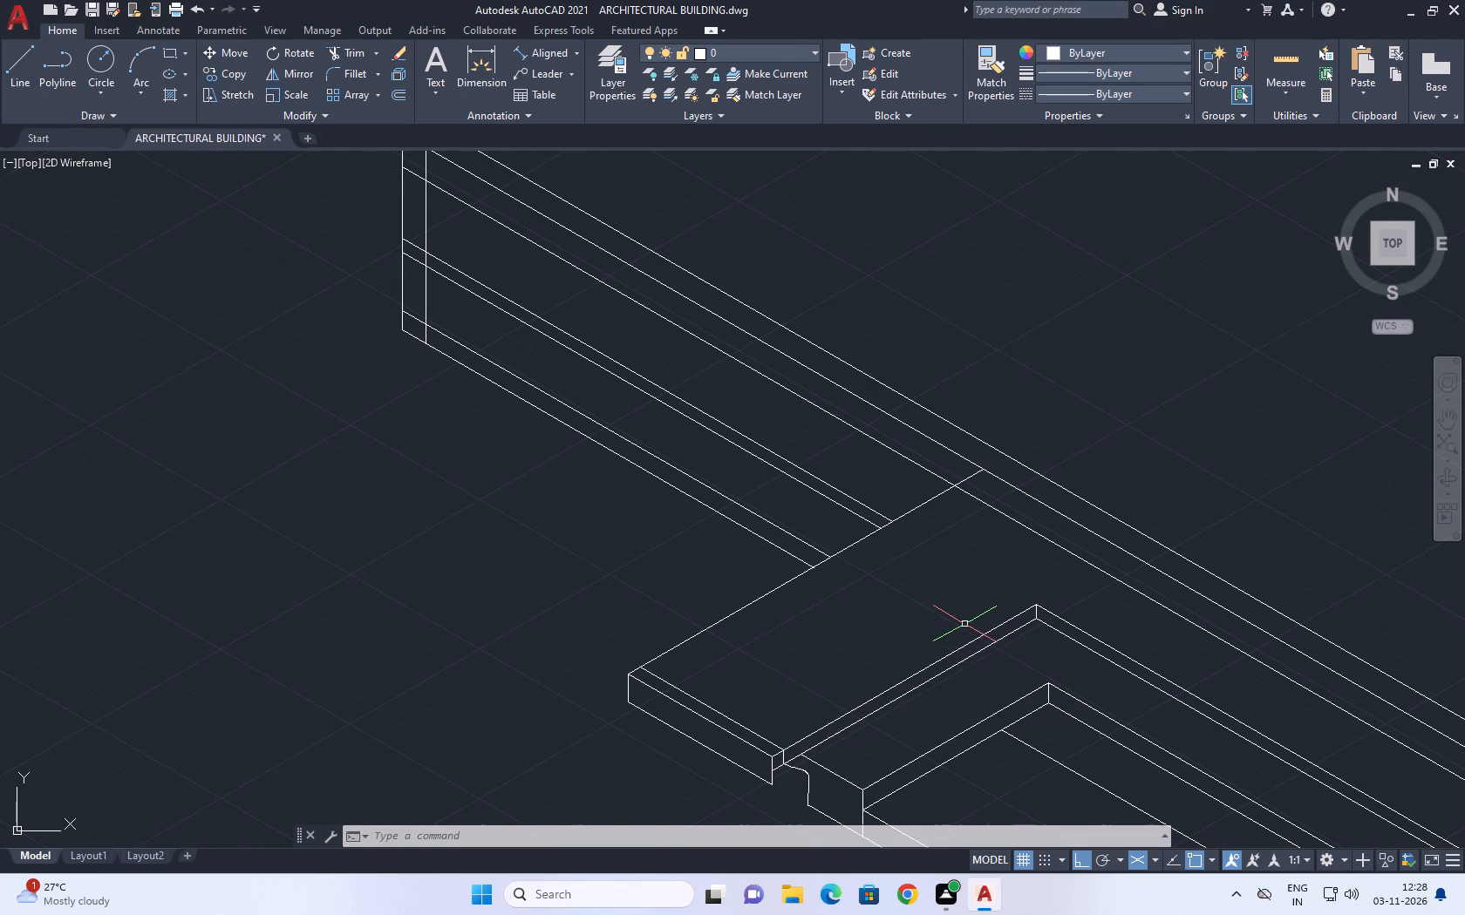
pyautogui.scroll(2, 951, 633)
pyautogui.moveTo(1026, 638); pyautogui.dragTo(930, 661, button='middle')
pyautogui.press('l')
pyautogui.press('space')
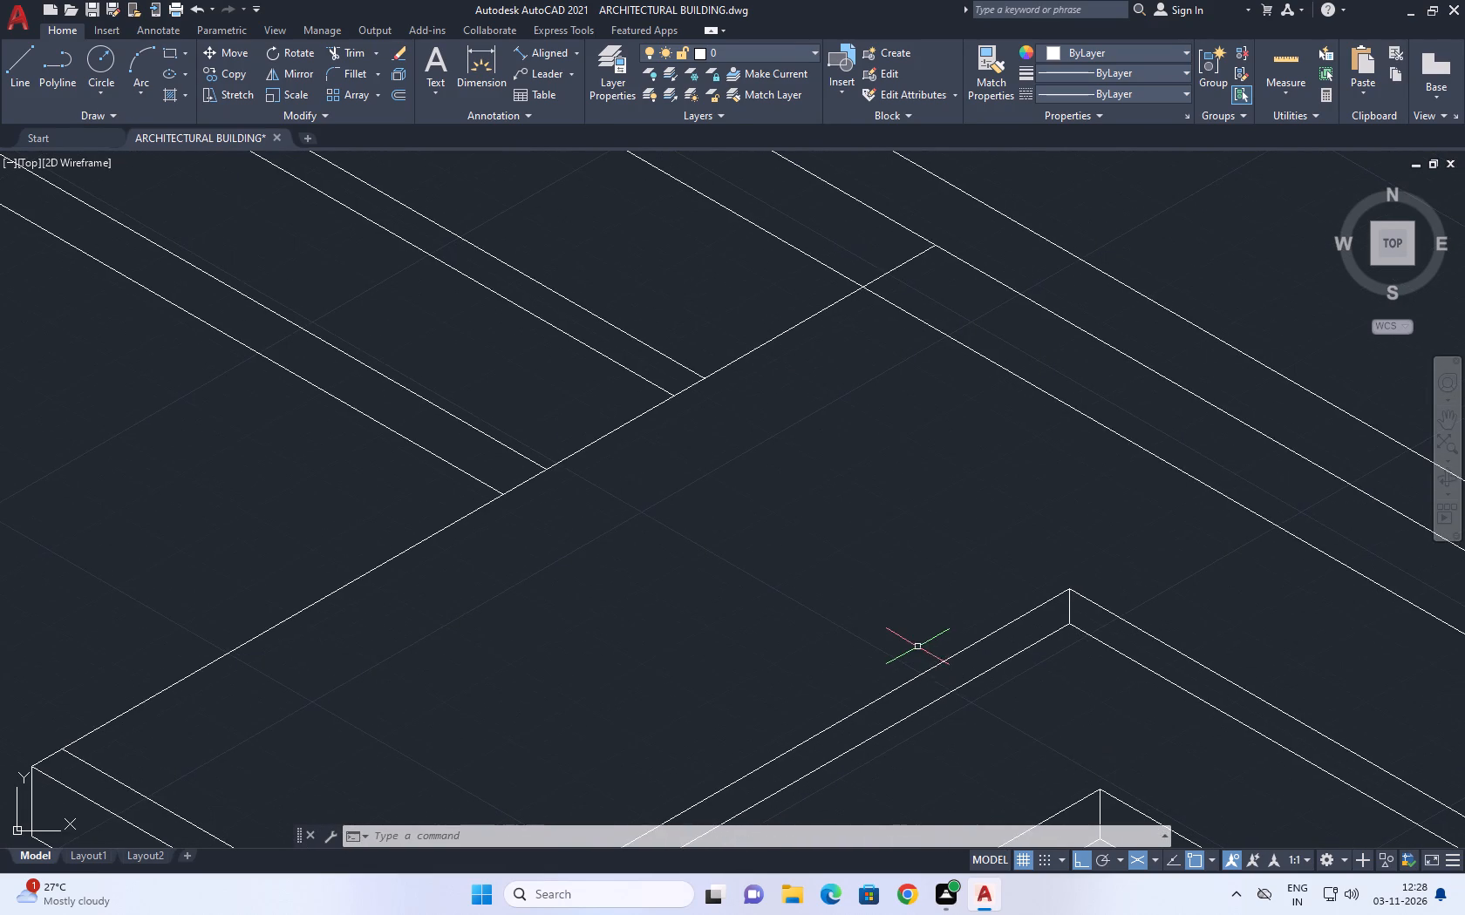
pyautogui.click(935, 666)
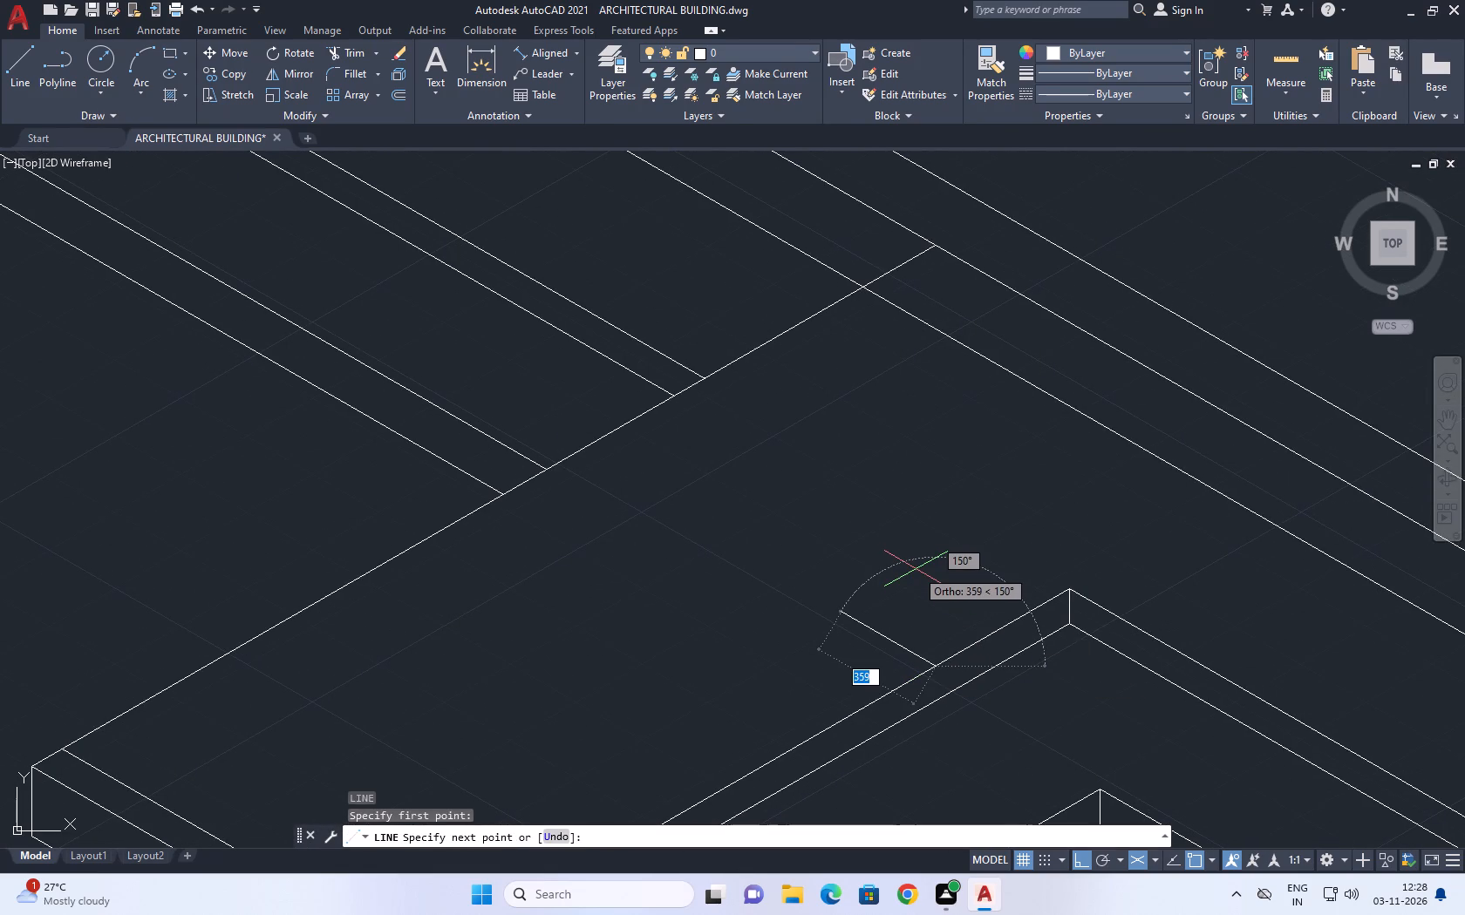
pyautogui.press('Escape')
# Draw a vertical line about 100 units high from the raised section's 30° edge, continuing at 30° across the upper long 150° lines.
pyautogui.press('space')
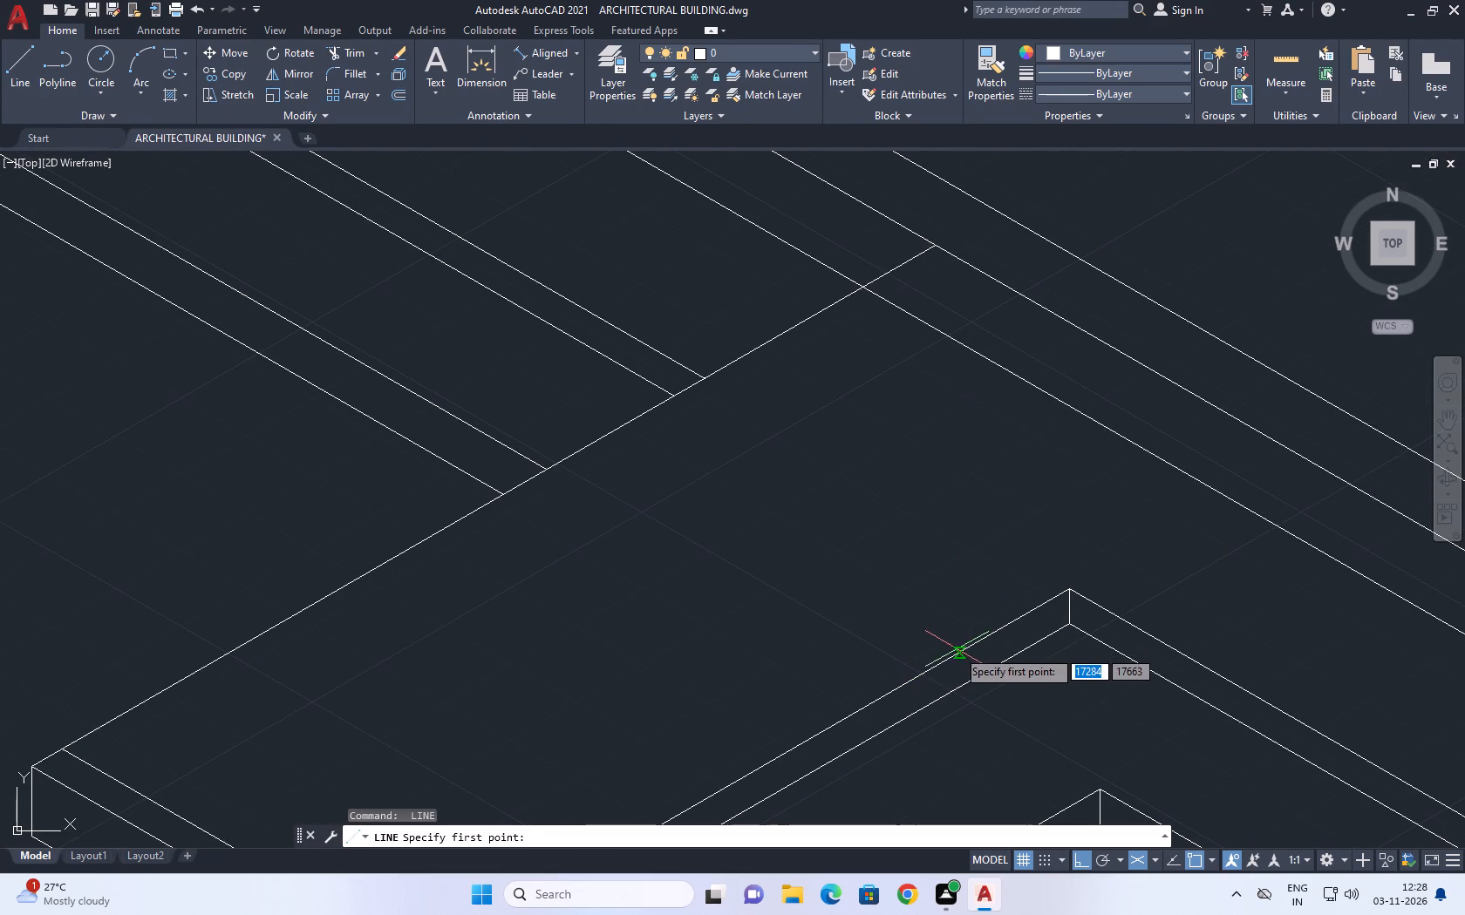
pyautogui.click(951, 657)
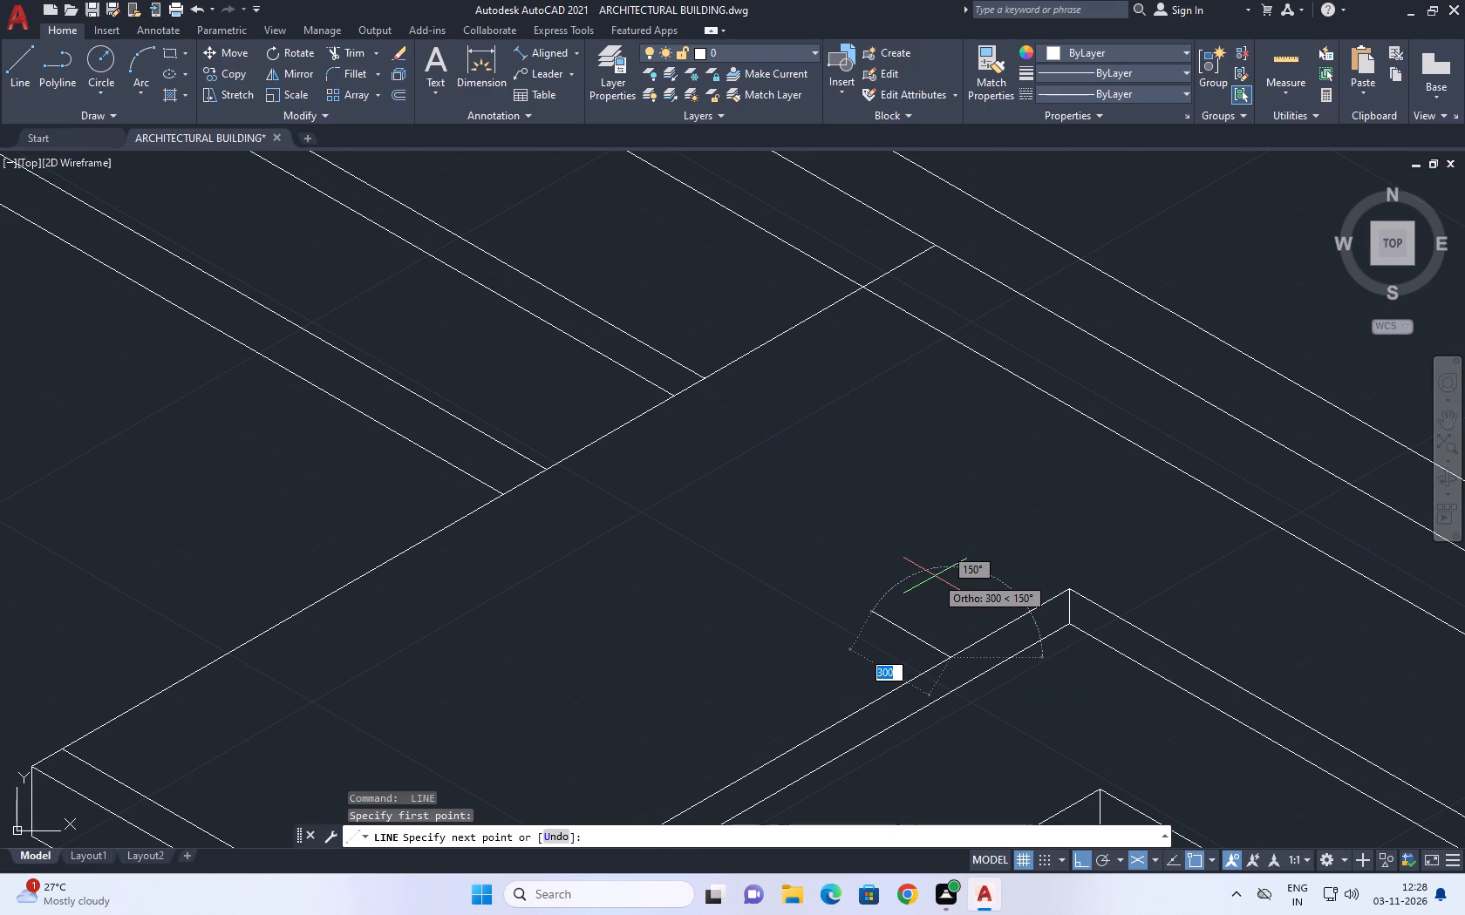
pyautogui.press('F5')
pyautogui.scroll(1, 948, 632)
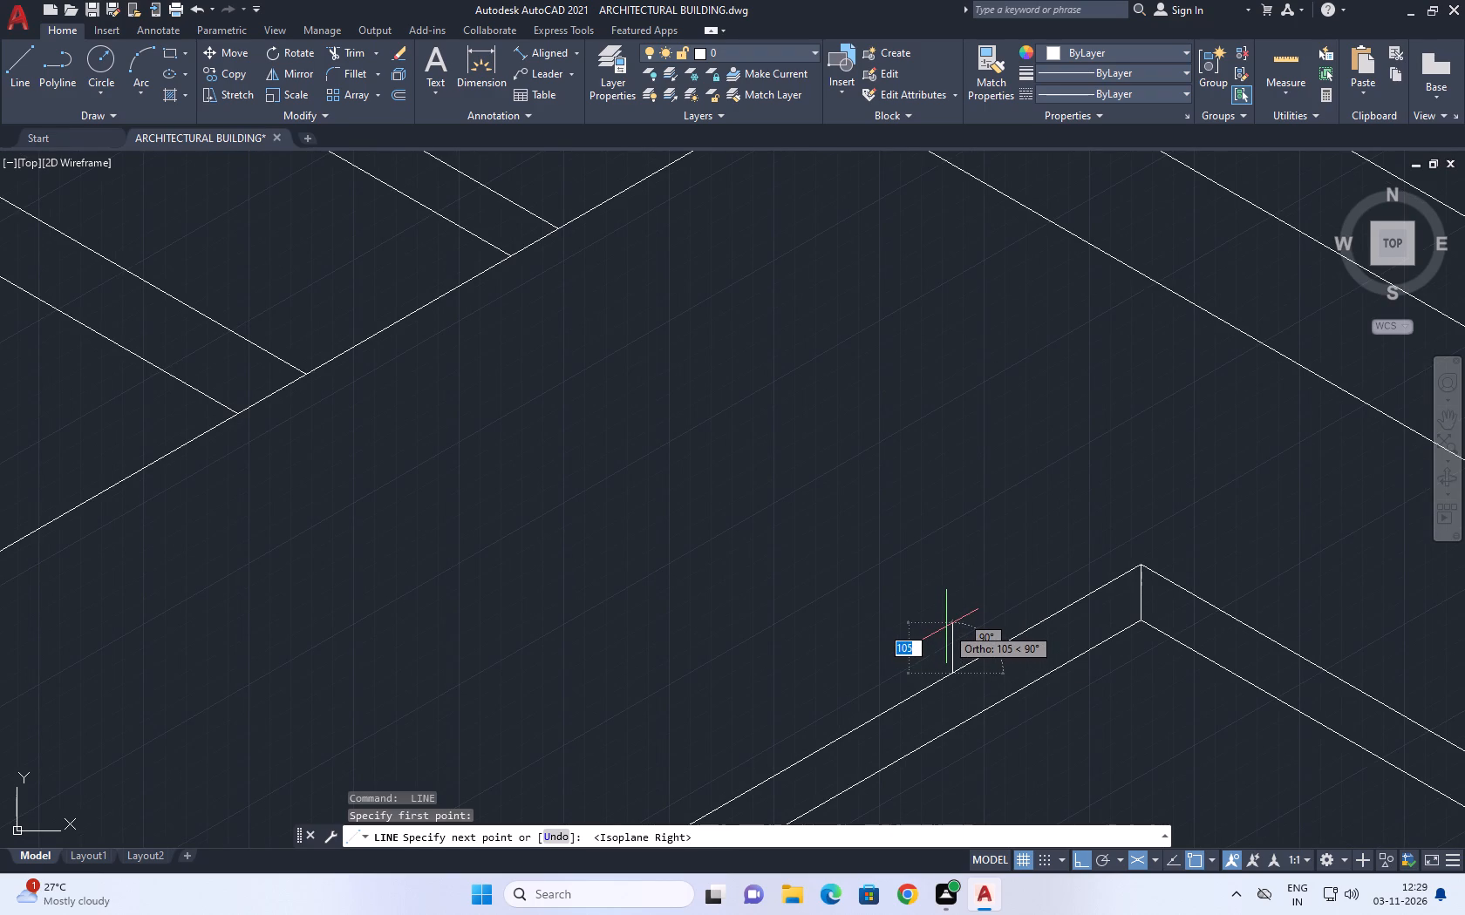
pyautogui.click(947, 628)
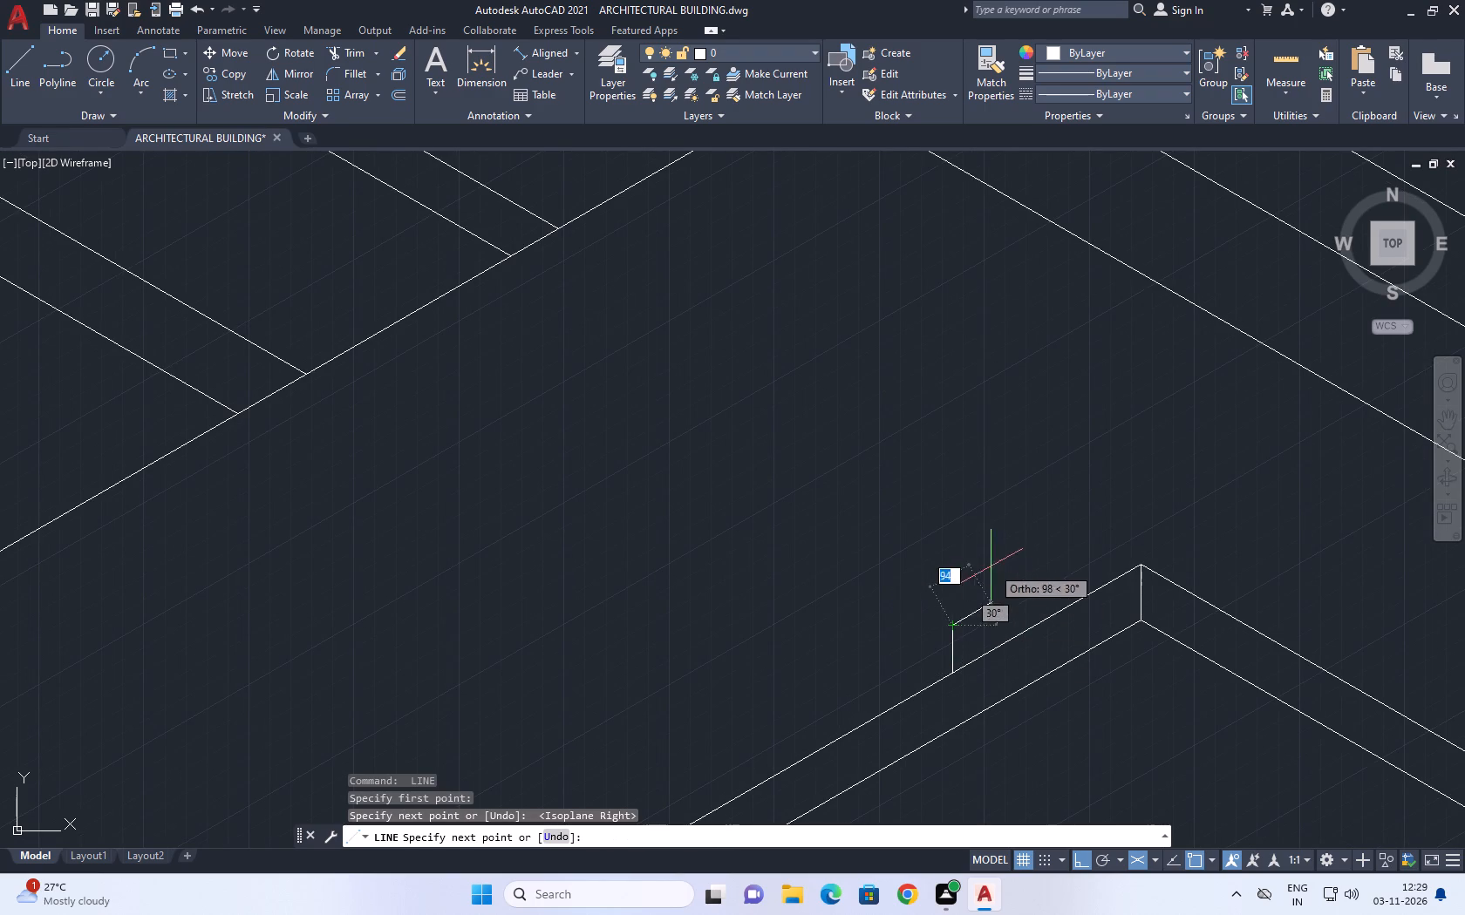
pyautogui.press('F5')
pyautogui.scroll(-2, 971, 559)
pyautogui.press('F5')
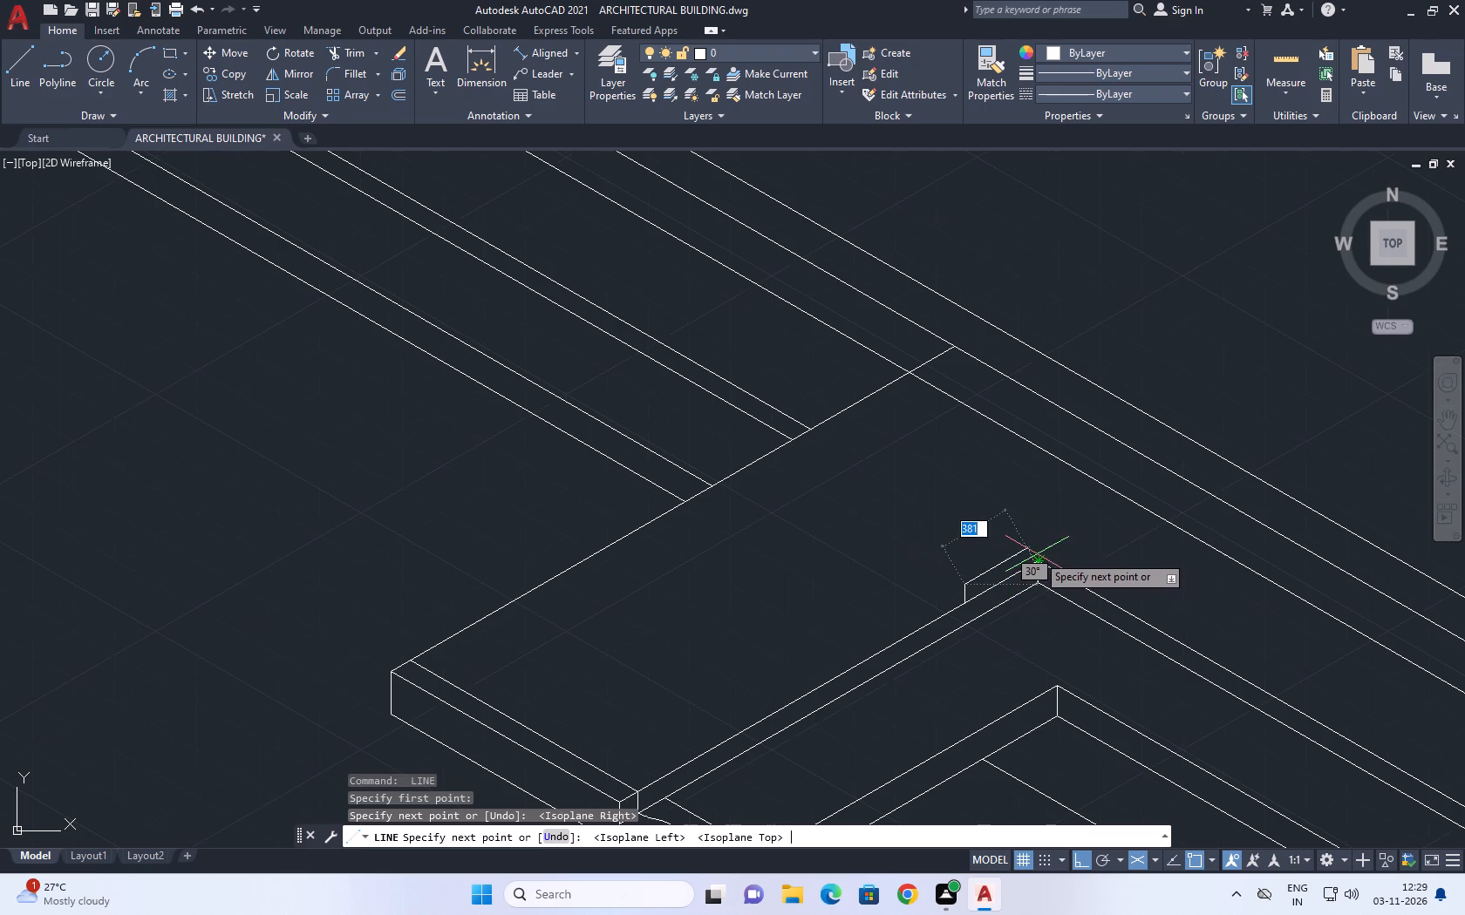
pyautogui.moveTo(1082, 532); pyautogui.dragTo(925, 597, button='middle')
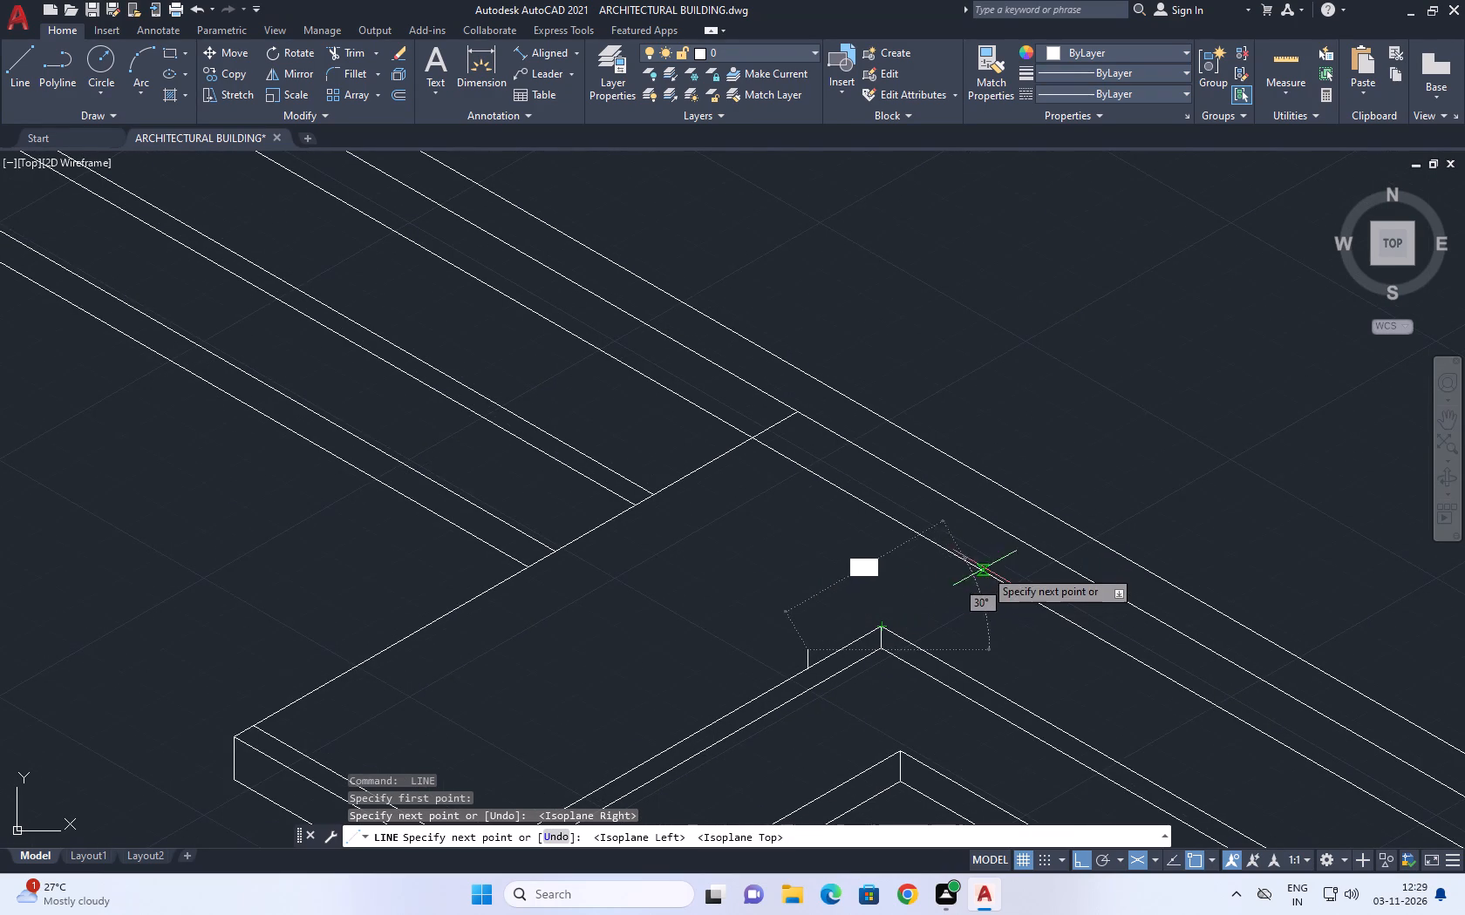
pyautogui.scroll(1, 948, 545)
pyautogui.moveTo(1005, 497); pyautogui.dragTo(890, 500, button='middle')
pyautogui.scroll(-1, 900, 502)
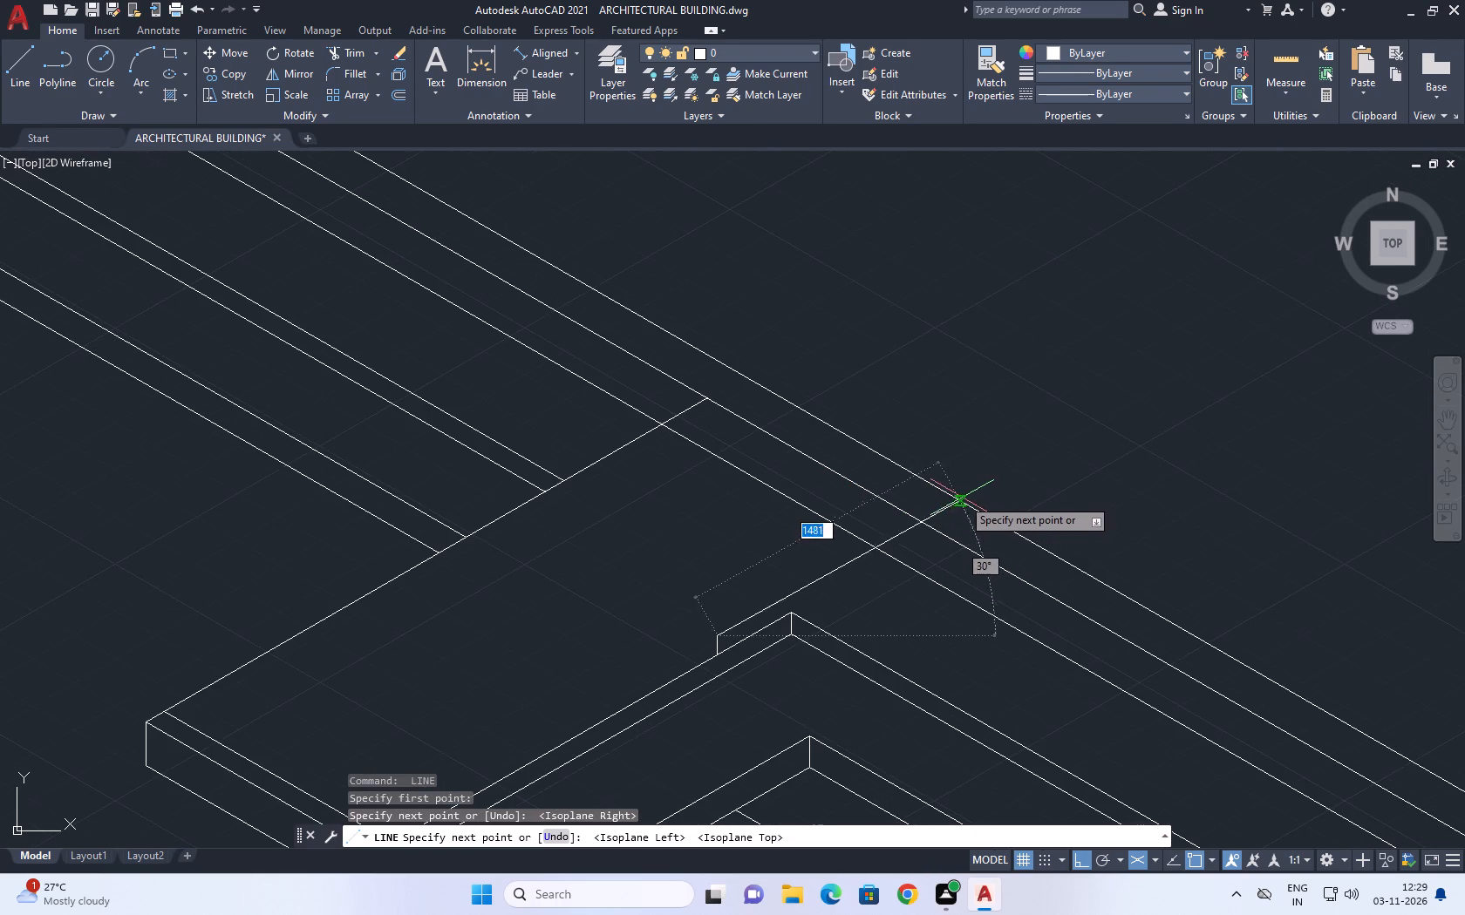
pyautogui.click(996, 481)
pyautogui.press('Escape')
# In the right isoplane, draw a vertical line about 750 units down from where the new 30° line meets the uppermost 150° line.
pyautogui.press('space')
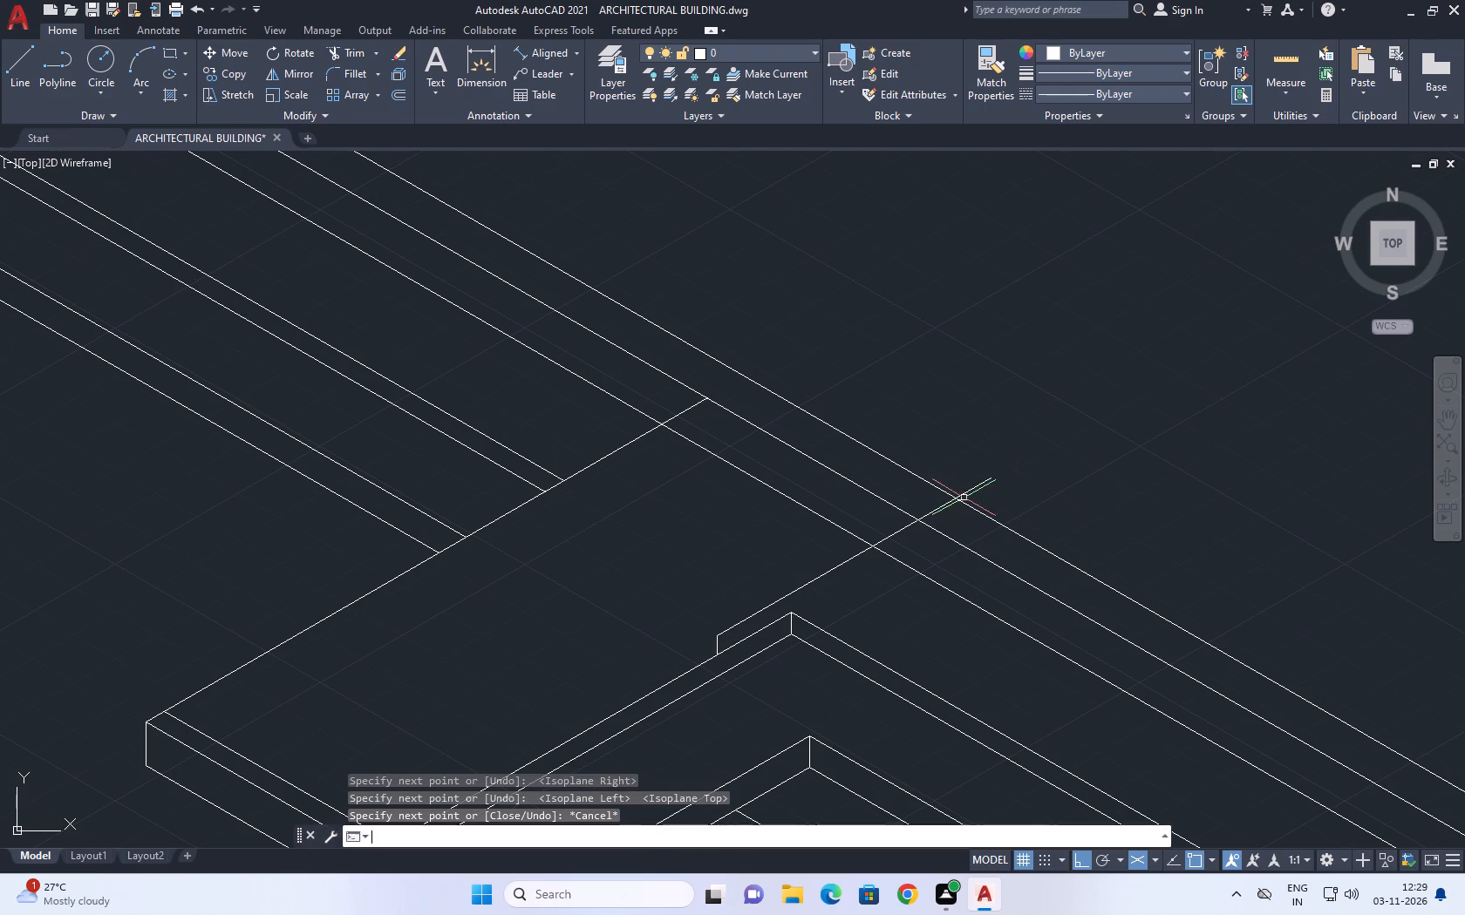
pyautogui.click(957, 498)
pyautogui.press('F5')
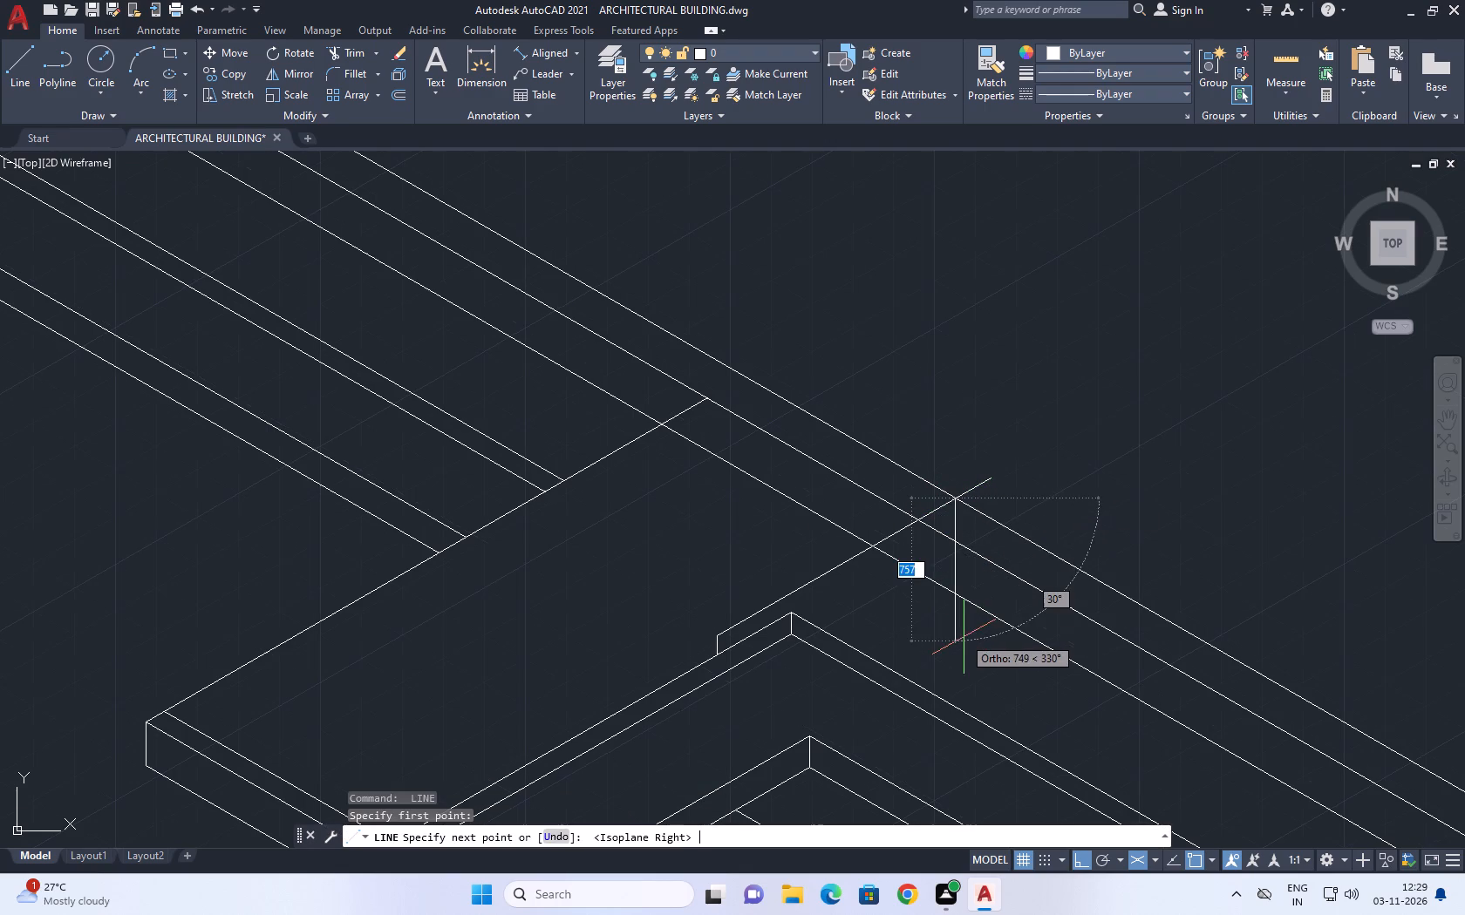
pyautogui.click(960, 638)
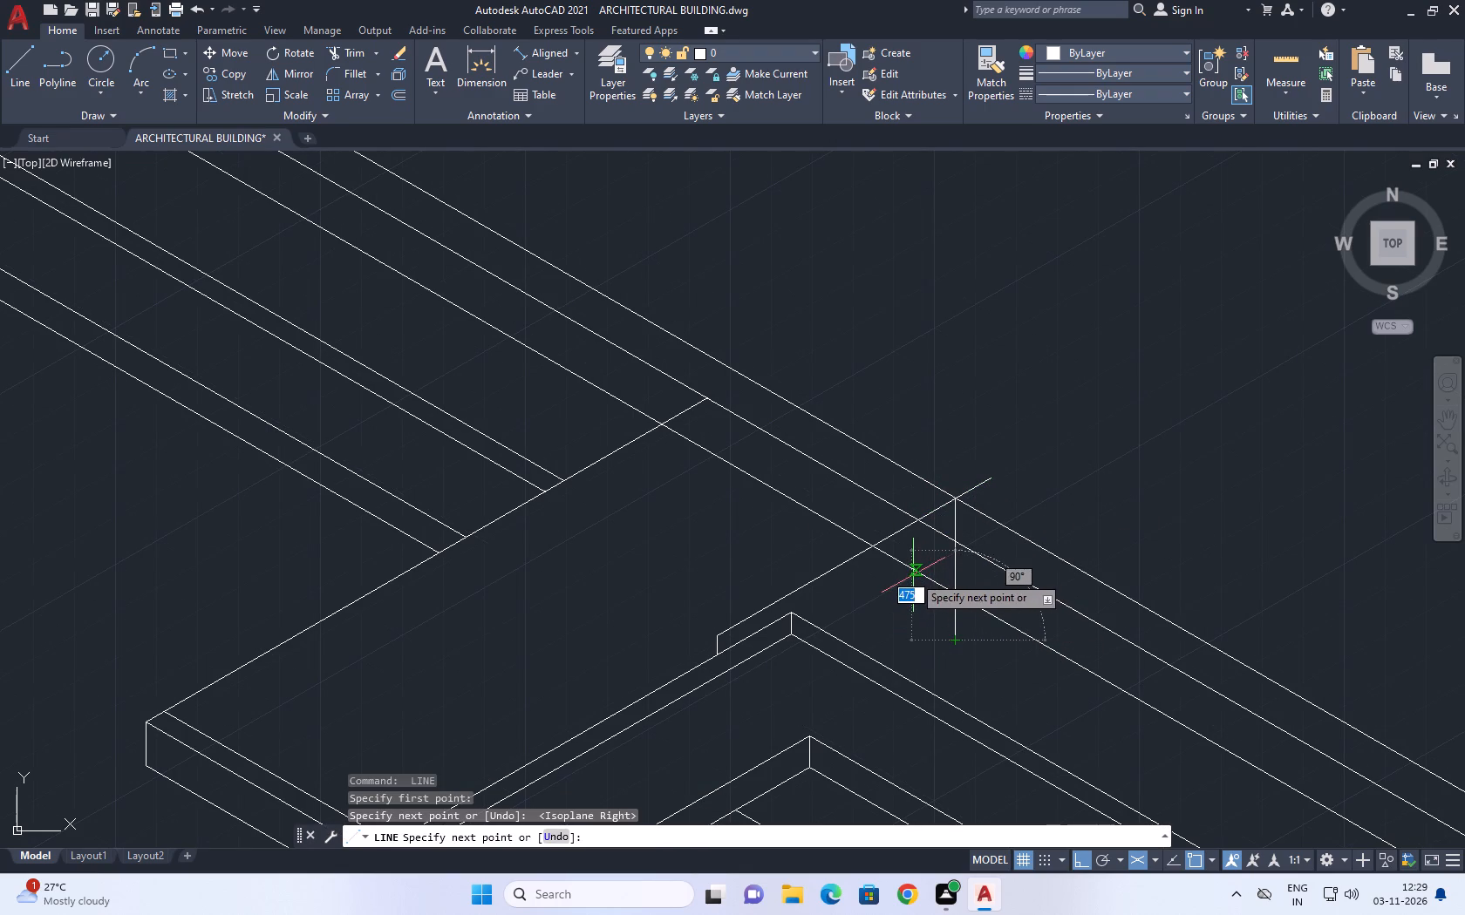
pyautogui.press('Escape')
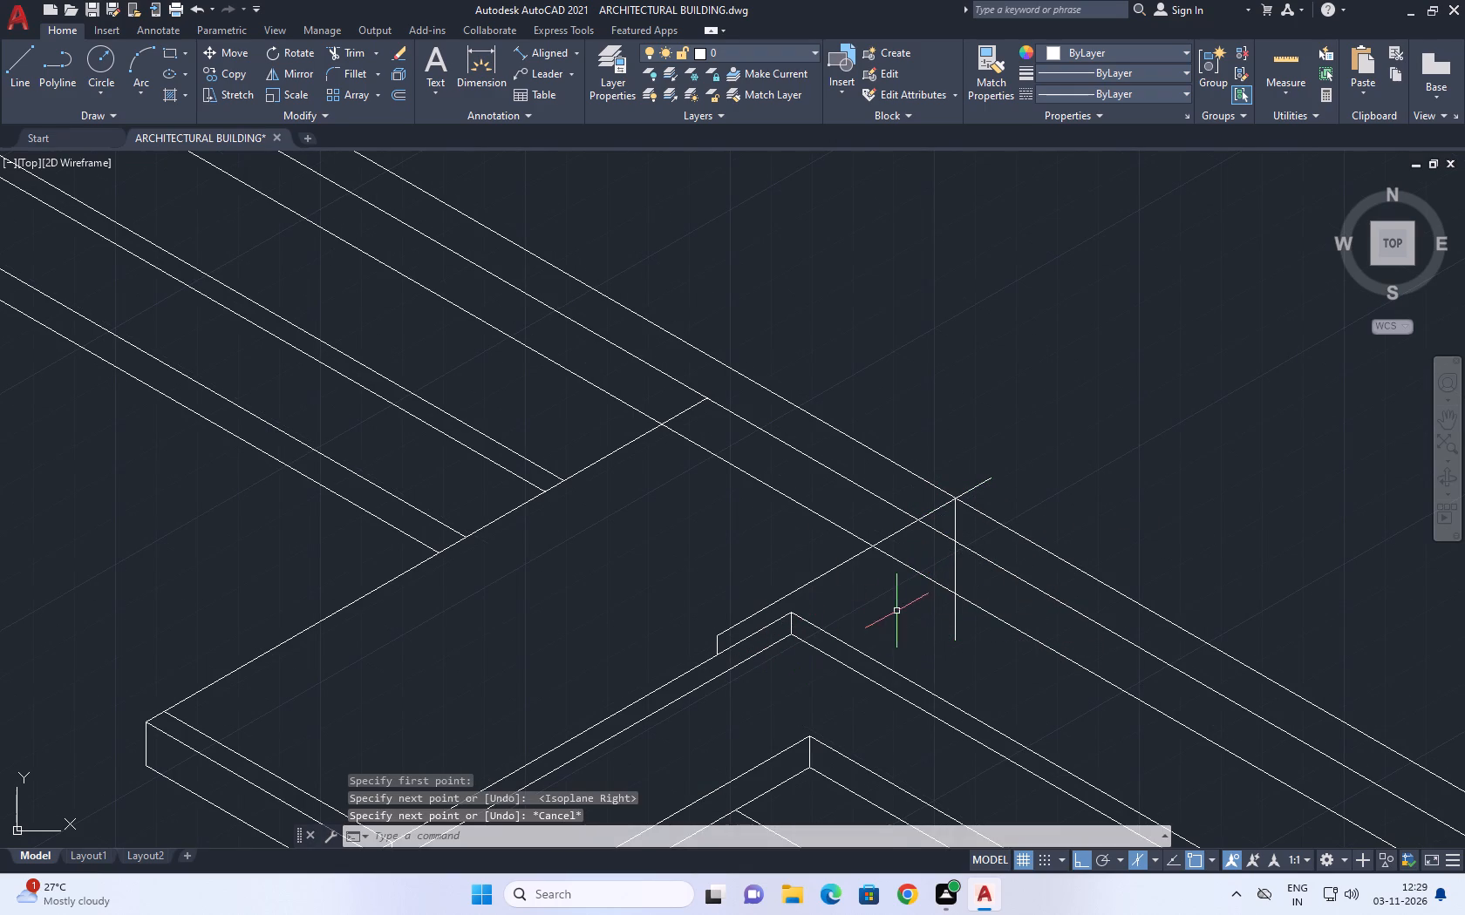
# Move the new 30° line slightly upward, off the top end of the short vertical line.
pyautogui.moveTo(903, 610); pyautogui.dragTo(821, 608, button='middle')
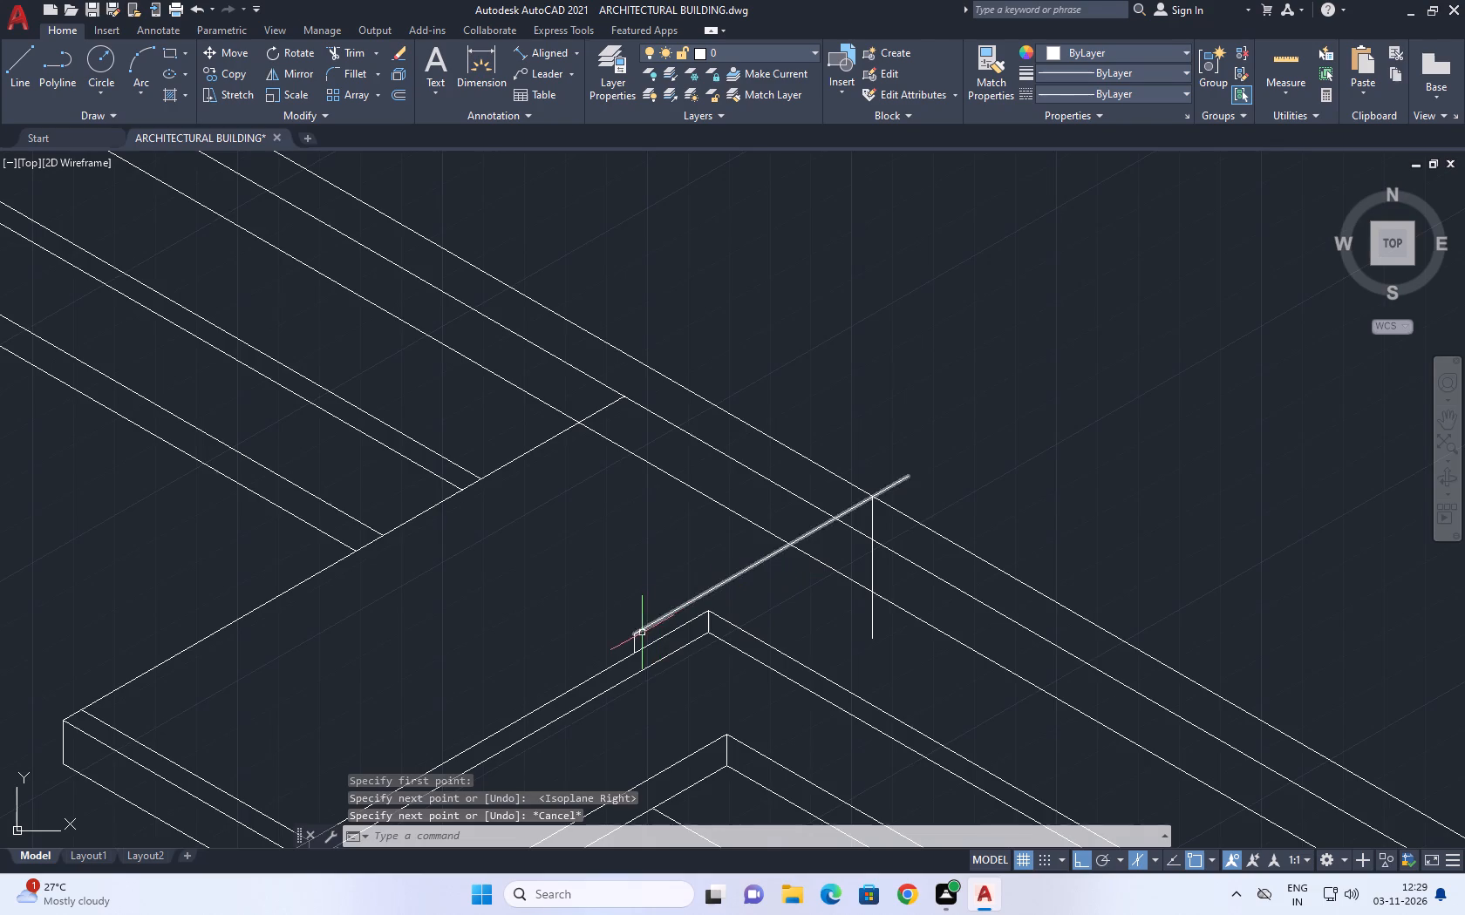
pyautogui.scroll(1, 672, 634)
pyautogui.click(658, 621)
pyautogui.click(634, 573)
pyautogui.moveTo(683, 578); pyautogui.dragTo(692, 566, button='middle')
pyautogui.press('m')
pyautogui.press('space')
pyautogui.click(751, 566)
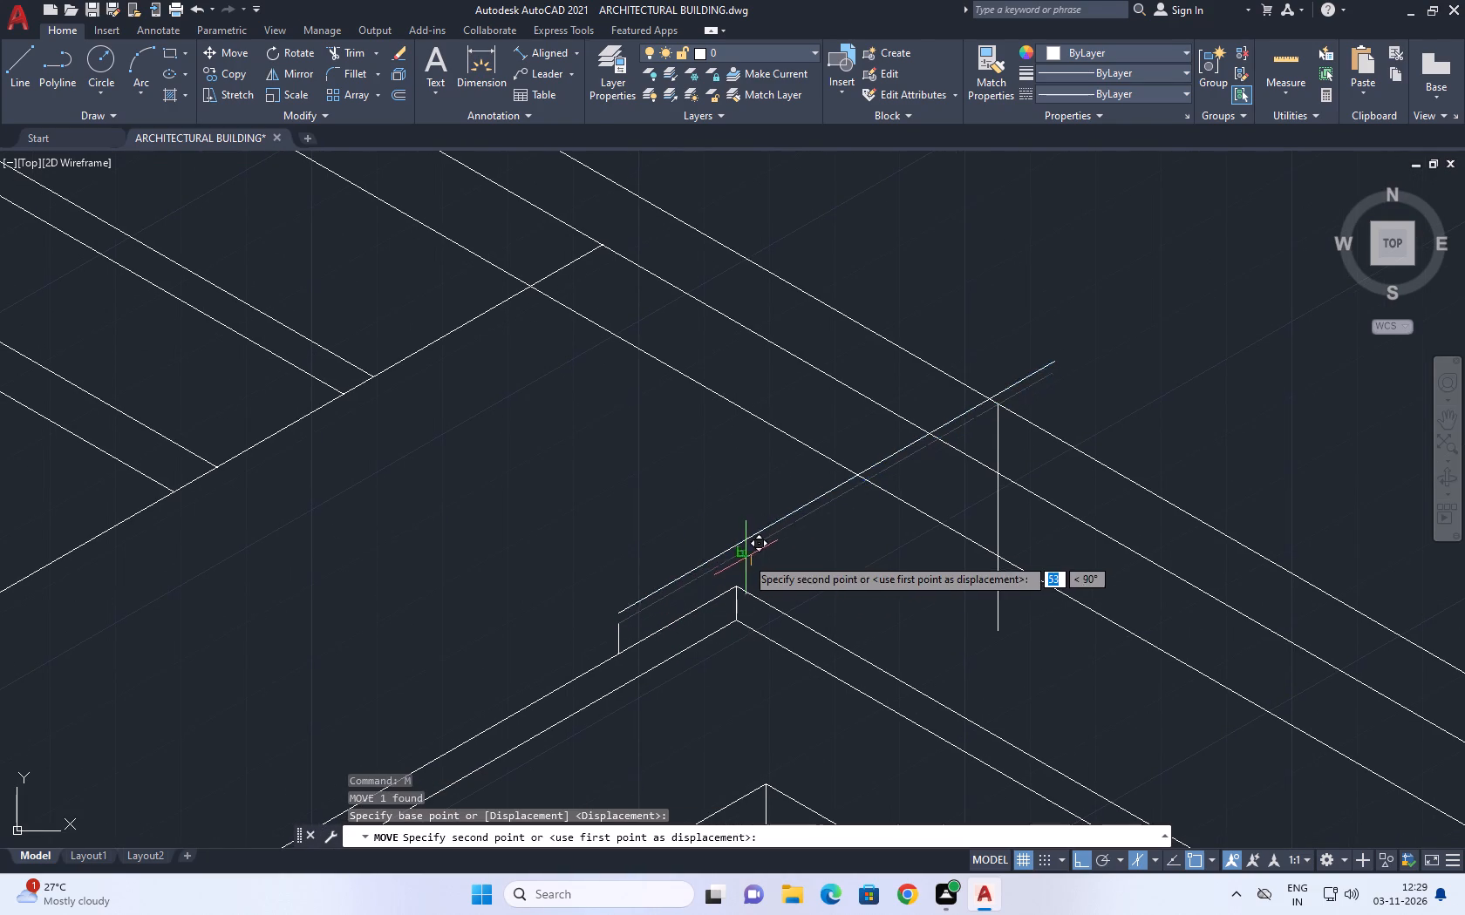
pyautogui.click(742, 550)
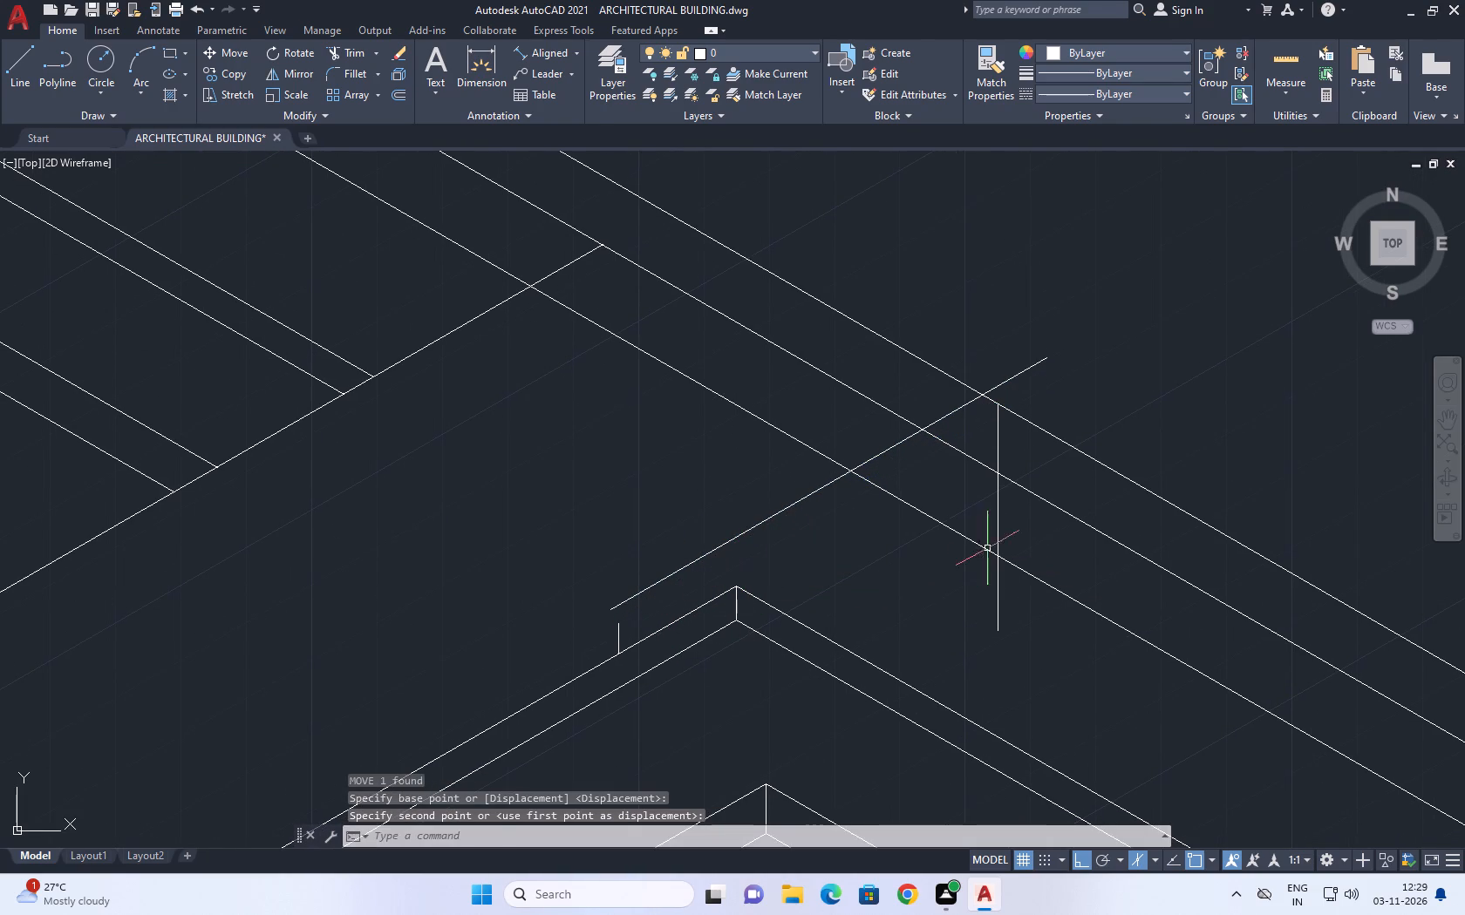
# Move the long vertical line so its top end sits where the moved 30° line crosses the uppermost 150° line.
pyautogui.click(1013, 532)
pyautogui.click(985, 511)
pyautogui.press('m')
pyautogui.press('space')
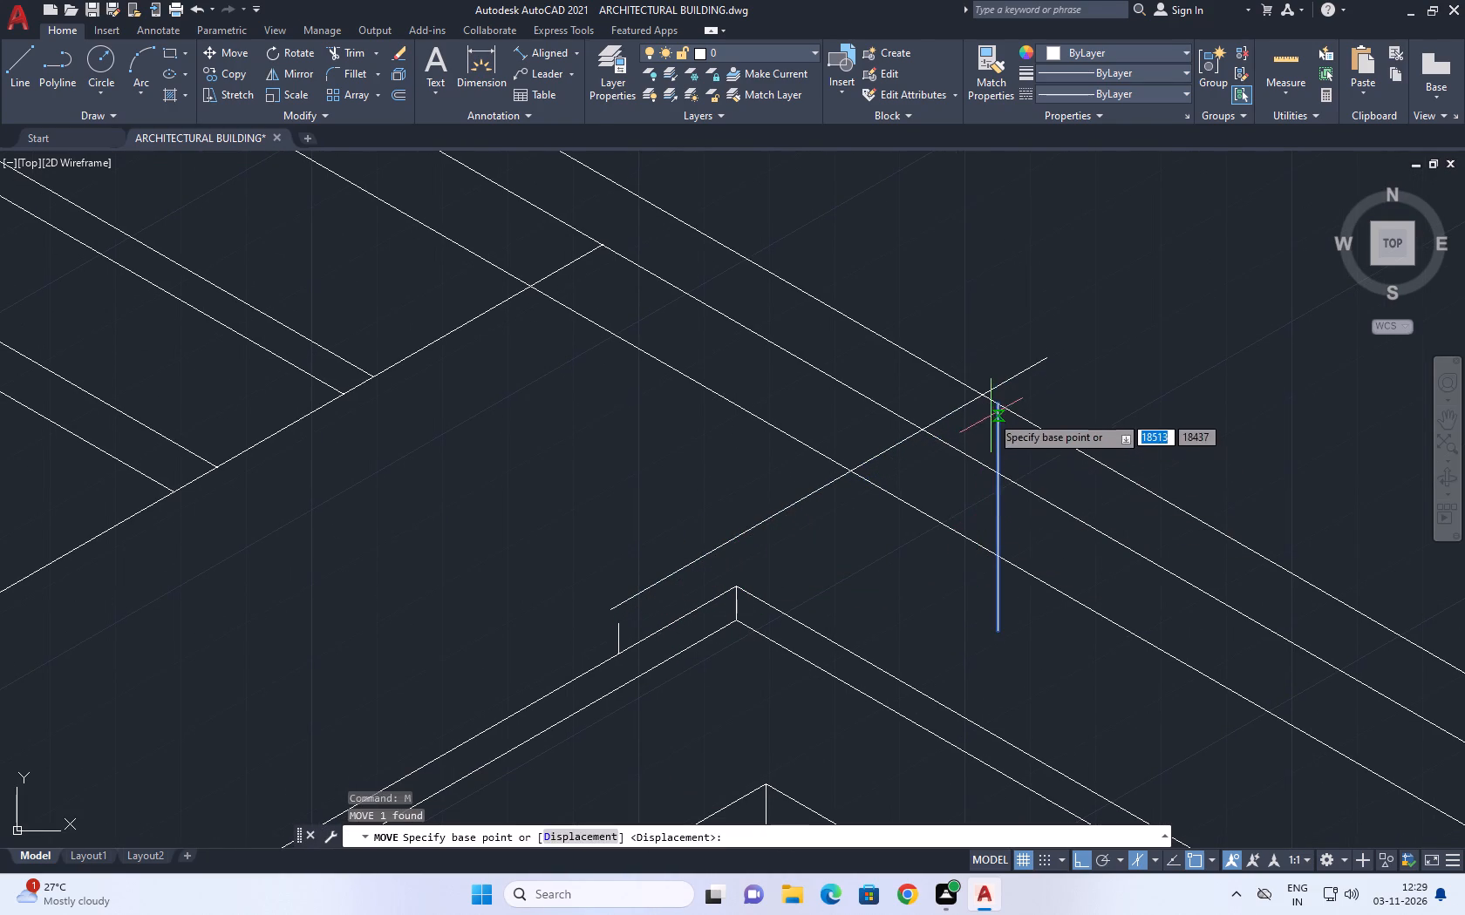
pyautogui.moveTo(997, 403); pyautogui.dragTo(989, 403)
pyautogui.click(978, 396)
pyautogui.moveTo(522, 658); pyautogui.dragTo(613, 627, button='middle')
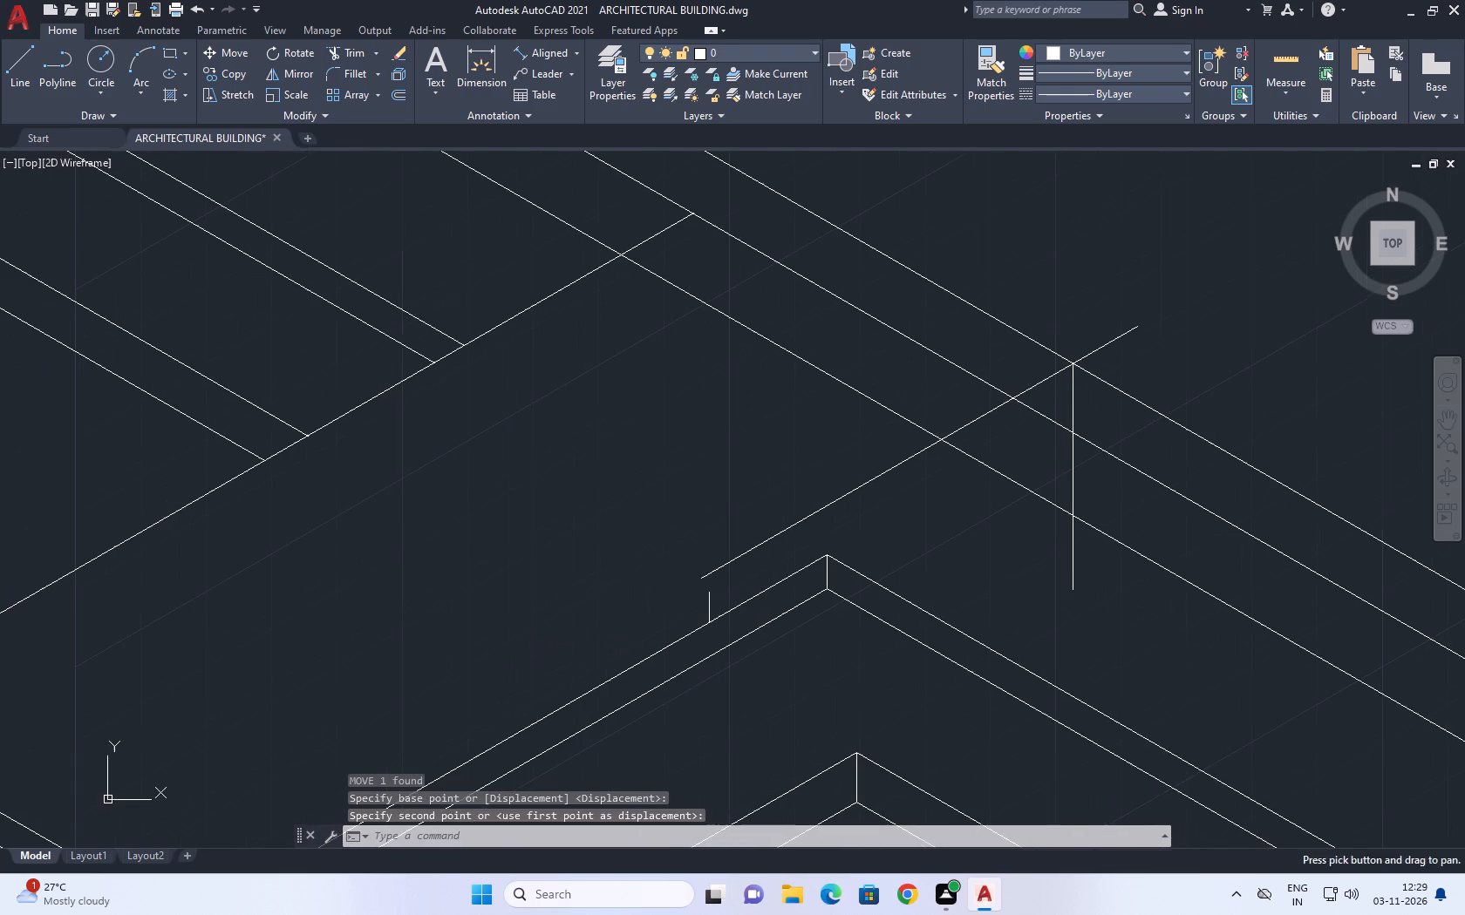
# Fillet the moved 30° line with the short vertical line at radius 0 so they meet in a corner.
pyautogui.press('f')
pyautogui.press('space')
pyautogui.click(726, 566)
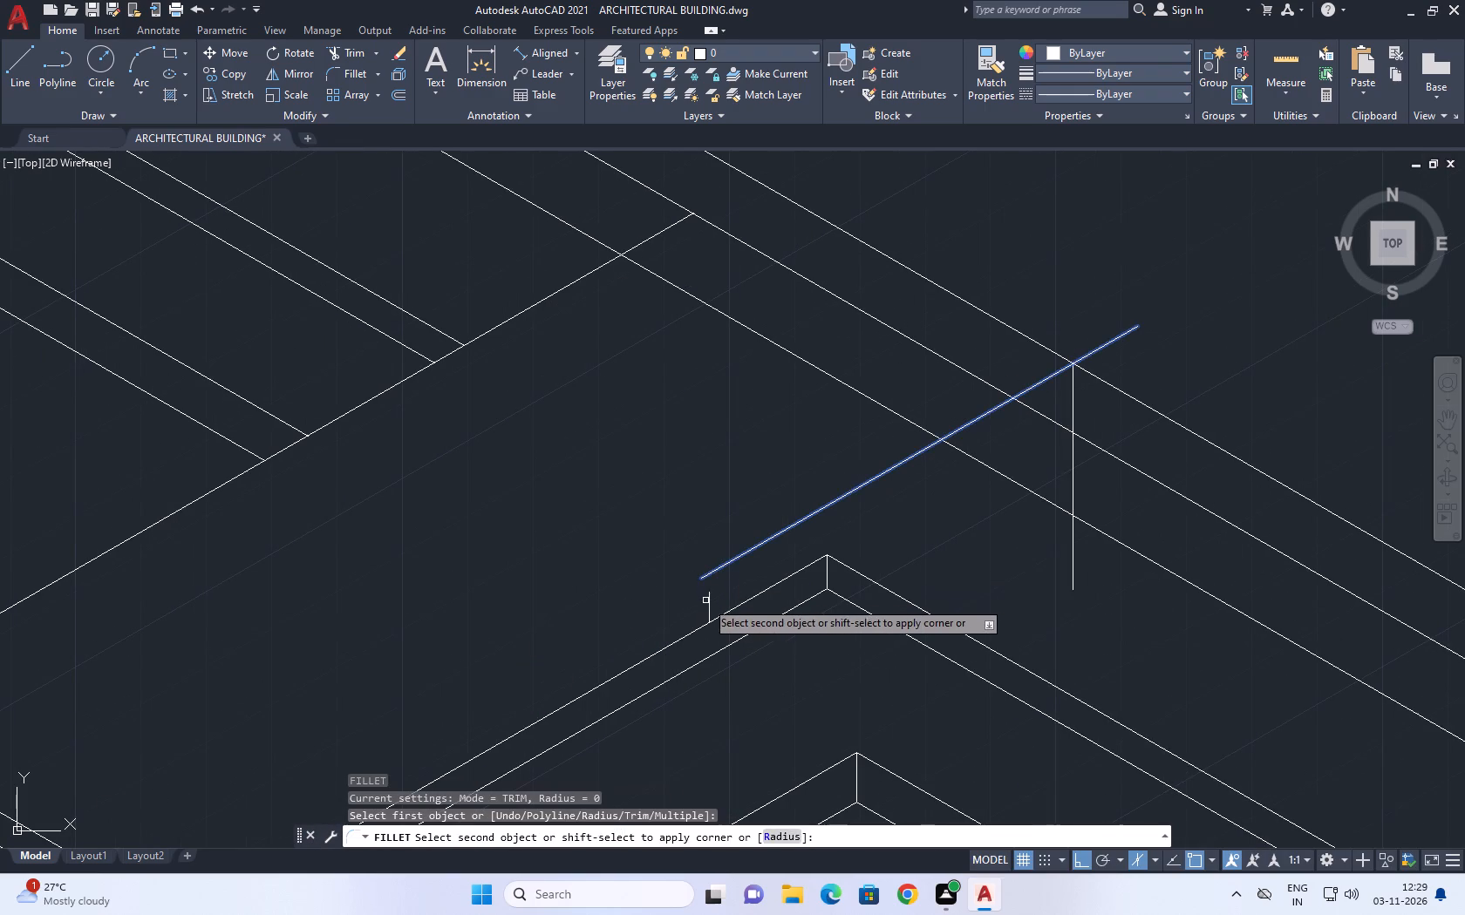
pyautogui.click(711, 600)
pyautogui.moveTo(962, 457); pyautogui.dragTo(961, 507, button='middle')
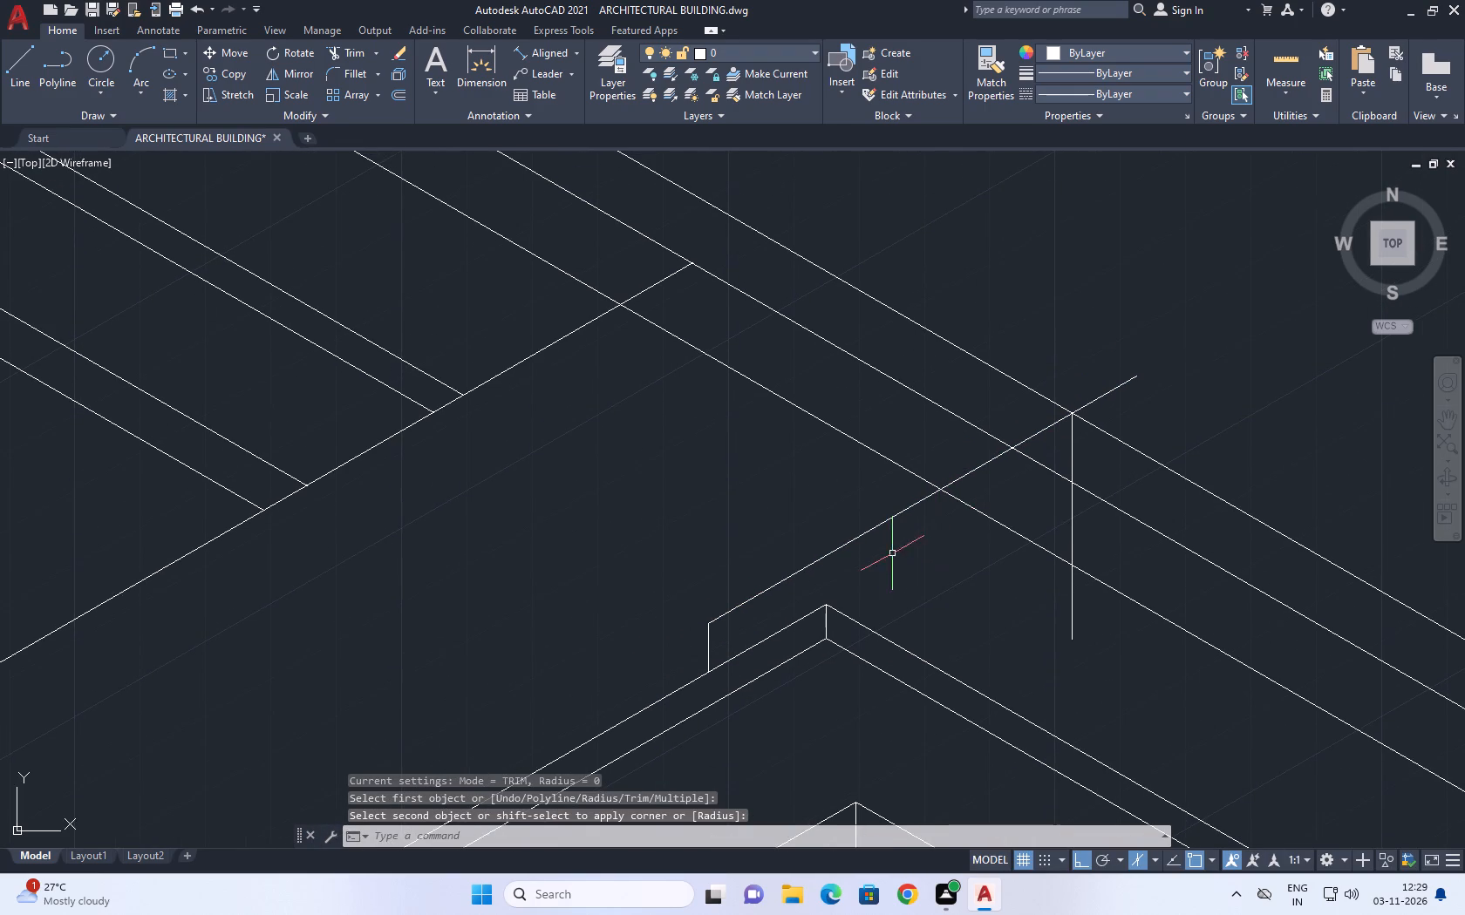
pyautogui.moveTo(890, 557); pyautogui.dragTo(864, 555, button='middle')
# Extend the raised section's 30° edge past its corner up to the long vertical line.
pyautogui.press('e')
pyautogui.press('x')
pyautogui.press('space')
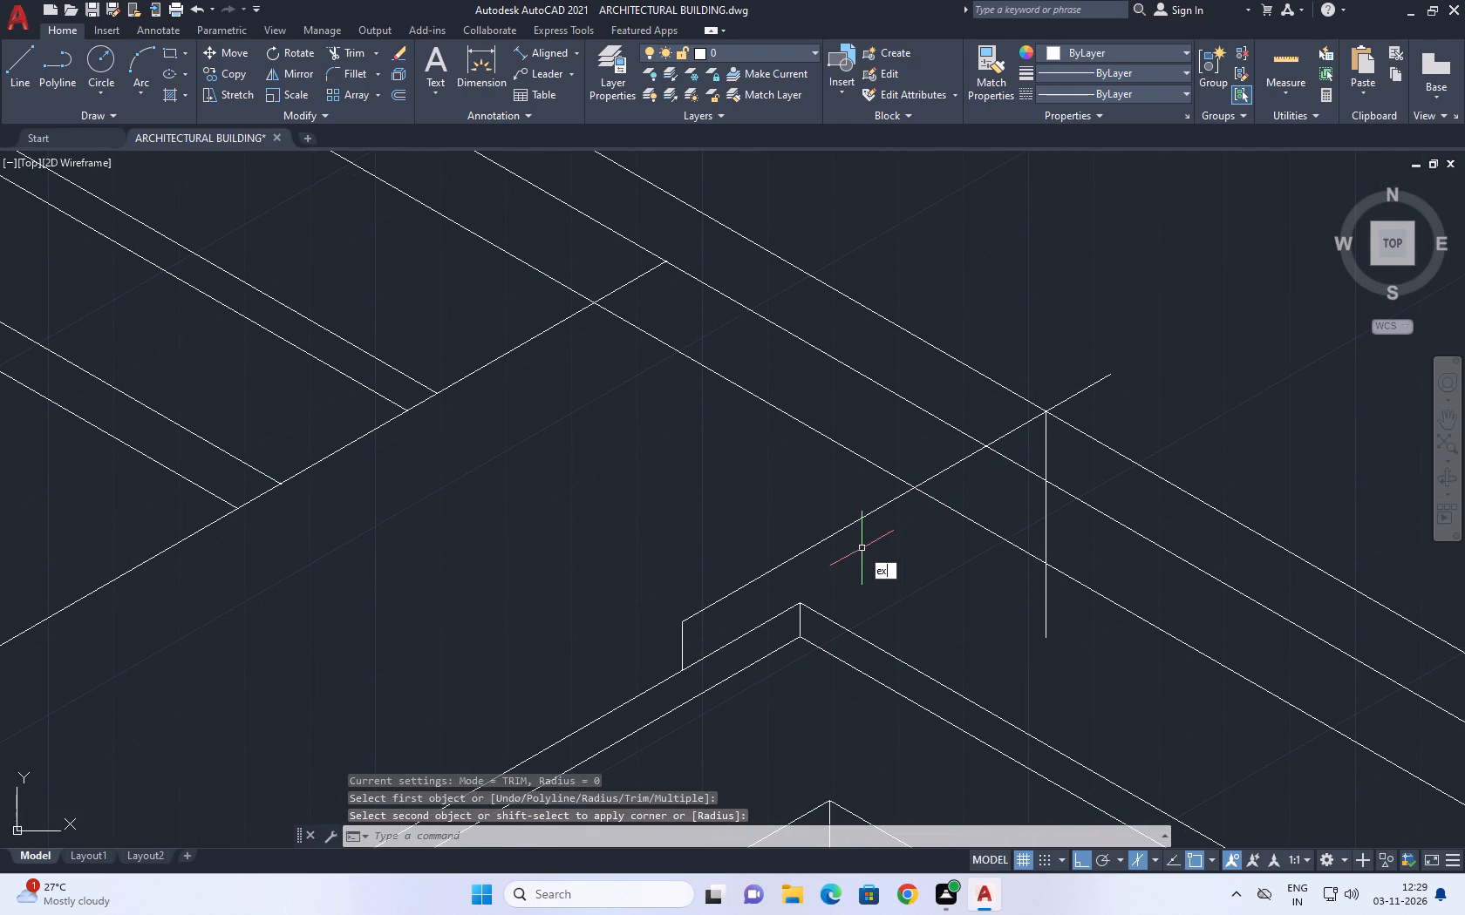
pyautogui.click(769, 617)
pyautogui.click(869, 565)
pyautogui.click(876, 542)
pyautogui.click(914, 542)
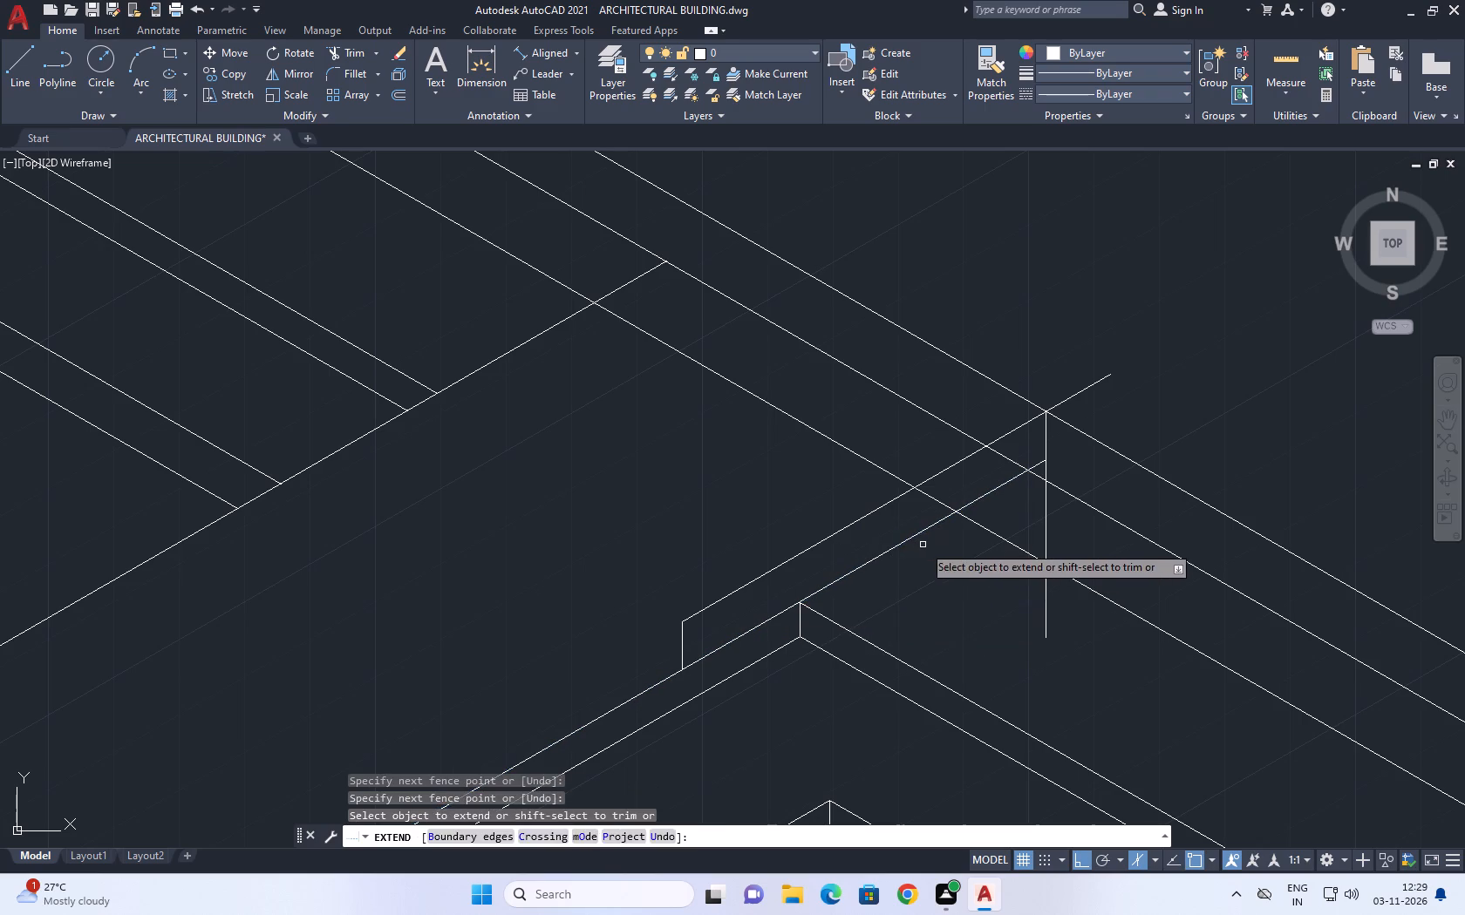
pyautogui.press('Escape')
# Trim the two lower long 150° lines where they pass between the upper 30° line and the extended edge.
pyautogui.moveTo(976, 491); pyautogui.dragTo(982, 553, button='middle')
pyautogui.write('tr')
pyautogui.press('space')
pyautogui.click(925, 571)
pyautogui.click(1028, 511)
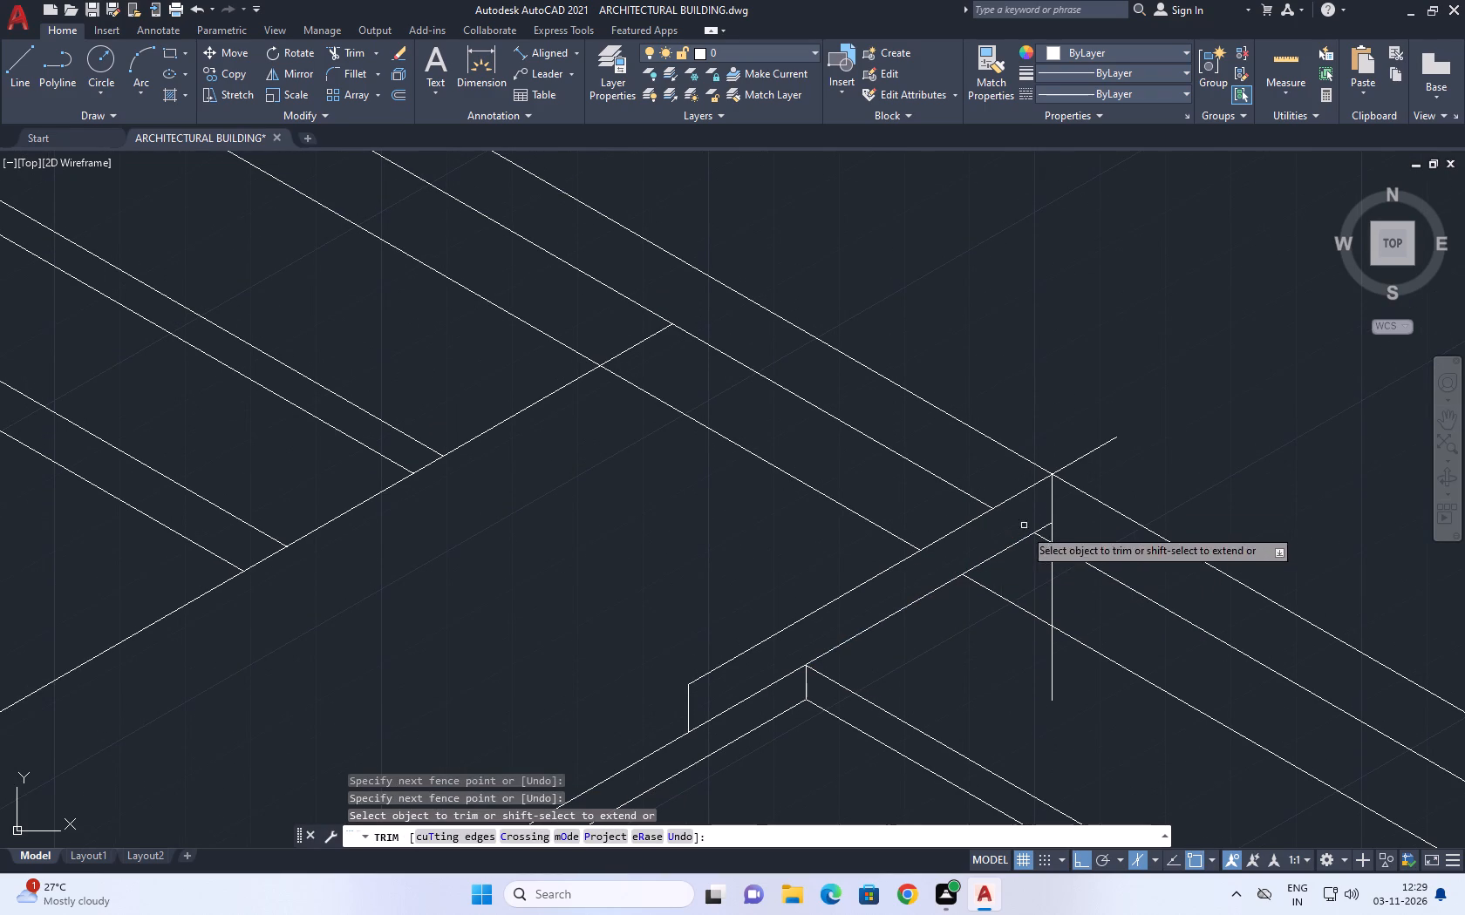
# Trim the long vertical line below the extended 30° edge and the upper 30° line's overhang beyond the vertical.
pyautogui.moveTo(1060, 576); pyautogui.dragTo(1066, 536, button='middle')
pyautogui.click(1061, 549)
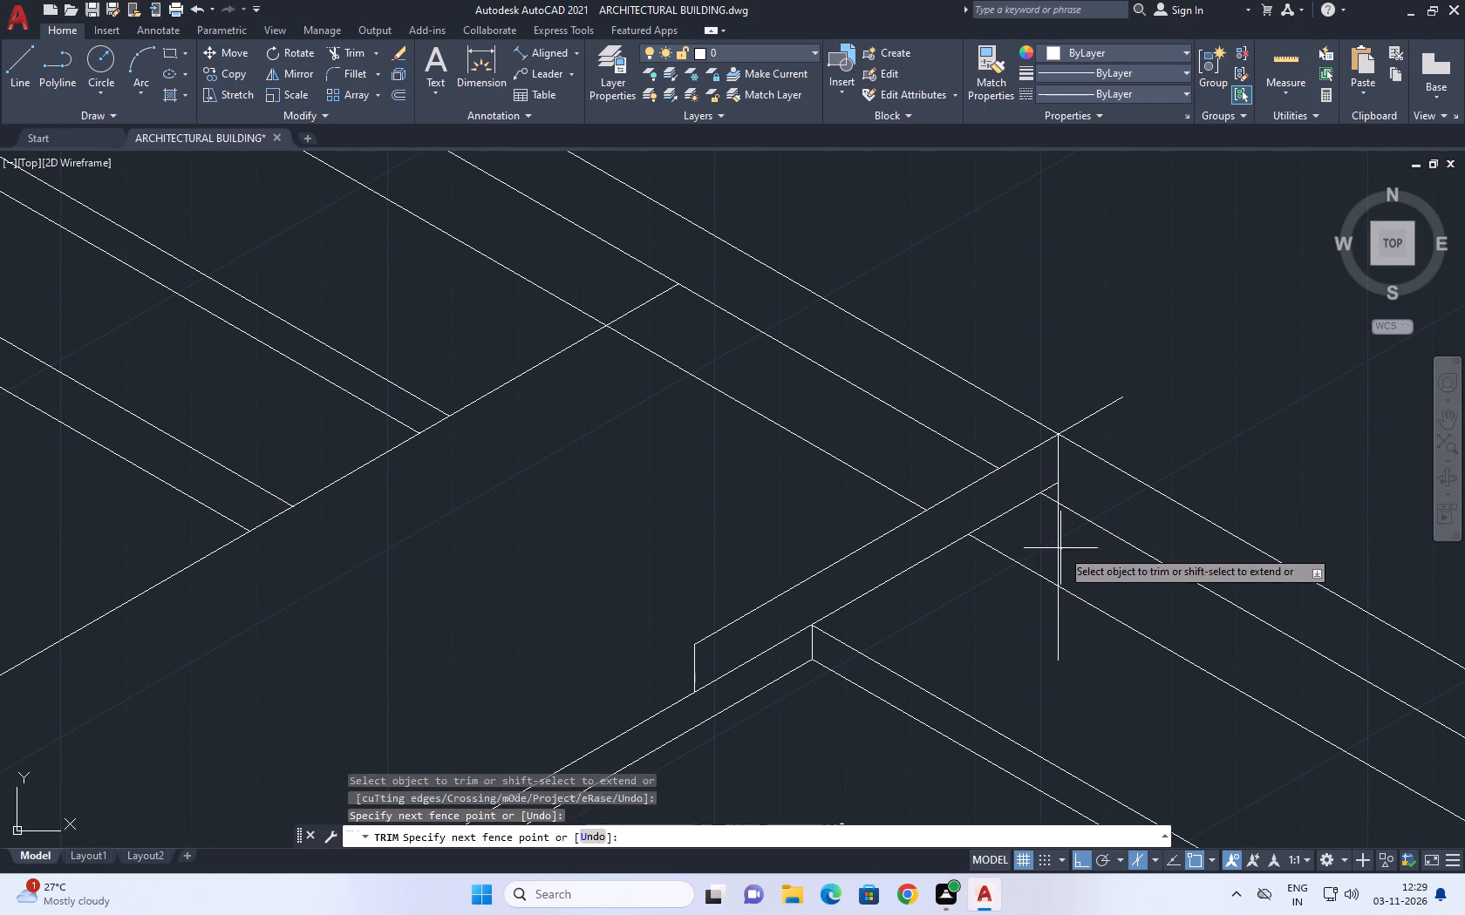
pyautogui.click(1038, 517)
pyautogui.moveTo(1082, 664); pyautogui.dragTo(1079, 655)
pyautogui.click(1003, 616)
pyautogui.scroll(1, 1046, 489)
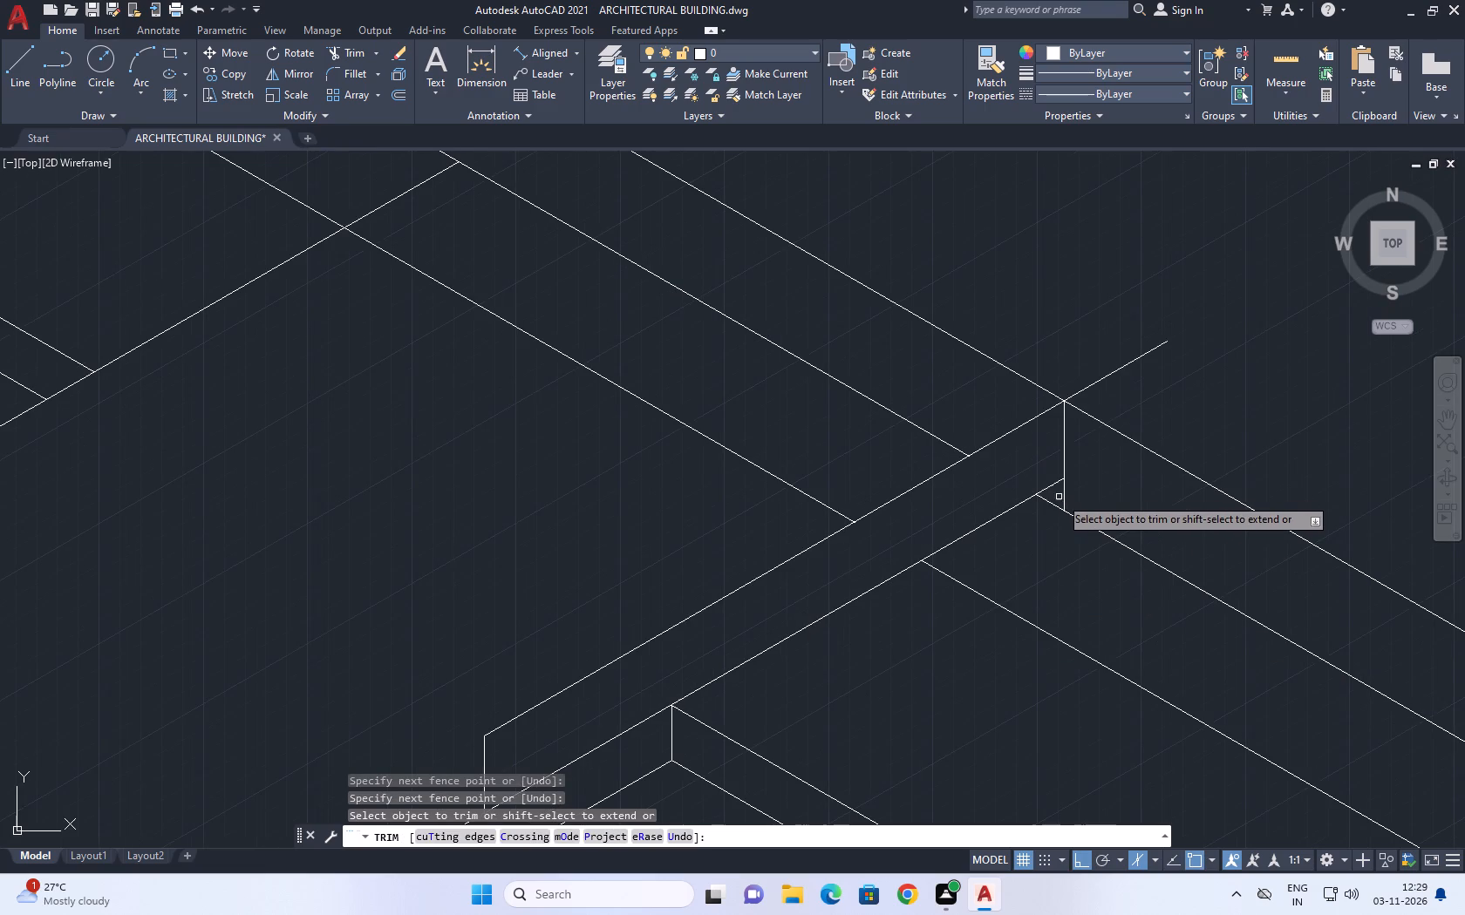
pyautogui.click(1062, 497)
pyautogui.scroll(-2, 1077, 493)
pyautogui.click(1105, 444)
pyautogui.click(1093, 423)
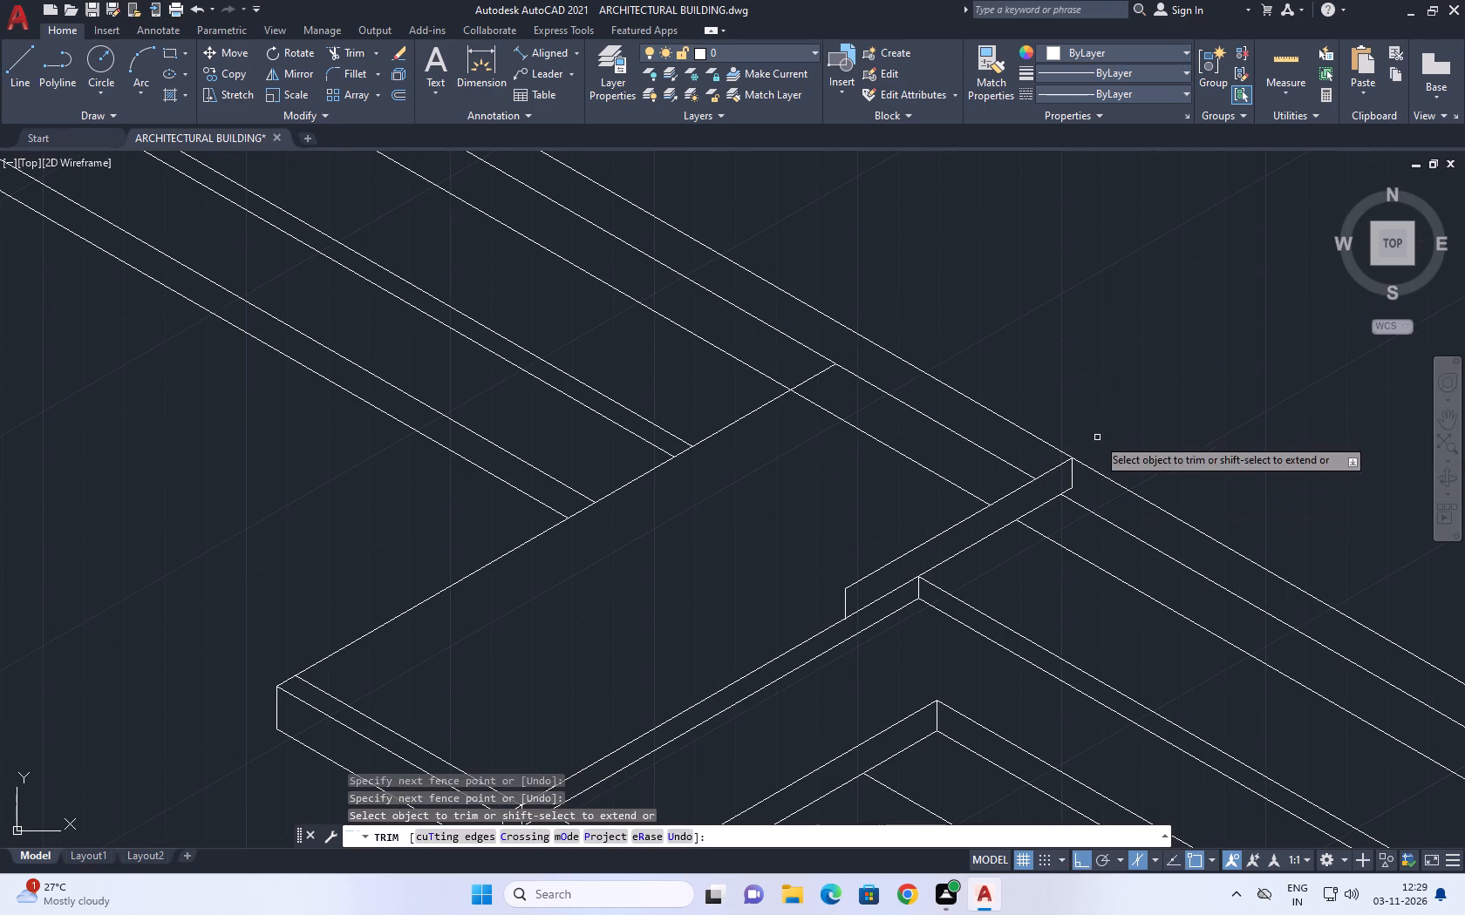
pyautogui.moveTo(1097, 437); pyautogui.dragTo(1105, 527, button='middle')
pyautogui.press('Escape')
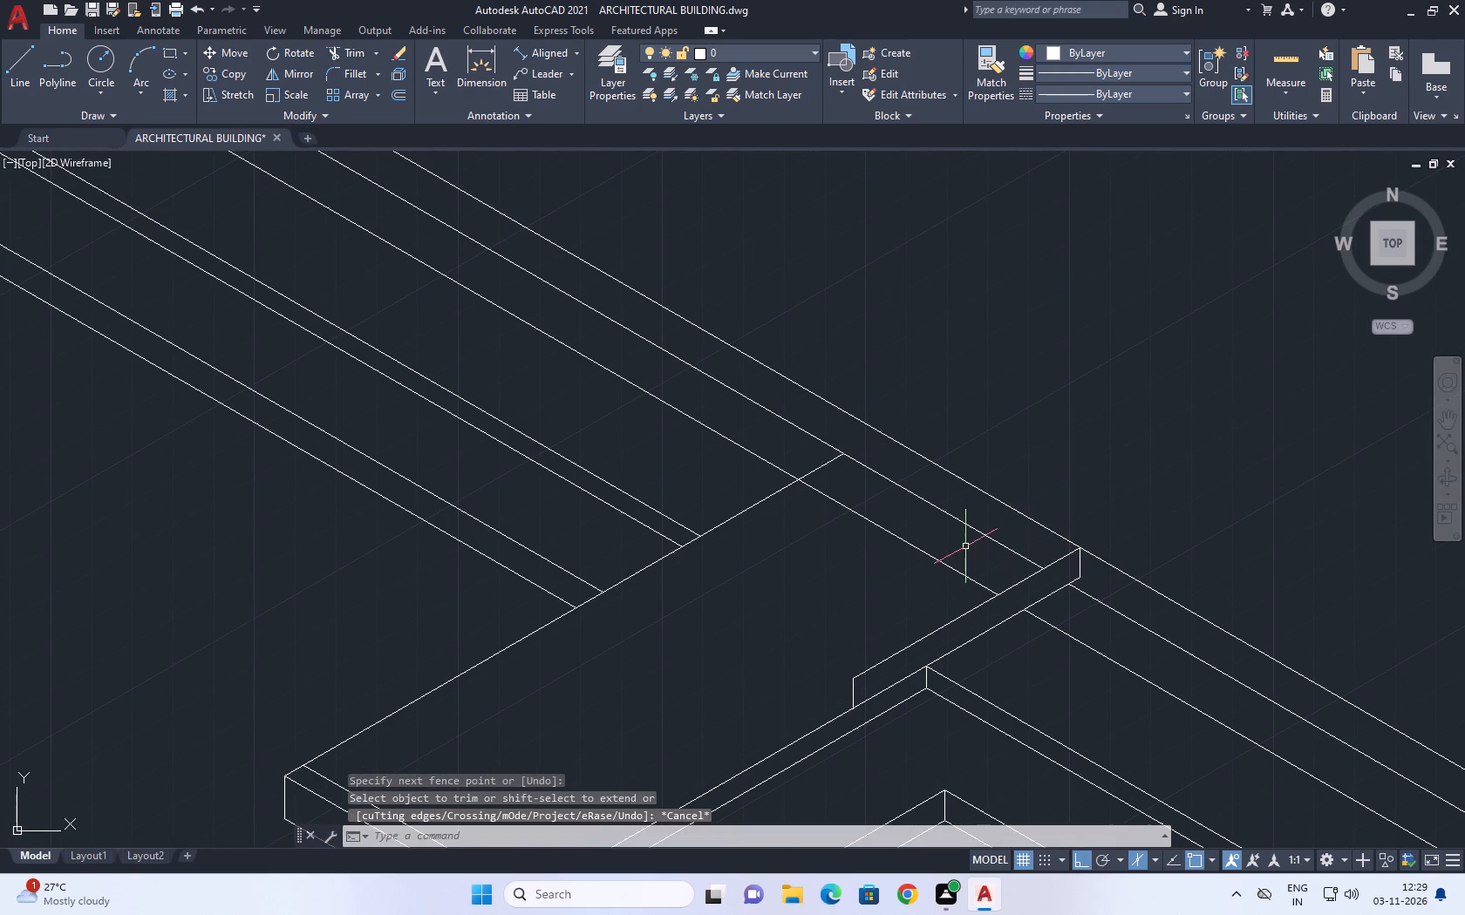
# In the left isoplane, copy the upper 30° line along 150° to just behind the slab's long 30° edge.
pyautogui.moveTo(897, 672); pyautogui.dragTo(1023, 607, button='middle')
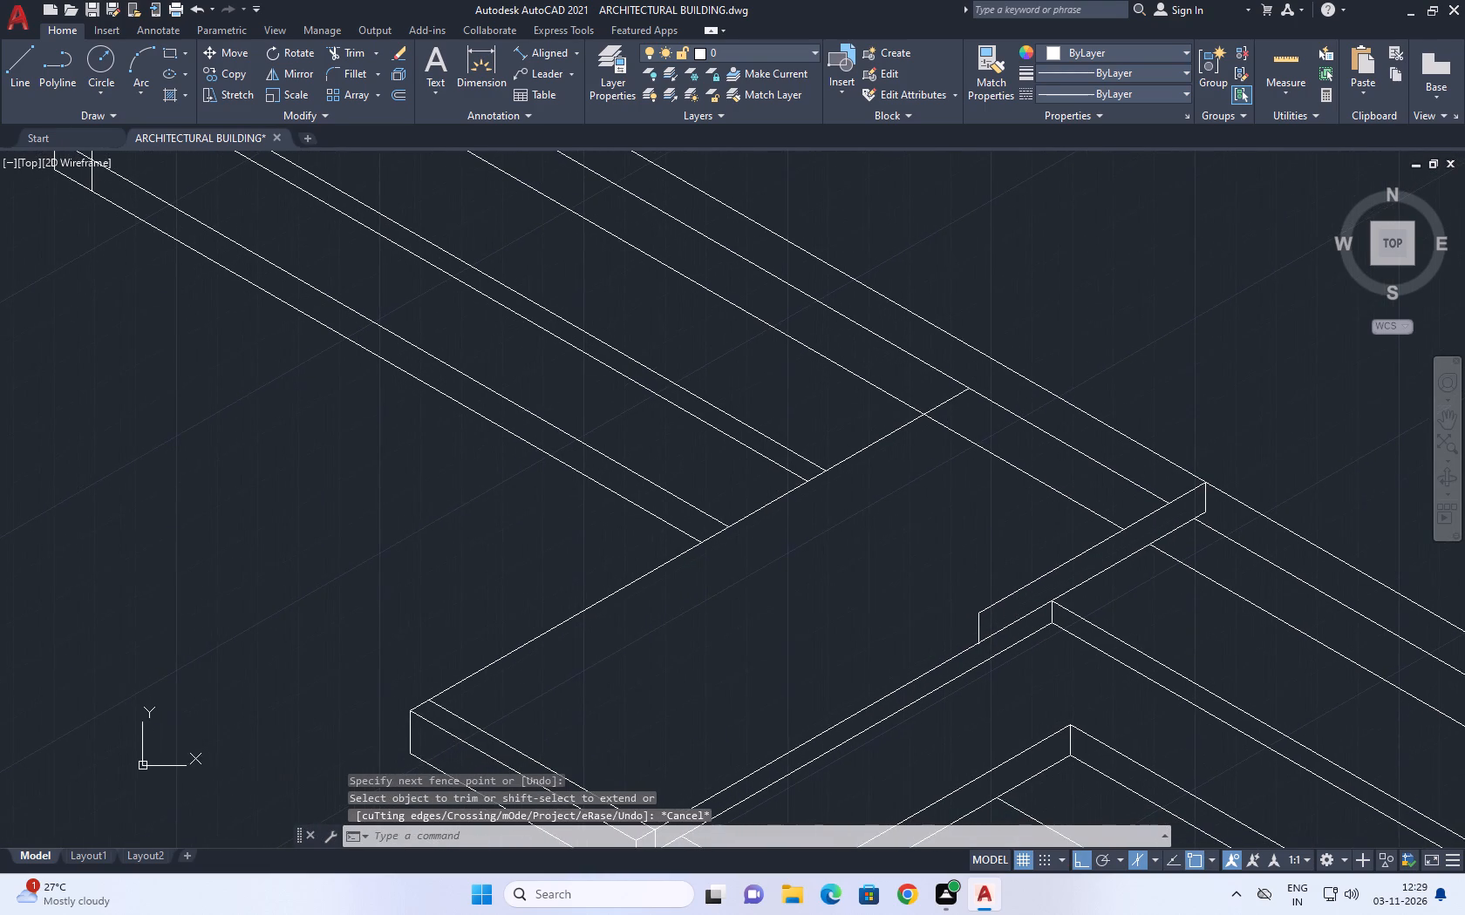
pyautogui.click(1020, 603)
pyautogui.click(998, 570)
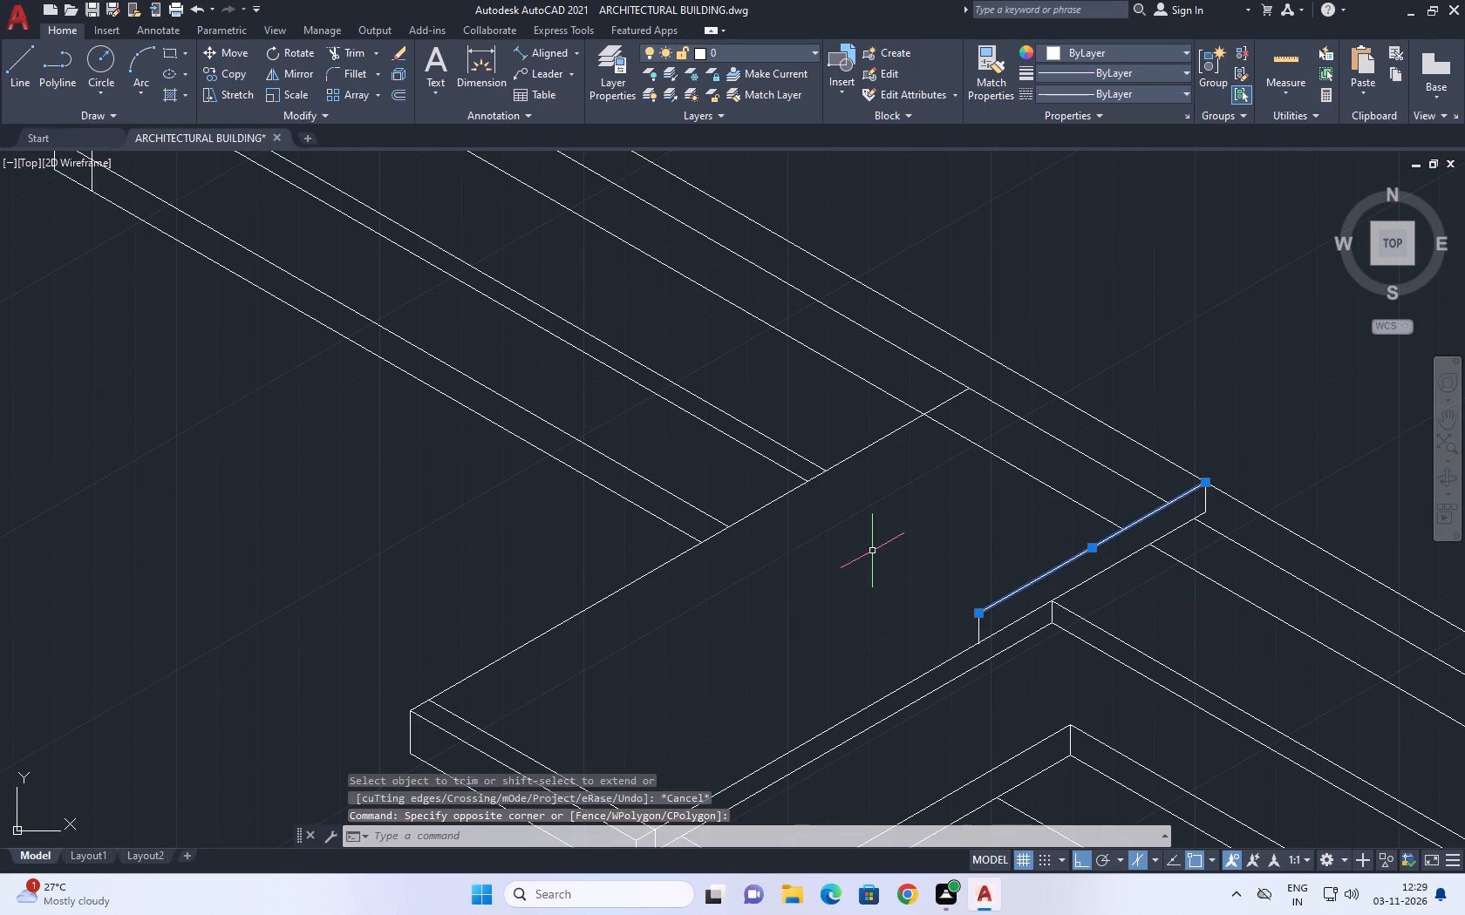
pyautogui.moveTo(872, 552); pyautogui.dragTo(889, 595, button='middle')
pyautogui.write('co')
pyautogui.press('space')
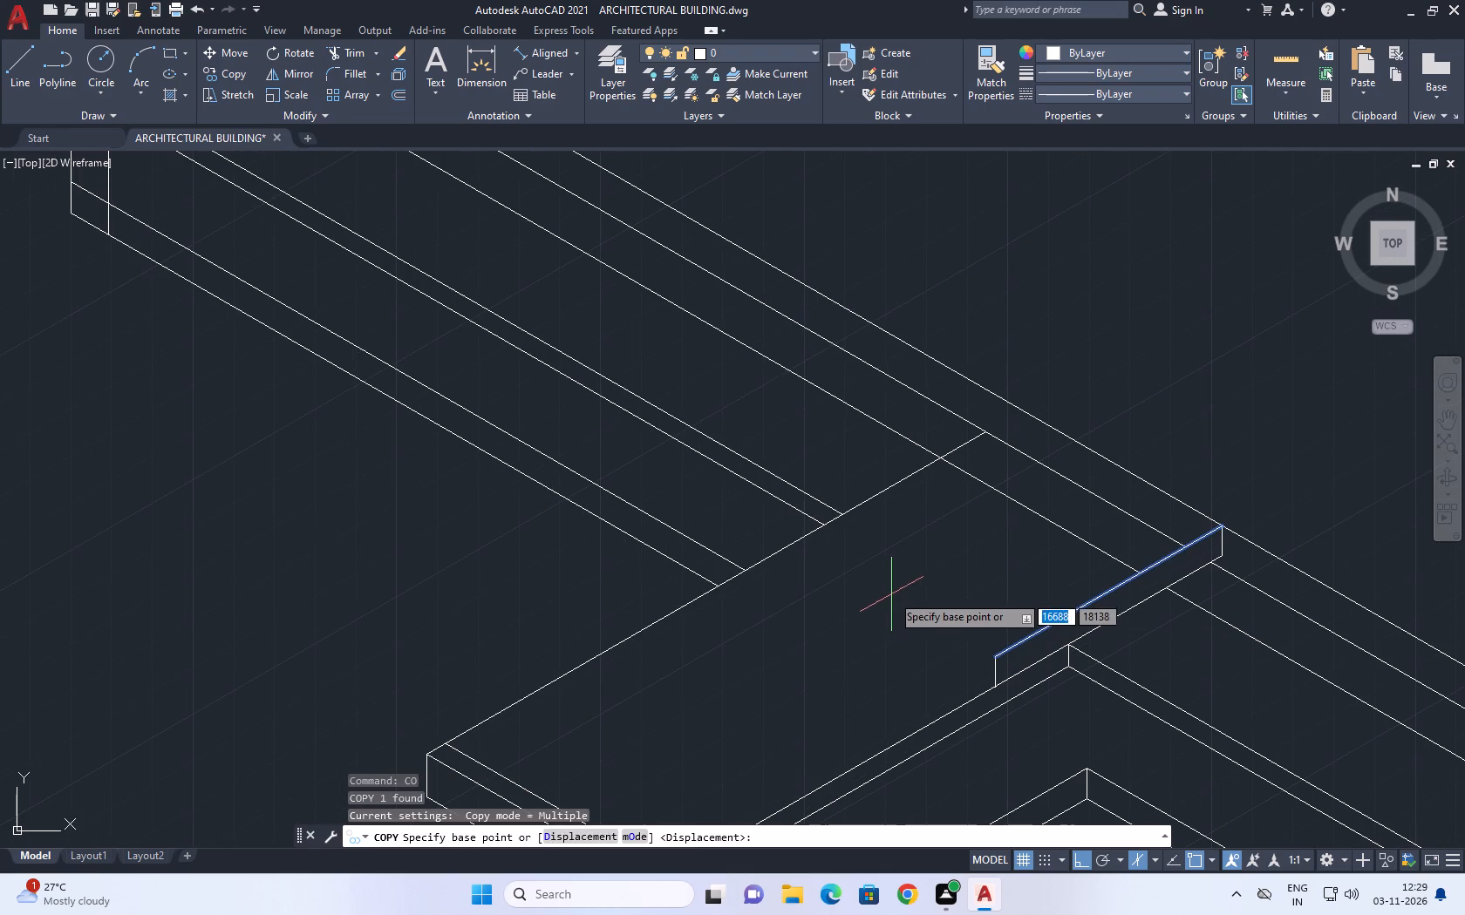
pyautogui.click(939, 600)
pyautogui.press('F5')
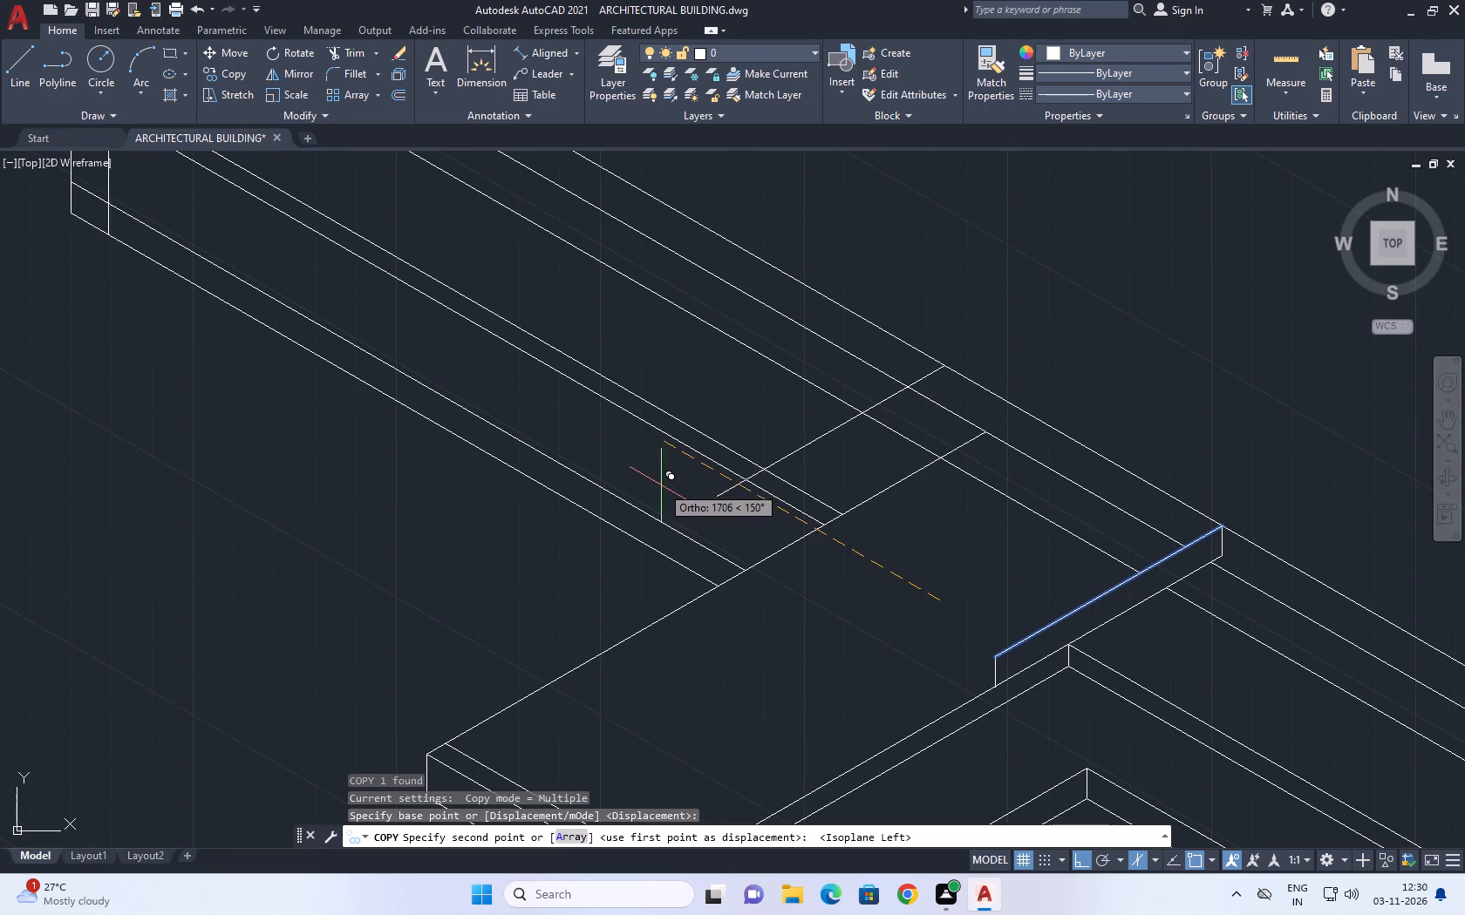
pyautogui.click(719, 561)
pyautogui.press('Escape')
# Draw a vertical line down from the copied 30° line's lower end, crossing the slab's 30° edge.
pyautogui.scroll(1, 763, 541)
pyautogui.moveTo(773, 539); pyautogui.dragTo(794, 554, button='middle')
pyautogui.write('l')
pyautogui.press('space')
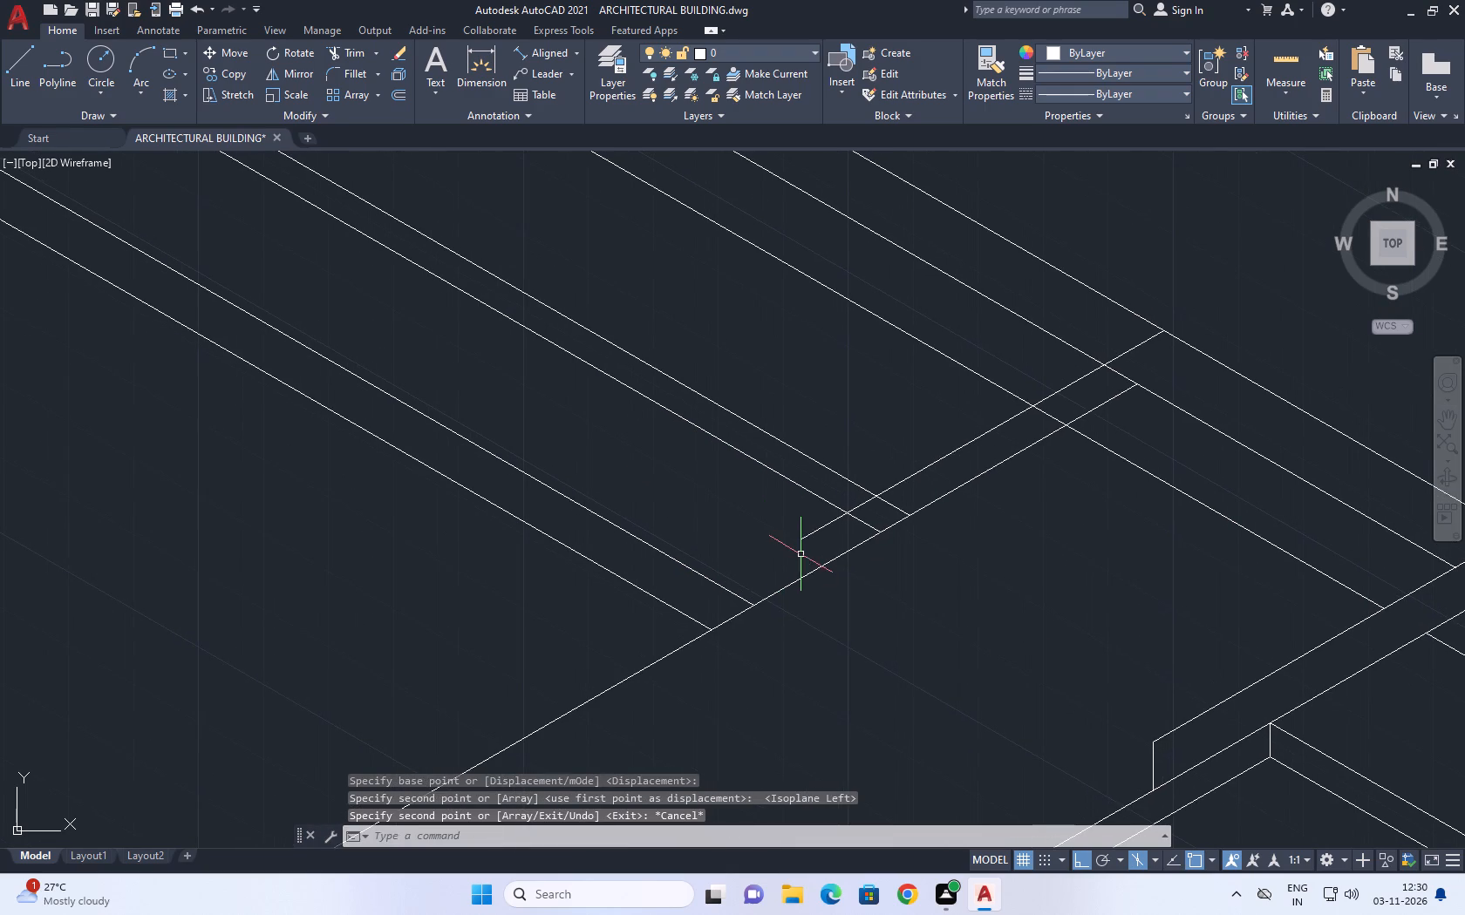
pyautogui.moveTo(897, 532); pyautogui.dragTo(886, 532, button='middle')
pyautogui.scroll(1, 788, 538)
pyautogui.click(788, 538)
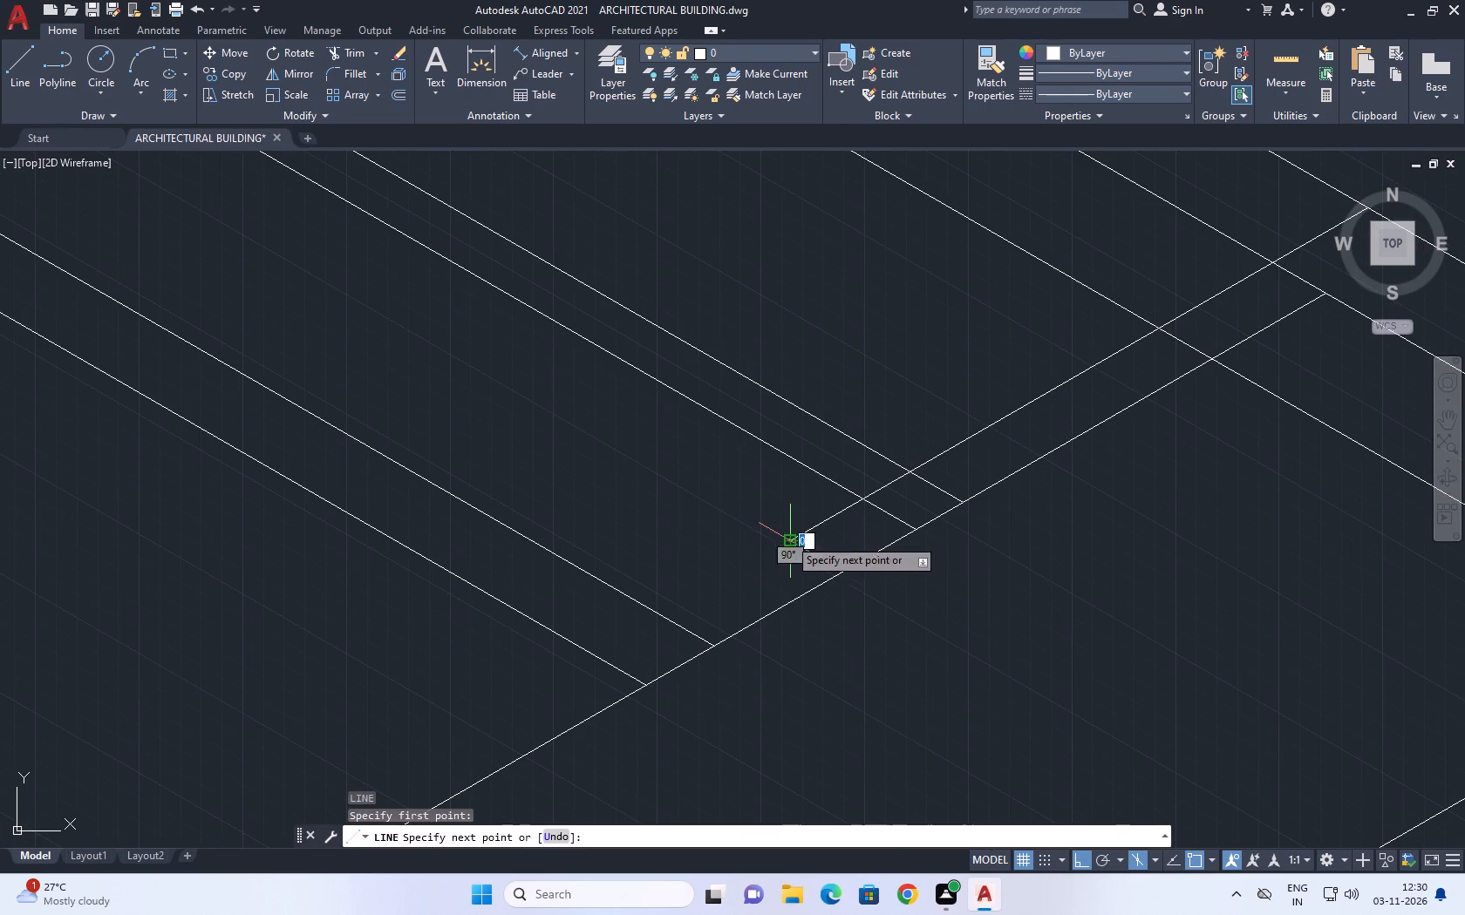
pyautogui.click(783, 694)
pyautogui.press('Escape')
# Trim the new vertical line below the slab's 30° edge.
pyautogui.moveTo(814, 595); pyautogui.dragTo(832, 614, button='middle')
pyautogui.press('t')
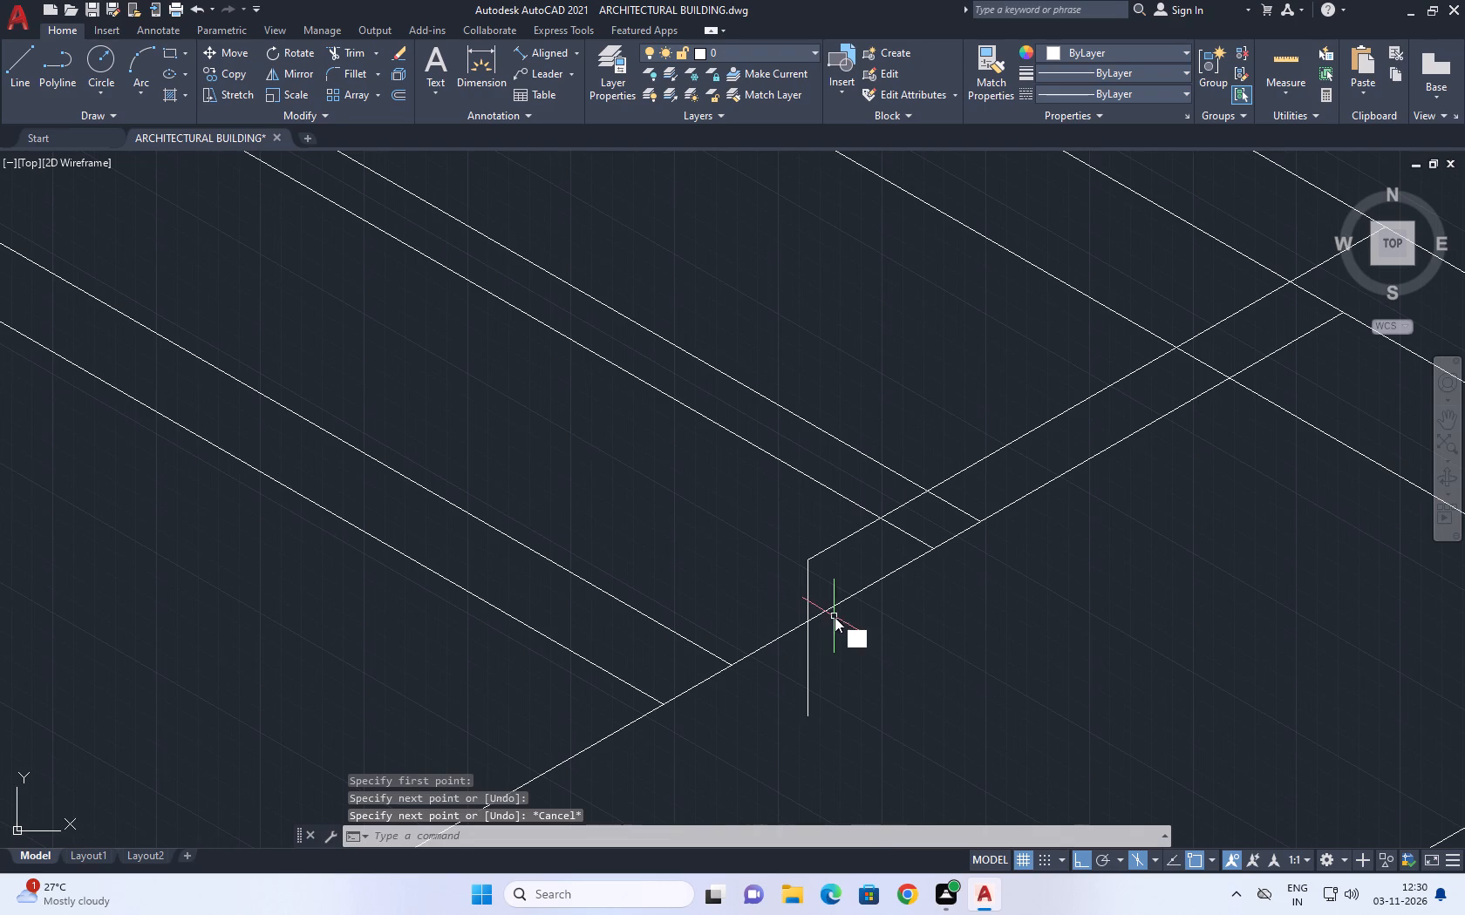
pyautogui.press('r')
pyautogui.press('space')
pyautogui.click(842, 629)
pyautogui.moveTo(775, 684); pyautogui.dragTo(786, 681)
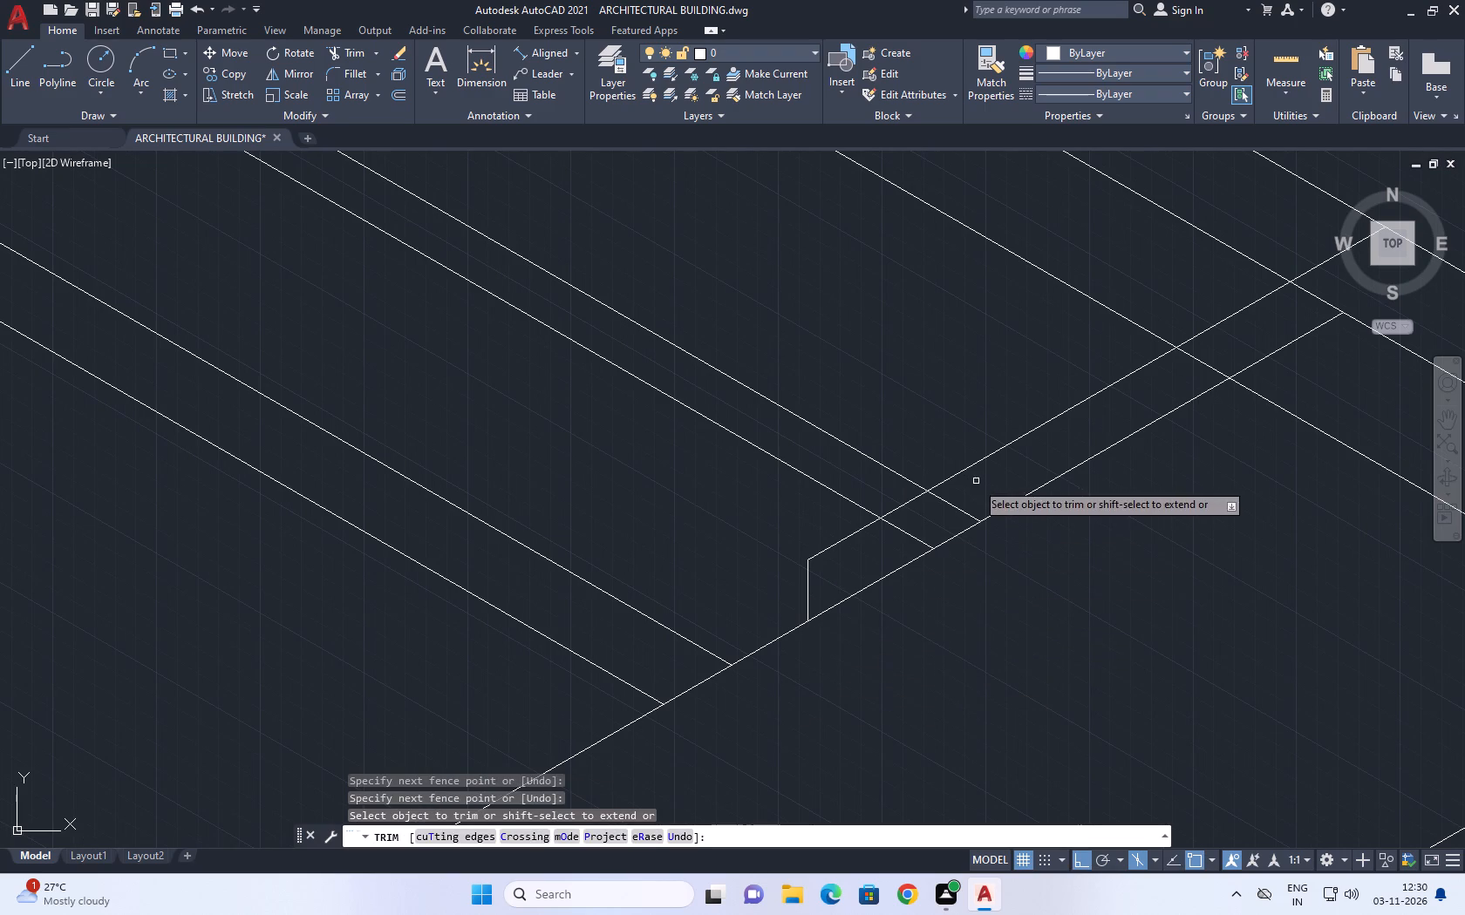
# Trim the four 150° lines where they pass between the copied 30° line and the slab's 30° edge.
pyautogui.moveTo(976, 482); pyautogui.dragTo(894, 538, button='middle')
pyautogui.click(809, 593)
pyautogui.click(889, 536)
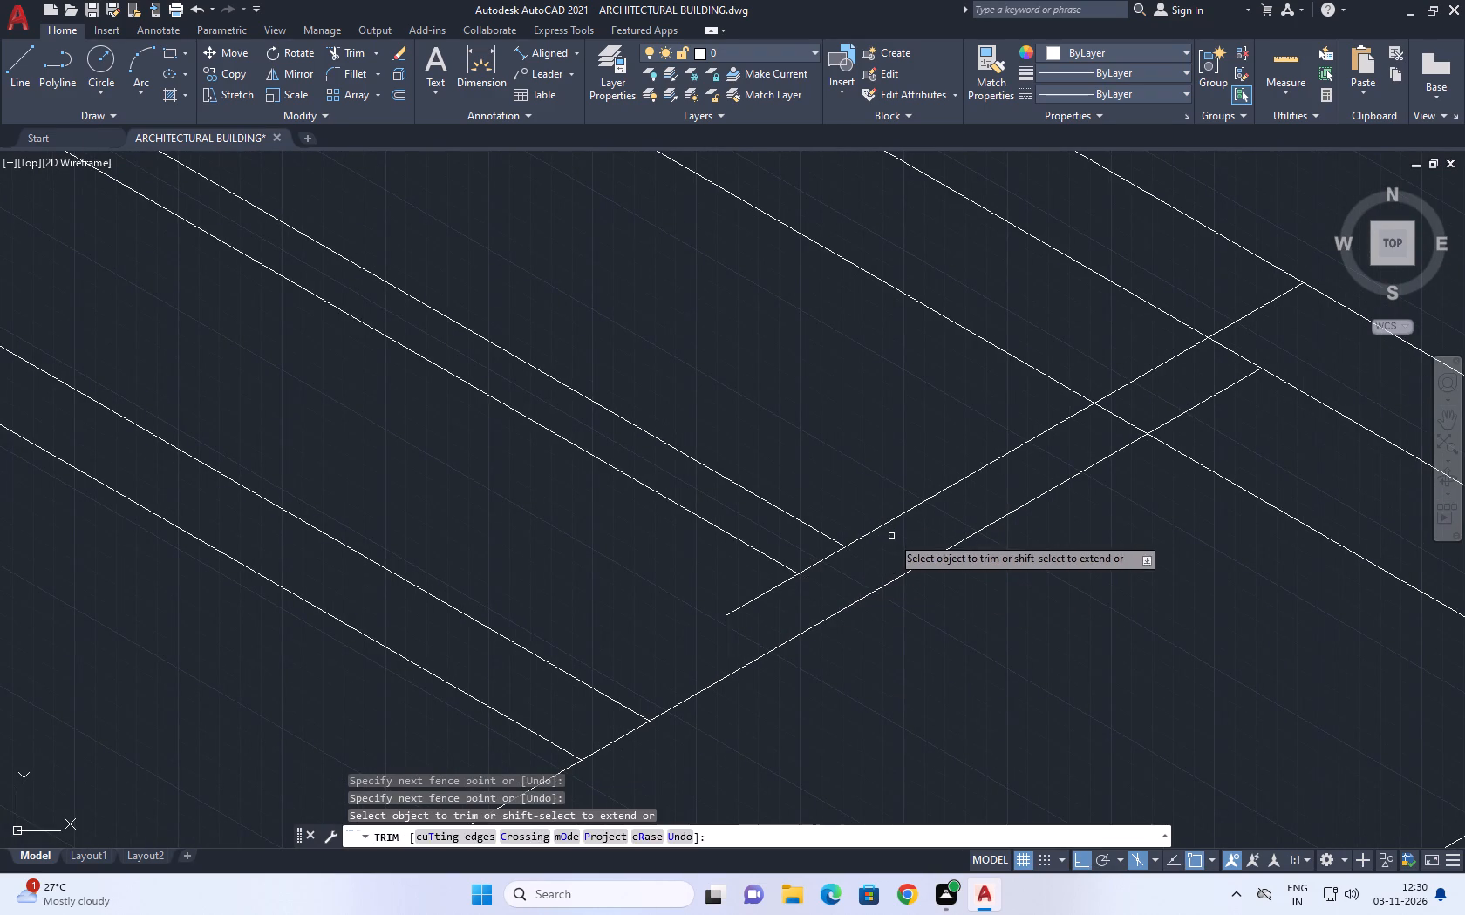
pyautogui.scroll(-3, 892, 539)
pyautogui.scroll(2, 961, 518)
pyautogui.click(951, 531)
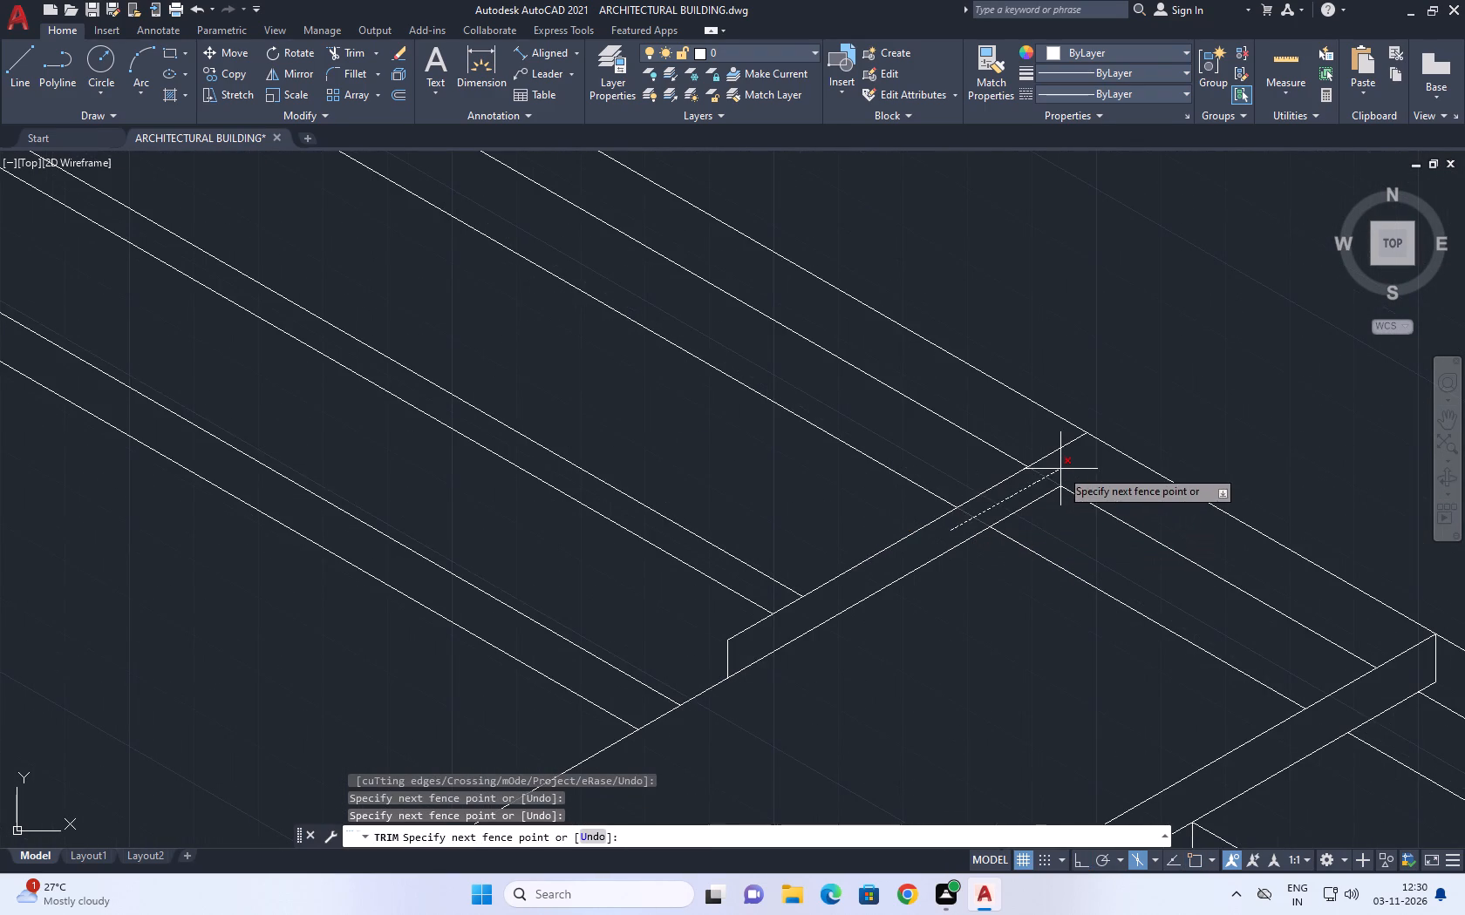
pyautogui.click(1060, 469)
# Trim away the two 150° line segments running across the block's top between the slab's edge and the first upper 30° line.
pyautogui.moveTo(1134, 538); pyautogui.dragTo(1052, 528, button='middle')
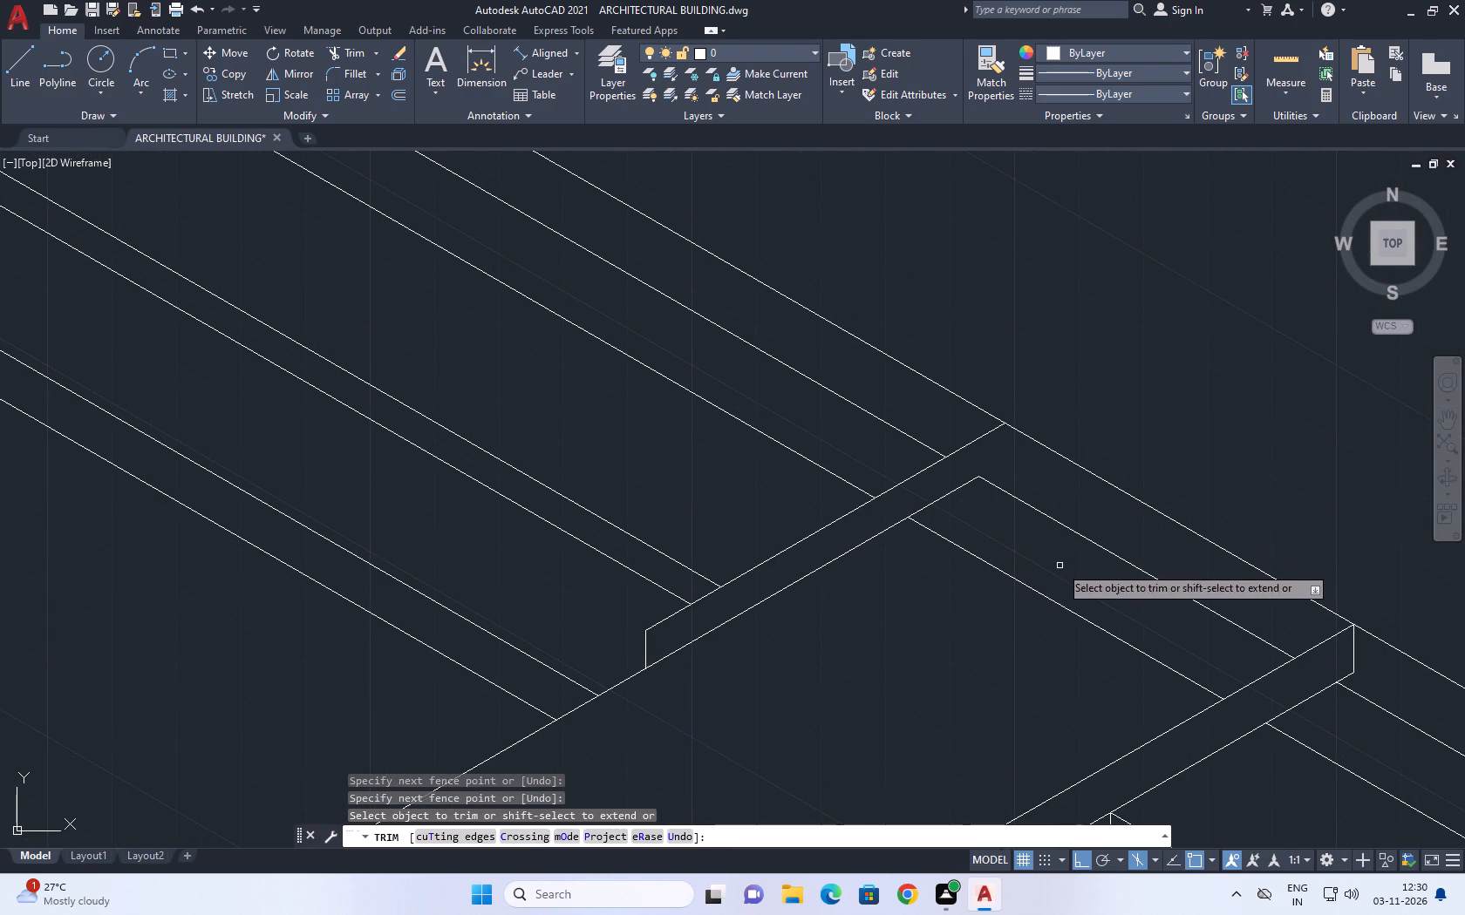
pyautogui.click(990, 599)
pyautogui.click(1062, 559)
pyautogui.click(1087, 539)
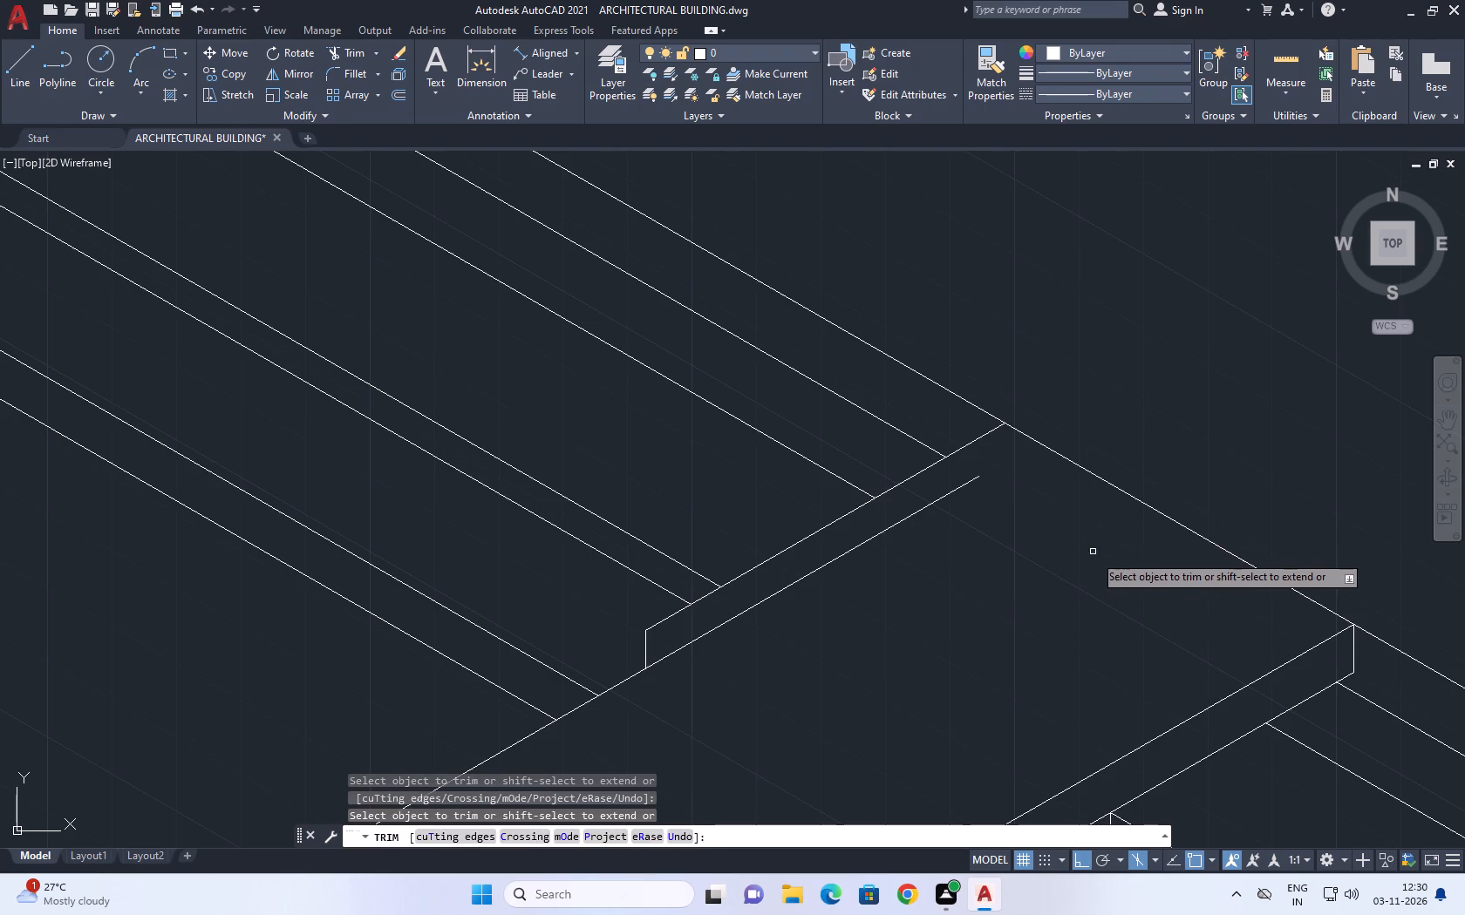
pyautogui.scroll(-2, 1039, 544)
pyautogui.press('Escape')
# Trim the slab's 30° edge beyond the short vertical line under the copied 30° line.
pyautogui.press('e')
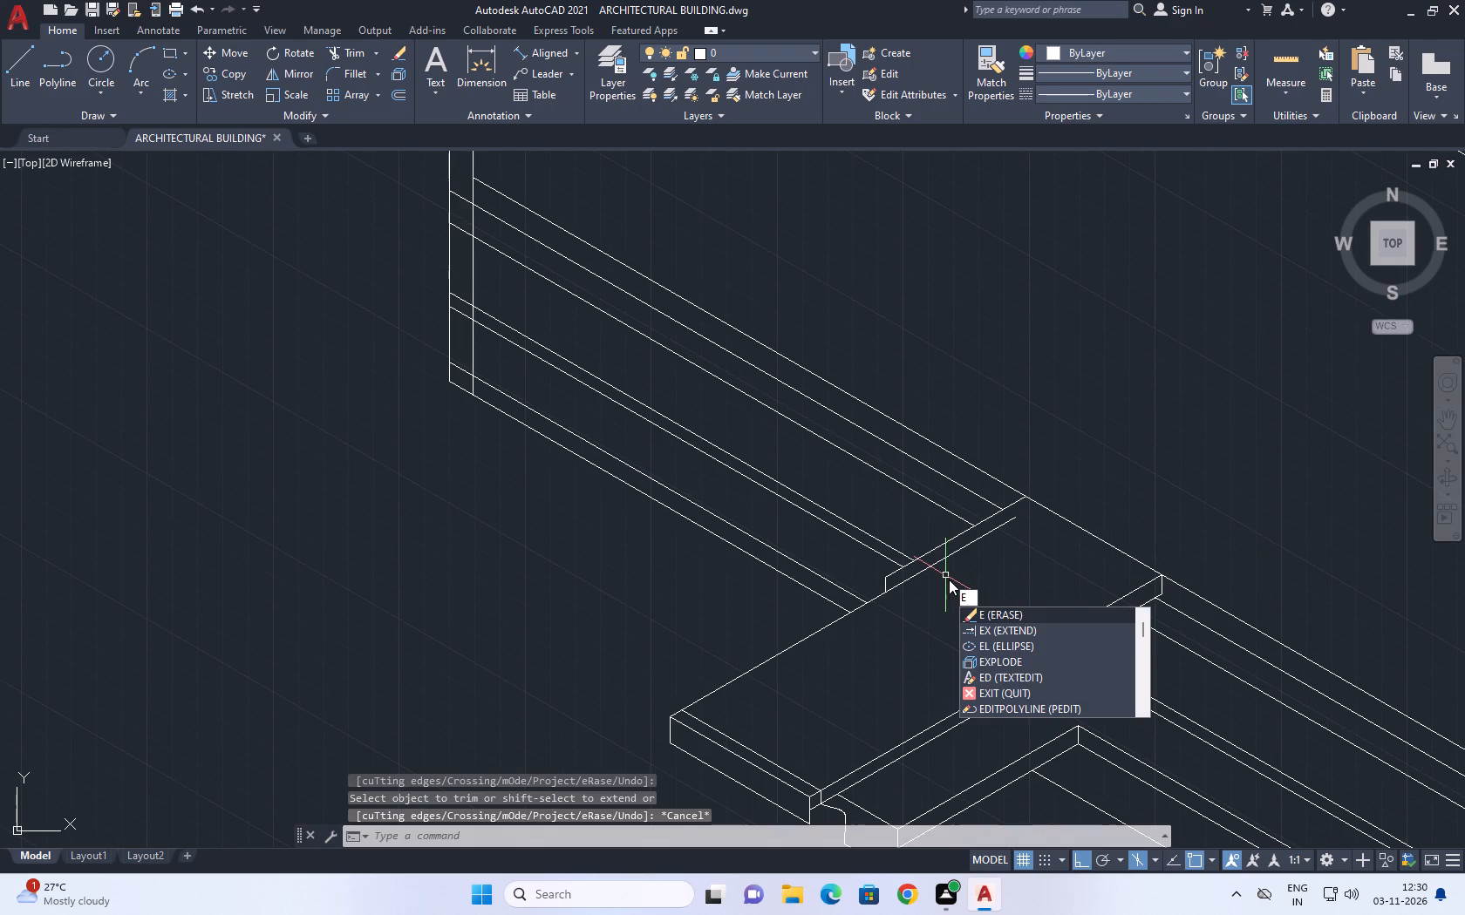
pyautogui.press('Escape')
pyautogui.write('tr')
pyautogui.press('space')
pyautogui.click(936, 564)
pyautogui.moveTo(985, 599); pyautogui.dragTo(971, 544, button='middle')
pyautogui.press('Escape')
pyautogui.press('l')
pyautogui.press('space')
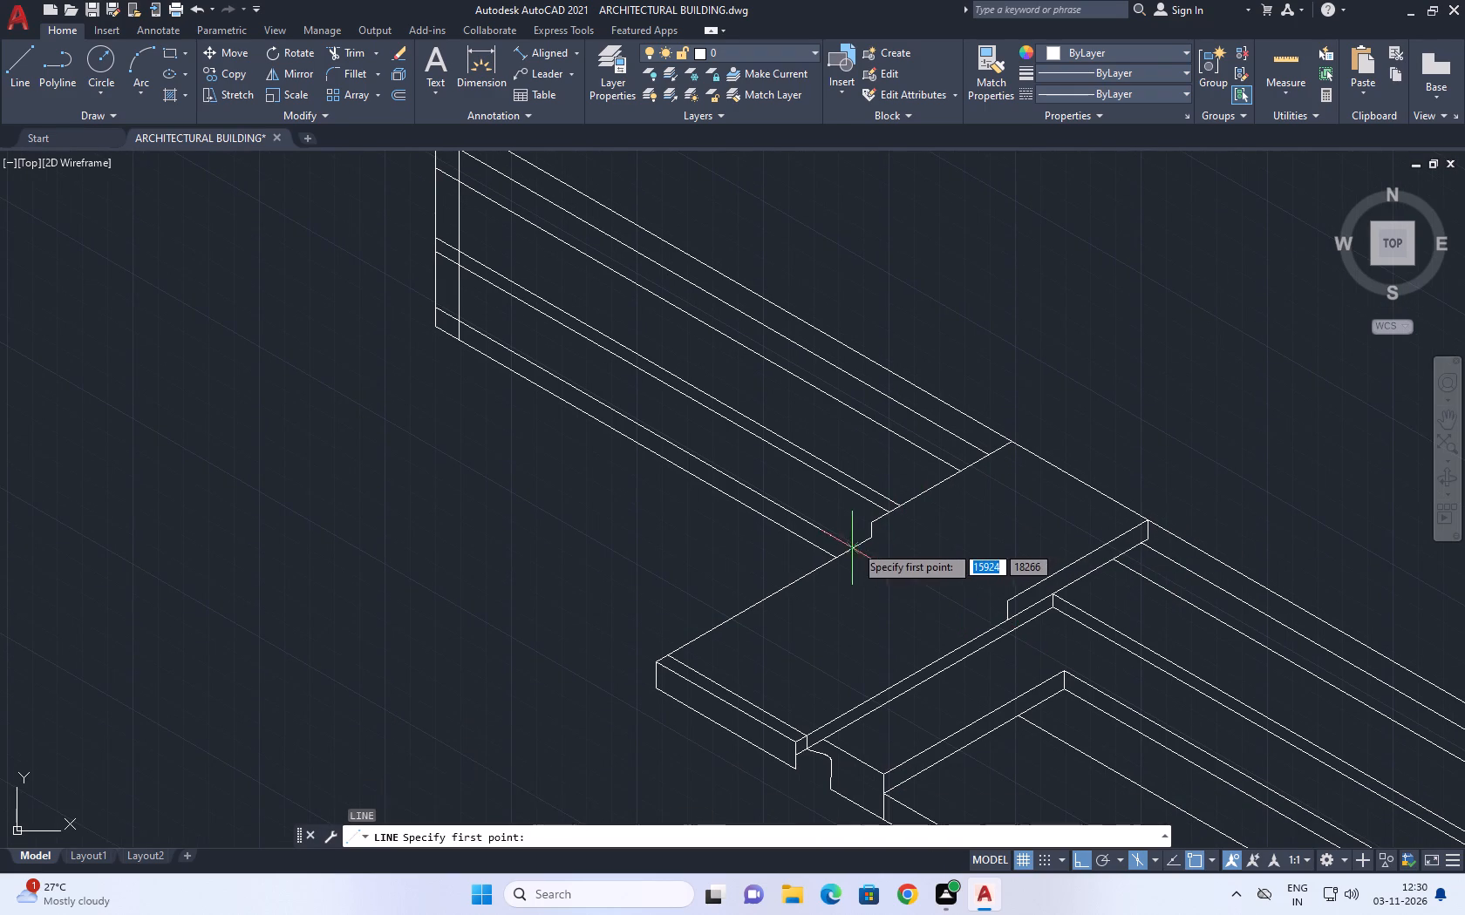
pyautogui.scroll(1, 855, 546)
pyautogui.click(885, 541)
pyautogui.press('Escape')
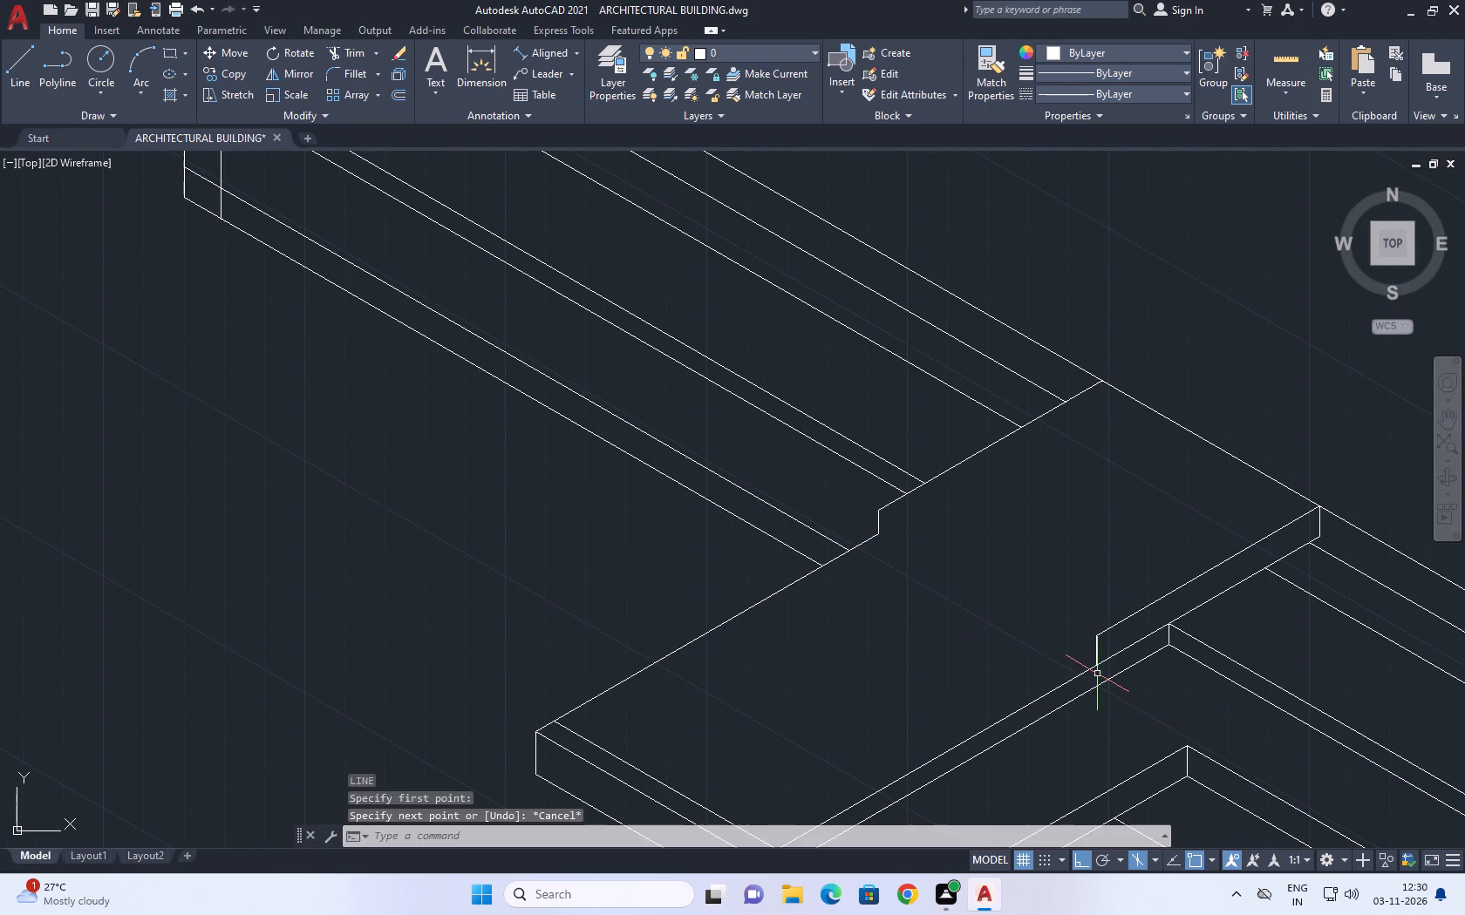
# Draw a 150° line from the foot of the first short vertical to just past the slab's 30° edge.
pyautogui.press('space')
pyautogui.click(1098, 664)
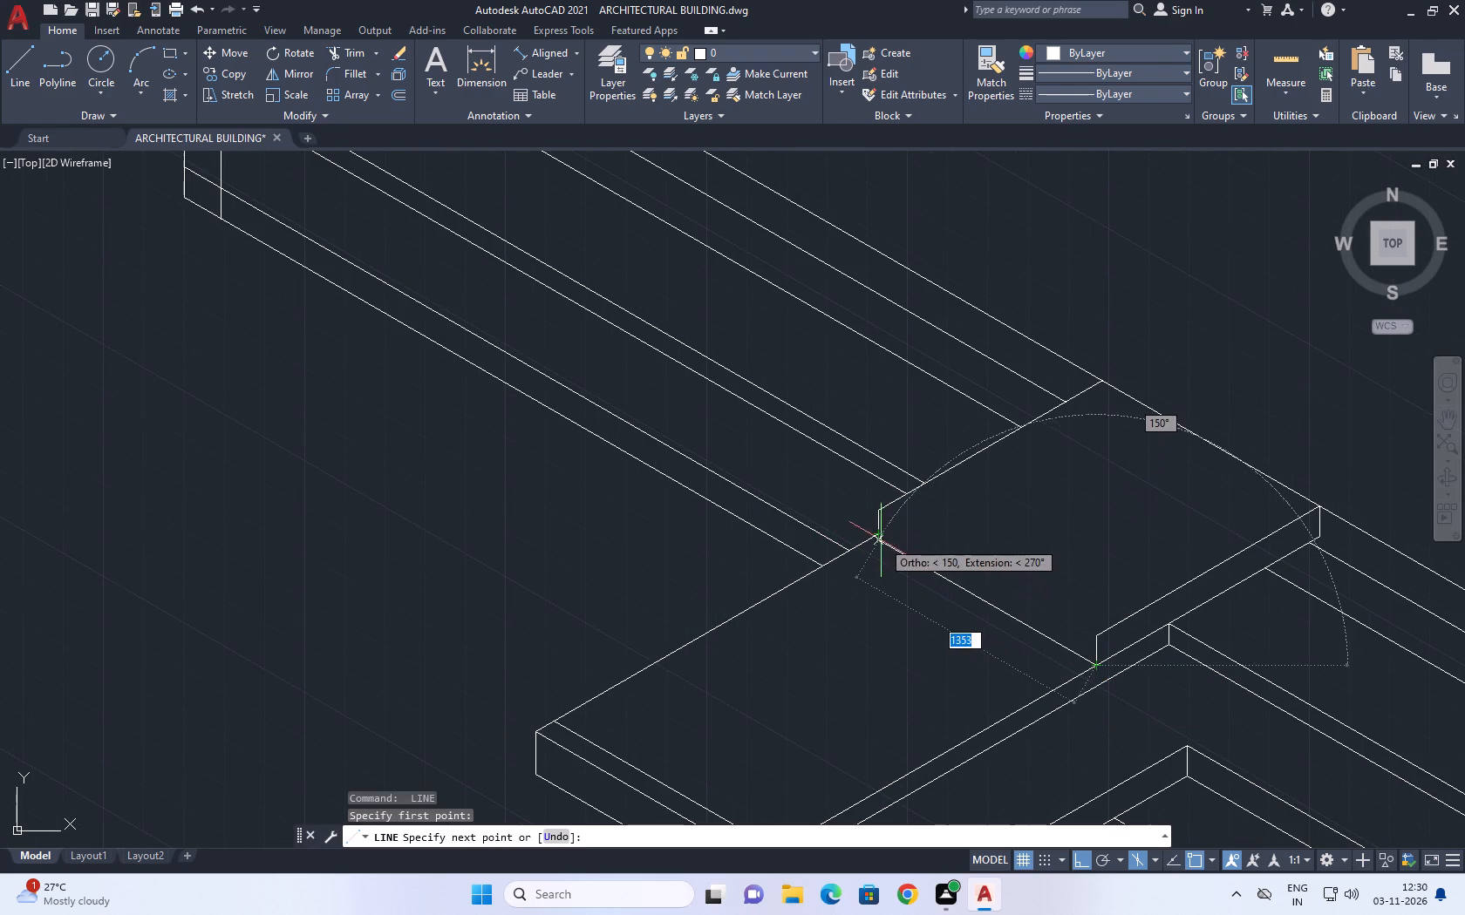
pyautogui.scroll(2, 875, 540)
pyautogui.click(837, 518)
pyautogui.press('Escape')
pyautogui.moveTo(896, 501); pyautogui.dragTo(900, 530, button='middle')
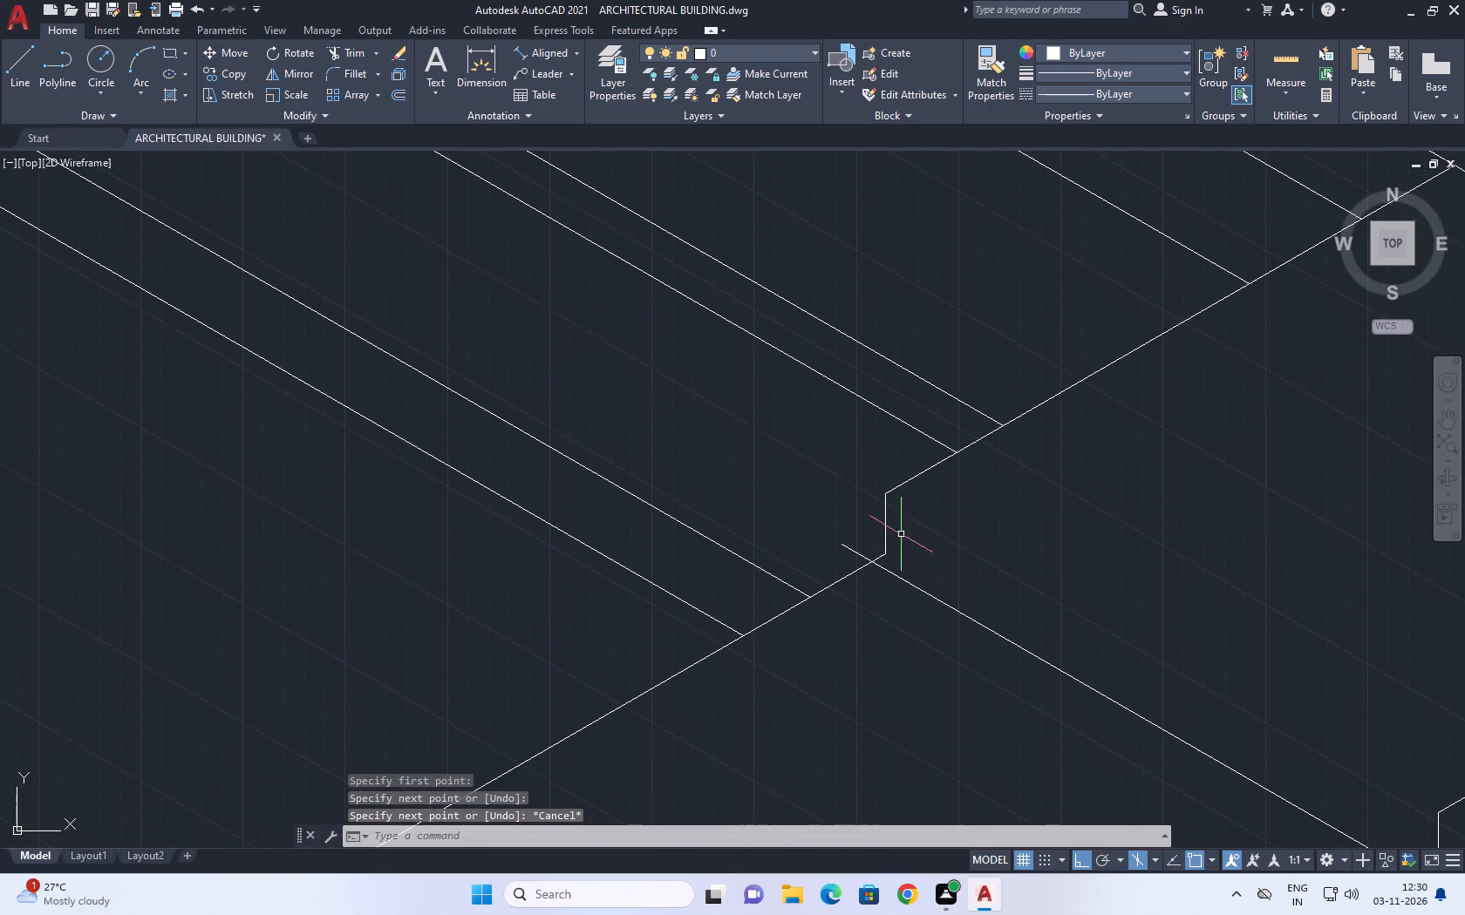
# Draw a parallel 150° line from the top of the first short vertical to beyond the copied 30° line's corner.
pyautogui.scroll(-2, 927, 535)
pyautogui.press('space')
pyautogui.scroll(1, 1139, 654)
pyautogui.click(1119, 643)
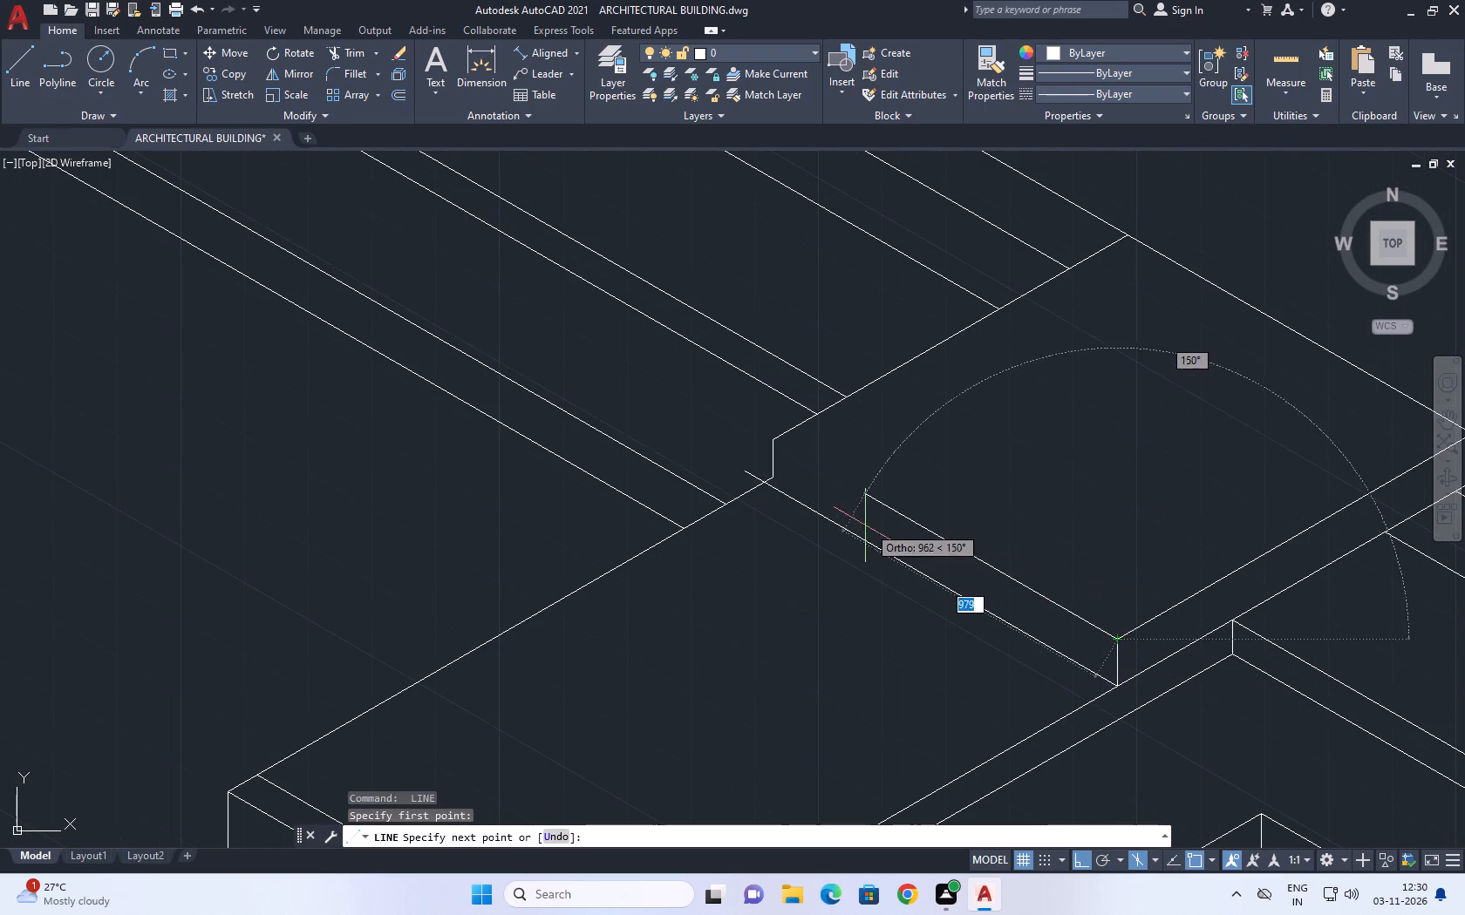
pyautogui.click(673, 416)
pyautogui.press('Escape')
# Extend the short vertical line at the copied corner down to the lower 150° line.
pyautogui.scroll(3, 746, 476)
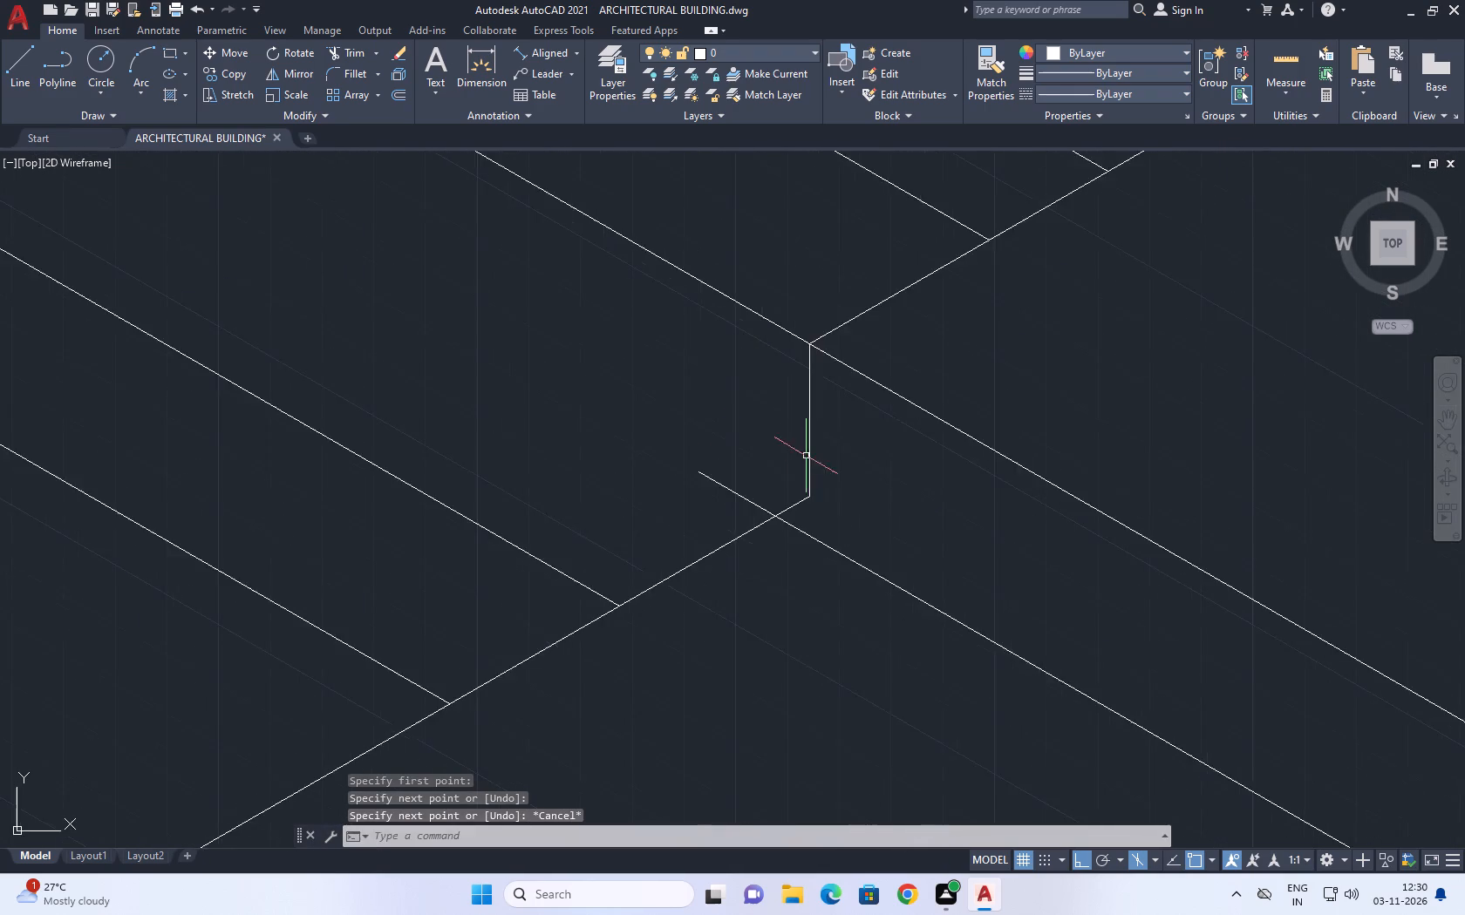
pyautogui.scroll(1, 806, 456)
pyautogui.press('e')
pyautogui.press('x')
pyautogui.press('space')
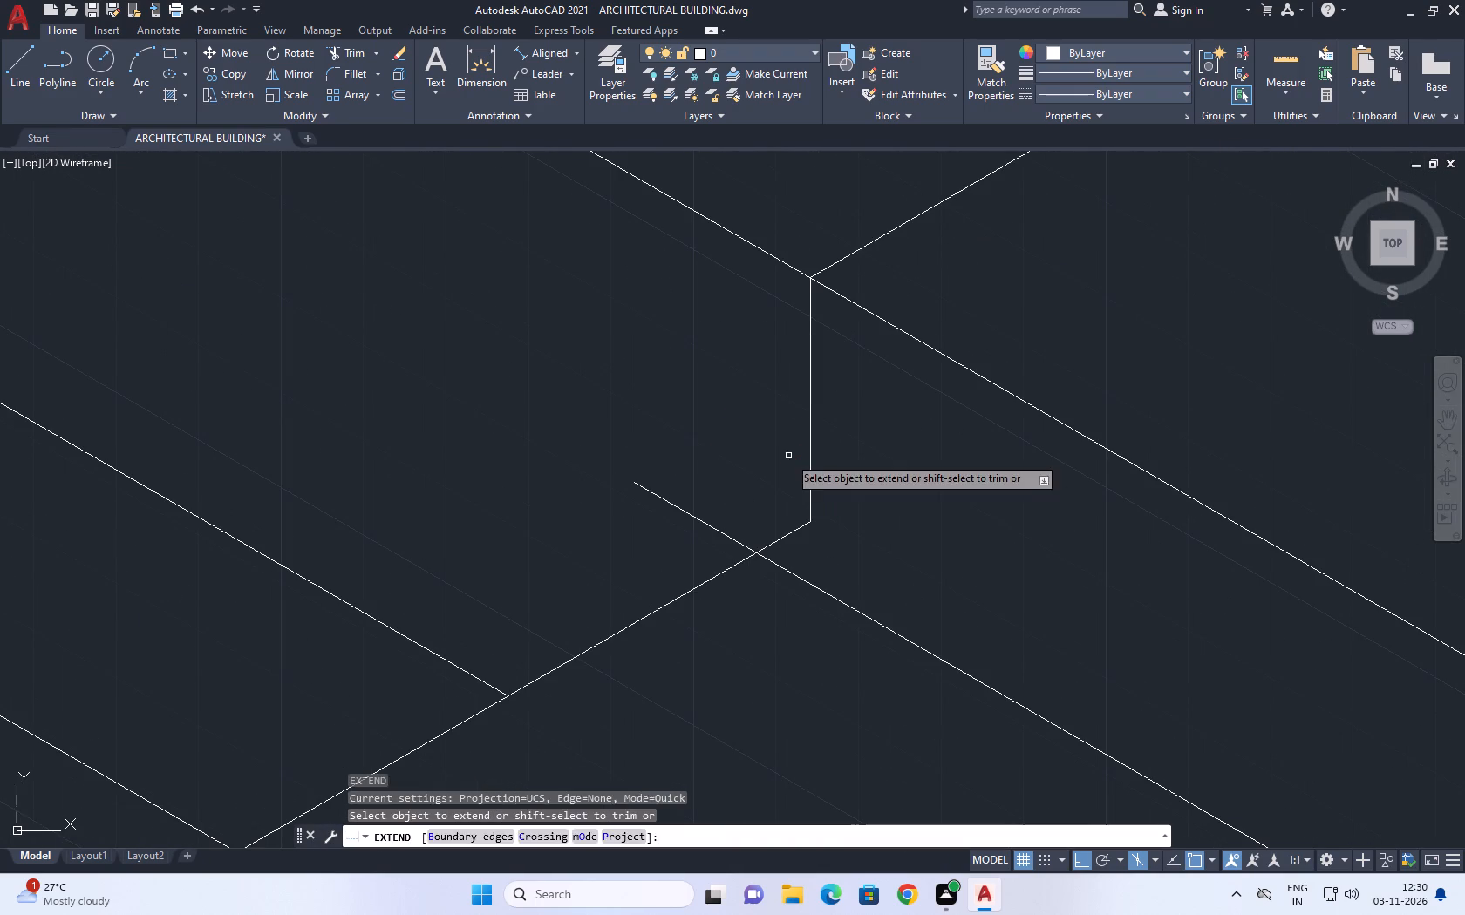
pyautogui.moveTo(787, 454); pyautogui.dragTo(796, 457)
pyautogui.moveTo(811, 470); pyautogui.dragTo(829, 498)
pyautogui.press('Escape')
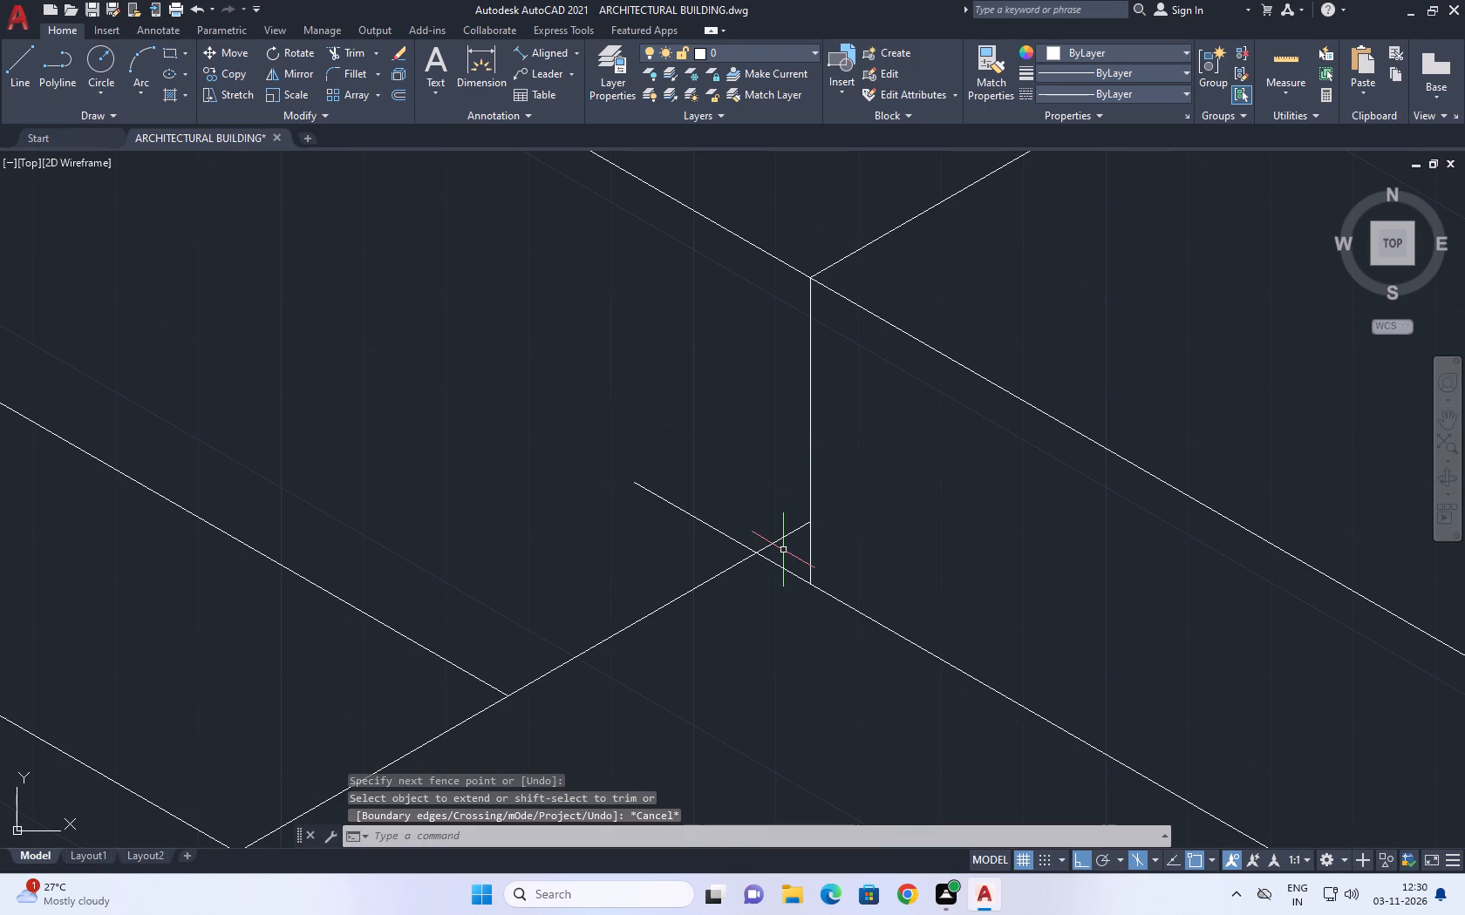
# Trim the stub of the slab's 30° edge between the lower 150° line and the short vertical.
pyautogui.press('t')
pyautogui.press('r')
pyautogui.press('space')
pyautogui.click(788, 543)
pyautogui.click(780, 523)
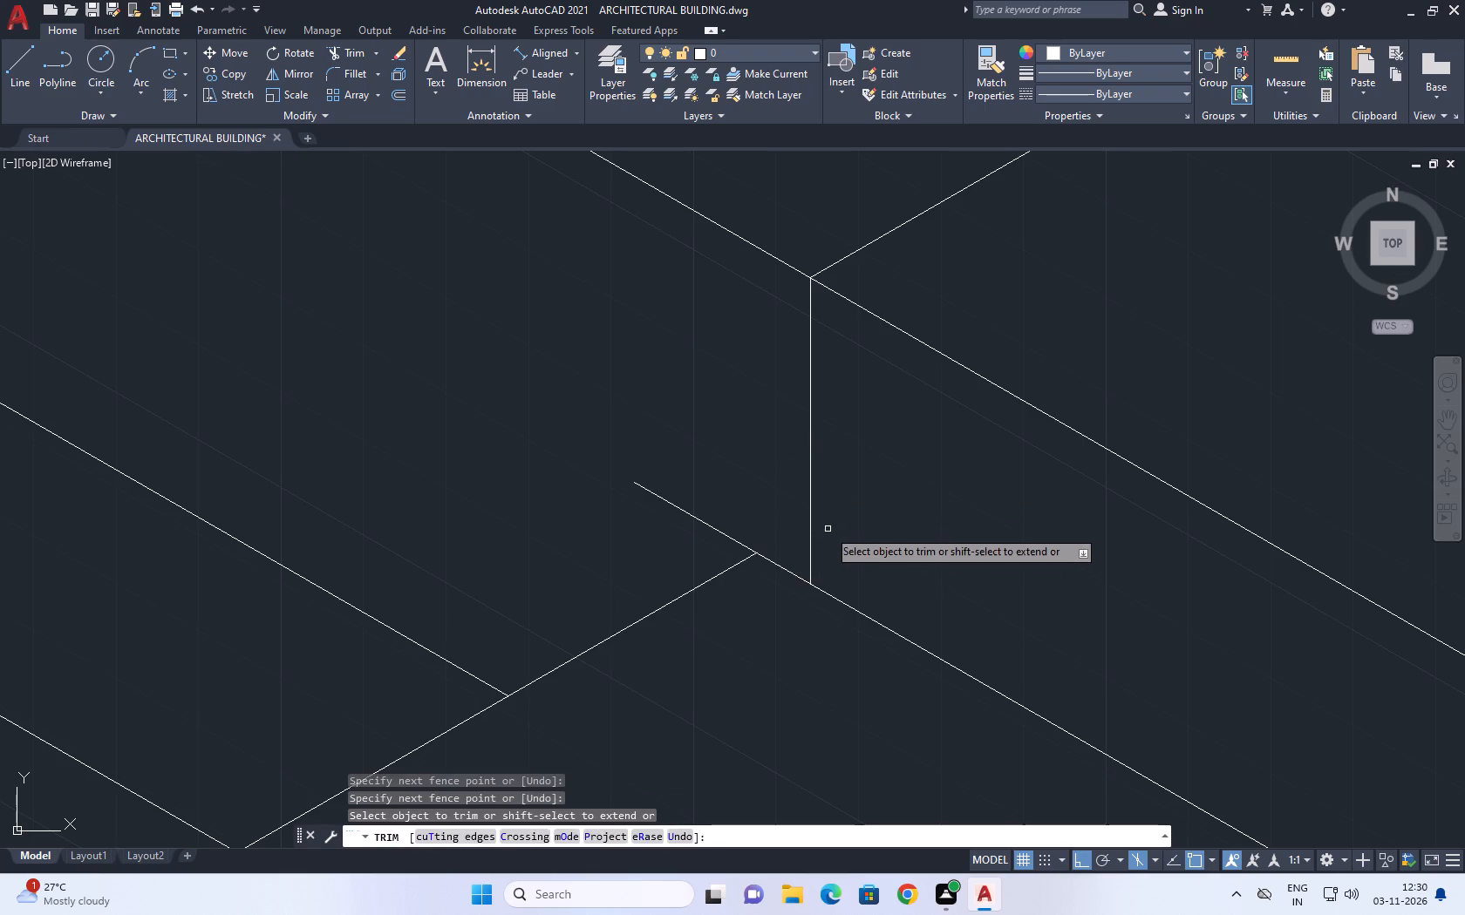
pyautogui.scroll(-5, 829, 531)
pyautogui.moveTo(1017, 566); pyautogui.dragTo(1002, 505, button='middle')
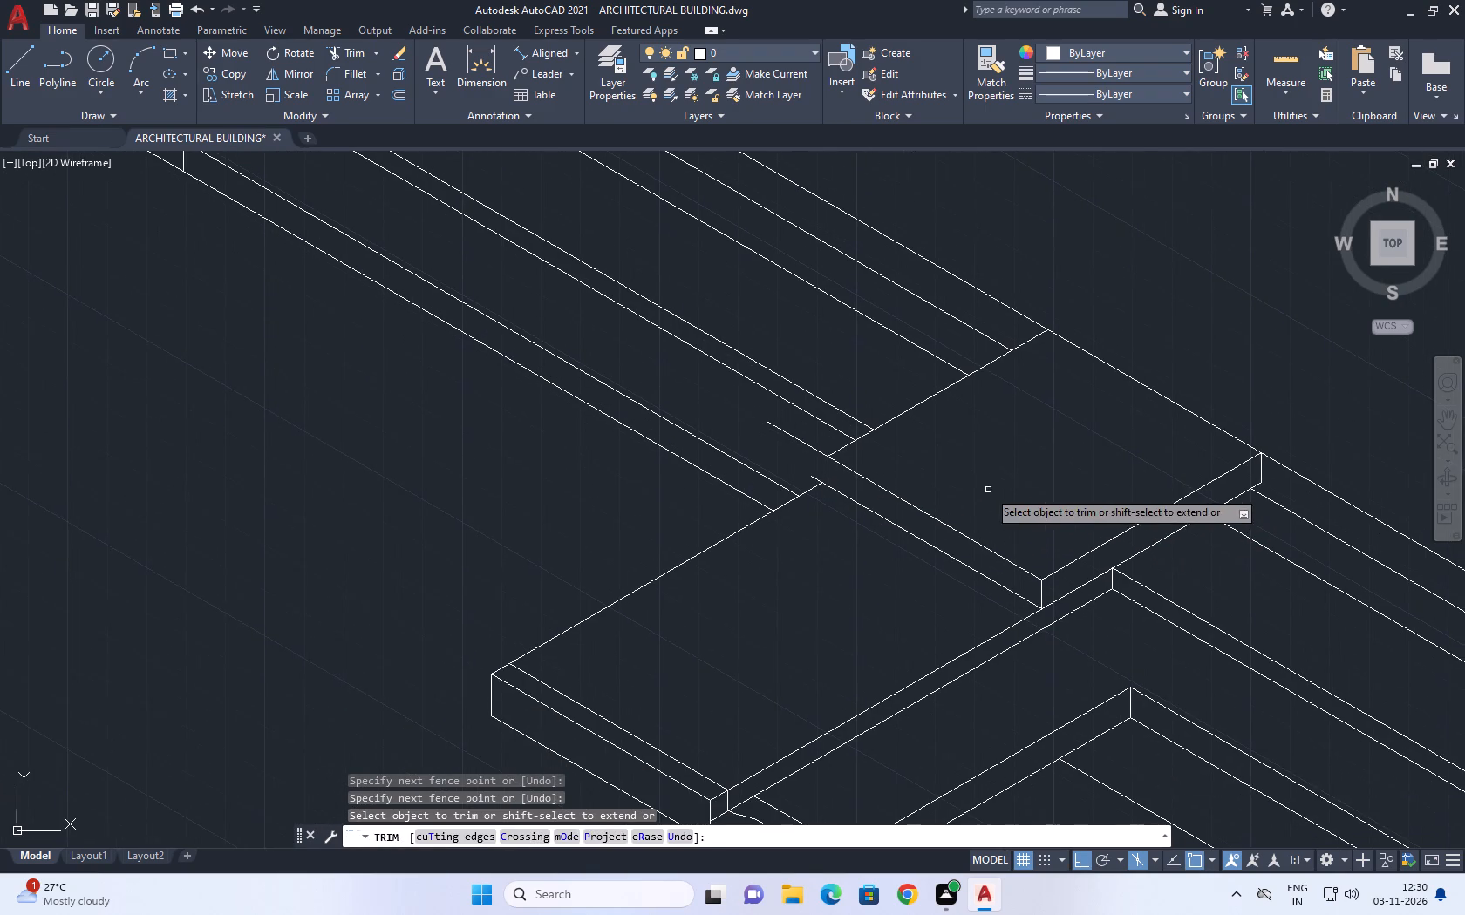
pyautogui.press('Escape')
# Move the copied 30° line and its short vertical so the vertical's foot sits where the slab's edge meets the lower 150° line.
pyautogui.scroll(2, 829, 461)
pyautogui.click(847, 439)
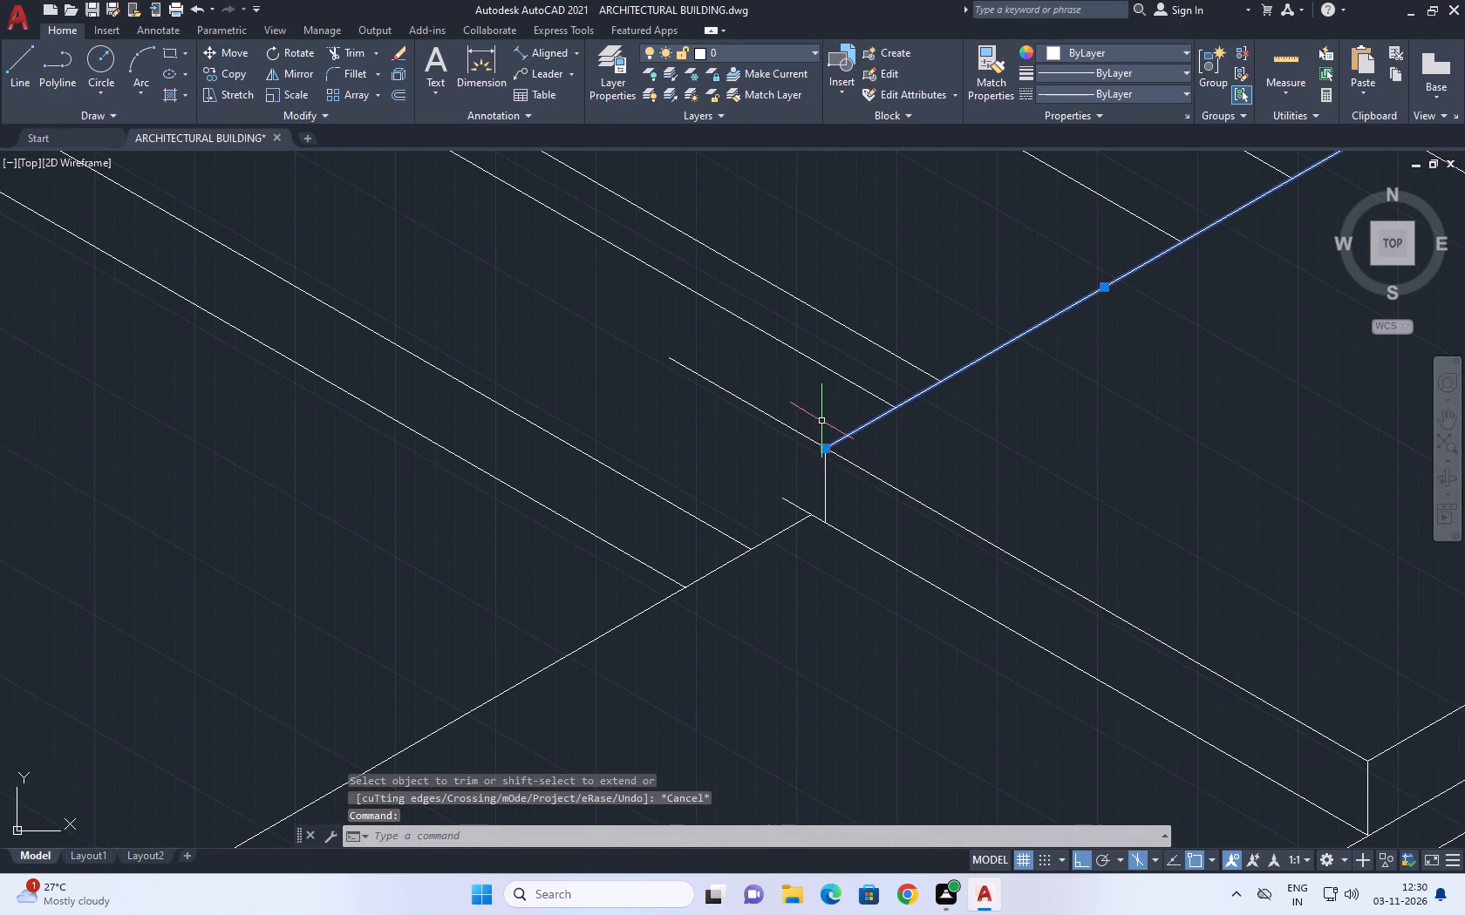
pyautogui.click(841, 493)
pyautogui.click(801, 471)
pyautogui.press('m')
pyautogui.press('space')
pyautogui.scroll(3, 807, 522)
pyautogui.moveTo(855, 527); pyautogui.dragTo(842, 521)
pyautogui.click(804, 499)
pyautogui.scroll(-4, 847, 505)
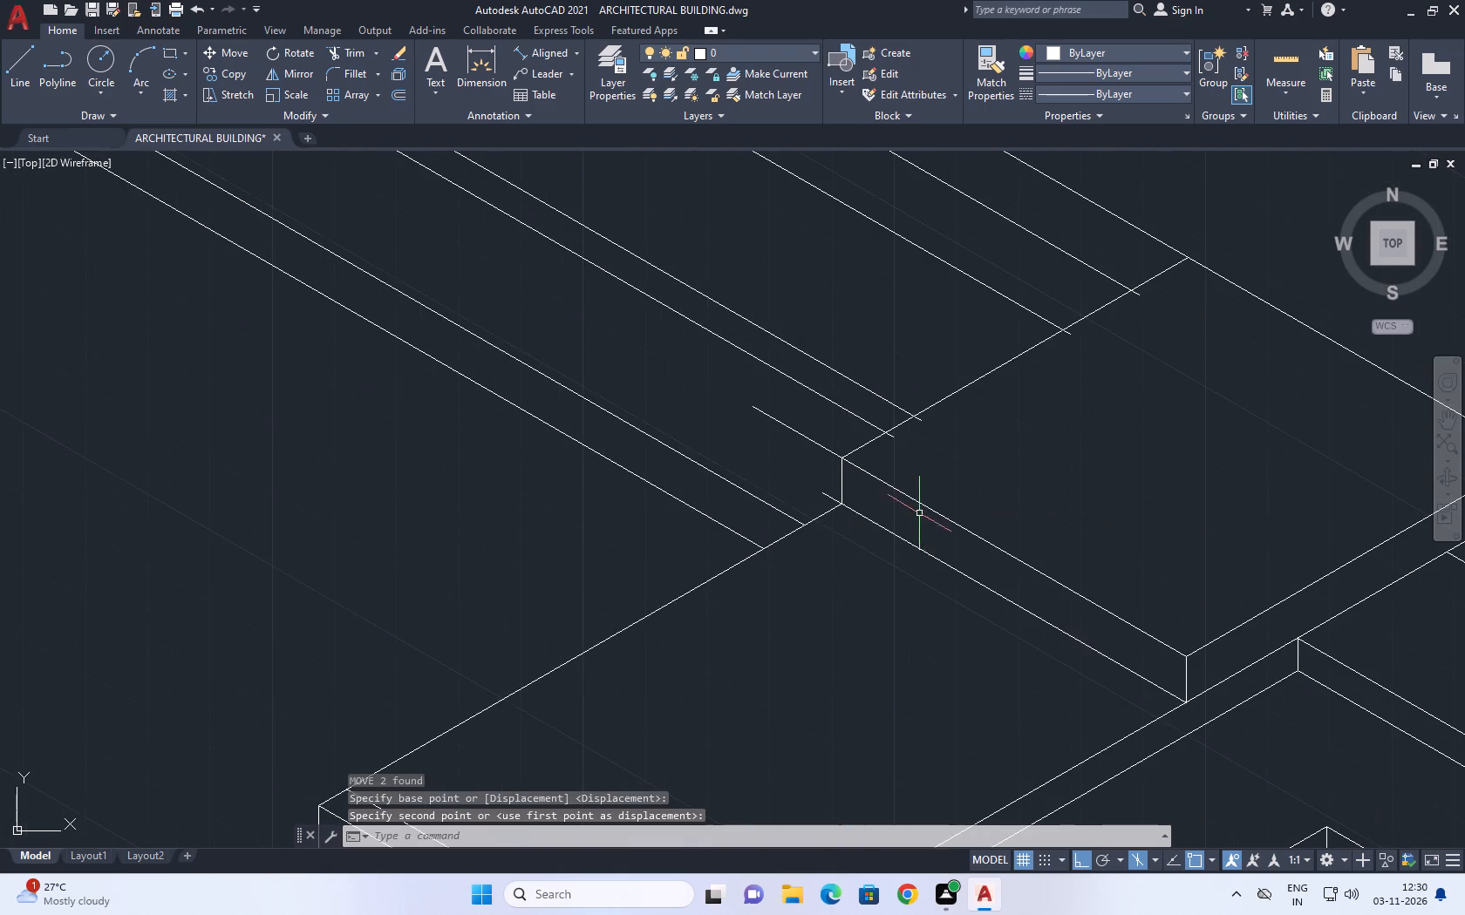
# Trim the overshooting ends of the four 150° wall lines back to the raised block's upper-left 30° edge.
pyautogui.moveTo(951, 432); pyautogui.dragTo(890, 550, button='middle')
pyautogui.write('tr')
pyautogui.press('space')
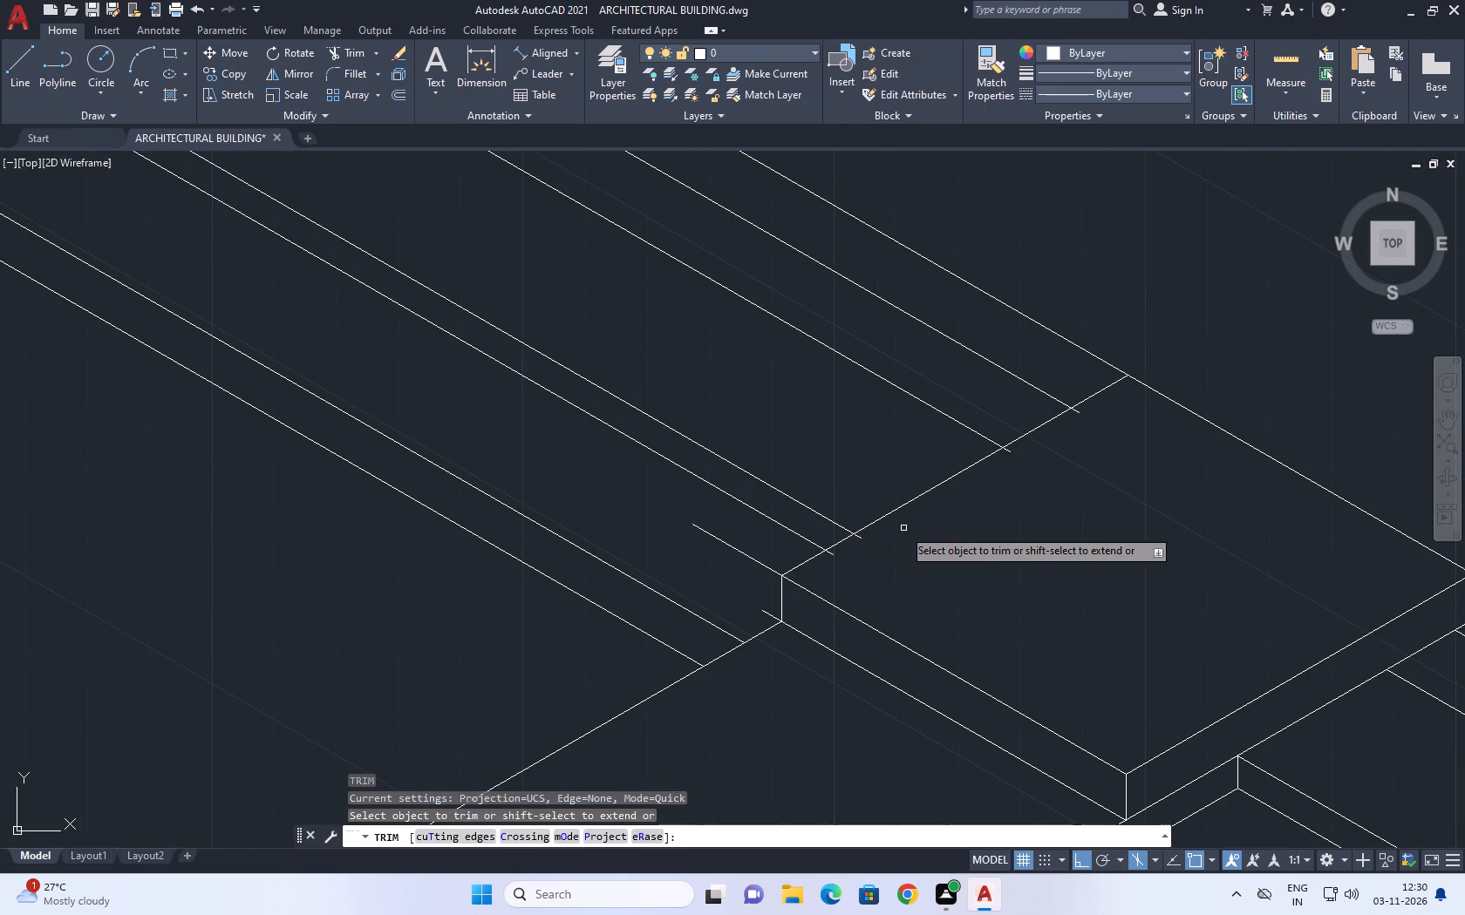
pyautogui.scroll(2, 857, 545)
pyautogui.click(780, 577)
pyautogui.click(872, 519)
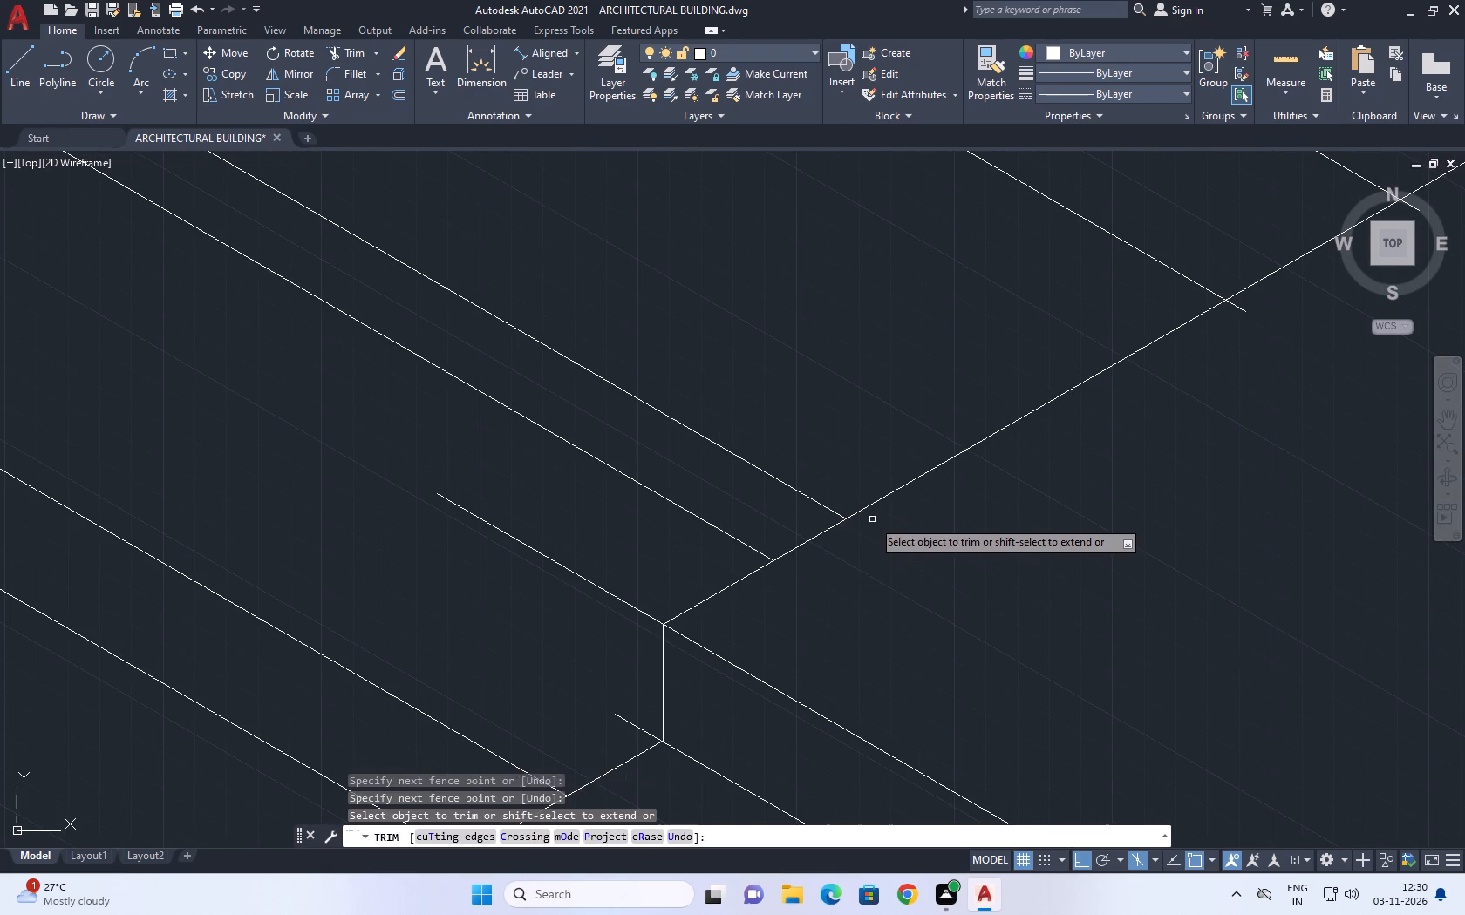
pyautogui.scroll(-4, 871, 520)
pyautogui.scroll(2, 964, 503)
pyautogui.scroll(2, 957, 417)
pyautogui.click(942, 413)
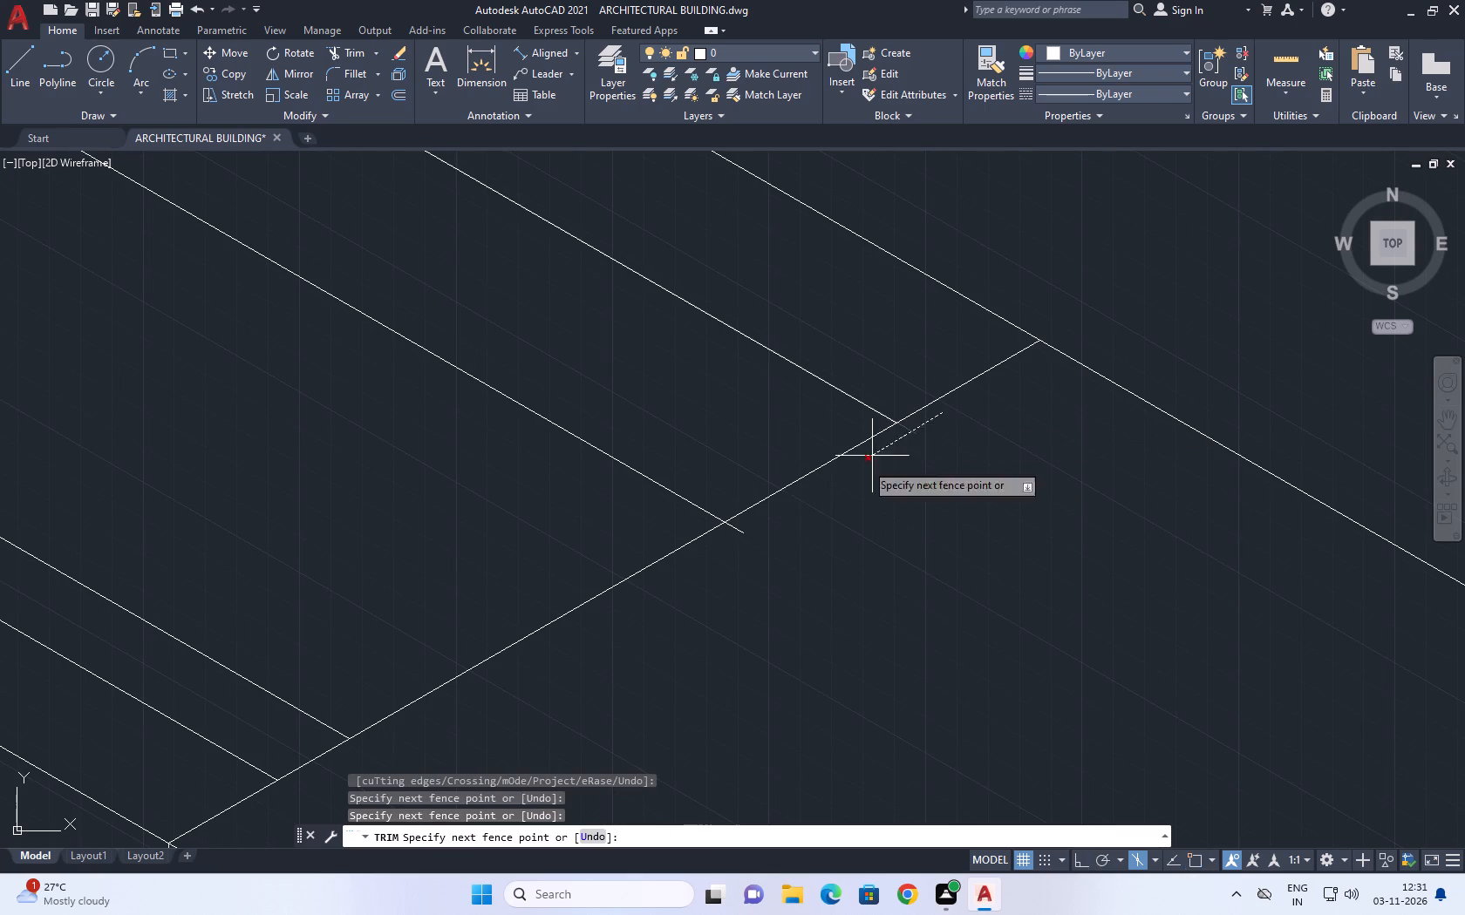
pyautogui.click(705, 539)
pyautogui.scroll(-5, 896, 502)
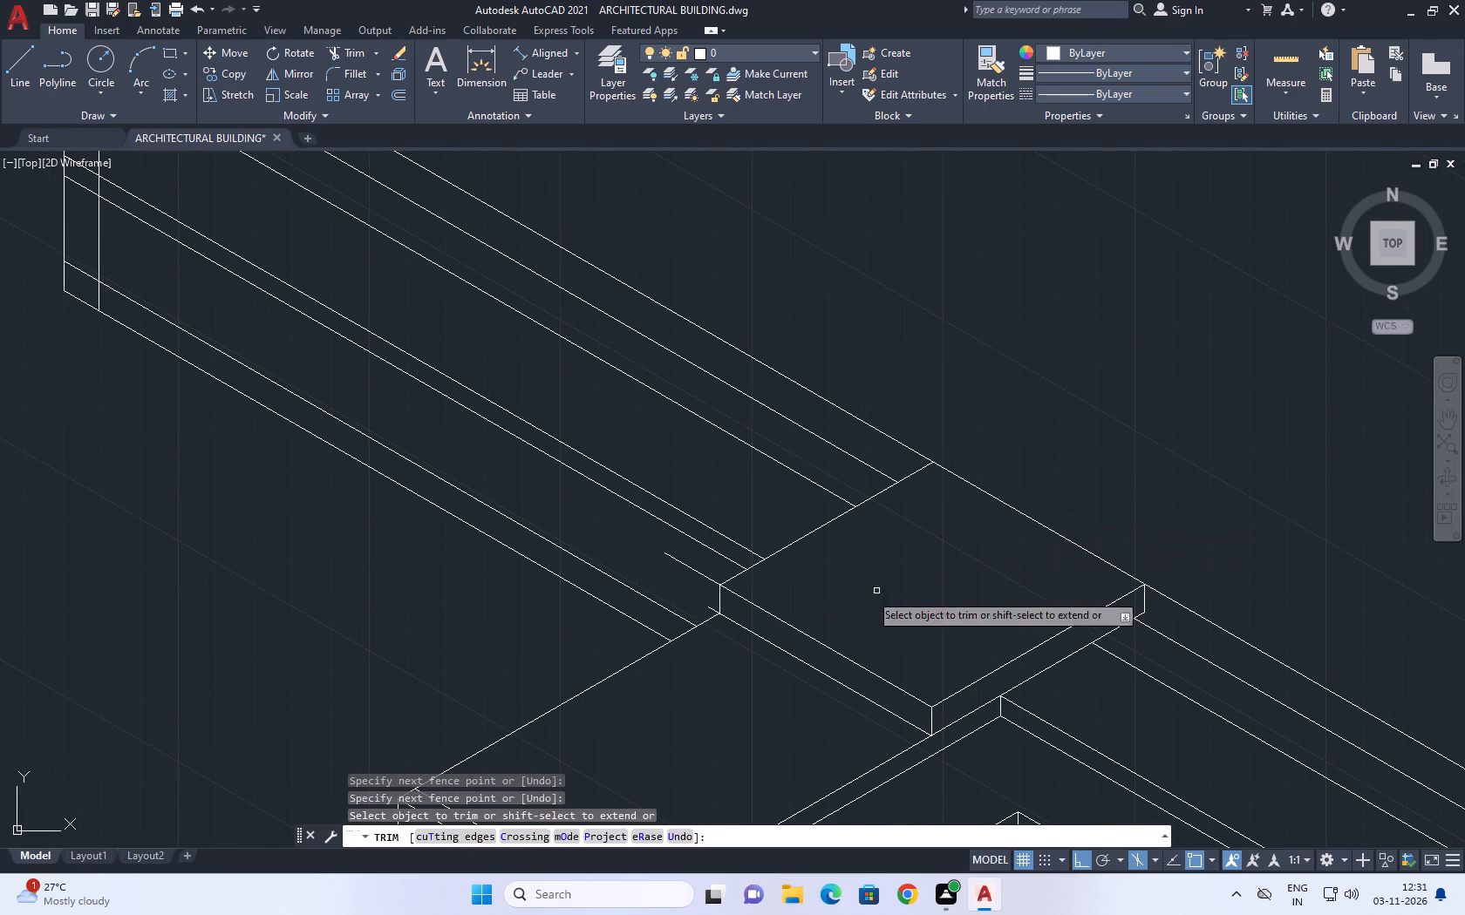
# Trim the stubs of the raised block's two 150° edges that project beyond its short vertical corner line.
pyautogui.scroll(2, 676, 571)
pyautogui.click(751, 569)
pyautogui.click(760, 678)
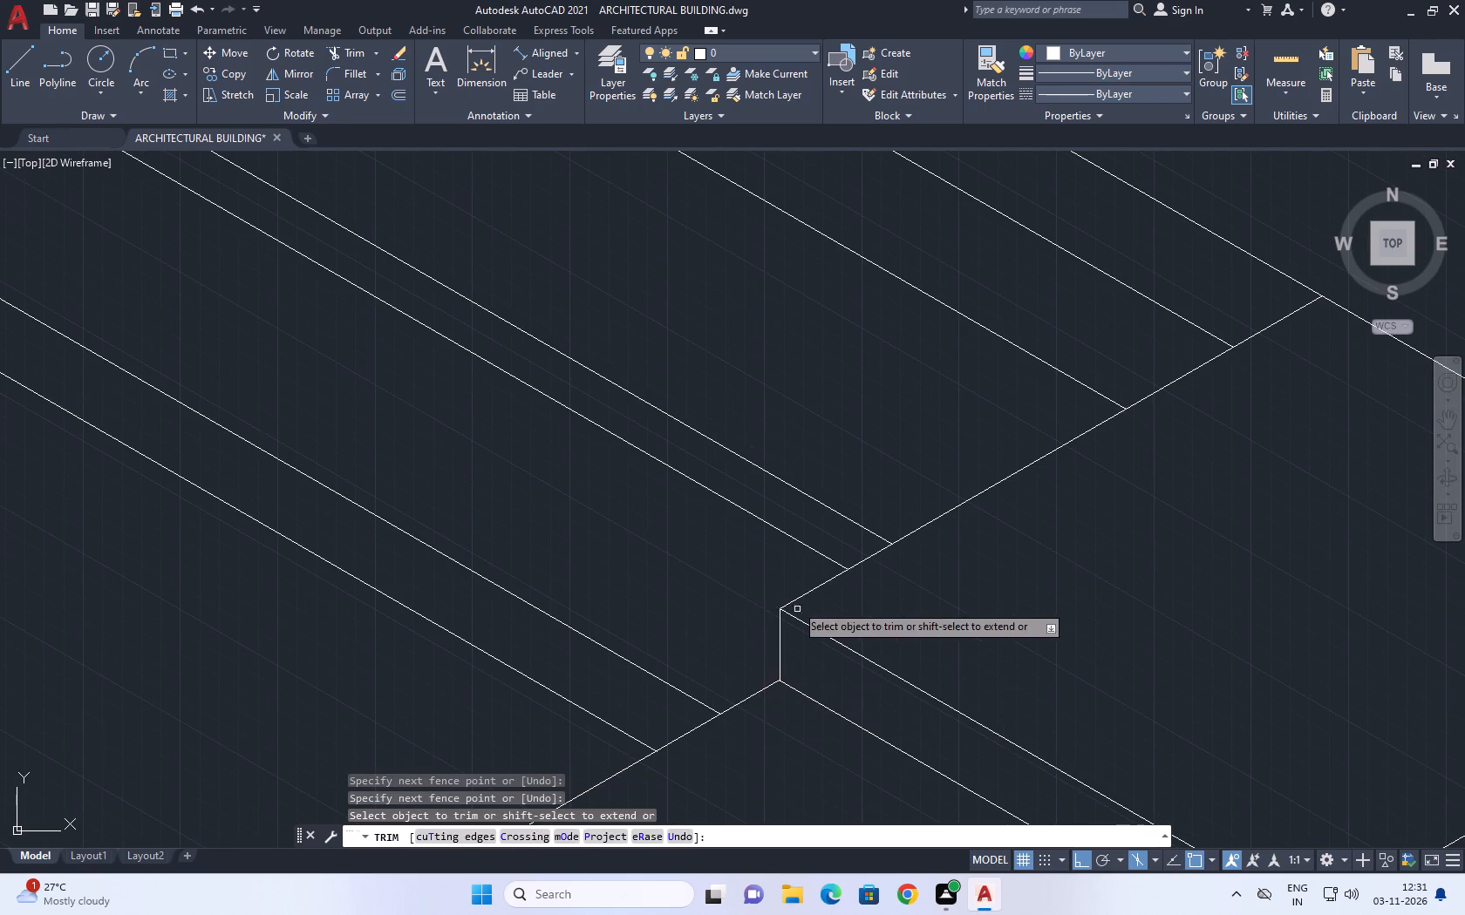
pyautogui.scroll(-5, 787, 577)
pyautogui.press('Escape')
# Extend the bottom 150° line of the front face up to the foot of the slab's front corner vertical.
pyautogui.moveTo(817, 566); pyautogui.dragTo(864, 536, button='middle')
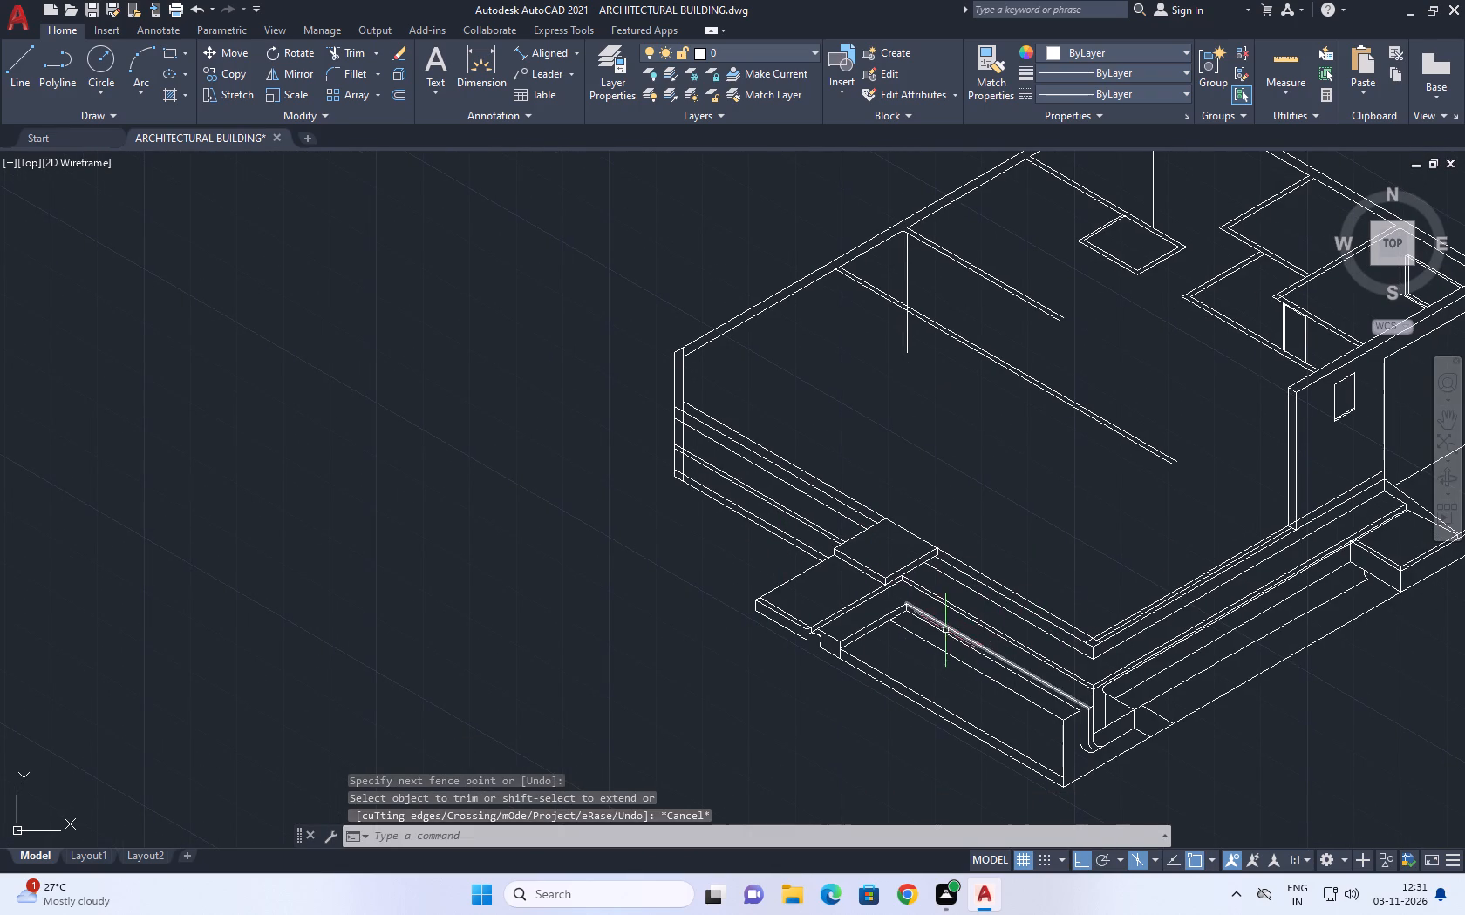
pyautogui.moveTo(749, 644); pyautogui.dragTo(850, 647, button='middle')
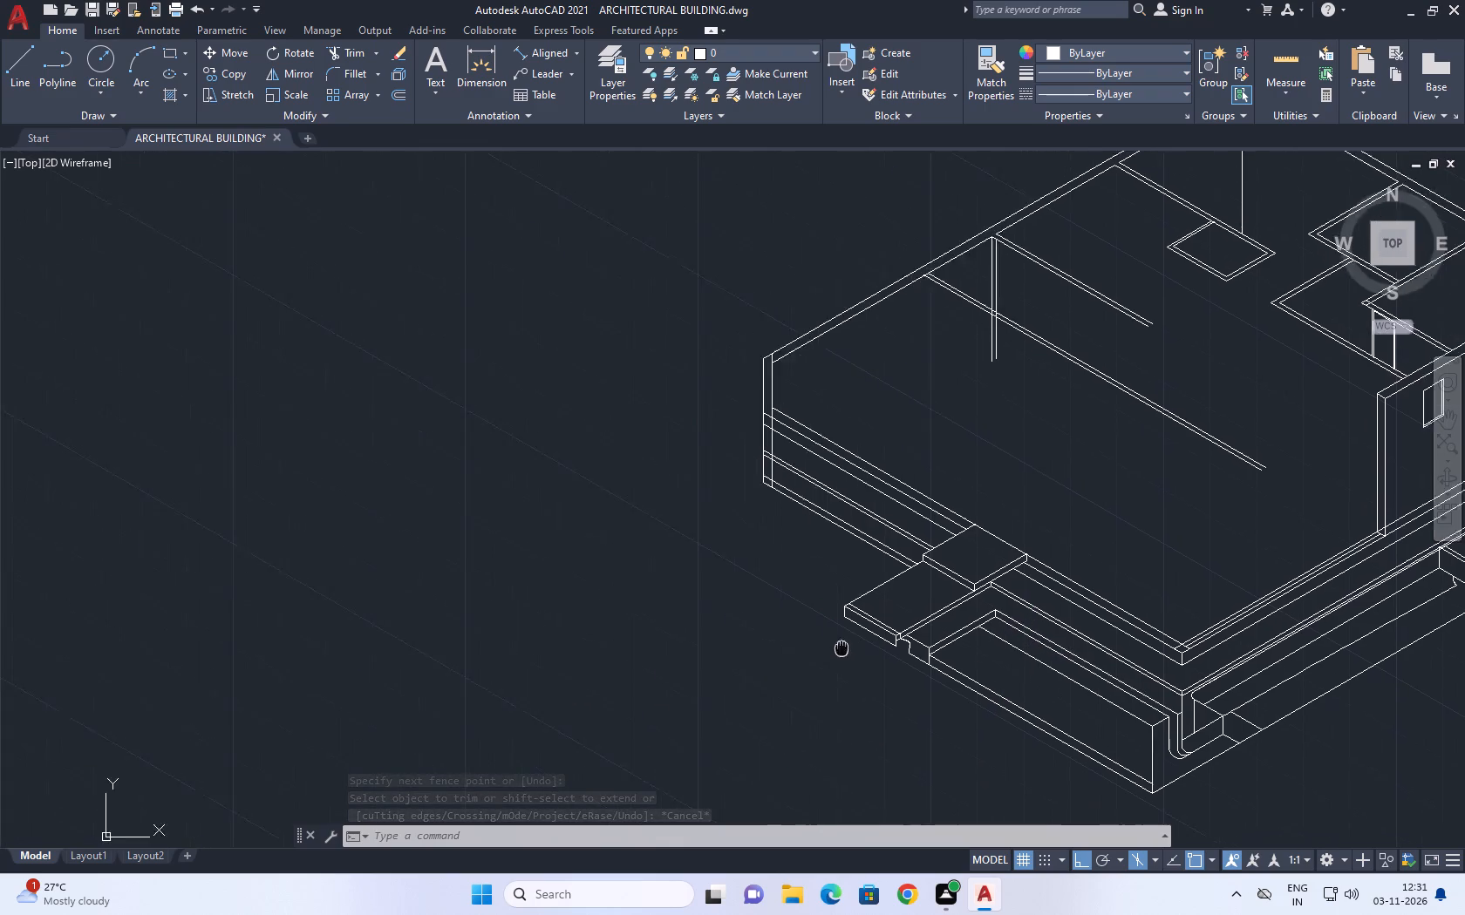
pyautogui.moveTo(850, 647); pyautogui.dragTo(1025, 591, button='middle')
pyautogui.moveTo(1207, 640); pyautogui.dragTo(1121, 670, button='middle')
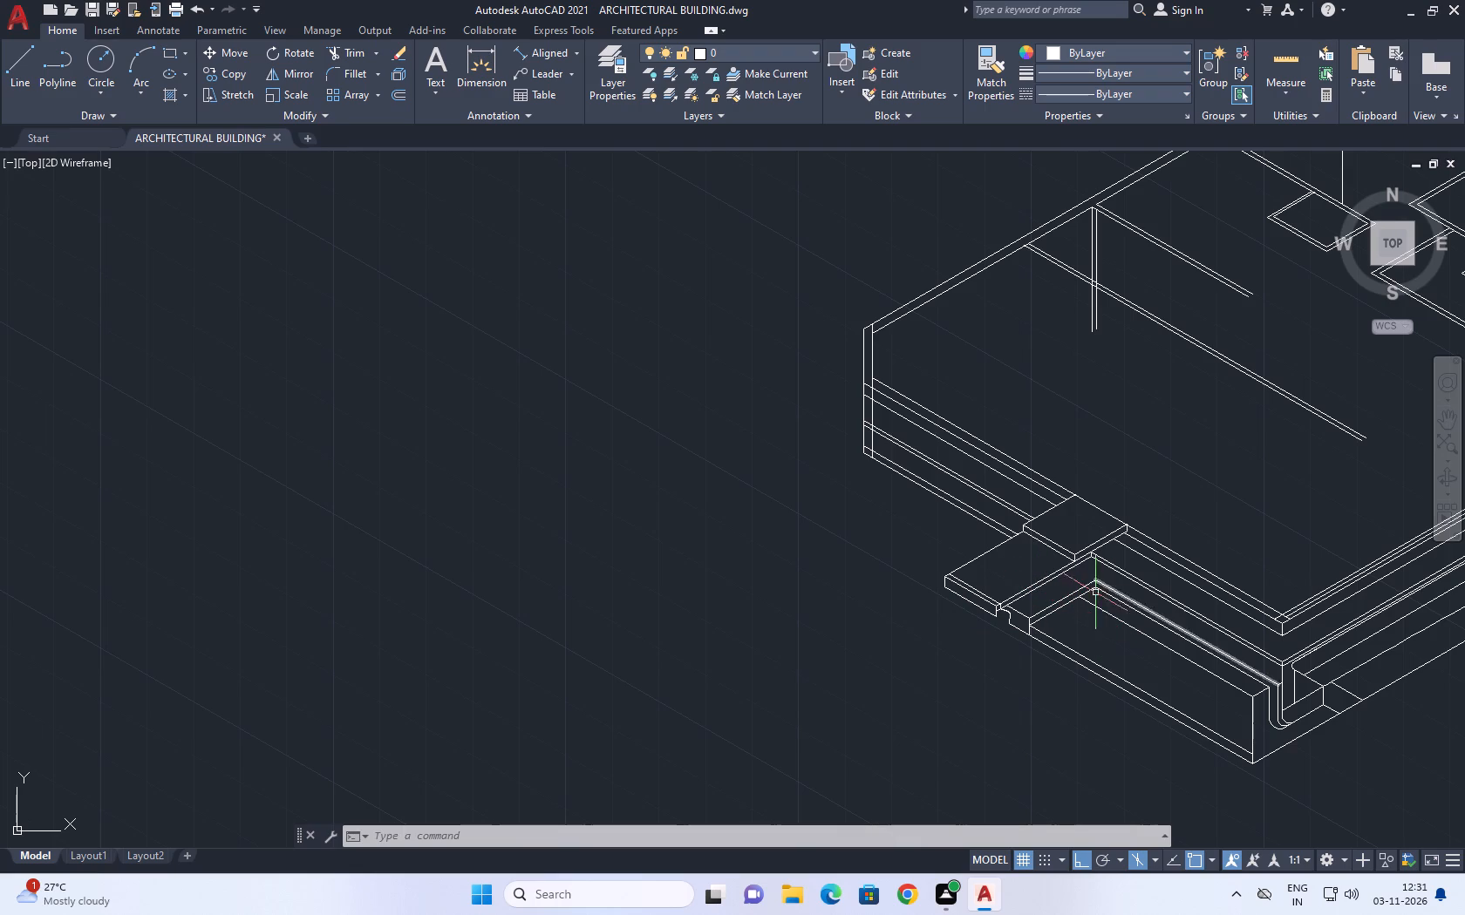
pyautogui.scroll(1, 999, 485)
pyautogui.scroll(3, 994, 693)
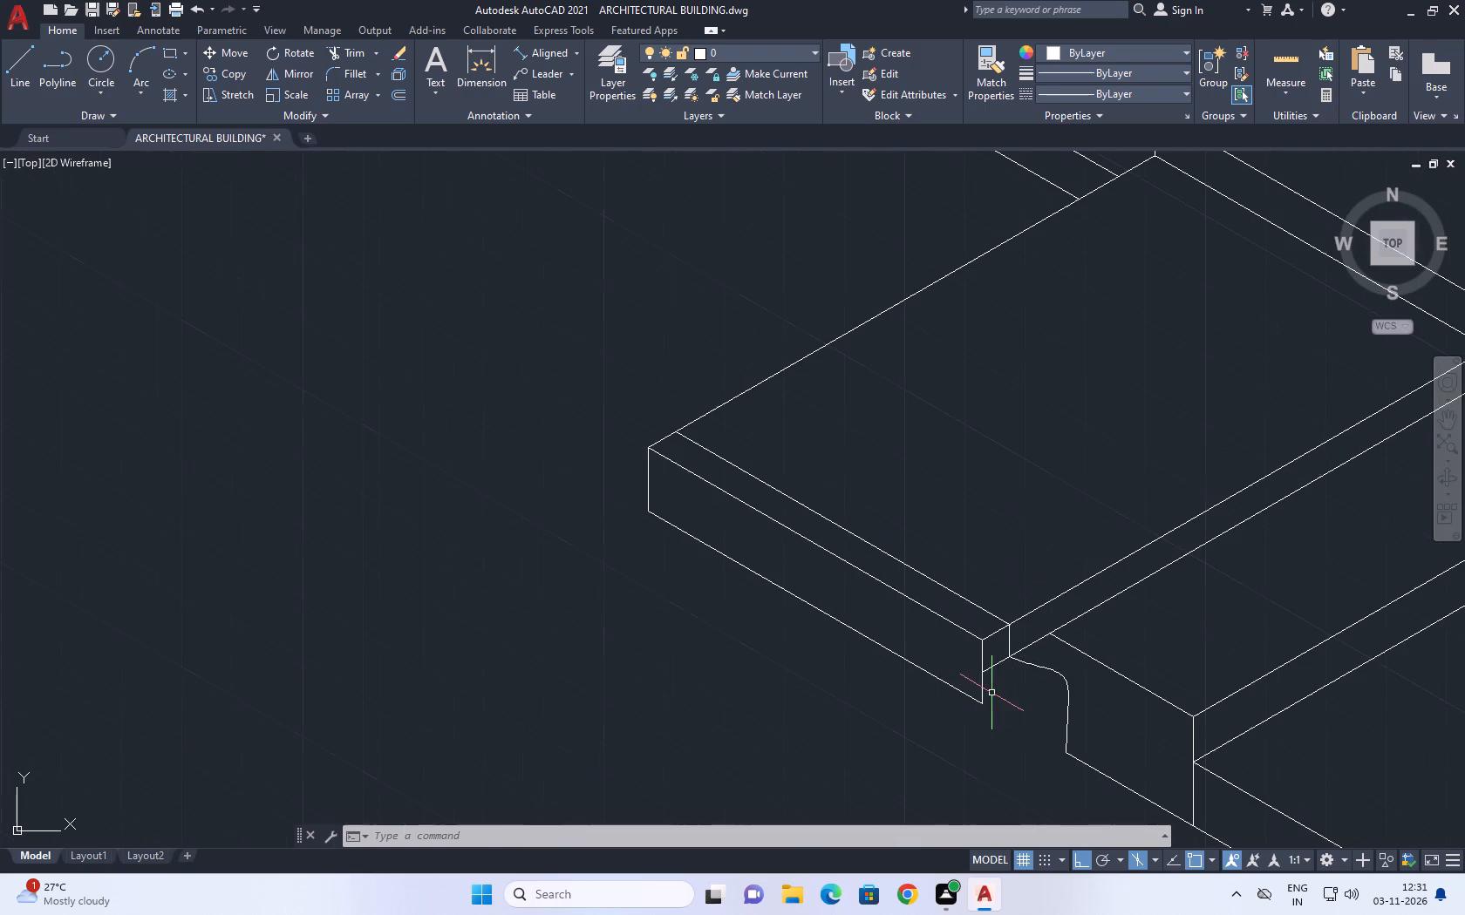
pyautogui.moveTo(1049, 632); pyautogui.dragTo(996, 620, button='middle')
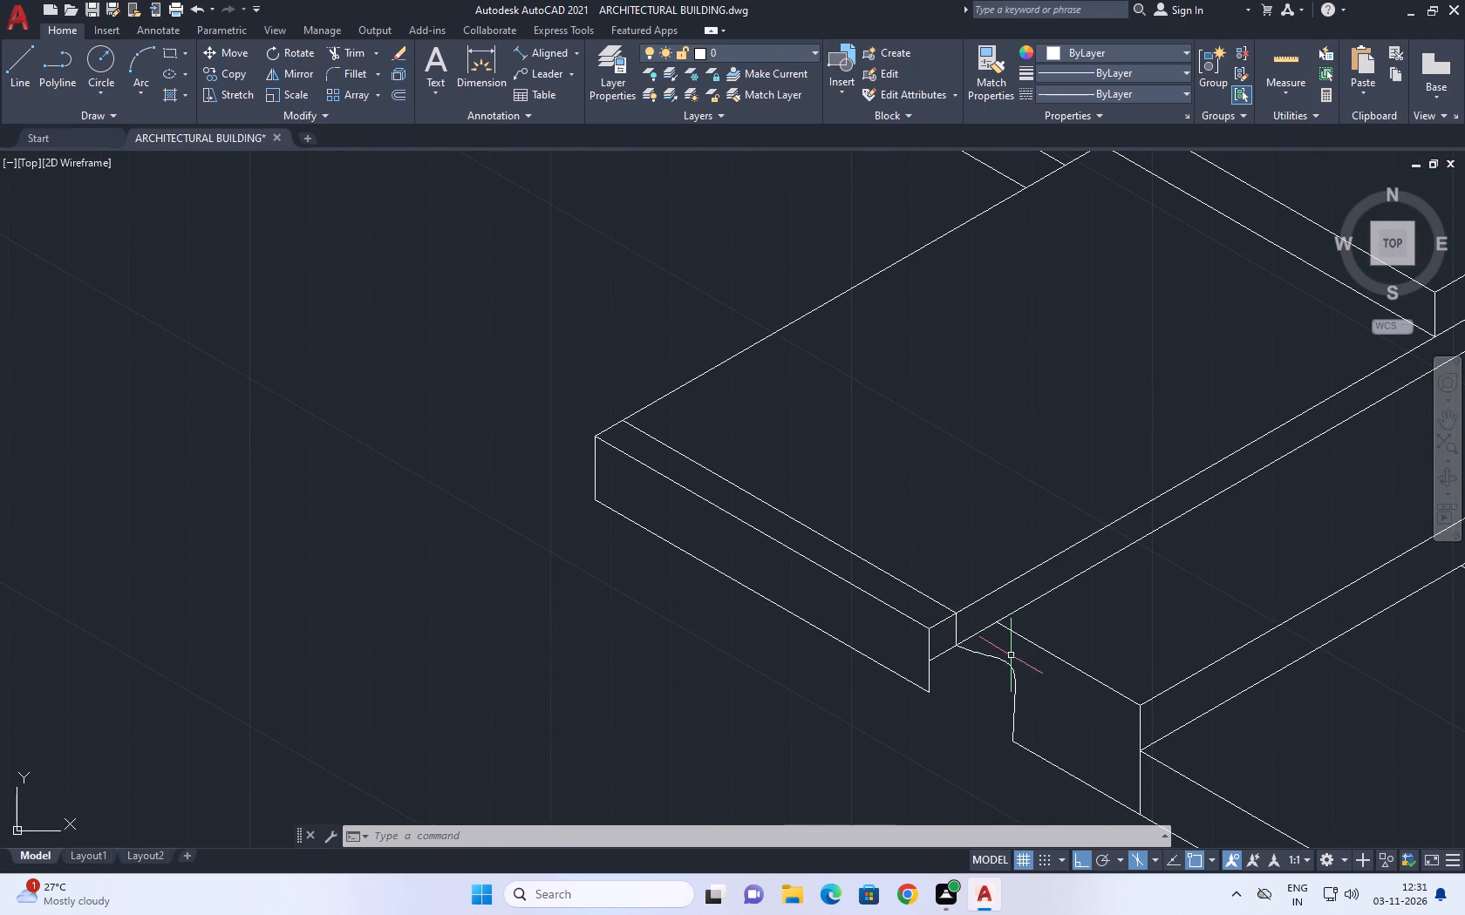
pyautogui.moveTo(1004, 652); pyautogui.dragTo(850, 315, button='middle')
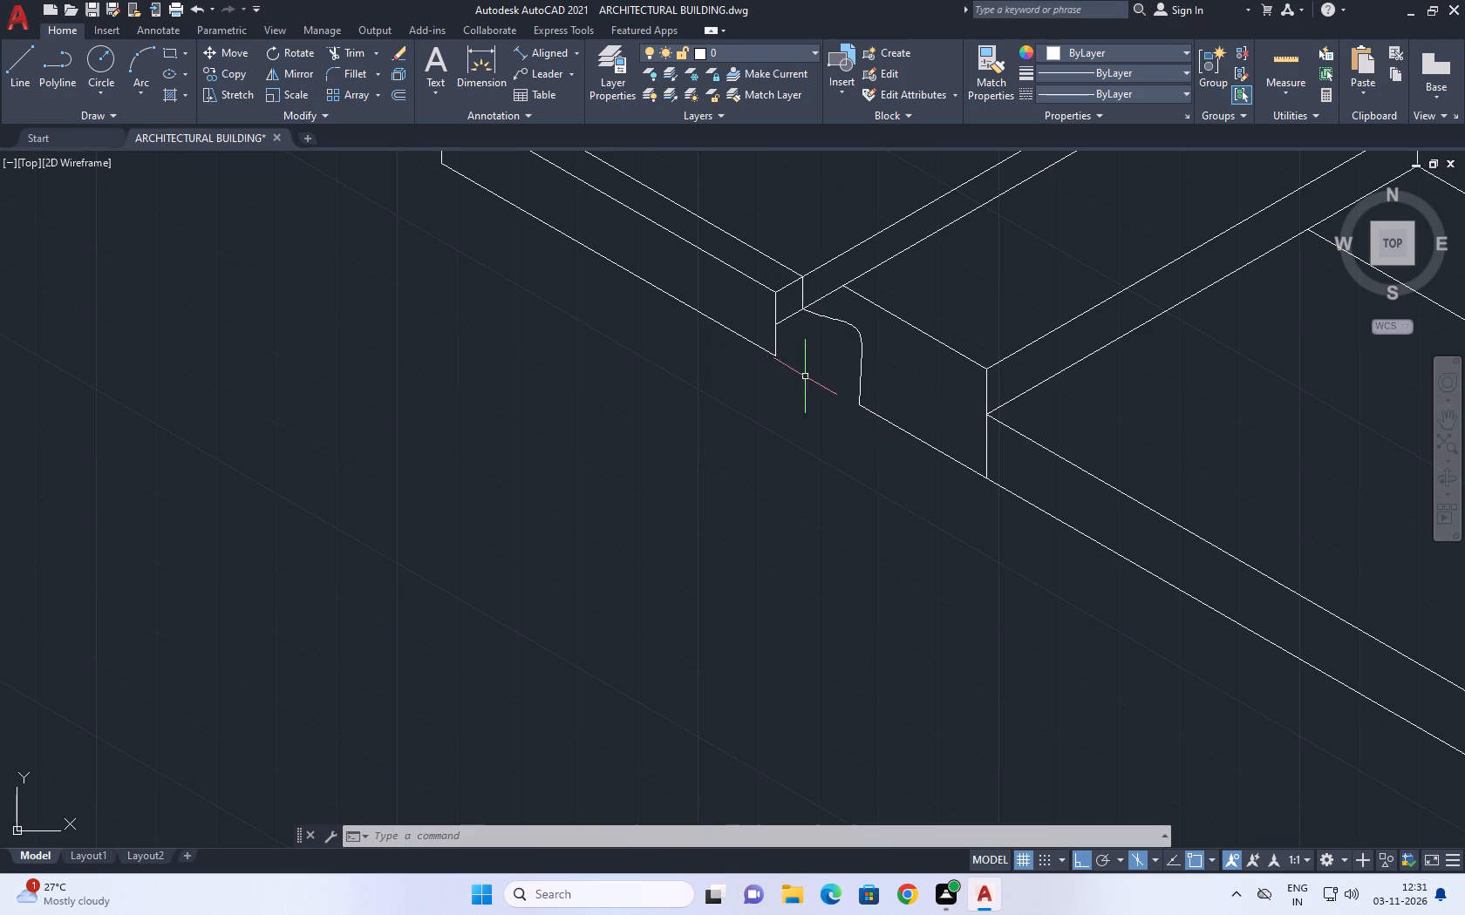
pyautogui.write('ex')
pyautogui.press('space')
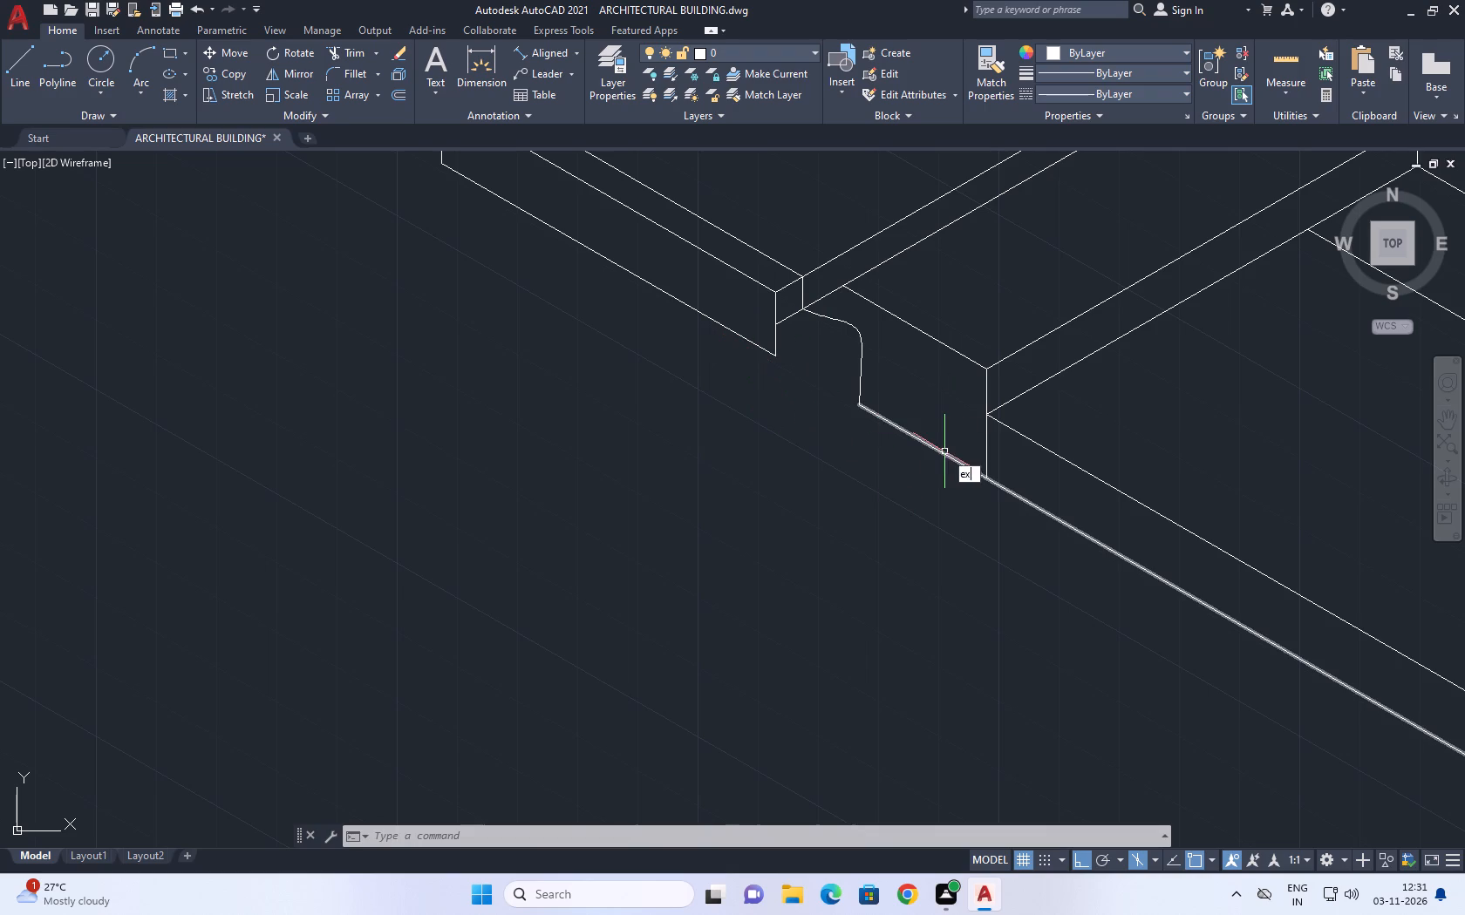
pyautogui.click(944, 451)
pyautogui.moveTo(916, 513); pyautogui.dragTo(902, 502, button='right')
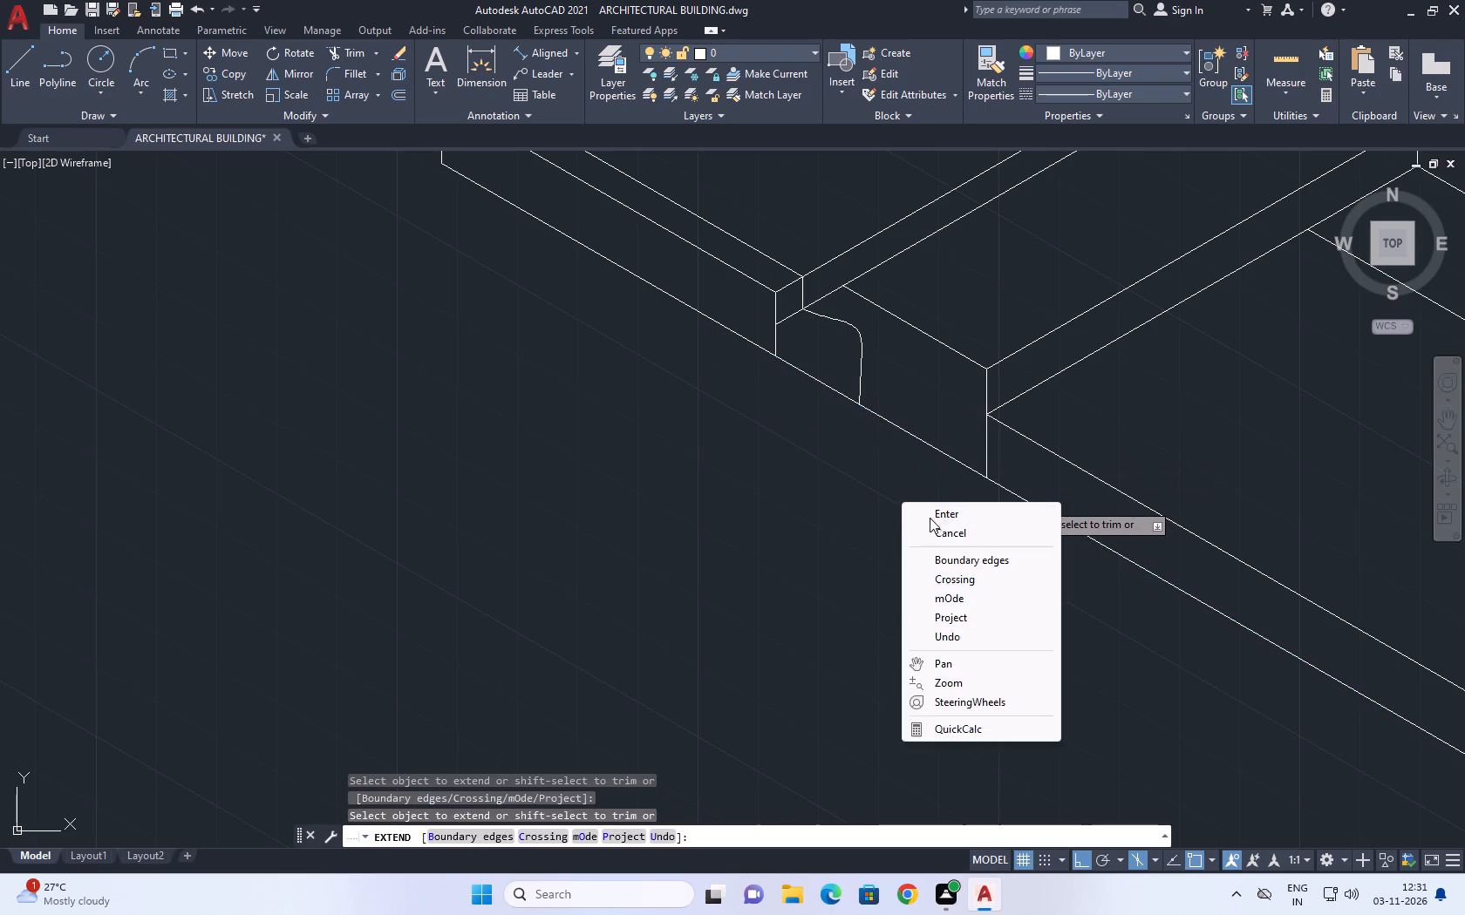
pyautogui.click(948, 531)
# Trim away the slab's inner 150° top line and its short inner vertical beside the front corner.
pyautogui.scroll(-1, 630, 411)
pyautogui.scroll(-2, 855, 385)
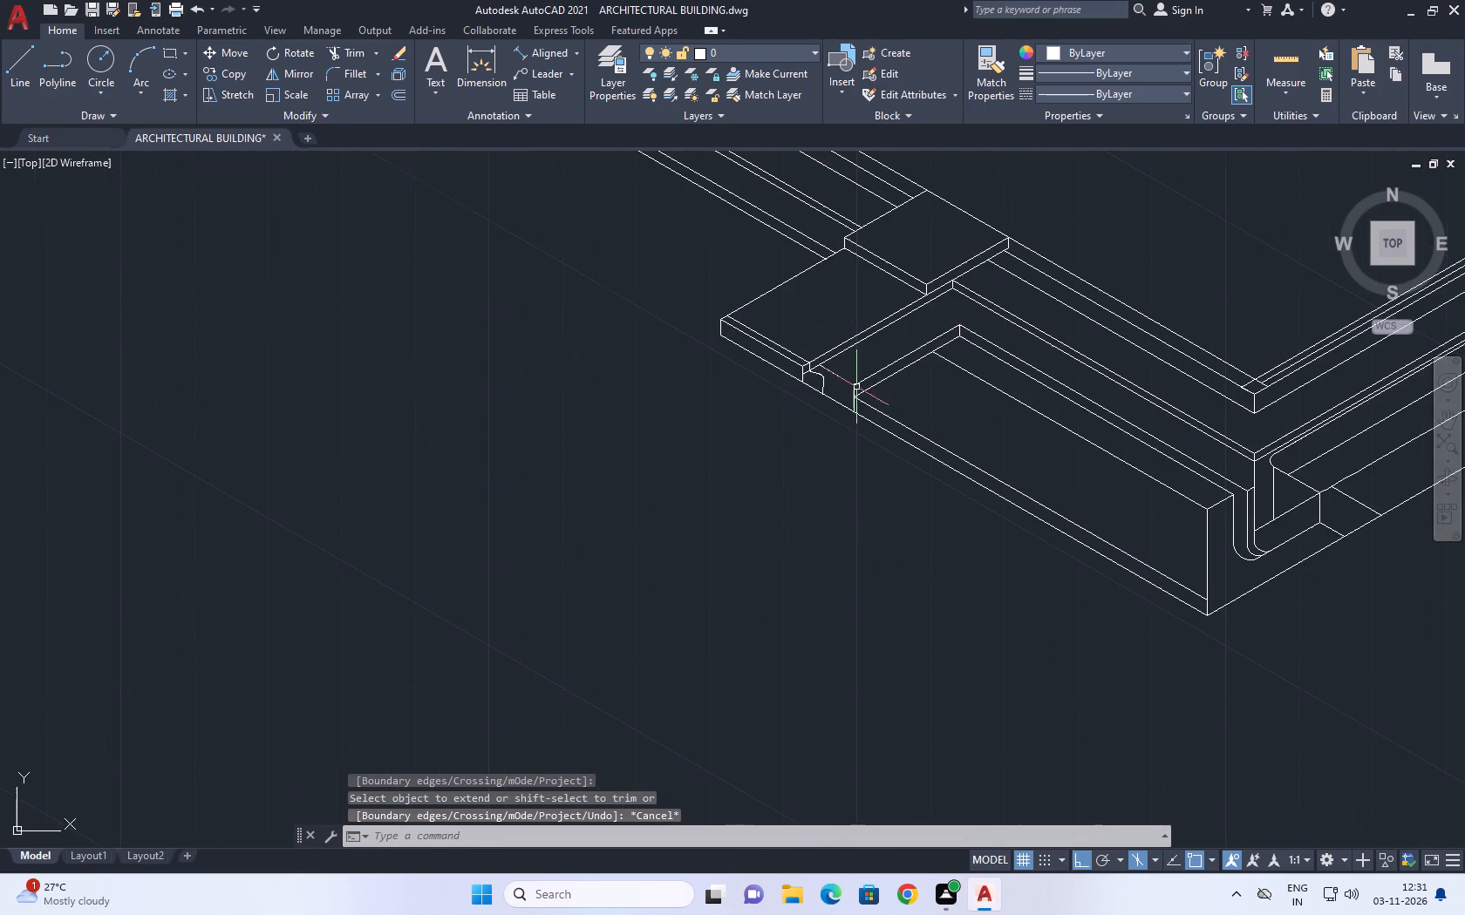
pyautogui.moveTo(706, 363); pyautogui.dragTo(871, 414, button='middle')
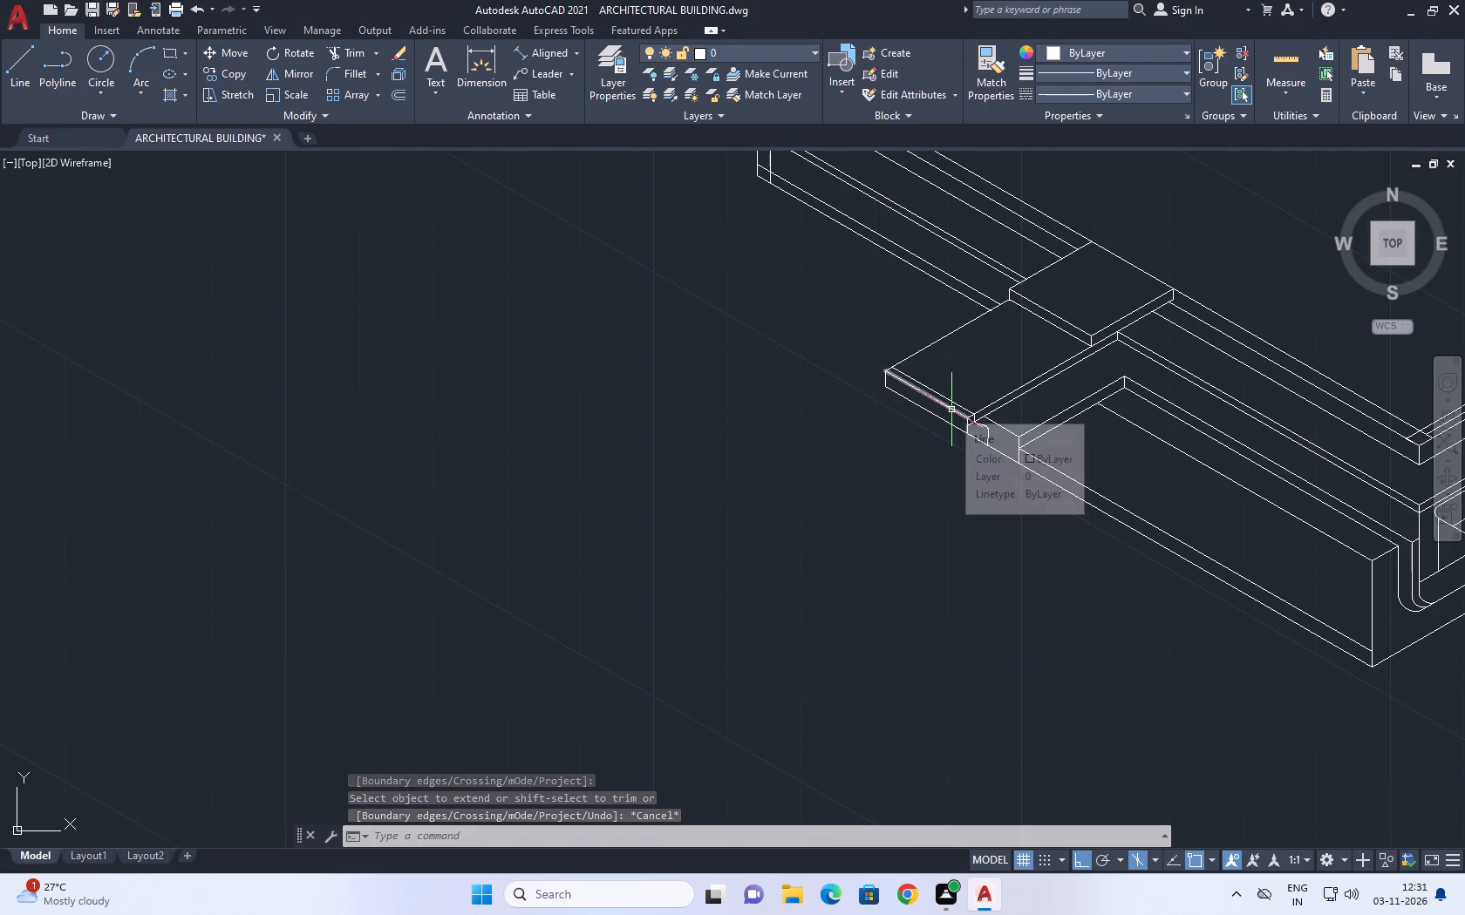
pyautogui.scroll(1, 952, 410)
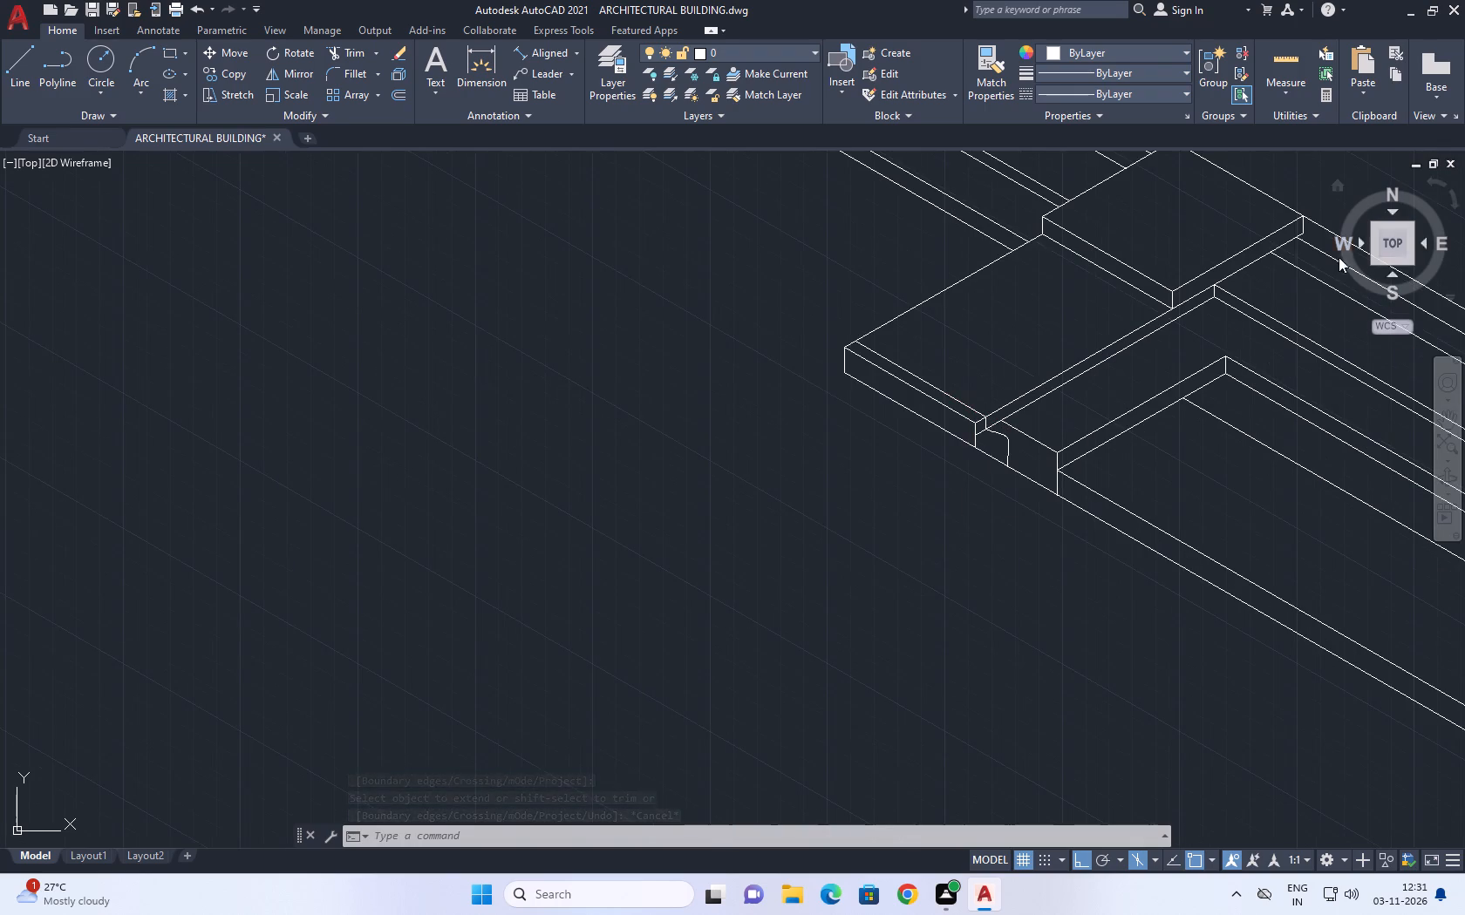
pyautogui.click(341, 51)
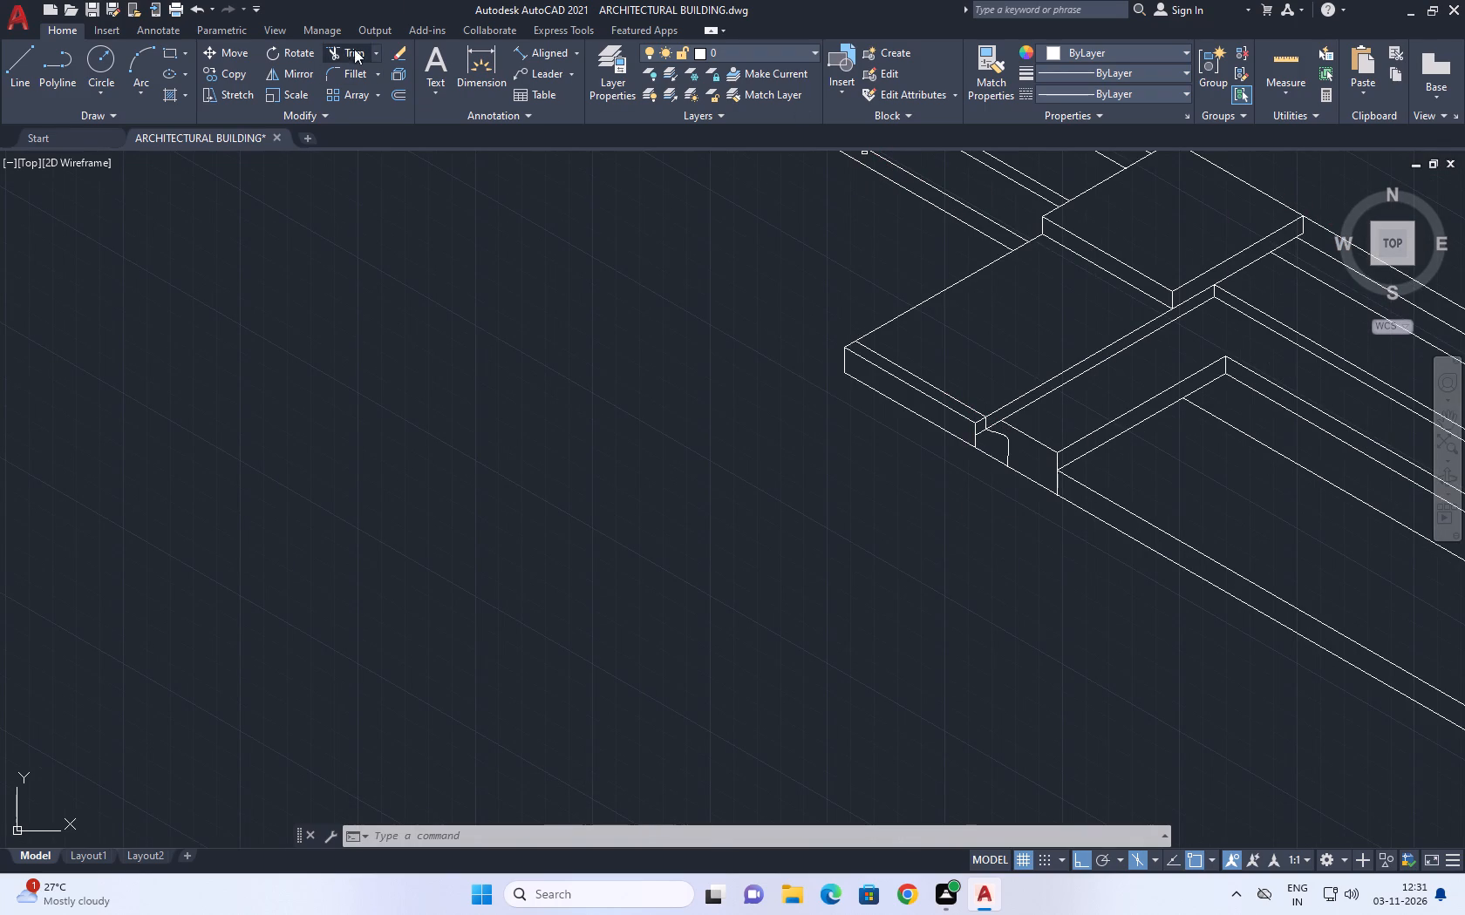
pyautogui.scroll(1, 983, 424)
pyautogui.click(985, 423)
pyautogui.click(978, 403)
pyautogui.click(969, 405)
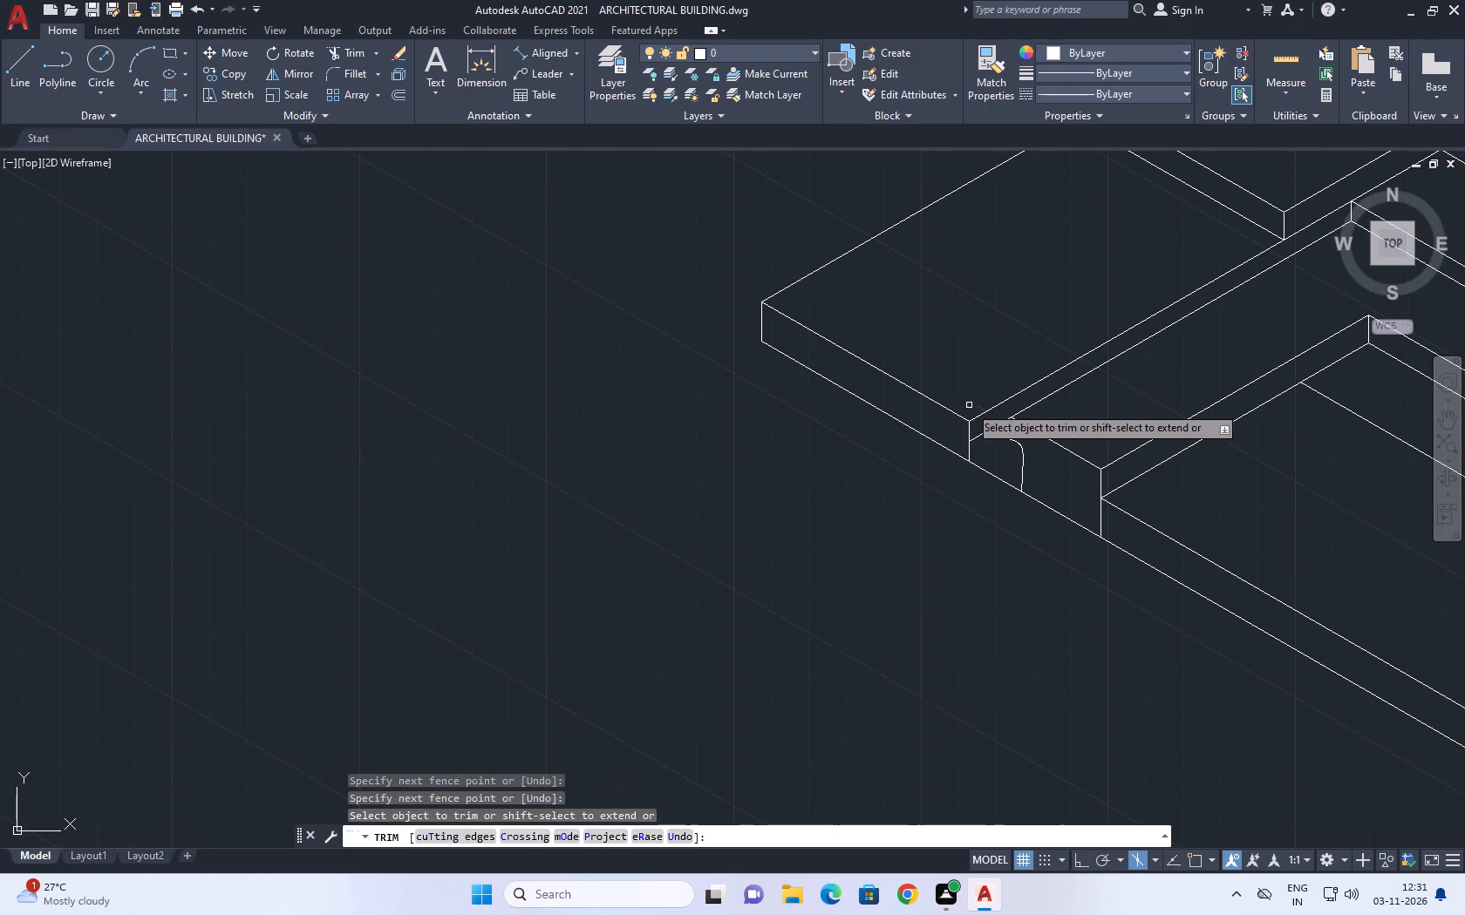
# Trim the short stub of the lower 30° line between the slab's front corner vertical and the start of the curve.
pyautogui.moveTo(1018, 363); pyautogui.dragTo(915, 472, button='middle')
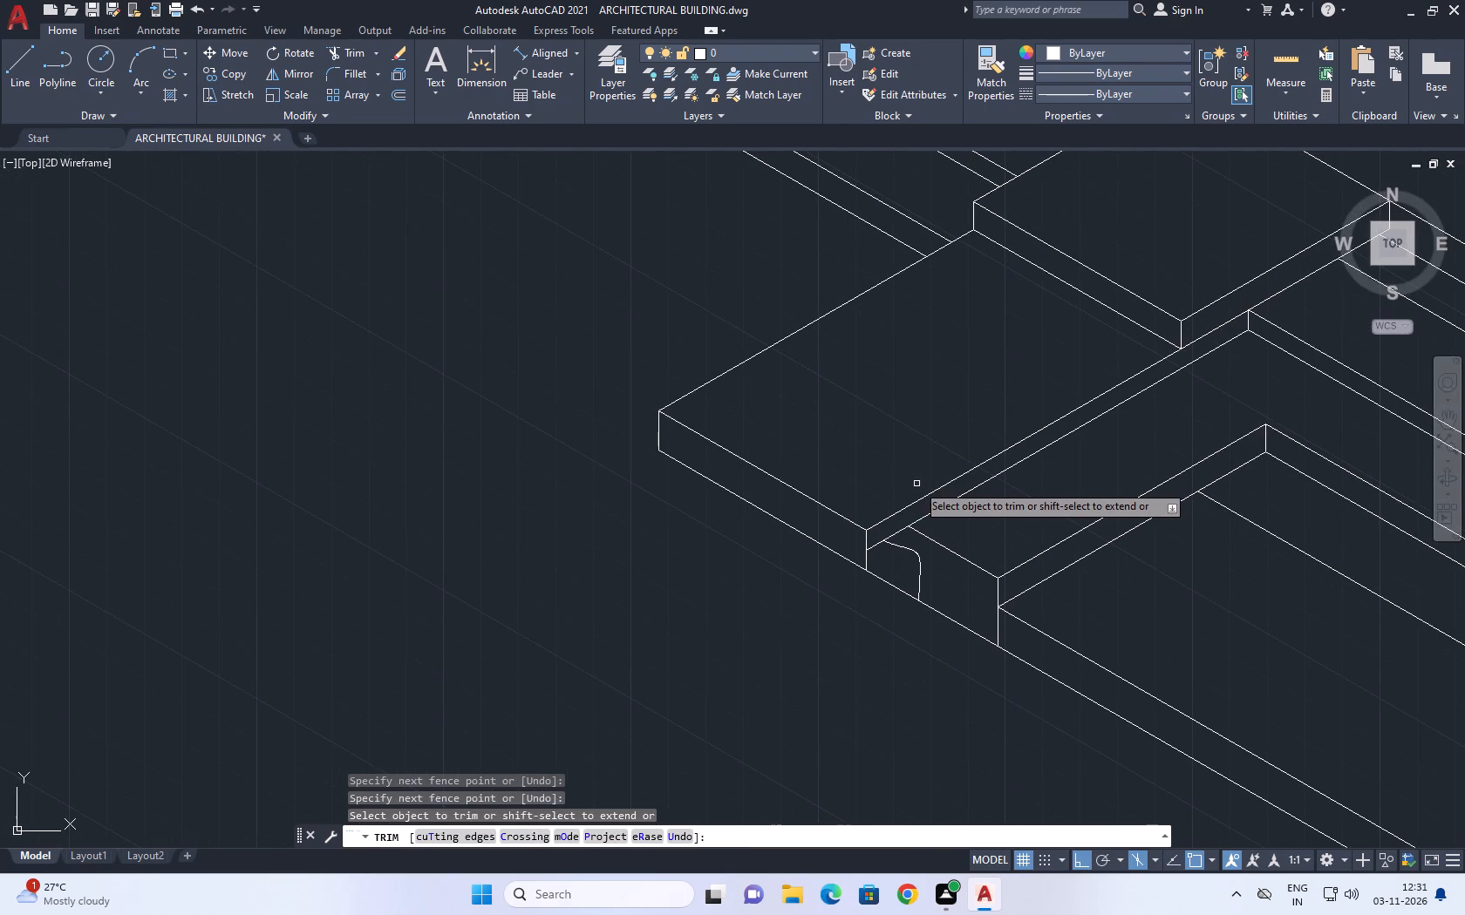
pyautogui.moveTo(882, 424); pyautogui.dragTo(885, 457, button='middle')
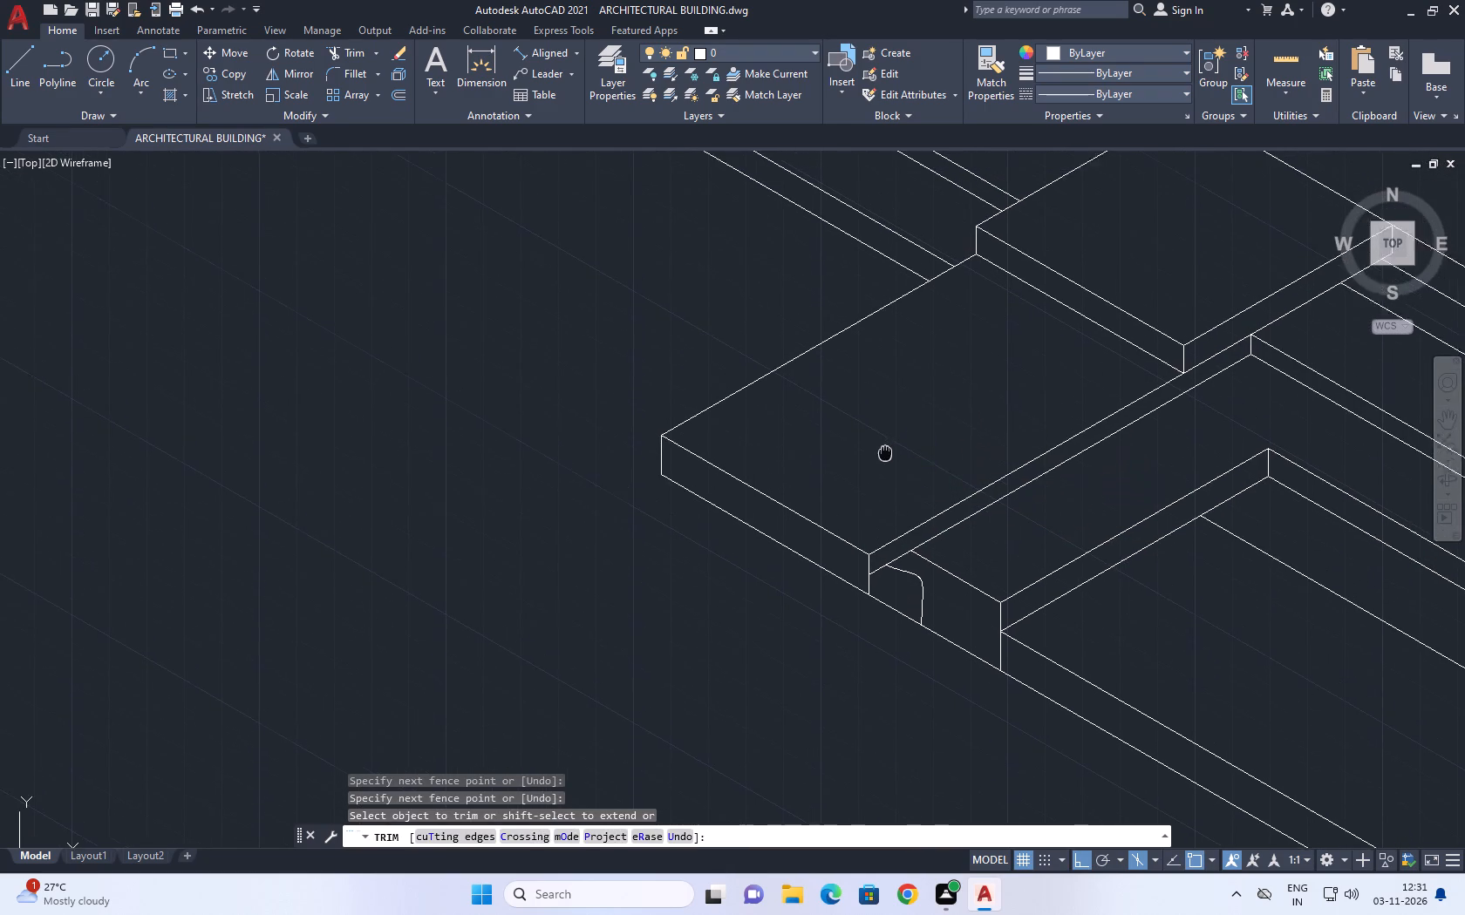
pyautogui.moveTo(885, 457); pyautogui.dragTo(879, 512, button='middle')
pyautogui.rightClick(874, 527)
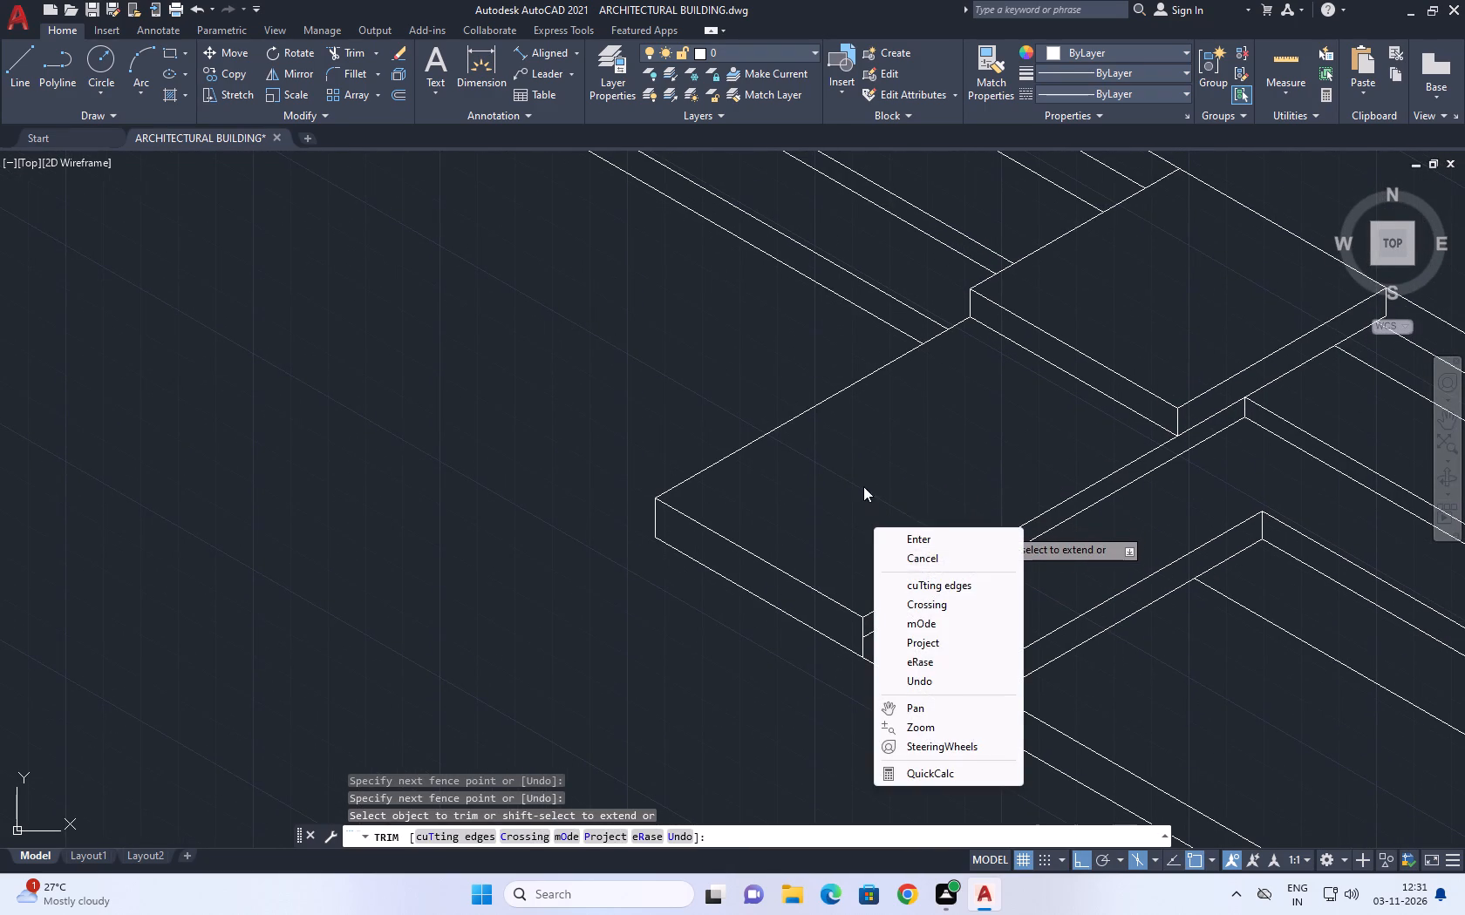
pyautogui.click(863, 486)
pyautogui.click(844, 515)
pyautogui.click(877, 632)
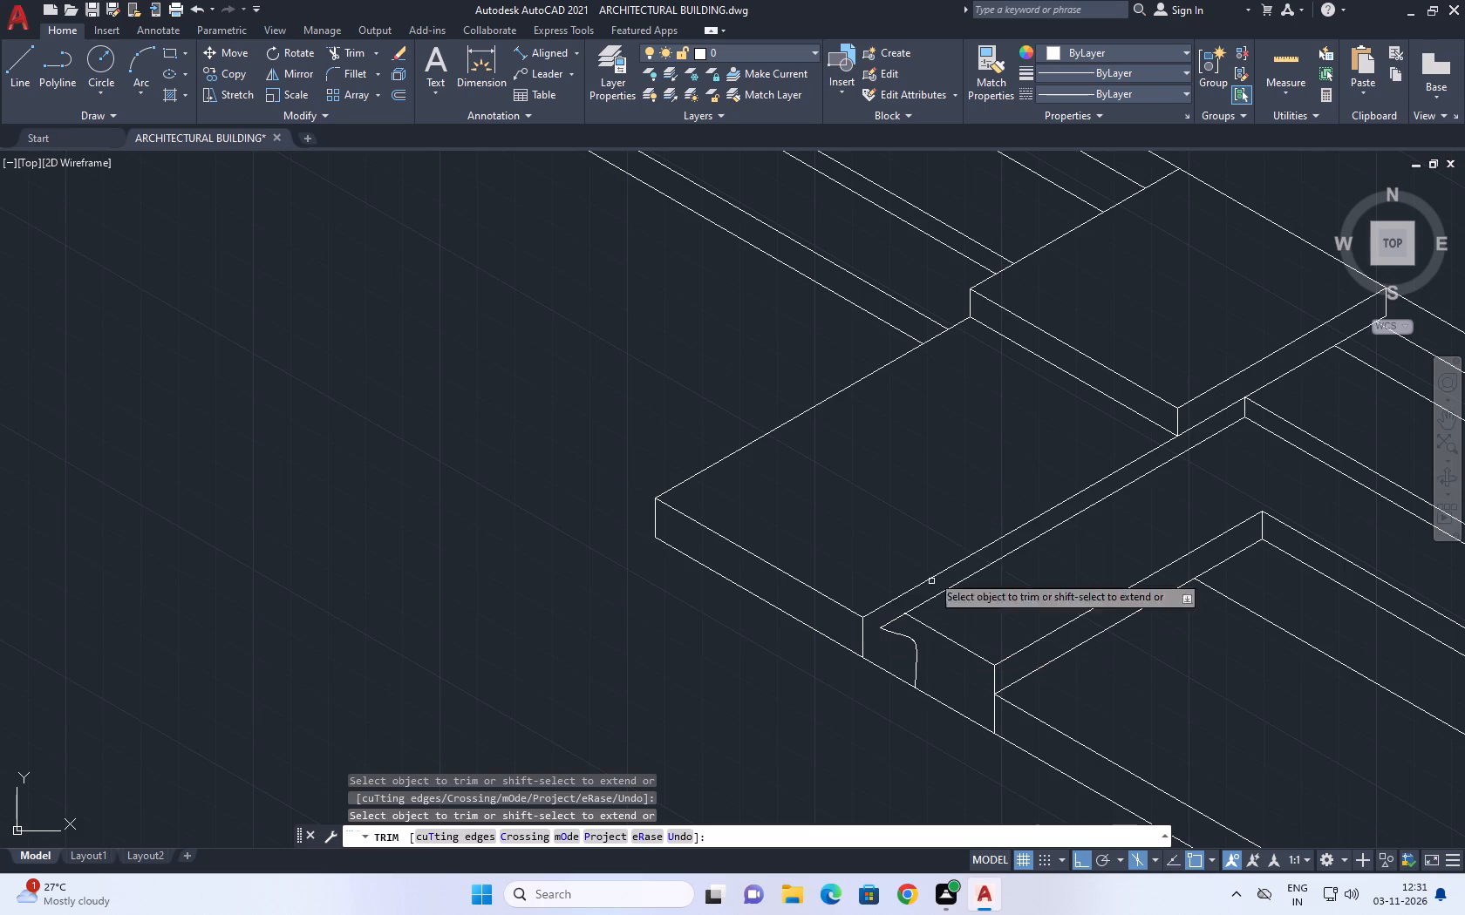
pyautogui.rightClick(907, 464)
pyautogui.click(938, 486)
# Copy the top 150° edge of the long front face straight down its corner vertical by about 360 units.
pyautogui.scroll(-3, 948, 547)
pyautogui.moveTo(933, 489); pyautogui.dragTo(941, 492, button='middle')
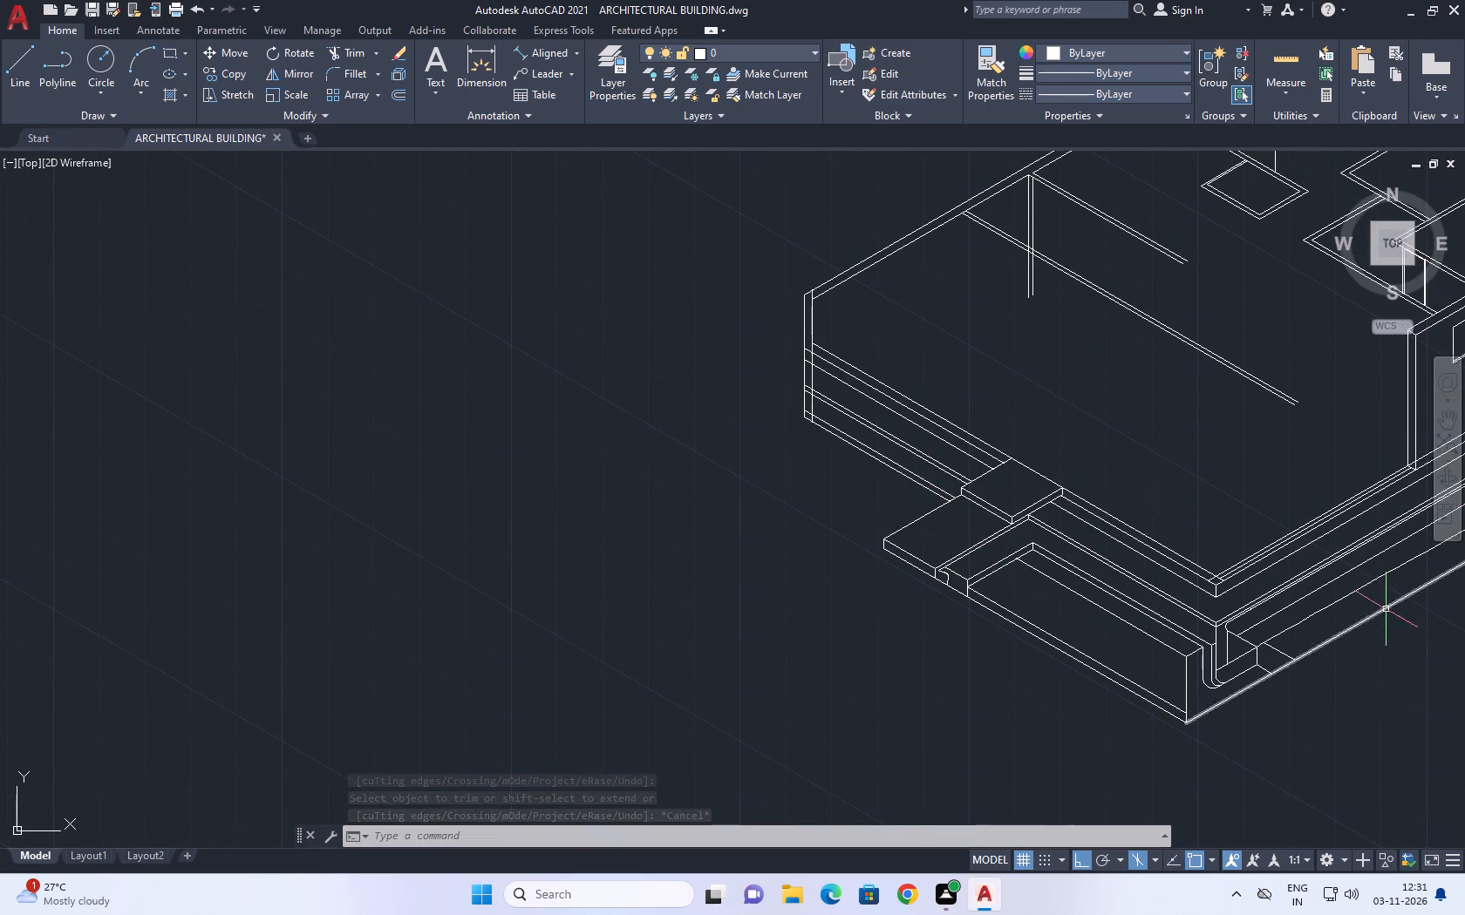
pyautogui.scroll(2, 1012, 593)
pyautogui.moveTo(962, 544); pyautogui.dragTo(578, 476, button='middle')
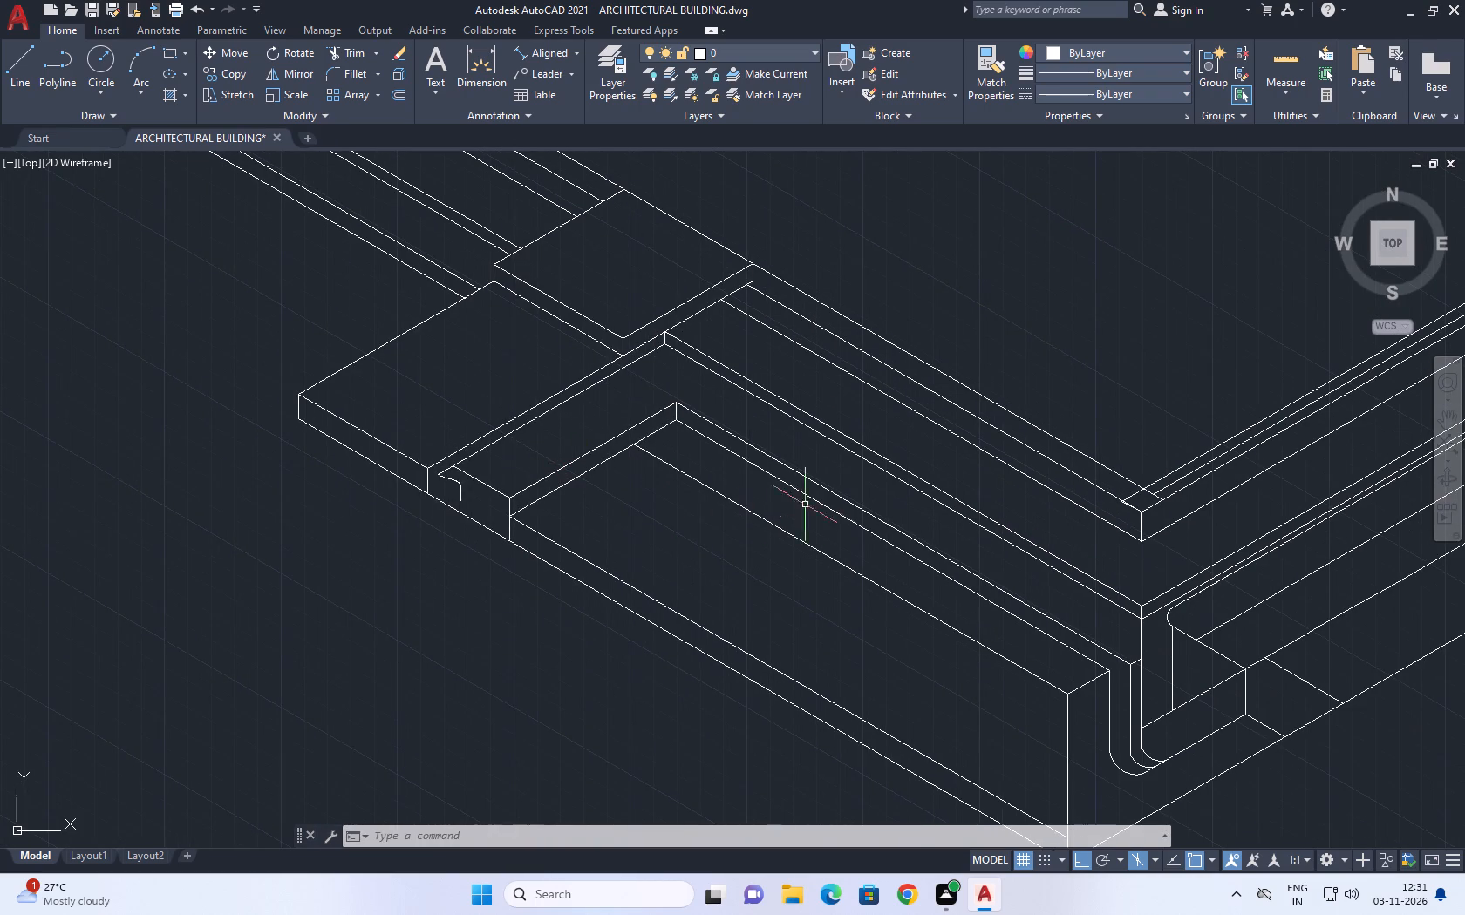
pyautogui.moveTo(602, 441); pyautogui.dragTo(634, 458, button='middle')
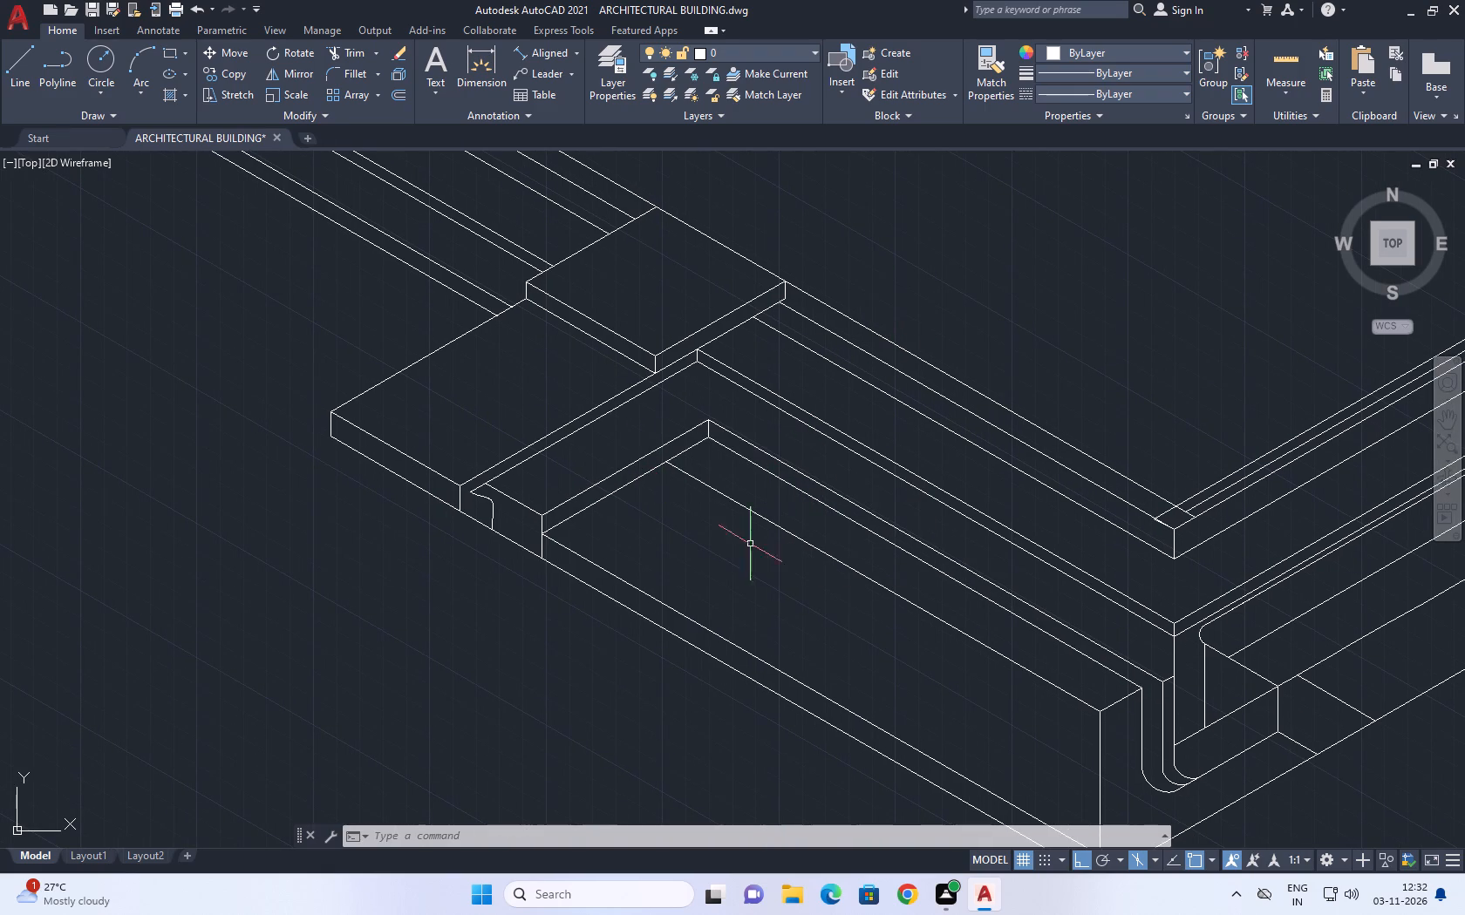
pyautogui.scroll(-1, 746, 605)
pyautogui.moveTo(767, 619); pyautogui.dragTo(766, 497, button='middle')
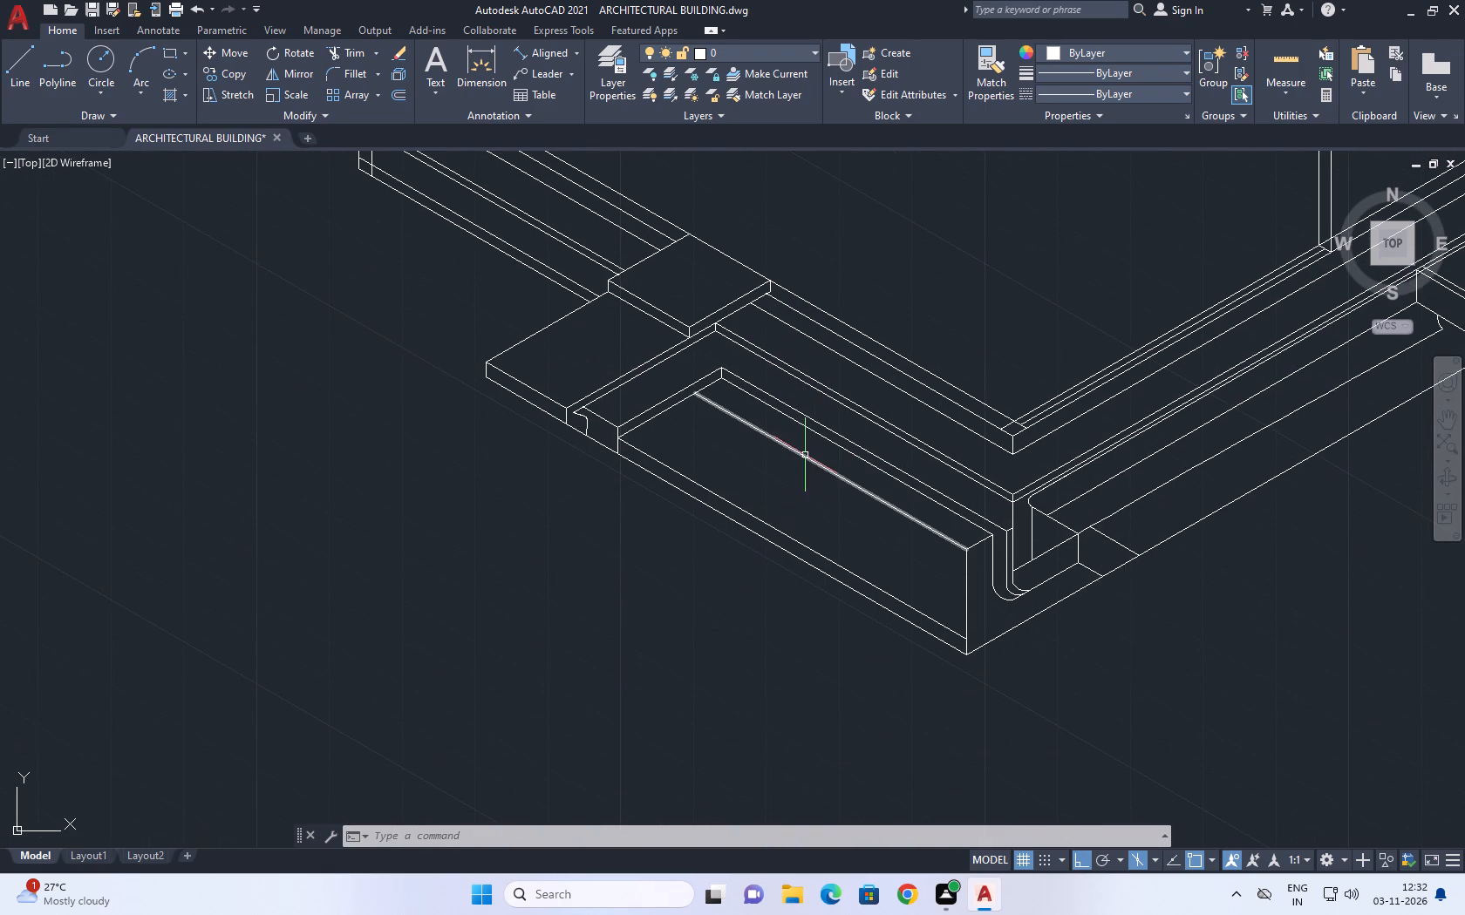
pyautogui.moveTo(746, 397); pyautogui.dragTo(787, 454, button='middle')
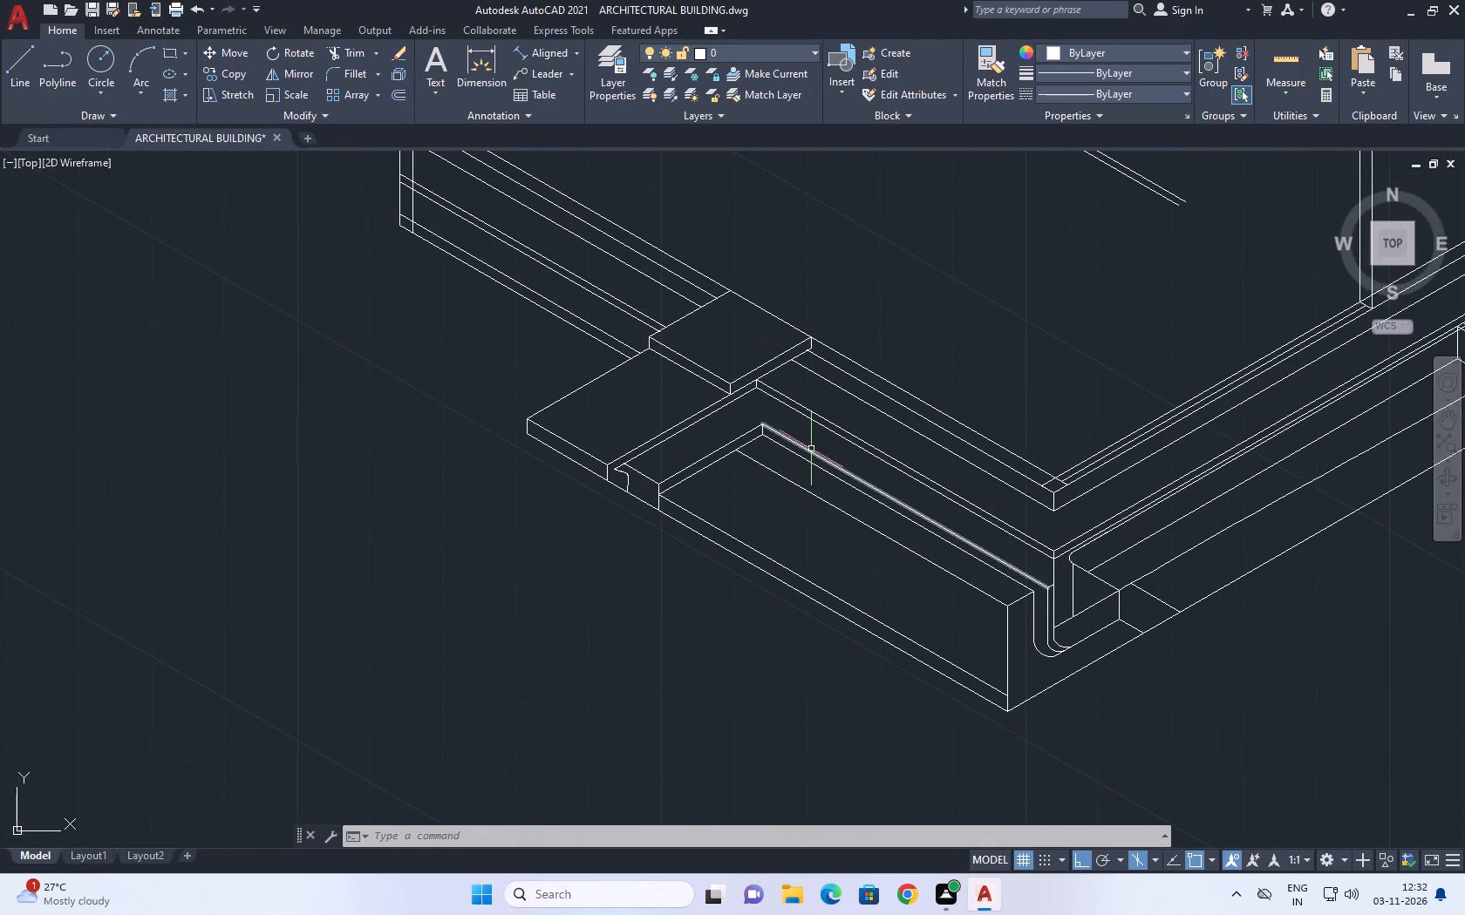
pyautogui.moveTo(915, 593); pyautogui.dragTo(880, 503, button='middle')
pyautogui.click(930, 496)
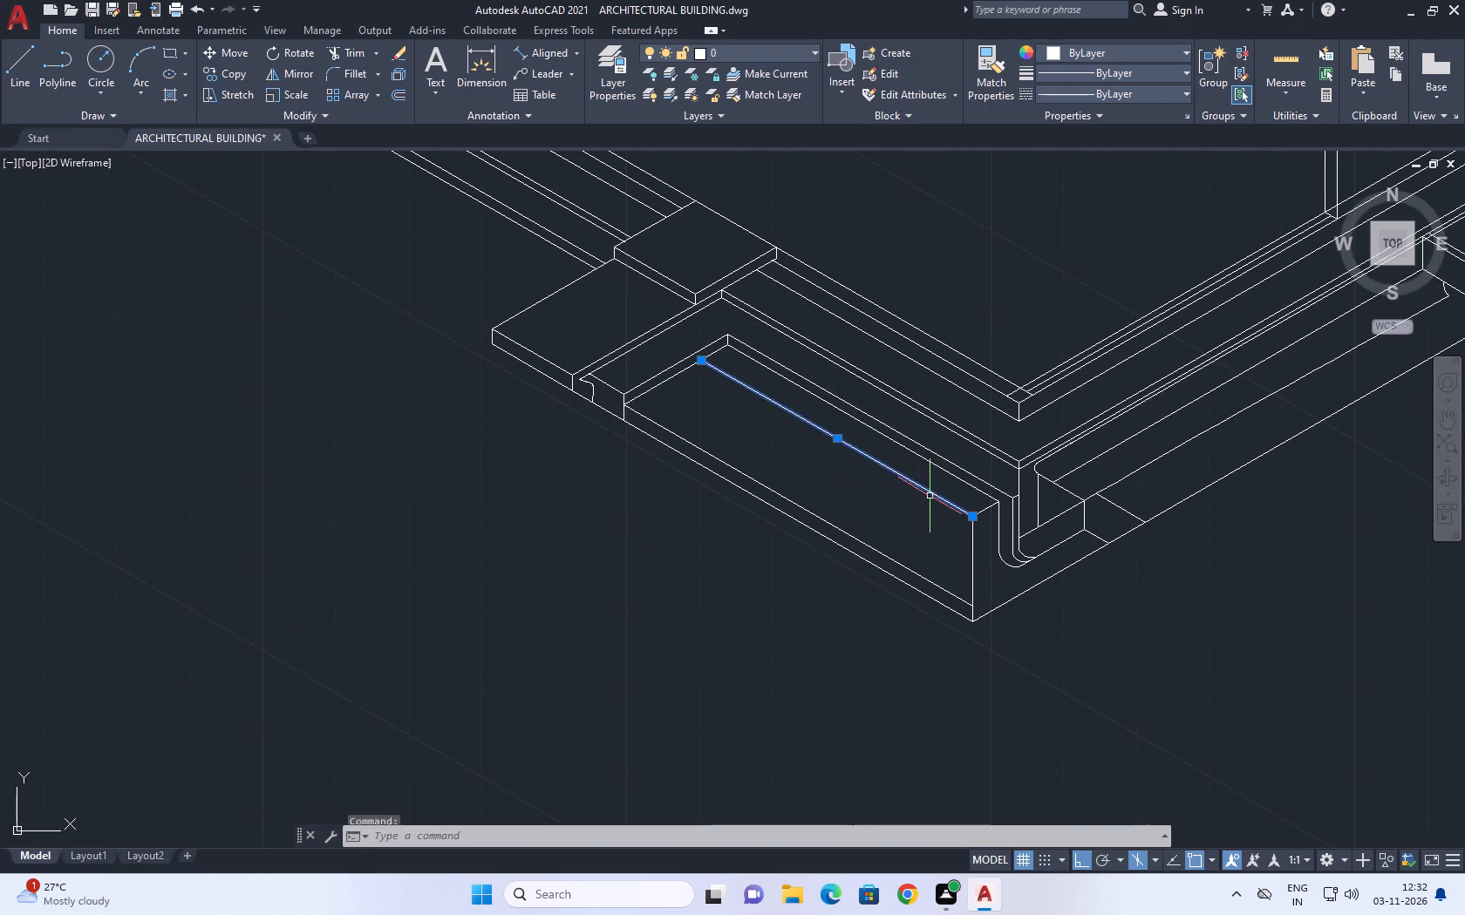
pyautogui.click(228, 71)
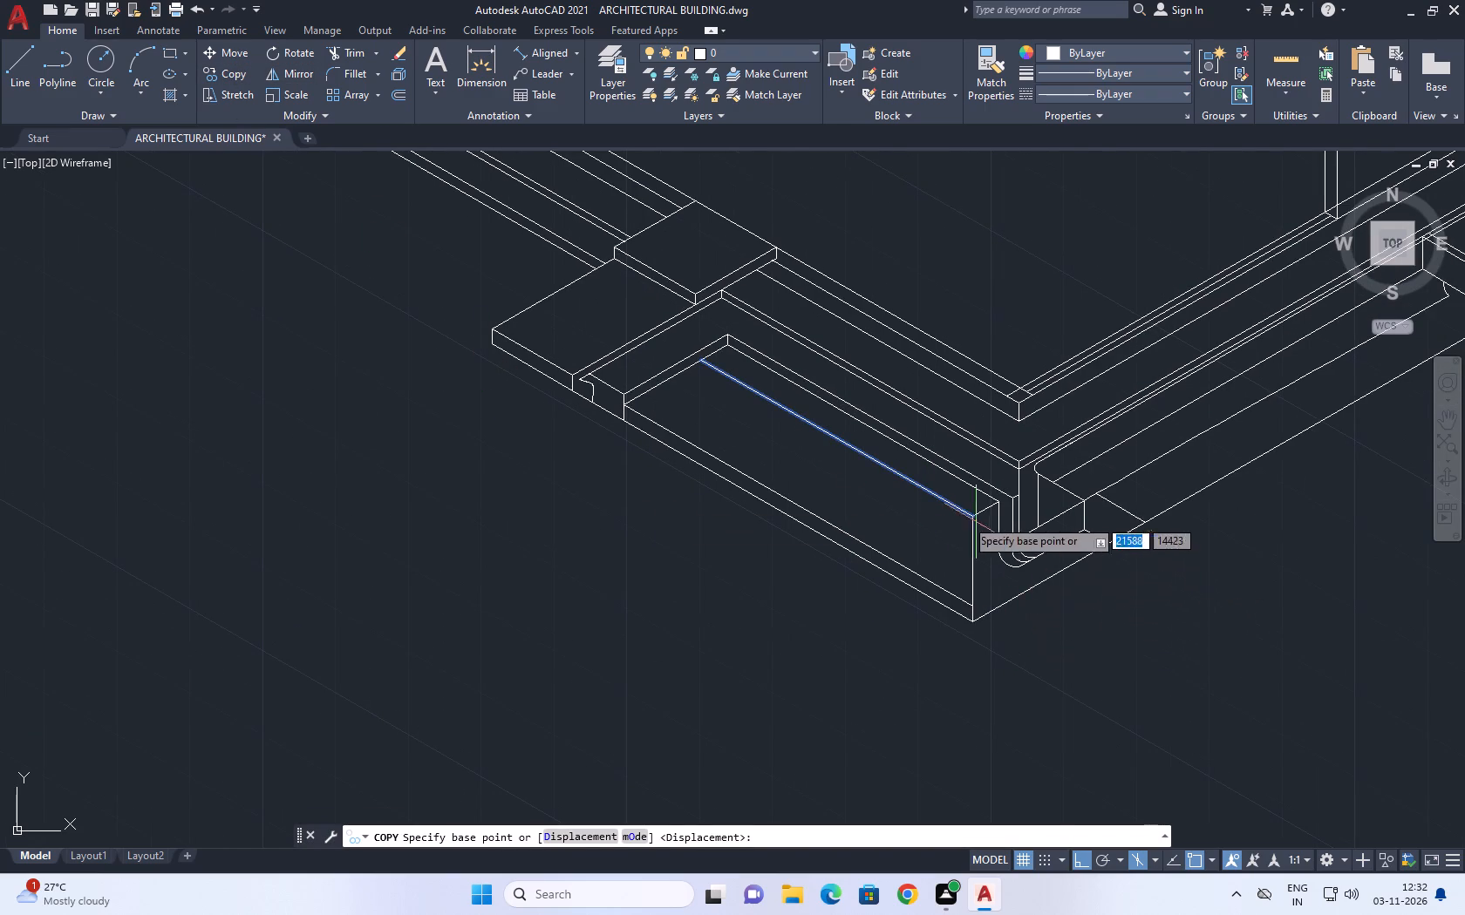
pyautogui.scroll(2, 950, 512)
pyautogui.click(1002, 526)
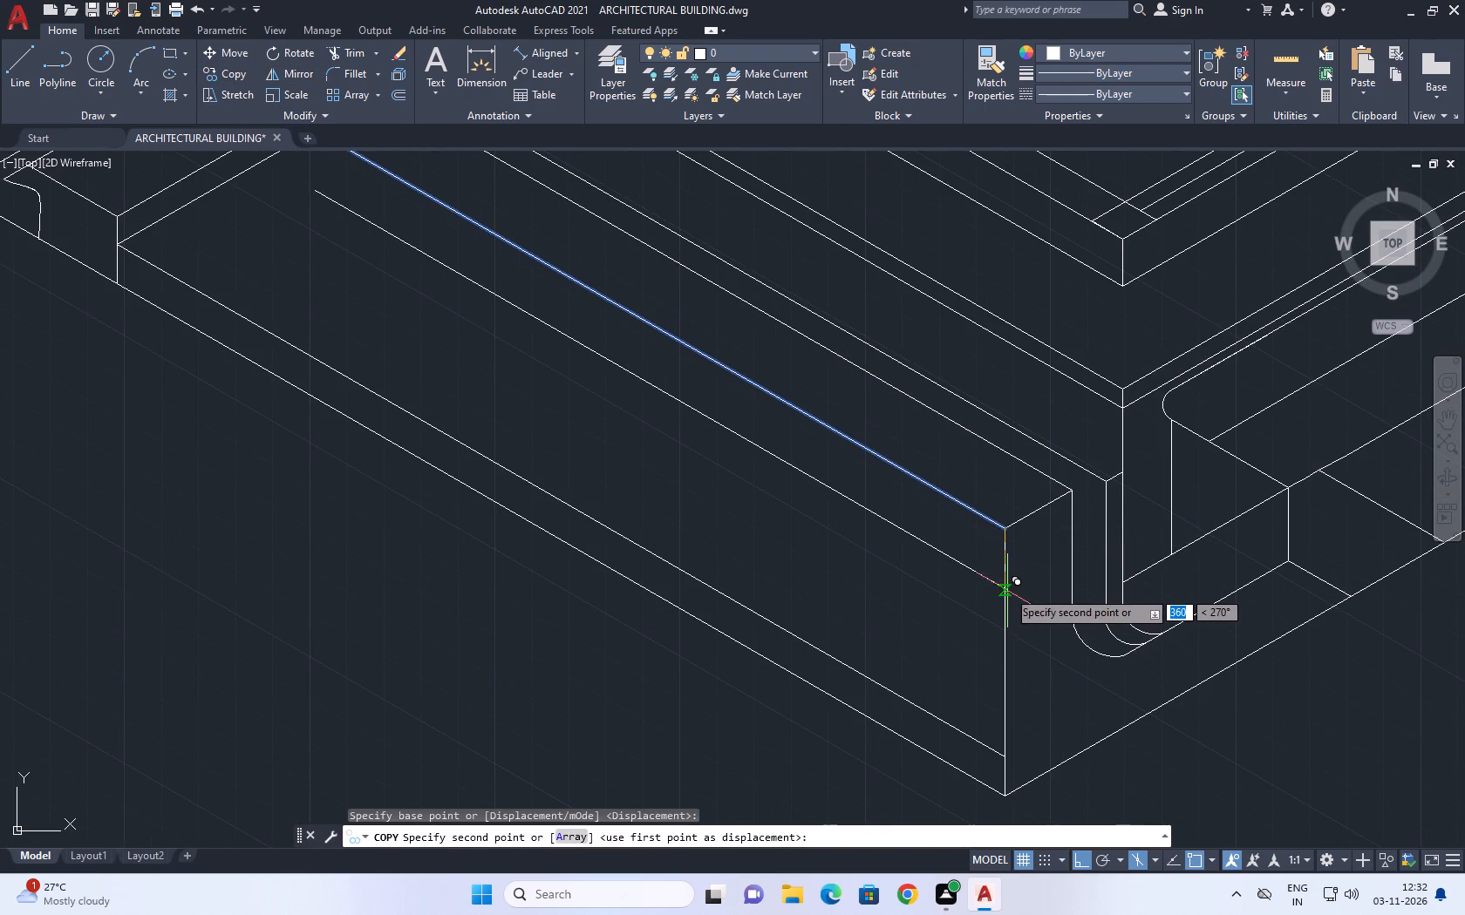
pyautogui.moveTo(1007, 587); pyautogui.dragTo(1002, 613)
pyautogui.rightClick(842, 573)
pyautogui.click(920, 602)
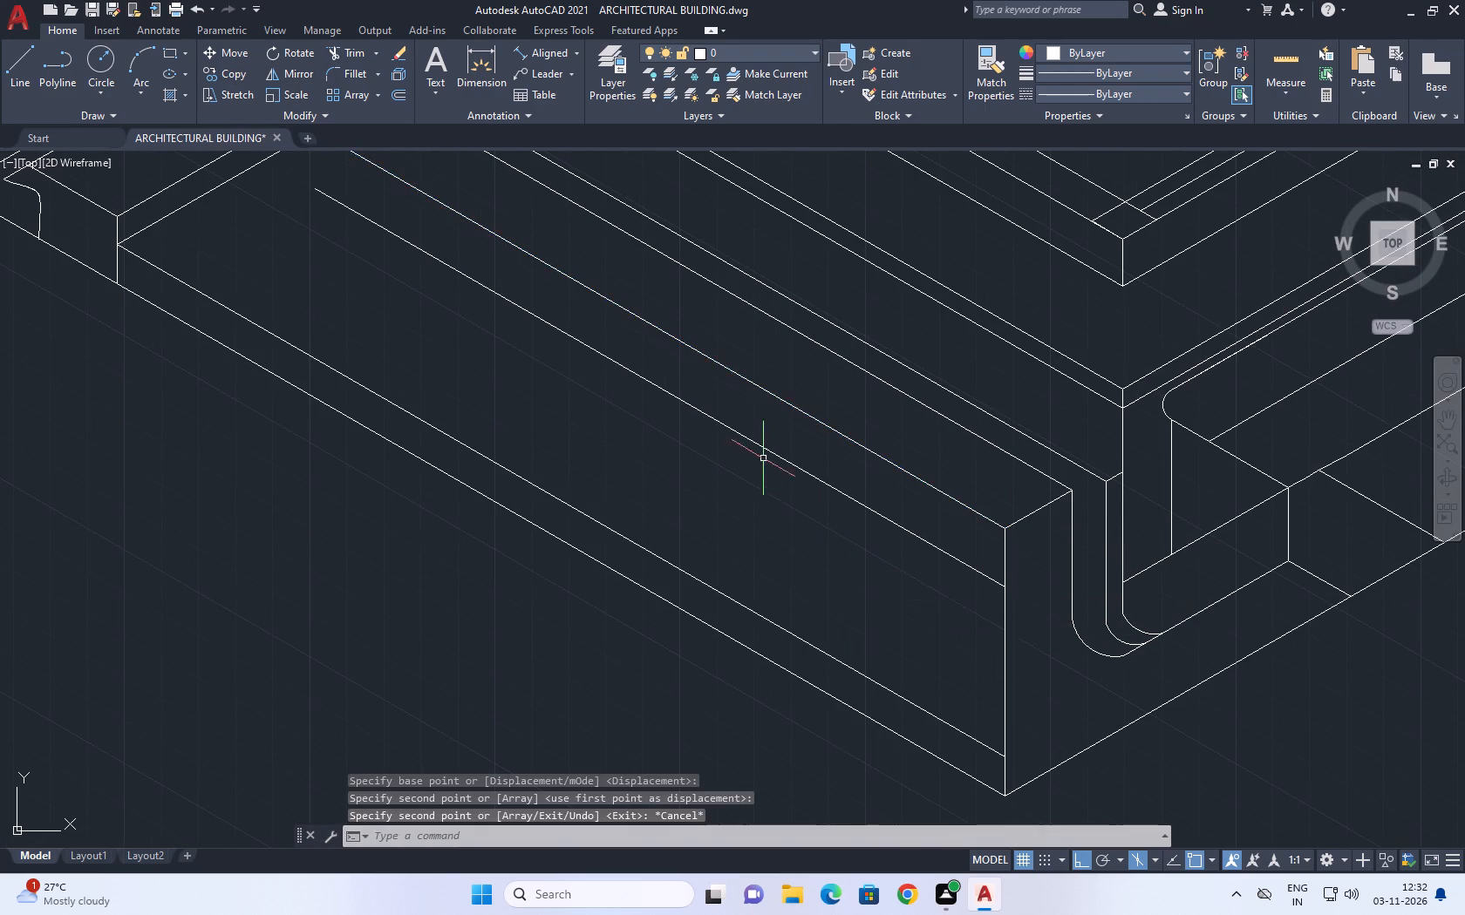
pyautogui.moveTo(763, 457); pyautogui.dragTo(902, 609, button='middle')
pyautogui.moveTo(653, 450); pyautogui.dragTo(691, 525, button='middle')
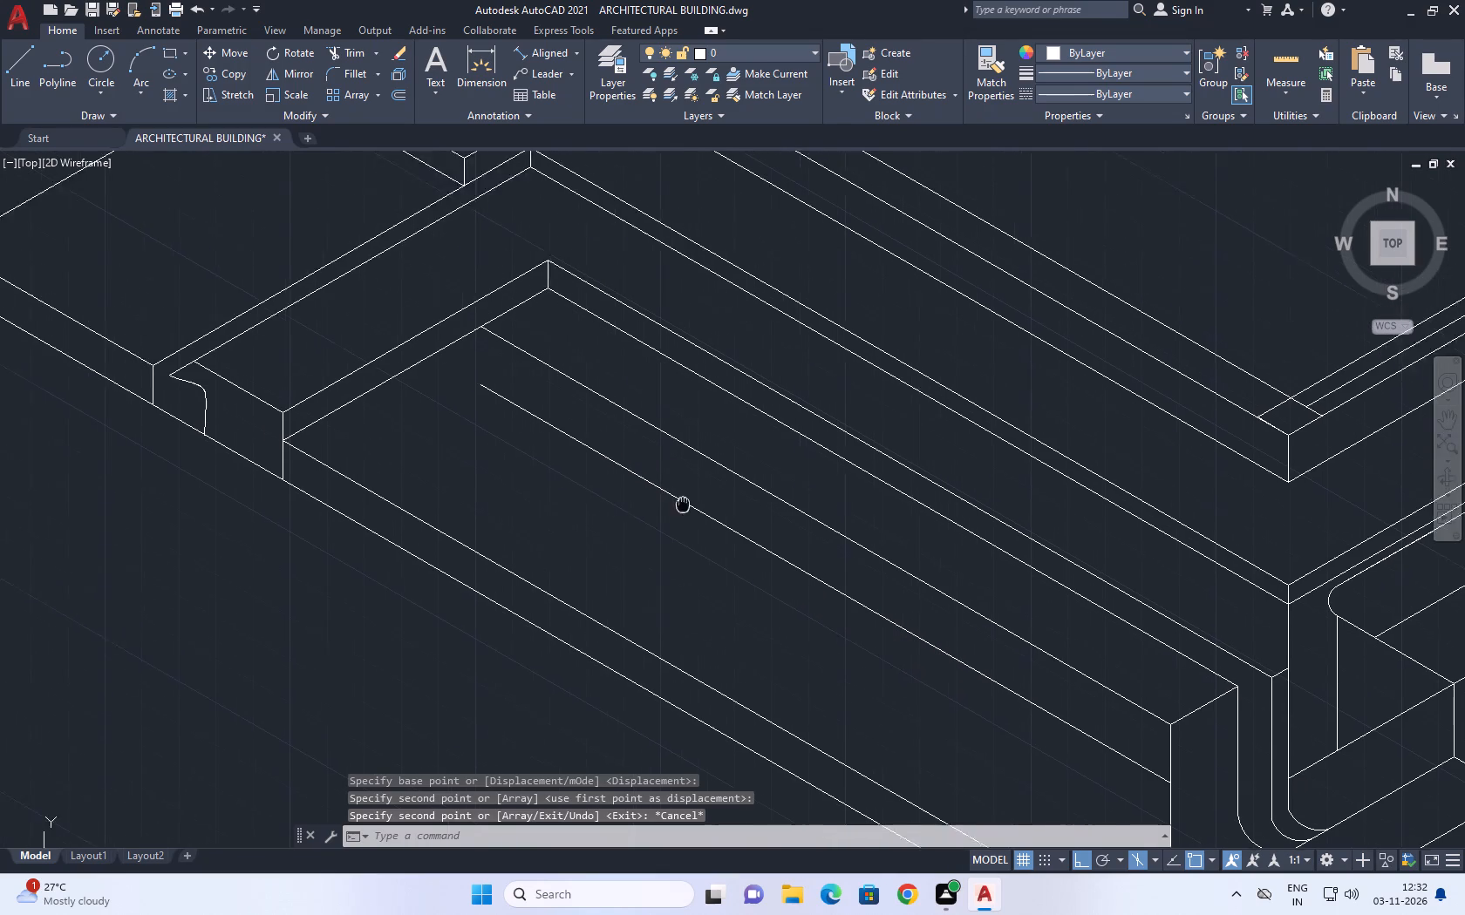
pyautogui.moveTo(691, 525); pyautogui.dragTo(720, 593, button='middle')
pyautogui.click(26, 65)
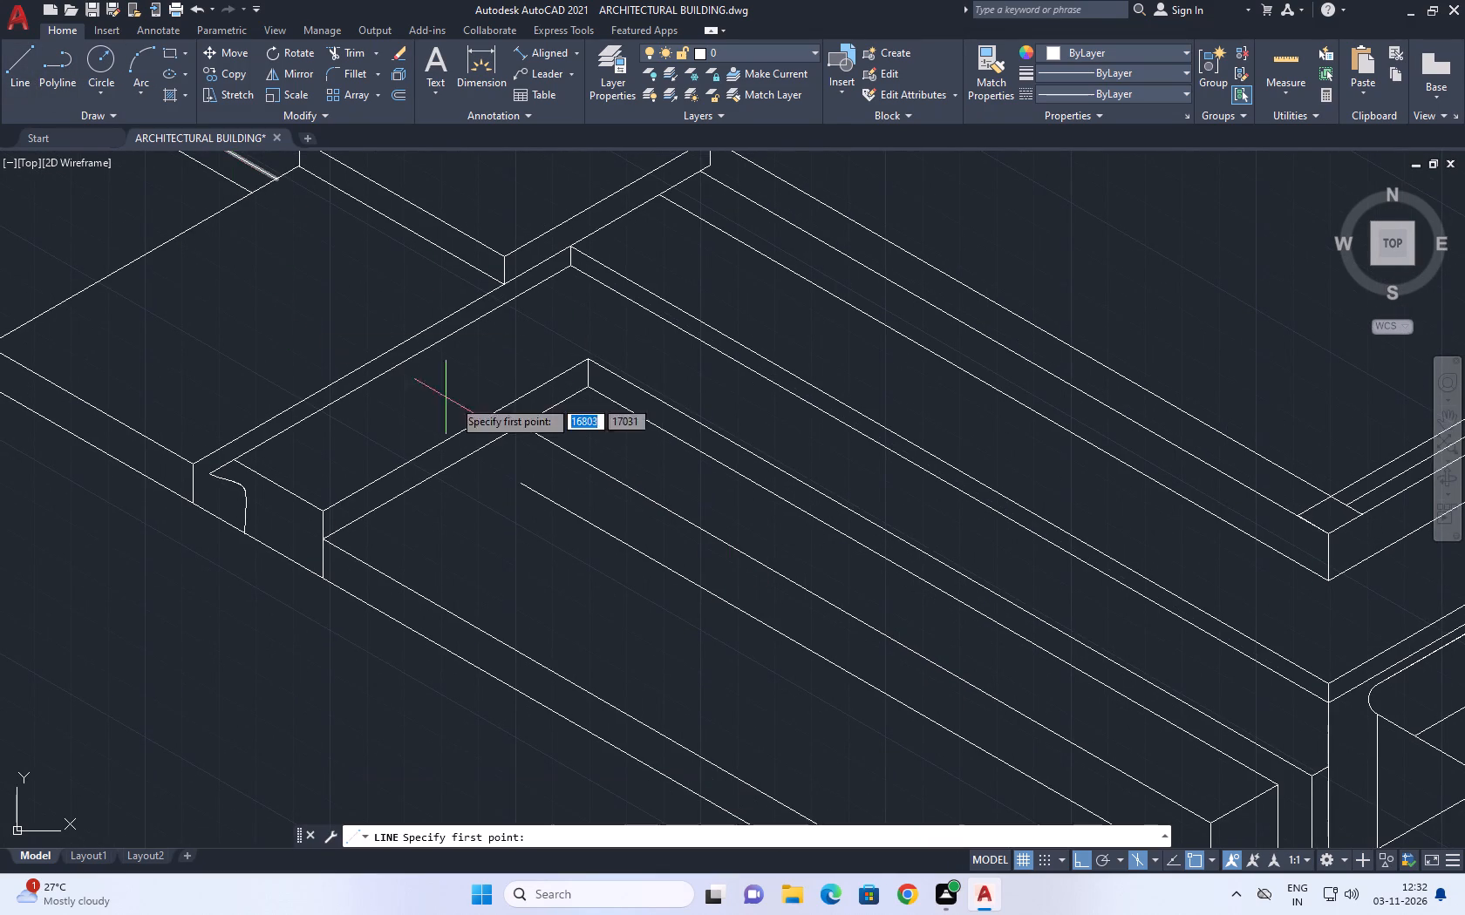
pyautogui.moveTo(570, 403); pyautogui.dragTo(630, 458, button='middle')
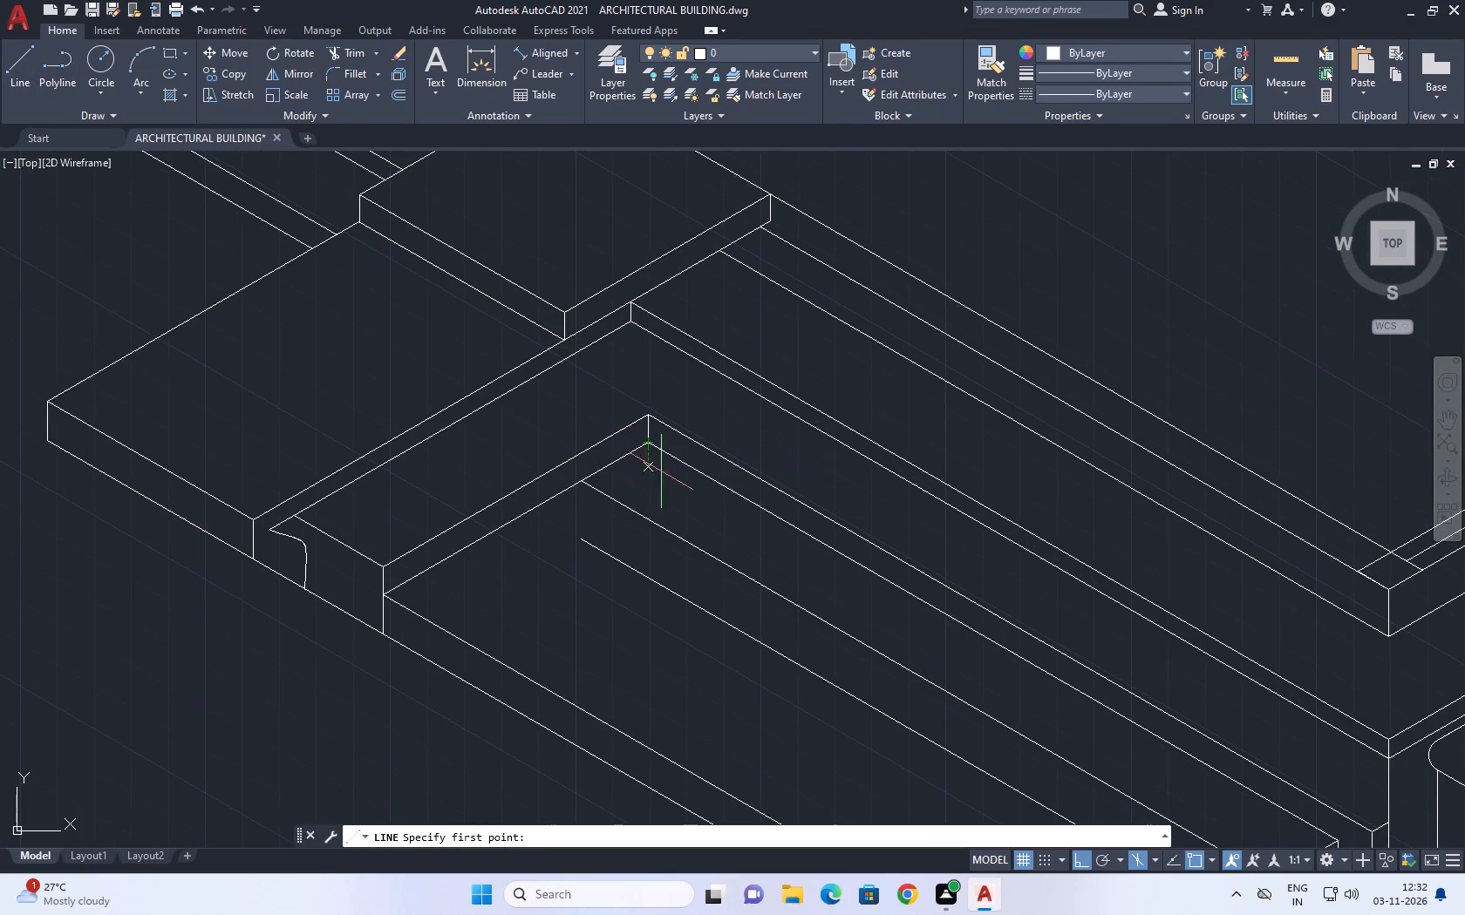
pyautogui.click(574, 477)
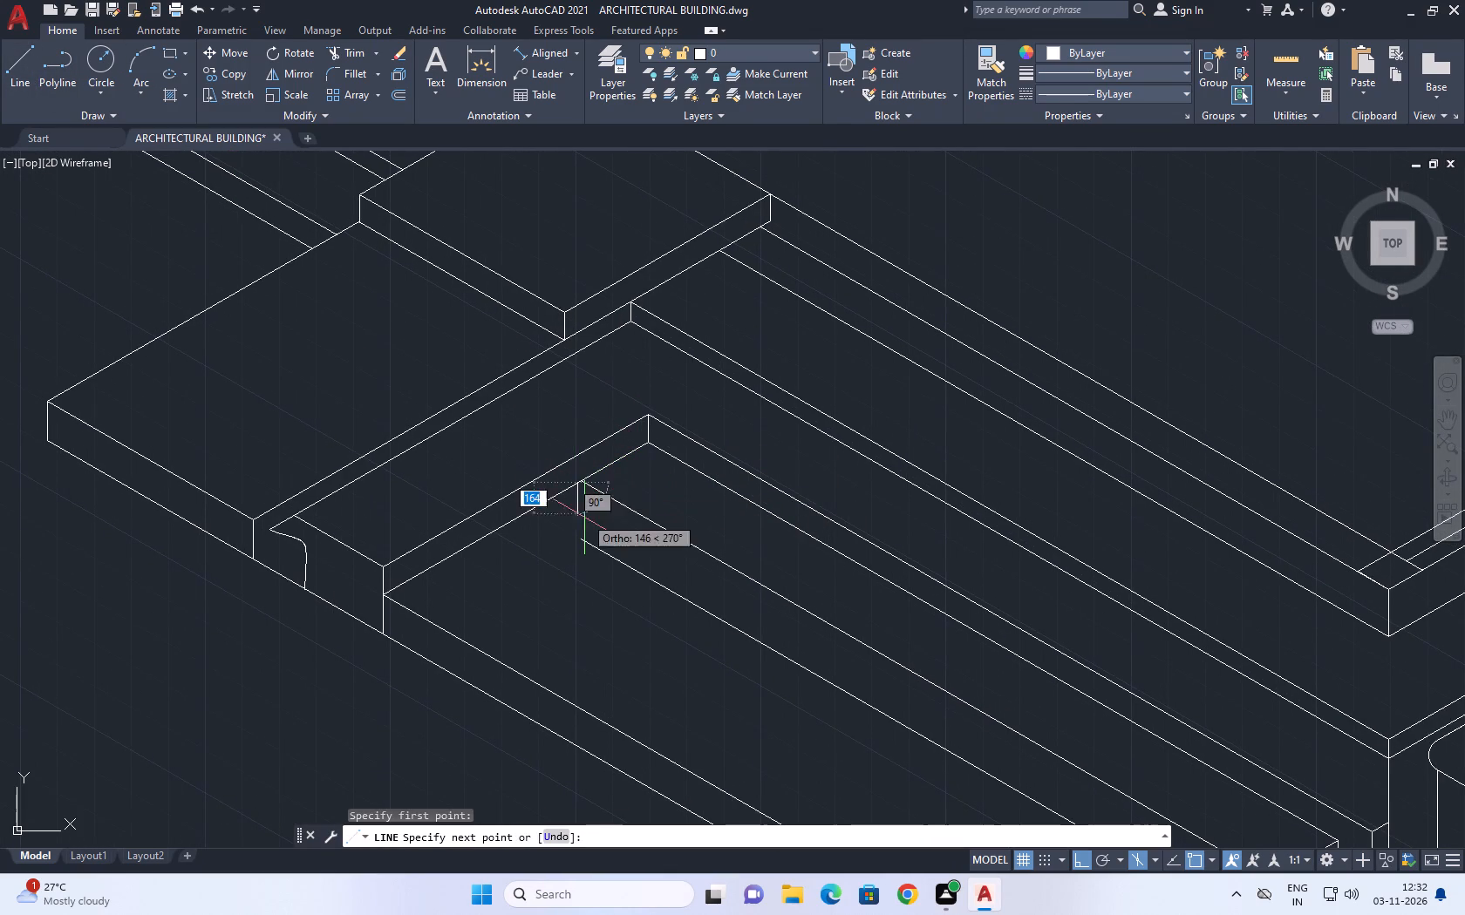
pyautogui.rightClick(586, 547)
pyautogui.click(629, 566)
# Draw a short vertical line joining the back ends of the front face's top 150° edge and its lower copy.
pyautogui.rightClick(617, 523)
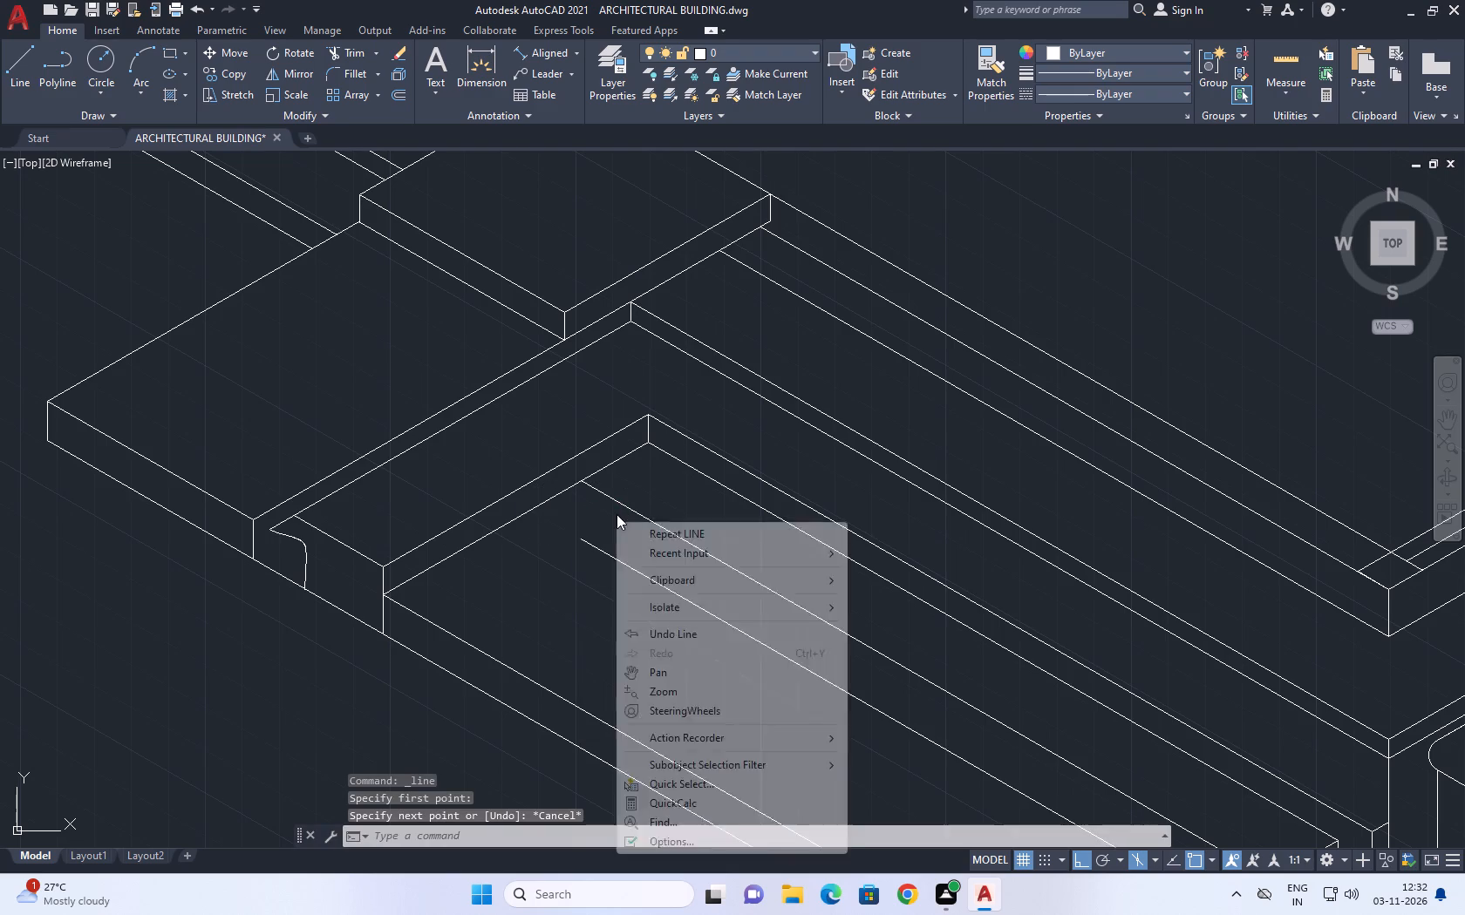
pyautogui.click(637, 535)
pyautogui.click(582, 485)
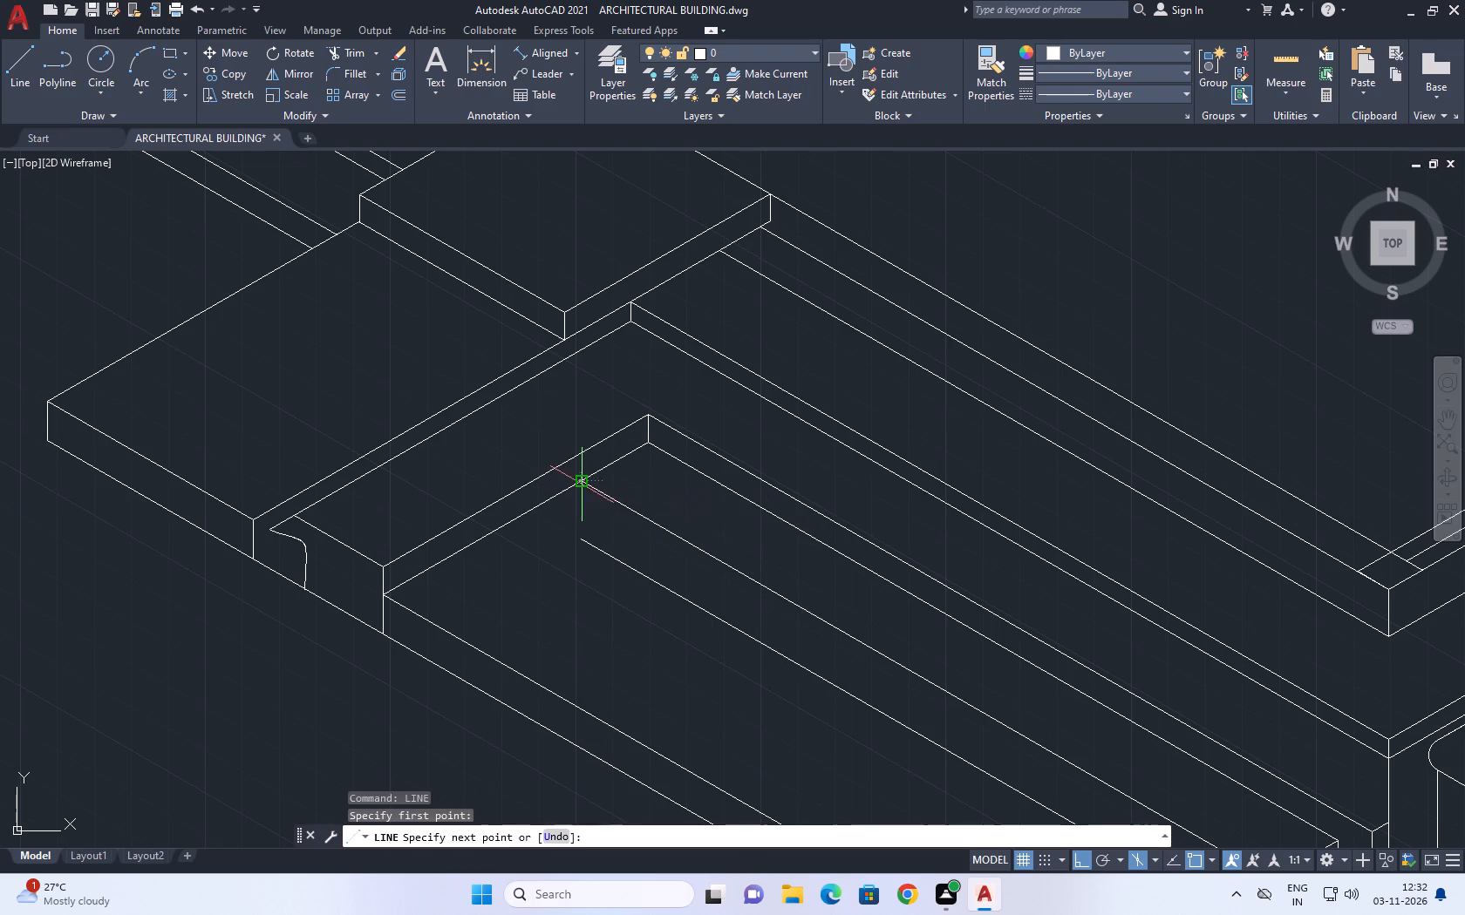
pyautogui.click(576, 538)
pyautogui.rightClick(578, 533)
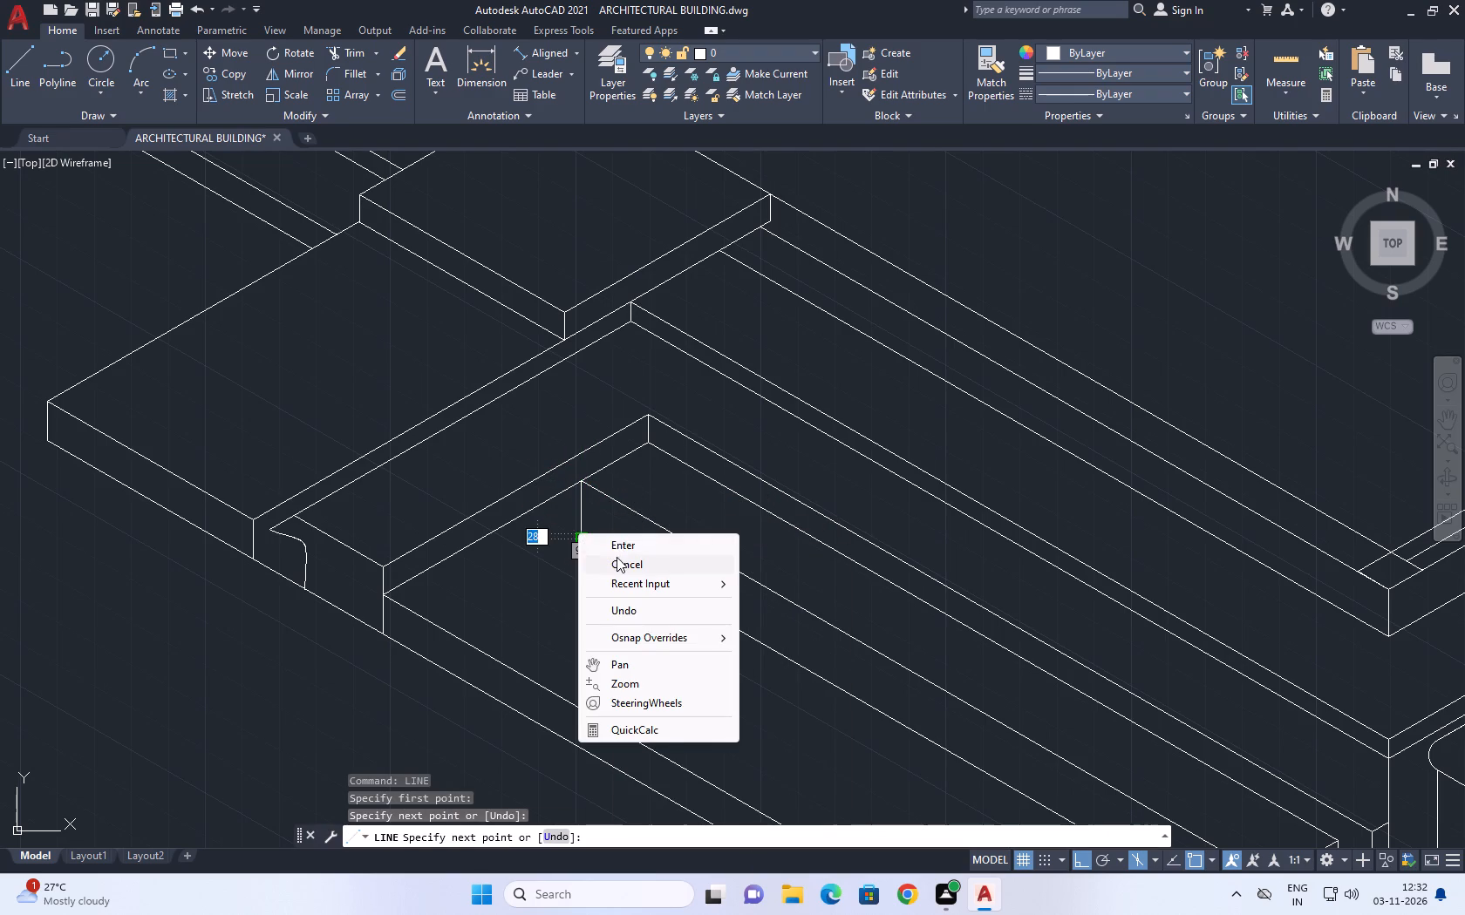
pyautogui.click(617, 557)
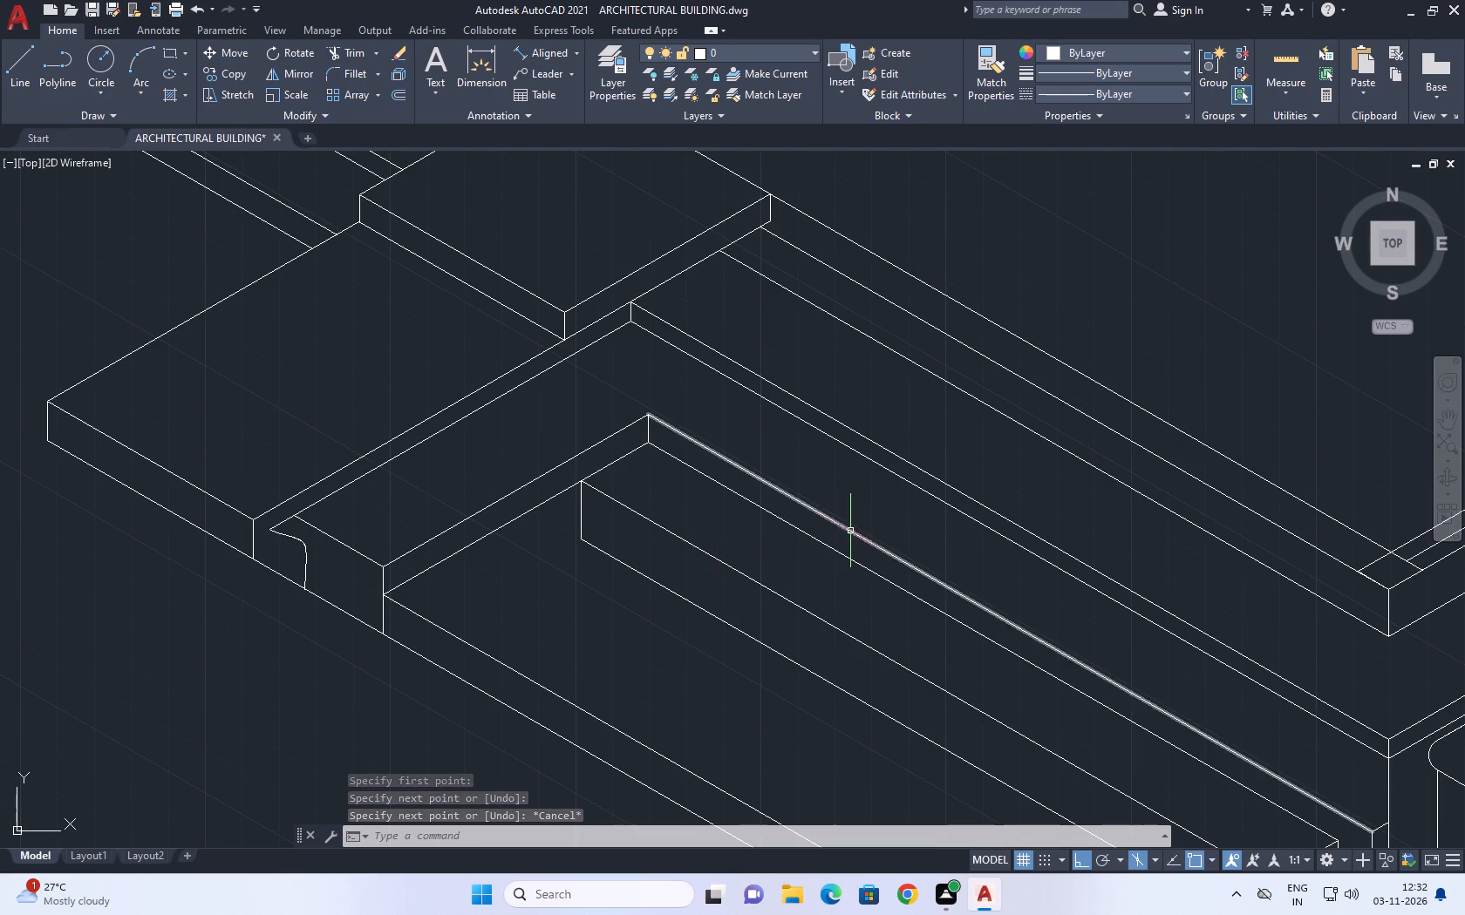
# Draw a 150° line about 5830 units long outward from the top of the front slab's outer corner.
pyautogui.scroll(-3, 751, 509)
pyautogui.moveTo(697, 540); pyautogui.dragTo(705, 544, button='middle')
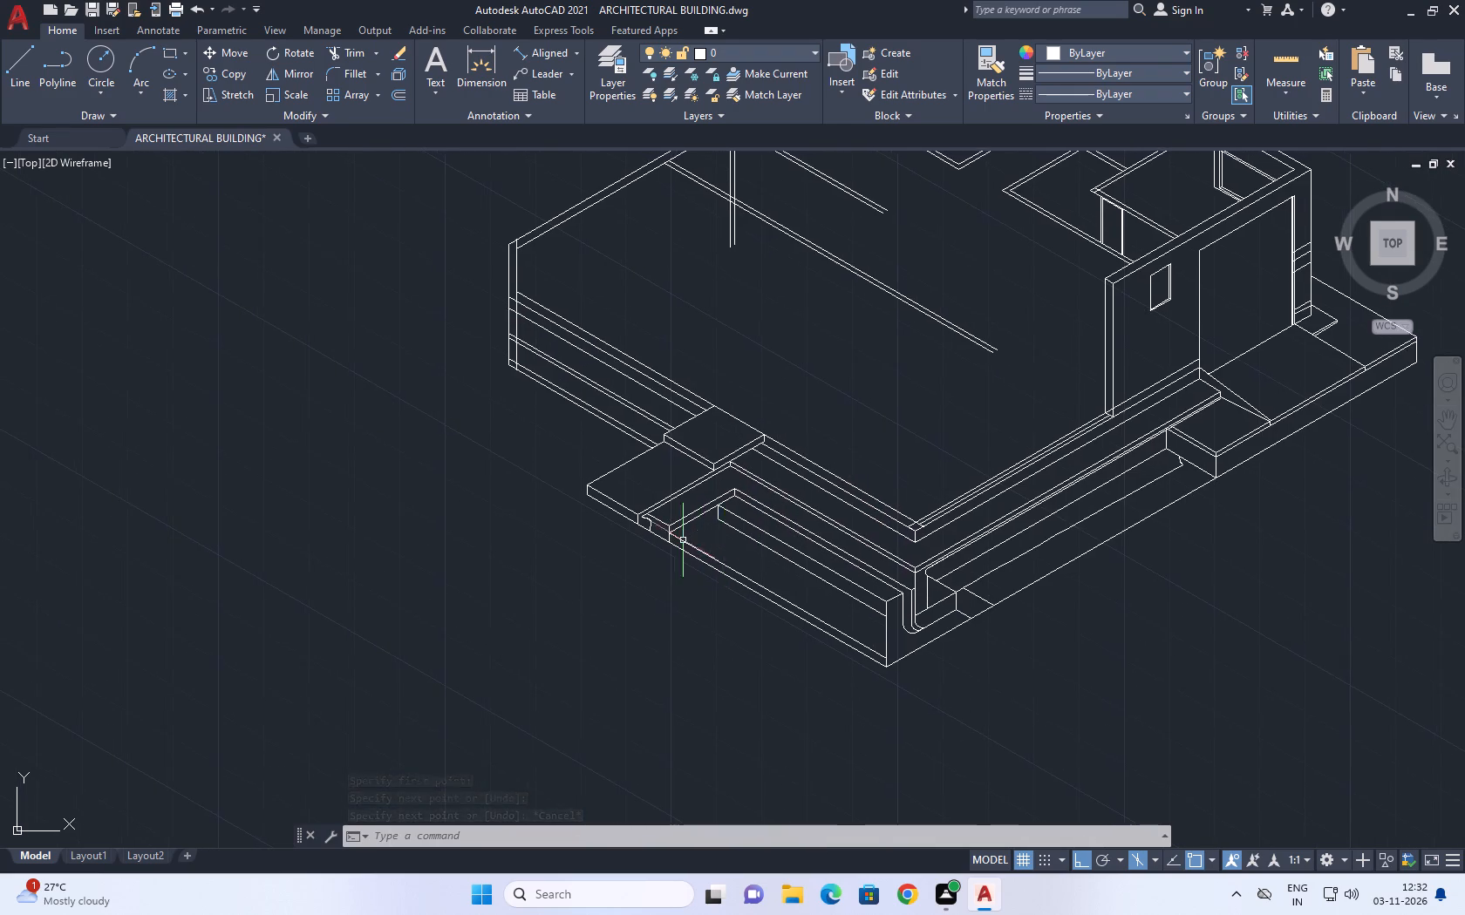
pyautogui.scroll(2, 673, 535)
pyautogui.moveTo(818, 457); pyautogui.dragTo(769, 466, button='middle')
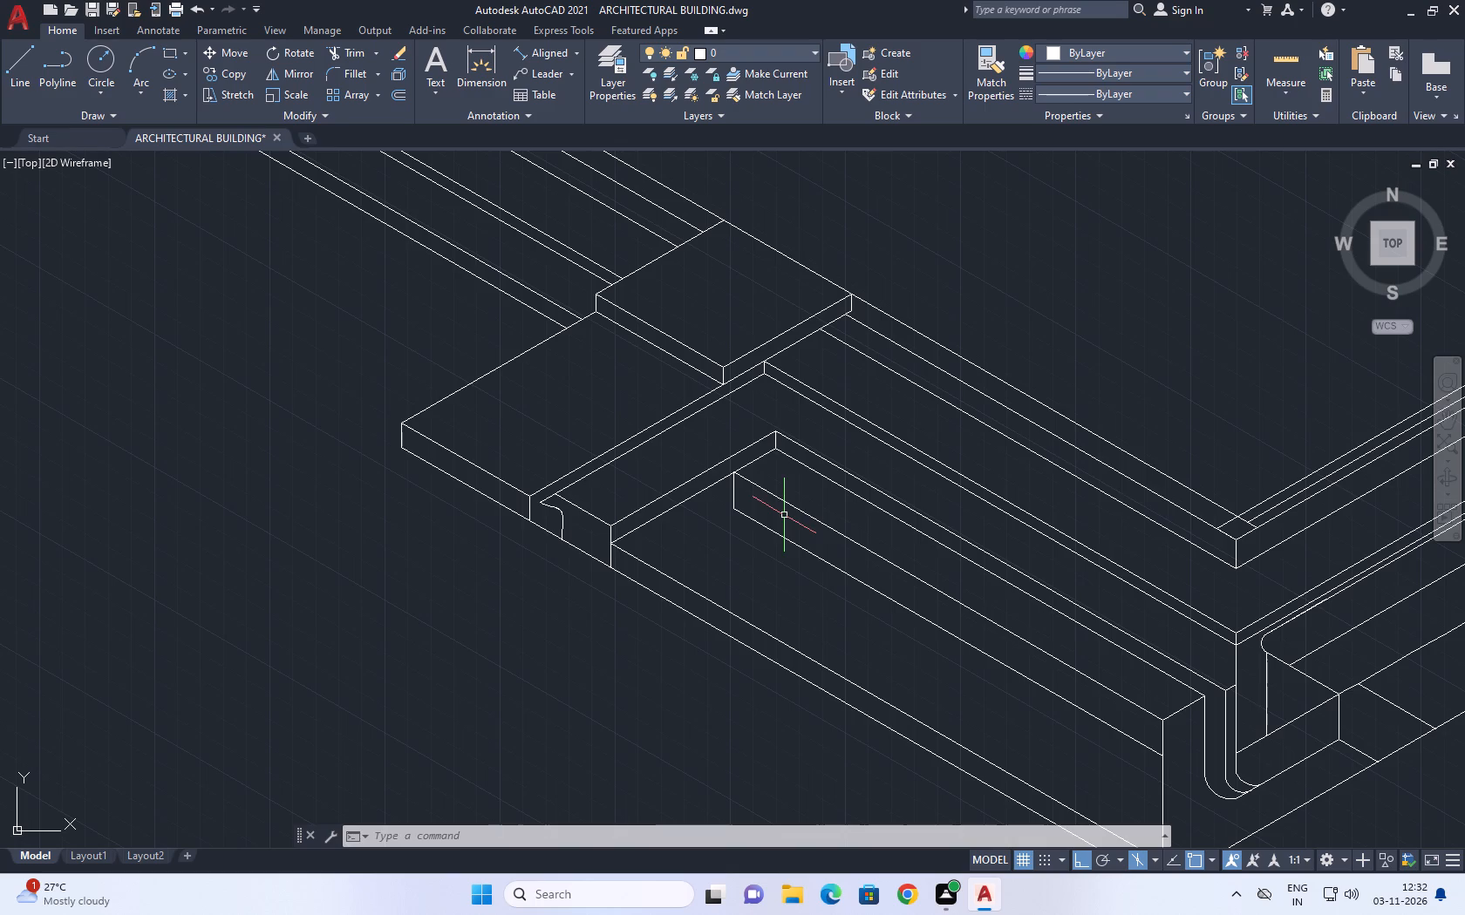
pyautogui.scroll(-3, 1017, 527)
pyautogui.moveTo(877, 491); pyautogui.dragTo(987, 508, button='middle')
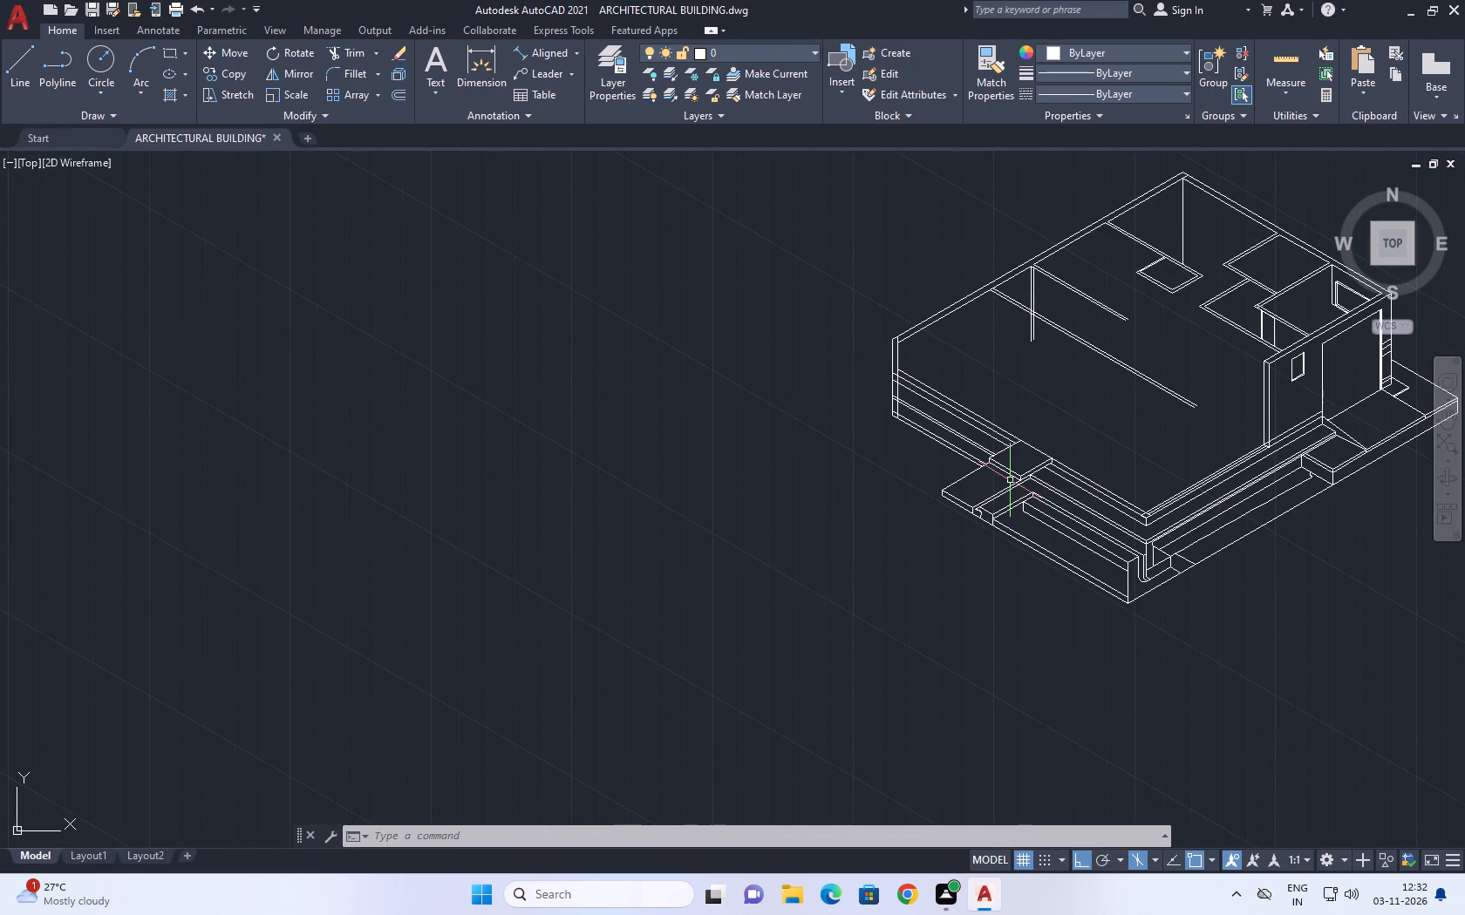
pyautogui.moveTo(719, 489); pyautogui.dragTo(878, 546, button='middle')
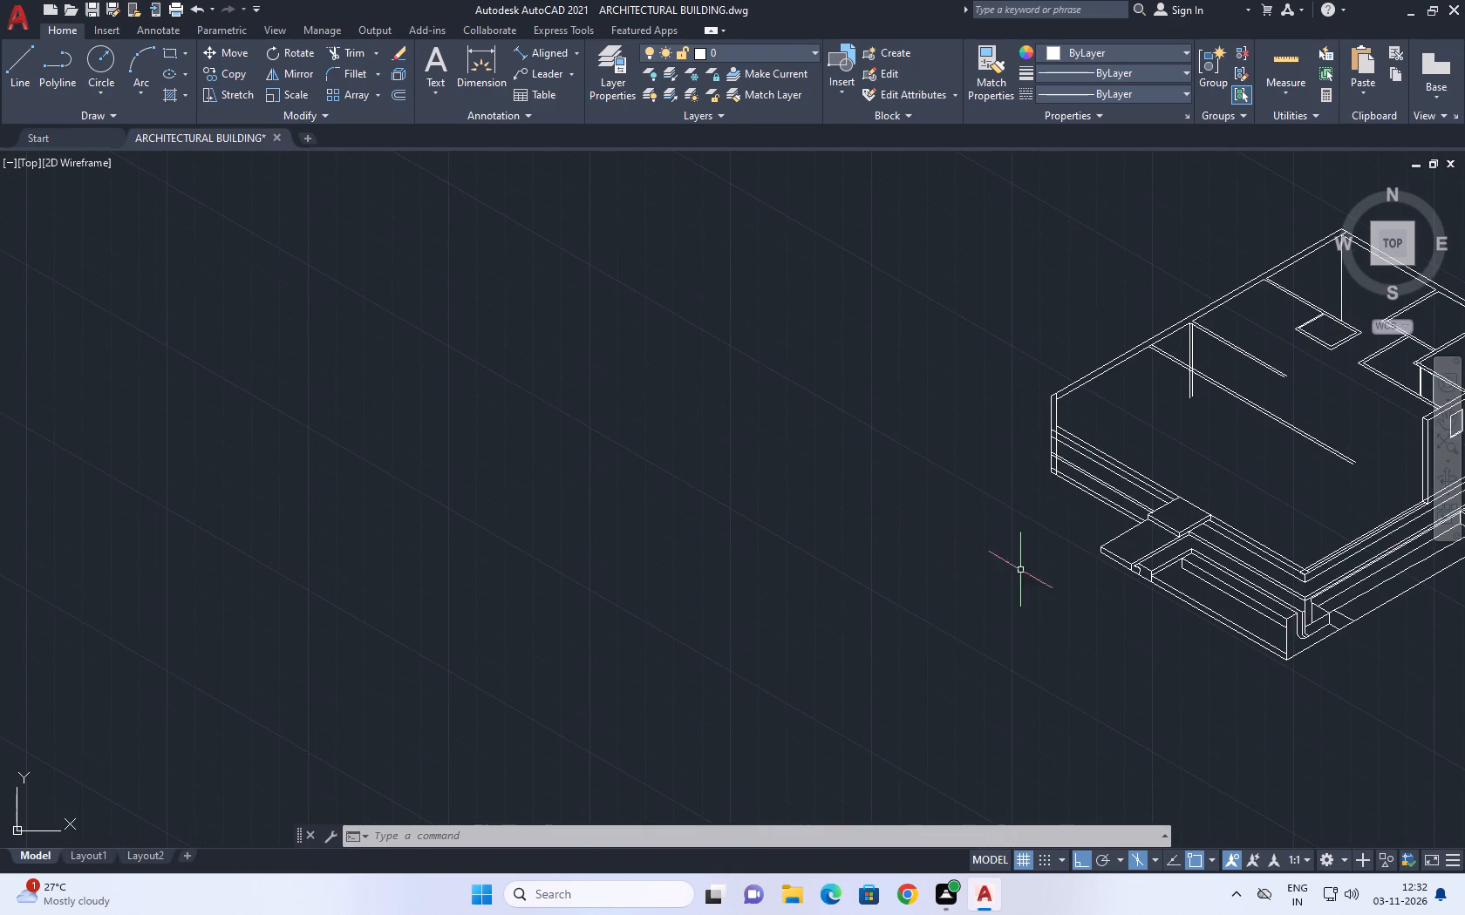
pyautogui.scroll(3, 1068, 512)
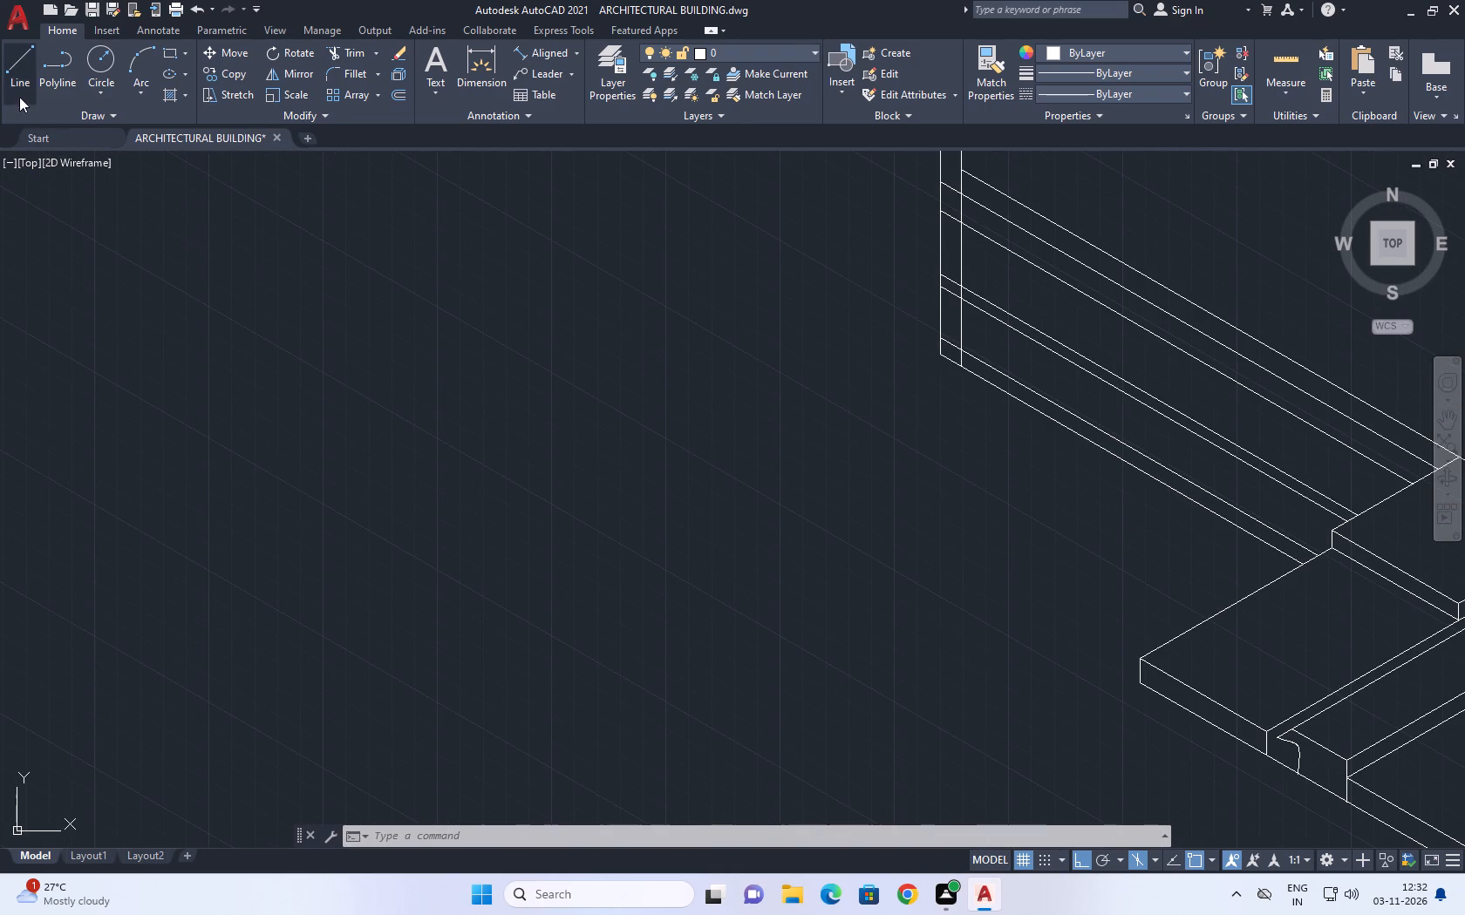
pyautogui.click(15, 68)
pyautogui.moveTo(1107, 615); pyautogui.dragTo(886, 539, button='middle')
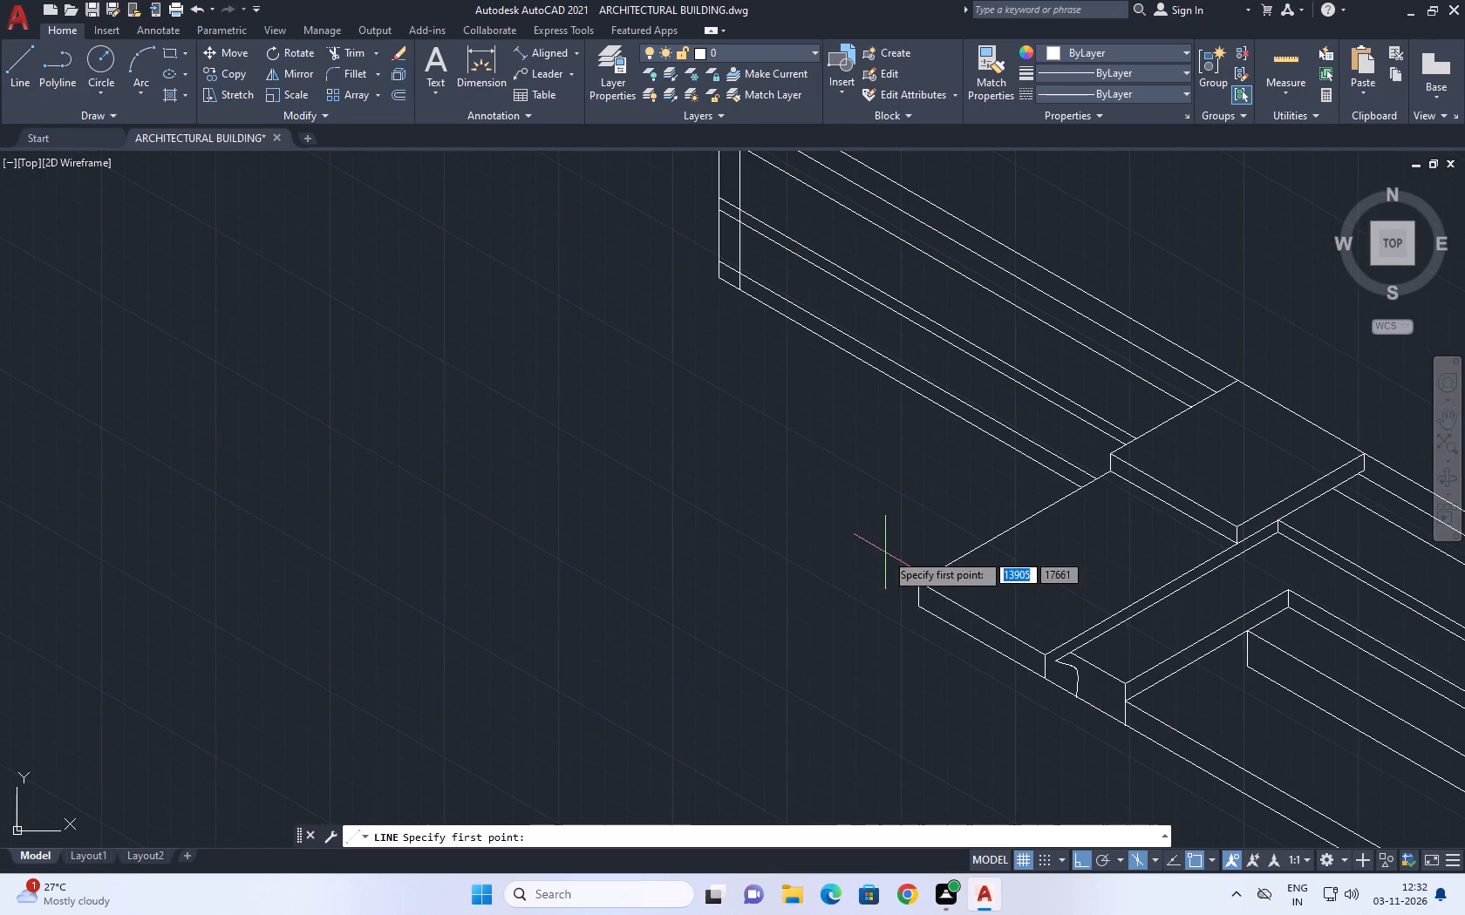
pyautogui.click(917, 576)
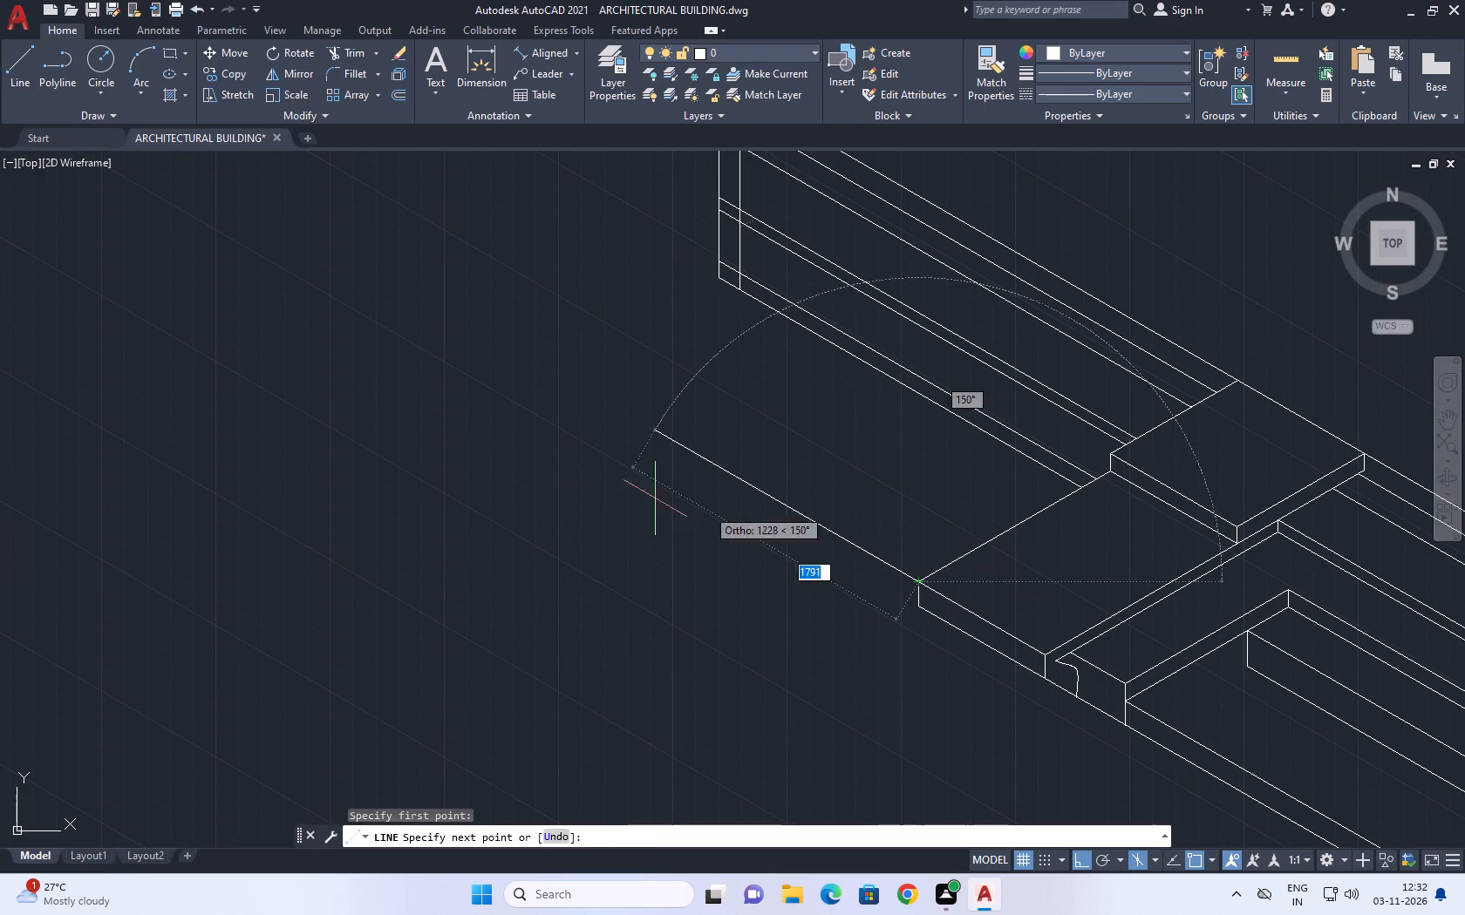
pyautogui.moveTo(480, 454); pyautogui.dragTo(557, 535, button='middle')
pyautogui.scroll(-2, 557, 535)
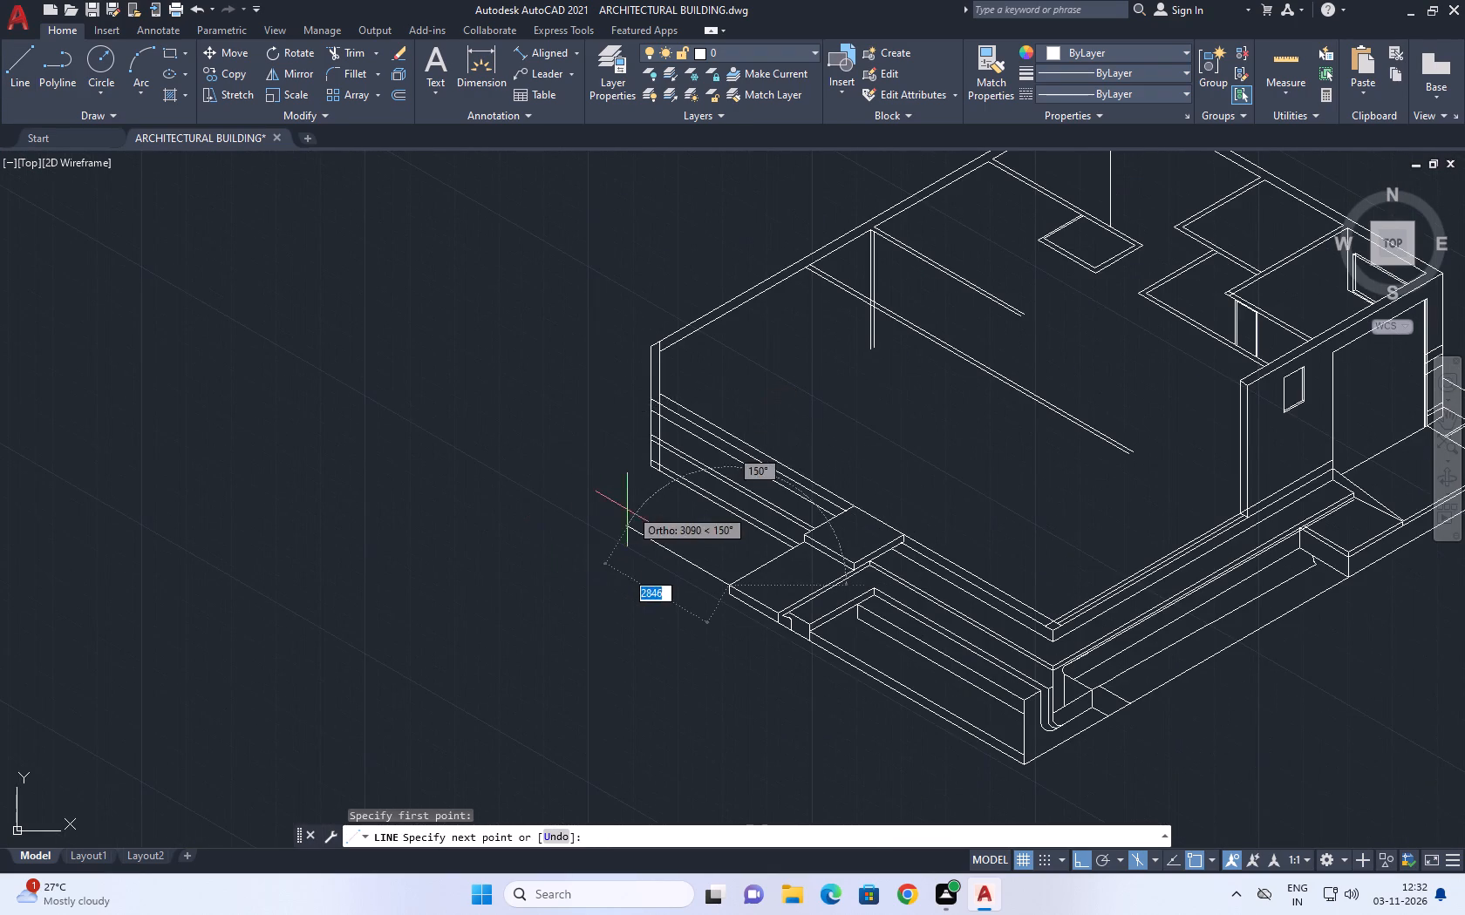
pyautogui.scroll(1, 581, 496)
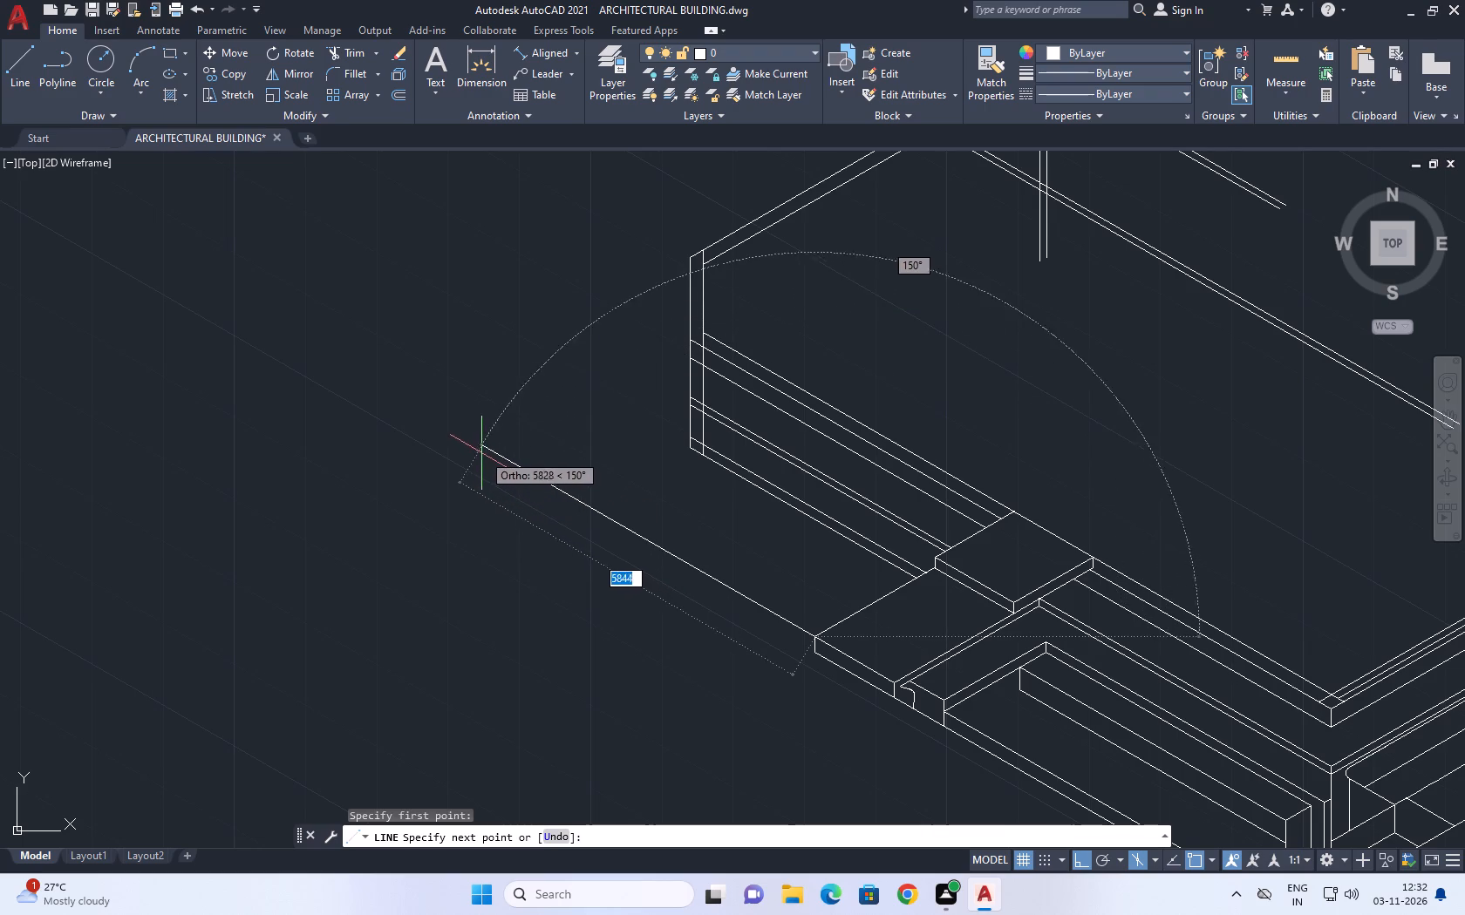
pyautogui.moveTo(481, 452); pyautogui.dragTo(478, 444)
pyautogui.moveTo(465, 385); pyautogui.dragTo(456, 371, button='right')
pyautogui.click(526, 401)
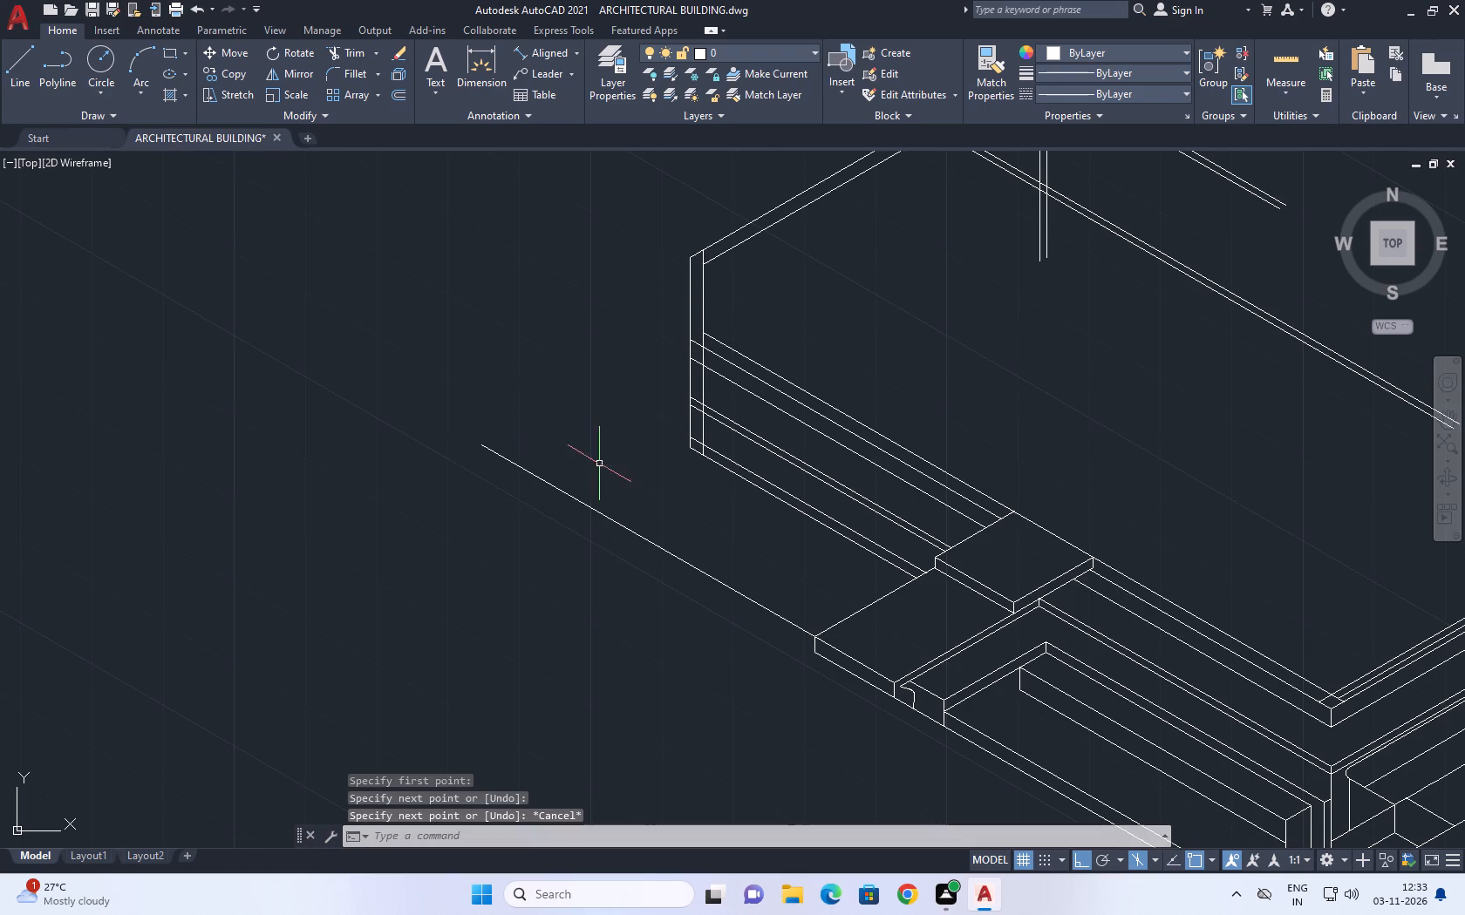
# Copy the new 150° line straight down by about 114 units to the midpoint of the slab's outer corner vertical.
pyautogui.moveTo(687, 541); pyautogui.dragTo(671, 472, button='middle')
pyautogui.scroll(1, 766, 539)
pyautogui.click(780, 561)
pyautogui.click(755, 585)
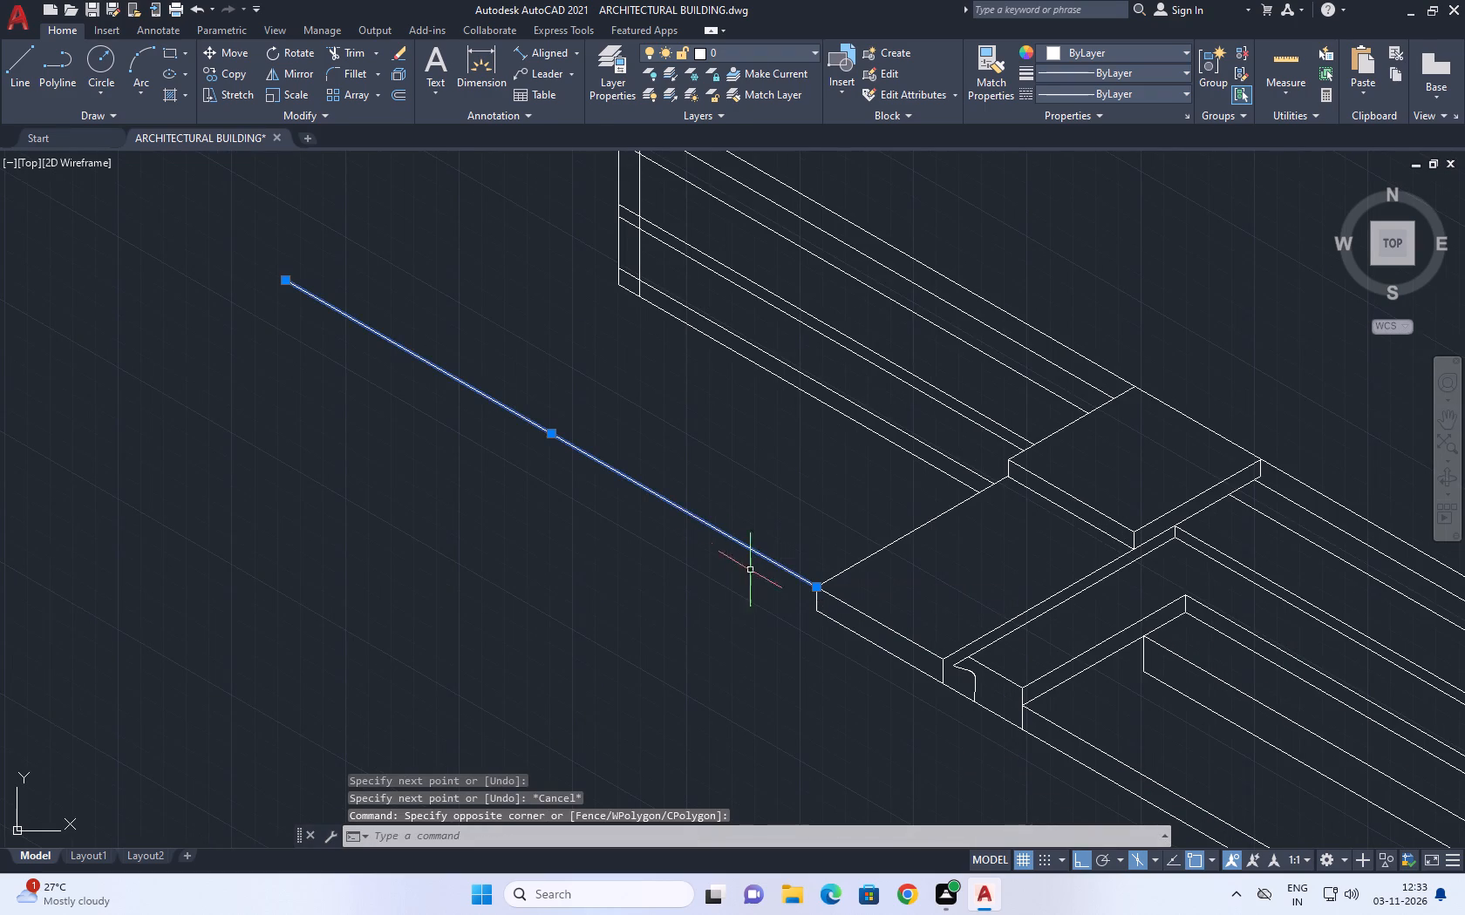
pyautogui.moveTo(760, 505); pyautogui.dragTo(811, 475, button='middle')
pyautogui.scroll(1, 811, 475)
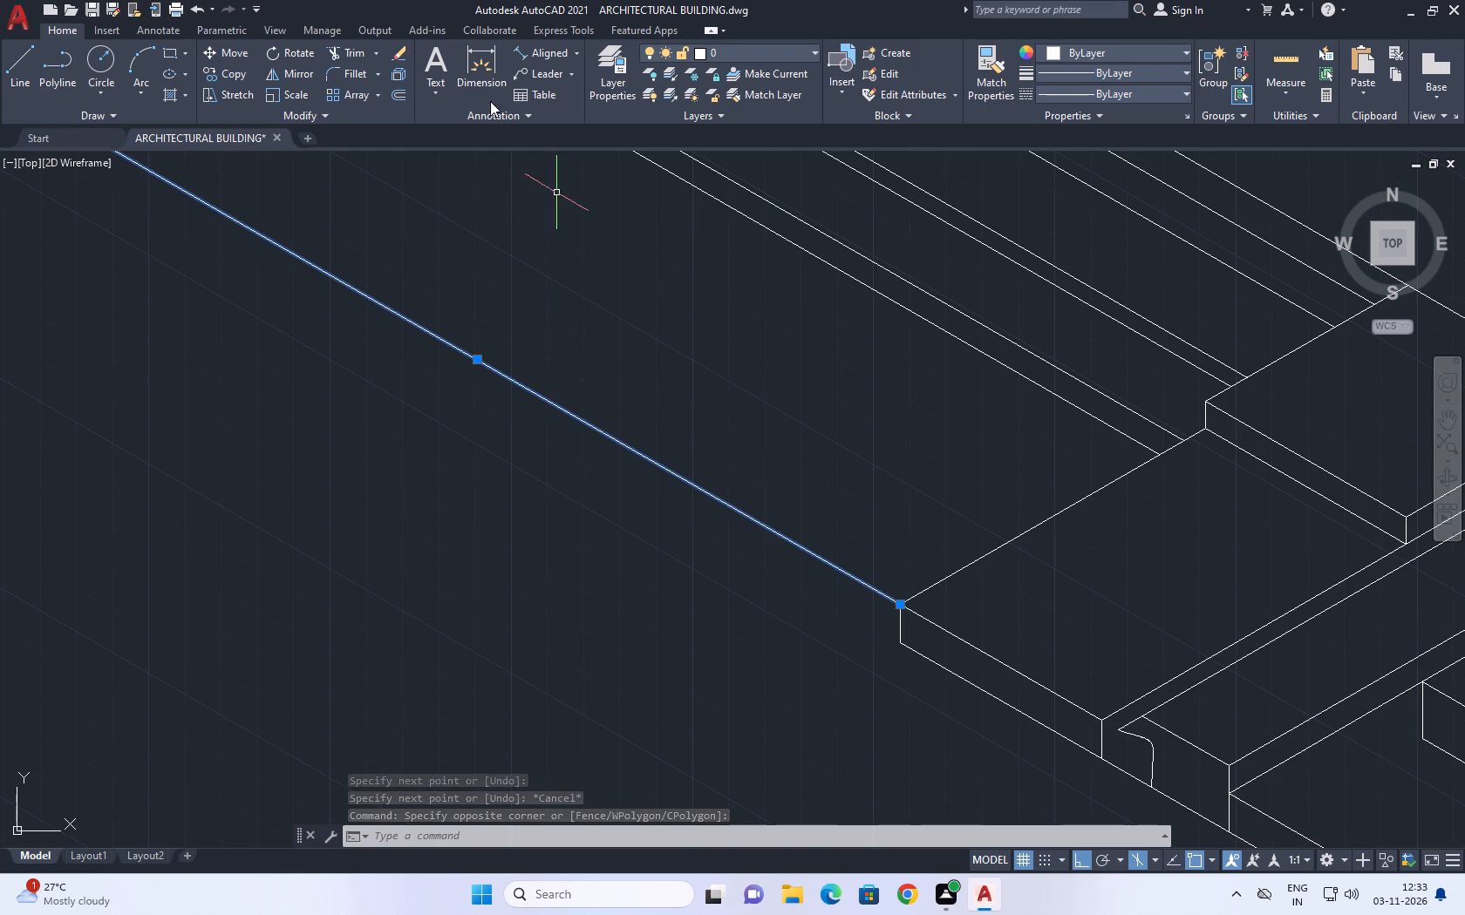
pyautogui.click(235, 68)
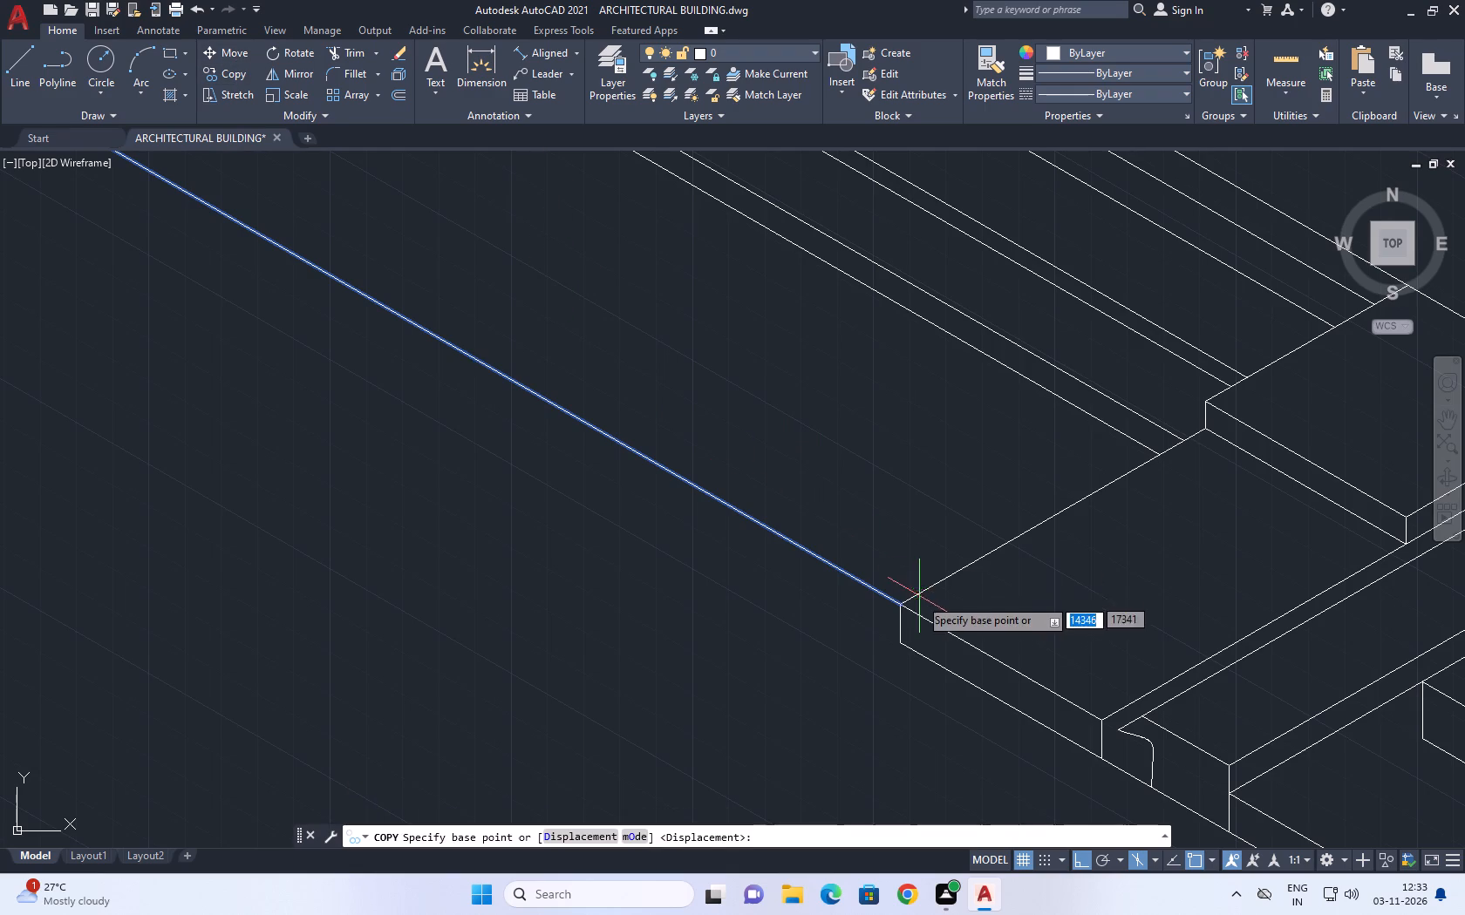
pyautogui.scroll(2, 919, 598)
pyautogui.moveTo(870, 615); pyautogui.dragTo(860, 633)
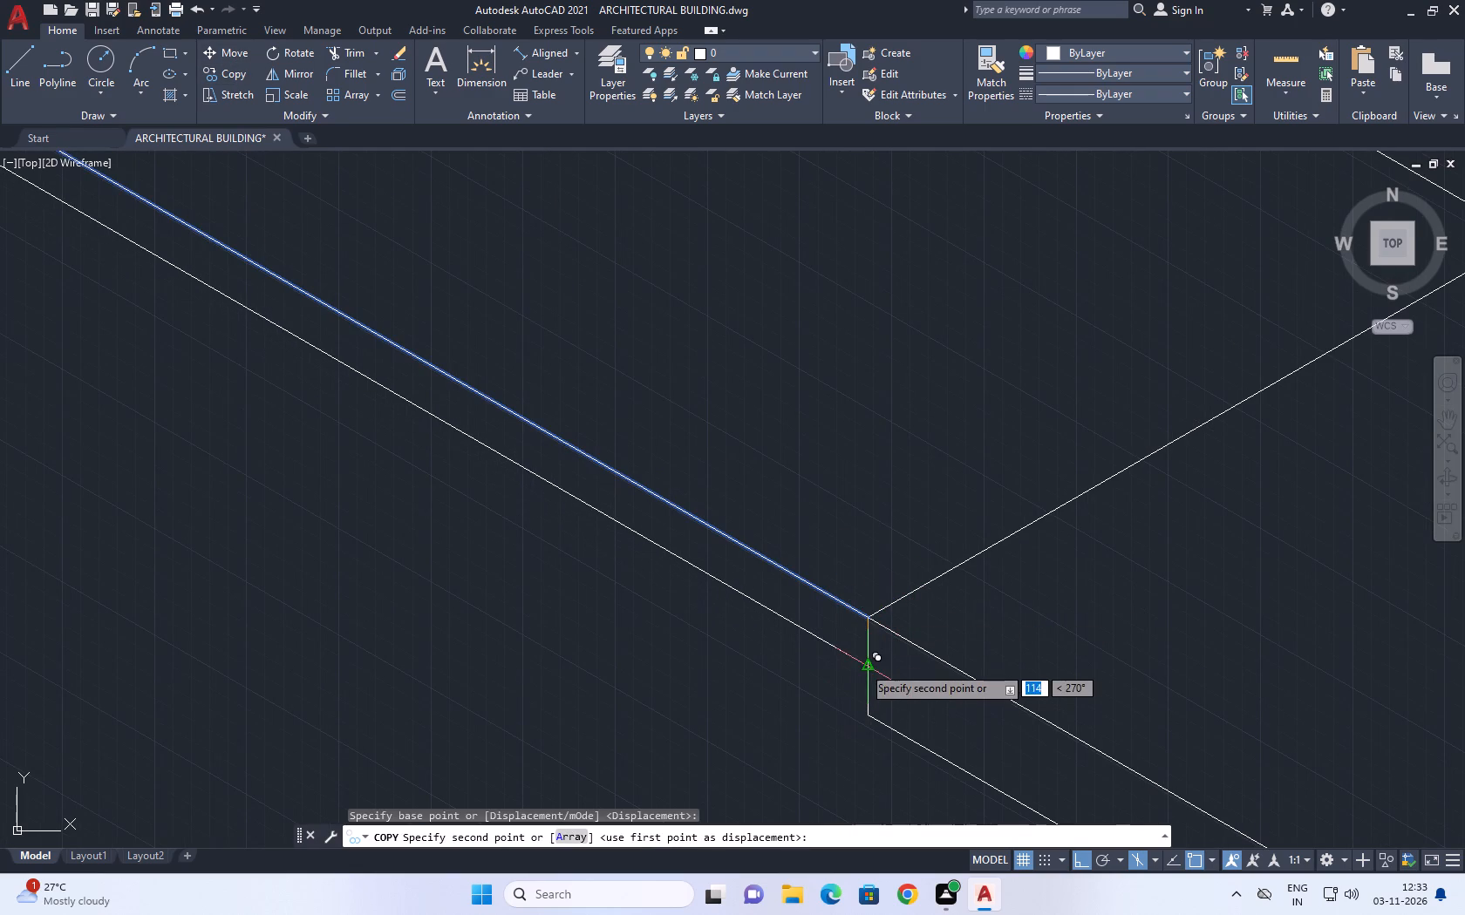
pyautogui.click(862, 666)
pyautogui.moveTo(821, 455); pyautogui.dragTo(818, 444, button='right')
pyautogui.click(852, 471)
pyautogui.scroll(-5, 901, 461)
pyautogui.scroll(2, 833, 459)
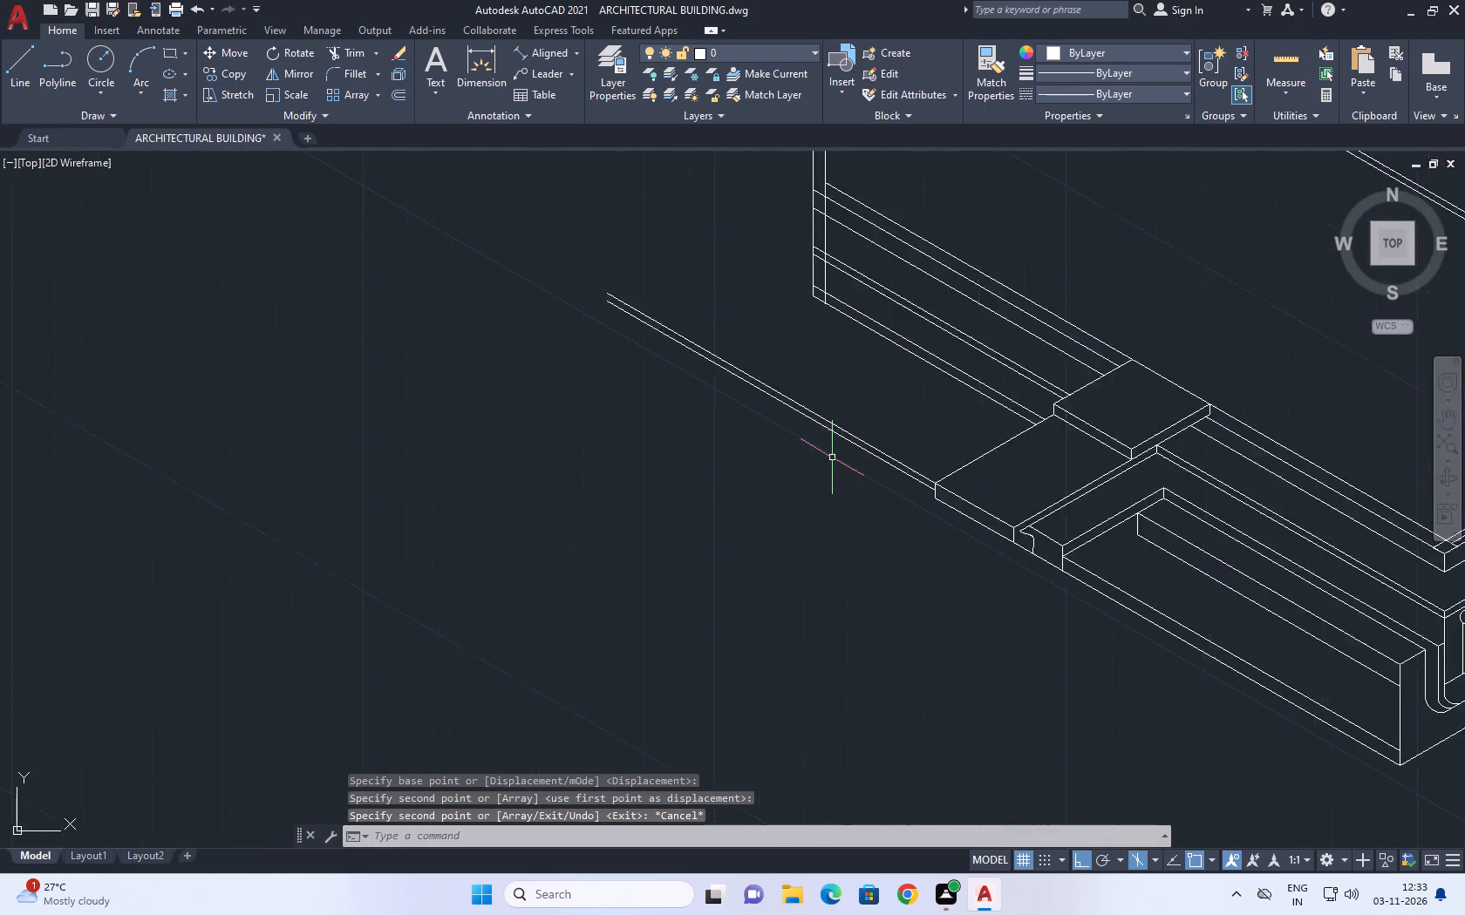
# Move both outward 150° lines down so the upper one starts at the midpoint of the slab's outer corner vertical.
pyautogui.scroll(2, 831, 457)
pyautogui.moveTo(909, 539); pyautogui.dragTo(911, 530)
pyautogui.moveTo(857, 415); pyautogui.dragTo(805, 396)
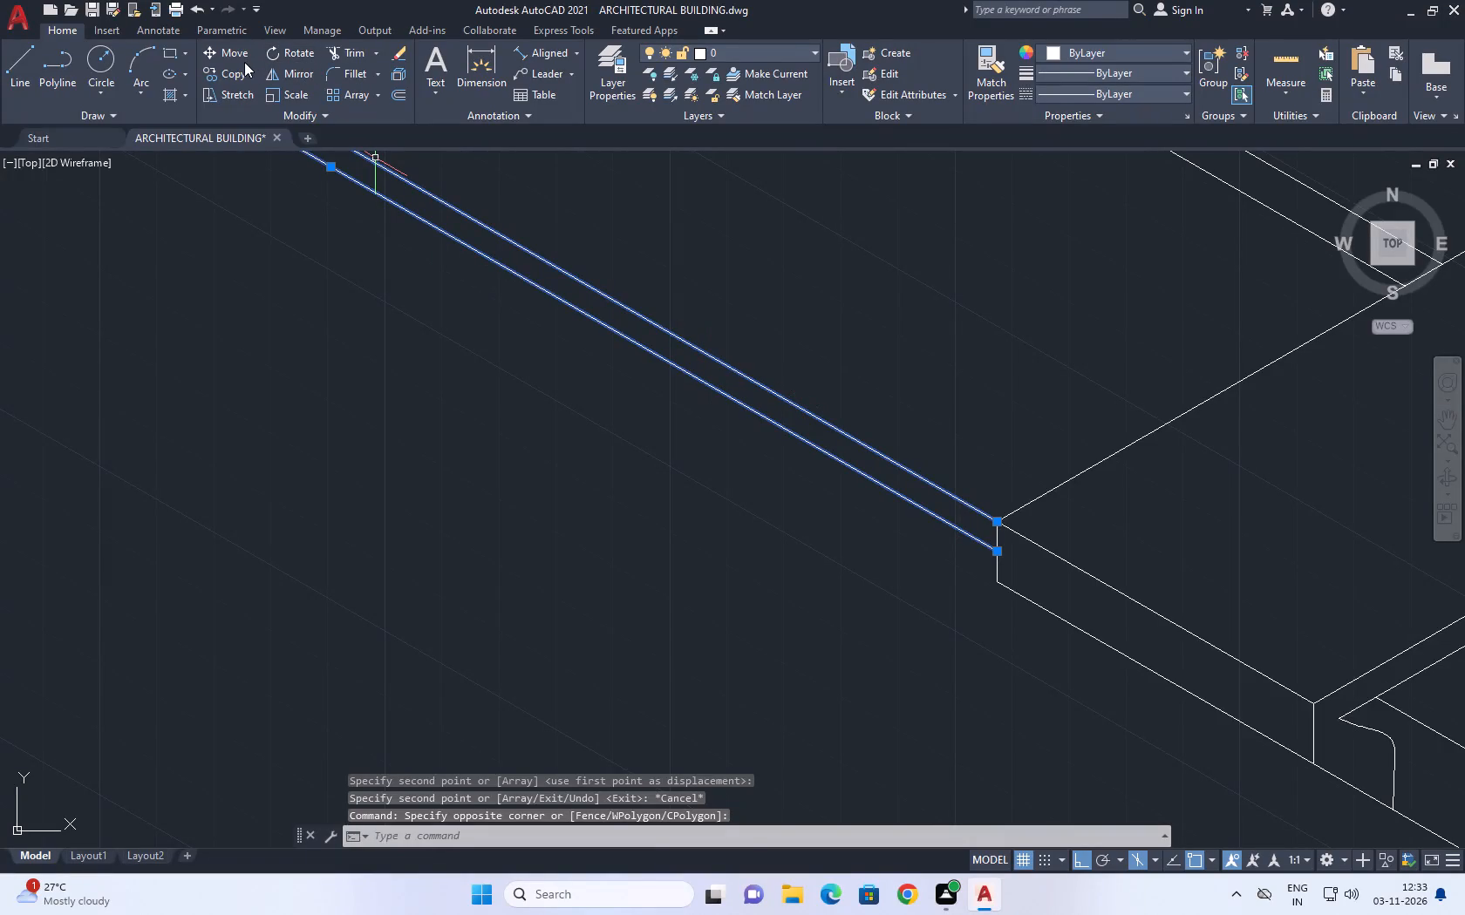
pyautogui.click(244, 58)
pyautogui.scroll(2, 1009, 527)
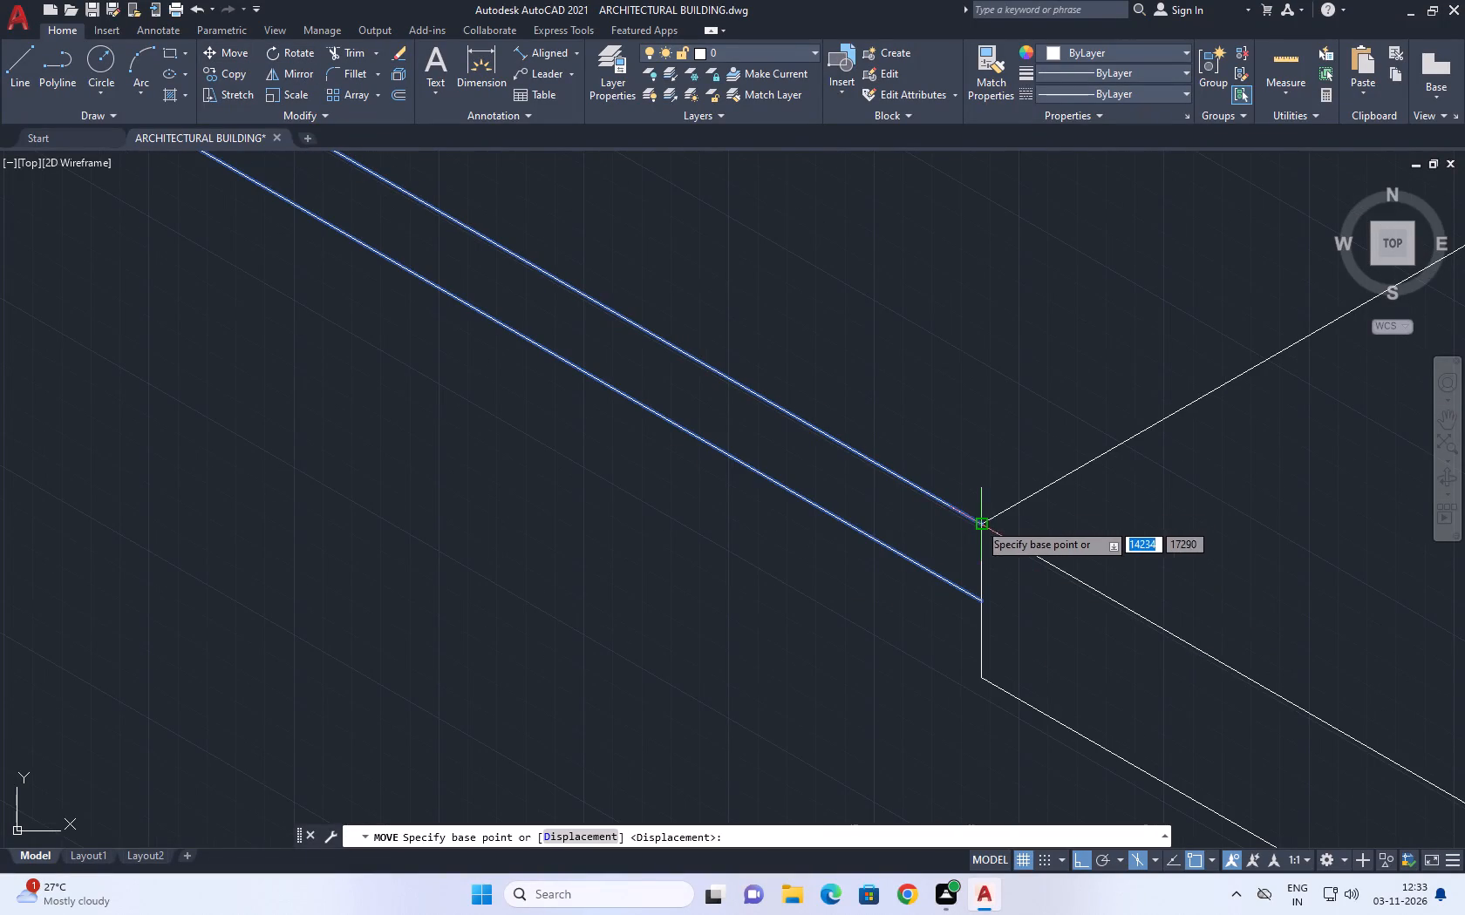
pyautogui.click(984, 522)
pyautogui.click(981, 600)
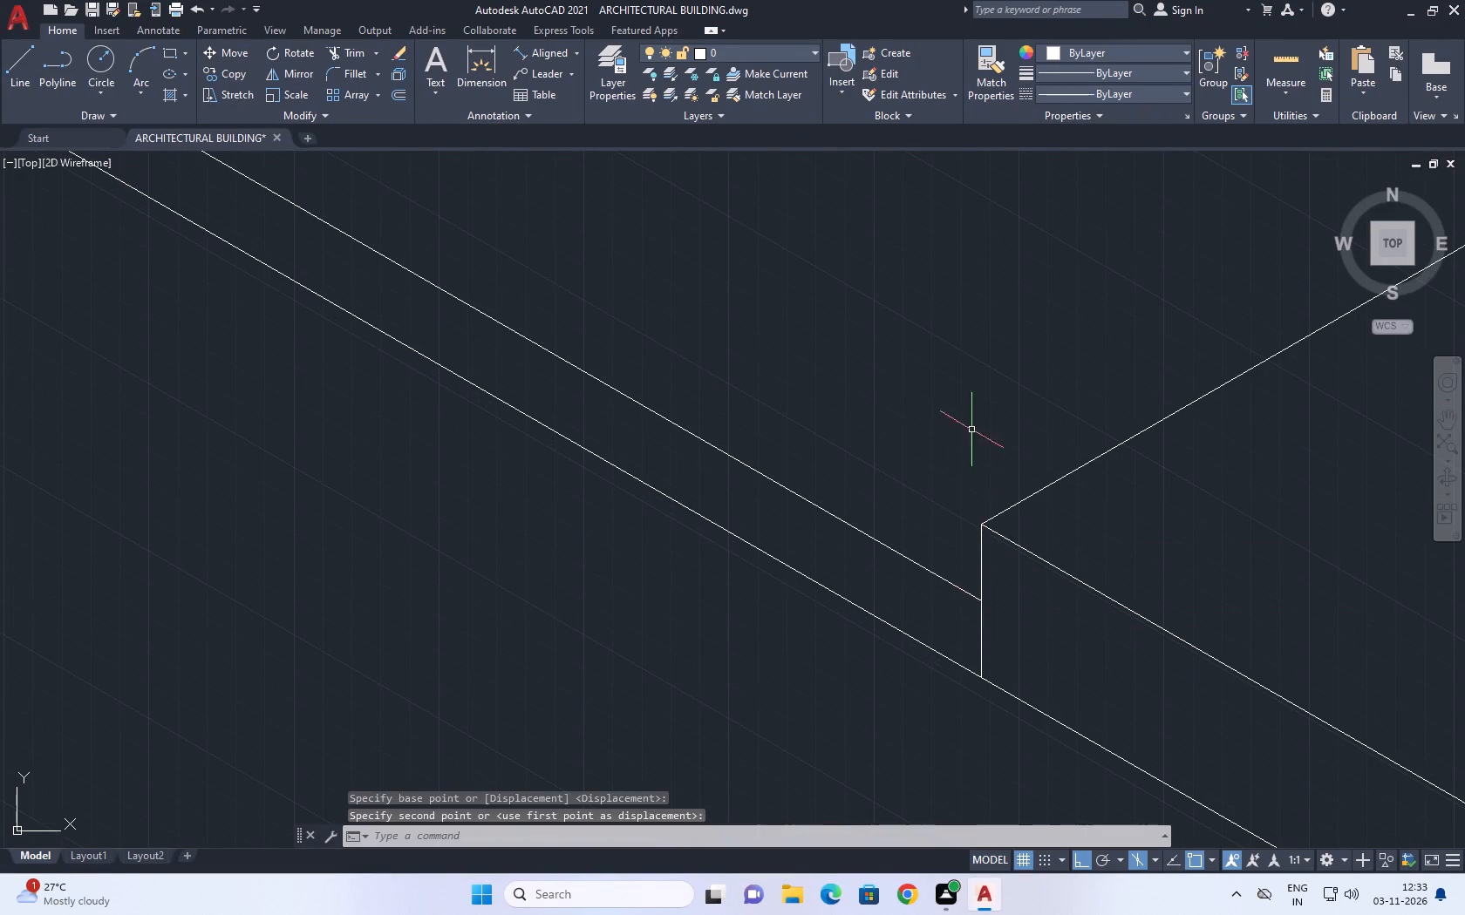
# Examine the front slab, the long front face and the two outward 150° lines against the building.
pyautogui.scroll(-6, 958, 423)
pyautogui.moveTo(944, 382); pyautogui.dragTo(950, 372, button='middle')
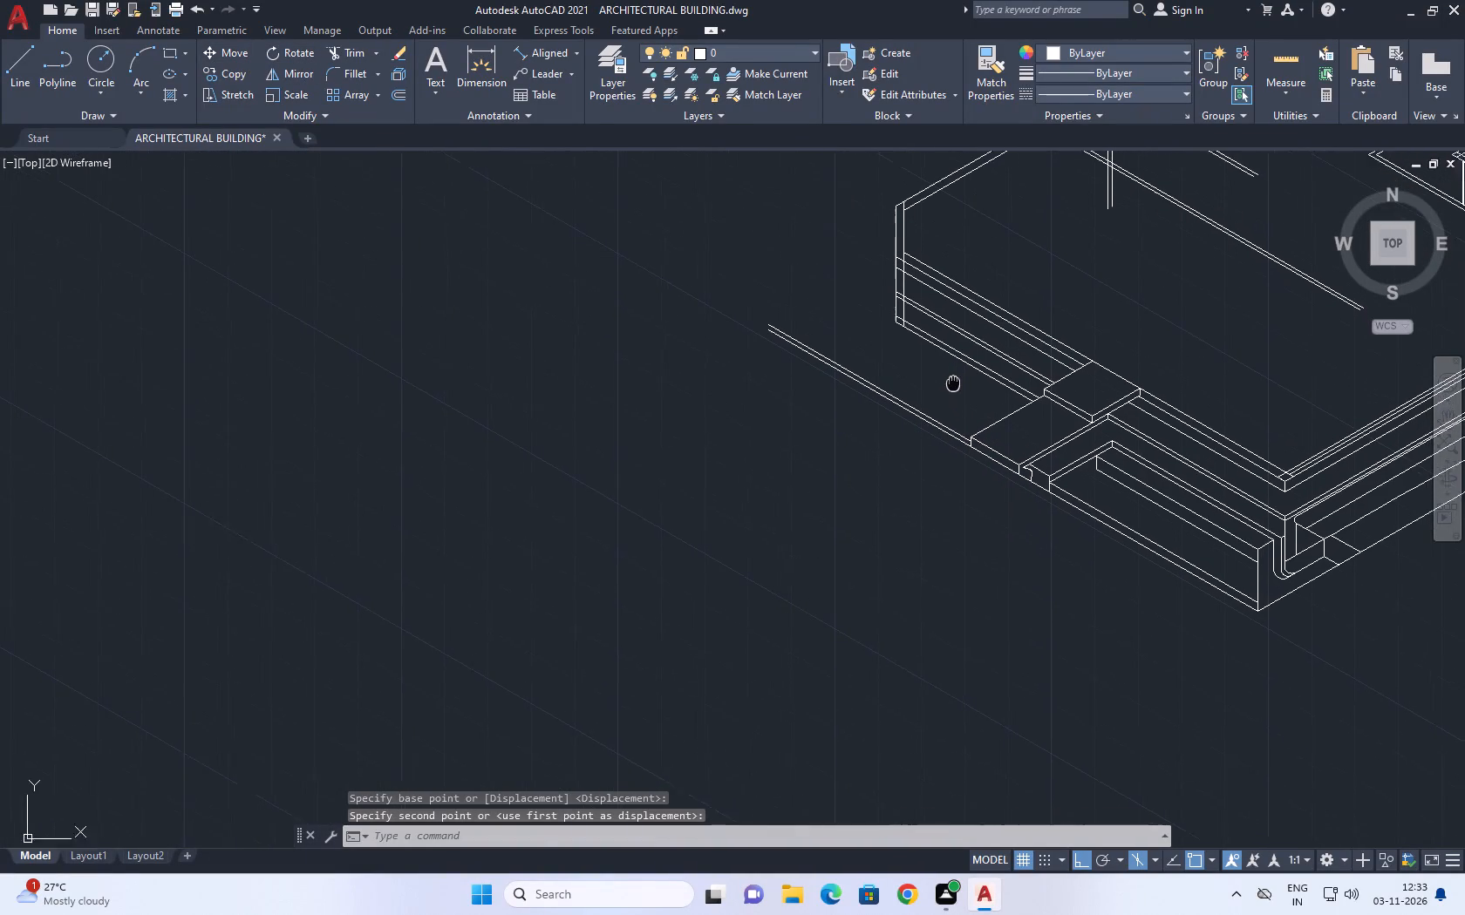
pyautogui.moveTo(951, 401); pyautogui.dragTo(869, 709, button='middle')
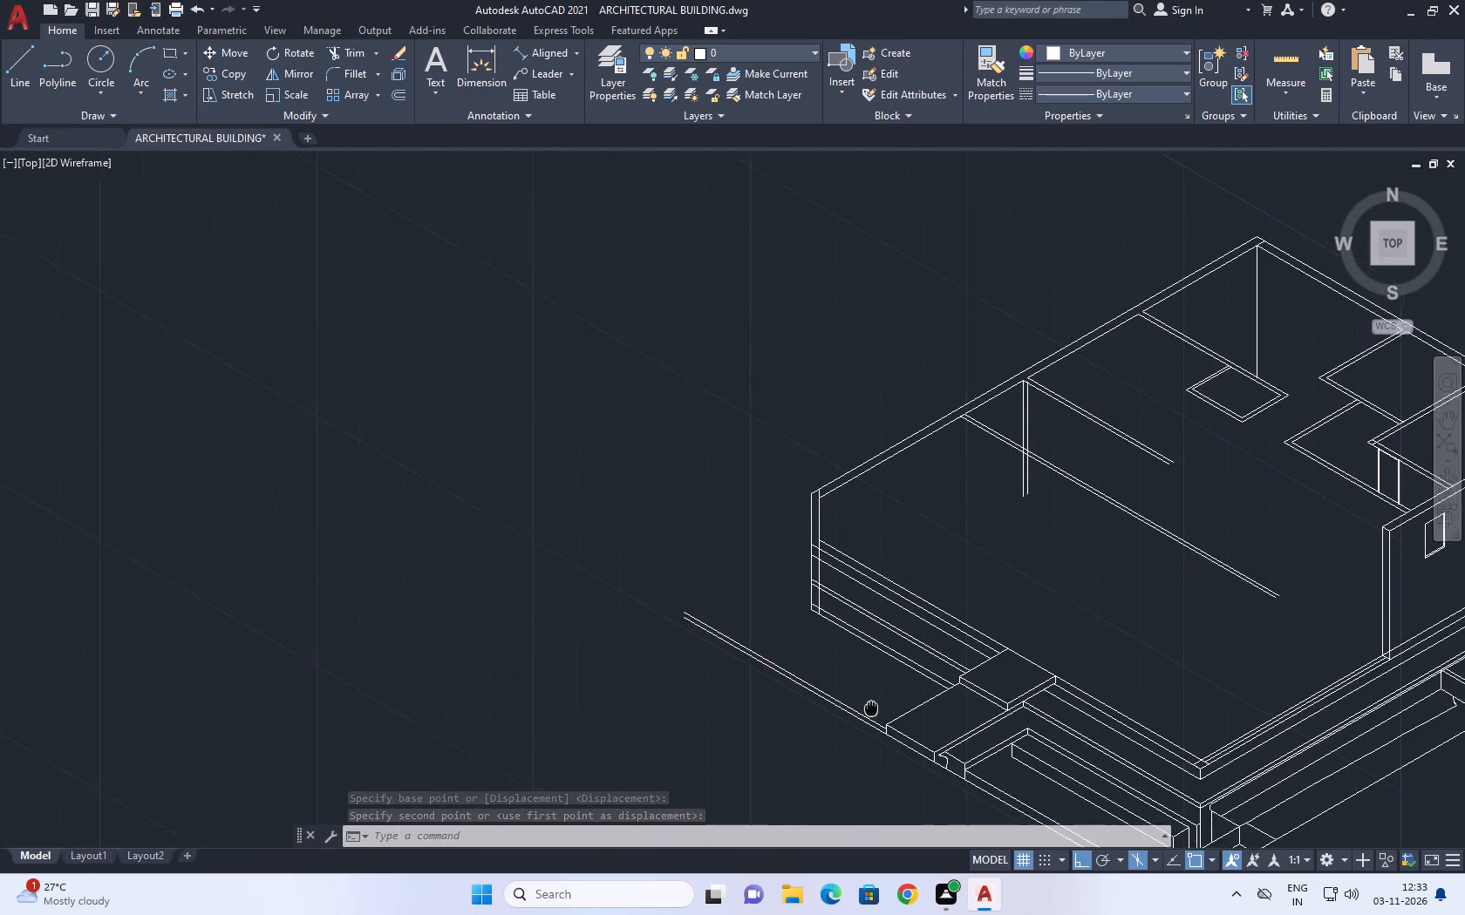
pyautogui.moveTo(869, 709); pyautogui.dragTo(794, 688, button='middle')
pyautogui.scroll(1, 892, 795)
pyautogui.moveTo(890, 793); pyautogui.dragTo(876, 692, button='middle')
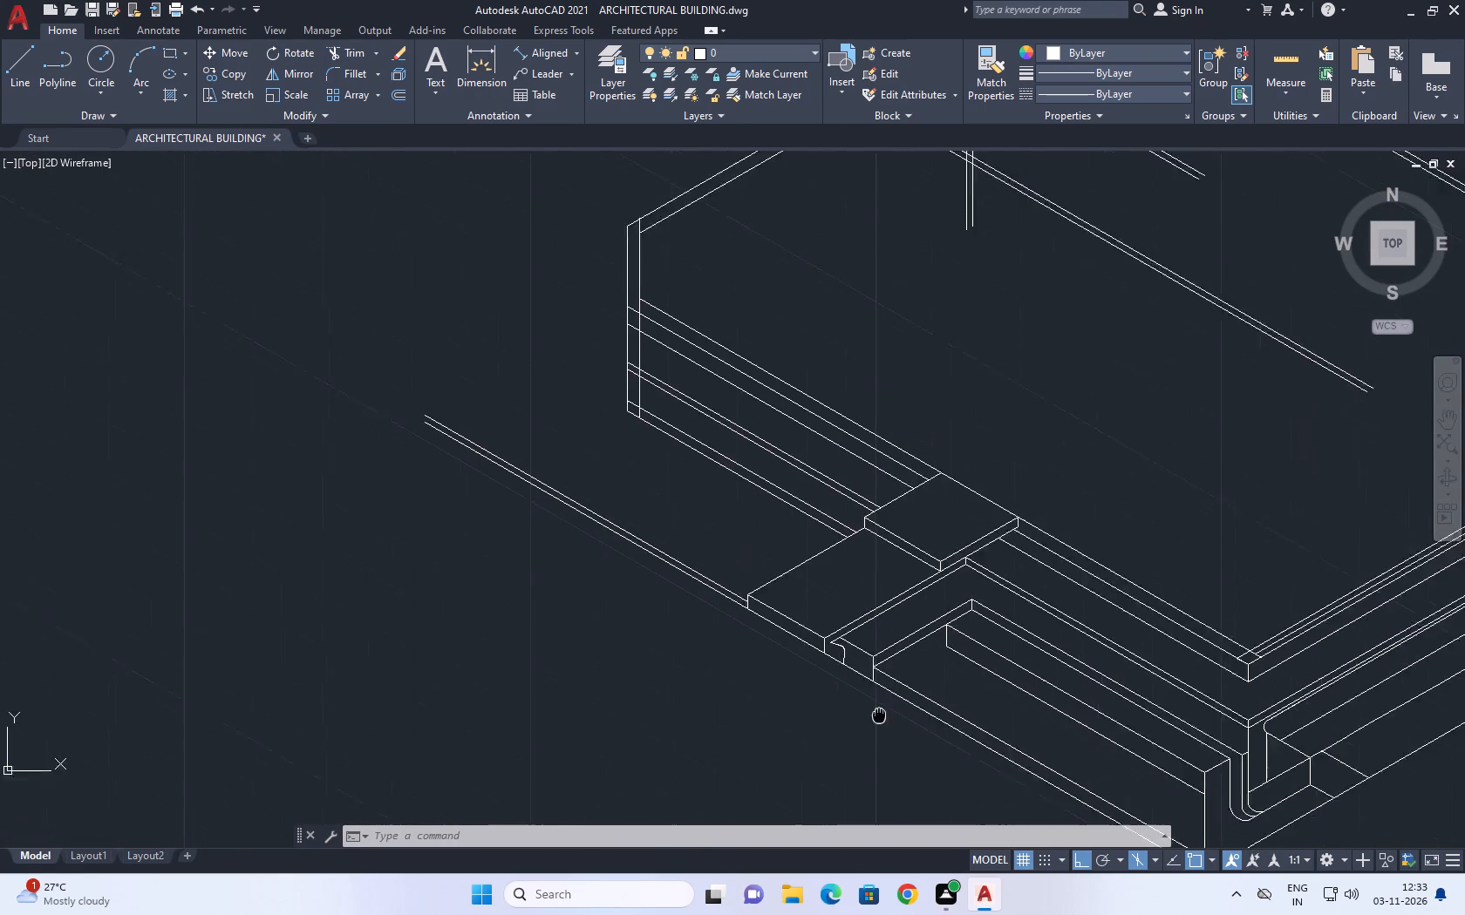
pyautogui.moveTo(876, 692); pyautogui.dragTo(876, 604, button='middle')
pyautogui.moveTo(1023, 597); pyautogui.dragTo(981, 573, button='middle')
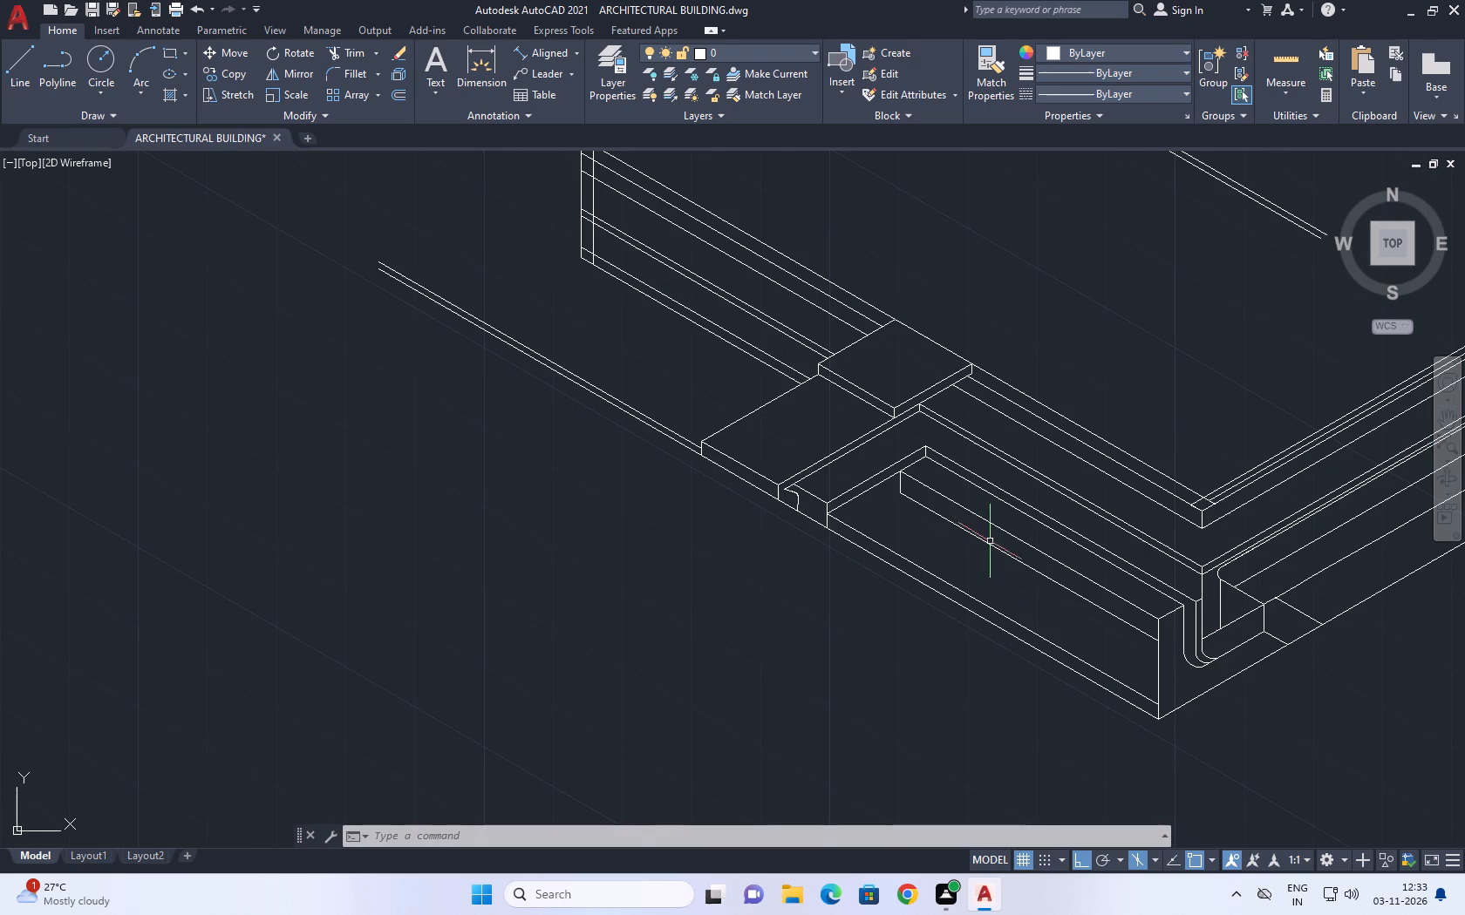
pyautogui.moveTo(971, 596); pyautogui.dragTo(785, 451, button='middle')
pyautogui.moveTo(473, 412); pyautogui.dragTo(762, 576, button='middle')
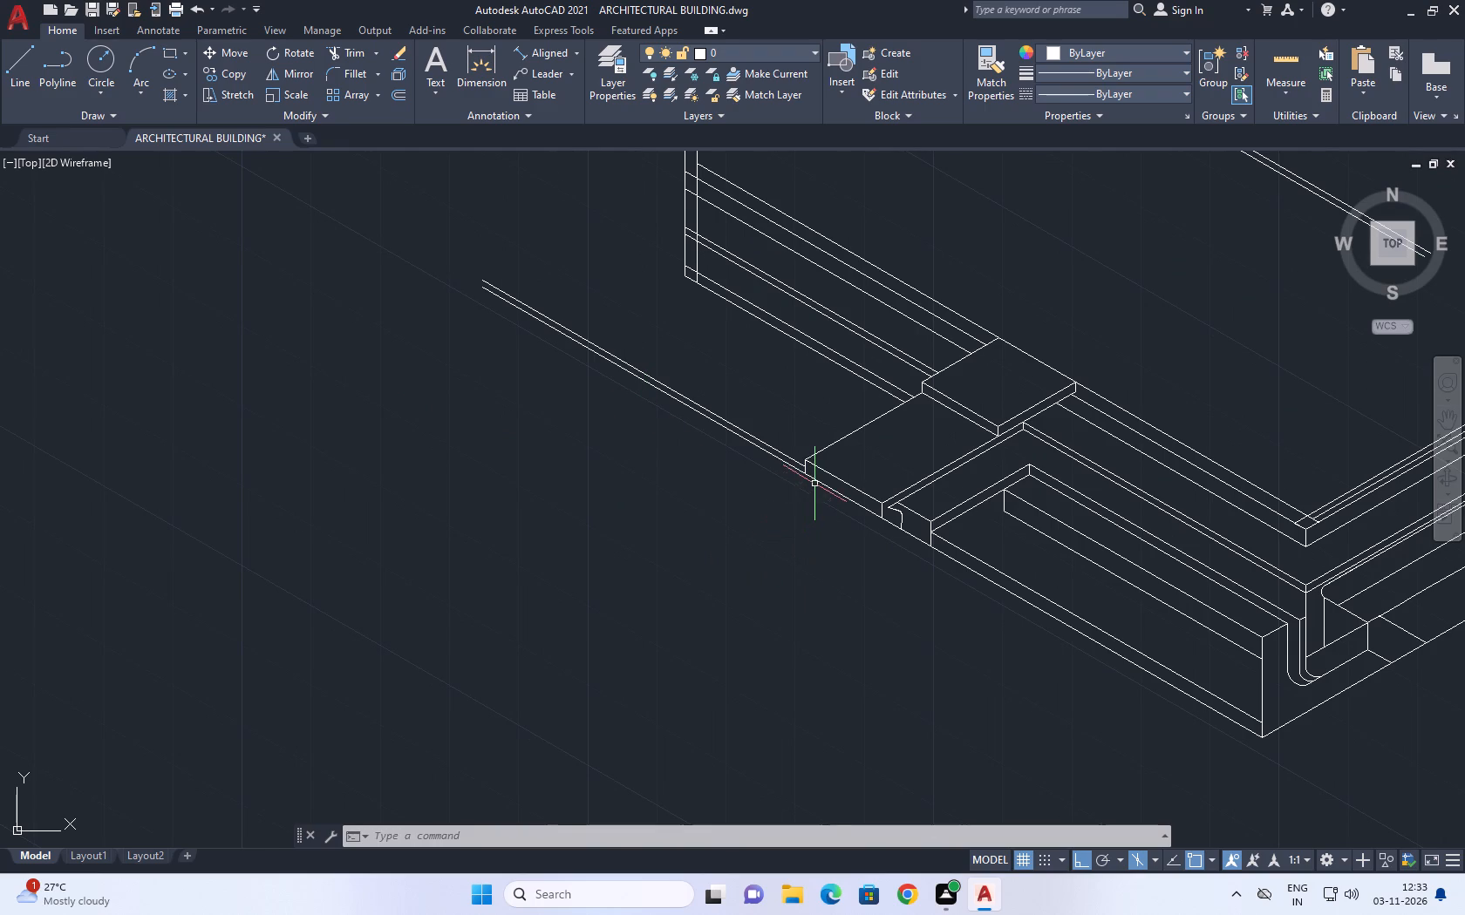
pyautogui.moveTo(948, 501); pyautogui.dragTo(859, 469, button='middle')
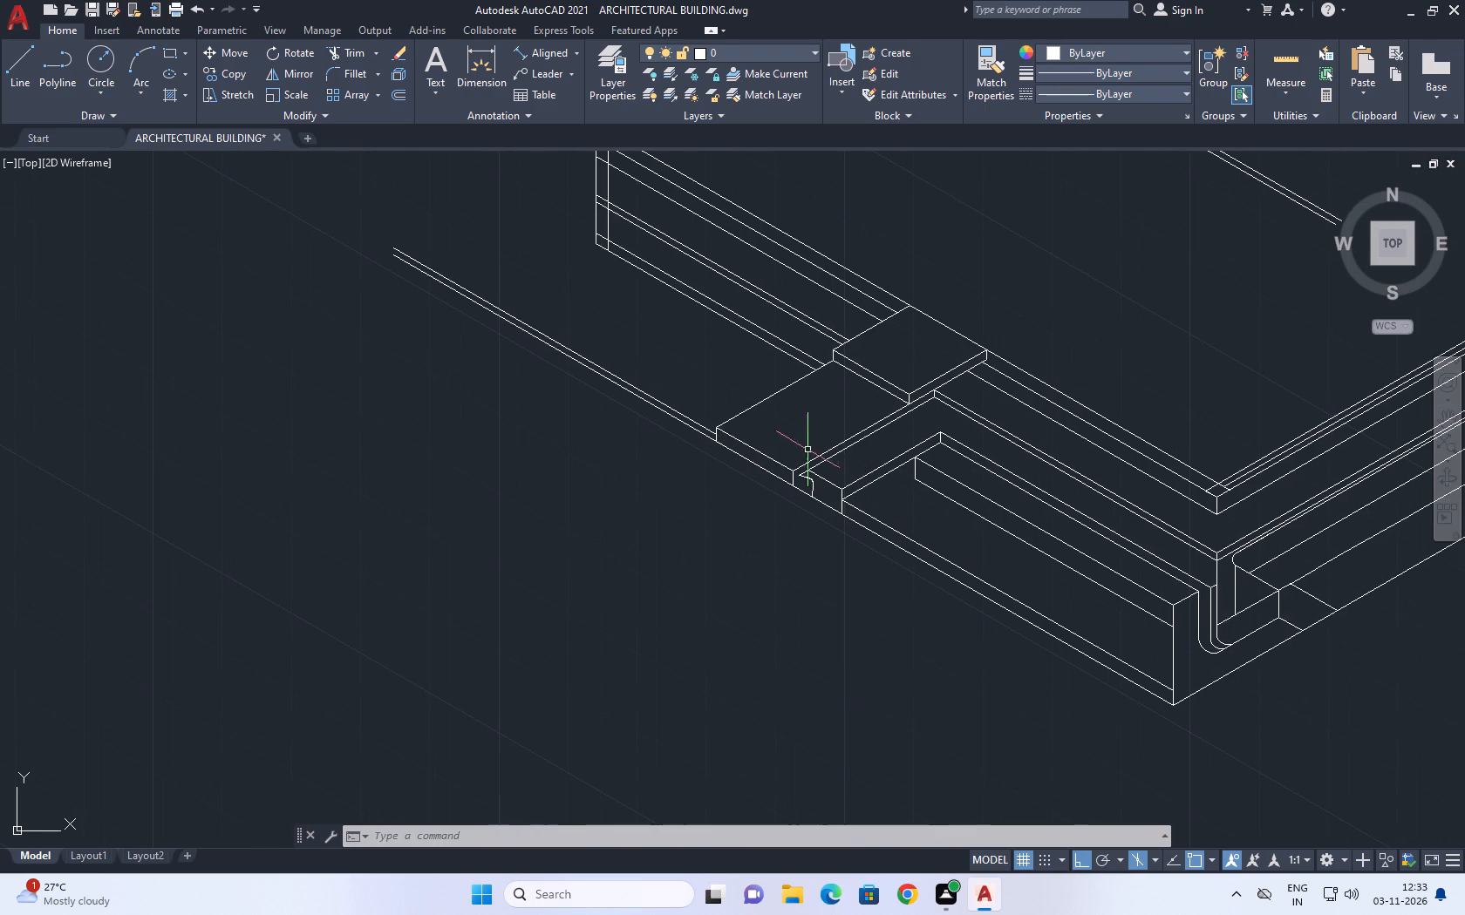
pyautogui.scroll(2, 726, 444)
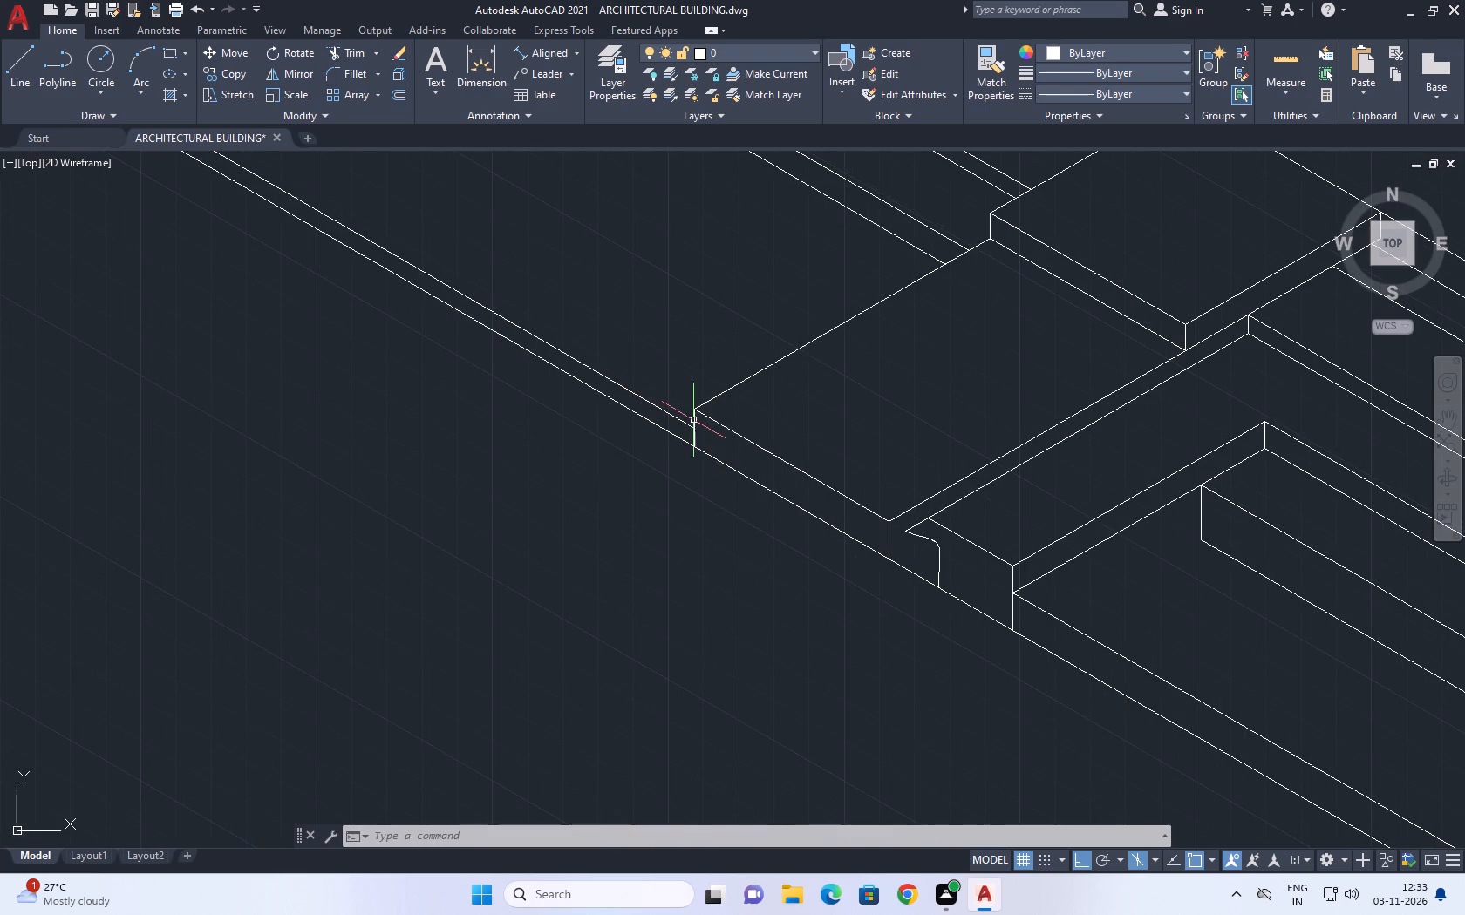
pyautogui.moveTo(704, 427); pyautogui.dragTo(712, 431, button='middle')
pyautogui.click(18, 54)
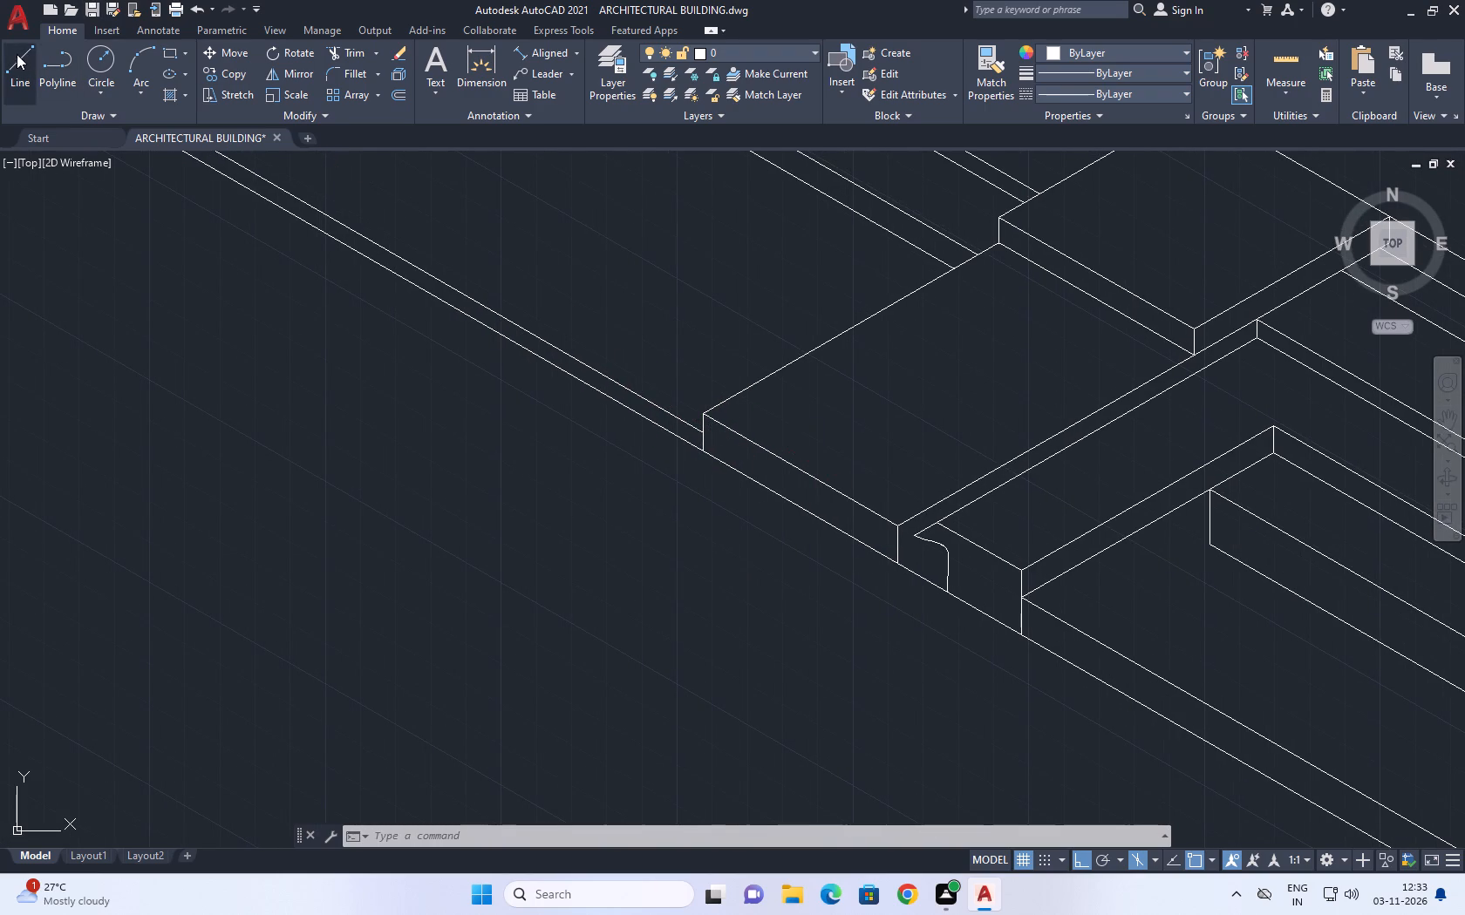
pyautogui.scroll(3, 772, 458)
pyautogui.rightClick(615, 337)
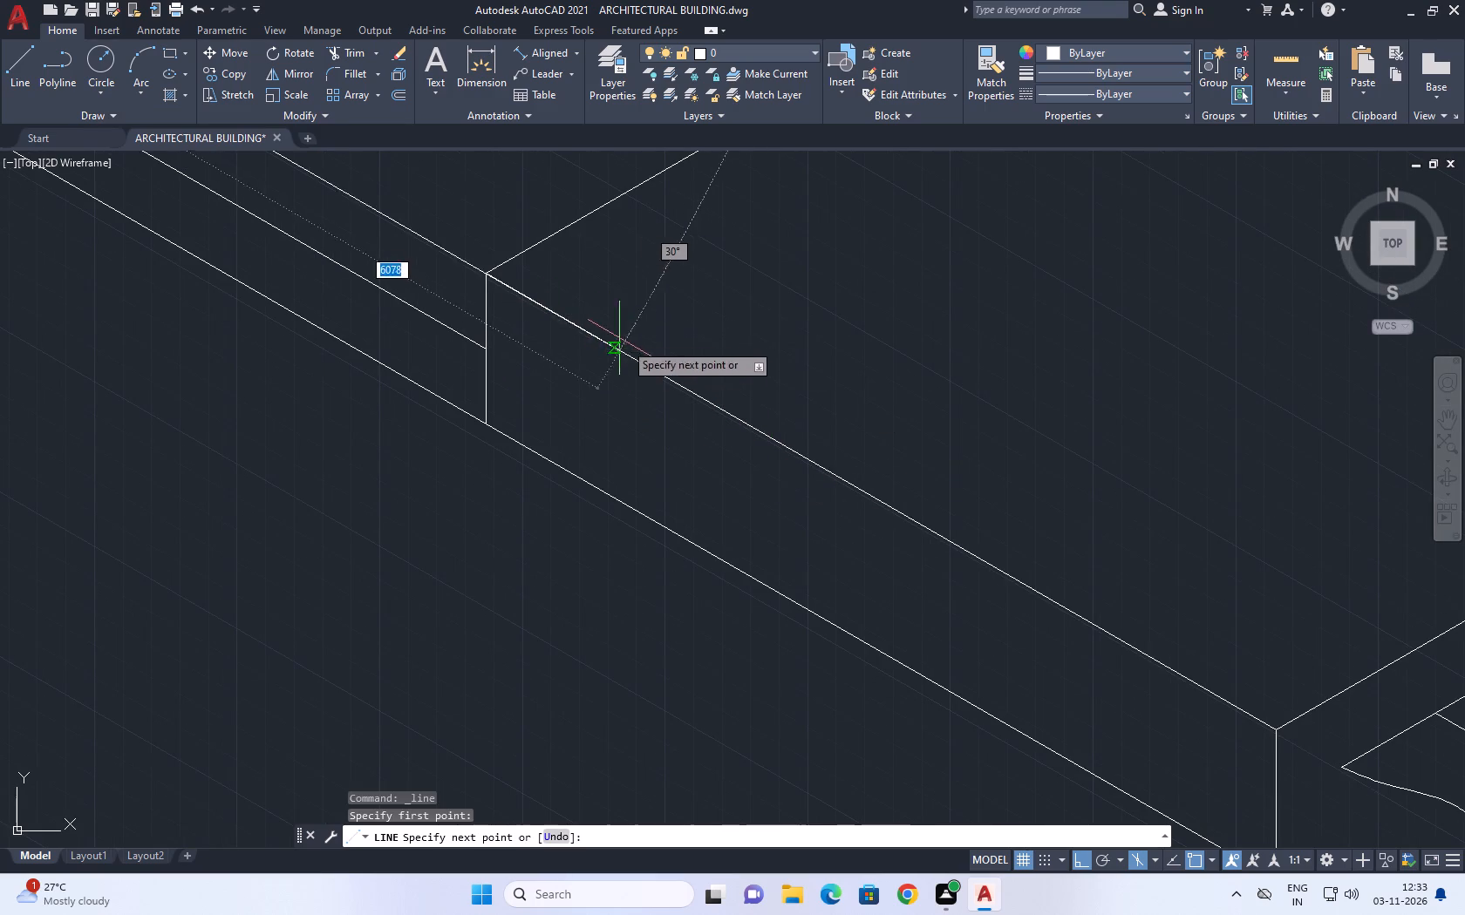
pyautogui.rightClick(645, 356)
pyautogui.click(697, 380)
# Copy the front slab's outer top edge a short distance straight down, making a thin parallel line just below it.
pyautogui.click(707, 363)
pyautogui.click(671, 388)
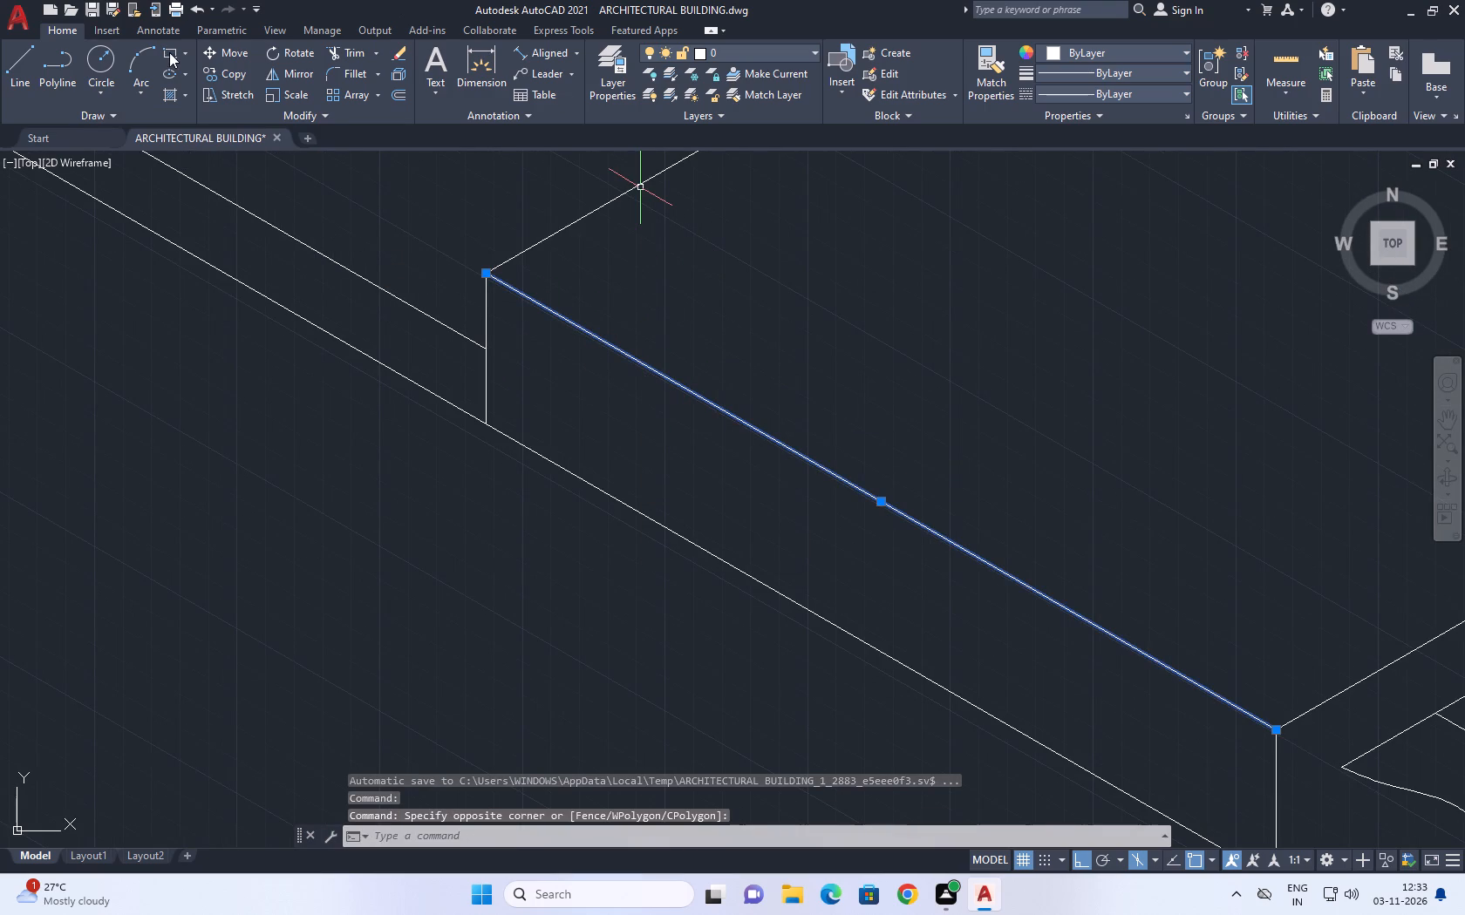
pyautogui.click(232, 74)
pyautogui.moveTo(950, 380); pyautogui.dragTo(712, 493, button='middle')
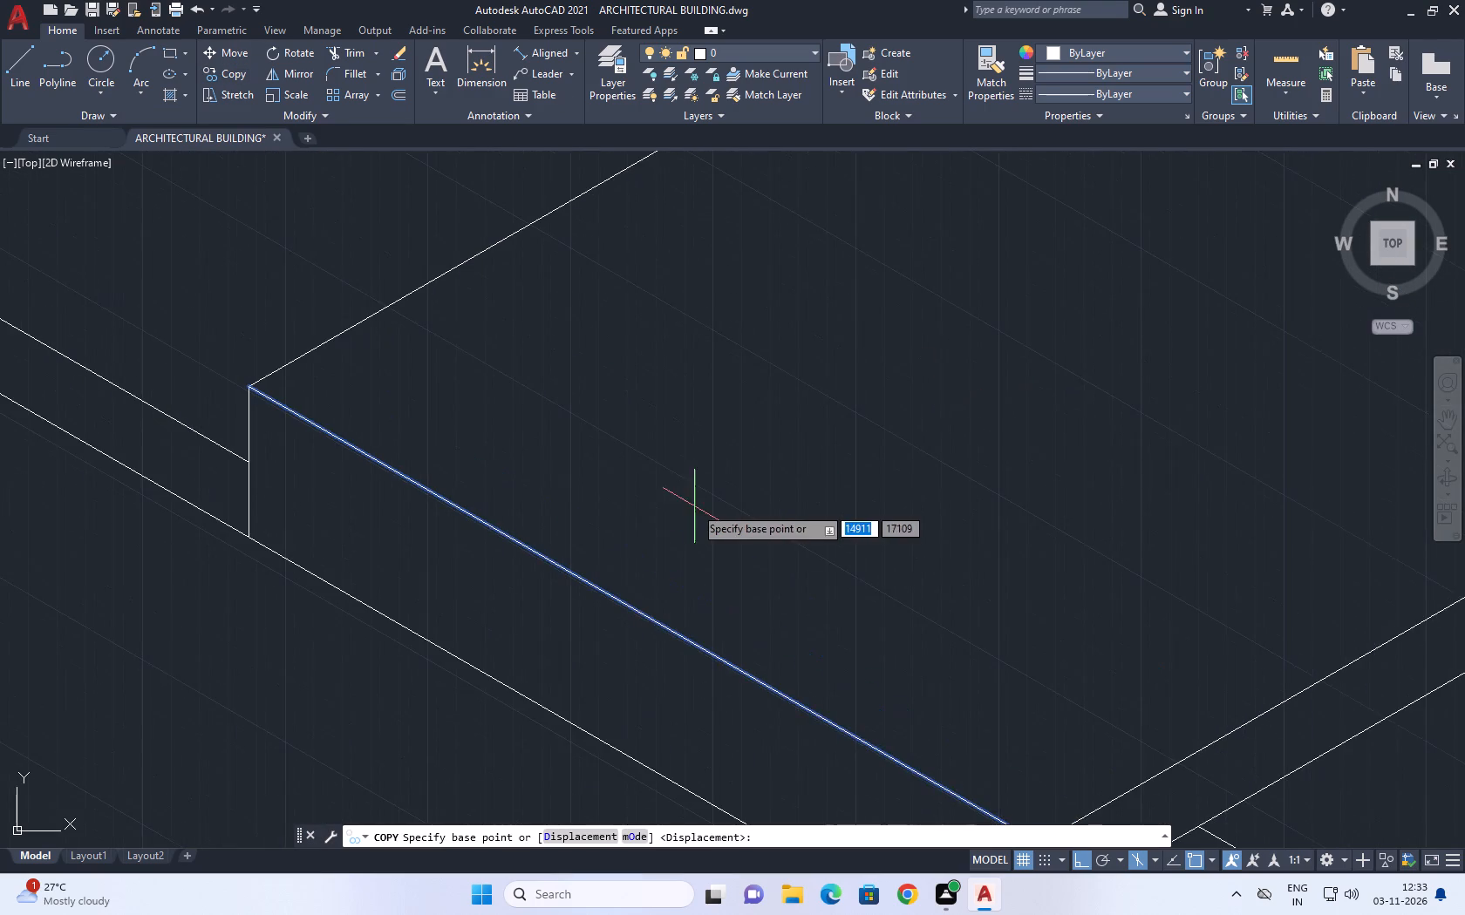
pyautogui.scroll(-2, 637, 457)
pyautogui.scroll(3, 768, 600)
pyautogui.click(861, 646)
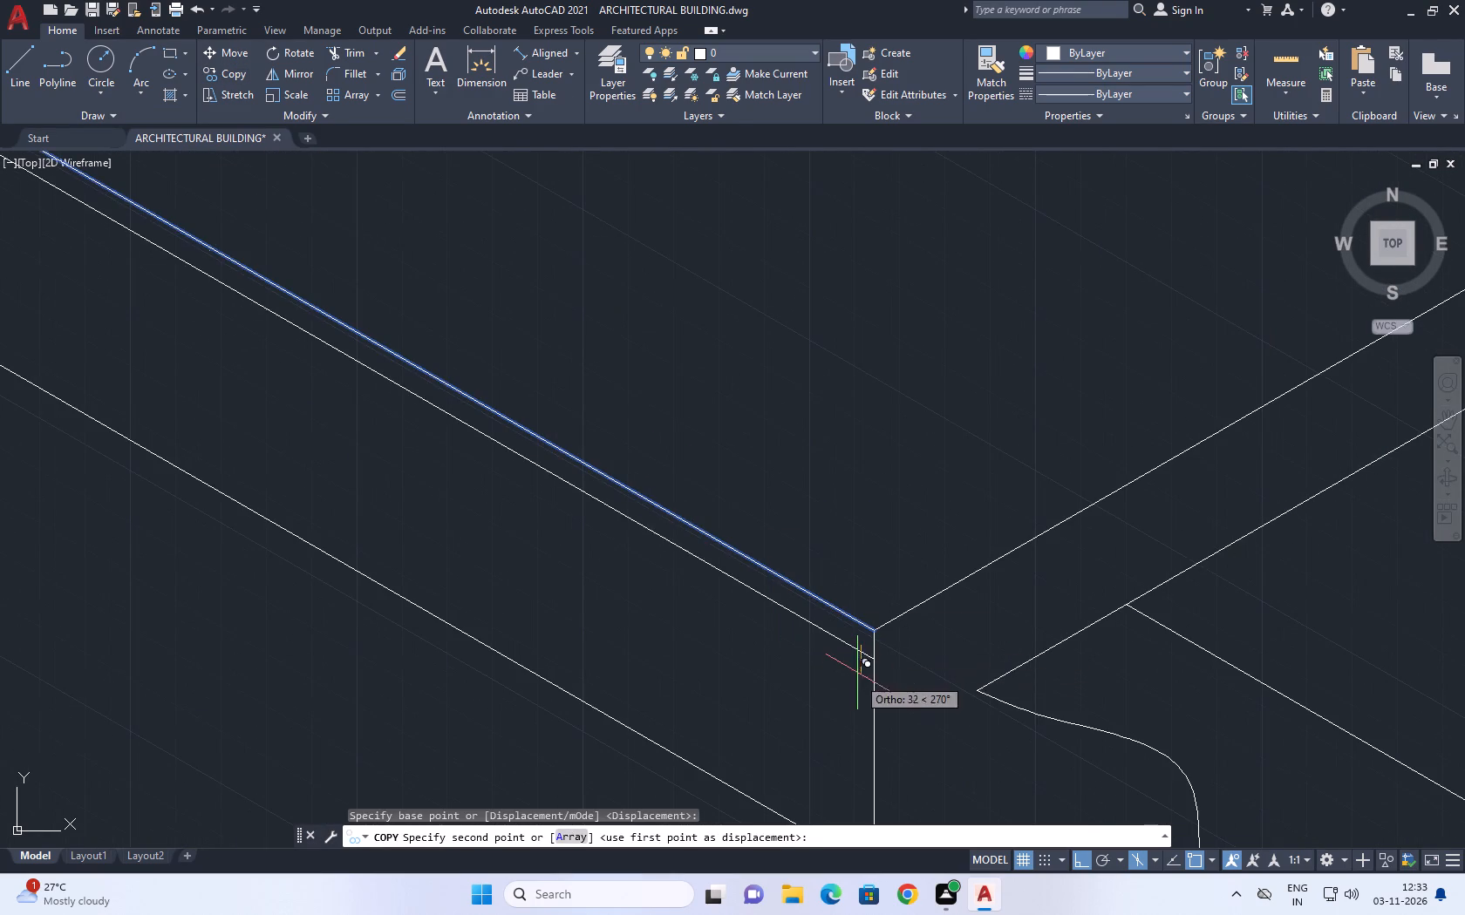
pyautogui.click(857, 685)
pyautogui.rightClick(841, 464)
pyautogui.click(908, 483)
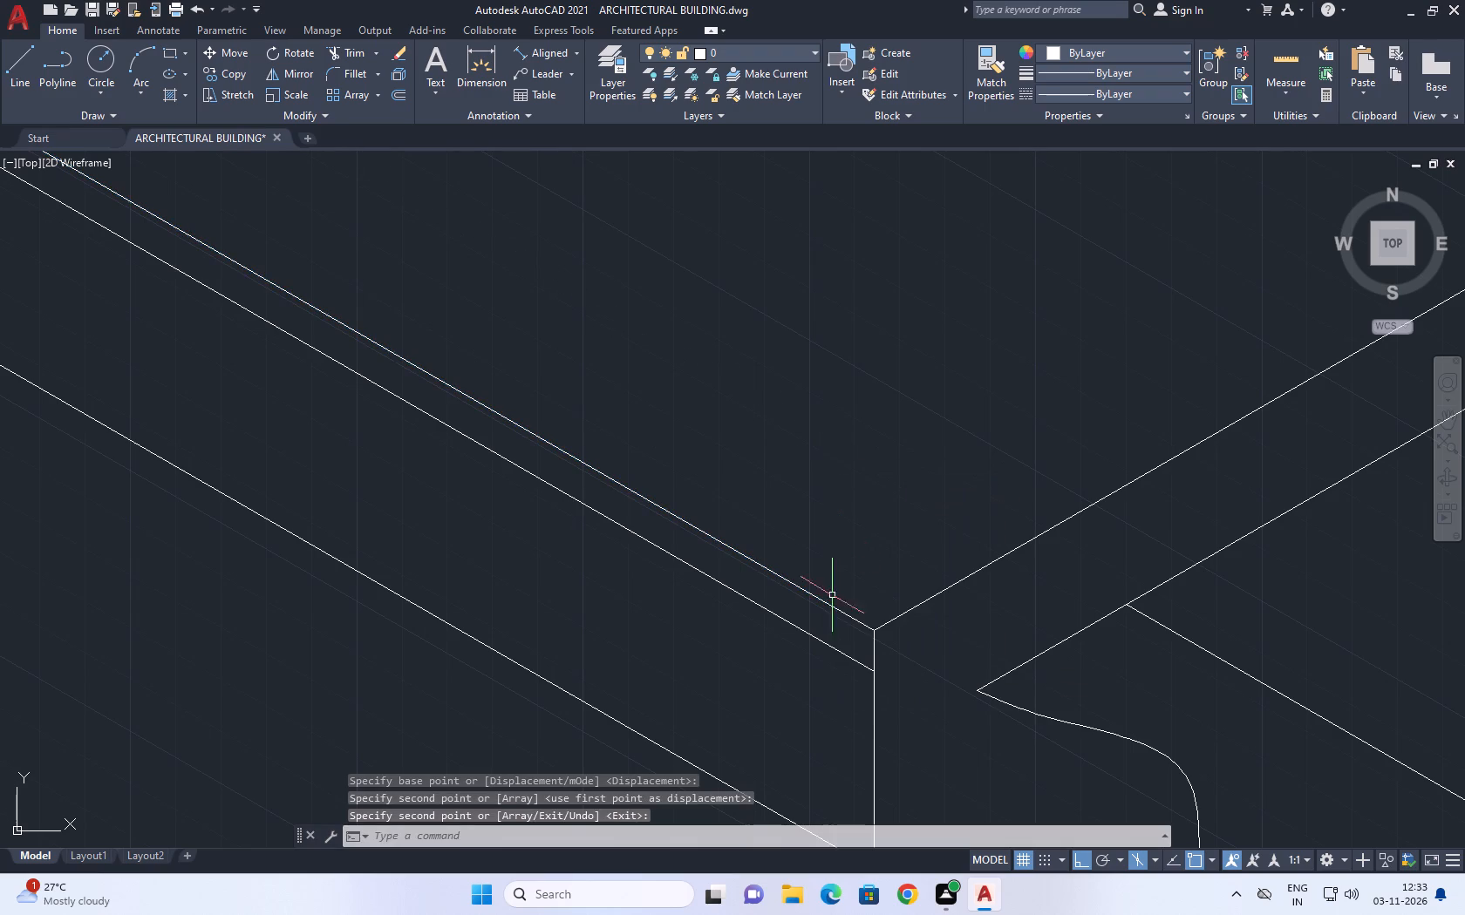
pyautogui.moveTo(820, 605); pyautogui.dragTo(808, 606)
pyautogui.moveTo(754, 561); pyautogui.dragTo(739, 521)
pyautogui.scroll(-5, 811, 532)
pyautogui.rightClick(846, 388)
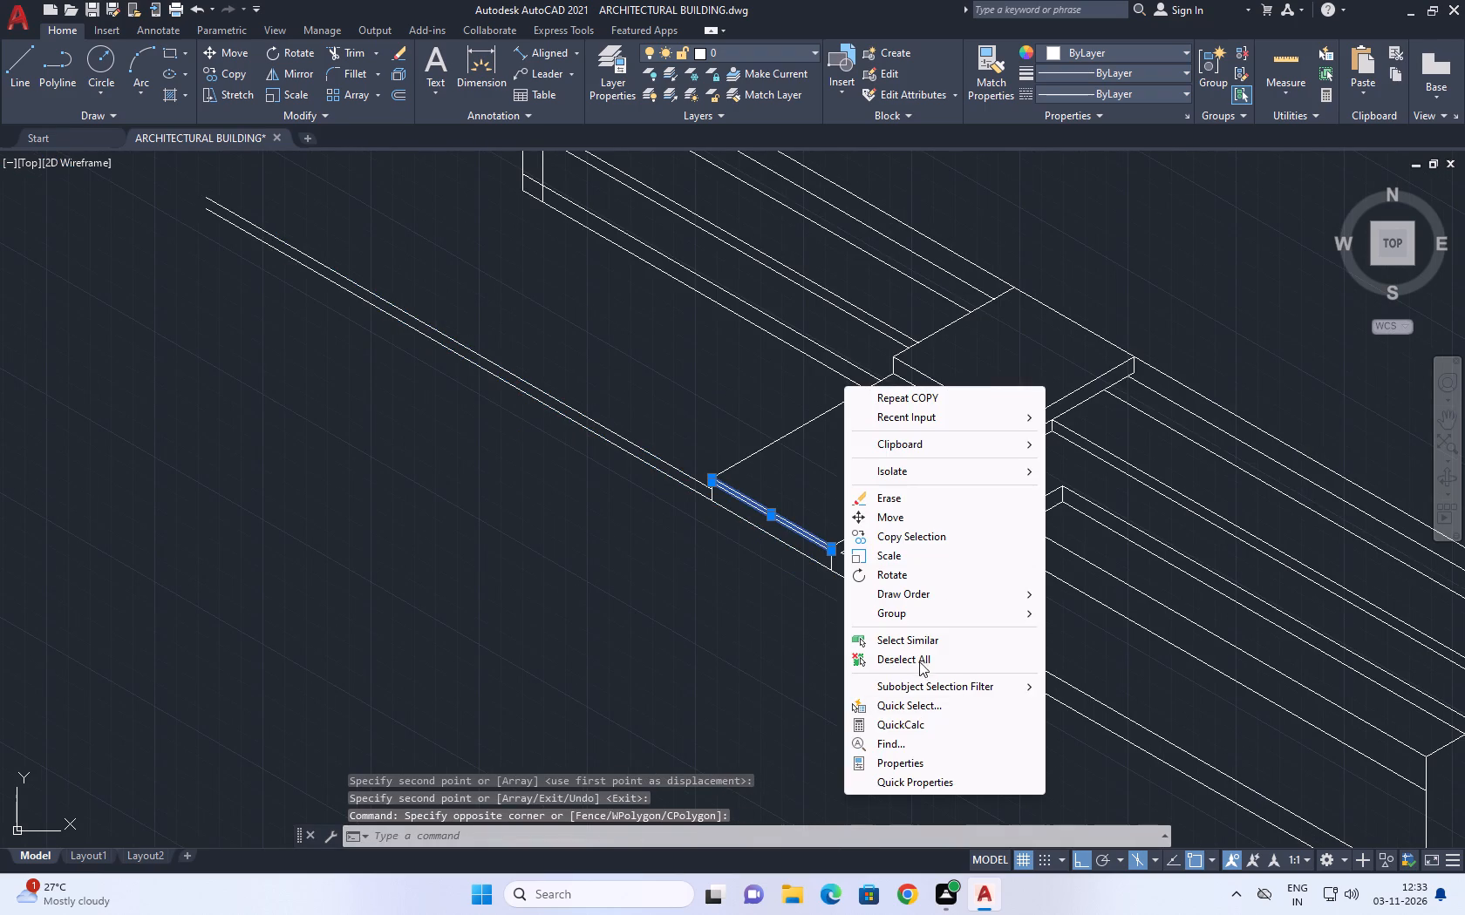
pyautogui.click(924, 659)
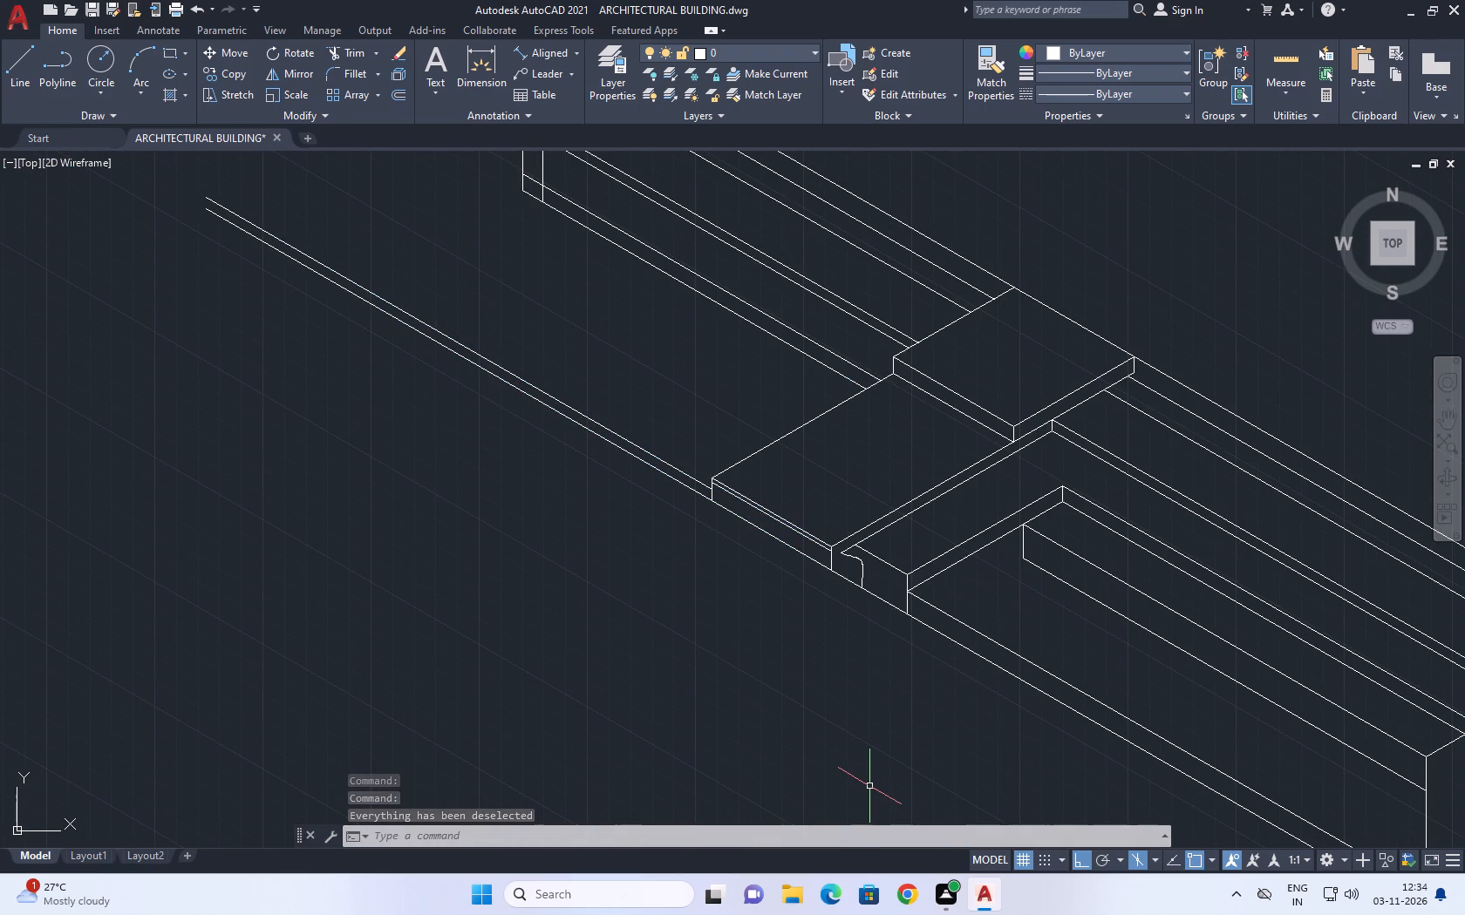
# Copy the upper outward 150° line 600 units straight down.
pyautogui.scroll(2, 646, 486)
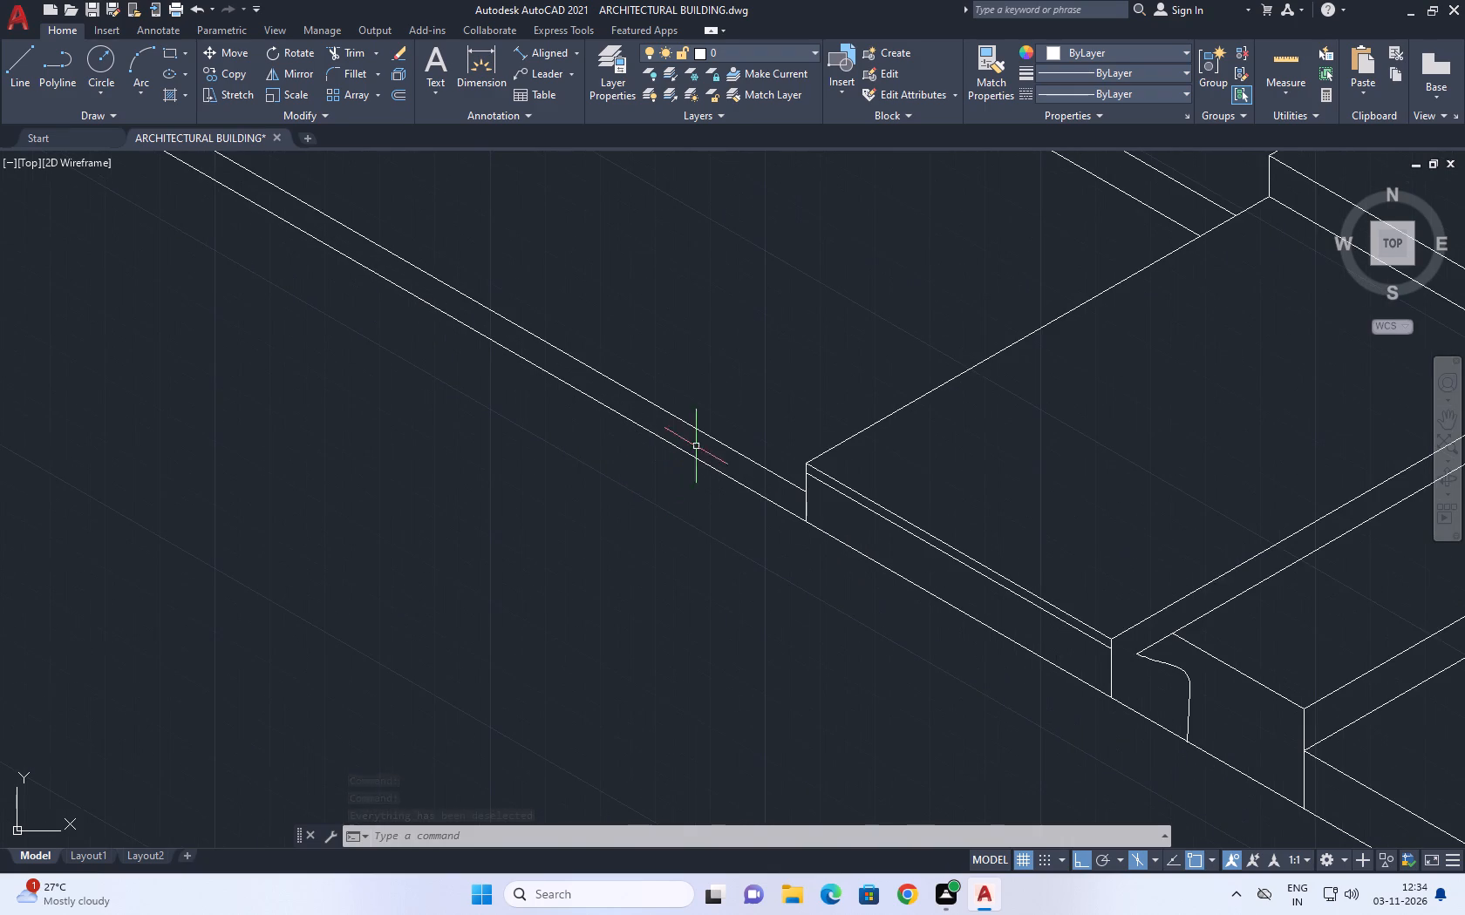
pyautogui.click(705, 437)
pyautogui.moveTo(902, 510); pyautogui.dragTo(1073, 569, button='middle')
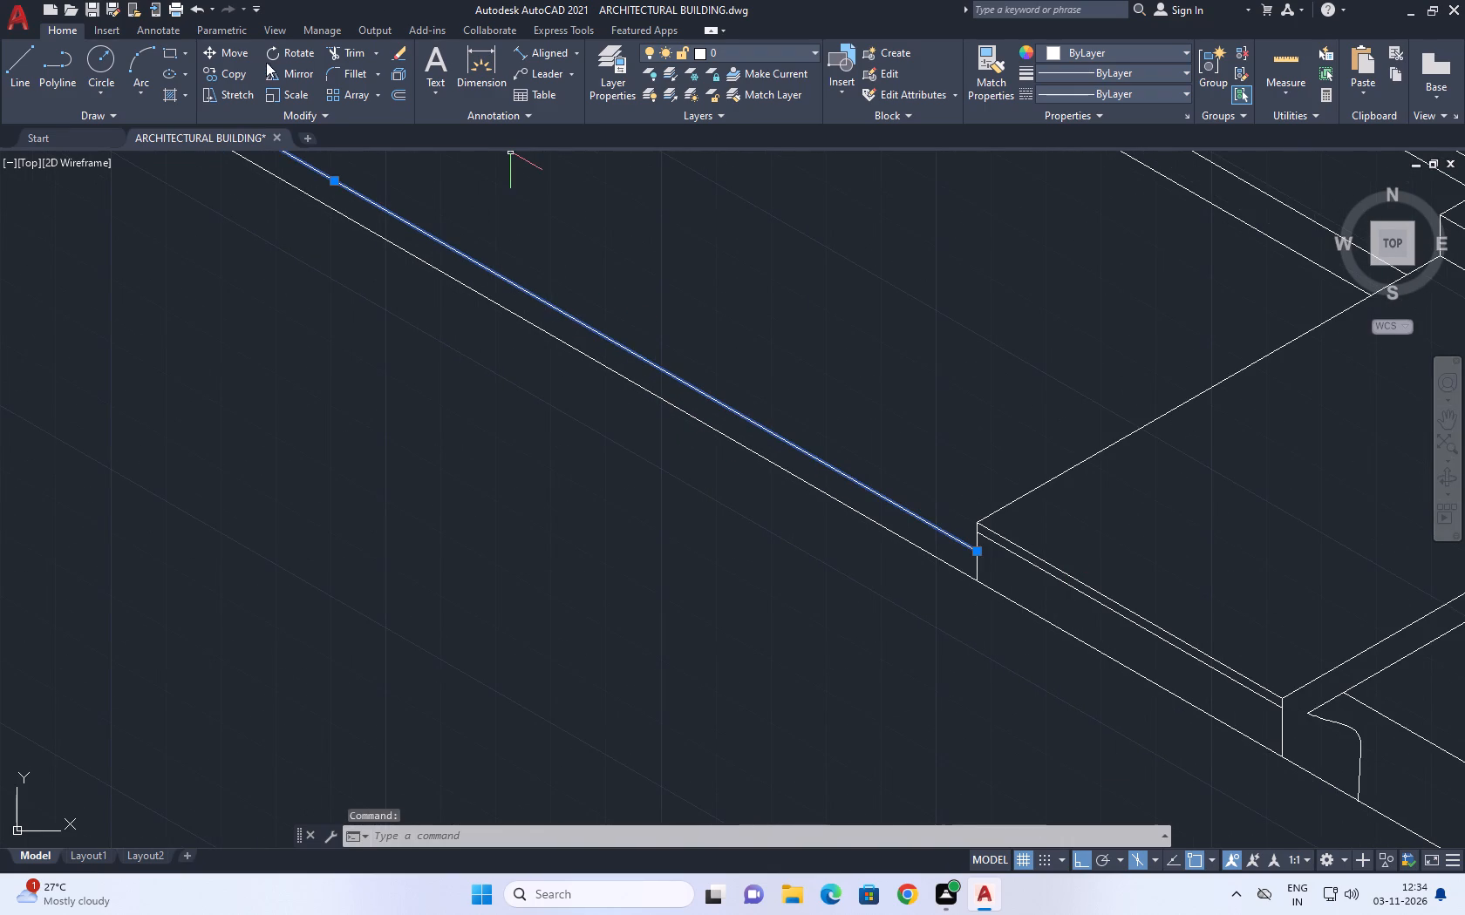
pyautogui.click(245, 75)
pyautogui.click(978, 562)
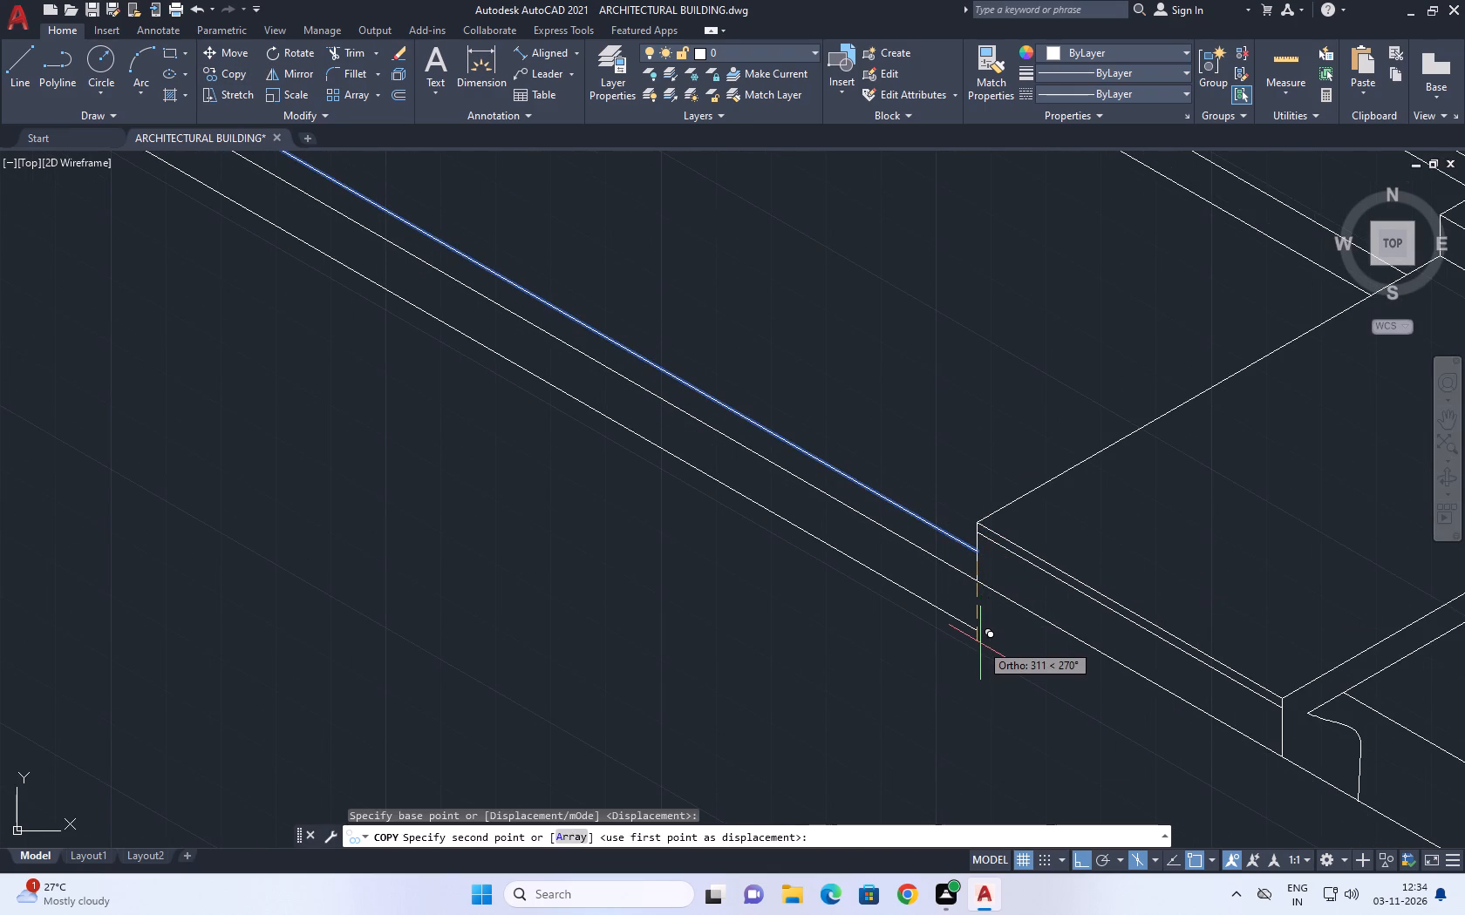
pyautogui.press('6')
pyautogui.write('00')
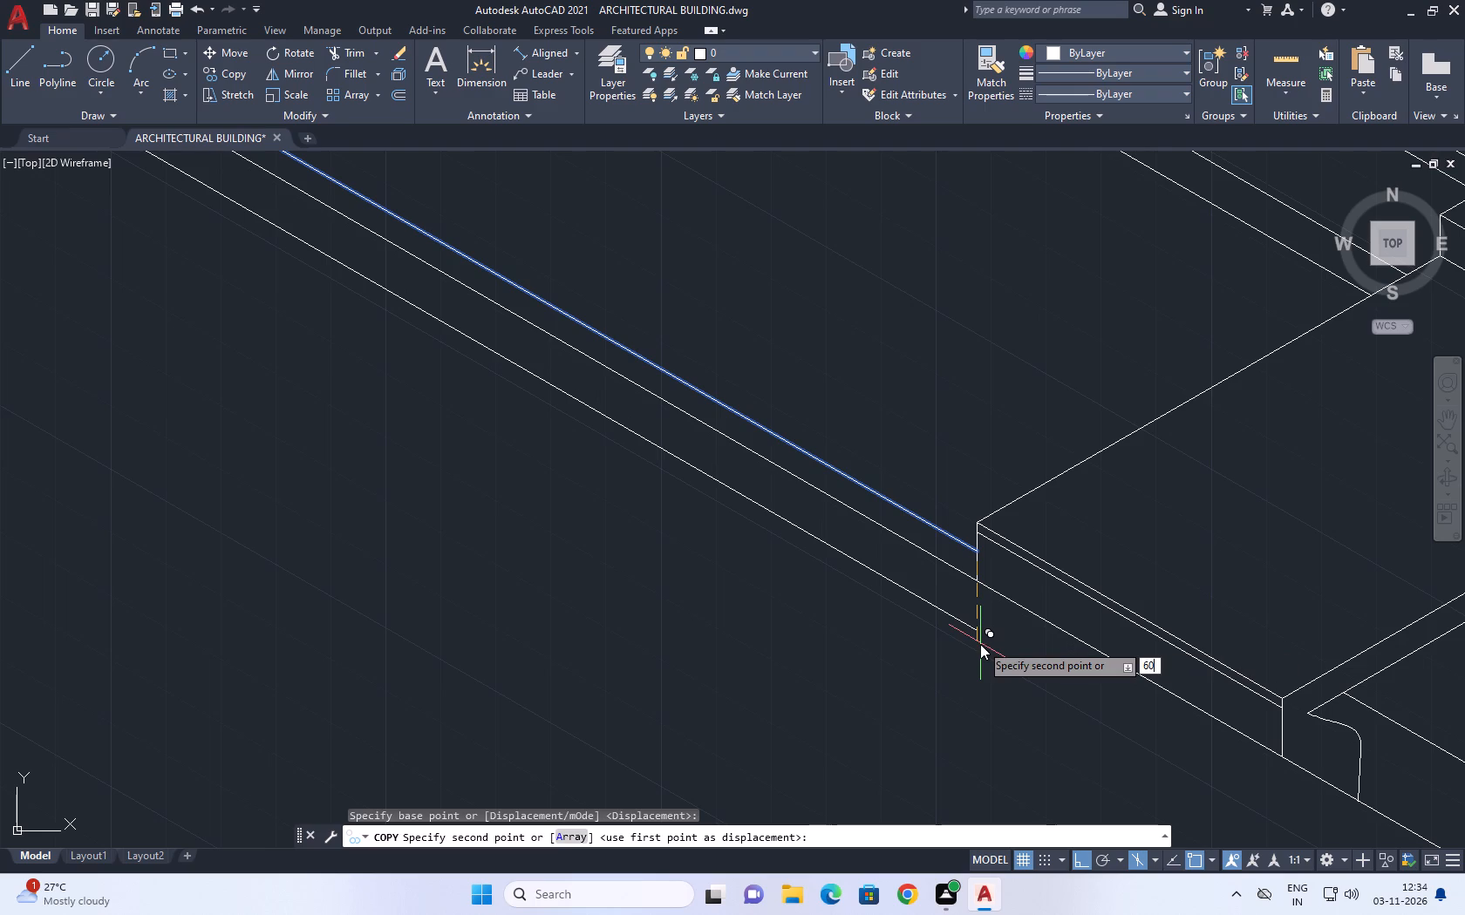
pyautogui.press('Return')
pyautogui.scroll(-3, 998, 538)
pyautogui.press('Escape')
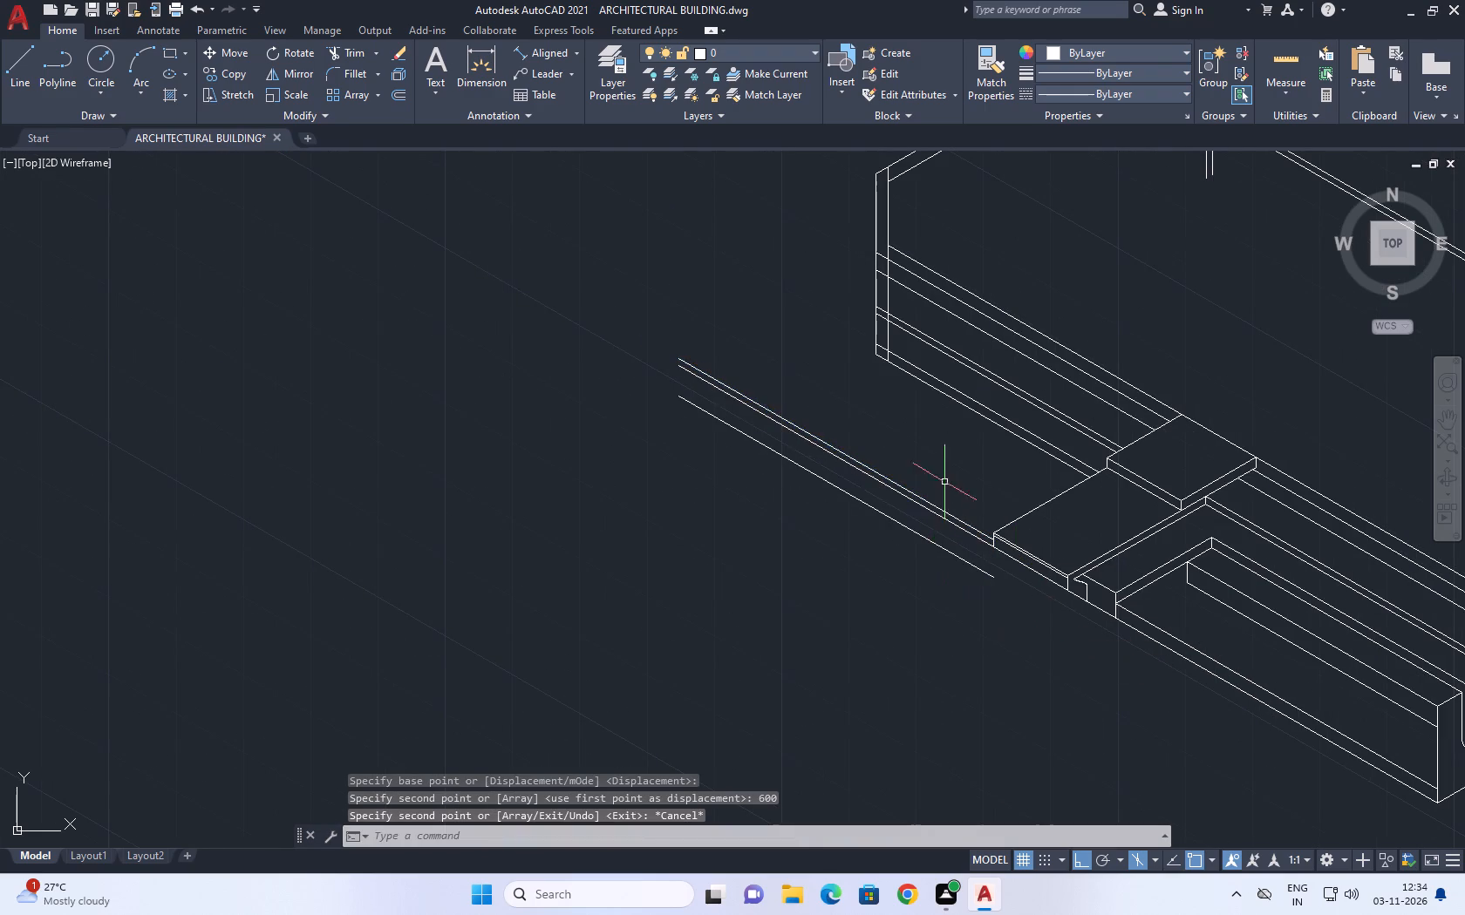
# Move all three outward 150° lines straight up so the lowest one starts at the bottom of the slab's outer corner vertical.
pyautogui.moveTo(927, 456); pyautogui.dragTo(895, 517, button='middle')
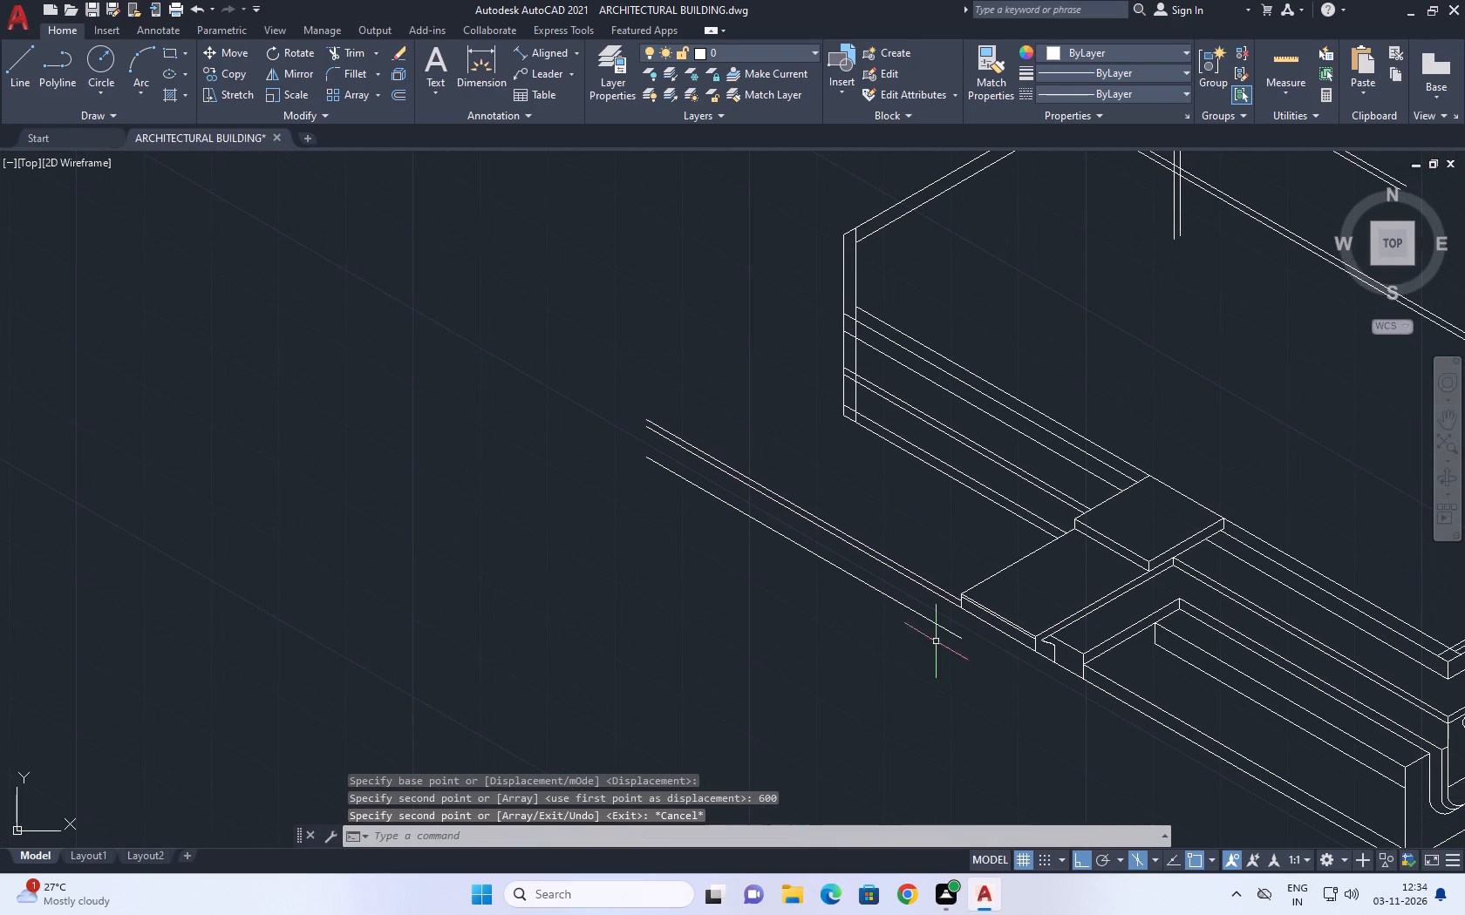
pyautogui.scroll(2, 922, 607)
pyautogui.moveTo(968, 749); pyautogui.dragTo(950, 700)
pyautogui.moveTo(869, 440); pyautogui.dragTo(859, 431)
pyautogui.click(240, 76)
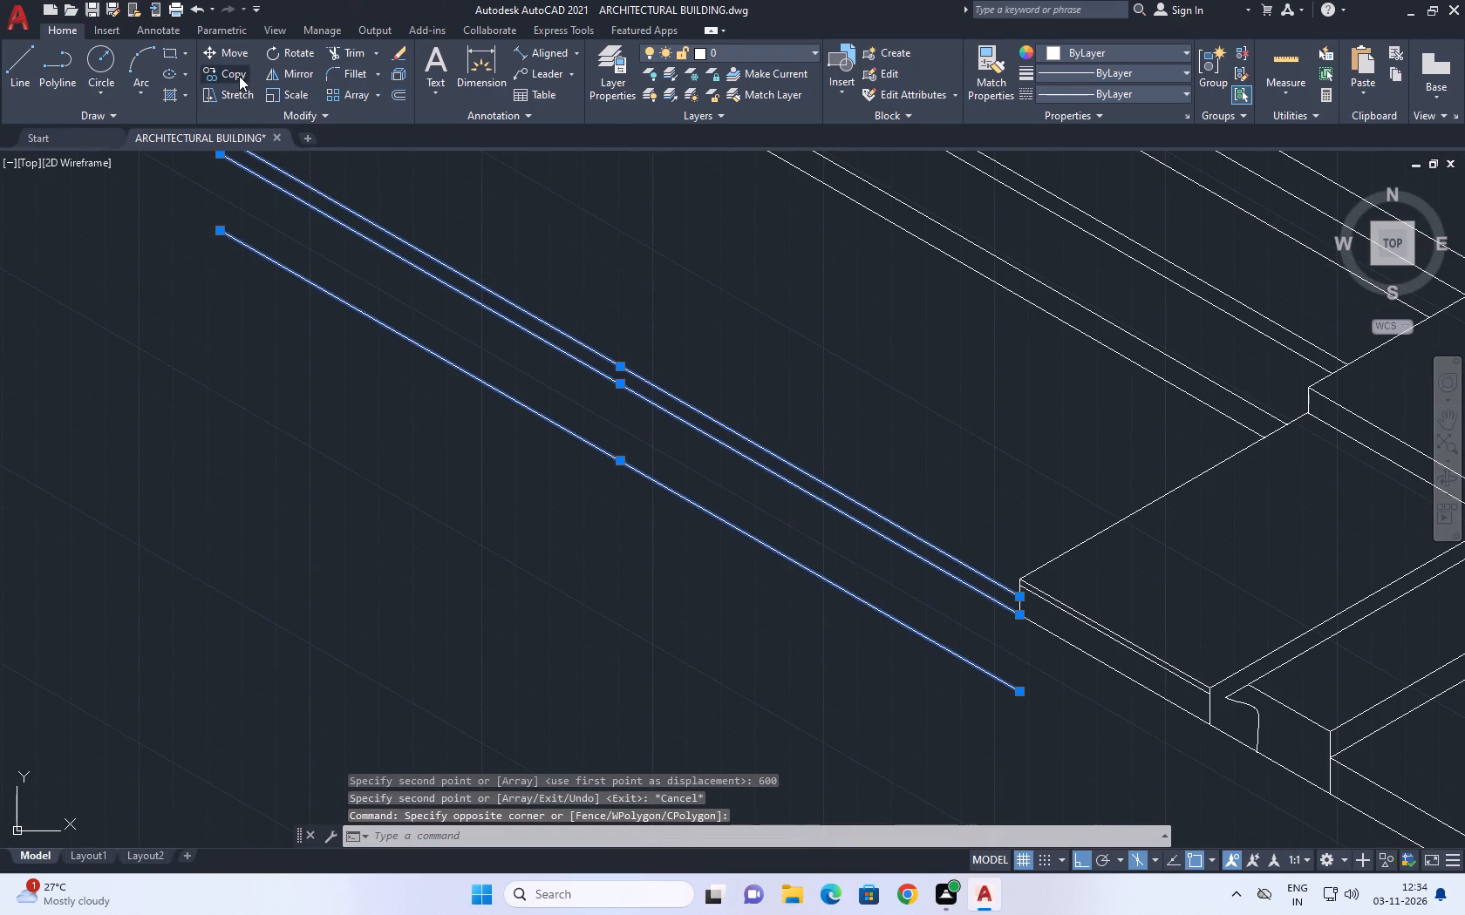
pyautogui.click(234, 51)
pyautogui.moveTo(783, 370); pyautogui.dragTo(744, 444)
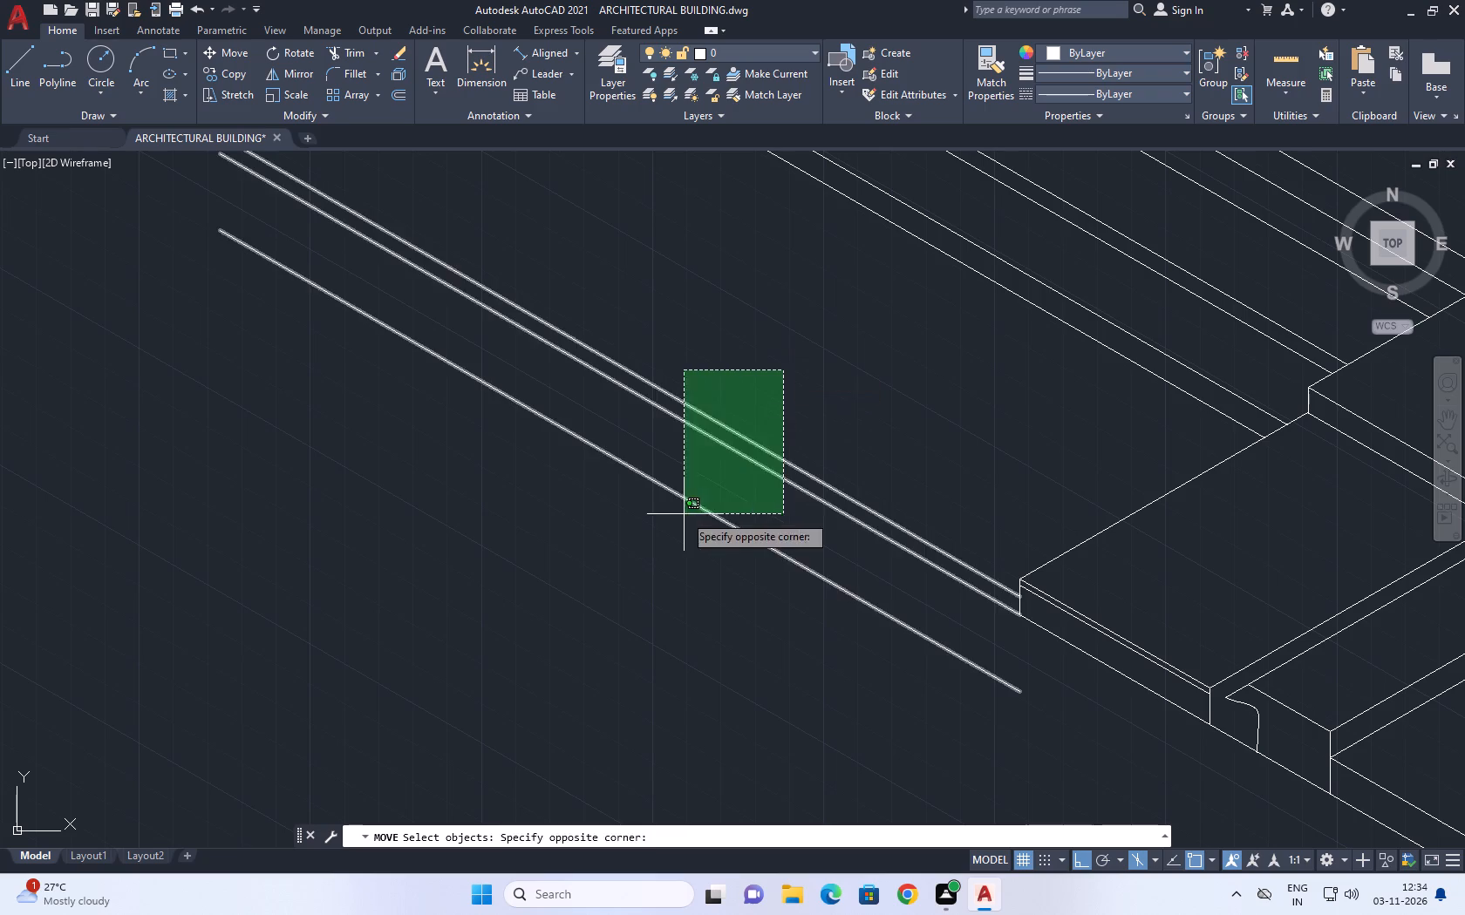
pyautogui.click(681, 535)
pyautogui.moveTo(910, 434); pyautogui.dragTo(902, 427, button='right')
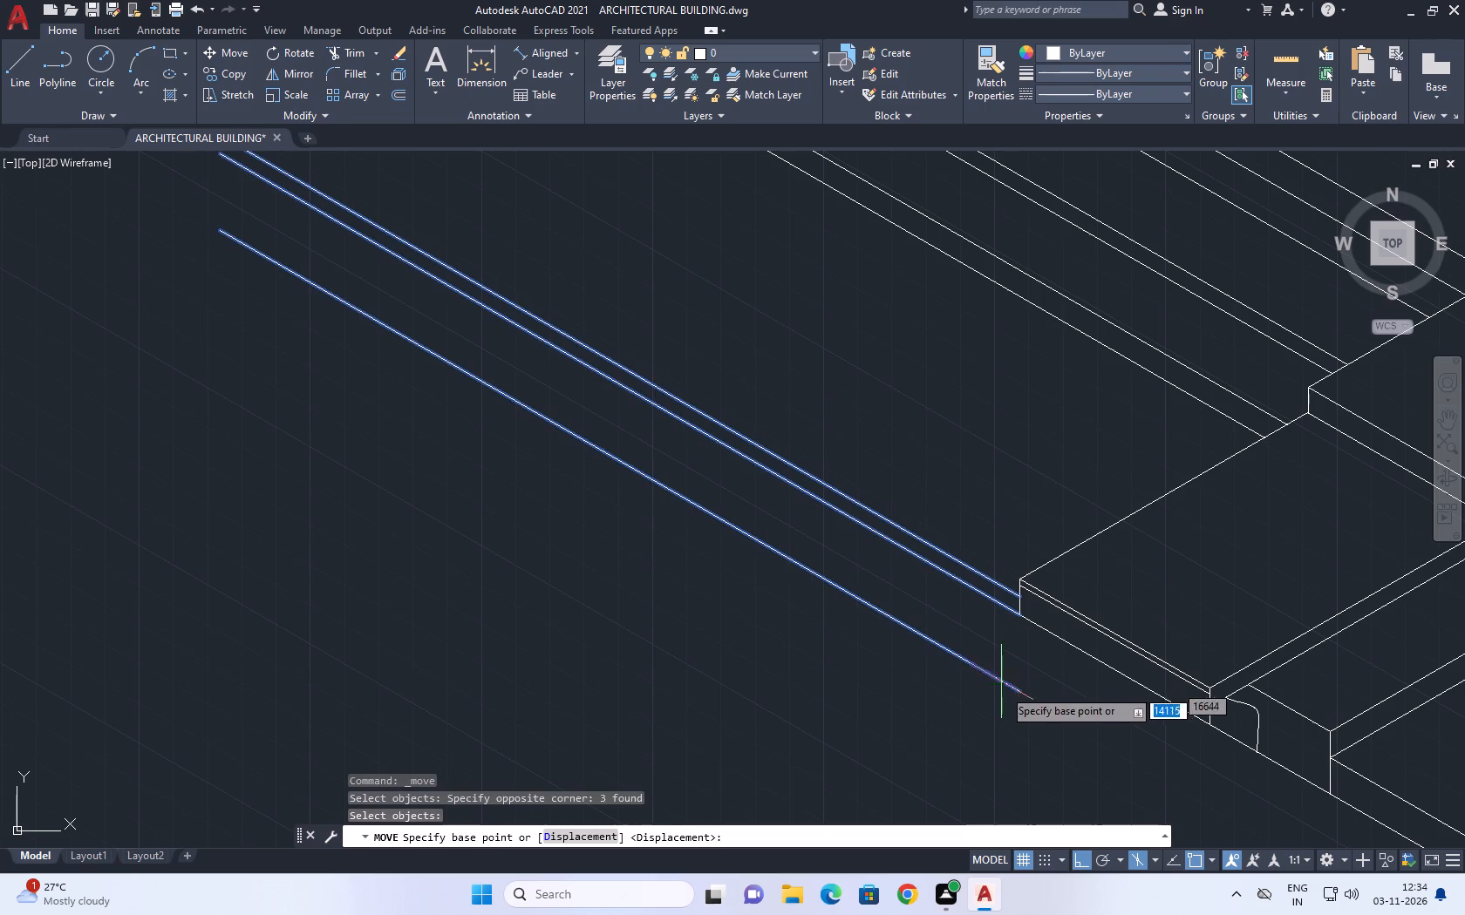
pyautogui.click(1017, 691)
pyautogui.moveTo(1013, 612); pyautogui.dragTo(987, 626)
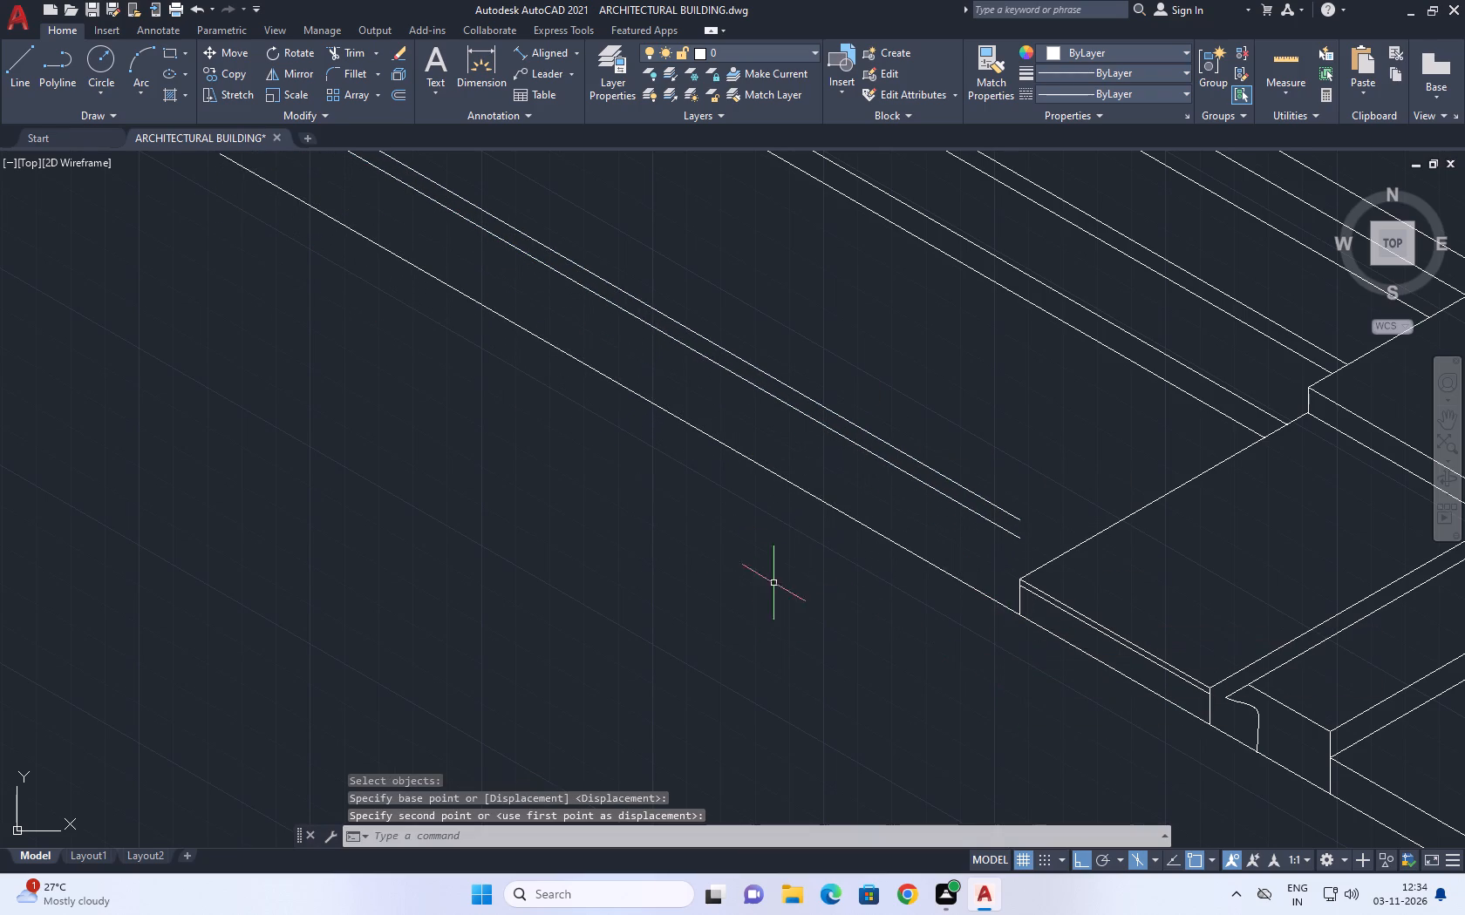
# Examine the three outward 150° lines against the front slab, its corner and the long front face.
pyautogui.scroll(-2, 917, 566)
pyautogui.moveTo(1039, 598); pyautogui.dragTo(610, 373, button='middle')
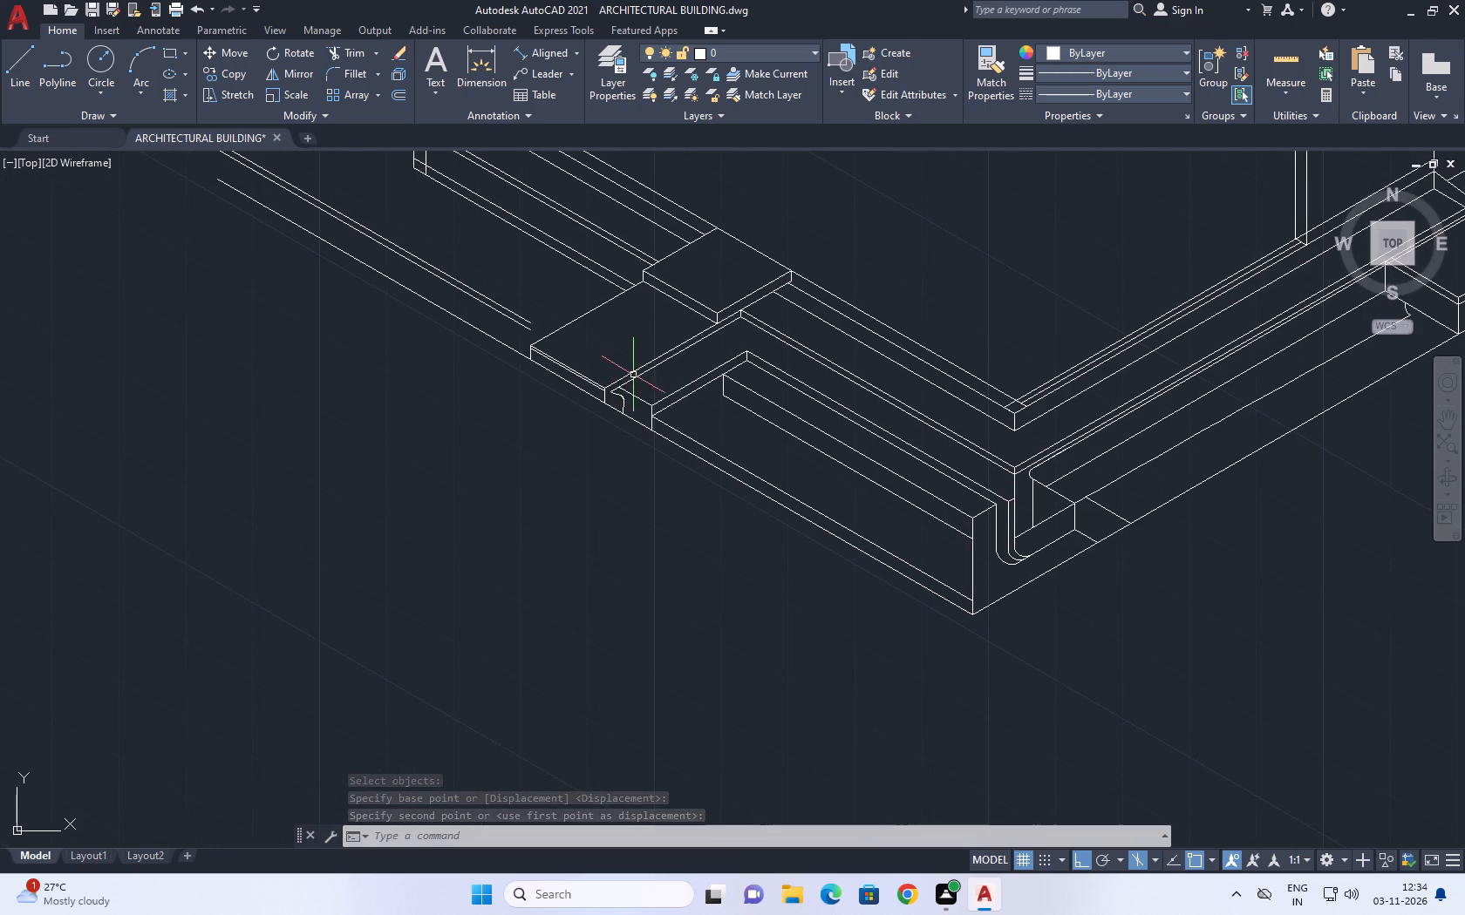
pyautogui.moveTo(549, 431); pyautogui.dragTo(796, 573, button='middle')
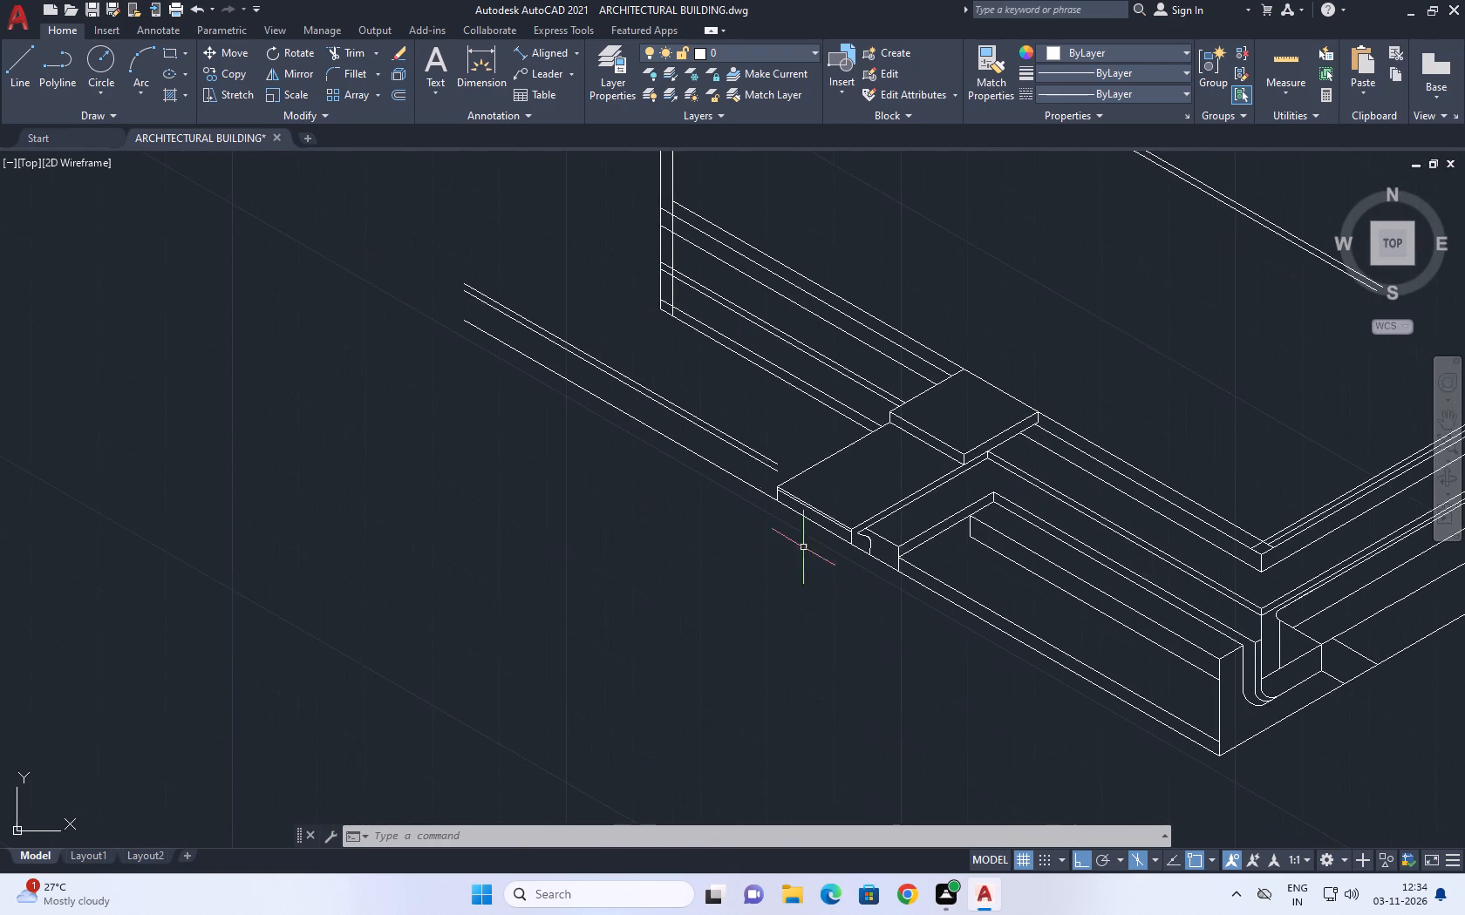
pyautogui.scroll(2, 747, 446)
pyautogui.moveTo(749, 439); pyautogui.dragTo(742, 350, button='middle')
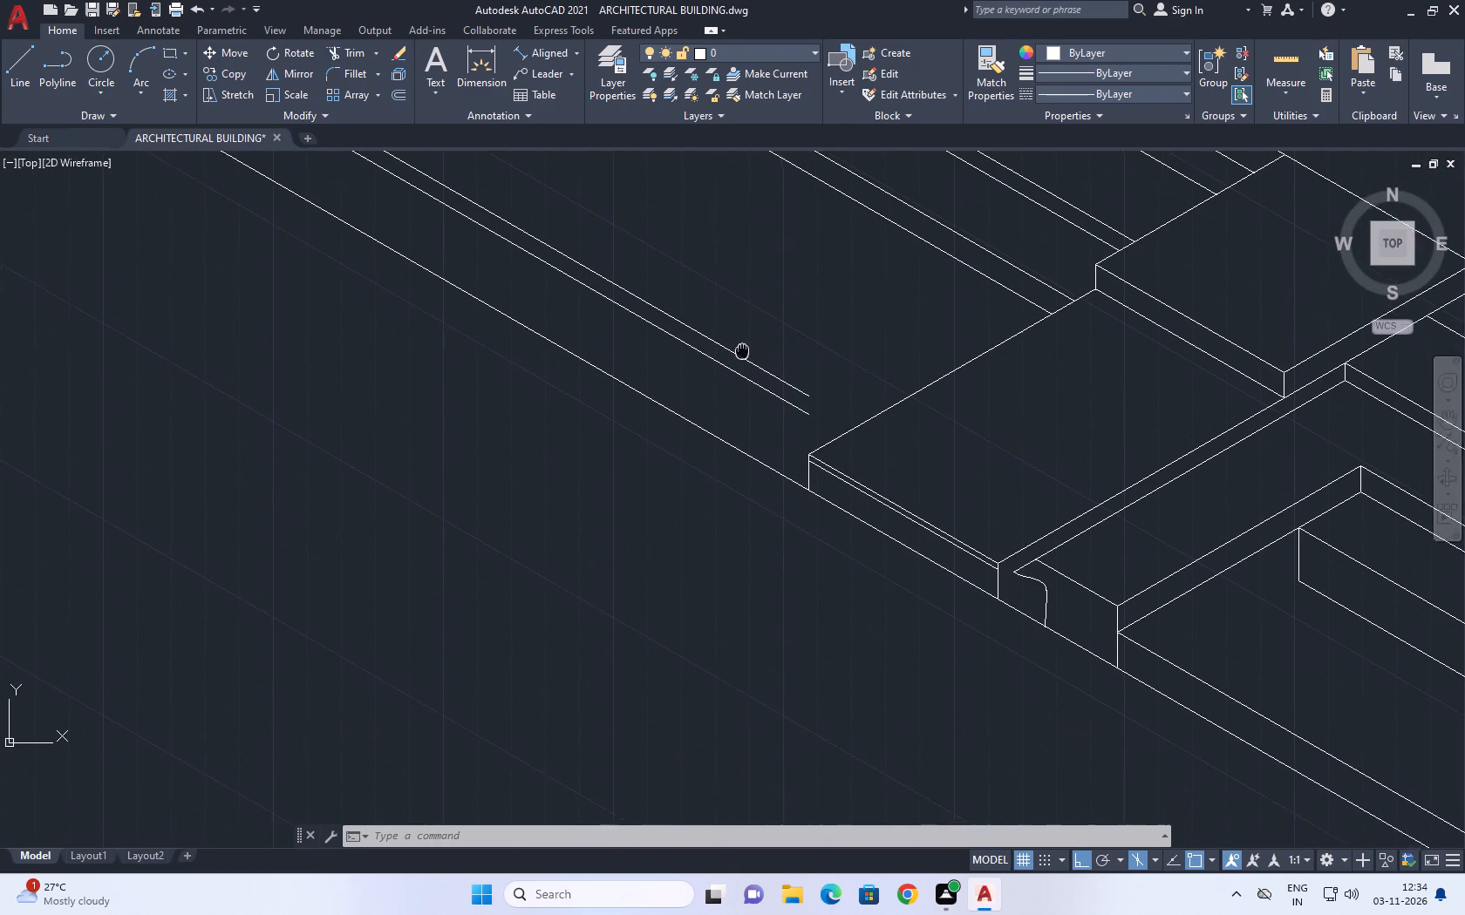
pyautogui.moveTo(742, 350); pyautogui.dragTo(749, 338, button='middle')
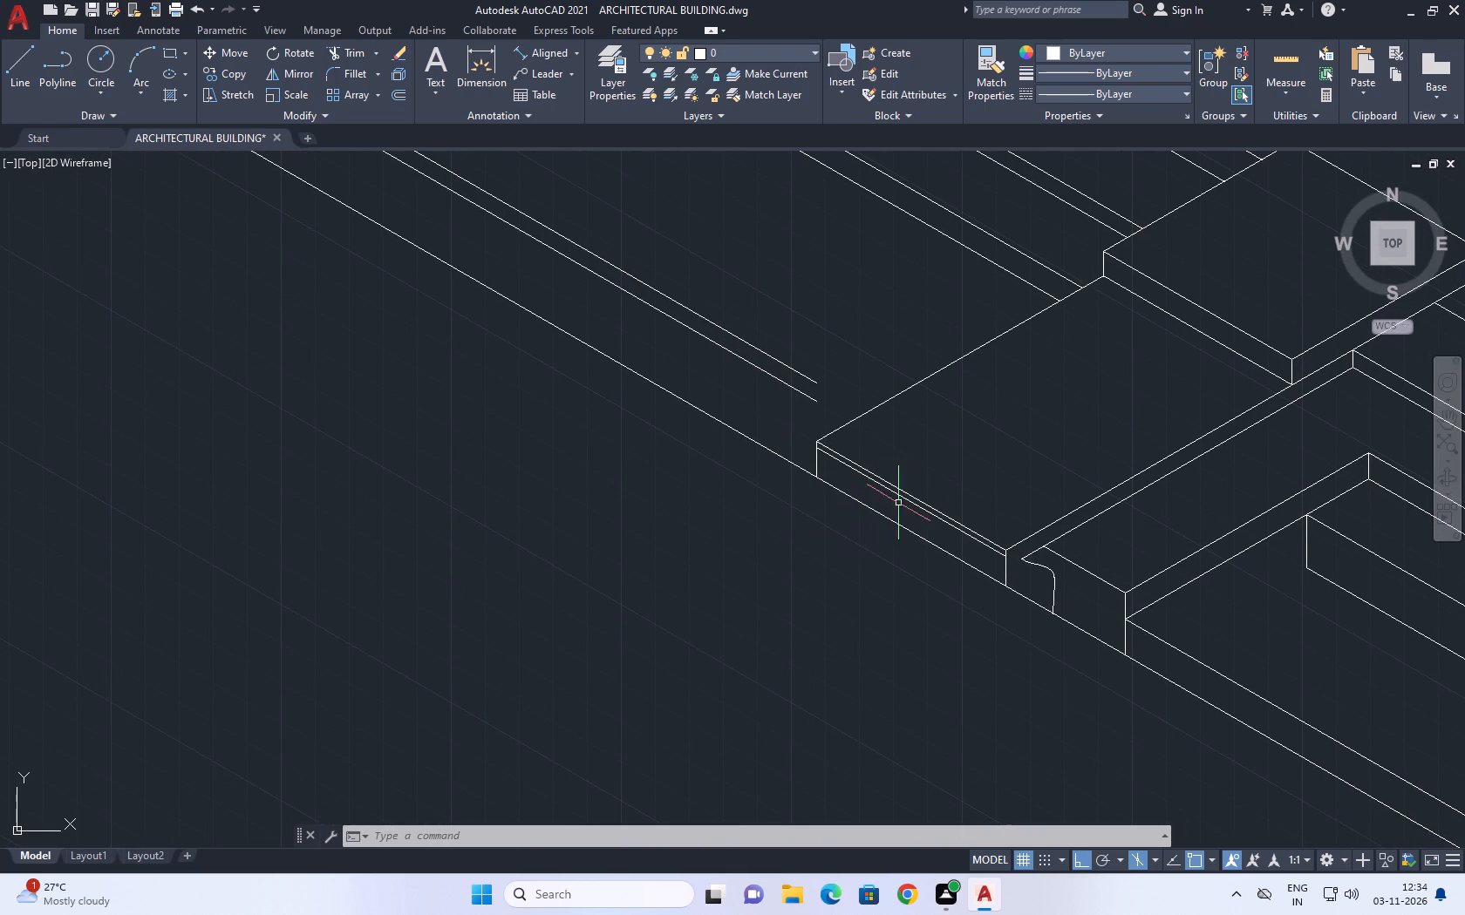
pyautogui.moveTo(913, 470); pyautogui.dragTo(903, 410, button='middle')
pyautogui.moveTo(906, 388); pyautogui.dragTo(801, 436, button='middle')
pyautogui.scroll(1, 903, 388)
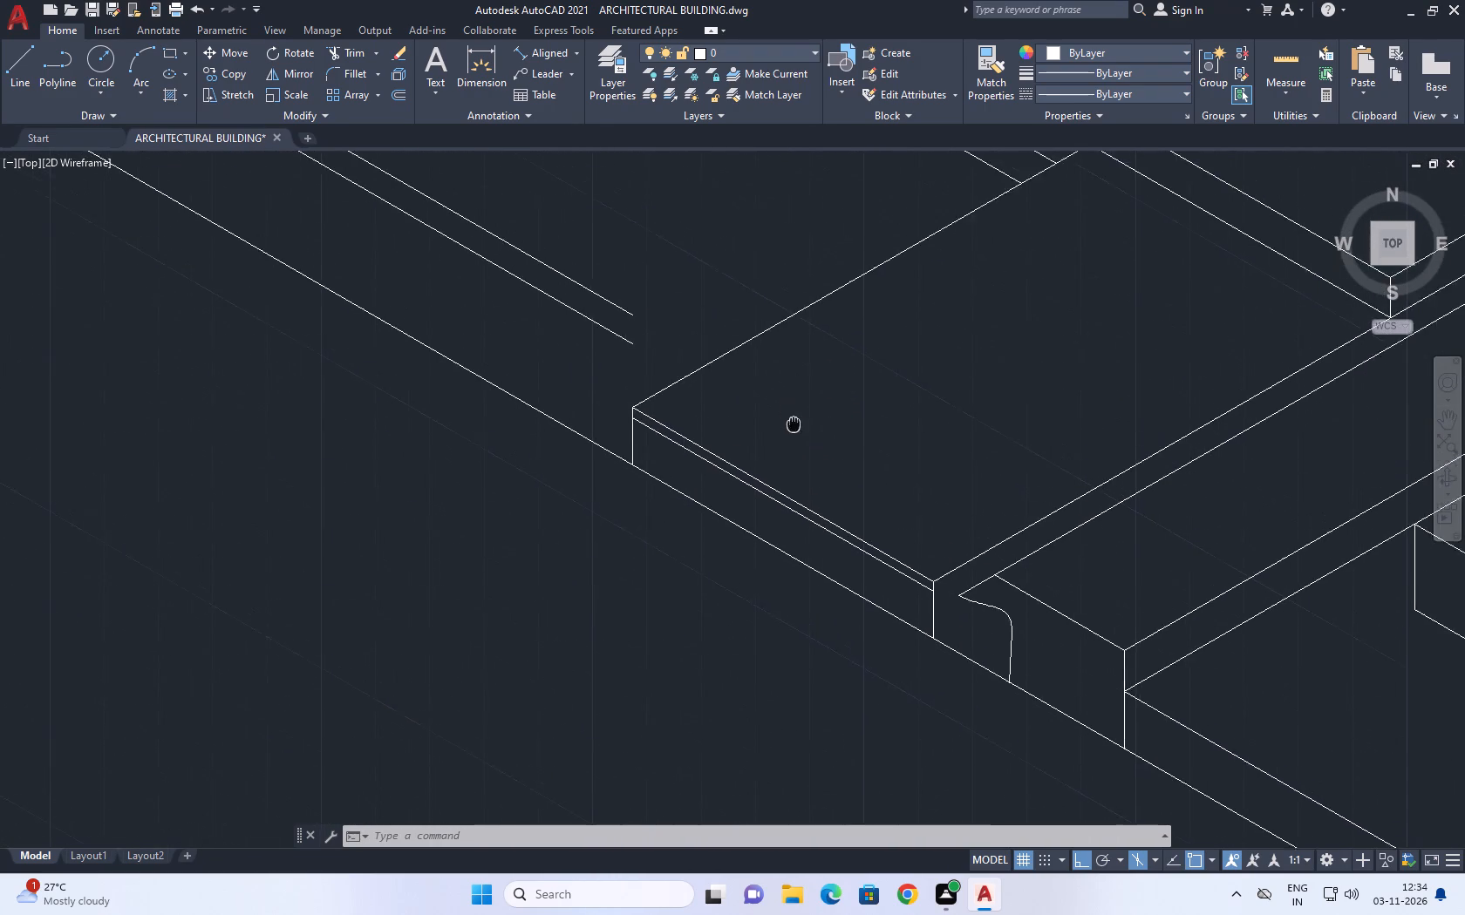
pyautogui.moveTo(801, 436); pyautogui.dragTo(824, 477, button='middle')
pyautogui.moveTo(864, 523); pyautogui.dragTo(852, 490, button='middle')
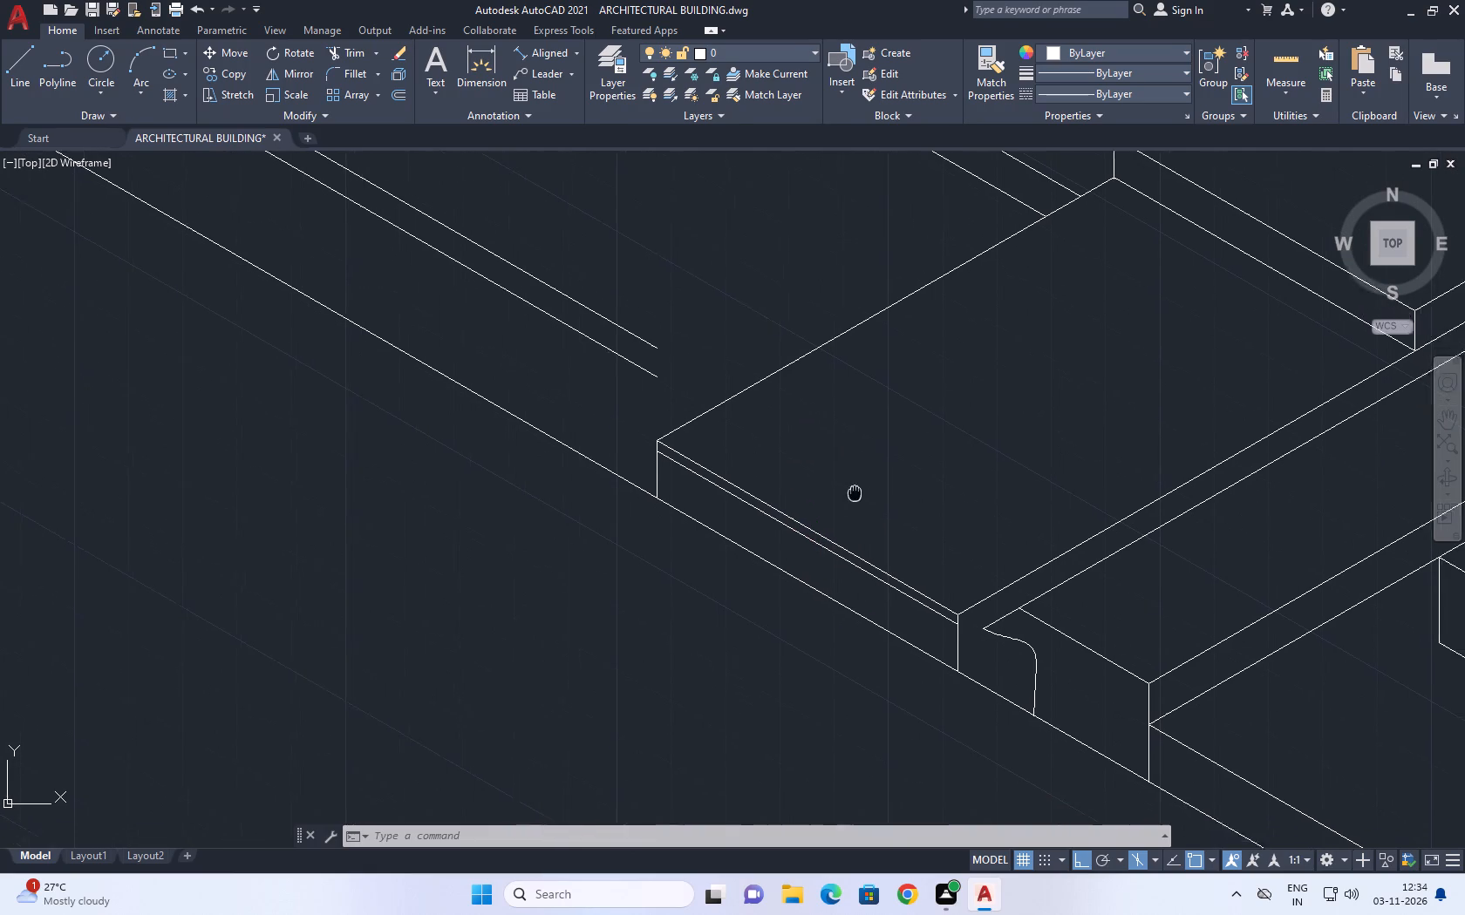
pyautogui.scroll(-3, 851, 488)
pyautogui.moveTo(852, 369); pyautogui.dragTo(892, 366, button='middle')
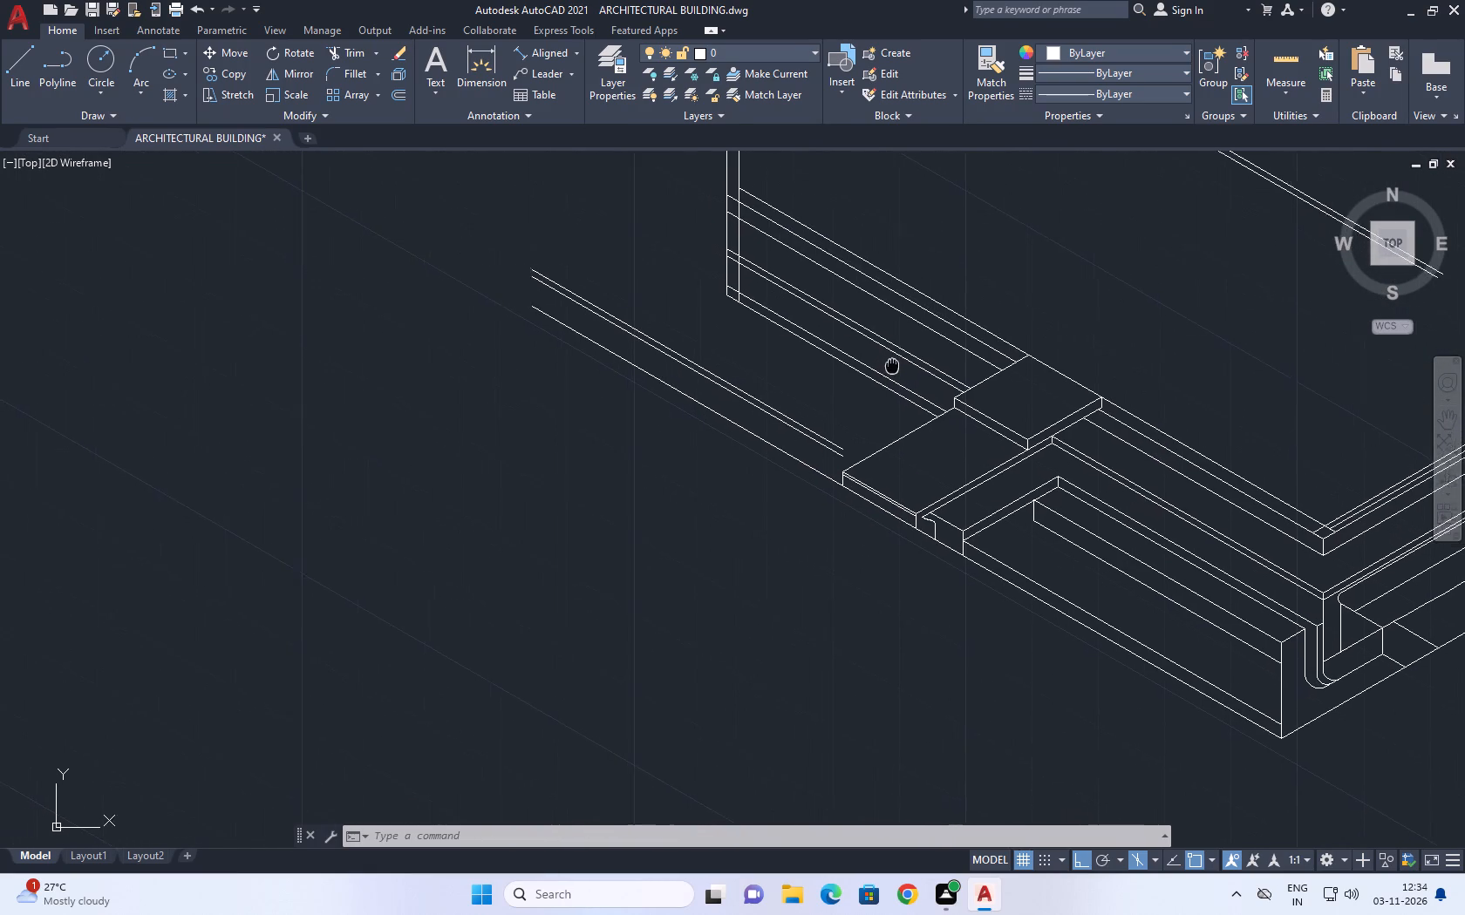
pyautogui.moveTo(892, 366); pyautogui.dragTo(920, 388, button='middle')
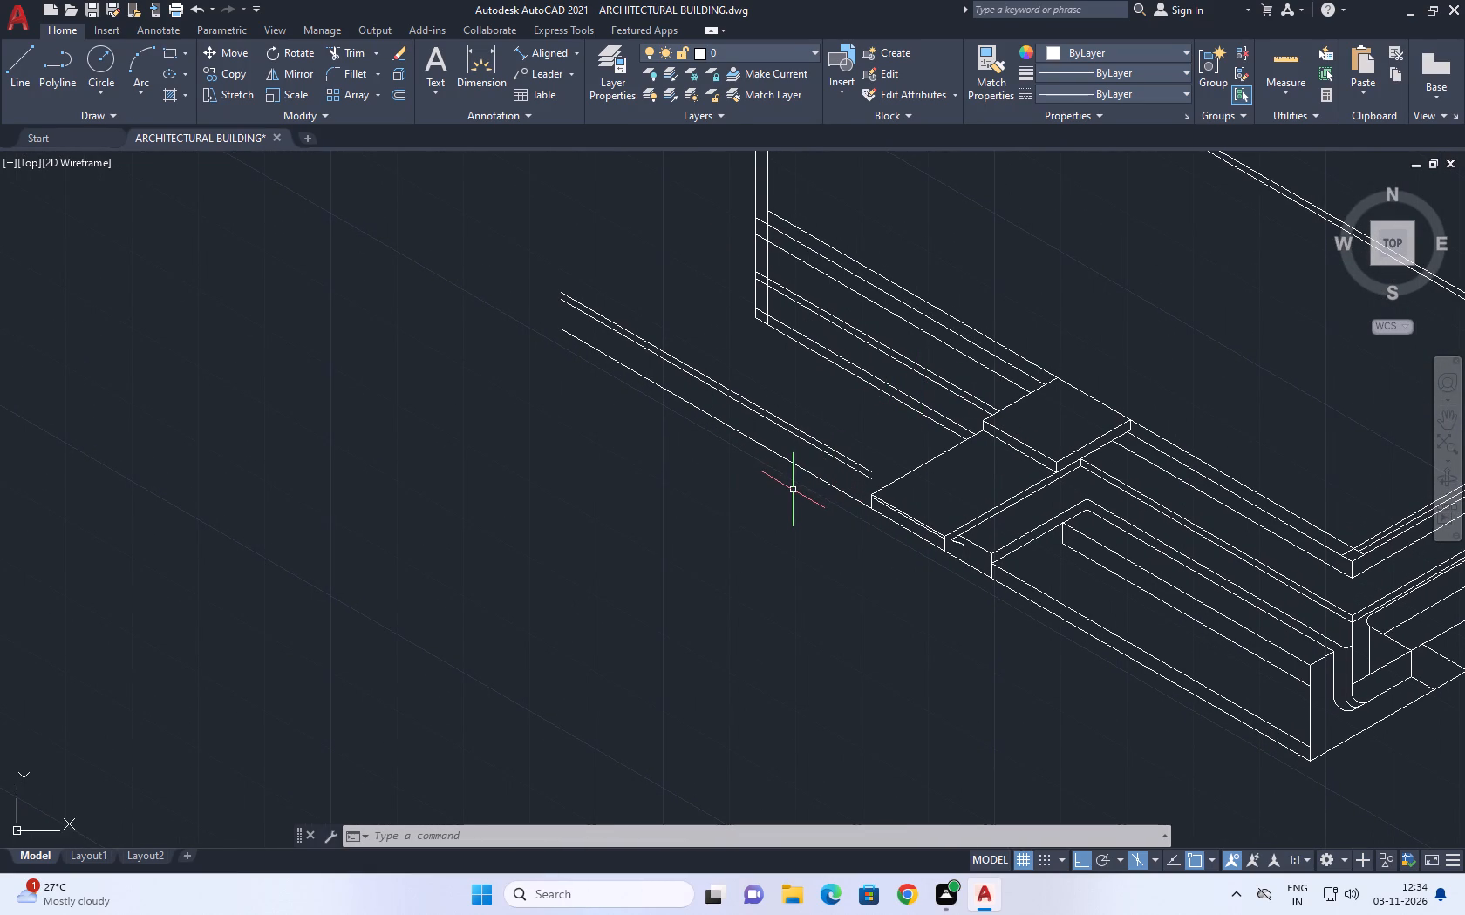
# Move the raised block's outer face, two long edges and two corner verticals, inward along the 30° edge to the upper wall line's endpoint.
pyautogui.scroll(1, 1012, 434)
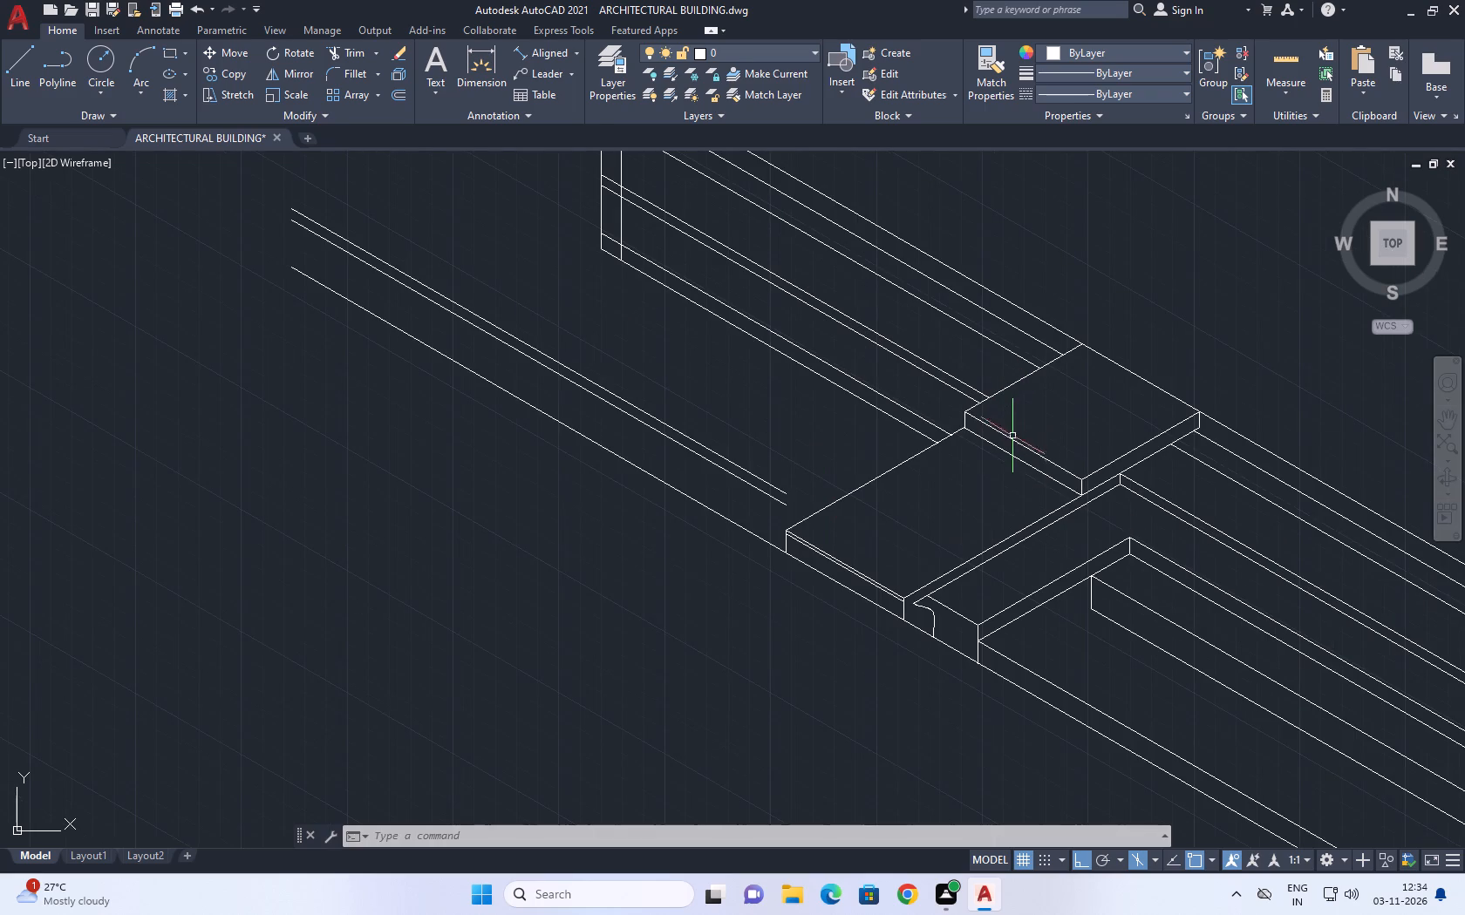
pyautogui.scroll(2, 1011, 451)
pyautogui.click(1046, 414)
pyautogui.click(979, 500)
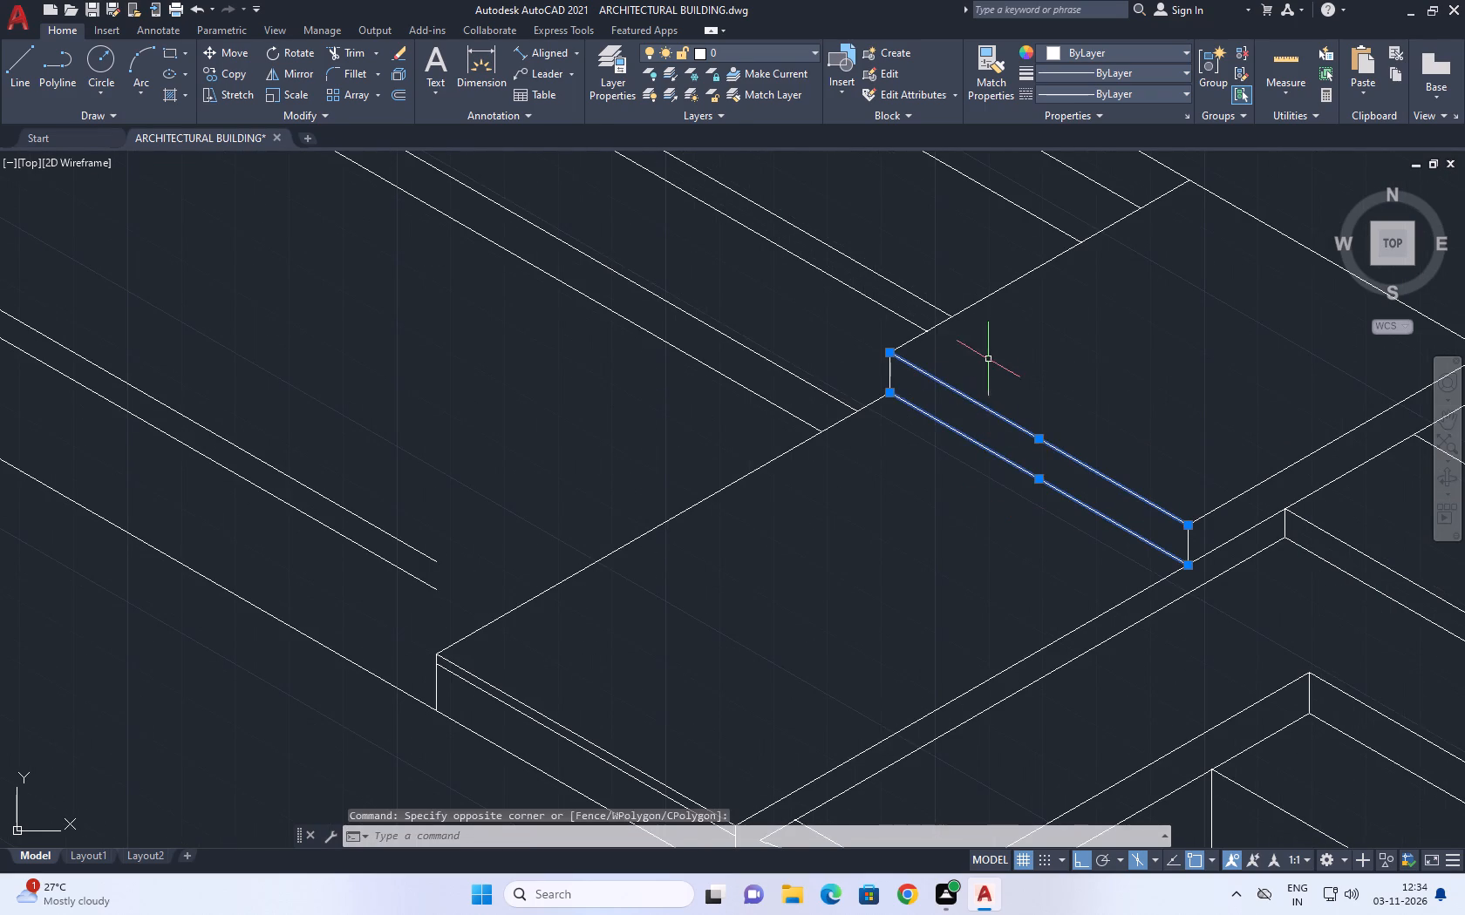
pyautogui.moveTo(993, 356); pyautogui.dragTo(842, 507, button='middle')
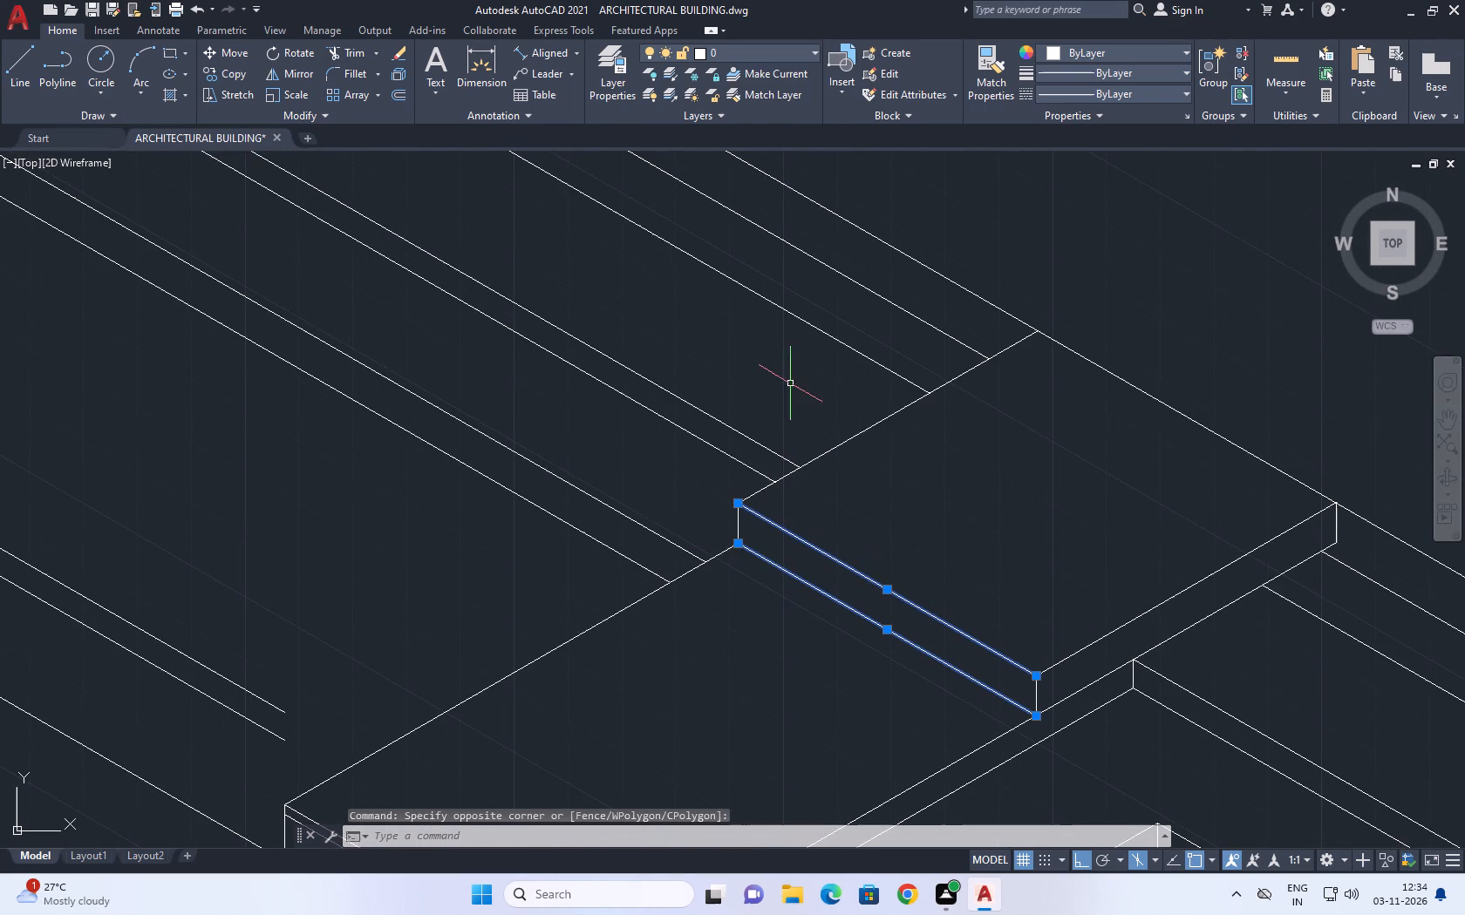
pyautogui.scroll(3, 1020, 715)
pyautogui.click(1090, 651)
pyautogui.moveTo(989, 599); pyautogui.dragTo(966, 592)
pyautogui.moveTo(846, 522); pyautogui.dragTo(1086, 663, button='middle')
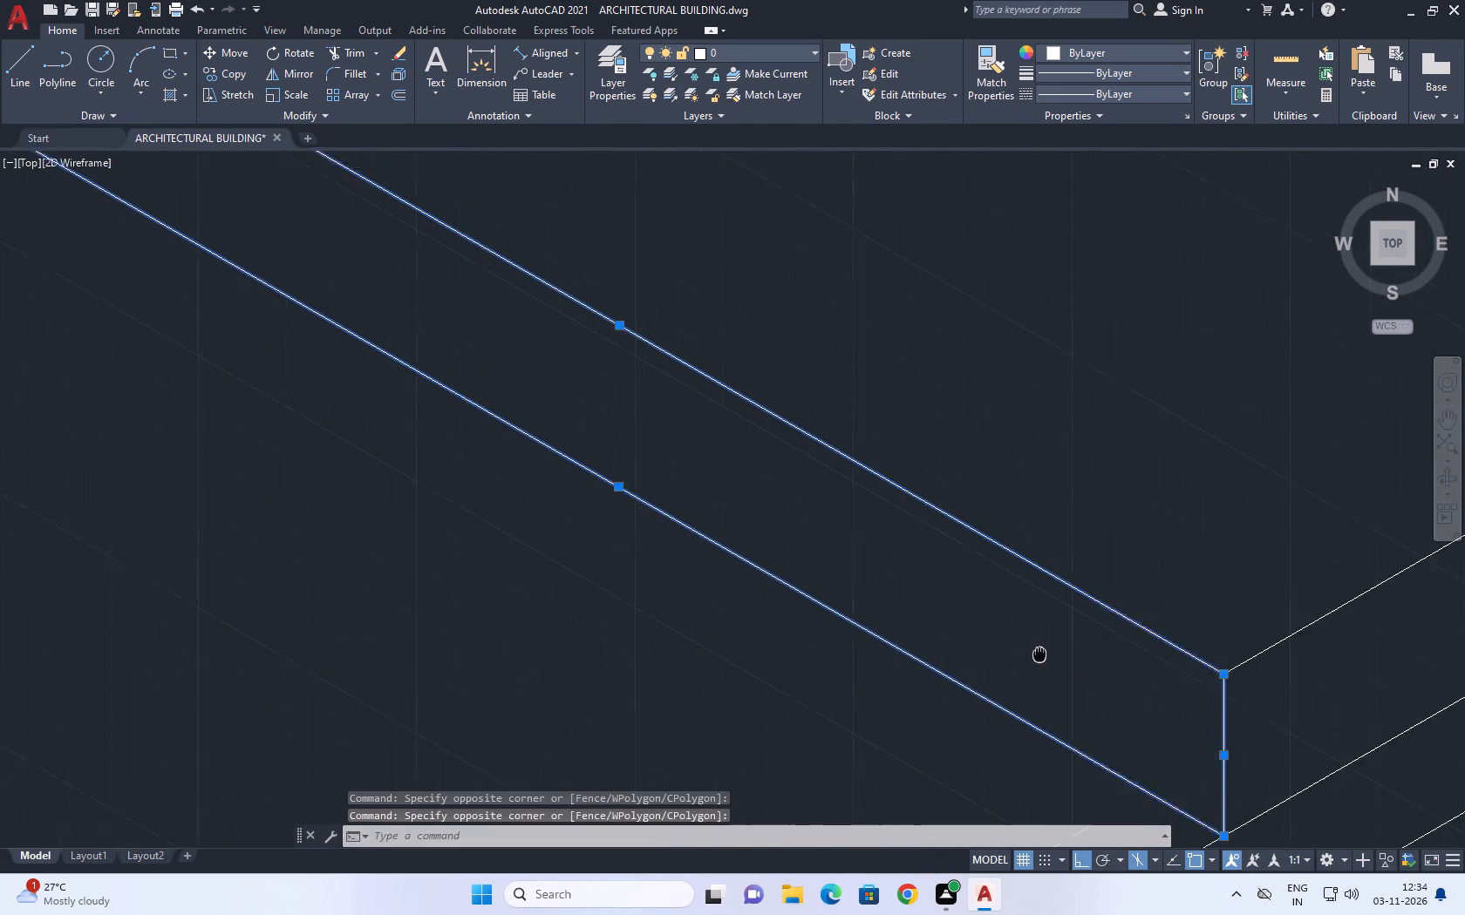
pyautogui.moveTo(1086, 663); pyautogui.dragTo(1133, 663, button='middle')
pyautogui.scroll(-4, 1118, 607)
pyautogui.scroll(3, 928, 540)
pyautogui.moveTo(1105, 526); pyautogui.dragTo(1087, 509)
pyautogui.moveTo(999, 481); pyautogui.dragTo(943, 467)
pyautogui.moveTo(1060, 463); pyautogui.dragTo(801, 557, button='middle')
pyautogui.click(239, 48)
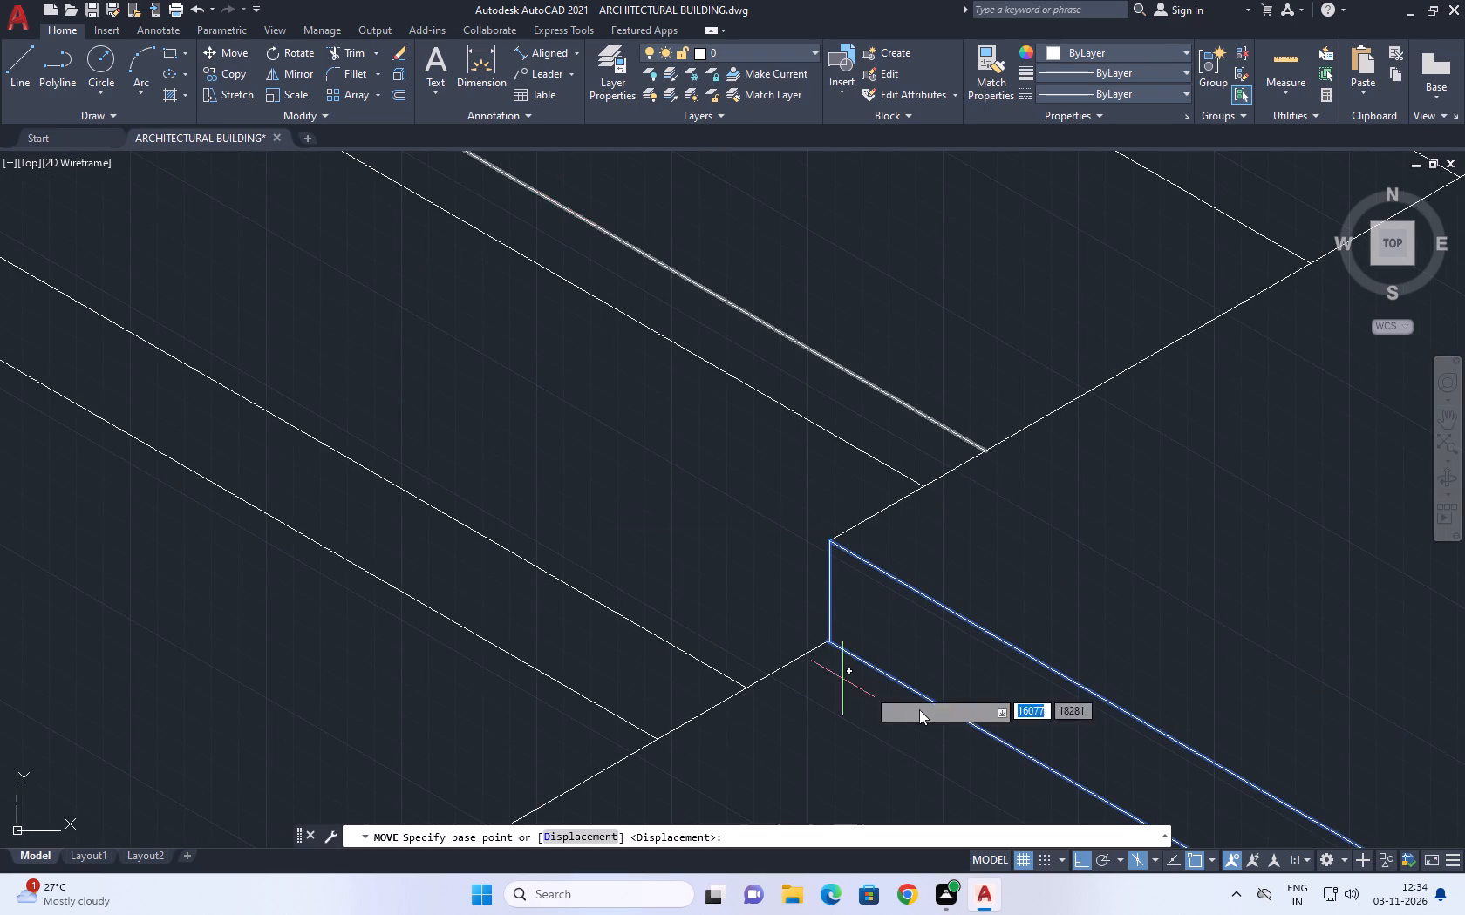
pyautogui.click(829, 543)
pyautogui.click(989, 454)
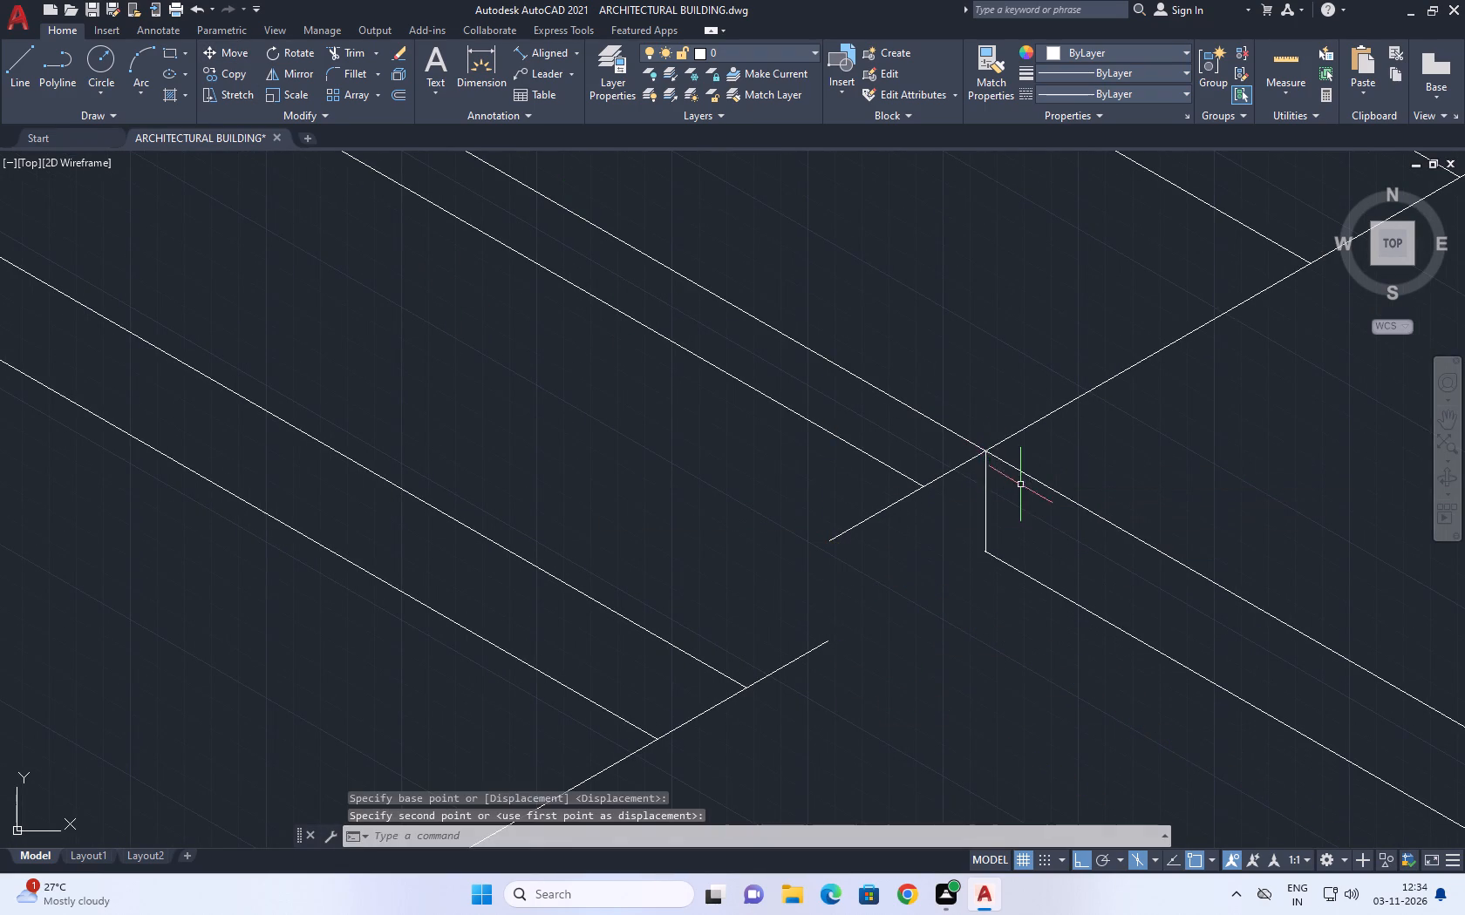
# Shorten the raised block's 30° top edge nearest the building corner to end at the top of its outer corner vertical.
pyautogui.scroll(-3, 1019, 486)
pyautogui.moveTo(1052, 536); pyautogui.dragTo(1040, 525, button='middle')
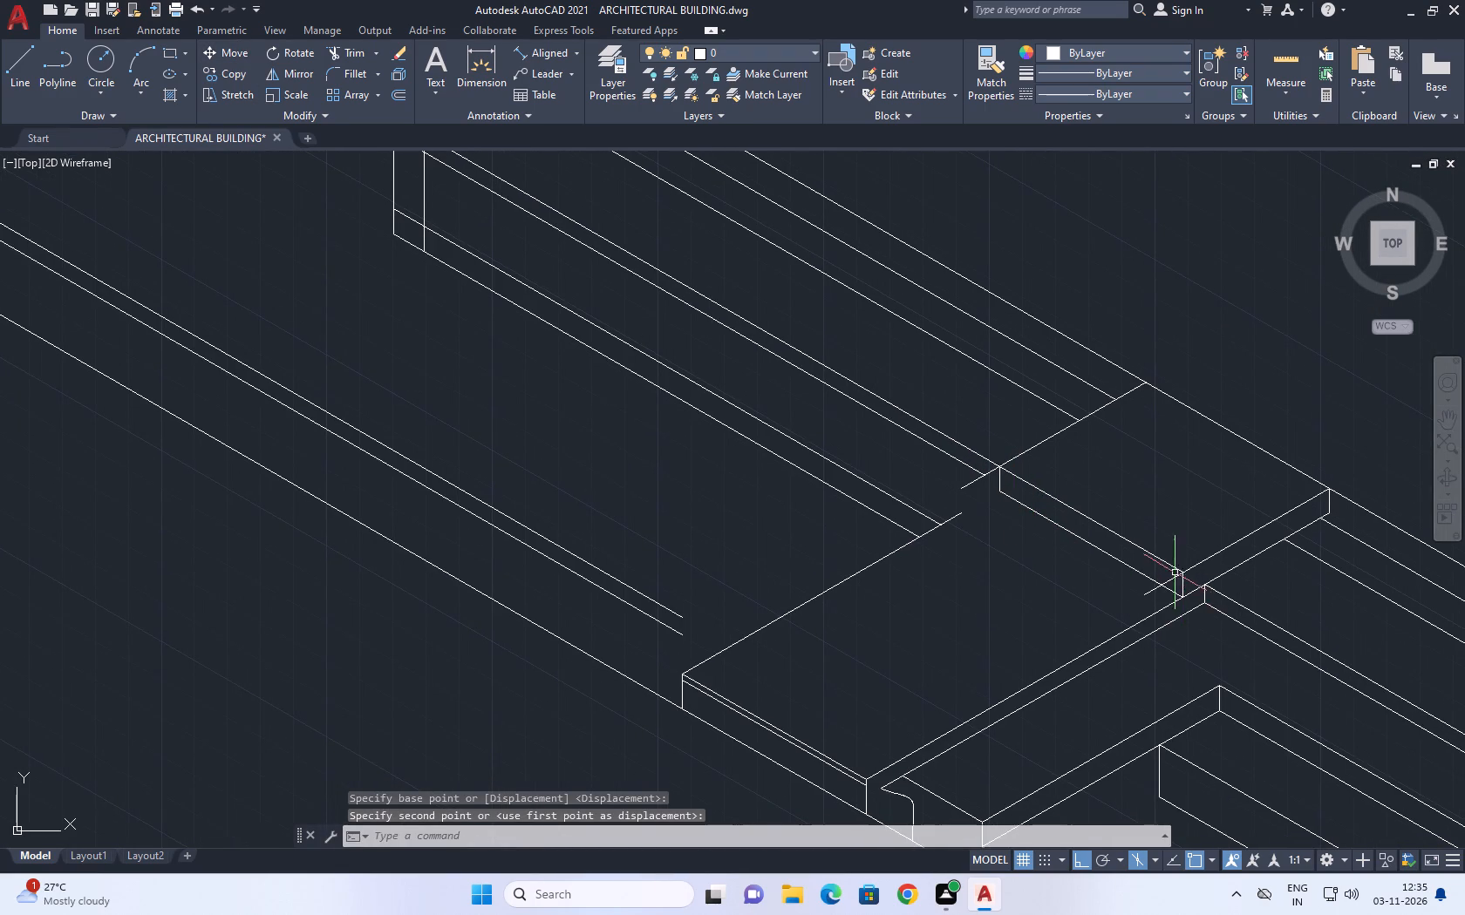
pyautogui.scroll(1, 1173, 573)
pyautogui.click(1165, 587)
pyautogui.scroll(1, 1117, 613)
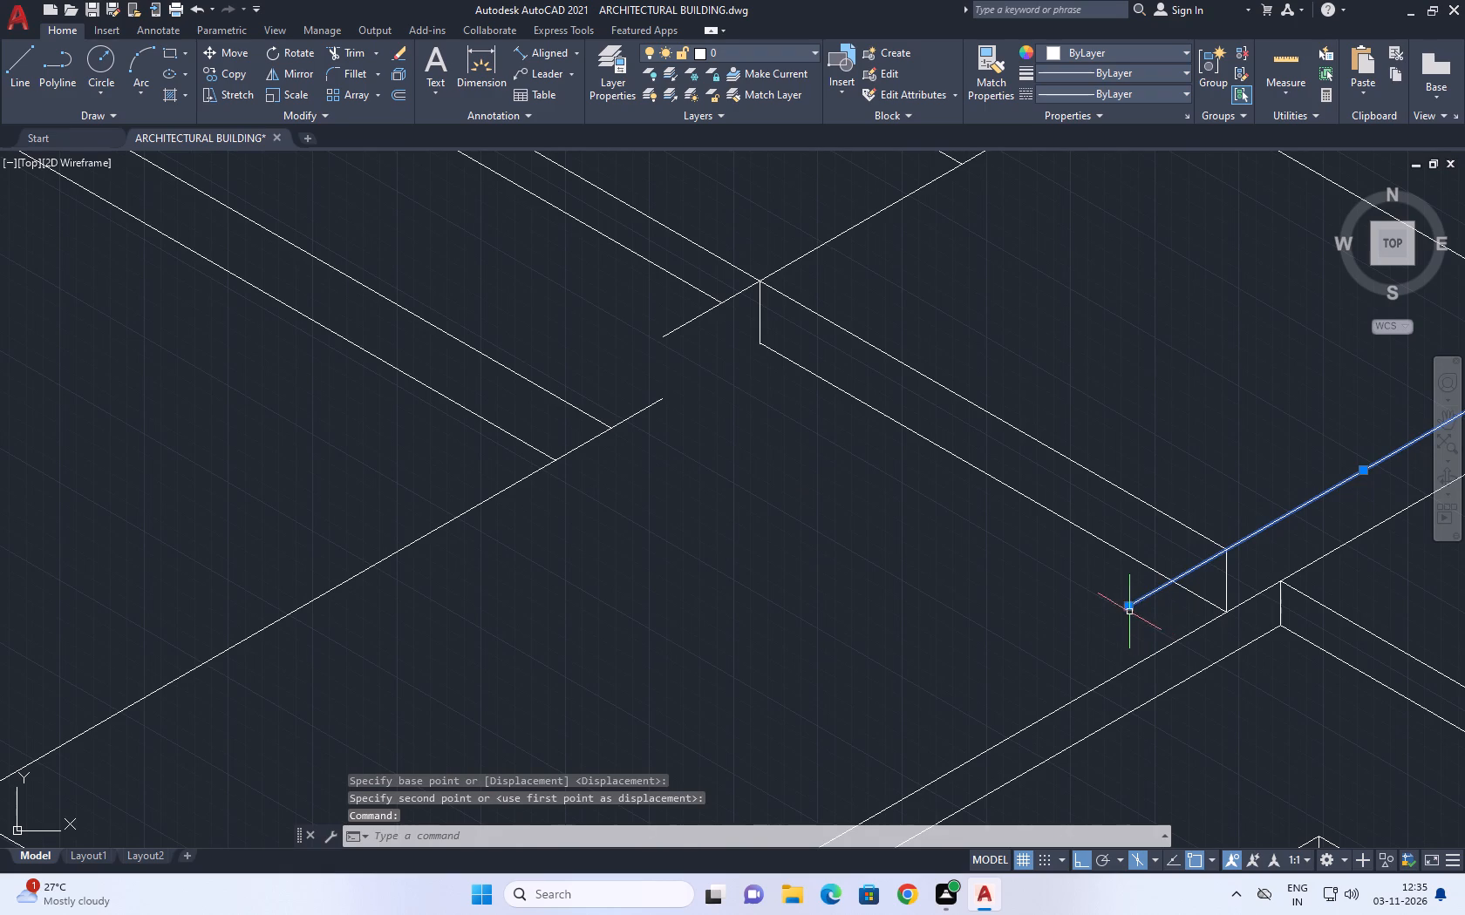
pyautogui.click(1128, 606)
pyautogui.click(1226, 552)
pyautogui.scroll(-3, 955, 559)
pyautogui.moveTo(1103, 543); pyautogui.dragTo(1026, 579, button='middle')
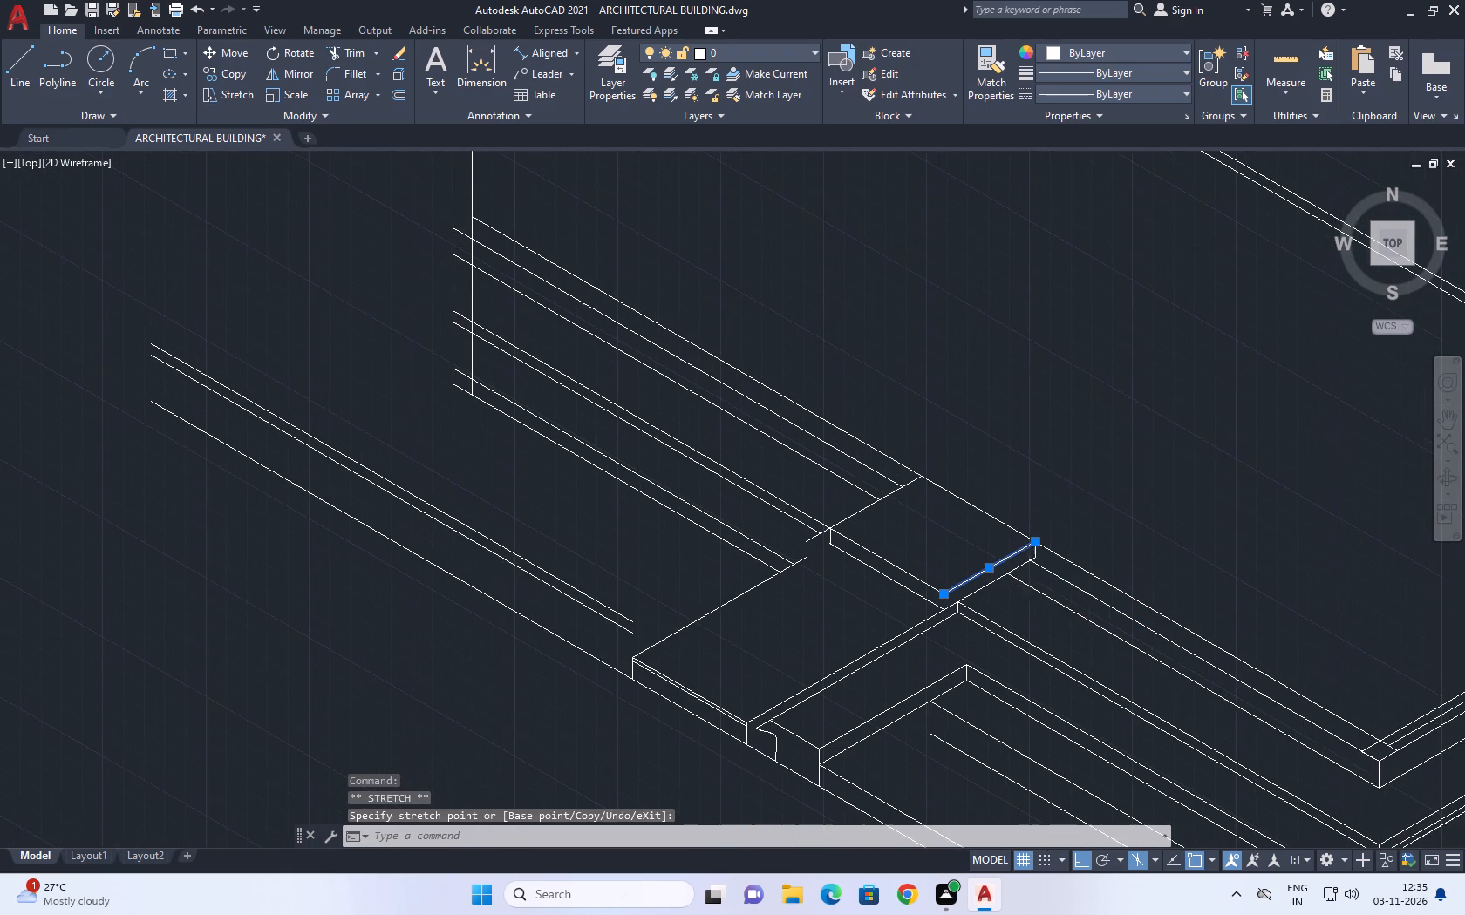
pyautogui.rightClick(1060, 455)
pyautogui.click(1132, 318)
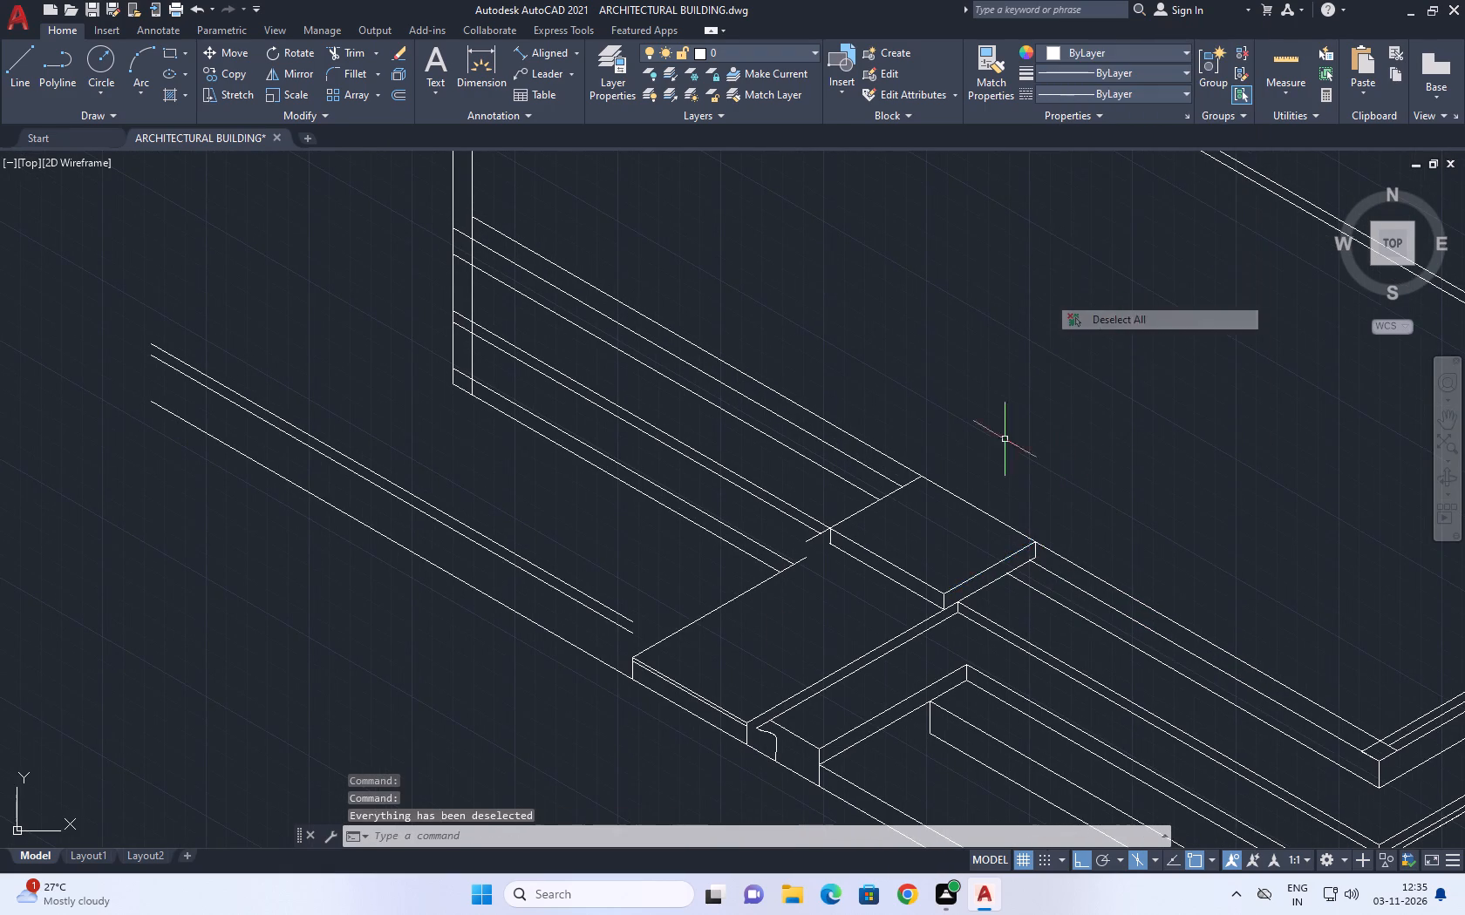
# Shorten the raised block's opposite 30° top edge to end at the top of its other outer corner vertical.
pyautogui.scroll(3, 747, 630)
pyautogui.moveTo(857, 540); pyautogui.dragTo(763, 822, button='middle')
pyautogui.scroll(3, 848, 560)
pyautogui.click(823, 559)
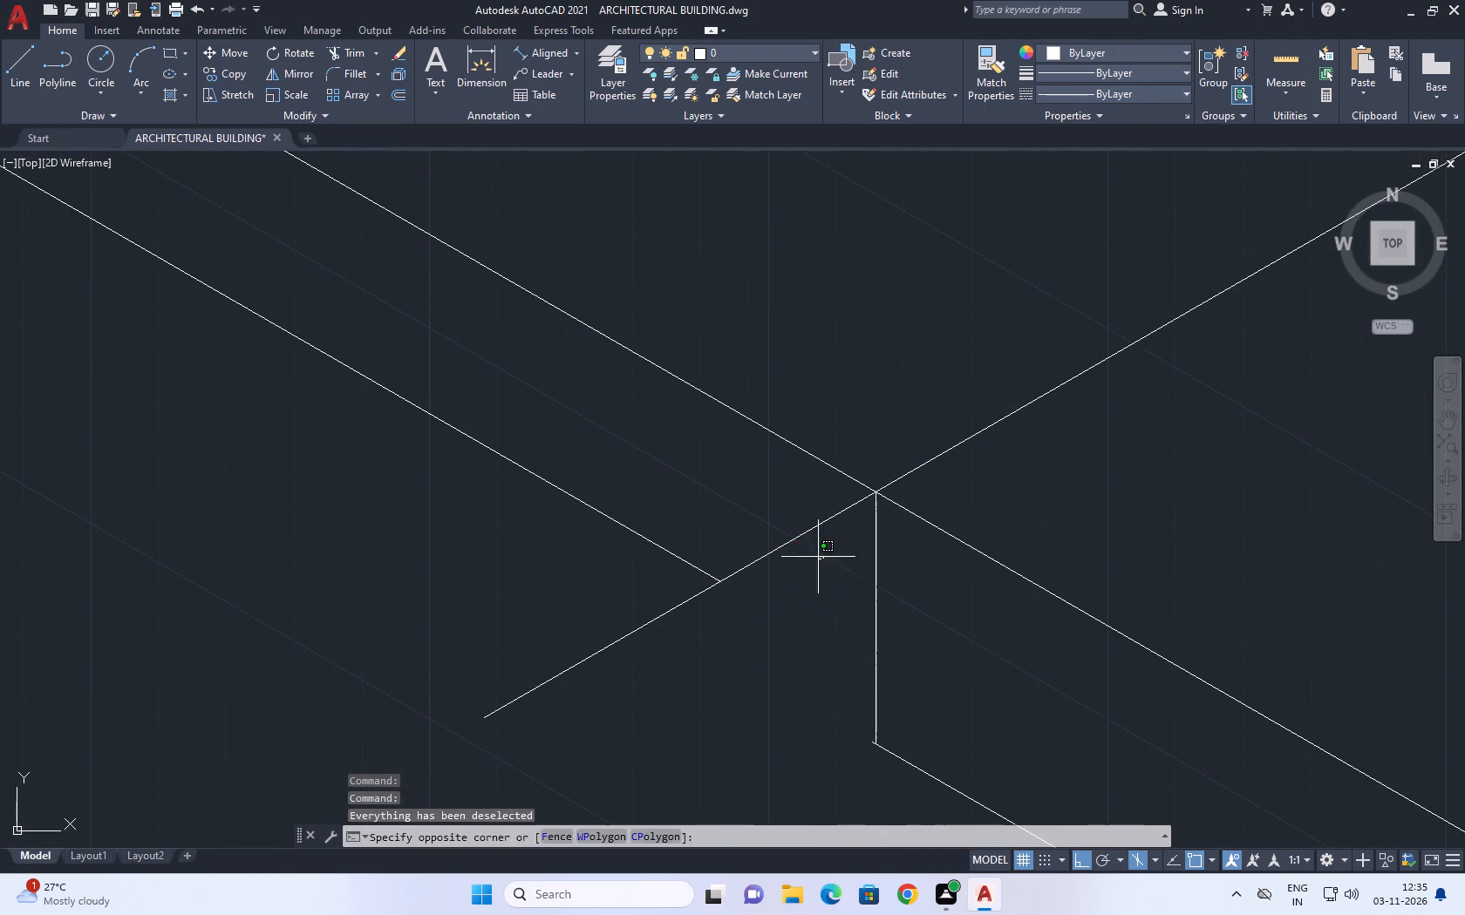
pyautogui.click(799, 526)
pyautogui.click(484, 717)
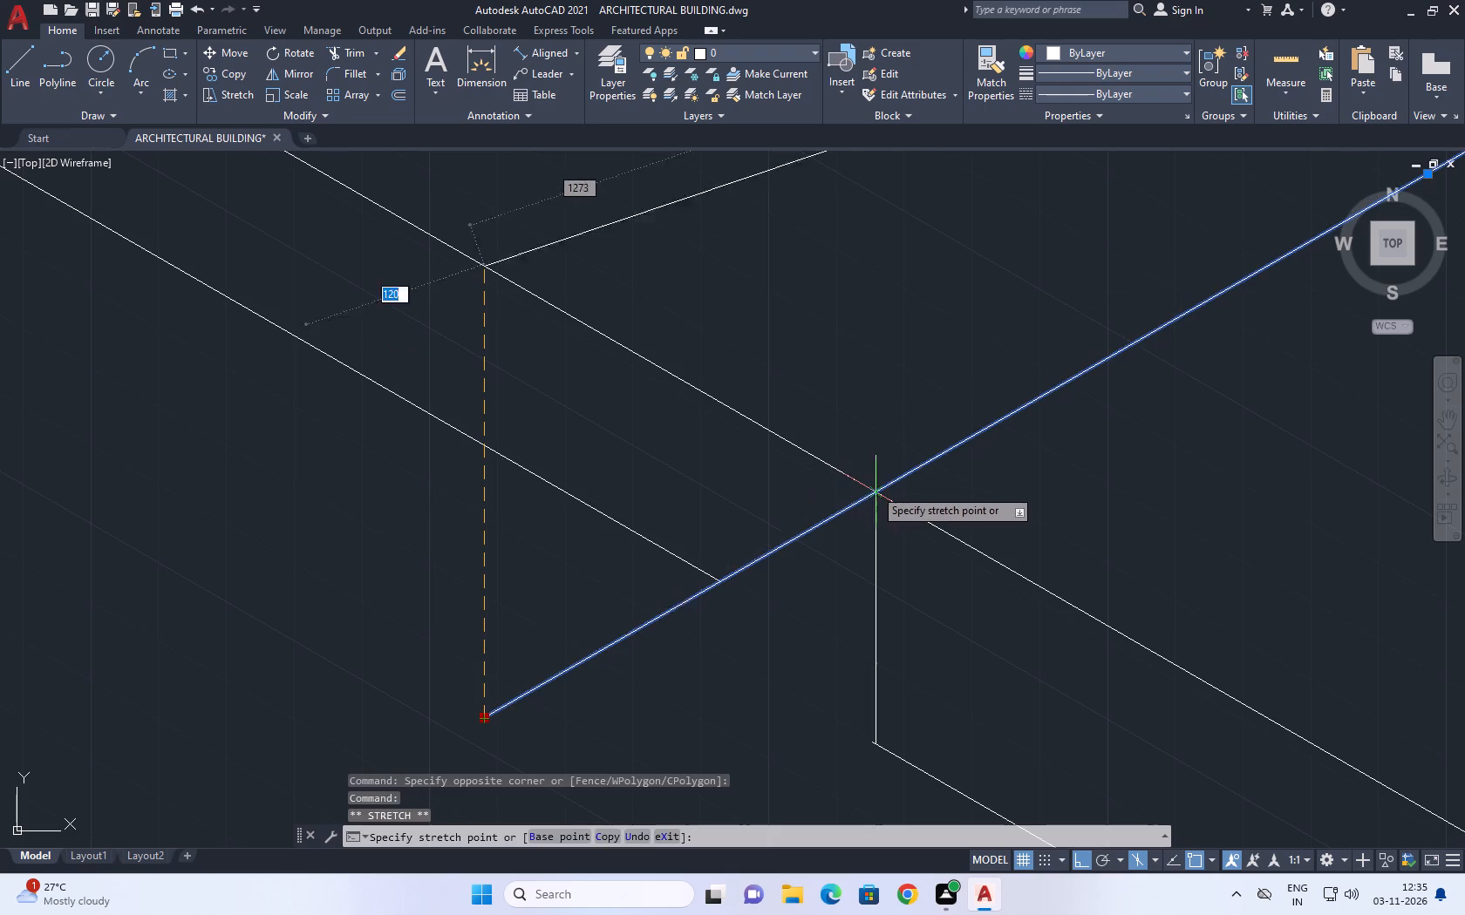
pyautogui.click(872, 498)
pyautogui.rightClick(985, 485)
pyautogui.click(1084, 346)
pyautogui.scroll(-5, 963, 471)
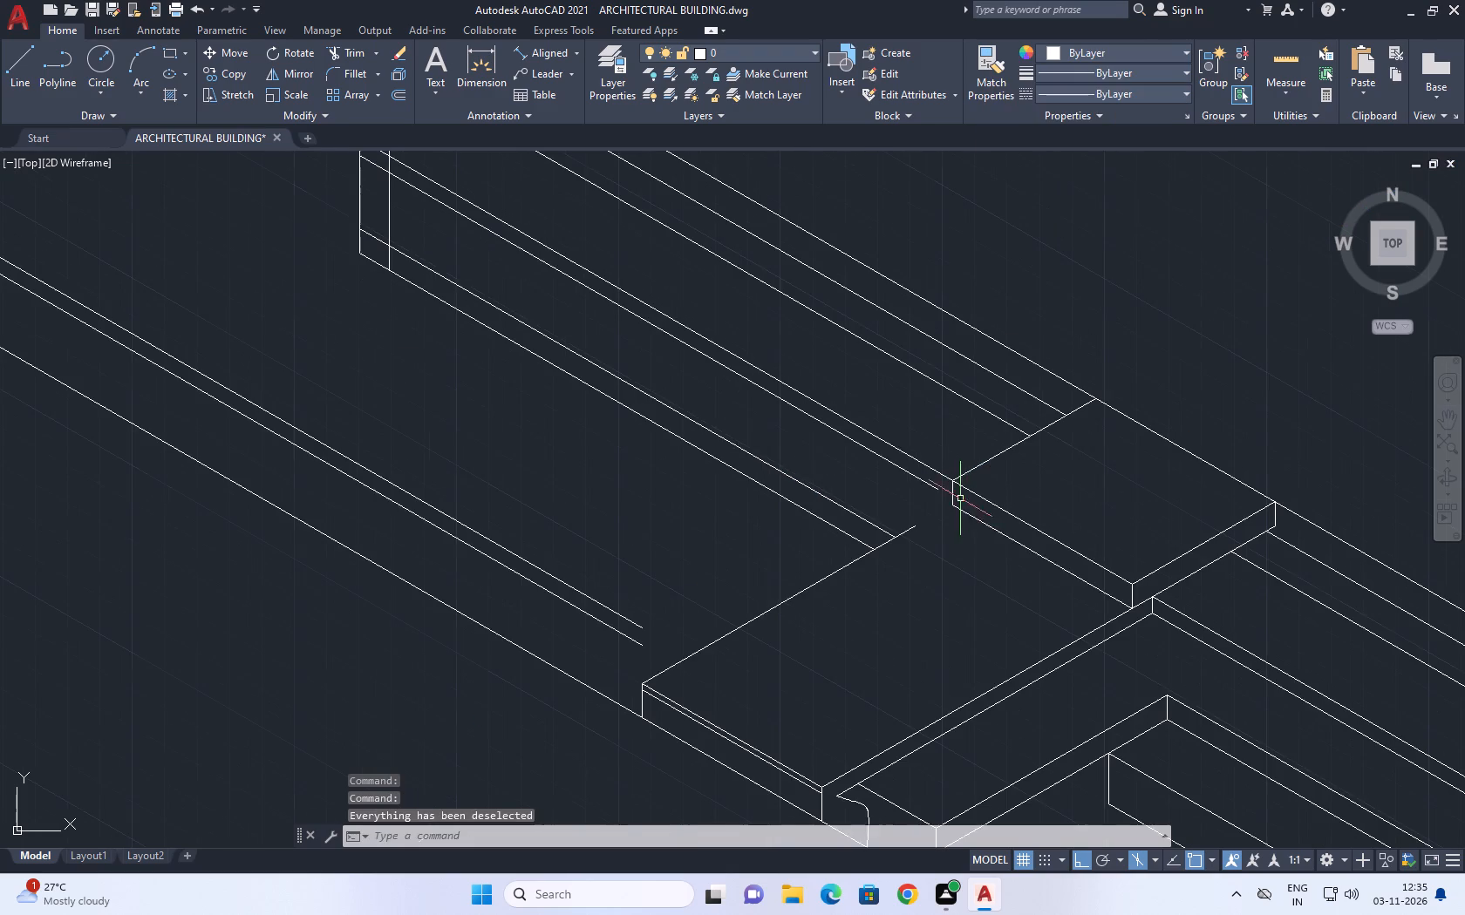
# Extend the lower 150° wall line across the raised block's outer face to its far corner vertical.
pyautogui.moveTo(882, 457); pyautogui.dragTo(915, 596, button='middle')
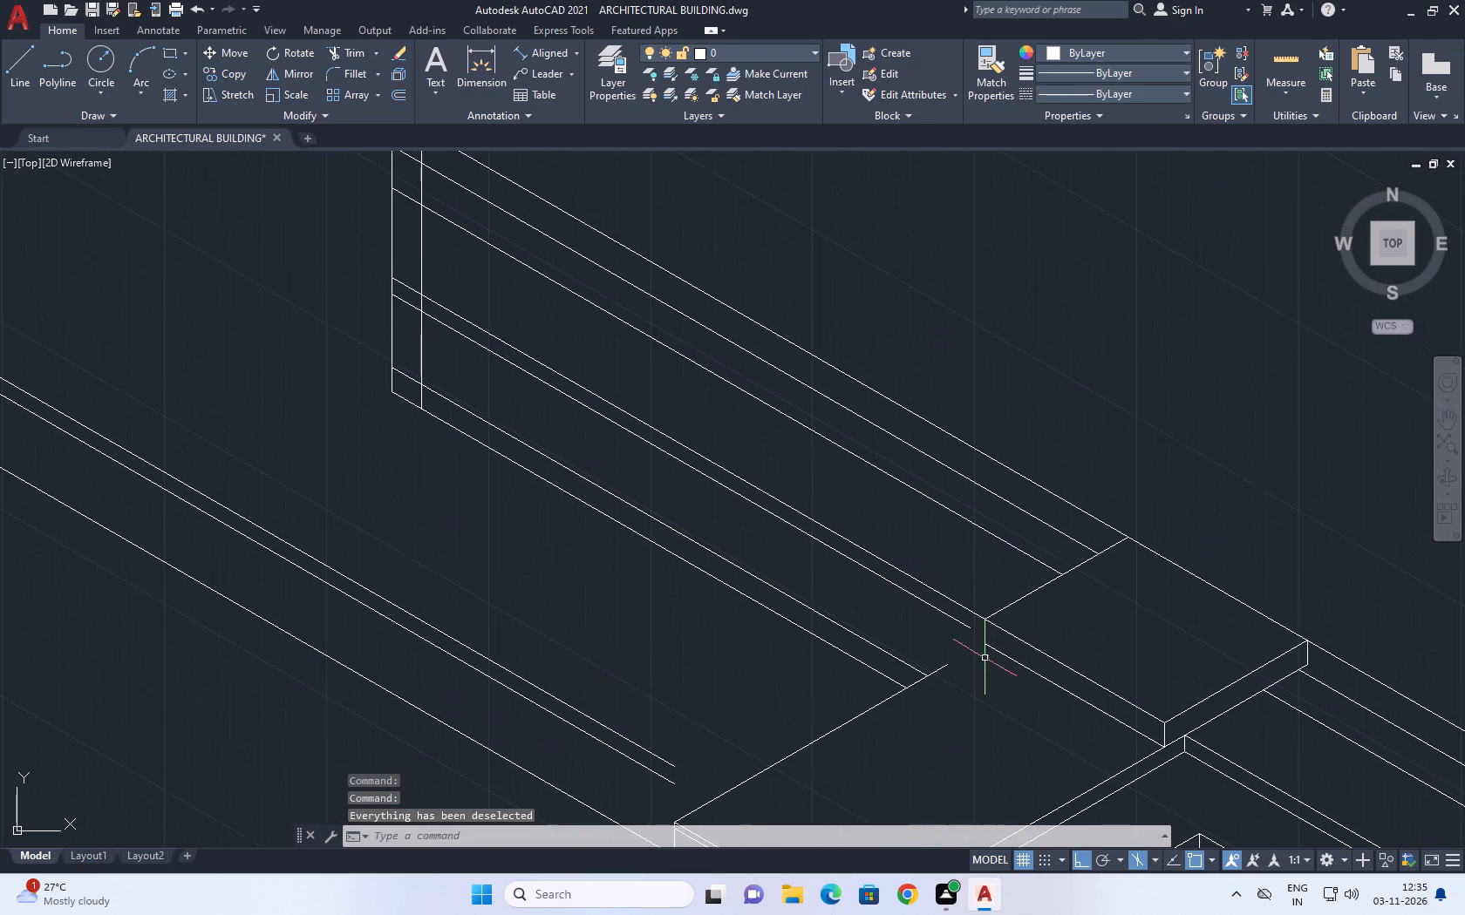
pyautogui.write('ex')
pyautogui.press('space')
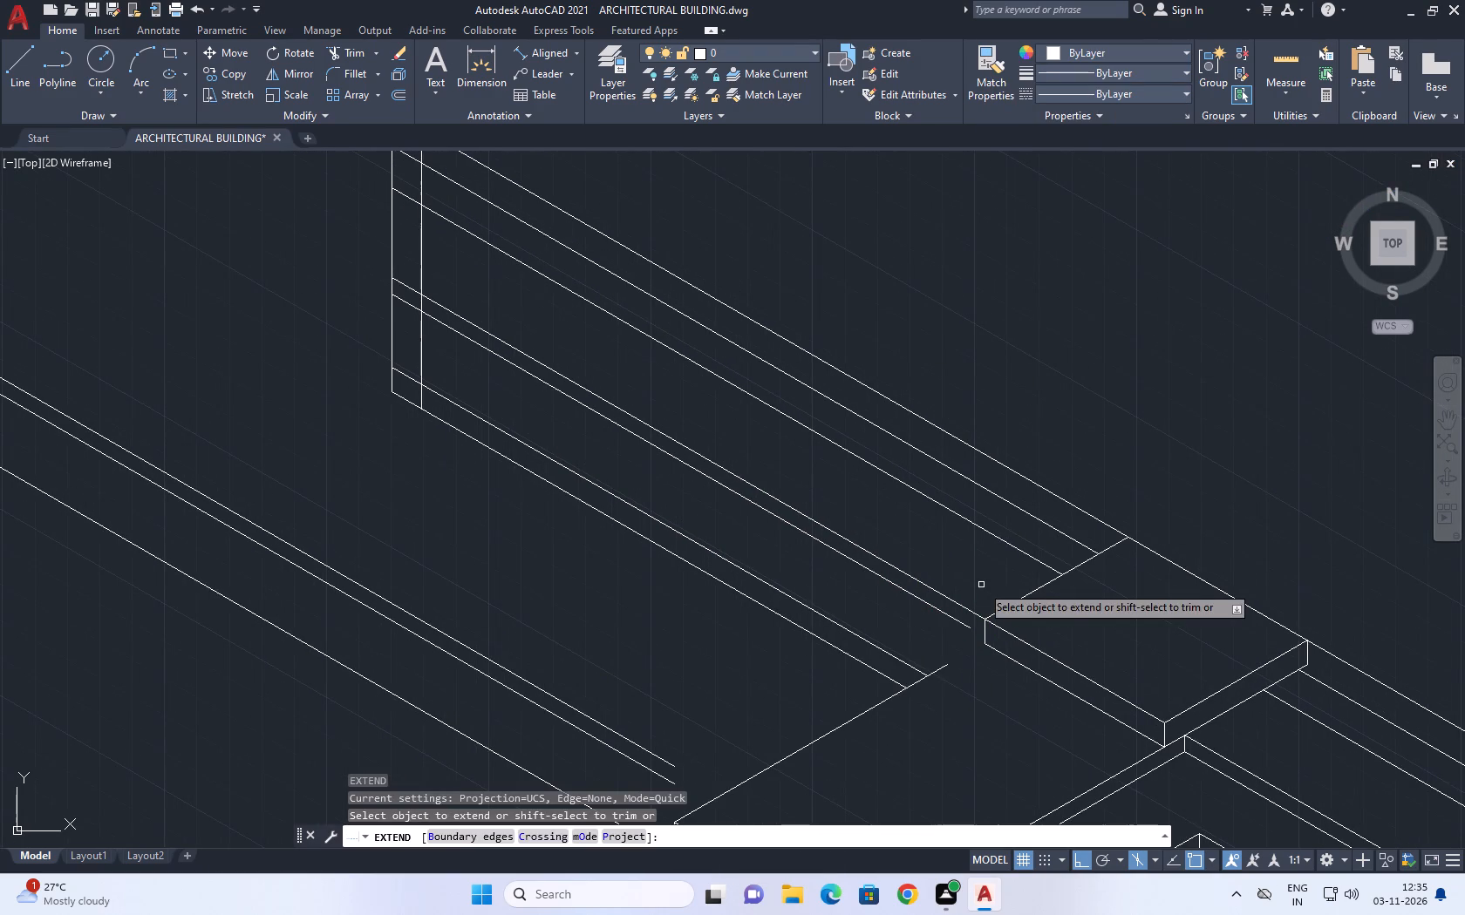
pyautogui.doubleClick(964, 623)
pyautogui.click(971, 627)
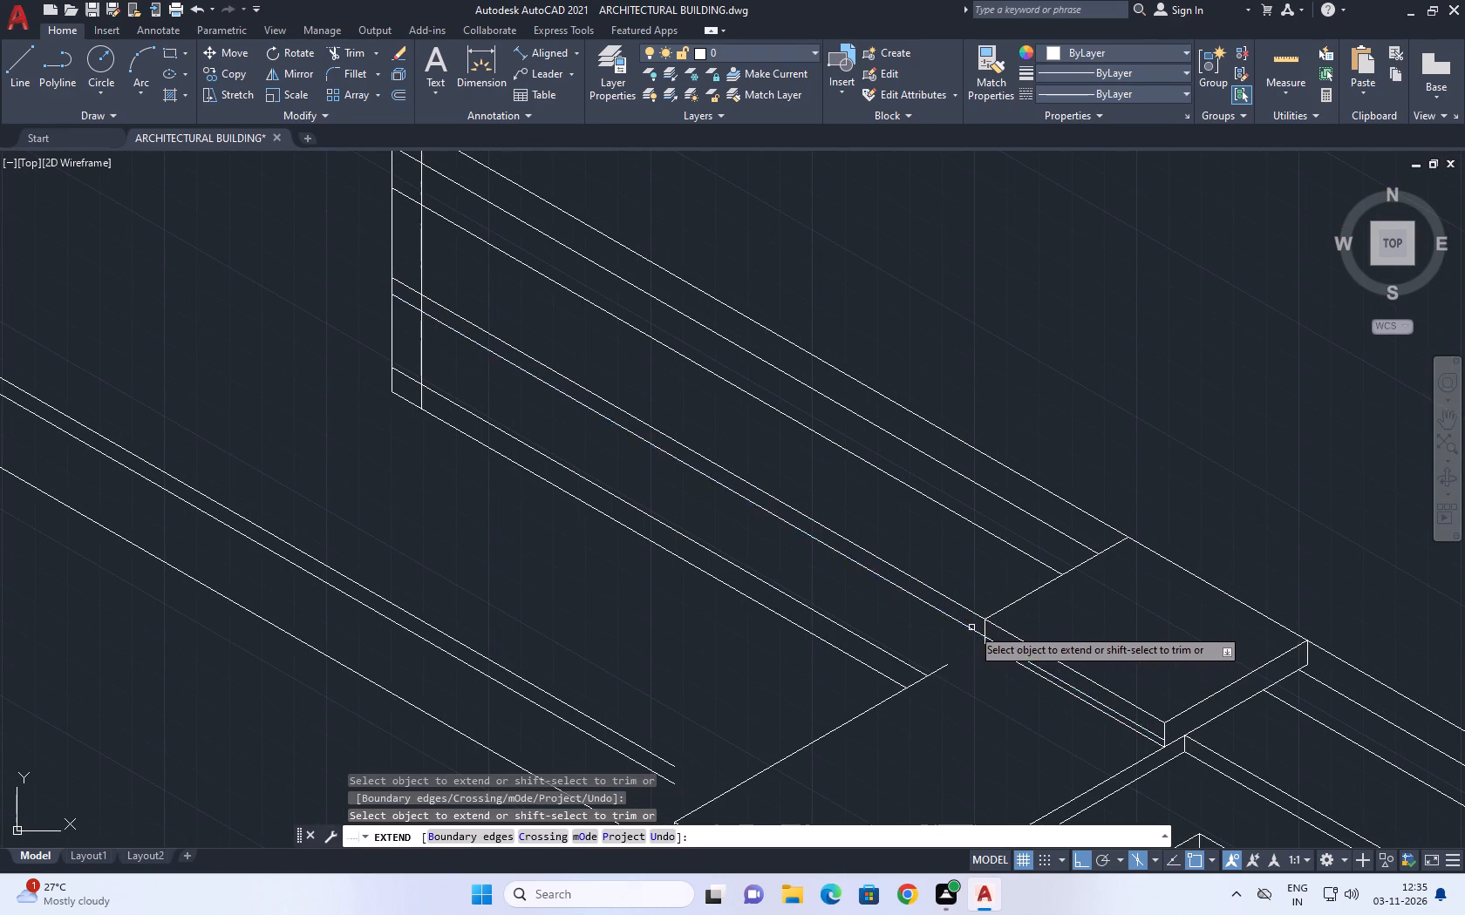
pyautogui.moveTo(1204, 480); pyautogui.dragTo(944, 368, button='middle')
pyautogui.rightClick(931, 377)
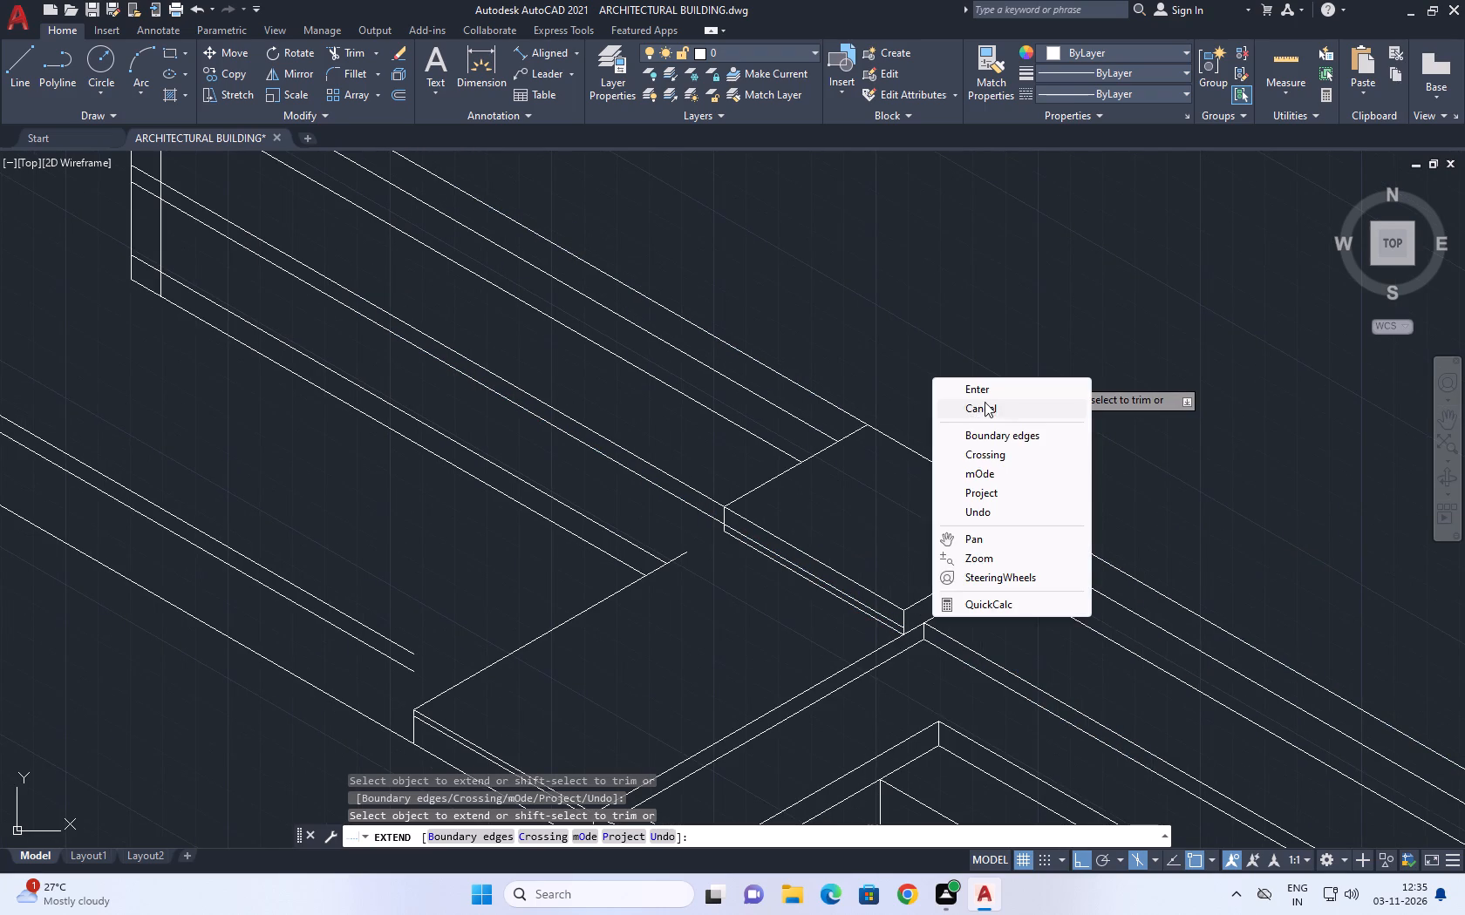
pyautogui.click(985, 401)
# Erase the raised block's original bottom long edge below the extended wall line.
pyautogui.scroll(3, 798, 588)
pyautogui.click(832, 561)
pyautogui.rightClick(967, 361)
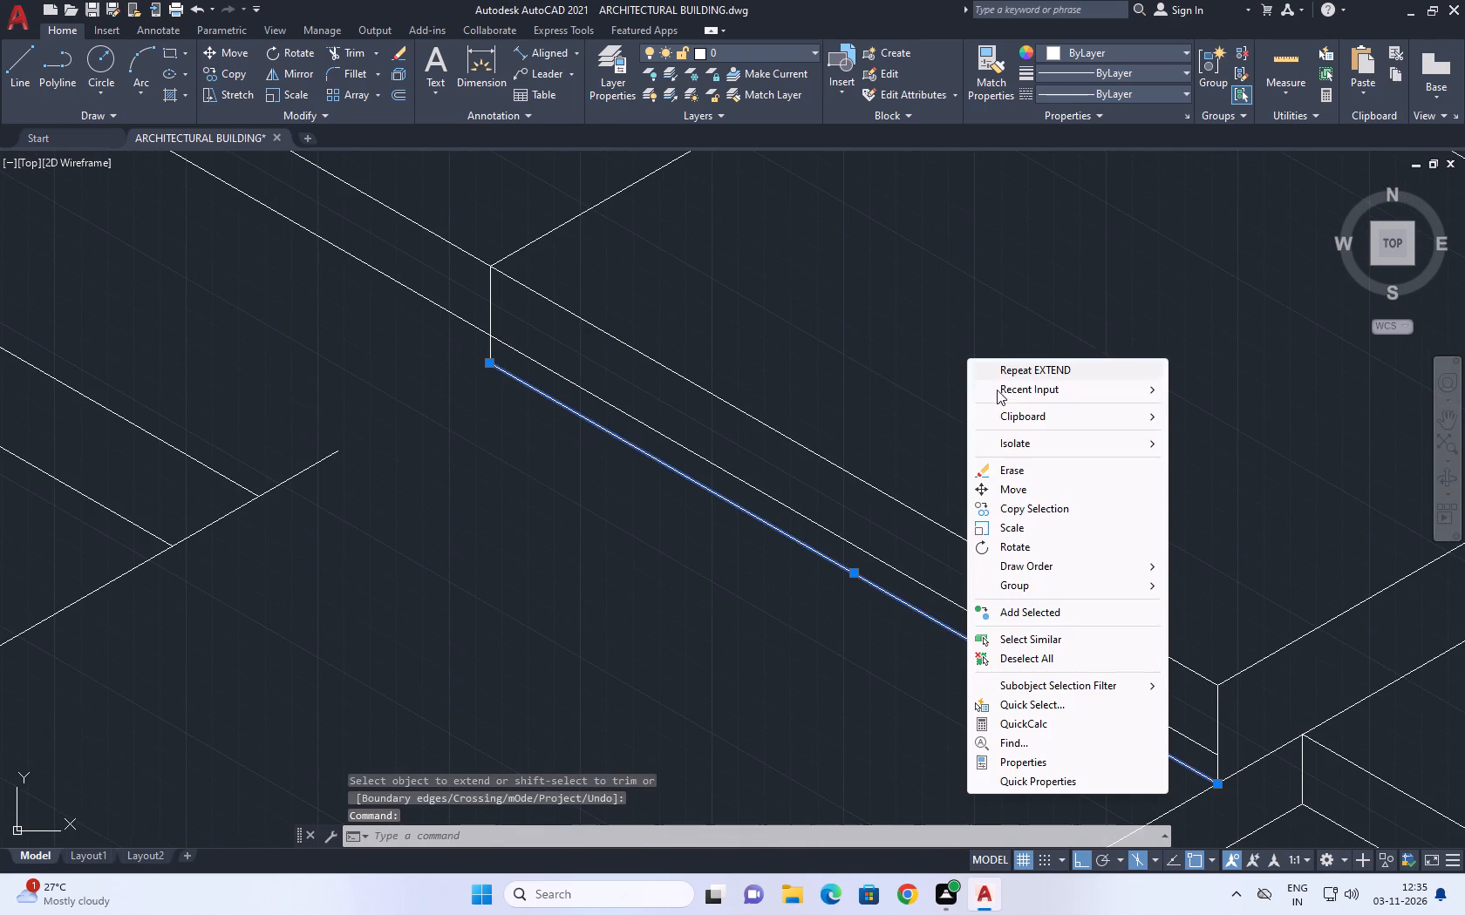
pyautogui.click(1037, 465)
# Trim the ends of the raised block's two outer corner verticals that project below the extended wall line.
pyautogui.moveTo(532, 403); pyautogui.dragTo(725, 647, button='middle')
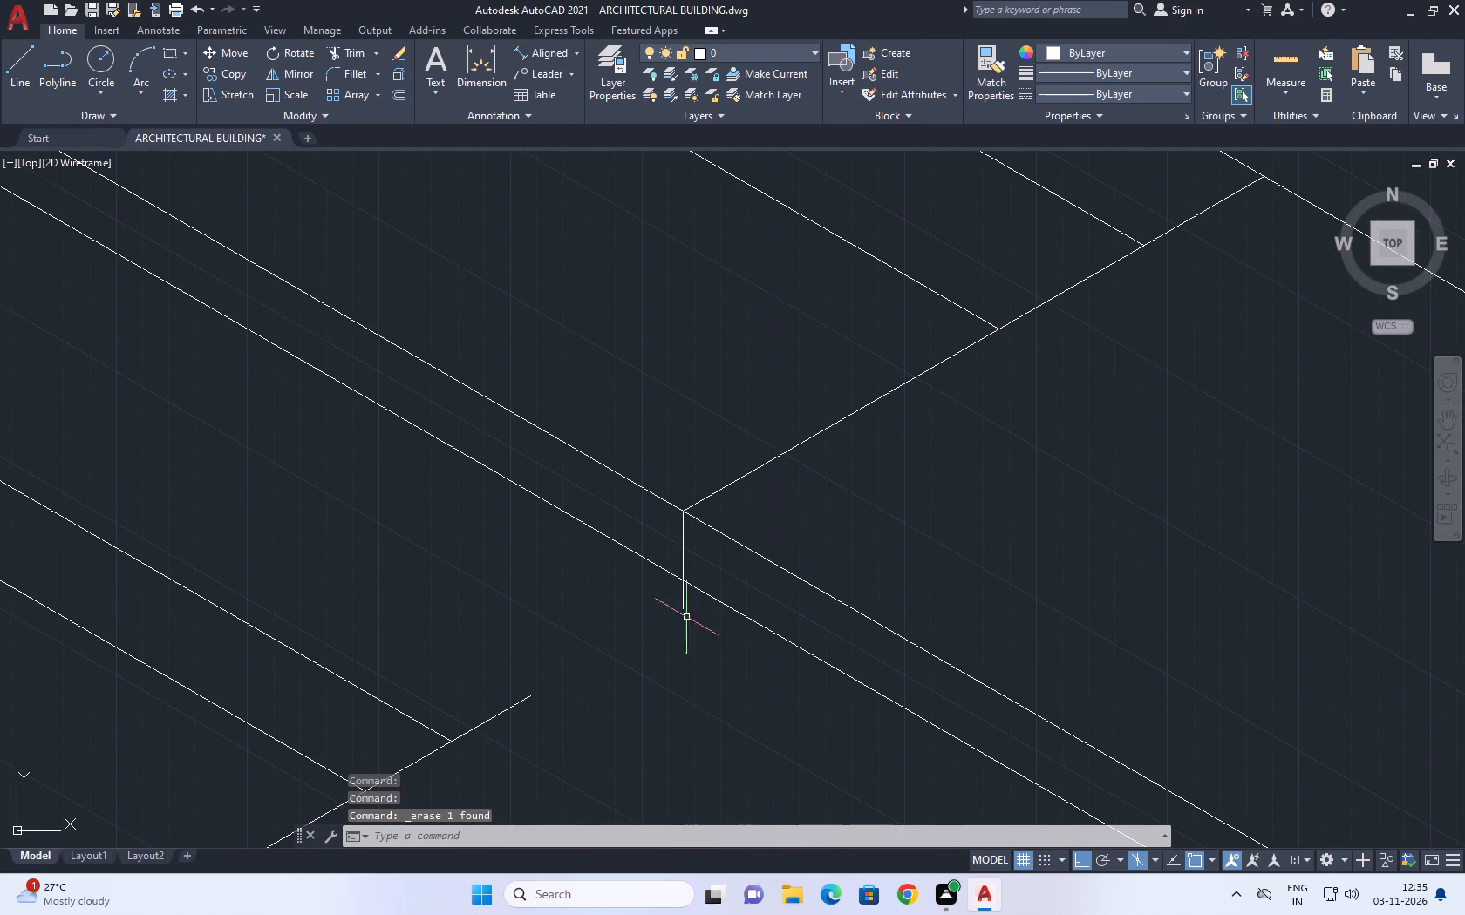
pyautogui.moveTo(782, 422); pyautogui.dragTo(814, 540, button='middle')
pyautogui.scroll(-3, 814, 540)
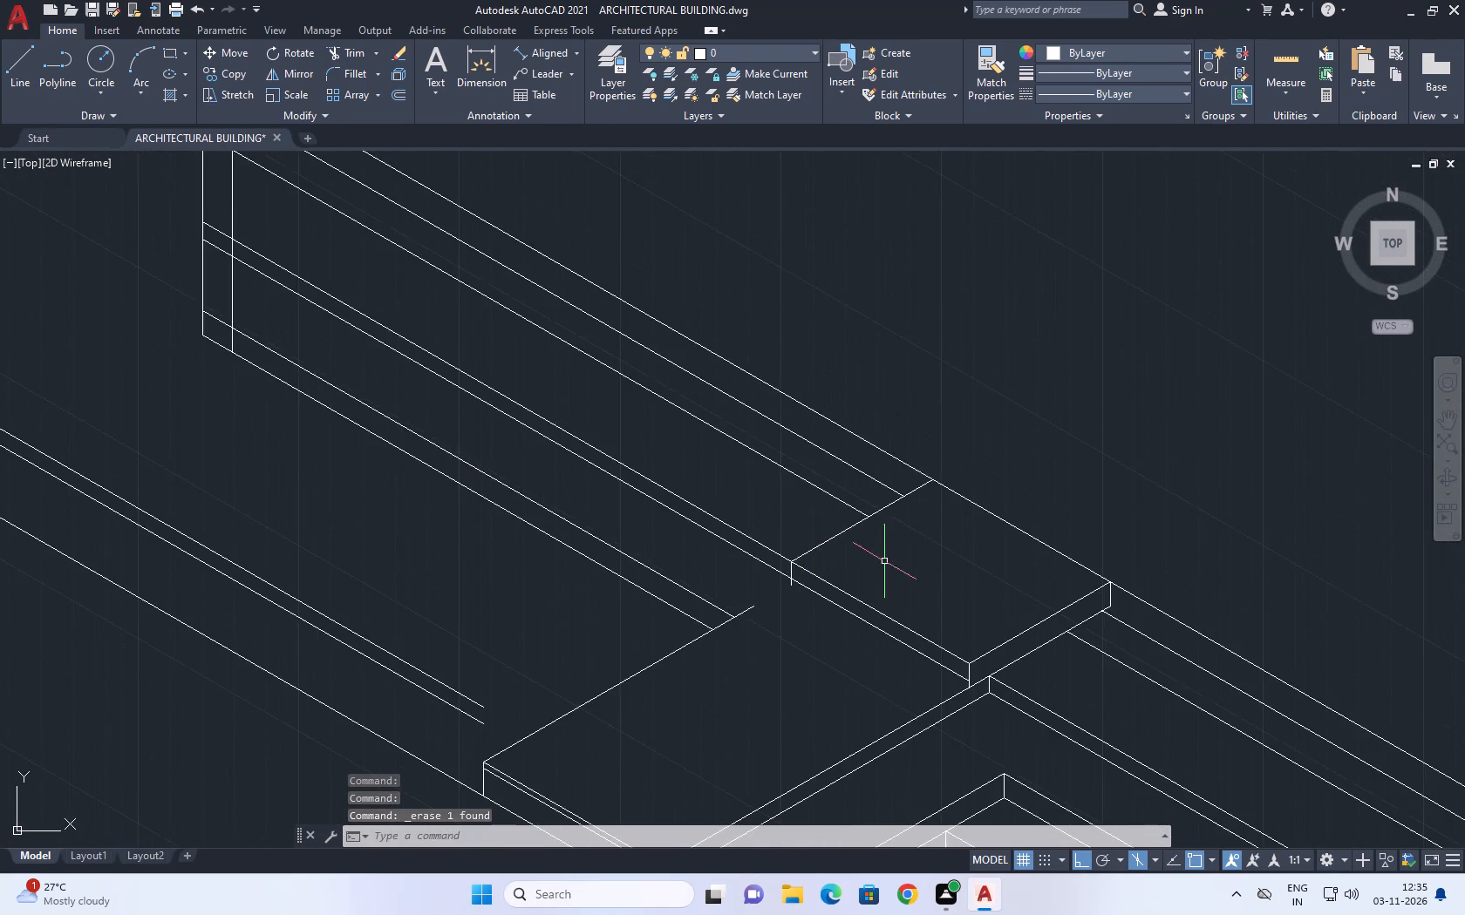
pyautogui.moveTo(949, 587); pyautogui.dragTo(896, 489, button='middle')
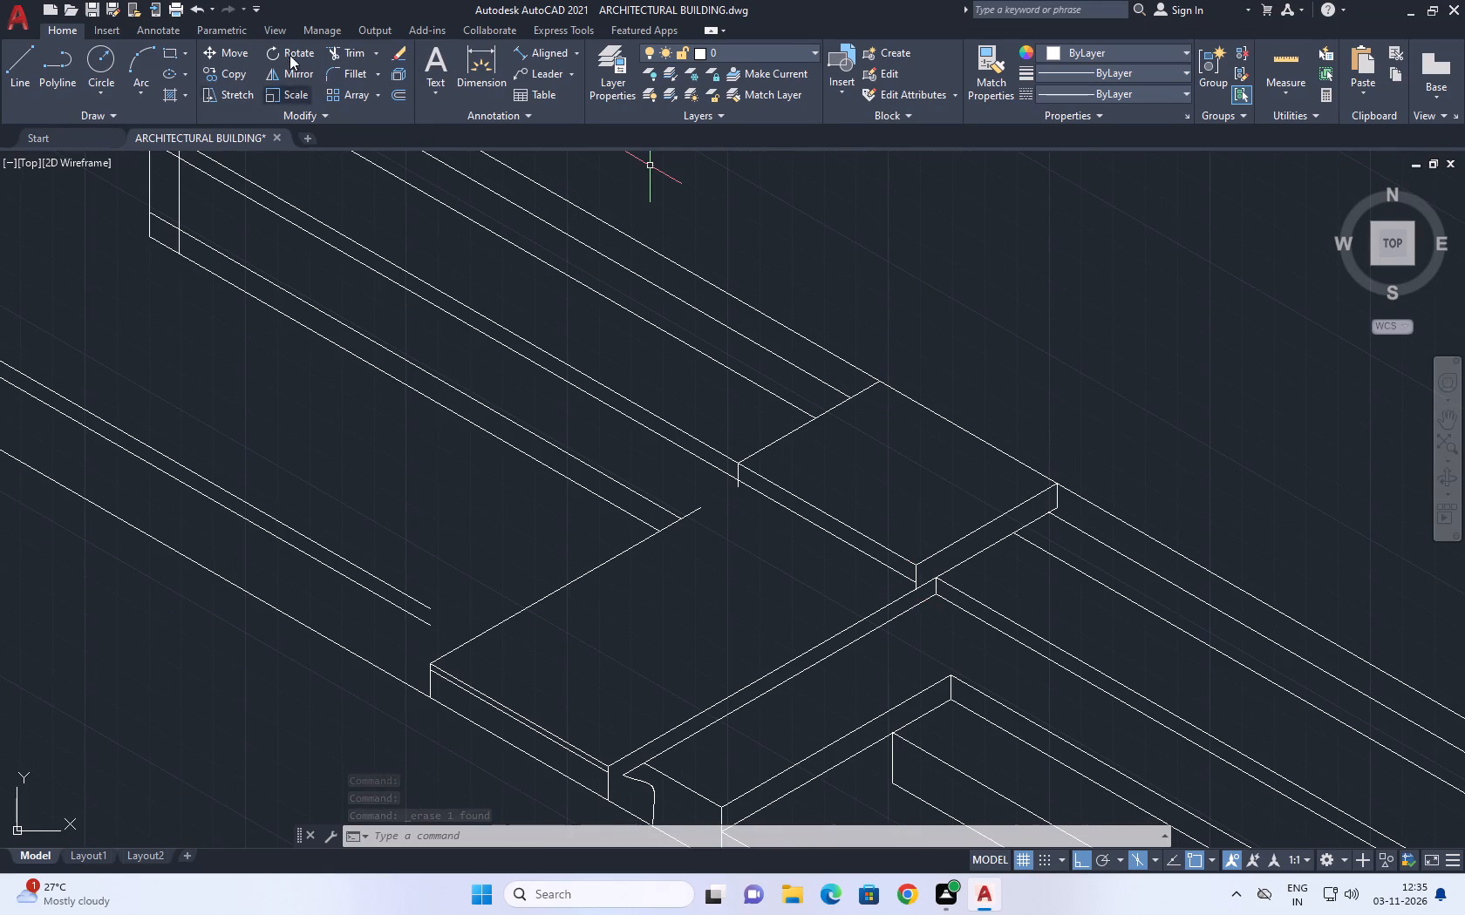
pyautogui.click(351, 45)
pyautogui.scroll(2, 753, 505)
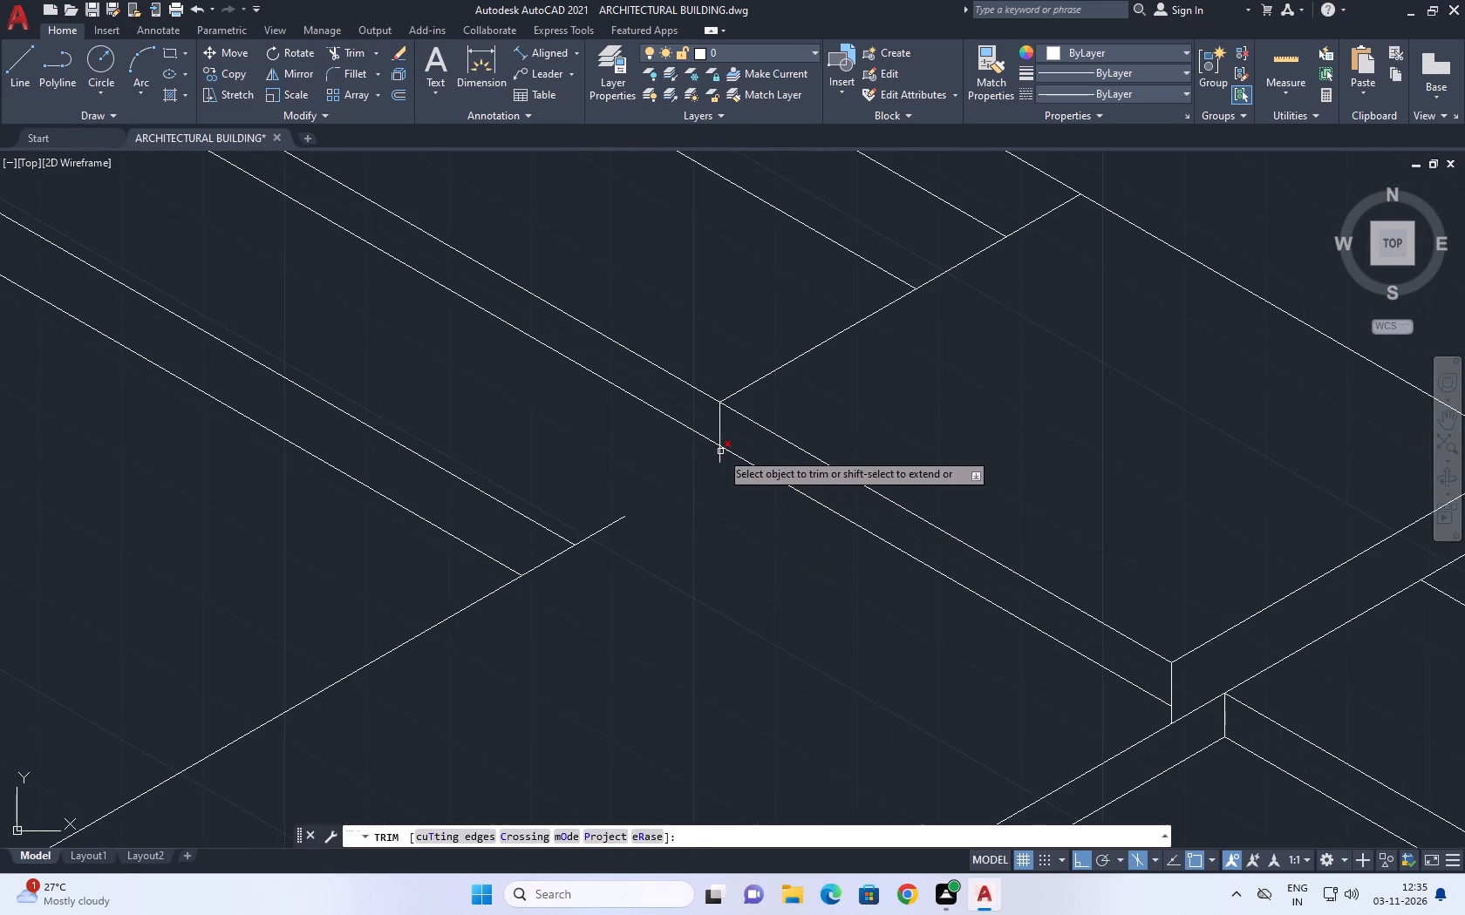
pyautogui.click(719, 451)
pyautogui.moveTo(940, 642); pyautogui.dragTo(624, 420, button='middle')
pyautogui.click(857, 495)
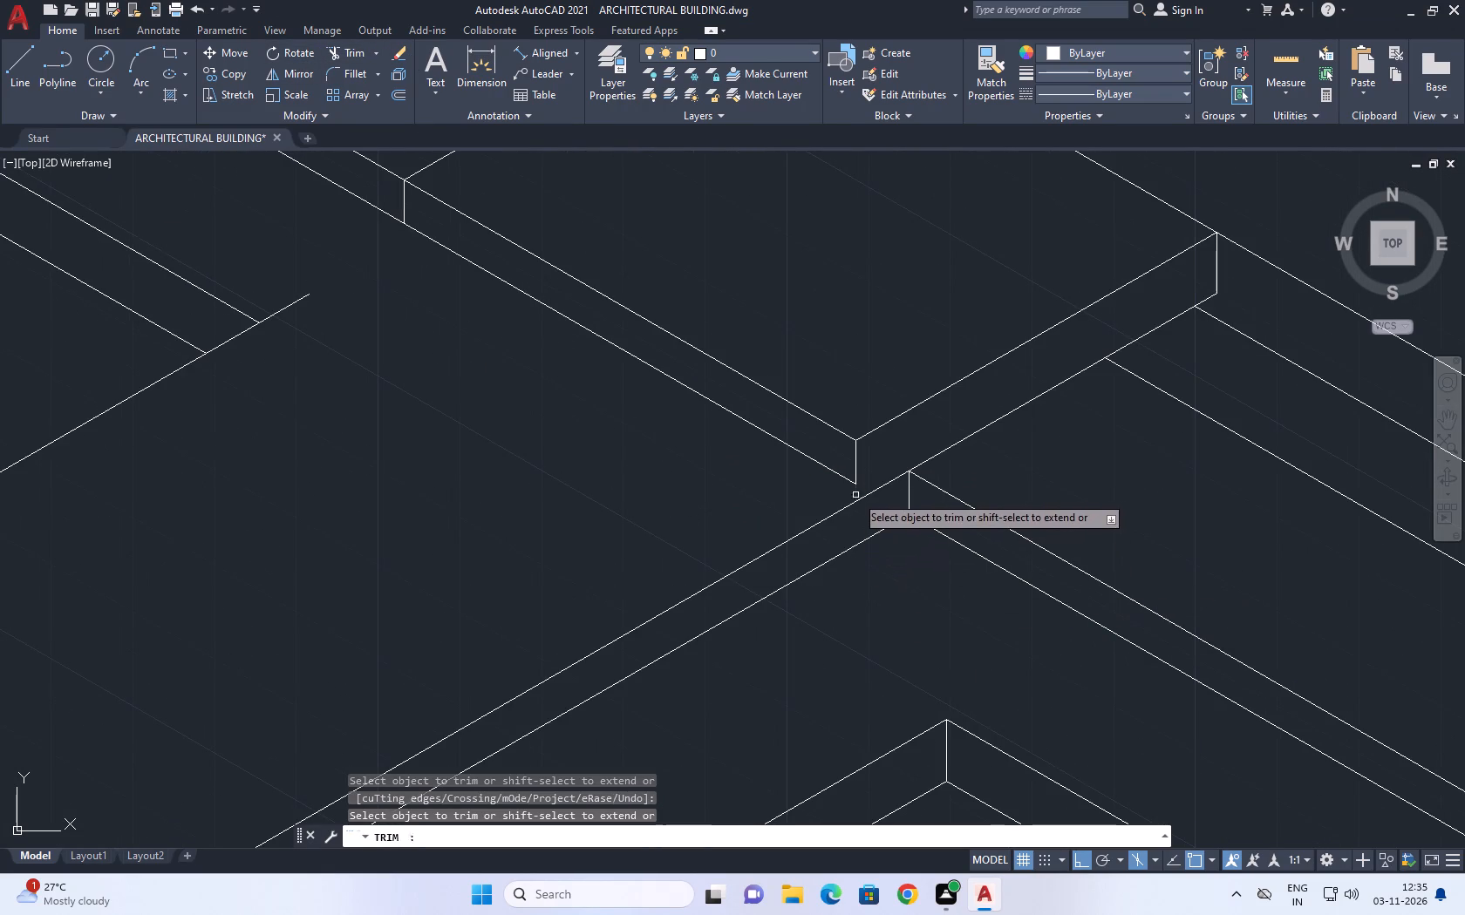
pyautogui.rightClick(1057, 461)
pyautogui.click(1088, 486)
pyautogui.scroll(-2, 1082, 490)
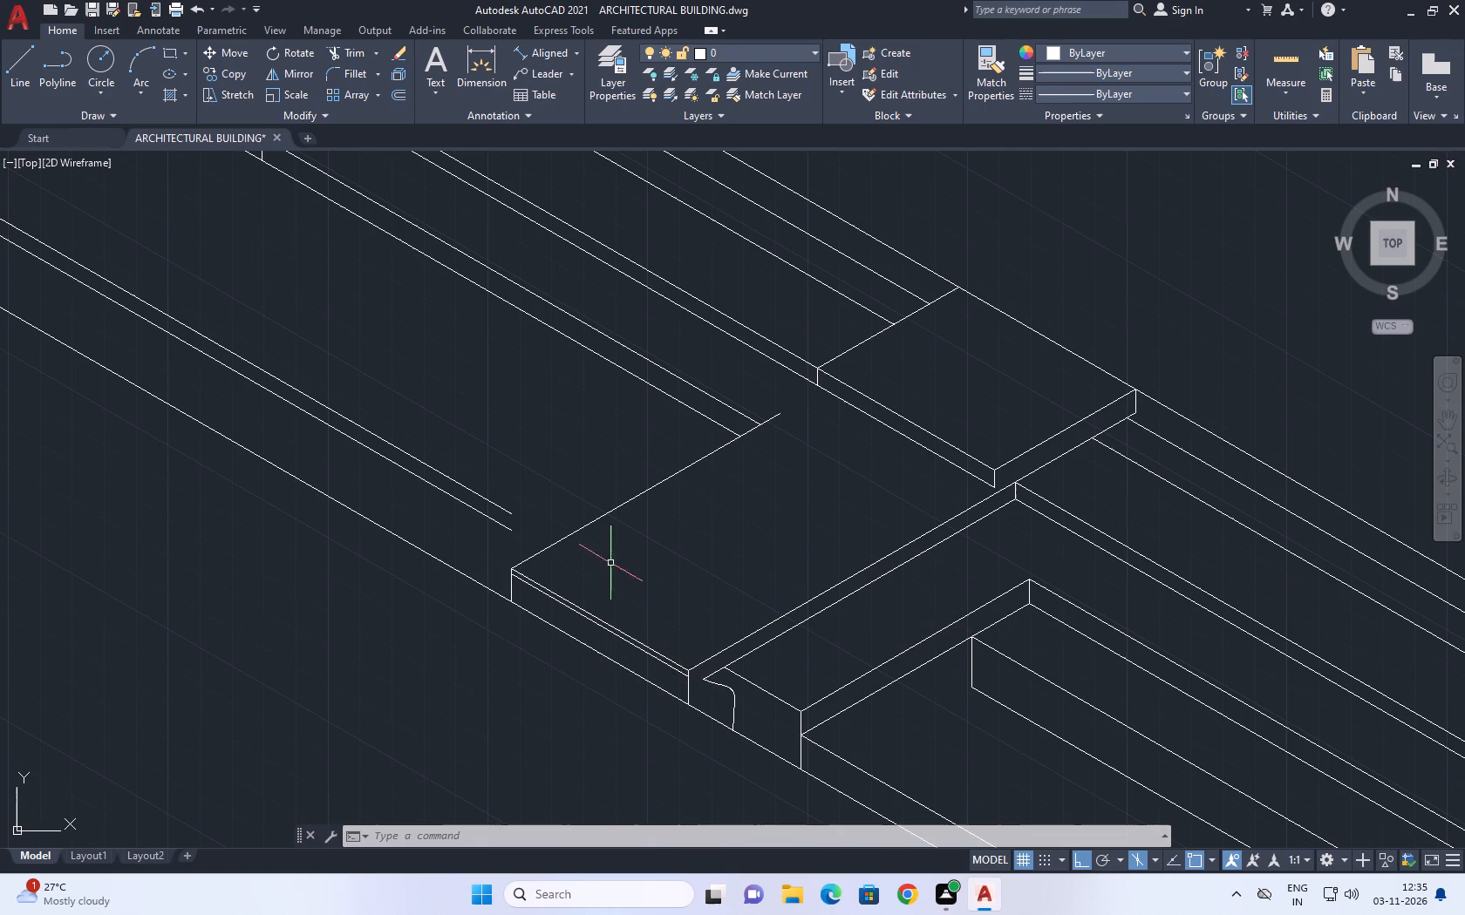
# Examine the front slab, its open 30° edge and the ends of the outward 150° lines beside it.
pyautogui.moveTo(614, 556); pyautogui.dragTo(730, 550, button='middle')
pyautogui.moveTo(718, 653); pyautogui.dragTo(771, 579, button='middle')
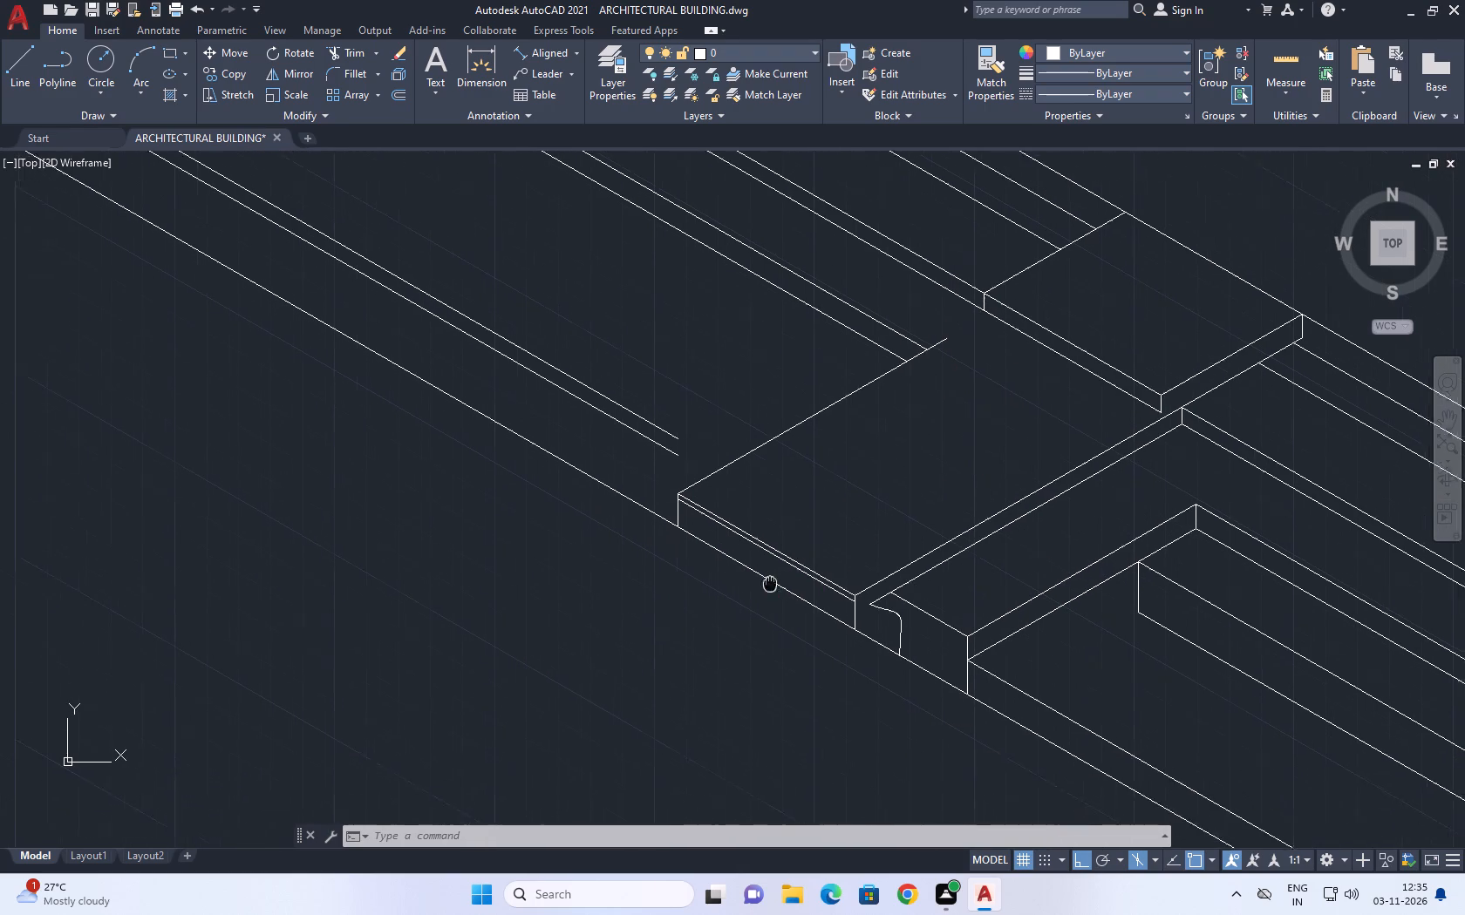
pyautogui.moveTo(771, 579); pyautogui.dragTo(784, 554, button='middle')
pyautogui.scroll(1, 815, 539)
pyautogui.moveTo(715, 443); pyautogui.dragTo(754, 505, button='middle')
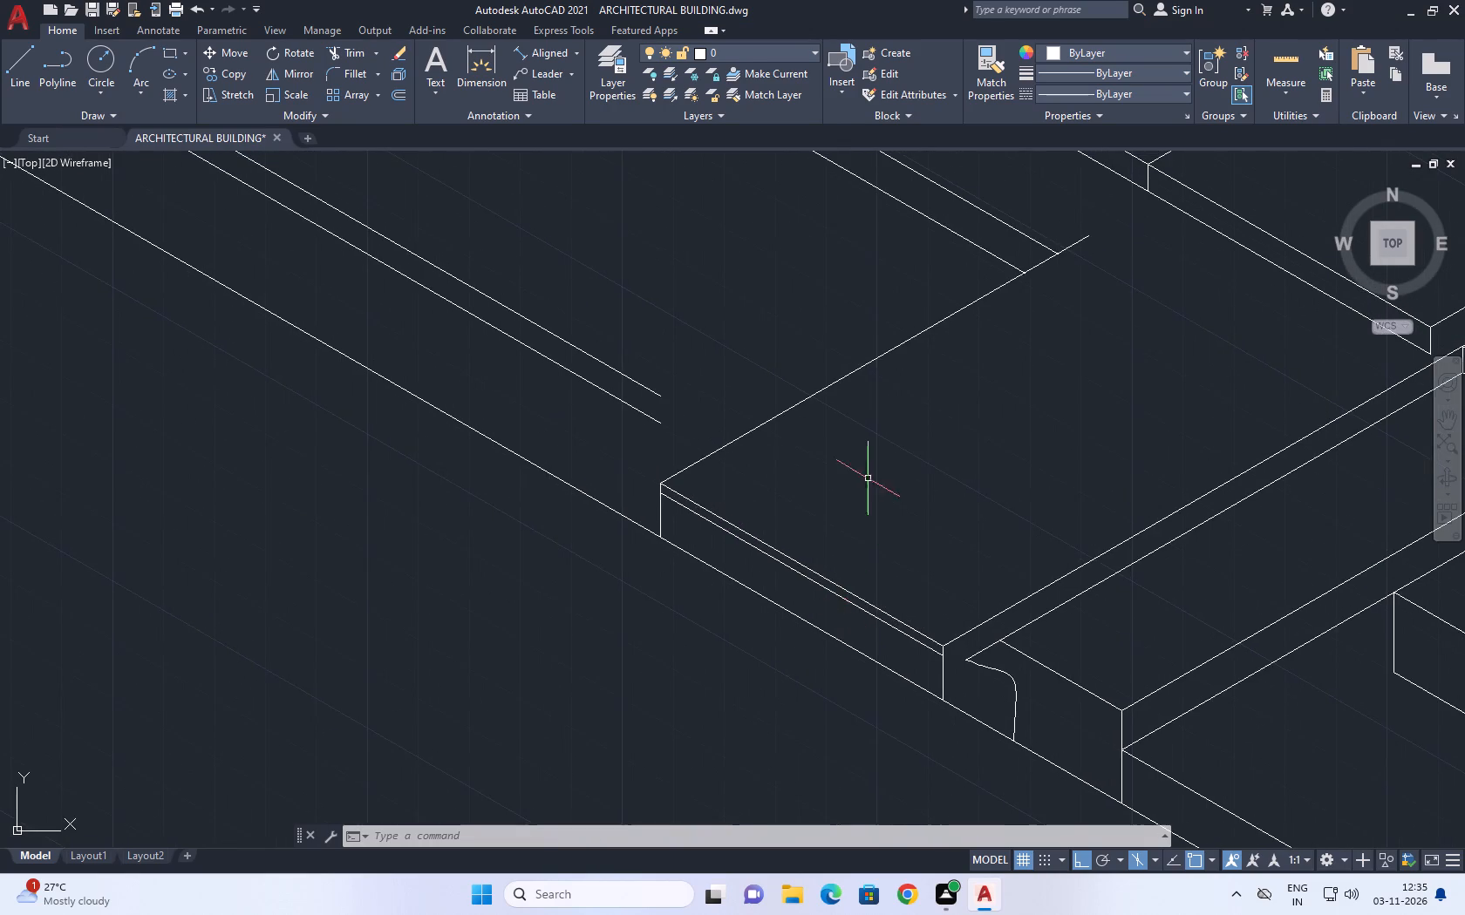
pyautogui.moveTo(822, 411); pyautogui.dragTo(835, 532, button='middle')
pyautogui.scroll(-1, 828, 551)
pyautogui.moveTo(692, 502); pyautogui.dragTo(744, 559, button='middle')
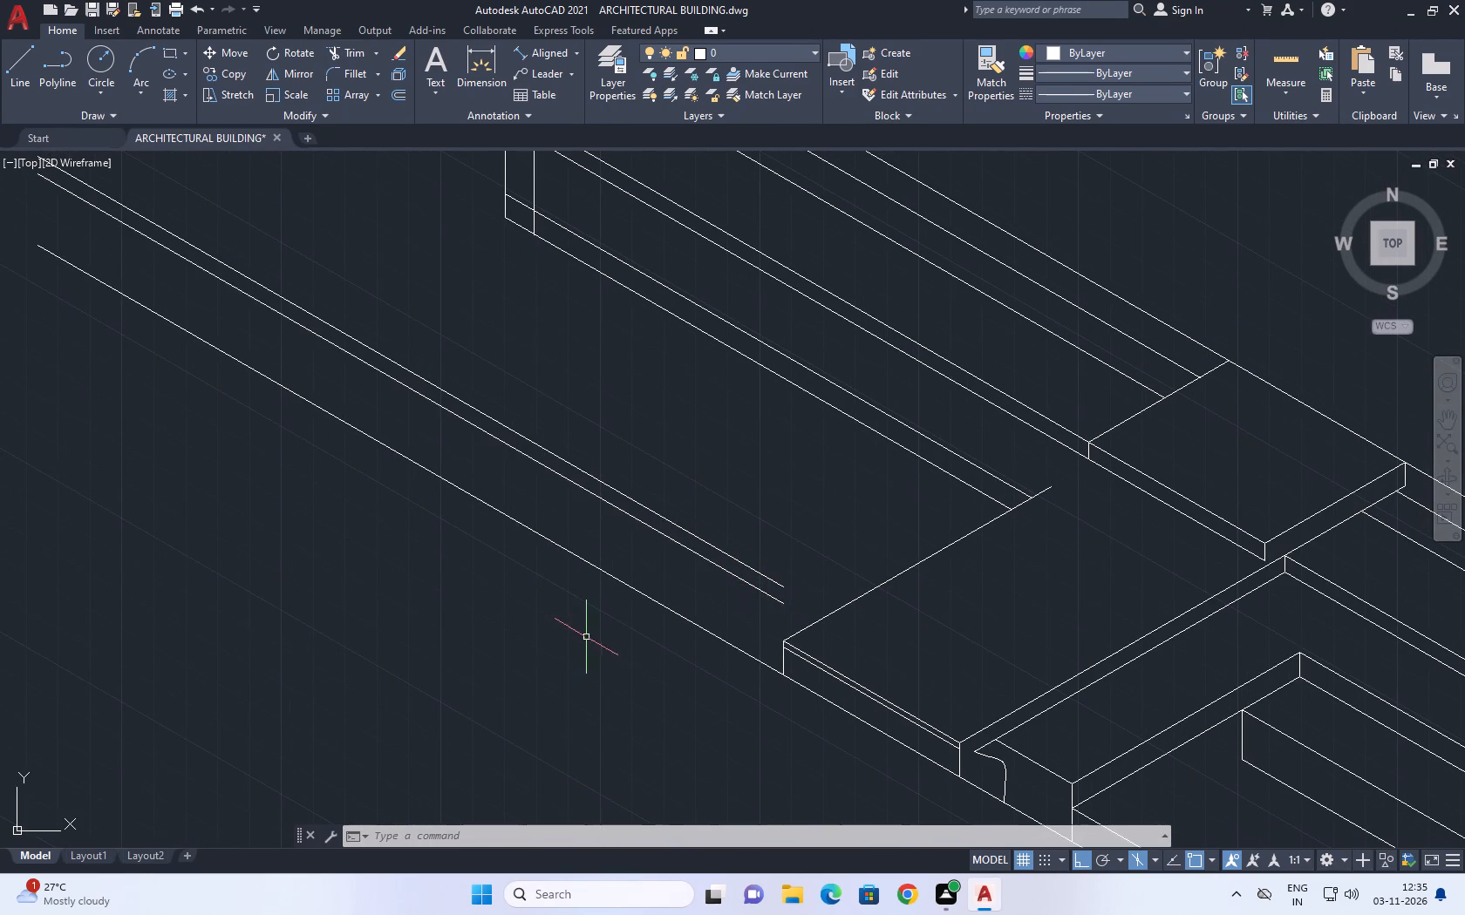
pyautogui.click(750, 556)
pyautogui.click(750, 535)
pyautogui.moveTo(884, 586); pyautogui.dragTo(806, 530, button='middle')
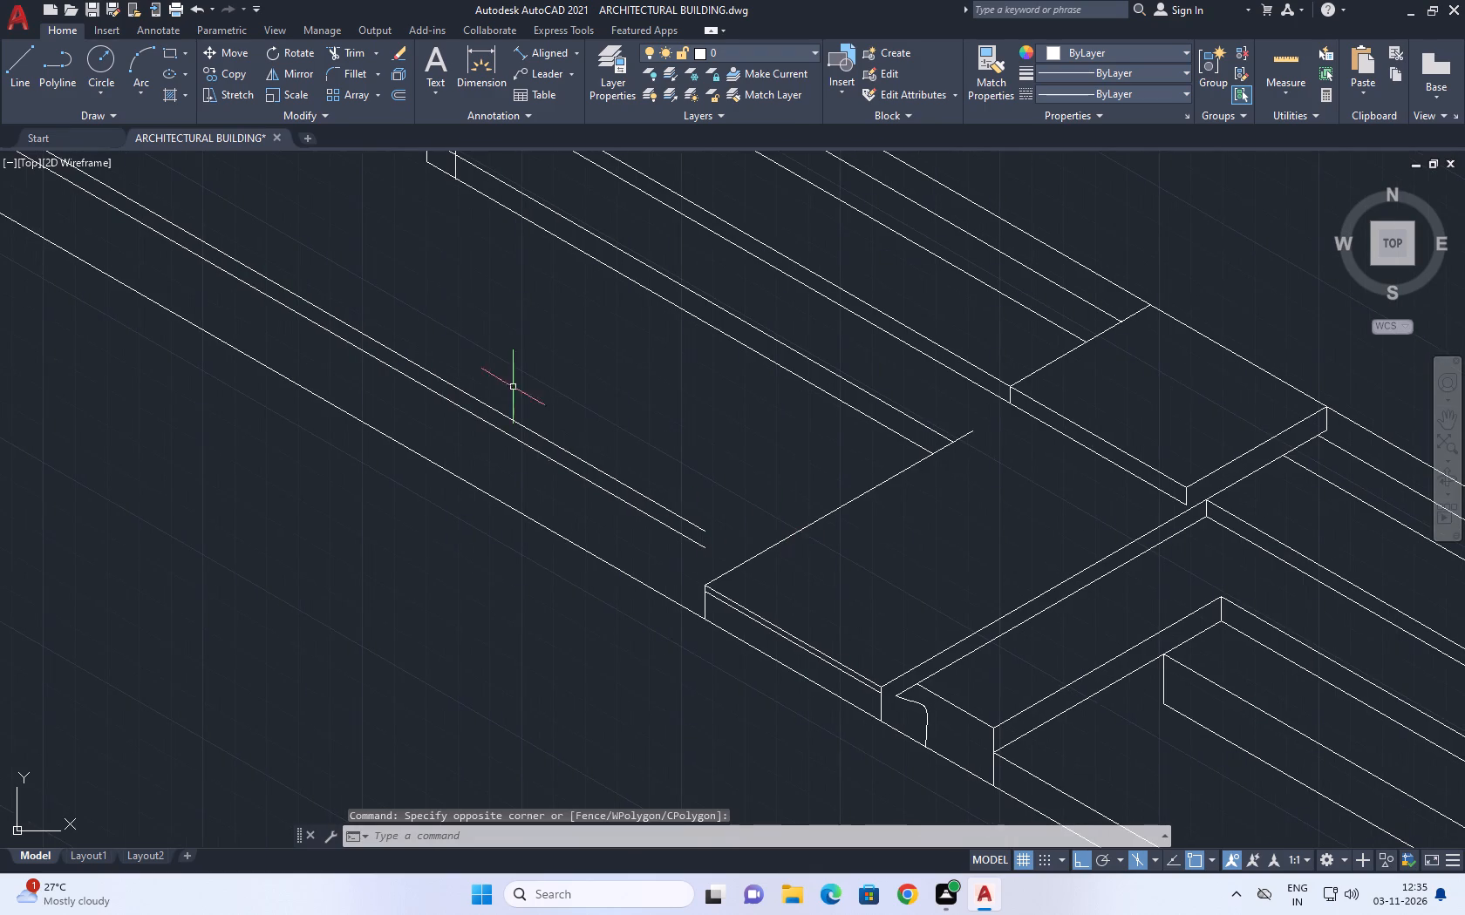
pyautogui.scroll(1, 744, 627)
pyautogui.scroll(-3, 710, 537)
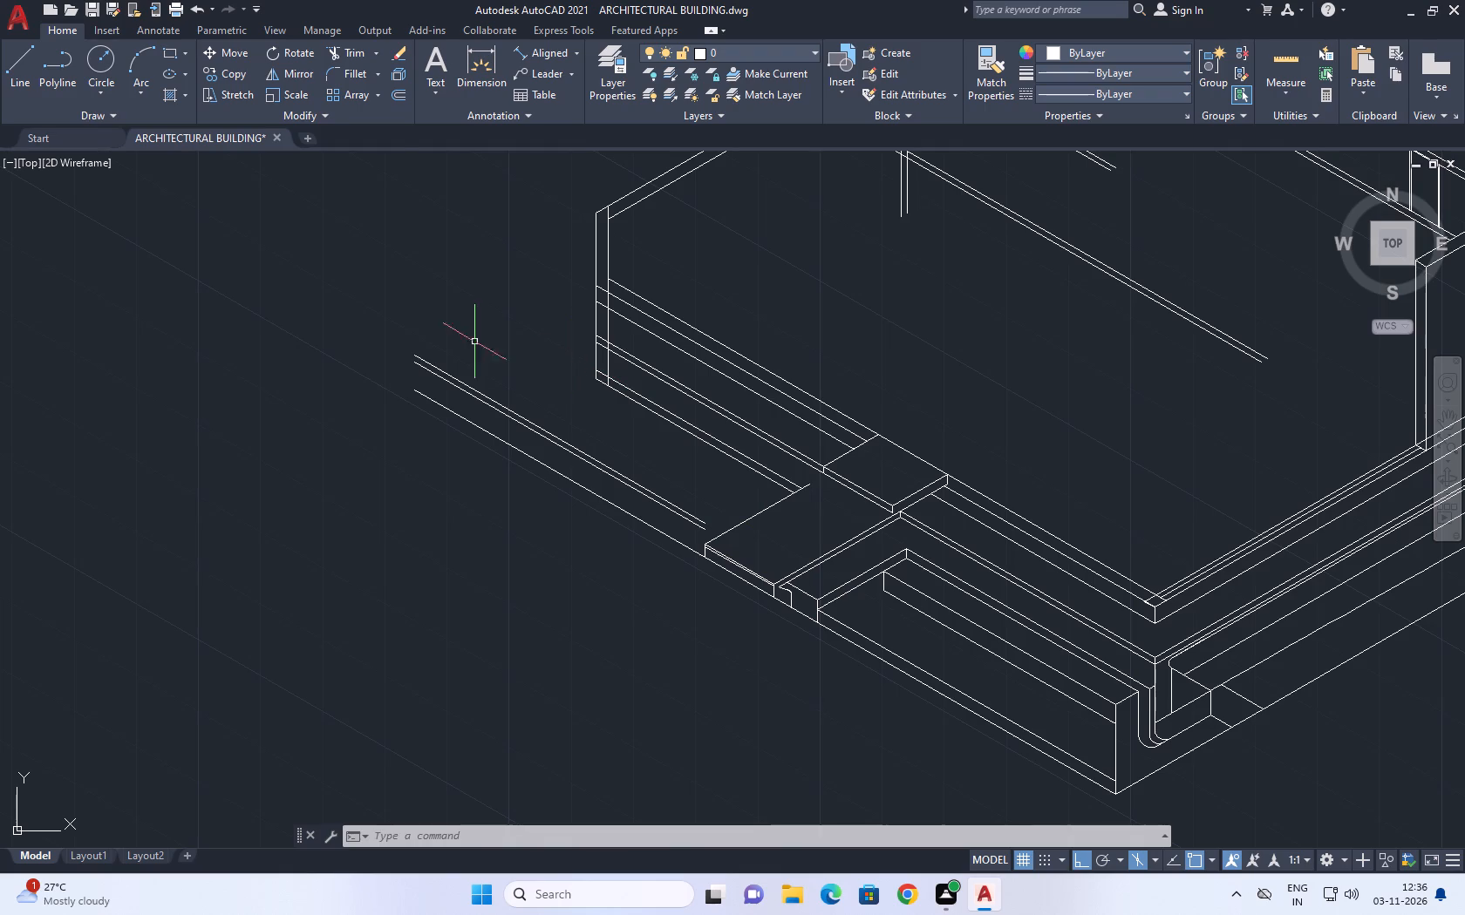
# Start a fillet on the upper pair of outward 150° lines at their ends beside the front slab.
pyautogui.click(352, 75)
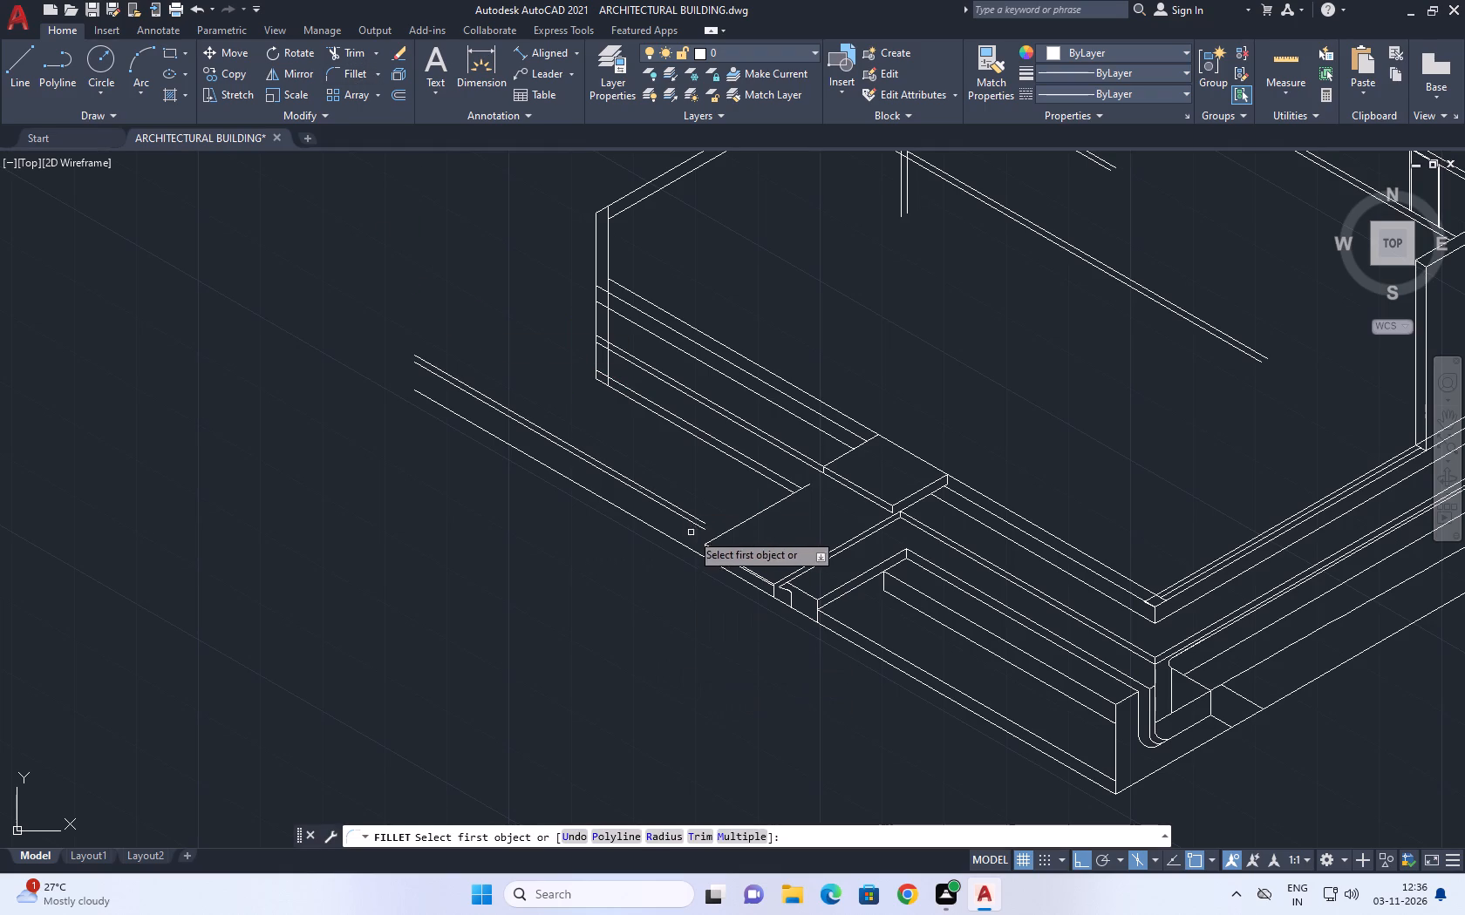
pyautogui.click(694, 528)
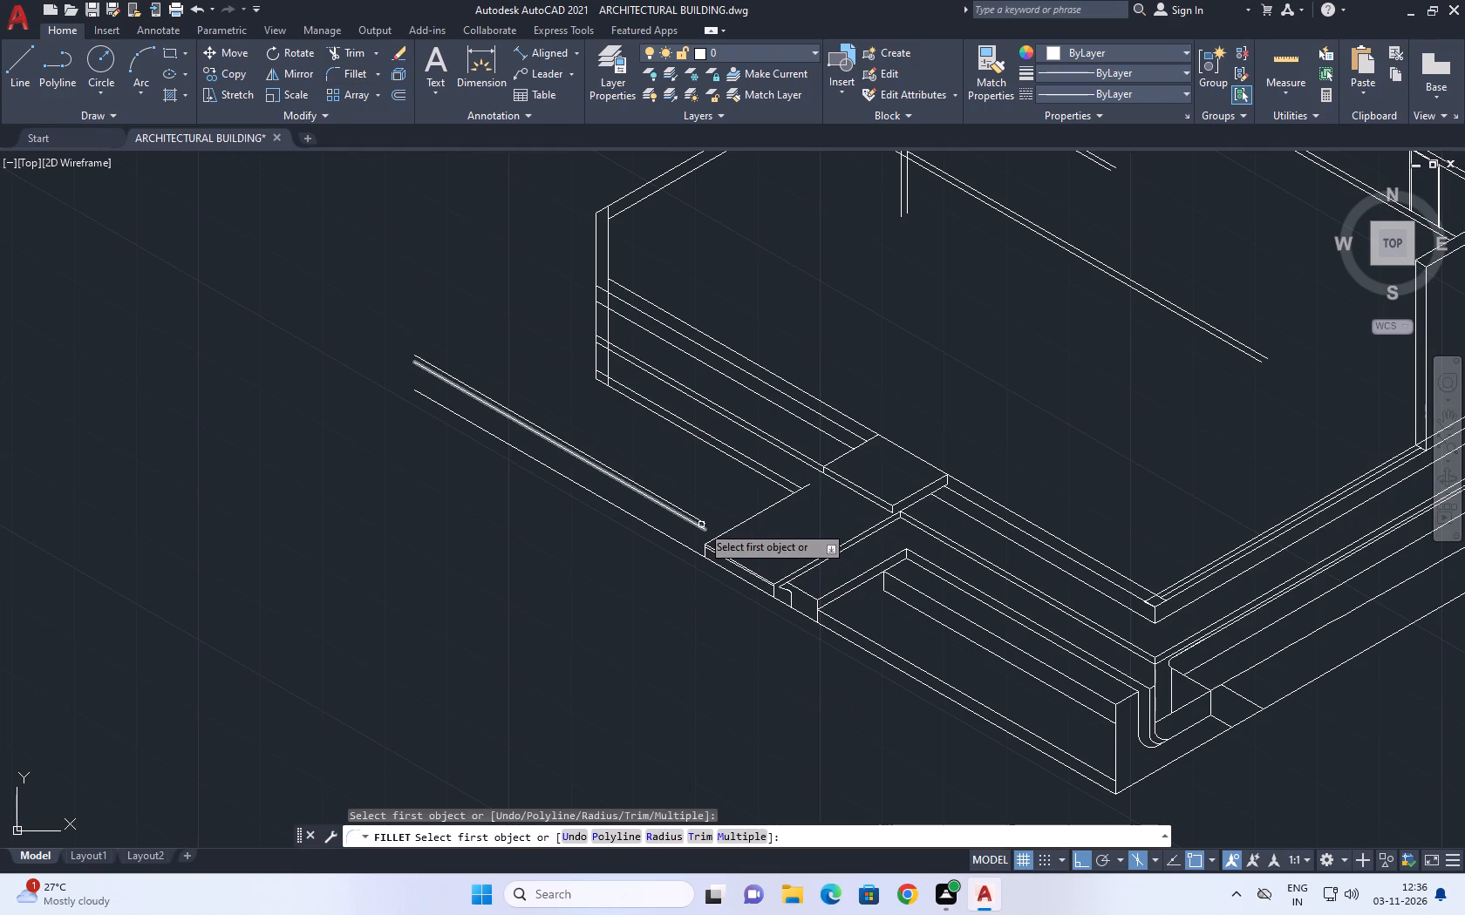
# Fillet the lower line of the upper outward 150° pair with the vertical edge at the front slab's outer corner, radius 0.
pyautogui.click(701, 526)
pyautogui.scroll(3, 729, 560)
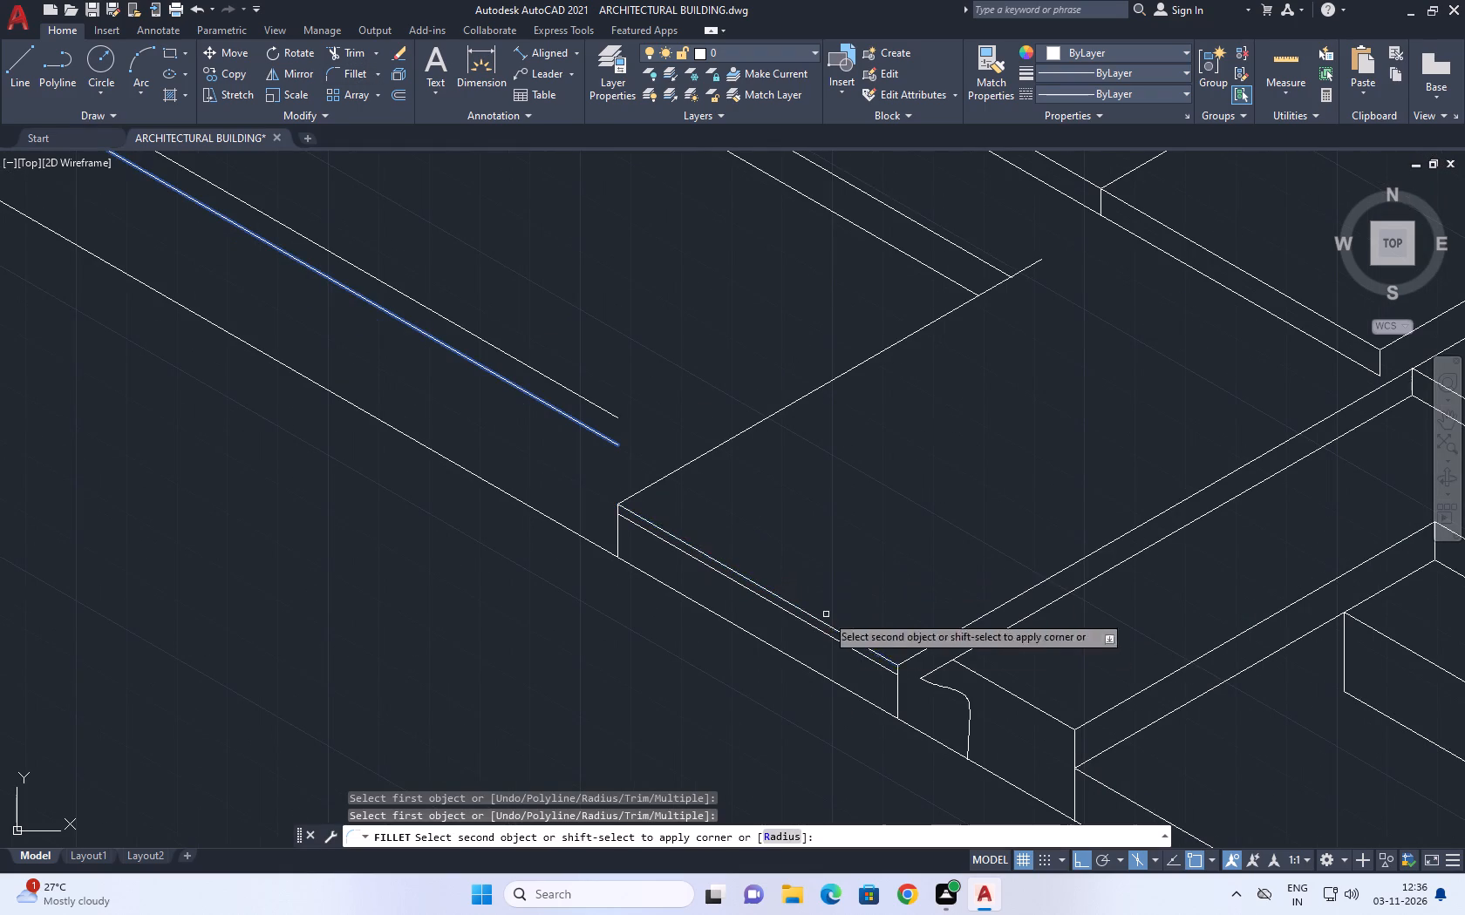
pyautogui.click(897, 691)
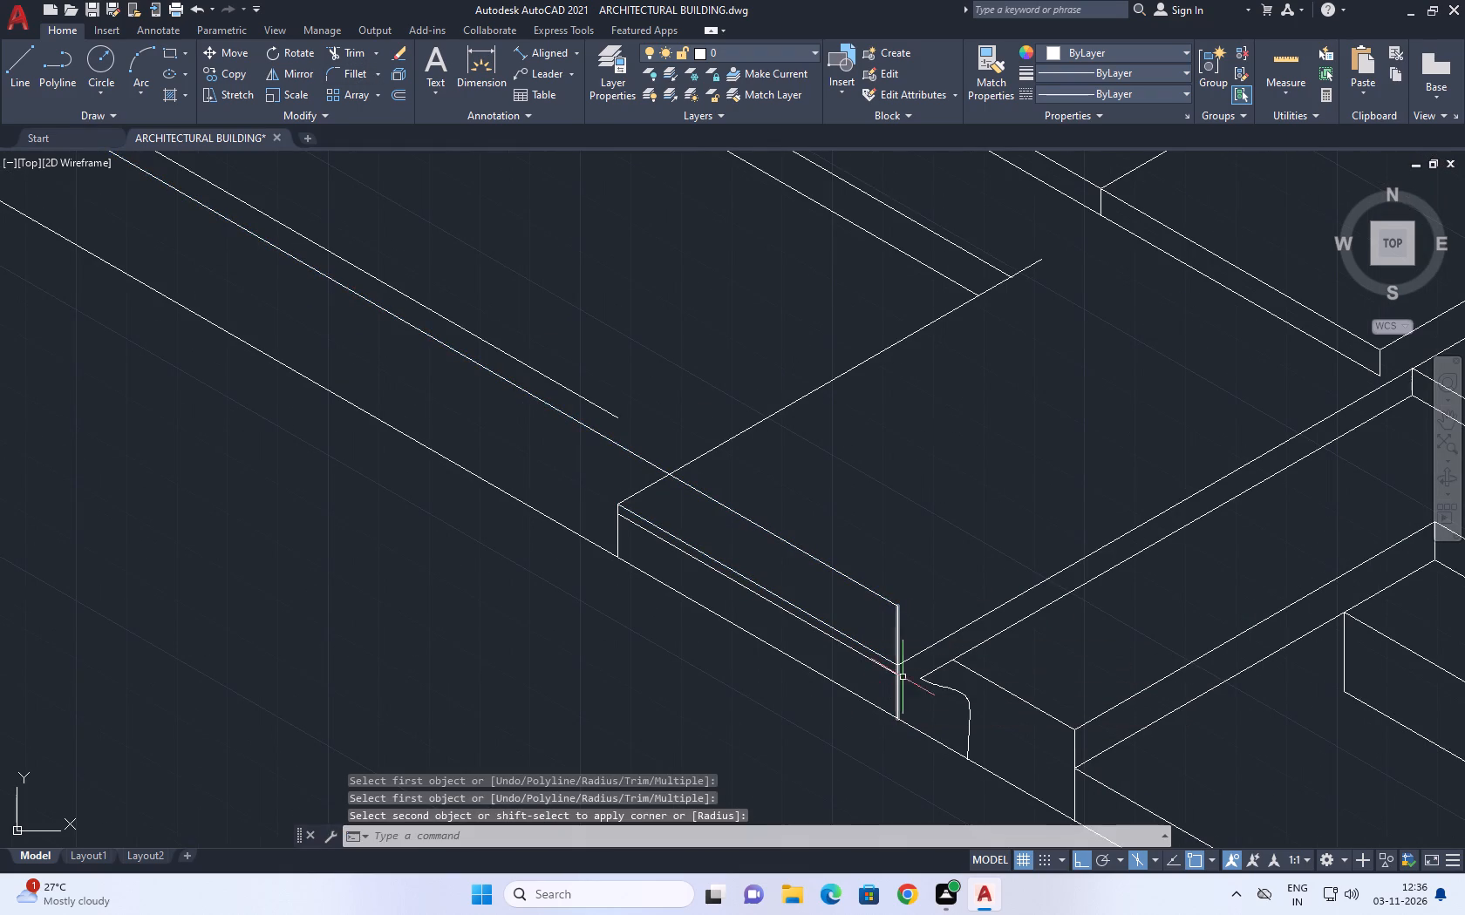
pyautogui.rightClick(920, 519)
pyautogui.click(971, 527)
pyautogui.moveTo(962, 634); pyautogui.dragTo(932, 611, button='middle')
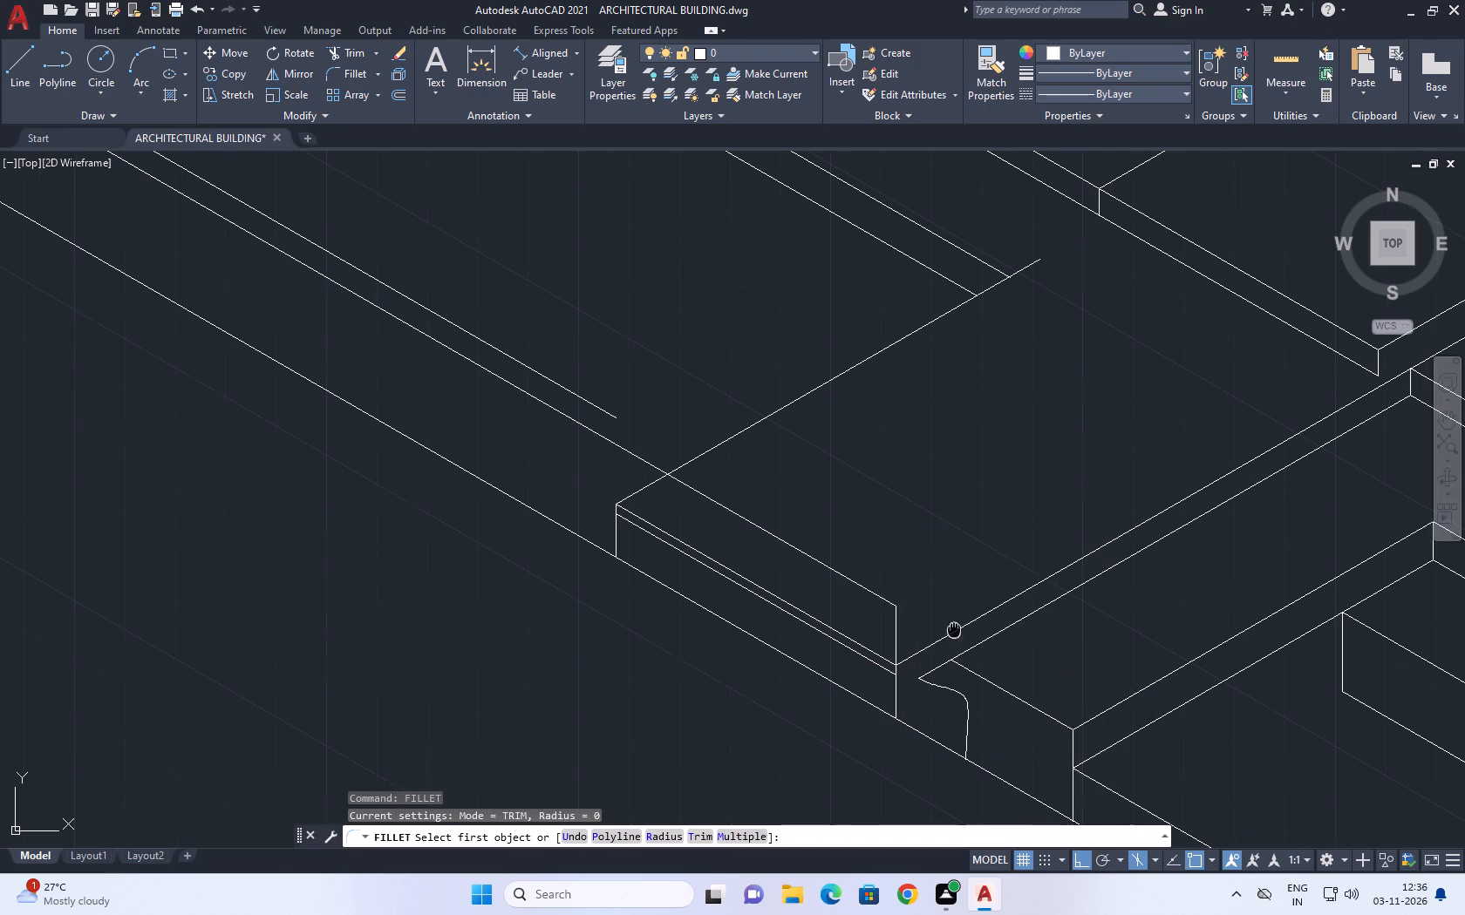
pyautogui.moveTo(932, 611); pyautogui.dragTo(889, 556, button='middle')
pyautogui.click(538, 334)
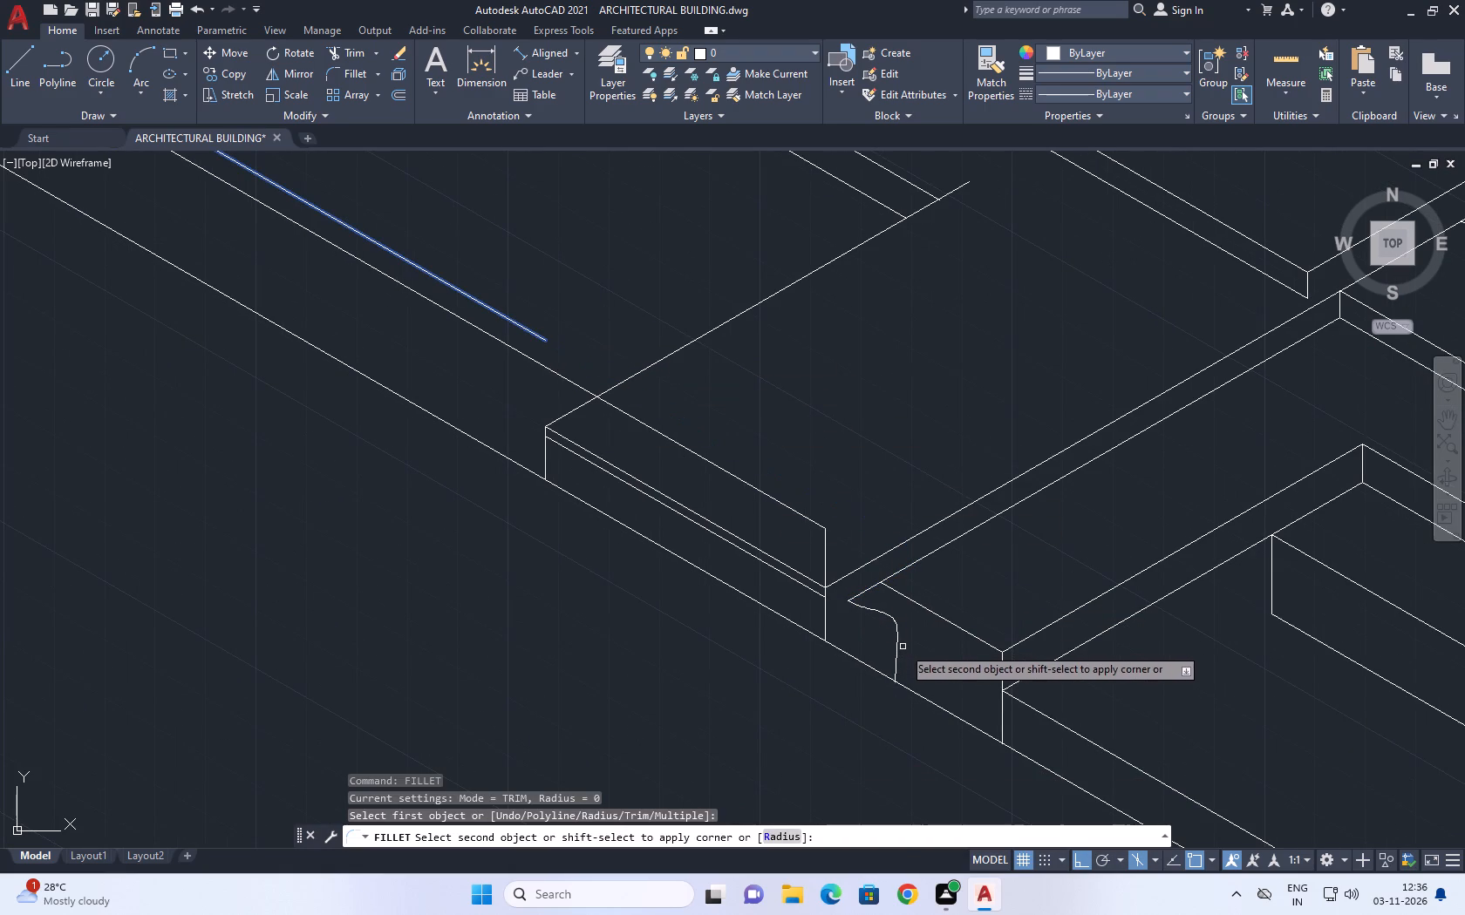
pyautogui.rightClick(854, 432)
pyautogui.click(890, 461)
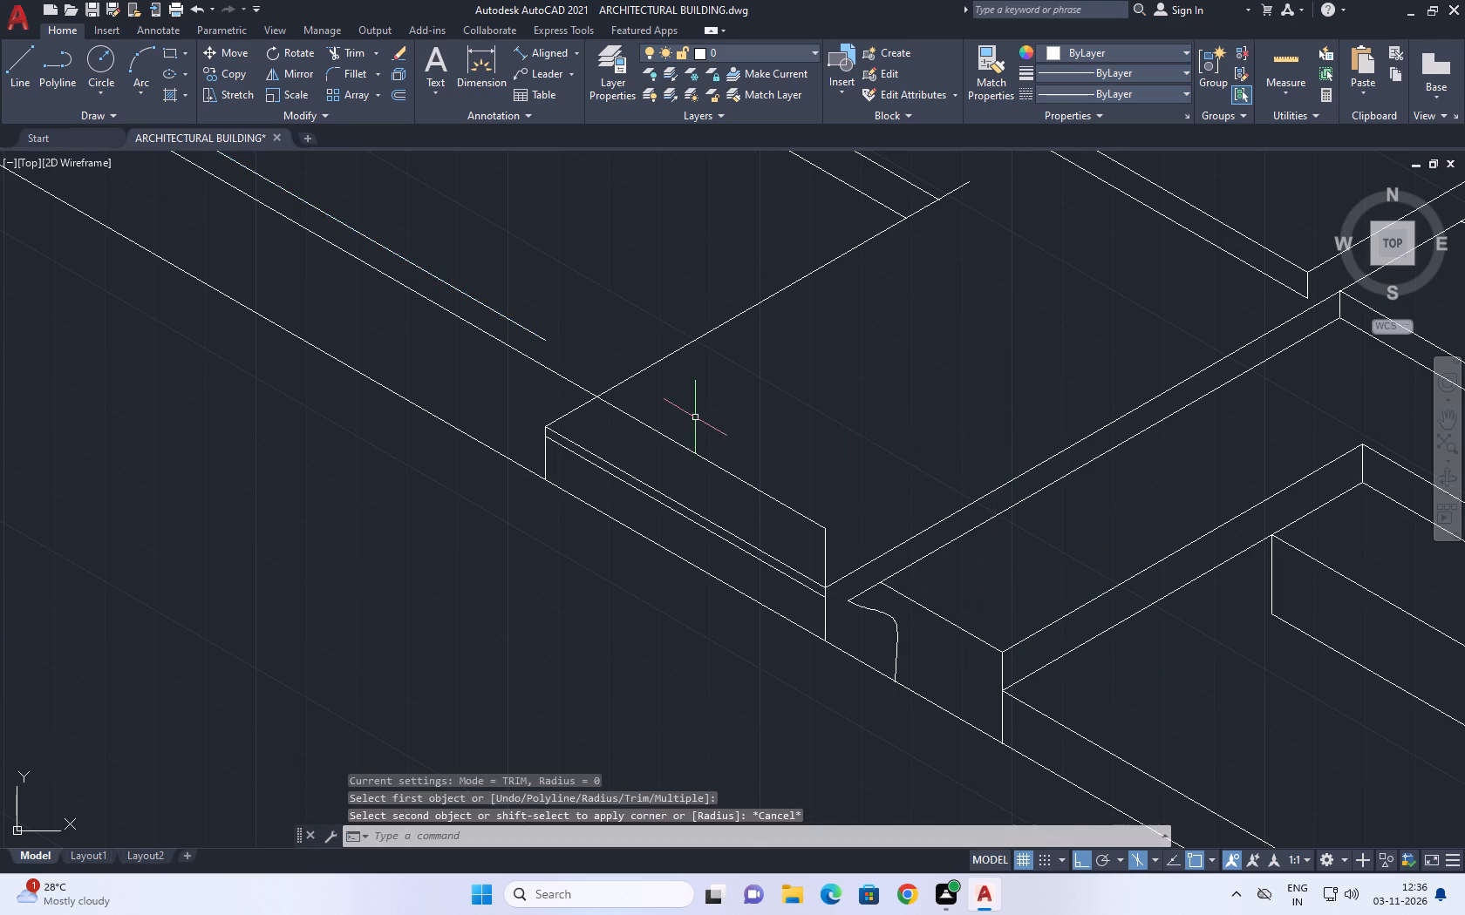
# Move the short vertical at the front slab's far corner to the crossing of the filleted 150° line and the slab's 30° edge.
pyautogui.moveTo(695, 417); pyautogui.dragTo(753, 495, button='middle')
pyautogui.scroll(-2, 767, 513)
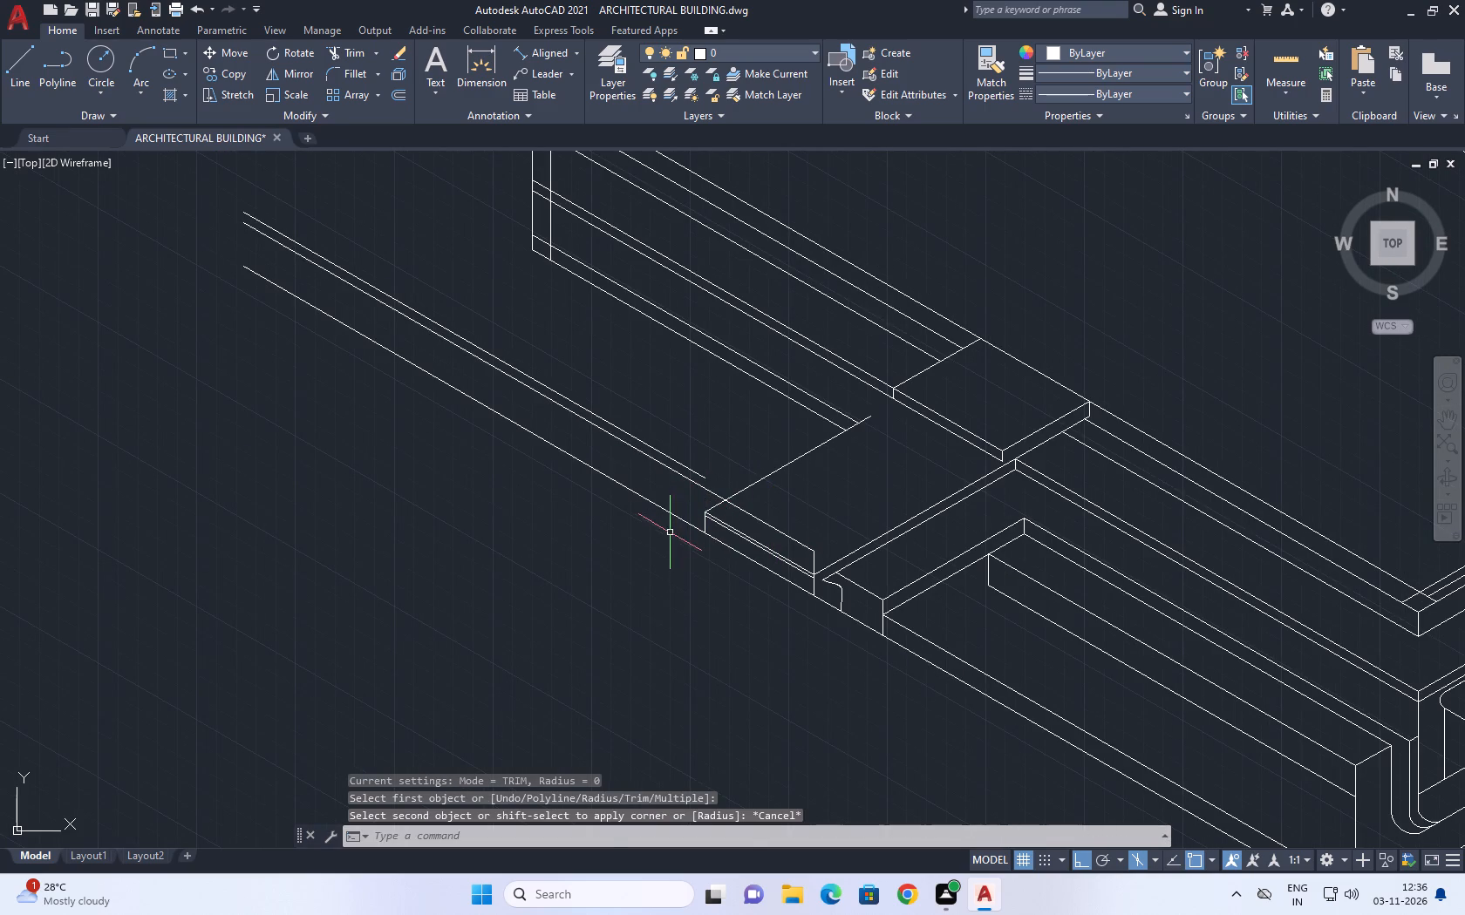
pyautogui.scroll(2, 713, 508)
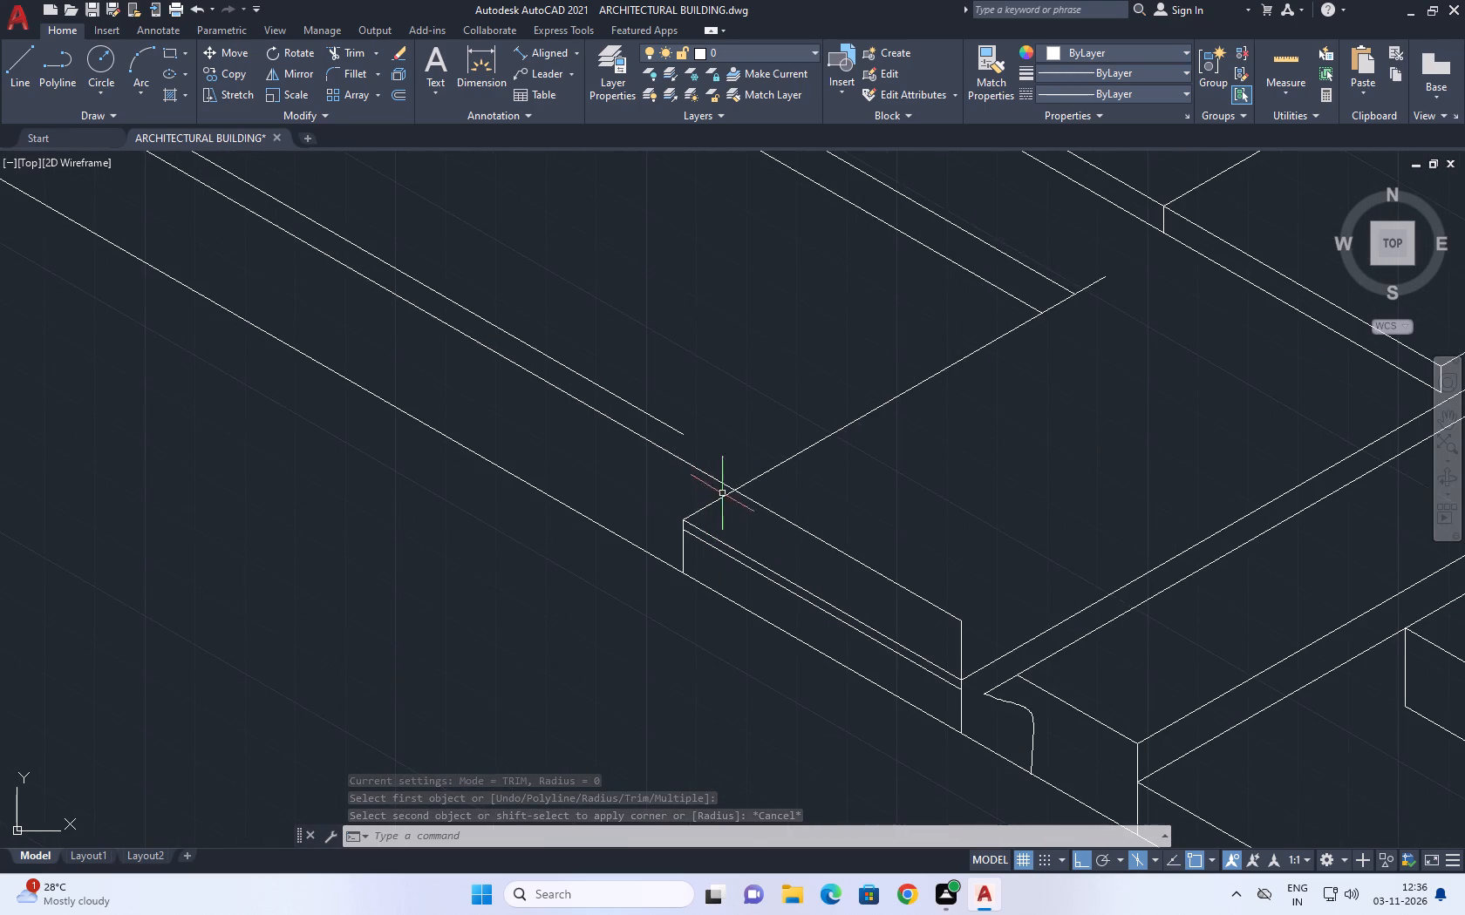
pyautogui.moveTo(751, 478); pyautogui.dragTo(760, 489, button='middle')
pyautogui.scroll(-1, 814, 495)
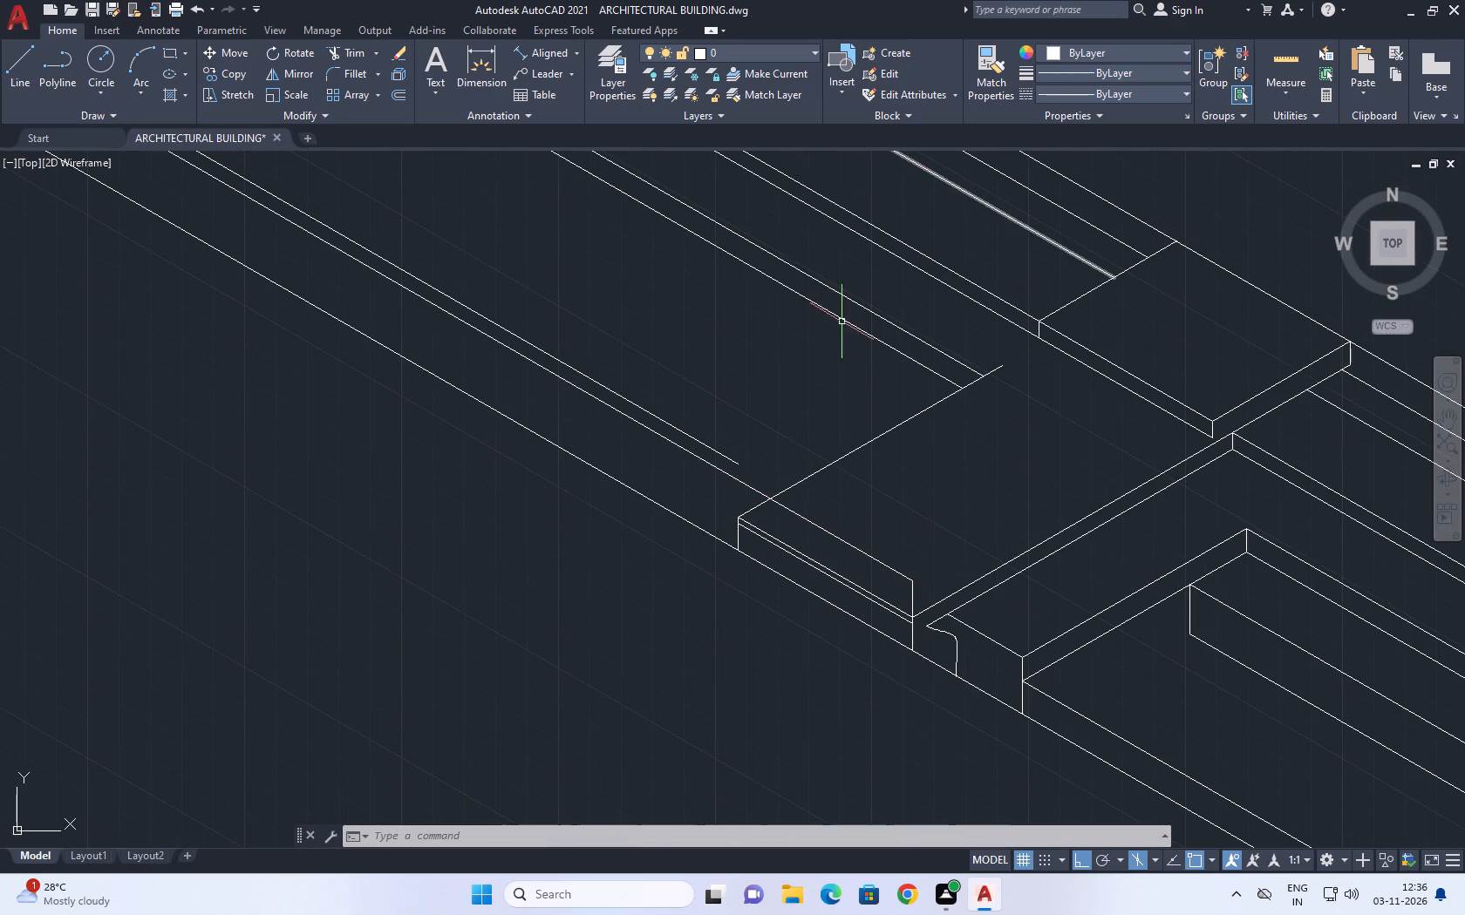
pyautogui.moveTo(909, 452); pyautogui.dragTo(821, 370, button='middle')
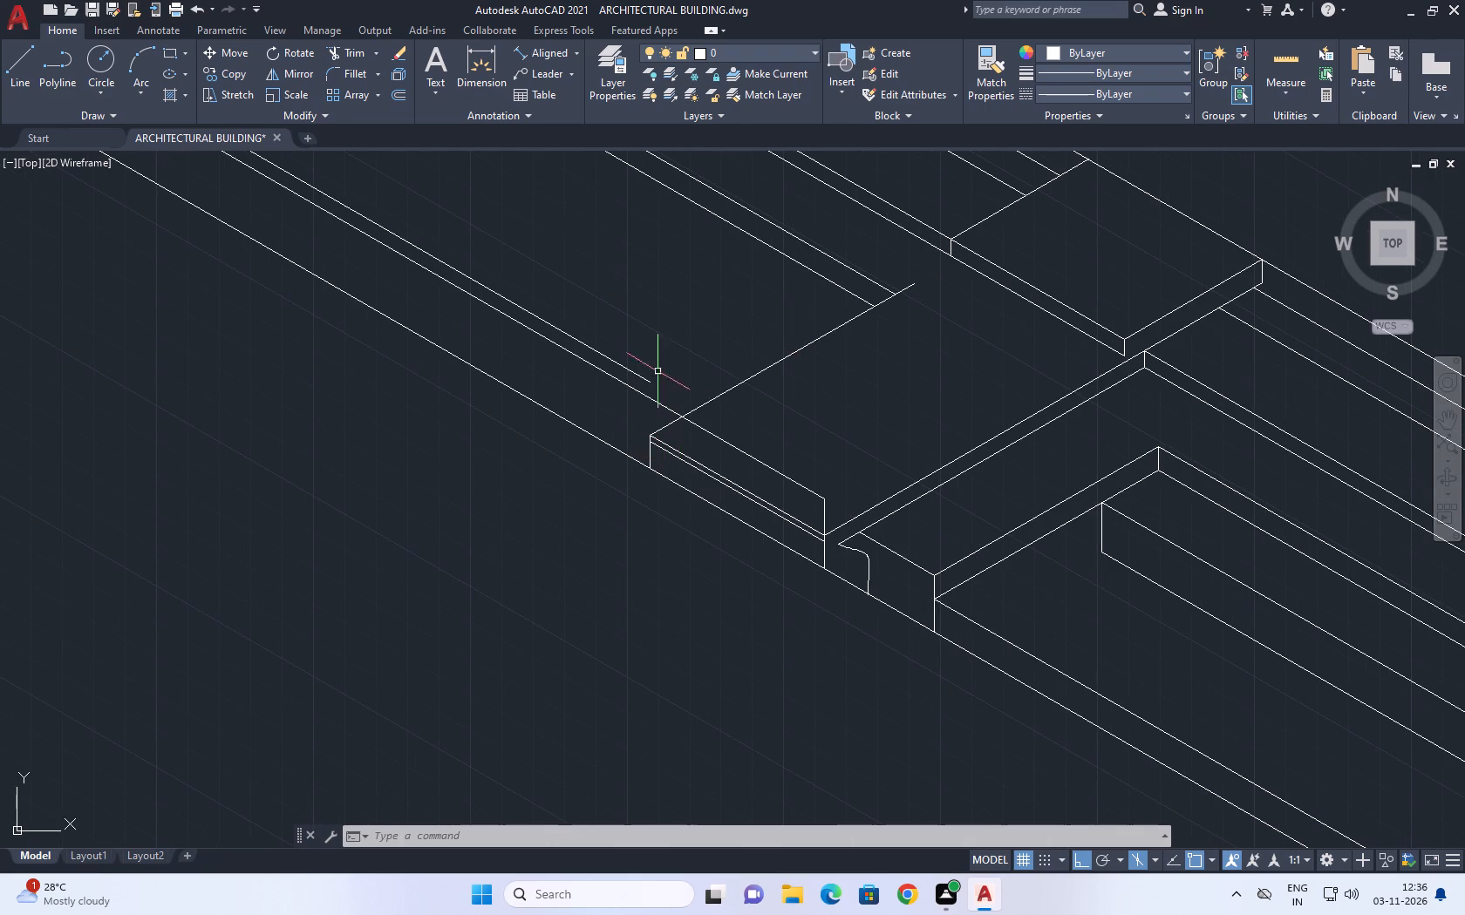
pyautogui.scroll(2, 659, 437)
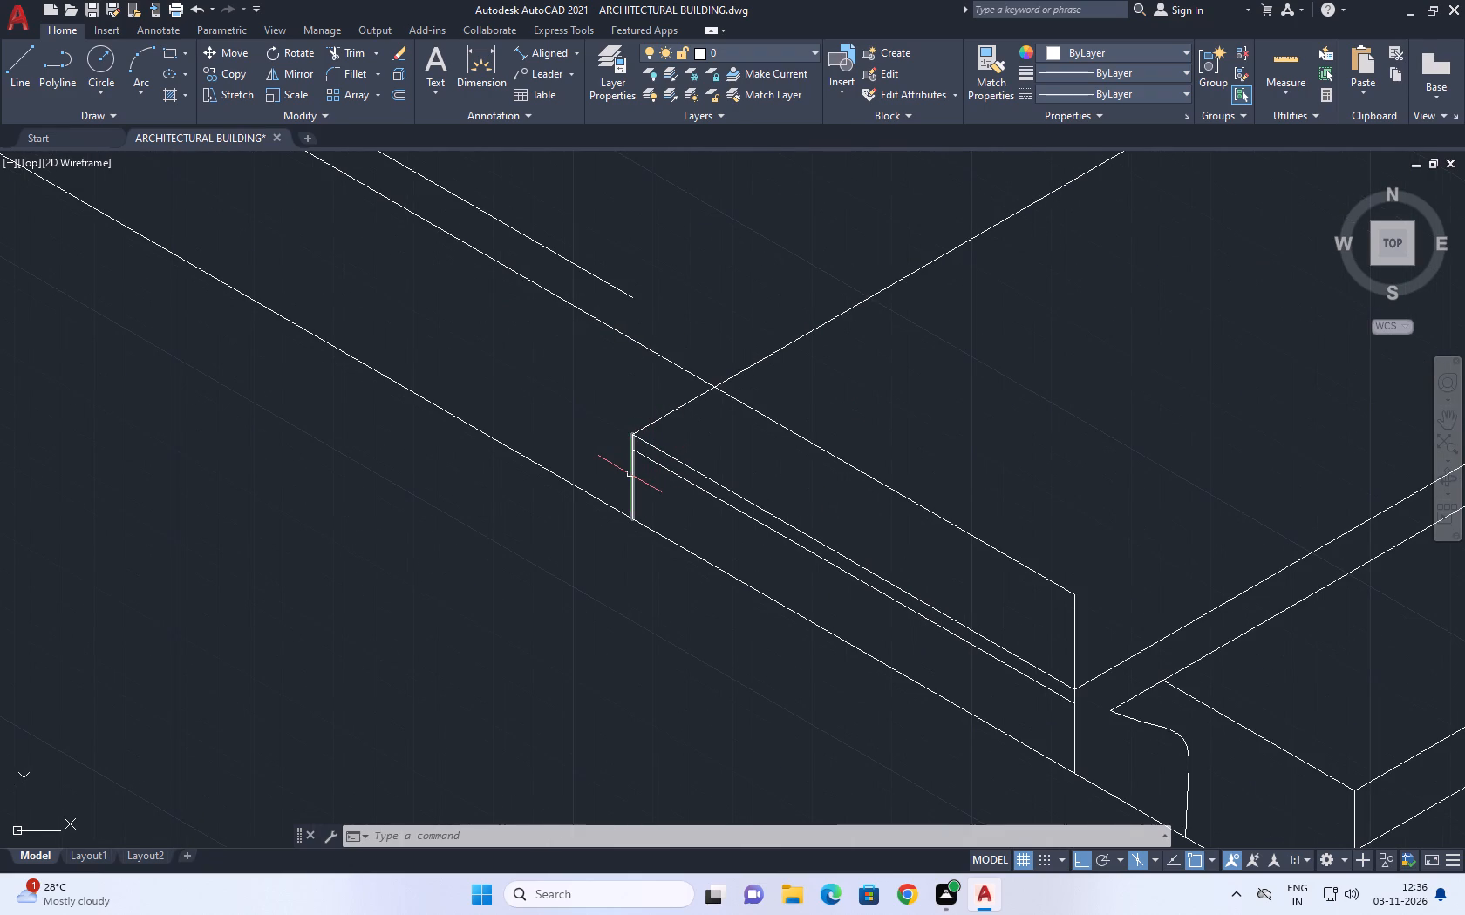
pyautogui.click(633, 476)
pyautogui.click(235, 50)
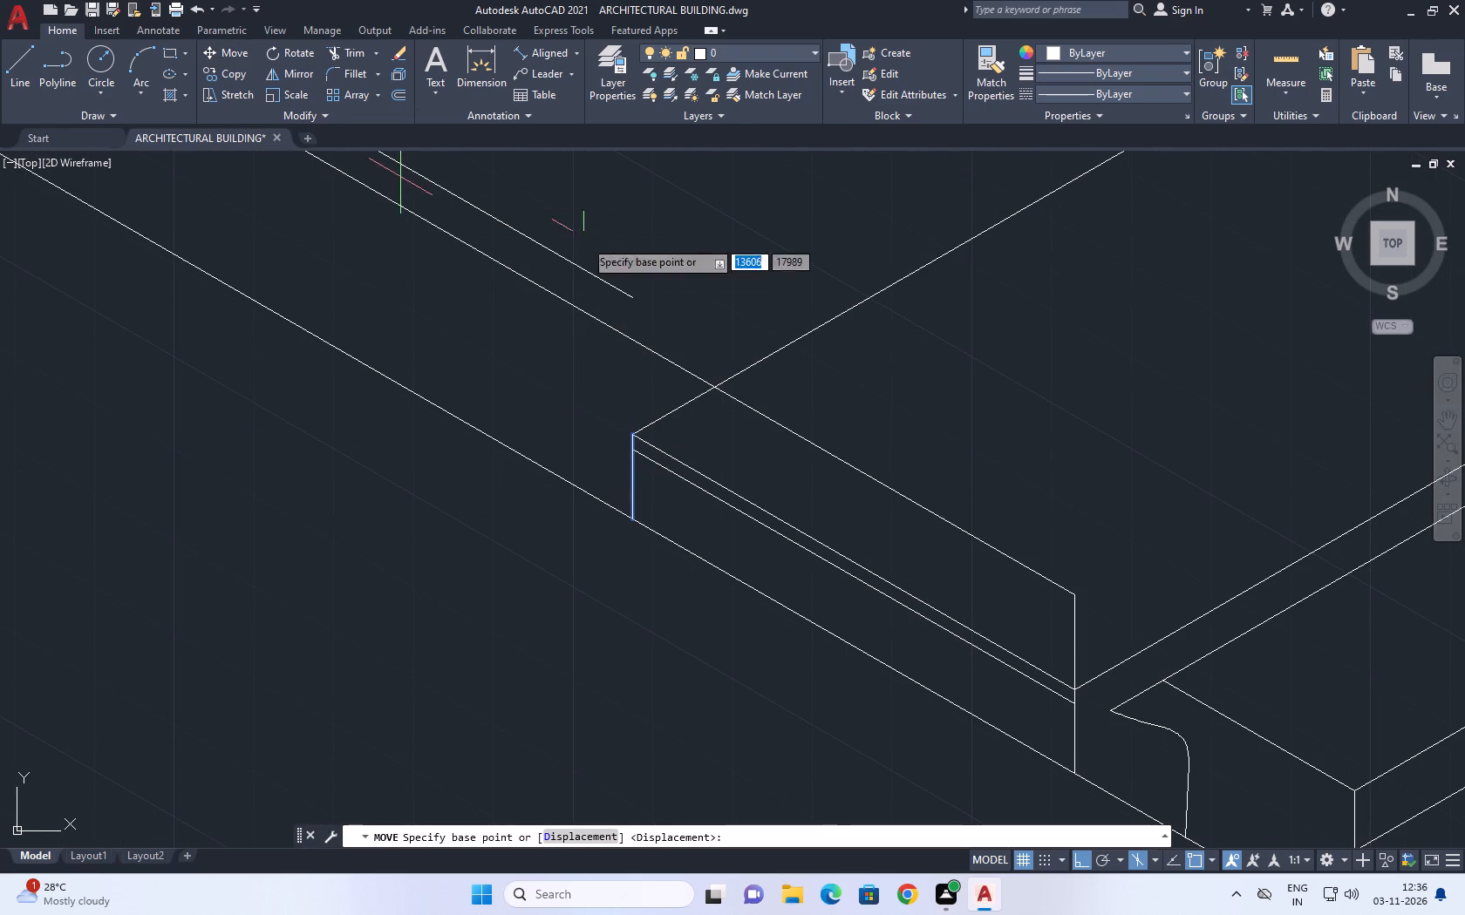
pyautogui.scroll(4, 644, 445)
pyautogui.moveTo(568, 344); pyautogui.dragTo(571, 348)
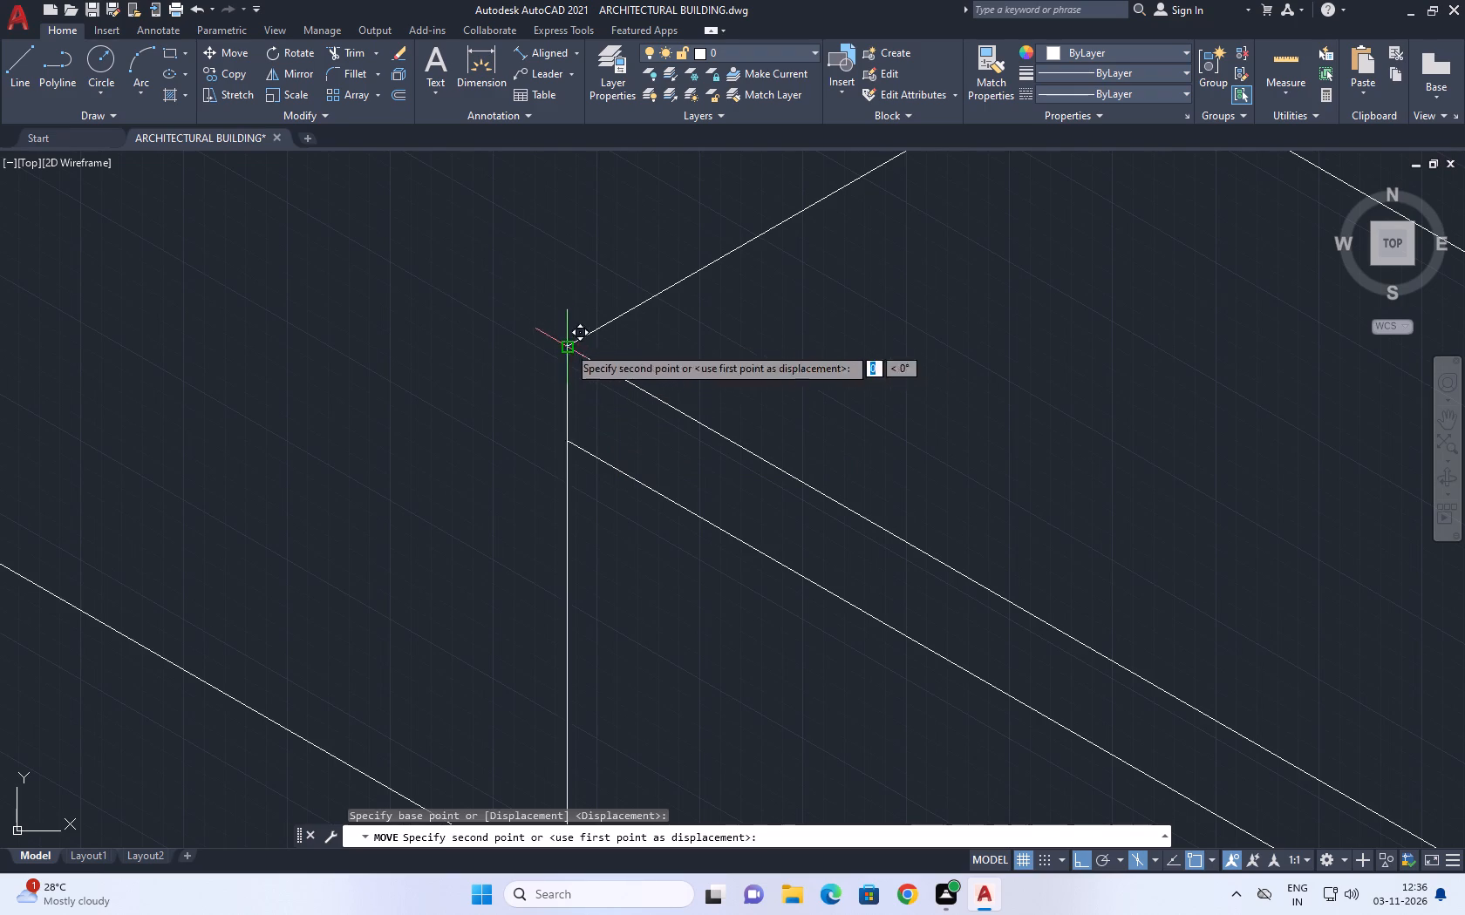
pyautogui.moveTo(571, 348); pyautogui.dragTo(583, 349)
pyautogui.scroll(-6, 655, 349)
pyautogui.scroll(2, 702, 328)
pyautogui.moveTo(724, 320); pyautogui.dragTo(740, 334)
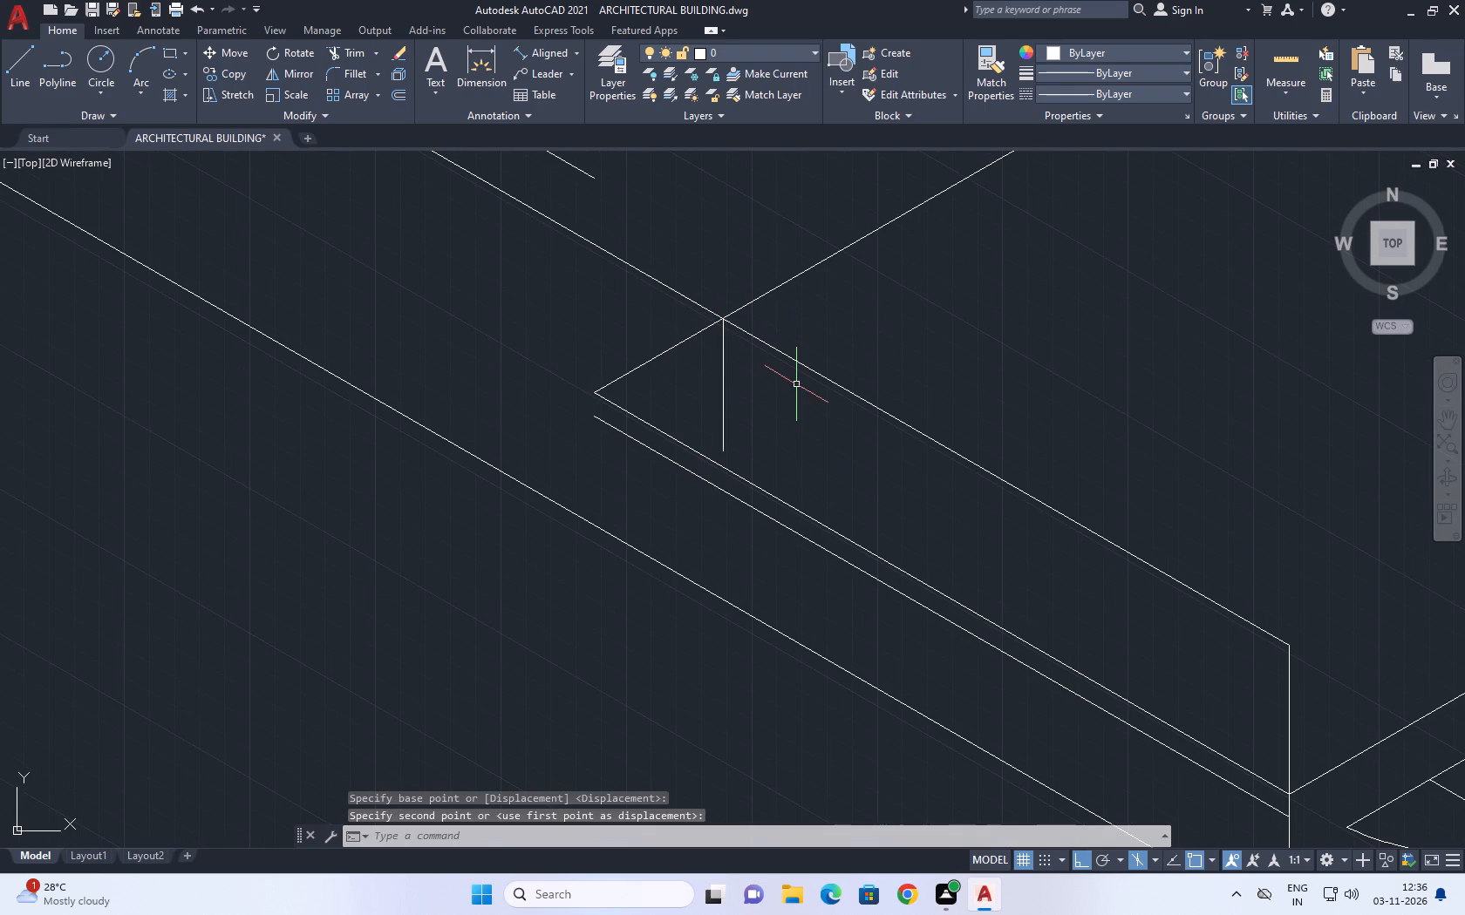
# Extend the moved corner vertical down to the lowest long 150° line.
pyautogui.write('ex')
pyautogui.press('space')
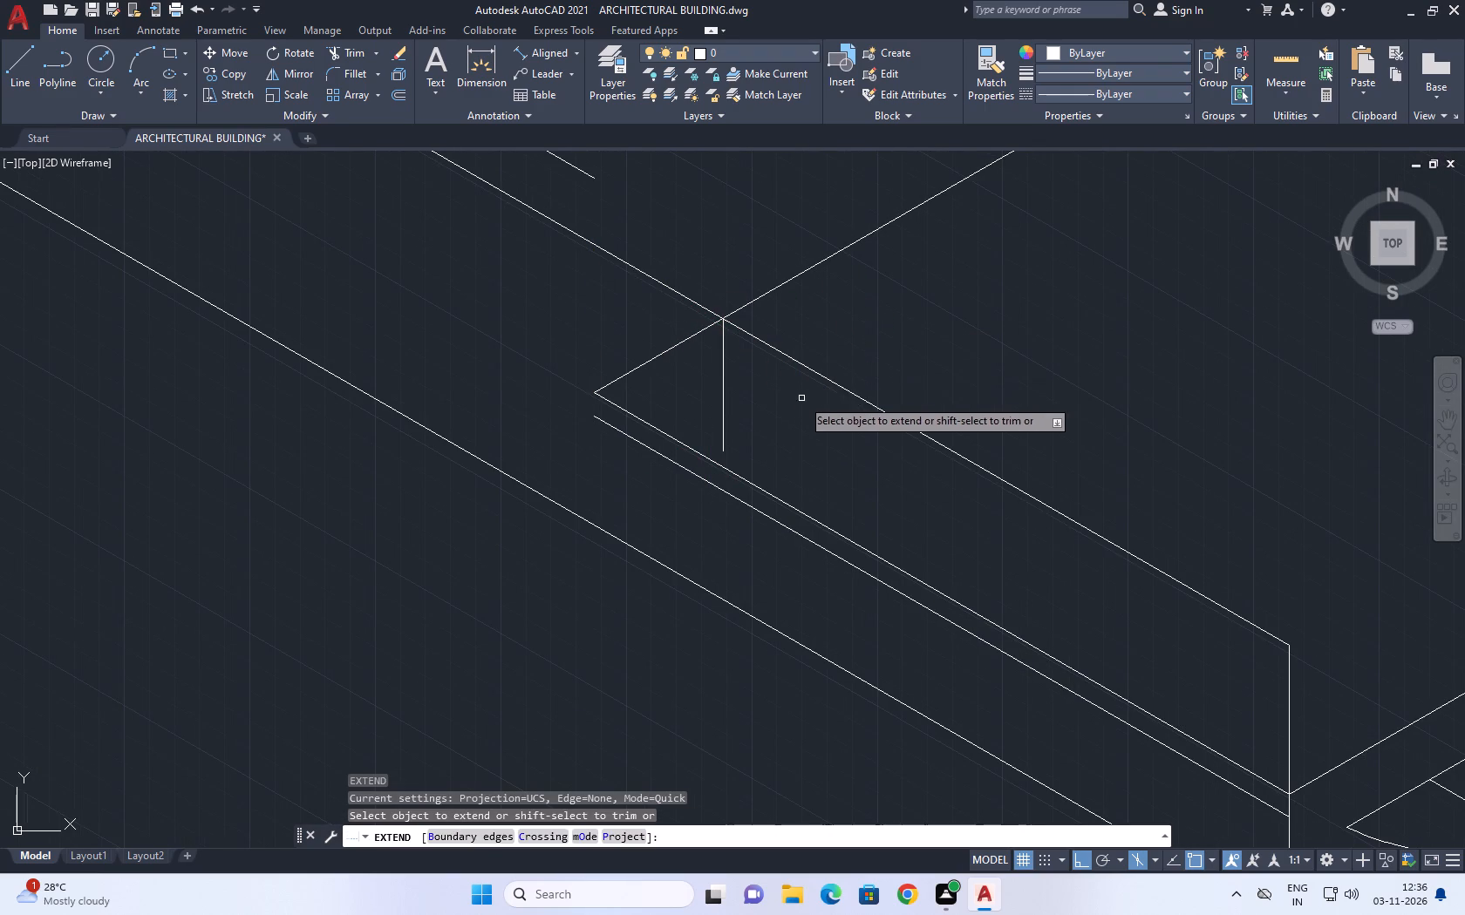
pyautogui.click(705, 386)
pyautogui.click(749, 412)
pyautogui.click(732, 412)
pyautogui.click(712, 399)
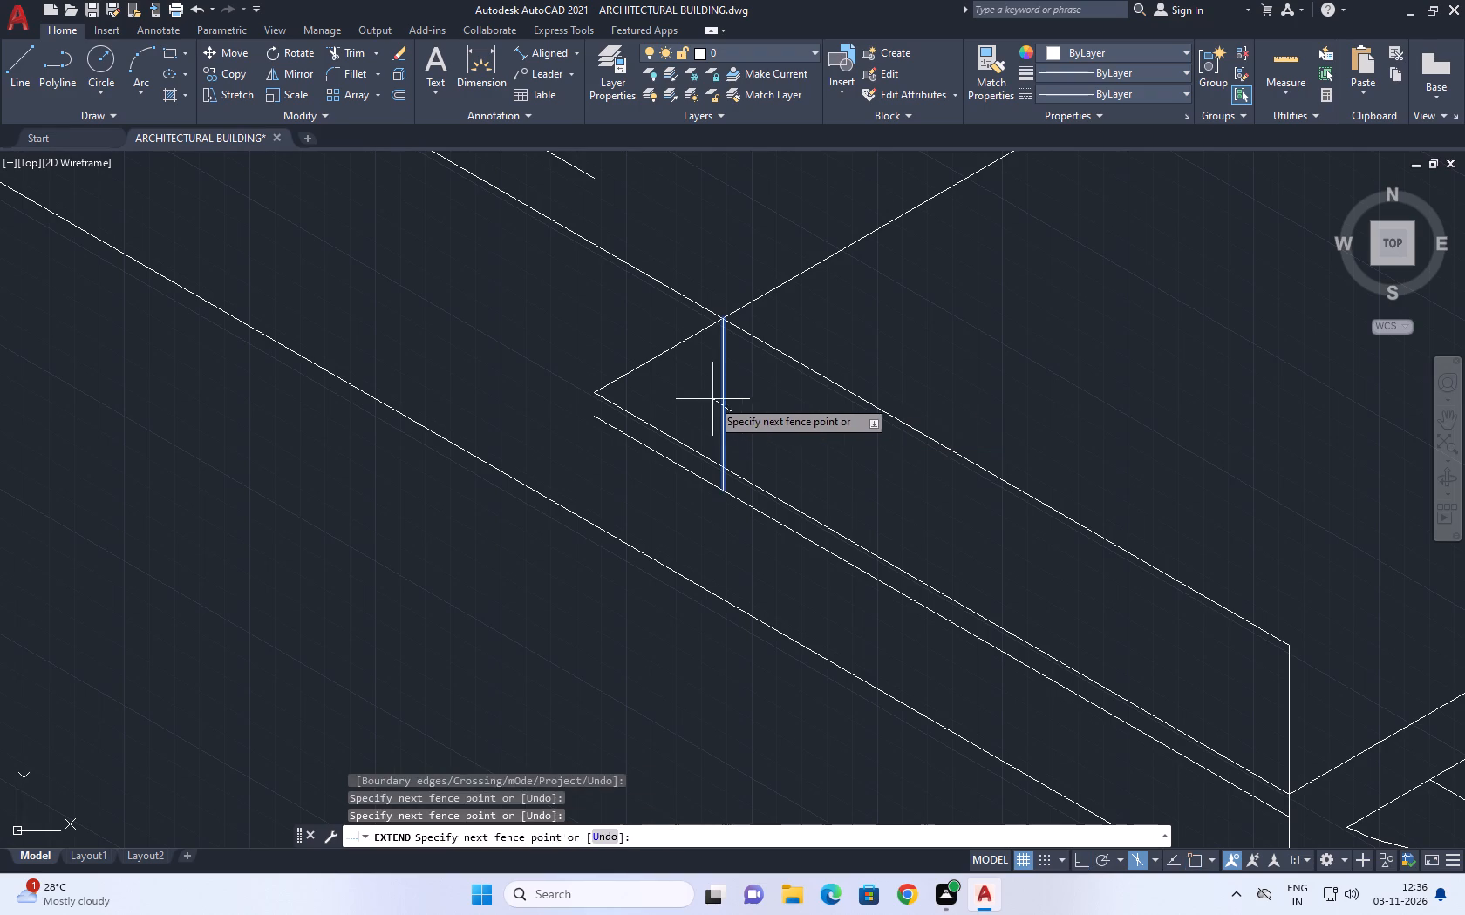
pyautogui.click(732, 418)
pyautogui.click(689, 389)
pyautogui.rightClick(746, 404)
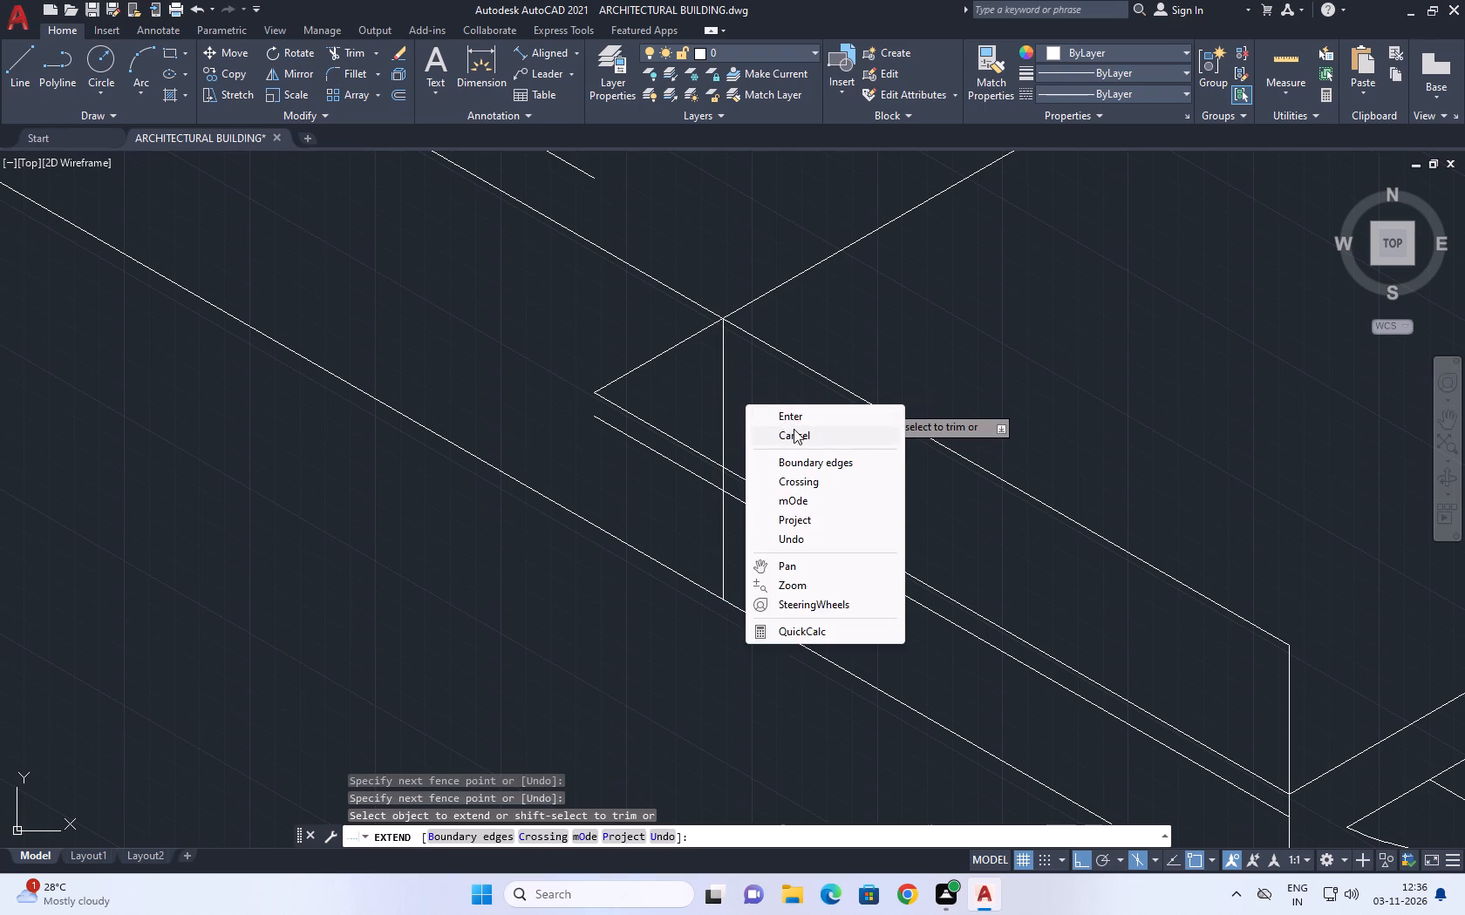
pyautogui.click(794, 429)
# Trim the 30° edge and the two old slab edge lines where they project outside the moved corner vertical.
pyautogui.click(345, 51)
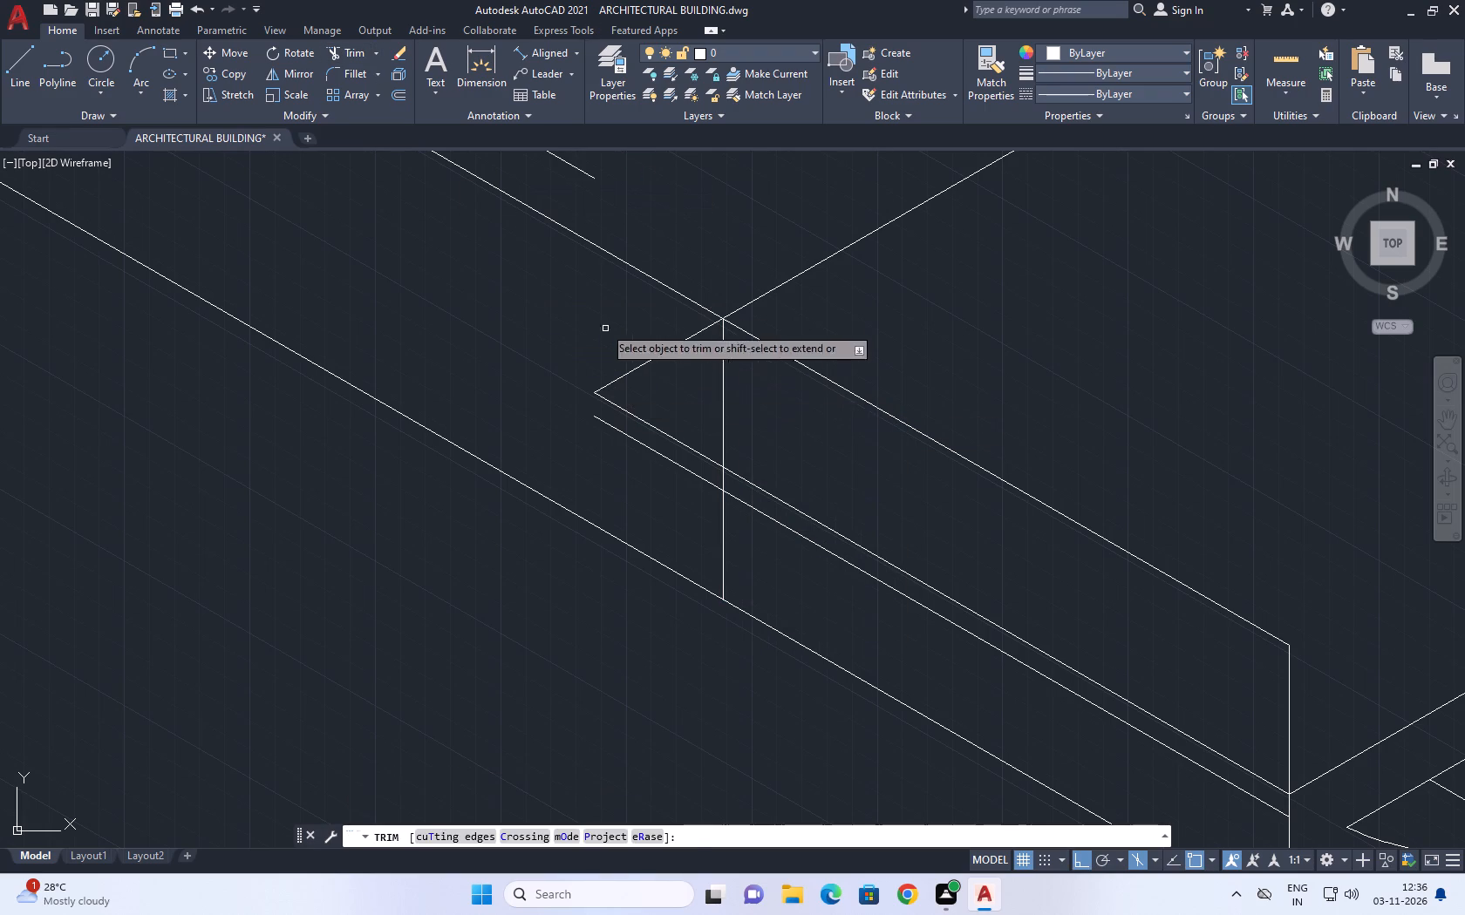
pyautogui.moveTo(597, 311); pyautogui.dragTo(622, 344)
pyautogui.moveTo(690, 491); pyautogui.dragTo(690, 484)
pyautogui.moveTo(583, 292); pyautogui.dragTo(583, 302)
pyautogui.moveTo(577, 327); pyautogui.dragTo(562, 322, button='right')
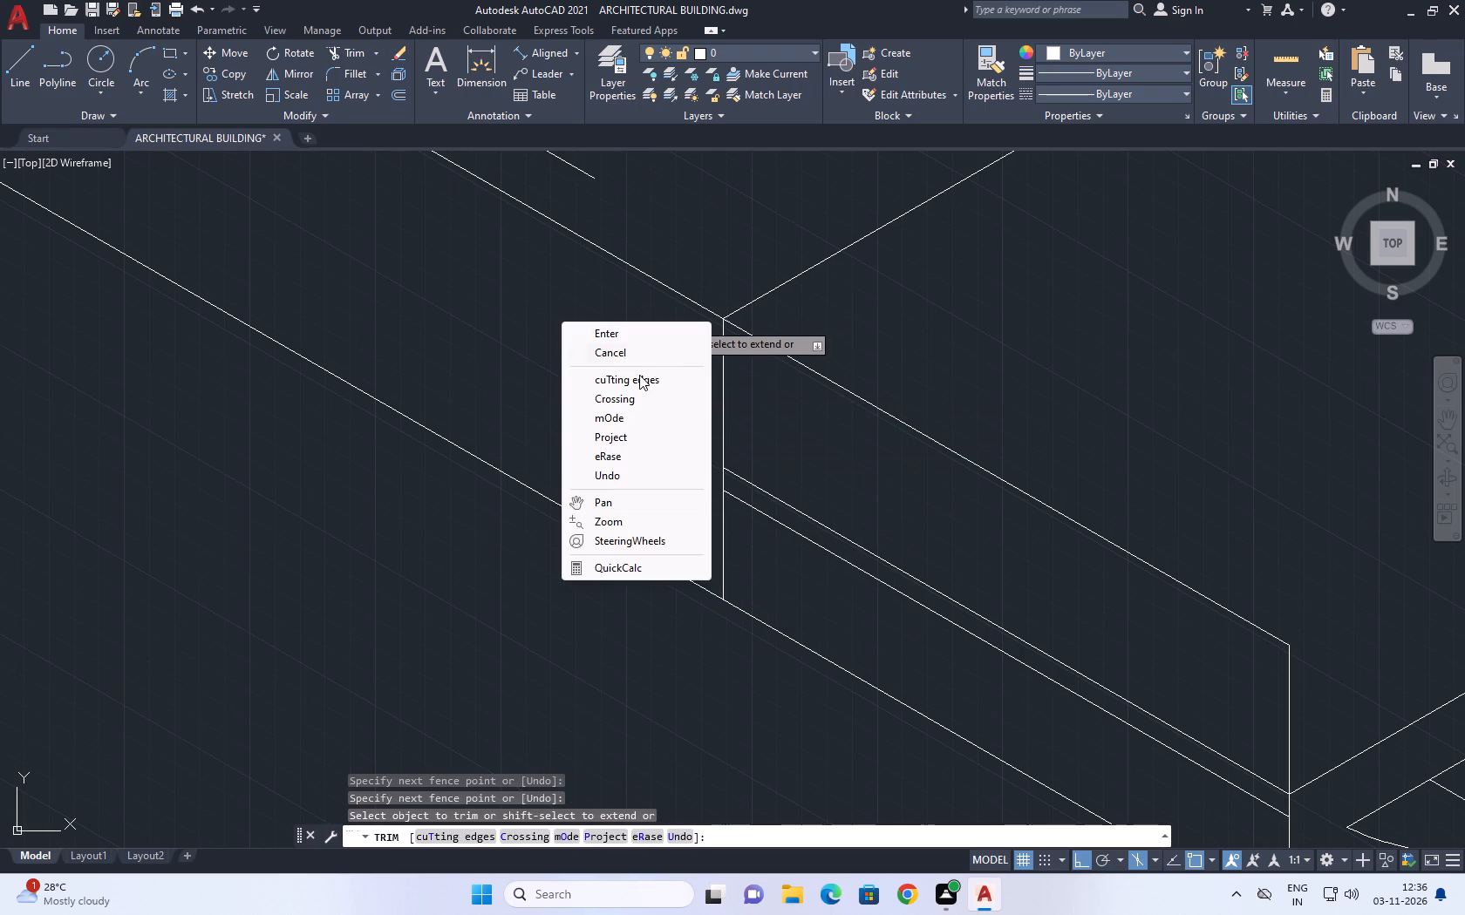
pyautogui.click(624, 347)
# Erase the two old parallel 150° edge lines remaining between the front slab's two corner verticals.
pyautogui.scroll(1, 716, 436)
pyautogui.scroll(-4, 716, 458)
pyautogui.moveTo(809, 451); pyautogui.dragTo(769, 434, button='middle')
pyautogui.moveTo(698, 424); pyautogui.dragTo(747, 529, button='middle')
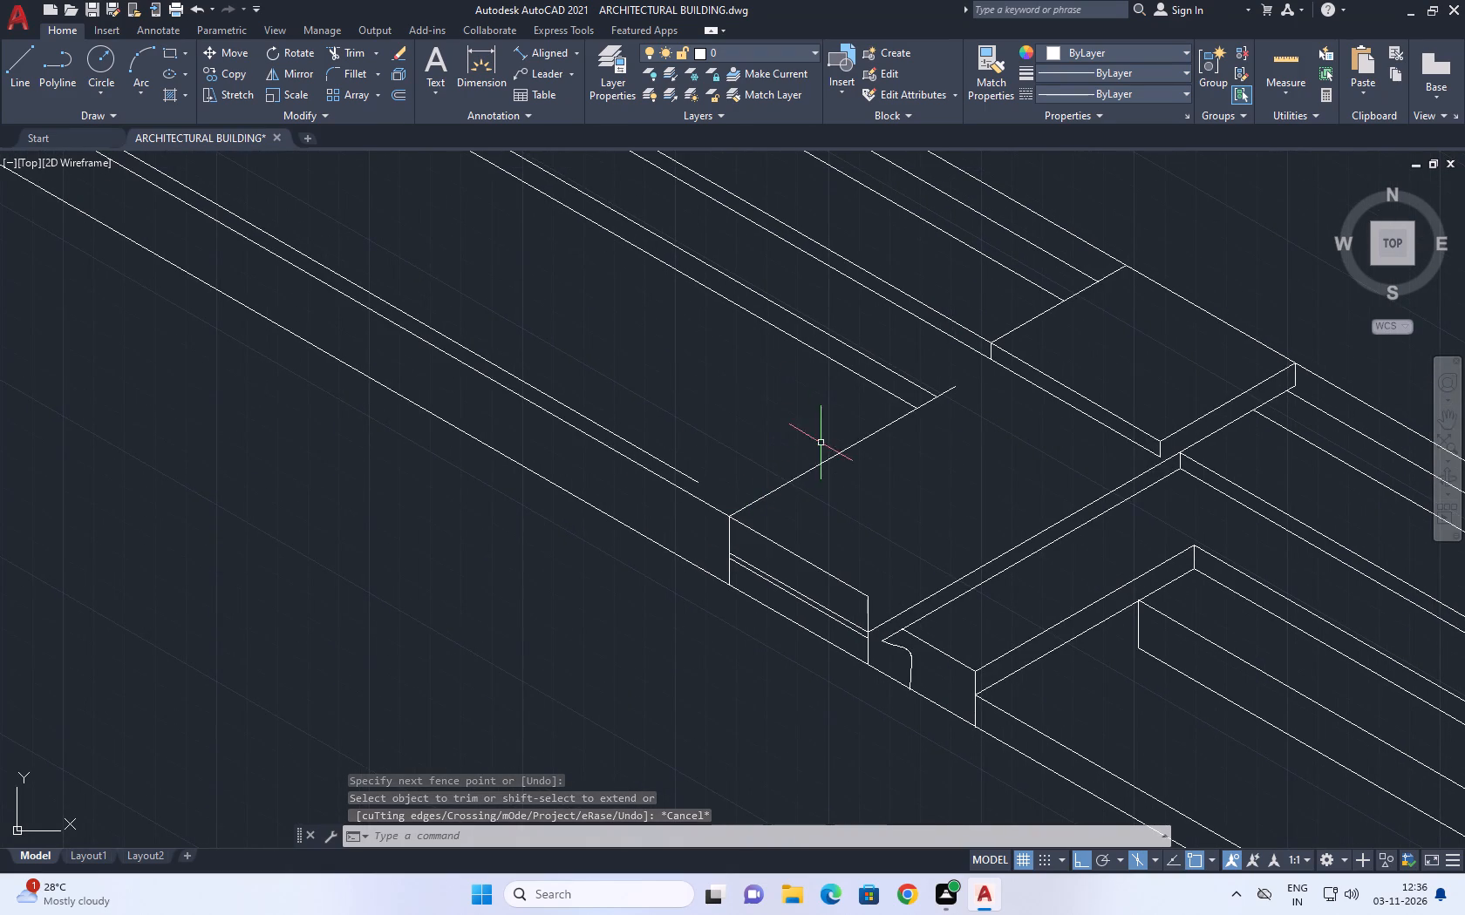
pyautogui.scroll(1, 774, 587)
pyautogui.click(810, 604)
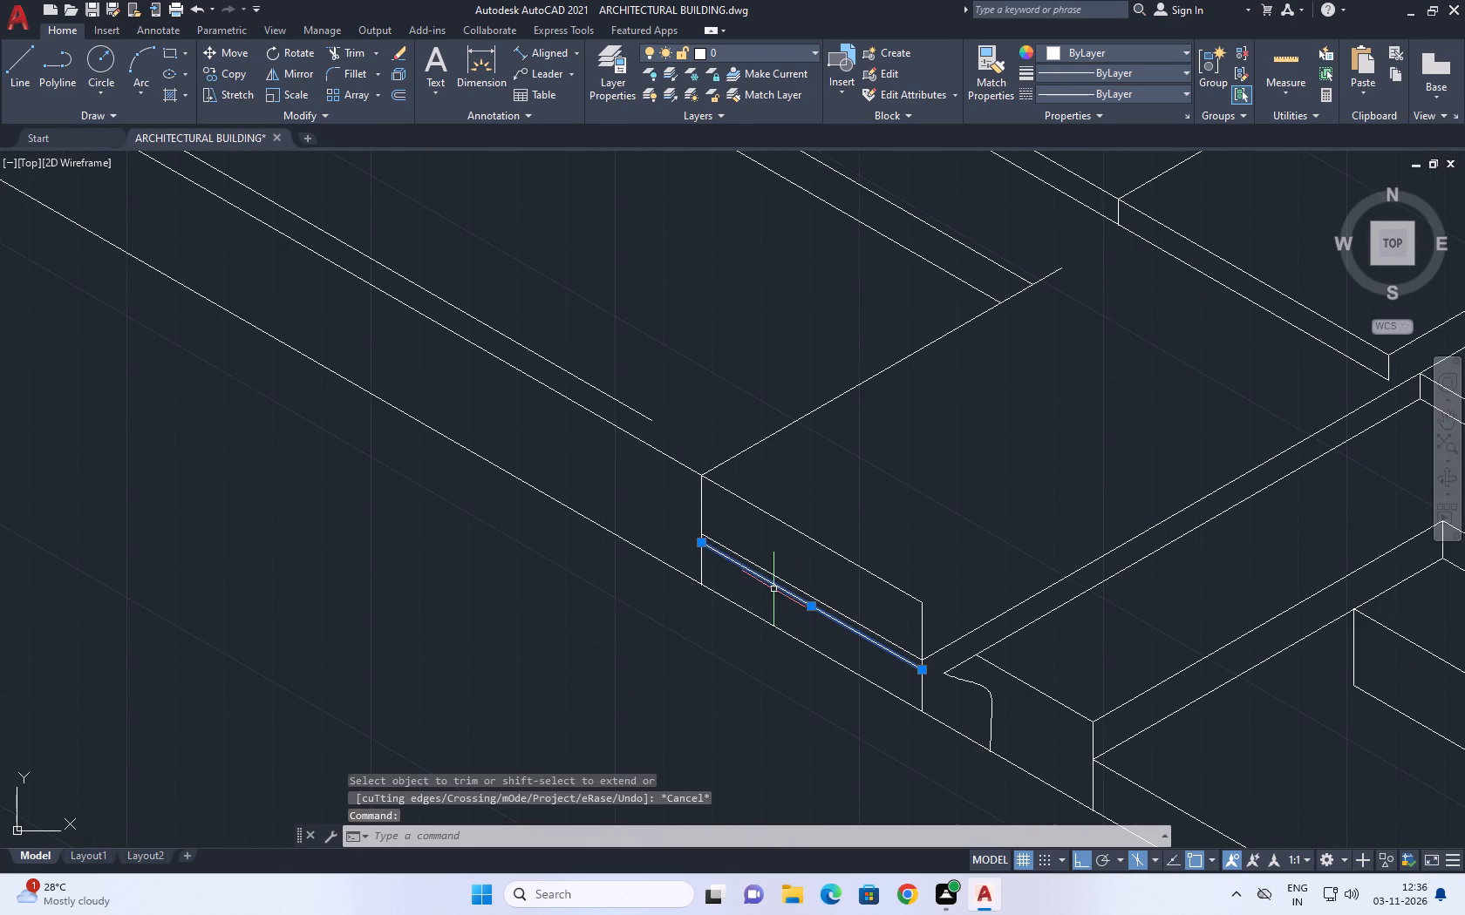
pyautogui.click(763, 573)
pyautogui.moveTo(869, 444); pyautogui.dragTo(856, 437, button='right')
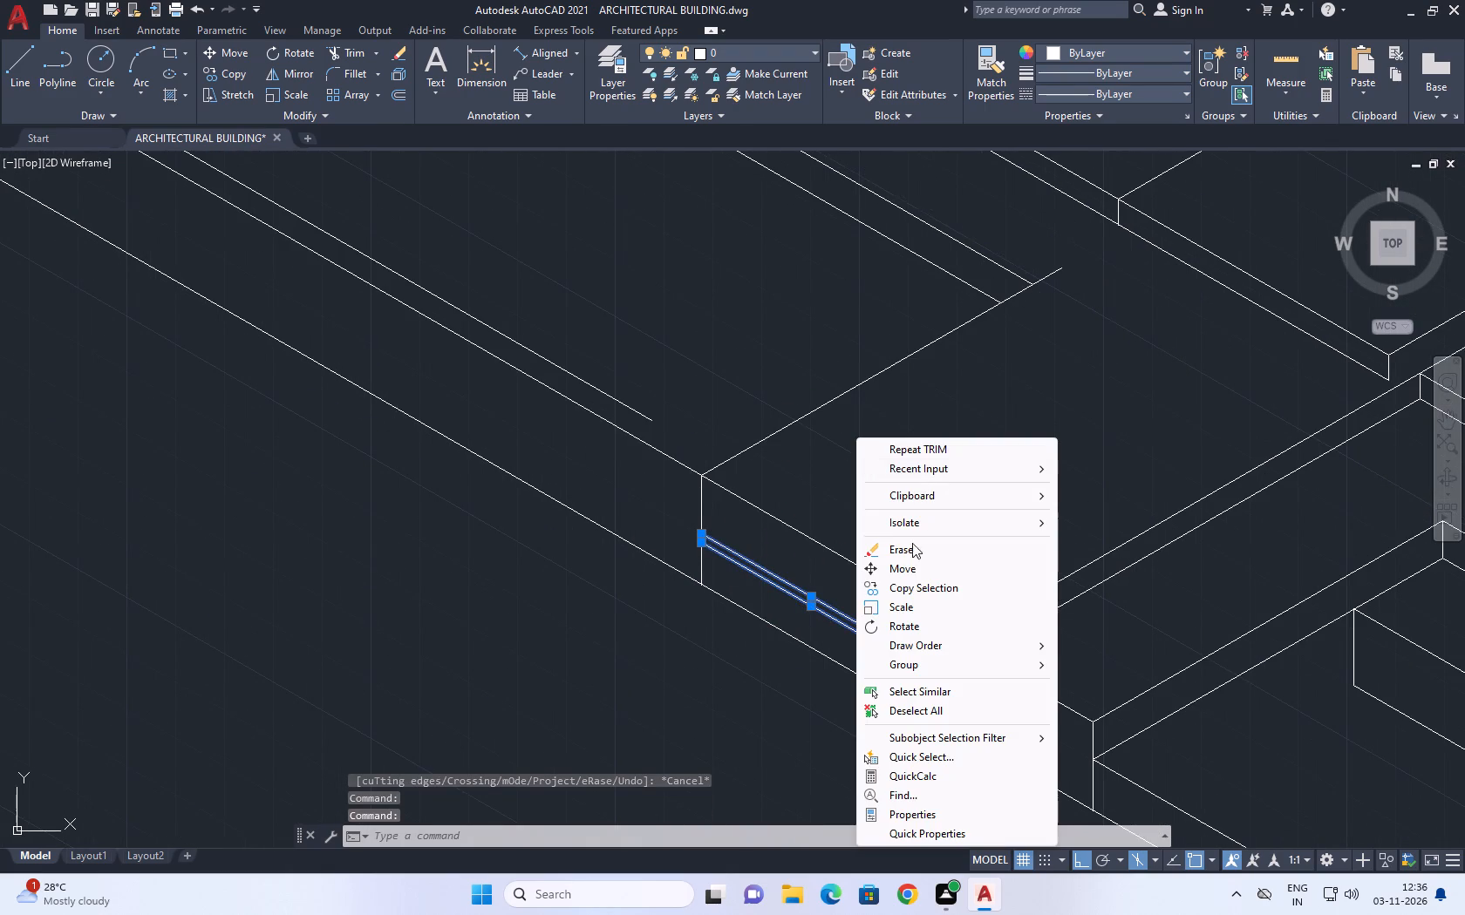
pyautogui.click(911, 553)
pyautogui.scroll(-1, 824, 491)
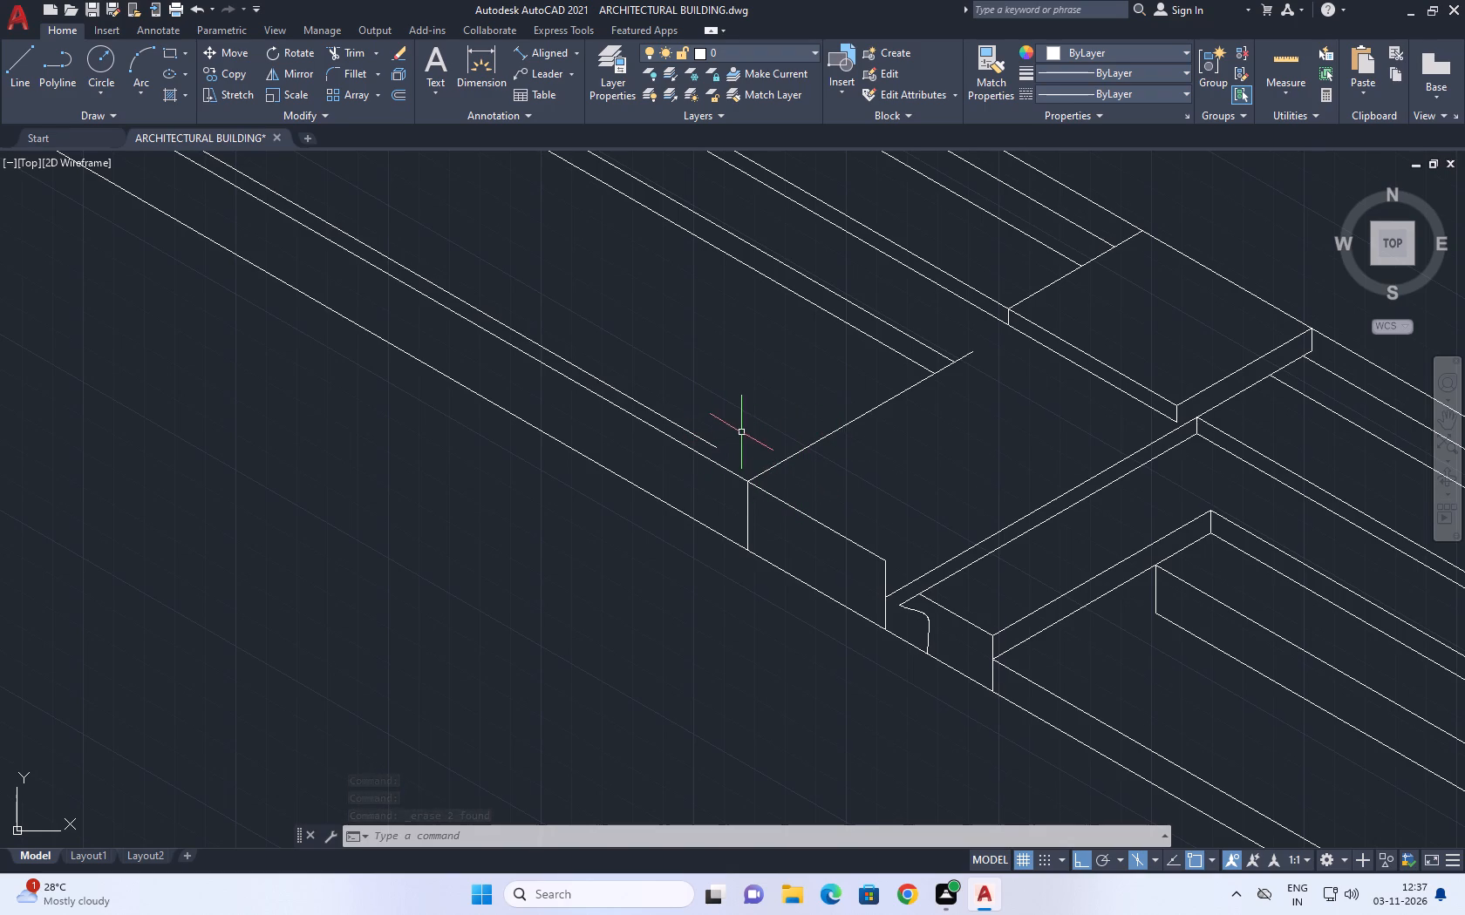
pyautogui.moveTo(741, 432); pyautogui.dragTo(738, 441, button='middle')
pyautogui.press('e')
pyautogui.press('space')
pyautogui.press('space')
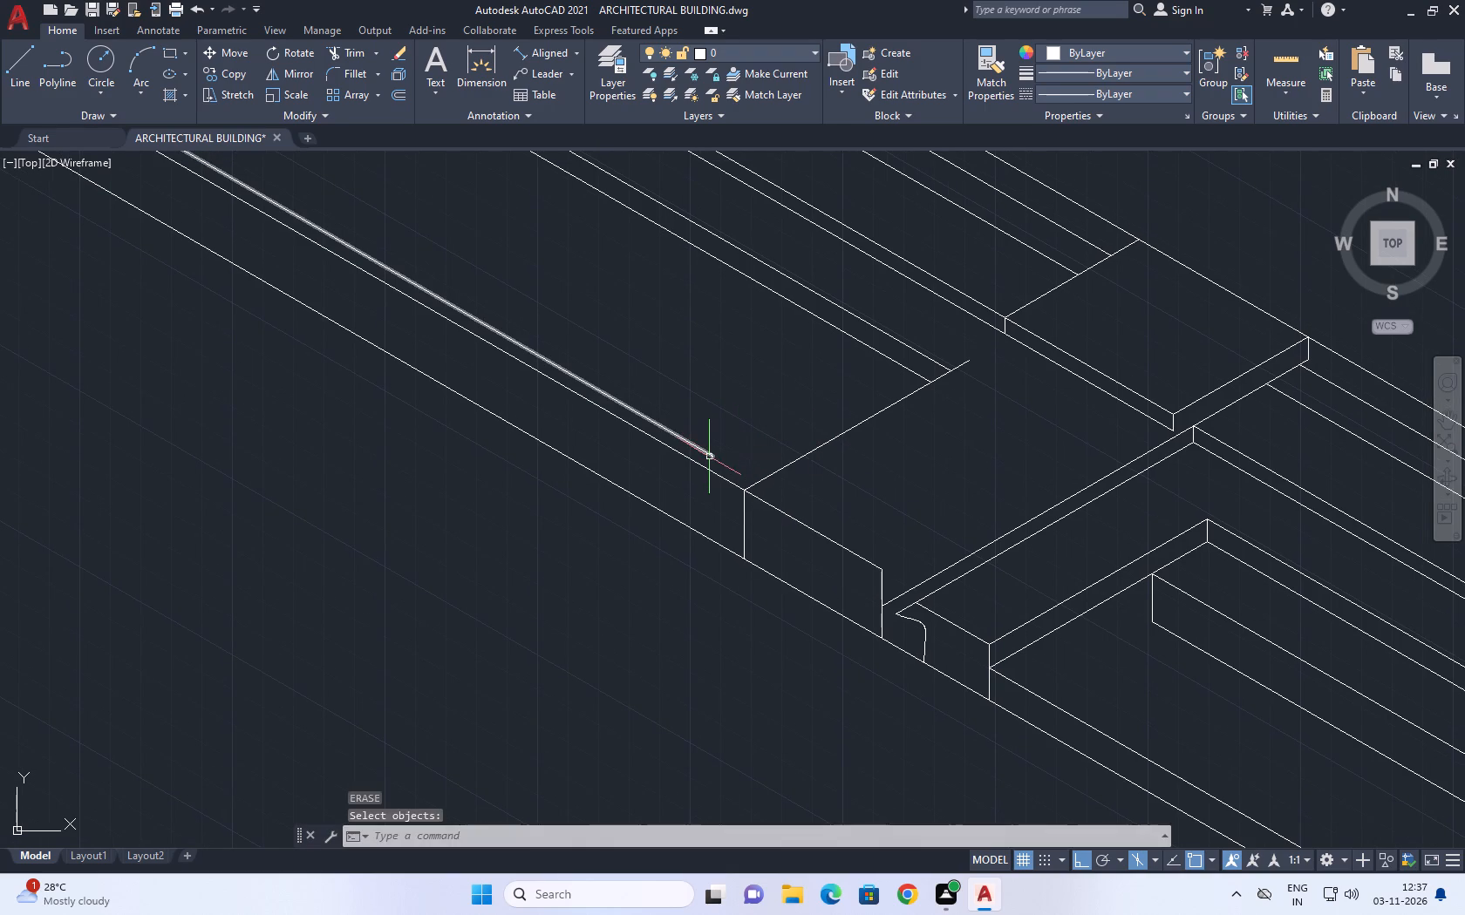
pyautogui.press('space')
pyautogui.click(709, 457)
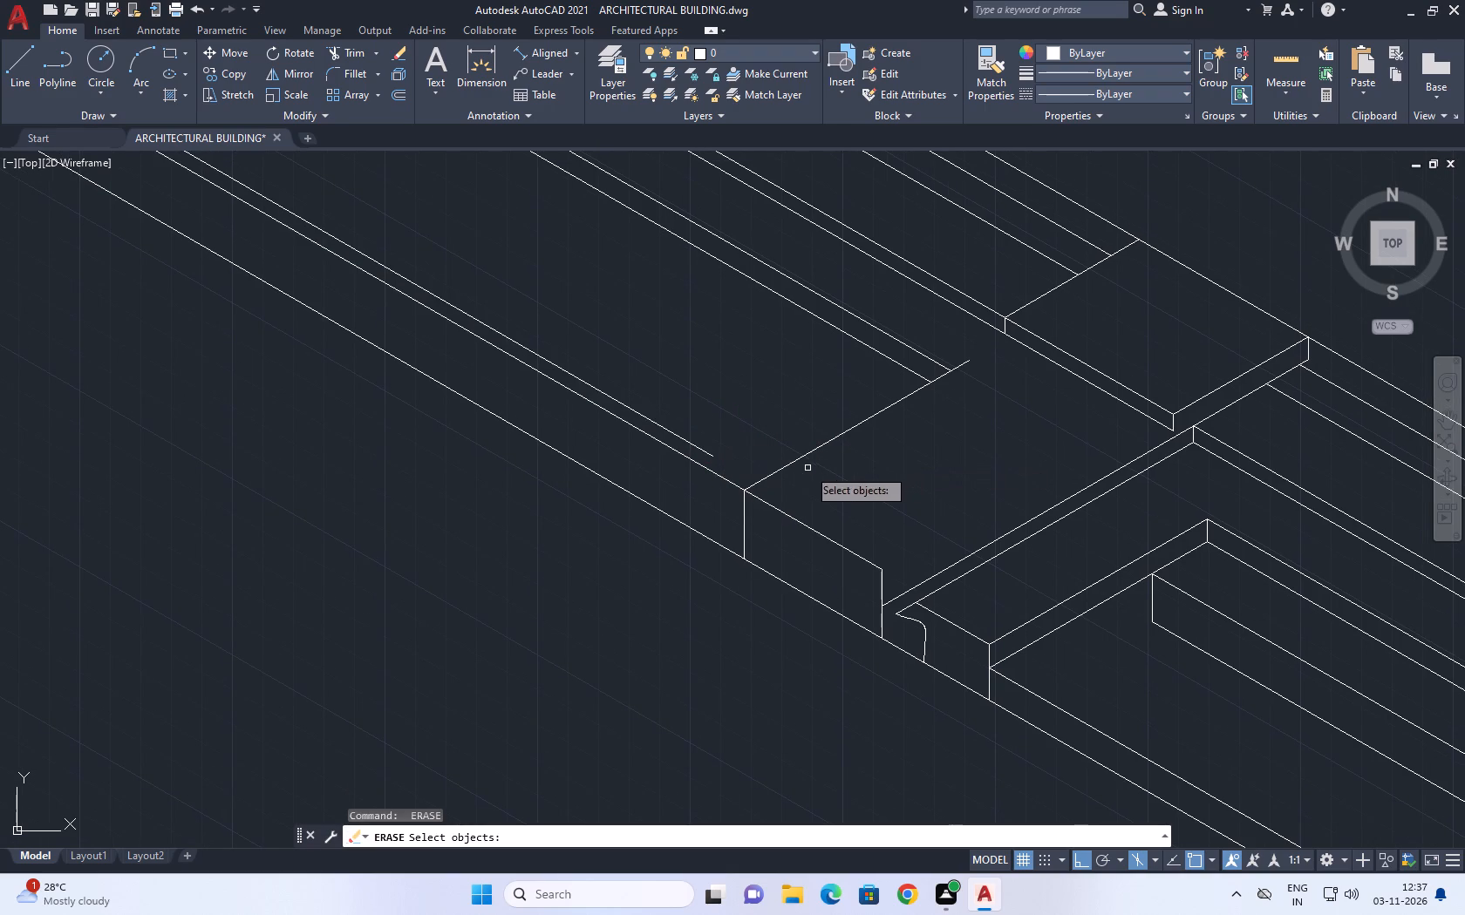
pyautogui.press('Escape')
# Extend the uppermost outward 150° line across the front slab to the 30° edge on its far side.
pyautogui.press('e')
pyautogui.press('x')
pyautogui.press('space')
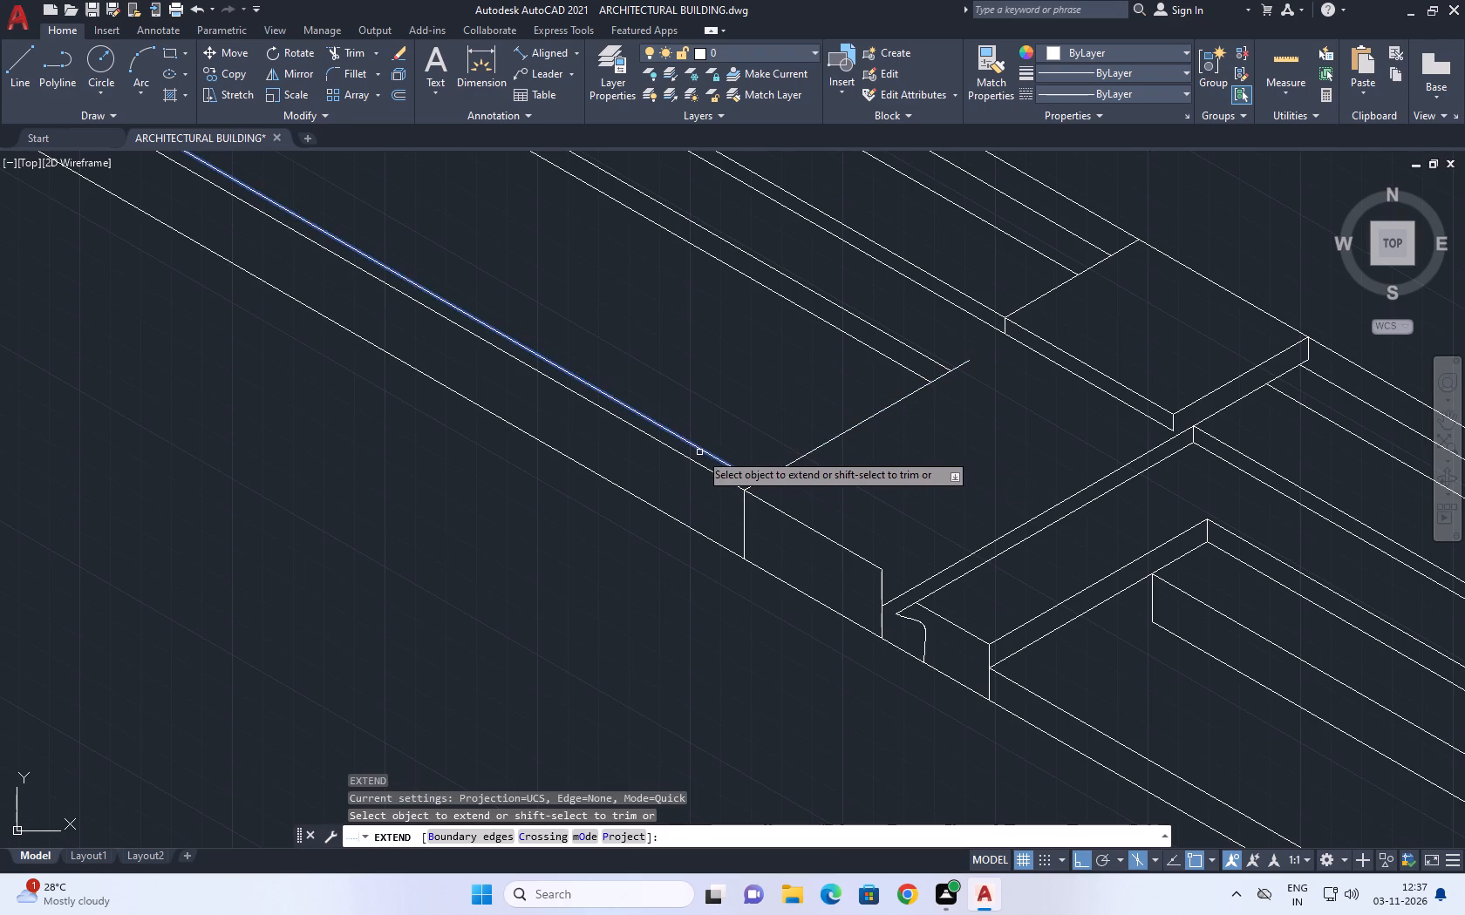
pyautogui.click(699, 452)
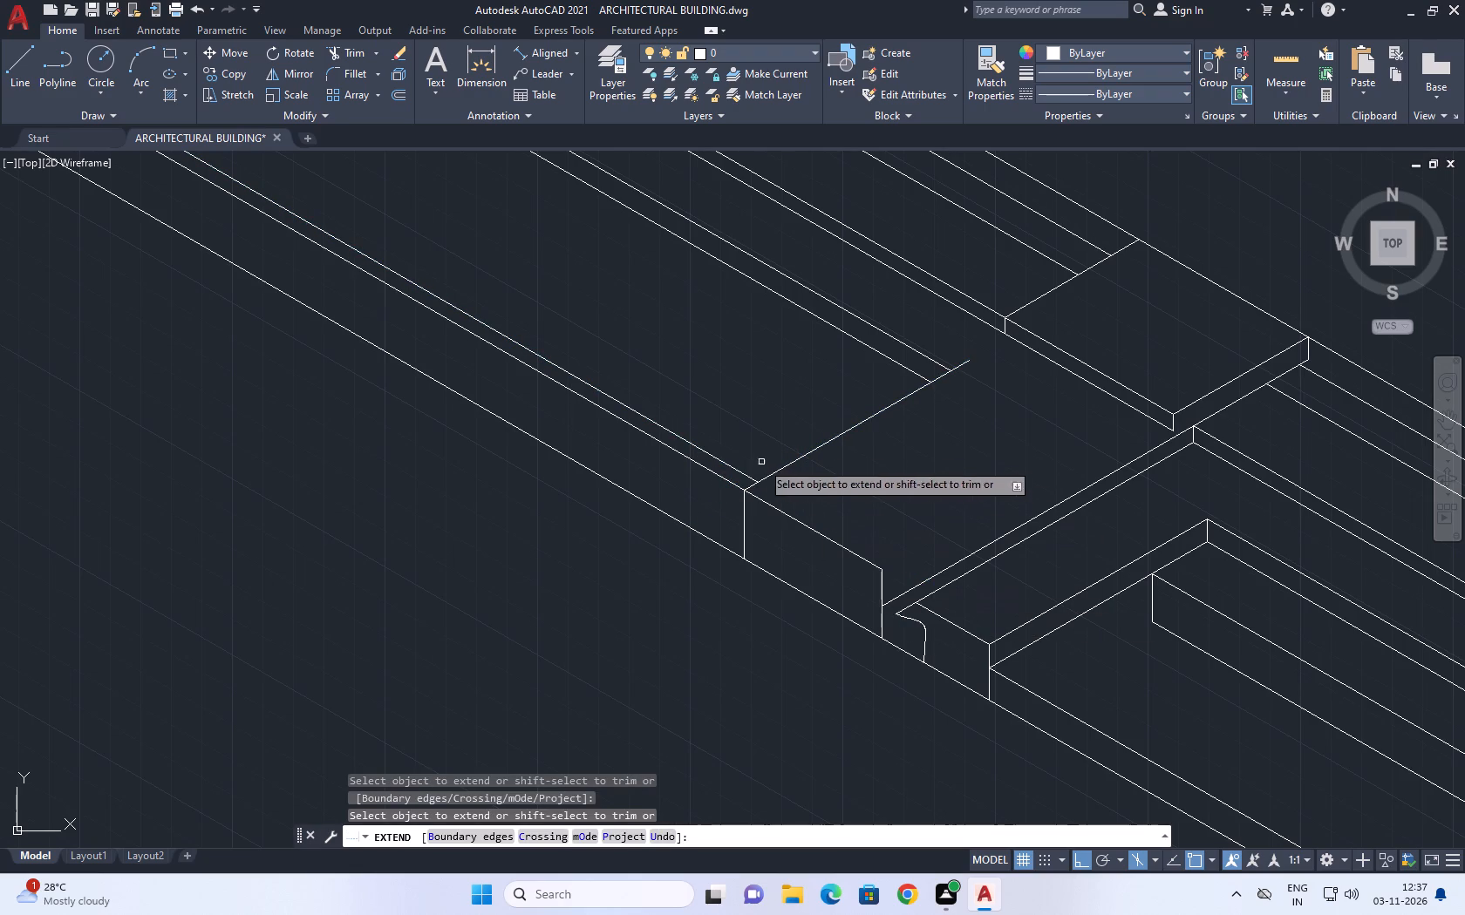
pyautogui.click(739, 471)
pyautogui.press('Escape')
# Extend the moved corner vertical upward to the uppermost 150° line.
pyautogui.scroll(-2, 773, 494)
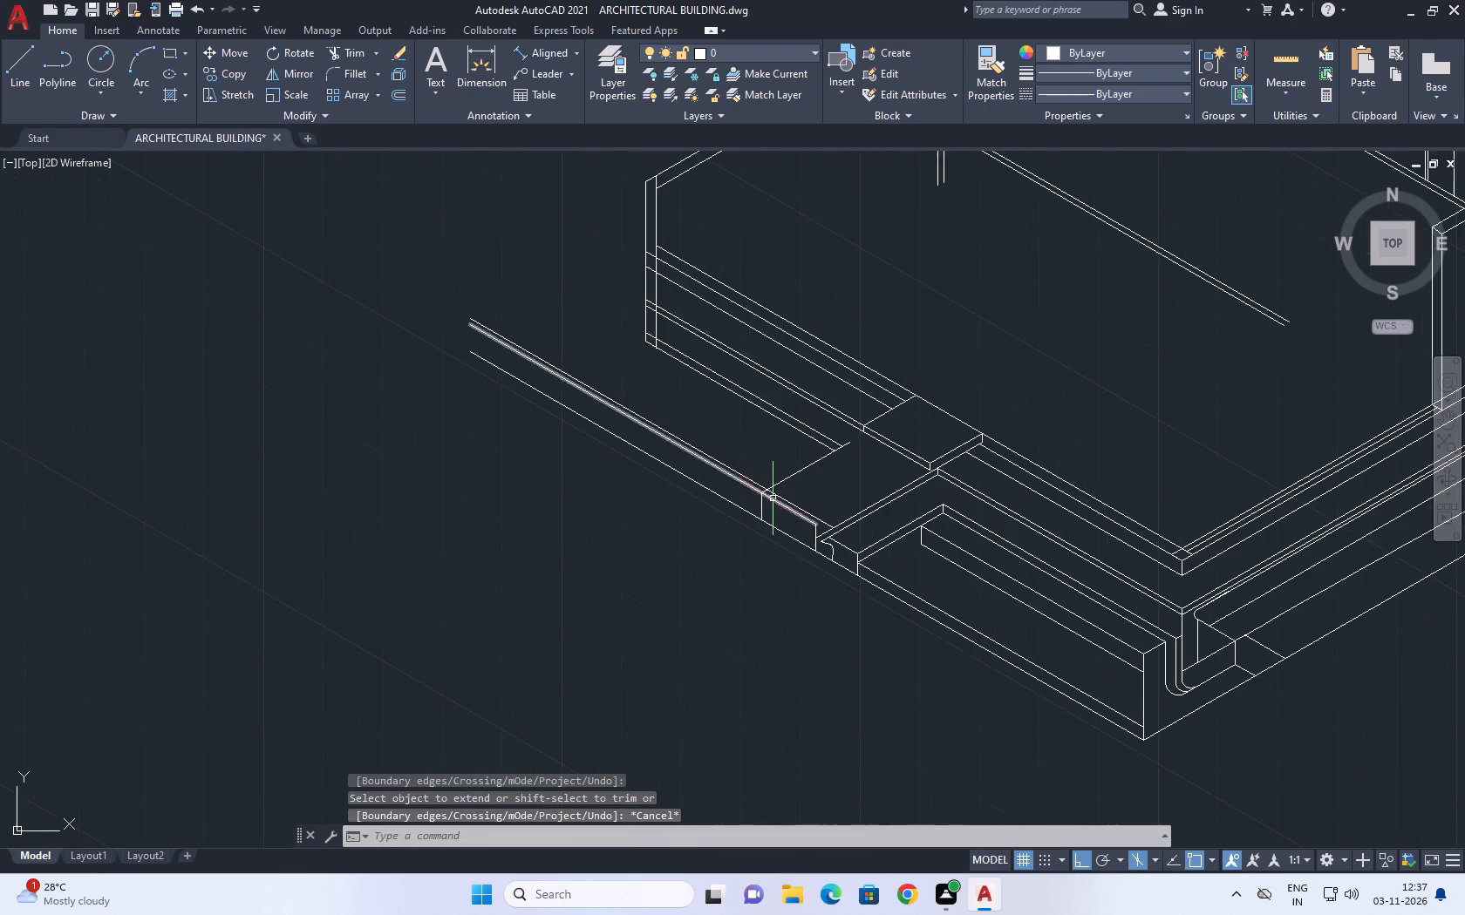
pyautogui.scroll(5, 762, 498)
pyautogui.moveTo(805, 454); pyautogui.dragTo(823, 497, button='middle')
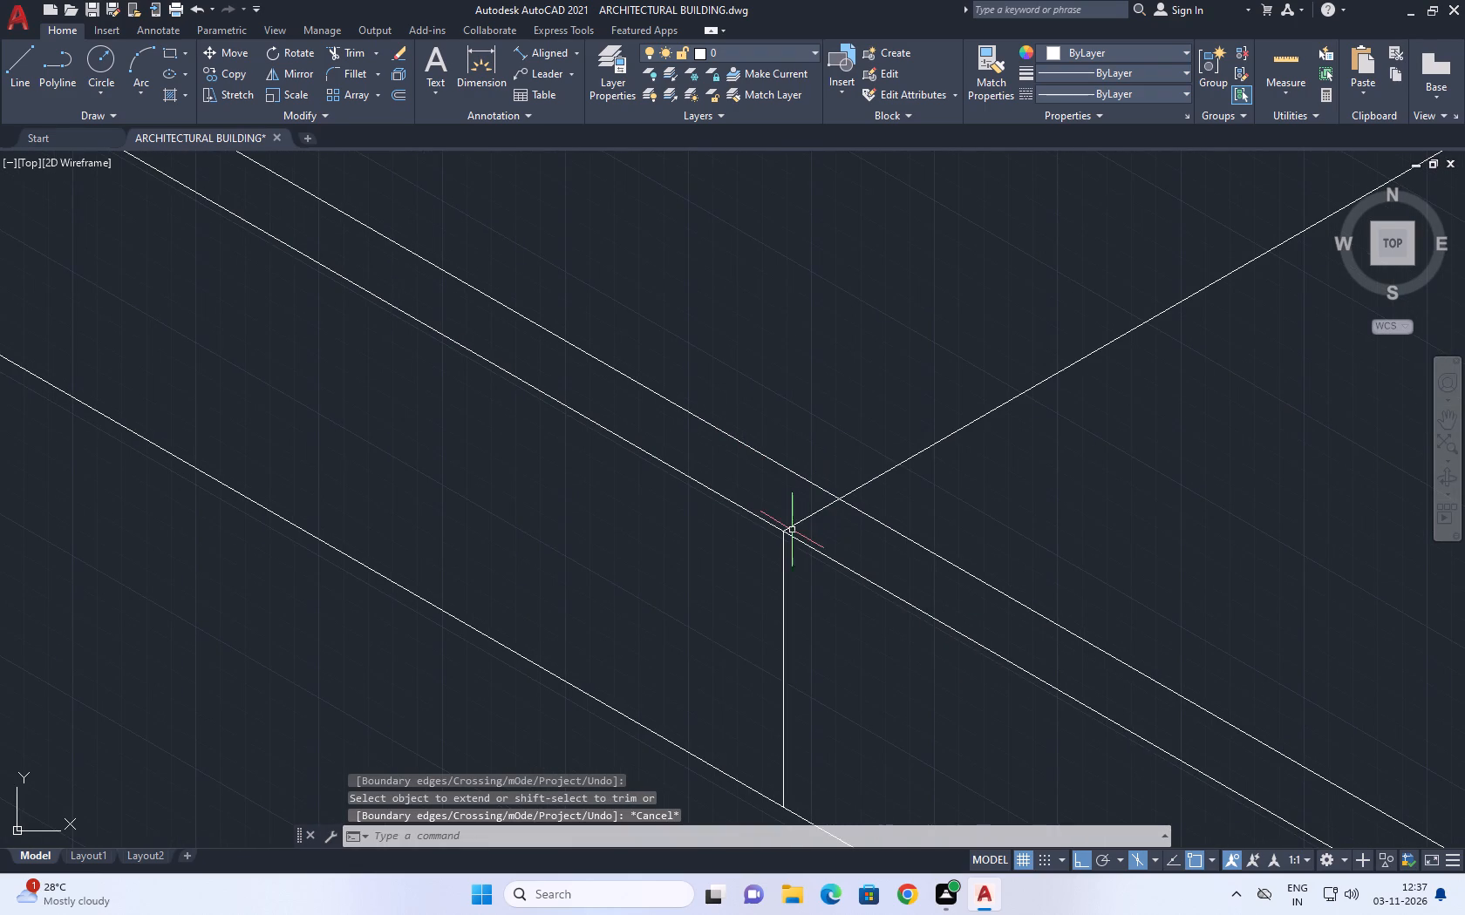
pyautogui.write('ex')
pyautogui.press('space')
pyautogui.click(785, 549)
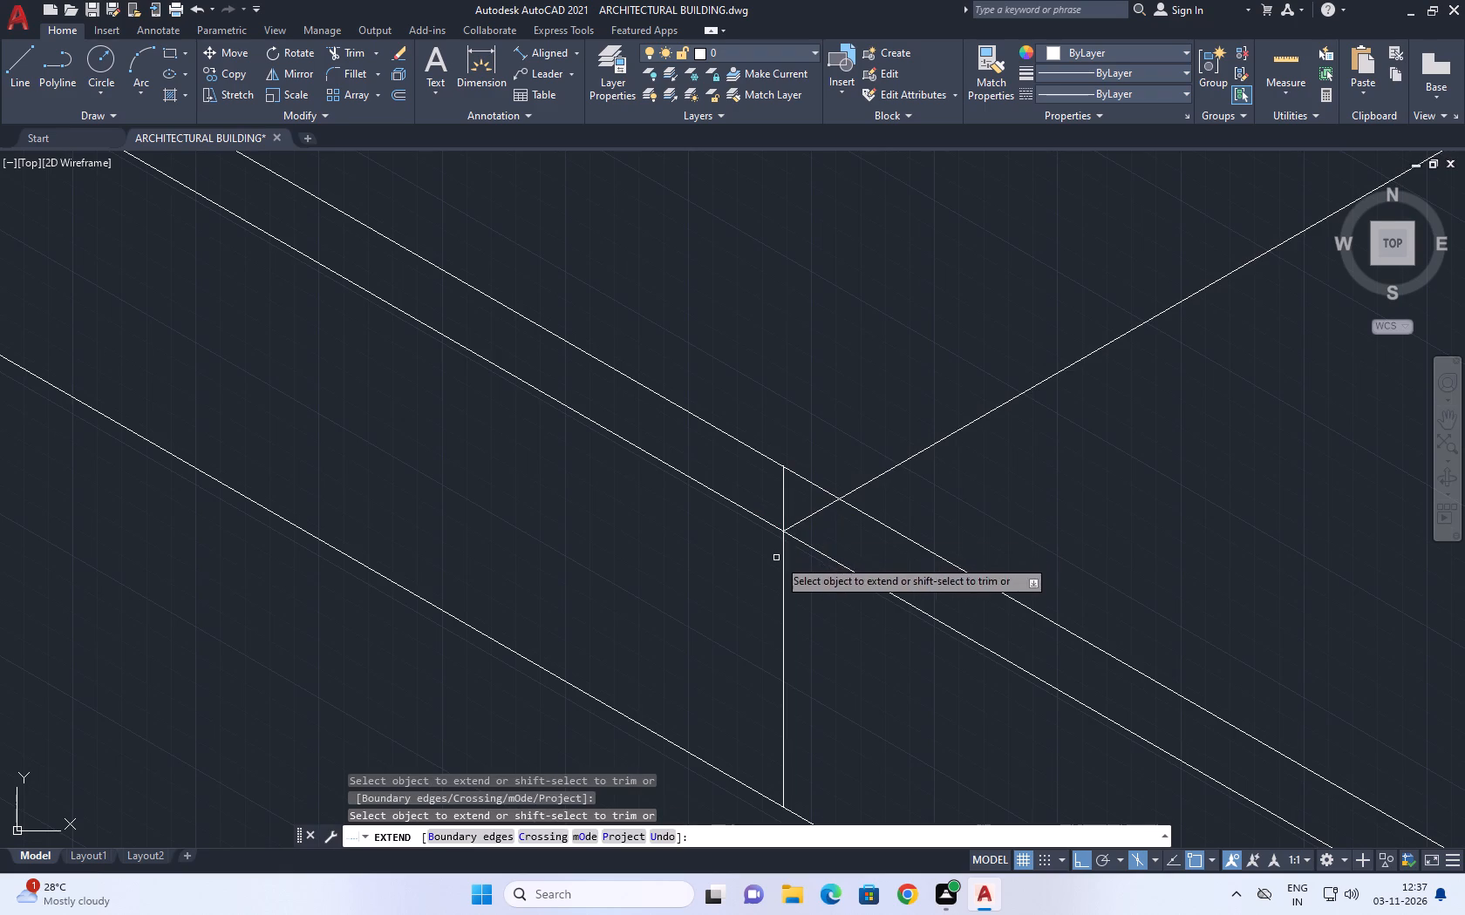
pyautogui.scroll(-2, 867, 561)
pyautogui.press('Escape')
# Extend the vertical at the front slab's other corner, beside the curved profile, upward to the uppermost 150° line.
pyautogui.moveTo(885, 519); pyautogui.dragTo(744, 507, button='middle')
pyautogui.scroll(-2, 761, 512)
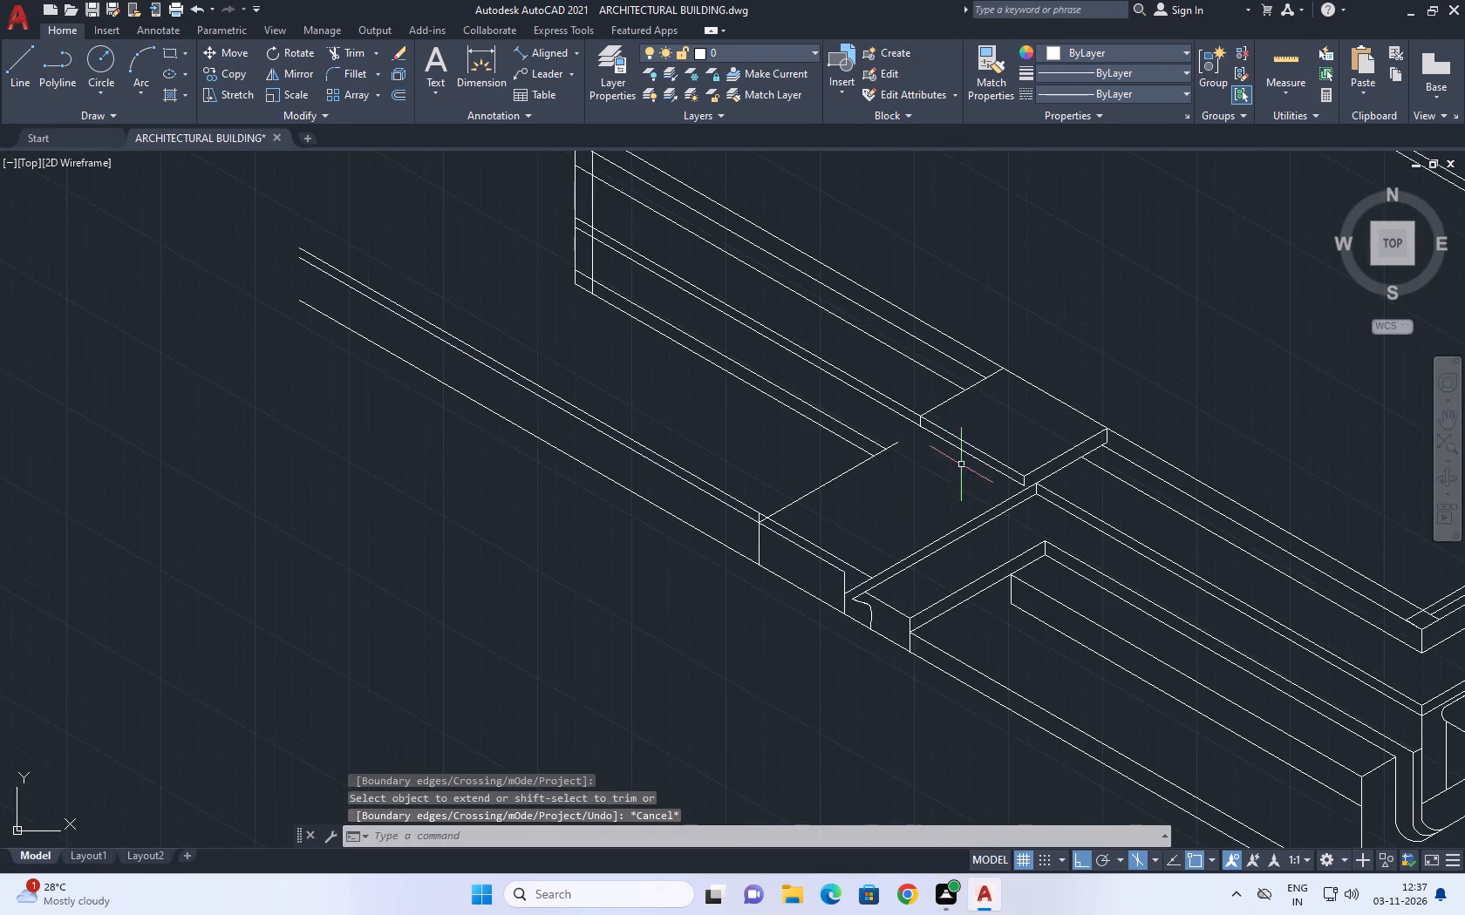
pyautogui.moveTo(945, 420); pyautogui.dragTo(903, 375, button='middle')
pyautogui.scroll(1, 809, 424)
pyautogui.moveTo(698, 493); pyautogui.dragTo(692, 508, button='middle')
pyautogui.moveTo(885, 491); pyautogui.dragTo(760, 548, button='middle')
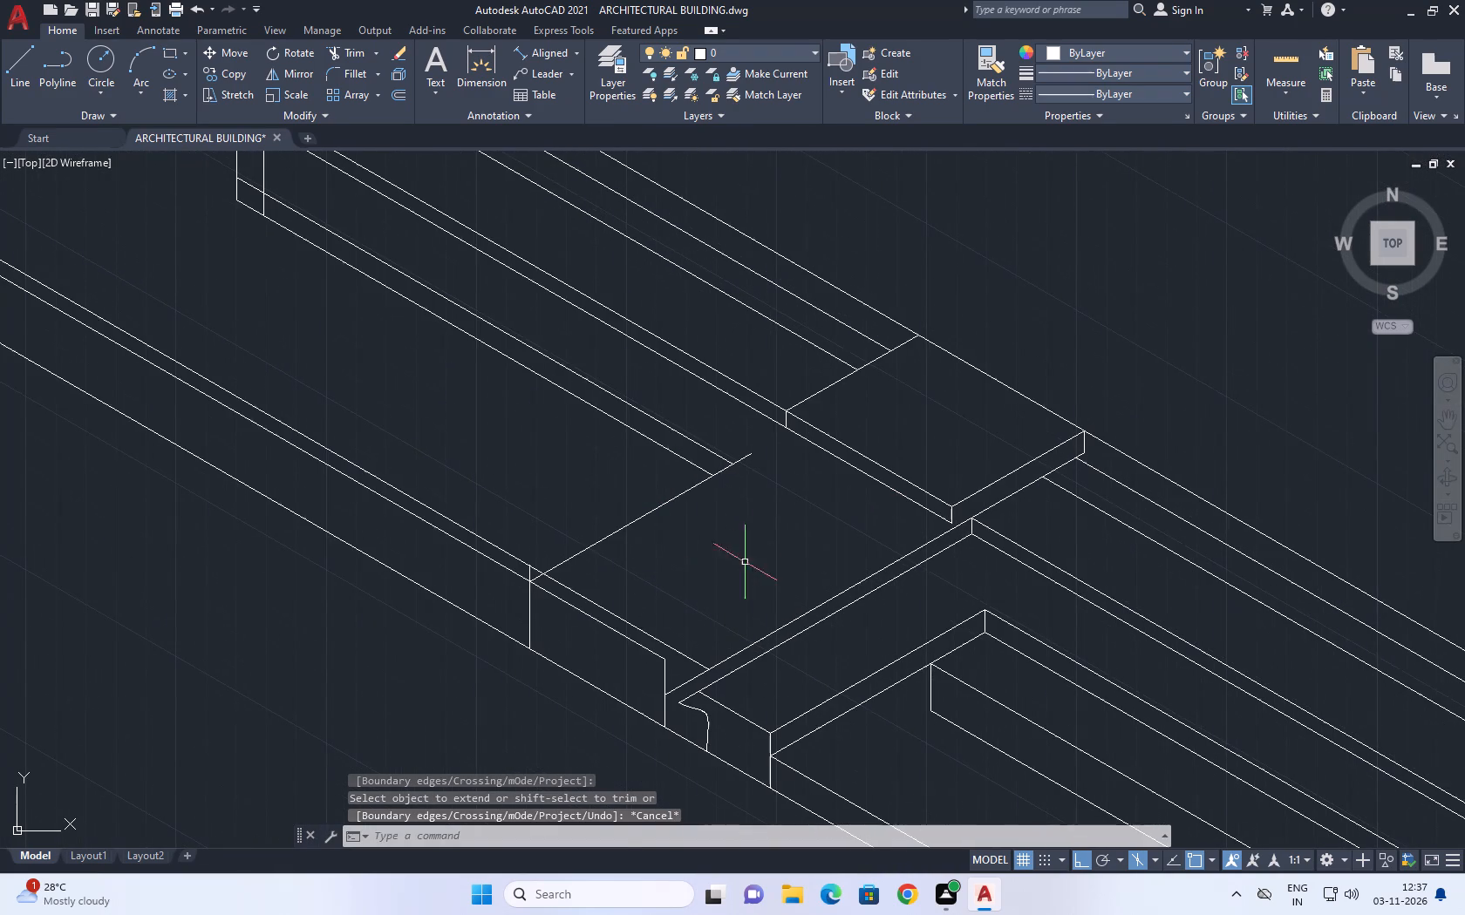
pyautogui.moveTo(598, 614); pyautogui.dragTo(619, 574, button='middle')
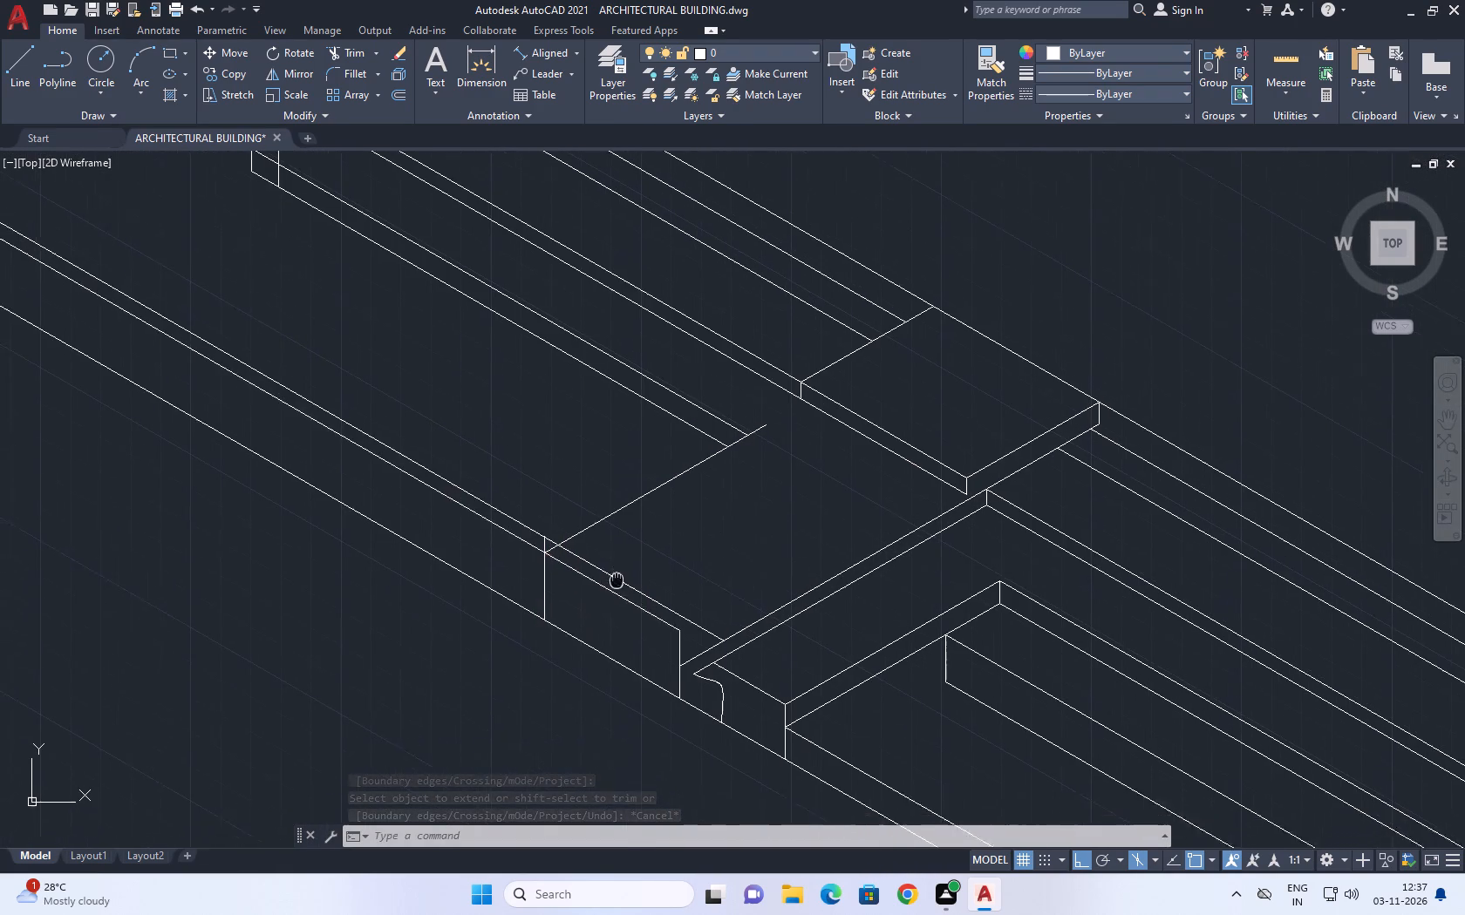
pyautogui.scroll(1, 625, 565)
pyautogui.moveTo(619, 574); pyautogui.dragTo(628, 560, button='middle')
pyautogui.write('ex')
pyautogui.press('space')
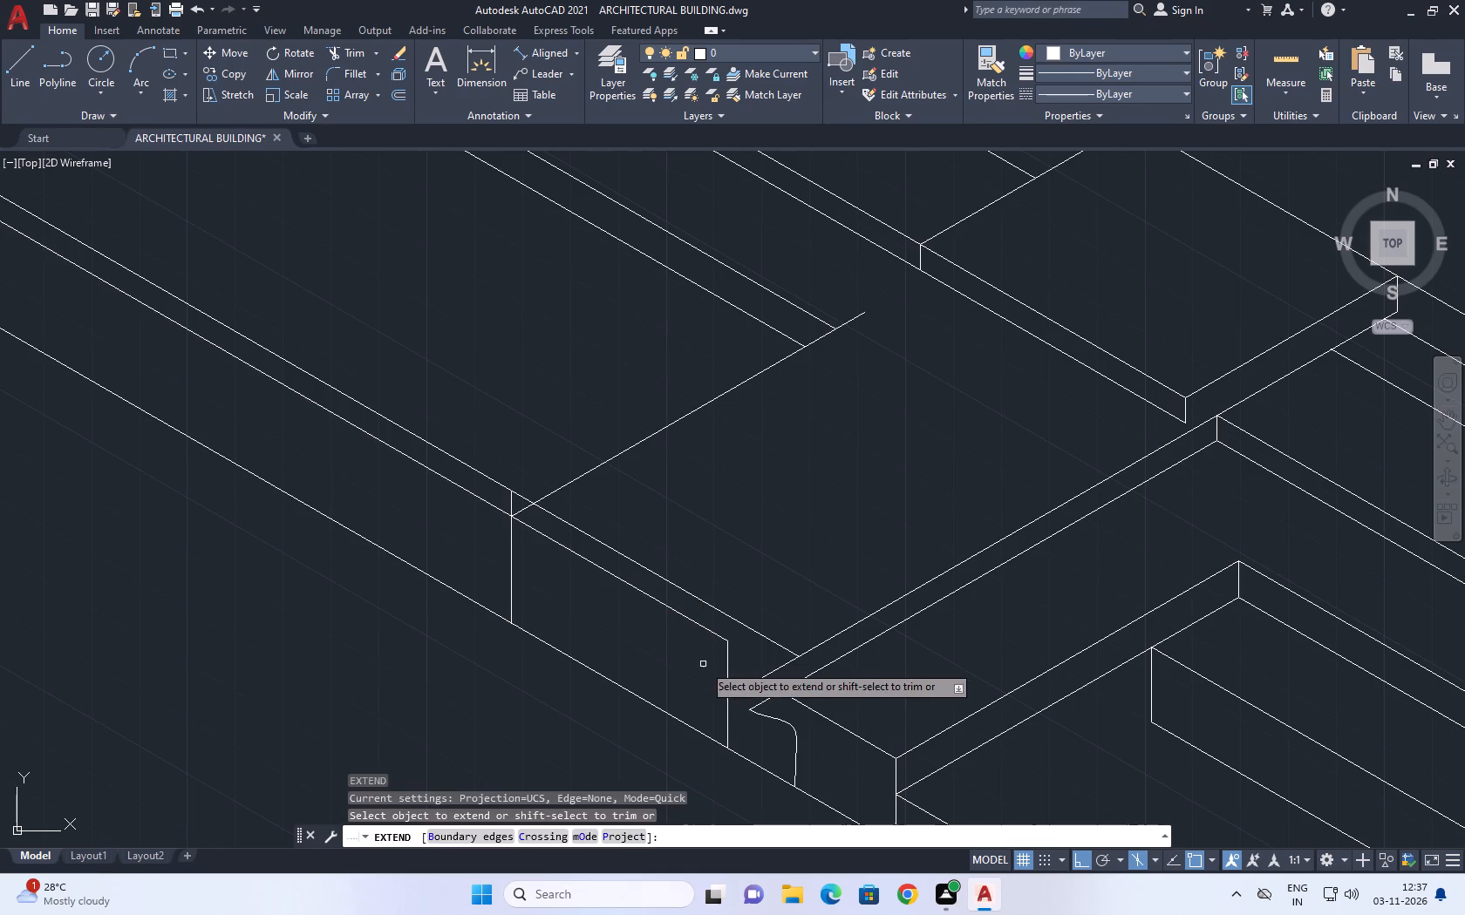
pyautogui.click(732, 664)
pyautogui.click(694, 679)
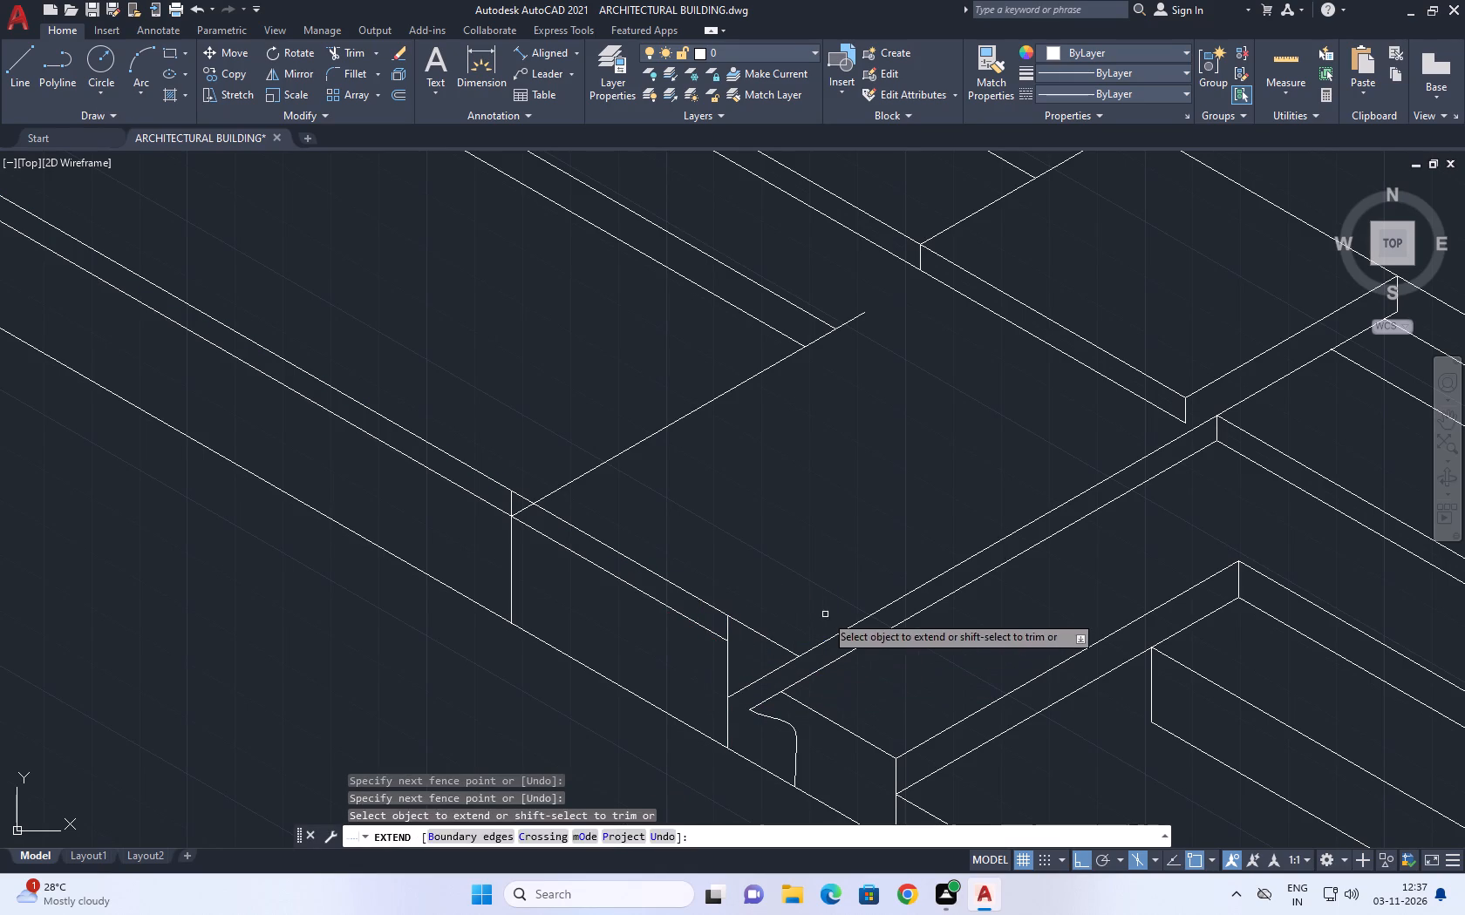
pyautogui.press('Escape')
pyautogui.moveTo(827, 593); pyautogui.dragTo(843, 511, button='middle')
pyautogui.scroll(-1, 882, 568)
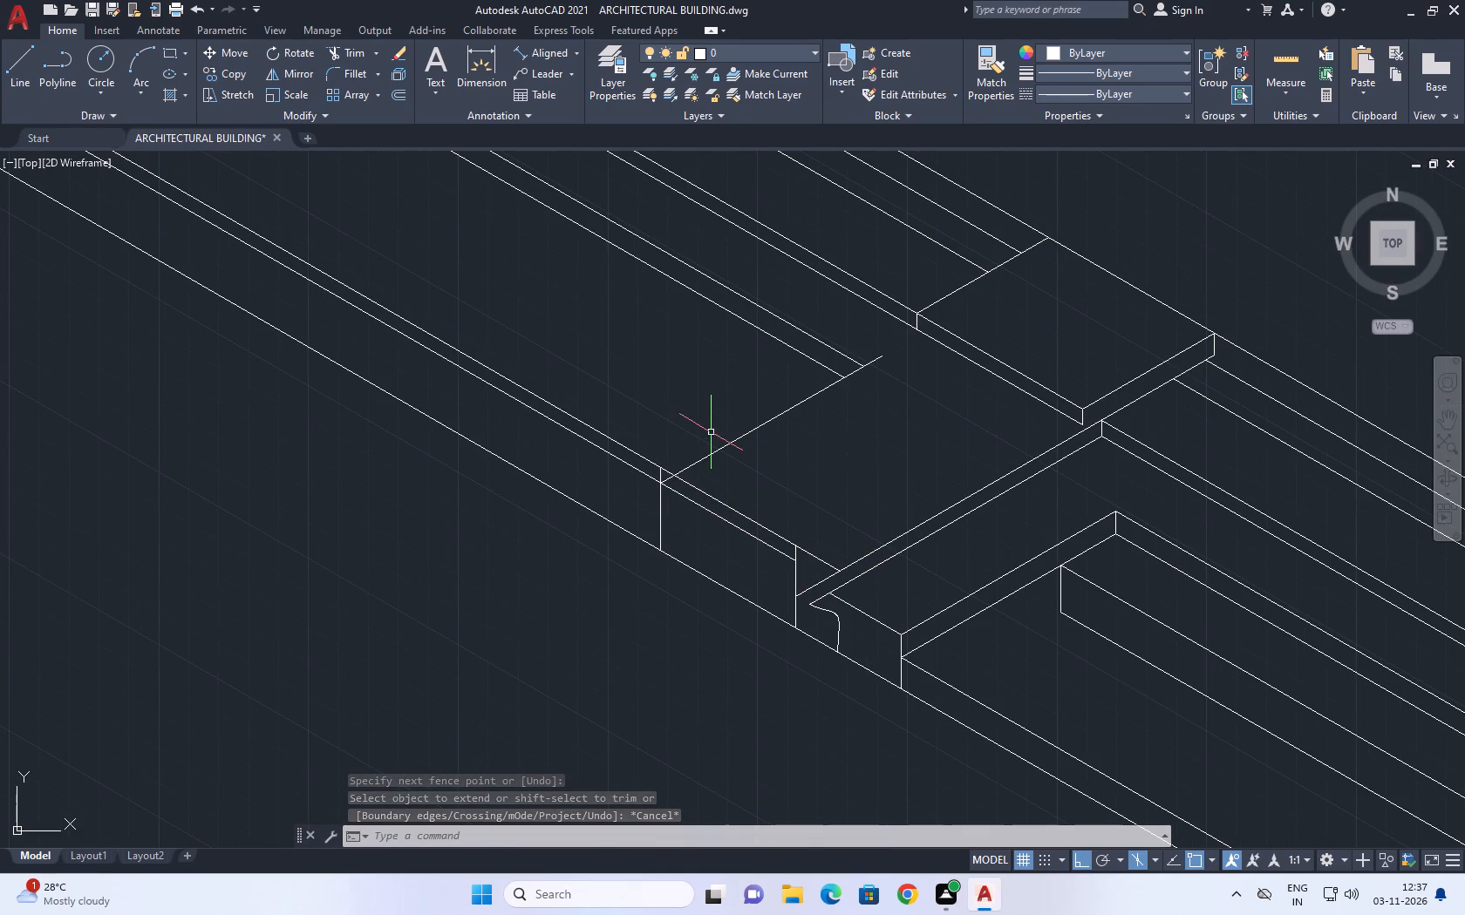
# Stretch the tops of the front slab's two corner verticals upward past the uppermost 150° line.
pyautogui.click(794, 573)
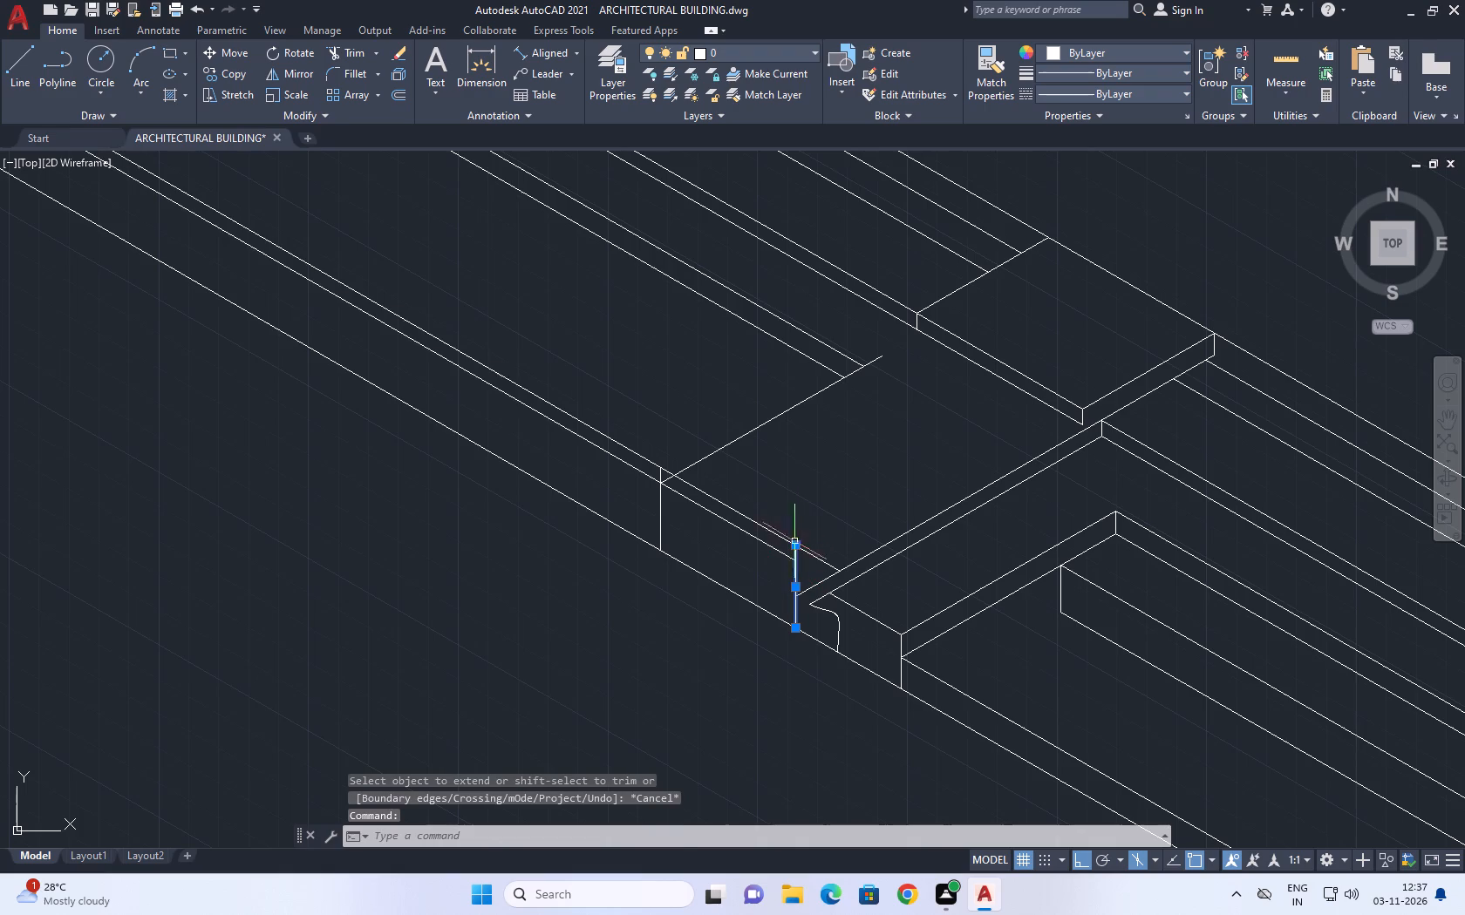
pyautogui.click(794, 544)
pyautogui.click(796, 517)
pyautogui.scroll(3, 663, 431)
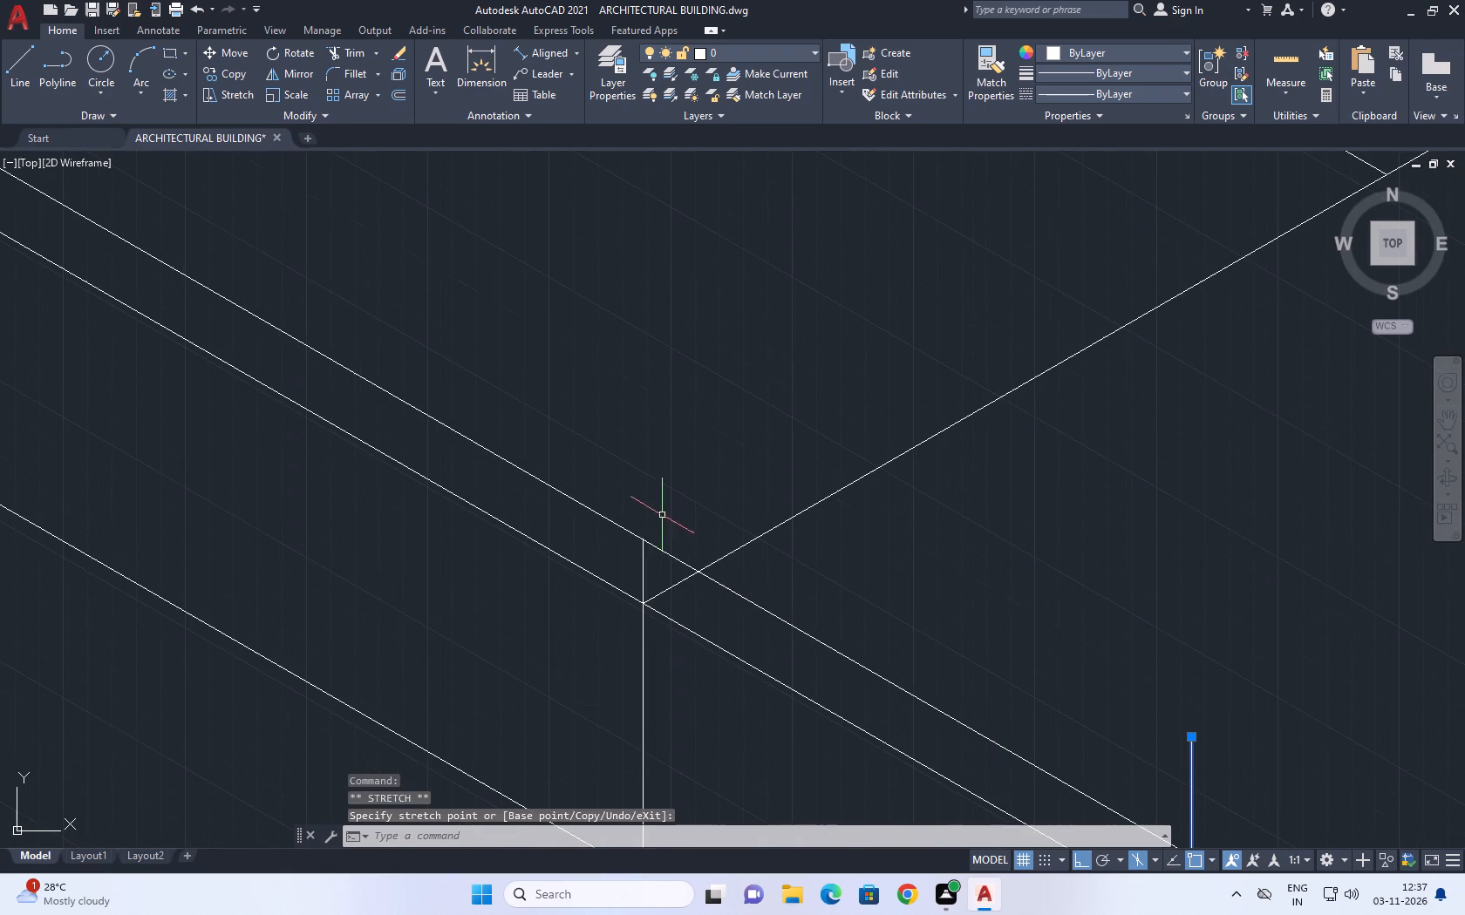
pyautogui.click(646, 551)
pyautogui.moveTo(590, 559); pyautogui.dragTo(626, 560)
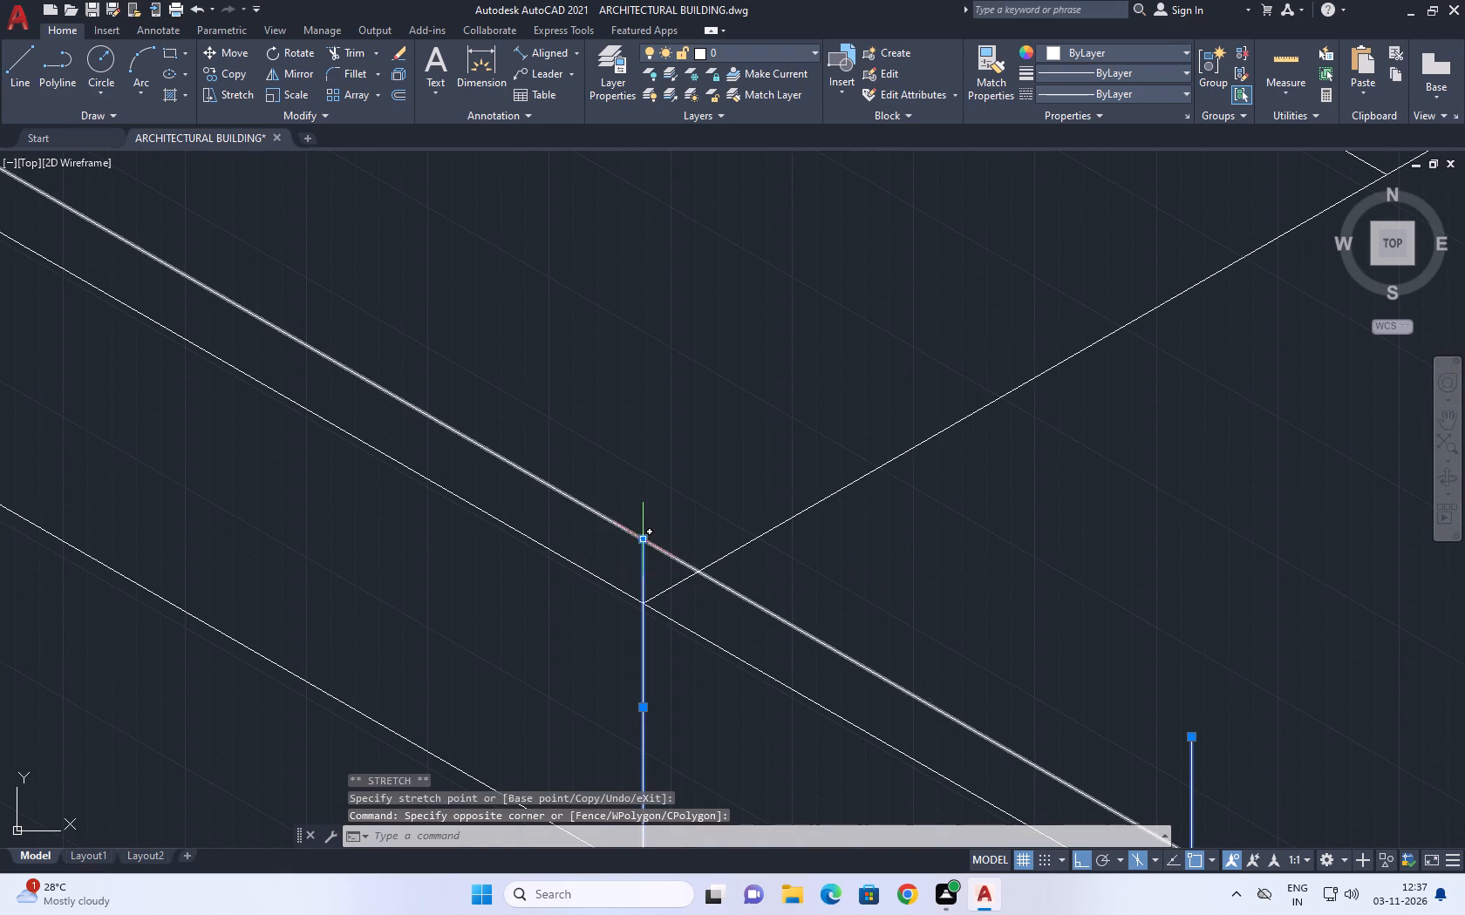
pyautogui.click(646, 539)
pyautogui.click(647, 506)
pyautogui.press('Escape')
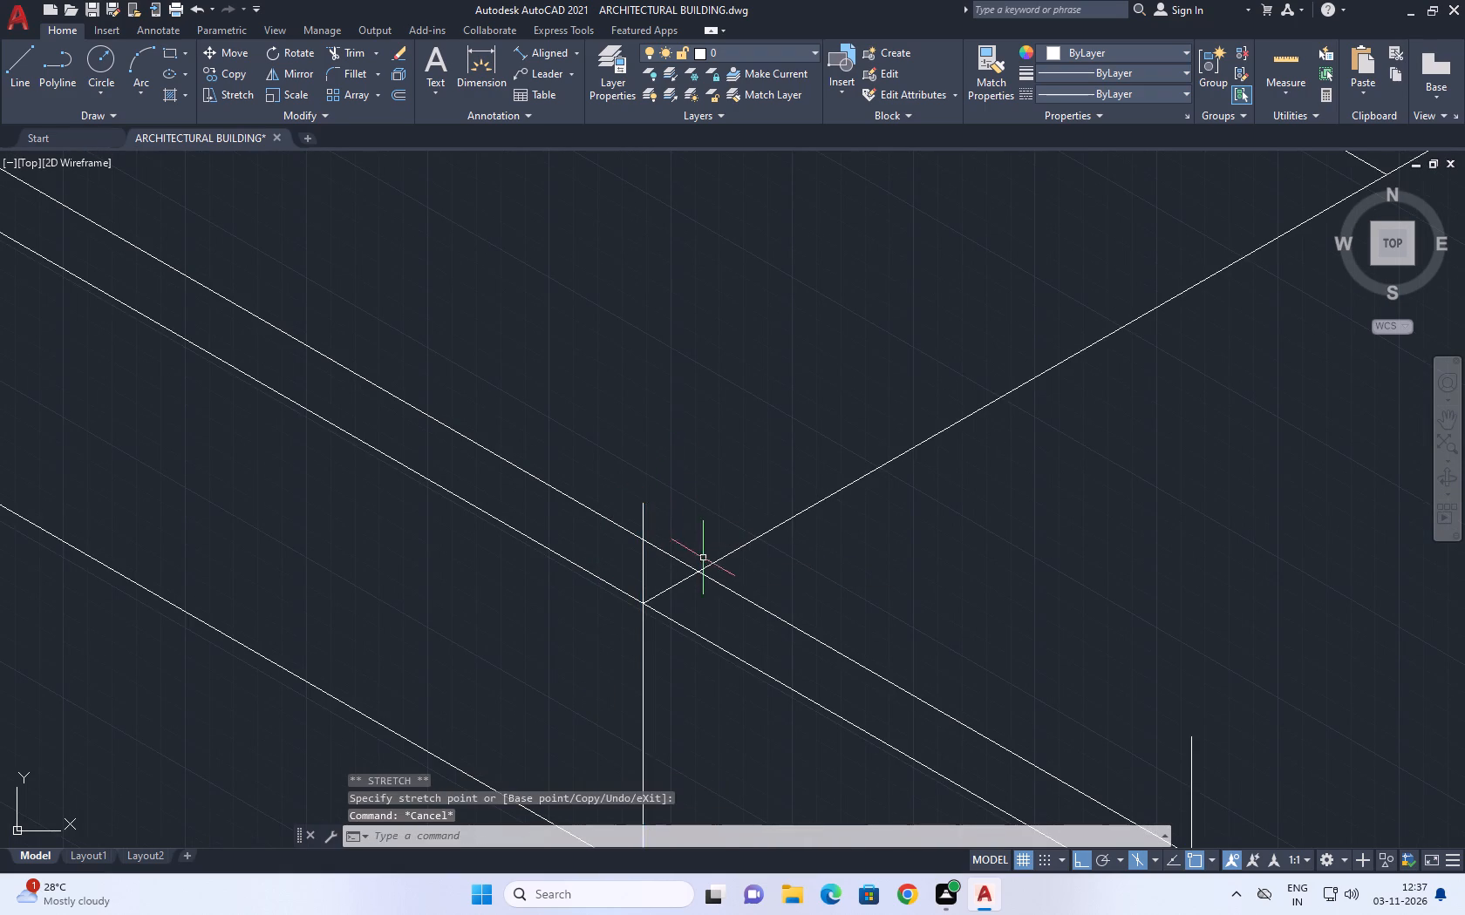
# Copy the slab's two parallel 150° edge lines upward by the gap between them, measured along the corner vertical.
pyautogui.moveTo(702, 556); pyautogui.dragTo(670, 449, button='middle')
pyautogui.moveTo(820, 525); pyautogui.dragTo(768, 545)
pyautogui.moveTo(731, 566); pyautogui.dragTo(728, 584)
pyautogui.click(755, 559)
pyautogui.click(689, 579)
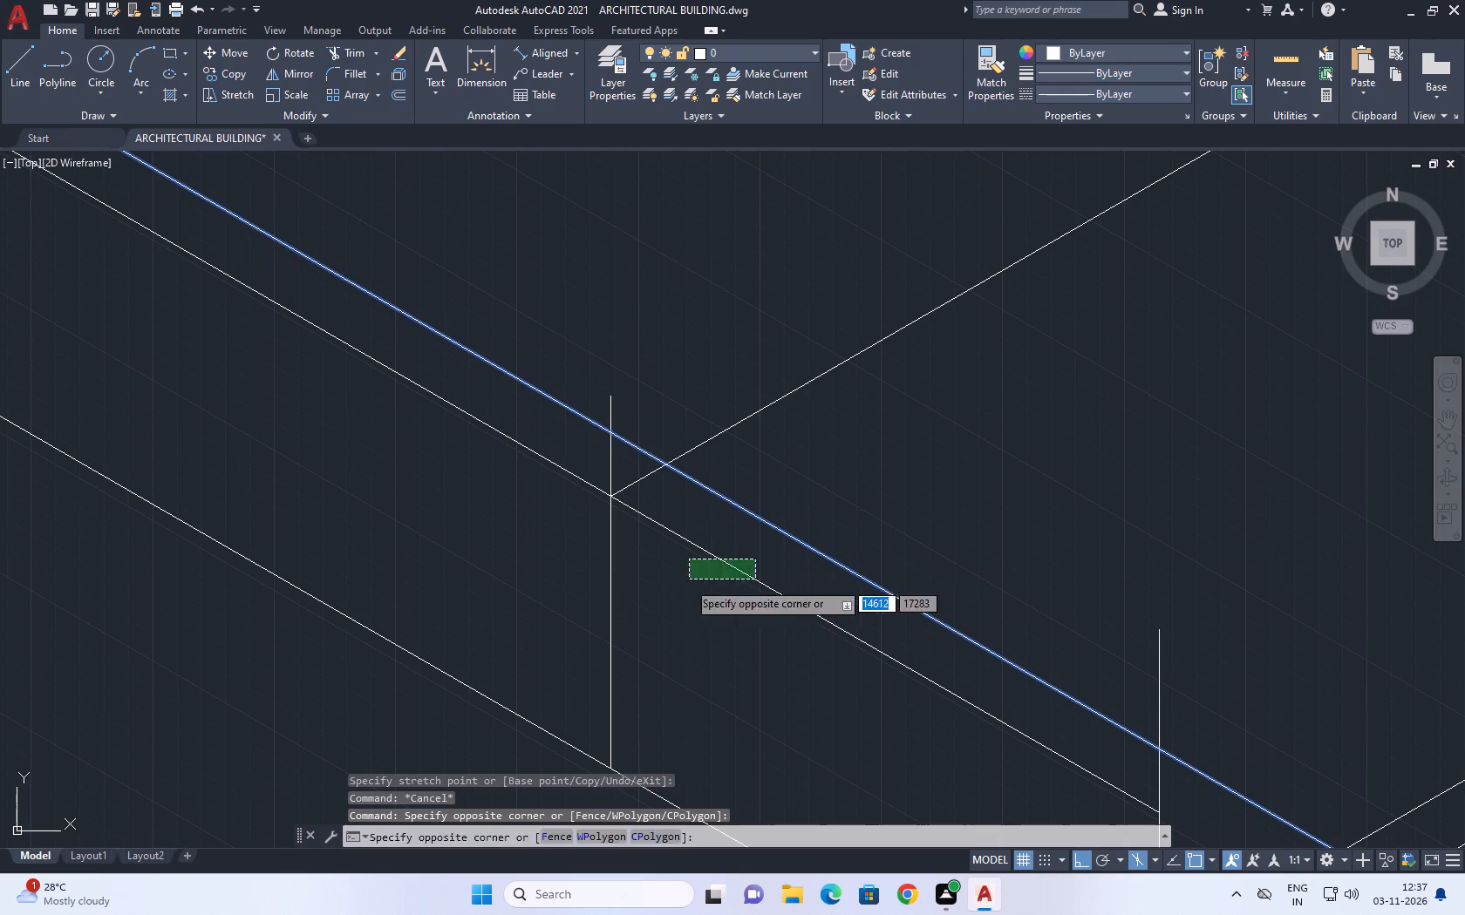
pyautogui.moveTo(746, 522); pyautogui.dragTo(713, 567, button='middle')
pyautogui.press('c')
pyautogui.press('o')
pyautogui.press('space')
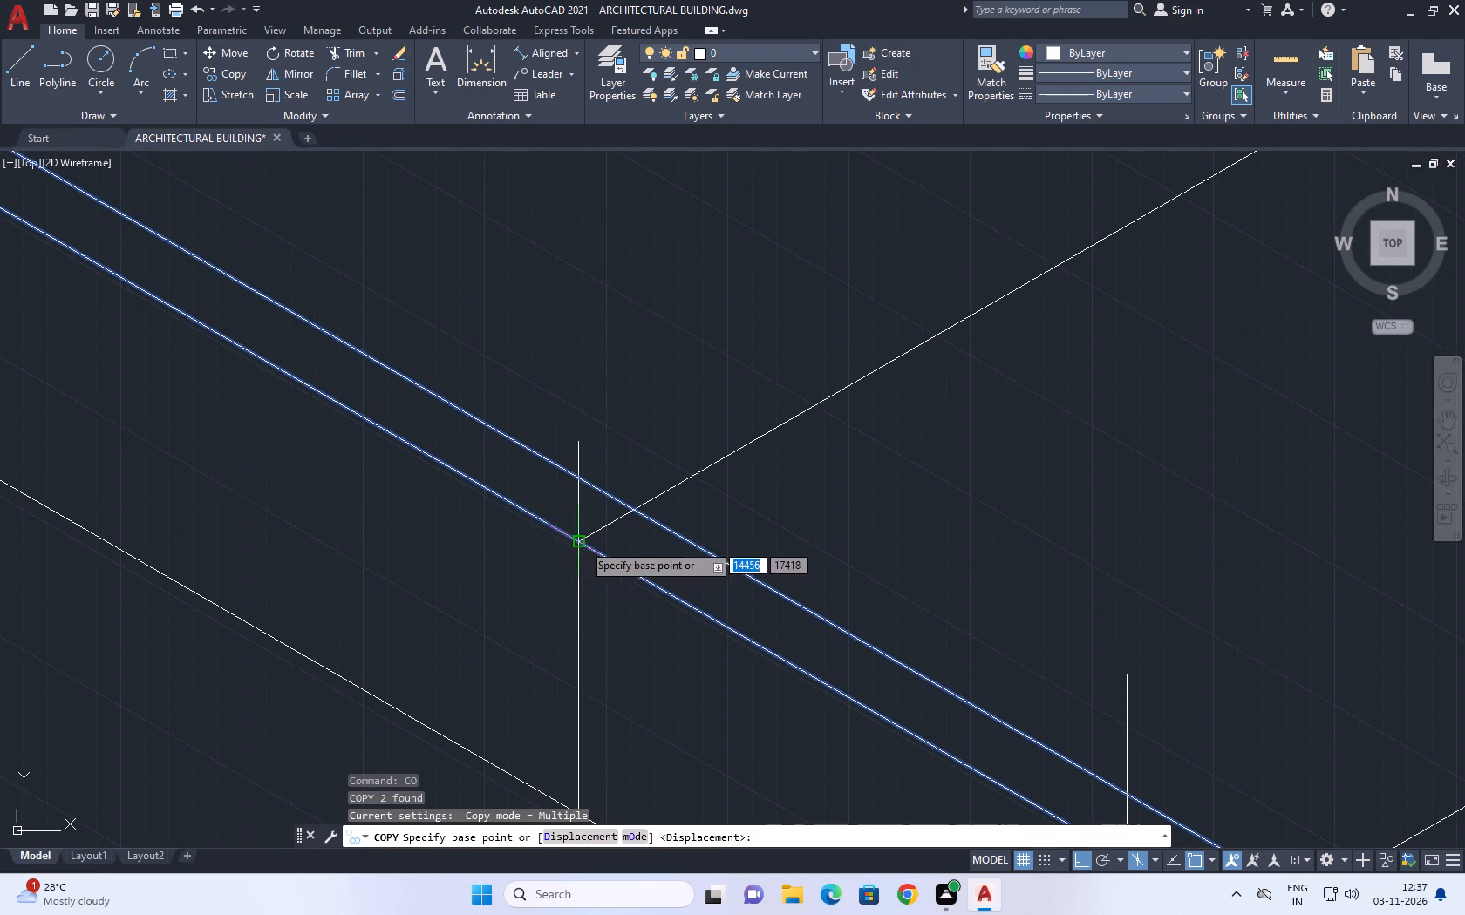
pyautogui.click(583, 543)
pyautogui.click(574, 479)
pyautogui.press('Escape')
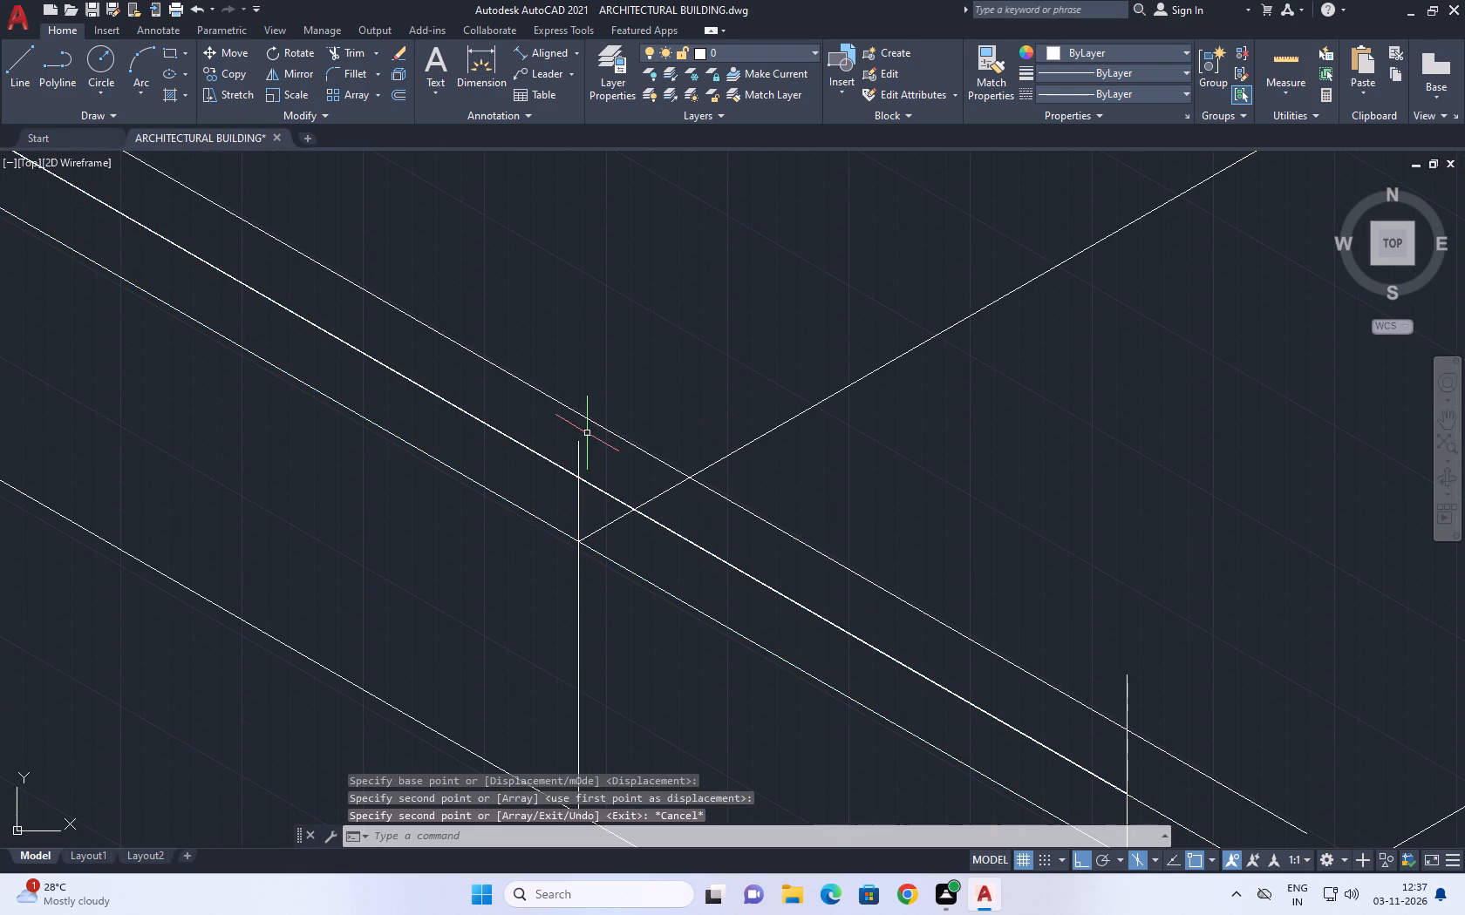
# Erase the overlapping copy that ends at the slab's corner vertical on the middle 150° line.
pyautogui.click(570, 471)
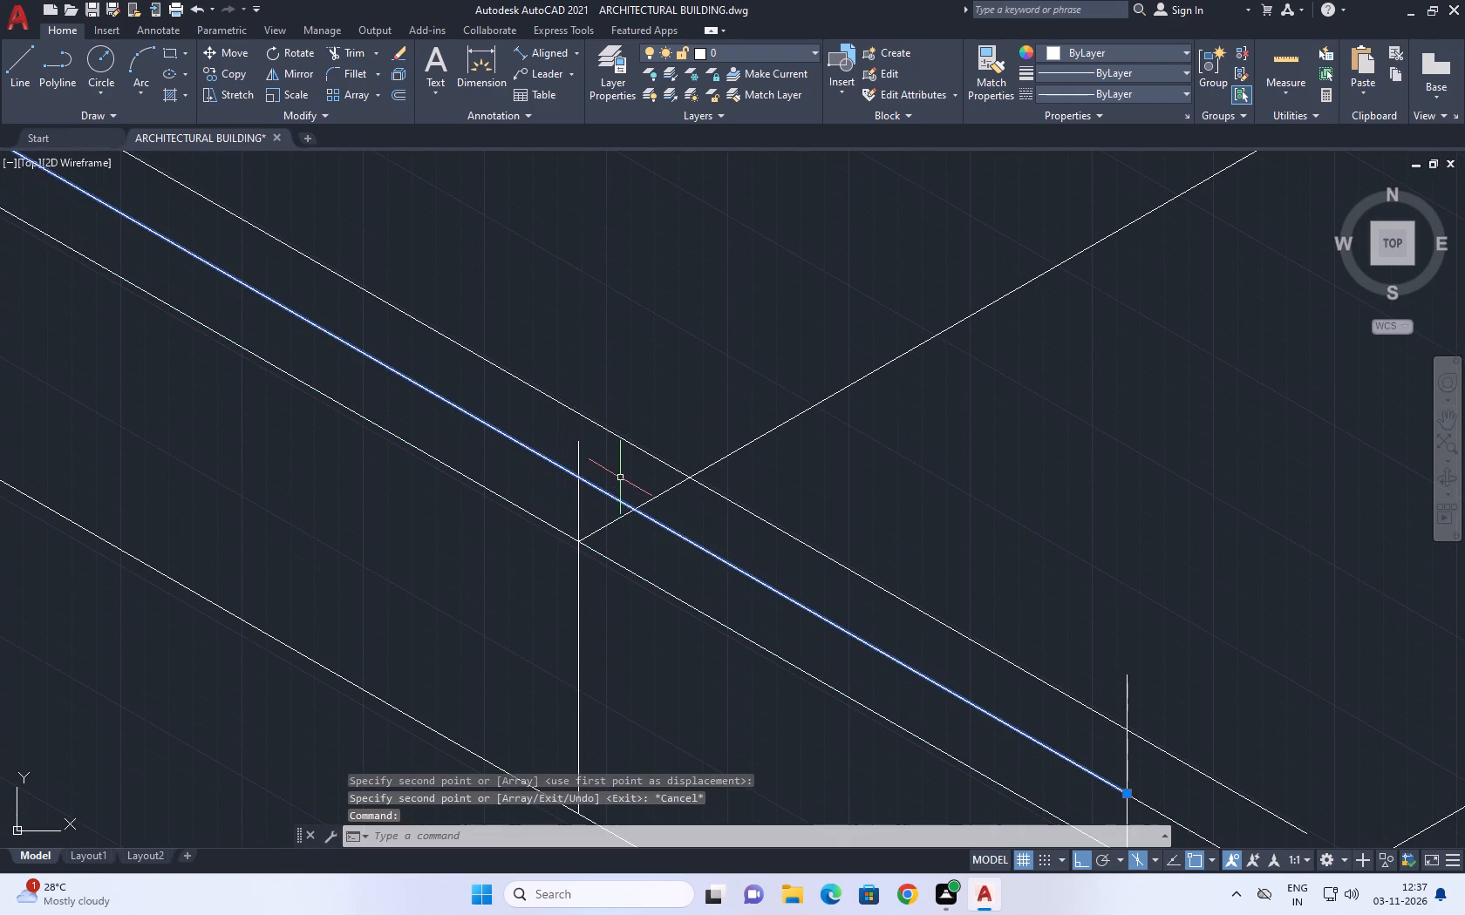
pyautogui.press('Delete')
# Extend the slab's corner vertical at the 30° edge upward to the new uppermost 150° line.
pyautogui.write('ex')
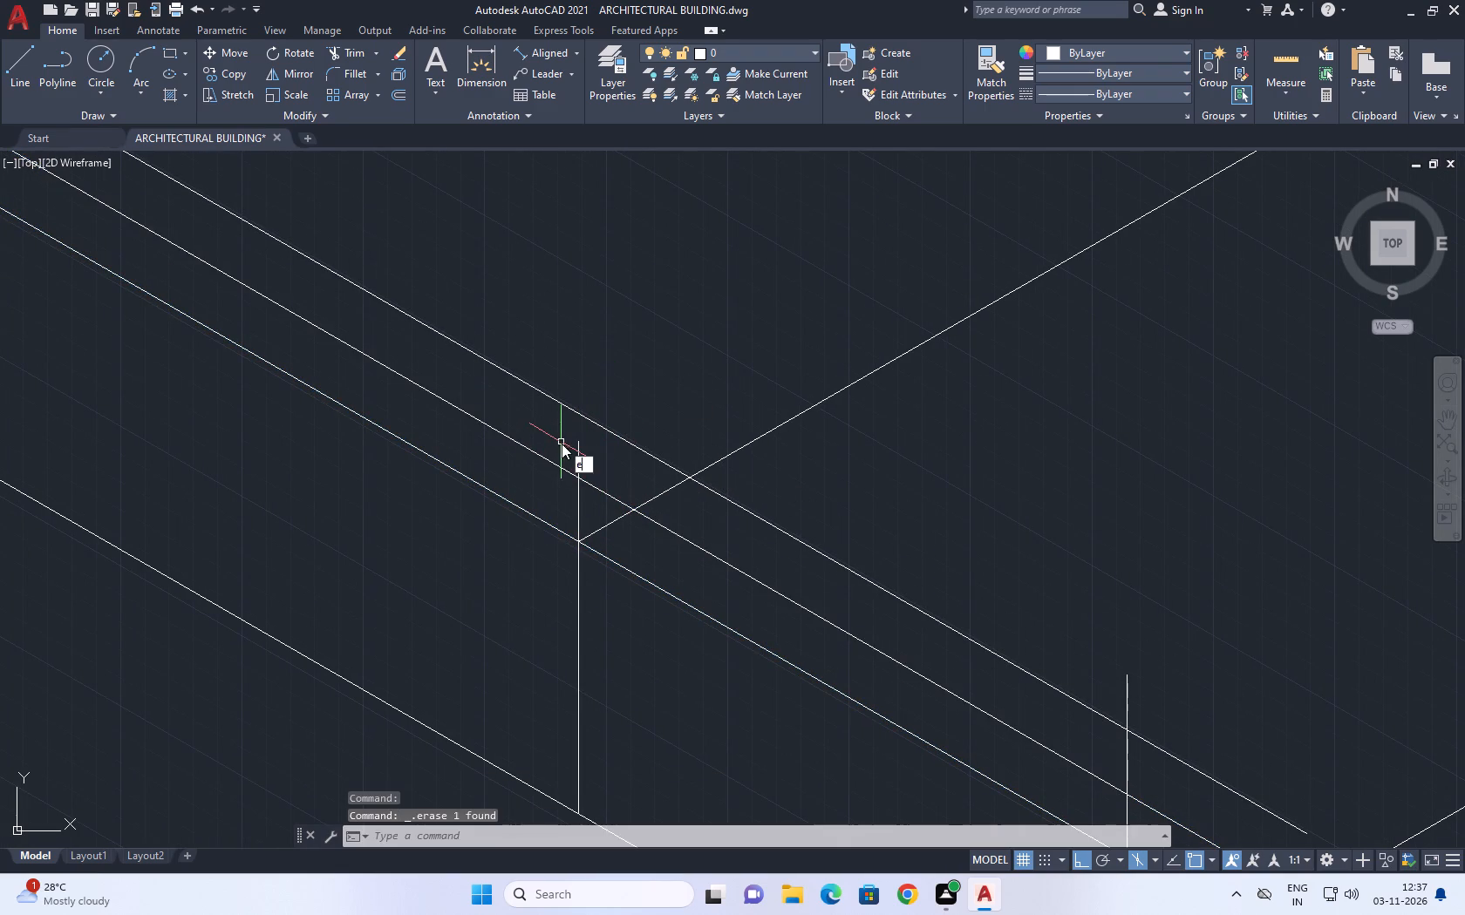
pyautogui.press('space')
pyautogui.click(569, 456)
pyautogui.click(581, 456)
pyautogui.scroll(-1, 743, 465)
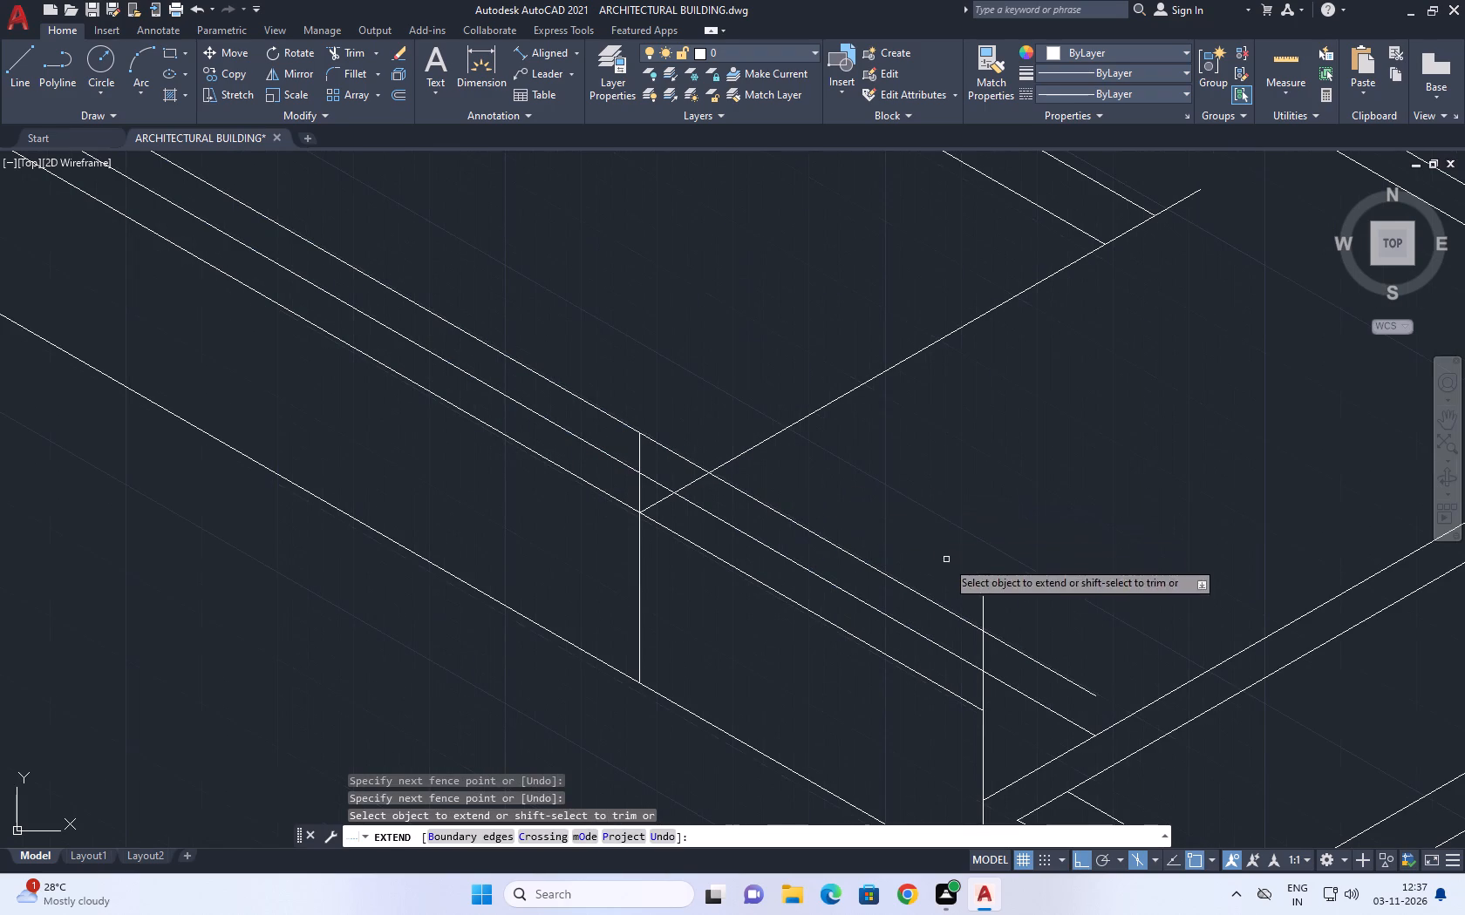
pyautogui.click(583, 383)
pyautogui.click(567, 389)
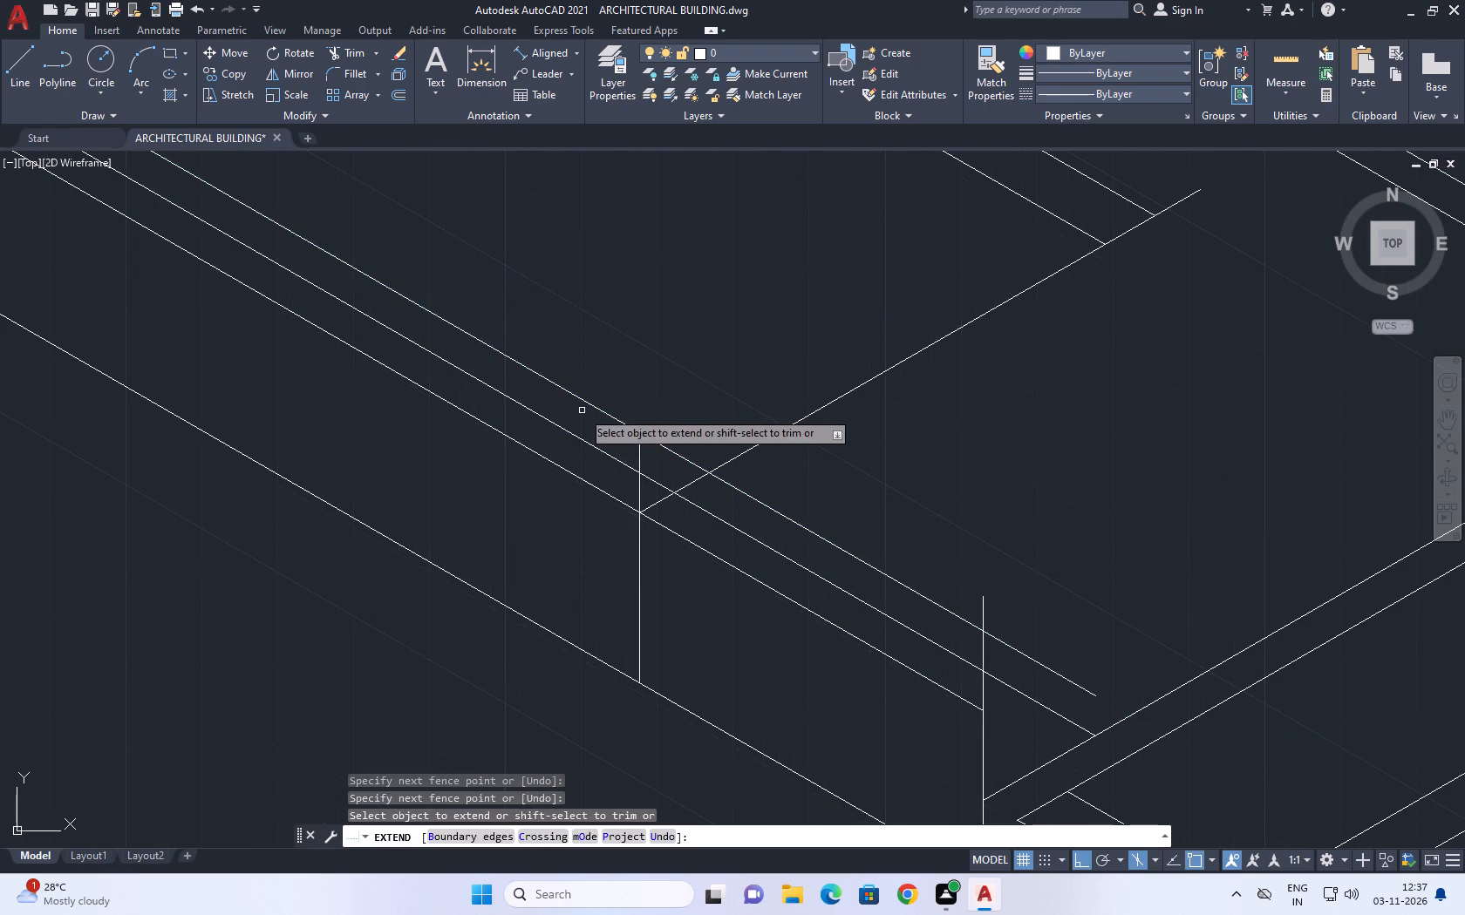
pyautogui.press('Escape')
# Trim the uppermost 150° line outside the corner verticals, the middle line's overshoot past the curved-profile corner, and that vertical's excess top.
pyautogui.write('tr')
pyautogui.press('space')
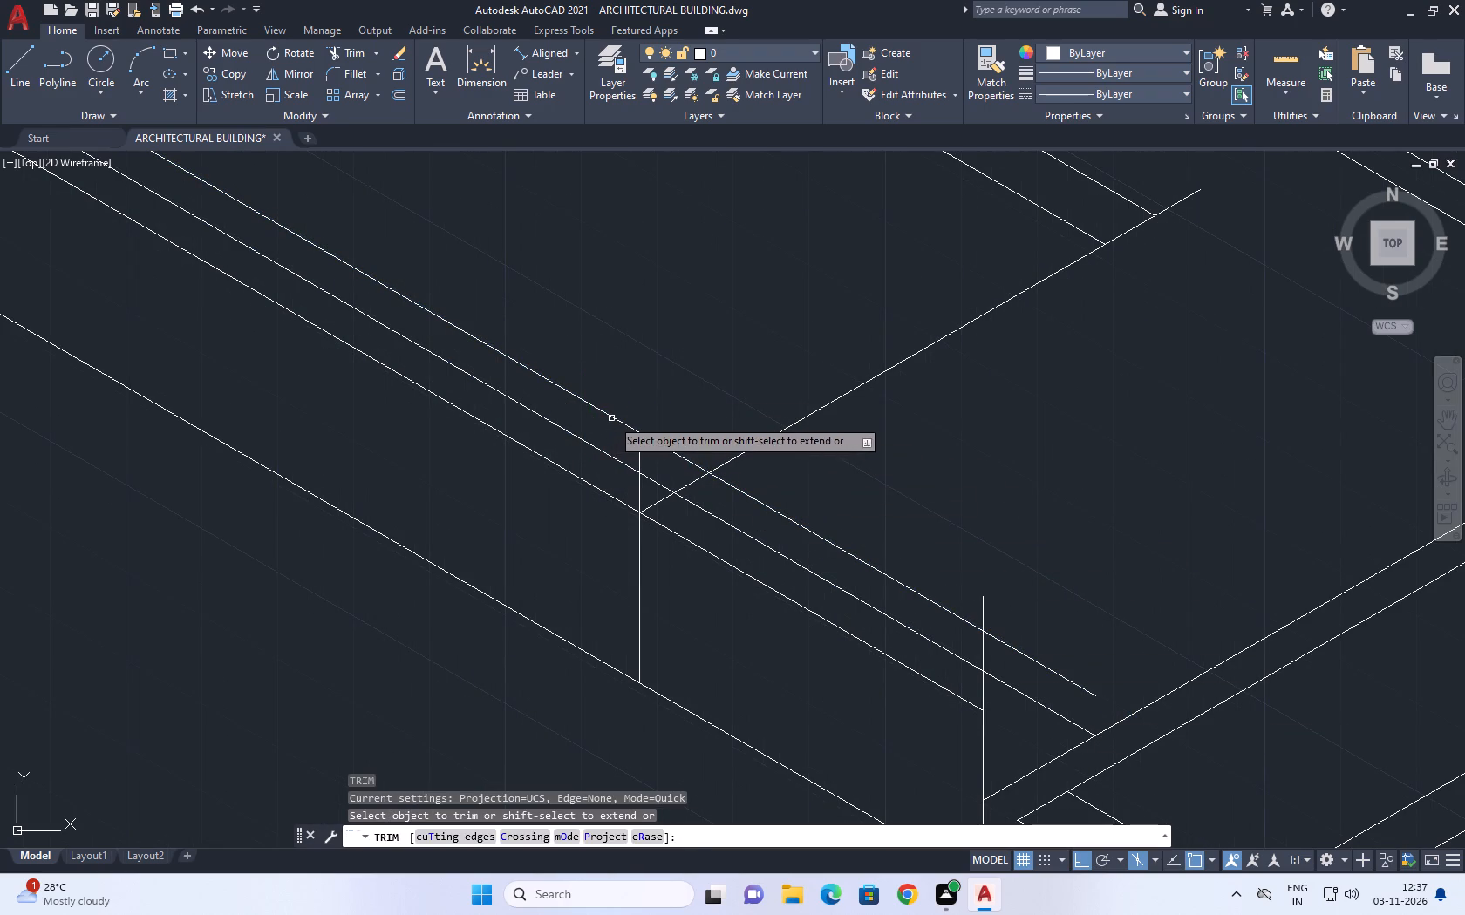
pyautogui.click(612, 418)
pyautogui.moveTo(1045, 726); pyautogui.dragTo(1043, 715)
pyautogui.click(1039, 652)
pyautogui.scroll(-2, 942, 616)
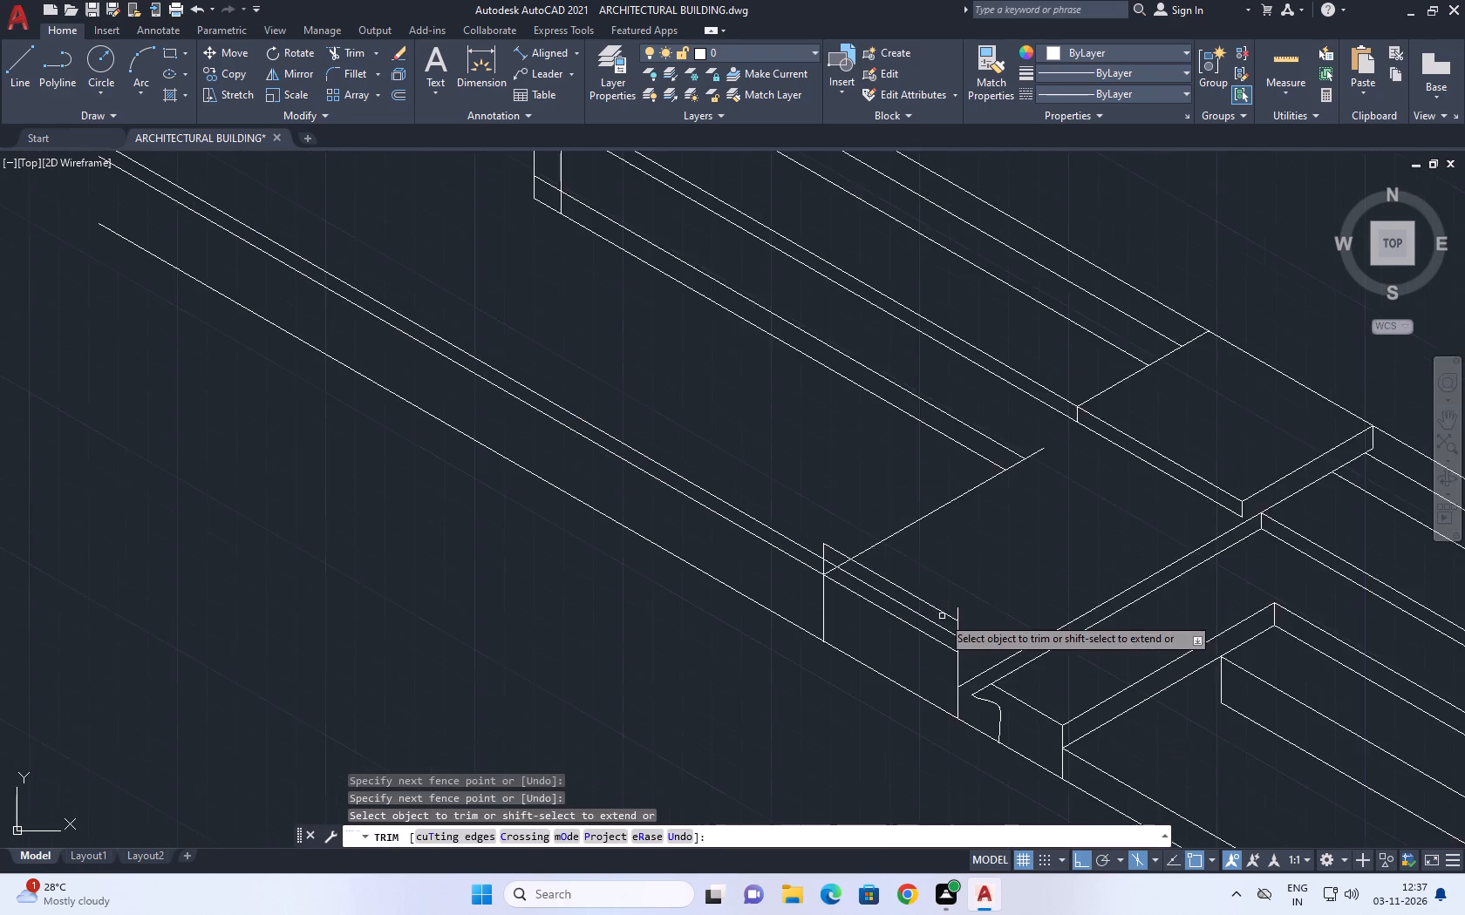
pyautogui.scroll(2, 950, 611)
pyautogui.click(963, 618)
pyautogui.click(972, 618)
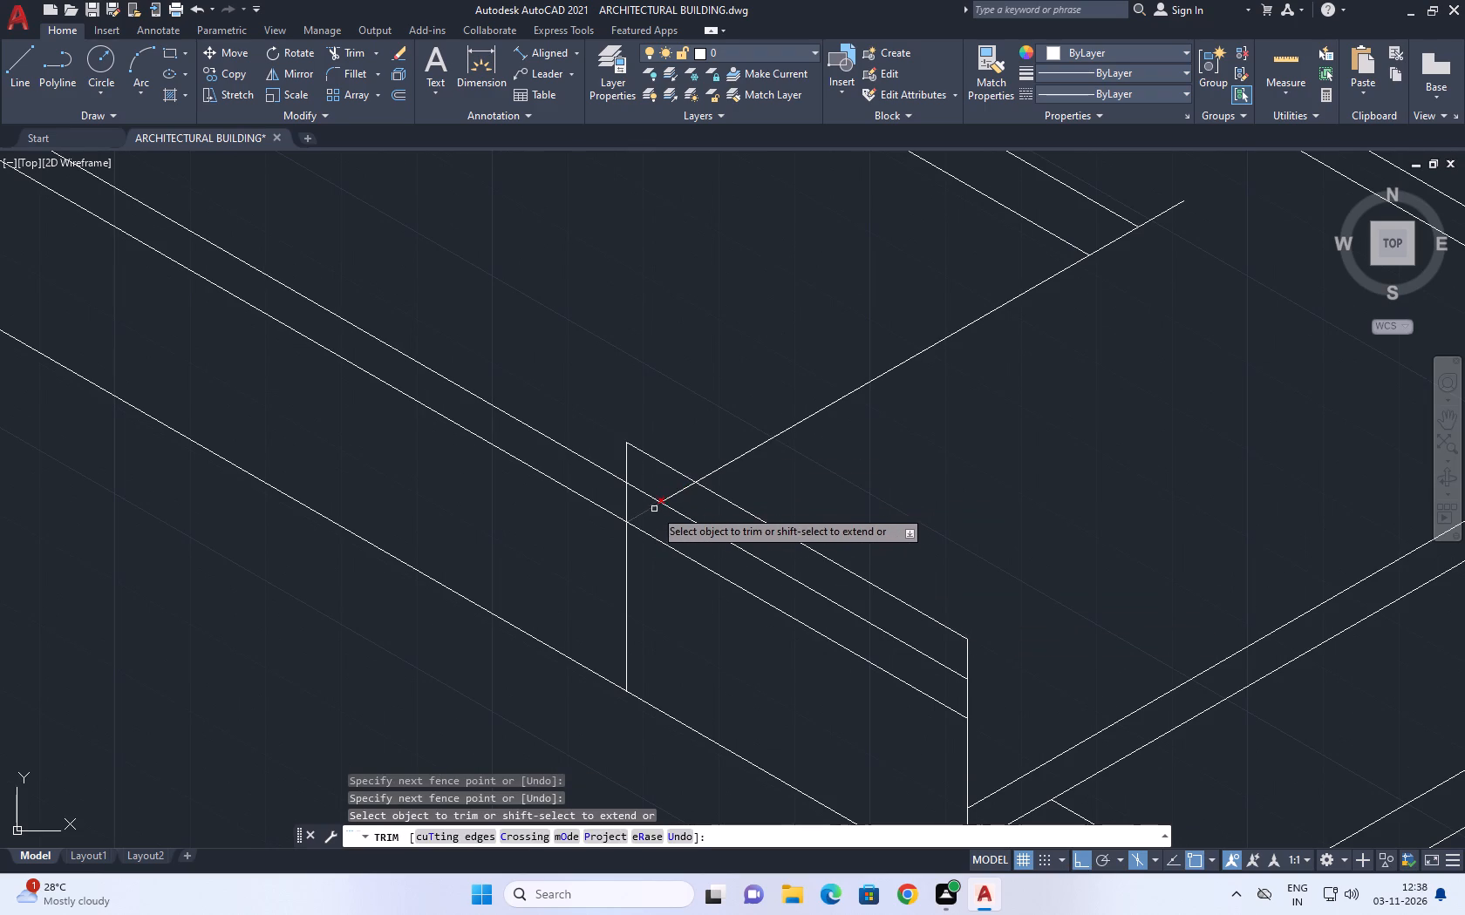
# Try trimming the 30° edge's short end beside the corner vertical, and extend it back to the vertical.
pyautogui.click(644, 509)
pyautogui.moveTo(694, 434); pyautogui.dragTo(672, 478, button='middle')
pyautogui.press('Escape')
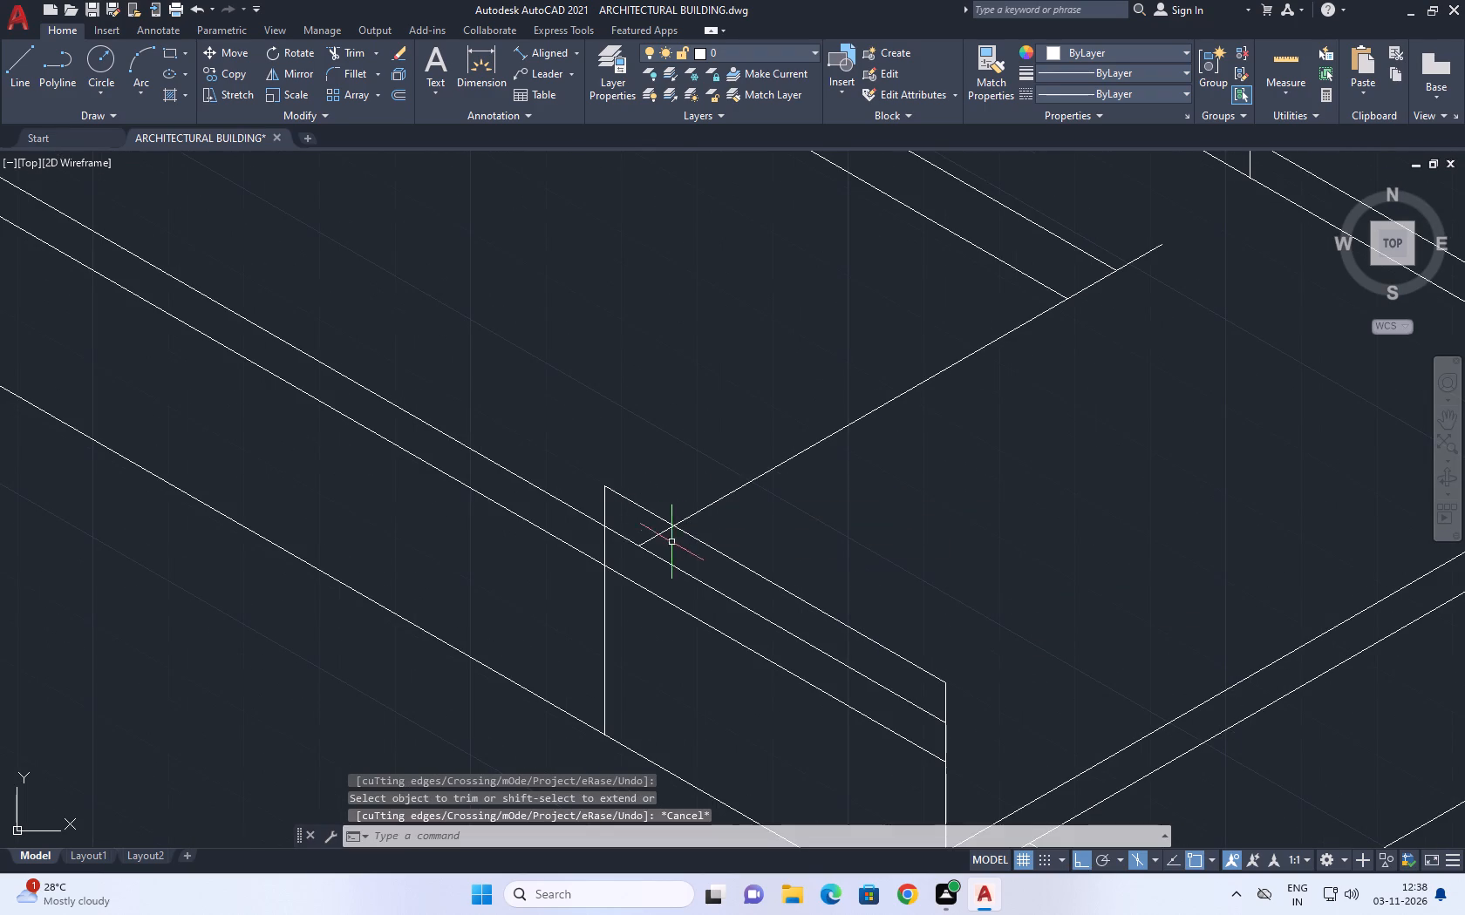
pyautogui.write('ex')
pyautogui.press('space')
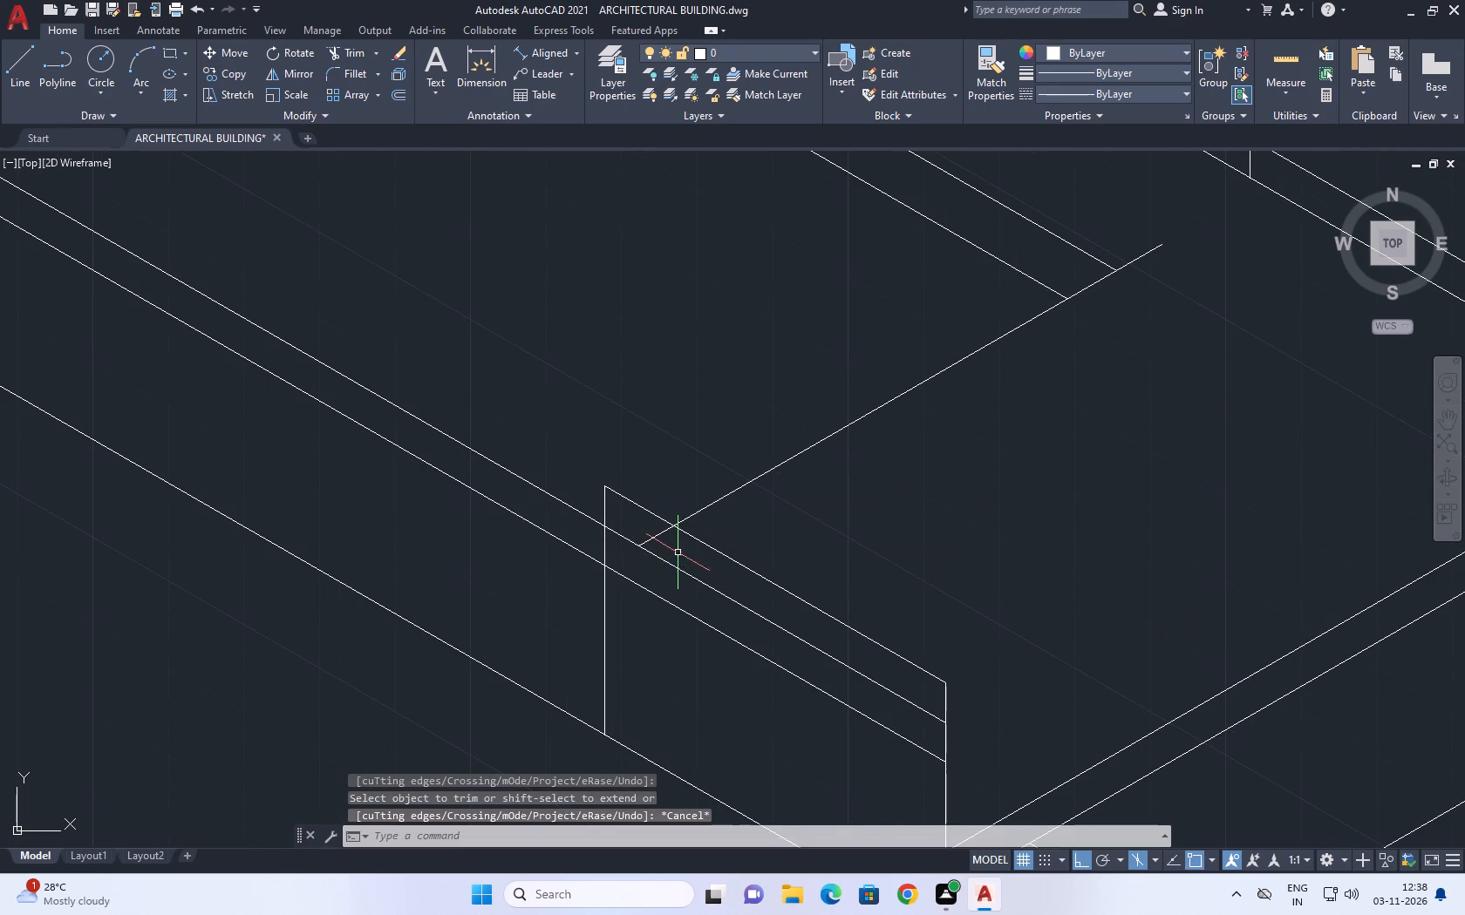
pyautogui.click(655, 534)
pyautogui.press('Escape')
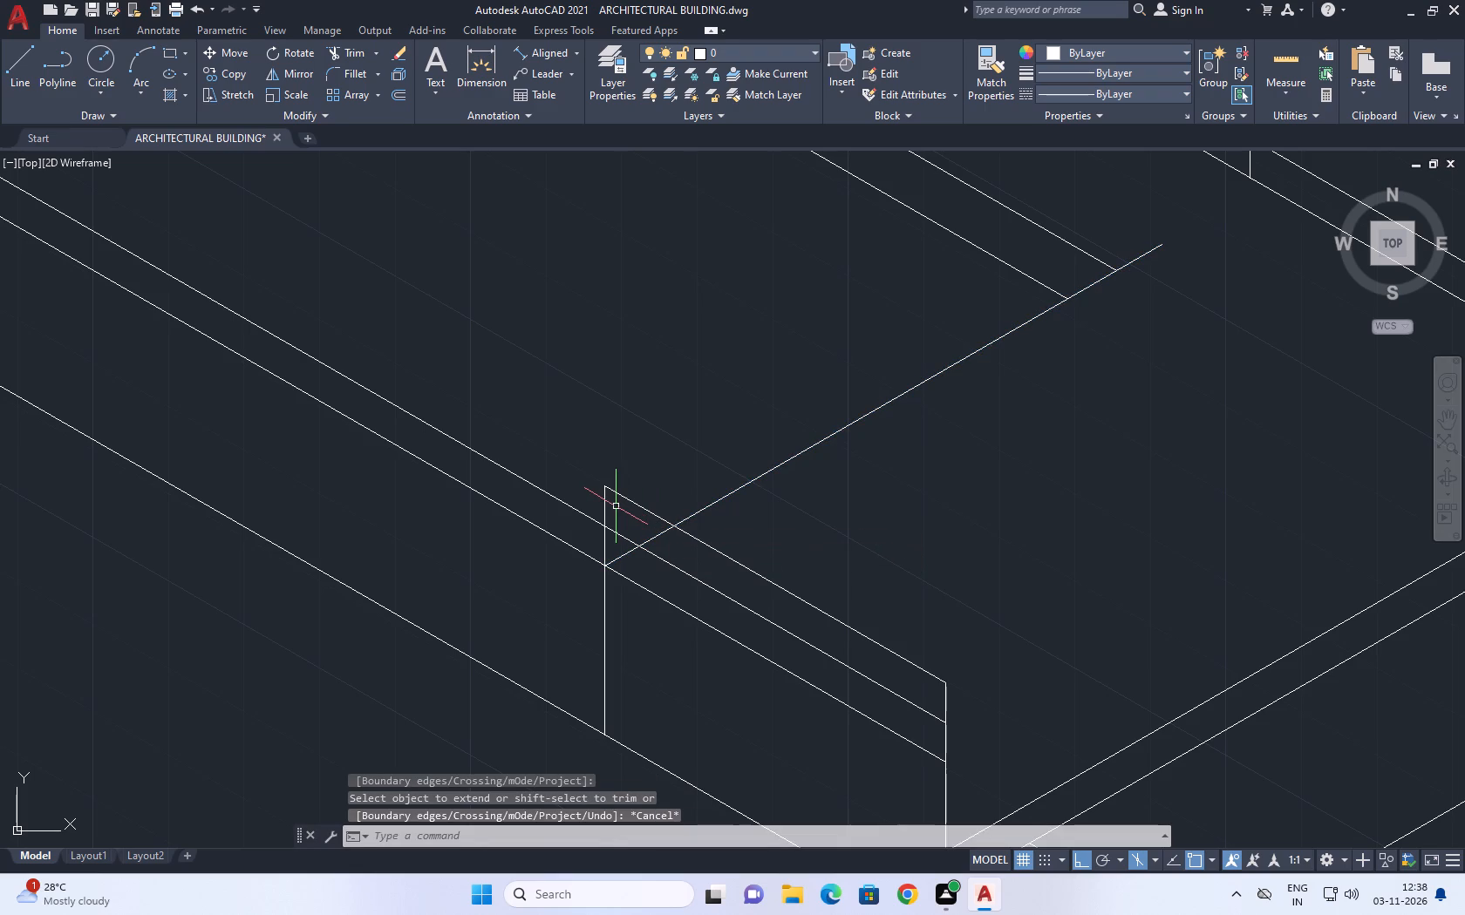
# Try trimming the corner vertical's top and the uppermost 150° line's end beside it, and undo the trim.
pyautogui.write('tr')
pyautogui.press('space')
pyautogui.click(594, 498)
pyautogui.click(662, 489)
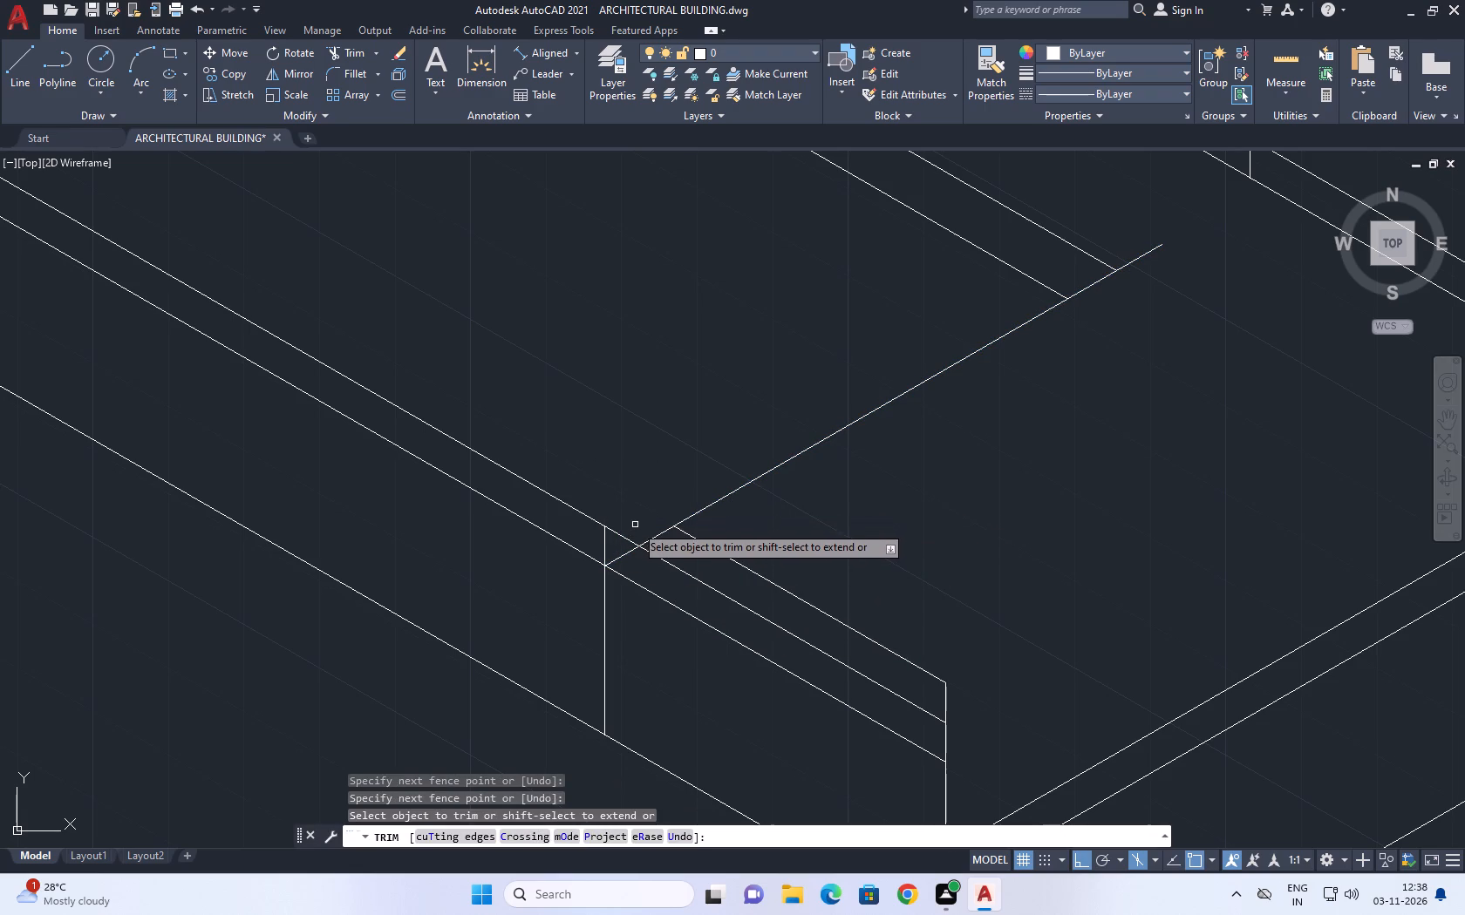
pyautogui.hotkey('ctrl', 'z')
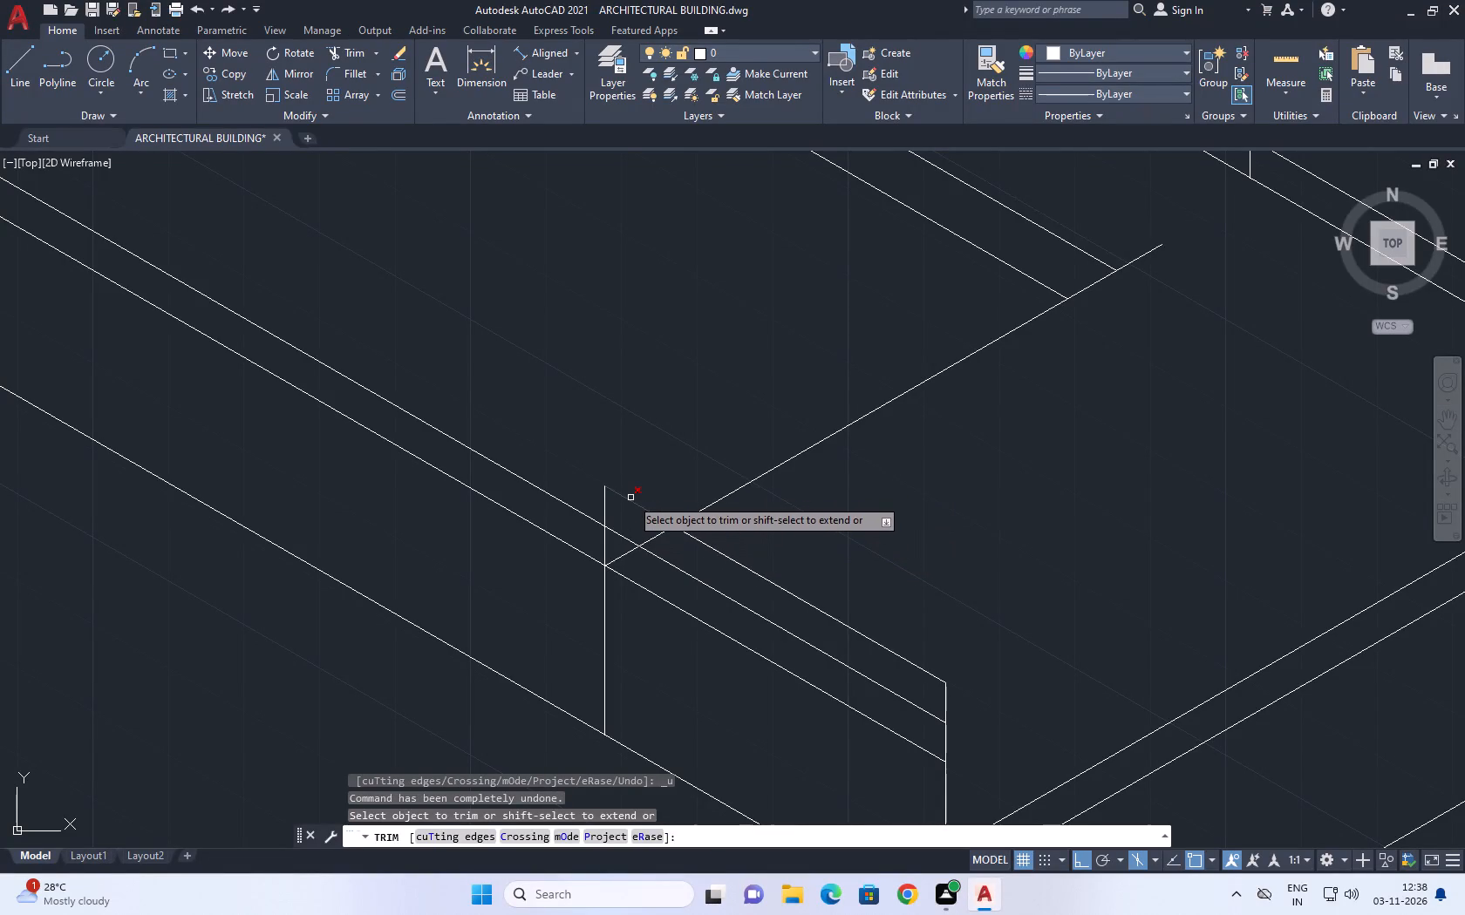
# Trim away the middle 150° line between the slab's corner verticals and the 30° edge's end below the uppermost line.
pyautogui.click(647, 549)
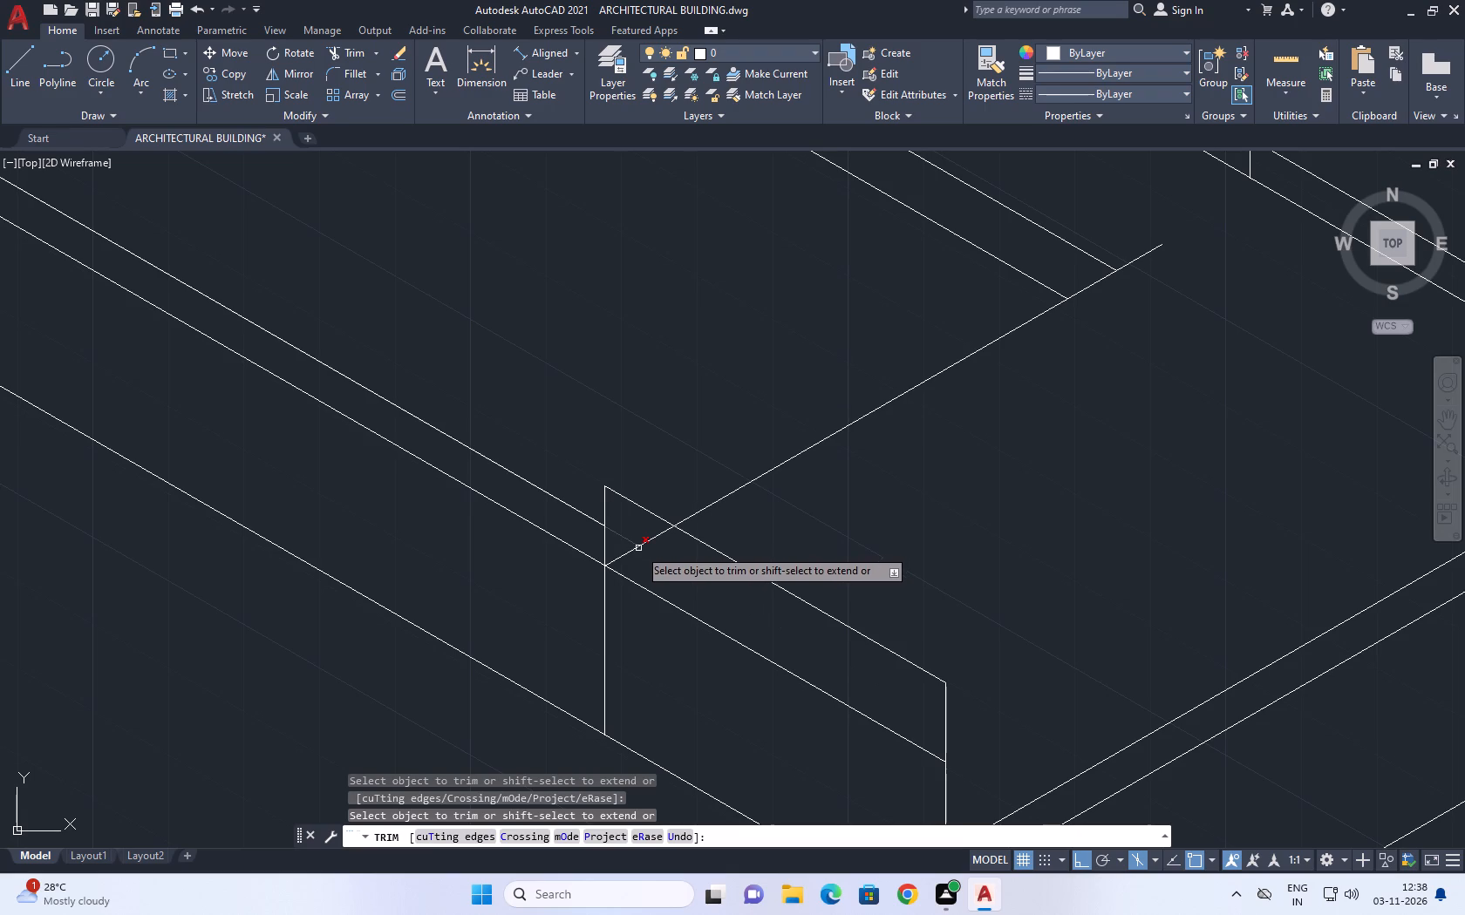
pyautogui.click(635, 542)
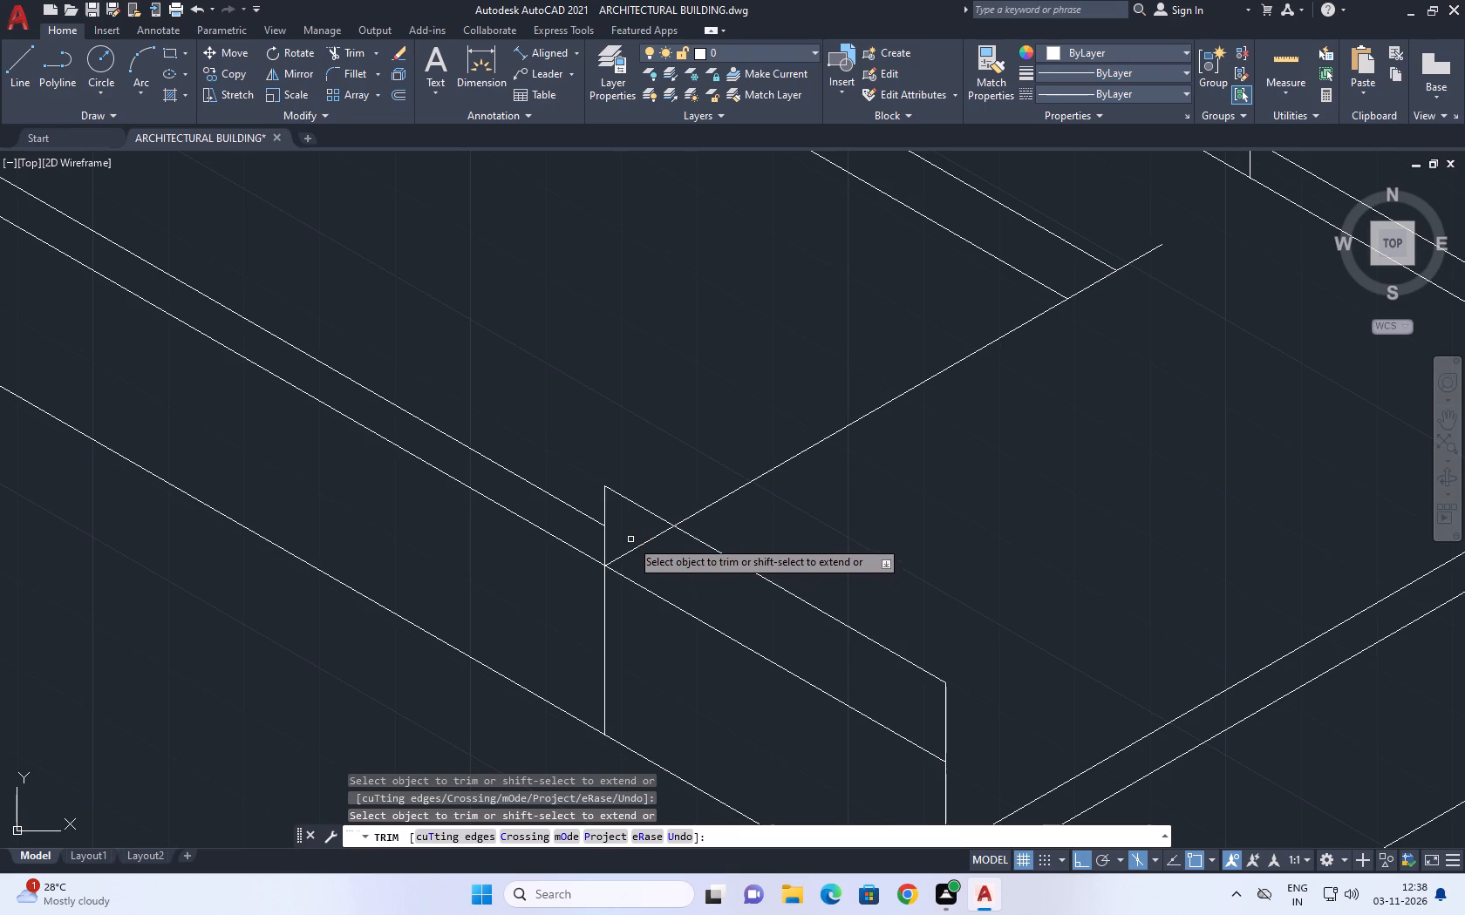
pyautogui.click(631, 557)
pyautogui.click(659, 516)
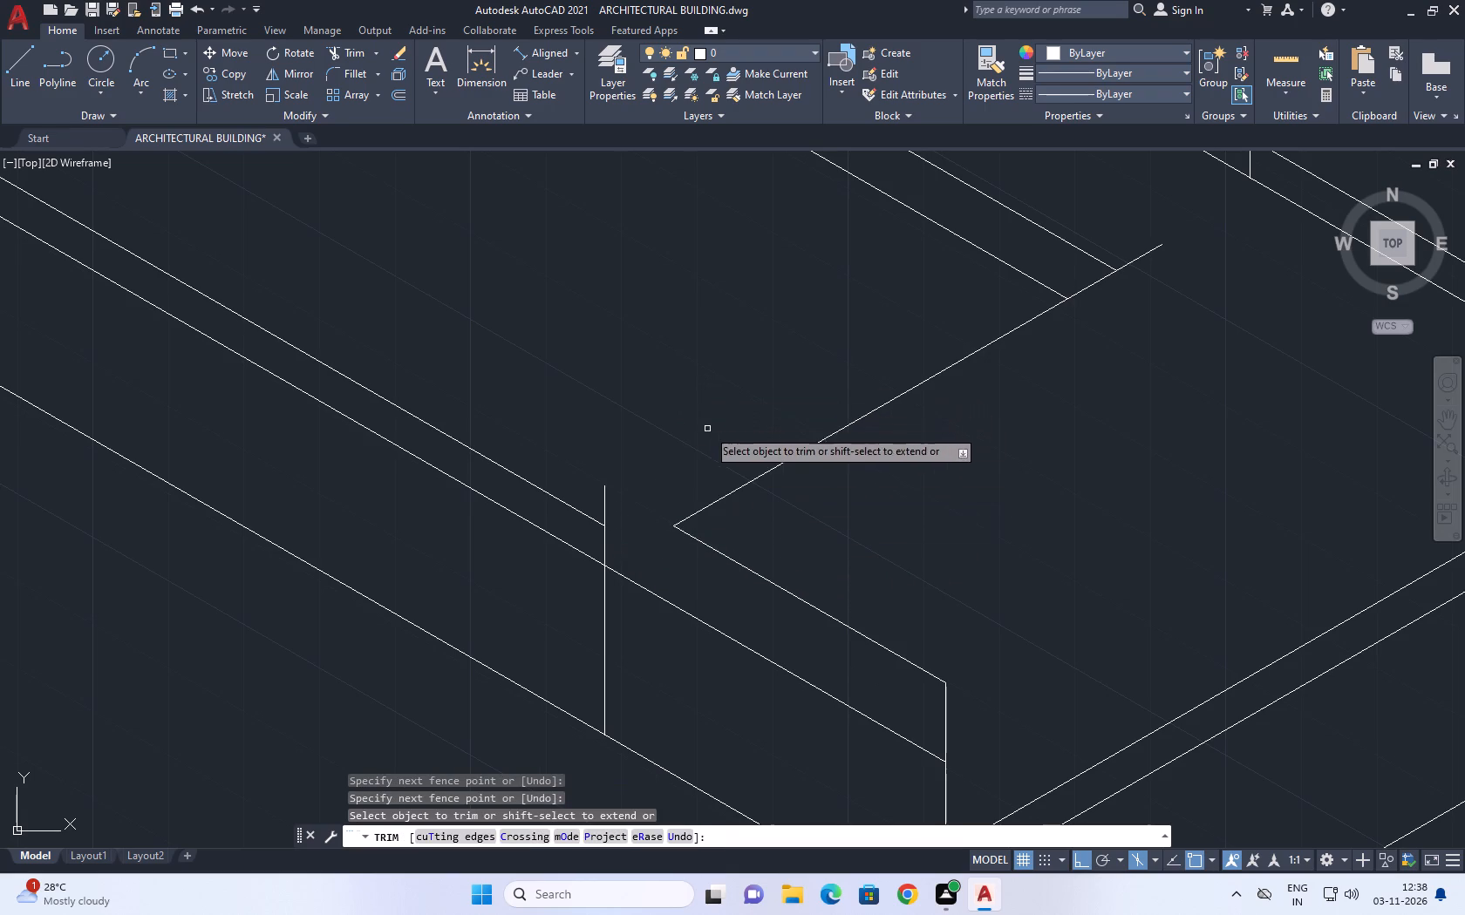
pyautogui.hotkey('ctrl', 'z')
pyautogui.click(658, 529)
pyautogui.click(634, 560)
pyautogui.rightClick(785, 530)
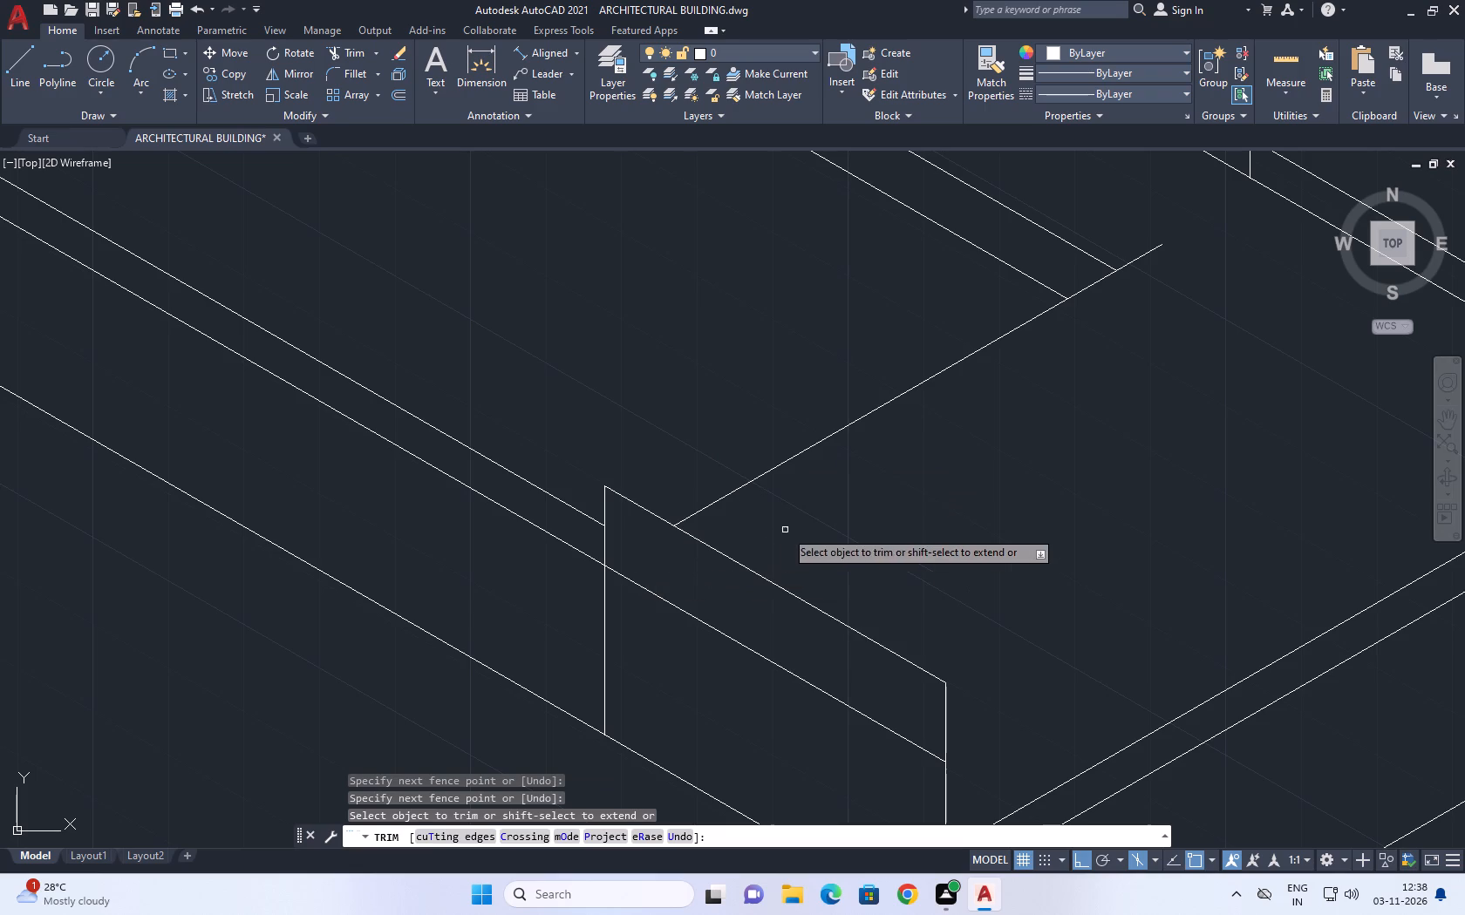
pyautogui.click(820, 553)
# Move the 30° edge along the 150° direction so its lower end meets the top of the slab's corner vertical.
pyautogui.scroll(-2, 749, 430)
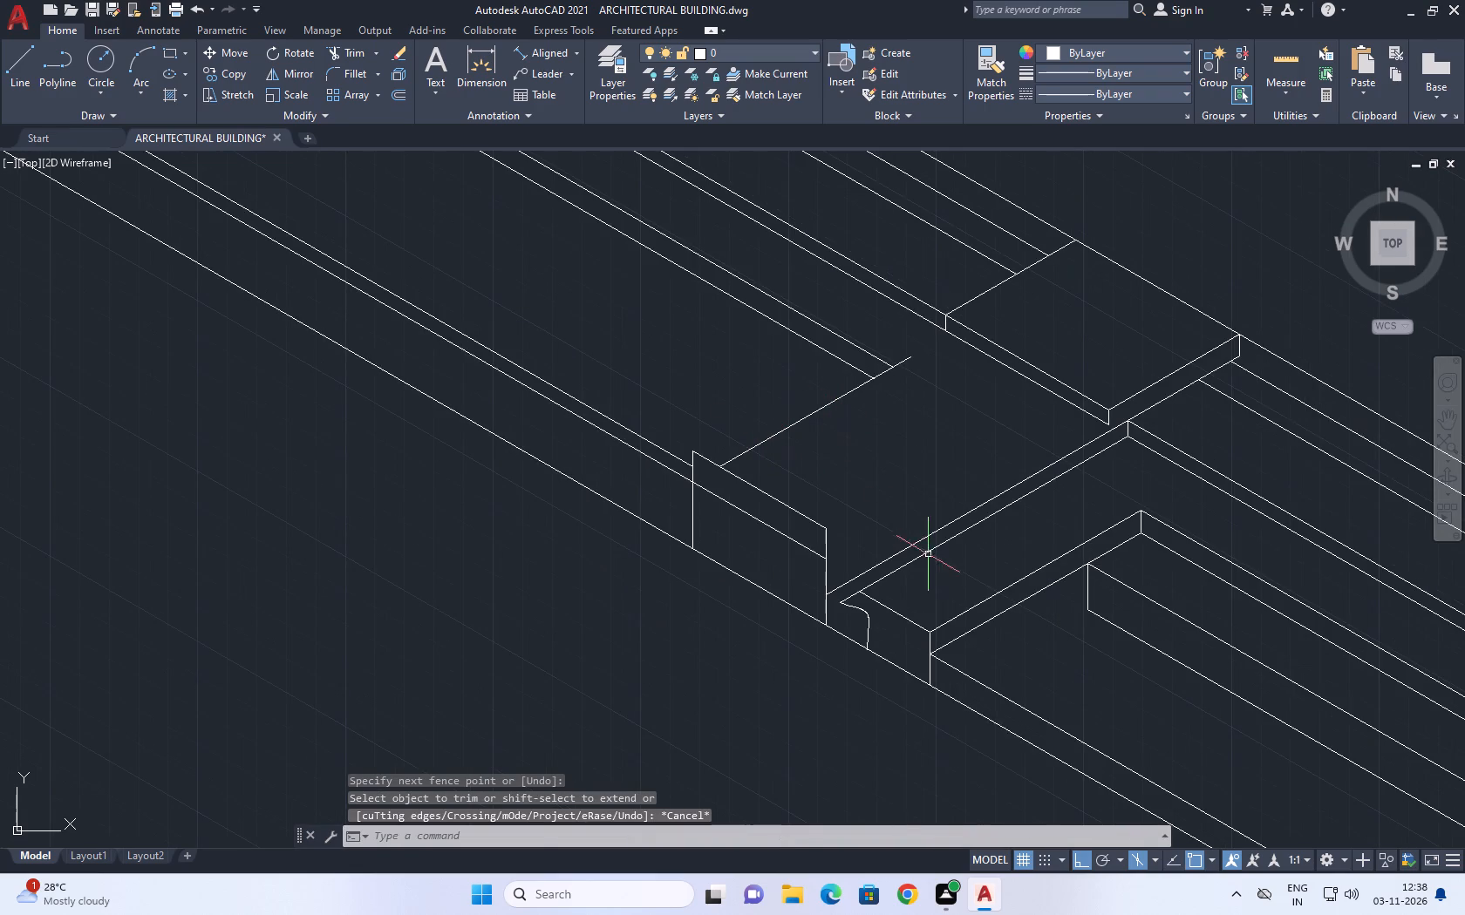
pyautogui.moveTo(879, 454); pyautogui.dragTo(925, 590, button='middle')
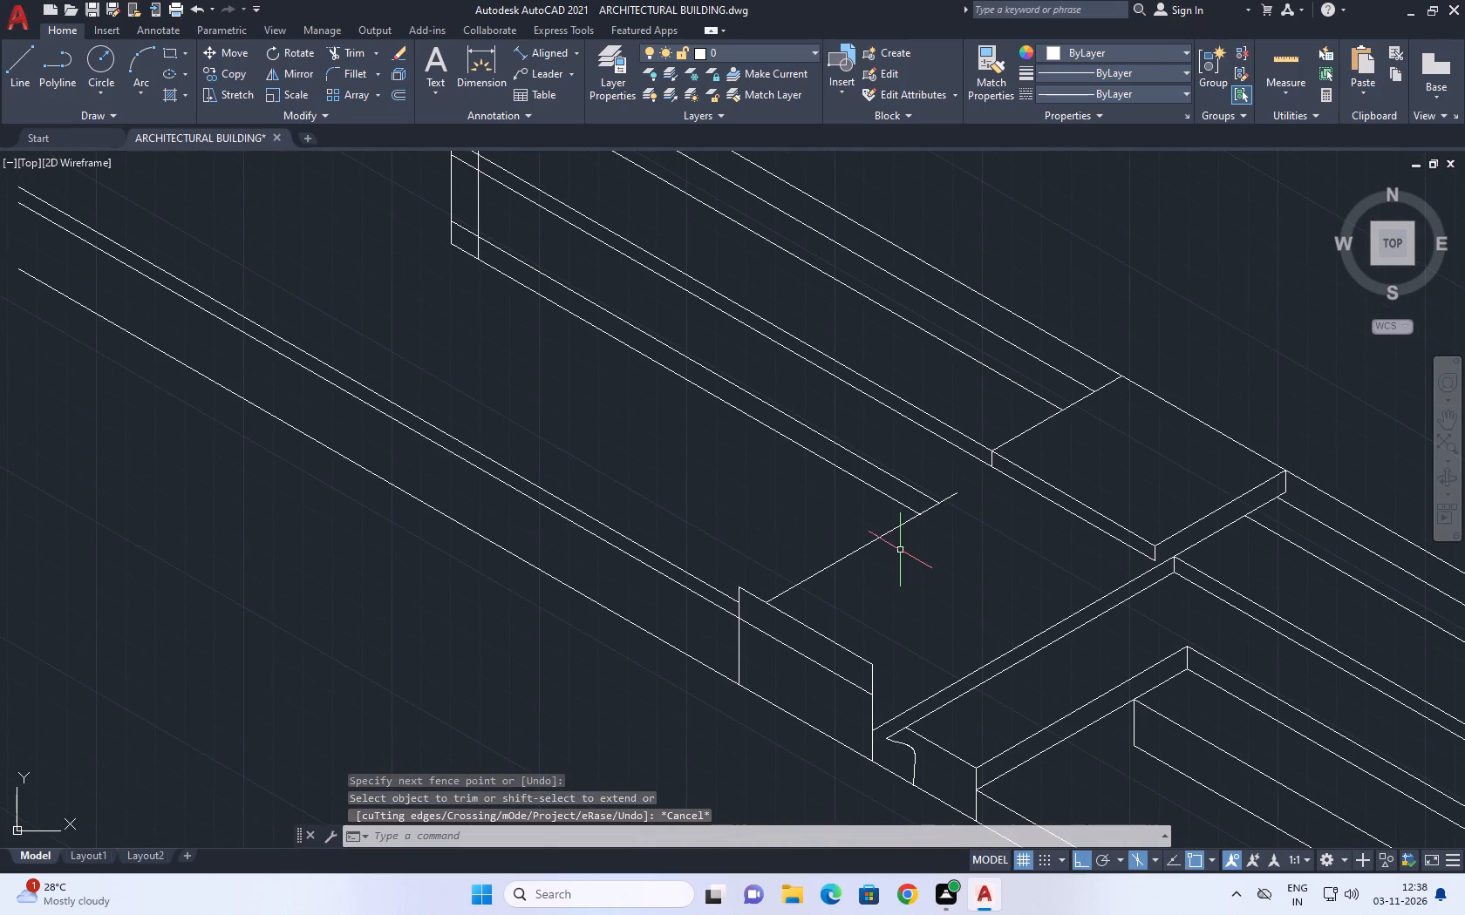
pyautogui.moveTo(1170, 588); pyautogui.dragTo(996, 530, button='middle')
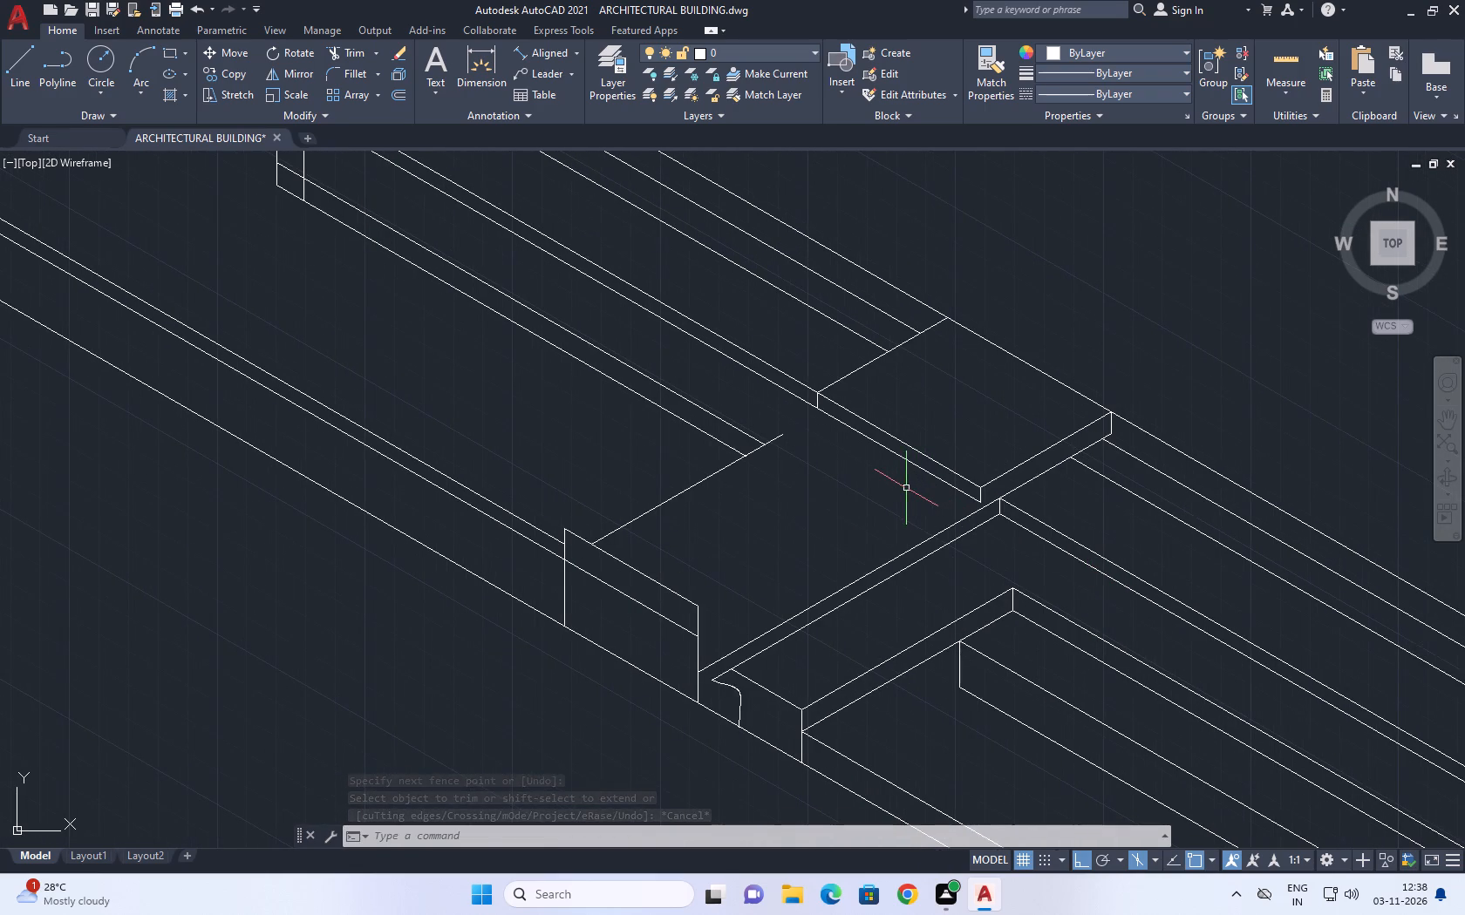
pyautogui.moveTo(888, 528); pyautogui.dragTo(924, 409, button='middle')
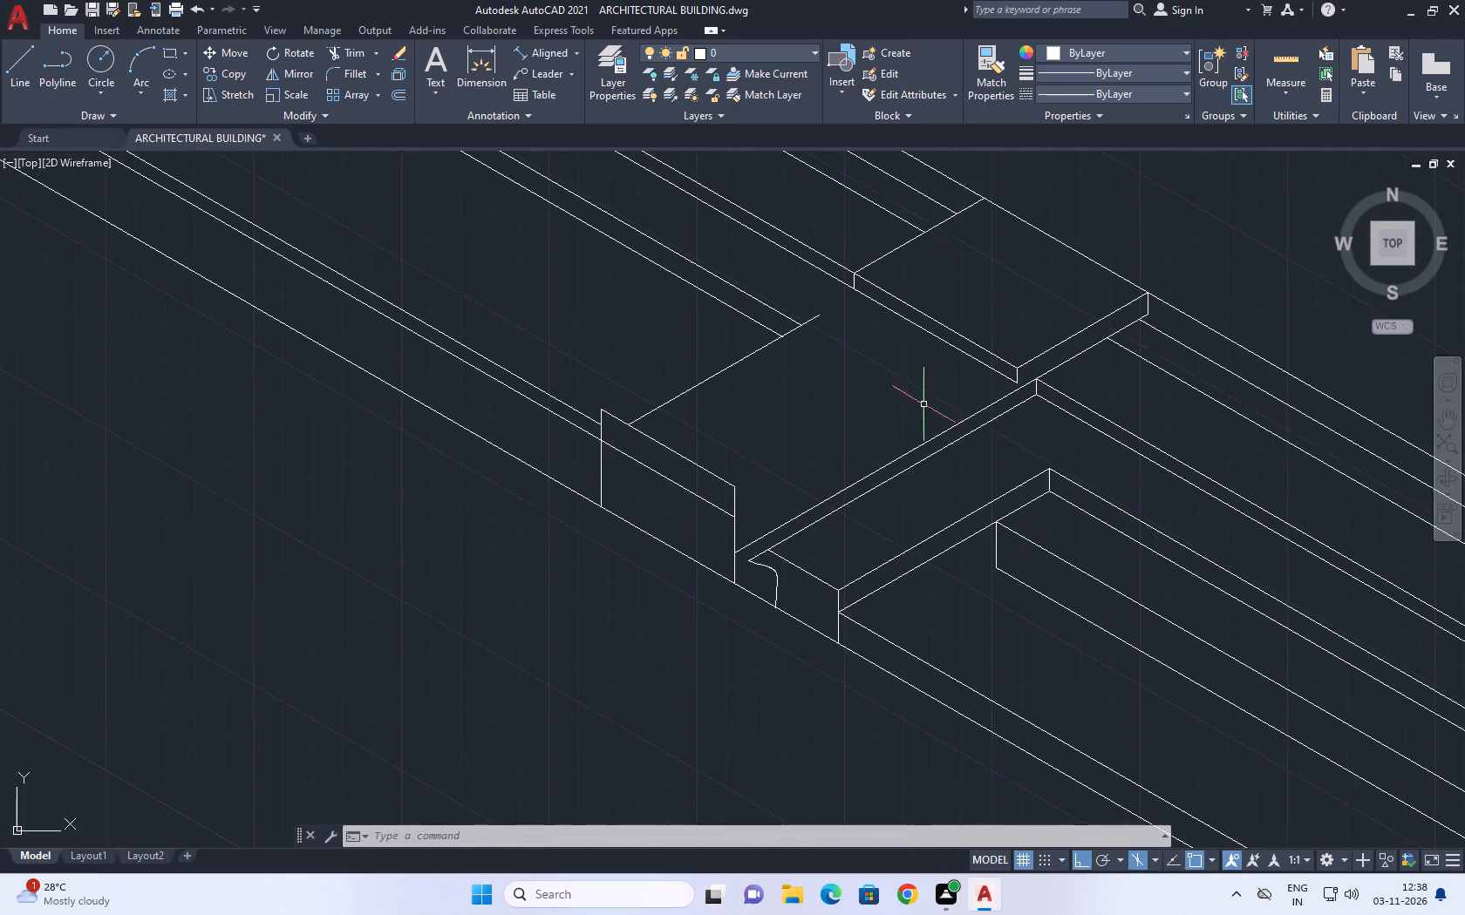
pyautogui.scroll(-2, 808, 378)
pyautogui.moveTo(928, 354); pyautogui.dragTo(949, 445, button='middle')
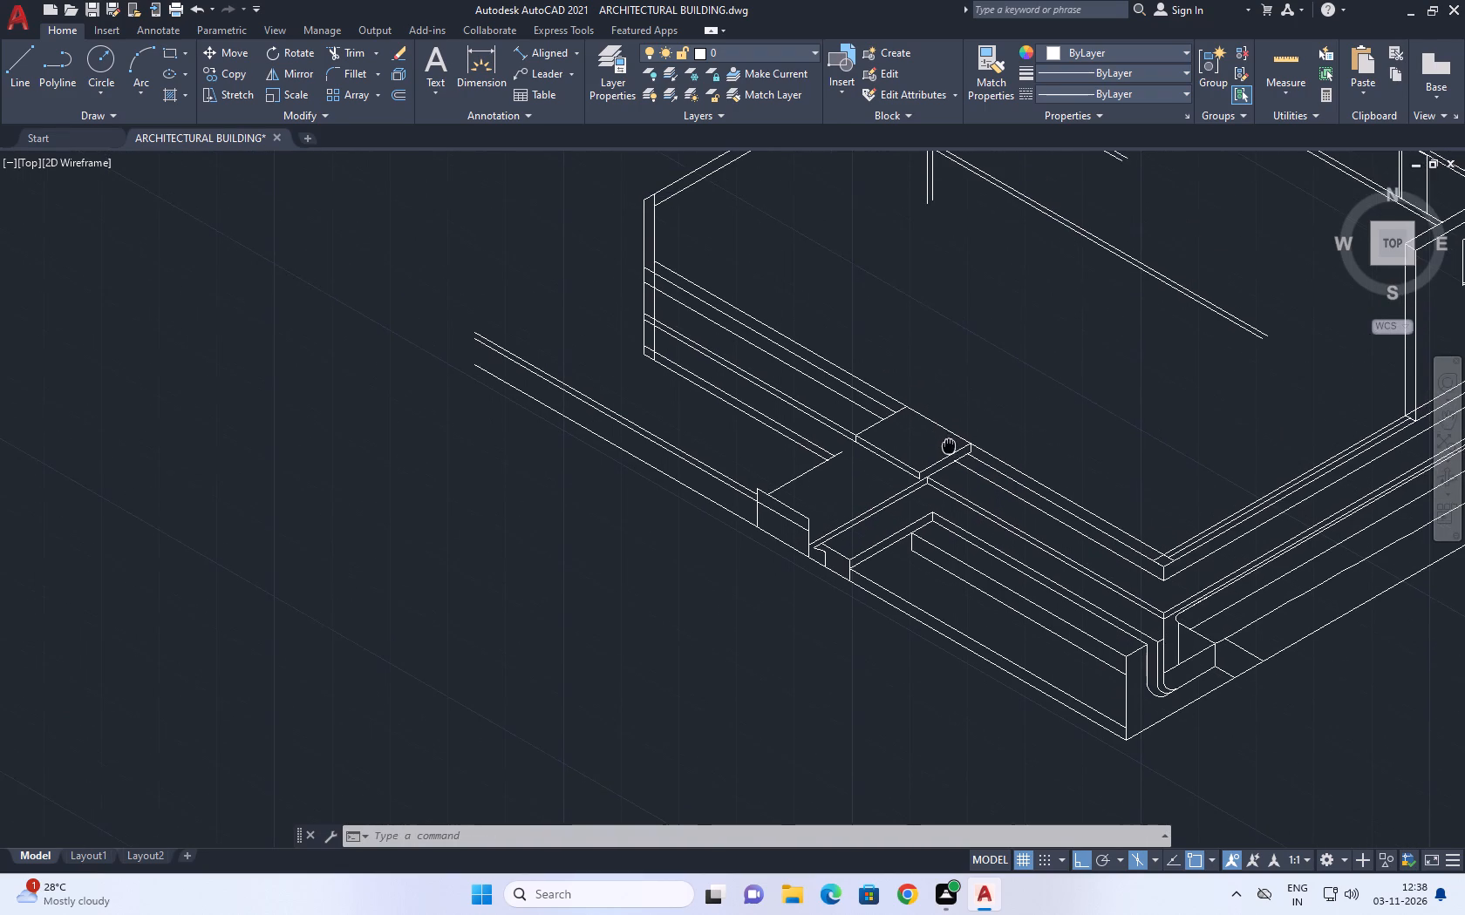
pyautogui.scroll(2, 800, 497)
pyautogui.moveTo(794, 492); pyautogui.dragTo(795, 481)
pyautogui.click(769, 444)
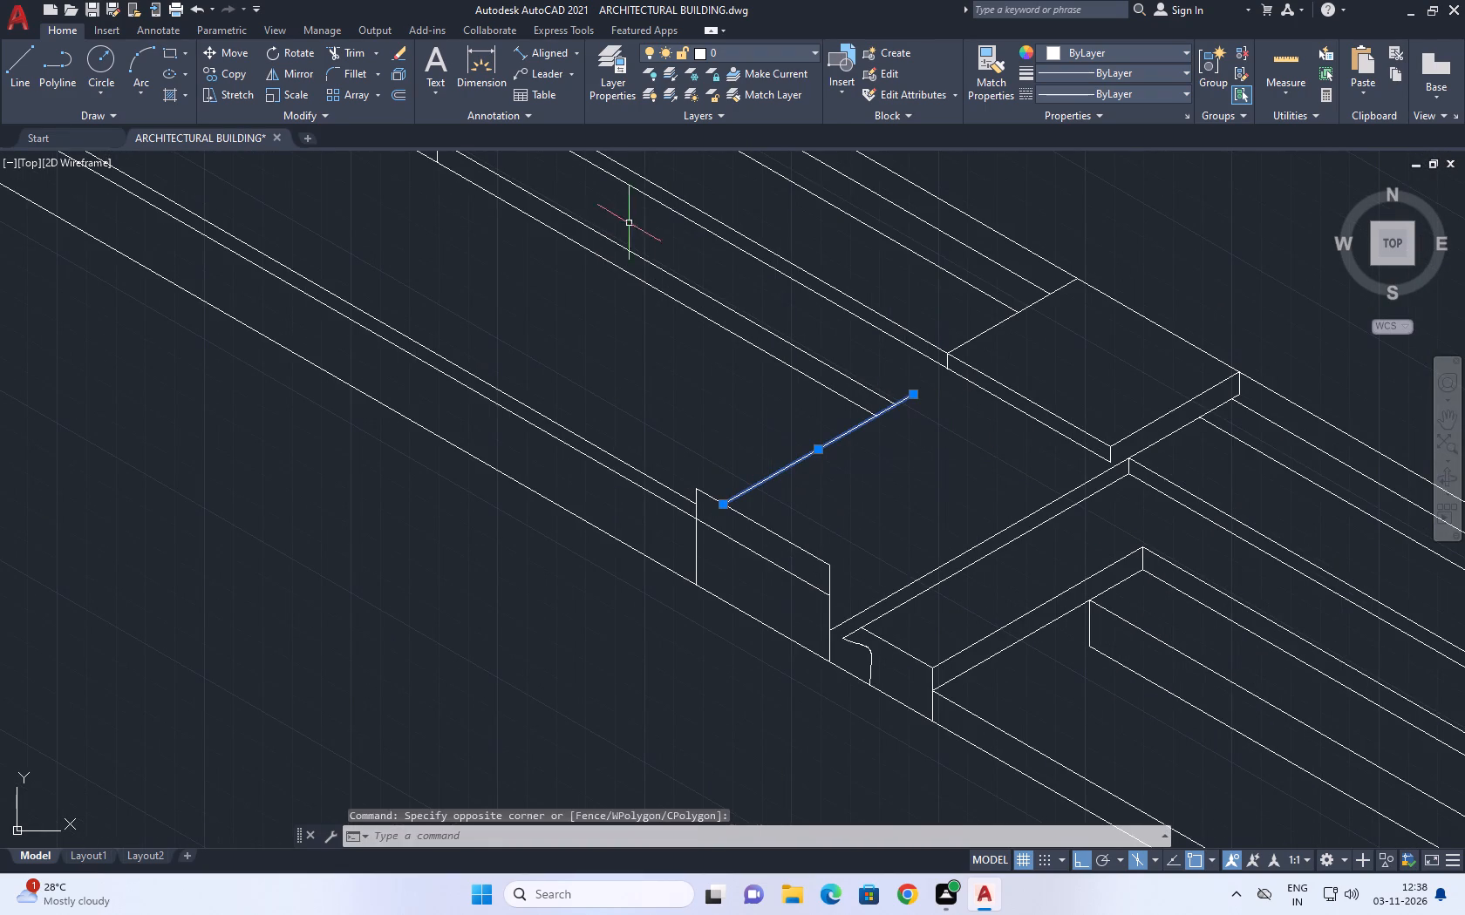
pyautogui.click(213, 48)
pyautogui.scroll(1, 683, 488)
pyautogui.moveTo(696, 475); pyautogui.dragTo(723, 539, button='middle')
pyautogui.click(767, 573)
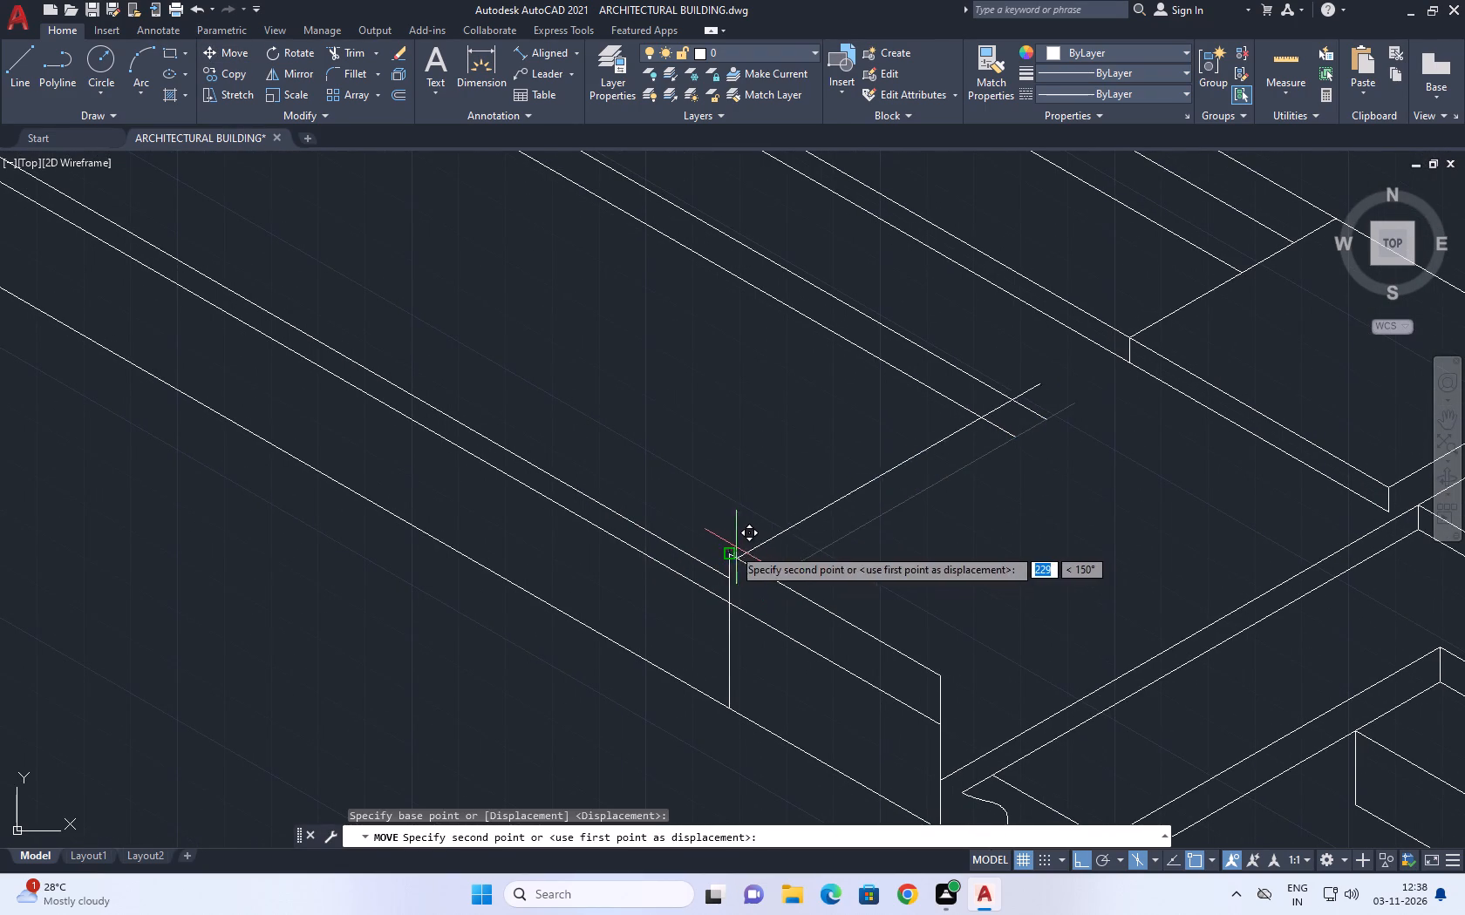
pyautogui.click(727, 549)
pyautogui.moveTo(923, 365); pyautogui.dragTo(904, 407, button='middle')
# Trim the two 150° lines overshooting the moved 30° edge and that edge's far end past the upper 150° line.
pyautogui.click(345, 54)
pyautogui.scroll(2, 1005, 450)
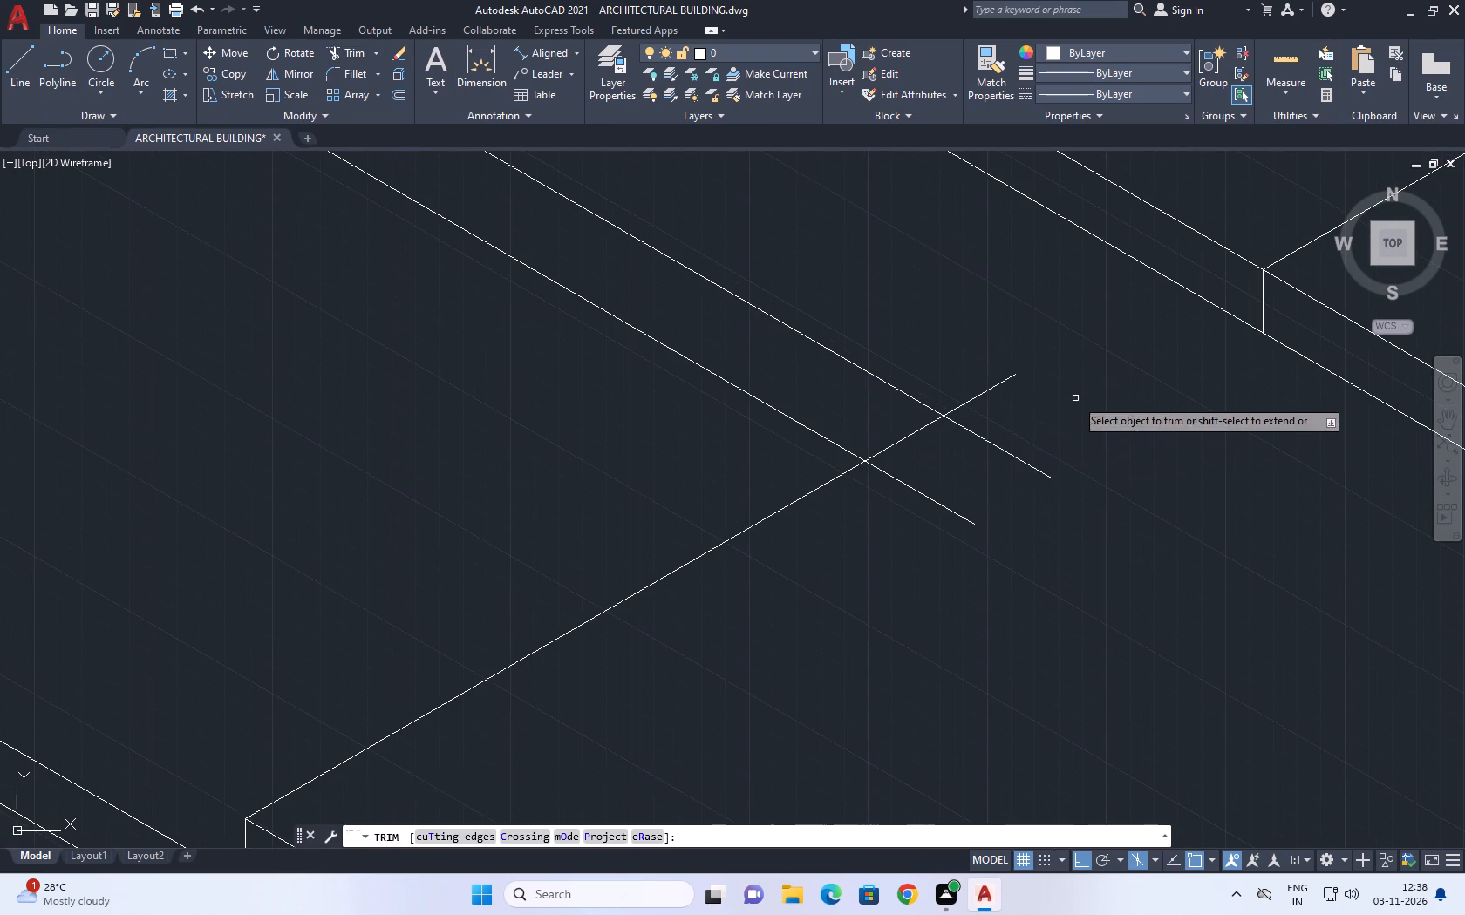
pyautogui.click(1075, 398)
pyautogui.moveTo(866, 563); pyautogui.dragTo(876, 564)
pyautogui.click(974, 395)
pyautogui.moveTo(973, 378); pyautogui.dragTo(967, 363, button='right')
pyautogui.click(1047, 401)
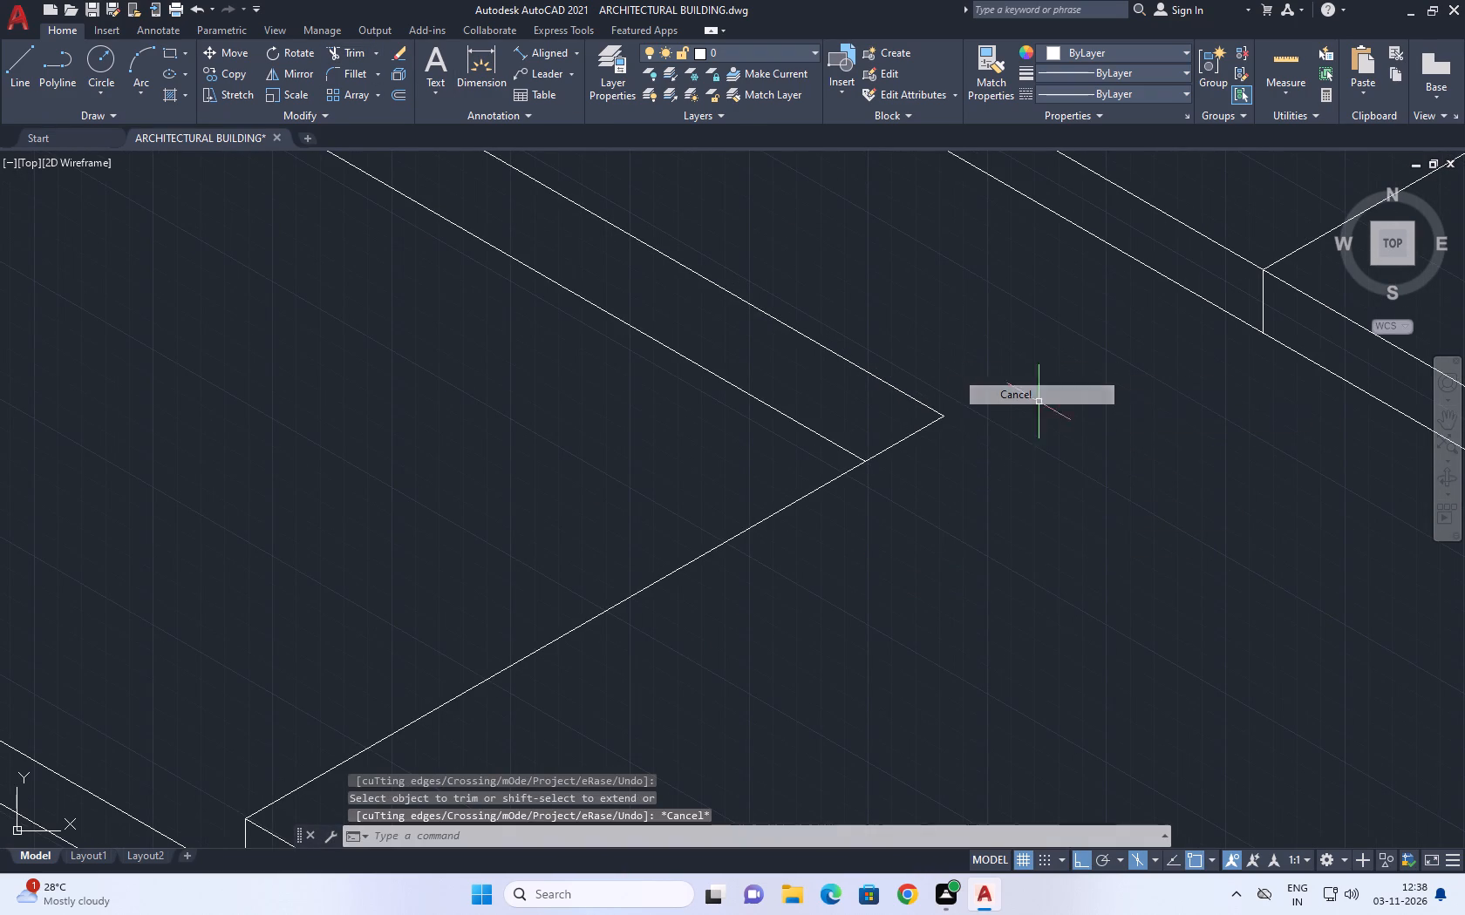
# Move the two parallel 30° edges vertically up about 257 units so the outer one meets the 150° line's end on the corner vertical.
pyautogui.scroll(-4, 968, 406)
pyautogui.moveTo(1118, 396); pyautogui.dragTo(1047, 419, button='middle')
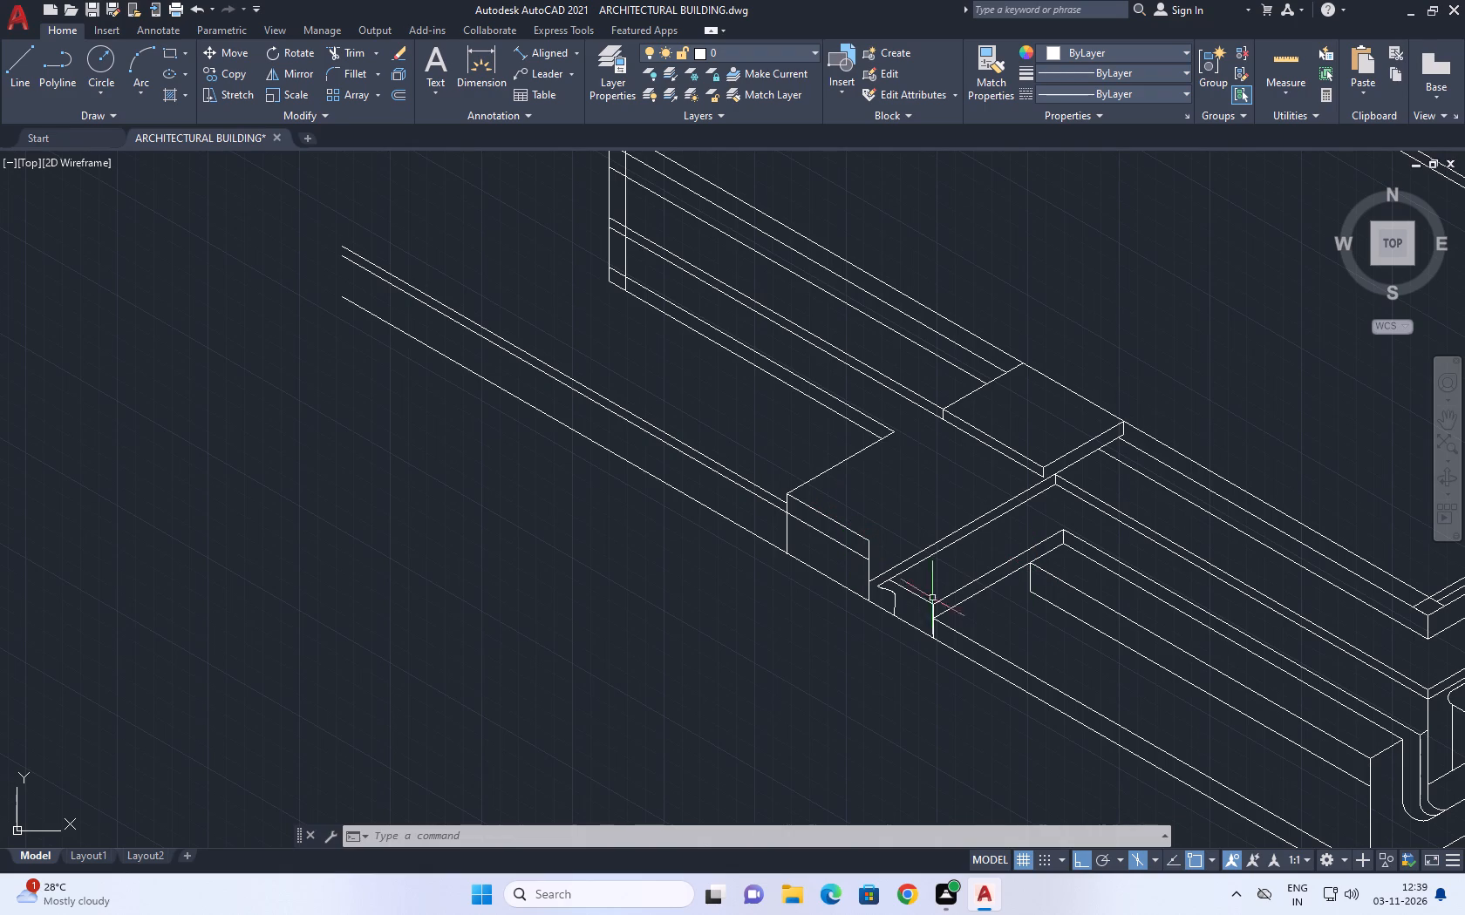
pyautogui.moveTo(877, 586); pyautogui.dragTo(854, 527, button='middle')
pyautogui.scroll(2, 900, 547)
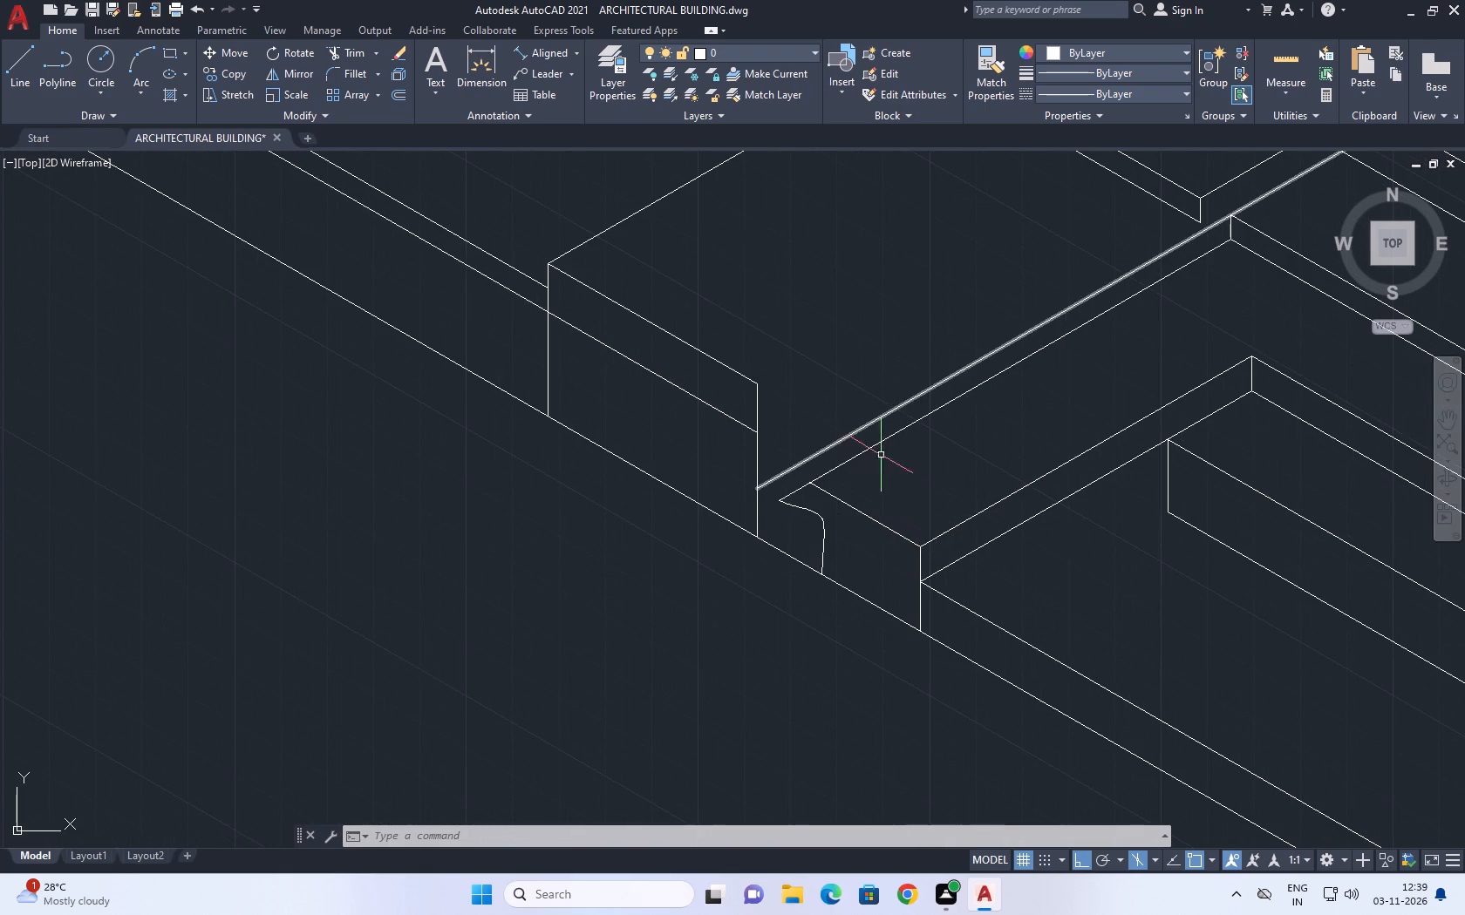
pyautogui.click(882, 459)
pyautogui.click(856, 386)
pyautogui.moveTo(855, 376); pyautogui.dragTo(865, 418, button='middle')
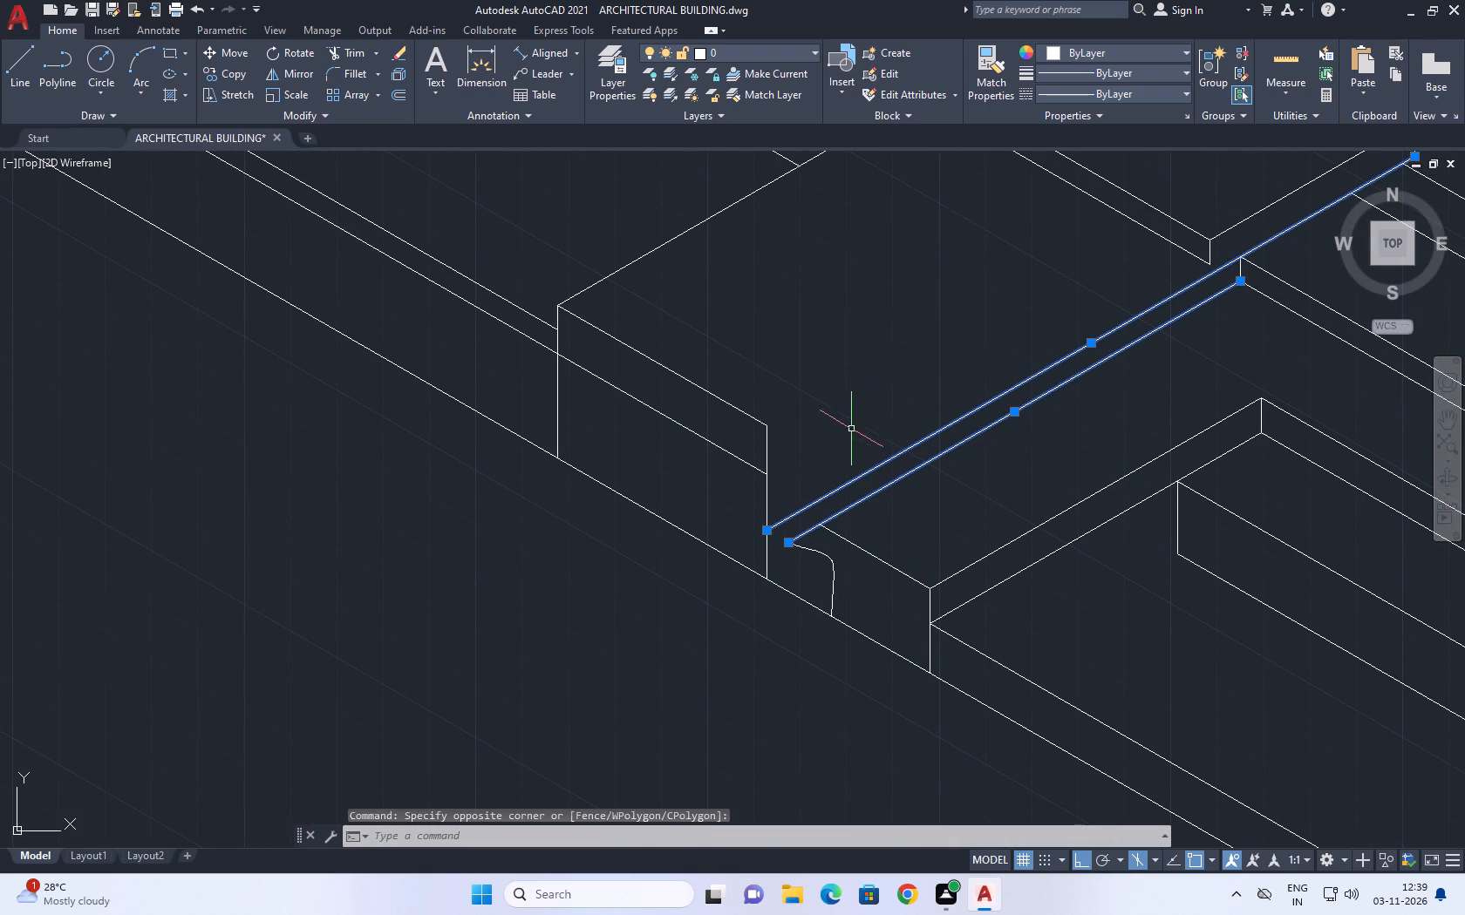
pyautogui.click(226, 47)
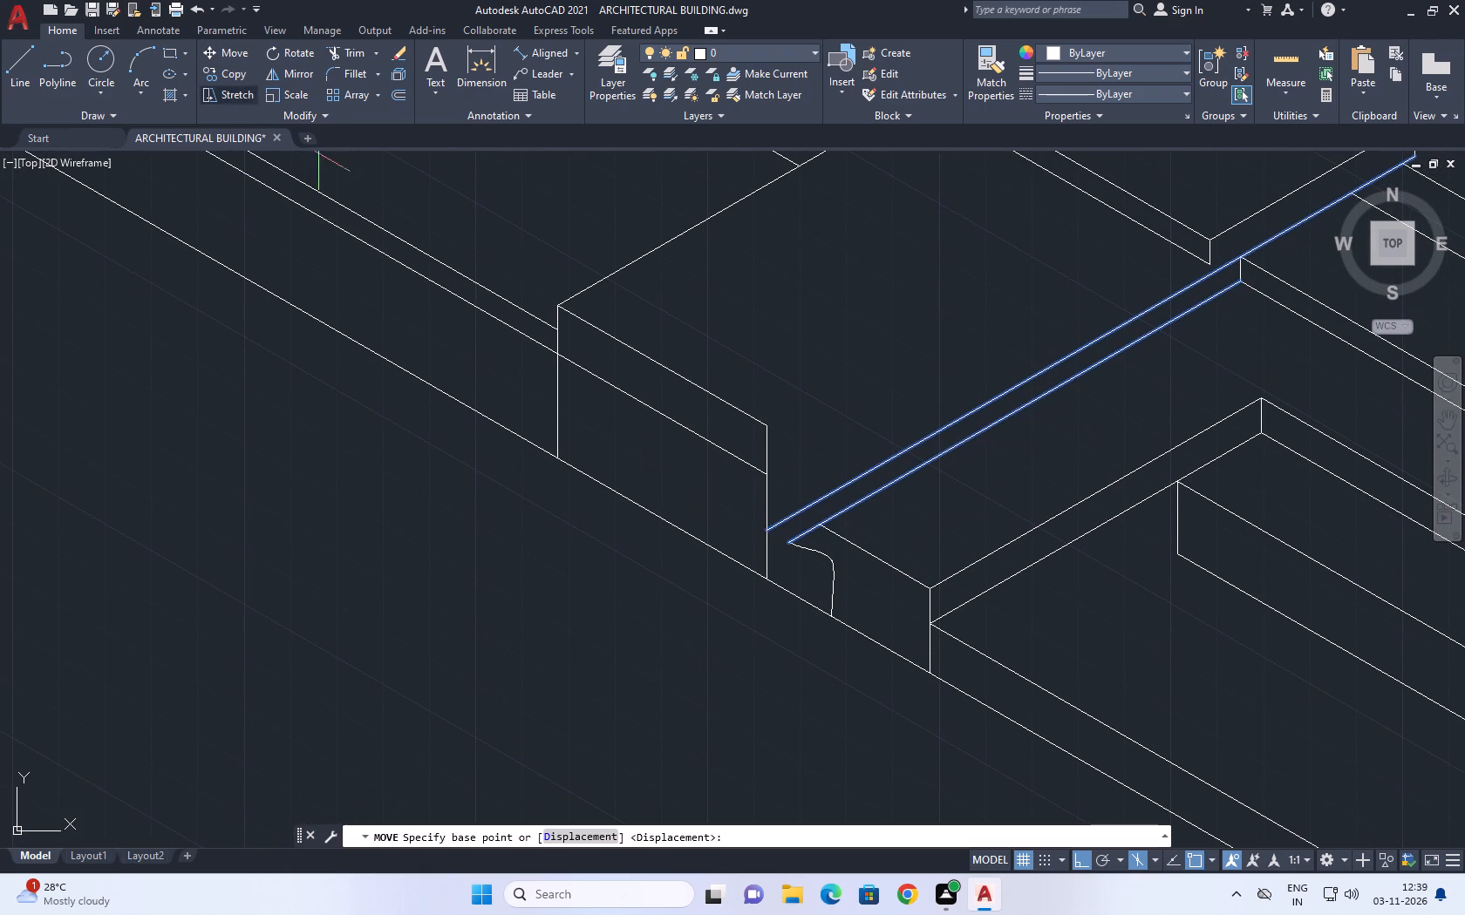
pyautogui.click(760, 525)
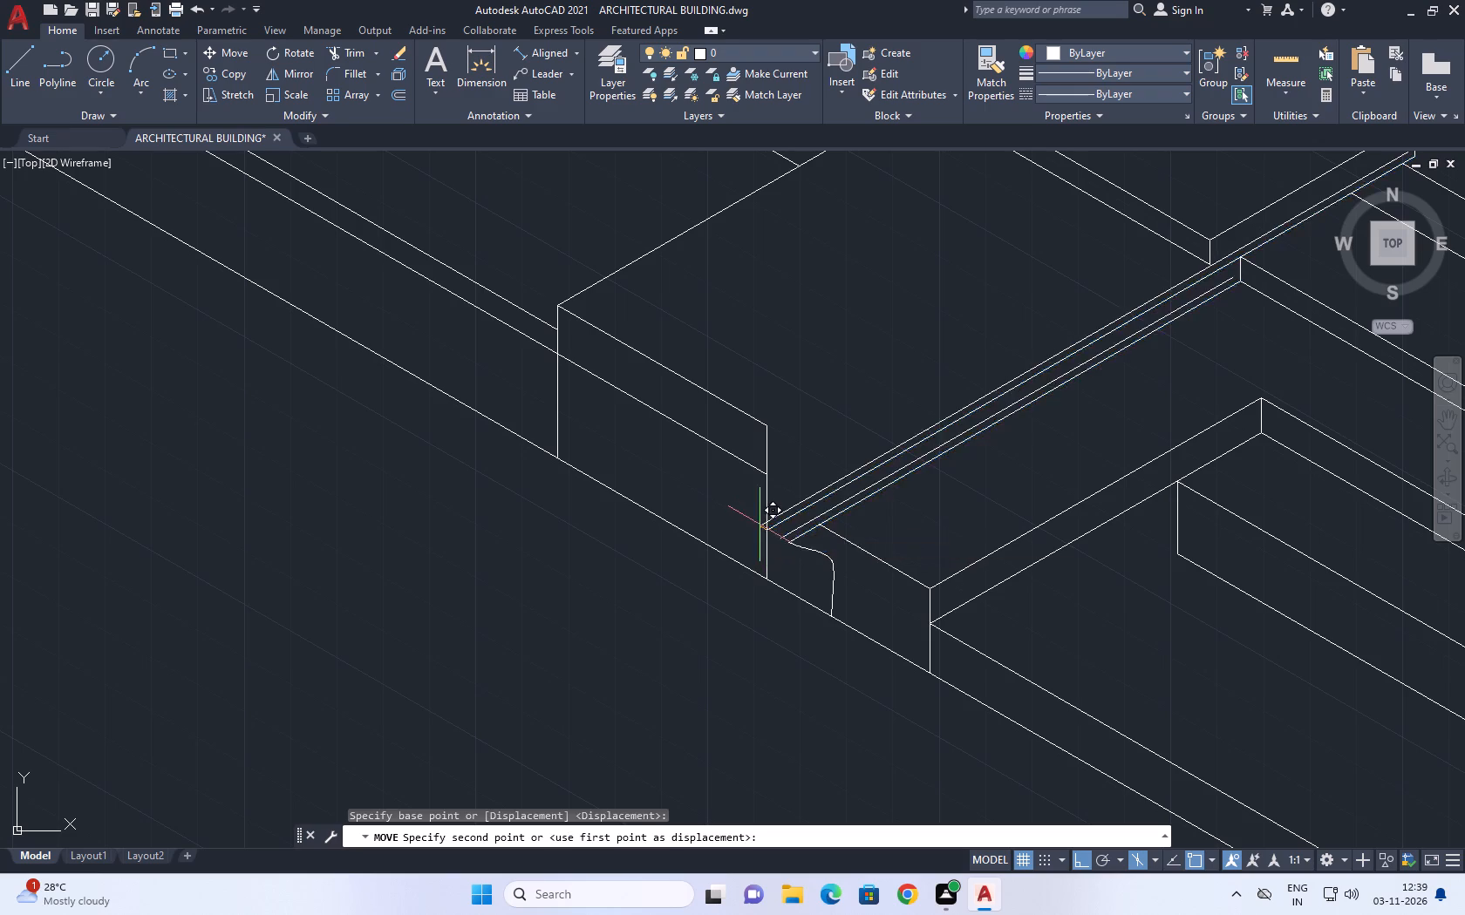
pyautogui.click(766, 474)
# Move the short 150° line and the curved profile together so the line's upper end meets the inner 30° edge's lower end.
pyautogui.scroll(2, 853, 559)
pyautogui.moveTo(855, 527); pyautogui.dragTo(837, 530)
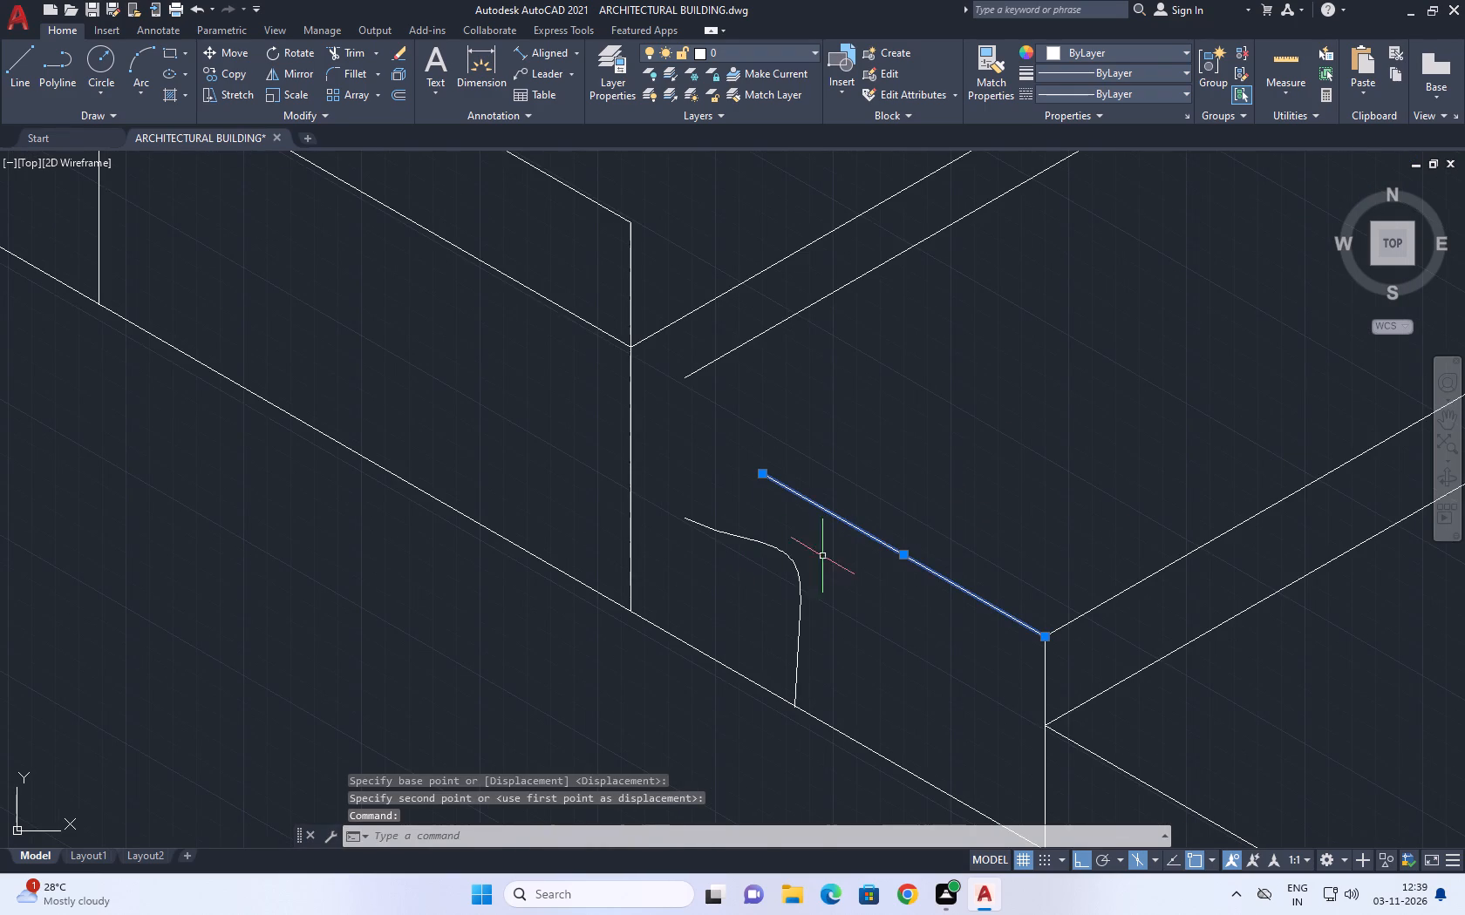
pyautogui.moveTo(822, 557); pyautogui.dragTo(800, 566)
pyautogui.click(755, 592)
pyautogui.moveTo(822, 621); pyautogui.dragTo(803, 616)
pyautogui.click(775, 581)
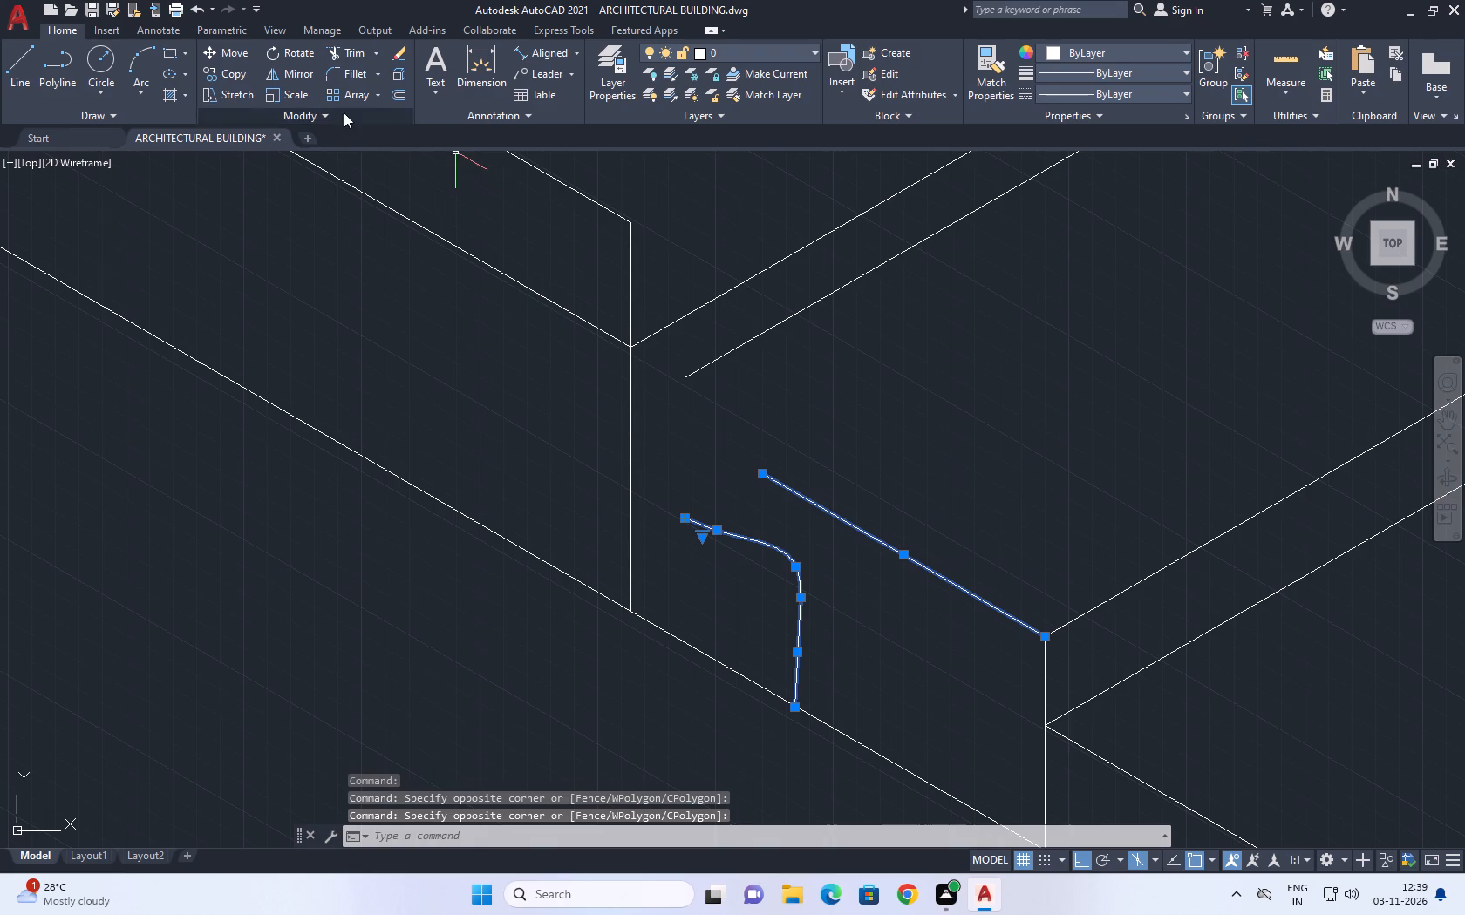
pyautogui.click(238, 51)
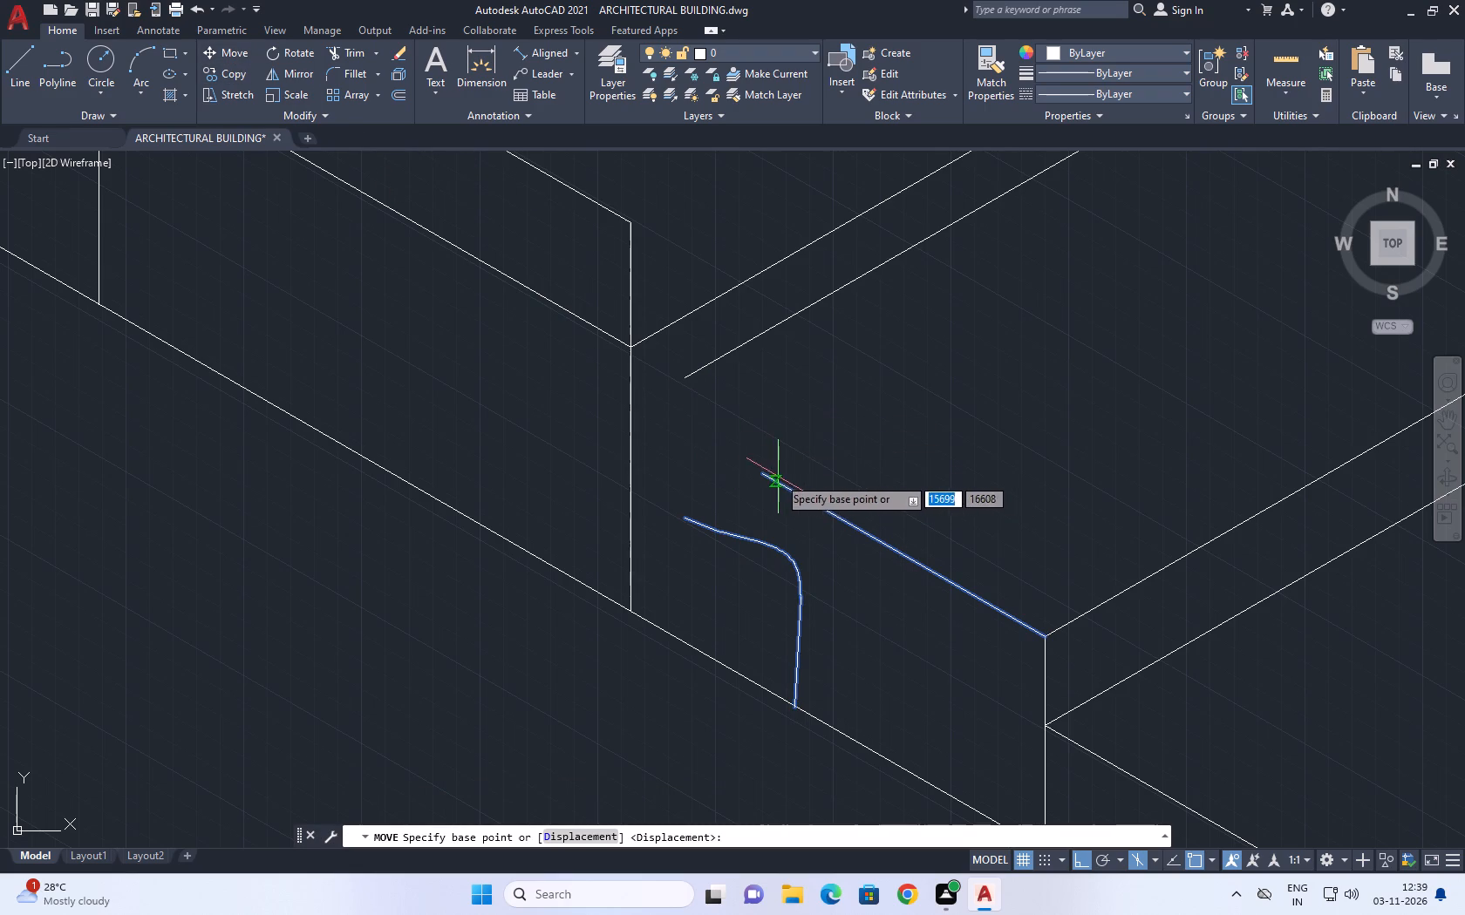
pyautogui.moveTo(765, 477); pyautogui.dragTo(751, 462)
pyautogui.click(690, 372)
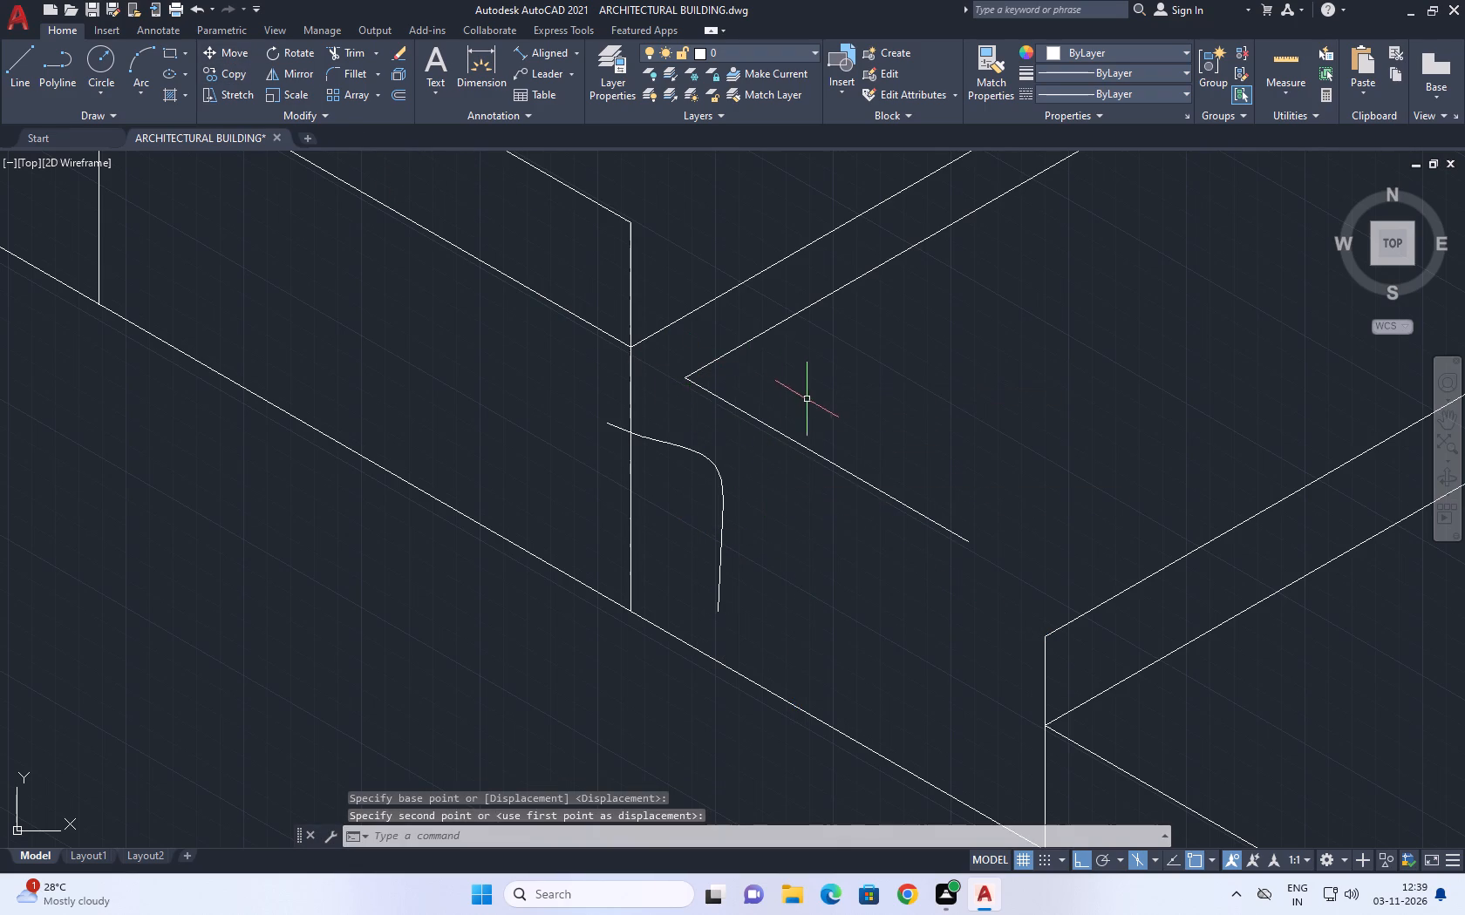
# Move the curved profile along the 150° direction so its upper end sits on the slab's corner vertical.
pyautogui.click(733, 451)
pyautogui.click(712, 595)
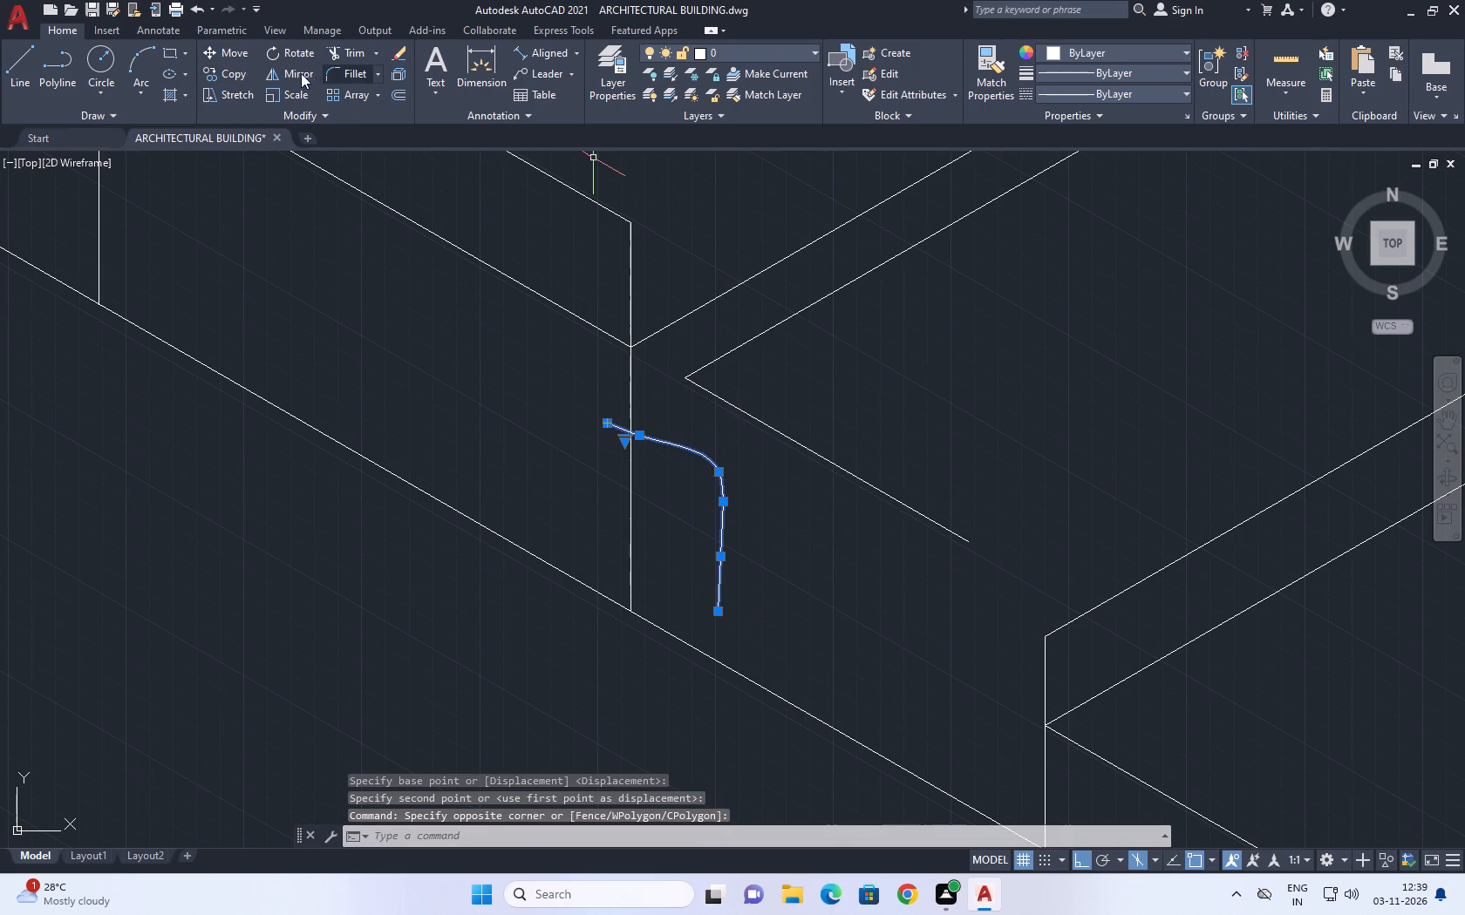
pyautogui.click(236, 45)
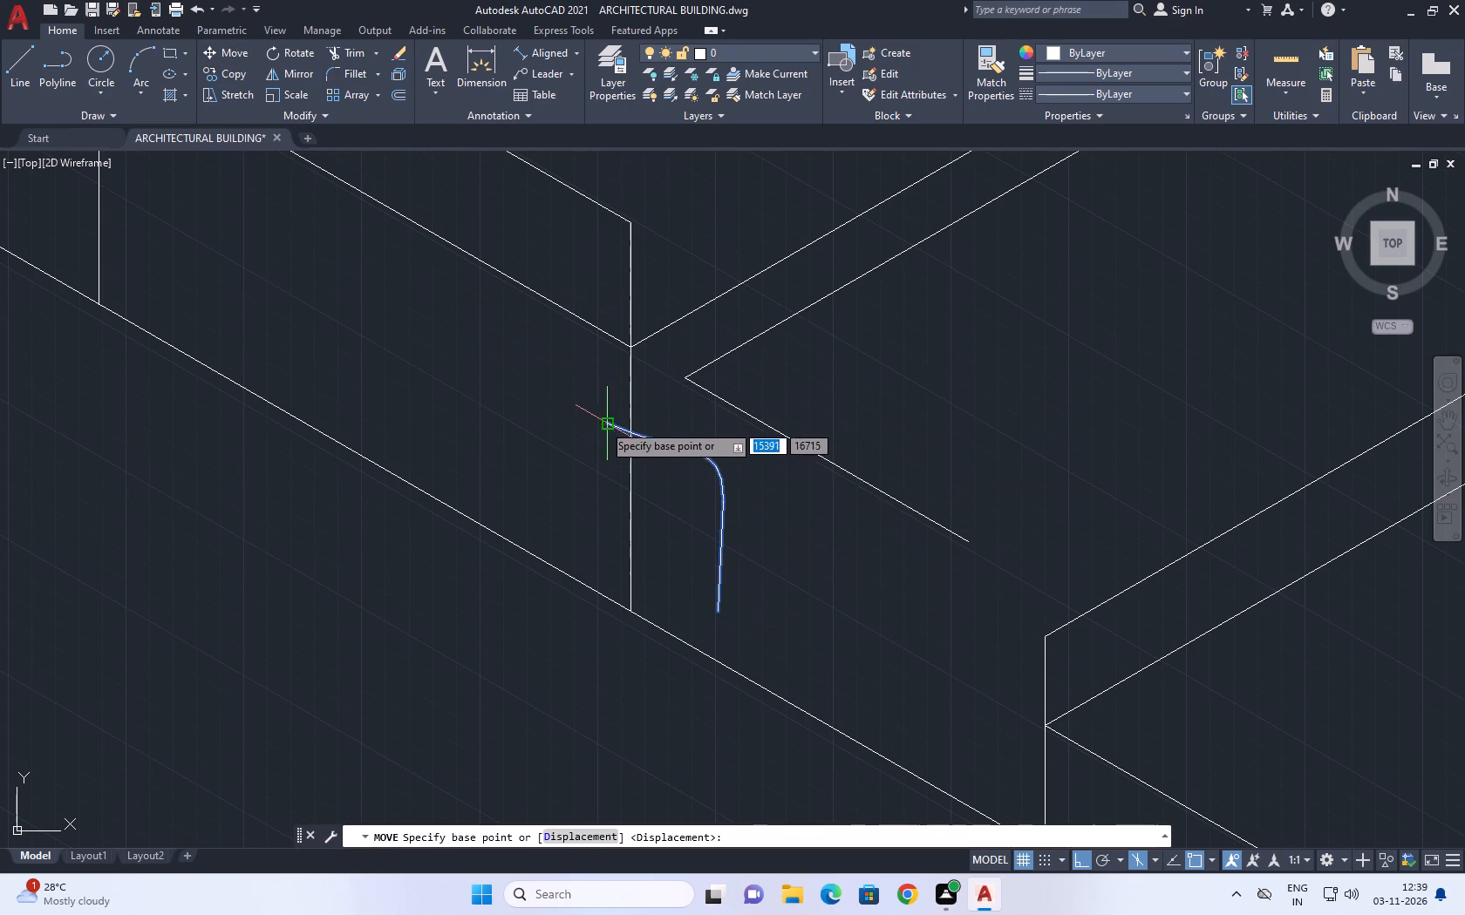
pyautogui.click(605, 424)
pyautogui.click(635, 432)
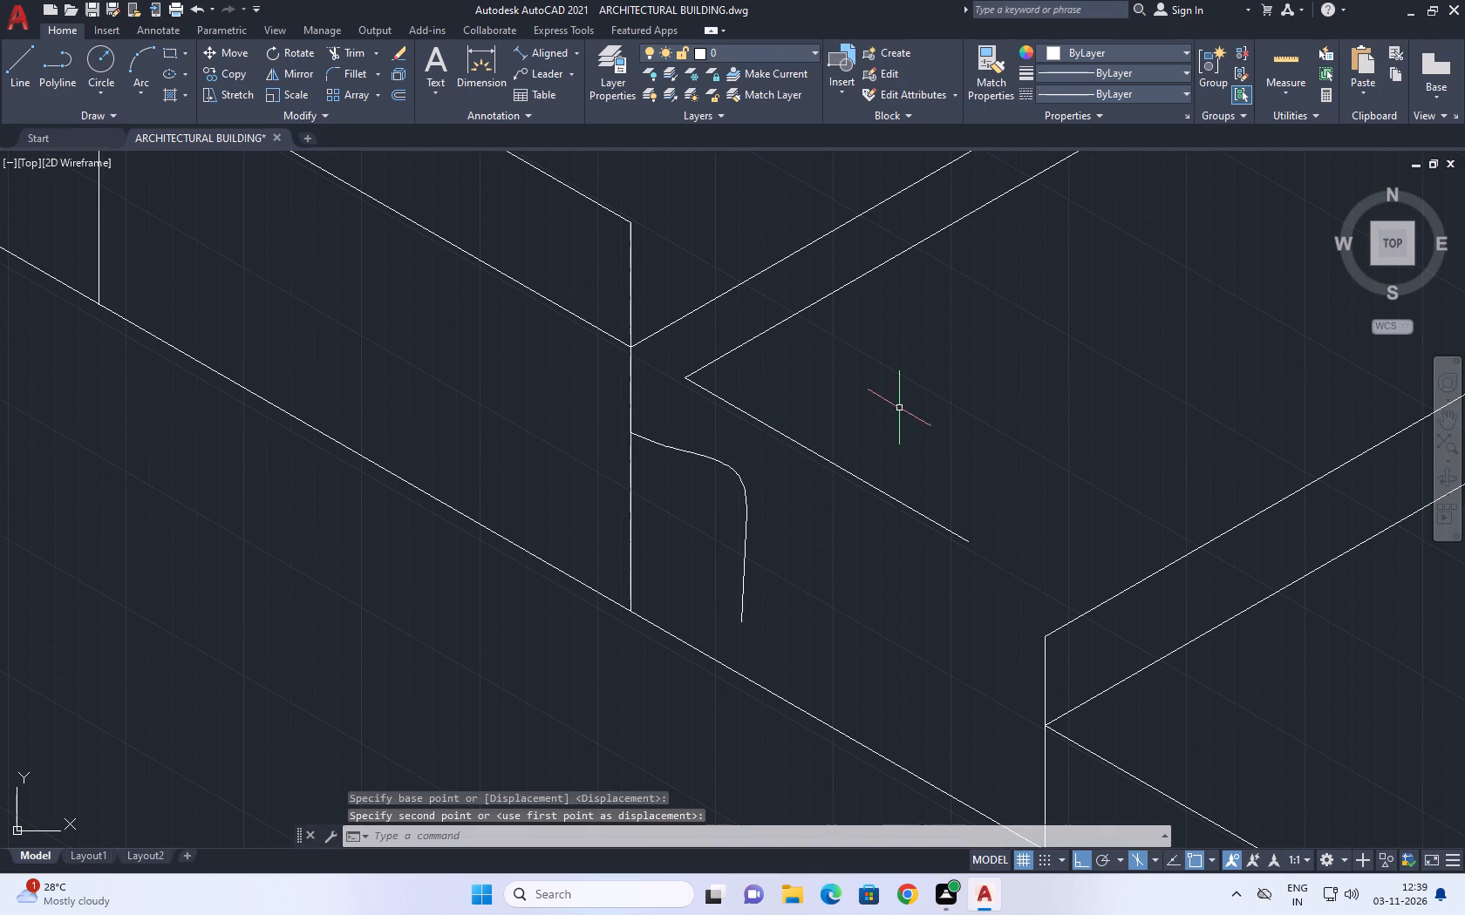
# Extend the curved profile's lower end to the slab's bottom 150° line.
pyautogui.scroll(-2, 892, 417)
pyautogui.moveTo(964, 451); pyautogui.dragTo(904, 369, button='middle')
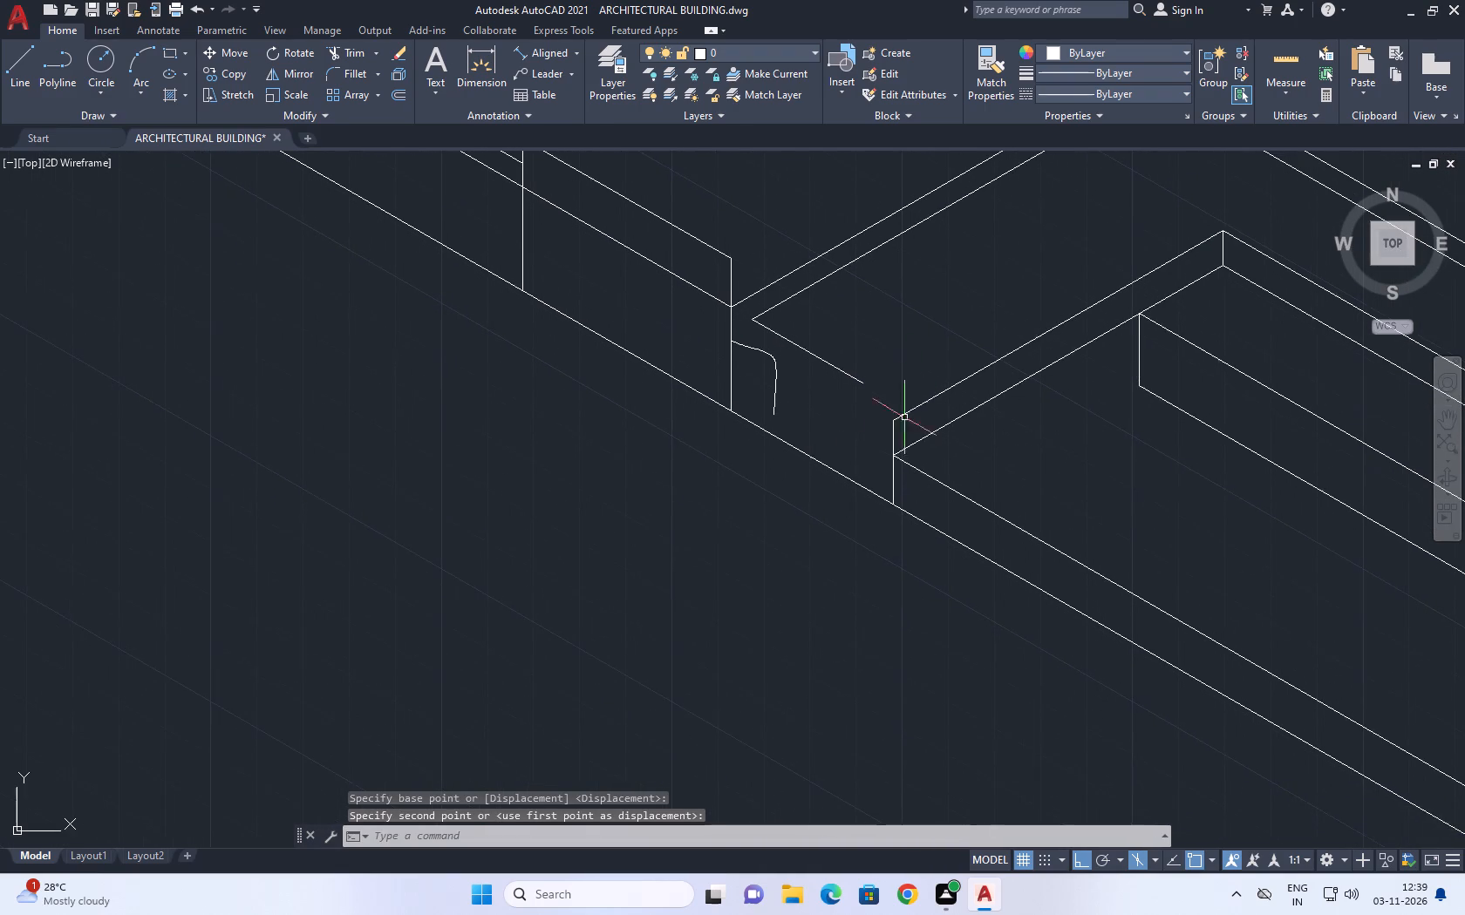
pyautogui.moveTo(839, 430); pyautogui.dragTo(848, 439, button='middle')
pyautogui.press('e')
pyautogui.press('x')
pyautogui.press('space')
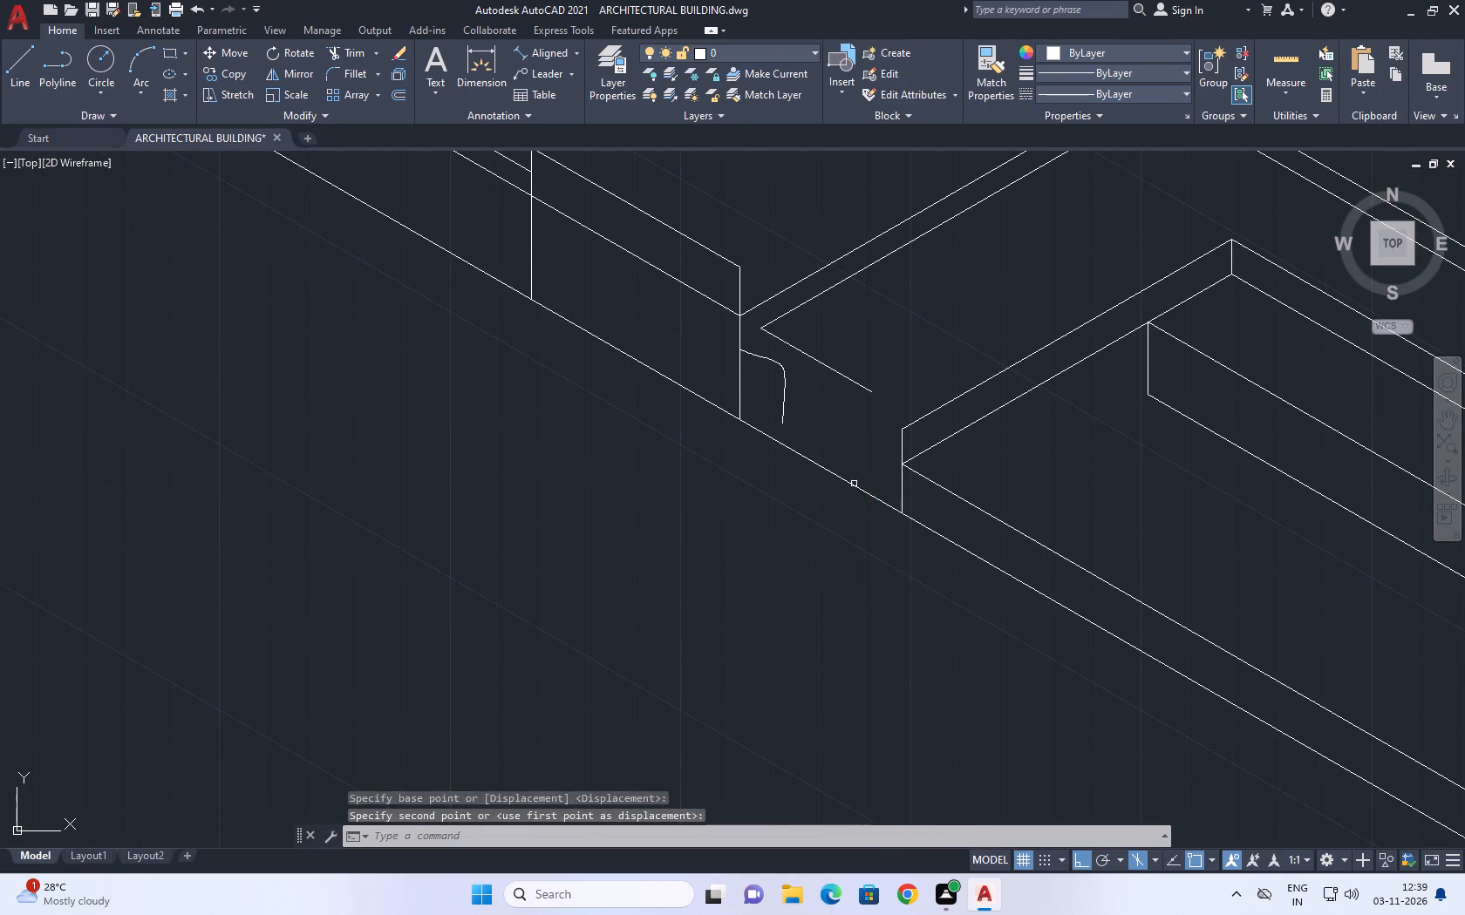
pyautogui.click(778, 409)
pyautogui.click(826, 431)
pyautogui.press('Escape')
# Extend the short 150° line's lower end to the neighbouring block's upper 30° edge.
pyautogui.moveTo(818, 331); pyautogui.dragTo(821, 350, button='middle')
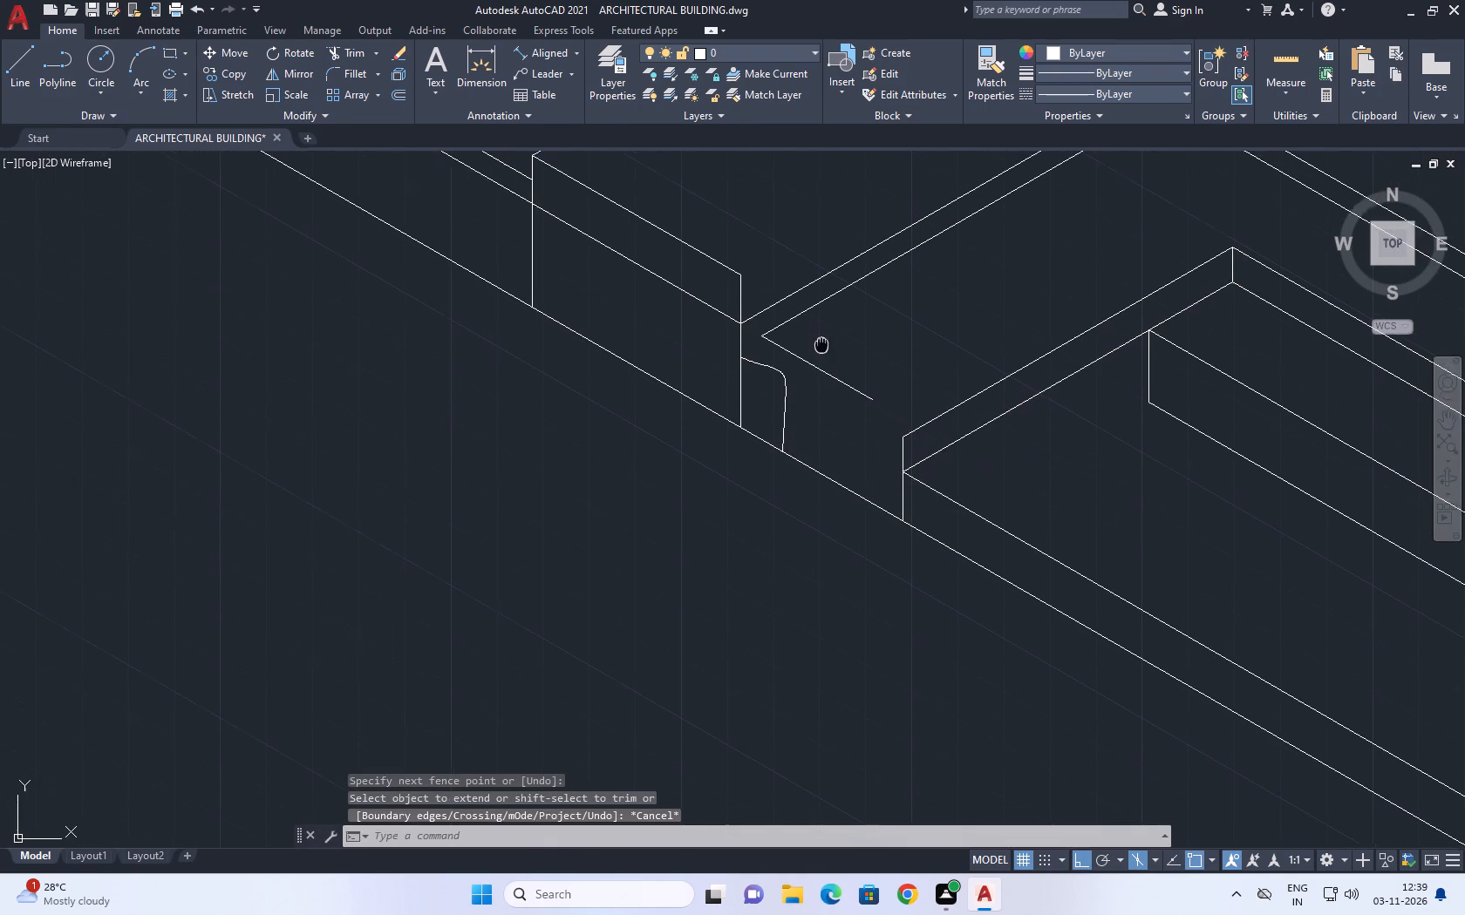
pyautogui.moveTo(821, 350); pyautogui.dragTo(829, 374, button='middle')
pyautogui.press('r')
pyautogui.press('Escape')
pyautogui.press('e')
pyautogui.press('x')
pyautogui.press('space')
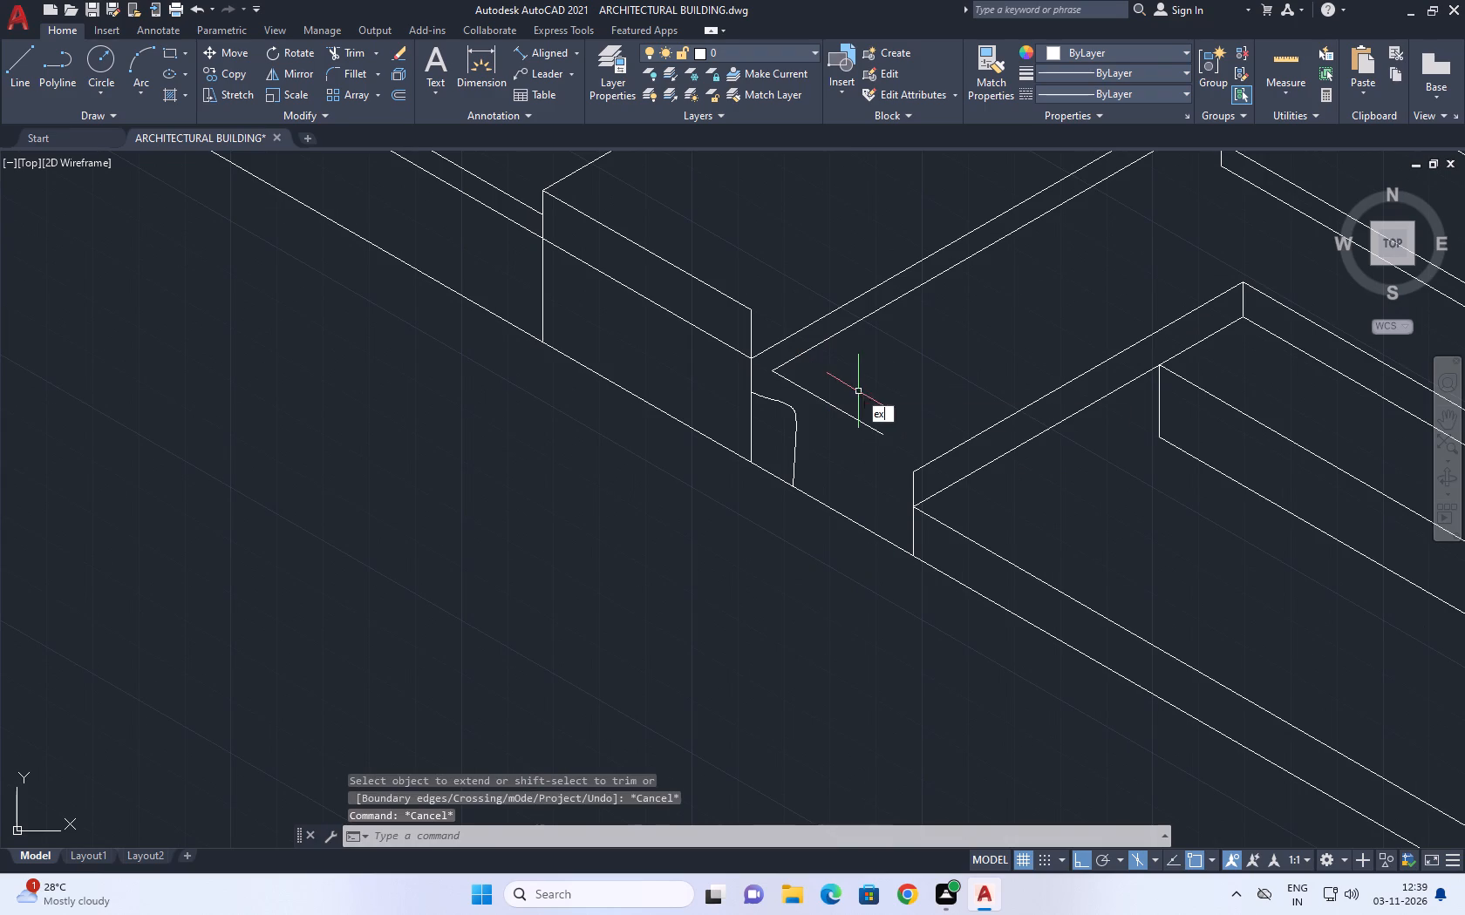
pyautogui.click(877, 410)
pyautogui.click(855, 496)
pyautogui.press('Escape')
# Move the neighbouring block's corner vertical so its top meets the junction of the extended 150° line and upper 30° edge.
pyautogui.moveTo(968, 481); pyautogui.dragTo(903, 319, button='middle')
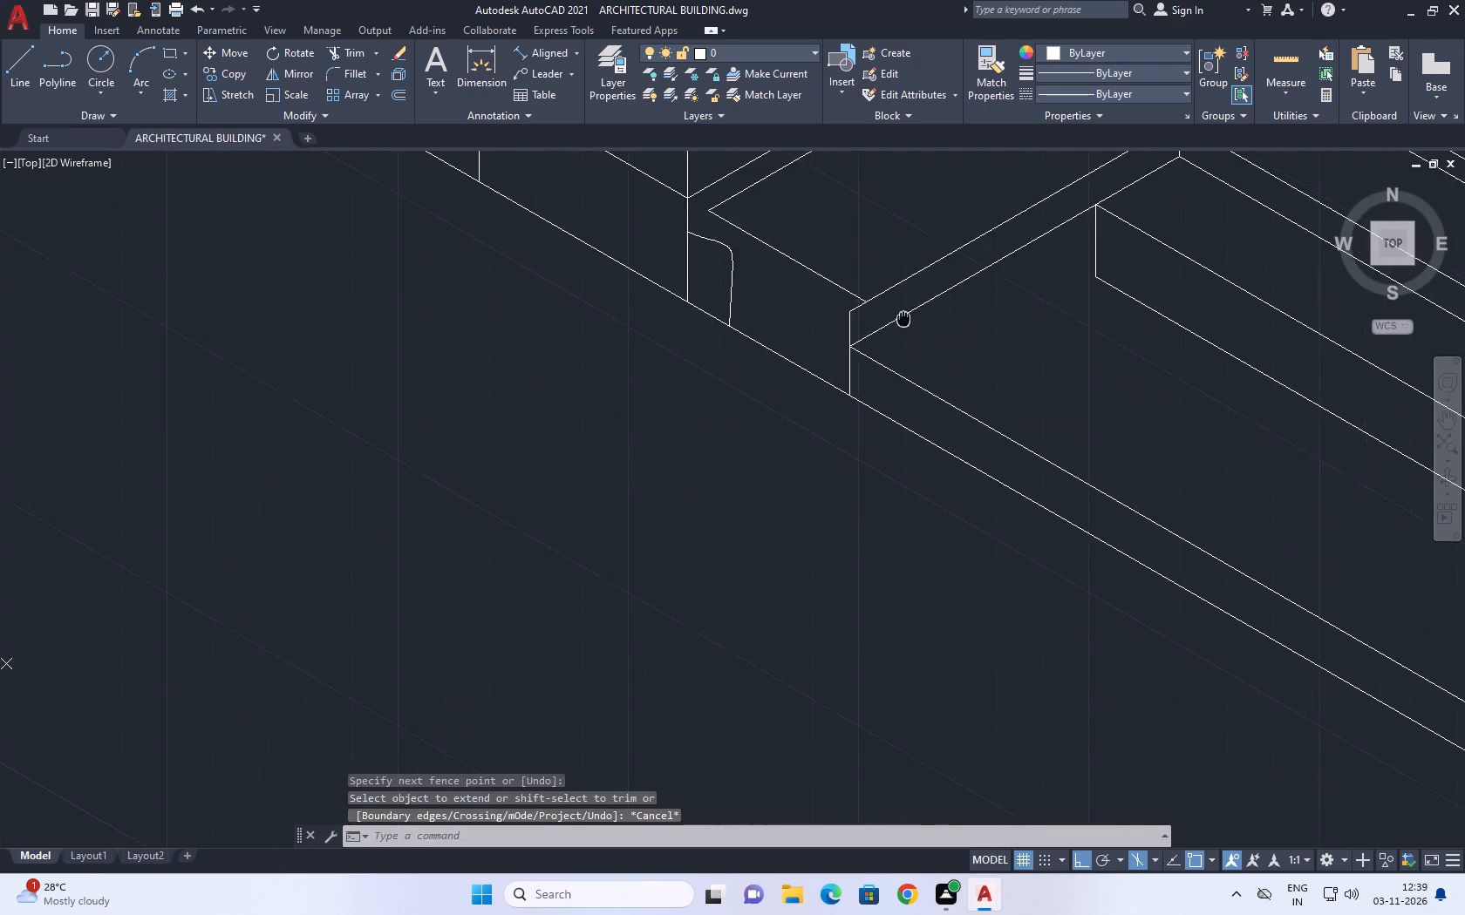
pyautogui.scroll(-3, 892, 341)
pyautogui.scroll(2, 904, 358)
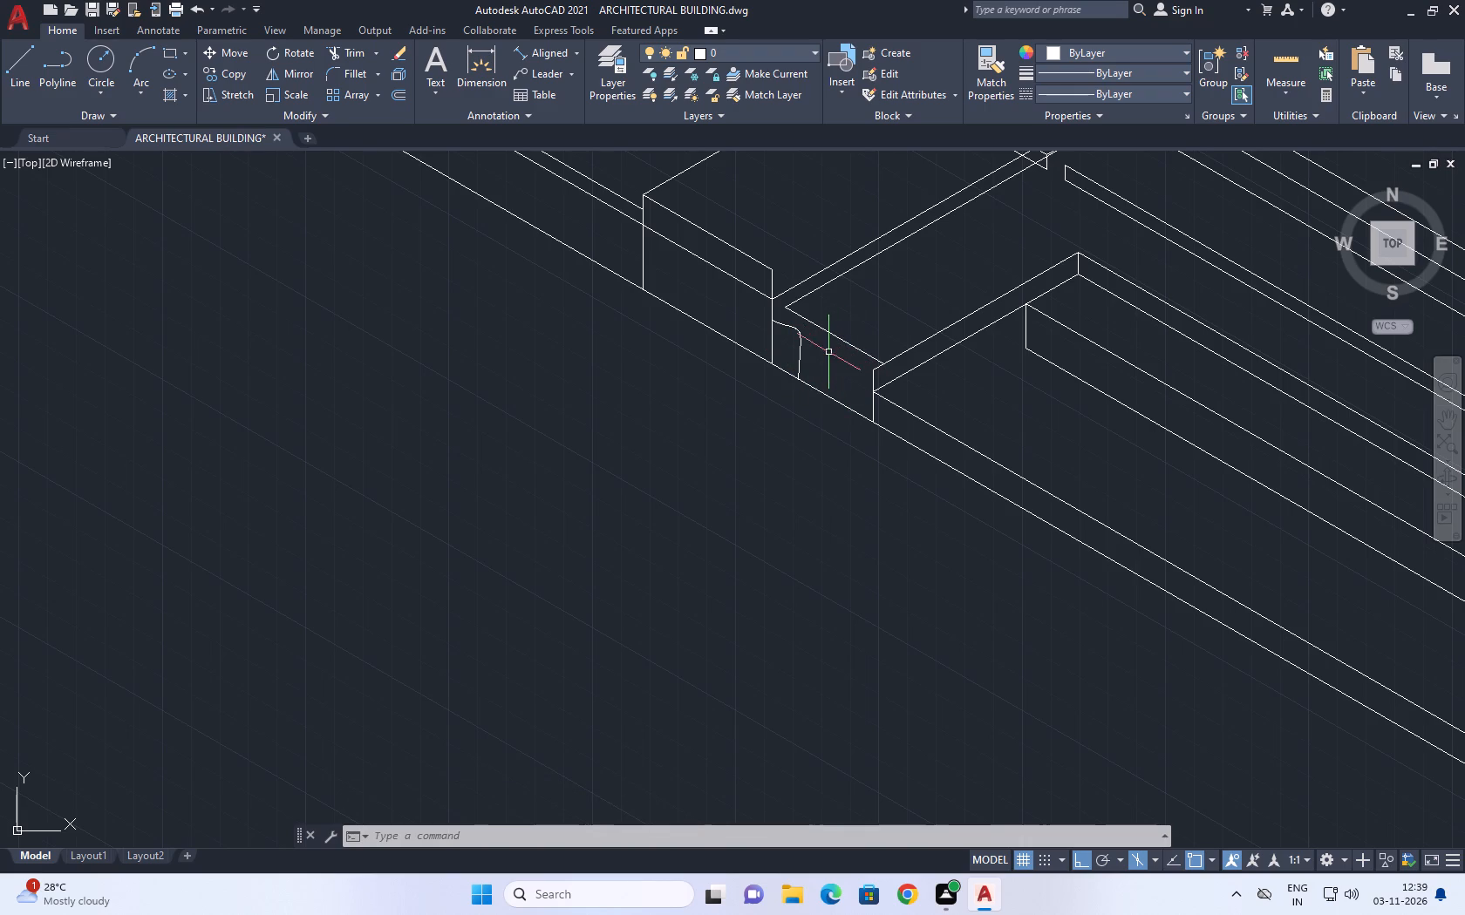
pyautogui.scroll(-2, 951, 442)
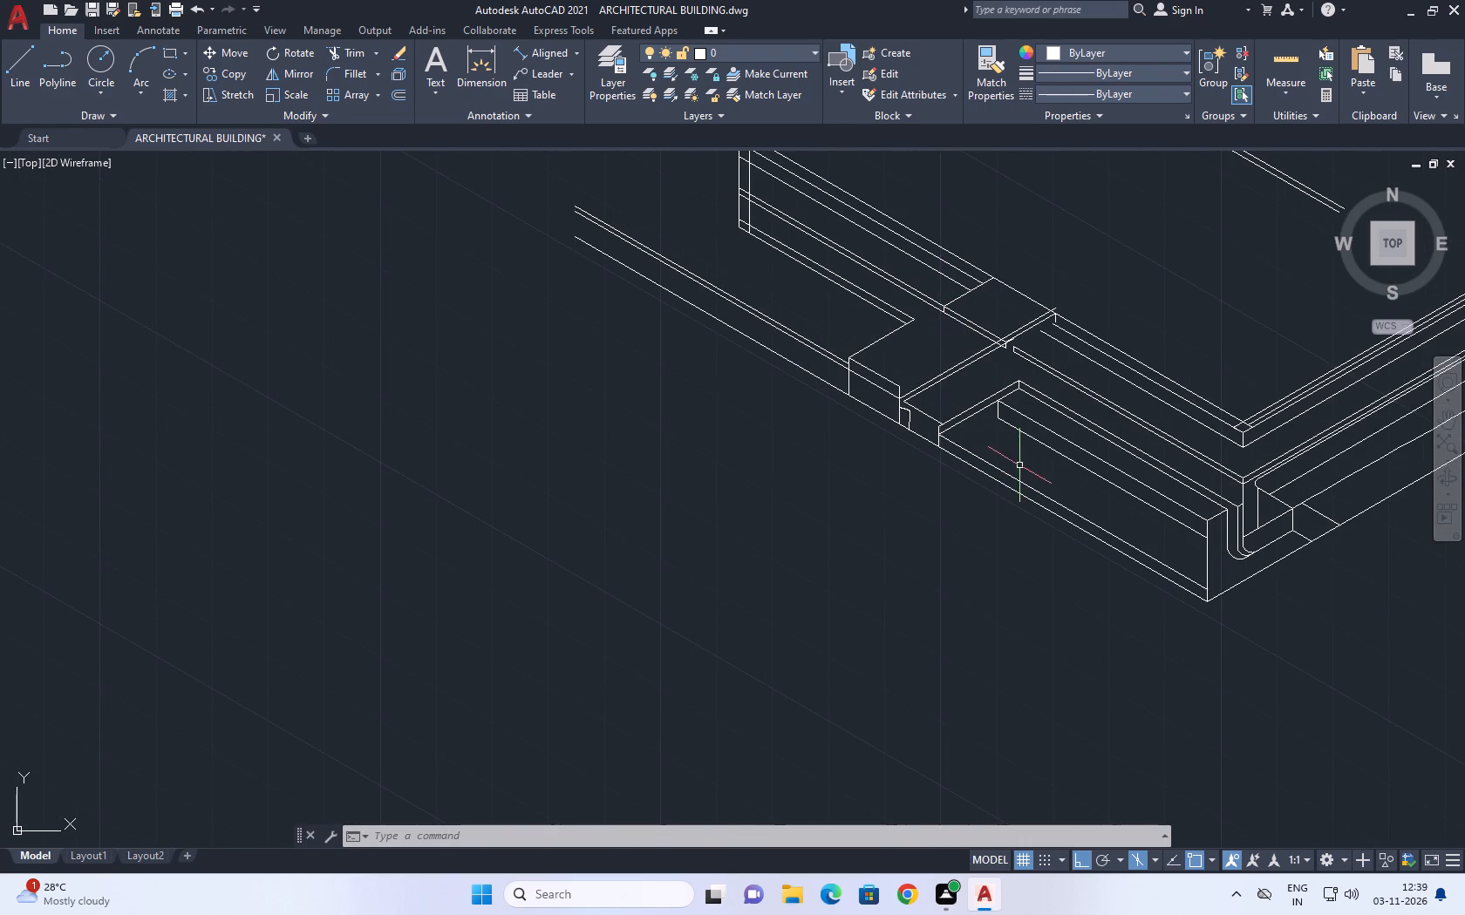
pyautogui.scroll(3, 935, 440)
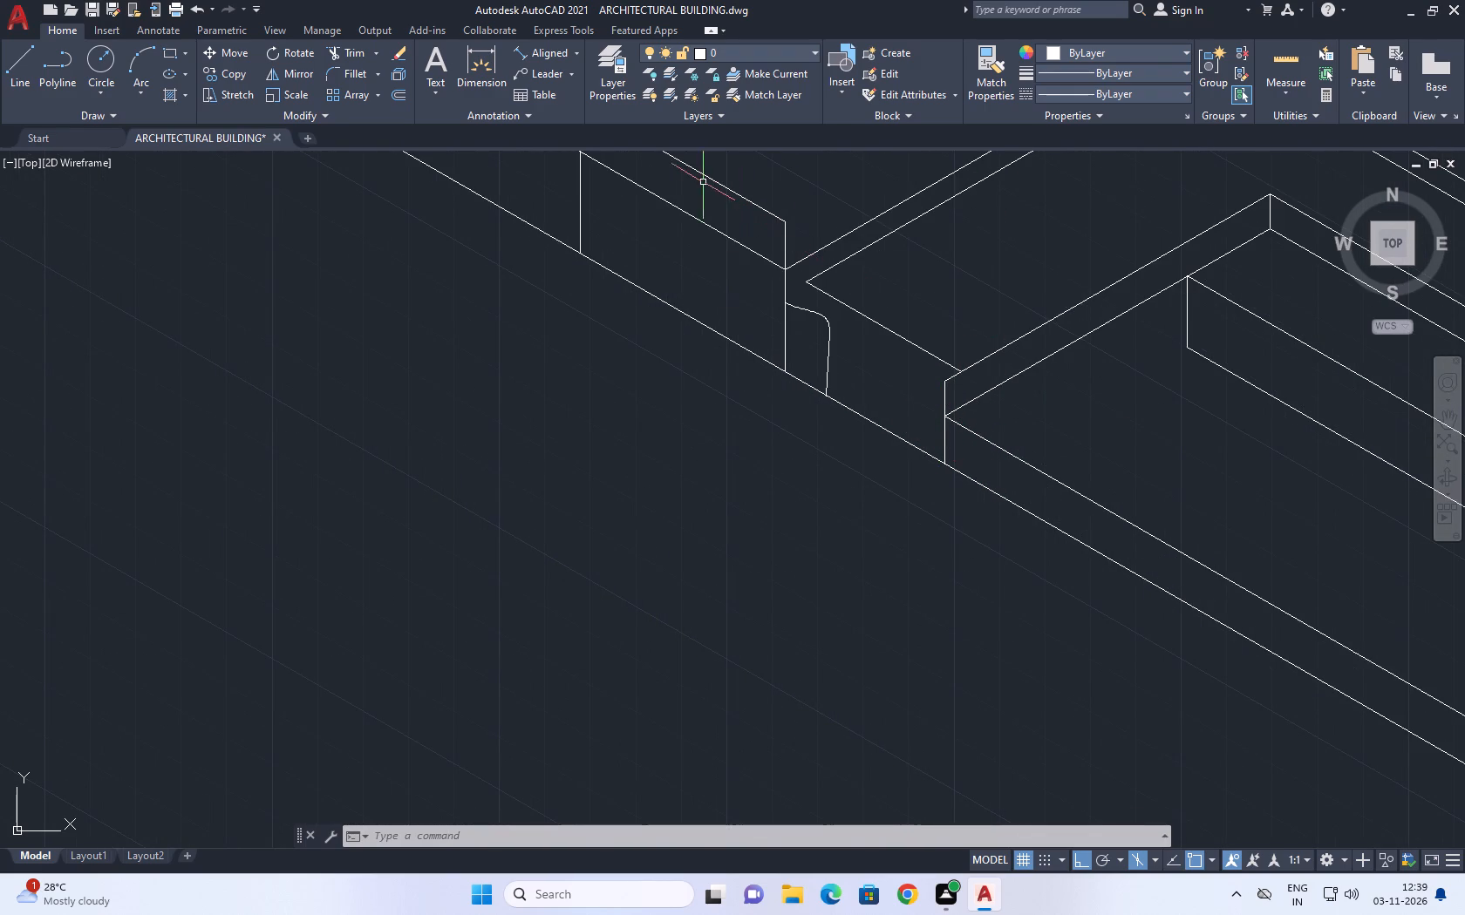
pyautogui.scroll(1, 970, 390)
pyautogui.click(928, 405)
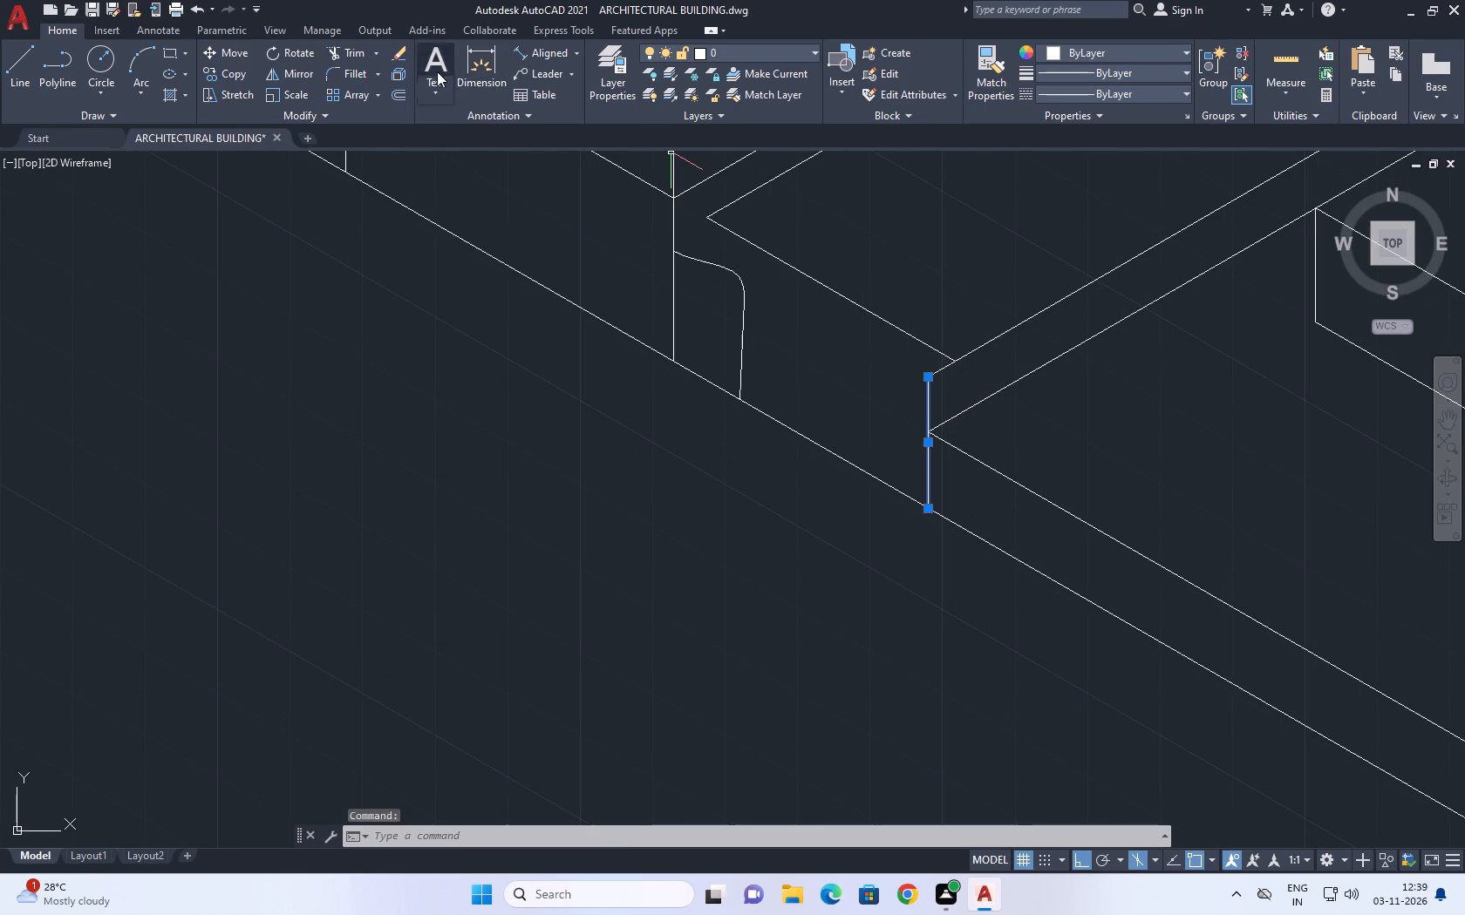
pyautogui.click(234, 56)
pyautogui.scroll(3, 997, 385)
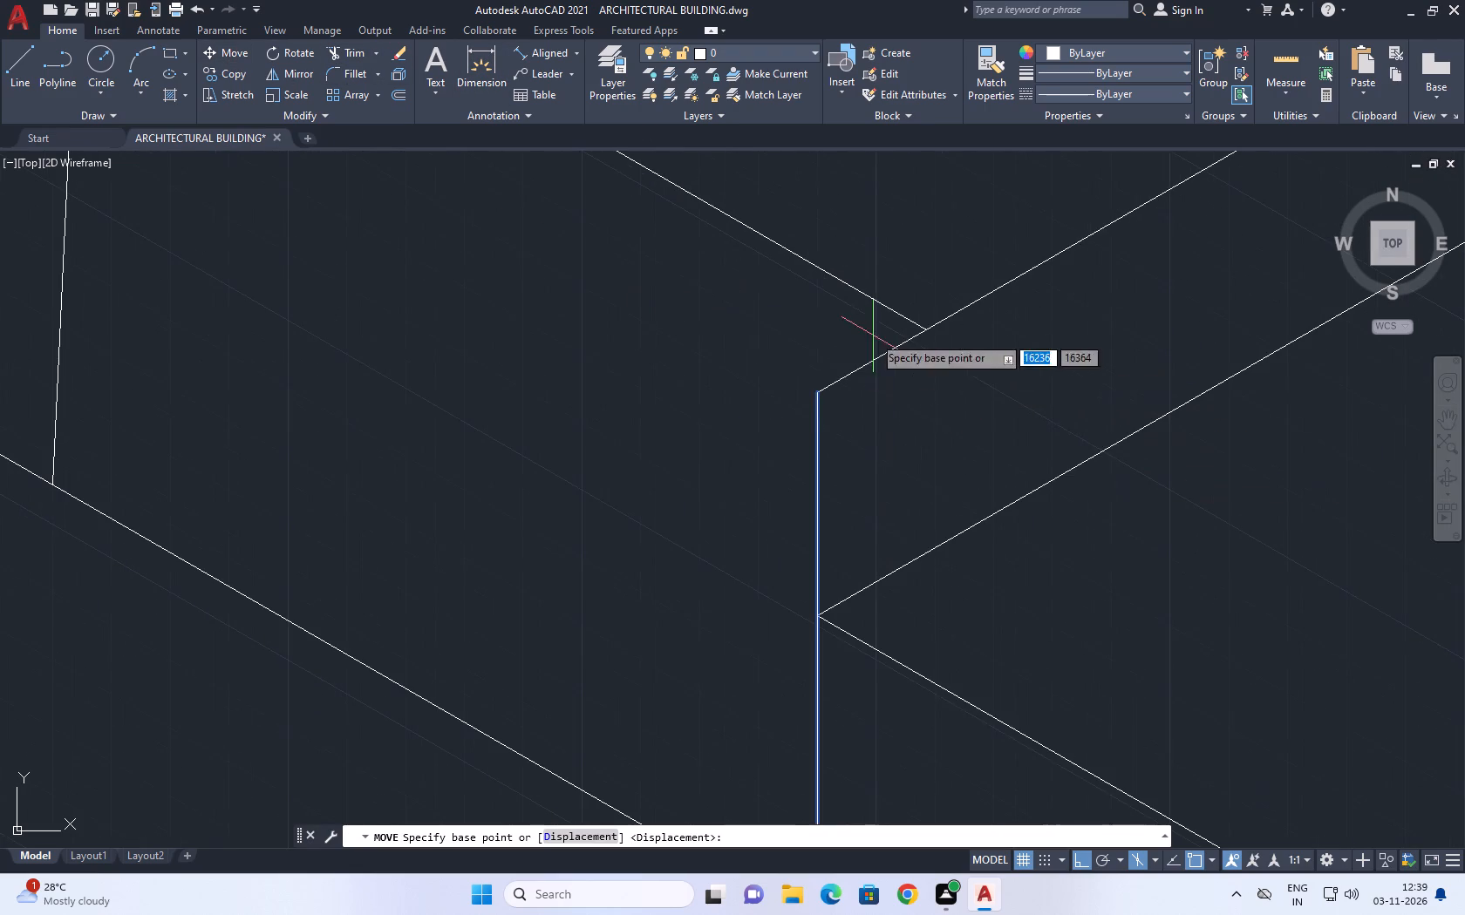
pyautogui.click(820, 398)
pyautogui.click(924, 334)
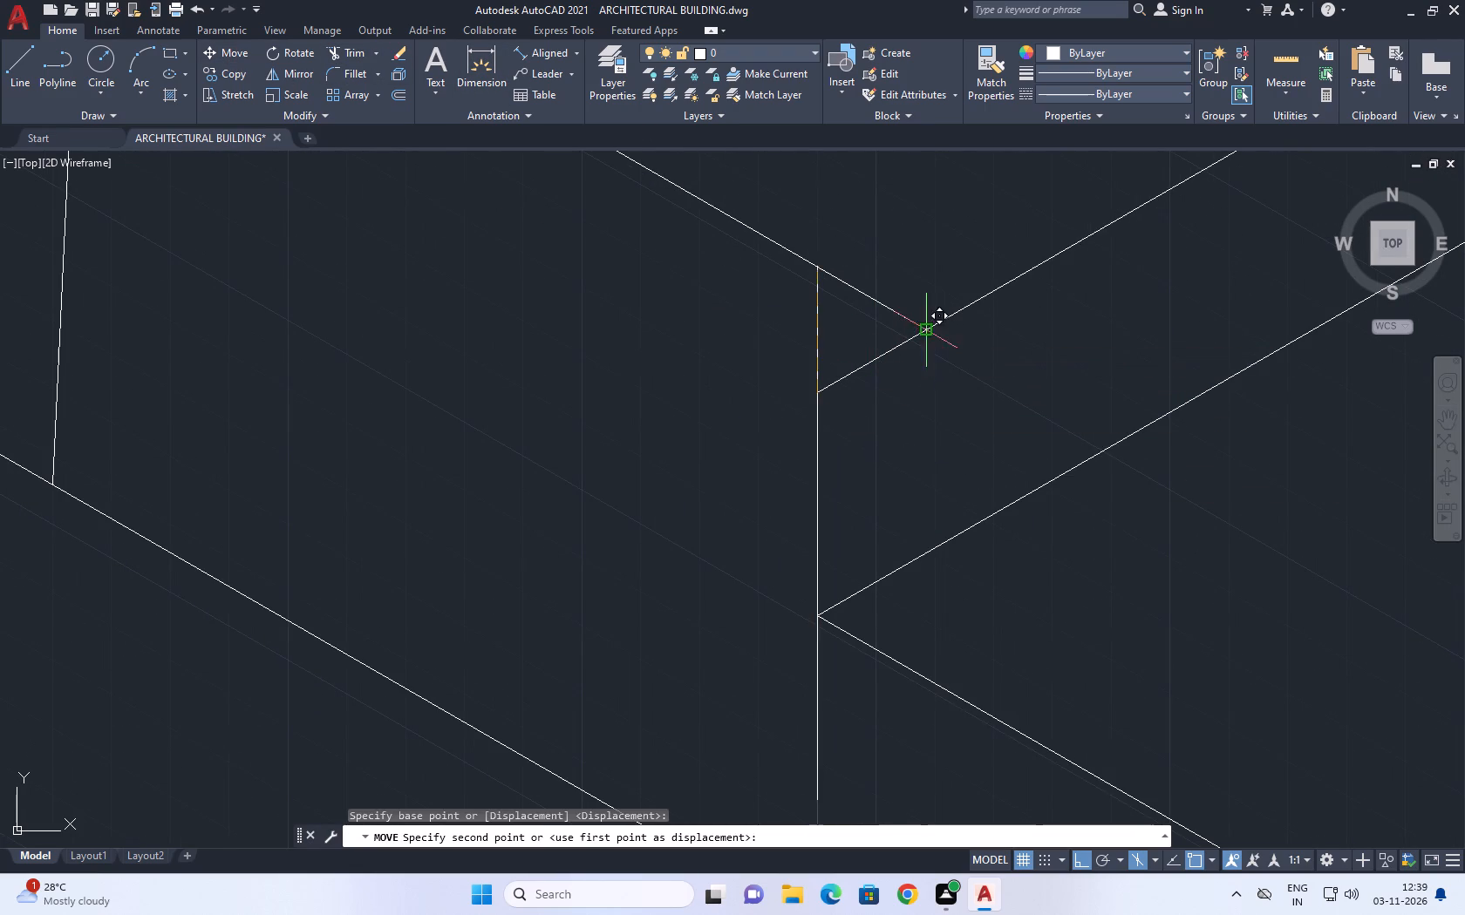
# Trim the ends of the two 30° edges and the 150° line that overshoot the moved corner vertical.
pyautogui.moveTo(929, 287); pyautogui.dragTo(929, 306, button='middle')
pyautogui.scroll(-5, 923, 327)
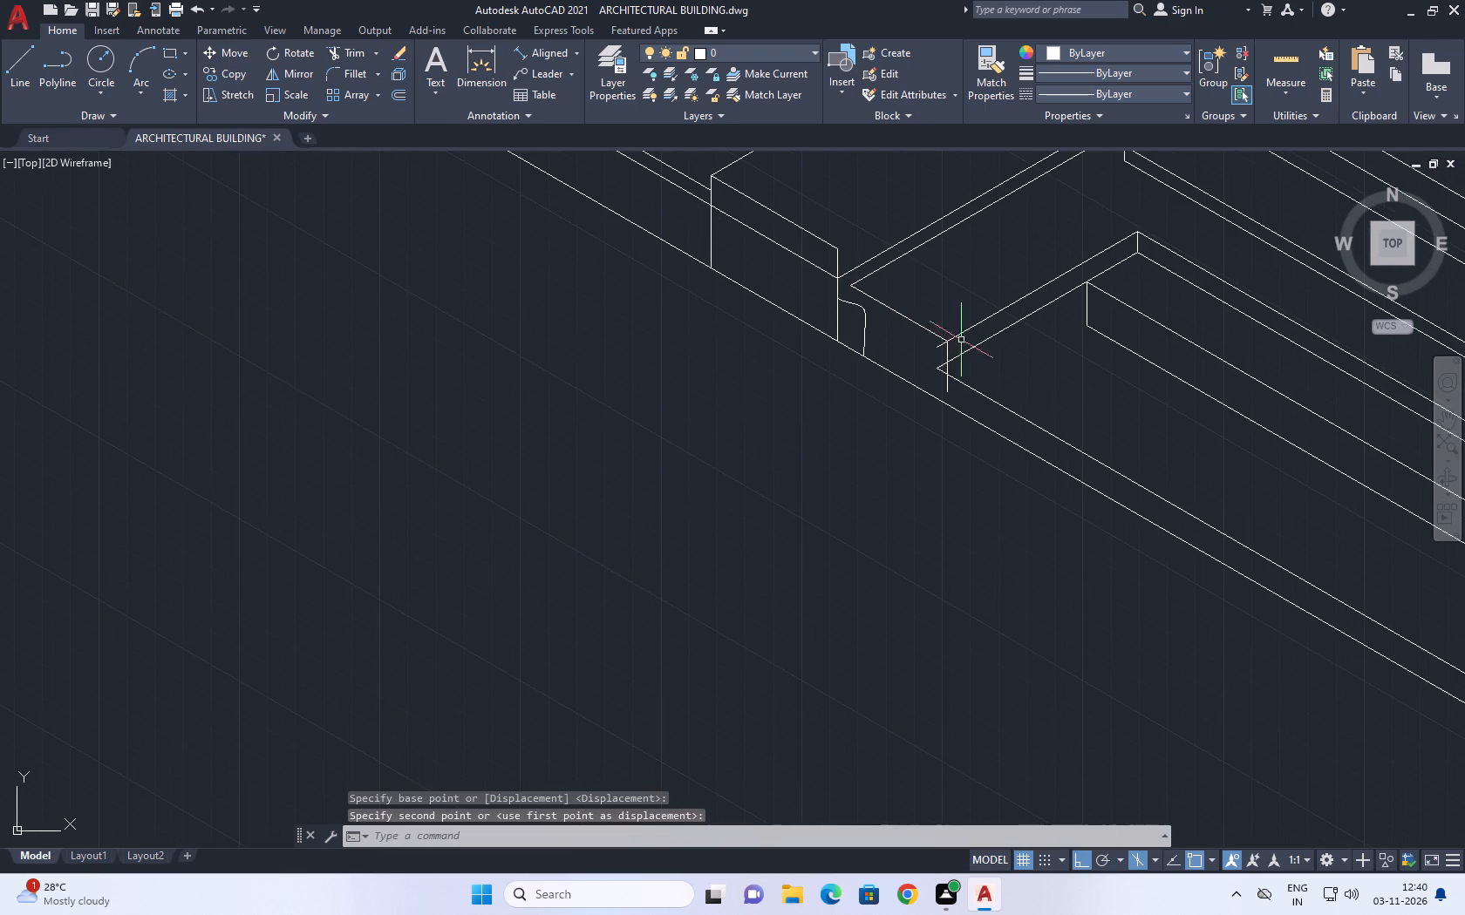
pyautogui.moveTo(941, 271); pyautogui.dragTo(938, 324, button='middle')
pyautogui.click(355, 45)
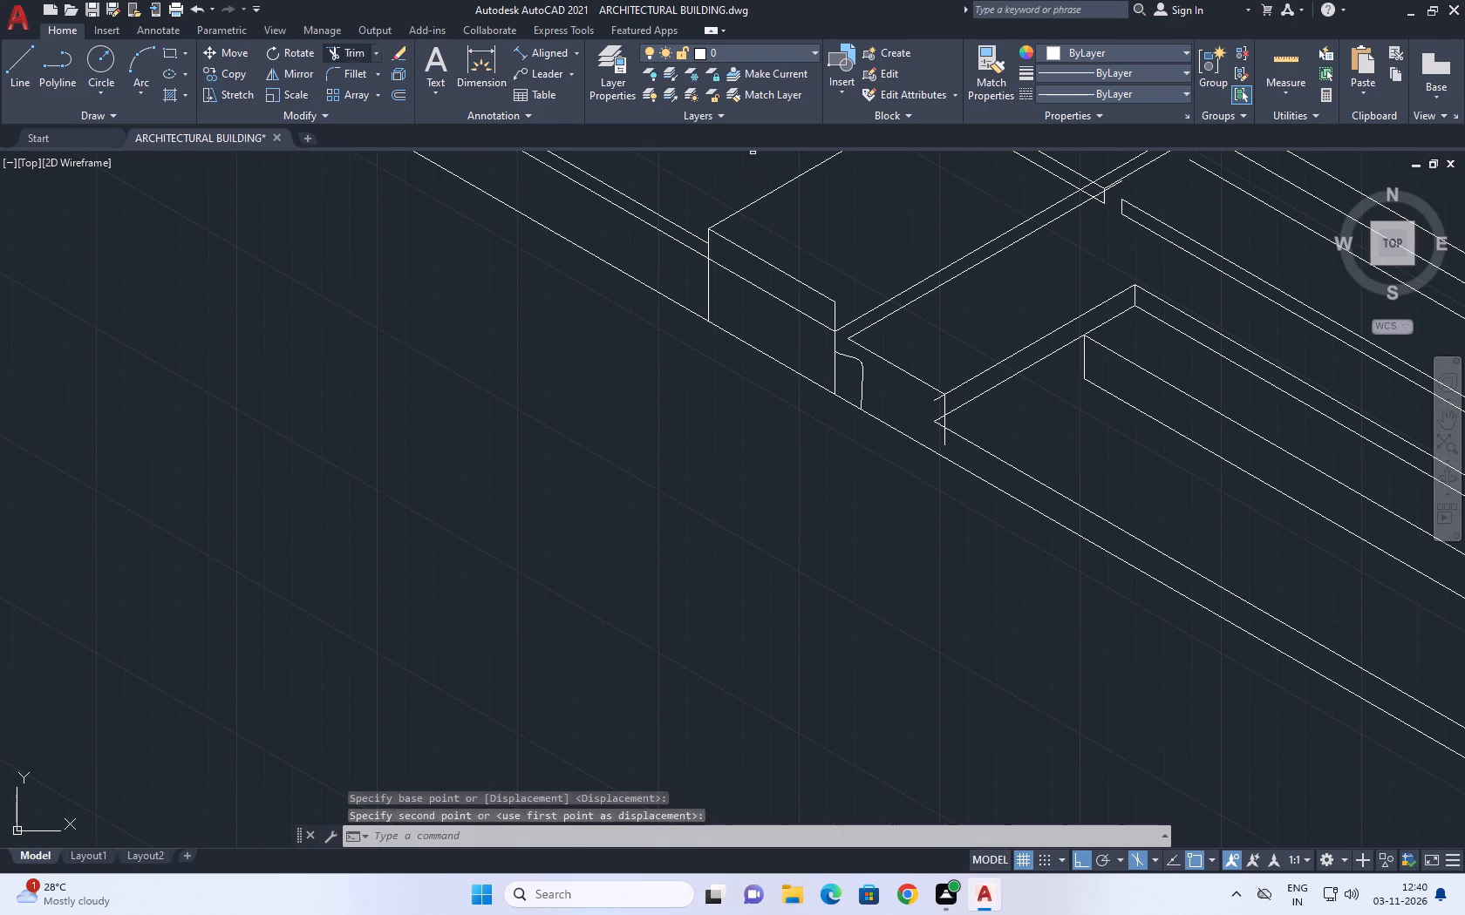
pyautogui.scroll(3, 931, 431)
pyautogui.click(928, 302)
pyautogui.click(946, 443)
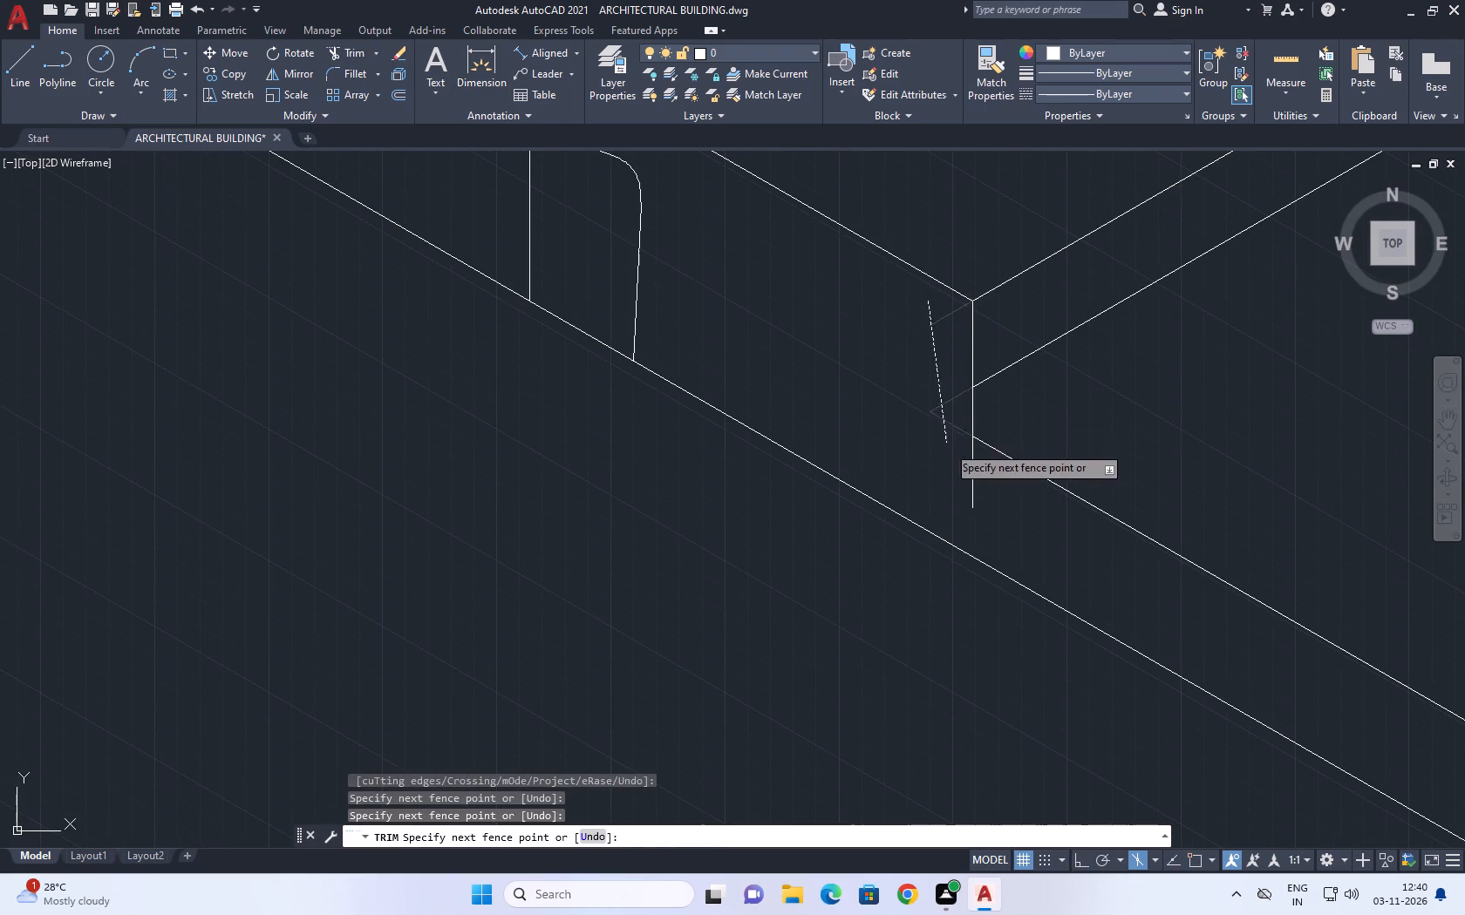
pyautogui.rightClick(910, 379)
pyautogui.click(950, 416)
pyautogui.scroll(-4, 889, 396)
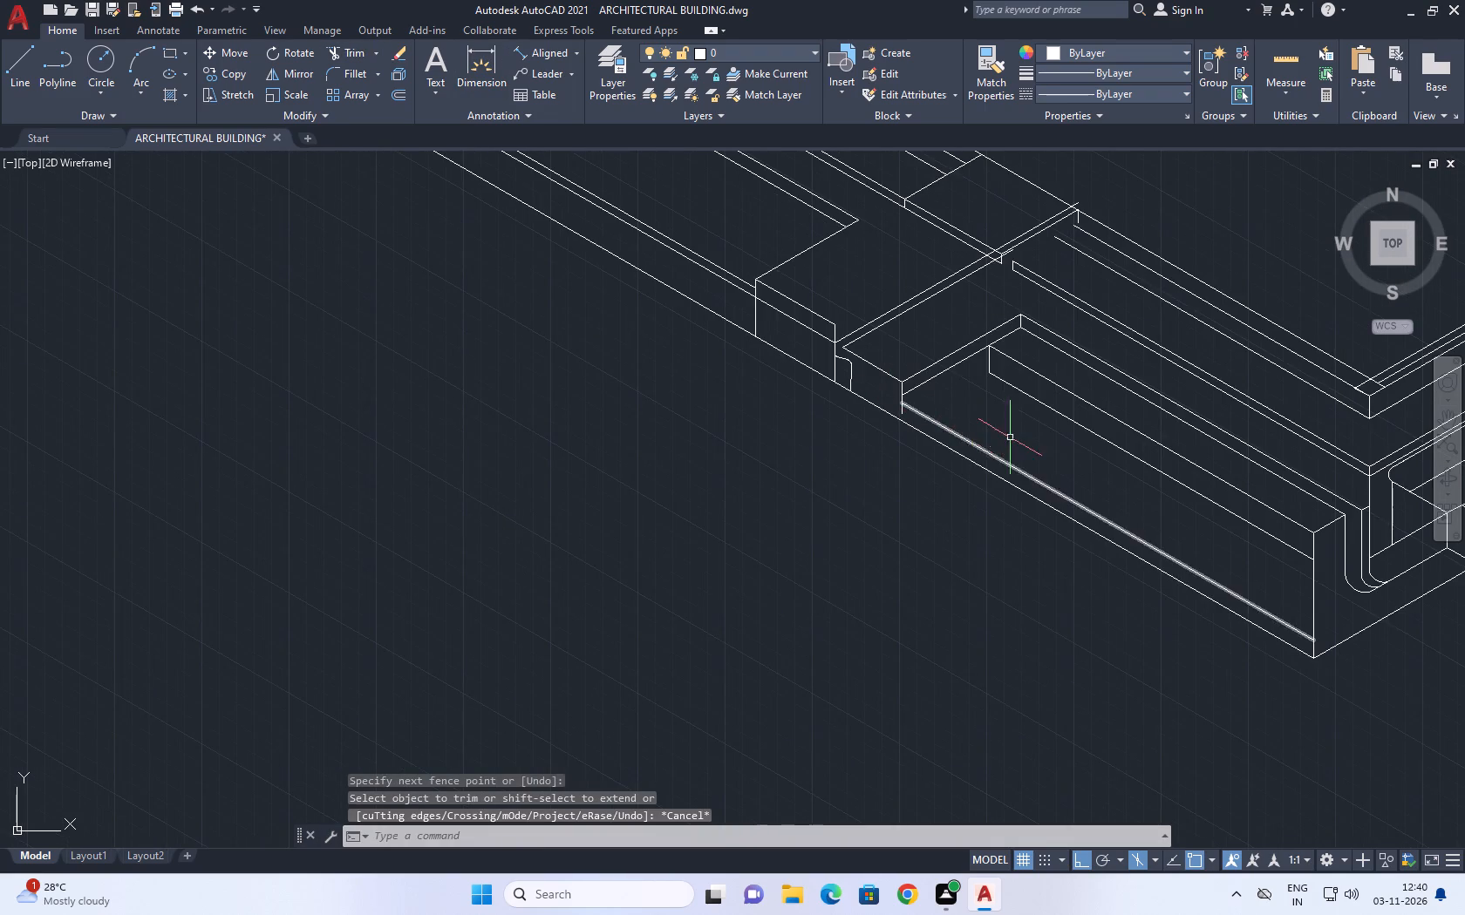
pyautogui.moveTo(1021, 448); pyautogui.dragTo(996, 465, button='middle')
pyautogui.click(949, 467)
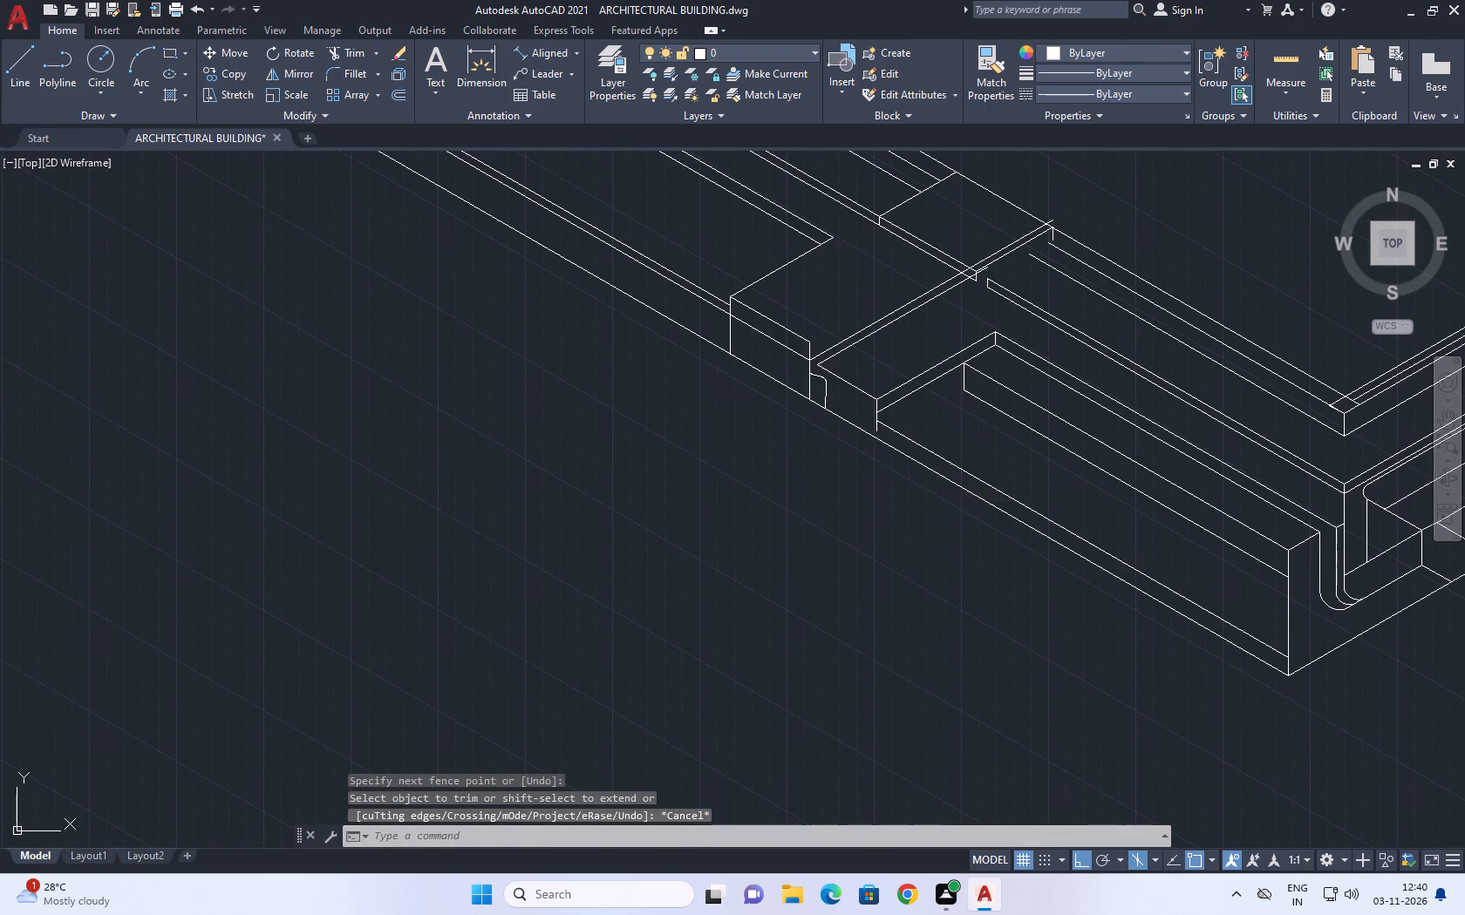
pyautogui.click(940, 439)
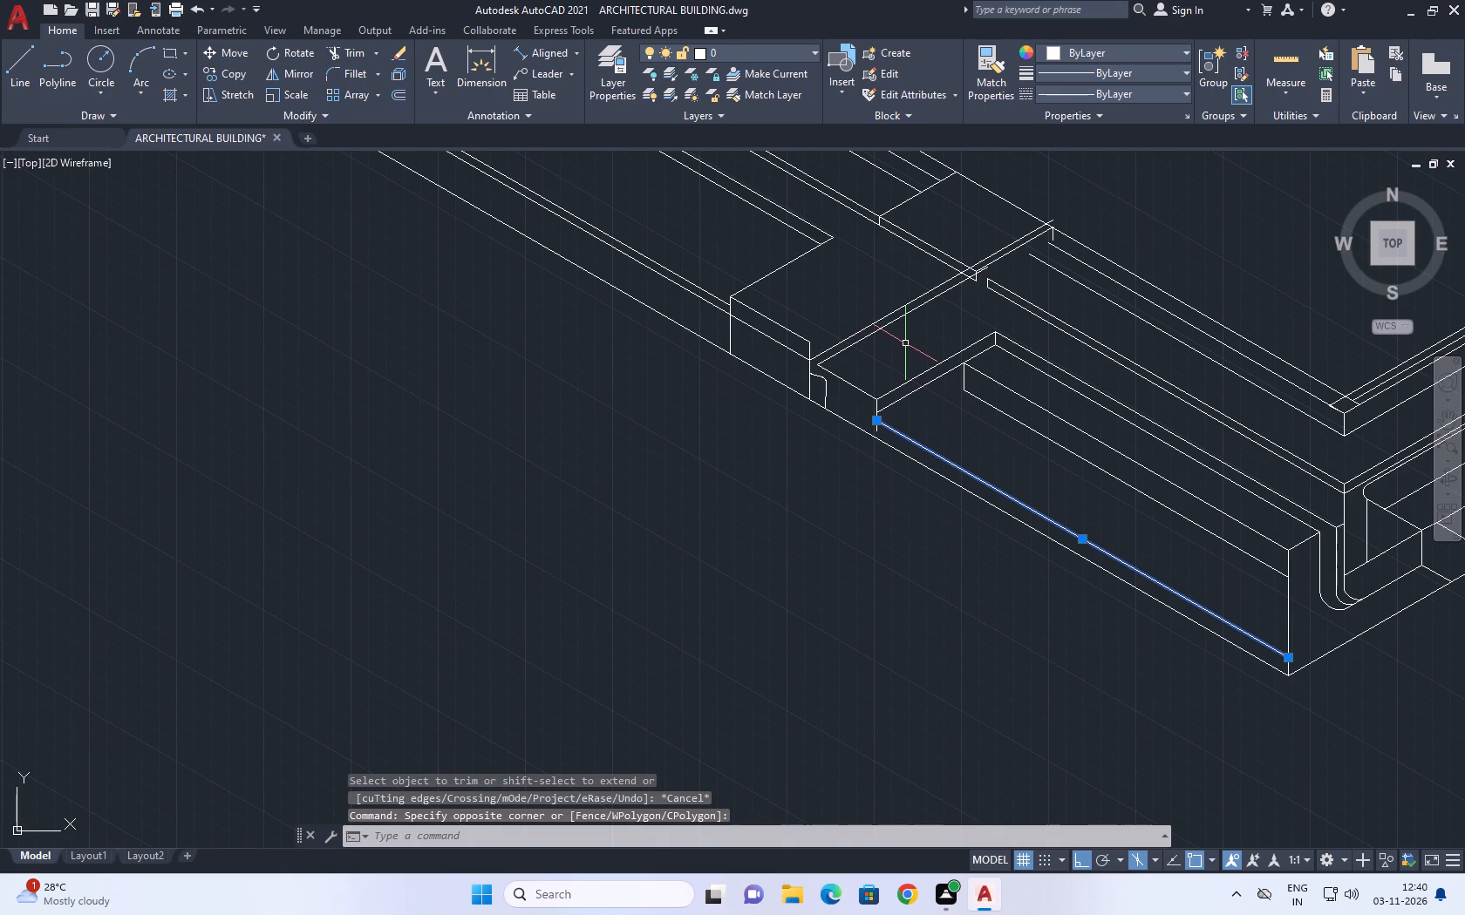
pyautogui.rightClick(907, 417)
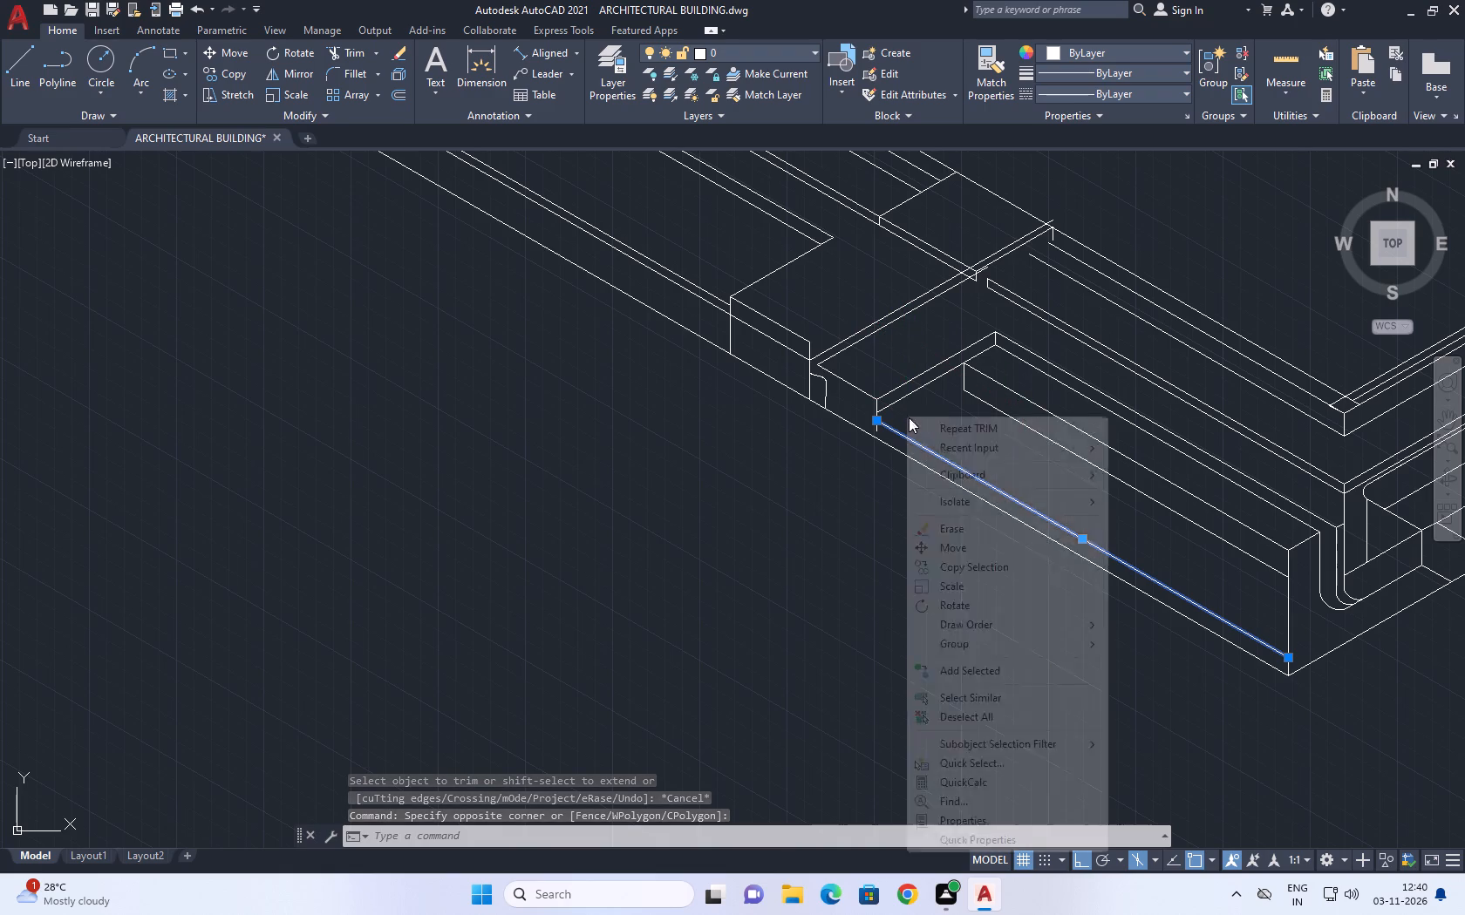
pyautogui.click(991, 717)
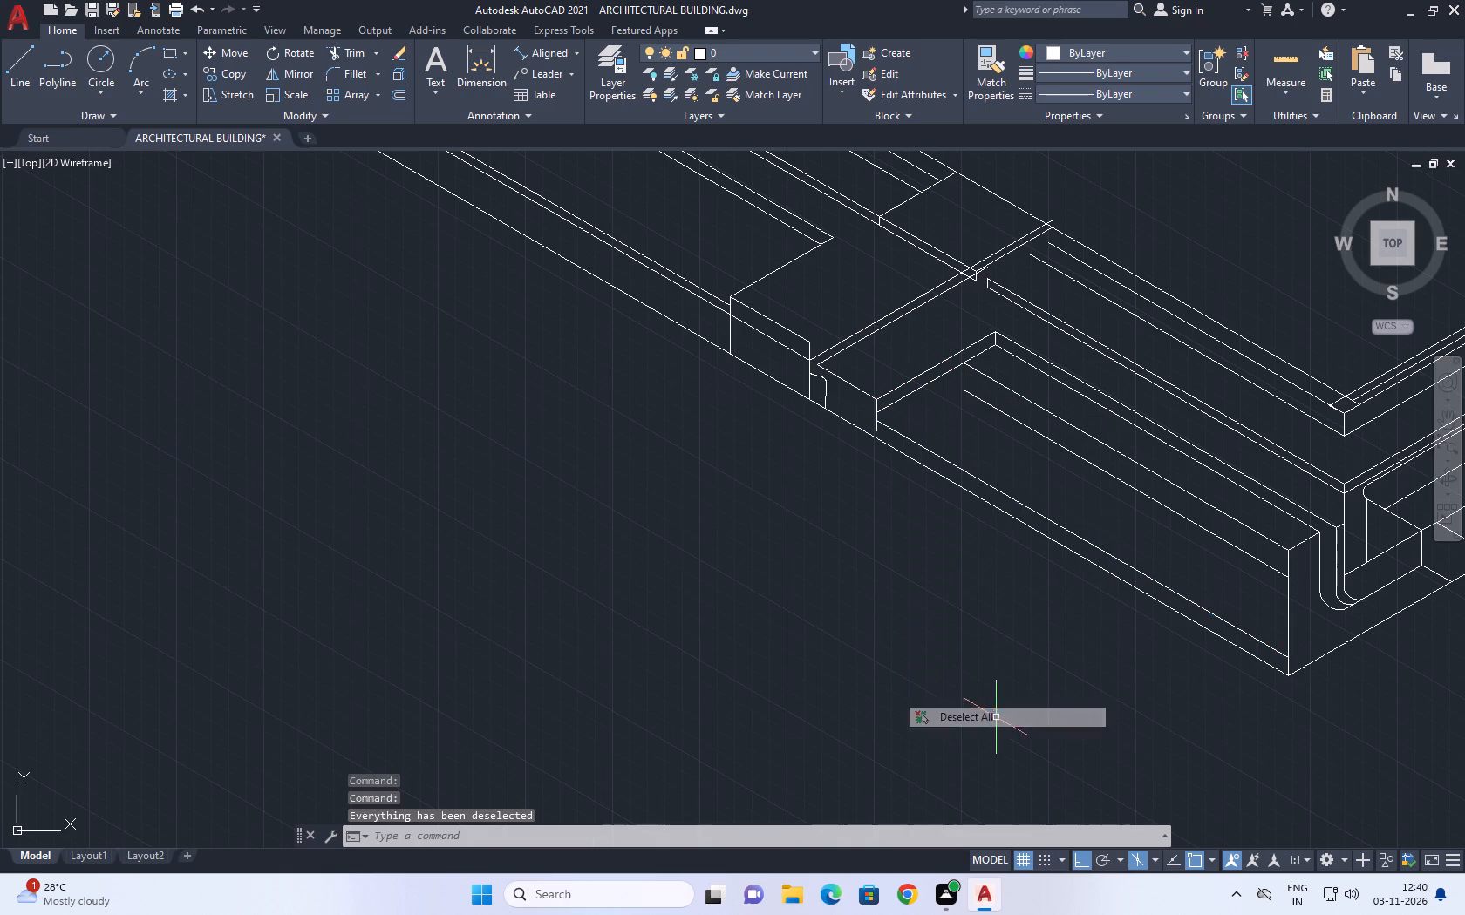
# Extend the front slab's lower inner 150° line past the curved profile to the neighbouring block's corner vertical.
pyautogui.scroll(1, 860, 435)
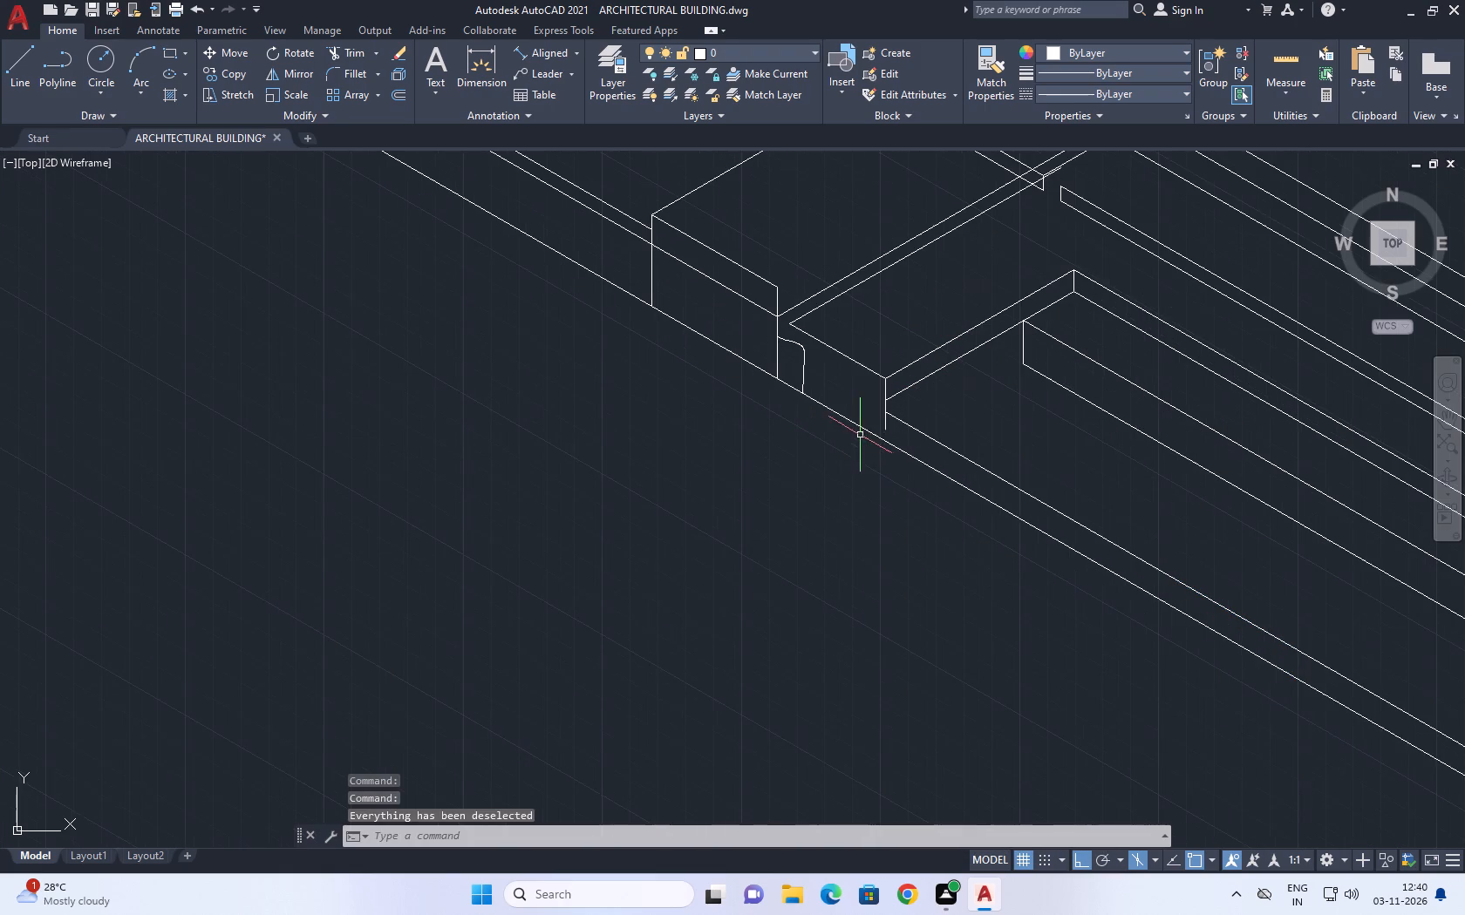
pyautogui.moveTo(835, 422); pyautogui.dragTo(807, 462, button='middle')
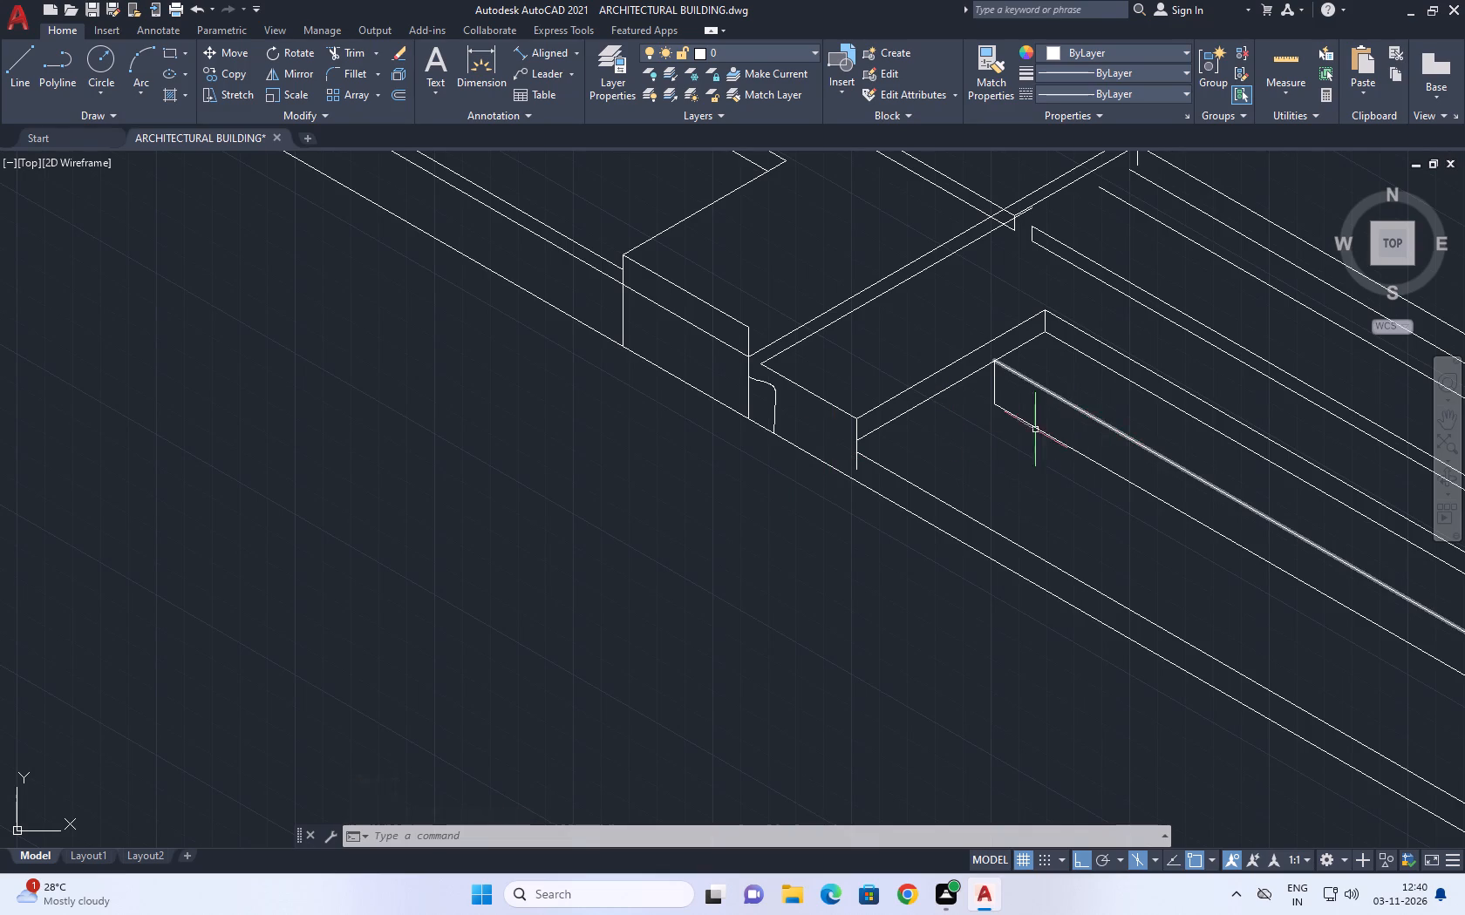
pyautogui.write('ex')
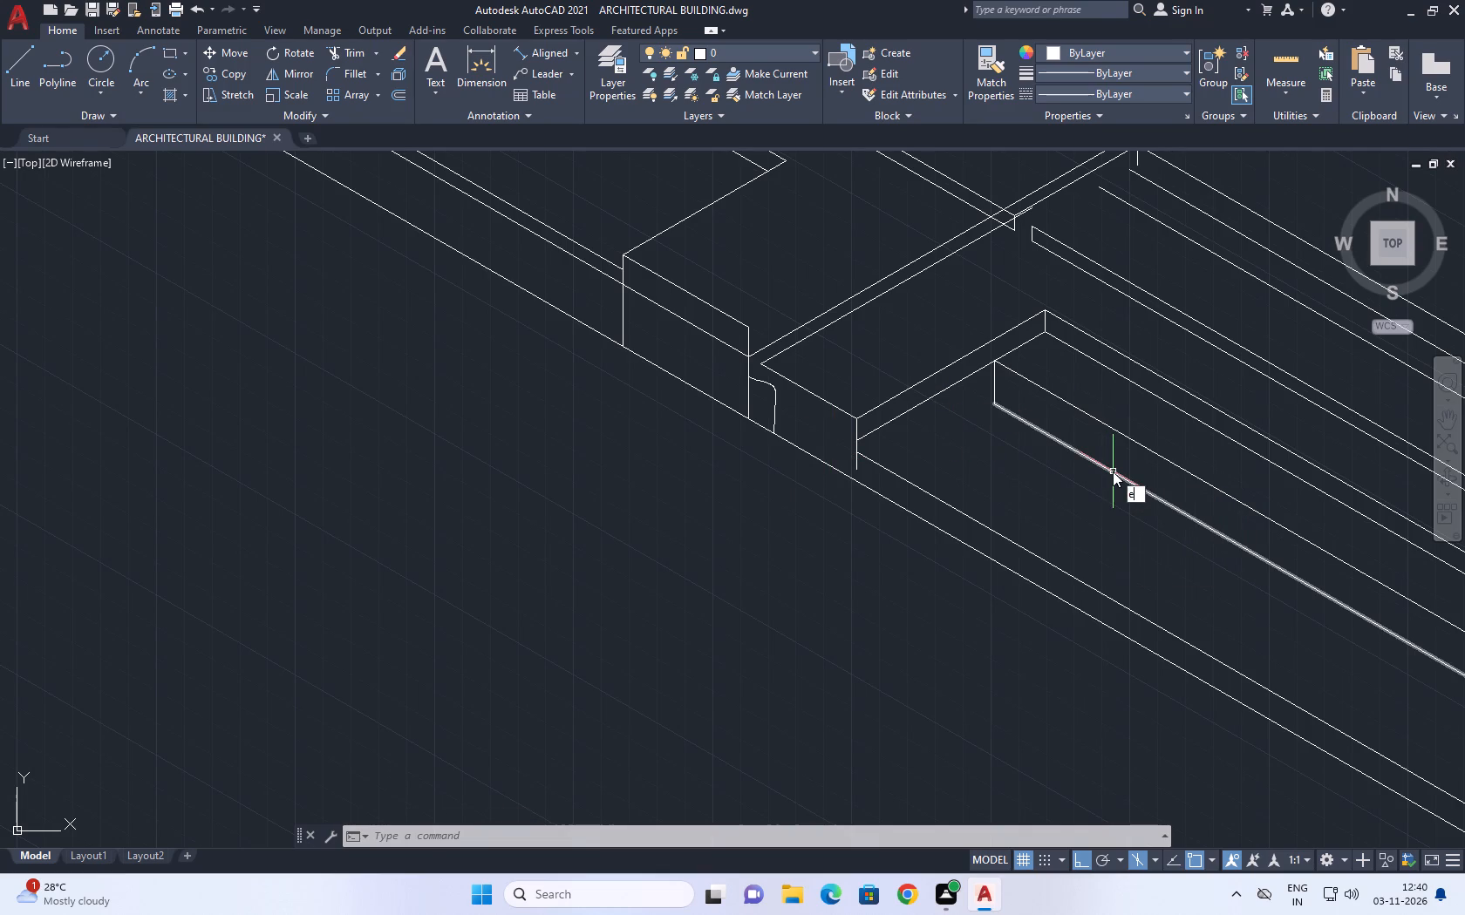
pyautogui.press('space')
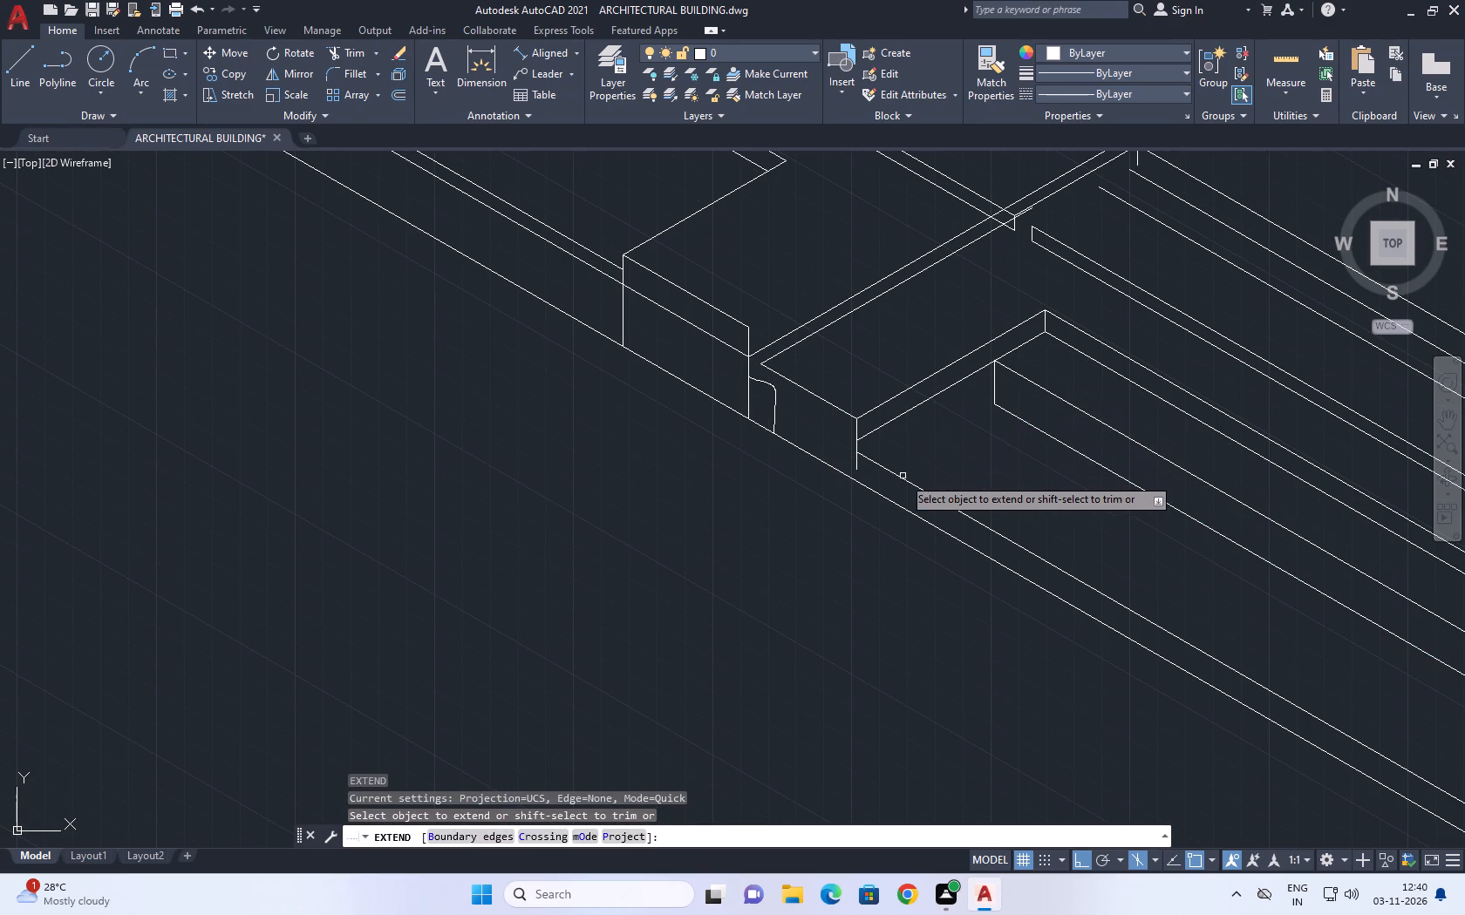
pyautogui.click(898, 478)
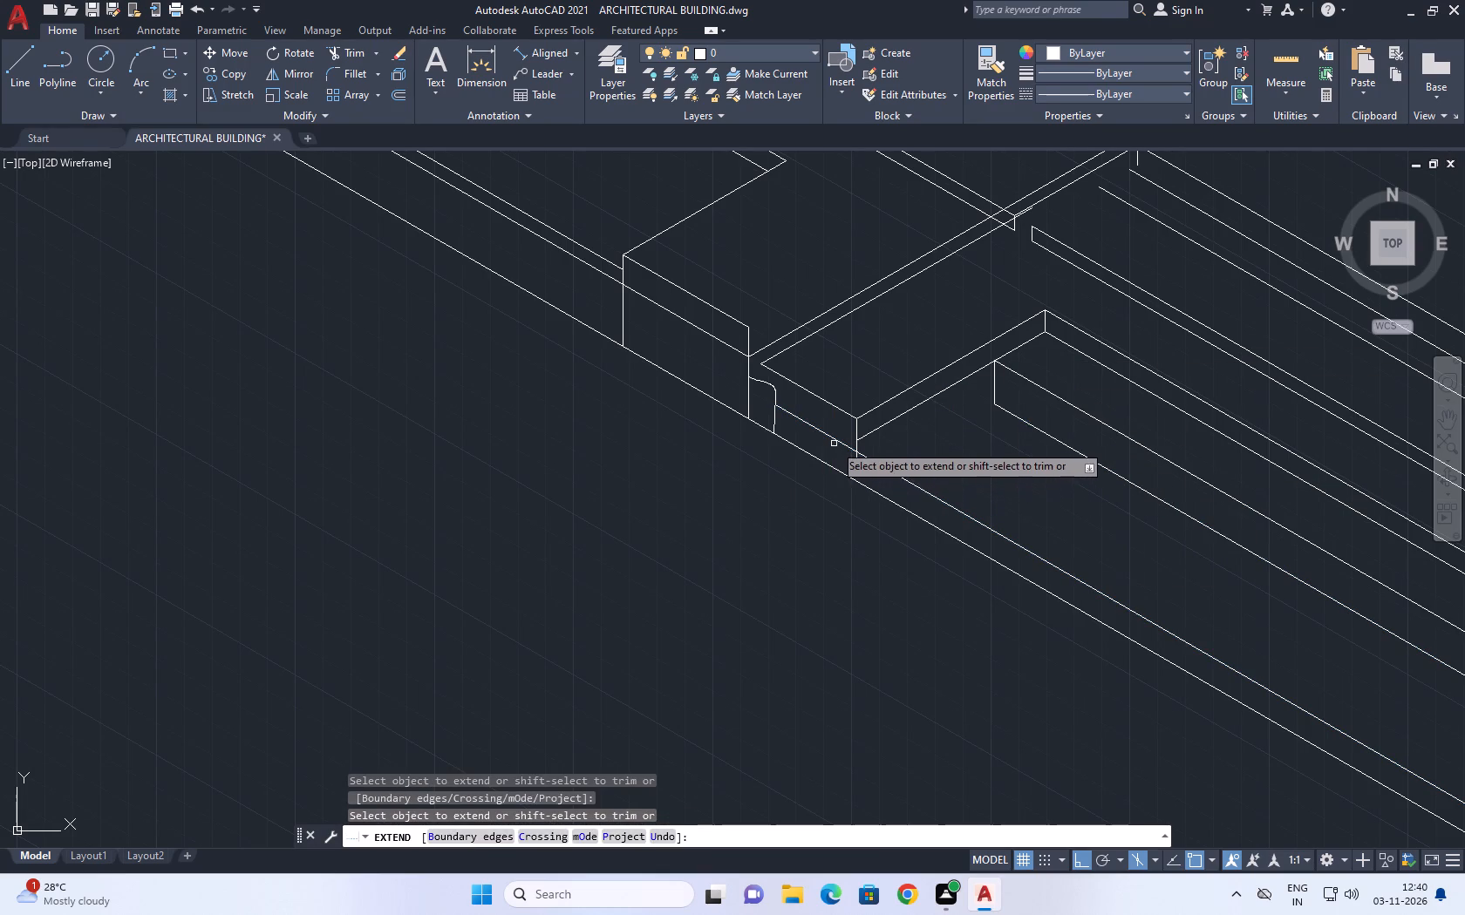
pyautogui.click(837, 438)
pyautogui.rightClick(926, 440)
pyautogui.click(960, 472)
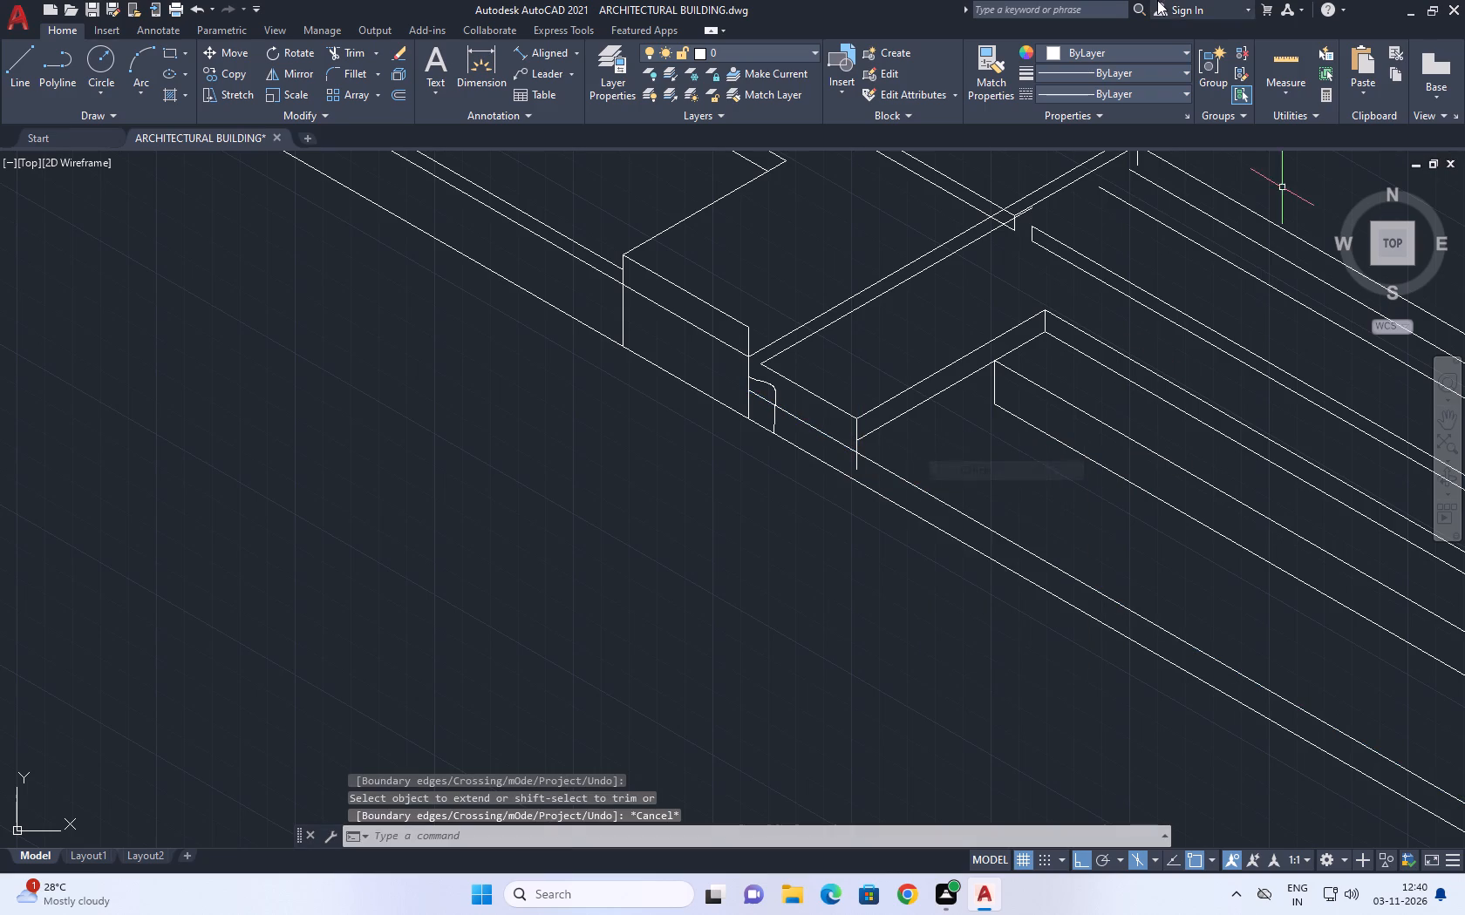
# Move the extended 150° line straight down along the corner vertical, closer to the slab's bottom 150° edge.
pyautogui.click(872, 465)
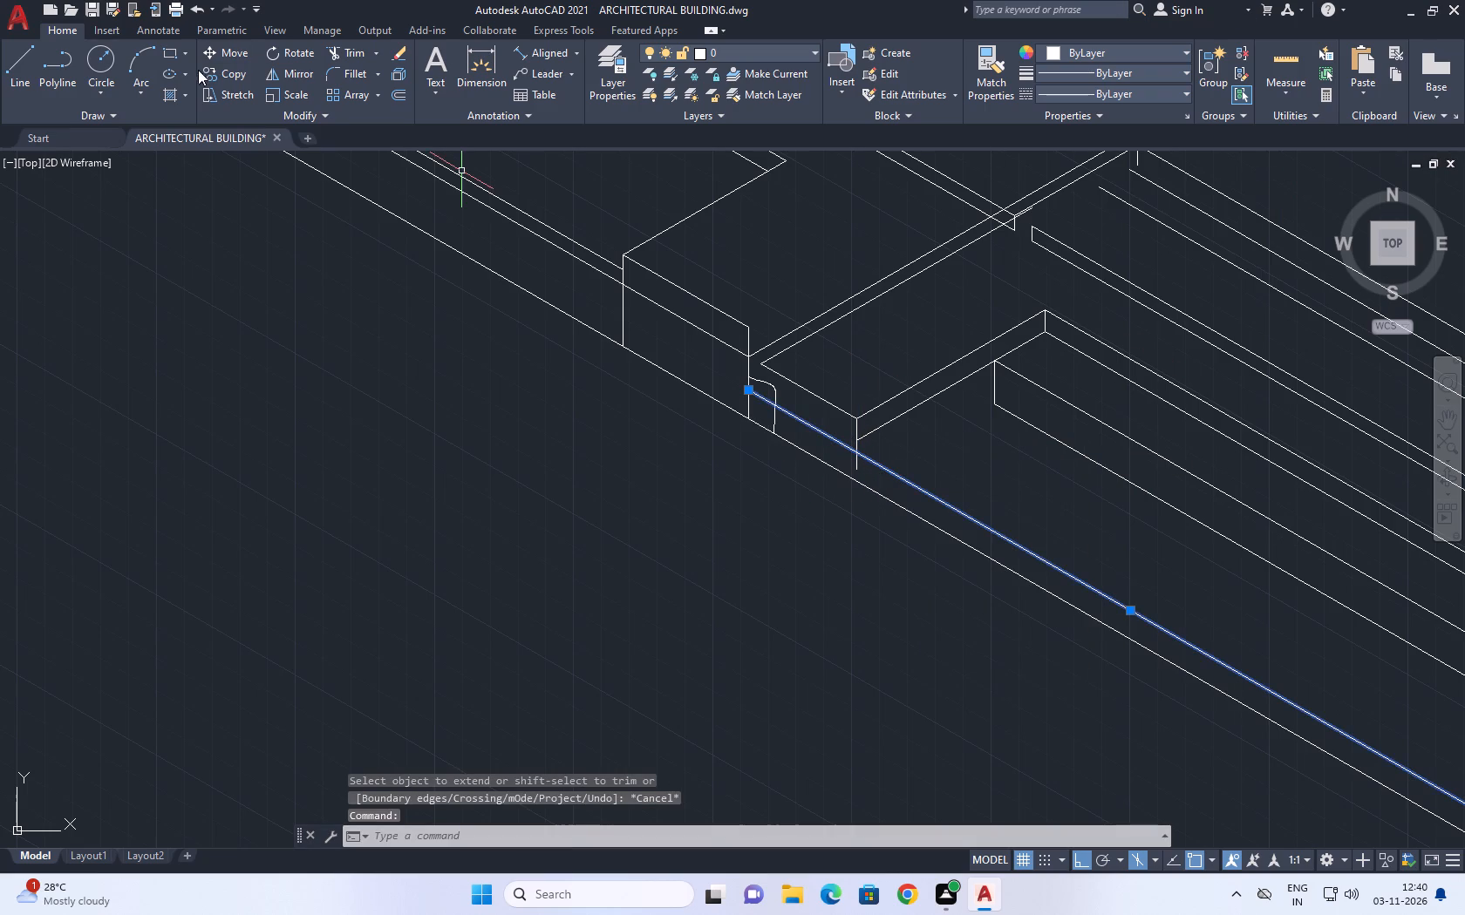
pyautogui.click(230, 50)
pyautogui.scroll(2, 817, 391)
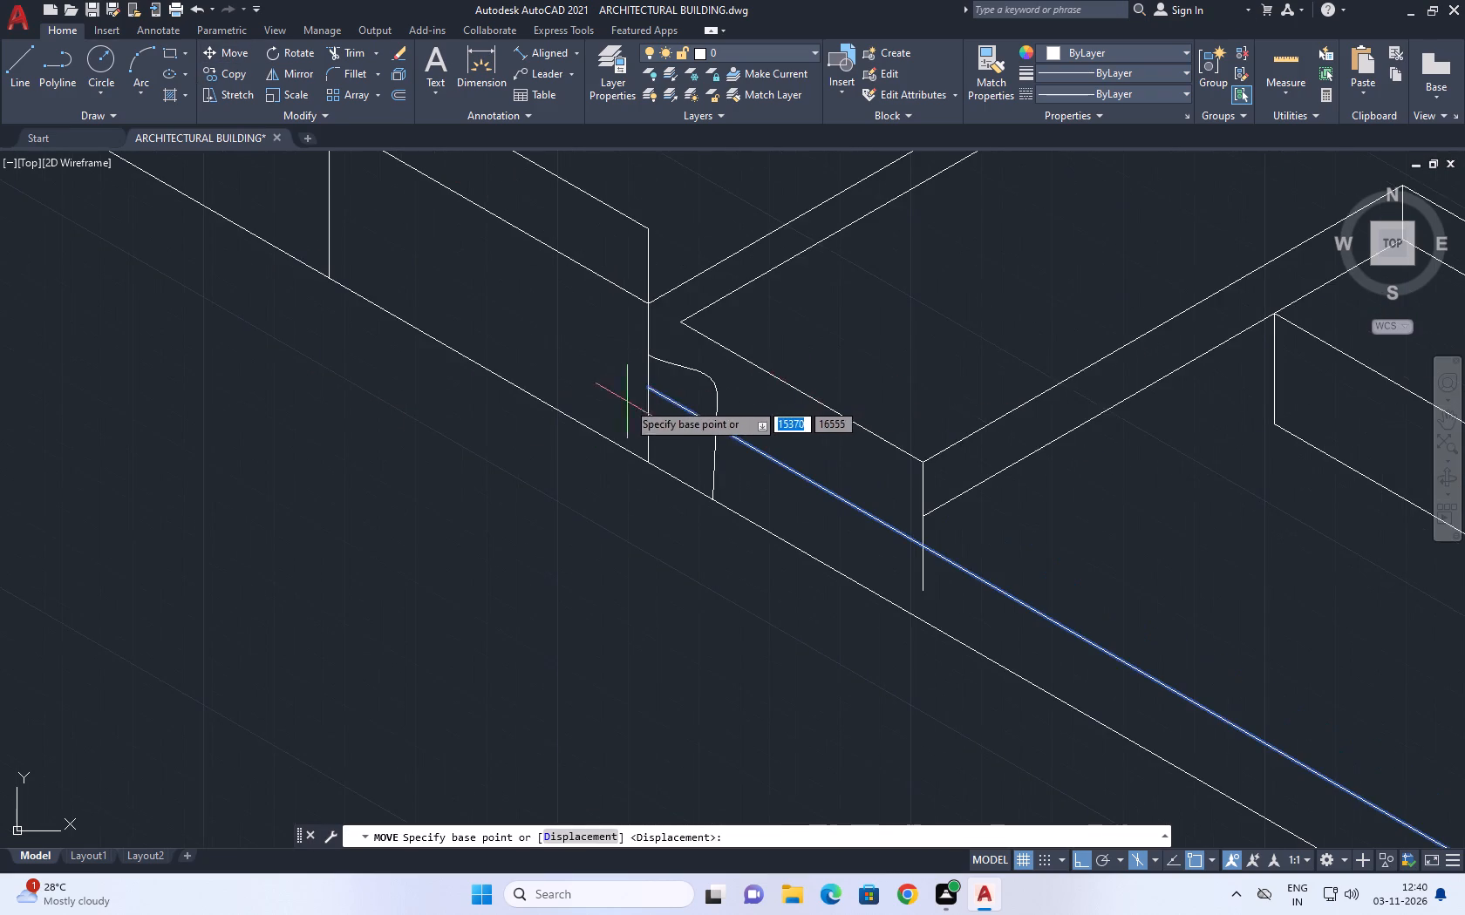
pyautogui.scroll(1, 626, 402)
pyautogui.click(663, 381)
pyautogui.click(662, 456)
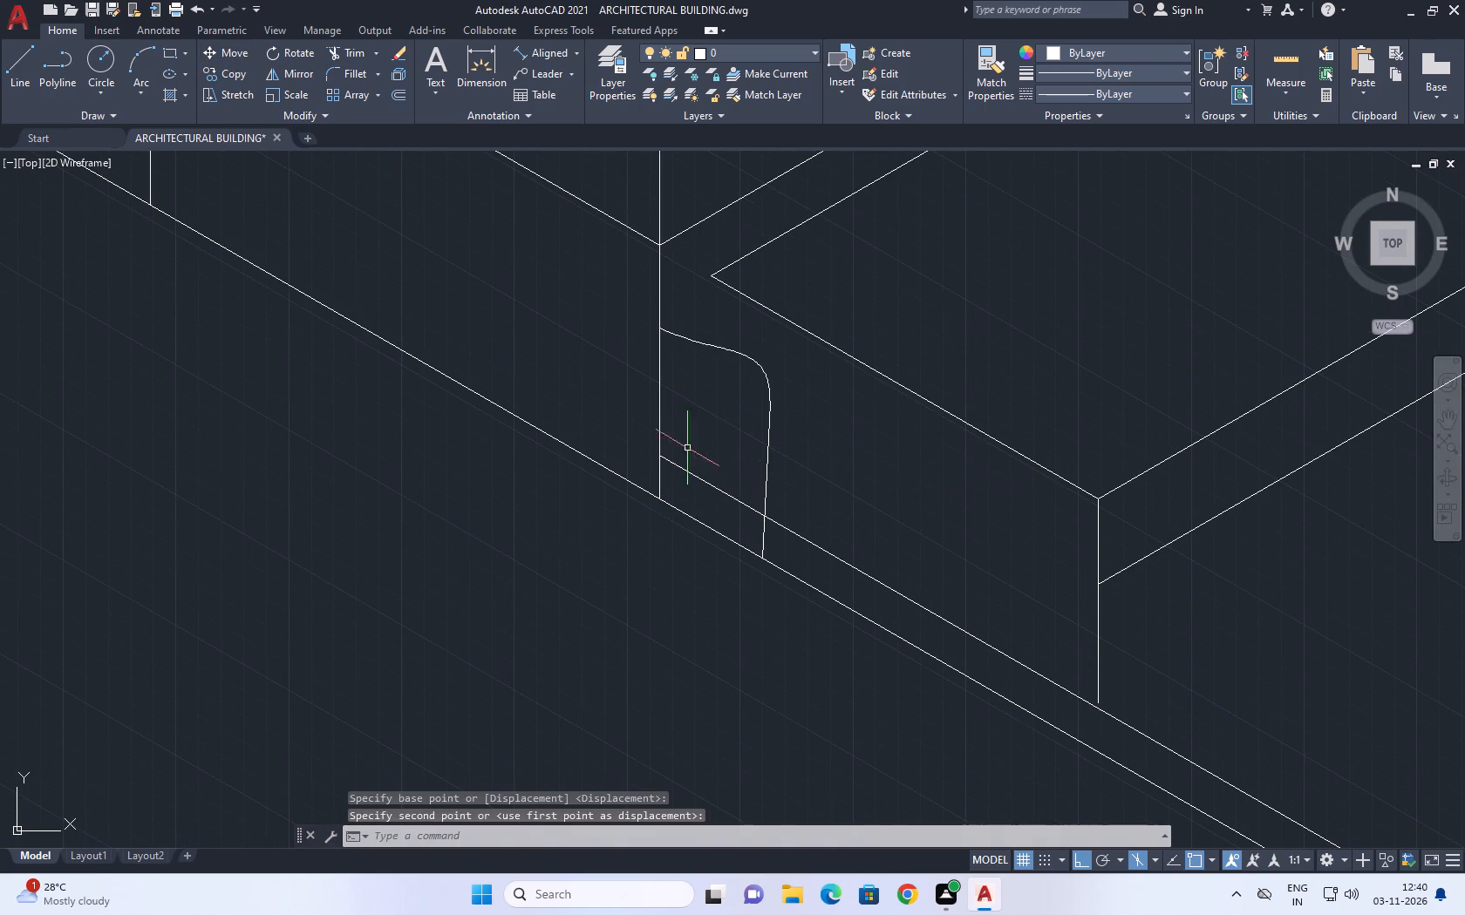
pyautogui.rightClick(760, 420)
pyautogui.click(823, 397)
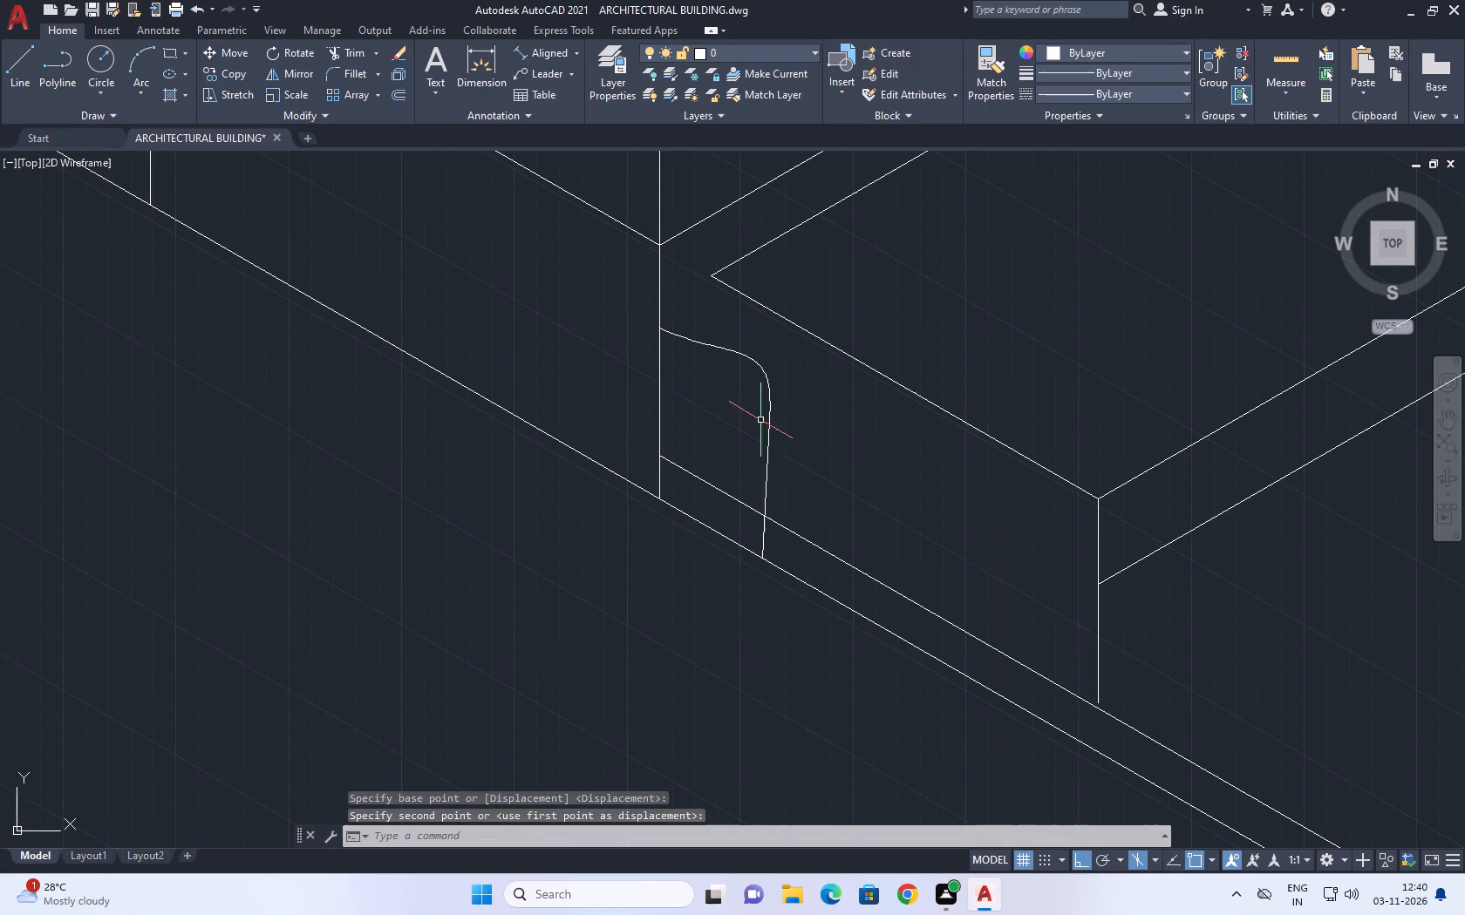
pyautogui.click(813, 408)
# Extend the slab corner's vertical down to the bottom 150° edge.
pyautogui.moveTo(893, 478); pyautogui.dragTo(756, 328, button='middle')
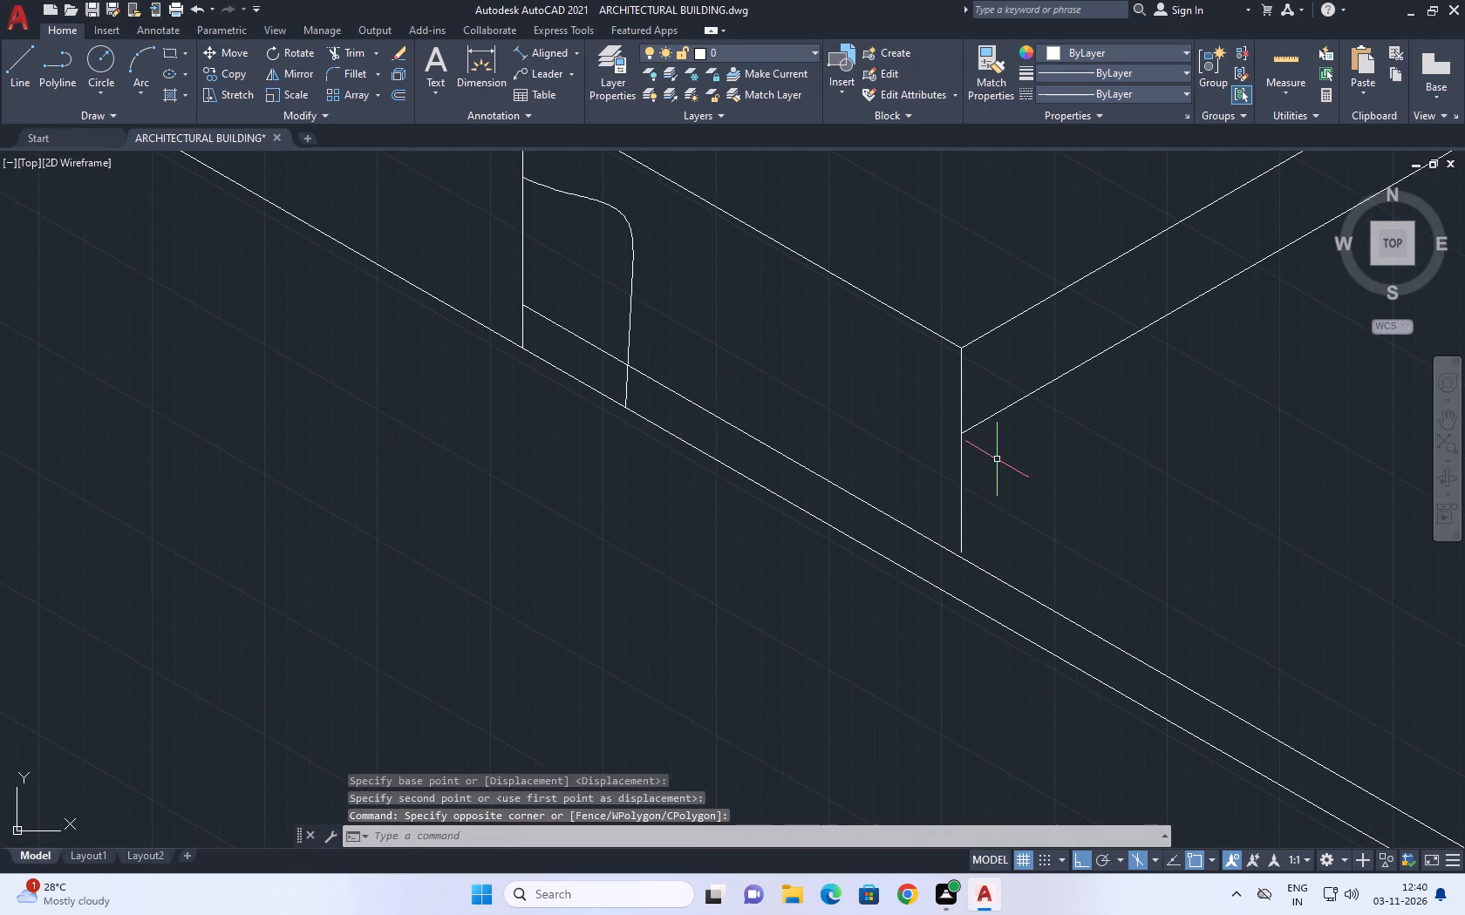
pyautogui.write('ex')
pyautogui.press('space')
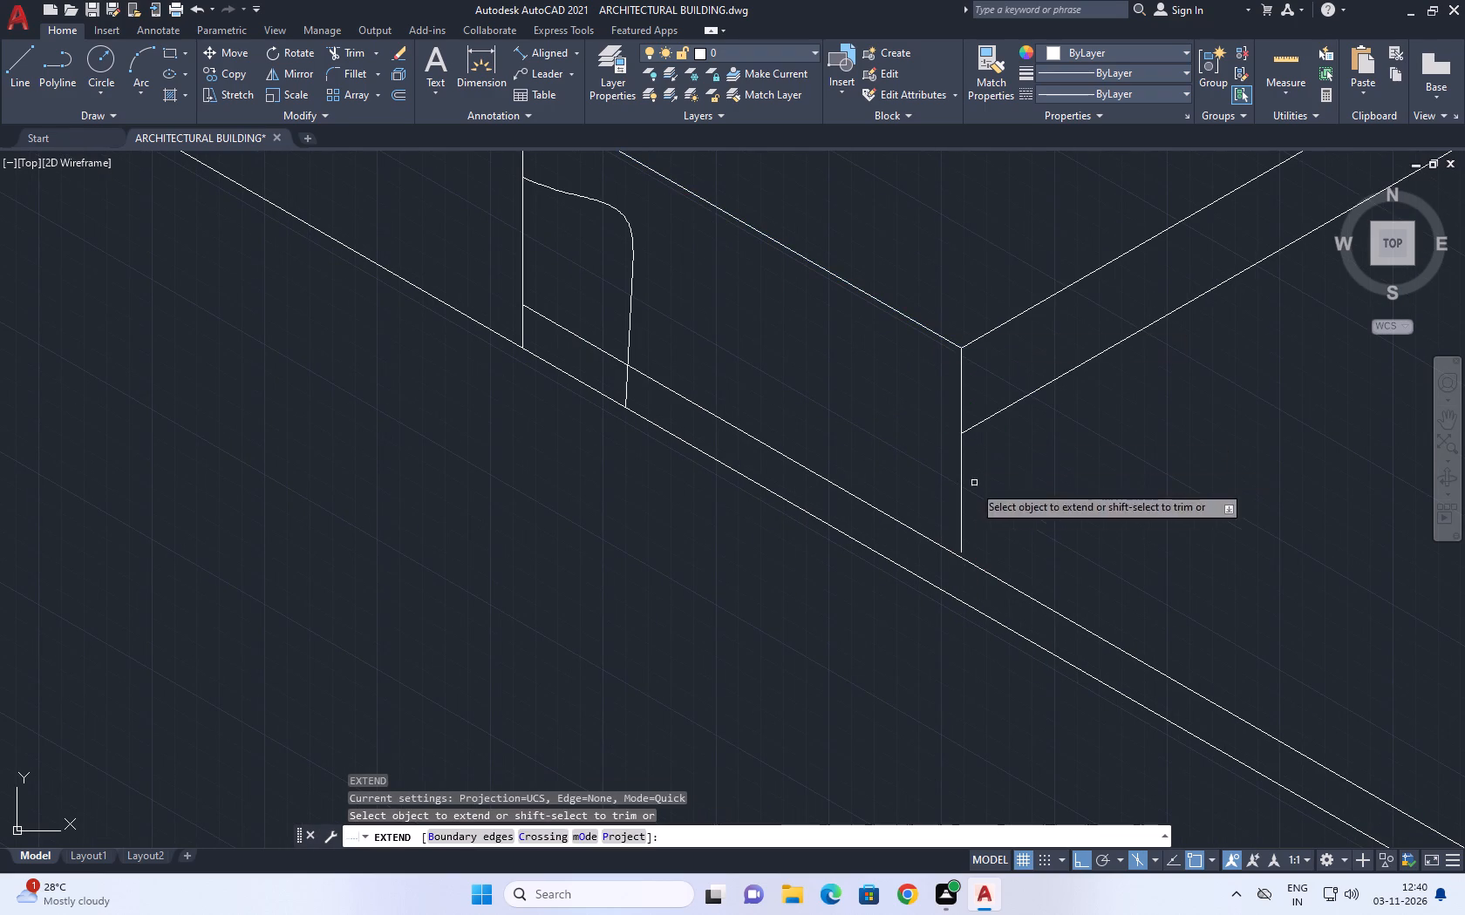
pyautogui.click(942, 510)
pyautogui.click(1003, 511)
pyautogui.click(978, 489)
pyautogui.click(928, 475)
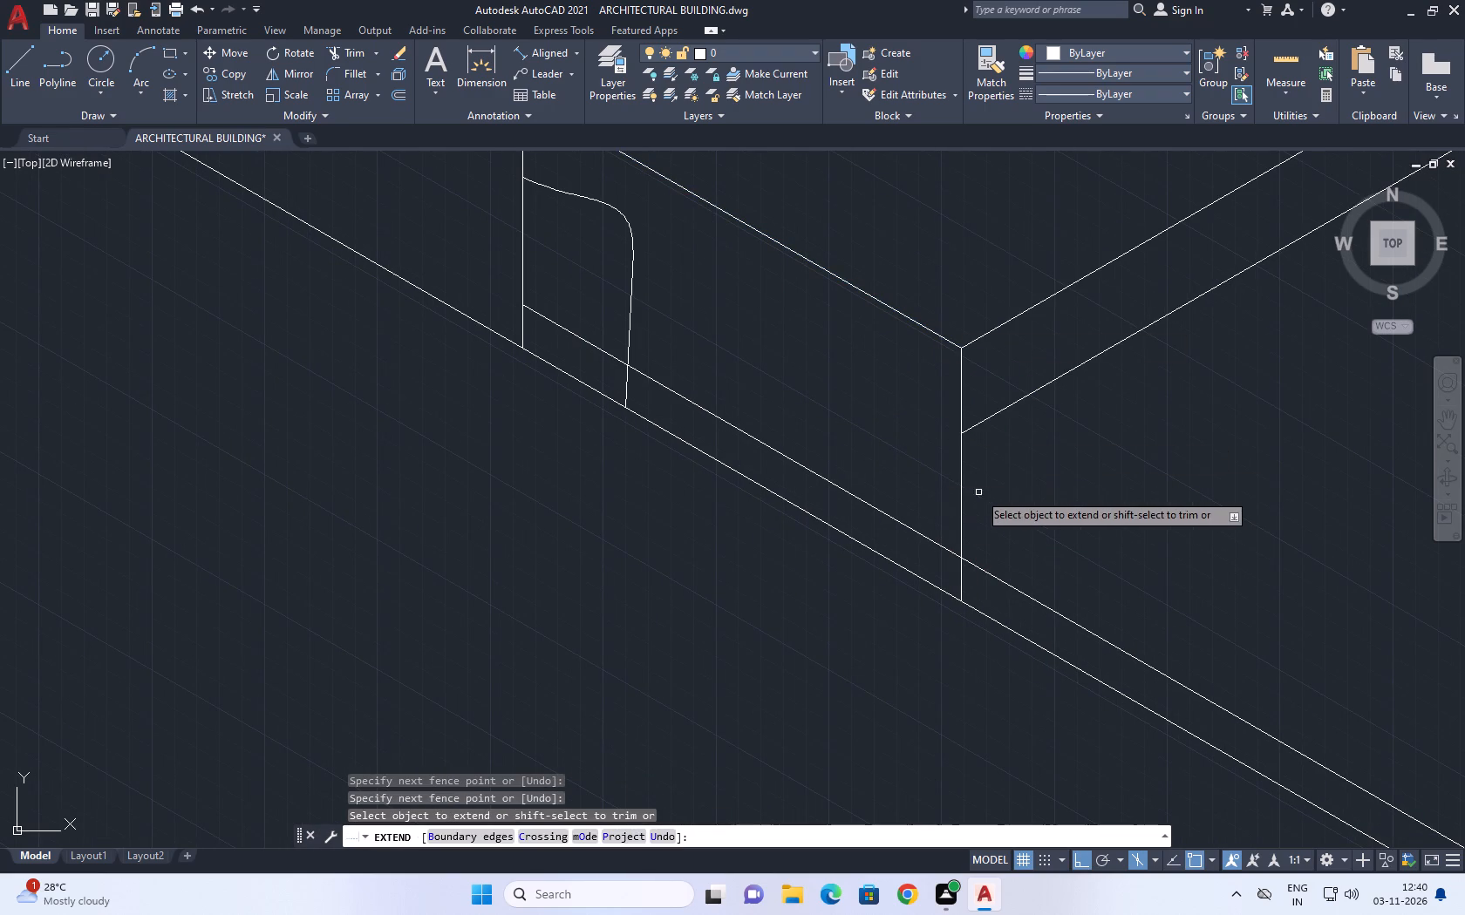
pyautogui.moveTo(1001, 486); pyautogui.dragTo(989, 478, button='right')
pyautogui.click(1062, 506)
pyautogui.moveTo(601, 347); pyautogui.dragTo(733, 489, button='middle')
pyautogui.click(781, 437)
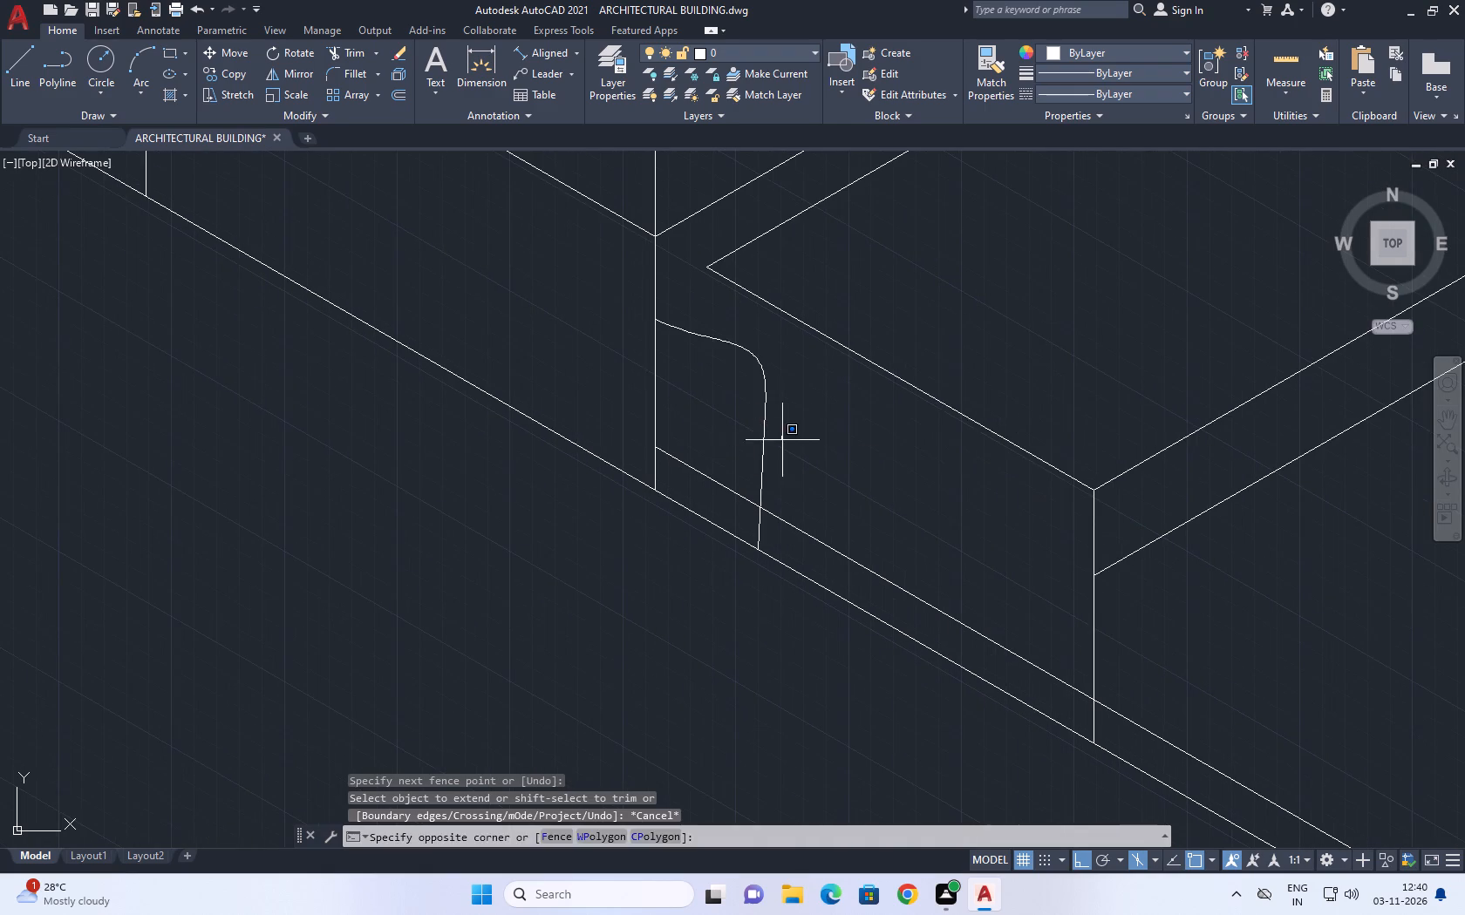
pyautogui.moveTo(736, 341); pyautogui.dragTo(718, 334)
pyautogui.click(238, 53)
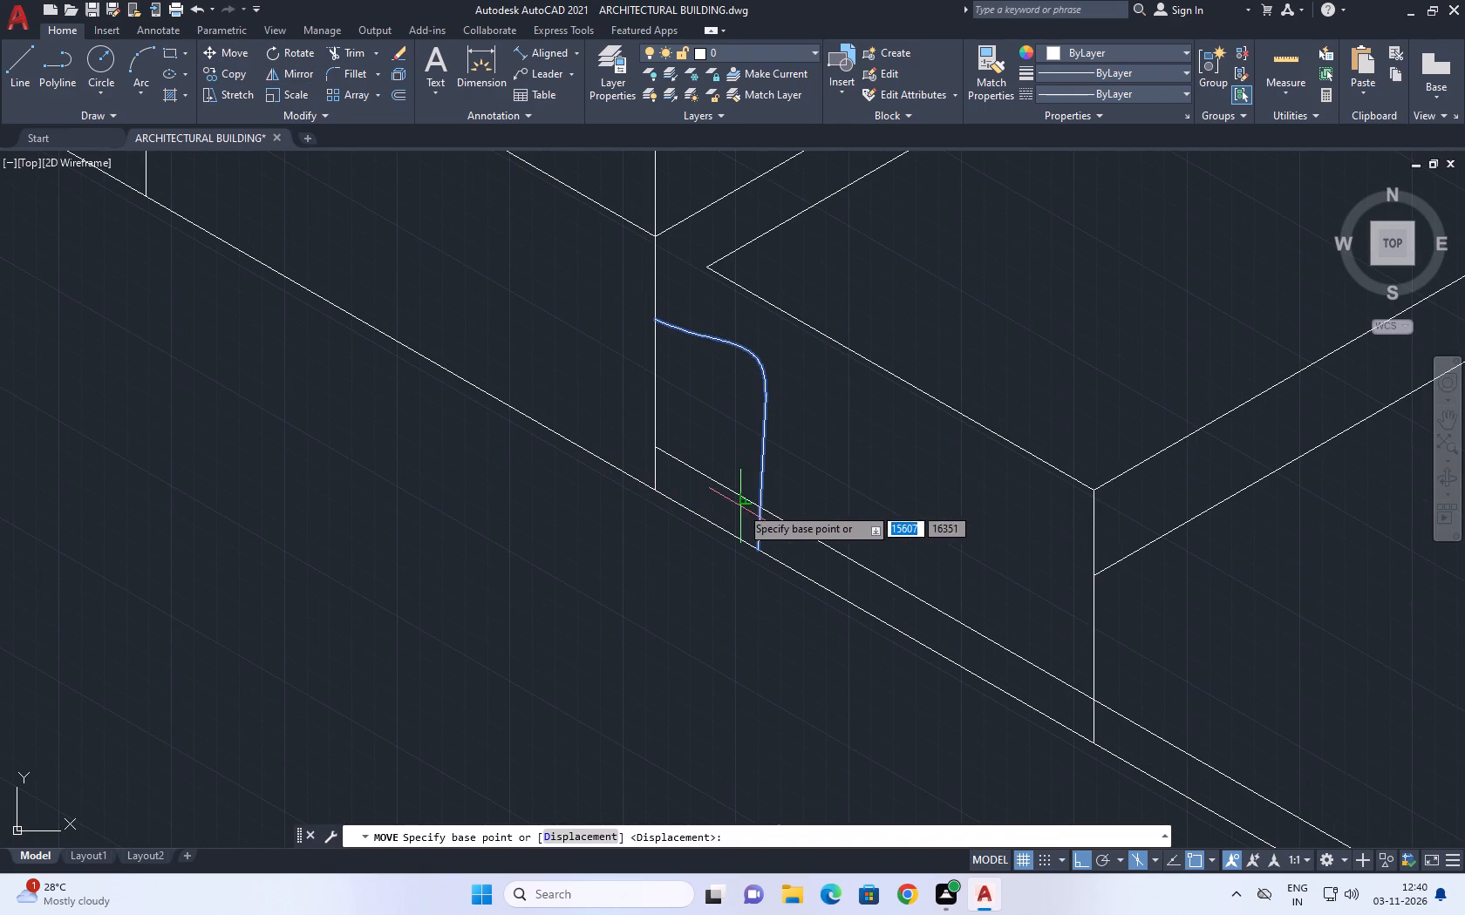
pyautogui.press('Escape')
# Trim the curved profile and slab corner vertical below the moved 150° line, and that line's part beyond the curve.
pyautogui.press('t')
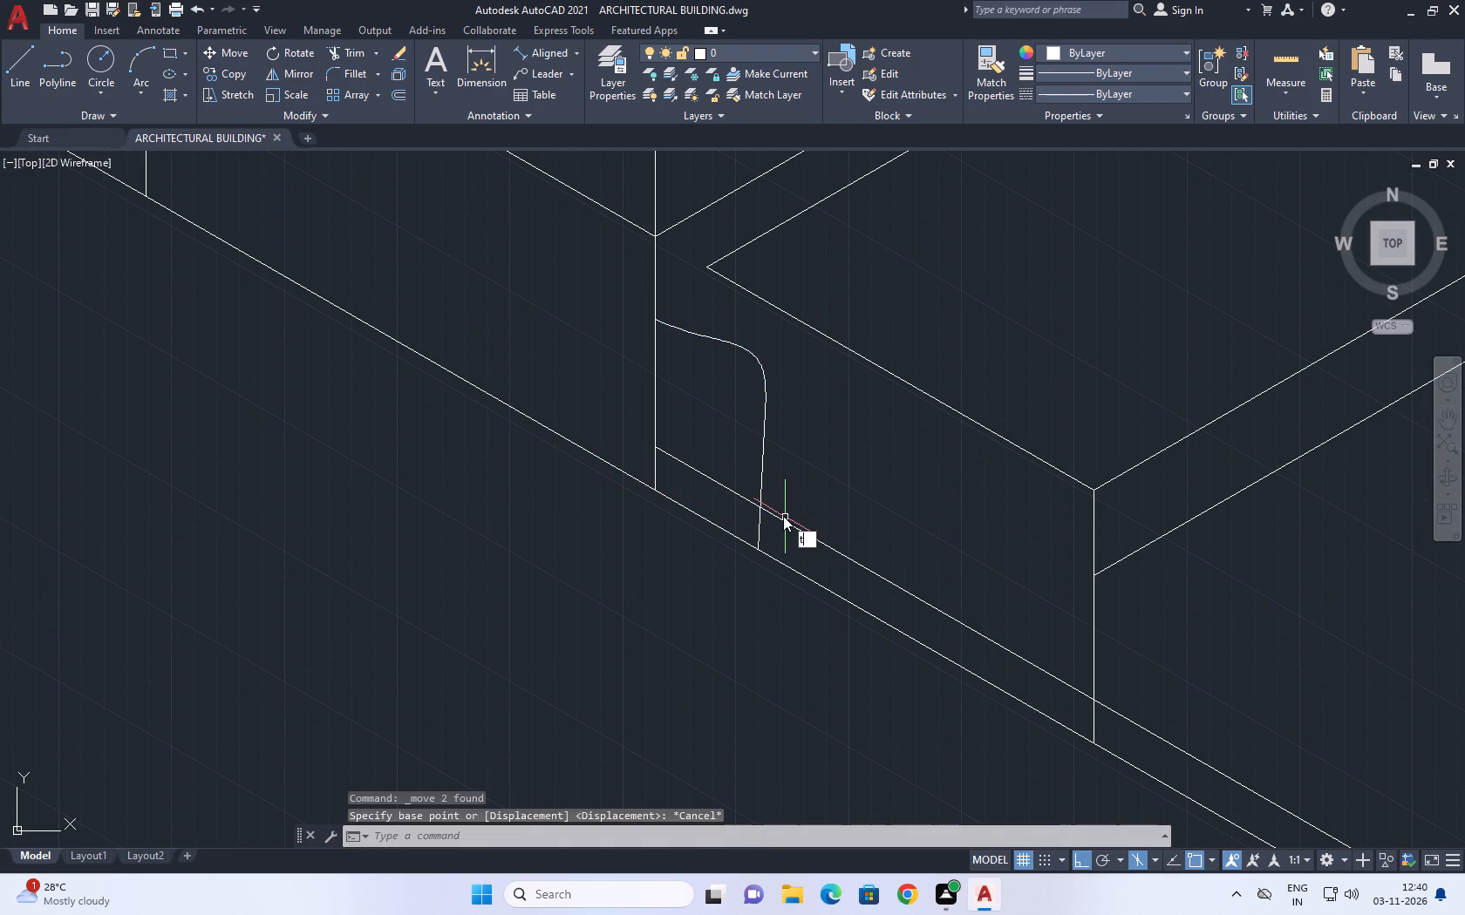
pyautogui.press('r')
pyautogui.press('space')
pyautogui.click(761, 519)
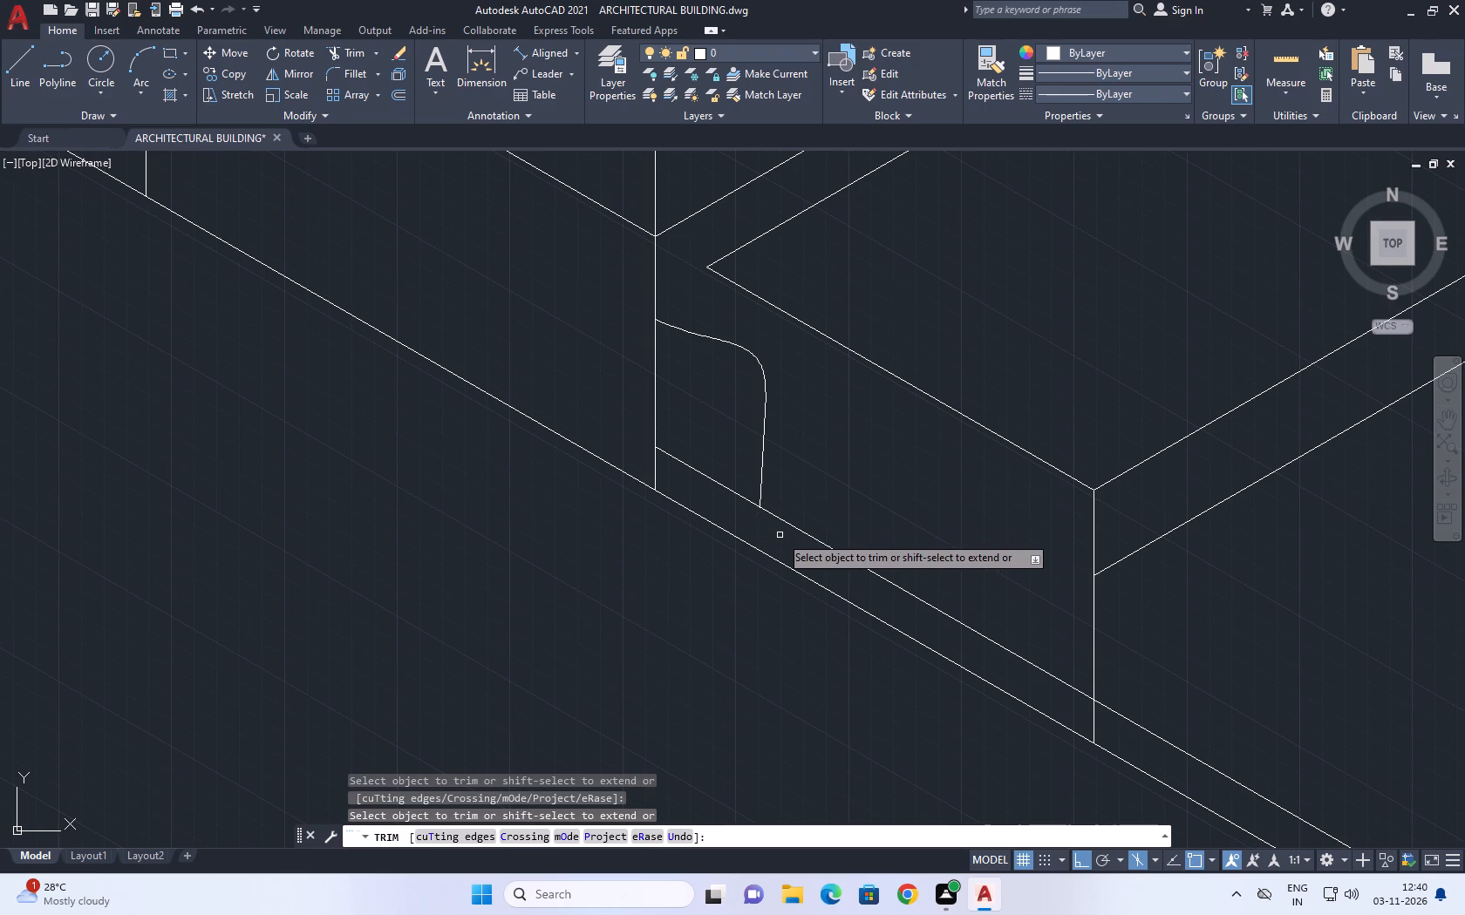
pyautogui.moveTo(811, 539); pyautogui.dragTo(823, 572, button='middle')
pyautogui.click(742, 524)
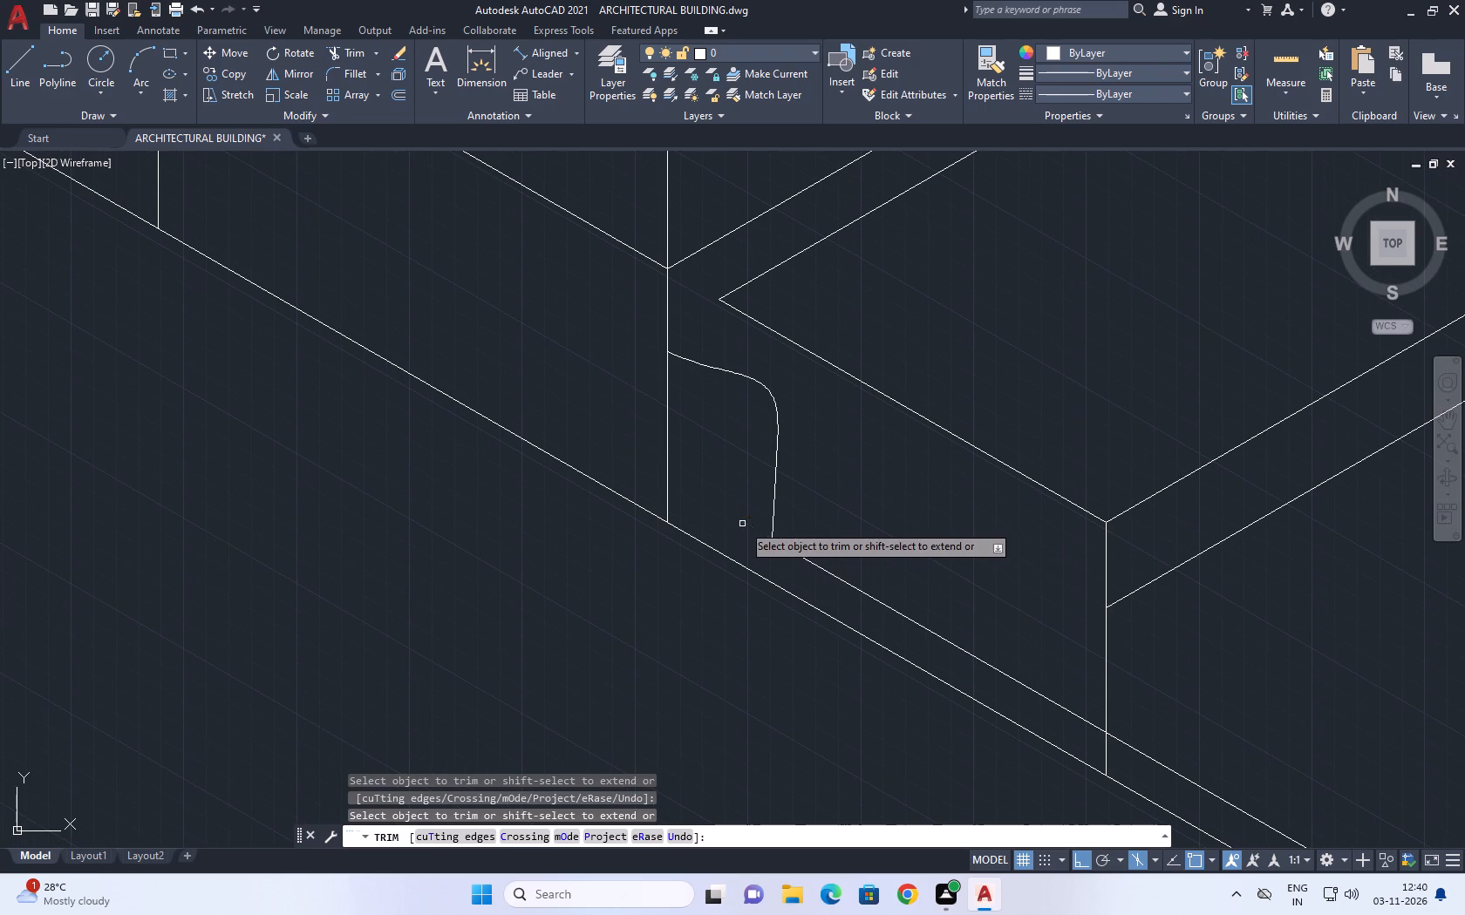
pyautogui.click(1115, 756)
pyautogui.click(1087, 746)
pyautogui.scroll(-2, 948, 629)
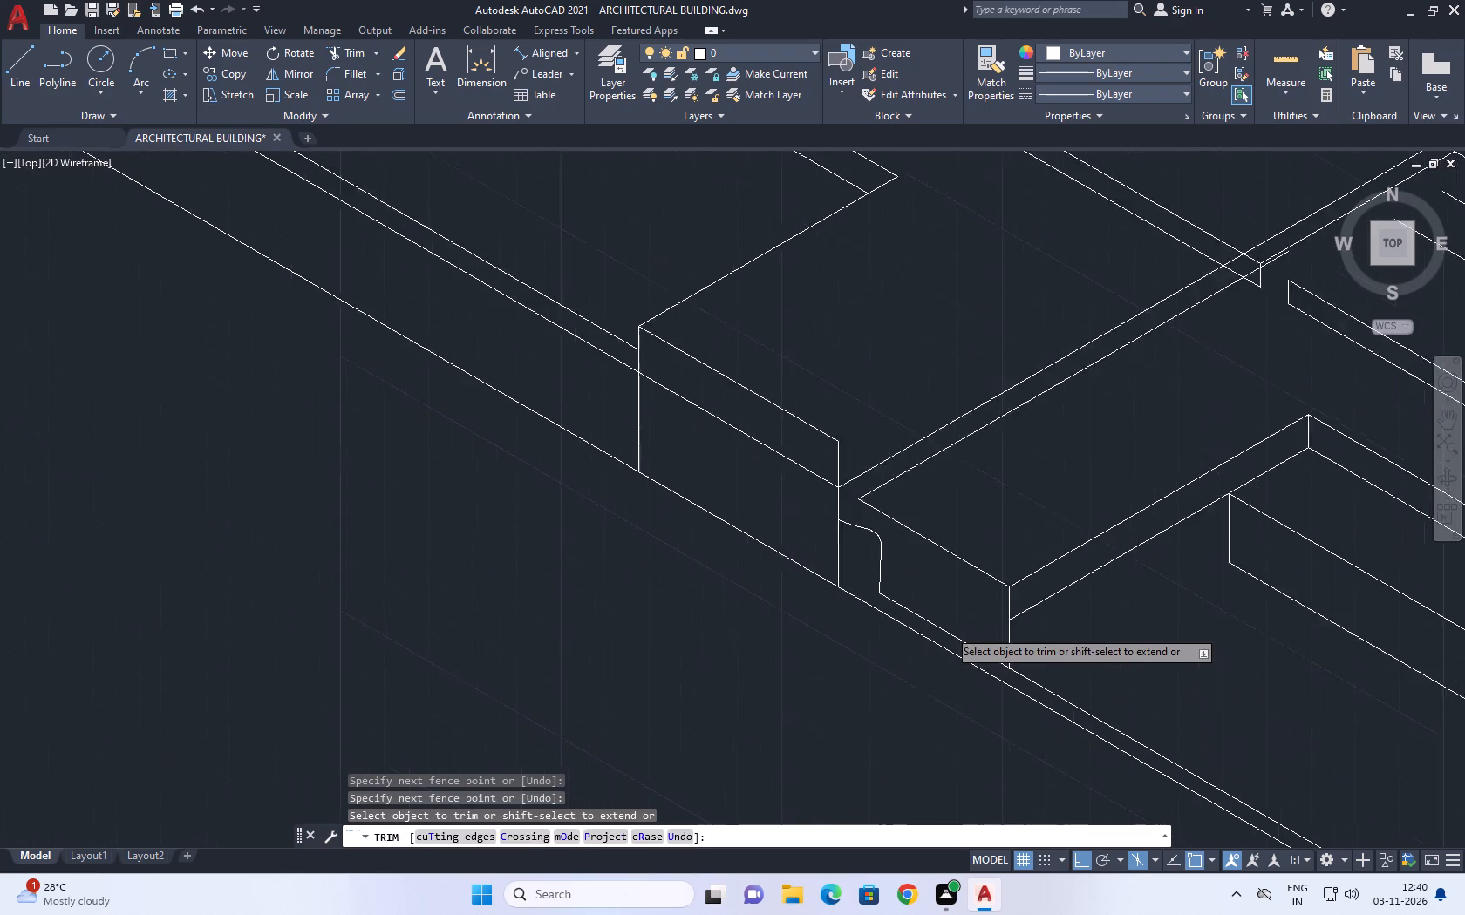
pyautogui.scroll(-1, 948, 629)
pyautogui.press('Escape')
# Trim the overshooting end of the upper 30° line at the rear 150° edge and the 30° stub beside the short middle vertical.
pyautogui.scroll(-2, 895, 575)
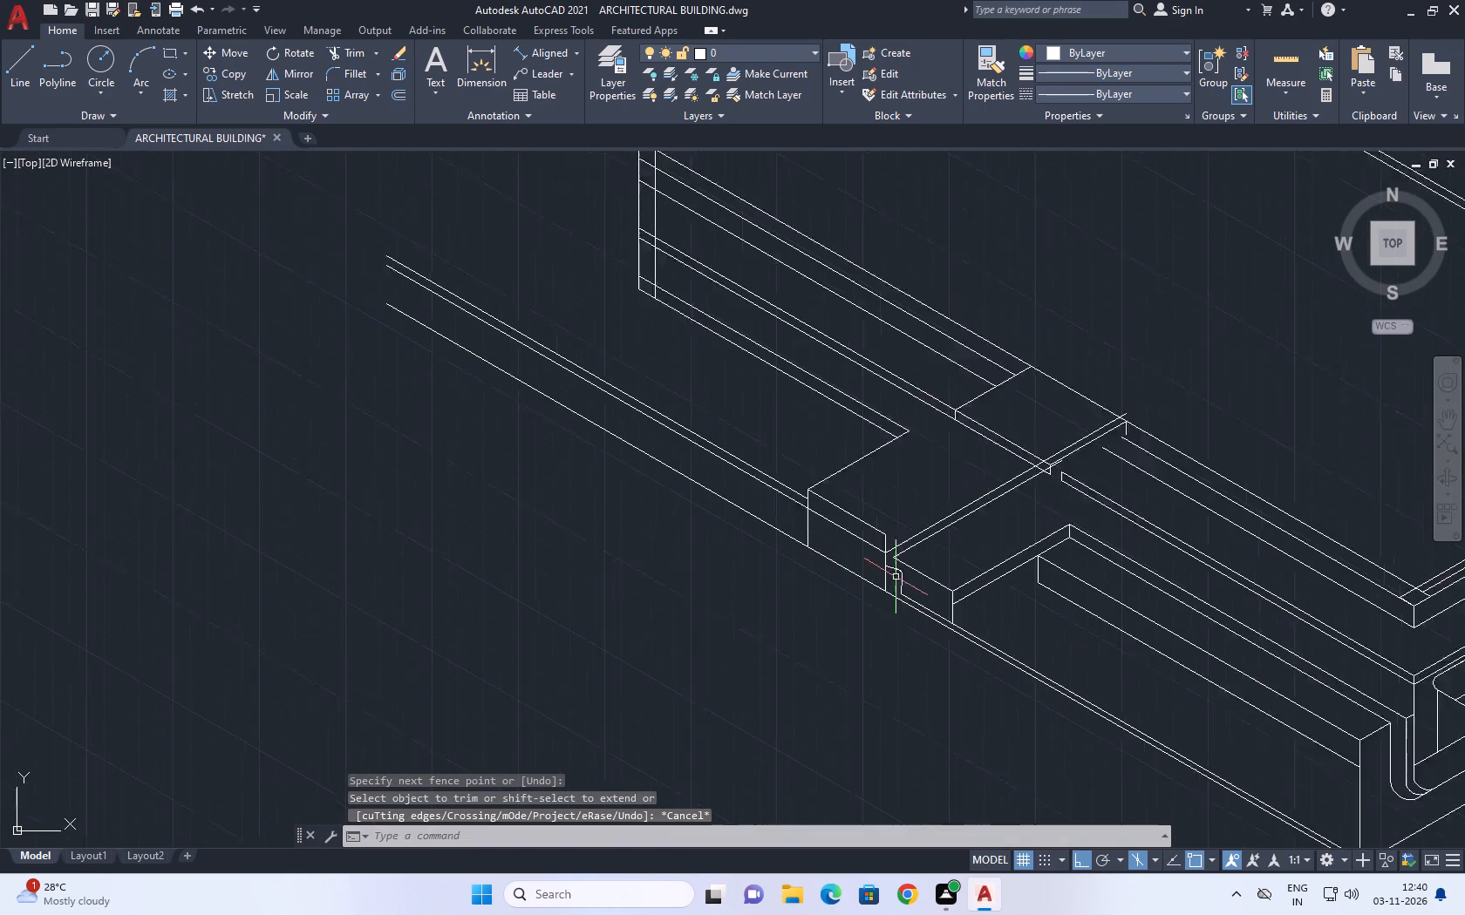
pyautogui.middleClick(1092, 638)
pyautogui.moveTo(610, 447); pyautogui.dragTo(632, 454, button='middle')
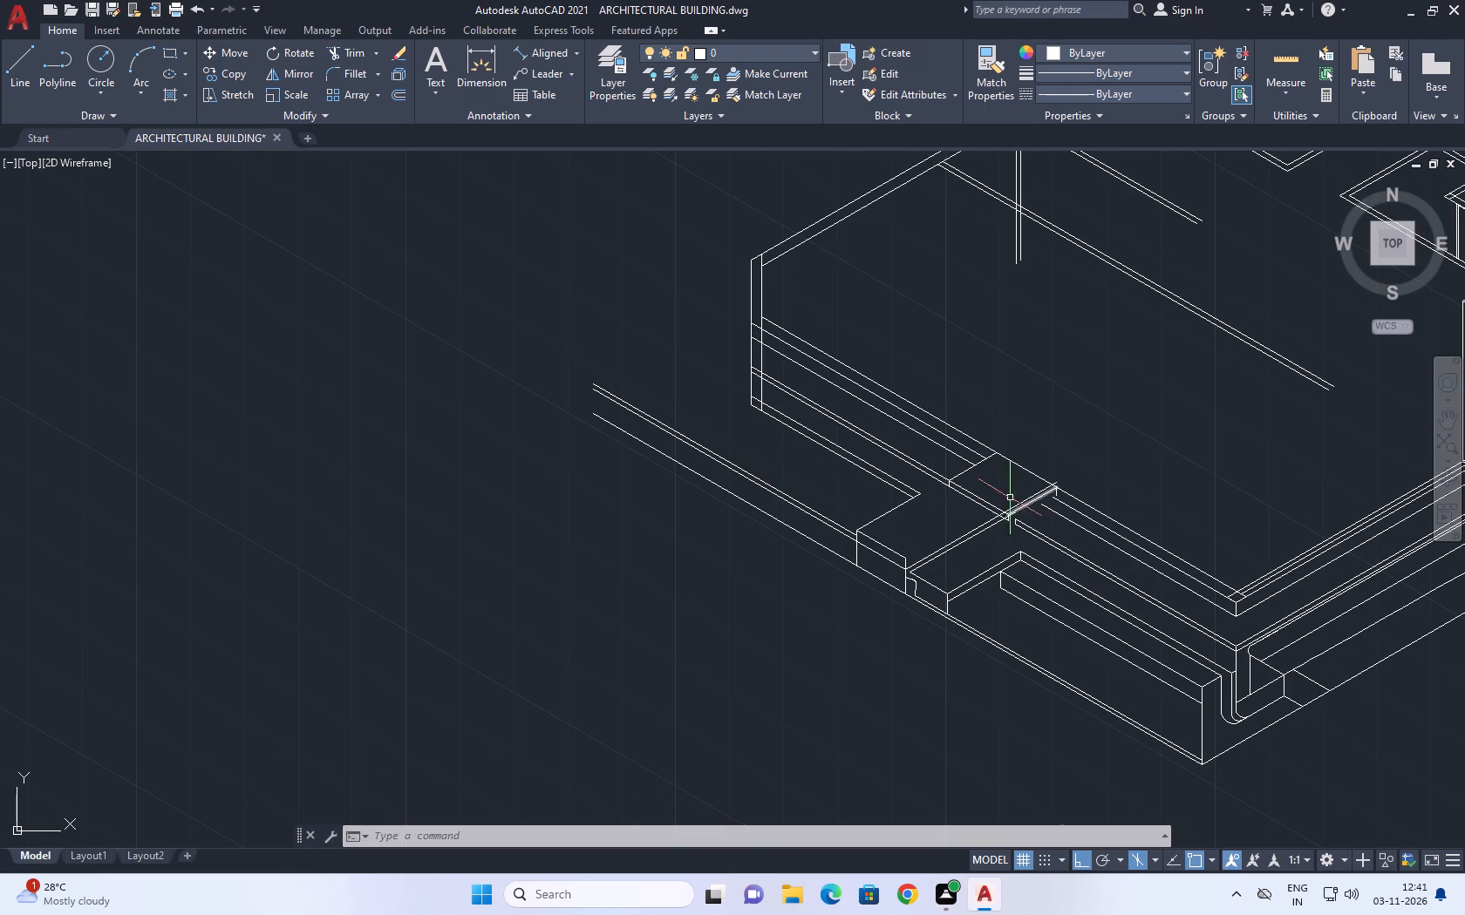
pyautogui.write('tr')
pyautogui.press('space')
pyautogui.scroll(4, 1065, 493)
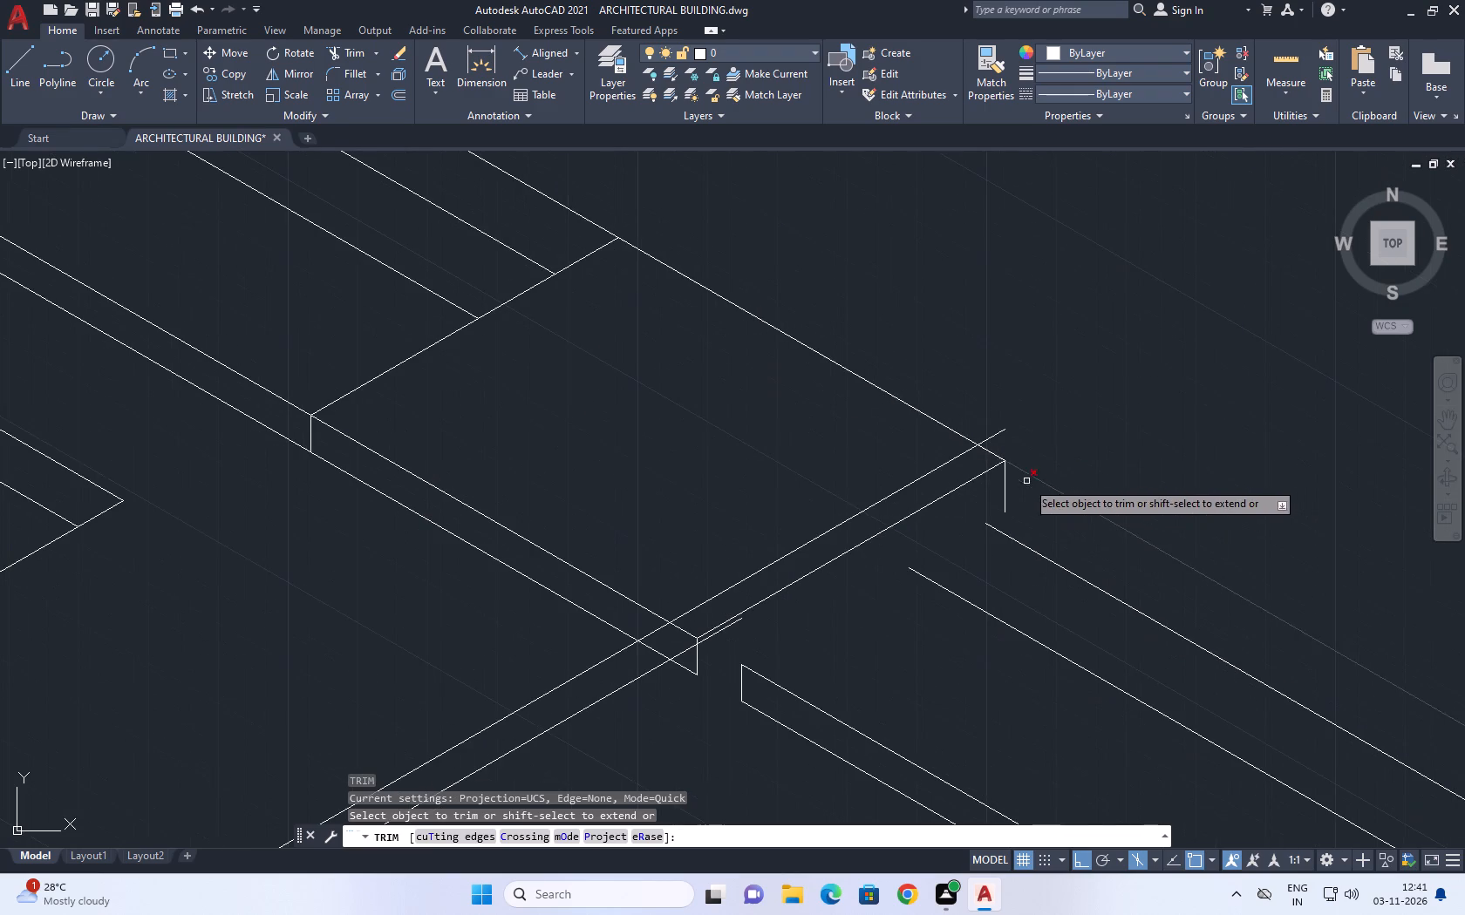
pyautogui.click(999, 436)
pyautogui.scroll(-2, 1004, 432)
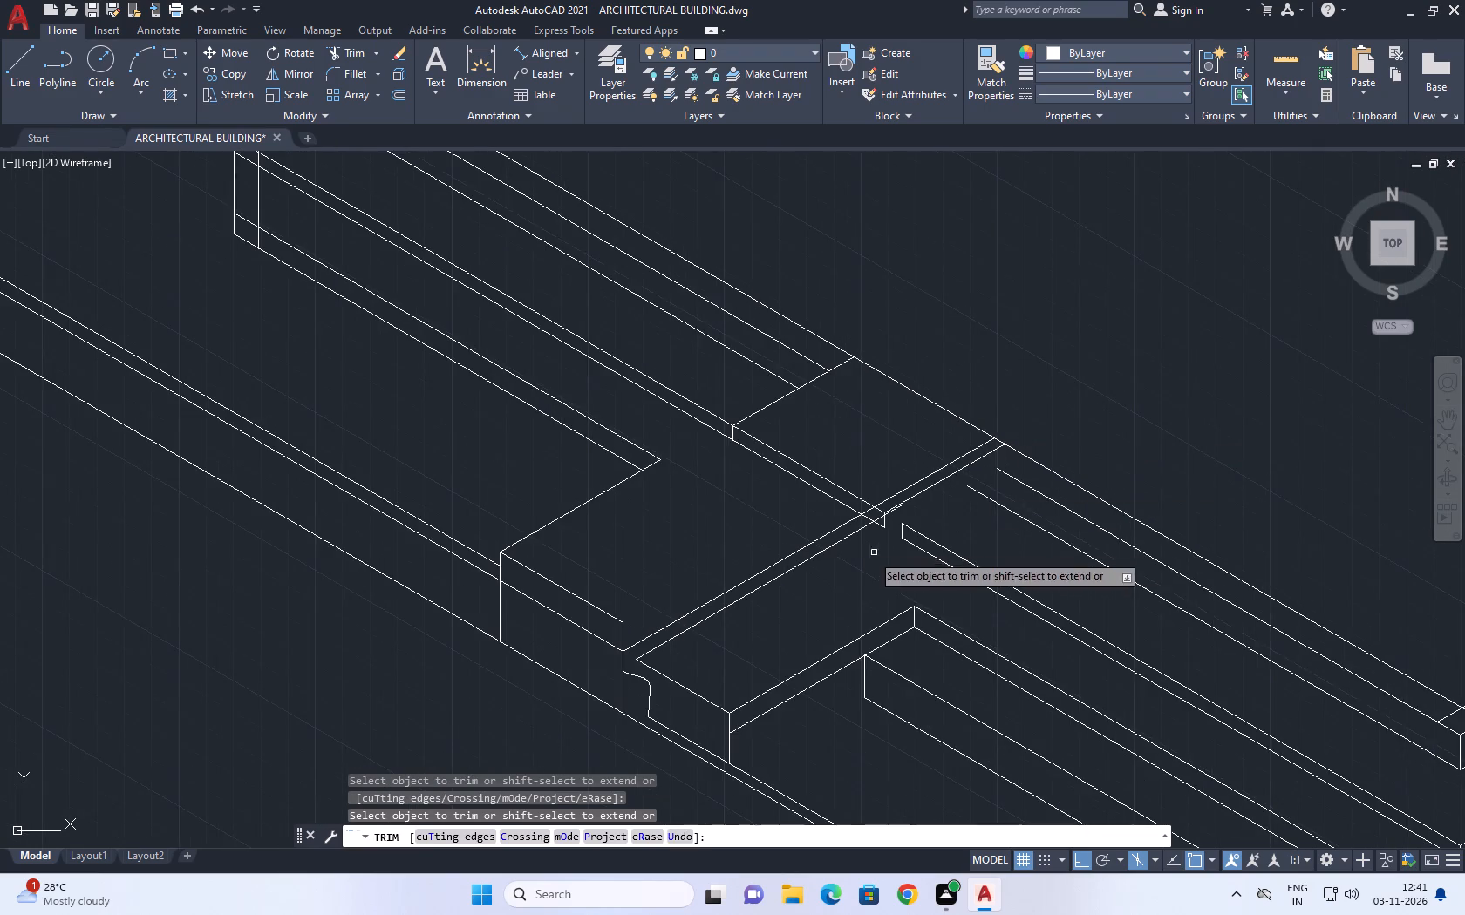
pyautogui.scroll(2, 901, 491)
pyautogui.click(873, 543)
pyautogui.scroll(-1, 885, 557)
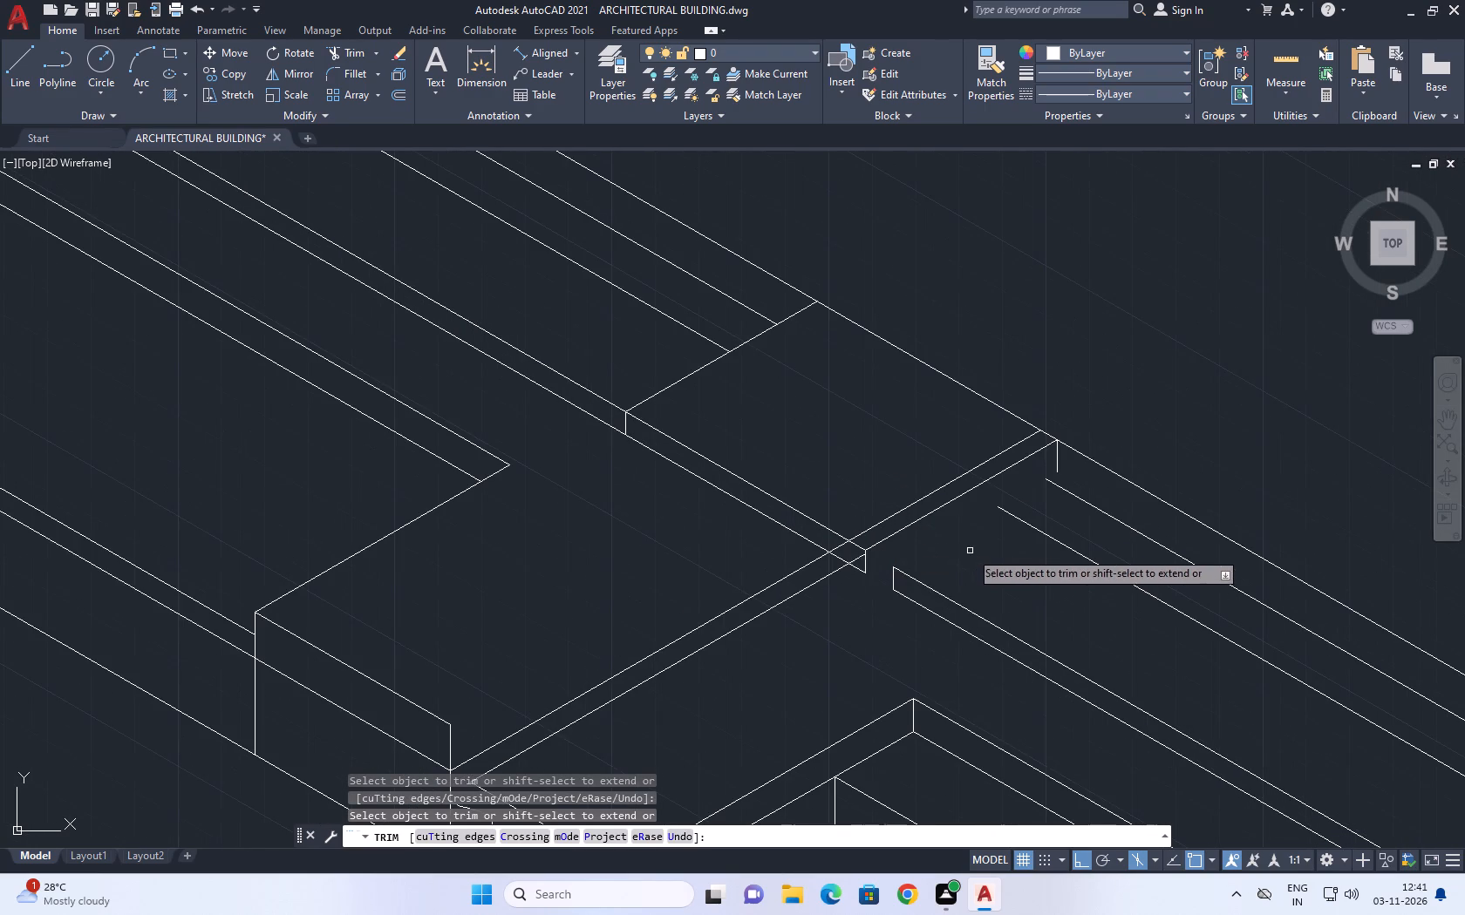
pyautogui.press('Escape')
# Erase the leftover lower 30° segment between the short middle vertical and the rear 150° edge.
pyautogui.scroll(1, 888, 539)
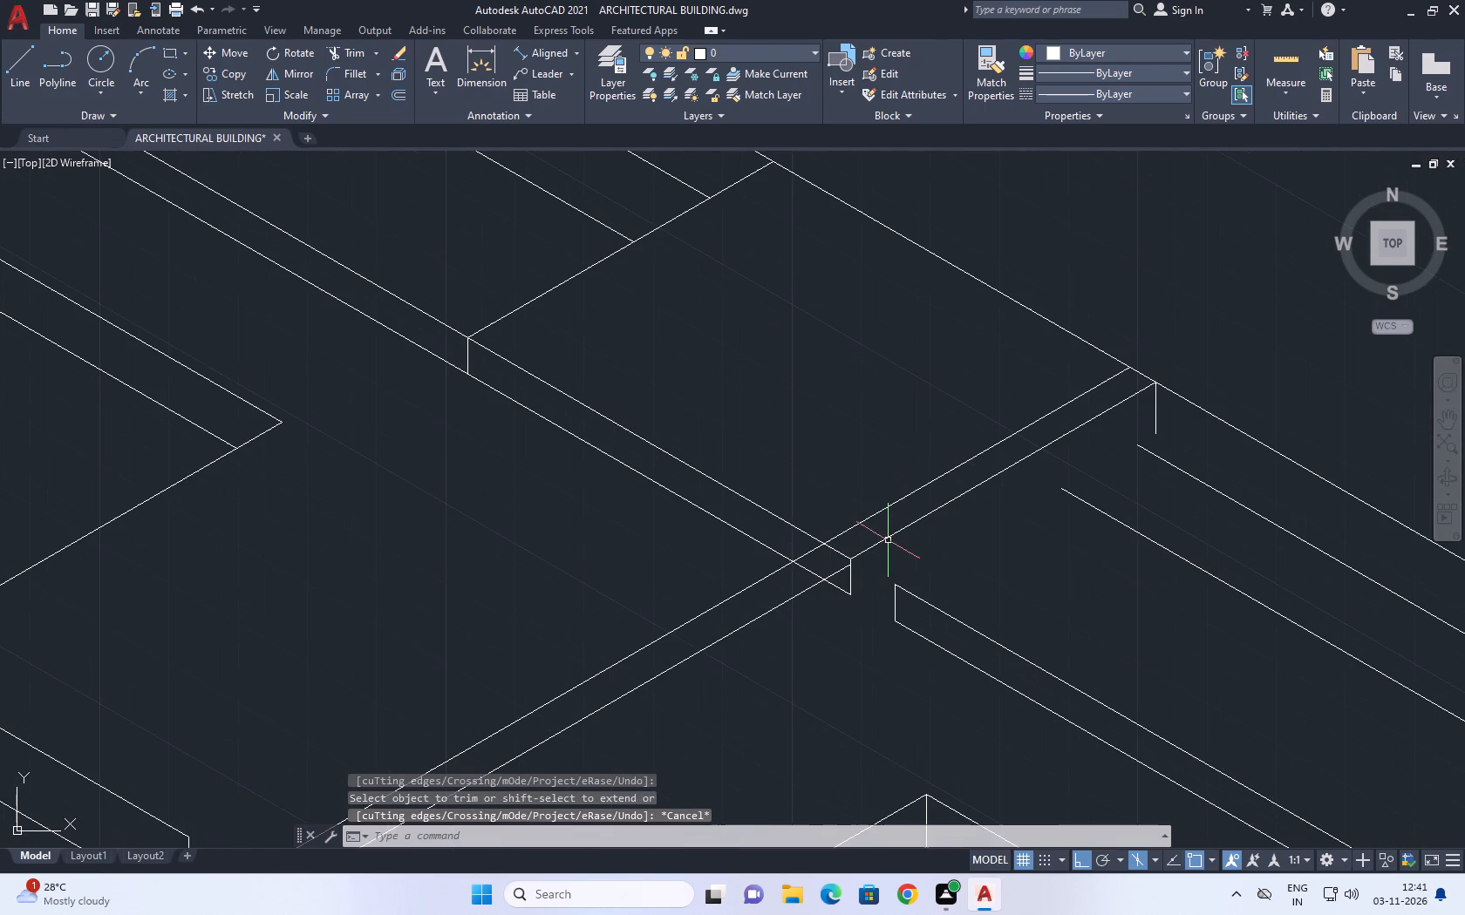
pyautogui.click(905, 537)
pyautogui.click(889, 515)
pyautogui.moveTo(968, 534); pyautogui.dragTo(934, 527, button='middle')
pyautogui.press('Delete')
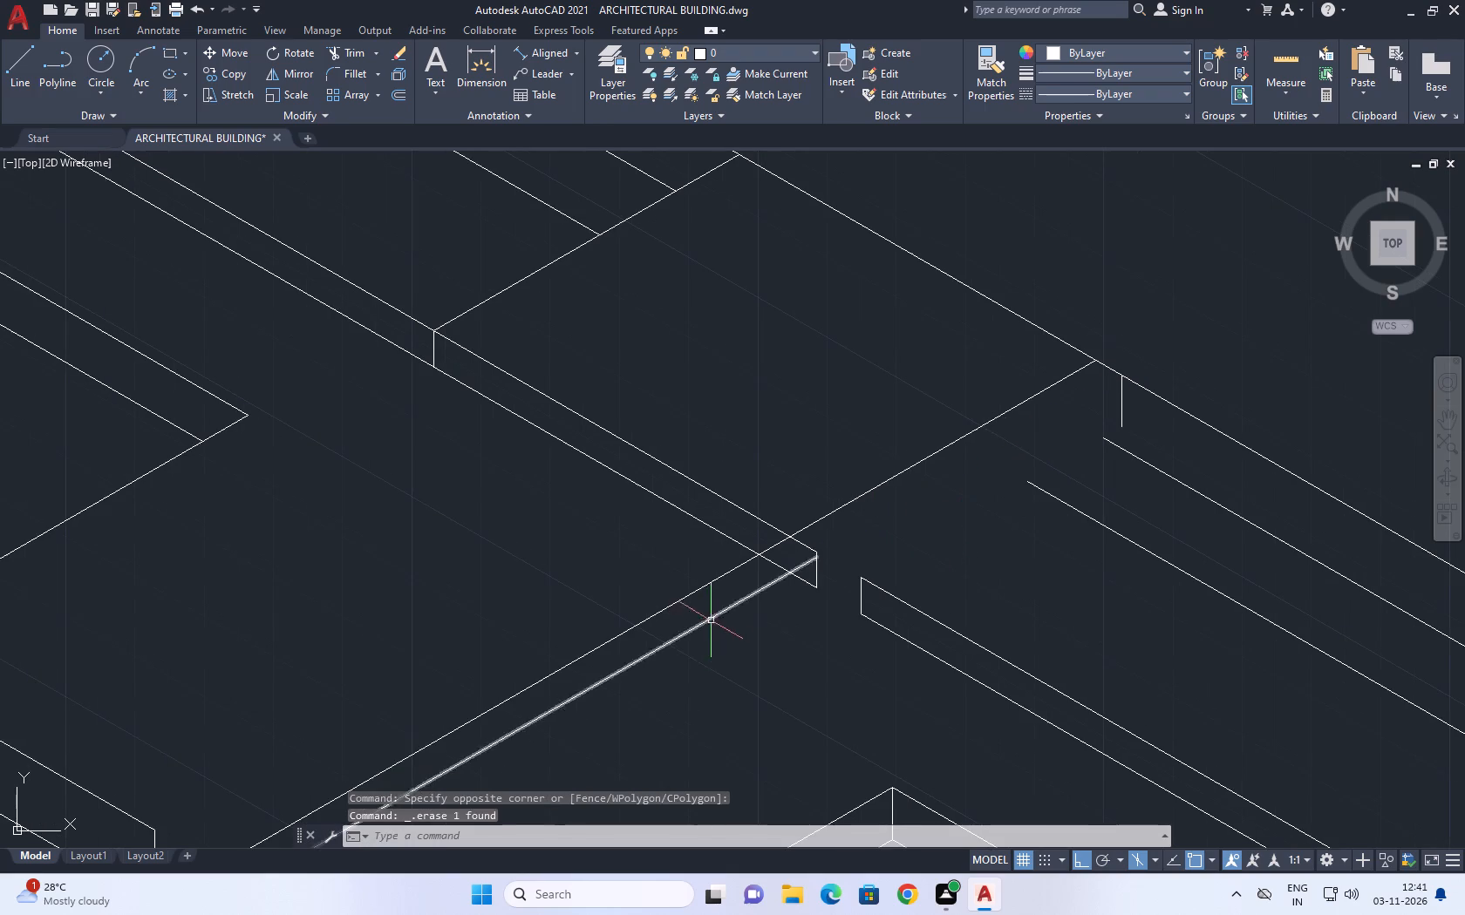
# Move the remaining lower 30° line up so its upper end meets the top of the short middle vertical.
pyautogui.moveTo(728, 638); pyautogui.dragTo(758, 649, button='middle')
pyautogui.scroll(3, 826, 567)
pyautogui.moveTo(853, 566); pyautogui.dragTo(891, 563, button='middle')
pyautogui.scroll(-4, 982, 559)
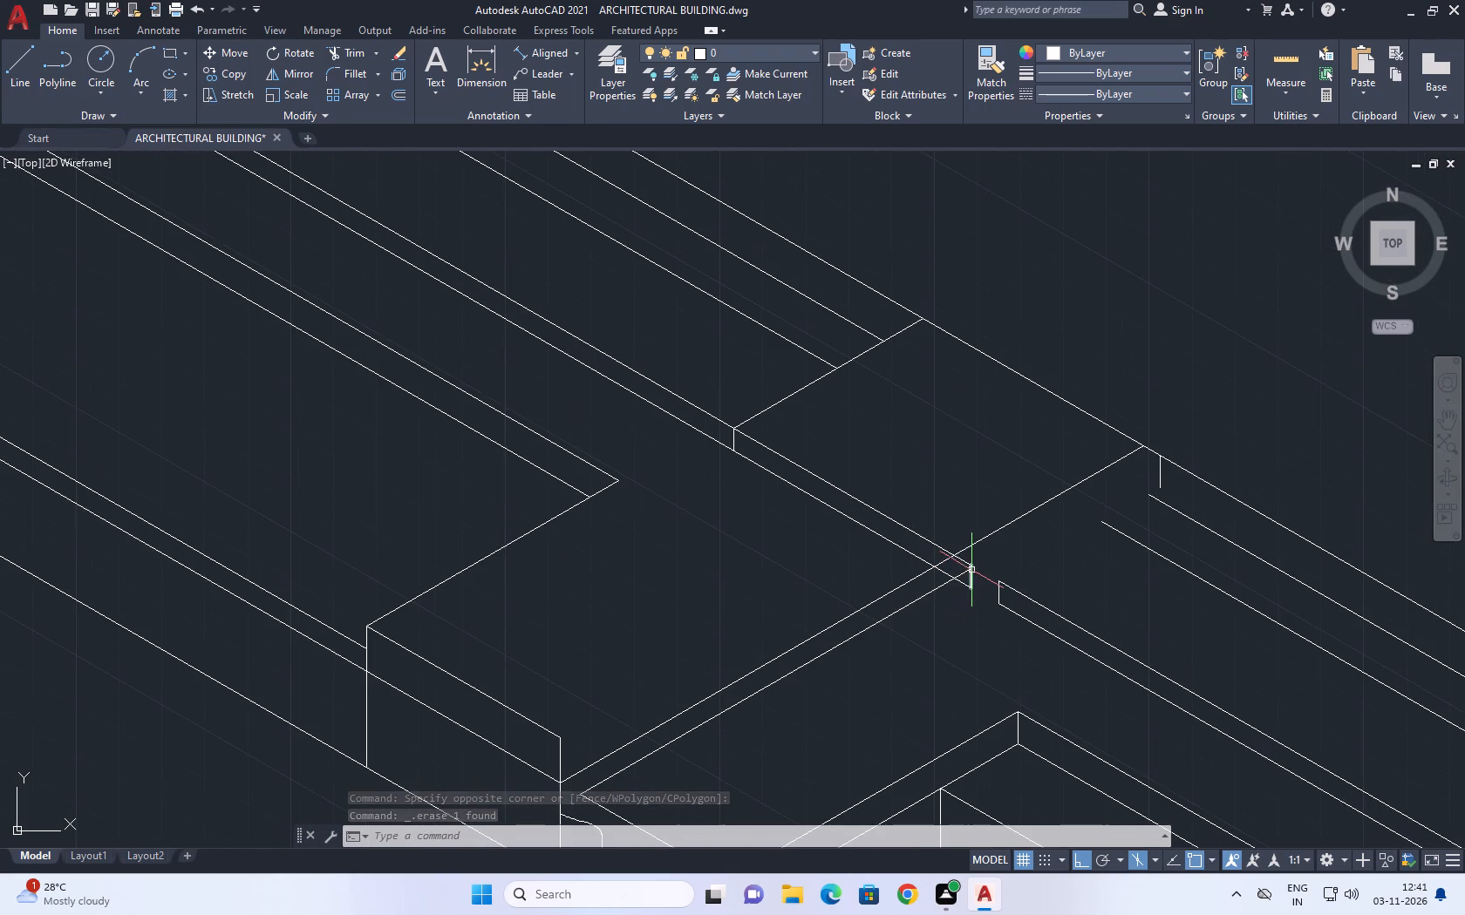
pyautogui.moveTo(973, 547); pyautogui.dragTo(999, 447, button='middle')
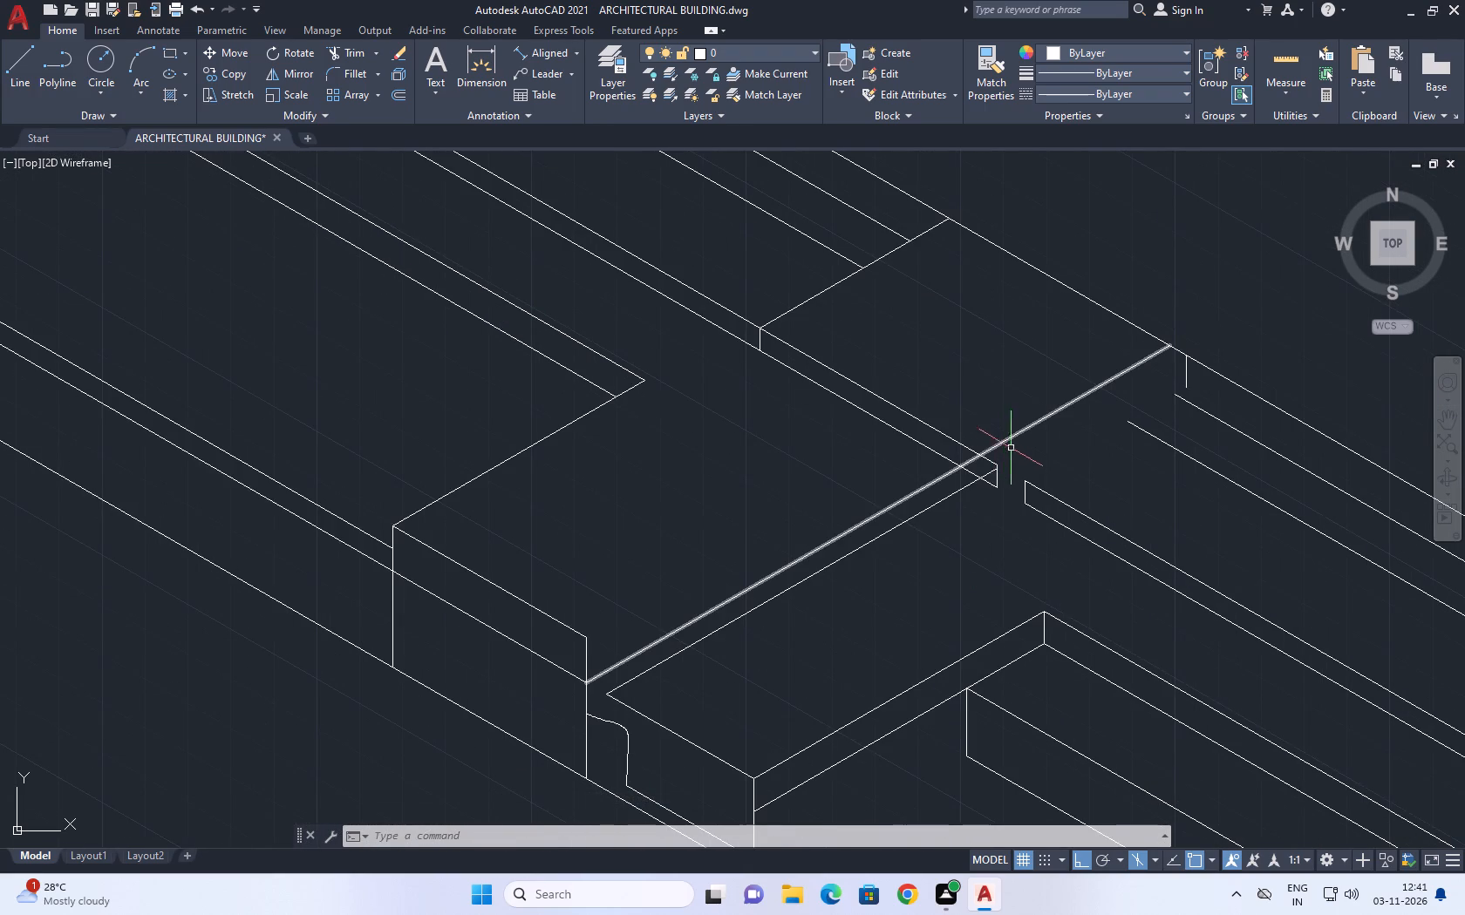
pyautogui.click(901, 535)
pyautogui.click(889, 524)
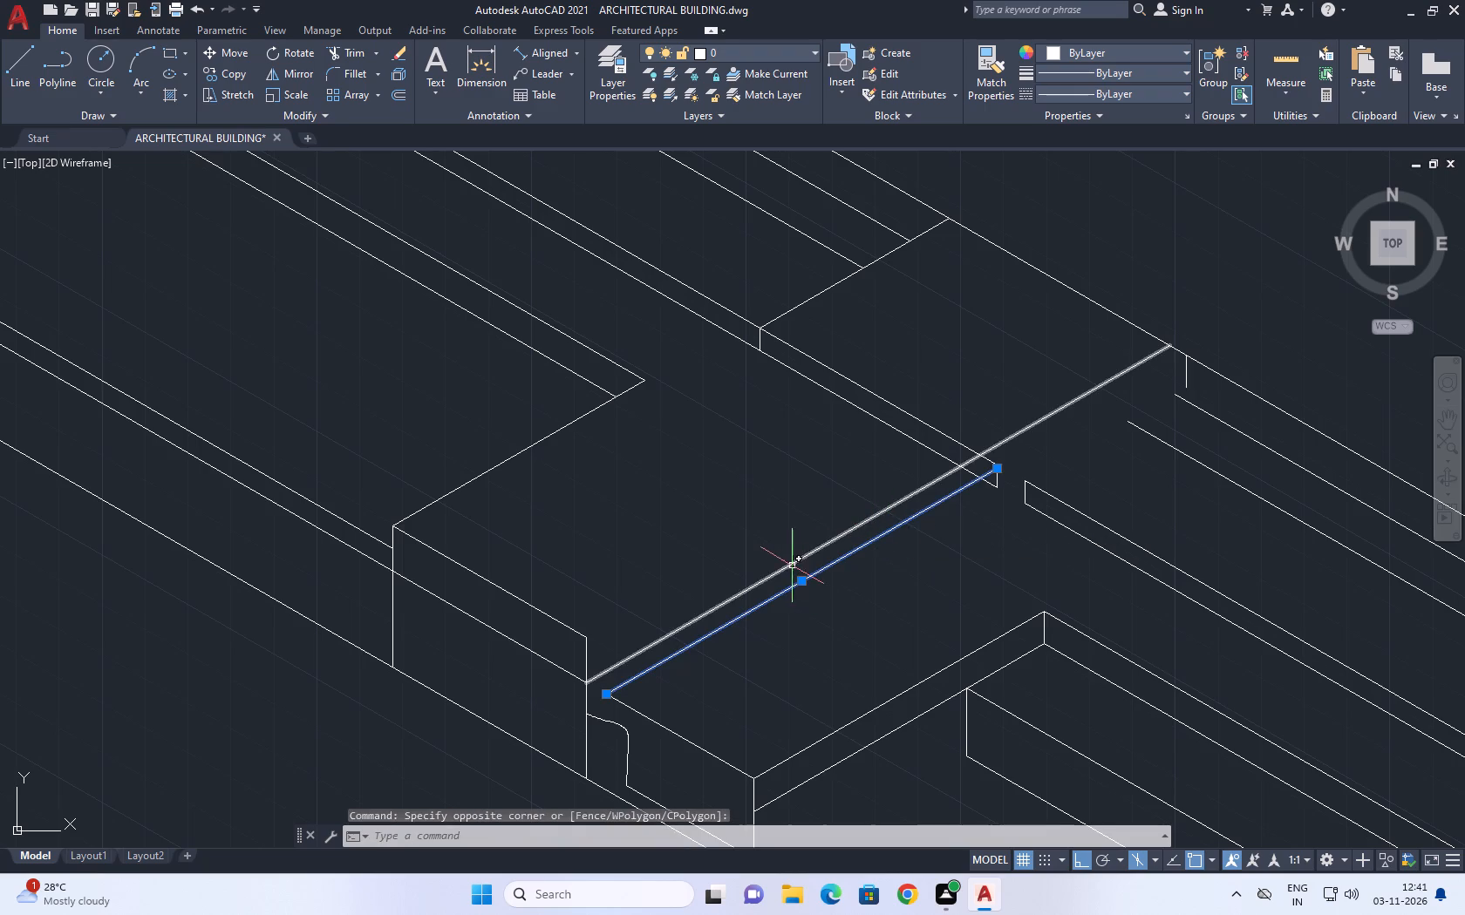
pyautogui.press('m')
pyautogui.press('space')
pyautogui.scroll(1, 994, 498)
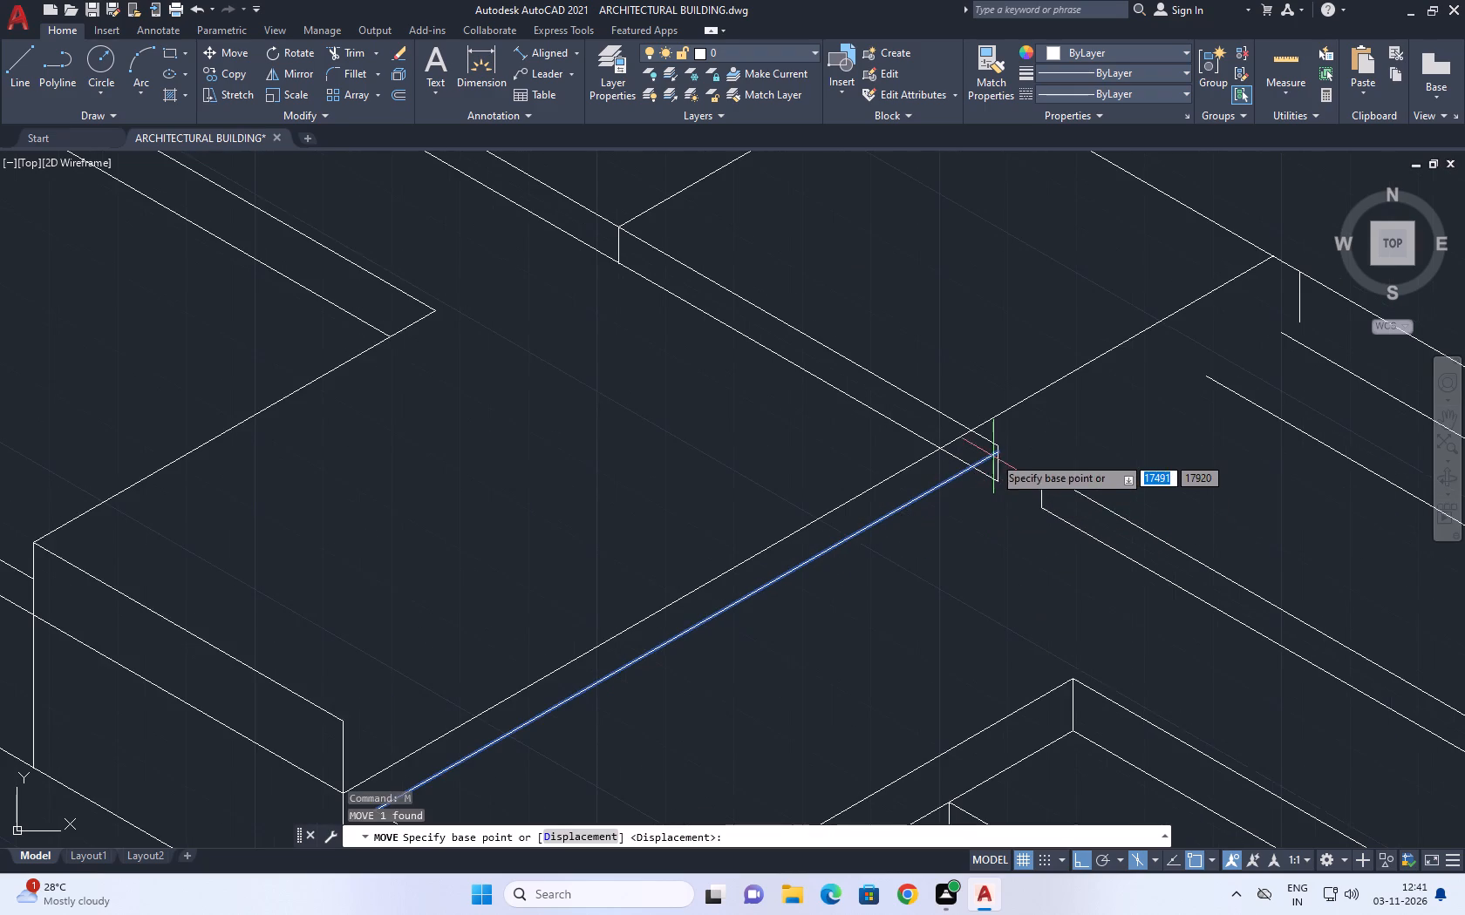
pyautogui.scroll(2, 993, 451)
pyautogui.click(997, 450)
pyautogui.click(997, 437)
pyautogui.scroll(-3, 1008, 455)
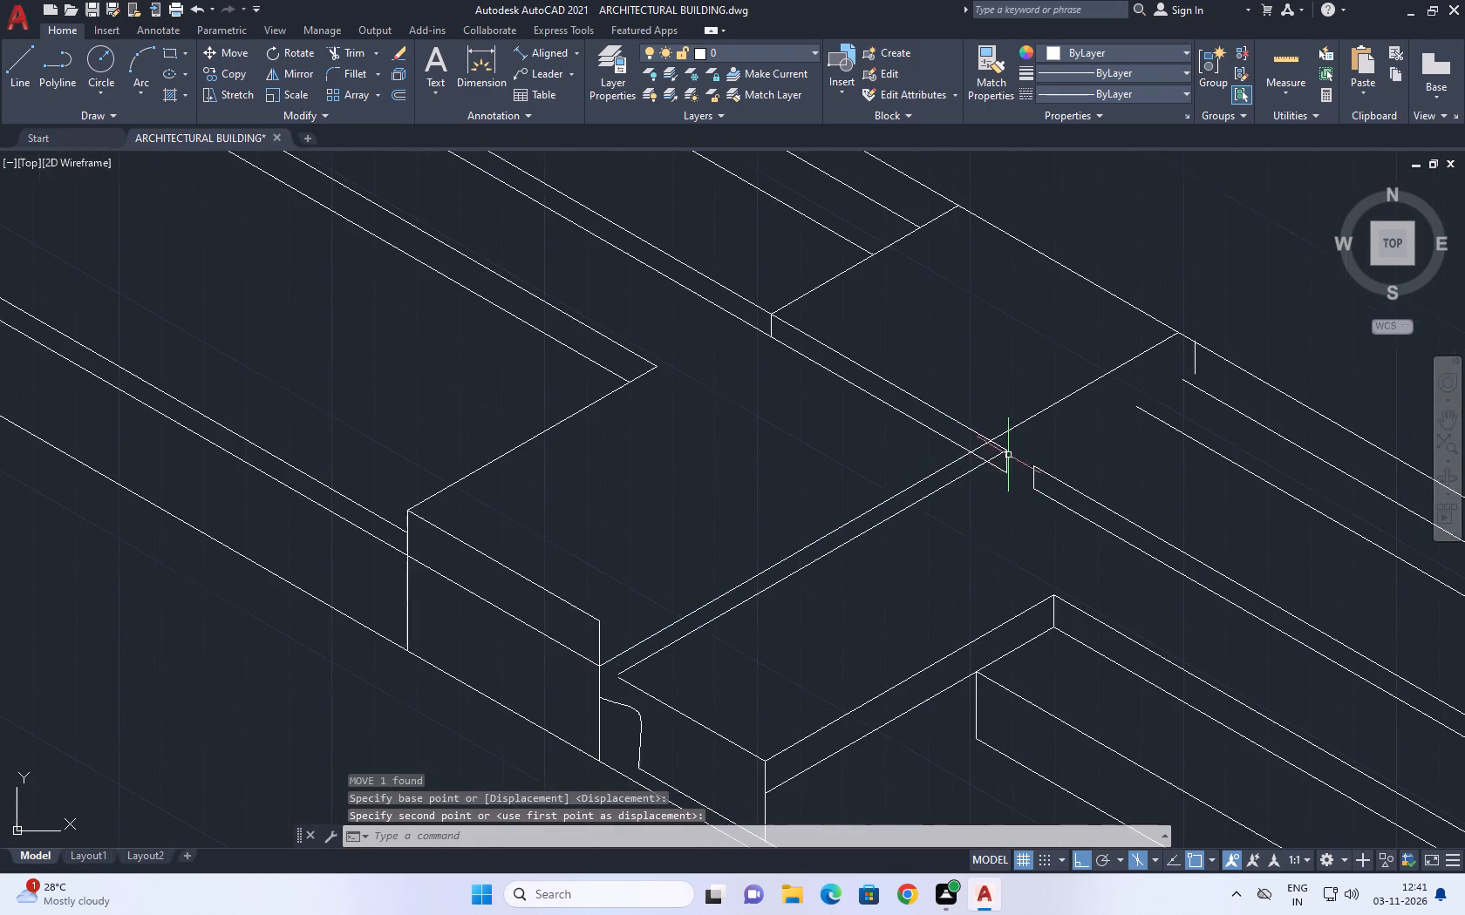
# Fillet the moved 30° line and the slab's upper 150° edge with radius 0 to close their corner.
pyautogui.moveTo(755, 608); pyautogui.dragTo(837, 473, button='middle')
pyautogui.scroll(2, 695, 561)
pyautogui.press('f')
pyautogui.press('space')
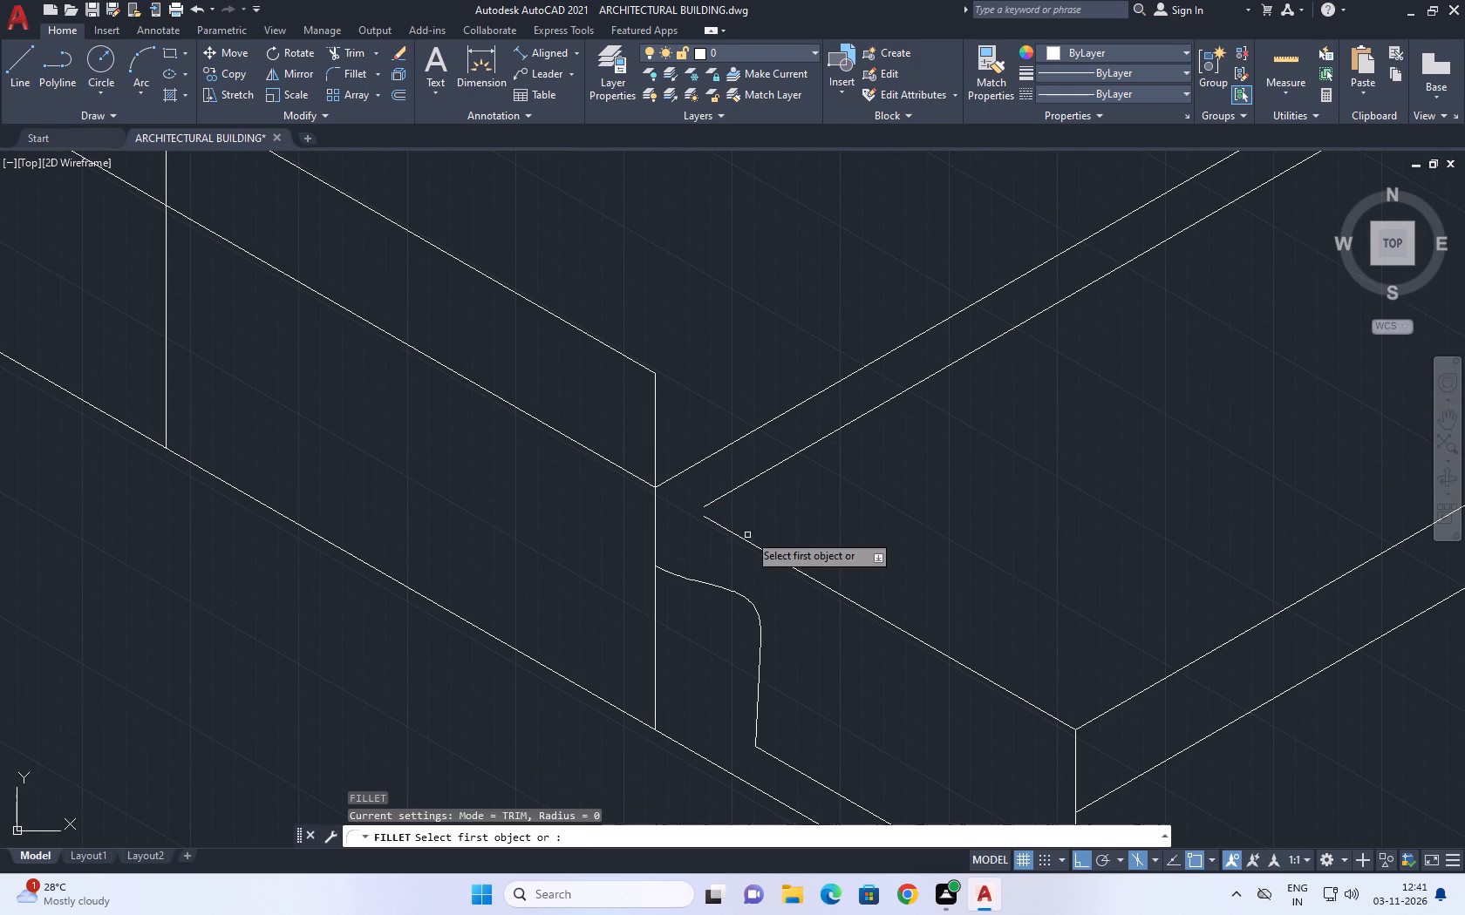
pyautogui.click(712, 502)
pyautogui.click(712, 521)
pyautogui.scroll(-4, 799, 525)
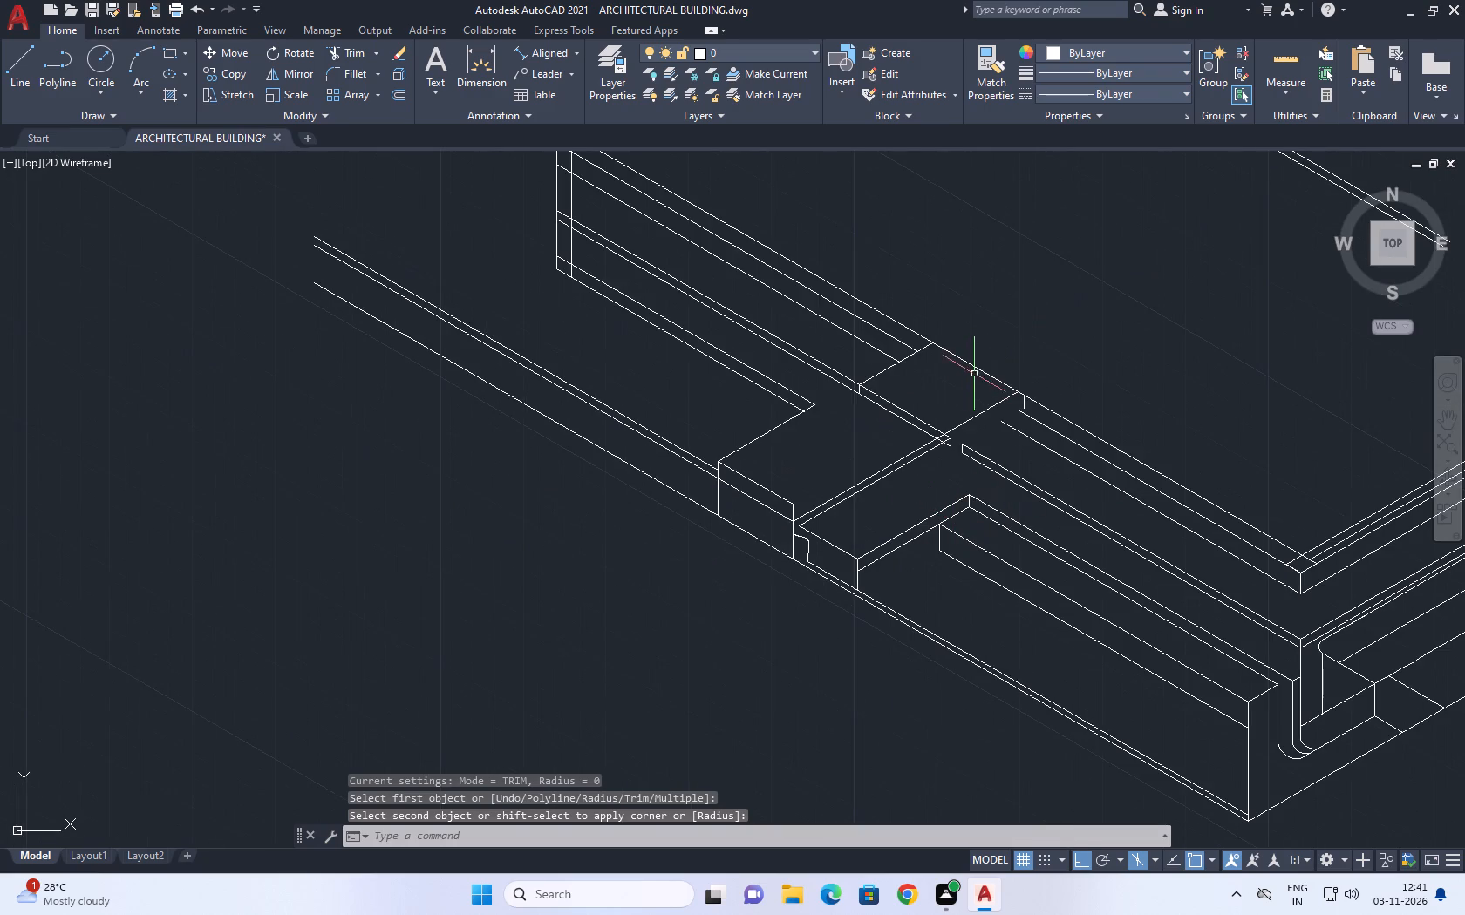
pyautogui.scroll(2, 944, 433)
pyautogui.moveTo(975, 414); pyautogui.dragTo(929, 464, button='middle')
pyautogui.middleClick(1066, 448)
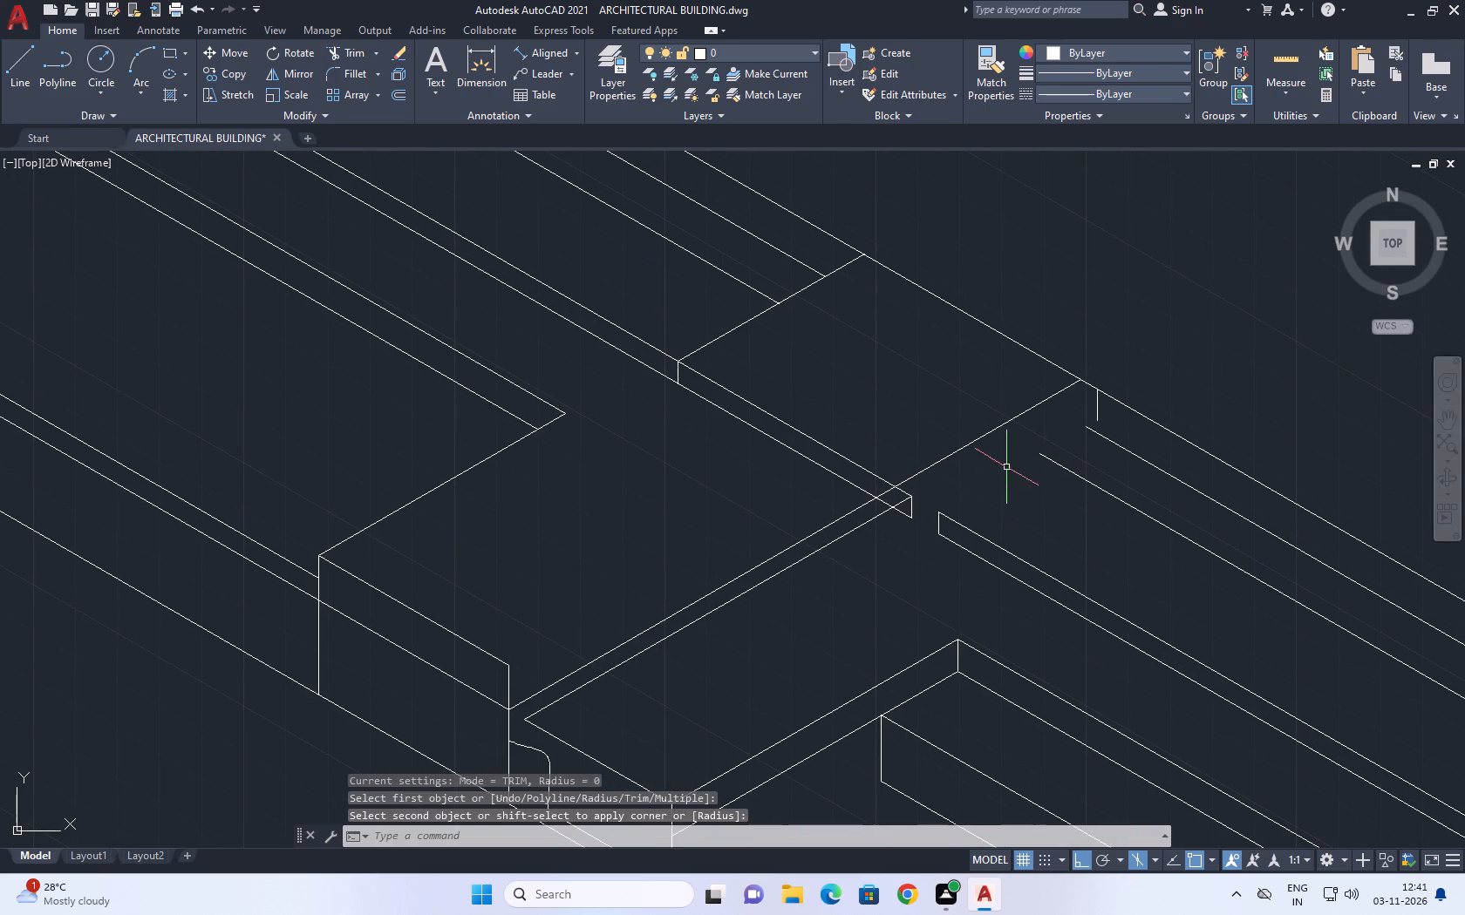
# Extend the two front and two rear 150° edges up to the long 30° line crossing the gap.
pyautogui.moveTo(1000, 417); pyautogui.dragTo(969, 425, button='middle')
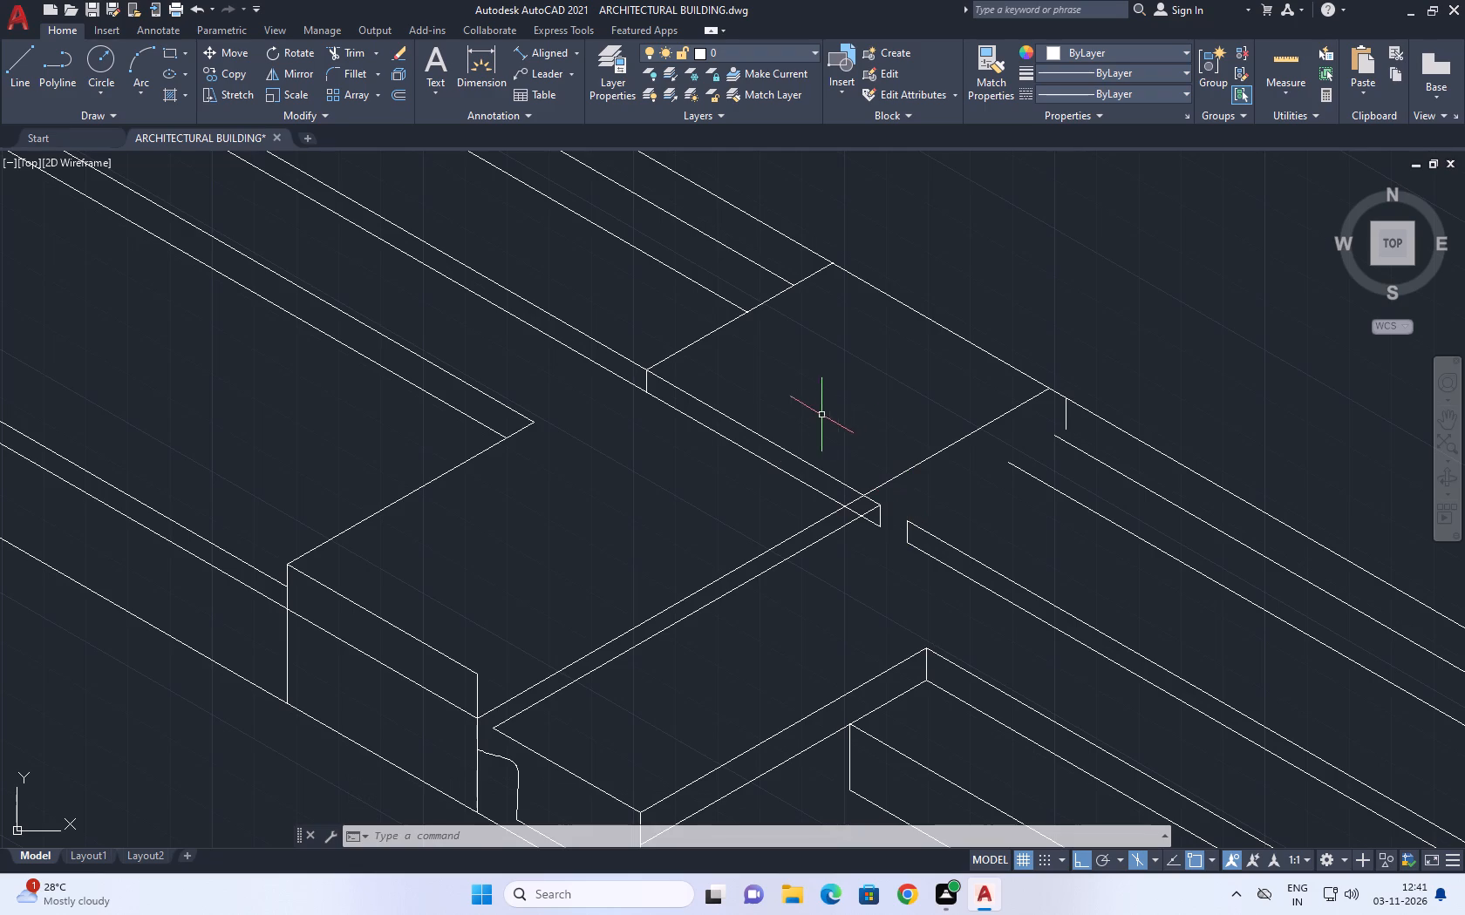
pyautogui.moveTo(1032, 450); pyautogui.dragTo(951, 426, button='middle')
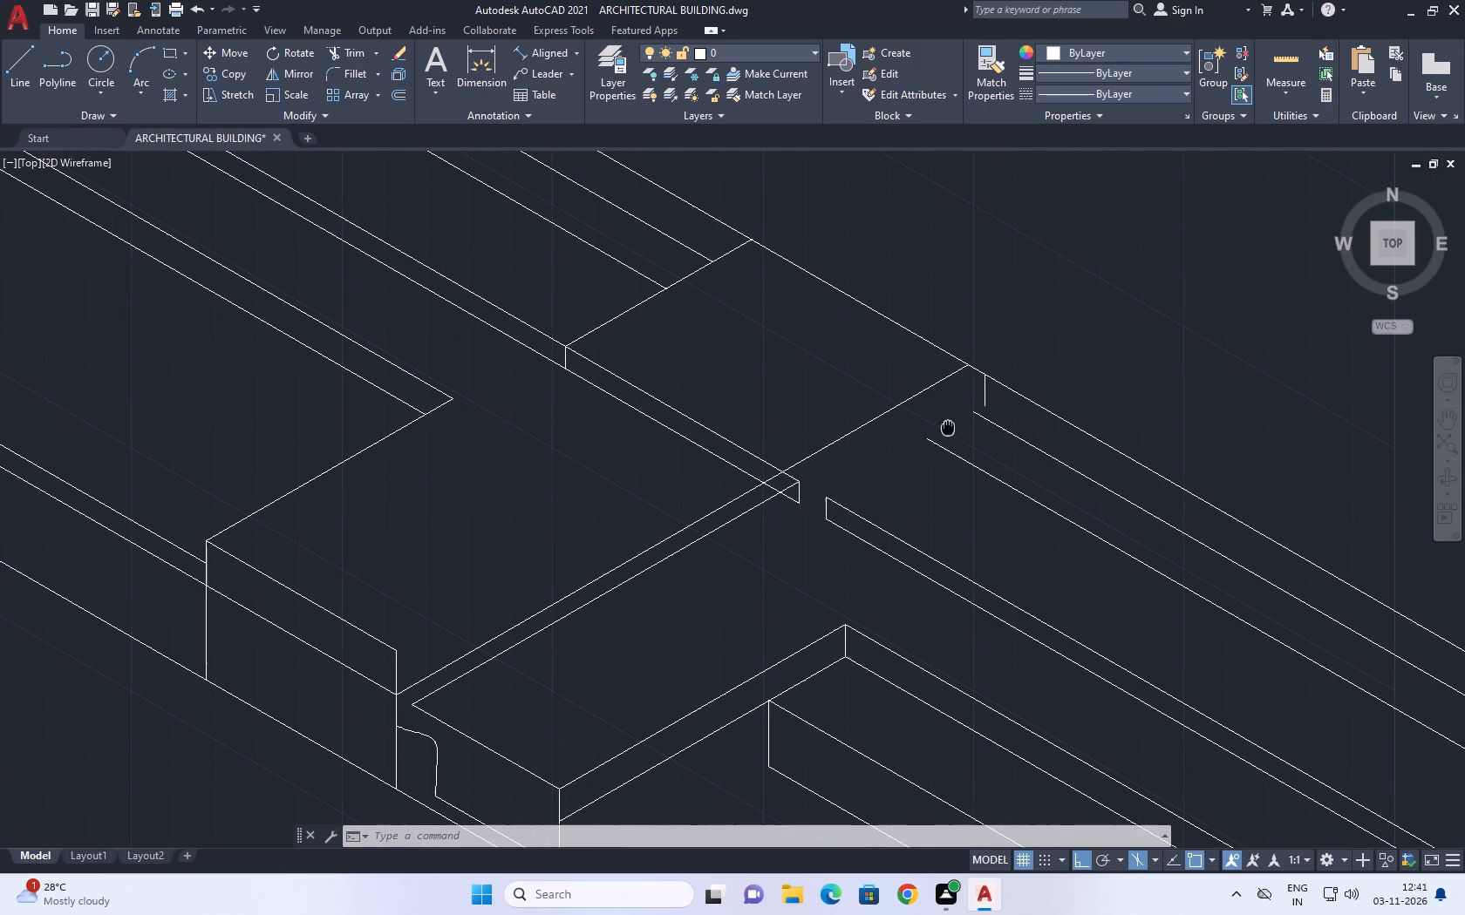
pyautogui.press('e')
pyautogui.press('x')
pyautogui.press('space')
pyautogui.click(891, 511)
pyautogui.click(791, 561)
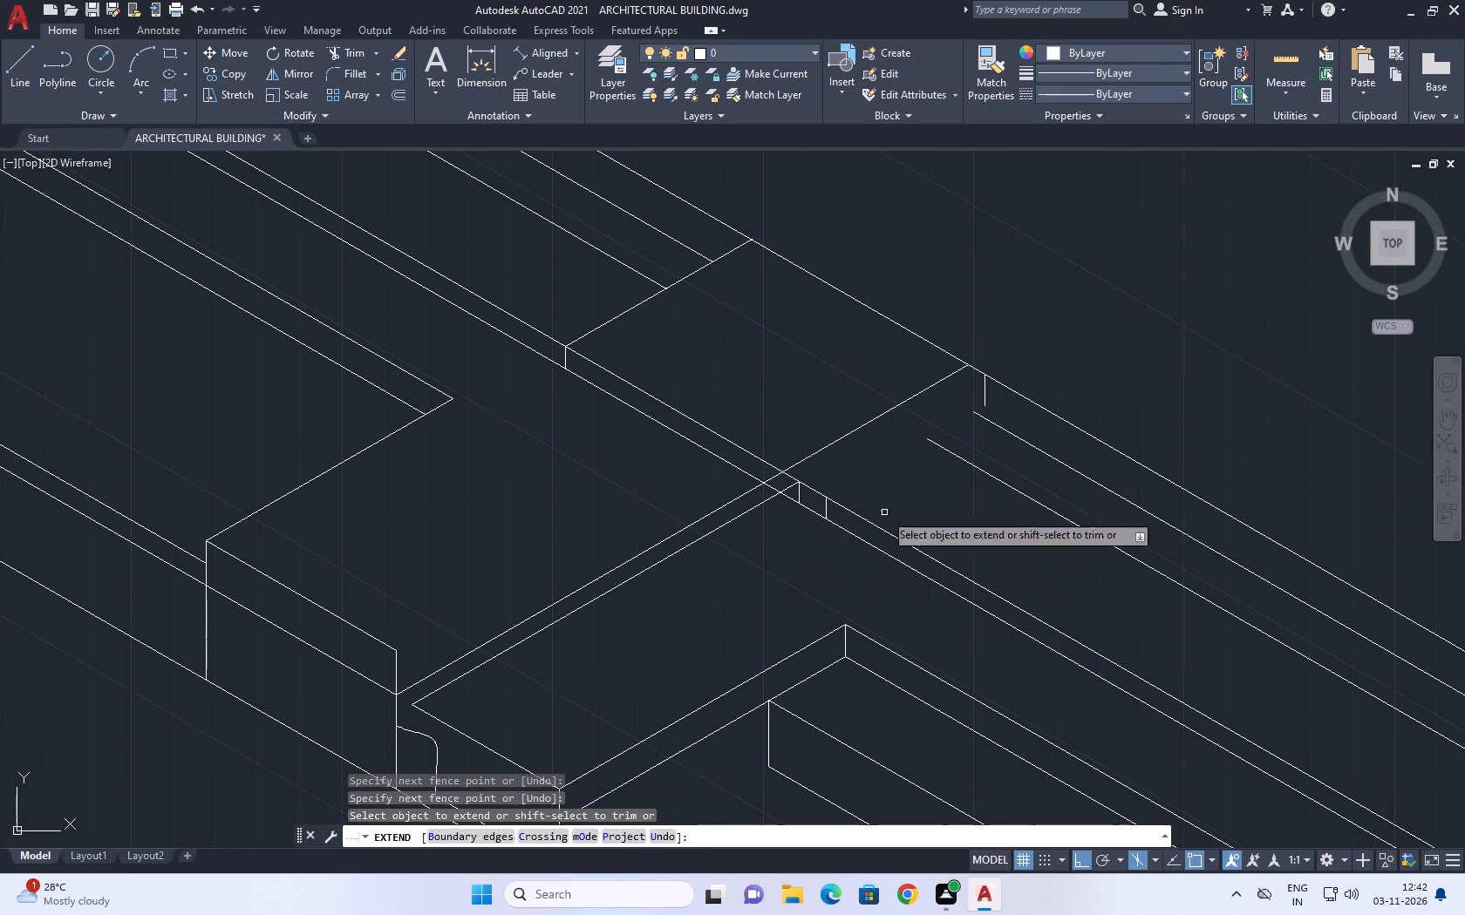
pyautogui.click(972, 444)
pyautogui.moveTo(931, 481); pyautogui.dragTo(923, 485)
pyautogui.click(1030, 439)
pyautogui.moveTo(1016, 445); pyautogui.dragTo(1007, 443)
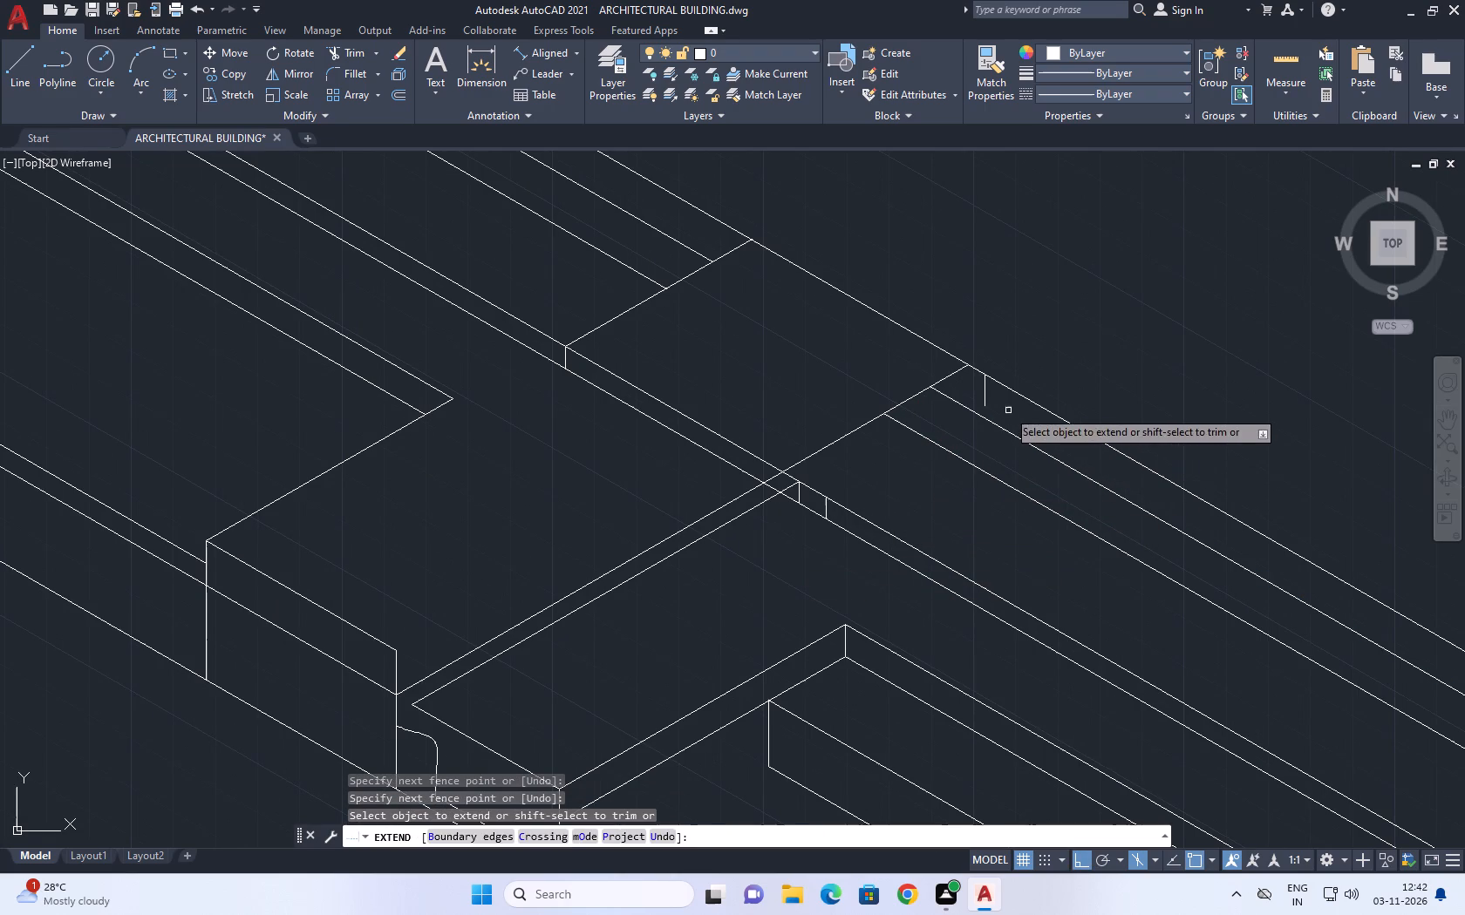
pyautogui.press('Escape')
# Move the short rear vertical so its top sits where the 30° line meets the outermost 150° edge.
pyautogui.moveTo(980, 377); pyautogui.dragTo(831, 356, button='middle')
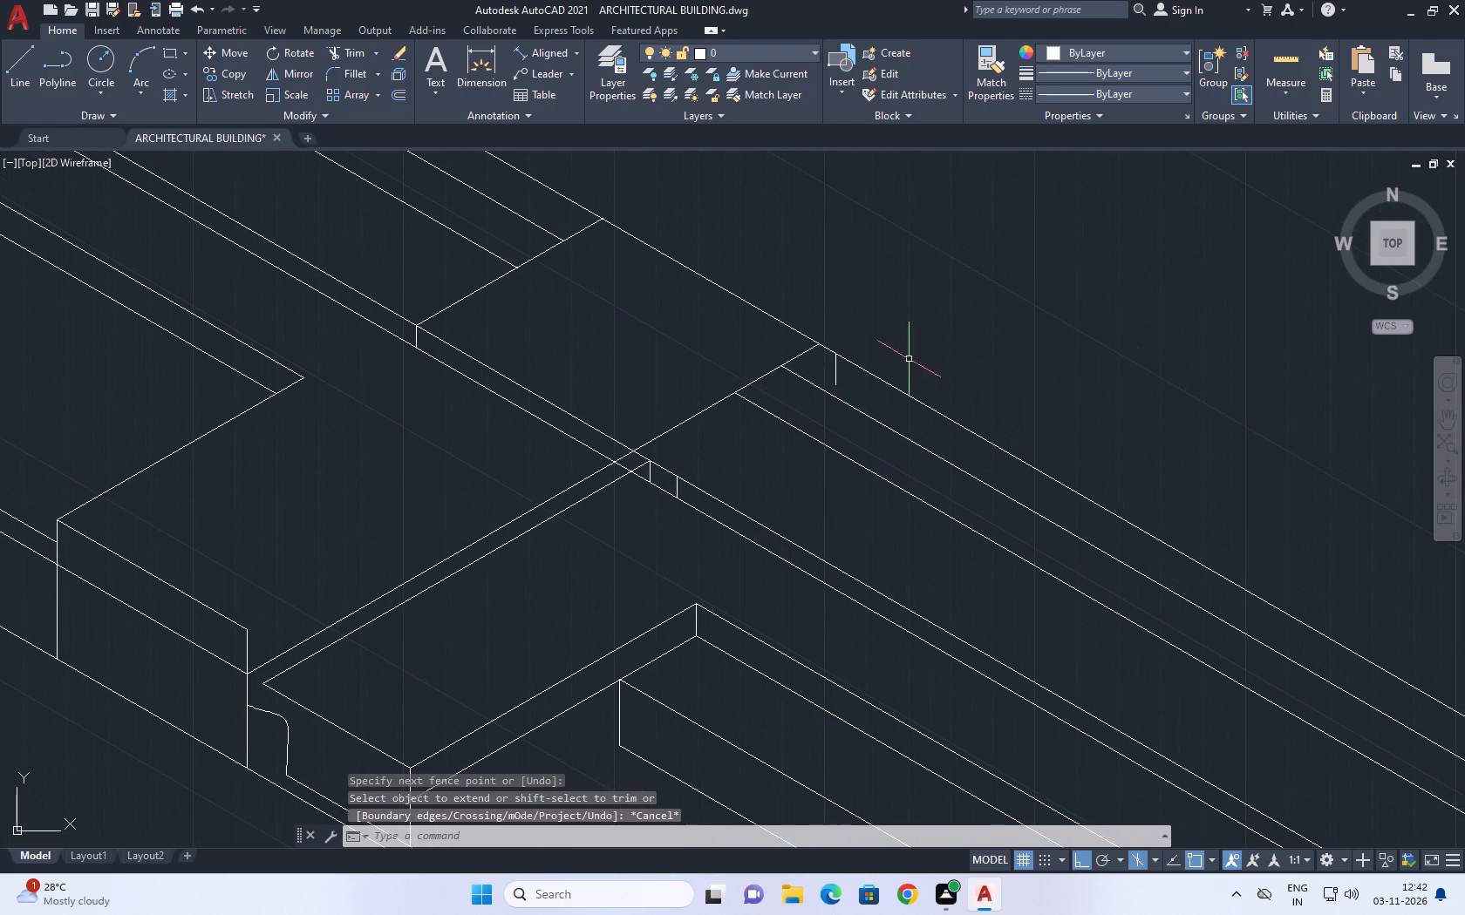
pyautogui.scroll(2, 835, 385)
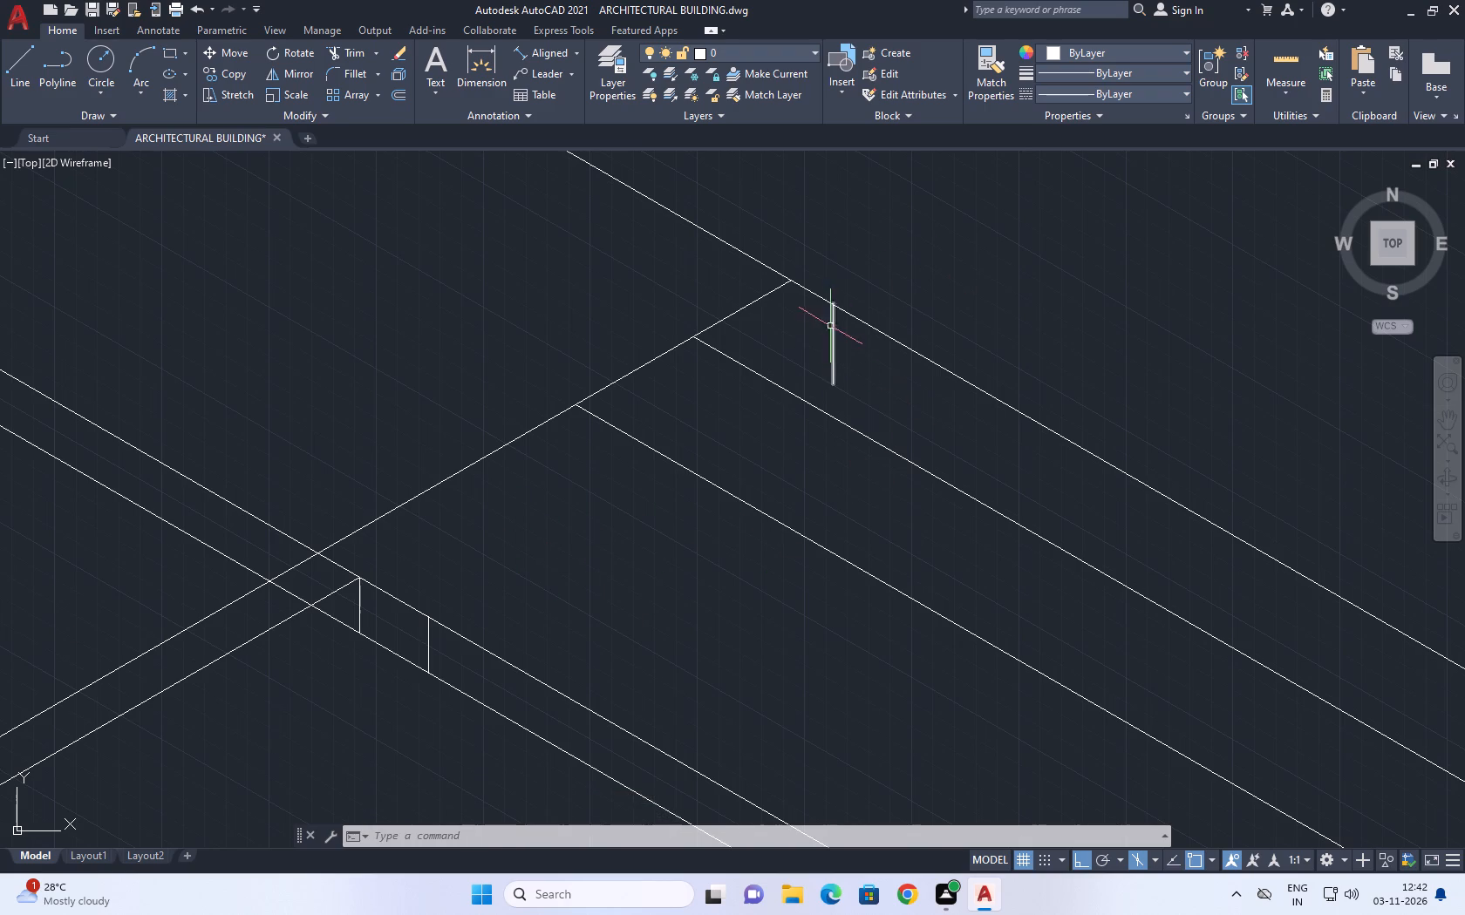
pyautogui.click(829, 328)
pyautogui.click(830, 335)
pyautogui.click(835, 342)
pyautogui.moveTo(823, 352); pyautogui.dragTo(800, 361)
pyautogui.scroll(1, 865, 347)
pyautogui.moveTo(885, 390); pyautogui.dragTo(910, 430, button='middle')
pyautogui.write('m')
pyautogui.press('space')
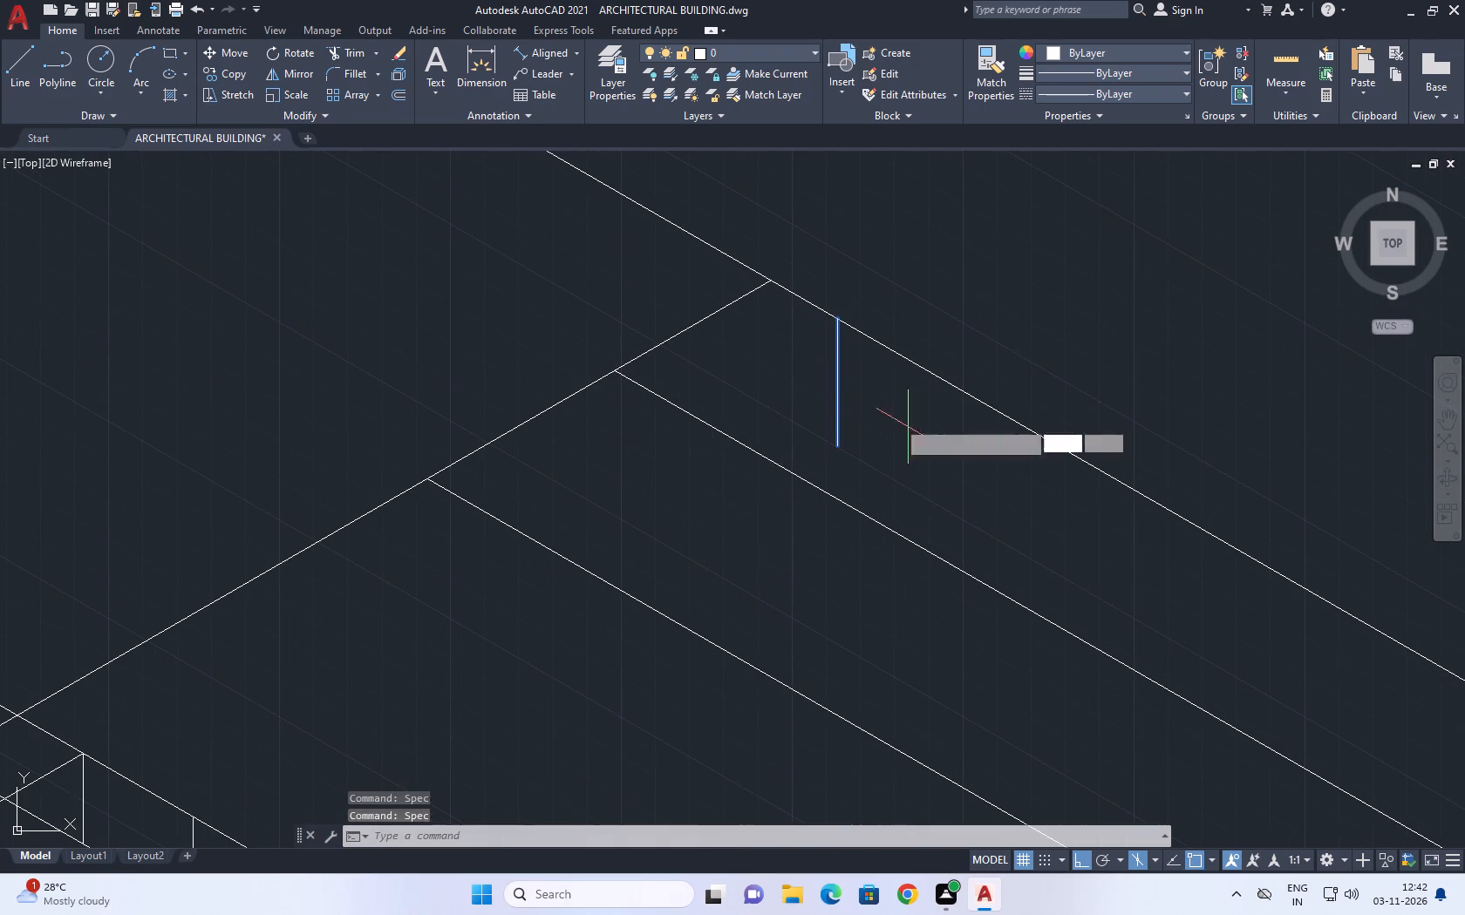
pyautogui.moveTo(839, 322); pyautogui.dragTo(802, 328)
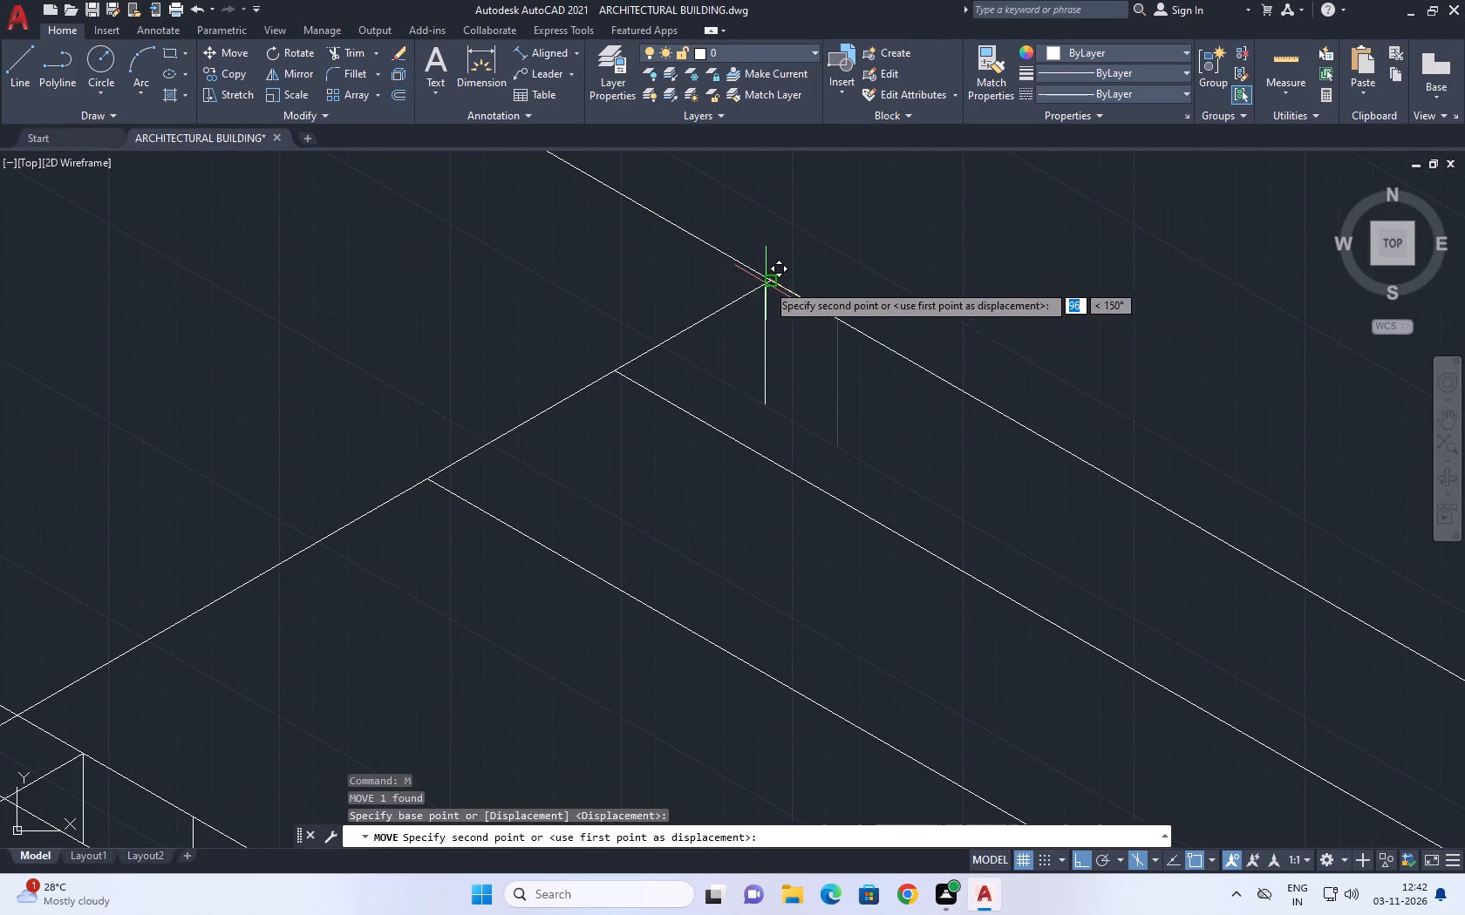
pyautogui.click(767, 283)
# Trim the 30° lines' overshoots across the paired front 150° edges and remove the two short verticals between those edges.
pyautogui.scroll(-3, 824, 446)
pyautogui.moveTo(843, 552); pyautogui.dragTo(935, 444, button='middle')
pyautogui.moveTo(724, 411); pyautogui.dragTo(843, 435, button='middle')
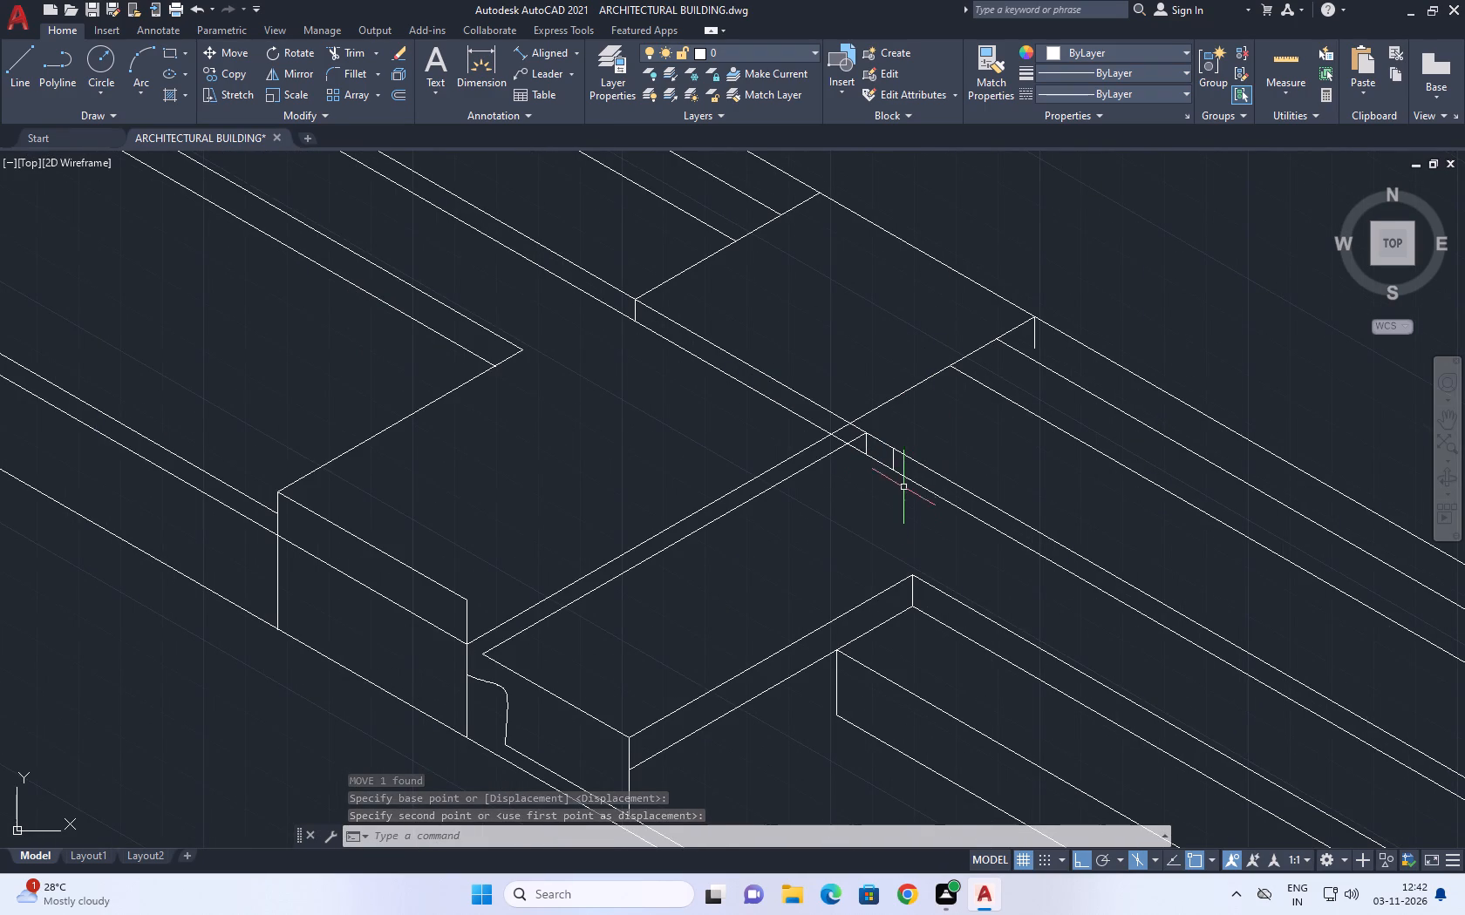
pyautogui.moveTo(812, 608); pyautogui.dragTo(835, 464, button='middle')
pyautogui.moveTo(858, 369); pyautogui.dragTo(714, 568, button='middle')
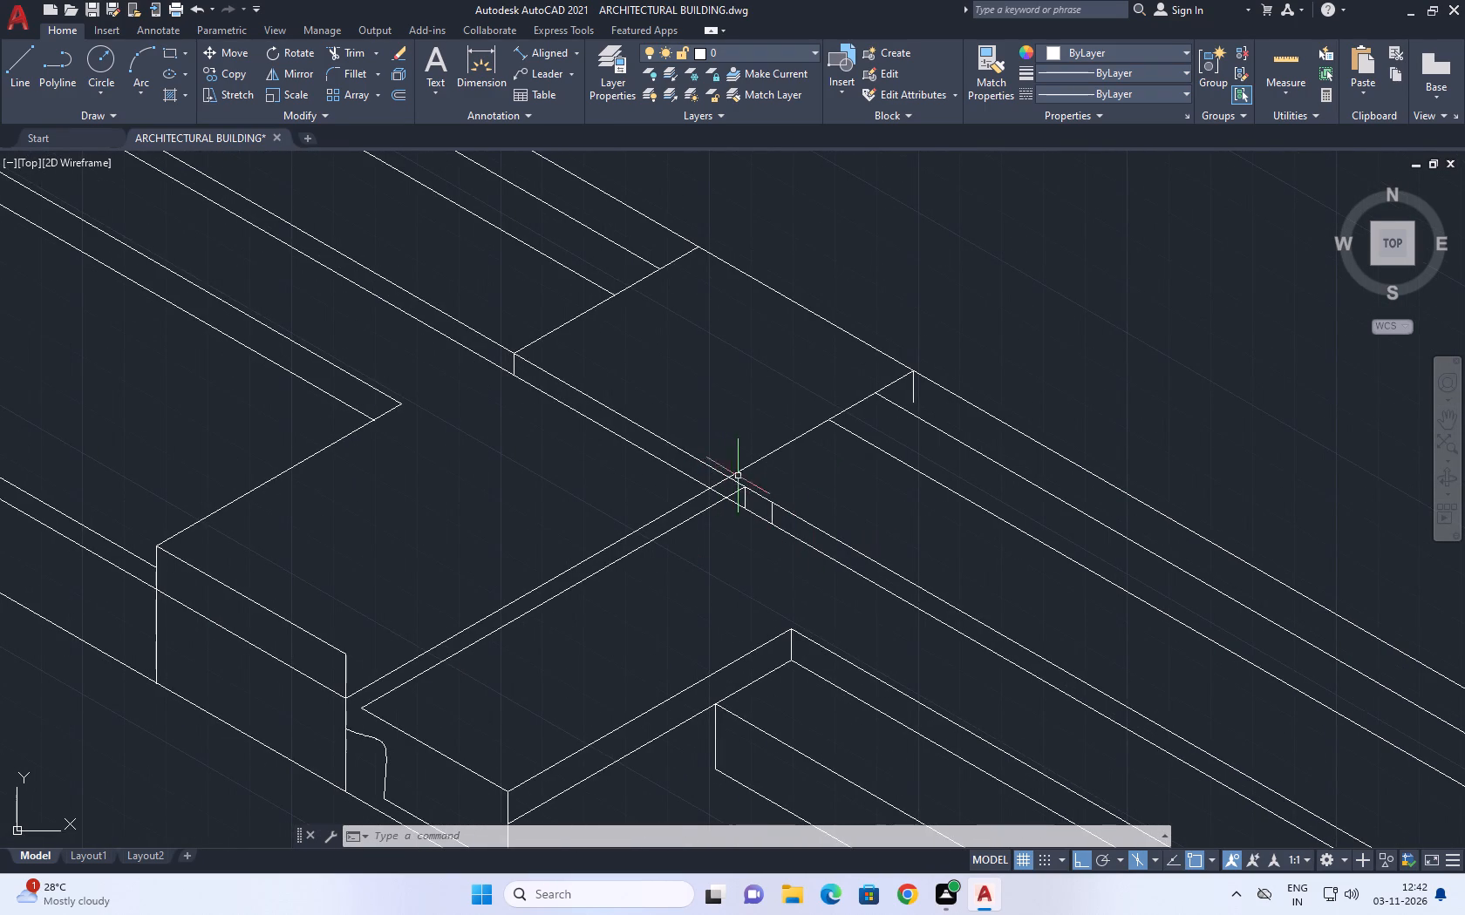
pyautogui.moveTo(753, 476); pyautogui.dragTo(824, 476, button='middle')
pyautogui.scroll(-2, 887, 478)
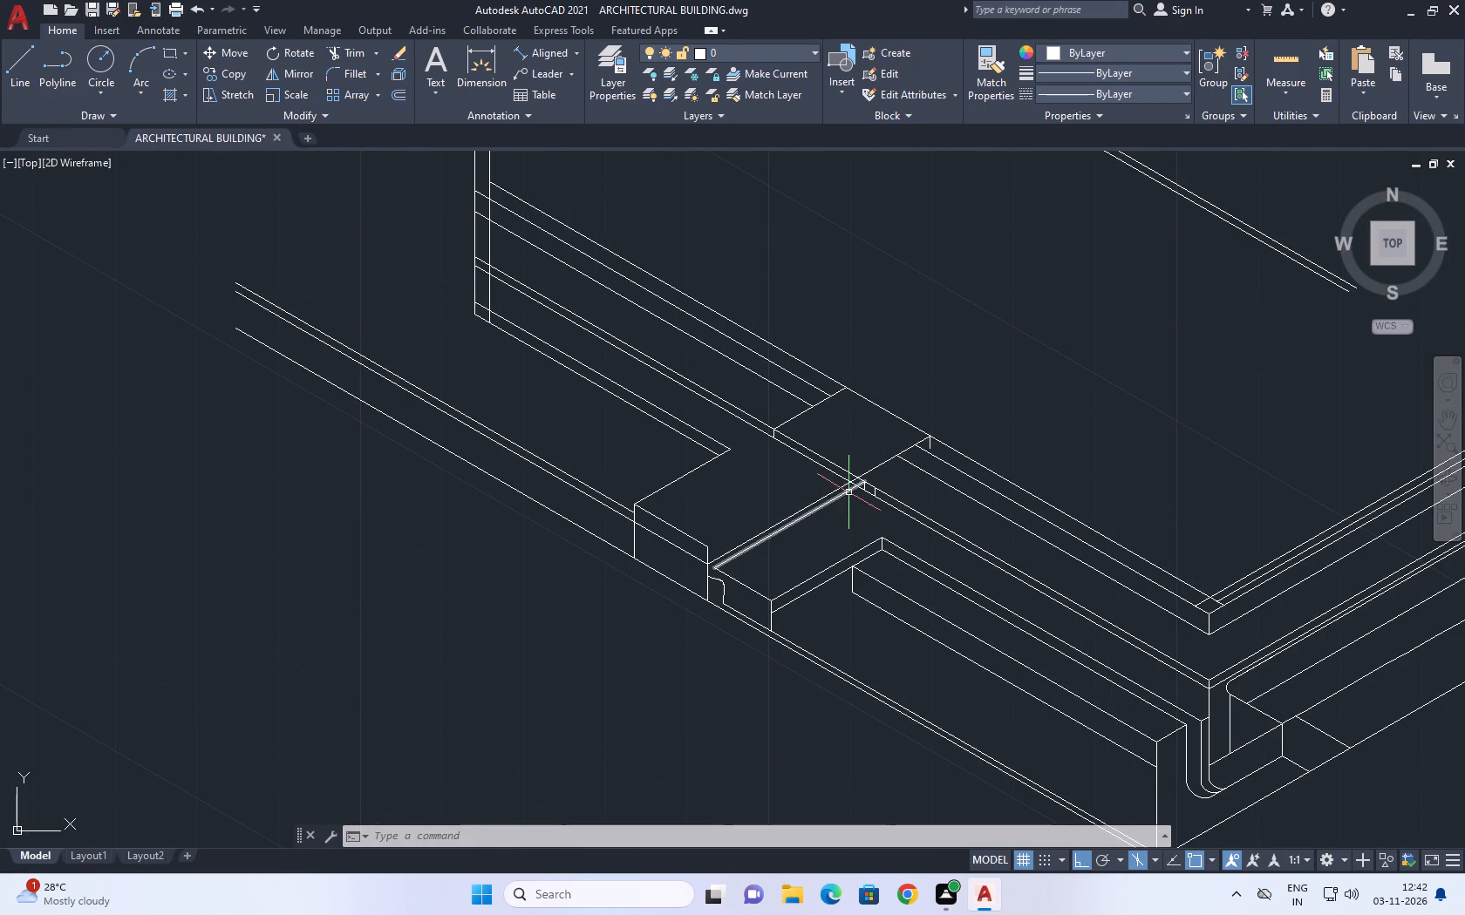
pyautogui.scroll(2, 826, 475)
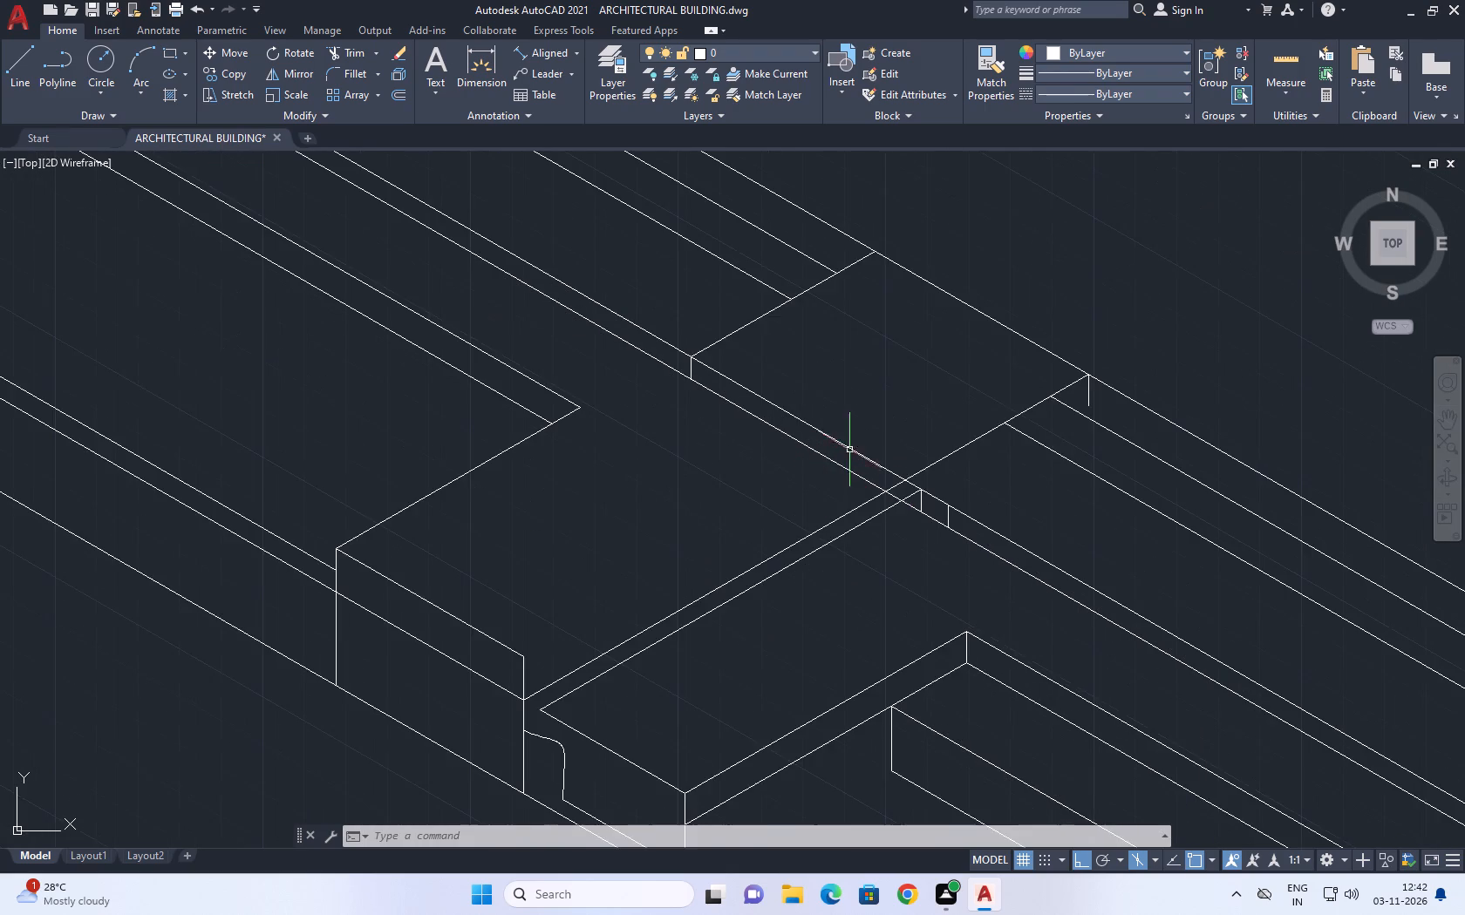
pyautogui.moveTo(882, 490); pyautogui.dragTo(907, 532, button='middle')
pyautogui.press('t')
pyautogui.press('r')
pyautogui.press('space')
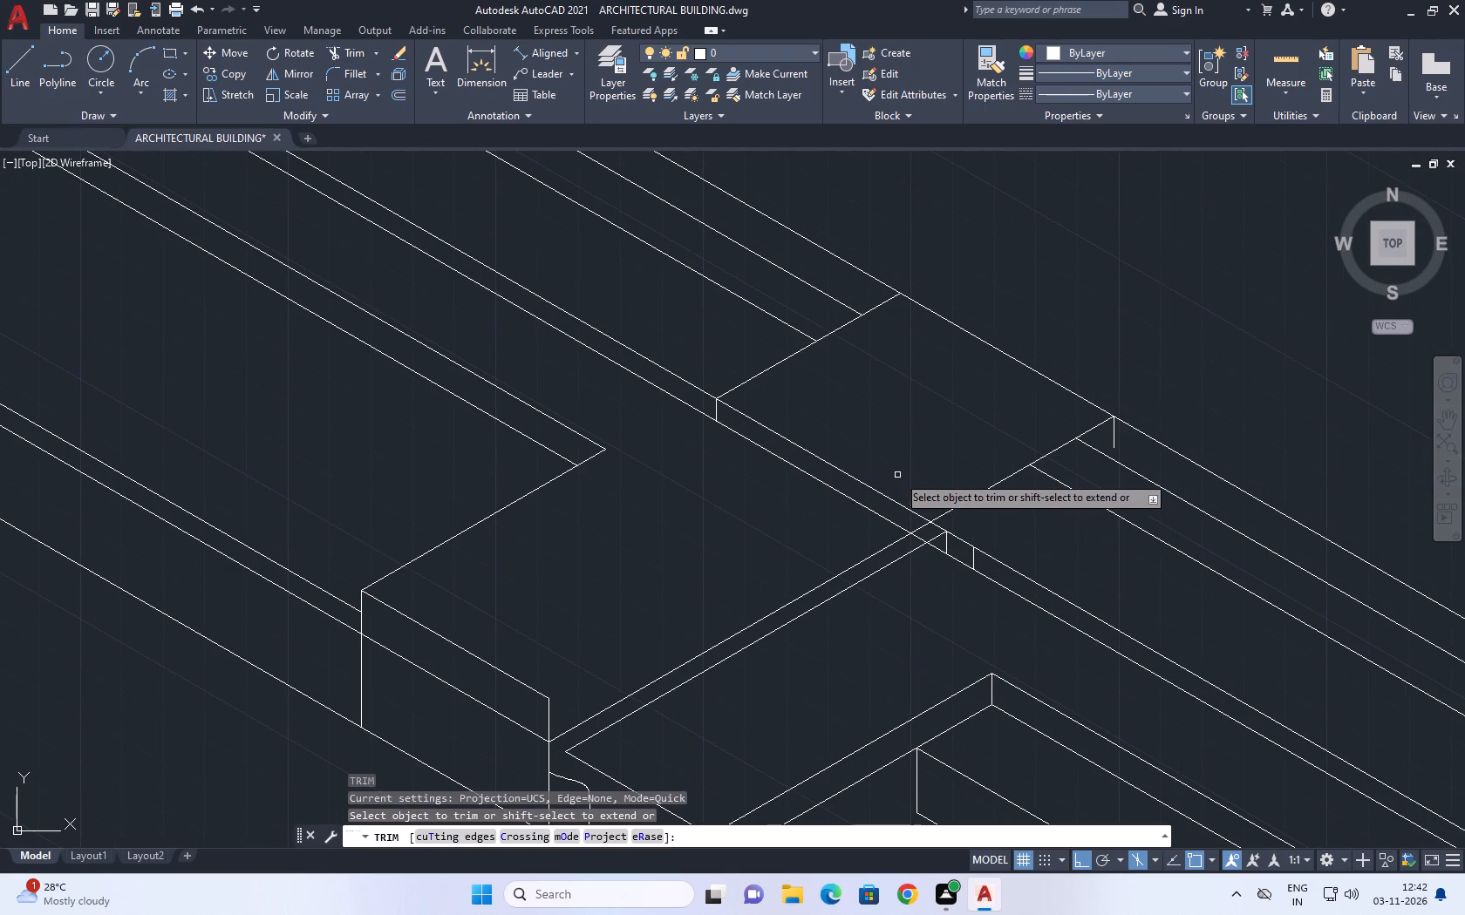
pyautogui.click(920, 529)
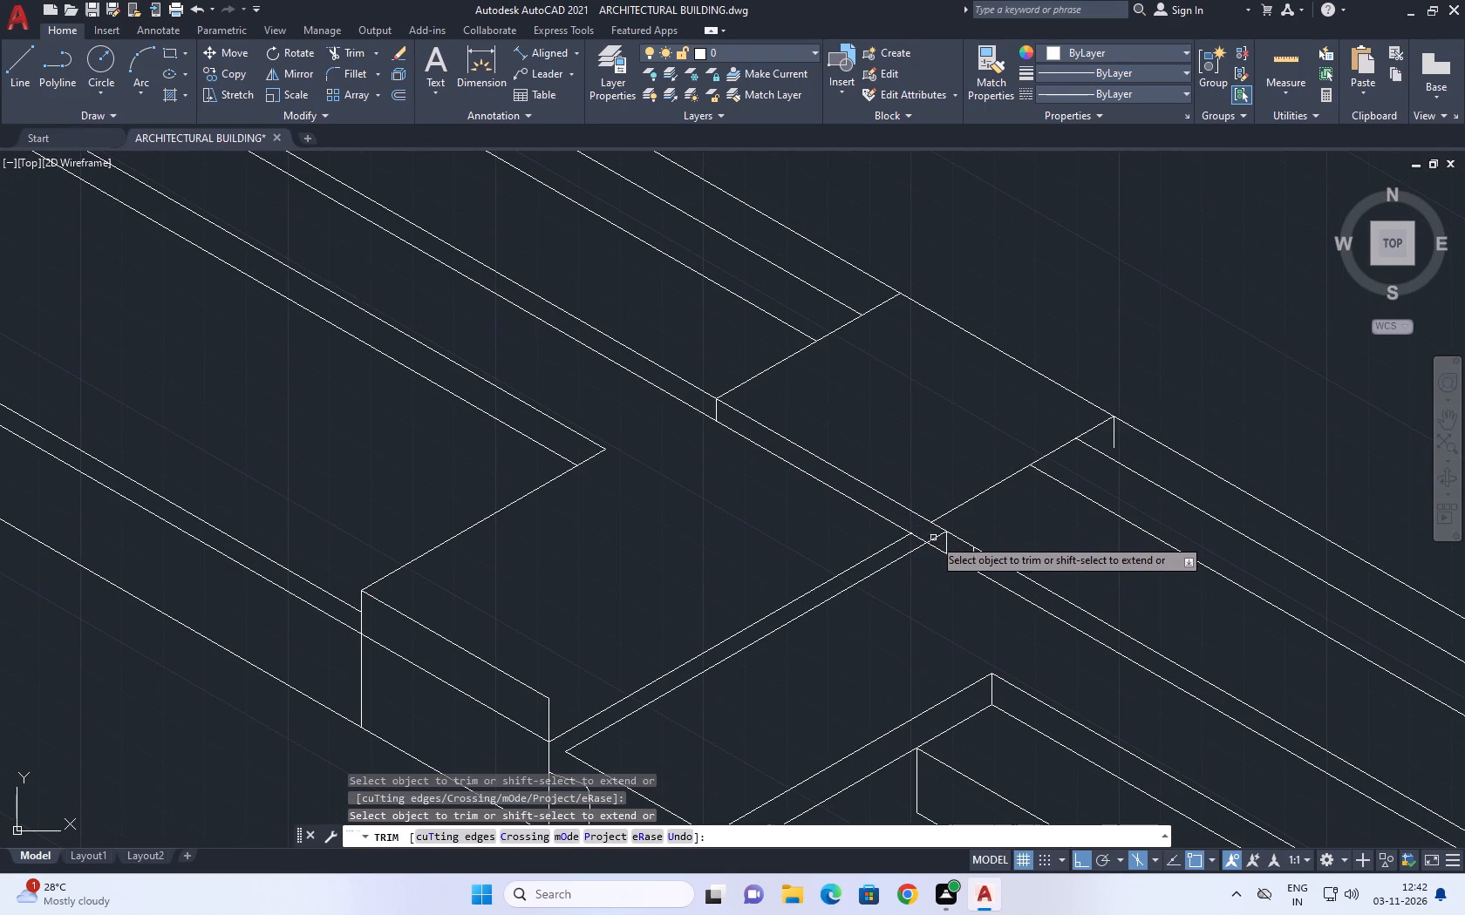
pyautogui.click(937, 538)
pyautogui.click(944, 539)
pyautogui.click(977, 556)
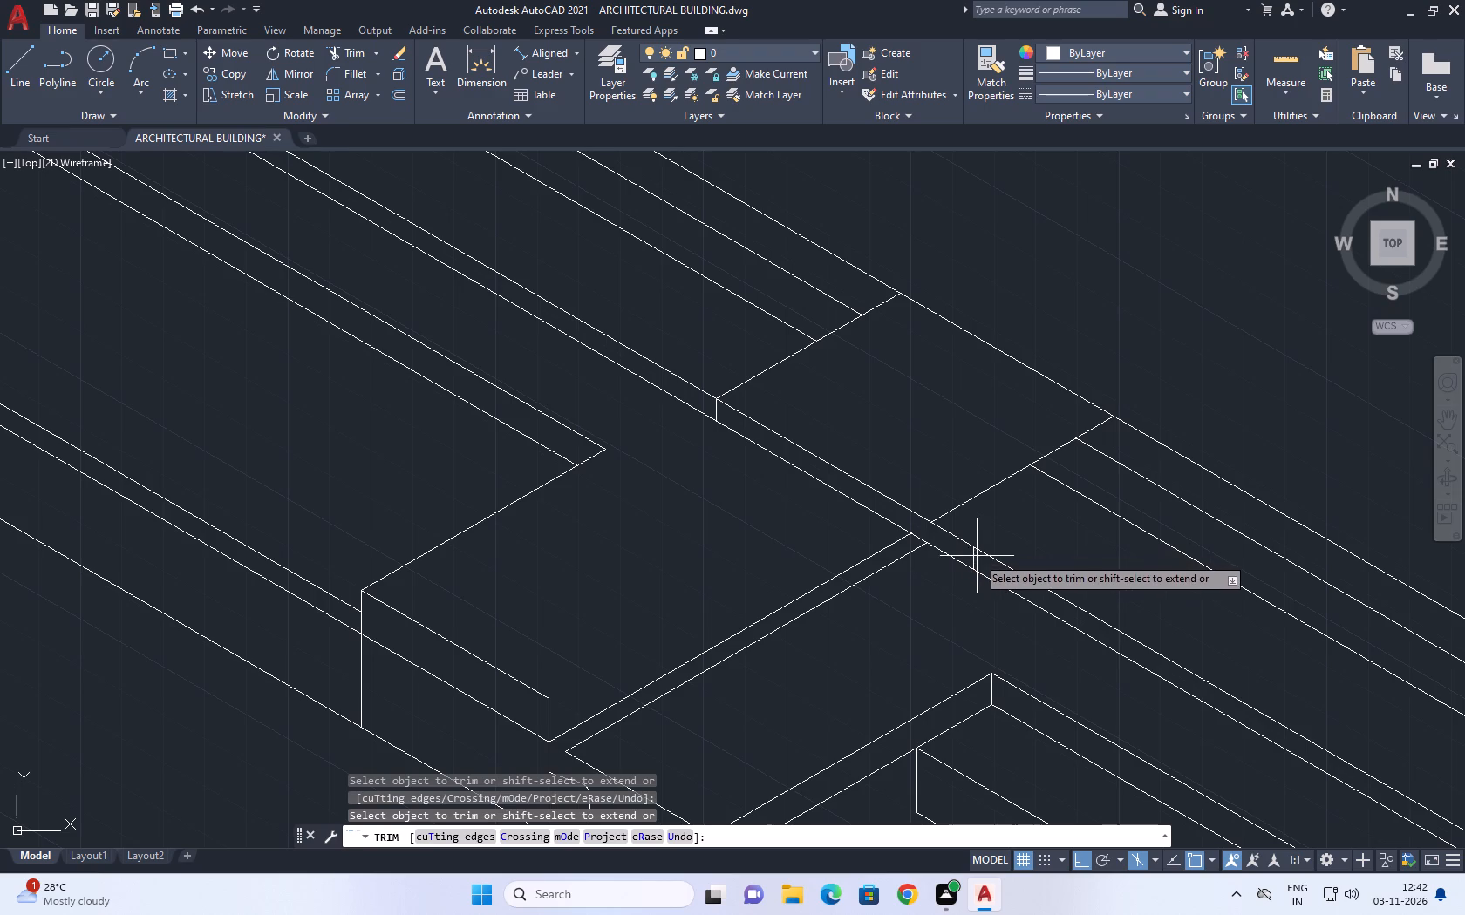
pyautogui.click(951, 546)
pyautogui.press('Escape')
# Draw a short vertical line down from where the rear 30° line meets the upper front 150° edge.
pyautogui.press('l')
pyautogui.press('space')
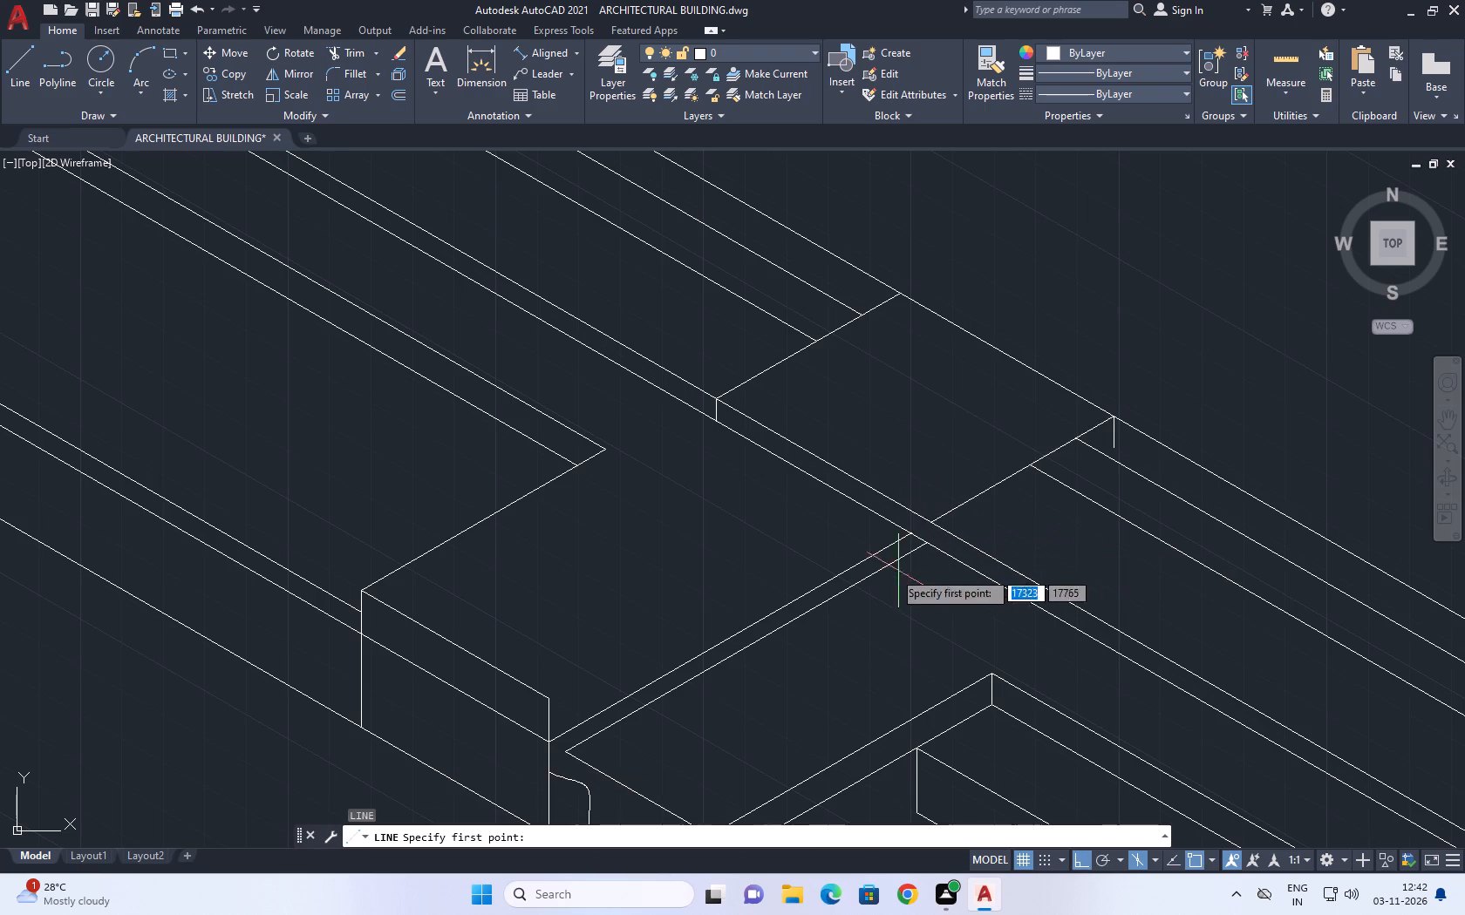
pyautogui.scroll(1, 951, 539)
pyautogui.click(918, 512)
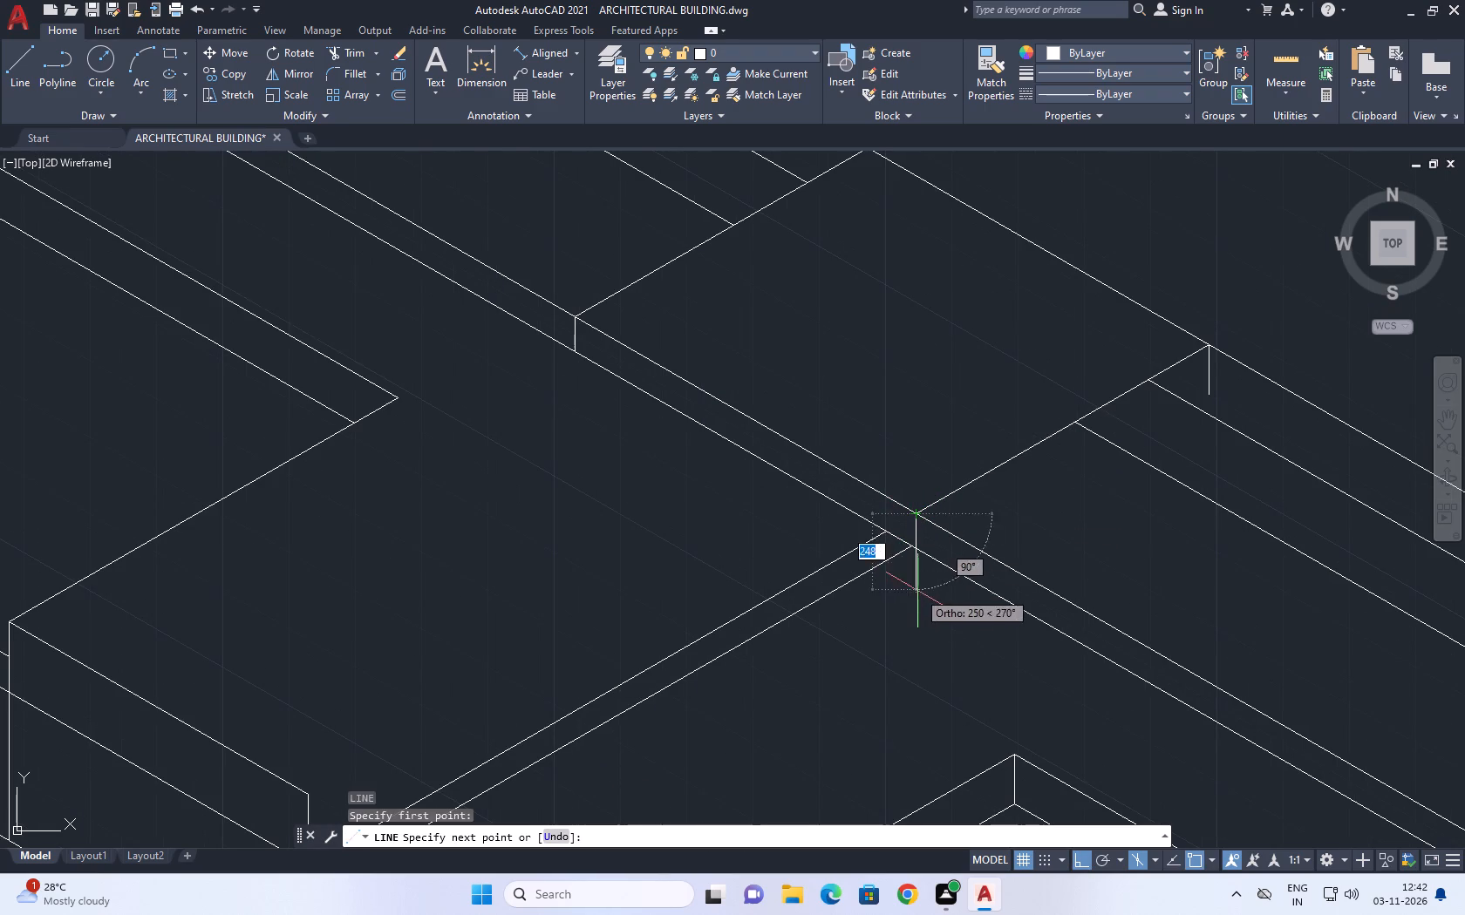
pyautogui.click(920, 599)
pyautogui.press('Escape')
# Move the two parallel 30° lines so the lower one's upper end meets the new vertical on the lower 150° edge.
pyautogui.moveTo(891, 579); pyautogui.dragTo(972, 444, button='middle')
pyautogui.scroll(1, 972, 445)
pyautogui.click(866, 529)
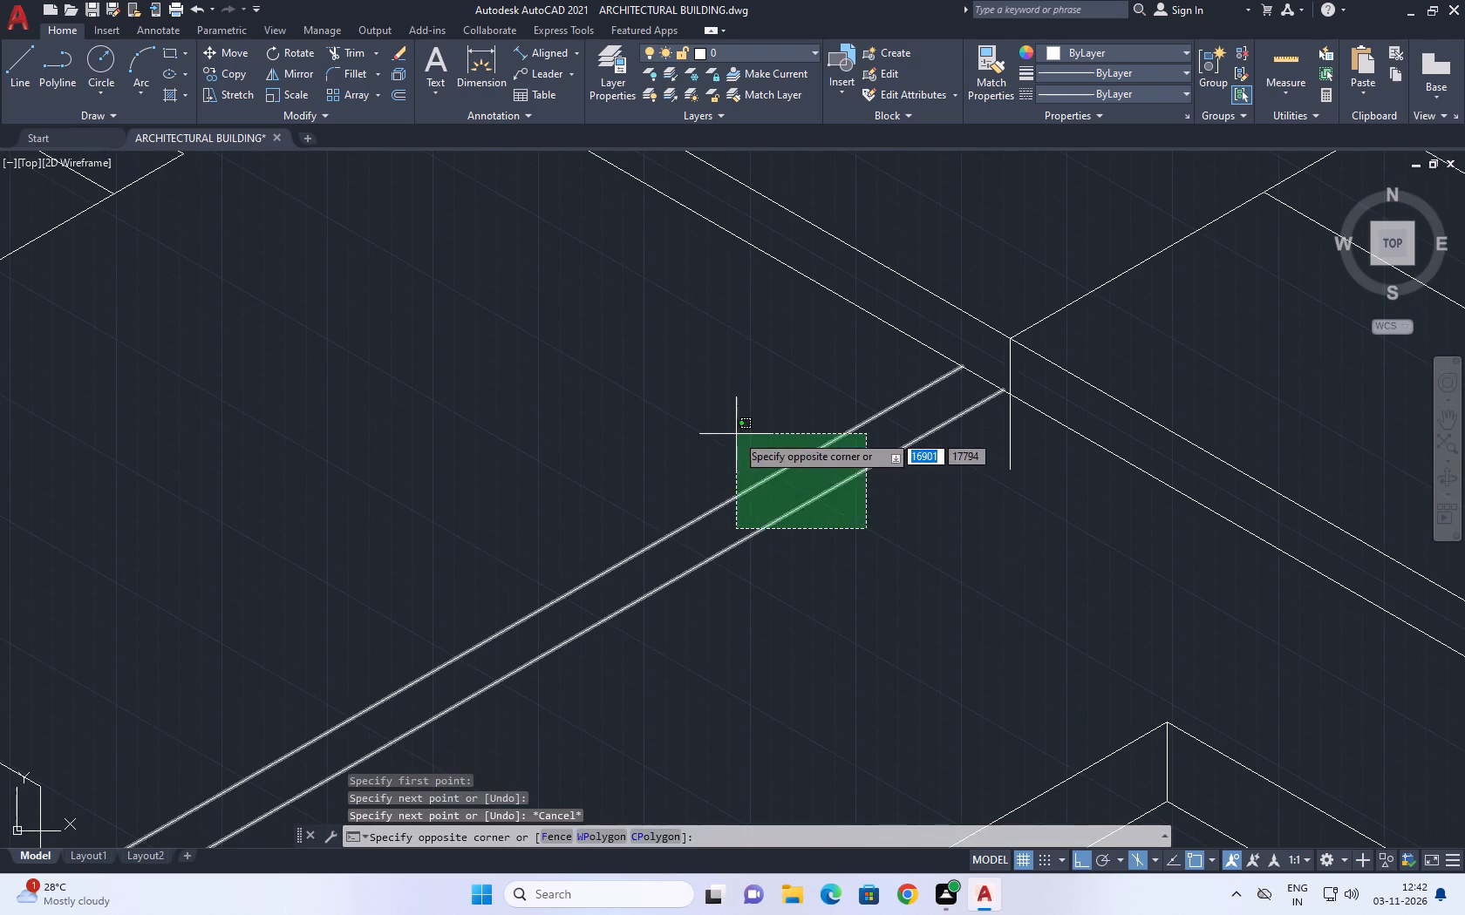
pyautogui.click(730, 430)
pyautogui.scroll(-2, 1057, 451)
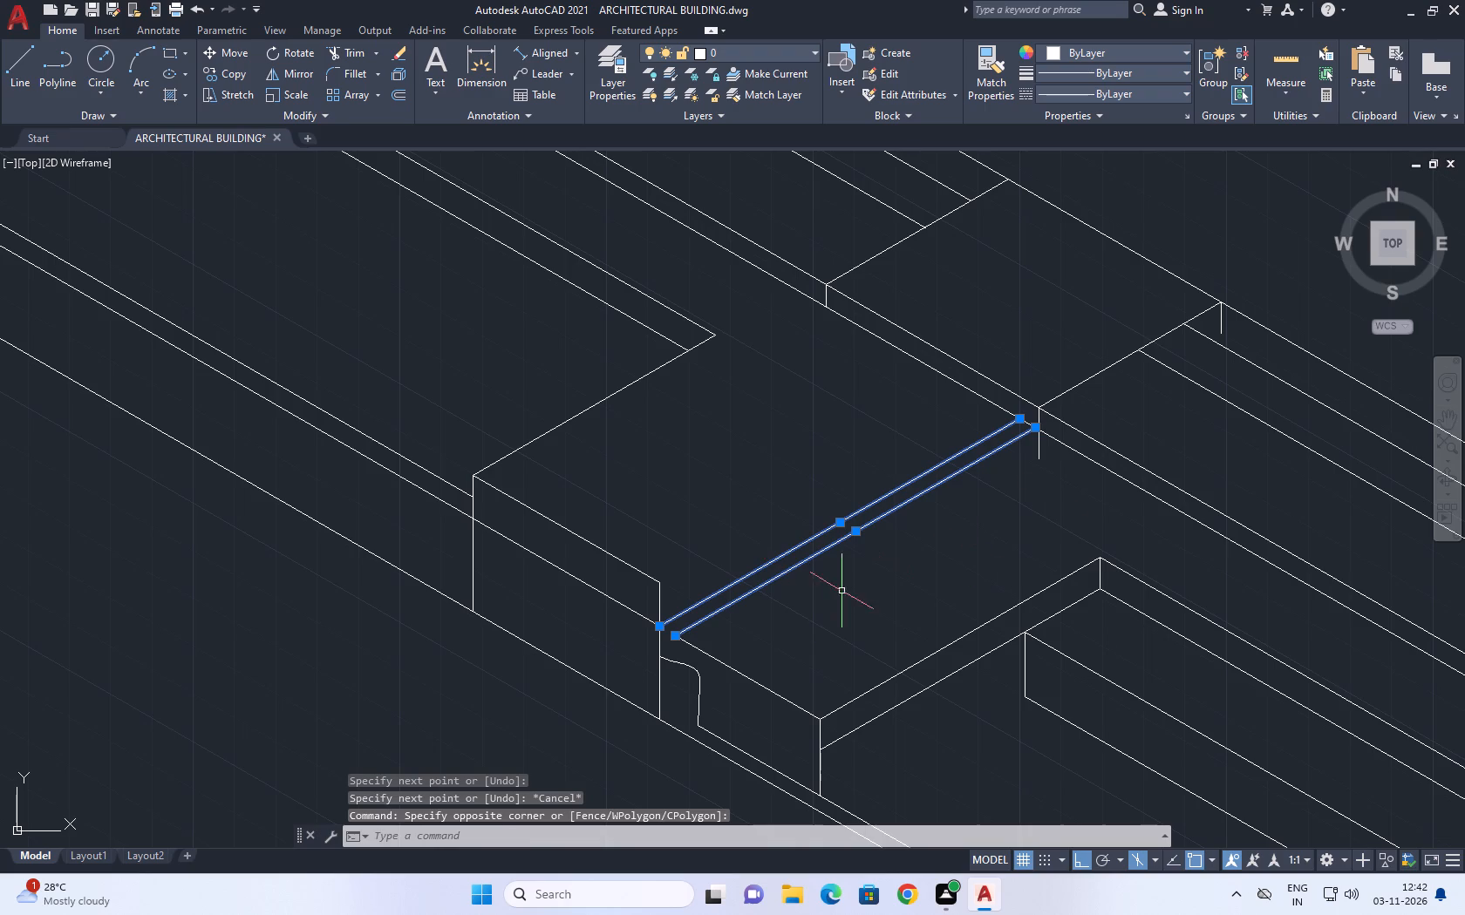
pyautogui.scroll(2, 1027, 429)
pyautogui.press('m')
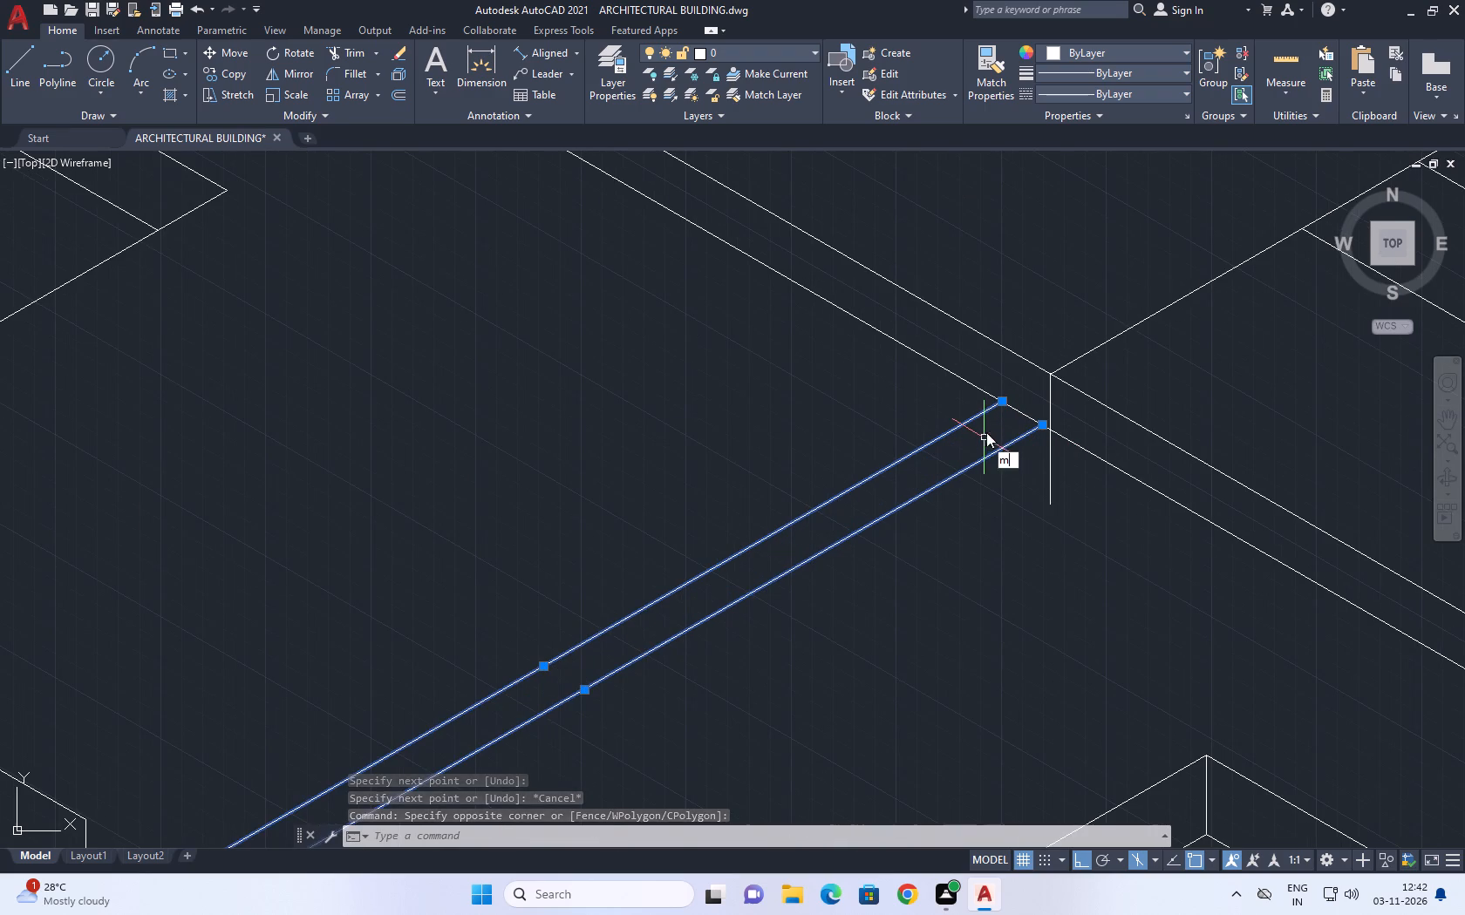
pyautogui.press('space')
pyautogui.scroll(1, 1047, 422)
pyautogui.click(1040, 424)
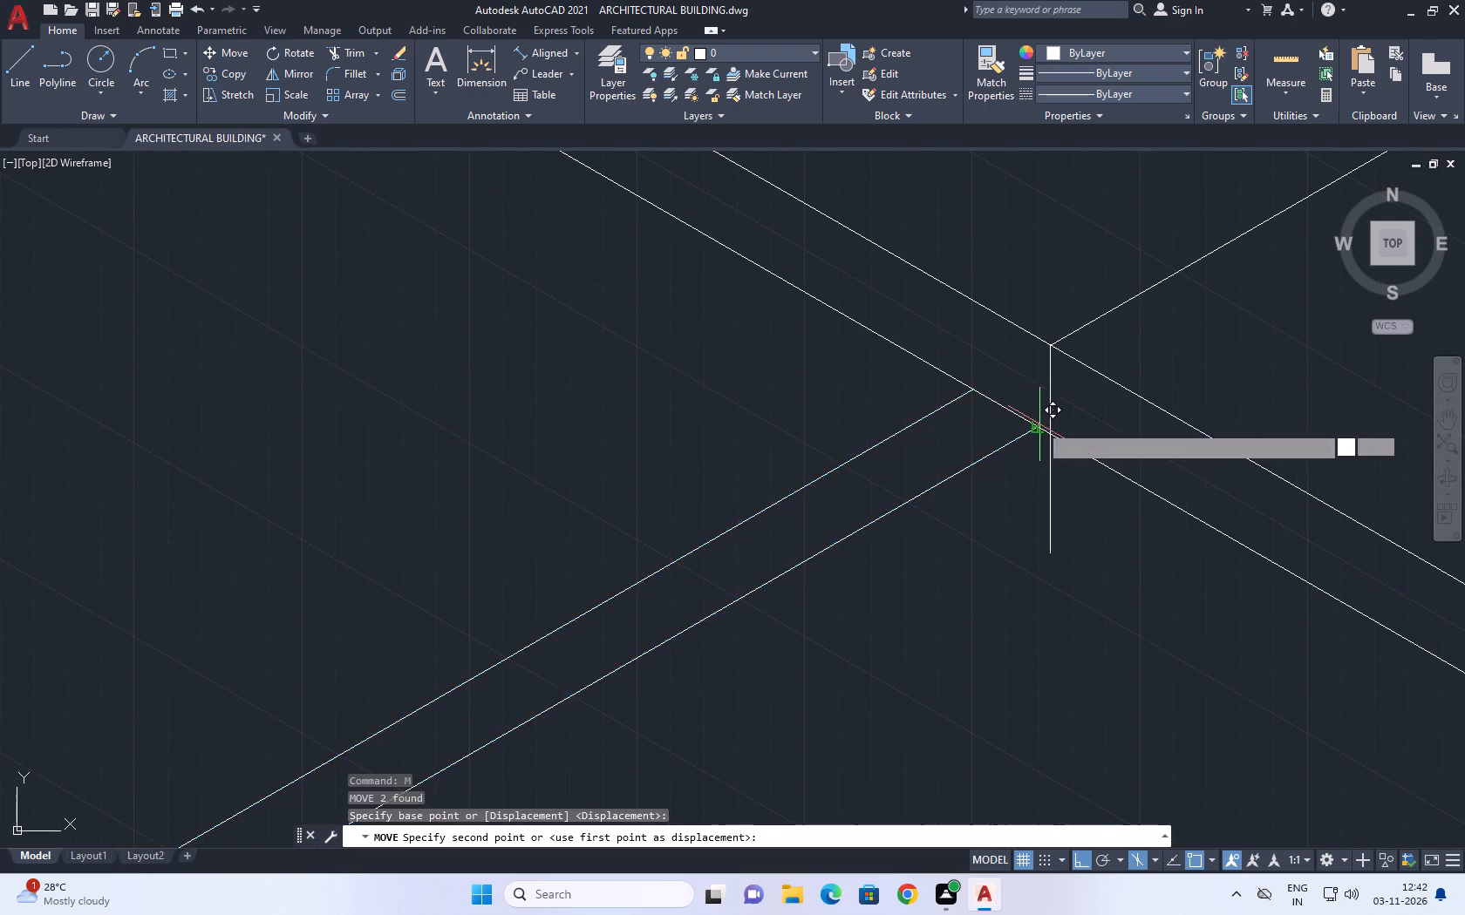
pyautogui.click(1052, 432)
# Move the slab's corner vertical above the curved profile to the lower end of the shifted upper 30° line.
pyautogui.scroll(-5, 1221, 418)
pyautogui.scroll(2, 1075, 517)
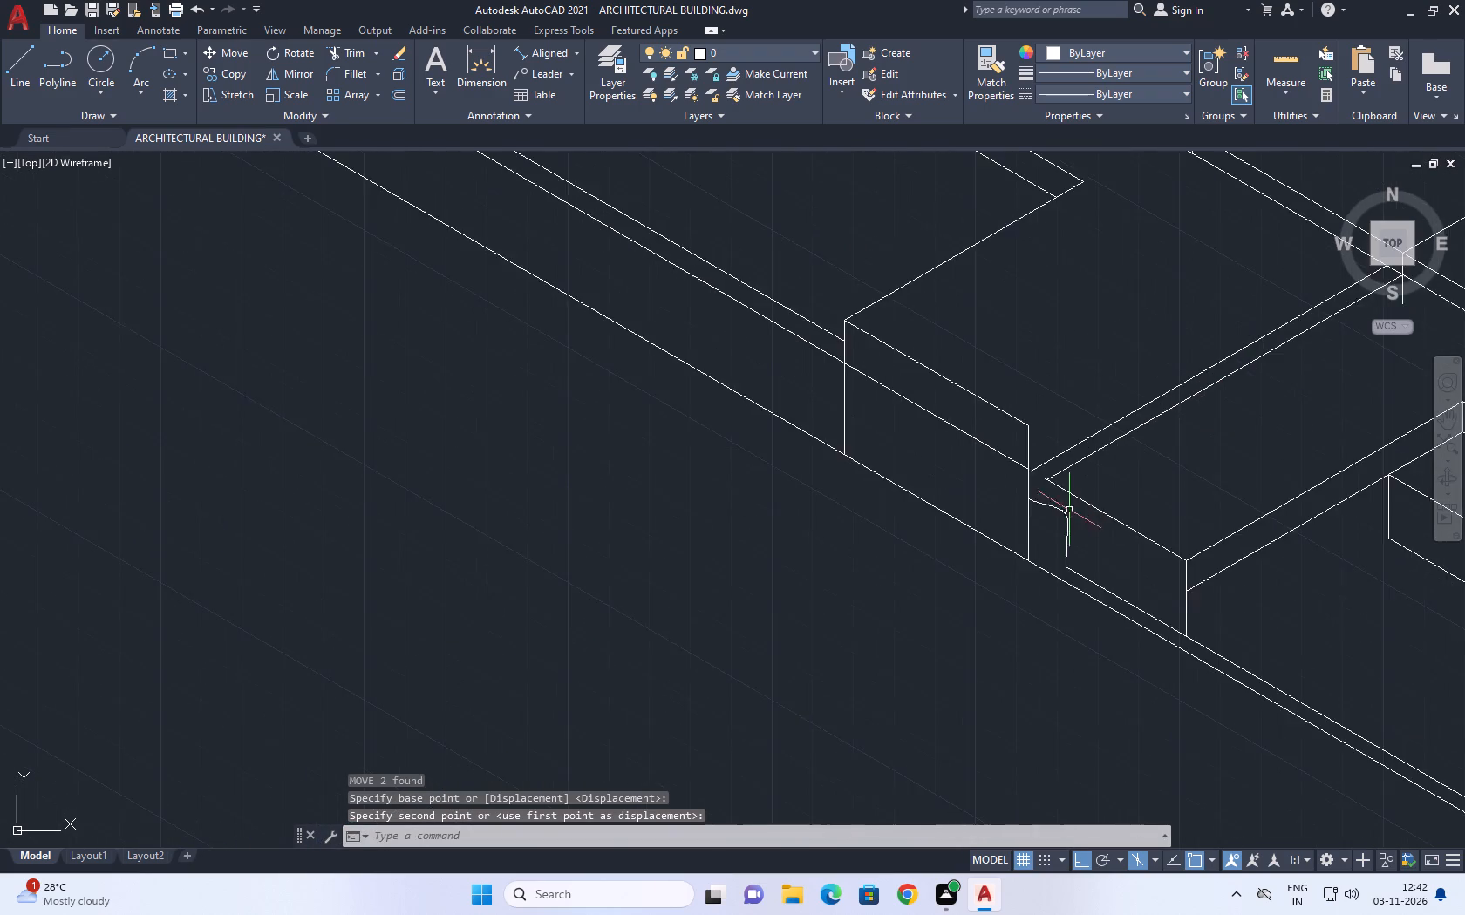
pyautogui.scroll(3, 1029, 478)
pyautogui.moveTo(1027, 444); pyautogui.dragTo(1032, 491, button='middle')
pyautogui.scroll(-4, 1032, 498)
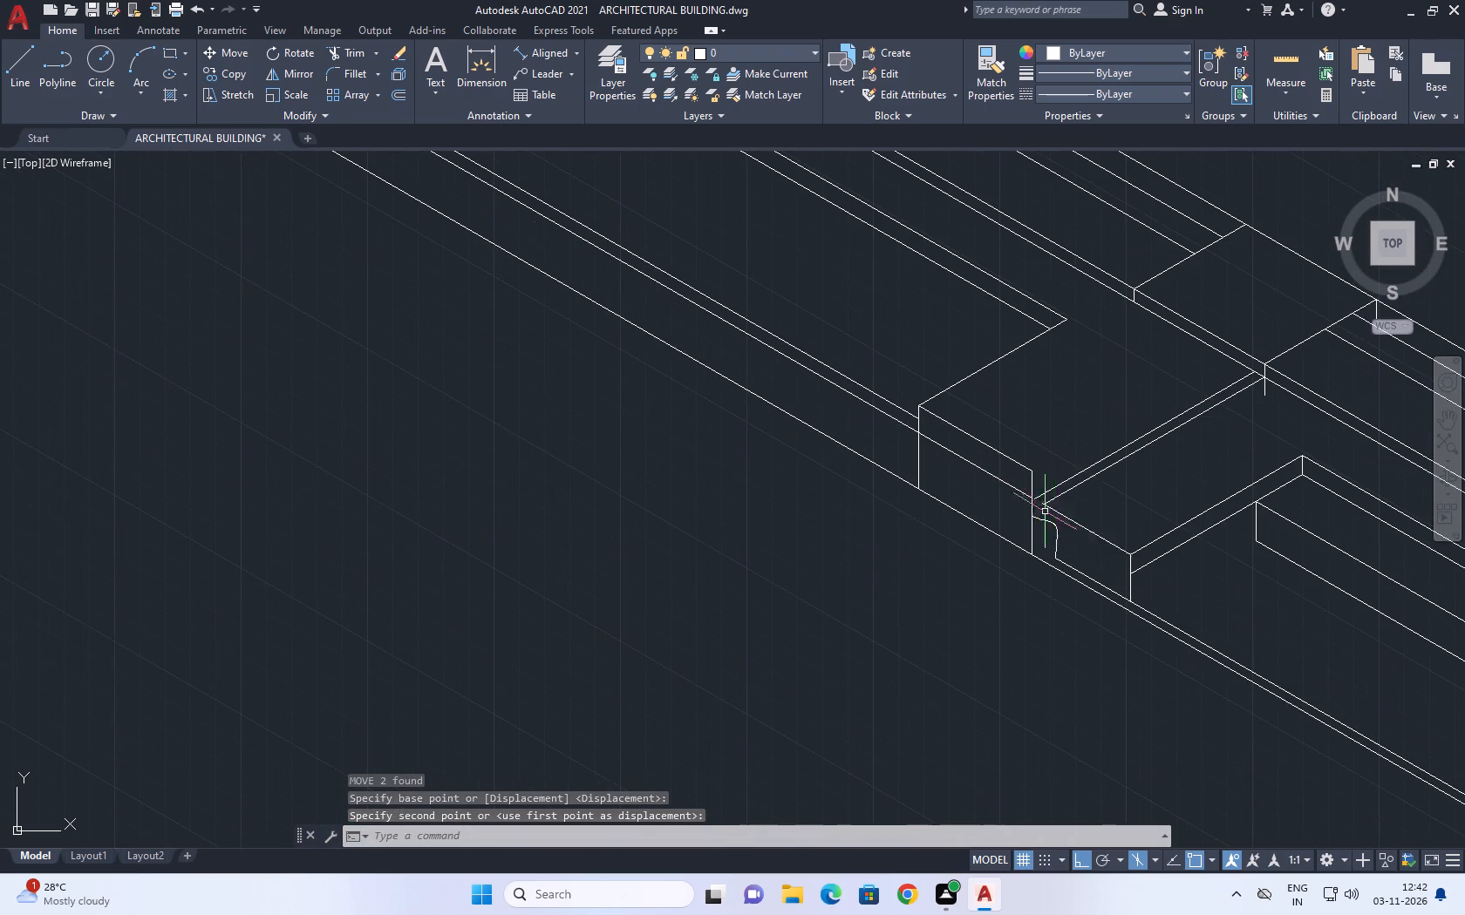
pyautogui.scroll(2, 1037, 506)
pyautogui.click(1021, 505)
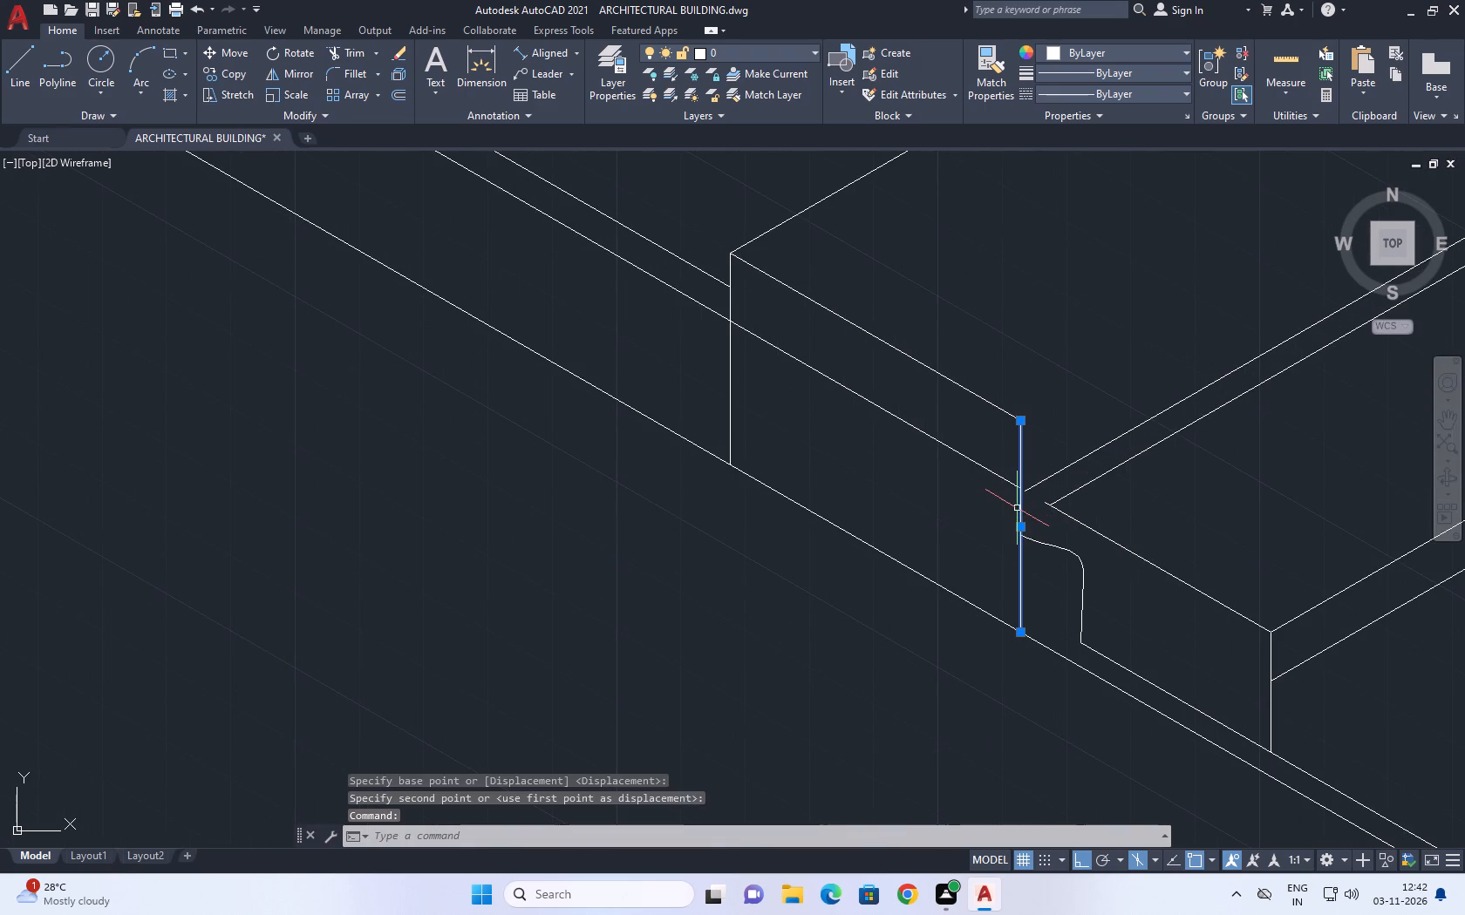
pyautogui.press('m')
pyautogui.press('space')
pyautogui.scroll(3, 1021, 485)
pyautogui.click(1013, 499)
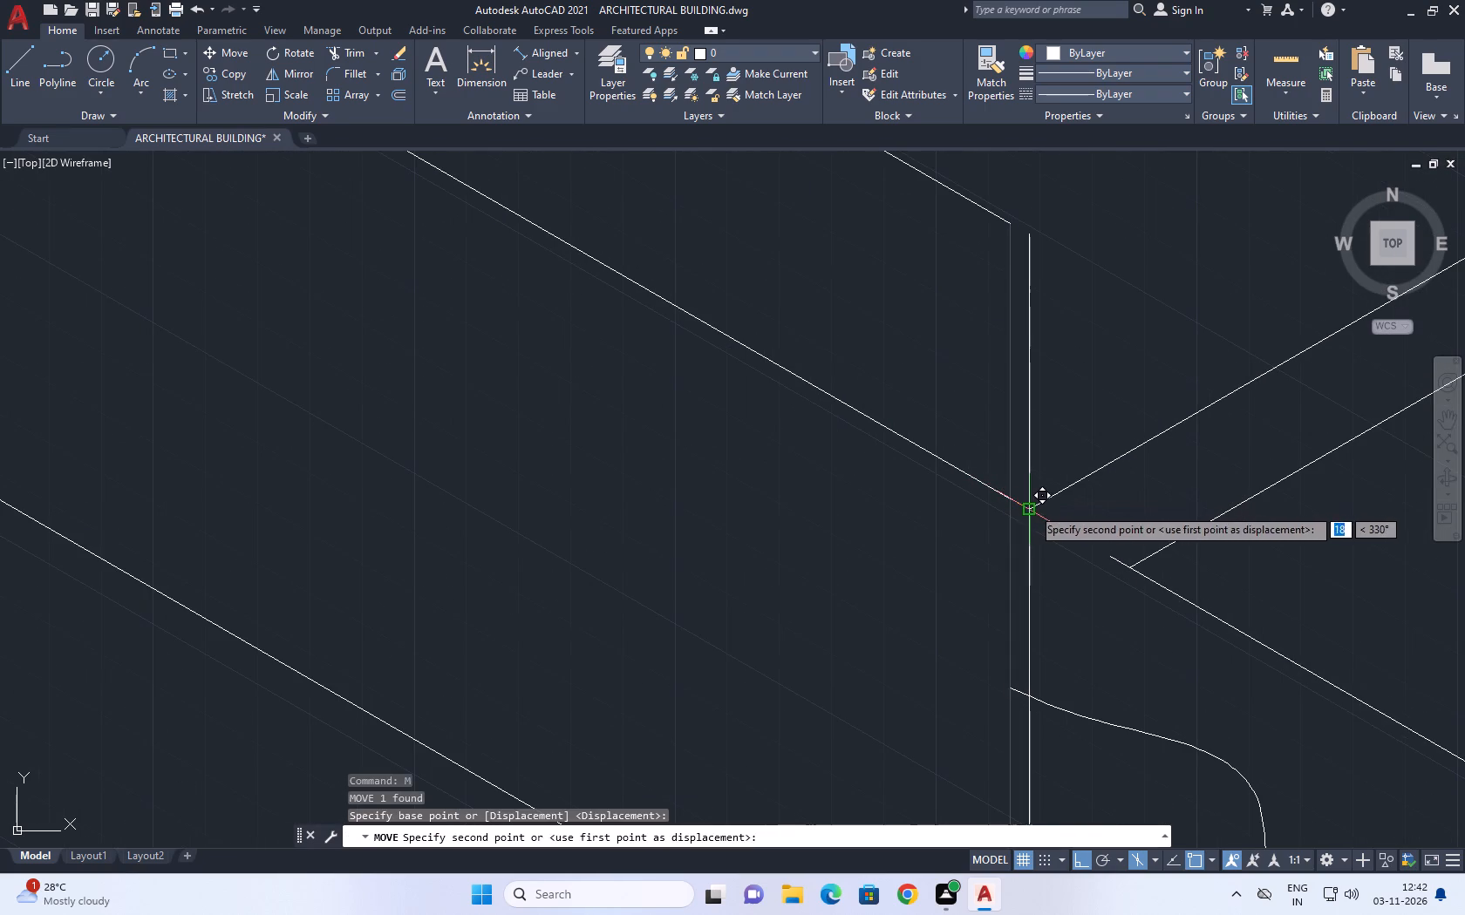
pyautogui.click(1032, 508)
# Move the curved profile so its upper end touches the relocated corner vertical.
pyautogui.scroll(-2, 1053, 499)
pyautogui.moveTo(1139, 593); pyautogui.dragTo(1107, 593)
pyautogui.click(1067, 676)
pyautogui.moveTo(1124, 629); pyautogui.dragTo(1007, 572, button='middle')
pyautogui.press('m')
pyautogui.press('space')
pyautogui.scroll(2, 929, 519)
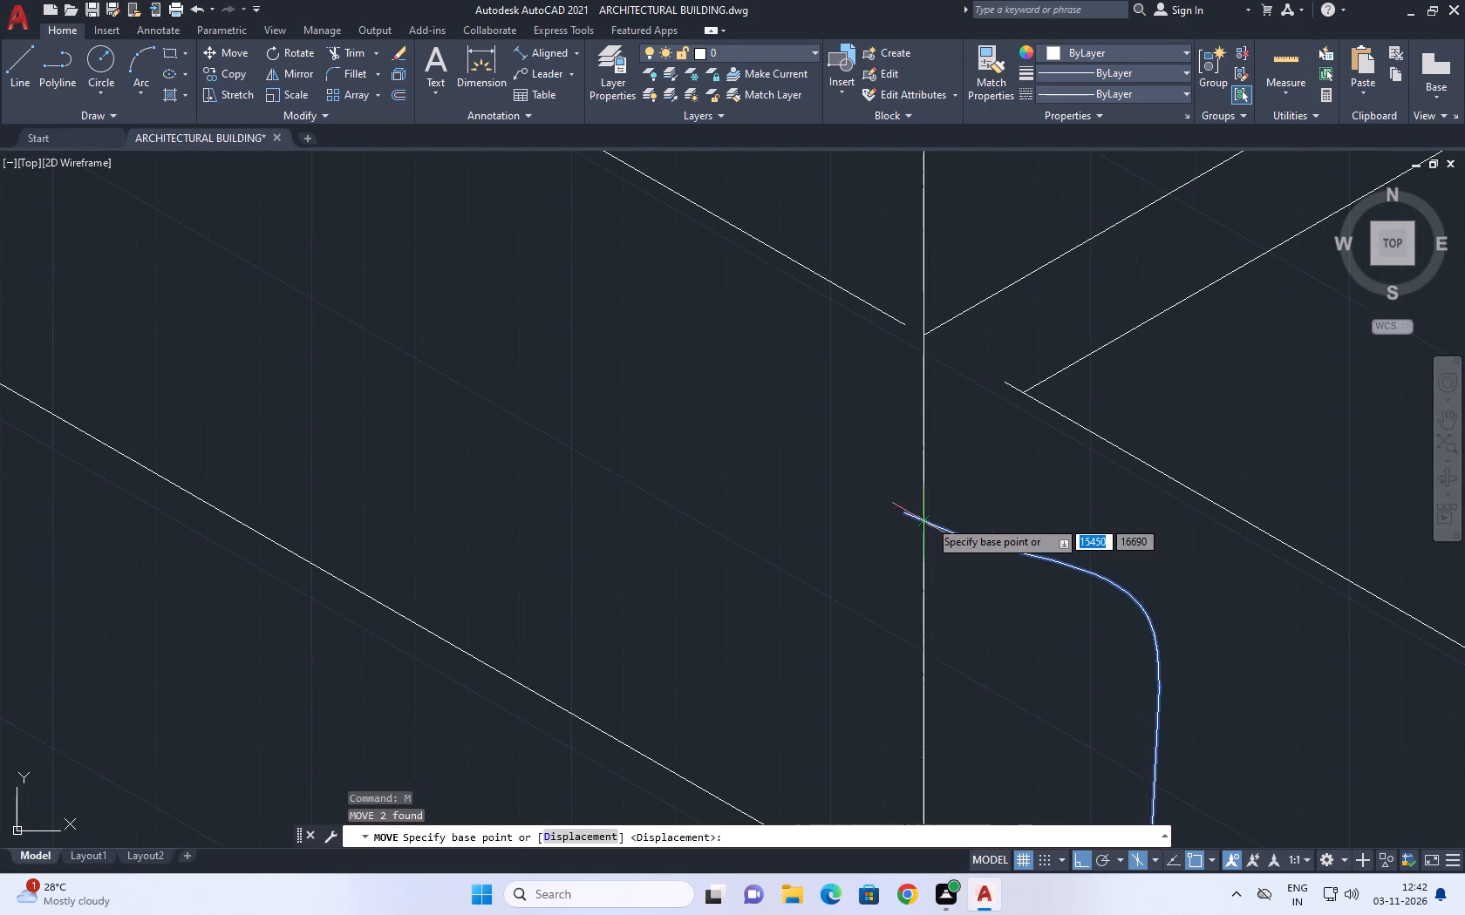
pyautogui.click(903, 515)
pyautogui.click(925, 527)
# Trim the 150° edge's stub overshooting the lower end of the lower 30° line.
pyautogui.scroll(-1, 1013, 473)
pyautogui.moveTo(1059, 455); pyautogui.dragTo(1037, 484, button='middle')
pyautogui.press('t')
pyautogui.press('r')
pyautogui.press('space')
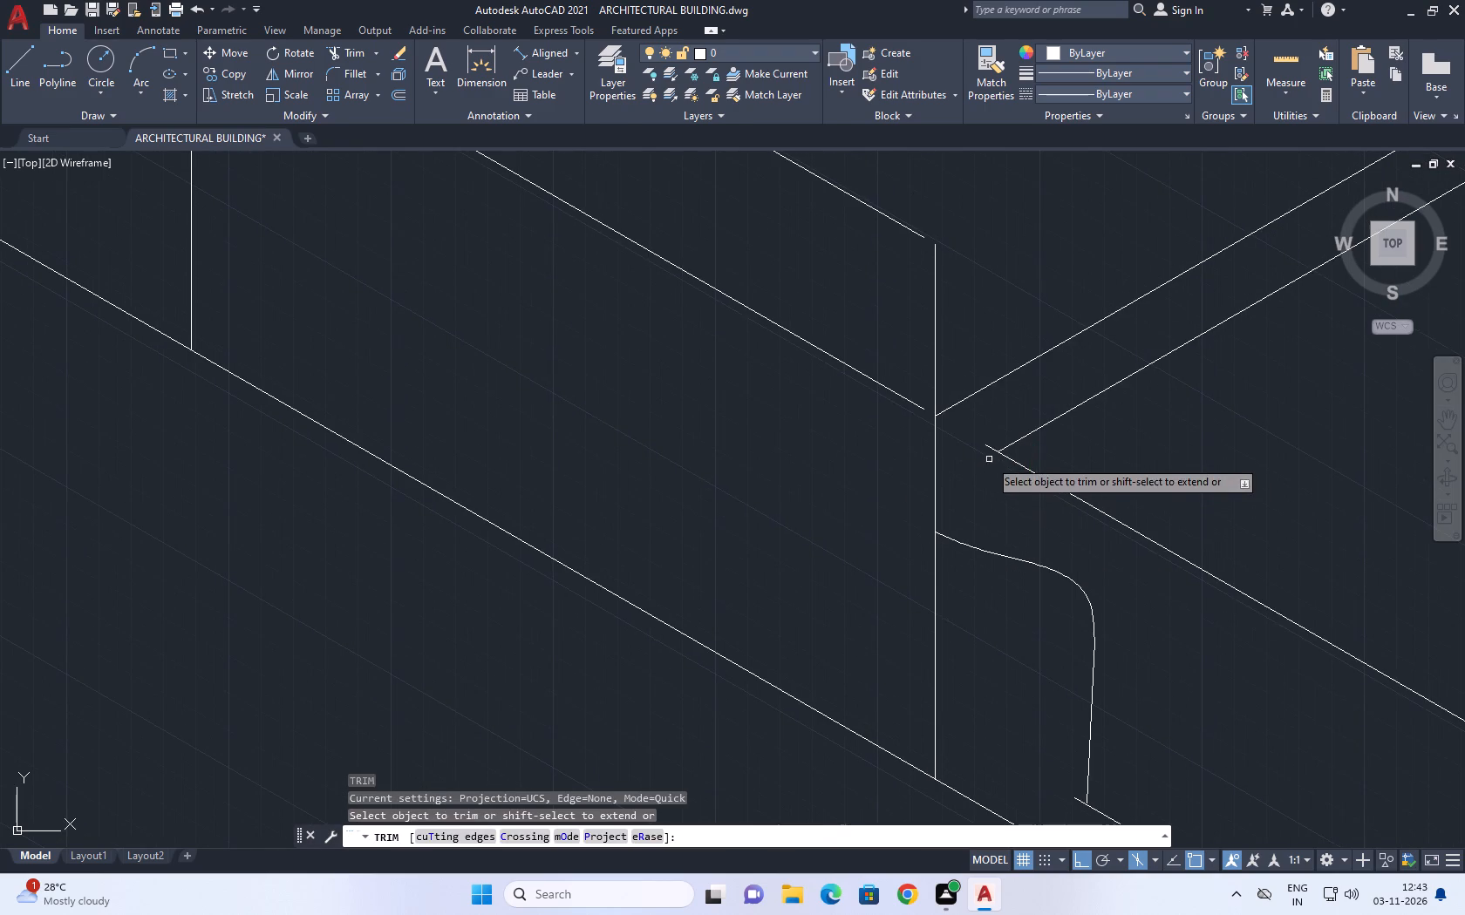
pyautogui.click(991, 449)
pyautogui.moveTo(933, 424); pyautogui.dragTo(955, 490, button='middle')
pyautogui.press('Escape')
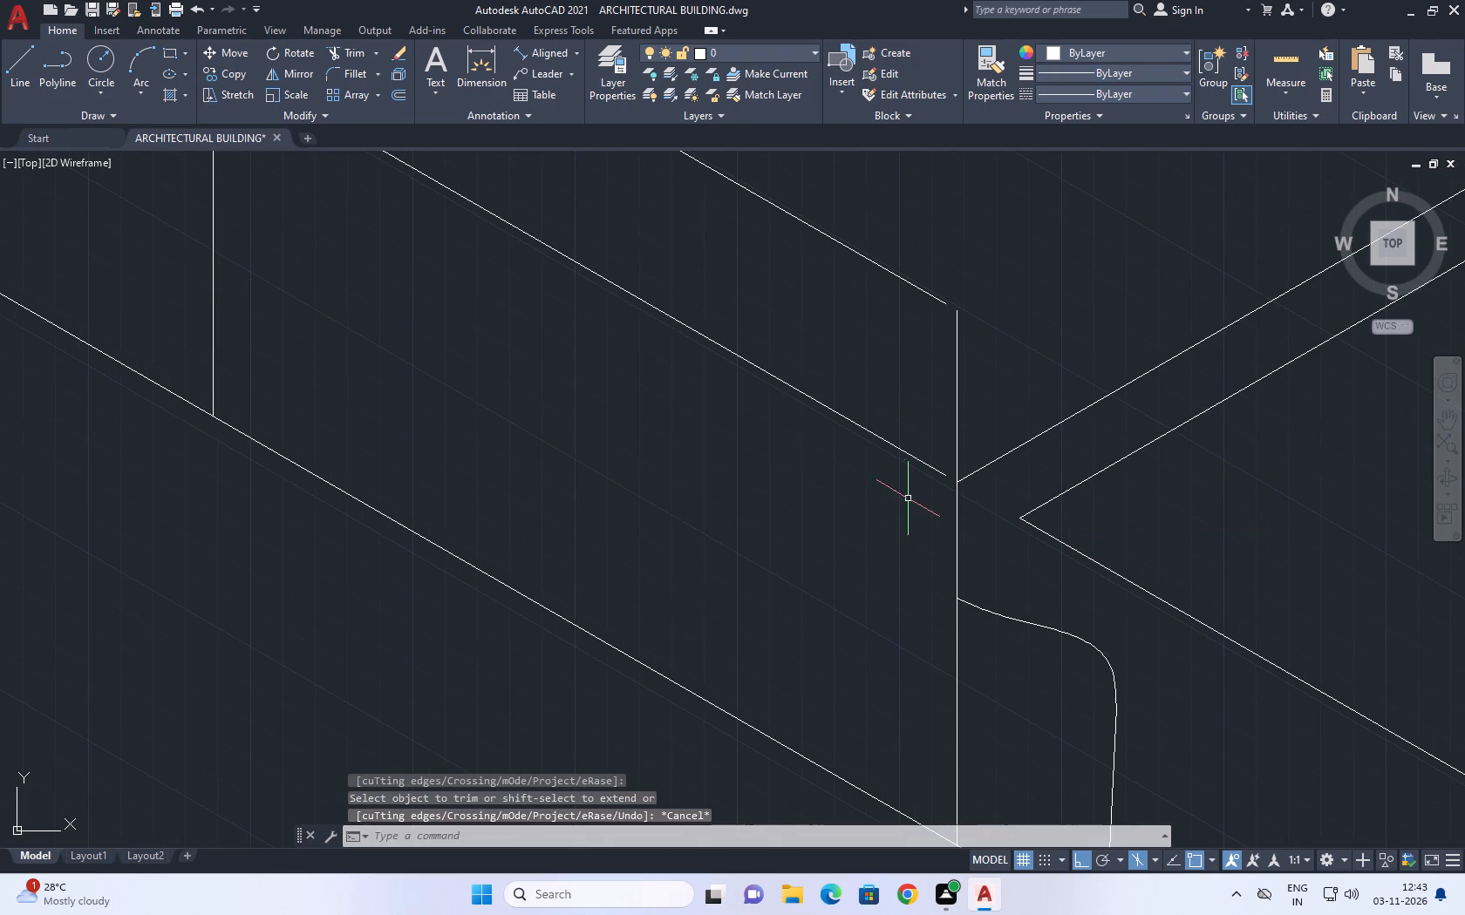
# Fillet with radius 0 the slab's upper 150° edge to the corner vertical, and its middle 150° edge to the upper 30° line.
pyautogui.press('f')
pyautogui.press('space')
pyautogui.click(939, 304)
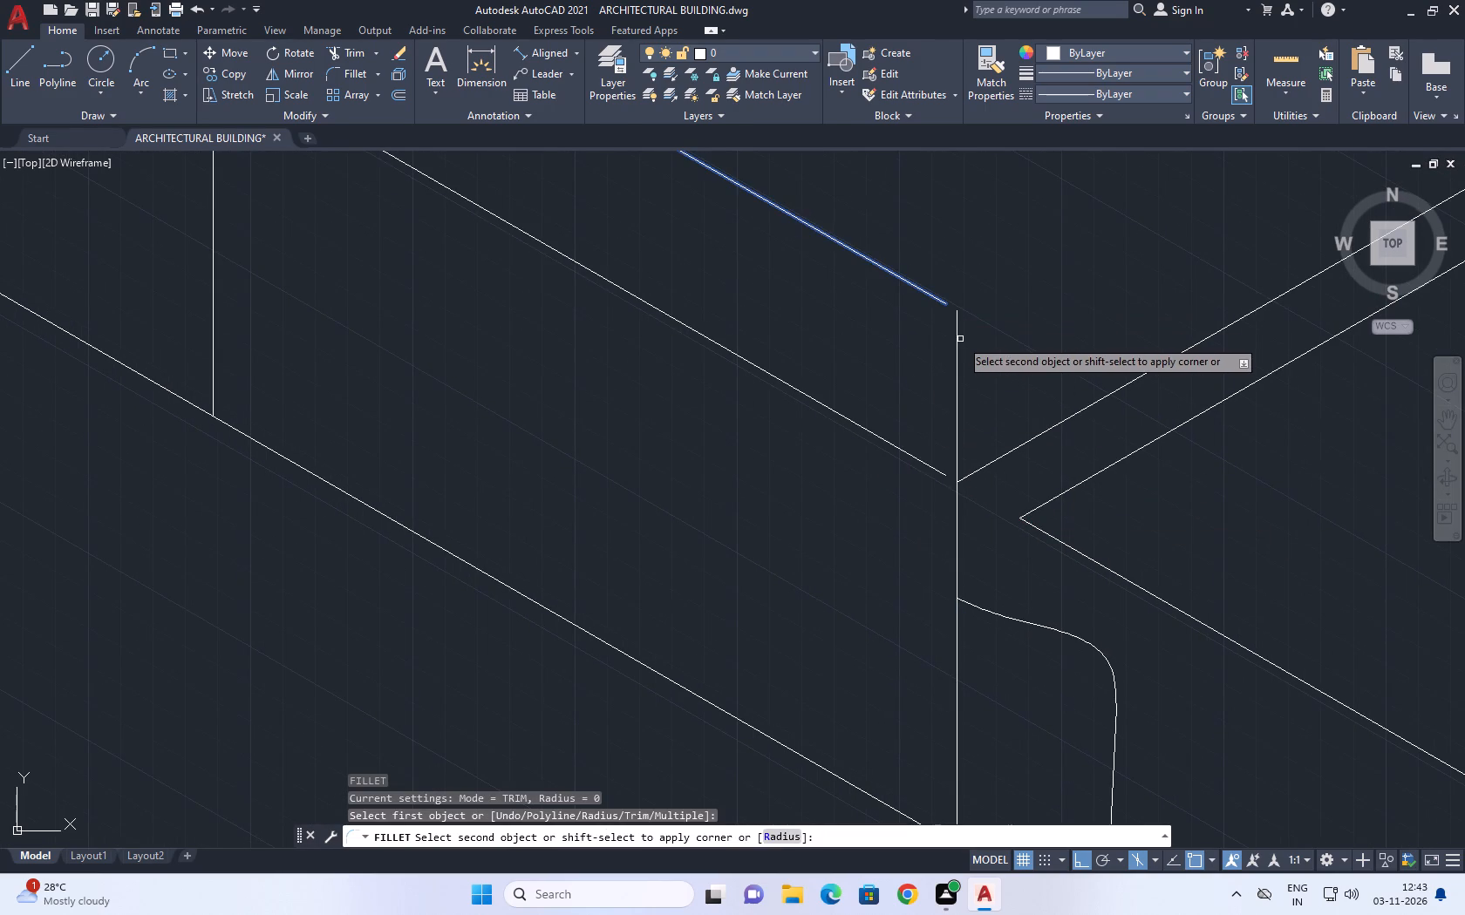
pyautogui.click(962, 340)
pyautogui.click(956, 331)
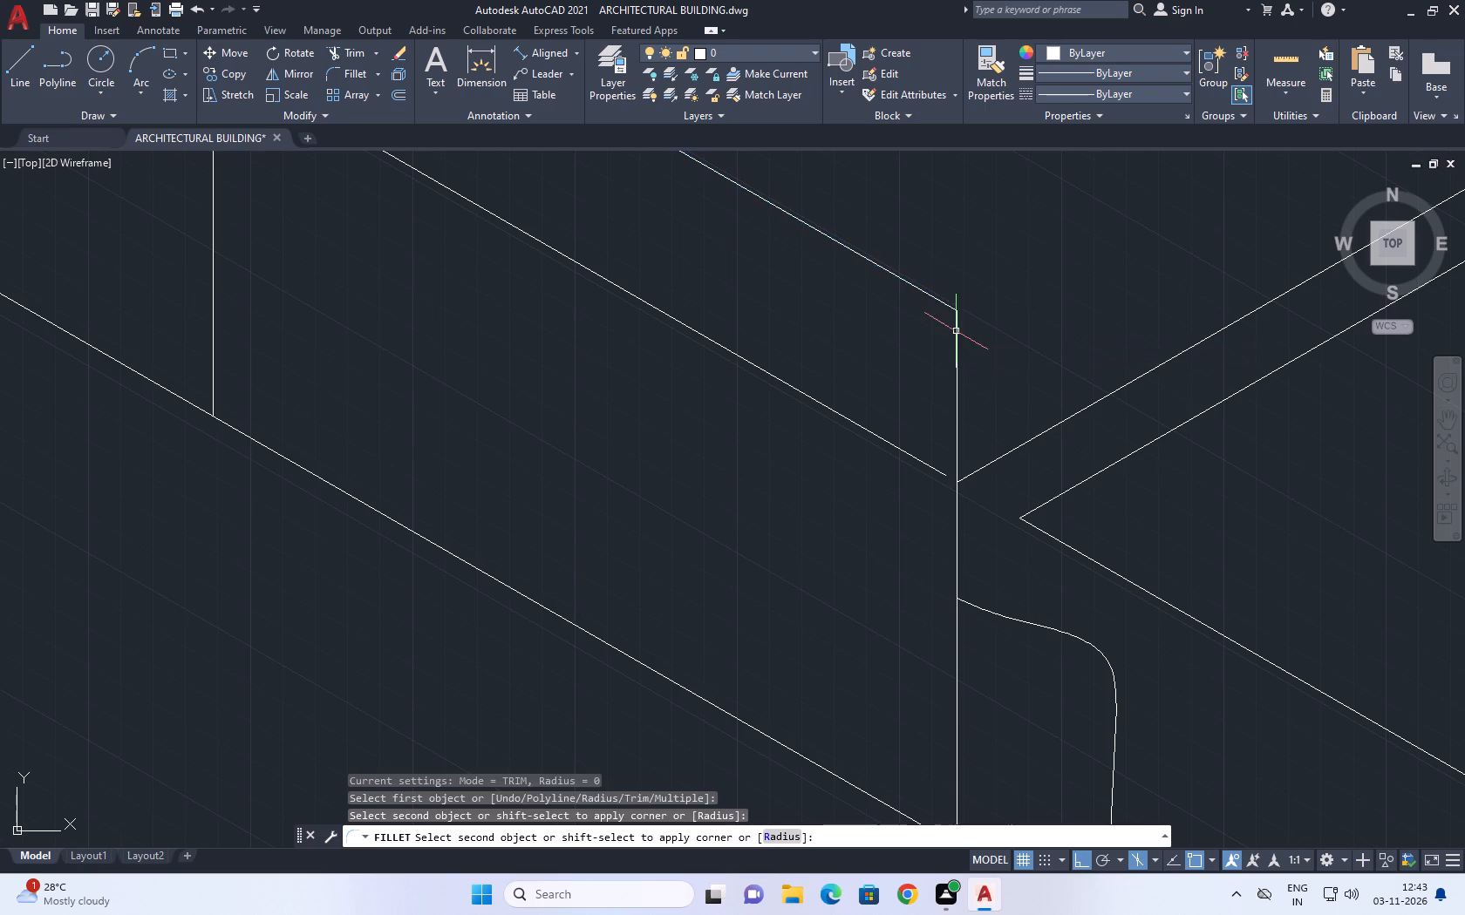
pyautogui.press('space')
pyautogui.click(934, 469)
pyautogui.click(969, 476)
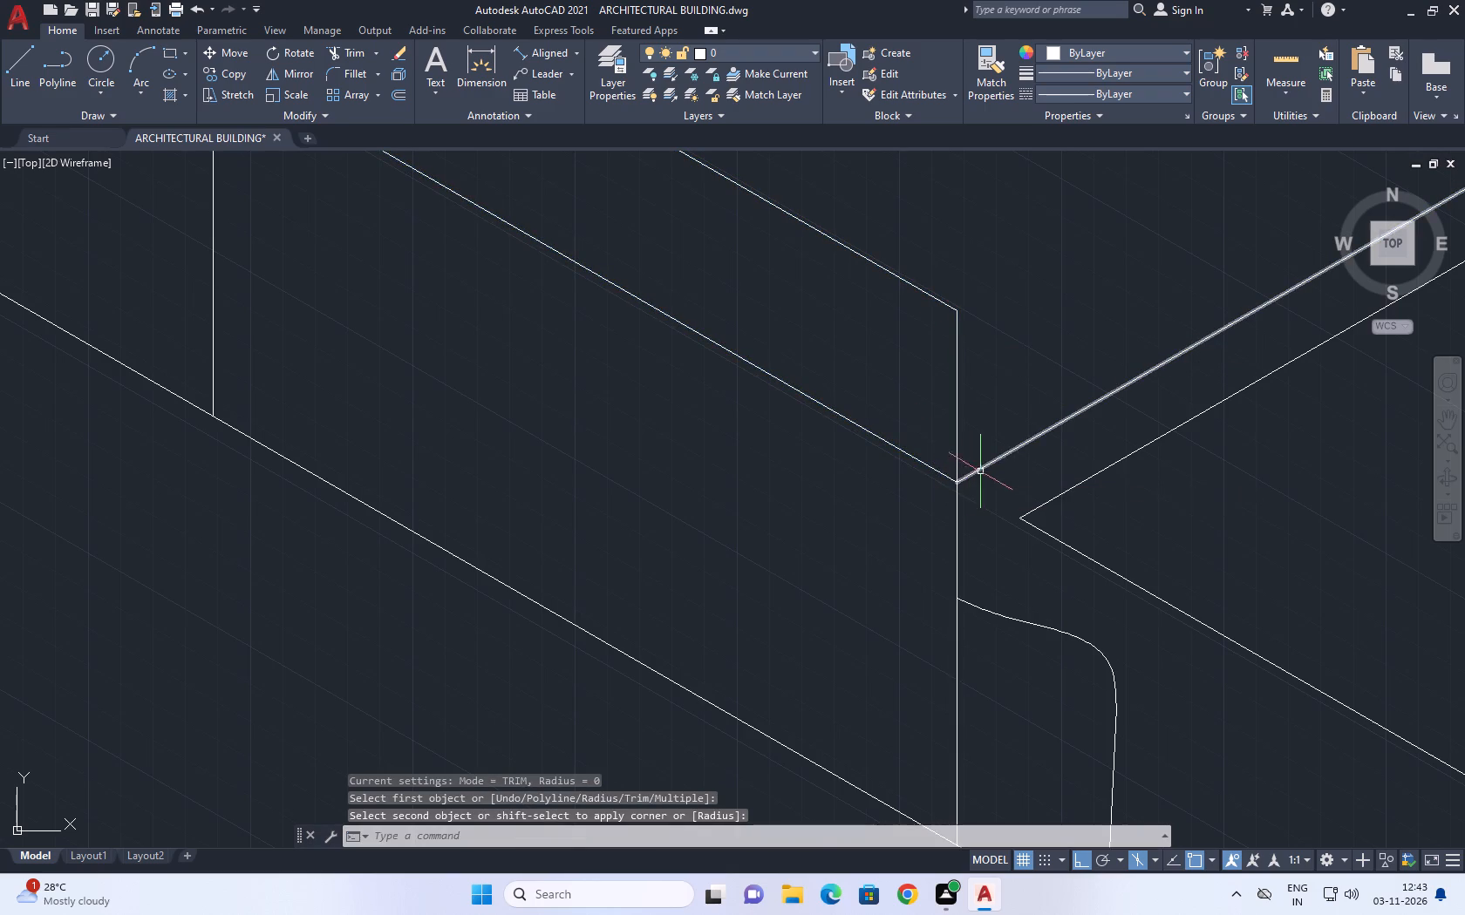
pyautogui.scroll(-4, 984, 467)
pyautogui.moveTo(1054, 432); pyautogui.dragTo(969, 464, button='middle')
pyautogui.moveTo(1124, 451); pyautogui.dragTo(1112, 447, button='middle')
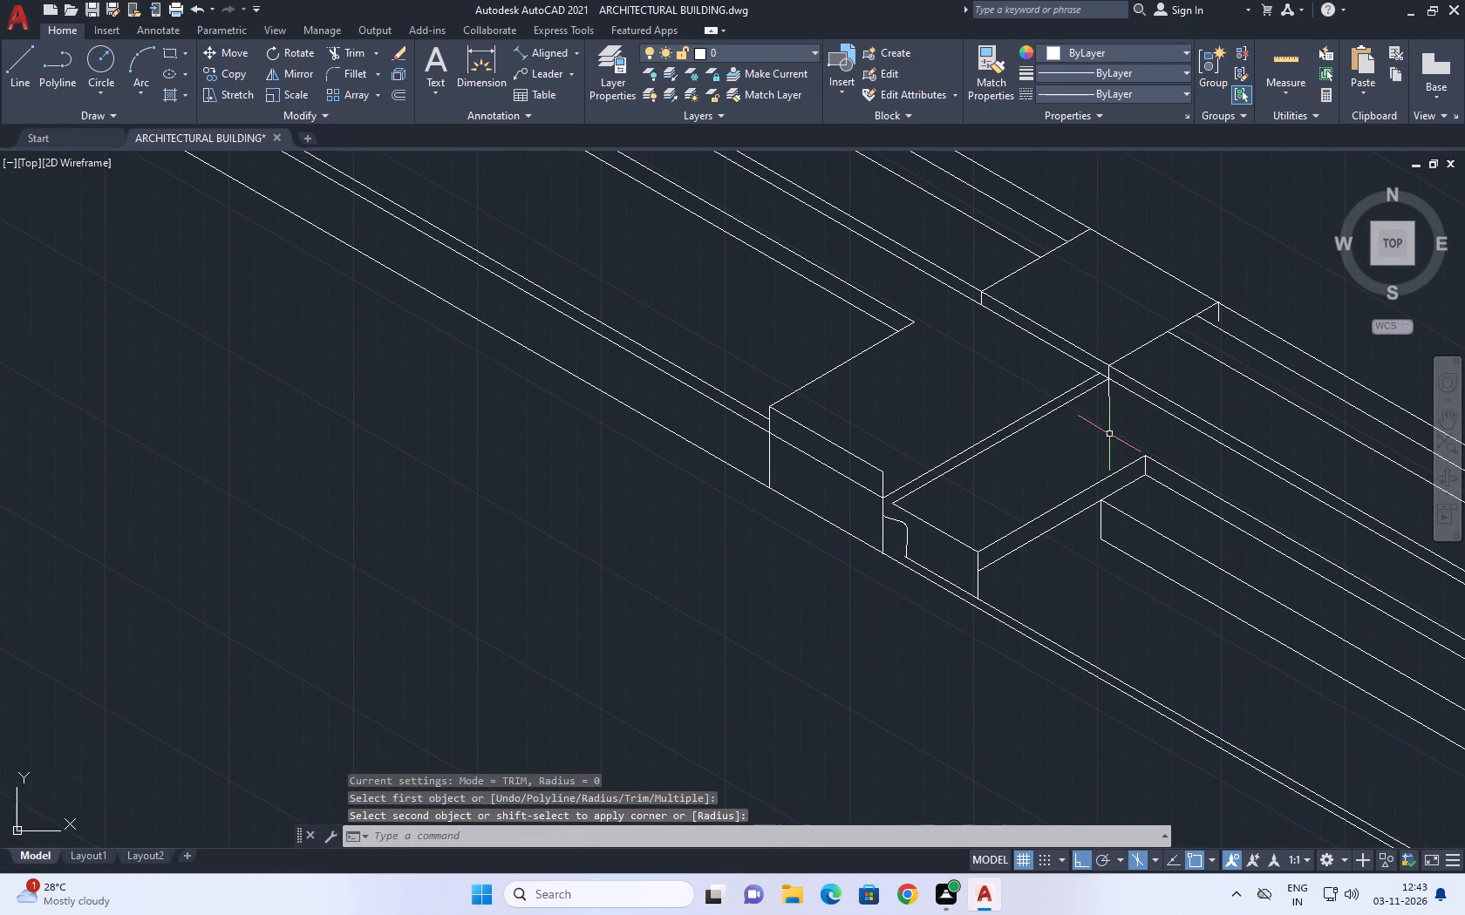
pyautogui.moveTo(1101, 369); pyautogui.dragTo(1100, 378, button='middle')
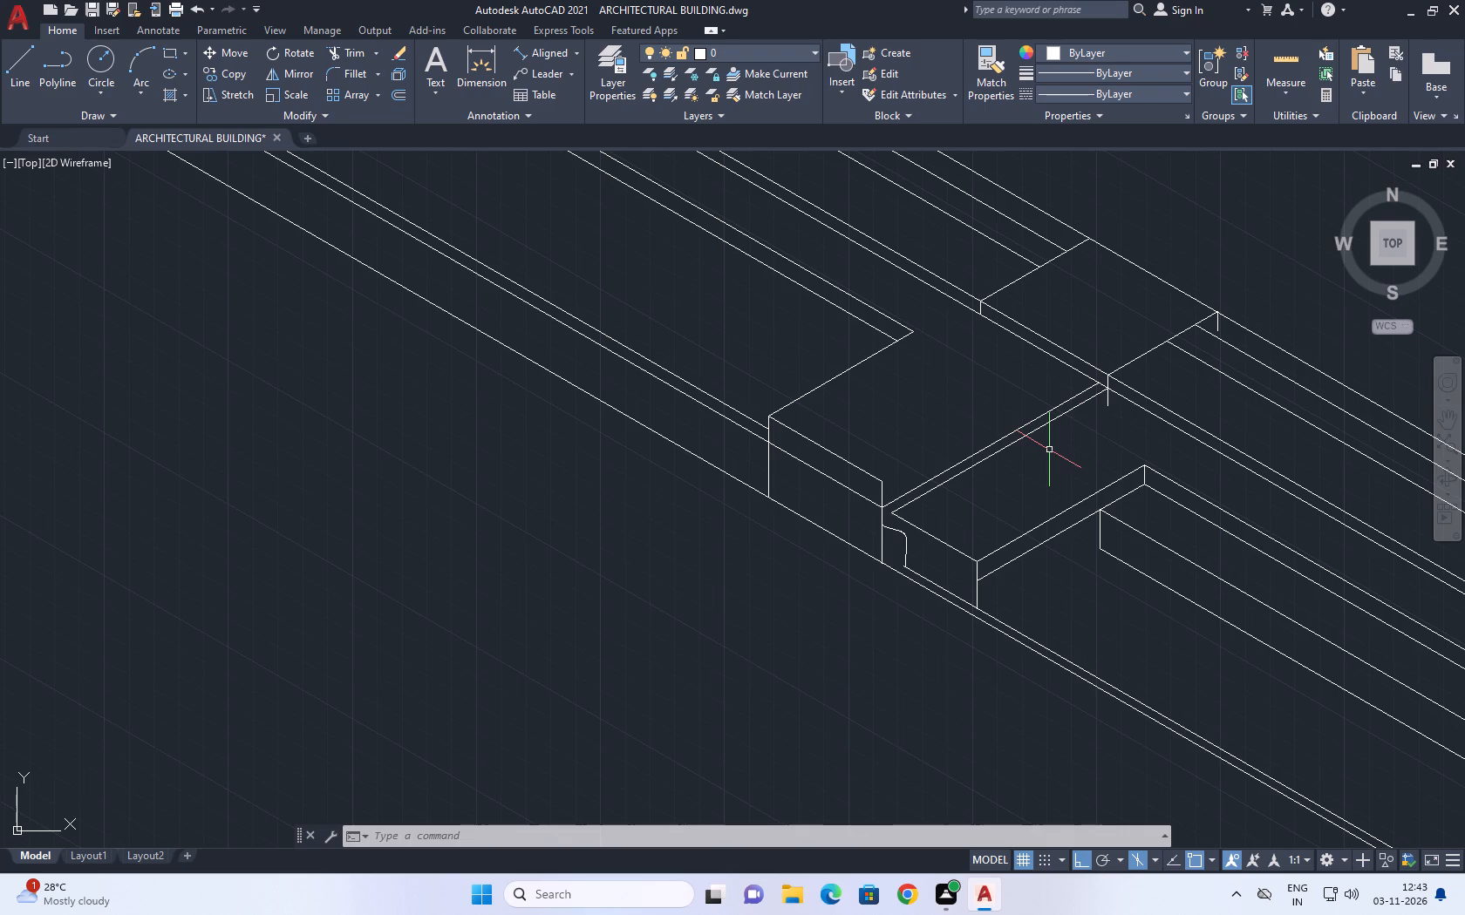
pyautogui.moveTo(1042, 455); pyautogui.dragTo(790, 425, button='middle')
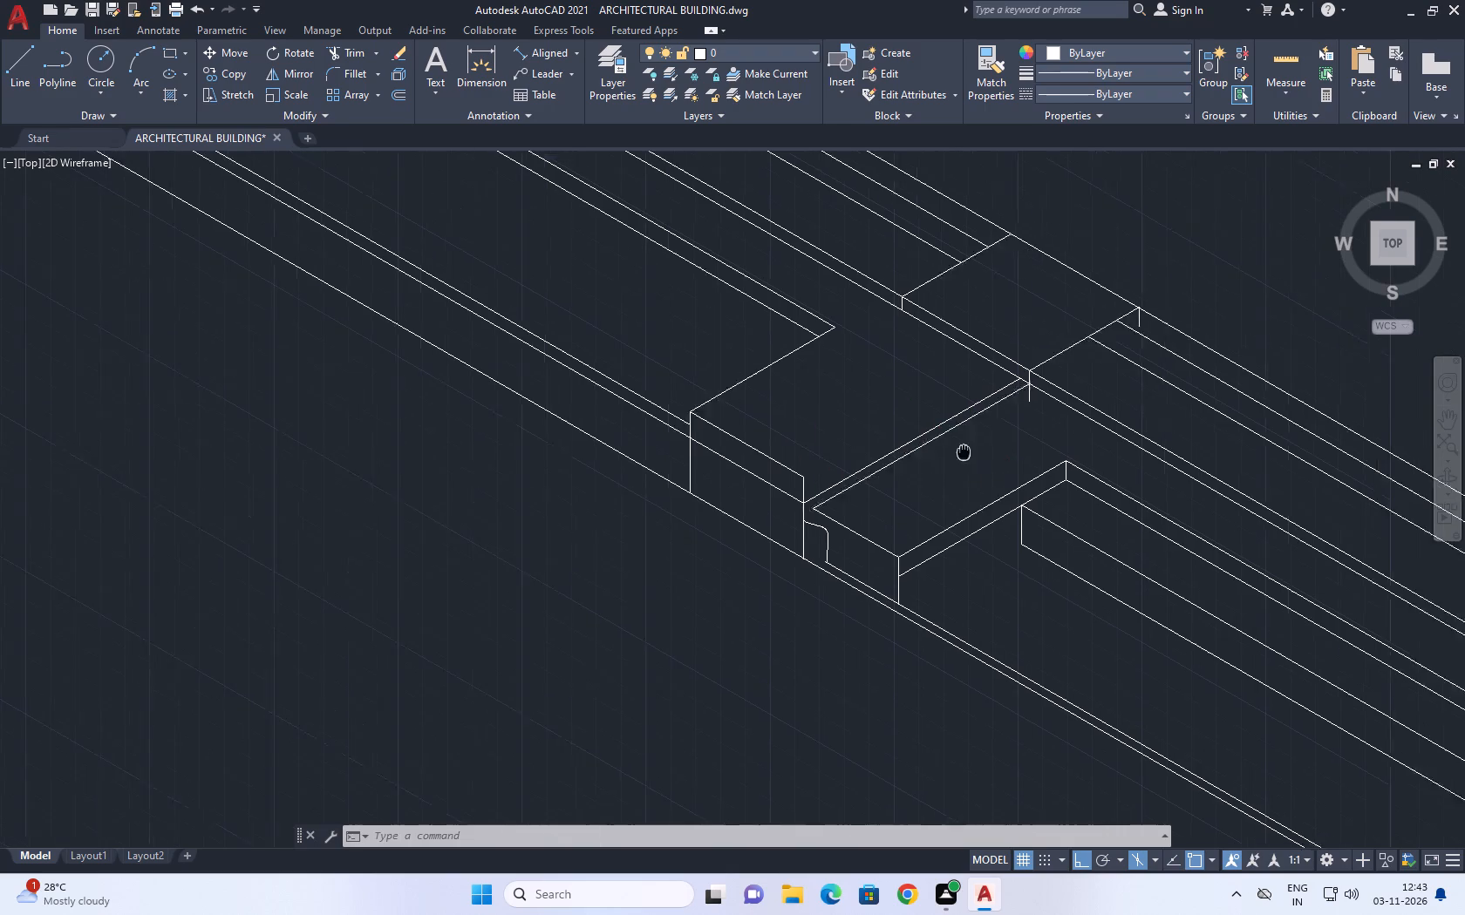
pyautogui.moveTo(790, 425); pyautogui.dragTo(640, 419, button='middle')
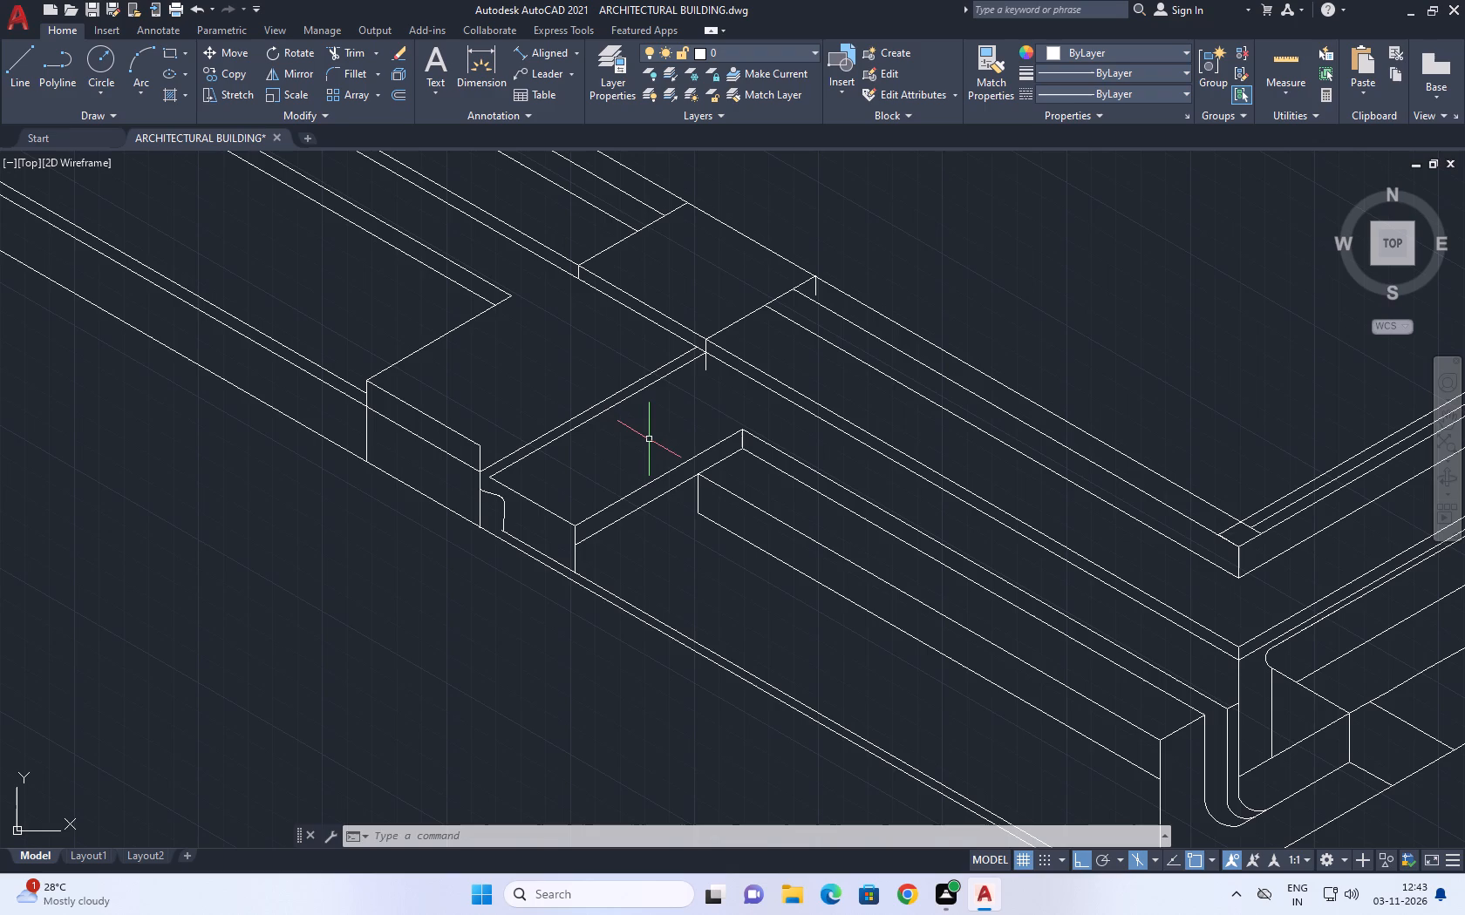
# Trim the short vertical at the raised platform's front corner where it extends below the lower 150° edge.
pyautogui.scroll(-1, 740, 469)
pyautogui.moveTo(725, 472); pyautogui.dragTo(734, 491, button='middle')
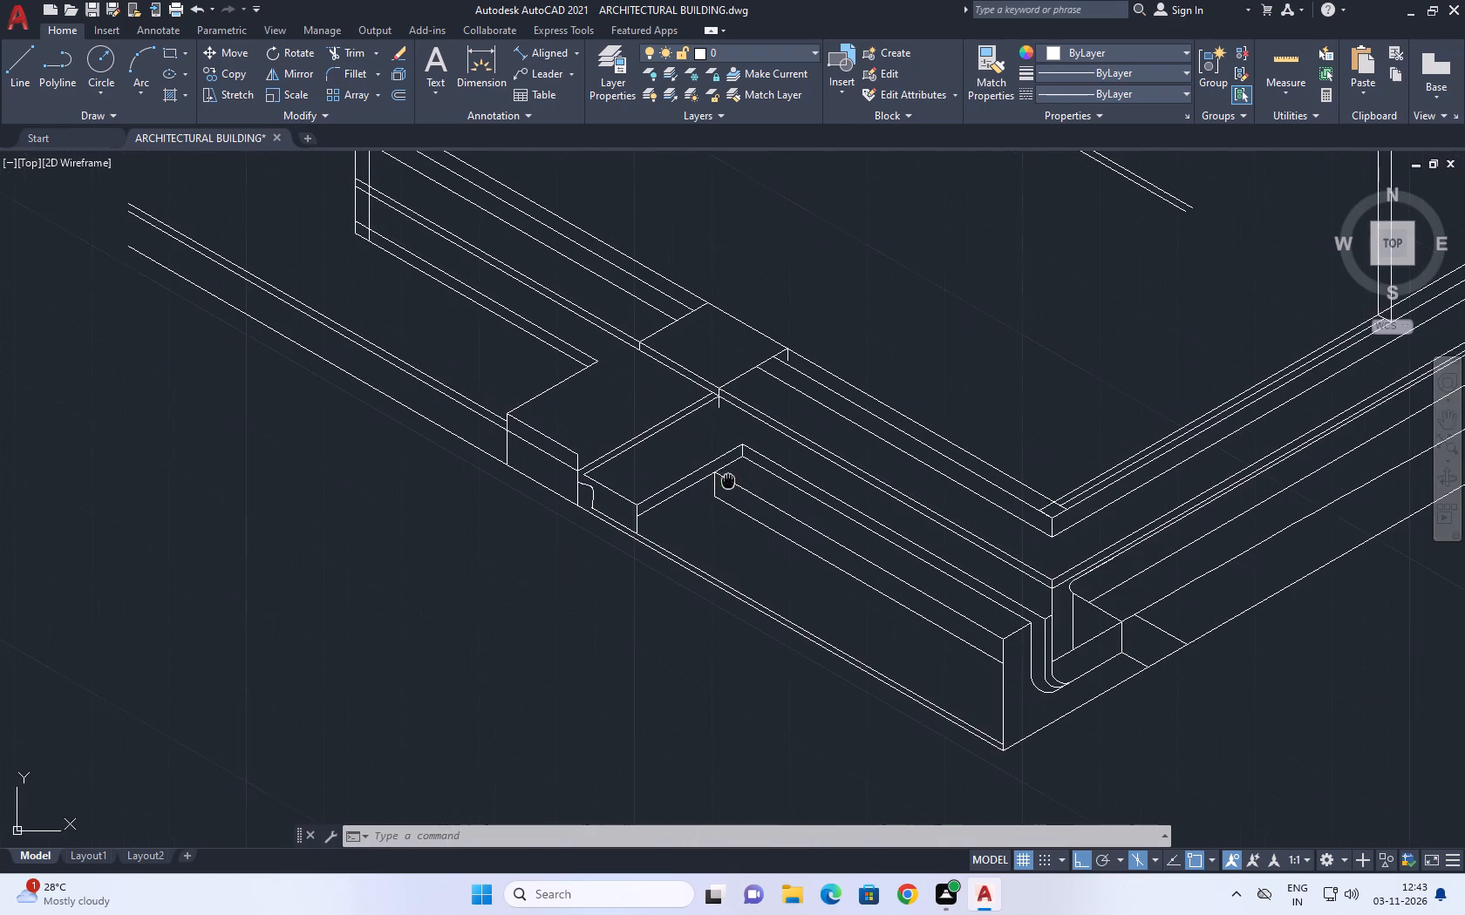
pyautogui.moveTo(734, 491); pyautogui.dragTo(744, 510, button='middle')
pyautogui.scroll(3, 739, 425)
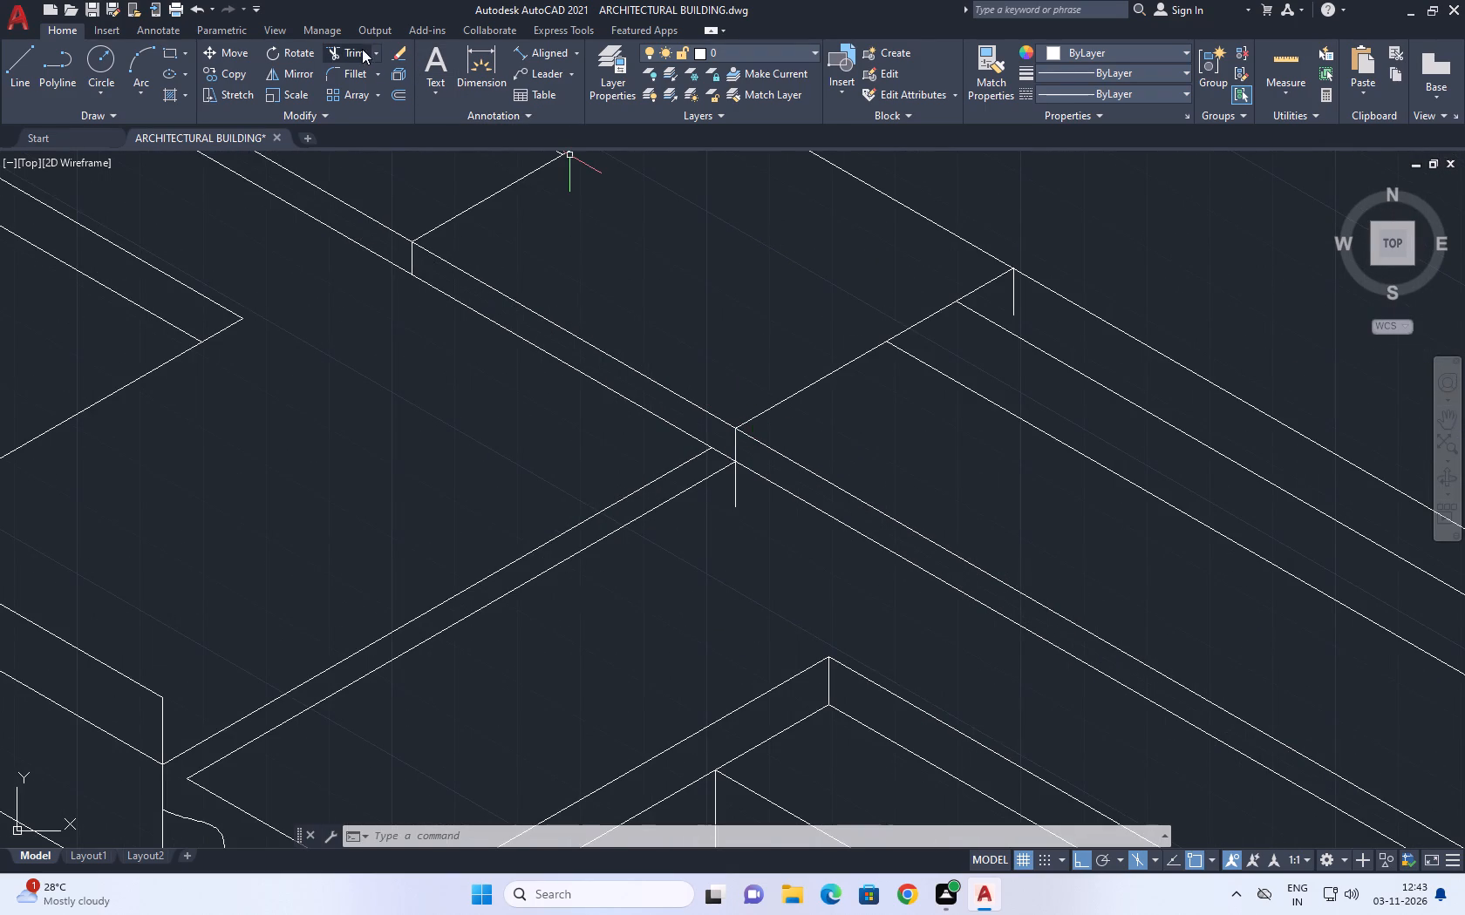
pyautogui.click(358, 50)
pyautogui.scroll(1, 739, 485)
pyautogui.click(732, 483)
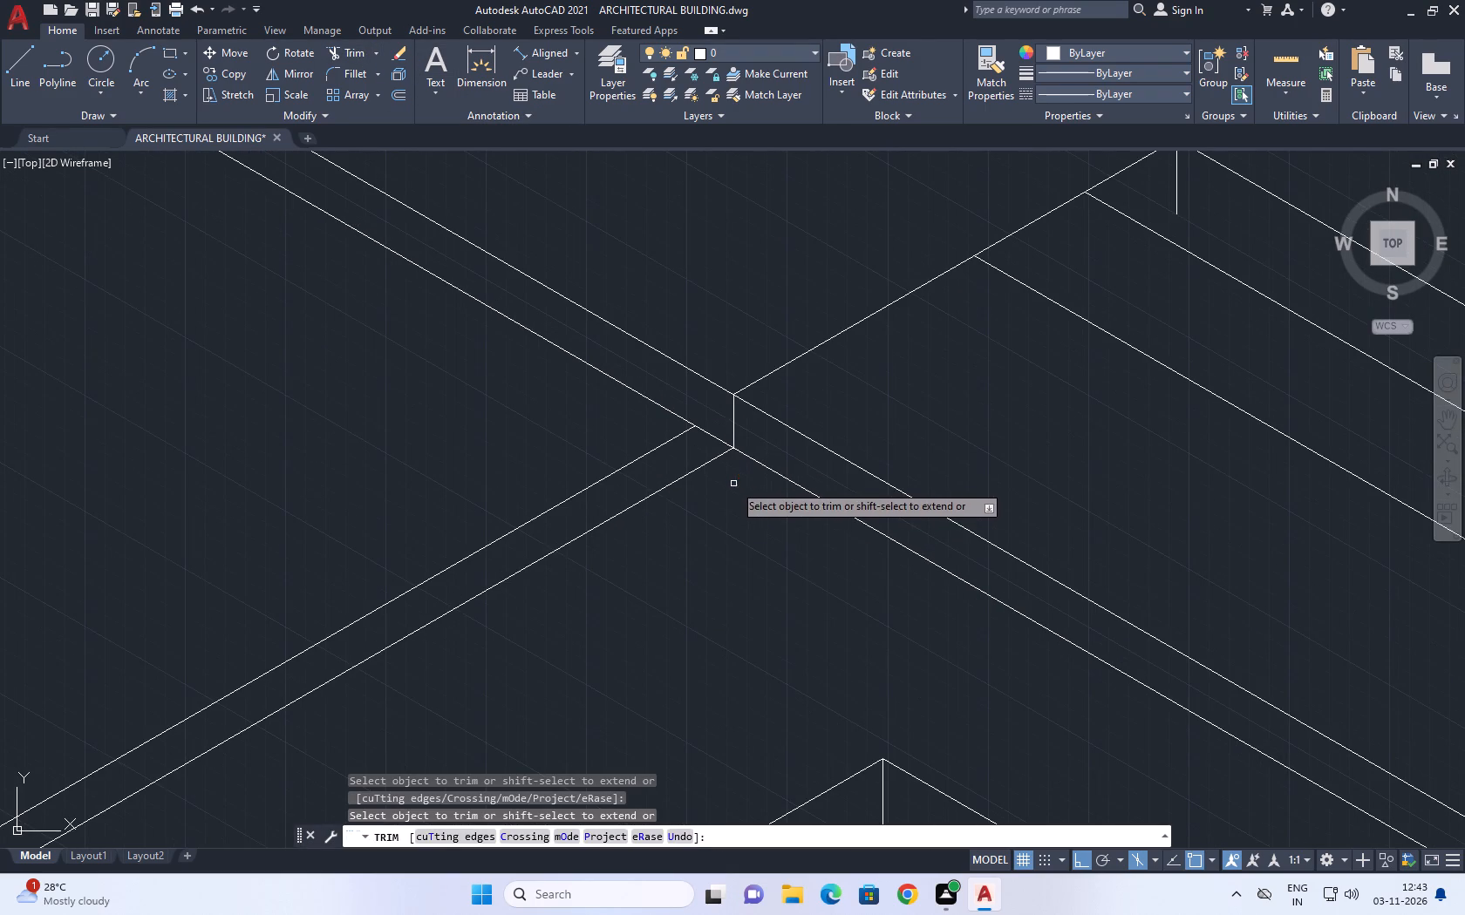
pyautogui.scroll(-2, 890, 410)
pyautogui.rightClick(912, 385)
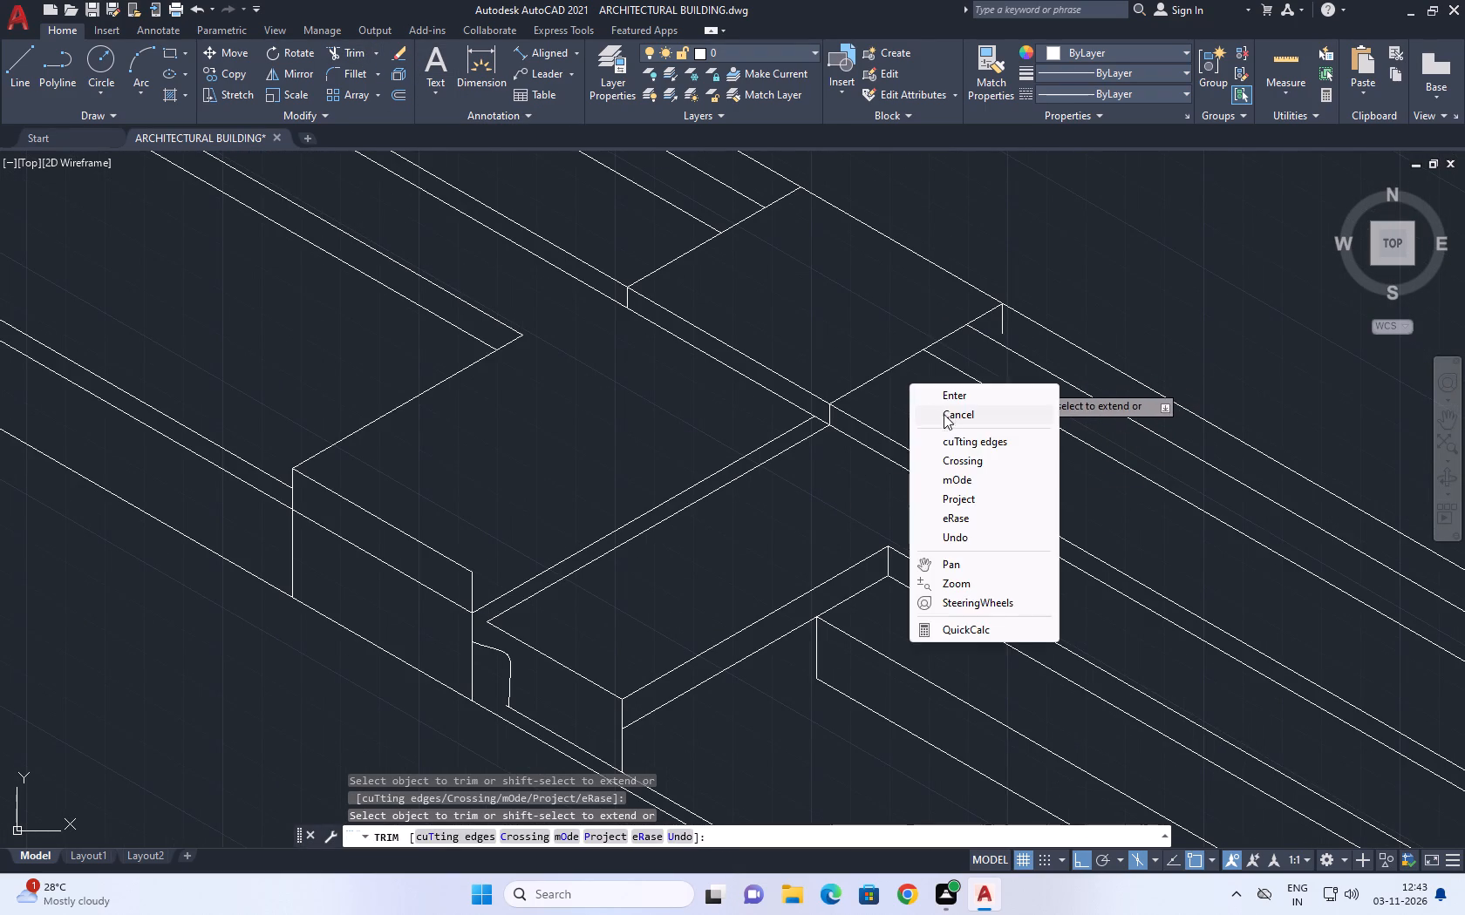
pyautogui.click(954, 417)
# Draw a 30° line in the top isoplane from the trimmed vertical's lower end to beyond the platform's far corner.
pyautogui.moveTo(887, 393); pyautogui.dragTo(855, 453, button='middle')
pyautogui.click(24, 64)
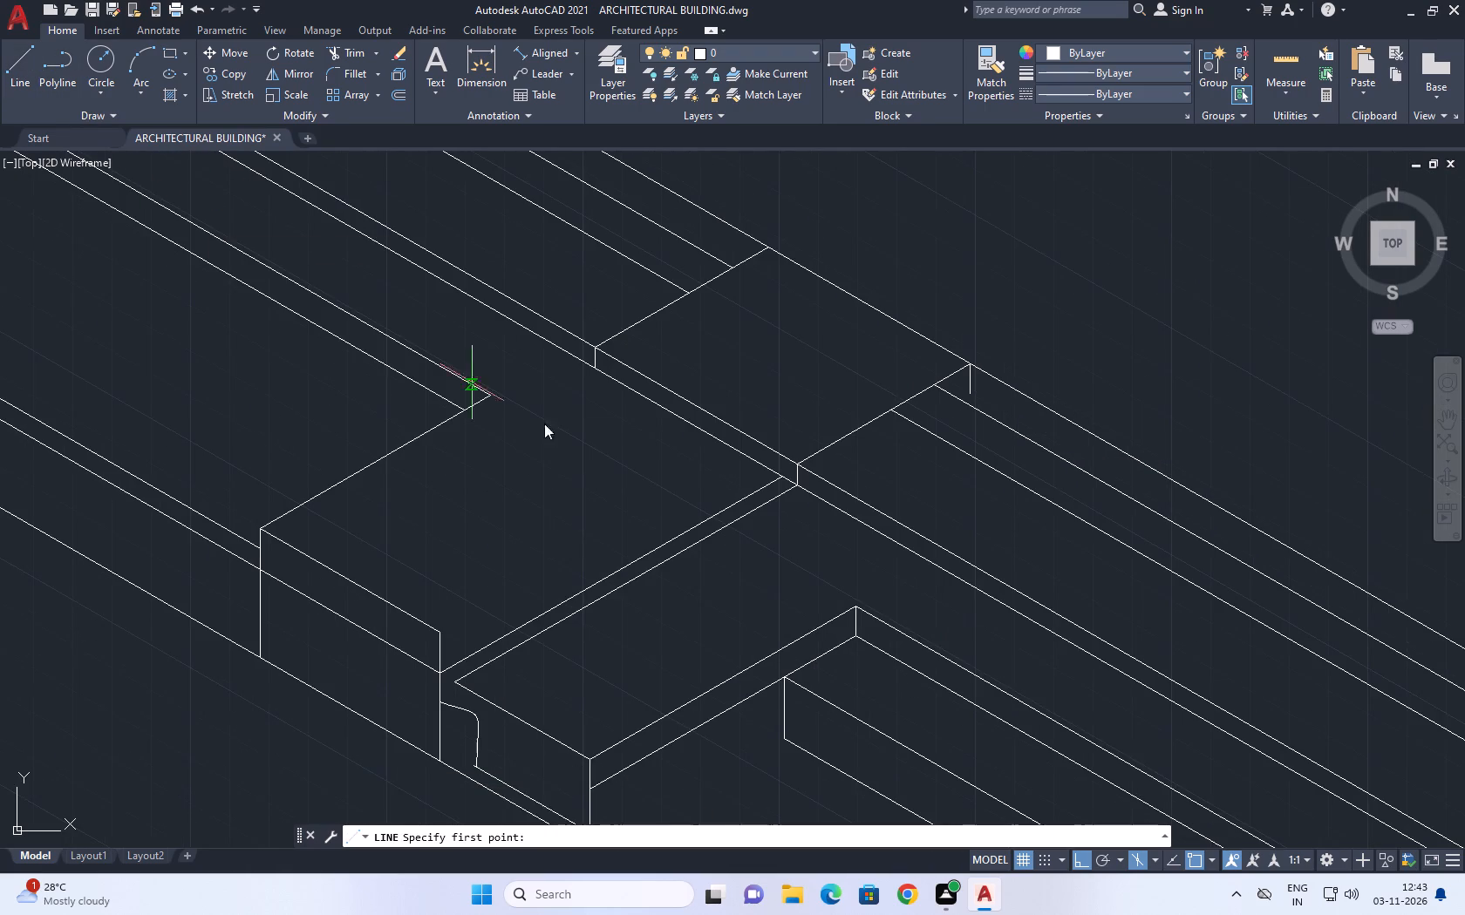
pyautogui.moveTo(563, 451); pyautogui.dragTo(440, 515, button='middle')
pyautogui.scroll(2, 687, 544)
pyautogui.click(658, 555)
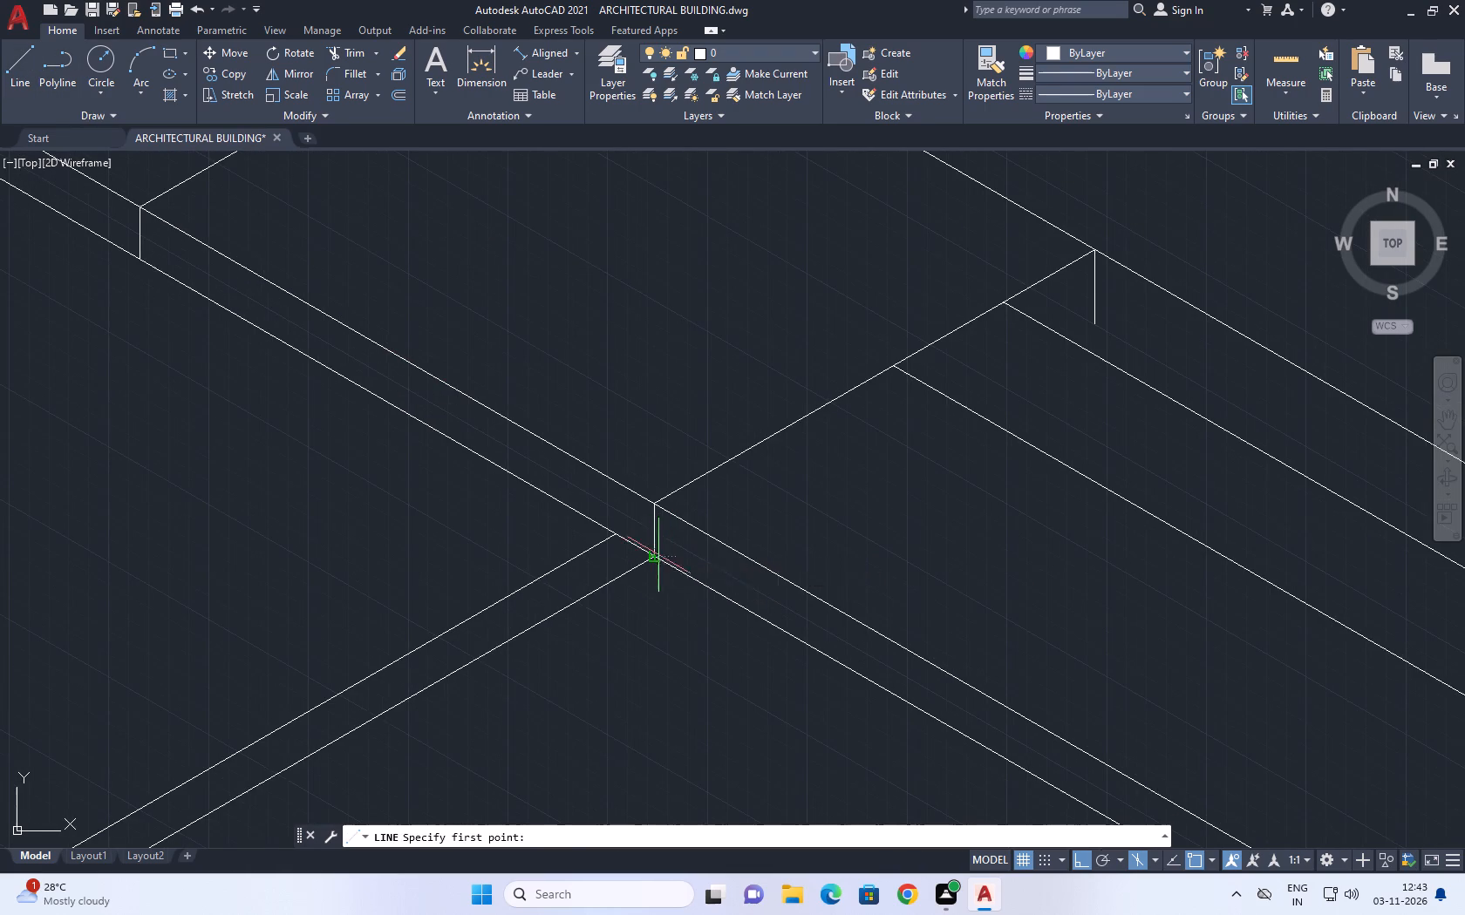
pyautogui.scroll(-2, 755, 508)
pyautogui.scroll(1, 897, 452)
pyautogui.moveTo(893, 454); pyautogui.dragTo(747, 536, button='middle')
pyautogui.scroll(-1, 744, 538)
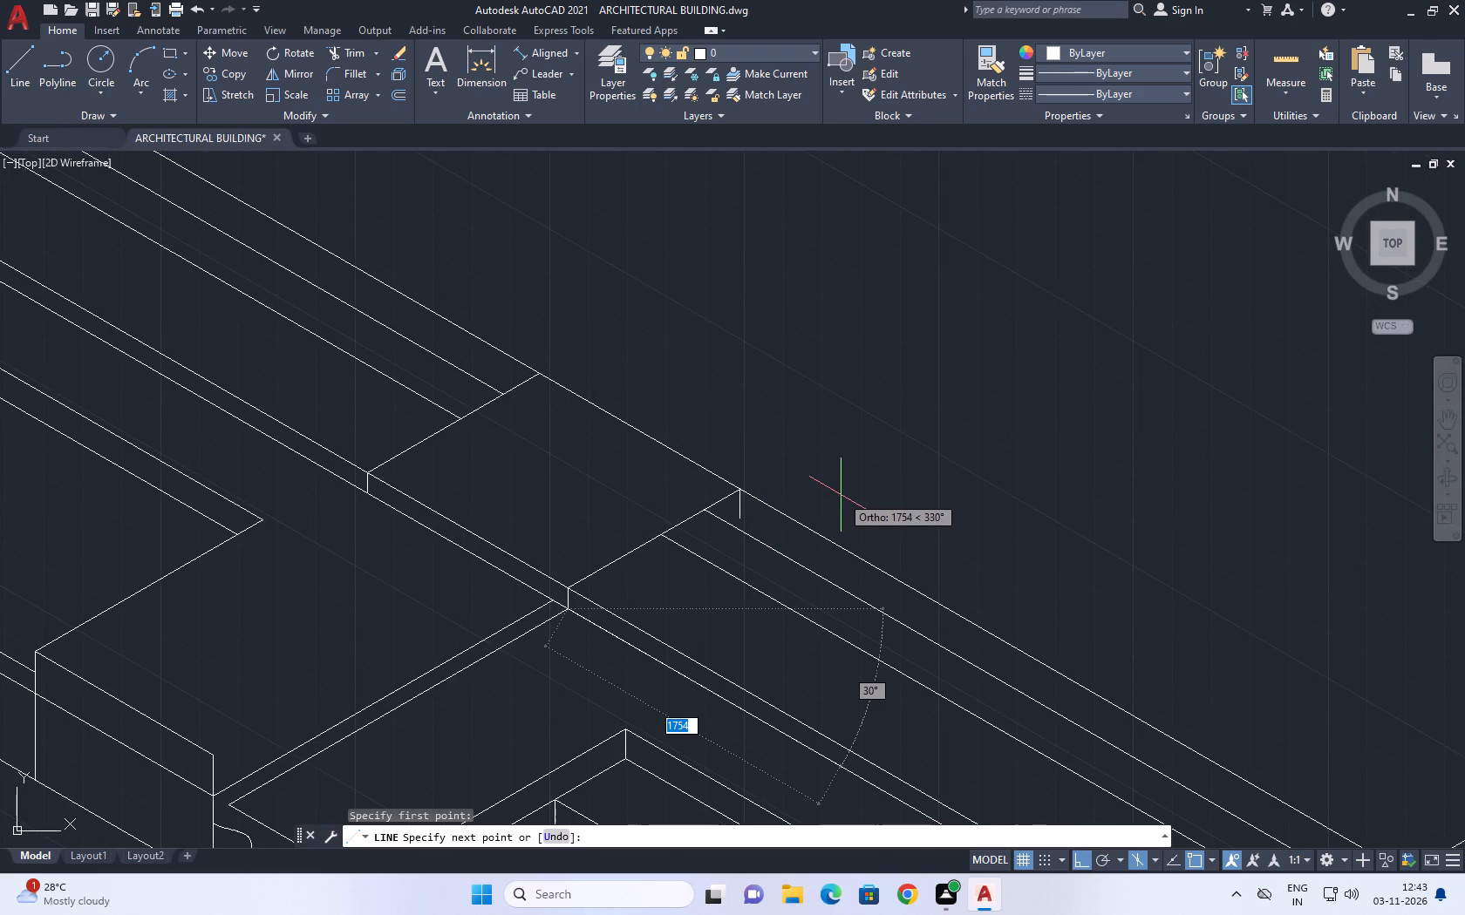
pyautogui.press('F5')
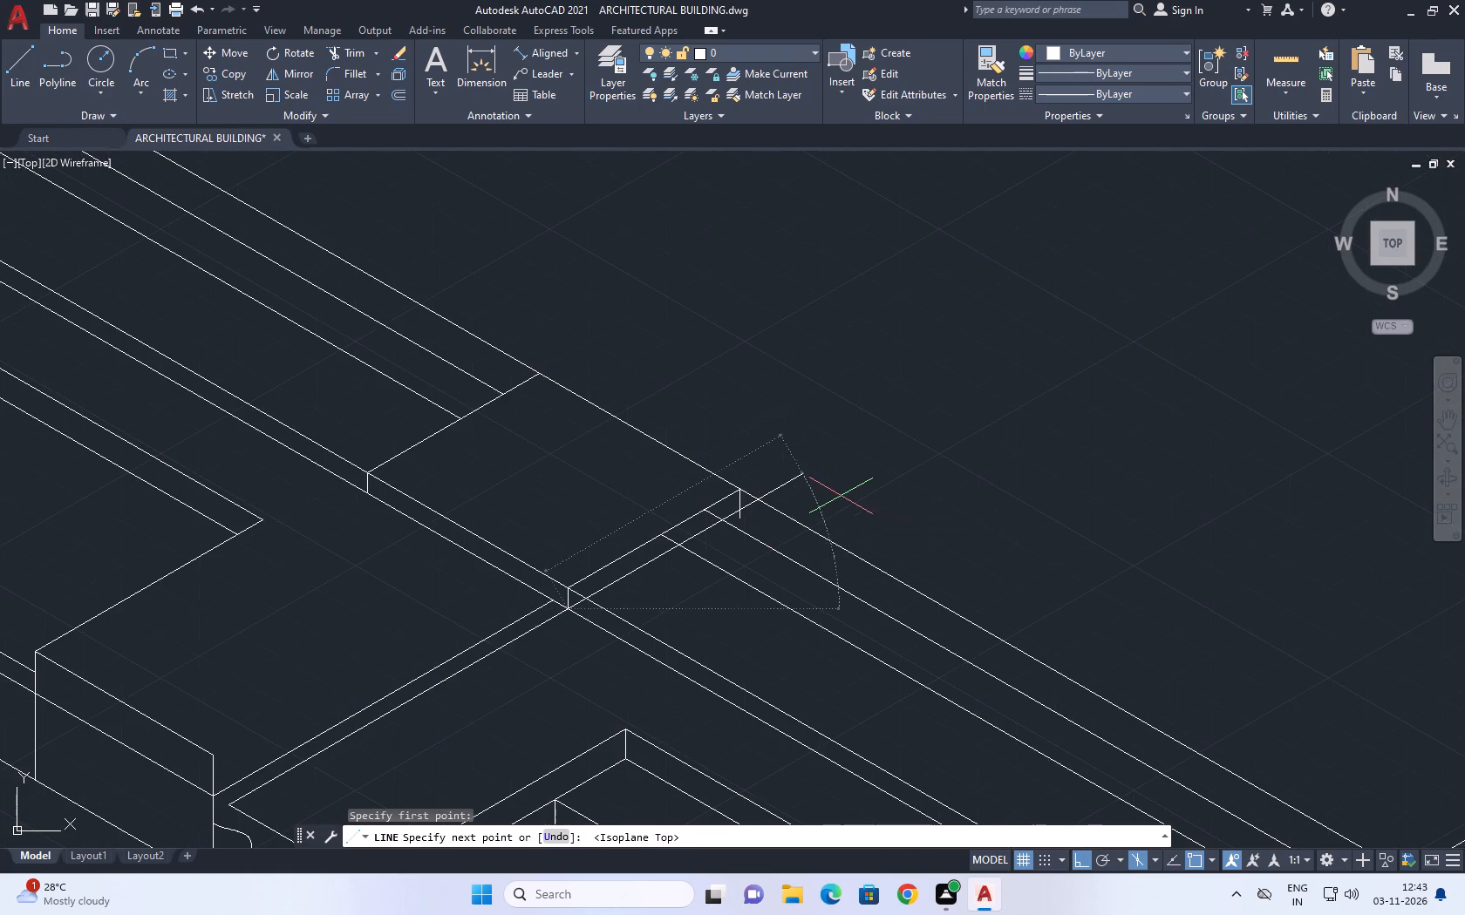
pyautogui.click(841, 496)
pyautogui.rightClick(882, 462)
pyautogui.click(962, 491)
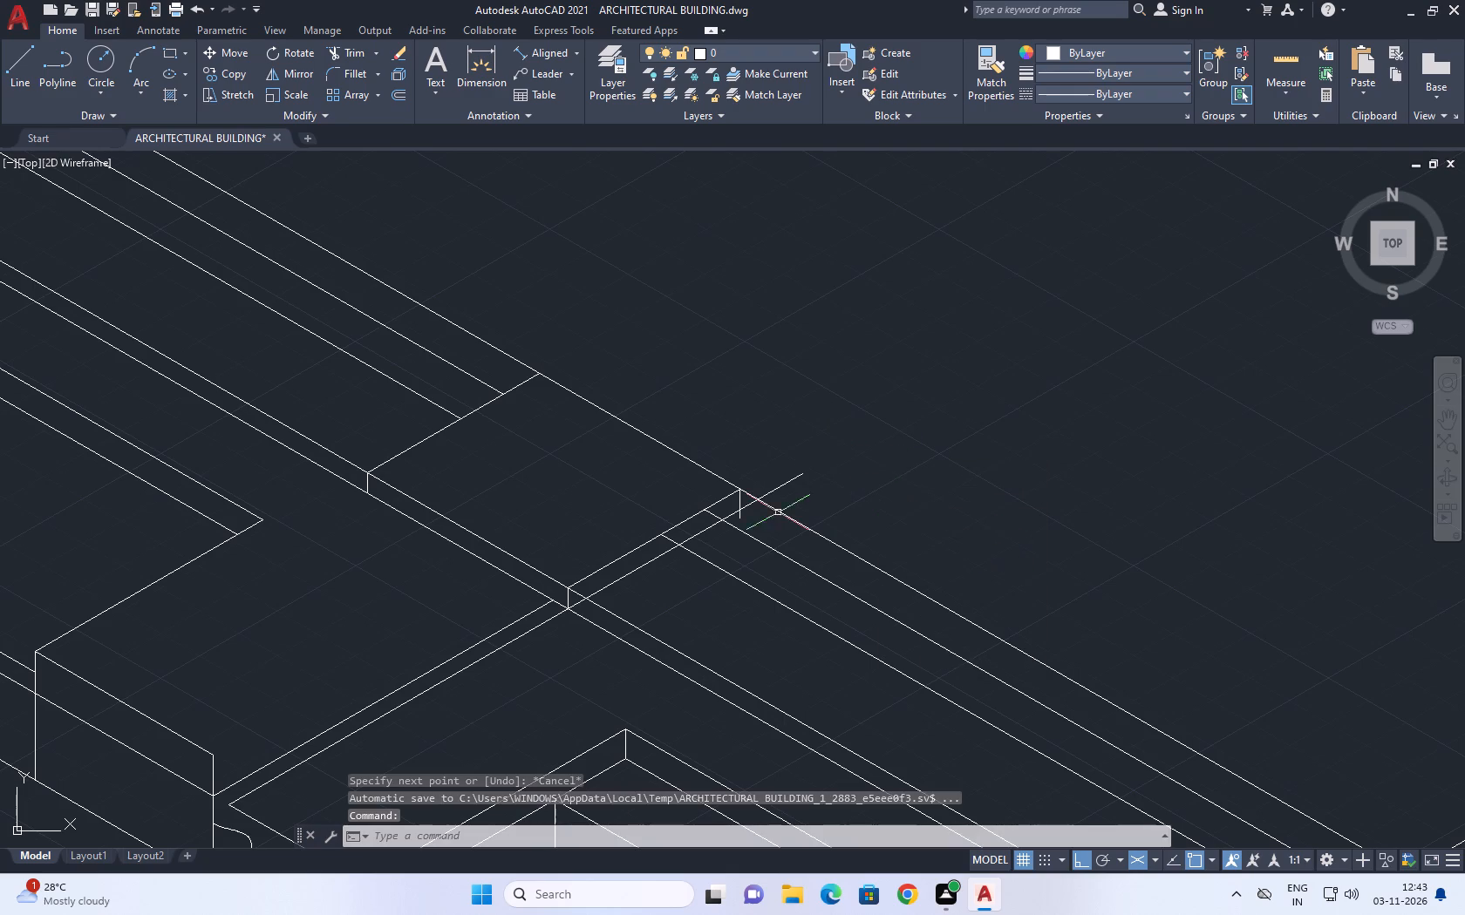
# Trim the 150° edges between the platform's two 30° lines, the far vertical's lower excess and the new line's overshoot.
pyautogui.click(351, 52)
pyautogui.scroll(3, 582, 630)
pyautogui.click(535, 523)
pyautogui.scroll(-1, 651, 468)
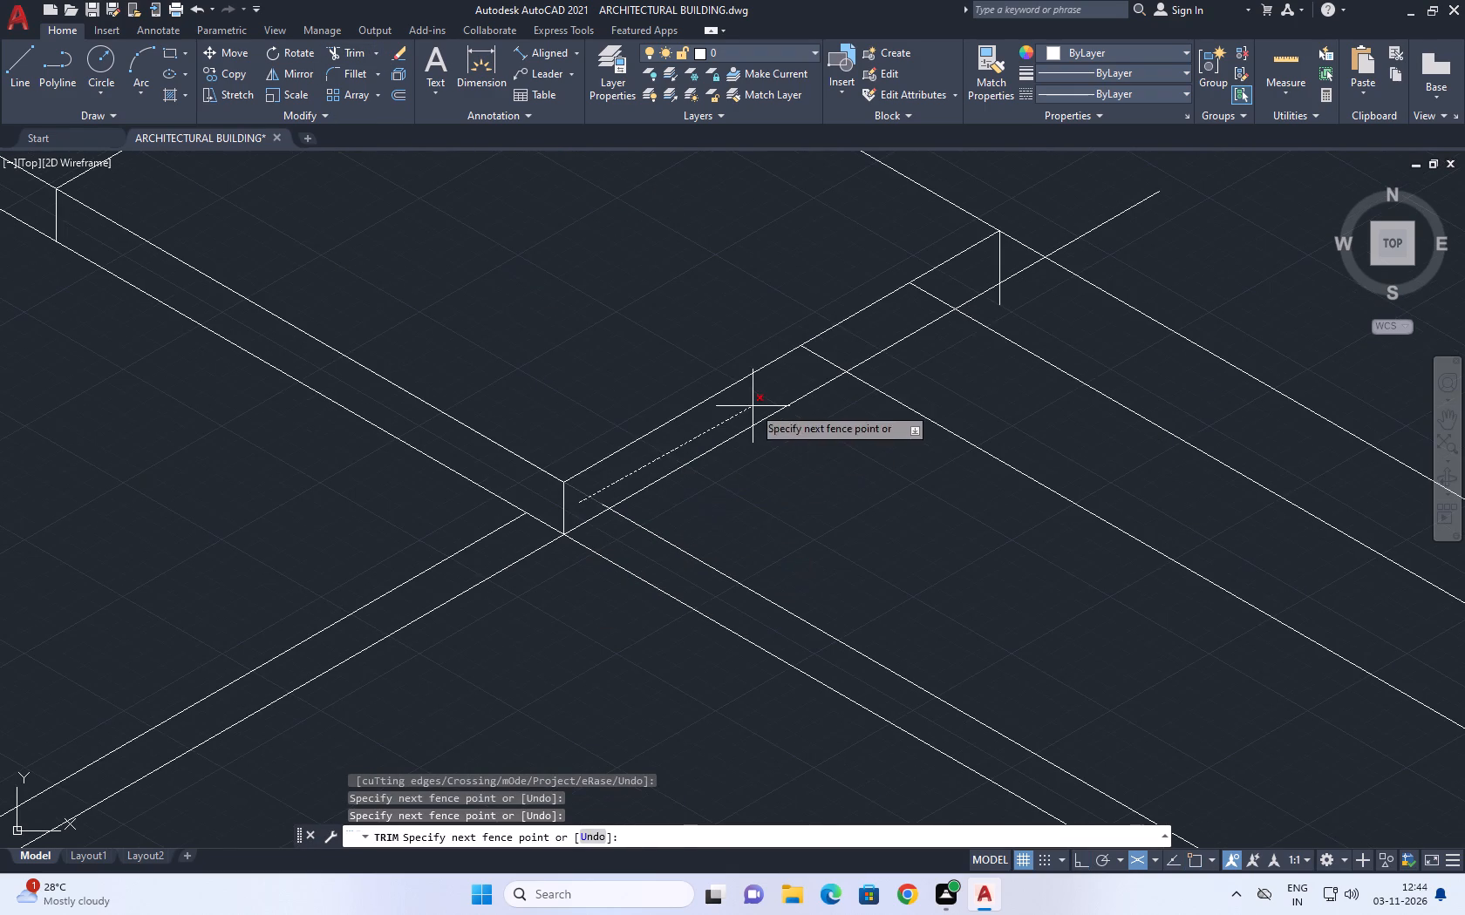
pyautogui.click(951, 295)
pyautogui.click(1002, 293)
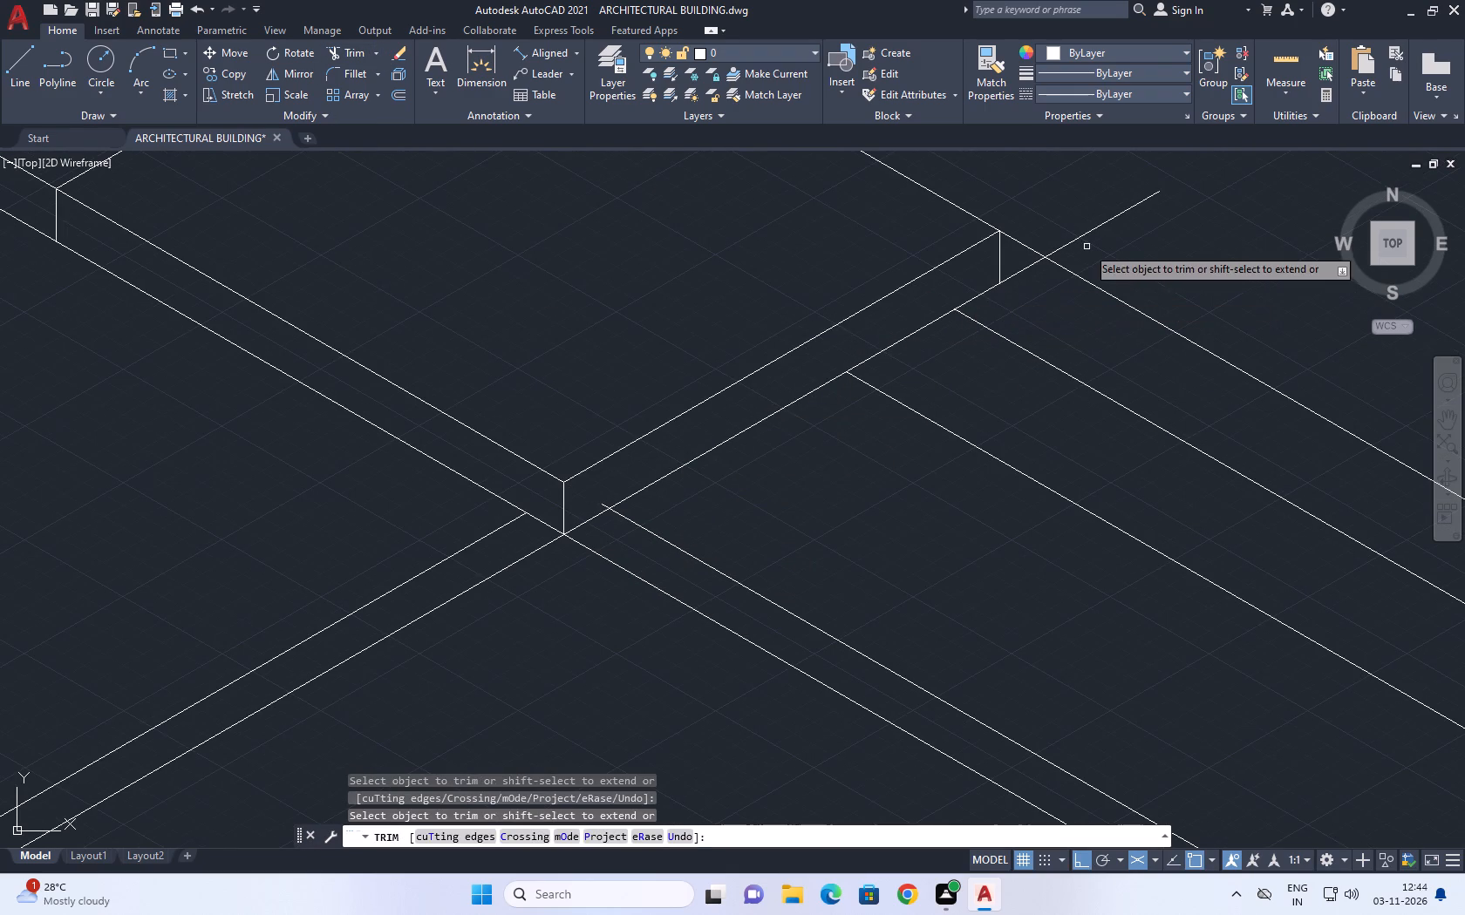
pyautogui.click(1092, 238)
pyautogui.click(1075, 222)
pyautogui.moveTo(1069, 221); pyautogui.dragTo(1068, 389, button='middle')
pyautogui.click(1023, 435)
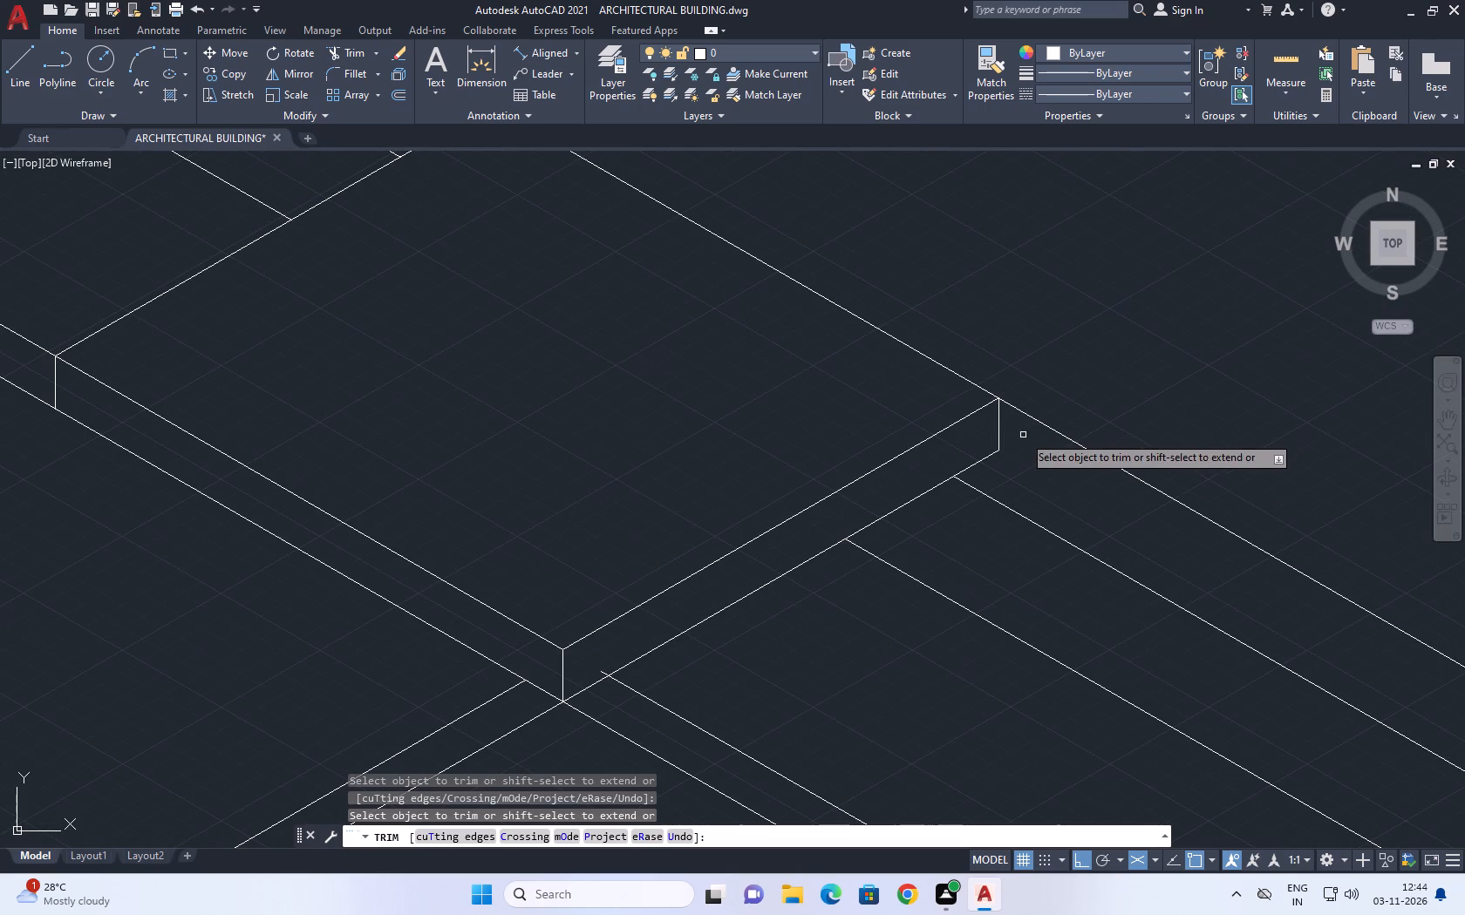
pyautogui.moveTo(1074, 316); pyautogui.dragTo(1063, 299, button='right')
pyautogui.click(1121, 324)
# Move the 150° line just below the outer edge so its upper end meets the far vertical's lower end.
pyautogui.scroll(-2, 927, 420)
pyautogui.moveTo(1076, 412); pyautogui.dragTo(1031, 401, button='middle')
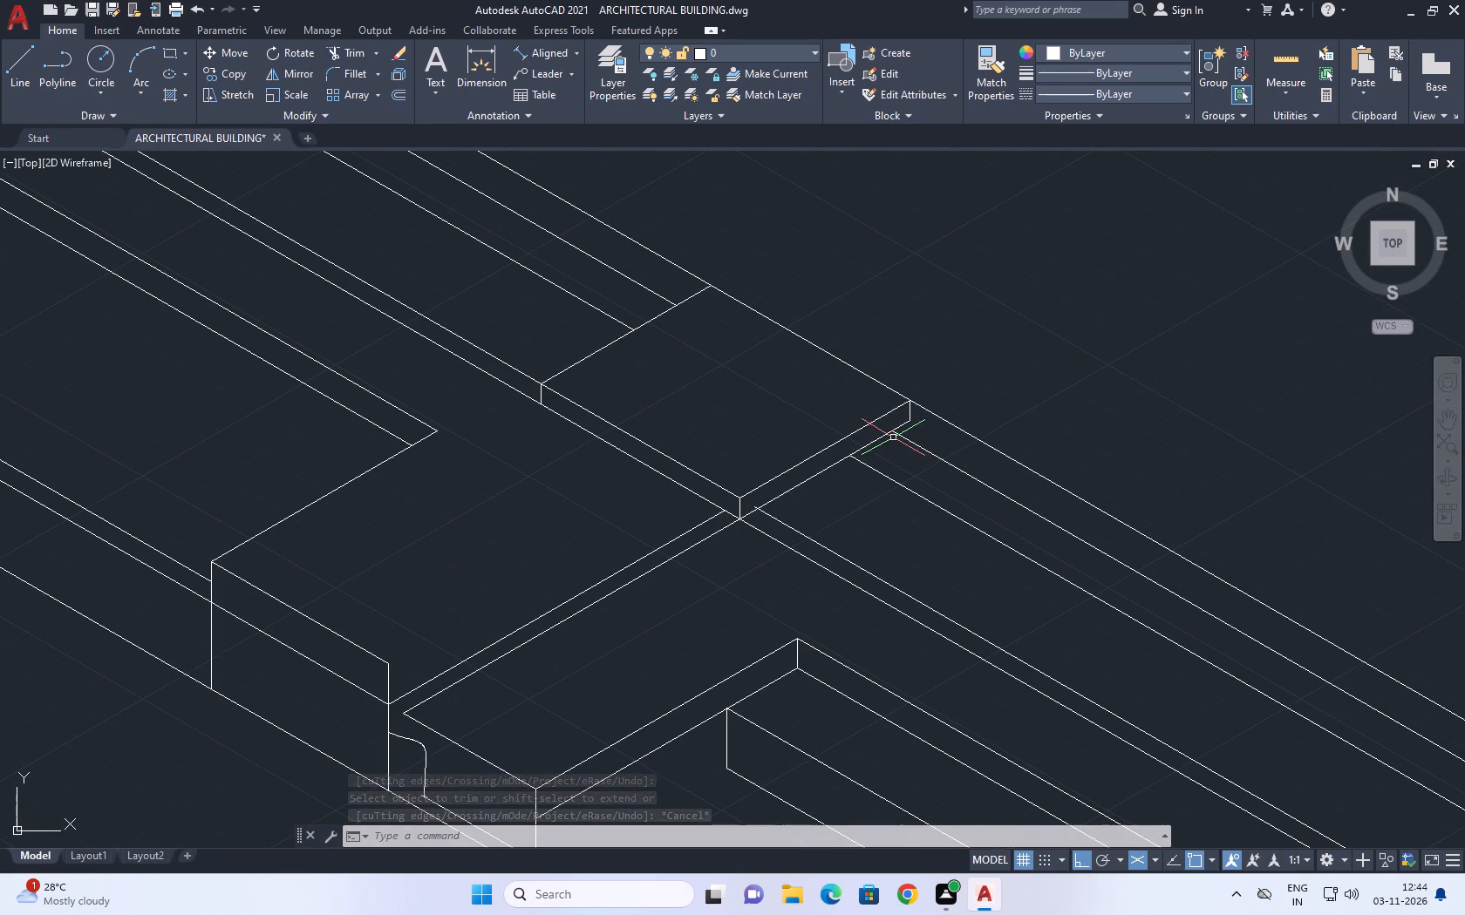
pyautogui.scroll(-1, 899, 419)
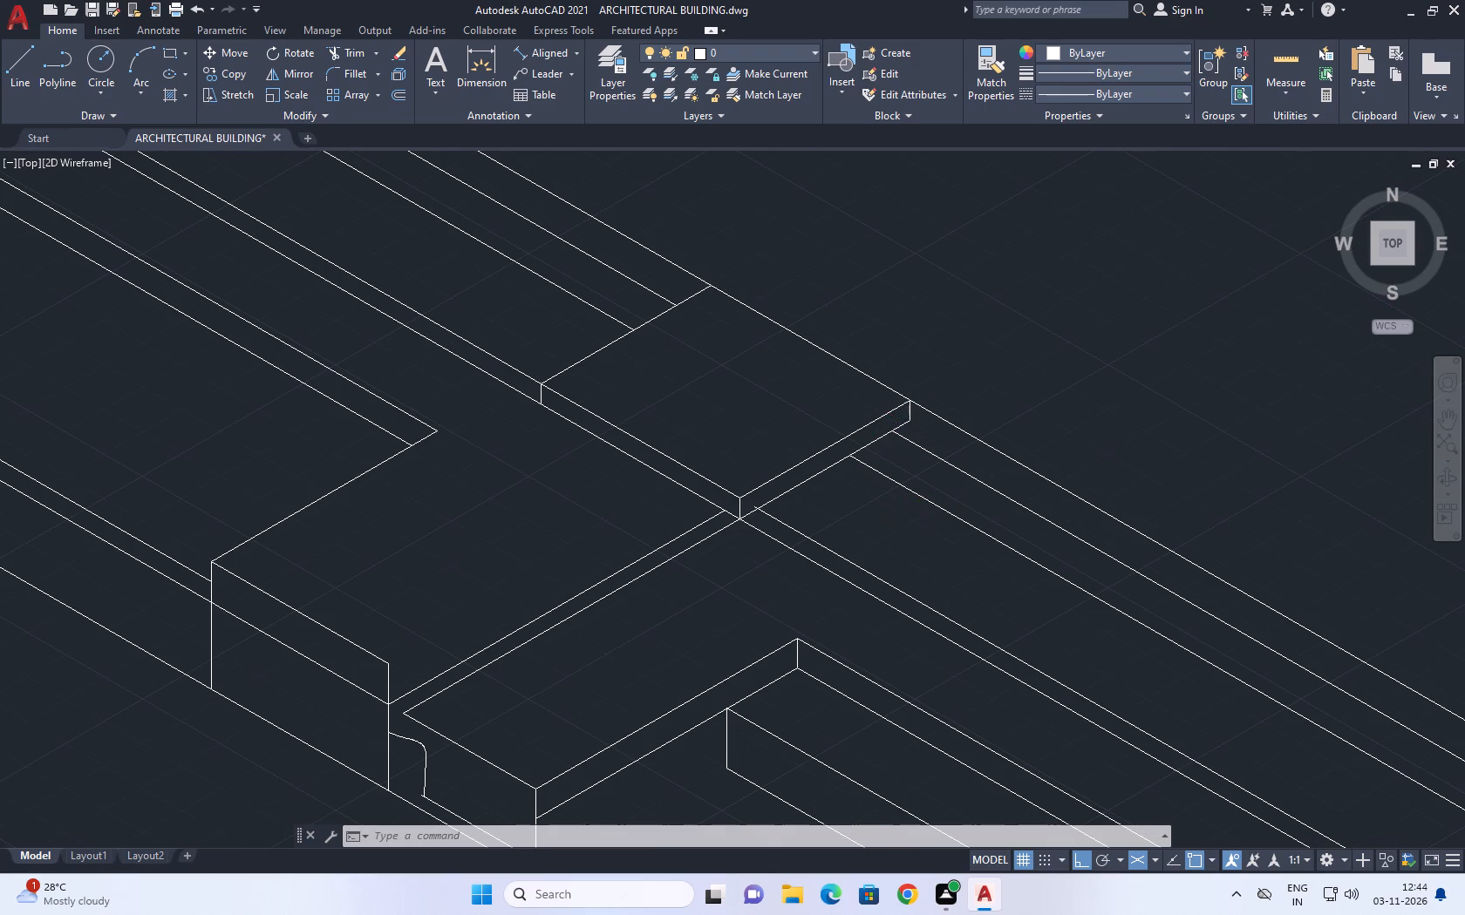
pyautogui.moveTo(961, 454); pyautogui.dragTo(746, 485, button='middle')
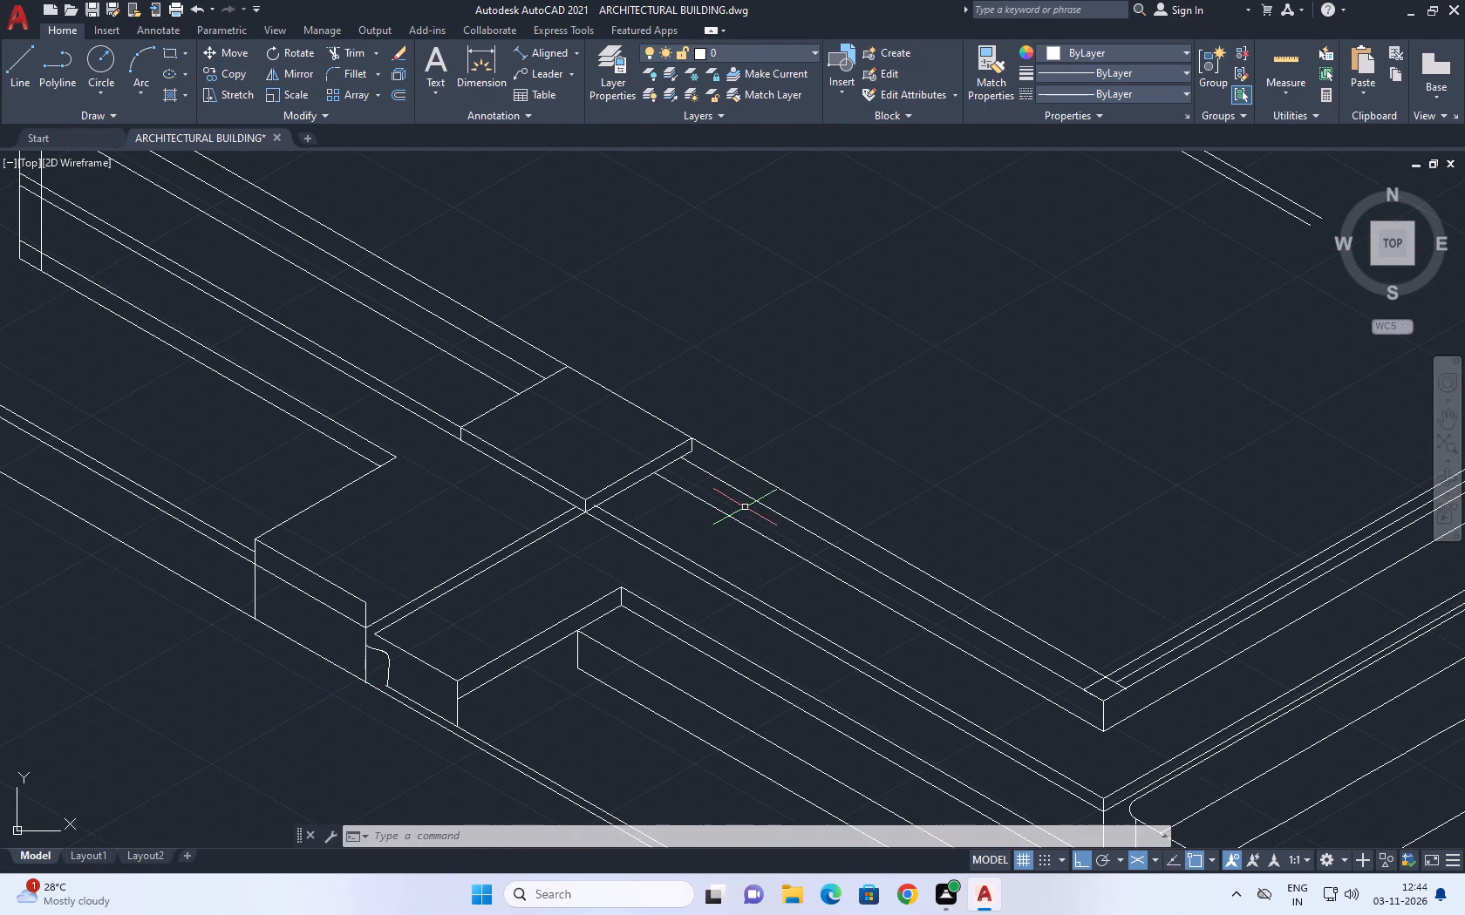
pyautogui.click(745, 495)
pyautogui.moveTo(745, 405); pyautogui.dragTo(731, 421, button='middle')
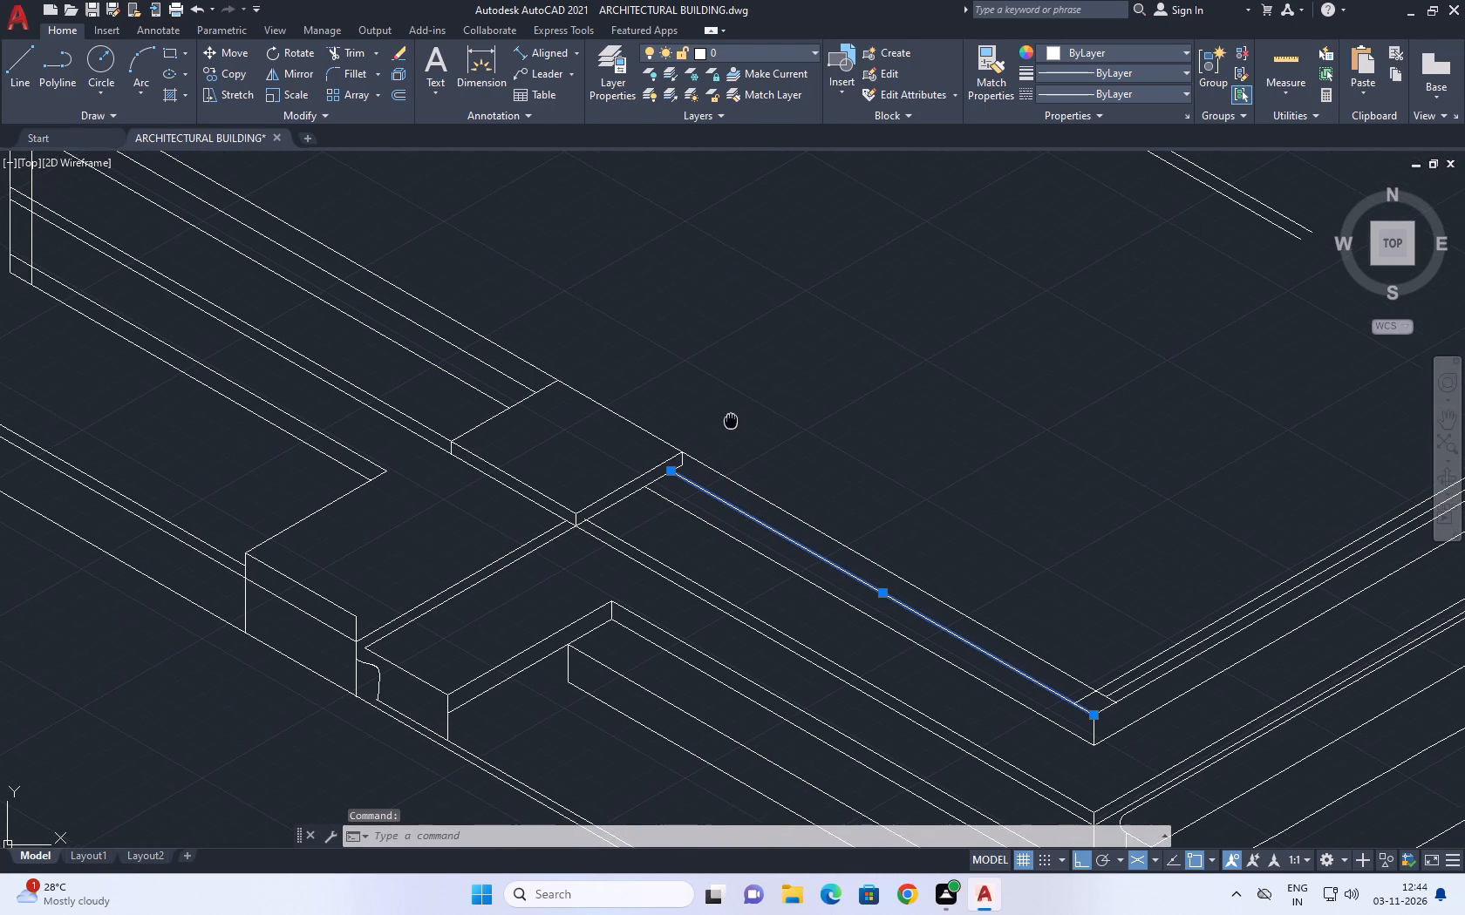
pyautogui.scroll(2, 674, 471)
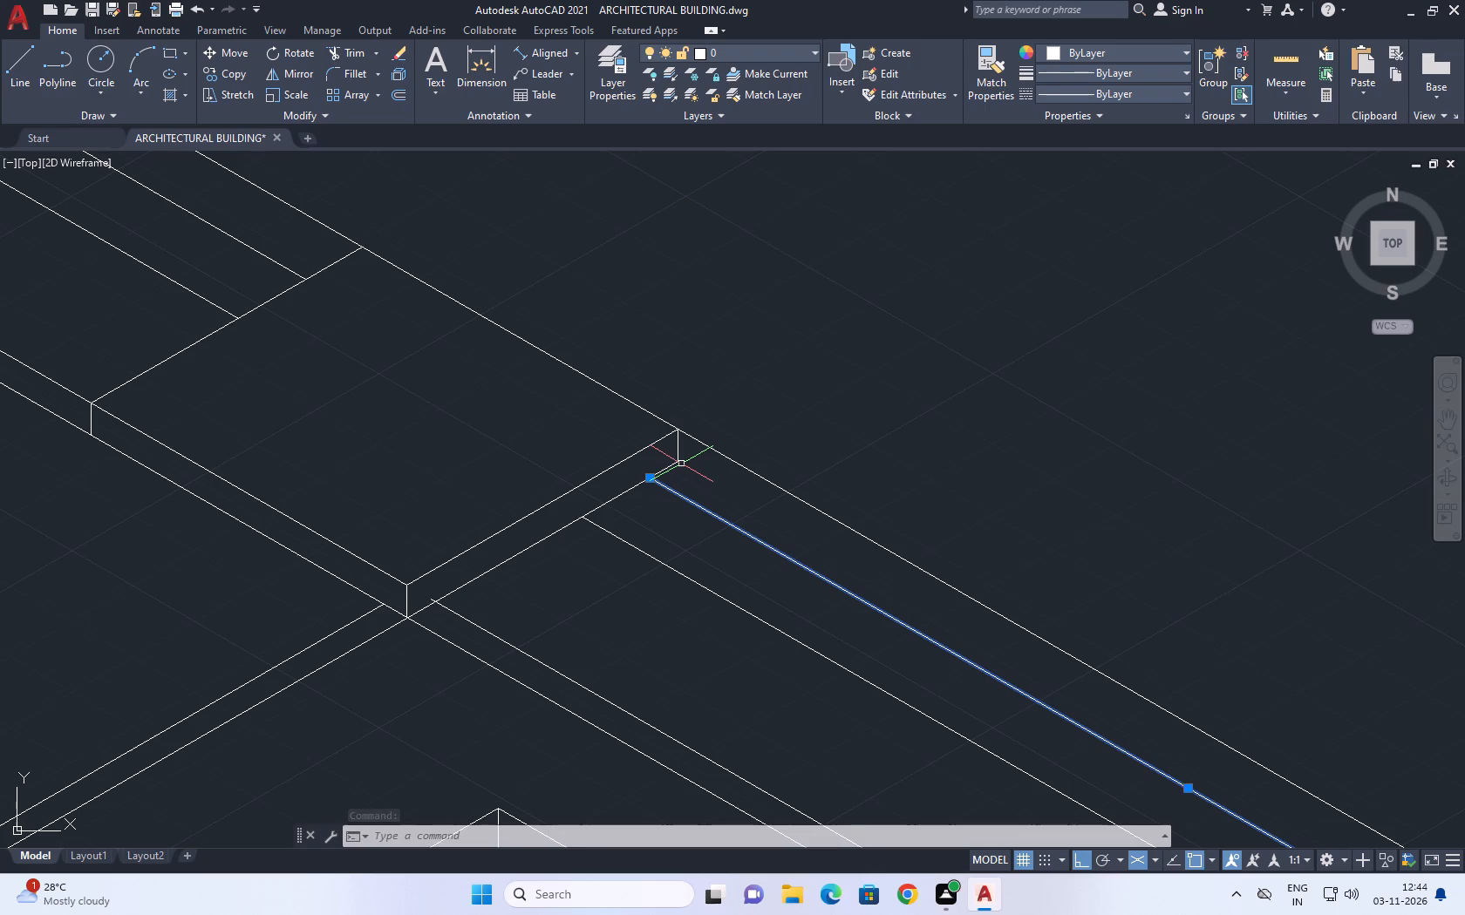
pyautogui.scroll(-3, 643, 539)
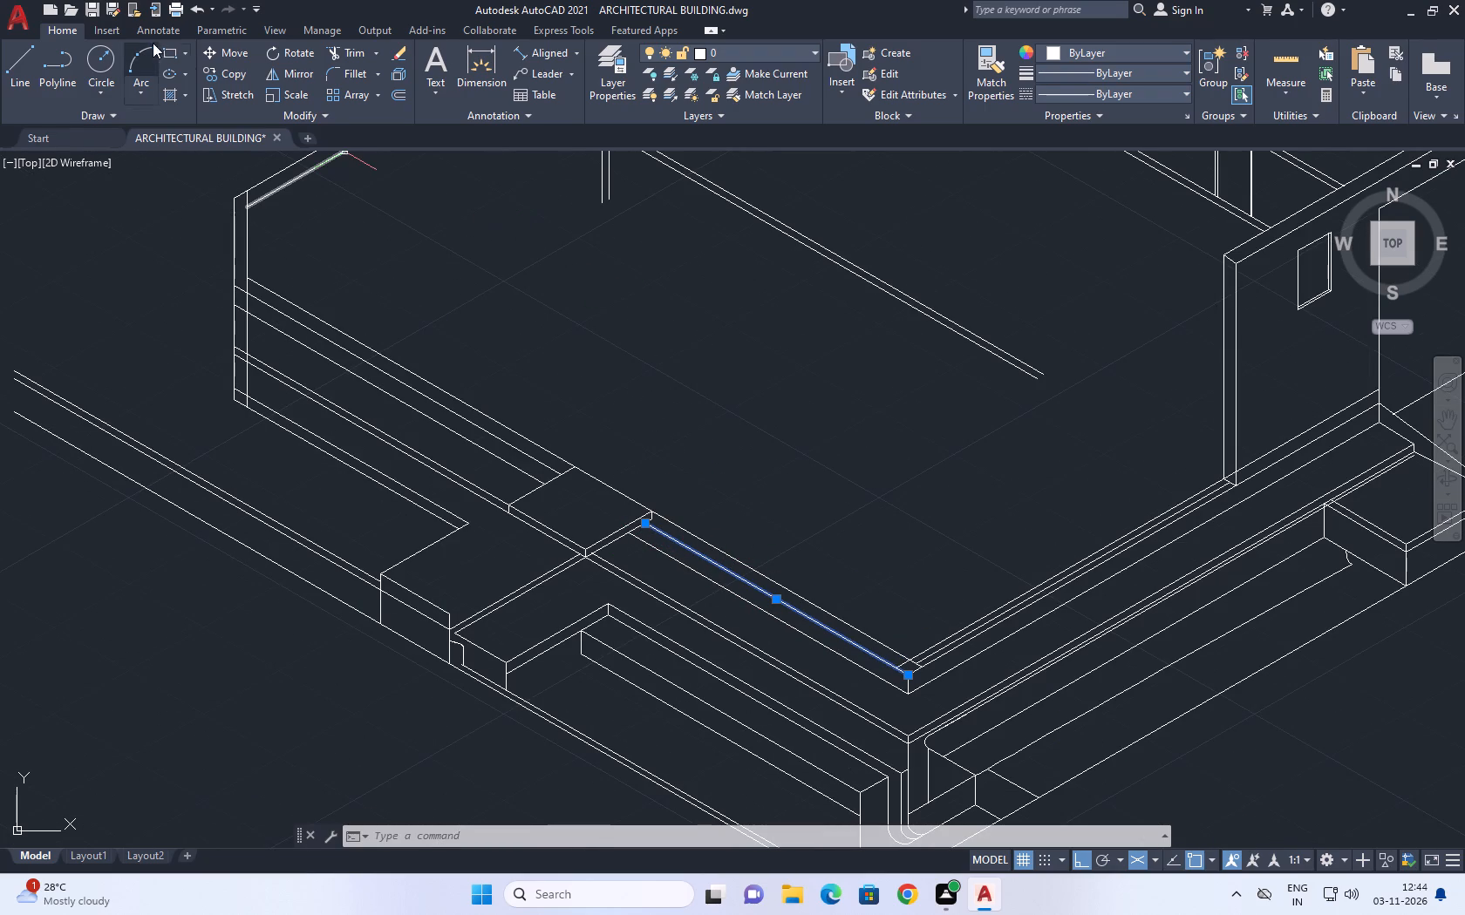
pyautogui.click(218, 51)
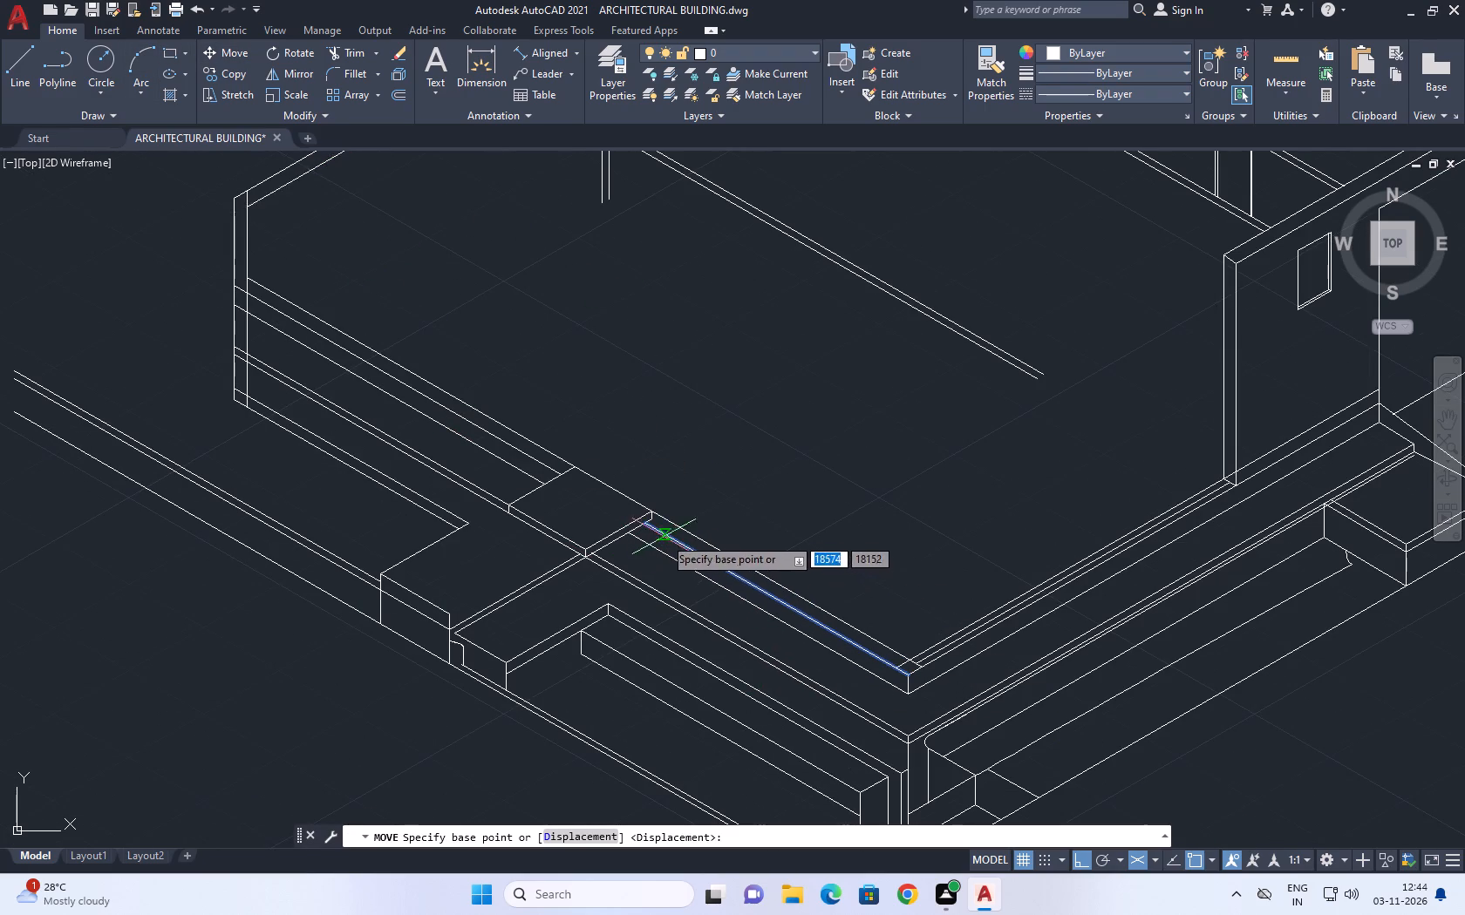
pyautogui.scroll(4, 663, 536)
pyautogui.click(593, 505)
pyautogui.click(635, 483)
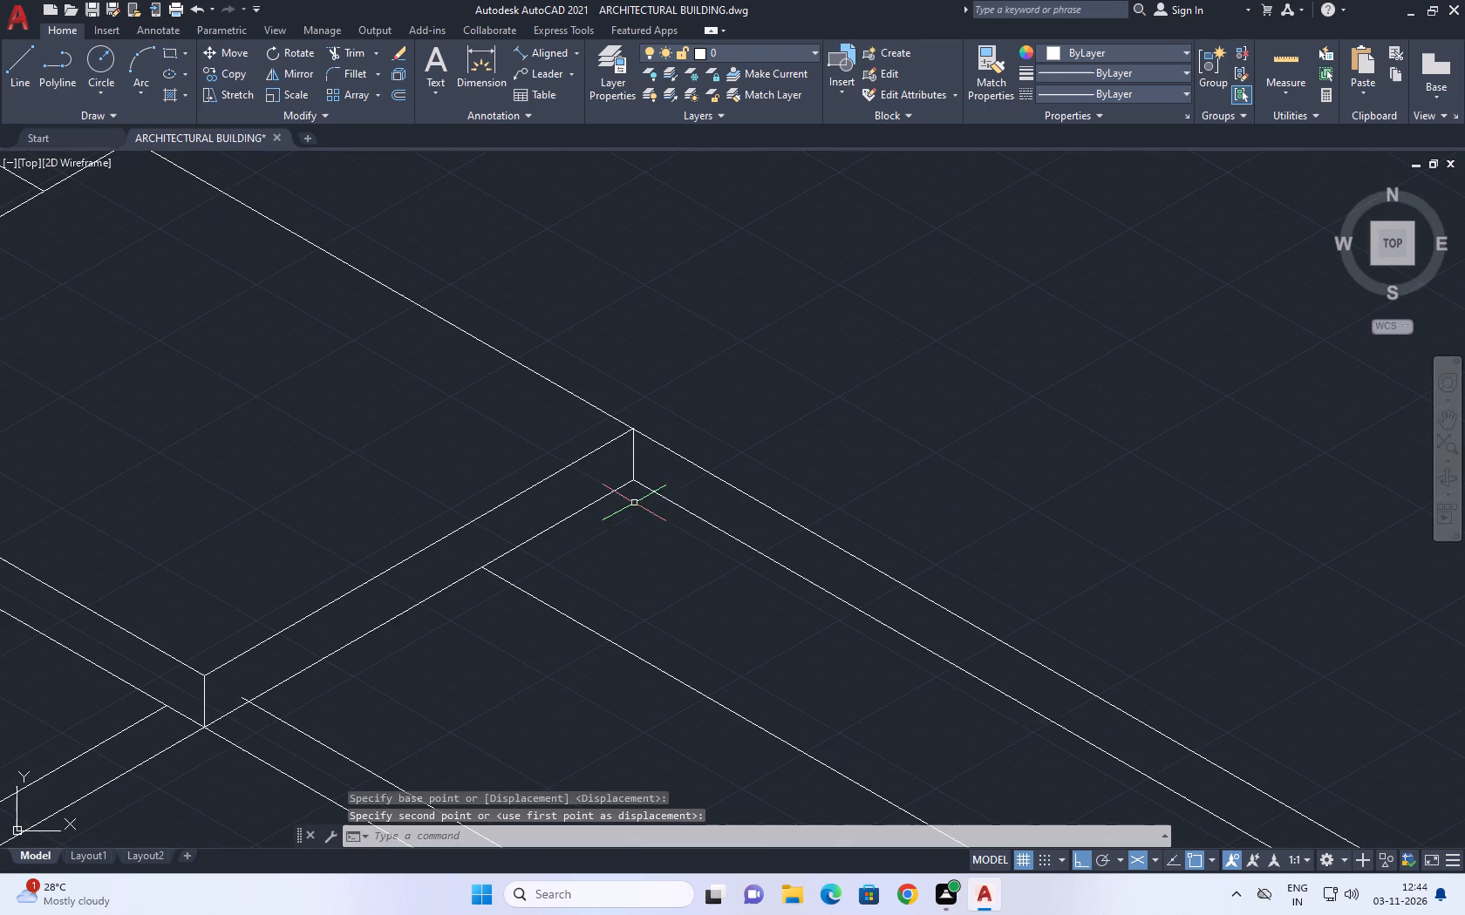
# Trim the 150° edge's stub overshooting the new 30° line beside the platform's front corner vertical.
pyautogui.scroll(-4, 867, 408)
pyautogui.moveTo(1084, 441); pyautogui.dragTo(996, 395, button='middle')
pyautogui.scroll(2, 712, 397)
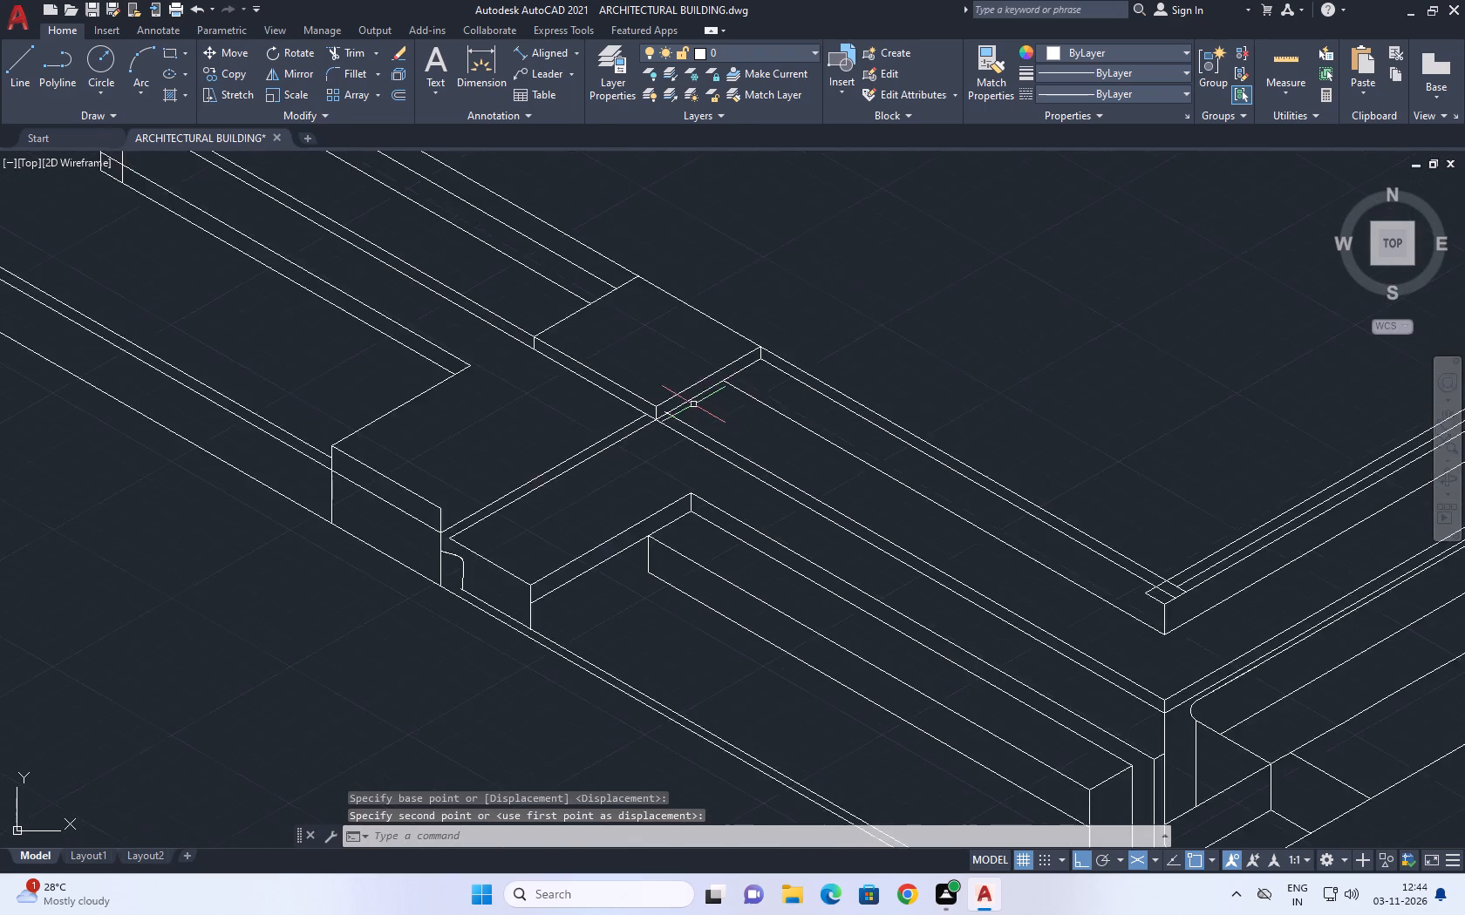
pyautogui.scroll(2, 693, 404)
pyautogui.click(350, 51)
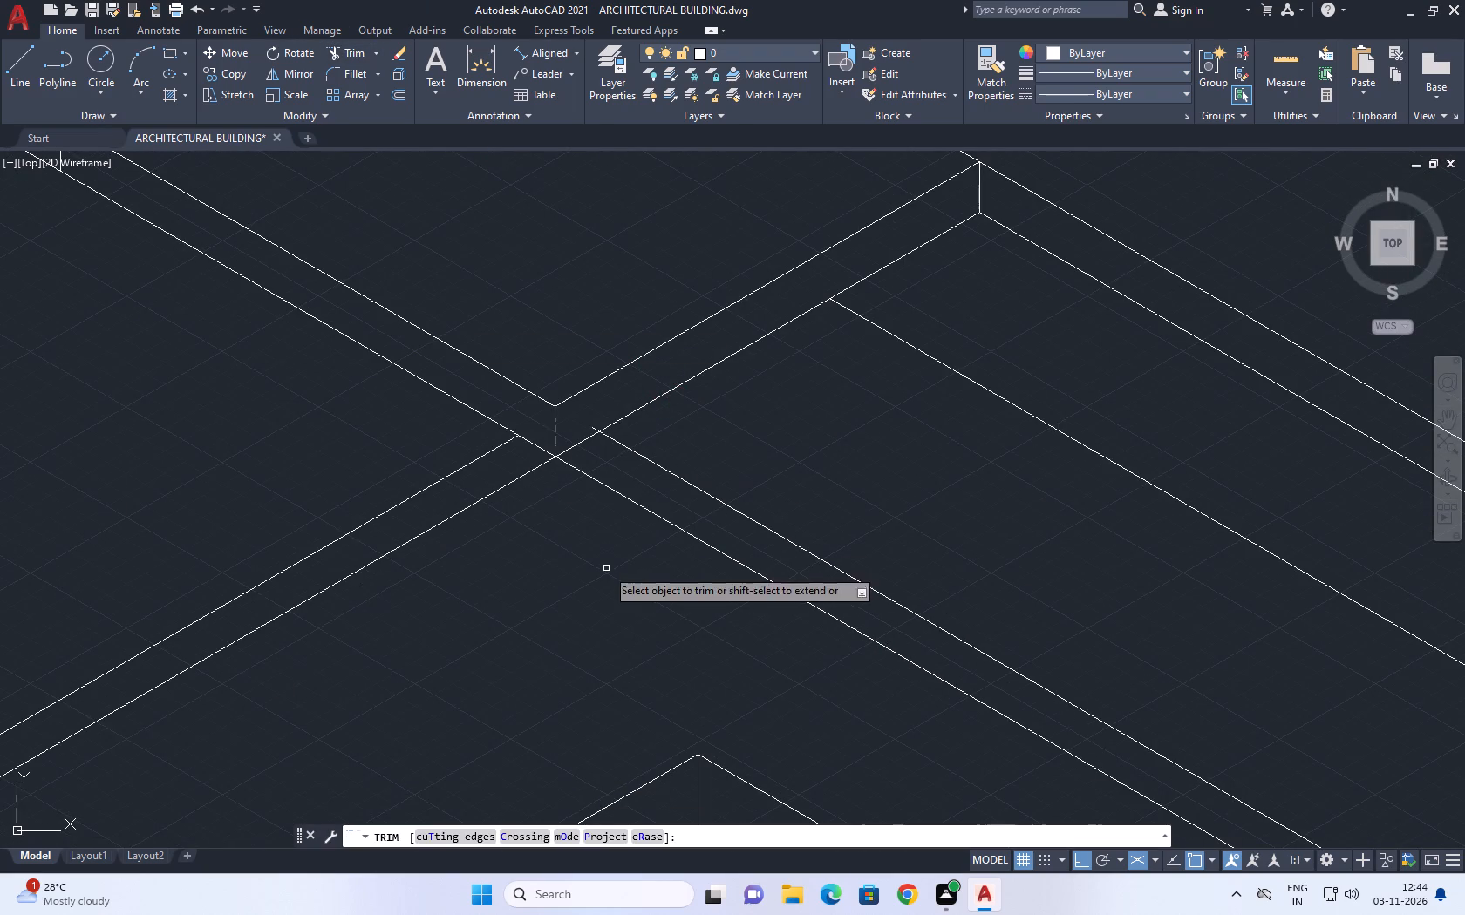
pyautogui.scroll(2, 607, 374)
pyautogui.click(576, 517)
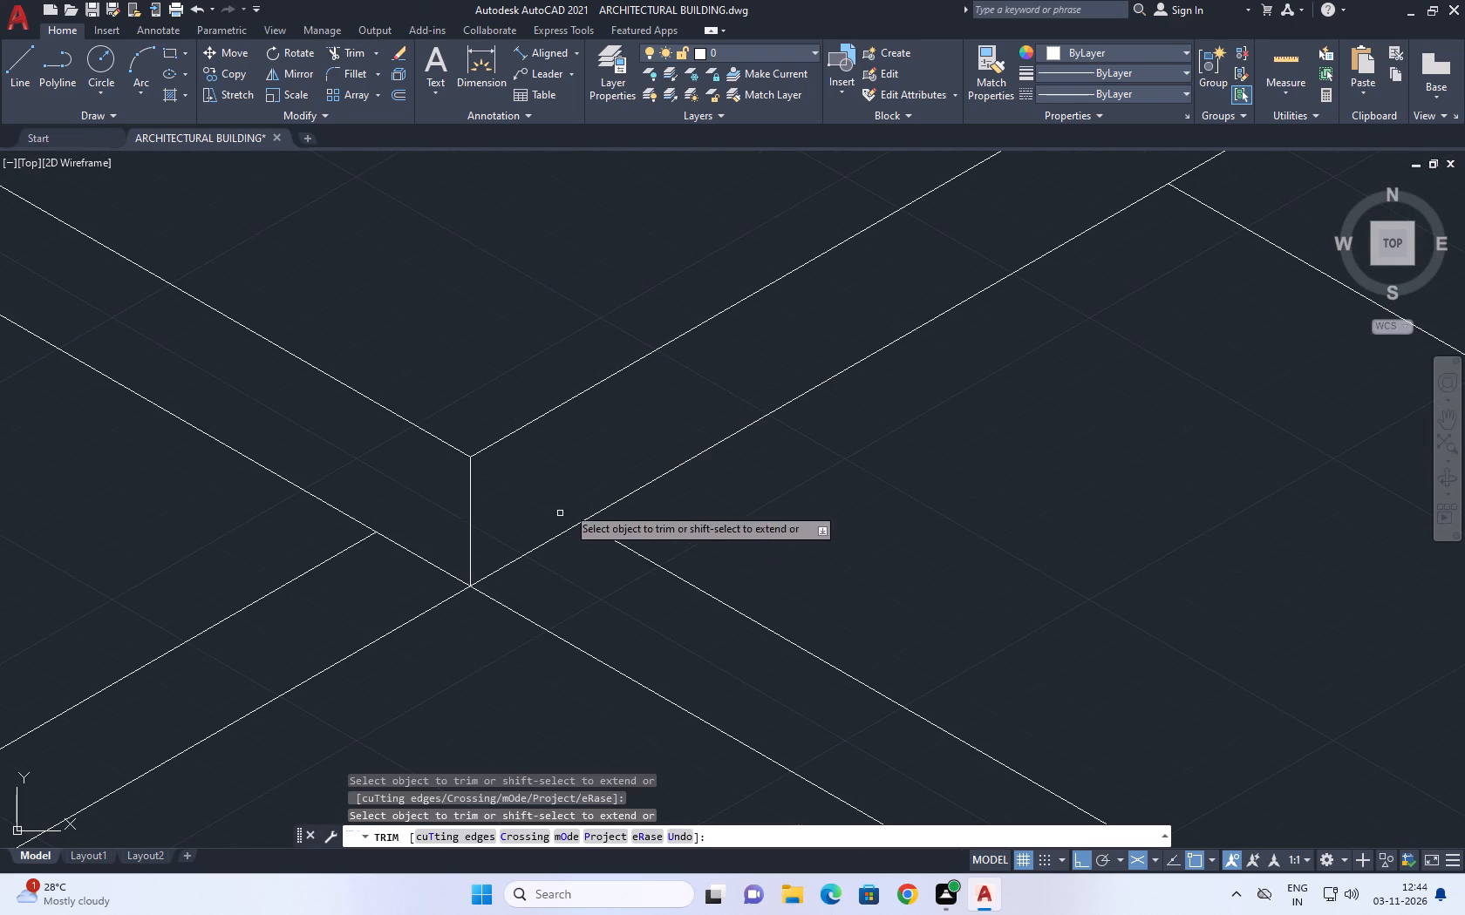
pyautogui.scroll(-6, 621, 424)
pyautogui.moveTo(962, 333); pyautogui.dragTo(951, 325, button='right')
pyautogui.click(996, 361)
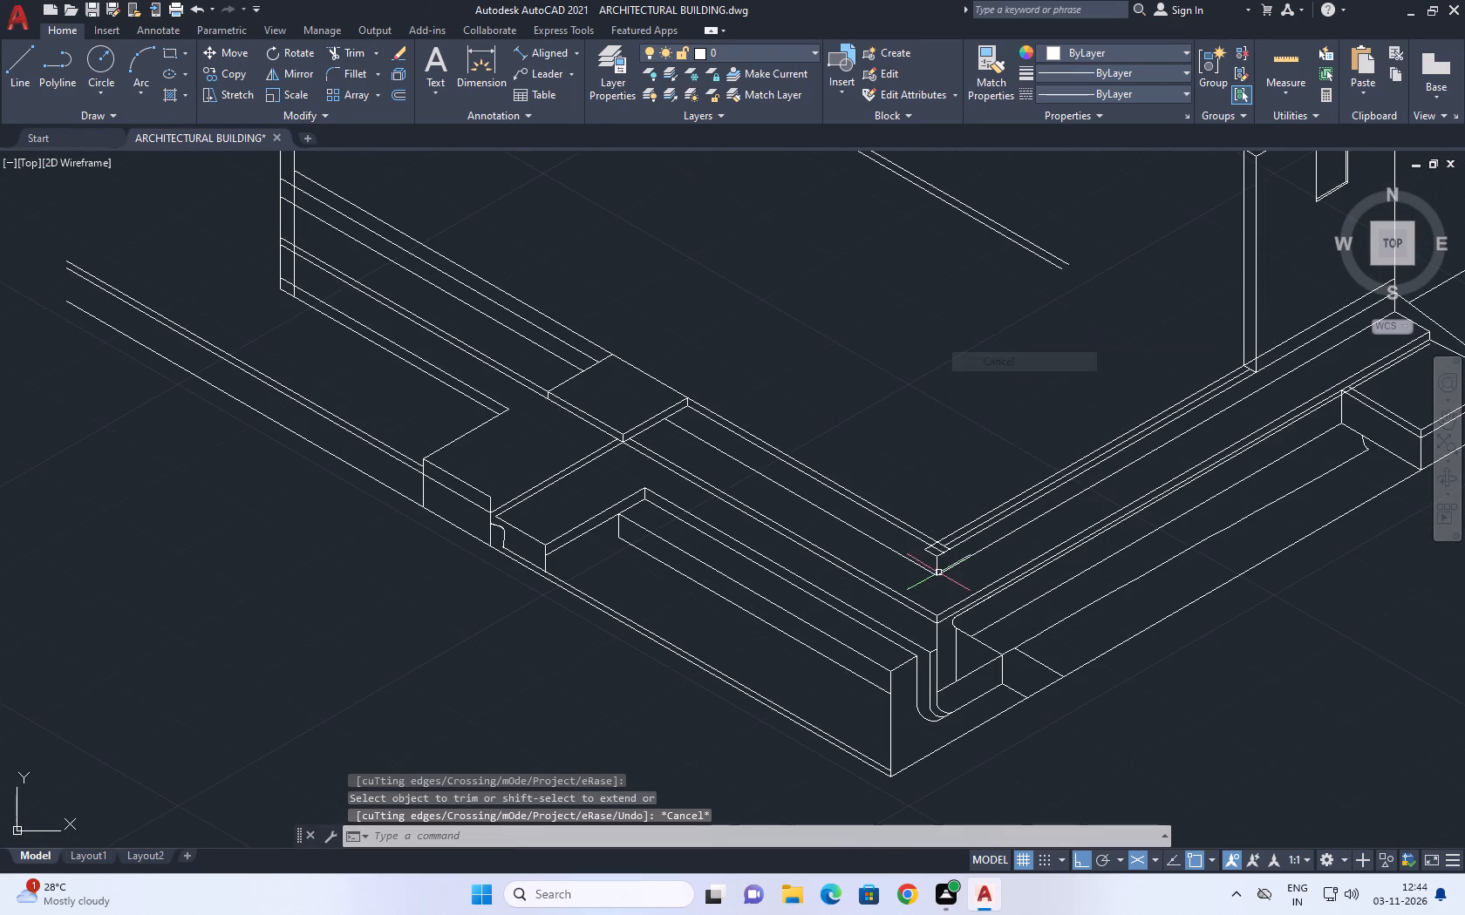
# Examine the inner corner where the 30° and 150° edges meet, and the long parallel edges running to the wall's end.
pyautogui.scroll(3, 938, 574)
pyautogui.moveTo(955, 462); pyautogui.dragTo(959, 522, button='middle')
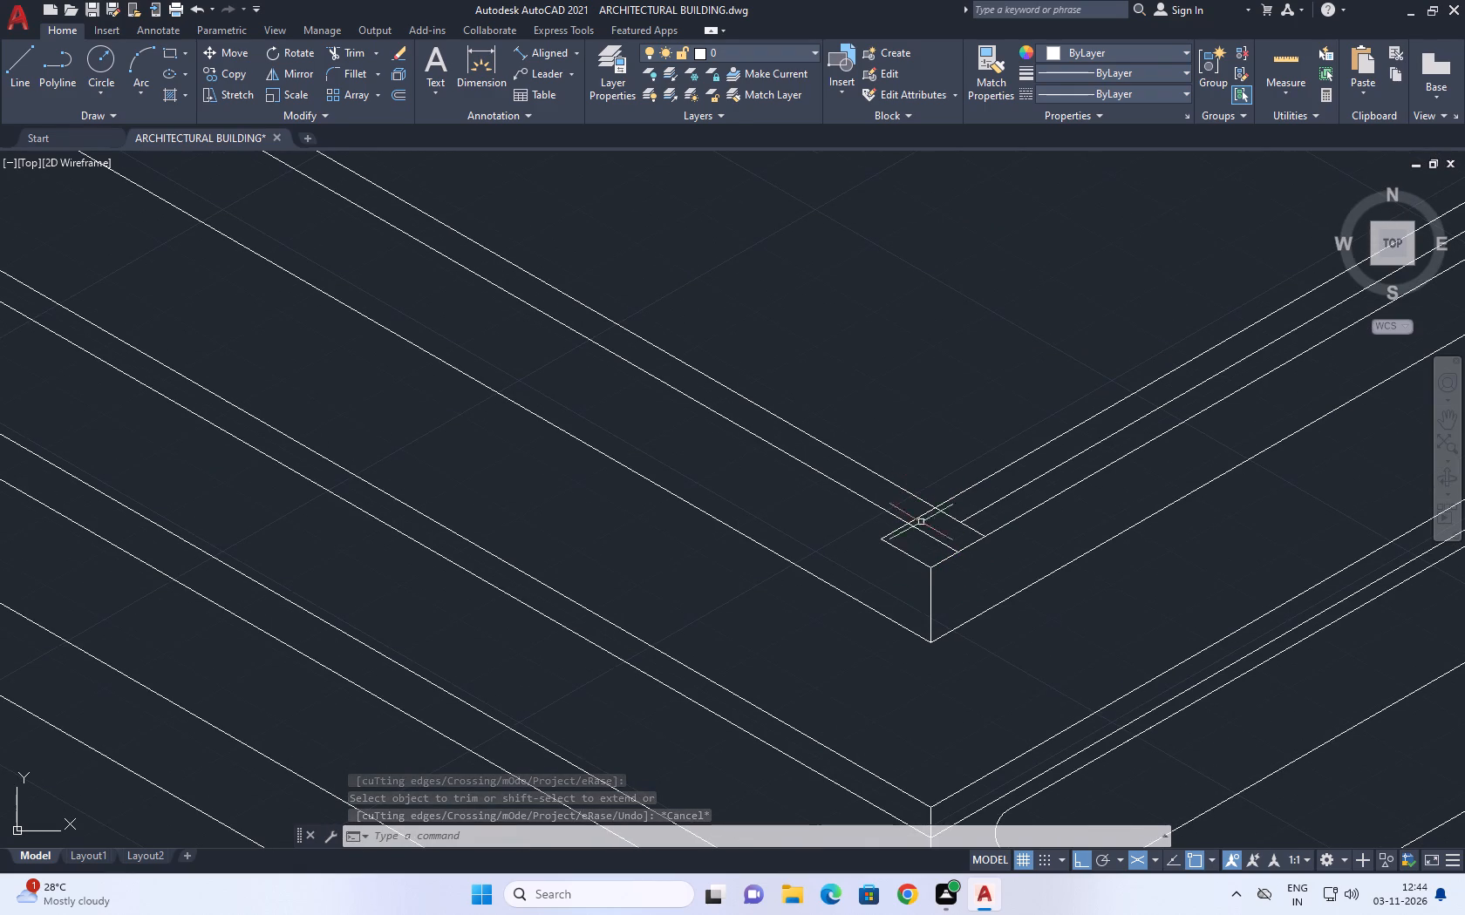
pyautogui.scroll(-3, 895, 537)
pyautogui.moveTo(857, 512); pyautogui.dragTo(865, 525, button='middle')
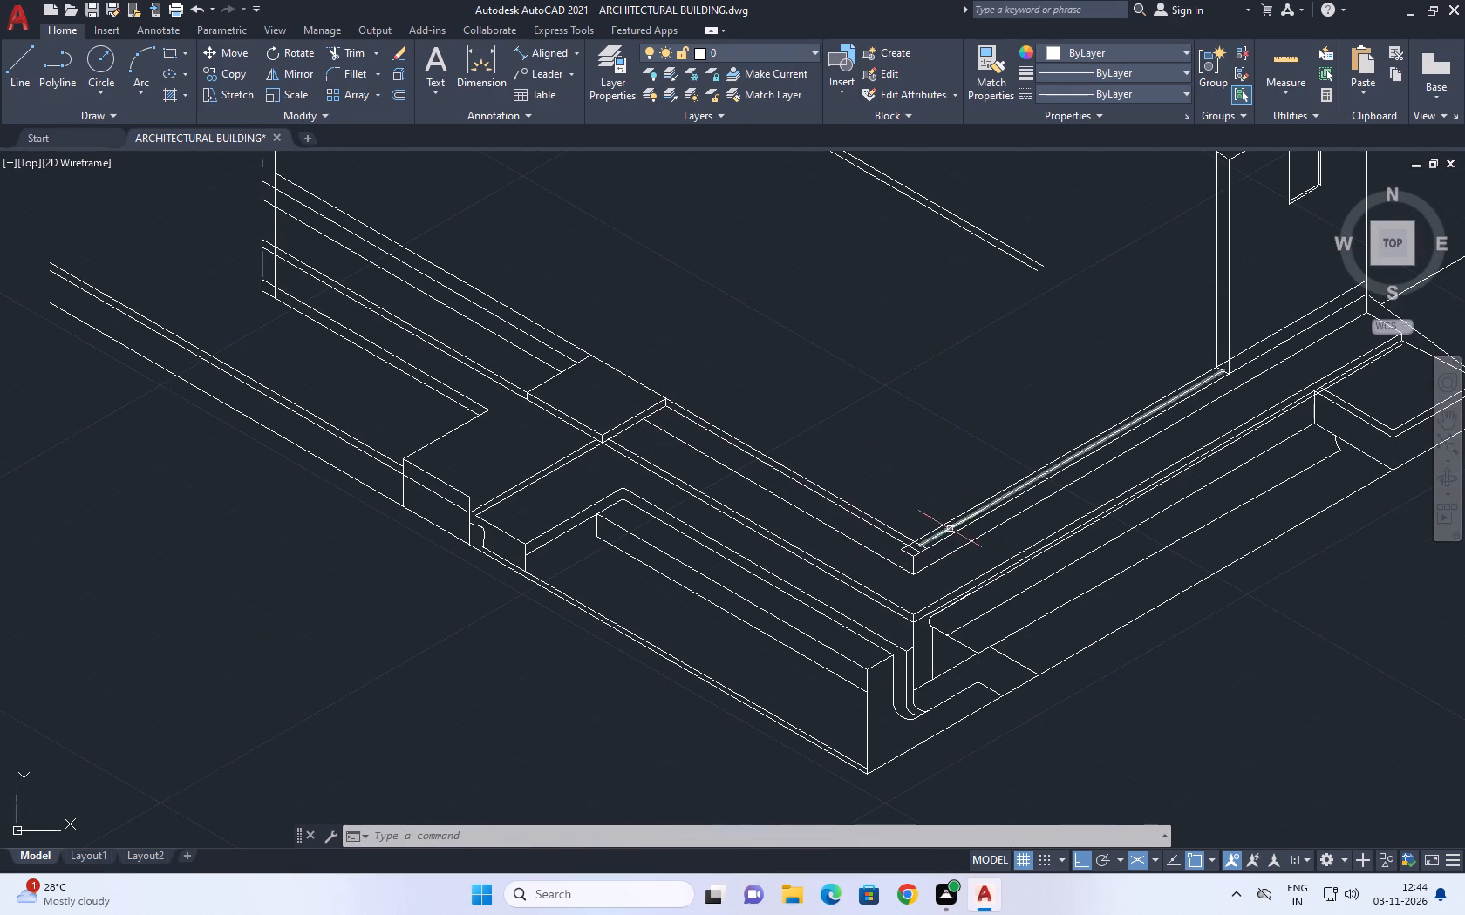
pyautogui.moveTo(951, 535); pyautogui.dragTo(957, 578, button='middle')
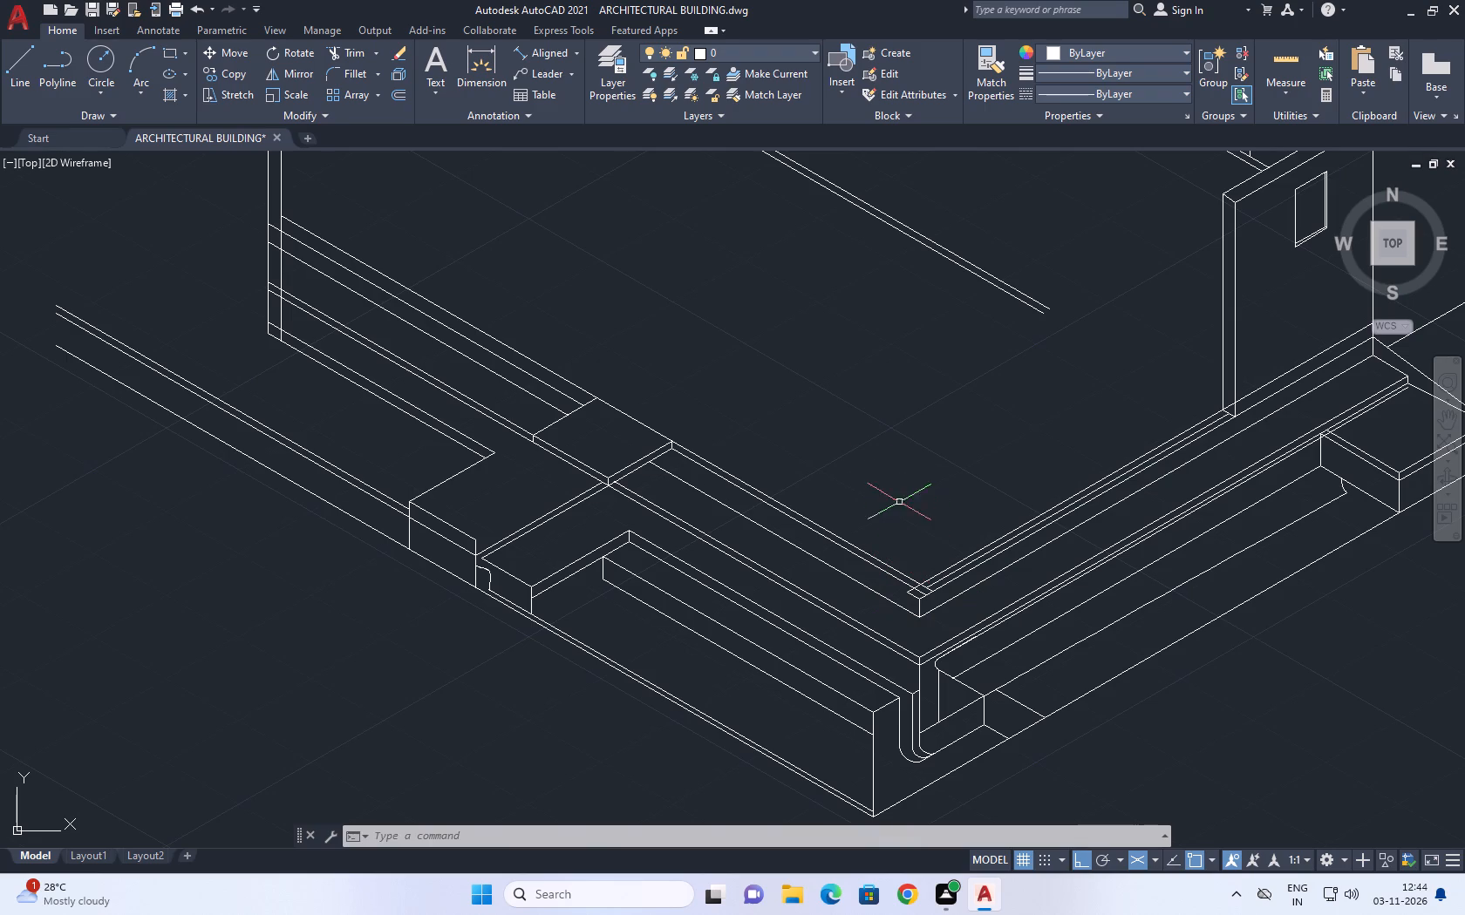
pyautogui.scroll(-1, 850, 428)
pyautogui.moveTo(810, 417); pyautogui.dragTo(817, 428, button='middle')
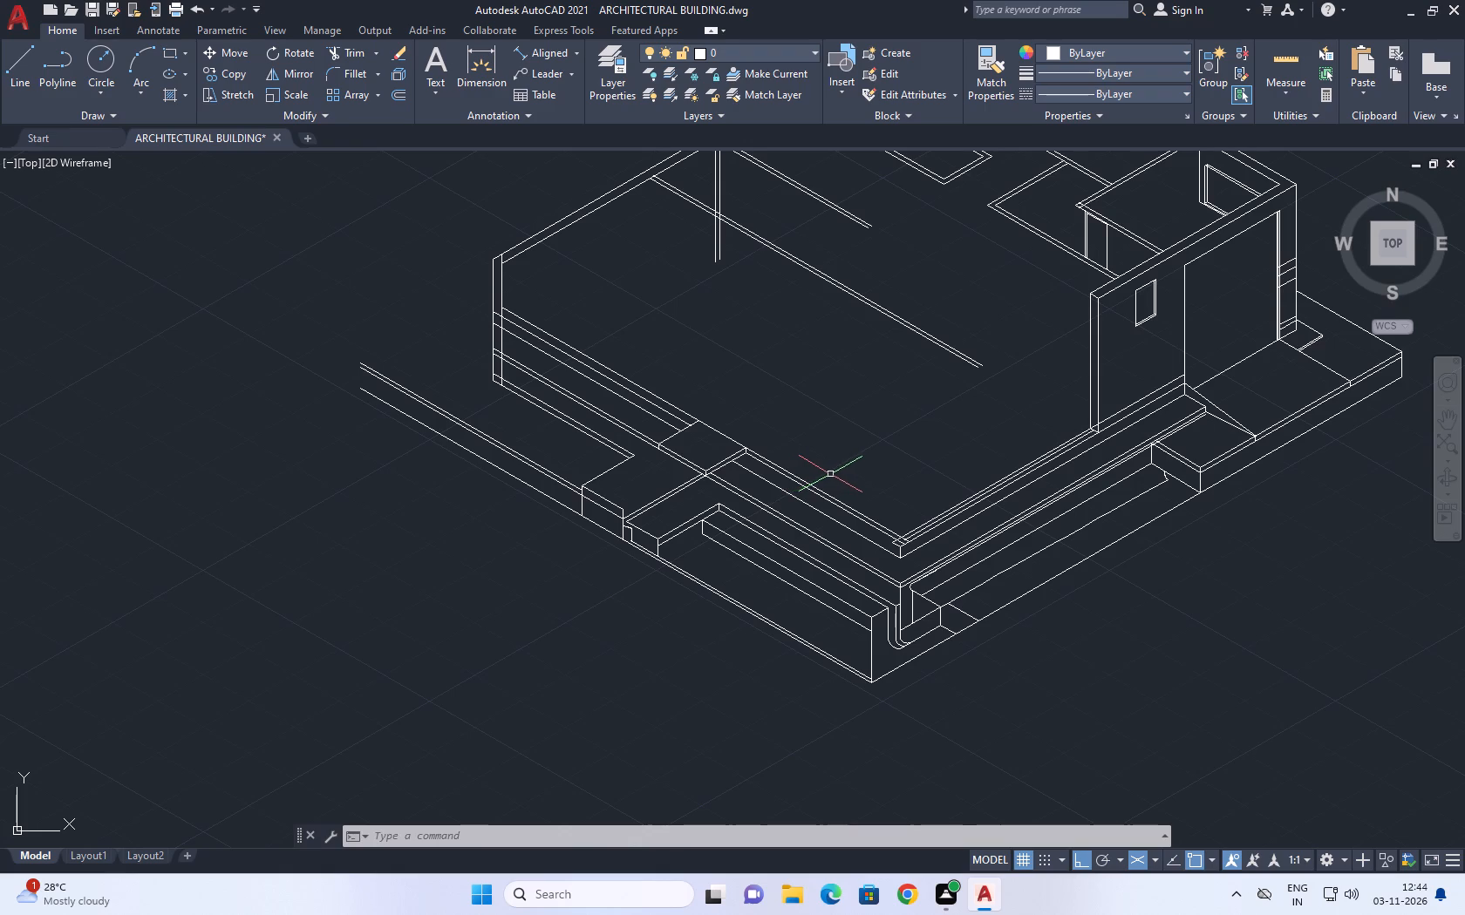
pyautogui.scroll(-1, 786, 504)
pyautogui.moveTo(799, 534); pyautogui.dragTo(860, 574, button='middle')
pyautogui.scroll(4, 928, 560)
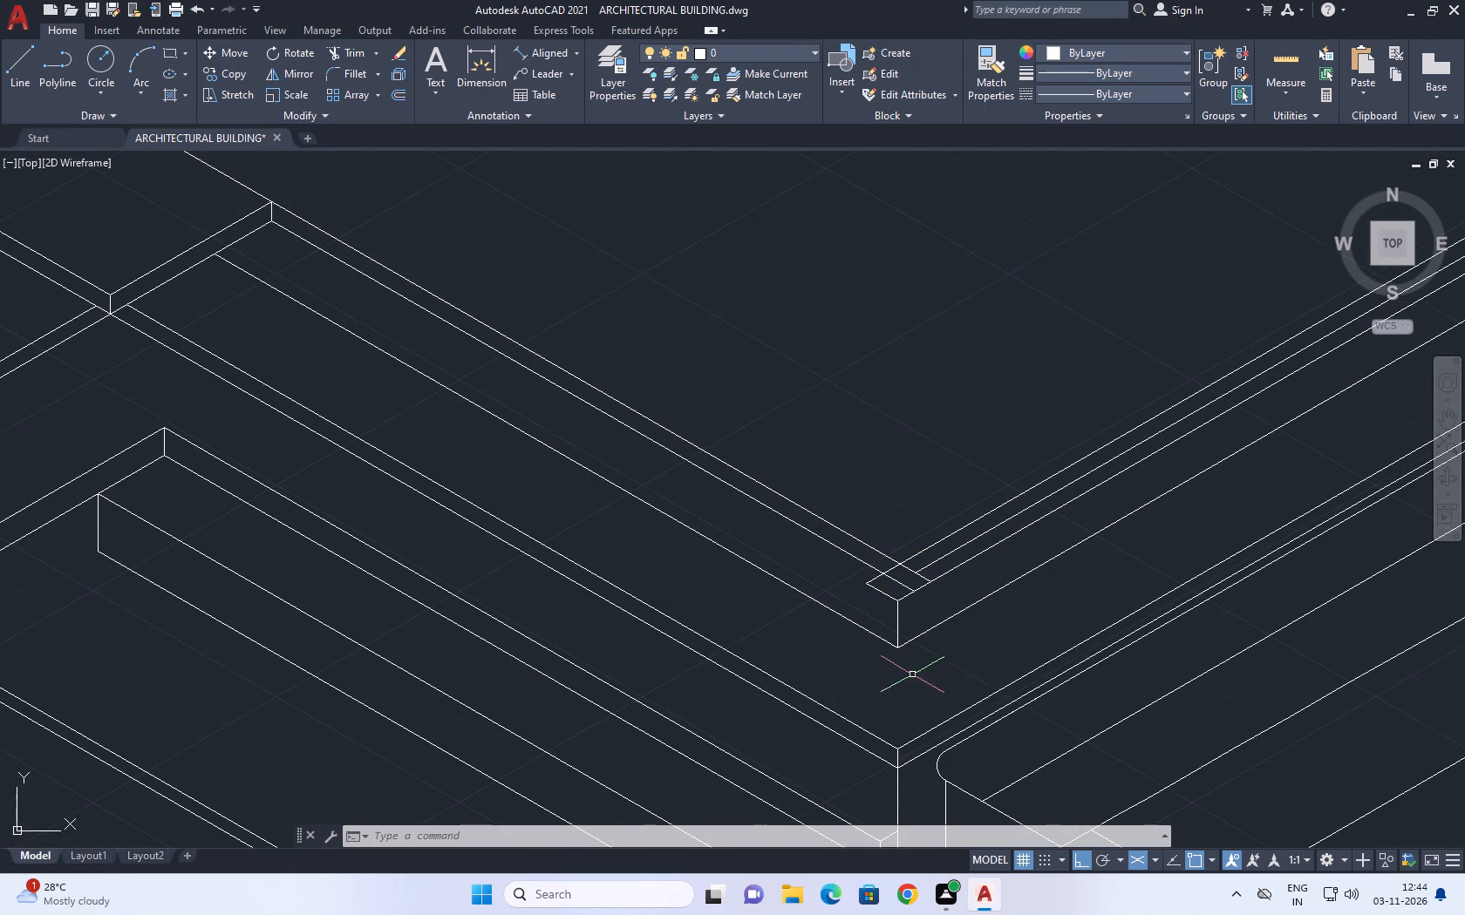
pyautogui.moveTo(896, 605); pyautogui.dragTo(921, 633, button='middle')
pyautogui.scroll(-1, 852, 581)
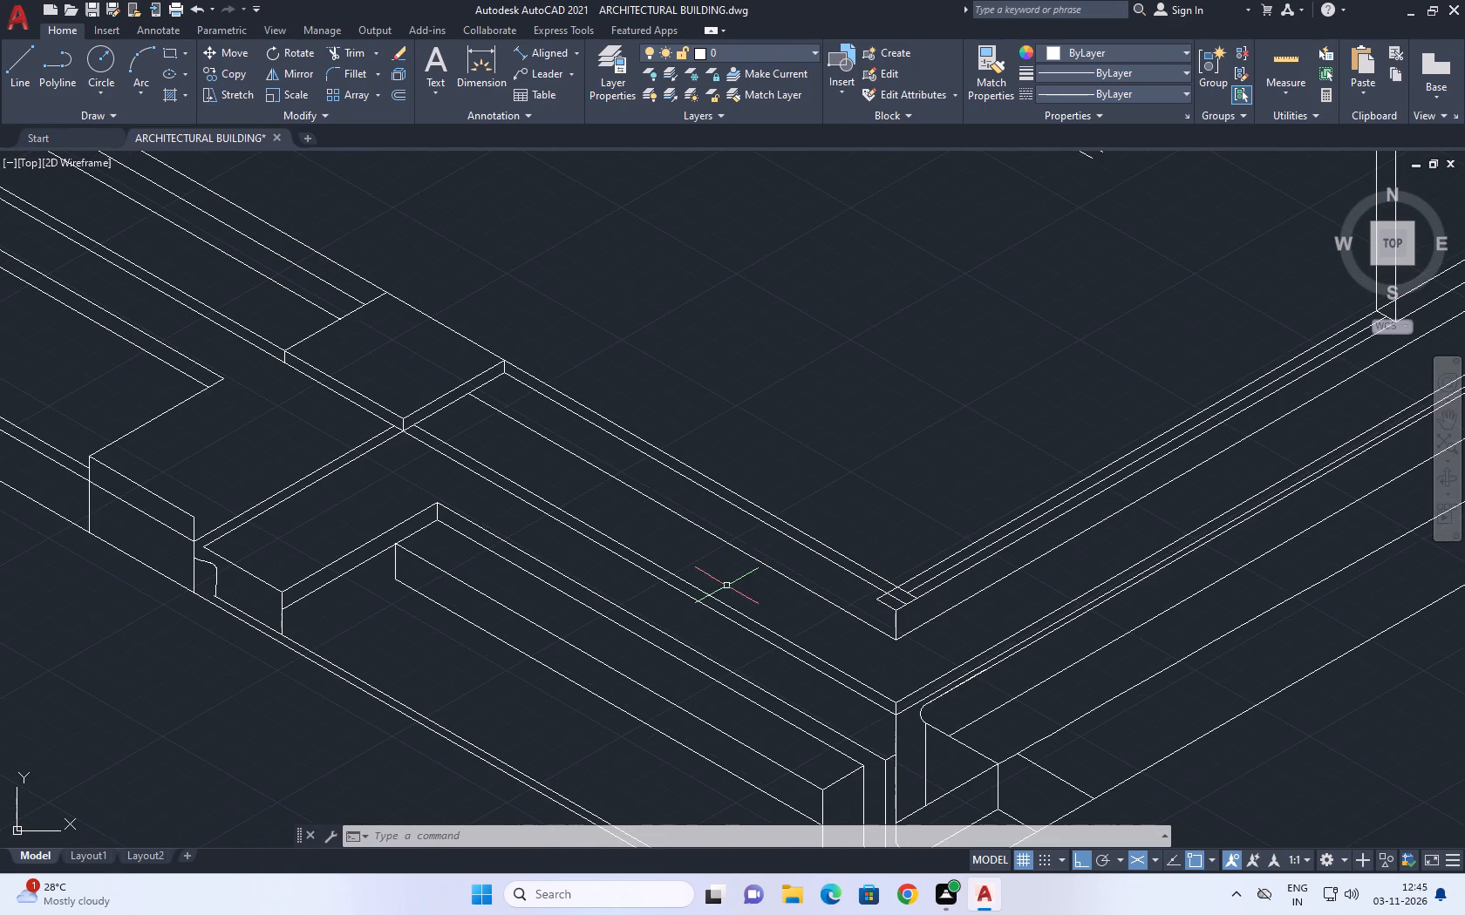
pyautogui.moveTo(645, 507); pyautogui.dragTo(775, 586, button='middle')
pyautogui.moveTo(651, 458); pyautogui.dragTo(760, 559, button='middle')
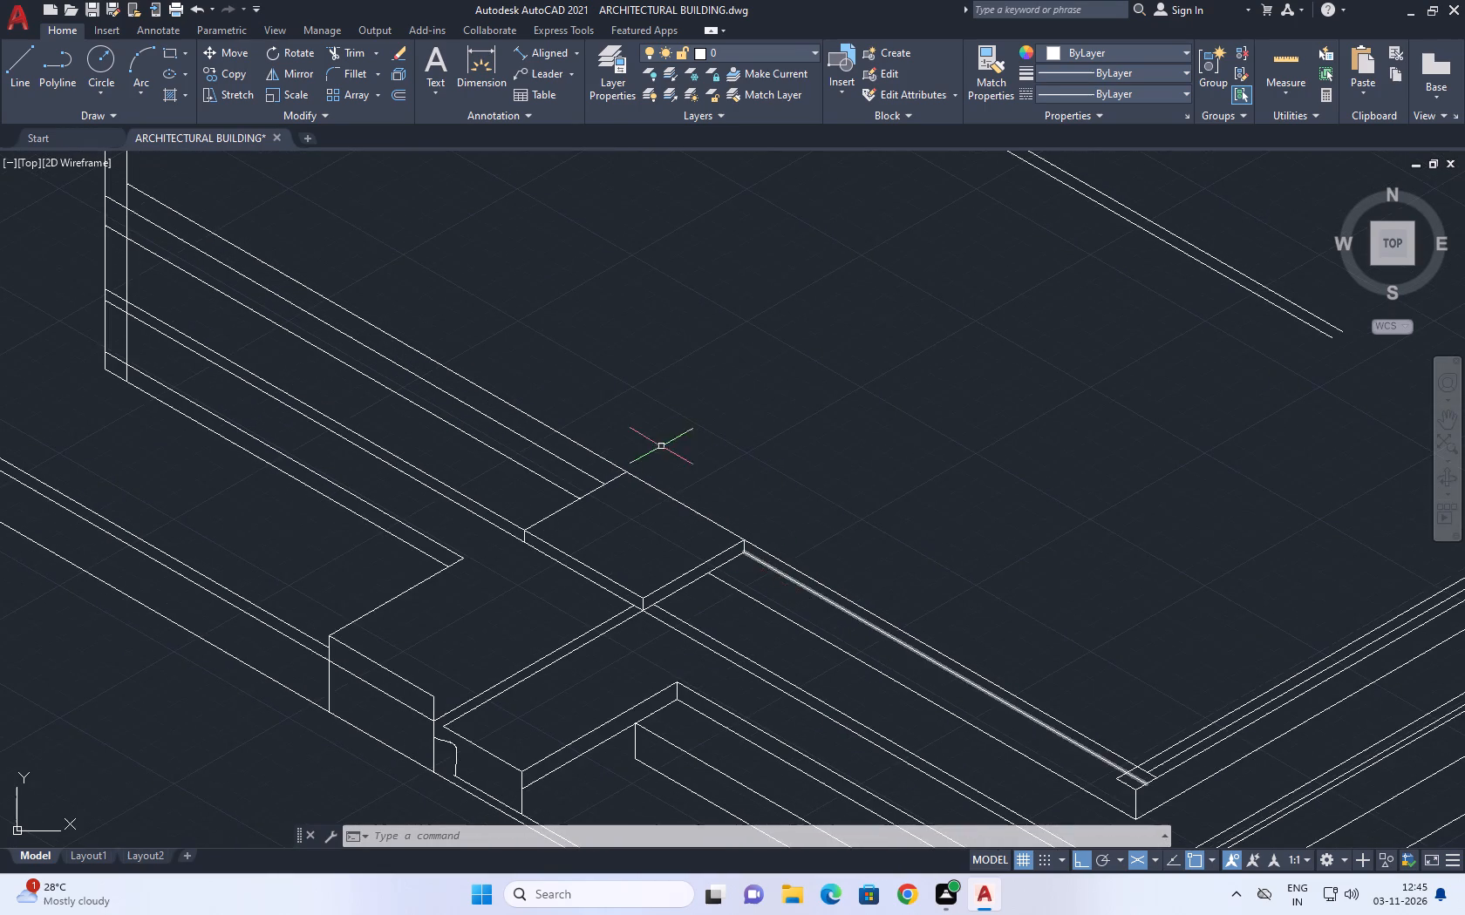
pyautogui.moveTo(586, 469); pyautogui.dragTo(768, 579, button='middle')
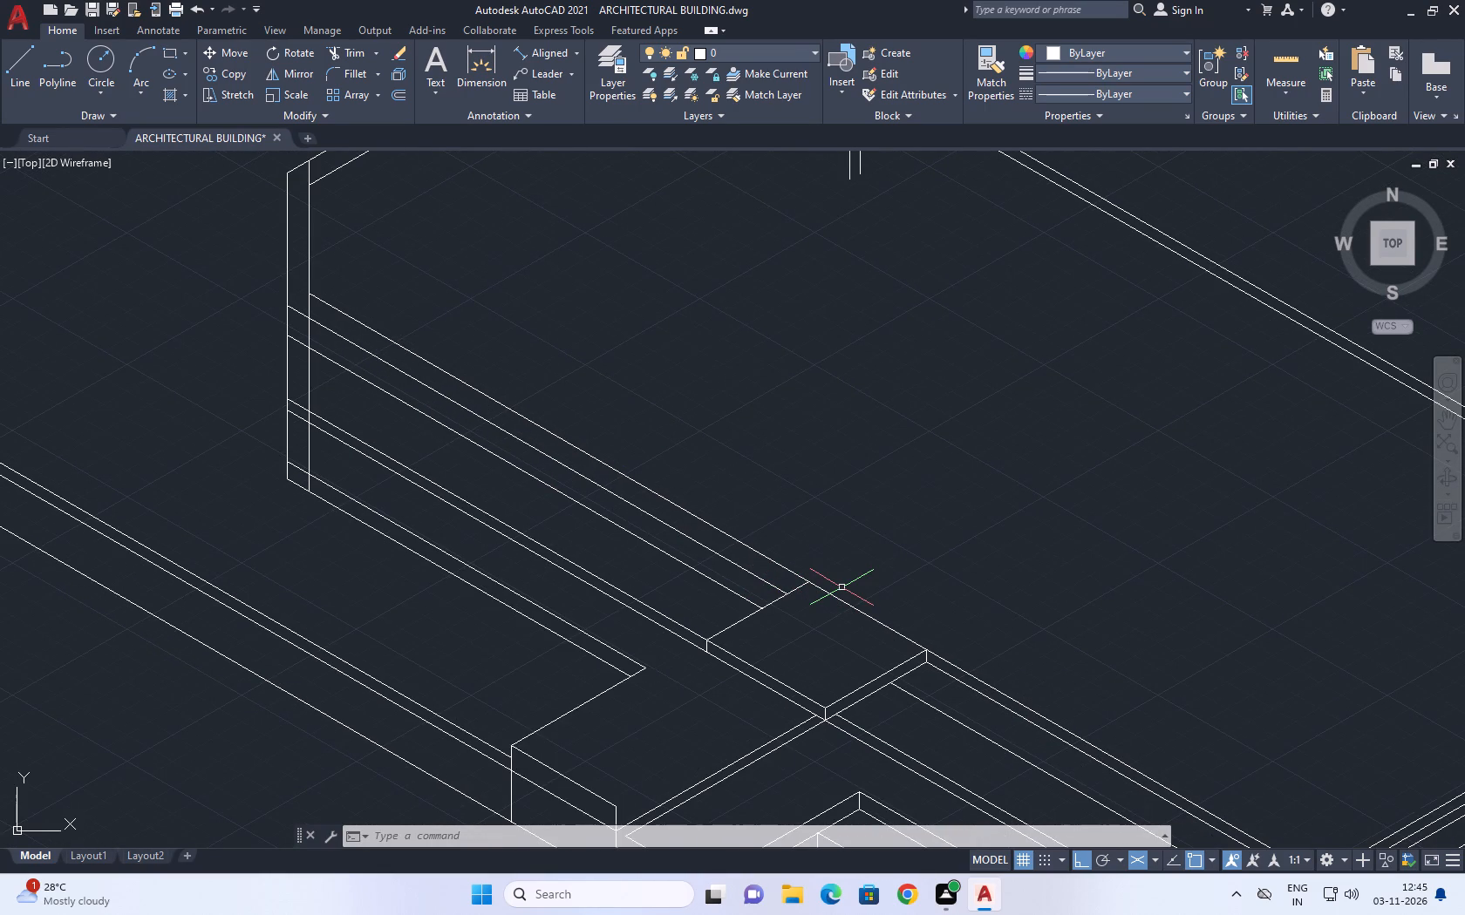
pyautogui.moveTo(484, 529); pyautogui.dragTo(612, 600, button='middle')
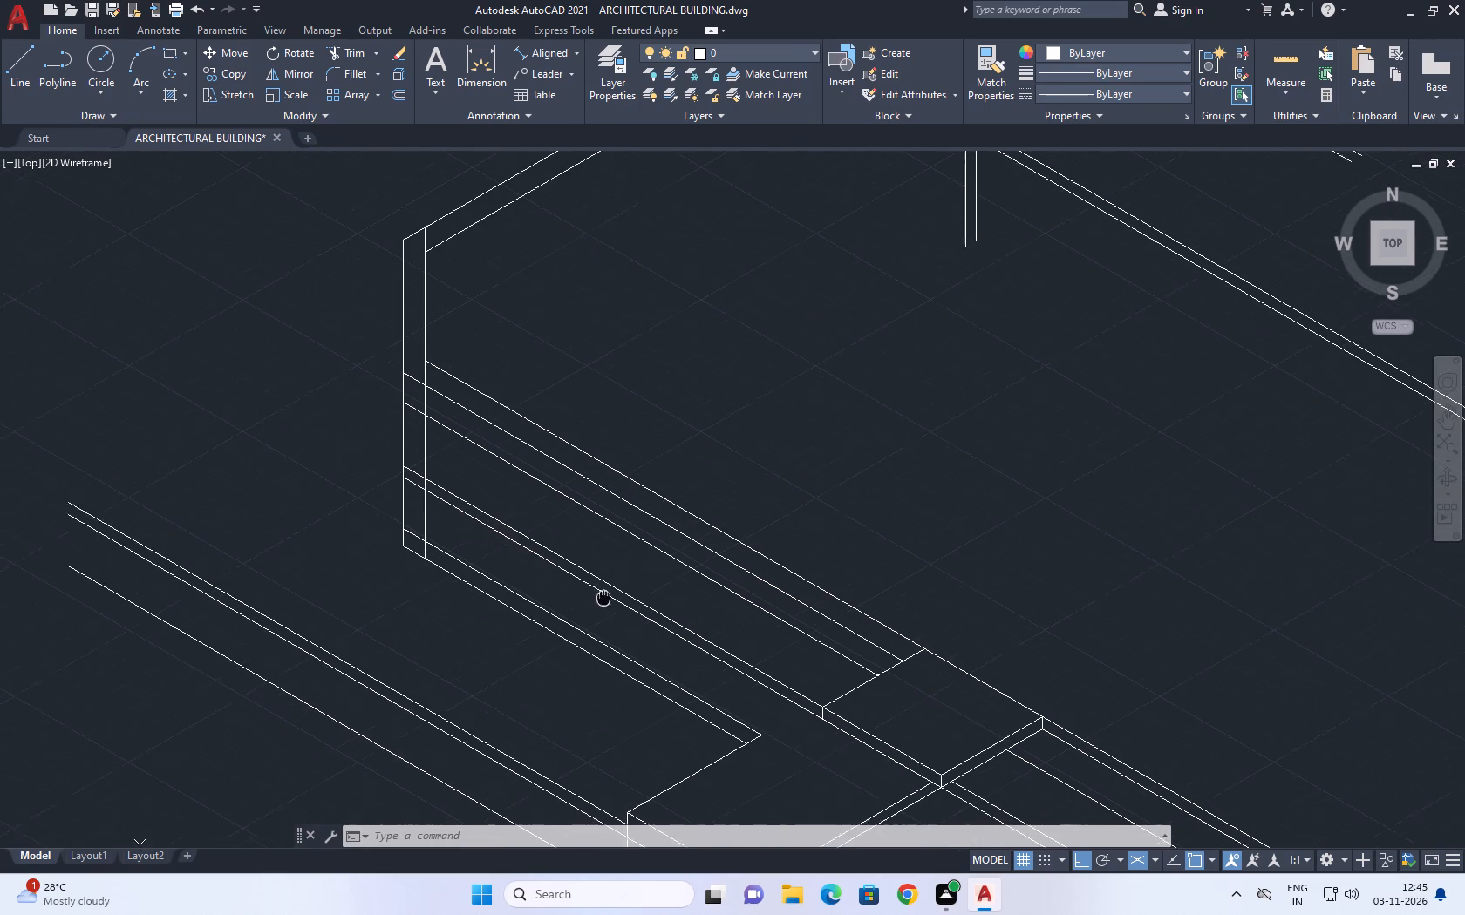
pyautogui.moveTo(612, 600); pyautogui.dragTo(617, 601, button='middle')
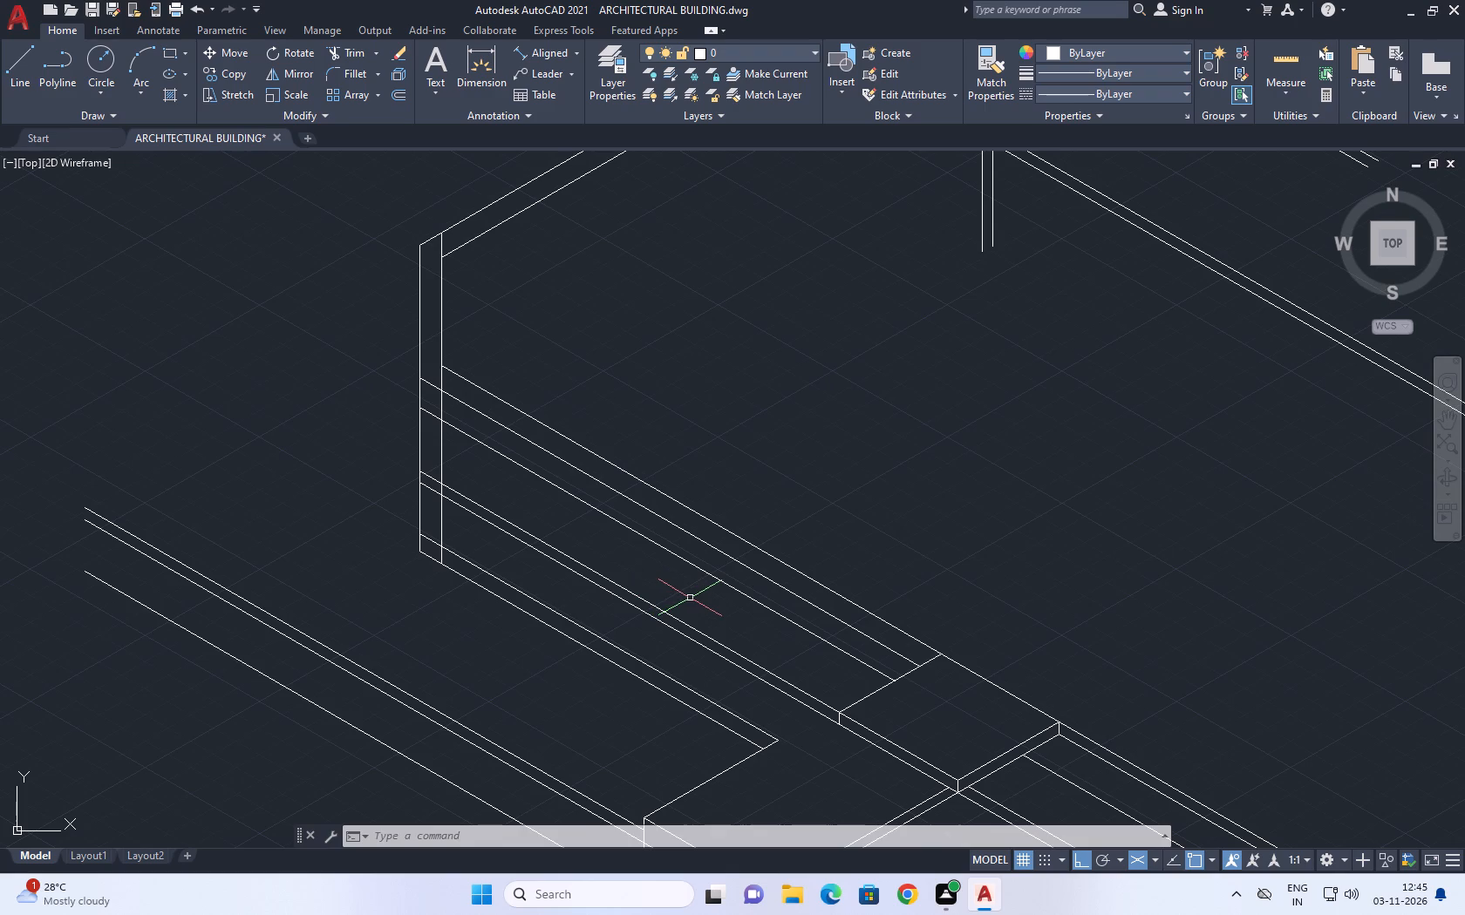
pyautogui.moveTo(409, 490); pyautogui.dragTo(471, 585, button='middle')
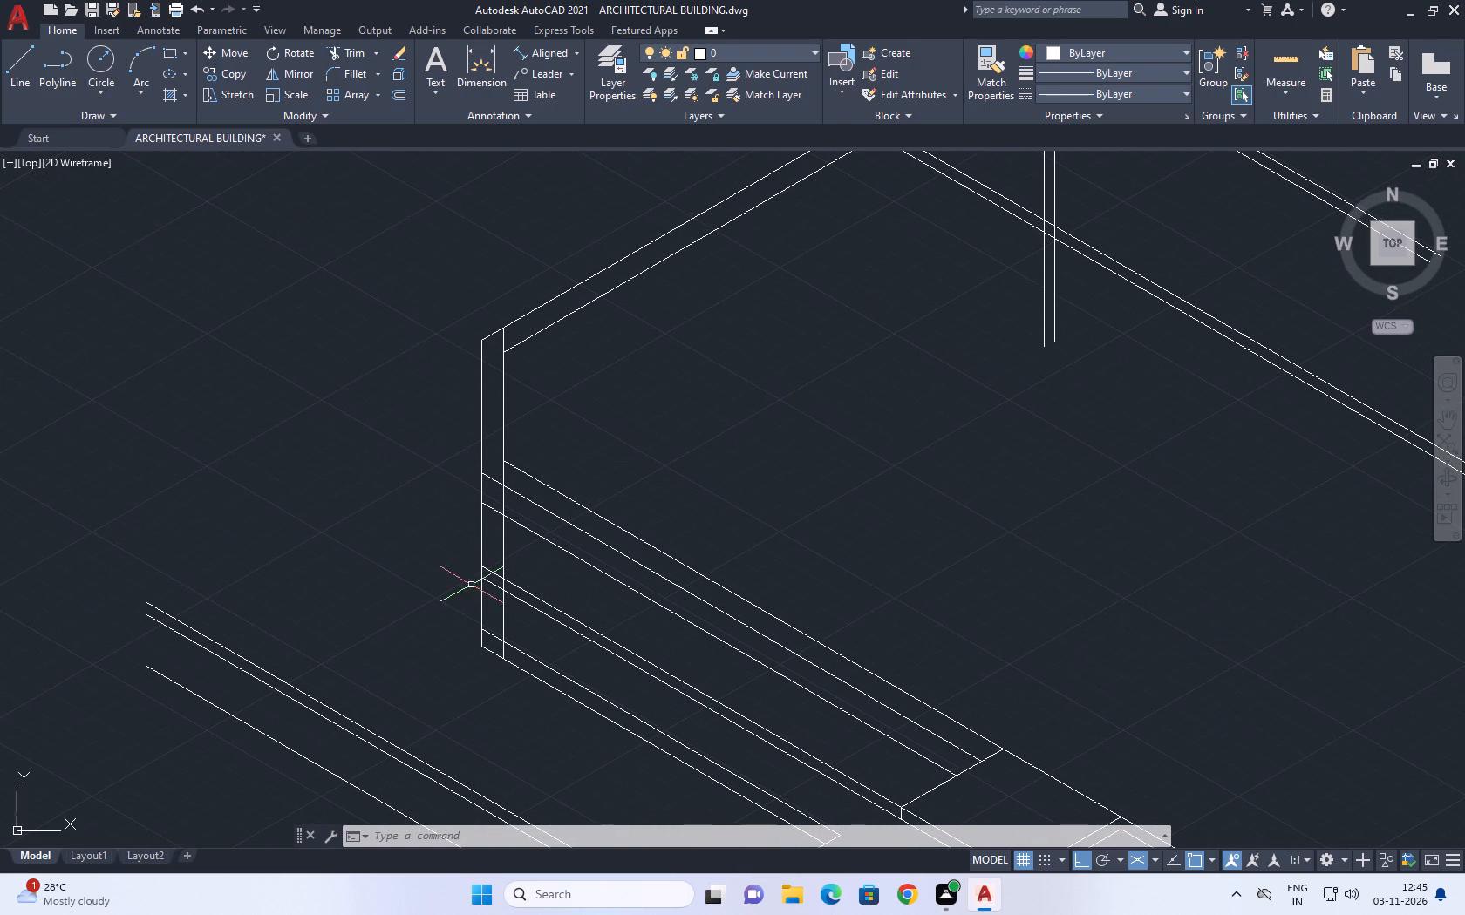
# Trim both wall-end verticals below the upper pair of 150° edges, plus the stub of the 150° edge crossing between them.
pyautogui.moveTo(617, 711); pyautogui.dragTo(613, 551, button='middle')
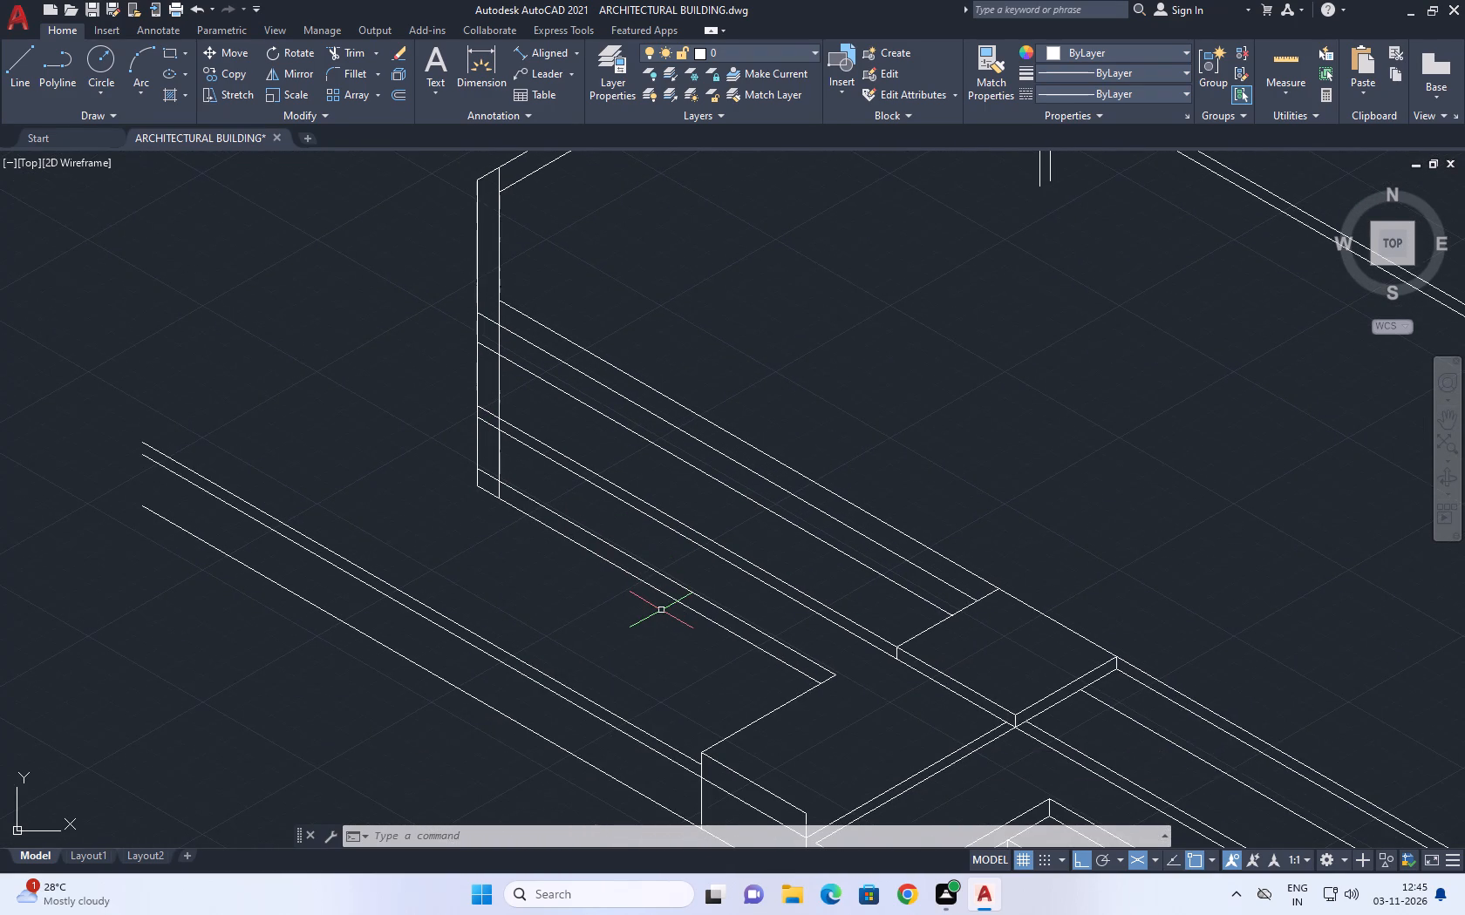
pyautogui.moveTo(536, 482); pyautogui.dragTo(637, 656, button='middle')
pyautogui.scroll(-1, 621, 631)
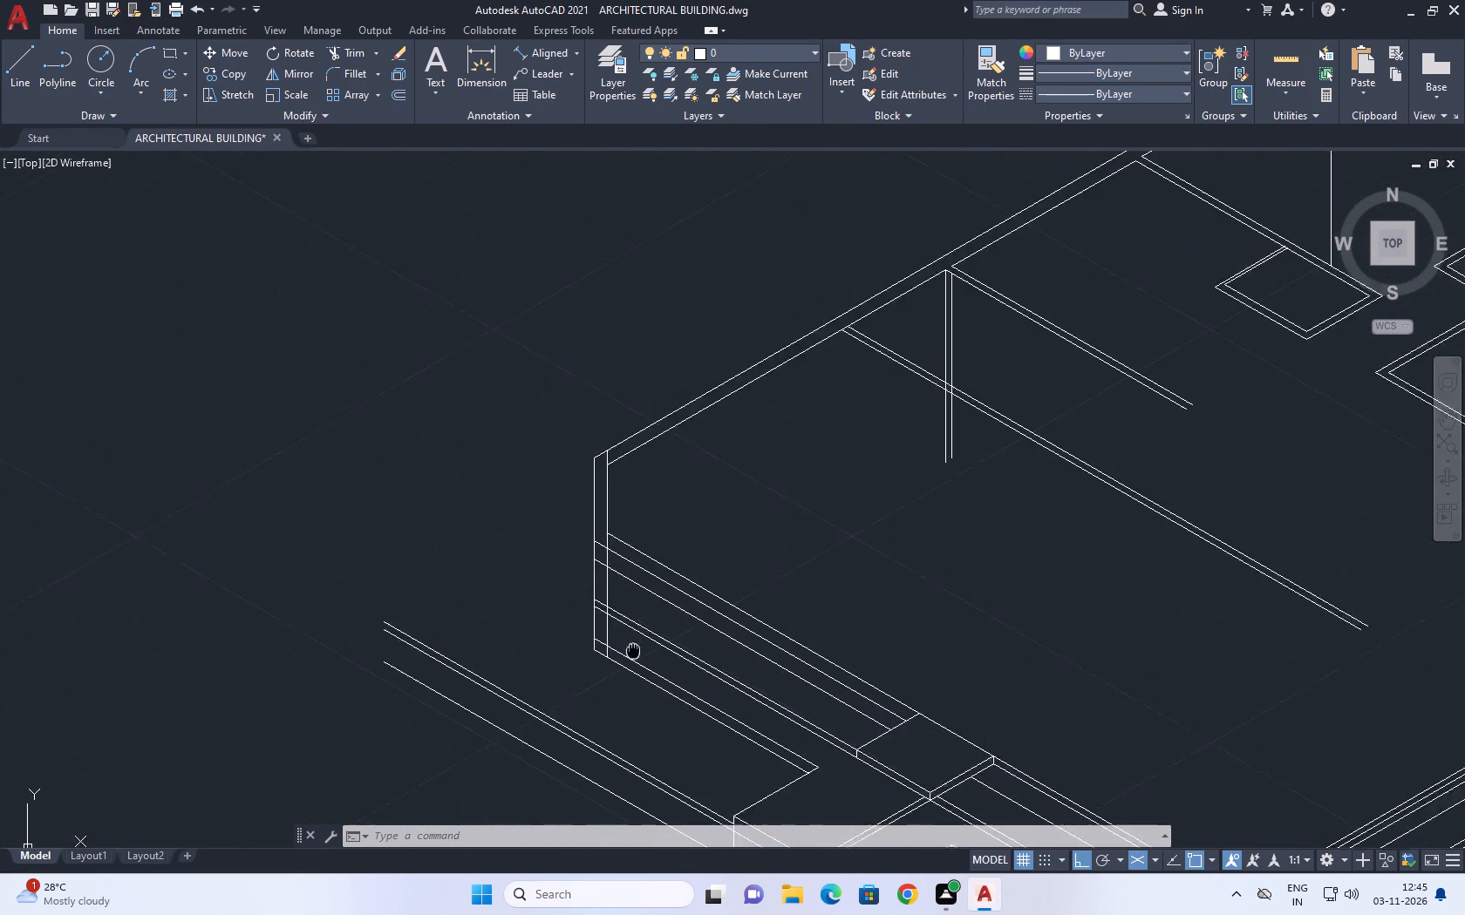
pyautogui.moveTo(637, 656); pyautogui.dragTo(651, 676, button='middle')
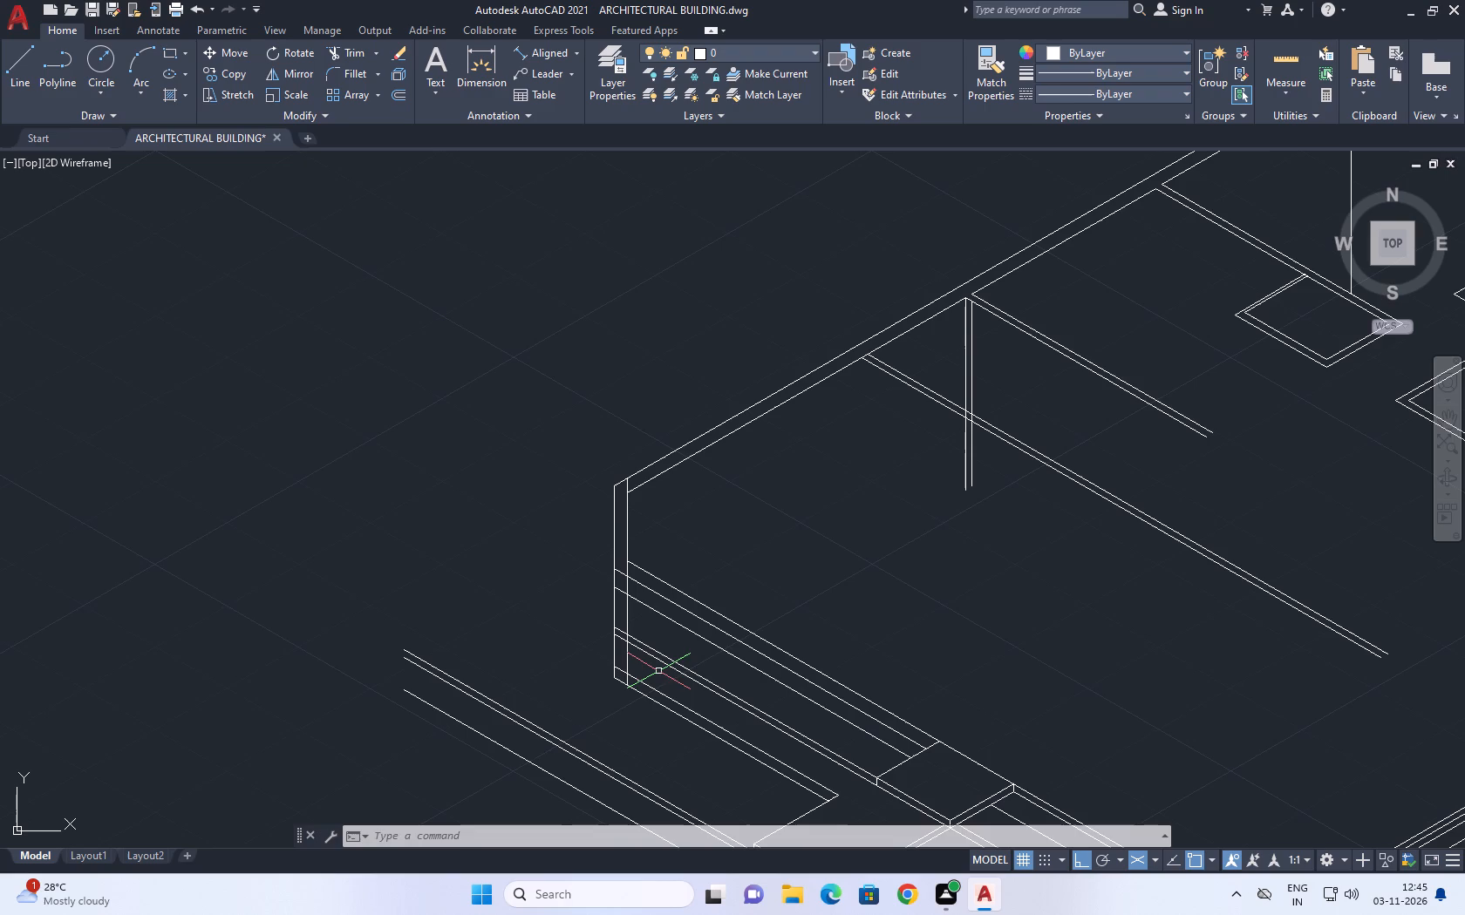
pyautogui.write('tr')
pyautogui.press('space')
pyautogui.click(624, 671)
pyautogui.click(601, 650)
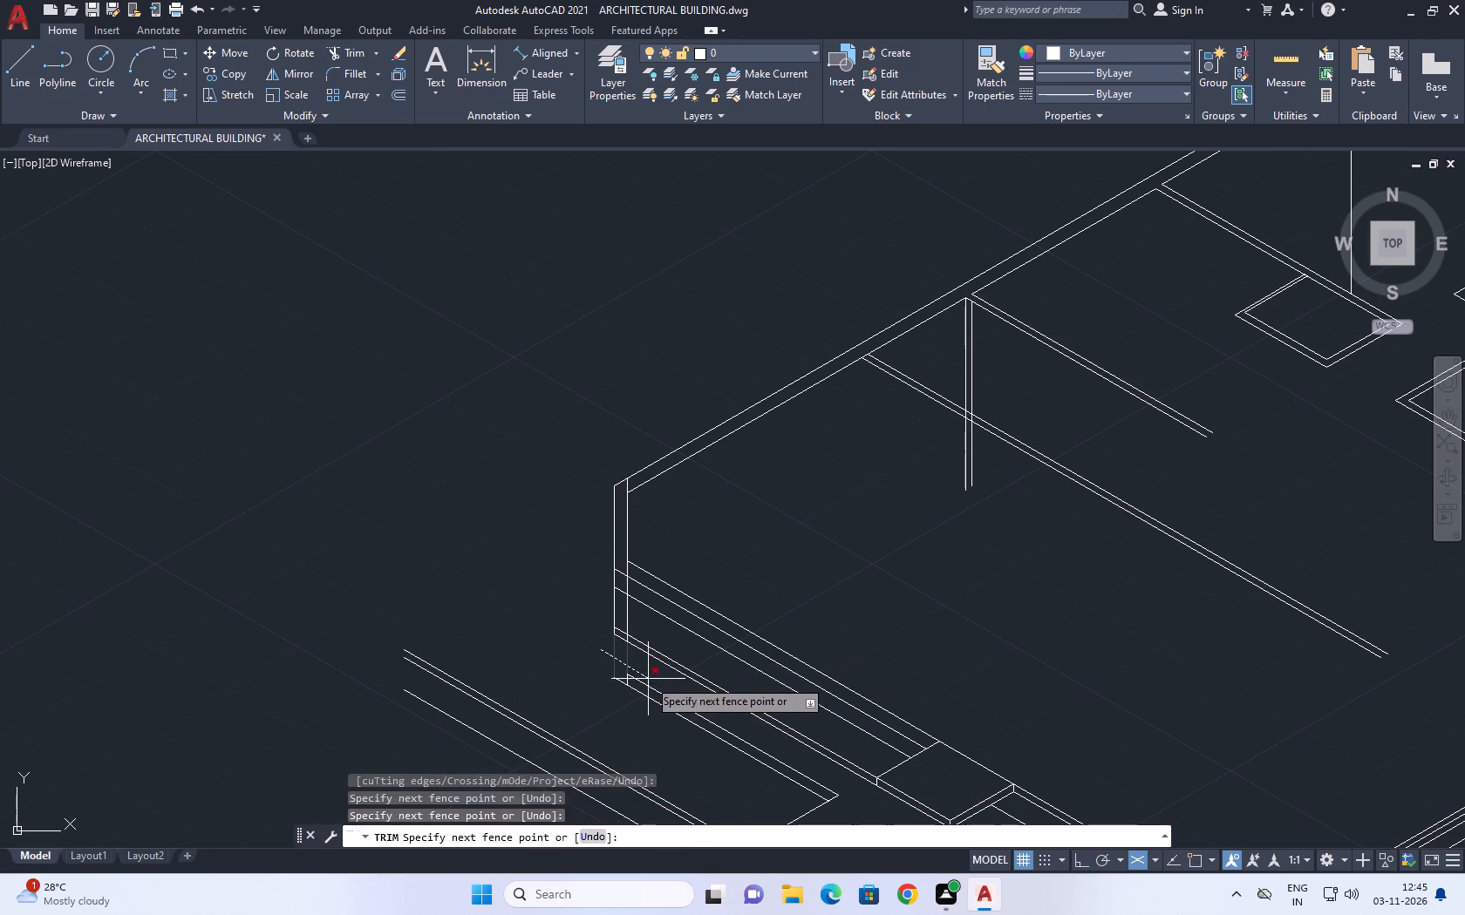
pyautogui.click(652, 681)
pyautogui.scroll(3, 596, 676)
pyautogui.click(684, 695)
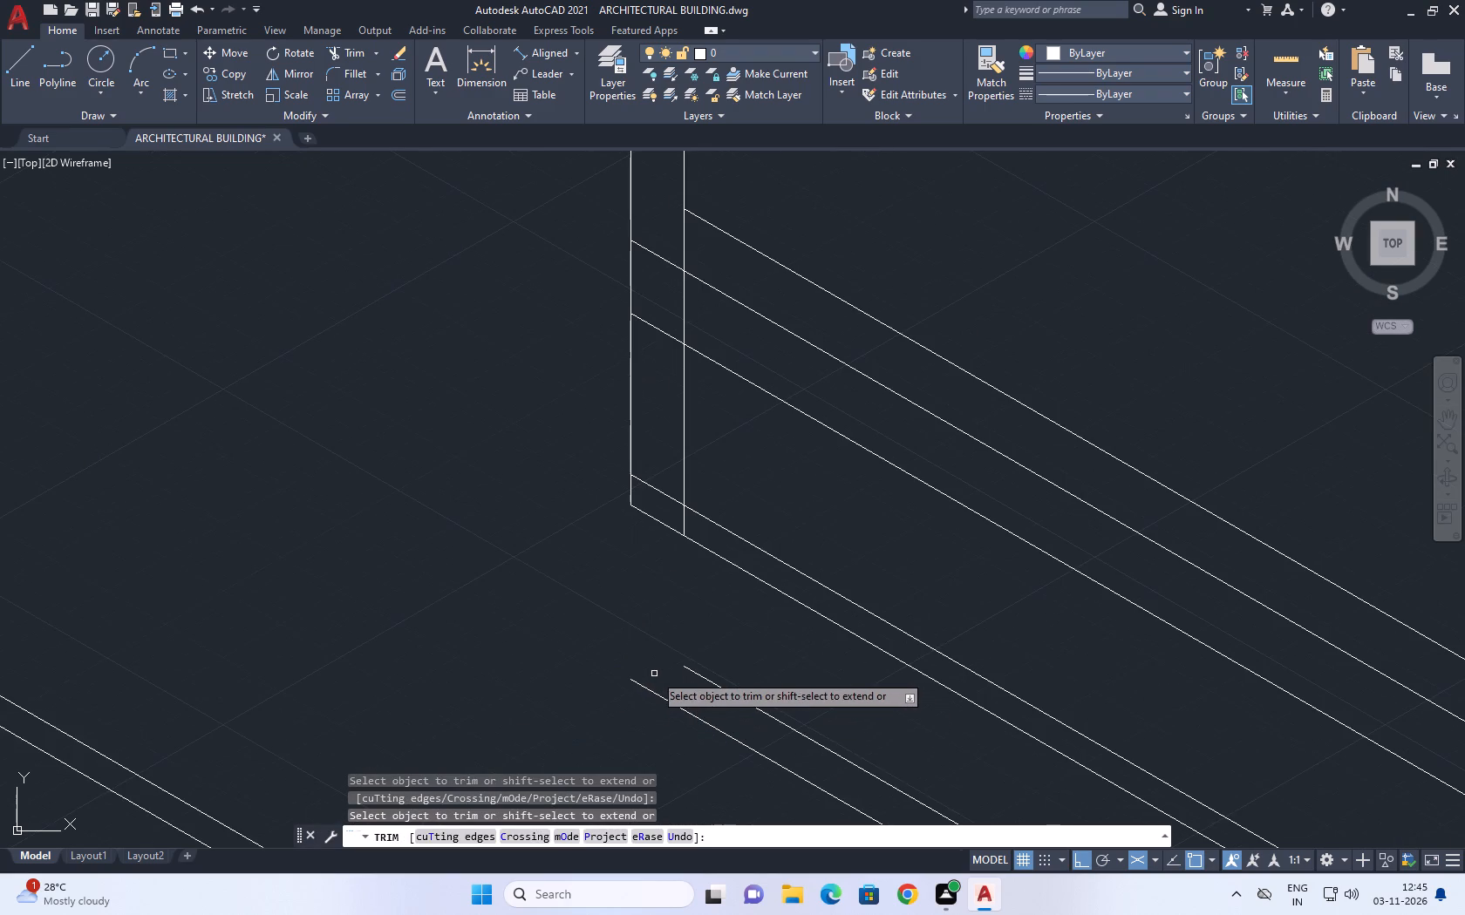
pyautogui.press('Escape')
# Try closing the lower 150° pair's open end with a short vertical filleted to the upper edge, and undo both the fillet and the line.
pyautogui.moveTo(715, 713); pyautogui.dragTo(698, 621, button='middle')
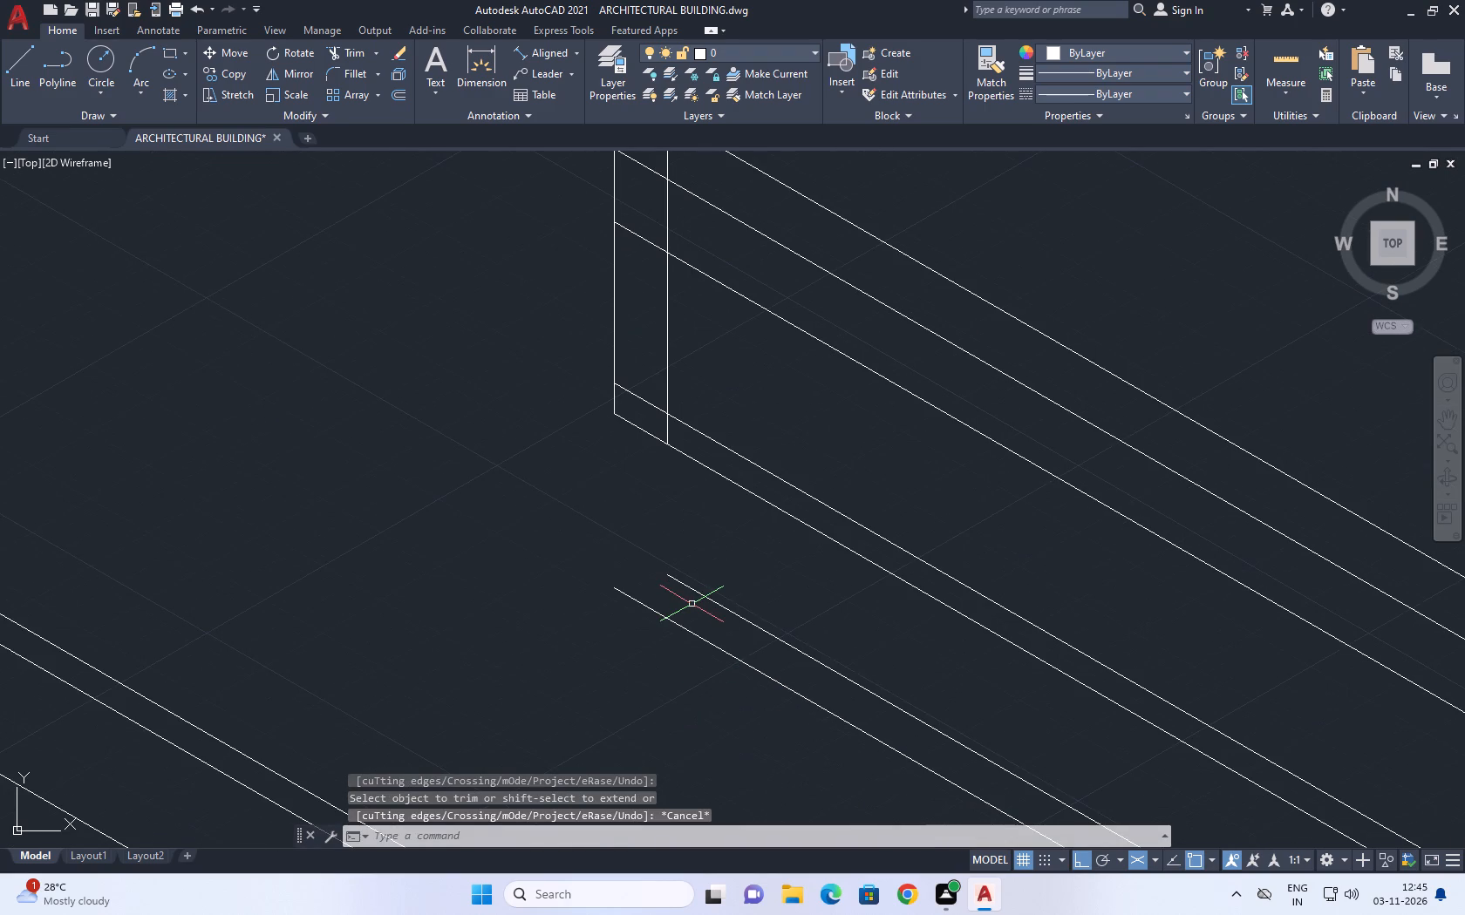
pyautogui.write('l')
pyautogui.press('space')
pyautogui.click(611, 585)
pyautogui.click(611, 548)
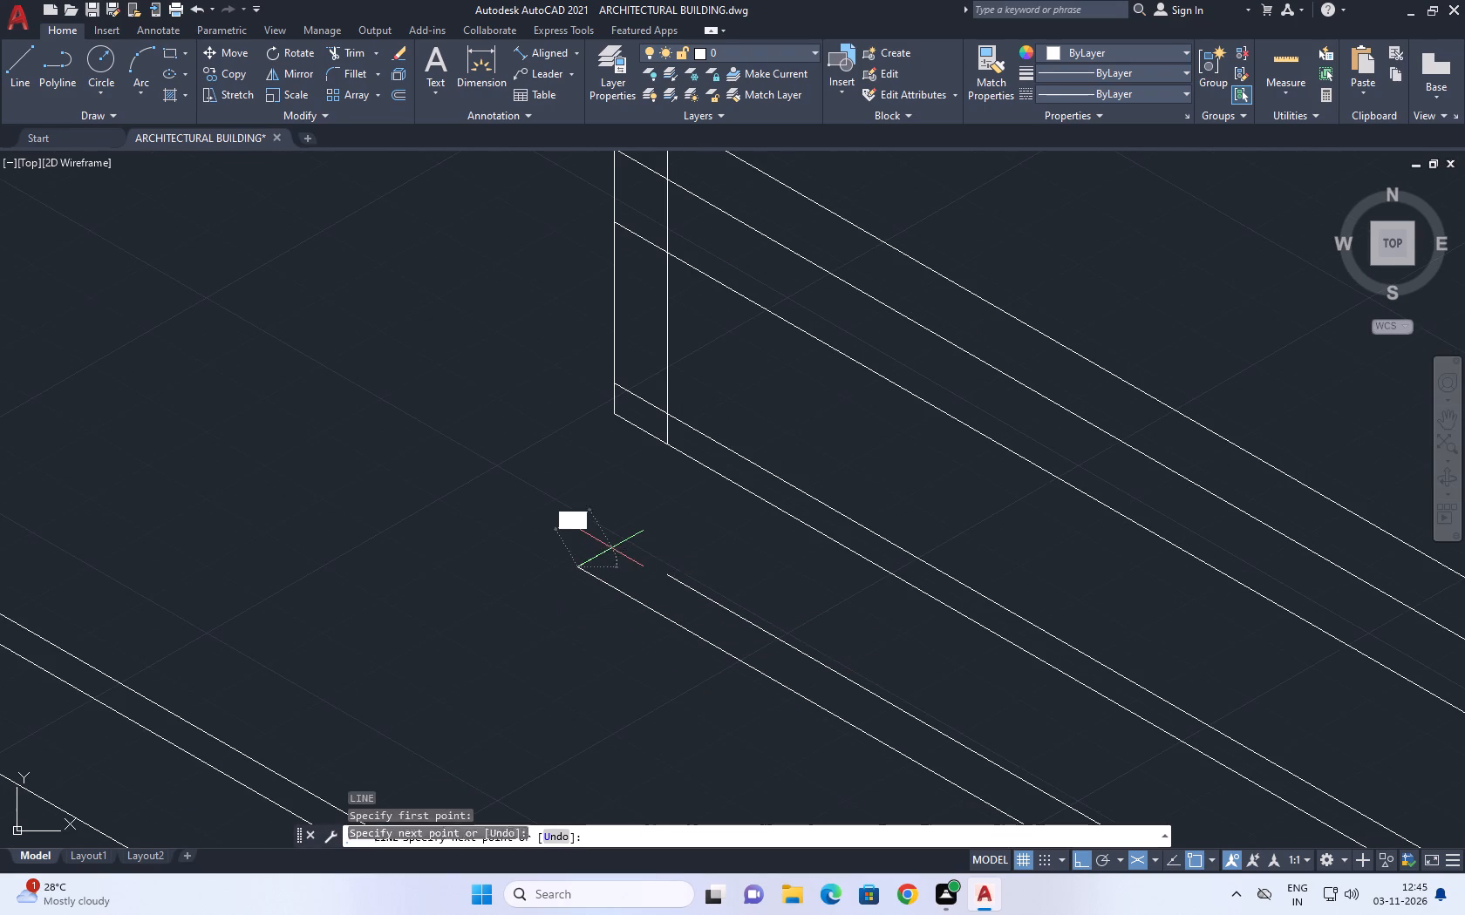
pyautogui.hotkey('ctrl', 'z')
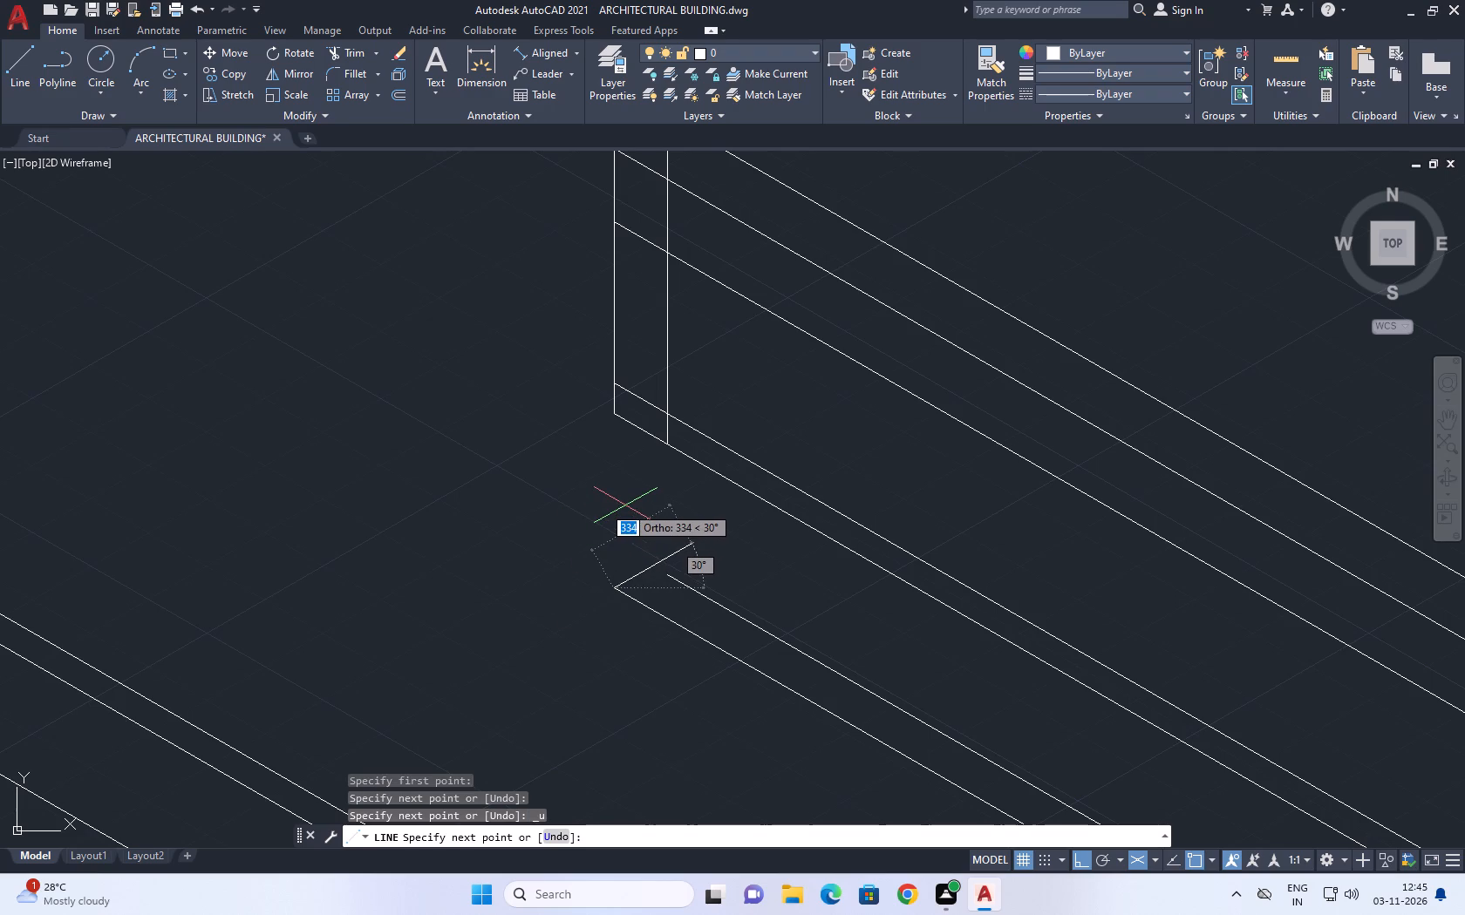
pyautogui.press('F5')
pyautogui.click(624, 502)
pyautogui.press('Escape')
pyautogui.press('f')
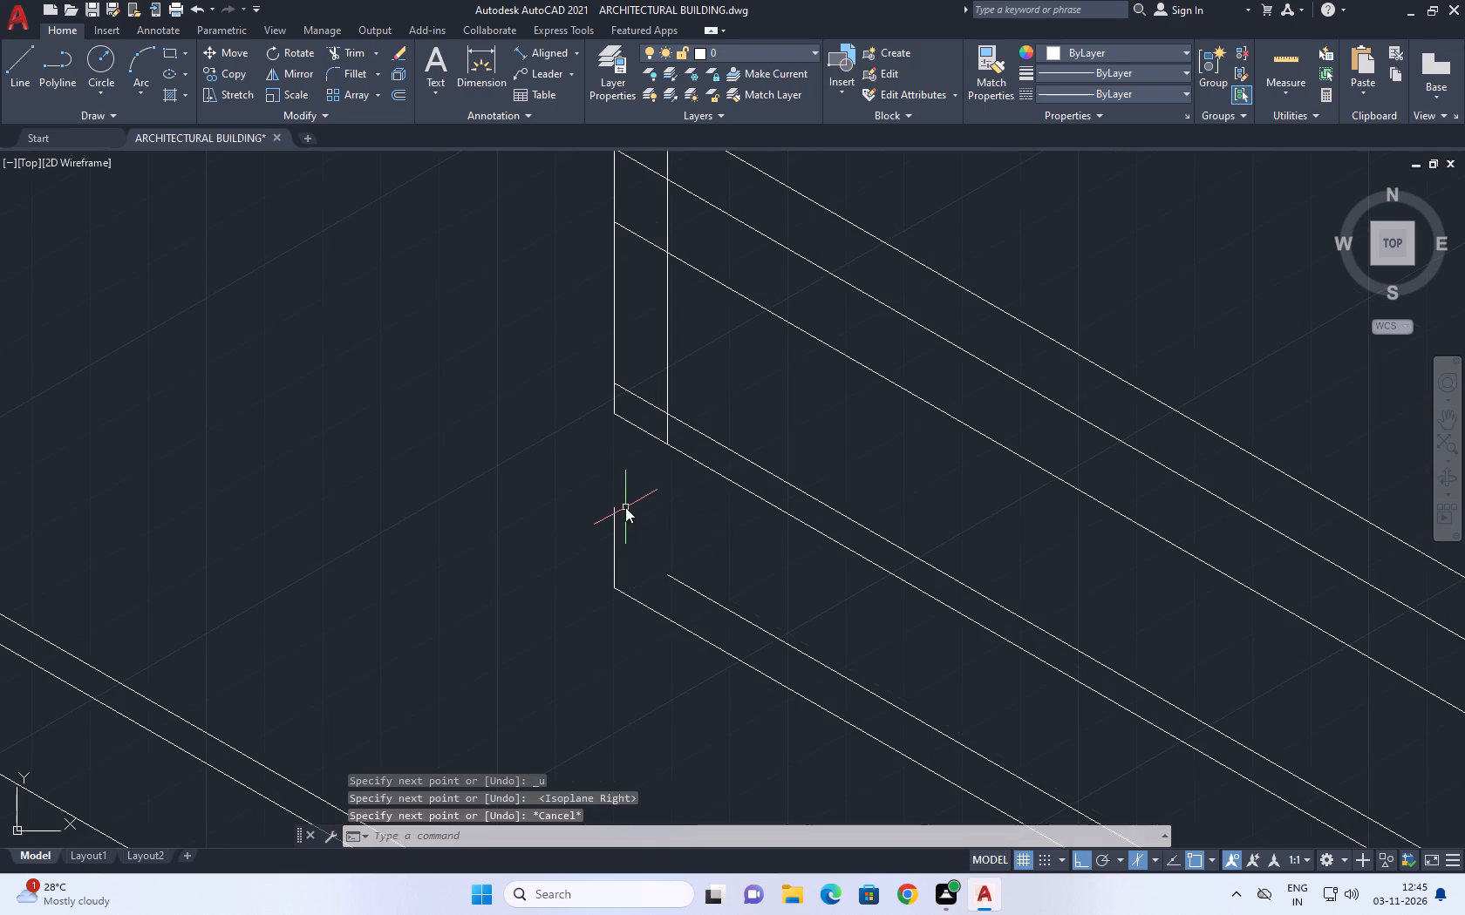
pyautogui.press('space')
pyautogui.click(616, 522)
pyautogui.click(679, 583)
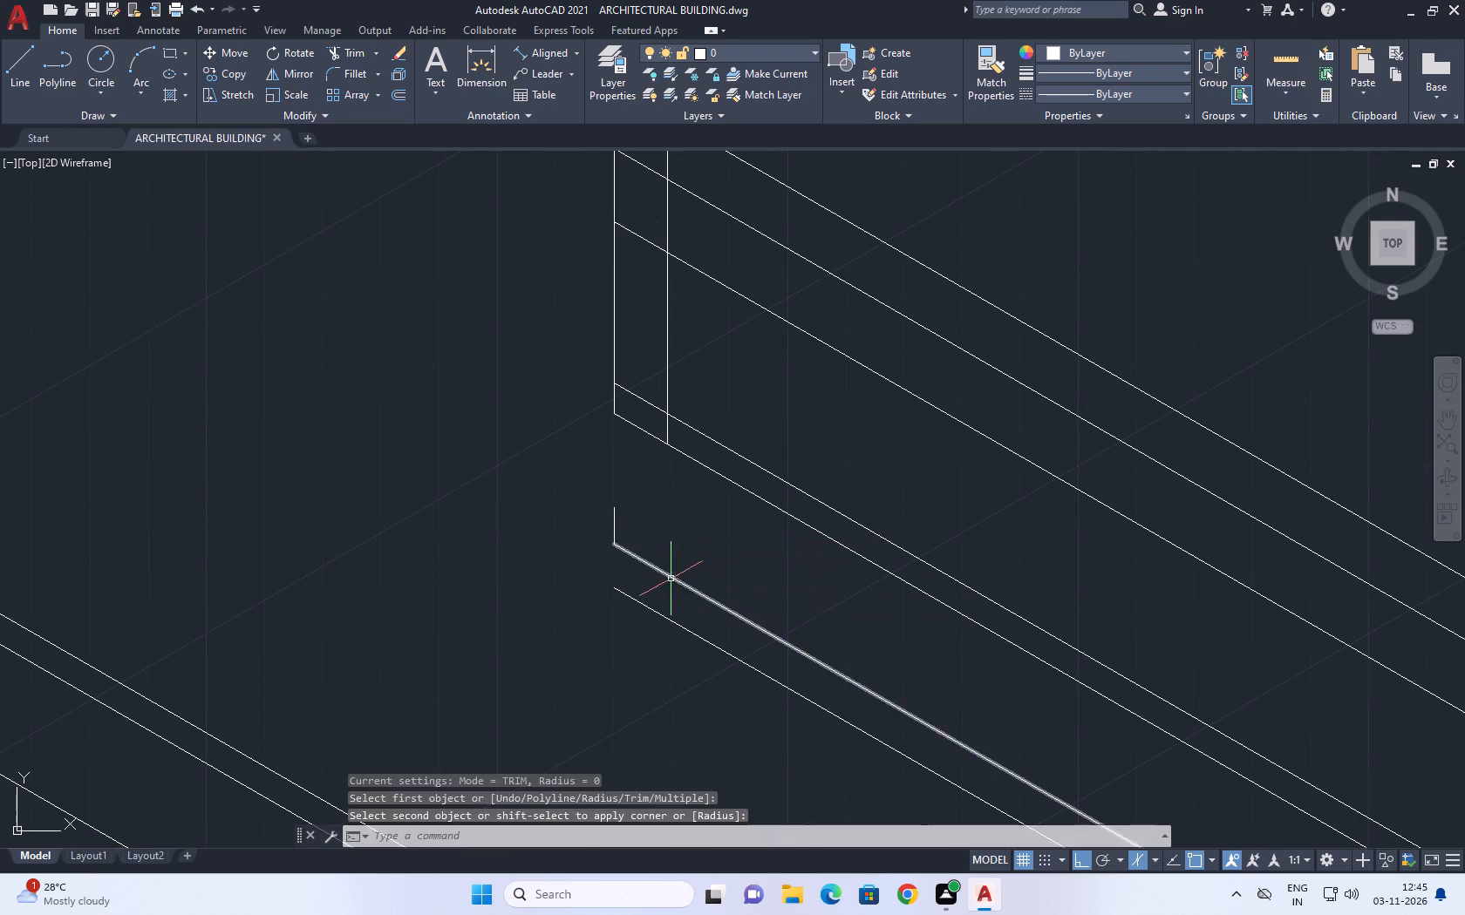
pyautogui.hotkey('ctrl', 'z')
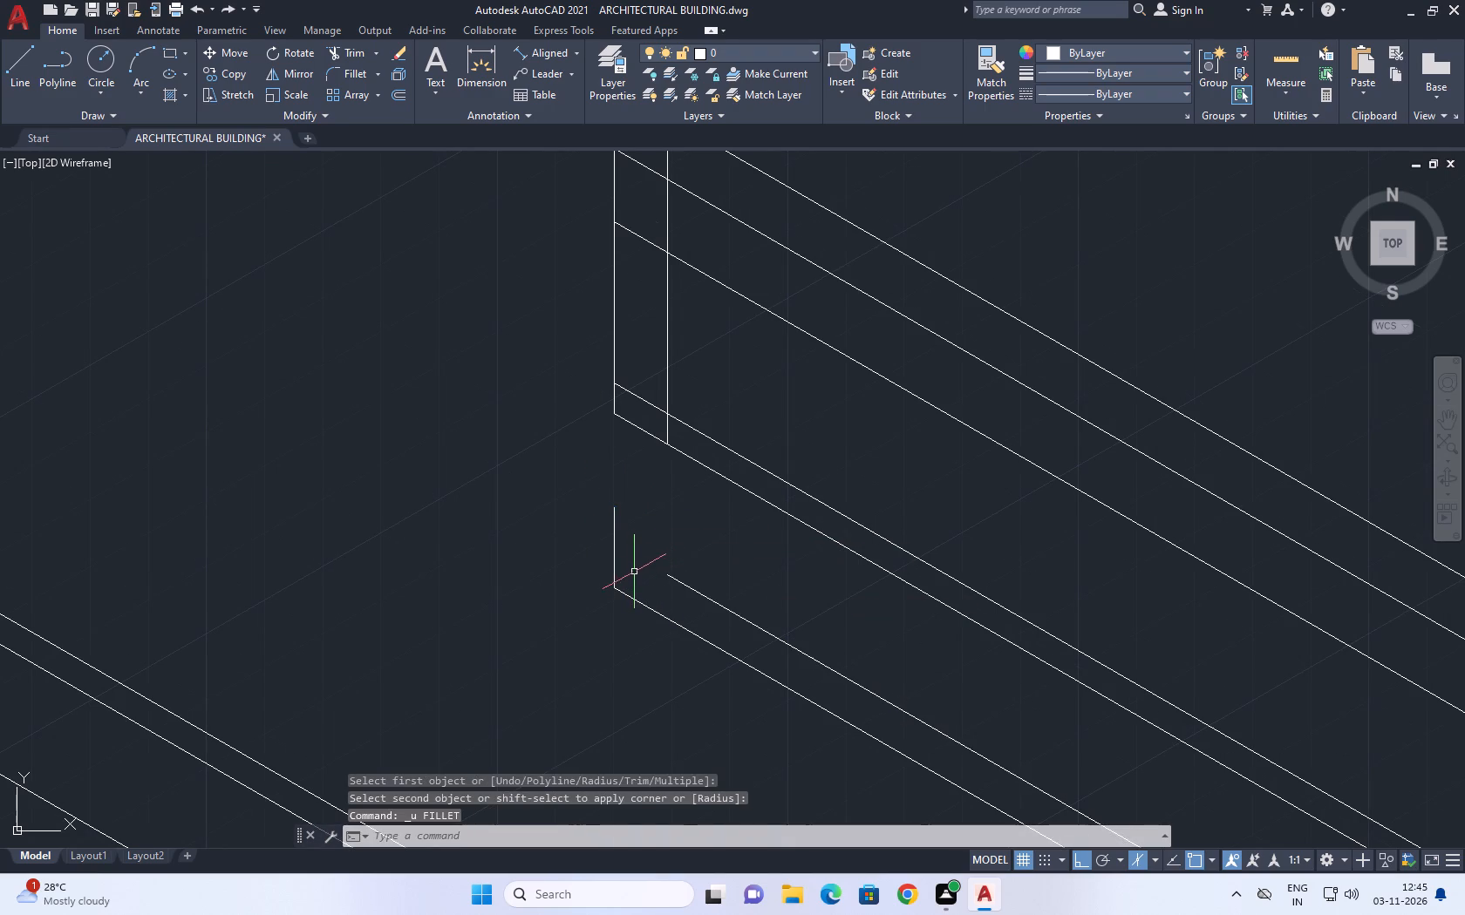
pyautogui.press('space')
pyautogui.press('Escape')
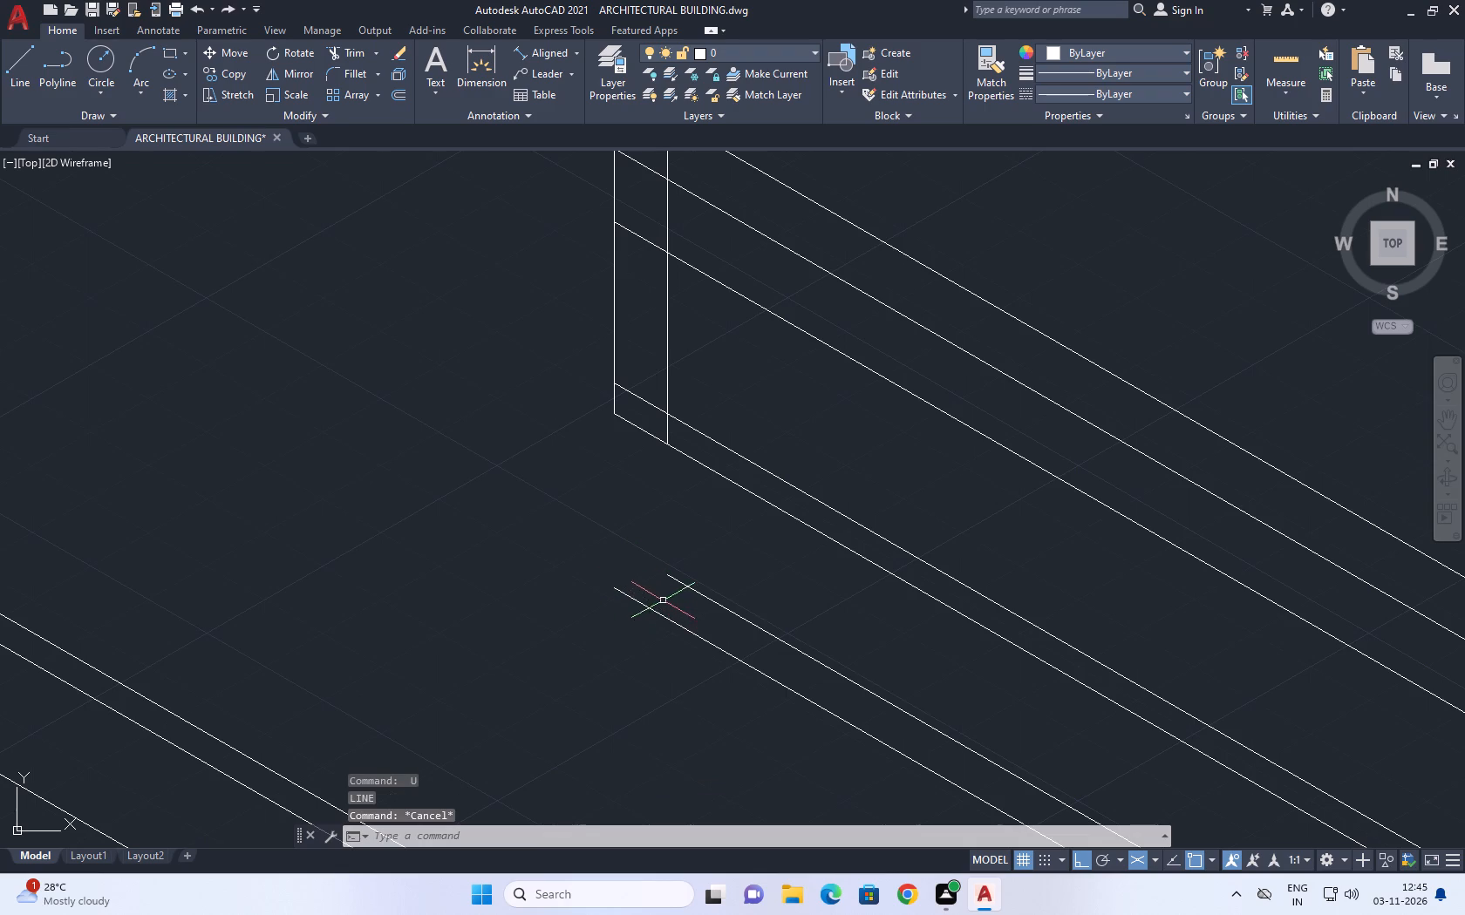
# Switch the isometric drafting plane to Isoplane Right.
pyautogui.press('l')
pyautogui.press('space')
pyautogui.click(615, 585)
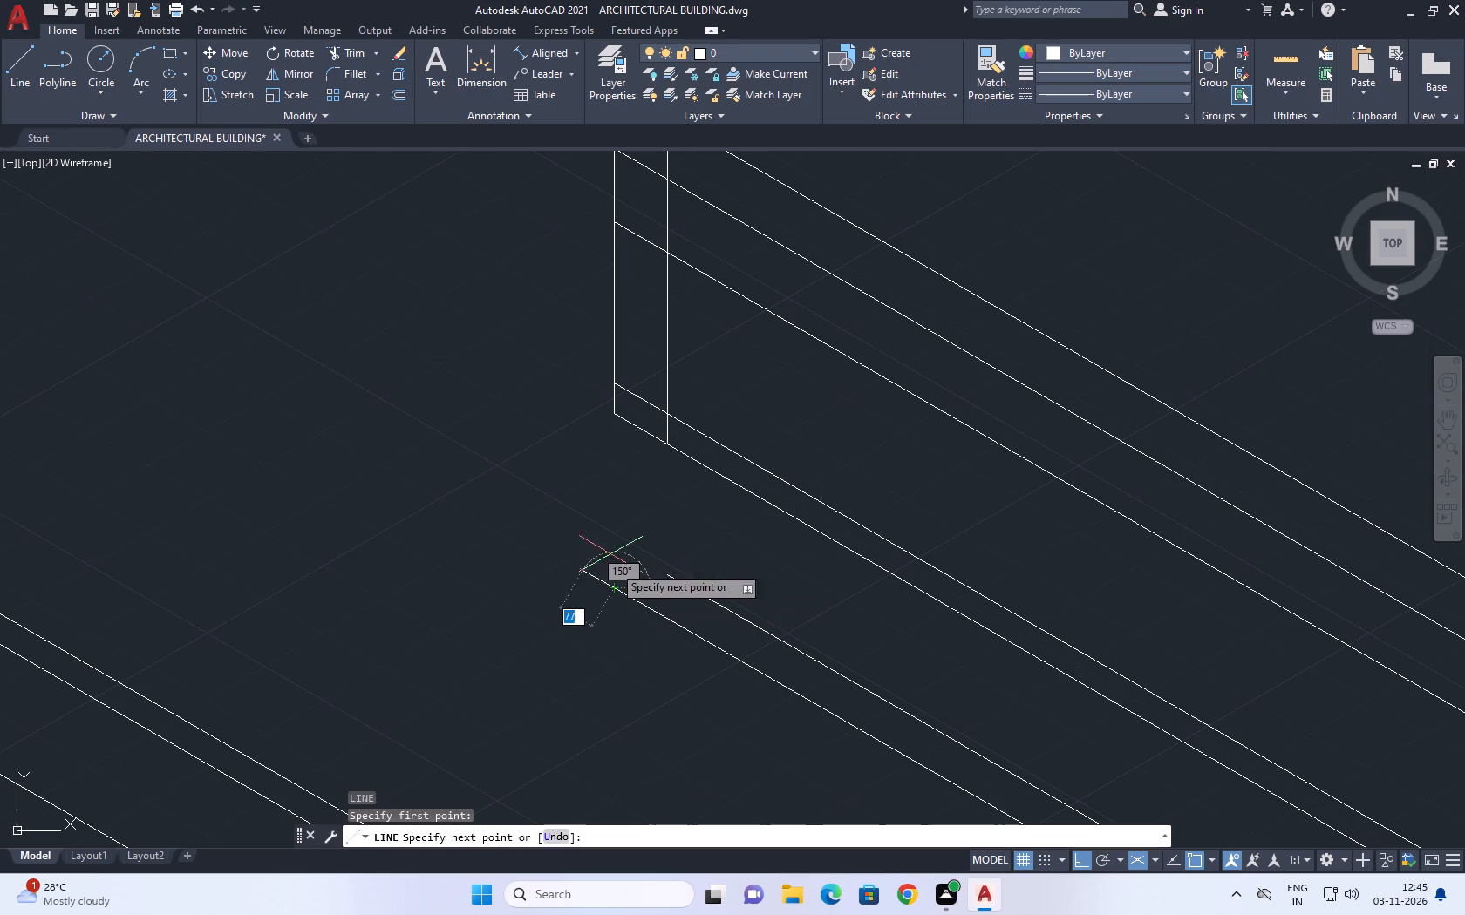
pyautogui.press('F5')
pyautogui.click(613, 512)
pyautogui.press('Escape')
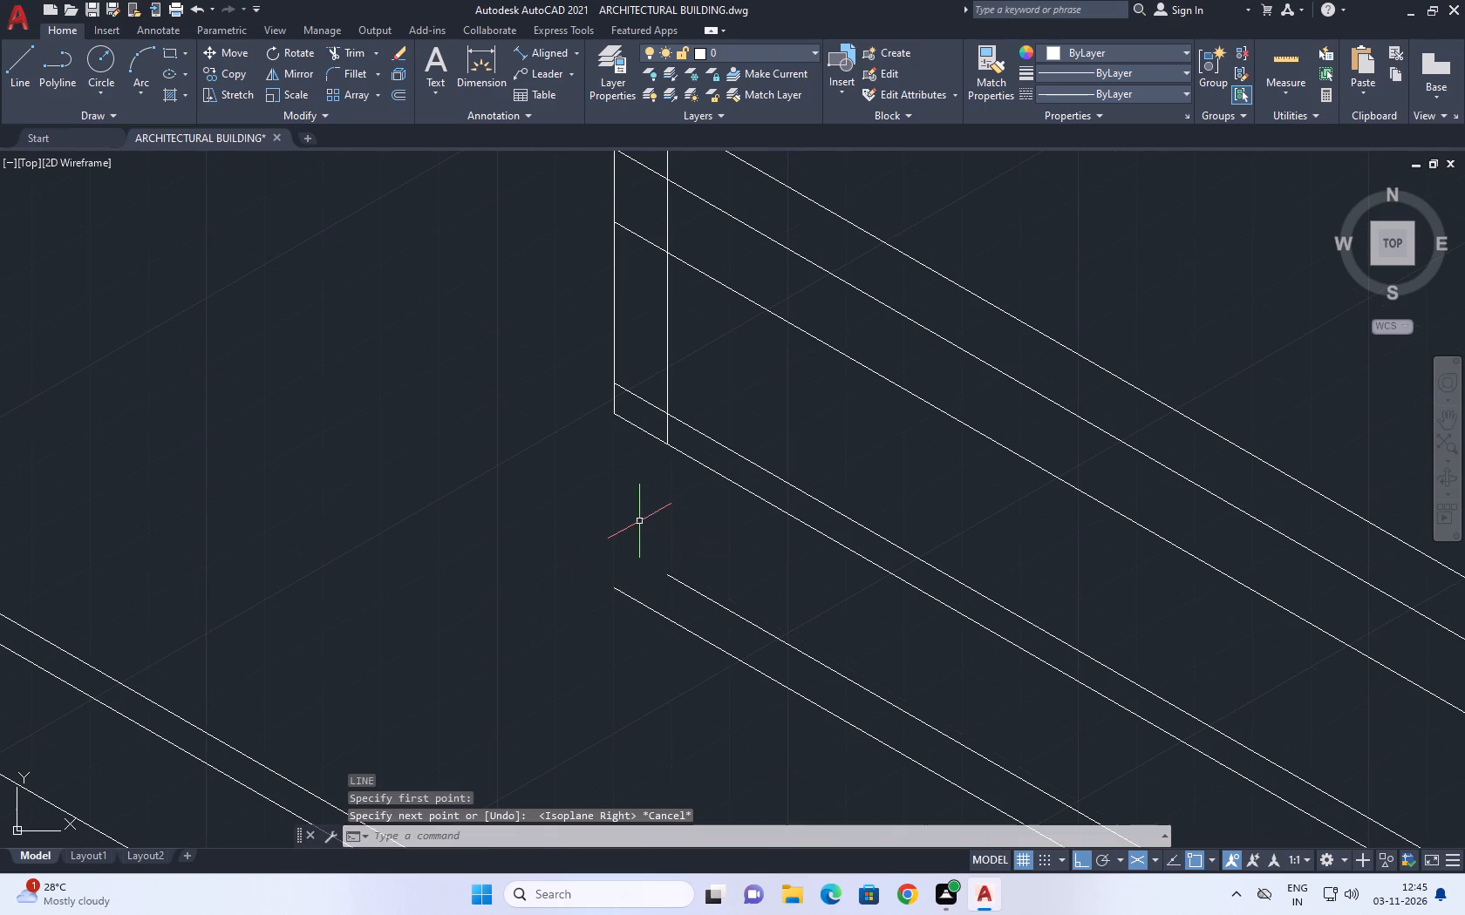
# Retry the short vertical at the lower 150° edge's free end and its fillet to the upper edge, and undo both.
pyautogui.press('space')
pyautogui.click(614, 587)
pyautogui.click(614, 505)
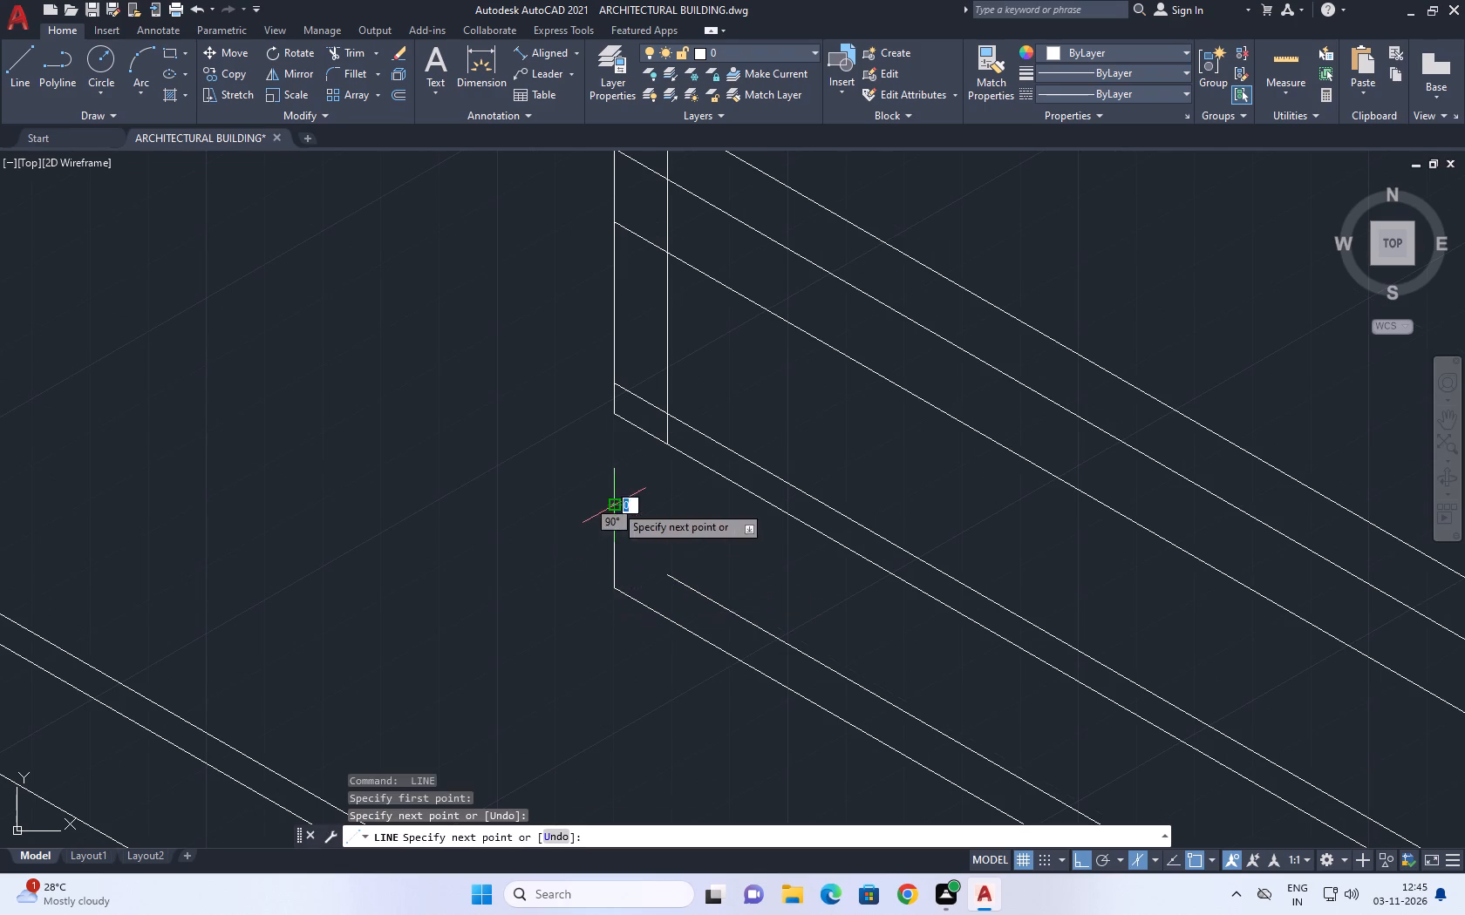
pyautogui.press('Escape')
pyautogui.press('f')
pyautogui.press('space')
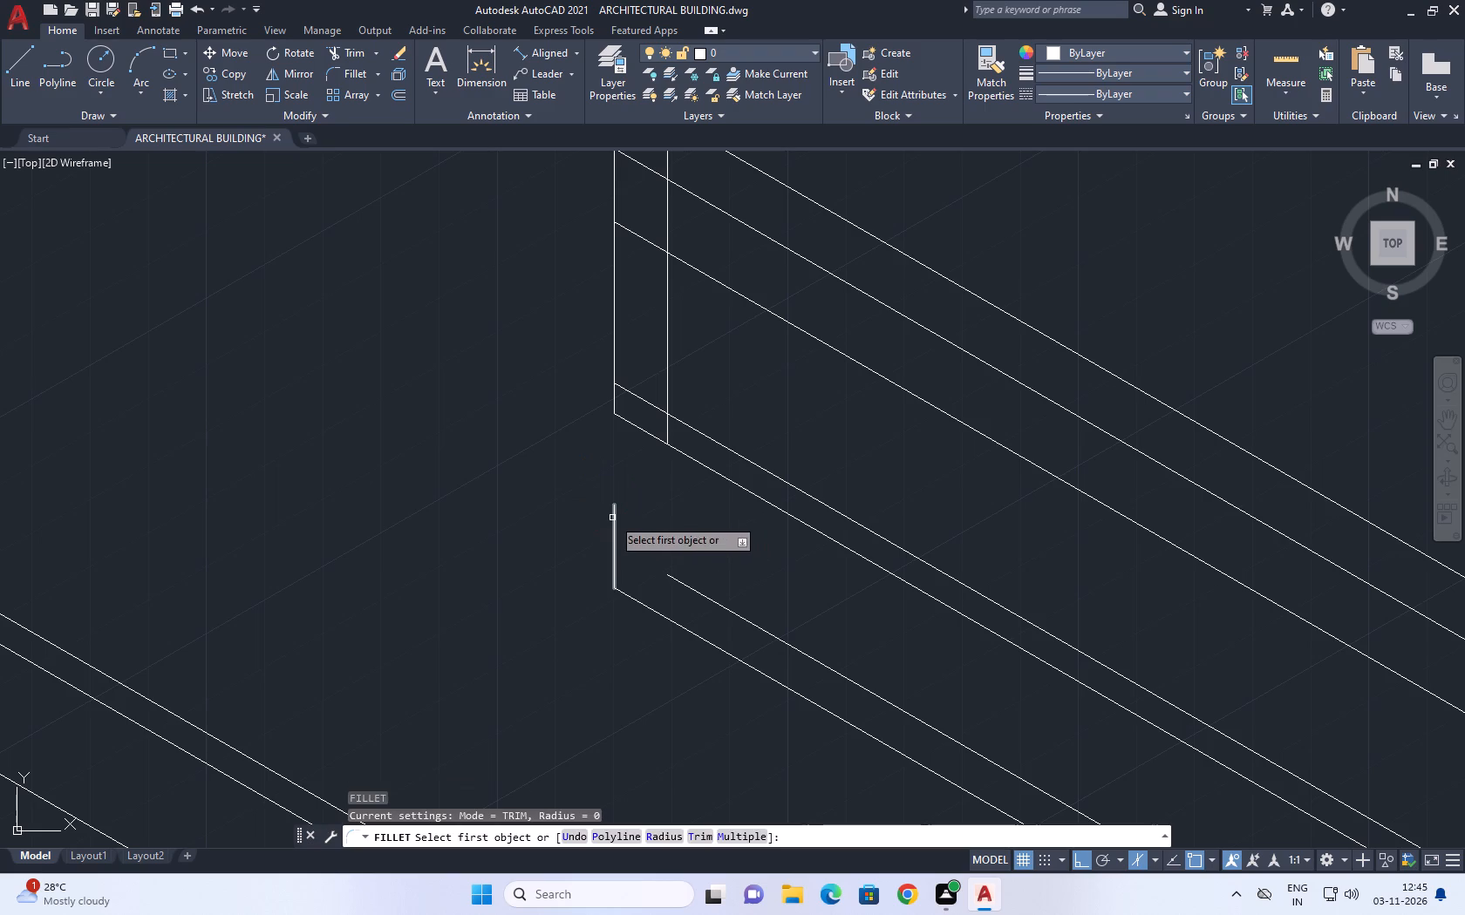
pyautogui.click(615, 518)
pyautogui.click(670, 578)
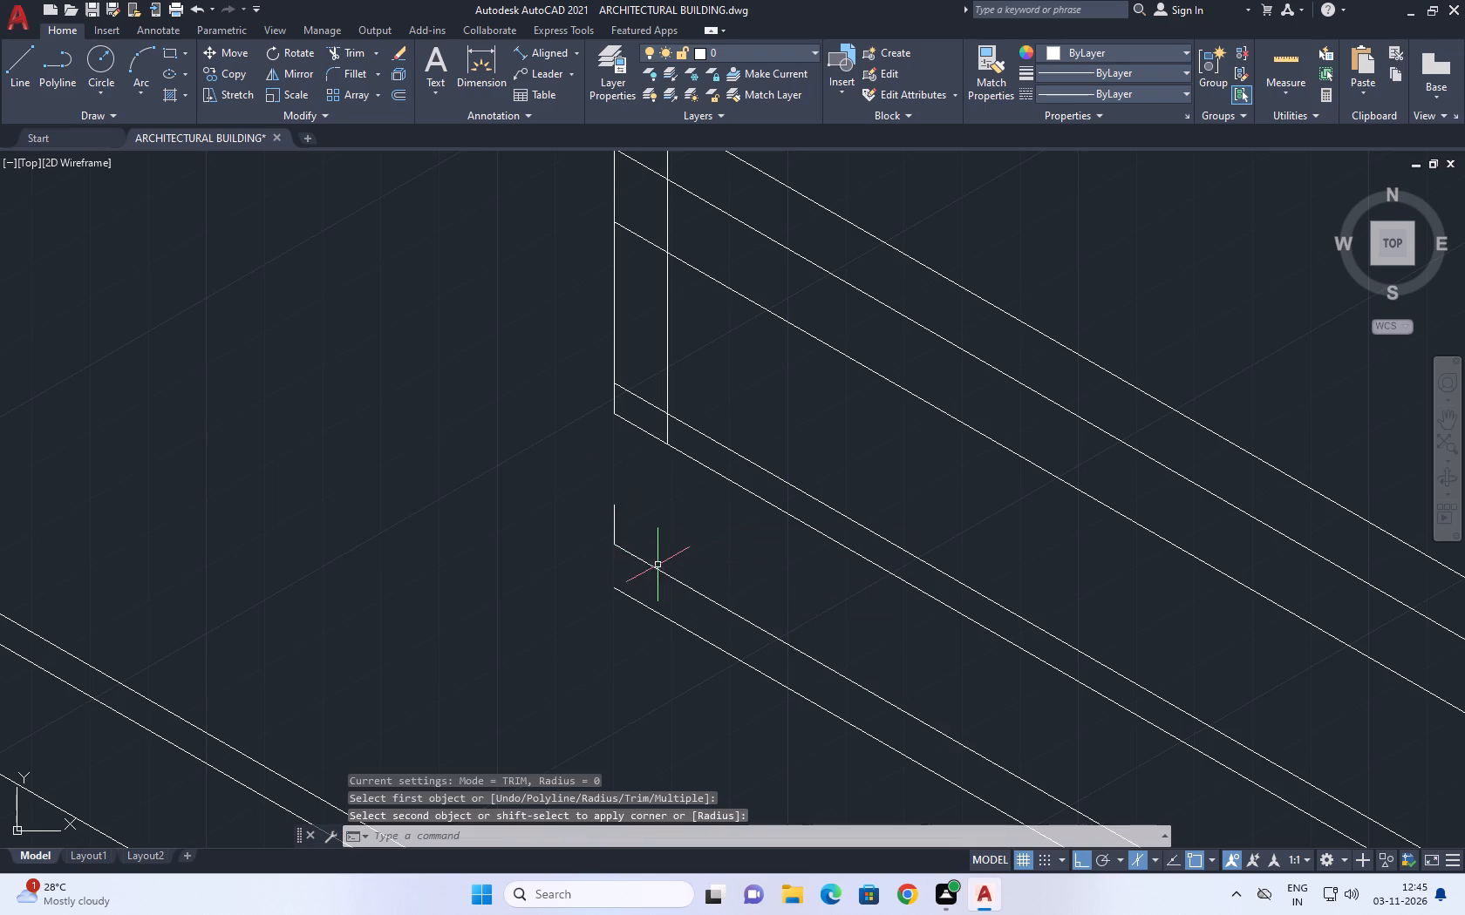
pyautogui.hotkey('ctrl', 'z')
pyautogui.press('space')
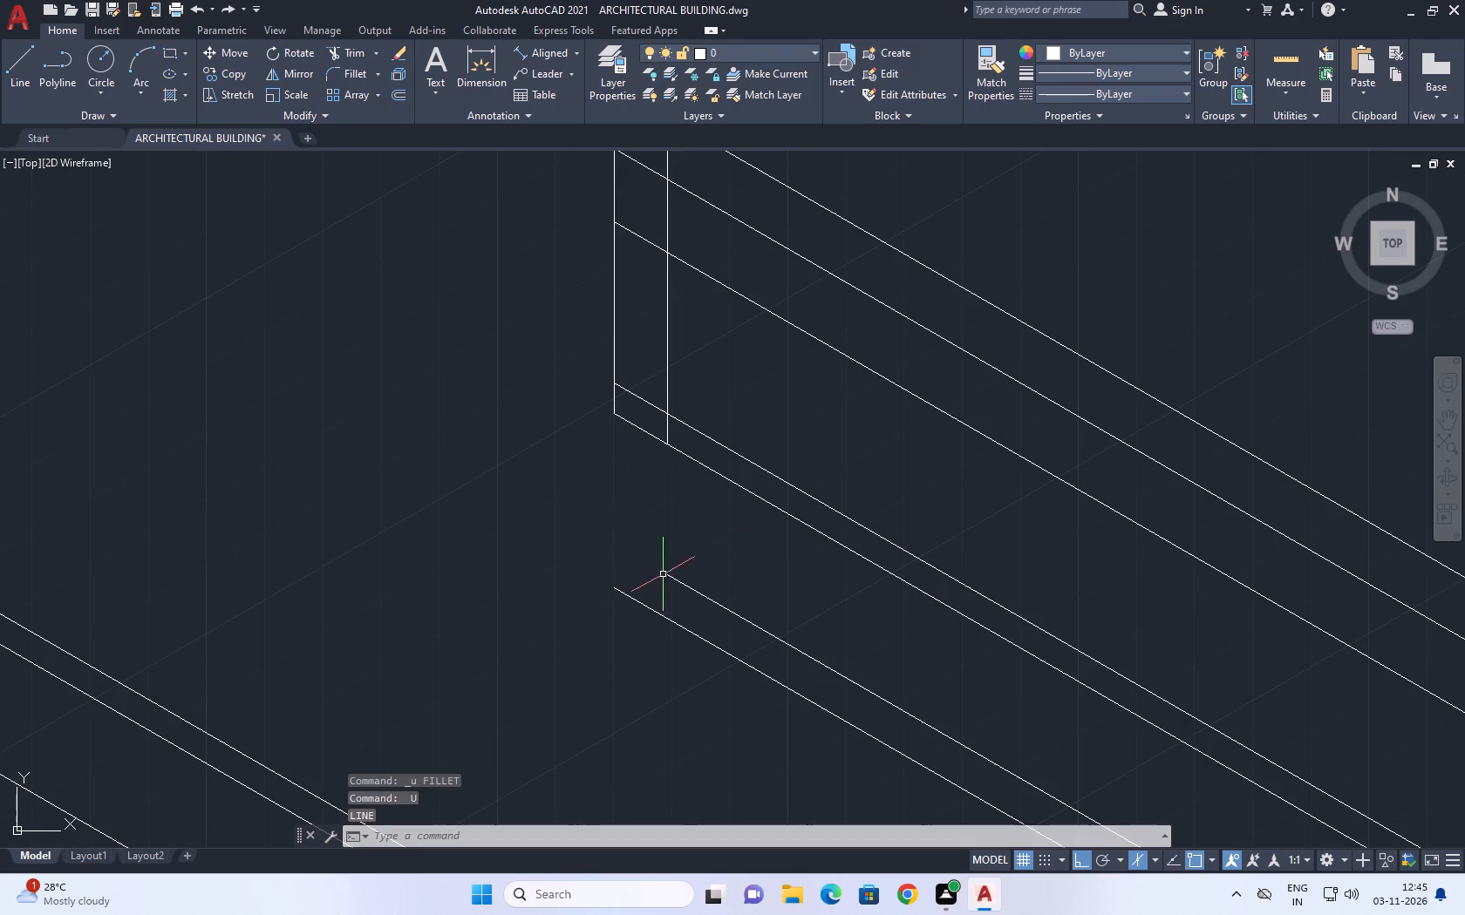
# Draw a short vertical up from the lower 150° edge's free end and join it to the parallel upper edge with a sharp-corner Fillet.
pyautogui.write('l')
pyautogui.press('space')
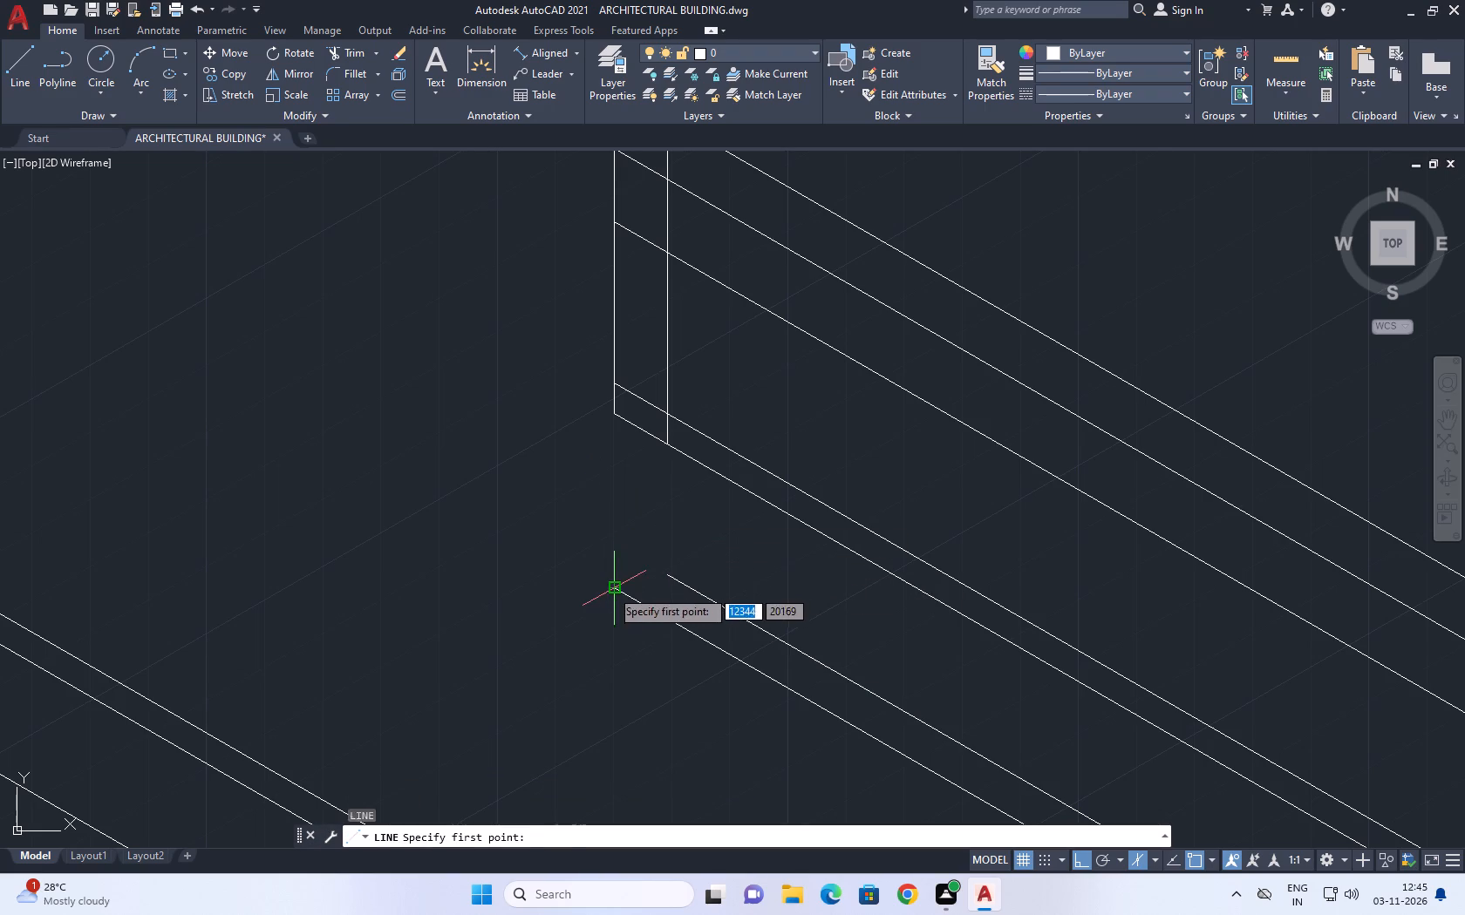
pyautogui.click(610, 589)
pyautogui.click(615, 520)
pyautogui.press('Escape')
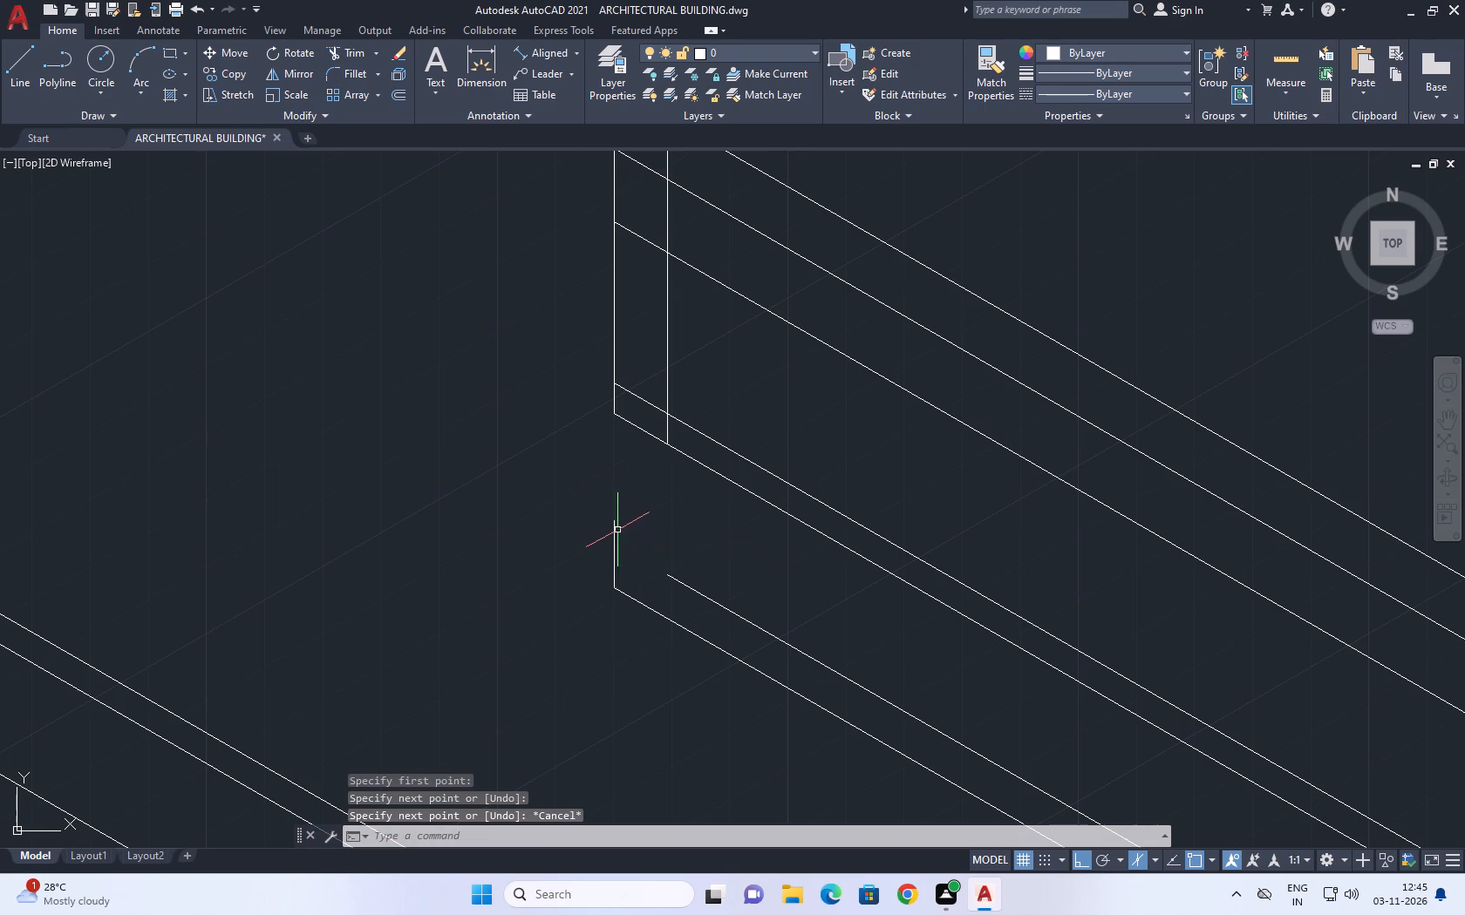
pyautogui.write('f')
pyautogui.press('space')
pyautogui.click(692, 590)
pyautogui.click(618, 549)
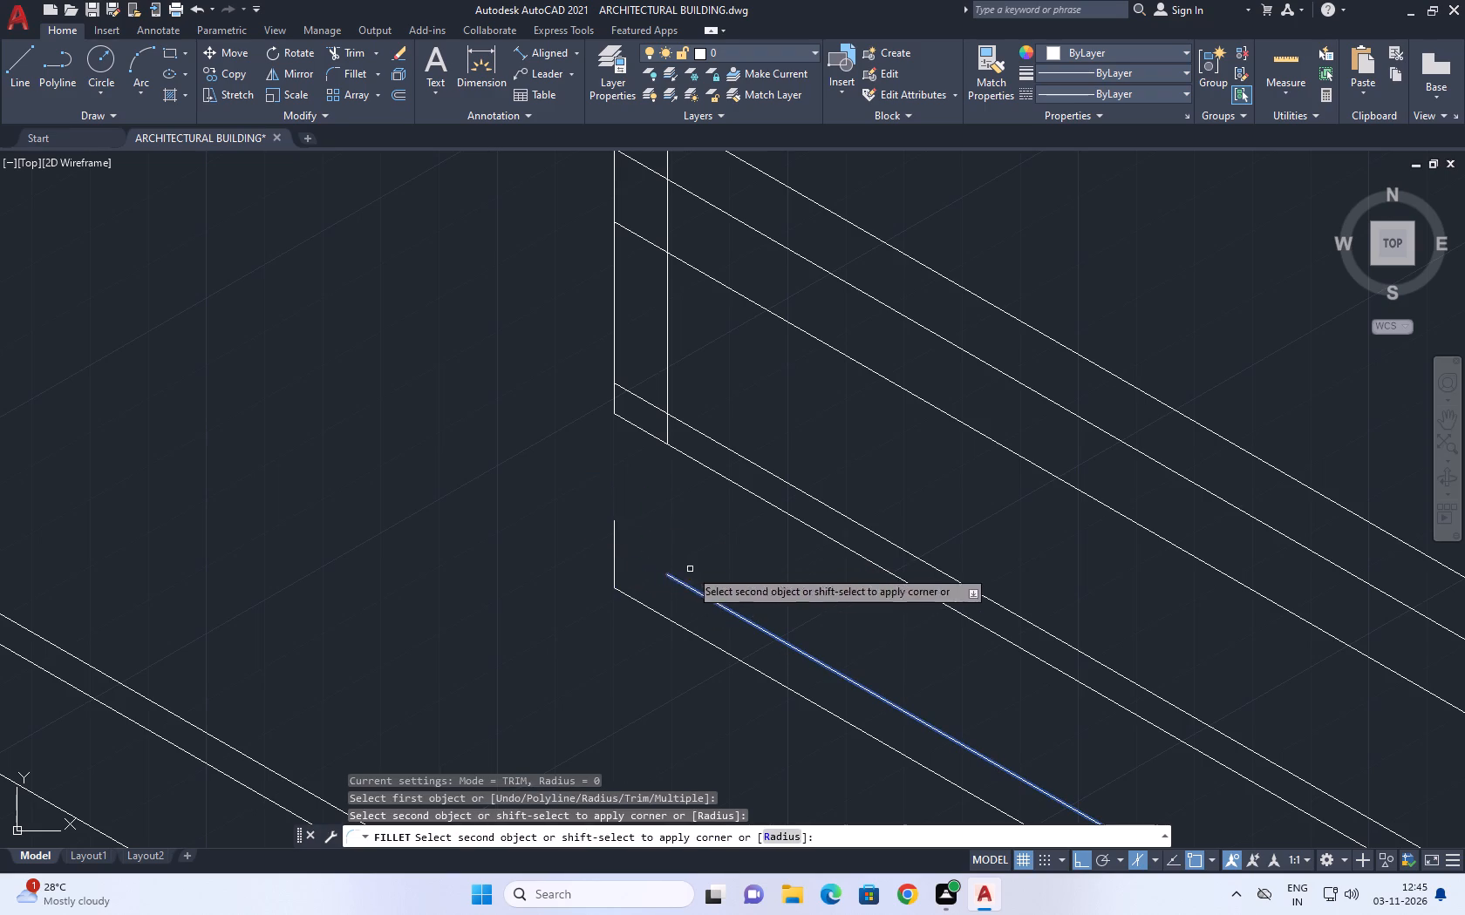
pyautogui.click(613, 546)
# Examine the closed end of the lower 150° strip, its 30° return line and the neighbouring wall and slab edges.
pyautogui.scroll(-2, 678, 573)
pyautogui.moveTo(820, 581); pyautogui.dragTo(764, 538, button='middle')
pyautogui.moveTo(895, 617); pyautogui.dragTo(892, 617, button='middle')
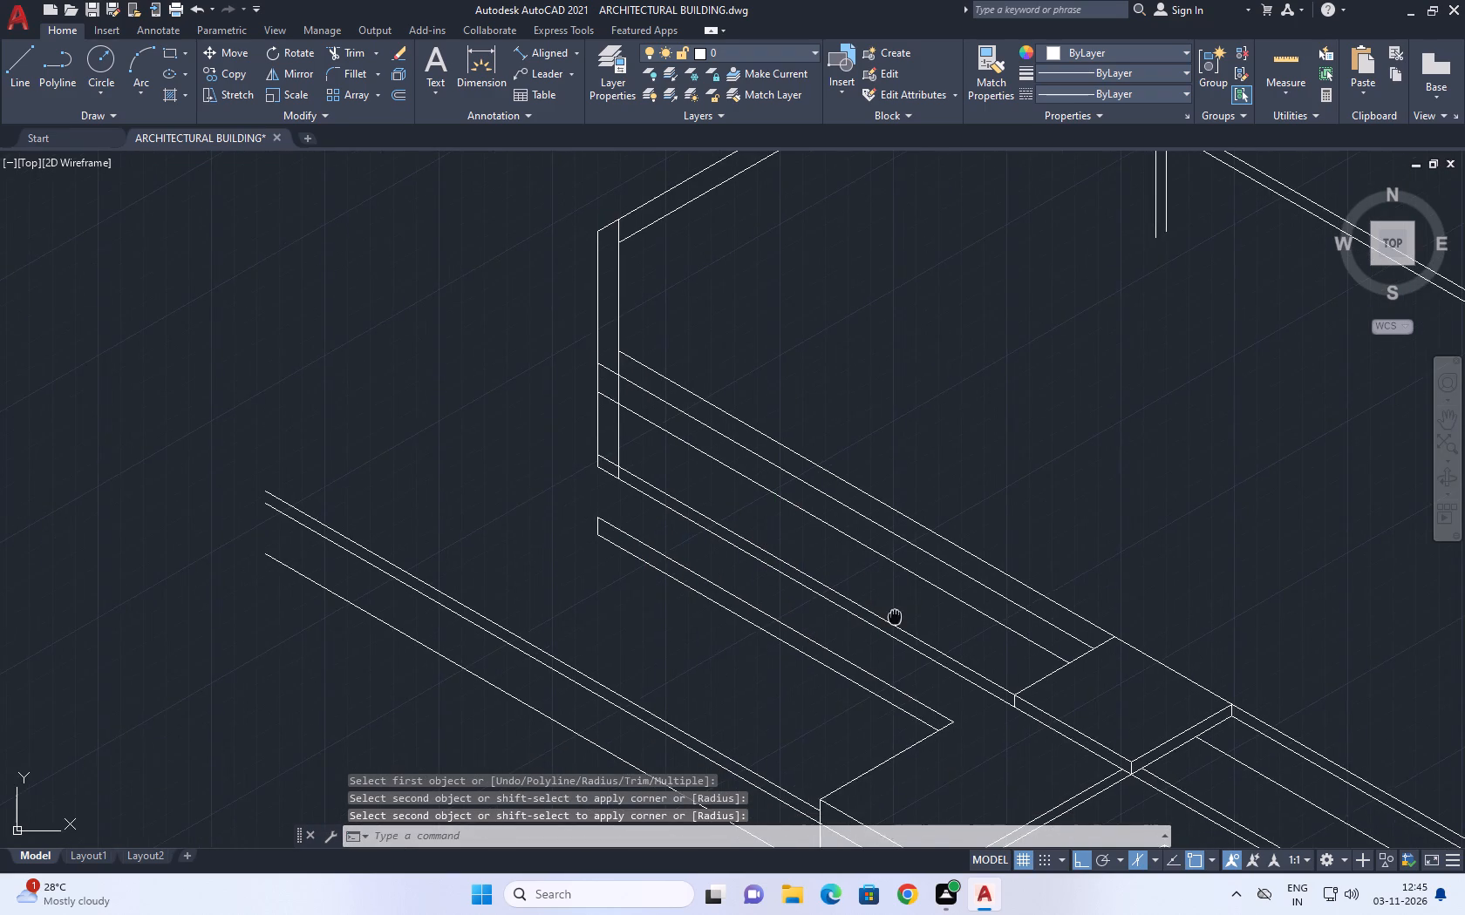
pyautogui.moveTo(892, 617); pyautogui.dragTo(809, 536, button='middle')
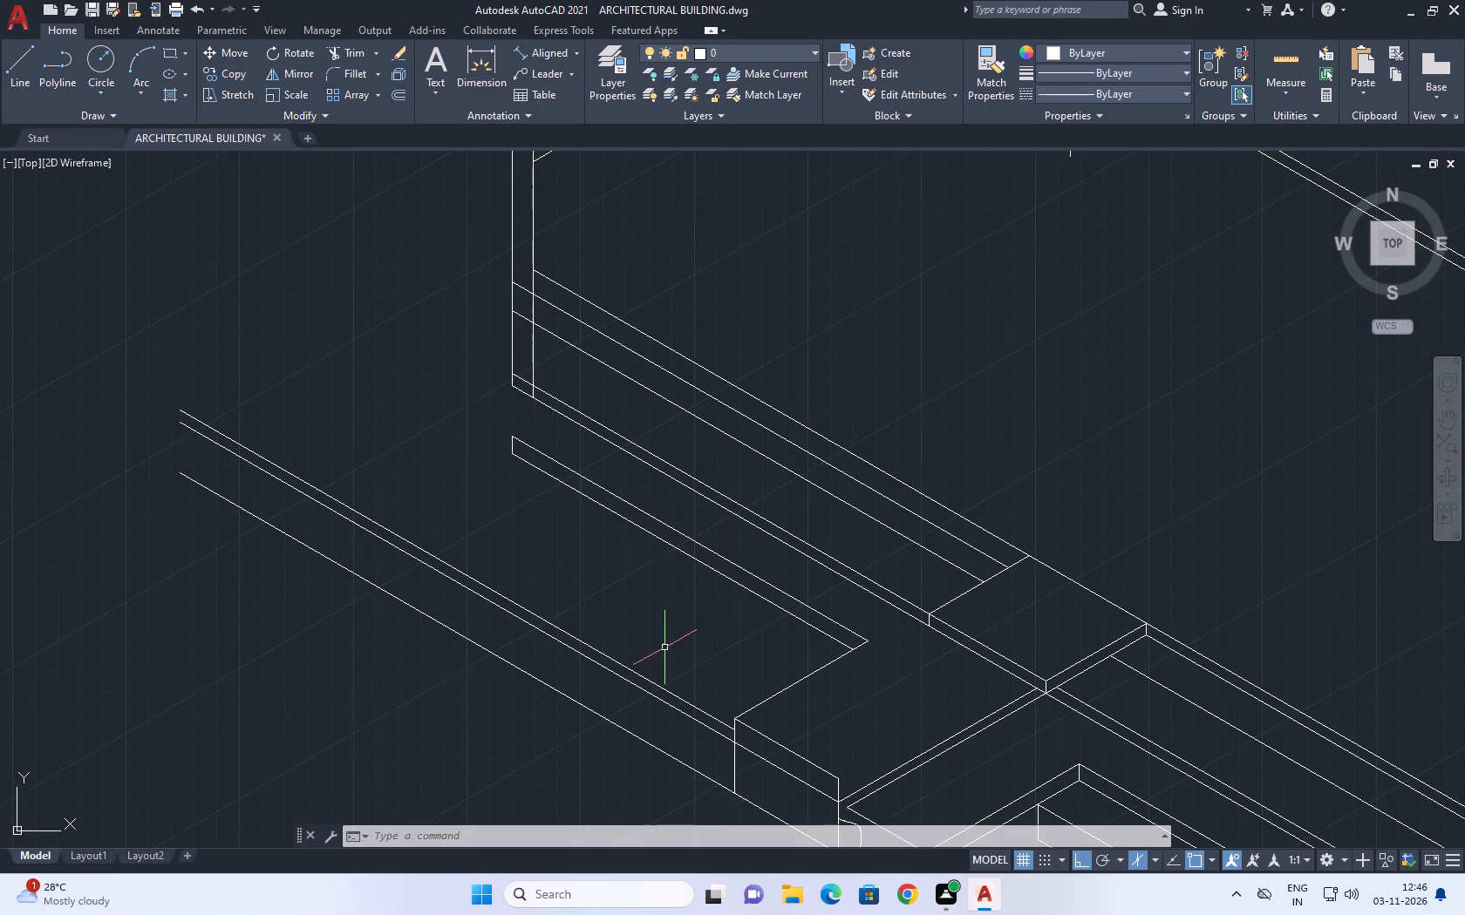
pyautogui.scroll(-1, 848, 625)
pyautogui.moveTo(838, 609); pyautogui.dragTo(798, 546, button='middle')
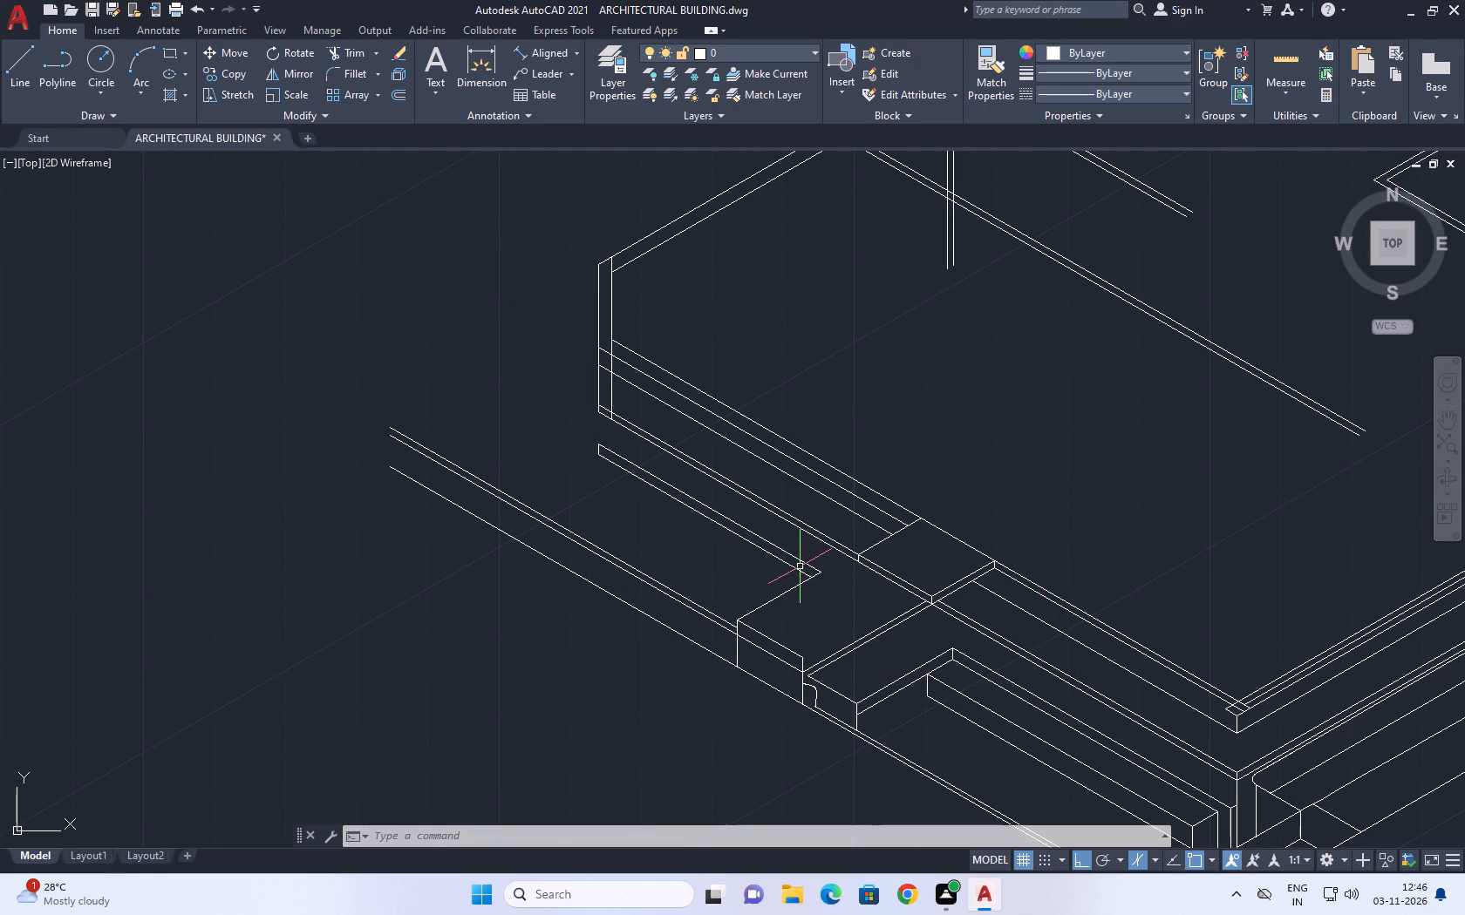
pyautogui.moveTo(800, 566); pyautogui.dragTo(814, 631, button='middle')
pyautogui.moveTo(707, 554); pyautogui.dragTo(707, 555, button='middle')
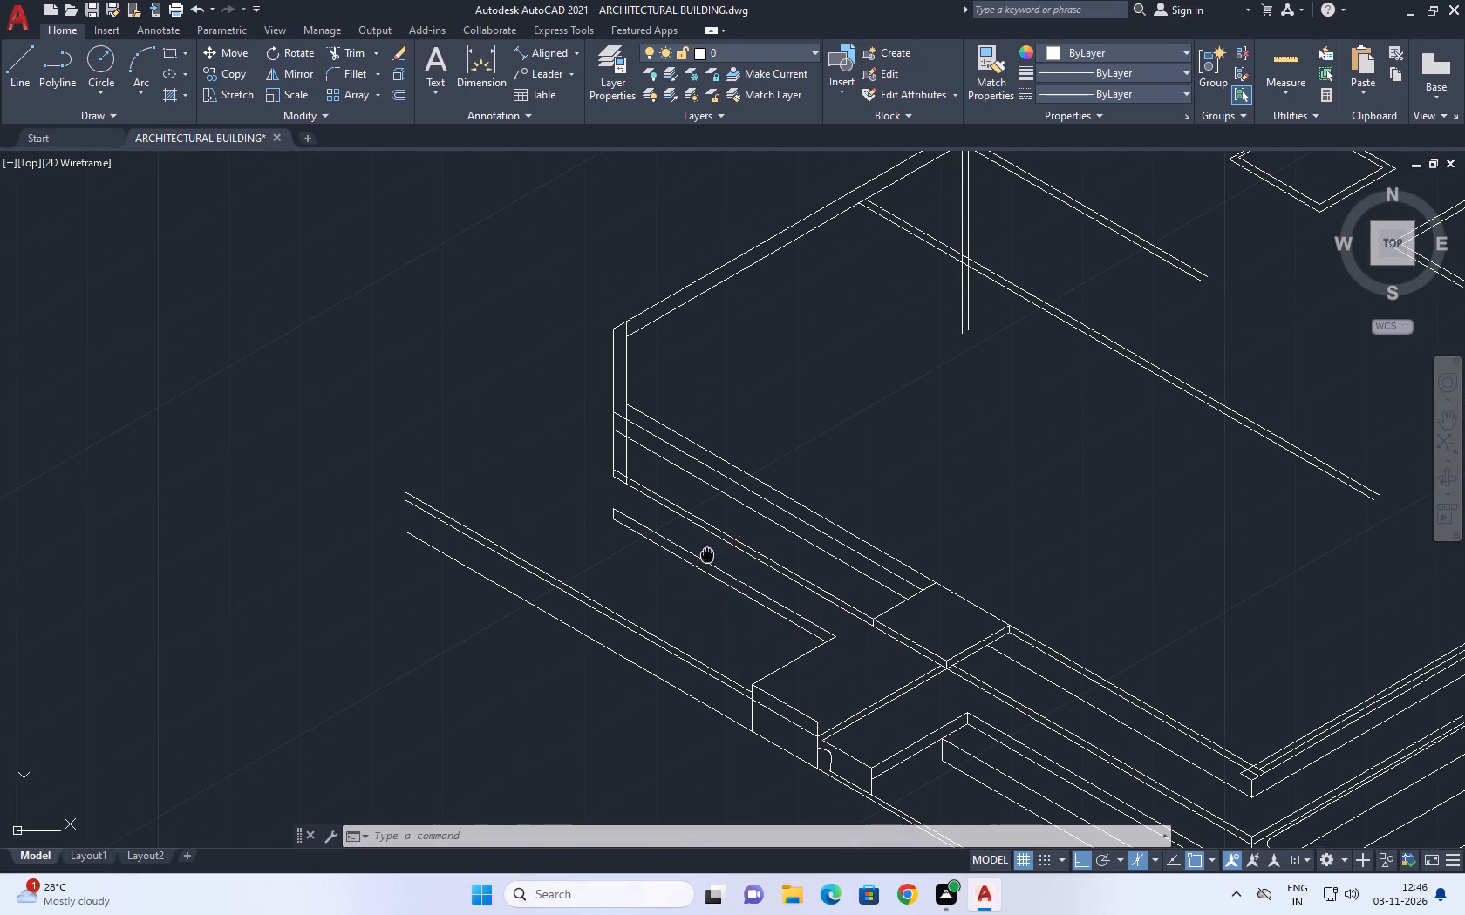
pyautogui.moveTo(707, 555); pyautogui.dragTo(764, 661, button='middle')
pyautogui.moveTo(794, 661); pyautogui.dragTo(732, 542, button='middle')
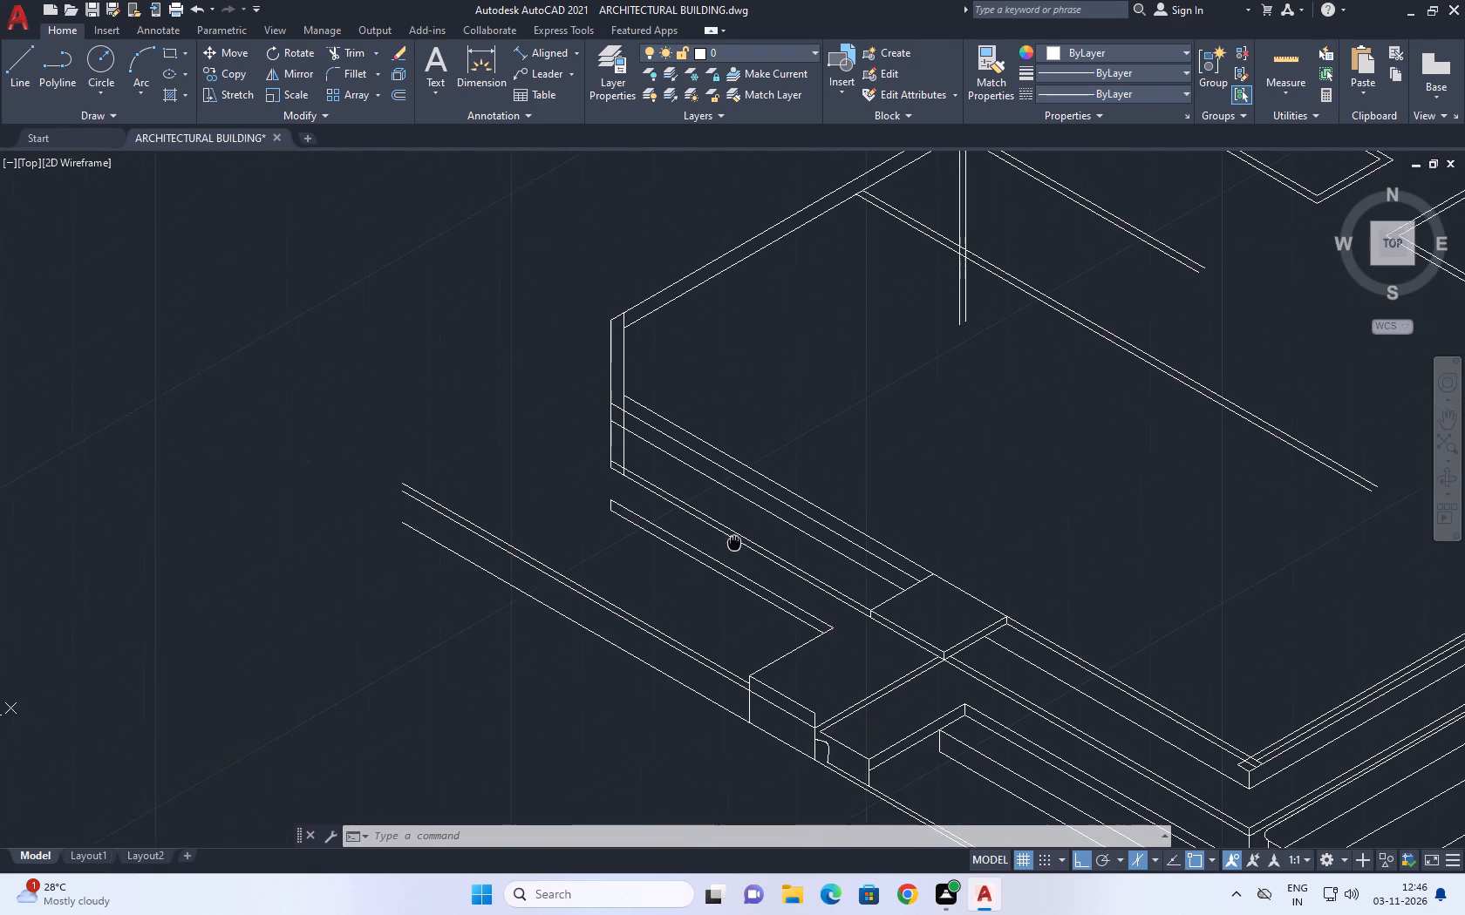
pyautogui.moveTo(732, 542); pyautogui.dragTo(732, 541, button='middle')
pyautogui.moveTo(778, 617); pyautogui.dragTo(766, 688, button='middle')
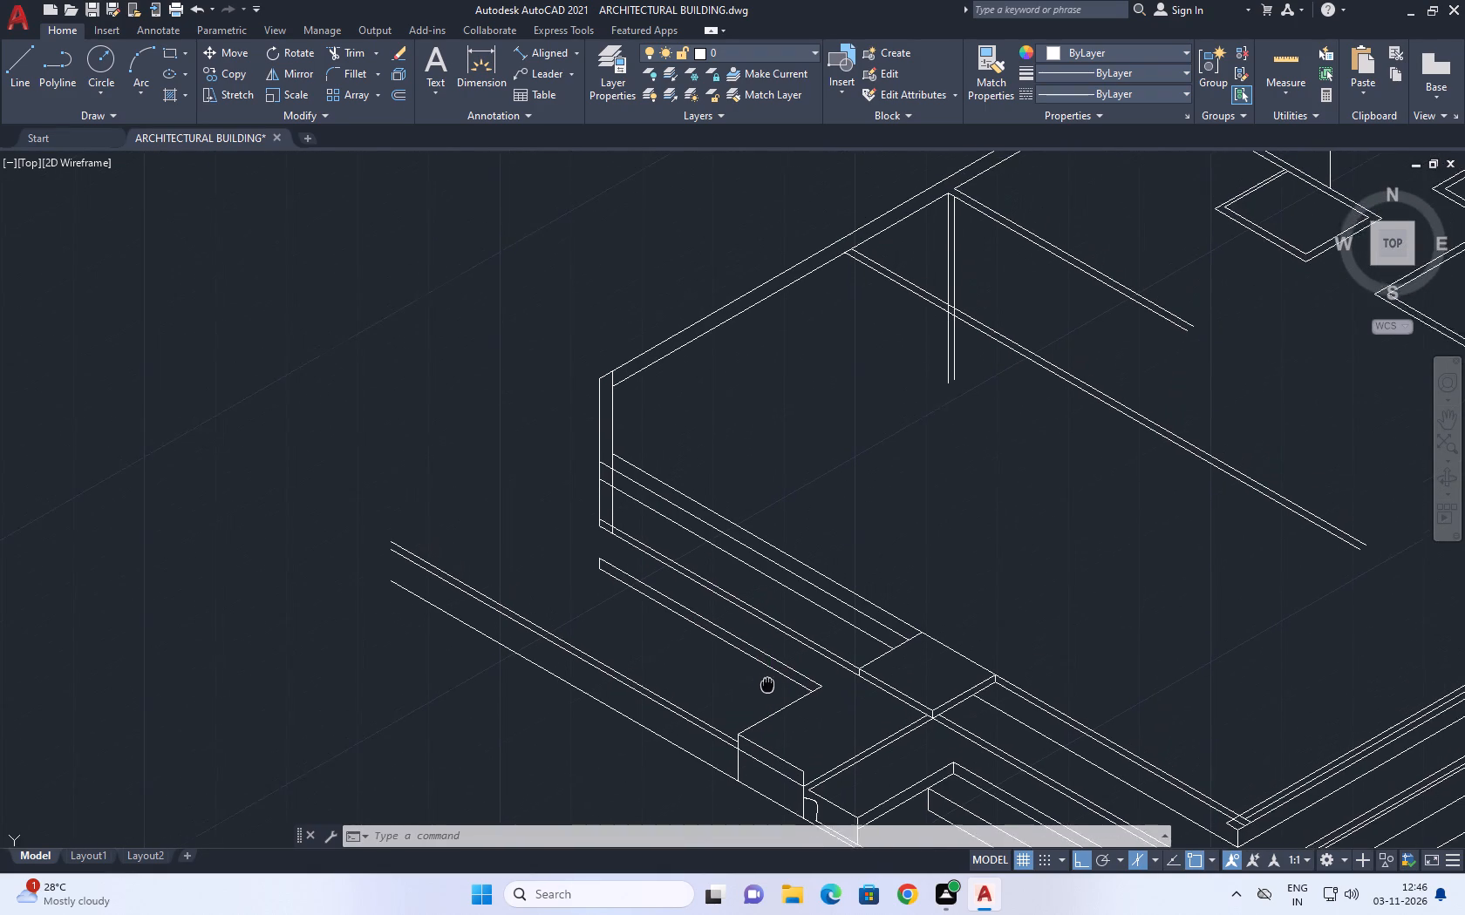
pyautogui.moveTo(766, 688); pyautogui.dragTo(764, 690, button='middle')
# Move the strip's upper 150° edge along the 30° return line by about 130 units at 210°, closer to the parallel lower edge.
pyautogui.scroll(2, 791, 693)
pyautogui.click(803, 680)
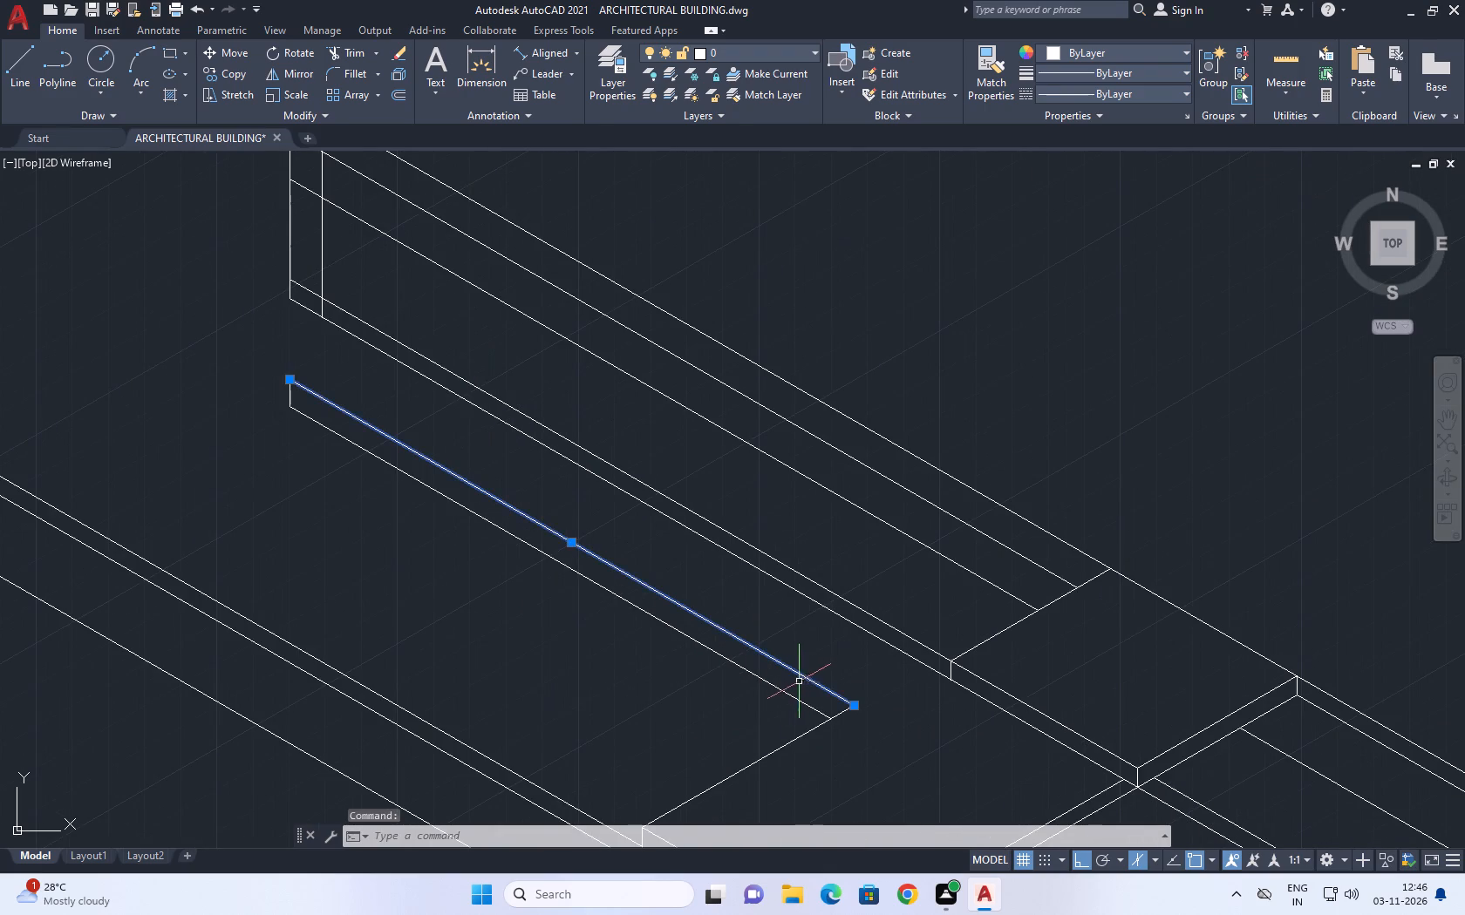
pyautogui.moveTo(675, 573); pyautogui.dragTo(655, 614, button='middle')
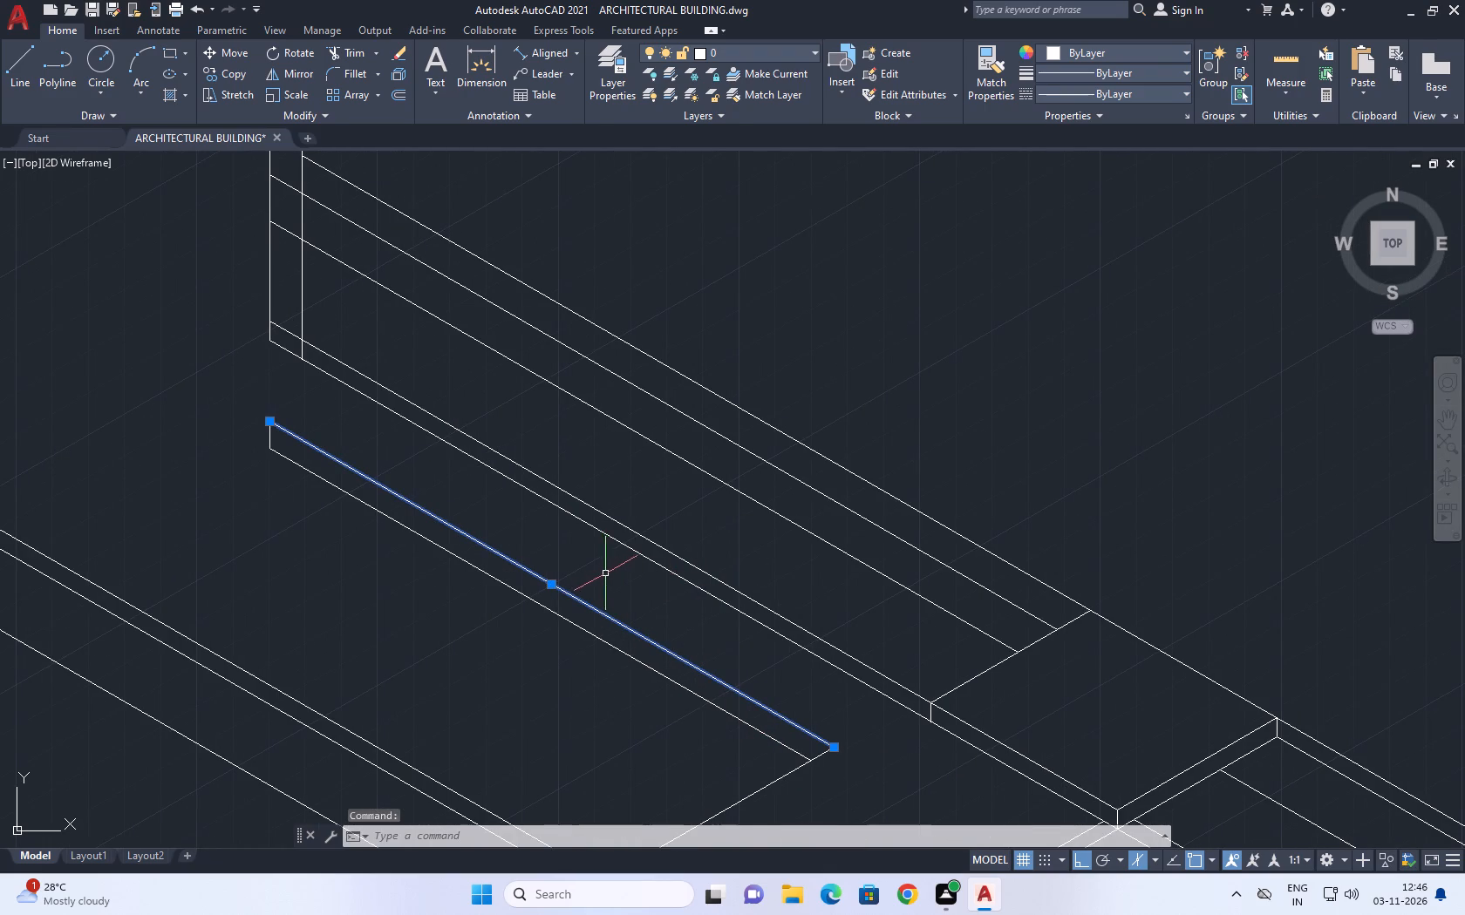
pyautogui.moveTo(712, 693); pyautogui.dragTo(680, 581, button='middle')
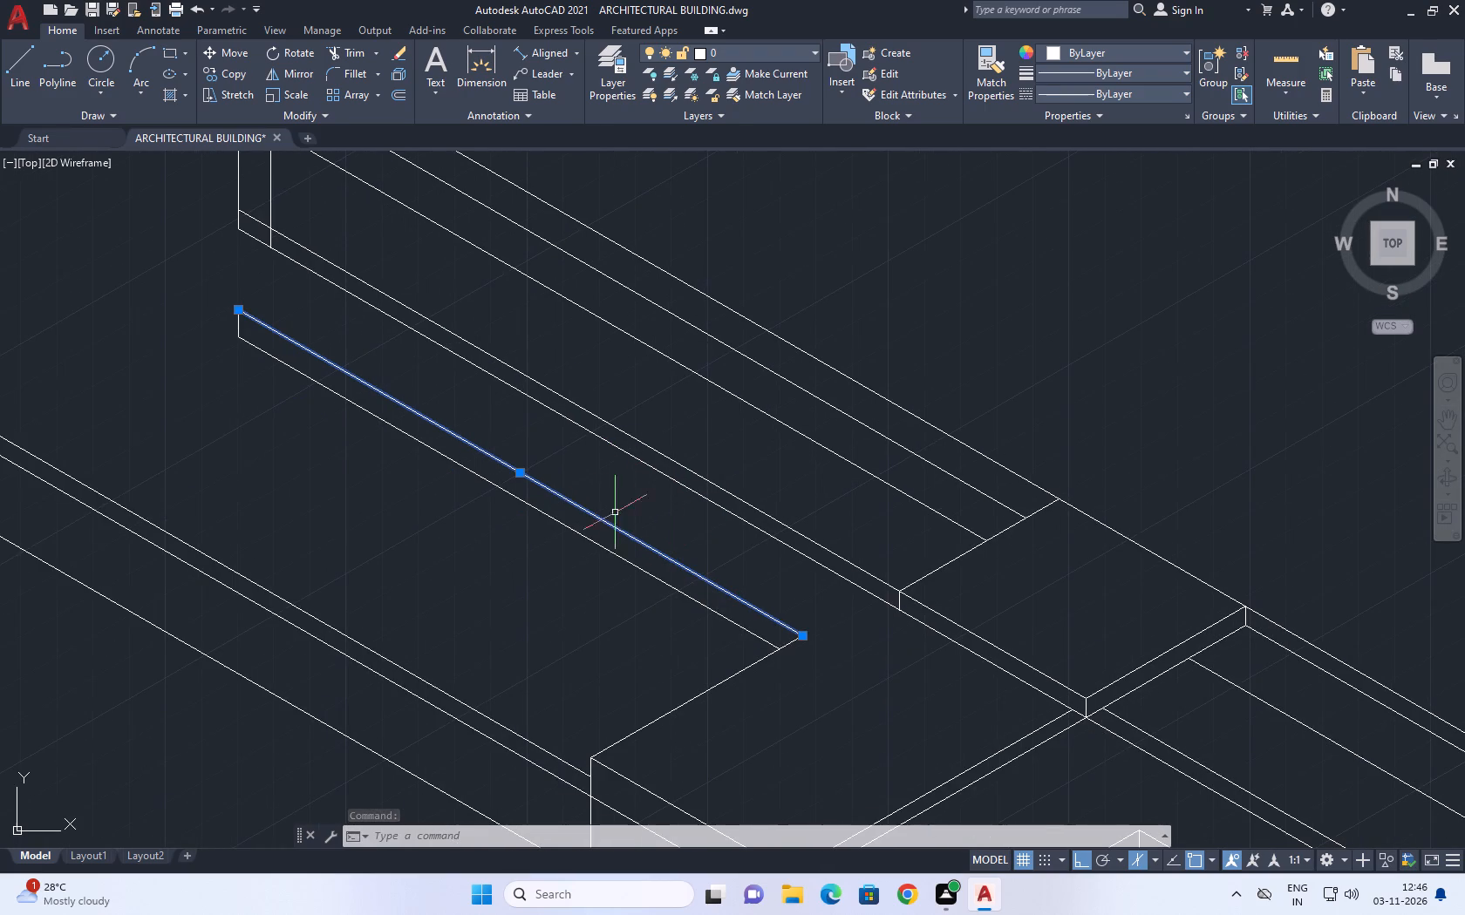
pyautogui.click(240, 53)
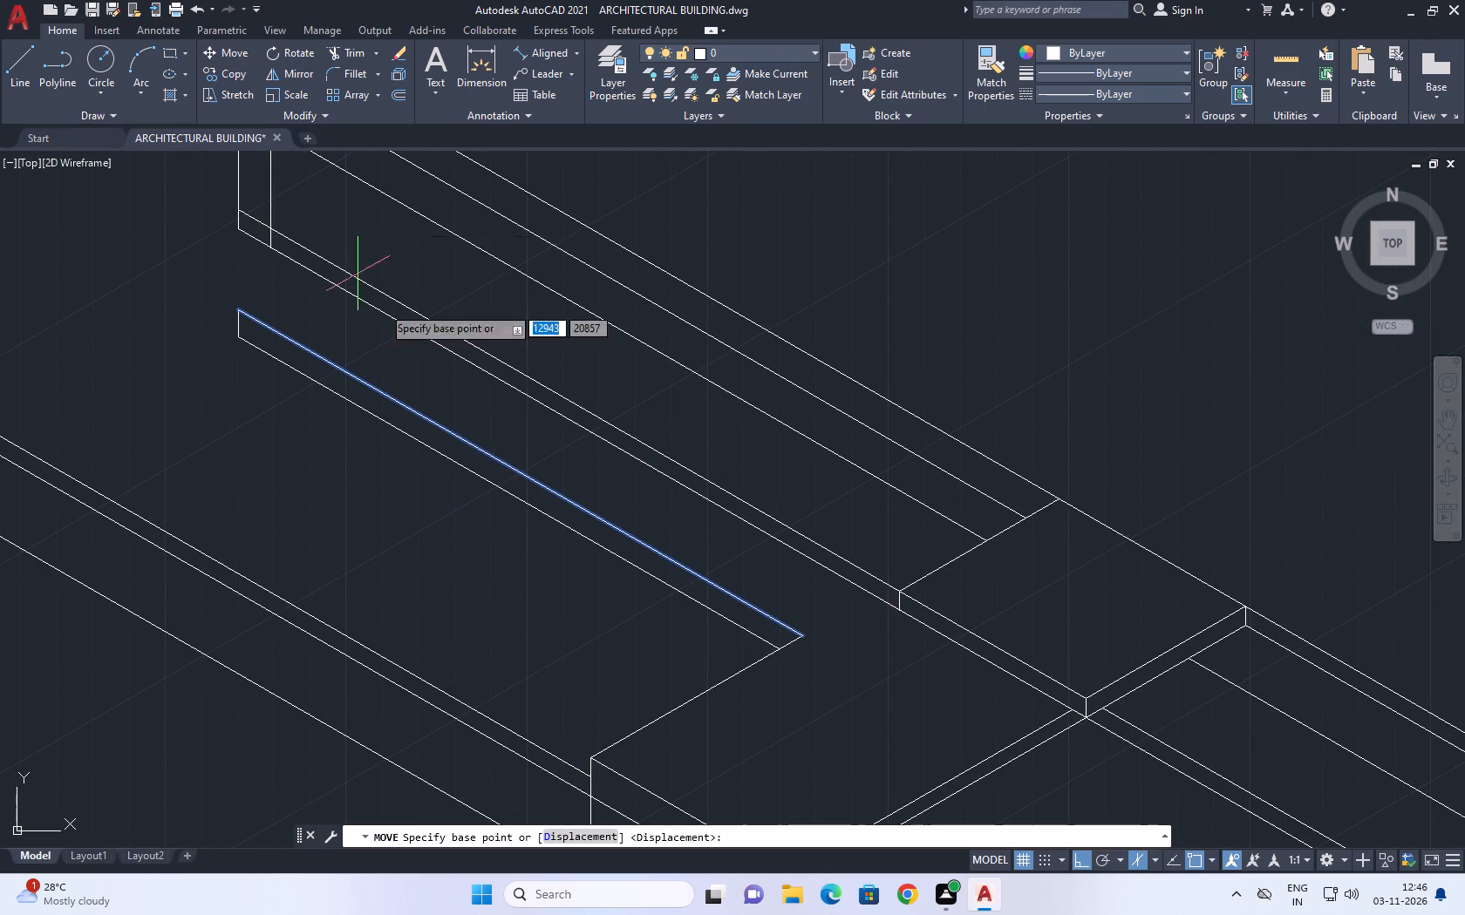
pyautogui.scroll(3, 783, 637)
pyautogui.click(835, 636)
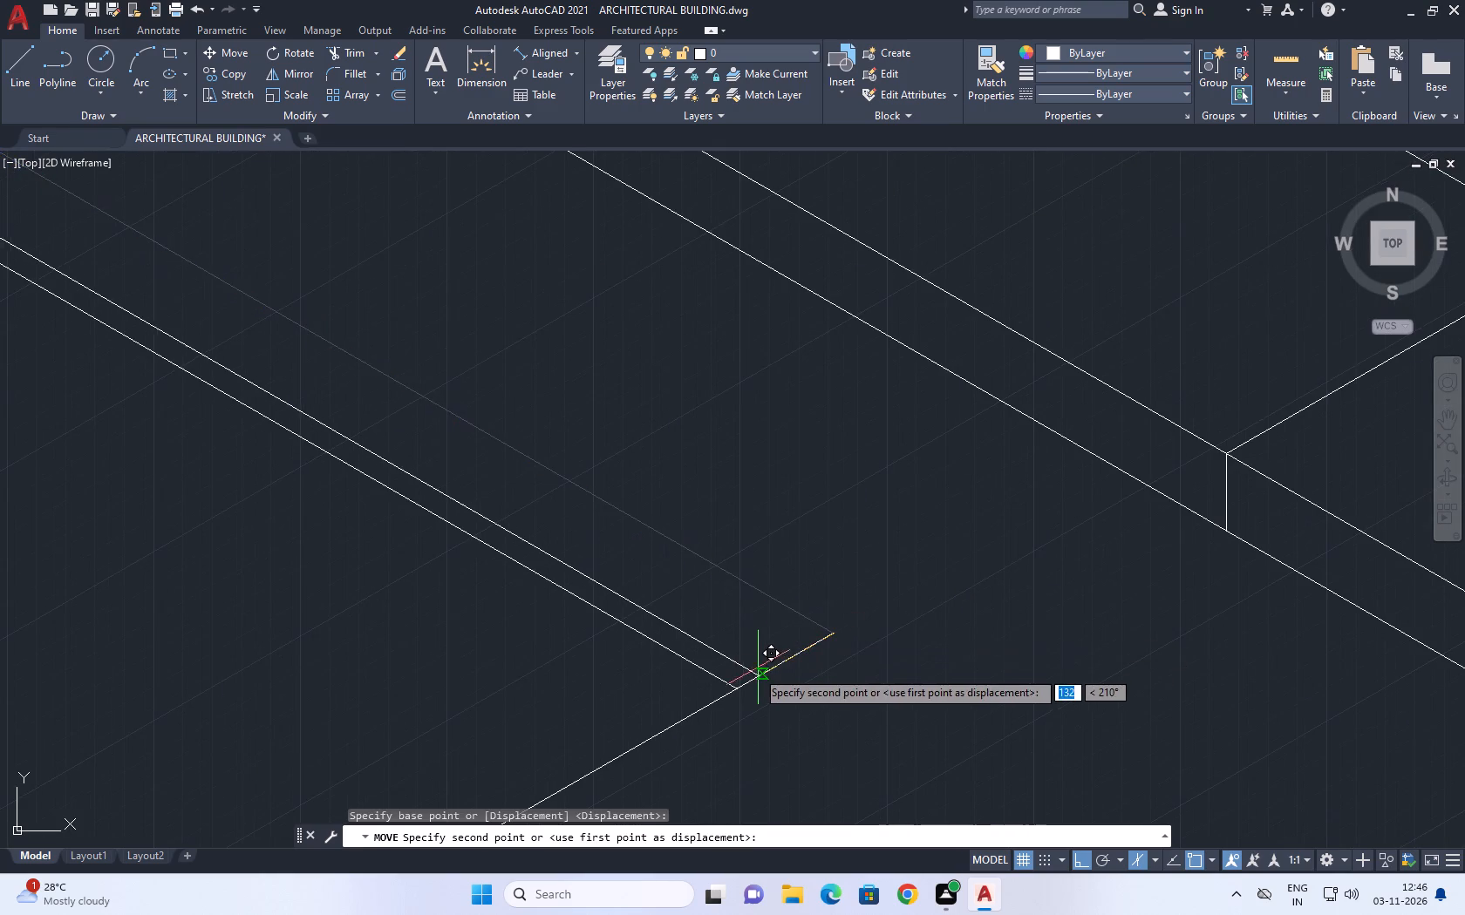
pyautogui.click(752, 674)
pyautogui.rightClick(763, 478)
pyautogui.click(668, 420)
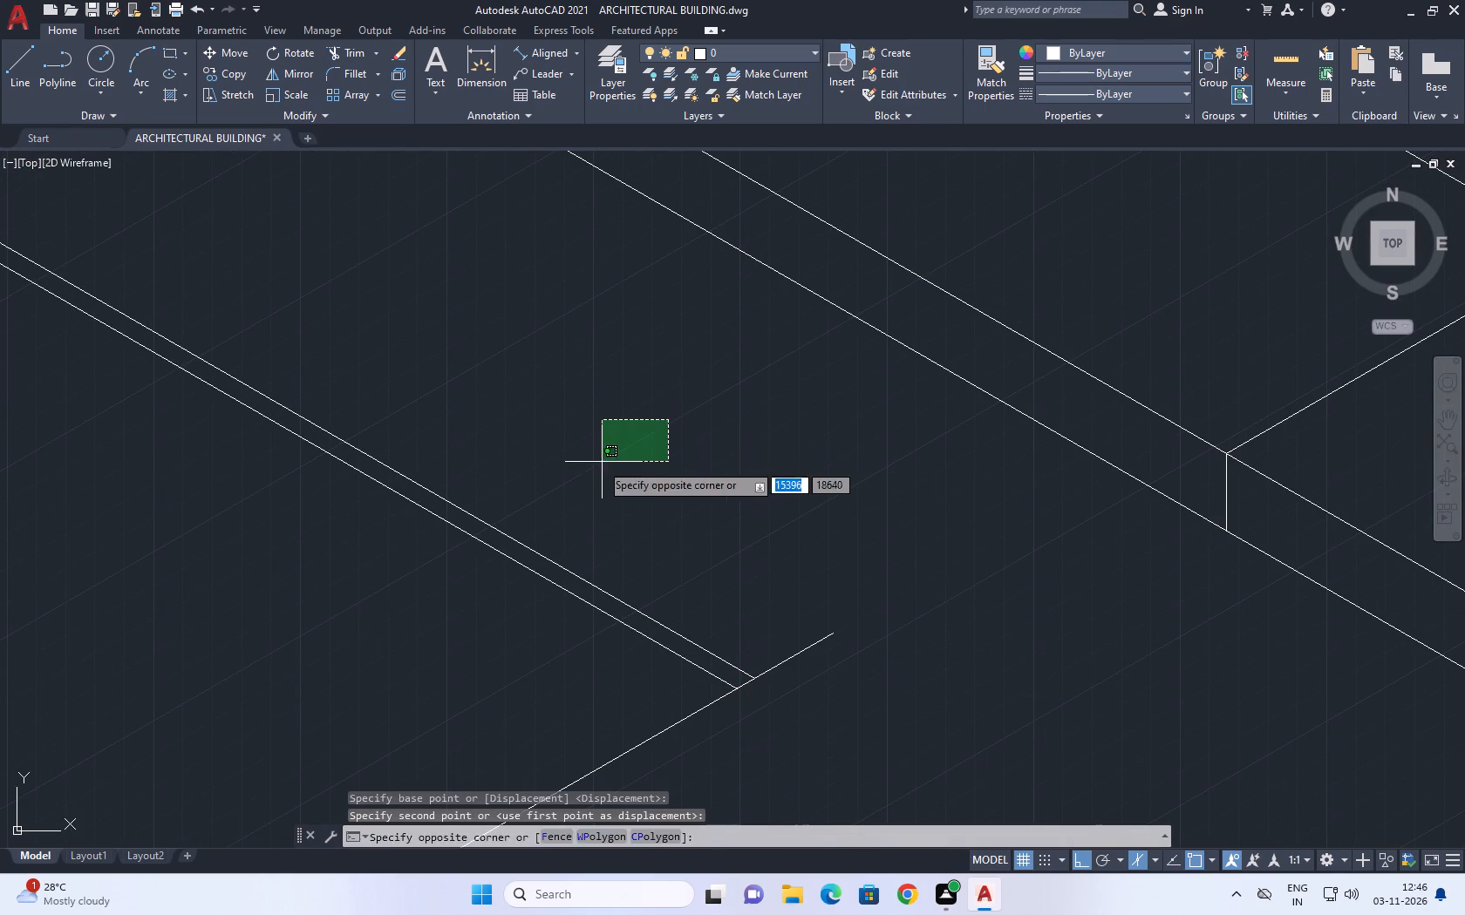
pyautogui.click(596, 466)
# Trim the 30° return line's overshoot beyond the moved 150° edge.
pyautogui.click(366, 51)
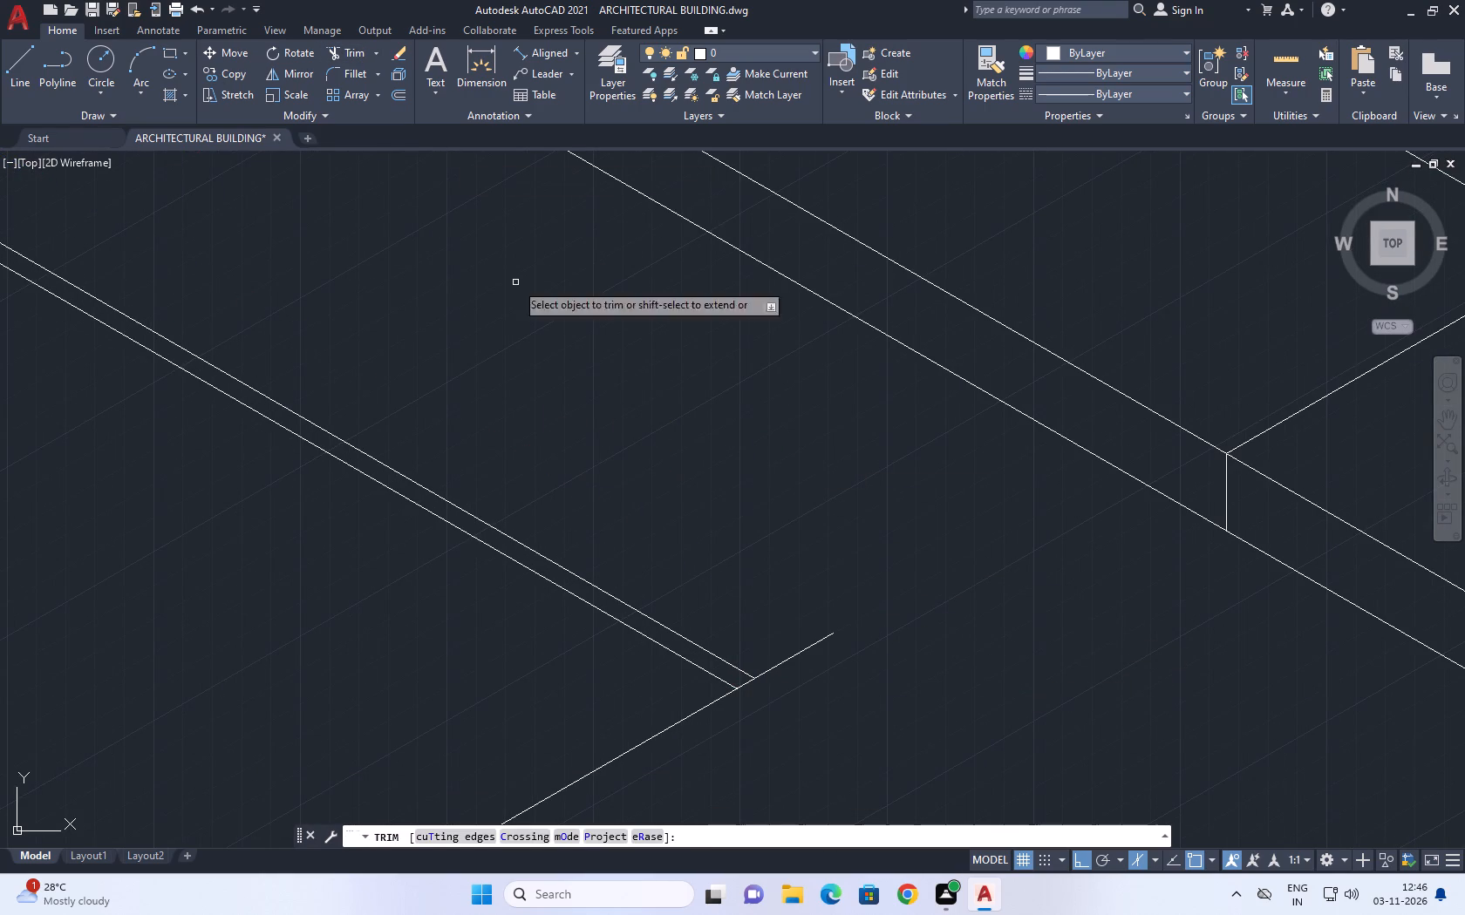
pyautogui.click(801, 641)
pyautogui.click(833, 661)
pyautogui.rightClick(760, 529)
pyautogui.click(825, 562)
pyautogui.scroll(-4, 823, 559)
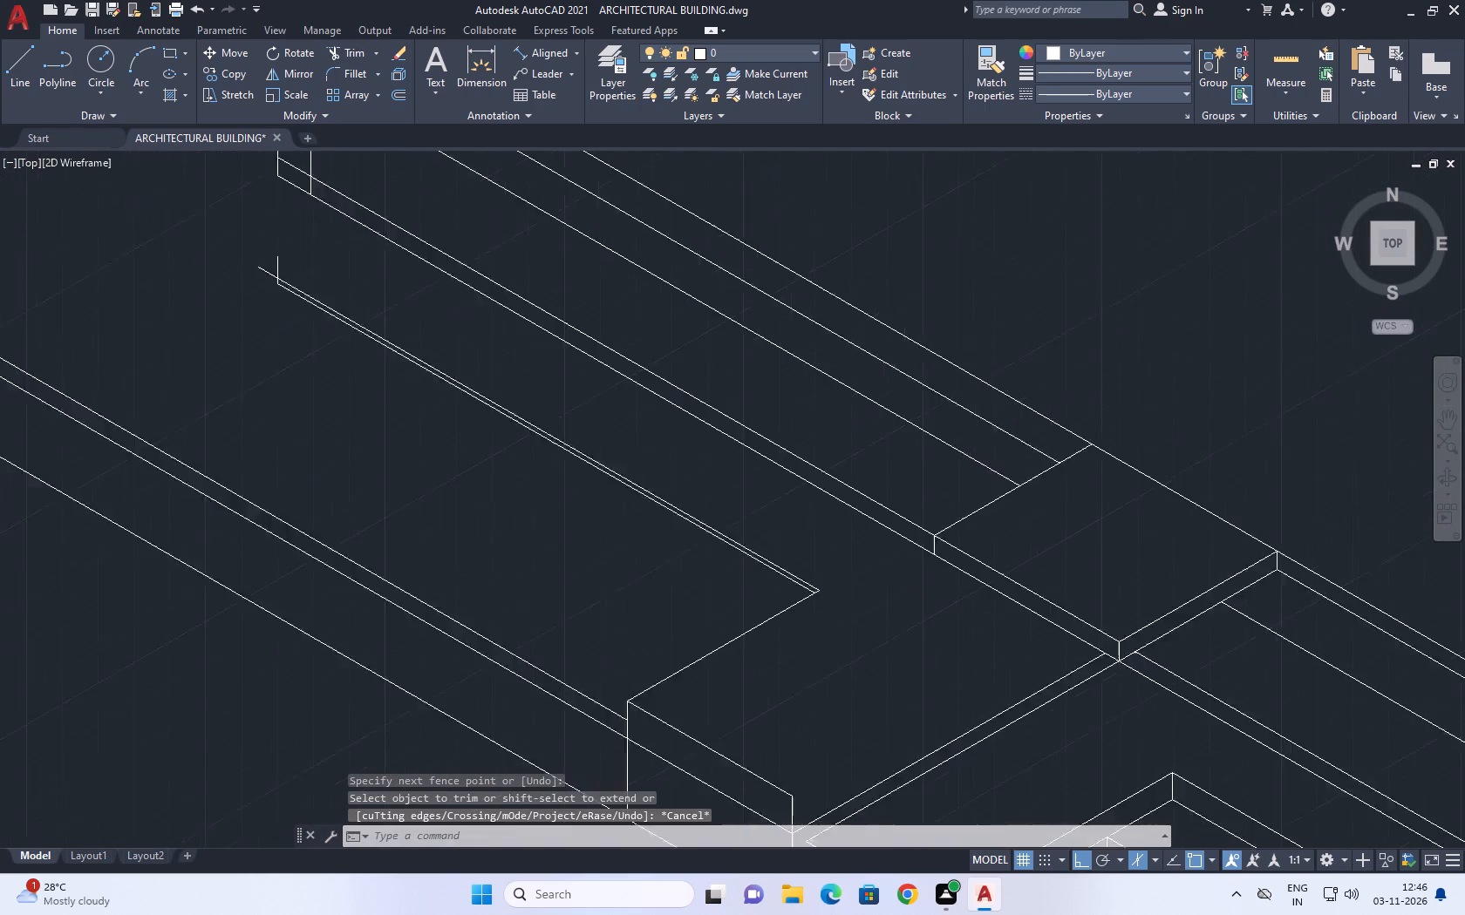
# Trim the overshooting vertical and upper 150° edge at the thin strip's free end, leaving a closed corner.
pyautogui.moveTo(676, 486); pyautogui.dragTo(747, 513, button='middle')
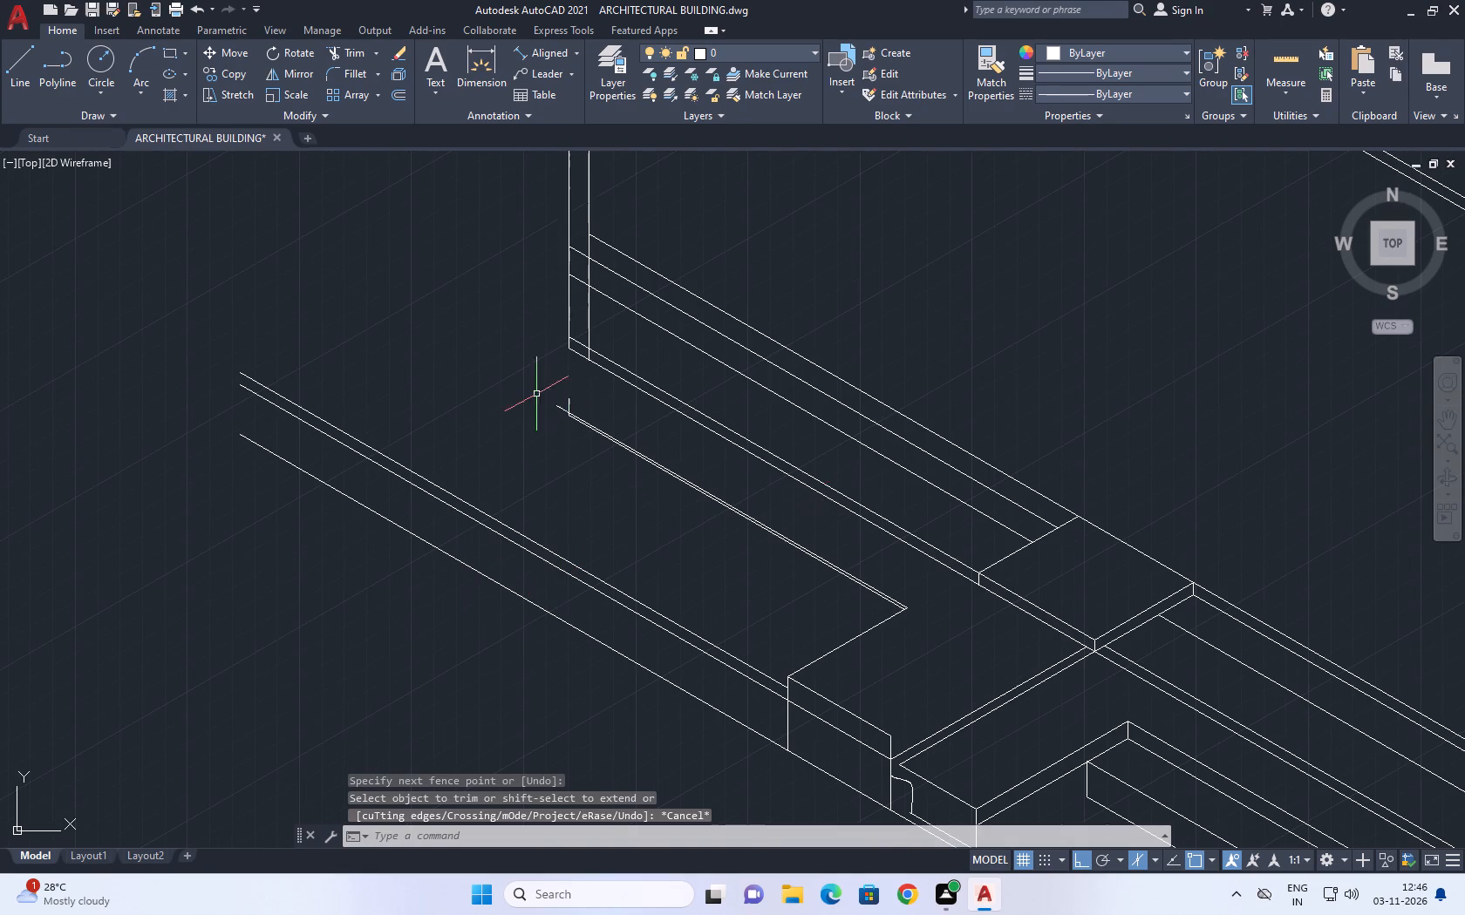
pyautogui.scroll(3, 533, 392)
pyautogui.click(361, 48)
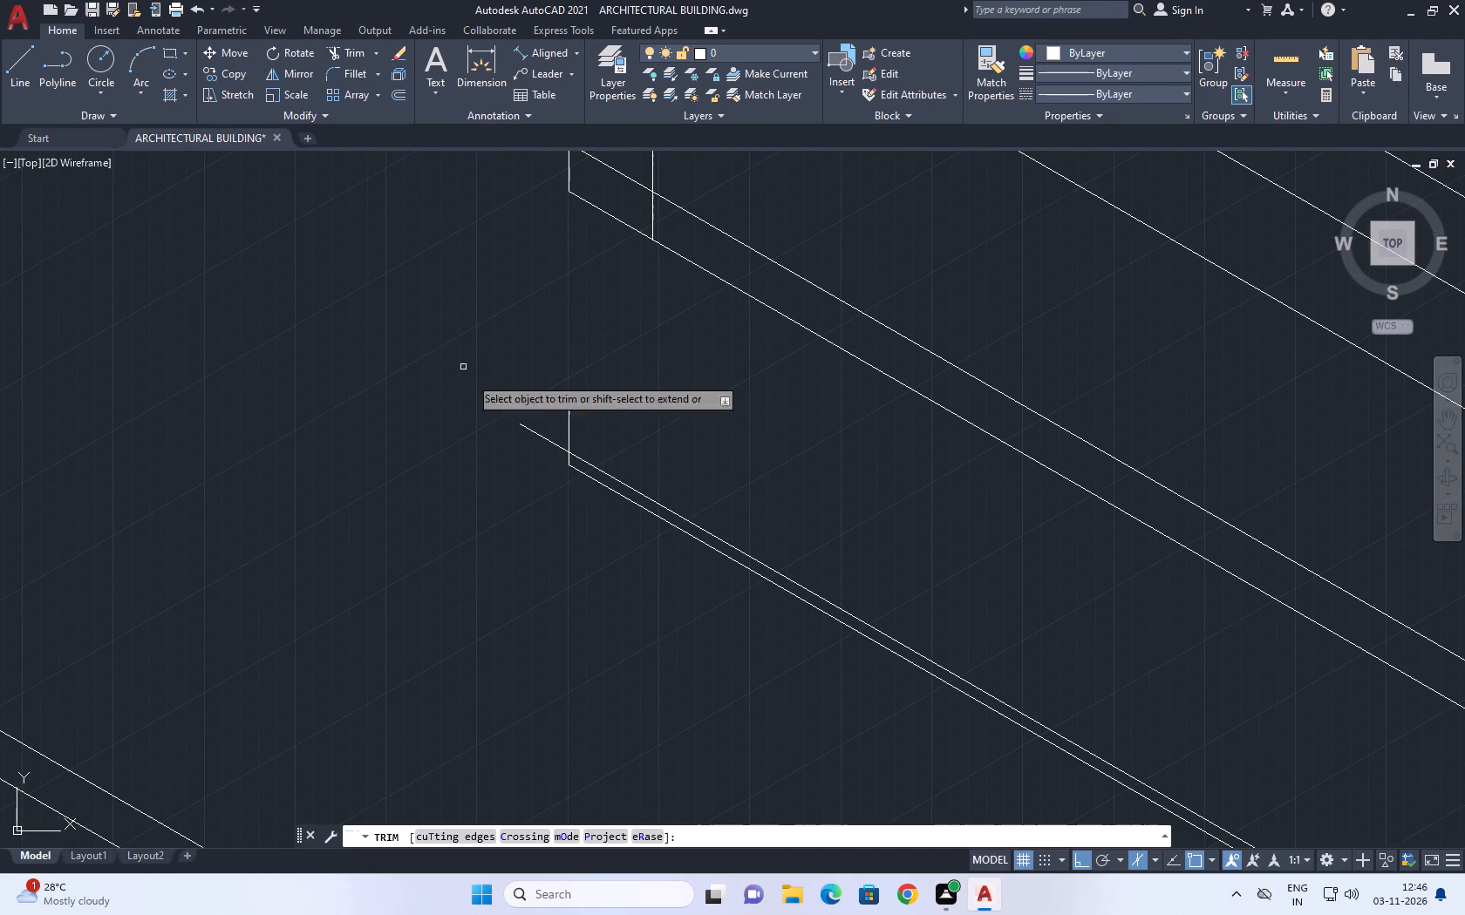
pyautogui.click(493, 456)
pyautogui.click(580, 408)
pyautogui.rightClick(626, 374)
pyautogui.click(671, 395)
pyautogui.scroll(-2, 670, 408)
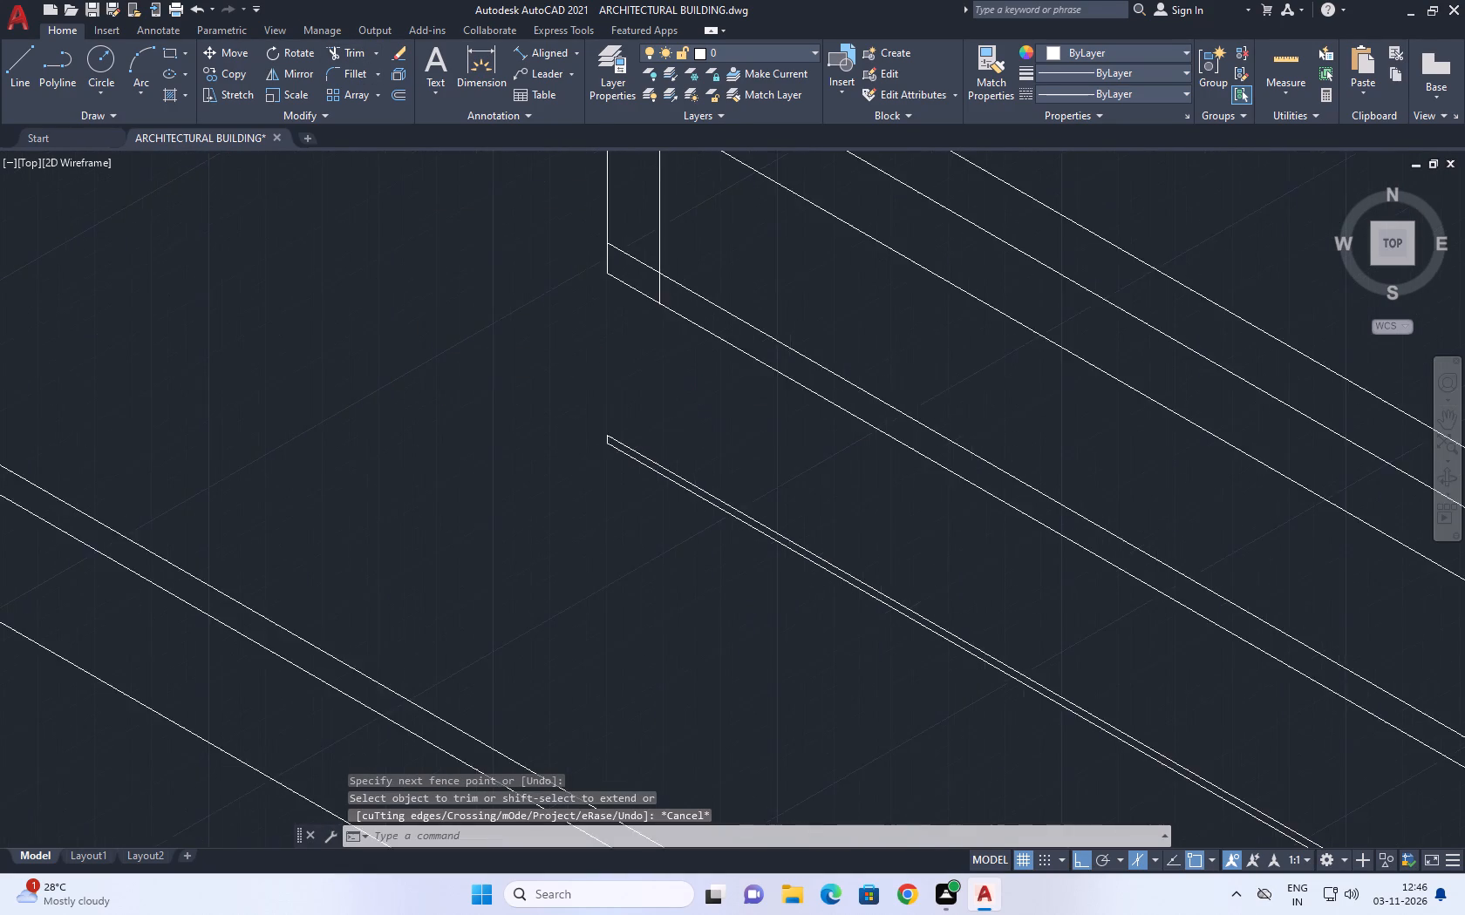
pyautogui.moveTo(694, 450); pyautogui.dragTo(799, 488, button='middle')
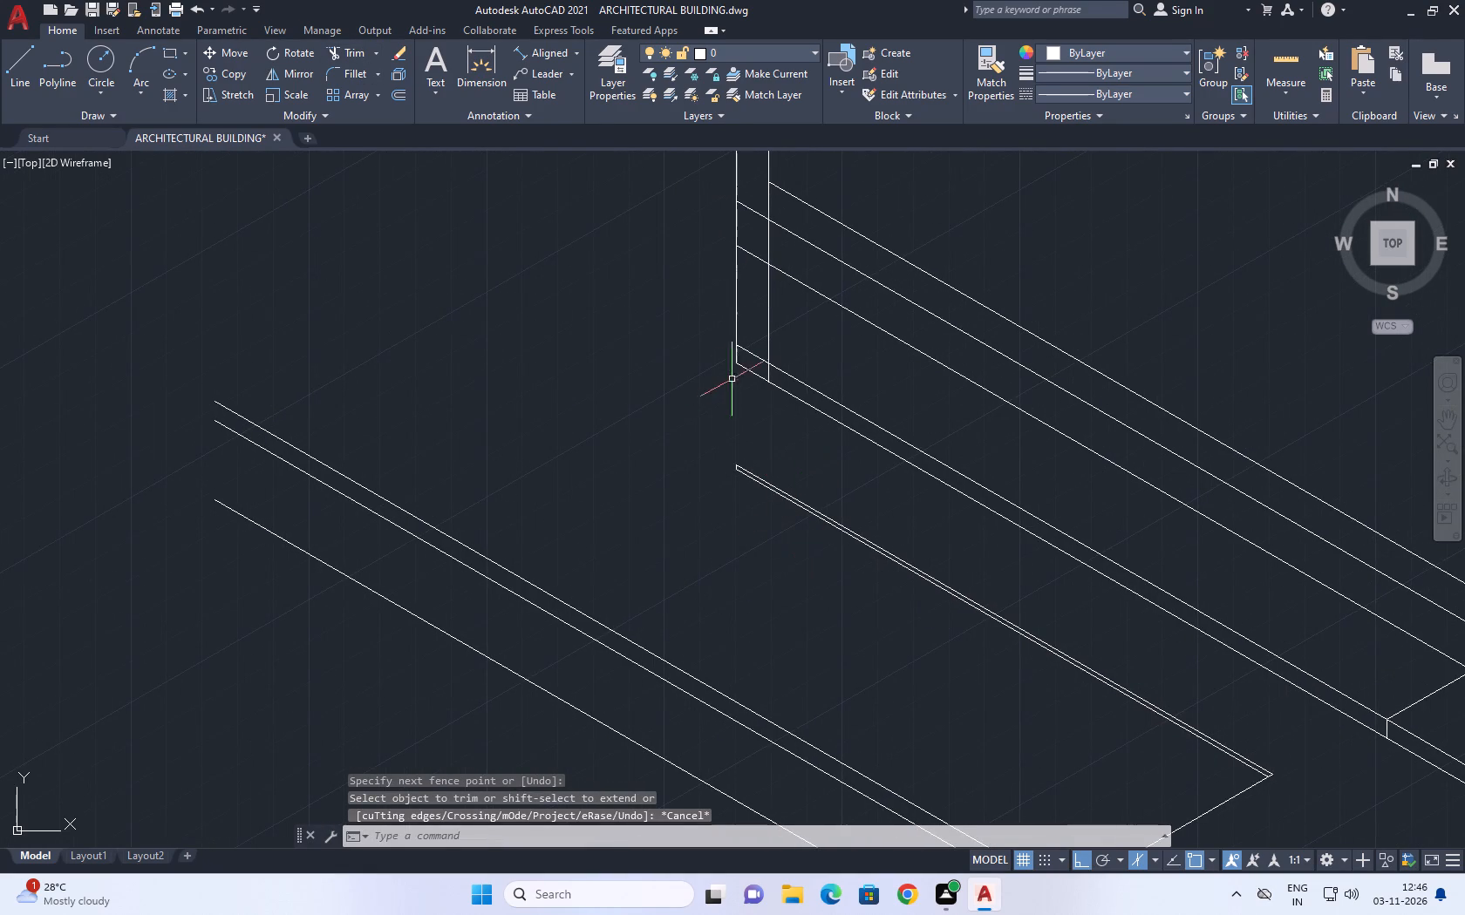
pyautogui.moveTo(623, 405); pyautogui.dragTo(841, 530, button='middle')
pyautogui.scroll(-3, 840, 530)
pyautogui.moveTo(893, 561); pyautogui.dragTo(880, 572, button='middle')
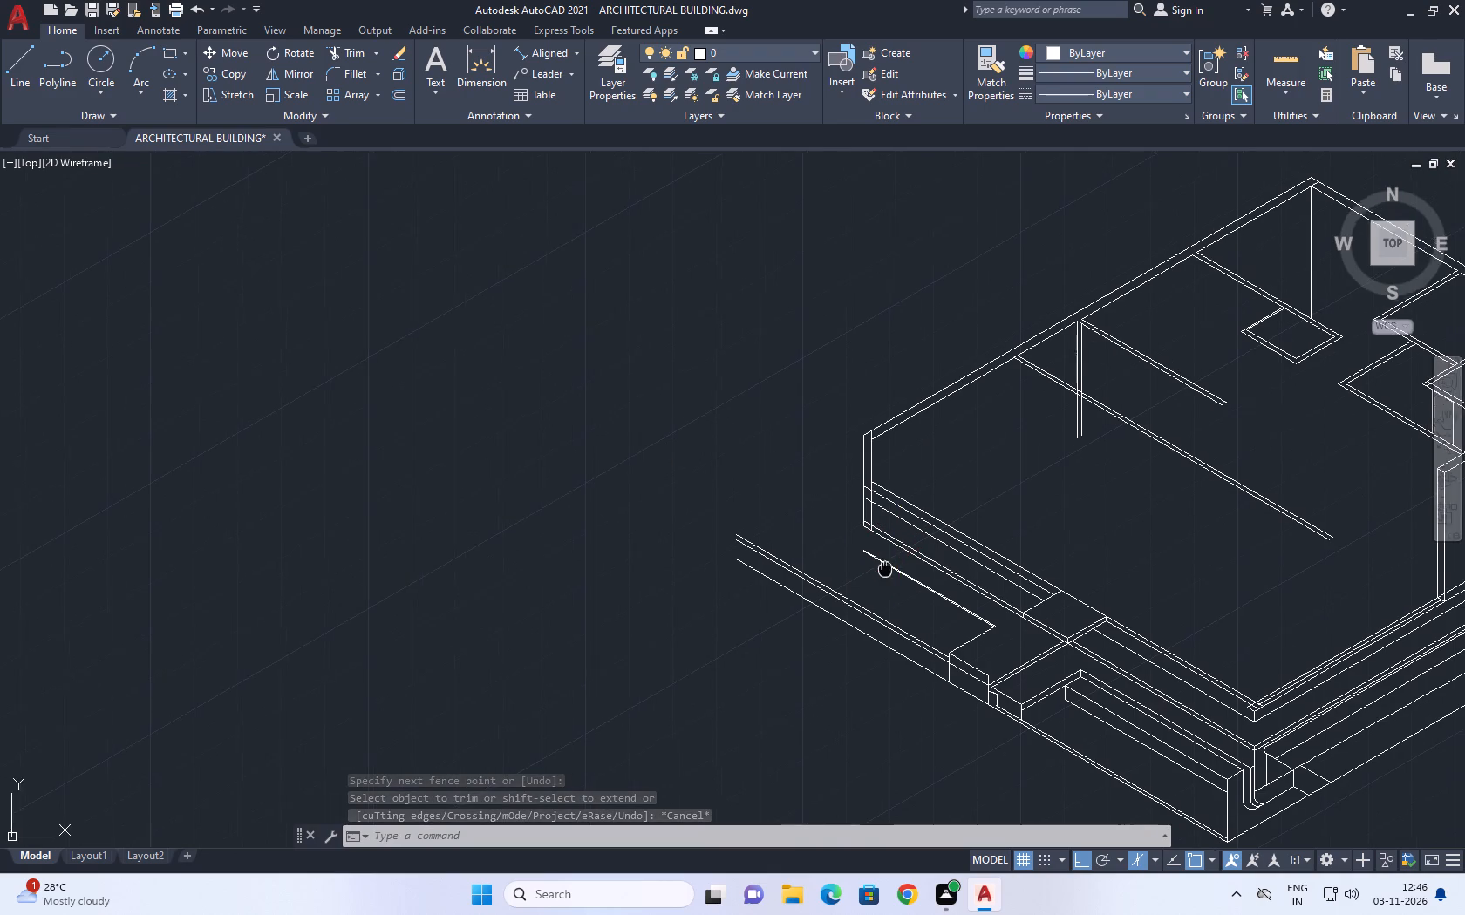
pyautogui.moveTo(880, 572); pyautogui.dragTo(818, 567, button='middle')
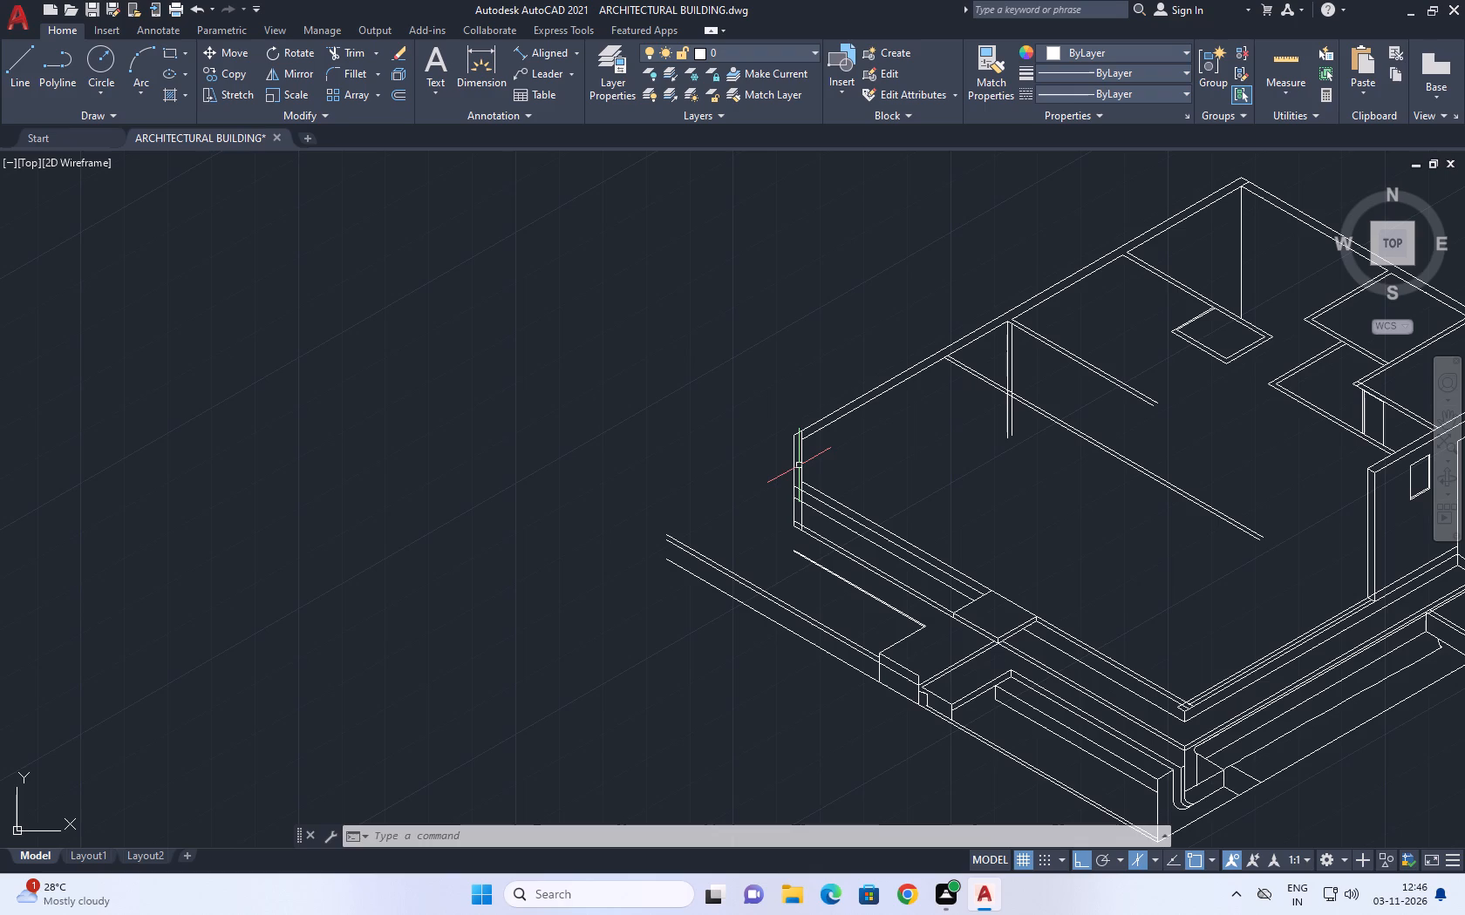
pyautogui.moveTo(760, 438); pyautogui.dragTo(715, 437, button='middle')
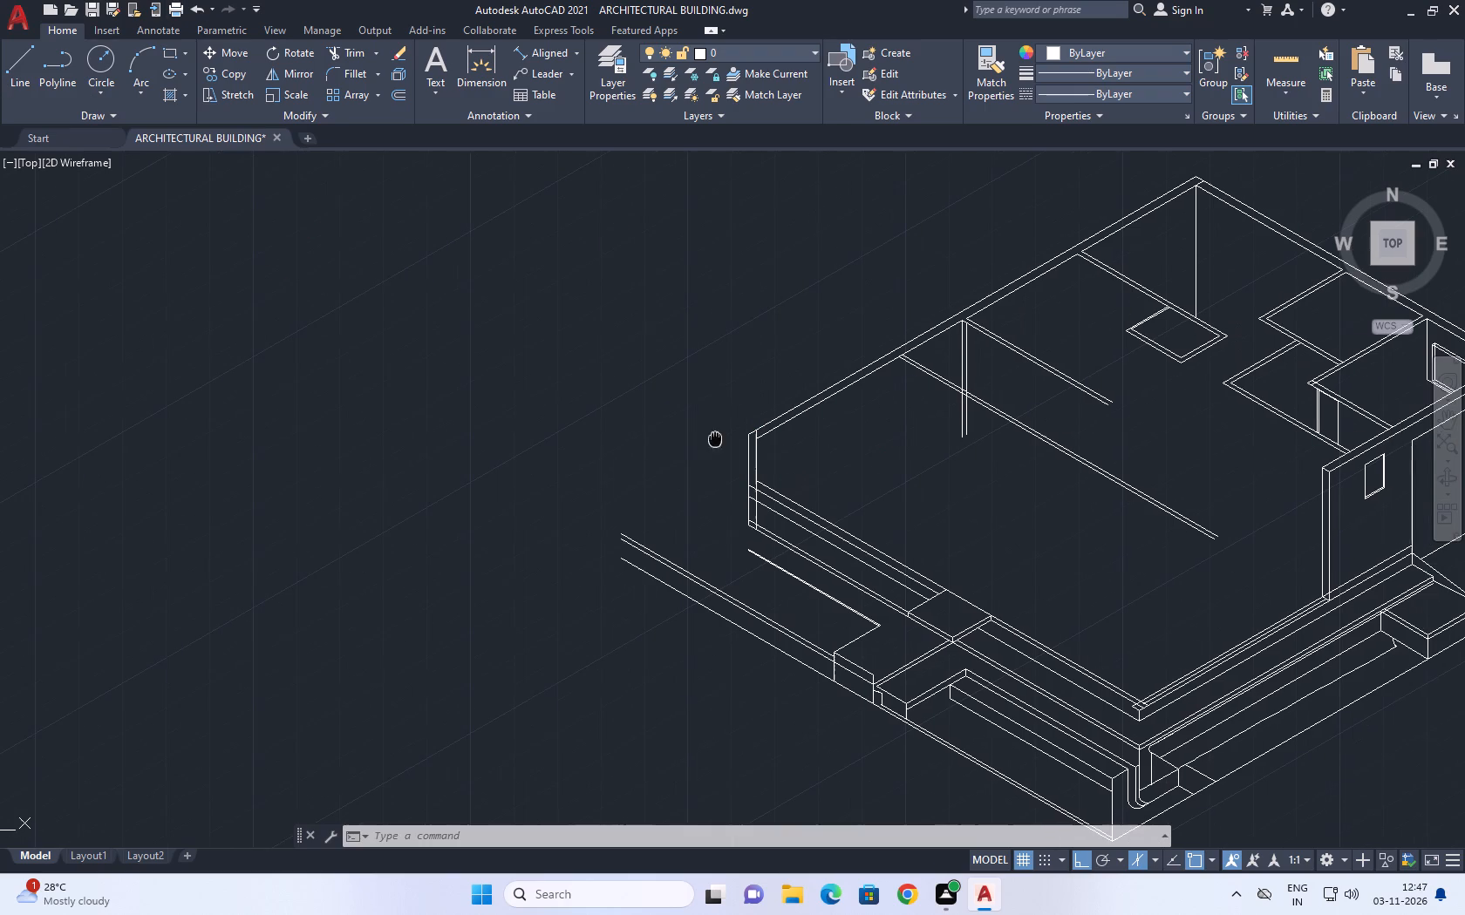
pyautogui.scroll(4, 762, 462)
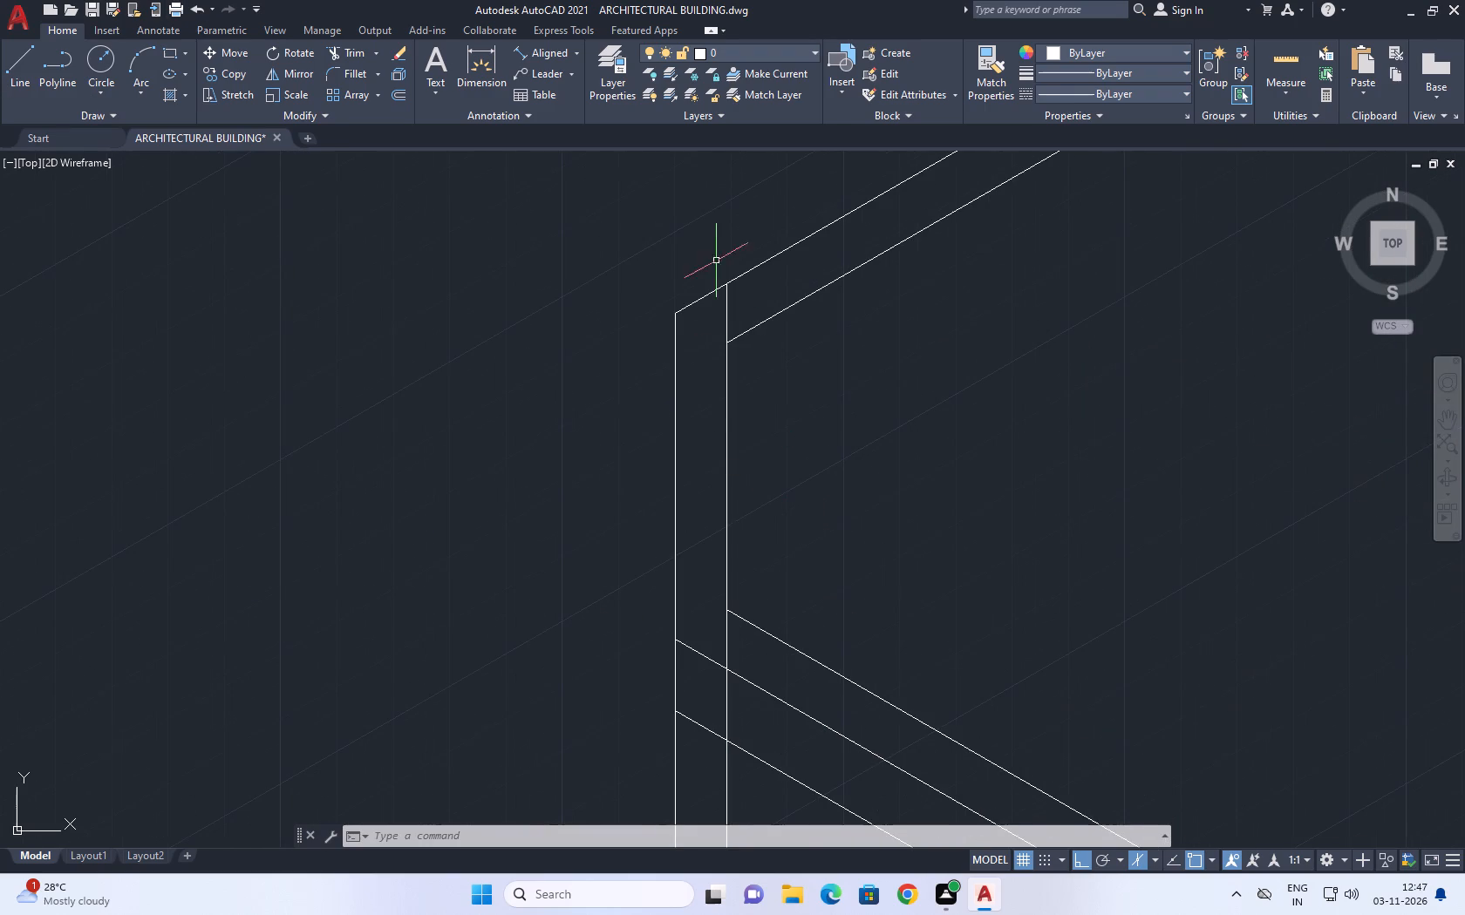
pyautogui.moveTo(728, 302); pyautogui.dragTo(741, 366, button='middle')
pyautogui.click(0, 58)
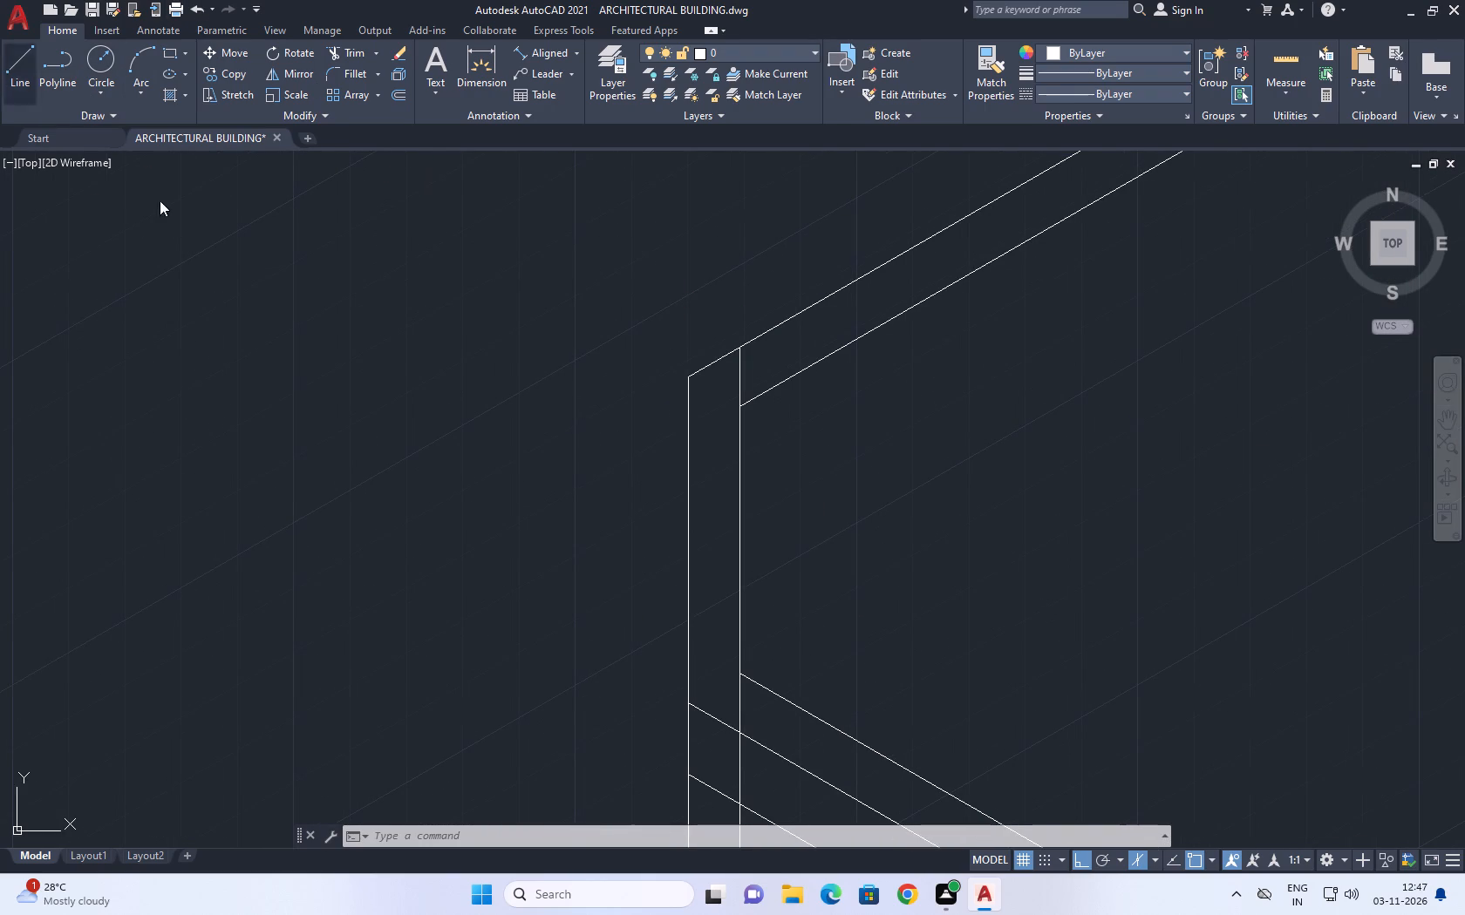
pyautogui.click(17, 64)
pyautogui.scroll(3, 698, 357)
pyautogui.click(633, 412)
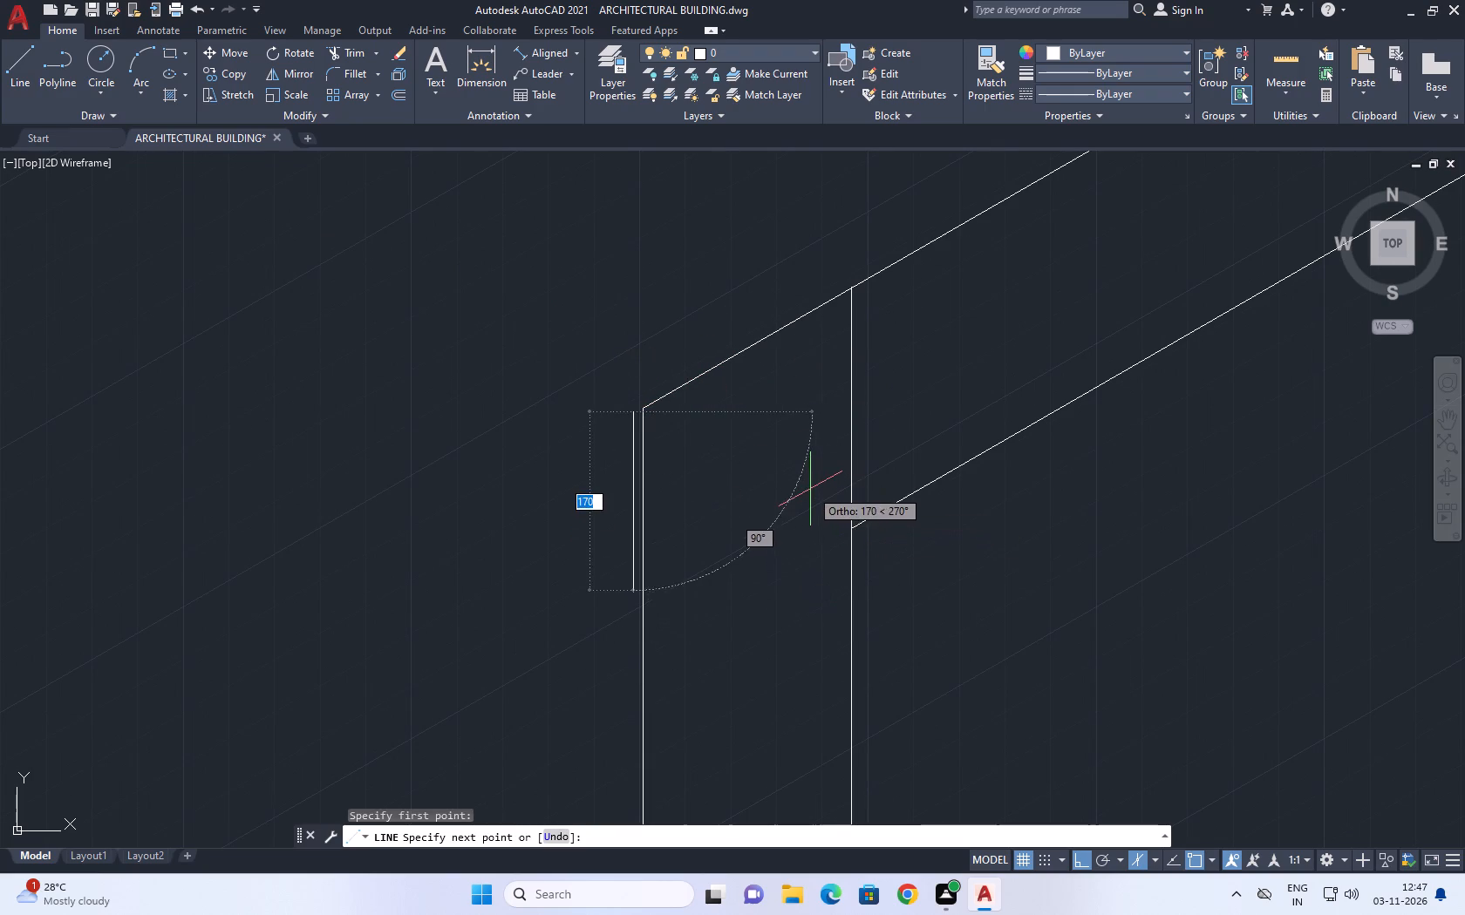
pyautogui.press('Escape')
# Draw a 150° line from the wall end's inner top corner through its outer top corner.
pyautogui.press('space')
pyautogui.moveTo(852, 529); pyautogui.dragTo(823, 509)
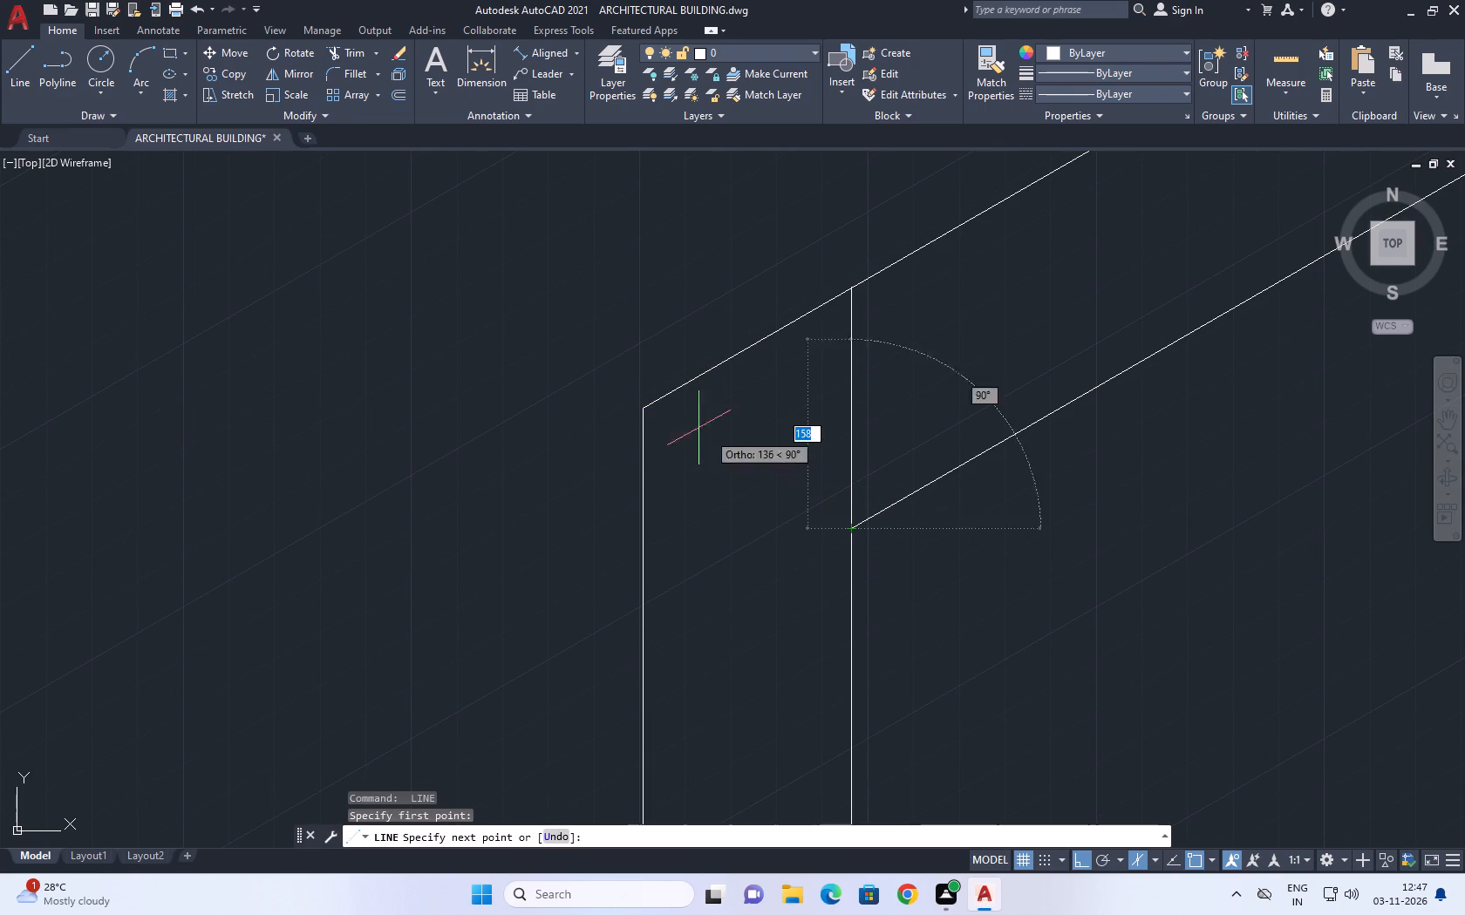
pyautogui.press('F5')
pyautogui.click(569, 391)
pyautogui.press('Escape')
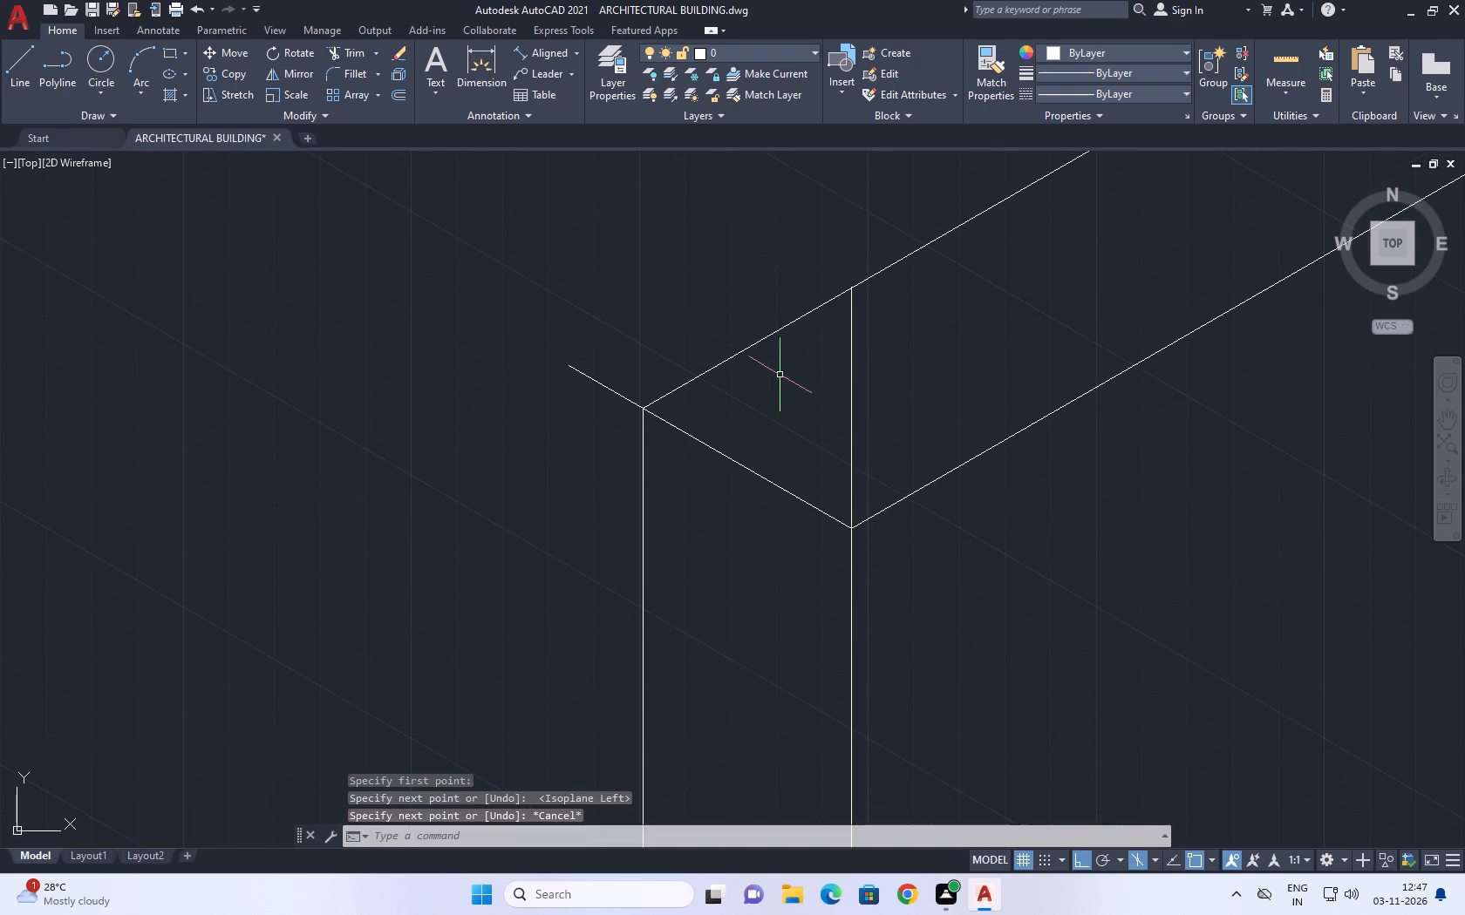
# Trim the new 150° line's overshoot past the outer corner and the inner vertical's portion above that line.
pyautogui.moveTo(646, 390); pyautogui.dragTo(678, 471, button='middle')
pyautogui.write('tr')
pyautogui.press('space')
pyautogui.click(617, 440)
pyautogui.click(600, 498)
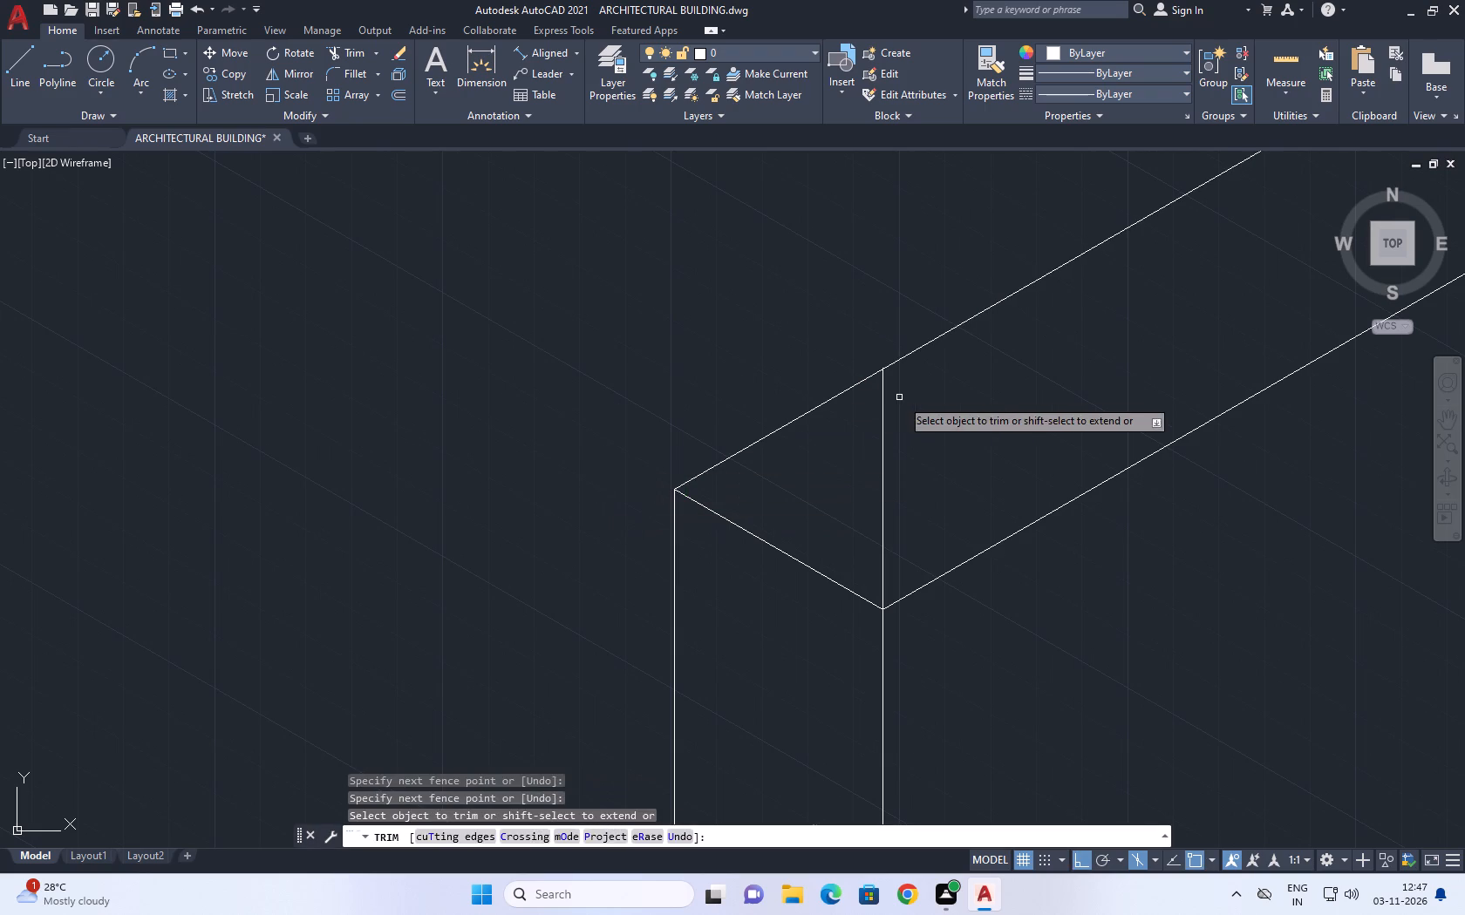
pyautogui.click(905, 401)
pyautogui.click(835, 434)
pyautogui.scroll(-4, 917, 402)
pyautogui.press('Escape')
# Trim the 150° base-line segments lying between the two verticals of the wall end.
pyautogui.scroll(-6, 792, 367)
pyautogui.scroll(2, 780, 406)
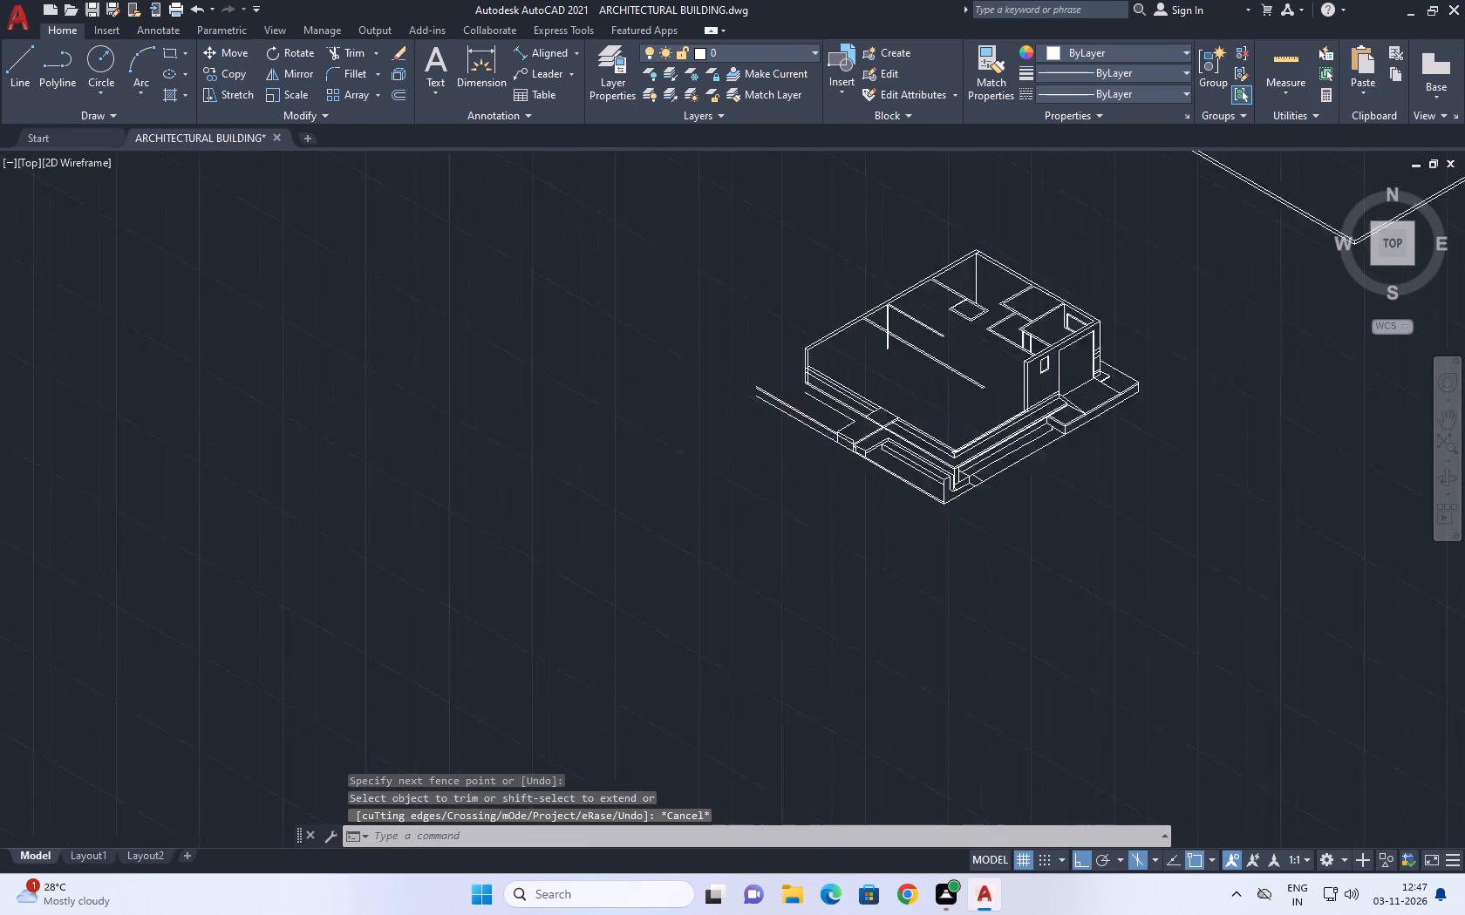
pyautogui.scroll(3, 770, 394)
pyautogui.moveTo(1005, 368); pyautogui.dragTo(953, 403, button='middle')
pyautogui.moveTo(925, 413); pyautogui.dragTo(876, 457, button='middle')
pyautogui.press('t')
pyautogui.press('r')
pyautogui.press('space')
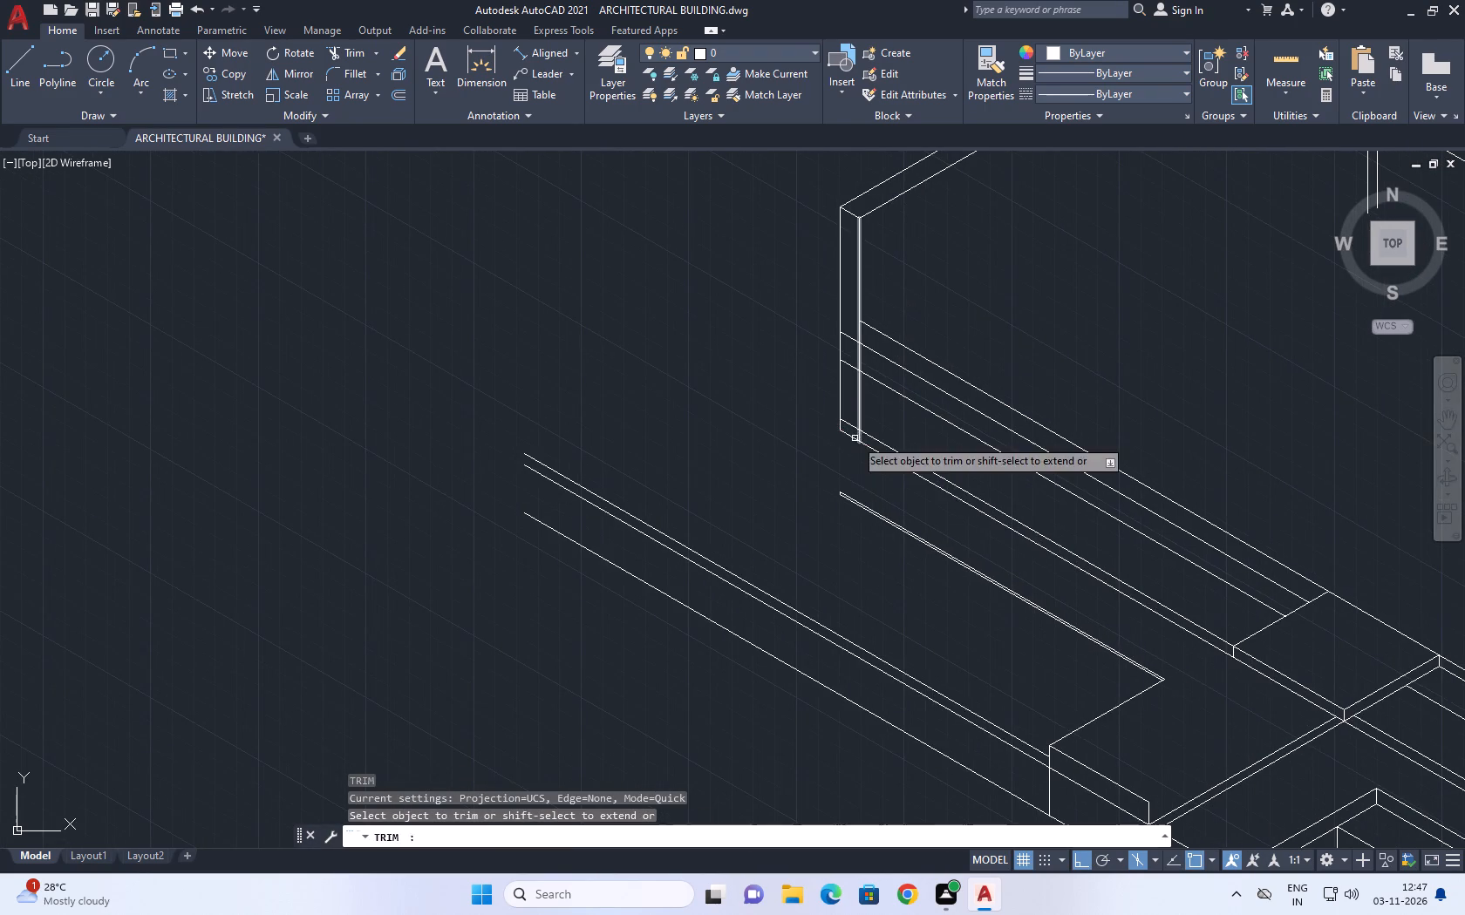
pyautogui.scroll(2, 847, 342)
pyautogui.click(866, 321)
pyautogui.click(848, 560)
pyautogui.scroll(-5, 800, 403)
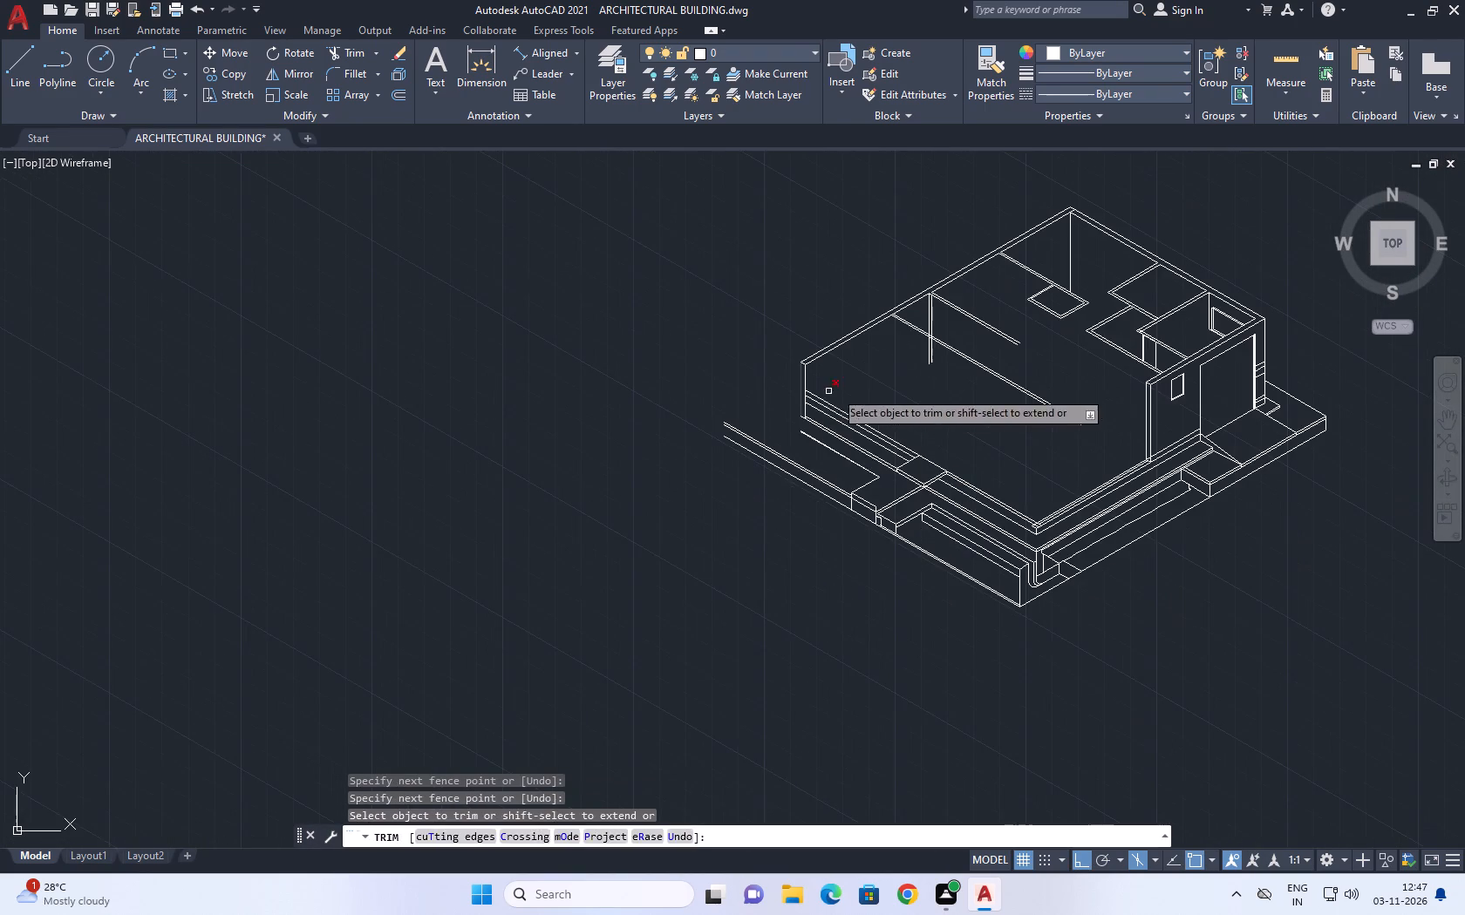
pyautogui.press('Escape')
# Examine the wall end, the thin 150° strip, its 30° return line and the neighbouring slab step.
pyautogui.moveTo(812, 429); pyautogui.dragTo(830, 453, button='middle')
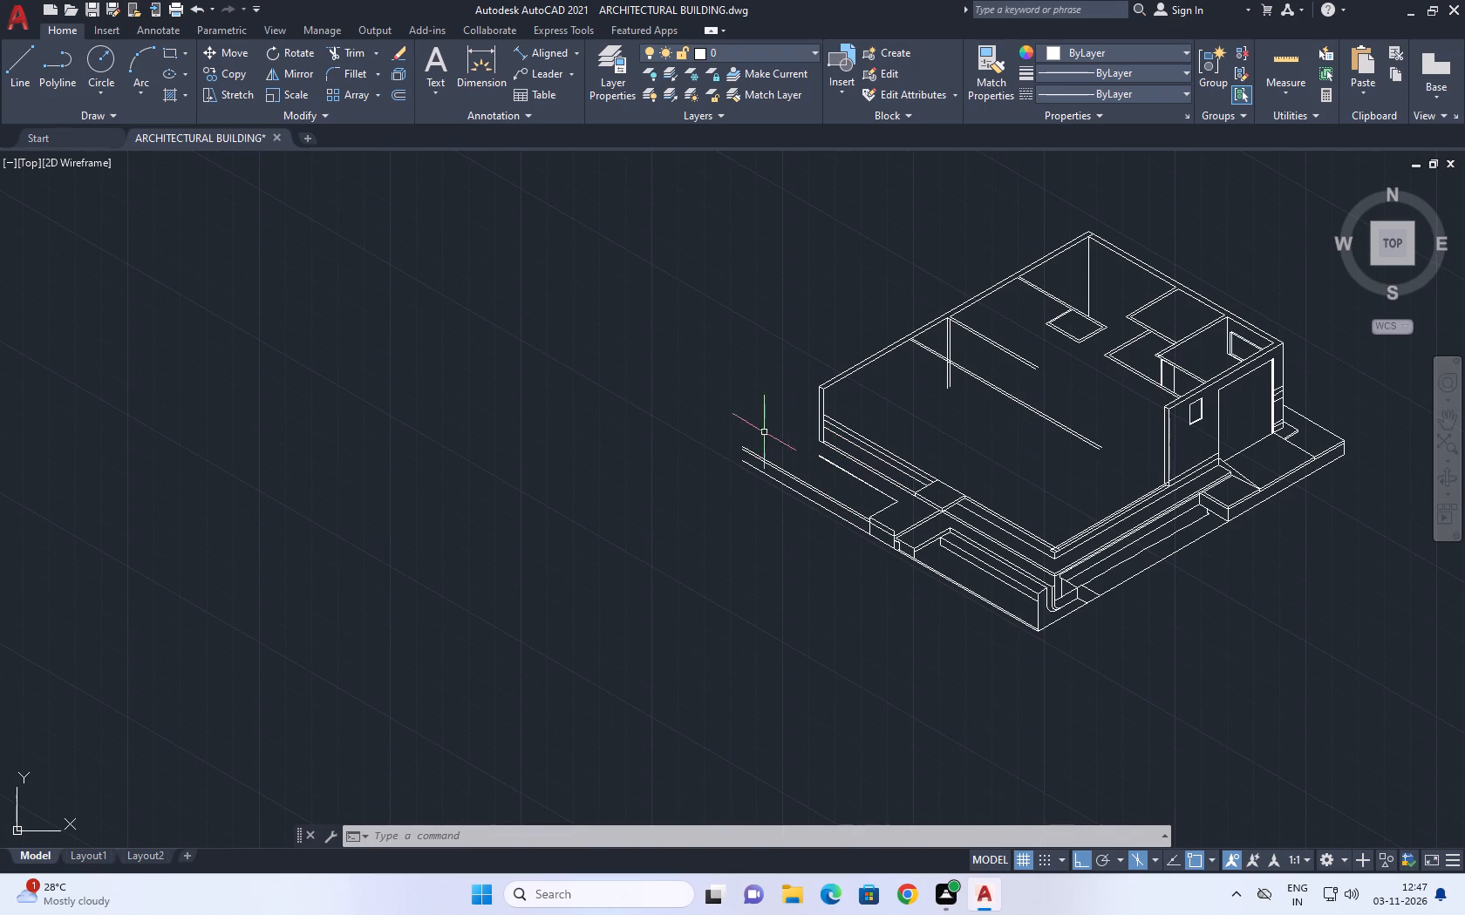
pyautogui.scroll(2, 846, 453)
pyautogui.moveTo(766, 435); pyautogui.dragTo(835, 514, button='middle')
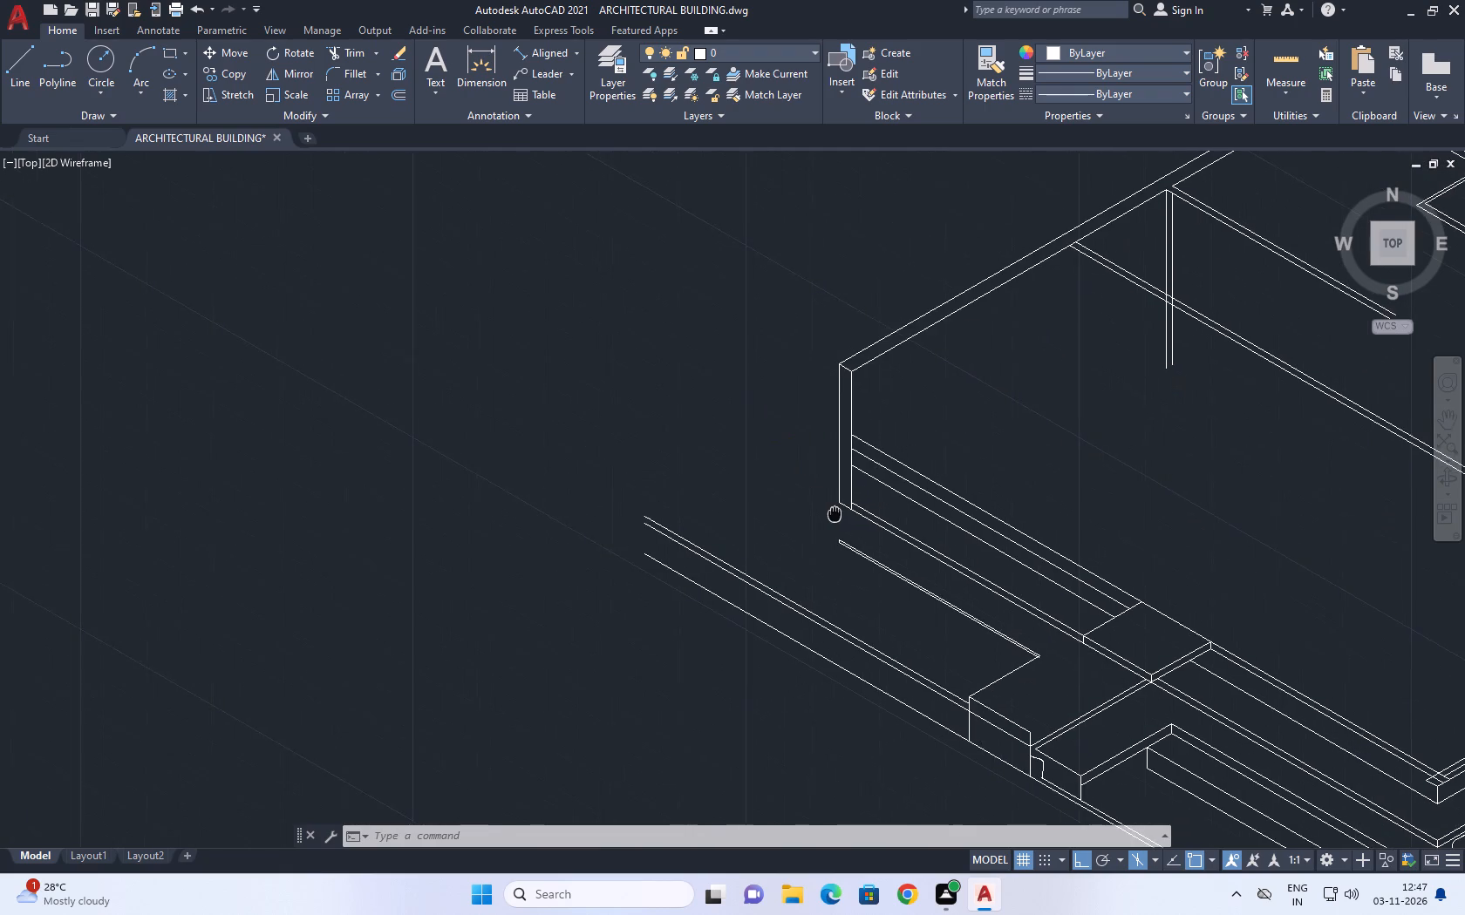
pyautogui.moveTo(835, 514); pyautogui.dragTo(836, 516, button='middle')
pyautogui.moveTo(891, 560); pyautogui.dragTo(927, 647, button='middle')
pyautogui.scroll(1, 916, 593)
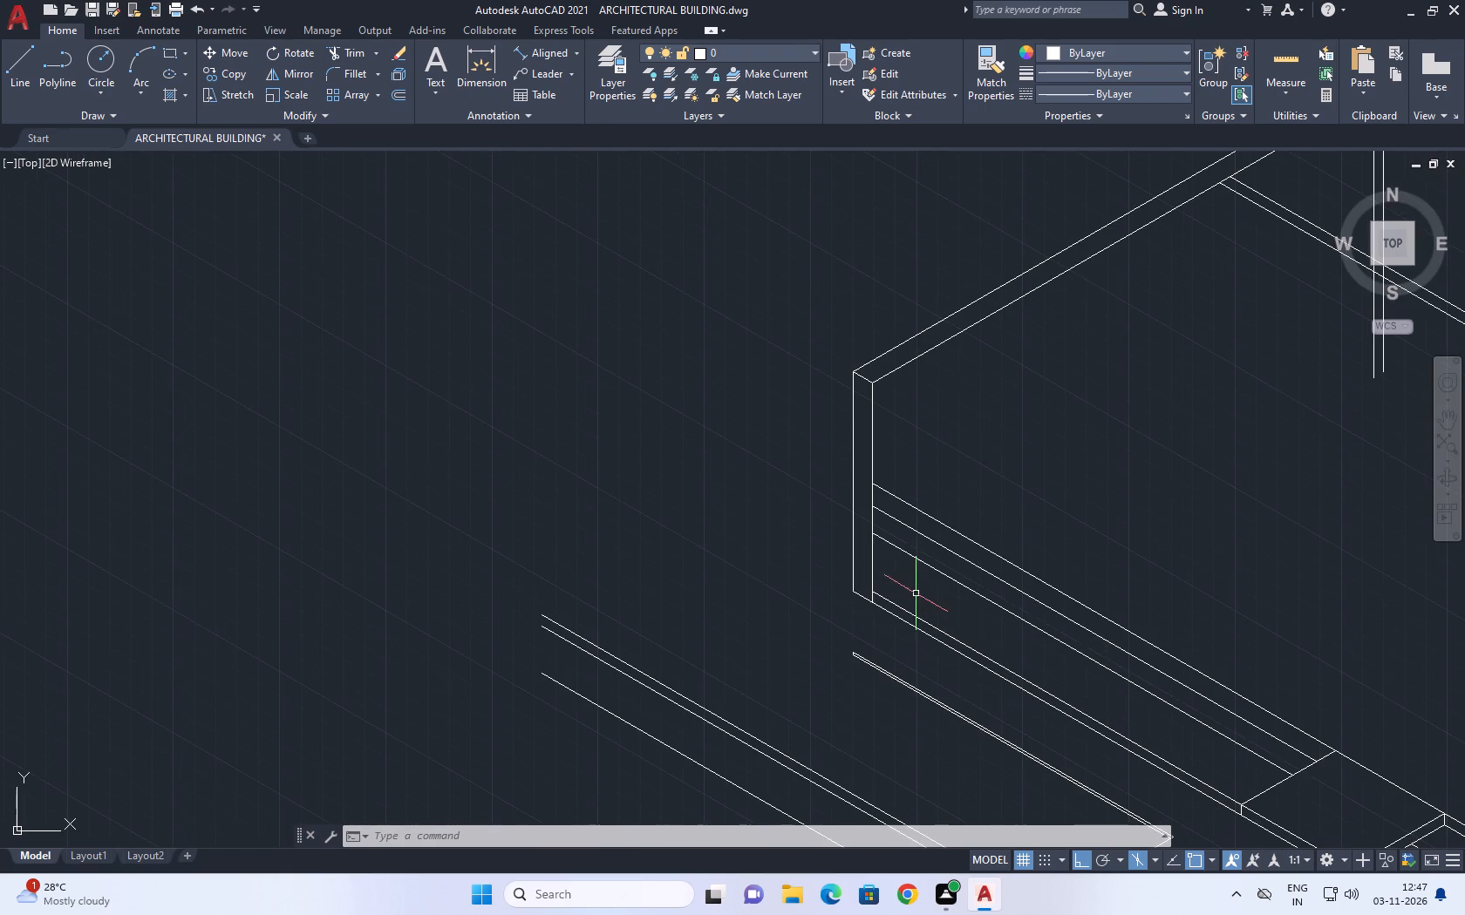
pyautogui.moveTo(958, 661); pyautogui.dragTo(890, 506, button='middle')
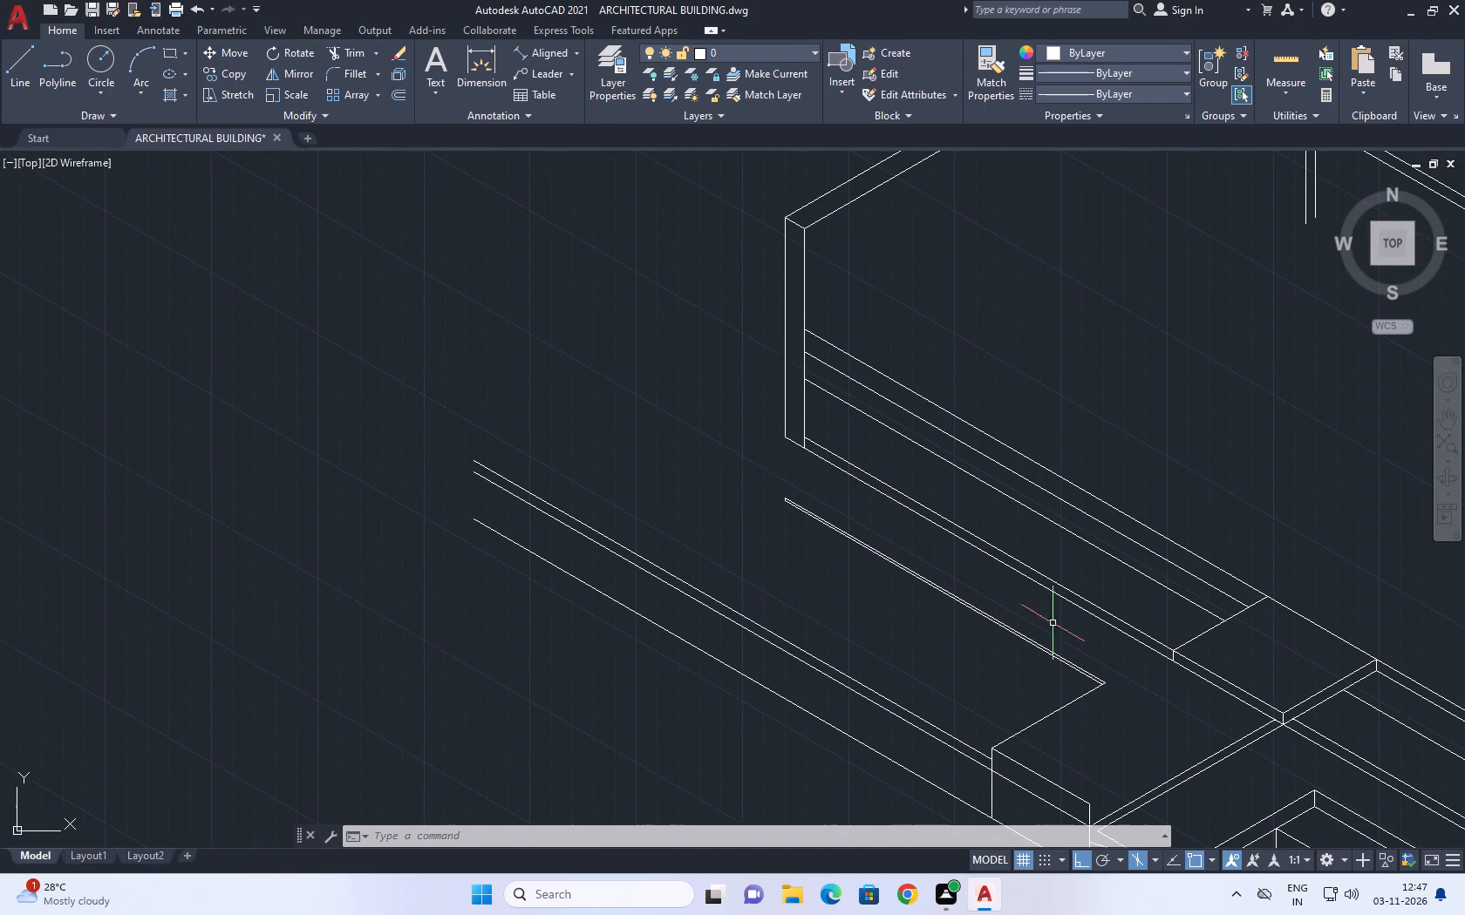
pyautogui.scroll(2, 1105, 683)
pyautogui.moveTo(1083, 688); pyautogui.dragTo(1098, 776, button='middle')
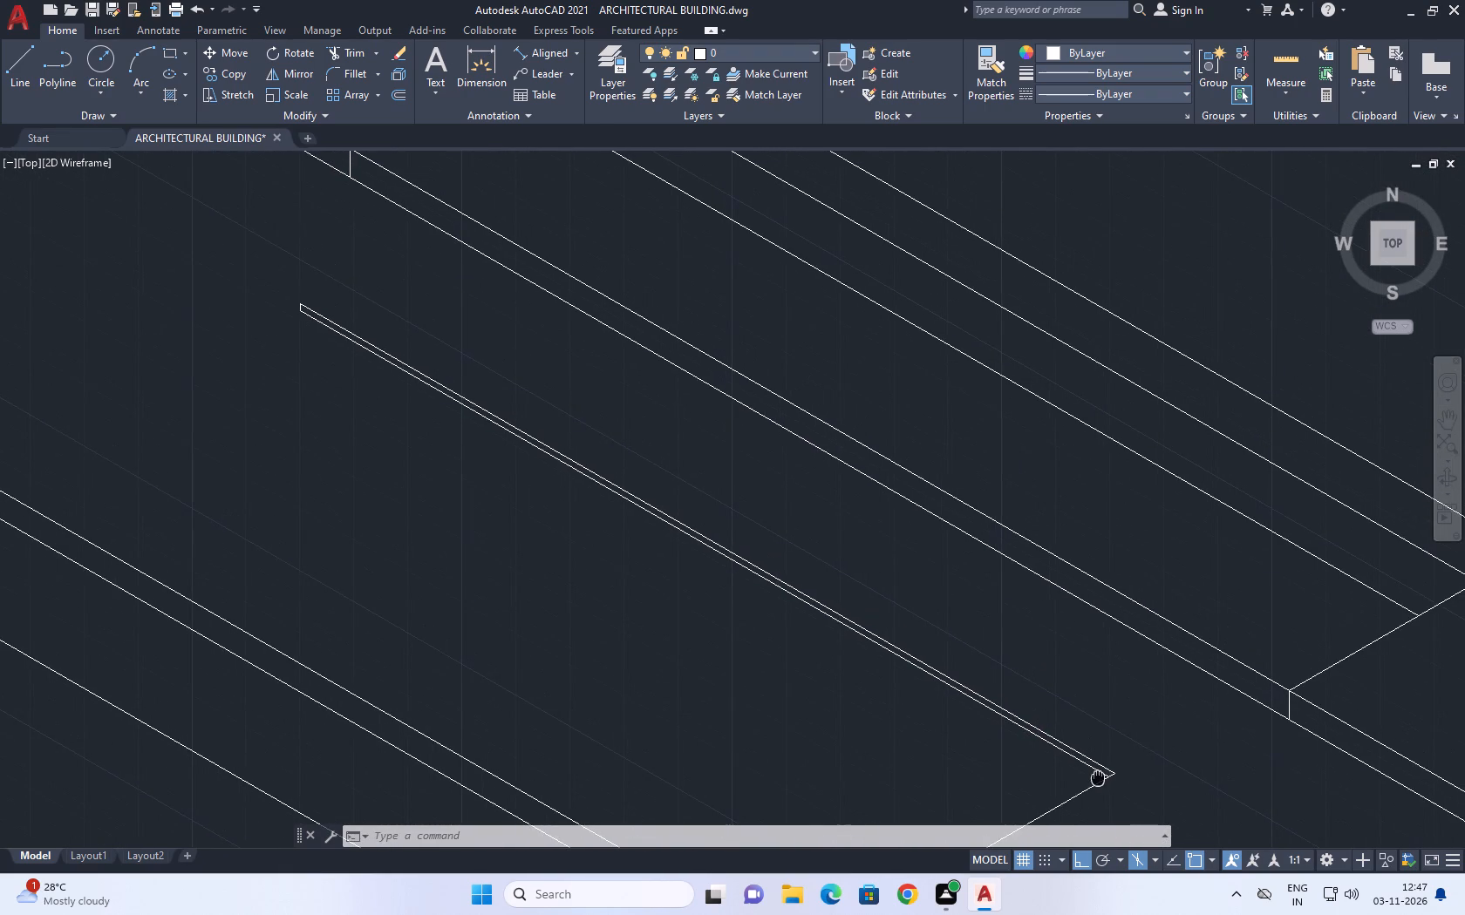
pyautogui.moveTo(1098, 776); pyautogui.dragTo(1096, 776, button='middle')
pyautogui.scroll(1, 1111, 744)
pyautogui.scroll(-2, 1080, 661)
pyautogui.moveTo(1123, 695); pyautogui.dragTo(1005, 644, button='middle')
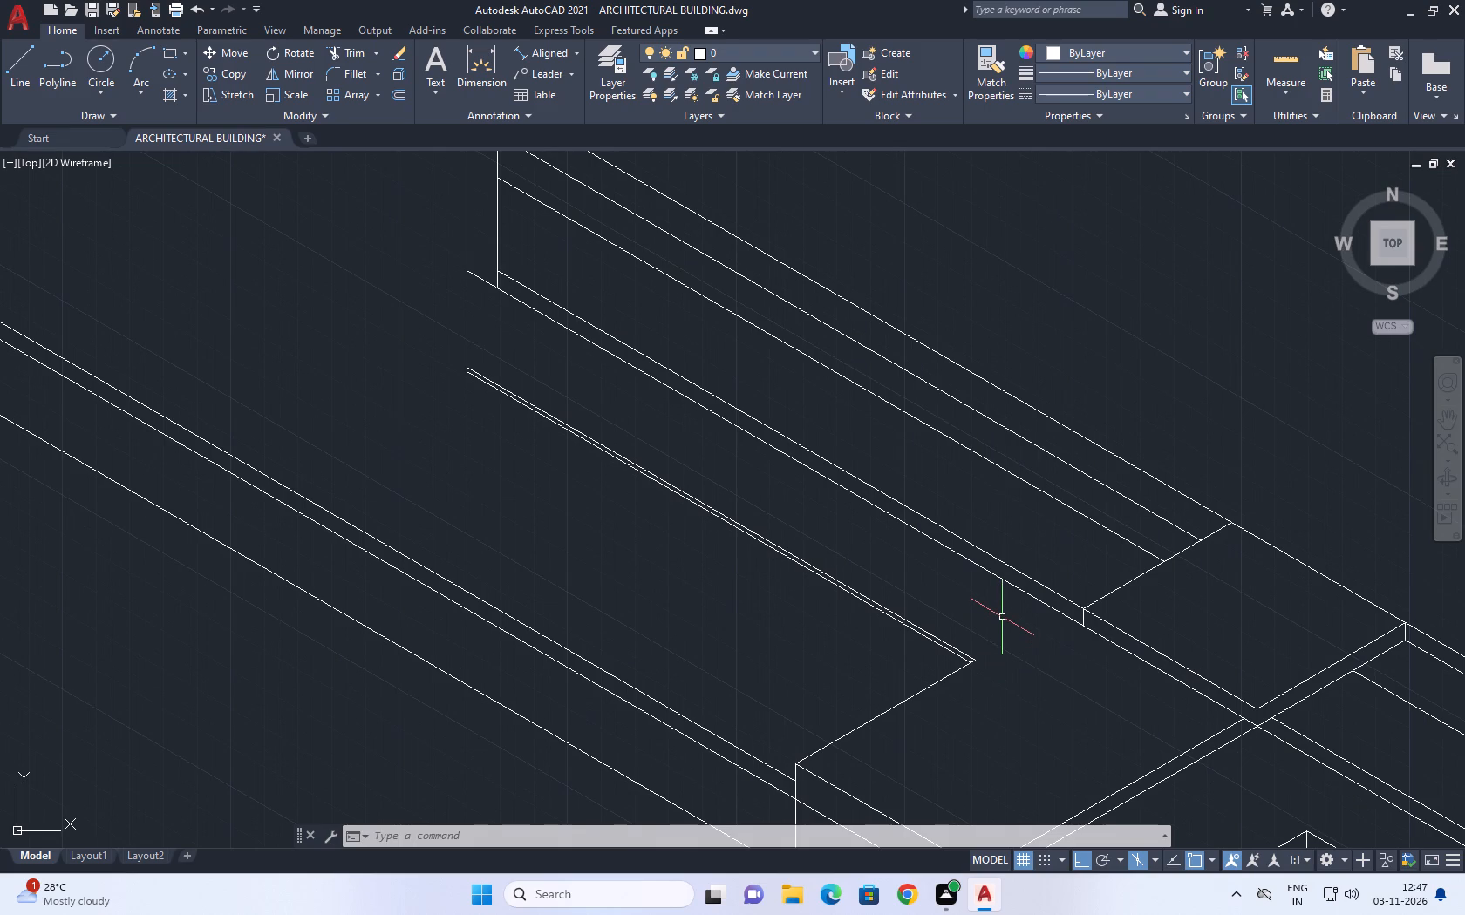
pyautogui.moveTo(1050, 660); pyautogui.dragTo(1004, 488, button='middle')
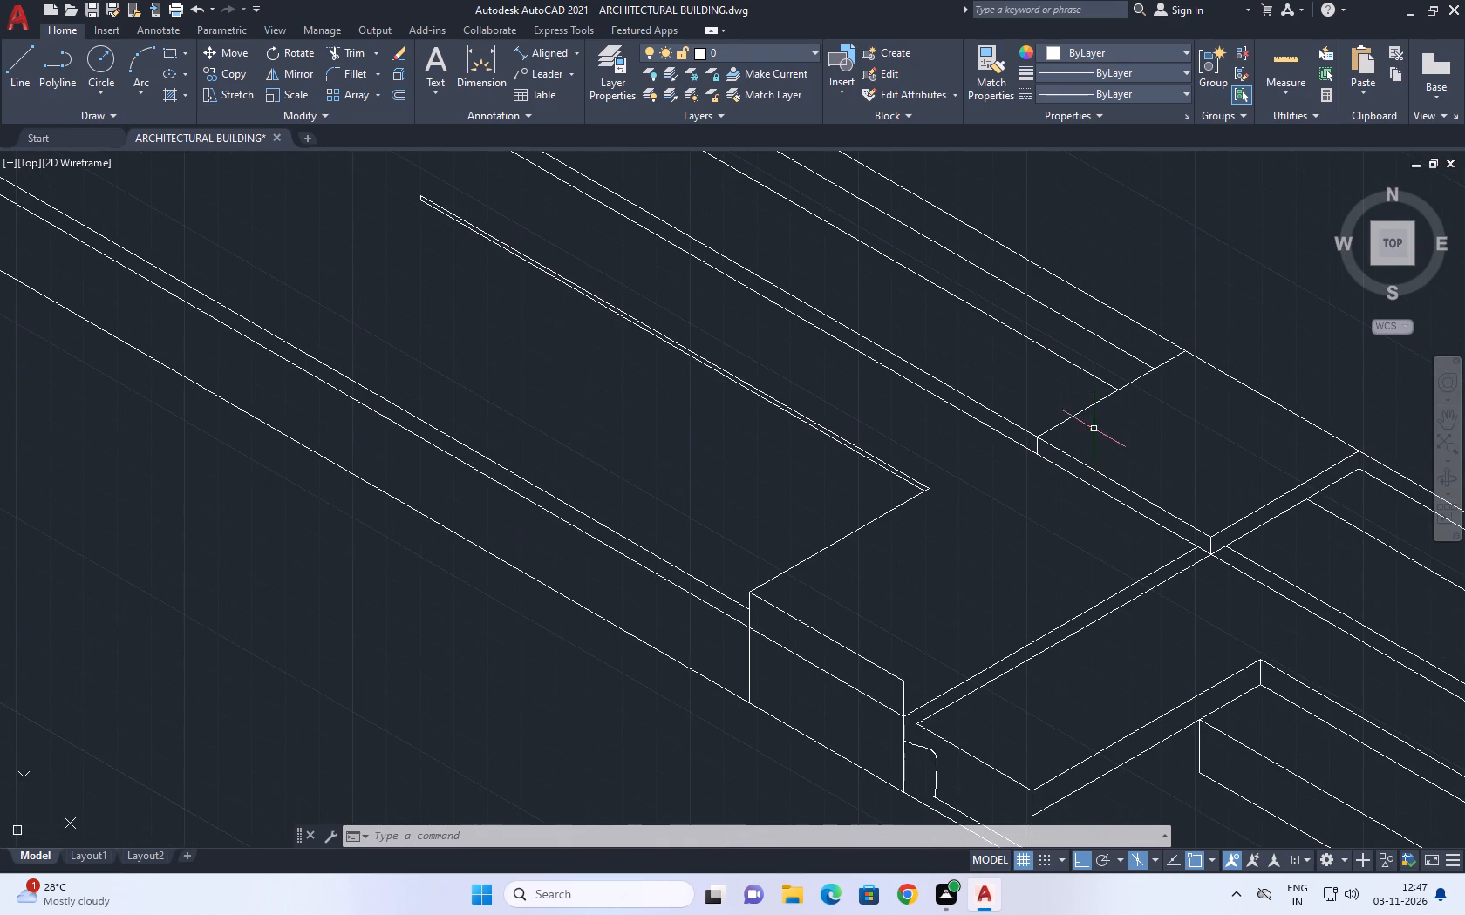
pyautogui.moveTo(1094, 414); pyautogui.dragTo(1011, 381, button='middle')
pyautogui.scroll(1, 1012, 382)
pyautogui.moveTo(978, 364); pyautogui.dragTo(1004, 512, button='middle')
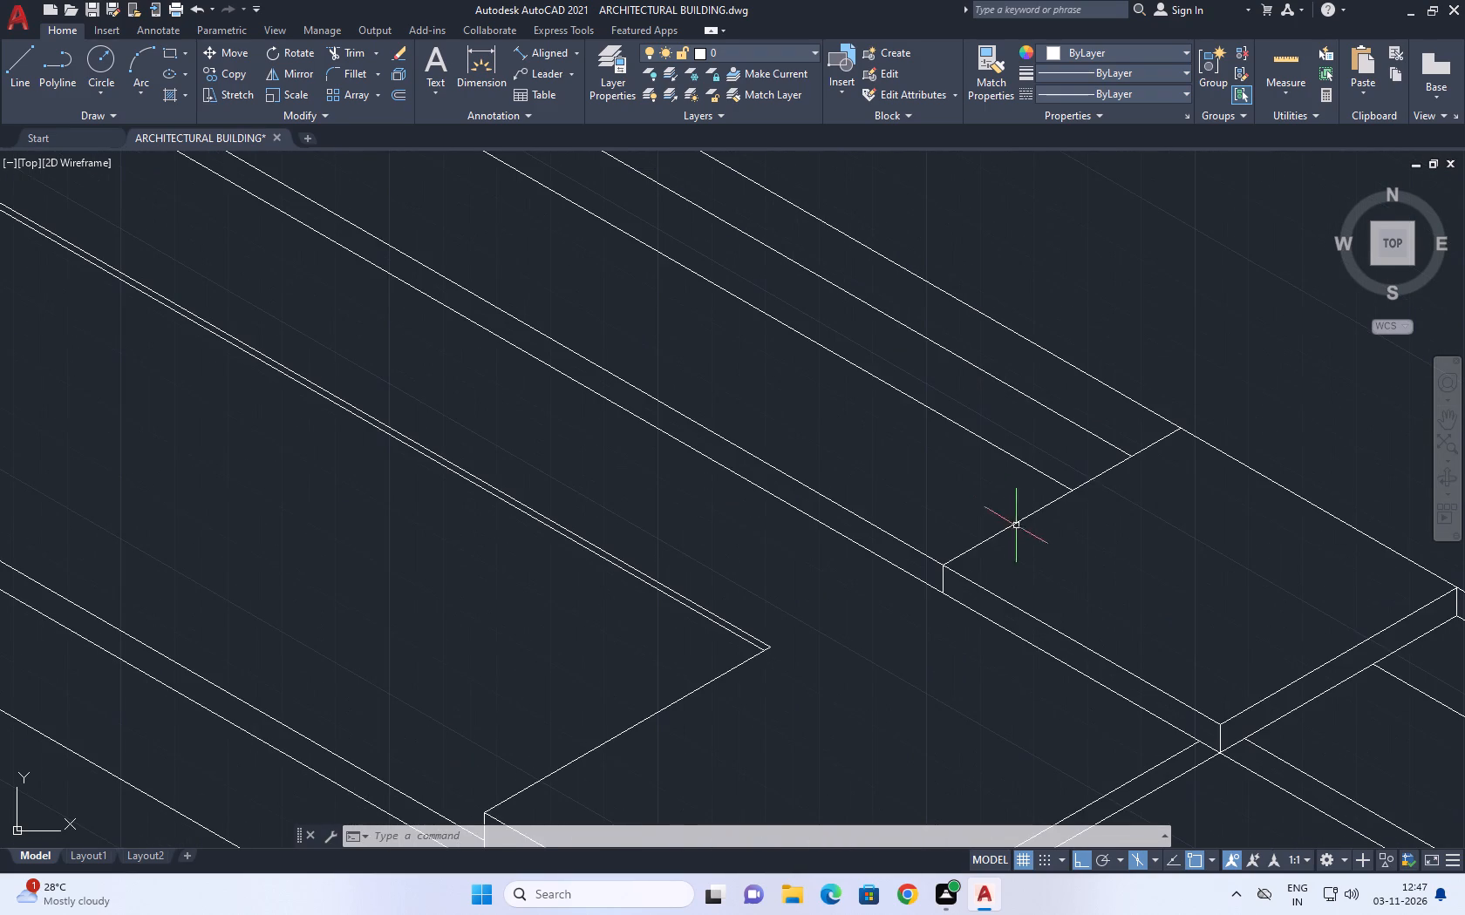
pyautogui.moveTo(1027, 536); pyautogui.dragTo(1009, 512)
pyautogui.click(969, 473)
pyautogui.press('Escape')
# Draw a 30° guide line from the thin strip's end corner across the slab edges and beyond the uppermost 150° edge.
pyautogui.press('l')
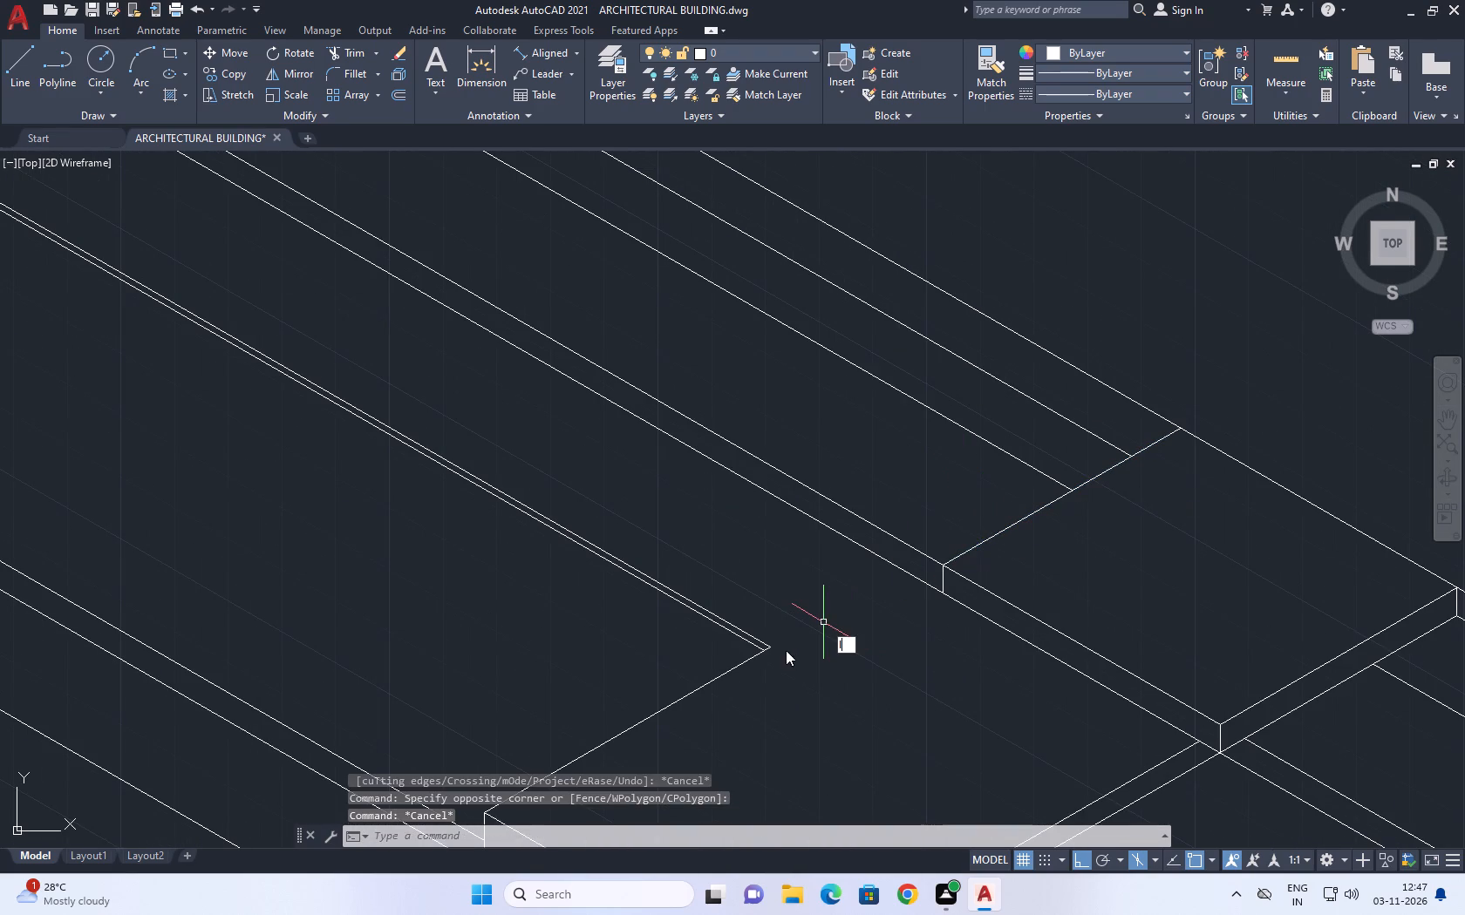
pyautogui.press('space')
pyautogui.moveTo(771, 646); pyautogui.dragTo(801, 625)
pyautogui.press('F5')
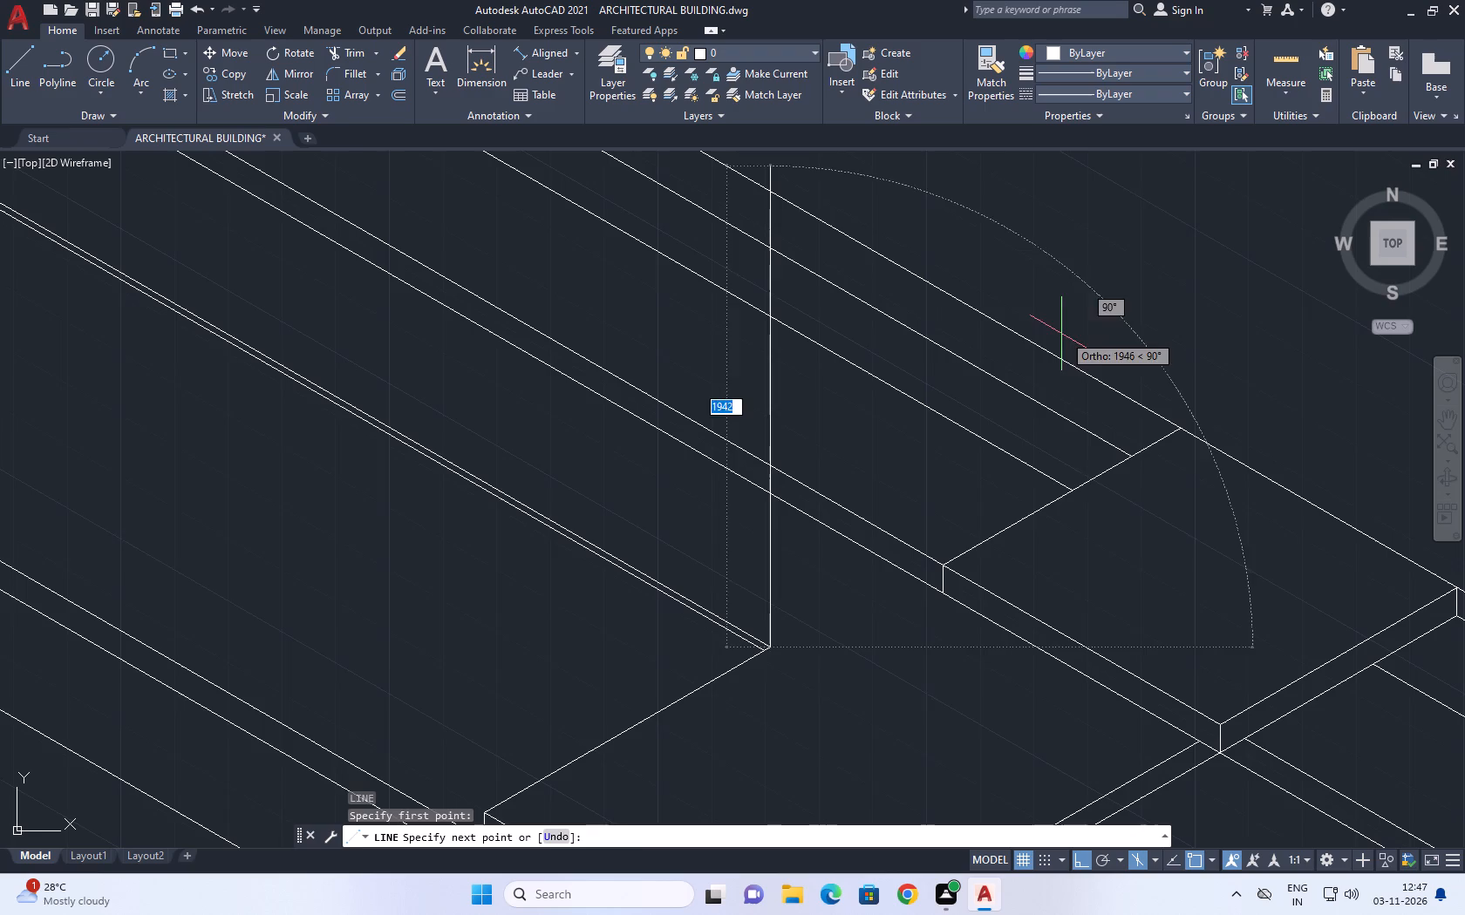
pyautogui.click(1140, 325)
pyautogui.press('Escape')
# Move the slab step's 30° edge and short vertical along the 150° edge to its intersection with the guide line.
pyautogui.scroll(1, 977, 535)
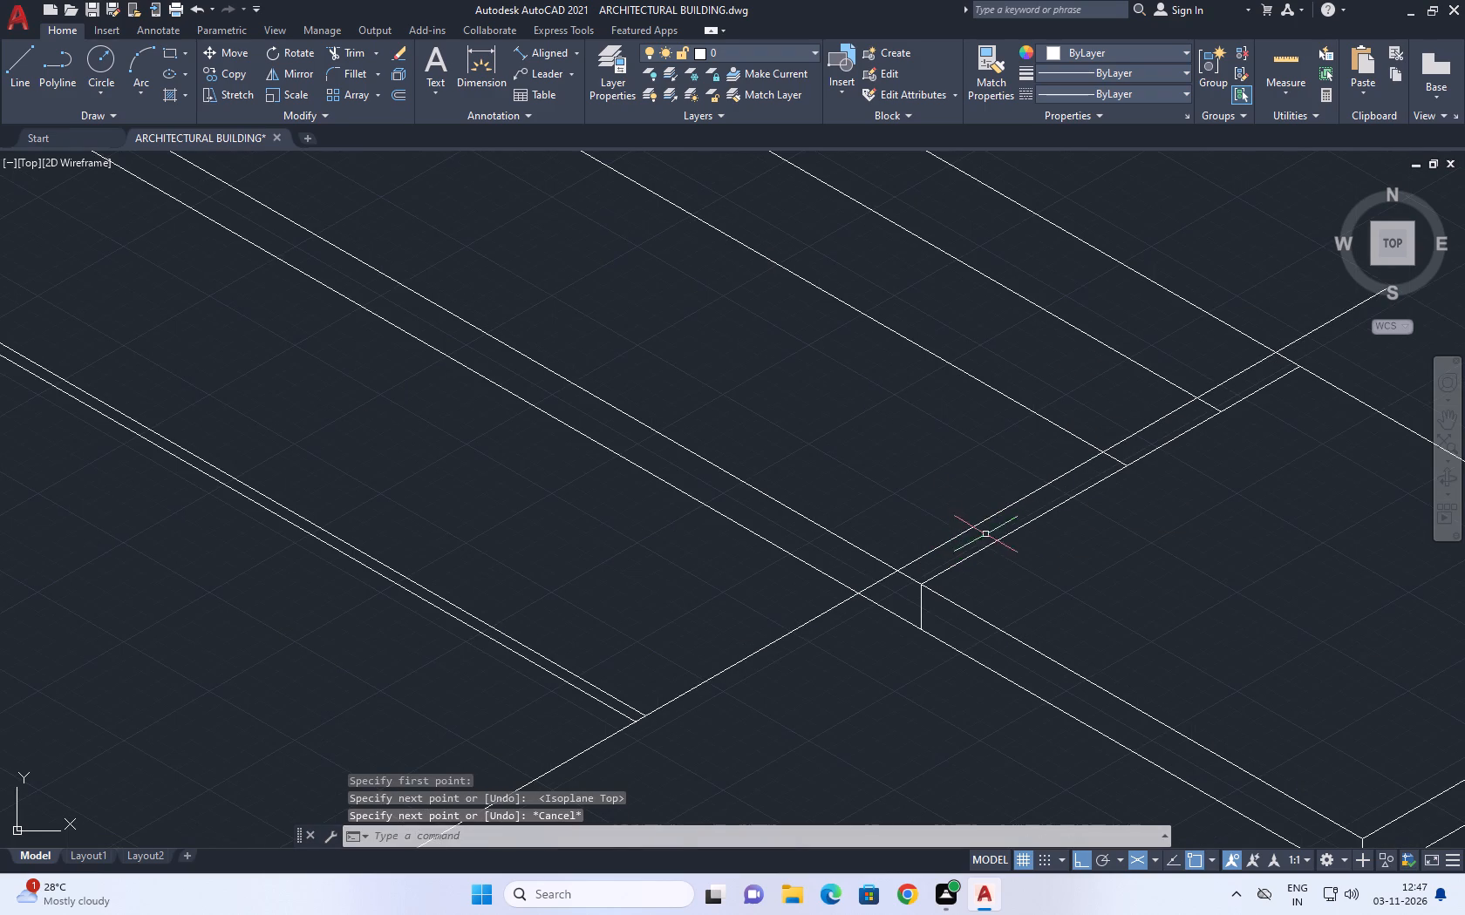
pyautogui.click(990, 540)
pyautogui.click(979, 561)
pyautogui.moveTo(1086, 504); pyautogui.dragTo(936, 431, button='middle')
pyautogui.scroll(2, 765, 528)
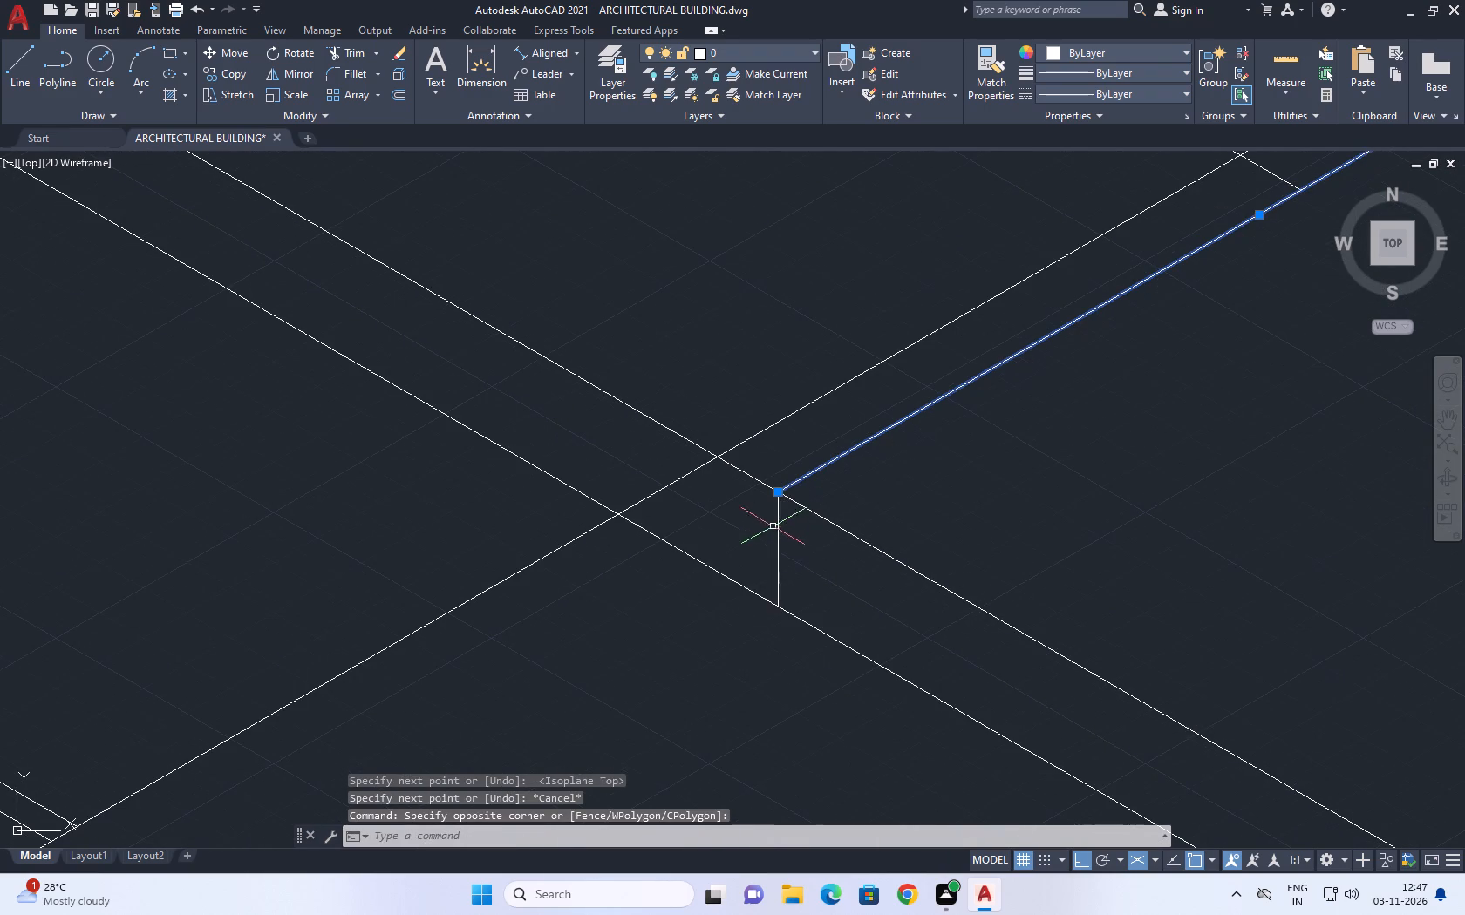
pyautogui.click(779, 531)
pyautogui.write('m')
pyautogui.press('space')
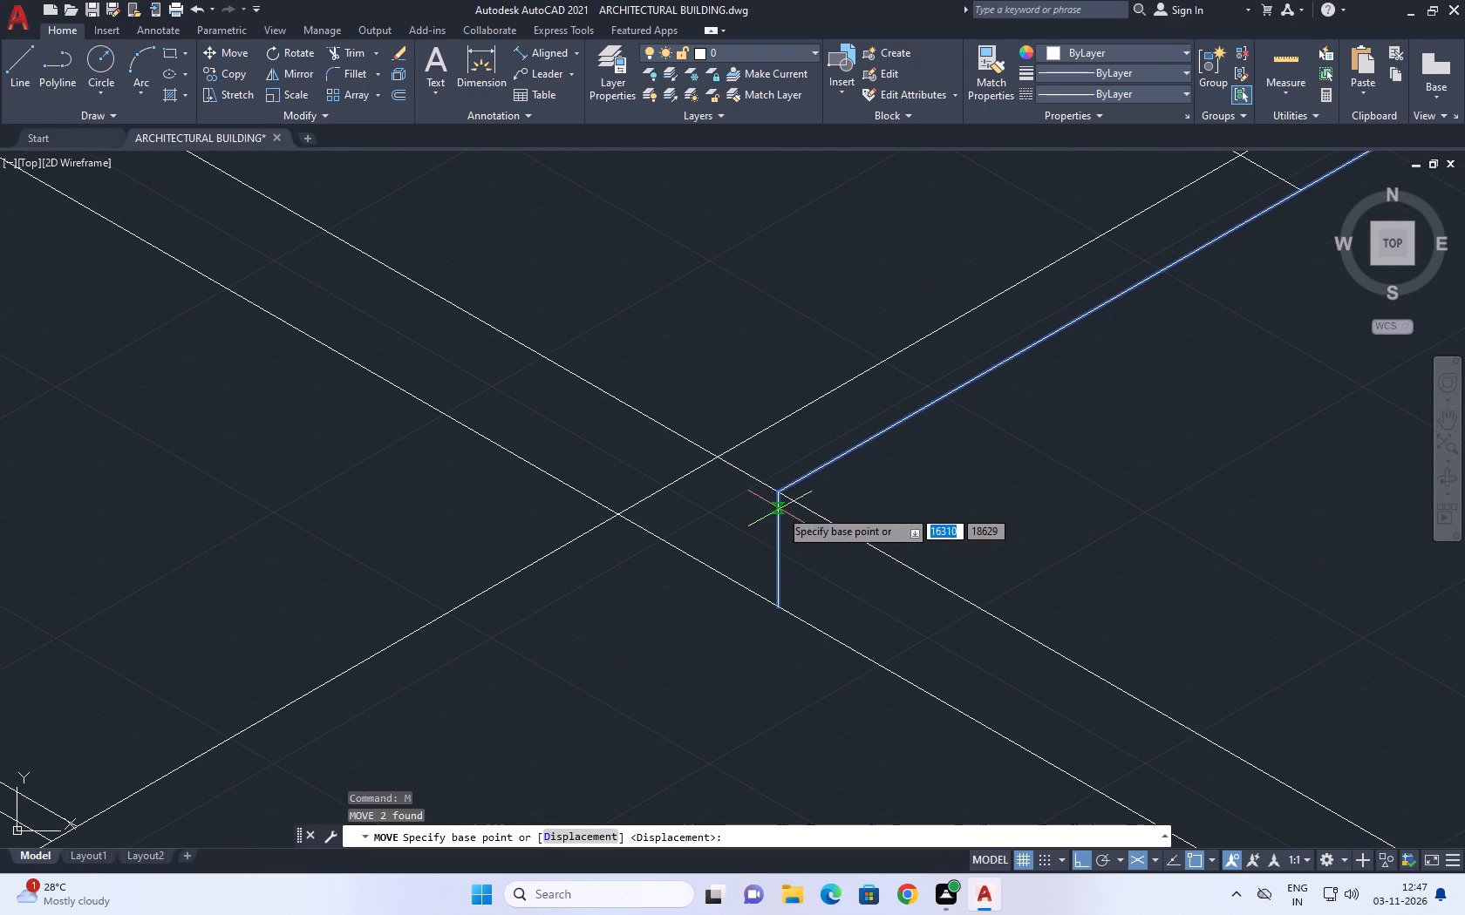
pyautogui.click(779, 495)
pyautogui.click(709, 459)
# Trim the two 150° edges' overshoots beyond the moved 30° edge and the guide line's end beyond the uppermost 150° edge.
pyautogui.scroll(-4, 826, 490)
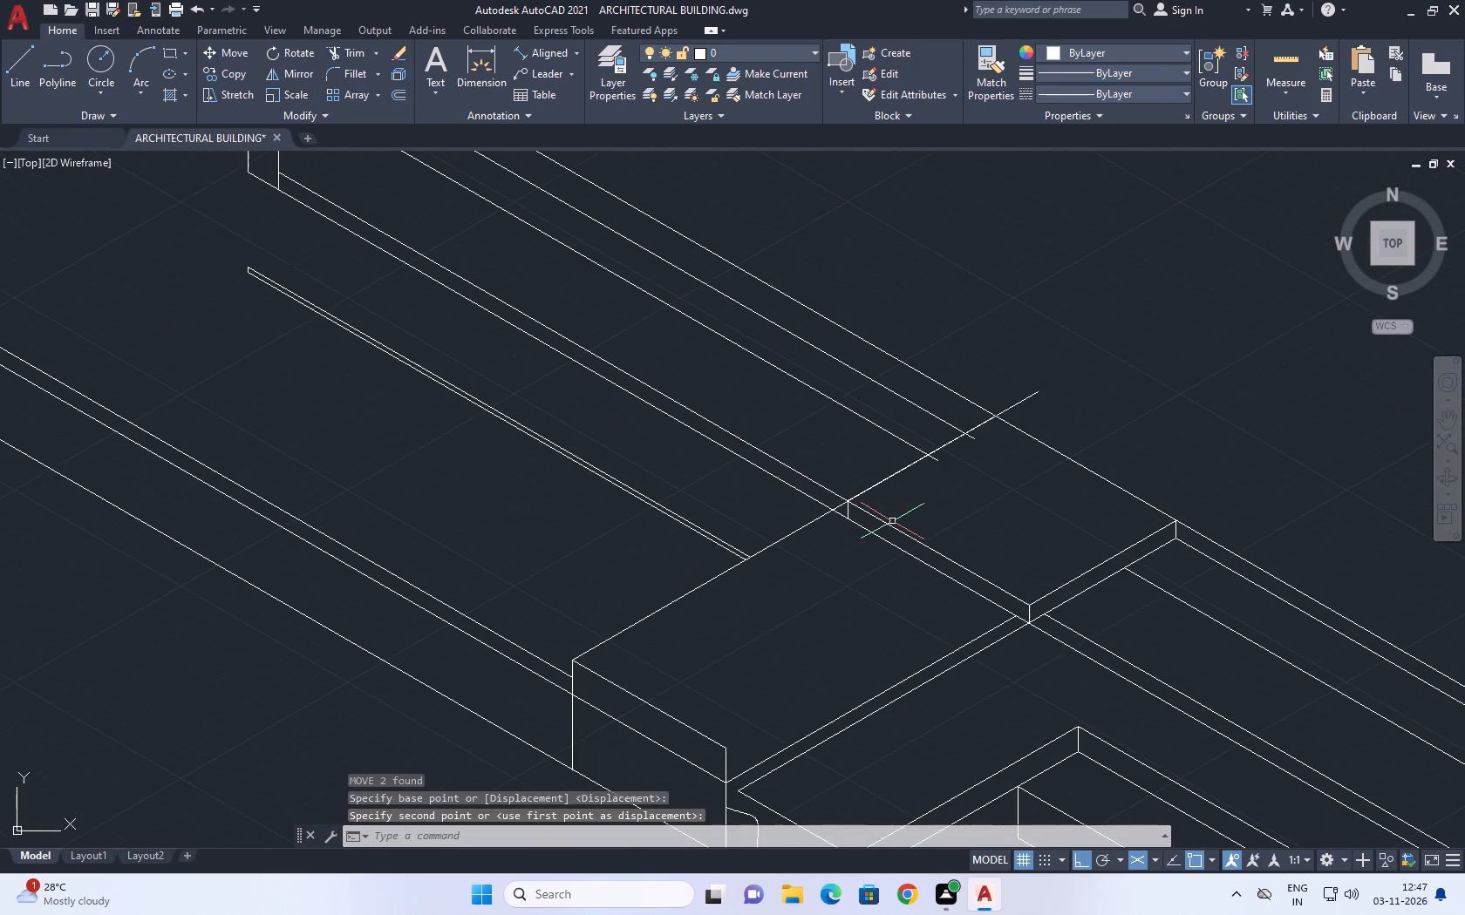
pyautogui.press('t')
pyautogui.press('r')
pyautogui.press('space')
pyautogui.scroll(2, 976, 428)
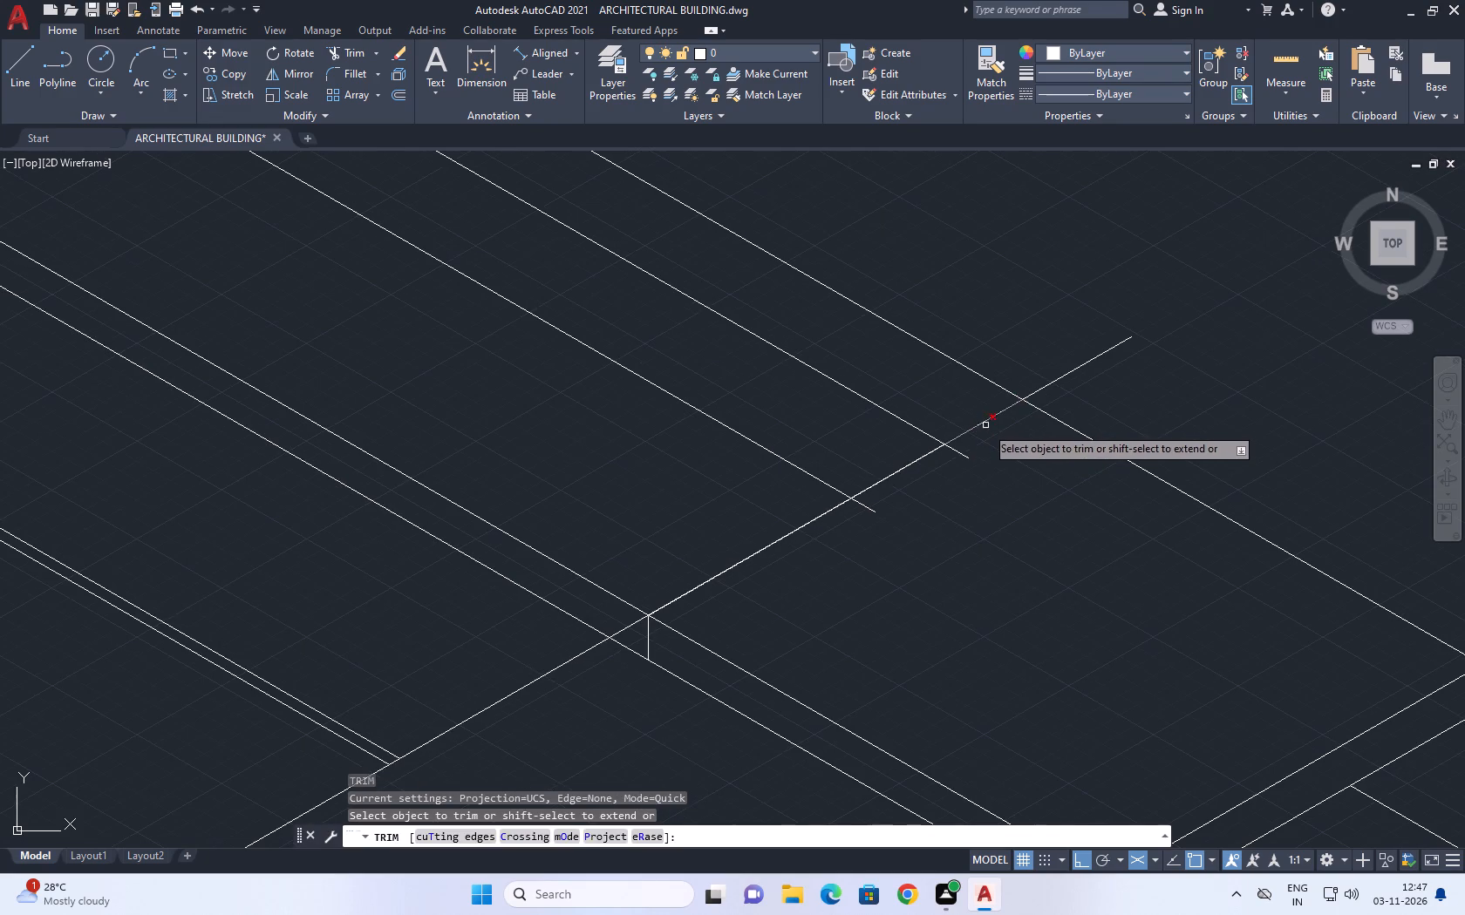
pyautogui.click(993, 432)
pyautogui.click(828, 529)
pyautogui.click(1087, 376)
pyautogui.moveTo(1020, 334); pyautogui.dragTo(1011, 316)
# Trim away the guide line's remaining segments between the slab step's corner and the thin strip's end.
pyautogui.scroll(-4, 1135, 345)
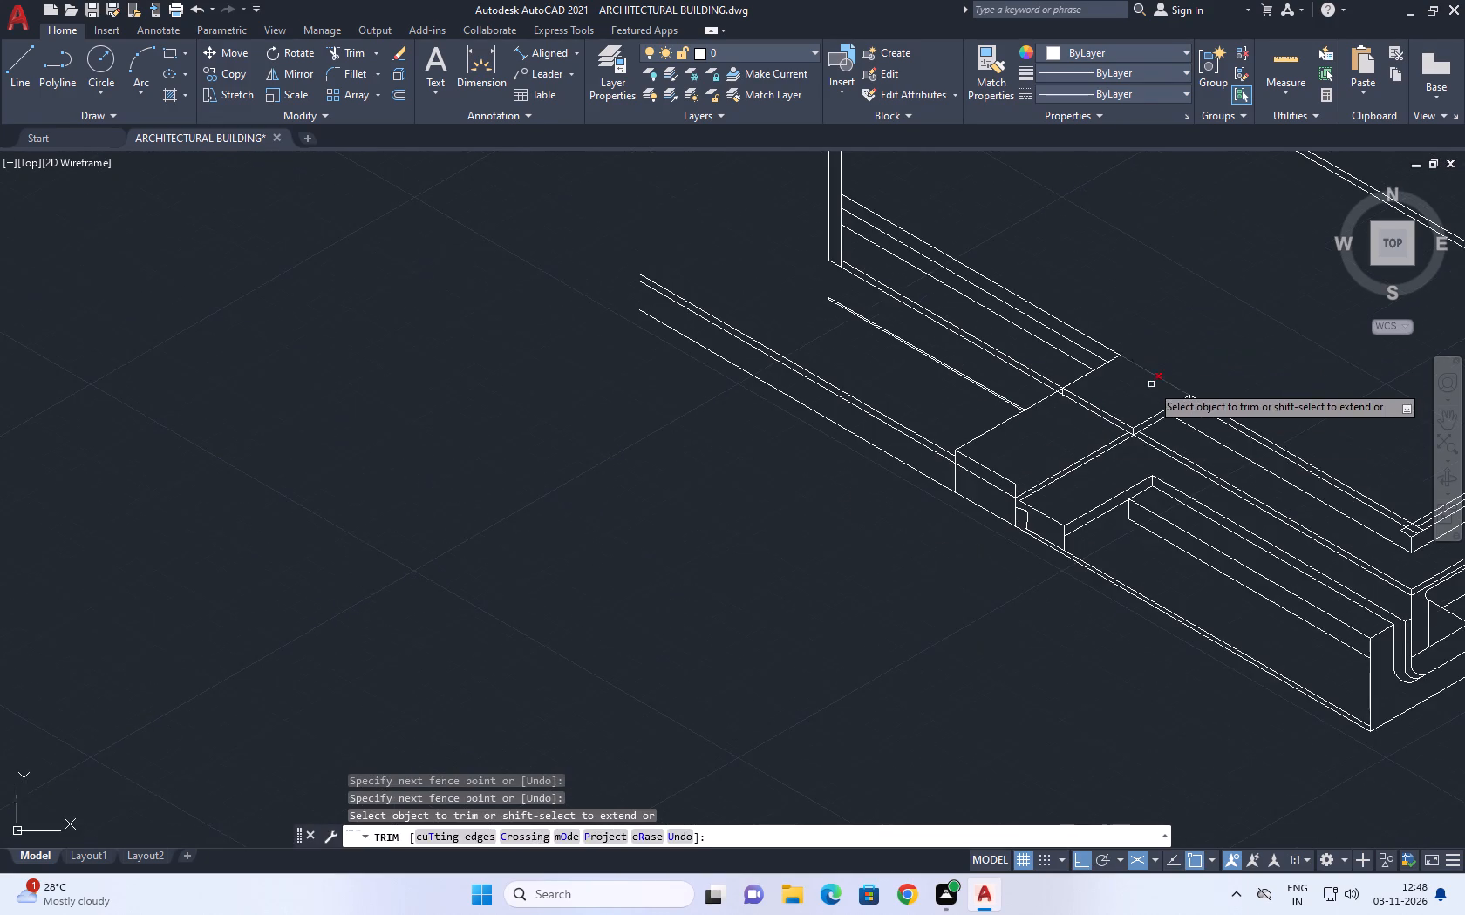
pyautogui.scroll(4, 1066, 403)
pyautogui.click(1011, 324)
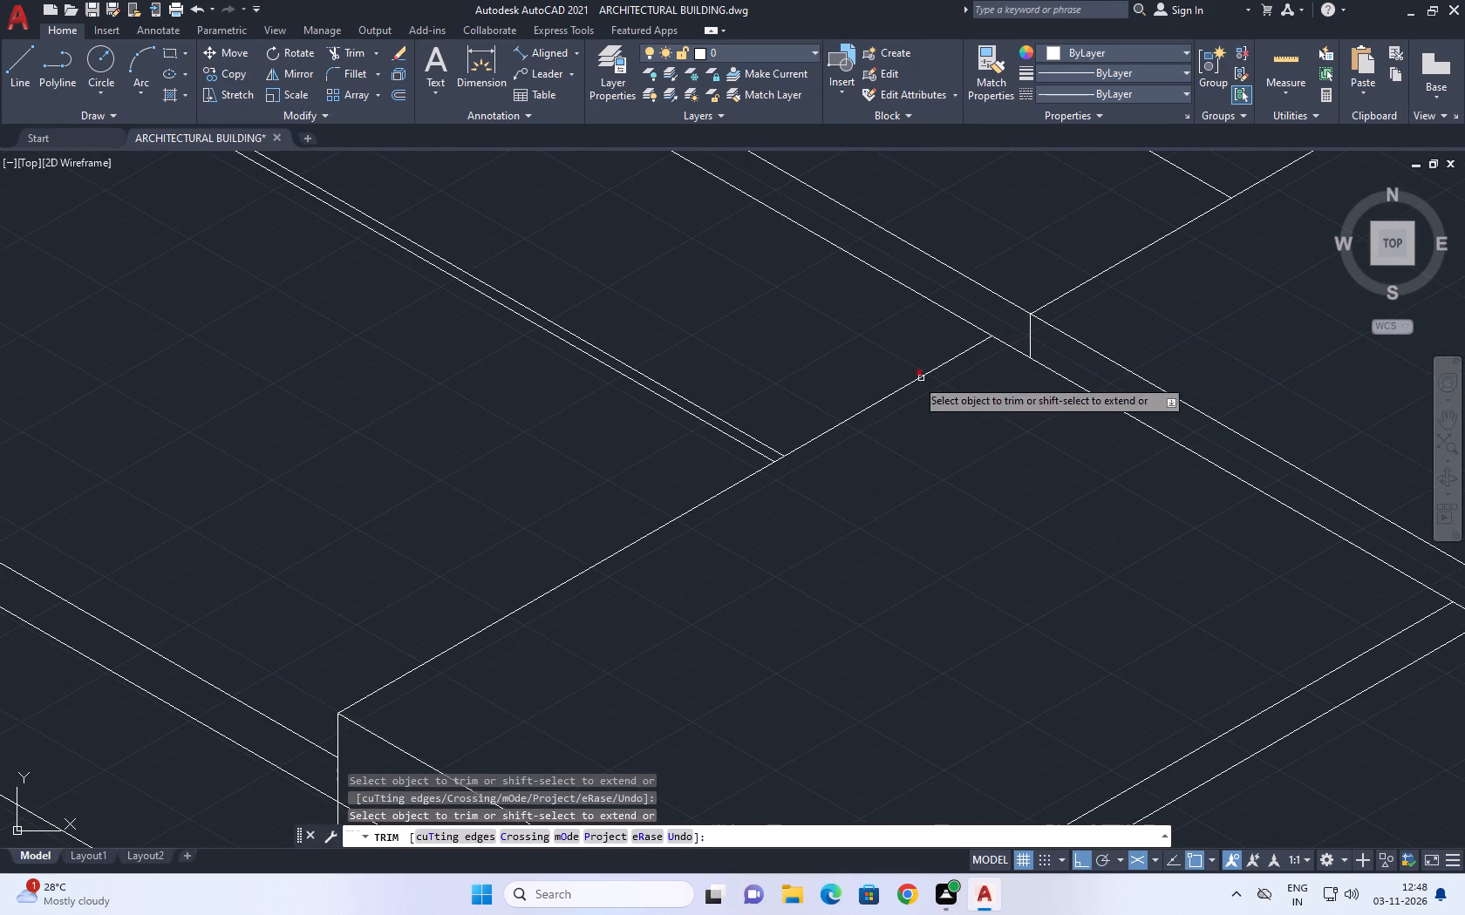
pyautogui.moveTo(887, 378); pyautogui.dragTo(910, 482, button='middle')
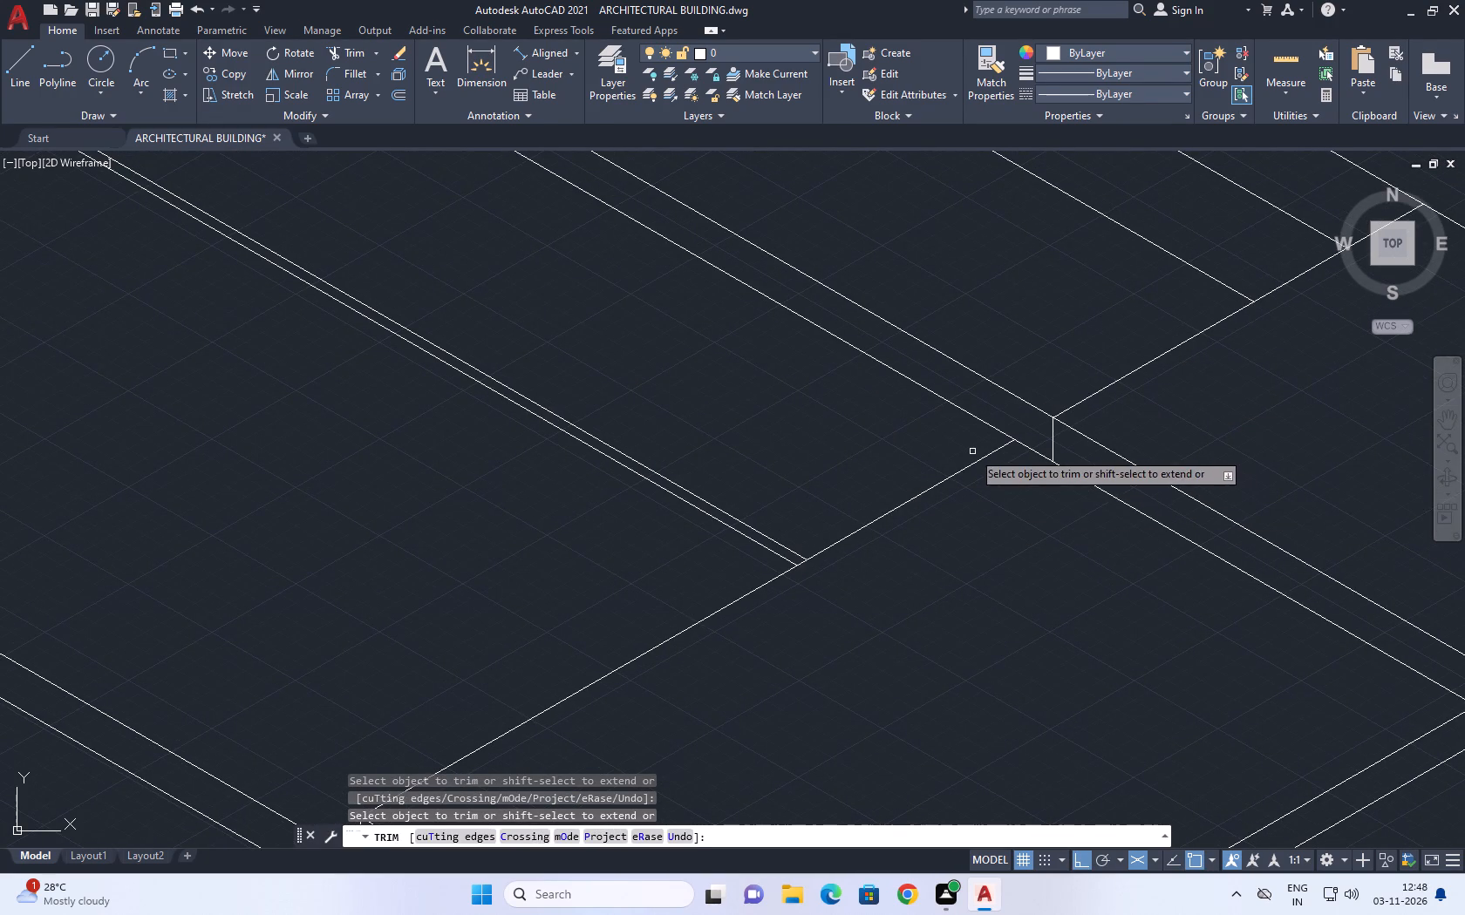
pyautogui.click(980, 461)
pyautogui.scroll(-2, 892, 540)
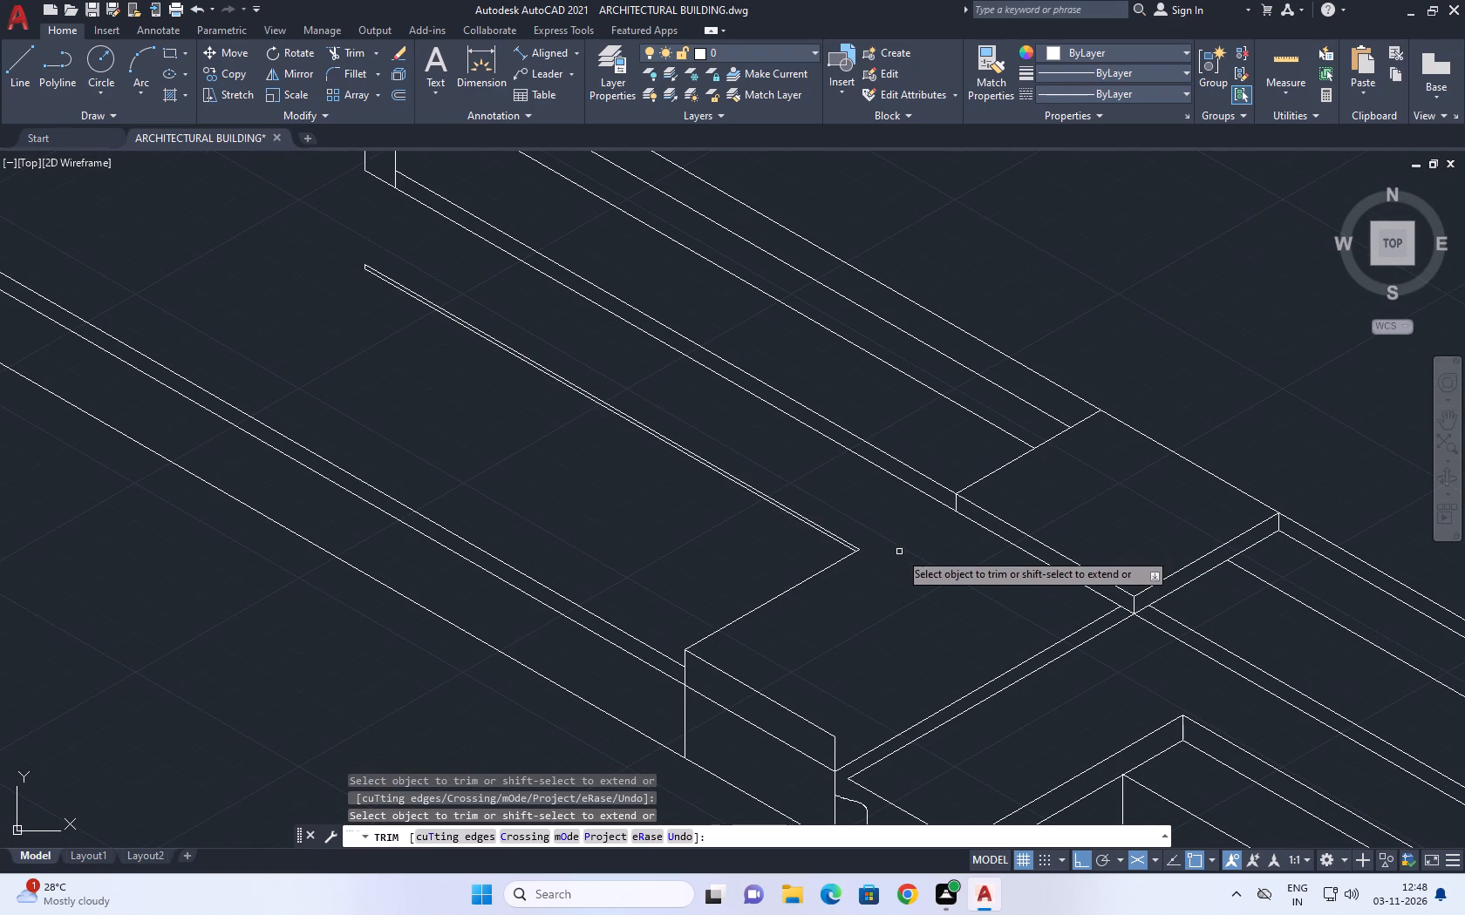
# Extend the slab step's lower 30° edge past the thin strip's end to the nearest 150° edge.
pyautogui.press('Escape')
pyautogui.press('e')
pyautogui.write('x')
pyautogui.press('space')
pyautogui.click(838, 563)
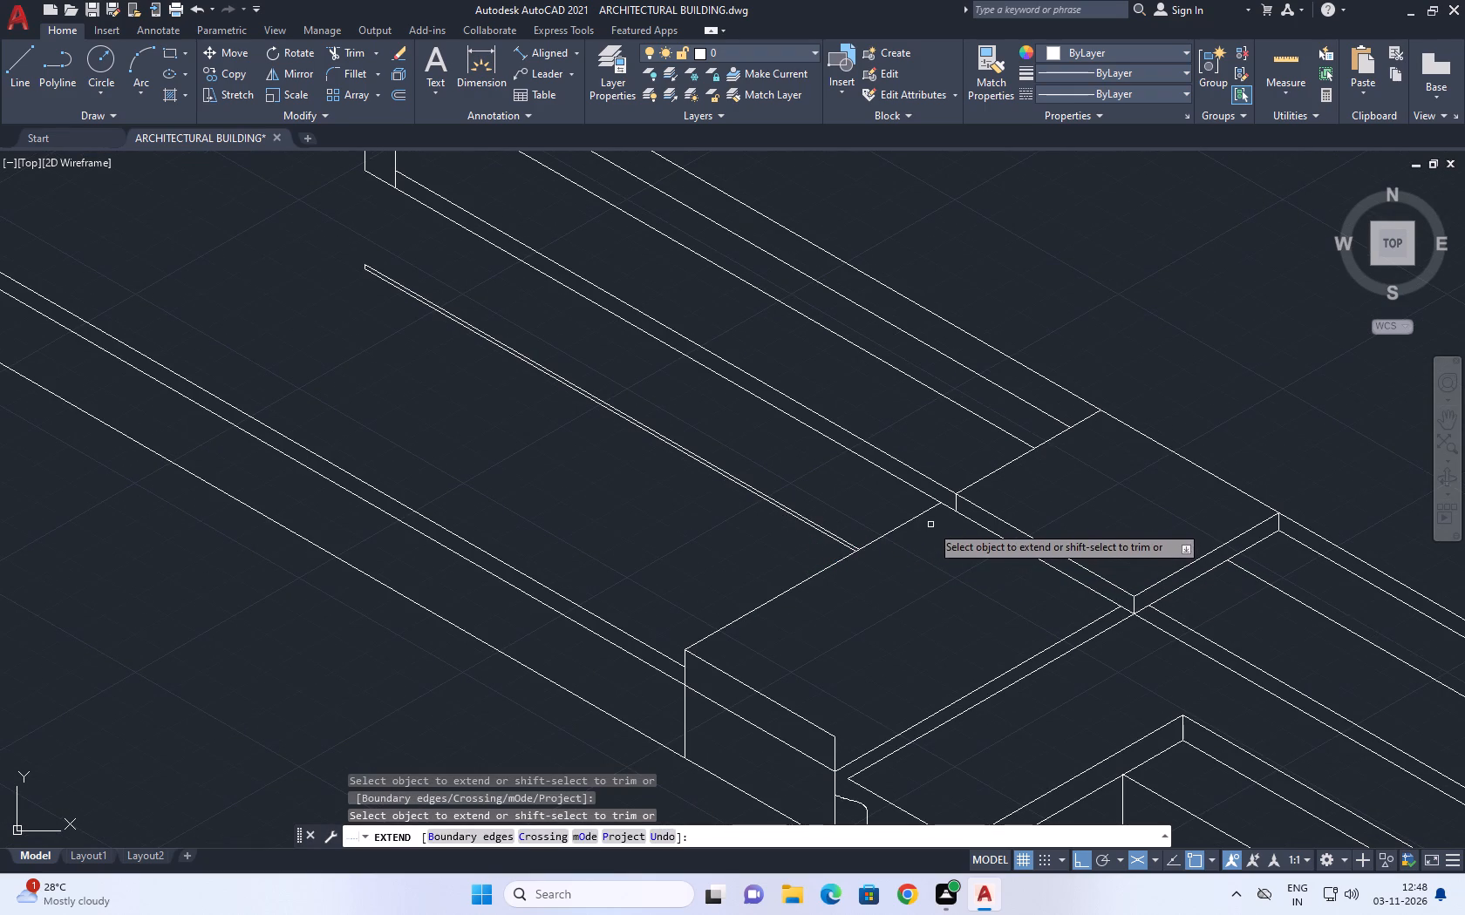
pyautogui.scroll(1, 957, 495)
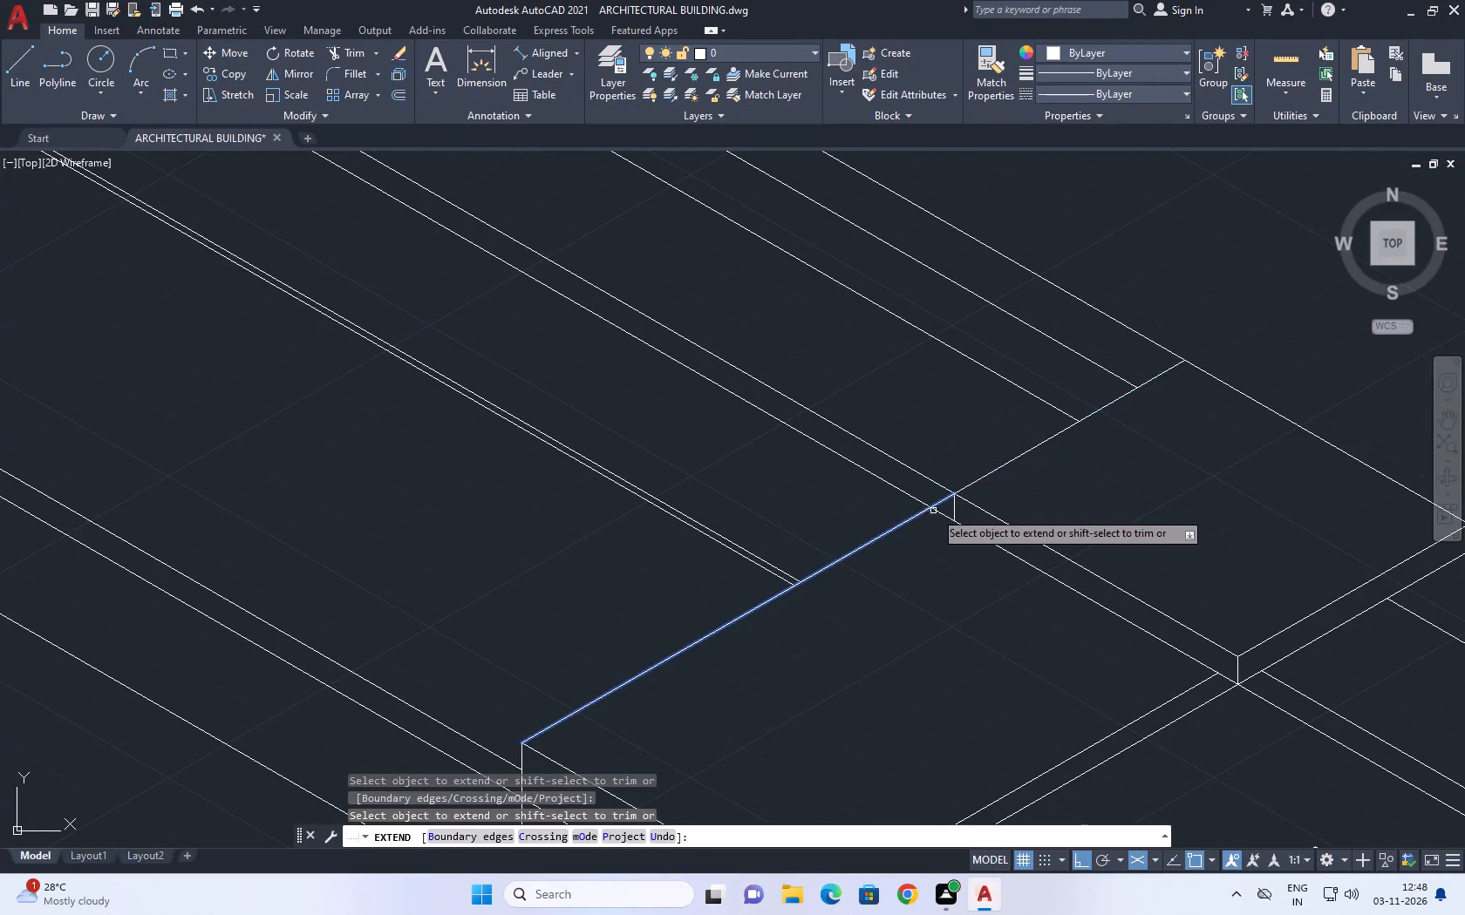
pyautogui.press('Escape')
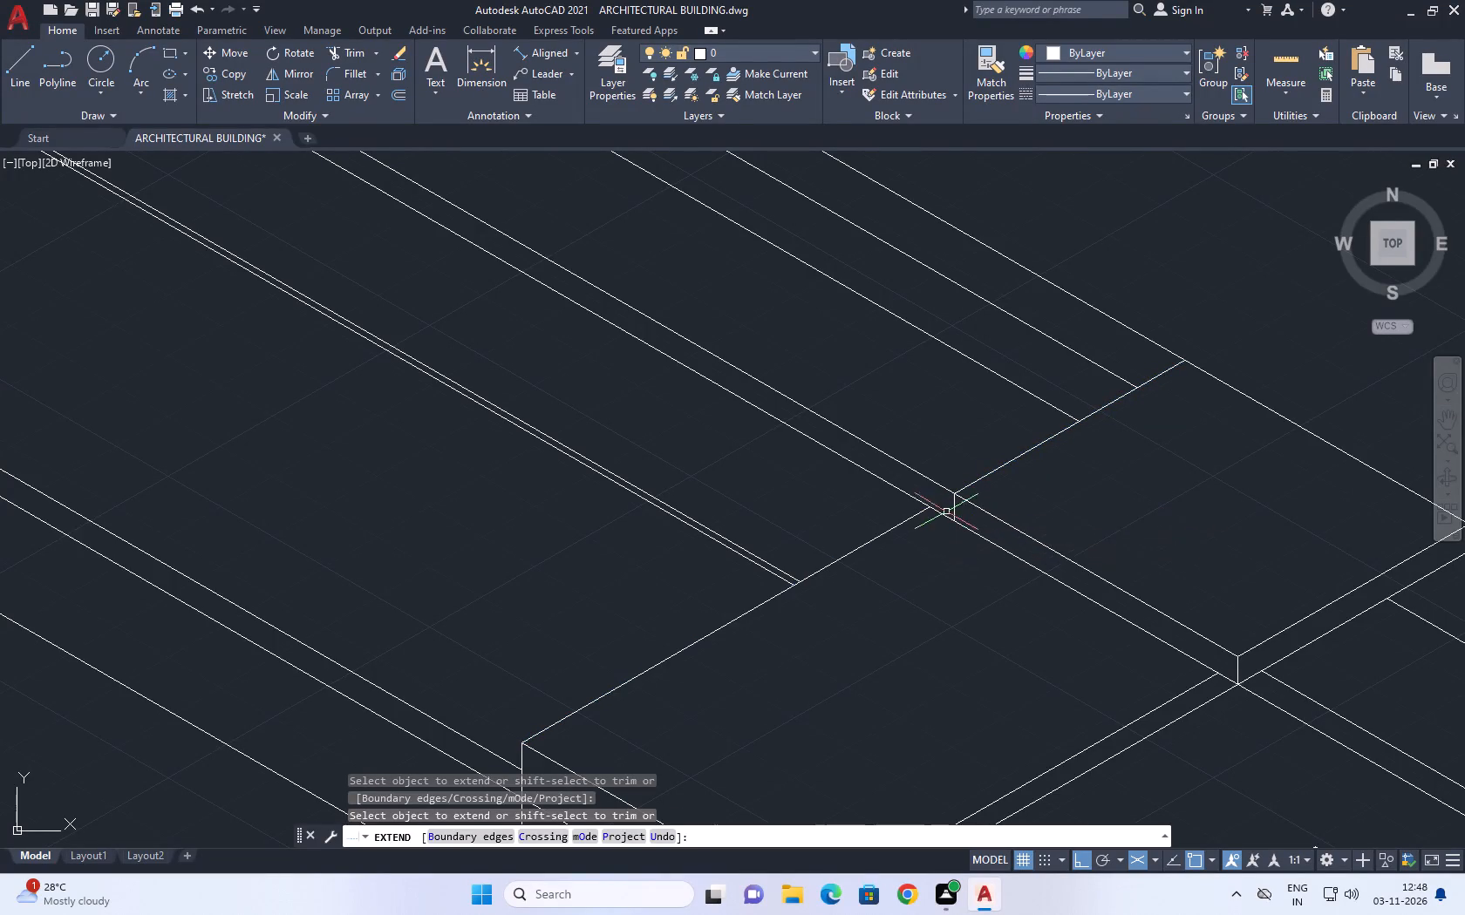
# Move the upper 30° edge and its short vertical along the 150° edge to the extended 30° edge's endpoint.
pyautogui.scroll(2, 946, 511)
pyautogui.click(961, 517)
pyautogui.moveTo(911, 485); pyautogui.dragTo(926, 522, button='middle')
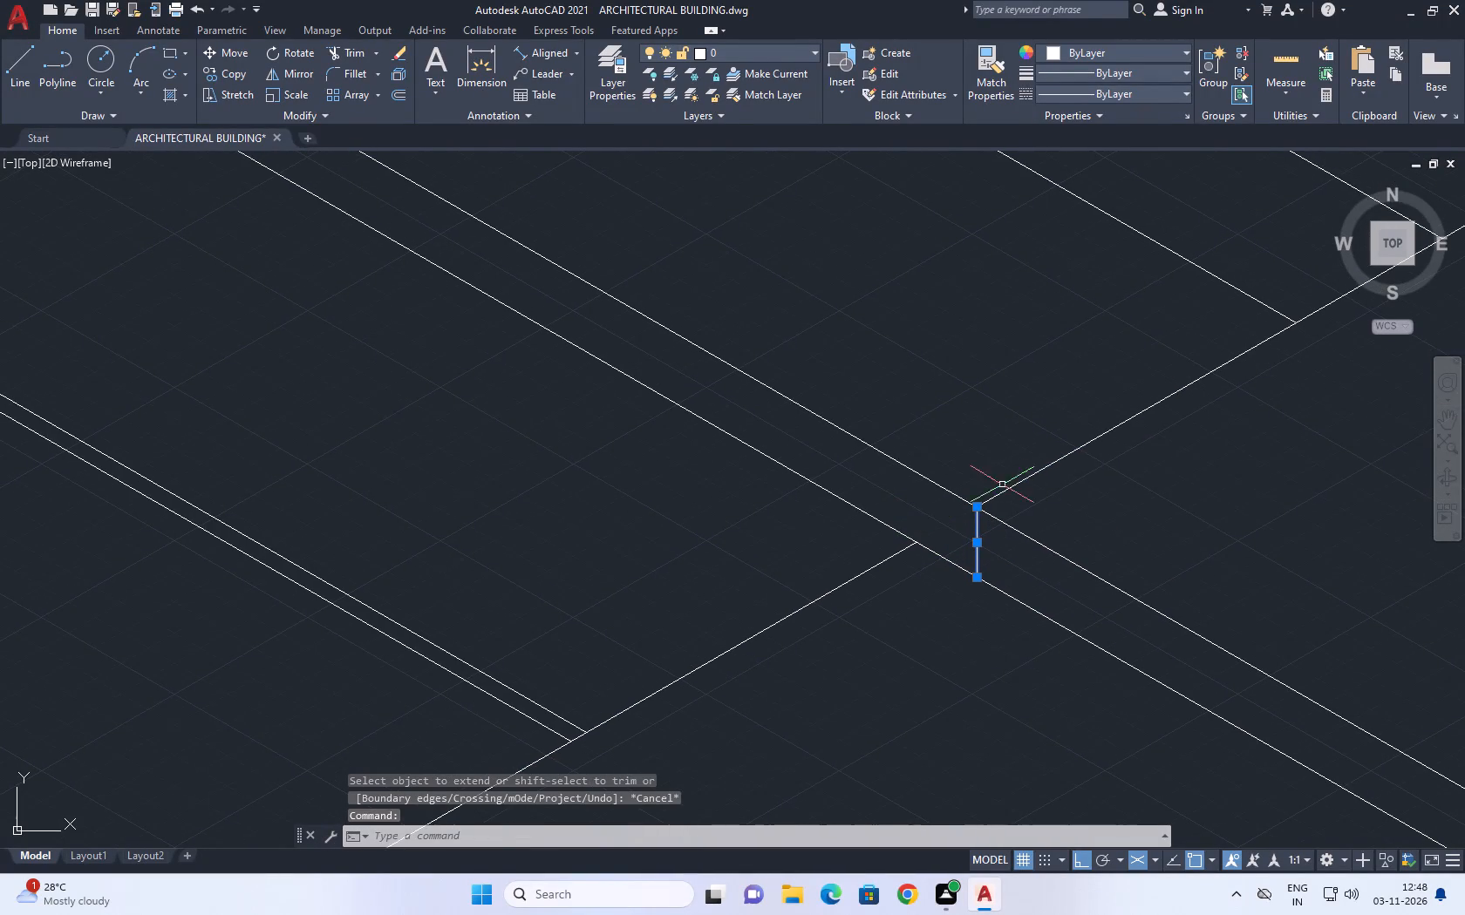
pyautogui.click(1052, 471)
pyautogui.moveTo(998, 430); pyautogui.dragTo(990, 424)
pyautogui.press('m')
pyautogui.press('space')
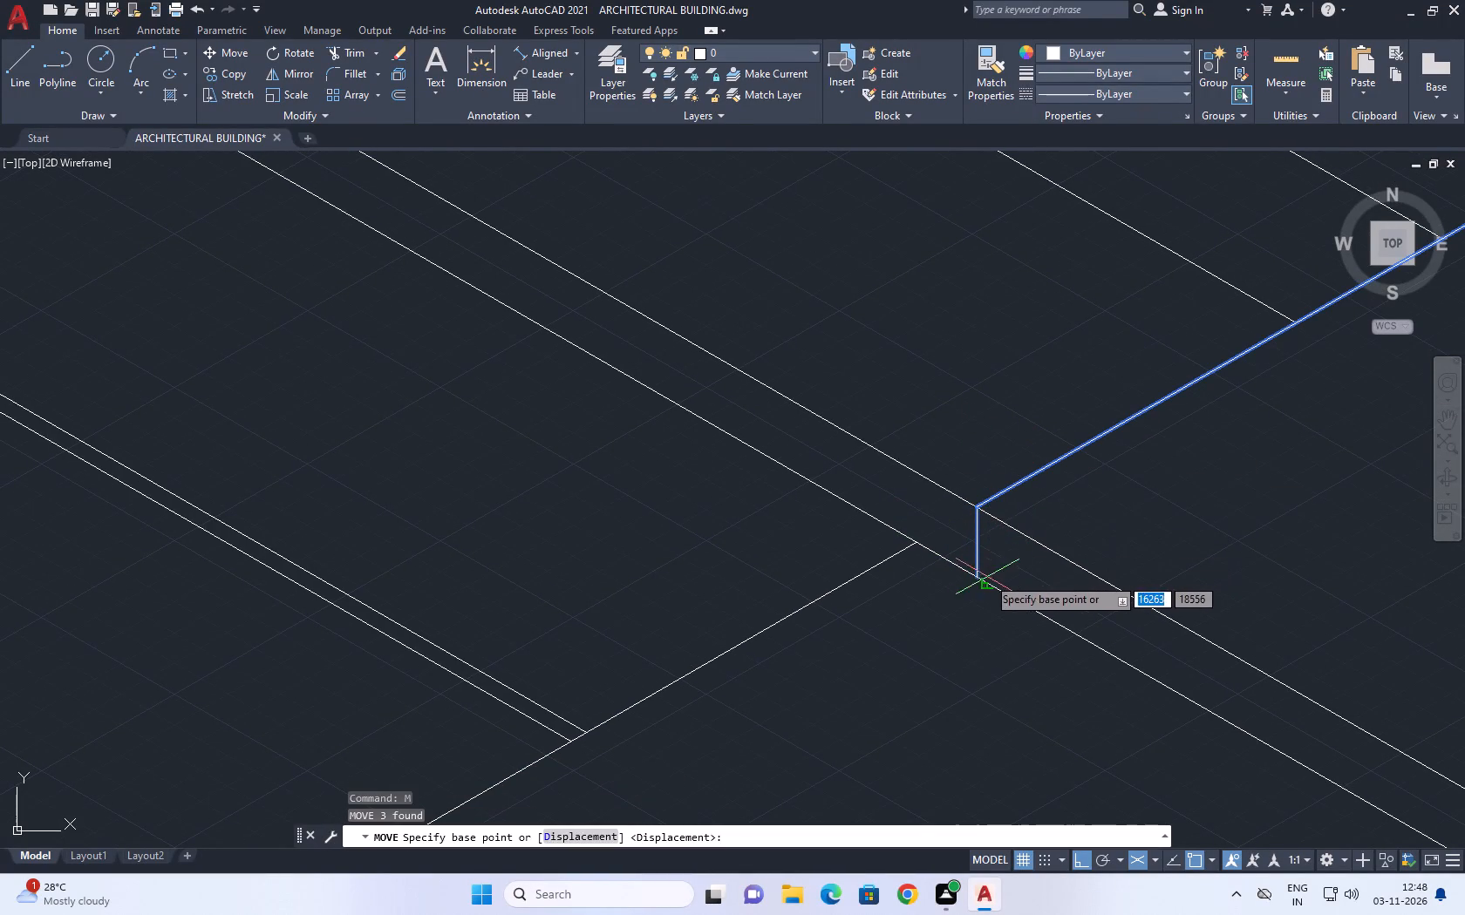
pyautogui.click(974, 577)
pyautogui.click(919, 544)
pyautogui.scroll(-1, 943, 522)
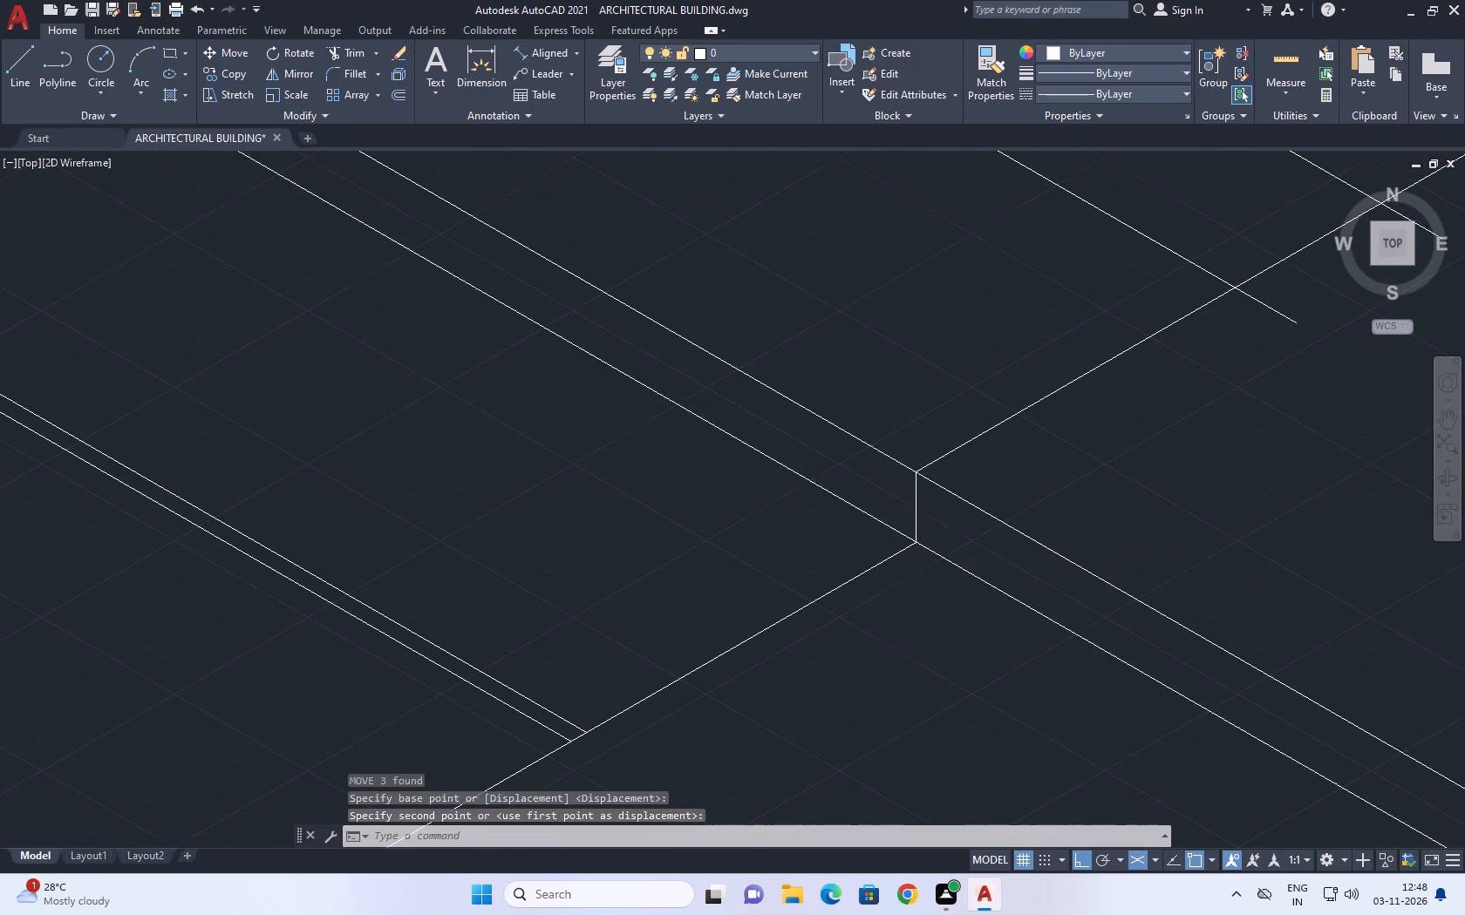
# Trim the overshooting ends of the two upper 150° edges beyond the moved 30° edge.
pyautogui.scroll(-1, 943, 522)
pyautogui.moveTo(1041, 410); pyautogui.dragTo(993, 430, button='middle')
pyautogui.press('t')
pyautogui.write('r')
pyautogui.press('space')
pyautogui.scroll(2, 1081, 436)
pyautogui.click(1114, 393)
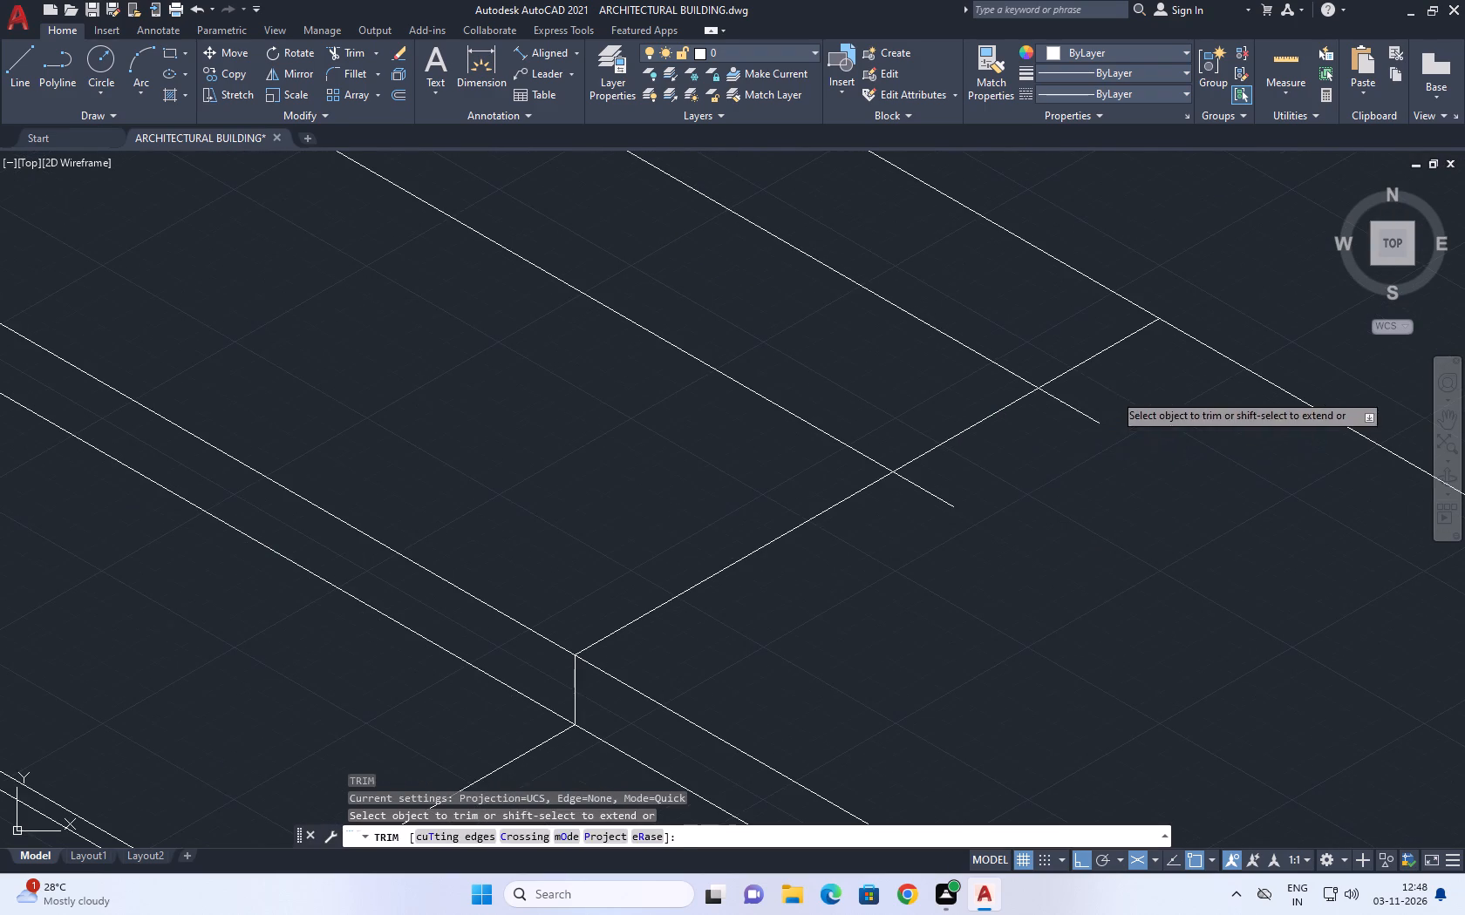
pyautogui.click(864, 530)
pyautogui.scroll(-6, 1094, 462)
pyautogui.press('Escape')
# Draw a vertical line from the lowest 150° edge up across the two parallel edges near their open end.
pyautogui.moveTo(1193, 522); pyautogui.dragTo(1152, 498, button='middle')
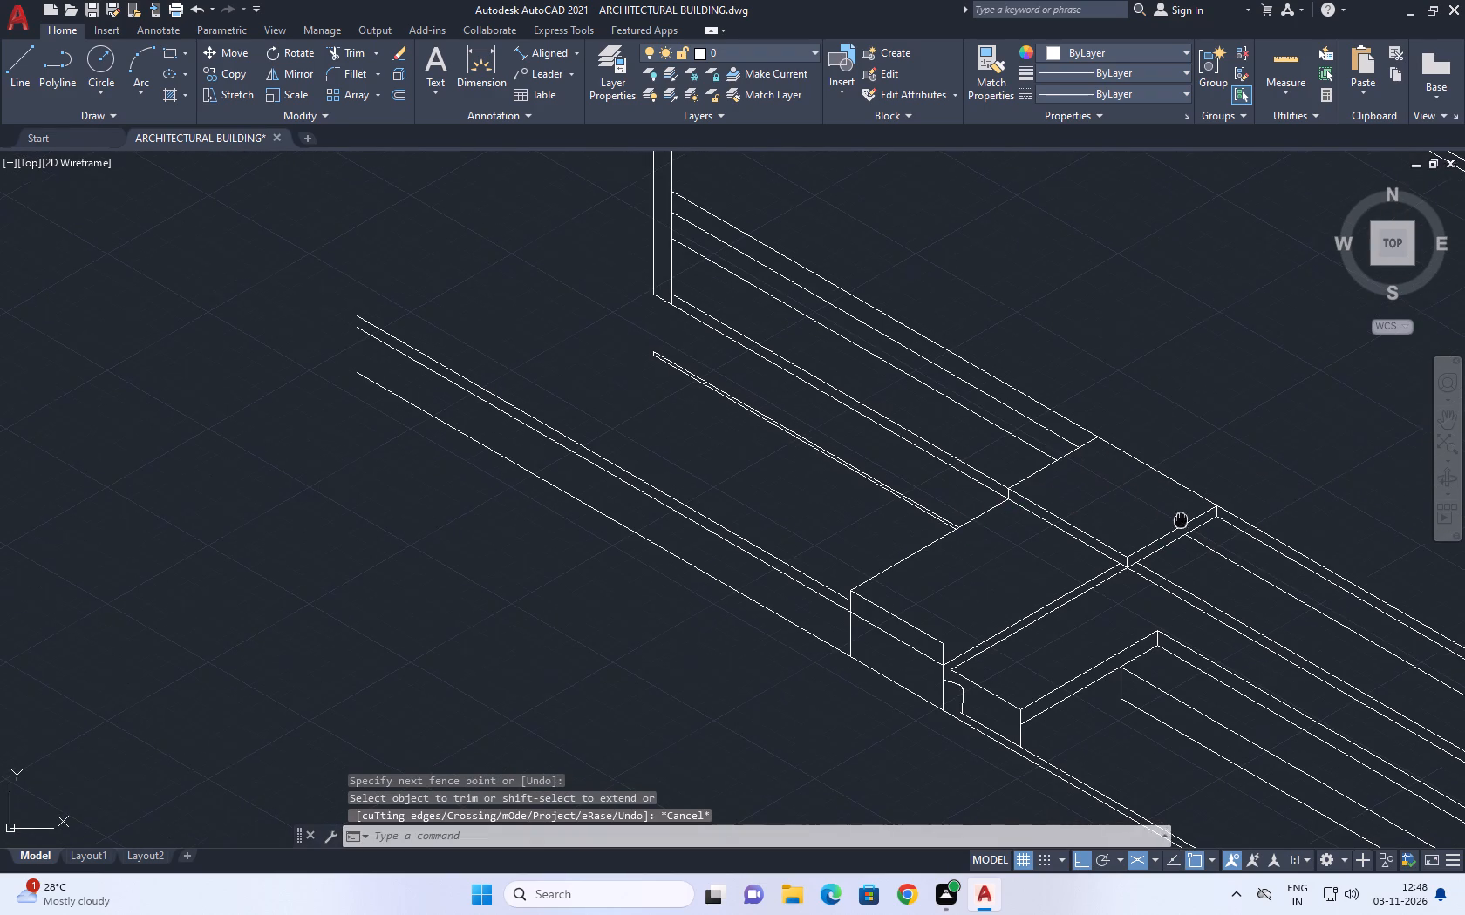
pyautogui.moveTo(1152, 498); pyautogui.dragTo(1103, 457, button='middle')
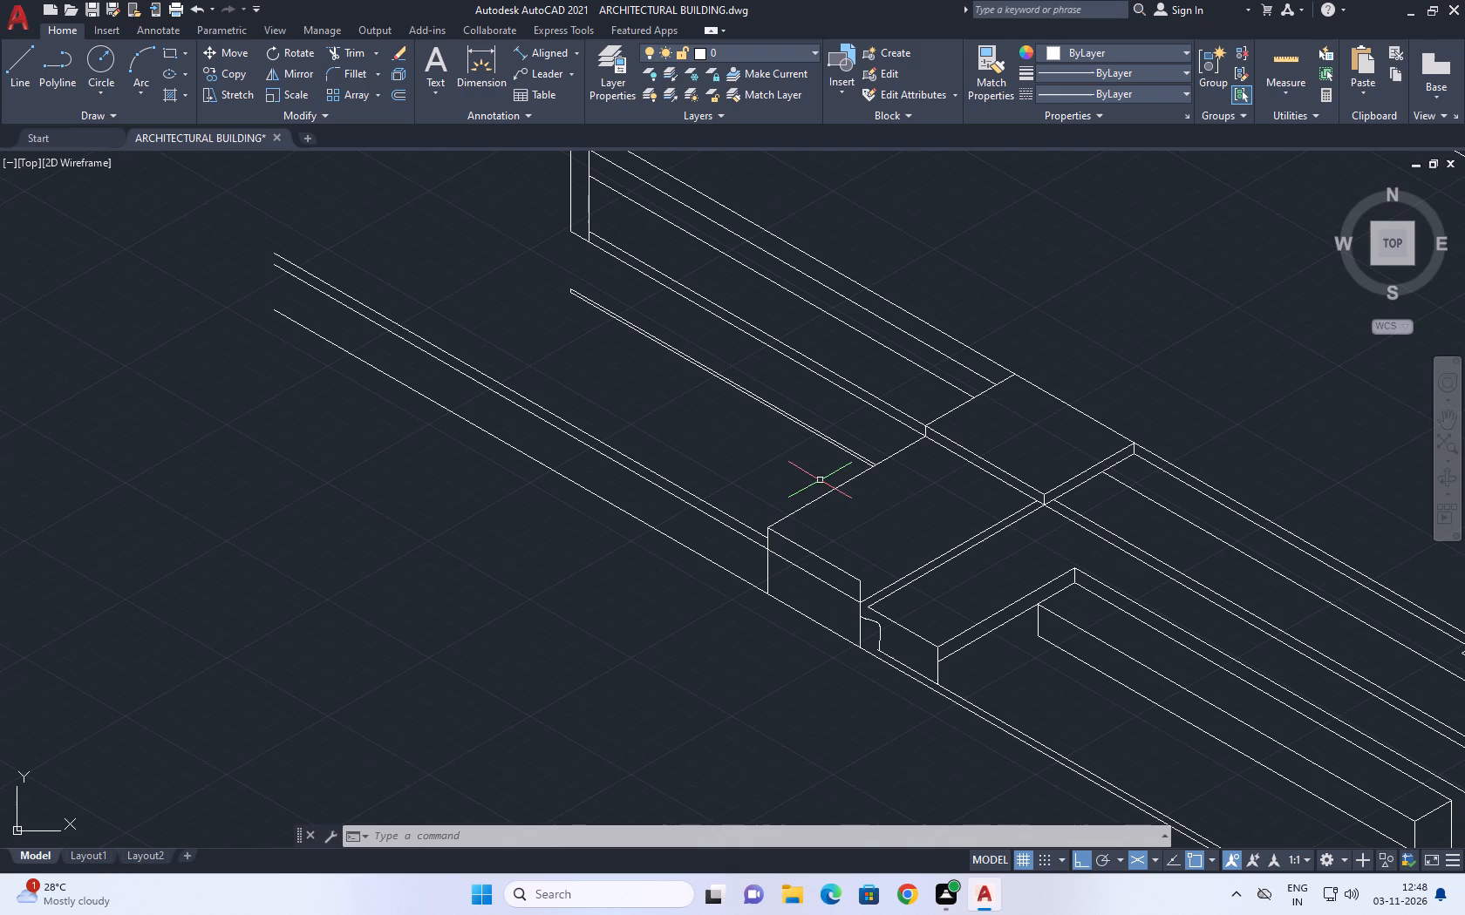
pyautogui.moveTo(795, 491); pyautogui.dragTo(835, 500, button='middle')
pyautogui.moveTo(630, 396); pyautogui.dragTo(768, 482, button='middle')
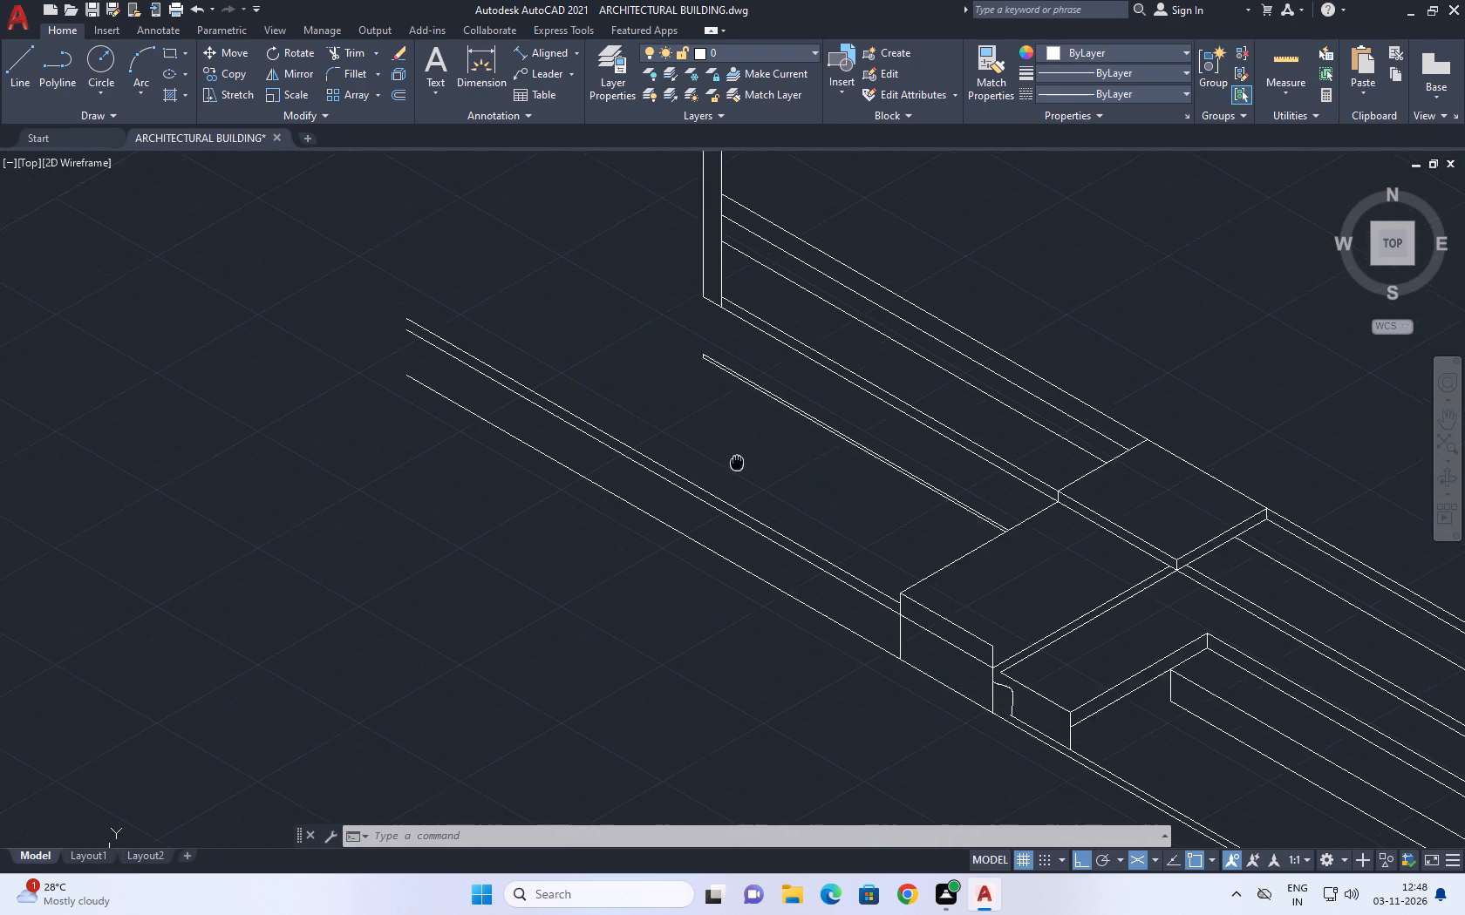
pyautogui.moveTo(768, 482); pyautogui.dragTo(872, 545, button='middle')
pyautogui.moveTo(507, 474); pyautogui.dragTo(586, 536, button='middle')
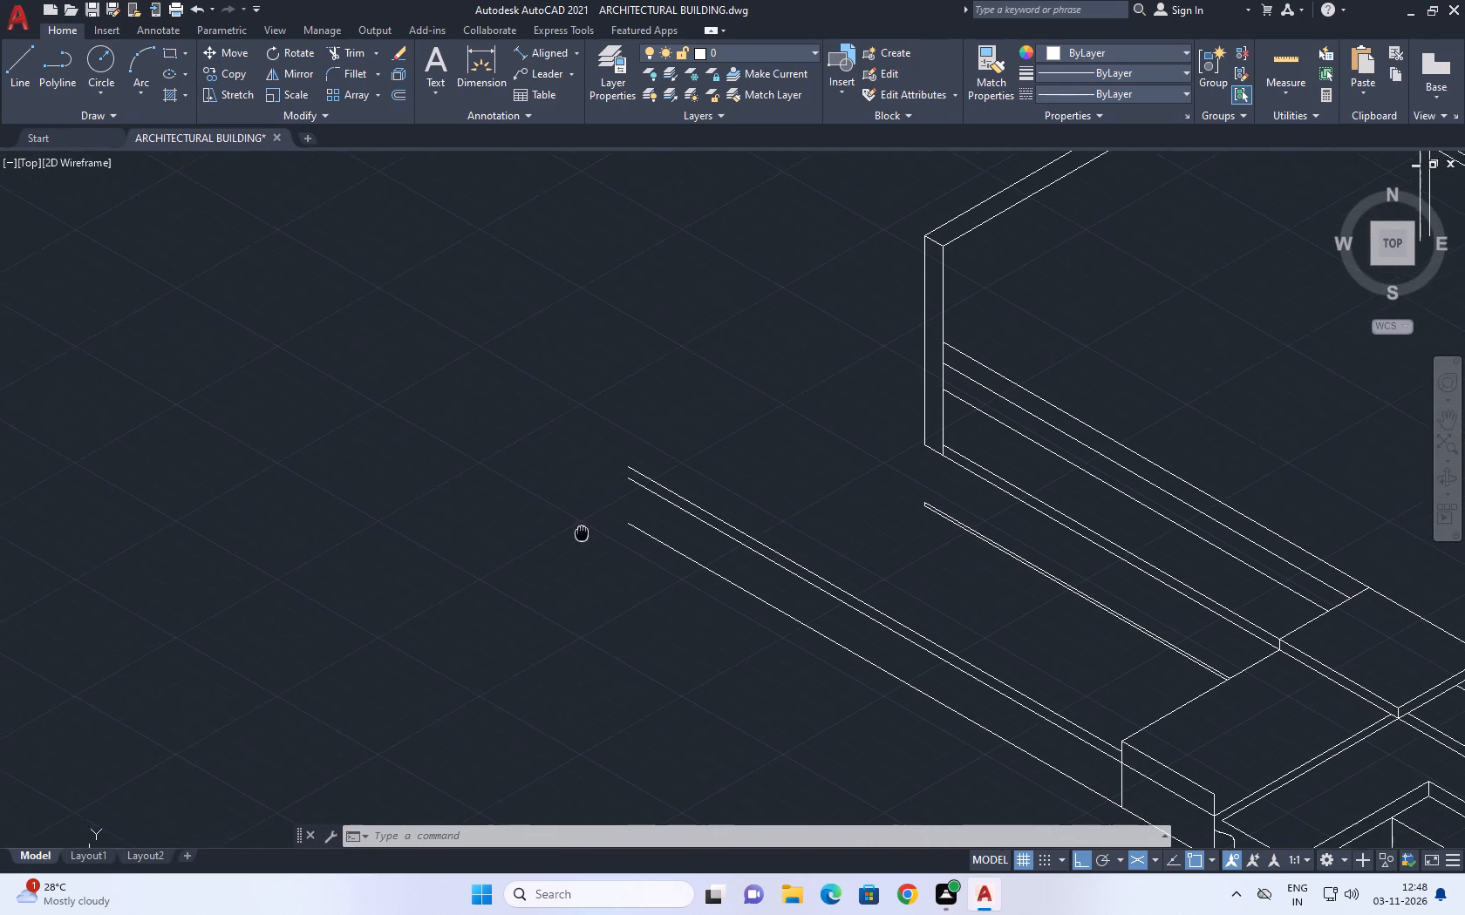
pyautogui.moveTo(586, 536); pyautogui.dragTo(591, 541, button='middle')
pyautogui.press('l')
pyautogui.press('space')
pyautogui.moveTo(743, 491); pyautogui.dragTo(662, 469, button='middle')
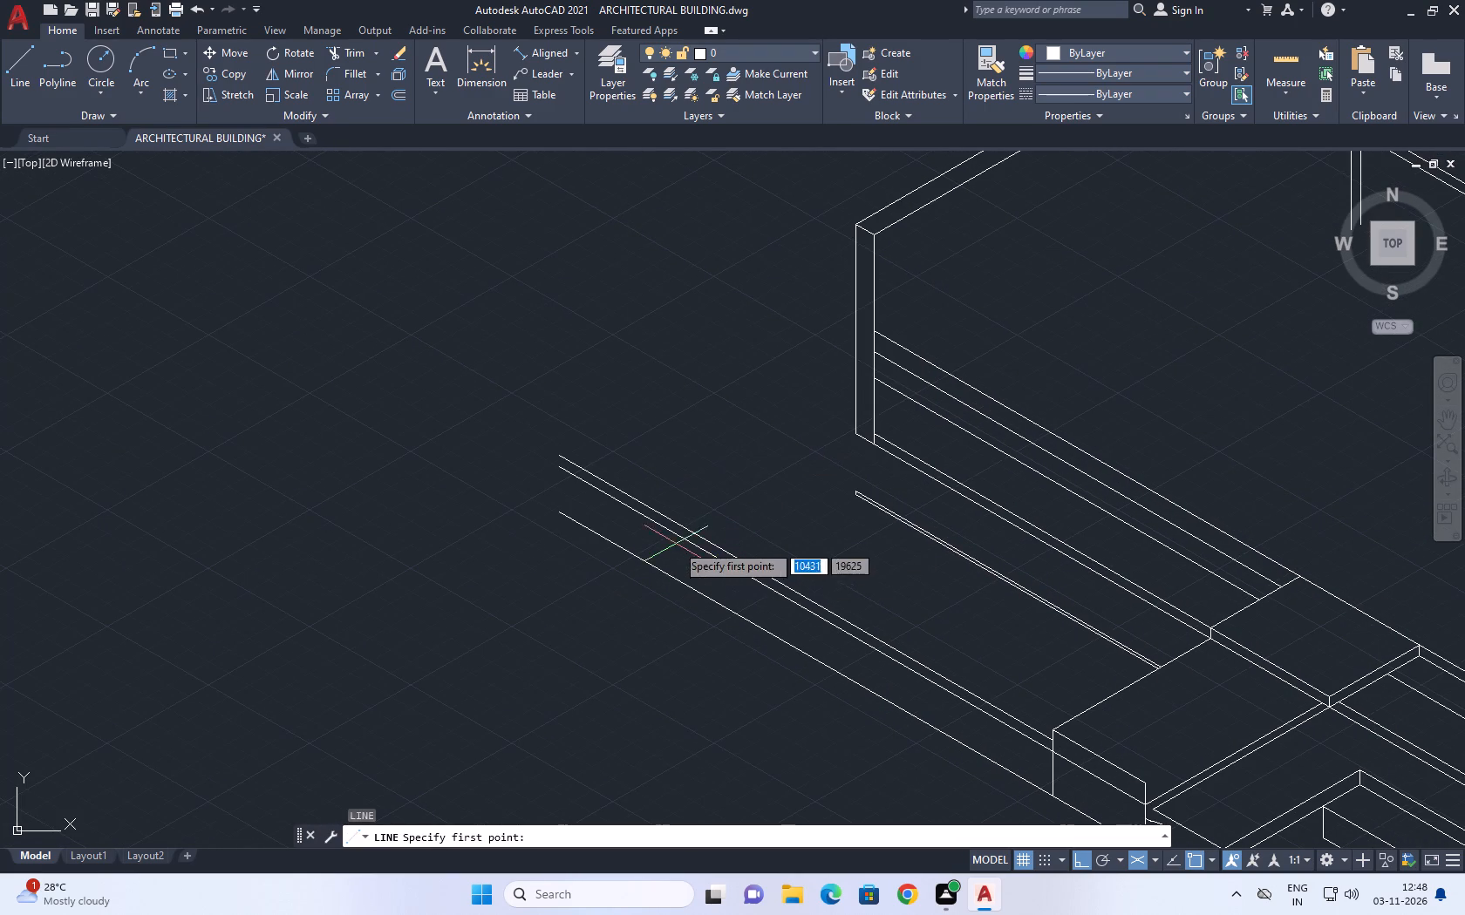
pyautogui.press('Escape')
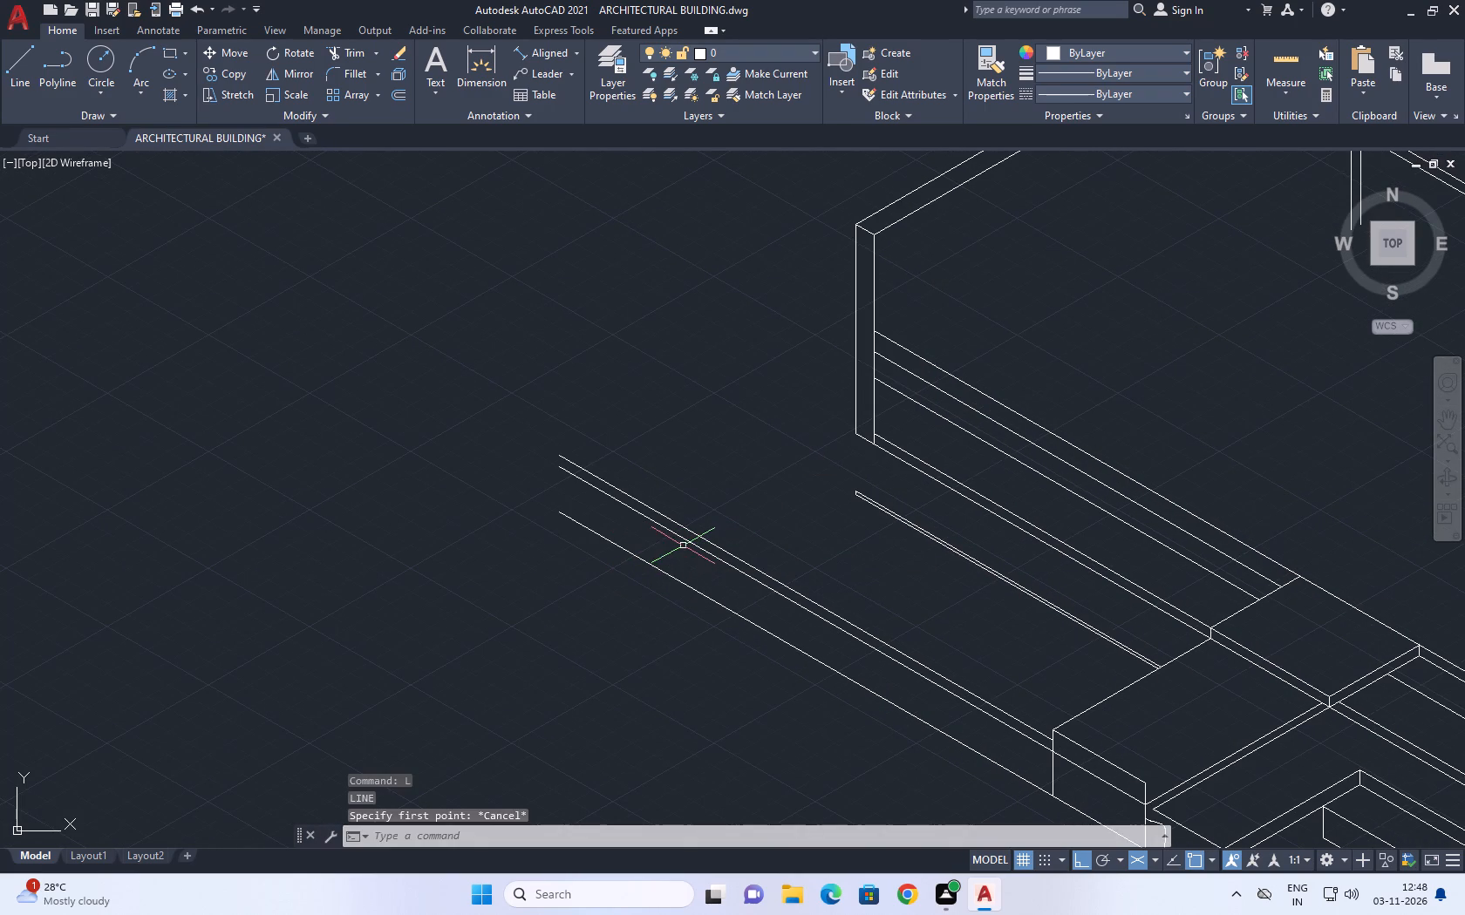
pyautogui.press('space')
pyautogui.click(685, 586)
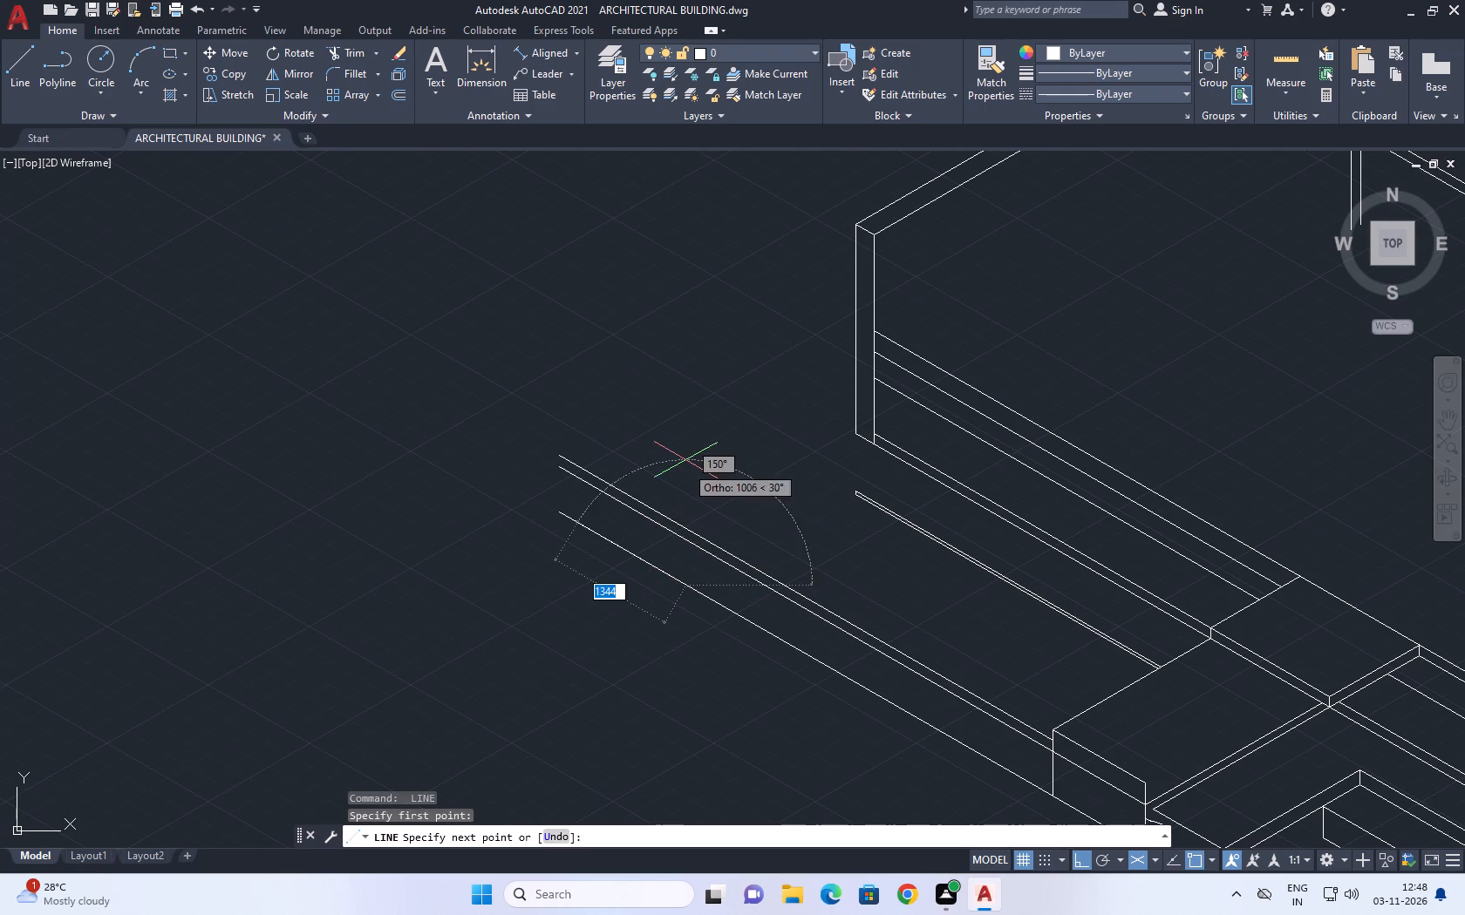
pyautogui.press('F5')
pyautogui.click(698, 431)
pyautogui.press('Escape')
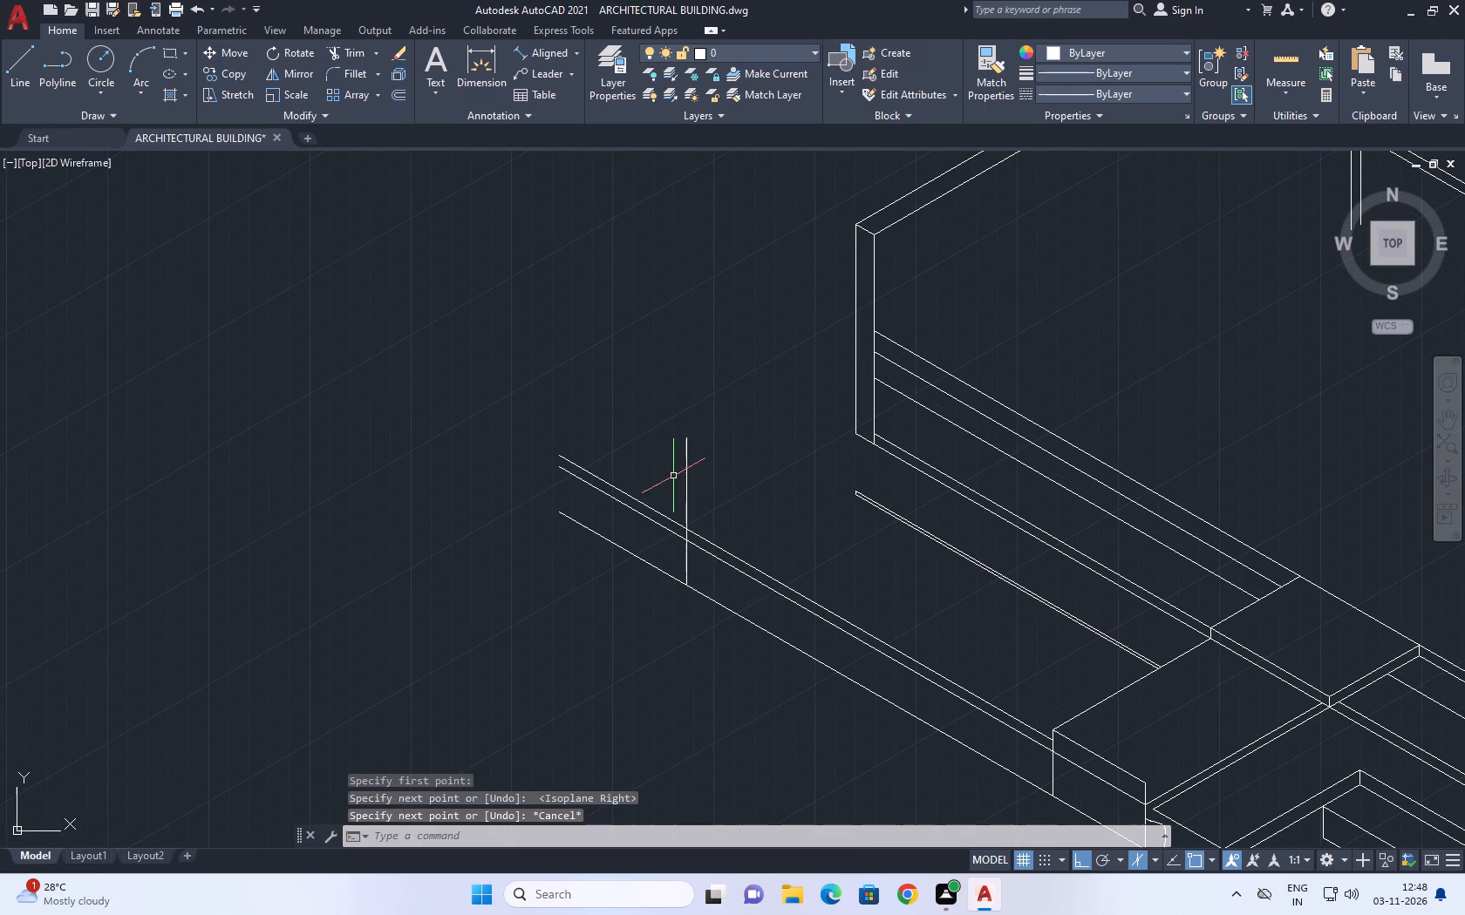
# Trim the three 150° edges beyond the new vertical line and the vertical's excess above the uppermost edge.
pyautogui.write('tr')
pyautogui.press('space')
pyautogui.moveTo(650, 453); pyautogui.dragTo(630, 463)
pyautogui.moveTo(620, 650); pyautogui.dragTo(619, 640)
pyautogui.click(665, 488)
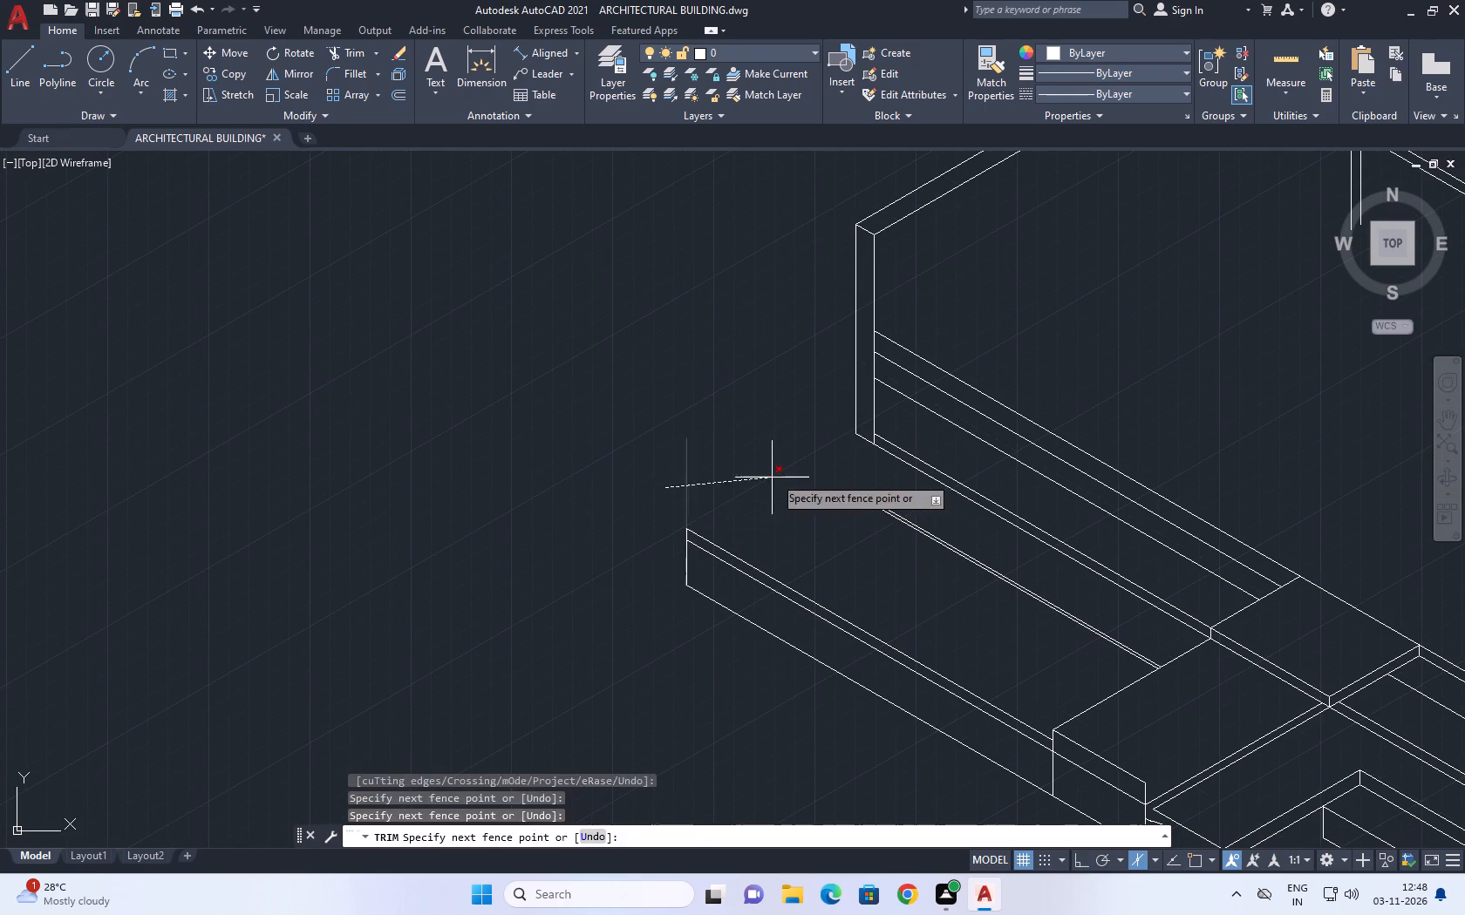
pyautogui.click(773, 476)
pyautogui.press('Escape')
# Draw a line about 1200 long at 210° from the bottom corner of the wall's inner vertical edge.
pyautogui.scroll(-3, 685, 477)
pyautogui.moveTo(862, 528); pyautogui.dragTo(874, 552, button='middle')
pyautogui.scroll(3, 731, 526)
pyautogui.moveTo(722, 508); pyautogui.dragTo(758, 537, button='middle')
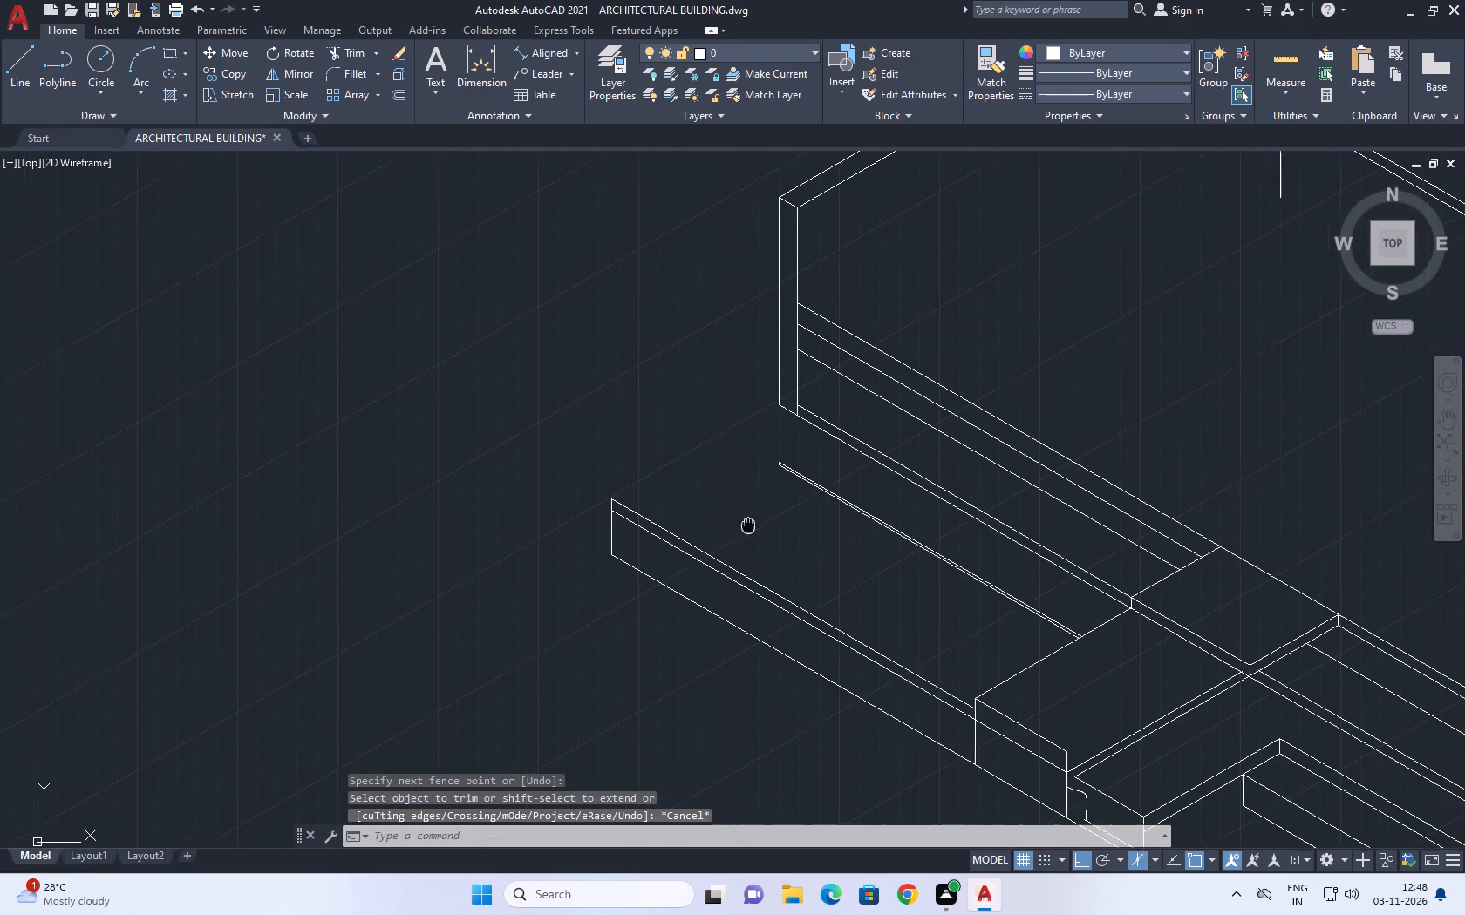
pyautogui.moveTo(758, 537); pyautogui.dragTo(888, 663, button='middle')
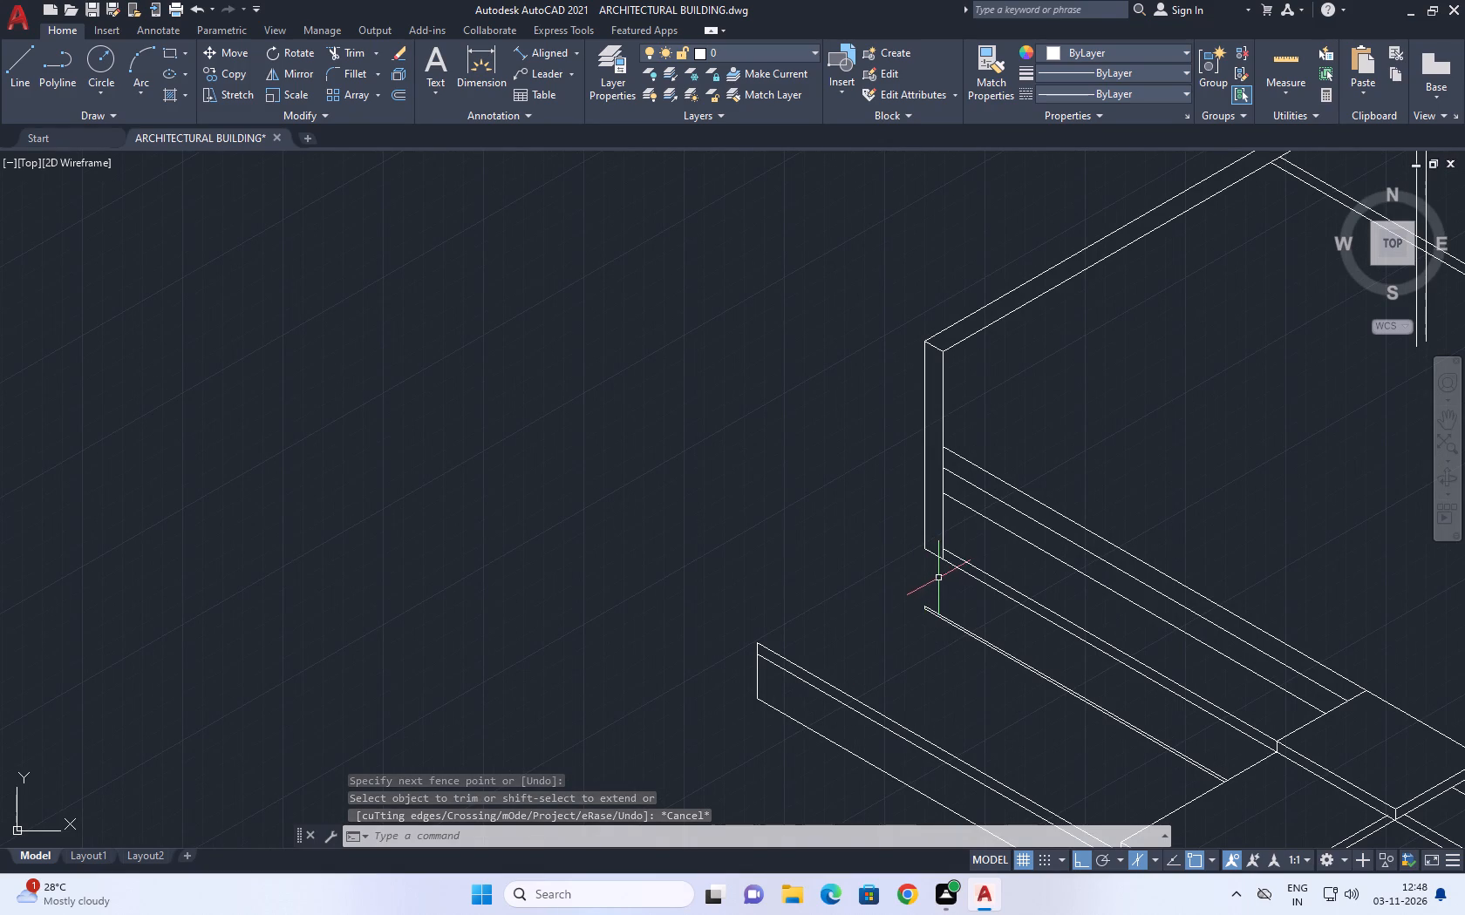
pyautogui.moveTo(952, 615); pyautogui.dragTo(876, 600, button='middle')
pyautogui.scroll(1, 876, 600)
pyautogui.moveTo(806, 537); pyautogui.dragTo(823, 592, button='middle')
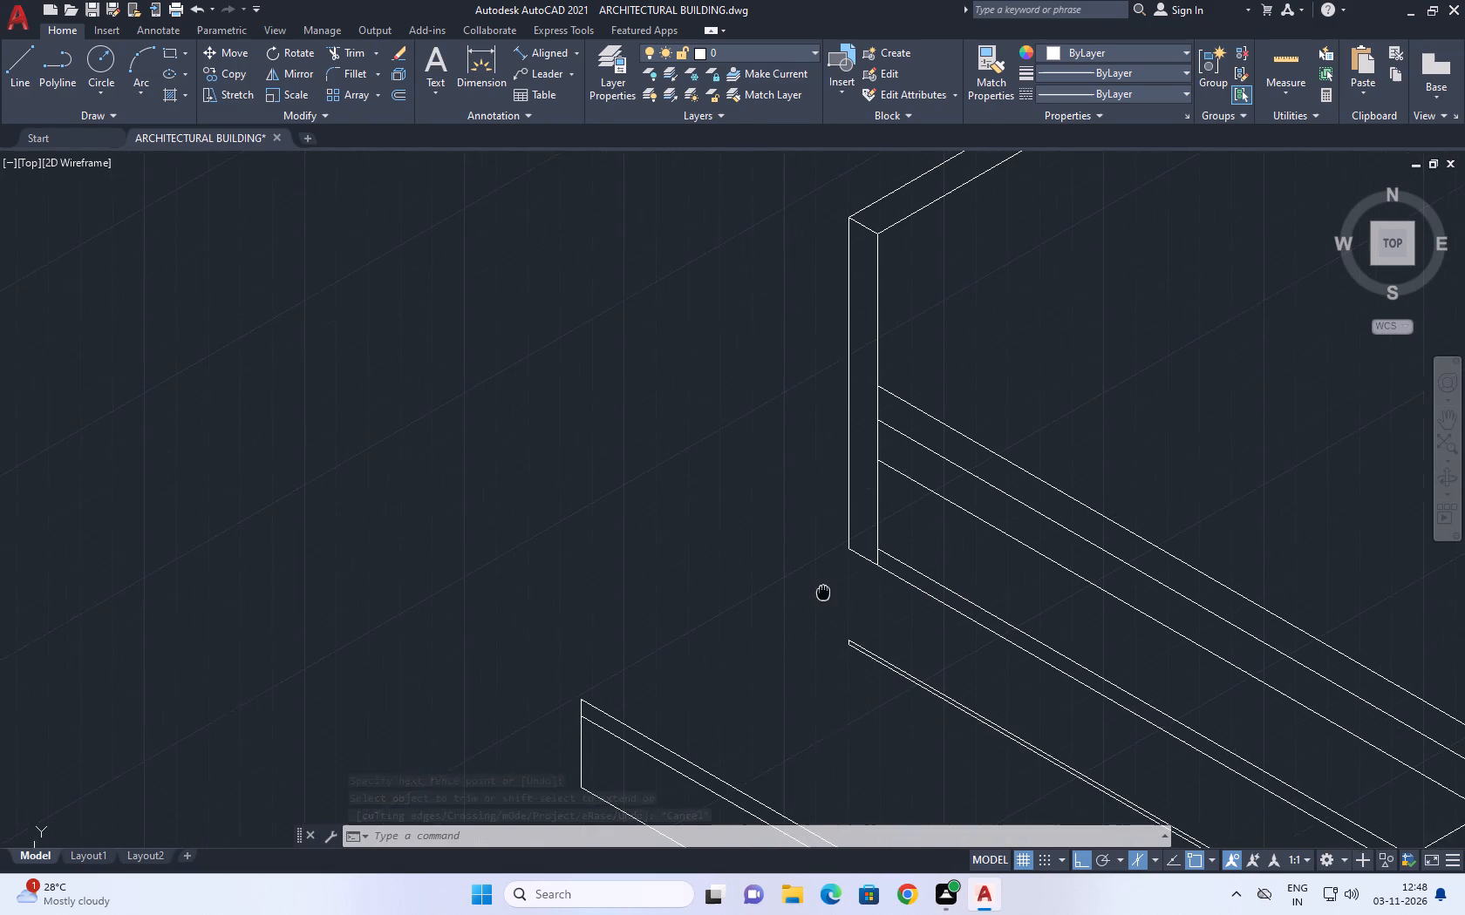
pyautogui.moveTo(823, 592); pyautogui.dragTo(824, 596, button='middle')
pyautogui.scroll(1, 824, 596)
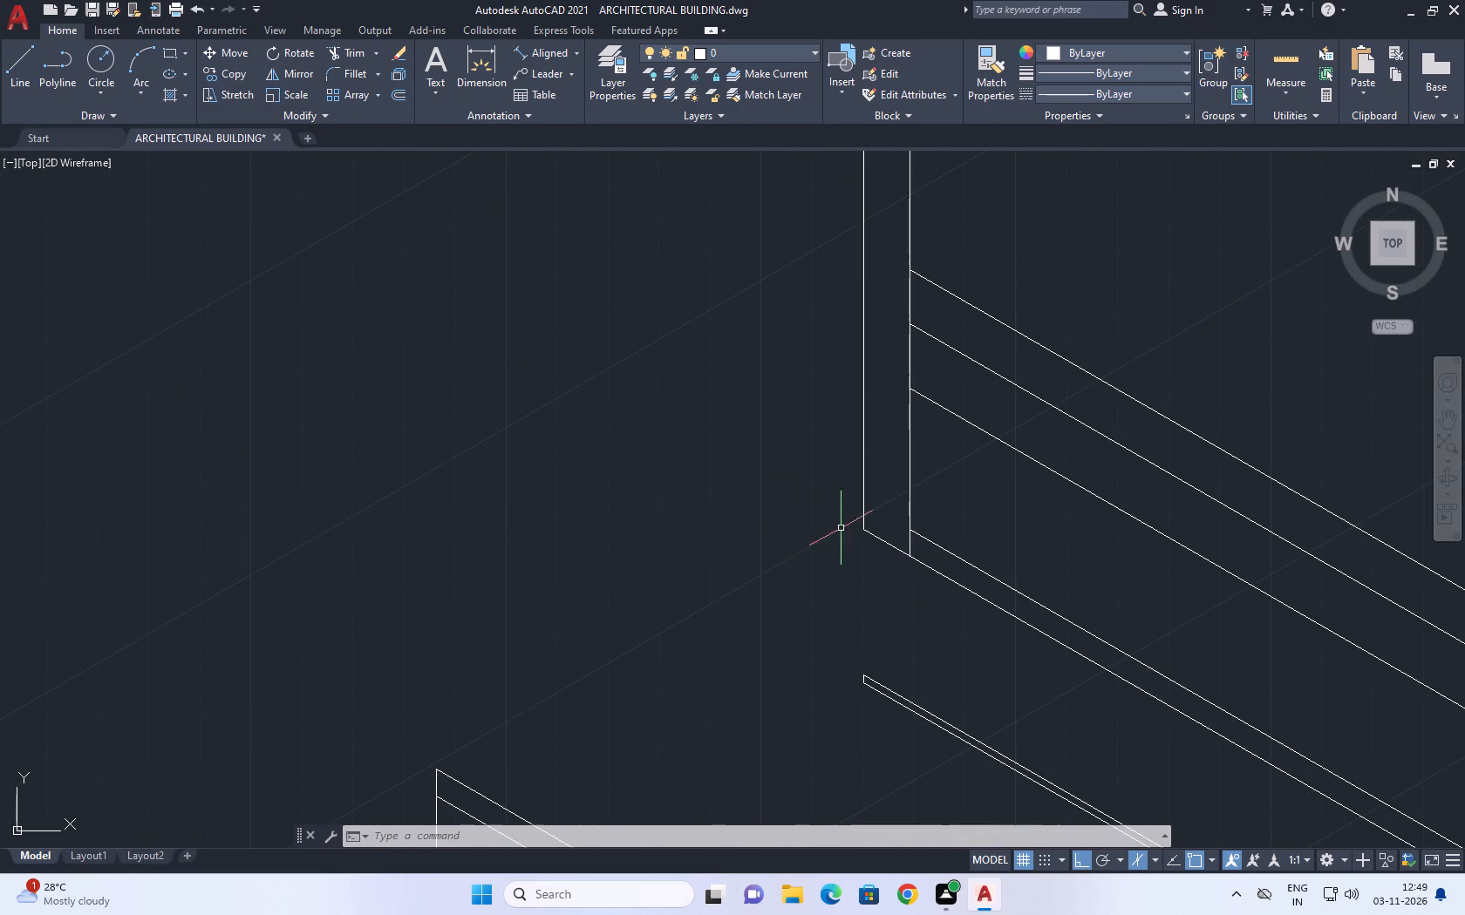
pyautogui.moveTo(856, 542); pyautogui.dragTo(868, 573, button='middle')
pyautogui.write('l')
pyautogui.press('space')
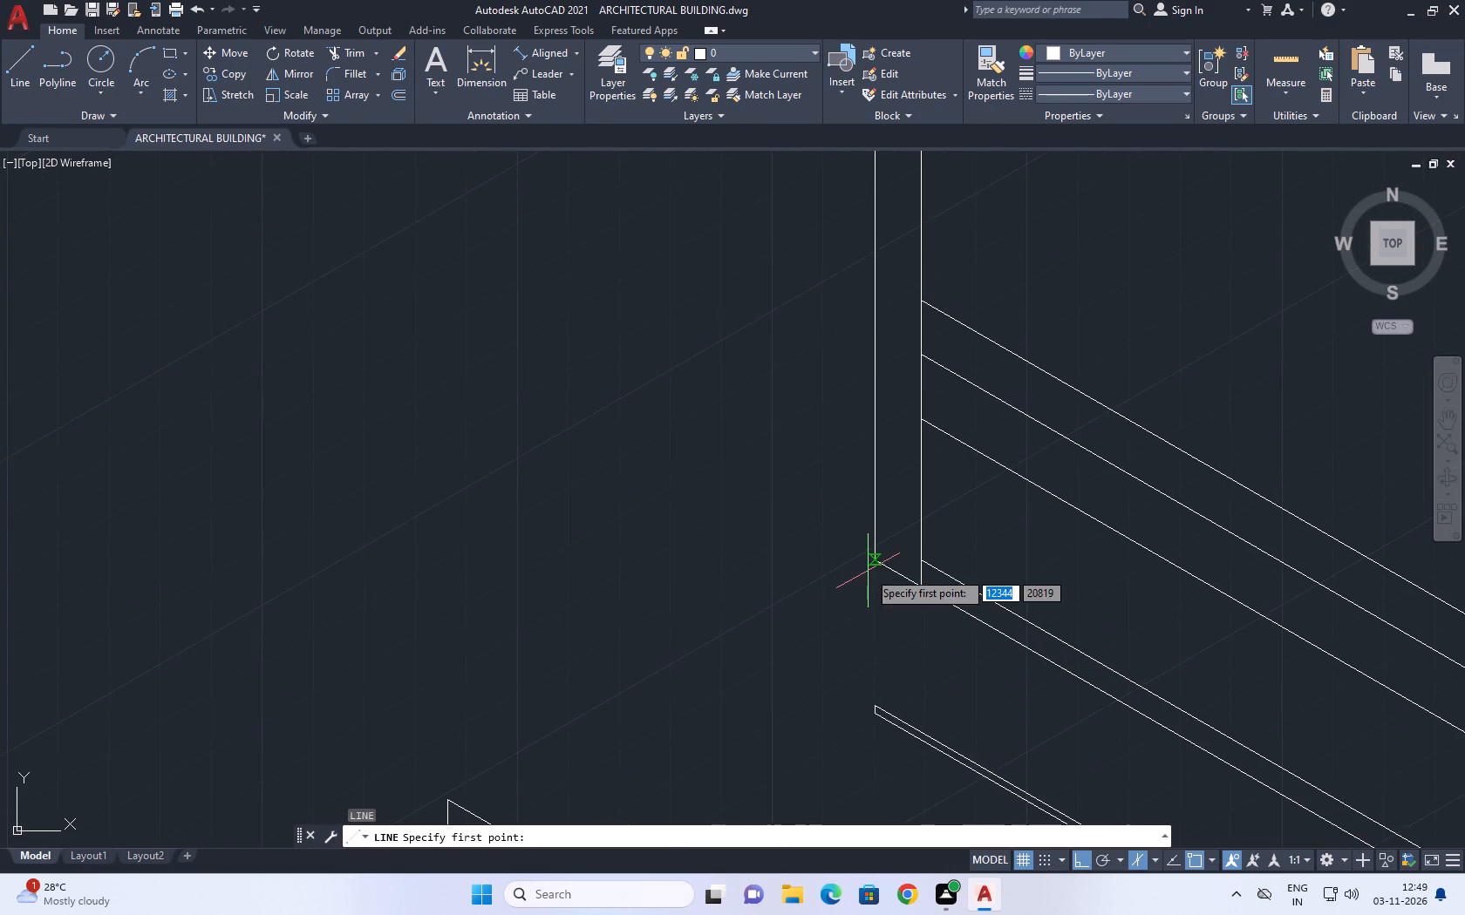
pyautogui.moveTo(868, 570); pyautogui.dragTo(896, 623, button='middle')
pyautogui.moveTo(919, 679); pyautogui.dragTo(828, 493, button='middle')
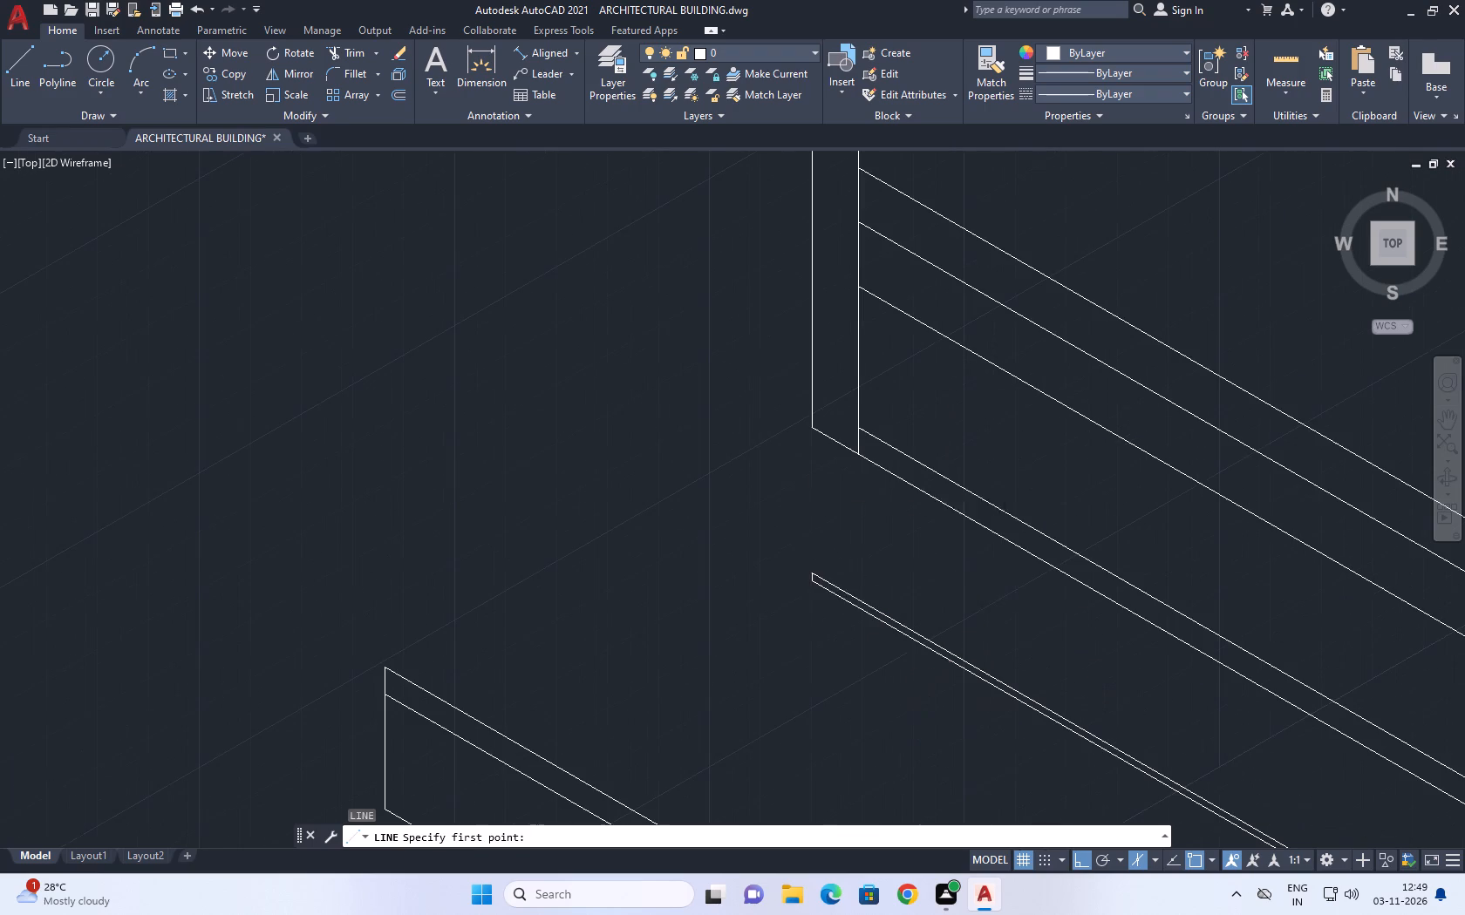
pyautogui.press('Escape')
pyautogui.write('l')
pyautogui.press('space')
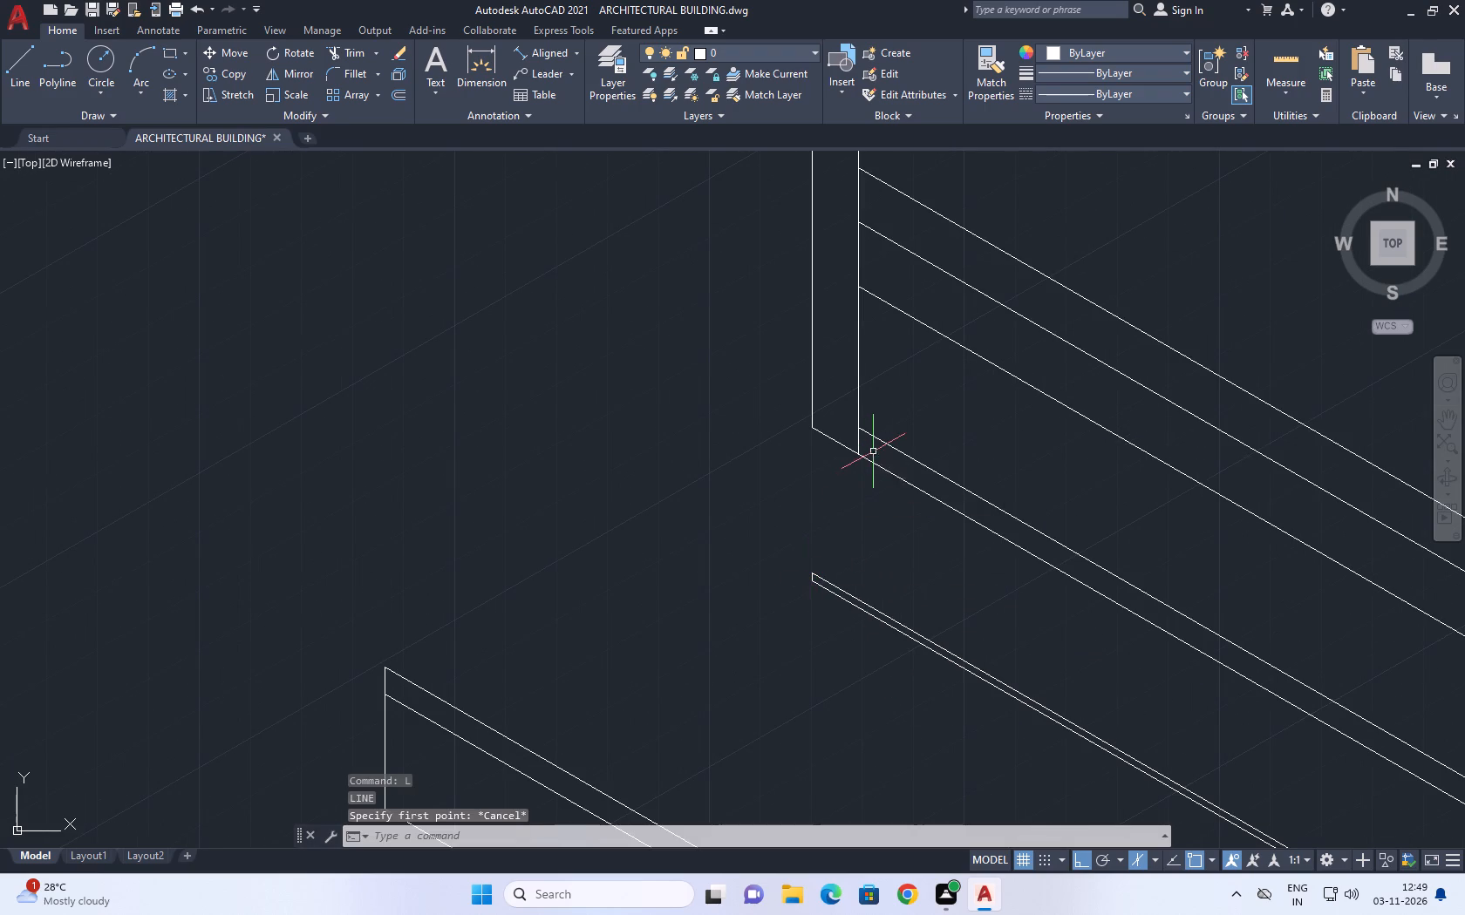
pyautogui.click(851, 456)
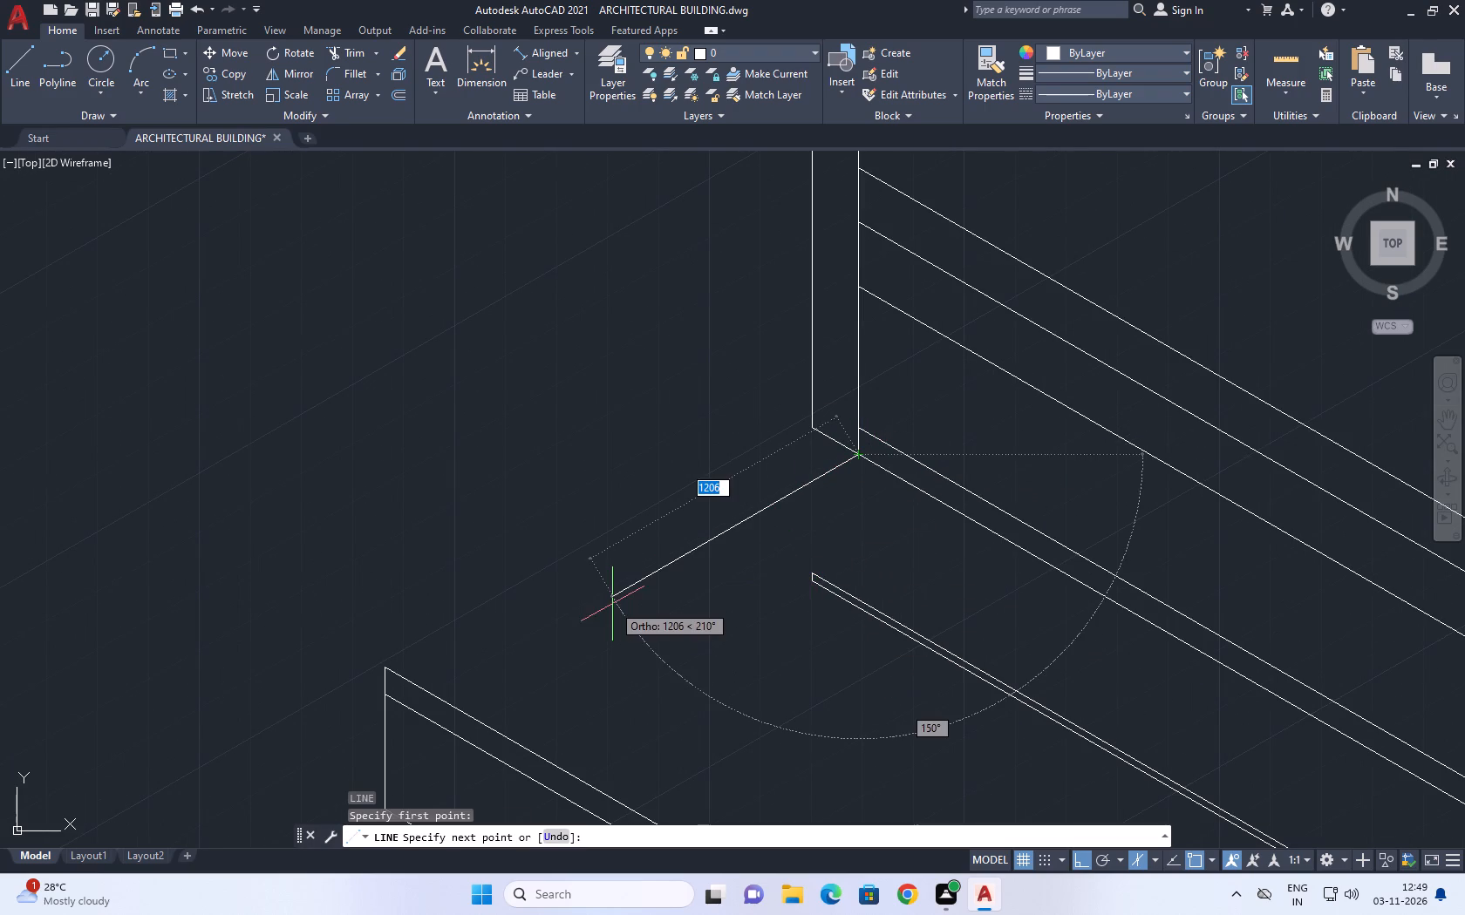
pyautogui.click(615, 606)
pyautogui.press('Escape')
# Extend the thin strip's two 150° edges to the new line from the wall corner.
pyautogui.press('e')
pyautogui.press('x')
pyautogui.press('space')
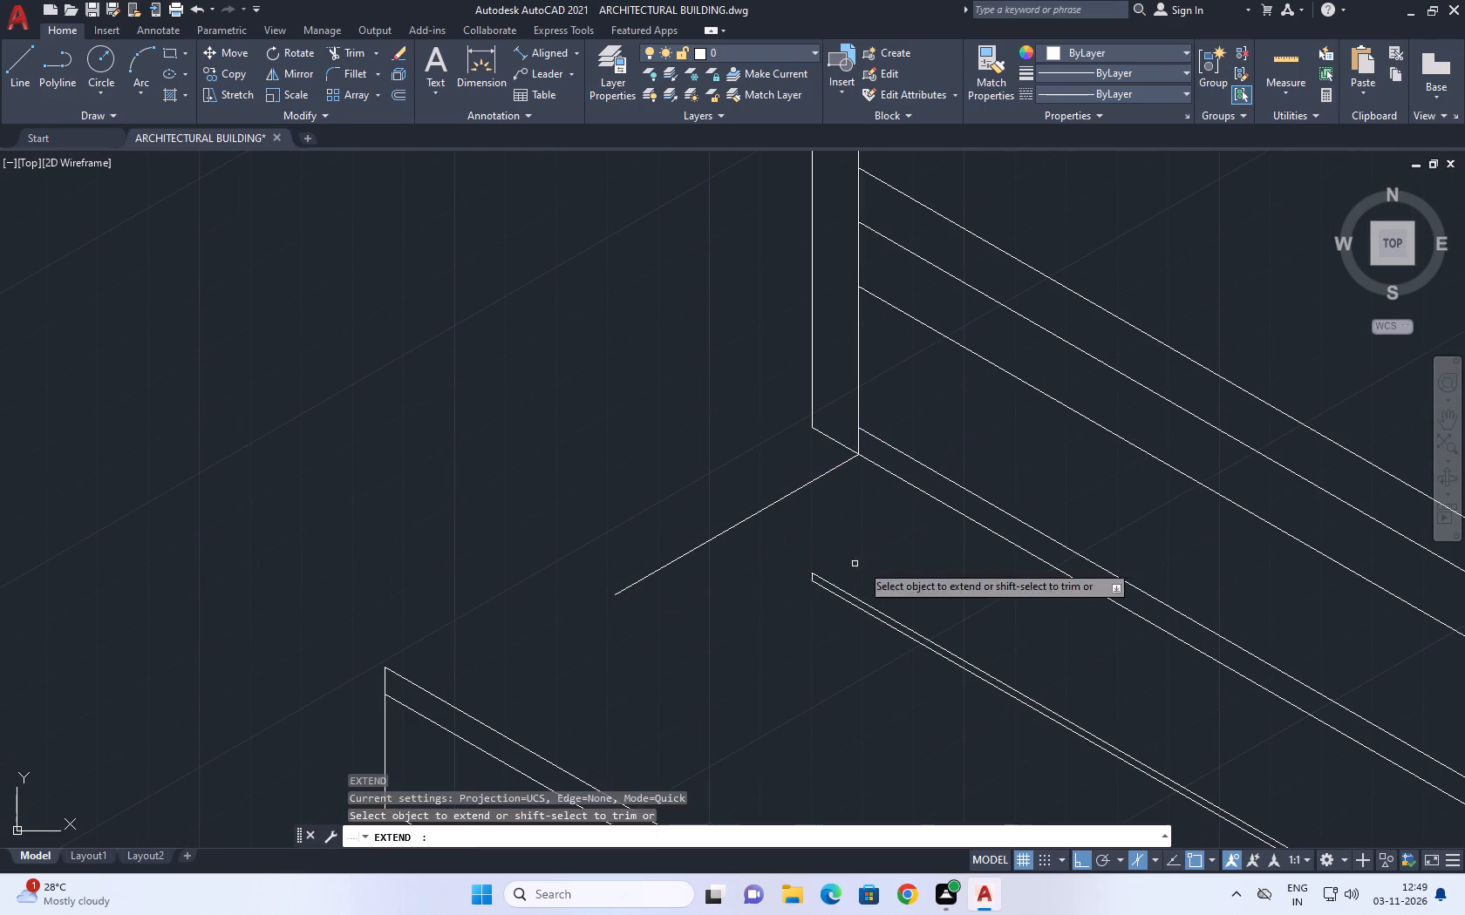
pyautogui.click(888, 564)
pyautogui.click(819, 644)
pyautogui.press('Escape')
# Delete the short vertical line left at the thin strip's former end.
pyautogui.scroll(1, 807, 555)
pyautogui.click(766, 525)
pyautogui.click(848, 660)
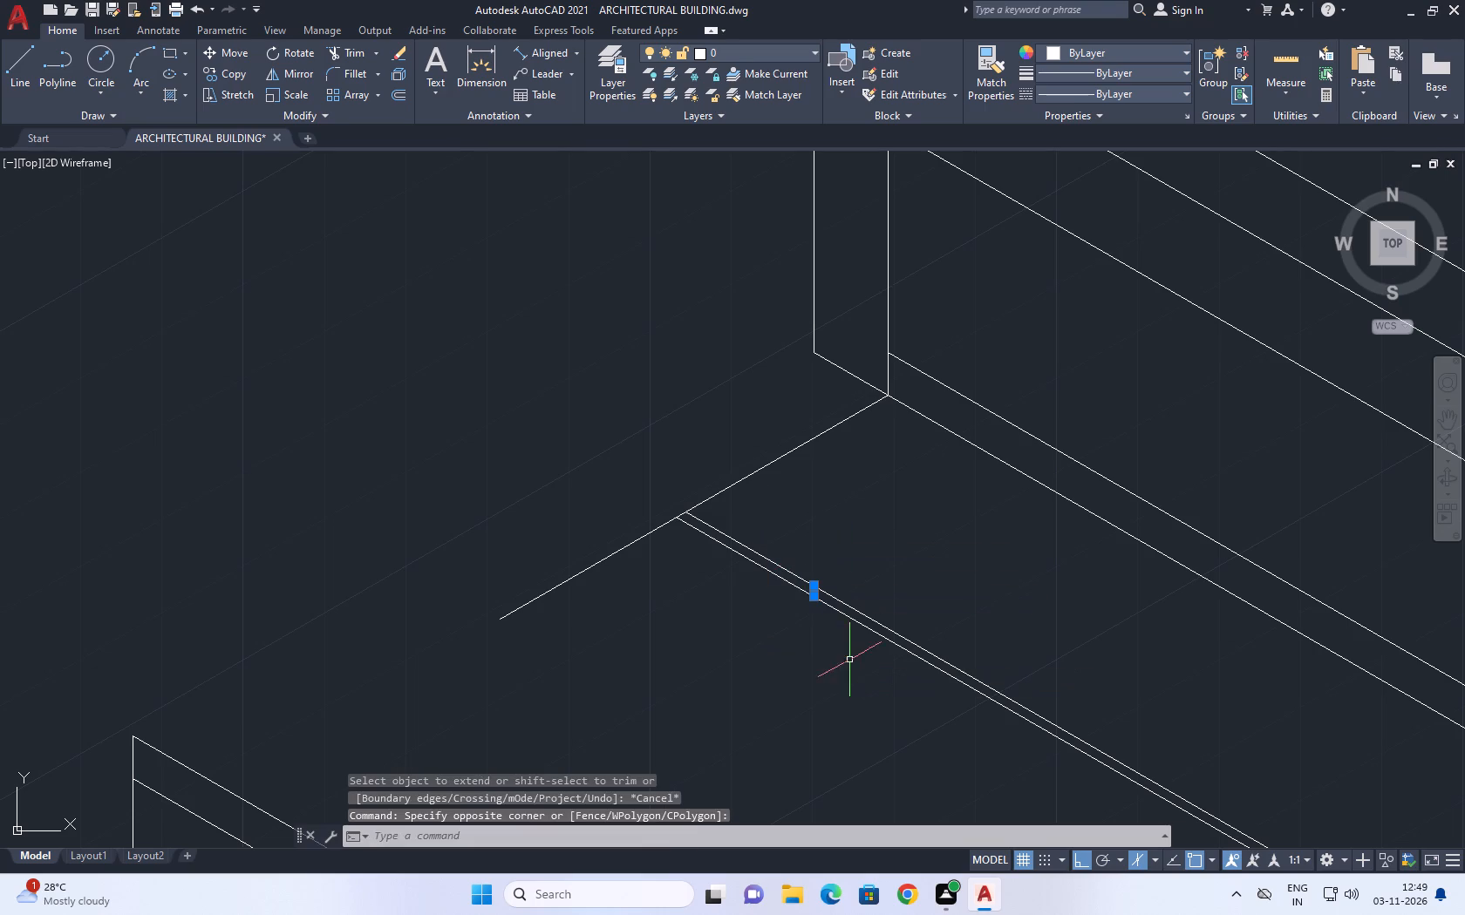
pyautogui.press('Delete')
# Draw a vertical line downward from the extended upper strip edge's endpoint, crossing the lower strip edge.
pyautogui.moveTo(723, 629); pyautogui.dragTo(763, 689, button='middle')
pyautogui.press('l')
pyautogui.press('space')
pyautogui.scroll(3, 737, 607)
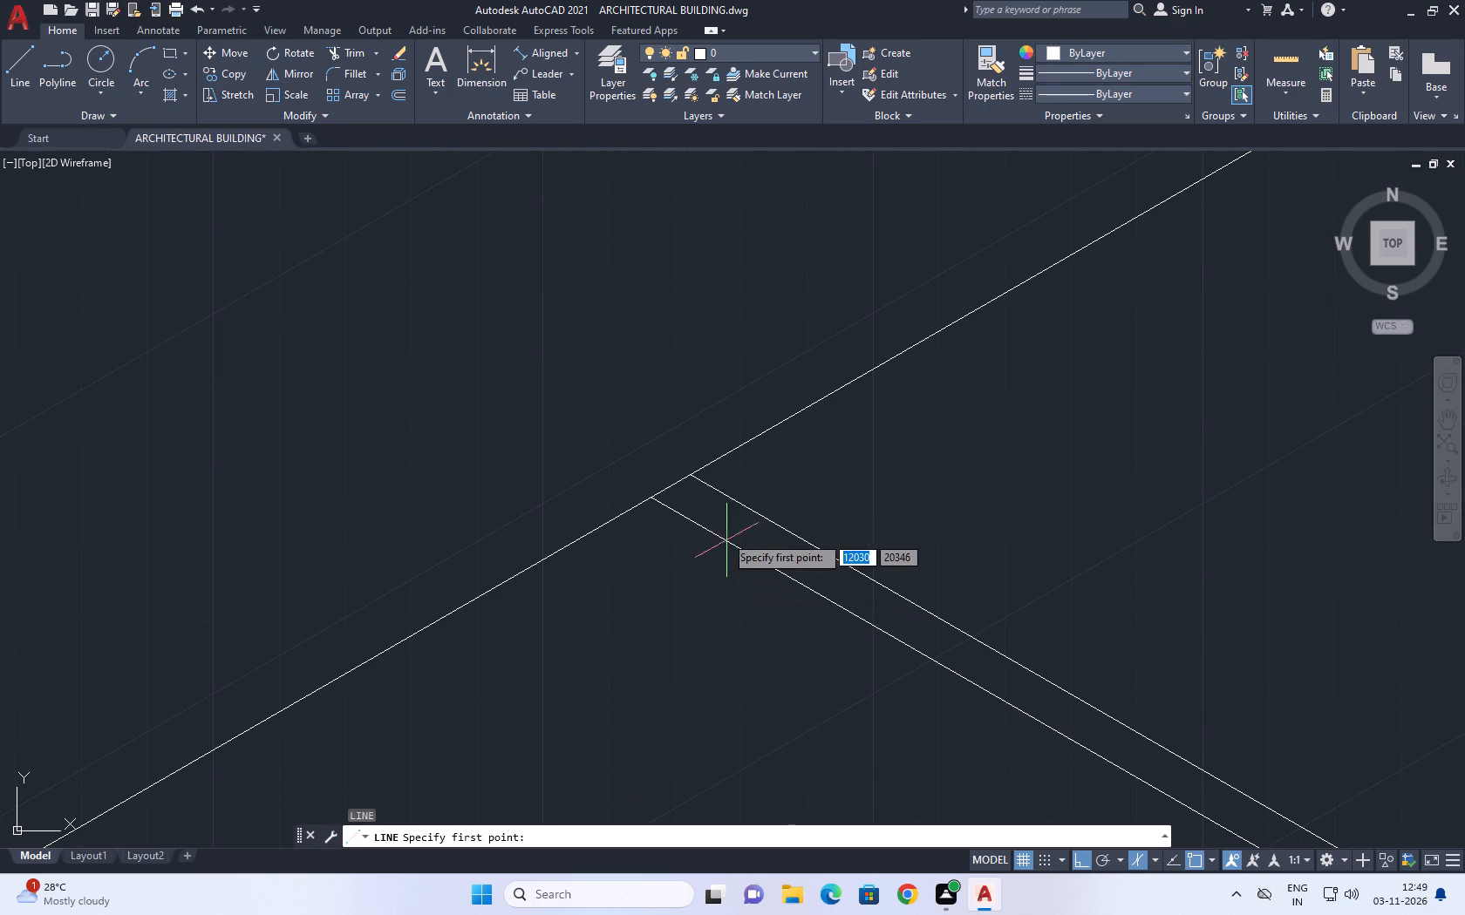
pyautogui.click(689, 476)
pyautogui.click(692, 617)
pyautogui.press('Escape')
# Trim the vertical below the strip, the lower strip edge beyond it, and the 30° line past the strip's corner.
pyautogui.moveTo(674, 536); pyautogui.dragTo(719, 597, button='middle')
pyautogui.press('t')
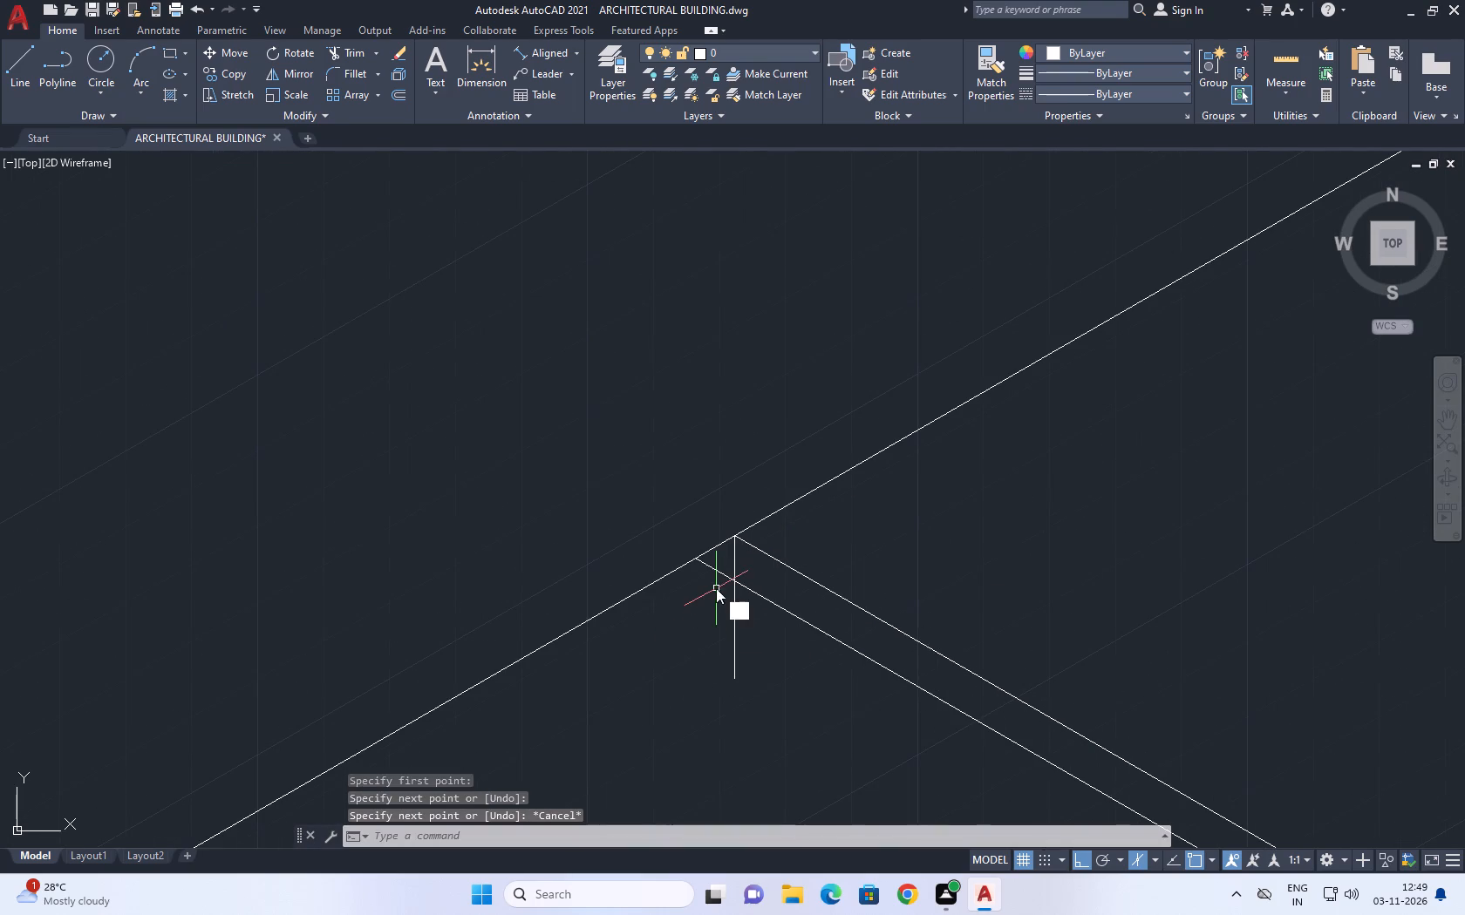
pyautogui.press('r')
pyautogui.press('space')
pyautogui.moveTo(627, 546); pyautogui.dragTo(629, 557)
pyautogui.click(736, 688)
pyautogui.moveTo(765, 647); pyautogui.dragTo(726, 634)
pyautogui.click(683, 620)
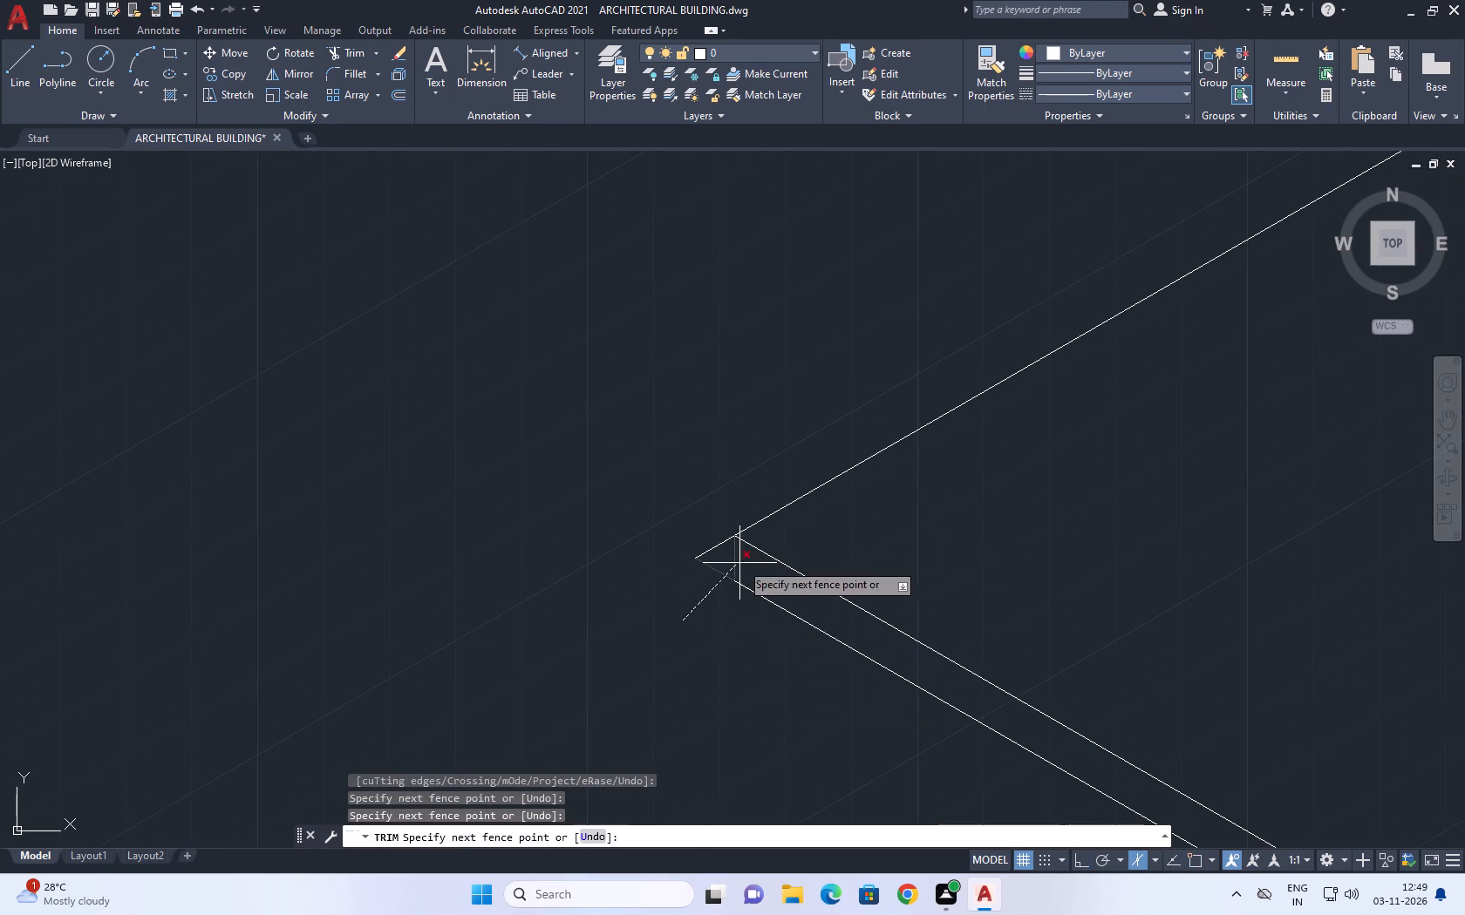
pyautogui.click(672, 647)
pyautogui.click(718, 572)
pyautogui.click(706, 549)
pyautogui.click(713, 586)
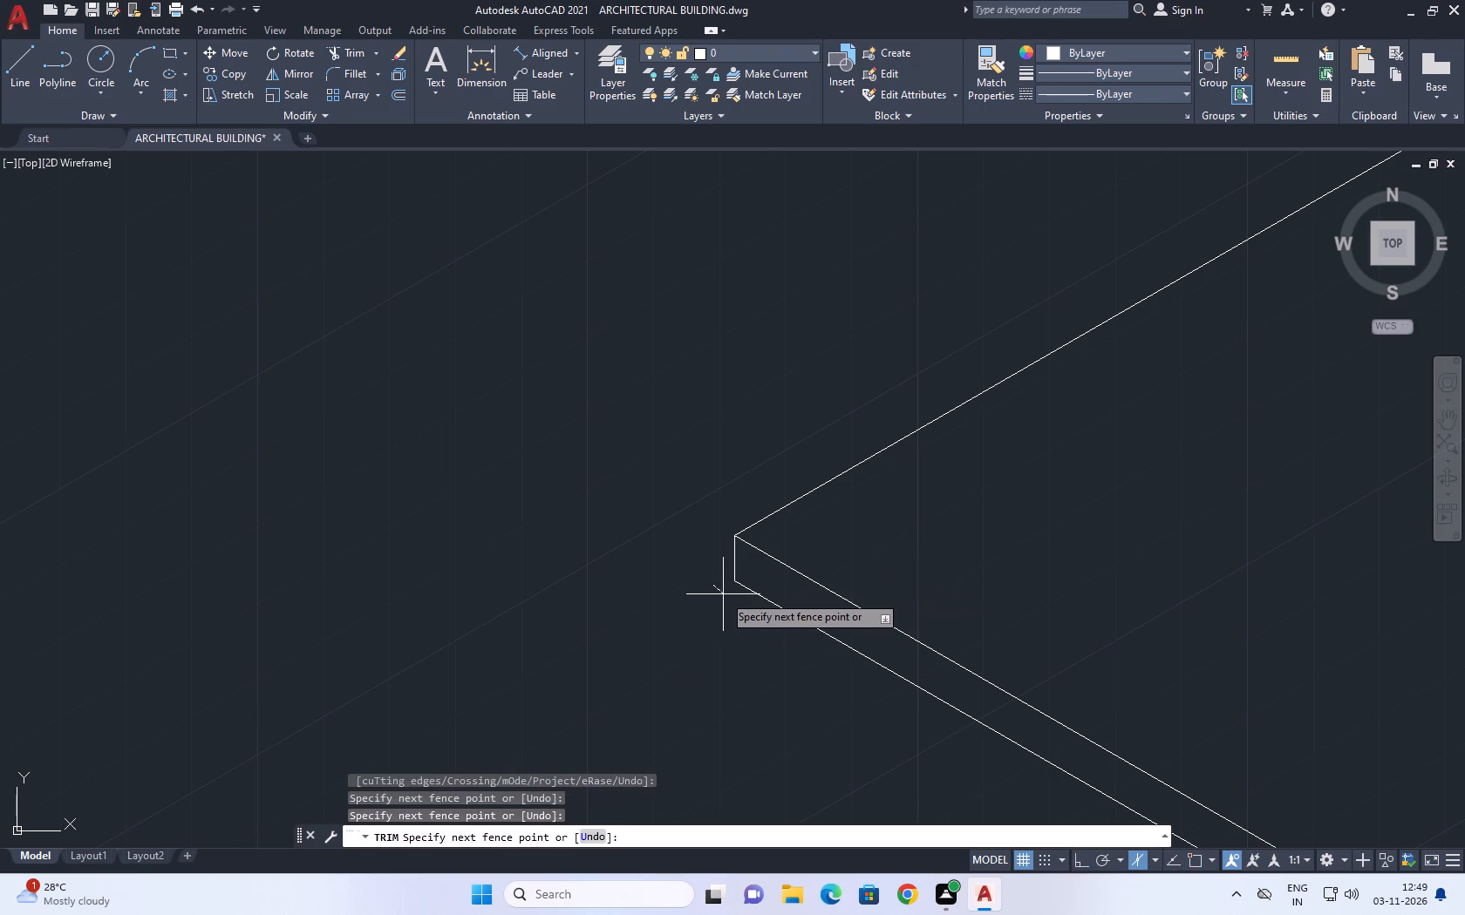
pyautogui.click(723, 594)
pyautogui.press('Escape')
# Draw a 150° line about 700 long outward from the lower corner of the thin strip's end.
pyautogui.scroll(-6, 957, 498)
pyautogui.moveTo(1021, 493); pyautogui.dragTo(1024, 513, button='middle')
pyautogui.scroll(2, 996, 512)
pyautogui.moveTo(985, 509); pyautogui.dragTo(993, 573, button='middle')
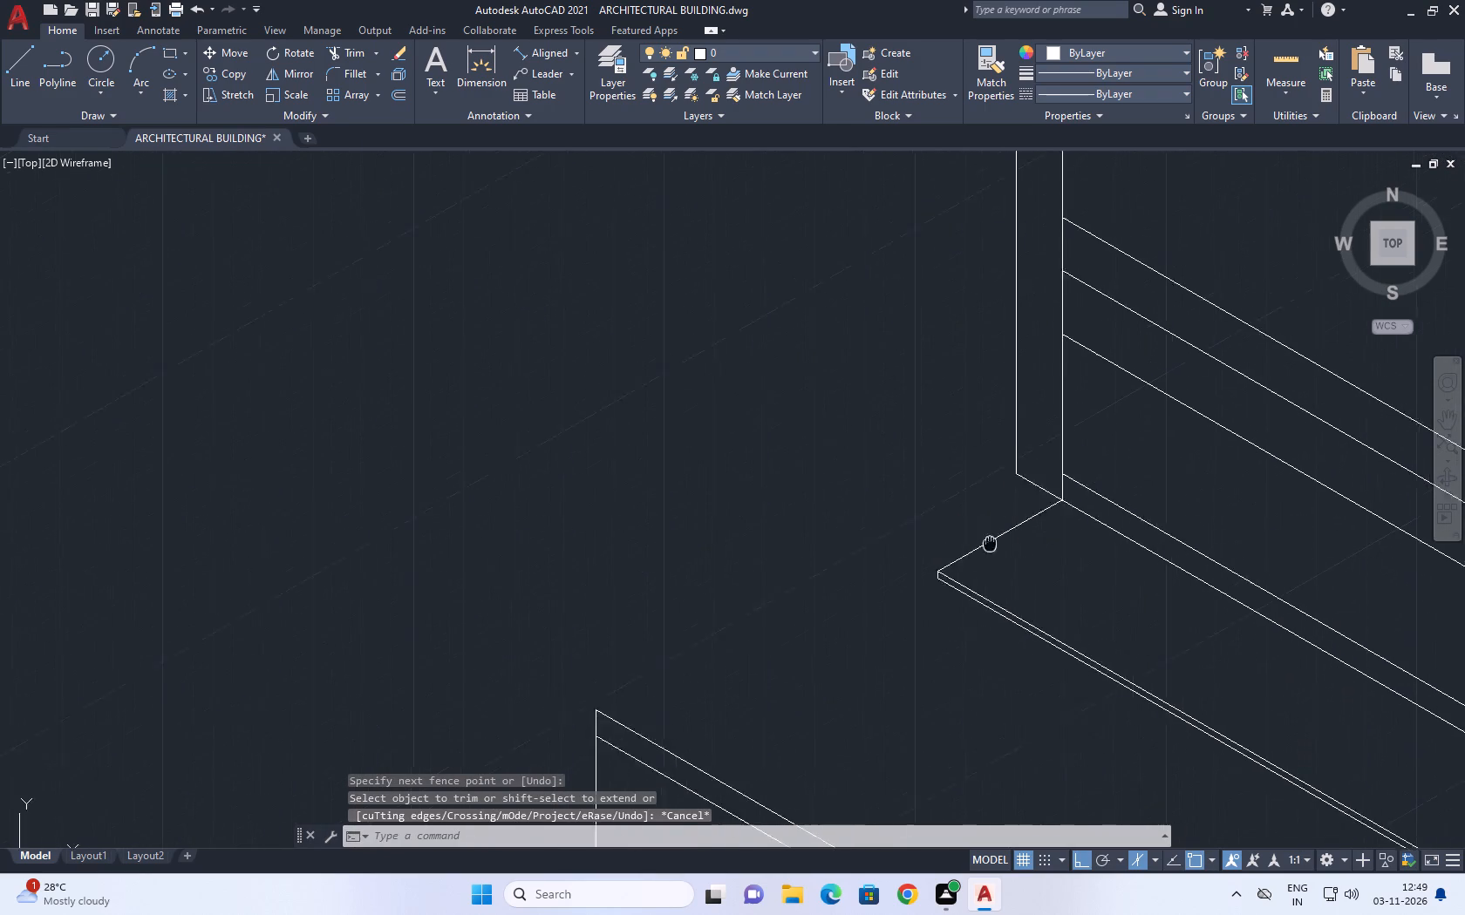
pyautogui.moveTo(993, 573); pyautogui.dragTo(995, 582, button='middle')
pyautogui.press('l')
pyautogui.press('space')
pyautogui.moveTo(998, 688); pyautogui.dragTo(1004, 695, button='middle')
pyautogui.scroll(2, 963, 634)
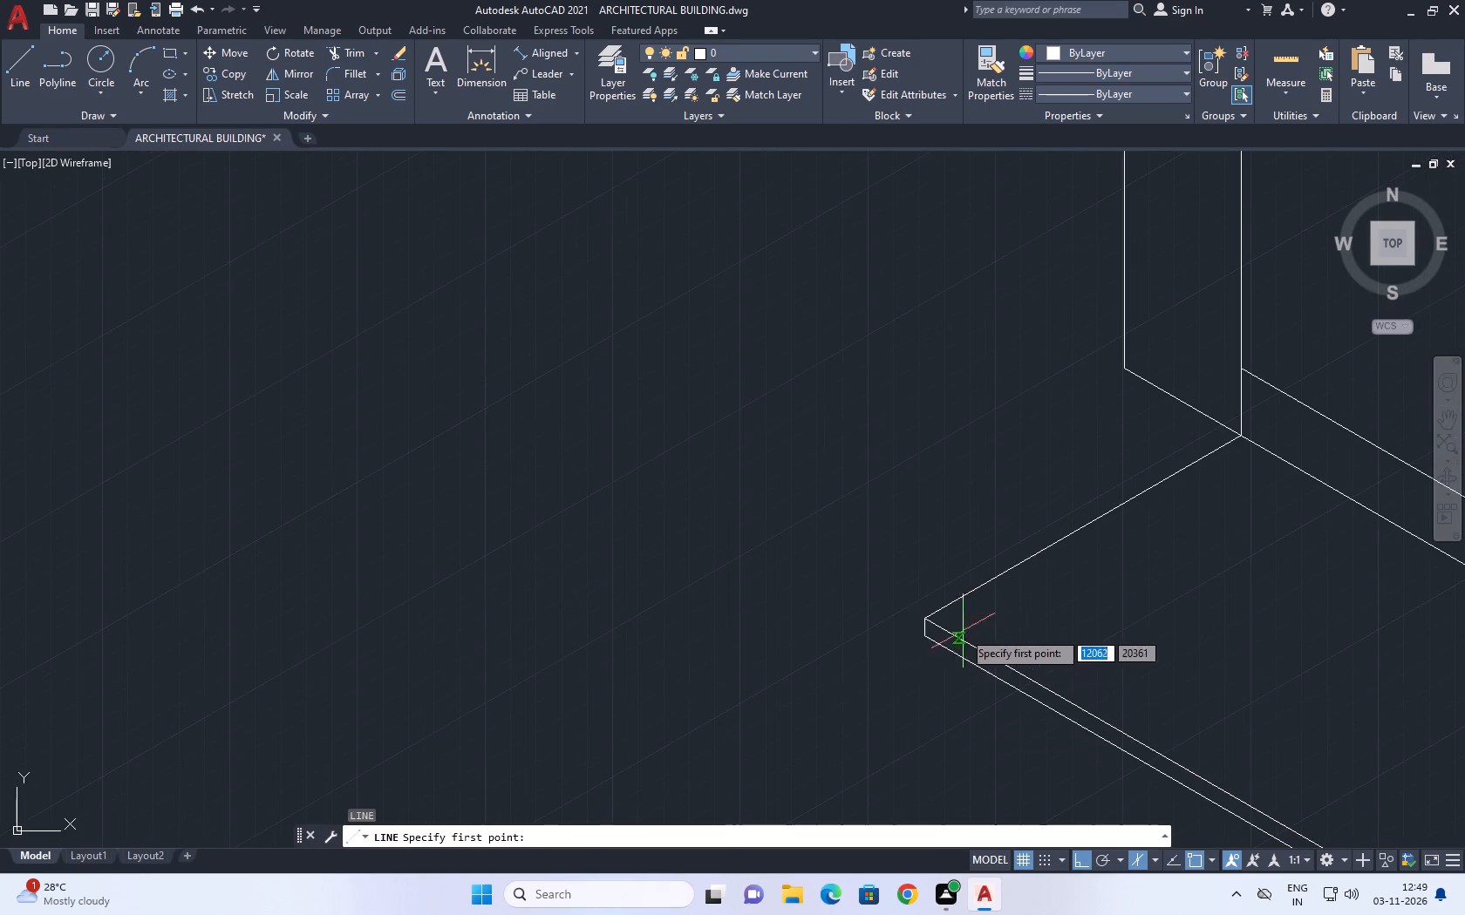
pyautogui.click(923, 639)
pyautogui.moveTo(613, 556); pyautogui.dragTo(685, 680, button='middle')
pyautogui.press('F5')
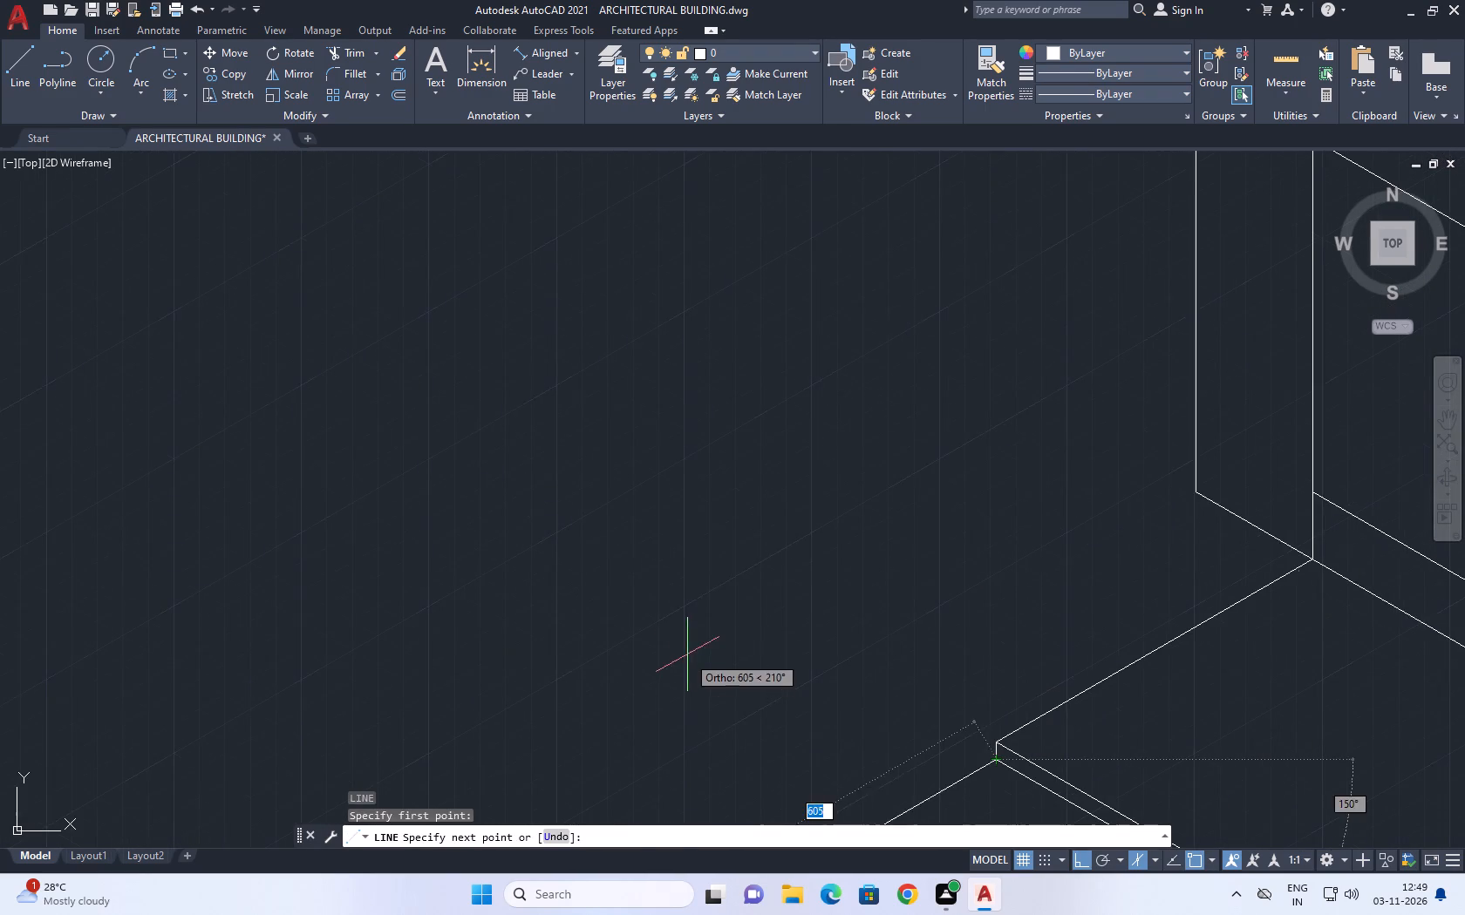
pyautogui.moveTo(714, 609); pyautogui.dragTo(651, 573, button='middle')
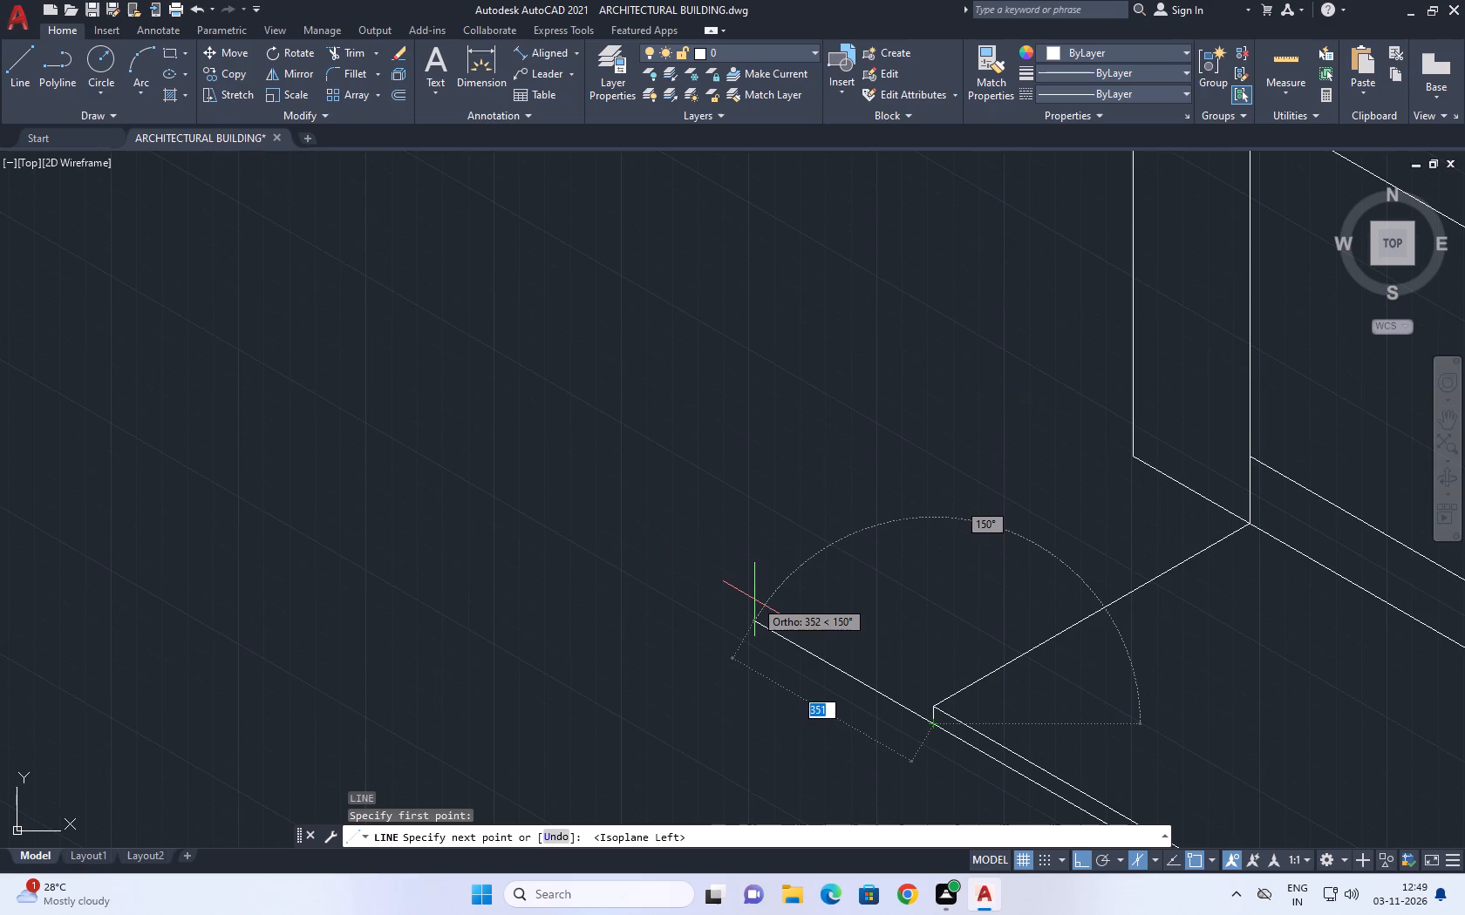
pyautogui.click(766, 615)
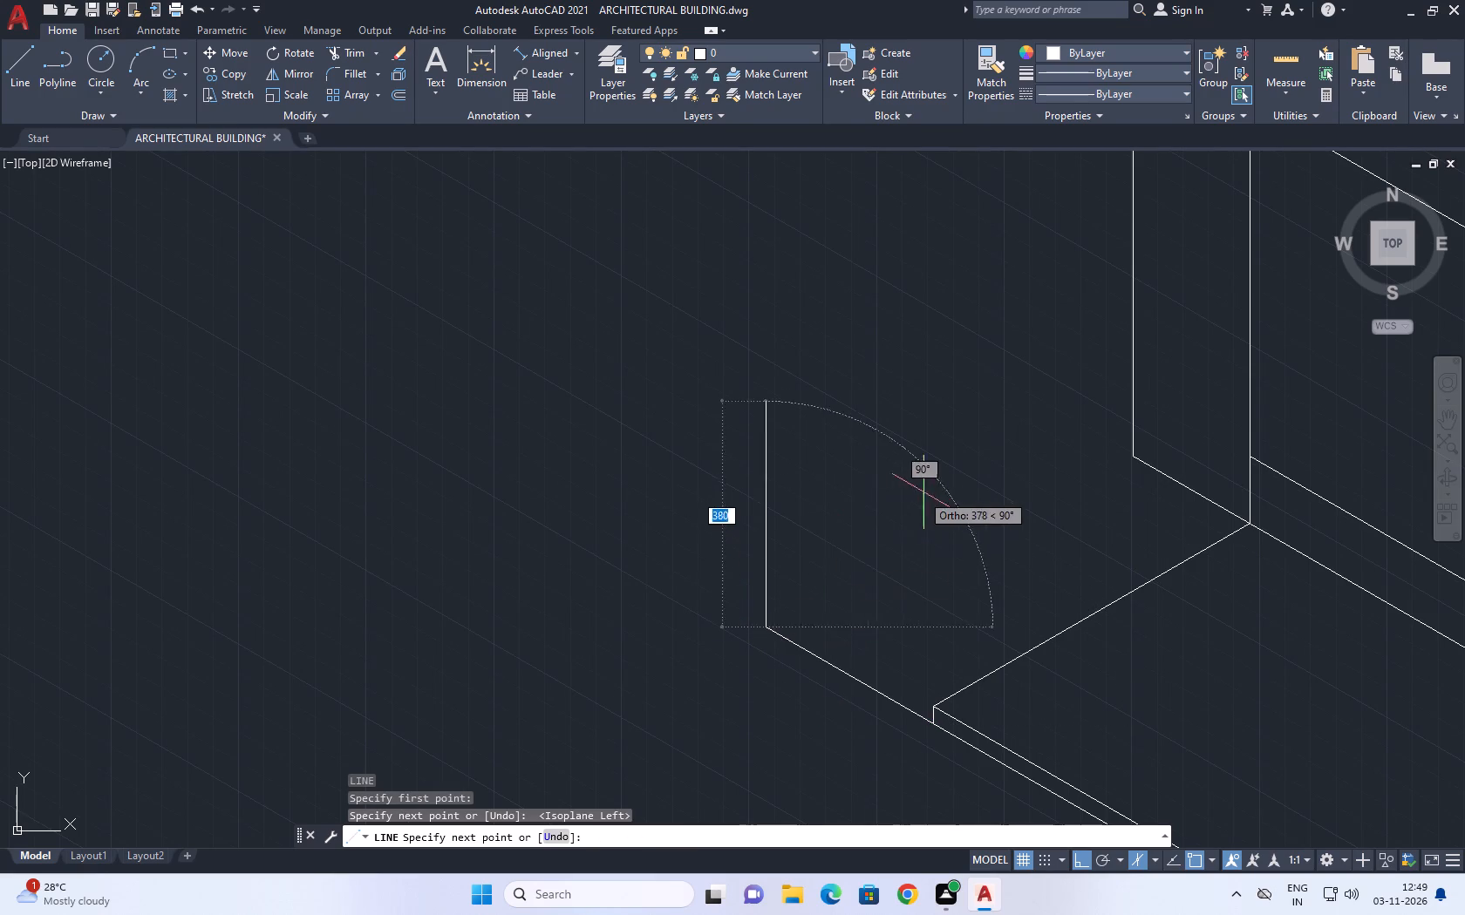
pyautogui.moveTo(943, 512); pyautogui.dragTo(773, 596, button='middle')
pyautogui.press('F5')
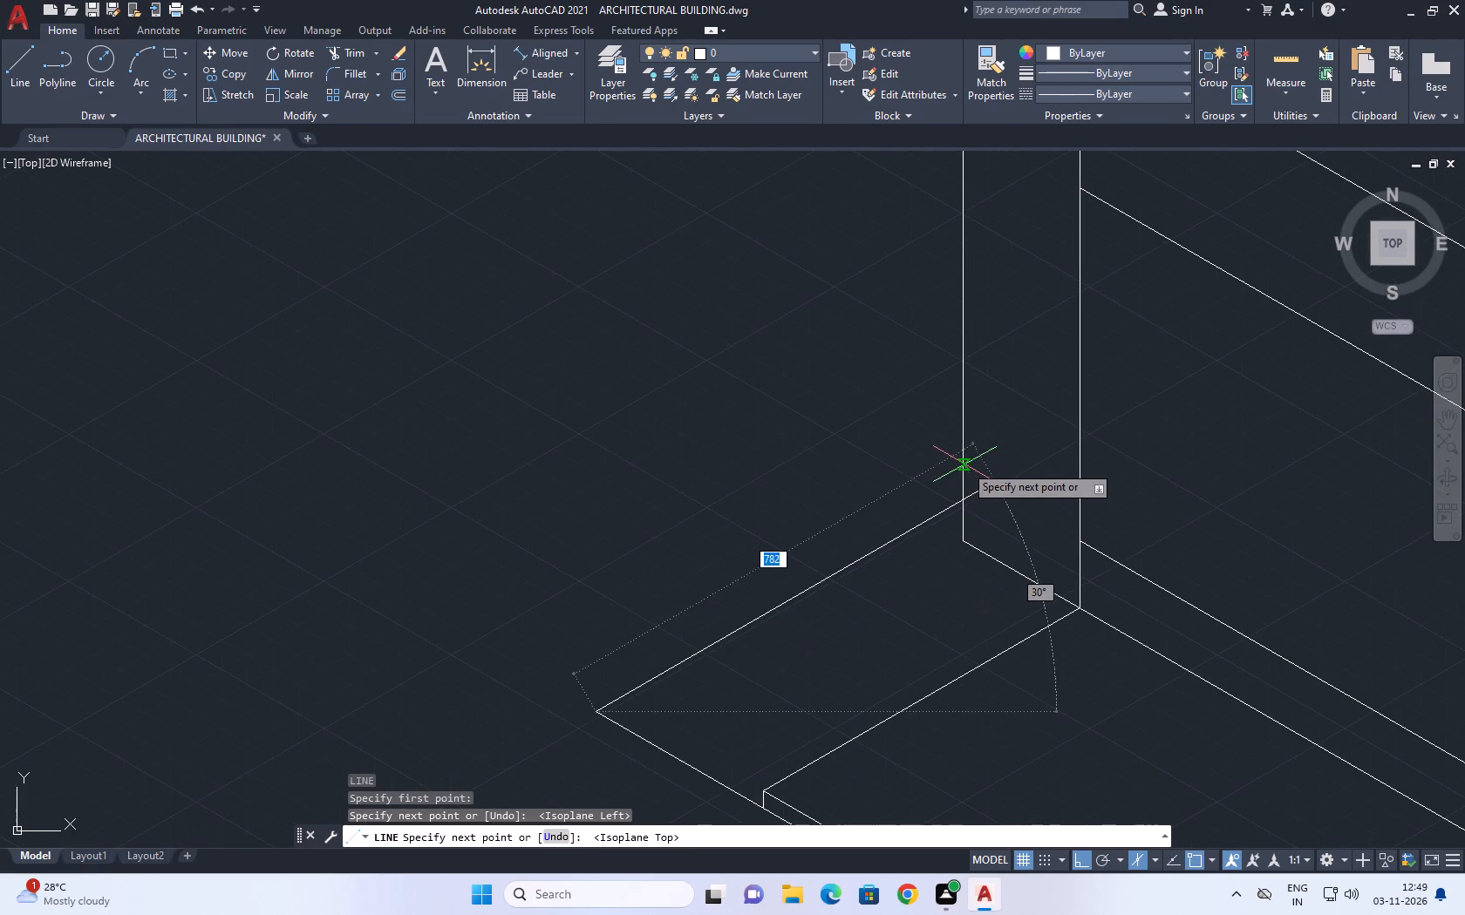
pyautogui.hotkey('ctrl', 'z')
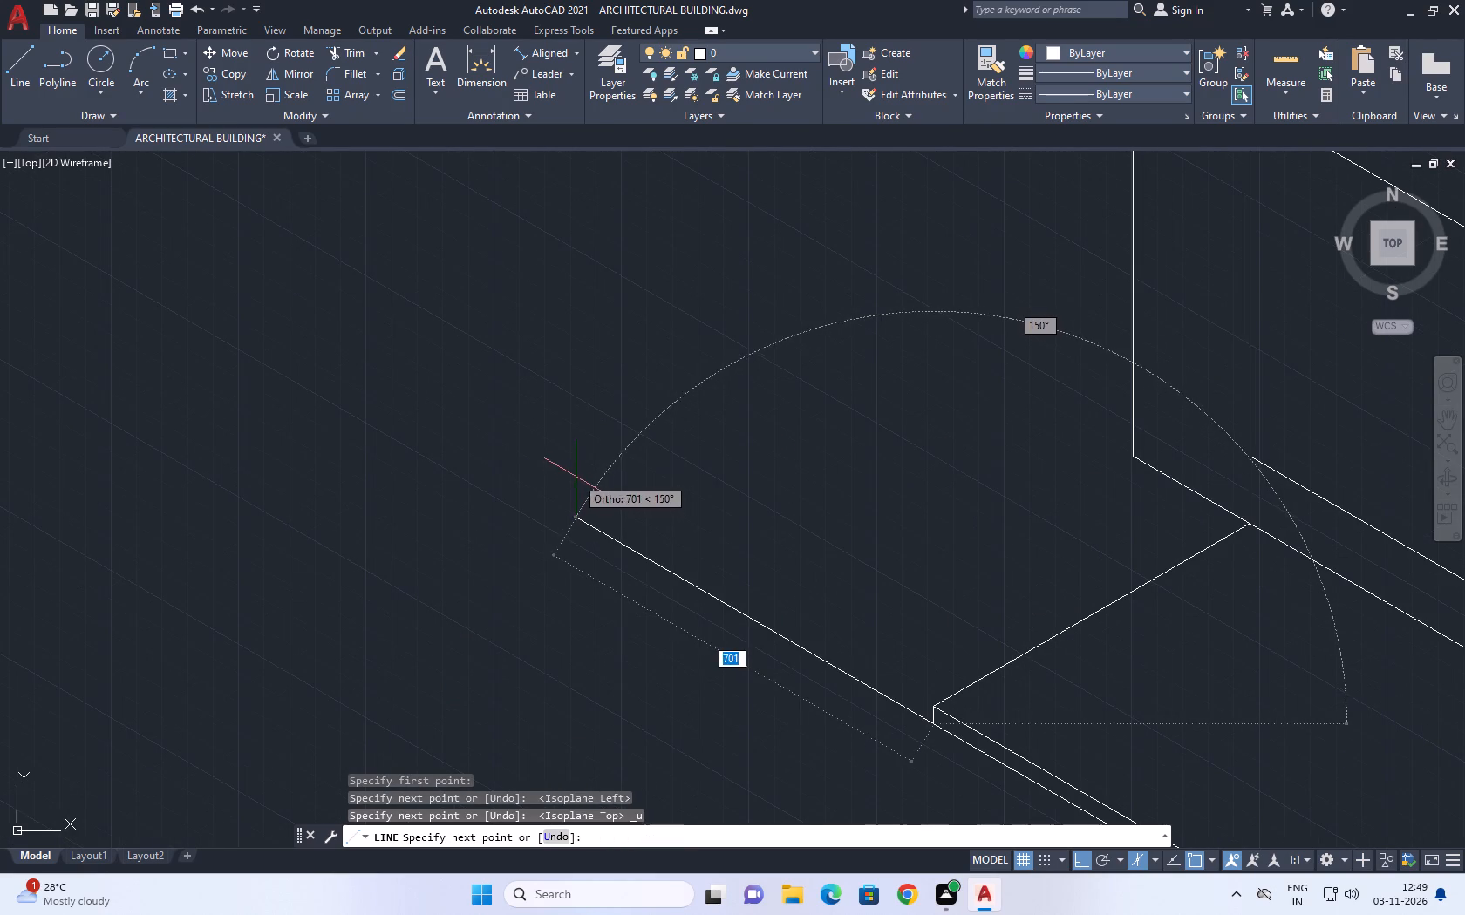
pyautogui.click(568, 471)
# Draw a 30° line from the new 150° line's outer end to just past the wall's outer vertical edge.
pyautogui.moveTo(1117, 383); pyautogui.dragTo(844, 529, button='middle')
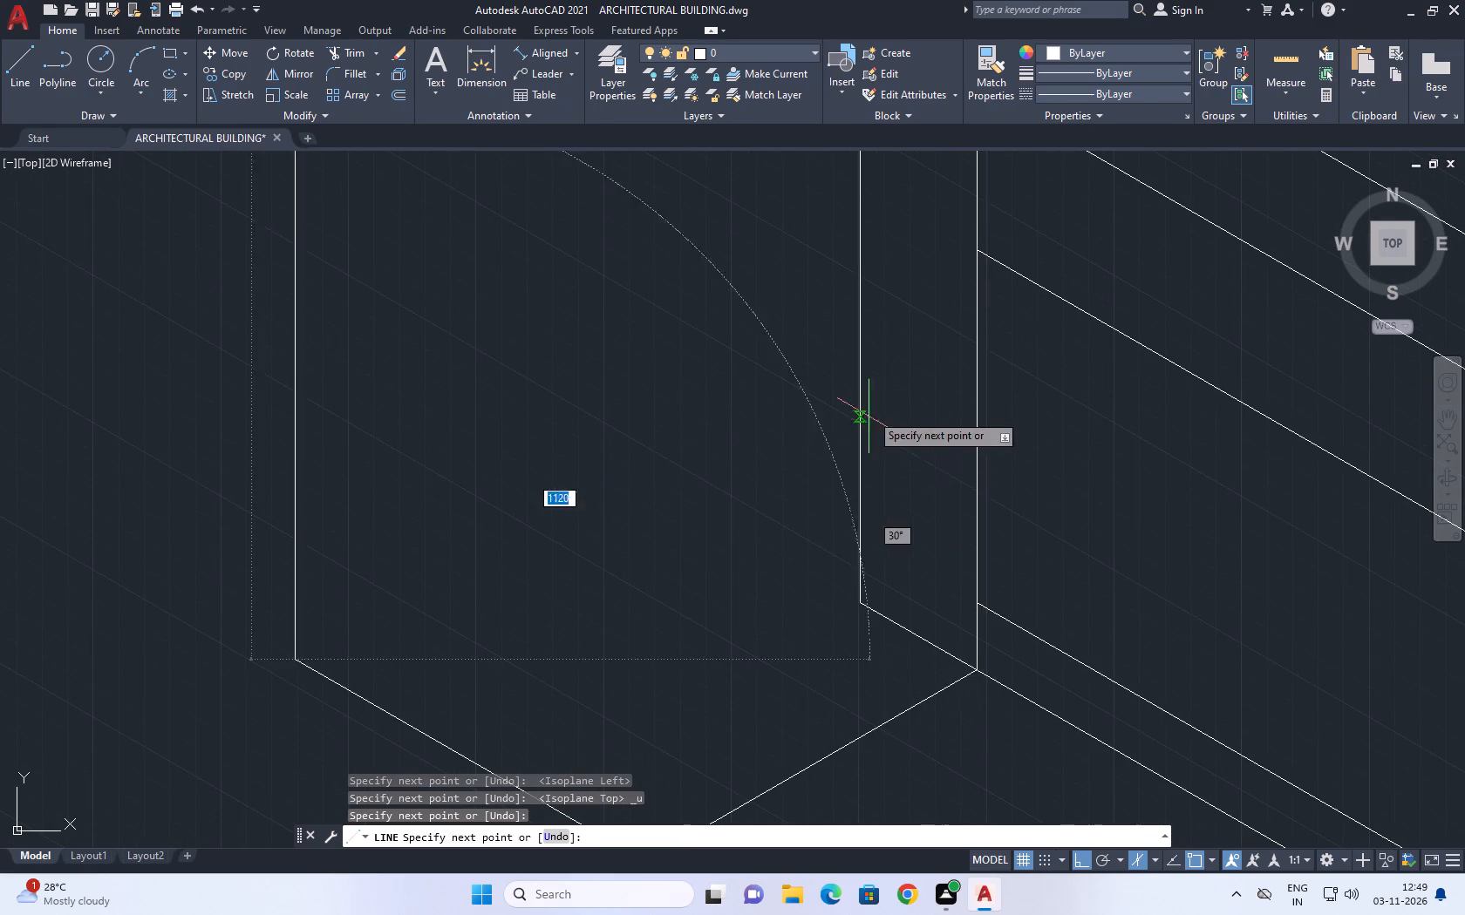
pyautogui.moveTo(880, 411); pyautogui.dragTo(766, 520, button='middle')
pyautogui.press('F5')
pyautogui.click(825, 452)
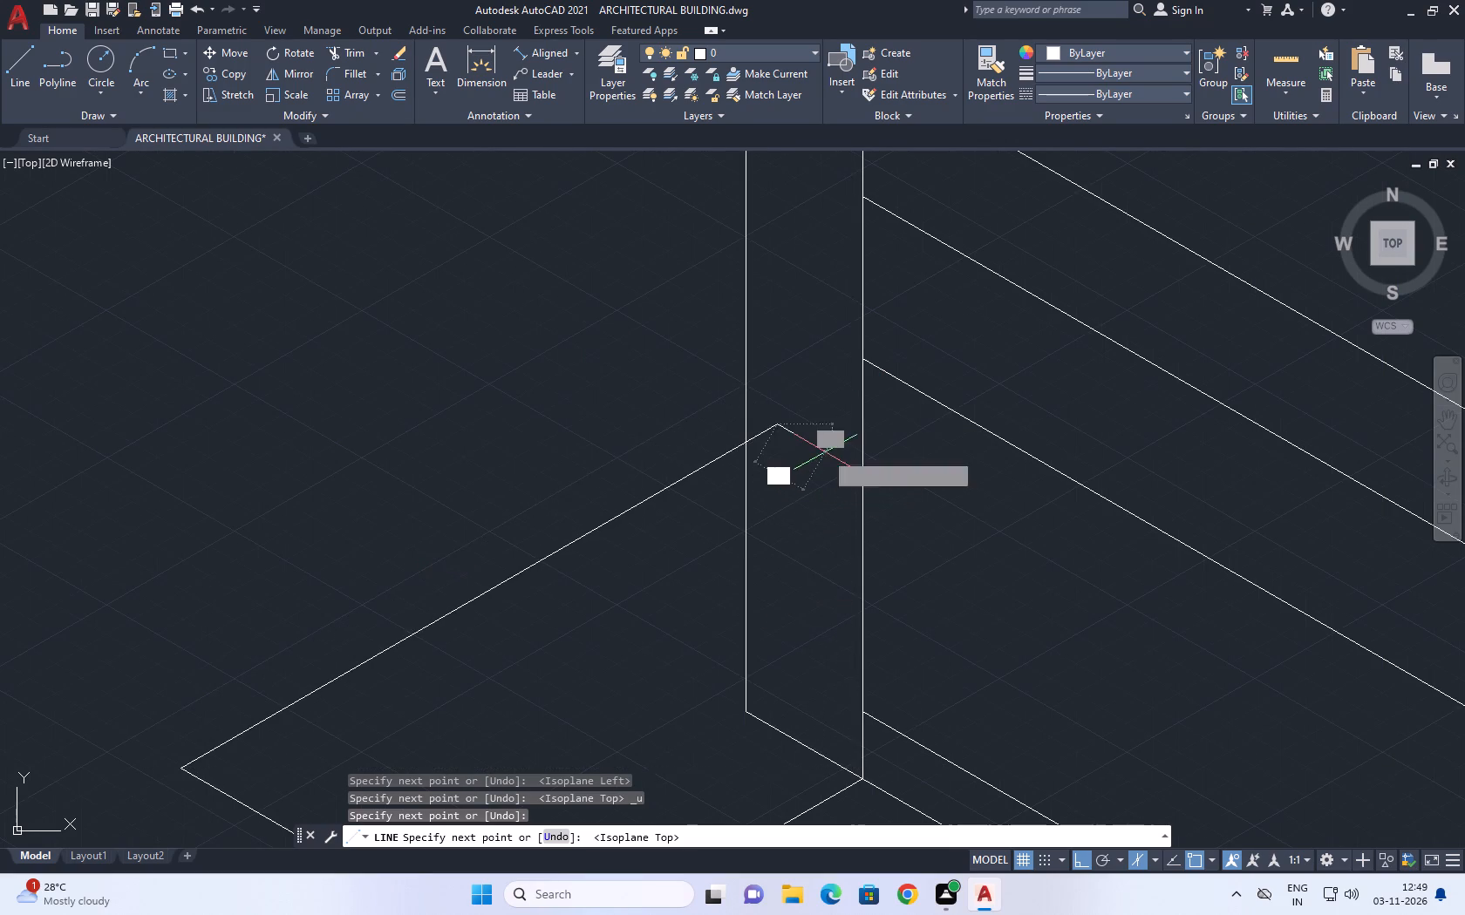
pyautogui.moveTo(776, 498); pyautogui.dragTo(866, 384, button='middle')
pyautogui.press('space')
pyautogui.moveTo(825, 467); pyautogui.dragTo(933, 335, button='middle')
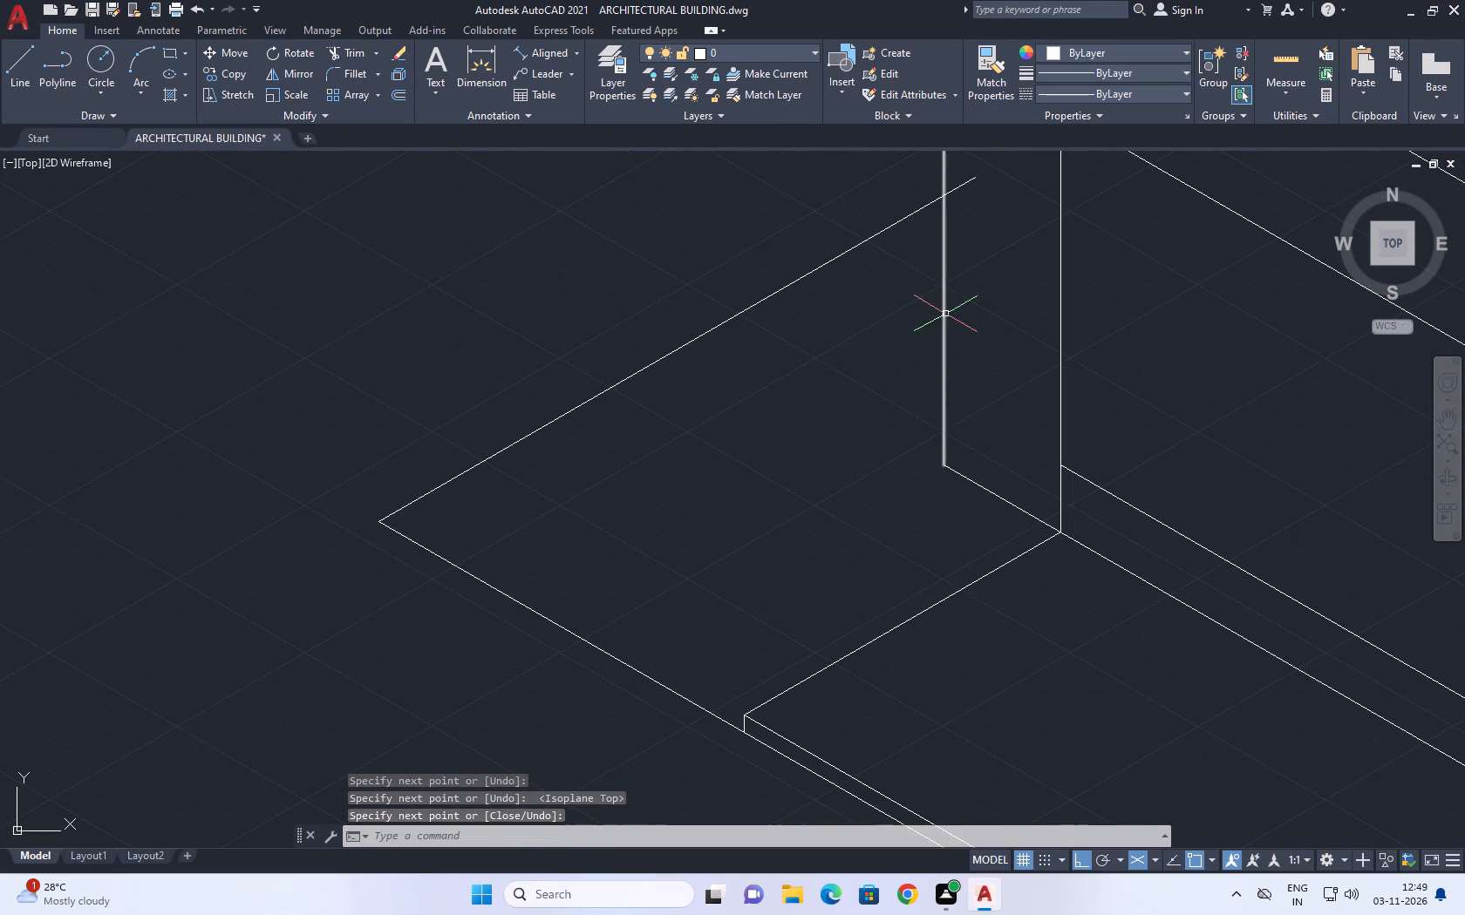
# Draw three parallel 30° lines starting along the wall's outer vertical edge and crossing the 150° line.
pyautogui.press('space')
pyautogui.click(947, 299)
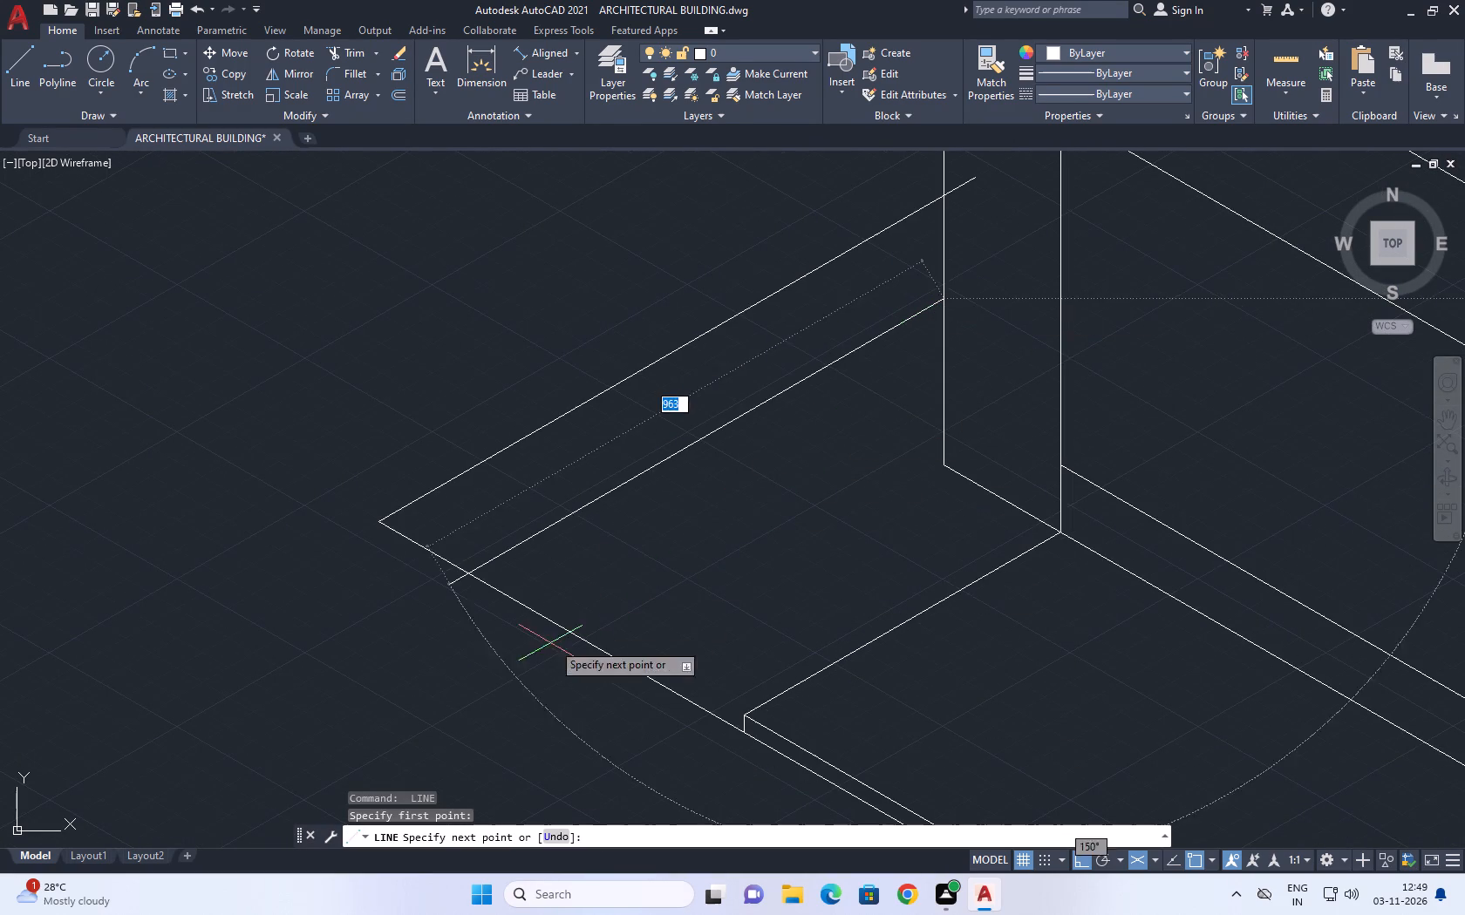
pyautogui.click(531, 640)
pyautogui.press('space')
pyautogui.press('space')
pyautogui.click(940, 346)
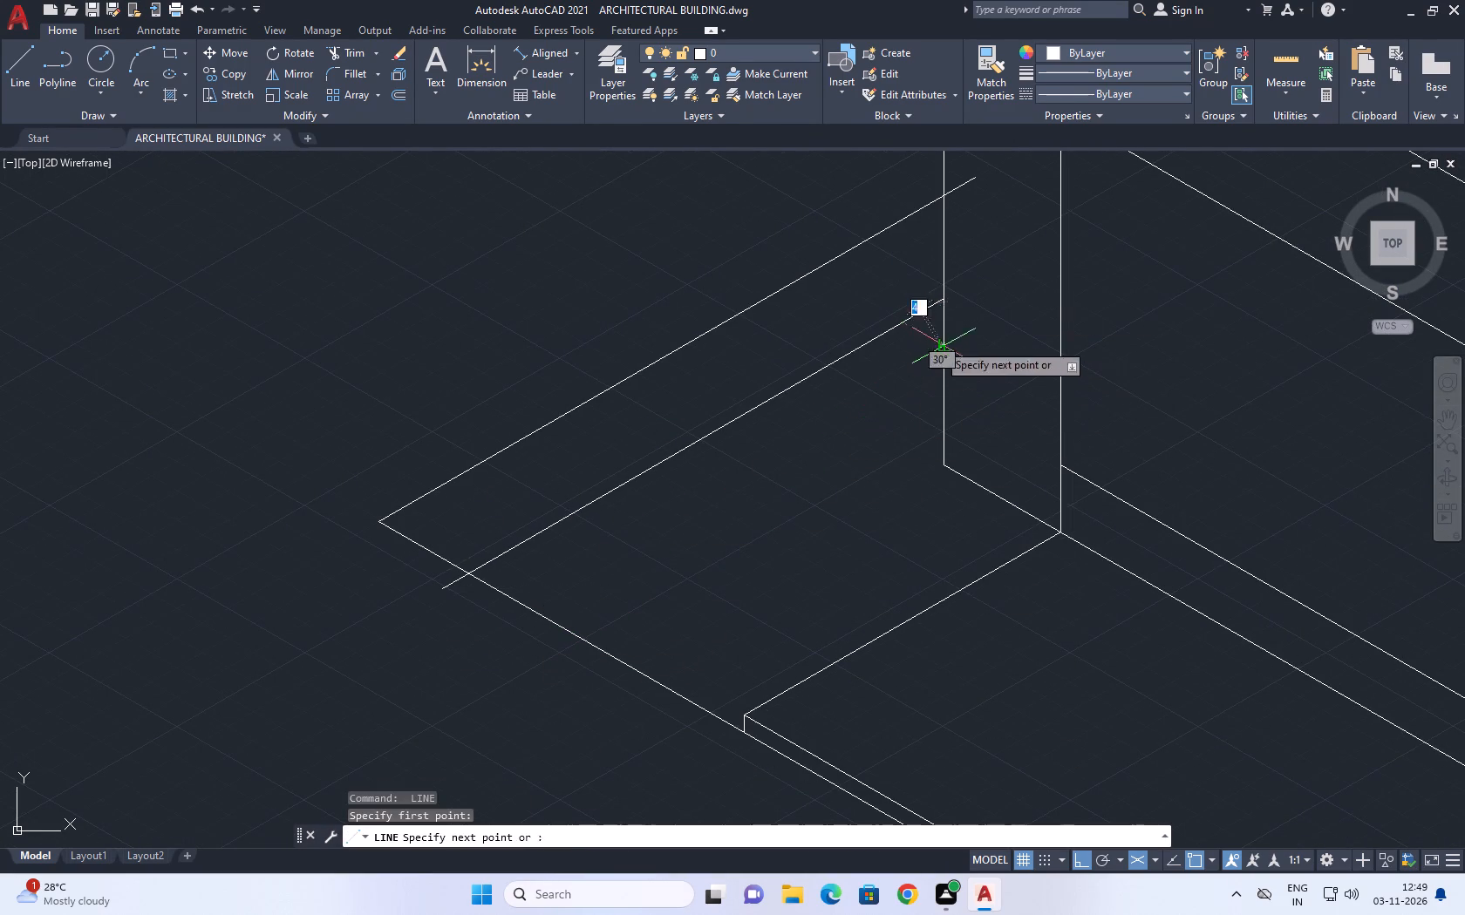
pyautogui.click(430, 666)
pyautogui.press('space')
pyautogui.press('space')
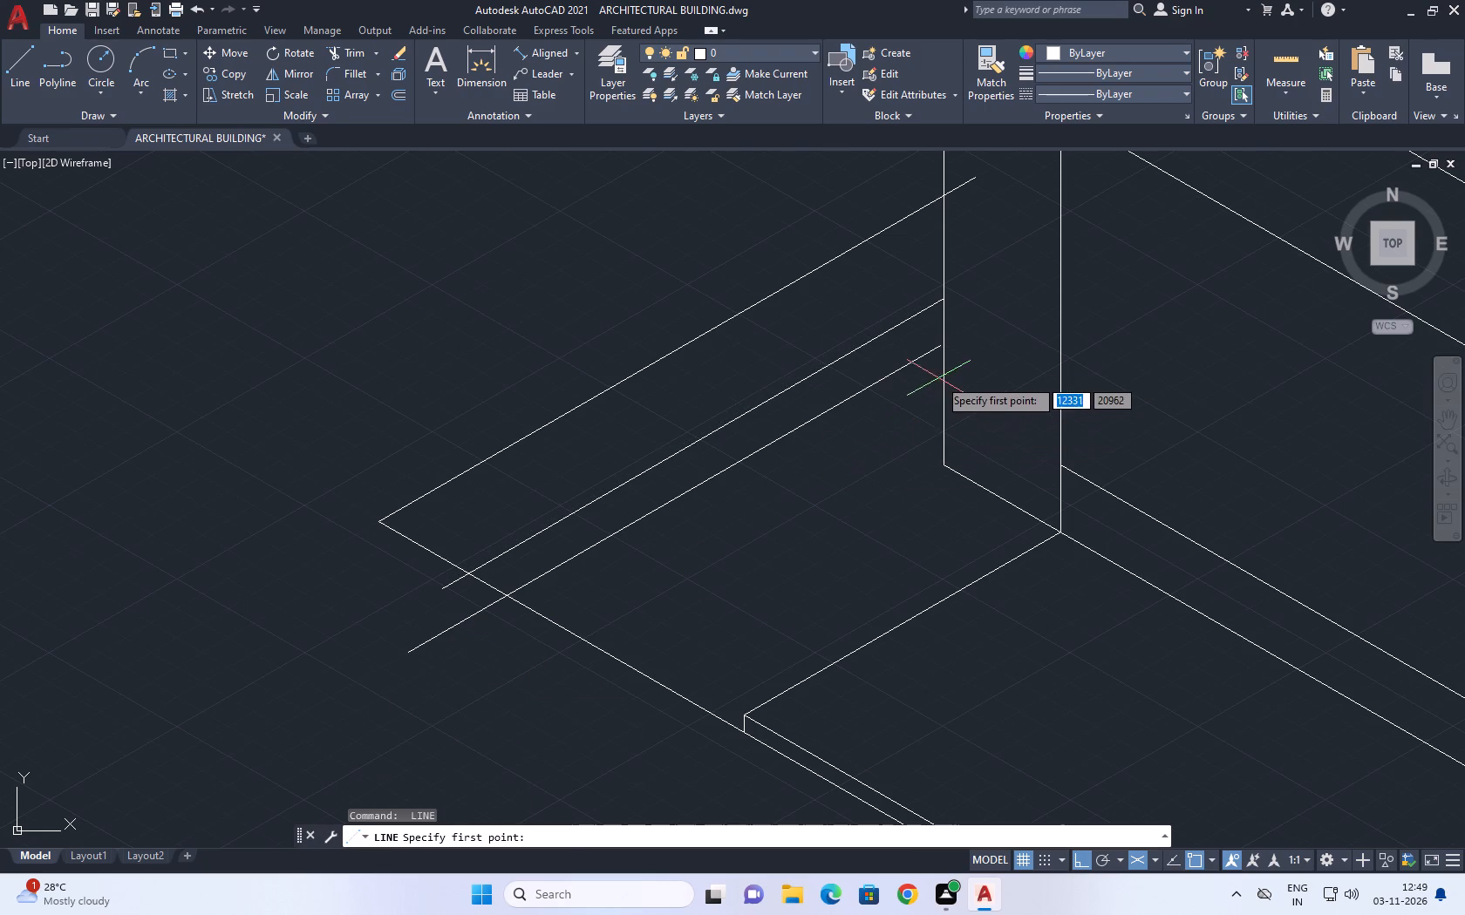
pyautogui.click(962, 361)
pyautogui.click(519, 710)
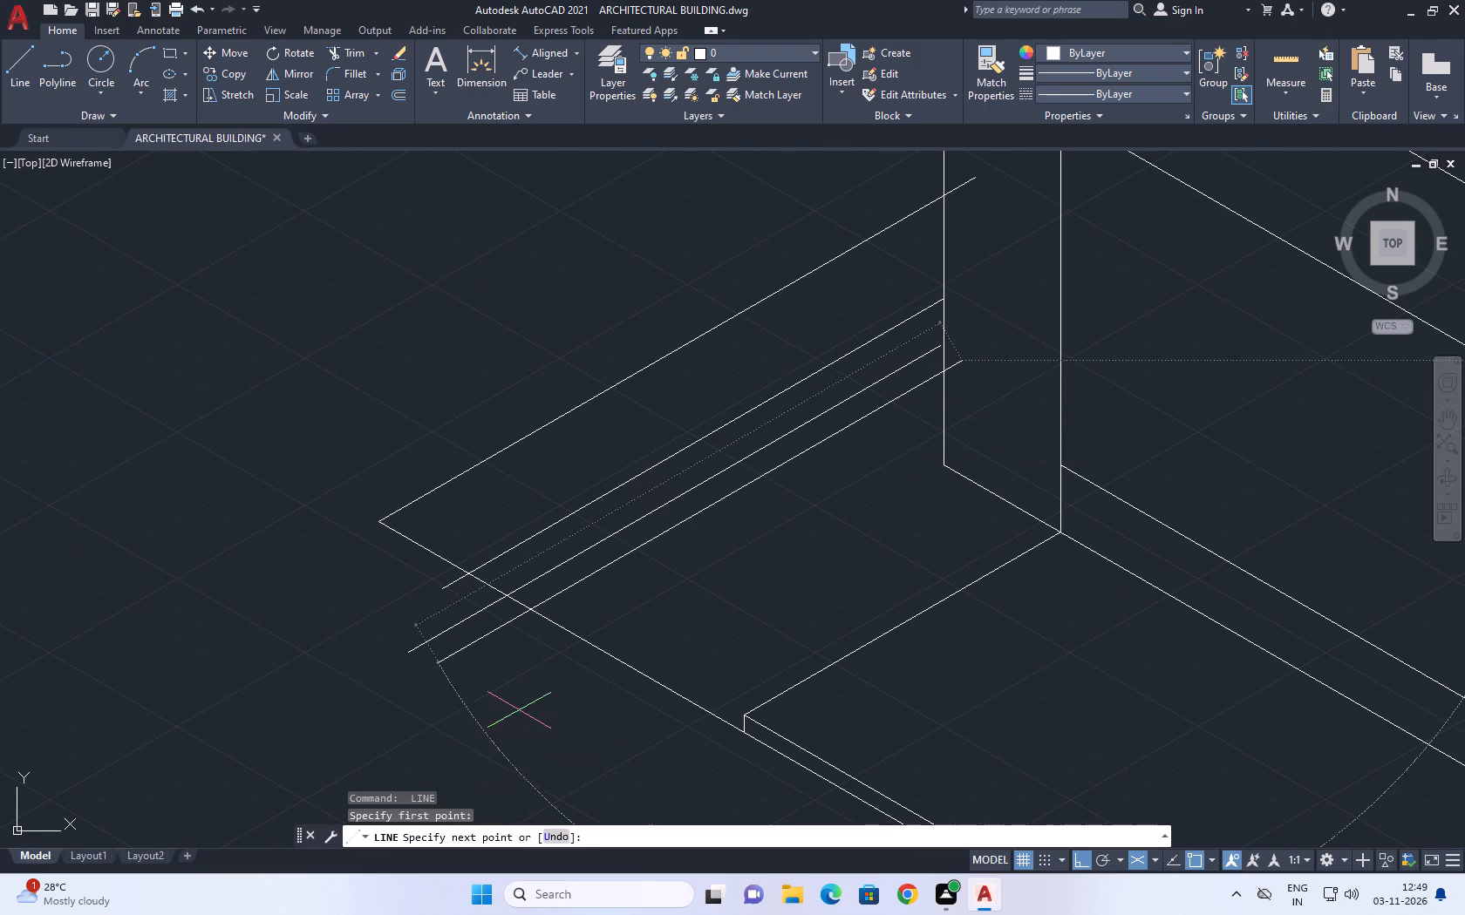
# Trim the 150° line beyond the lowest parallel 30° line and remove the other 30° lines outside the wall edge.
pyautogui.press('Escape')
pyautogui.write('tr')
pyautogui.press('space')
pyautogui.moveTo(507, 606); pyautogui.dragTo(507, 607)
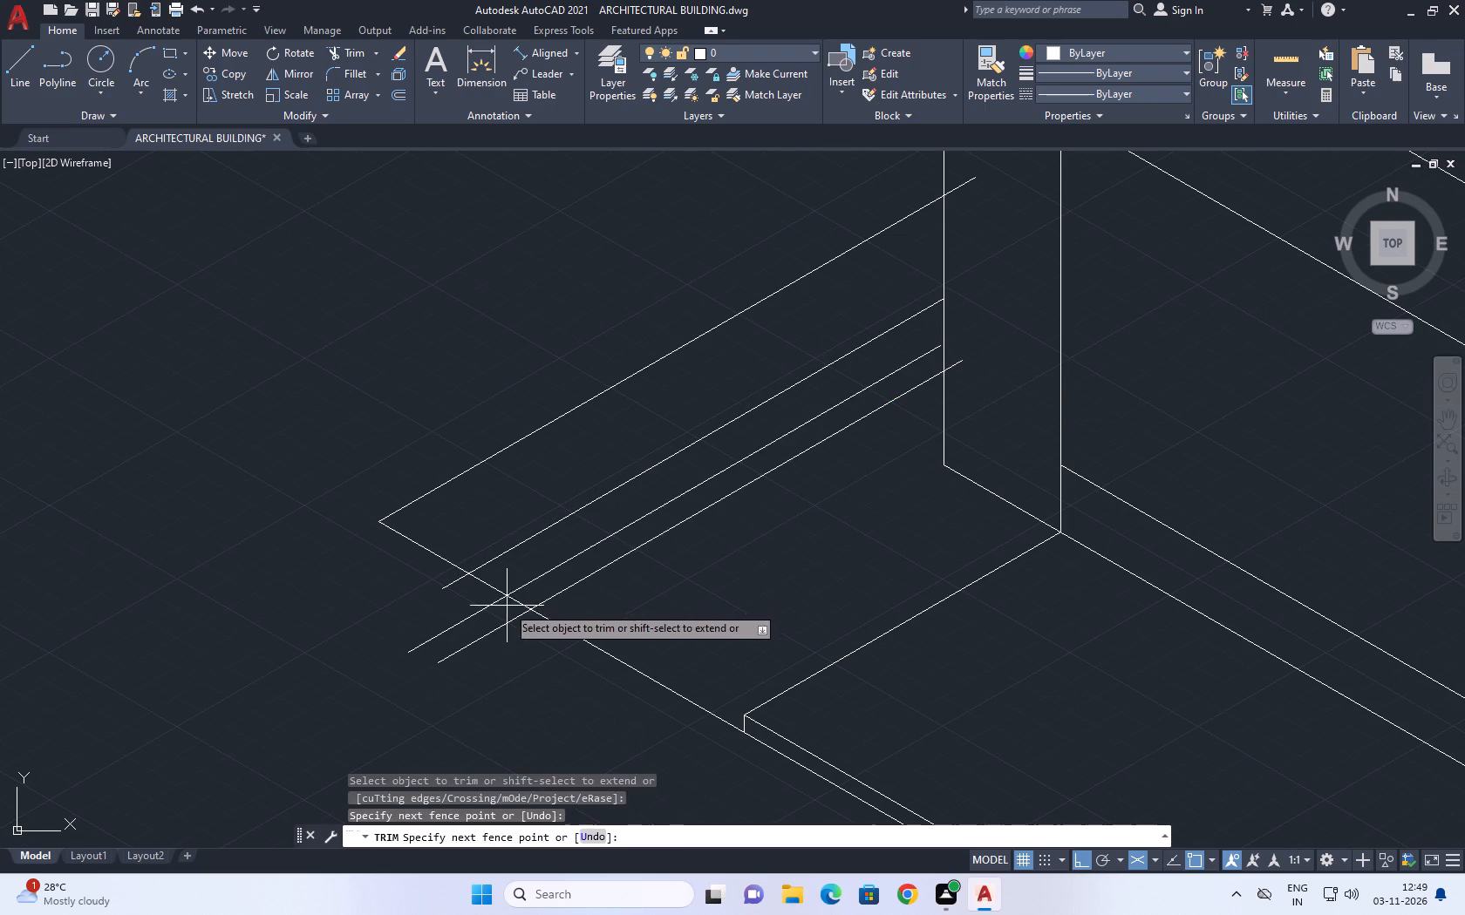
pyautogui.moveTo(507, 607); pyautogui.dragTo(510, 557)
pyautogui.click(445, 402)
pyautogui.click(420, 642)
pyautogui.click(494, 534)
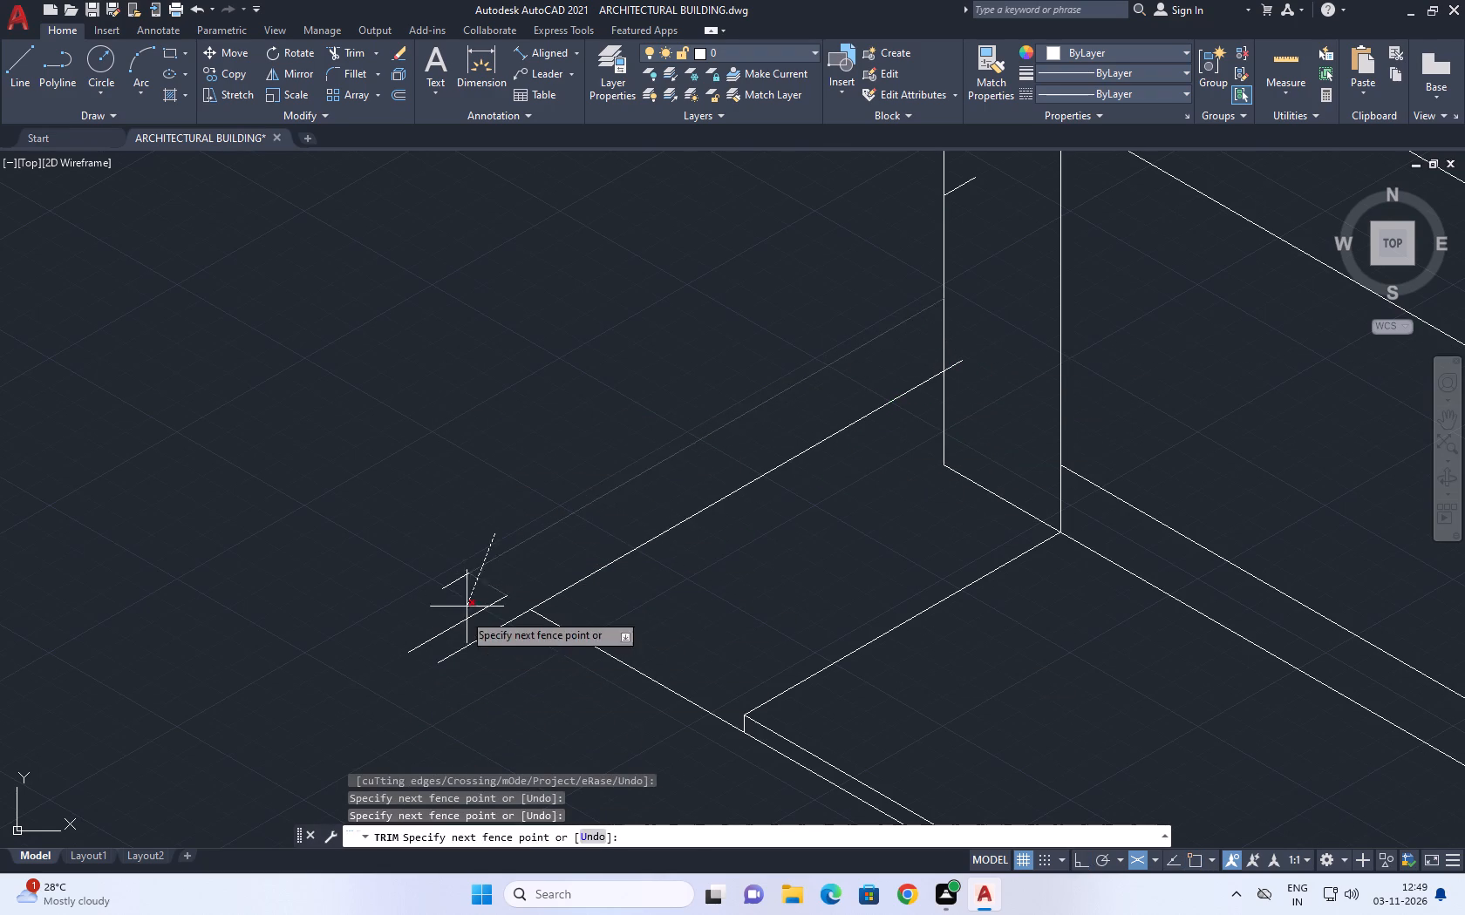
pyautogui.click(426, 648)
pyautogui.click(463, 540)
pyautogui.click(446, 588)
# Trim the short 30° line ends projecting past the wall's outer vertical edge.
pyautogui.moveTo(860, 342); pyautogui.dragTo(784, 518, button='middle')
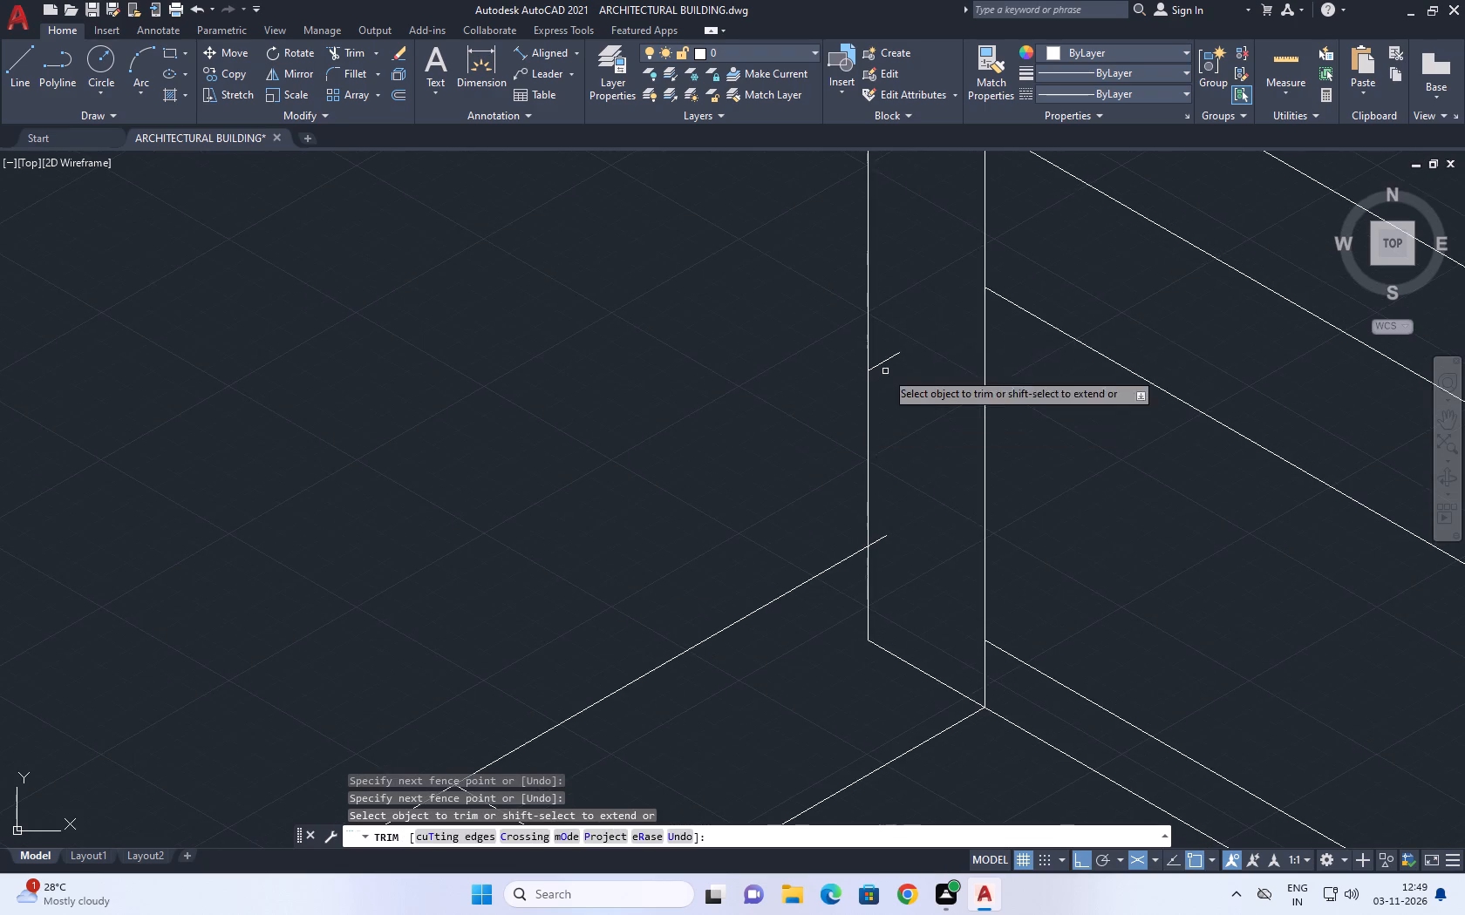
pyautogui.click(910, 327)
pyautogui.click(886, 388)
pyautogui.moveTo(890, 571); pyautogui.dragTo(885, 555)
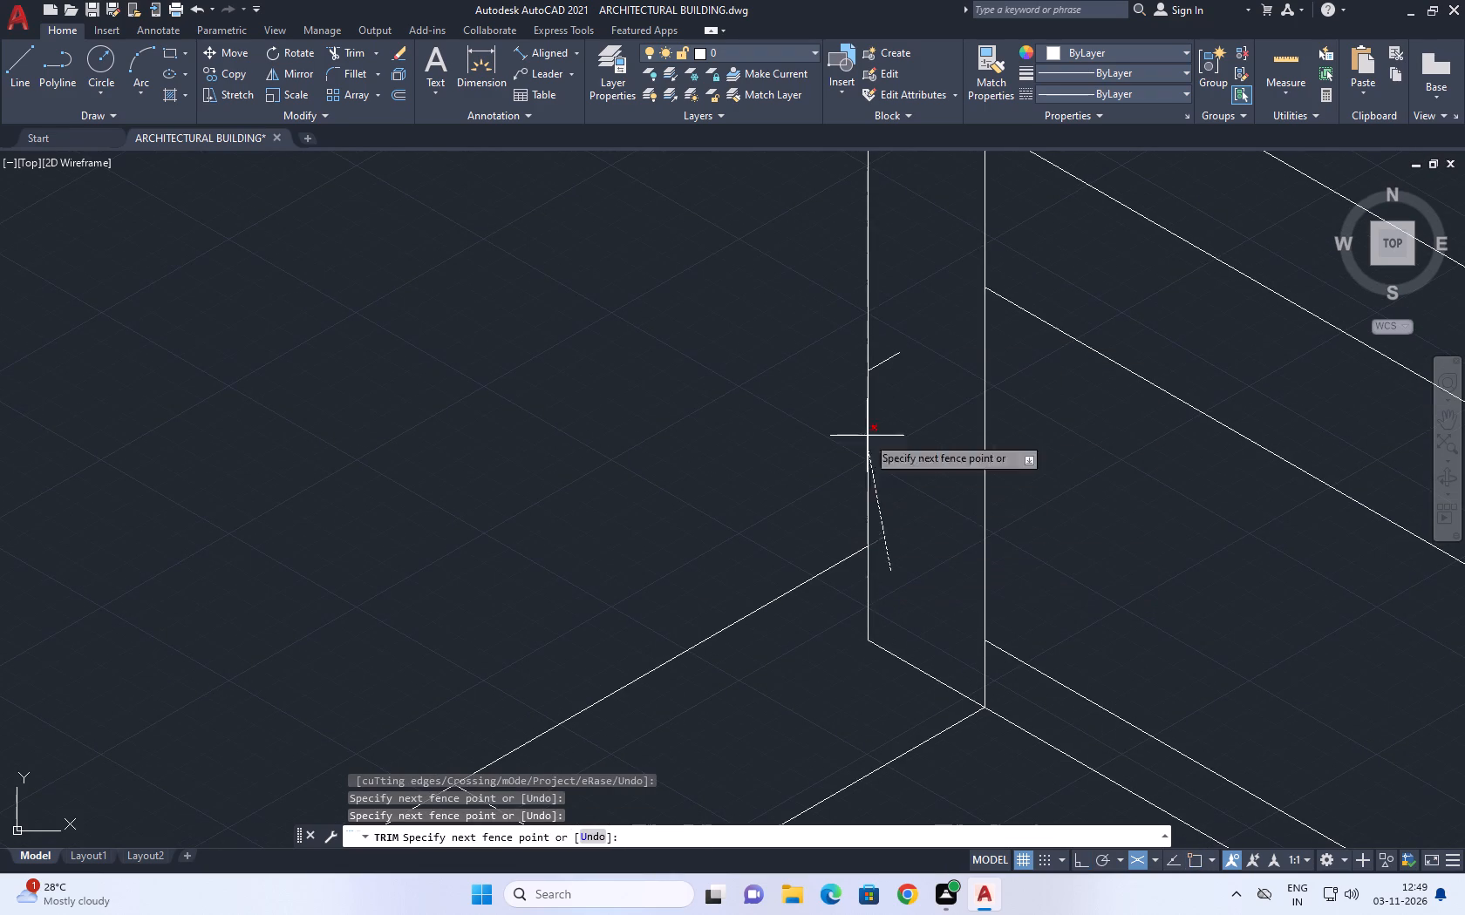
pyautogui.moveTo(889, 322); pyautogui.dragTo(889, 313)
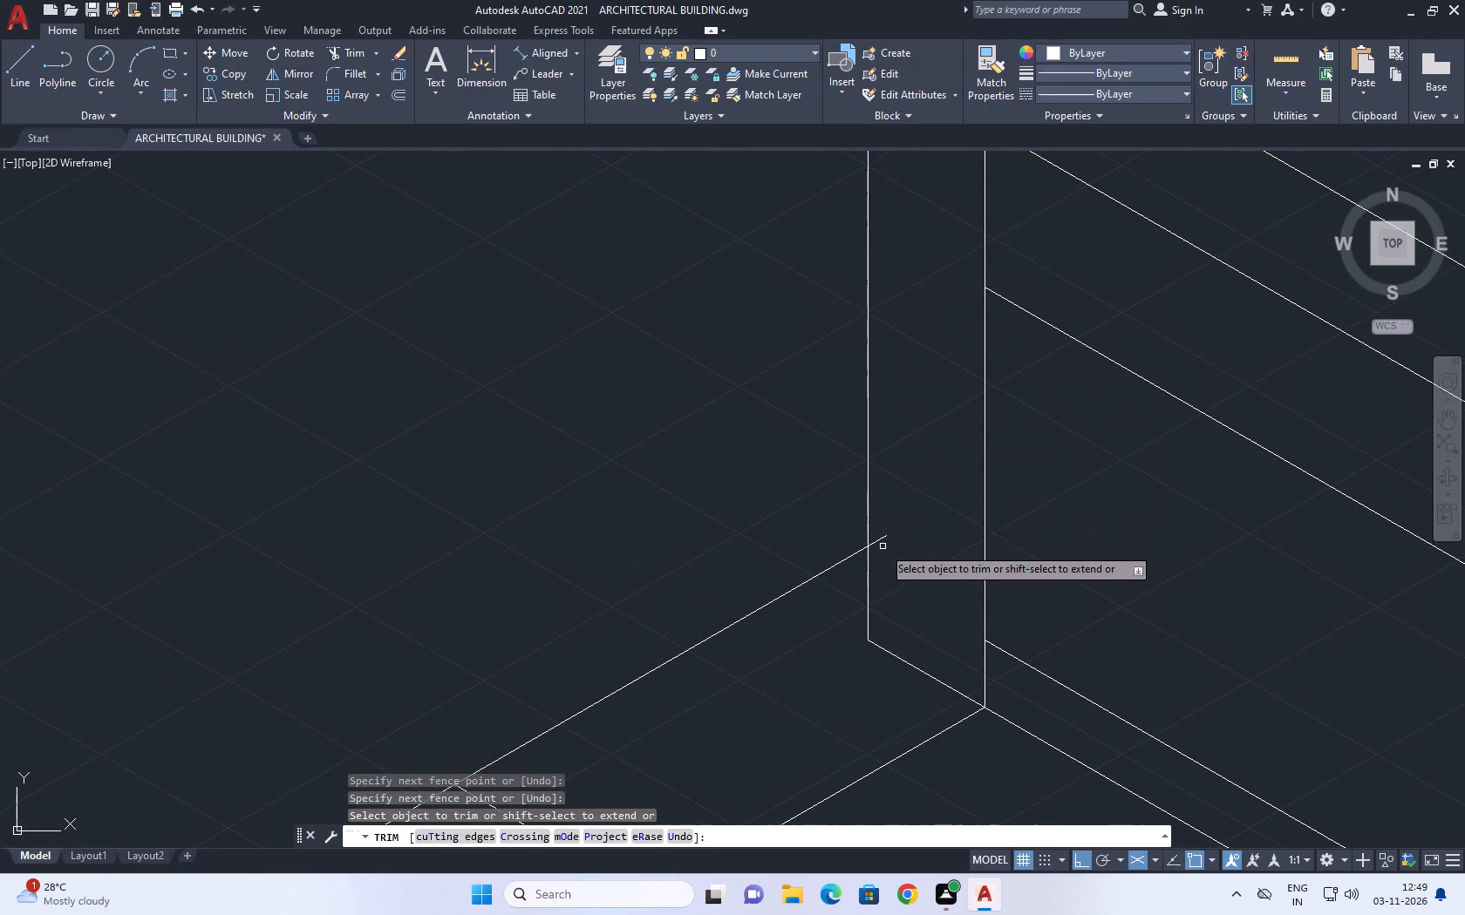
pyautogui.click(880, 540)
pyautogui.scroll(-5, 907, 489)
pyautogui.press('Escape')
# Extend the thin strip's upper 150° edge to the remaining outer 30° line.
pyautogui.scroll(5, 896, 509)
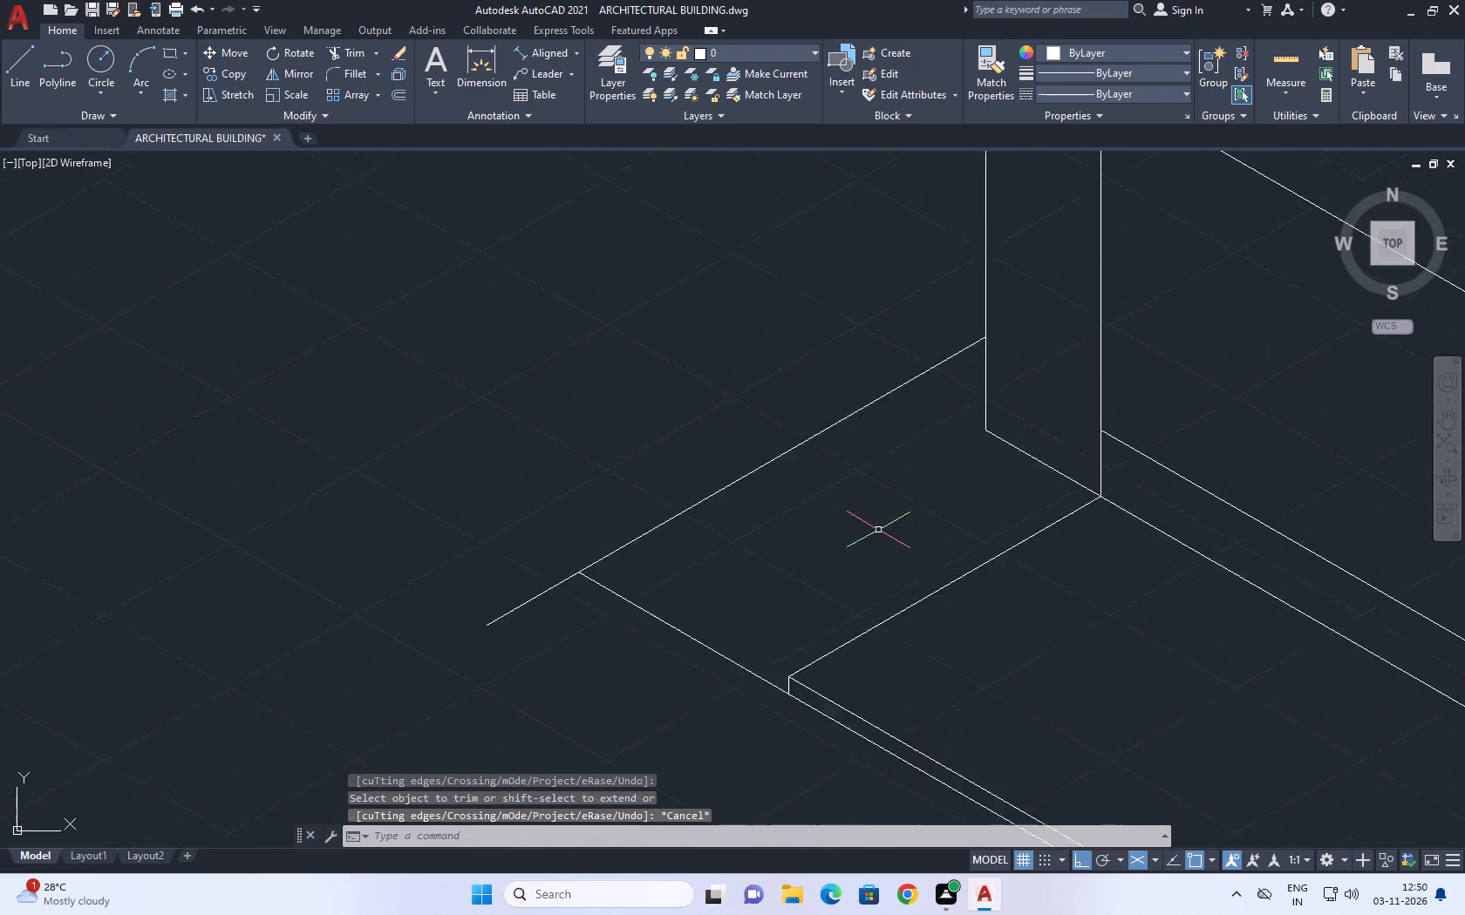
pyautogui.scroll(1, 878, 530)
pyautogui.middleClick(799, 459)
pyautogui.scroll(-2, 749, 505)
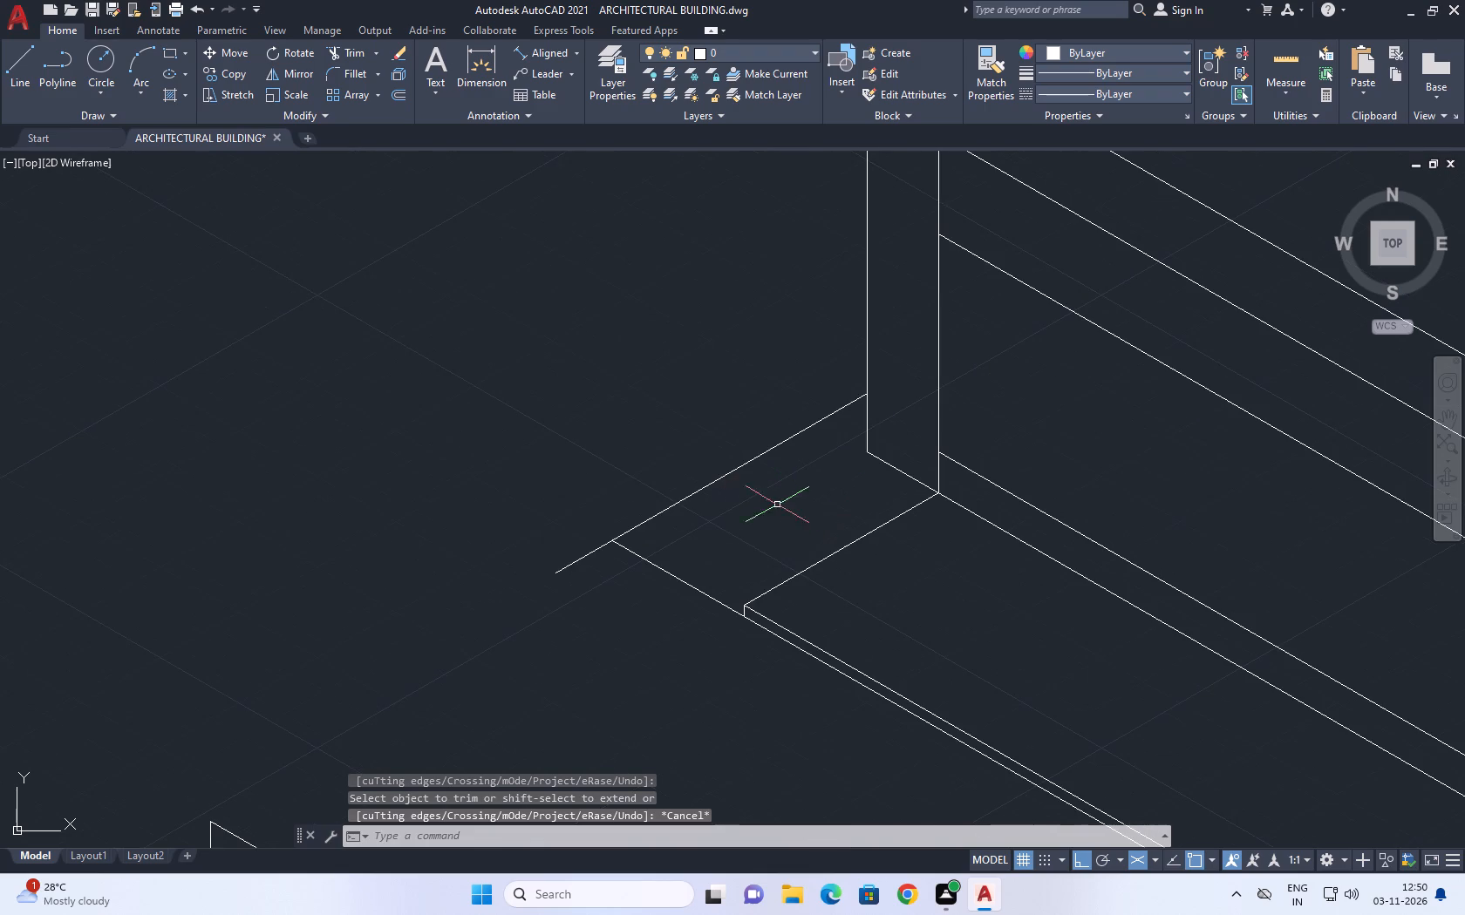
pyautogui.moveTo(685, 553); pyautogui.dragTo(722, 588, button='middle')
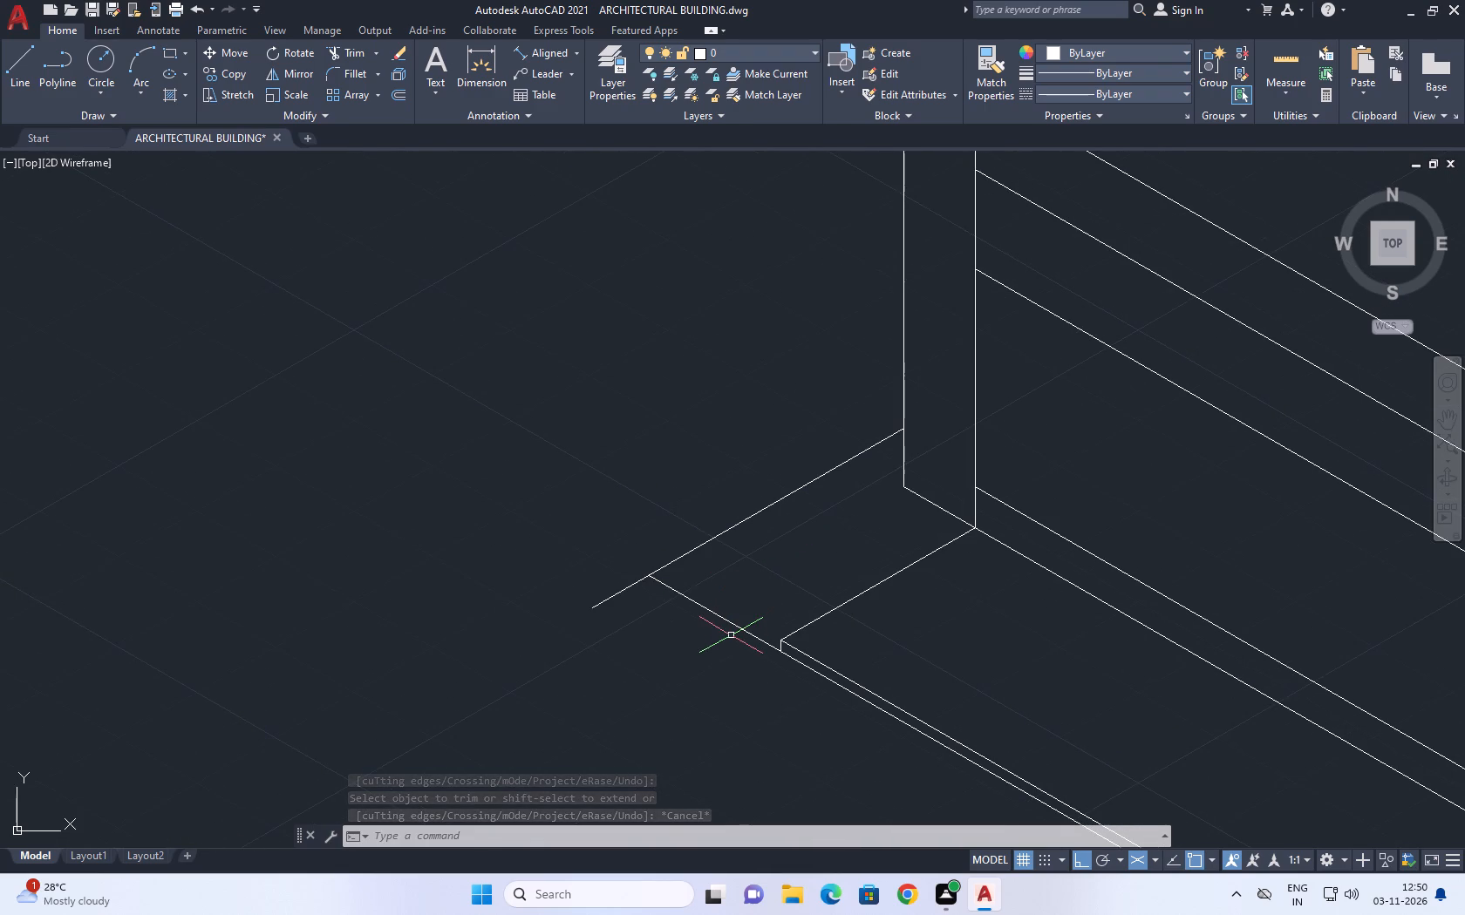
pyautogui.press('e')
pyautogui.press('x')
pyautogui.press('space')
pyautogui.click(800, 651)
pyautogui.press('Escape')
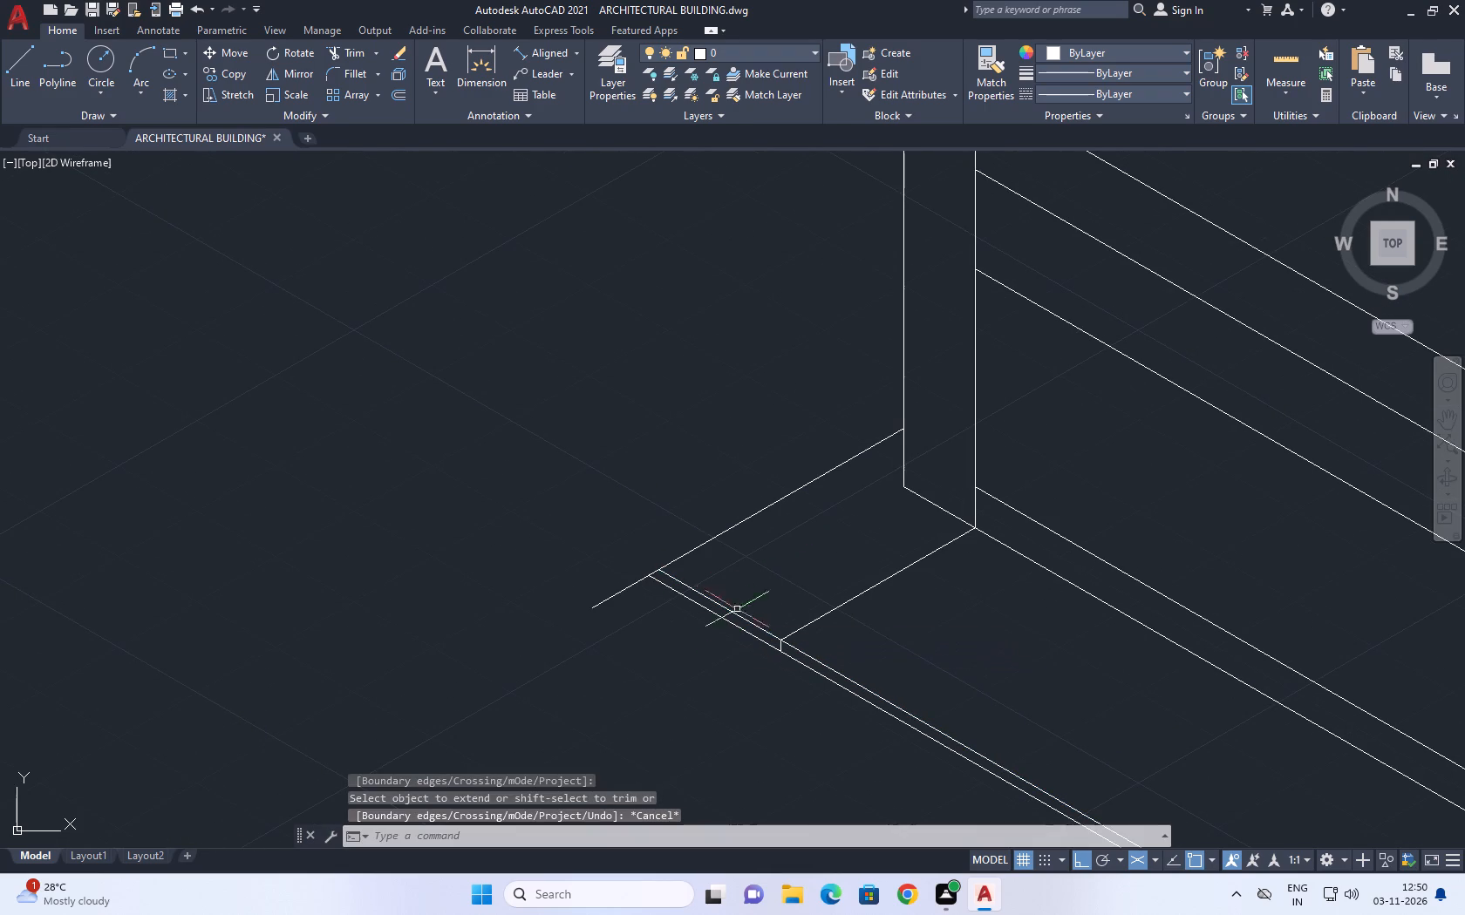
# Draw a vertical line downward from the strip's new upper corner, crossing its lower edge.
pyautogui.moveTo(693, 620); pyautogui.dragTo(713, 647, button='middle')
pyautogui.press('l')
pyautogui.press('space')
pyautogui.scroll(3, 714, 630)
pyautogui.click(565, 498)
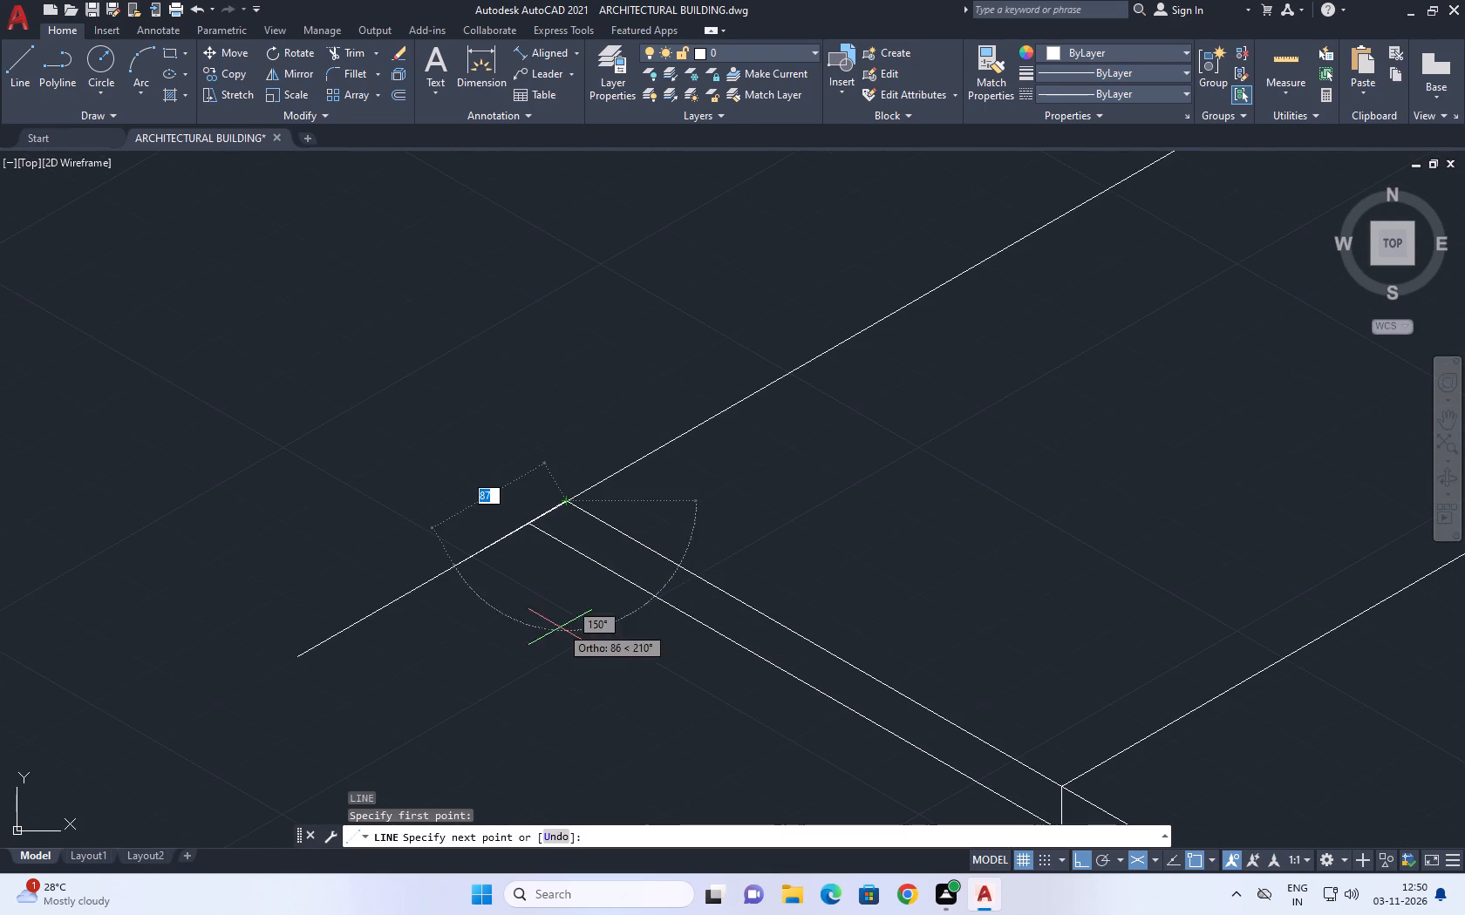
pyautogui.click(561, 632)
pyautogui.hotkey('ctrl', 'z')
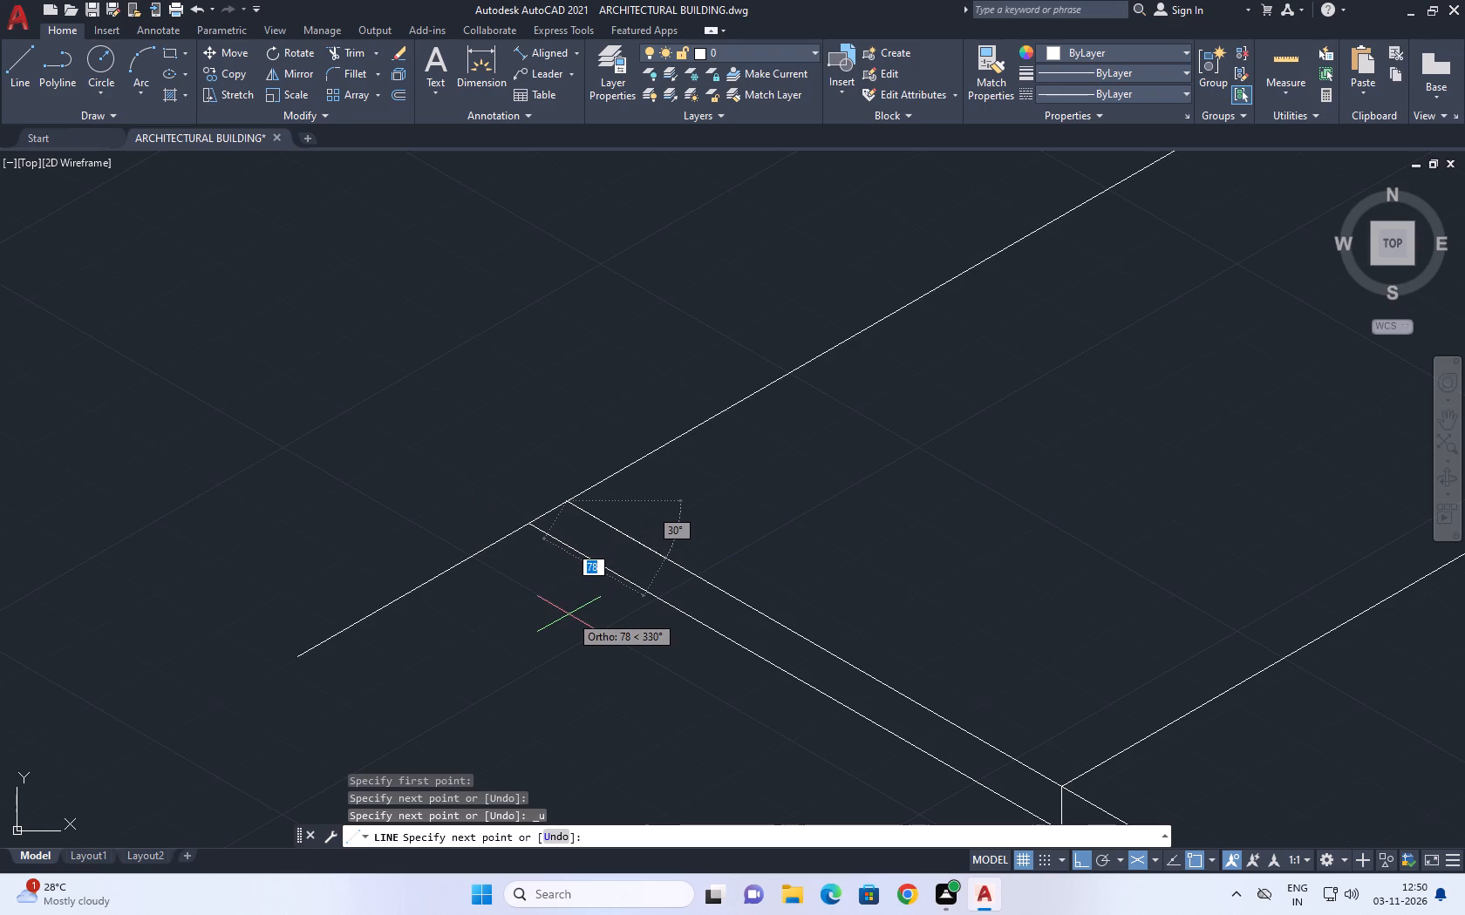
pyautogui.press('F5')
pyautogui.click(555, 626)
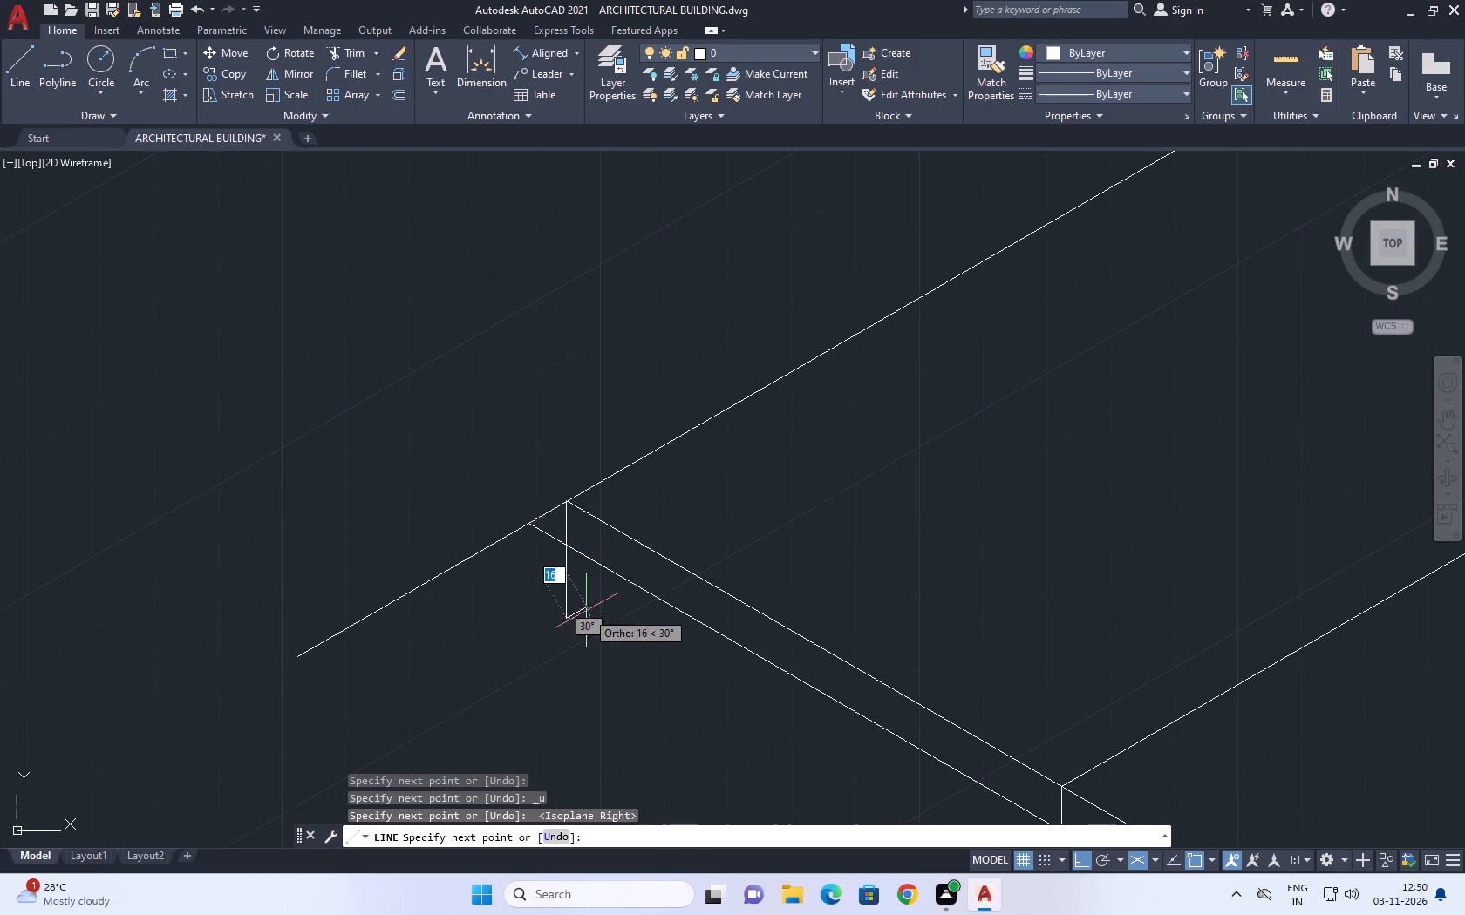
pyautogui.press('Escape')
# Trim the 30° line and lower strip edge beyond the new corner, and the vertical line below the strip.
pyautogui.press('t')
pyautogui.write('r')
pyautogui.press('space')
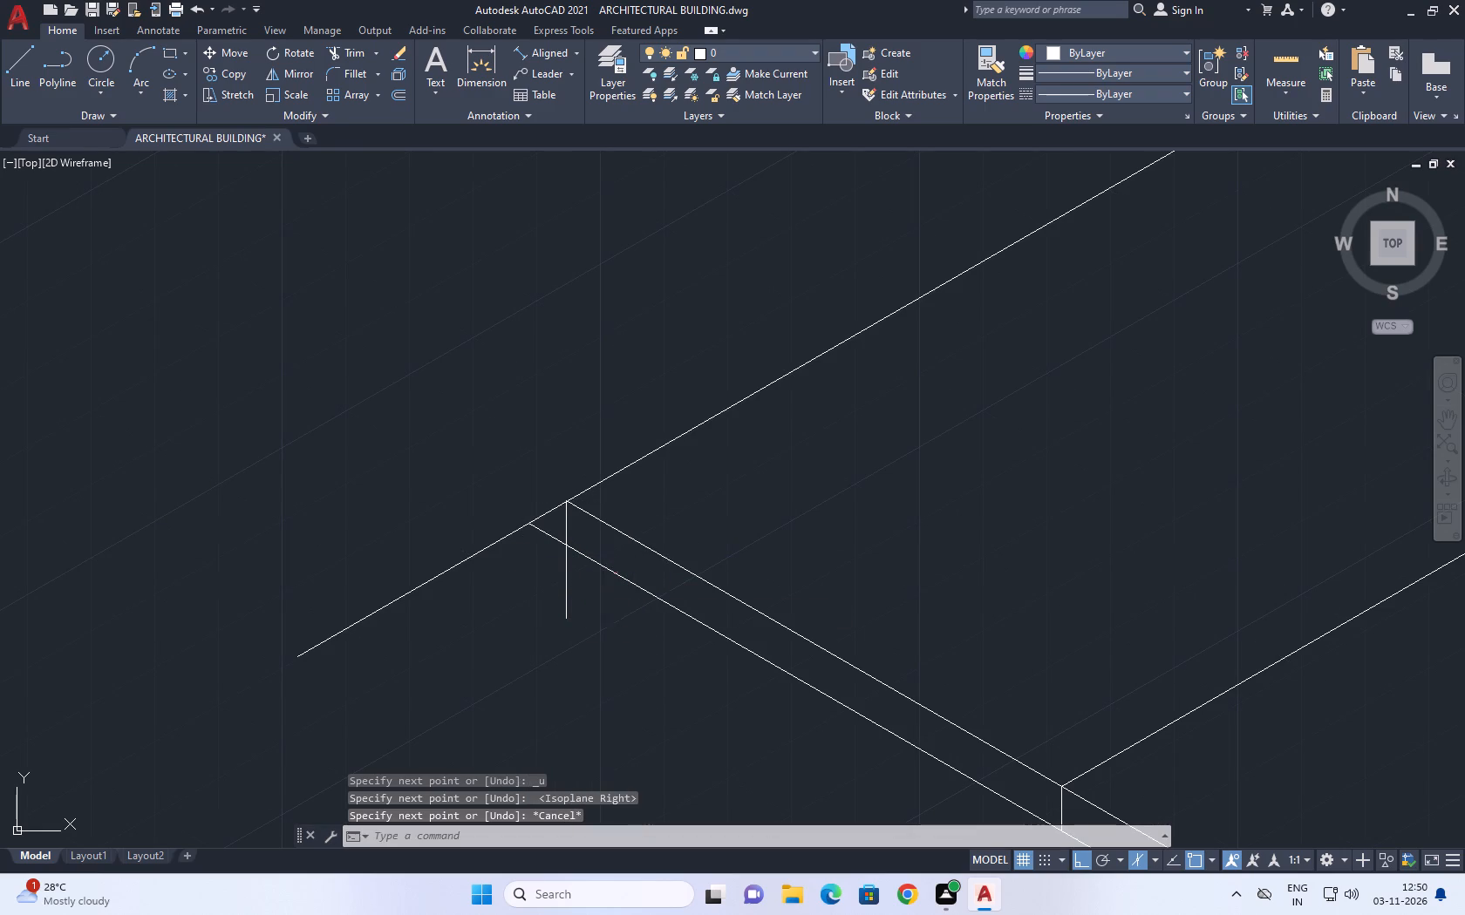
pyautogui.click(520, 501)
pyautogui.click(537, 617)
pyautogui.click(553, 504)
pyautogui.click(548, 552)
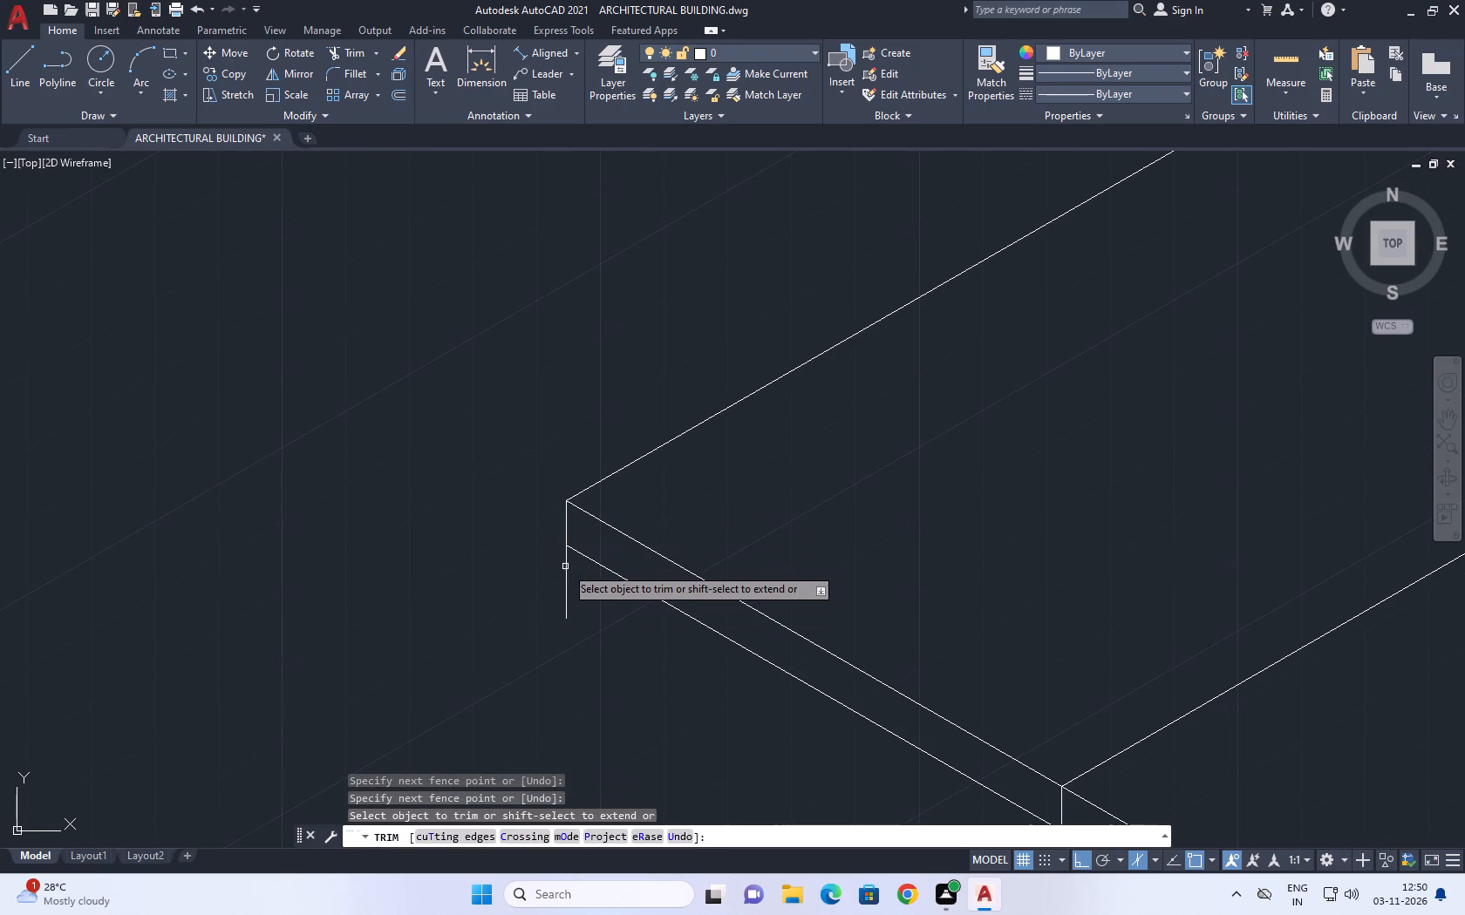
pyautogui.click(565, 566)
pyautogui.click(585, 597)
pyautogui.click(601, 637)
pyautogui.scroll(-2, 602, 624)
pyautogui.press('Escape')
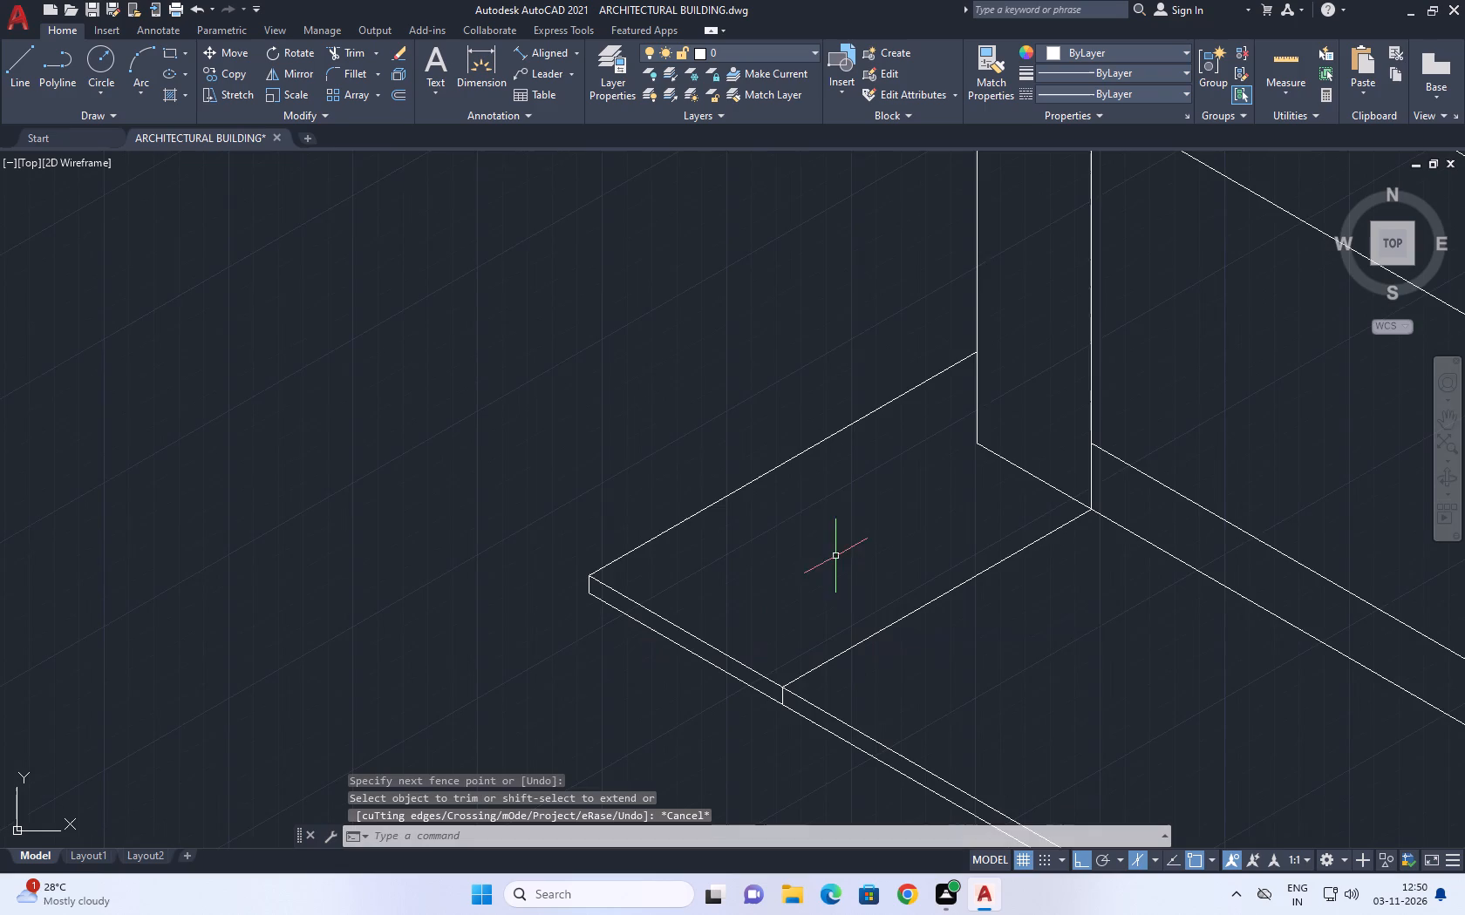
# Delete the former 30° end line from the wall corner and the short vertical at the strip's former end.
pyautogui.scroll(-2, 807, 505)
pyautogui.moveTo(987, 507); pyautogui.dragTo(955, 447, button='middle')
pyautogui.moveTo(795, 467); pyautogui.dragTo(806, 497, button='middle')
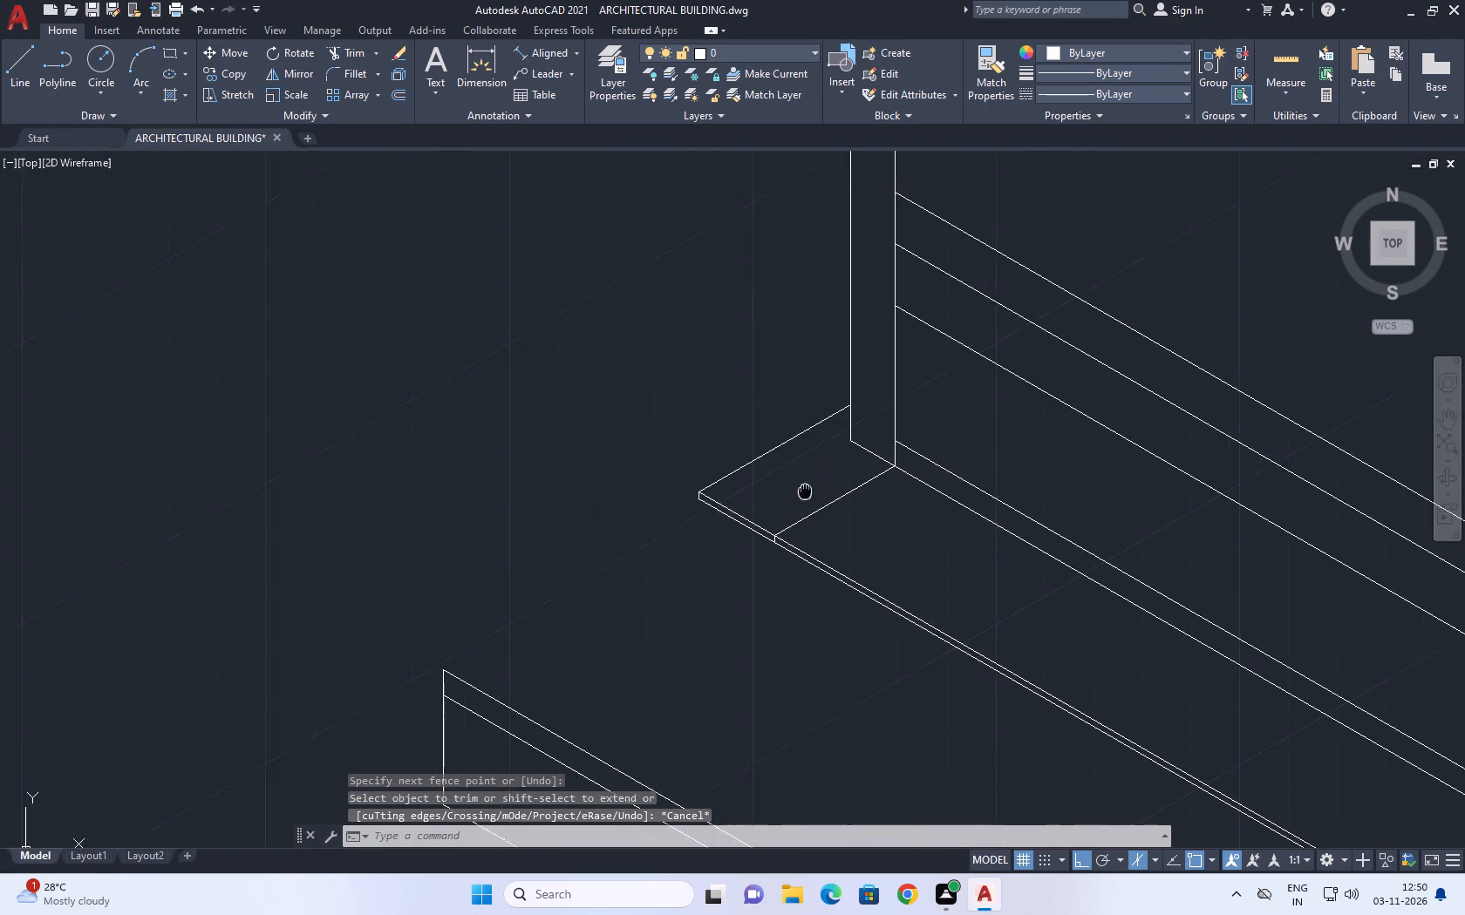
pyautogui.moveTo(806, 497); pyautogui.dragTo(808, 524, button='middle')
pyautogui.scroll(2, 825, 543)
pyautogui.moveTo(857, 558); pyautogui.dragTo(849, 552)
pyautogui.click(794, 500)
pyautogui.scroll(2, 693, 657)
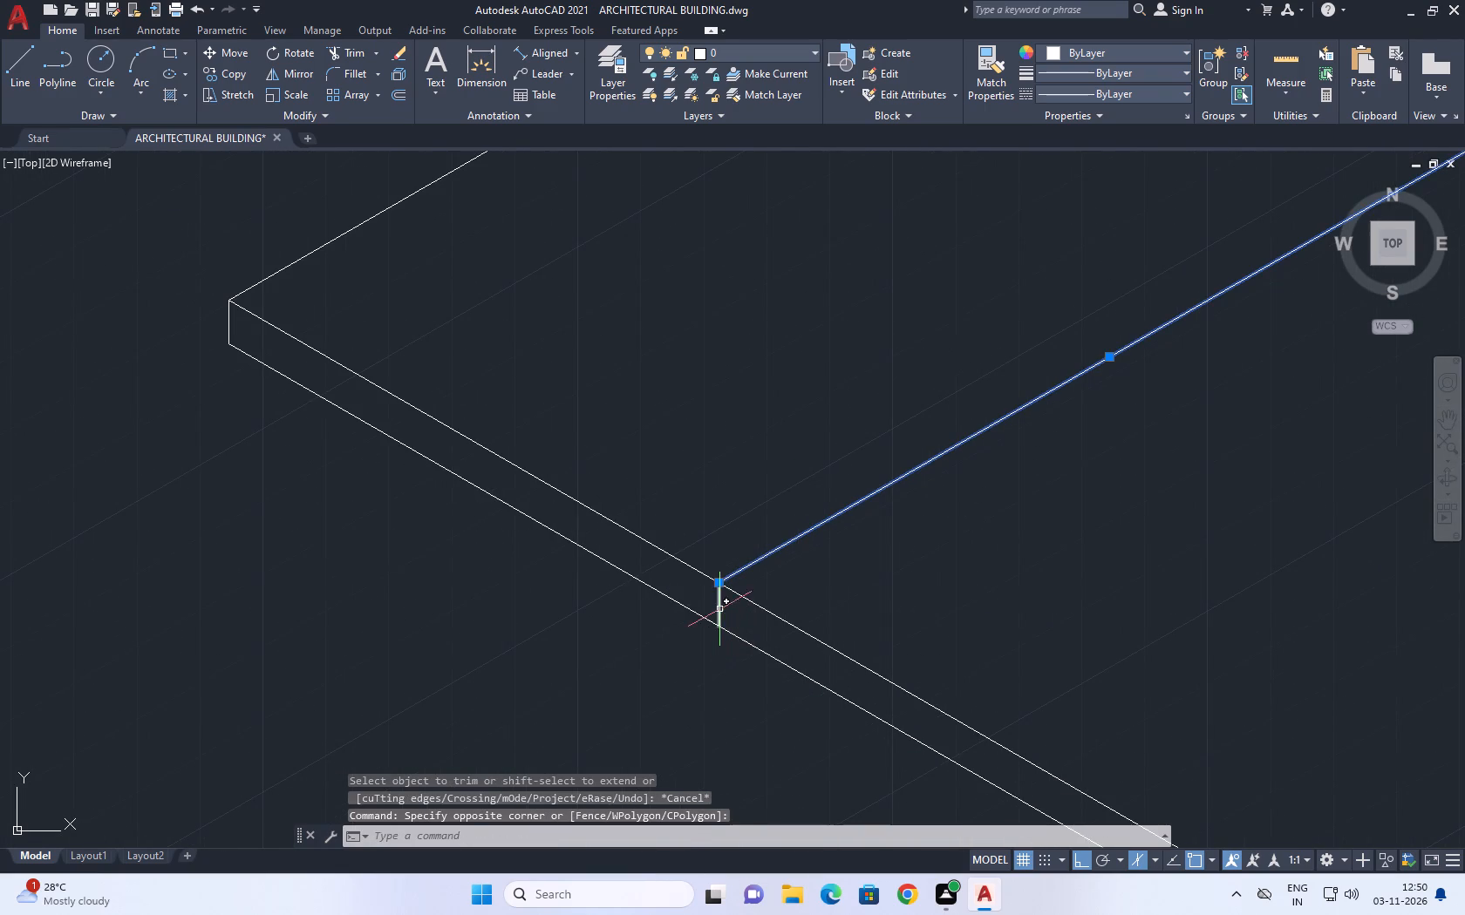
pyautogui.click(719, 607)
pyautogui.press('Delete')
# Examine the reworked thin strip end beside the wall and its fit within the whole building.
pyautogui.scroll(-4, 737, 647)
pyautogui.scroll(-2, 847, 608)
pyautogui.moveTo(914, 647); pyautogui.dragTo(866, 531, button='middle')
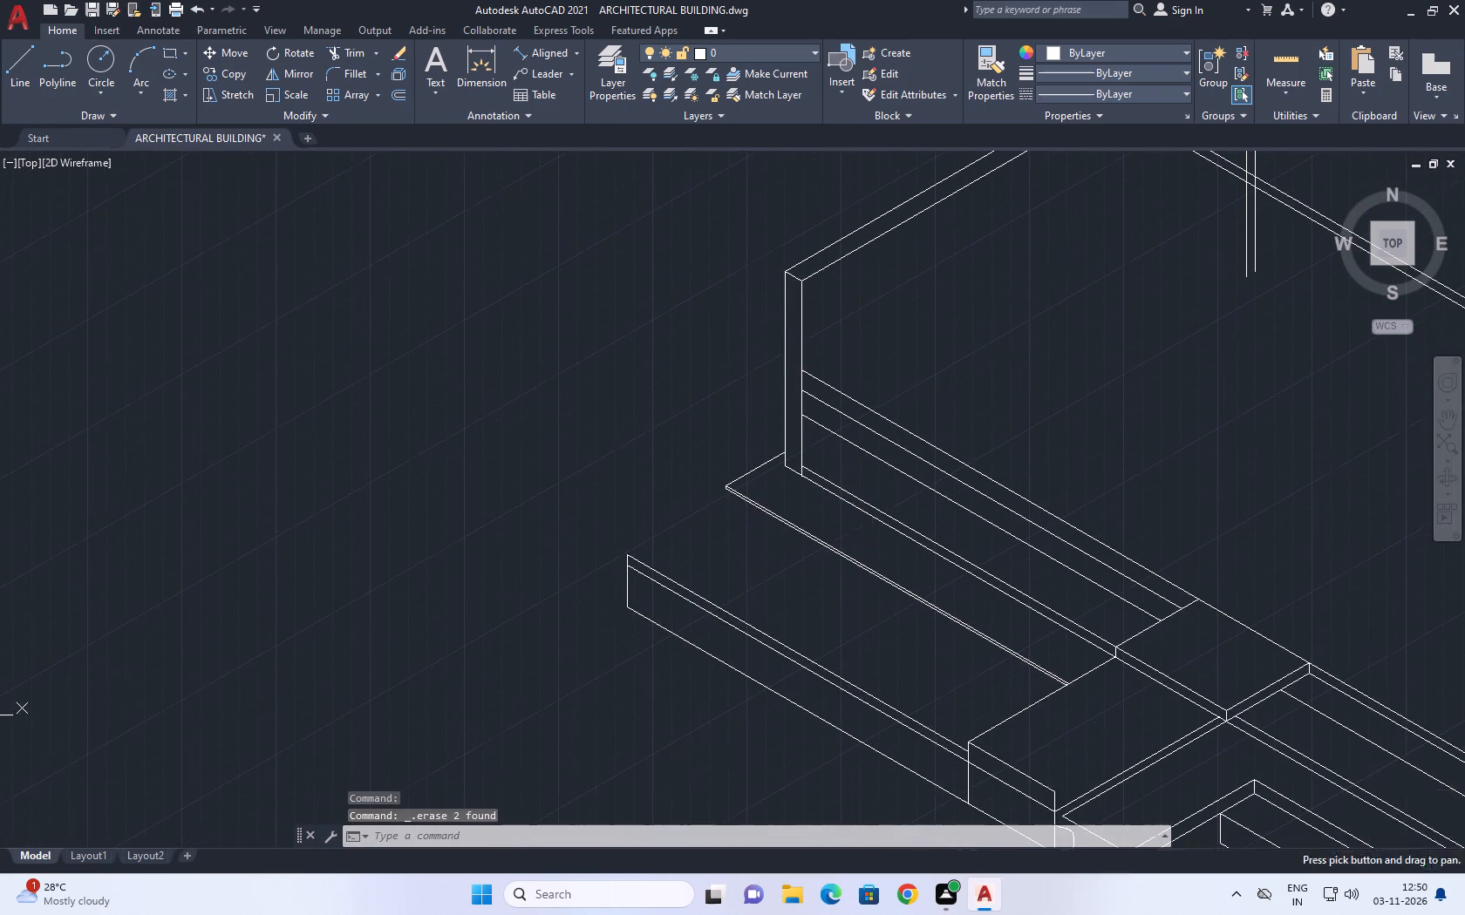
pyautogui.scroll(1, 775, 512)
pyautogui.moveTo(776, 511); pyautogui.dragTo(792, 538, button='middle')
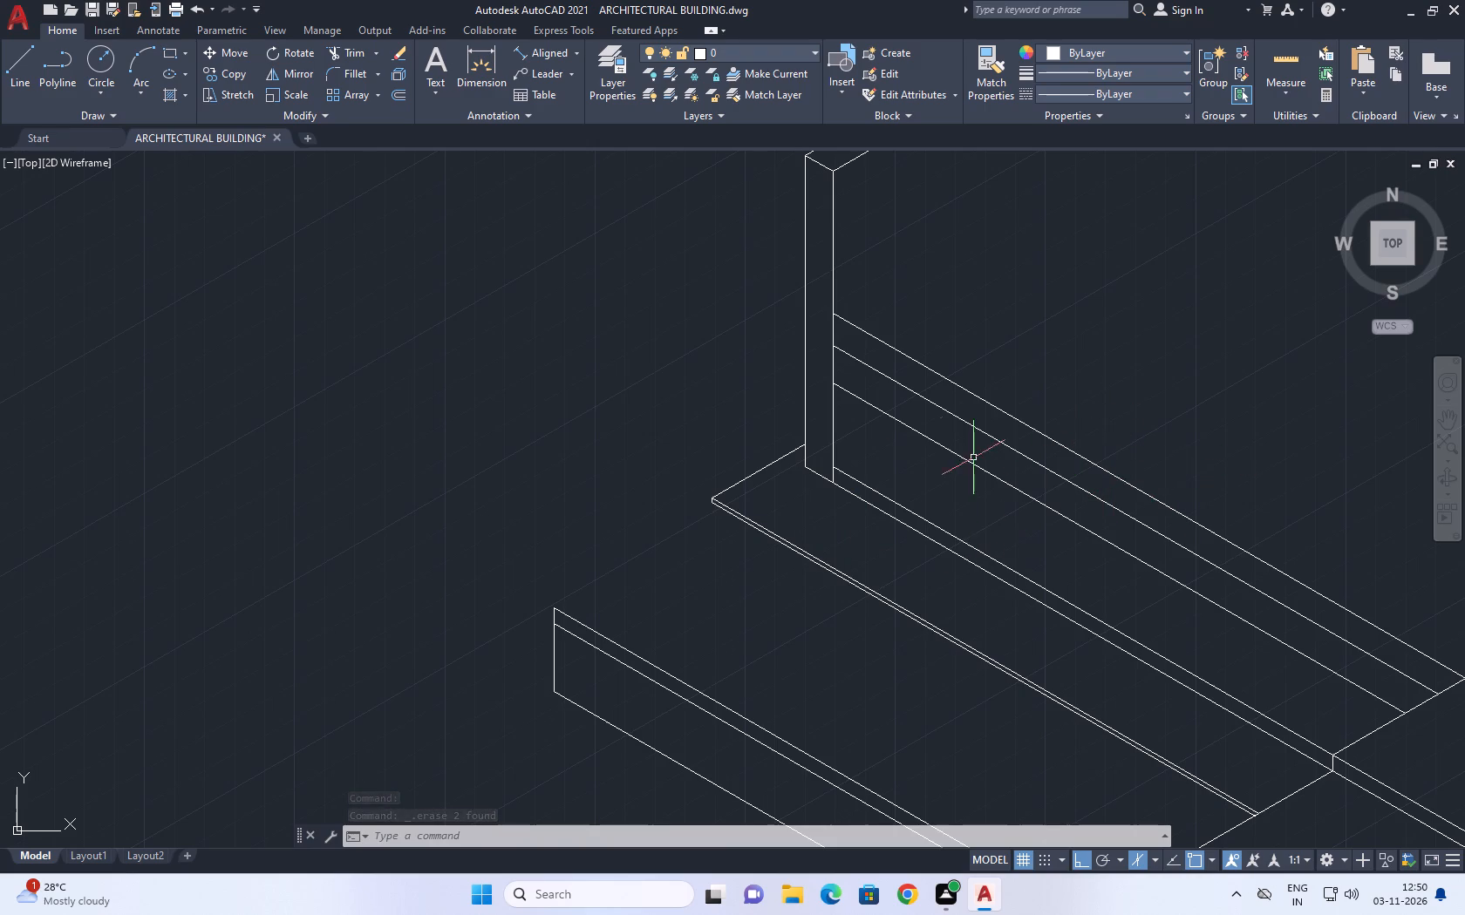
pyautogui.moveTo(888, 425); pyautogui.dragTo(837, 485, button='middle')
pyautogui.scroll(-1, 772, 525)
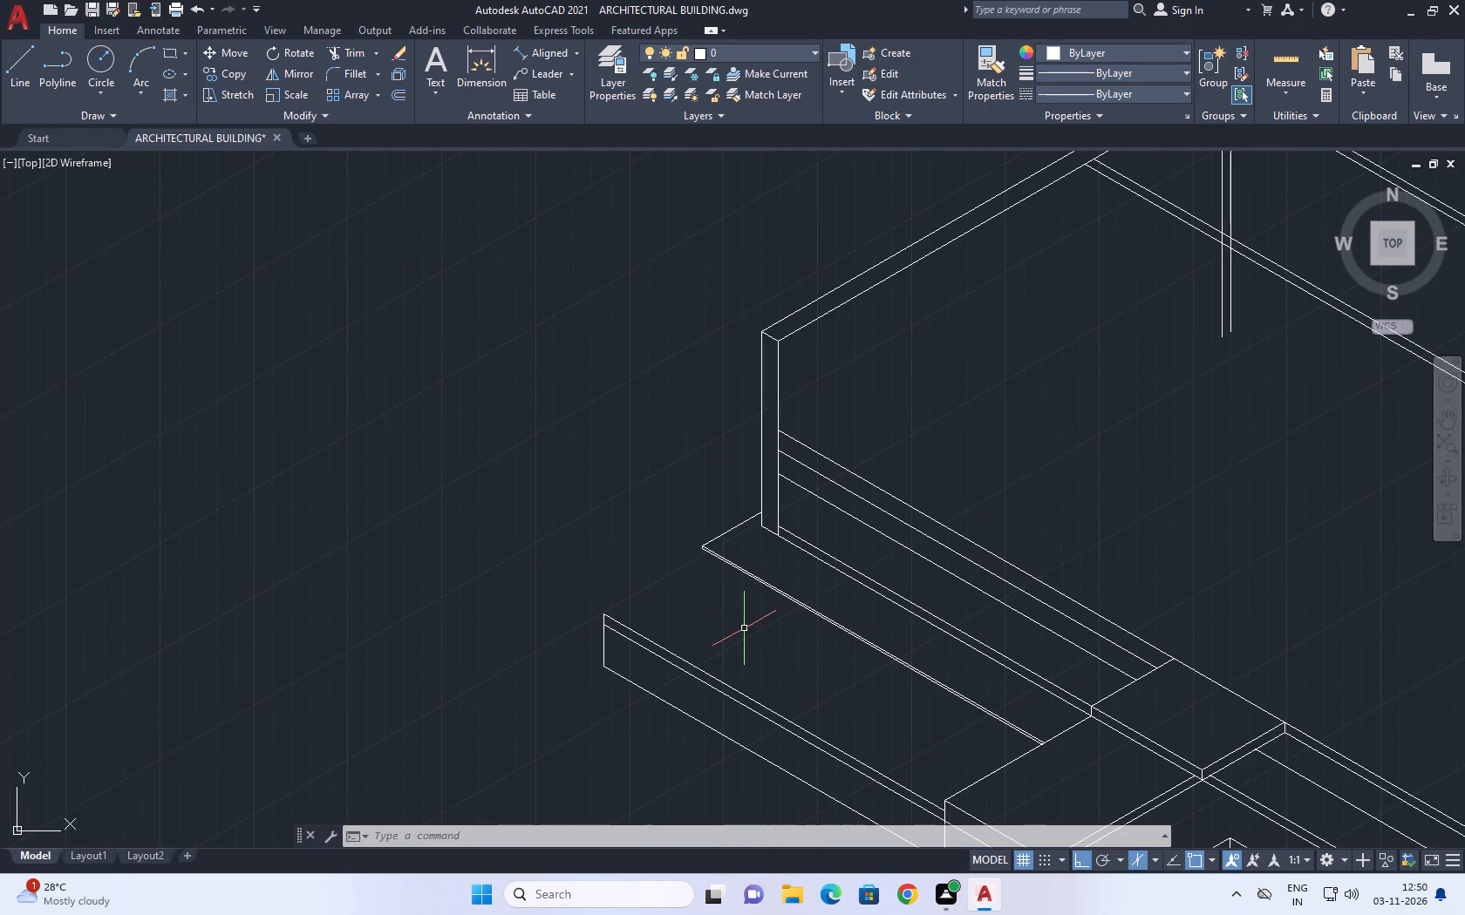
pyautogui.scroll(1, 692, 640)
pyautogui.scroll(-3, 645, 594)
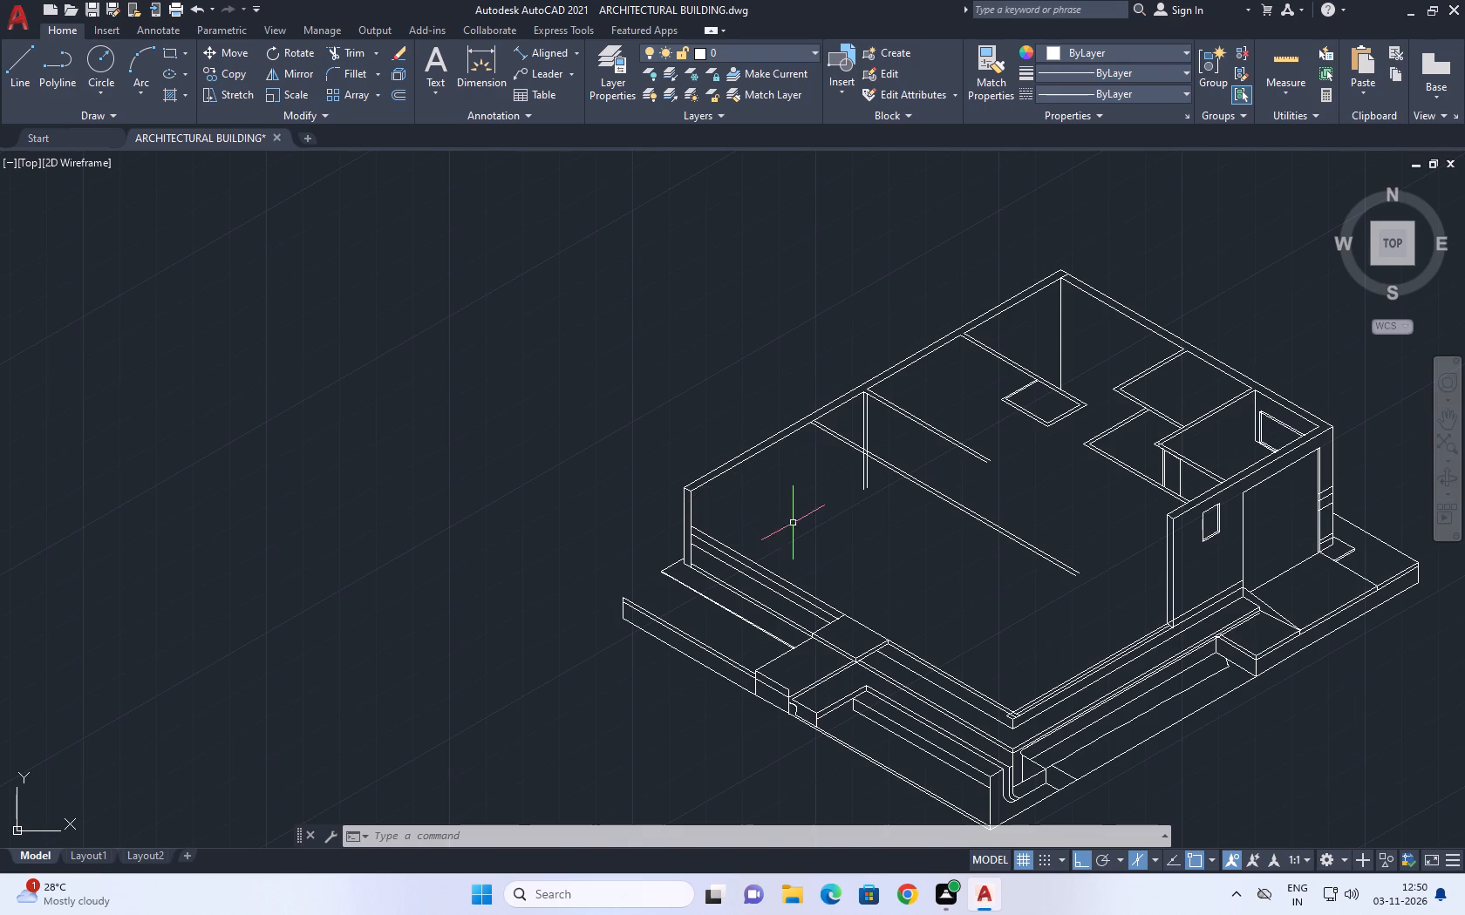
# Delete the 30° end line running from the thin strip's corner to the wall corner.
pyautogui.moveTo(876, 585); pyautogui.dragTo(825, 595, button='middle')
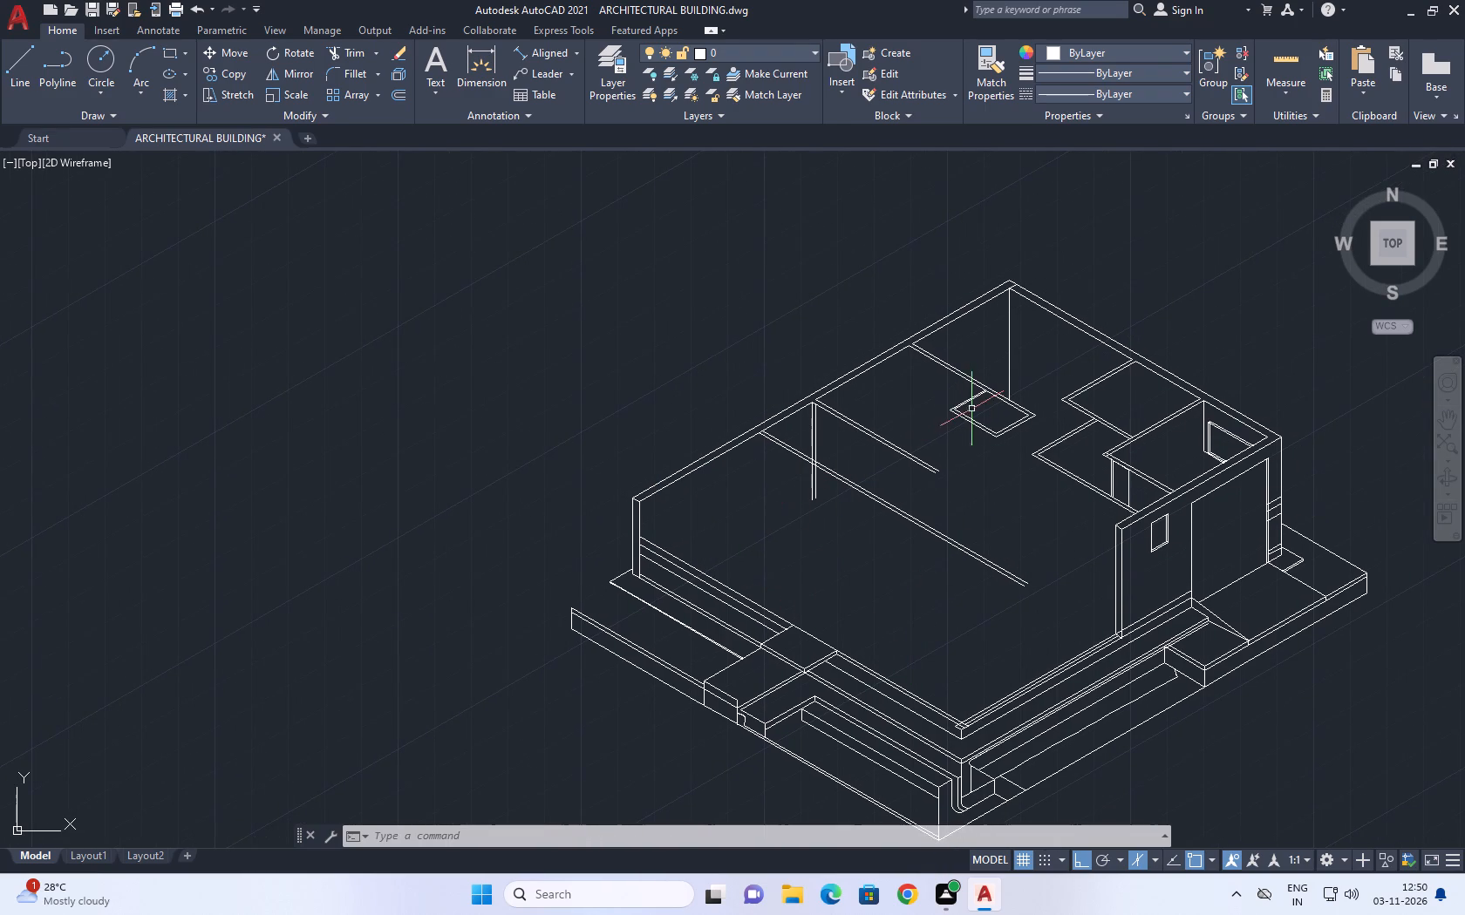
pyautogui.moveTo(971, 409); pyautogui.dragTo(991, 444, button='middle')
pyautogui.scroll(1, 625, 667)
pyautogui.scroll(1, 665, 586)
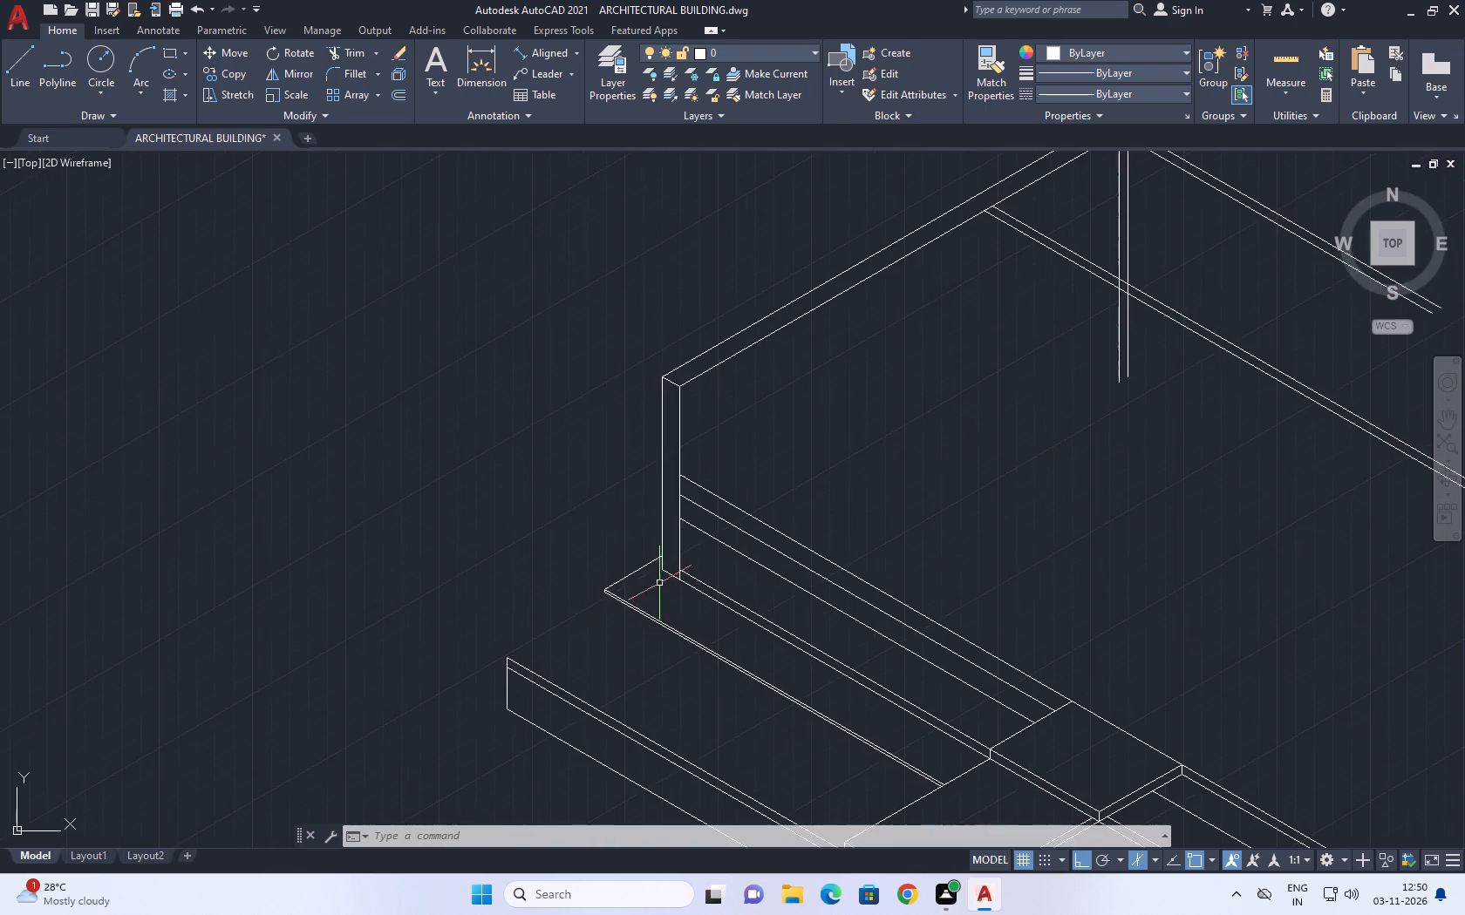
pyautogui.scroll(1, 627, 570)
pyautogui.moveTo(635, 608); pyautogui.dragTo(624, 594)
pyautogui.moveTo(587, 539); pyautogui.dragTo(580, 530)
pyautogui.scroll(1, 597, 652)
pyautogui.press('Escape')
pyautogui.moveTo(672, 548); pyautogui.dragTo(667, 538)
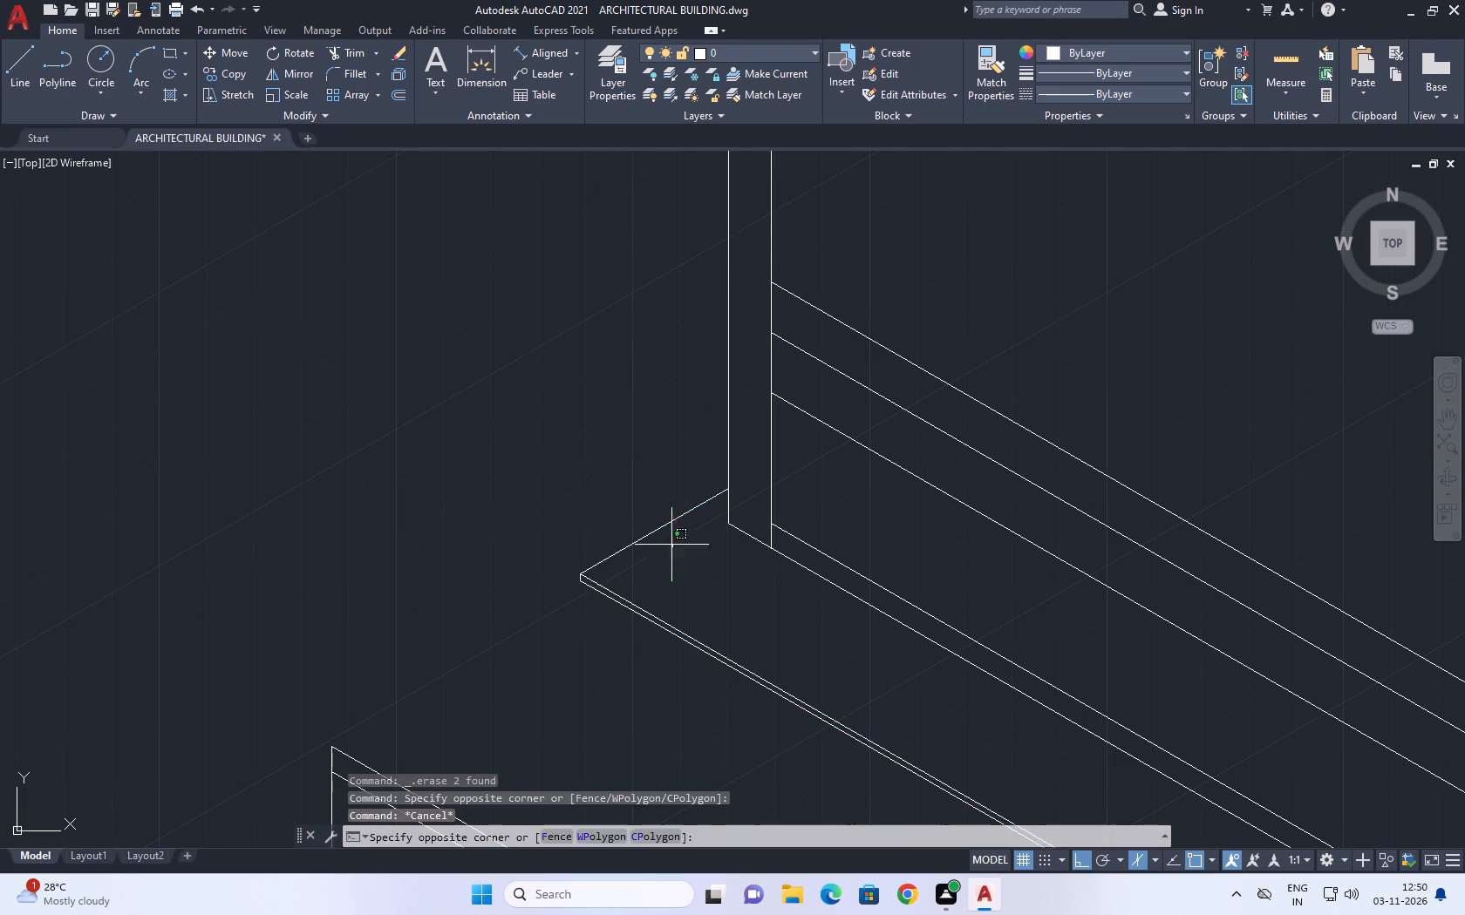
pyautogui.moveTo(667, 538); pyautogui.dragTo(651, 506)
pyautogui.moveTo(635, 473); pyautogui.dragTo(625, 464)
pyautogui.press('Delete')
pyautogui.scroll(-2, 589, 573)
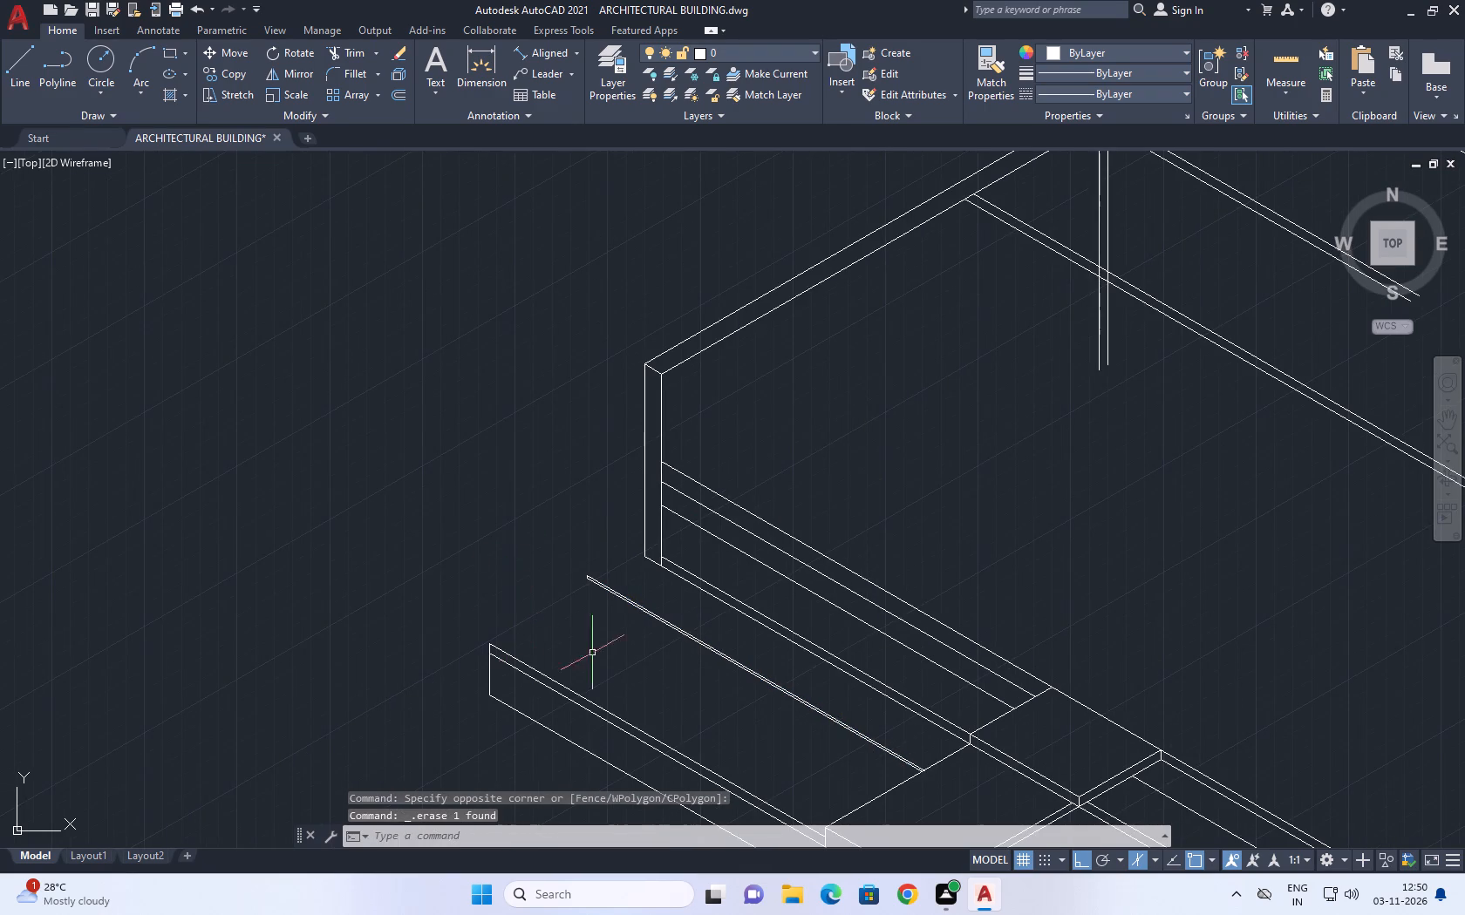
# Delete the two vertical end lines closing the thin strip and the lower slab strip beside it.
pyautogui.moveTo(609, 612); pyautogui.dragTo(615, 567, button='middle')
pyautogui.scroll(1, 616, 562)
pyautogui.click(524, 468)
pyautogui.click(613, 551)
pyautogui.moveTo(516, 593); pyautogui.dragTo(678, 421, button='middle')
pyautogui.click(415, 430)
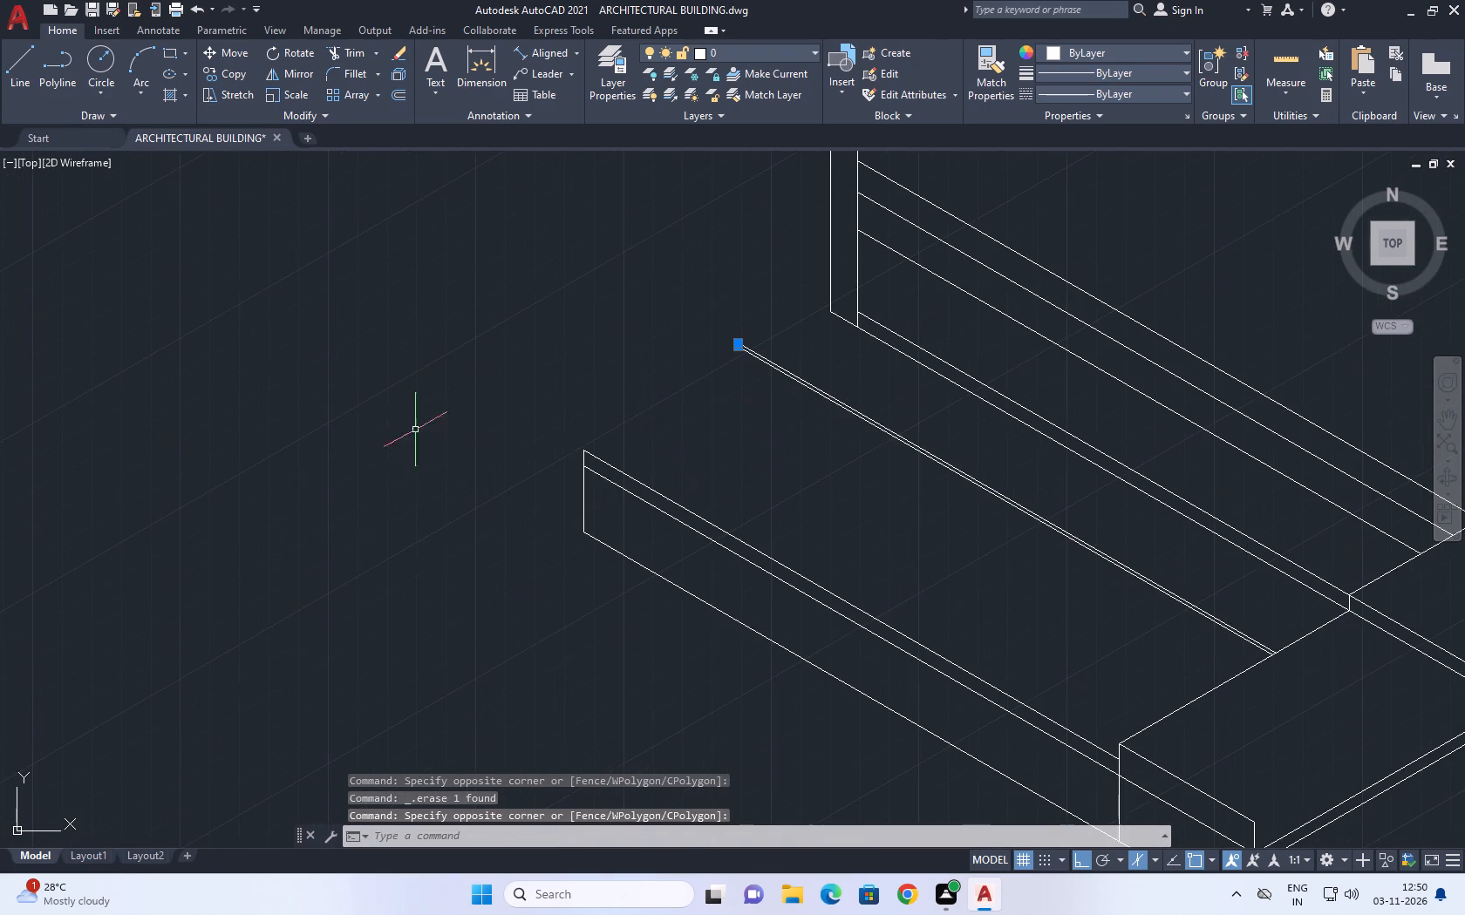
pyautogui.moveTo(589, 647); pyautogui.dragTo(607, 676)
pyautogui.press('Delete')
pyautogui.scroll(-2, 617, 552)
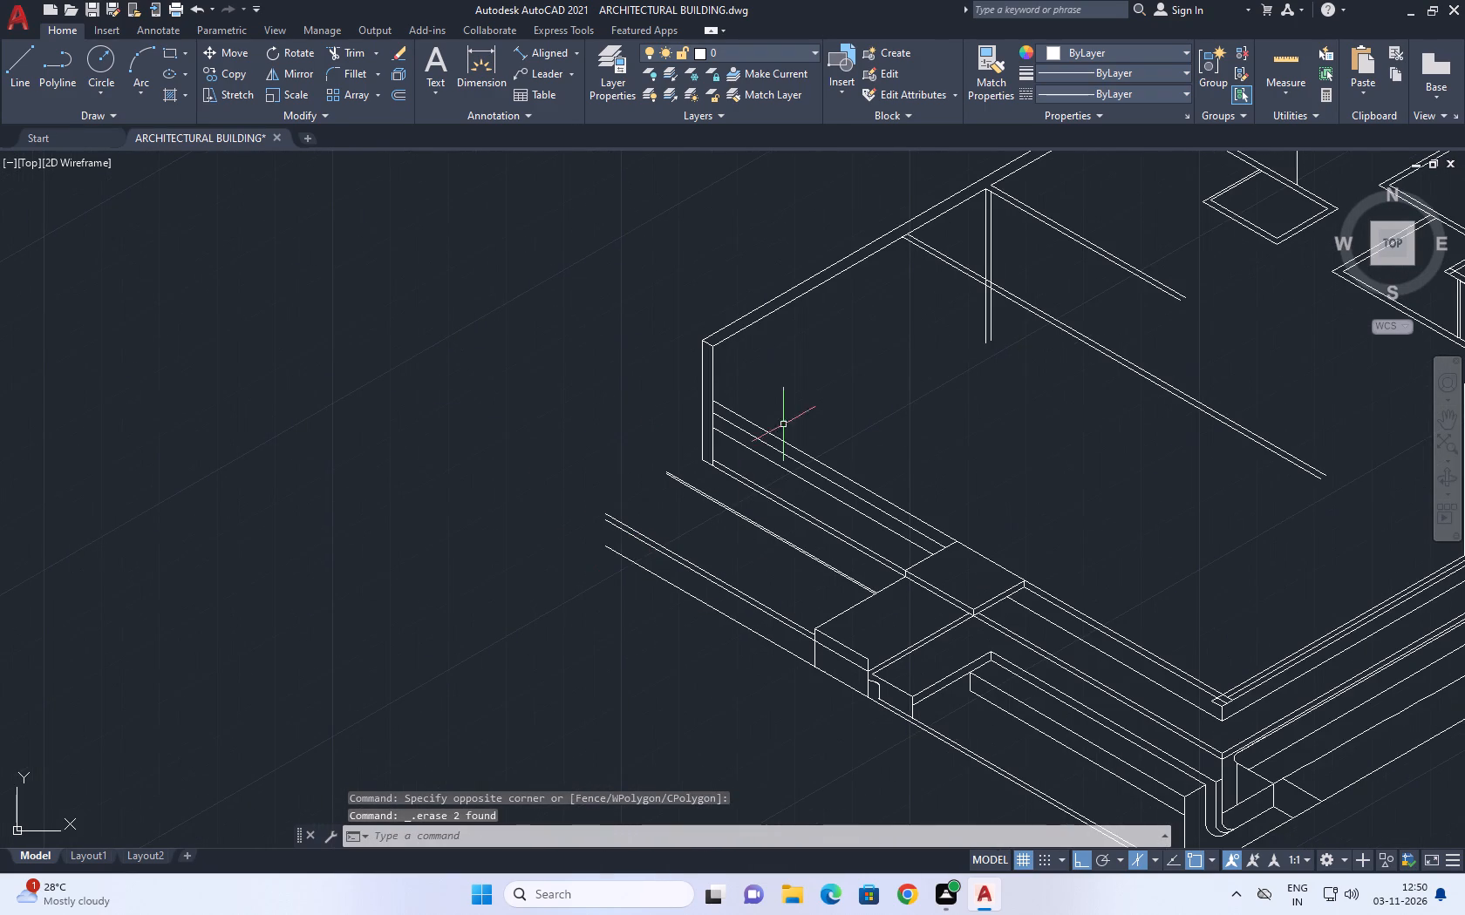
# Draw a line at 150° from the partition junction on the long wall's inner edge, crossing the wall's outer edge.
pyautogui.moveTo(742, 567); pyautogui.dragTo(733, 708, button='middle')
pyautogui.moveTo(936, 425); pyautogui.dragTo(730, 647, button='middle')
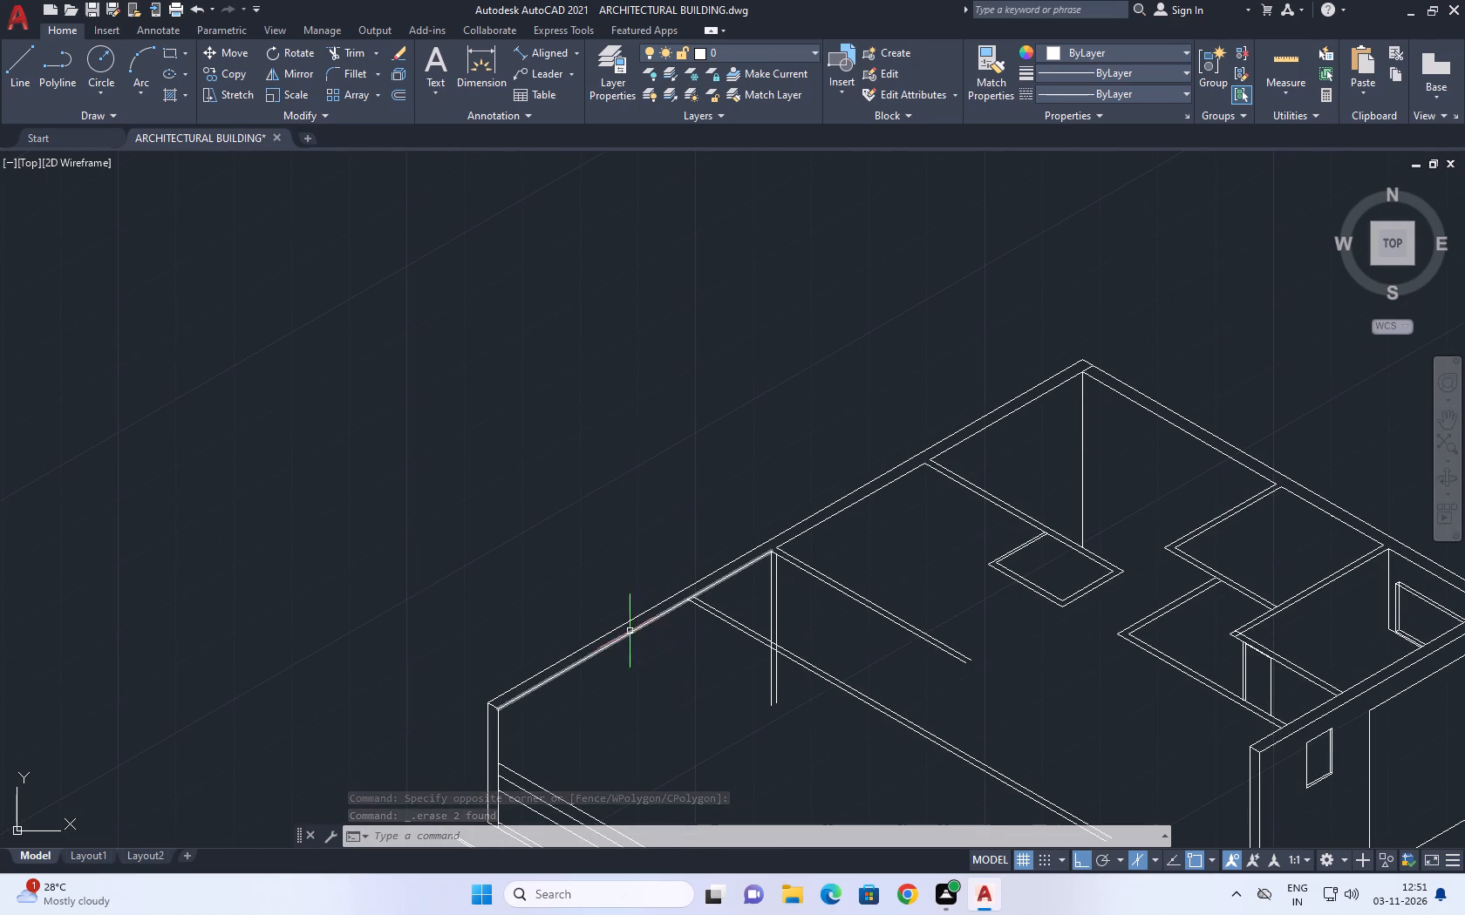
pyautogui.moveTo(858, 554); pyautogui.dragTo(965, 597, button='middle')
pyautogui.scroll(1, 944, 606)
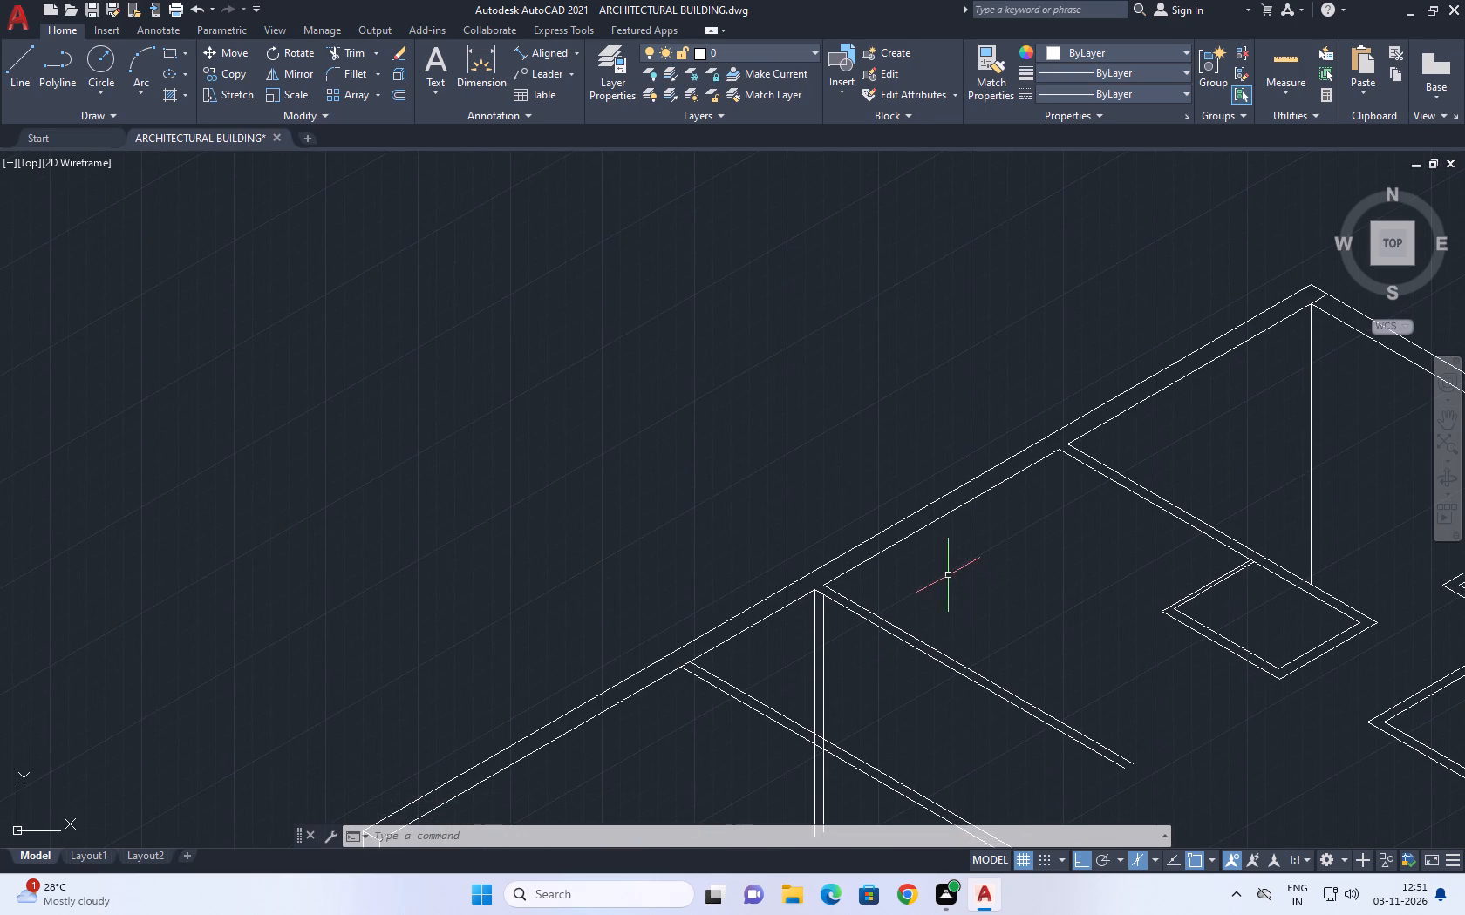
pyautogui.moveTo(658, 584); pyautogui.dragTo(798, 605, button='middle')
pyautogui.press('l')
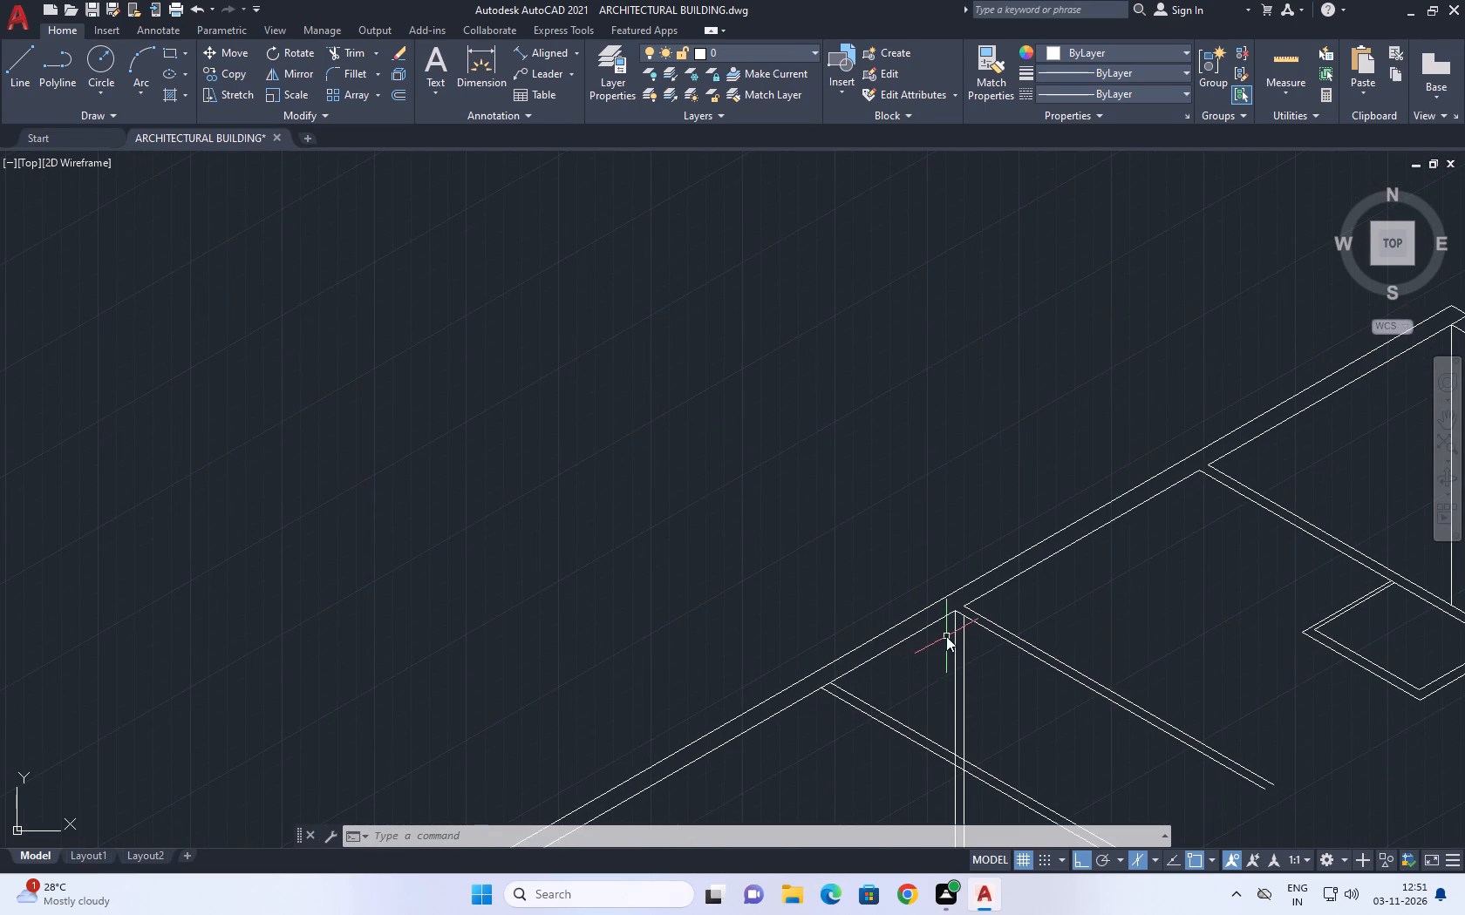
pyautogui.press('space')
pyautogui.scroll(1, 956, 601)
pyautogui.moveTo(966, 607); pyautogui.dragTo(958, 603)
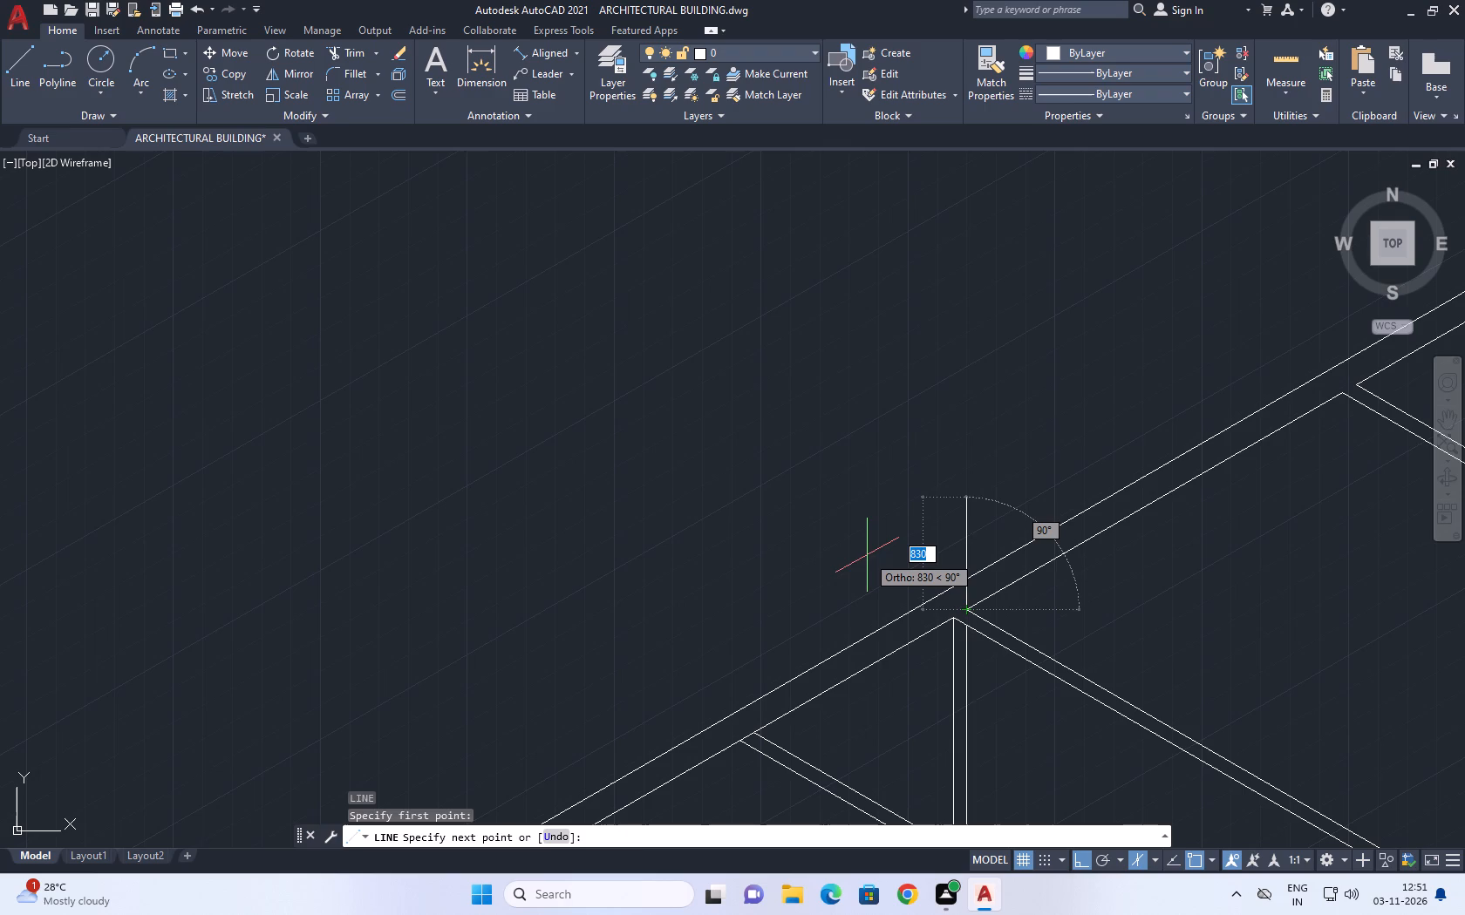
pyautogui.press('F5')
pyautogui.click(842, 556)
pyautogui.press('Escape')
# Trim the 150° line beyond the wall's outer edge.
pyautogui.scroll(3, 958, 595)
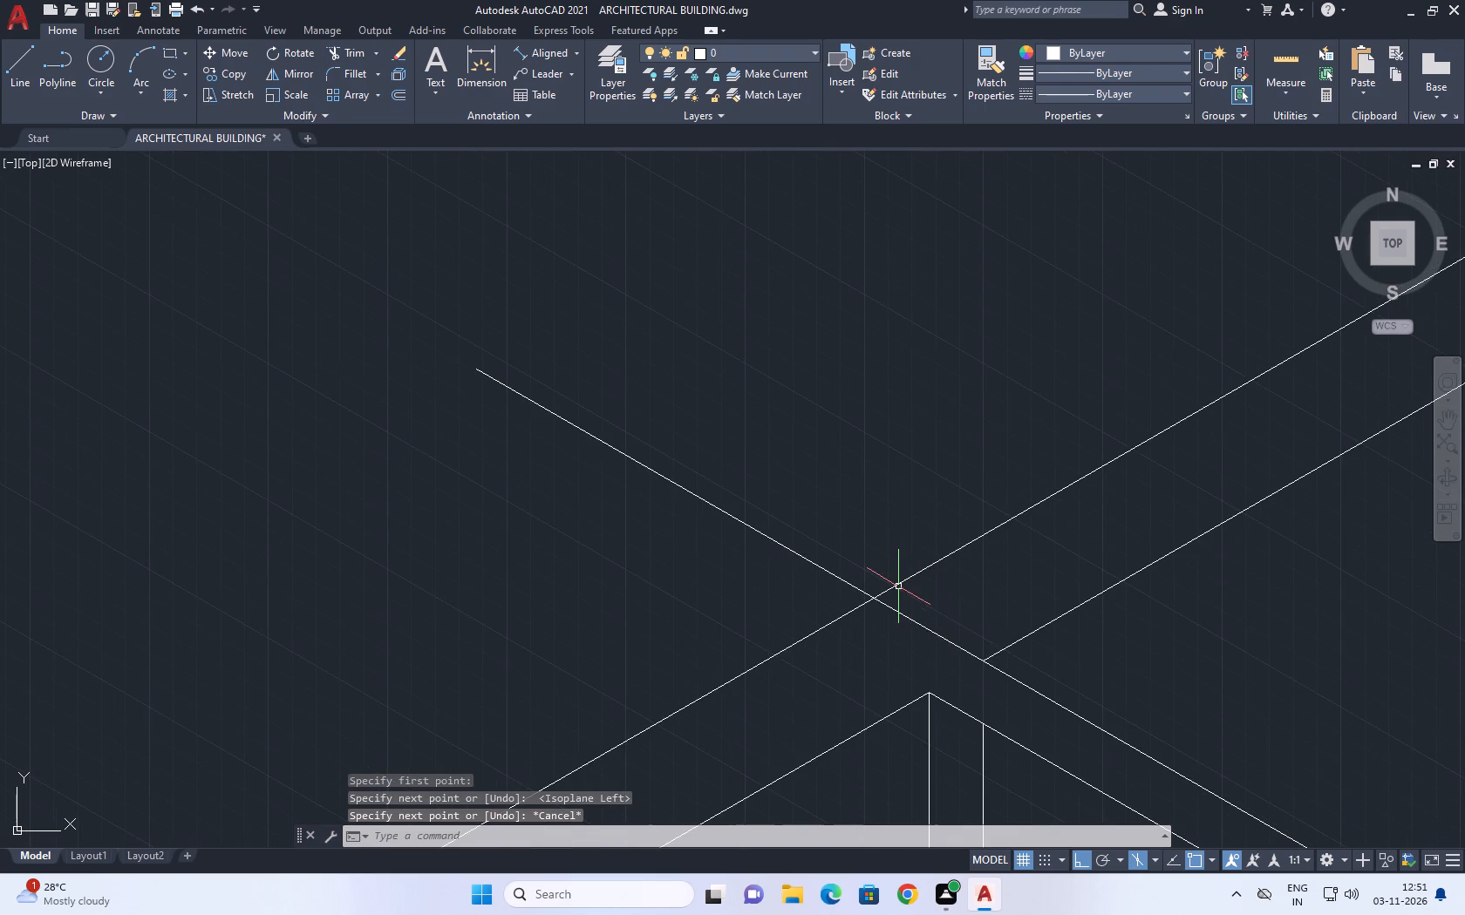
pyautogui.press('t')
pyautogui.press('r')
pyautogui.press('space')
pyautogui.click(864, 541)
pyautogui.click(614, 672)
pyautogui.press('Escape')
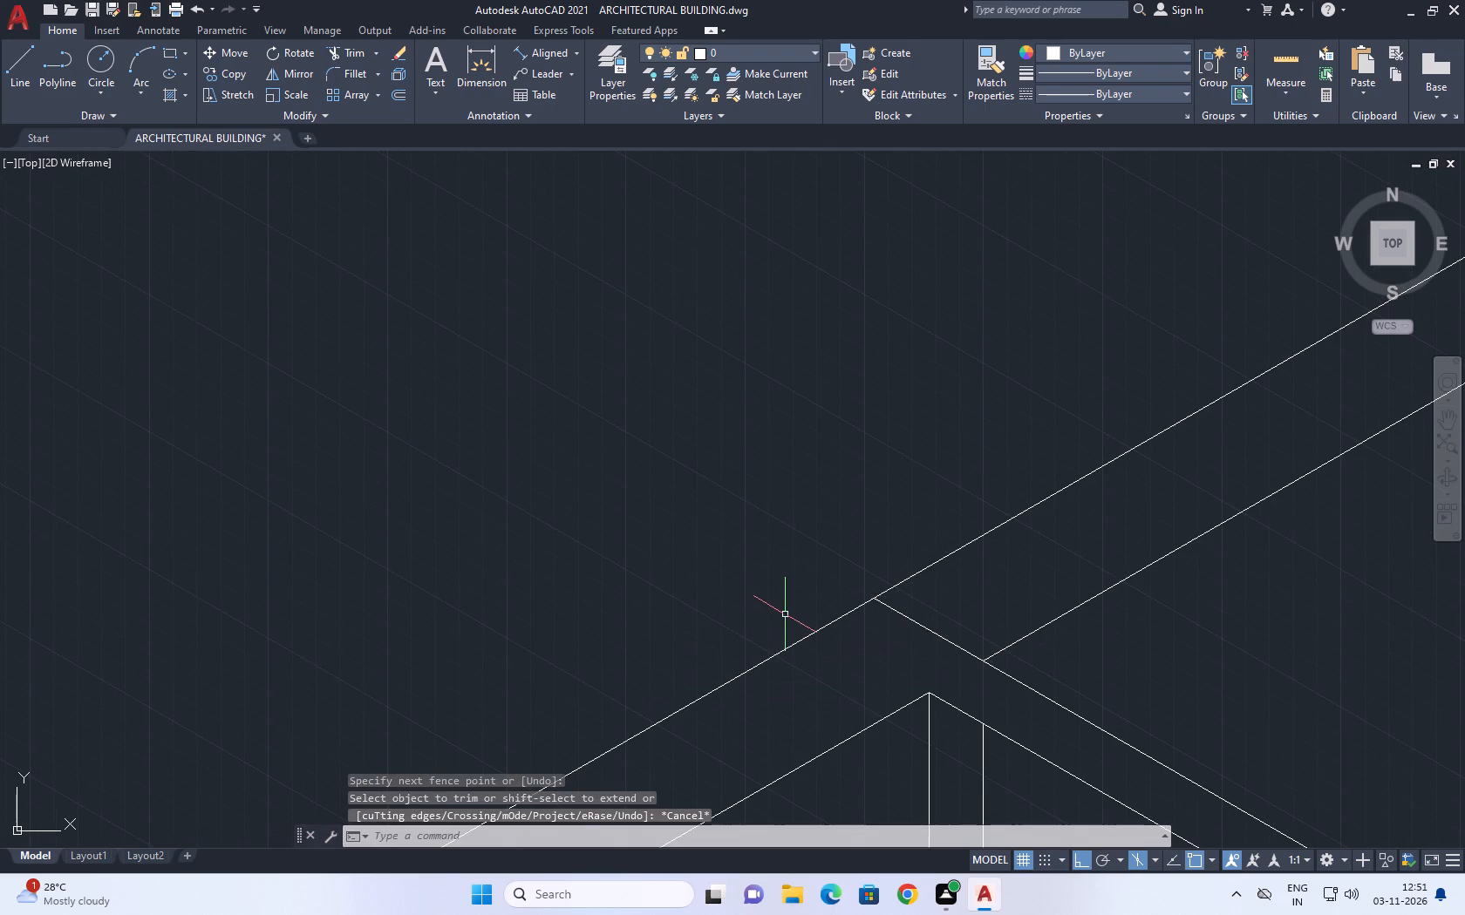
# Draw a 6000 line outward at 150° from the trimmed line's end on the wall's outer edge.
pyautogui.write('l')
pyautogui.press('space')
pyautogui.click(876, 599)
pyautogui.scroll(-2, 663, 565)
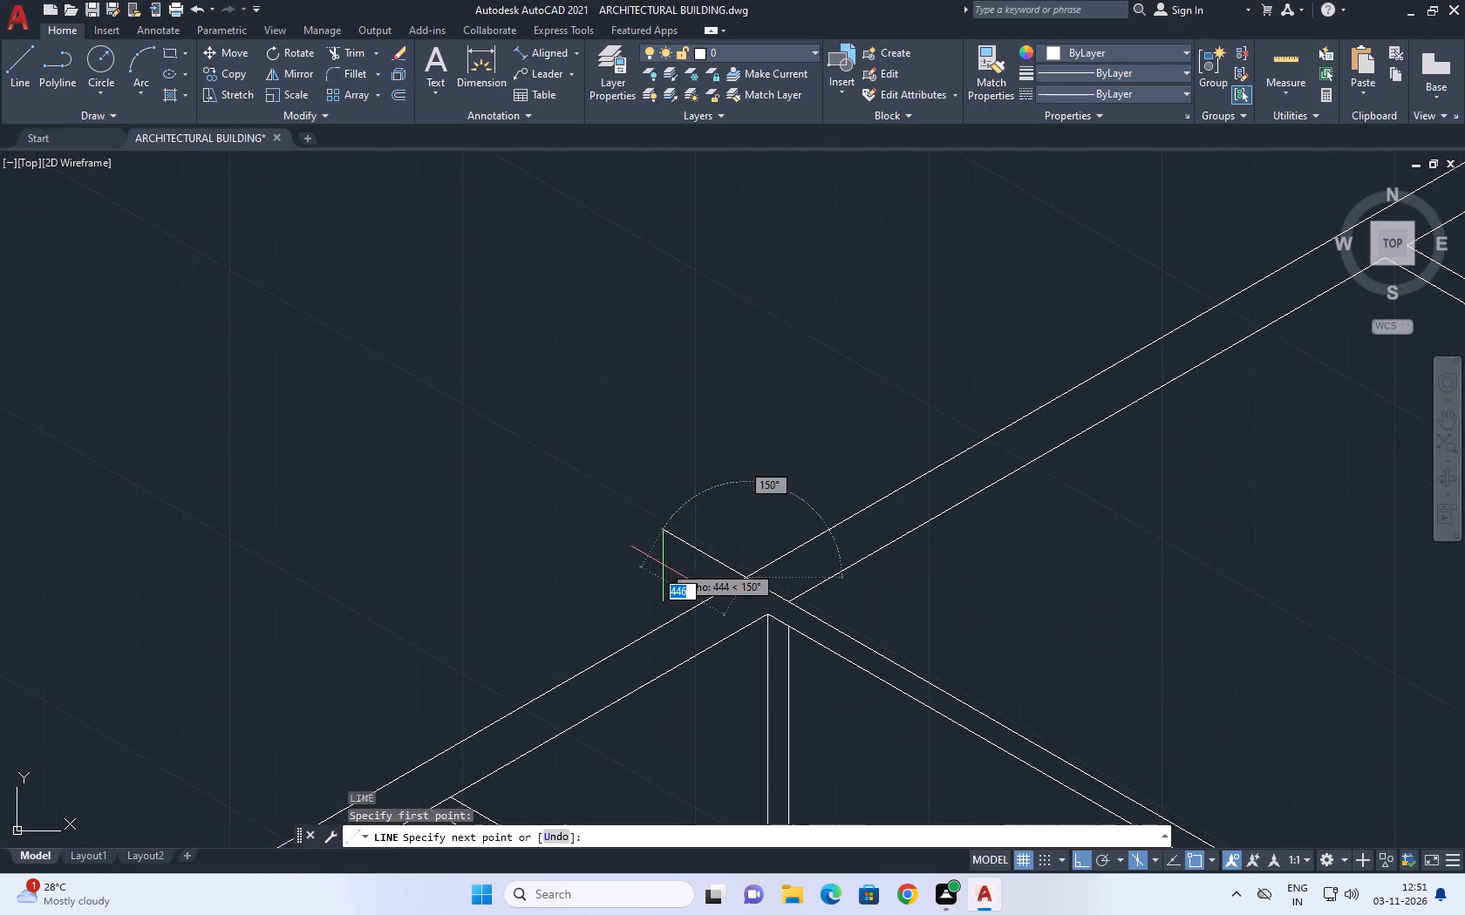
pyautogui.moveTo(599, 511); pyautogui.dragTo(964, 557, button='middle')
pyautogui.scroll(-2, 993, 564)
pyautogui.moveTo(682, 472); pyautogui.dragTo(799, 552, button='middle')
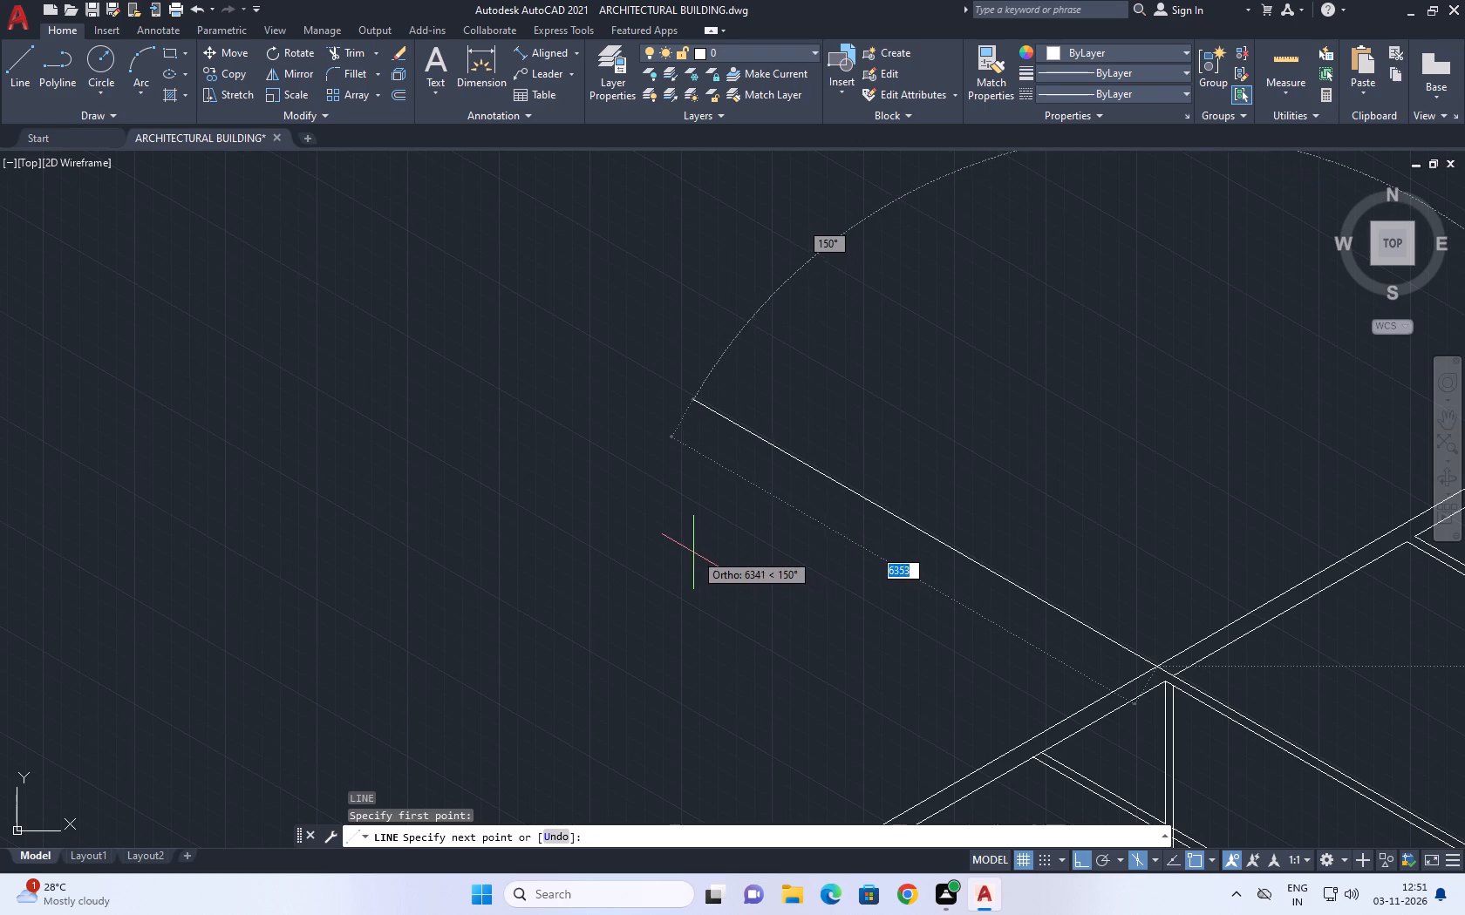
pyautogui.write('600')
pyautogui.press('0')
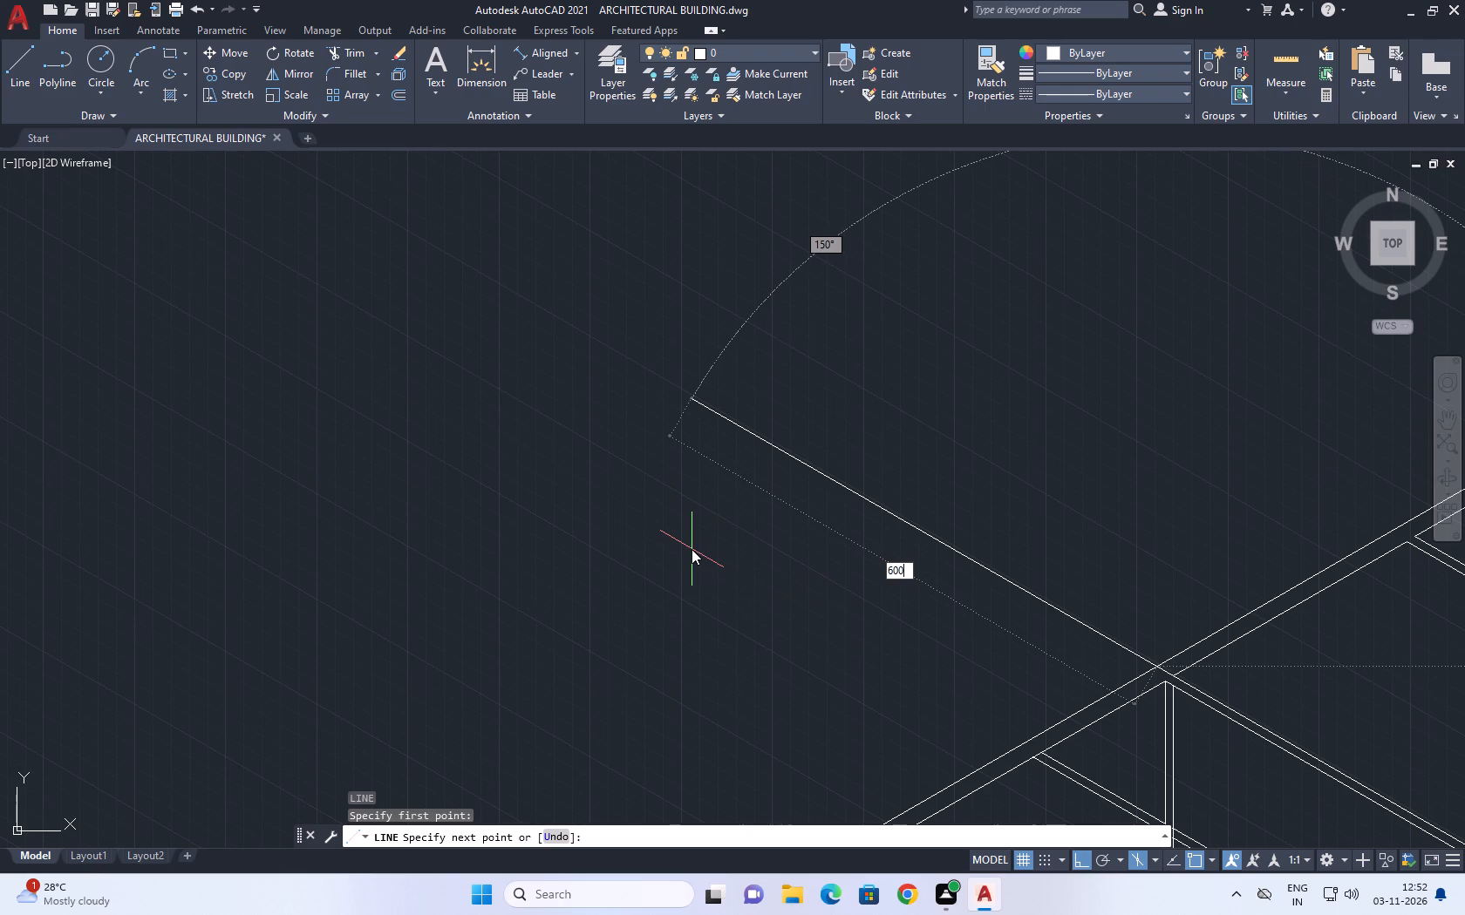
pyautogui.press('Return')
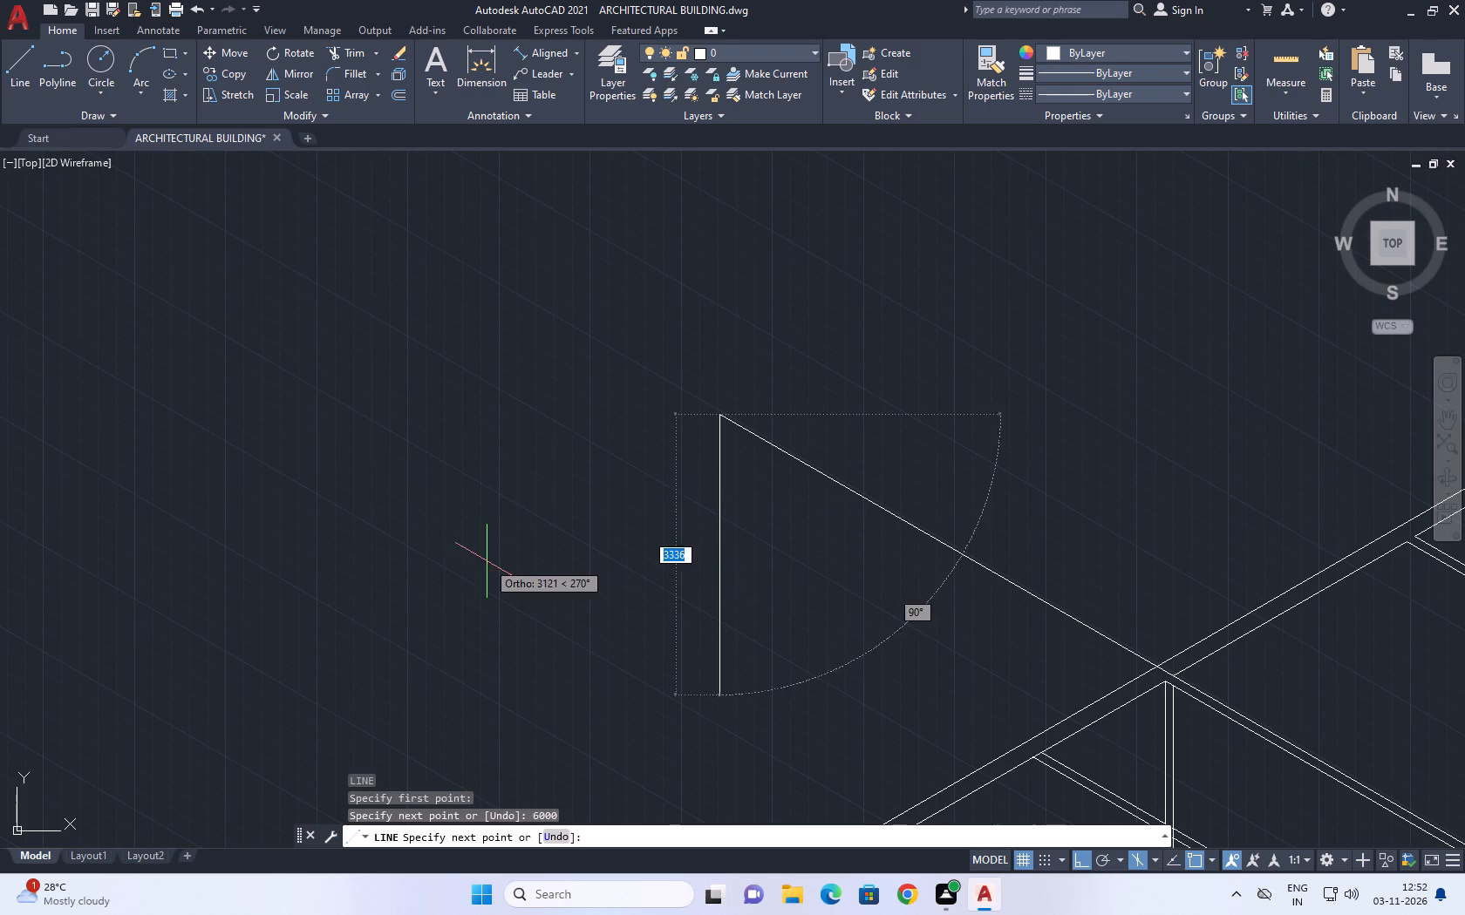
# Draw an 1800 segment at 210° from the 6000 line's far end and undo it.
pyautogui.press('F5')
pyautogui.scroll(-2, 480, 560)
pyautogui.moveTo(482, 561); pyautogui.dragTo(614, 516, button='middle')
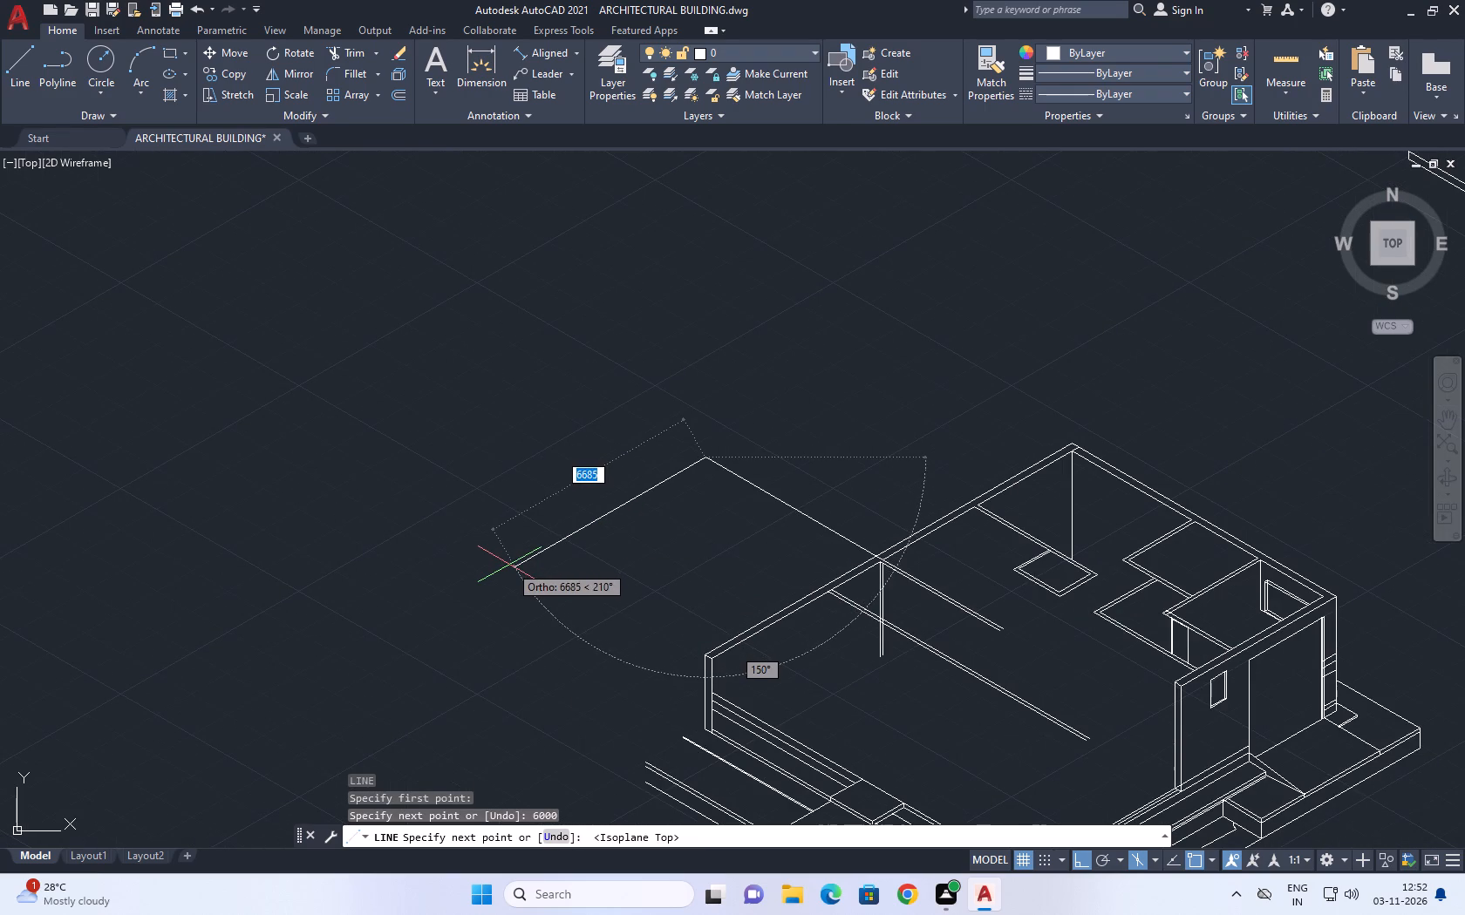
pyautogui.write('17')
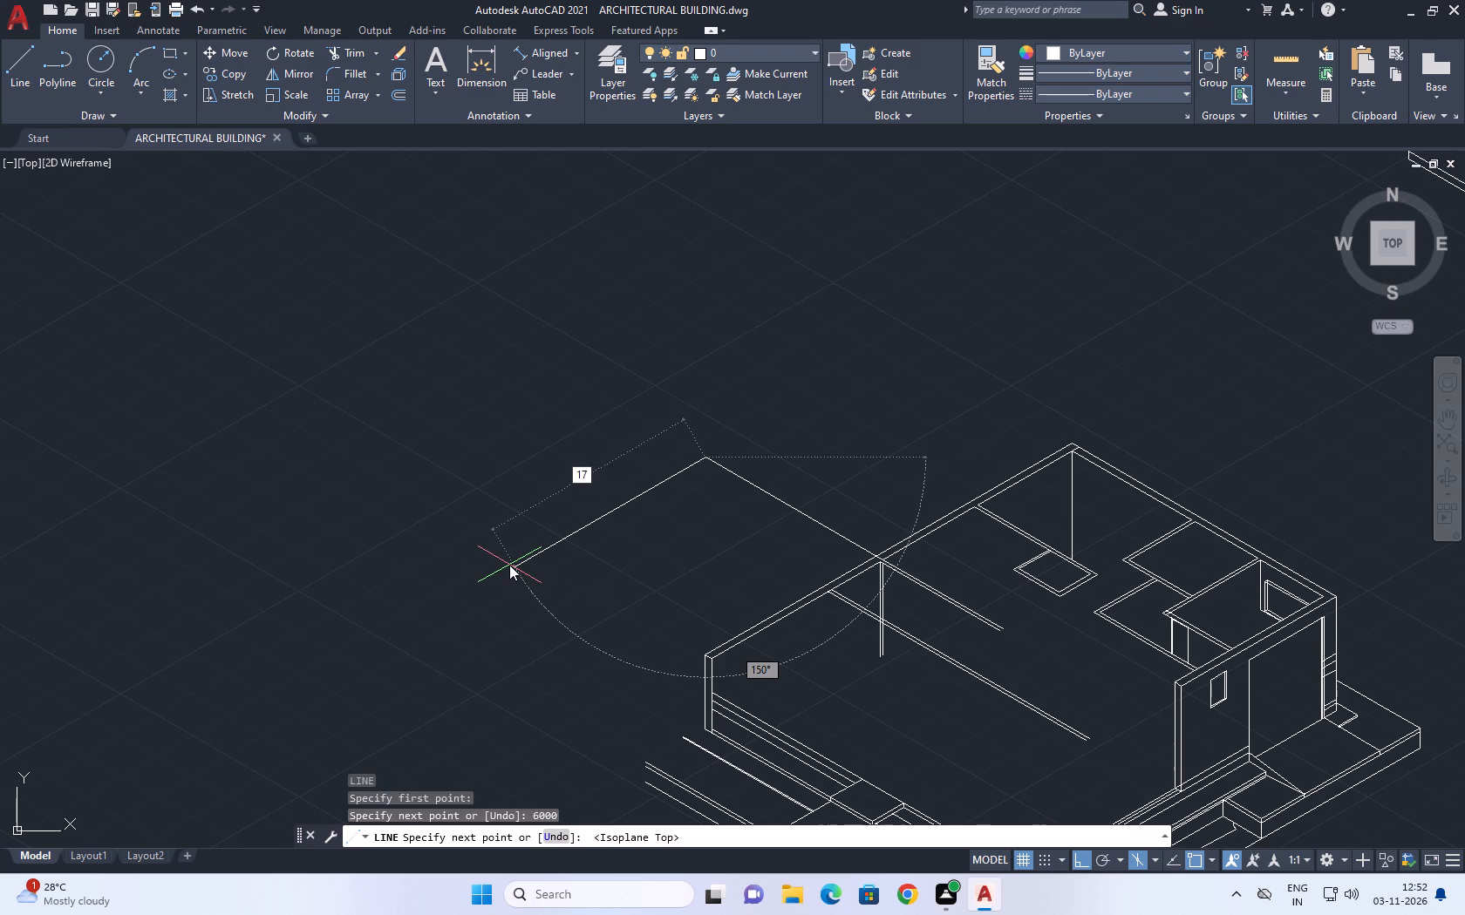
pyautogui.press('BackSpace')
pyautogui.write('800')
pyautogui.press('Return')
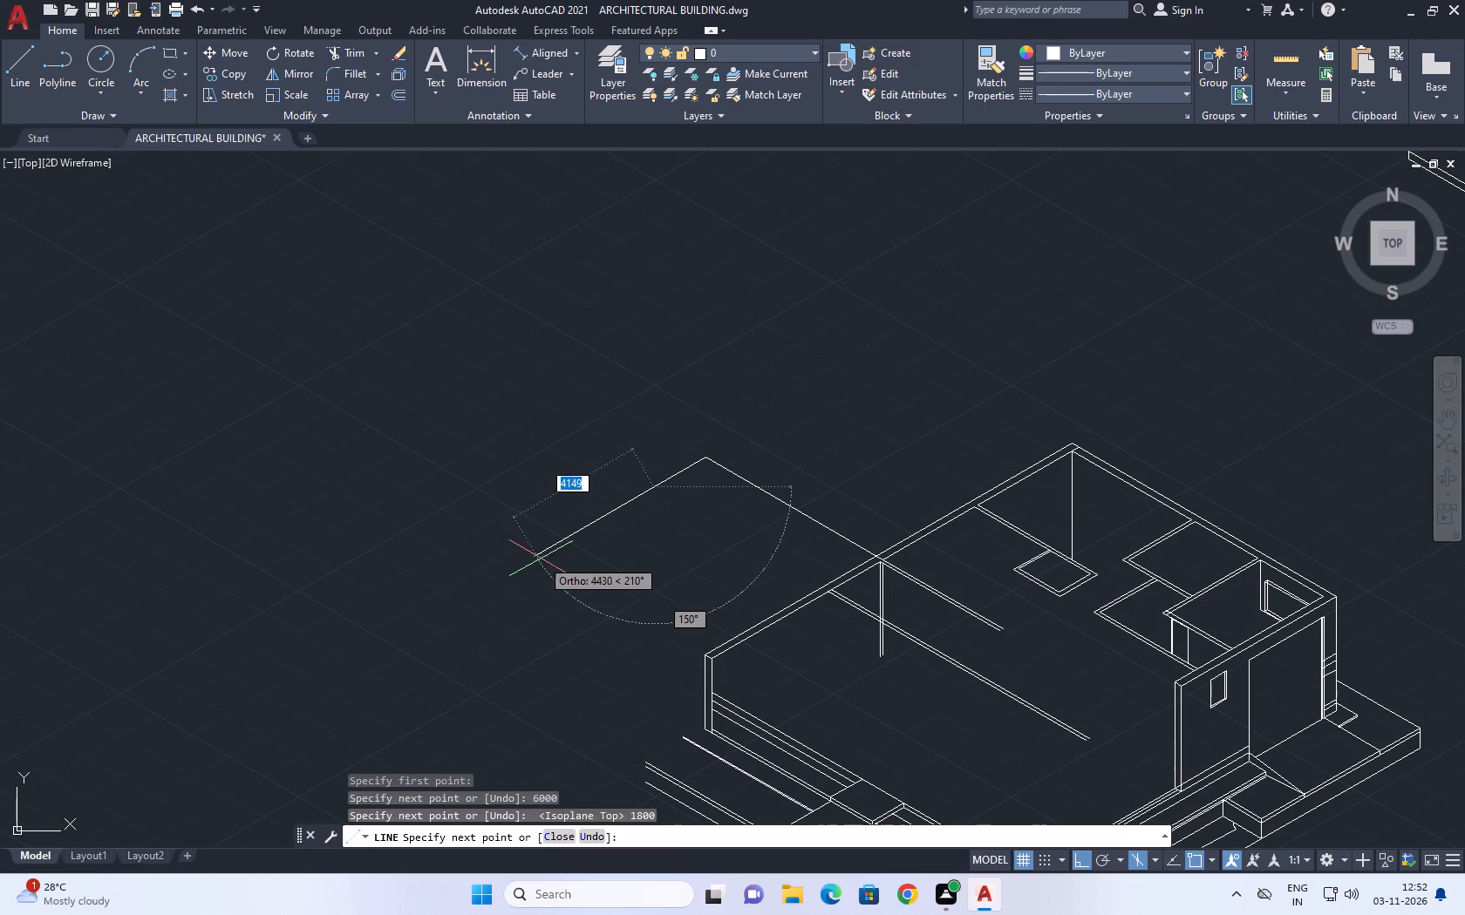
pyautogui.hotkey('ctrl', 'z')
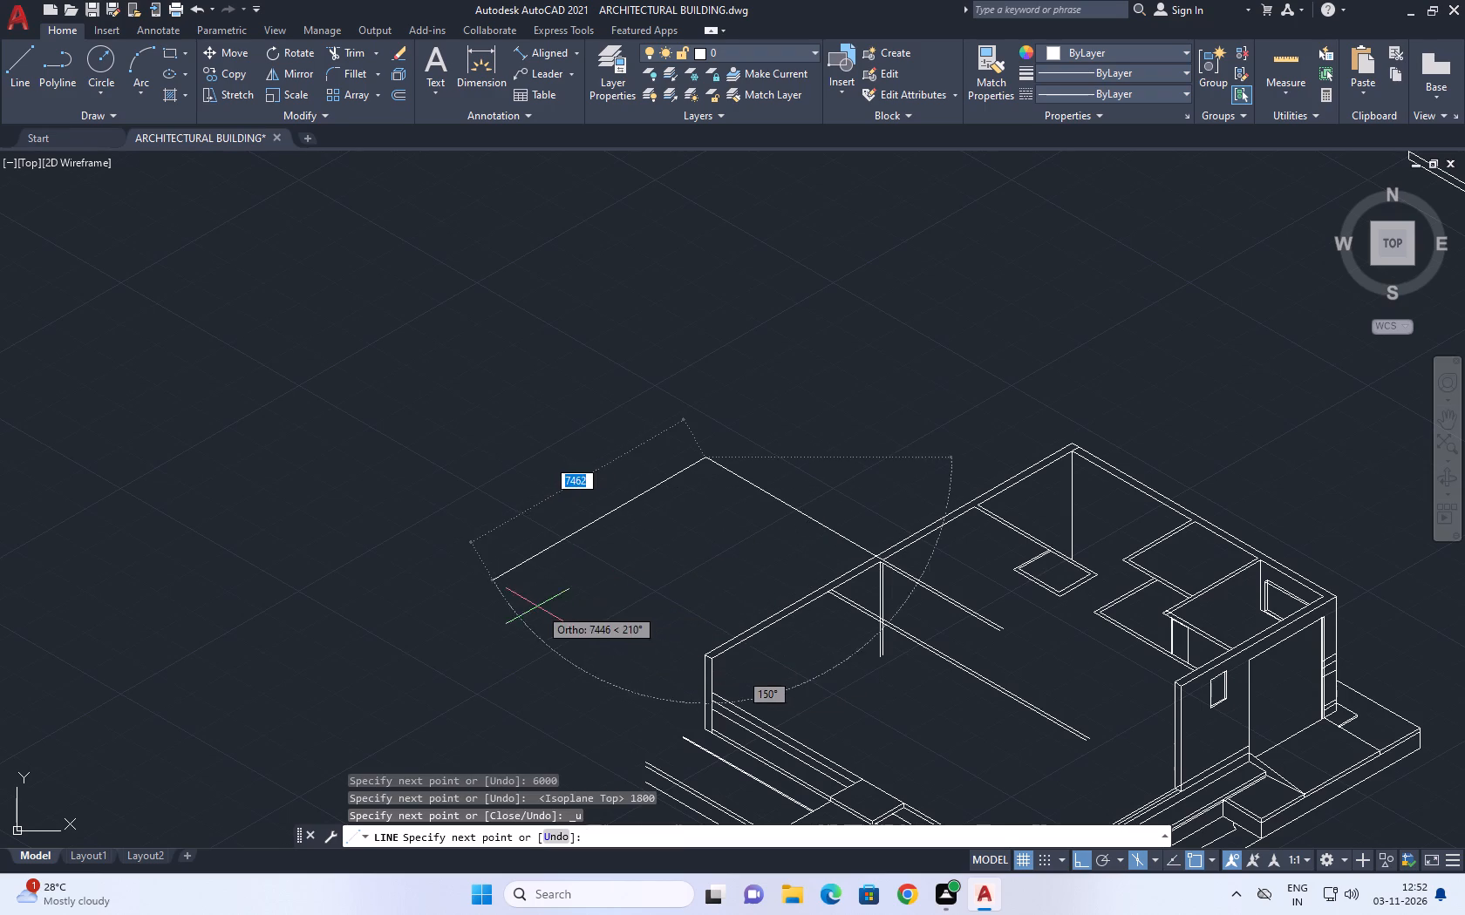
# Draw a freehand segment at 210° from the 6000 line's far end, parallel to the long wall.
pyautogui.click(498, 600)
pyautogui.press('space')
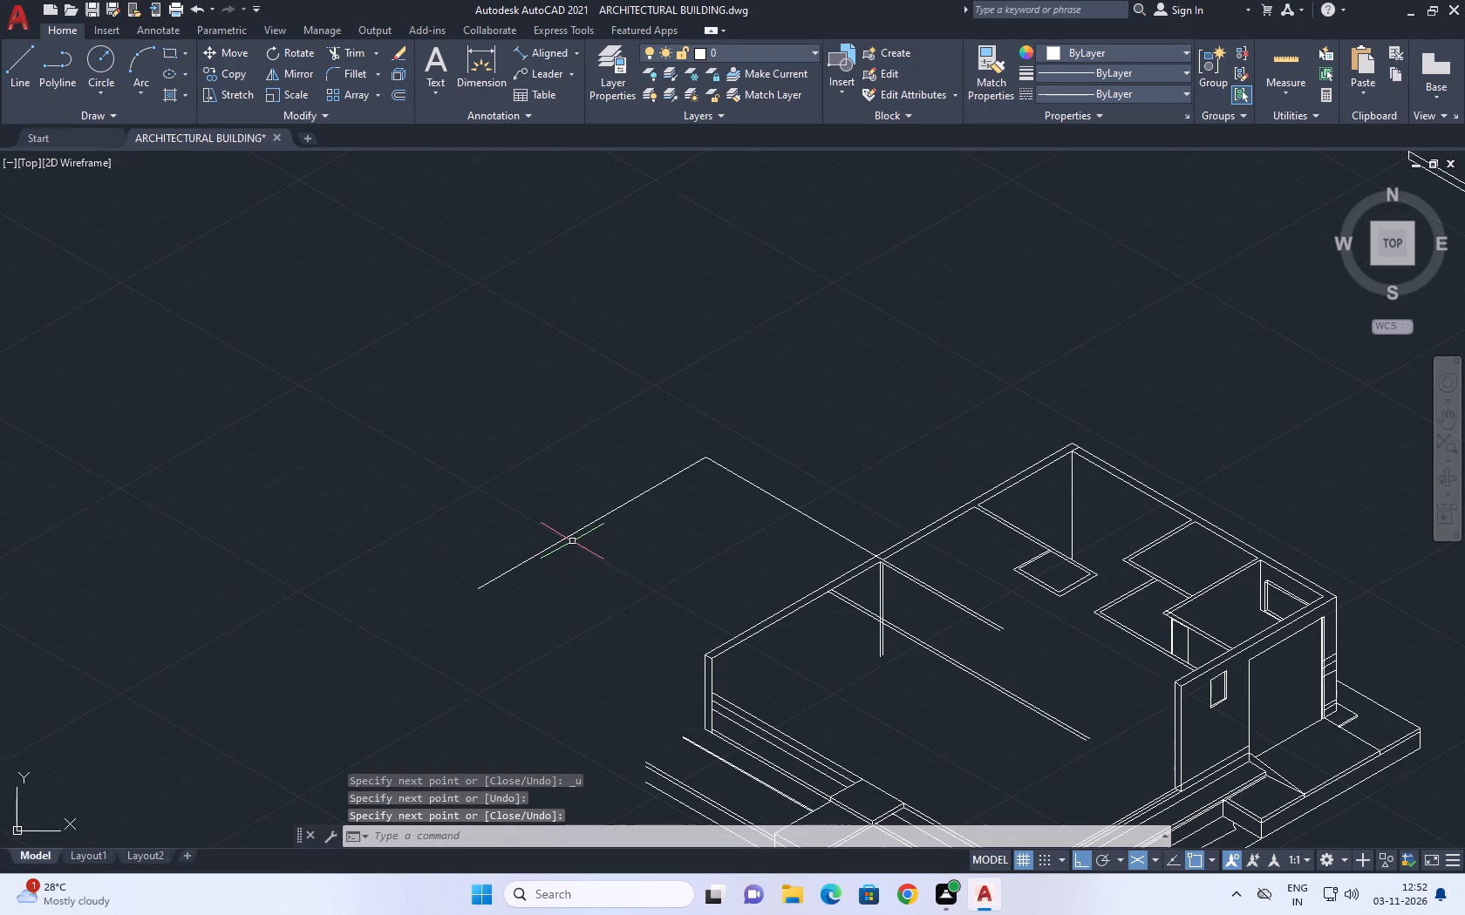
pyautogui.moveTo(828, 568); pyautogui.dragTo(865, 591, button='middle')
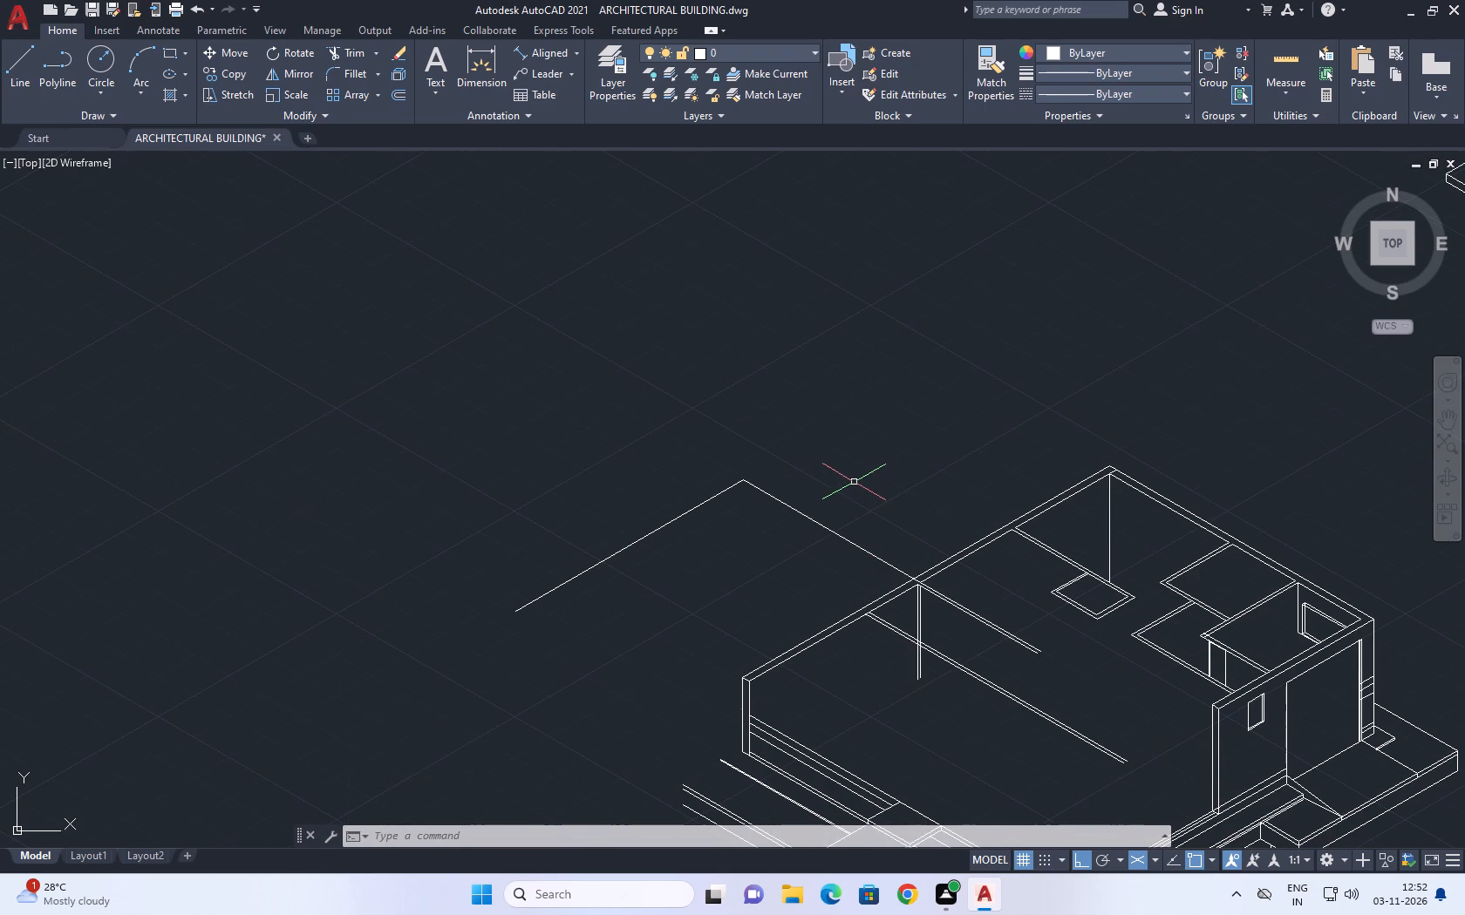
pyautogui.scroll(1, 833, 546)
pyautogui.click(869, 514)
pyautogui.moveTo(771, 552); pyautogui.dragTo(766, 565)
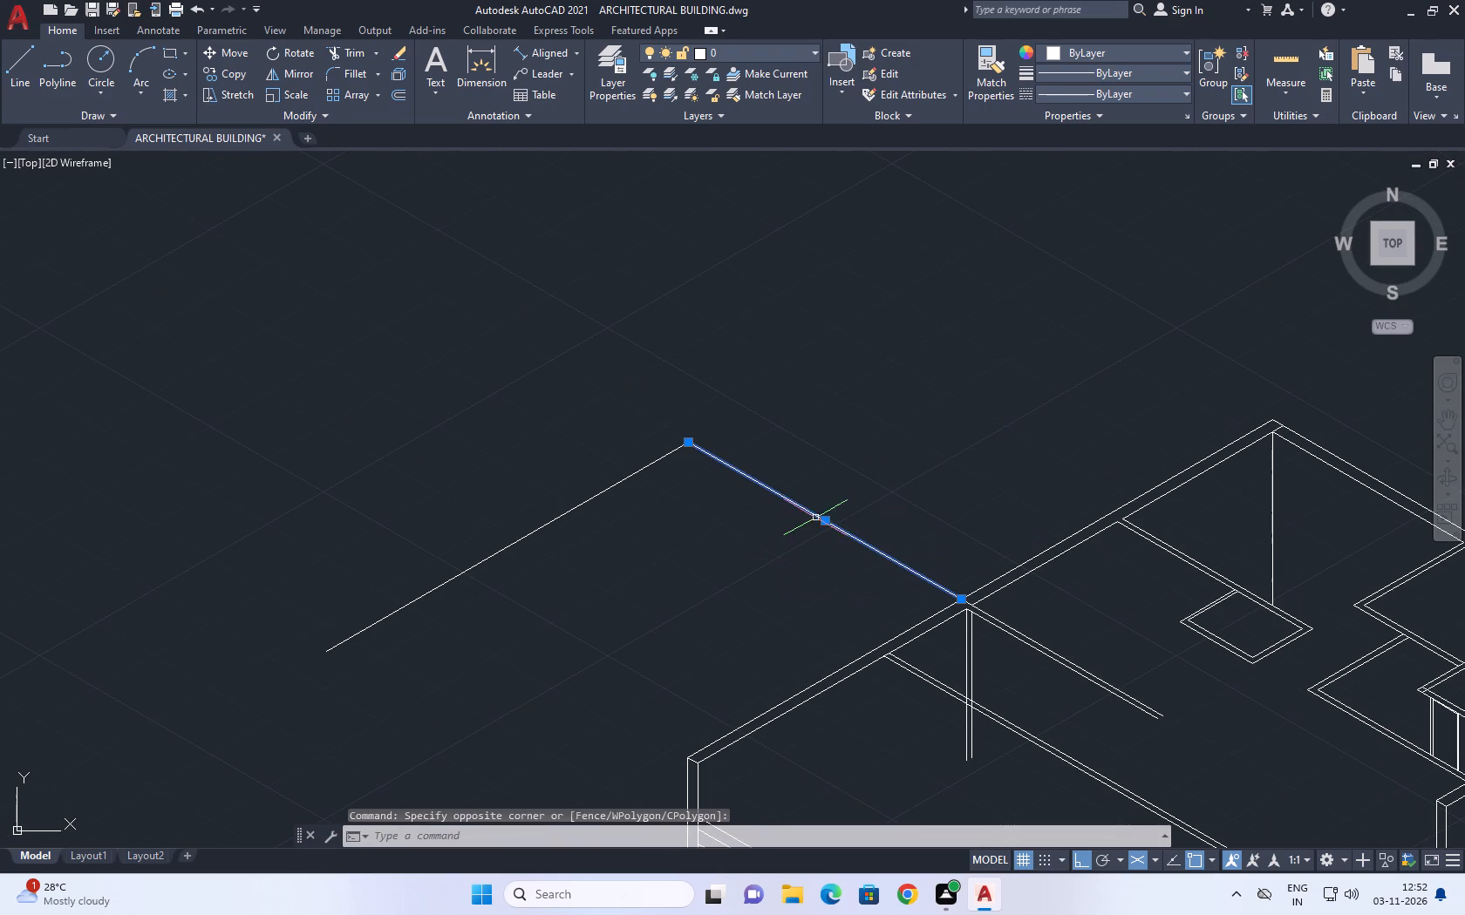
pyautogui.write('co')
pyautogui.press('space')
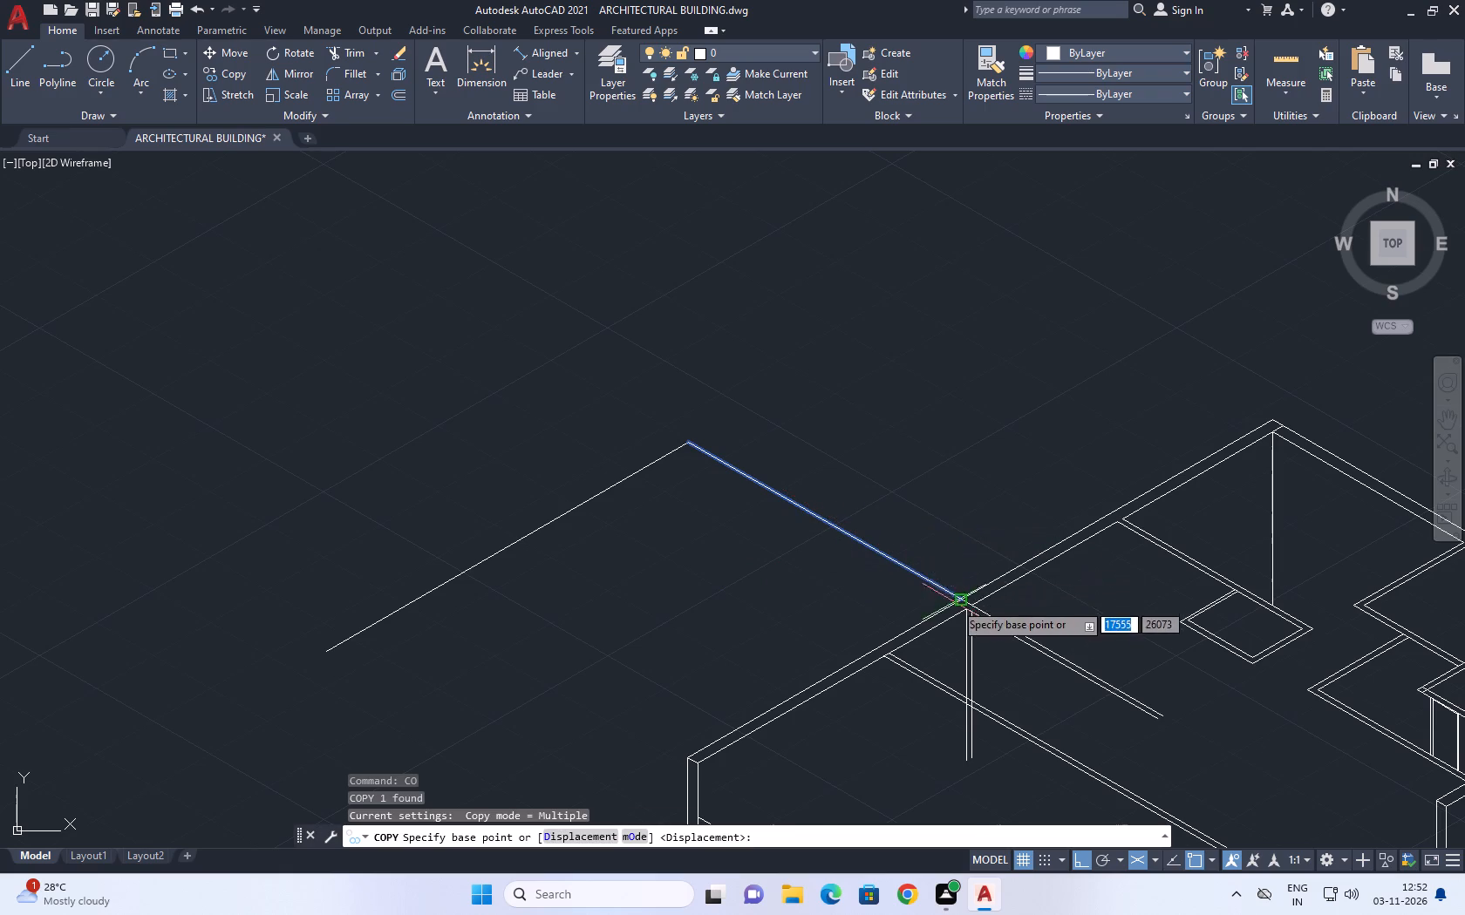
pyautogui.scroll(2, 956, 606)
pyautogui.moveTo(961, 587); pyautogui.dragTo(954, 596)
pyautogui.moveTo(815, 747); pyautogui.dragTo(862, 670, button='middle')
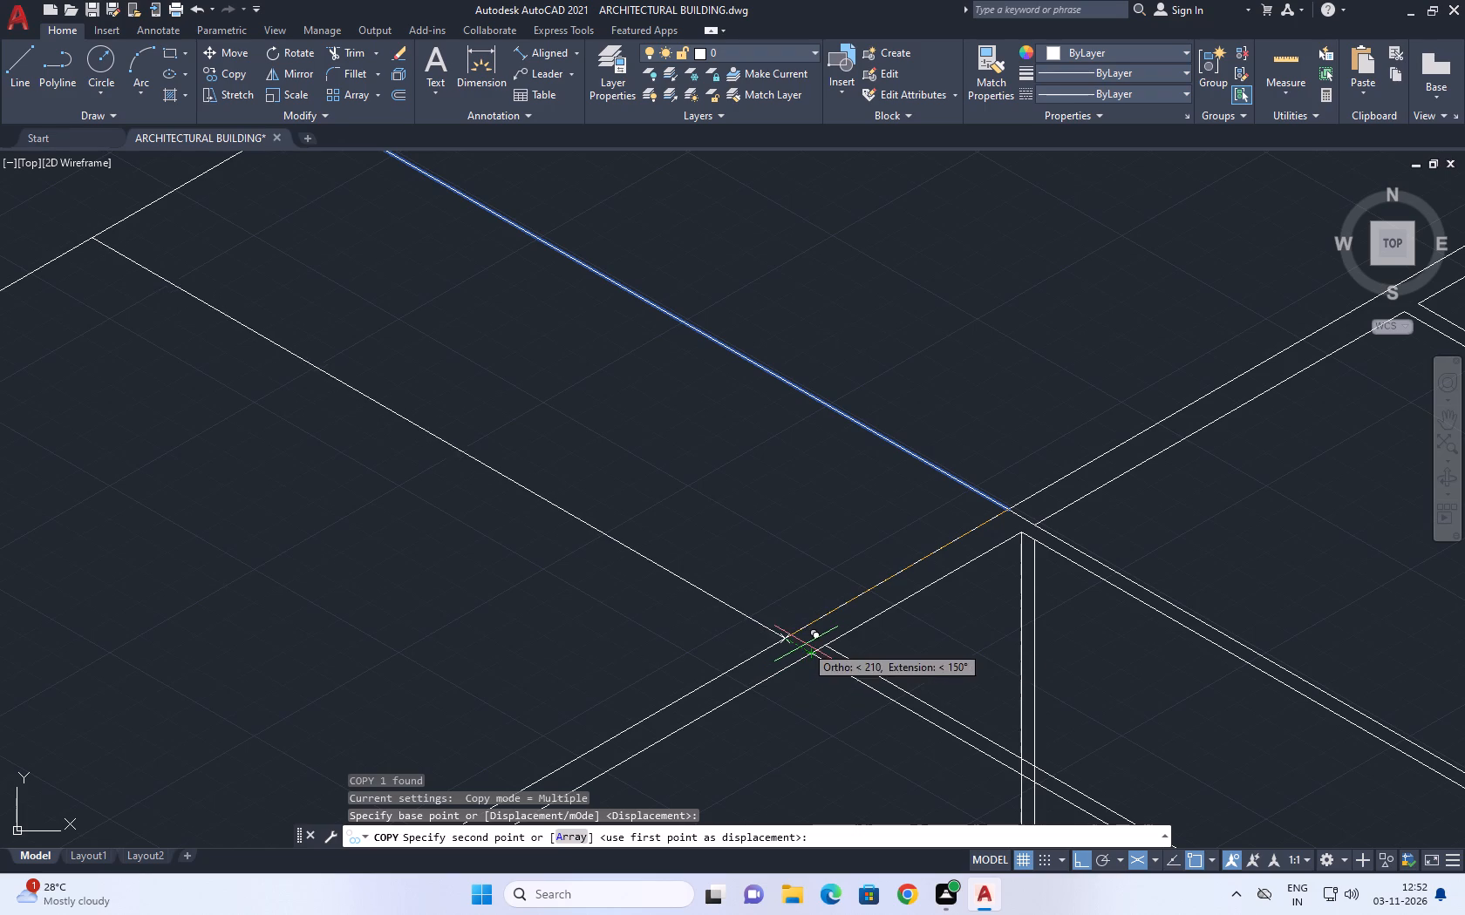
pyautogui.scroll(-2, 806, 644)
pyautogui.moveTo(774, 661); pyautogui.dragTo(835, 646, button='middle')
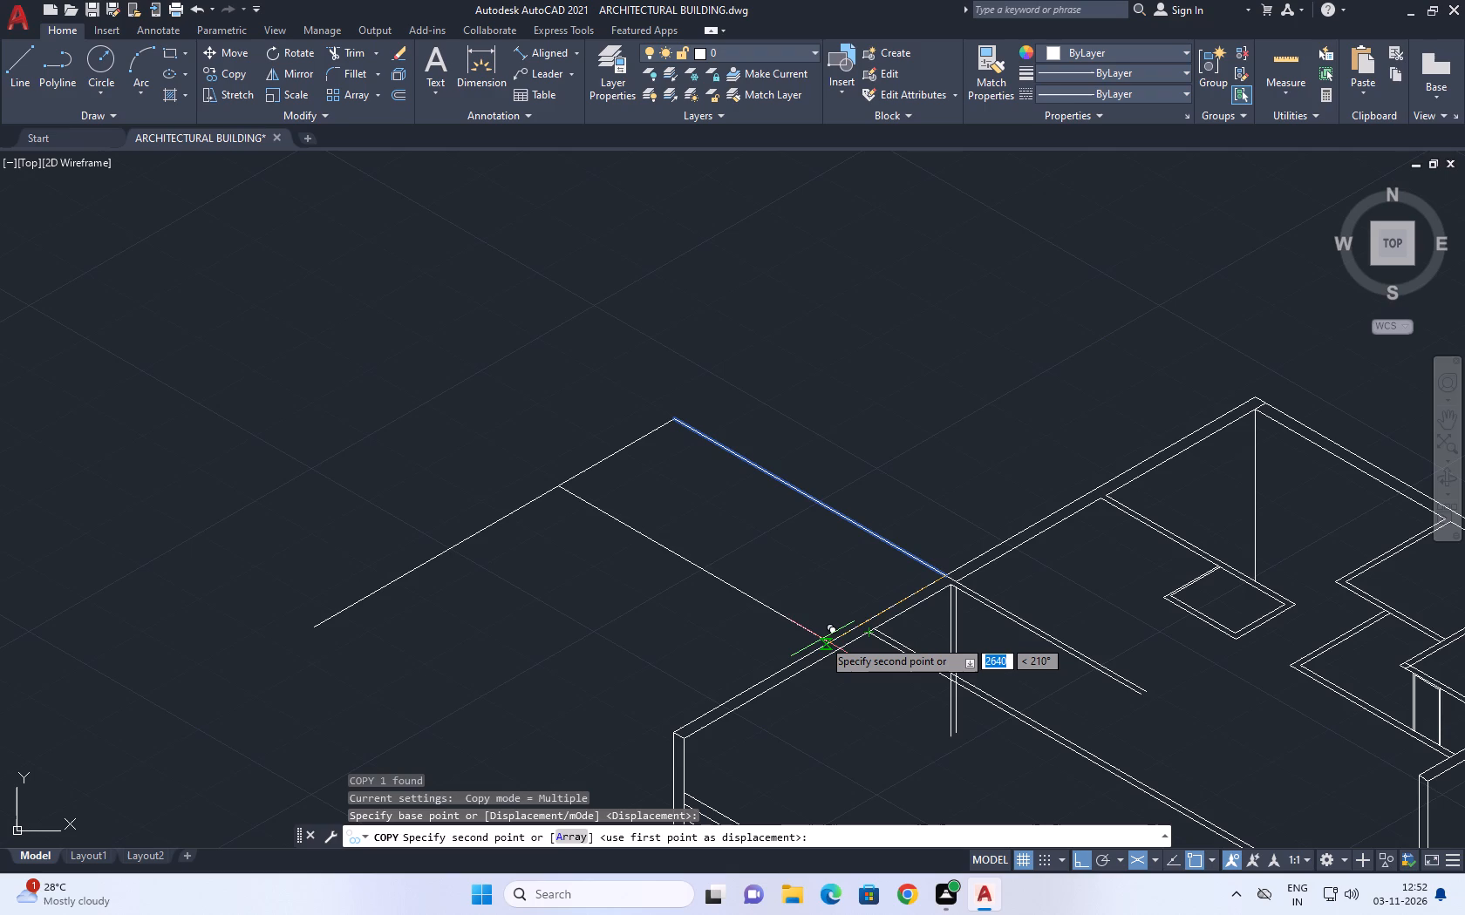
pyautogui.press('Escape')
# Move the 6000 line down along the long wall to the adjacent partition's corner on the wall's inner edge.
pyautogui.scroll(1, 887, 576)
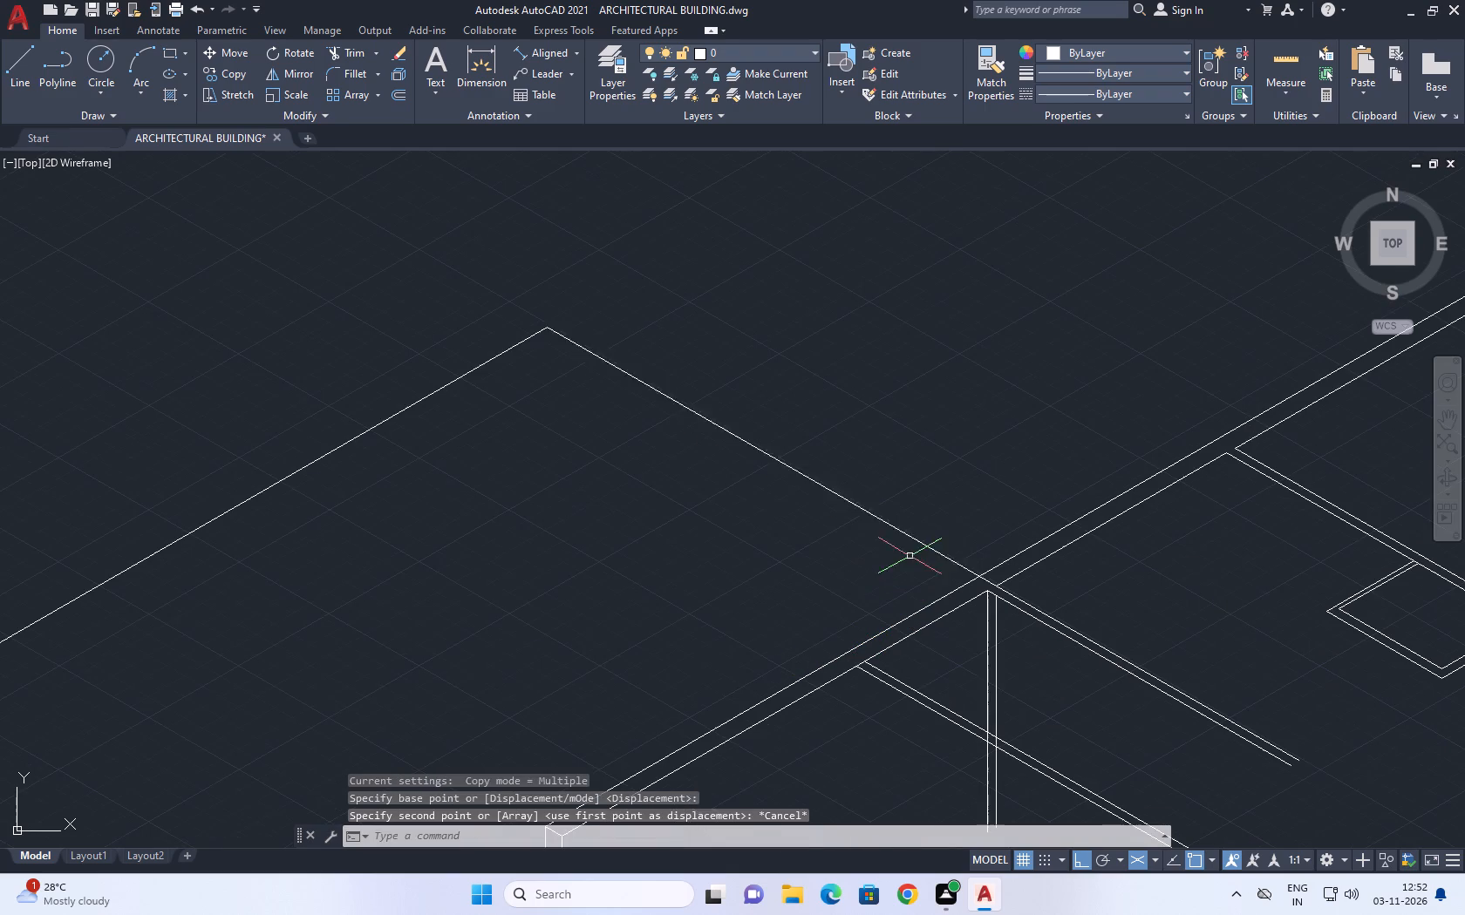
pyautogui.click(929, 546)
pyautogui.press('m')
pyautogui.press('space')
pyautogui.click(988, 579)
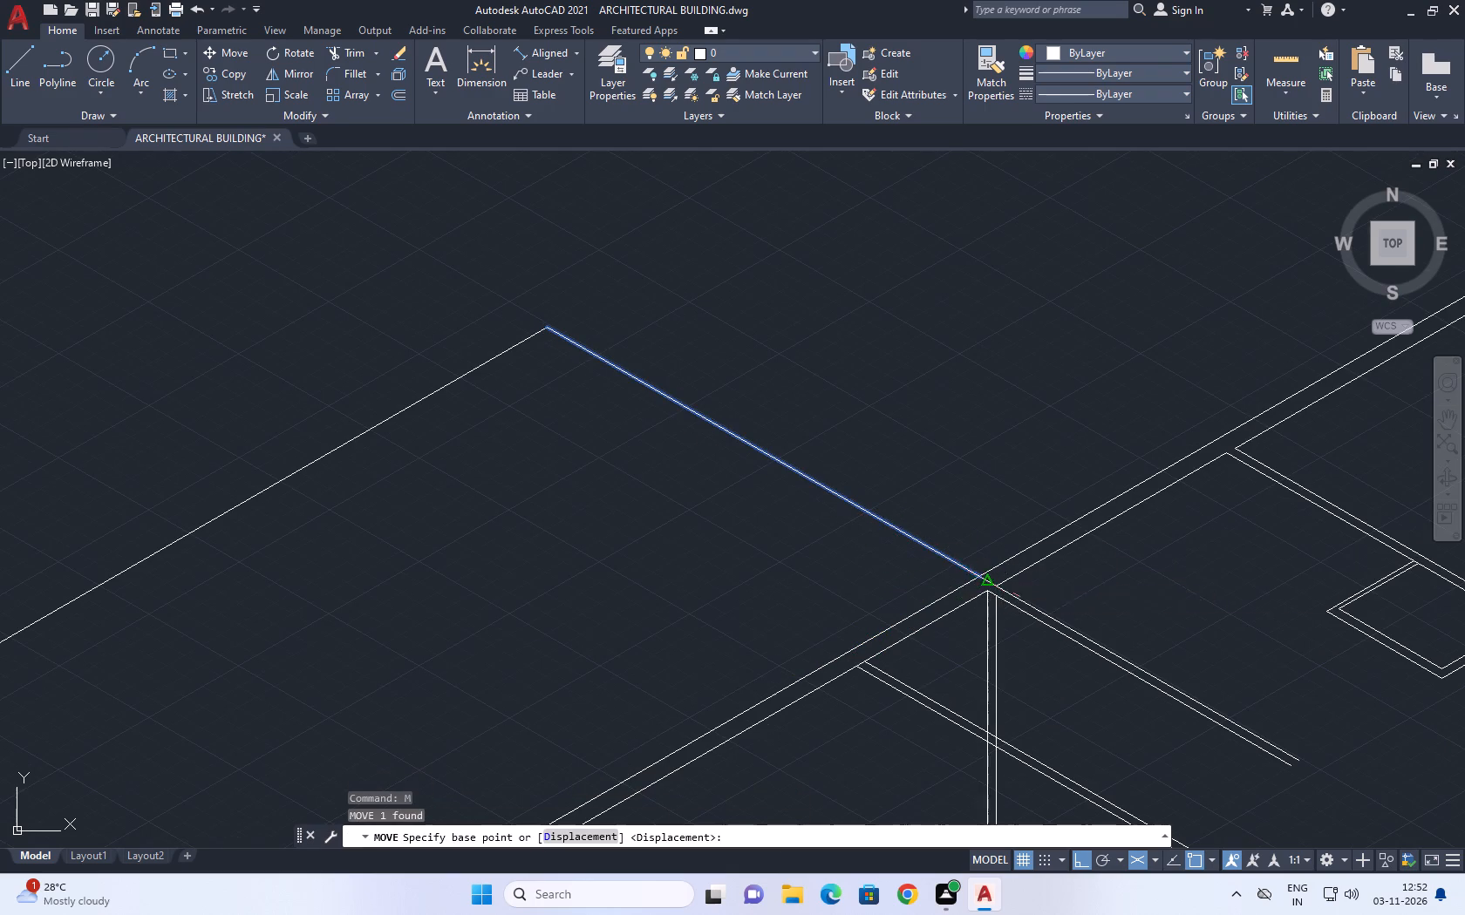
pyautogui.click(861, 666)
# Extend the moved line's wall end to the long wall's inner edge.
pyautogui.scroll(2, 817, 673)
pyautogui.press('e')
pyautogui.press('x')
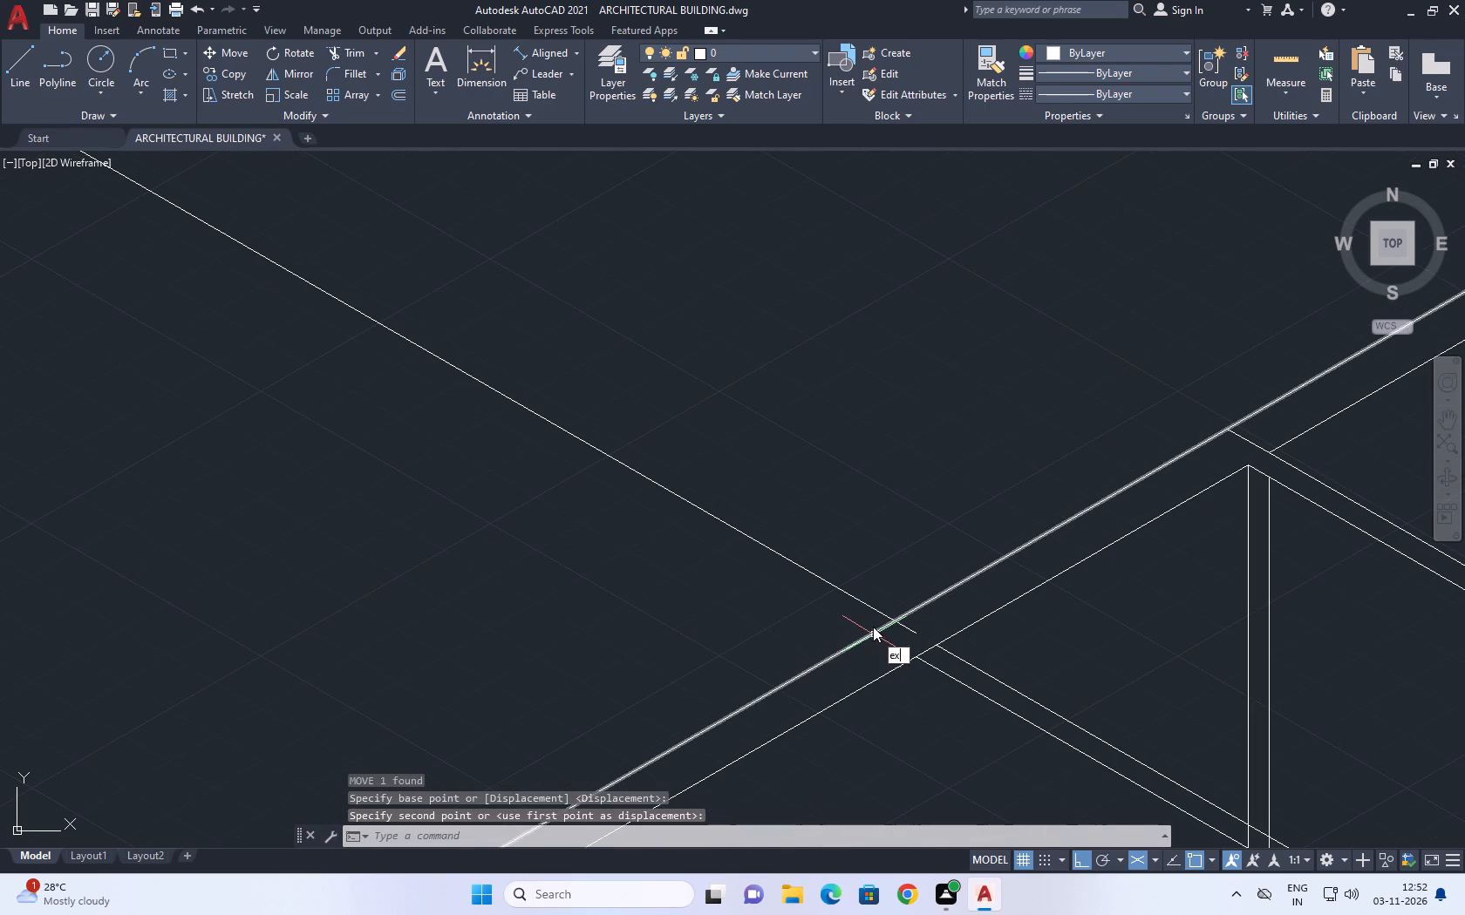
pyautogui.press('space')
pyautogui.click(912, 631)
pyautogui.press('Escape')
# Trim the part of the moved line lying inside the wall's outer edge.
pyautogui.scroll(3, 921, 649)
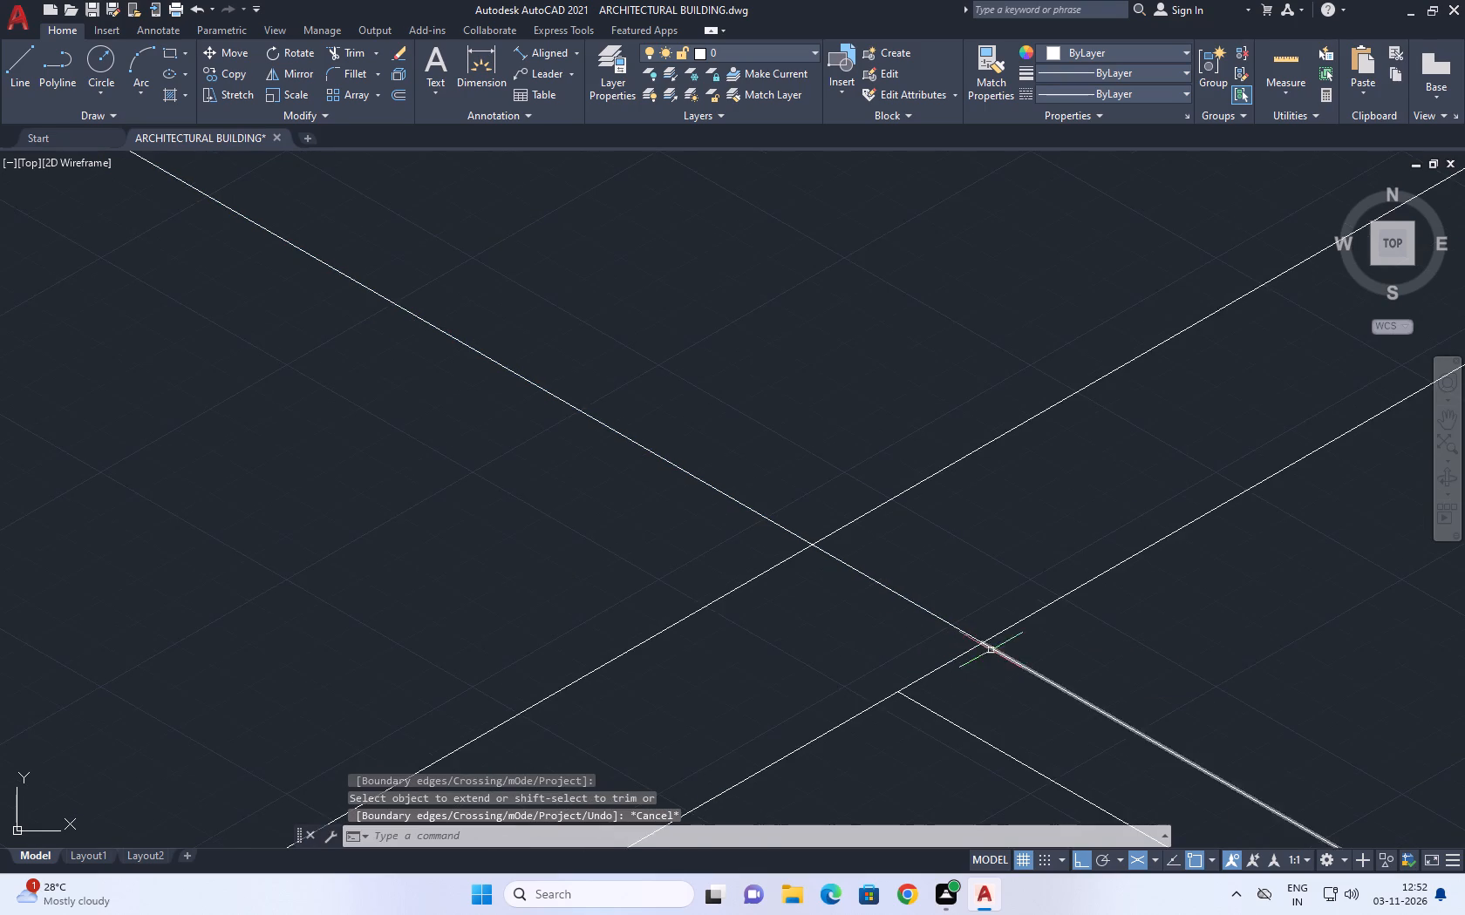
pyautogui.scroll(3, 985, 645)
pyautogui.scroll(-12, 875, 606)
pyautogui.moveTo(814, 576); pyautogui.dragTo(846, 574, button='middle')
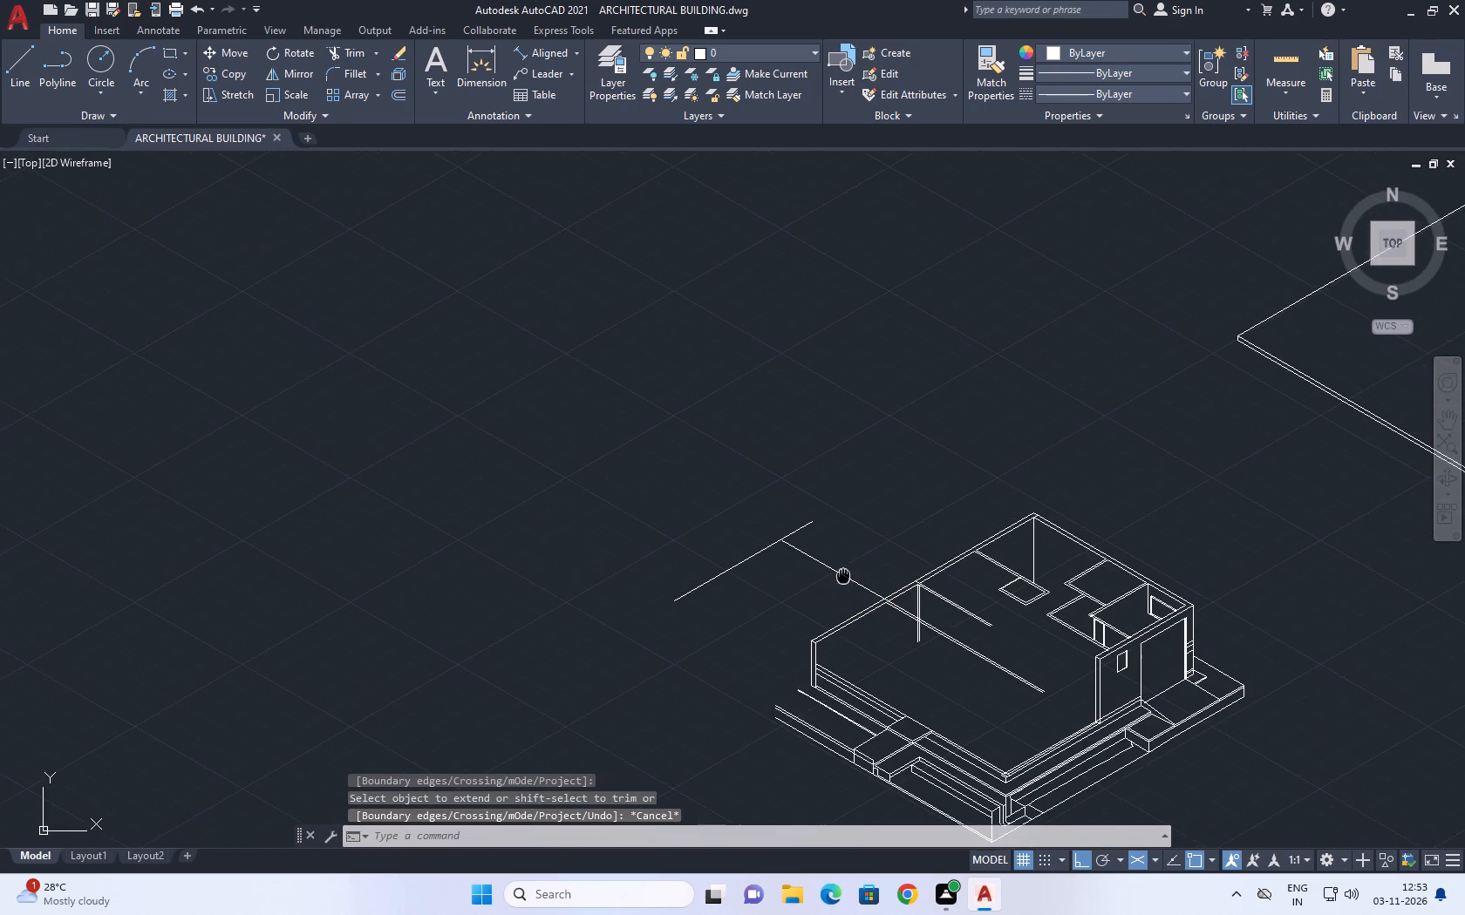
pyautogui.moveTo(803, 561); pyautogui.dragTo(866, 593, button='middle')
pyautogui.write('tr')
pyautogui.press('space')
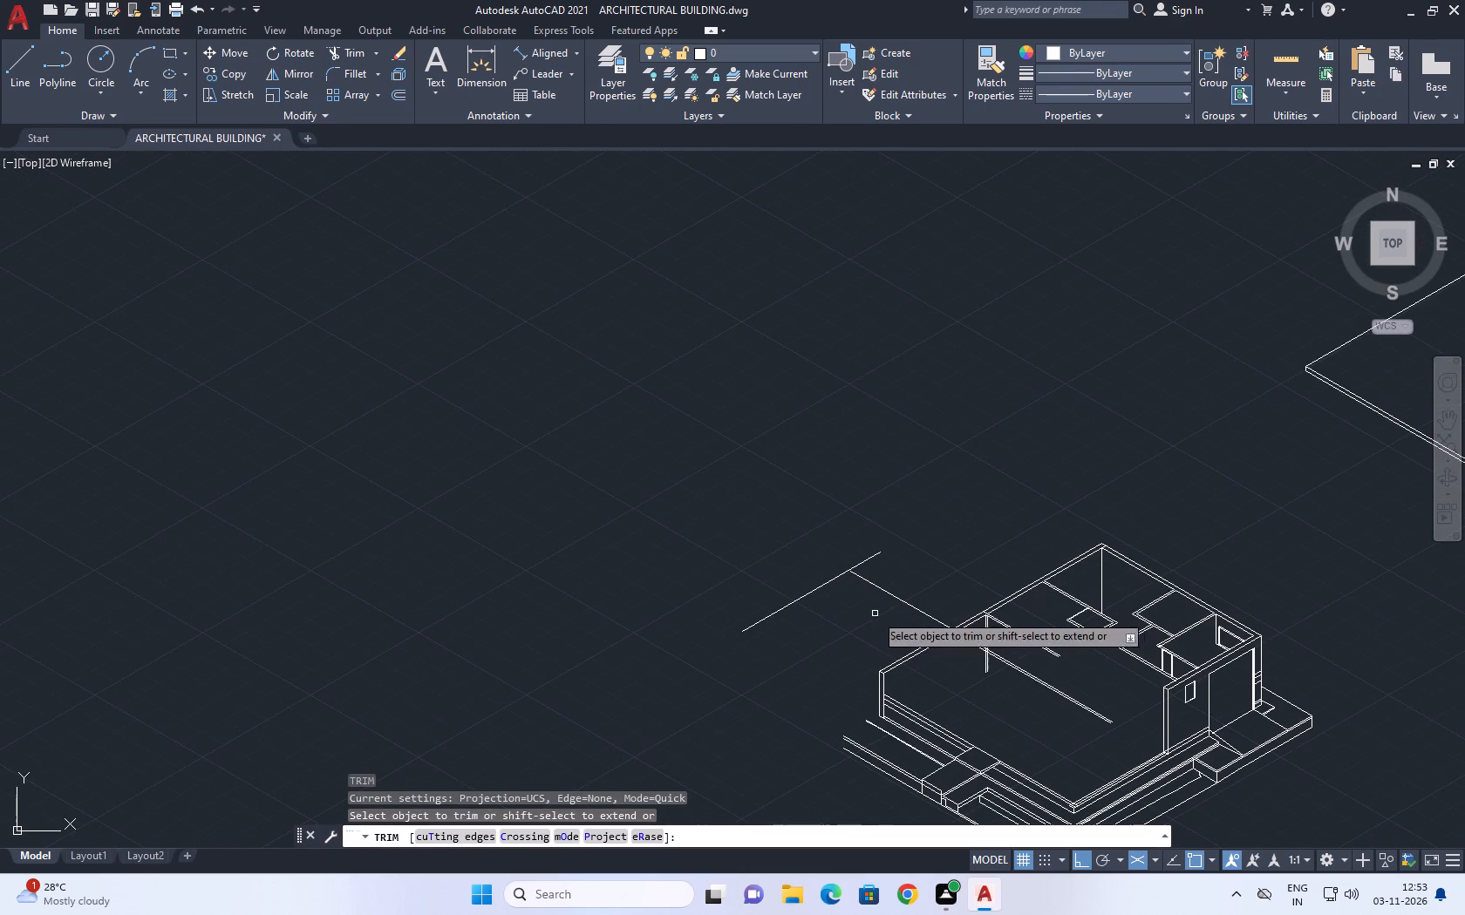
pyautogui.scroll(3, 922, 643)
pyautogui.scroll(2, 1025, 600)
pyautogui.click(1064, 585)
pyautogui.click(1019, 600)
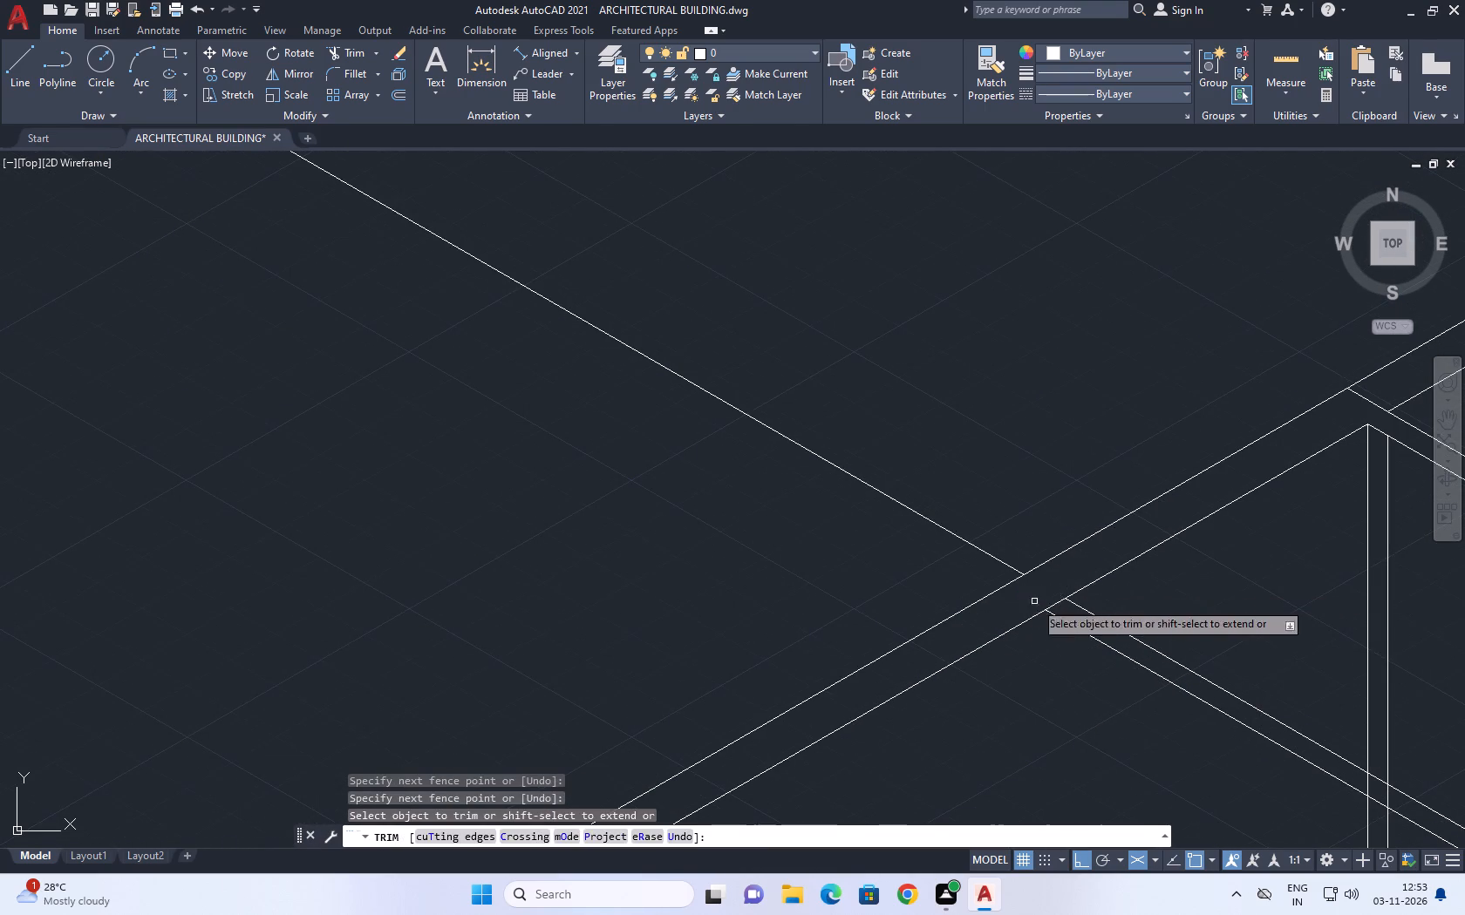
pyautogui.scroll(-5, 1075, 584)
pyautogui.press('Escape')
# Join the moved line and the 210° line in a sharp corner with a zero-radius fillet, removing the overhang.
pyautogui.scroll(2, 994, 557)
pyautogui.moveTo(923, 539); pyautogui.dragTo(939, 600, button='middle')
pyautogui.press('f')
pyautogui.press('space')
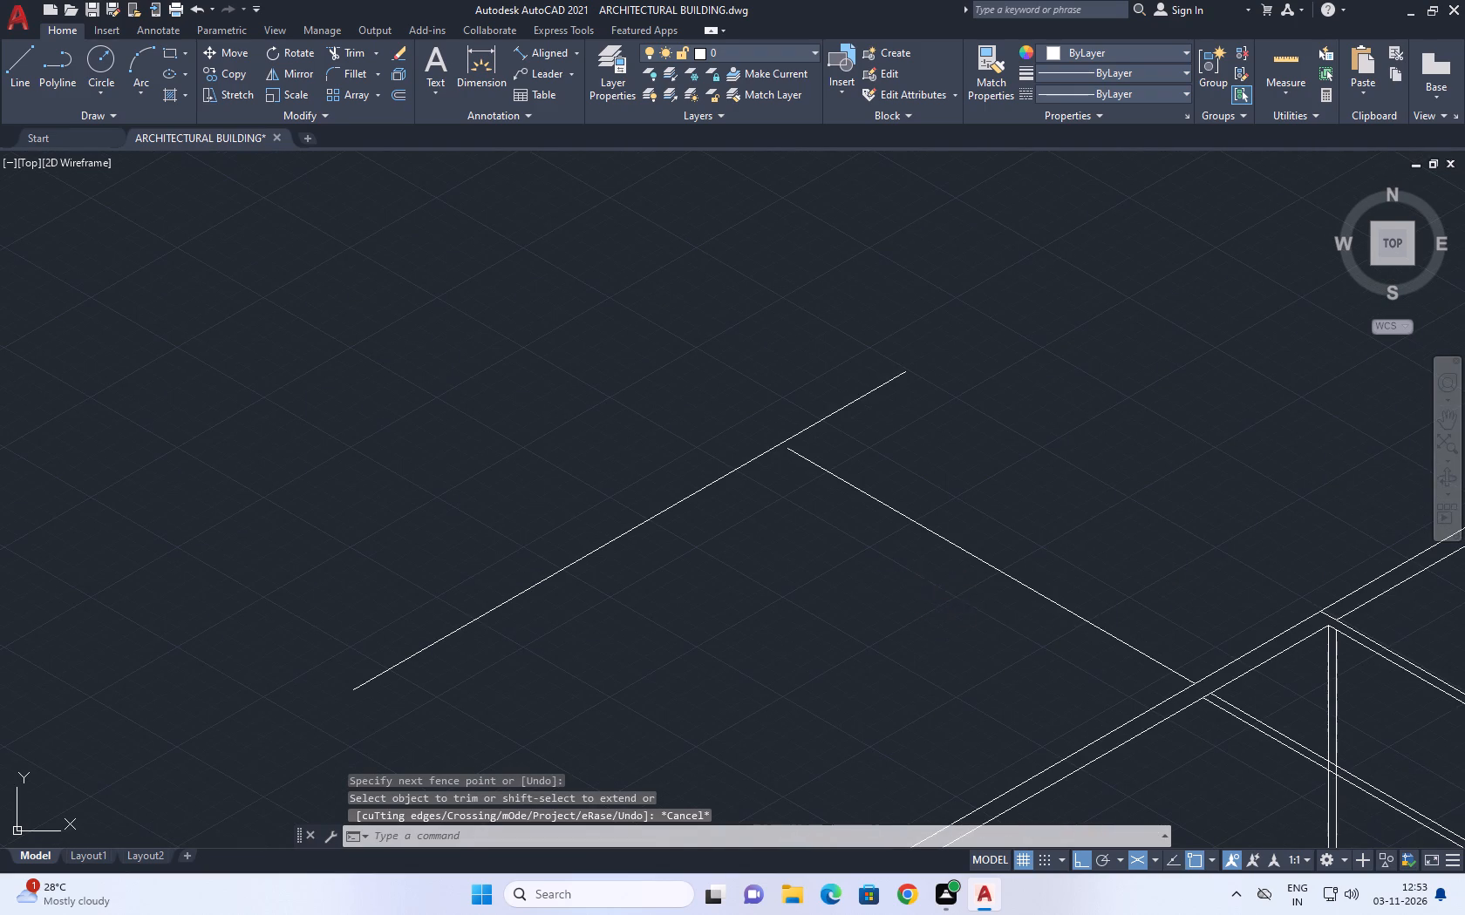
pyautogui.click(828, 471)
pyautogui.click(733, 471)
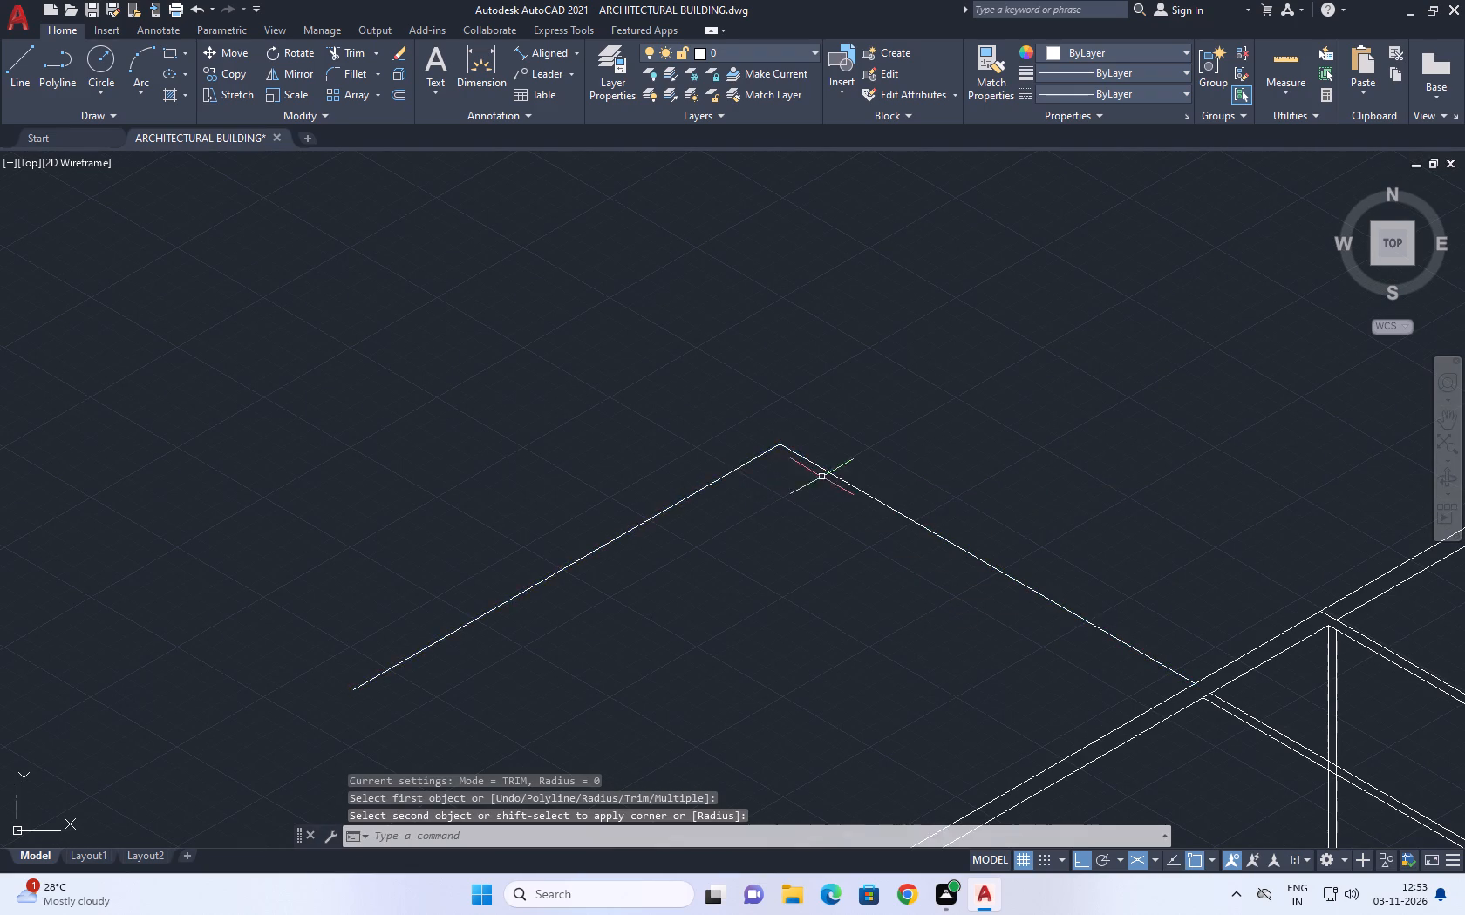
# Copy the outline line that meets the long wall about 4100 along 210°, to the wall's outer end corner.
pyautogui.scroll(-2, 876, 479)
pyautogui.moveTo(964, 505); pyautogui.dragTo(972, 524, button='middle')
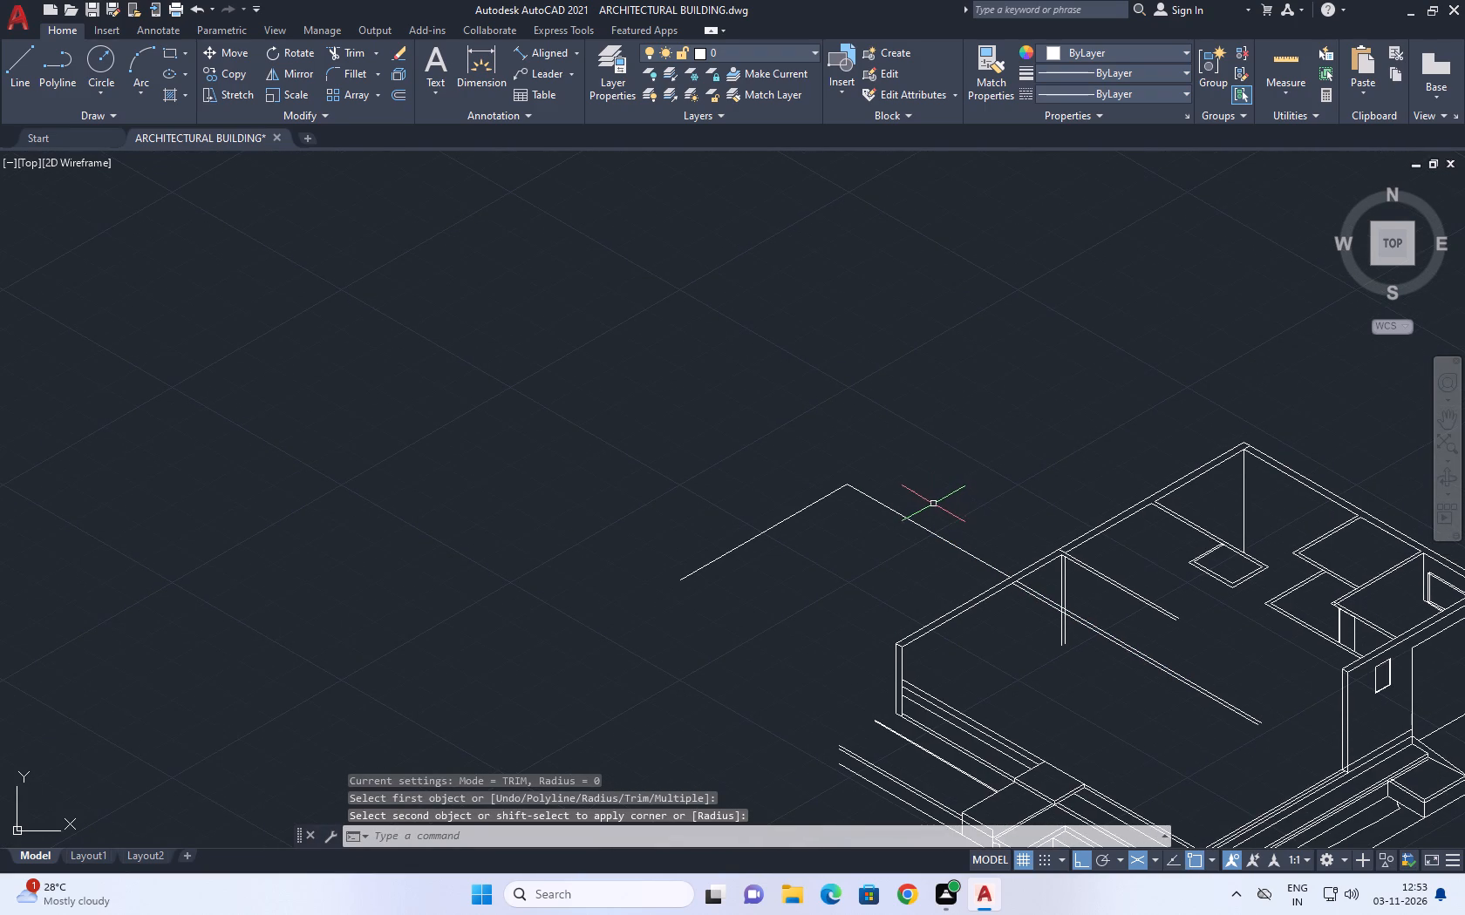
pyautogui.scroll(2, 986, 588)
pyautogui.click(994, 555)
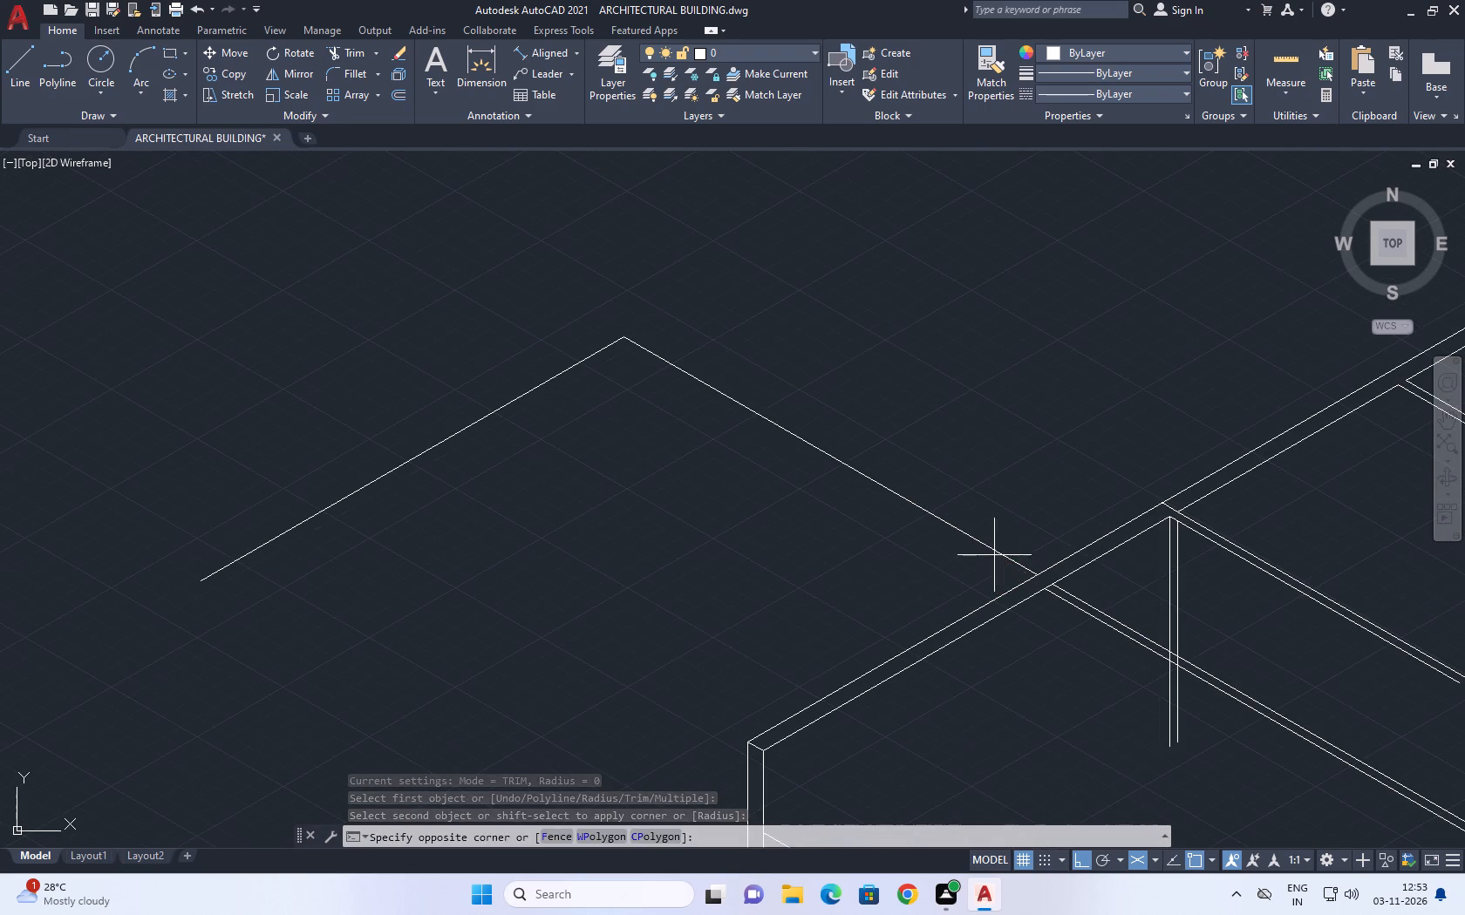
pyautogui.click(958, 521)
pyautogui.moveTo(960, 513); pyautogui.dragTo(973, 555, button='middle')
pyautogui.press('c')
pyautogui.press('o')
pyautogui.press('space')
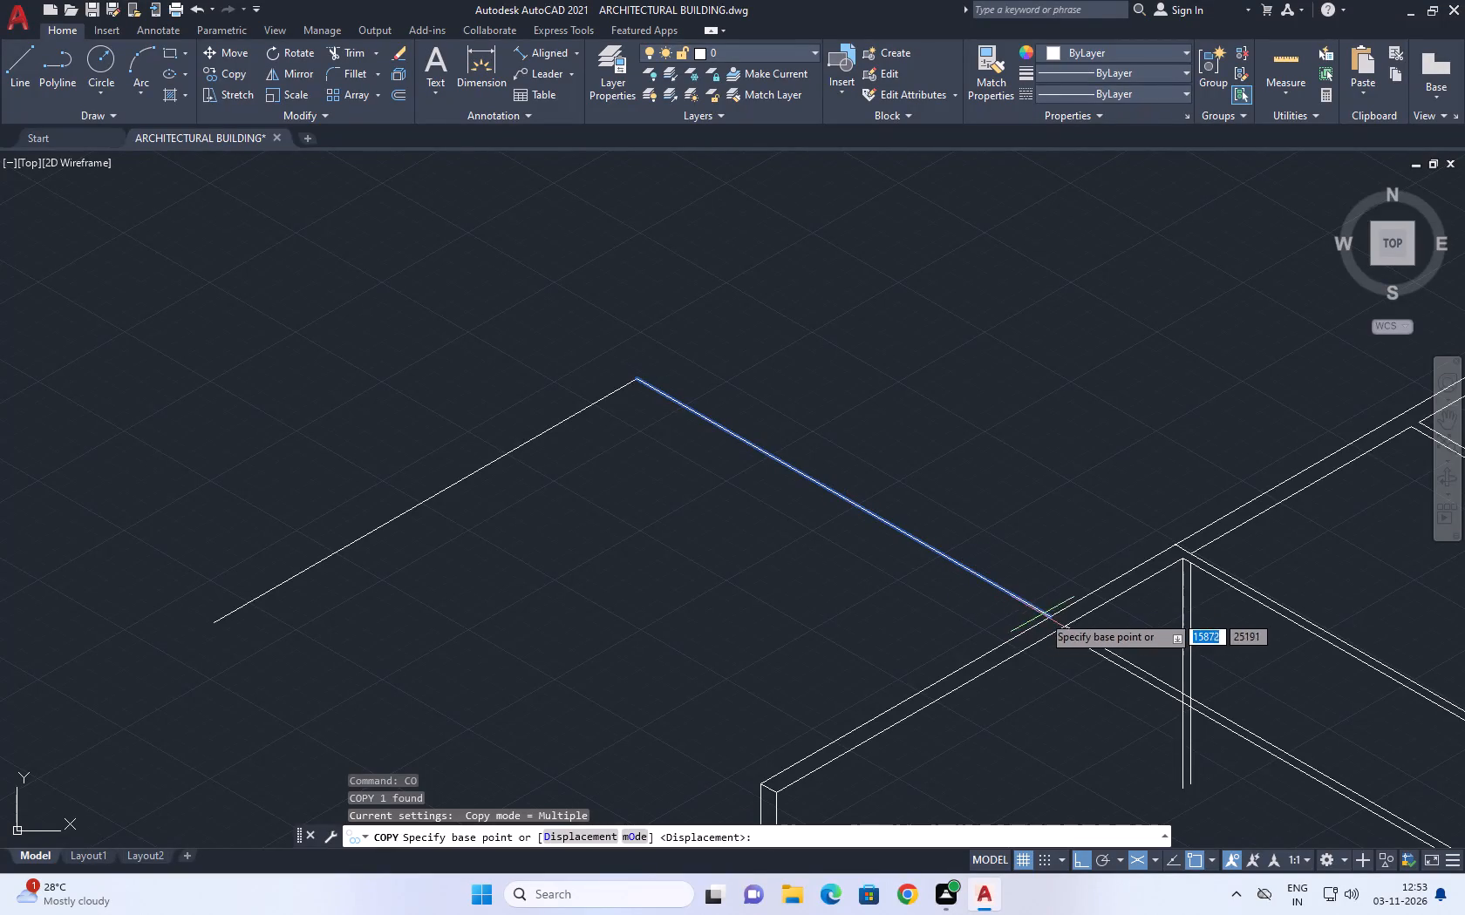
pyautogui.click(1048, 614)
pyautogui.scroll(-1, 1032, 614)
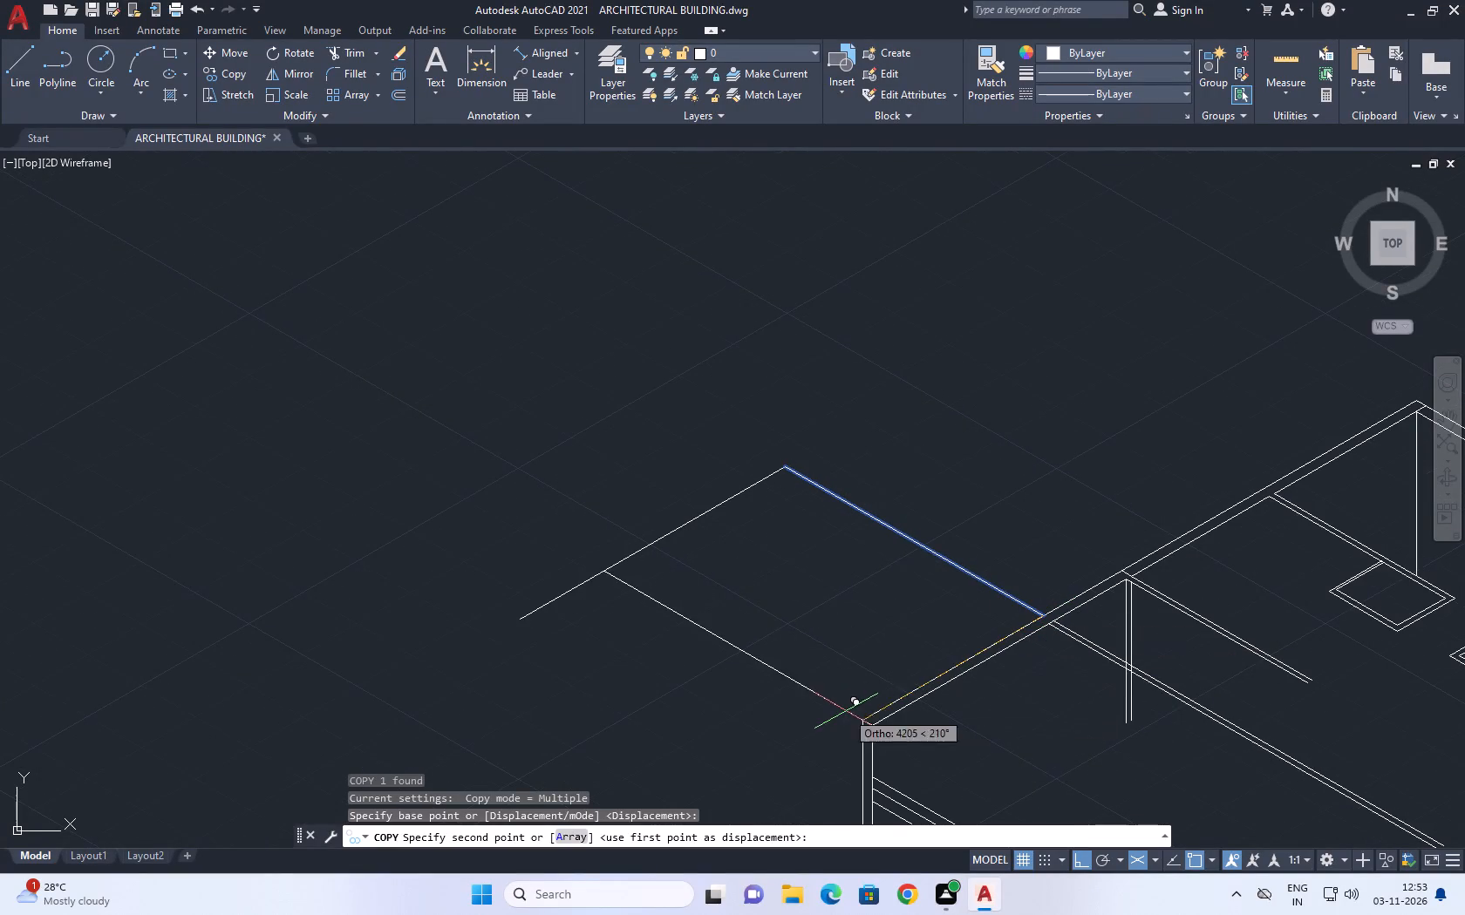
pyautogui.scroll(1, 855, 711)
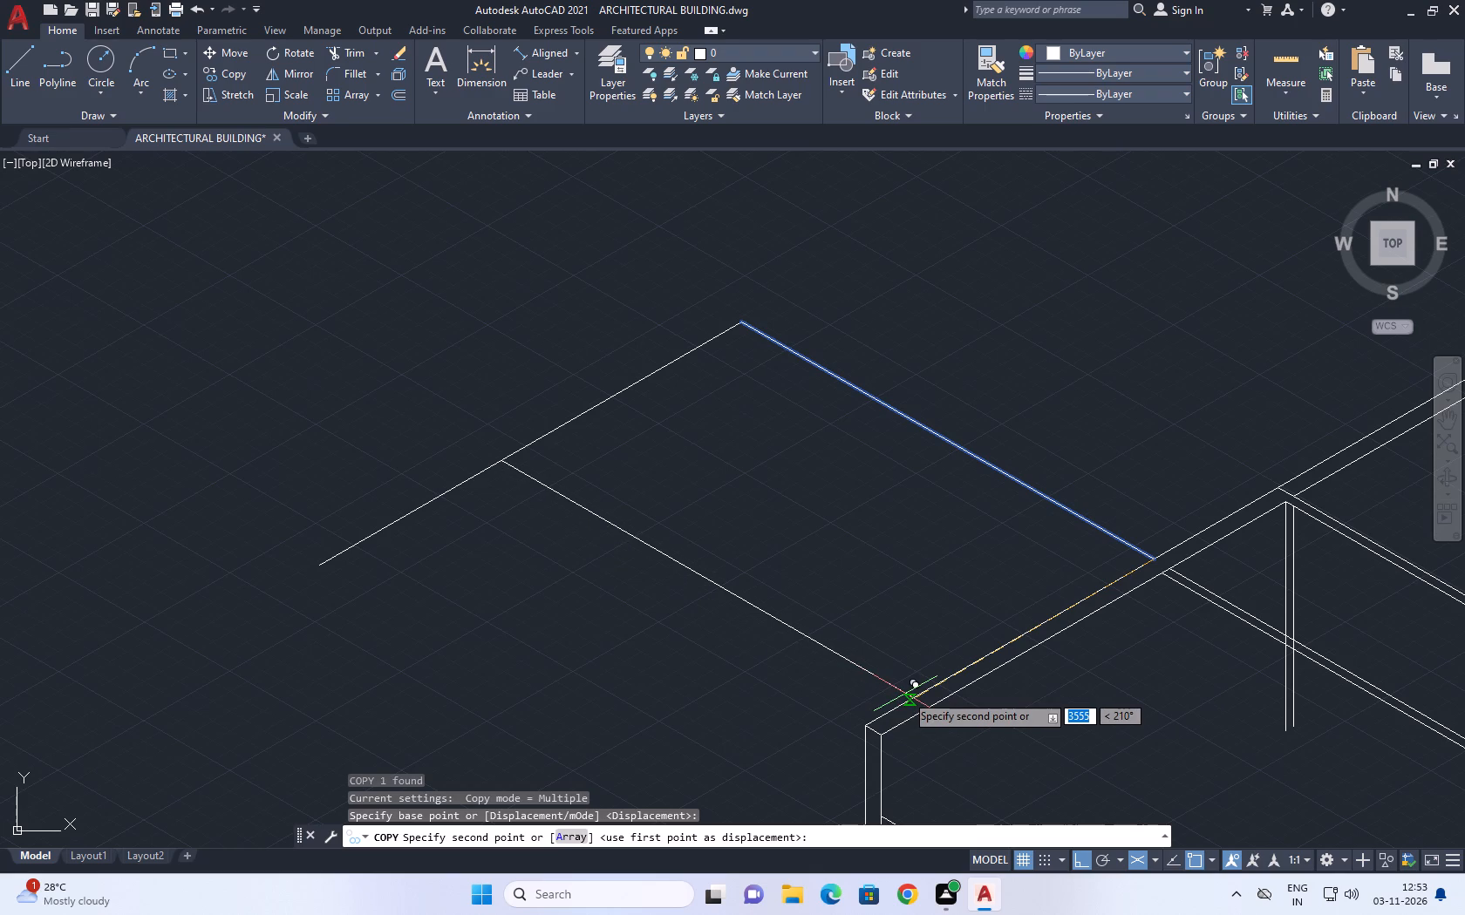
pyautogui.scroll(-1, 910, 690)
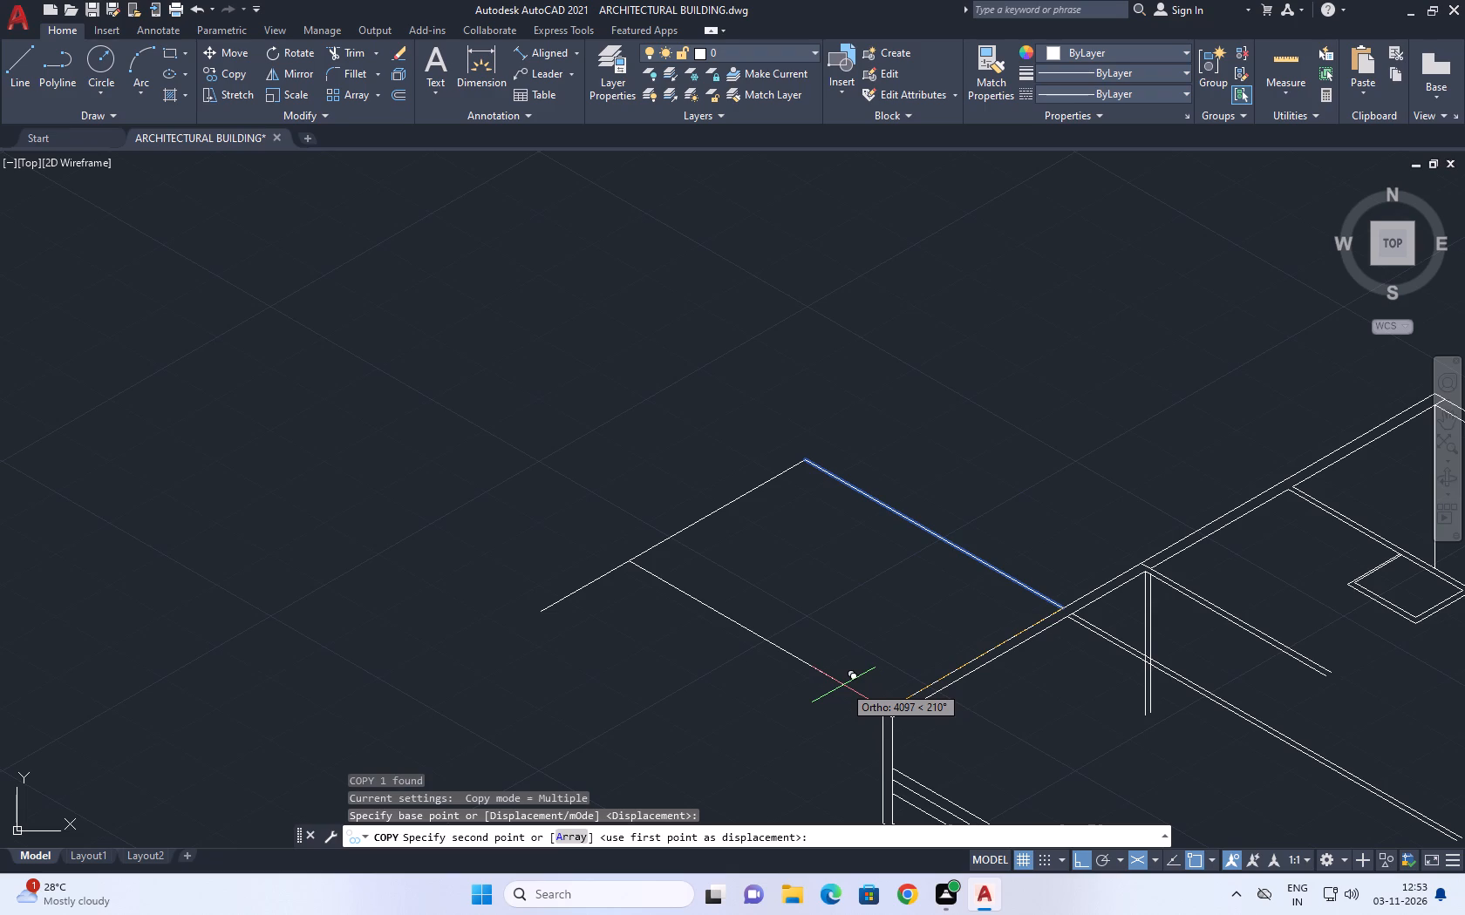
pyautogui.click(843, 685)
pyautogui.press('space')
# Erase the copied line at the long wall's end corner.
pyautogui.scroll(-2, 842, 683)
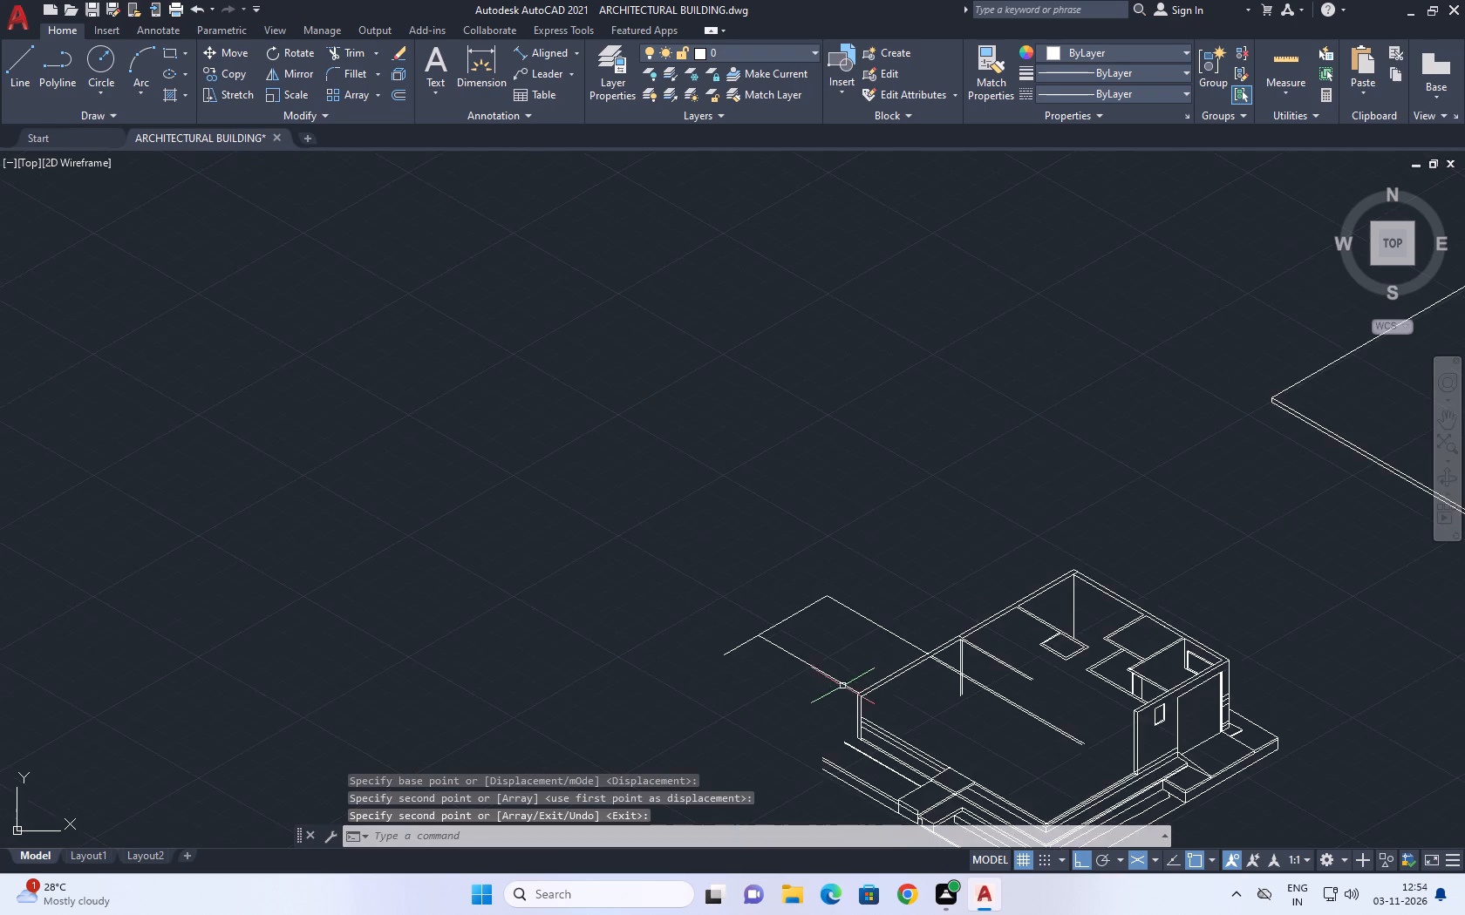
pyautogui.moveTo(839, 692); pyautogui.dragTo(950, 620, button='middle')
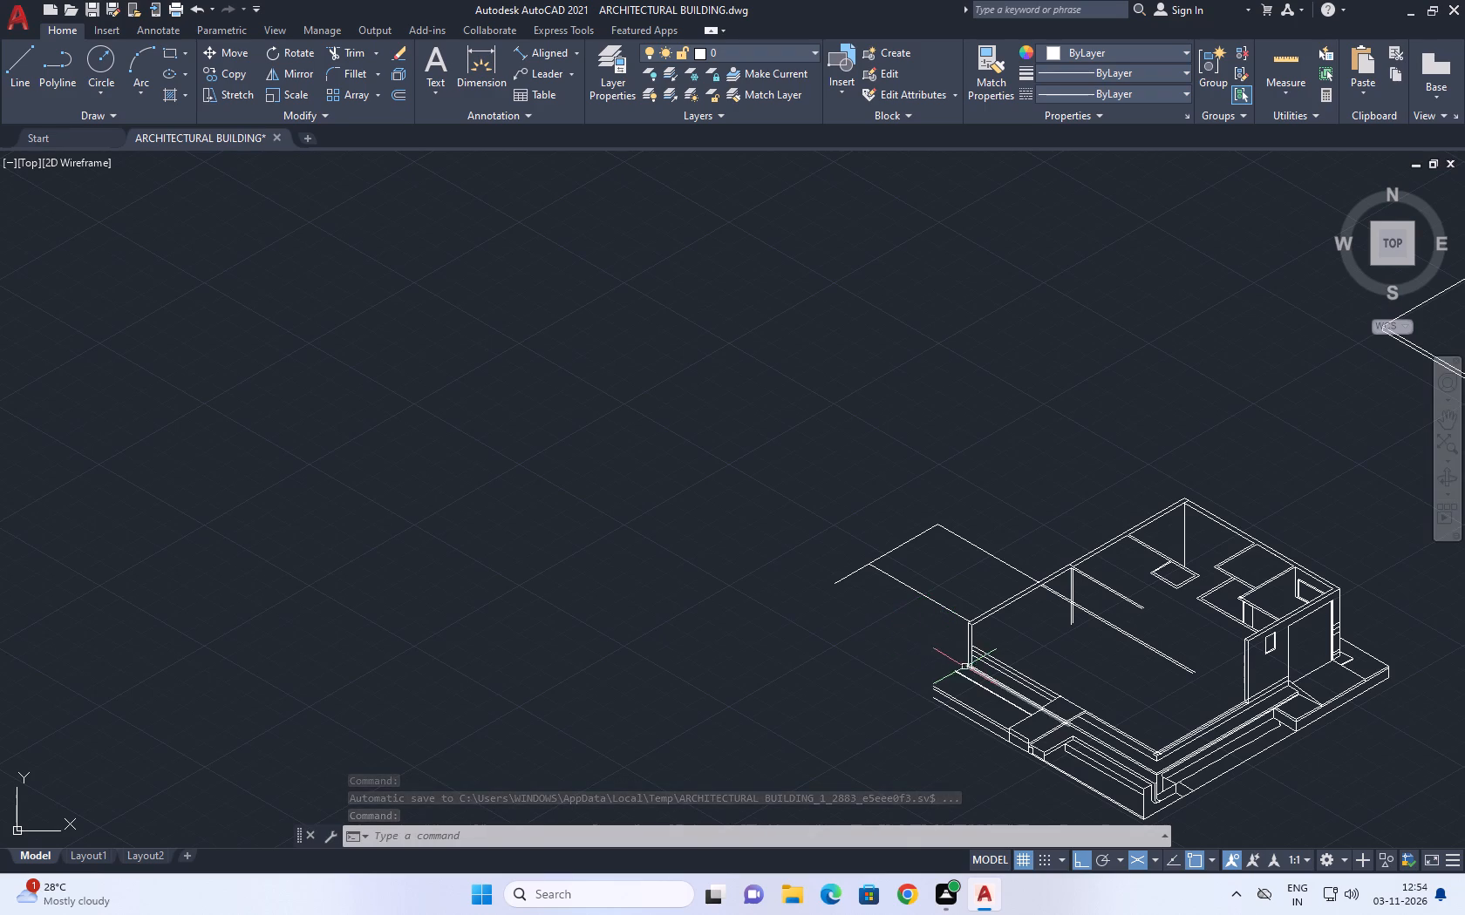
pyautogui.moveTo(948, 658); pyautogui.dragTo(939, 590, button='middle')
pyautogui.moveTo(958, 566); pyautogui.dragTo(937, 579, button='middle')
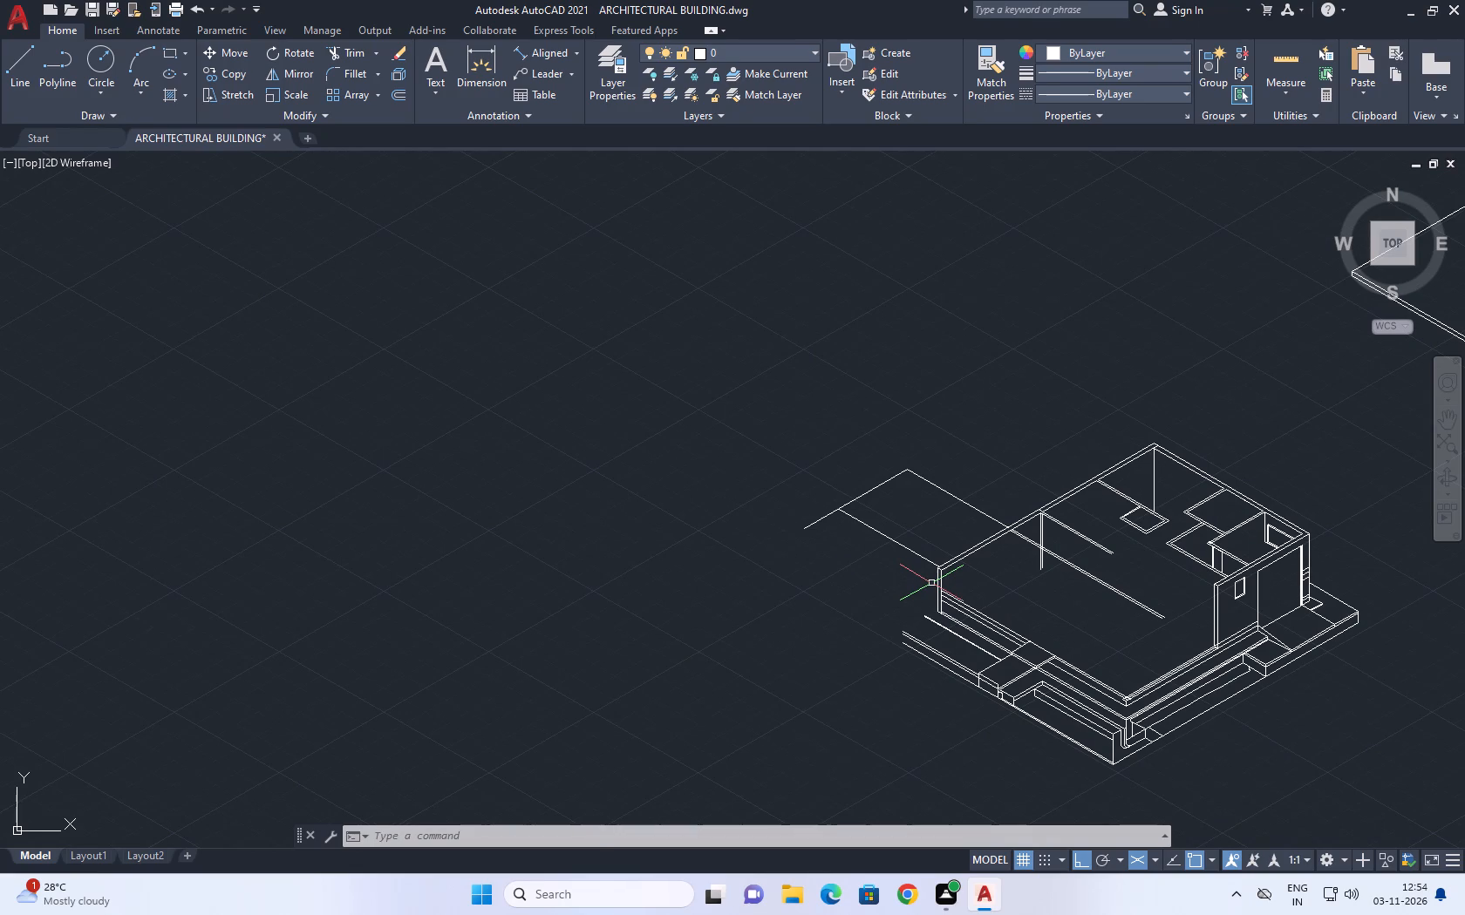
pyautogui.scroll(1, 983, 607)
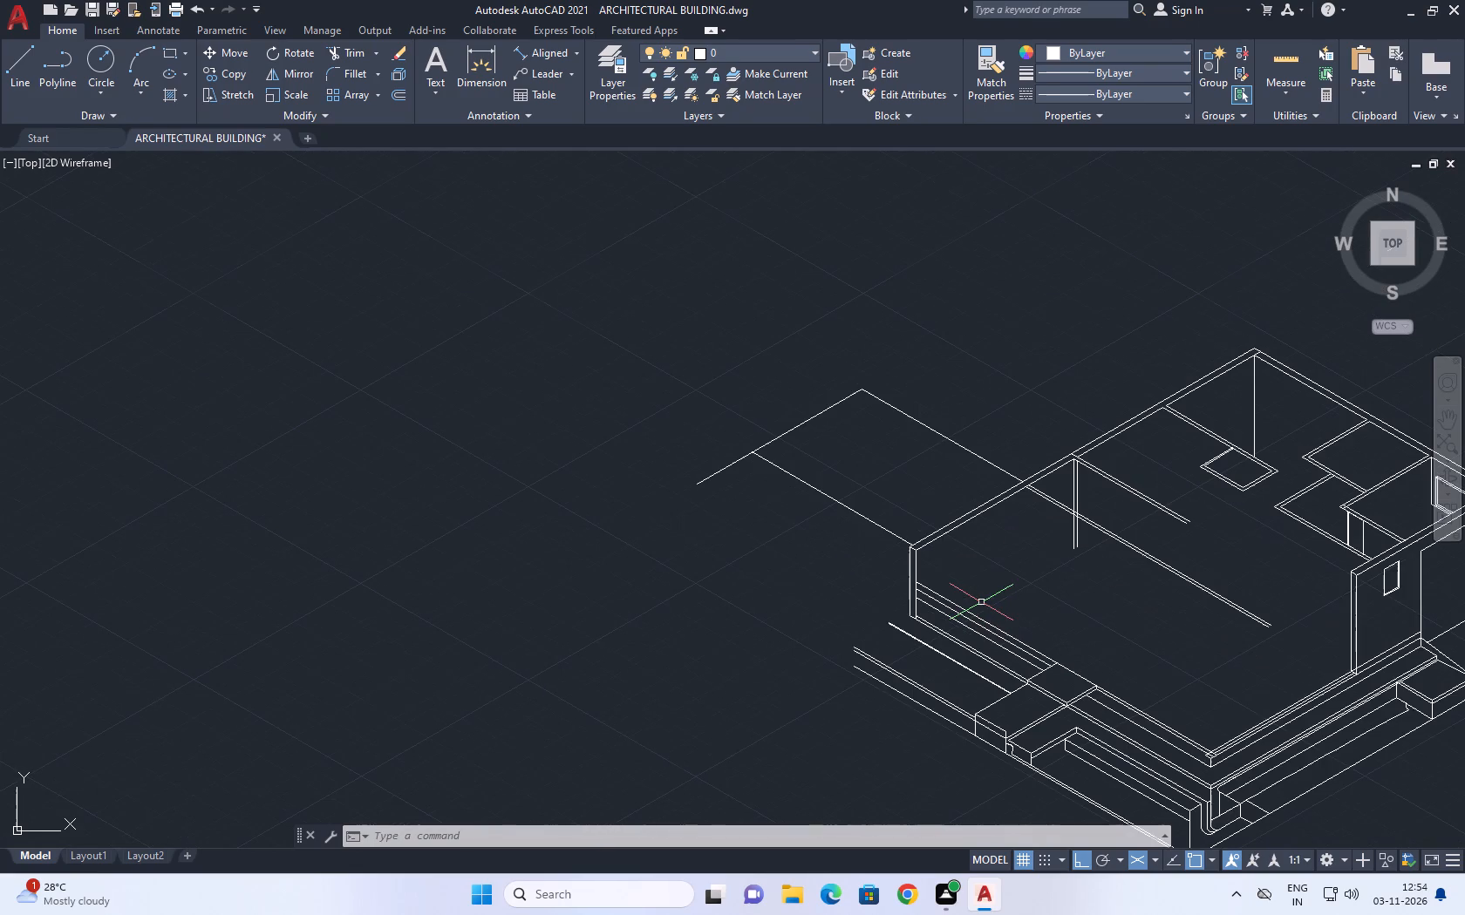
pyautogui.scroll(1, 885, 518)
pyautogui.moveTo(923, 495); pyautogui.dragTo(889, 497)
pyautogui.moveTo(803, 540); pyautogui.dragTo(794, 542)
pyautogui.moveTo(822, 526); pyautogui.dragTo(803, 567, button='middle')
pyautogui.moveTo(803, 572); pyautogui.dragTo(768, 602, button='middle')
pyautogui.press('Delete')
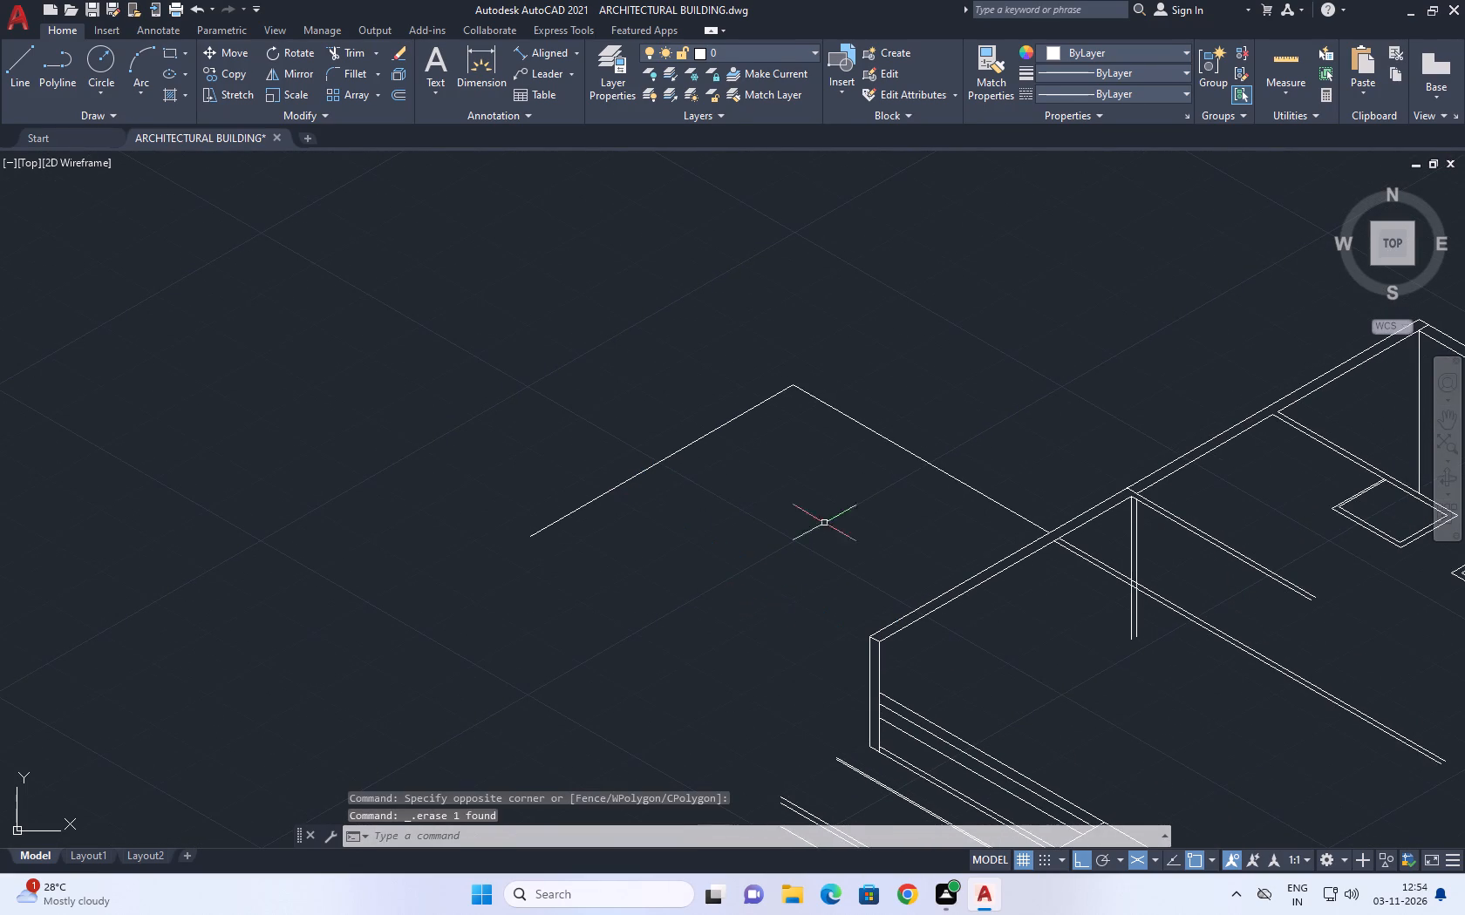
# Copy the outline line that meets the long wall 3200 along the wall at 210°.
pyautogui.moveTo(975, 433); pyautogui.dragTo(931, 444)
pyautogui.moveTo(907, 464); pyautogui.dragTo(898, 475)
pyautogui.moveTo(916, 474); pyautogui.dragTo(892, 505, button='middle')
pyautogui.write('co')
pyautogui.press('space')
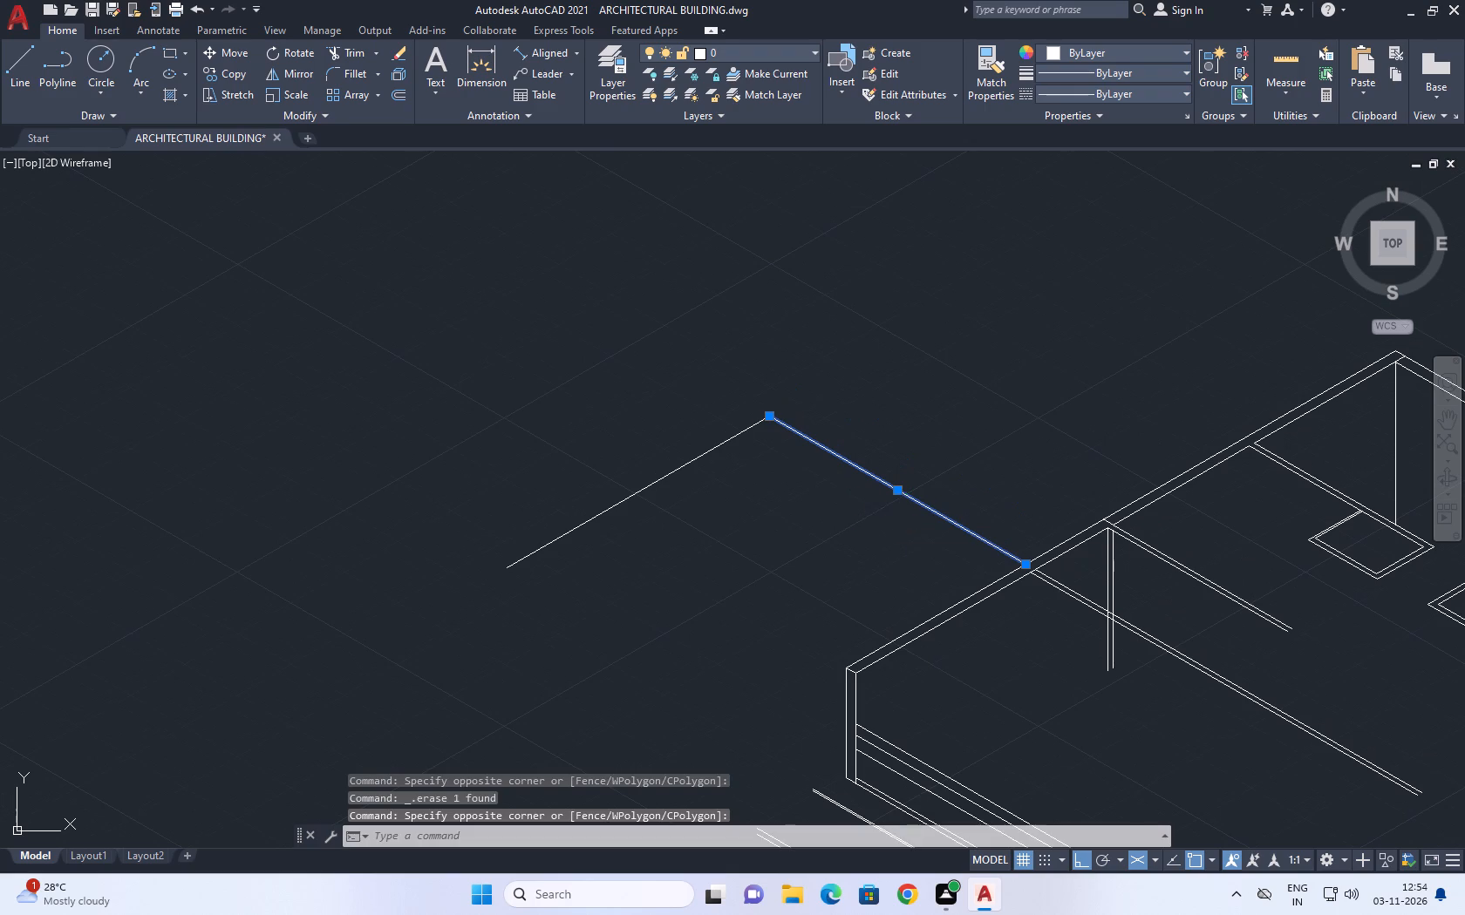
pyautogui.click(937, 532)
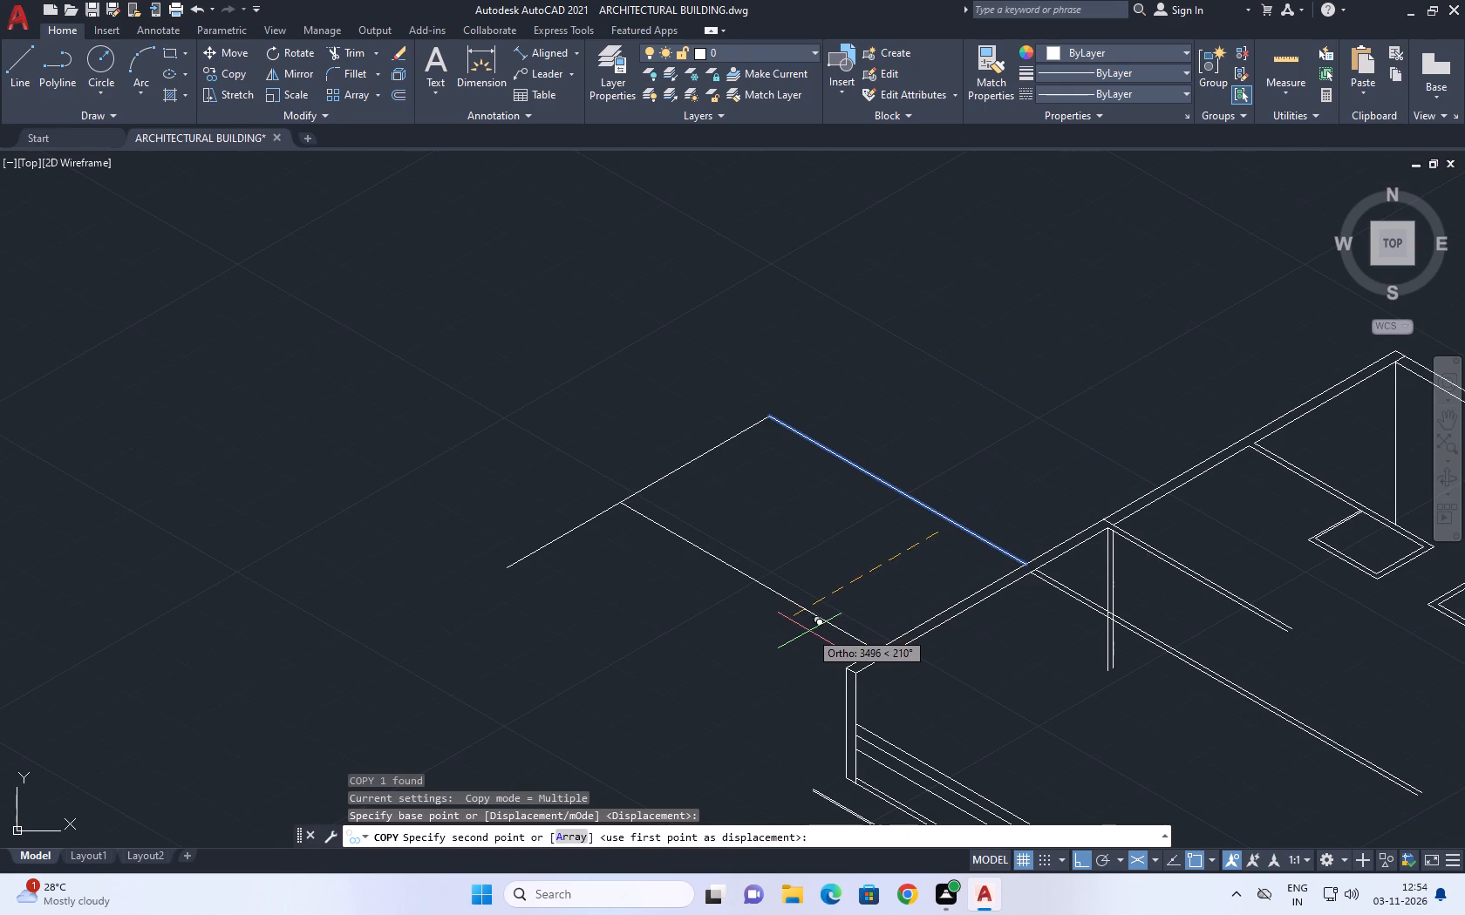
pyautogui.write('32')
pyautogui.write('00')
pyautogui.press('Return')
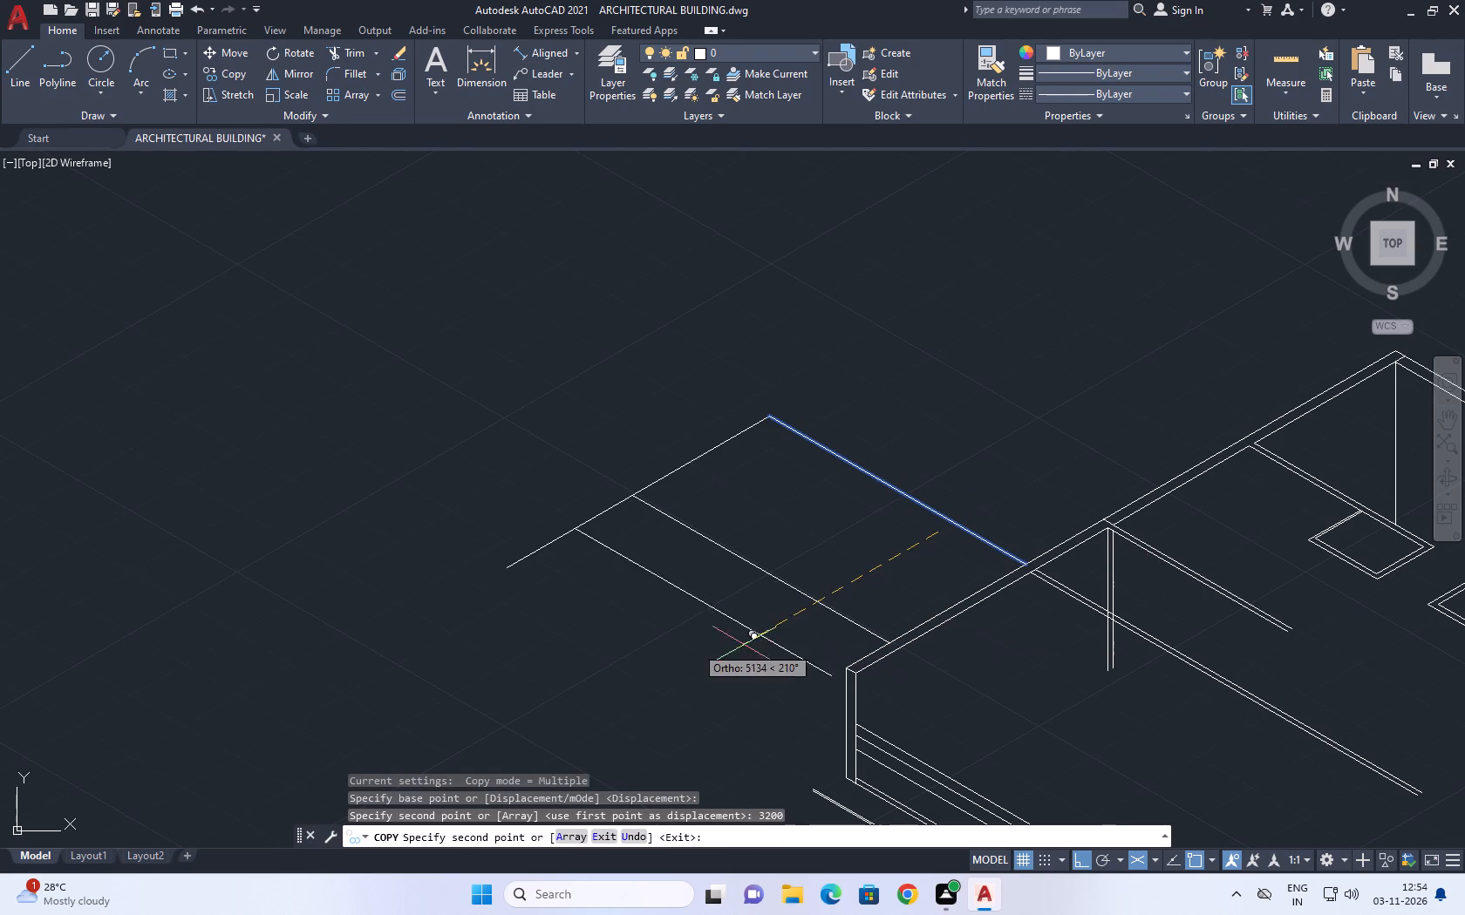
pyautogui.press('Escape')
# Copy both parallel outline lines 2900 vertically upward in the right isoplane.
pyautogui.moveTo(854, 681); pyautogui.dragTo(842, 595, button='middle')
pyautogui.scroll(1, 854, 545)
pyautogui.click(854, 544)
pyautogui.scroll(-3, 824, 548)
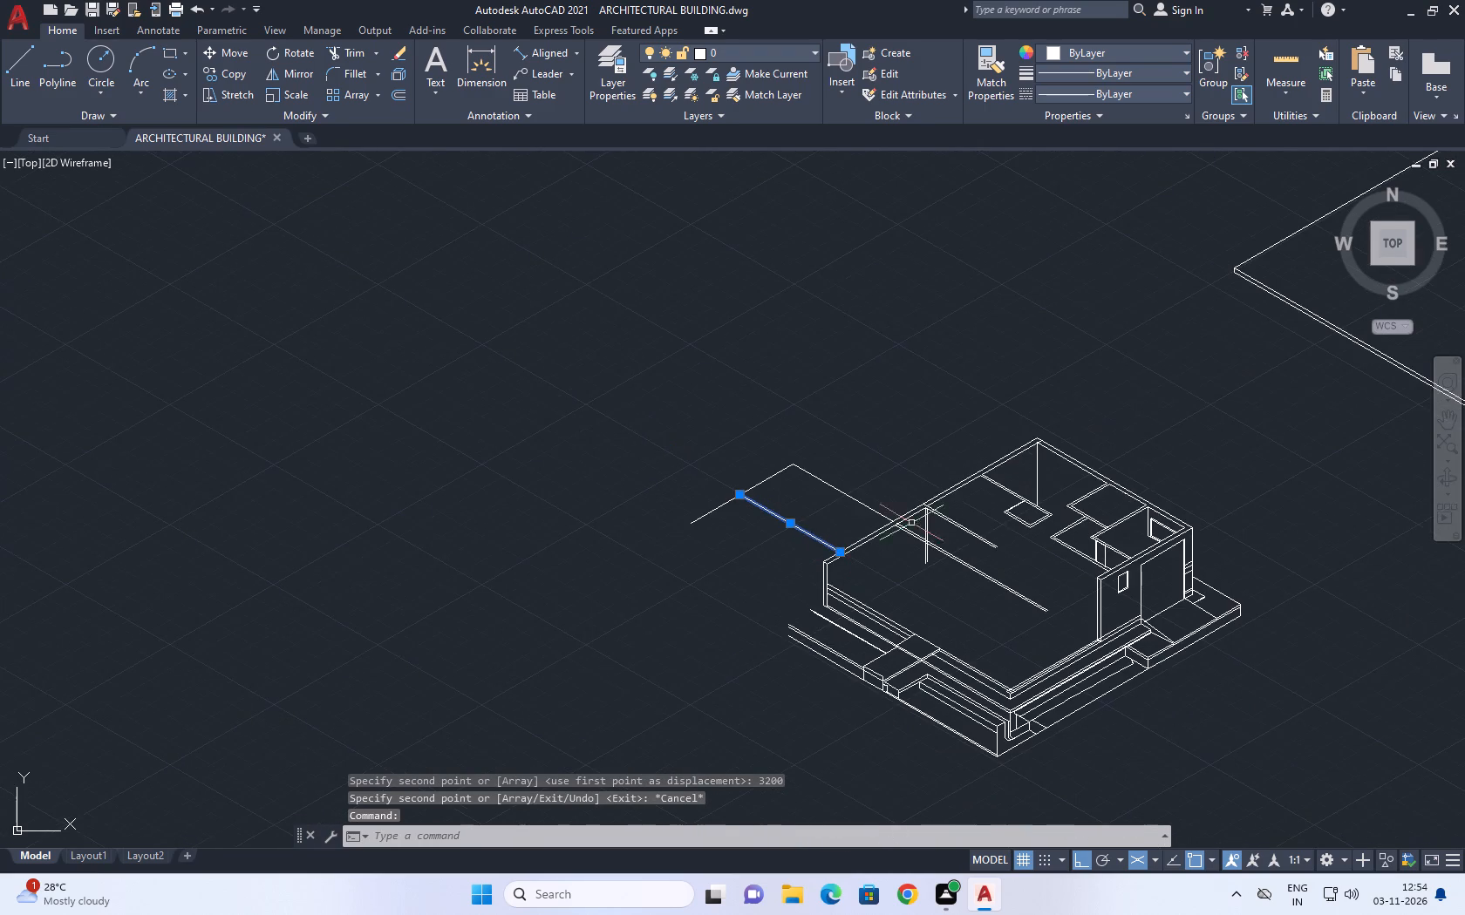
pyautogui.moveTo(923, 515); pyautogui.dragTo(926, 548, button='middle')
pyautogui.scroll(2, 844, 519)
pyautogui.click(848, 526)
pyautogui.click(808, 570)
pyautogui.middleClick(887, 570)
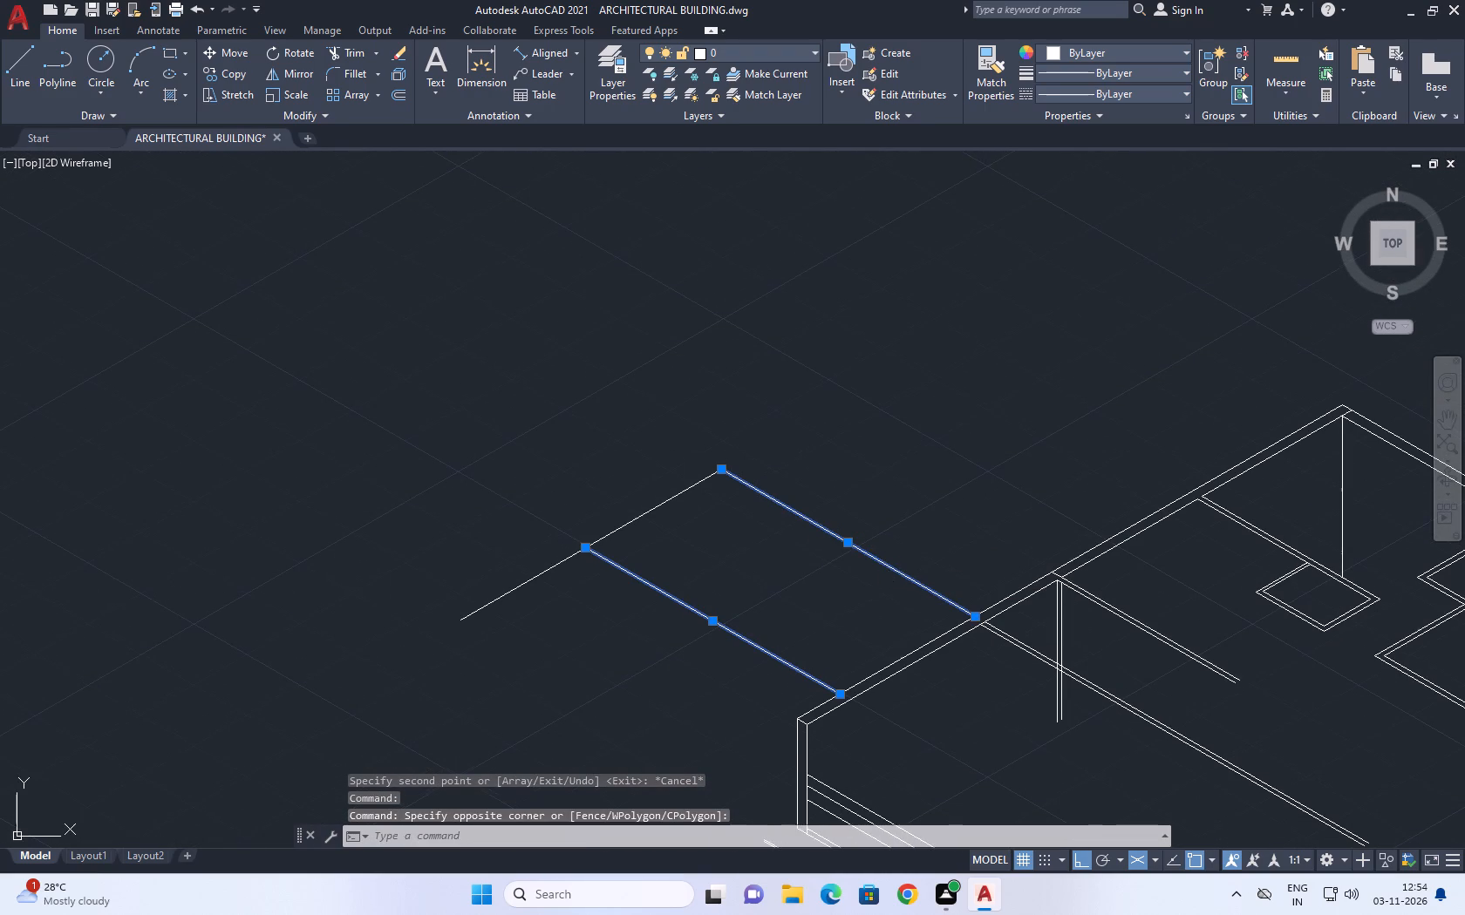
pyautogui.press('c')
pyautogui.press('o')
pyautogui.press('space')
pyautogui.click(855, 670)
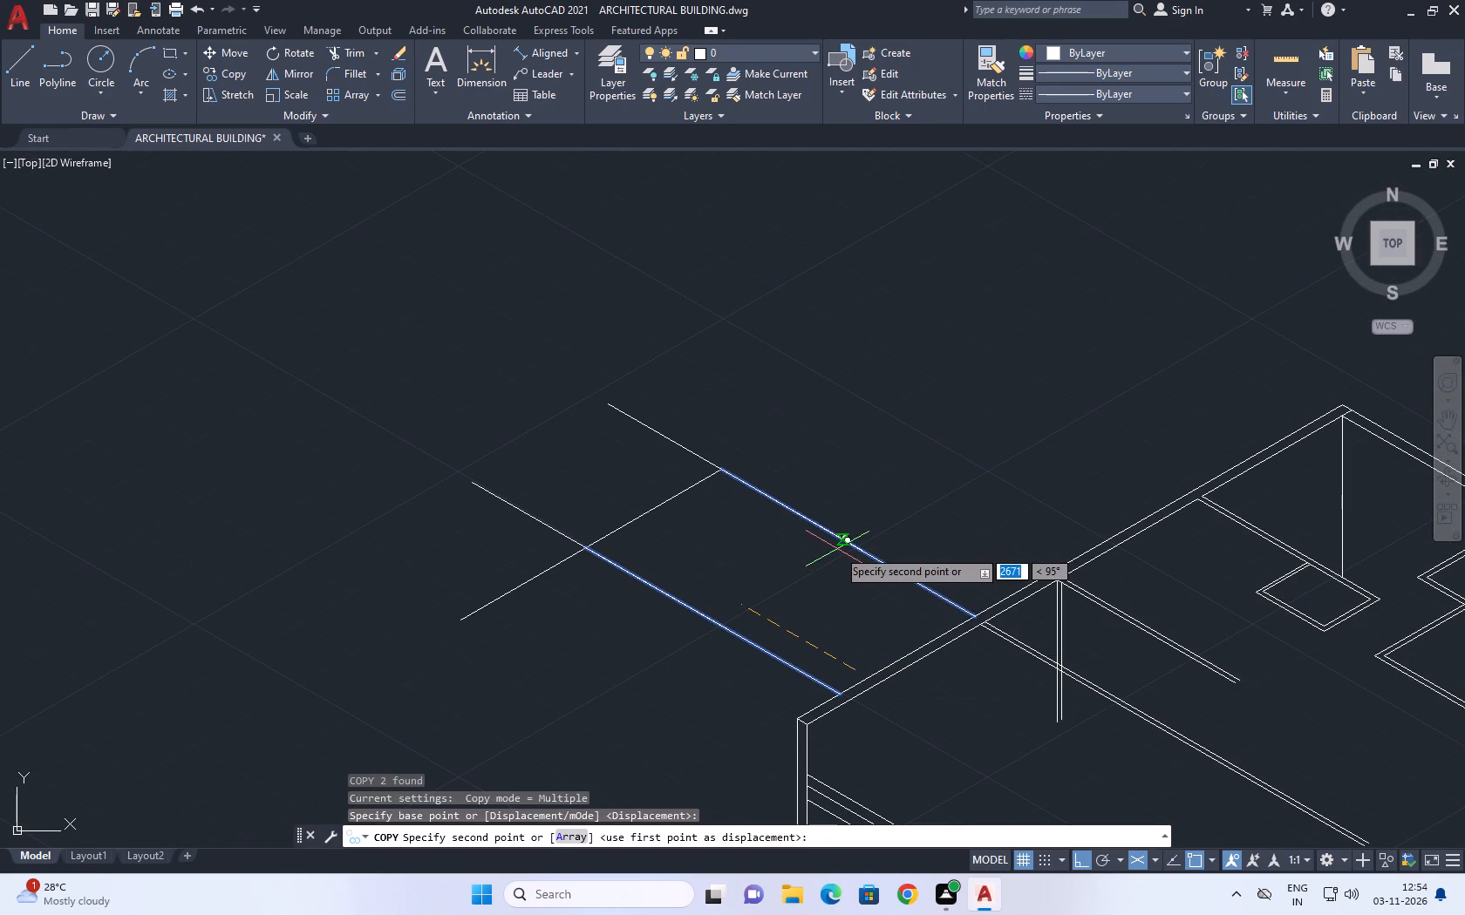
pyautogui.press('F5')
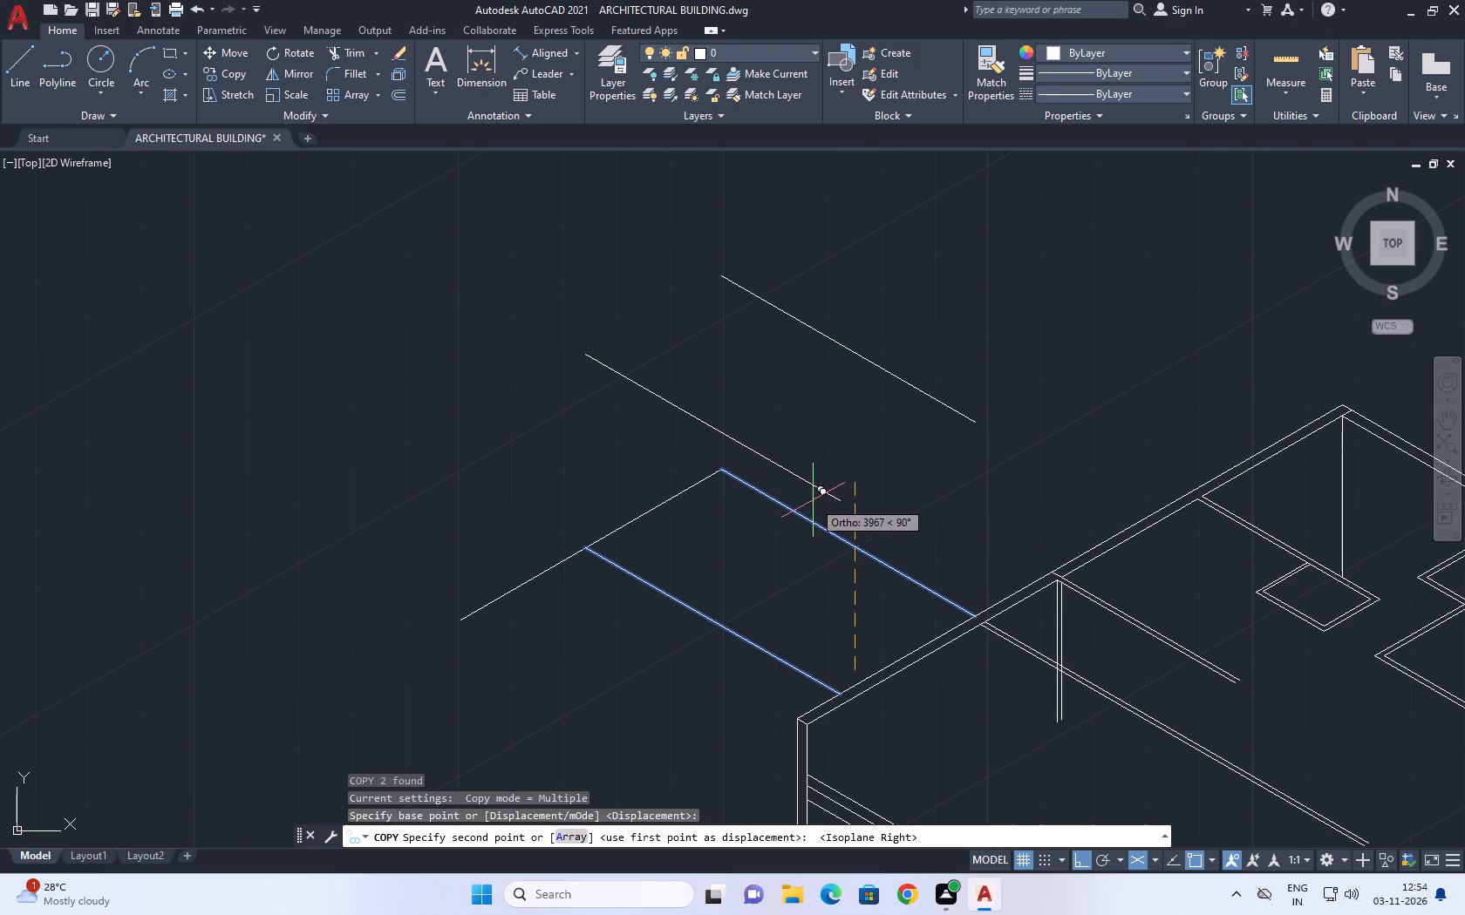
pyautogui.press('2')
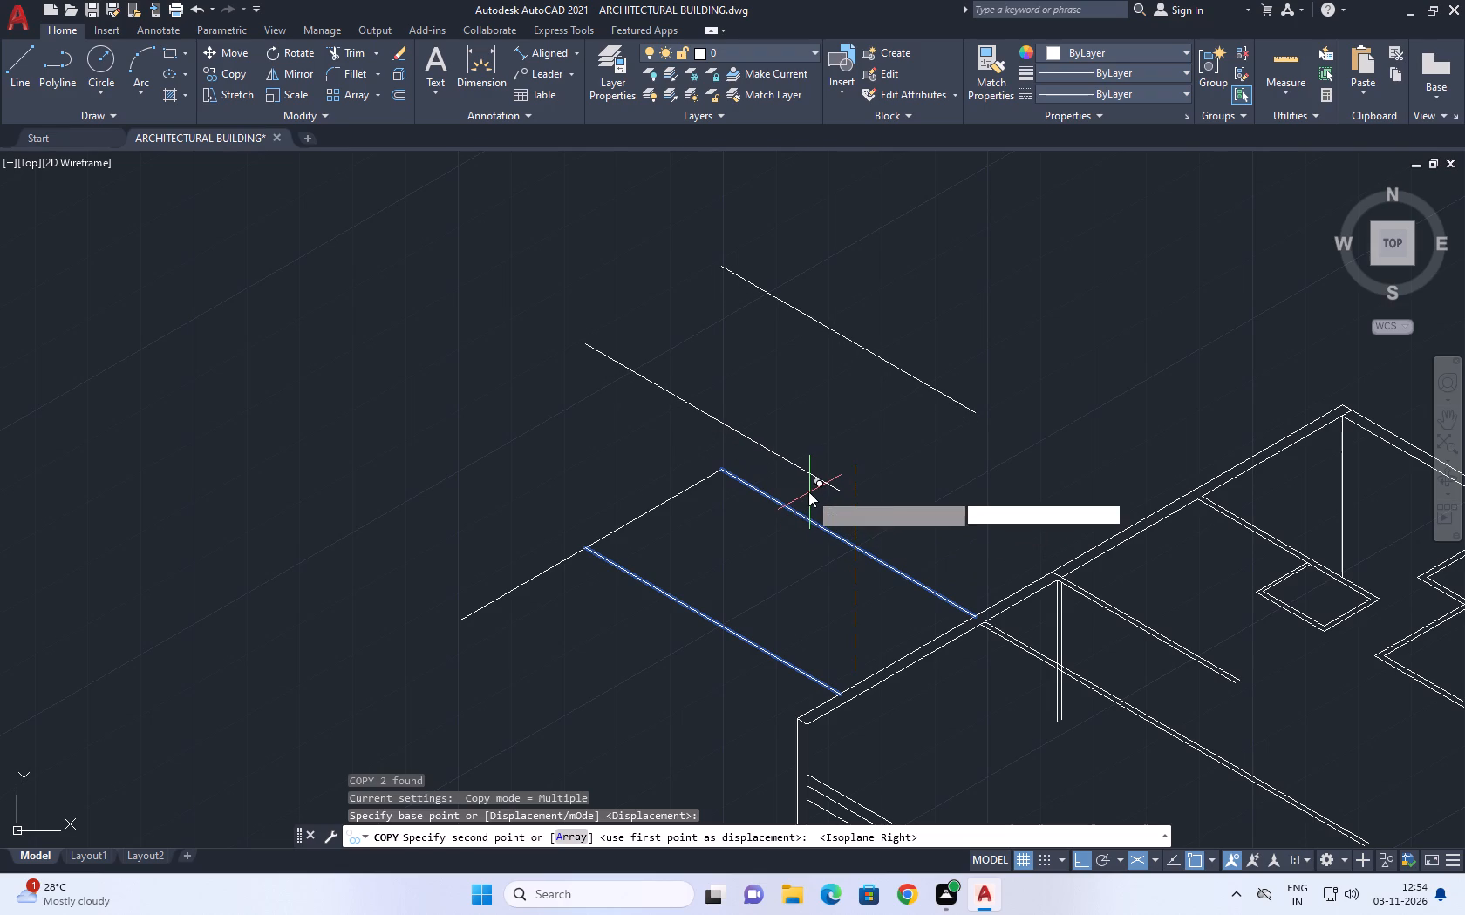
pyautogui.write('900')
pyautogui.press('Return')
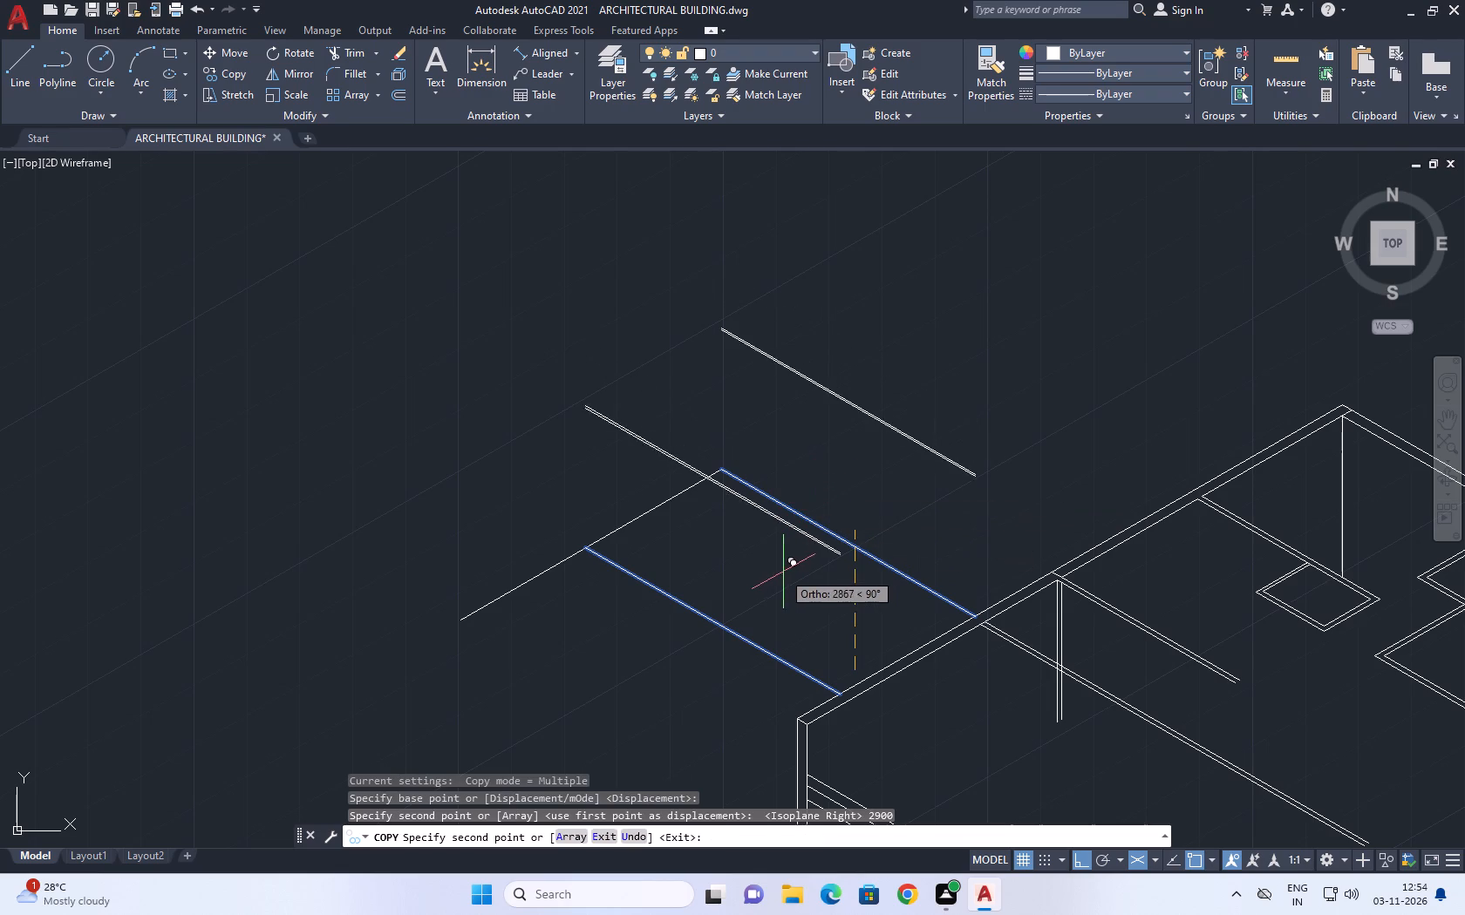
pyautogui.press('Escape')
# Draw vertical lines from the wall-side ends of both raised lines down past the long wall's edges.
pyautogui.moveTo(891, 595); pyautogui.dragTo(888, 570, button='middle')
pyautogui.press('l')
pyautogui.press('space')
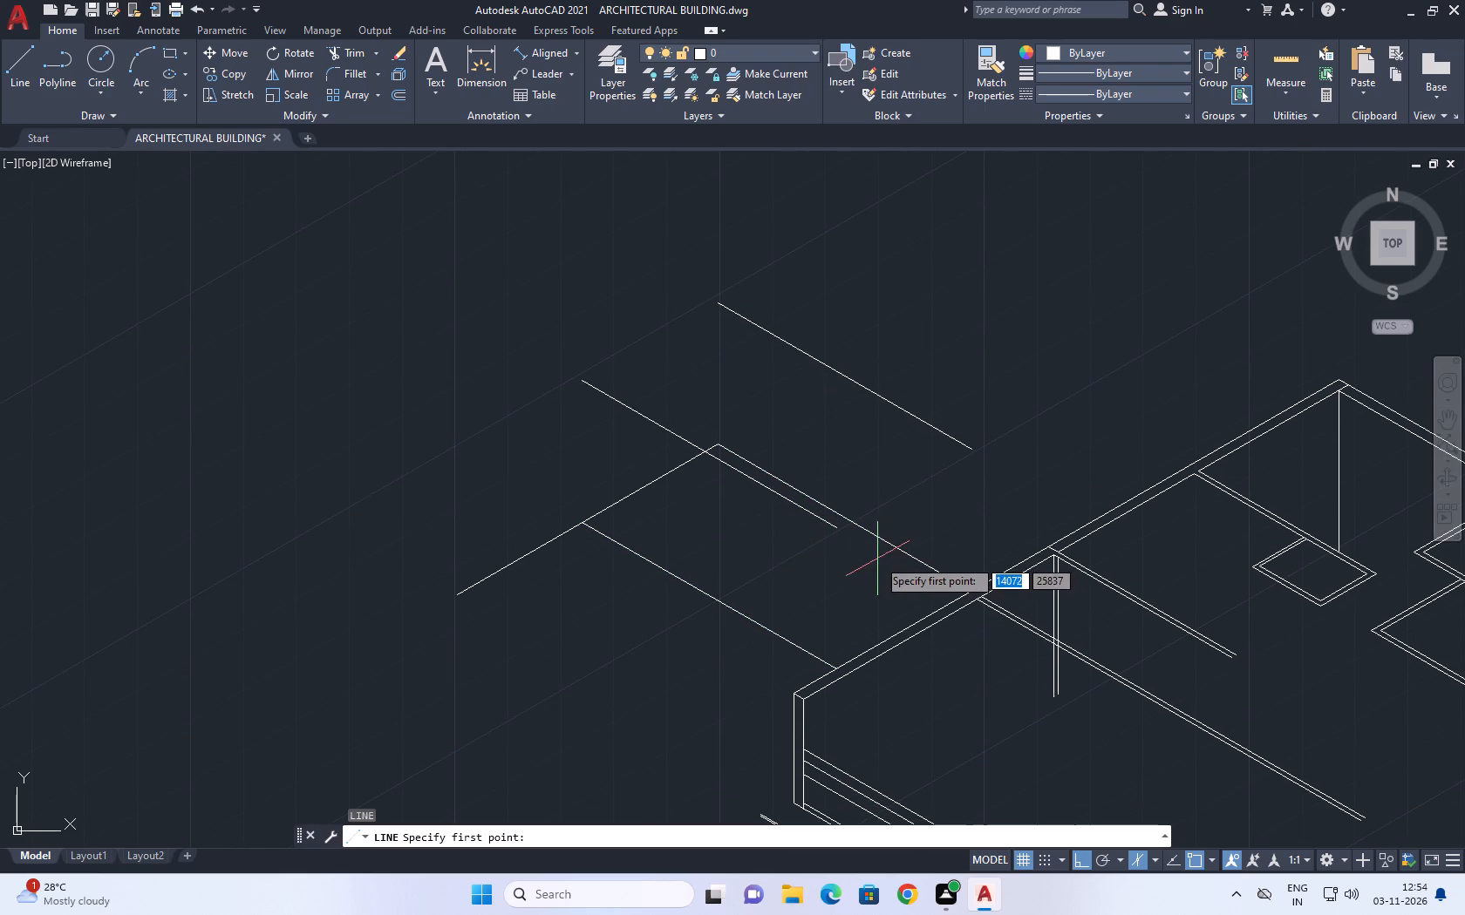
pyautogui.scroll(1, 865, 548)
pyautogui.click(818, 518)
pyautogui.moveTo(828, 764); pyautogui.dragTo(783, 619, button='middle')
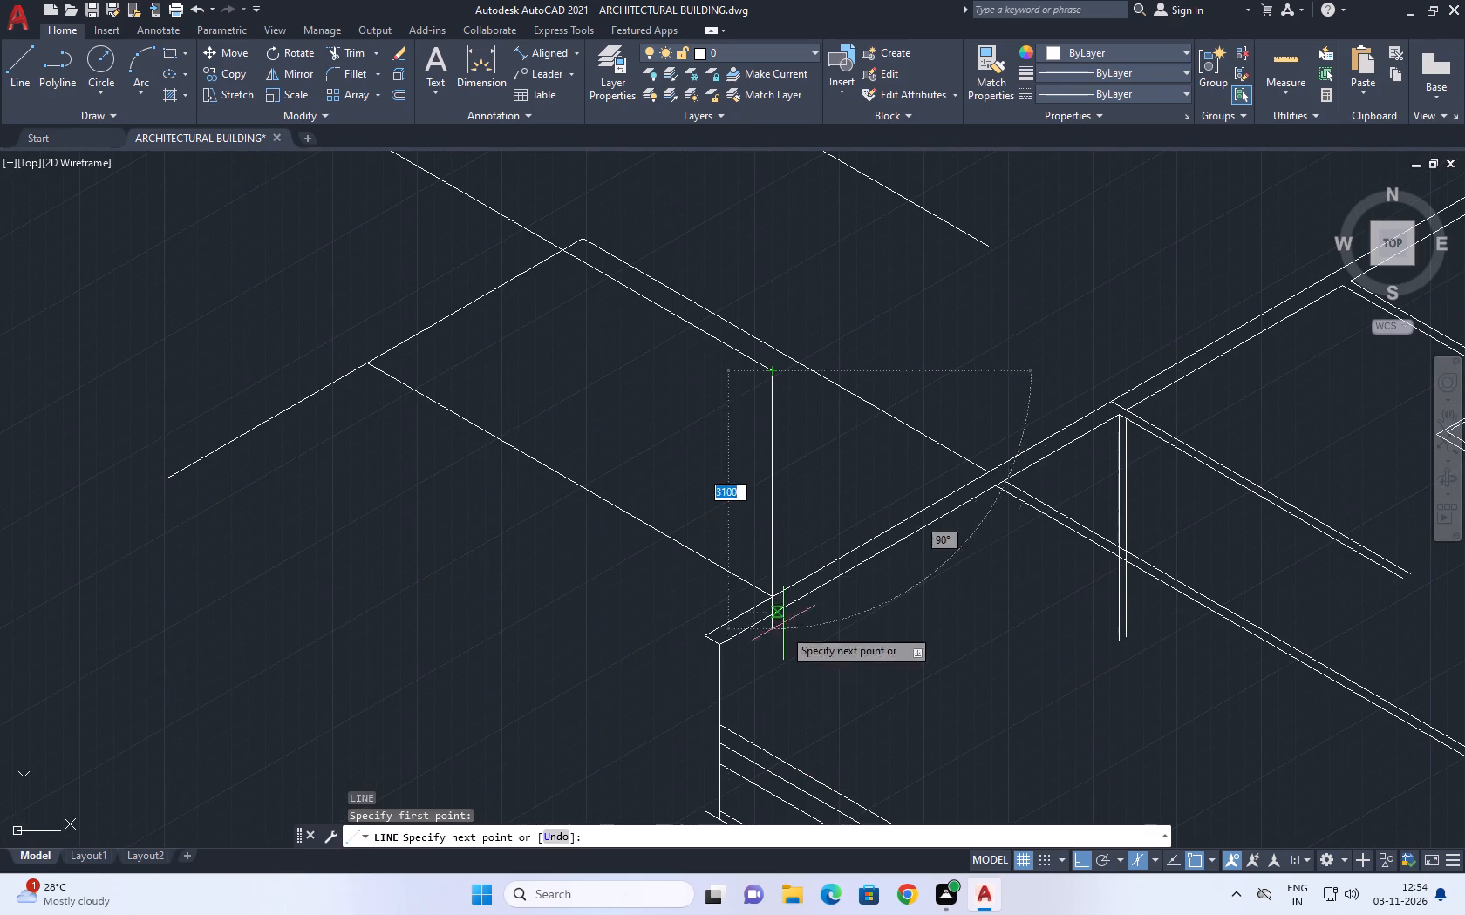
pyautogui.click(783, 666)
pyautogui.press('Escape')
pyautogui.moveTo(786, 586); pyautogui.dragTo(800, 664, button='middle')
pyautogui.press('space')
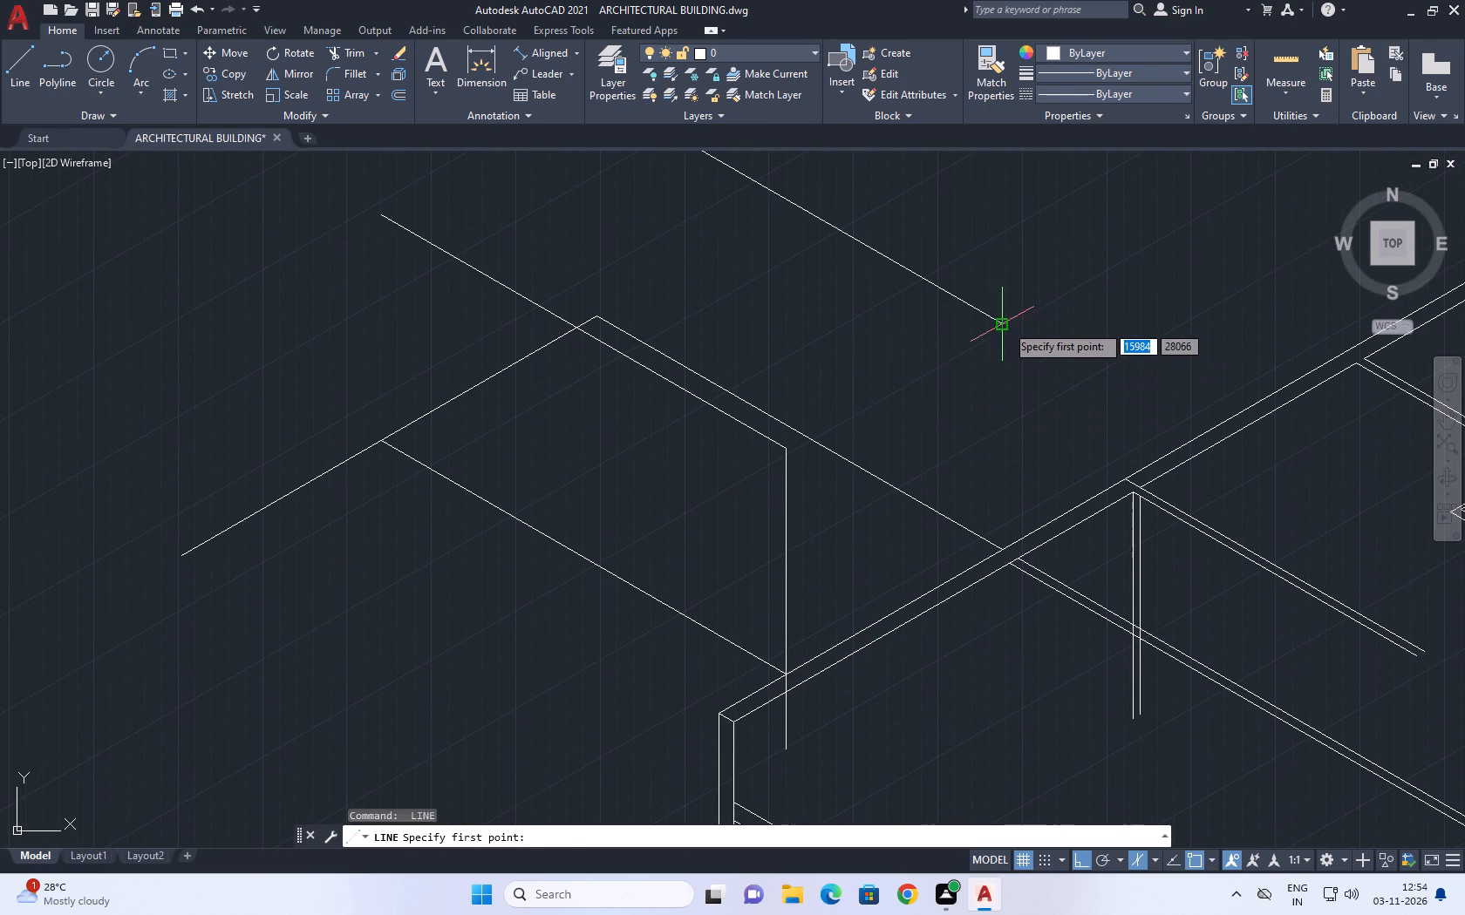
pyautogui.click(1005, 324)
pyautogui.click(1023, 661)
pyautogui.press('Escape')
# Trim both vertical lines back to the long wall's outer edge.
pyautogui.press('t')
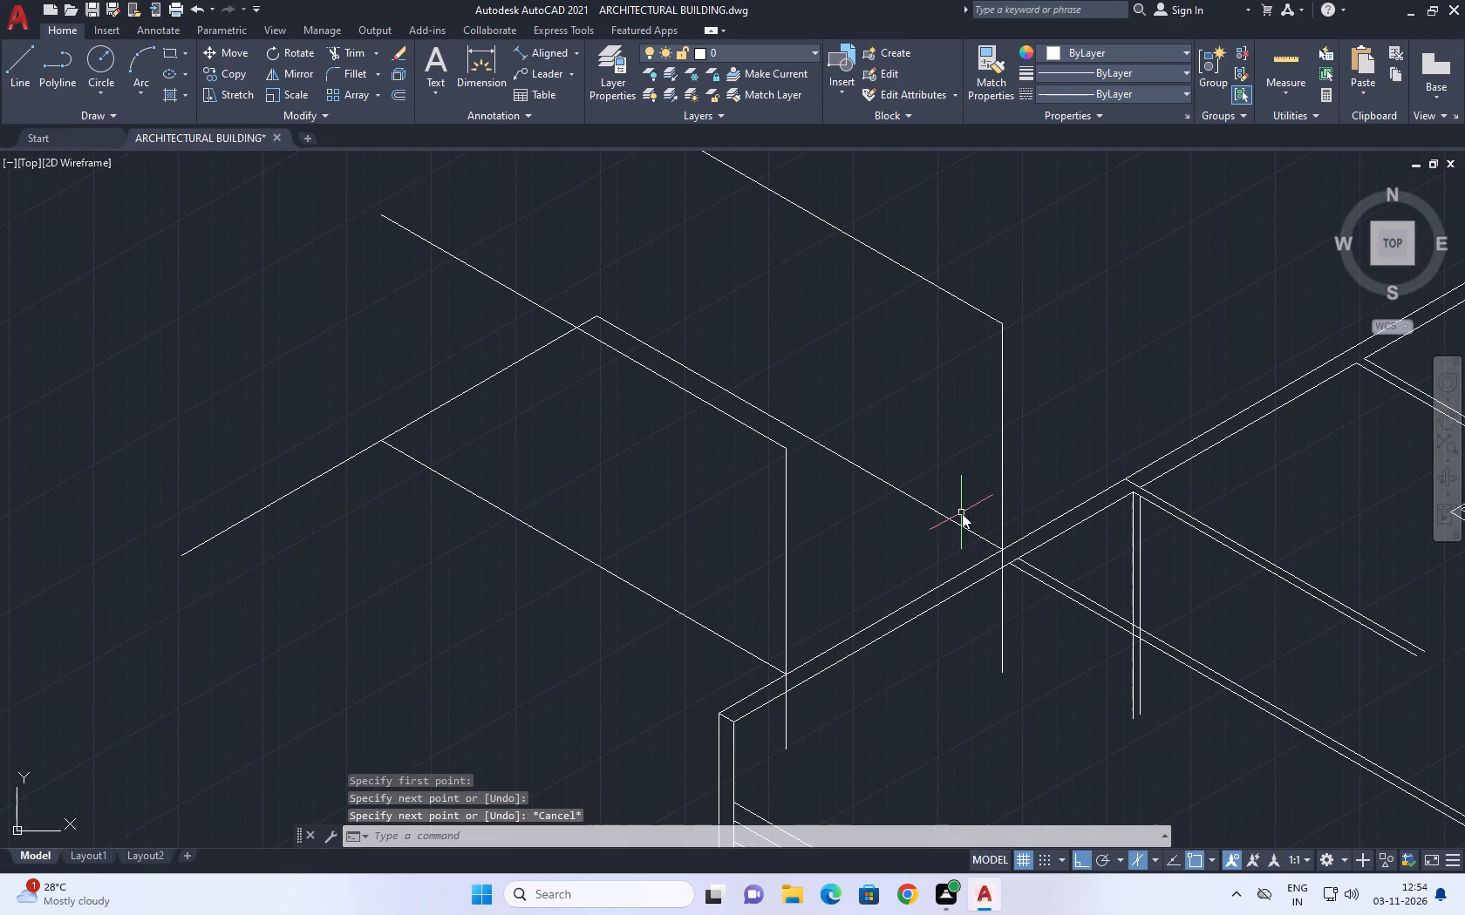
pyautogui.press('r')
pyautogui.press('space')
pyautogui.click(1021, 613)
pyautogui.click(772, 741)
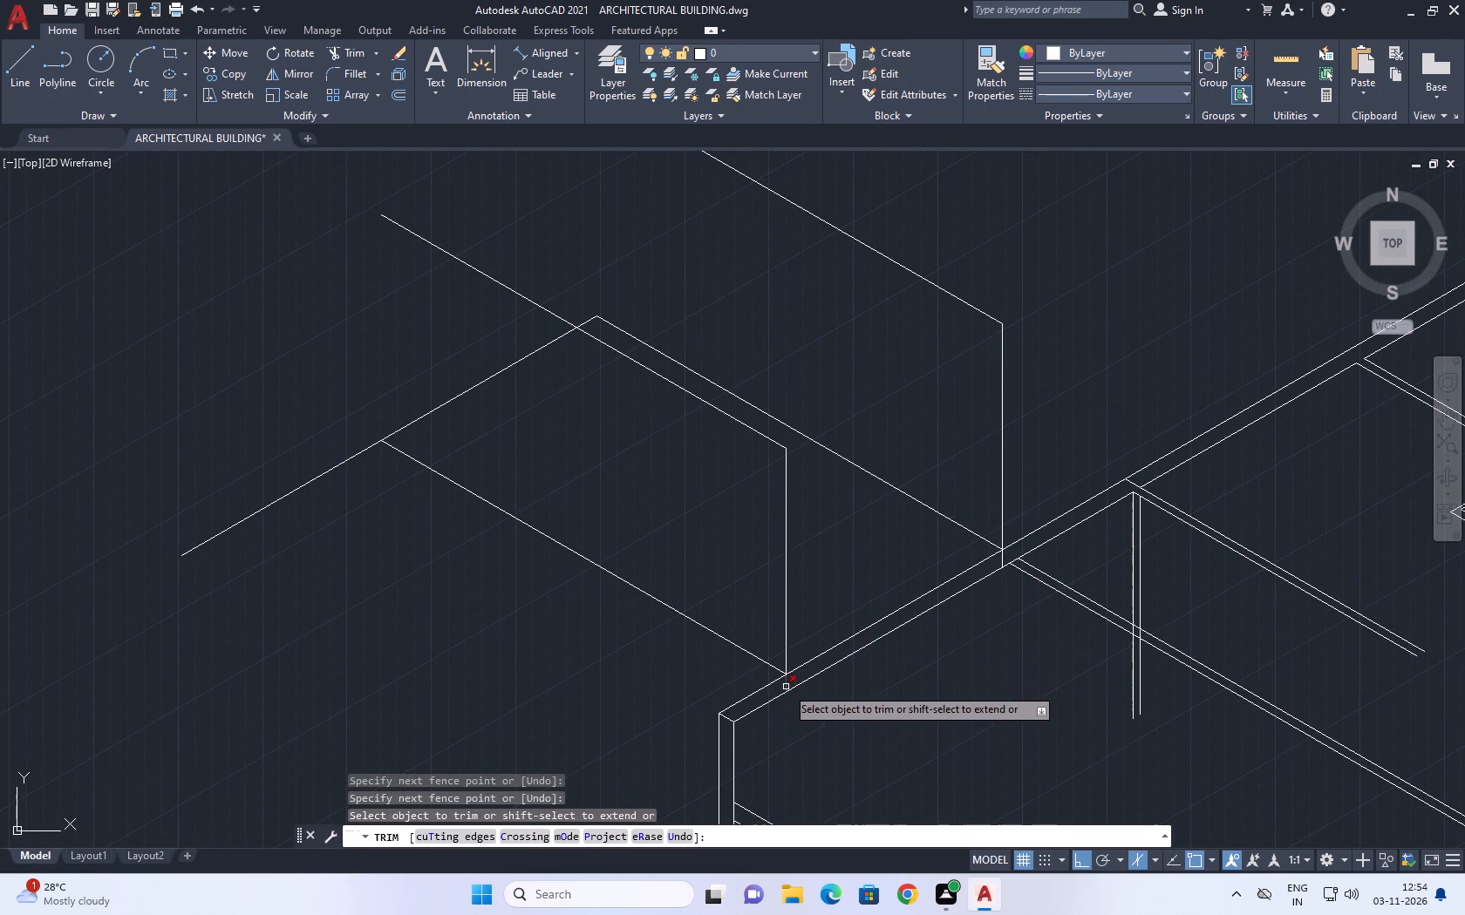
pyautogui.click(786, 687)
pyautogui.click(1002, 559)
pyautogui.moveTo(789, 625); pyautogui.dragTo(876, 626, button='middle')
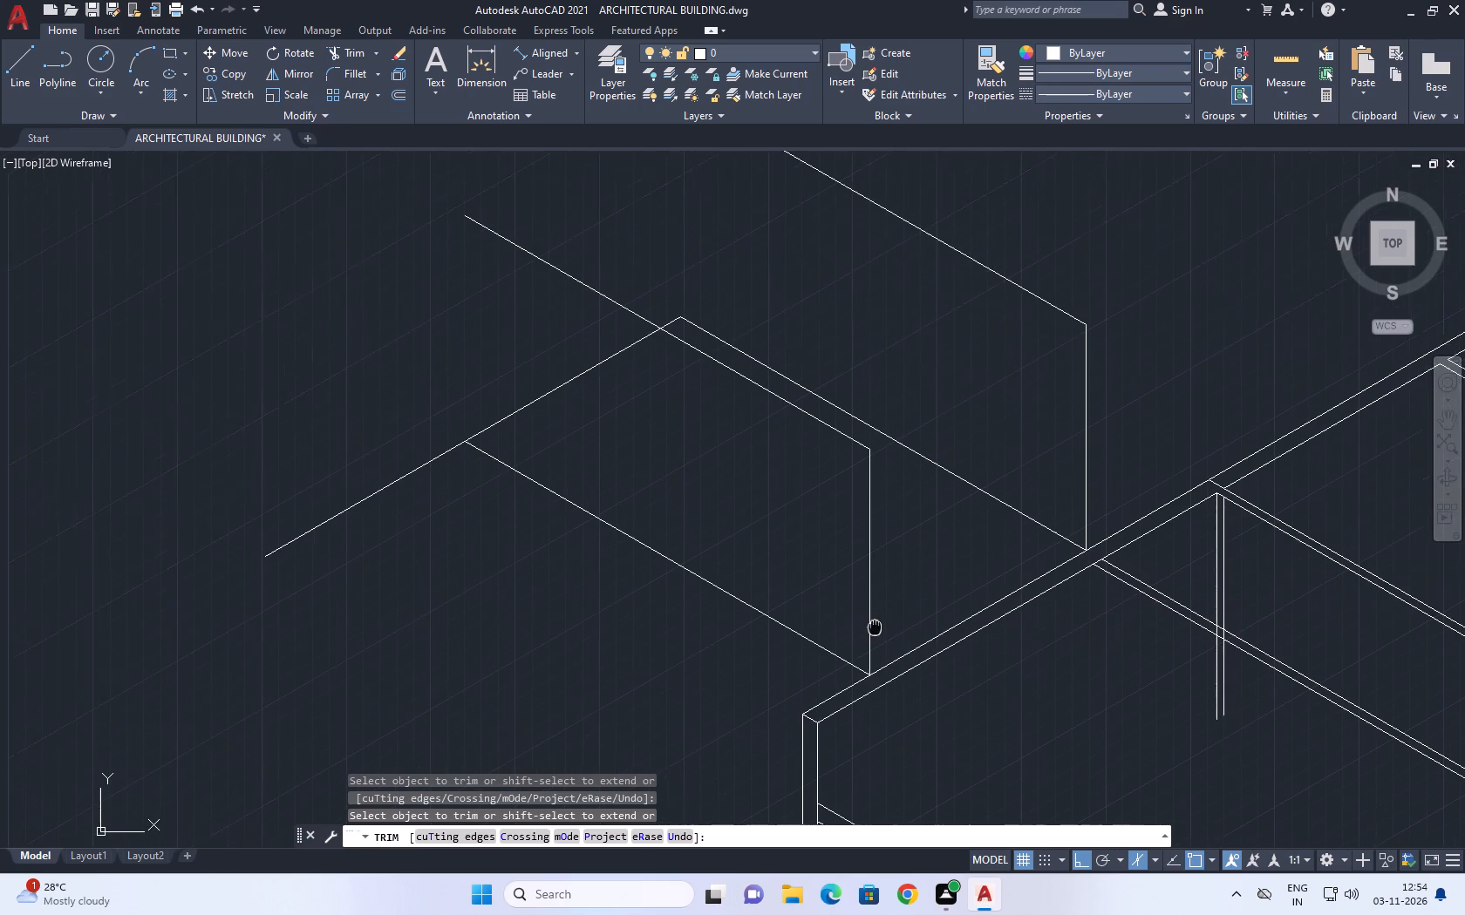
pyautogui.moveTo(876, 626); pyautogui.dragTo(914, 635, button='middle')
pyautogui.press('Escape')
pyautogui.press('Escape')
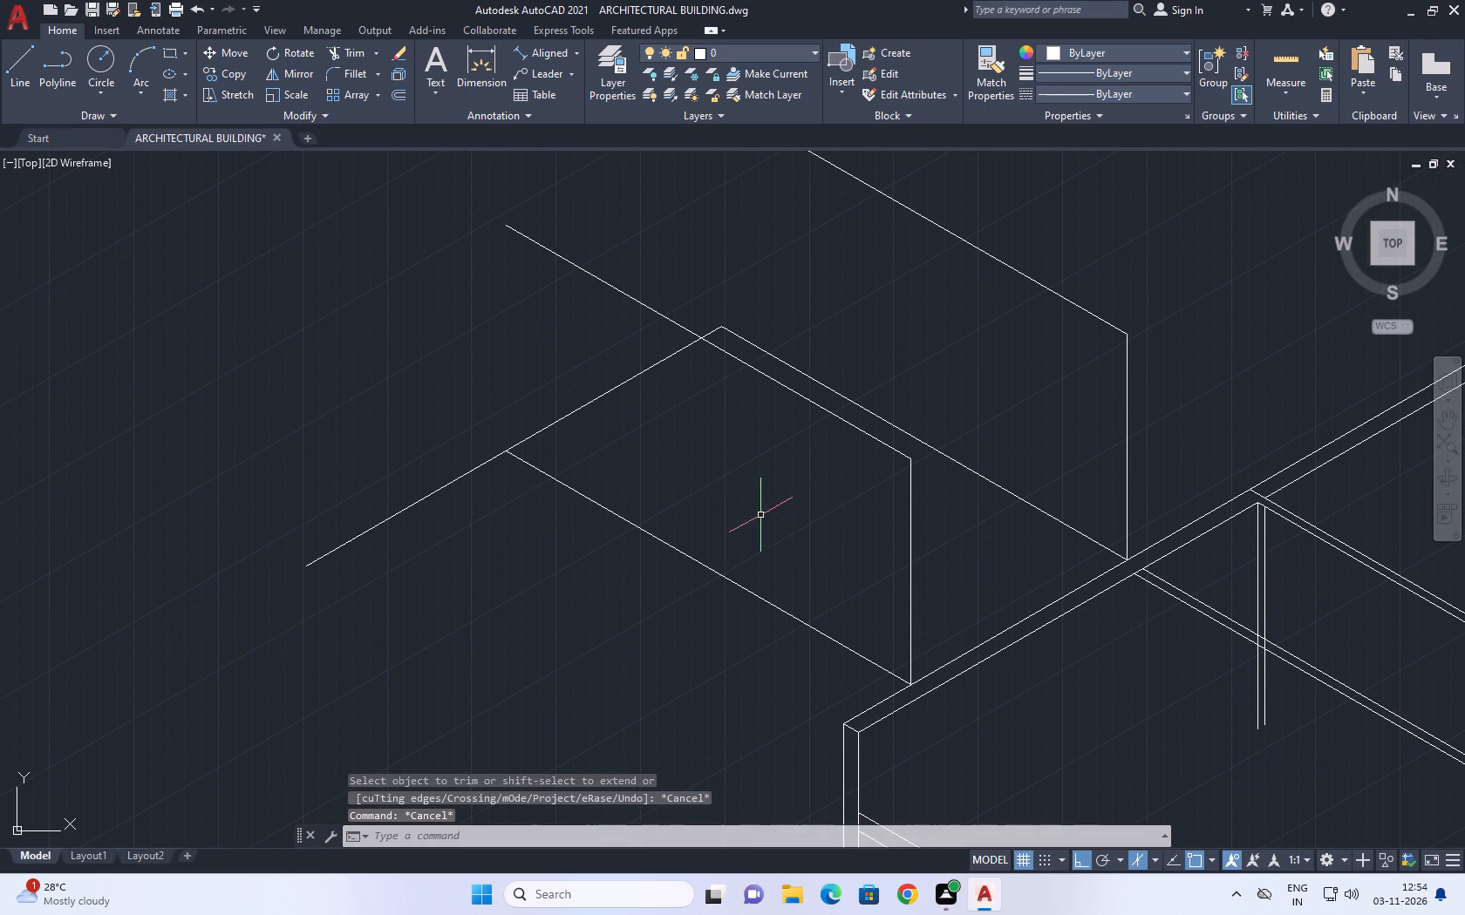
# Remove the rear base line and the part of the 210° line behind the front base line with Trim, including the leftover stub.
pyautogui.moveTo(766, 517); pyautogui.dragTo(874, 703, button='middle')
pyautogui.press('t')
pyautogui.write('r')
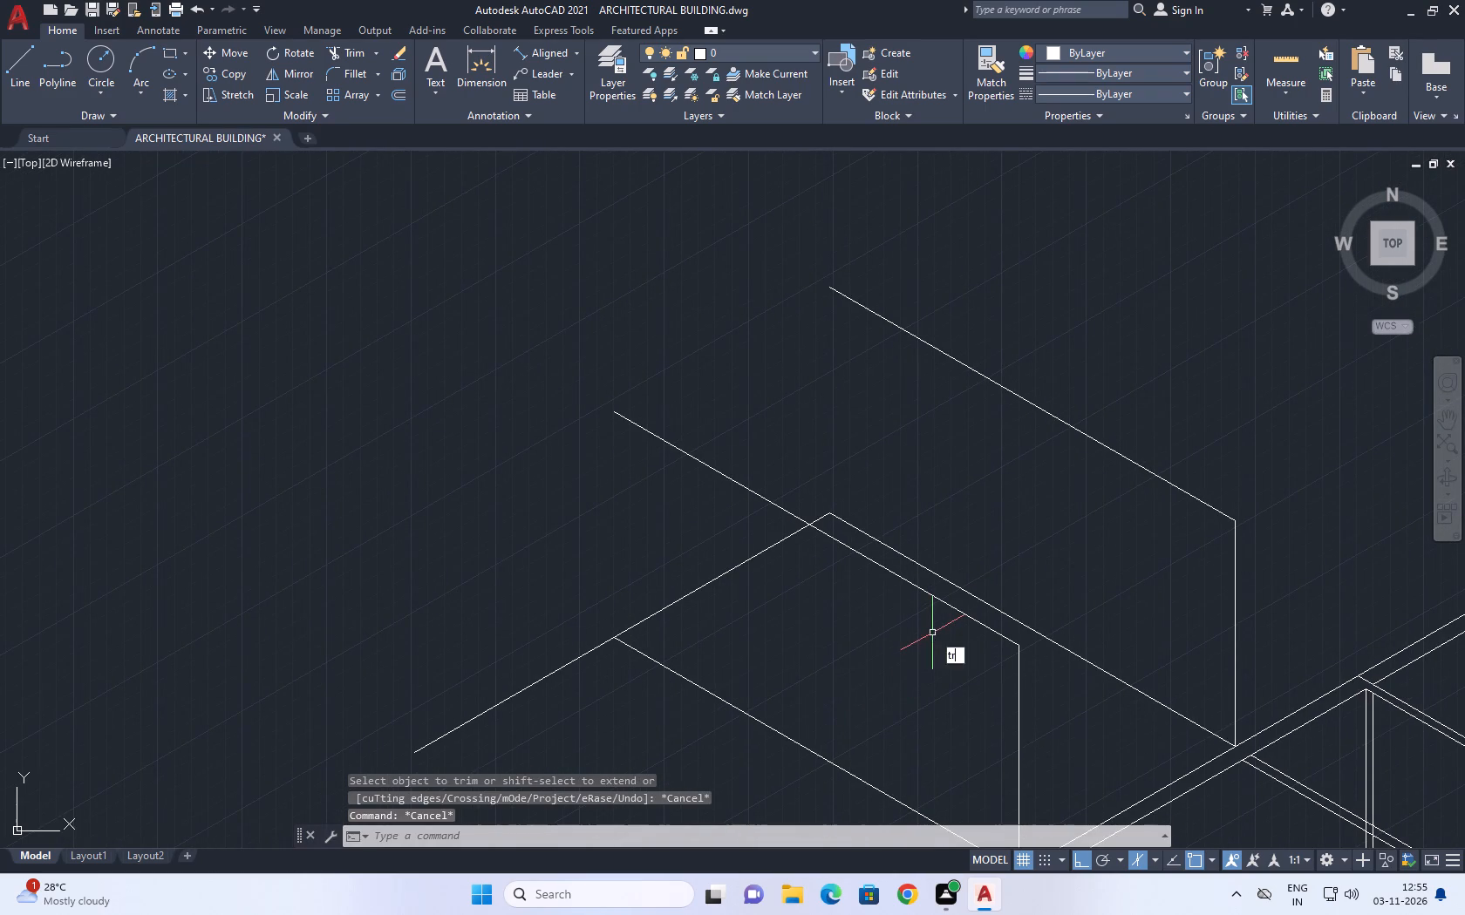
pyautogui.press('space')
pyautogui.click(1036, 627)
pyautogui.click(1038, 641)
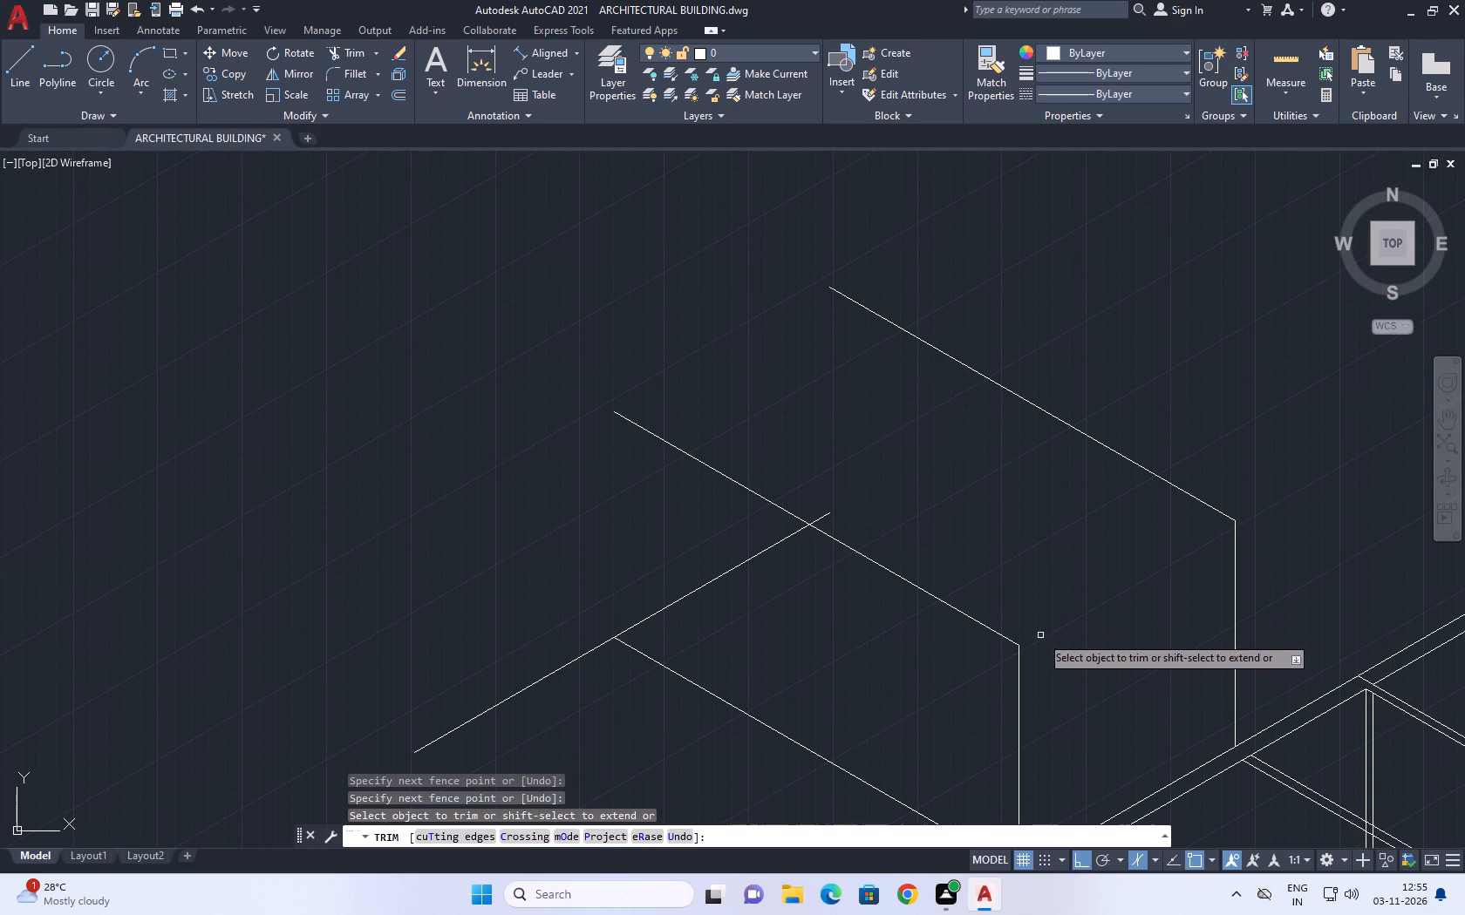
pyautogui.click(759, 566)
pyautogui.click(733, 544)
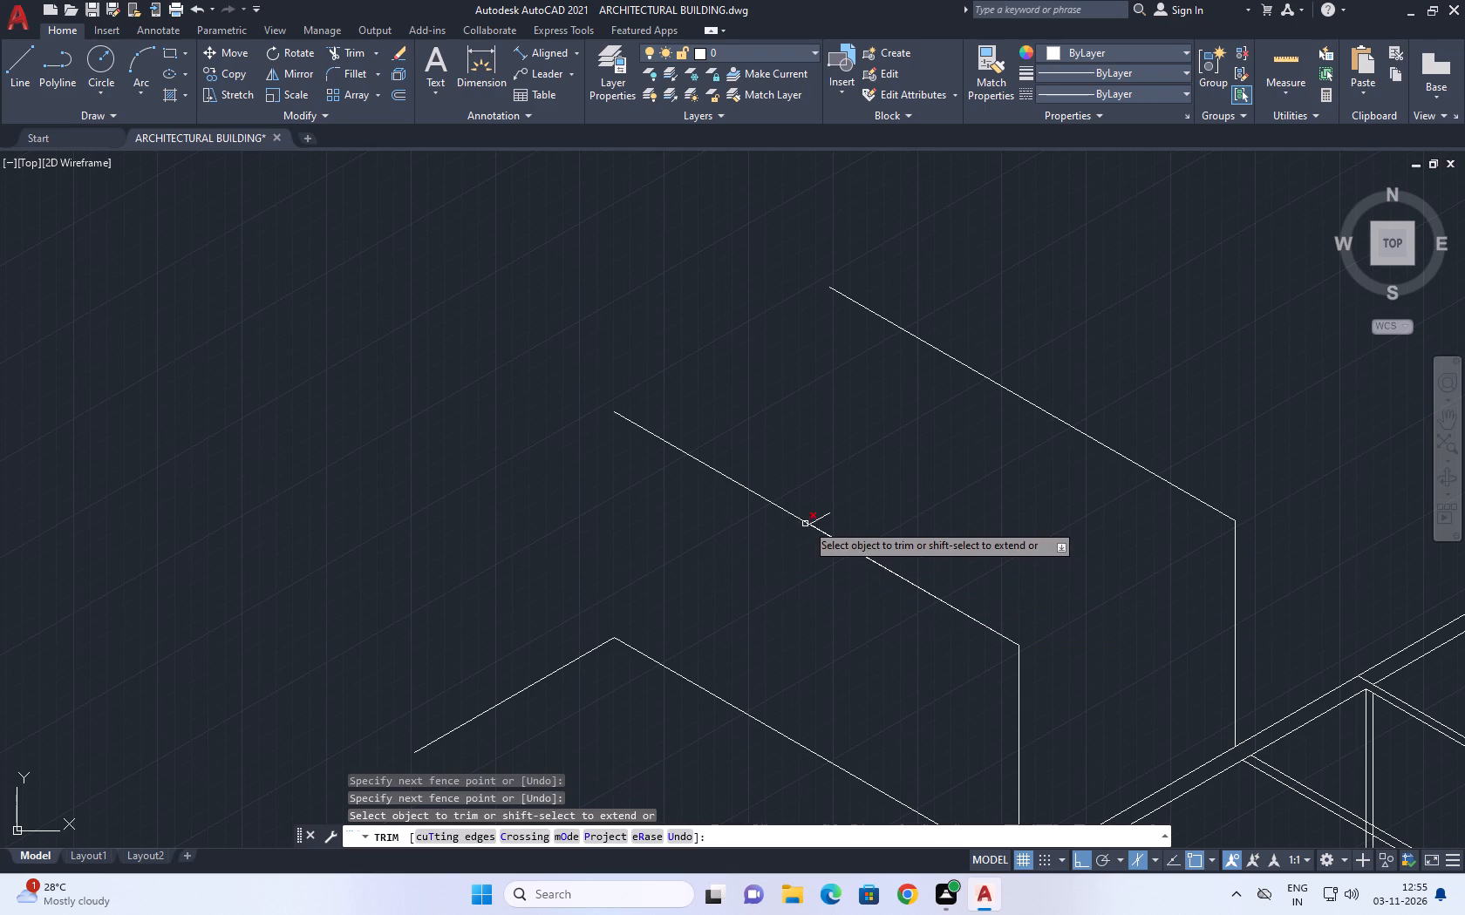
pyautogui.click(815, 521)
pyautogui.press('Escape')
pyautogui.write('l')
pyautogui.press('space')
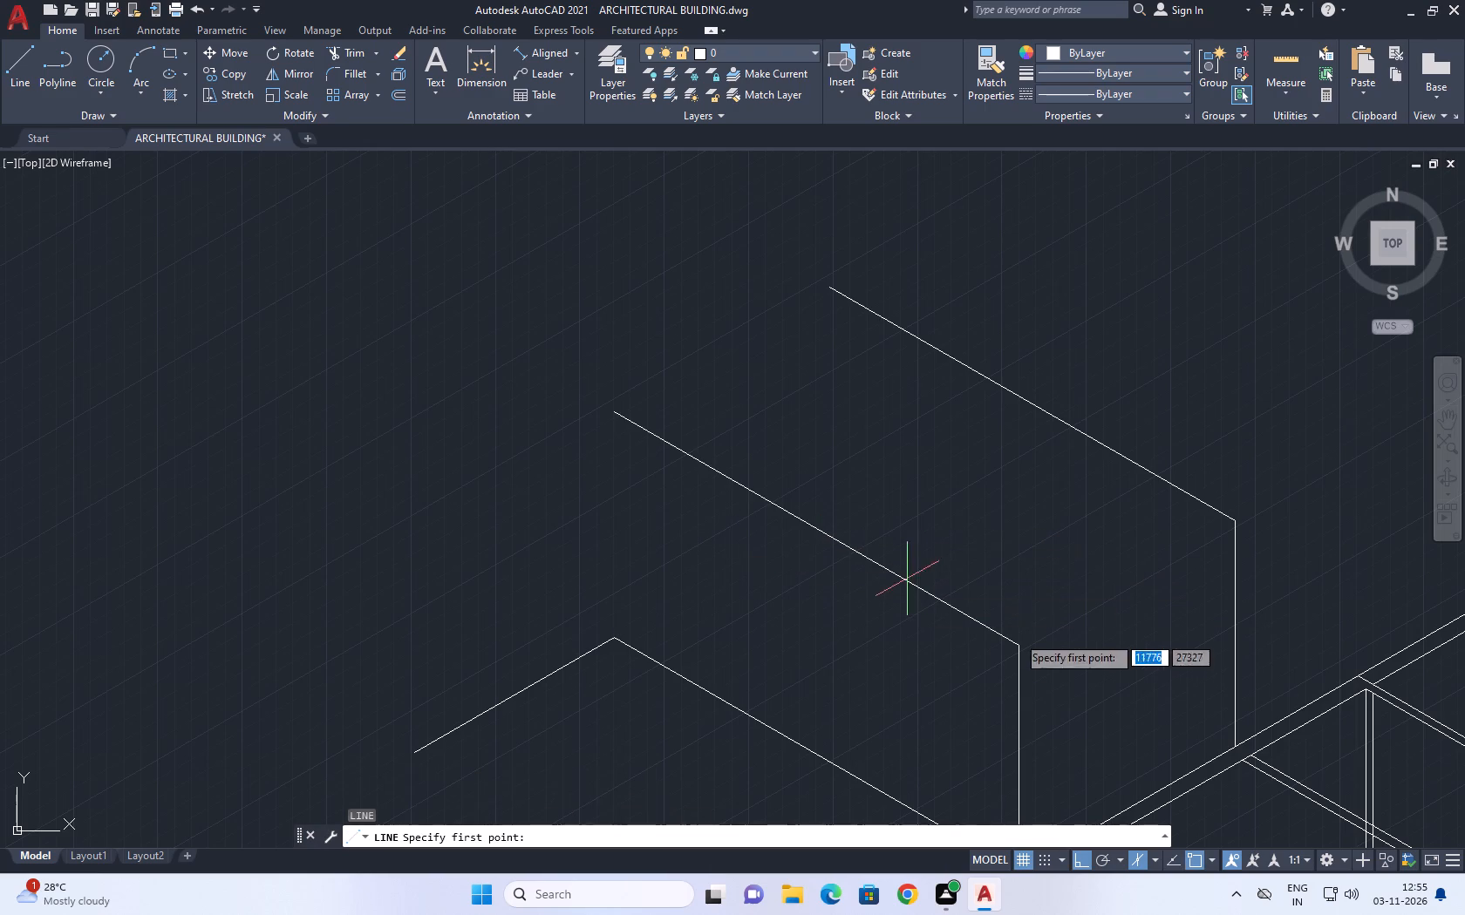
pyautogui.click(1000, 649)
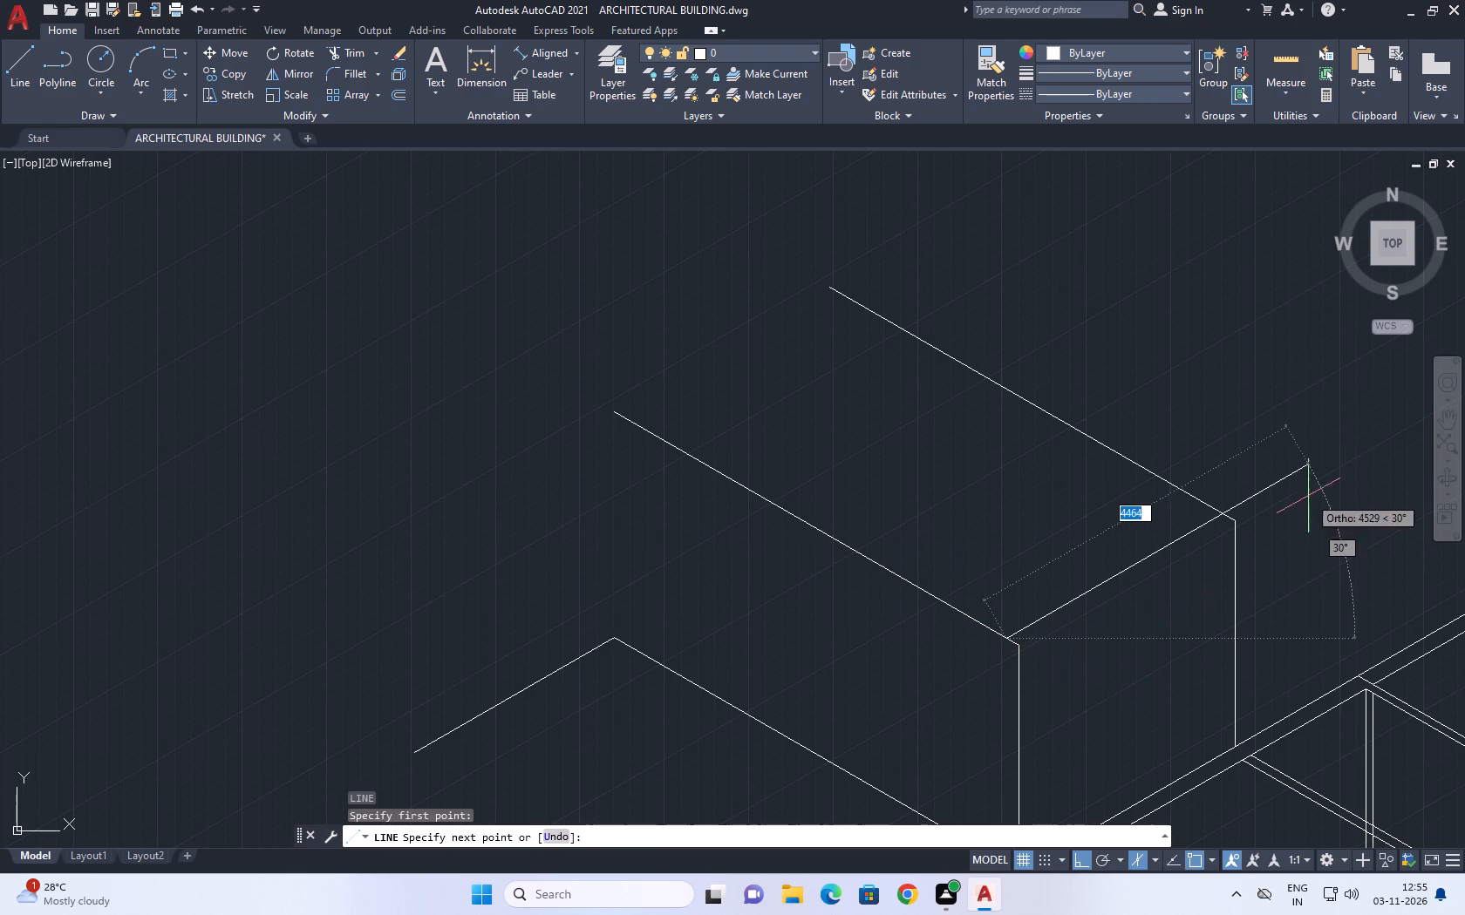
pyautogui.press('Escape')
# Draw a 30° line from the front vertical's top corner past the rear vertical's top corner.
pyautogui.press('space')
pyautogui.click(1016, 651)
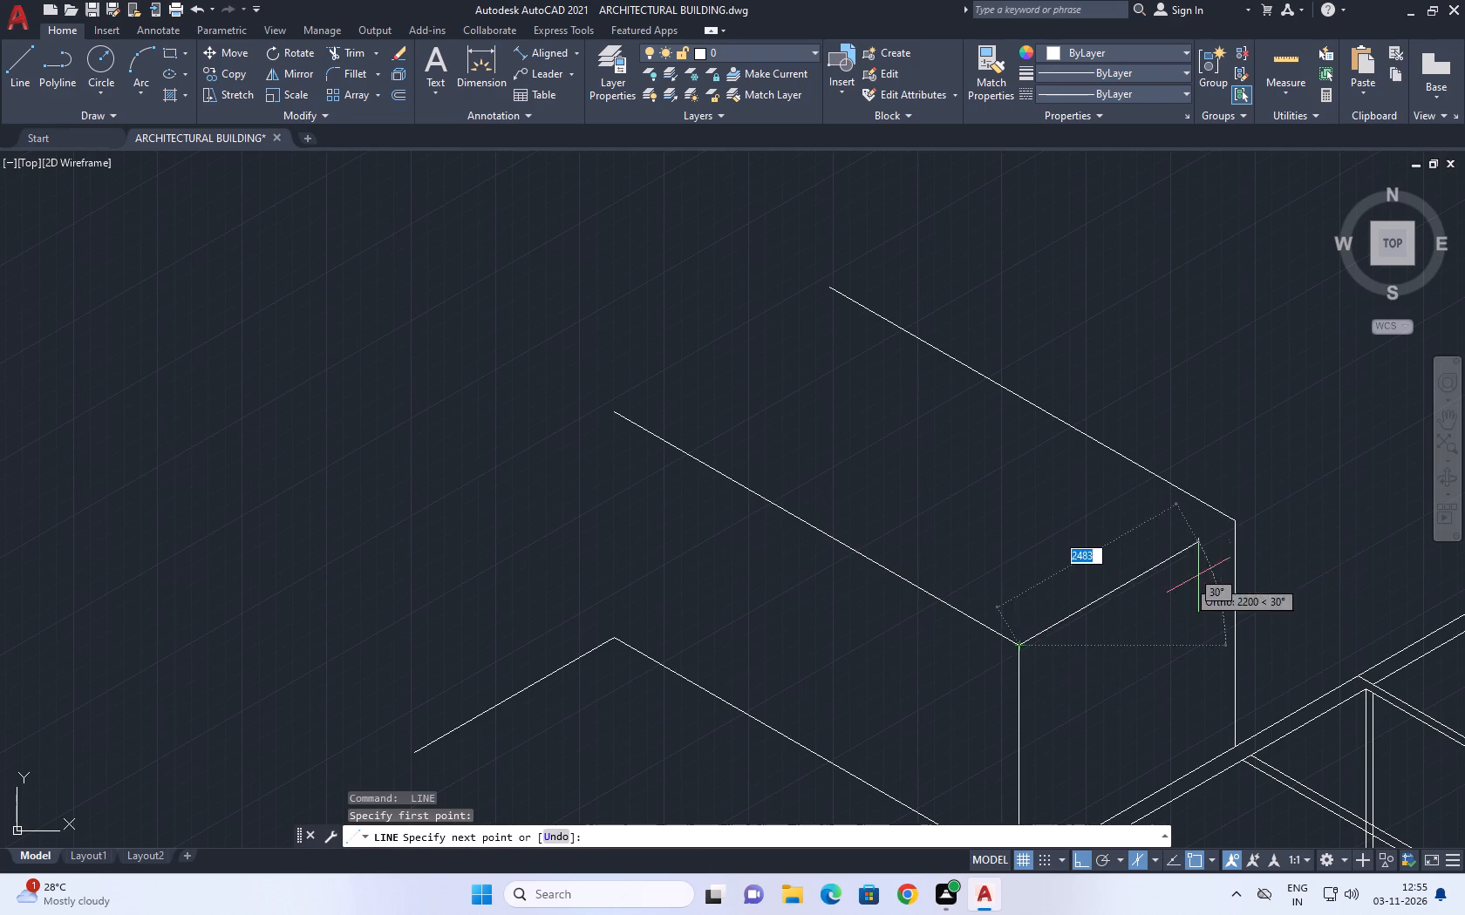
pyautogui.moveTo(1257, 521); pyautogui.dragTo(1020, 544, button='middle')
pyautogui.click(1121, 512)
pyautogui.press('Escape')
# Trim the 30° line's overhang beyond the rear vertical's top corner.
pyautogui.moveTo(839, 550); pyautogui.dragTo(950, 585, button='middle')
pyautogui.scroll(-1, 1097, 590)
pyautogui.press('t')
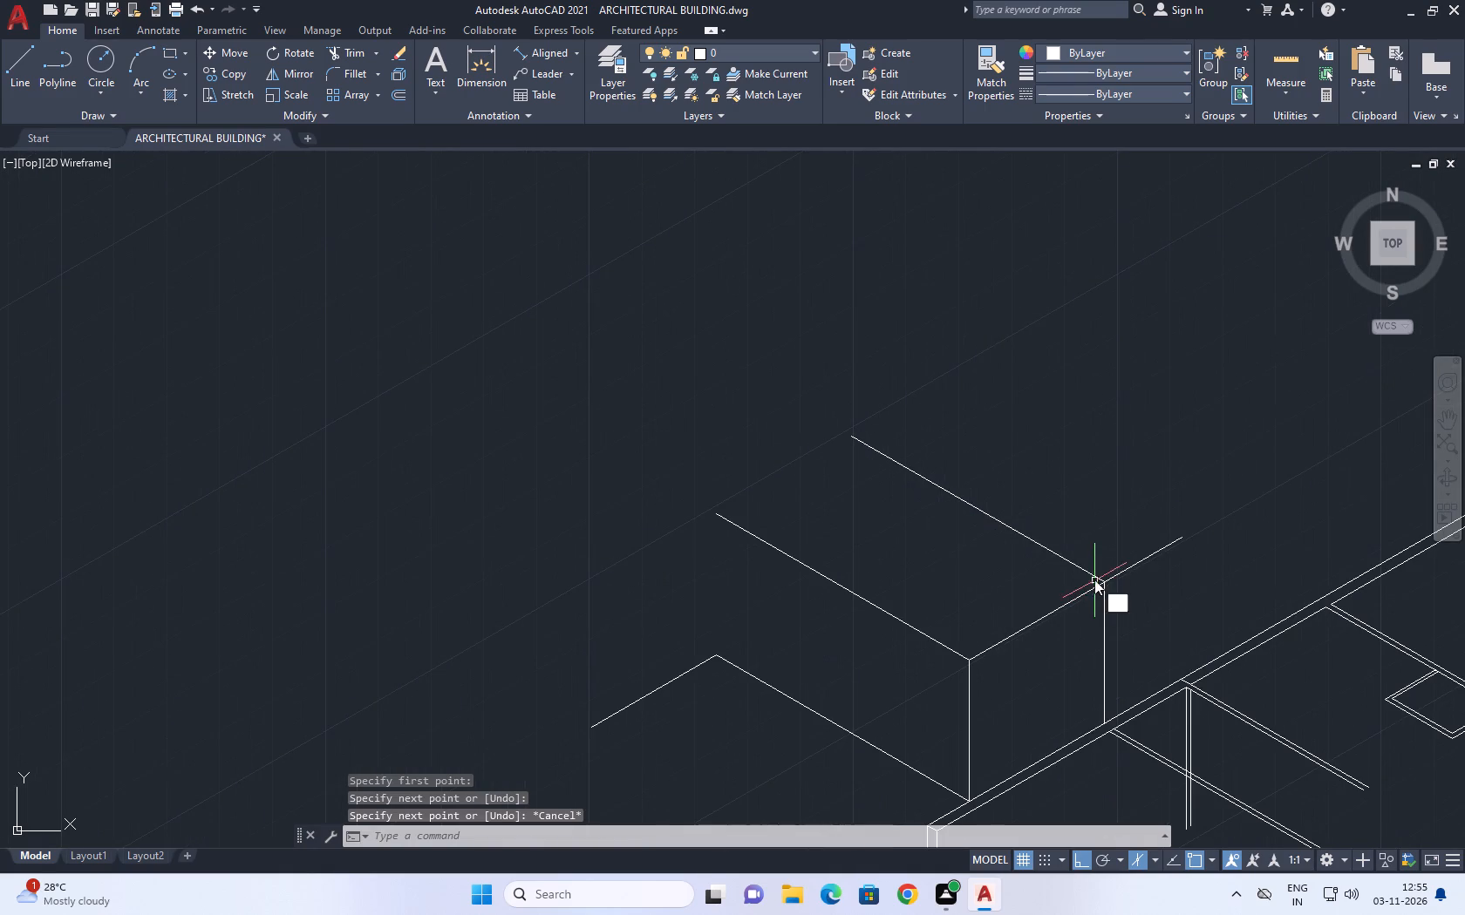
pyautogui.press('r')
pyautogui.press('space')
pyautogui.moveTo(1154, 585); pyautogui.dragTo(1137, 554)
pyautogui.click(1121, 509)
pyautogui.press('Escape')
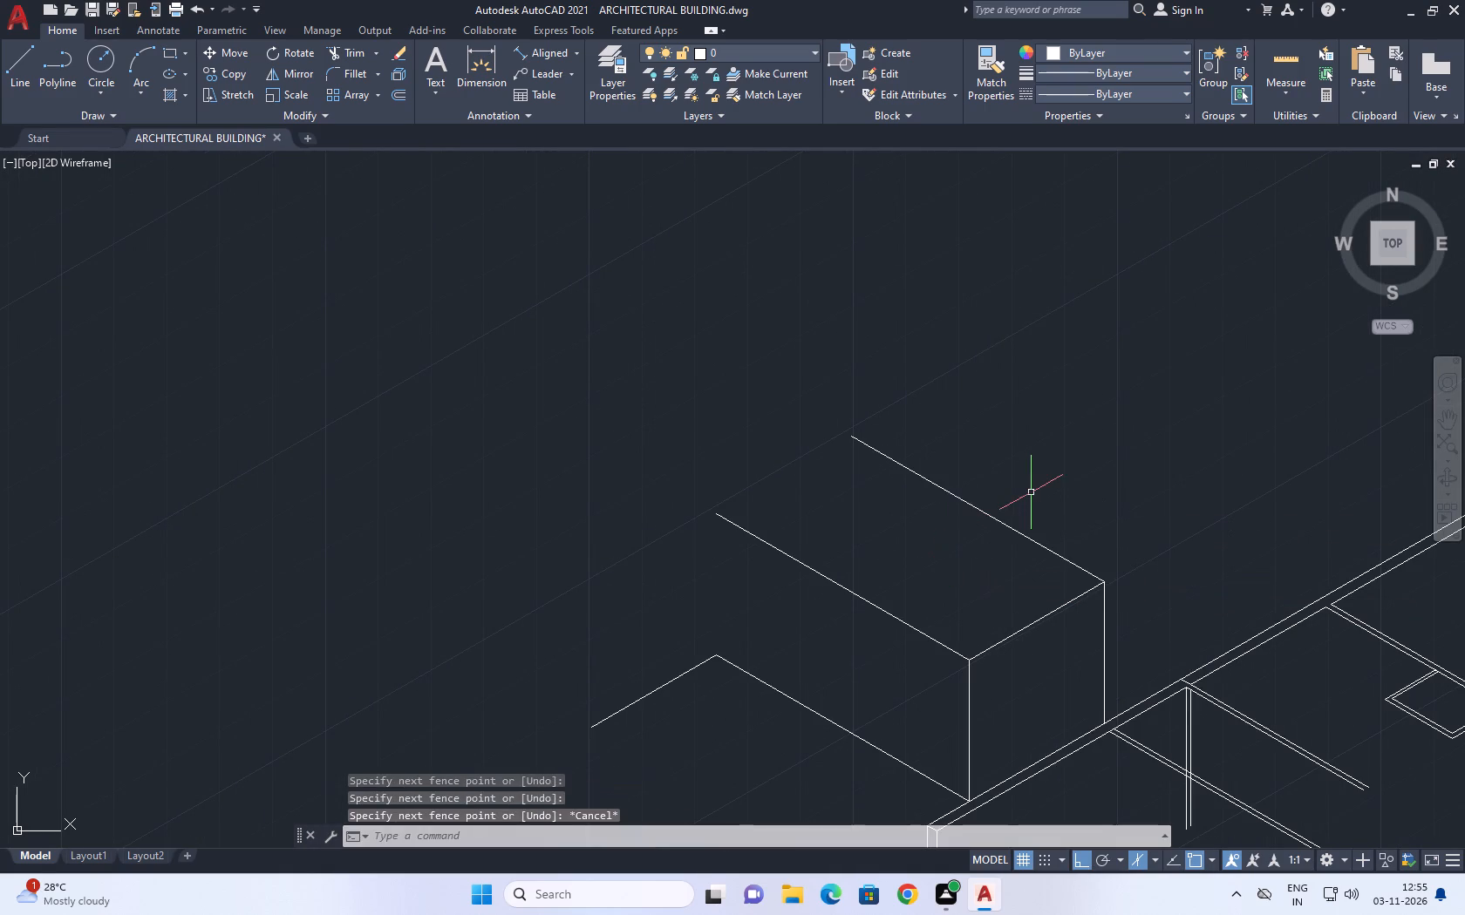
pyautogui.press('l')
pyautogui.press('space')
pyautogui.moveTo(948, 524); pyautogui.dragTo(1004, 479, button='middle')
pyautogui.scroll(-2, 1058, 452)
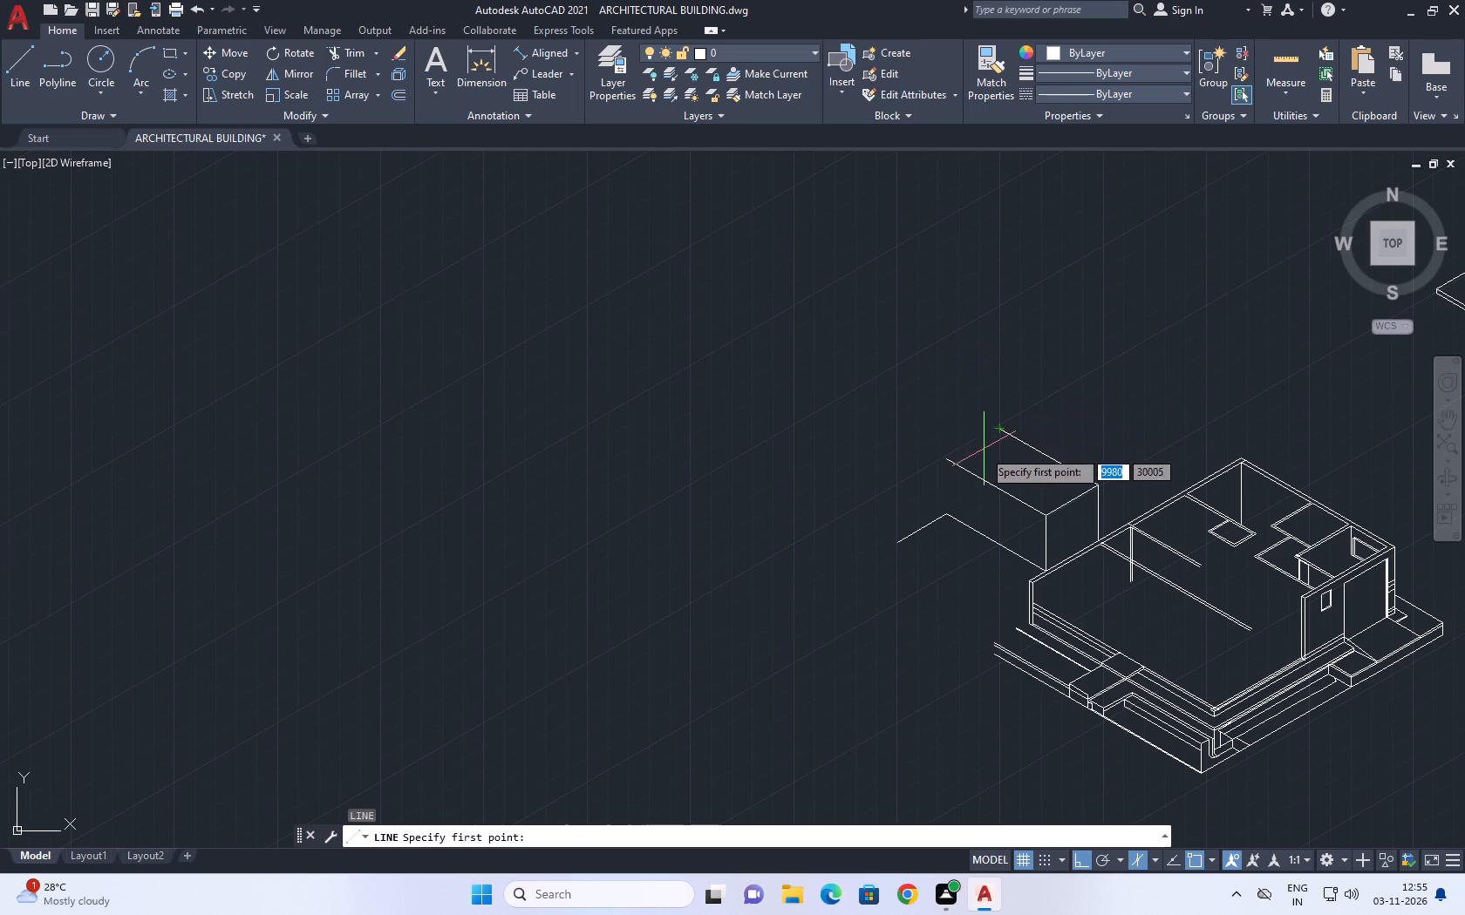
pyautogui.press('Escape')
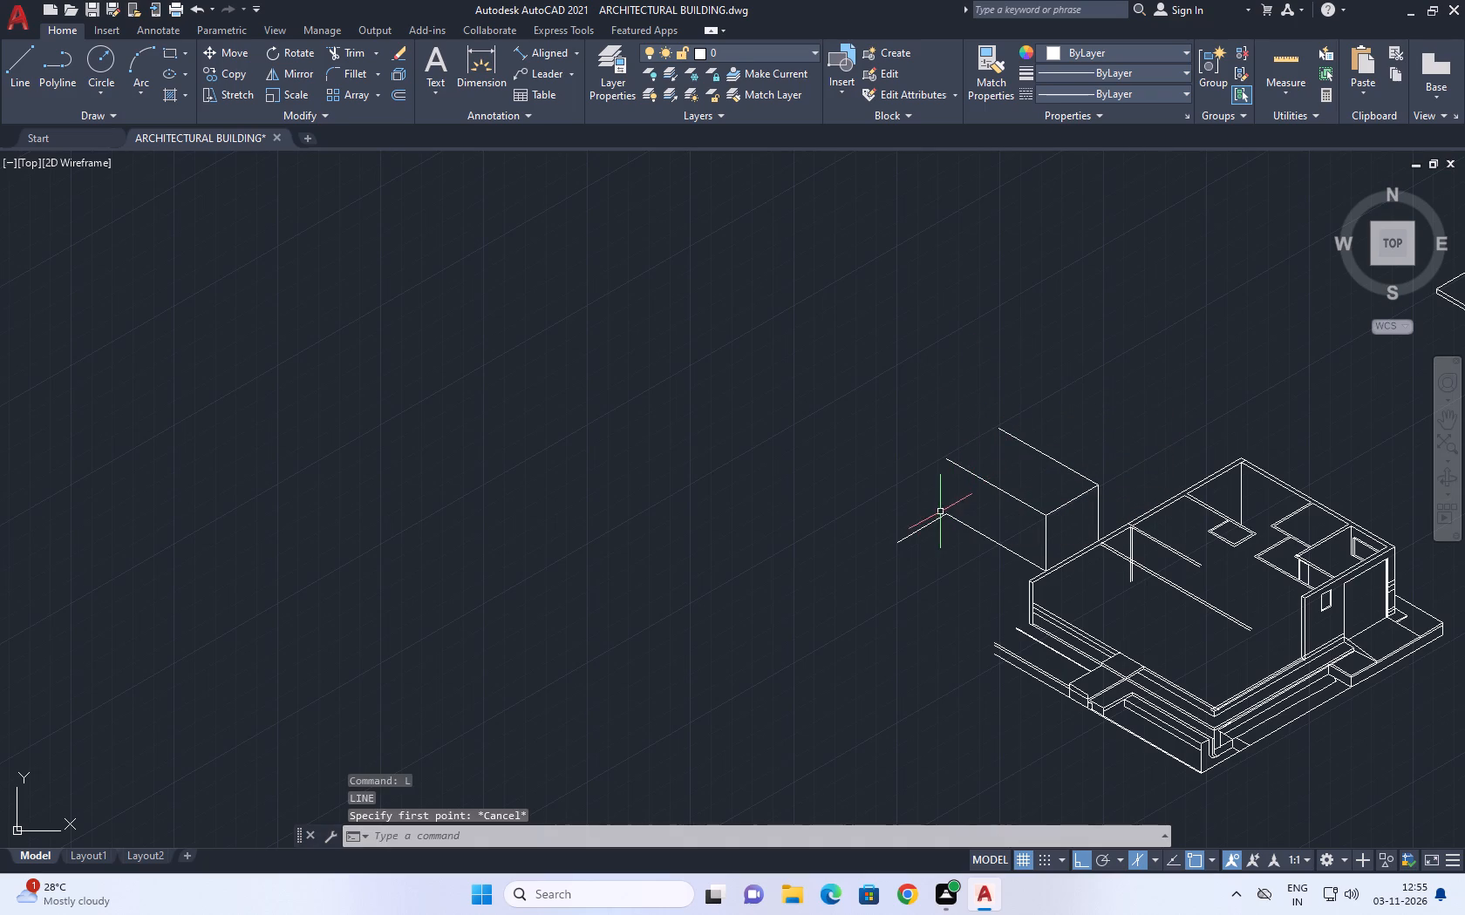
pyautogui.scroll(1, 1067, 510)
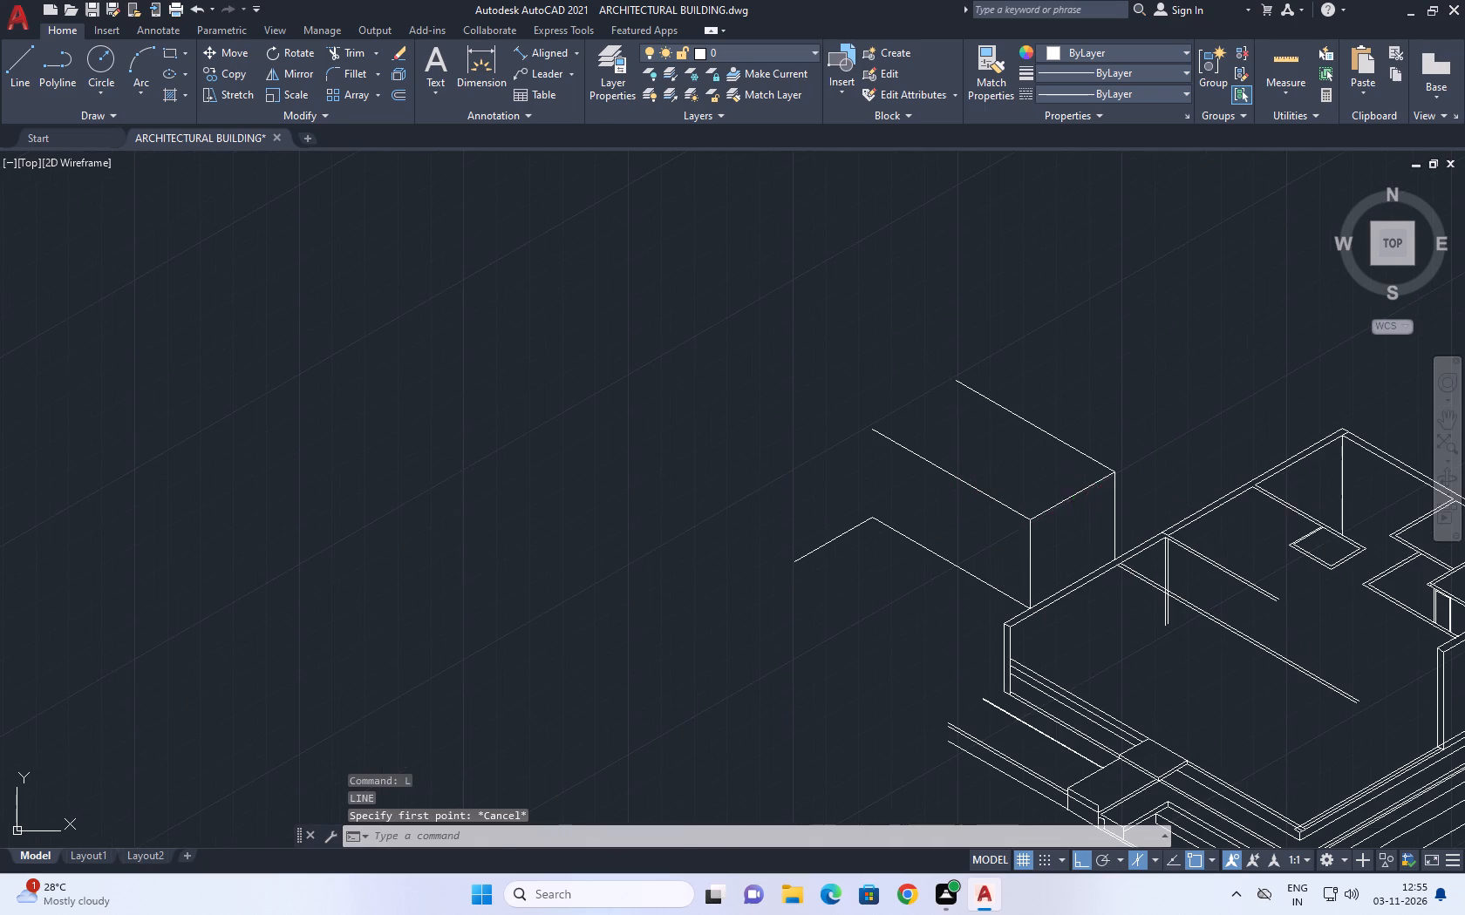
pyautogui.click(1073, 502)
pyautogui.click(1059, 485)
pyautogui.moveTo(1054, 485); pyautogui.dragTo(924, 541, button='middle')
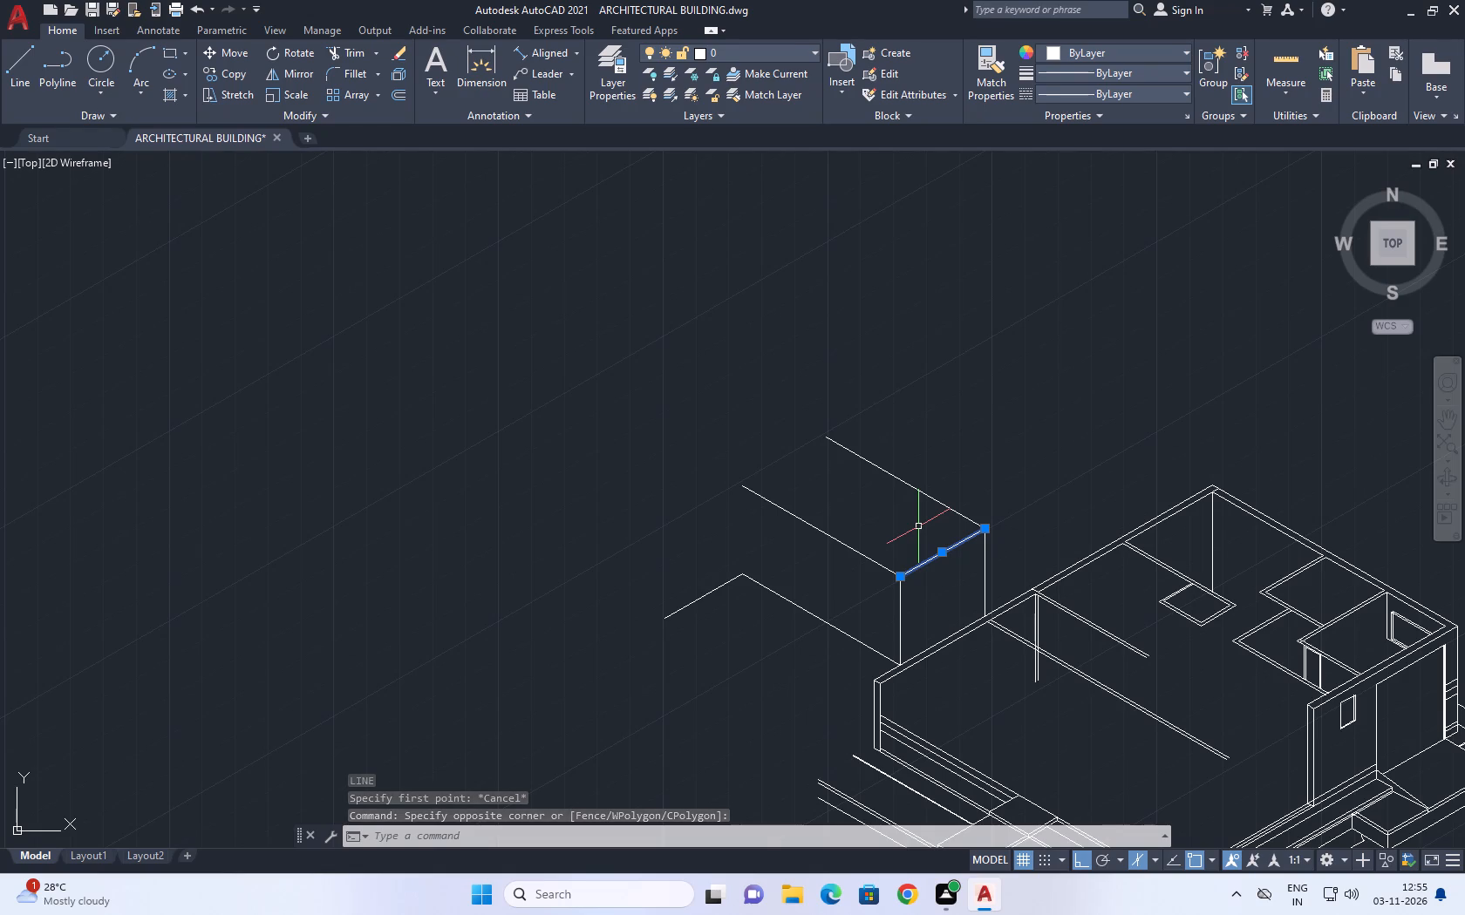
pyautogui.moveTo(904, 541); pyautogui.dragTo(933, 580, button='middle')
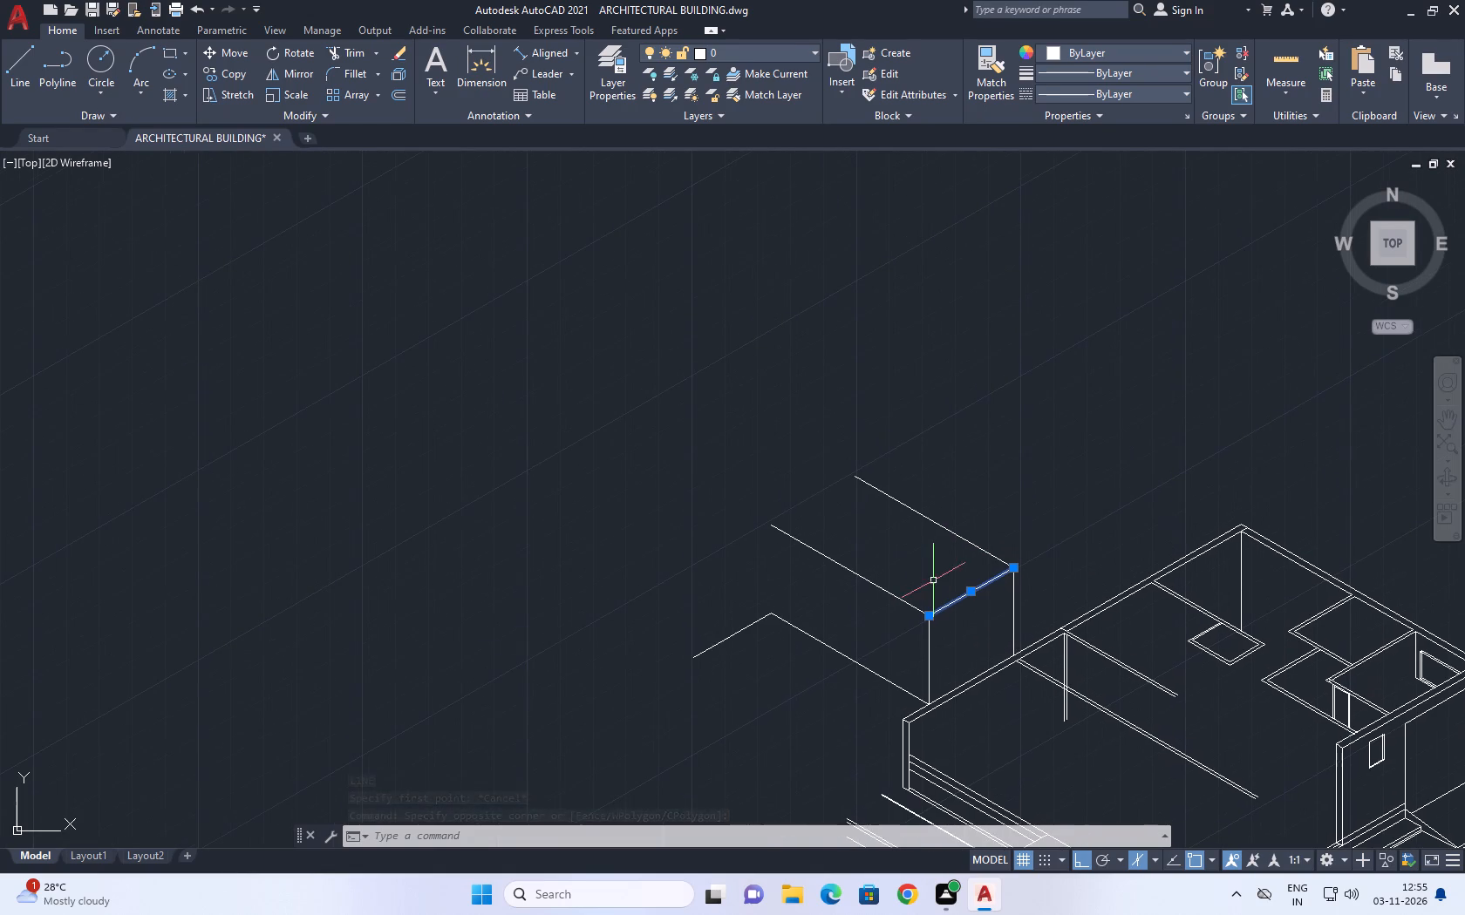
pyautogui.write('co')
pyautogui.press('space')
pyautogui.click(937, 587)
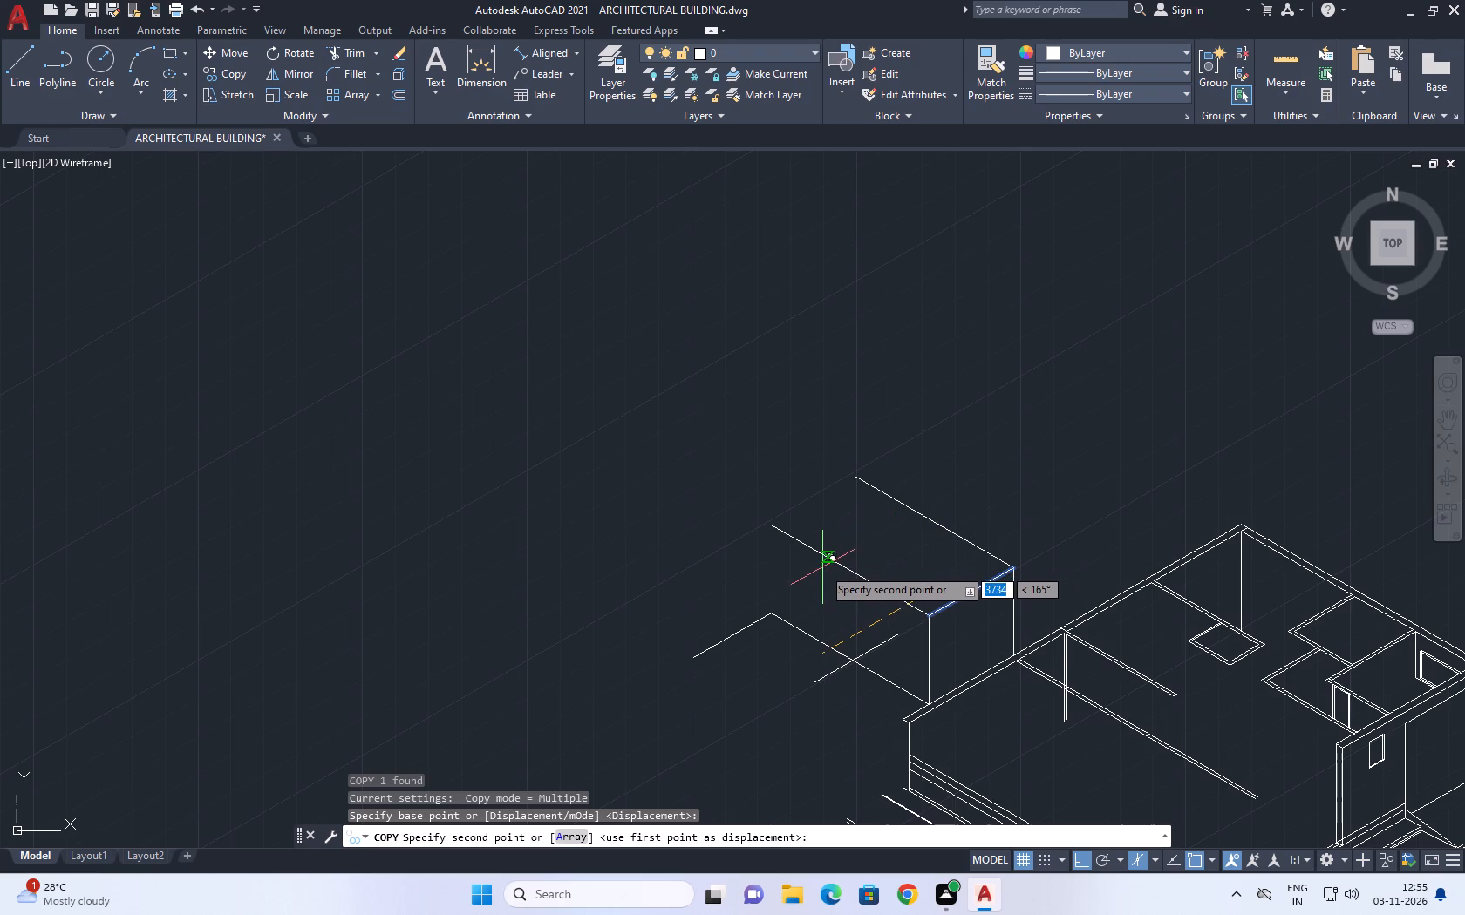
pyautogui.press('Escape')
# Copy the box's 30° top edge at the house end 2800 outward along the 150° direction.
pyautogui.moveTo(869, 592); pyautogui.dragTo(770, 574, button='middle')
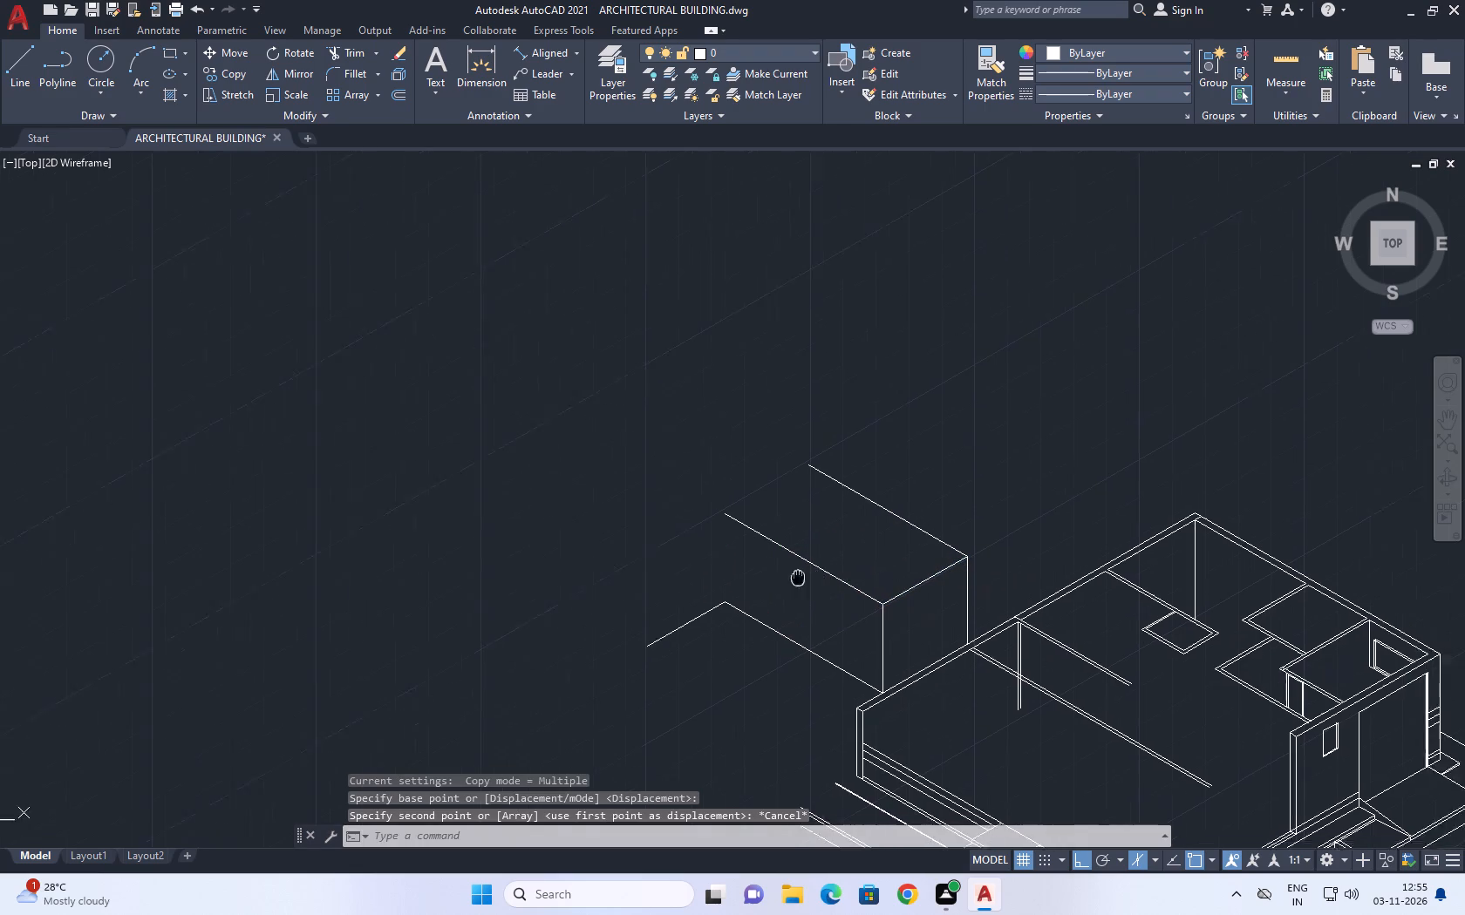
pyautogui.moveTo(770, 574); pyautogui.dragTo(745, 574, button='middle')
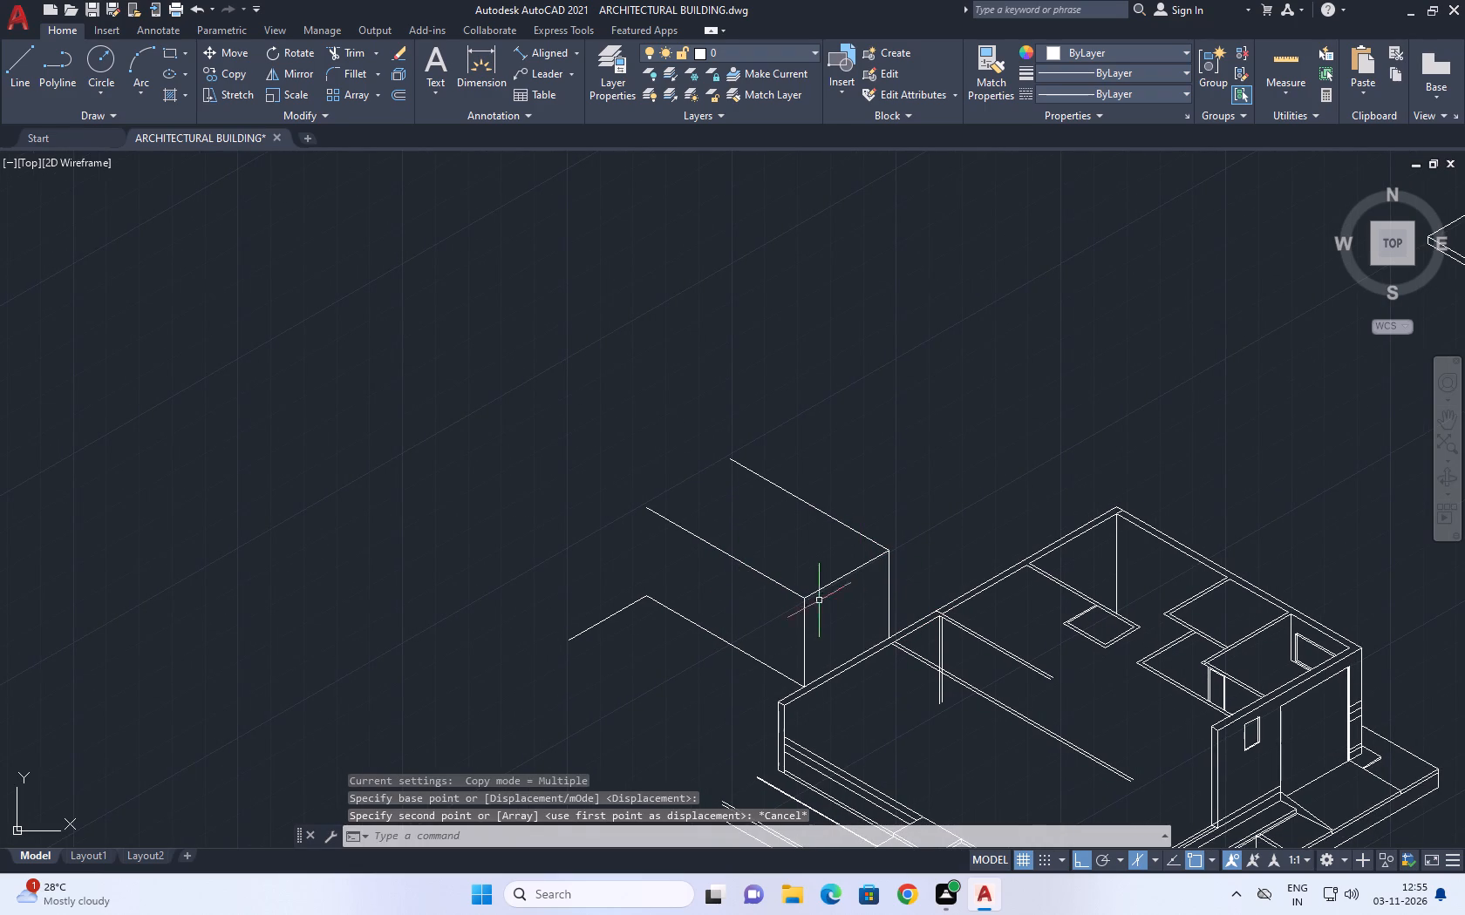
pyautogui.click(822, 591)
pyautogui.moveTo(828, 601); pyautogui.dragTo(836, 617, button='middle')
pyautogui.write('co')
pyautogui.press('space')
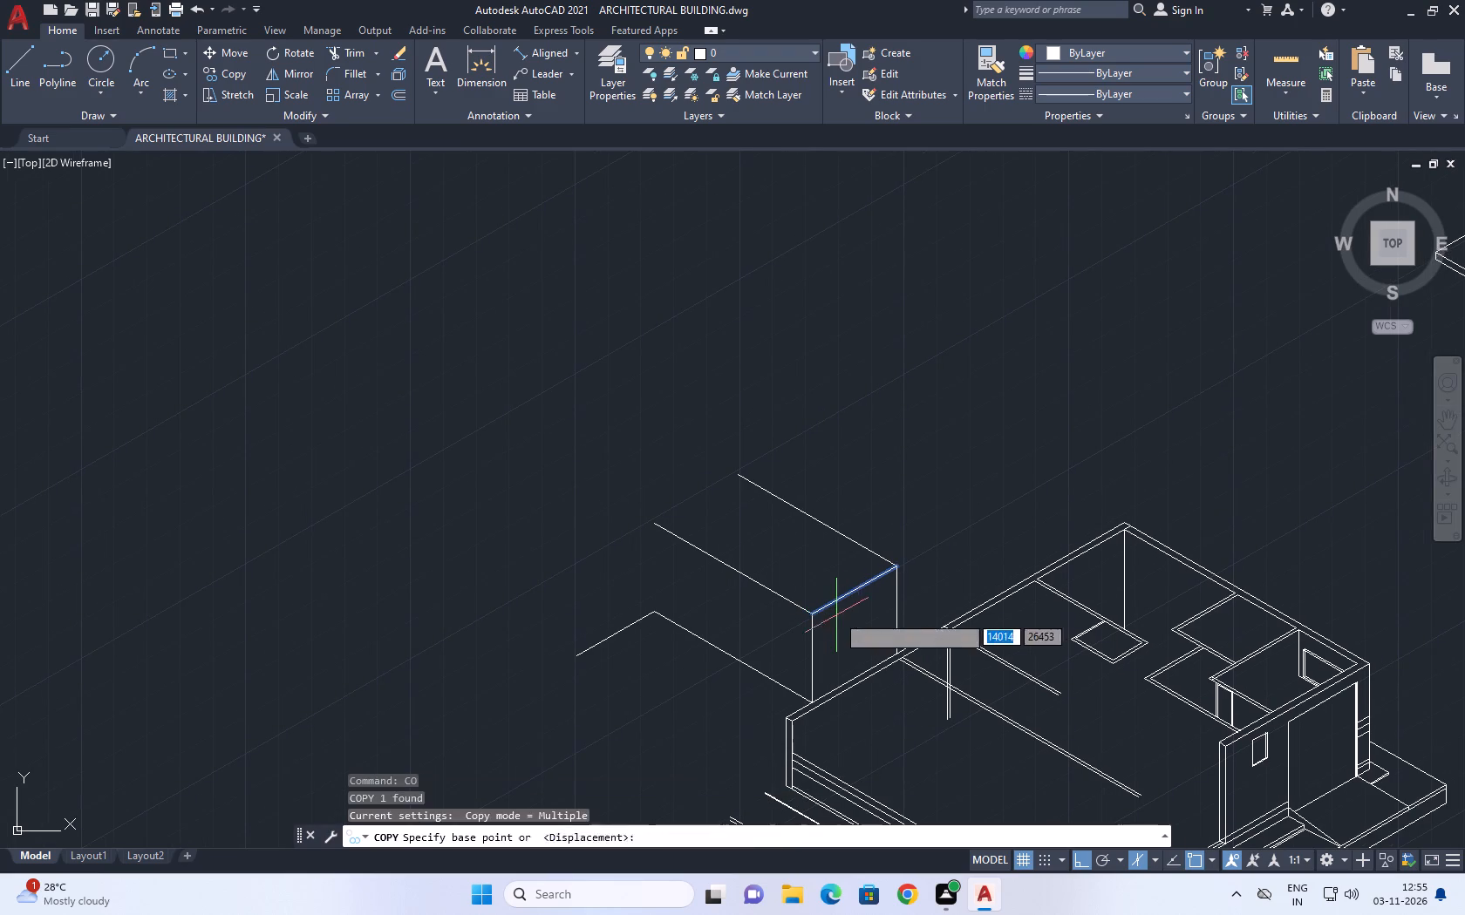
pyautogui.click(848, 602)
pyautogui.press('F5')
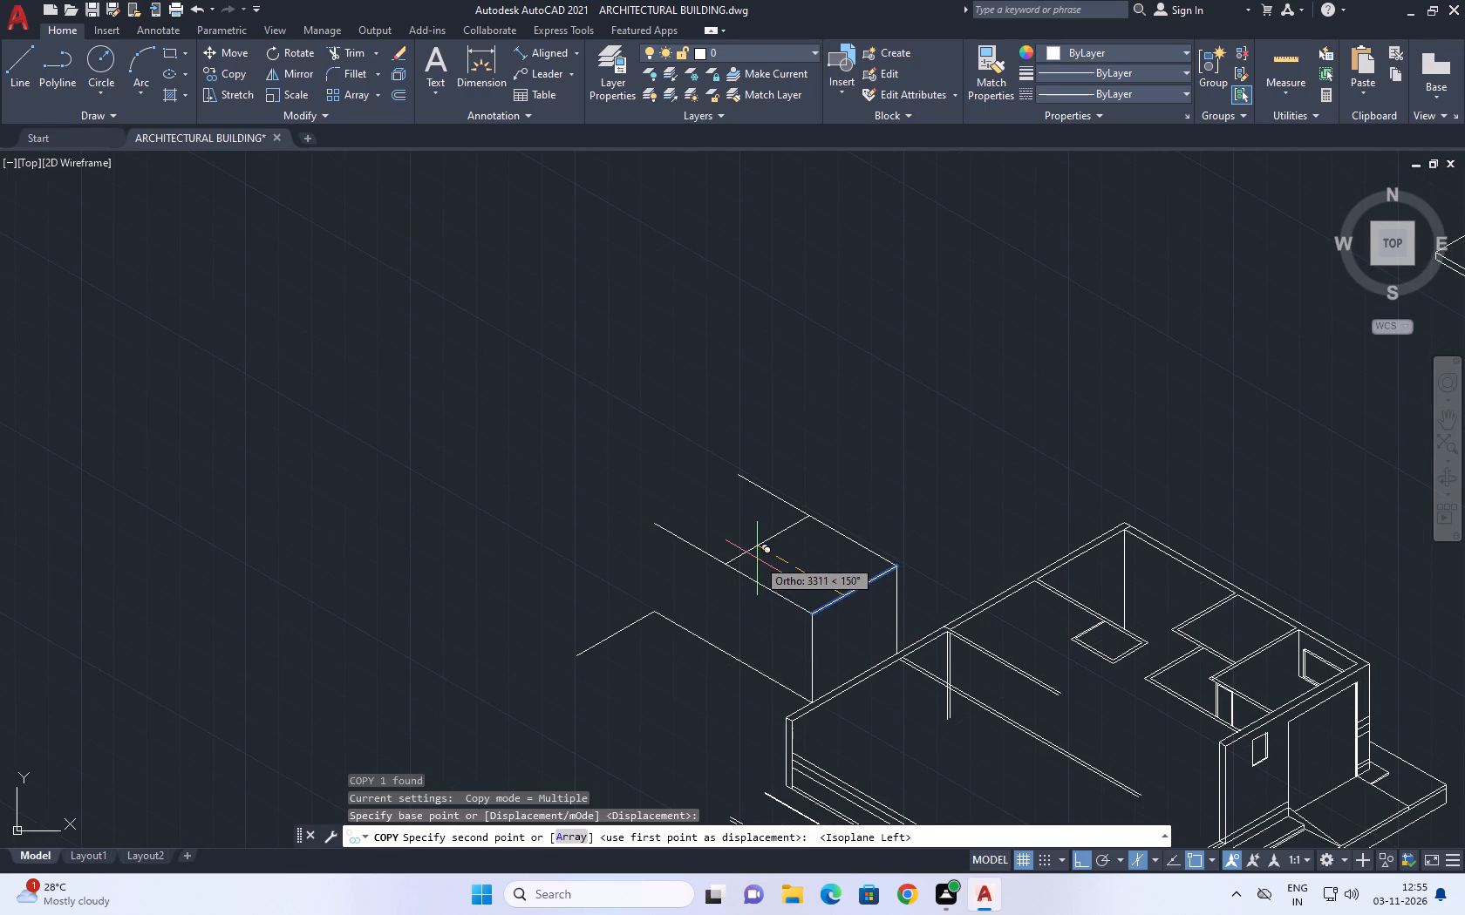
pyautogui.press('2')
pyautogui.press('8')
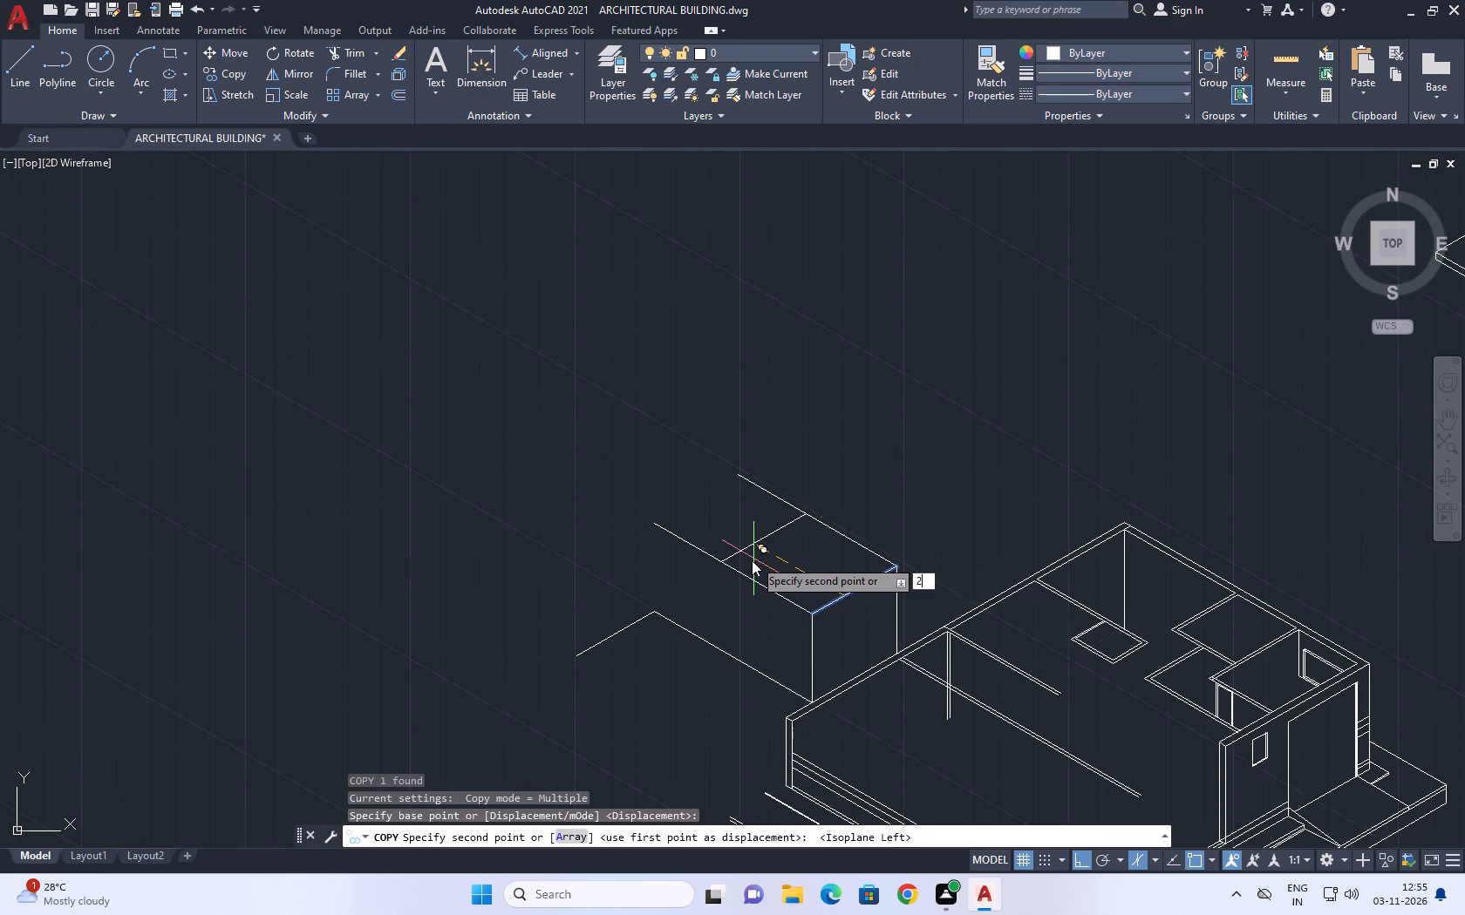
pyautogui.press('0')
pyautogui.press('0')
pyautogui.press('Return')
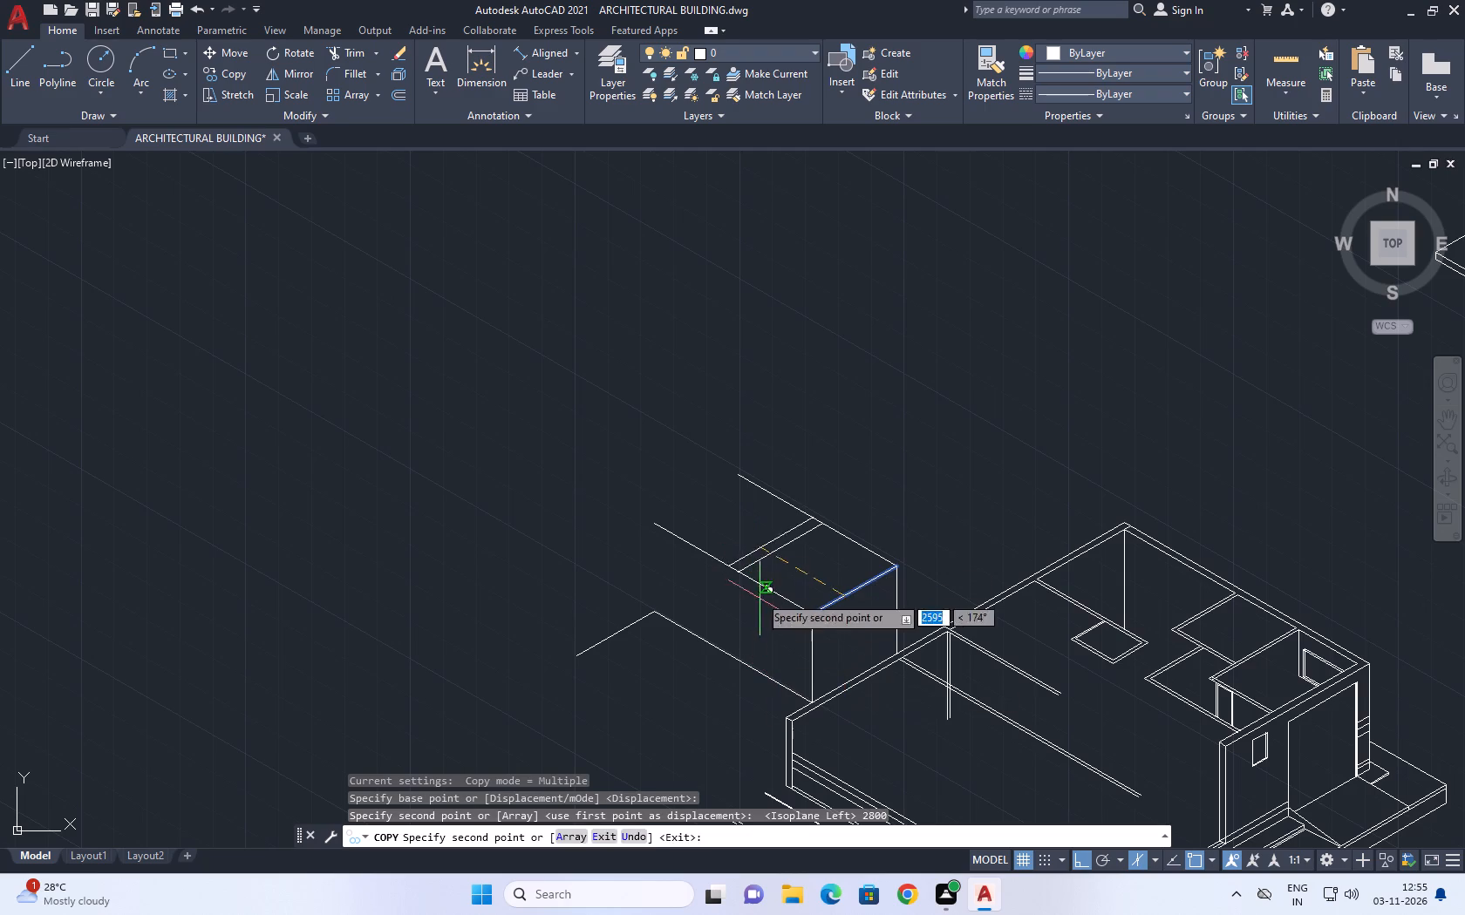
pyautogui.press('Escape')
# Copy the new cross line 1000 farther out, undo that placement, and copy it 2800 along 150° instead.
pyautogui.scroll(1, 765, 571)
pyautogui.click(772, 565)
pyautogui.moveTo(758, 542); pyautogui.dragTo(749, 539)
pyautogui.moveTo(753, 535); pyautogui.dragTo(786, 572, button='middle')
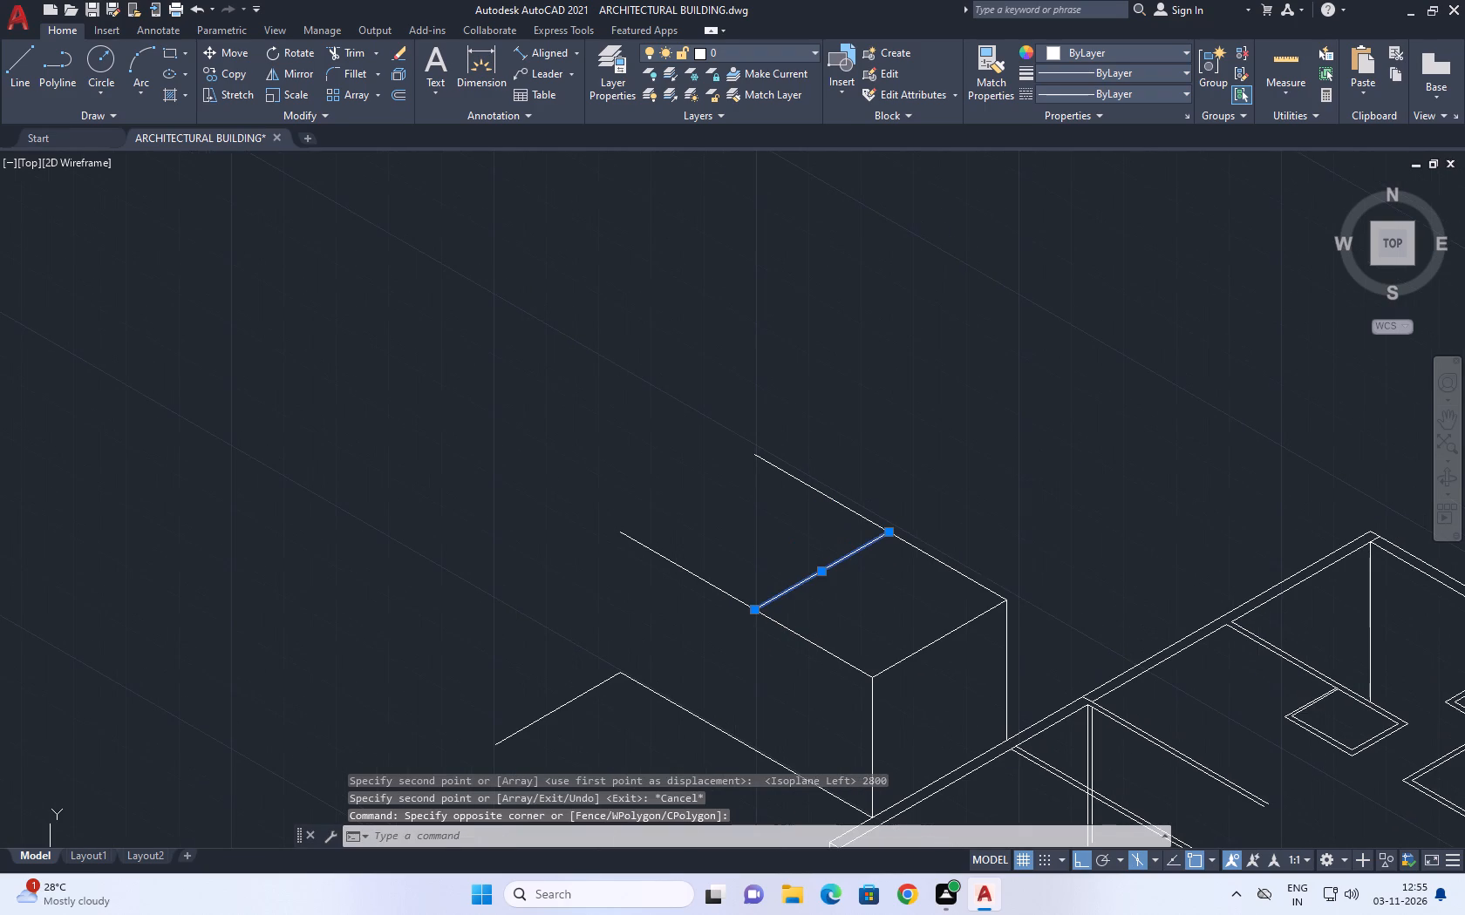
pyautogui.write('co')
pyautogui.press('space')
pyautogui.scroll(2, 830, 566)
pyautogui.click(857, 563)
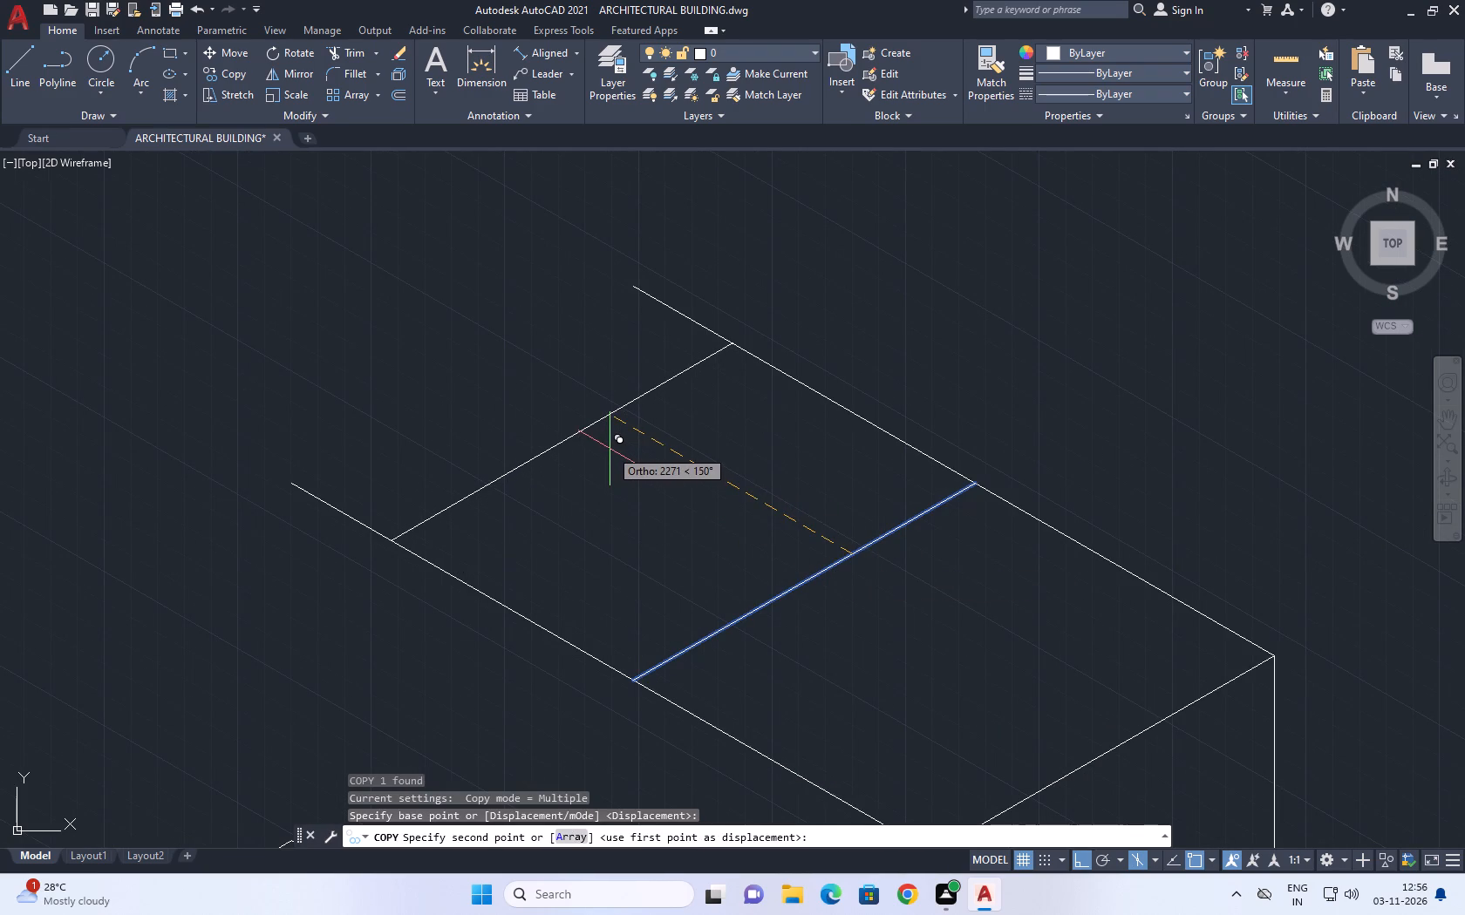
pyautogui.press('1')
pyautogui.press('0')
pyautogui.press('0')
pyautogui.press('0')
pyautogui.press('Return')
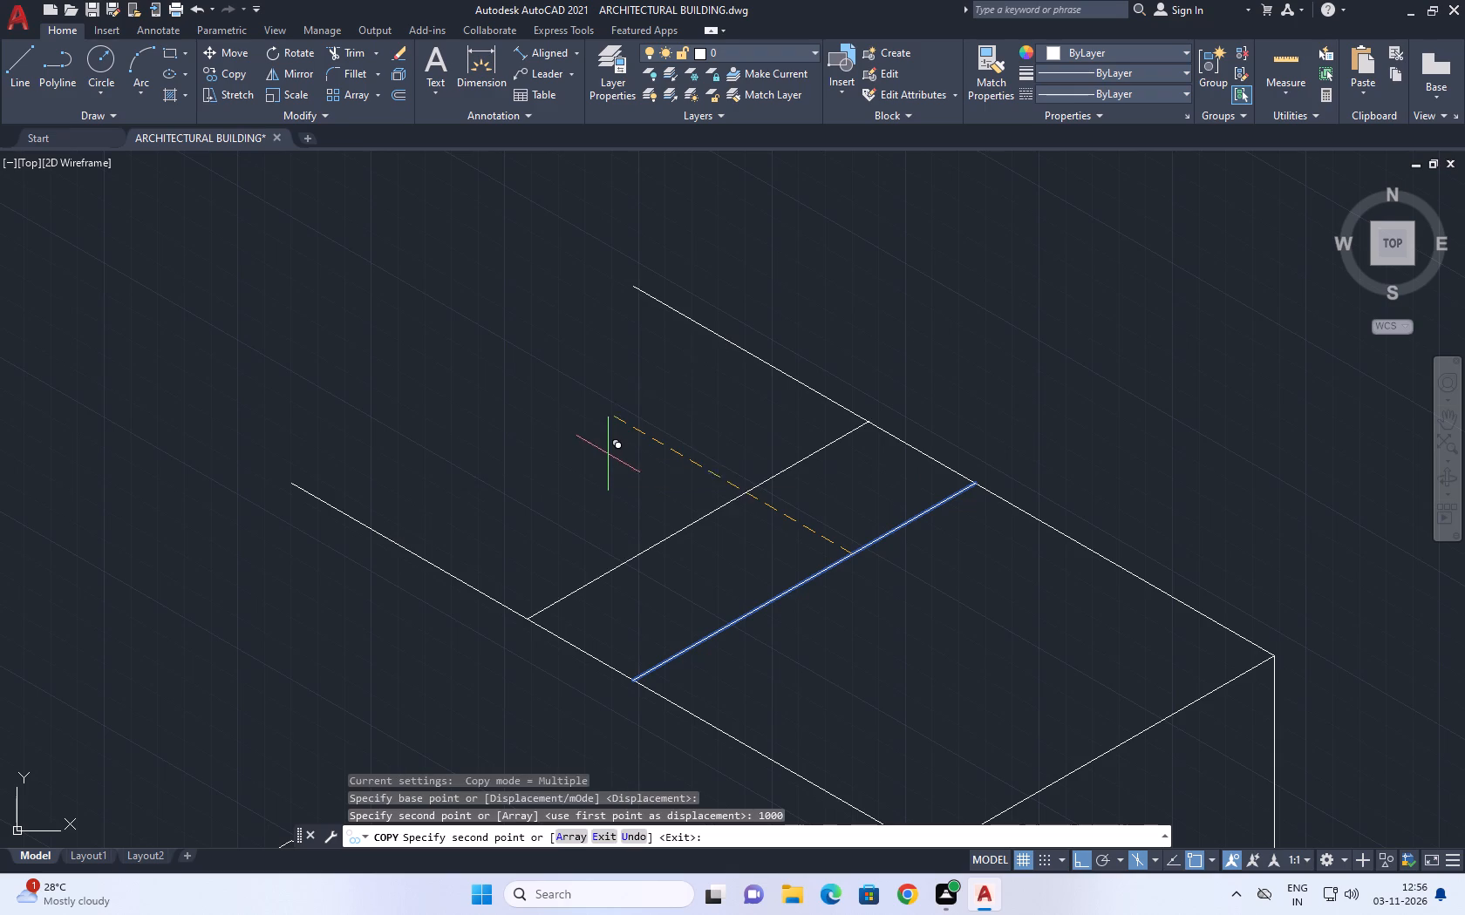
pyautogui.scroll(-1, 929, 532)
pyautogui.hotkey('ctrl', 'z')
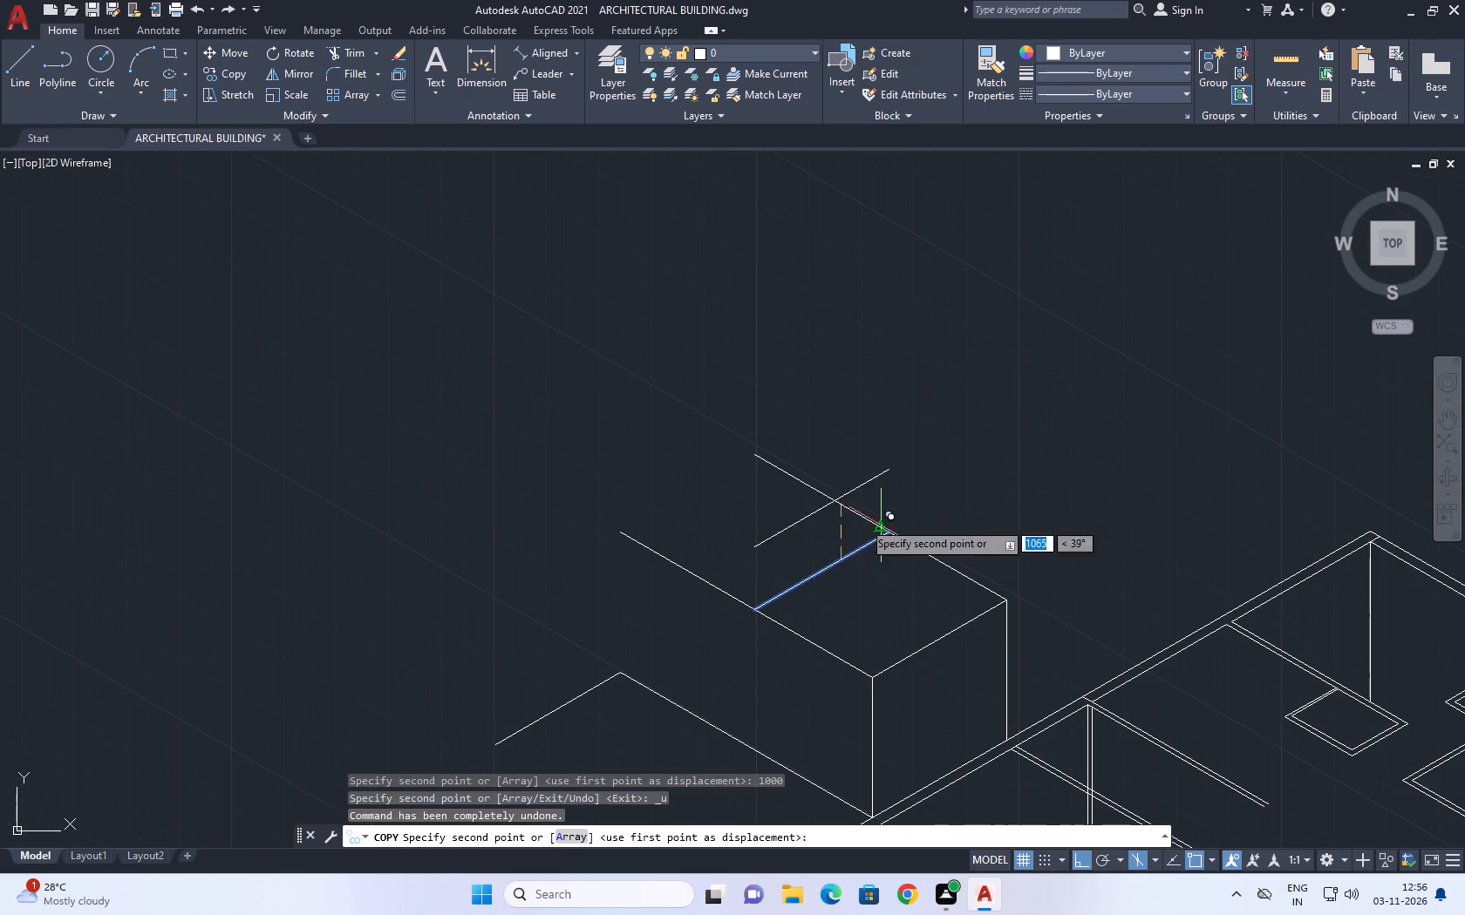
pyautogui.moveTo(729, 512); pyautogui.dragTo(816, 535, button='middle')
pyautogui.scroll(-2, 831, 533)
pyautogui.scroll(1, 808, 515)
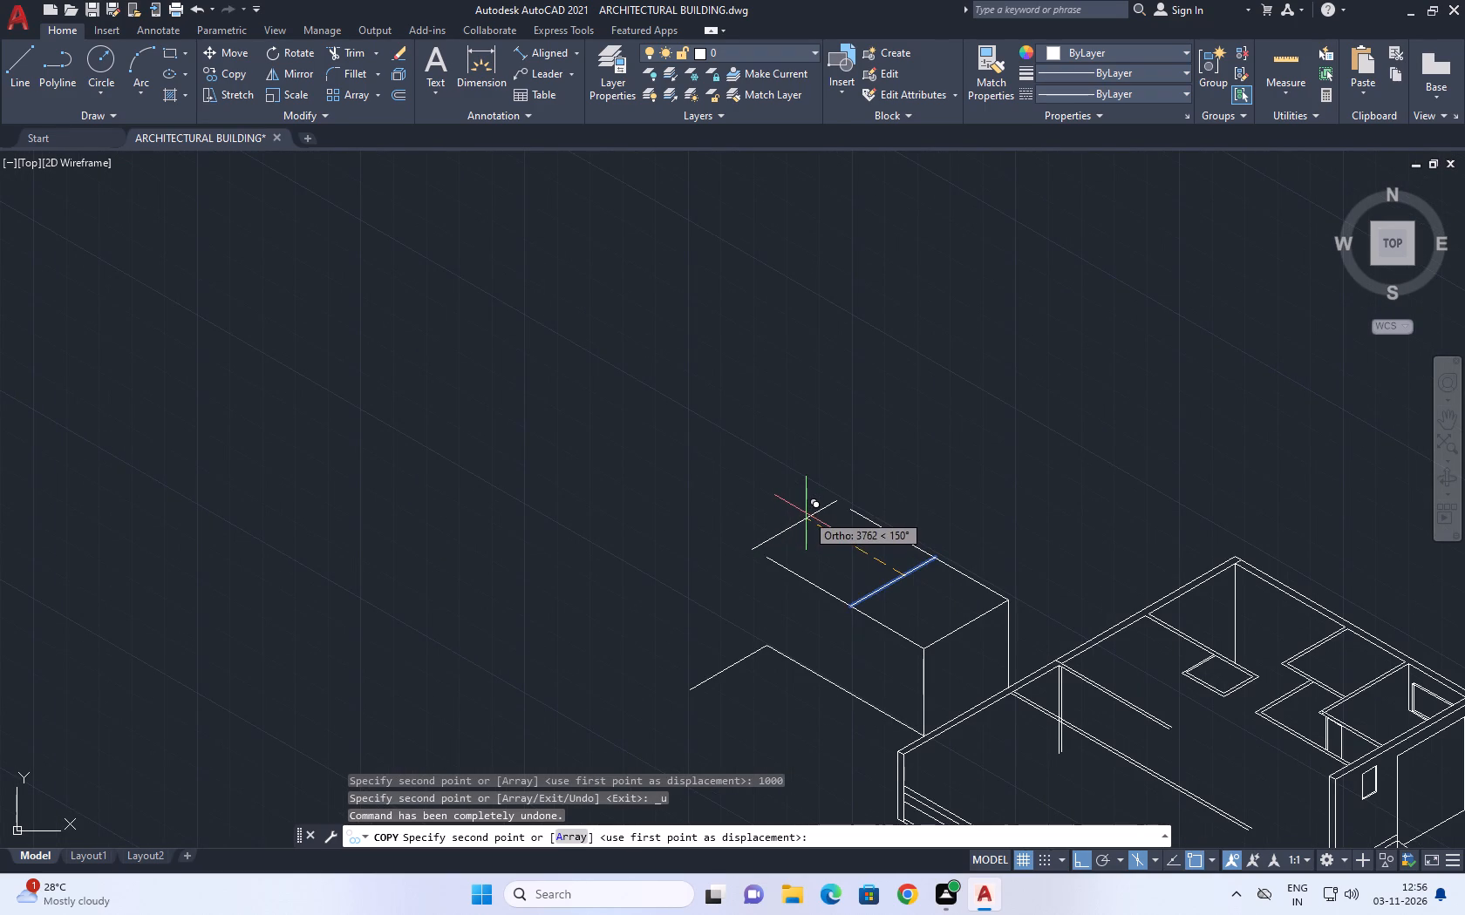
pyautogui.write('280')
pyautogui.press('0')
pyautogui.press('Return')
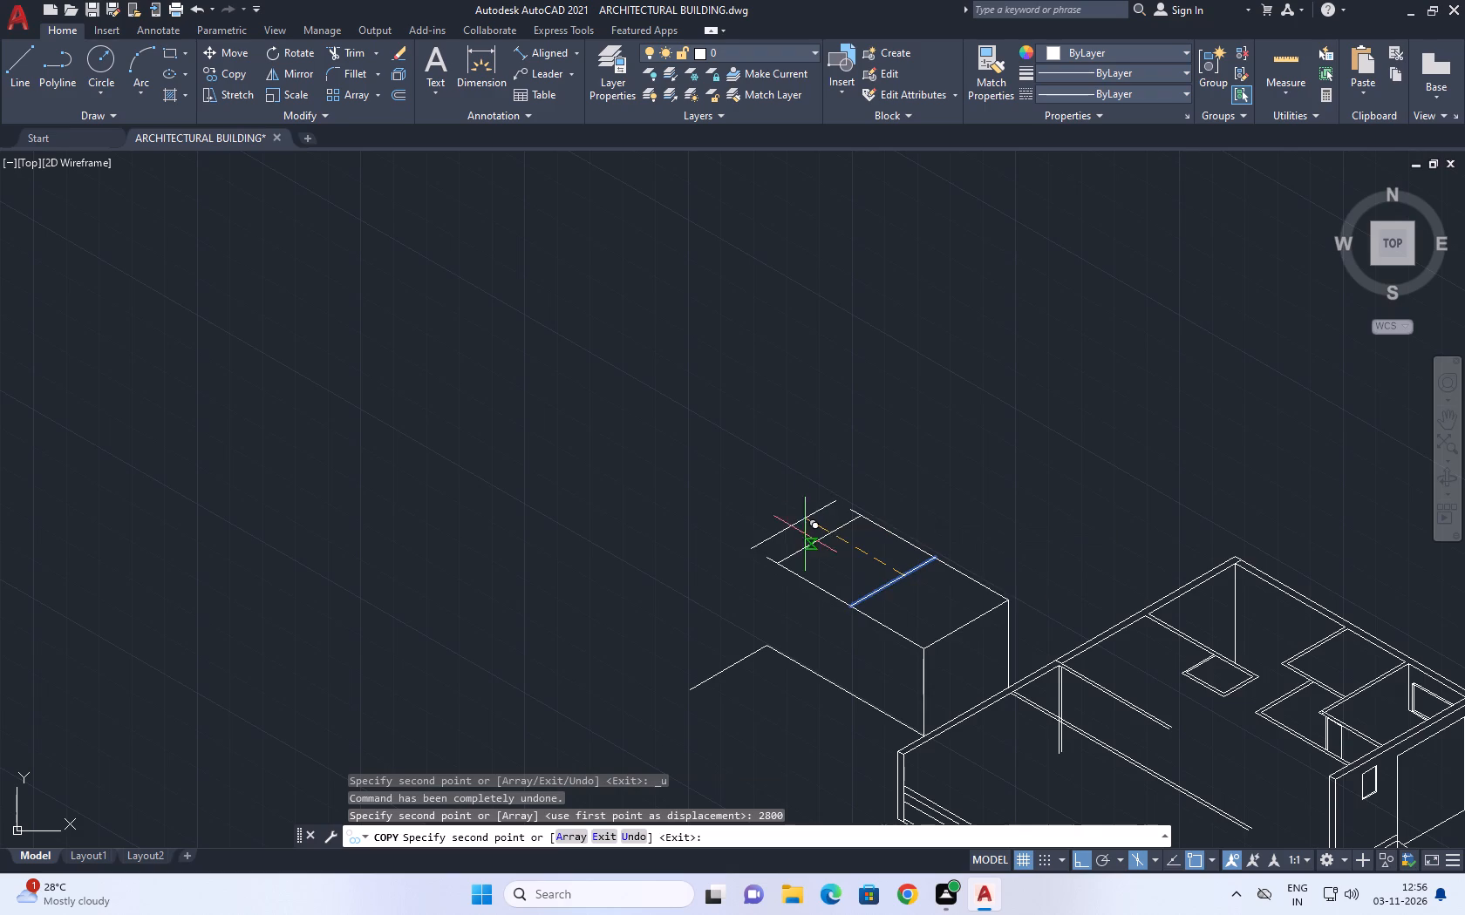
pyautogui.scroll(2, 759, 537)
pyautogui.press('Escape')
# Copy the outermost cross line another 2800 outward along the 150° direction.
pyautogui.click(867, 566)
pyautogui.click(858, 586)
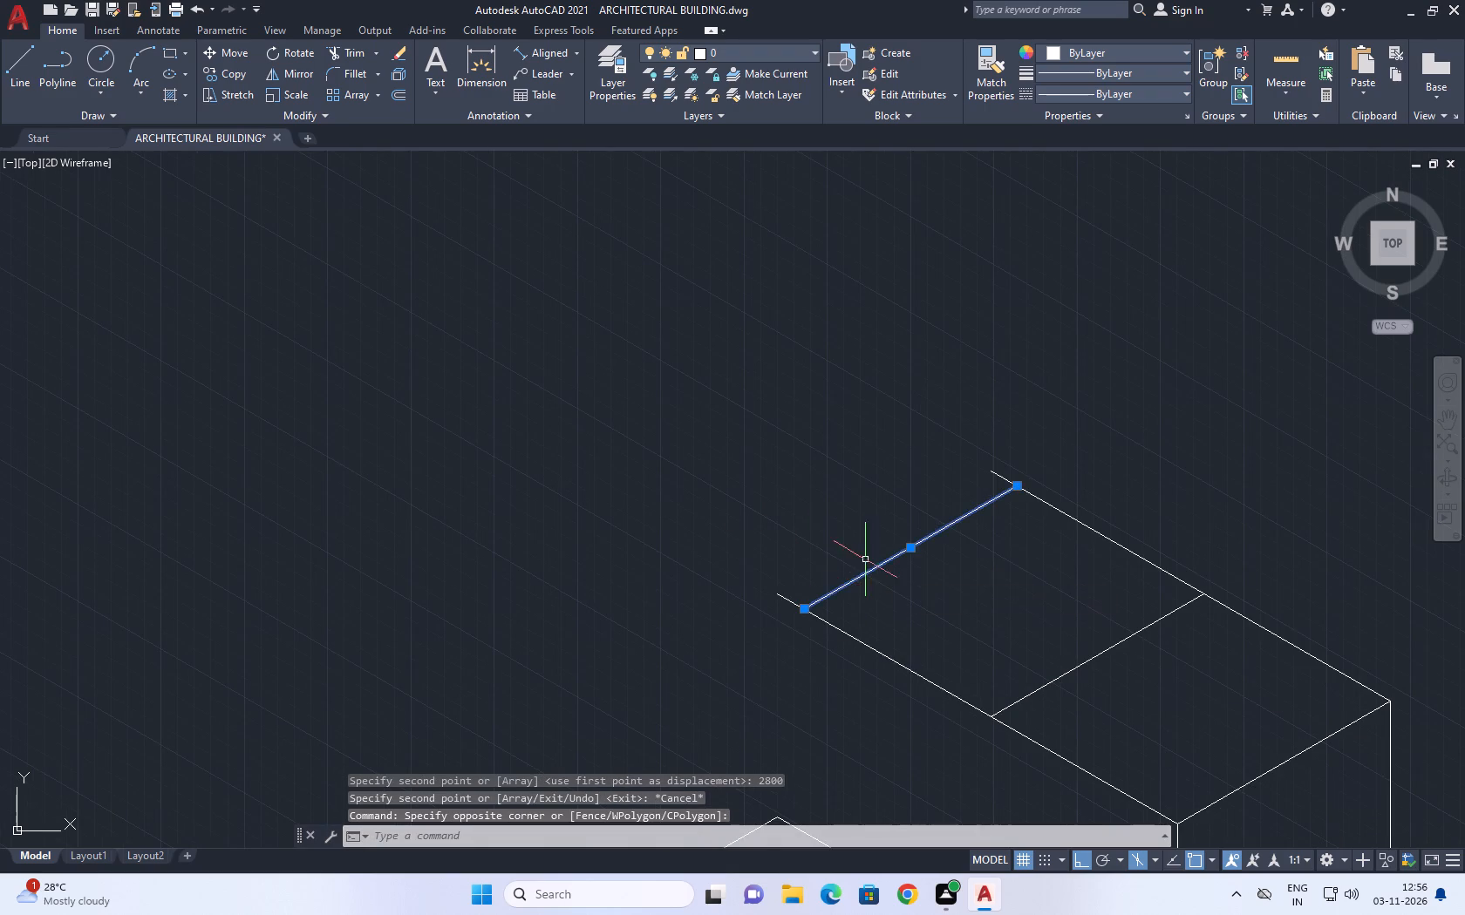
pyautogui.moveTo(882, 579); pyautogui.dragTo(903, 616, button='middle')
pyautogui.press('c')
pyautogui.press('o')
pyautogui.press('space')
pyautogui.click(1001, 620)
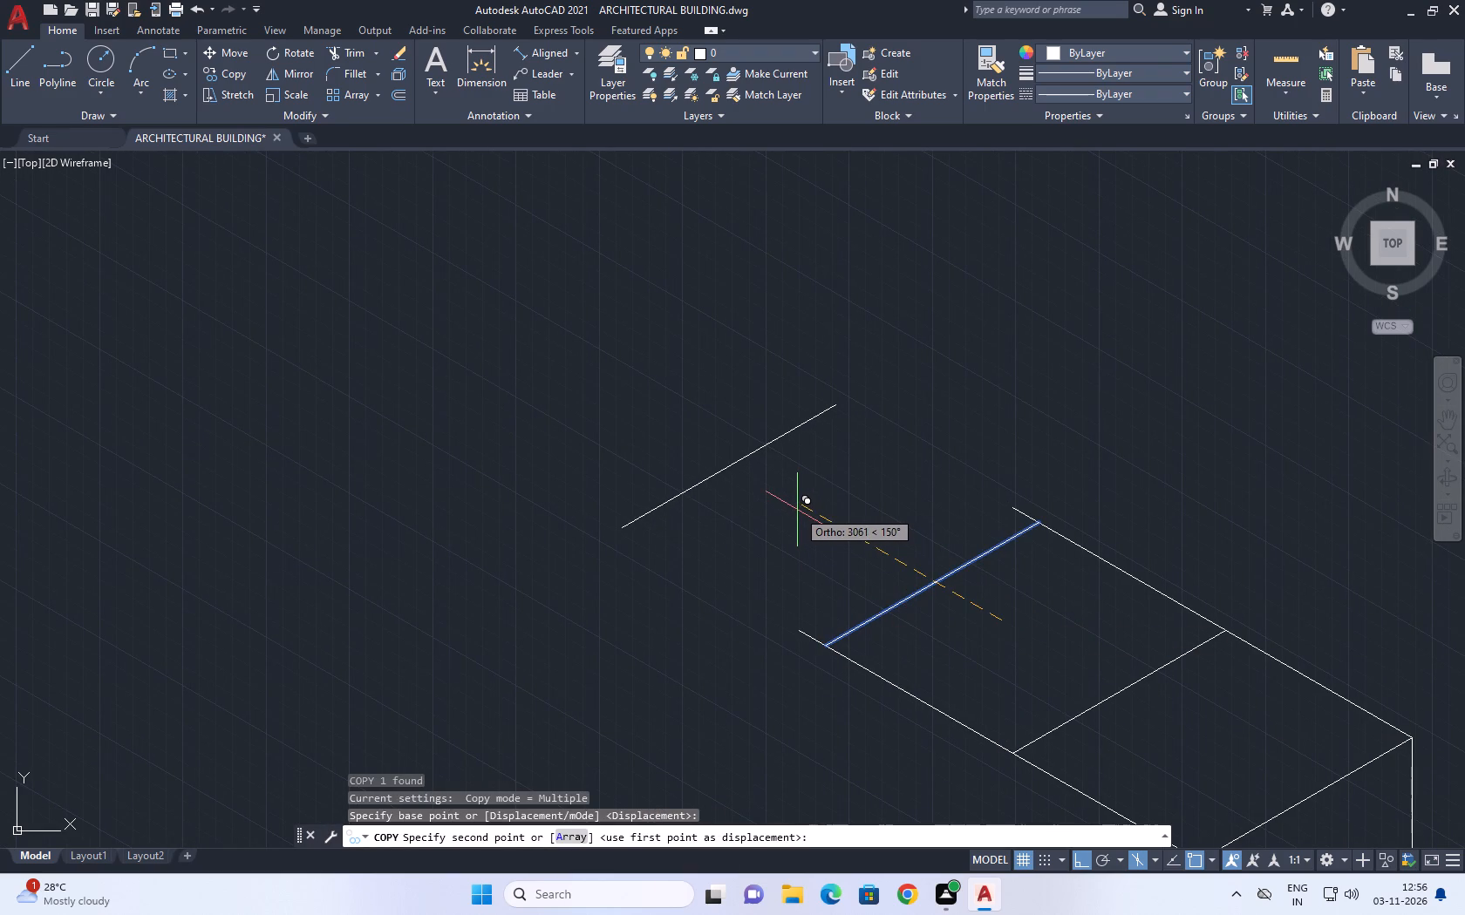
pyautogui.write('280')
pyautogui.press('0')
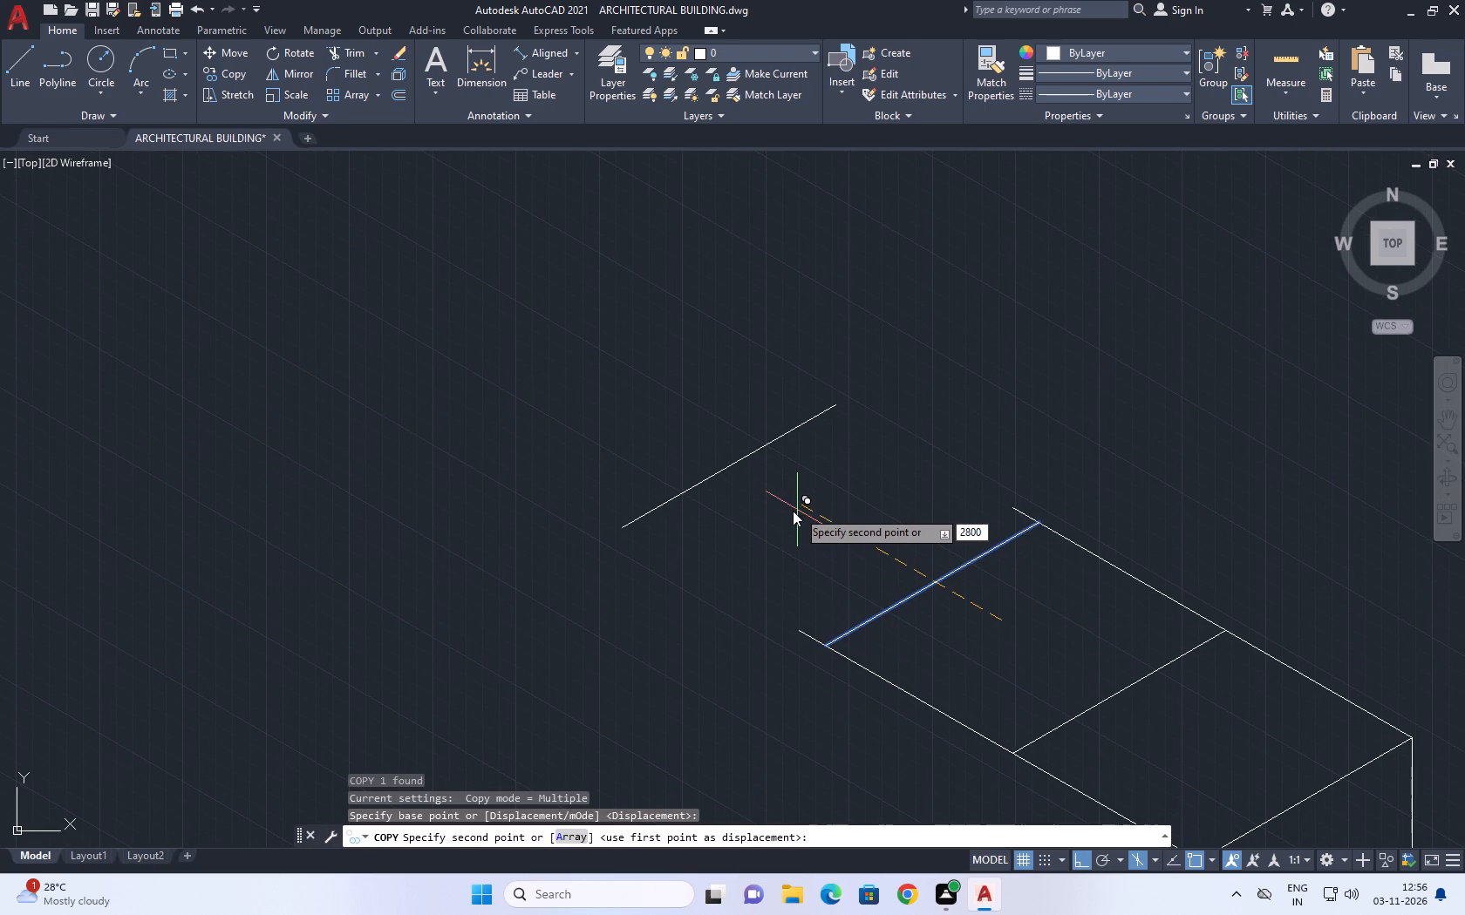
pyautogui.press('Return')
pyautogui.press('Escape')
# Join the front and rear long top edges to the outermost cross line with radius 0 Fillet corners.
pyautogui.moveTo(872, 536); pyautogui.dragTo(889, 554, button='middle')
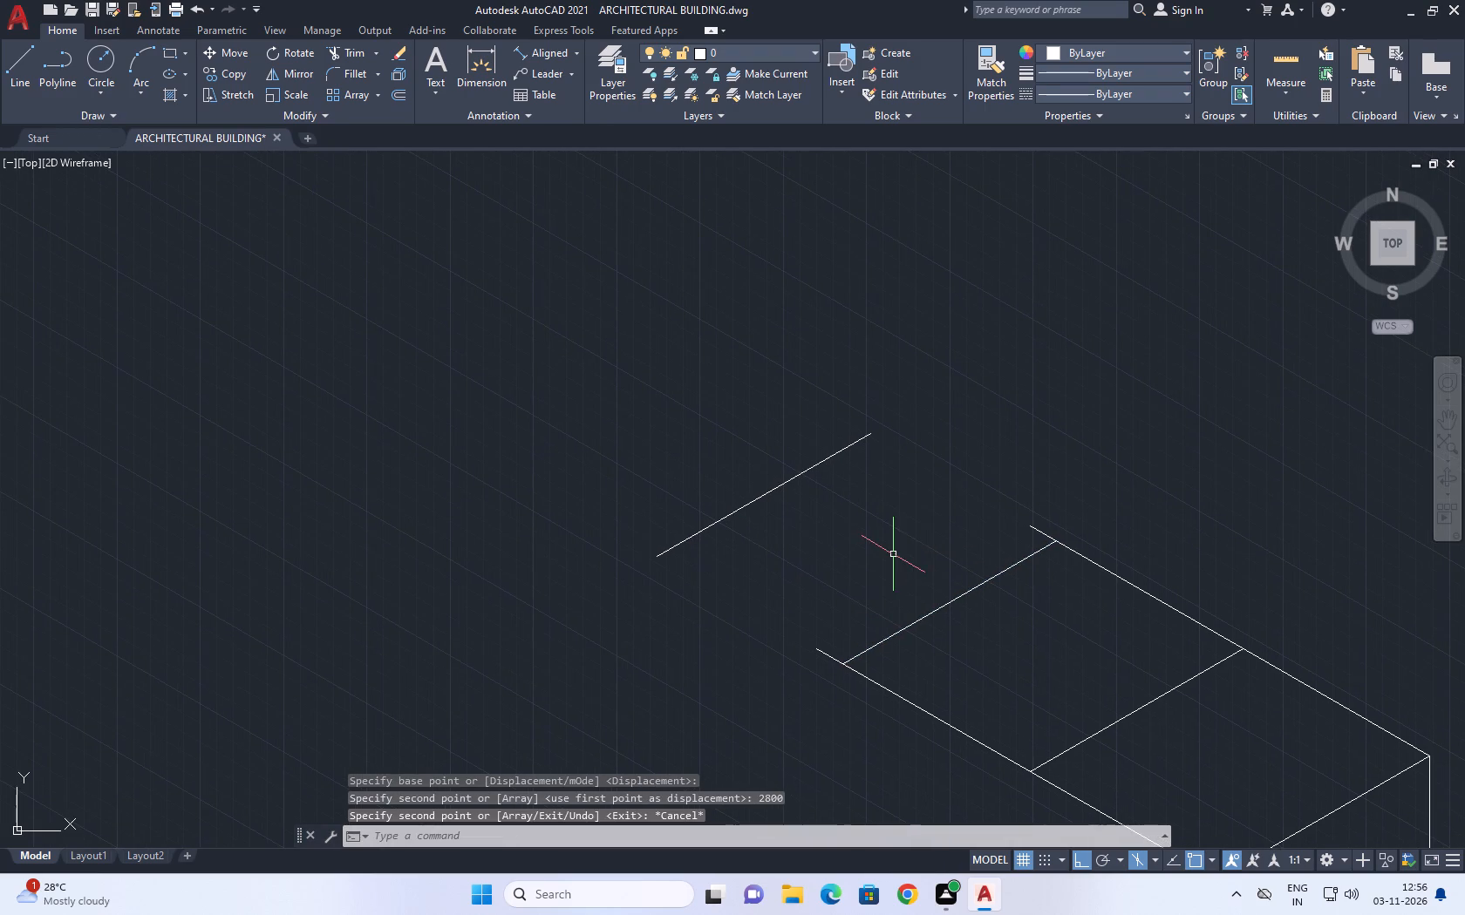
pyautogui.press('f')
pyautogui.press('space')
pyautogui.click(829, 658)
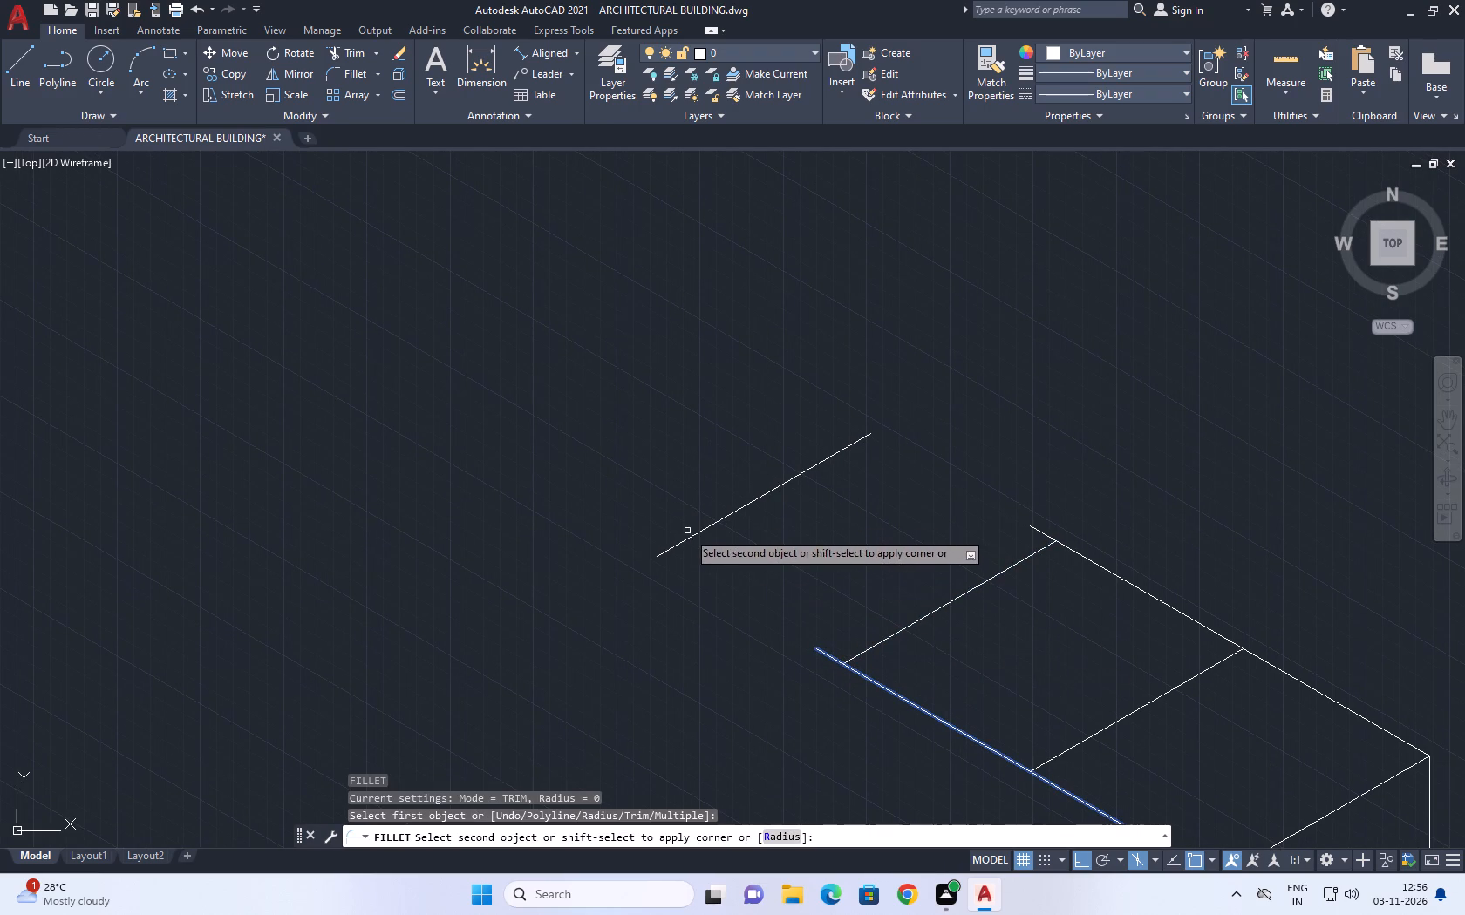
pyautogui.click(692, 533)
pyautogui.press('space')
pyautogui.click(824, 457)
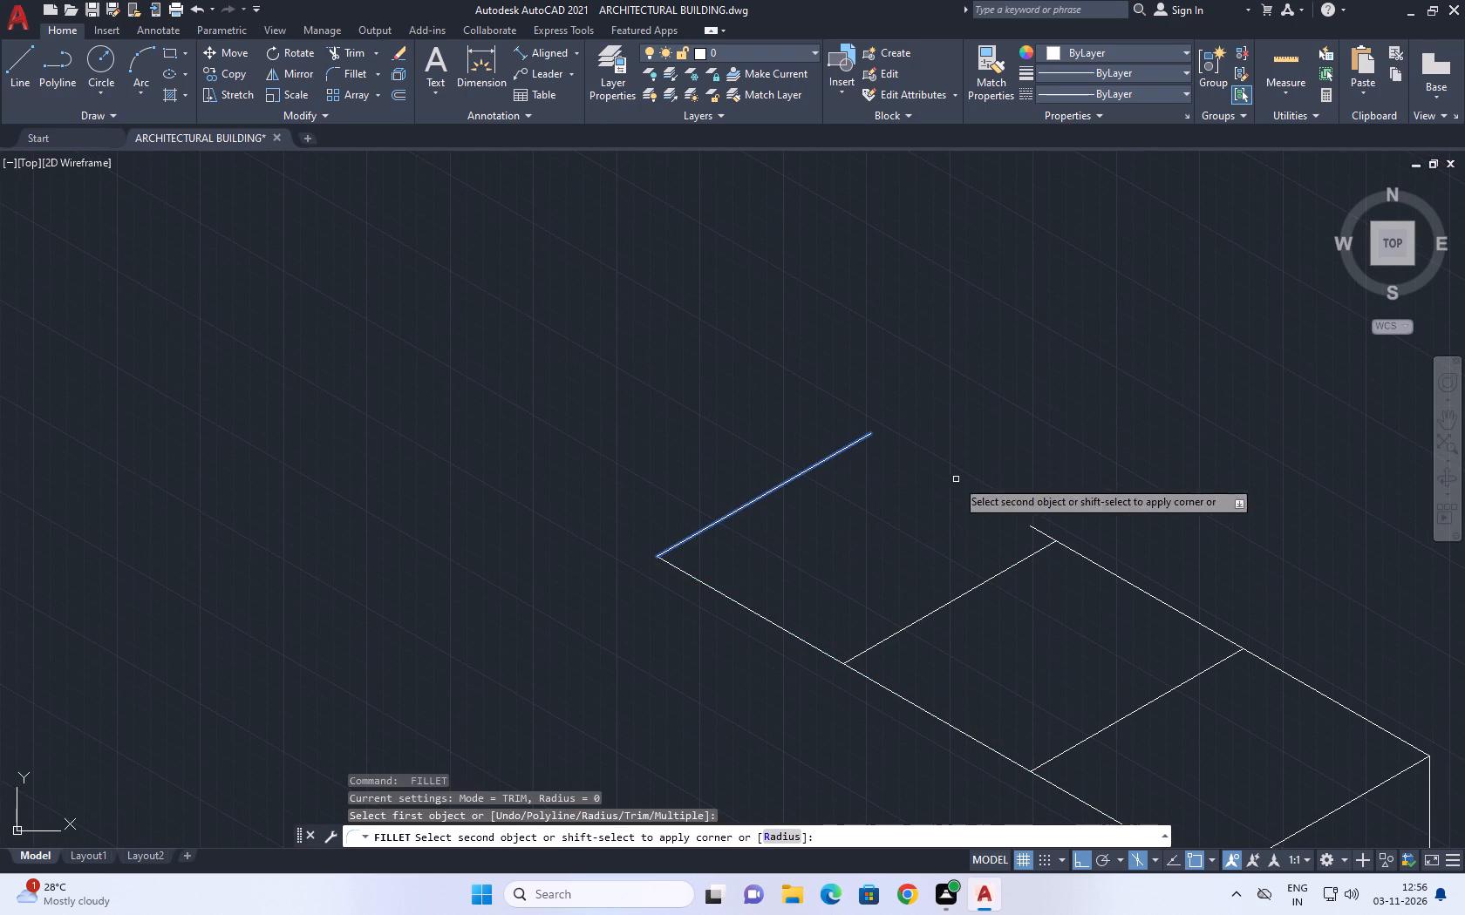
pyautogui.click(1039, 533)
pyautogui.scroll(-2, 991, 488)
pyautogui.press('Escape')
# Erase the intermediate cross line nearest the house on the box's top face.
pyautogui.scroll(2, 1000, 579)
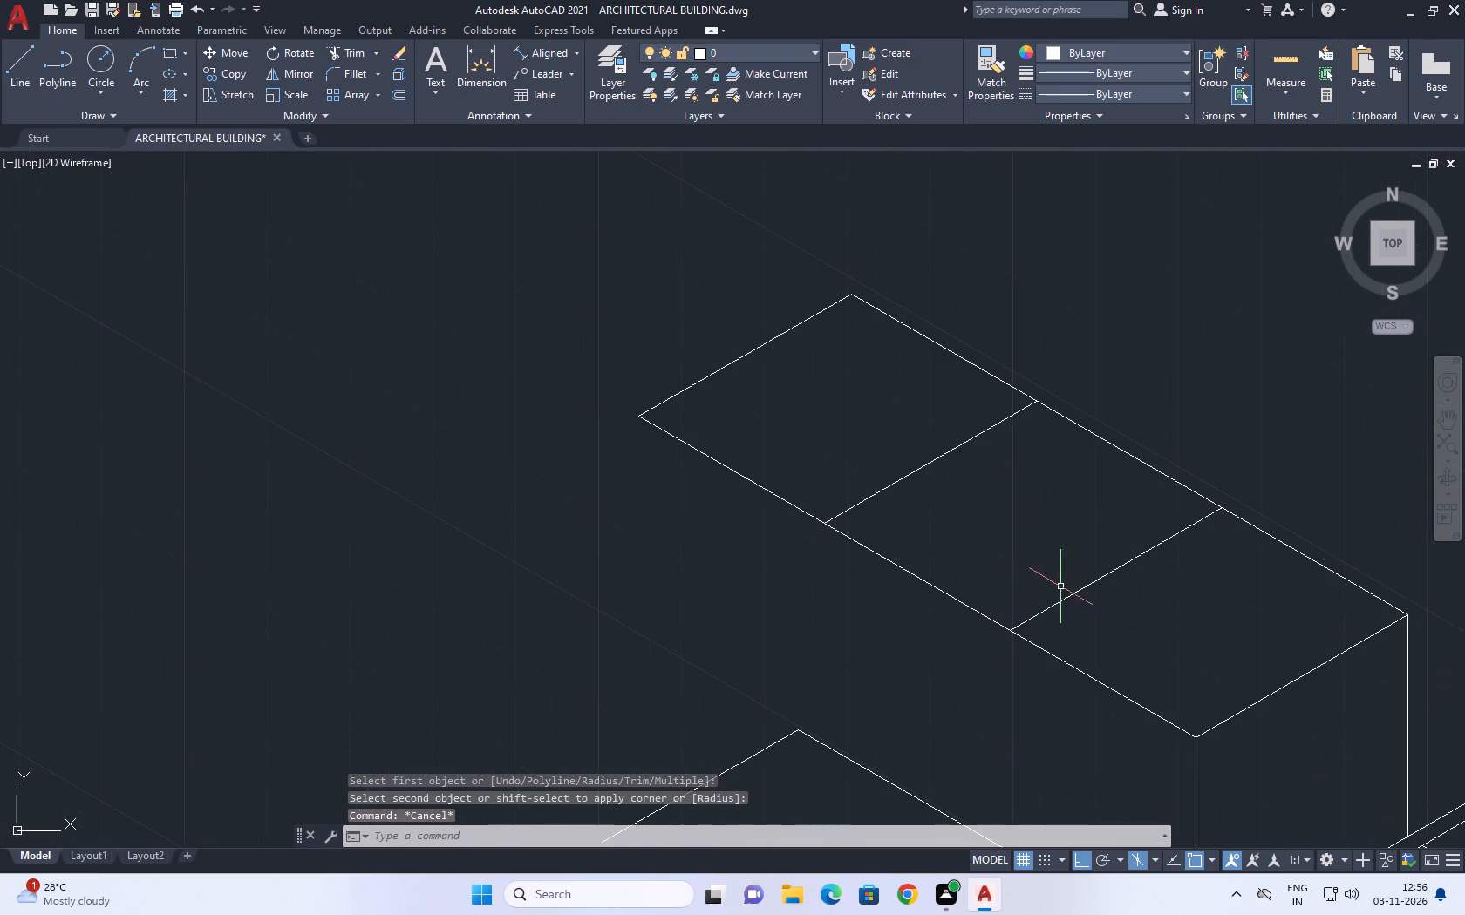
pyautogui.click(1080, 597)
pyautogui.click(1039, 558)
pyautogui.press('Delete')
# Draw a vertical line down from the remaining cross line's front end to below the base line.
pyautogui.scroll(-1, 1050, 583)
pyautogui.moveTo(945, 693); pyautogui.dragTo(984, 622, button='middle')
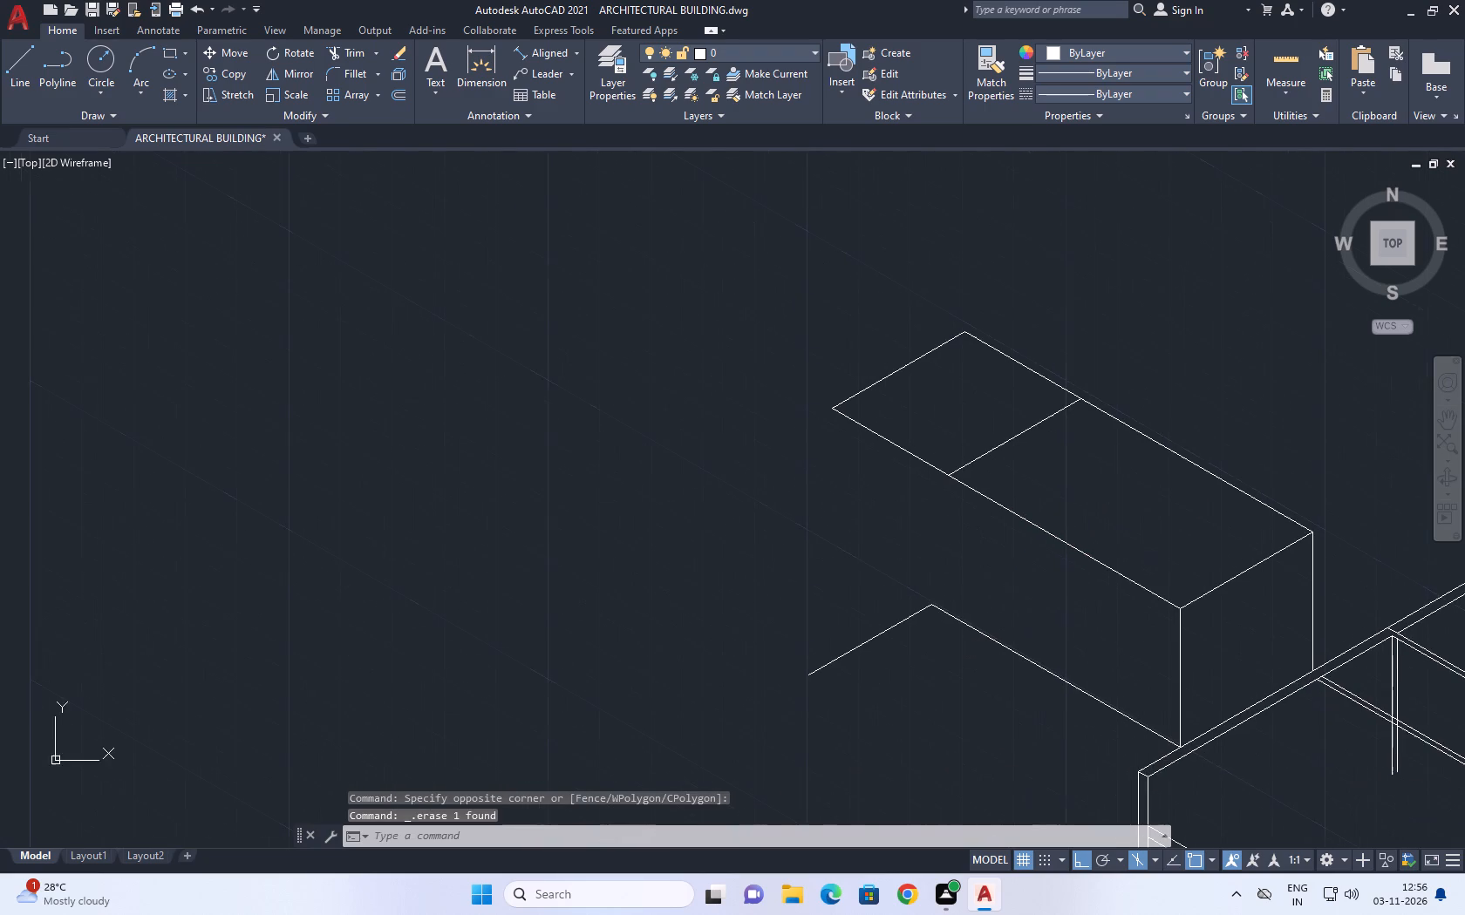
pyautogui.write('l')
pyautogui.press('space')
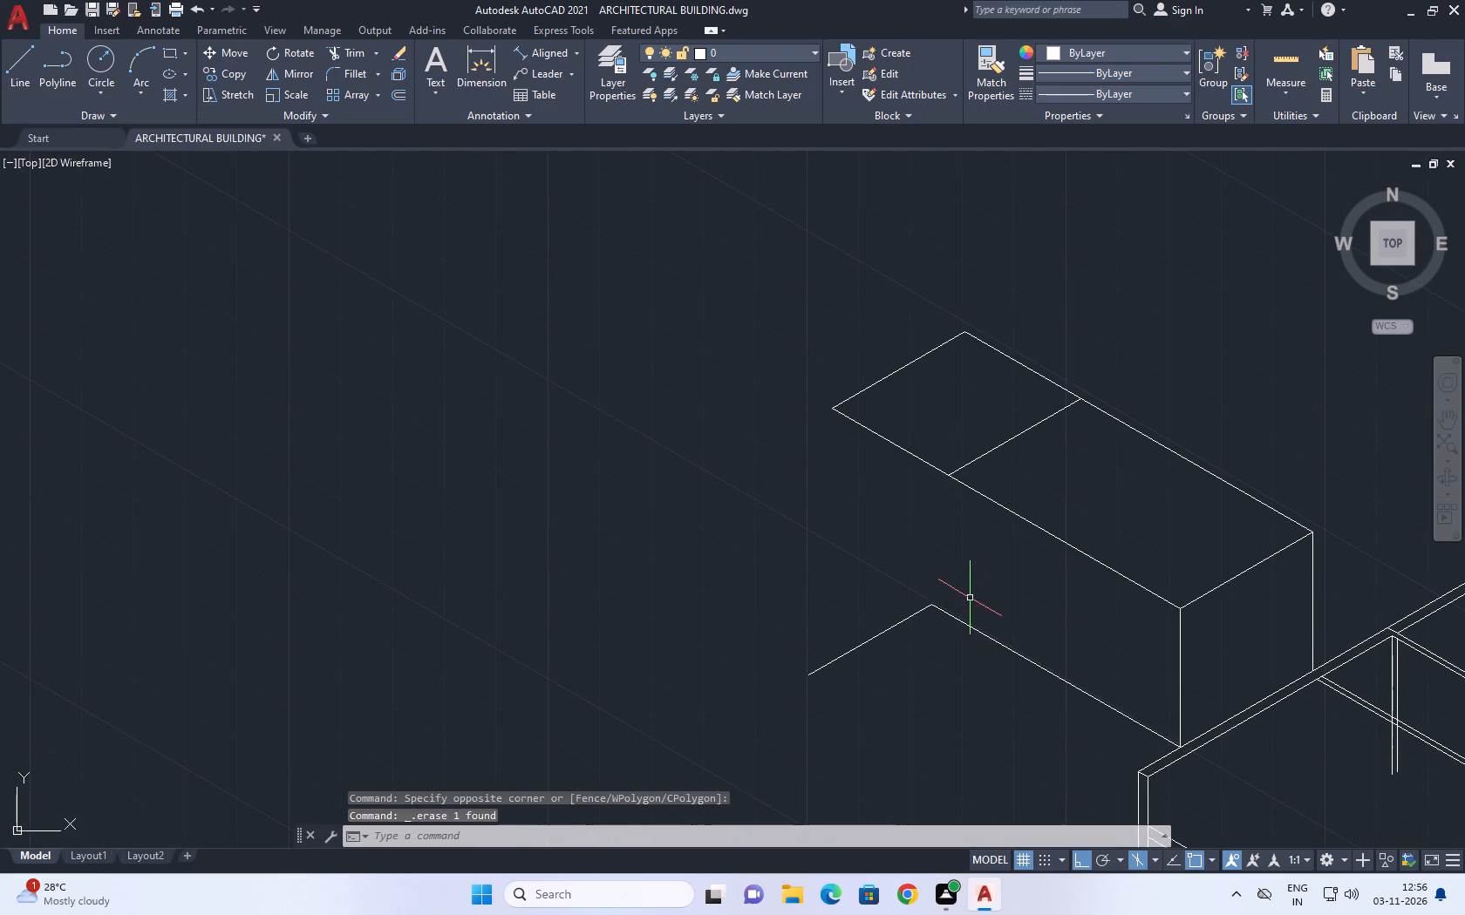
pyautogui.click(951, 472)
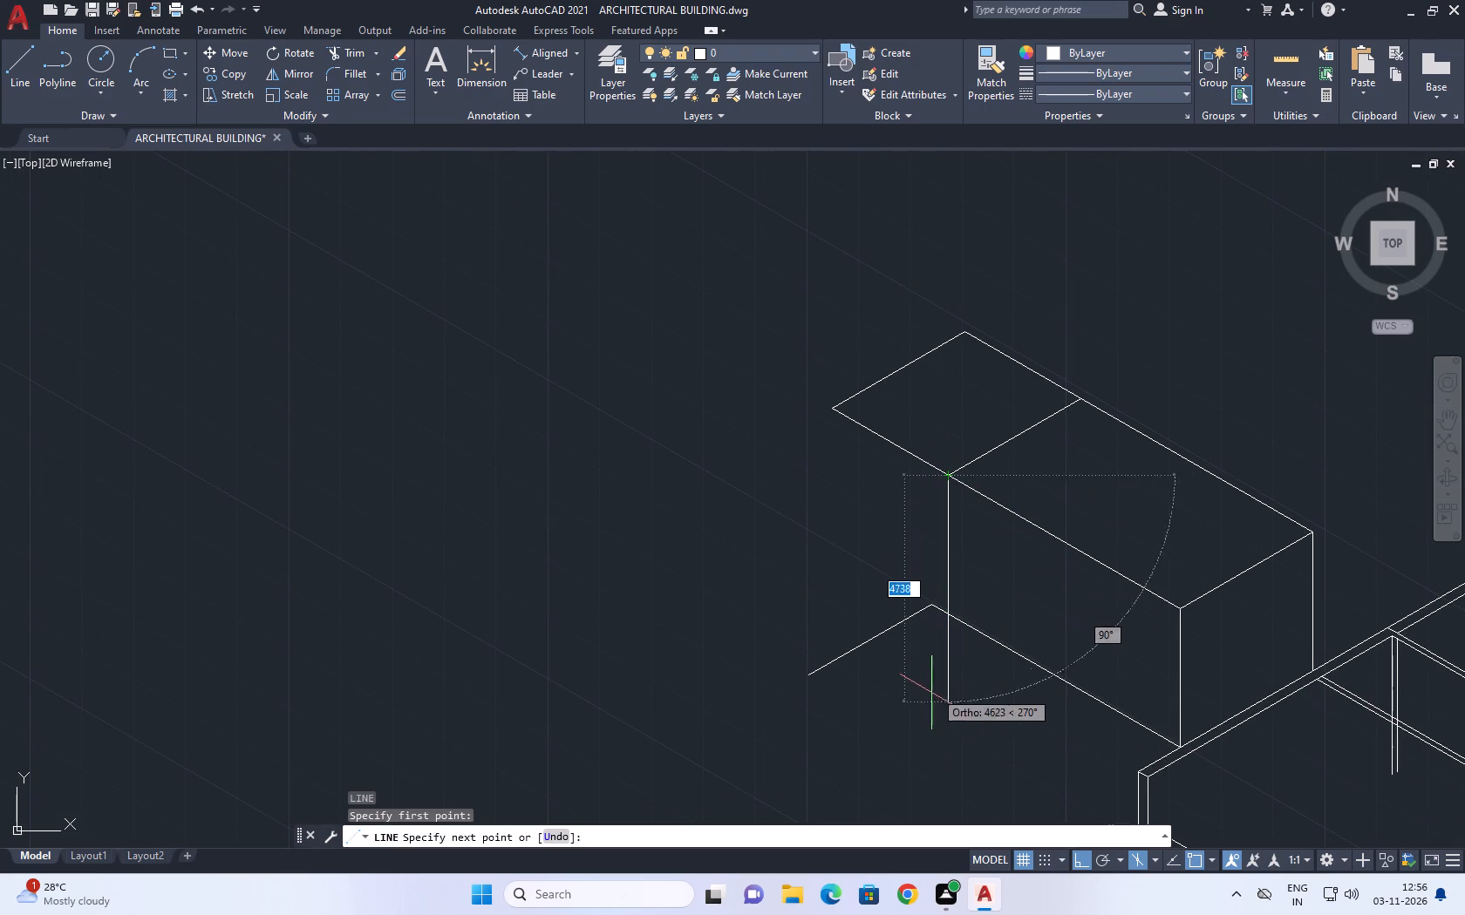
pyautogui.click(929, 718)
pyautogui.press('Escape')
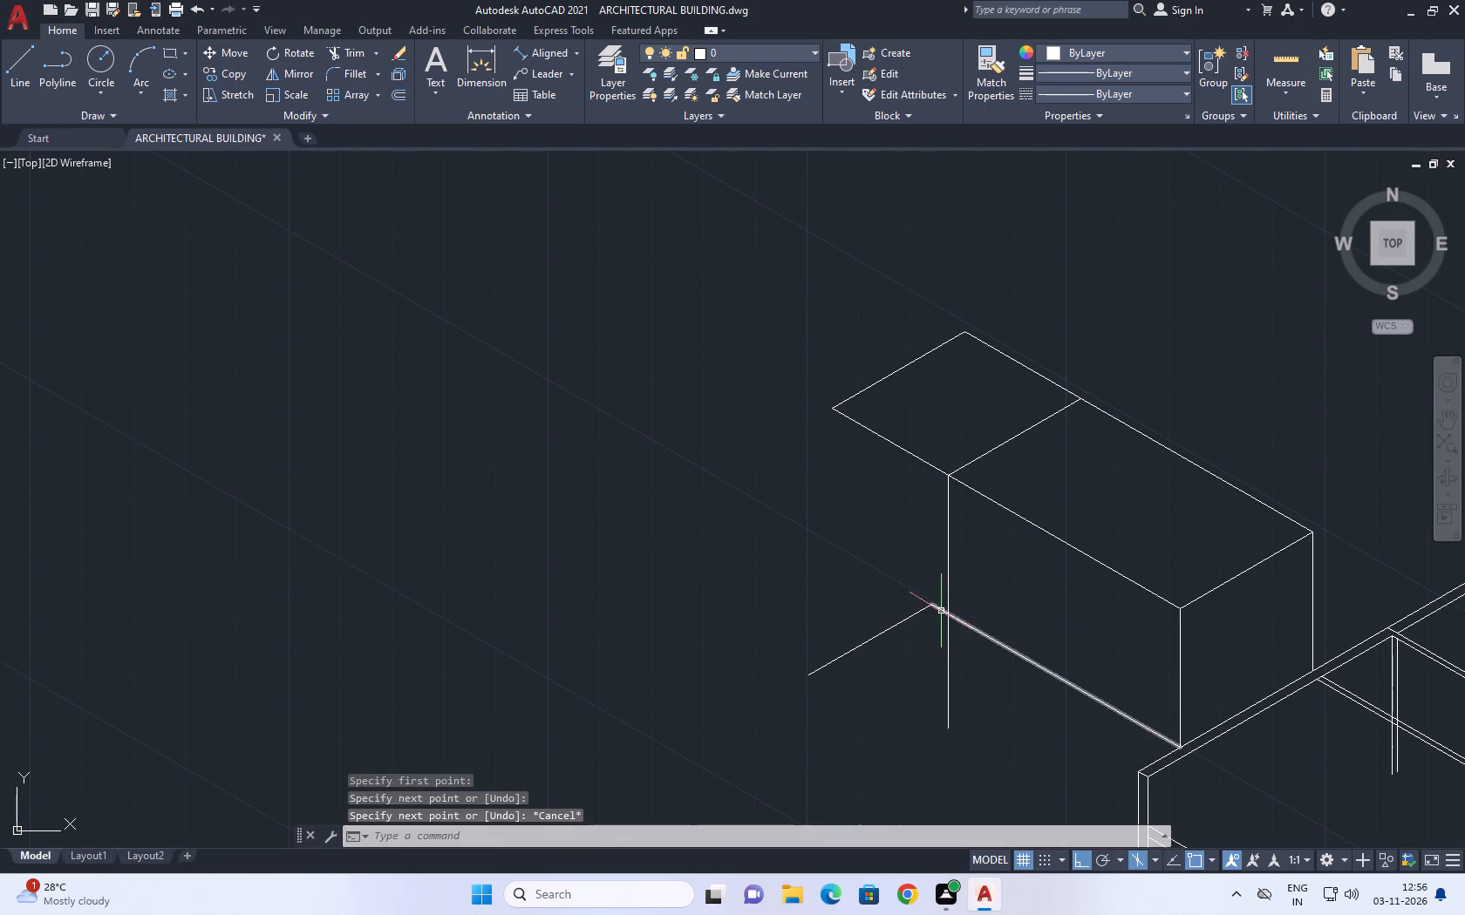
# Stretch the outer end of the front base line back to its intersection with the new vertical.
pyautogui.click(941, 611)
pyautogui.scroll(2, 934, 611)
pyautogui.click(928, 593)
pyautogui.press('Escape')
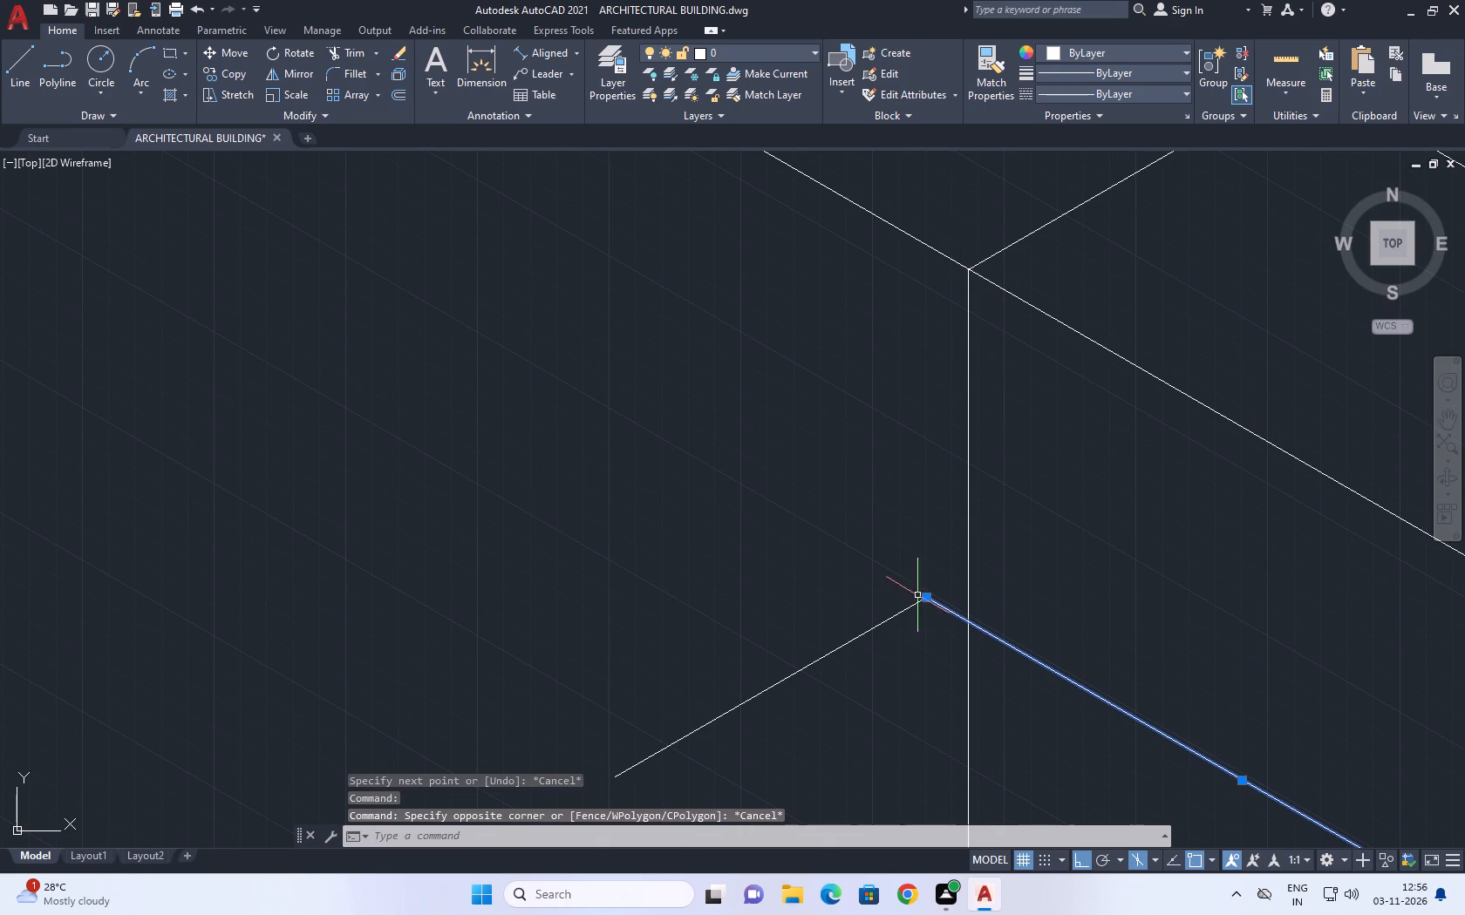
pyautogui.click(930, 597)
pyautogui.click(929, 595)
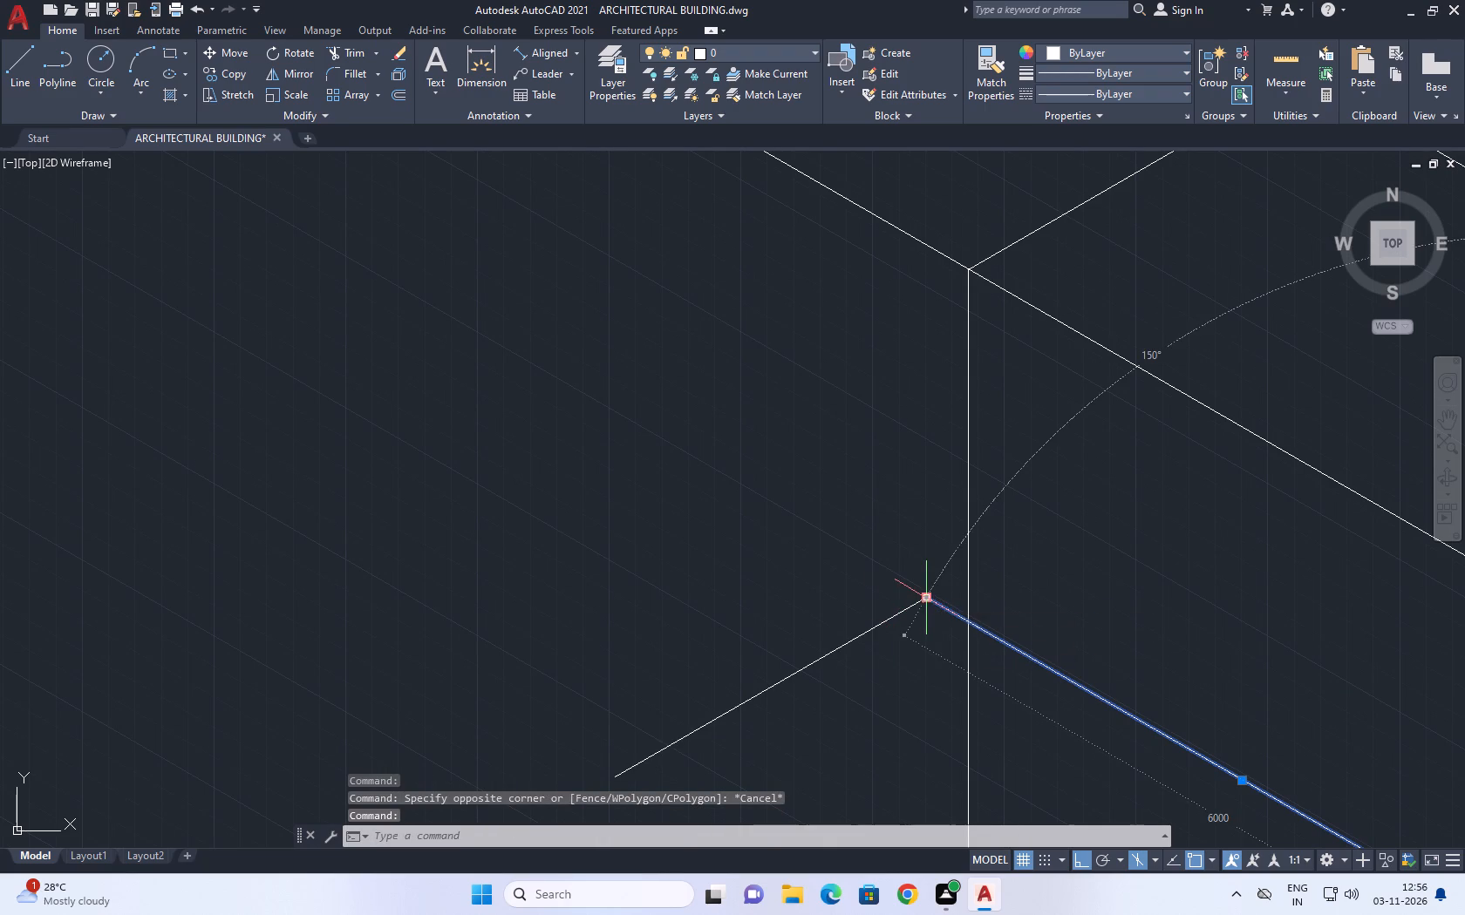
pyautogui.click(925, 598)
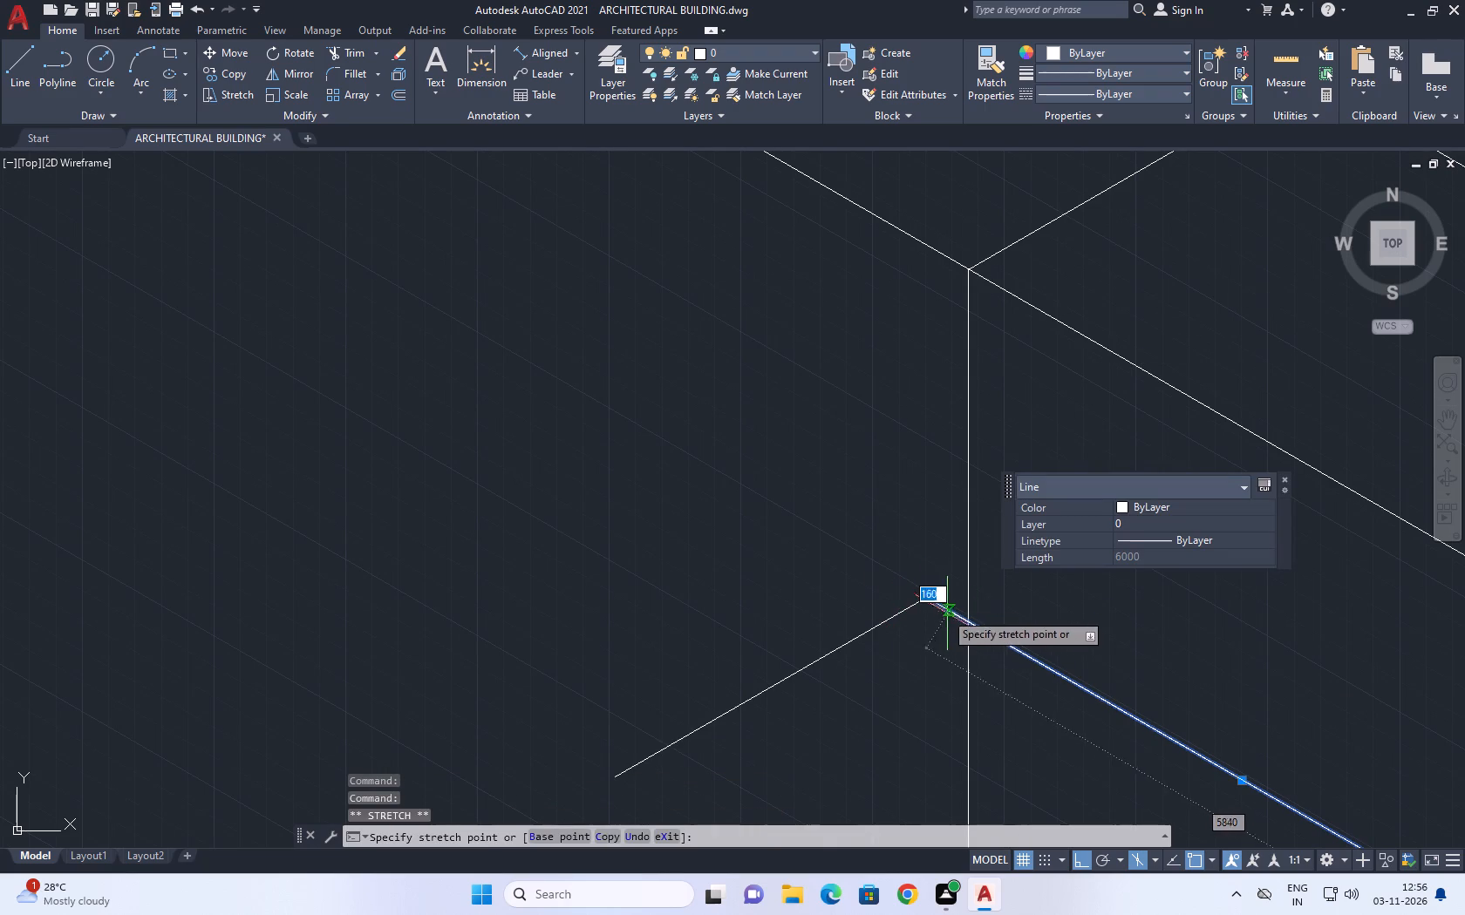
pyautogui.click(968, 622)
pyautogui.press('Escape')
# Move the loose 210° base line so its upper end meets the front base line's end at the vertical.
pyautogui.moveTo(878, 658); pyautogui.dragTo(864, 648)
pyautogui.click(797, 591)
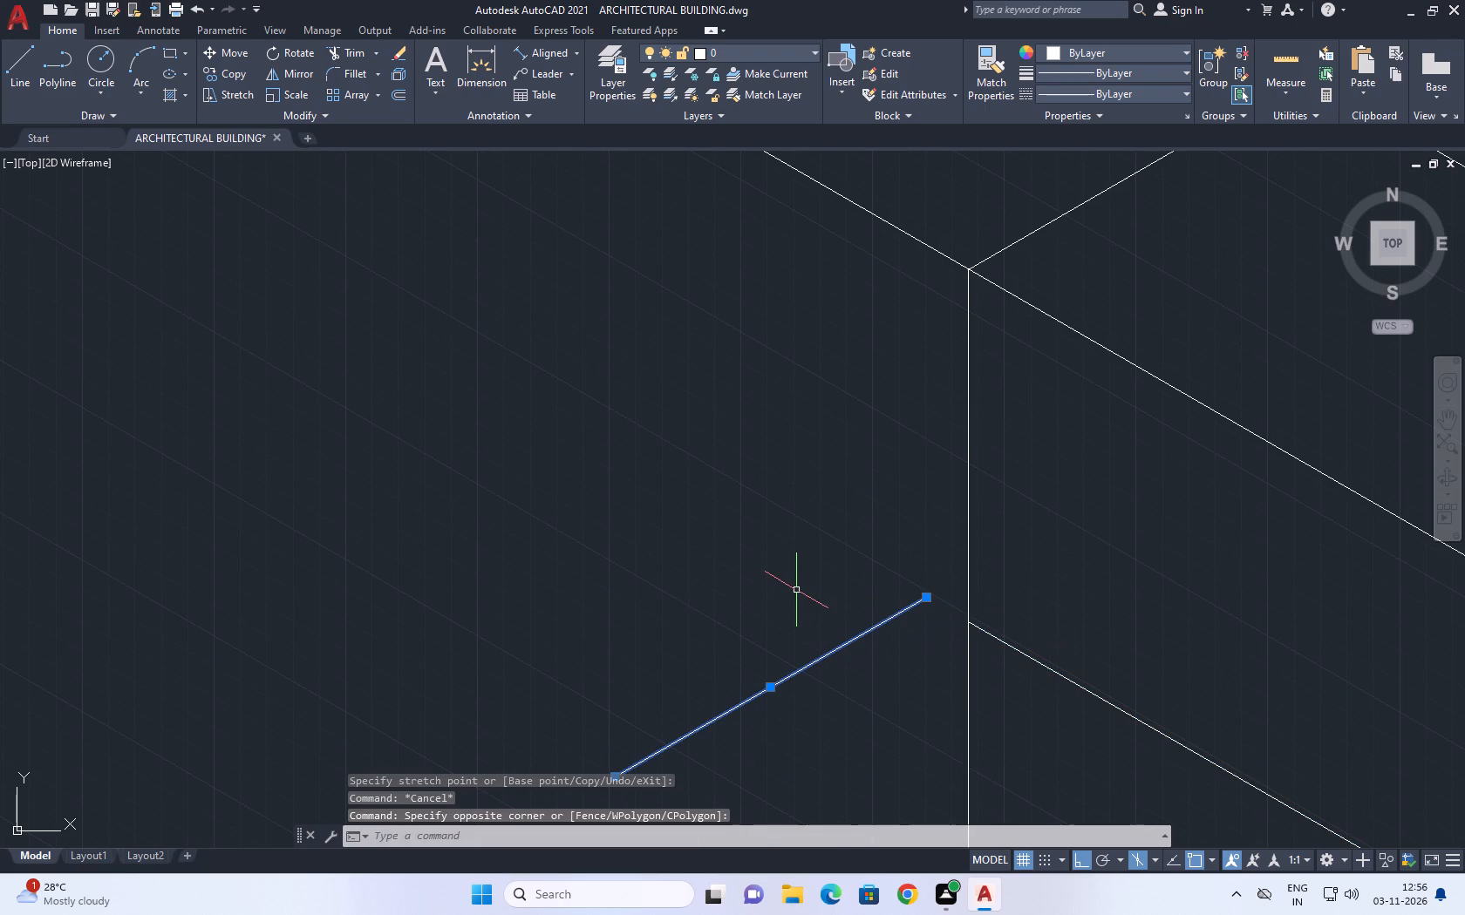
pyautogui.write('m')
pyautogui.press('space')
pyautogui.click(926, 596)
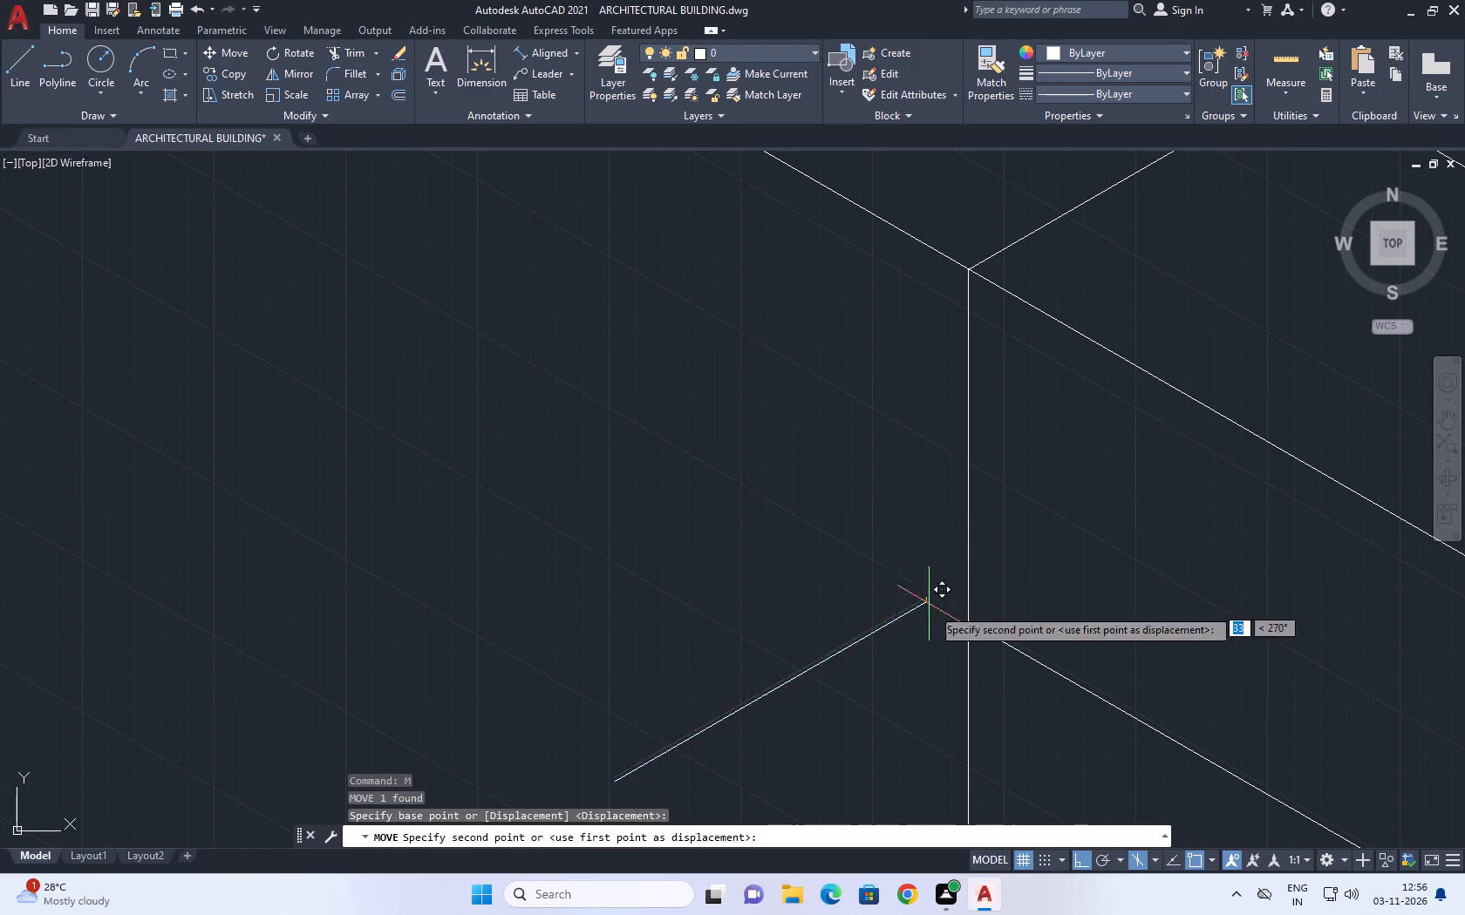
pyautogui.click(967, 625)
pyautogui.scroll(-4, 1019, 613)
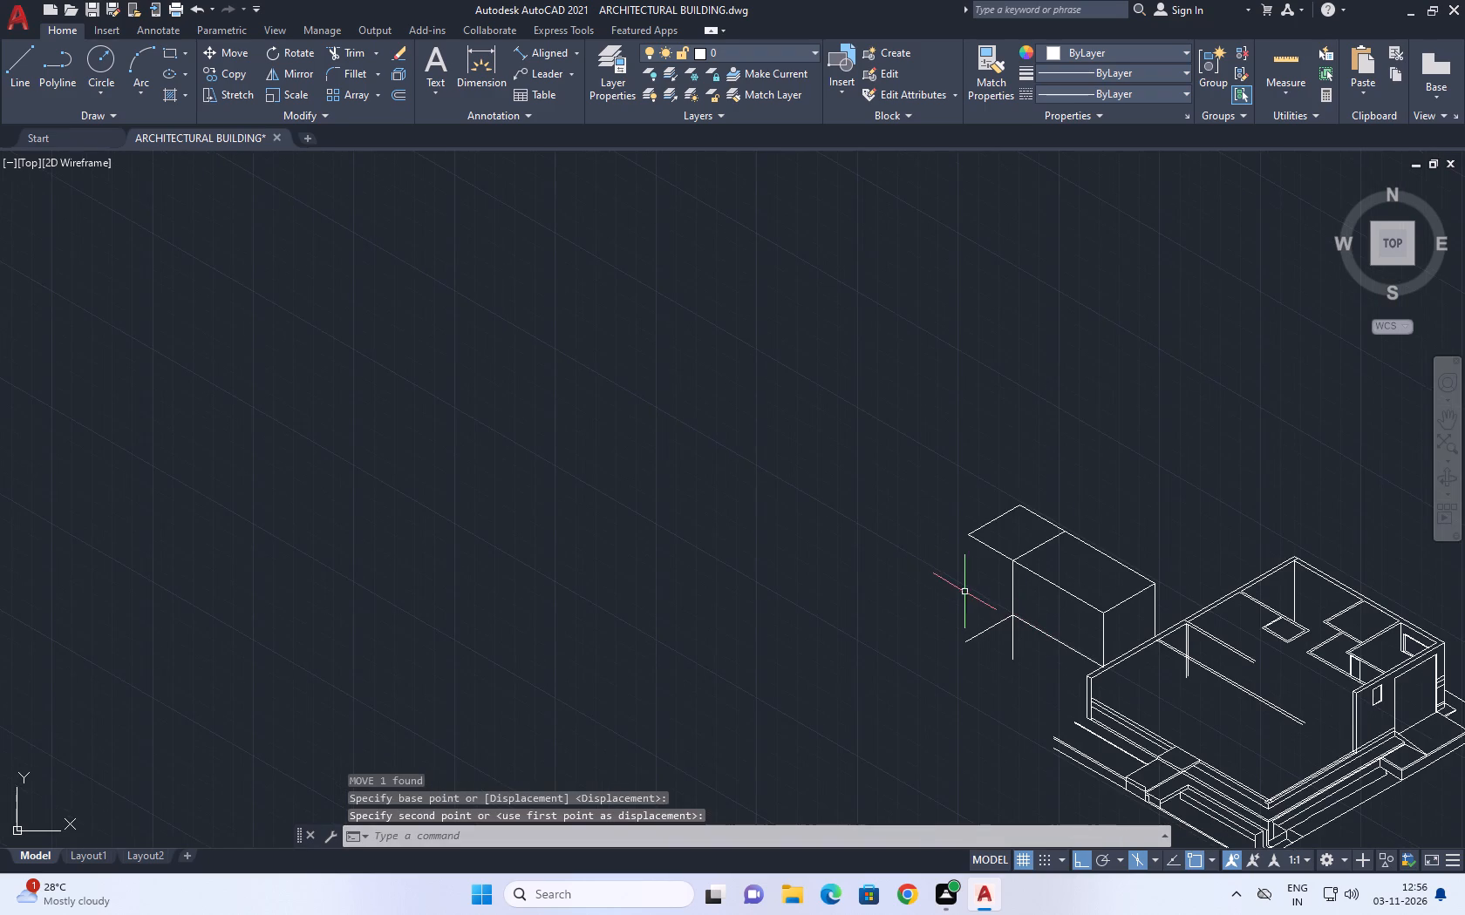
# Stretch the lower end of the box's outer front vertical up to the base line corner.
pyautogui.moveTo(967, 592); pyautogui.dragTo(990, 615, button='middle')
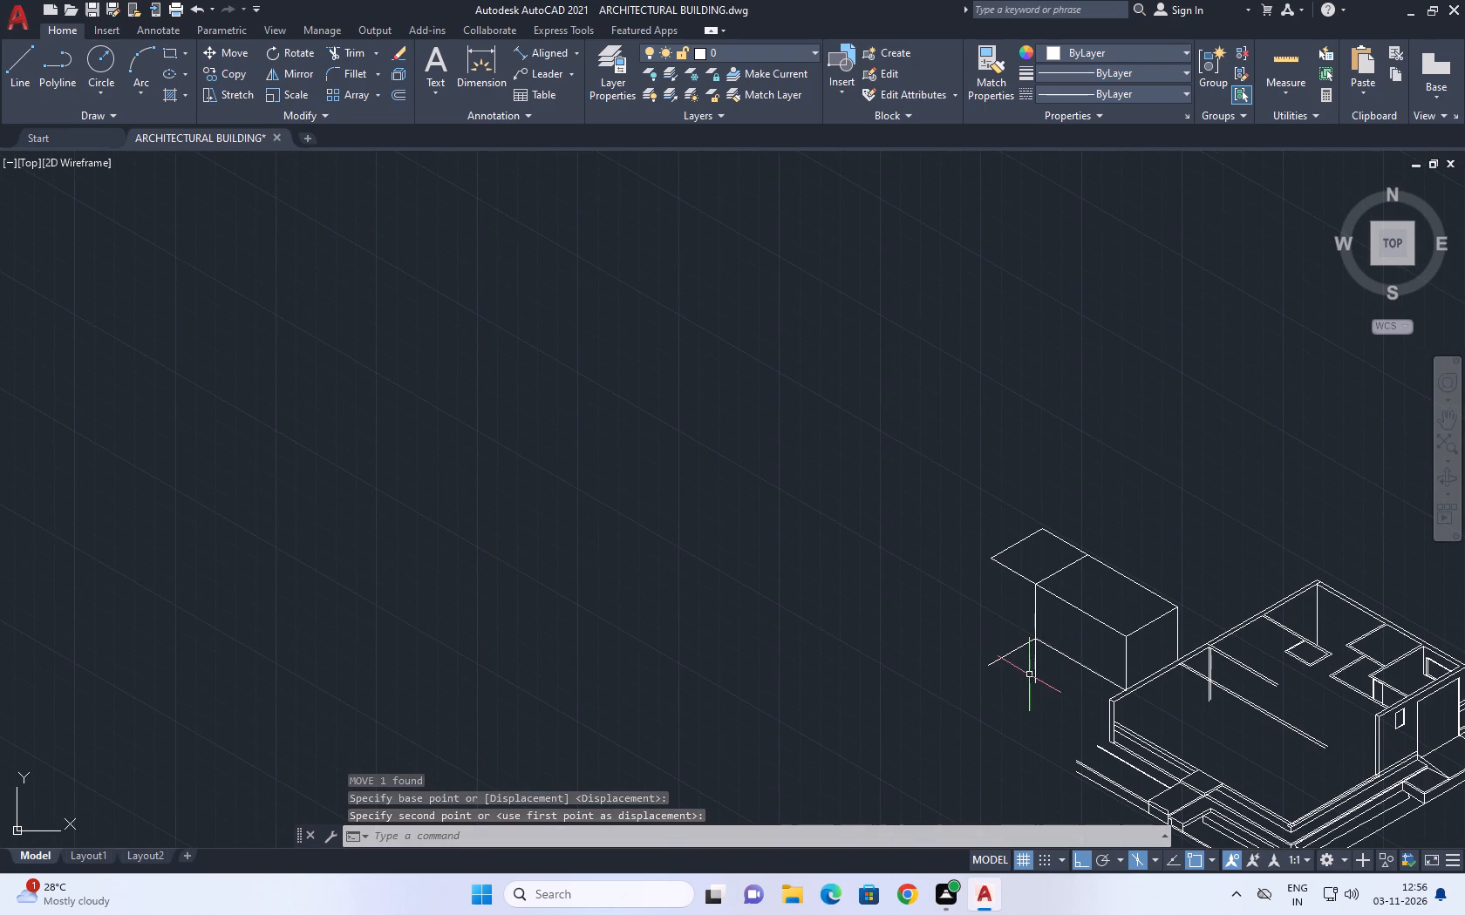
pyautogui.scroll(1, 1039, 670)
pyautogui.click(1036, 668)
pyautogui.click(1022, 671)
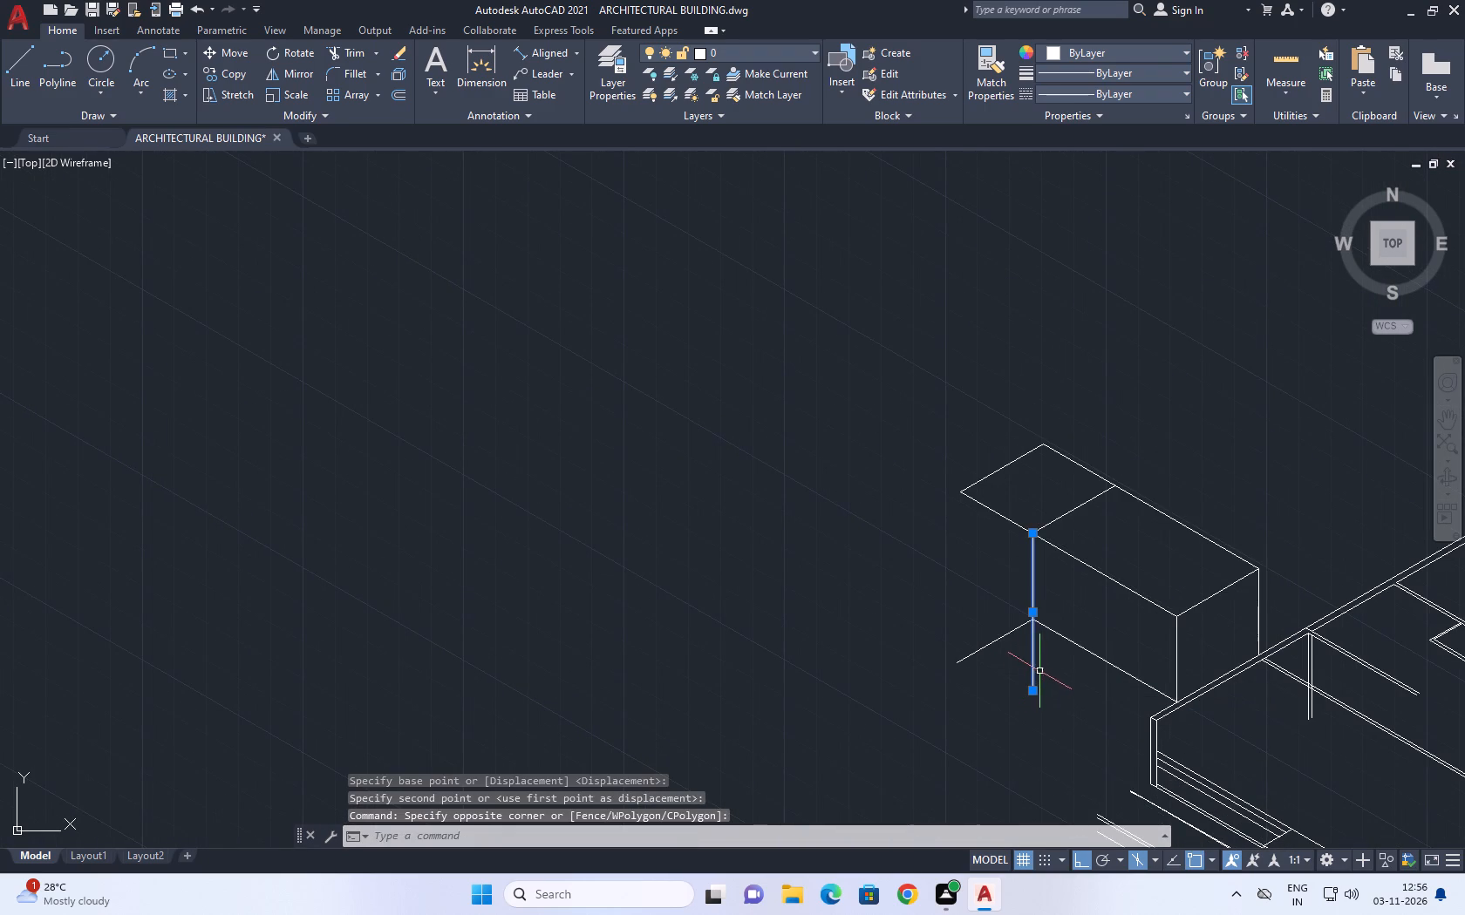
pyautogui.click(1032, 692)
pyautogui.scroll(2, 1030, 628)
pyautogui.click(1031, 610)
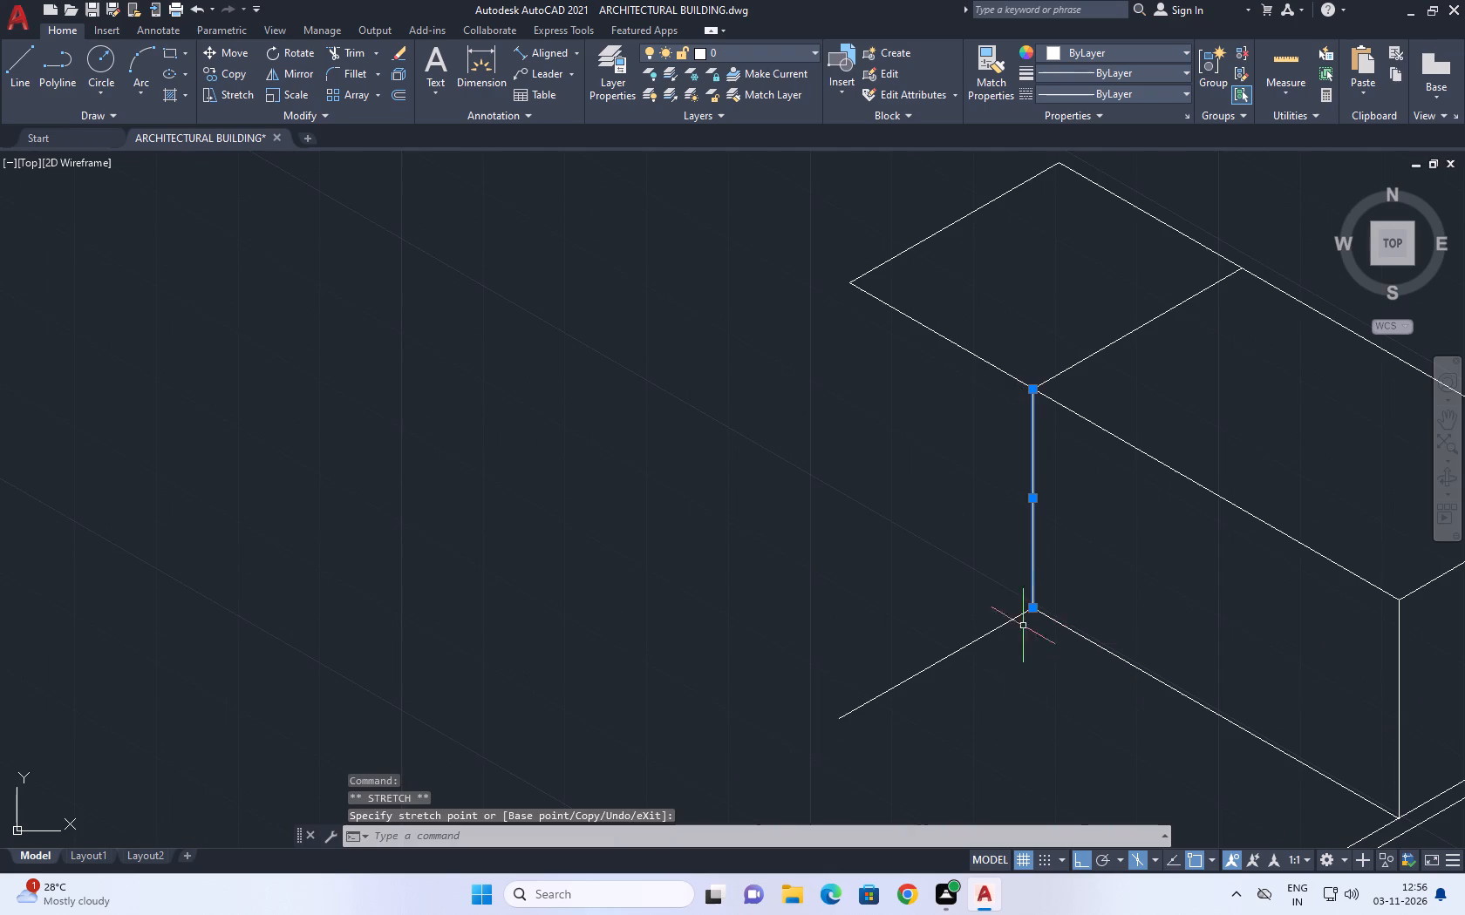
pyautogui.scroll(-2, 1037, 613)
pyautogui.press('Escape')
# Draw a line about 12000 long at 210° from the outer front corner of the box's top face.
pyautogui.moveTo(990, 577); pyautogui.dragTo(993, 592, button='middle')
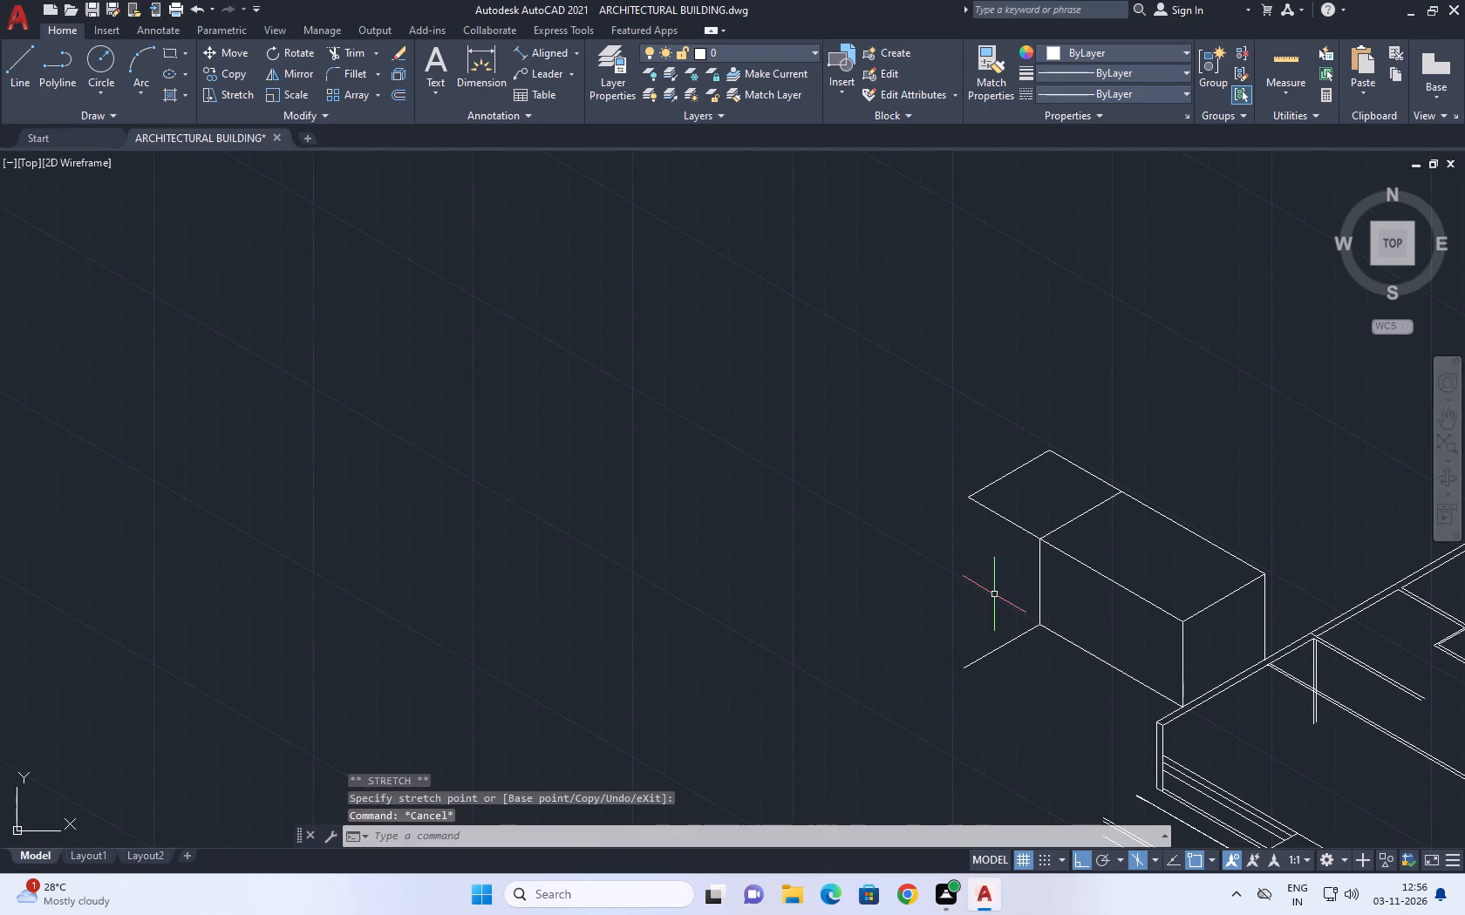
pyautogui.press('l')
pyautogui.press('space')
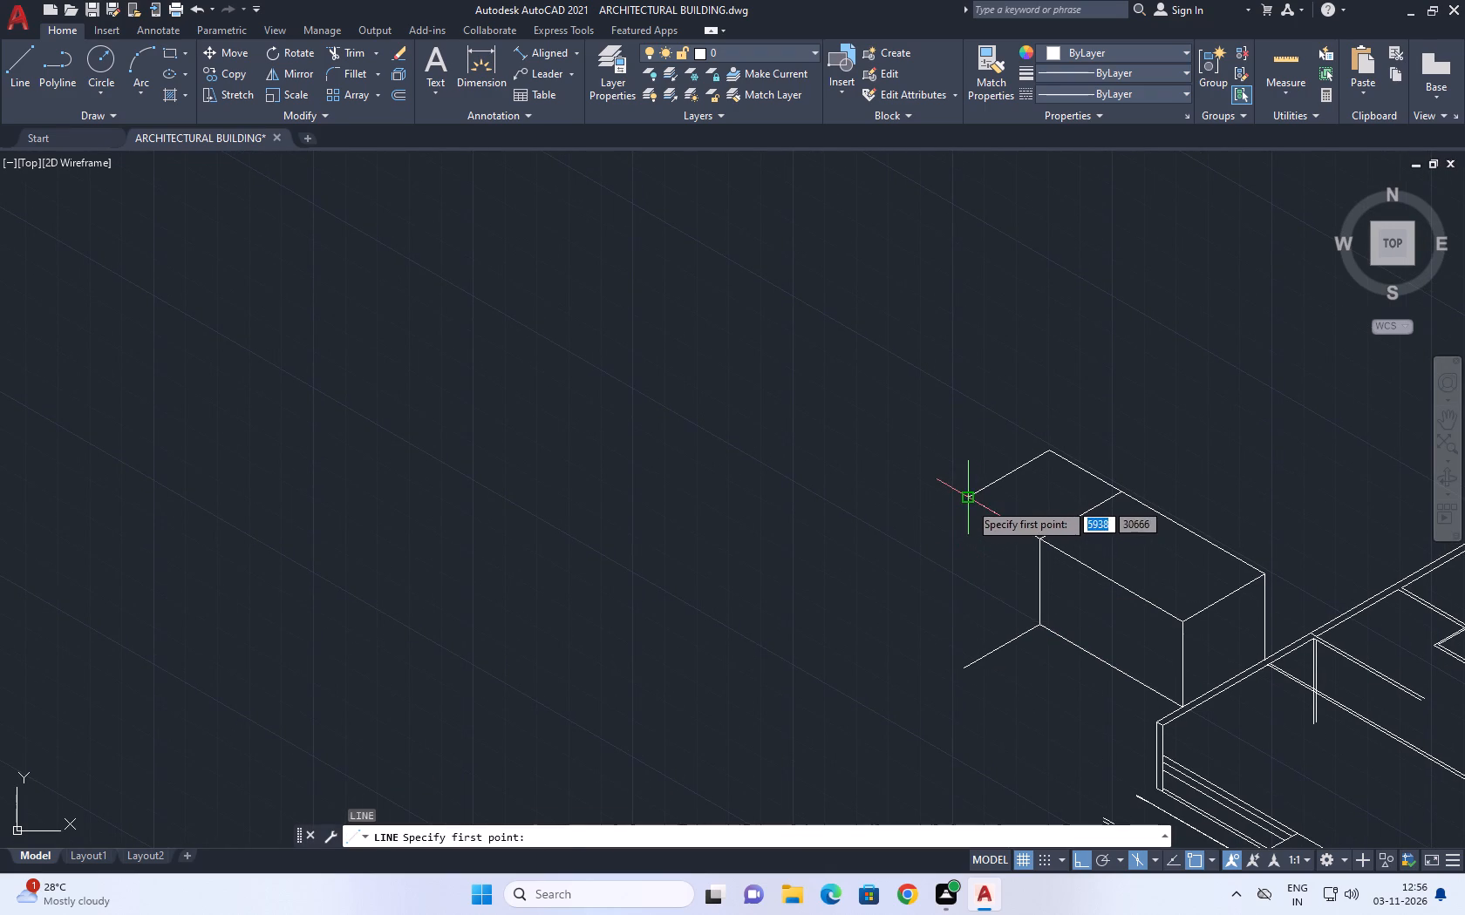
pyautogui.click(967, 502)
pyautogui.scroll(-1, 820, 572)
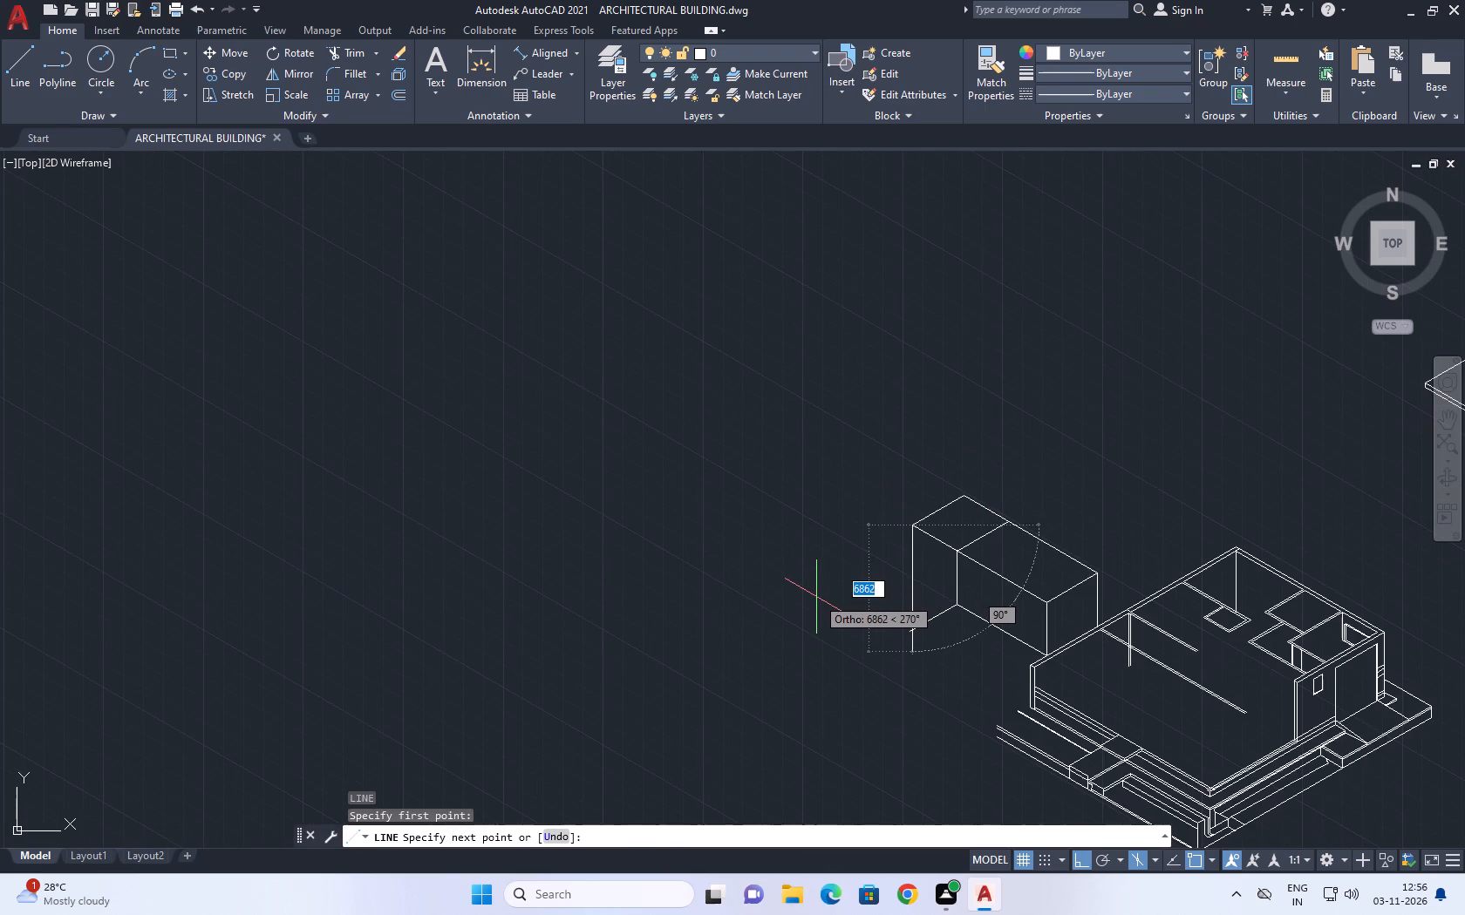
pyautogui.press('F8')
pyautogui.press('F8')
pyautogui.press('F5')
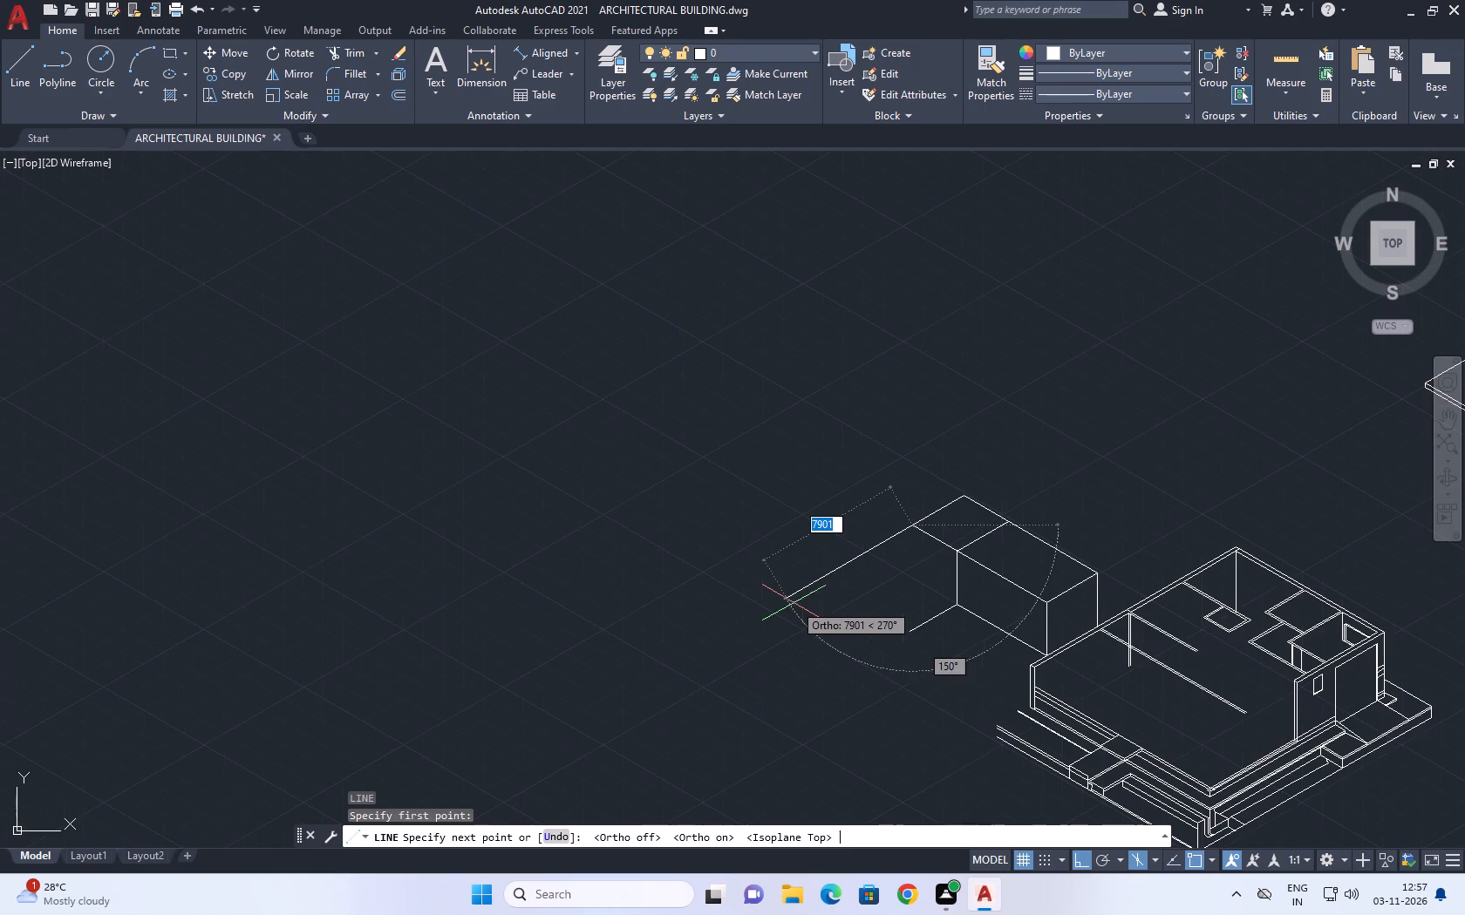
pyautogui.moveTo(782, 617); pyautogui.dragTo(859, 546, button='middle')
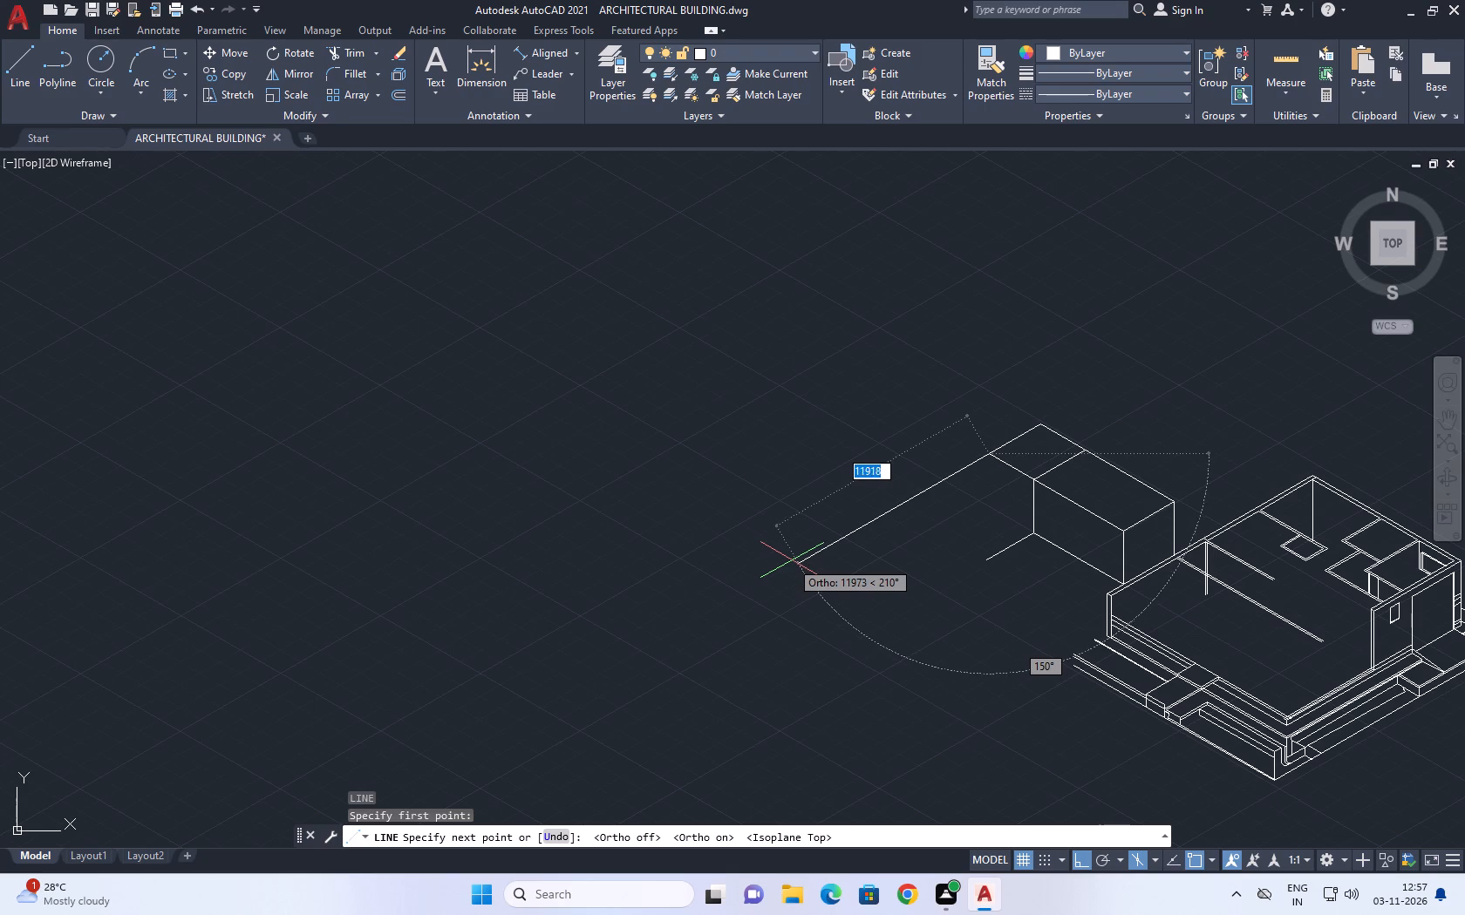
pyautogui.click(792, 558)
pyautogui.press('Escape')
# Erase the remaining cross line on the box's top face.
pyautogui.moveTo(1018, 520); pyautogui.dragTo(972, 531, button='middle')
pyautogui.scroll(1, 984, 523)
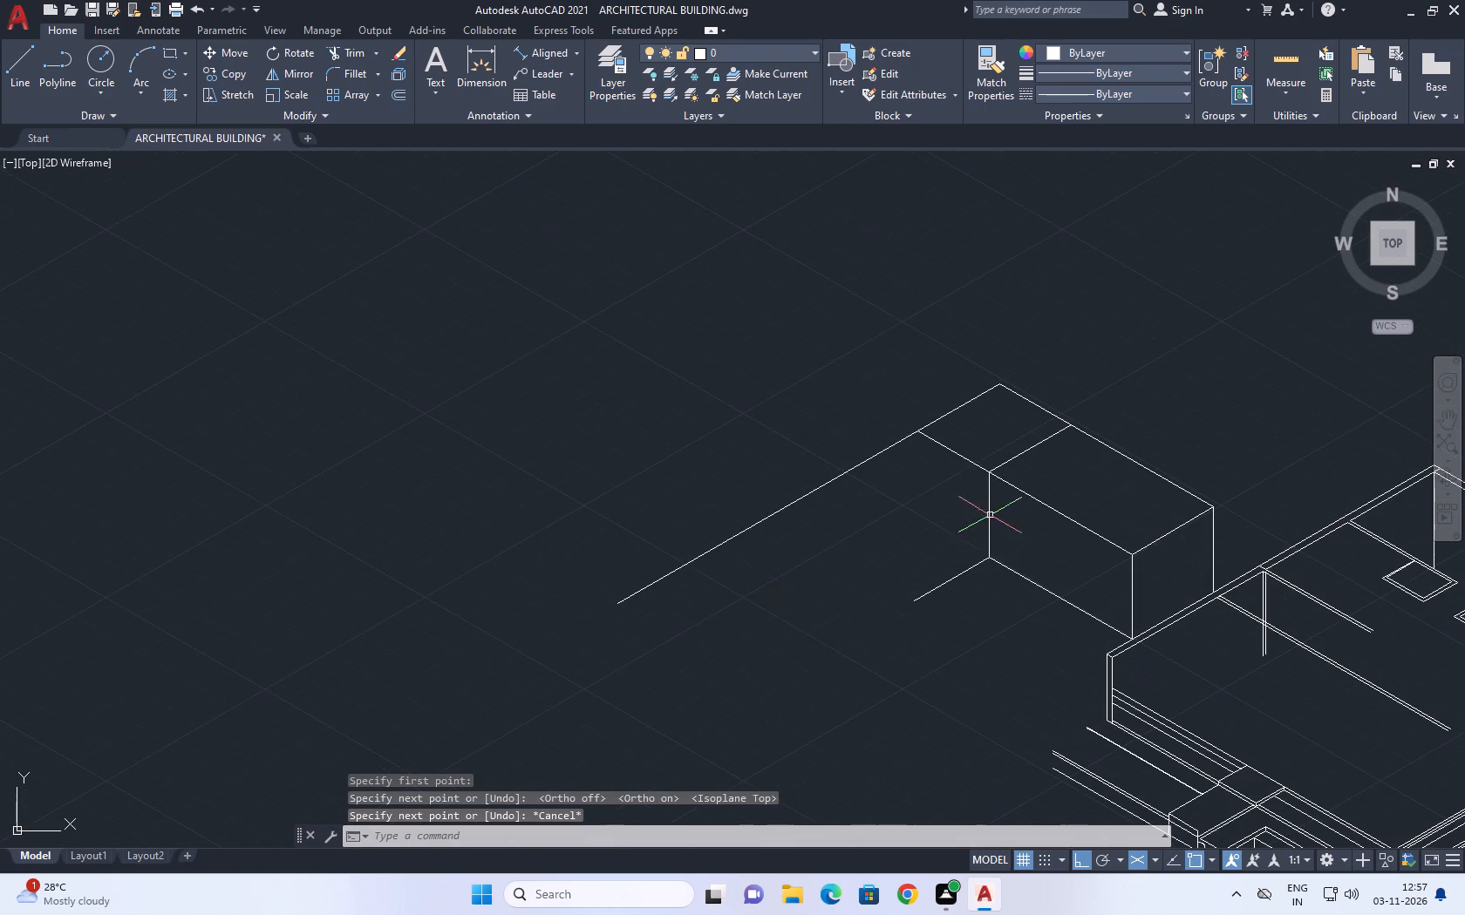
pyautogui.click(995, 520)
pyautogui.moveTo(975, 506); pyautogui.dragTo(963, 505)
pyautogui.press('Escape')
pyautogui.moveTo(1046, 460); pyautogui.dragTo(1032, 454)
pyautogui.click(1018, 447)
pyautogui.moveTo(1033, 460); pyautogui.dragTo(1035, 478, button='middle')
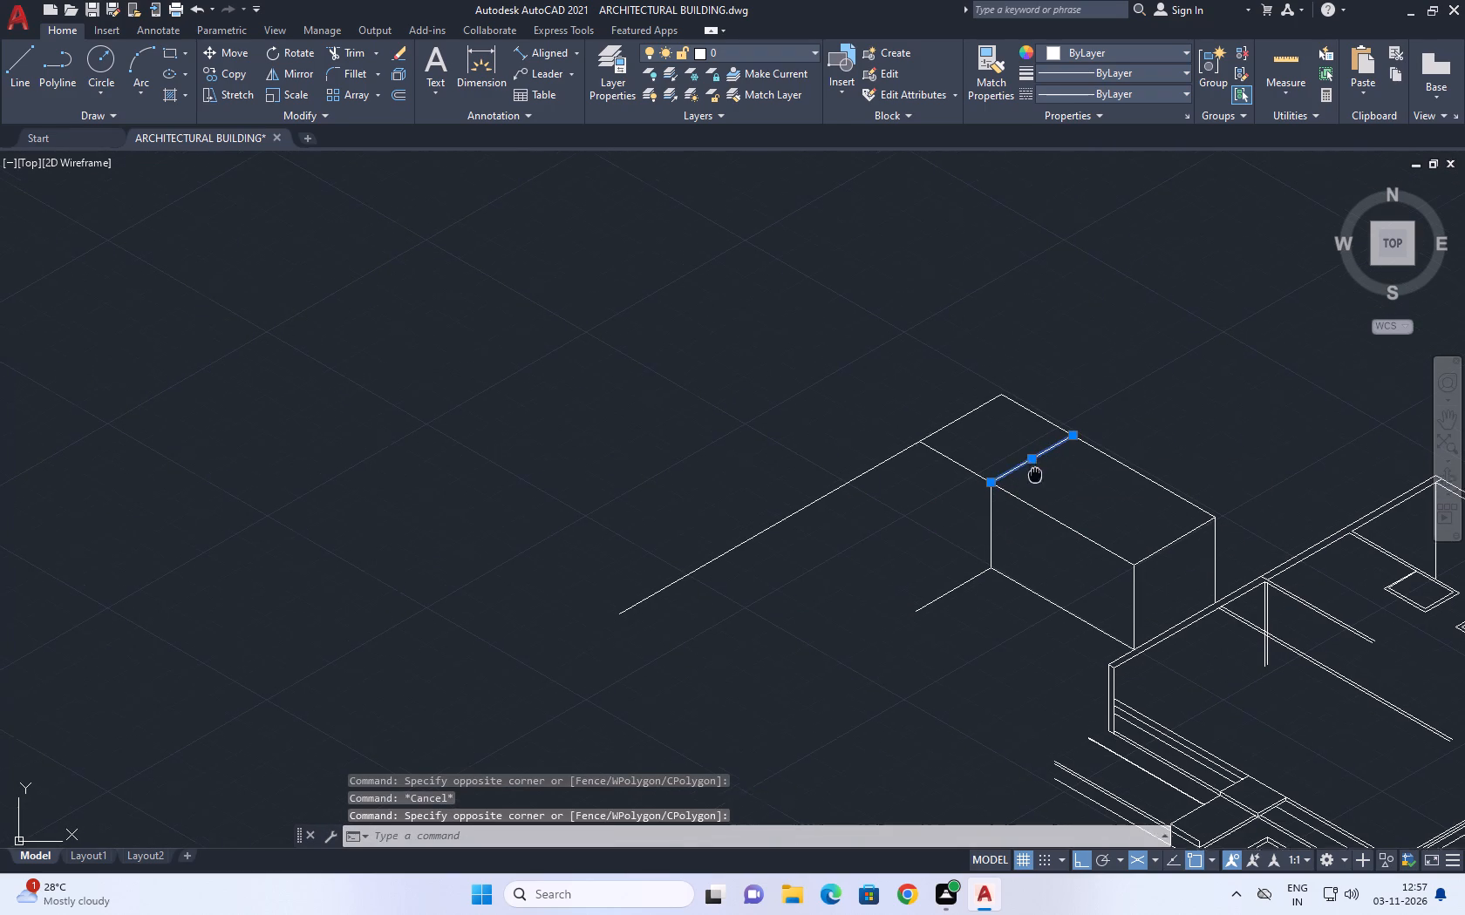
pyautogui.moveTo(1035, 478); pyautogui.dragTo(1034, 486, button='middle')
pyautogui.press('Delete')
# Examine the box's junction with the long wall, the nearby wall corner, and the entrance steps and base lines.
pyautogui.moveTo(990, 489); pyautogui.dragTo(984, 478, button='middle')
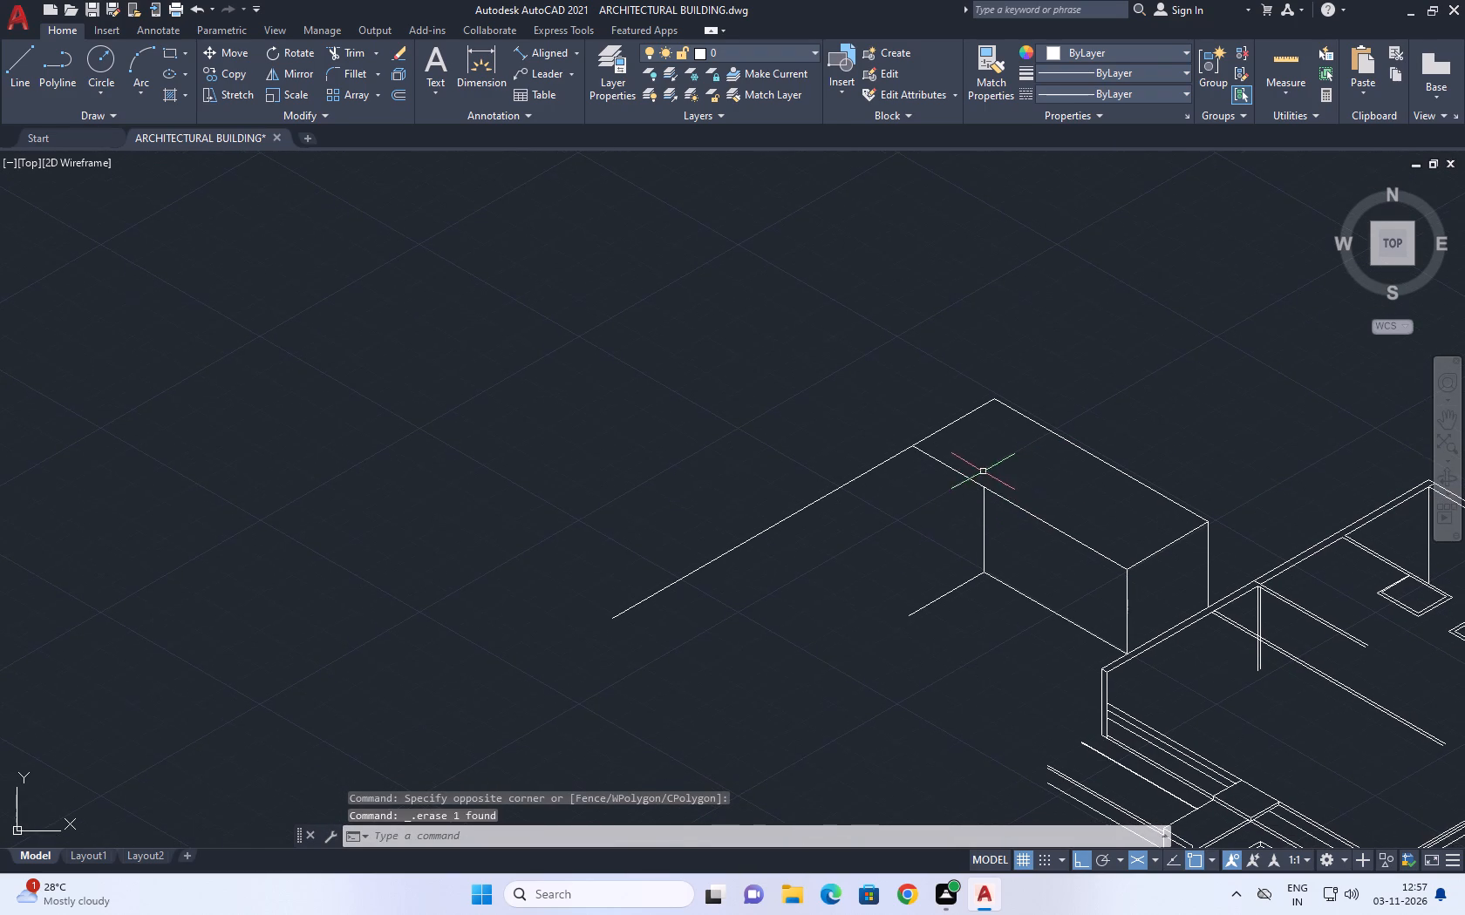
pyautogui.moveTo(1090, 643); pyautogui.dragTo(997, 544, button='middle')
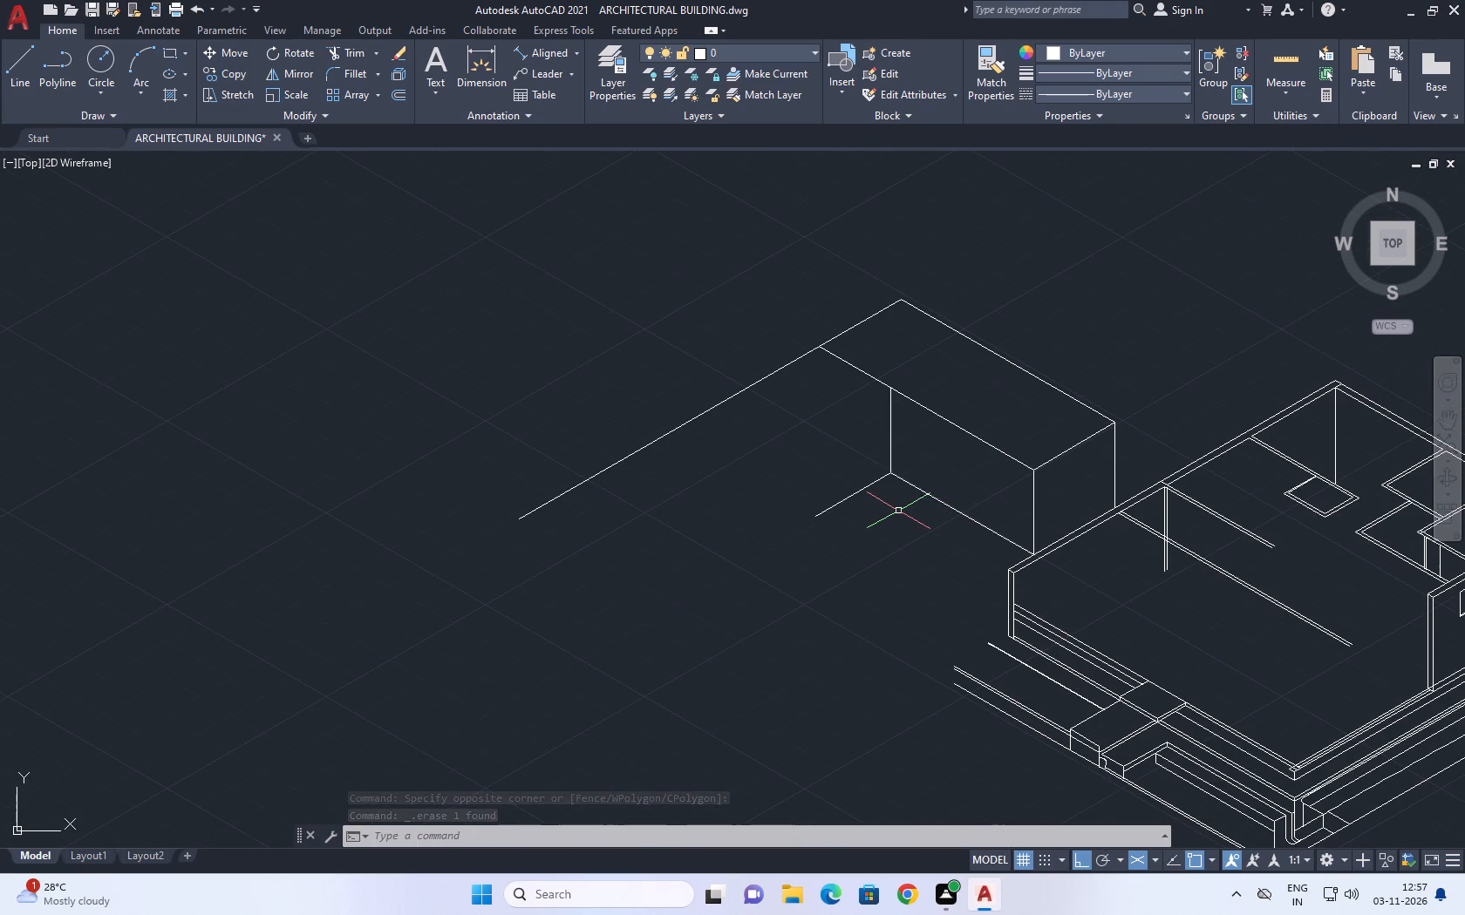
pyautogui.moveTo(1045, 609); pyautogui.dragTo(916, 545, button='middle')
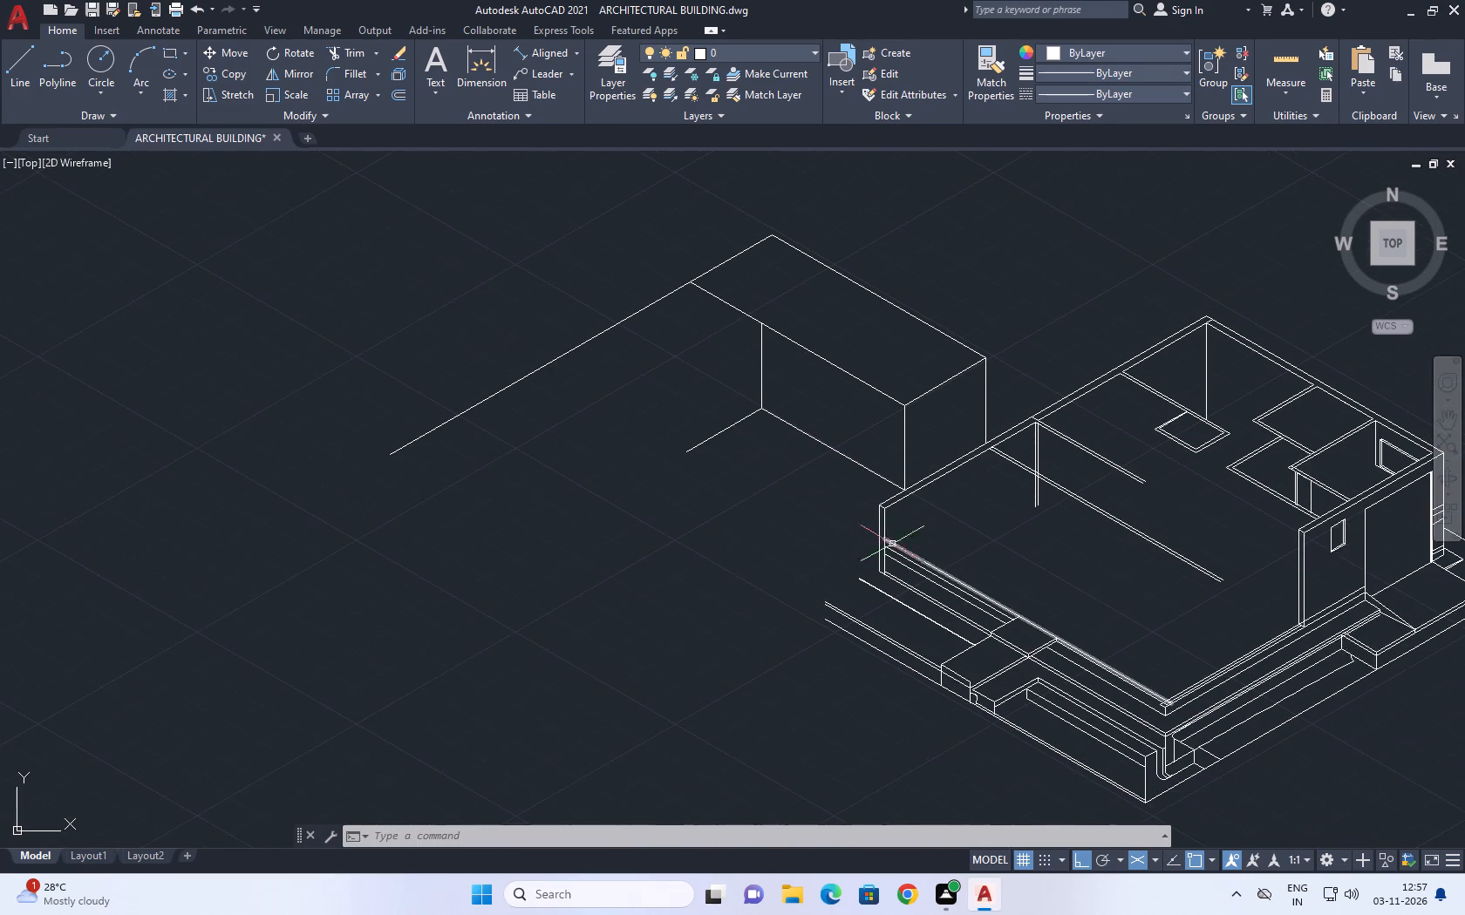
pyautogui.moveTo(1189, 517); pyautogui.dragTo(1118, 511, button='middle')
pyautogui.moveTo(1153, 535); pyautogui.dragTo(1118, 523, button='middle')
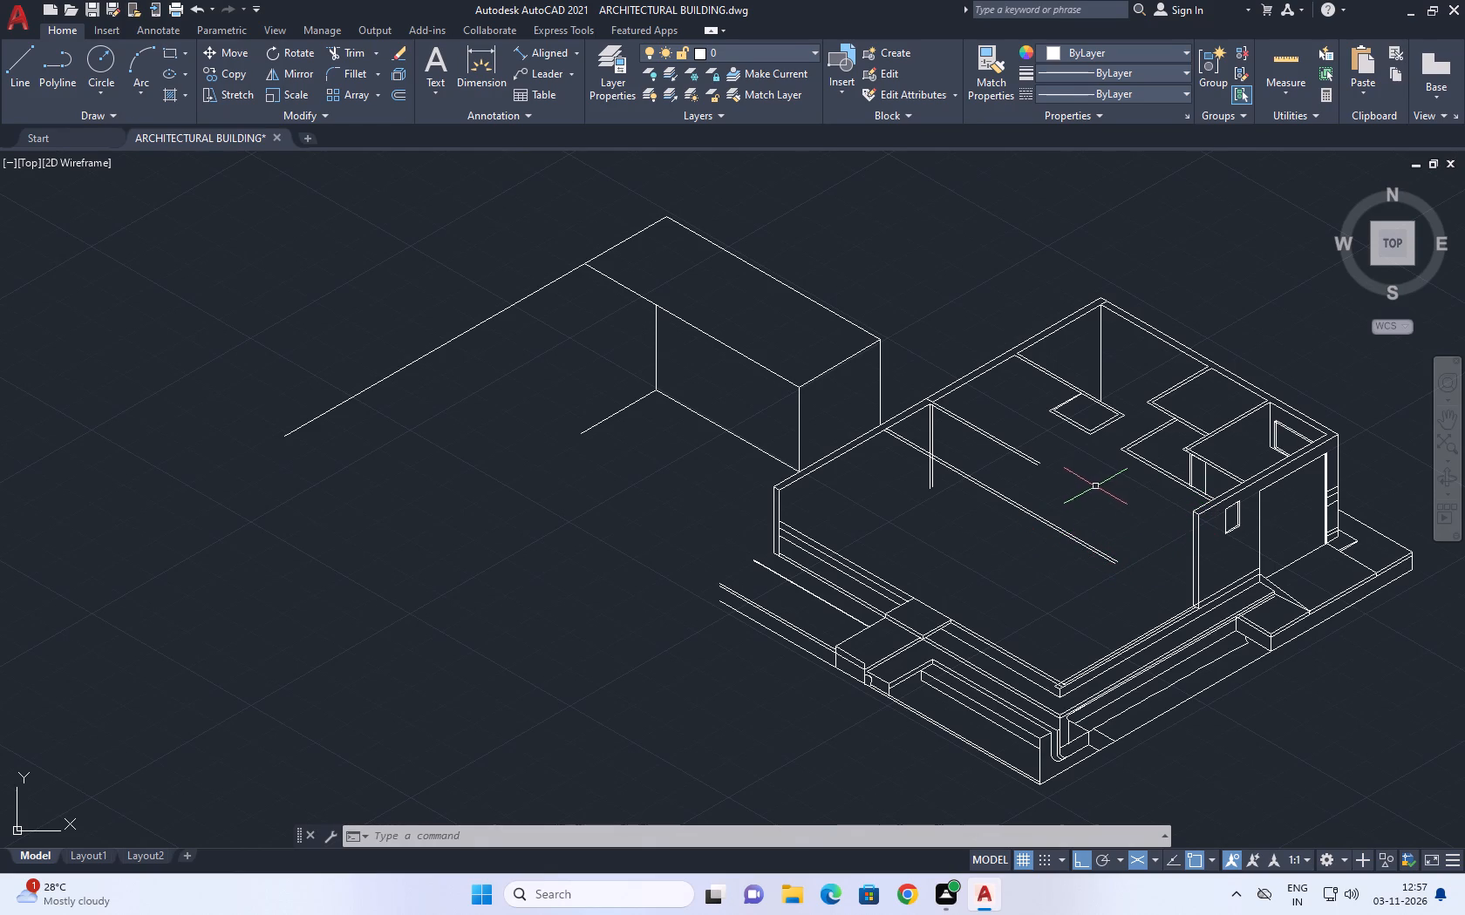
pyautogui.moveTo(913, 451); pyautogui.dragTo(954, 472, button='middle')
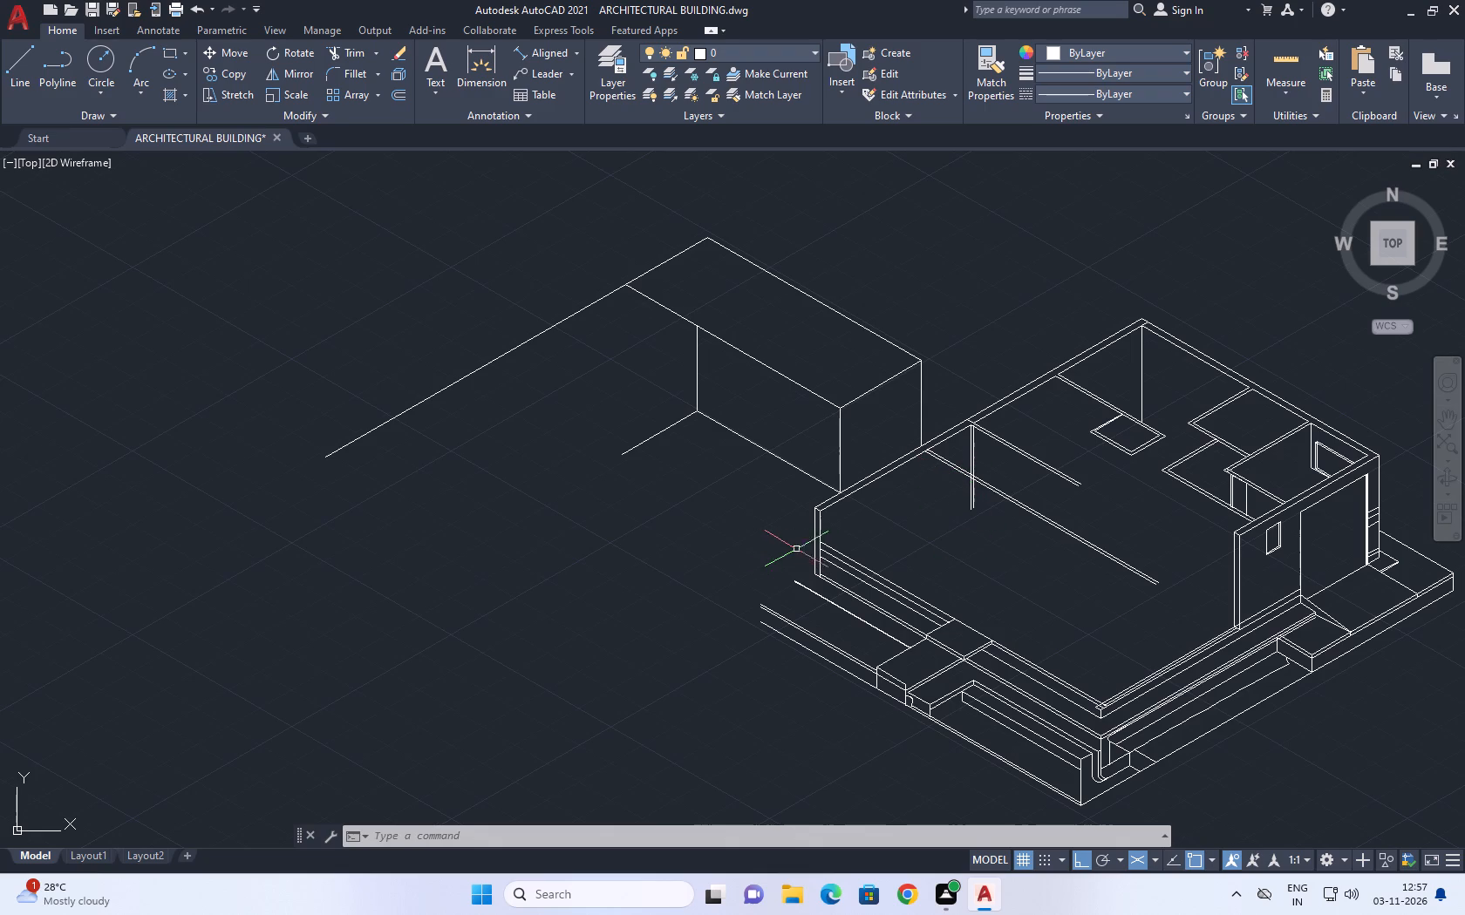
pyautogui.scroll(2, 826, 577)
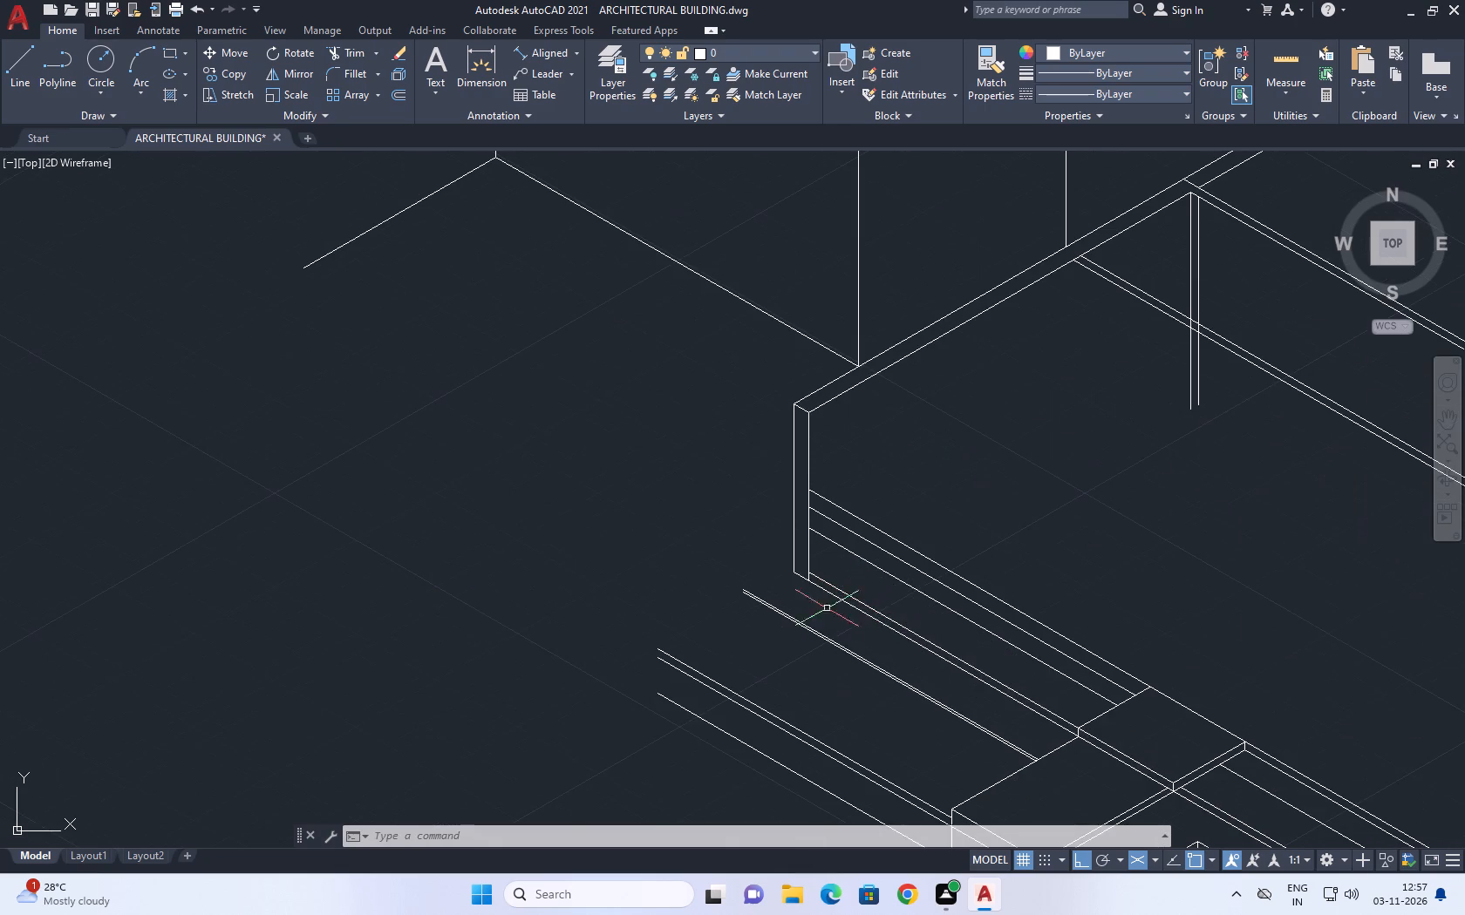
pyautogui.moveTo(783, 494); pyautogui.dragTo(867, 644, button='middle')
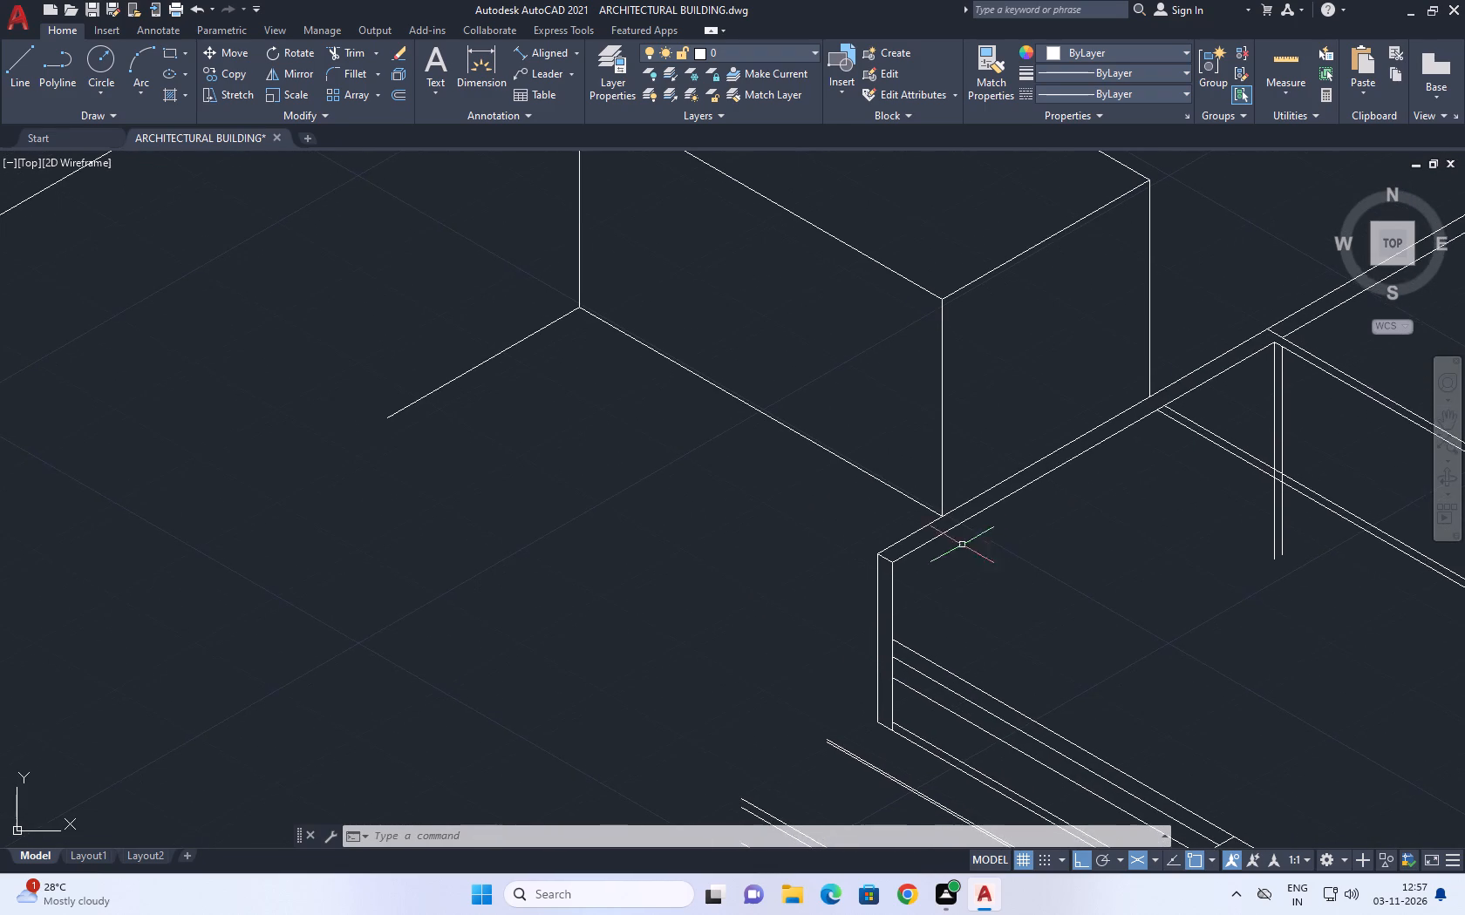
pyautogui.scroll(-2, 1012, 550)
pyautogui.moveTo(1078, 584); pyautogui.dragTo(964, 424, button='middle')
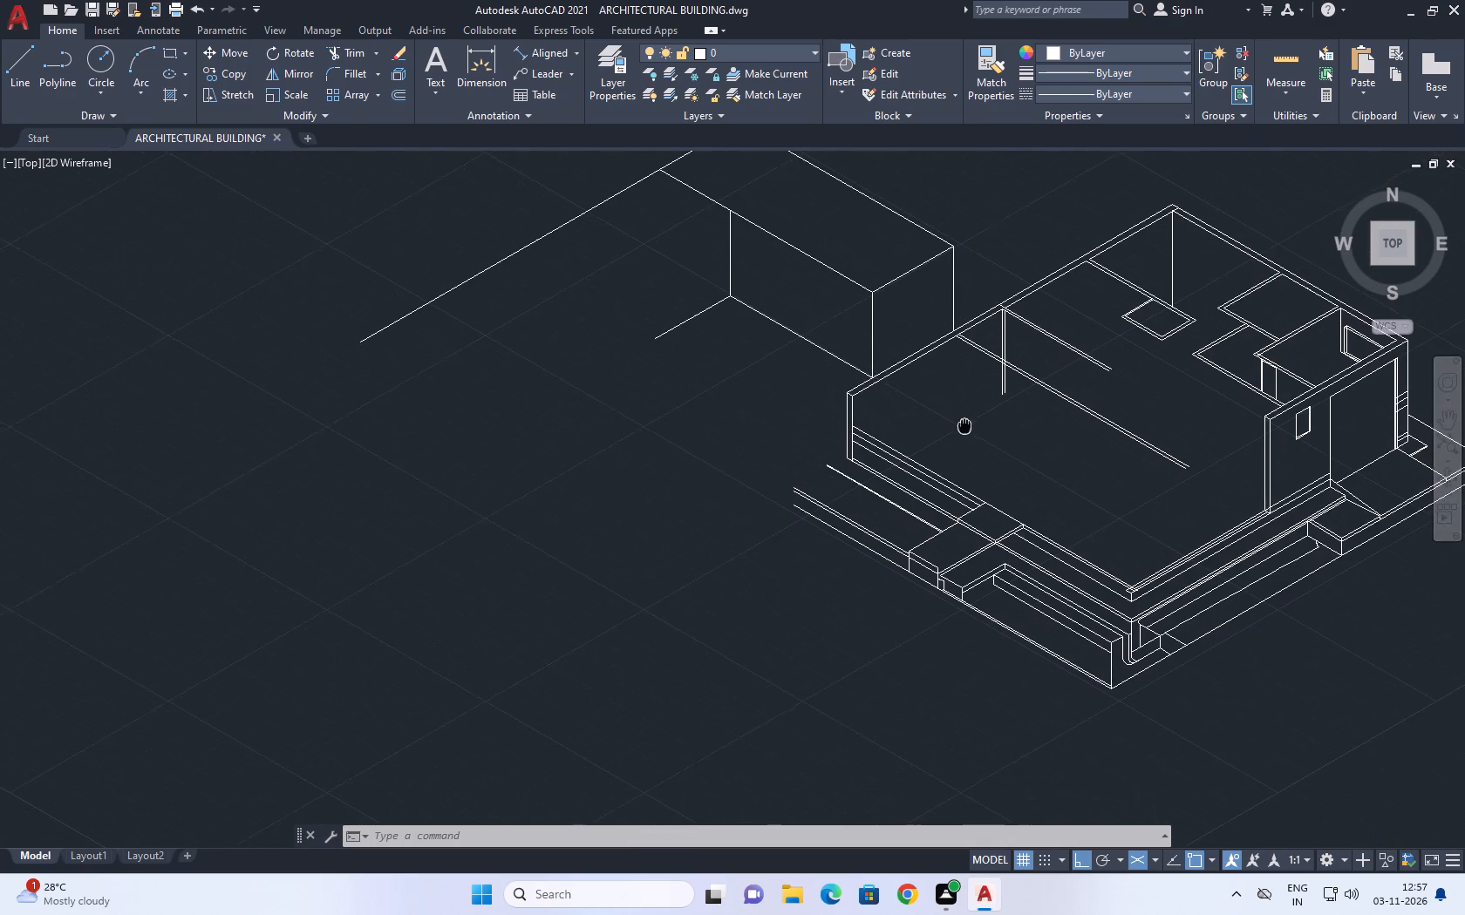
pyautogui.moveTo(964, 424); pyautogui.dragTo(958, 424, button='middle')
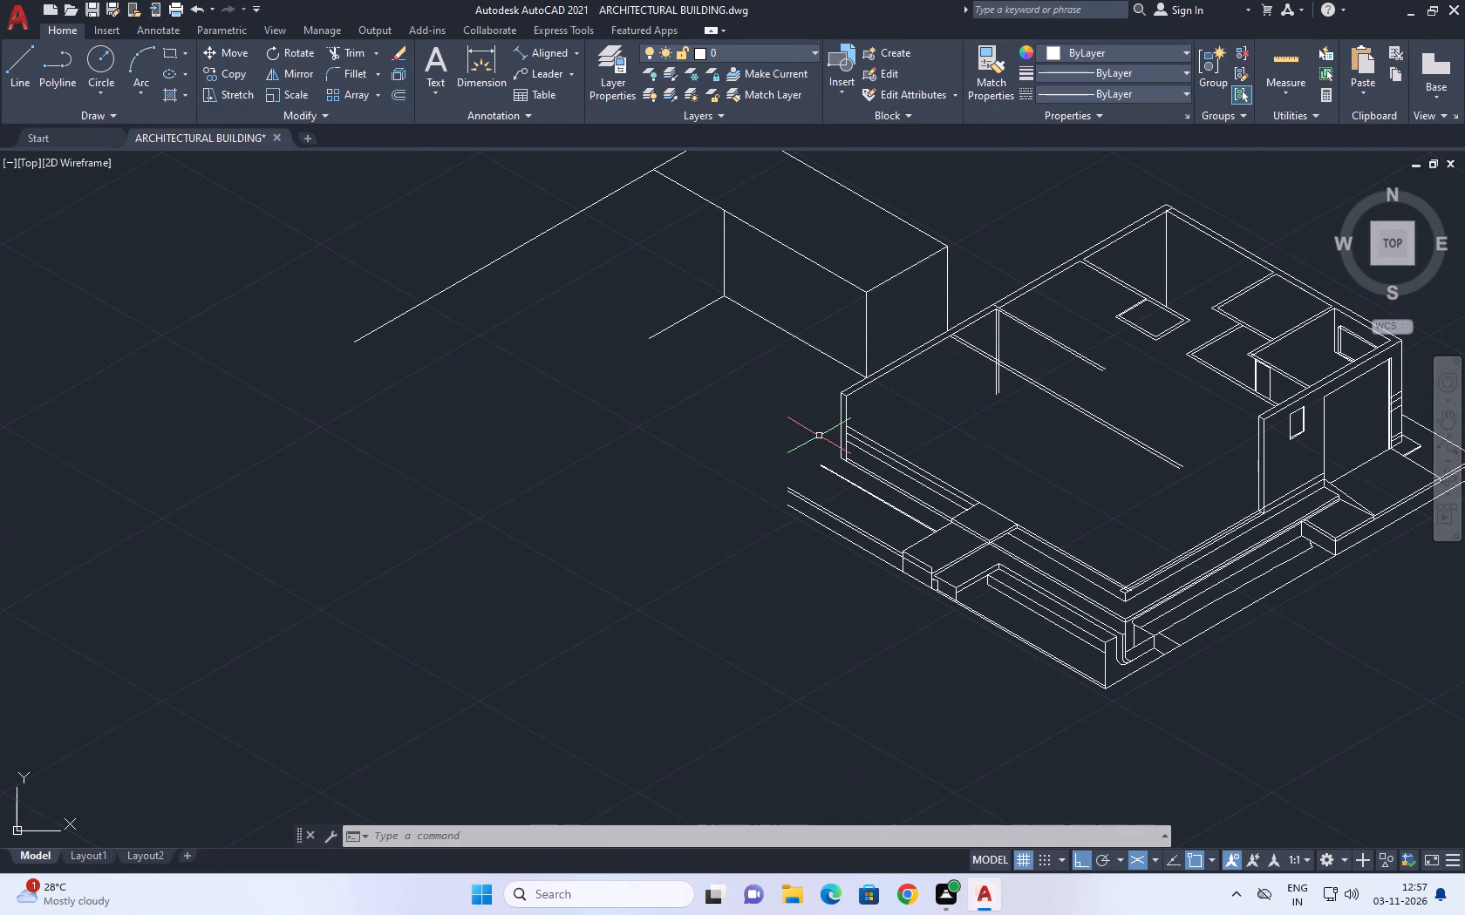
pyautogui.moveTo(865, 444); pyautogui.dragTo(897, 604, button='middle')
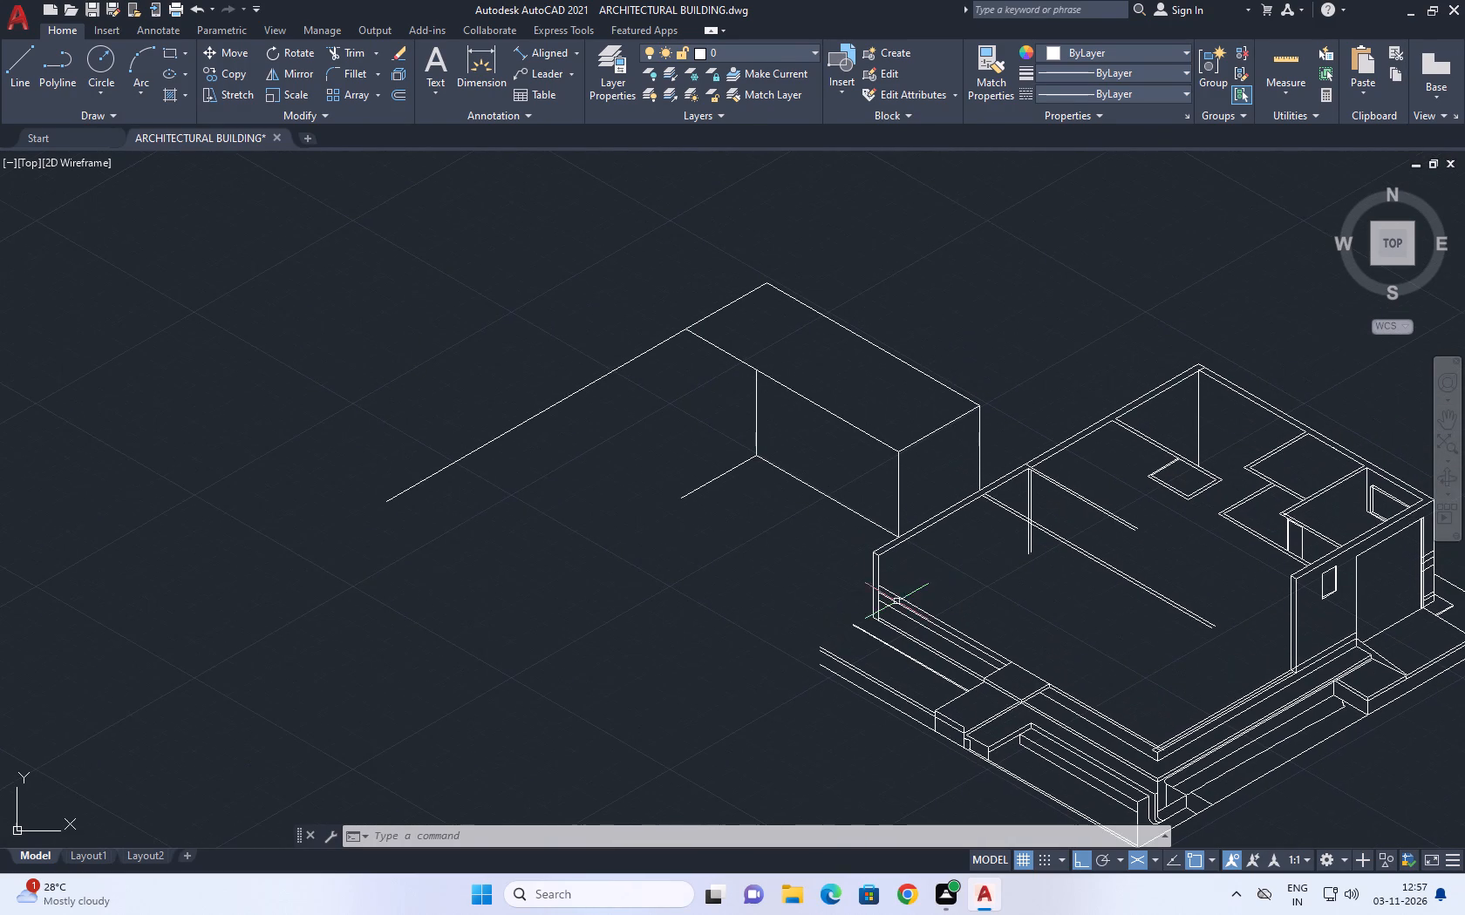
pyautogui.moveTo(957, 618); pyautogui.dragTo(959, 460, button='middle')
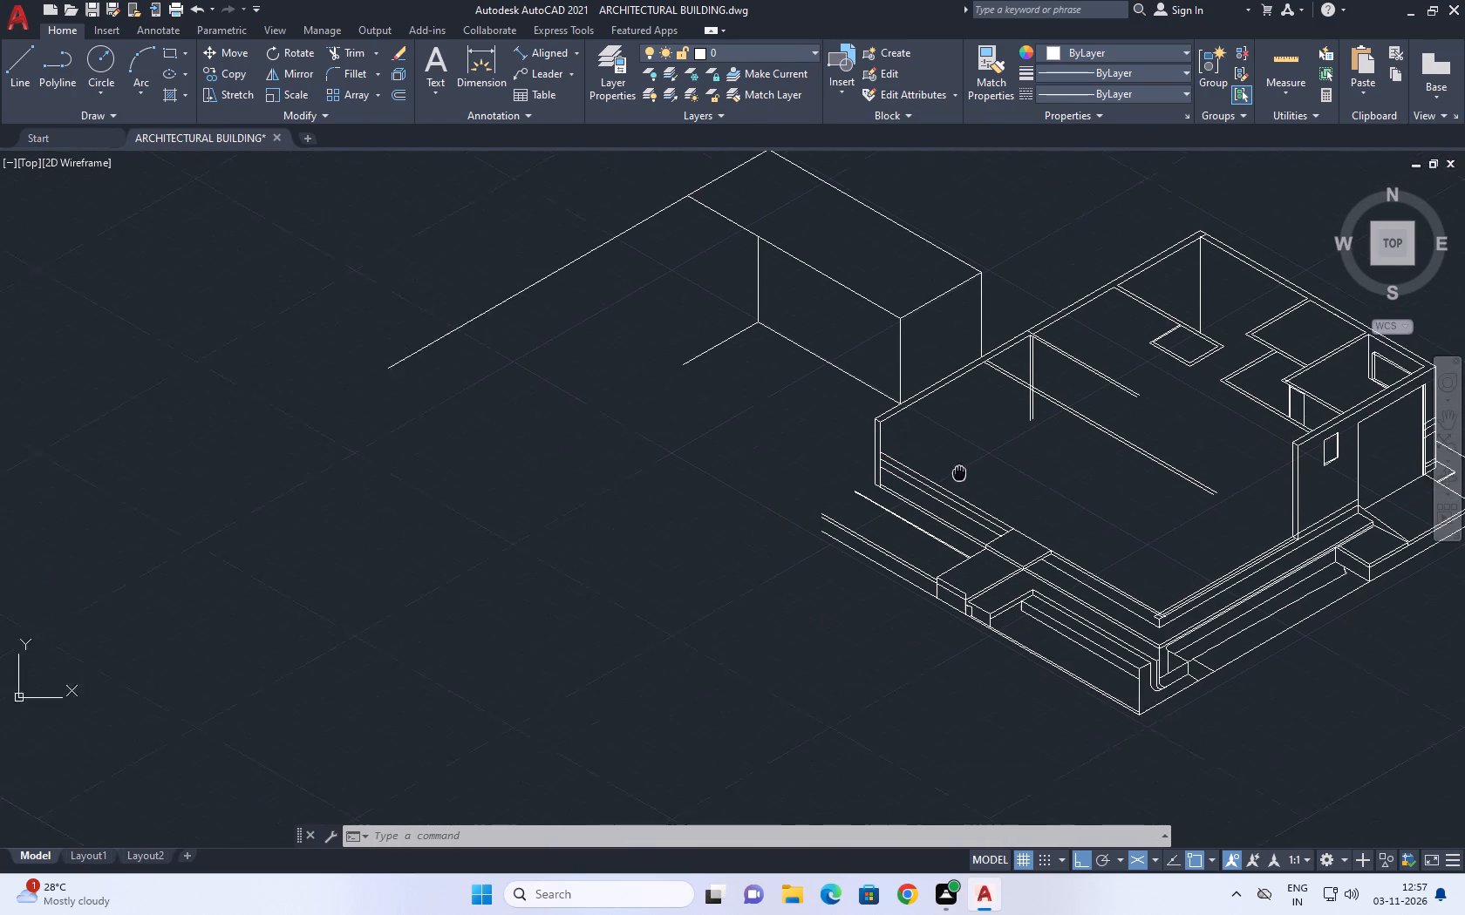
pyautogui.moveTo(959, 460); pyautogui.dragTo(960, 434, button='middle')
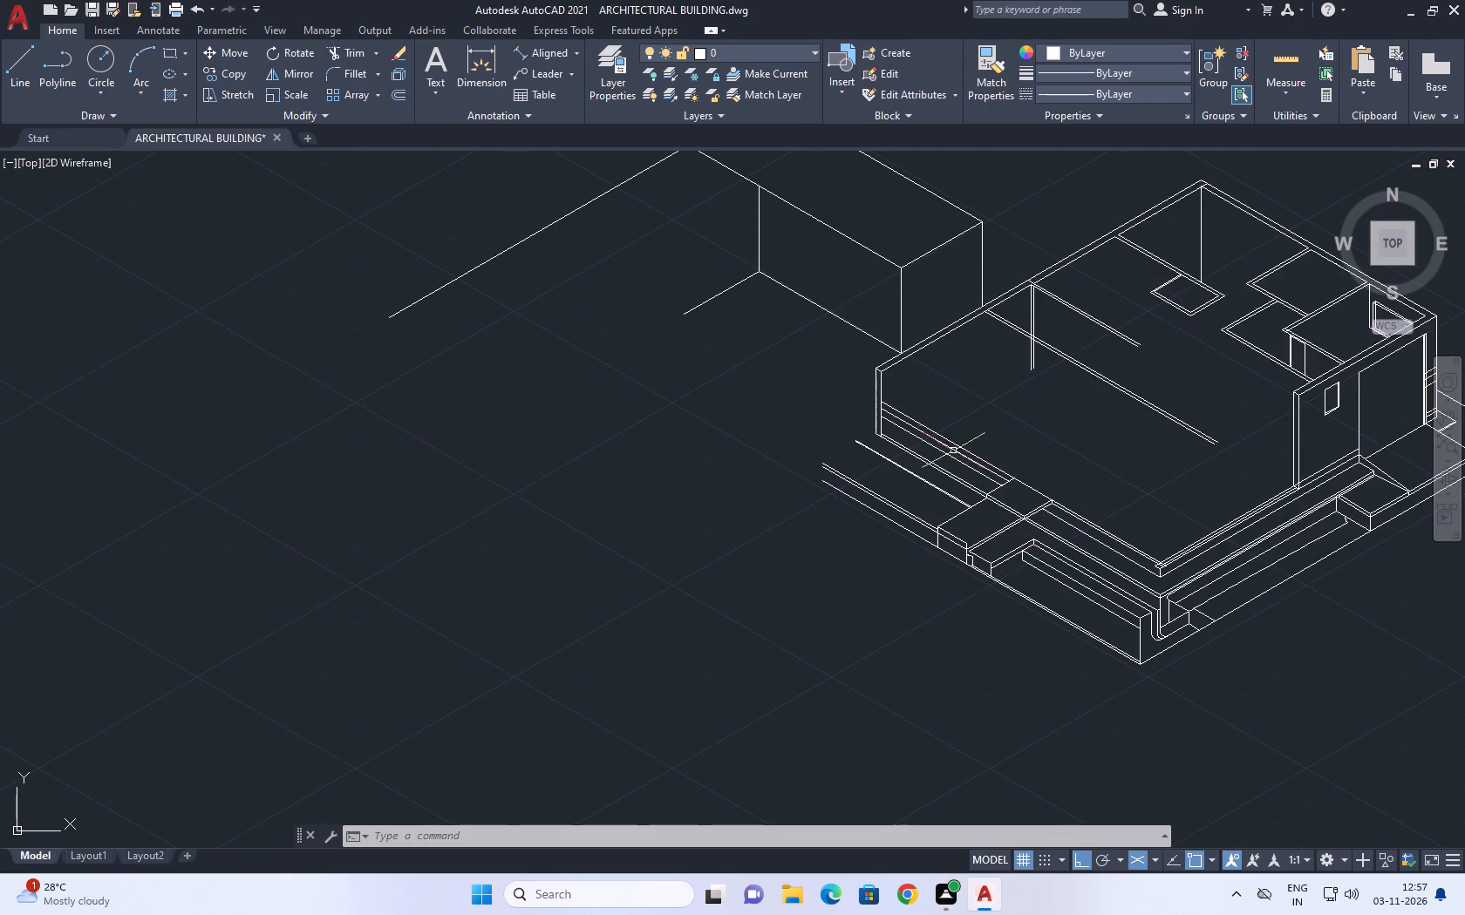
pyautogui.scroll(2, 937, 418)
pyautogui.click(880, 359)
pyautogui.scroll(-2, 916, 424)
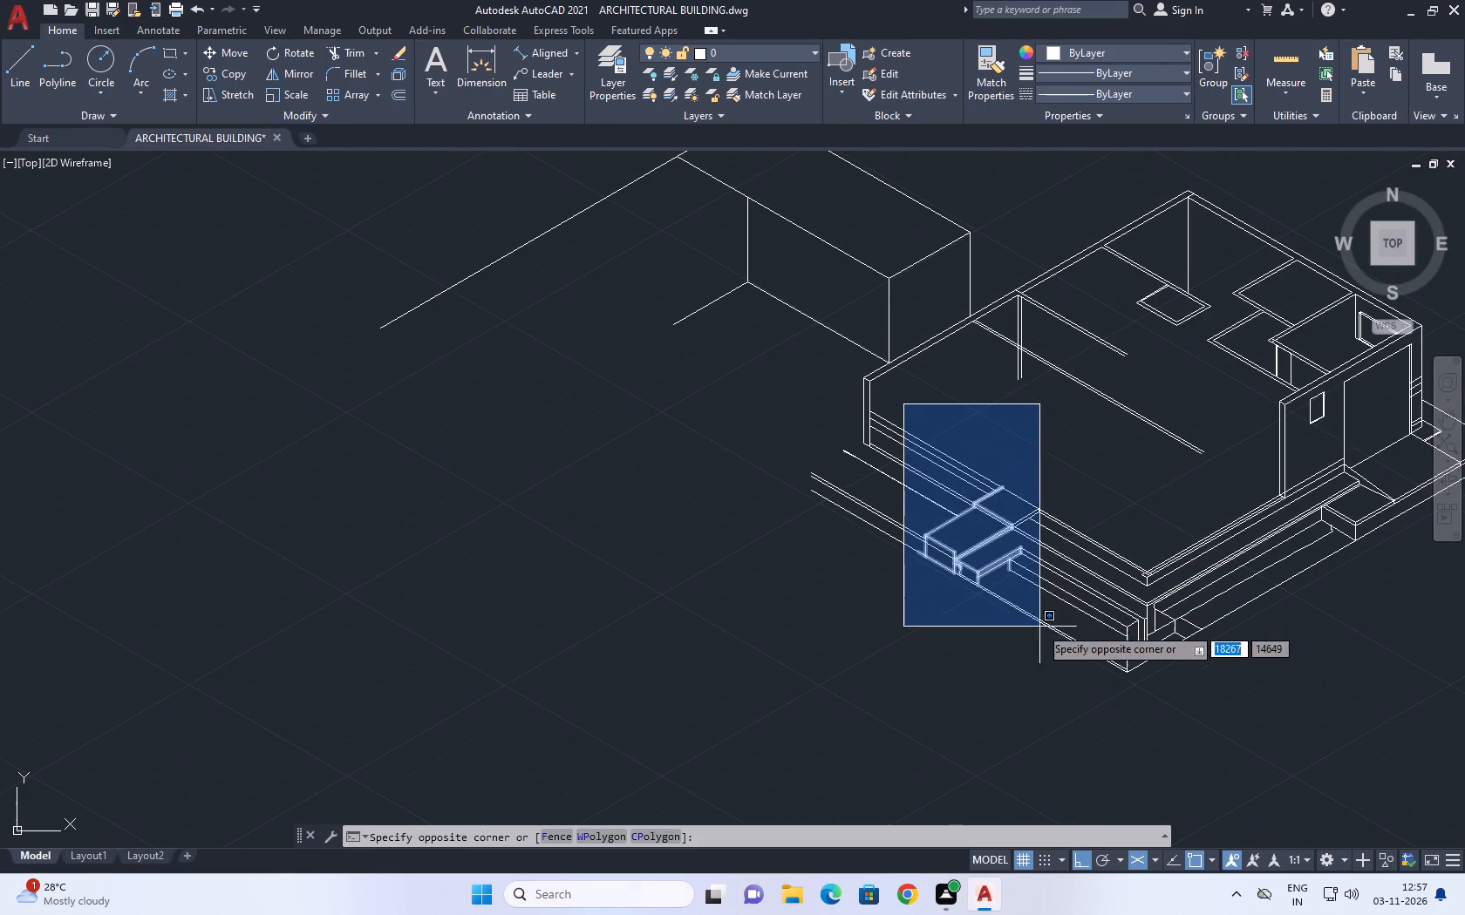
pyautogui.click(1066, 634)
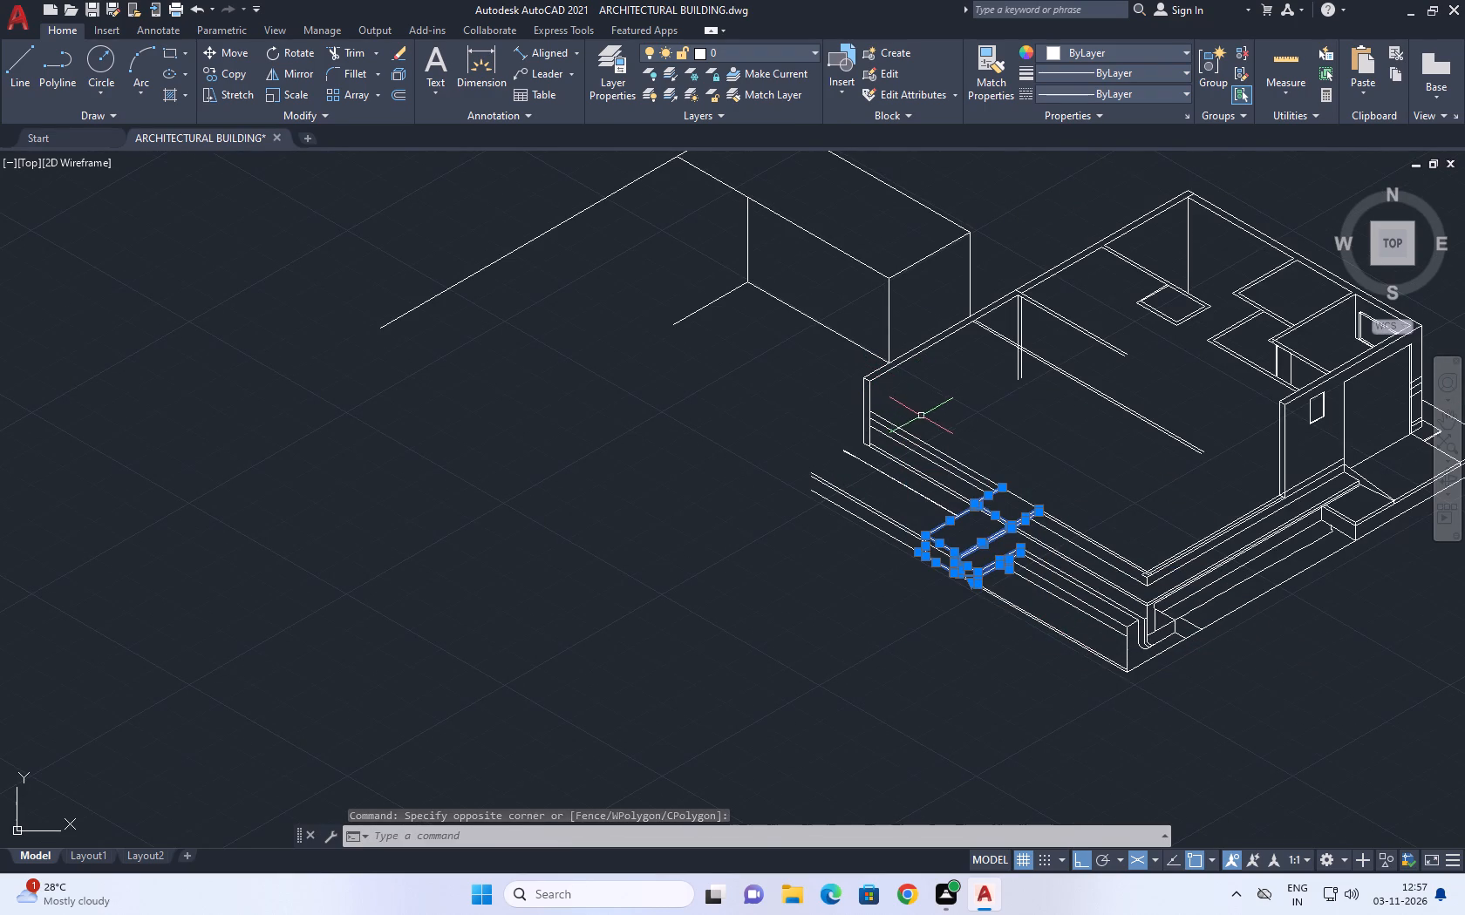
pyautogui.press('Escape')
pyautogui.moveTo(879, 381); pyautogui.dragTo(887, 389, button='middle')
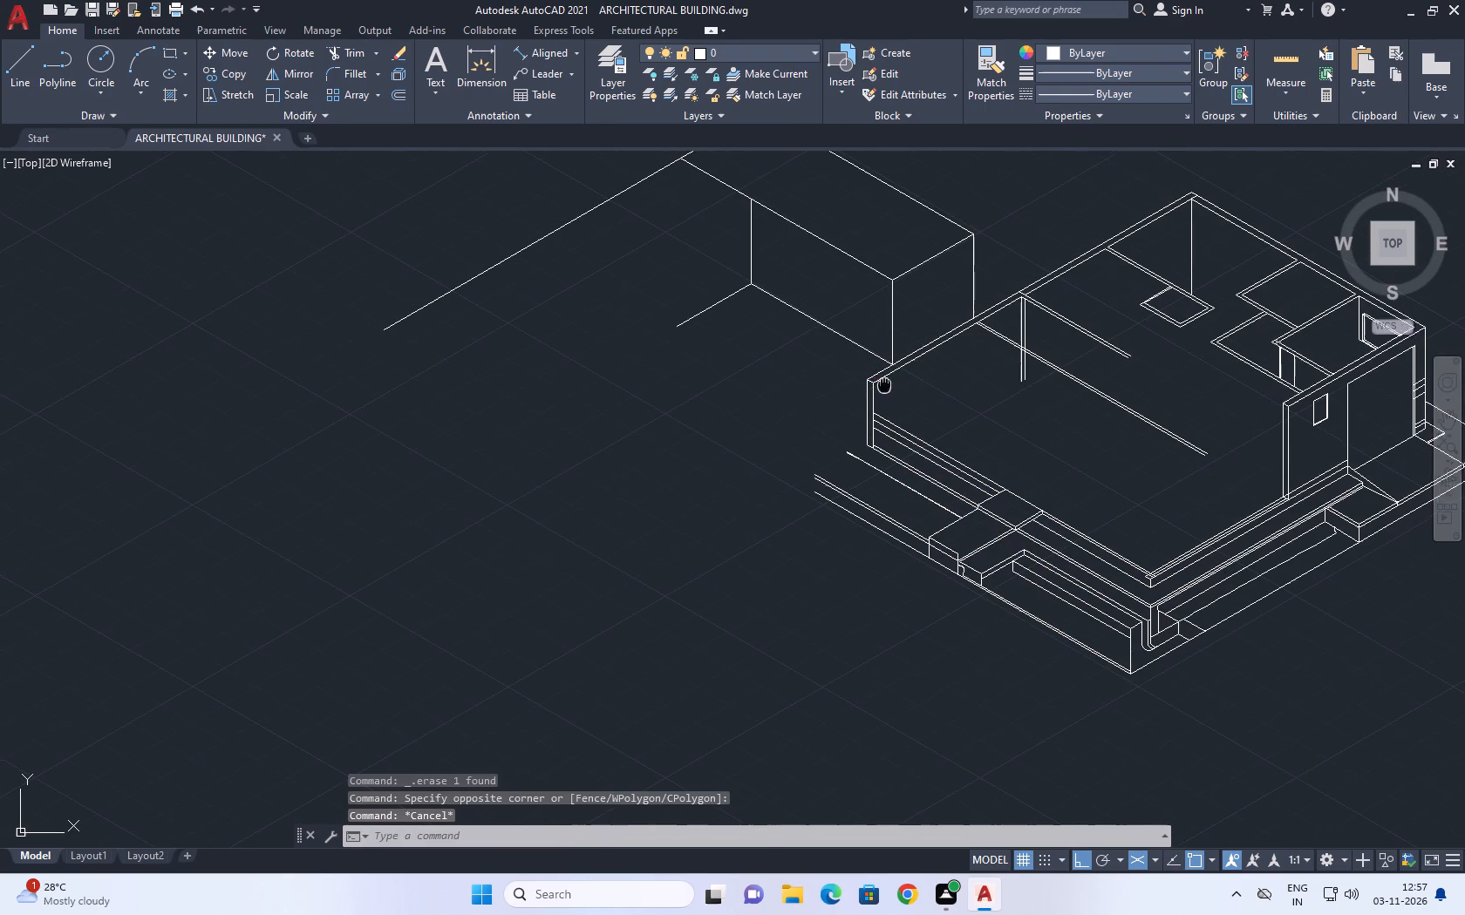
pyautogui.moveTo(887, 389); pyautogui.dragTo(928, 445, button='middle')
pyautogui.scroll(1, 912, 449)
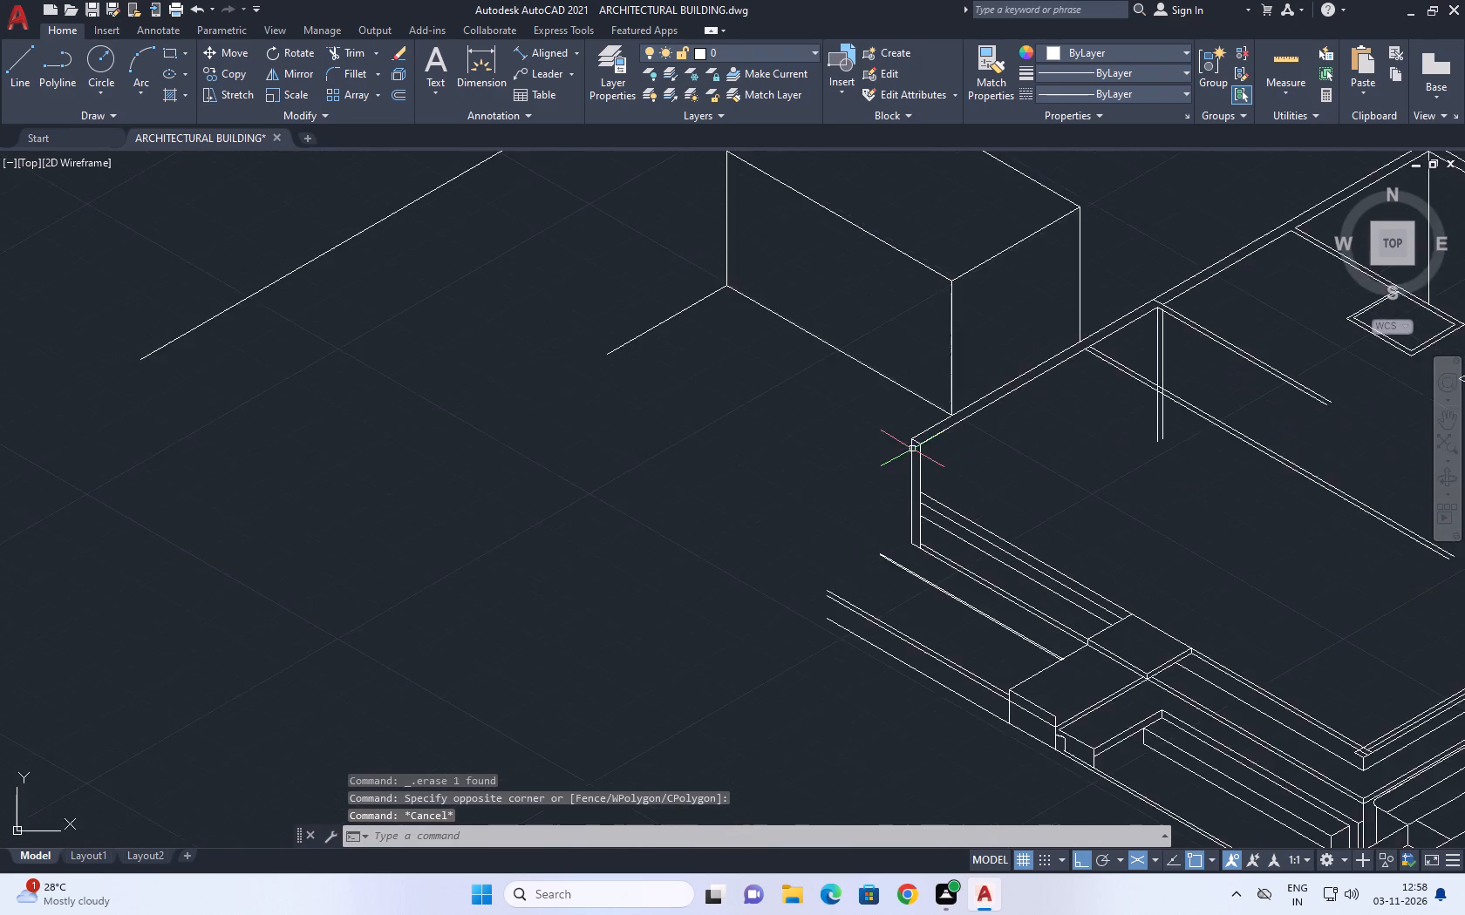
pyautogui.scroll(1, 912, 449)
pyautogui.scroll(-1, 923, 453)
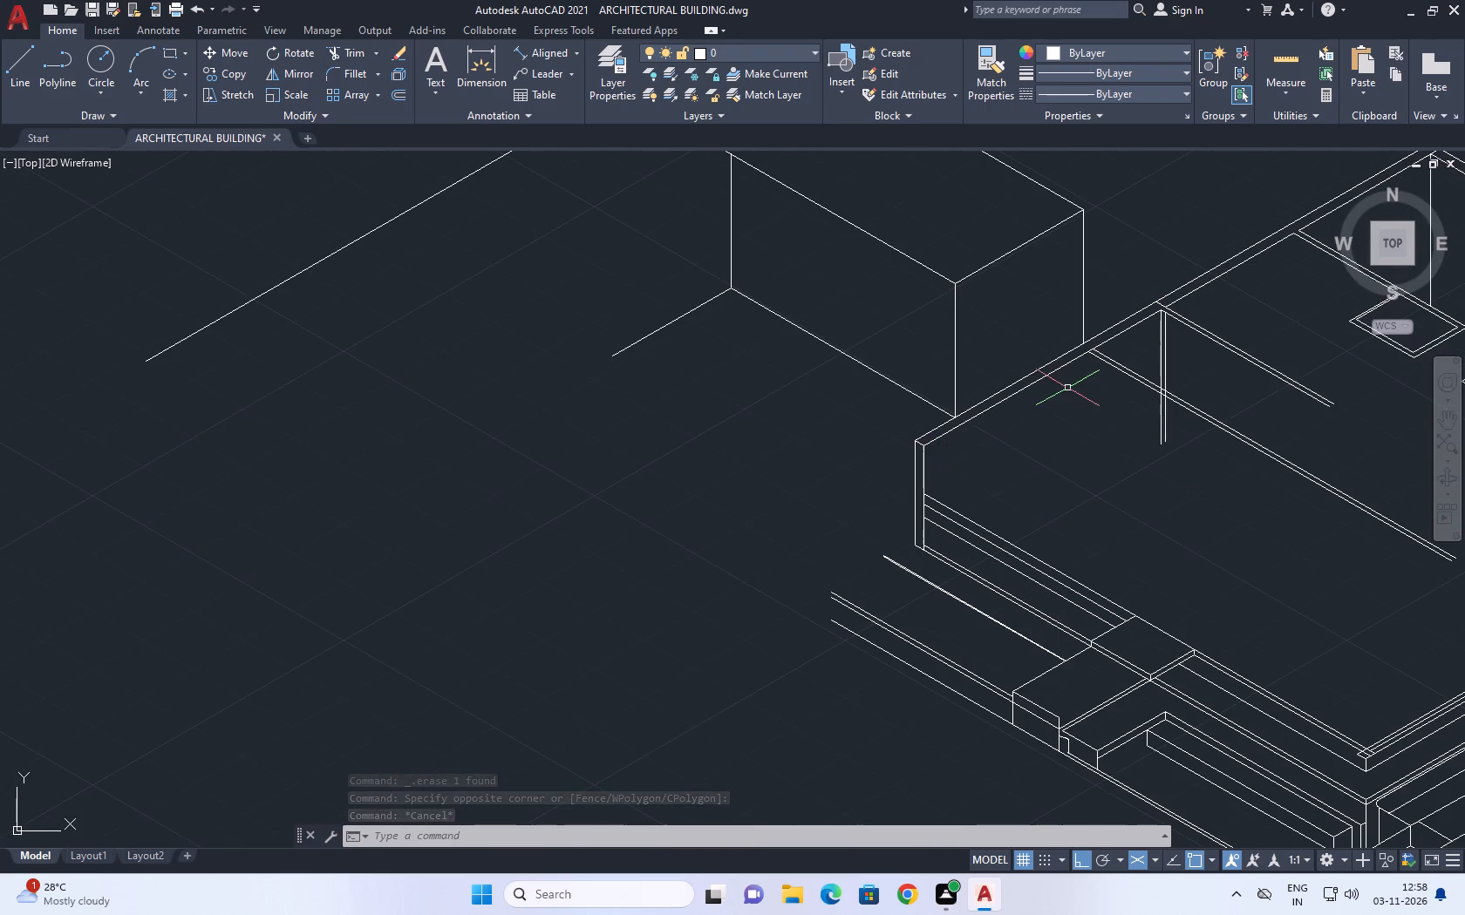
pyautogui.moveTo(1066, 383); pyautogui.dragTo(952, 403, button='middle')
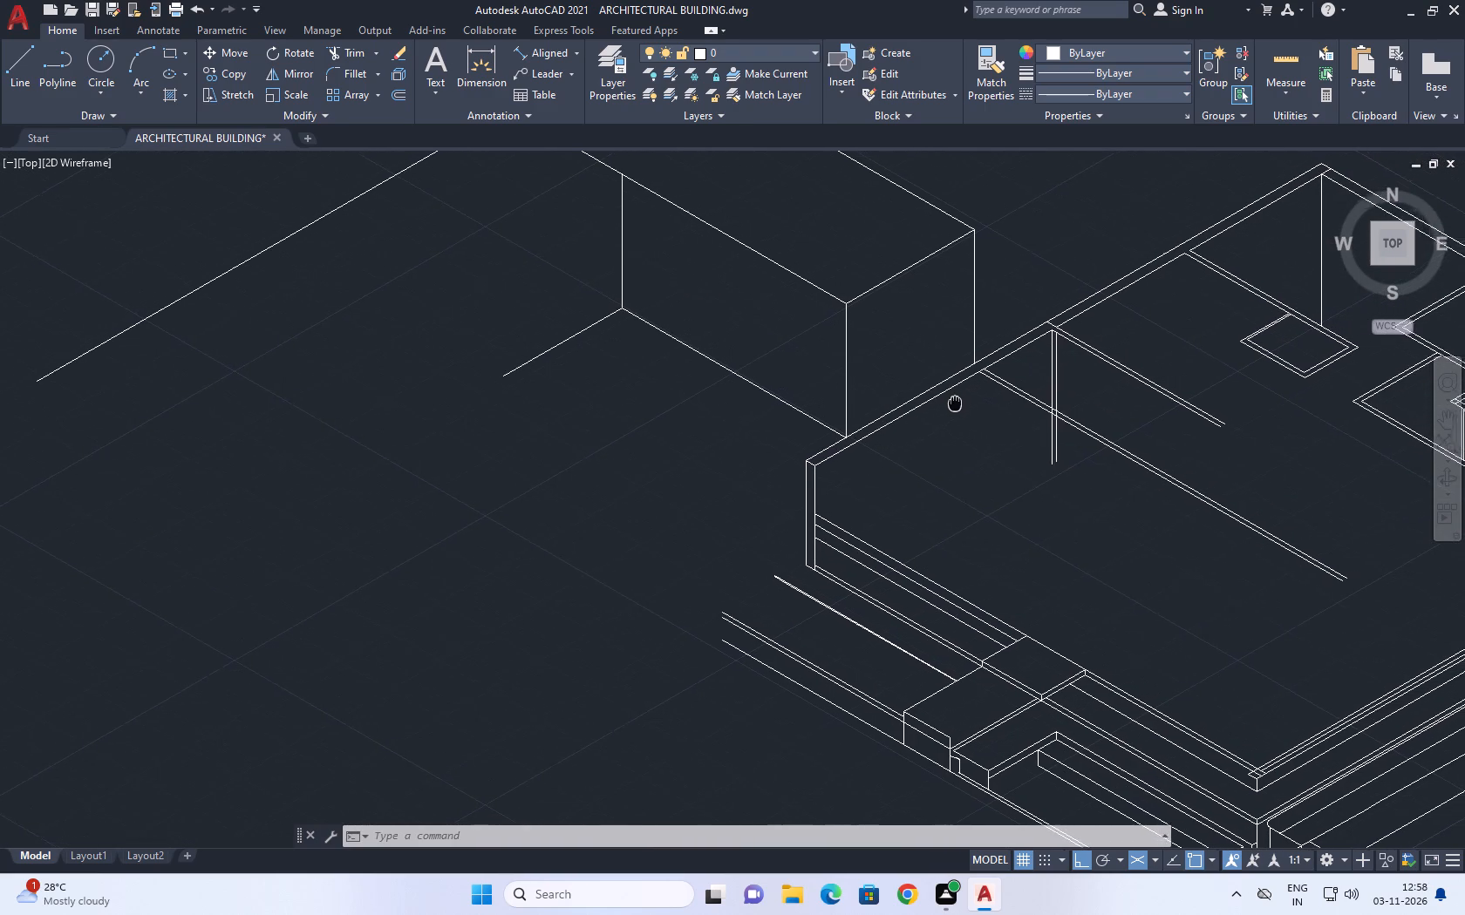
pyautogui.moveTo(952, 403); pyautogui.dragTo(913, 405, button='middle')
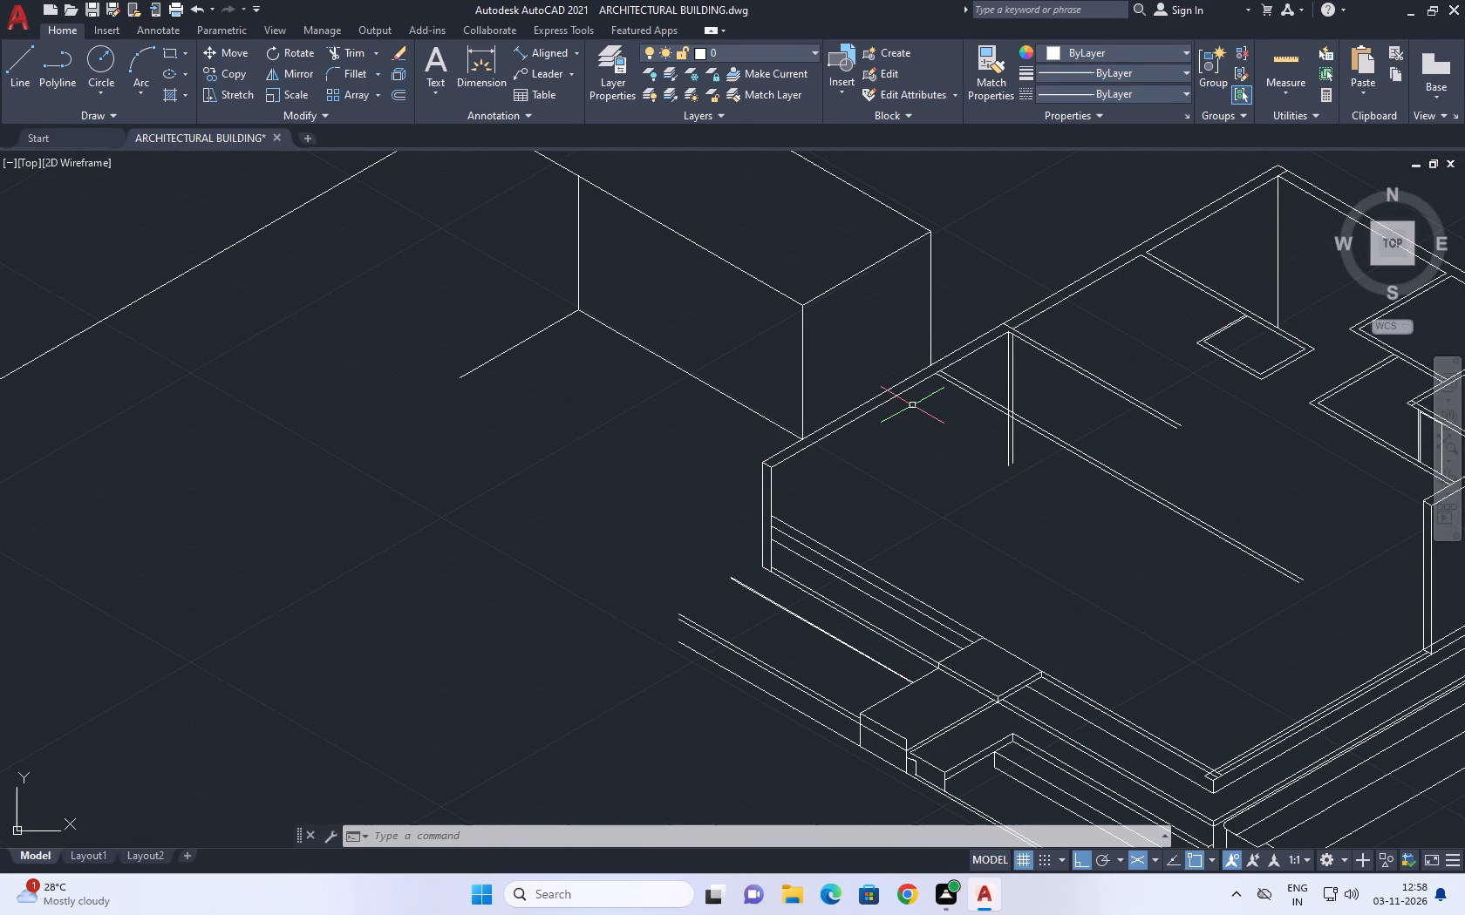
pyautogui.scroll(-1, 939, 419)
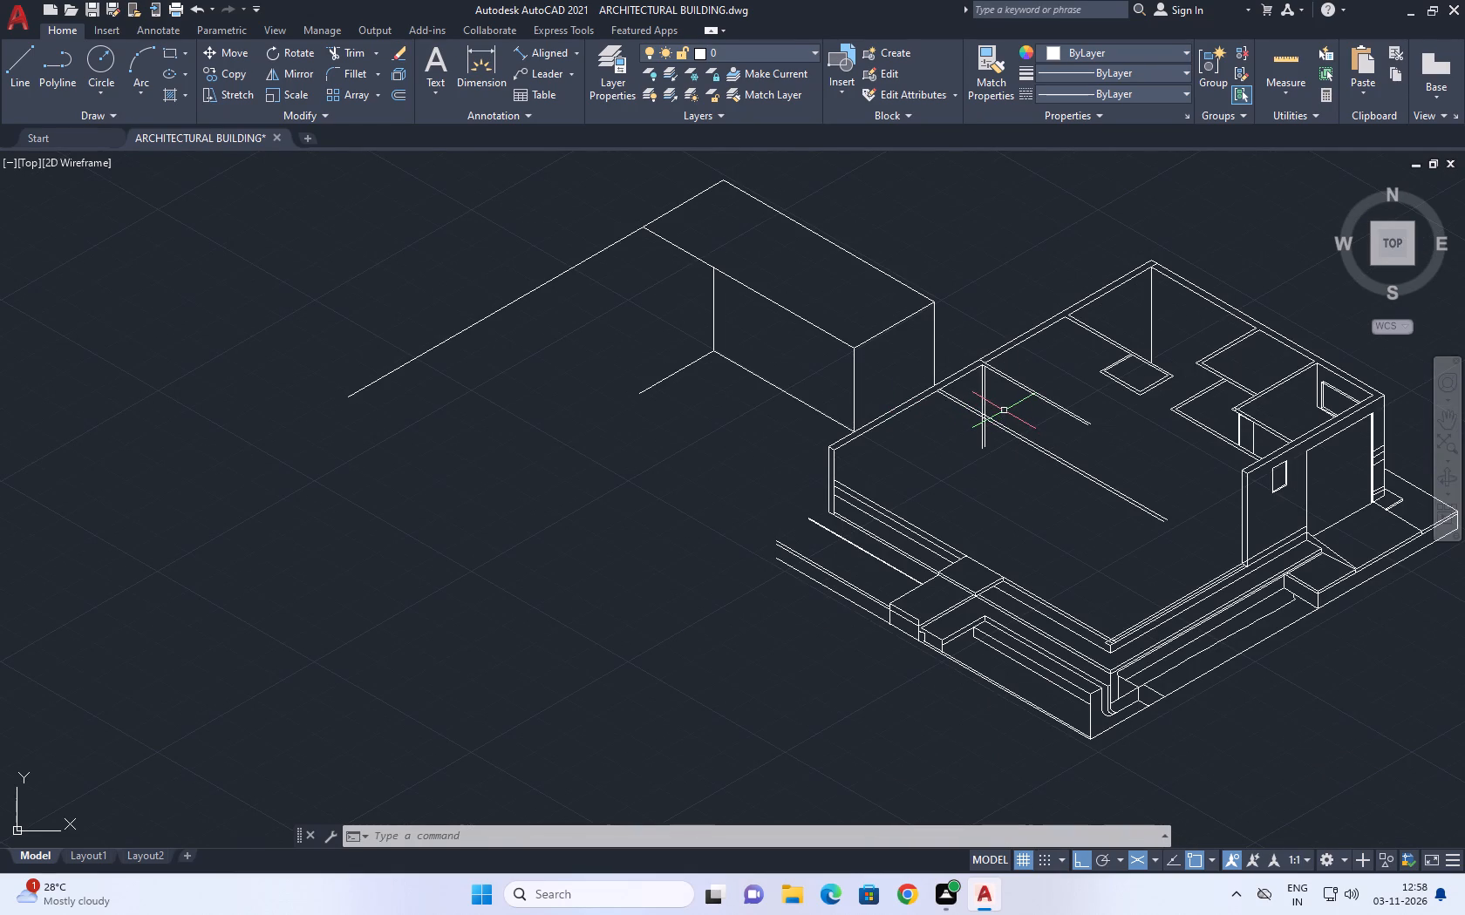
# Draw a 210° line from the nearest corner of the small floor rectangle out past the open ends of the parallel base lines.
pyautogui.press('l')
pyautogui.press('space')
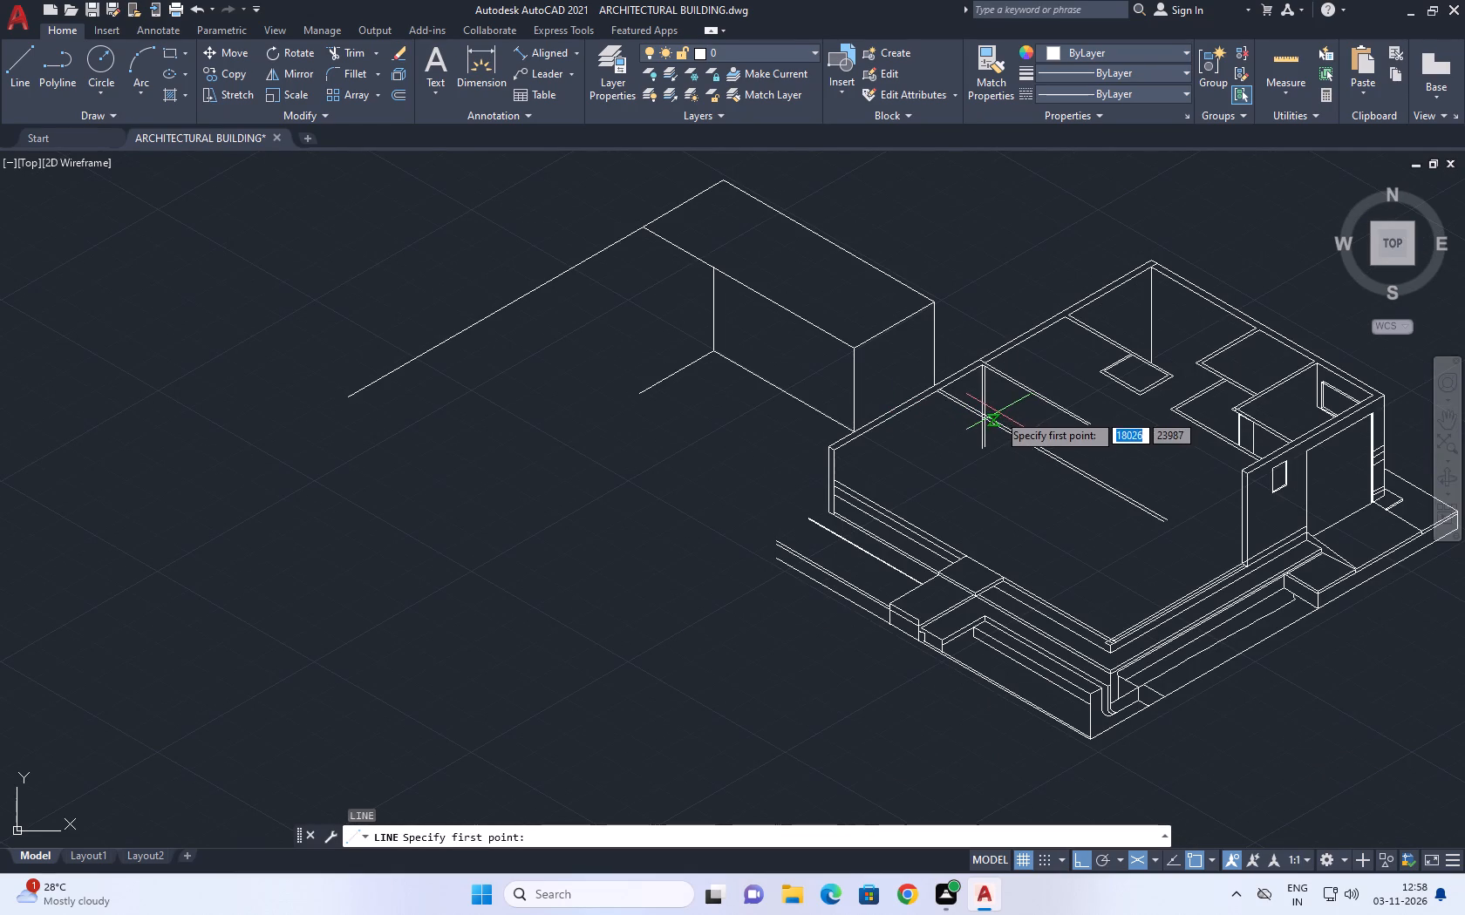
pyautogui.click(1101, 373)
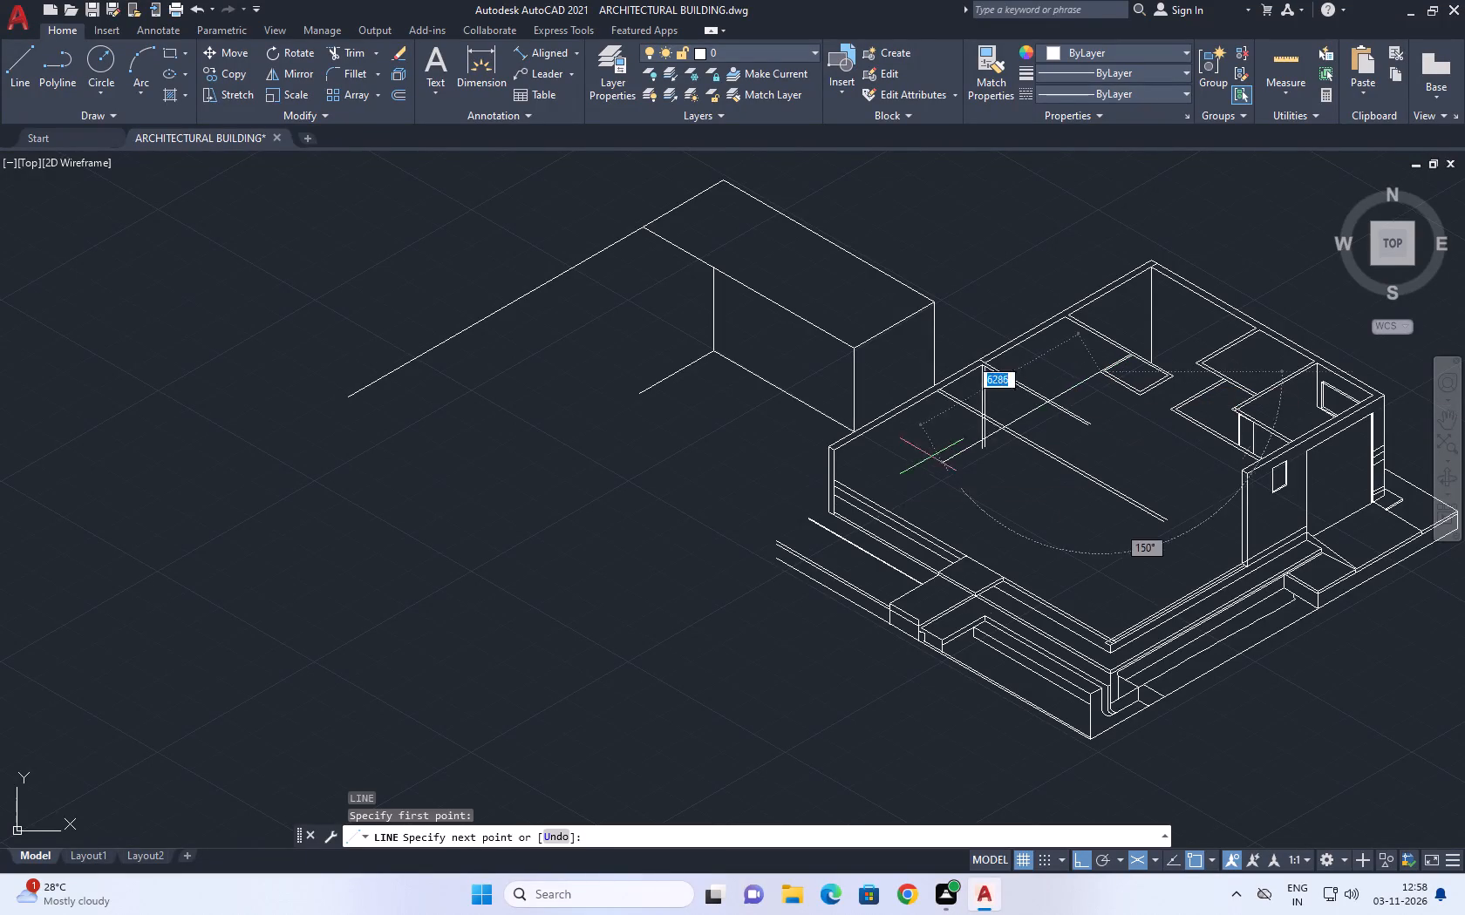
pyautogui.click(721, 590)
pyautogui.press('Escape')
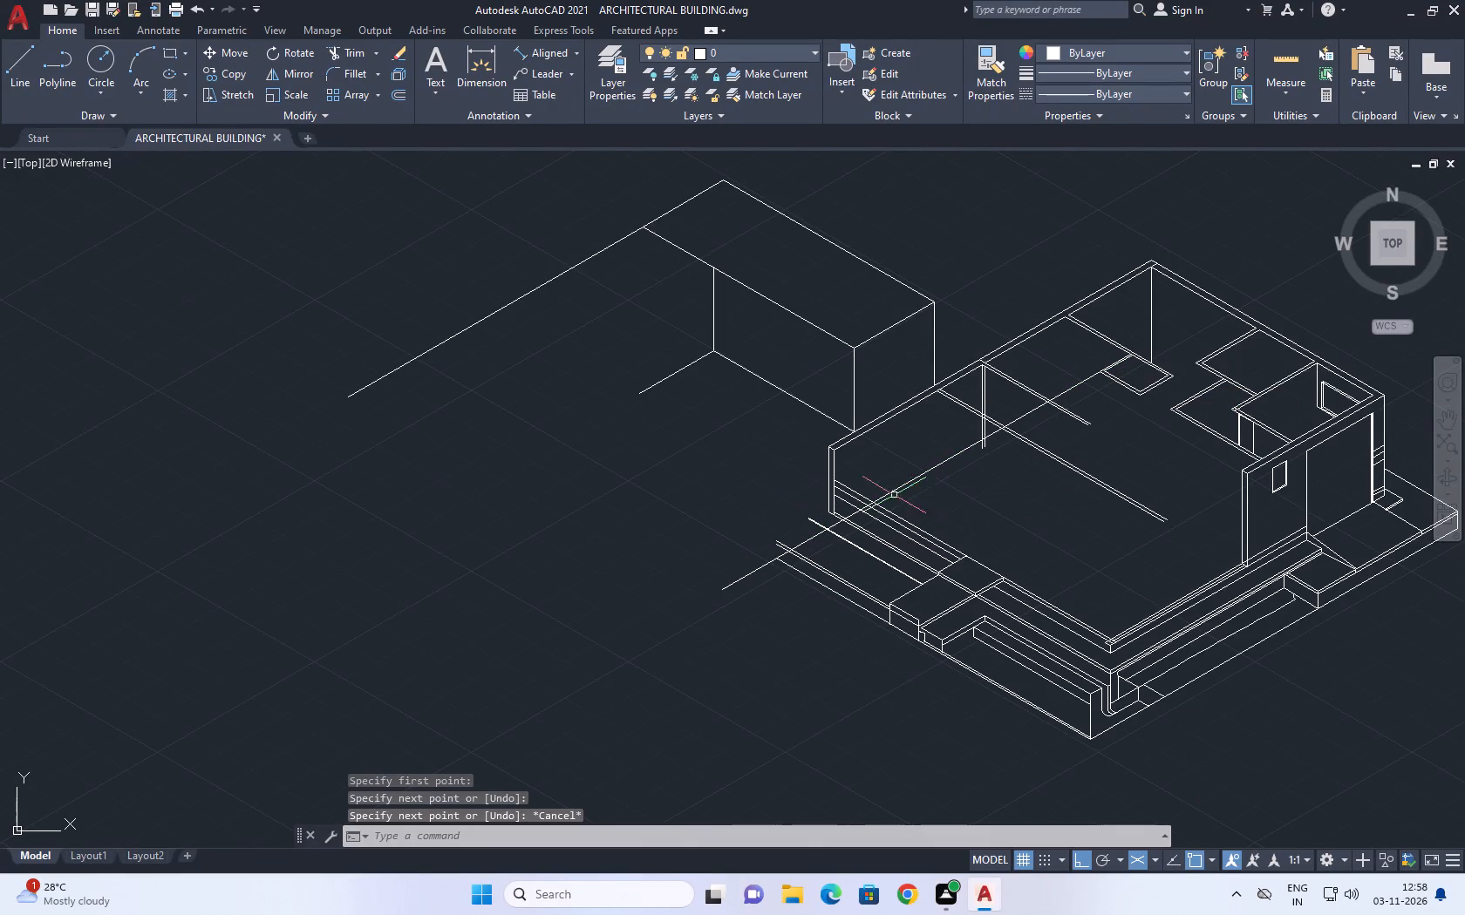
# Draw a vertical line up from where the 210° line meets the wall's inner base edge, past the long wall's top.
pyautogui.moveTo(867, 507); pyautogui.dragTo(961, 476, button='middle')
pyautogui.scroll(1, 956, 466)
pyautogui.moveTo(991, 417); pyautogui.dragTo(991, 475, button='middle')
pyautogui.scroll(1, 991, 447)
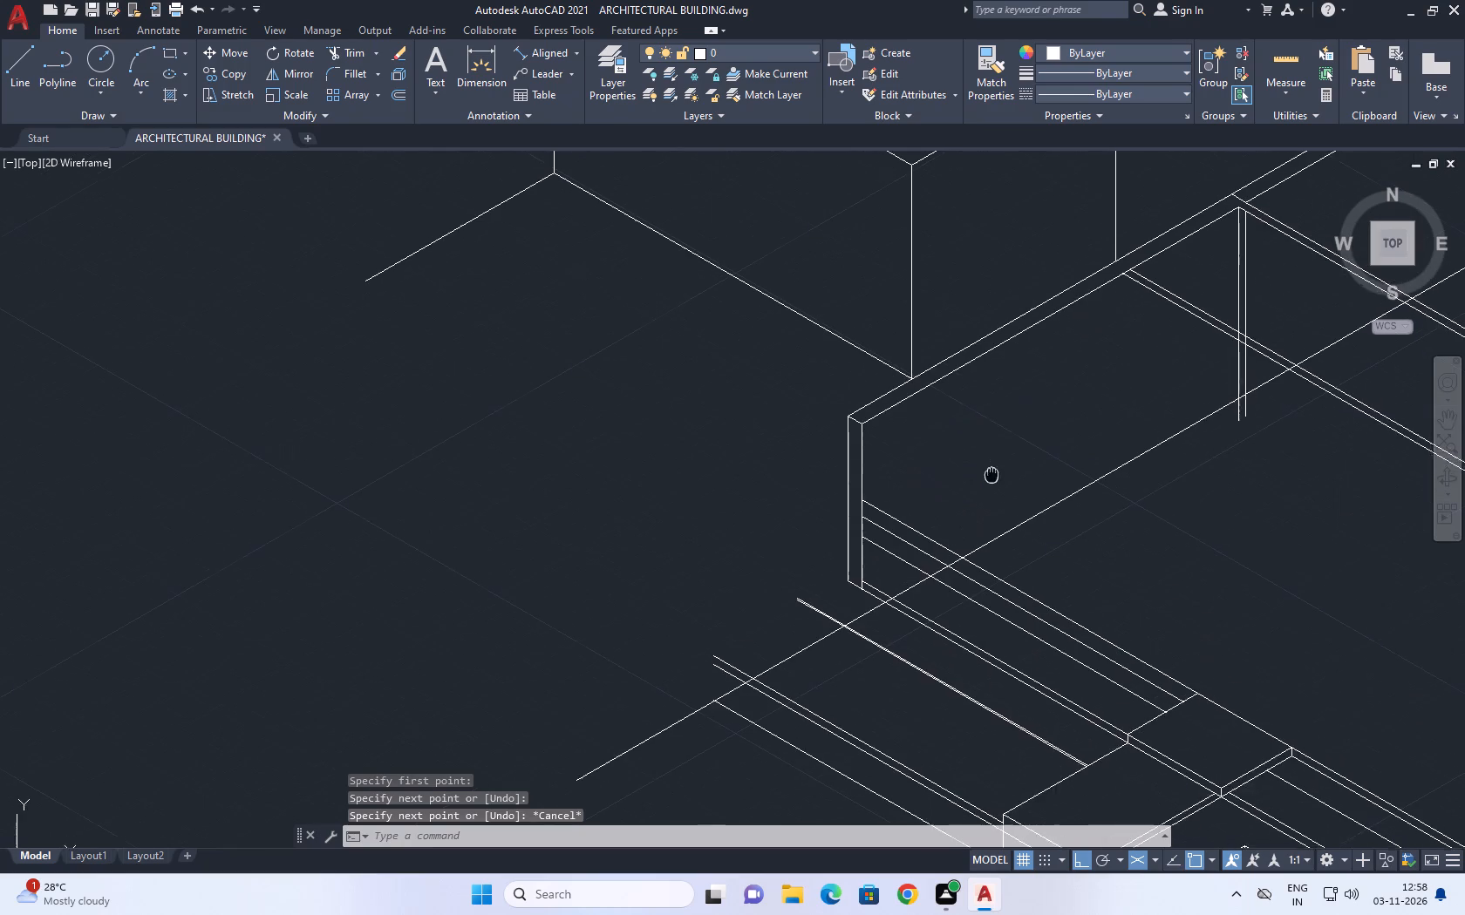
pyautogui.moveTo(991, 475); pyautogui.dragTo(992, 476, button='middle')
pyautogui.write('l')
pyautogui.press('space')
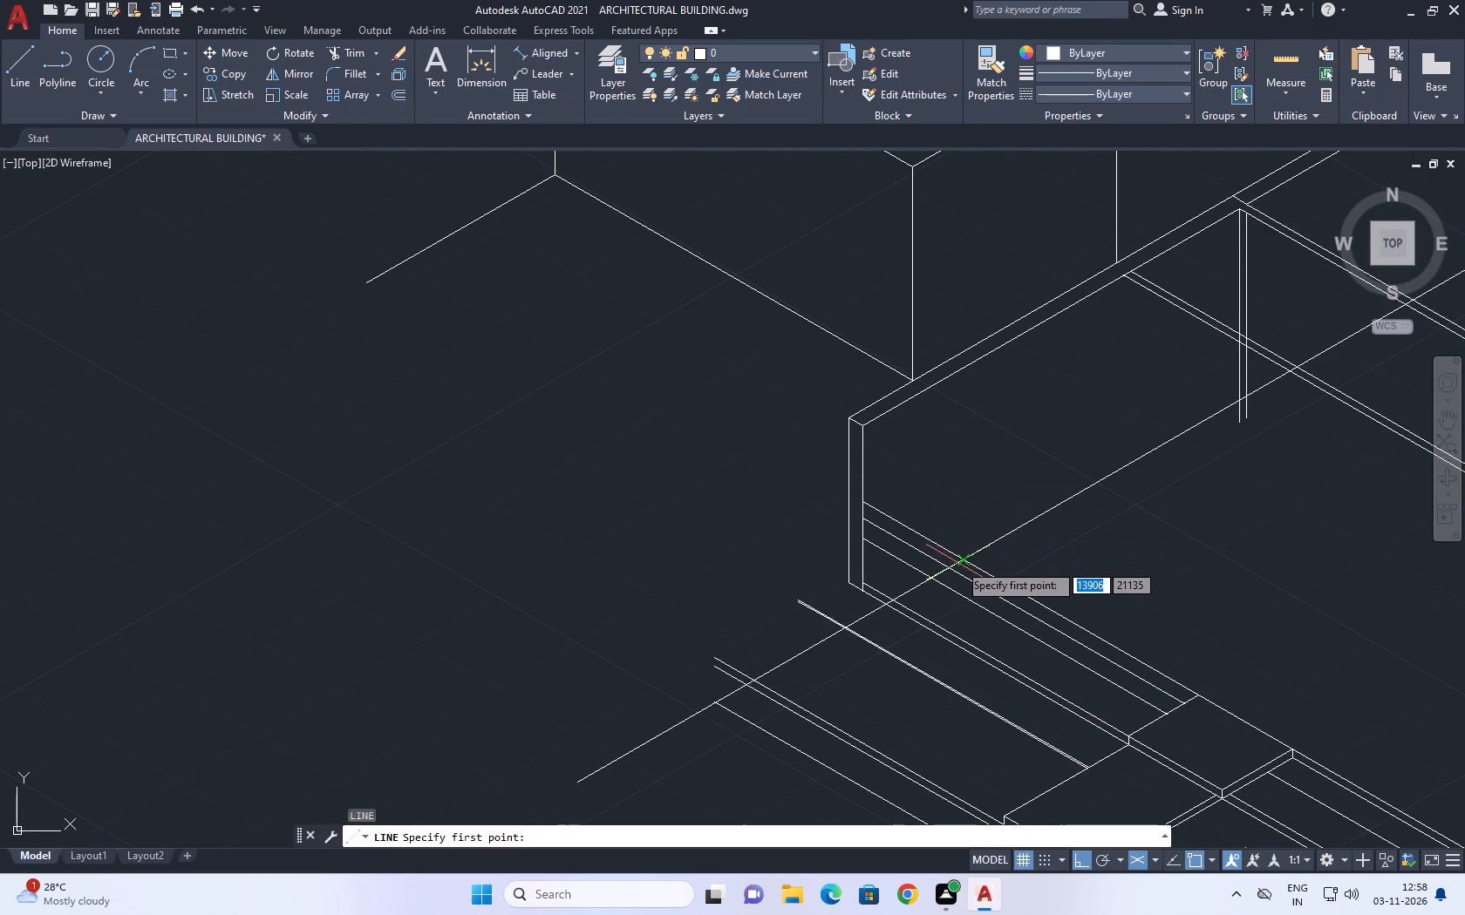
pyautogui.click(960, 559)
pyautogui.press('F5')
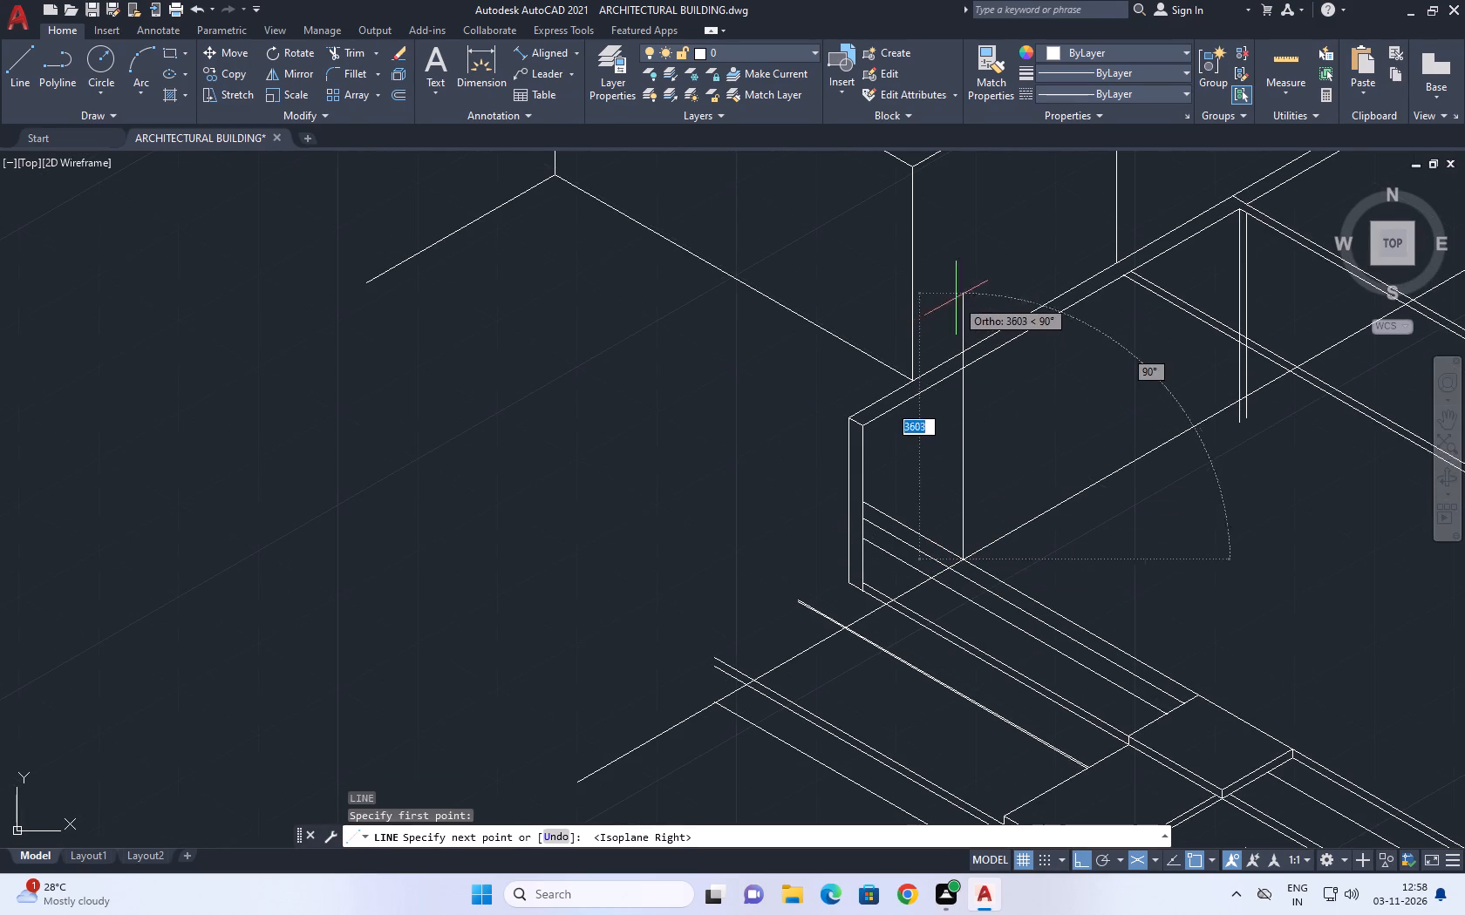
pyautogui.click(964, 267)
pyautogui.press('Escape')
# Extend the vertical line down across the base and step lines to the outermost front base line.
pyautogui.press('e')
pyautogui.press('x')
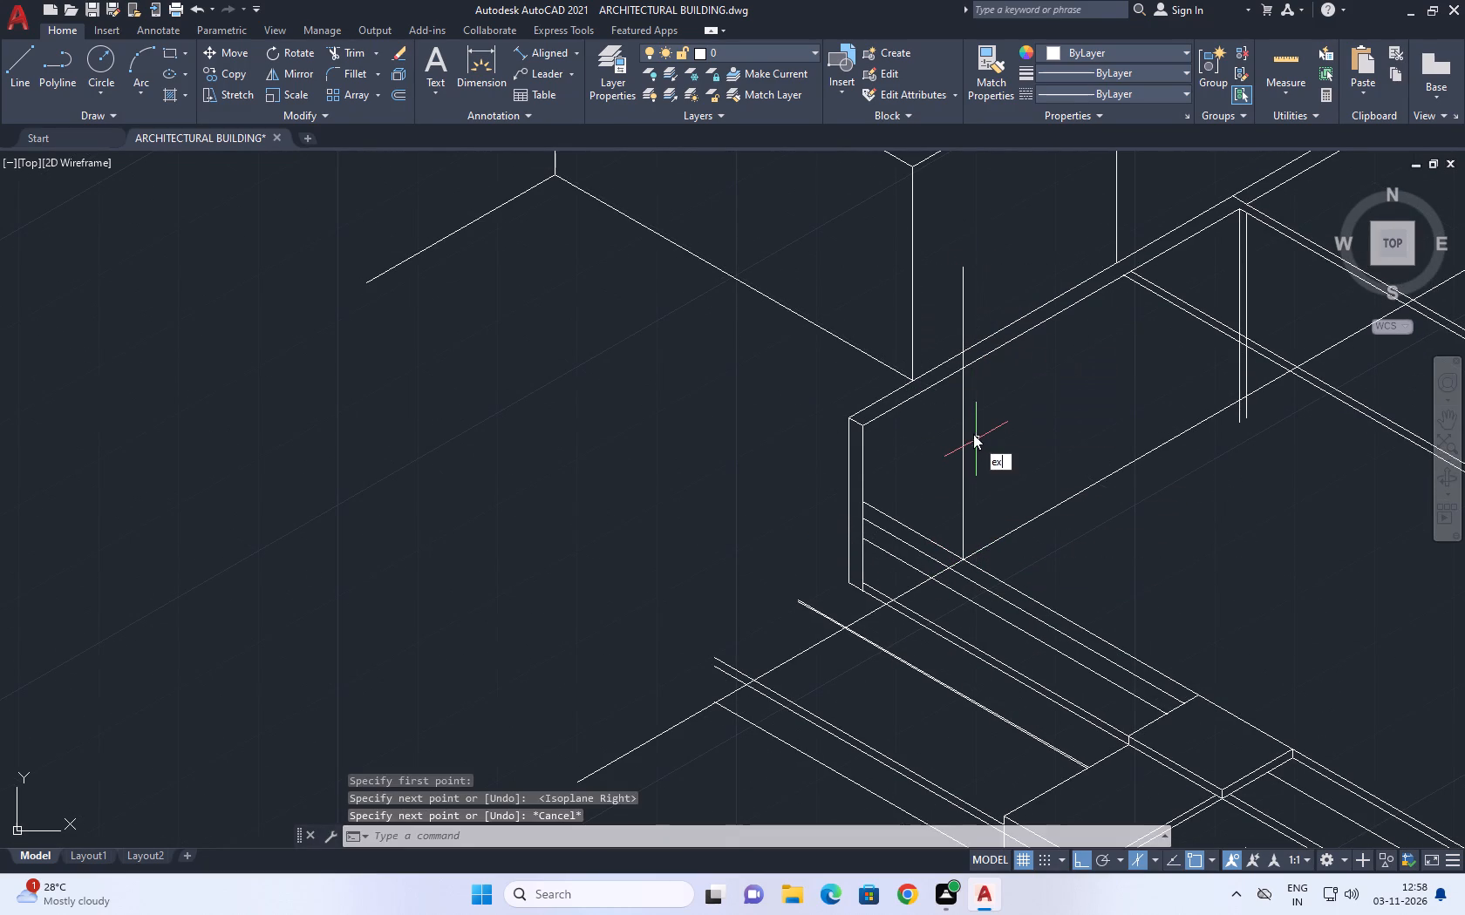
pyautogui.press('space')
pyautogui.click(944, 436)
pyautogui.click(1034, 449)
pyautogui.click(923, 452)
pyautogui.click(991, 453)
pyautogui.click(935, 464)
pyautogui.click(988, 456)
pyautogui.click(930, 471)
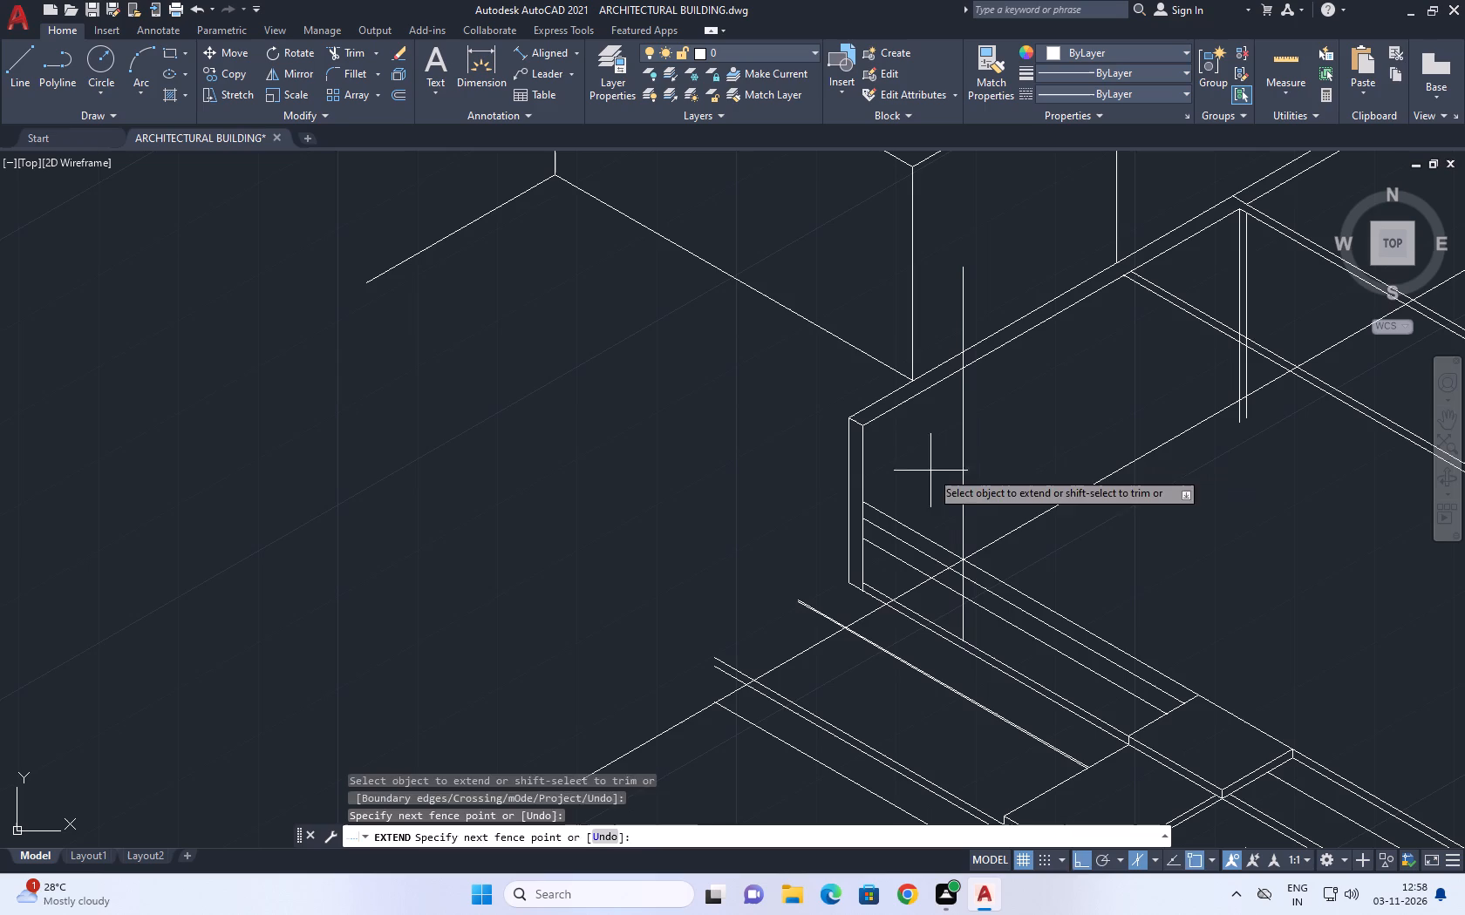
pyautogui.click(978, 461)
pyautogui.click(964, 459)
pyautogui.click(981, 459)
pyautogui.click(949, 459)
pyautogui.moveTo(1014, 455); pyautogui.dragTo(998, 457)
pyautogui.click(955, 460)
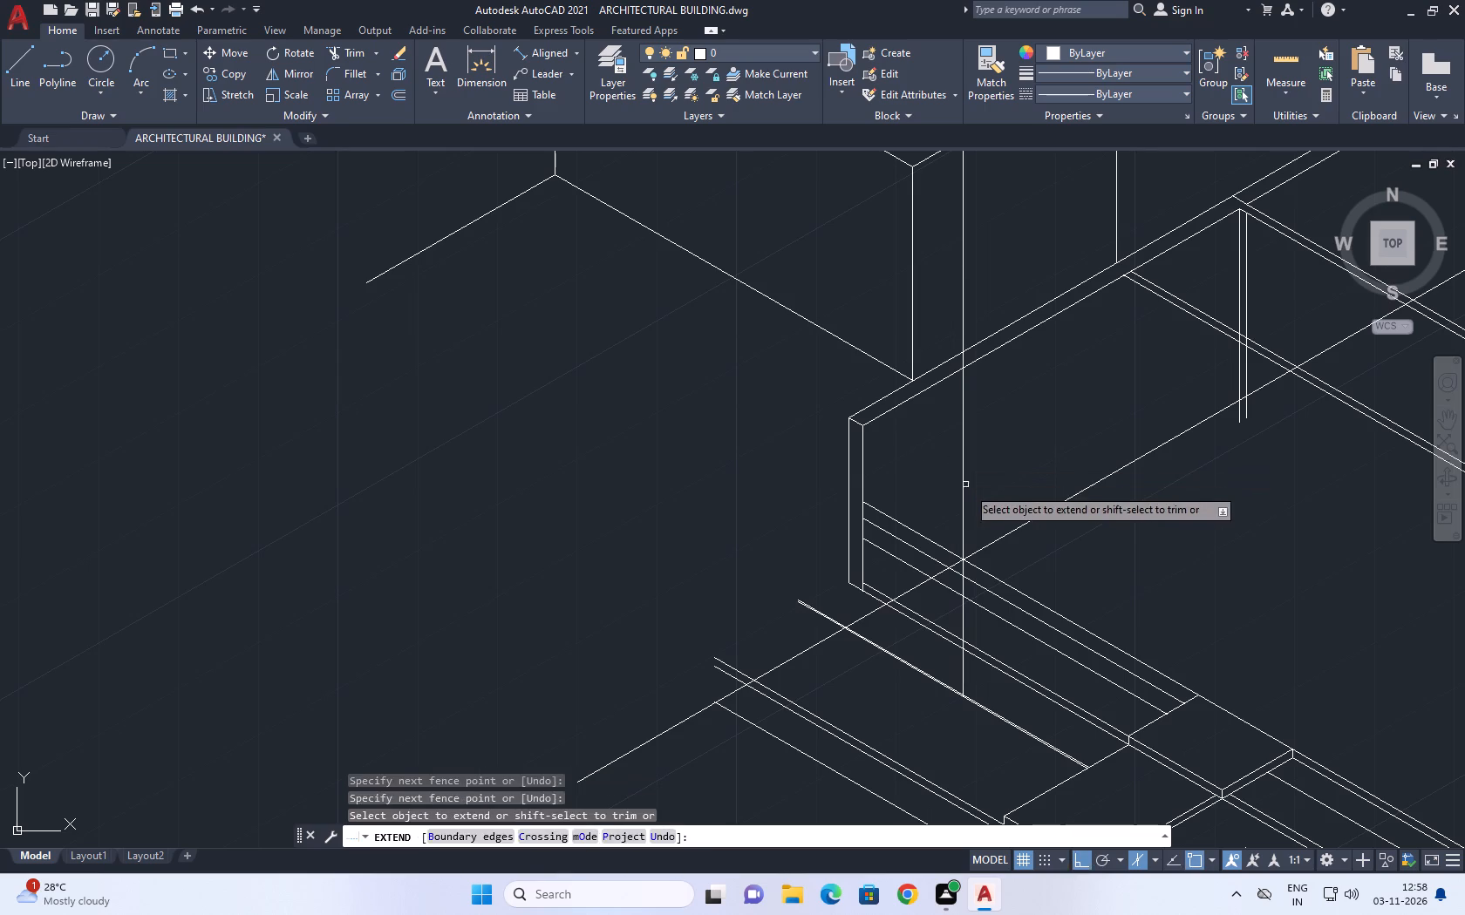
pyautogui.click(971, 494)
pyautogui.moveTo(985, 460); pyautogui.dragTo(919, 288, button='middle')
pyautogui.click(925, 347)
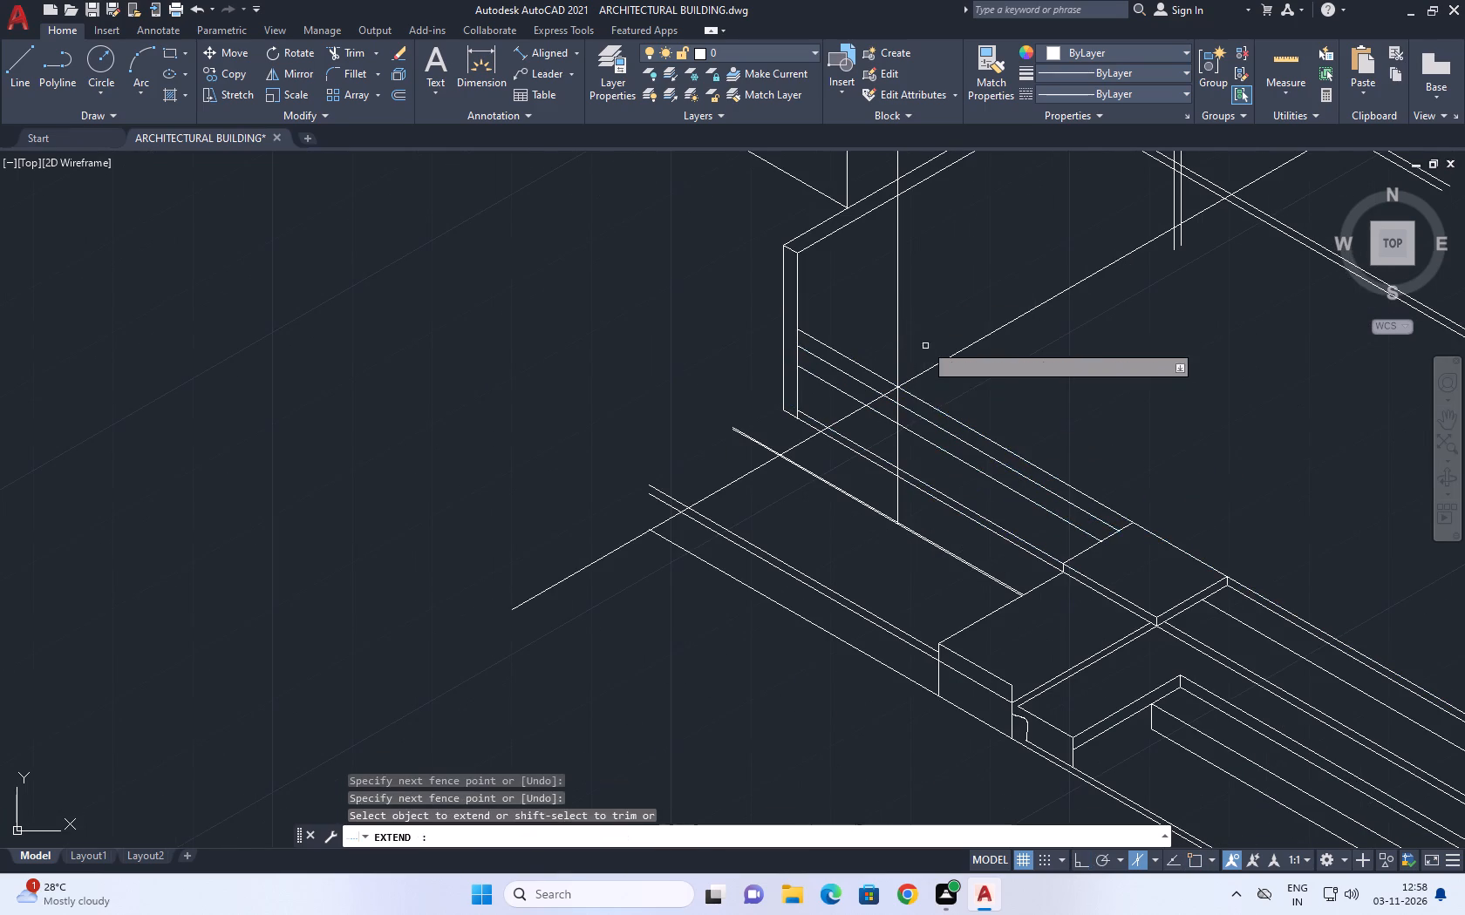
pyautogui.click(893, 503)
pyautogui.click(911, 513)
pyautogui.click(883, 504)
pyautogui.click(934, 503)
pyautogui.click(896, 503)
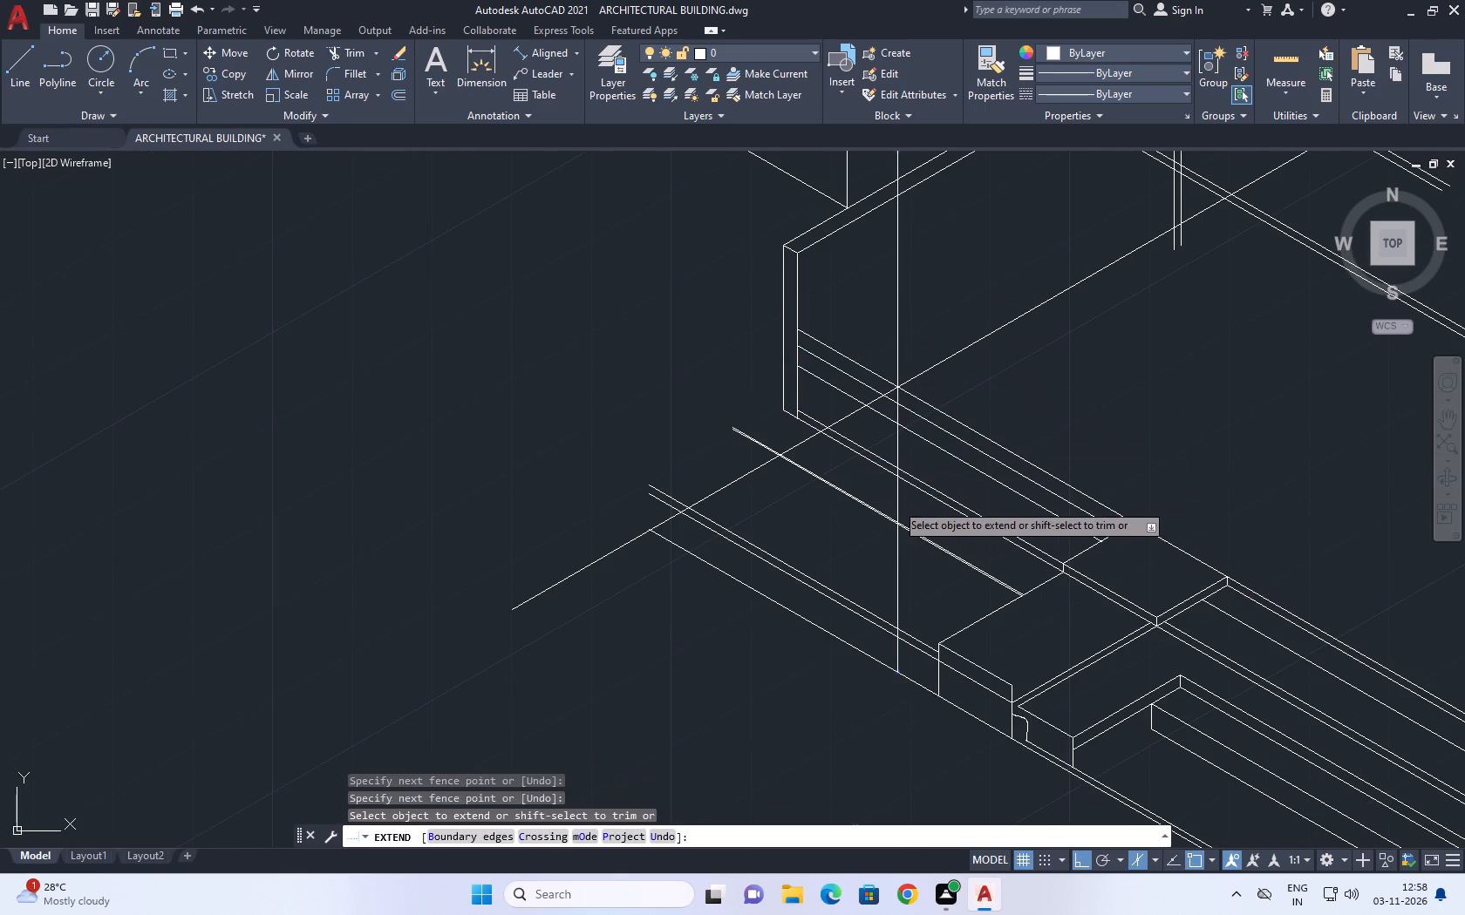
pyautogui.click(910, 508)
pyautogui.press('Escape')
# Trim the vertical line above its crossing with the 210° line and erase the leftover piece over the box and long wall.
pyautogui.moveTo(889, 466); pyautogui.dragTo(912, 527, button='middle')
pyautogui.write('tr')
pyautogui.press('space')
pyautogui.click(926, 396)
pyautogui.click(907, 369)
pyautogui.scroll(-2, 964, 369)
pyautogui.press('Escape')
pyautogui.scroll(1, 943, 289)
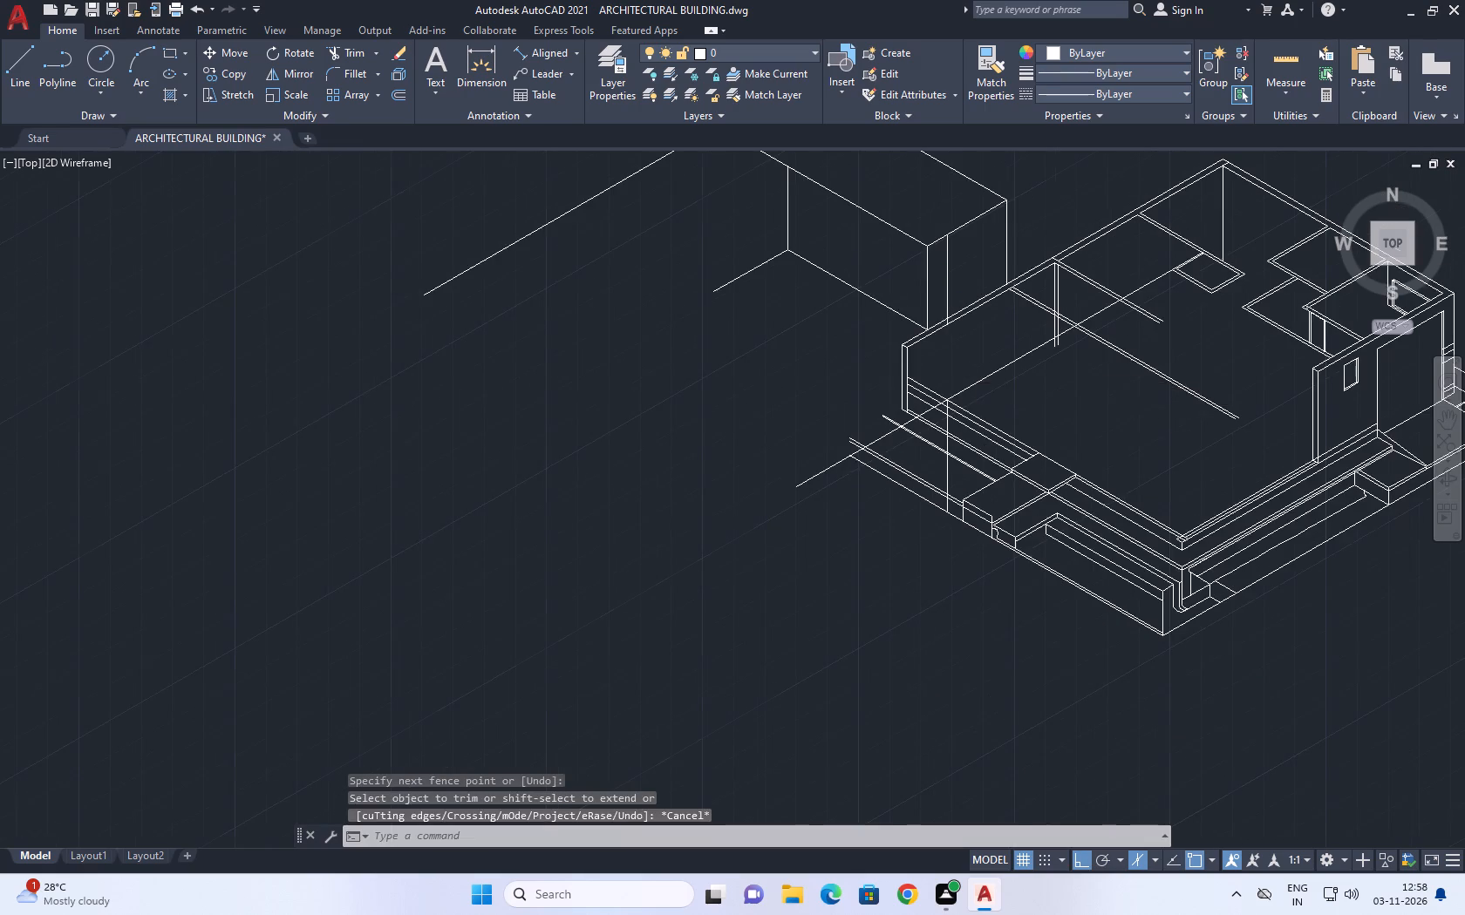
pyautogui.click(951, 279)
pyautogui.press('Delete')
# Move the entrance step block about 3691 at 150°, so its inner corner sits where the 210° line meets the wall base edge.
pyautogui.moveTo(1100, 454); pyautogui.dragTo(1100, 450, button='middle')
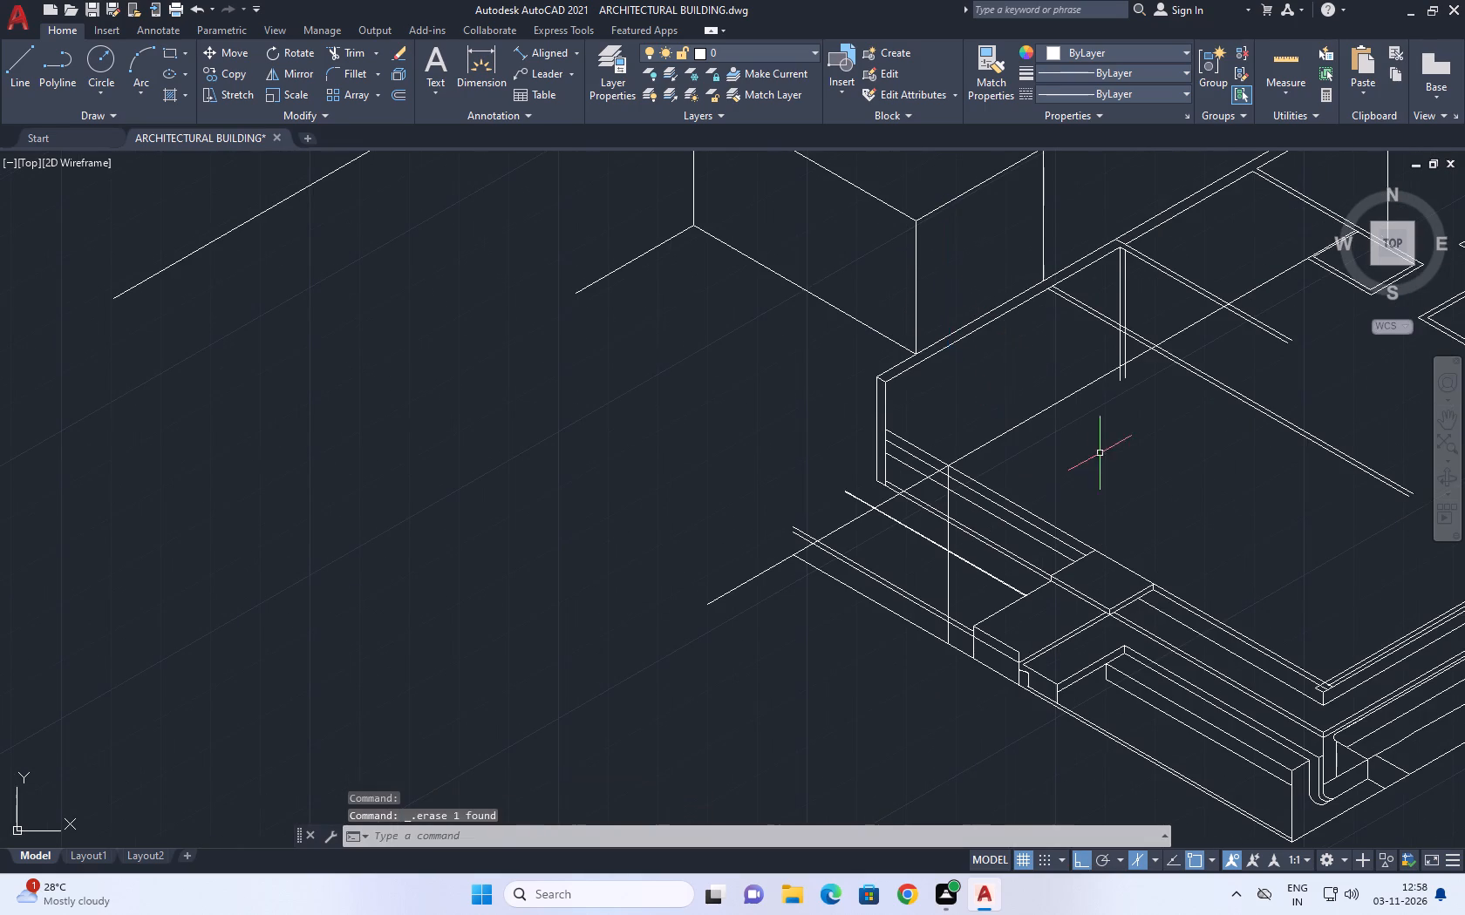
pyautogui.moveTo(1100, 450); pyautogui.dragTo(1042, 288, button='middle')
pyautogui.click(915, 246)
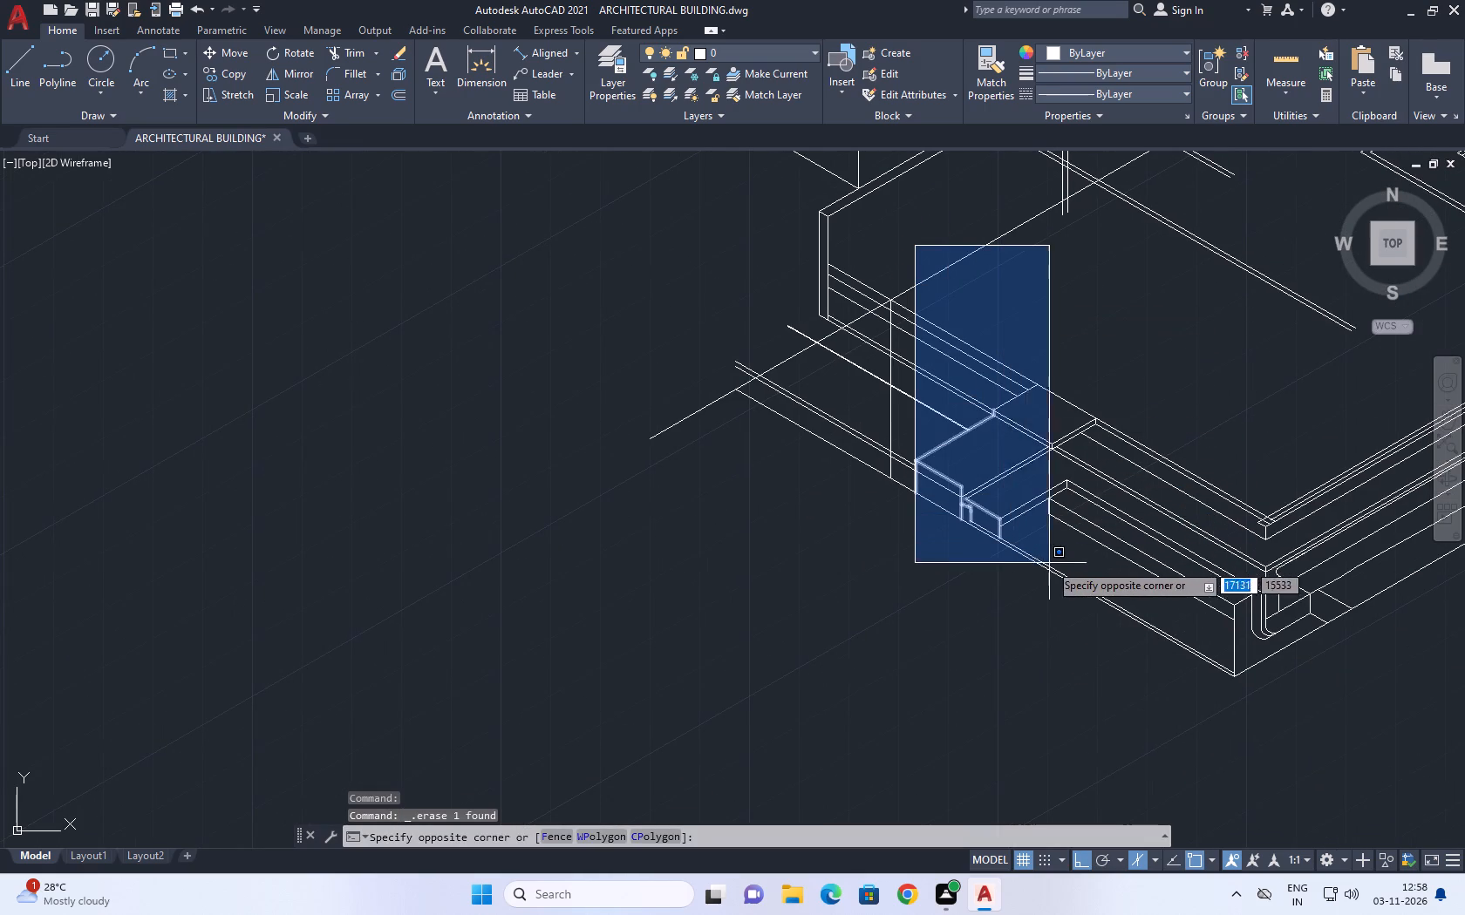
pyautogui.click(1113, 573)
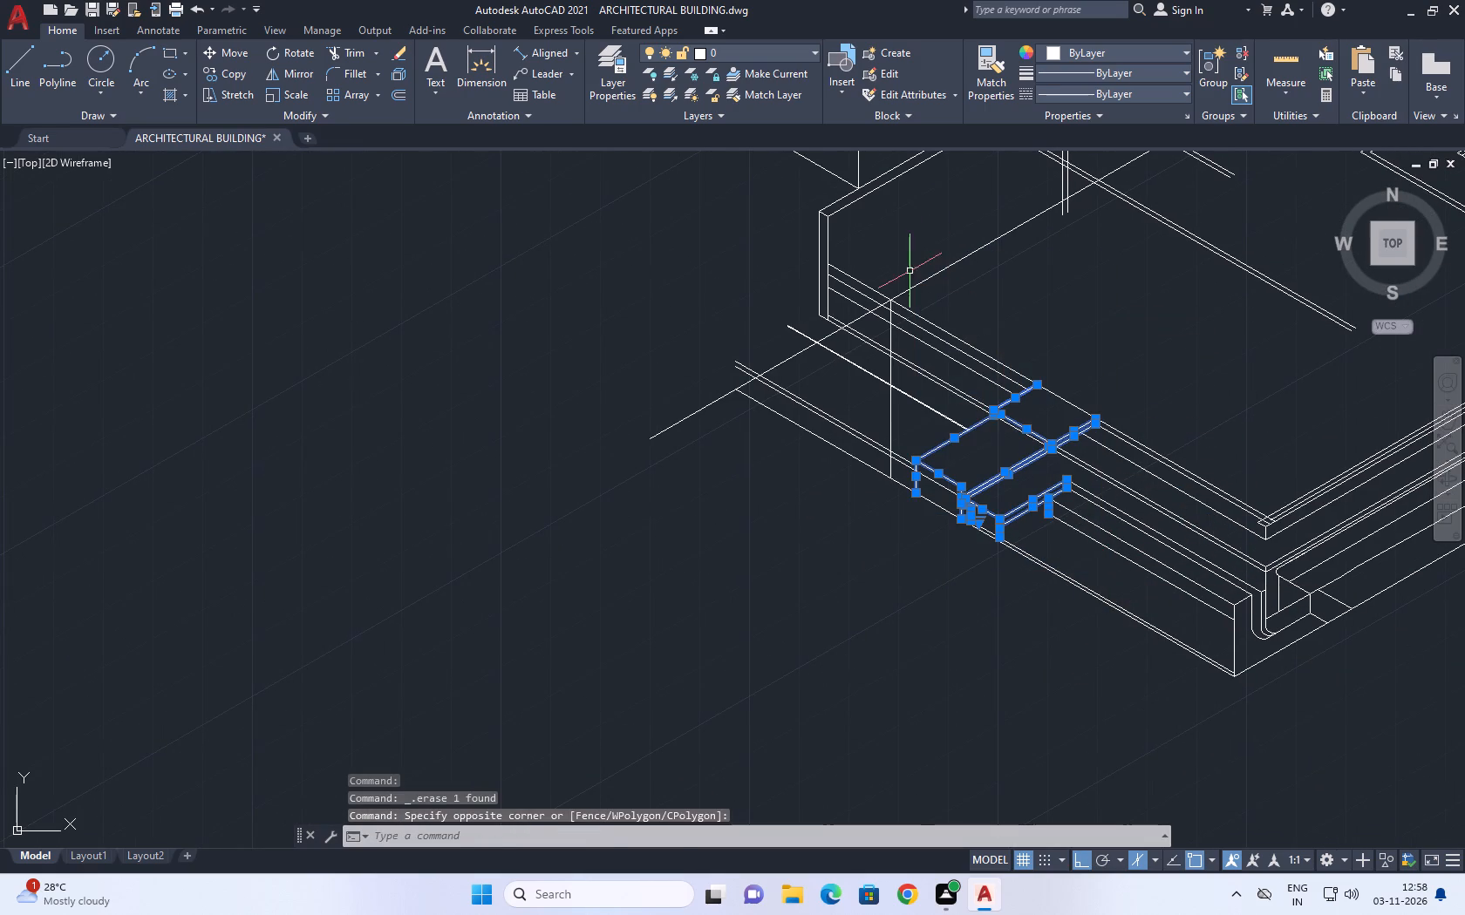
pyautogui.click(908, 268)
pyautogui.click(1092, 605)
pyautogui.moveTo(902, 441); pyautogui.dragTo(911, 476, button='middle')
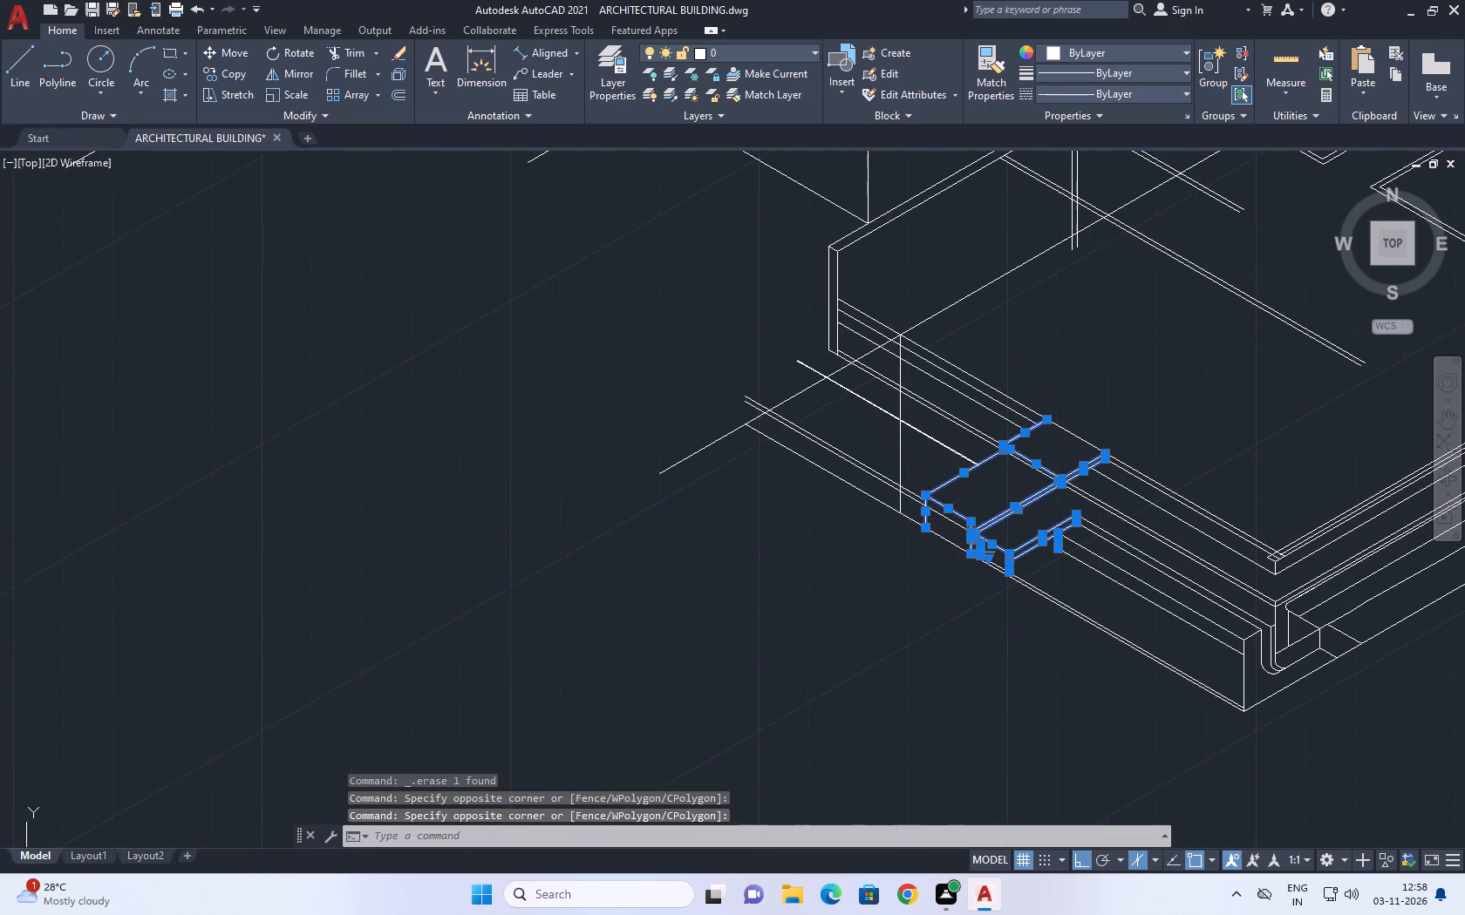
pyautogui.press('m')
pyautogui.press('space')
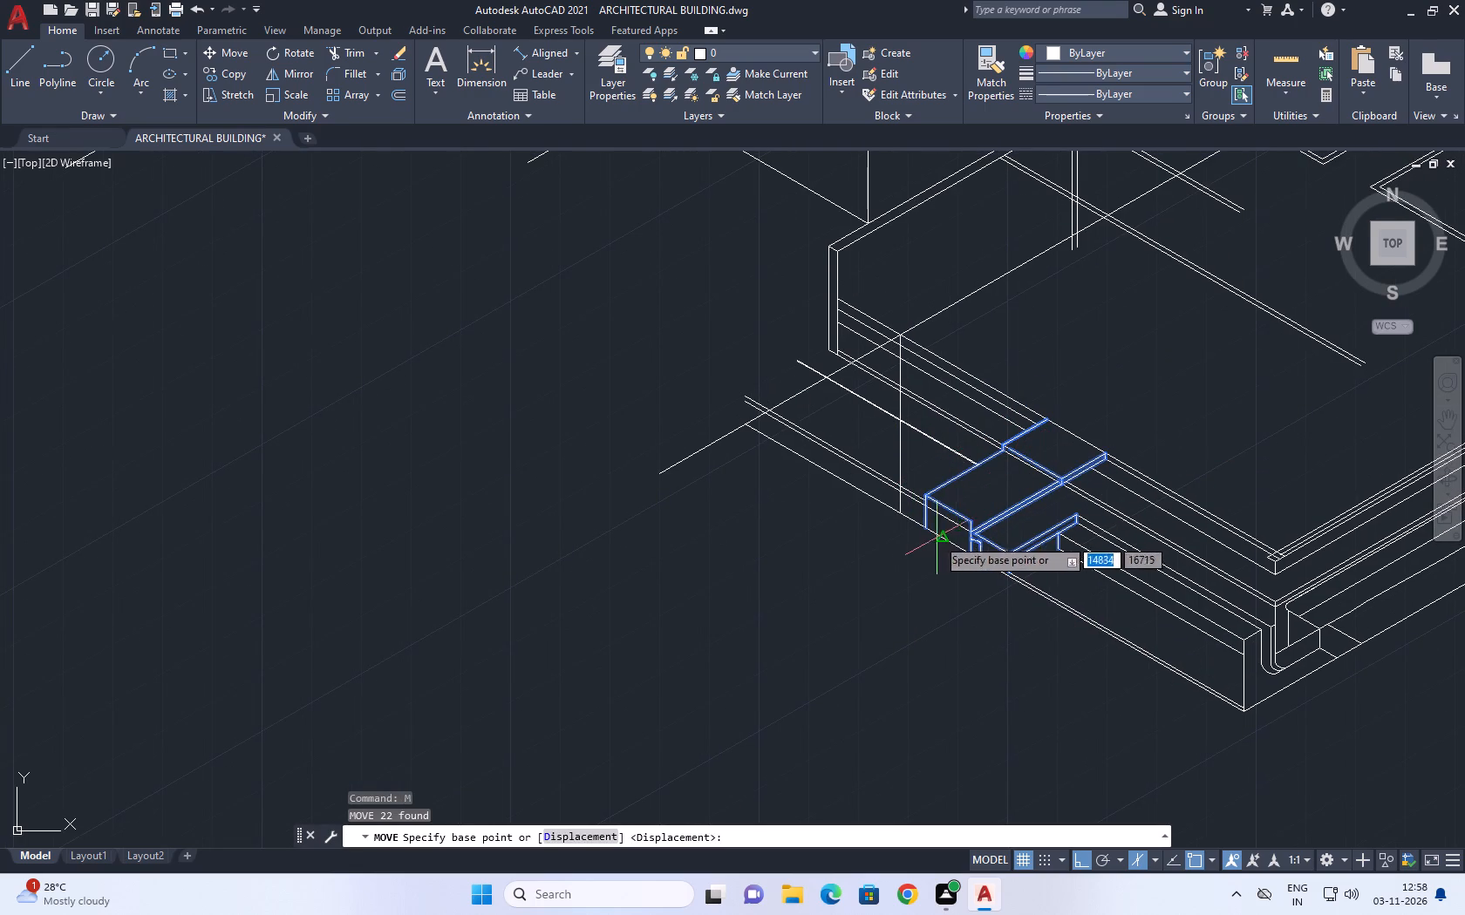
pyautogui.scroll(1, 1046, 421)
pyautogui.click(1046, 421)
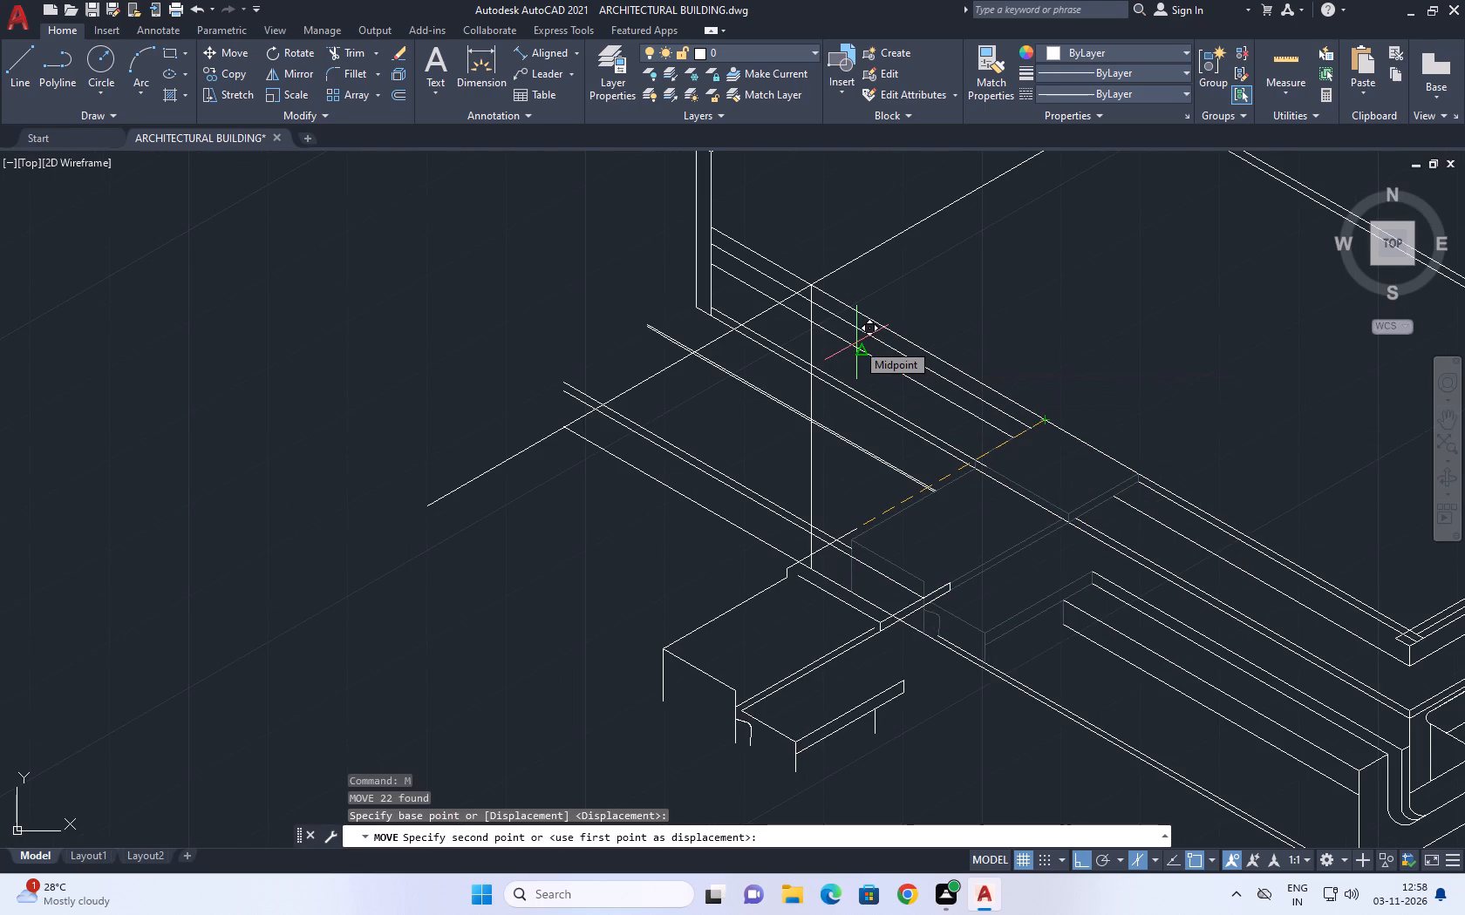
pyautogui.press('F5')
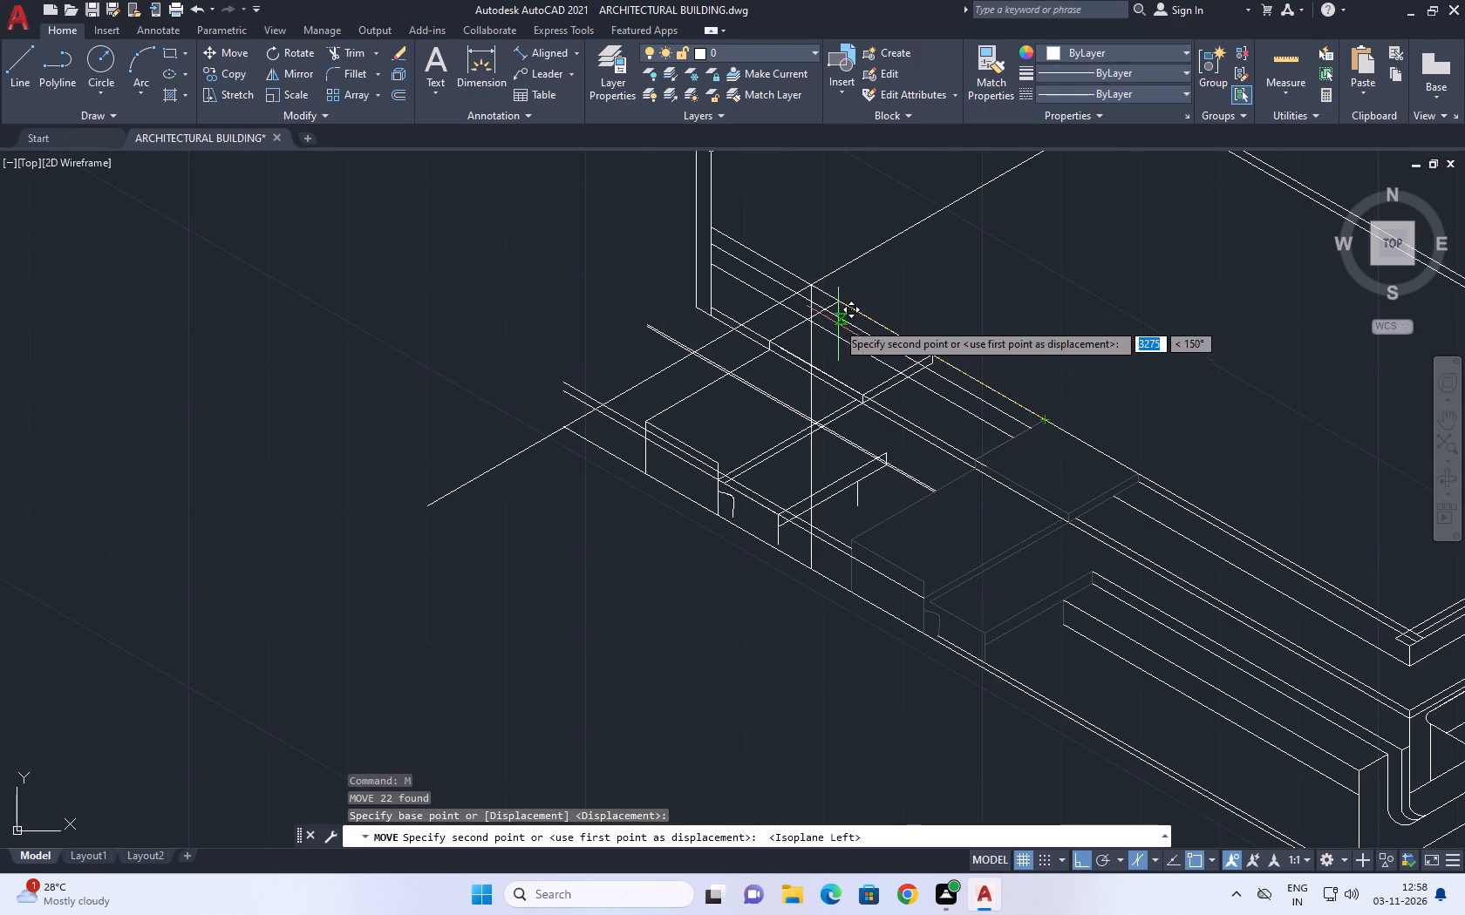
pyautogui.scroll(1, 806, 291)
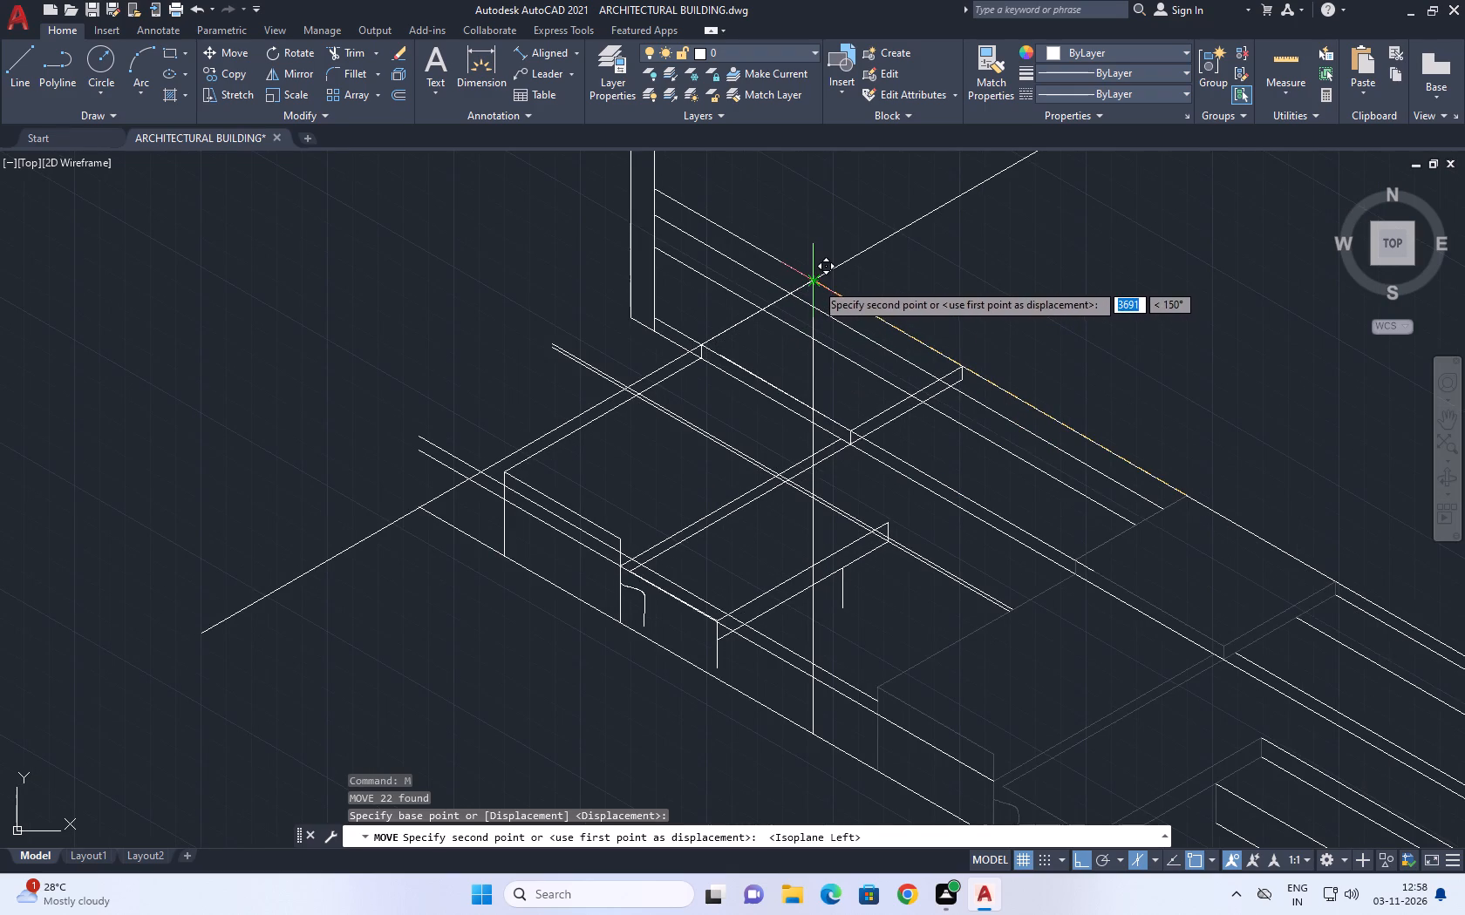
pyautogui.click(815, 282)
pyautogui.moveTo(673, 412); pyautogui.dragTo(756, 410, button='middle')
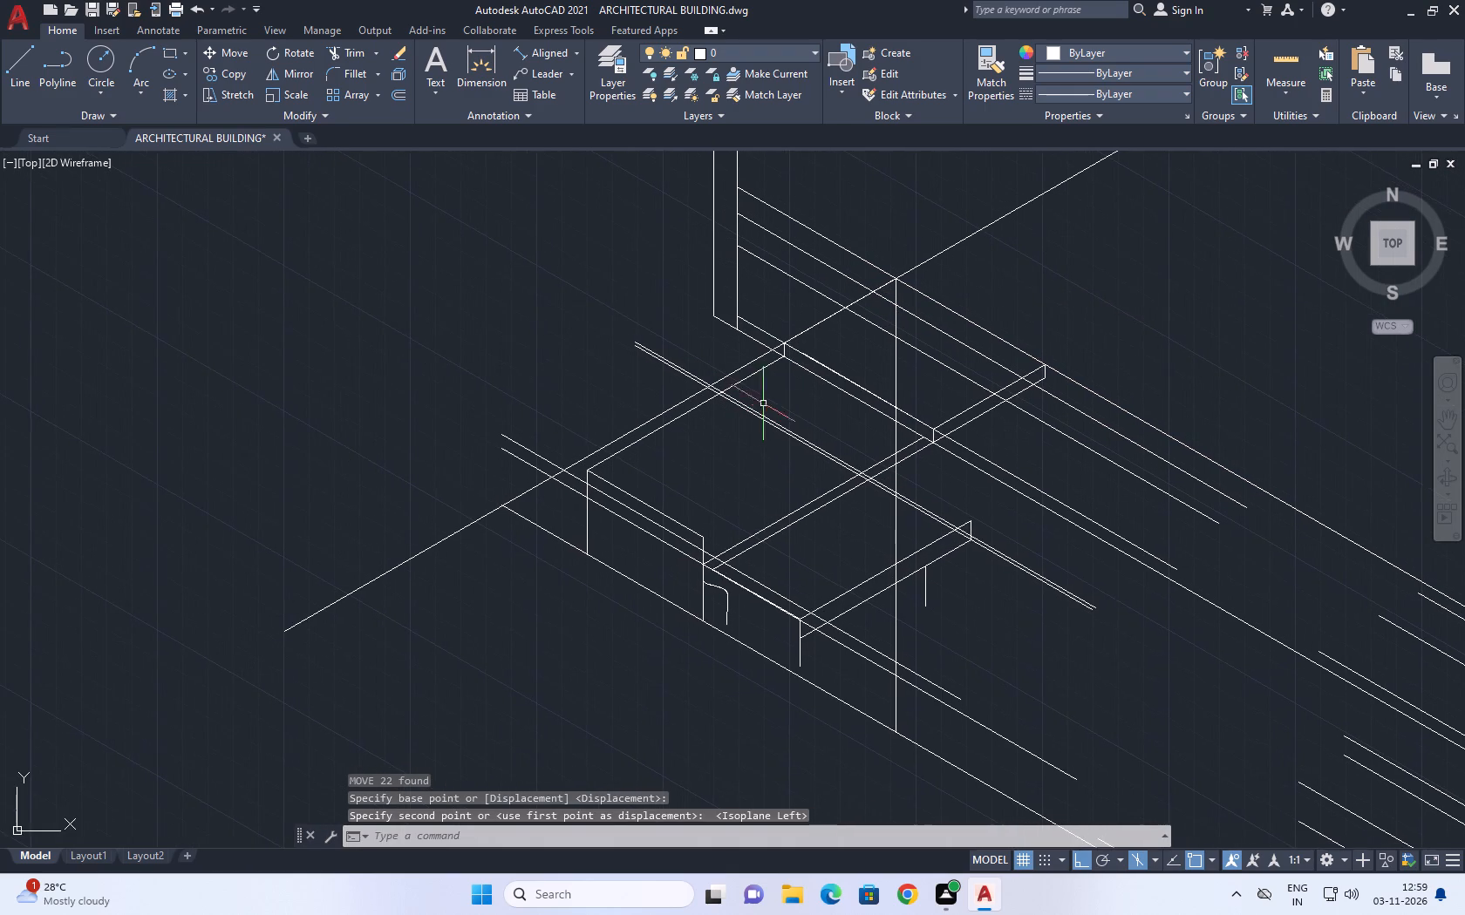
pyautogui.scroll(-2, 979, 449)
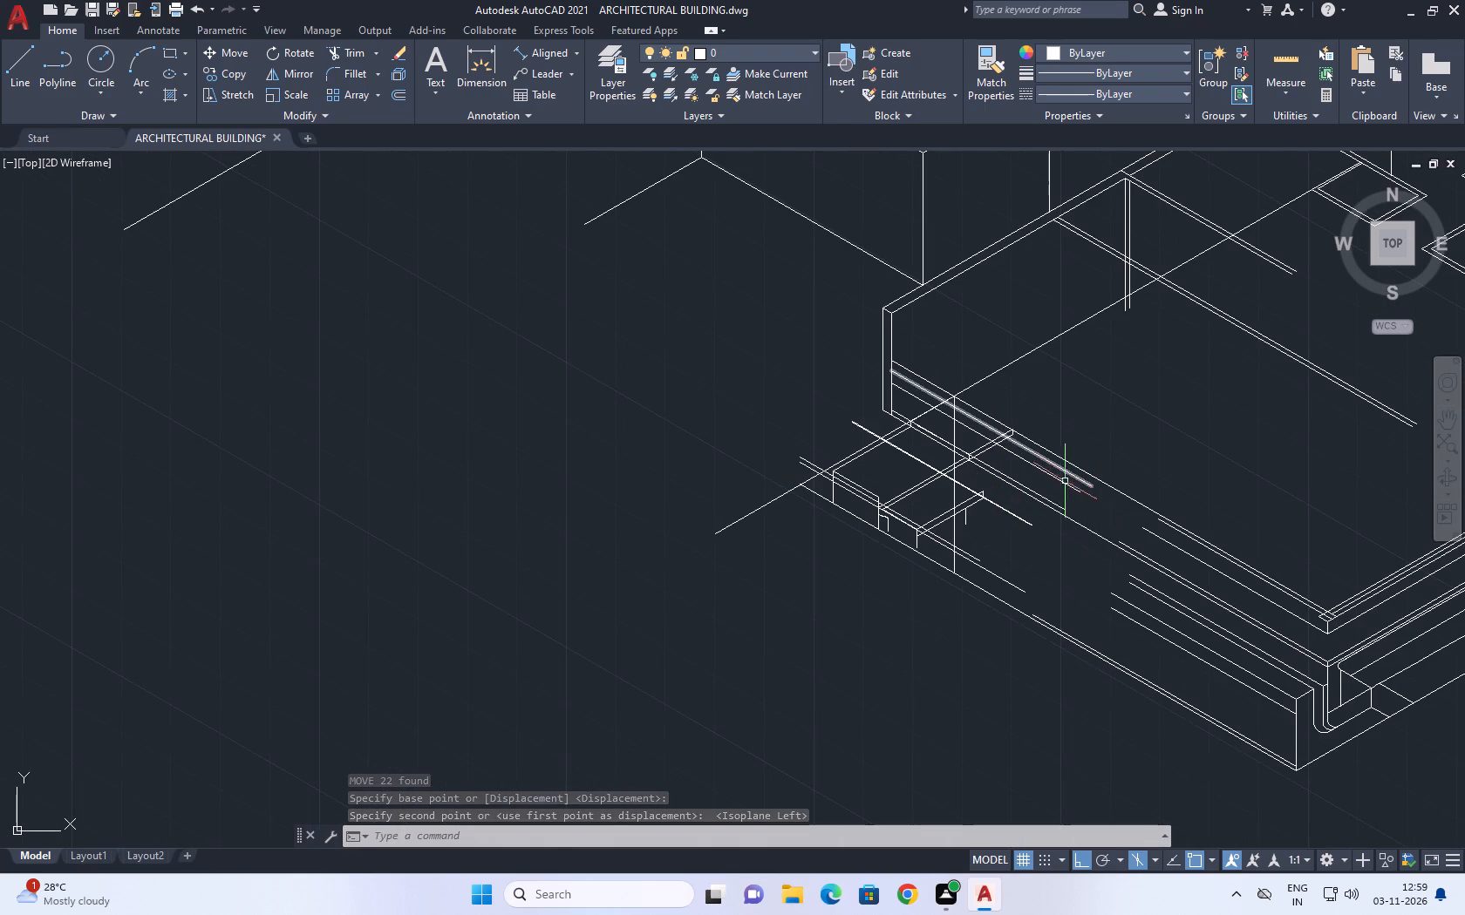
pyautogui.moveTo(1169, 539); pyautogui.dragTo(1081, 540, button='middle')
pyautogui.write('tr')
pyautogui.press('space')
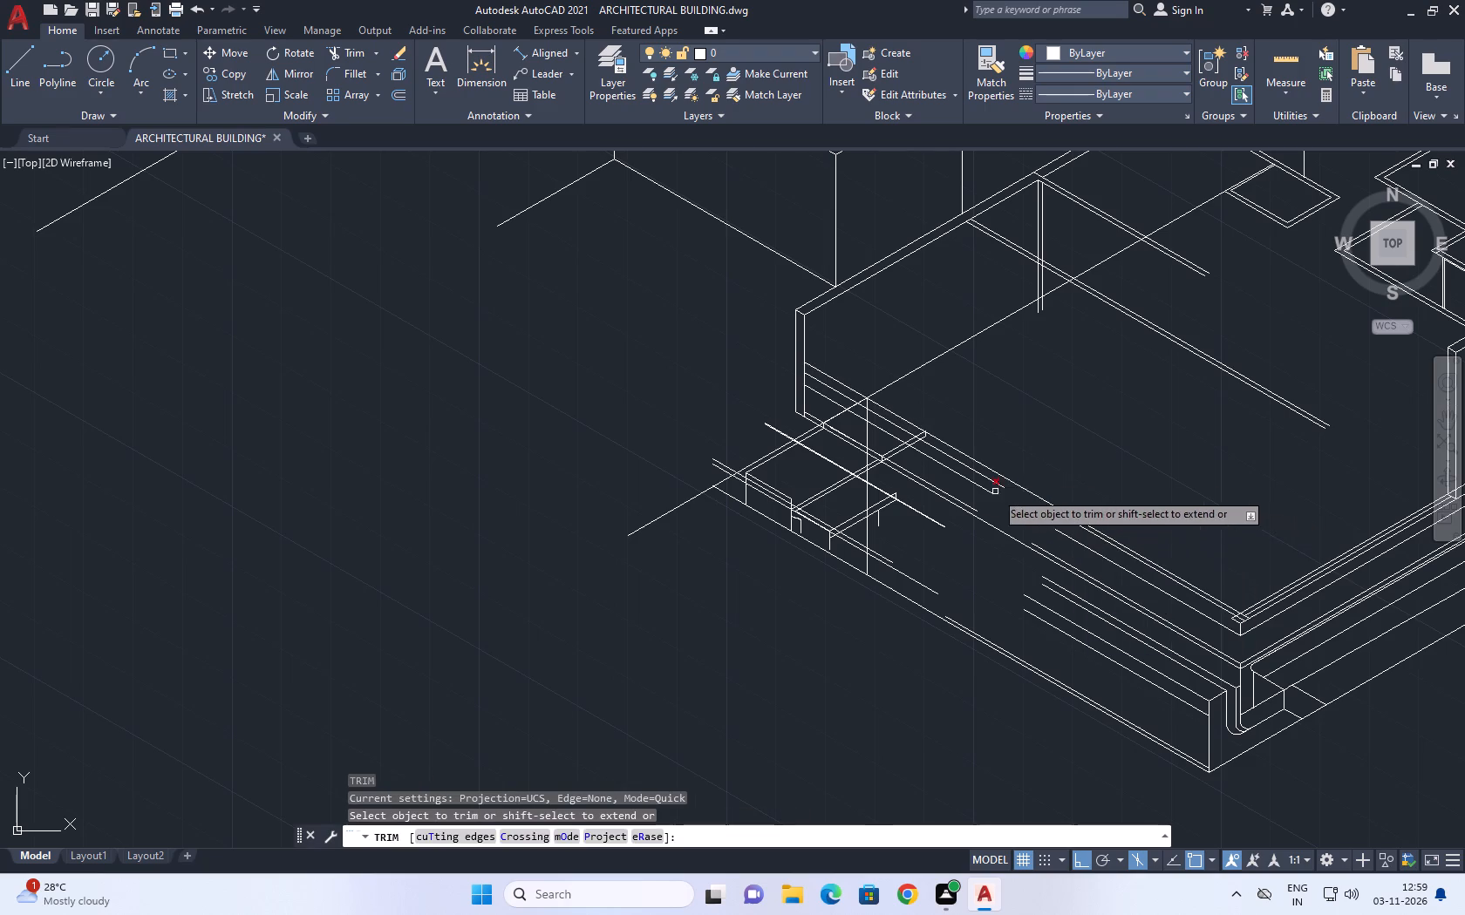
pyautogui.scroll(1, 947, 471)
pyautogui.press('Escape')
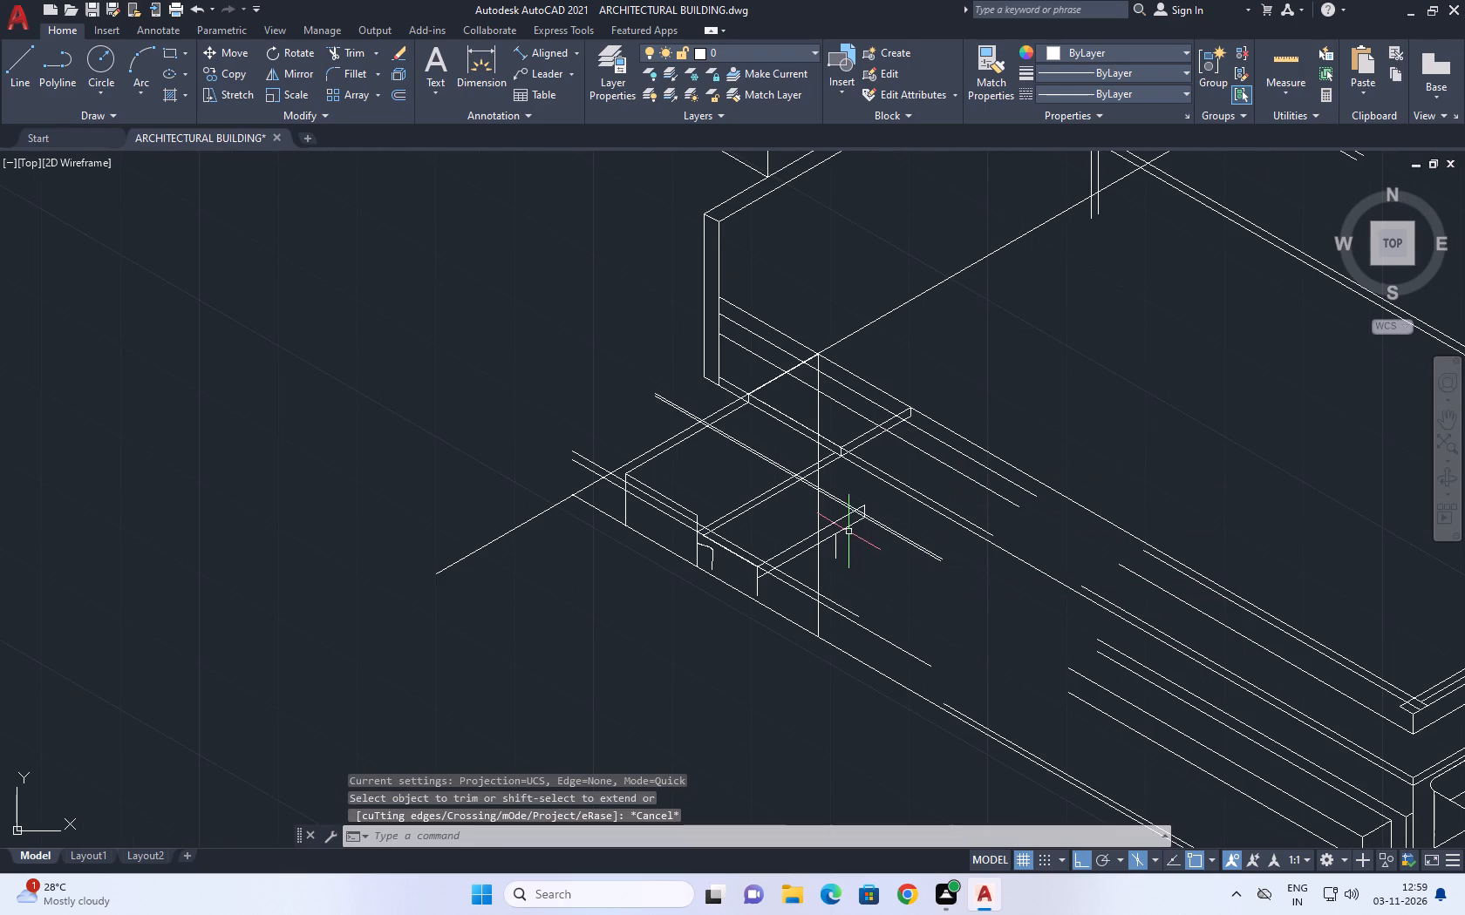
# Extend the cut upper base lines along the front wall back to the relocated entrance steps.
pyautogui.press('e')
pyautogui.press('x')
pyautogui.press('space')
pyautogui.click(1173, 568)
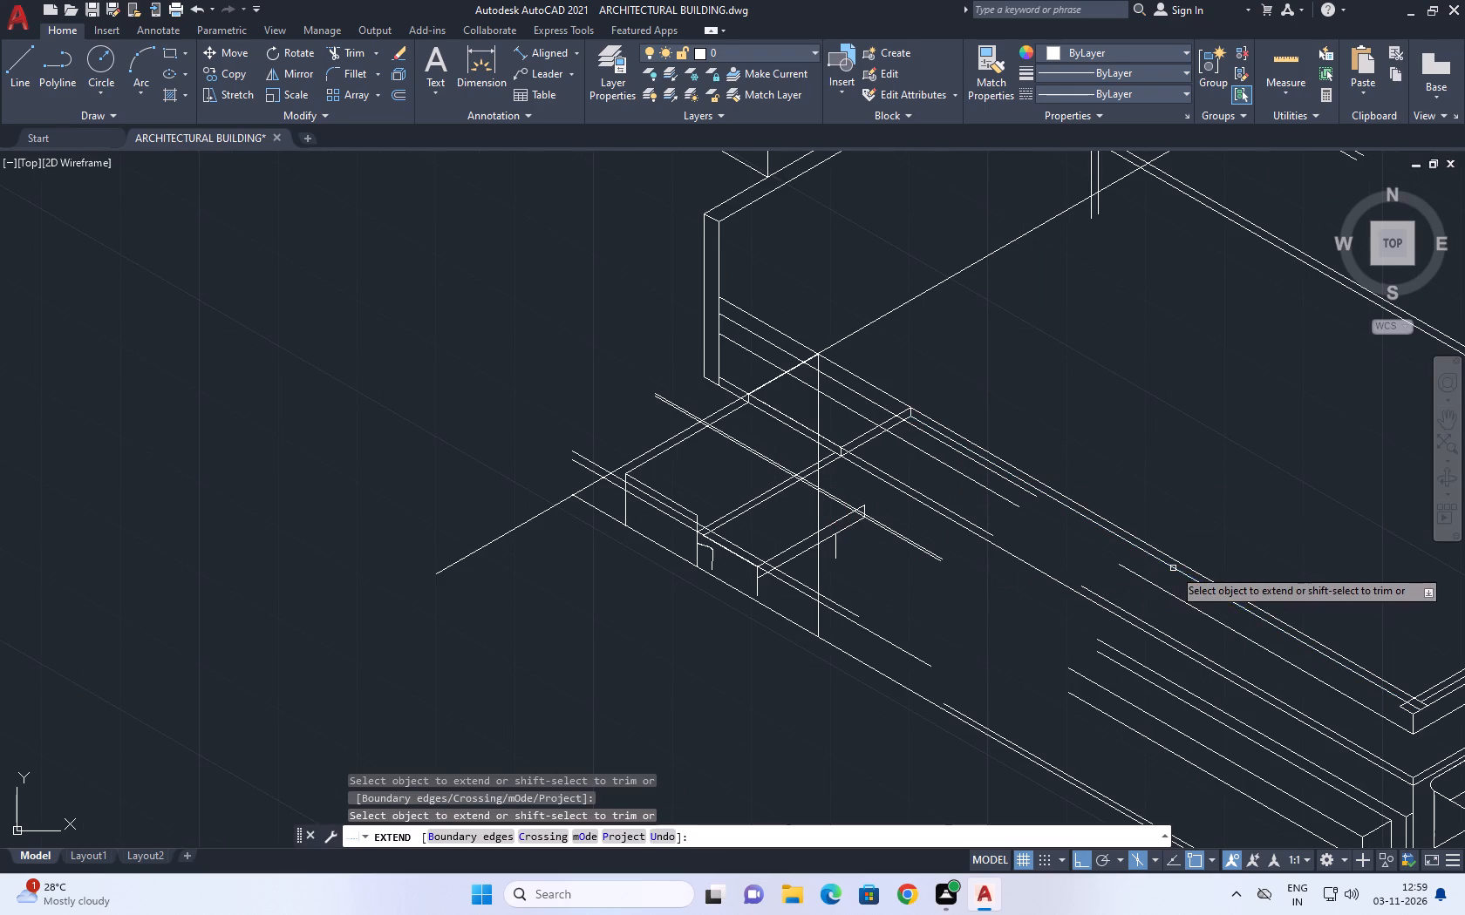
pyautogui.click(1150, 585)
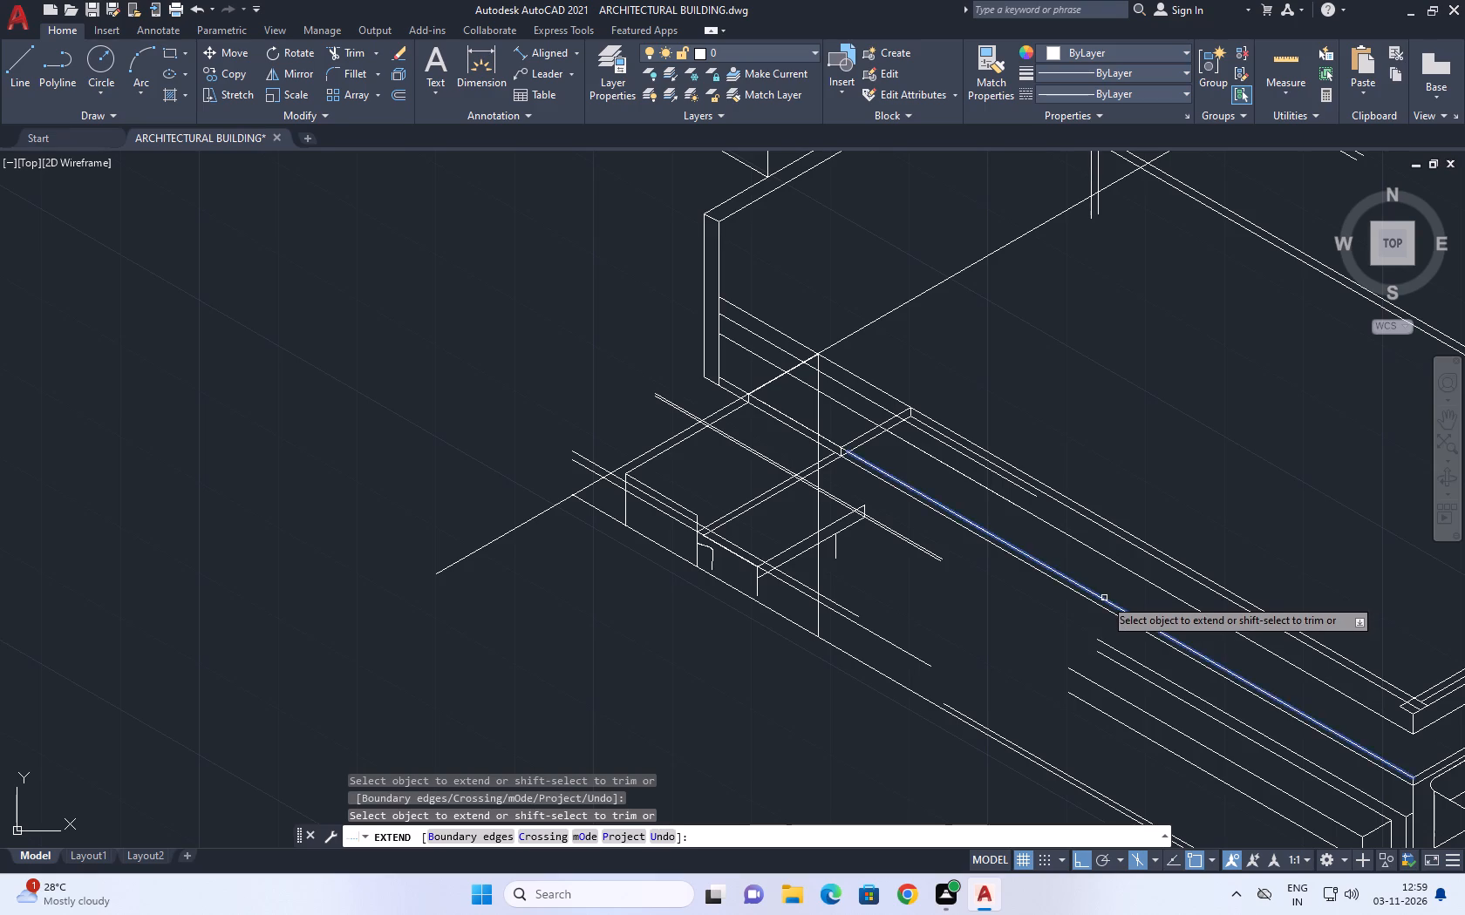
pyautogui.click(1104, 598)
# Extend the lower ledge lines to the relocated entrance steps and the cut front base line to the vertical line.
pyautogui.moveTo(1080, 564); pyautogui.dragTo(1030, 463, button='middle')
pyautogui.scroll(1, 1027, 457)
pyautogui.click(1094, 573)
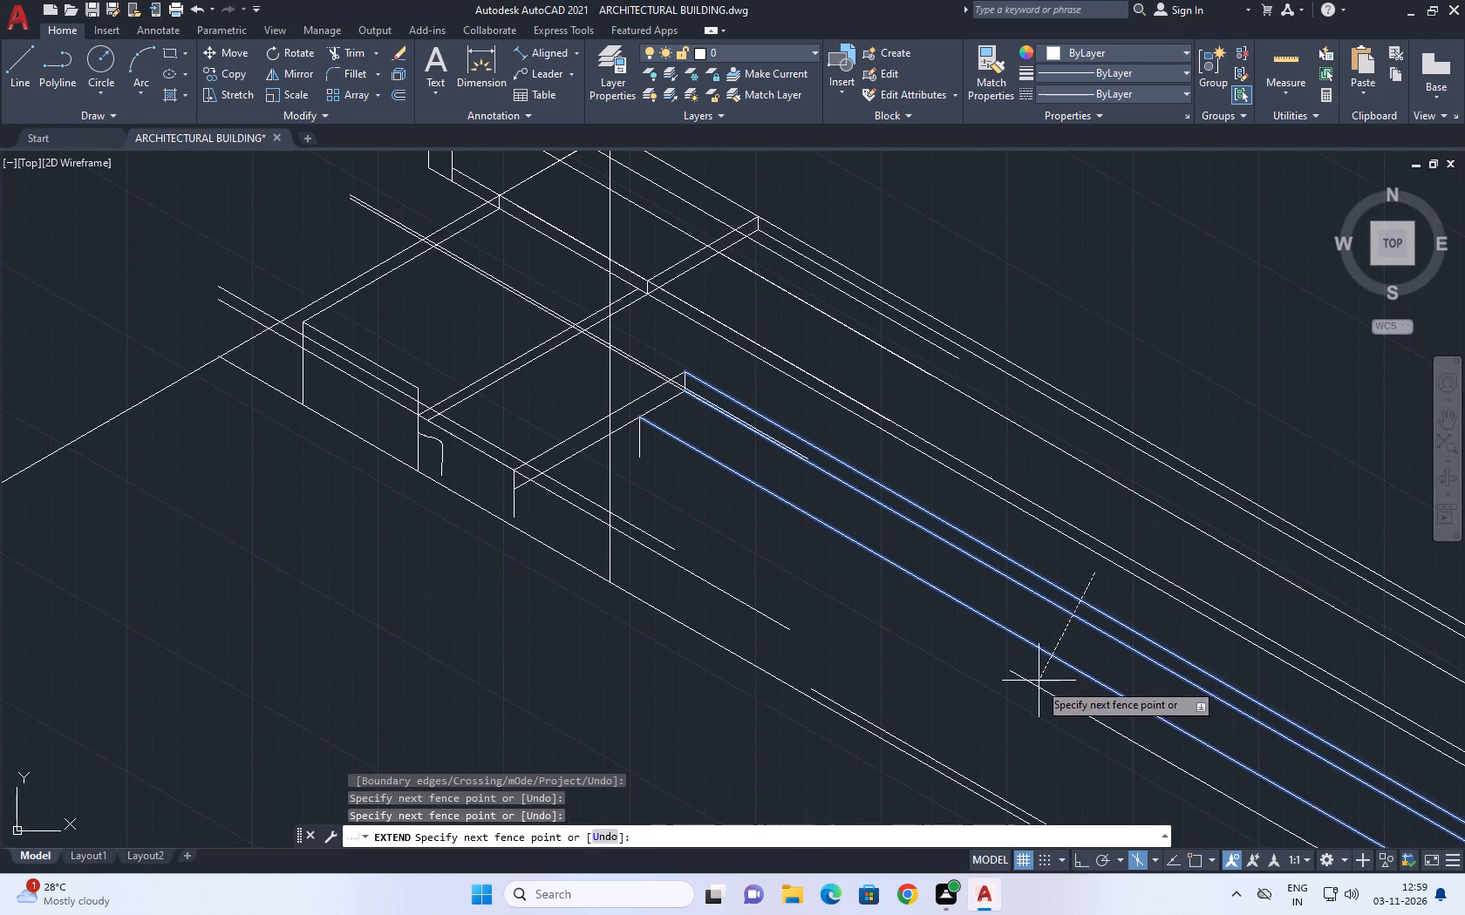
pyautogui.moveTo(951, 700); pyautogui.dragTo(925, 647, button='middle')
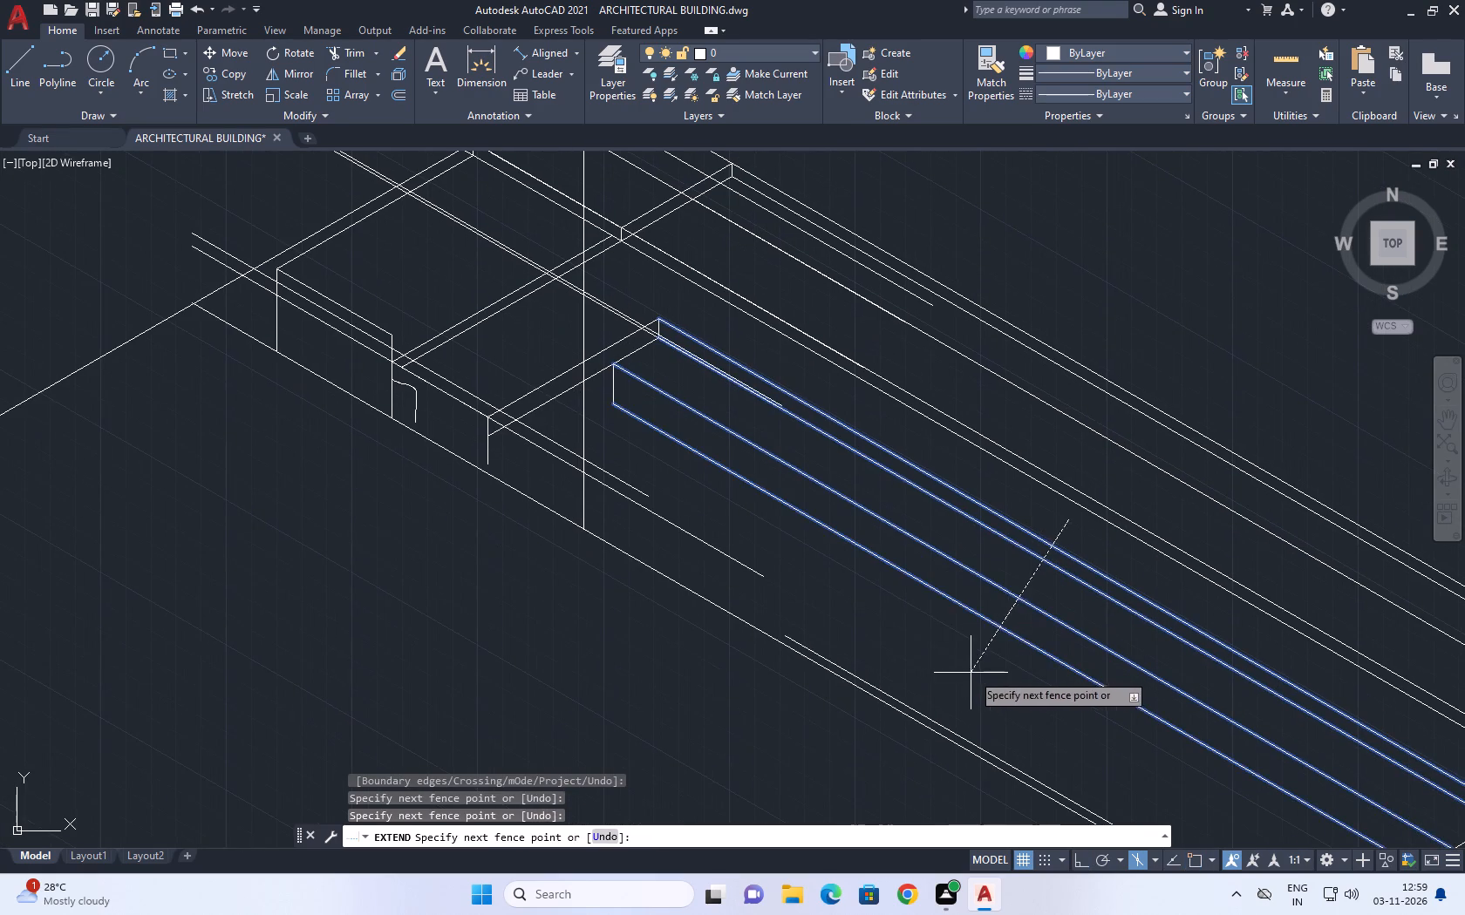
pyautogui.click(974, 674)
pyautogui.scroll(-2, 883, 552)
pyautogui.moveTo(1045, 645); pyautogui.dragTo(985, 575, button='middle')
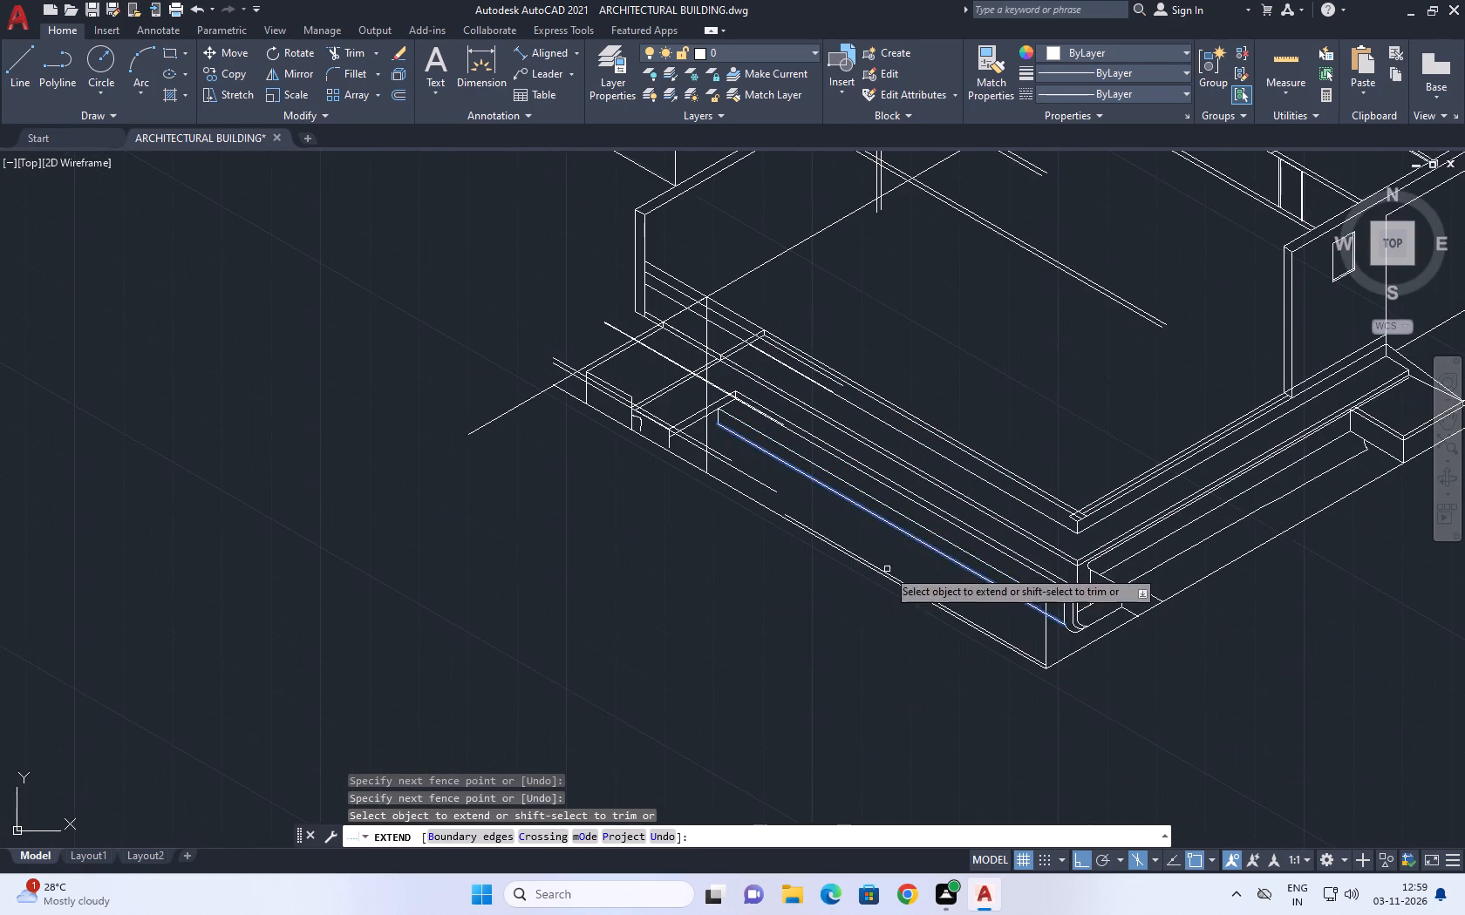
pyautogui.click(787, 518)
pyautogui.moveTo(724, 472); pyautogui.dragTo(743, 505, button='middle')
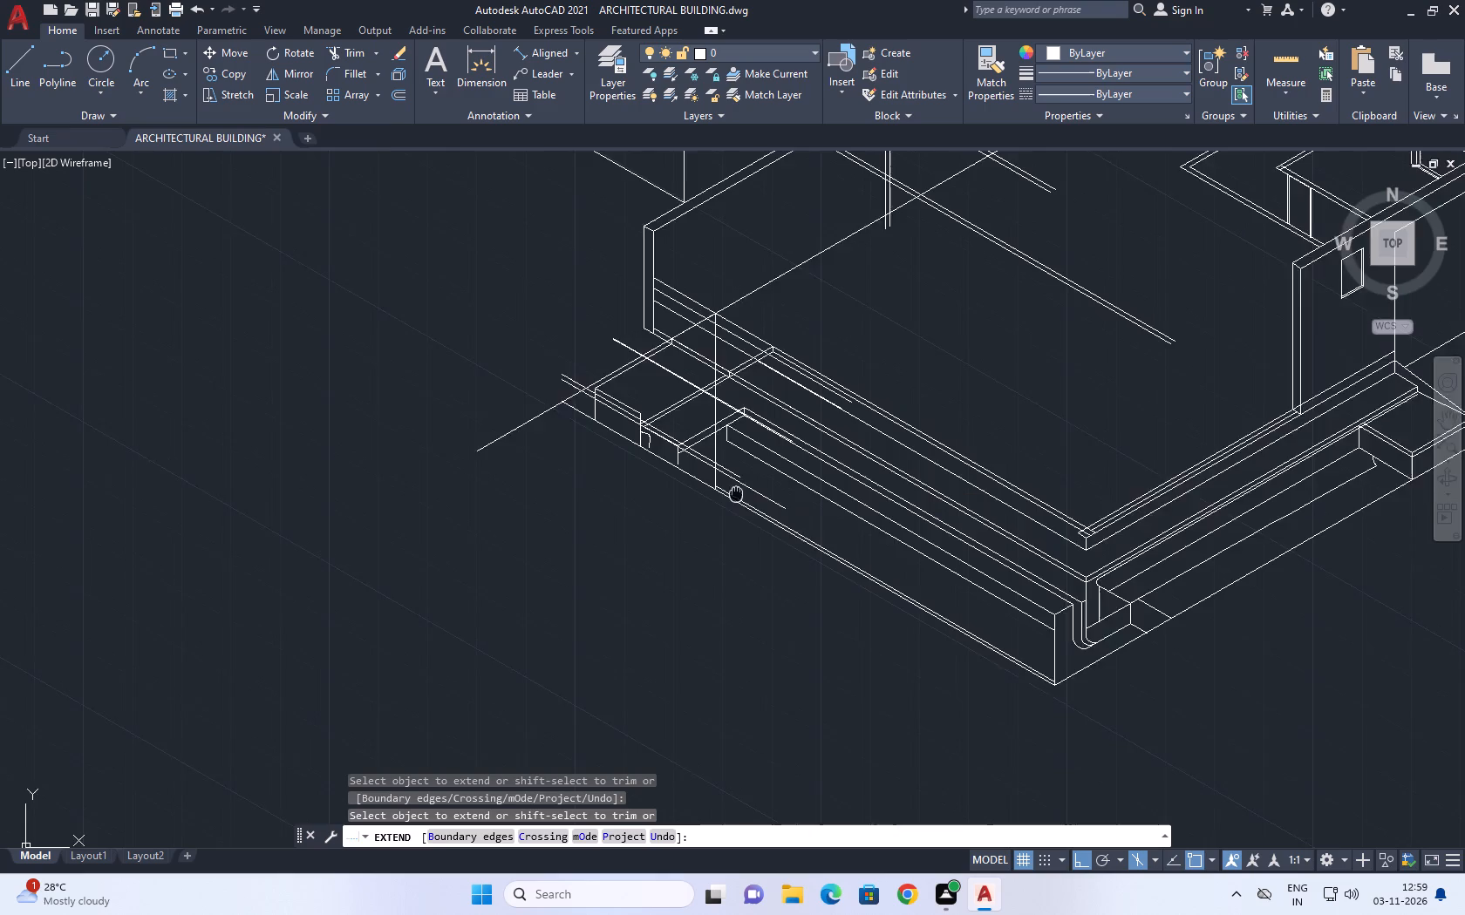
pyautogui.moveTo(743, 505); pyautogui.dragTo(748, 512, button='middle')
pyautogui.scroll(1, 768, 457)
pyautogui.press('Escape')
# Trim the close parallel pair crossing the relocated step block's top face and the base line segment crossing its front face.
pyautogui.moveTo(692, 380); pyautogui.dragTo(706, 392, button='middle')
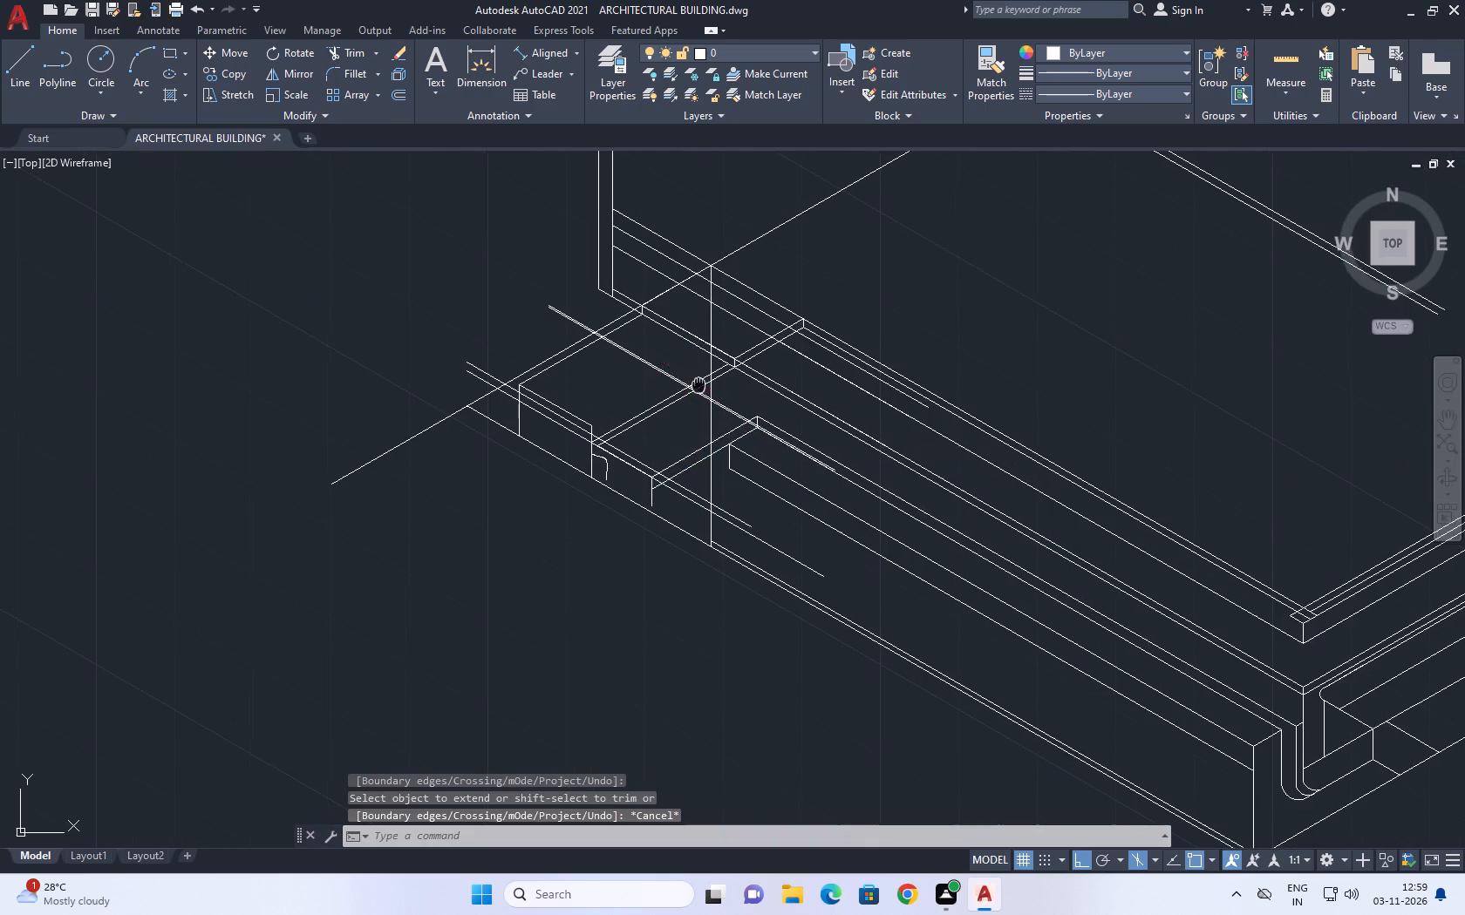
pyautogui.moveTo(706, 392); pyautogui.dragTo(858, 514, button='middle')
pyautogui.write('tr')
pyautogui.press('space')
pyautogui.click(828, 483)
pyautogui.click(784, 507)
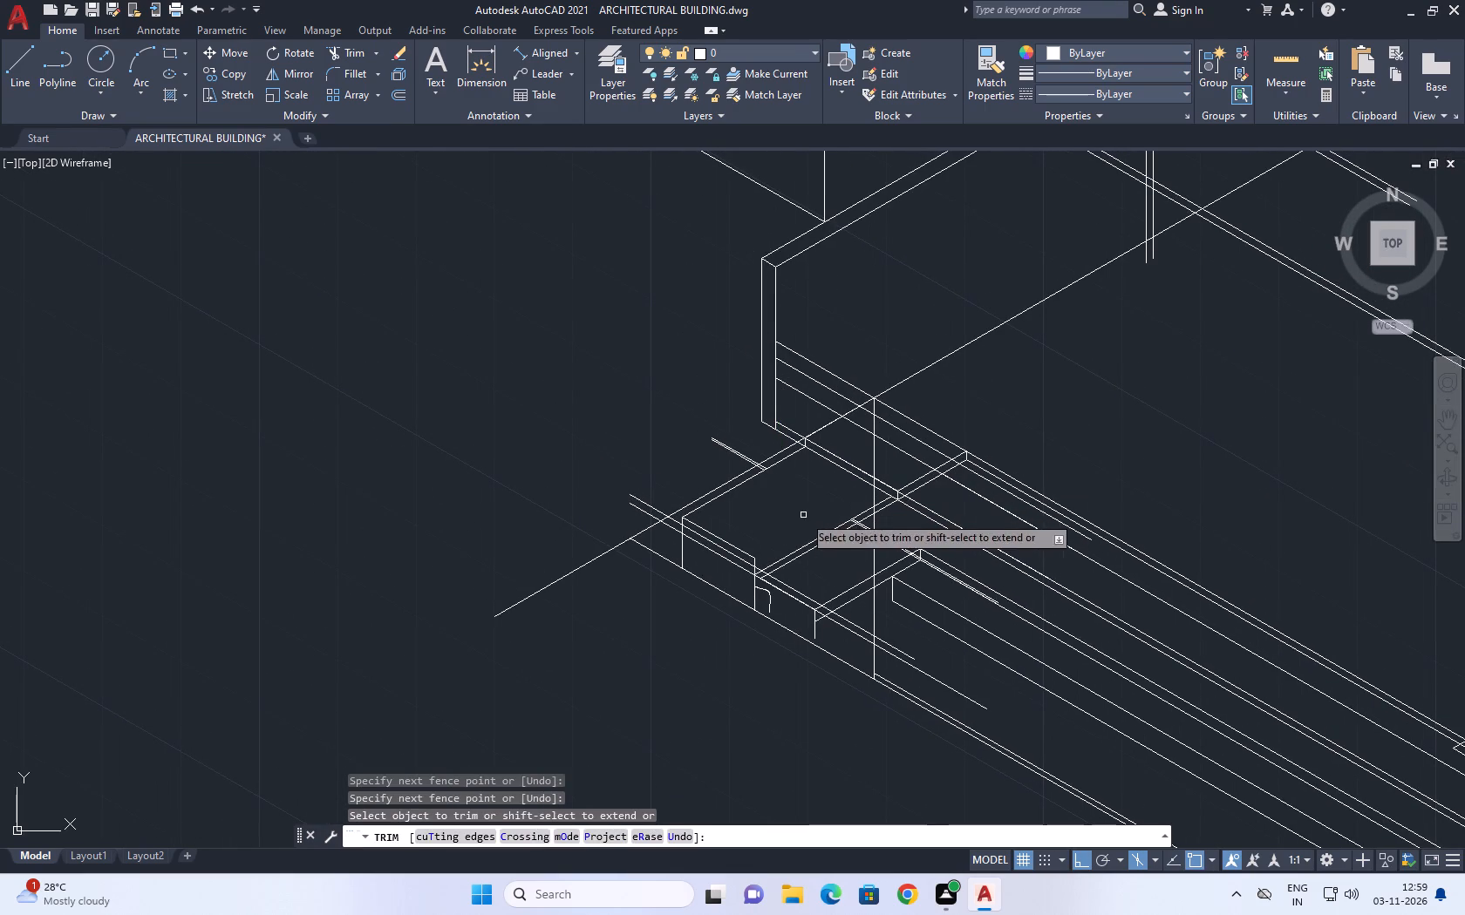
pyautogui.scroll(1, 731, 561)
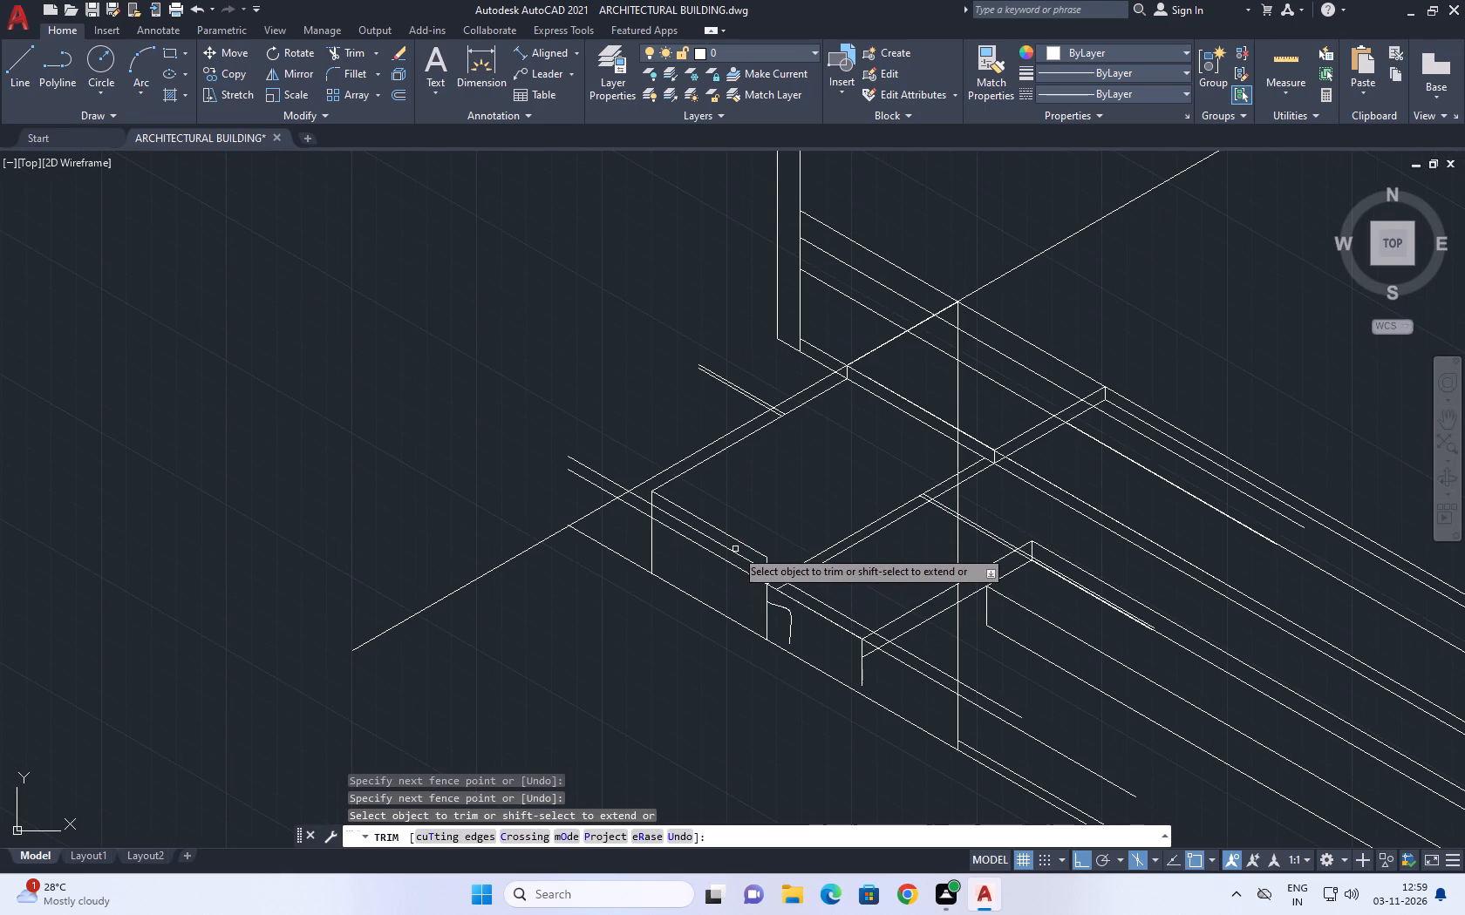
pyautogui.moveTo(816, 526); pyautogui.dragTo(928, 498, button='middle')
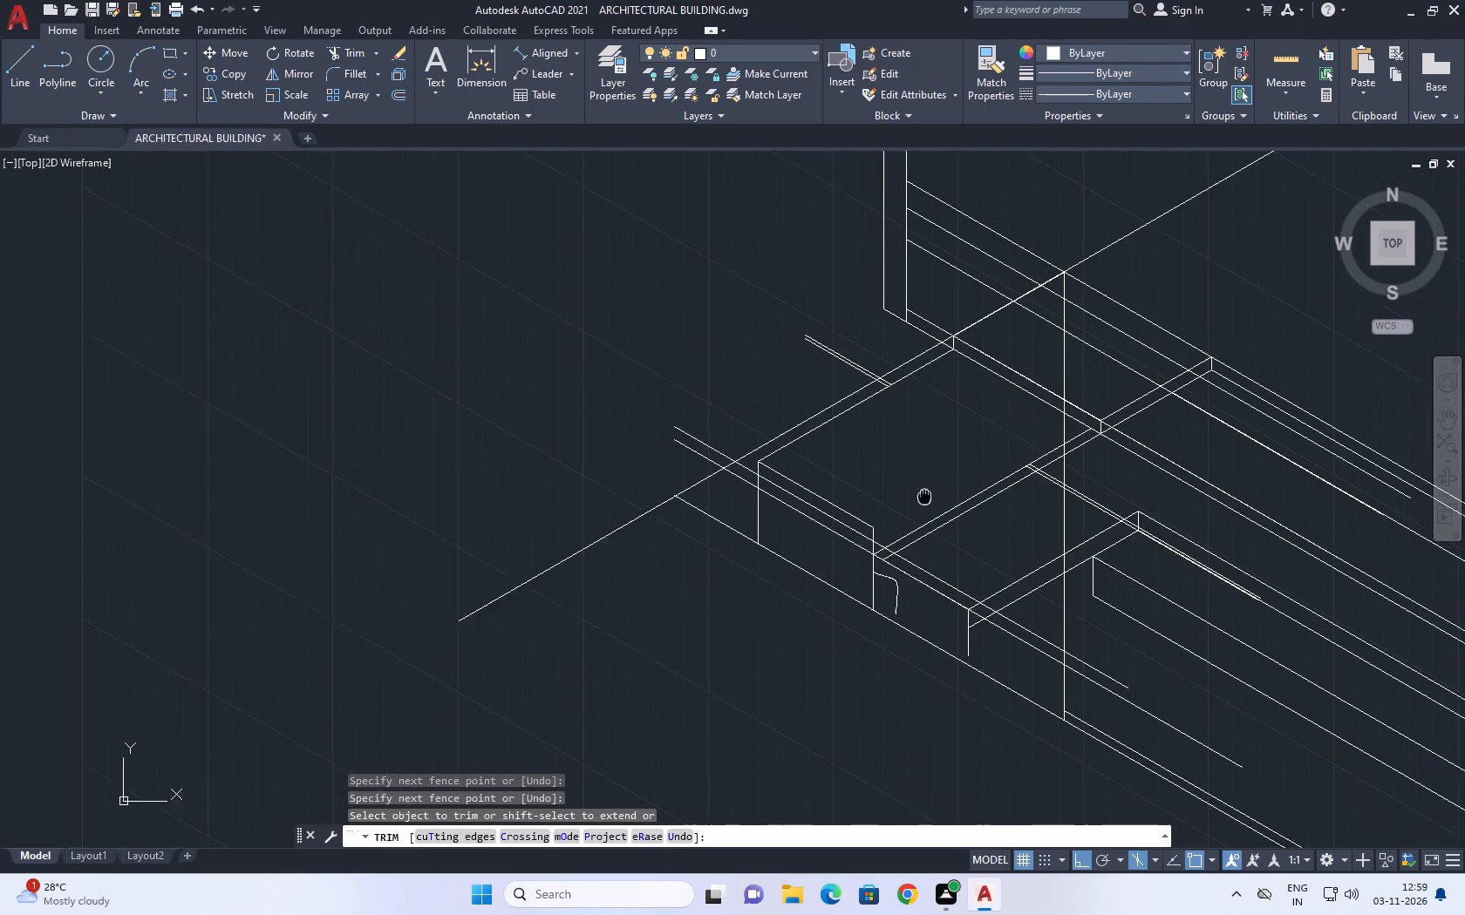
pyautogui.moveTo(928, 498); pyautogui.dragTo(935, 504, button='middle')
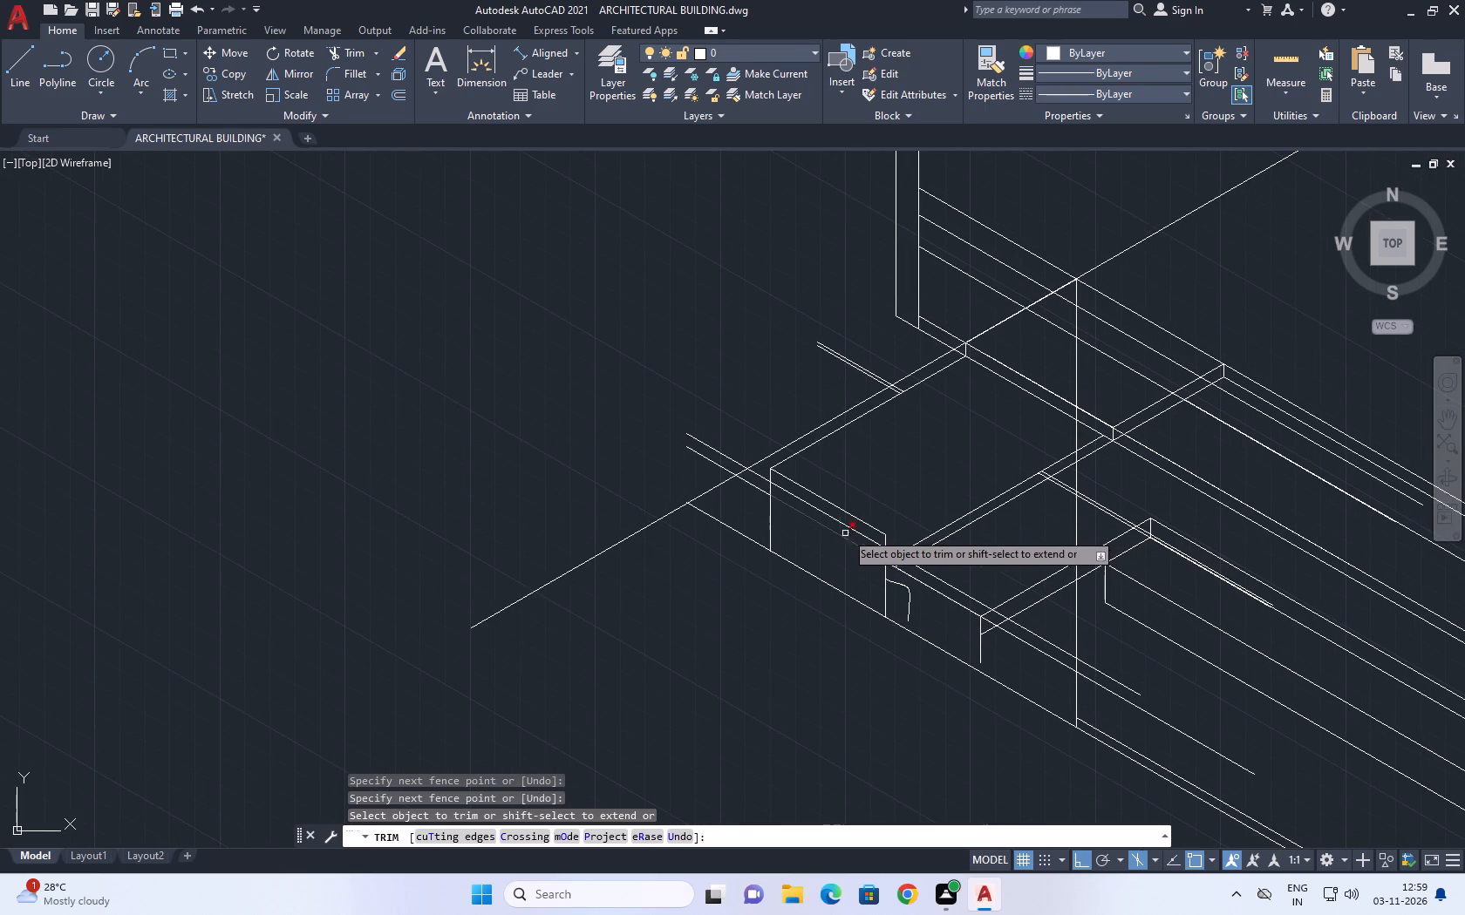
pyautogui.click(837, 517)
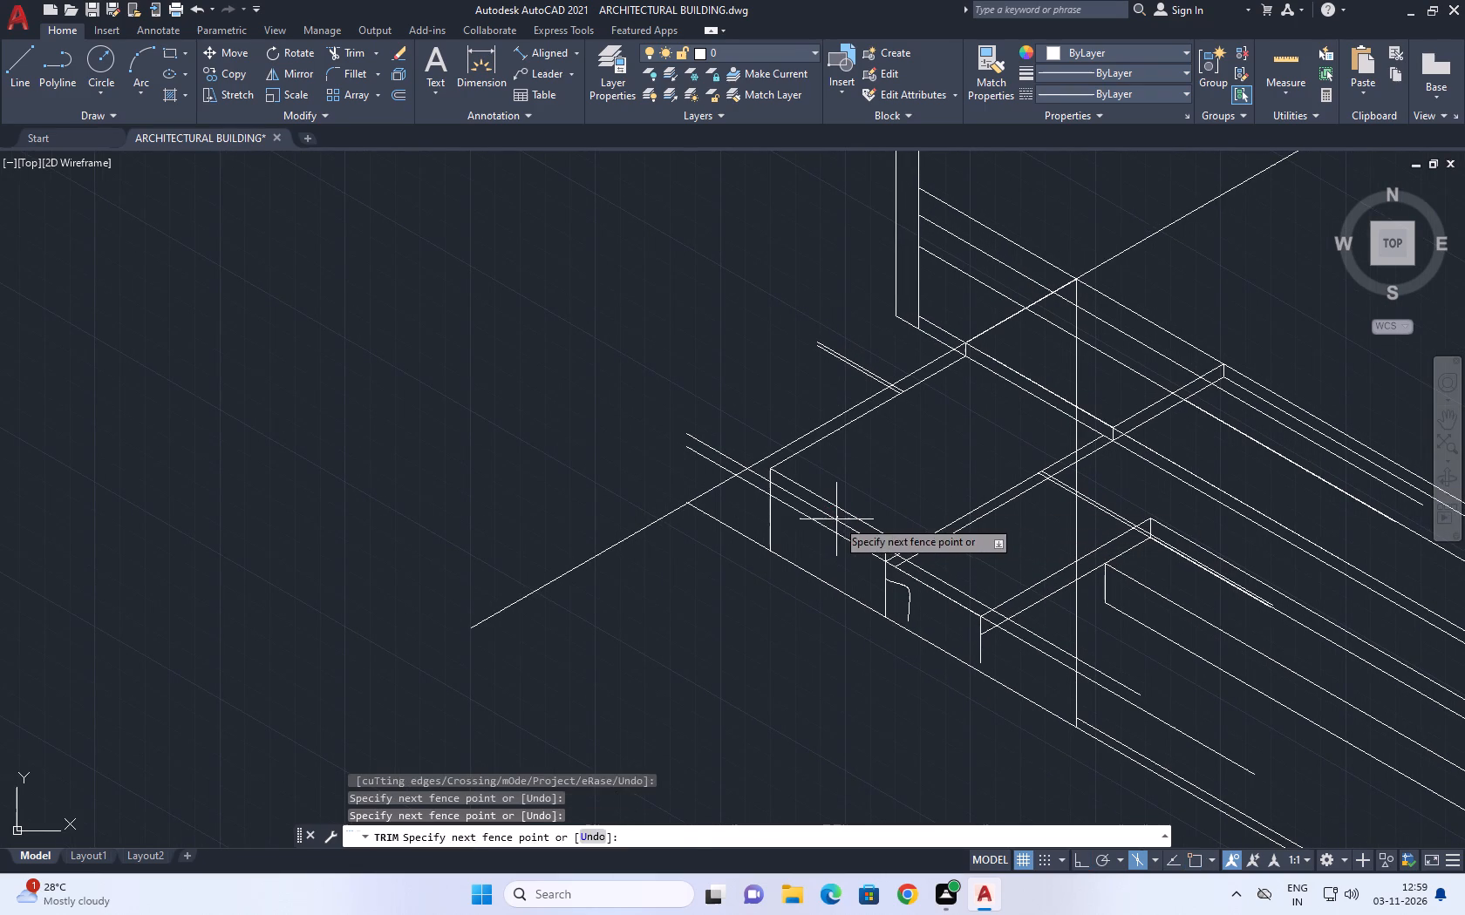
pyautogui.click(836, 520)
pyautogui.click(834, 521)
pyautogui.press('Escape')
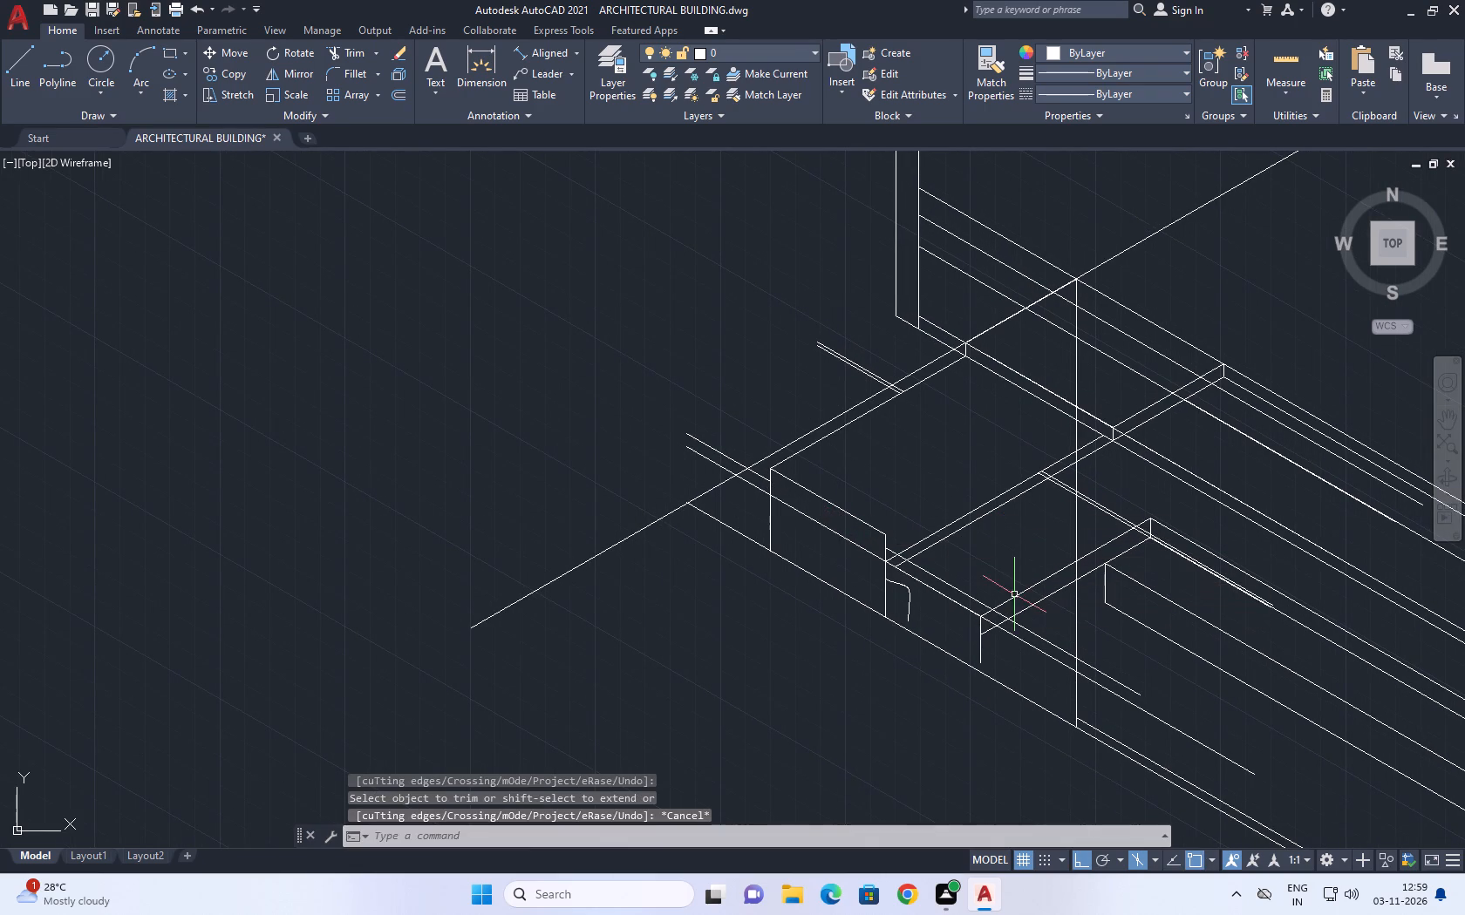
# Erase the long 210° construction line running through the back edge of the entrance steps.
pyautogui.scroll(-2, 1012, 594)
pyautogui.moveTo(1175, 428); pyautogui.dragTo(1156, 420)
pyautogui.moveTo(1135, 398); pyautogui.dragTo(1117, 401)
pyautogui.moveTo(1109, 415); pyautogui.dragTo(1072, 414, button='middle')
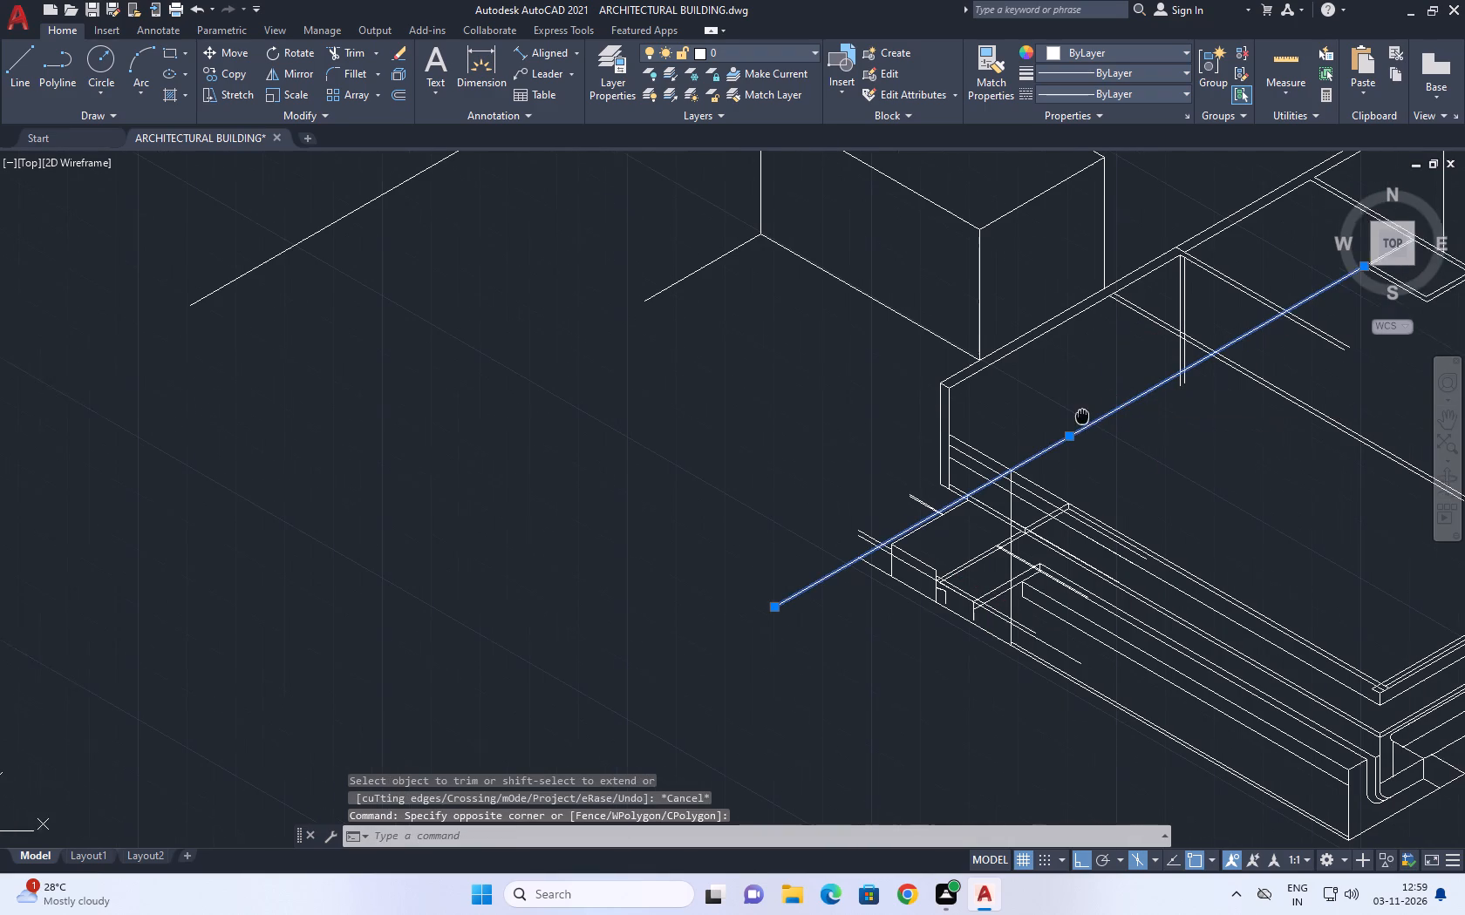
pyautogui.moveTo(1072, 414); pyautogui.dragTo(1071, 414, button='middle')
pyautogui.press('Delete')
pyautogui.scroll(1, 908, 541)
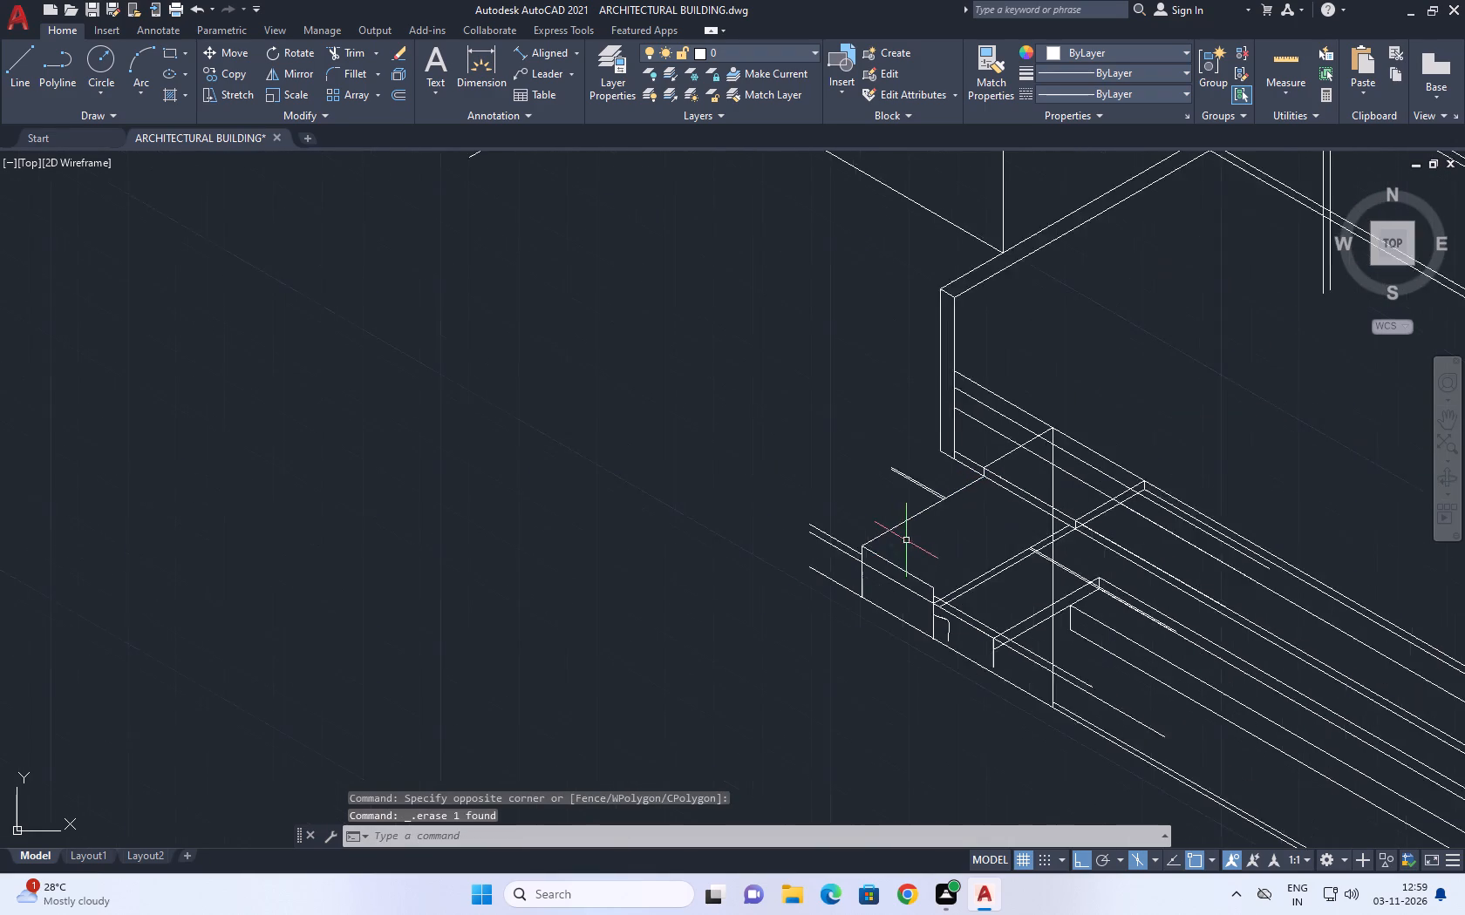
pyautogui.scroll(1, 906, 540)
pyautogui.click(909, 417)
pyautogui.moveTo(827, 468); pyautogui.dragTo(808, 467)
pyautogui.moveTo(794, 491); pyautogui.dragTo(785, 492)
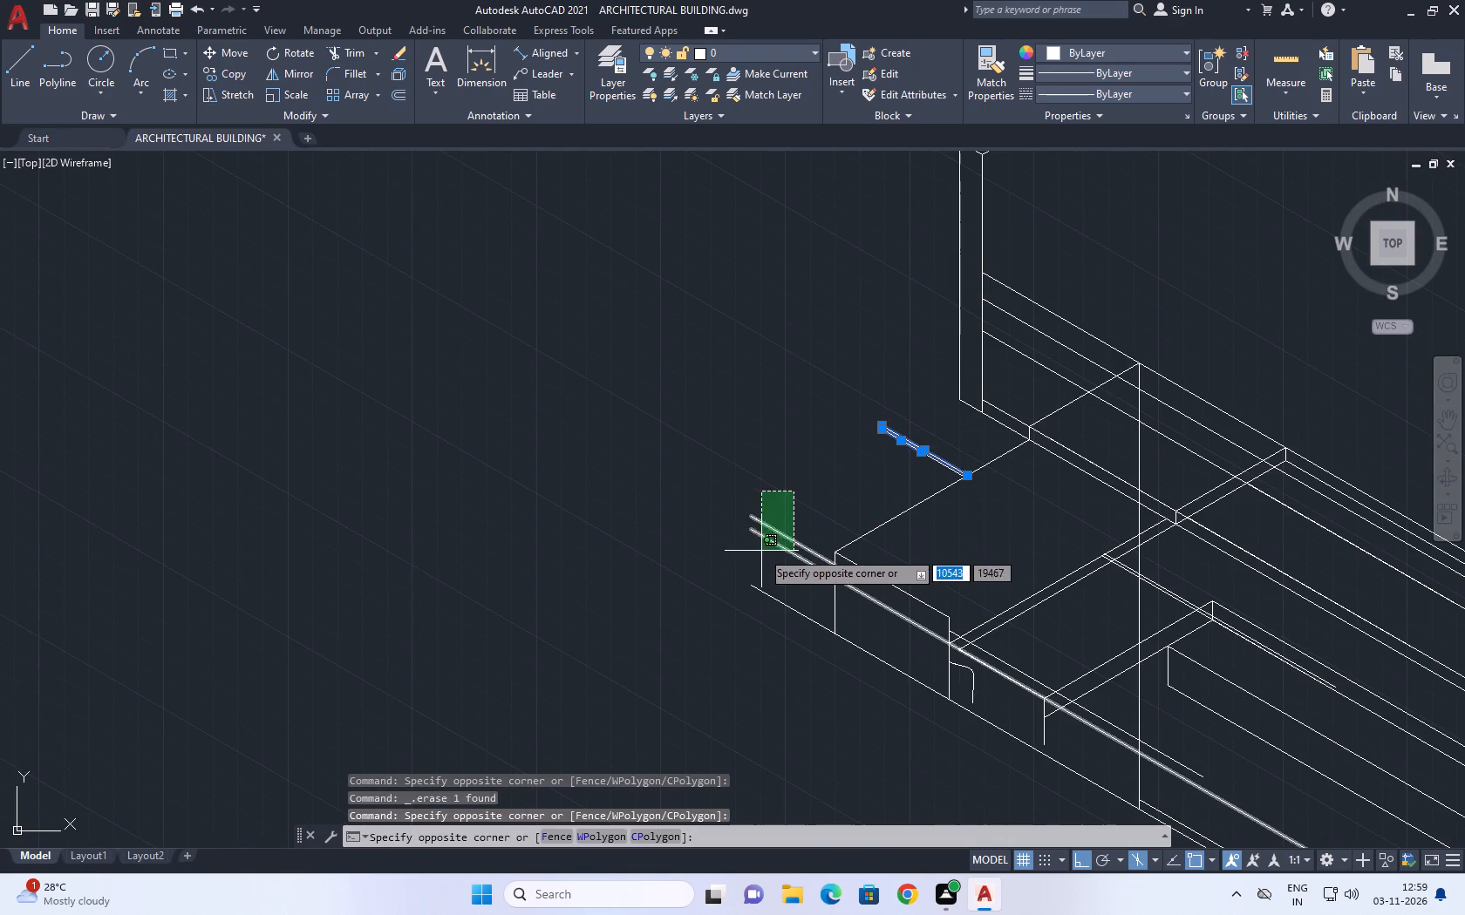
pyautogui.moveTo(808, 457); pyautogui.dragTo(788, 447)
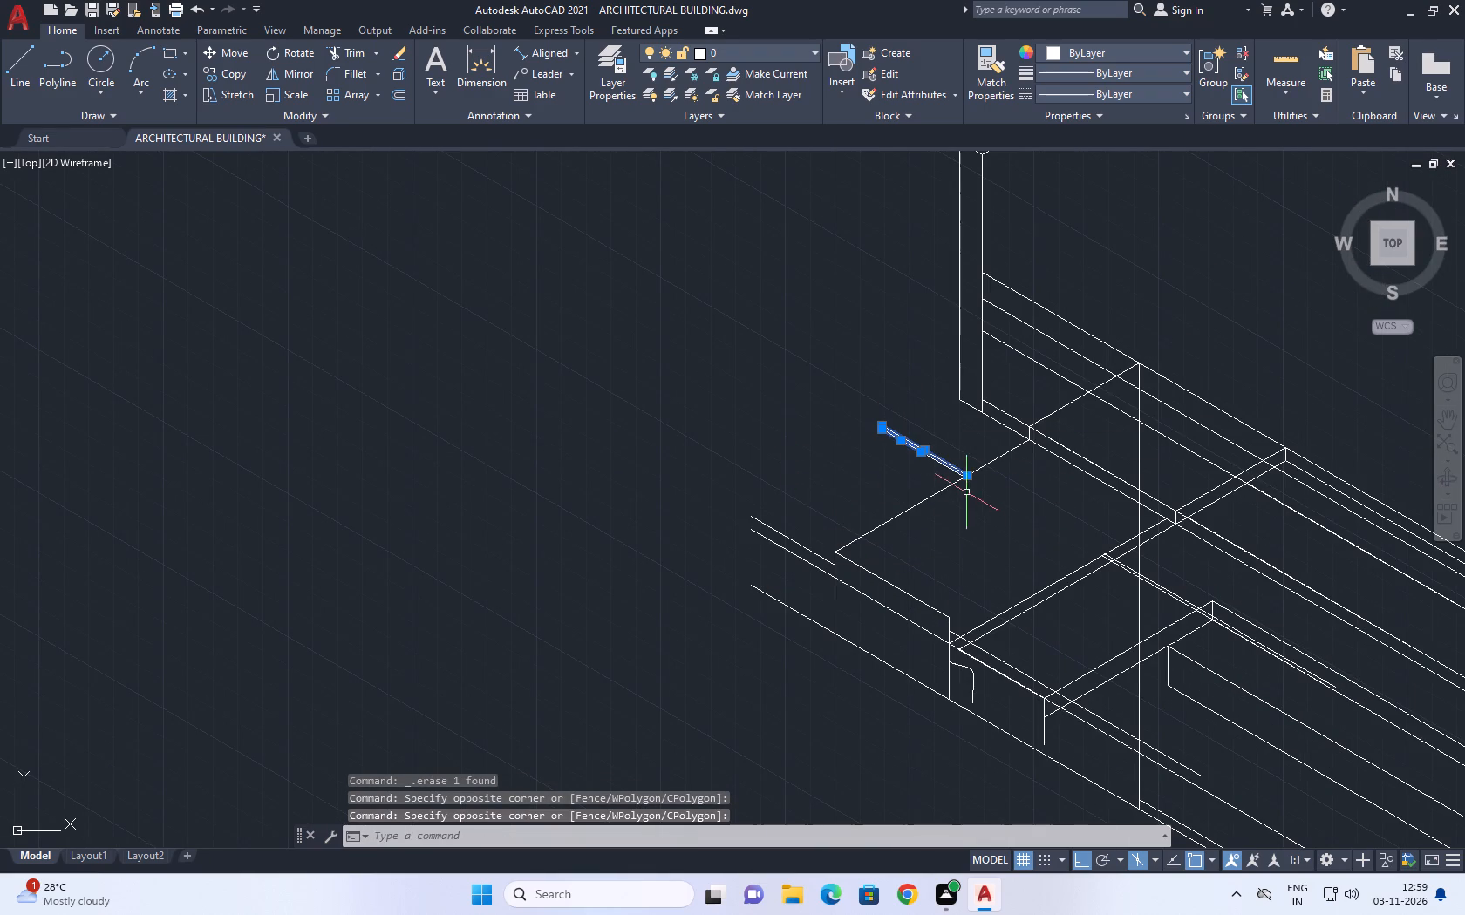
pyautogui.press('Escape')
# Erase the vertical construction line crossing the entrance steps and front wall base.
pyautogui.moveTo(1040, 477); pyautogui.dragTo(827, 412, button='middle')
pyautogui.click(939, 371)
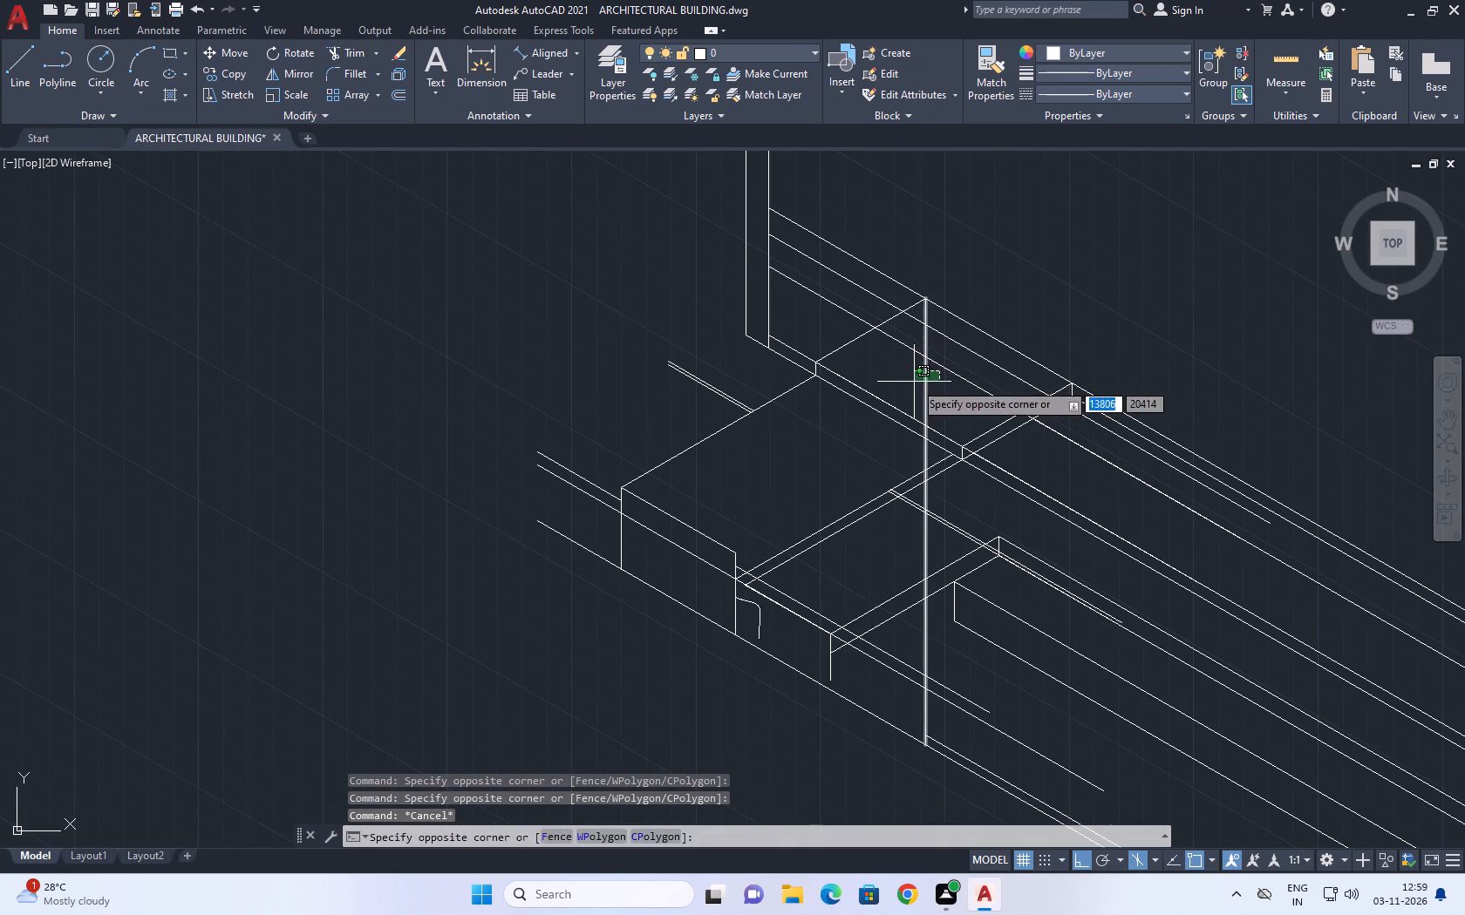
pyautogui.click(913, 384)
pyautogui.press('Delete')
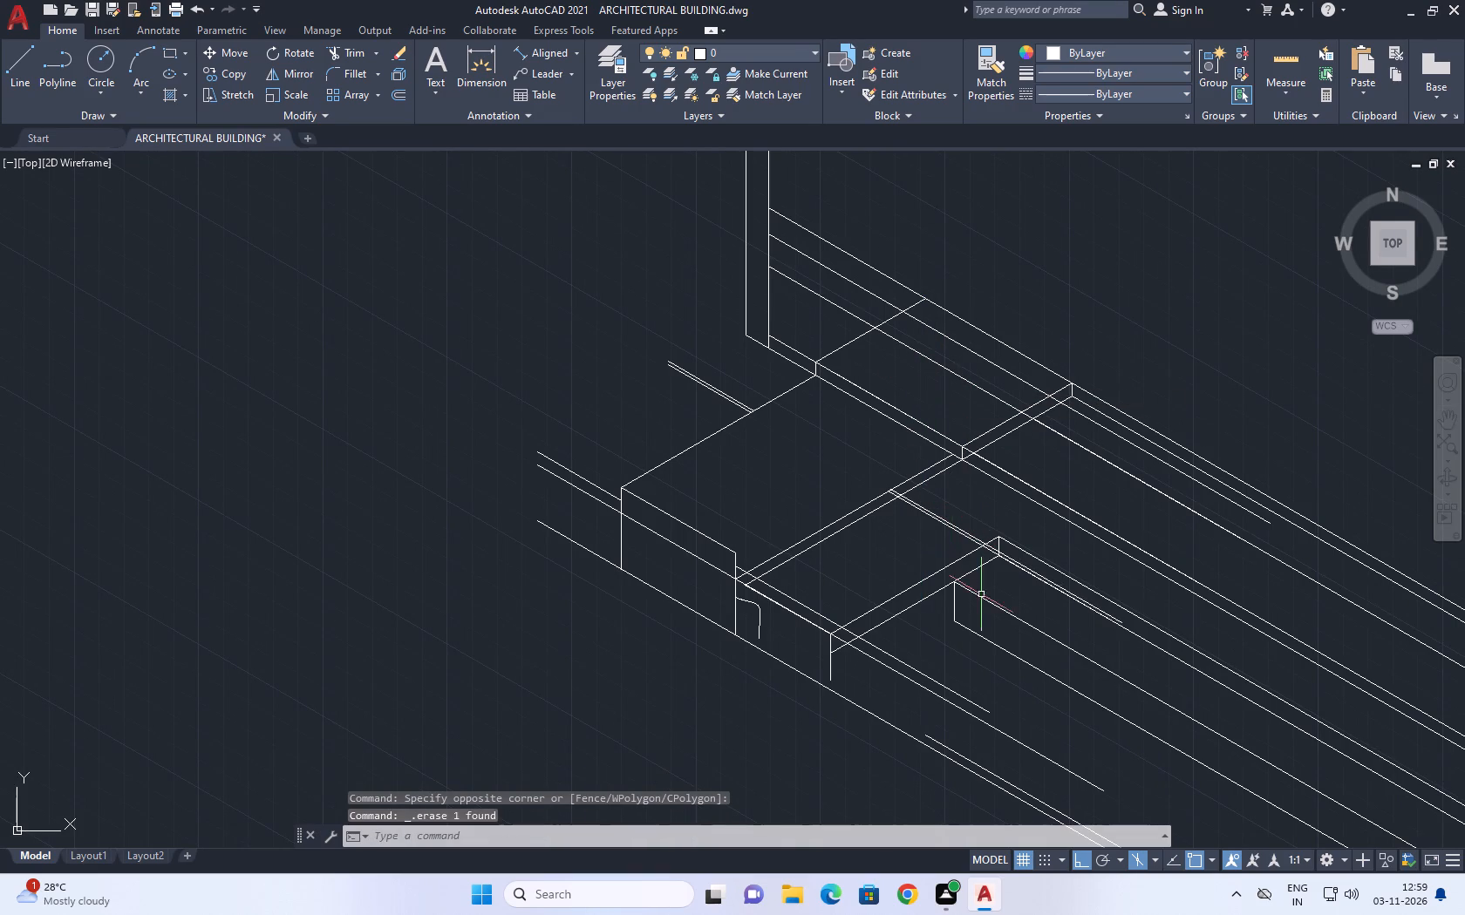
# Erase the upper of the two nearly overlapping diagonal lines running from the middle riser across the entrance tread past the lower riser.
pyautogui.moveTo(975, 613); pyautogui.dragTo(954, 531, button='middle')
pyautogui.moveTo(920, 464); pyautogui.dragTo(921, 524, button='middle')
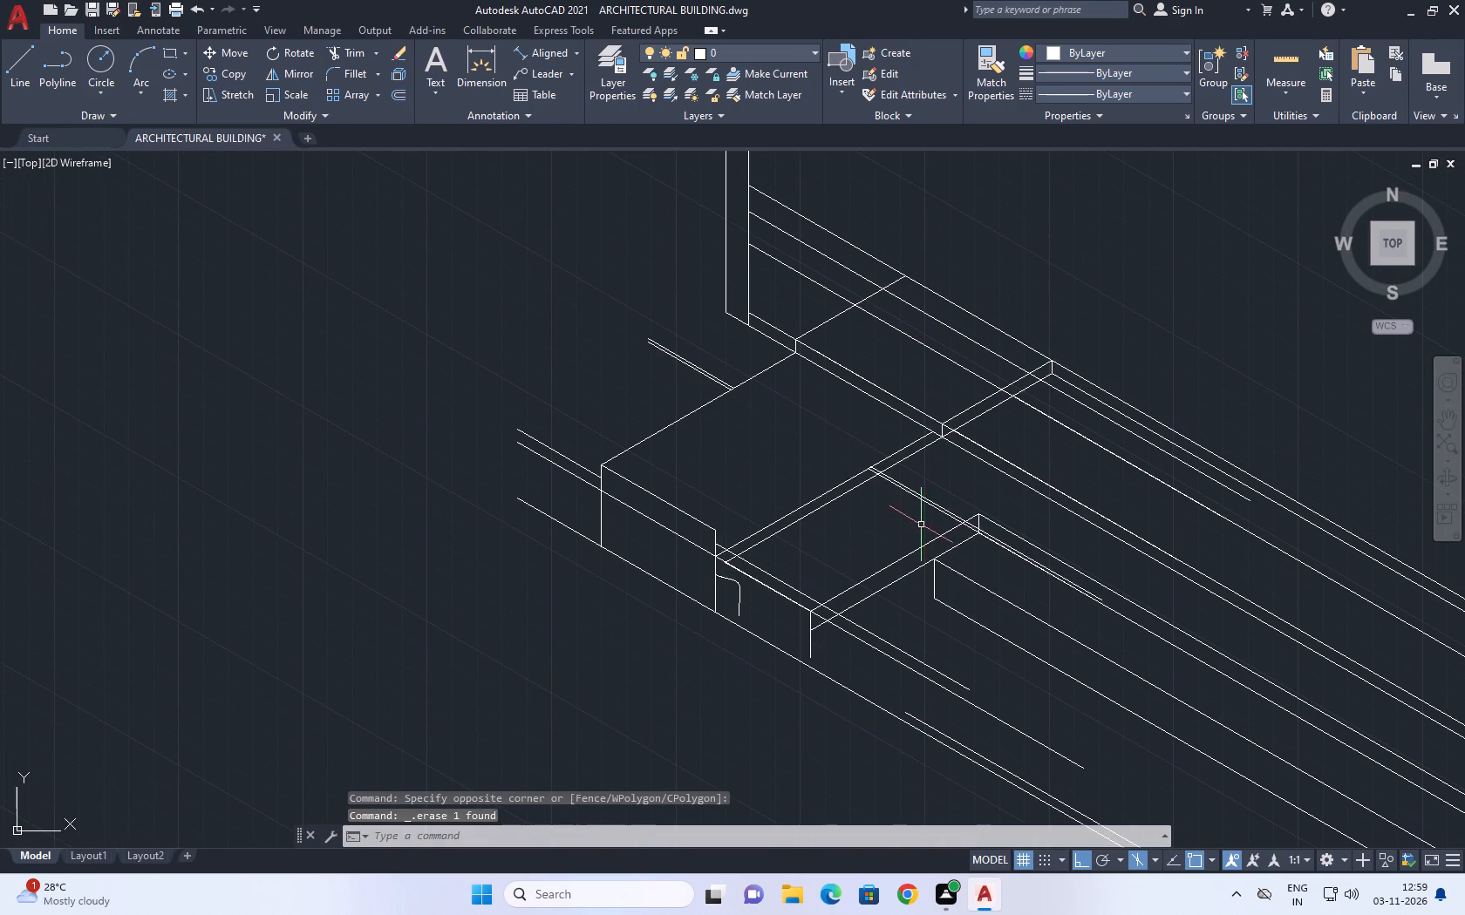
pyautogui.moveTo(949, 506); pyautogui.dragTo(704, 386, button='middle')
pyautogui.scroll(-2, 848, 487)
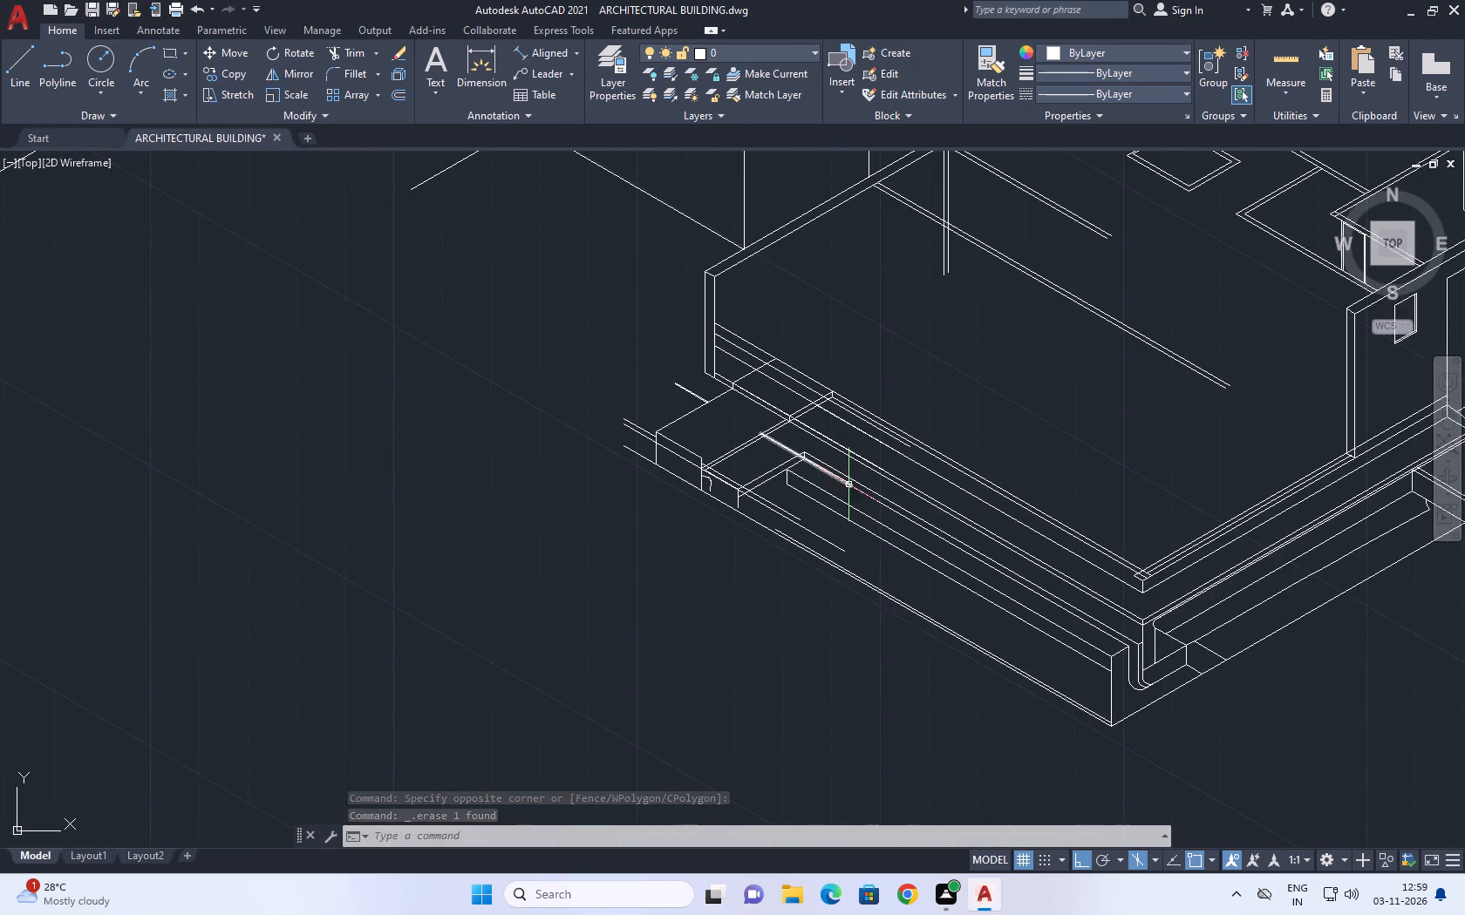
pyautogui.scroll(1, 855, 485)
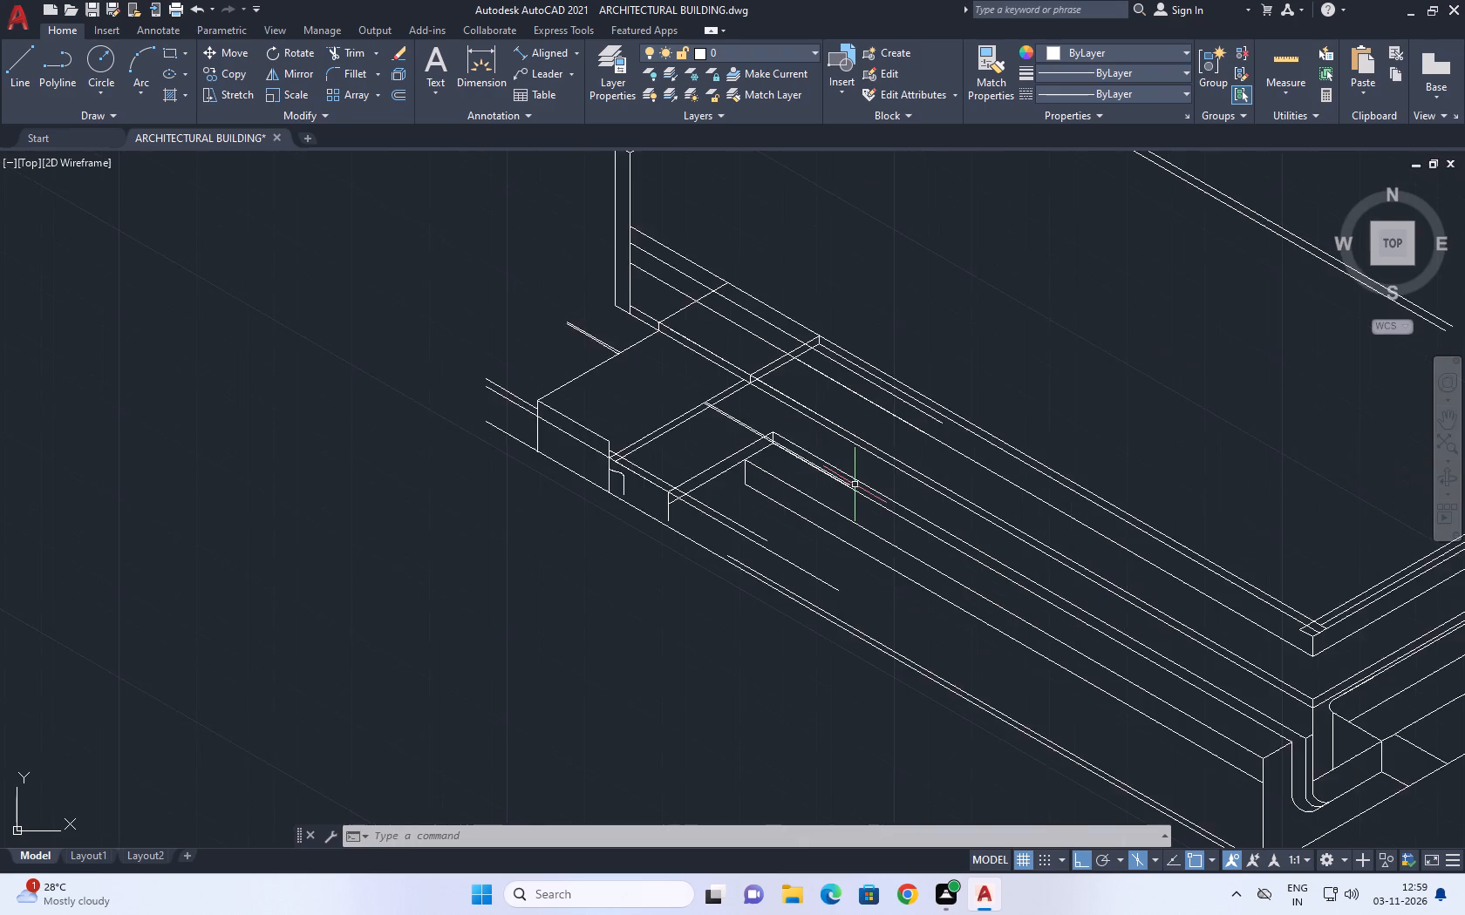
pyautogui.scroll(2, 855, 485)
pyautogui.click(836, 471)
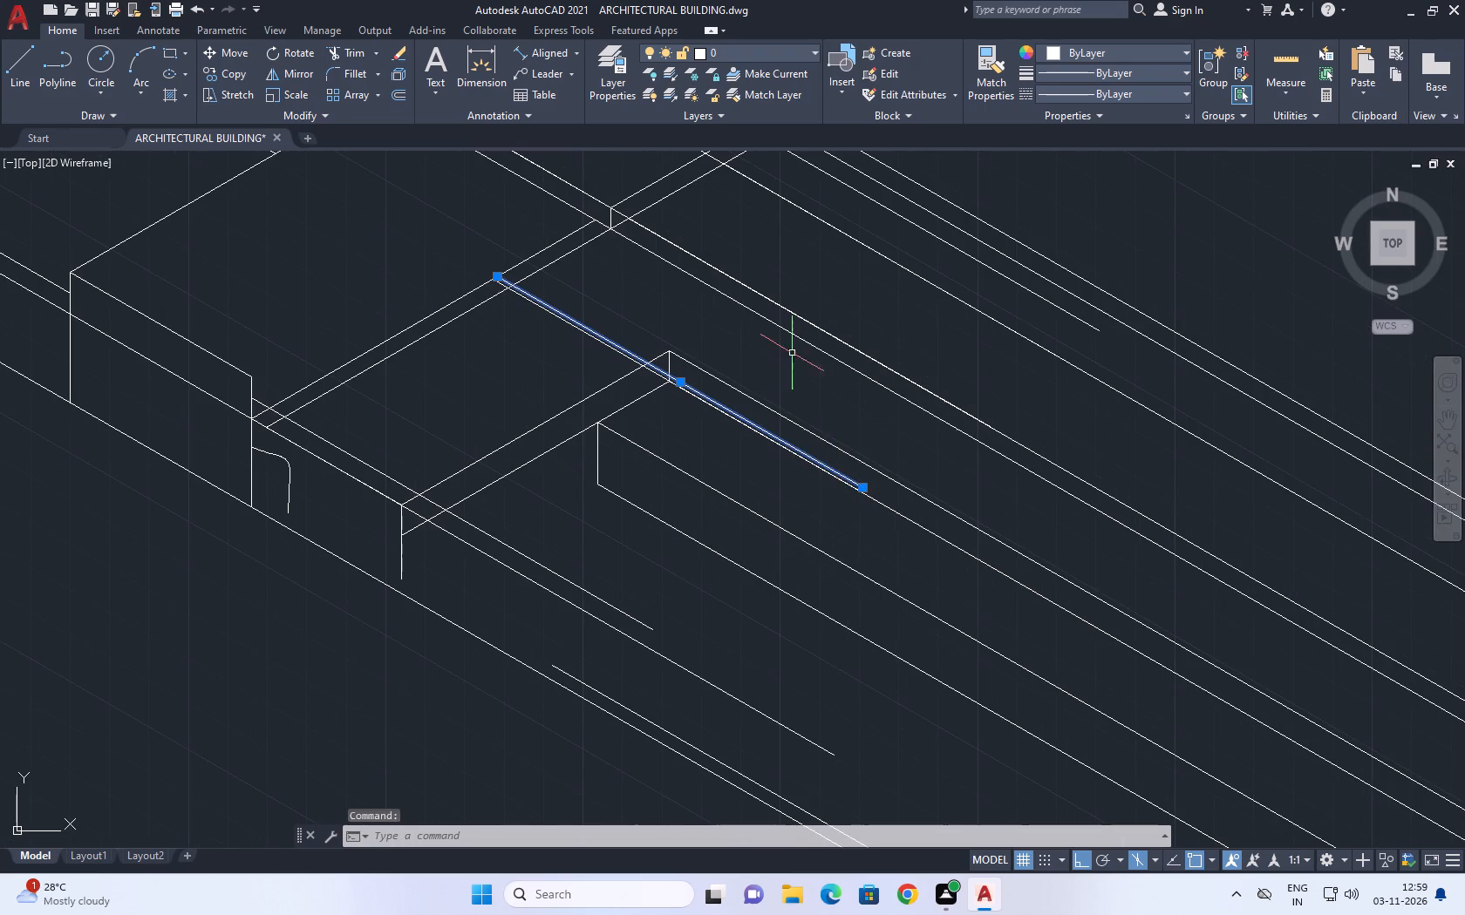
pyautogui.rightClick(788, 351)
pyautogui.click(837, 462)
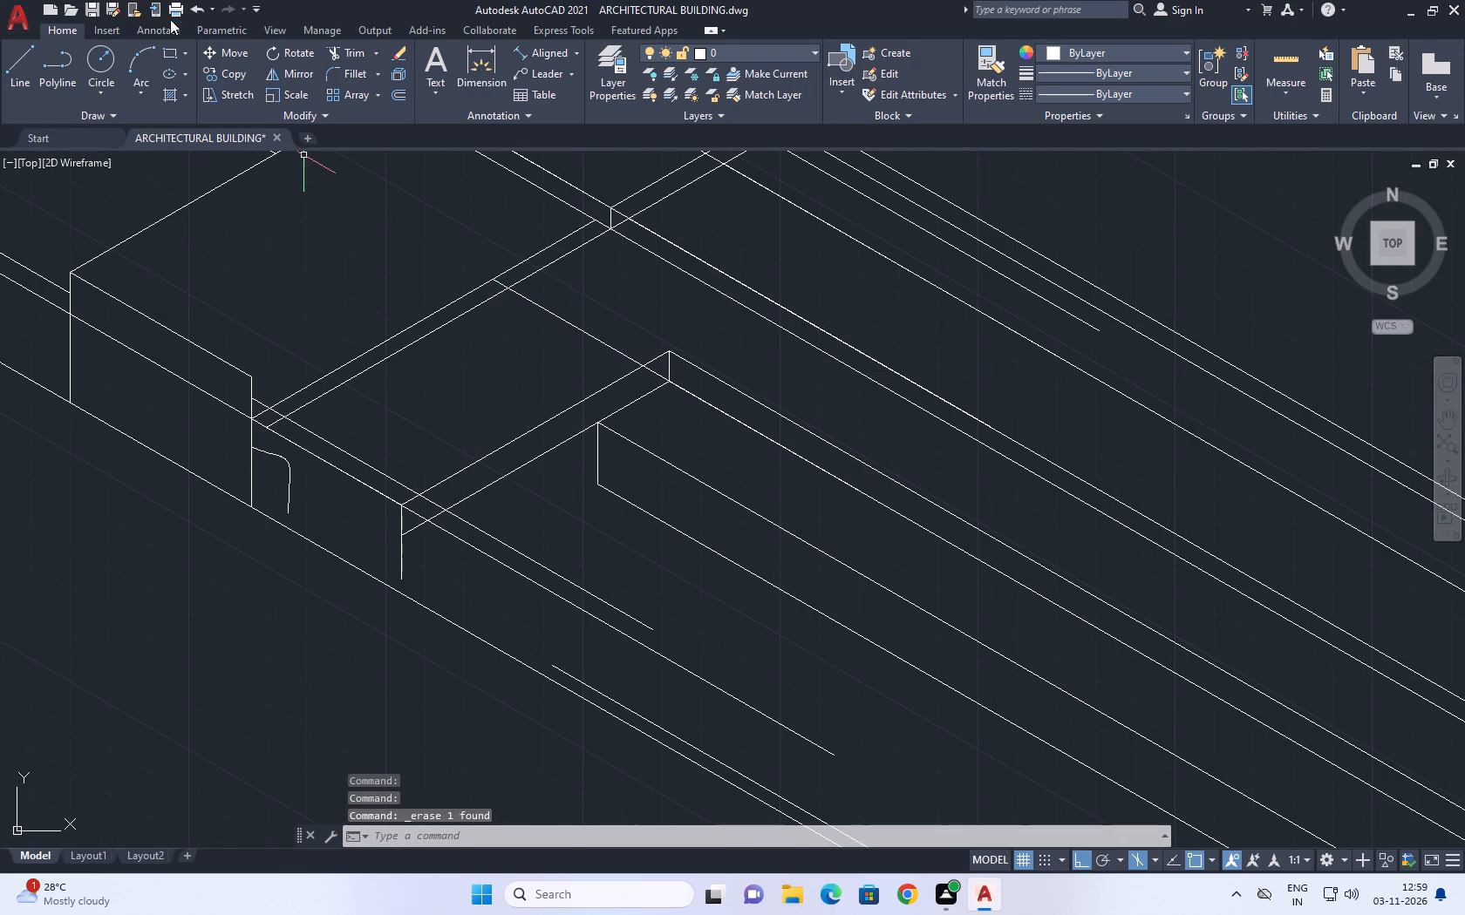
# Trim the remaining diagonal line crossing the middle entrance tread, along with its short pieces inside the two adjoining risers.
pyautogui.click(356, 54)
pyautogui.click(629, 318)
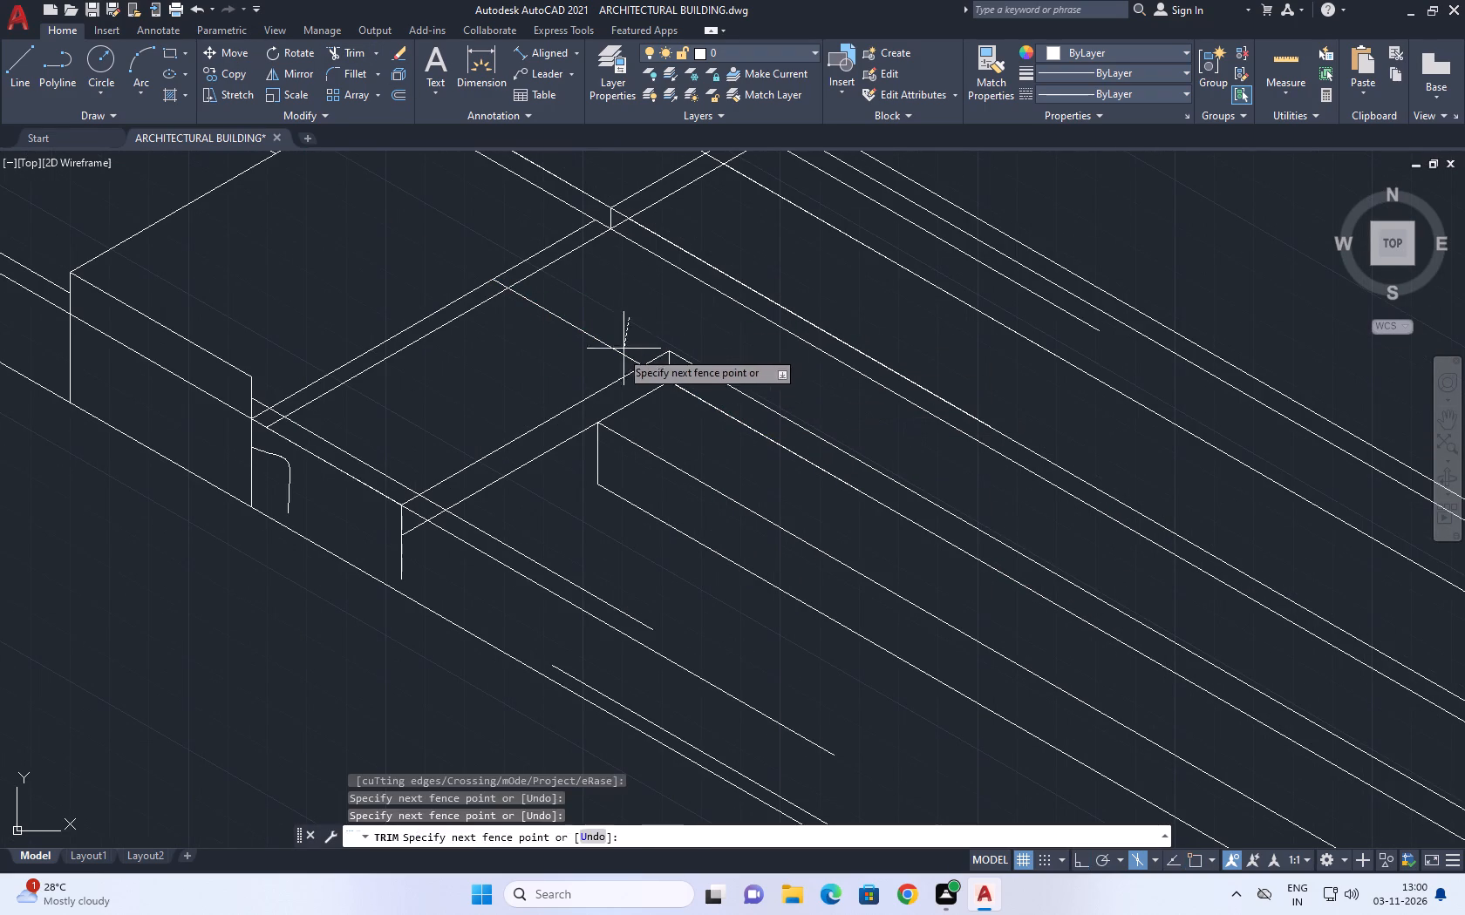
pyautogui.click(602, 356)
pyautogui.scroll(3, 499, 273)
pyautogui.click(515, 303)
pyautogui.click(475, 328)
pyautogui.scroll(-4, 527, 302)
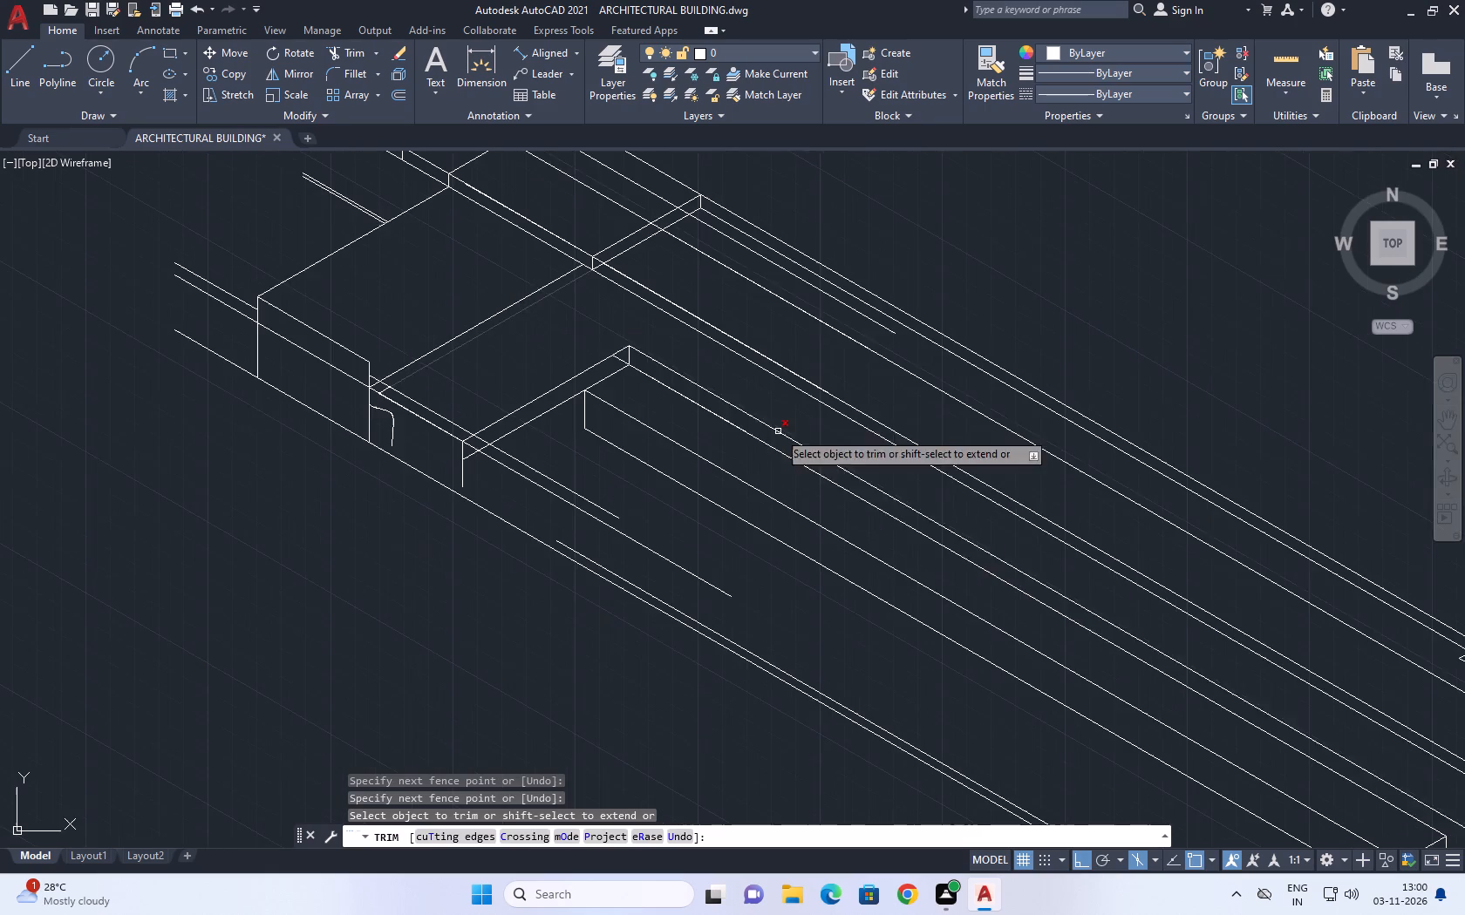
pyautogui.scroll(2, 616, 371)
pyautogui.click(621, 349)
# Trim the overlapping base line beyond the top riser and the two base lines crossing the top entrance tread.
pyautogui.scroll(-5, 639, 371)
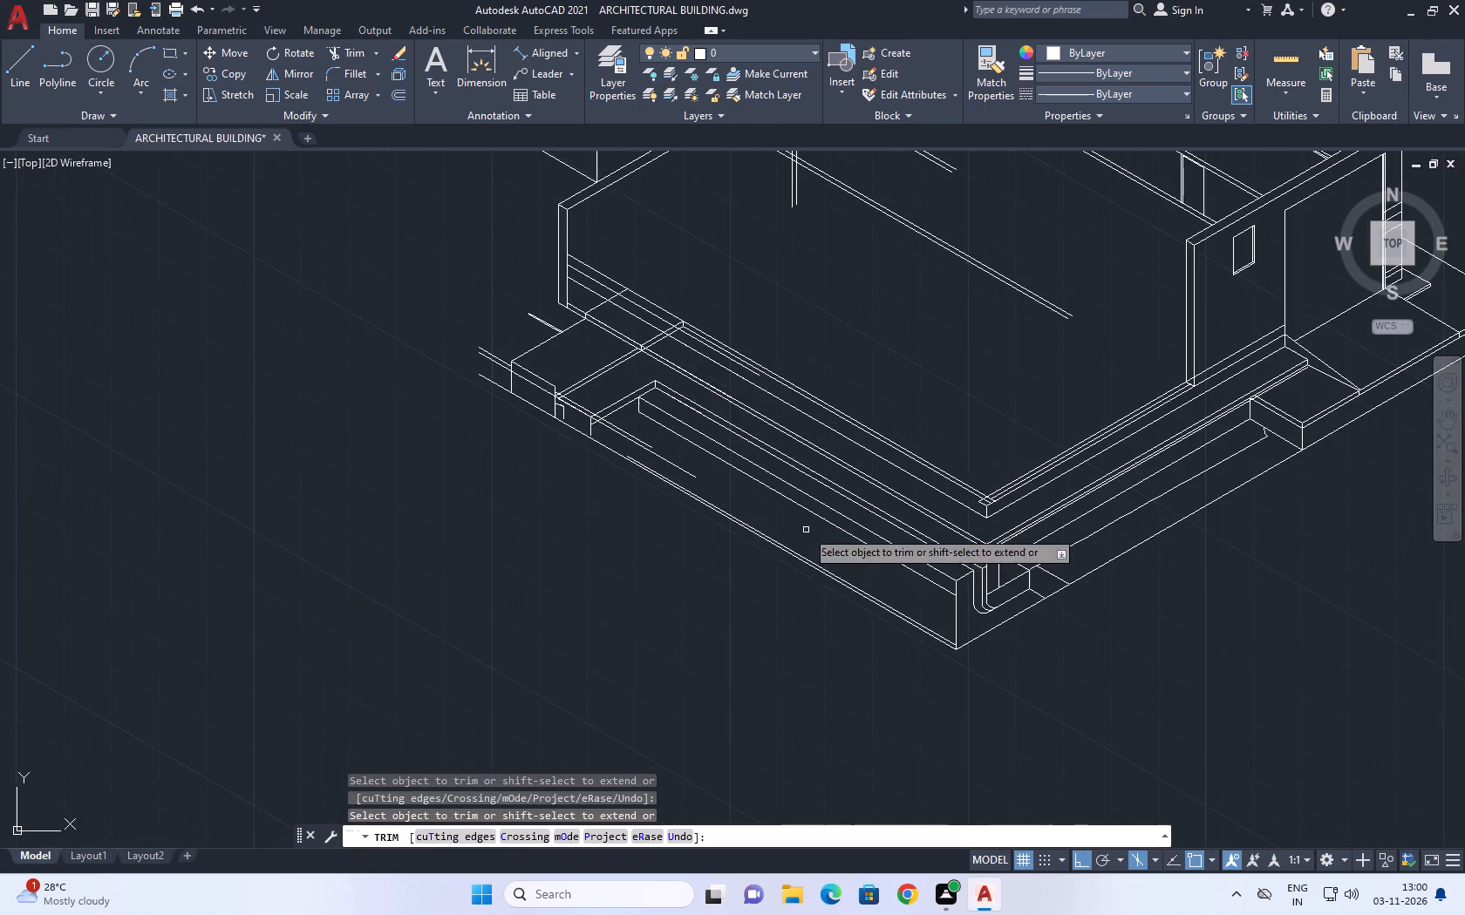
pyautogui.scroll(3, 693, 342)
pyautogui.moveTo(727, 351); pyautogui.dragTo(736, 420, button='middle')
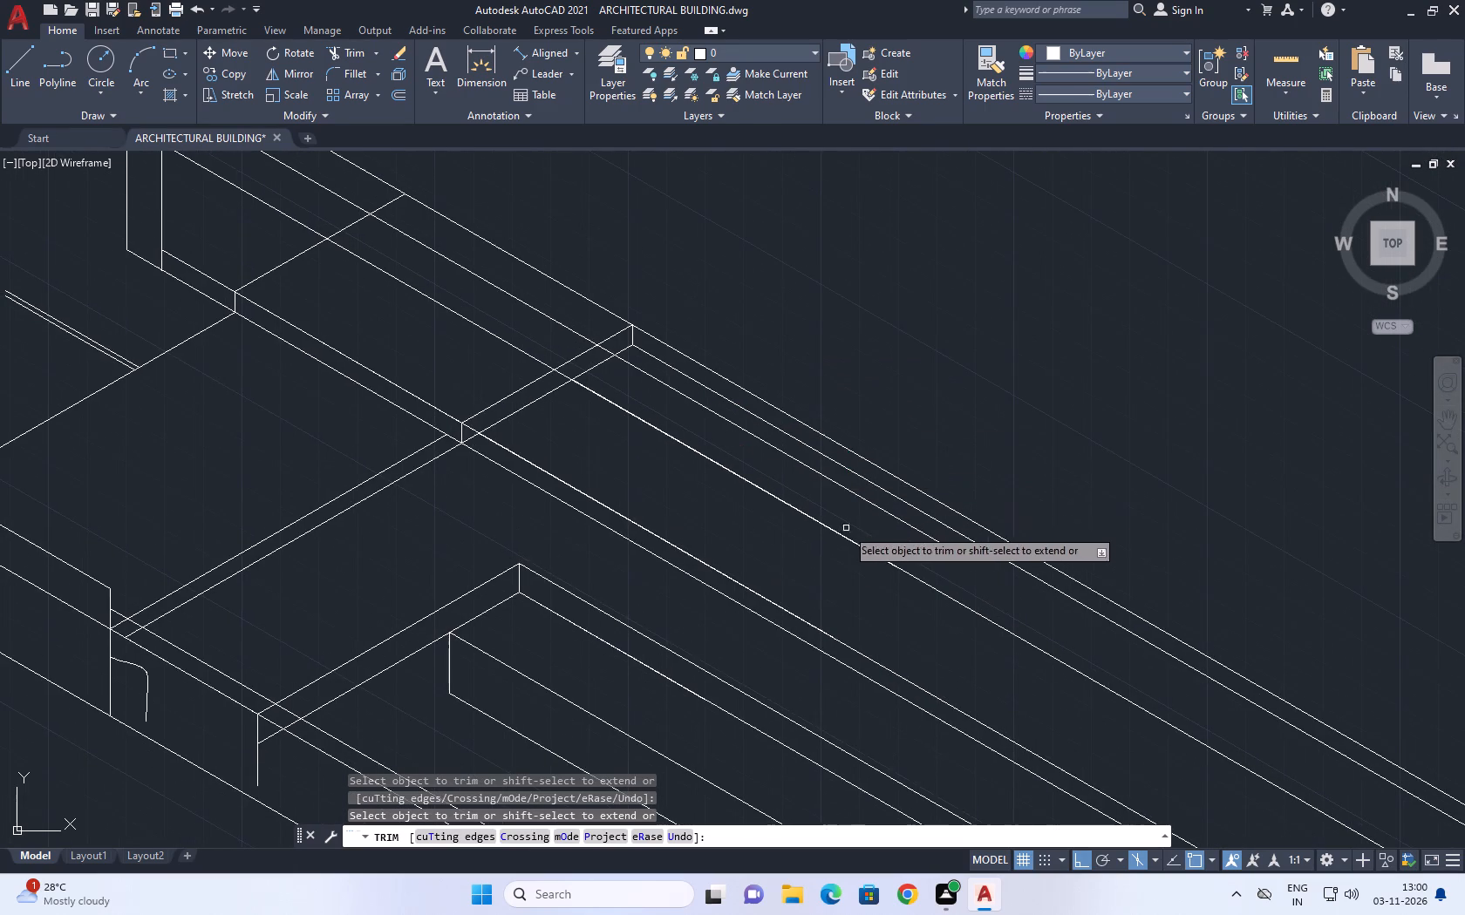
pyautogui.scroll(2, 654, 416)
pyautogui.scroll(1, 558, 400)
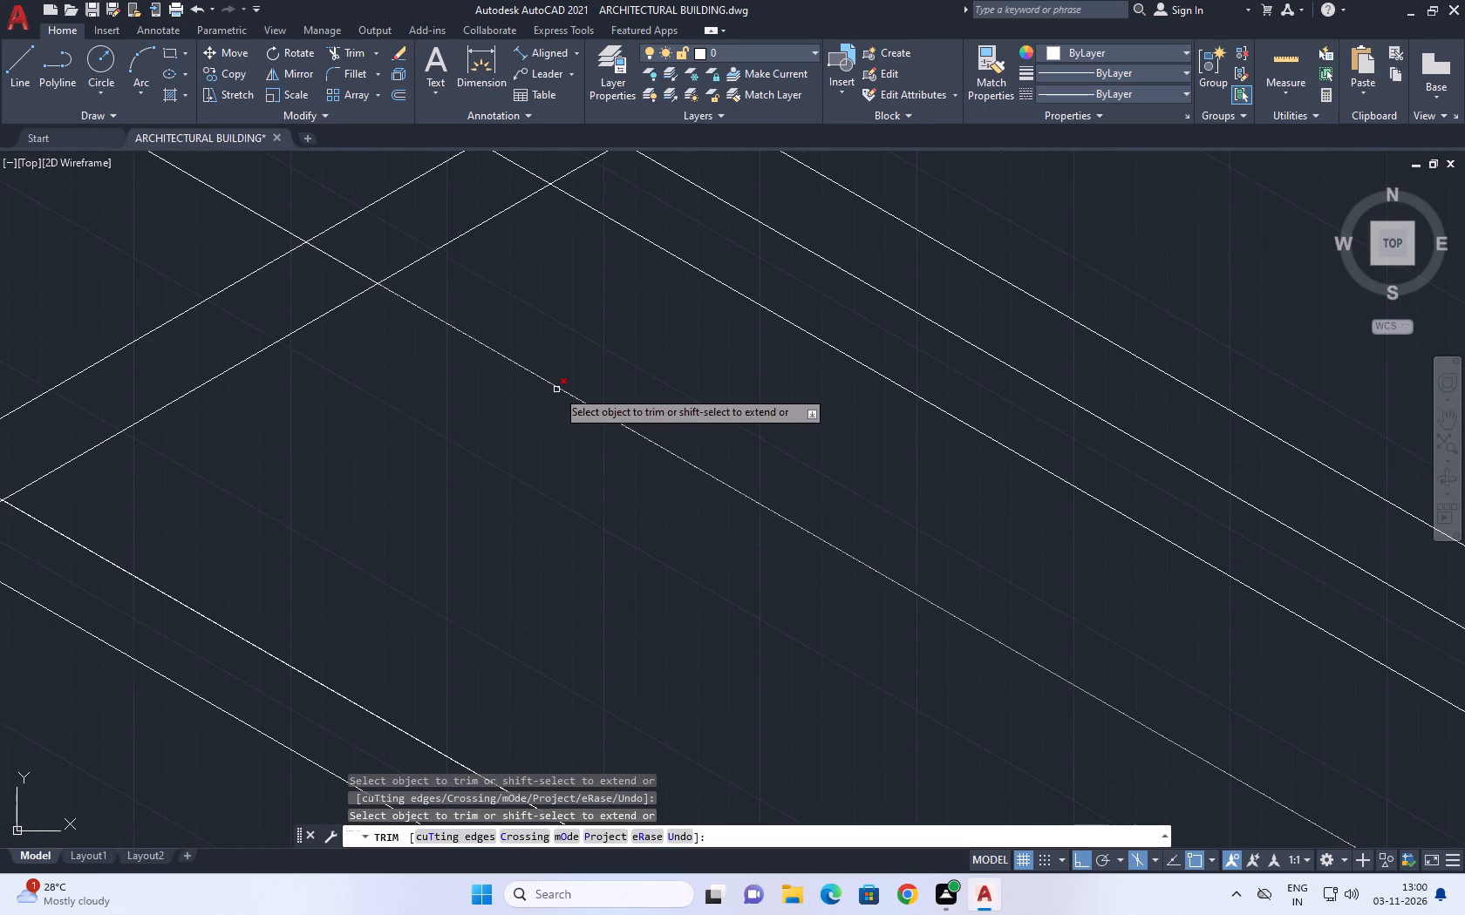
pyautogui.click(556, 390)
pyautogui.scroll(-5, 669, 390)
pyautogui.moveTo(941, 332); pyautogui.dragTo(935, 381, button='middle')
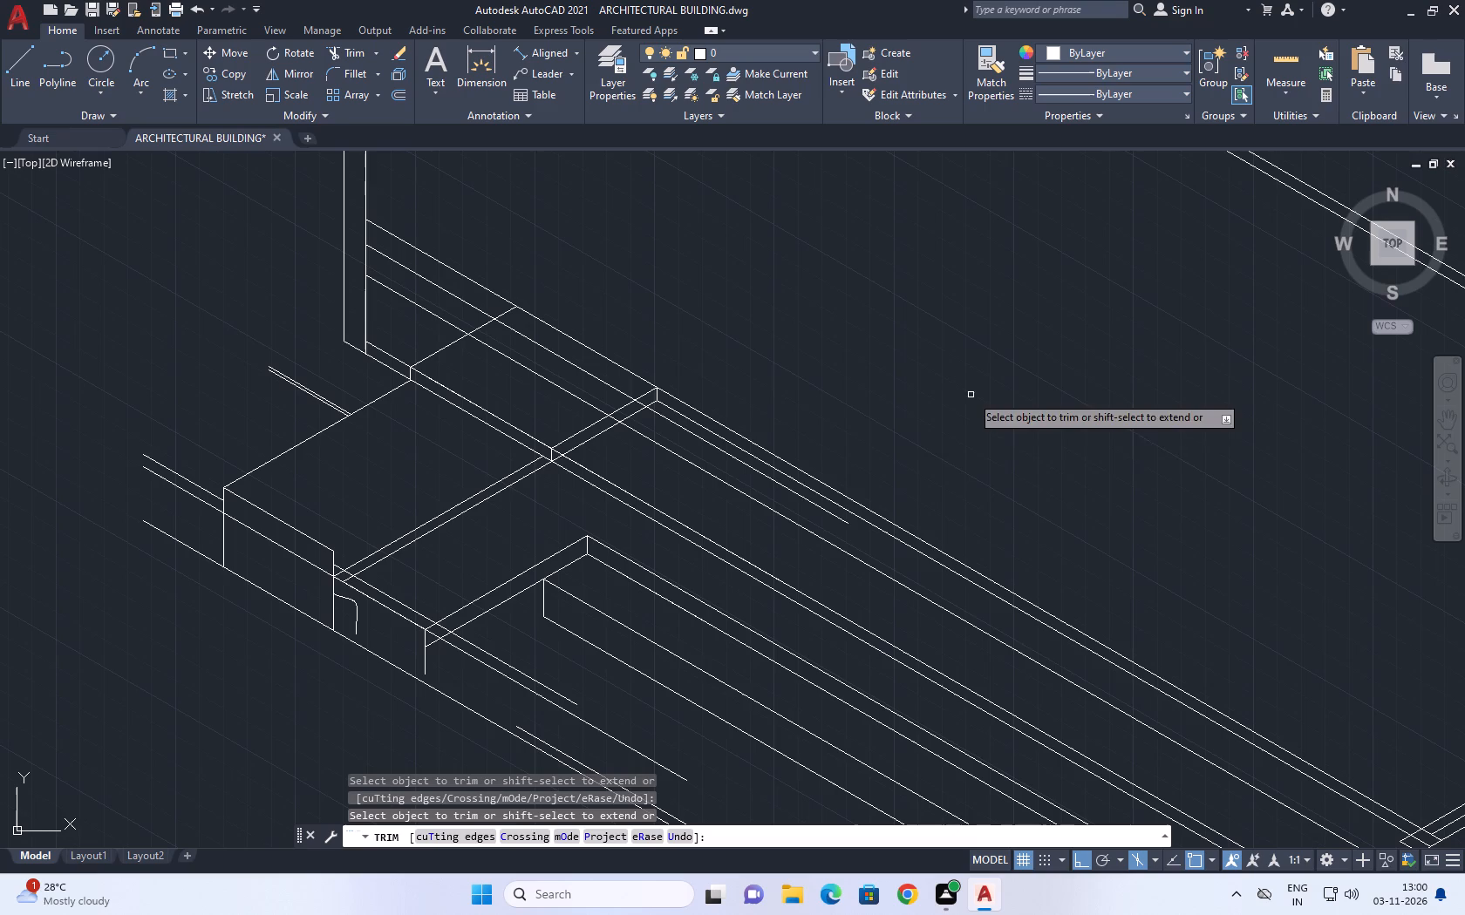
pyautogui.scroll(1, 549, 388)
pyautogui.moveTo(528, 399); pyautogui.dragTo(538, 397)
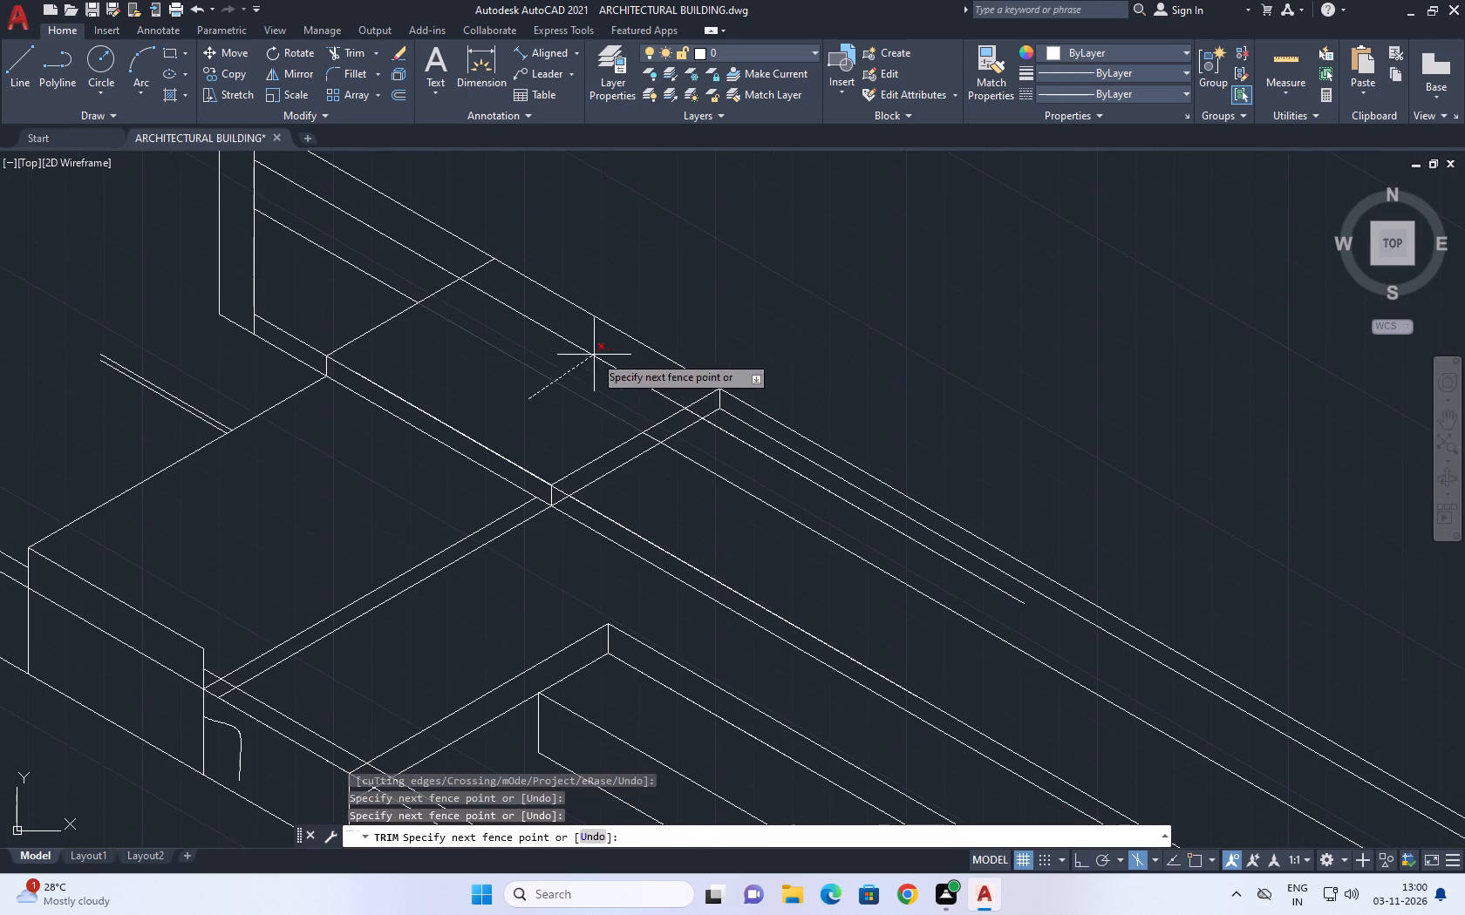
pyautogui.click(595, 355)
# Trim the leftover line running alongside the wall base past the top riser and the short line pieces inside that riser.
pyautogui.scroll(-3, 729, 335)
pyautogui.moveTo(812, 318); pyautogui.dragTo(813, 418, button='middle')
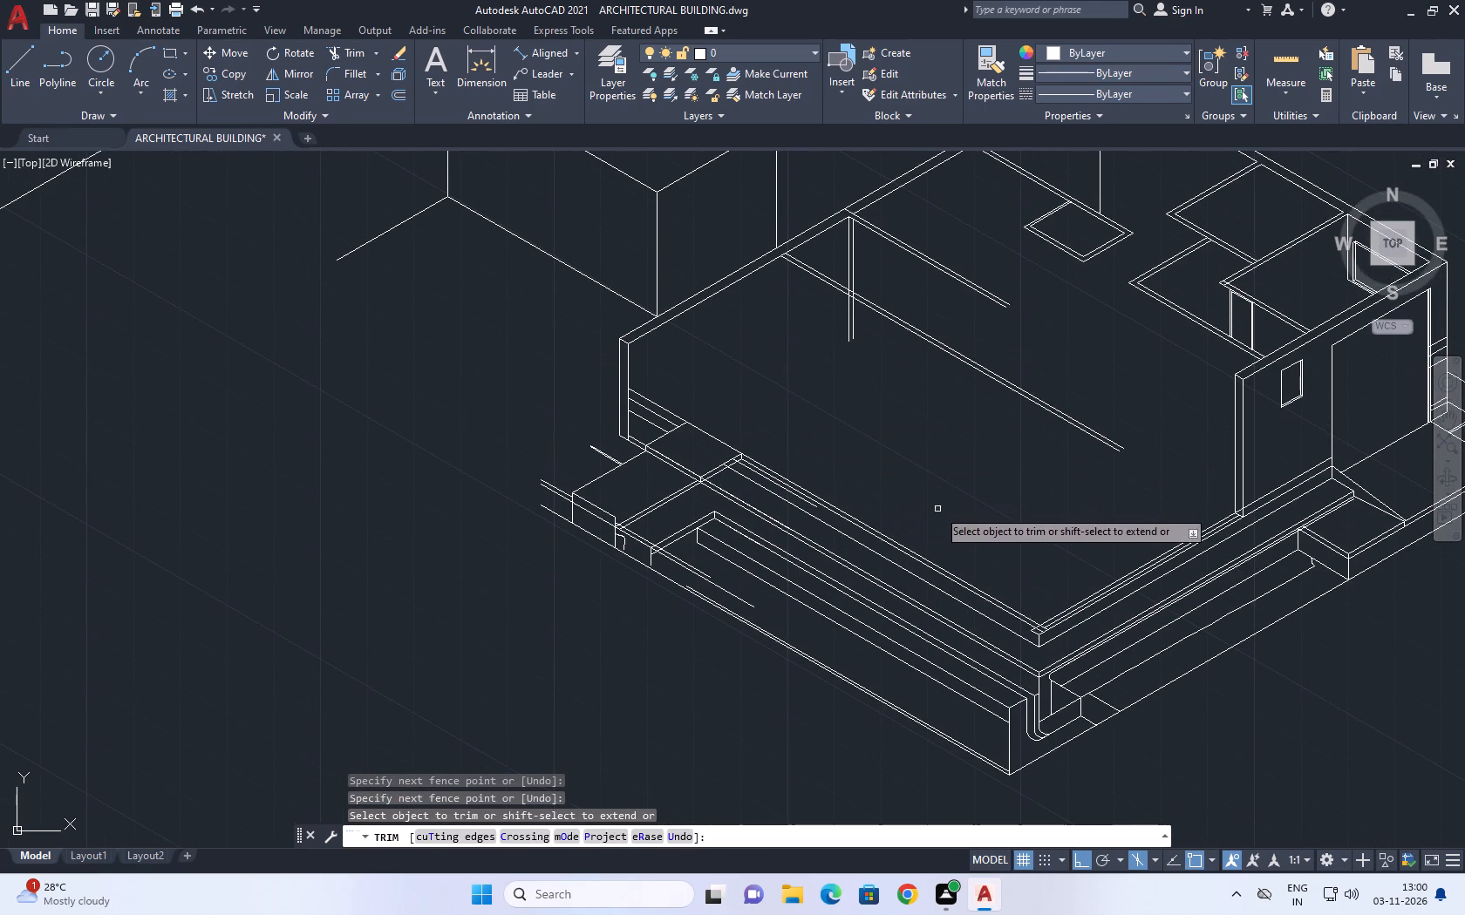
pyautogui.scroll(2, 771, 487)
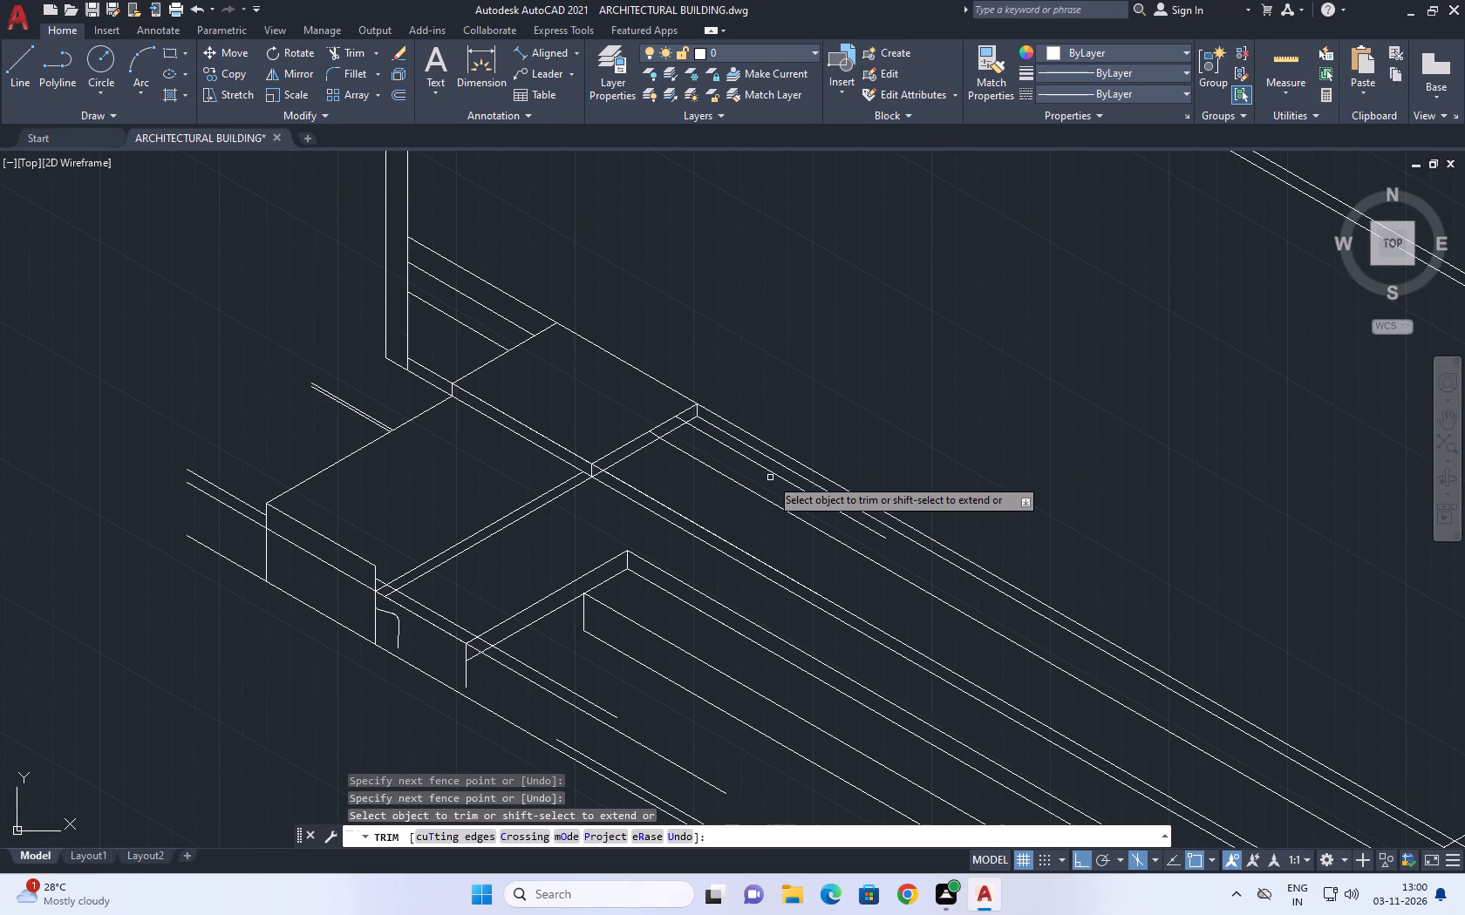
pyautogui.click(772, 473)
pyautogui.scroll(1, 648, 412)
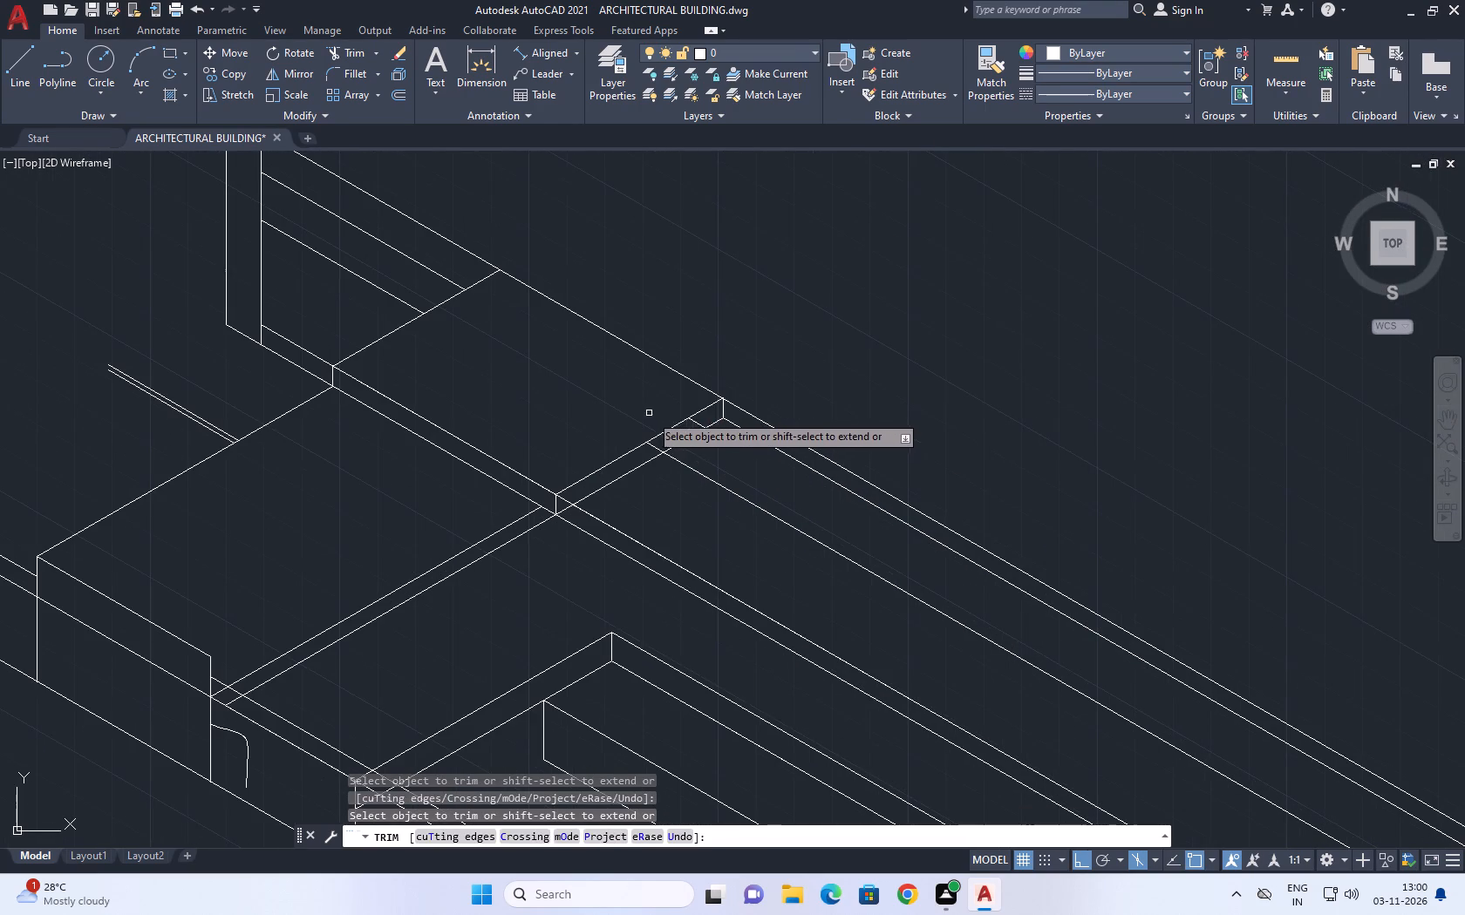
pyautogui.click(695, 425)
pyautogui.click(652, 449)
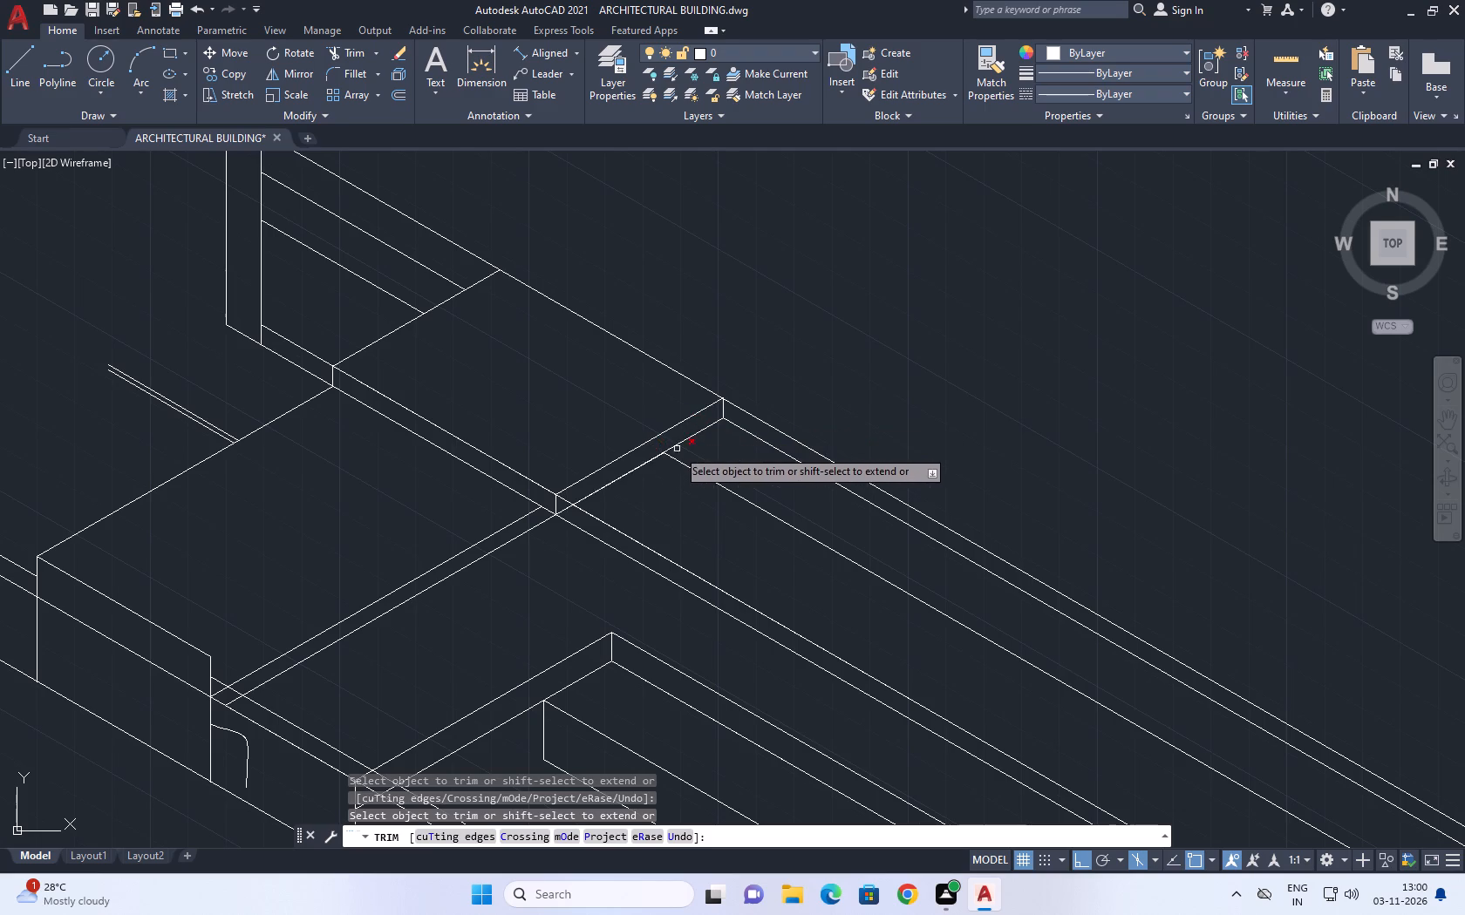
pyautogui.scroll(-3, 760, 429)
pyautogui.scroll(1, 735, 463)
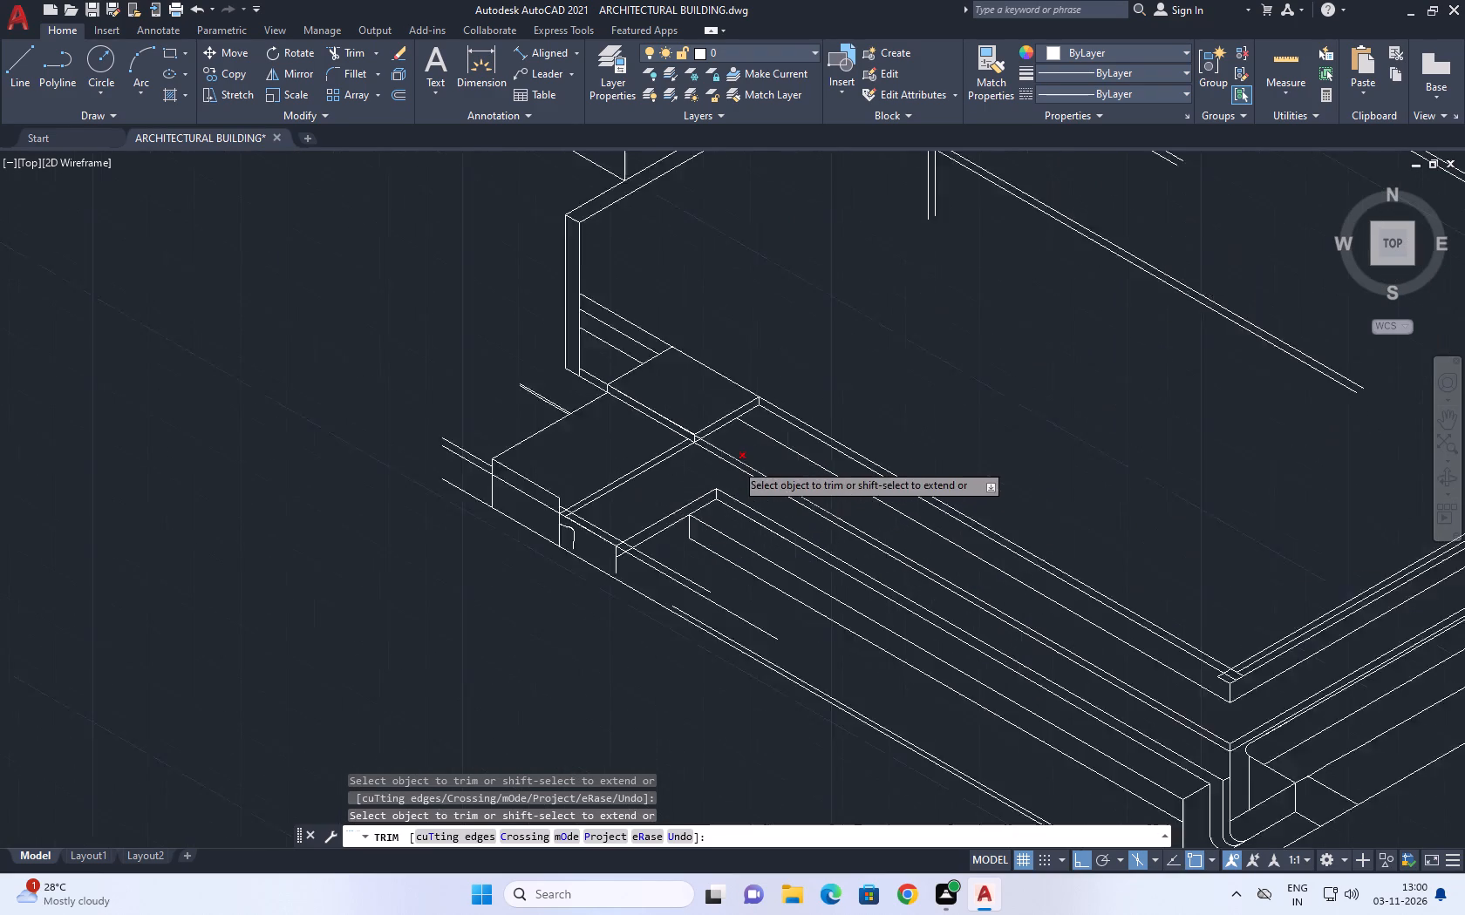
pyautogui.scroll(3, 735, 463)
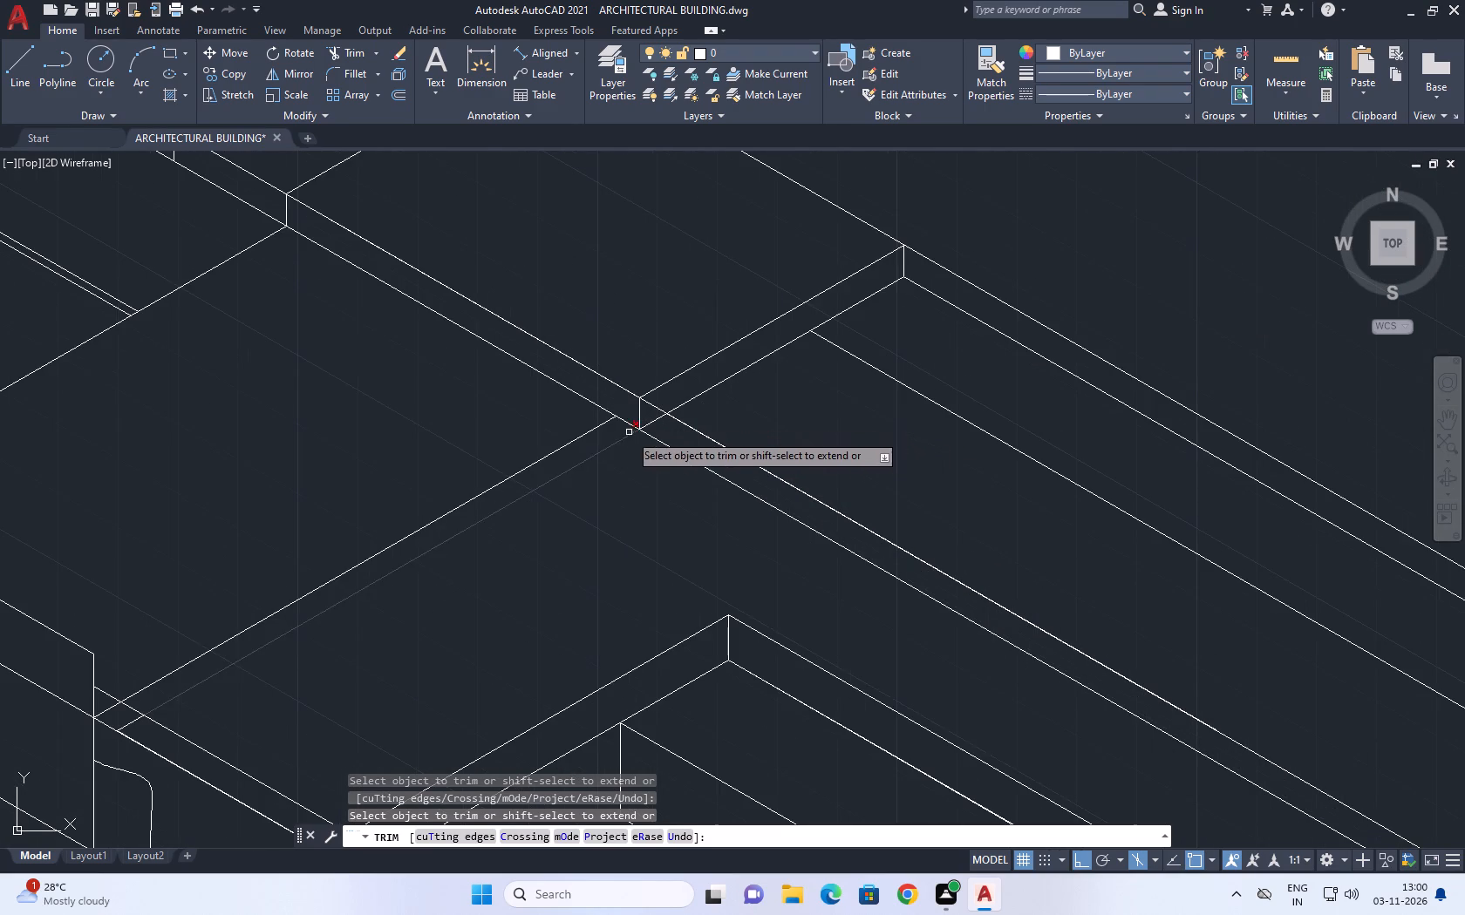
pyautogui.scroll(-1, 743, 442)
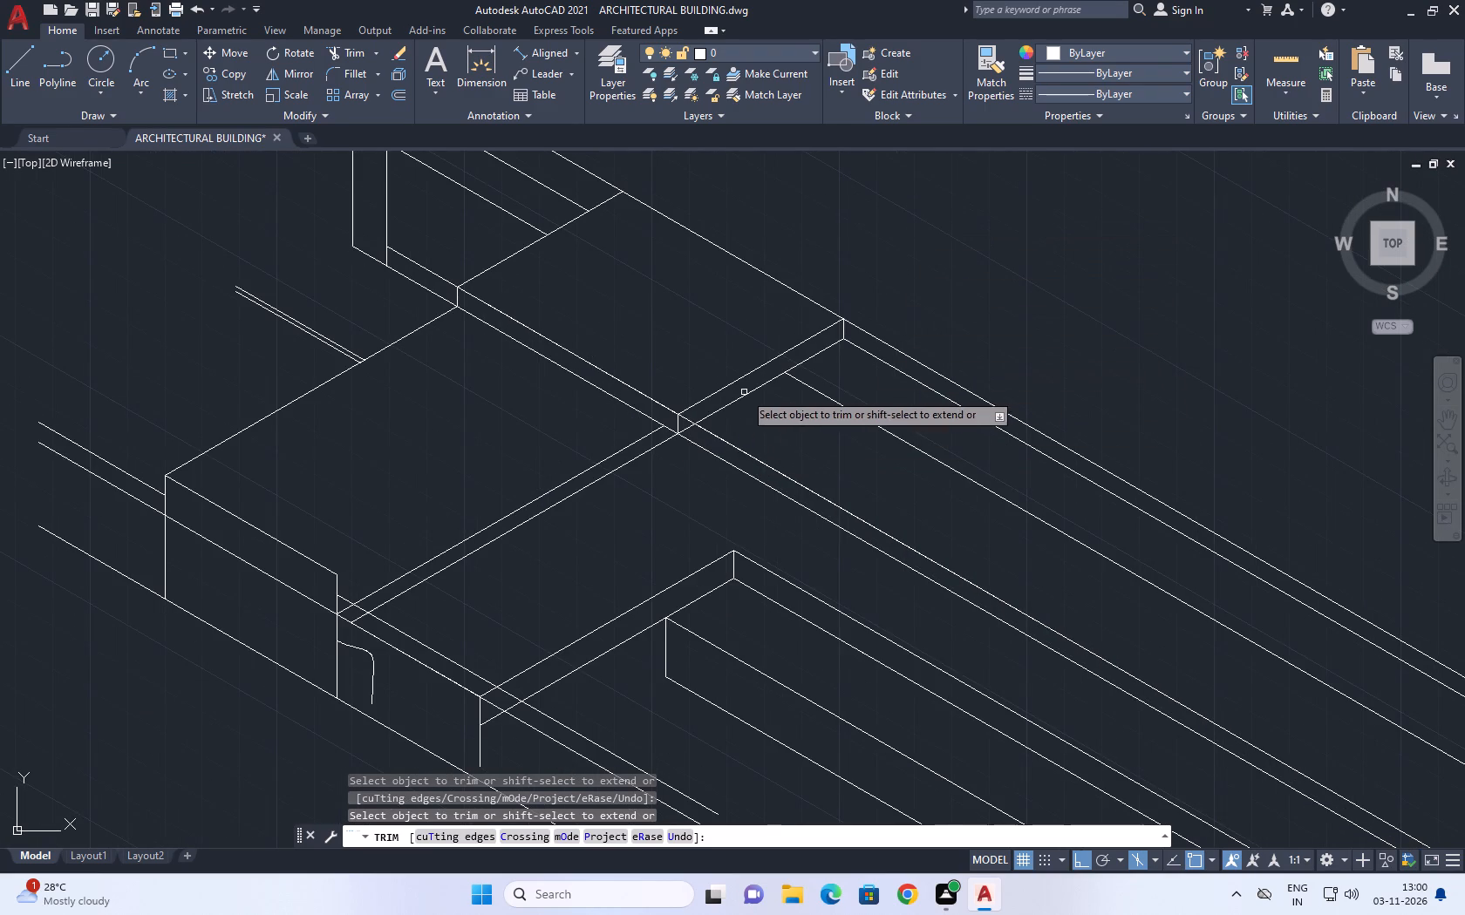
pyautogui.click(690, 427)
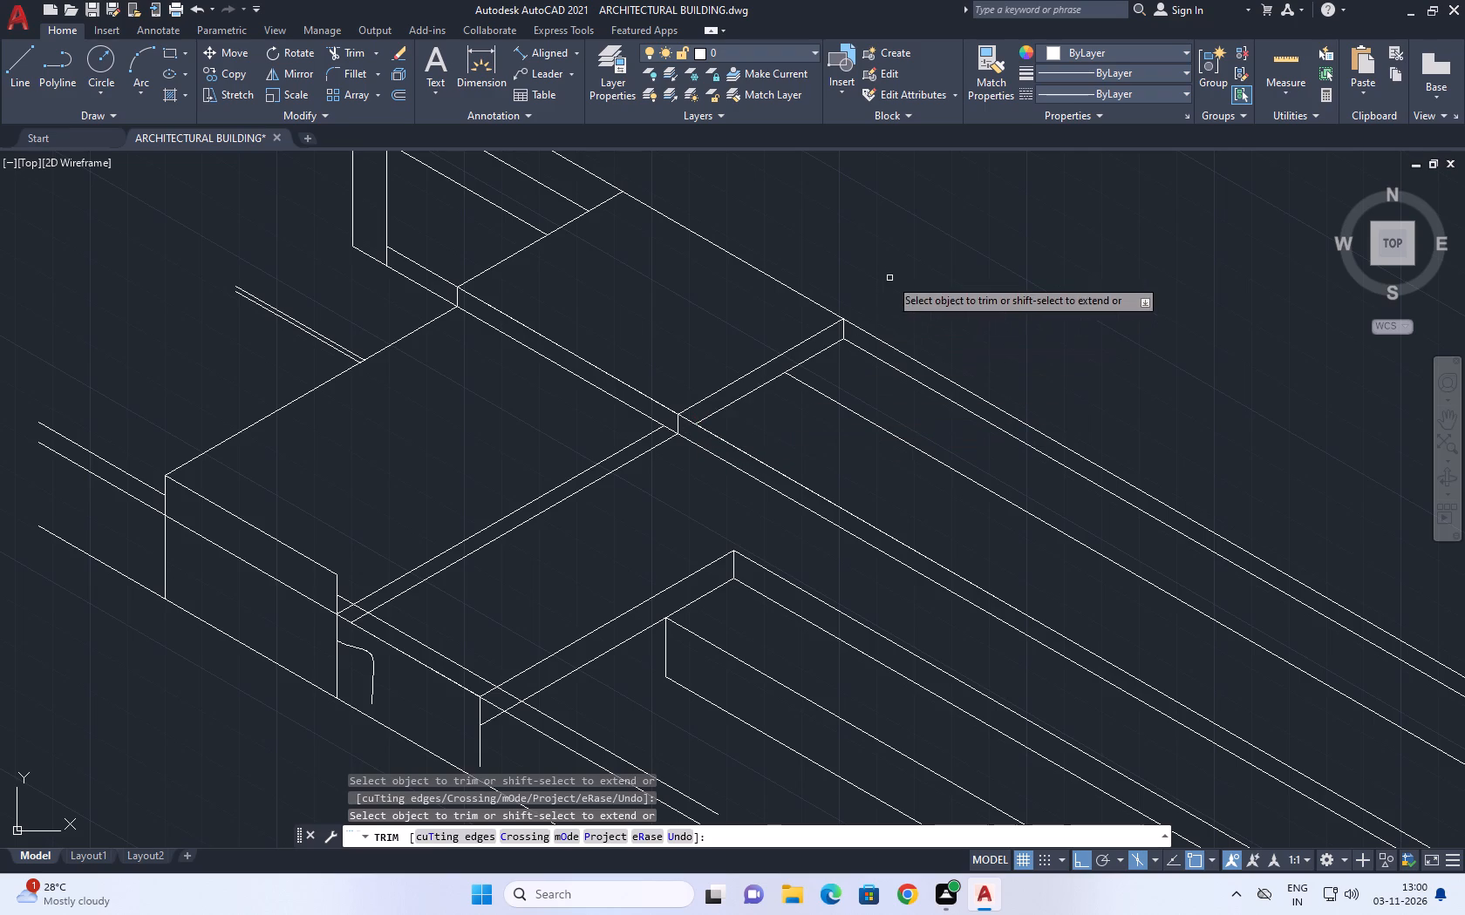
# Examine the entrance steps and the front base lines for leftover or incomplete edges.
pyautogui.moveTo(888, 295); pyautogui.dragTo(876, 355, button='middle')
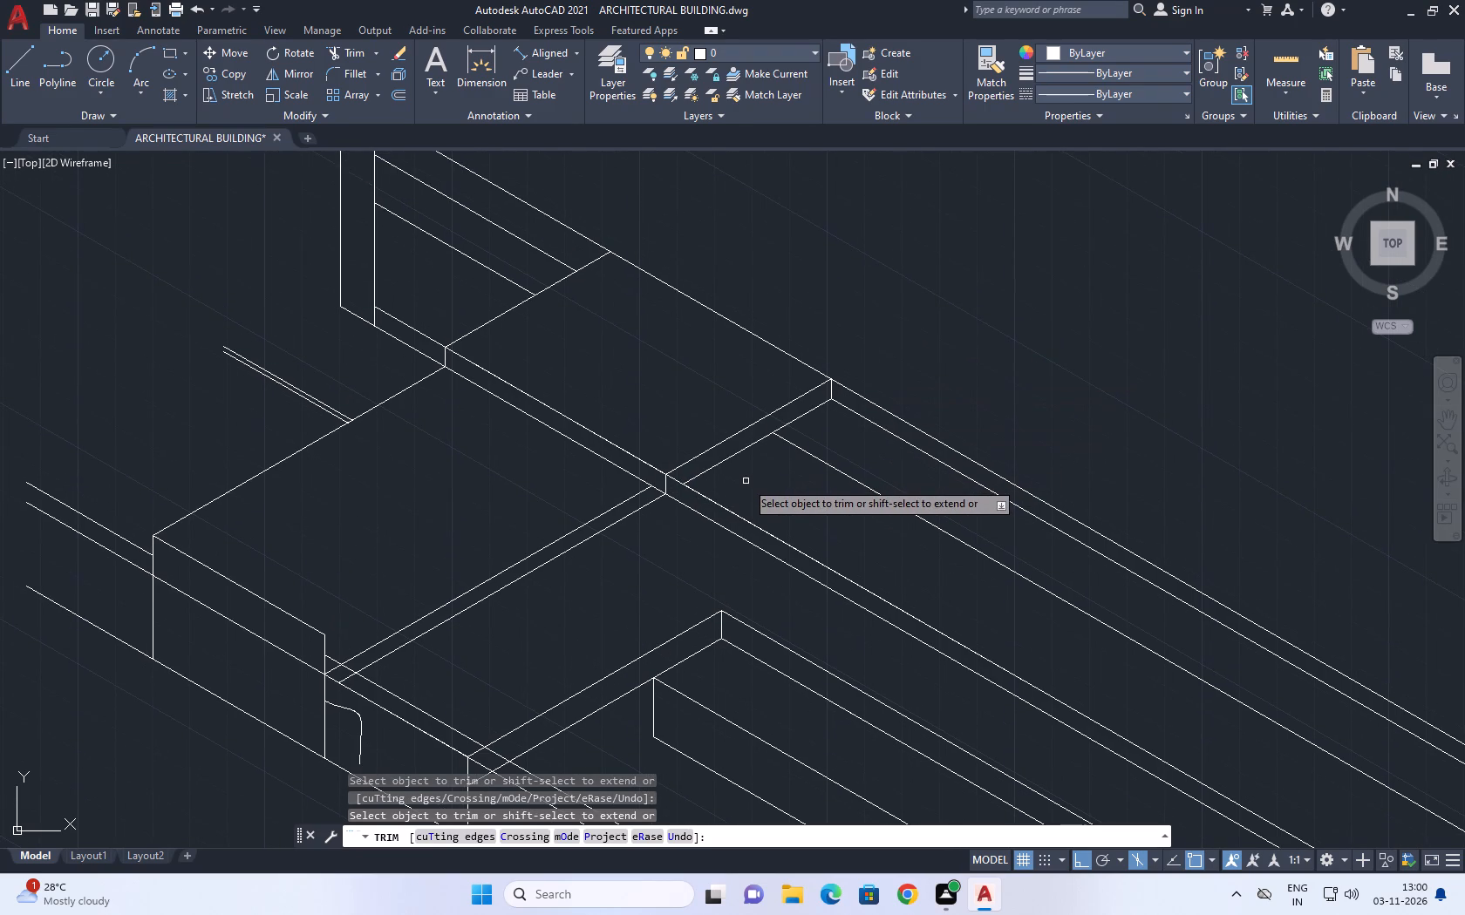
pyautogui.moveTo(780, 475); pyautogui.dragTo(822, 396, button='middle')
pyautogui.moveTo(747, 446); pyautogui.dragTo(805, 405, button='middle')
pyautogui.moveTo(766, 490); pyautogui.dragTo(842, 458, button='middle')
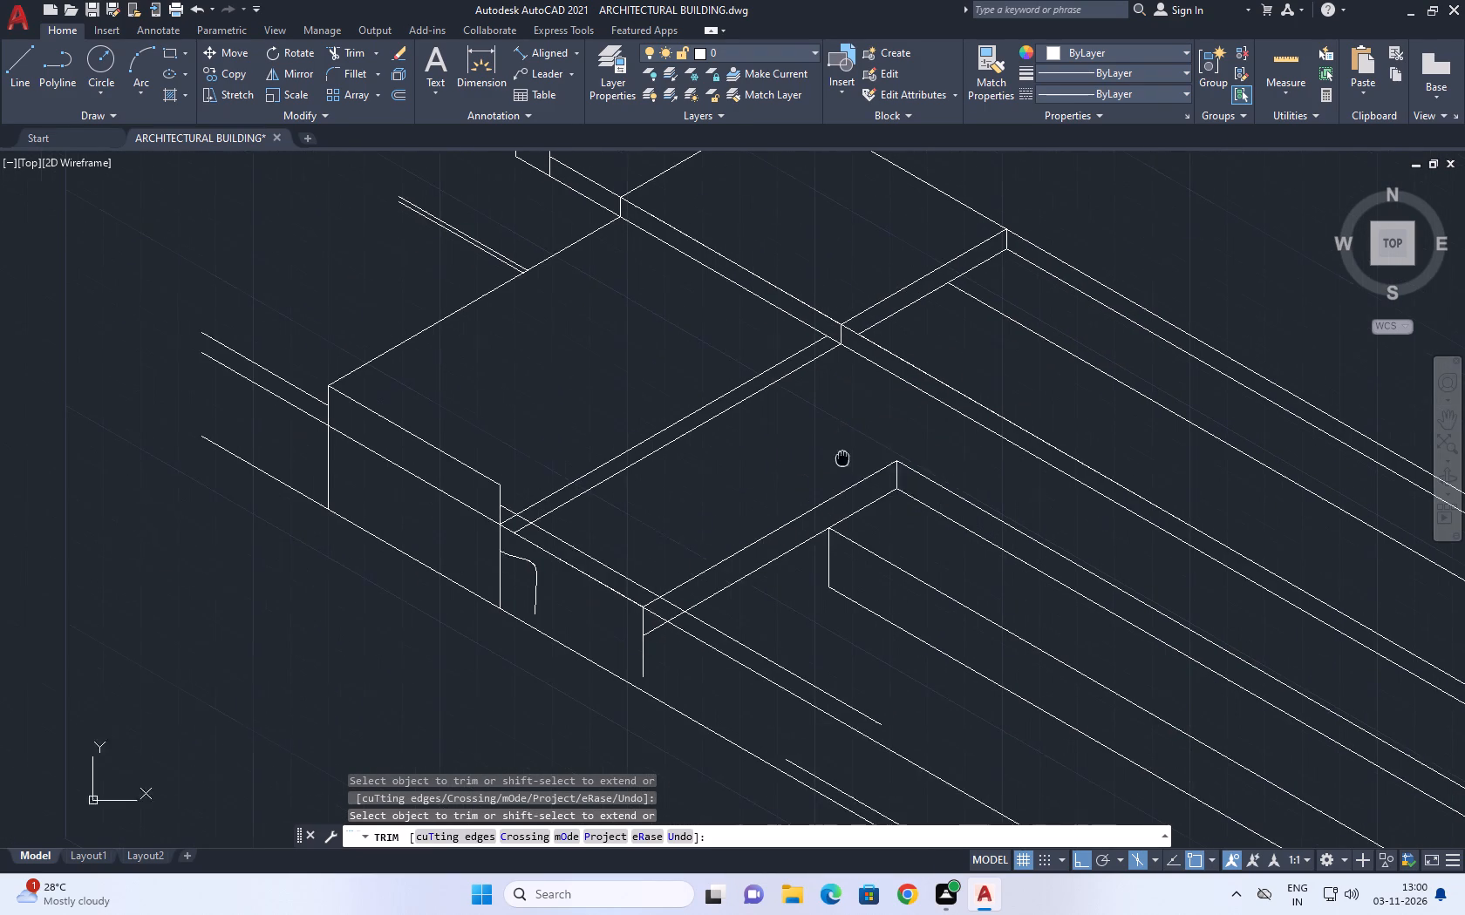
pyautogui.scroll(1, 537, 517)
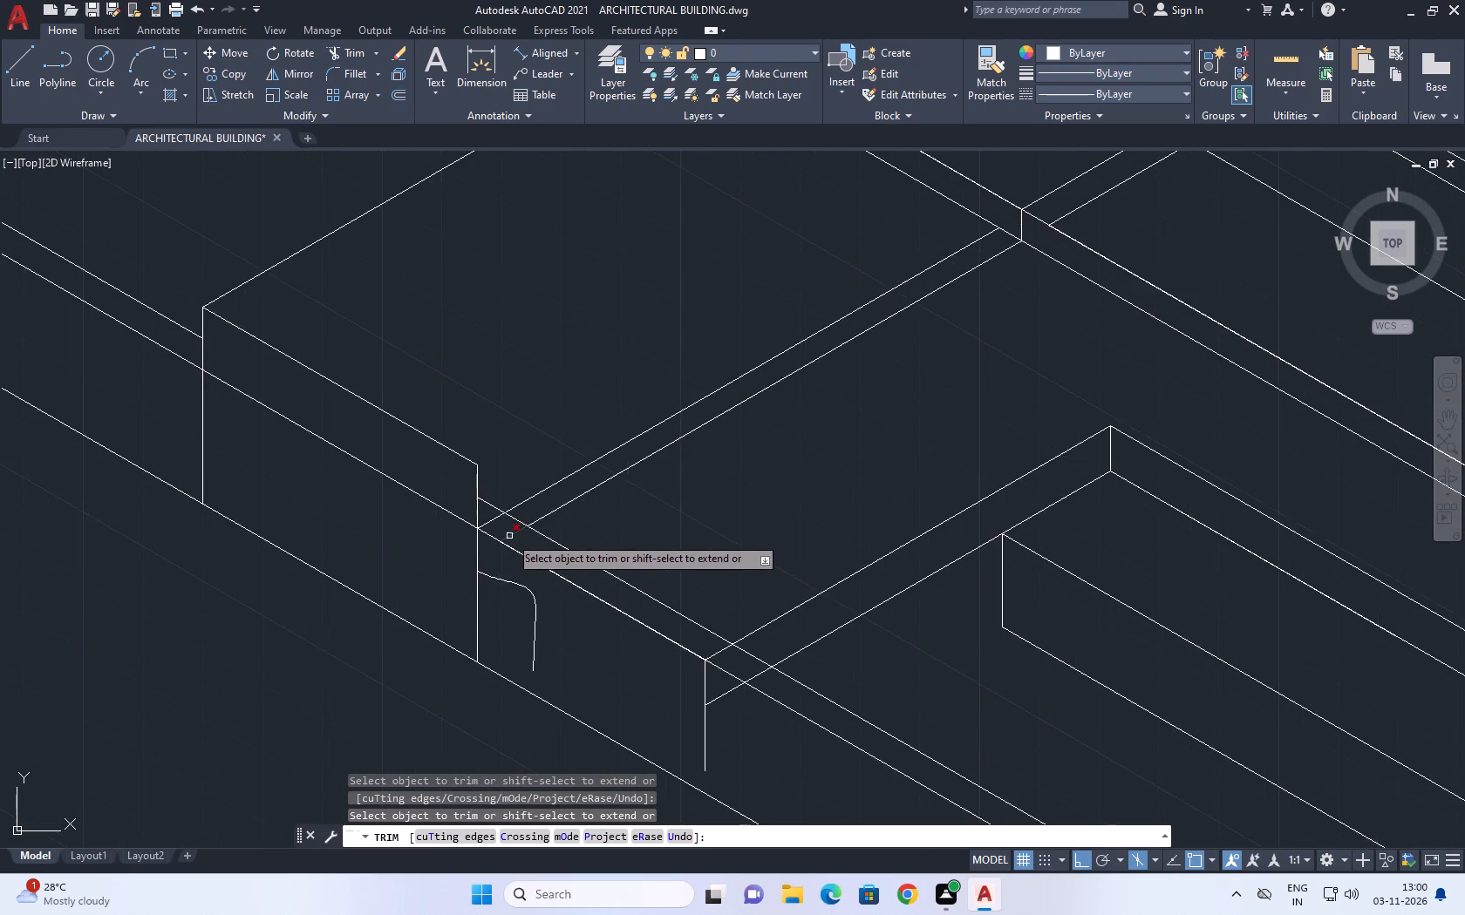
pyautogui.moveTo(509, 537); pyautogui.dragTo(564, 532, button='middle')
pyautogui.scroll(1, 554, 552)
pyautogui.scroll(-2, 597, 527)
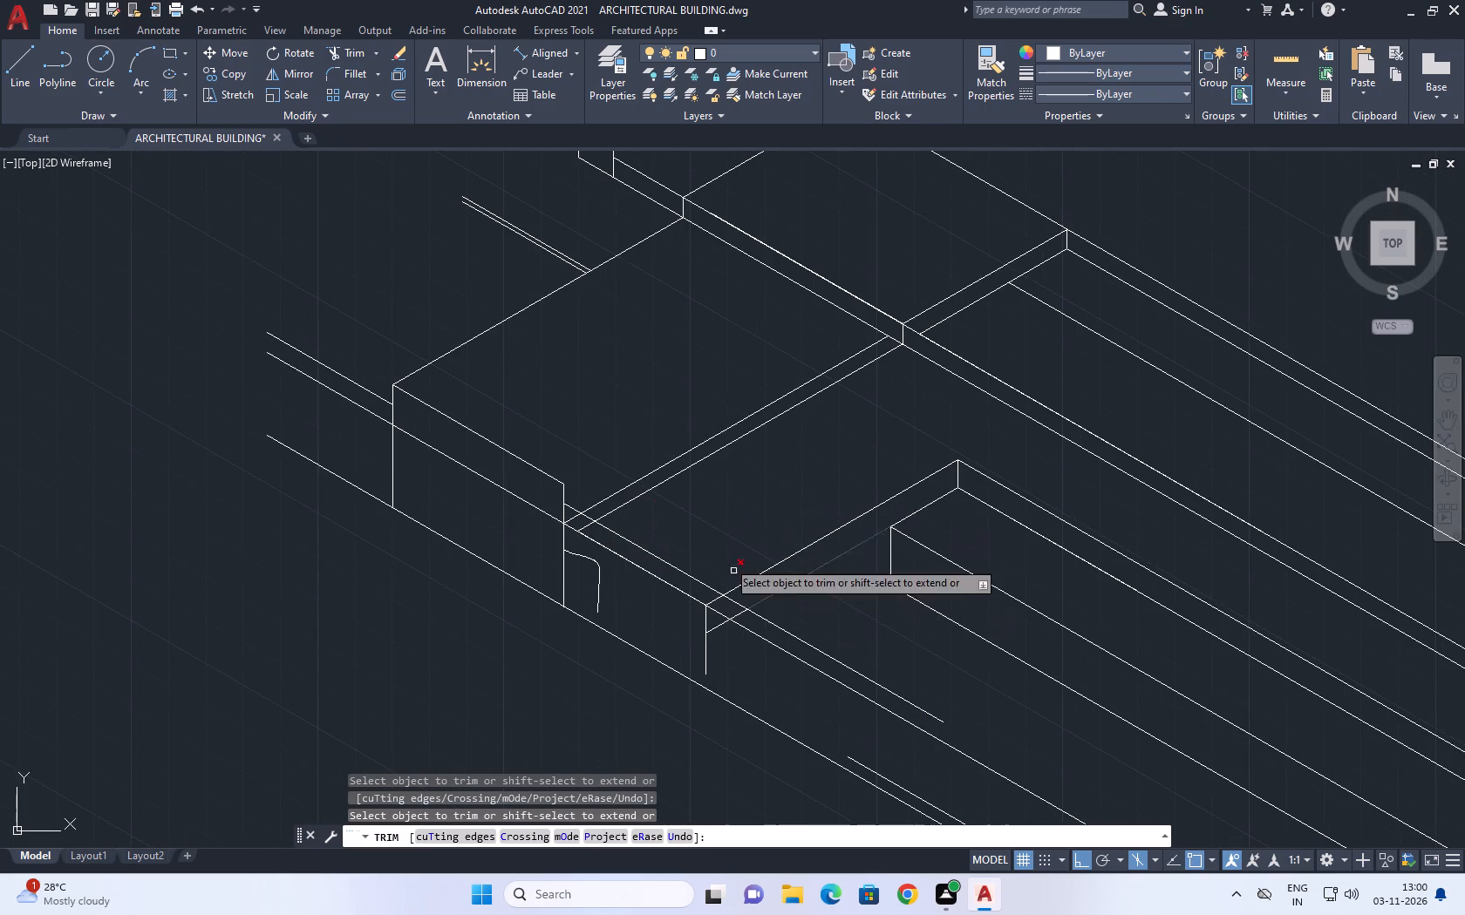
pyautogui.moveTo(714, 539); pyautogui.dragTo(603, 272, button='middle')
pyautogui.moveTo(730, 422); pyautogui.dragTo(705, 551, button='middle')
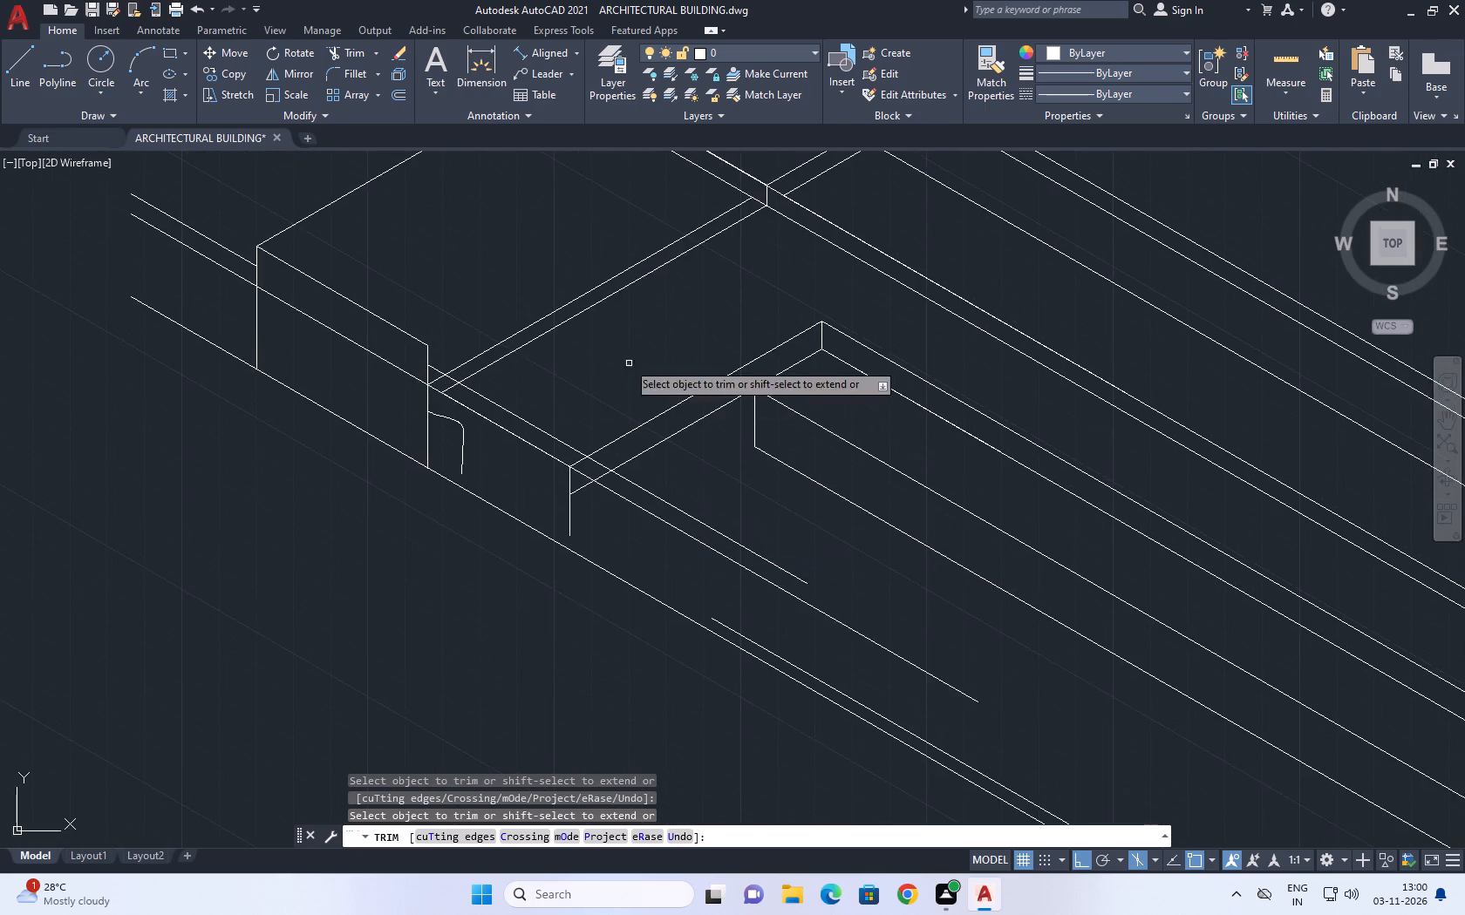
pyautogui.moveTo(630, 362); pyautogui.dragTo(492, 566, button='middle')
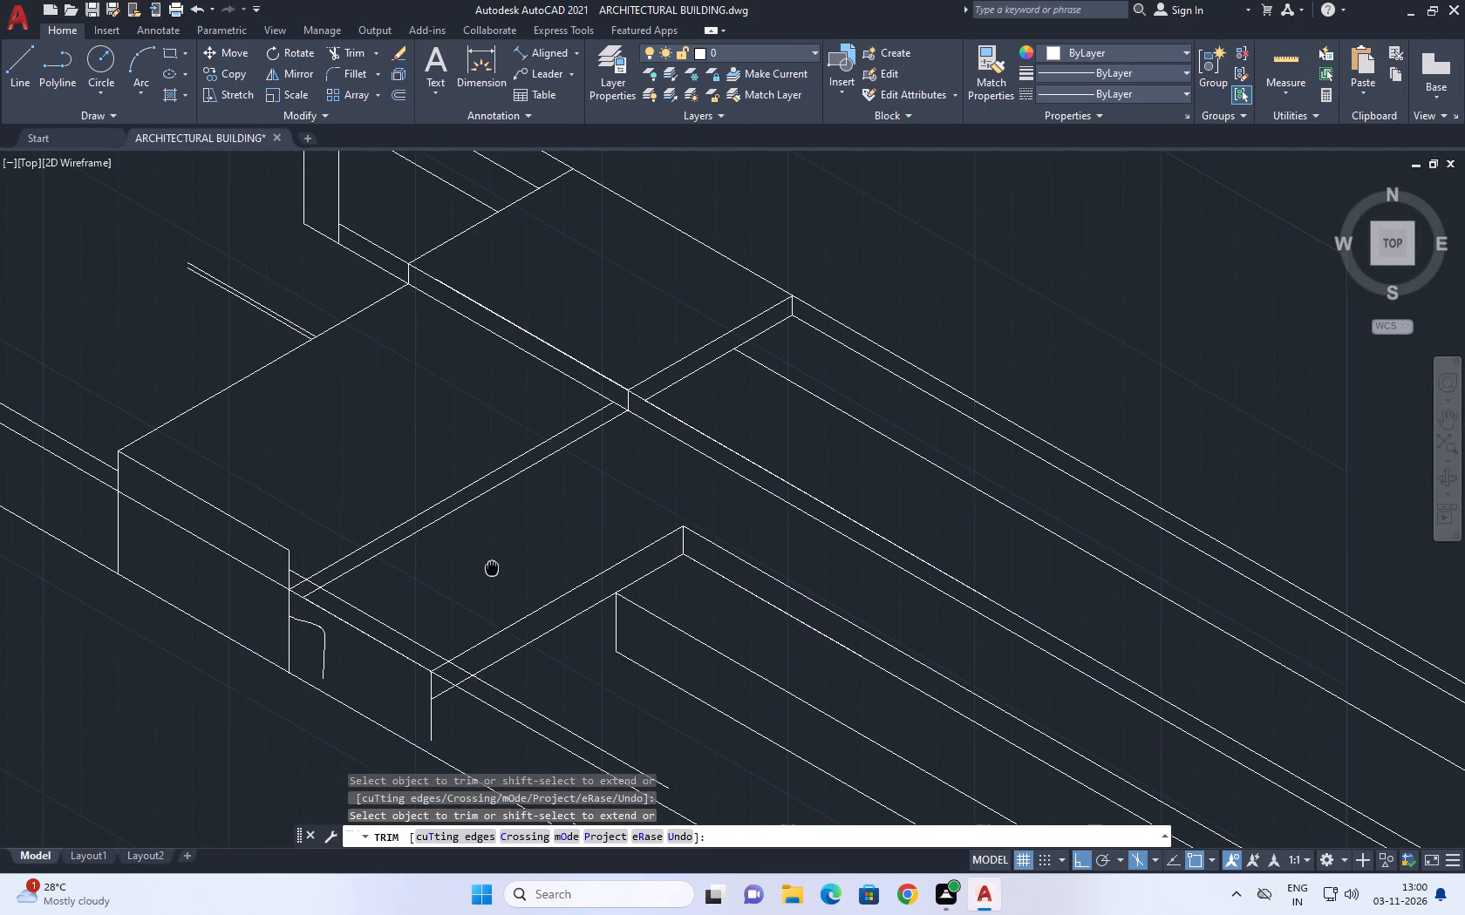
pyautogui.moveTo(492, 566); pyautogui.dragTo(521, 501, button='middle')
pyautogui.rightClick(973, 222)
pyautogui.click(1022, 259)
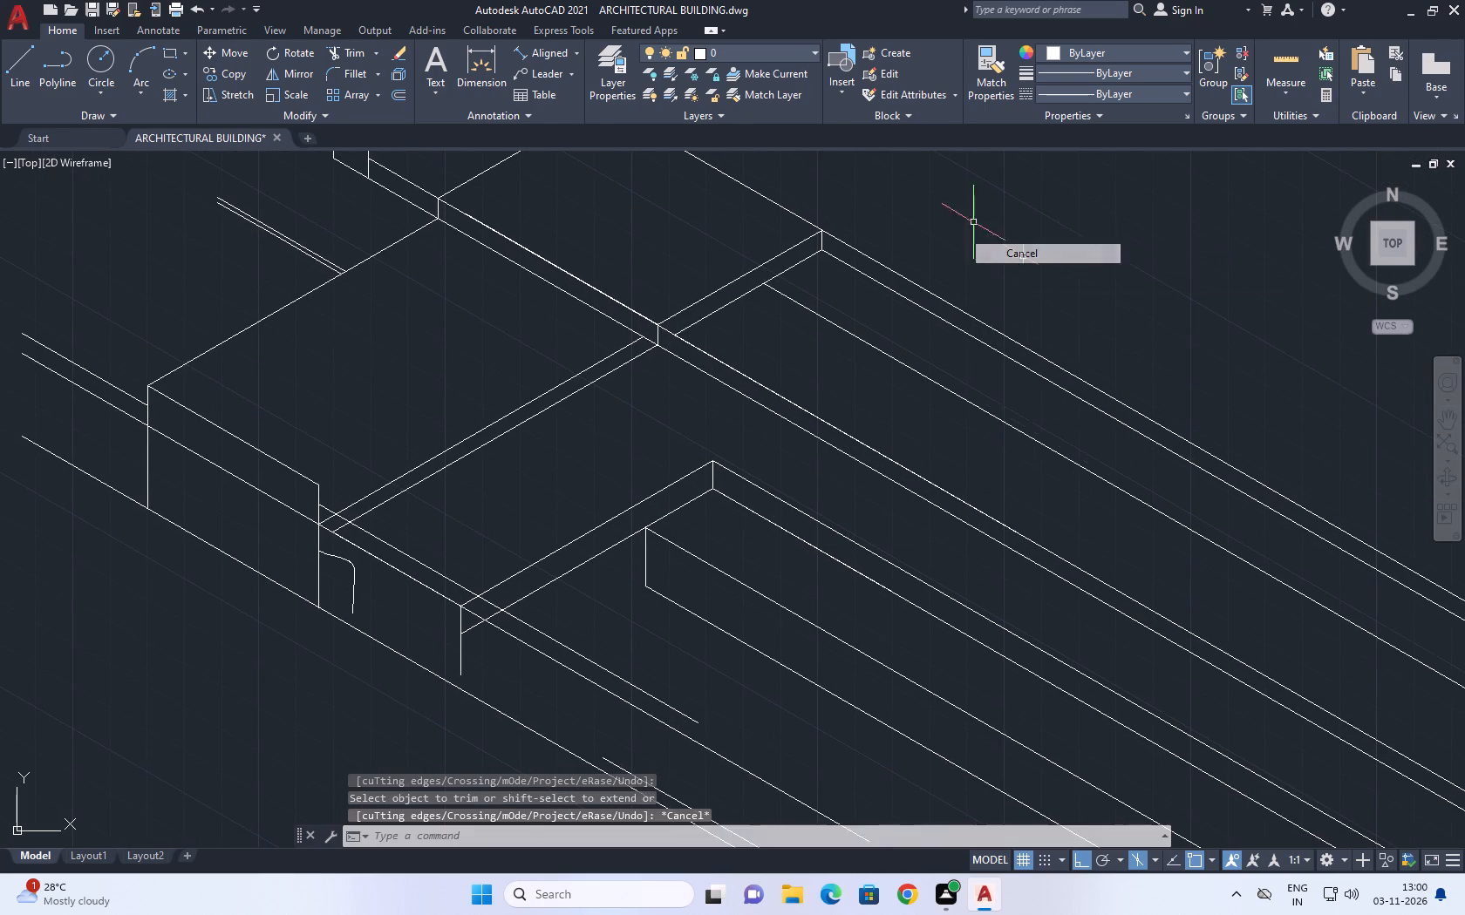
# Extend the lower step's vertical corner edge down to the front base line, and the inner base line back to that edge.
pyautogui.scroll(-3, 910, 332)
pyautogui.write('ex')
pyautogui.press('space')
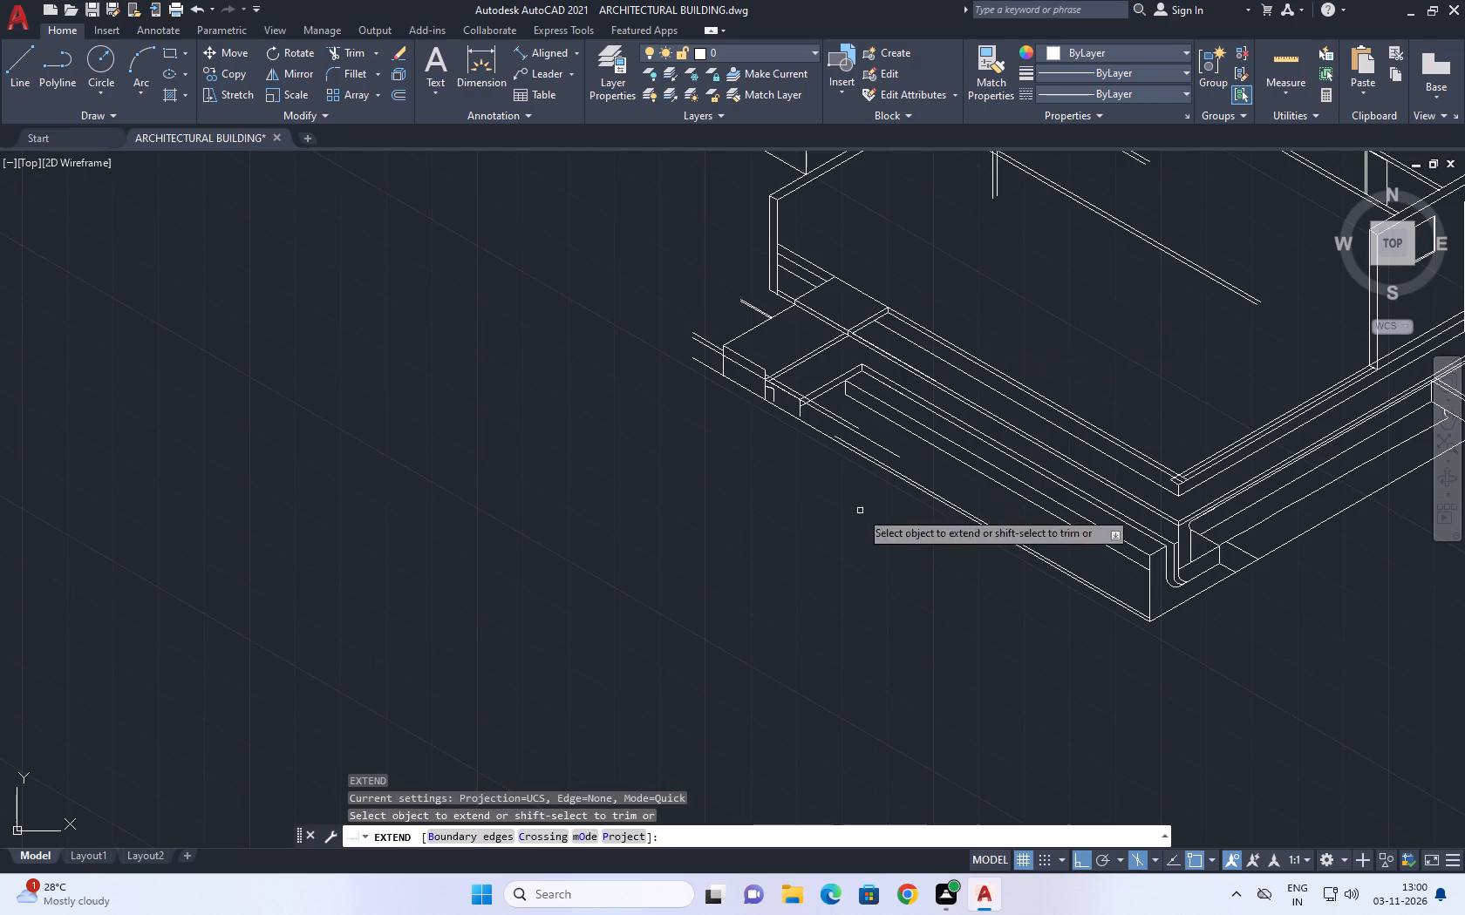
pyautogui.moveTo(859, 502); pyautogui.dragTo(844, 410, button='middle')
pyautogui.scroll(3, 763, 321)
pyautogui.click(838, 314)
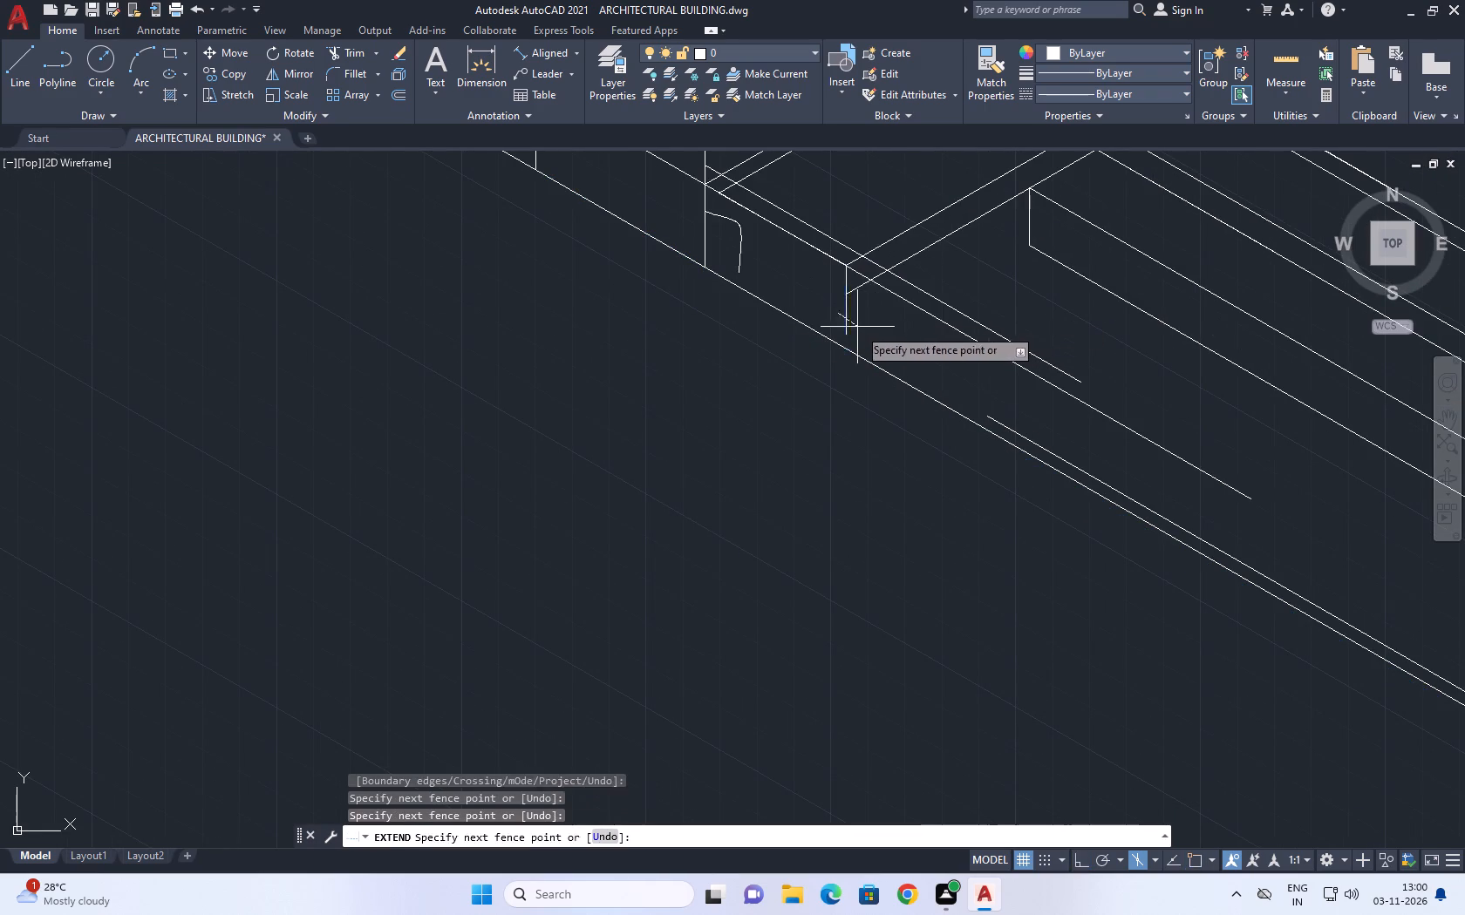
pyautogui.click(860, 329)
pyautogui.click(1011, 424)
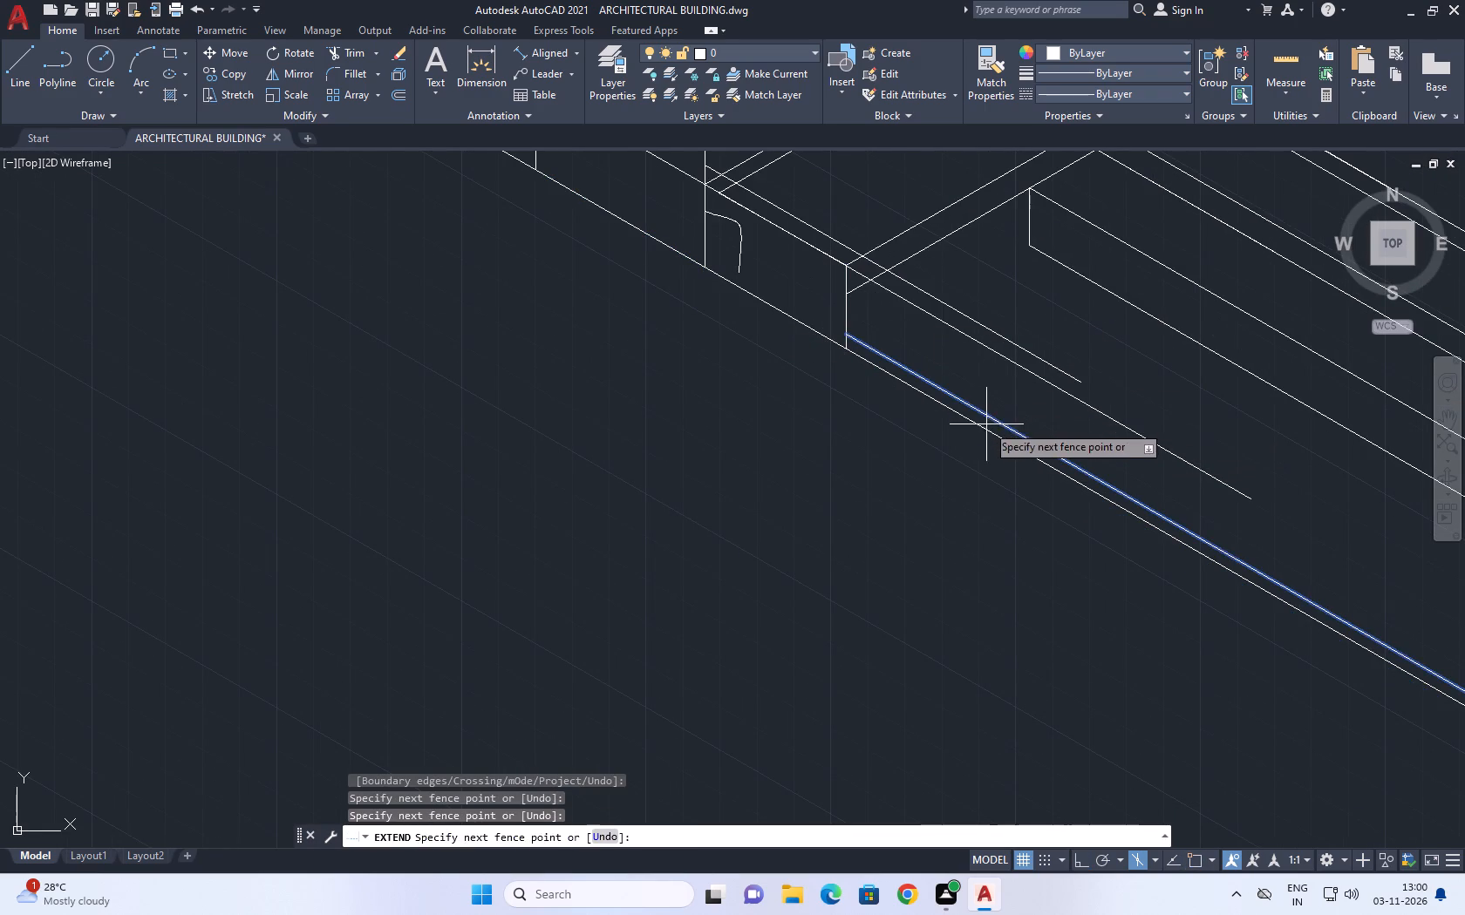
pyautogui.click(984, 424)
# Extend the two short lines starting at the lower step's corner along the long front face to its far corner edge.
pyautogui.moveTo(1001, 345); pyautogui.dragTo(810, 355, button='middle')
pyautogui.scroll(-2, 889, 375)
pyautogui.moveTo(1035, 376); pyautogui.dragTo(1020, 376, button='middle')
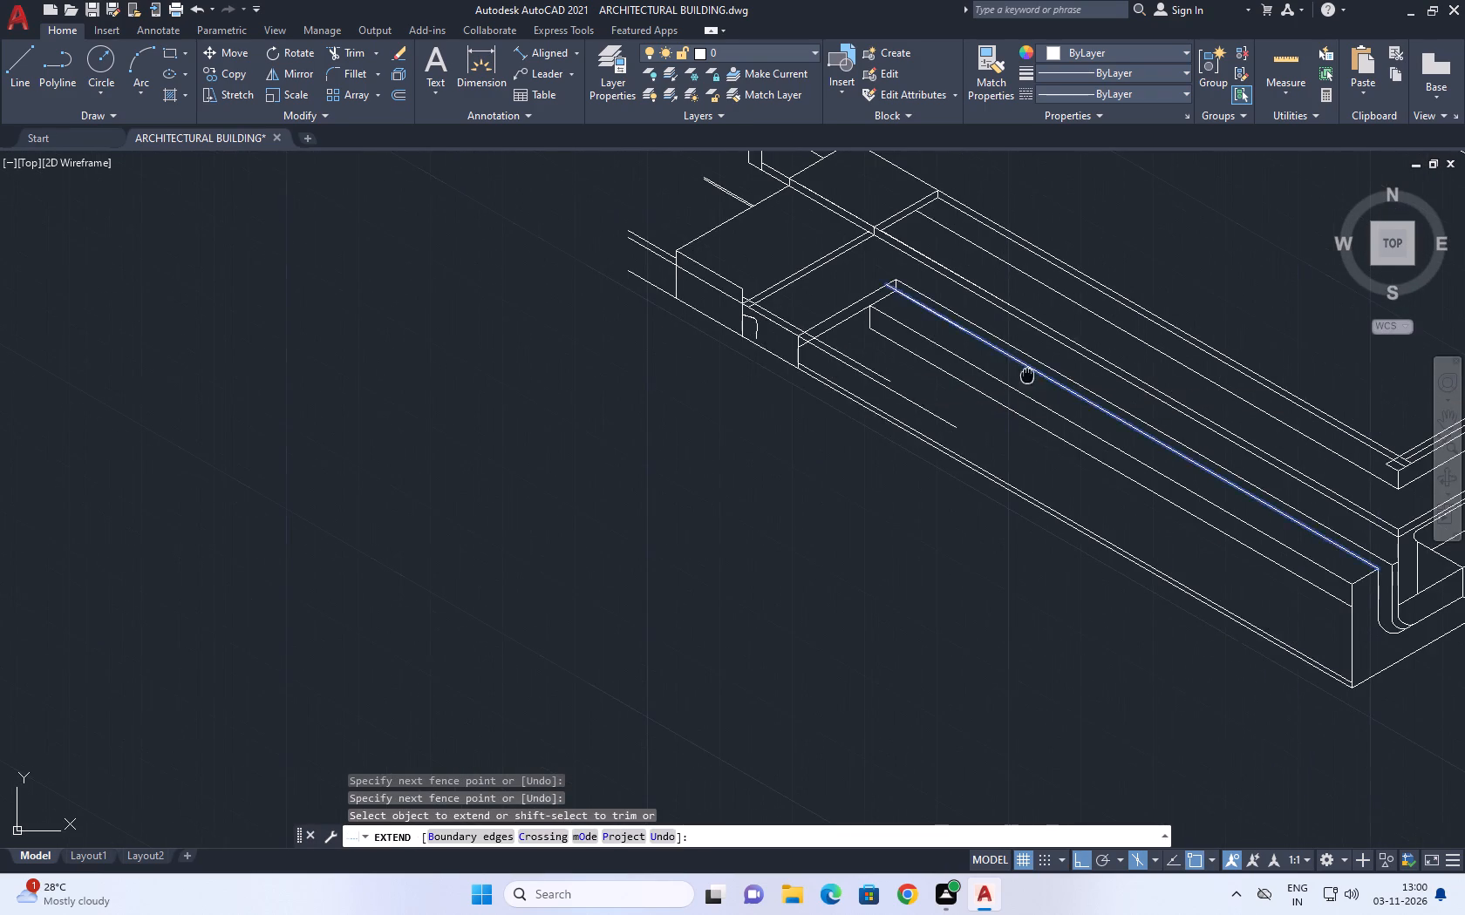
pyautogui.moveTo(1020, 376); pyautogui.dragTo(835, 338, button='middle')
pyautogui.click(718, 370)
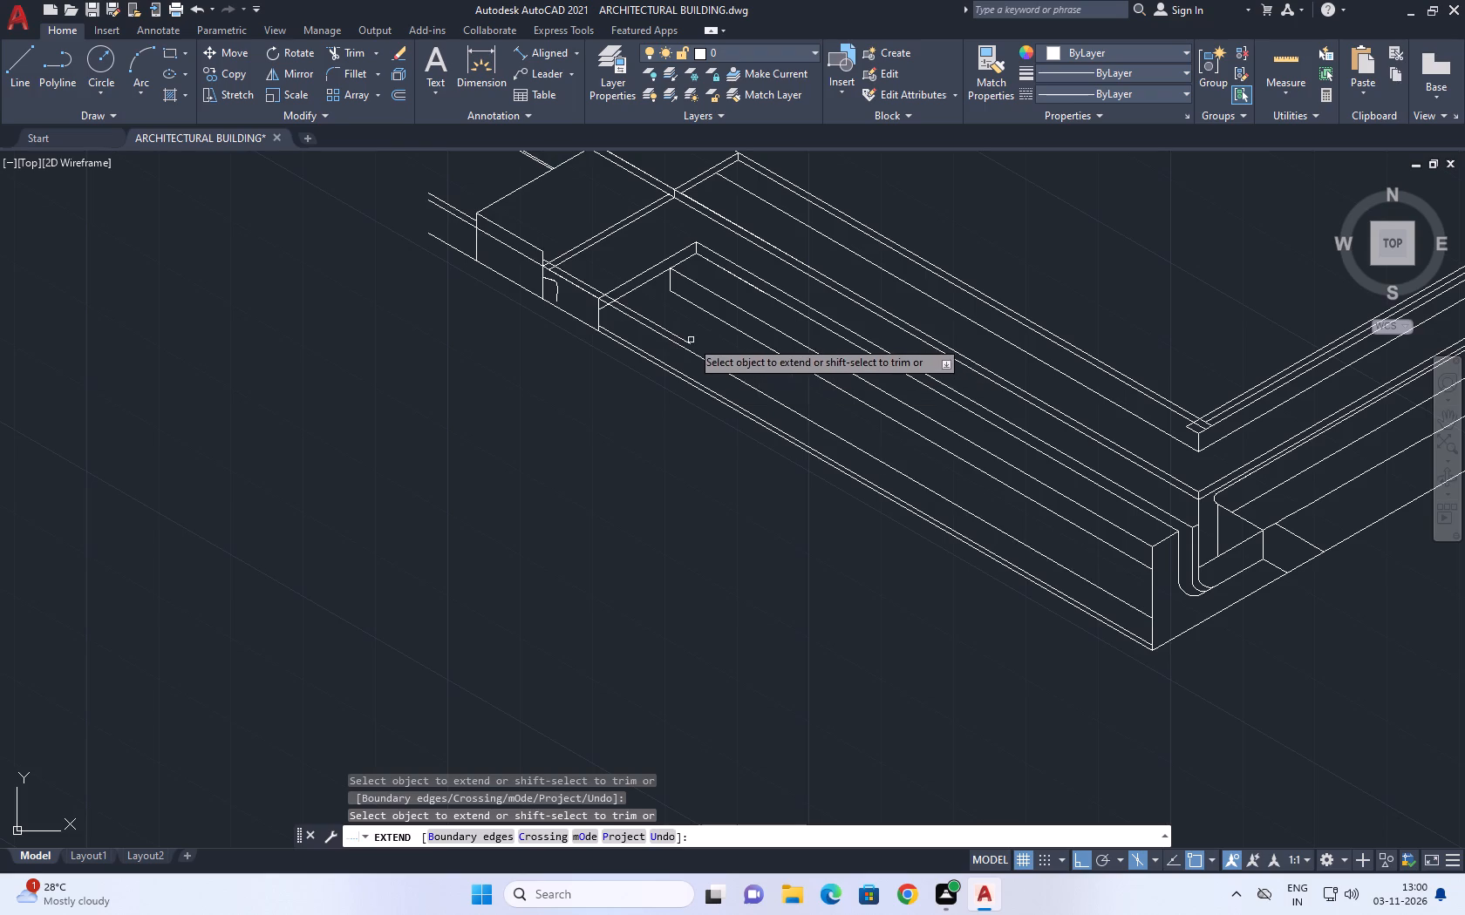
pyautogui.click(688, 344)
pyautogui.rightClick(984, 225)
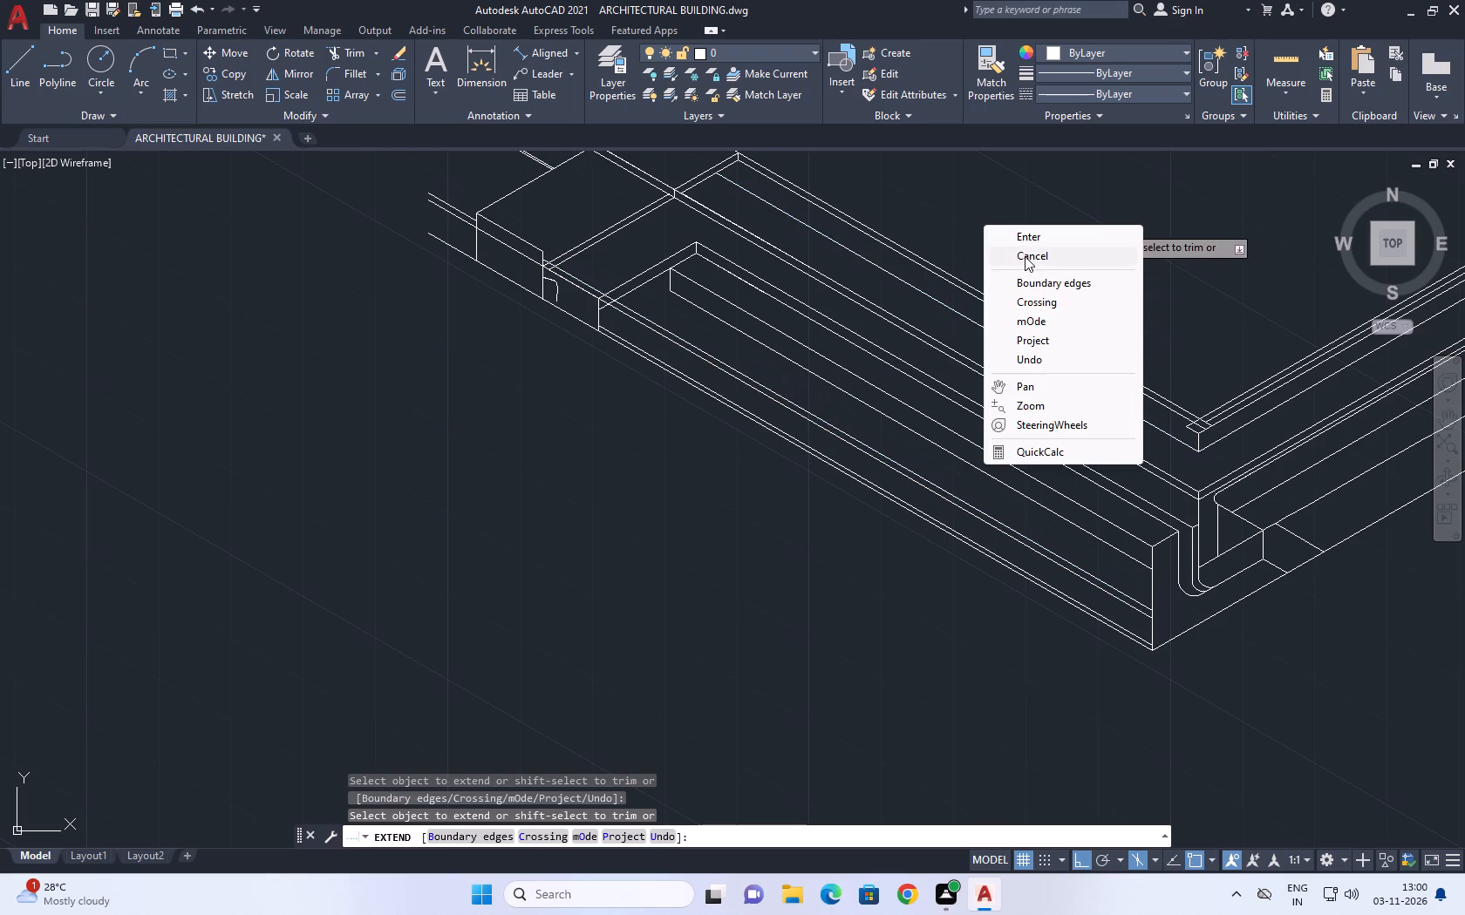
pyautogui.click(1025, 256)
# Extend the inner base line past the lower step's corner edge to the vertical edge of the adjacent taller block.
pyautogui.scroll(-1, 851, 356)
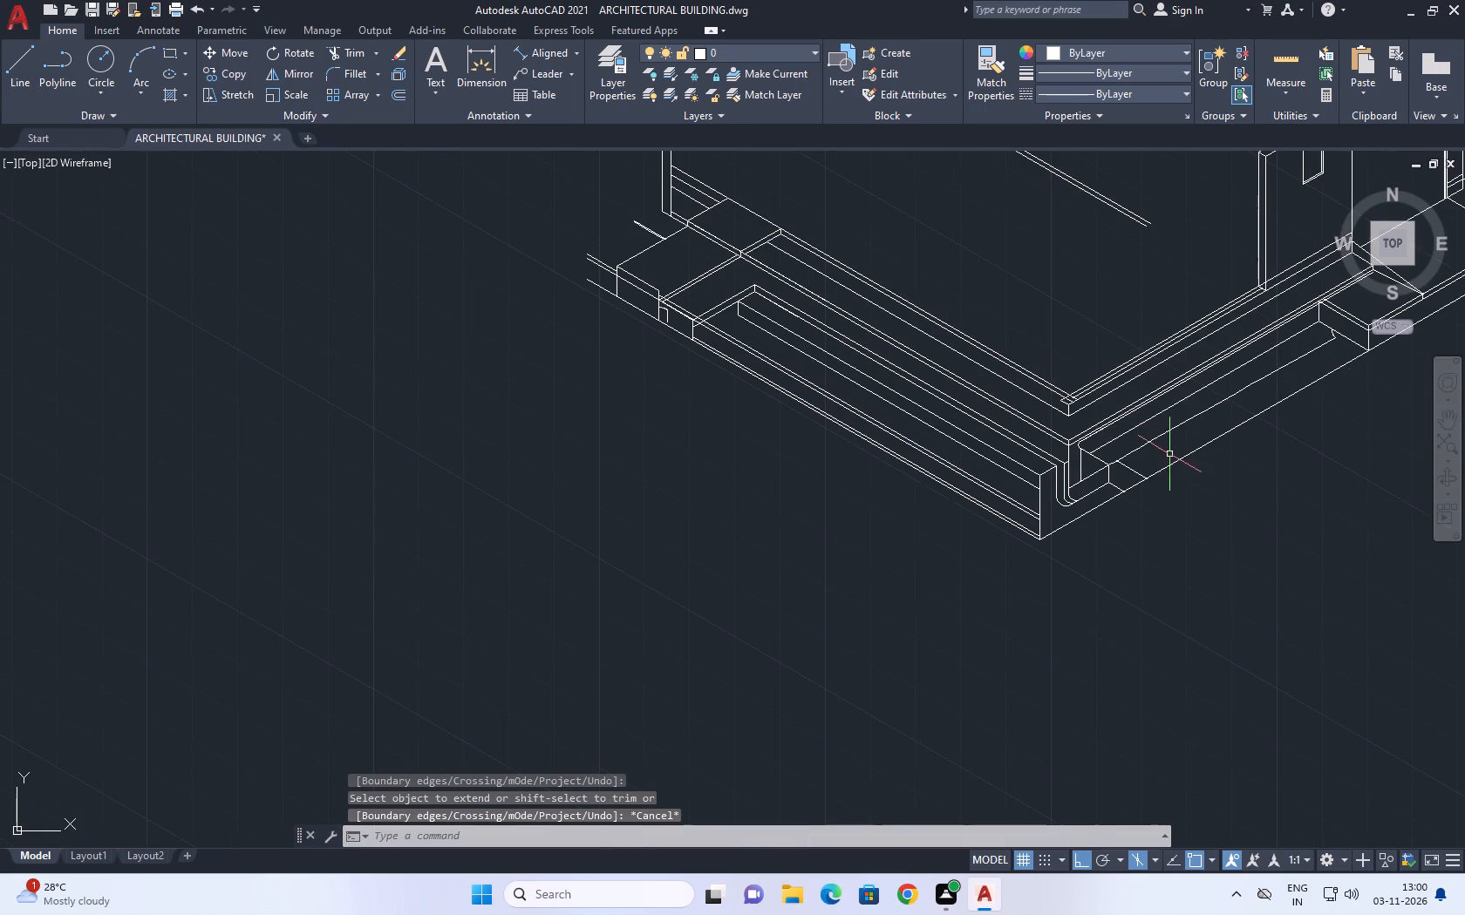
pyautogui.moveTo(1175, 465); pyautogui.dragTo(1180, 473, button='middle')
pyautogui.scroll(2, 700, 323)
pyautogui.scroll(2, 622, 307)
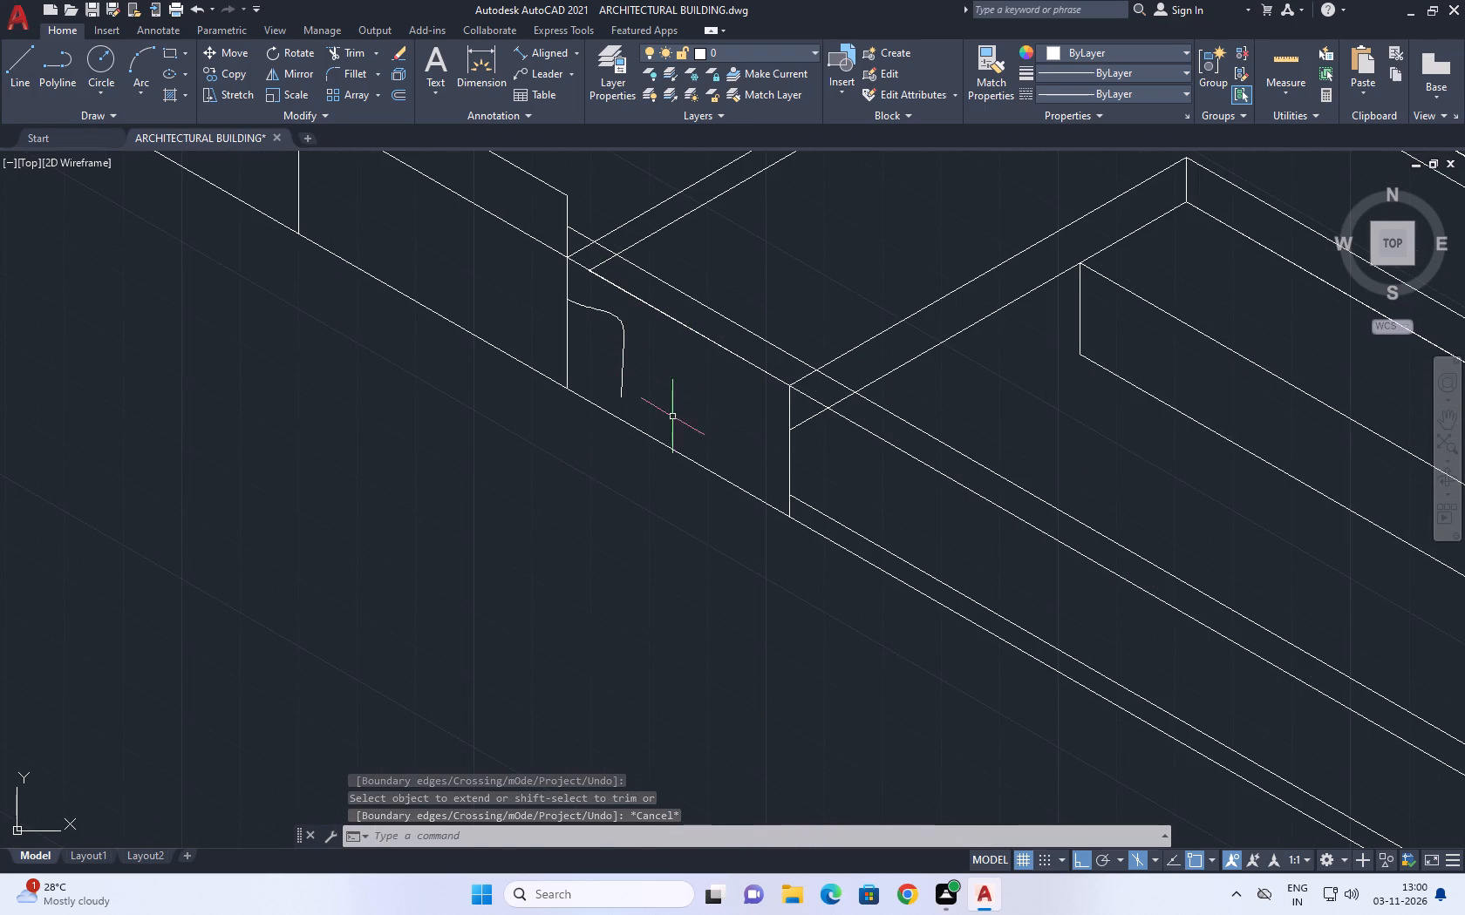
pyautogui.moveTo(824, 560); pyautogui.dragTo(872, 568, button='middle')
pyautogui.press('e')
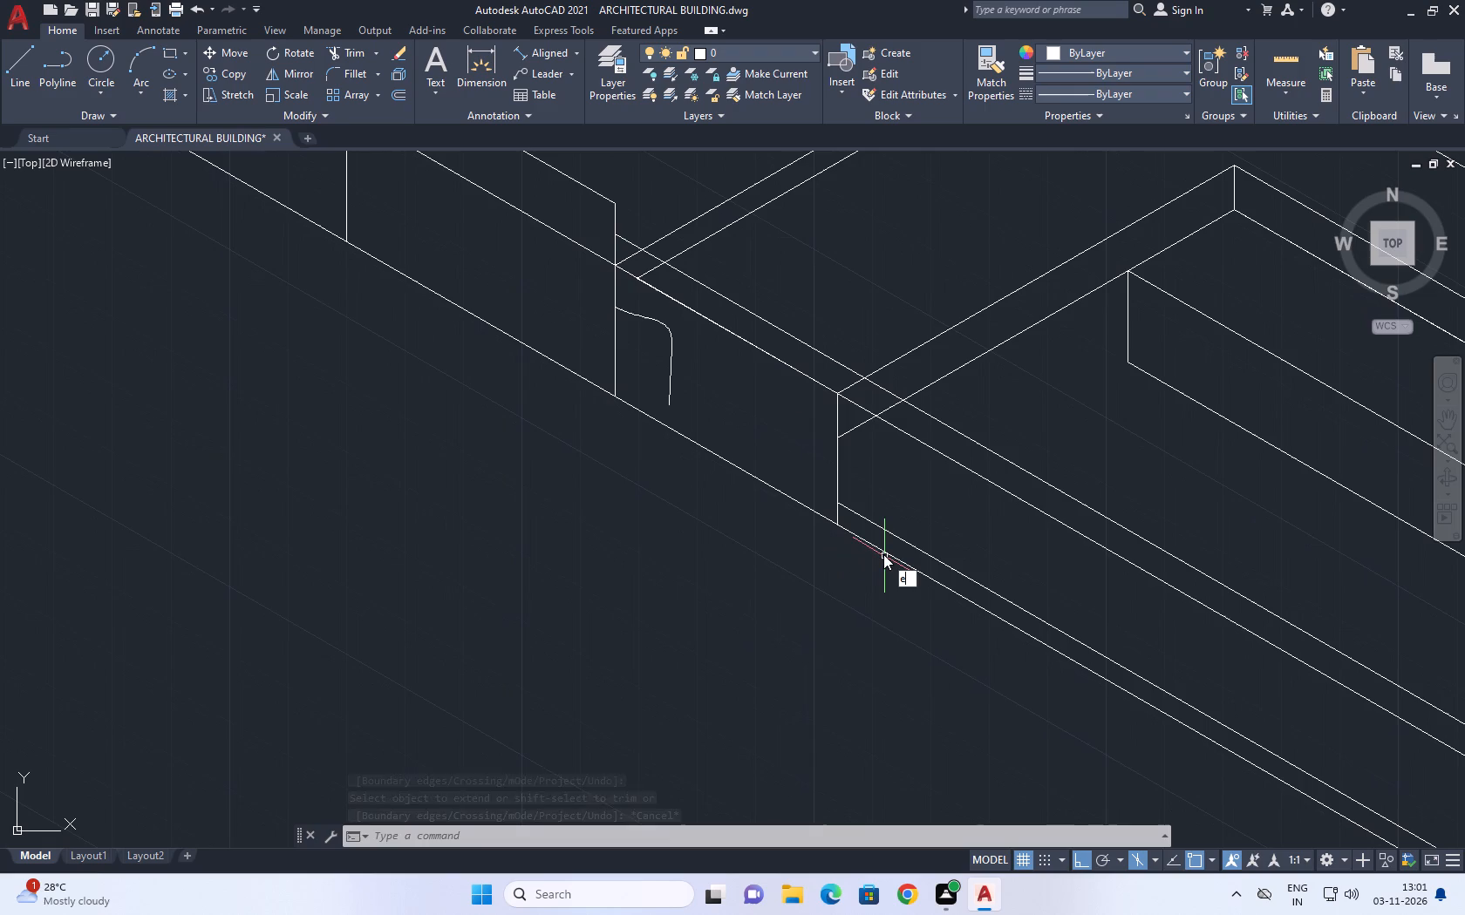
pyautogui.press('x')
pyautogui.press('space')
pyautogui.click(882, 529)
pyautogui.moveTo(716, 408); pyautogui.dragTo(741, 484, button='middle')
pyautogui.press('Escape')
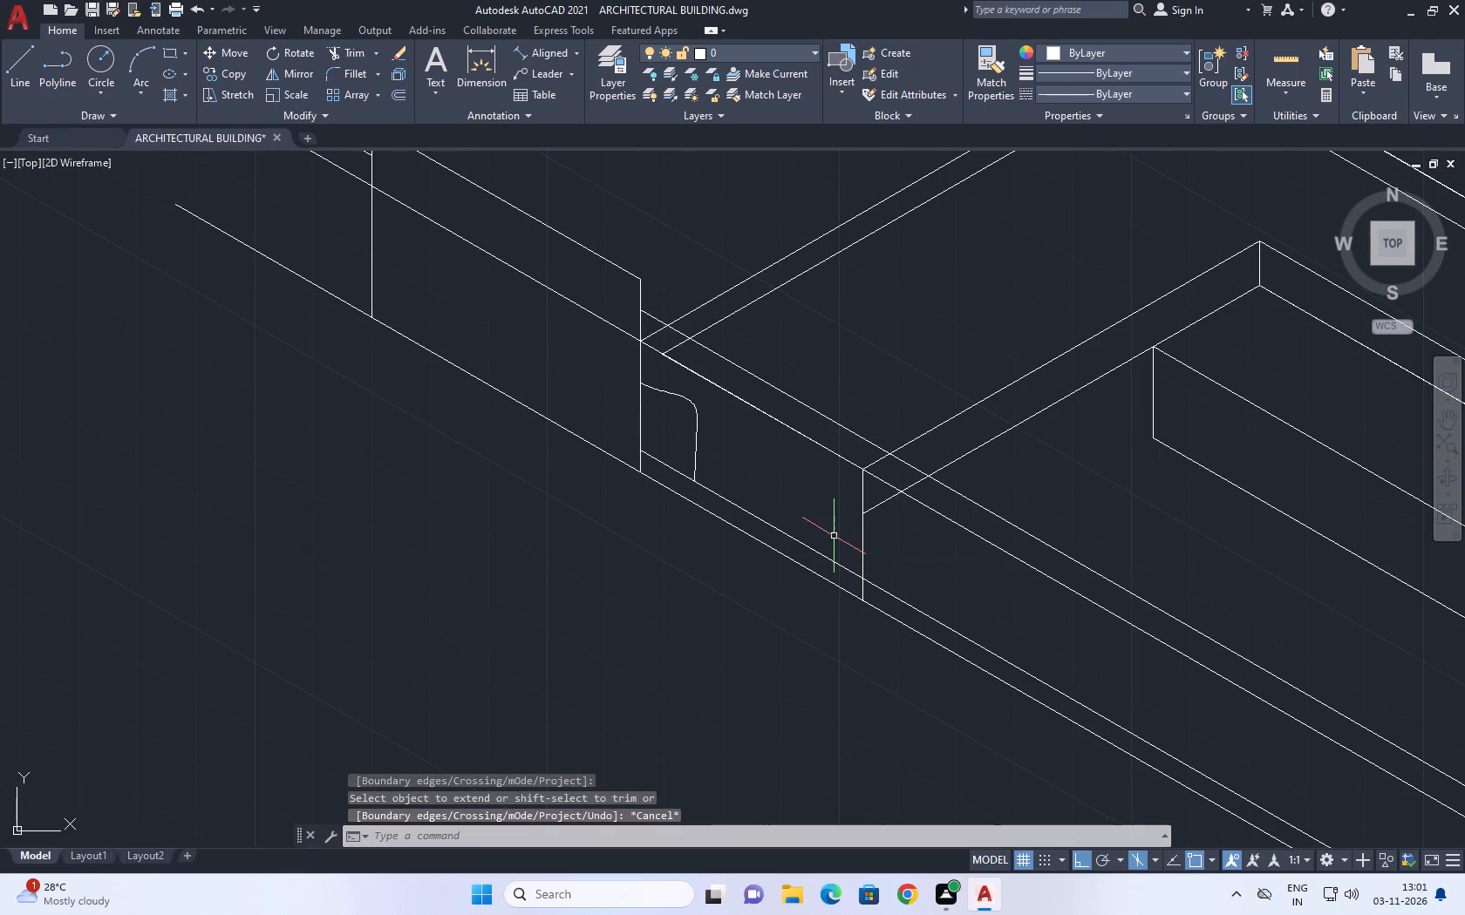
# Trim the piece of the lower step's vertical corner edge between the inner and outer base lines.
pyautogui.write('tr')
pyautogui.press('space')
pyautogui.scroll(2, 868, 603)
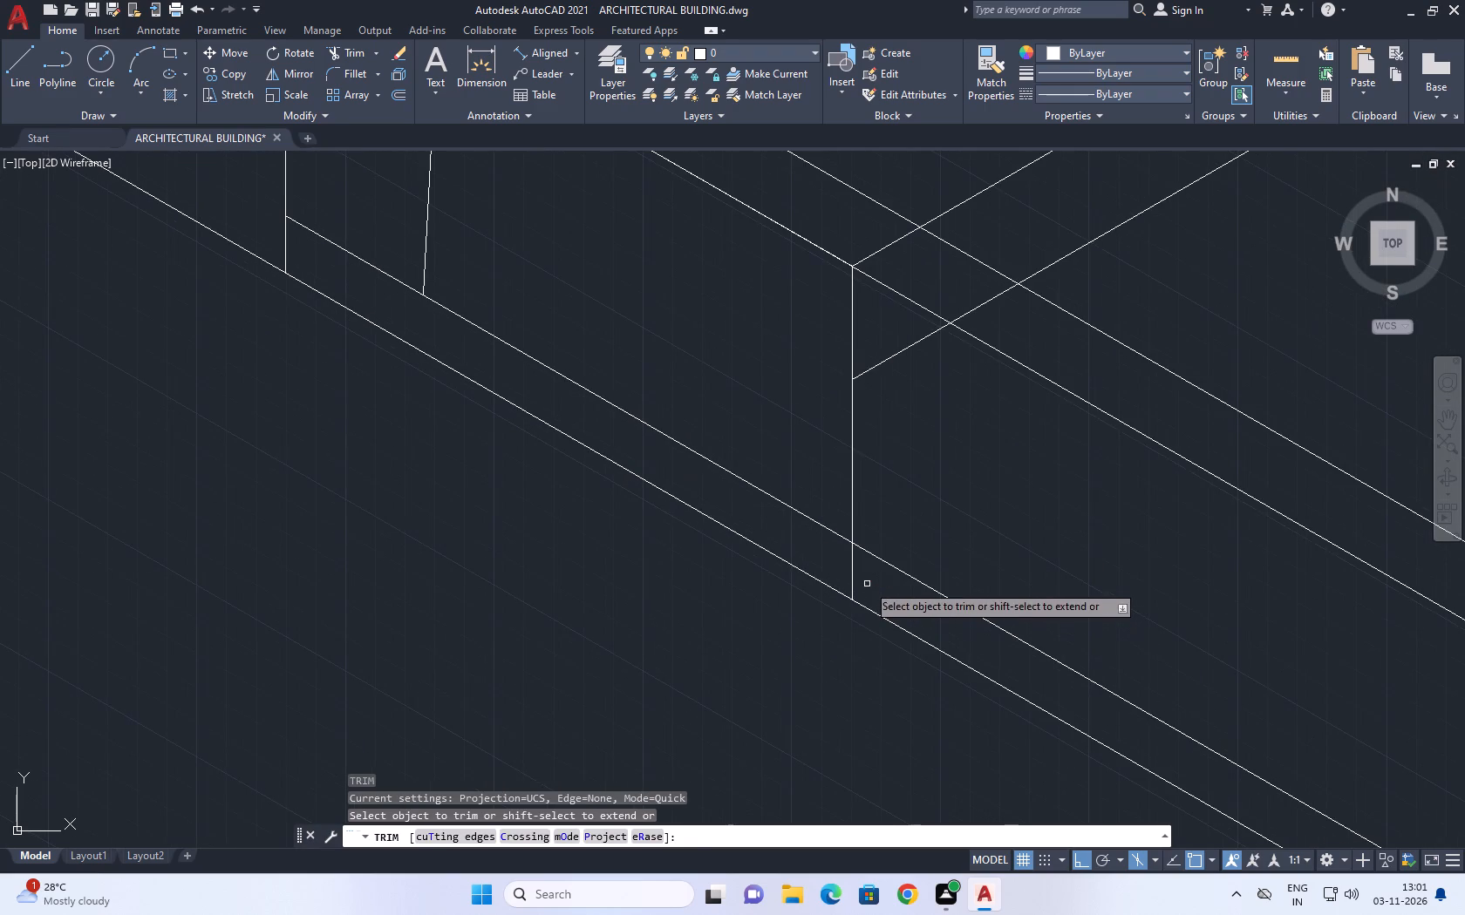
pyautogui.click(865, 583)
pyautogui.click(841, 565)
pyautogui.scroll(-2, 856, 569)
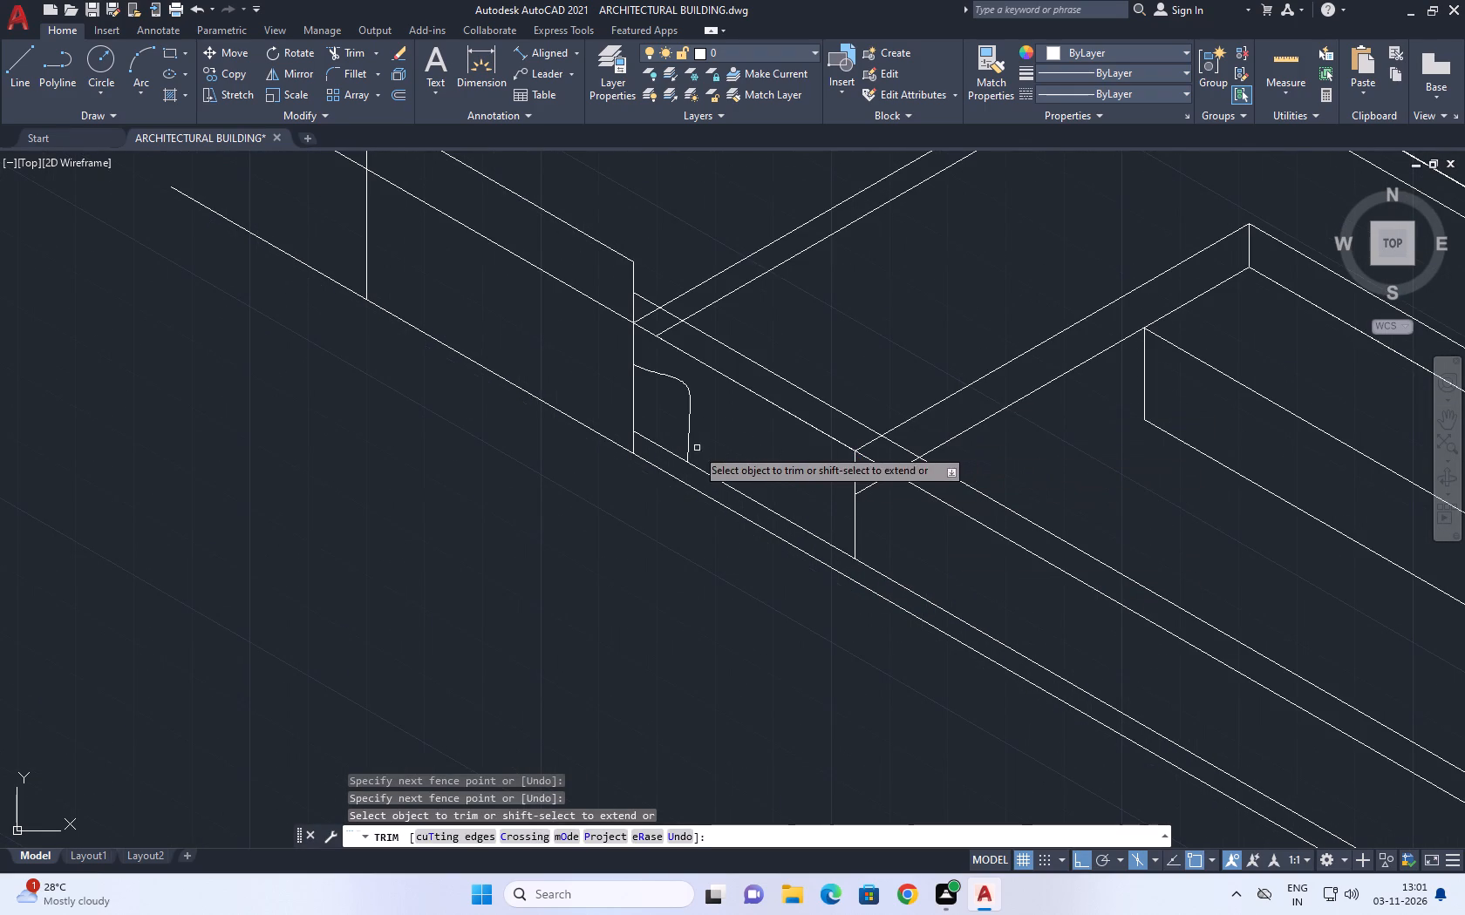
# Extend the lower end of the curved profile beside the taller block to the base line.
pyautogui.scroll(1, 676, 469)
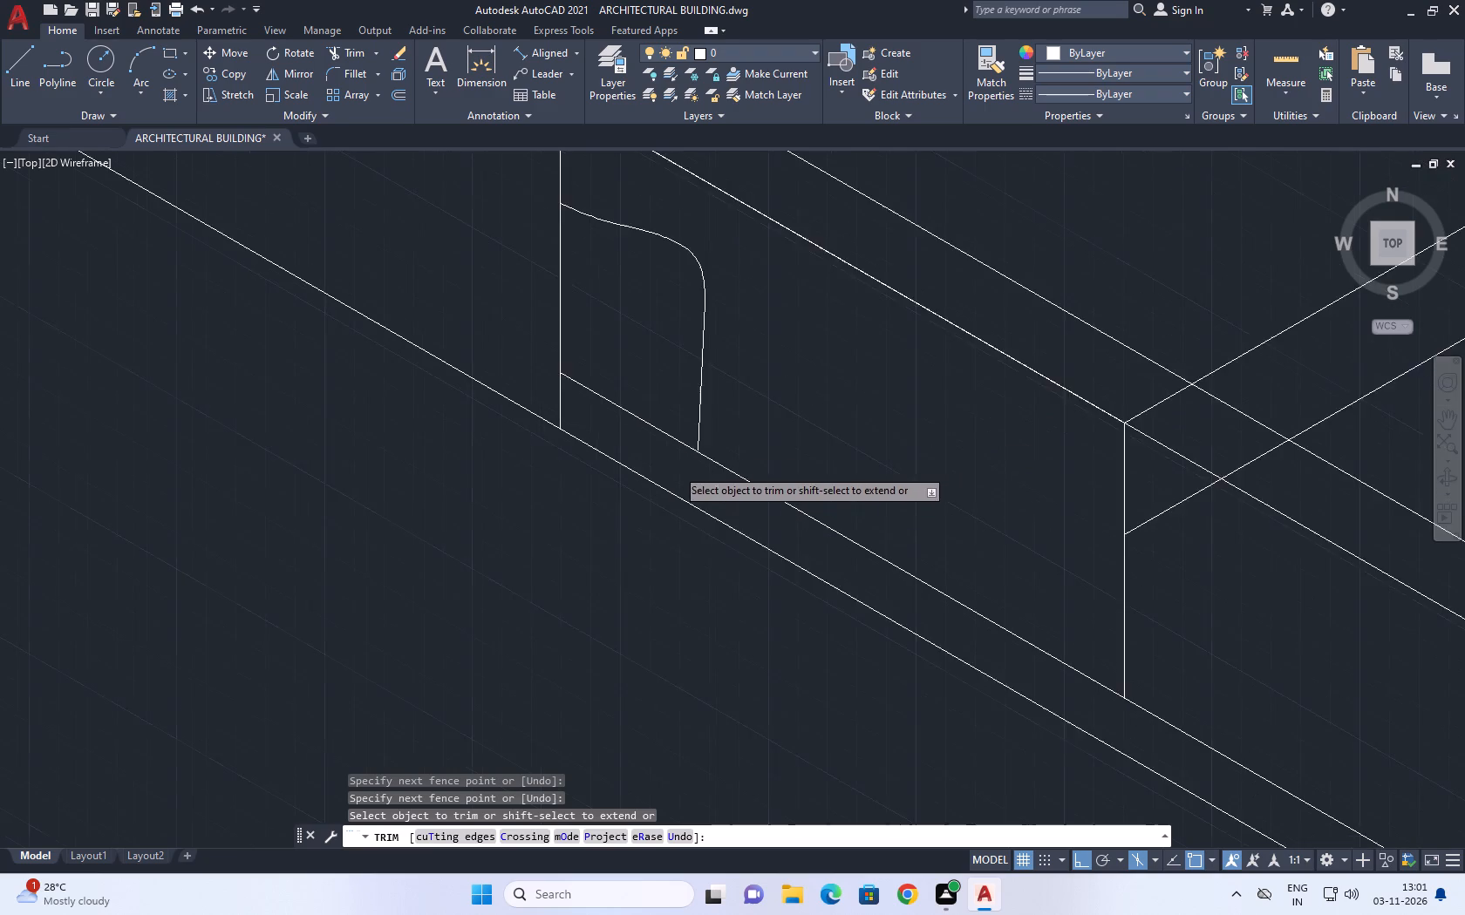
pyautogui.scroll(2, 679, 468)
pyautogui.press('Escape')
pyautogui.write('ex')
pyautogui.press('space')
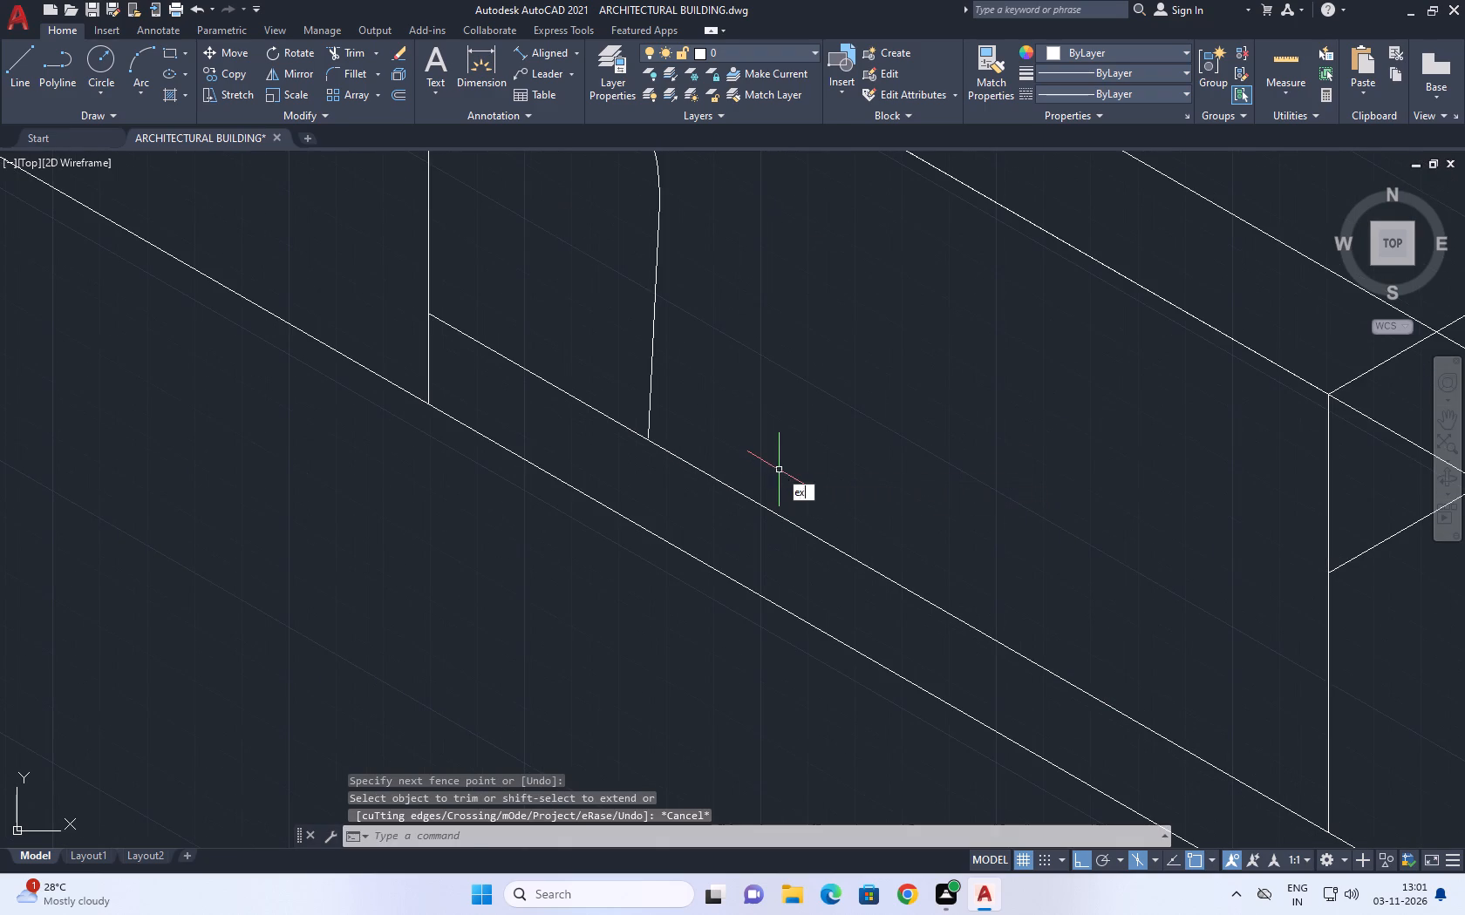
pyautogui.click(646, 426)
pyautogui.moveTo(725, 394); pyautogui.dragTo(786, 478, button='middle')
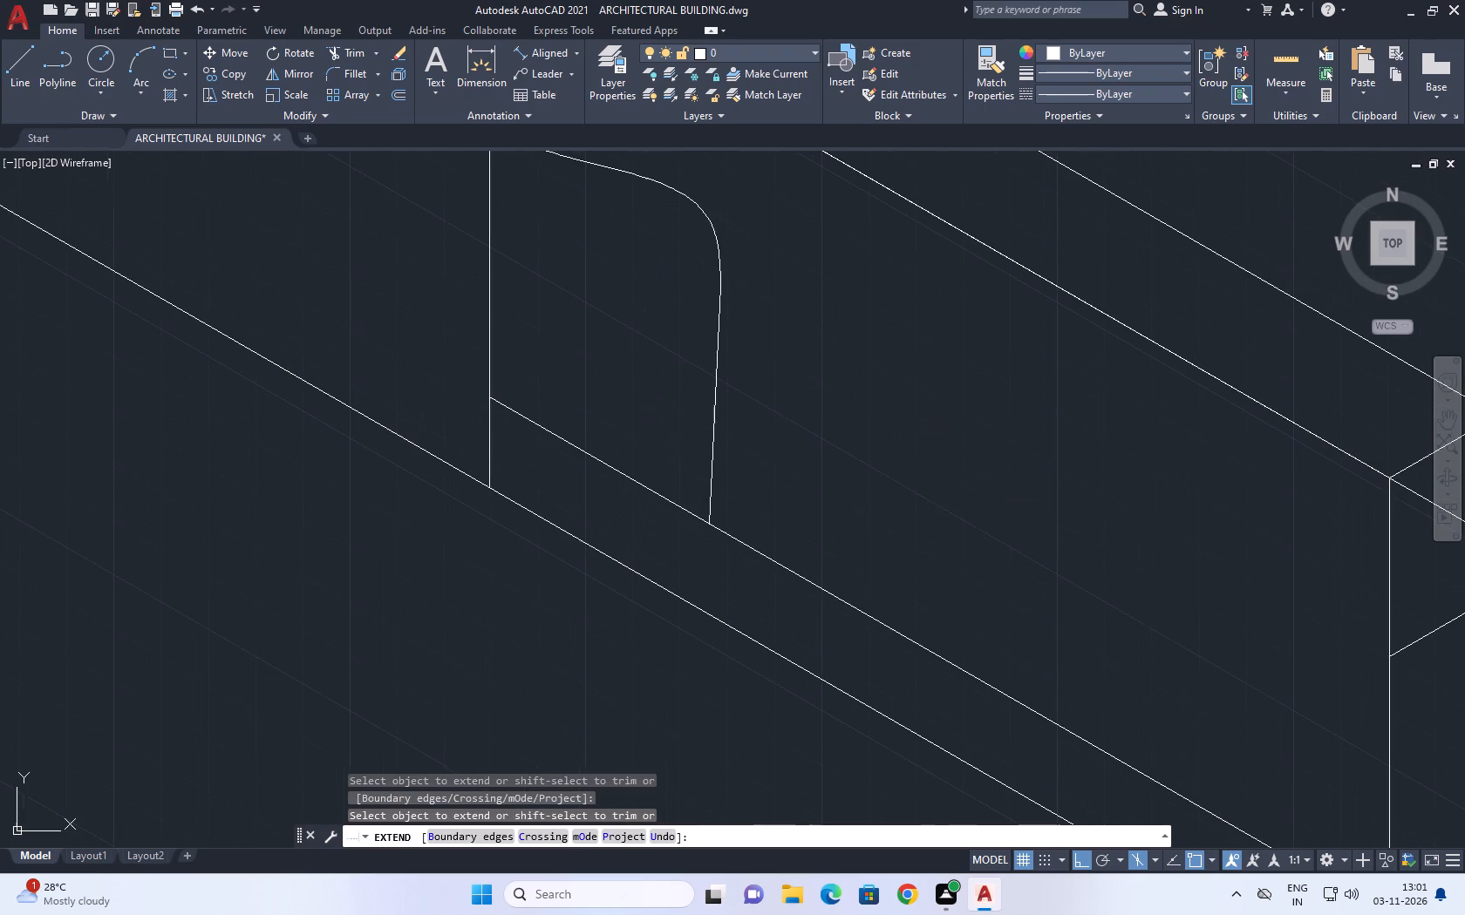
pyautogui.press('Escape')
# Trim the inner base line's piece between the taller block's vertical edge and the curved profile.
pyautogui.write('tr')
pyautogui.press('space')
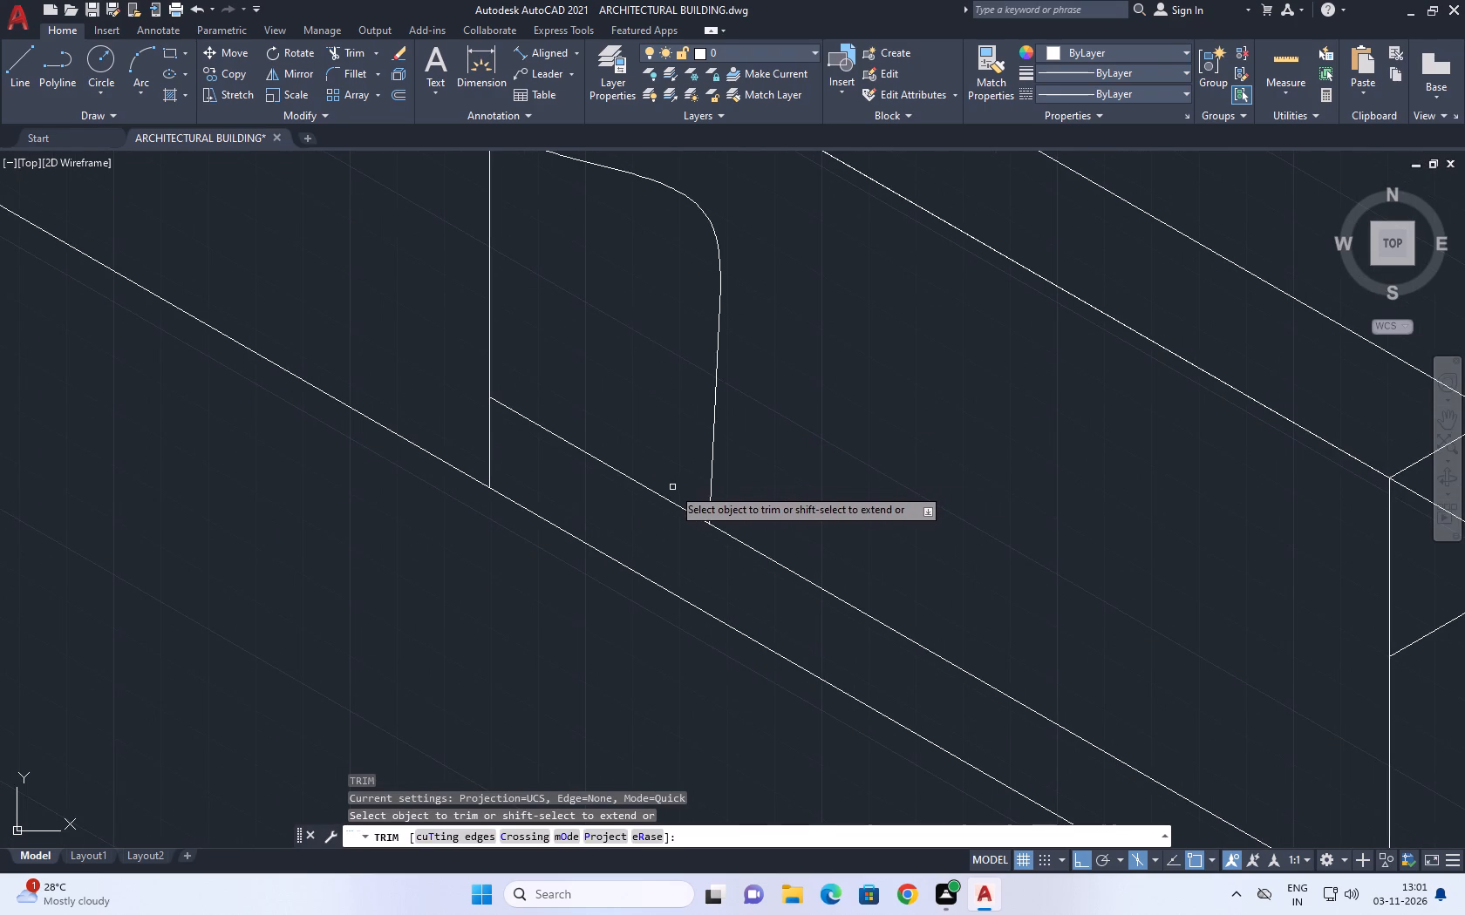
pyautogui.click(667, 502)
pyautogui.scroll(-3, 759, 472)
pyautogui.press('space')
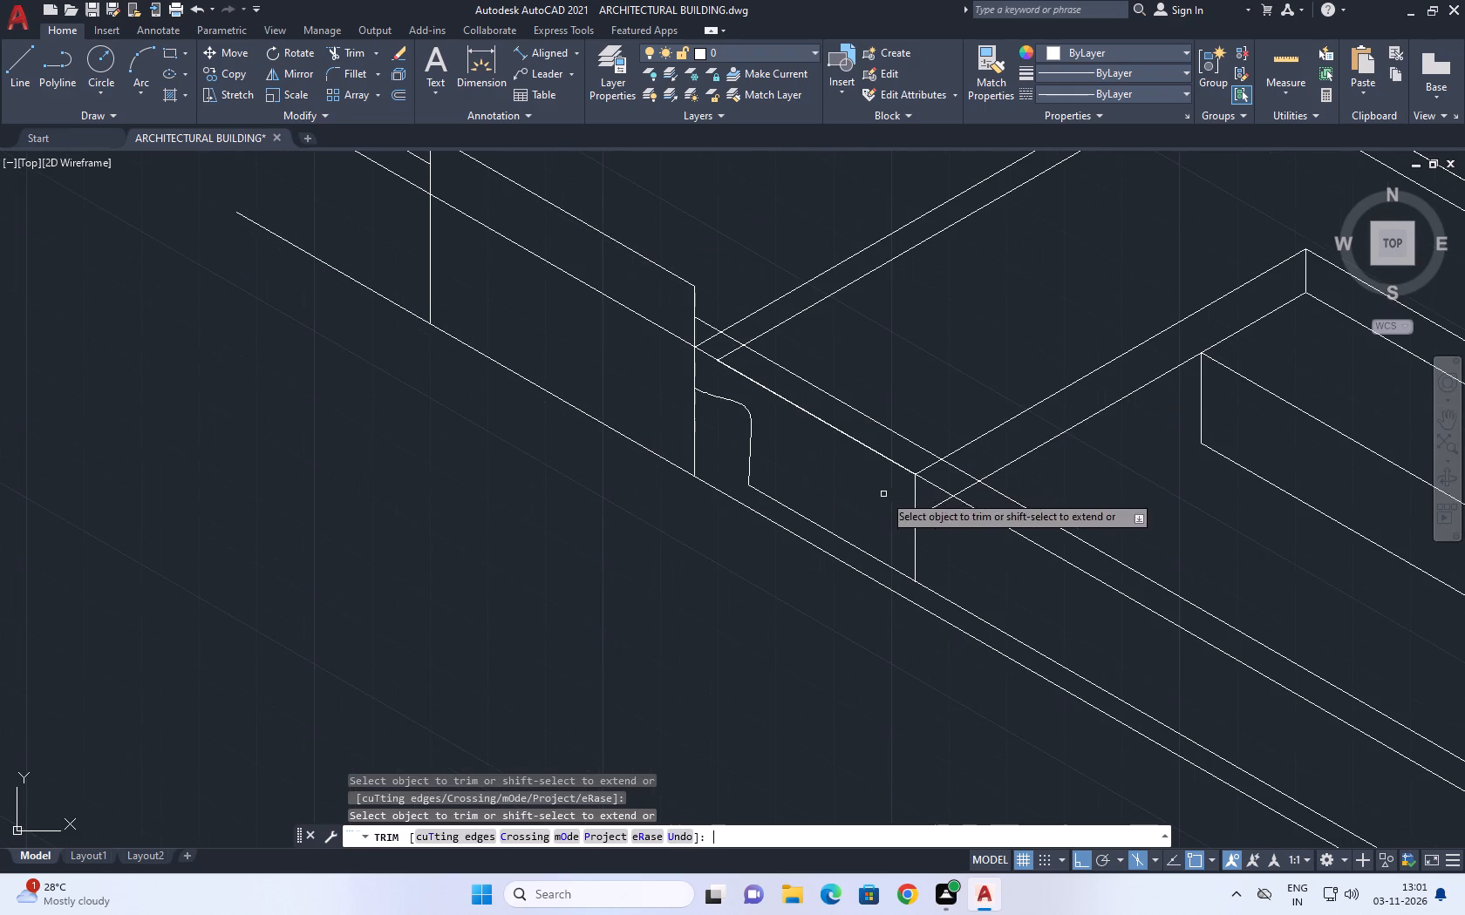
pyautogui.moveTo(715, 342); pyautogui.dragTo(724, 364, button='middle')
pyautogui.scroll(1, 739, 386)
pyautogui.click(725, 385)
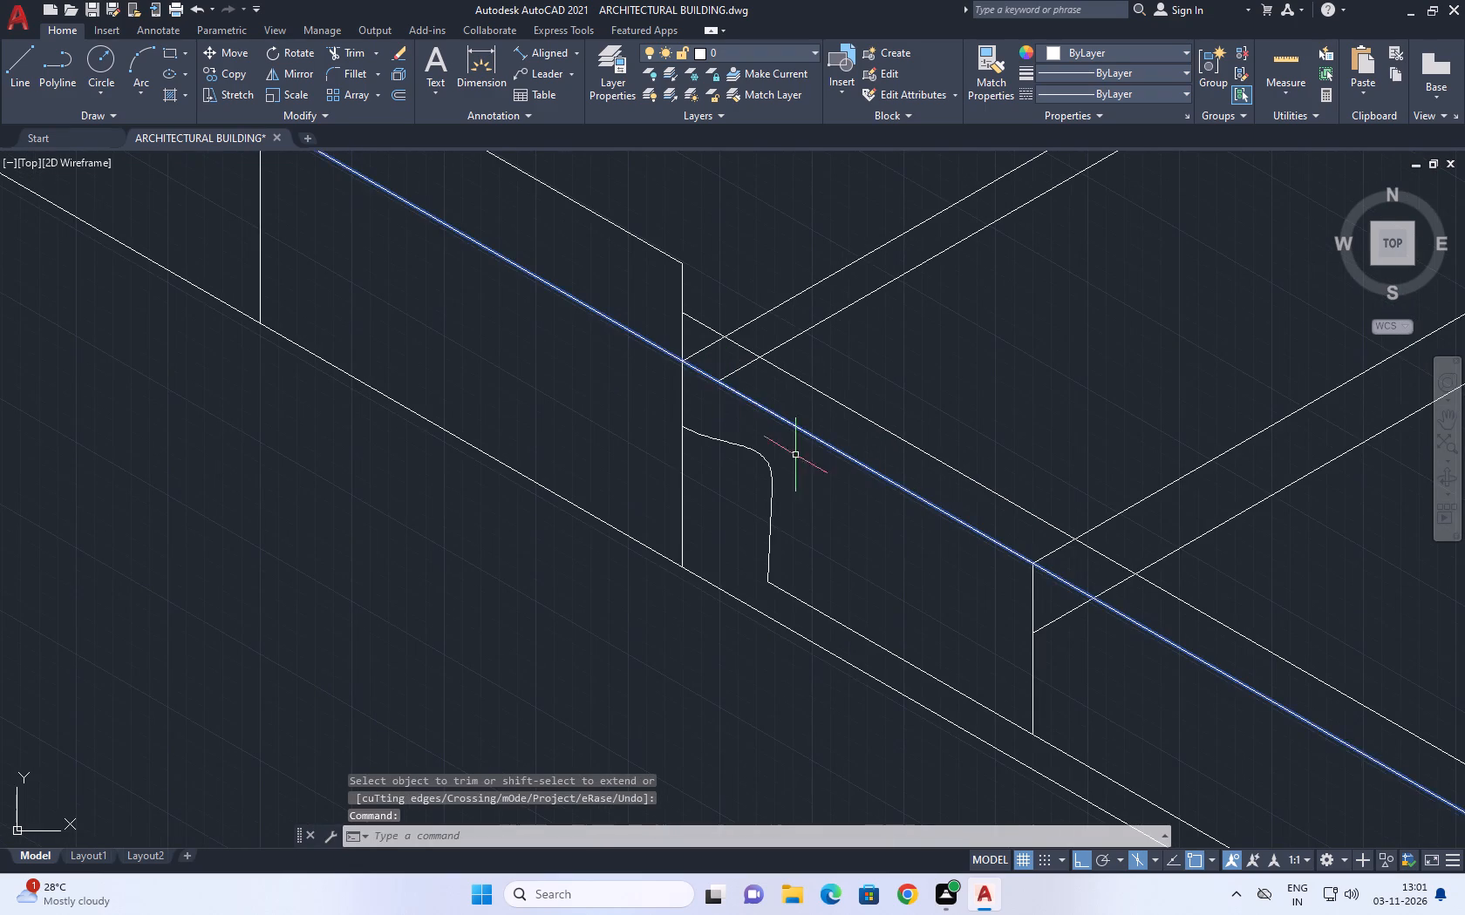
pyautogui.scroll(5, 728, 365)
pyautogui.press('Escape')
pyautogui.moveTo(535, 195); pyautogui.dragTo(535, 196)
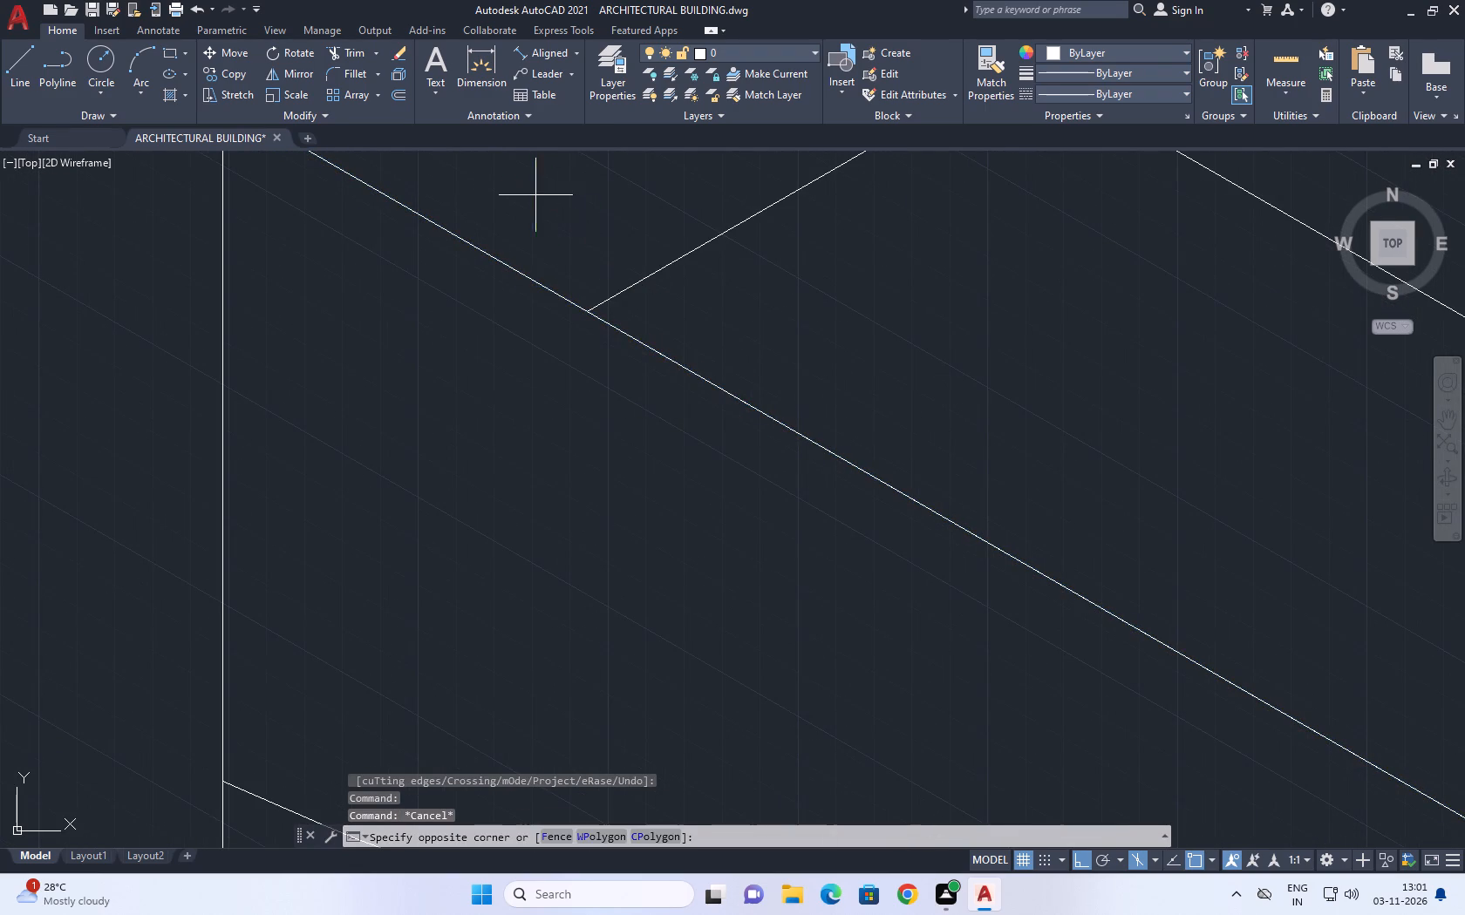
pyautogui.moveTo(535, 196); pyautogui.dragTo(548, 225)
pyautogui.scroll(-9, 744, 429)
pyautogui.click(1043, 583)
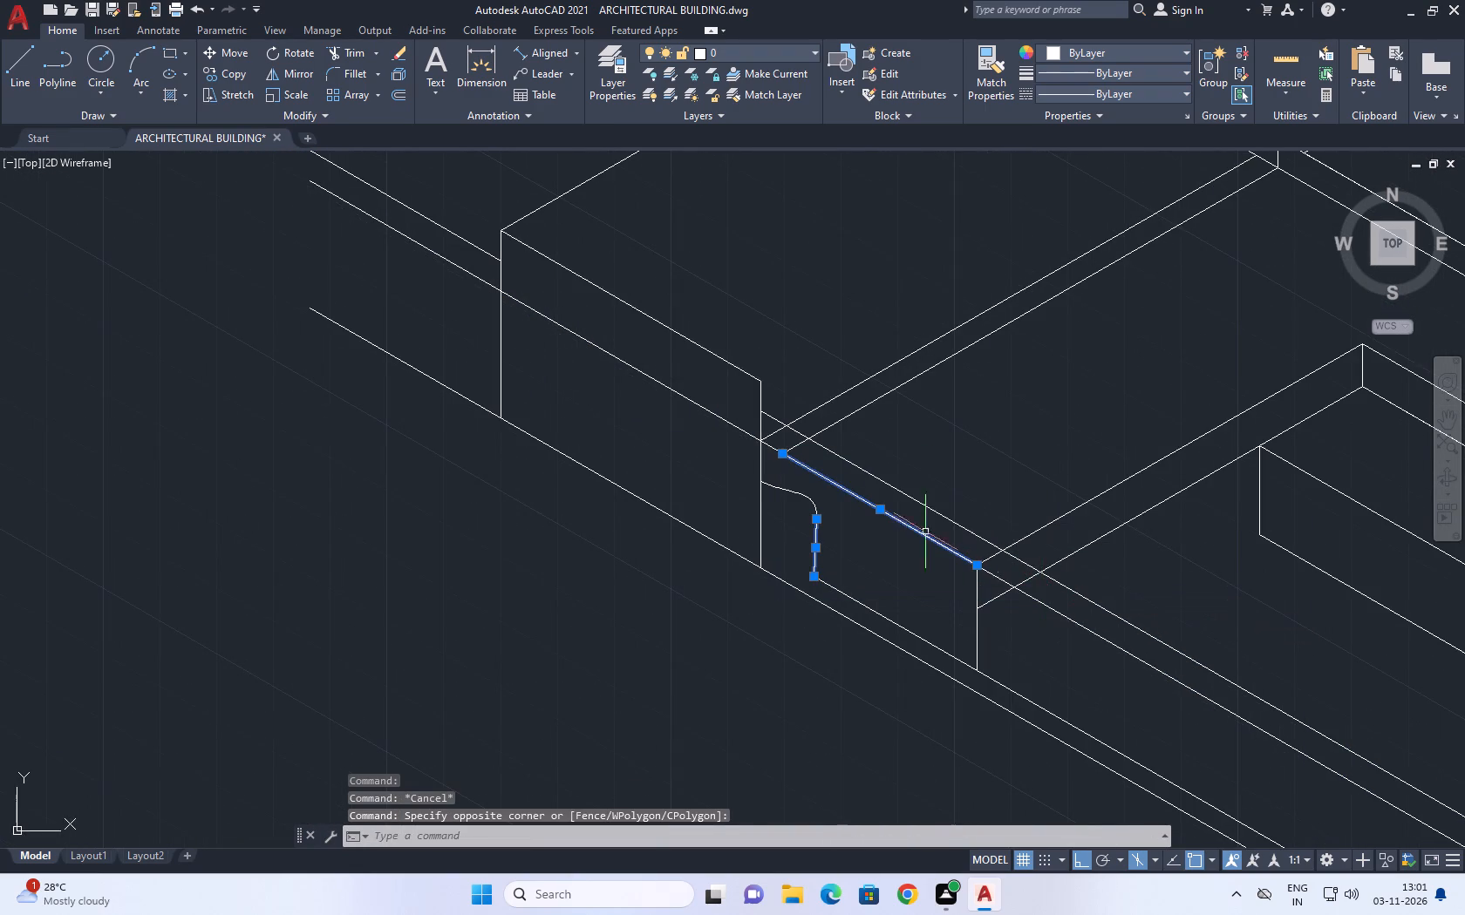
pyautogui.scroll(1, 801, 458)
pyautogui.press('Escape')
# Erase the duplicate line overlapping the top edge between the taller block and the lower step's corner.
pyautogui.moveTo(767, 336); pyautogui.dragTo(766, 346)
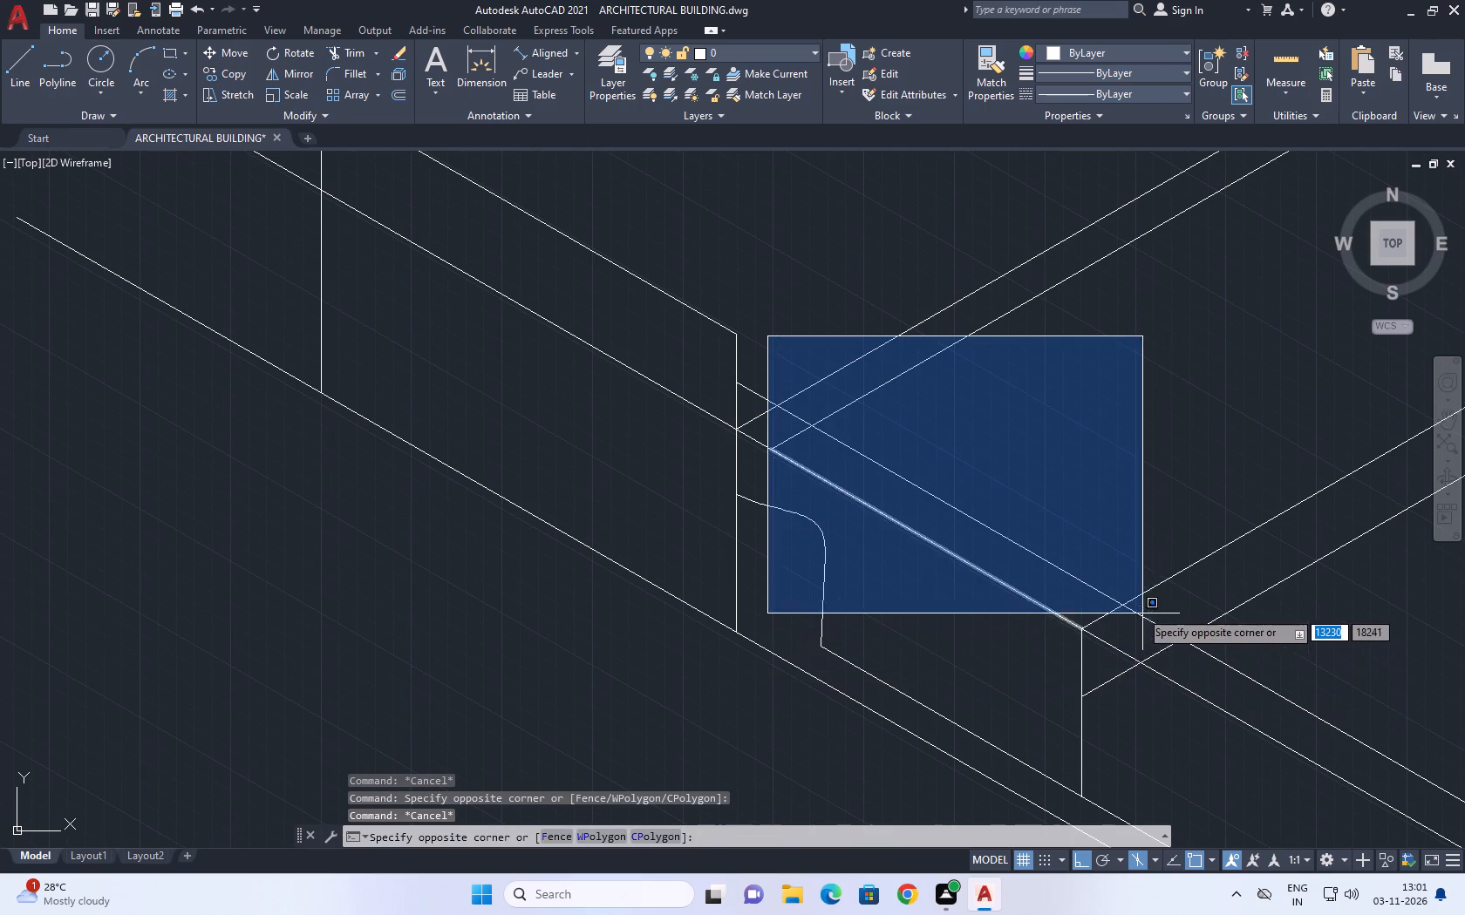
pyautogui.click(1130, 636)
pyautogui.press('Delete')
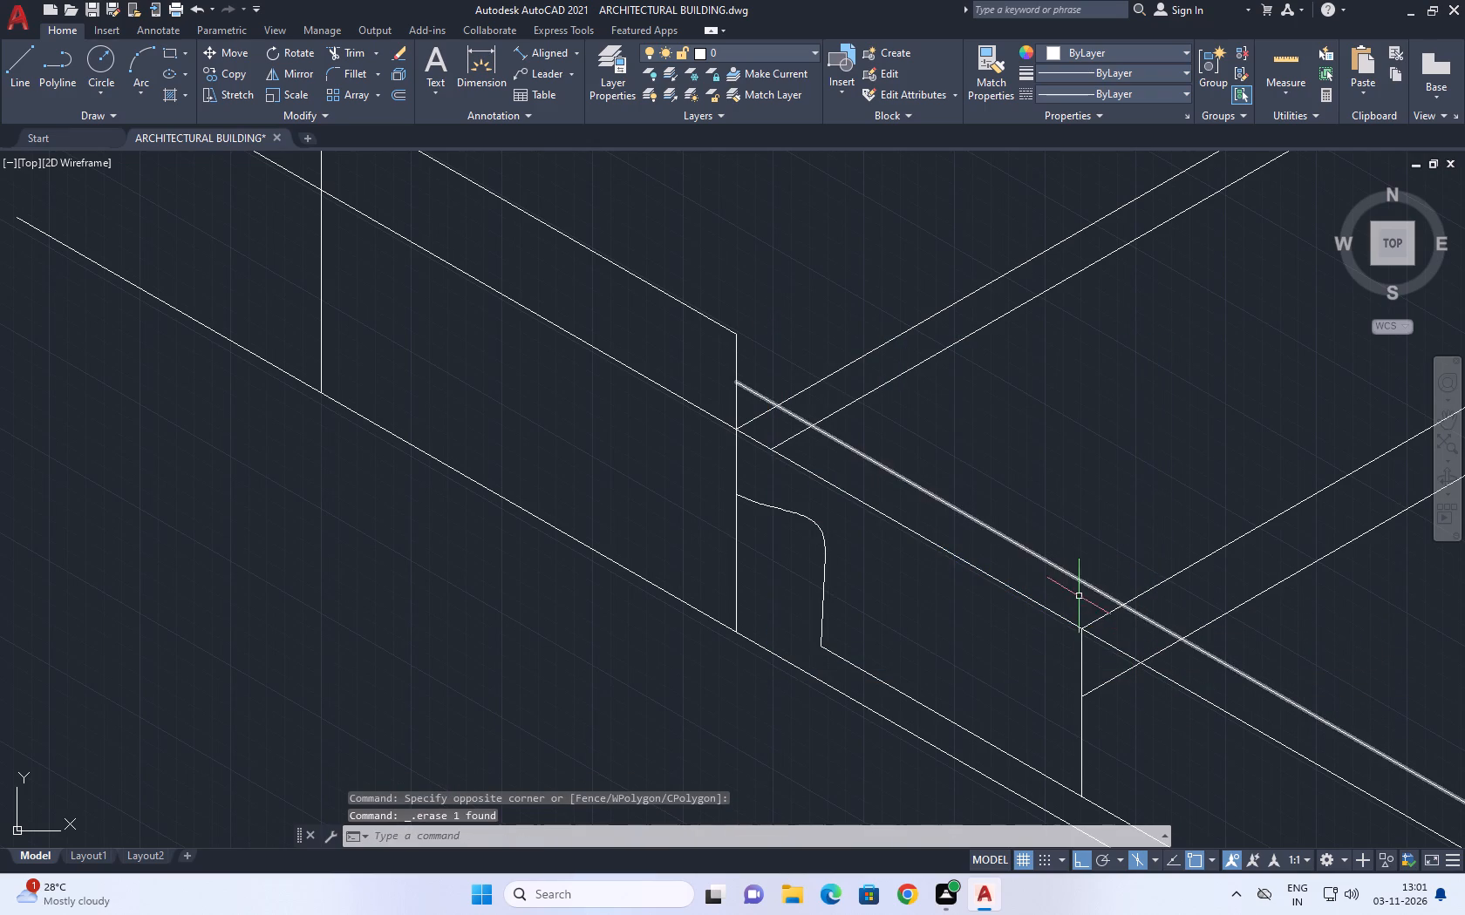
# Trim the pieces of the two long front lines crossing the band between the lower step's double edge lines near its corner.
pyautogui.moveTo(799, 400); pyautogui.dragTo(815, 473, button='middle')
pyautogui.scroll(-3, 839, 522)
pyautogui.moveTo(842, 414); pyautogui.dragTo(898, 520, button='middle')
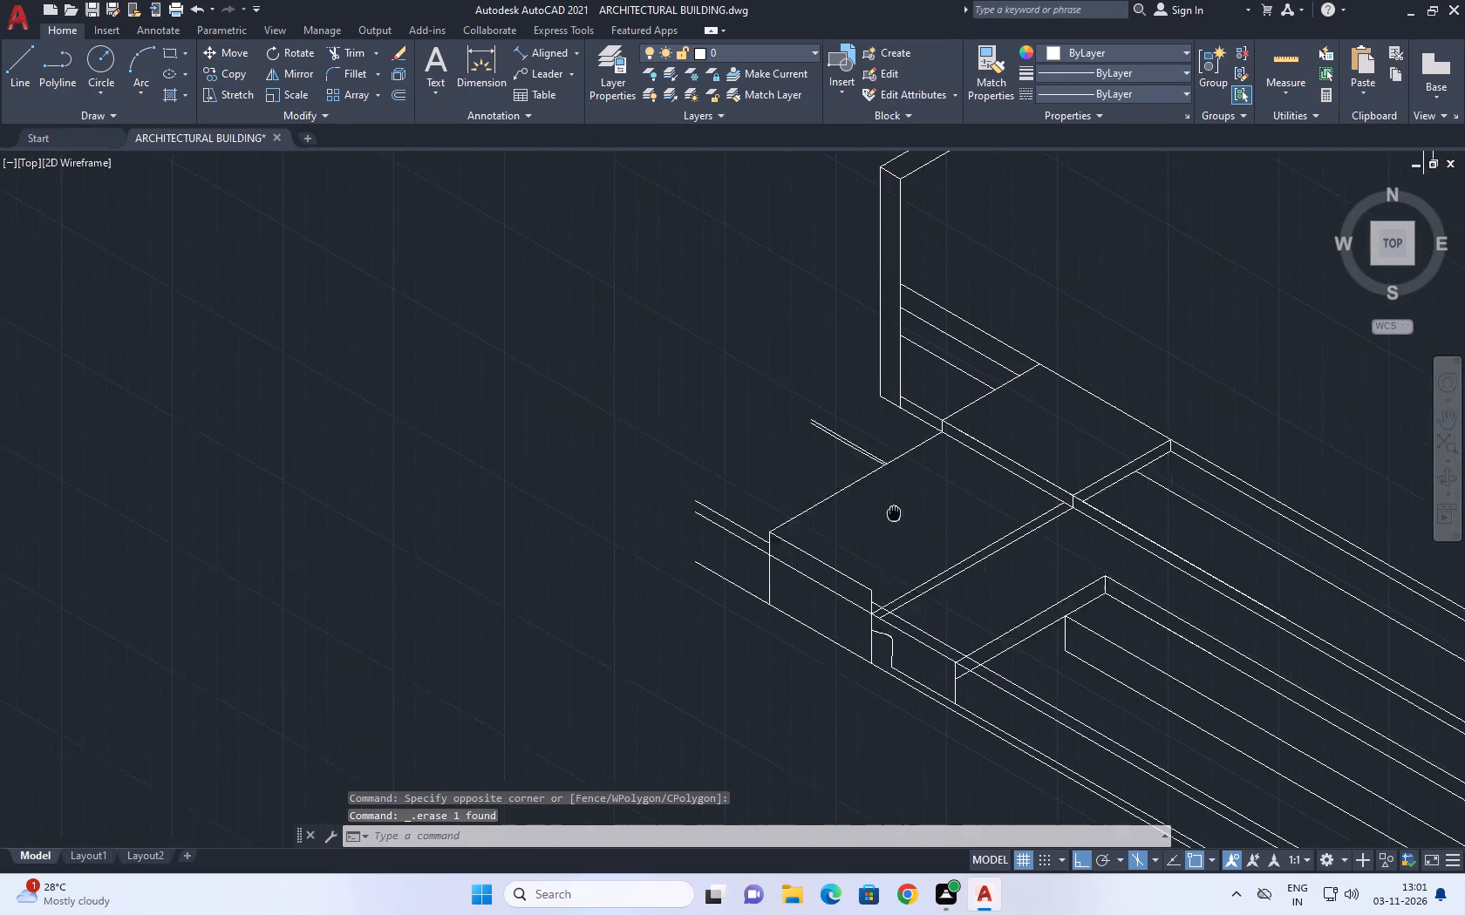
pyautogui.moveTo(971, 556); pyautogui.dragTo(879, 485, button='middle')
pyautogui.moveTo(787, 575); pyautogui.dragTo(730, 540, button='middle')
pyautogui.scroll(1, 730, 540)
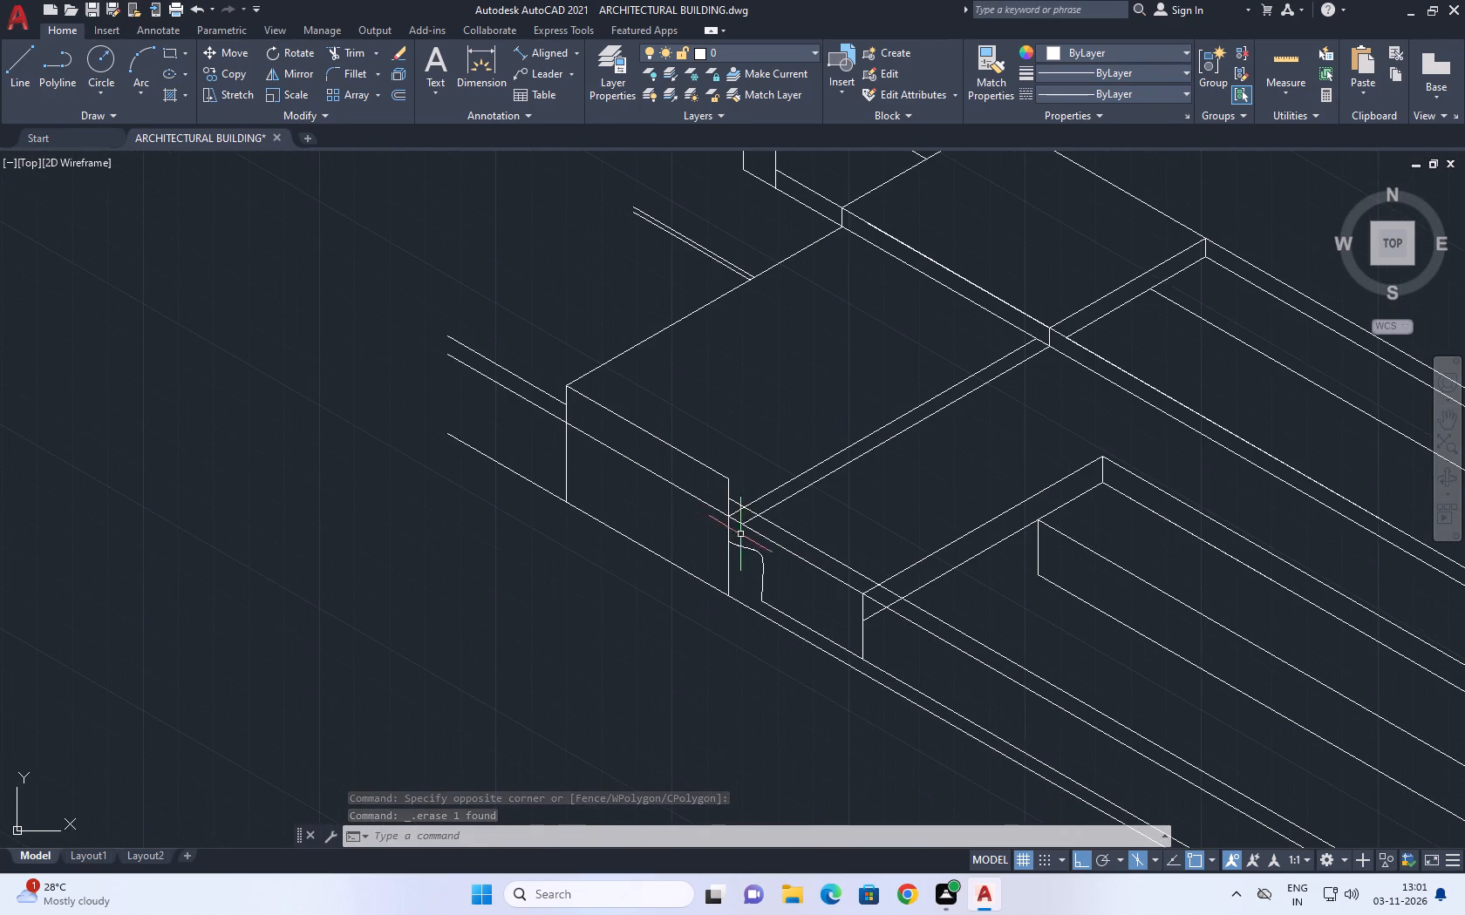
pyautogui.click(359, 53)
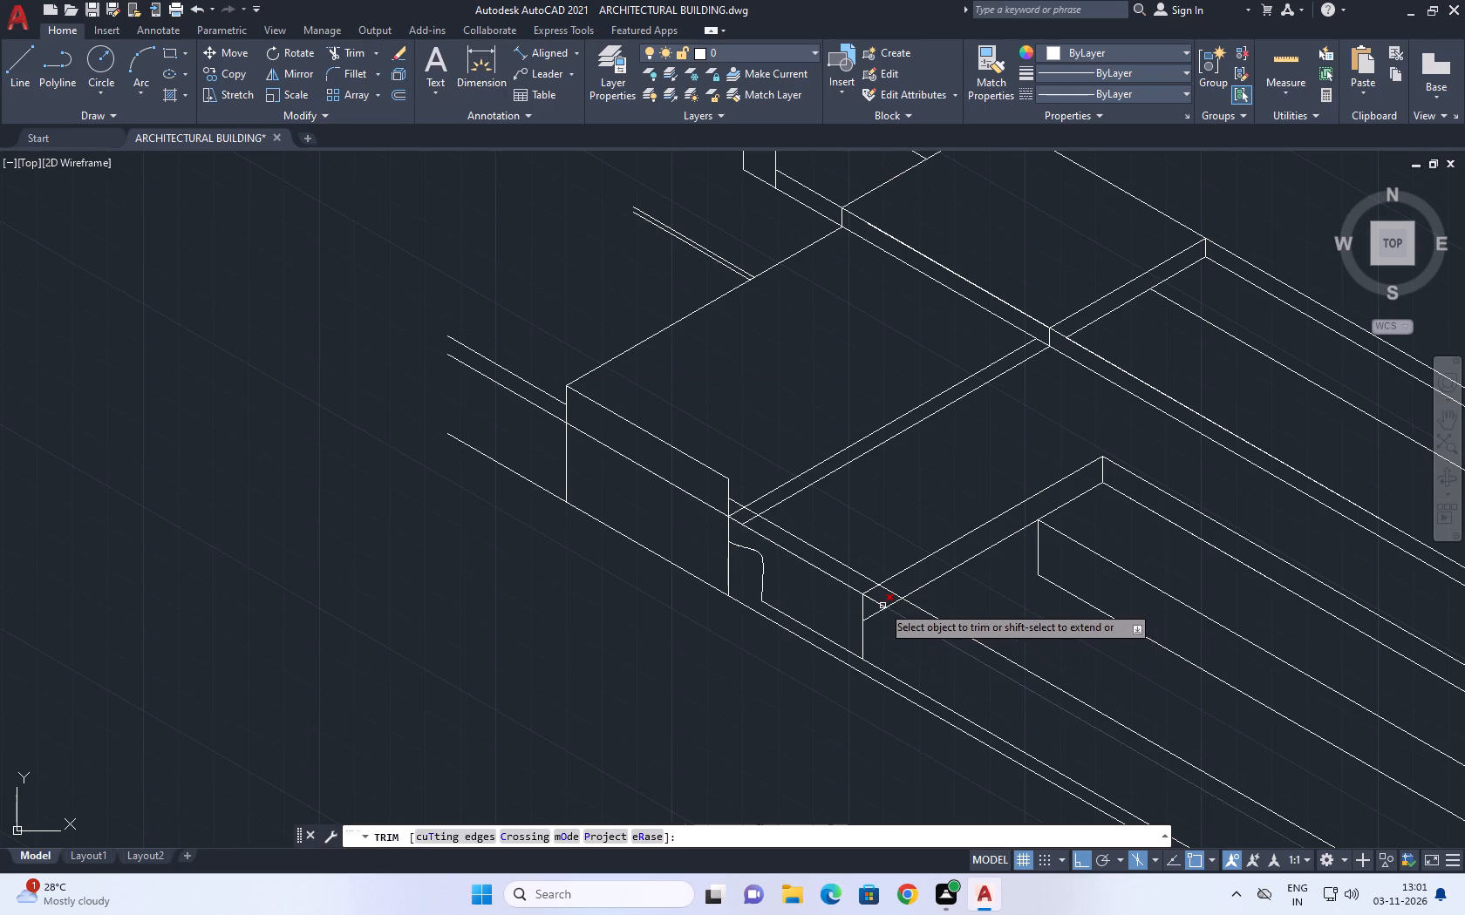
pyautogui.scroll(1, 881, 602)
pyautogui.moveTo(925, 576); pyautogui.dragTo(915, 572)
pyautogui.click(868, 610)
pyautogui.scroll(-1, 889, 565)
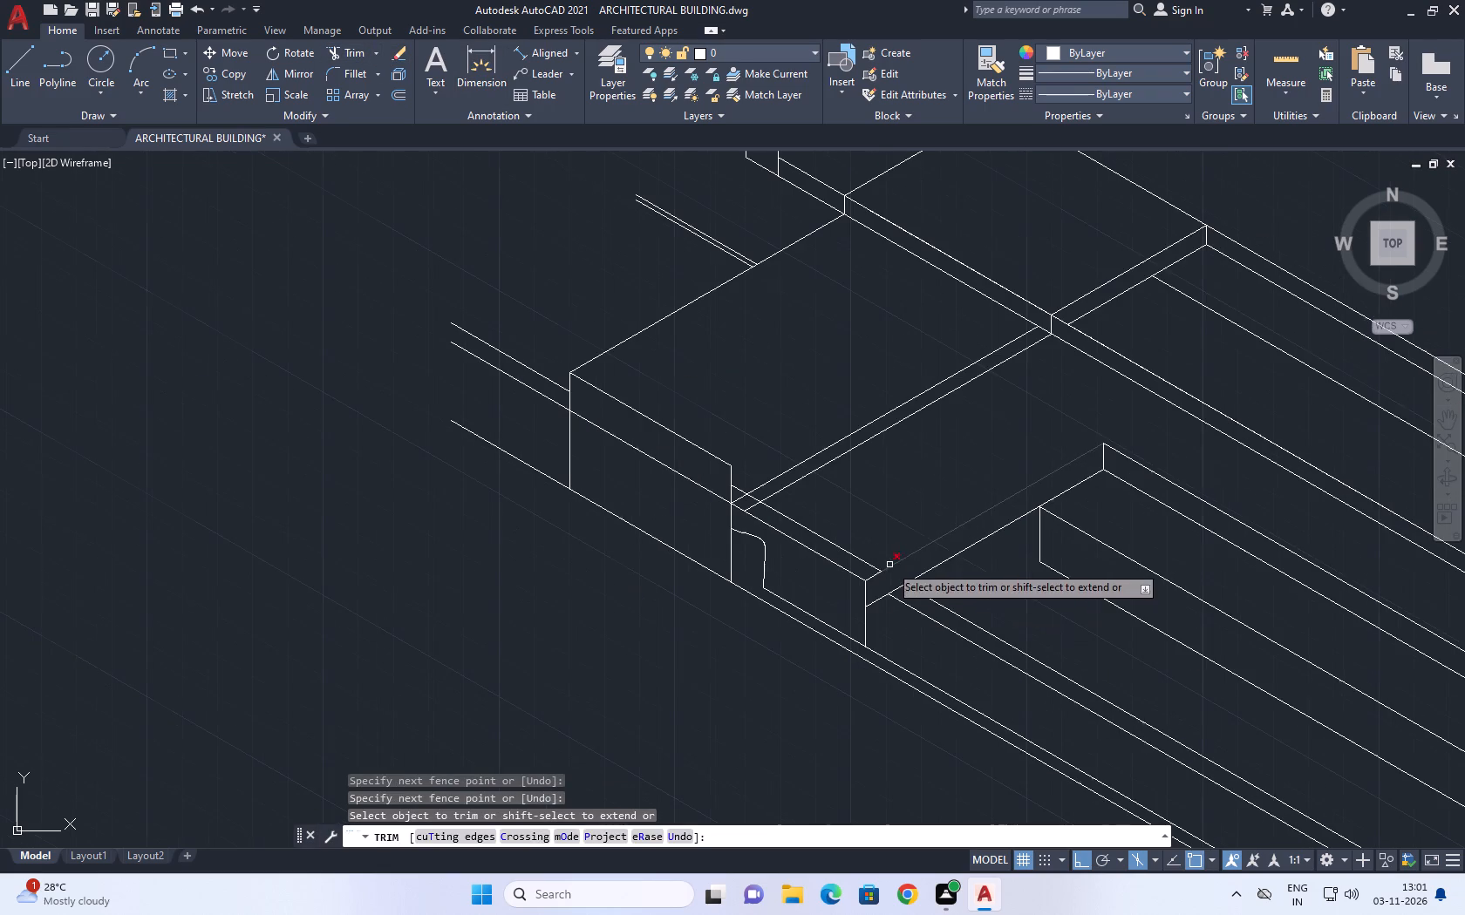
# Trim the parallel line's pieces crossing the double edge lines beside the taller block and the inner edge line's overlapping end.
pyautogui.click(856, 537)
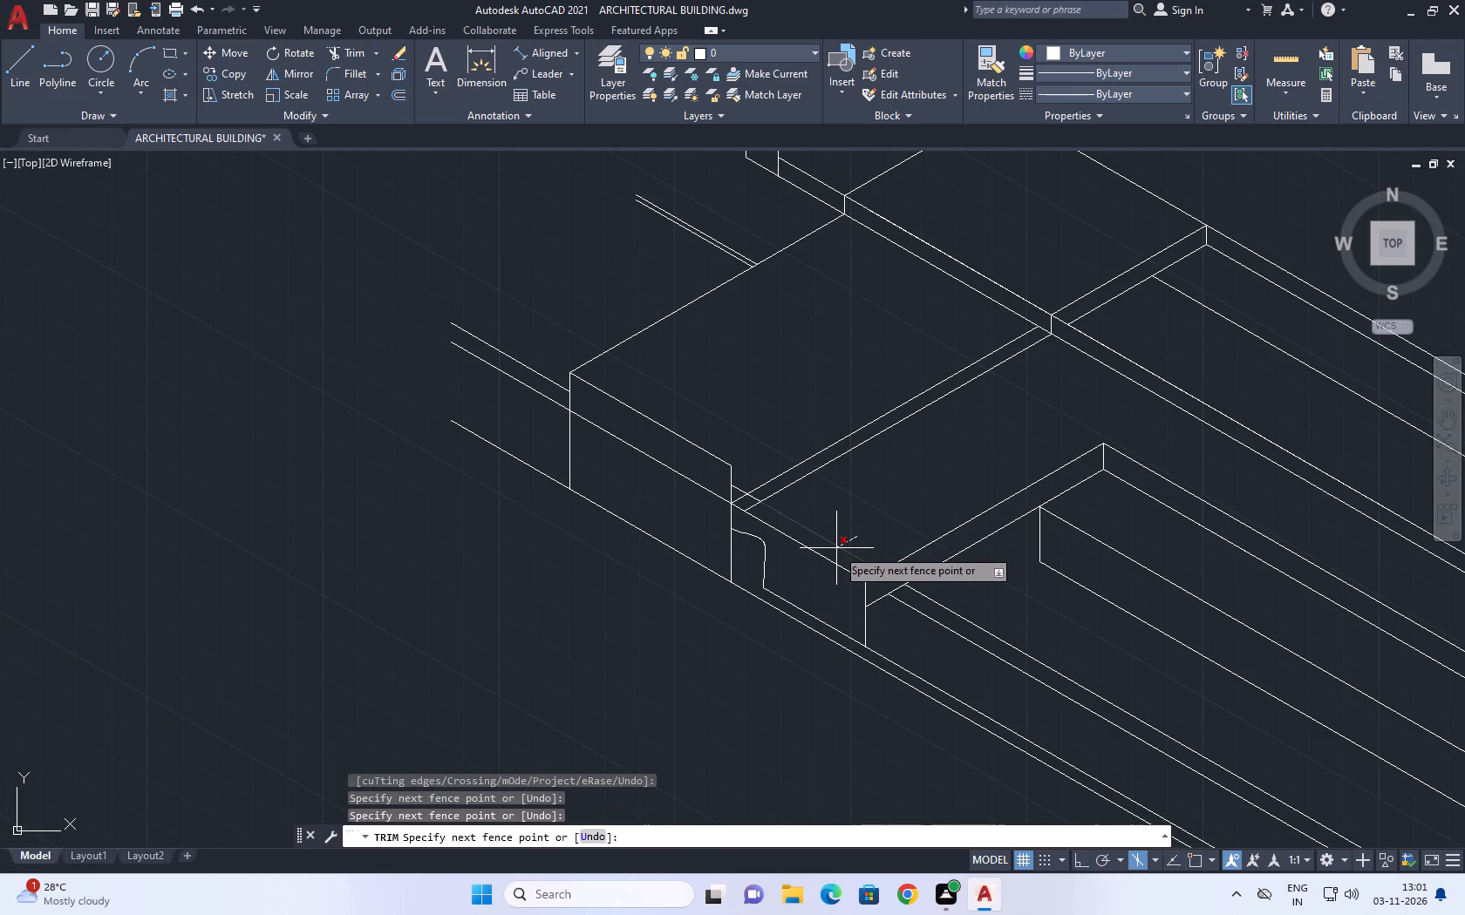
pyautogui.click(879, 523)
pyautogui.scroll(2, 744, 487)
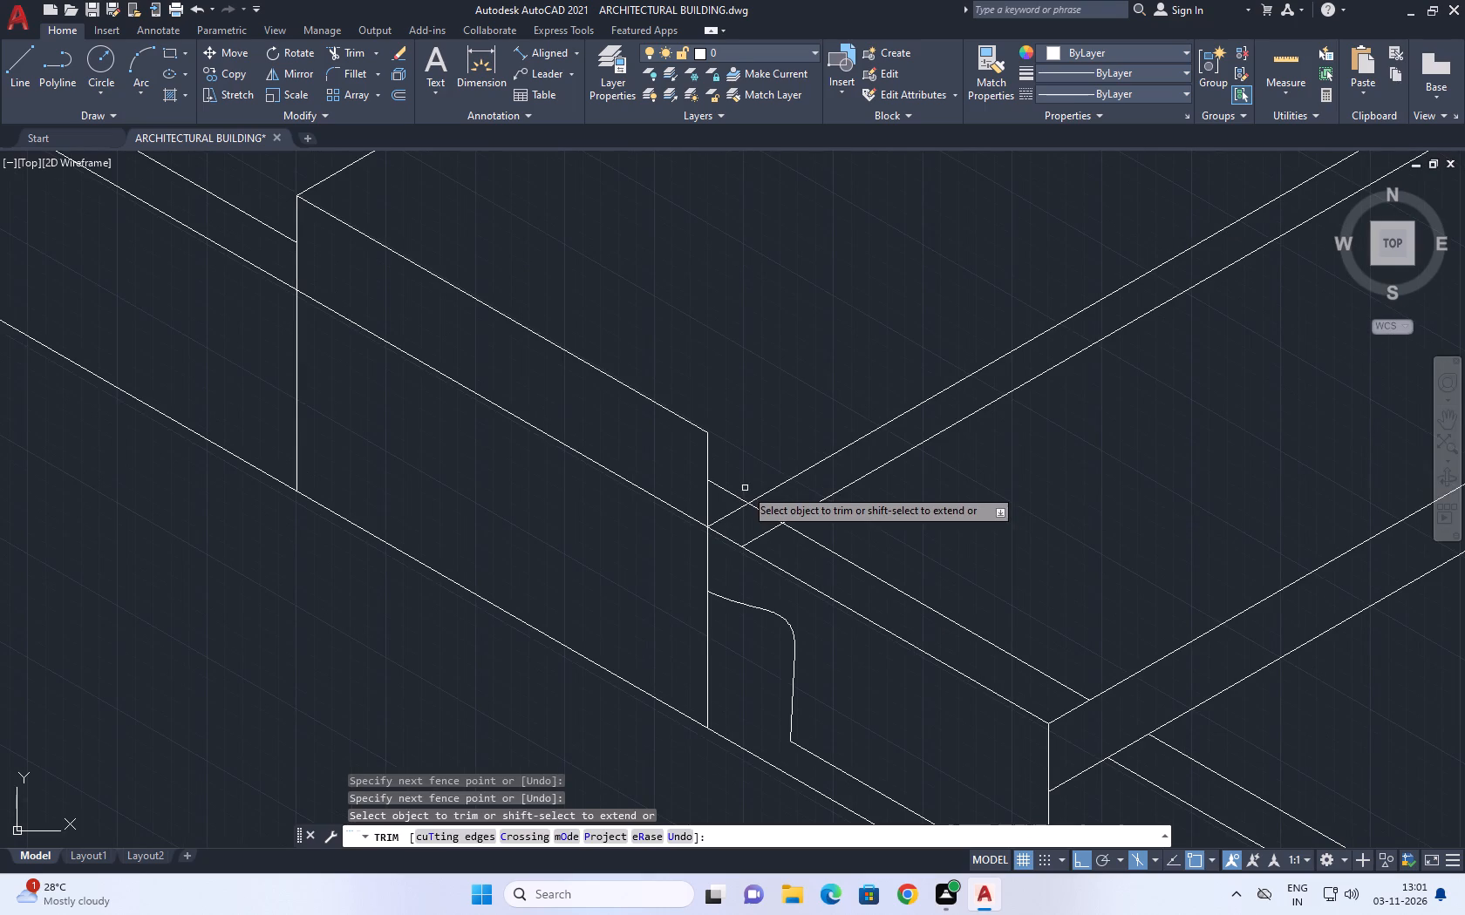
pyautogui.click(745, 489)
pyautogui.click(734, 498)
pyautogui.click(756, 515)
pyautogui.click(772, 513)
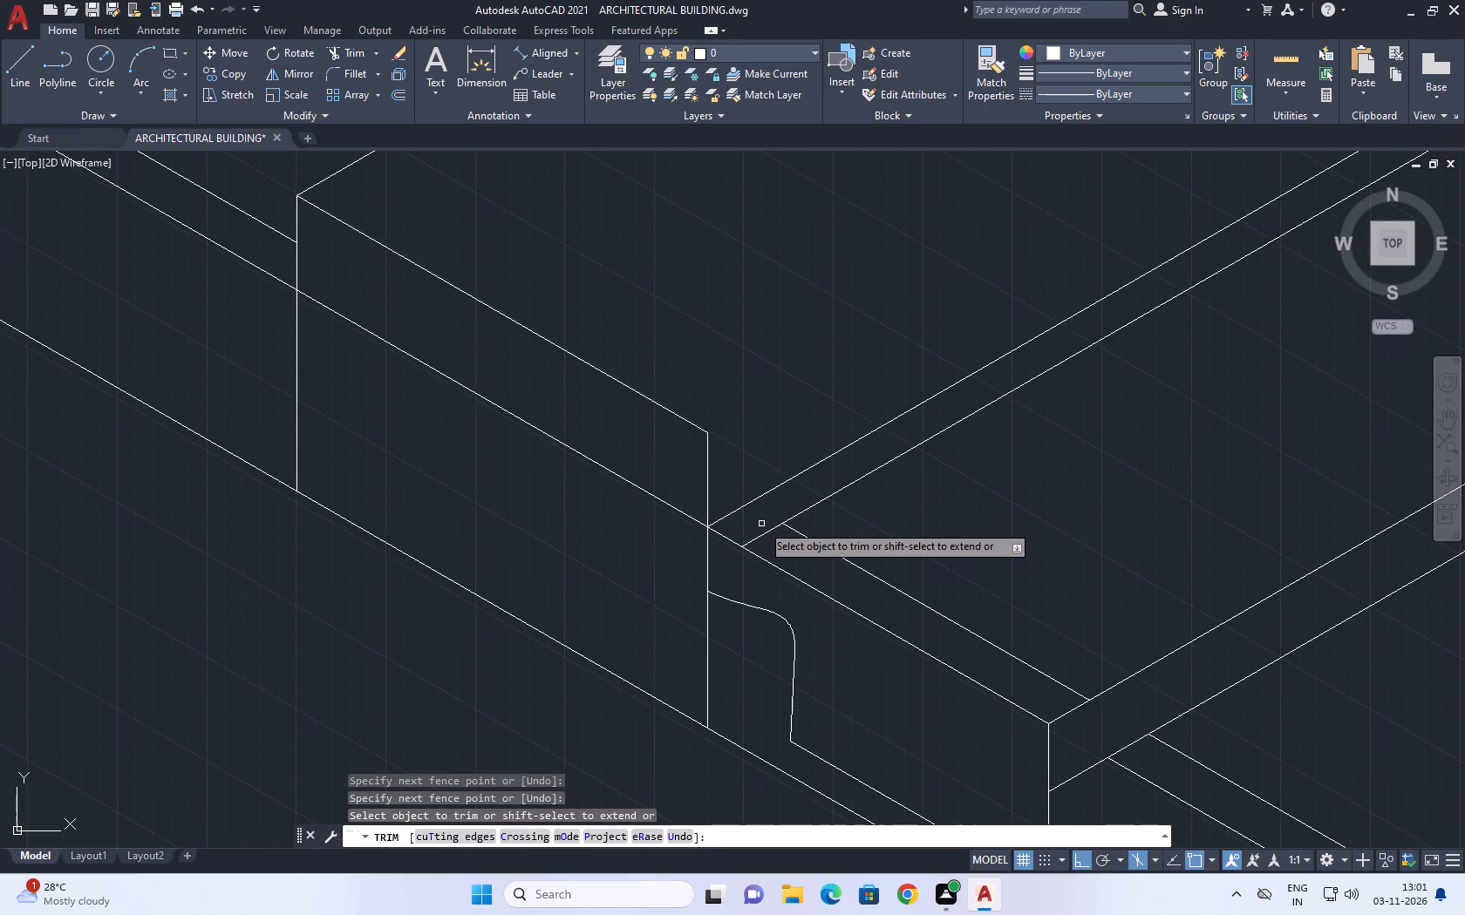
pyautogui.click(761, 526)
pyautogui.click(774, 544)
pyautogui.scroll(-2, 900, 573)
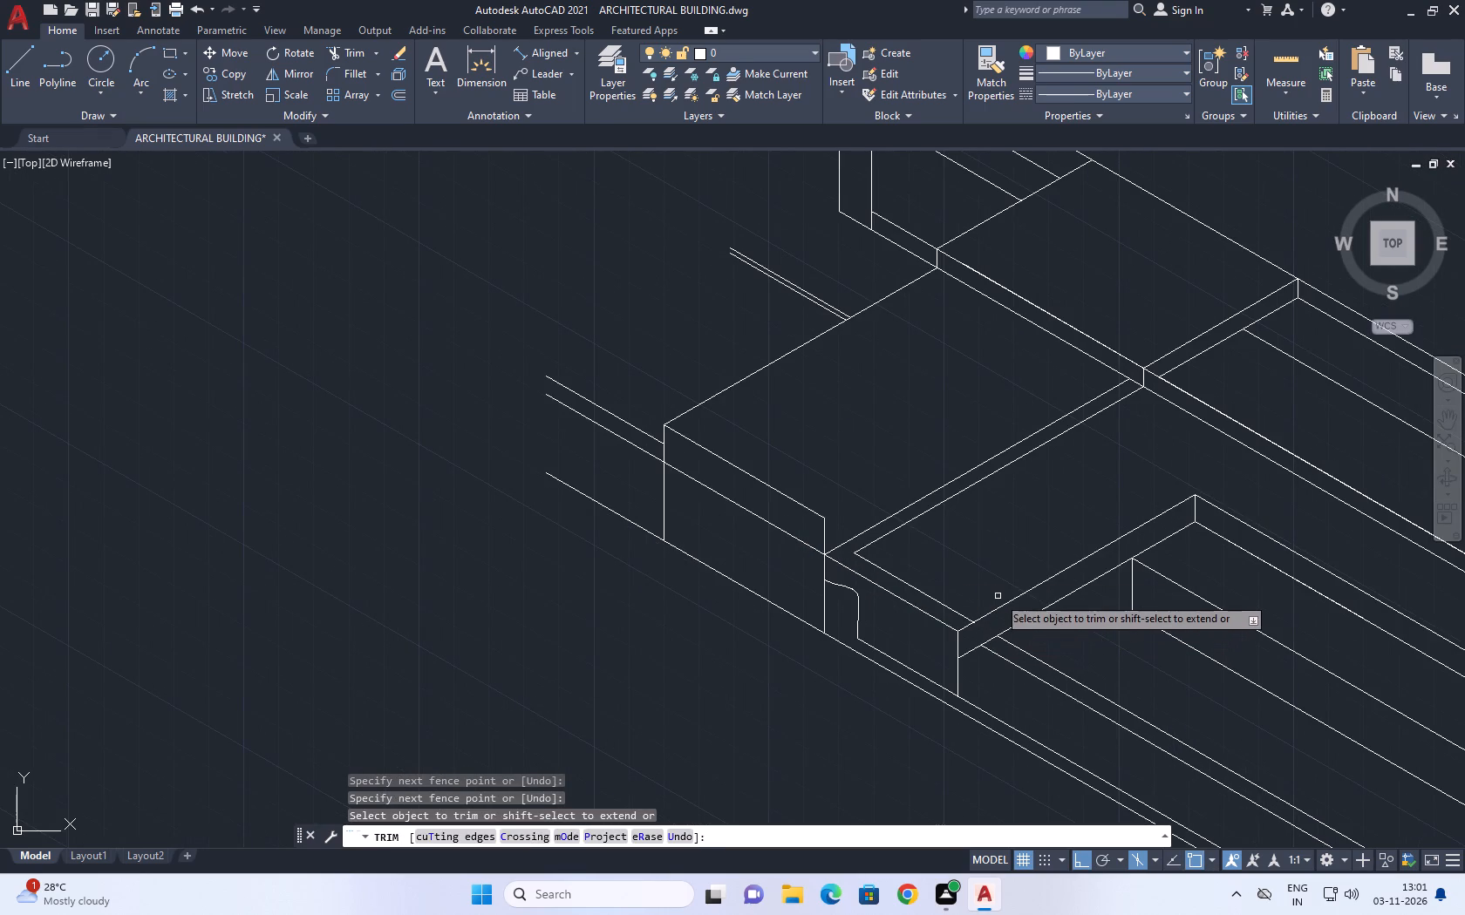
# Trim the short front and side line ends projecting at the plinth's inner corner above the vertical corner edge.
pyautogui.moveTo(971, 534); pyautogui.dragTo(845, 532, button='middle')
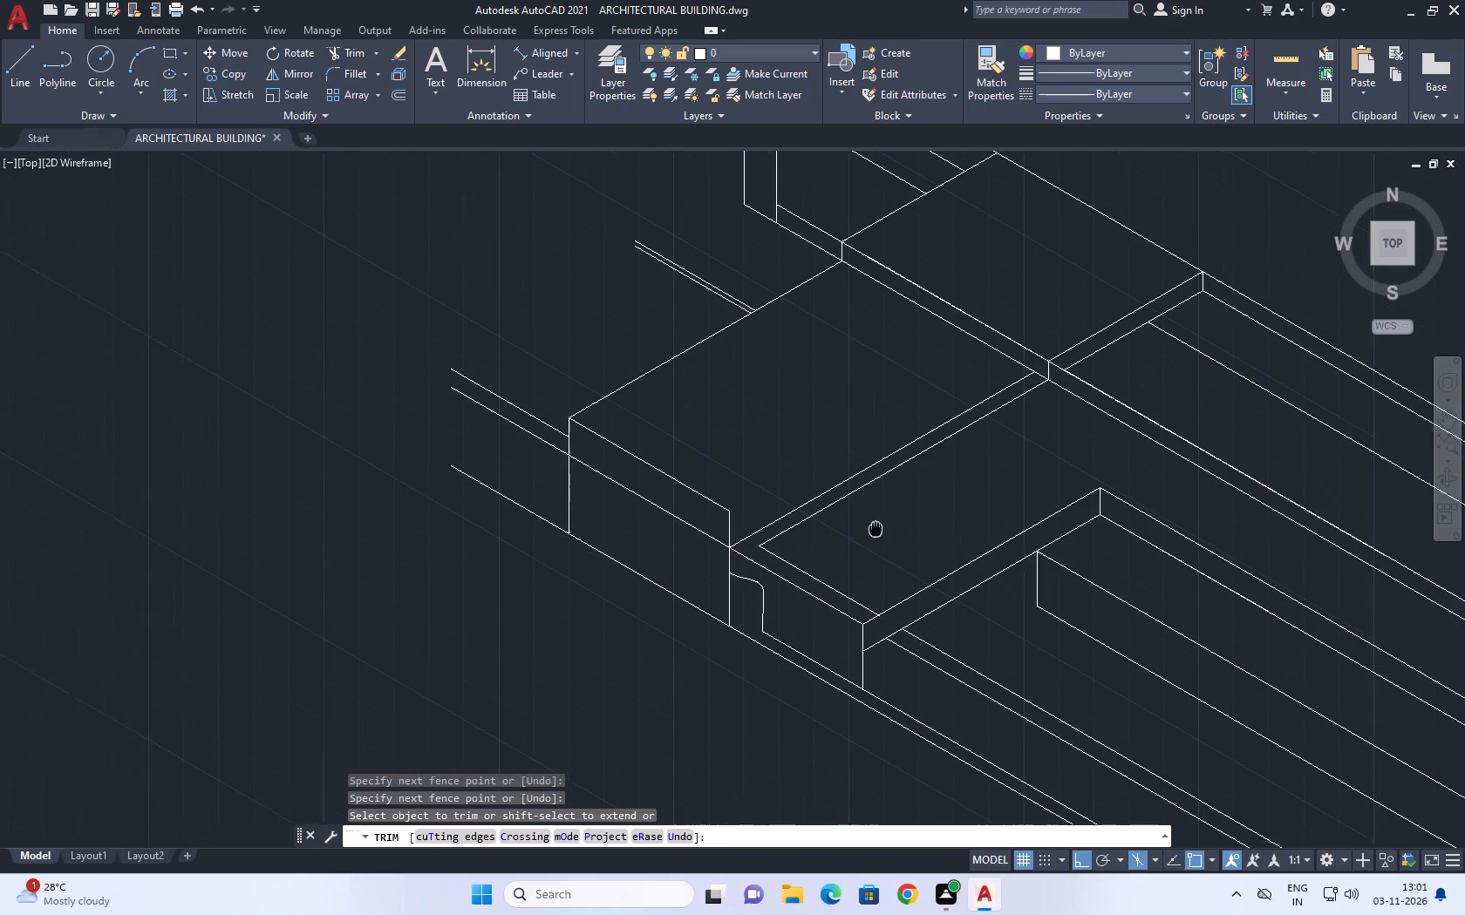
pyautogui.moveTo(845, 532); pyautogui.dragTo(835, 540, button='middle')
pyautogui.scroll(-1, 774, 480)
pyautogui.moveTo(914, 551); pyautogui.dragTo(835, 478, button='middle')
pyautogui.moveTo(923, 560); pyautogui.dragTo(832, 466, button='middle')
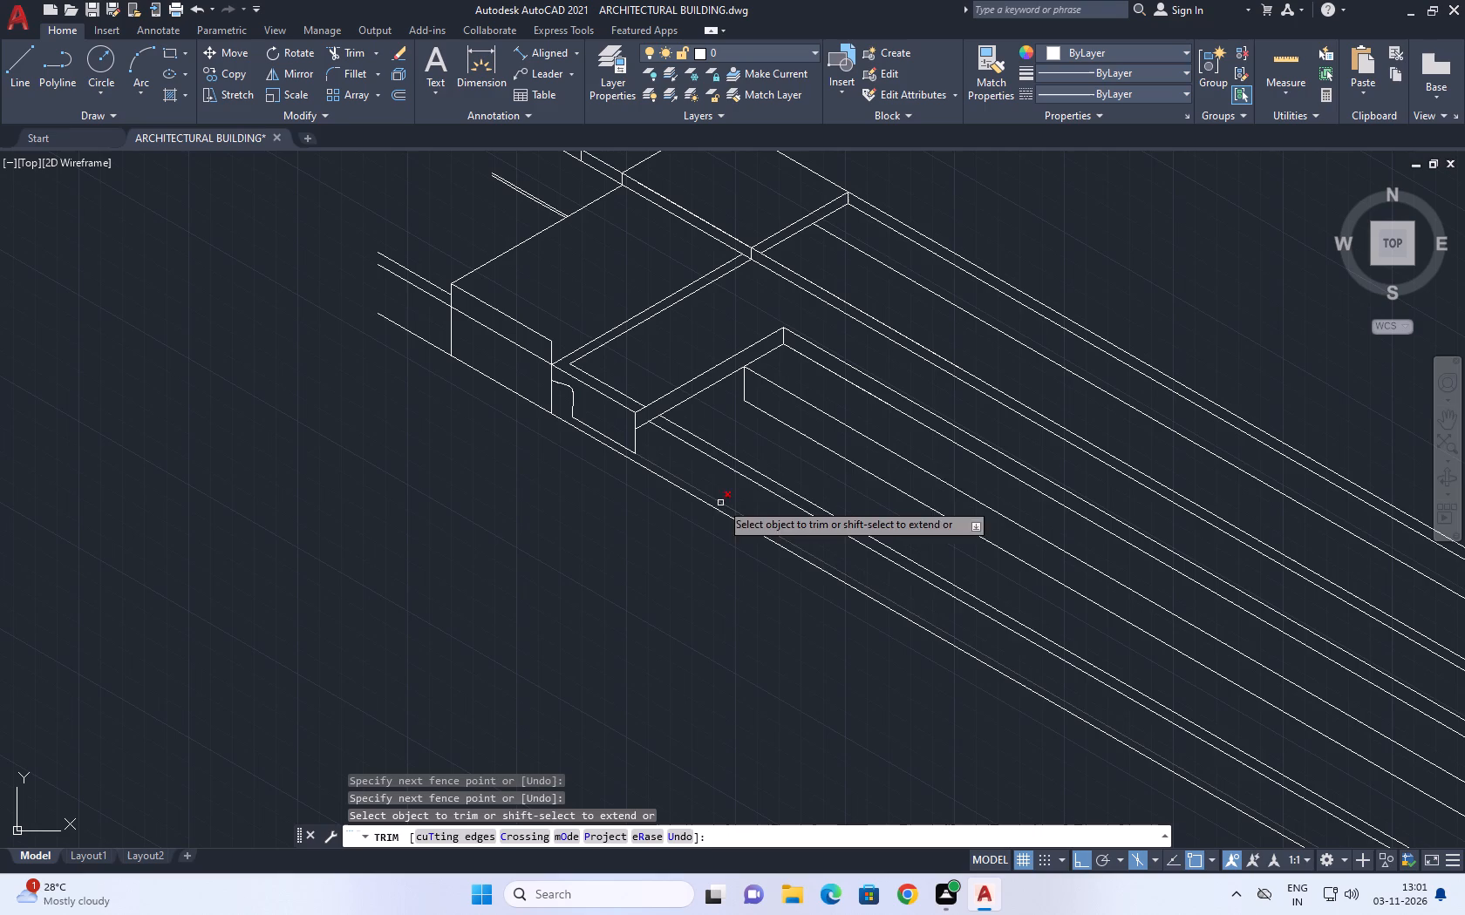
pyautogui.moveTo(701, 359); pyautogui.dragTo(610, 369, button='middle')
pyautogui.scroll(-1, 689, 415)
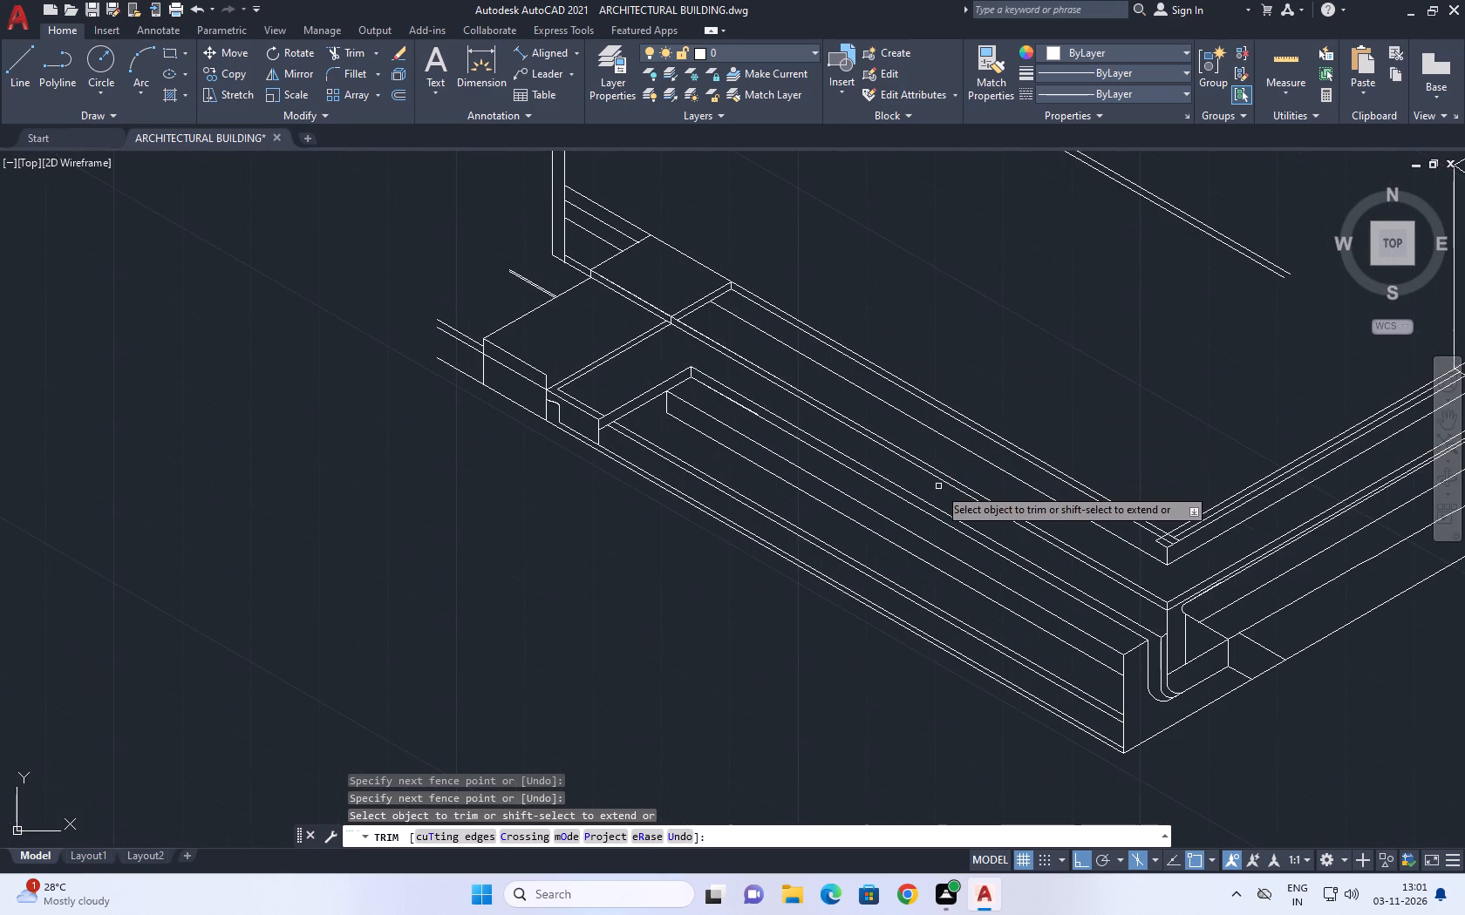
pyautogui.scroll(1, 1168, 542)
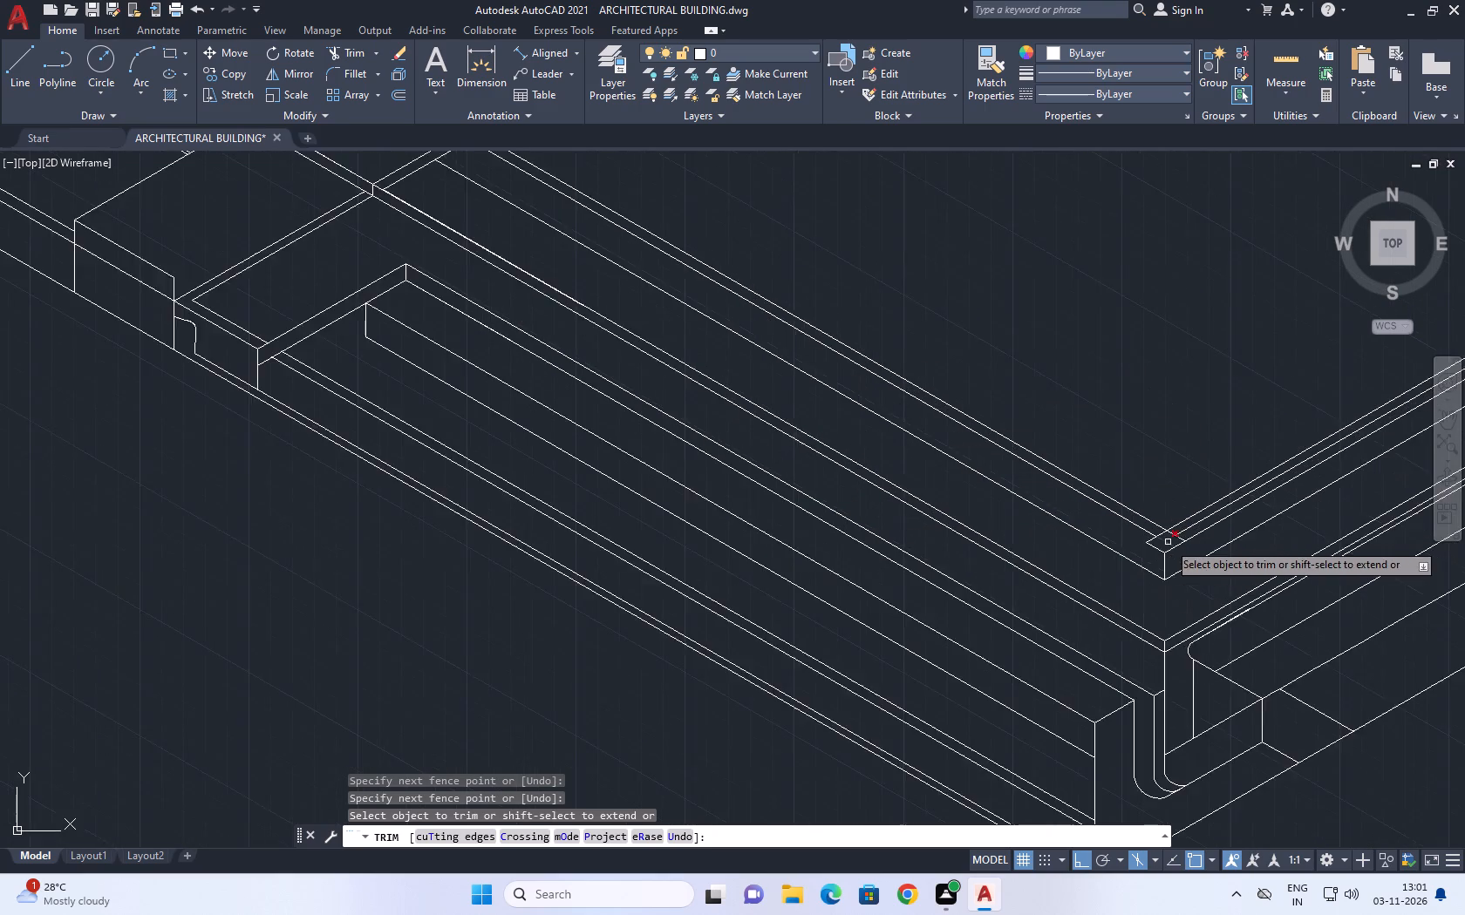
pyautogui.scroll(1, 1168, 542)
pyautogui.moveTo(1180, 548); pyautogui.dragTo(1097, 547, button='middle')
pyautogui.scroll(1, 1059, 554)
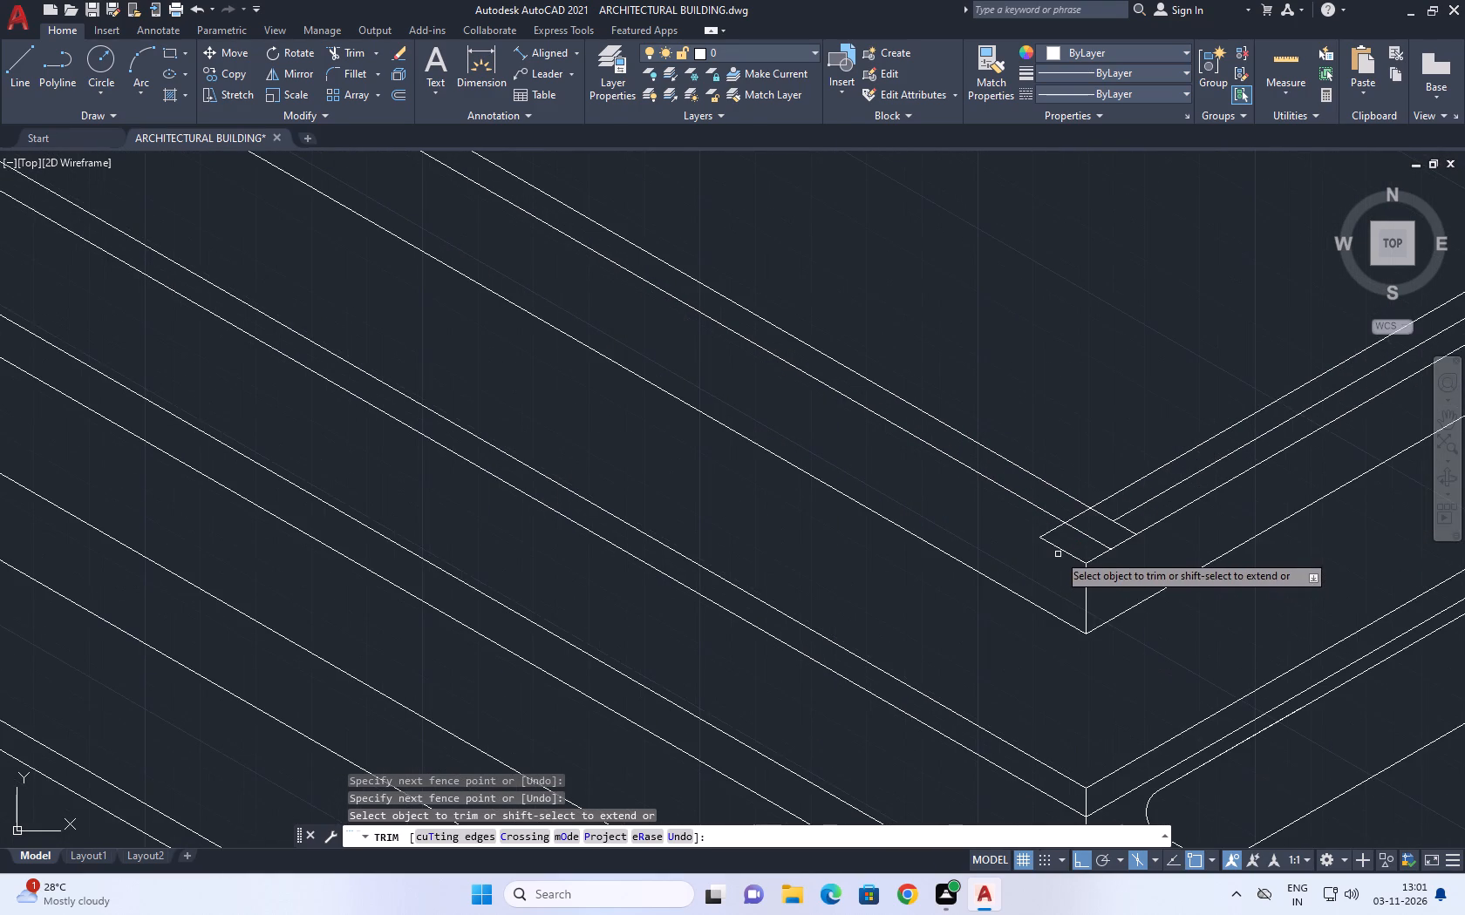
pyautogui.click(1058, 551)
pyautogui.click(1053, 526)
pyautogui.click(1104, 563)
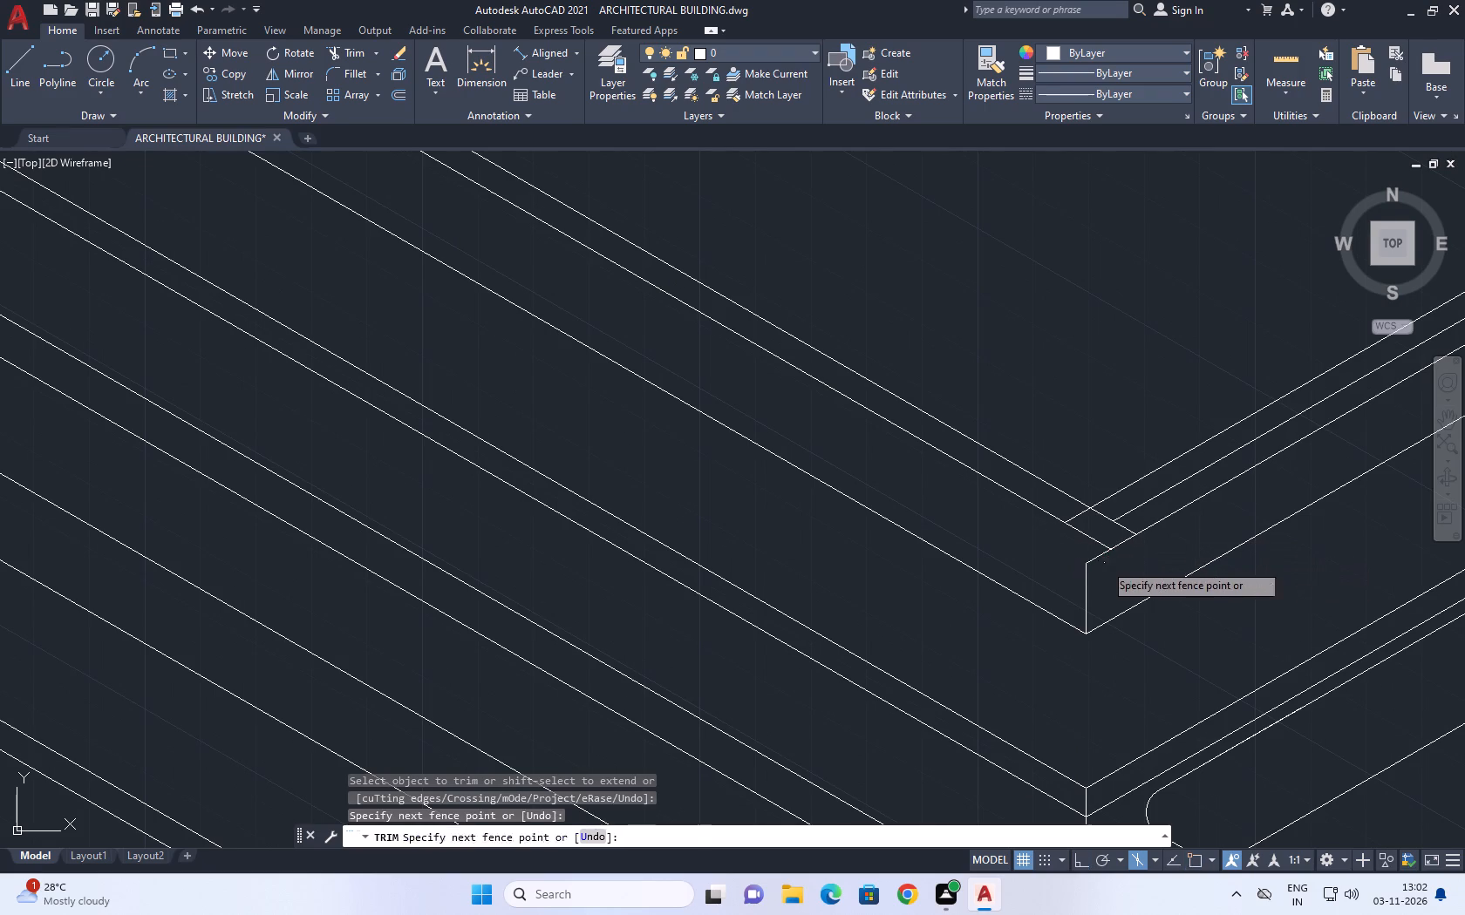
pyautogui.click(1100, 557)
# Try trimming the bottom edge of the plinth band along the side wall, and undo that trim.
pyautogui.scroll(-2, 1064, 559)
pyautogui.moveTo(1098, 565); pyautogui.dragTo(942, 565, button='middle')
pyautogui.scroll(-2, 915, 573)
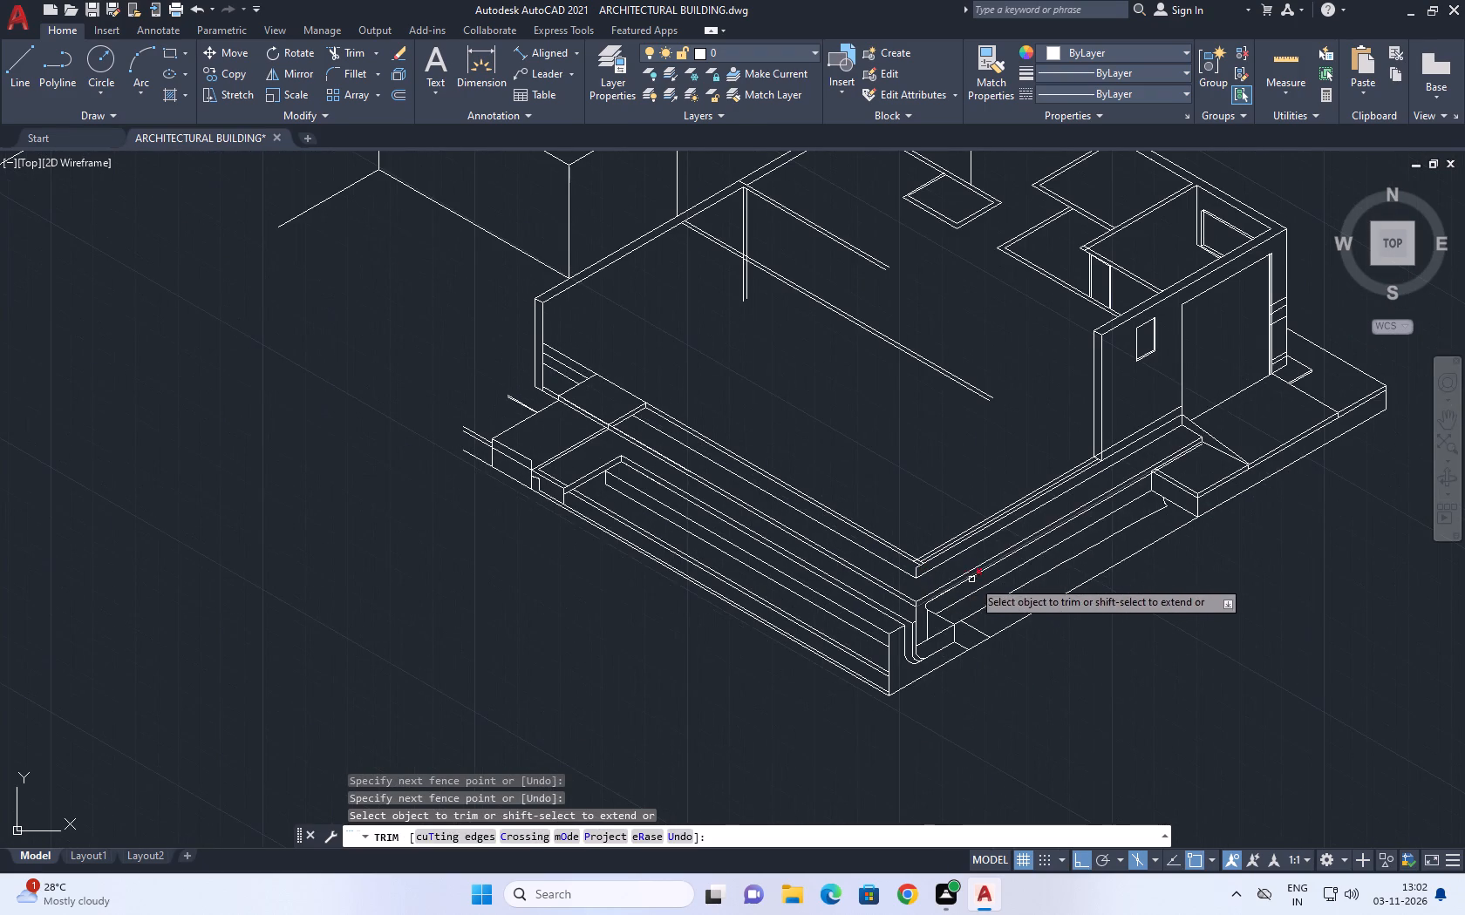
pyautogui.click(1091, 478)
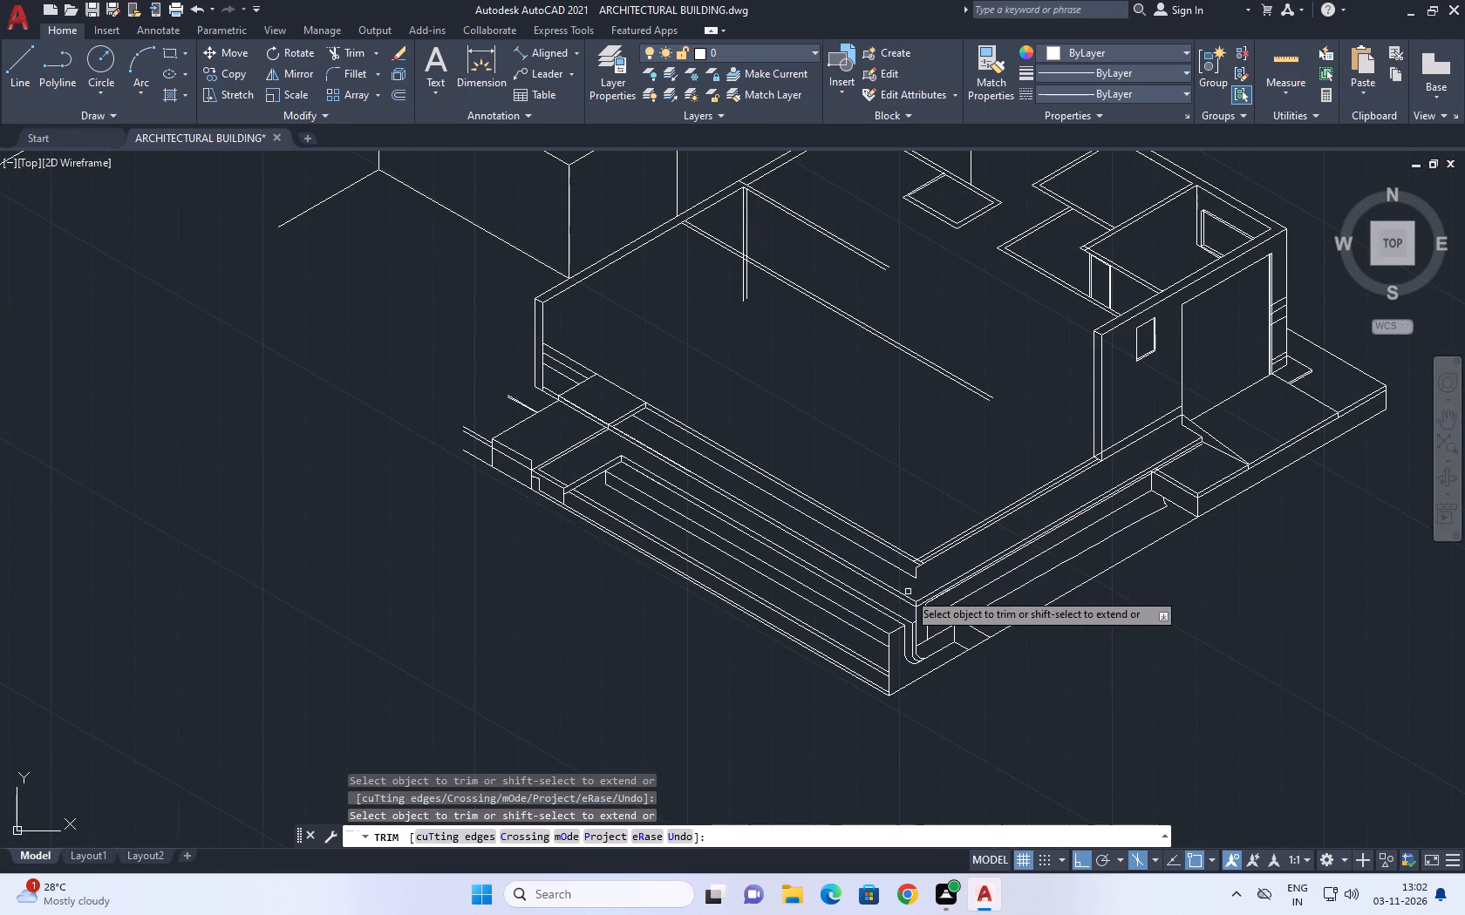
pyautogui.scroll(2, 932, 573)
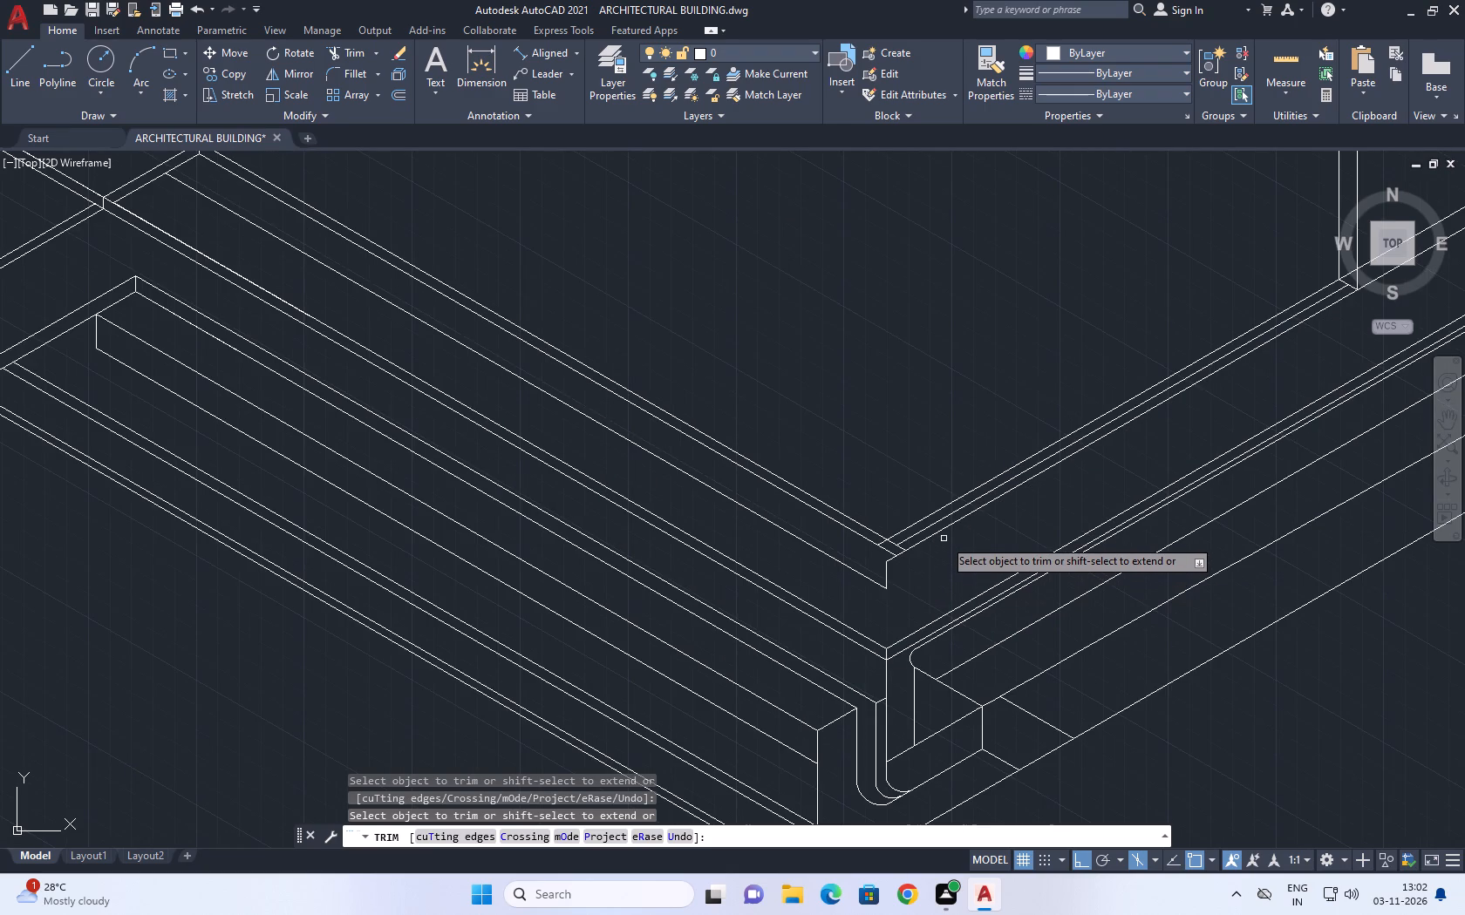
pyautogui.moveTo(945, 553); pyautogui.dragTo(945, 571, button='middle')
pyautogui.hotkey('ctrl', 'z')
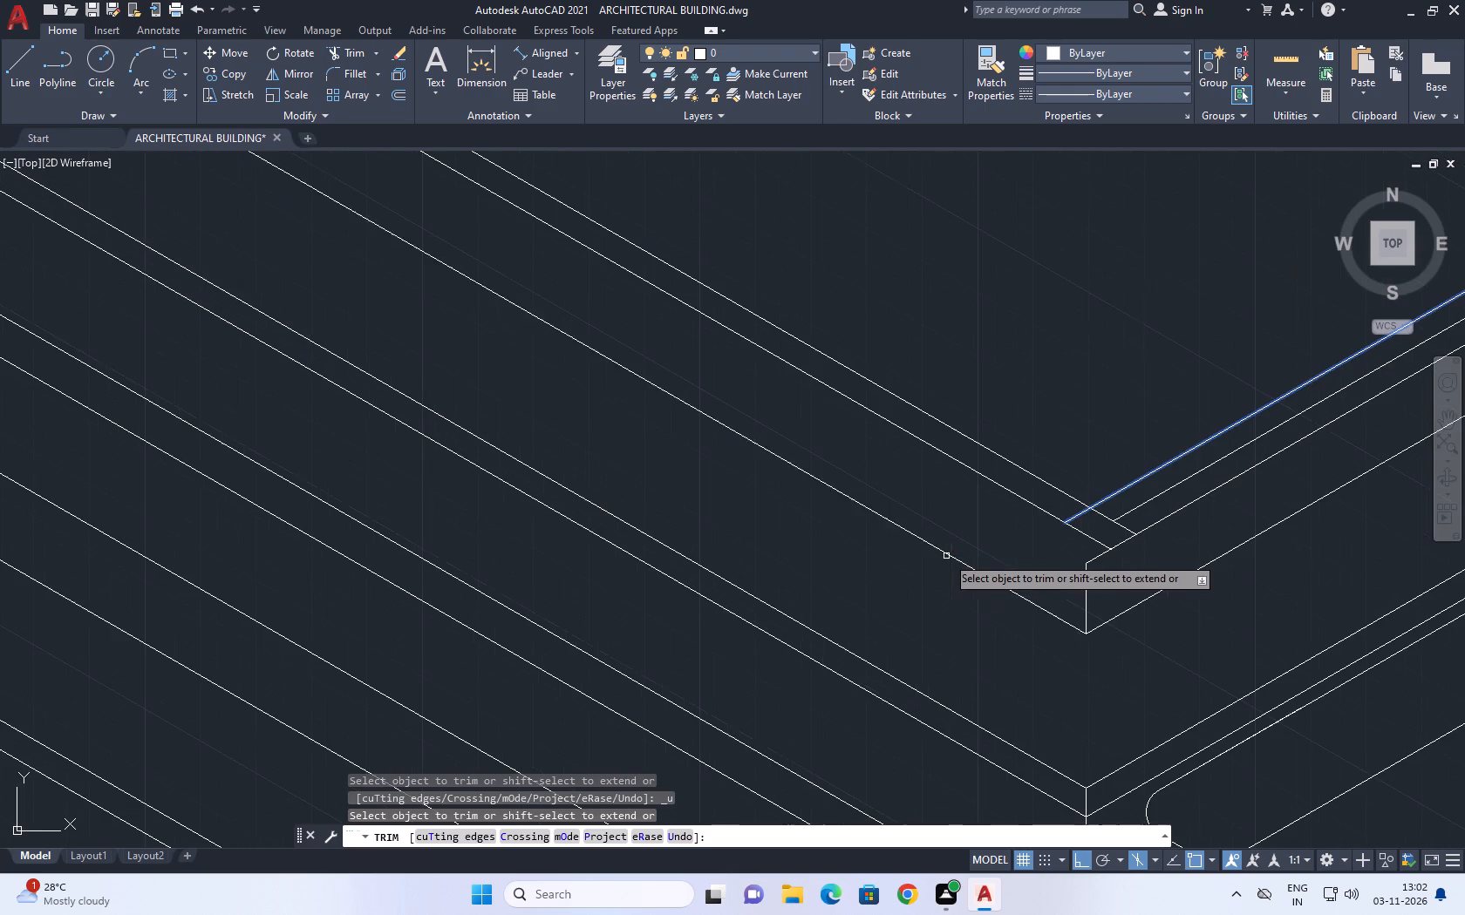
# Trim the lowest of the three close parallel lines along the side wall's base beyond the plinth's inner corner.
pyautogui.moveTo(1143, 529); pyautogui.dragTo(869, 600, button='middle')
pyautogui.scroll(-3, 953, 603)
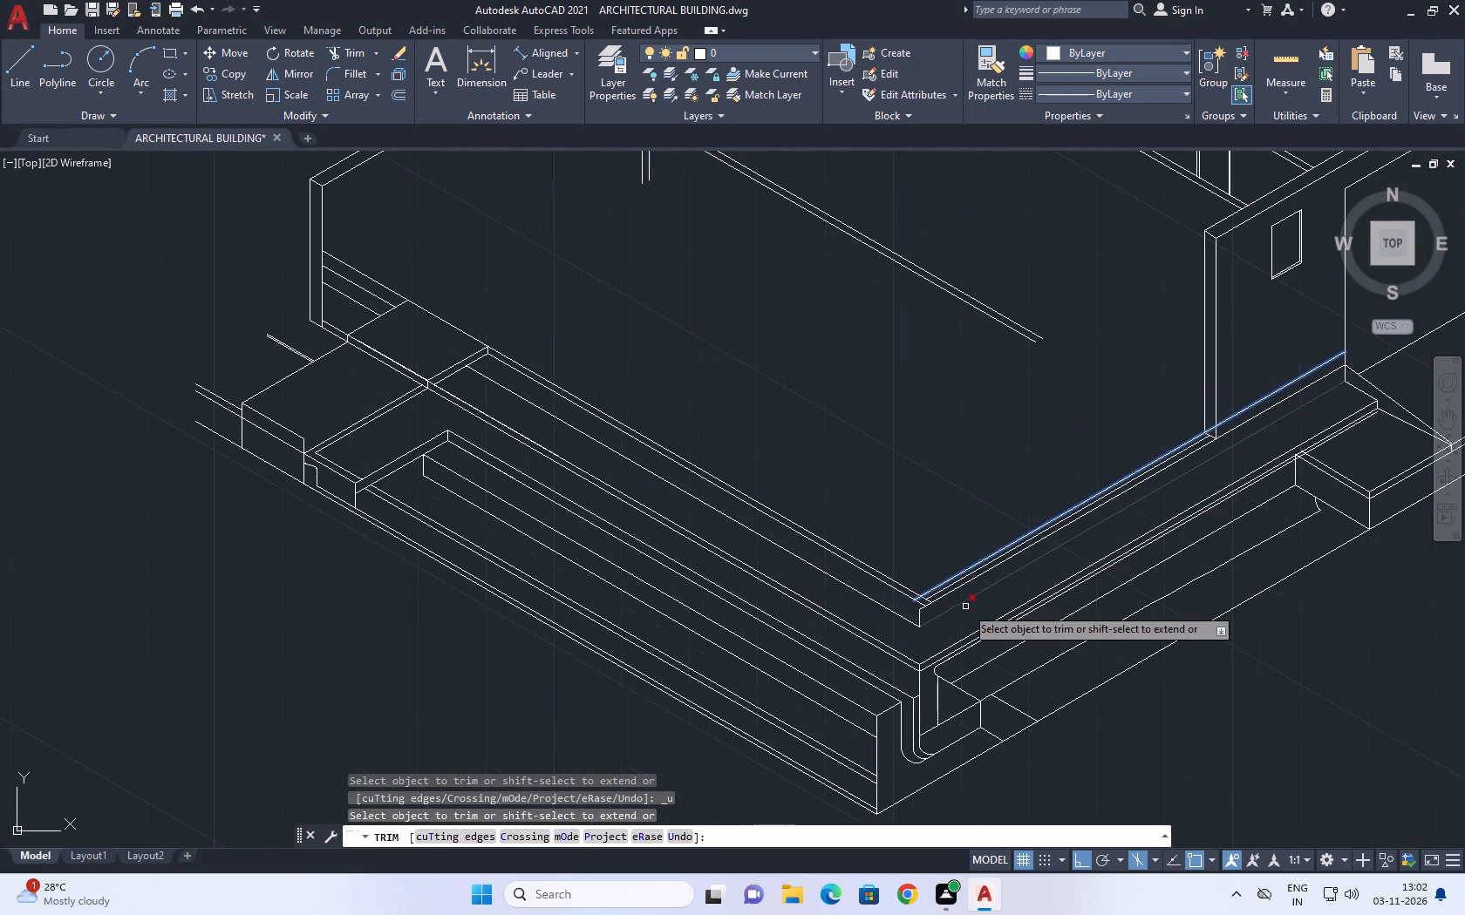
pyautogui.scroll(1, 1025, 544)
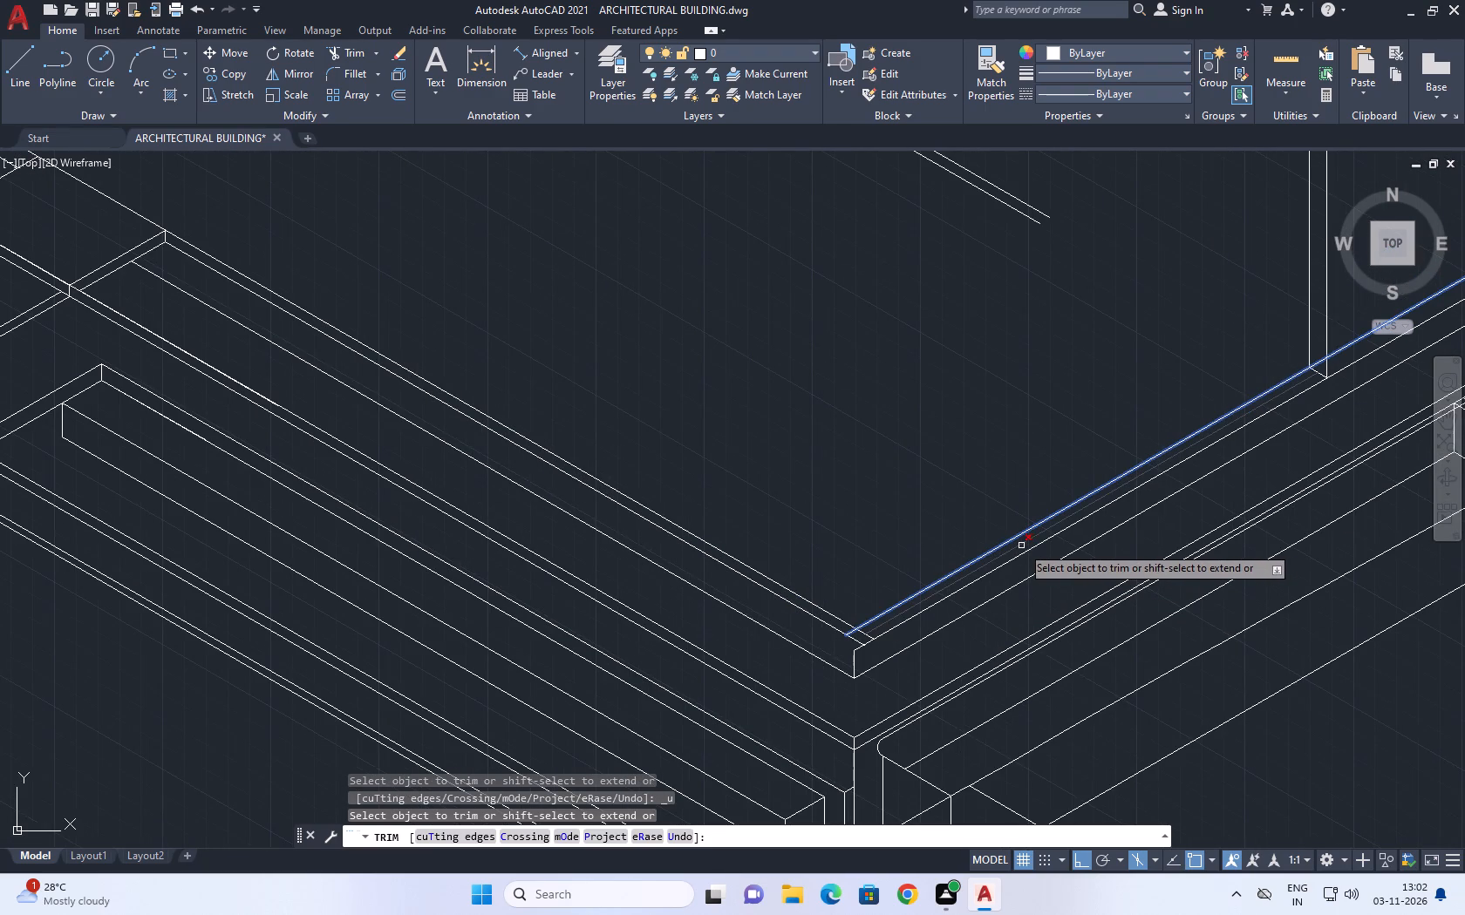
pyautogui.click(966, 588)
pyautogui.press('space')
# Extend the short vertical edge at the plinth's inner corner up to the uppermost side line.
pyautogui.moveTo(856, 675); pyautogui.dragTo(923, 600, button='middle')
pyautogui.scroll(1, 923, 600)
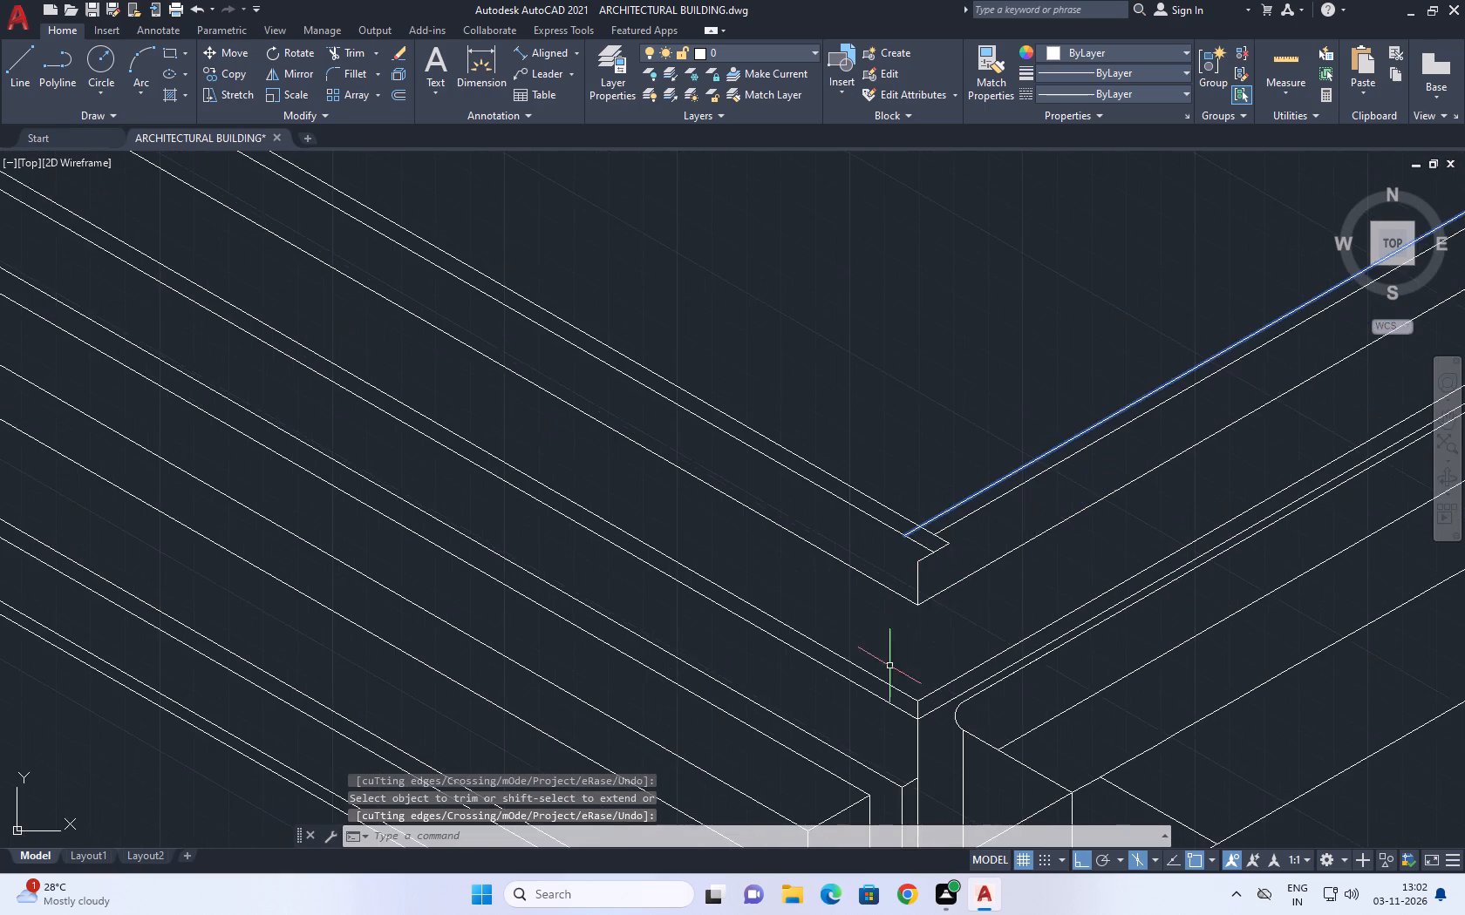
pyautogui.scroll(3, 942, 641)
pyautogui.moveTo(877, 506); pyautogui.dragTo(885, 568, button='middle')
pyautogui.write('ex')
pyautogui.press('space')
pyautogui.moveTo(964, 558); pyautogui.dragTo(941, 557)
pyautogui.click(872, 544)
pyautogui.click(921, 550)
pyautogui.click(892, 539)
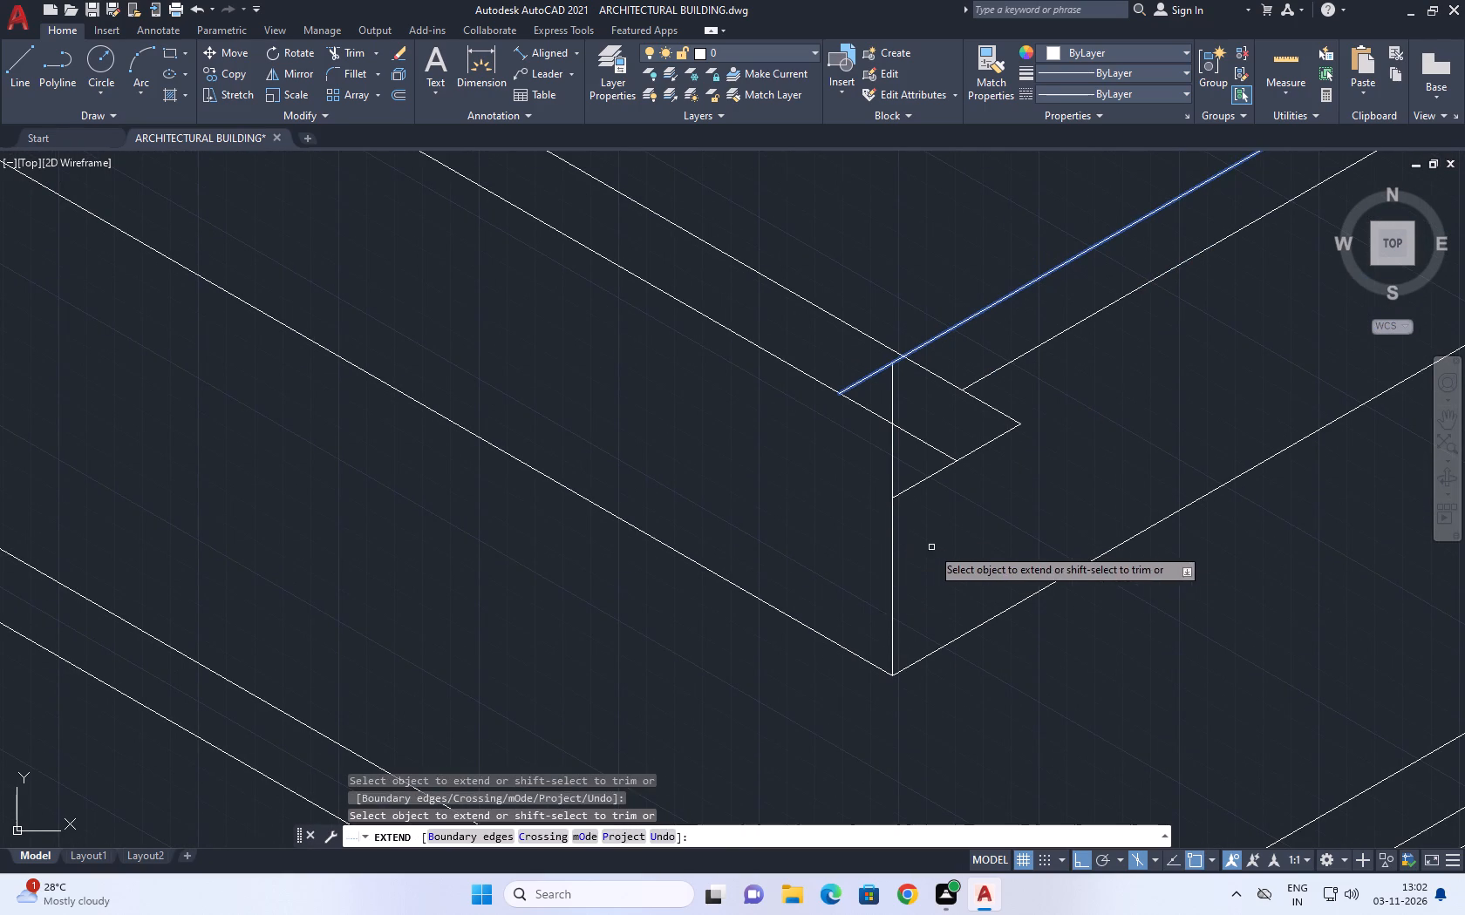
pyautogui.click(932, 547)
pyautogui.scroll(-3, 953, 530)
pyautogui.click(964, 531)
pyautogui.press('Escape')
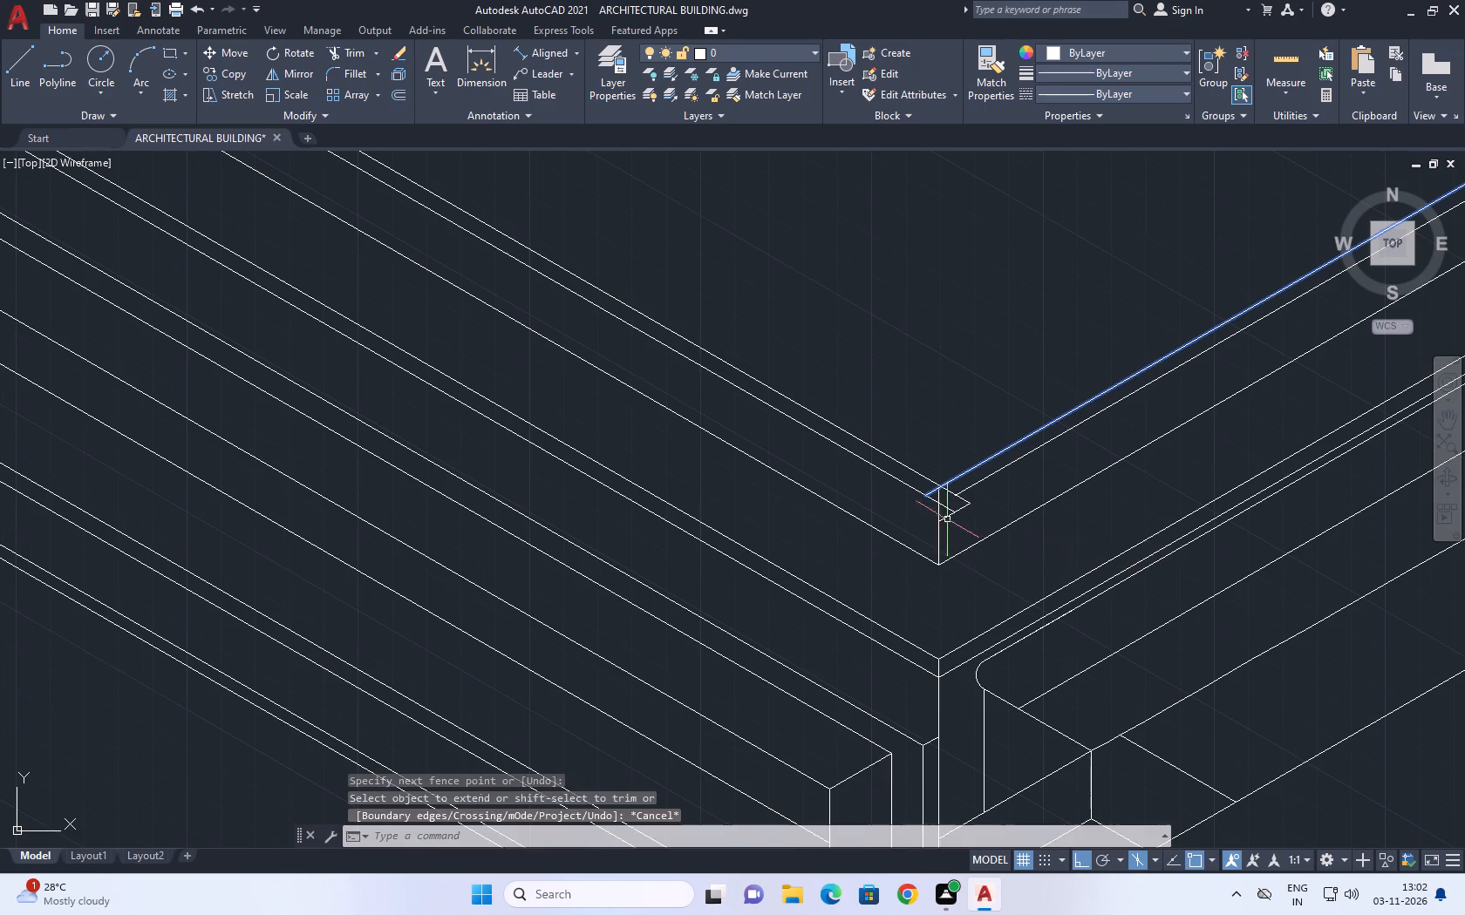
# Fillet the lower front line with the lower side line so they meet at the plinth's inner corner.
pyautogui.scroll(1, 916, 524)
pyautogui.moveTo(1030, 518); pyautogui.dragTo(985, 532, button='middle')
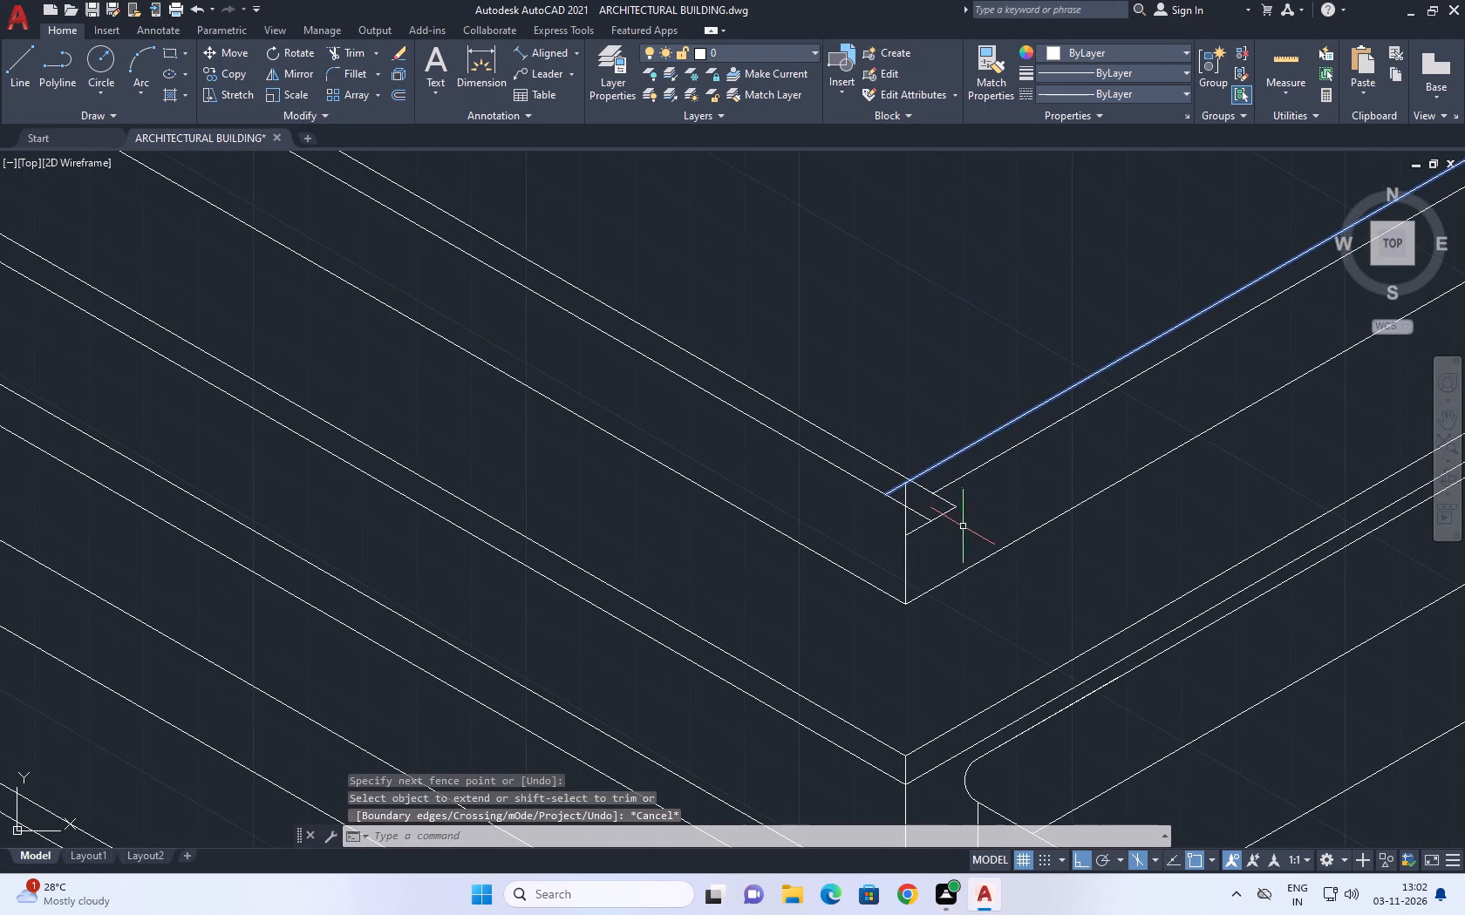
pyautogui.scroll(-1, 954, 520)
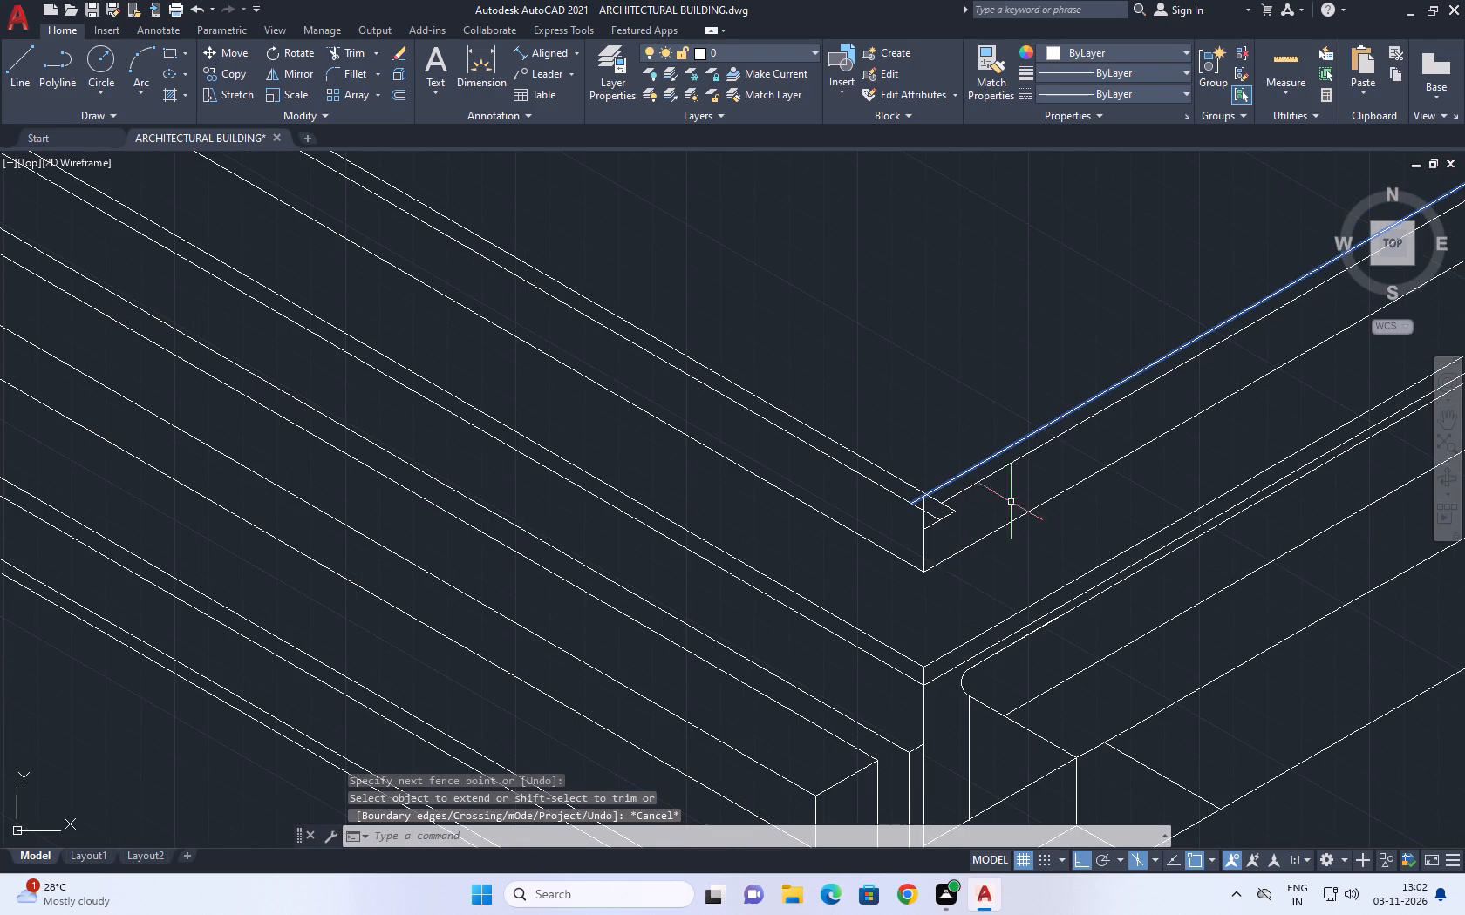
pyautogui.click(339, 73)
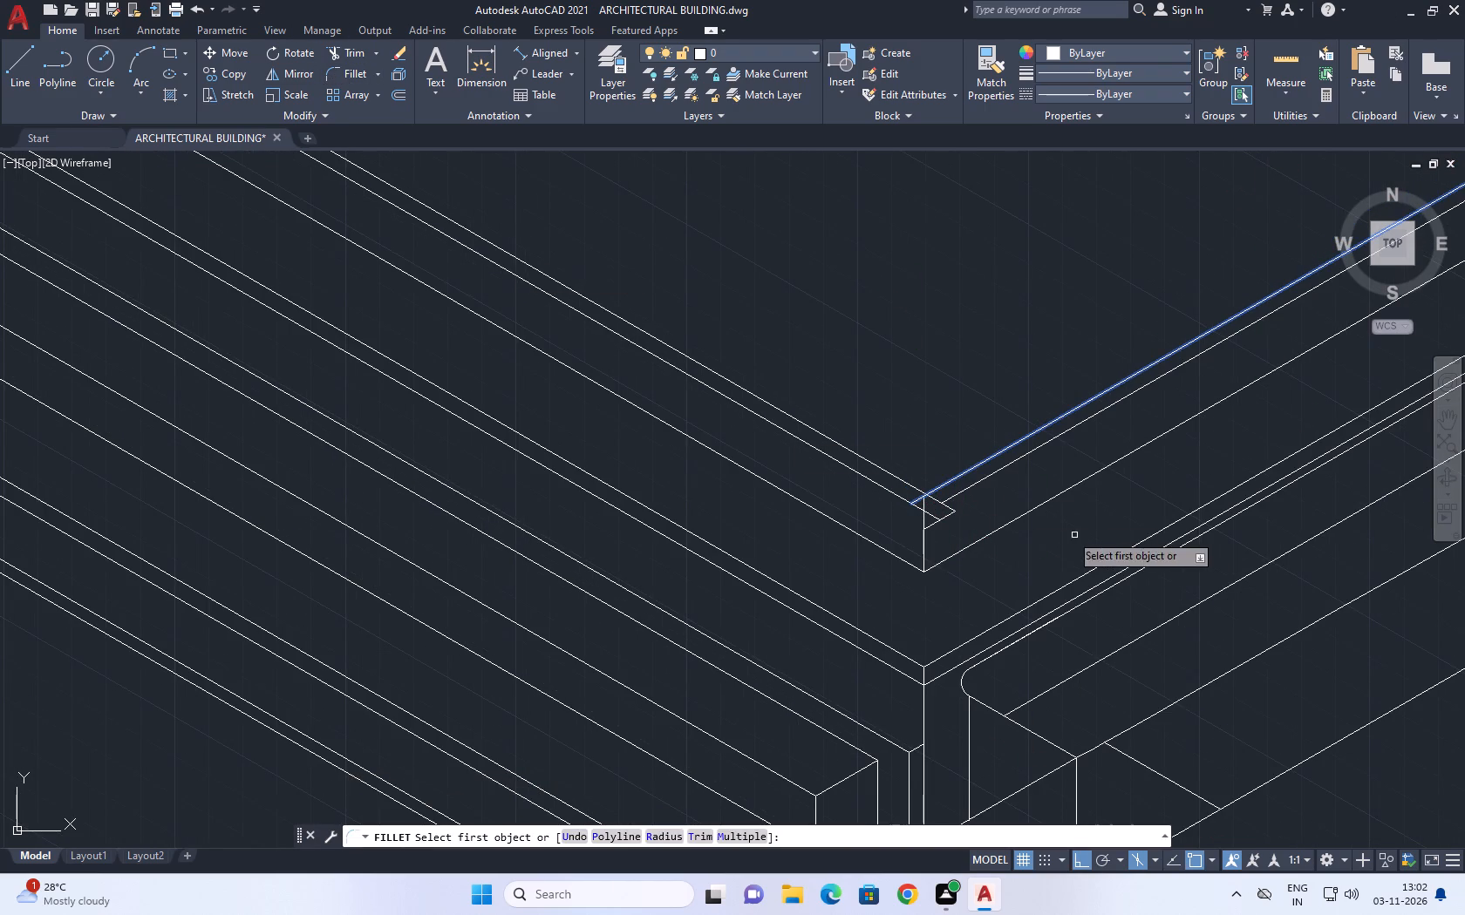
pyautogui.scroll(2, 978, 489)
pyautogui.click(930, 498)
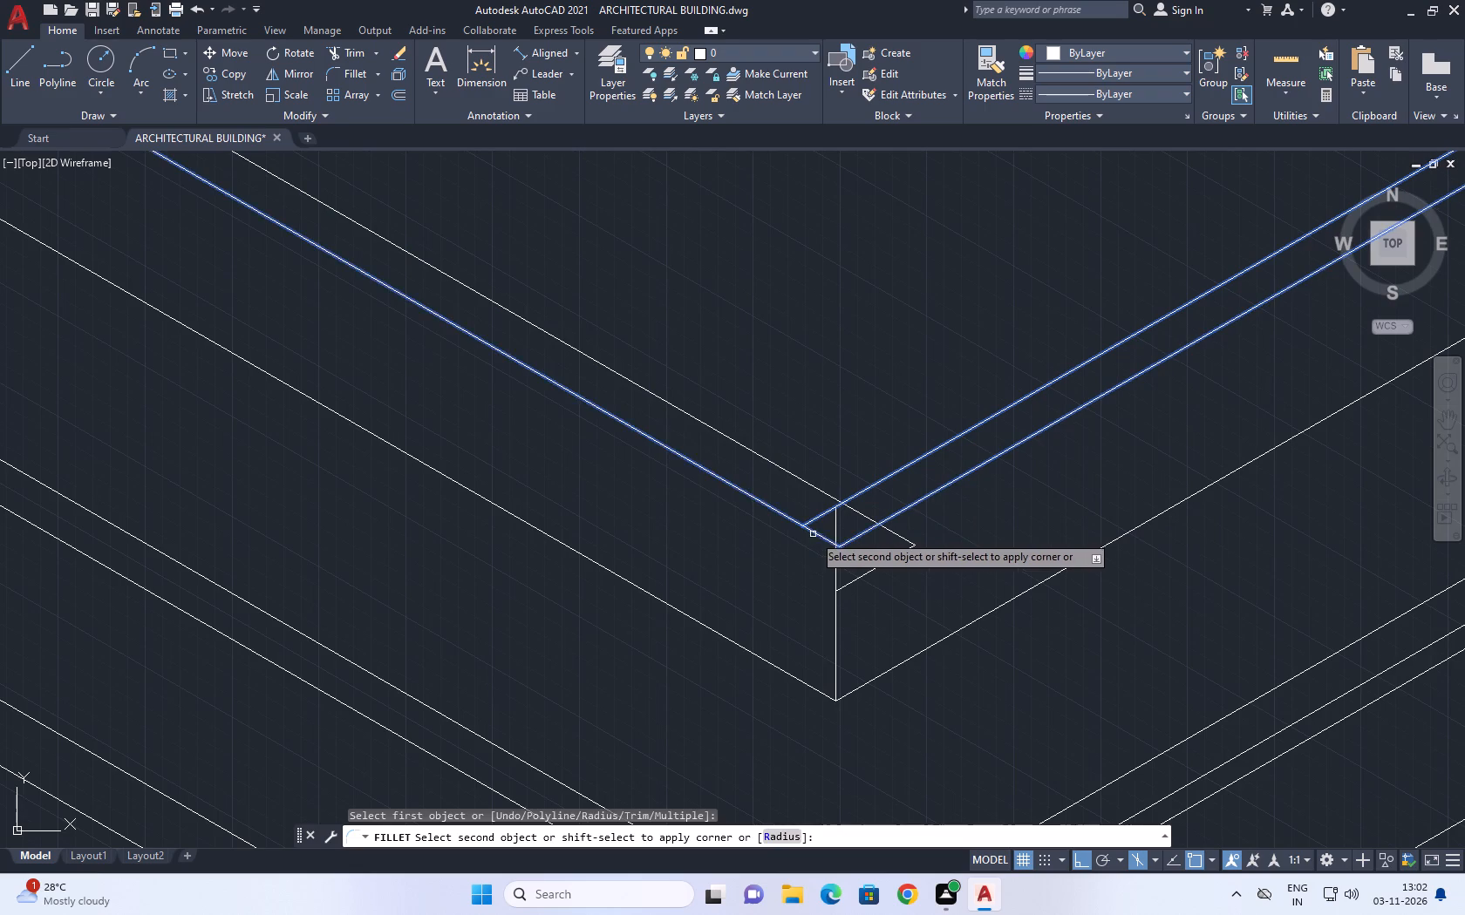
pyautogui.click(814, 534)
pyautogui.scroll(-3, 923, 531)
pyautogui.moveTo(1081, 369); pyautogui.dragTo(889, 428, button='middle')
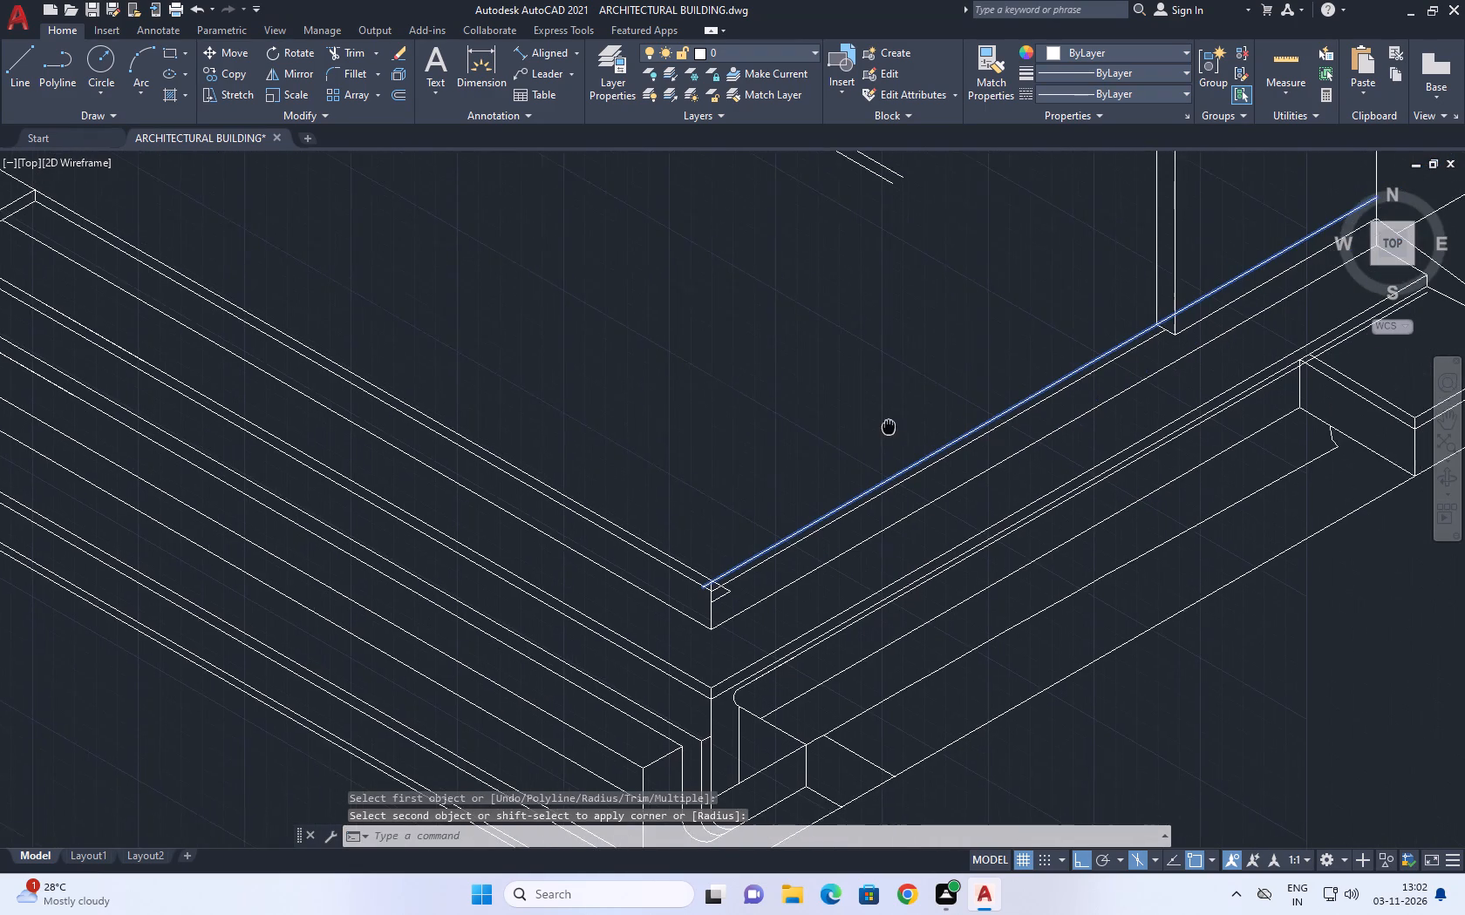
pyautogui.moveTo(889, 428); pyautogui.dragTo(887, 429, button='middle')
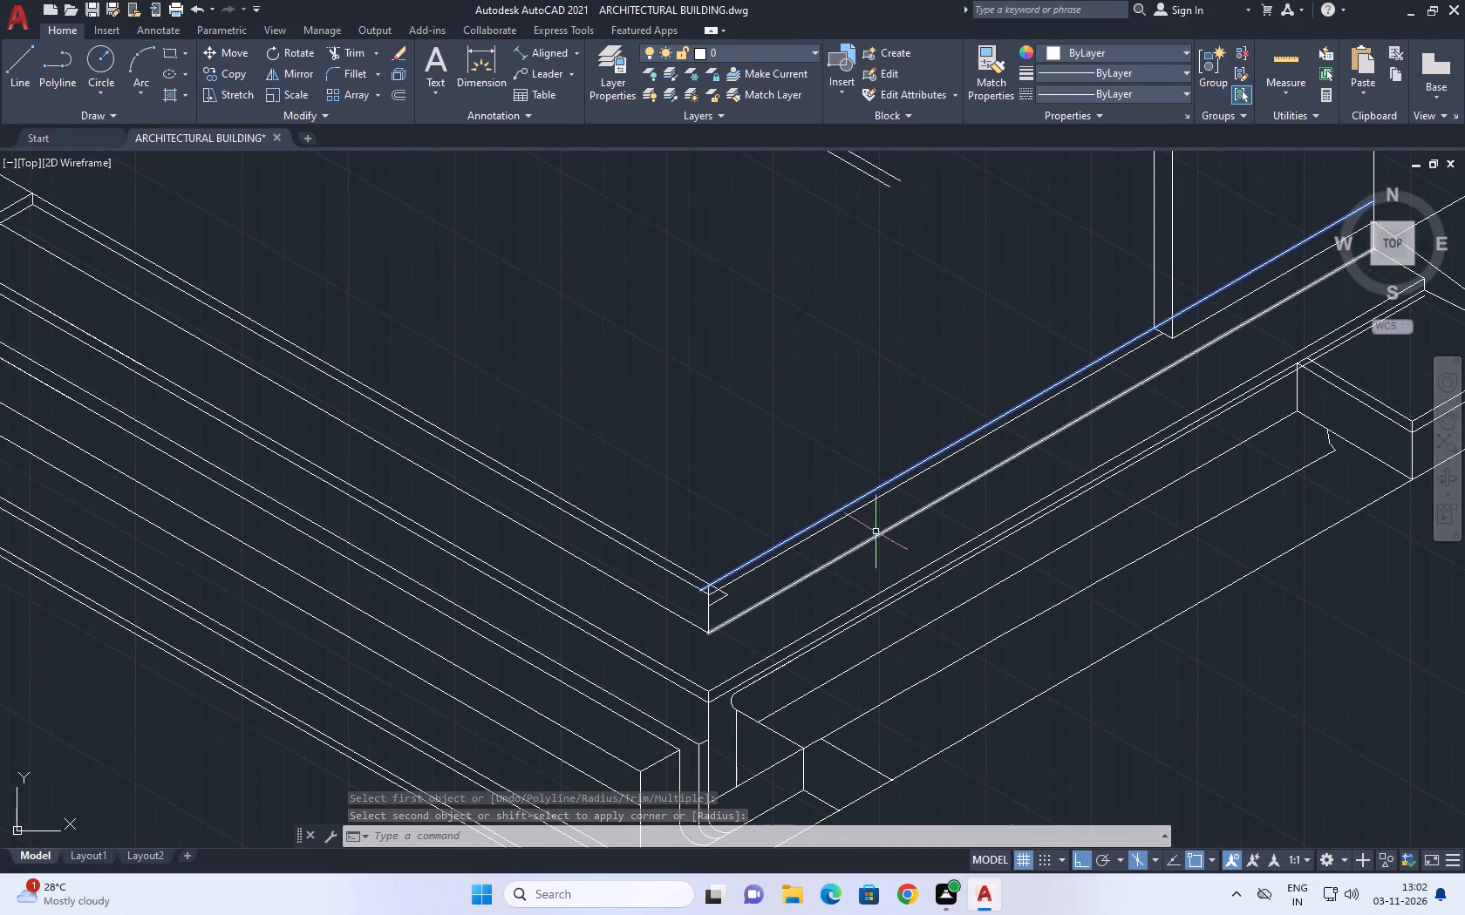
# Erase the short leftover slanted line beside the vertical edge at the plinth's inner corner.
pyautogui.scroll(3, 717, 616)
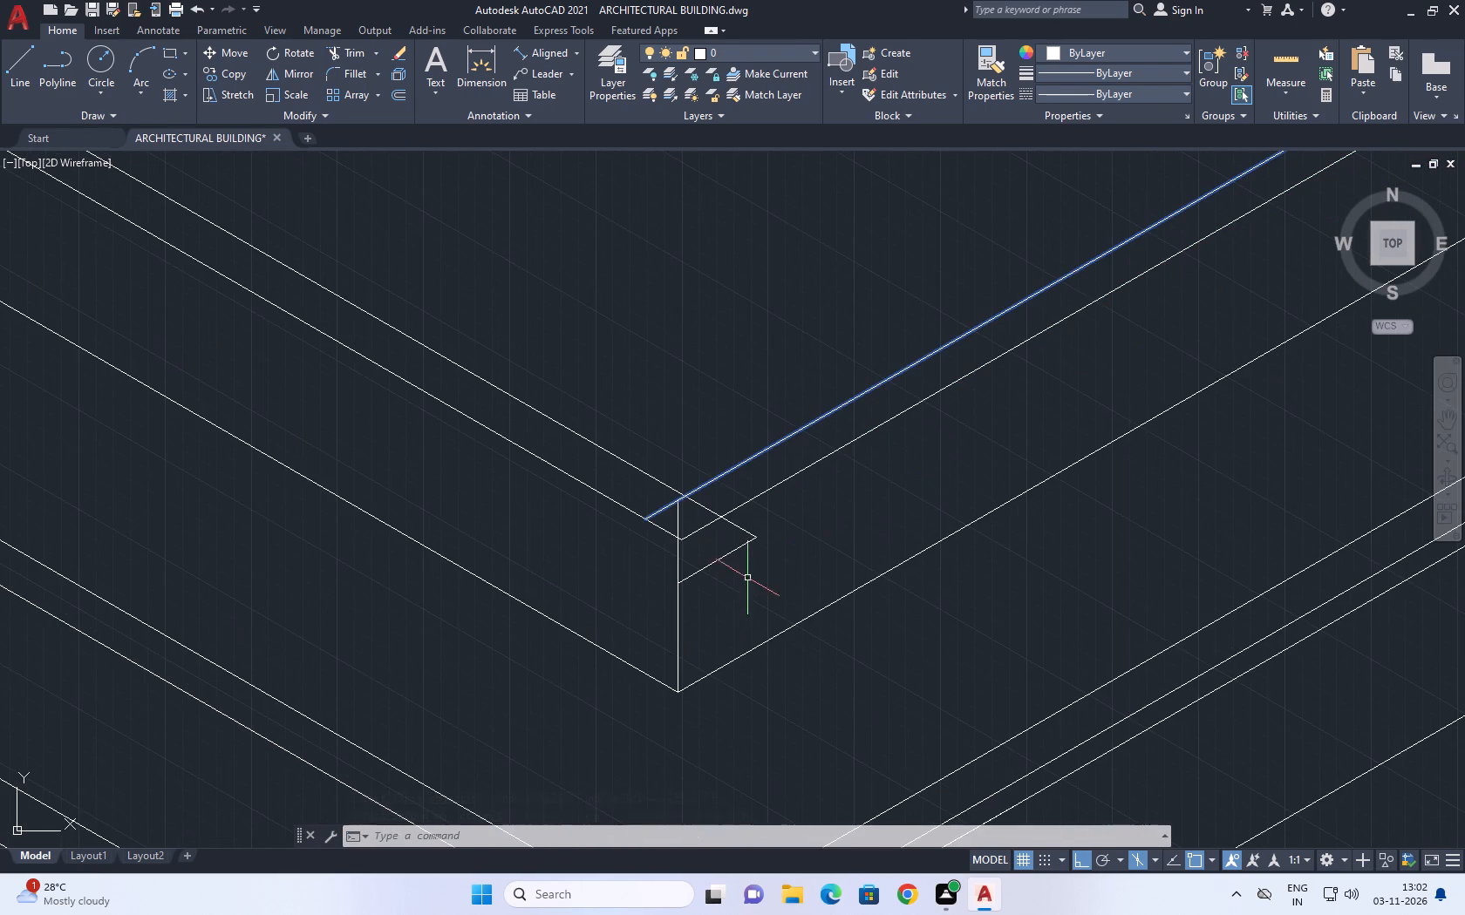
pyautogui.moveTo(743, 561); pyautogui.dragTo(735, 549)
pyautogui.click(726, 542)
pyautogui.rightClick(901, 519)
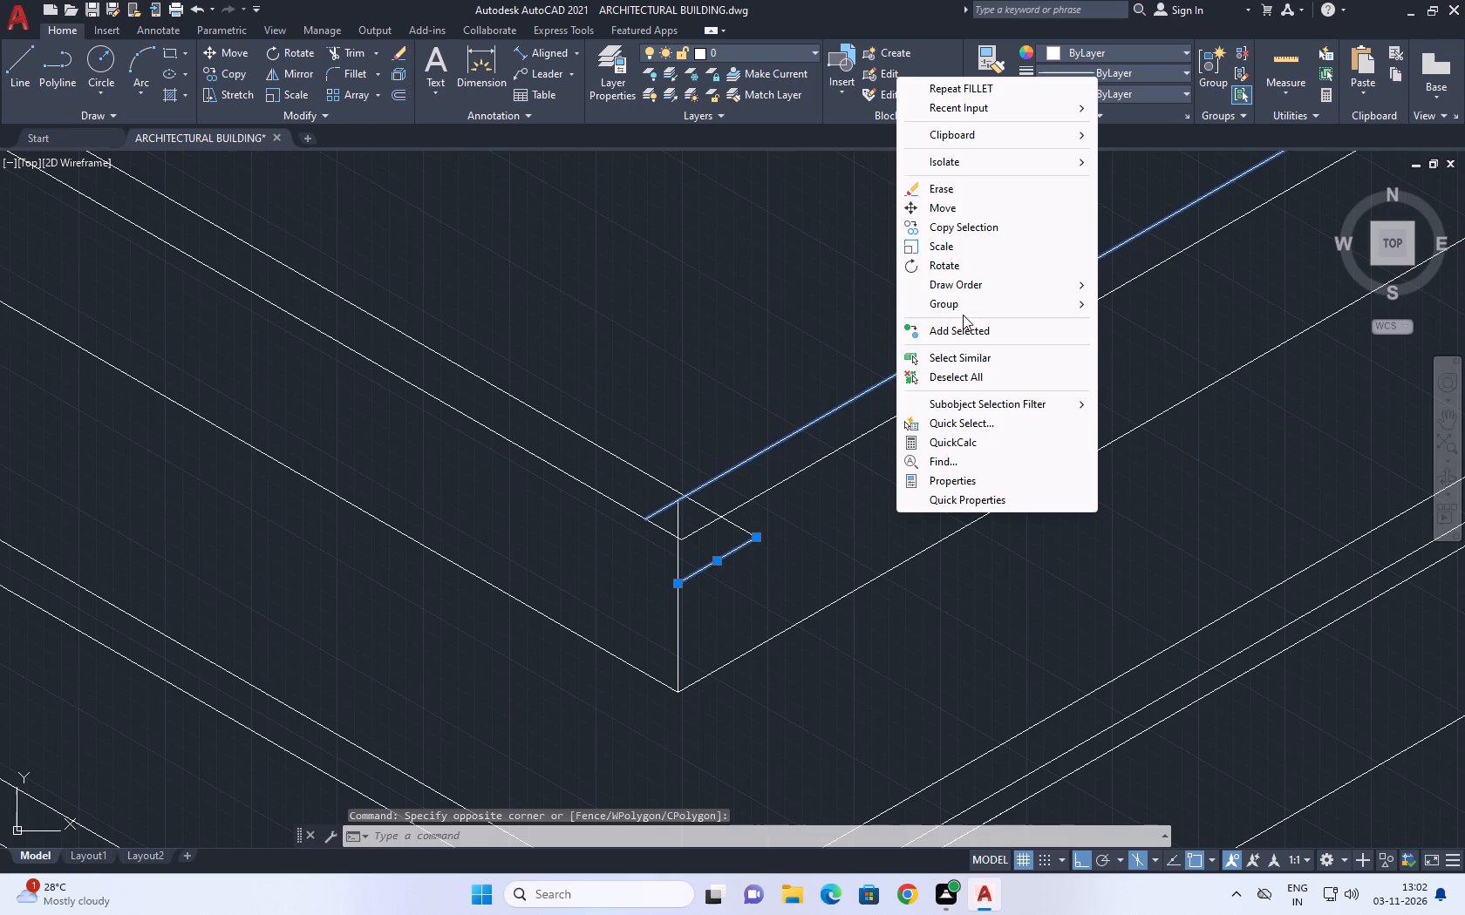
pyautogui.click(955, 193)
# Trim the overlapping ends of the upper front and side lines and the vertical edge's overshoot at the plinth's inner corner.
pyautogui.scroll(2, 726, 508)
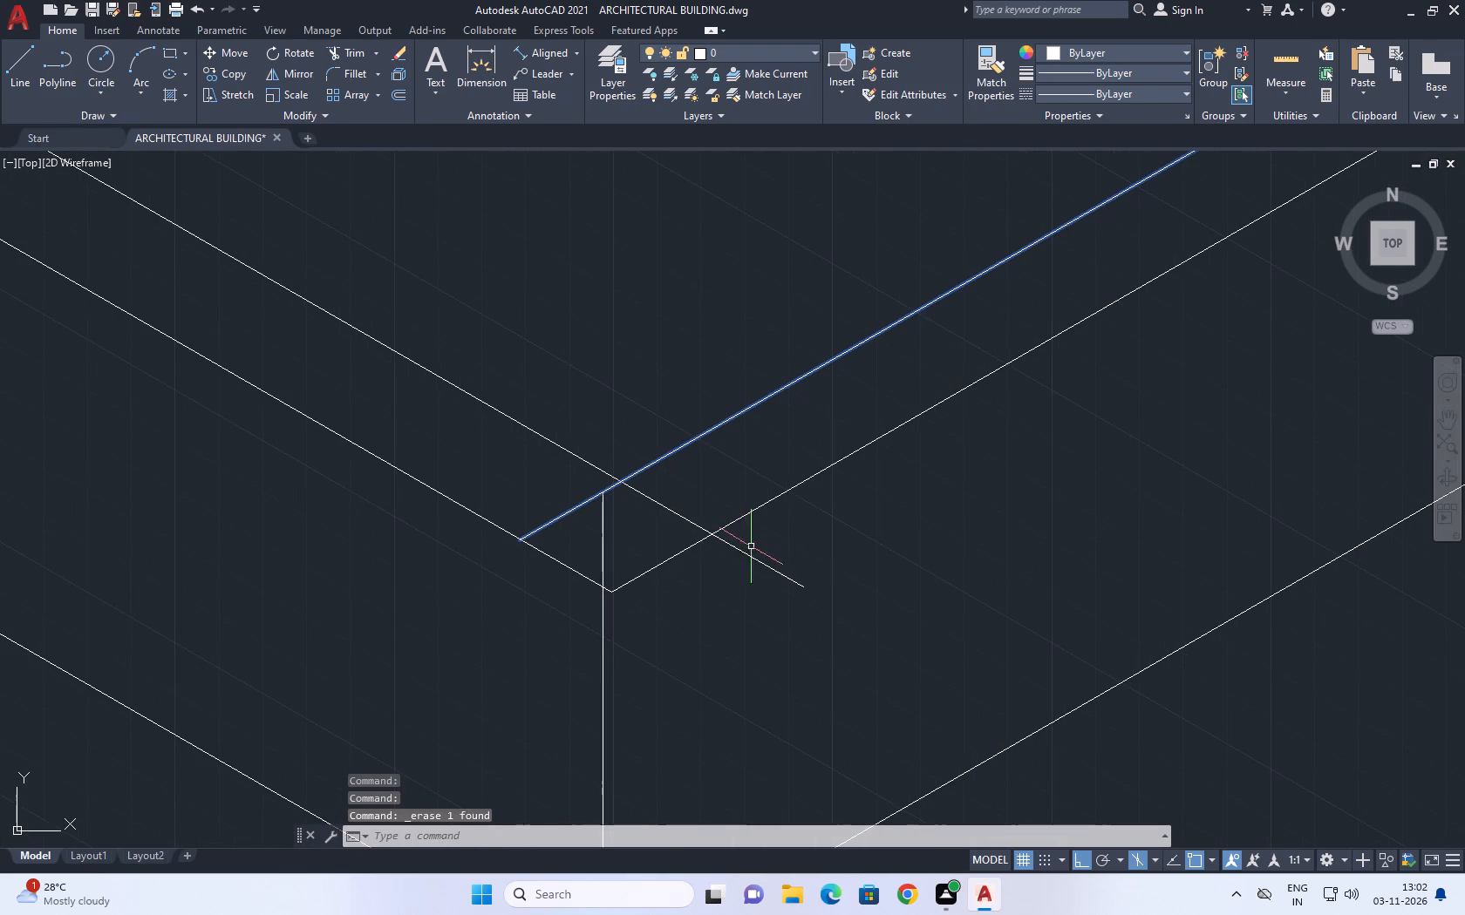
pyautogui.scroll(-4, 651, 433)
pyautogui.moveTo(673, 333); pyautogui.dragTo(694, 373, button='middle')
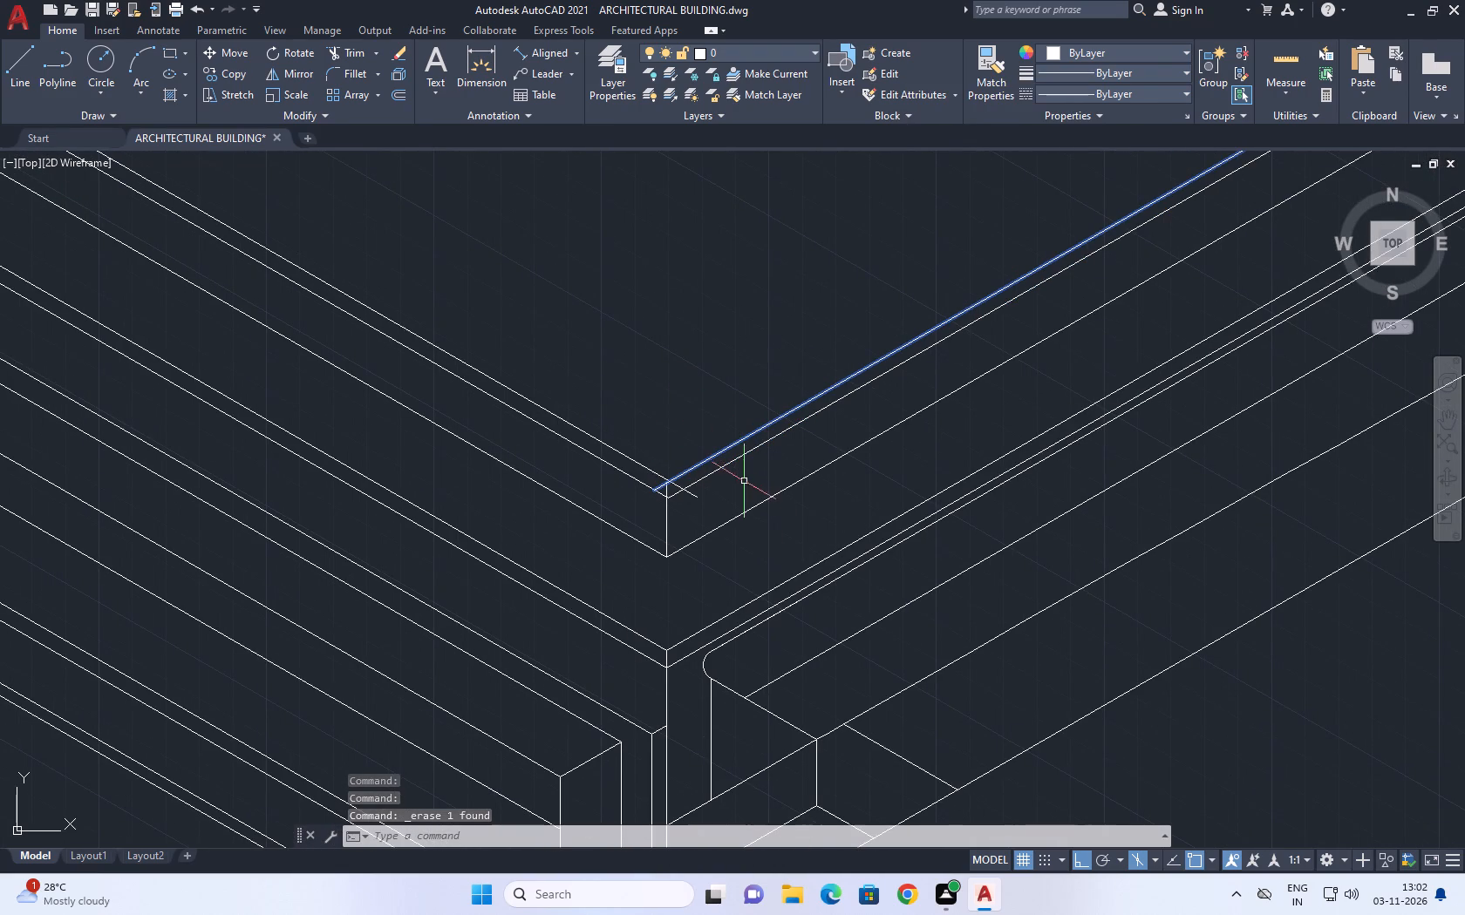
pyautogui.click(356, 48)
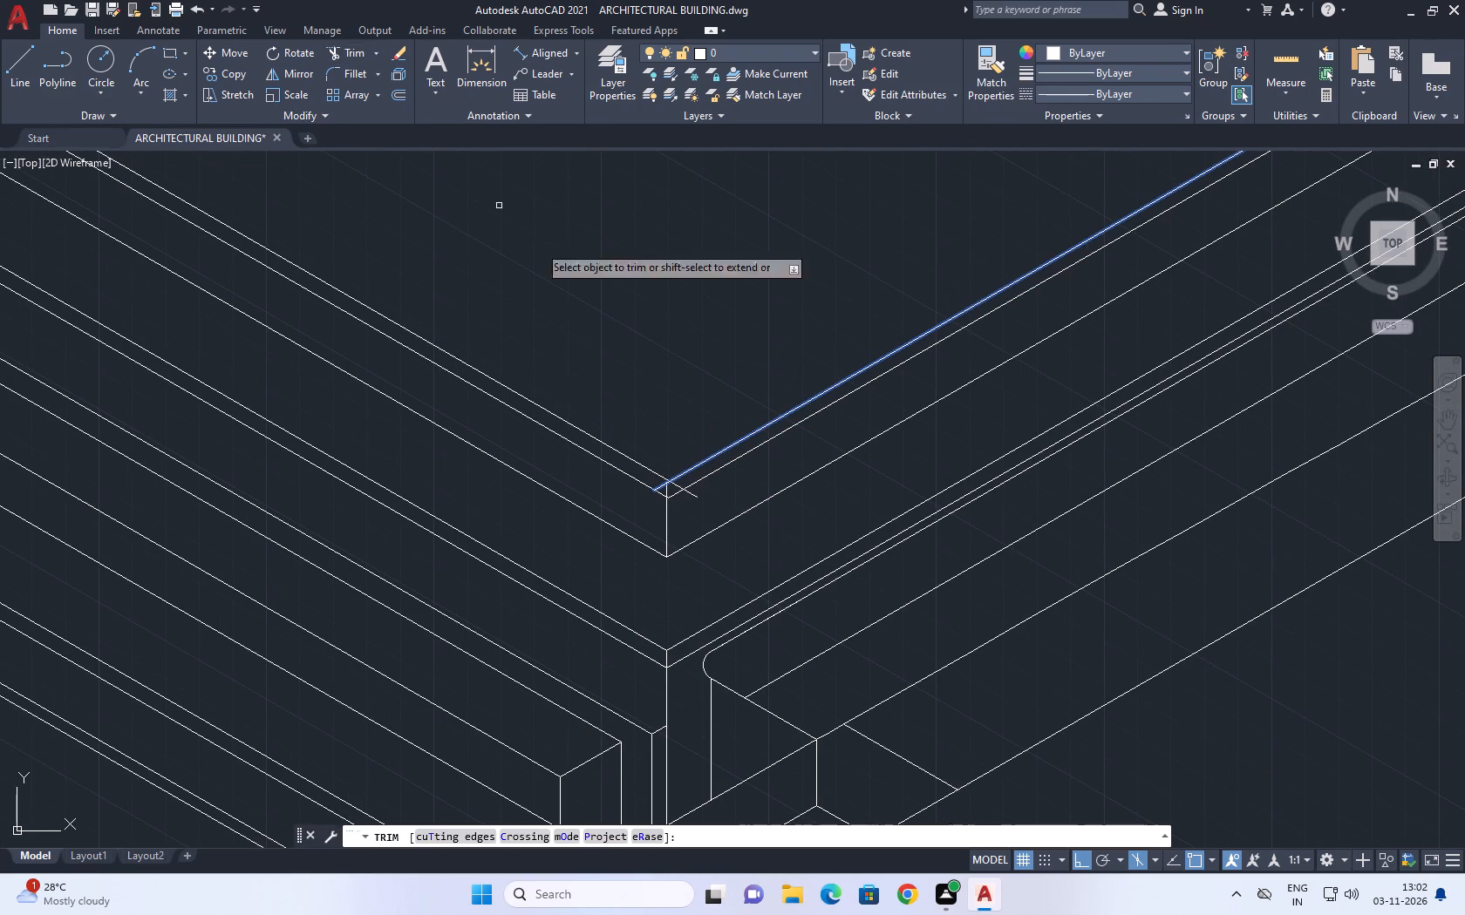
pyautogui.scroll(3, 707, 486)
pyautogui.click(669, 509)
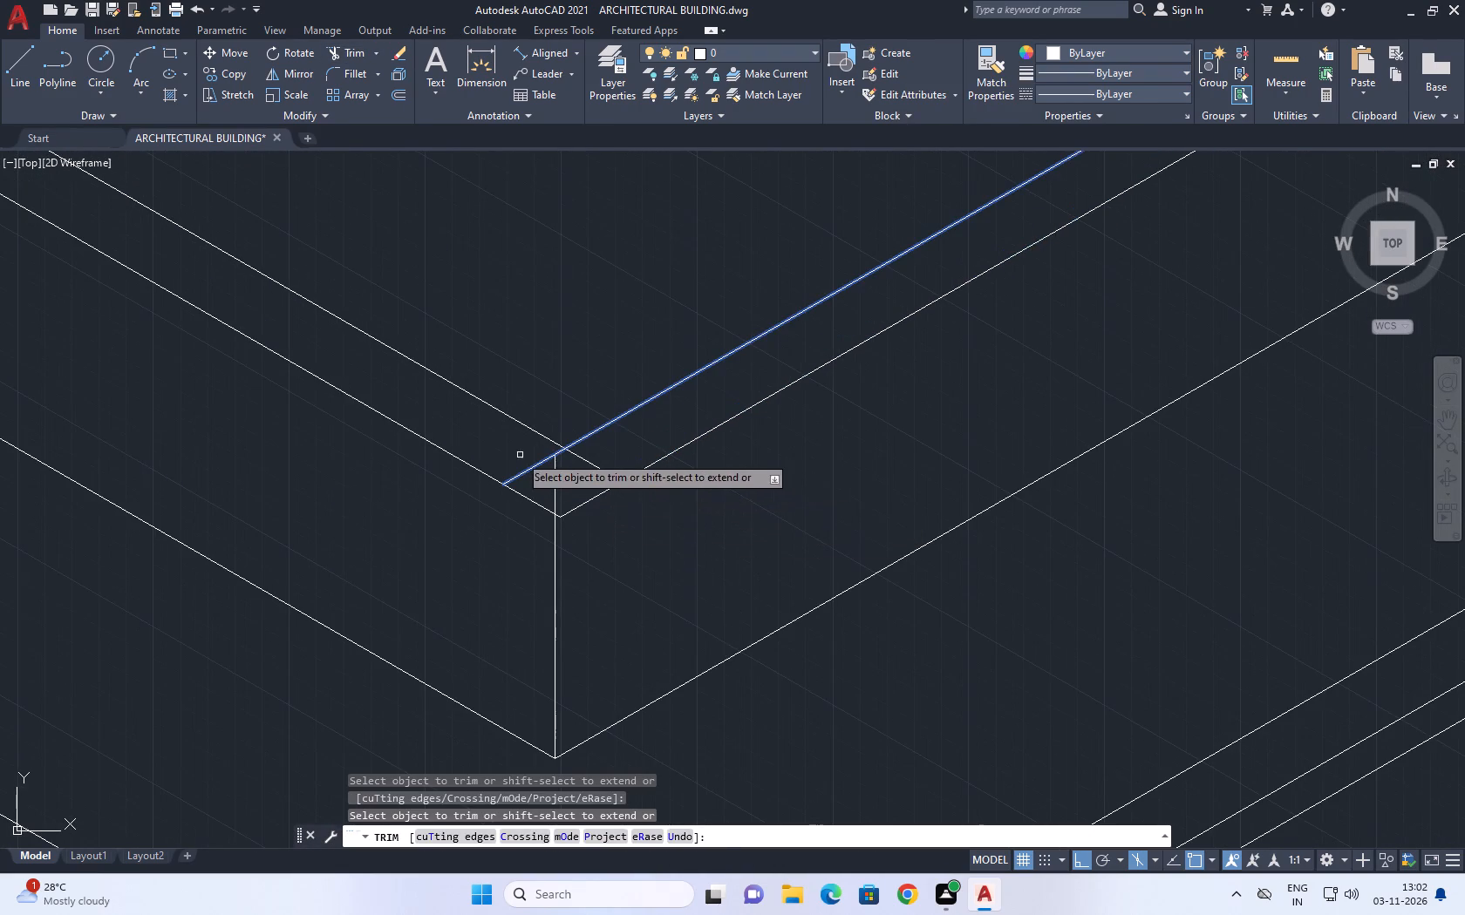
pyautogui.click(511, 450)
pyautogui.click(570, 478)
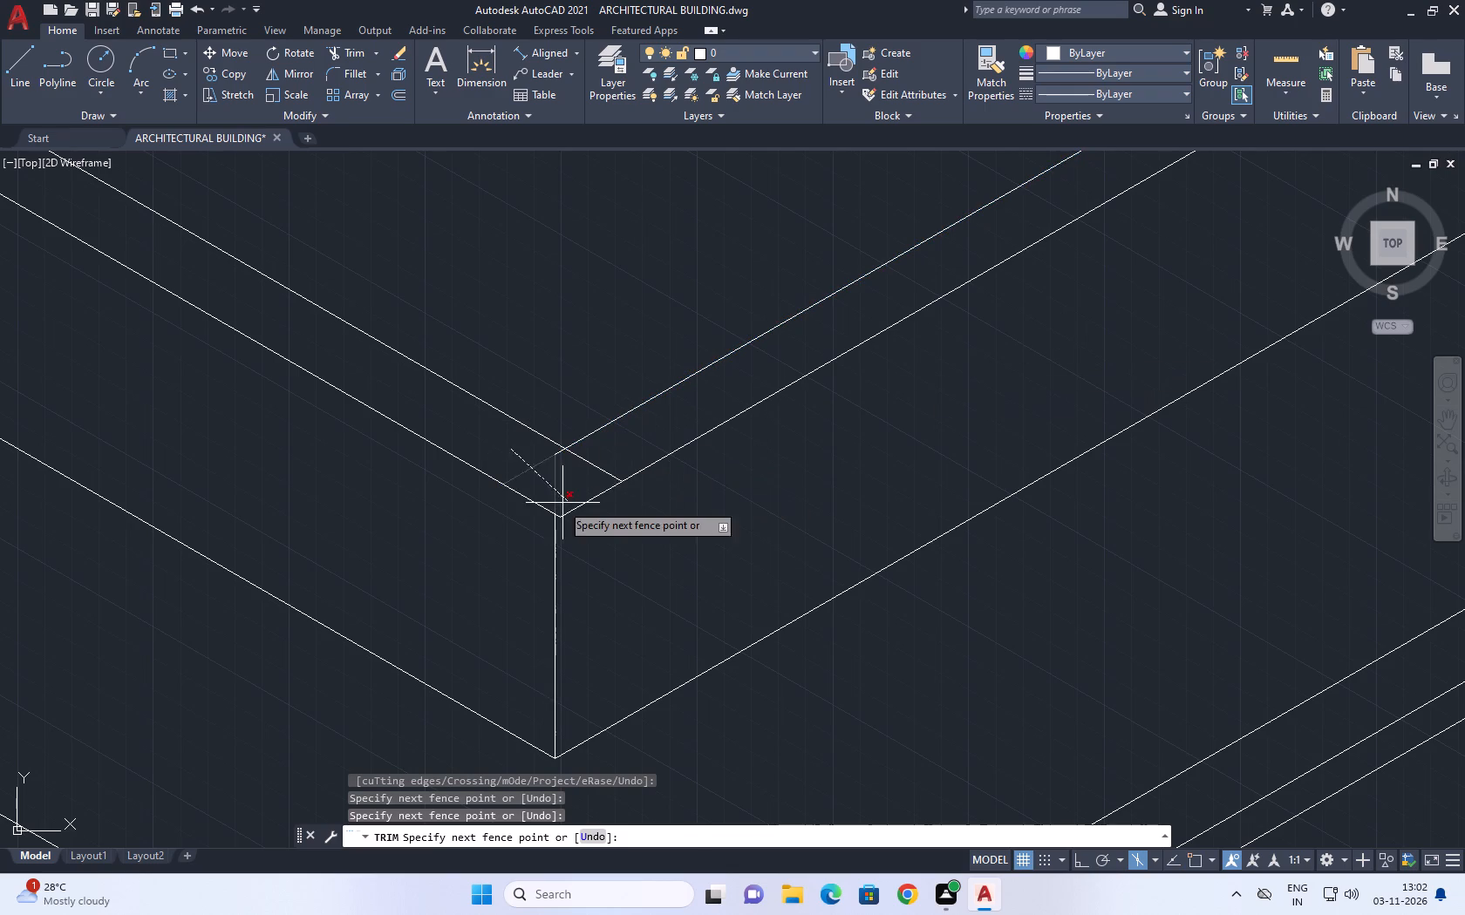
pyautogui.click(555, 489)
pyautogui.click(579, 464)
pyautogui.click(598, 460)
pyautogui.scroll(4, 543, 472)
pyautogui.click(591, 399)
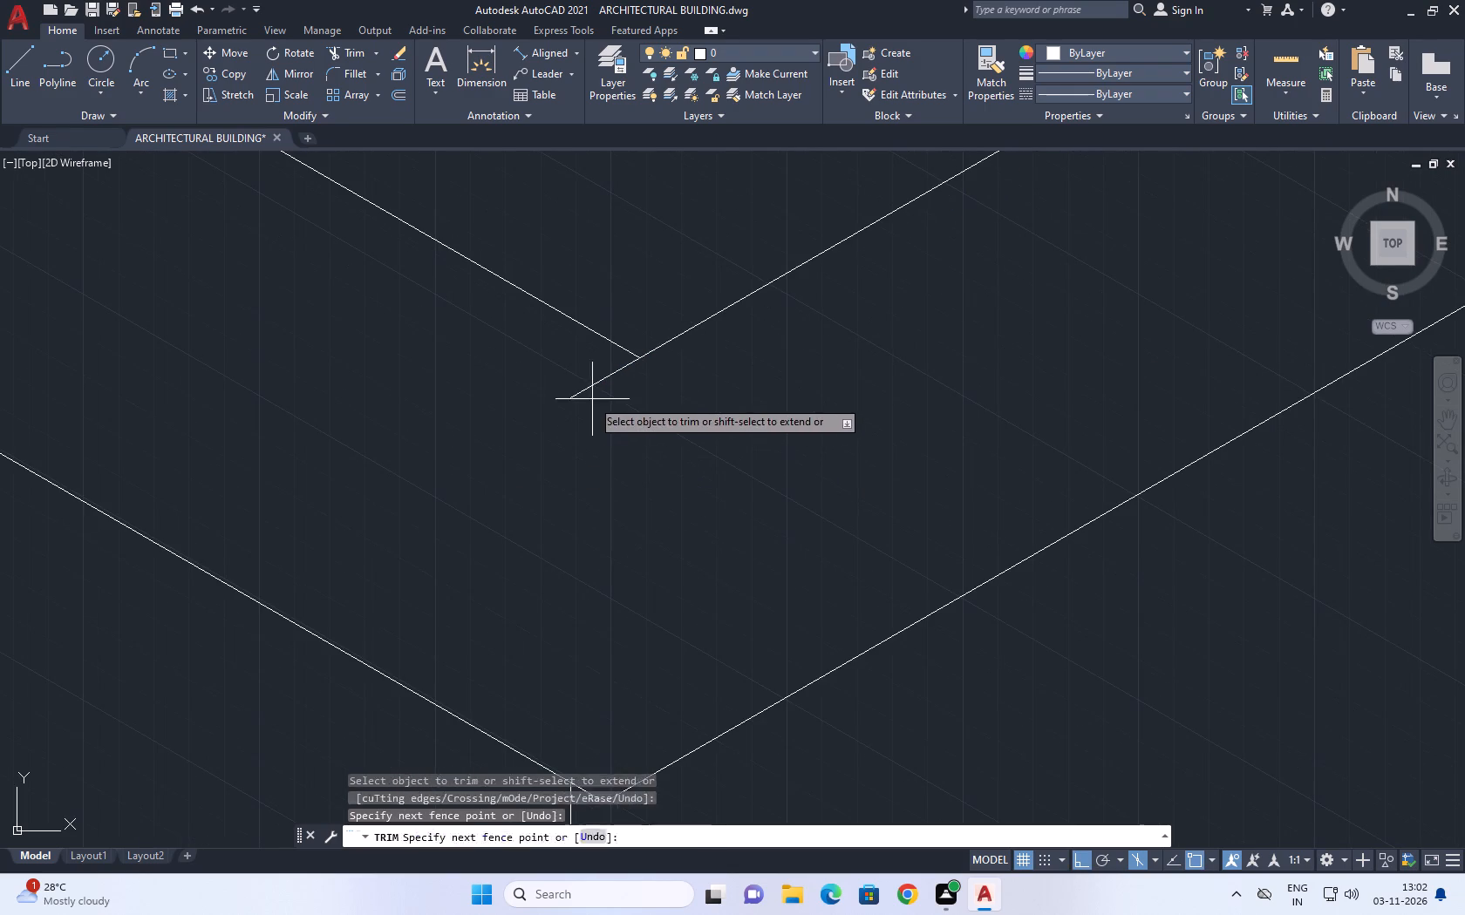
pyautogui.moveTo(565, 372); pyautogui.dragTo(585, 399)
pyautogui.rightClick(724, 464)
pyautogui.click(775, 498)
pyautogui.scroll(-5, 770, 434)
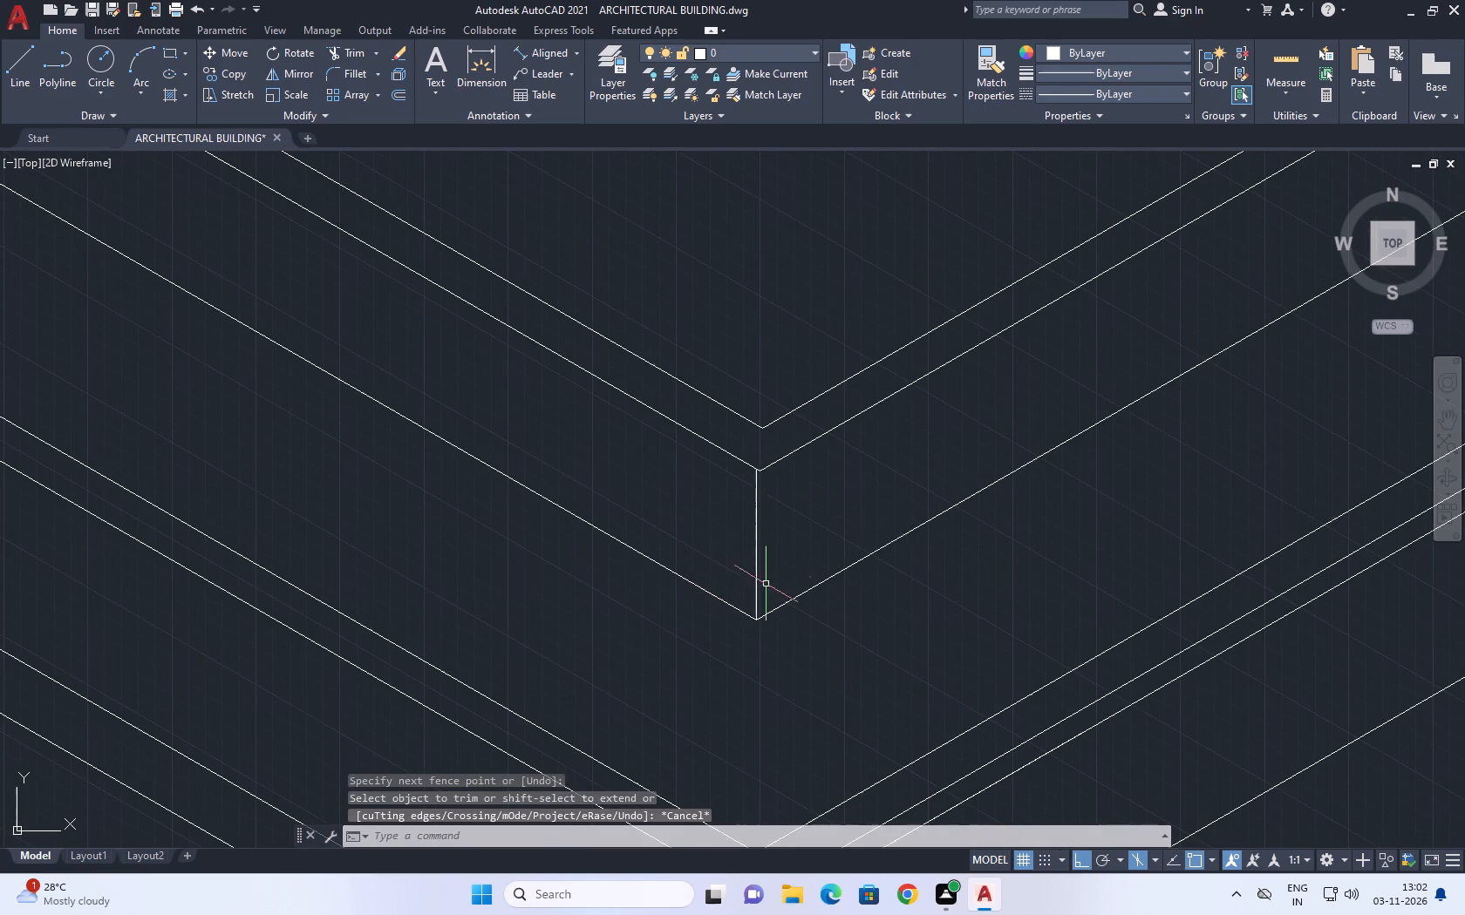
# Move the vertical corner edge from its top endpoint to the corner where the upper front and side lines meet.
pyautogui.moveTo(808, 517); pyautogui.dragTo(780, 507)
pyautogui.moveTo(734, 504); pyautogui.dragTo(712, 517)
pyautogui.scroll(2, 732, 464)
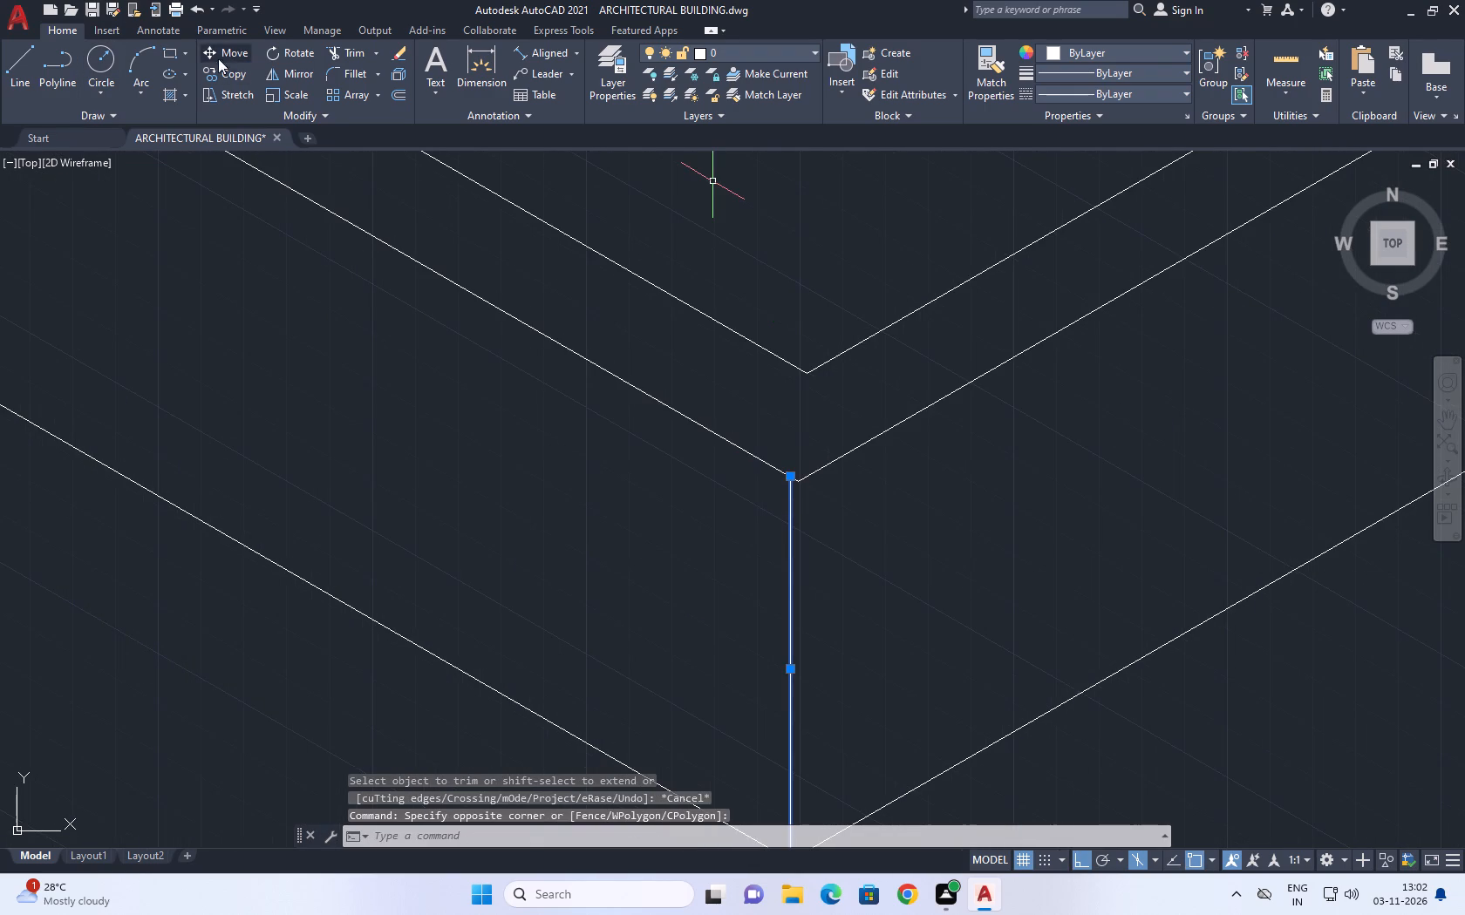
pyautogui.click(221, 50)
pyautogui.scroll(2, 798, 490)
pyautogui.click(771, 460)
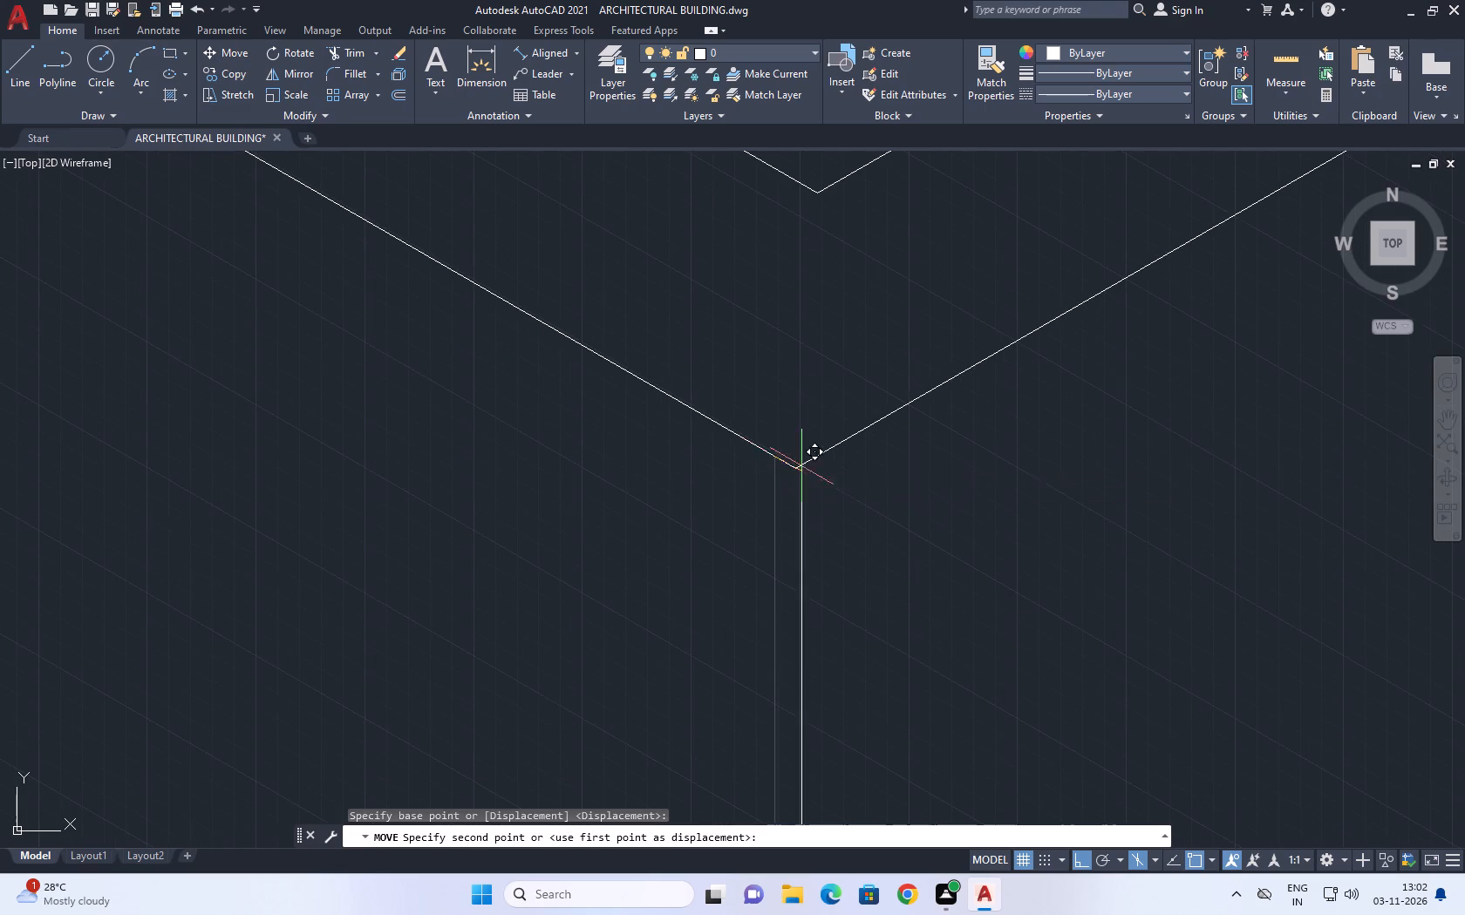
pyautogui.scroll(-2, 805, 444)
pyautogui.click(811, 353)
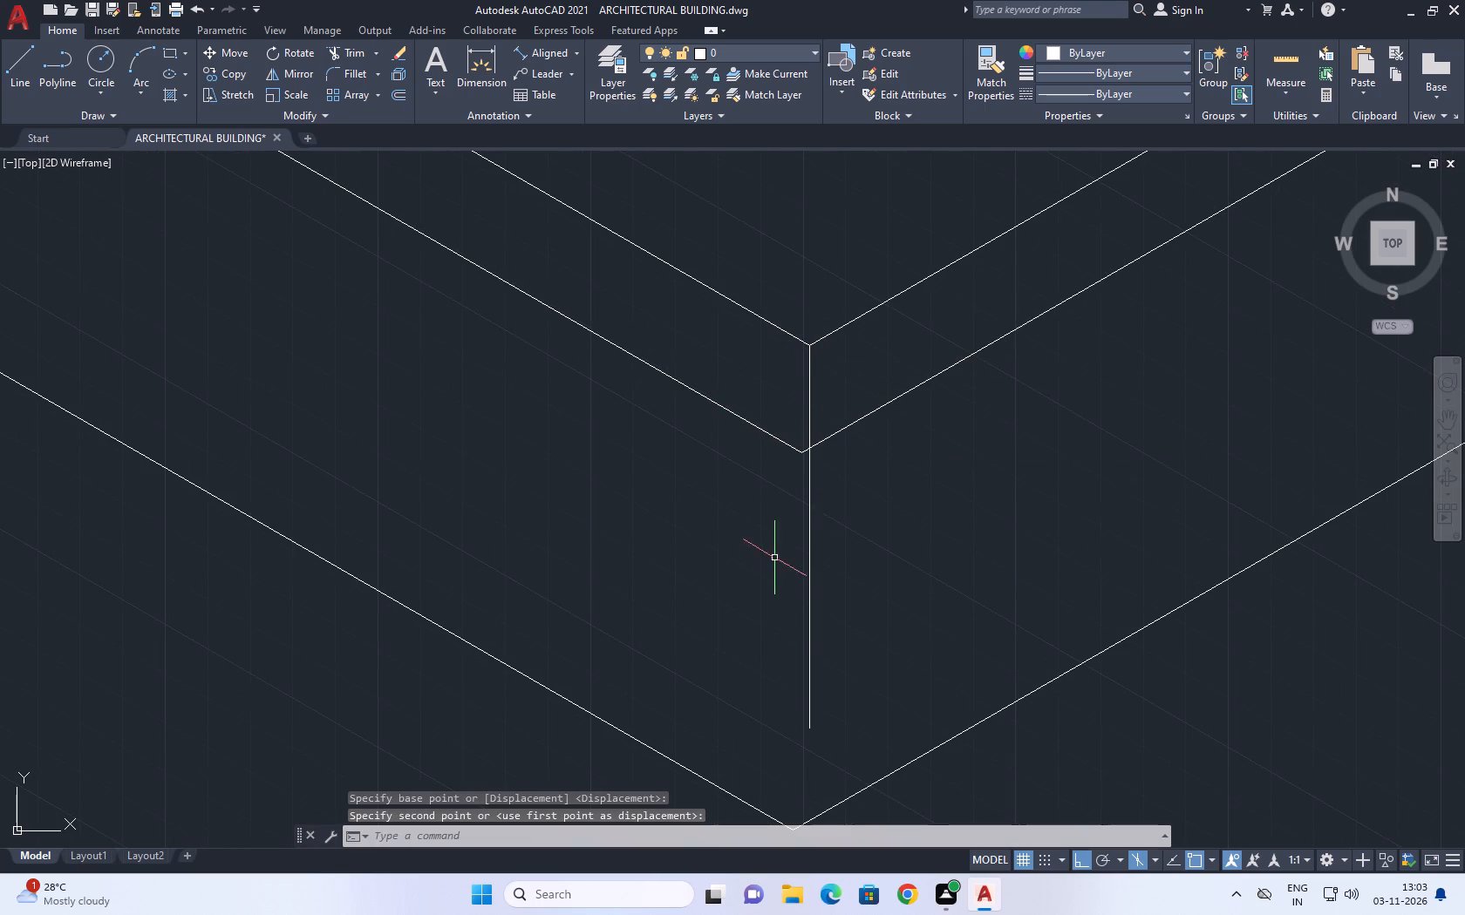
# Stretch the shared endpoint of the second pair of front and side lines onto the vertical edge at the plinth's inner corner.
pyautogui.scroll(2, 801, 450)
pyautogui.click(797, 450)
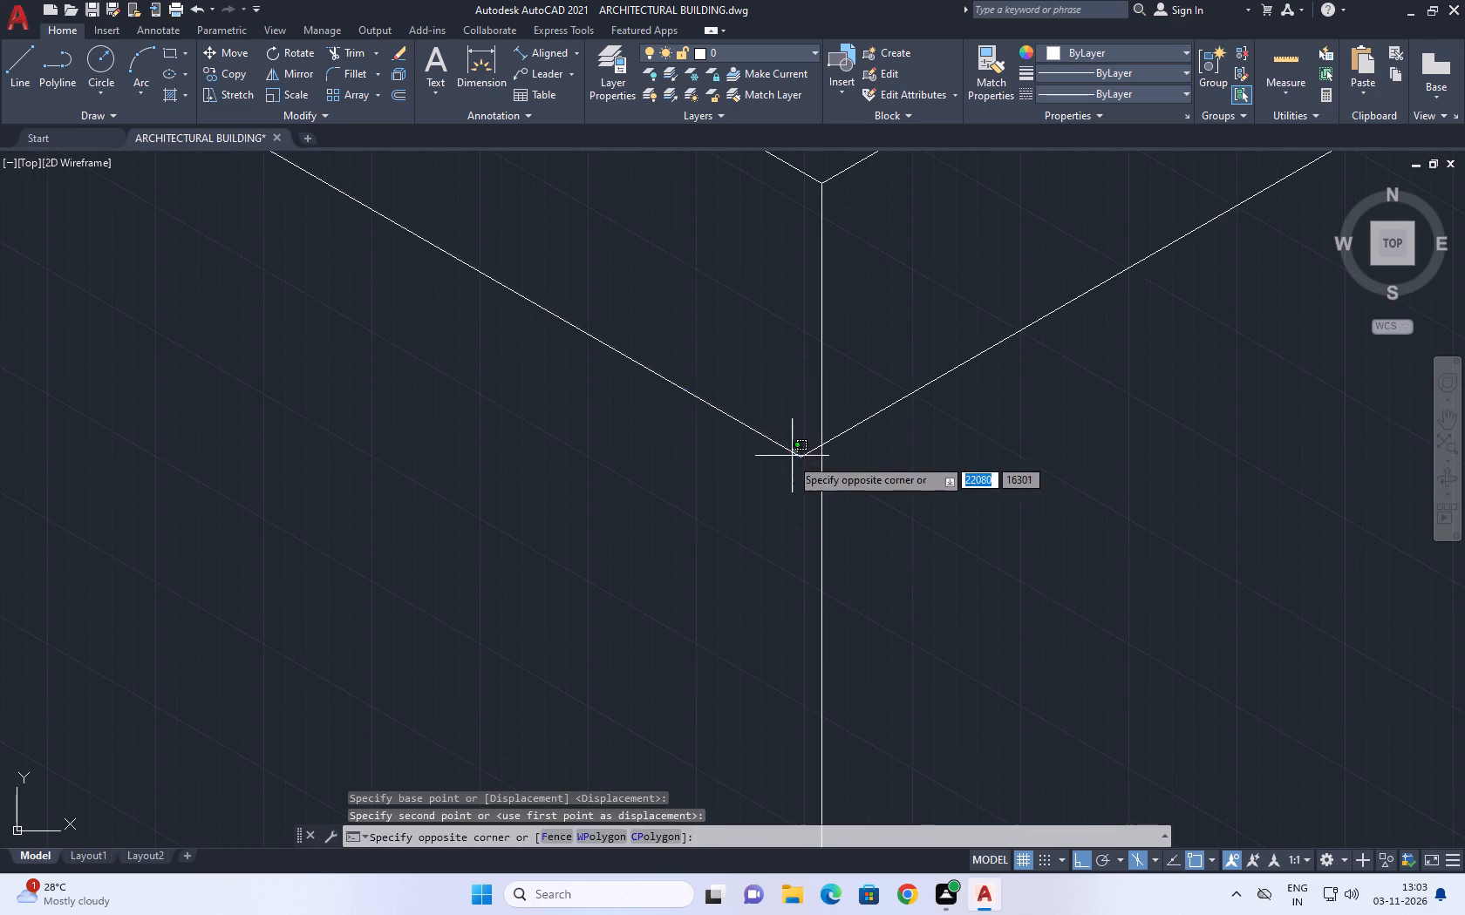
pyautogui.click(785, 463)
pyautogui.click(885, 369)
pyautogui.moveTo(872, 454); pyautogui.dragTo(870, 464)
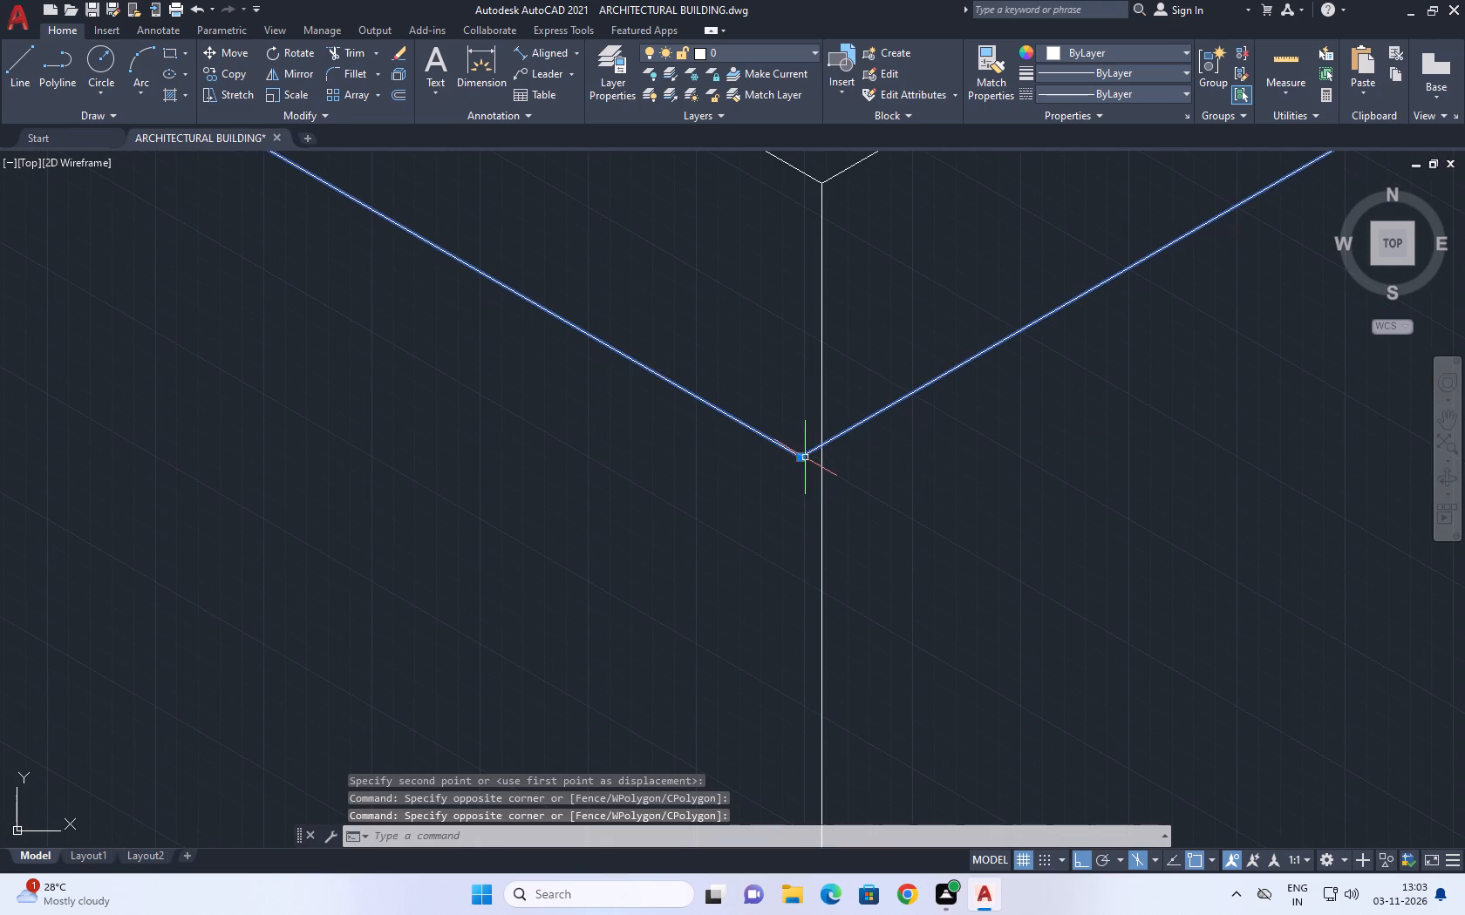
pyautogui.click(802, 457)
pyautogui.click(822, 447)
pyautogui.scroll(-6, 857, 513)
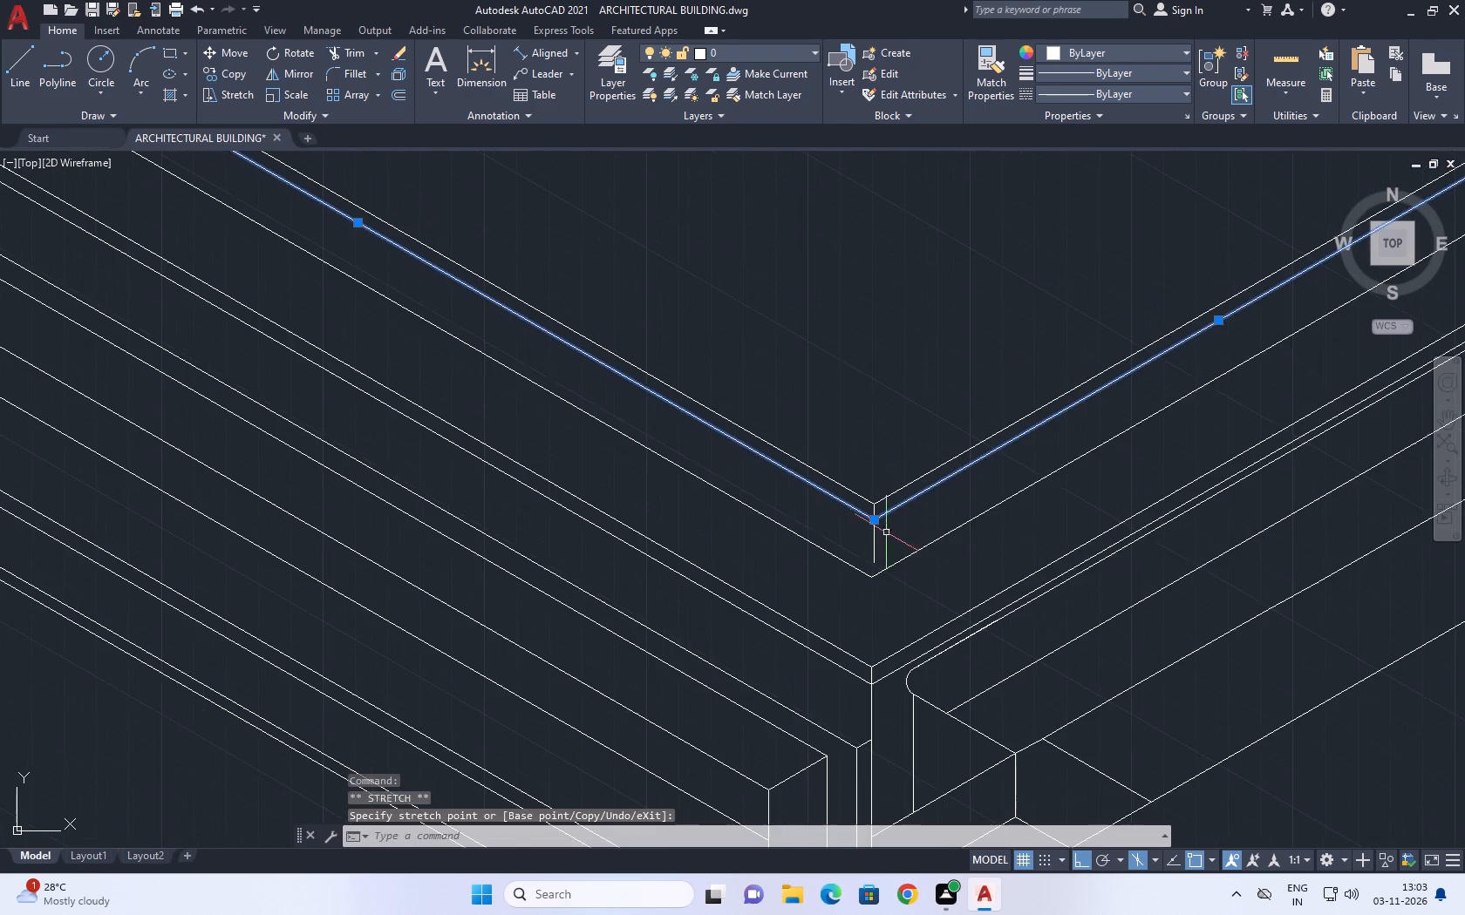
pyautogui.moveTo(879, 454); pyautogui.dragTo(886, 568, button='middle')
pyautogui.scroll(-1, 885, 562)
pyautogui.moveTo(871, 412); pyautogui.dragTo(862, 411, button='right')
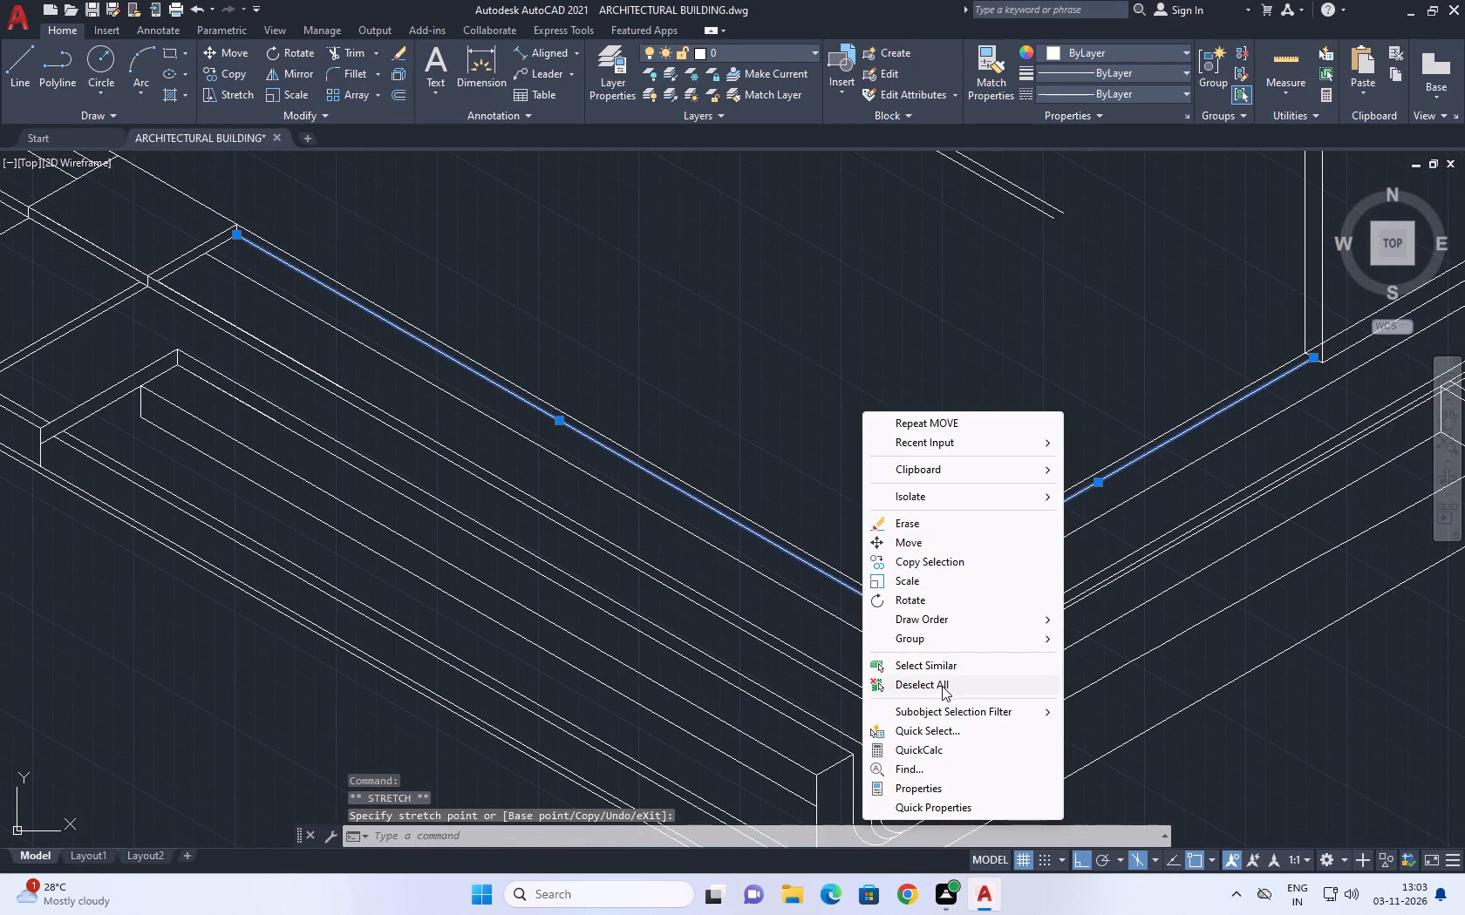
pyautogui.click(942, 685)
# Extend the vertical corner edge down to the lower side line at the plinth's inner corner.
pyautogui.moveTo(907, 615); pyautogui.dragTo(901, 579, button='middle')
pyautogui.scroll(4, 877, 586)
pyautogui.moveTo(916, 605); pyautogui.dragTo(899, 627, button='middle')
pyautogui.press('e')
pyautogui.press('x')
pyautogui.press('space')
pyautogui.moveTo(964, 578); pyautogui.dragTo(947, 583)
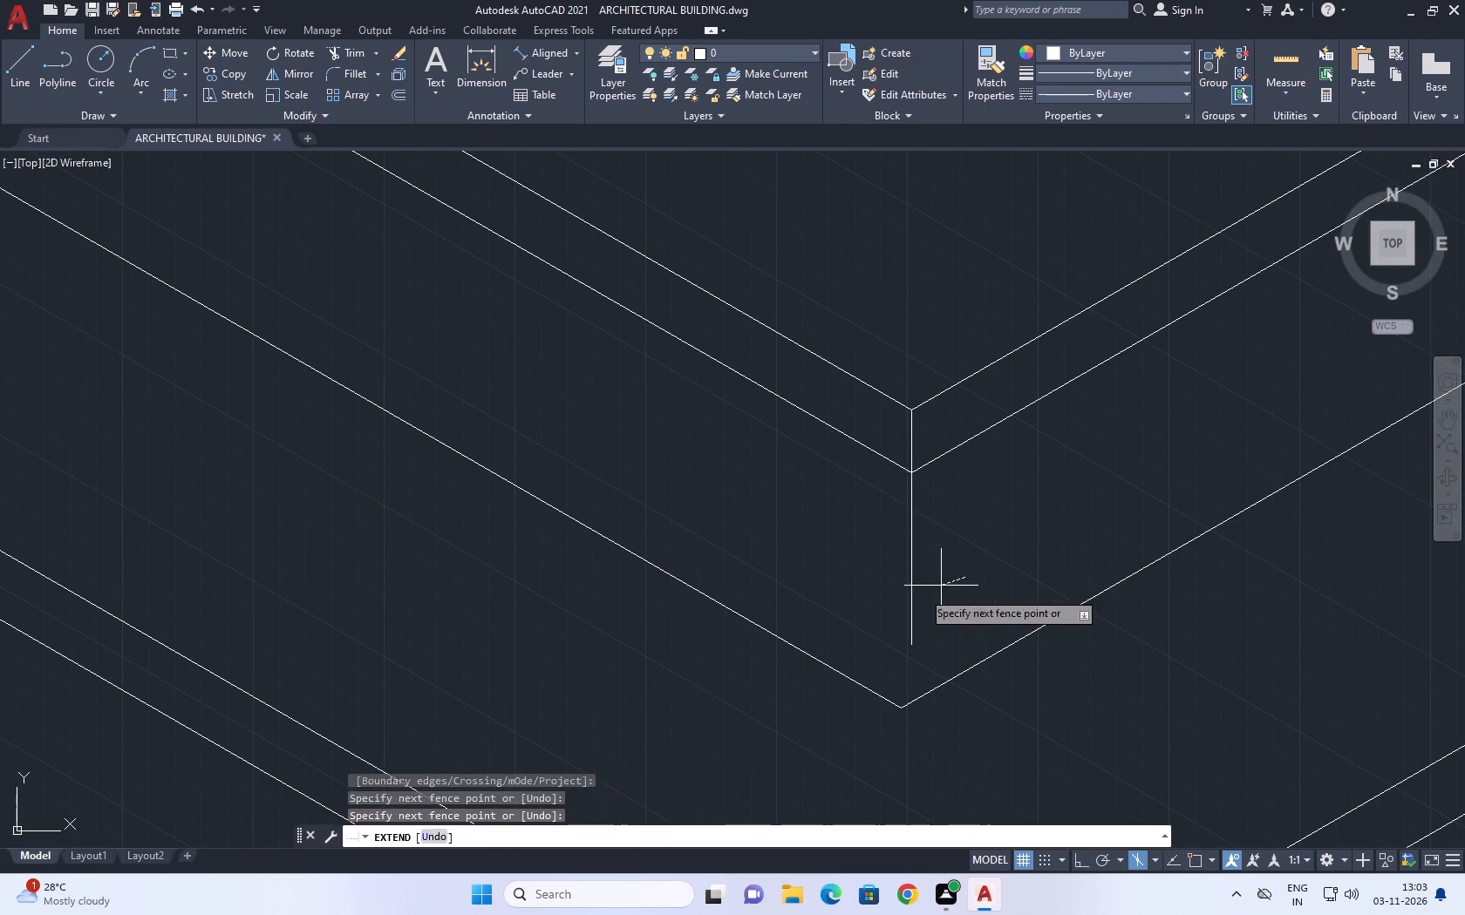
pyautogui.click(850, 623)
pyautogui.press('Escape')
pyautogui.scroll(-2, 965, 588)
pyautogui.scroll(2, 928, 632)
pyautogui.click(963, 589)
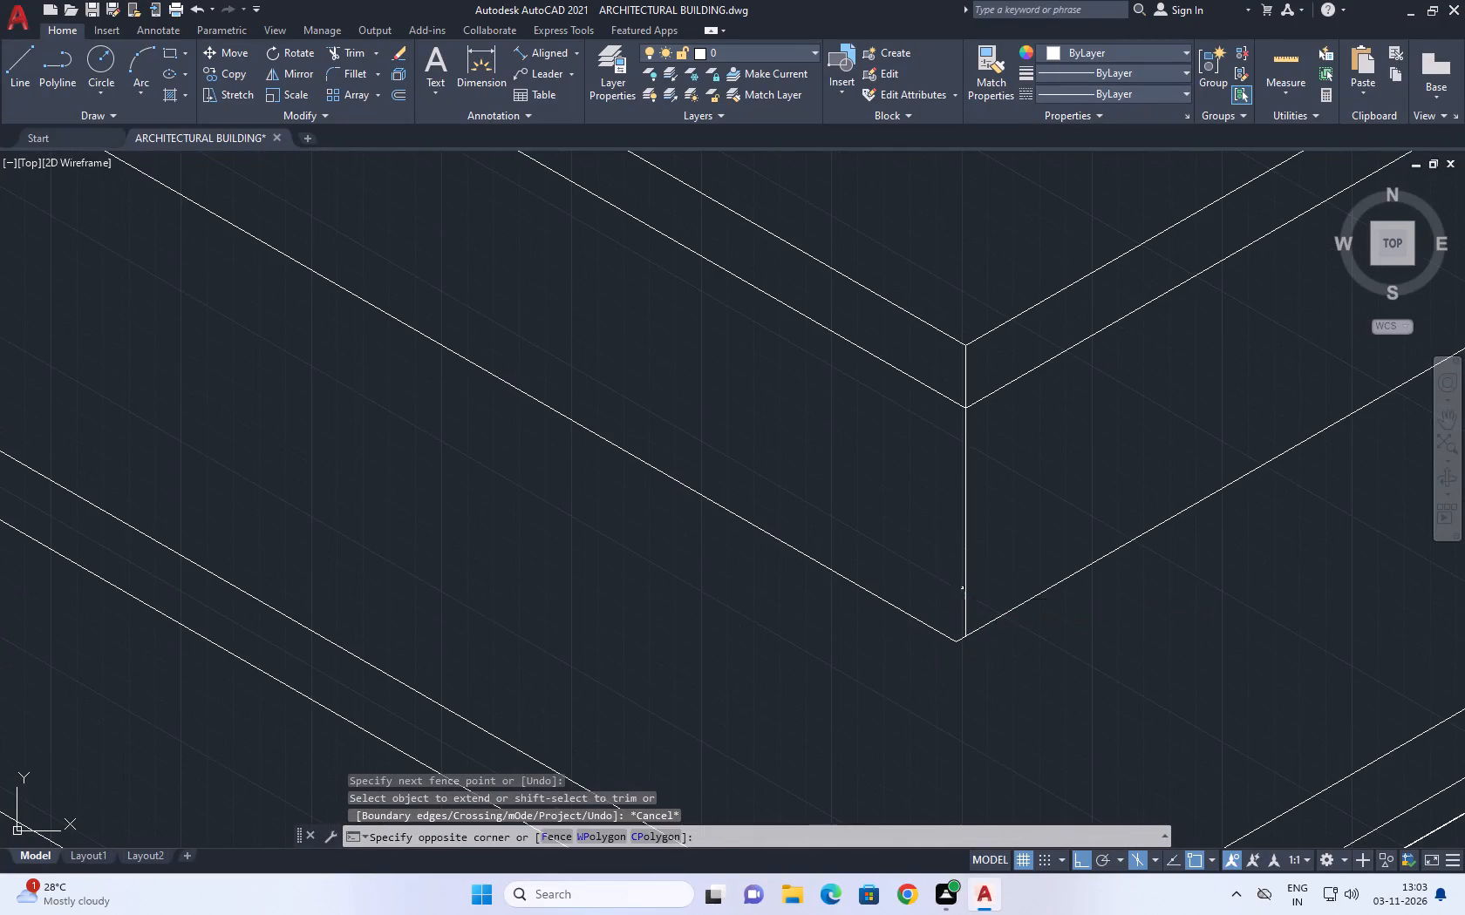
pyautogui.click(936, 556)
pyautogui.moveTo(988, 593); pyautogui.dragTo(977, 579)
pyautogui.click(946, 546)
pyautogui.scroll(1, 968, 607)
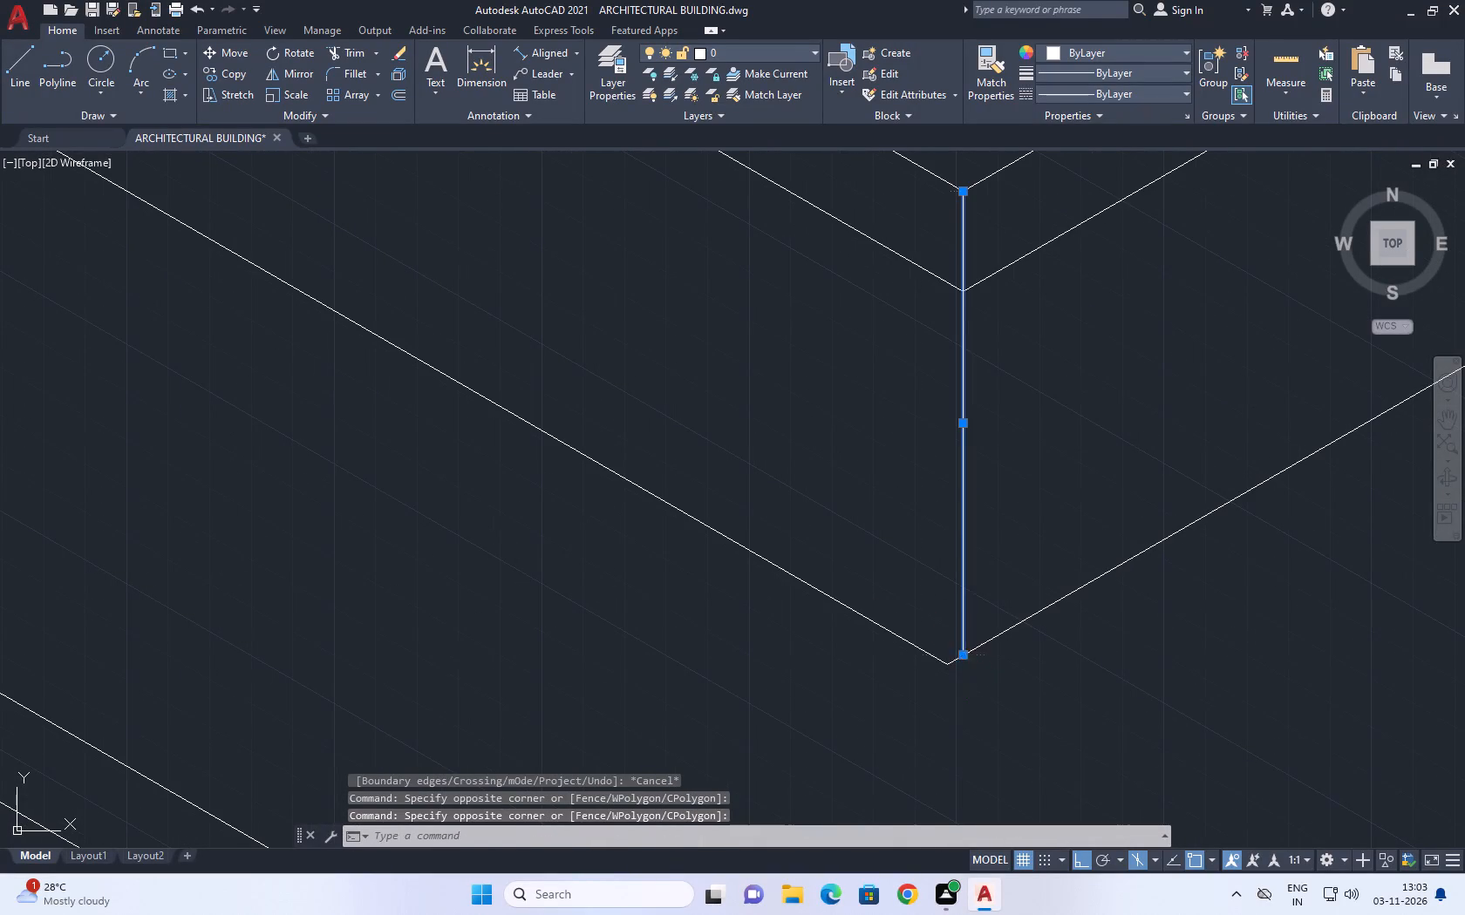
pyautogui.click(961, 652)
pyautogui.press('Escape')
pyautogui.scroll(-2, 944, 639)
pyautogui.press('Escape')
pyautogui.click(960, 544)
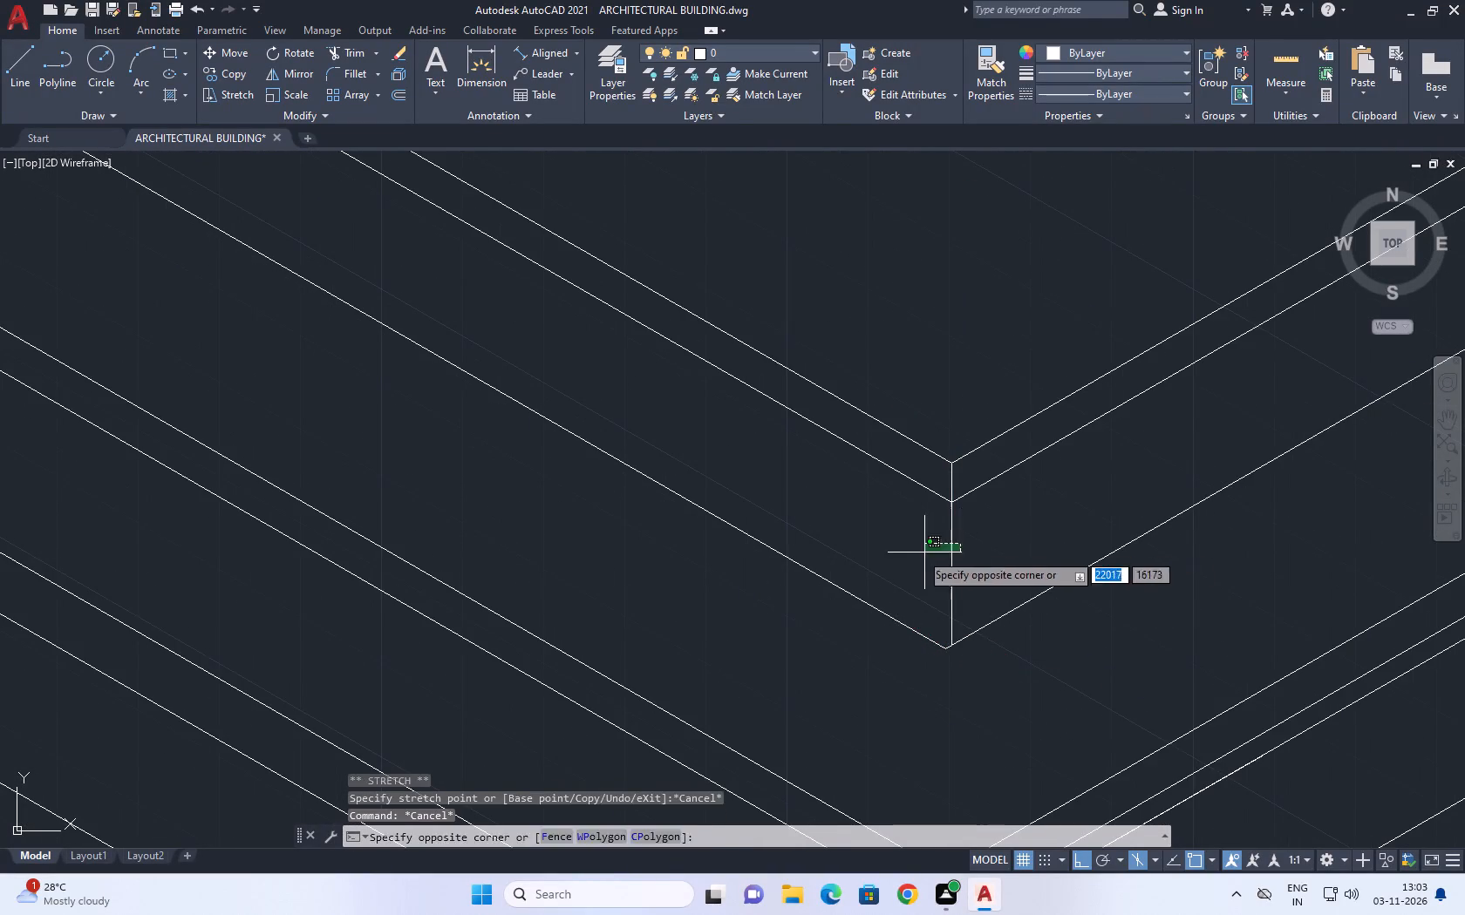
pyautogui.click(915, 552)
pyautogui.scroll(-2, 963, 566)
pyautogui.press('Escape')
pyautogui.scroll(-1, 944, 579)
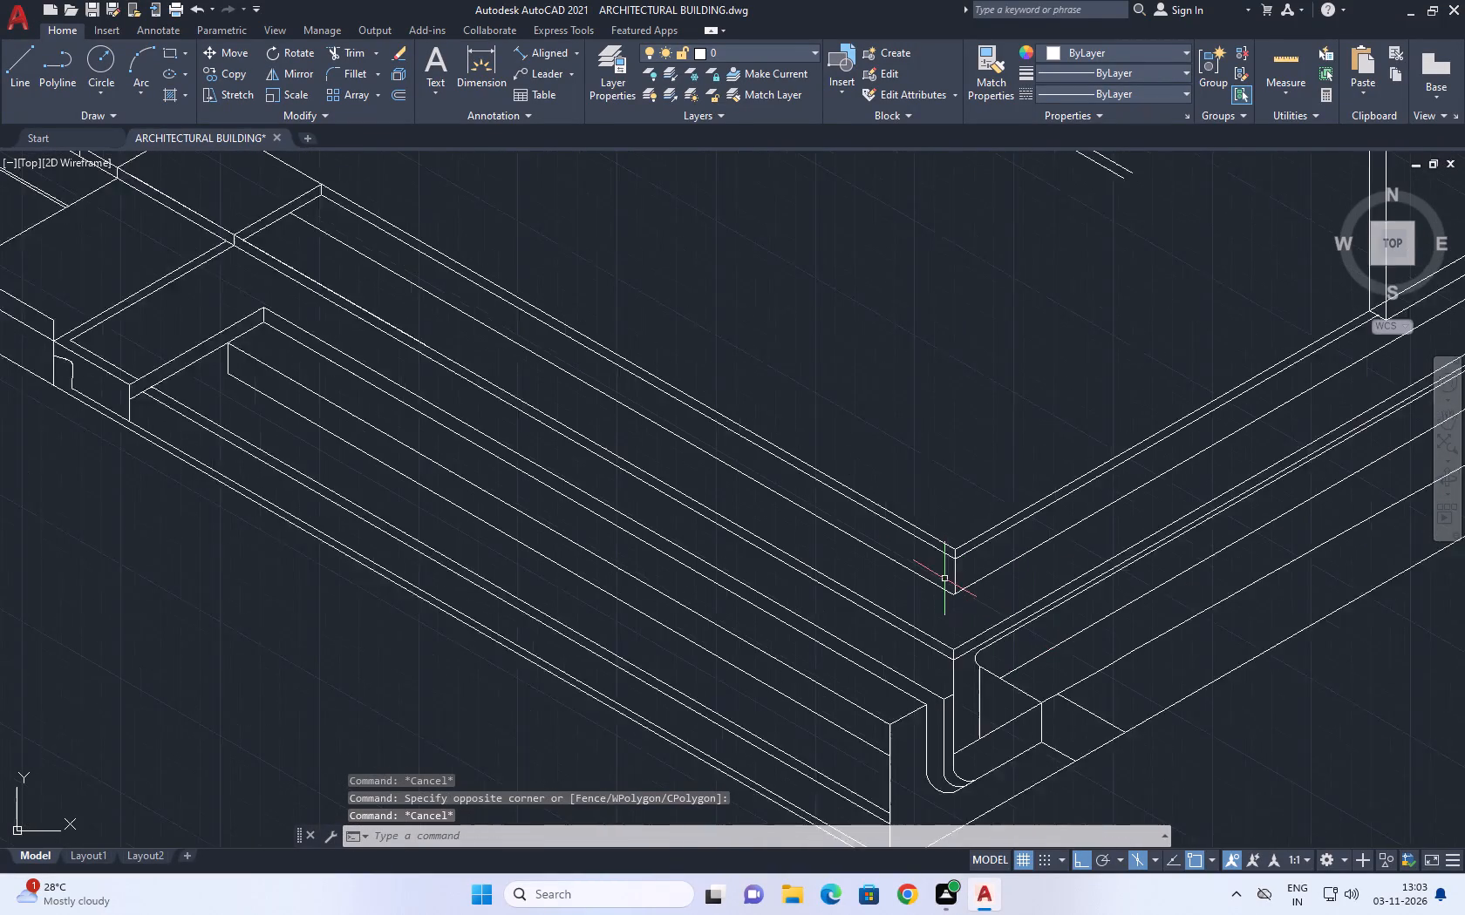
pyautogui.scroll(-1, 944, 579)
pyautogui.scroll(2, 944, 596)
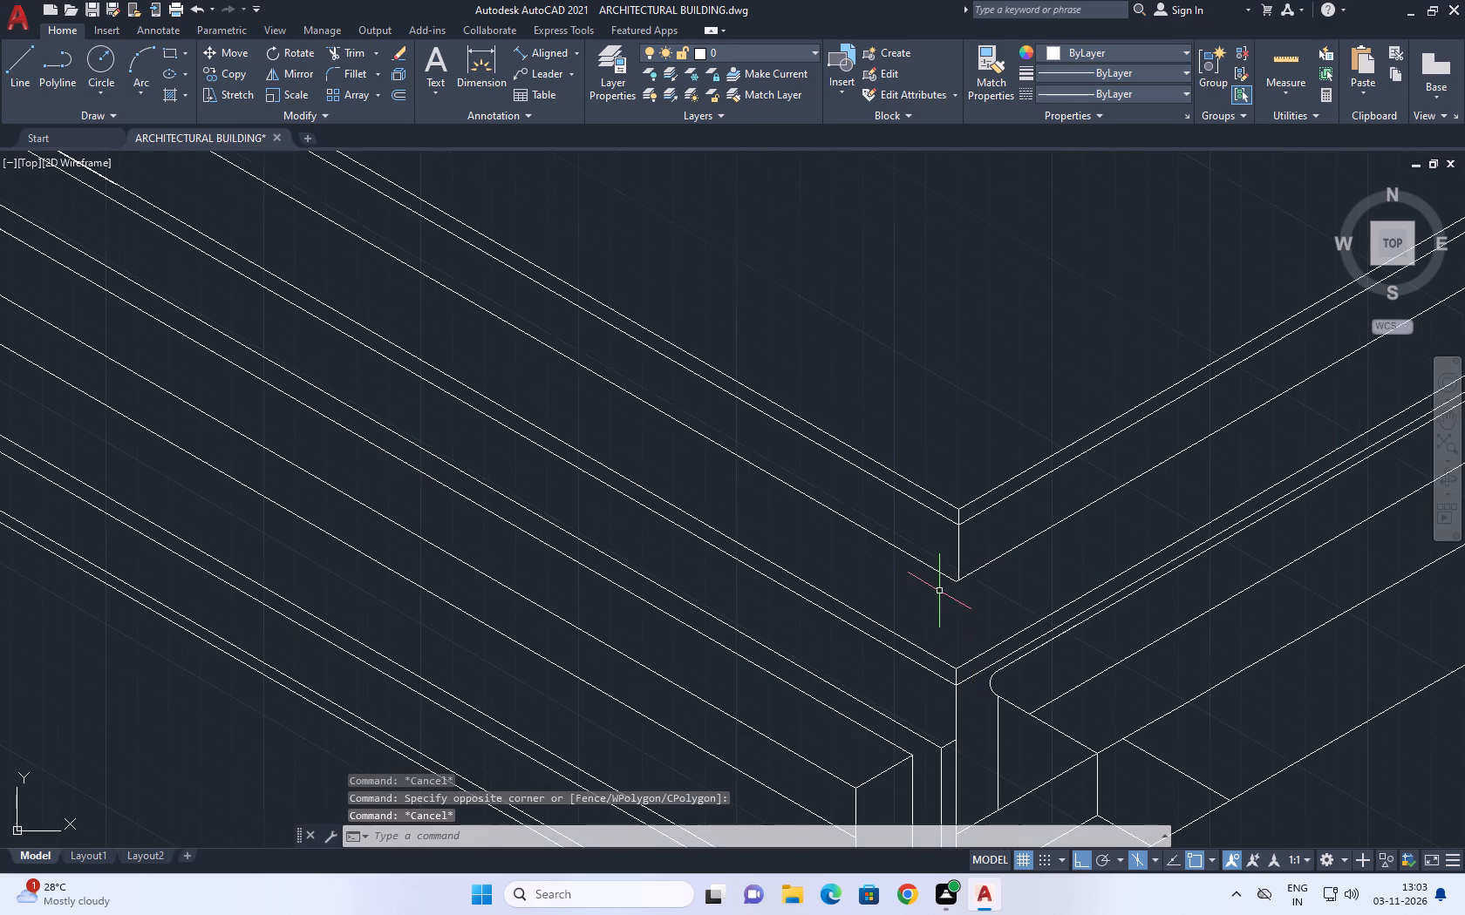
# Move the lower front line from its corner endpoint to the bottom end of the vertical corner edge.
pyautogui.click(943, 575)
pyautogui.moveTo(934, 567); pyautogui.dragTo(1114, 701, button='middle')
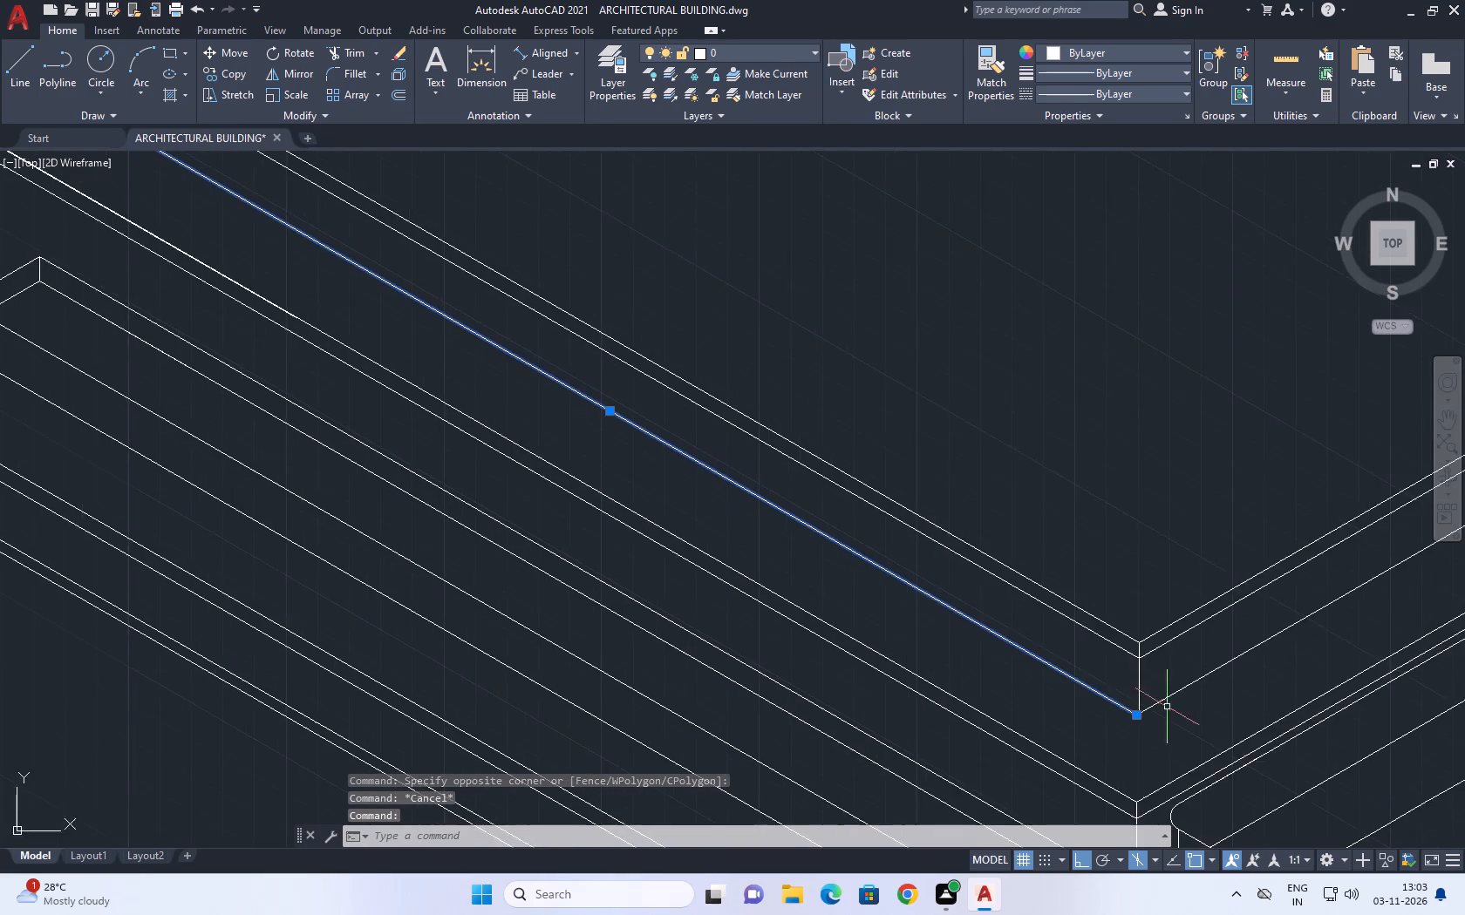
pyautogui.scroll(-2, 1167, 707)
pyautogui.scroll(2, 1134, 727)
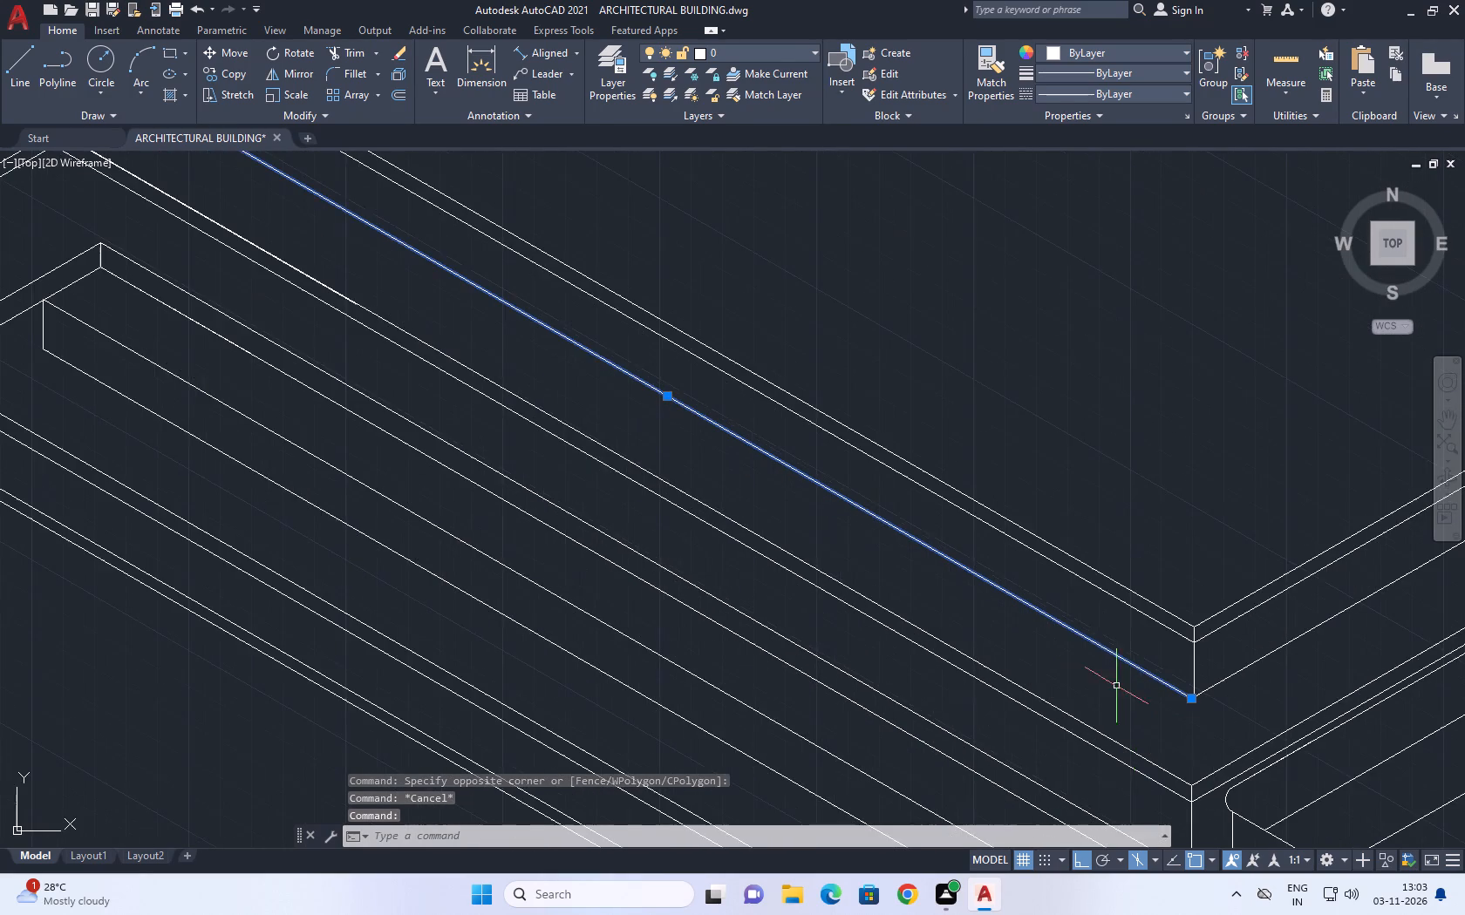
pyautogui.scroll(5, 1180, 708)
pyautogui.moveTo(1233, 668); pyautogui.dragTo(1177, 680, button='middle')
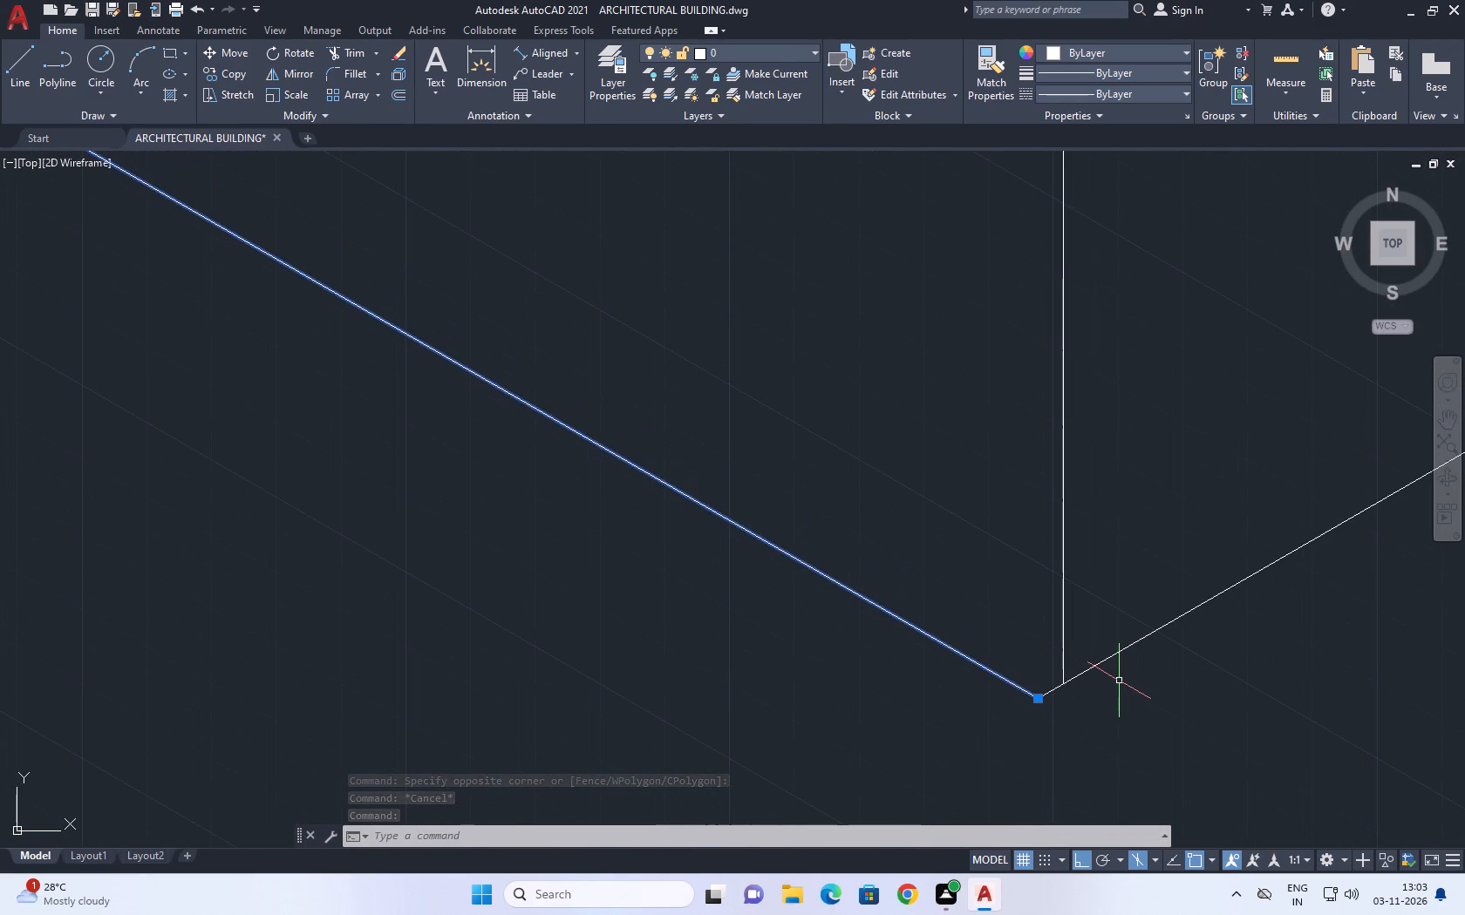
pyautogui.press('m')
pyautogui.press('space')
pyautogui.click(1038, 701)
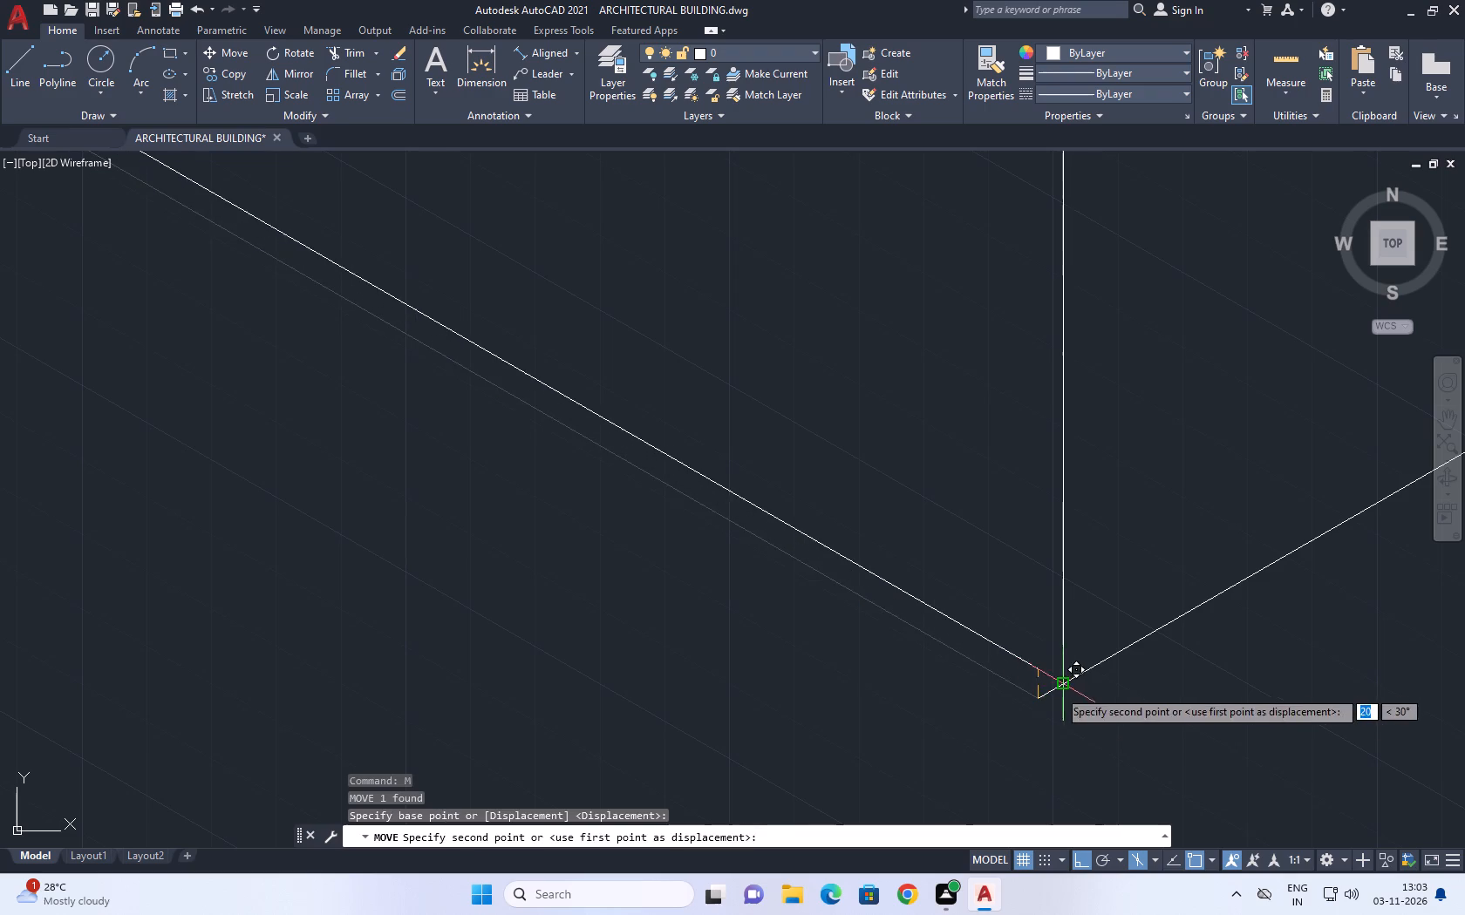
pyautogui.click(1060, 683)
# Trim the short end of the lower side line that overshoots the vertical edge at the inner corner.
pyautogui.write('tr')
pyautogui.press('space')
pyautogui.click(1053, 688)
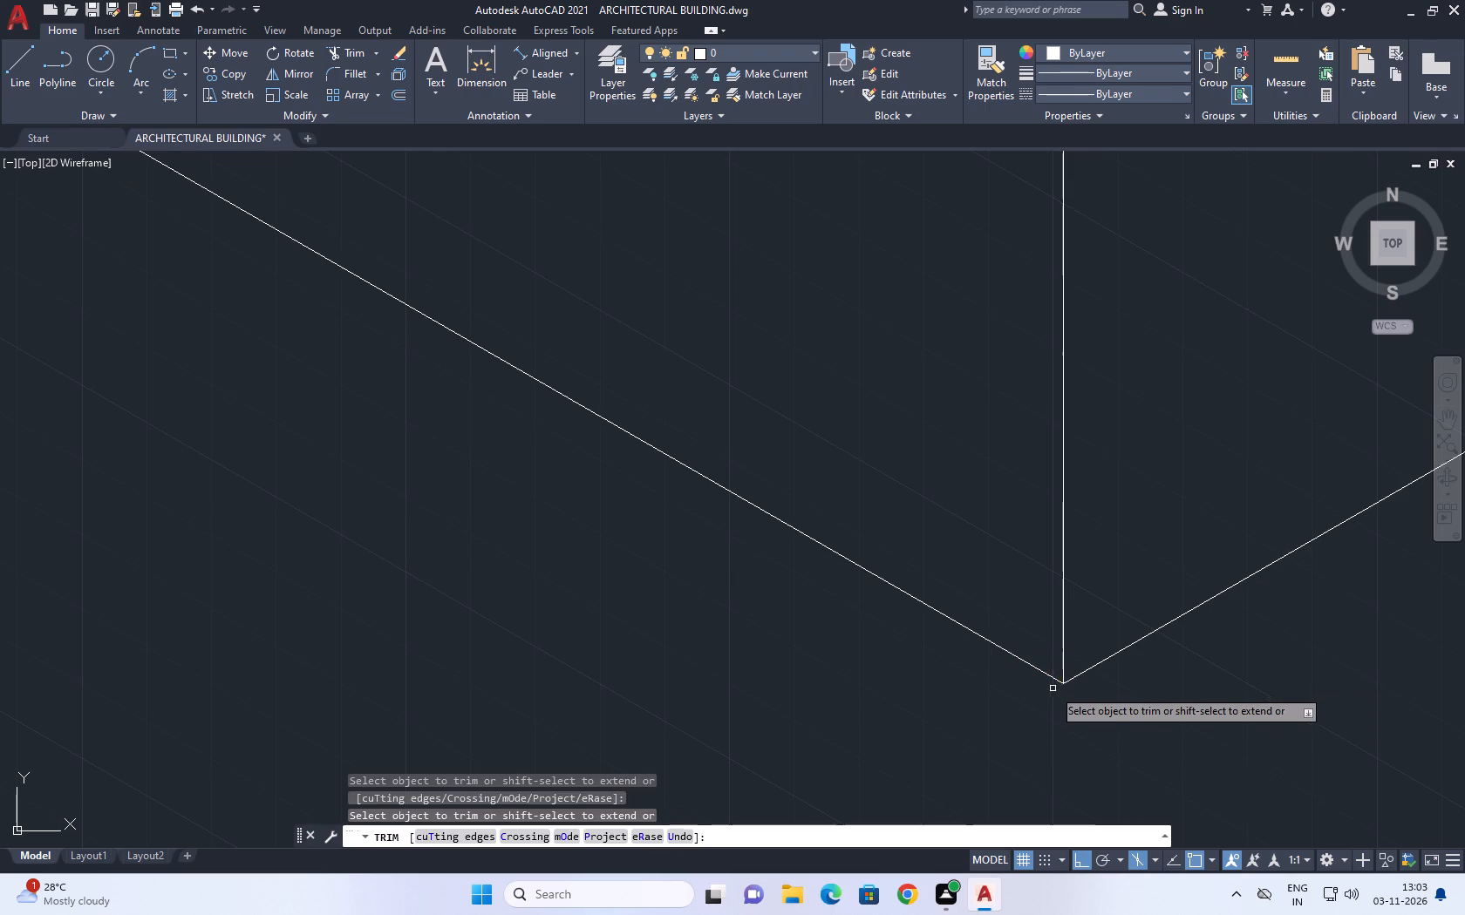
pyautogui.scroll(-8, 1058, 708)
pyautogui.press('Escape')
# Trim the slanted line crossing the front face of the entrance block between its two vertical edges.
pyautogui.scroll(3, 823, 576)
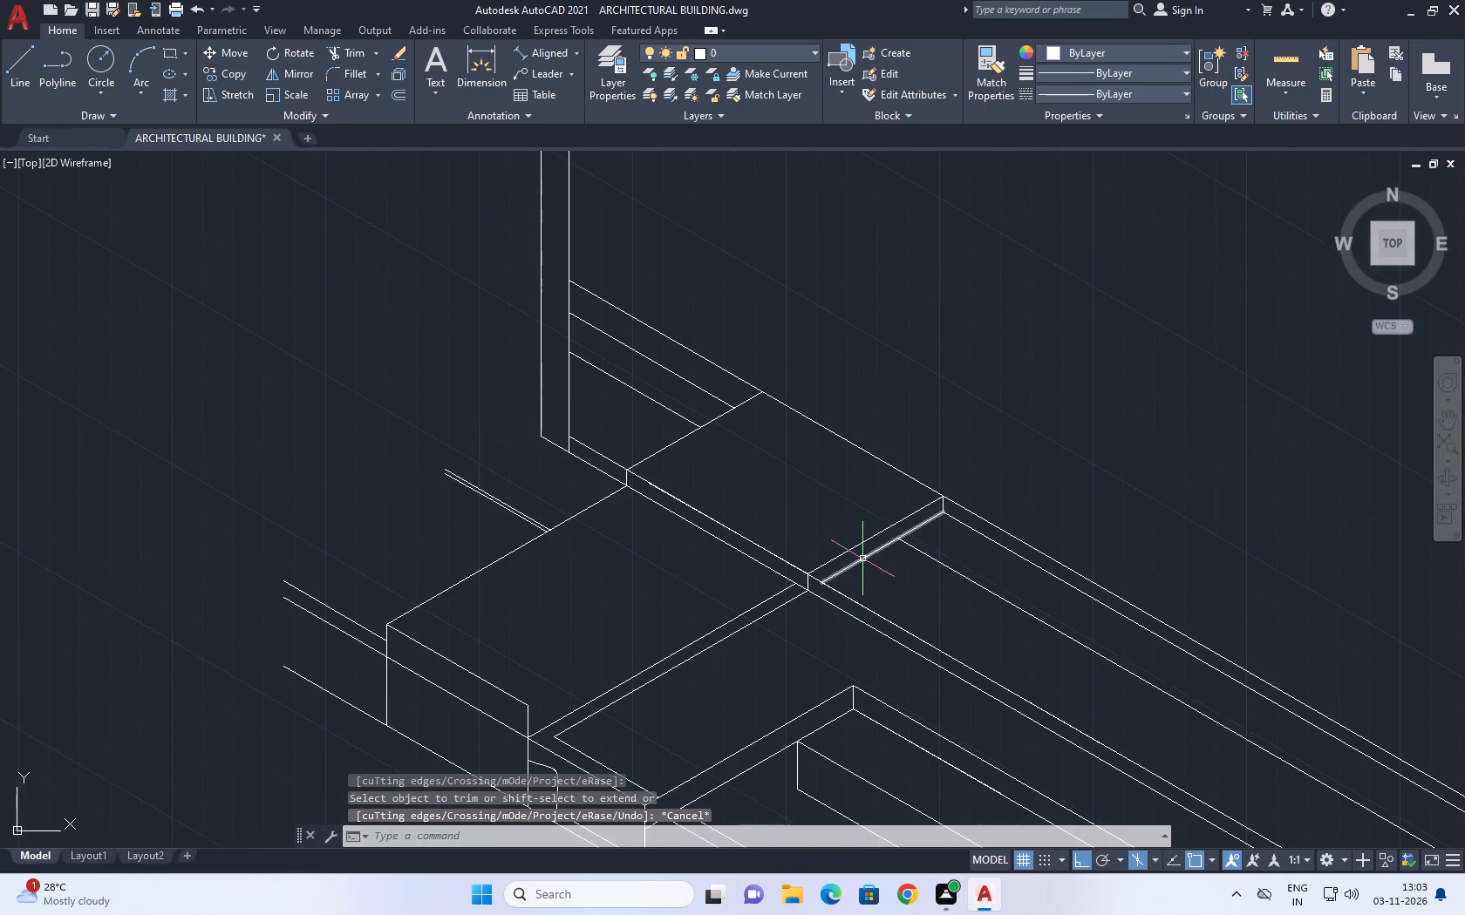
pyautogui.moveTo(869, 559); pyautogui.dragTo(874, 573, button='middle')
pyautogui.scroll(-2, 893, 577)
pyautogui.moveTo(1033, 648); pyautogui.dragTo(855, 542, button='middle')
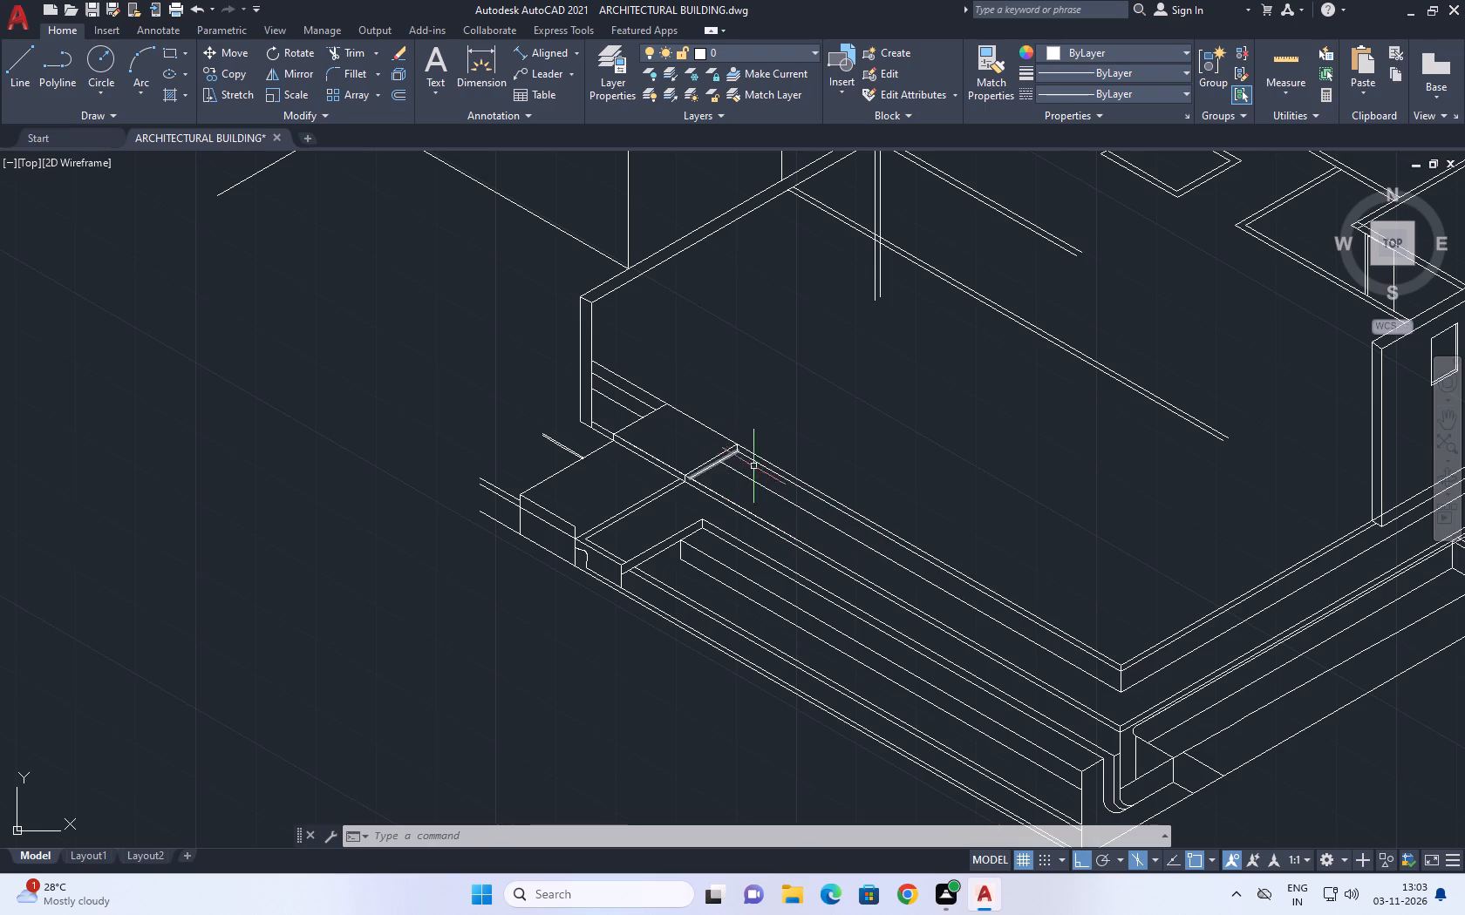
pyautogui.moveTo(856, 488); pyautogui.dragTo(755, 497, button='middle')
pyautogui.scroll(-3, 924, 566)
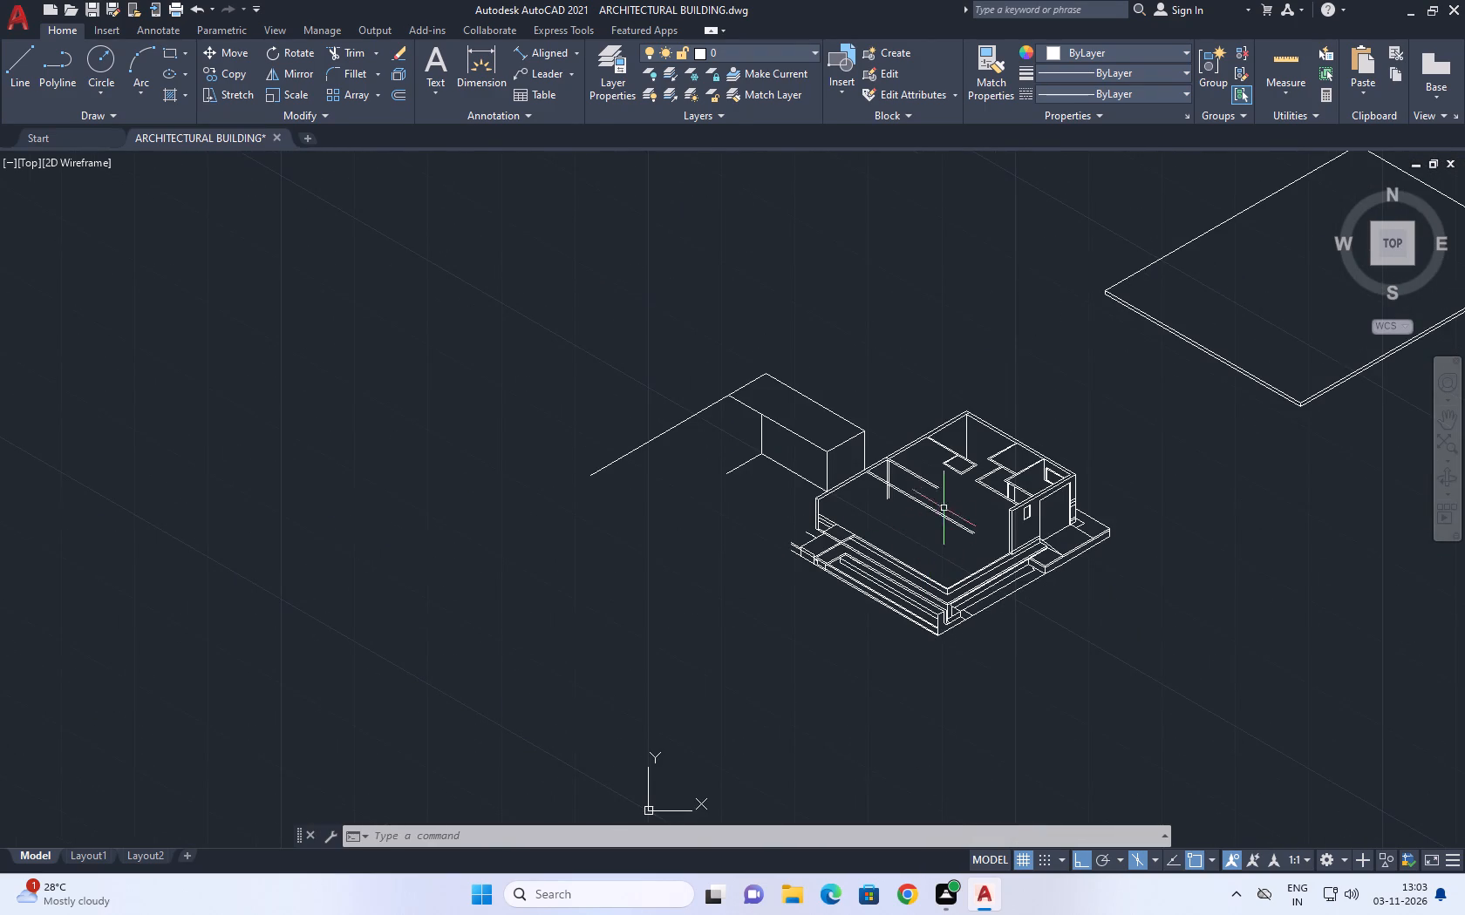
pyautogui.scroll(2, 918, 492)
pyautogui.moveTo(726, 548); pyautogui.dragTo(788, 512, button='middle')
pyautogui.scroll(2, 679, 645)
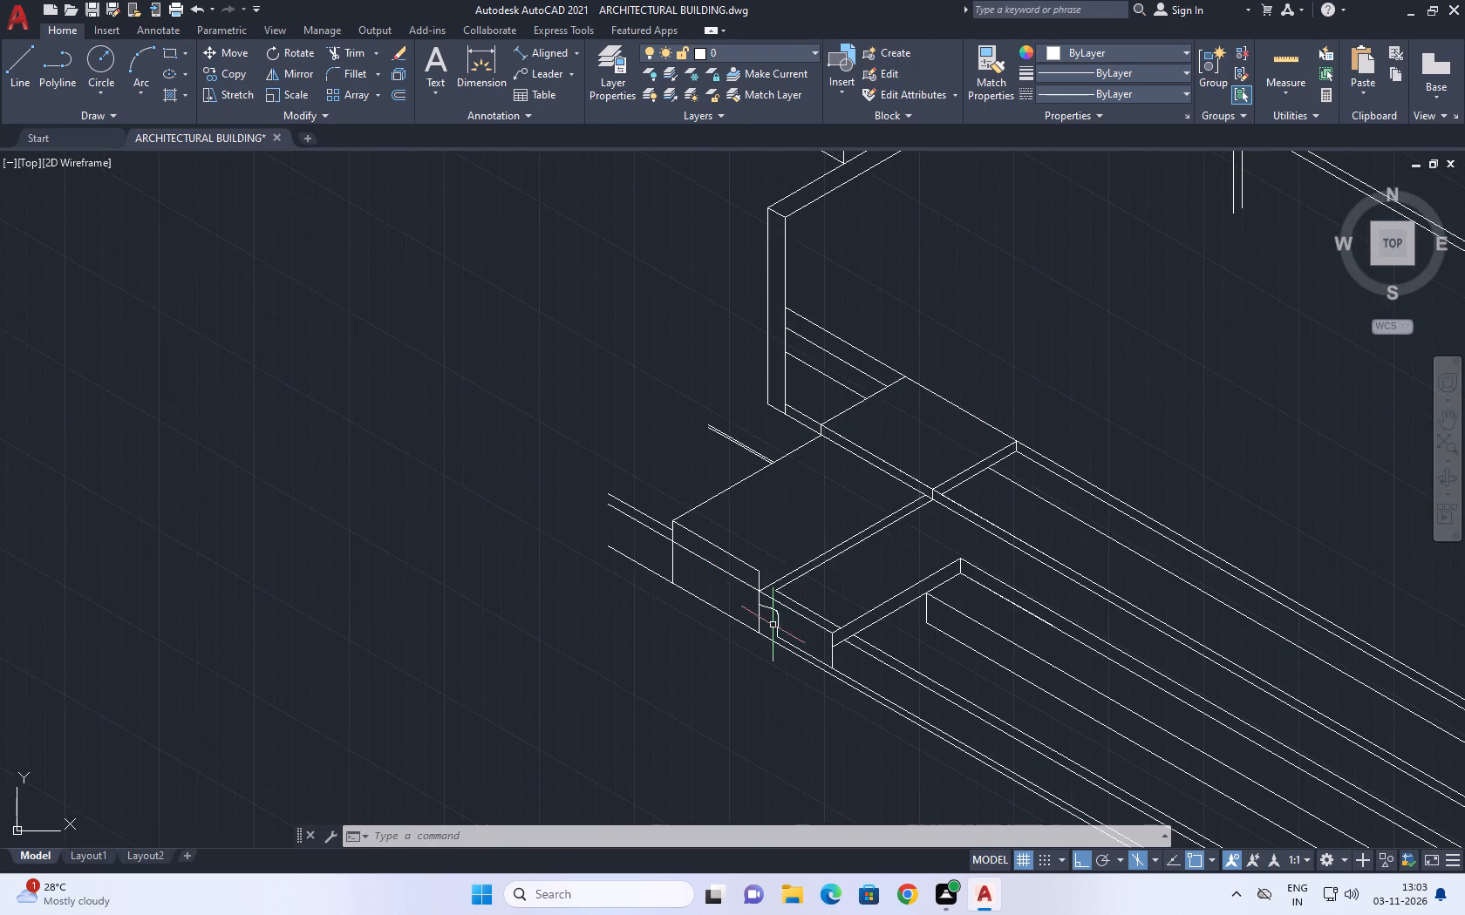
pyautogui.scroll(1, 712, 570)
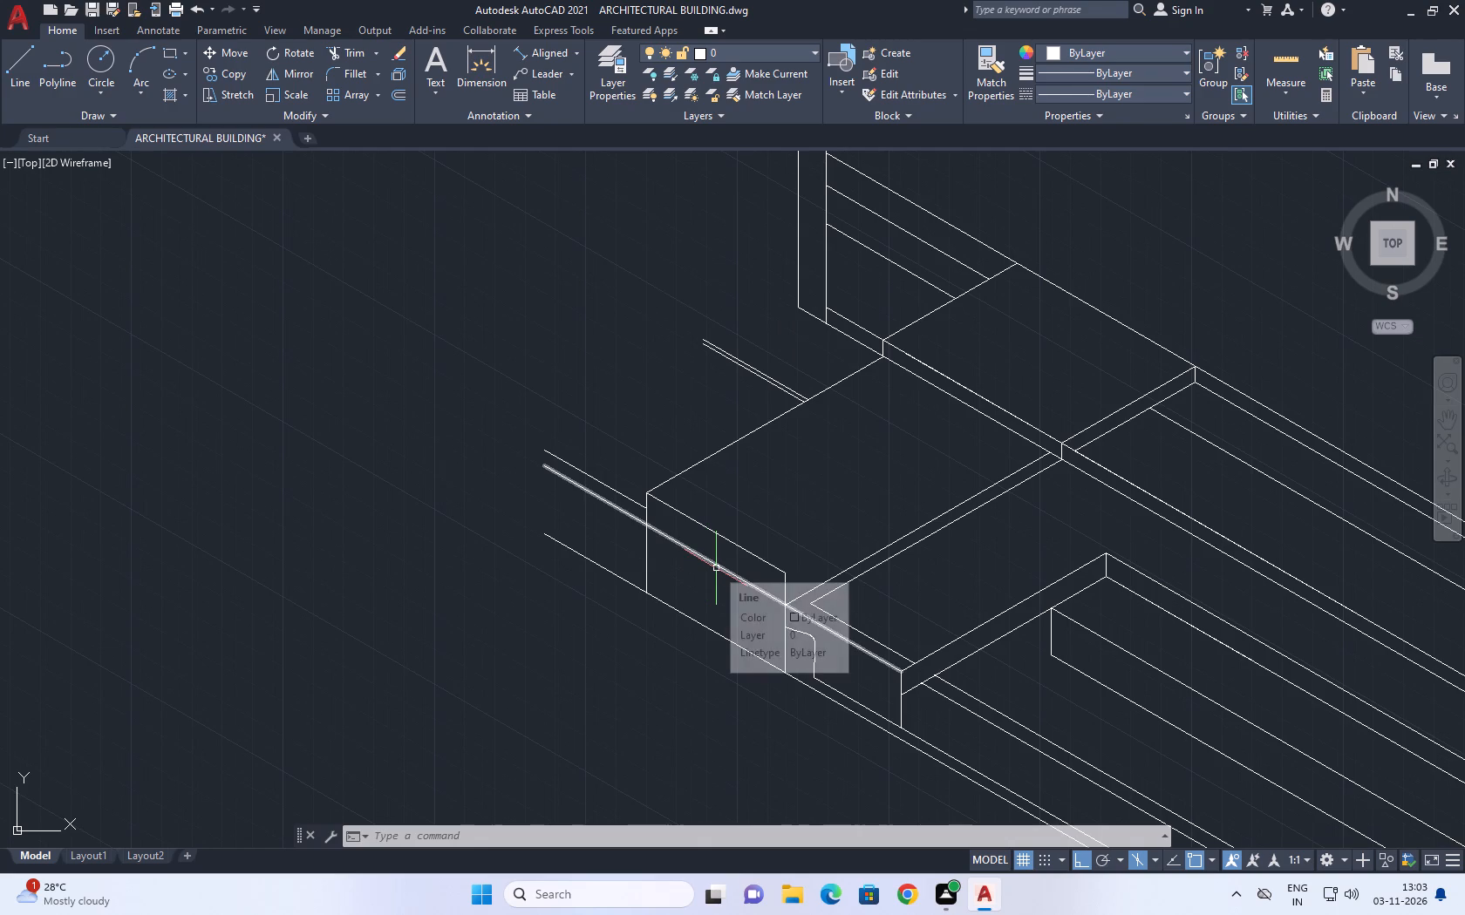
pyautogui.click(356, 51)
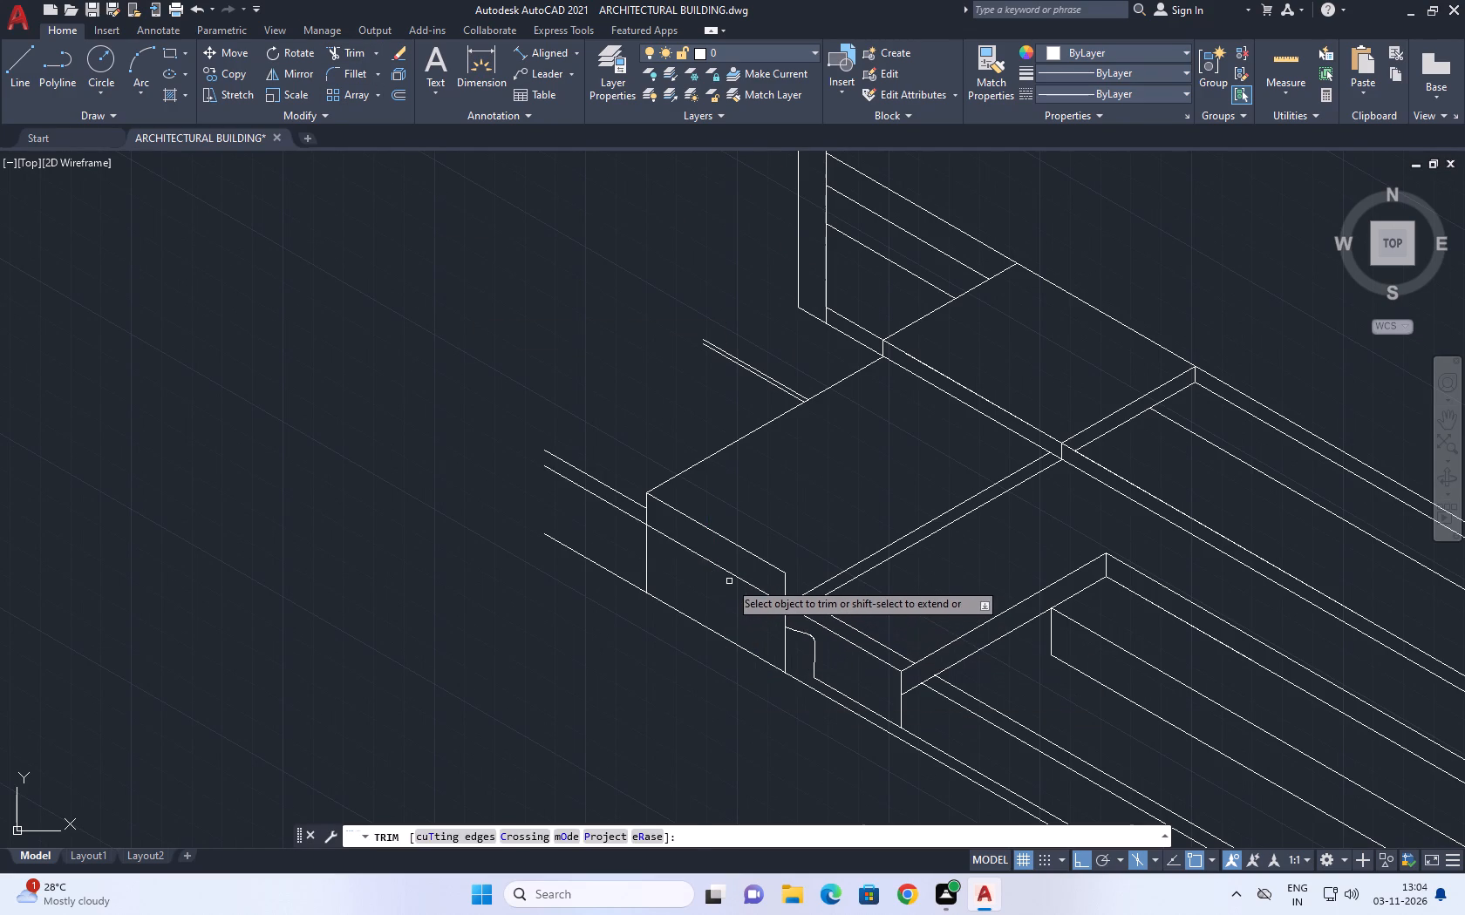
pyautogui.click(730, 572)
pyautogui.rightClick(749, 499)
pyautogui.click(798, 520)
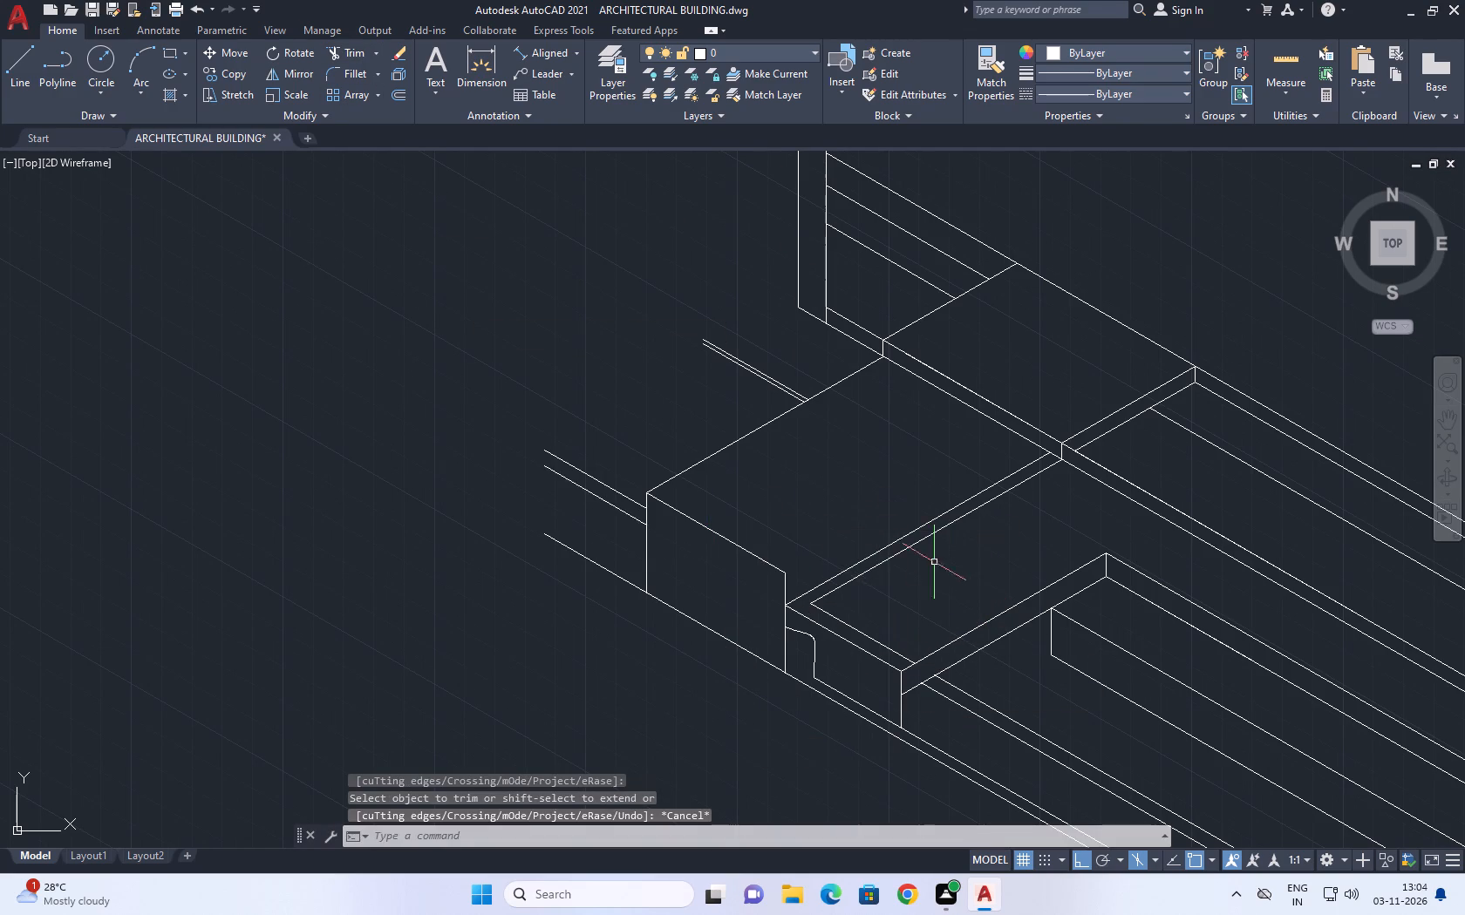
# Move the two parallel slanted lines beside the entrance block from their outer lower endpoint up to the block's top front corner.
pyautogui.moveTo(841, 585); pyautogui.dragTo(849, 600, button='middle')
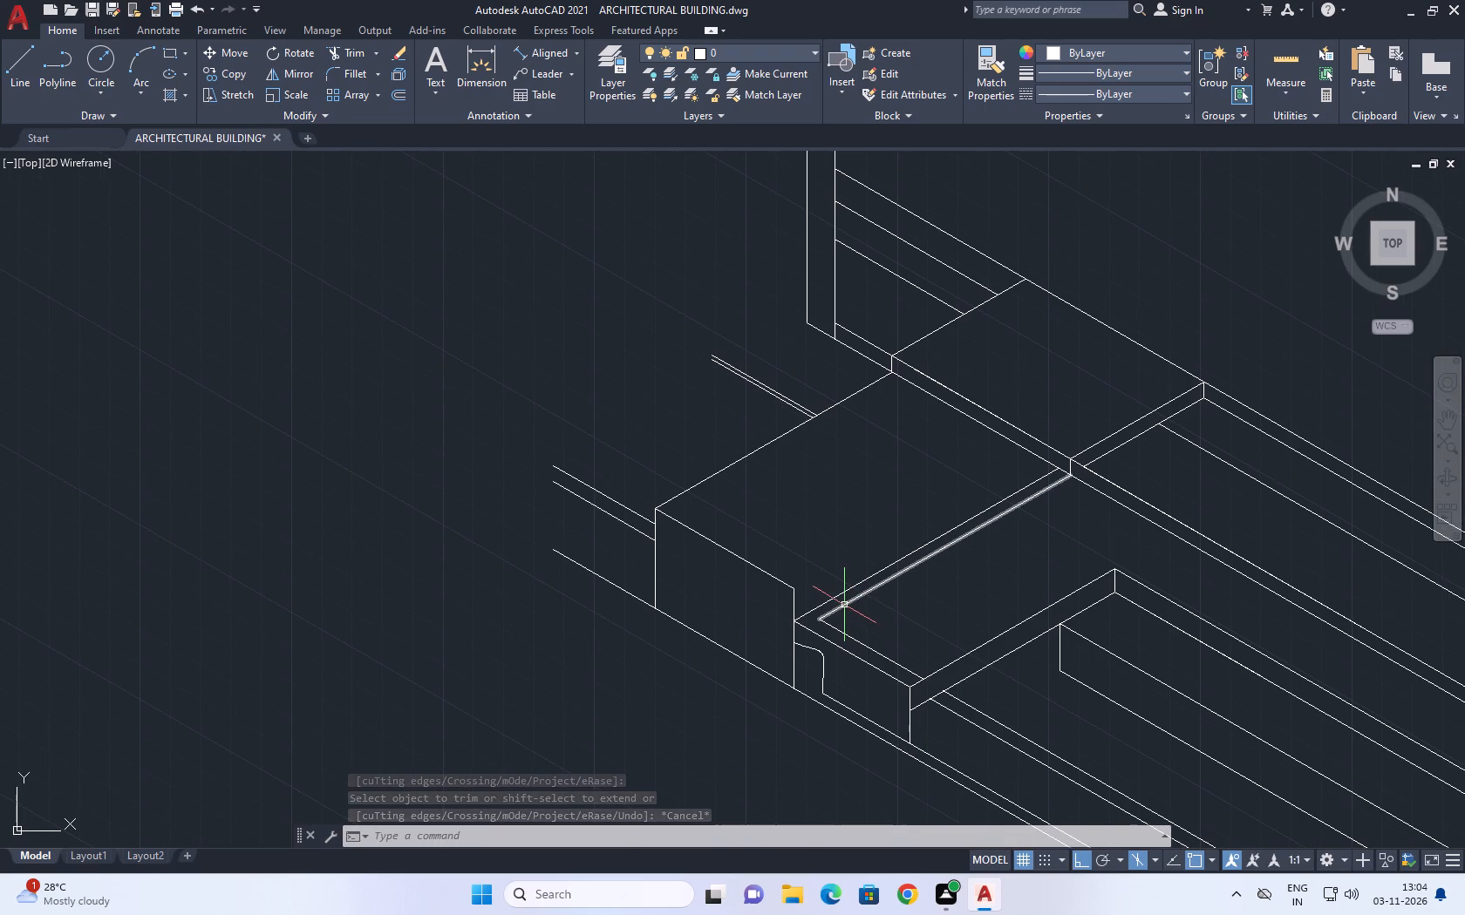
pyautogui.scroll(2, 844, 614)
pyautogui.moveTo(847, 622); pyautogui.dragTo(842, 600)
pyautogui.click(824, 524)
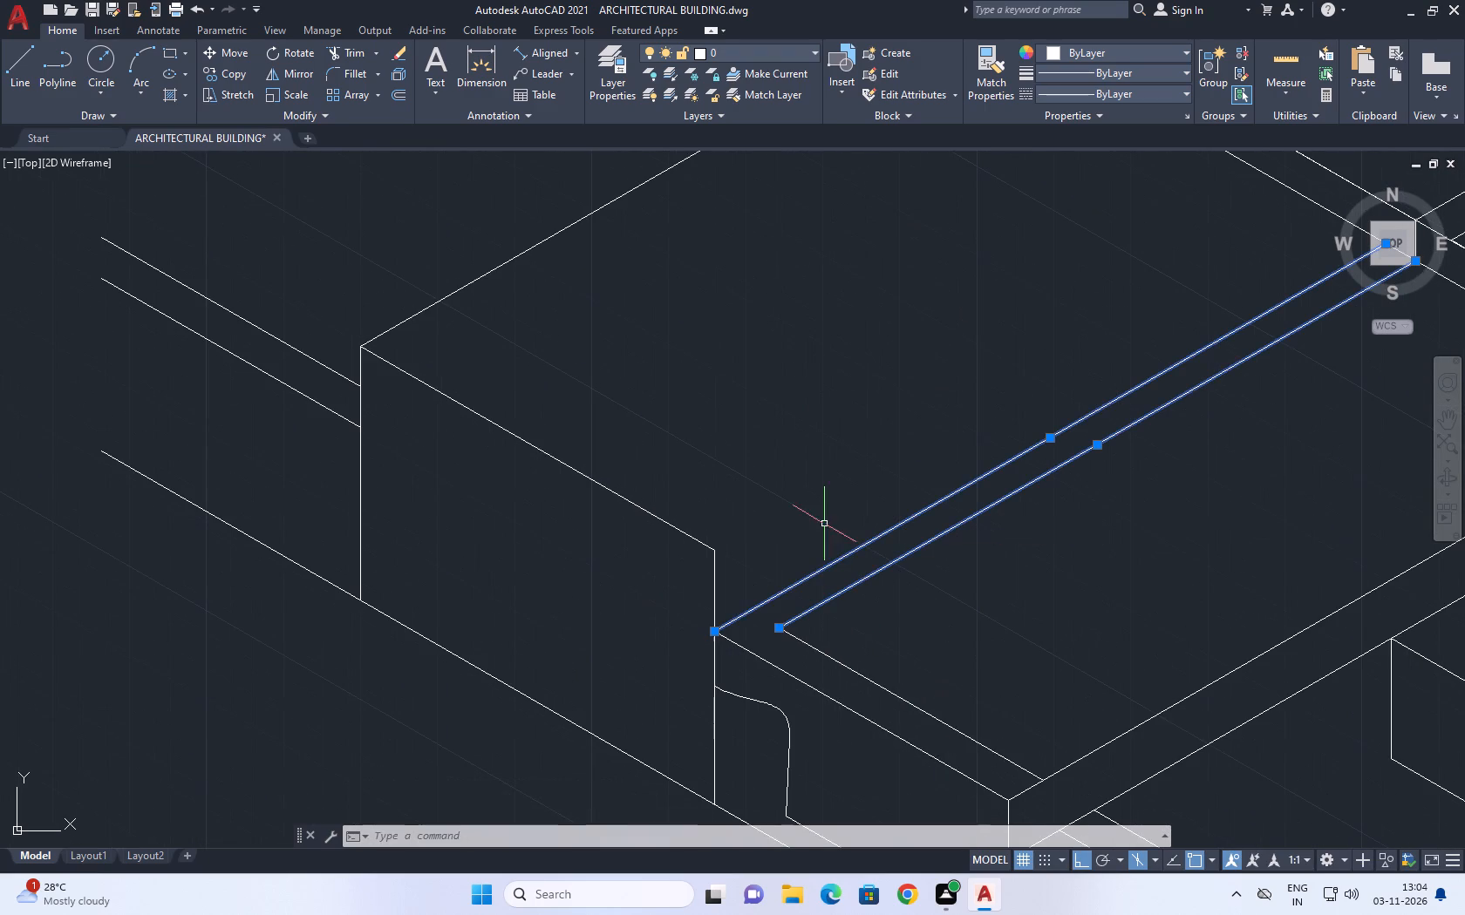
pyautogui.click(235, 58)
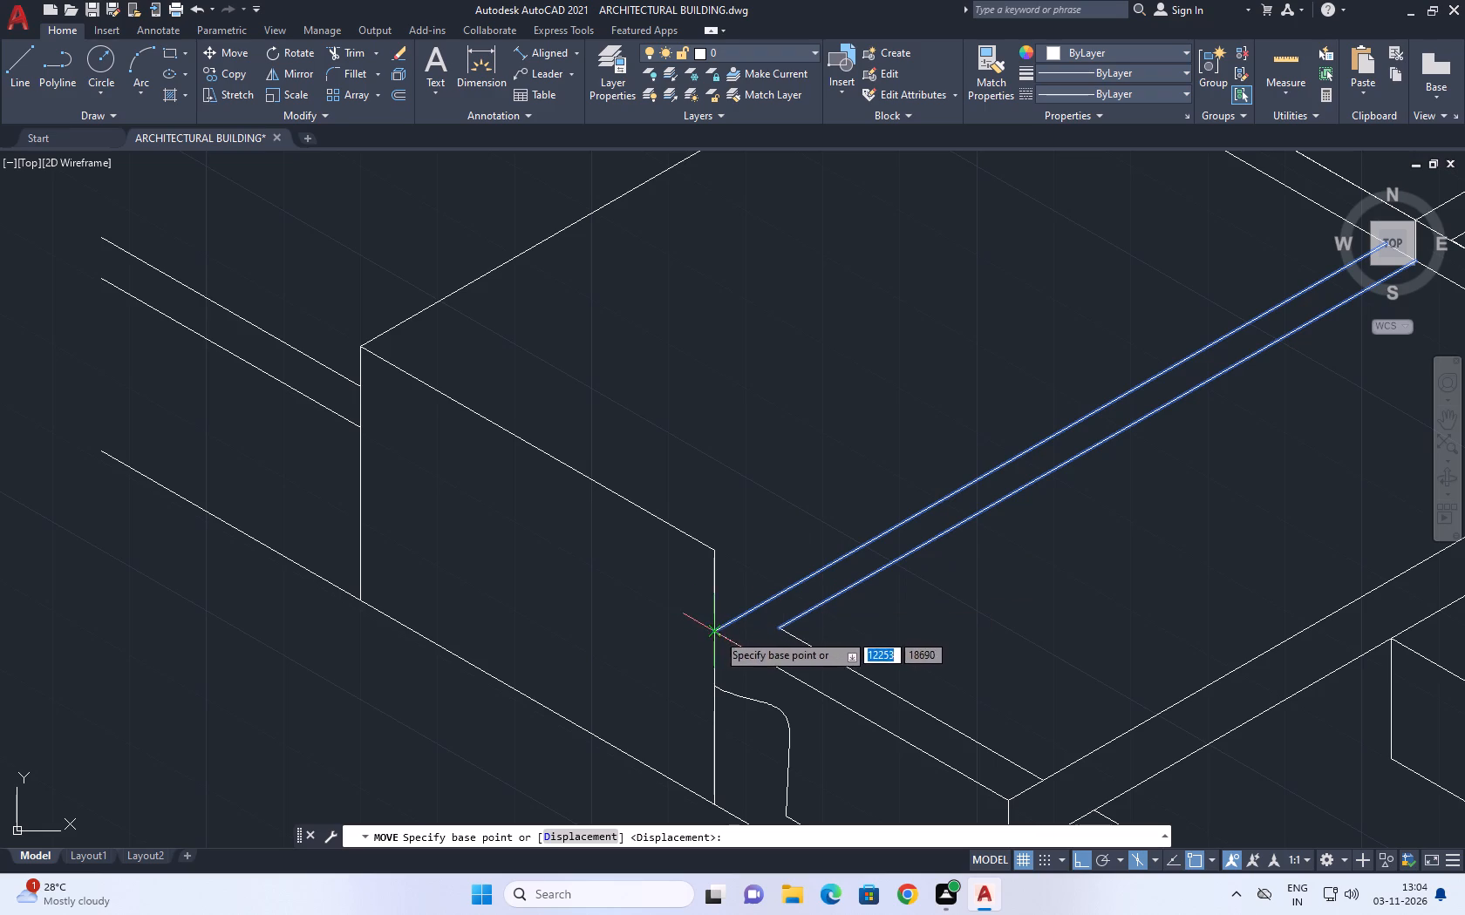
pyautogui.click(718, 634)
pyautogui.click(711, 545)
# Trim the moved lines' overshoots at the wall-base ledge and the ledge's lower line segment between the two slanted lines.
pyautogui.scroll(-2, 803, 566)
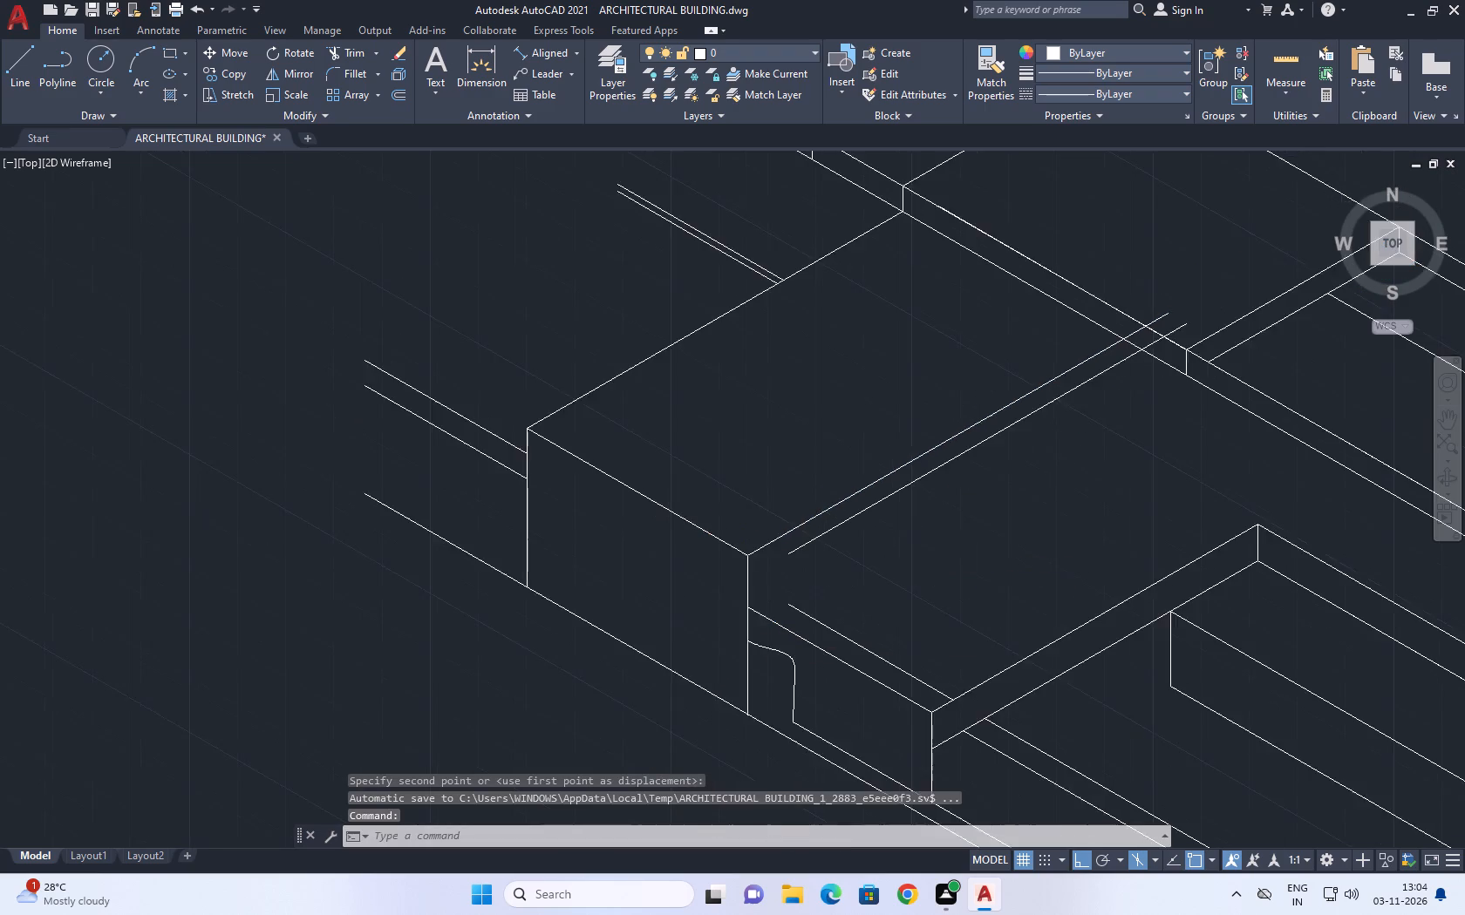
pyautogui.click(757, 543)
pyautogui.click(782, 611)
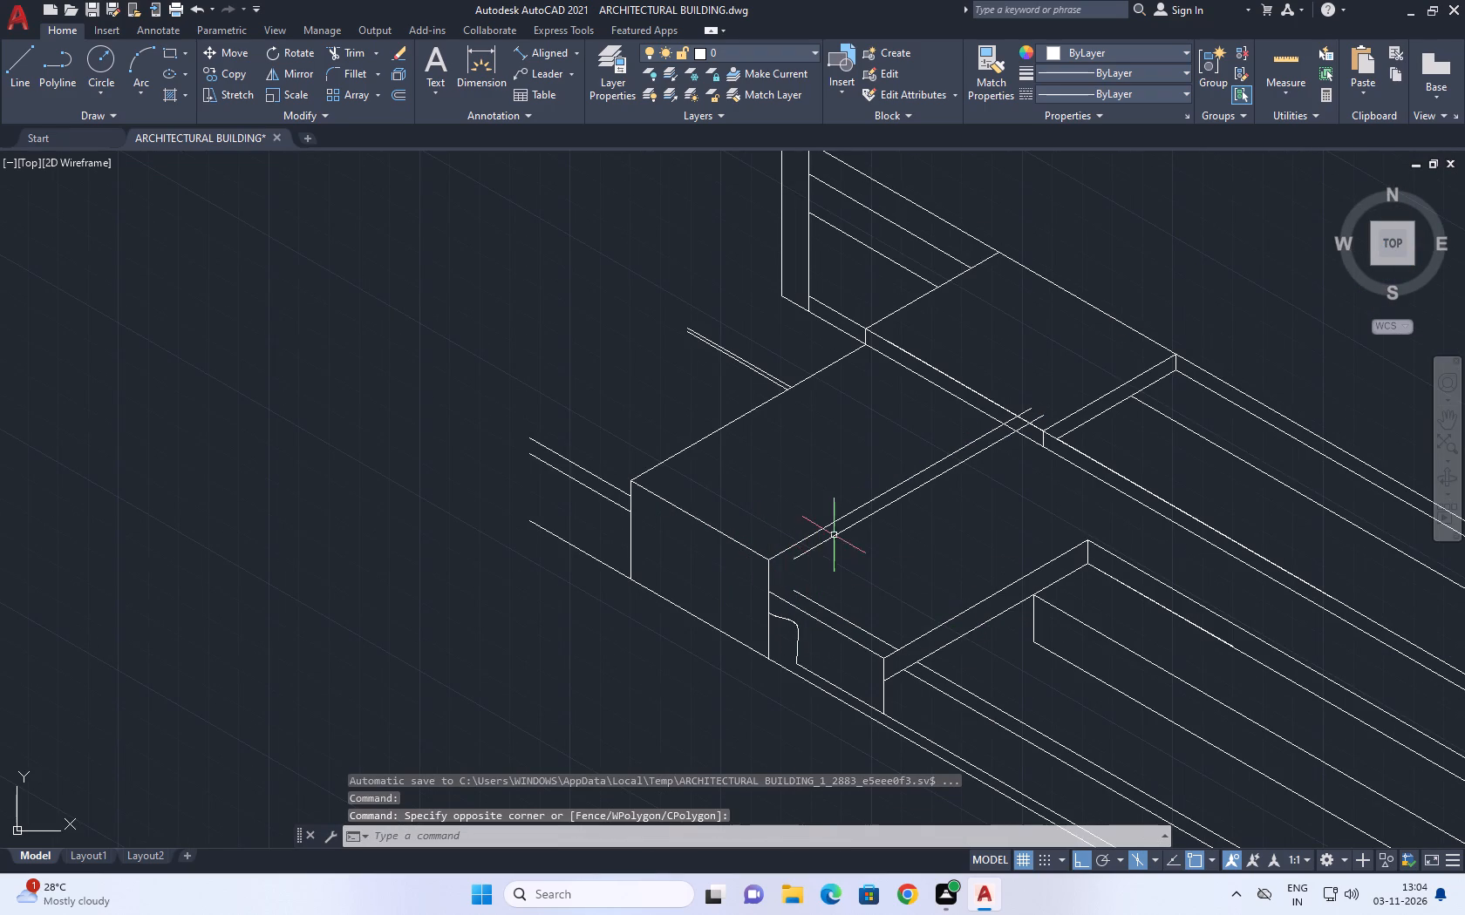
pyautogui.click(347, 46)
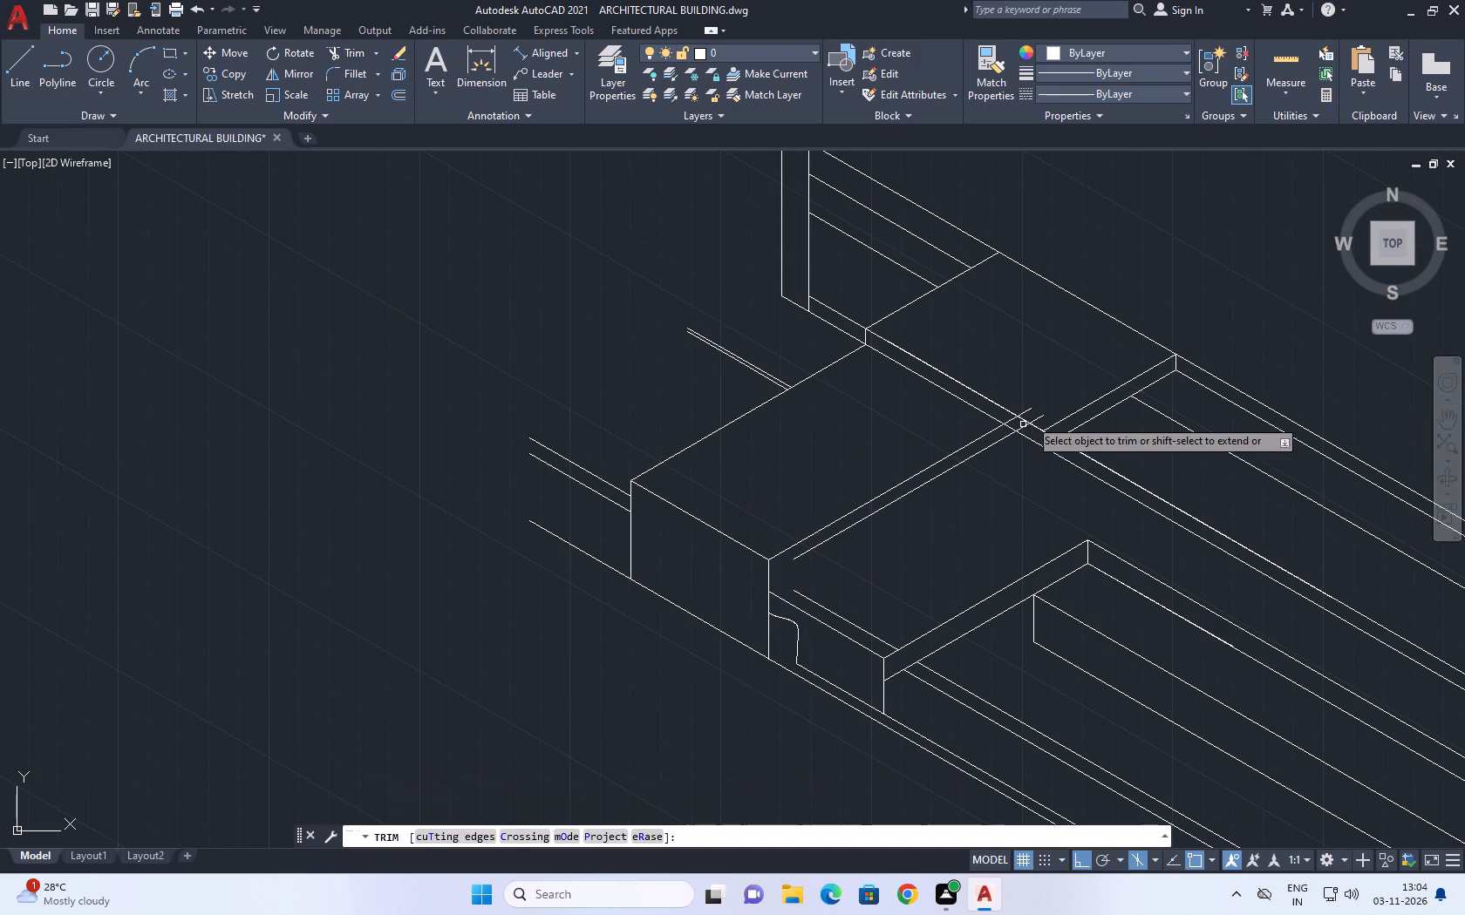
pyautogui.scroll(3, 1040, 408)
pyautogui.click(955, 395)
pyautogui.click(1046, 462)
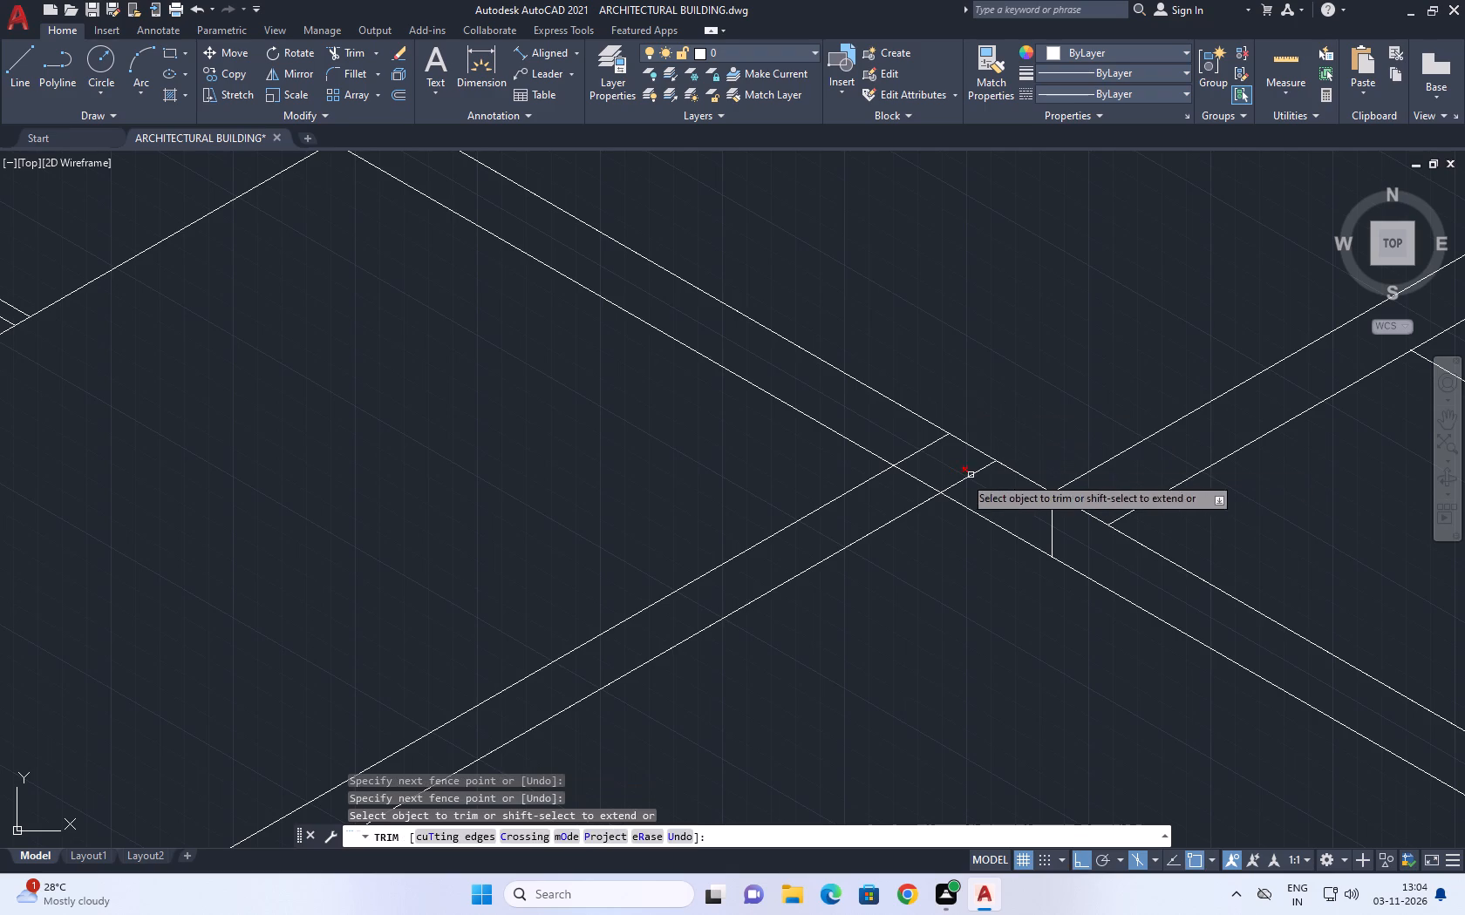
pyautogui.click(950, 482)
pyautogui.click(972, 485)
pyautogui.click(923, 478)
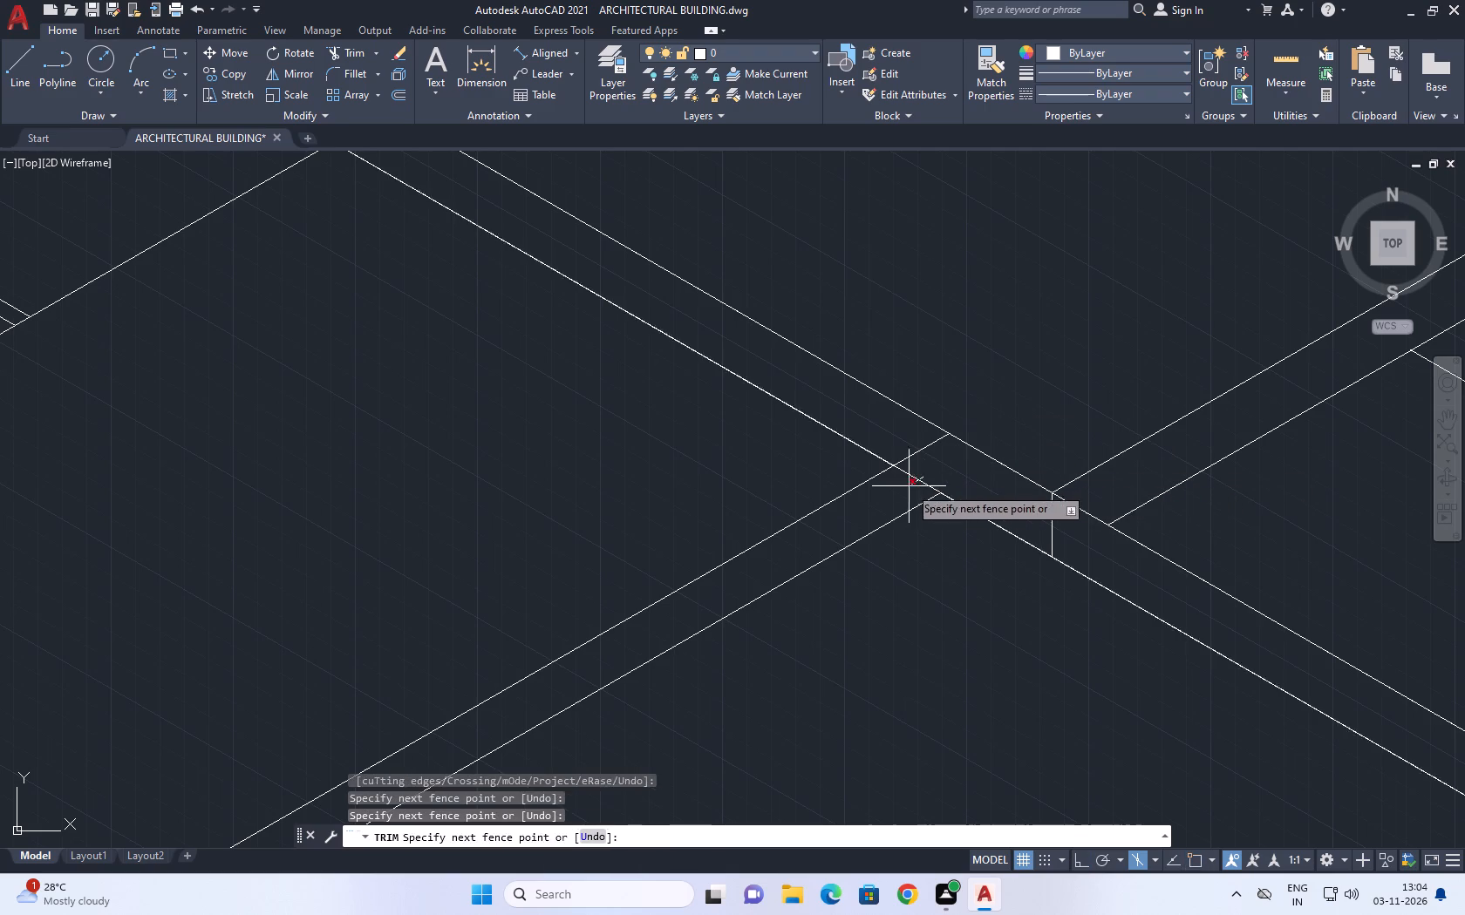
pyautogui.click(897, 494)
pyautogui.rightClick(967, 571)
pyautogui.click(999, 592)
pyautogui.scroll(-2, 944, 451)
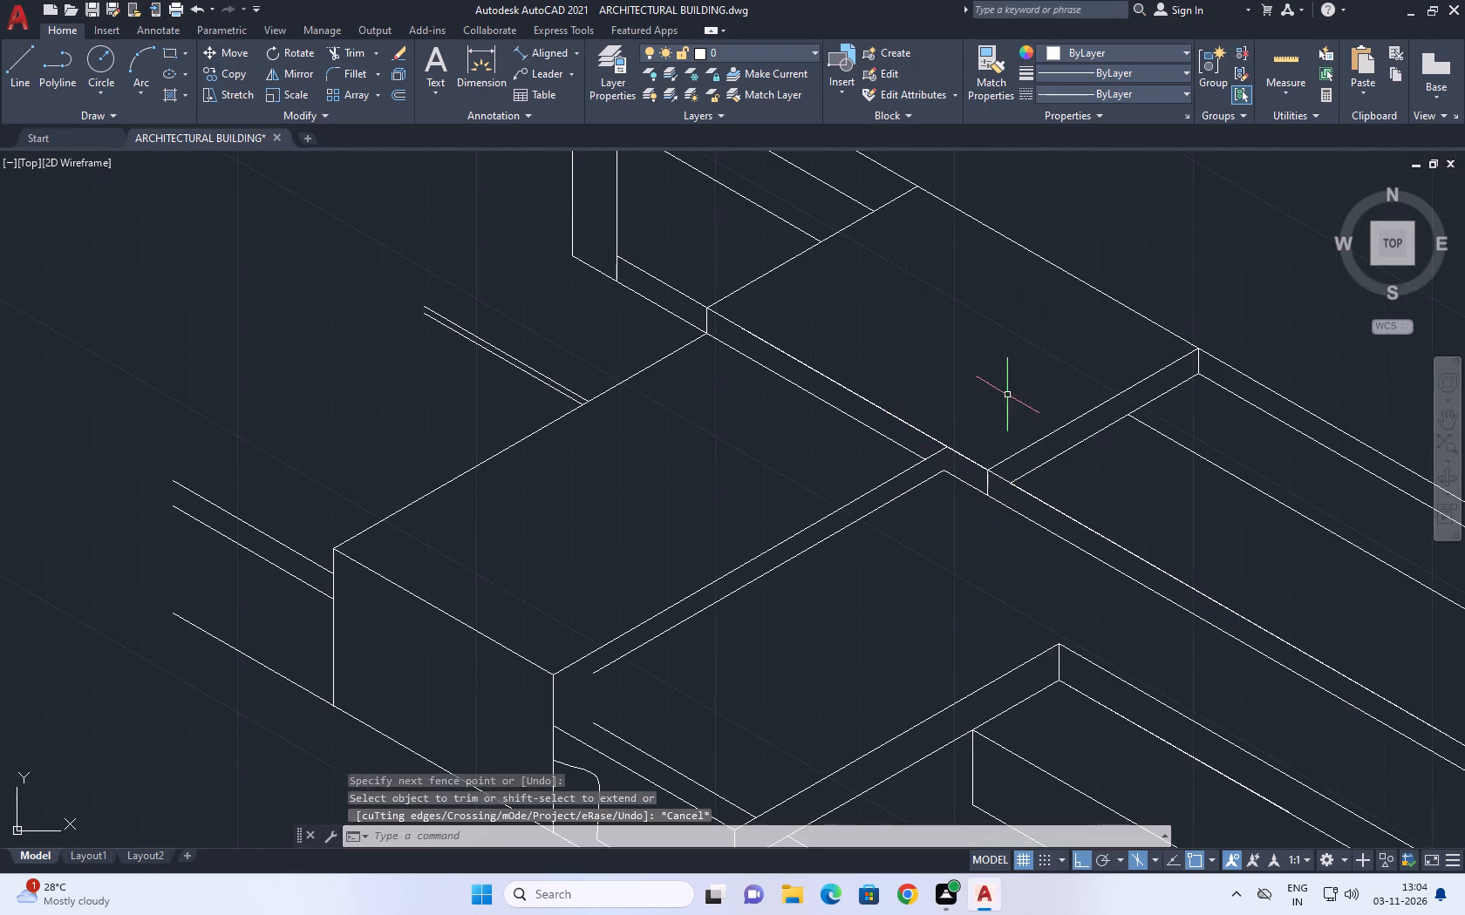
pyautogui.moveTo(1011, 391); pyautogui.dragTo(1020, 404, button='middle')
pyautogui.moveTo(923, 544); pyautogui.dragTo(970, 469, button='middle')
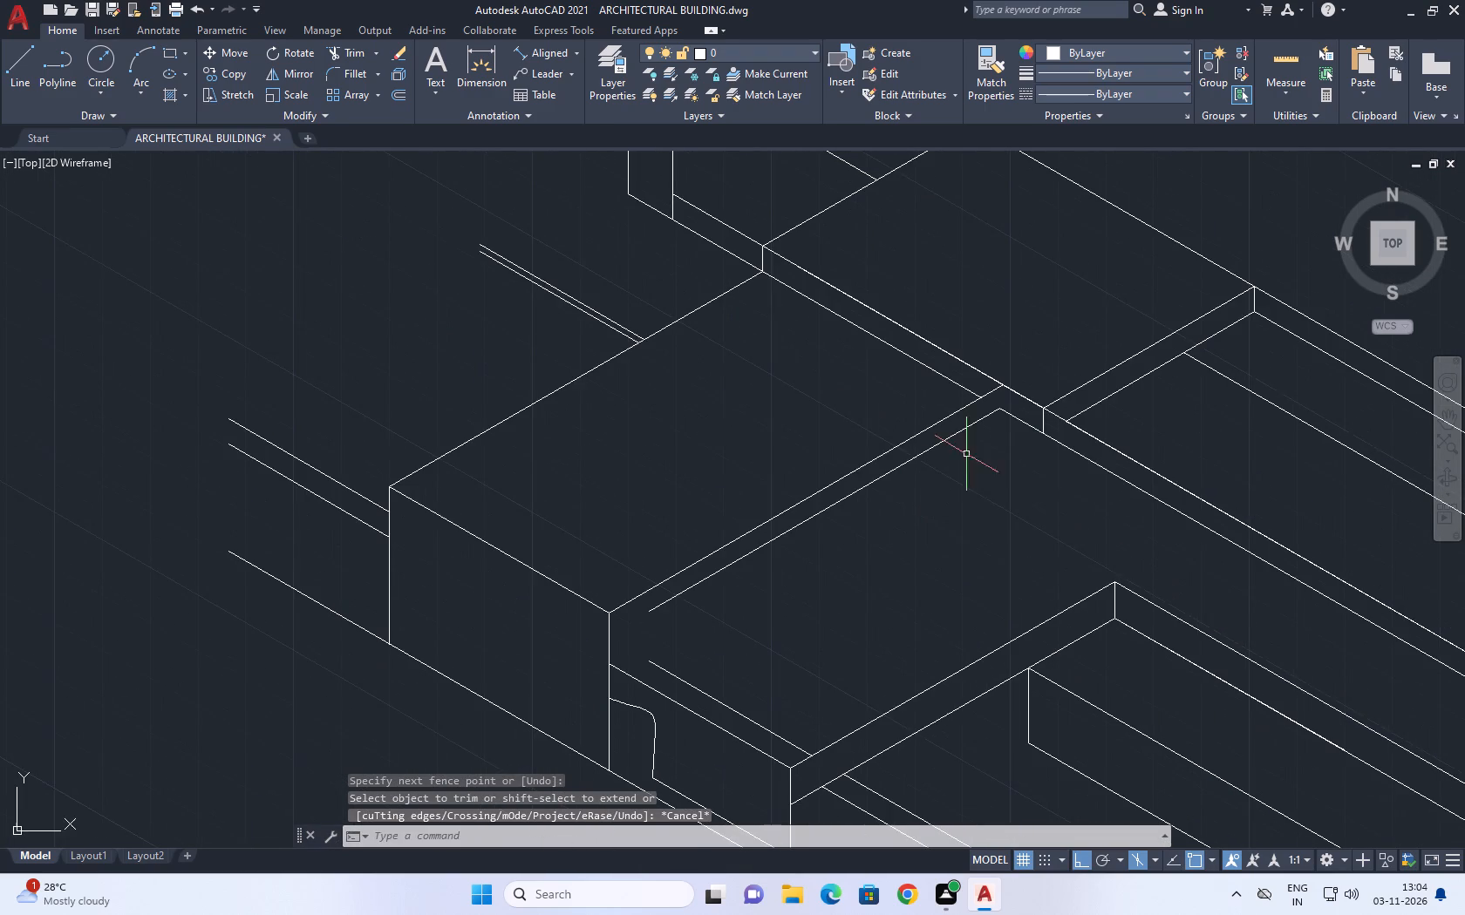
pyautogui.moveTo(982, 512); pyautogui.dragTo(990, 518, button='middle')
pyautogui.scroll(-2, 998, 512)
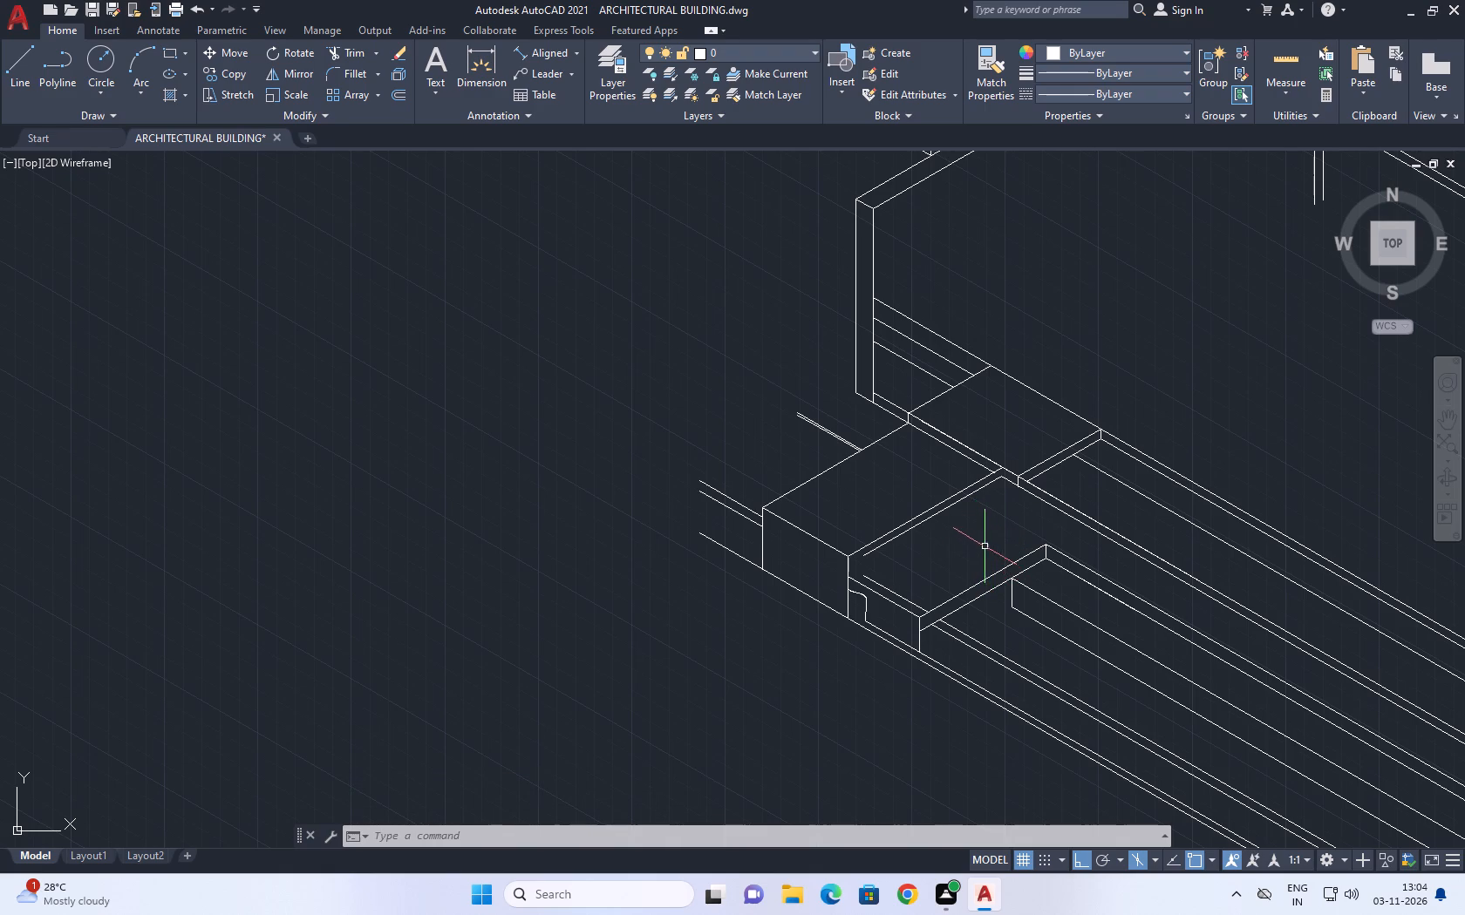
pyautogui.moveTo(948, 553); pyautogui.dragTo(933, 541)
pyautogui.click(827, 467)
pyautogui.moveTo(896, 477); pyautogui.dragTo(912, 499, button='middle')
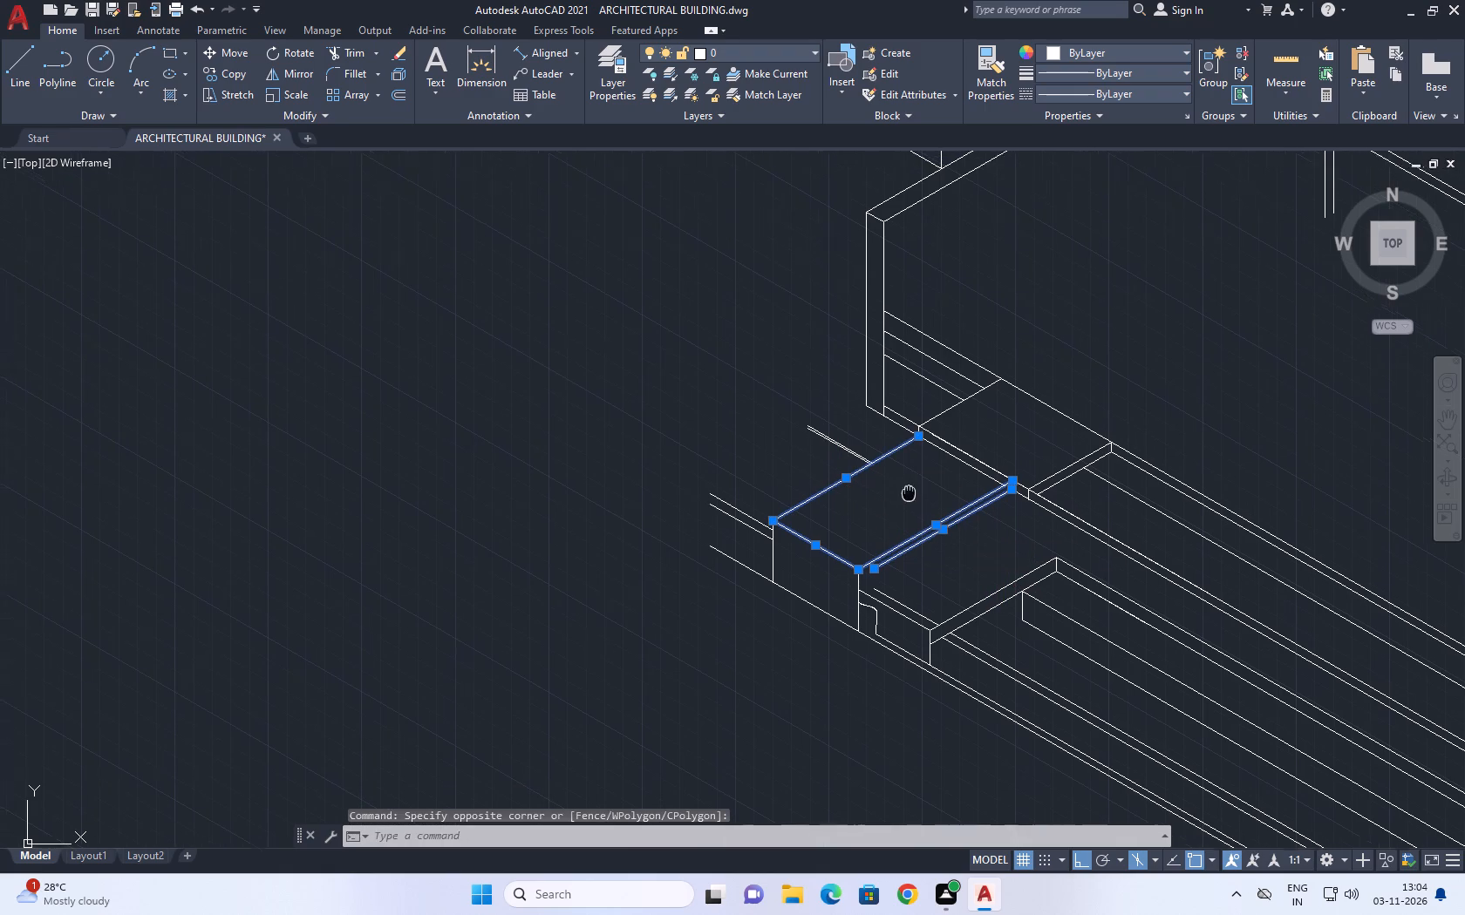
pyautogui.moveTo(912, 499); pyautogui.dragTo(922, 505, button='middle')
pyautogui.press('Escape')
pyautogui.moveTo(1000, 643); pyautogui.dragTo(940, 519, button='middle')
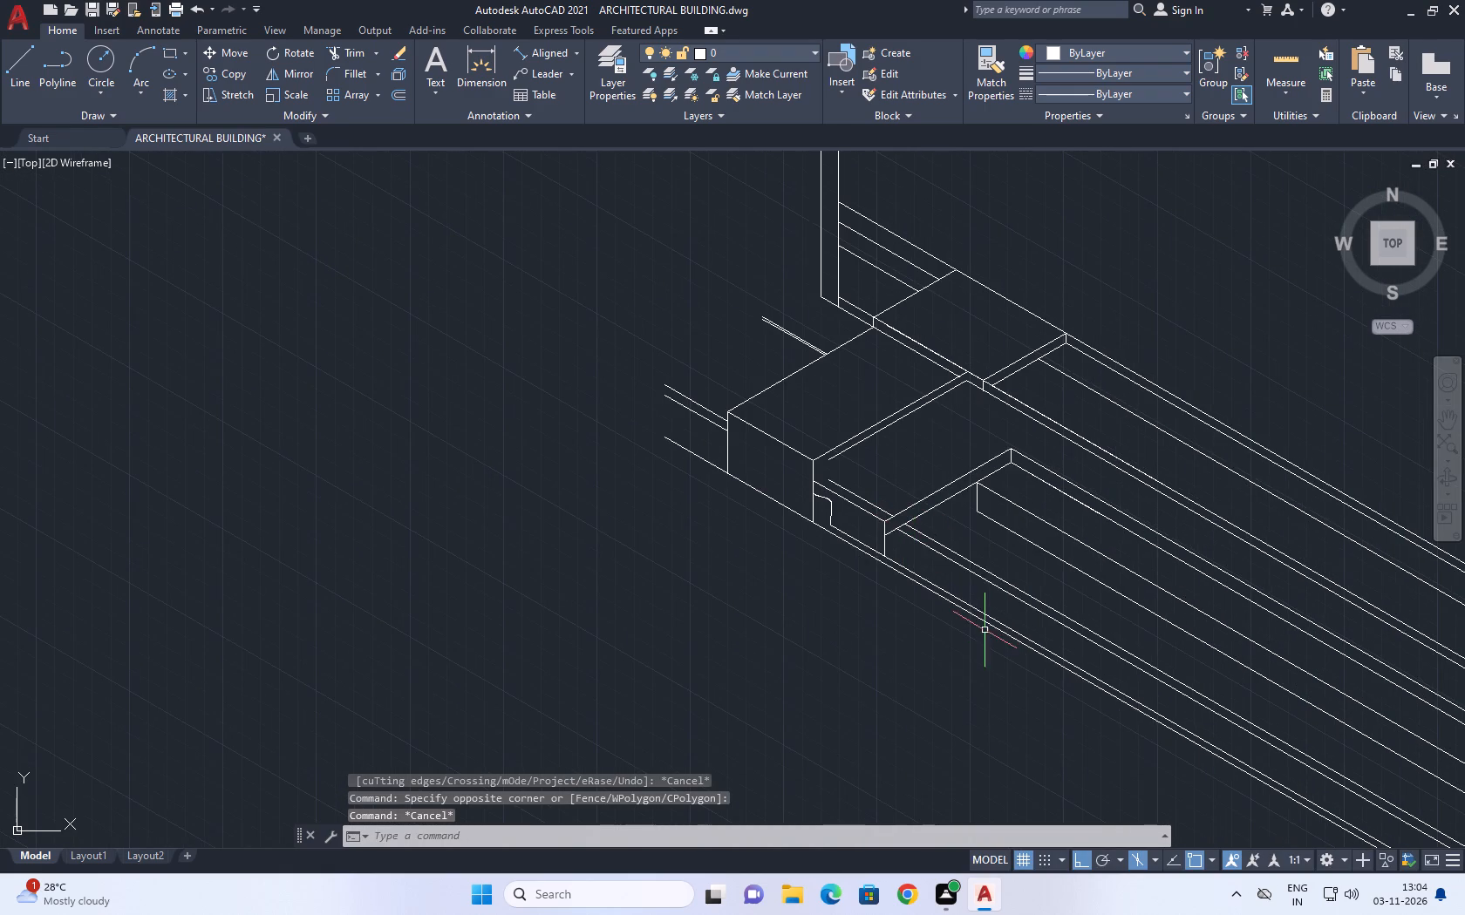
# Move the two parallel slanted lines from the inner line's upper endpoint to the bottom of the wall-base ledge's short vertical edge.
pyautogui.scroll(3, 915, 404)
pyautogui.moveTo(982, 521); pyautogui.dragTo(953, 485)
pyautogui.click(845, 393)
pyautogui.moveTo(973, 424); pyautogui.dragTo(928, 389, button='middle')
pyautogui.moveTo(774, 566); pyautogui.dragTo(793, 613, button='middle')
pyautogui.moveTo(974, 543); pyautogui.dragTo(953, 508, button='middle')
pyautogui.moveTo(973, 528); pyautogui.dragTo(998, 571, button='middle')
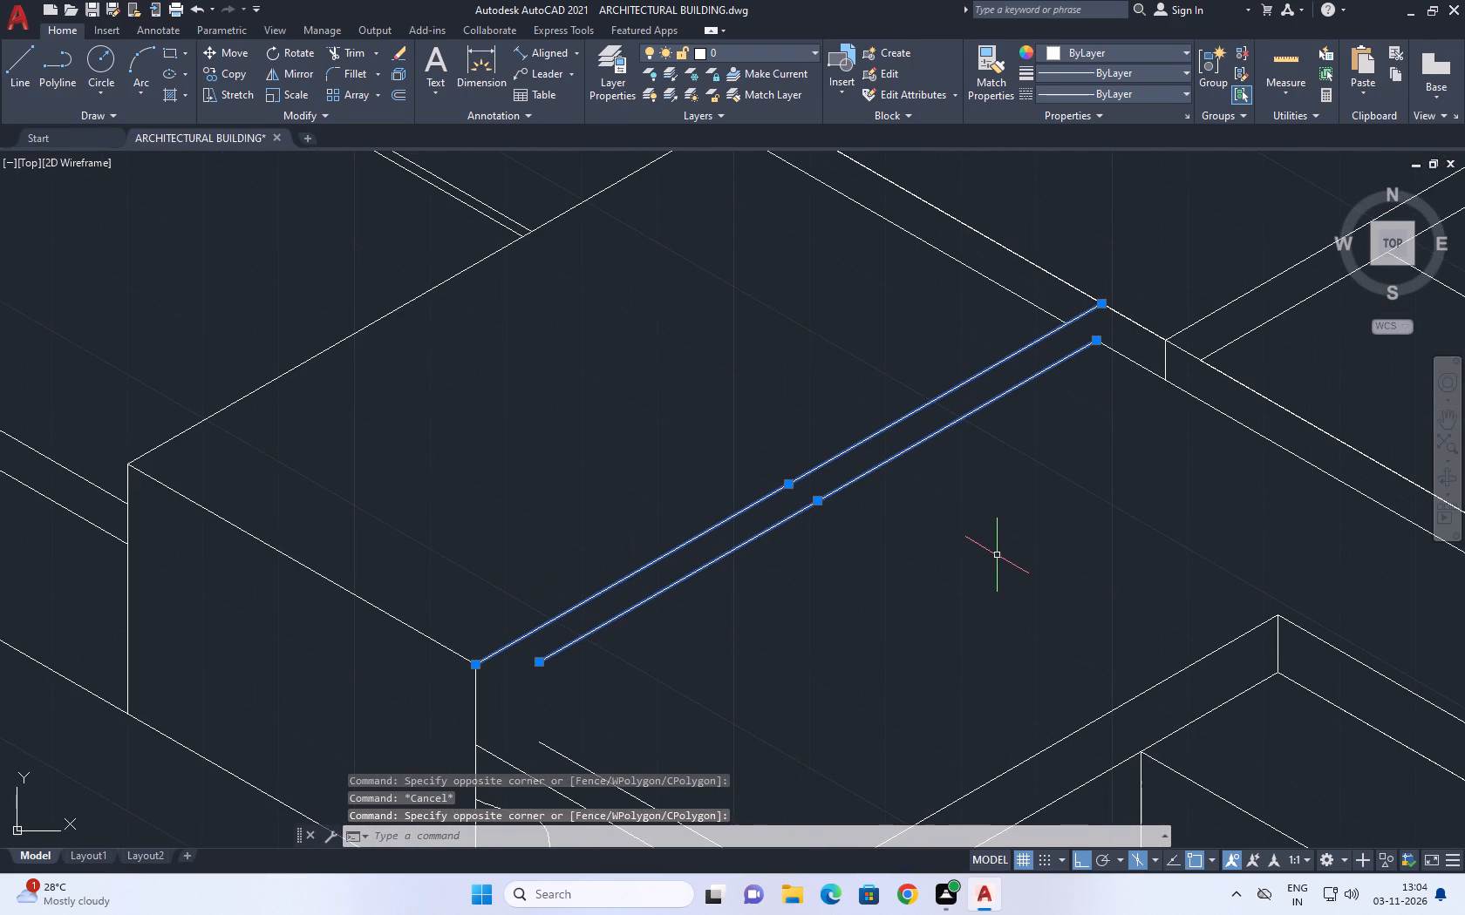
pyautogui.press('m')
pyautogui.press('space')
pyautogui.click(1097, 340)
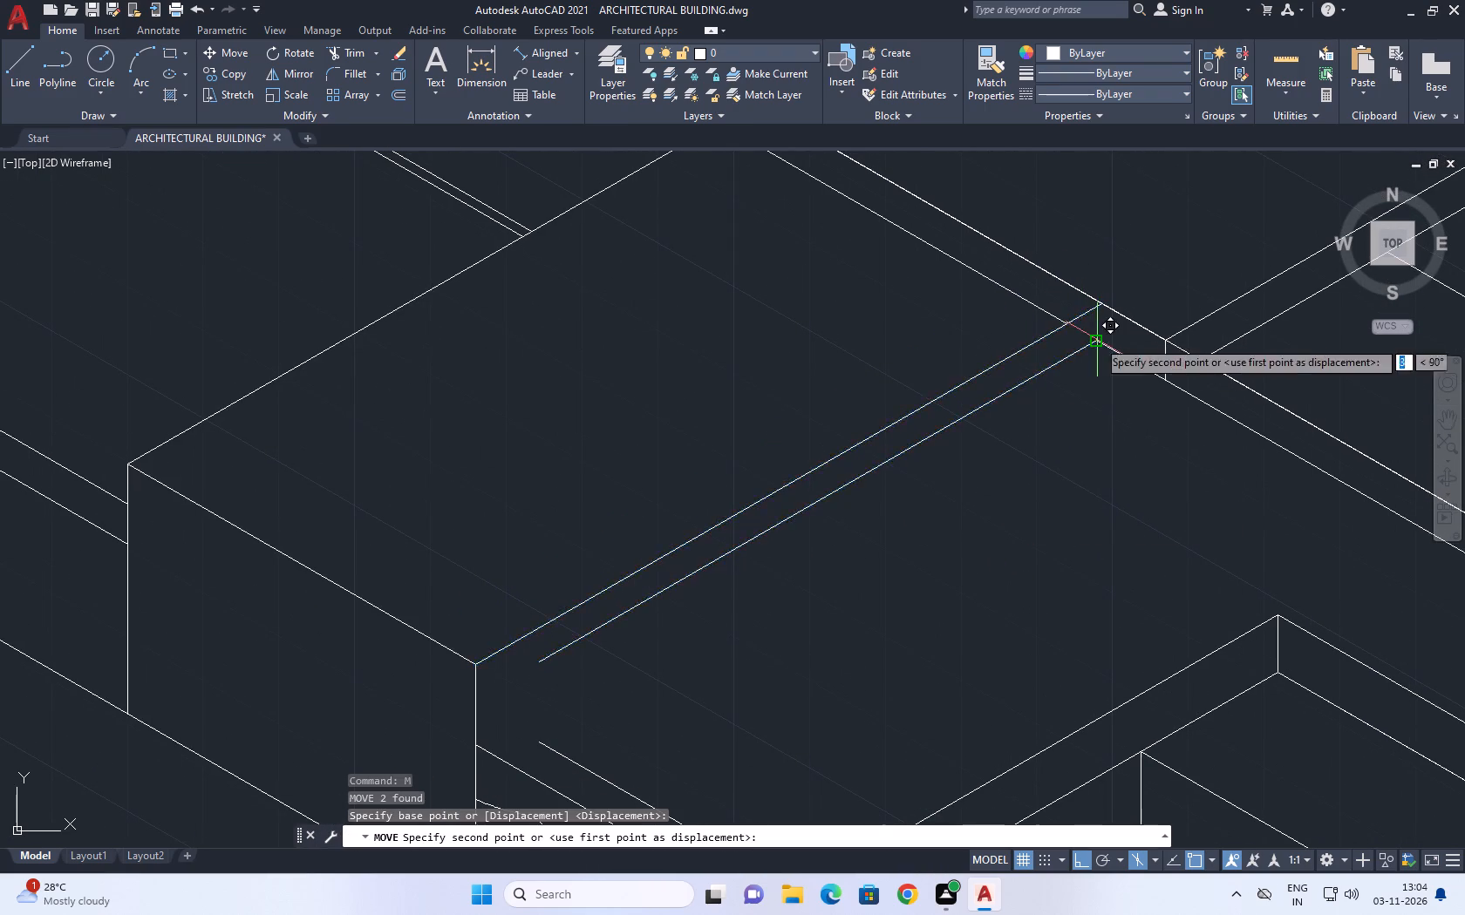
pyautogui.click(1166, 380)
# Move the outer slanted line from its upper endpoint onto the top of the ledge's short vertical edge.
pyautogui.scroll(-2, 1081, 316)
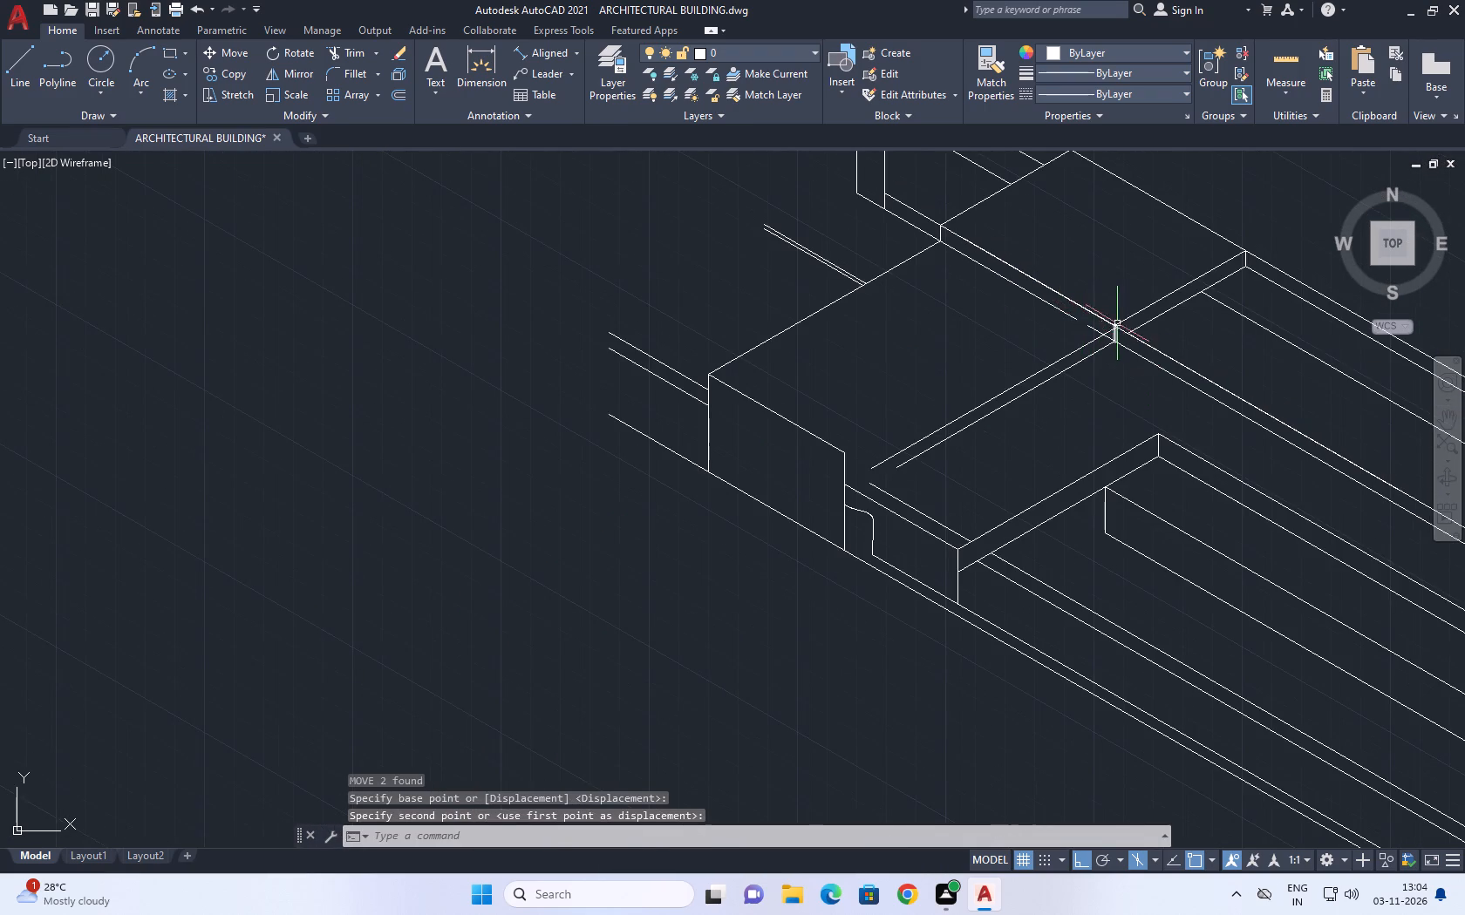
pyautogui.scroll(4, 1114, 335)
pyautogui.moveTo(1094, 297); pyautogui.dragTo(1092, 394, button='middle')
pyautogui.click(1082, 363)
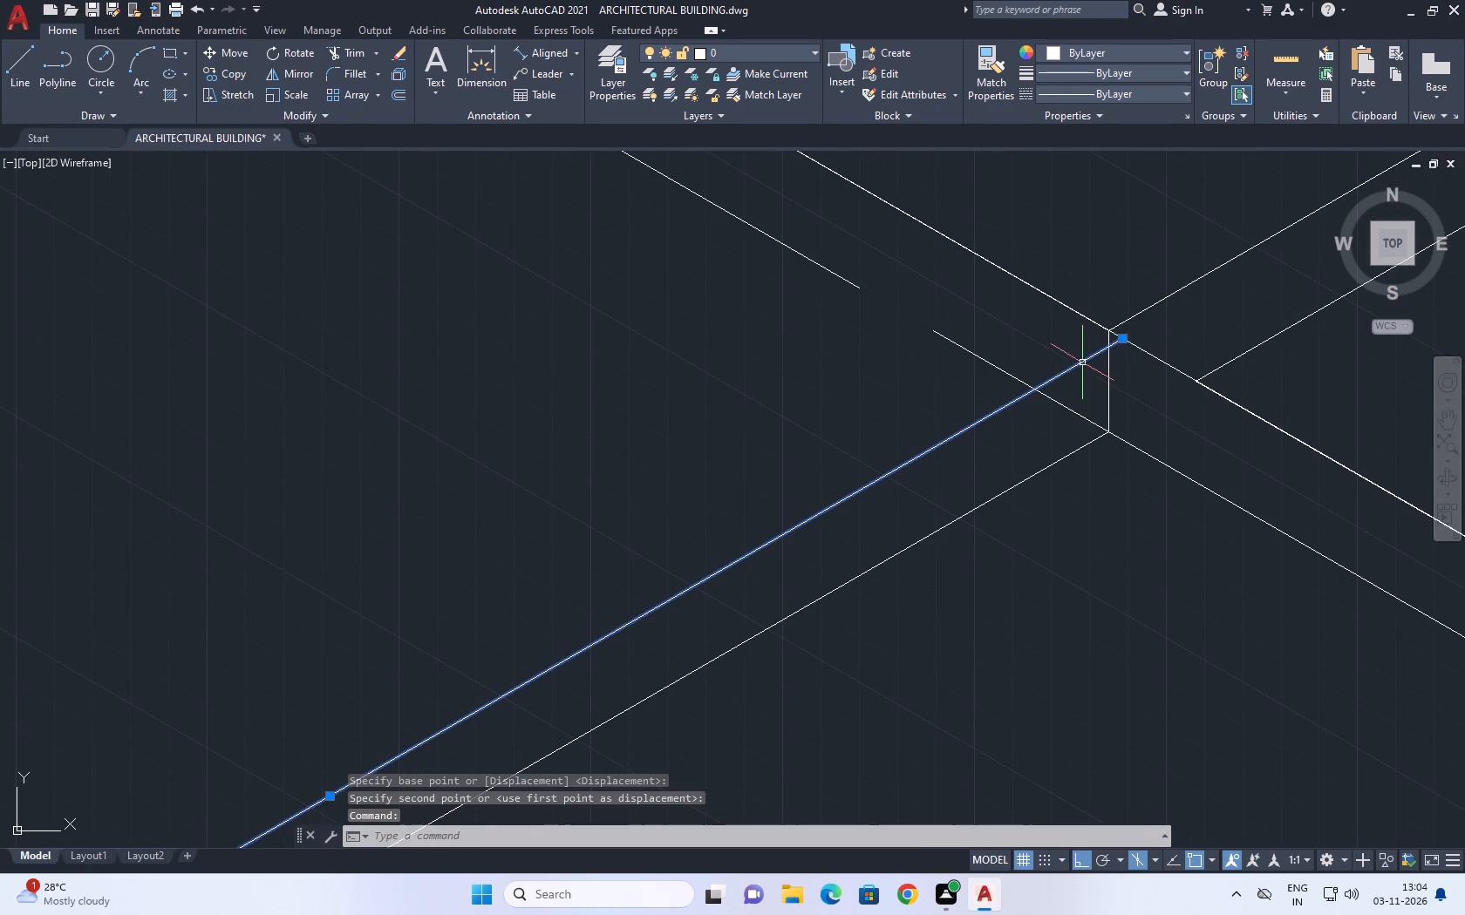
pyautogui.moveTo(1086, 385); pyautogui.dragTo(1087, 412, button='middle')
pyautogui.press('m')
pyautogui.press('space')
pyautogui.scroll(2, 1122, 371)
pyautogui.click(1121, 359)
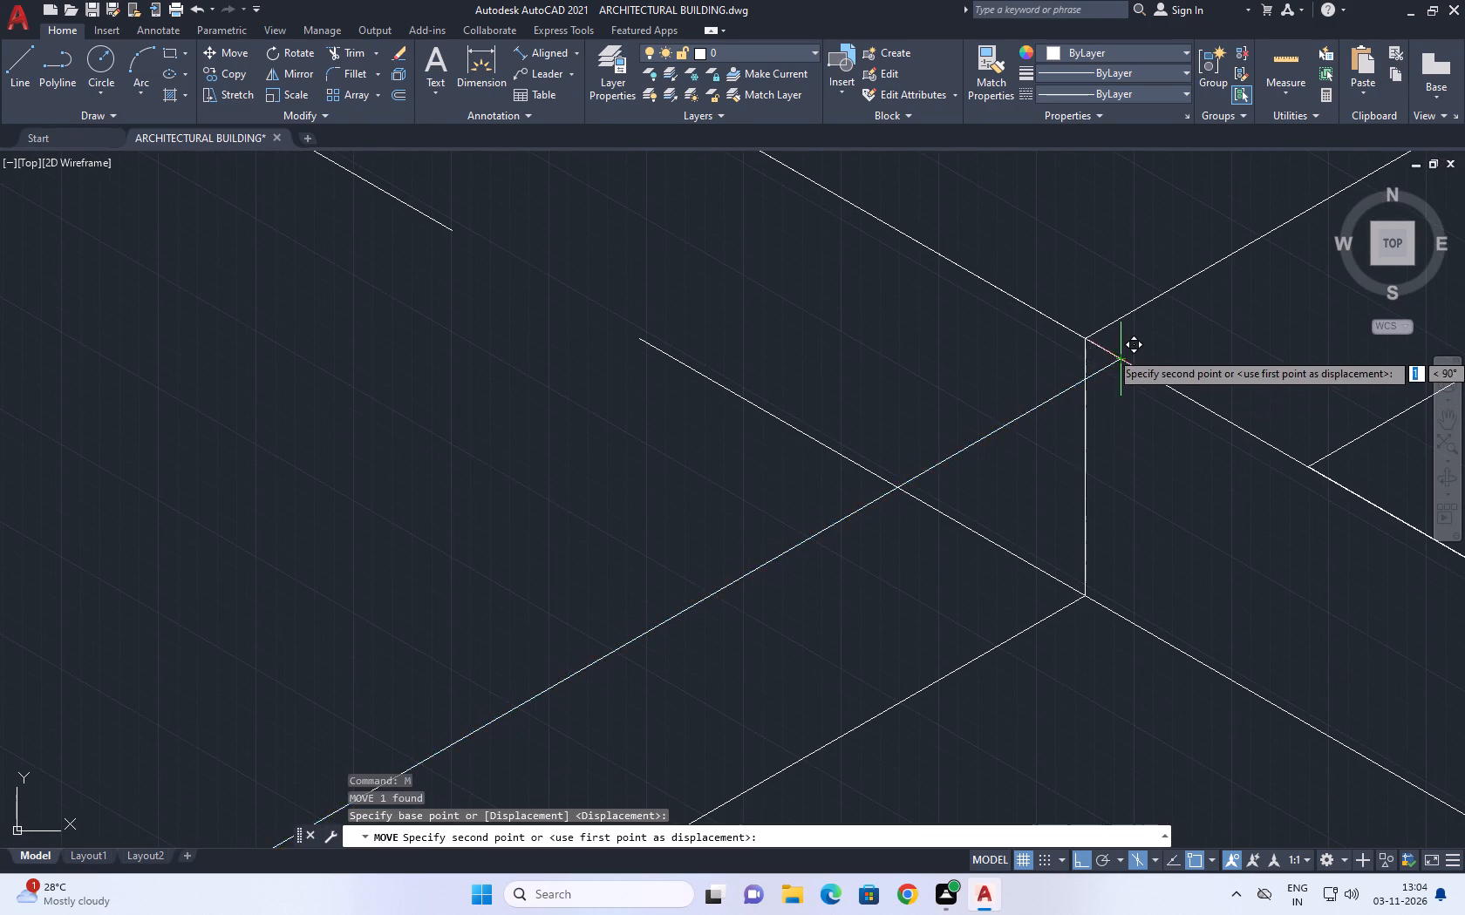
pyautogui.click(1080, 335)
# Trim the leftover ledge lower-line pieces on both sides of the outer slanted line, up to the short vertical edge.
pyautogui.press('t')
pyautogui.press('r')
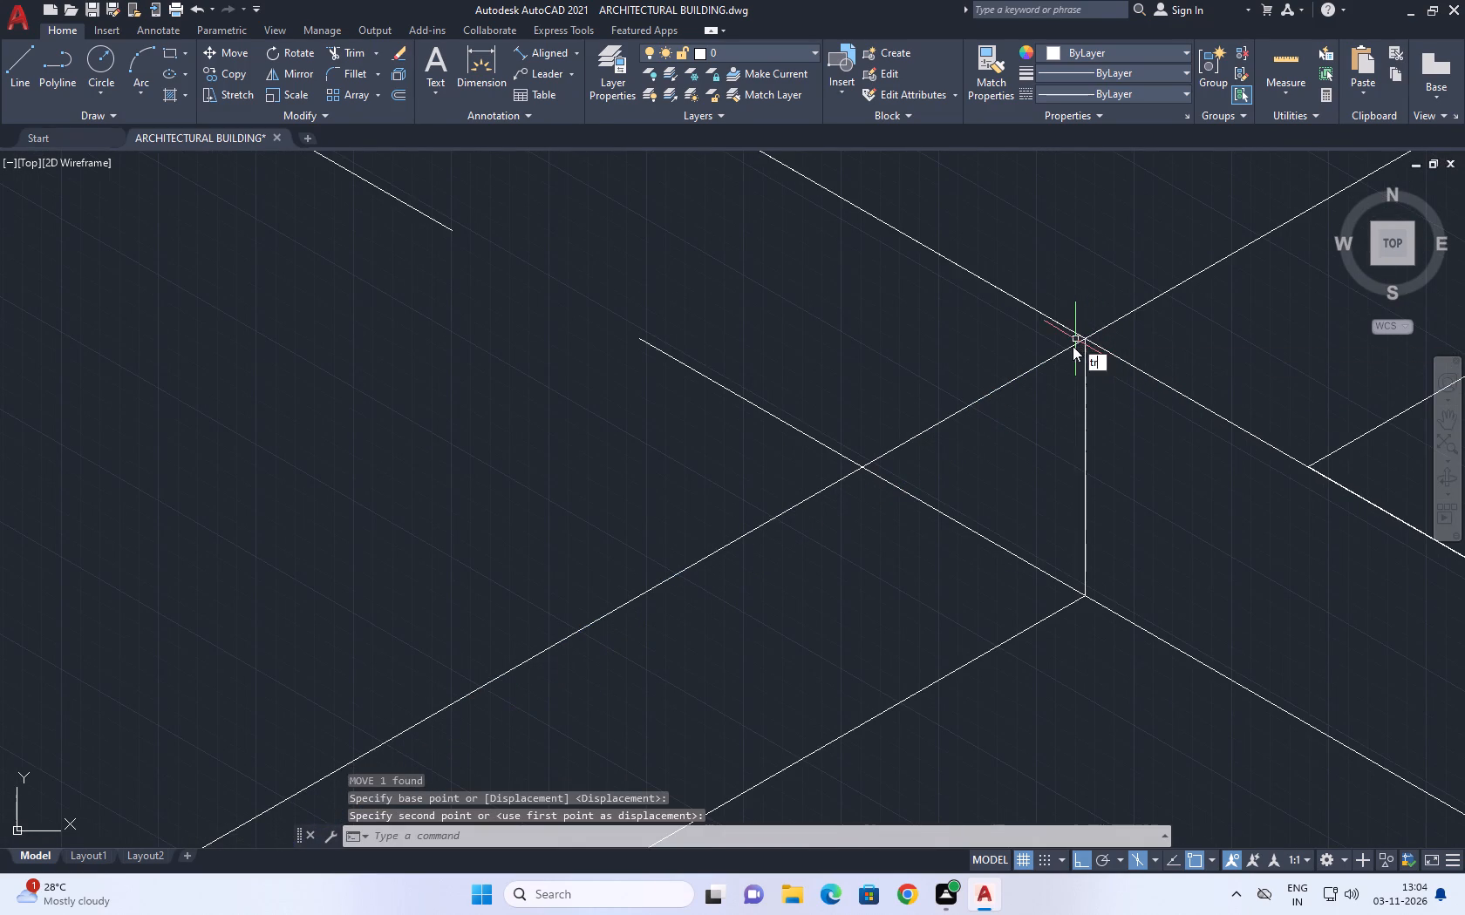
pyautogui.press('space')
pyautogui.moveTo(1028, 455); pyautogui.dragTo(1011, 459)
pyautogui.click(883, 587)
pyautogui.click(982, 491)
pyautogui.click(863, 428)
pyautogui.click(773, 457)
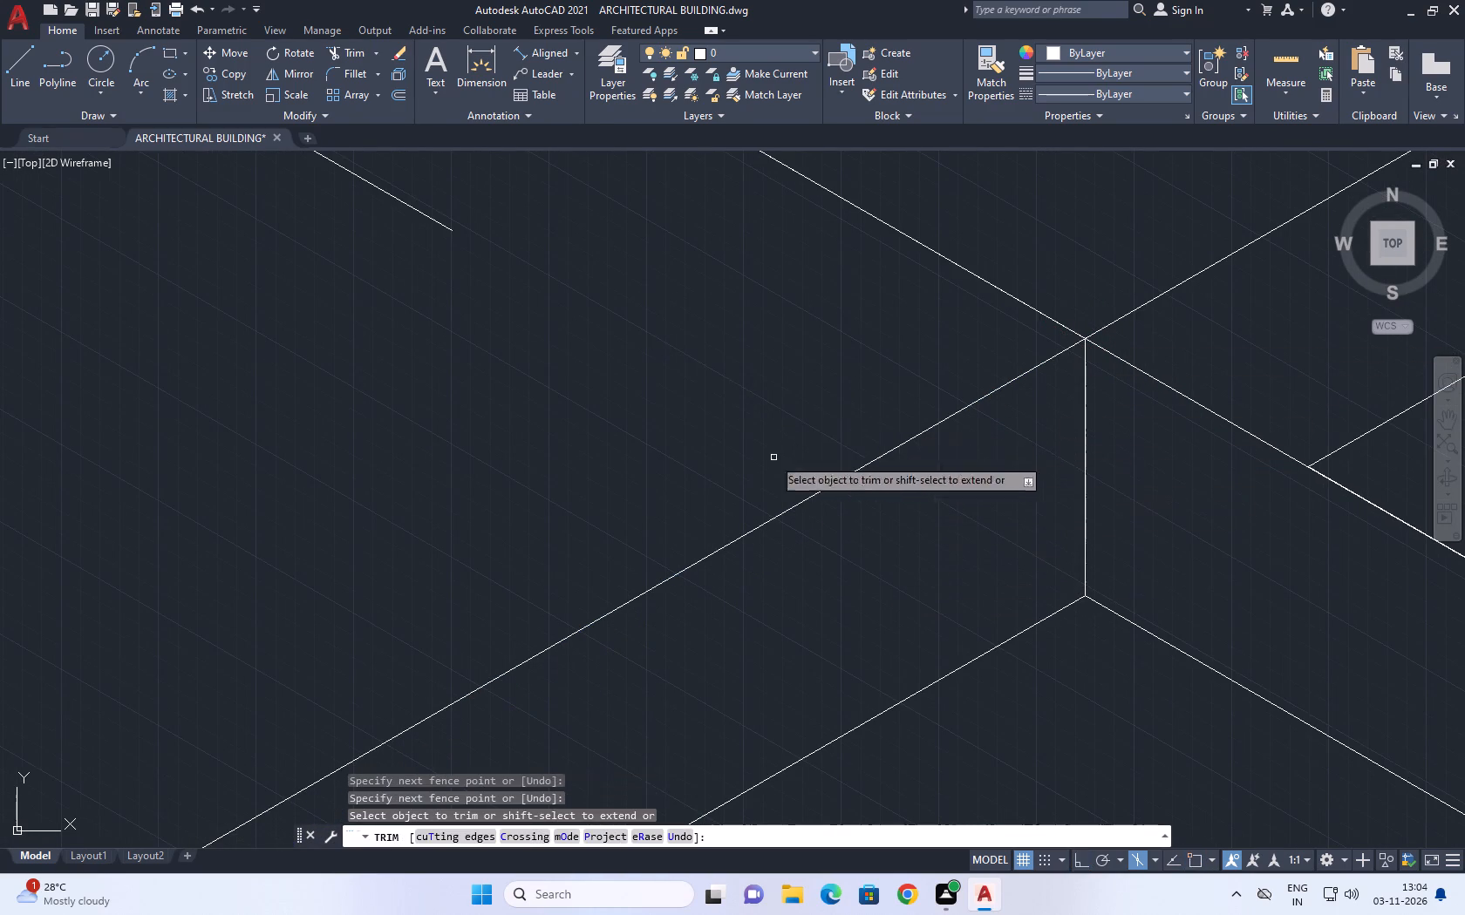
pyautogui.scroll(-7, 968, 413)
pyautogui.press('Escape')
# Extend the outer slanted line to the entrance block's vertical edge and the inner one to the end of the plinth's inner top line.
pyautogui.scroll(4, 1027, 501)
pyautogui.moveTo(1037, 508); pyautogui.dragTo(1017, 461, button='middle')
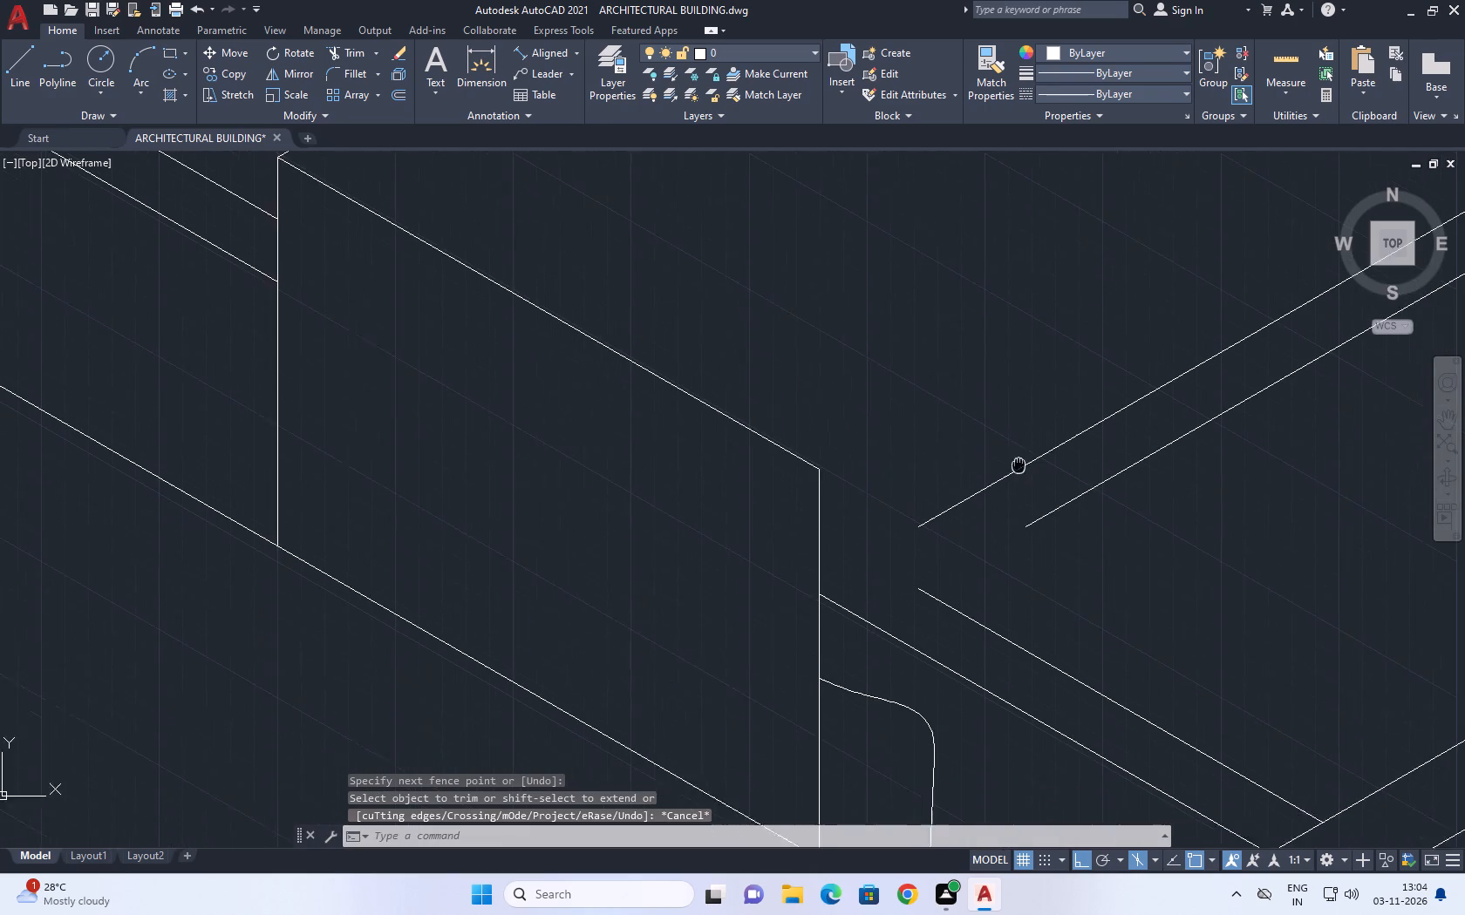
pyautogui.press('e')
pyautogui.press('x')
pyautogui.press('space')
pyautogui.click(955, 497)
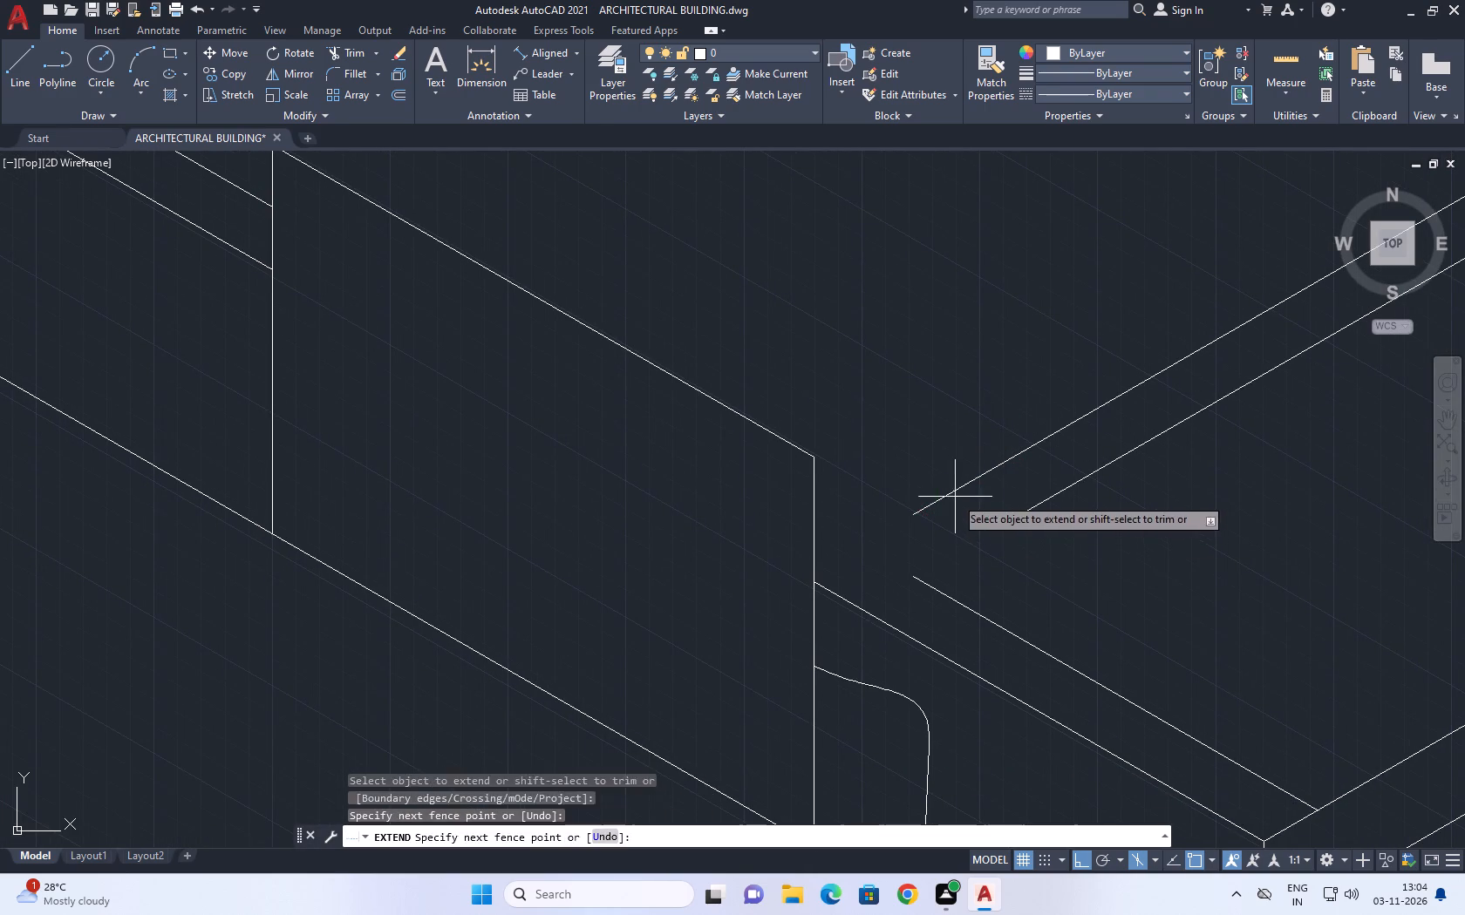
pyautogui.click(930, 474)
pyautogui.click(1060, 502)
pyautogui.click(1021, 499)
pyautogui.press('Escape')
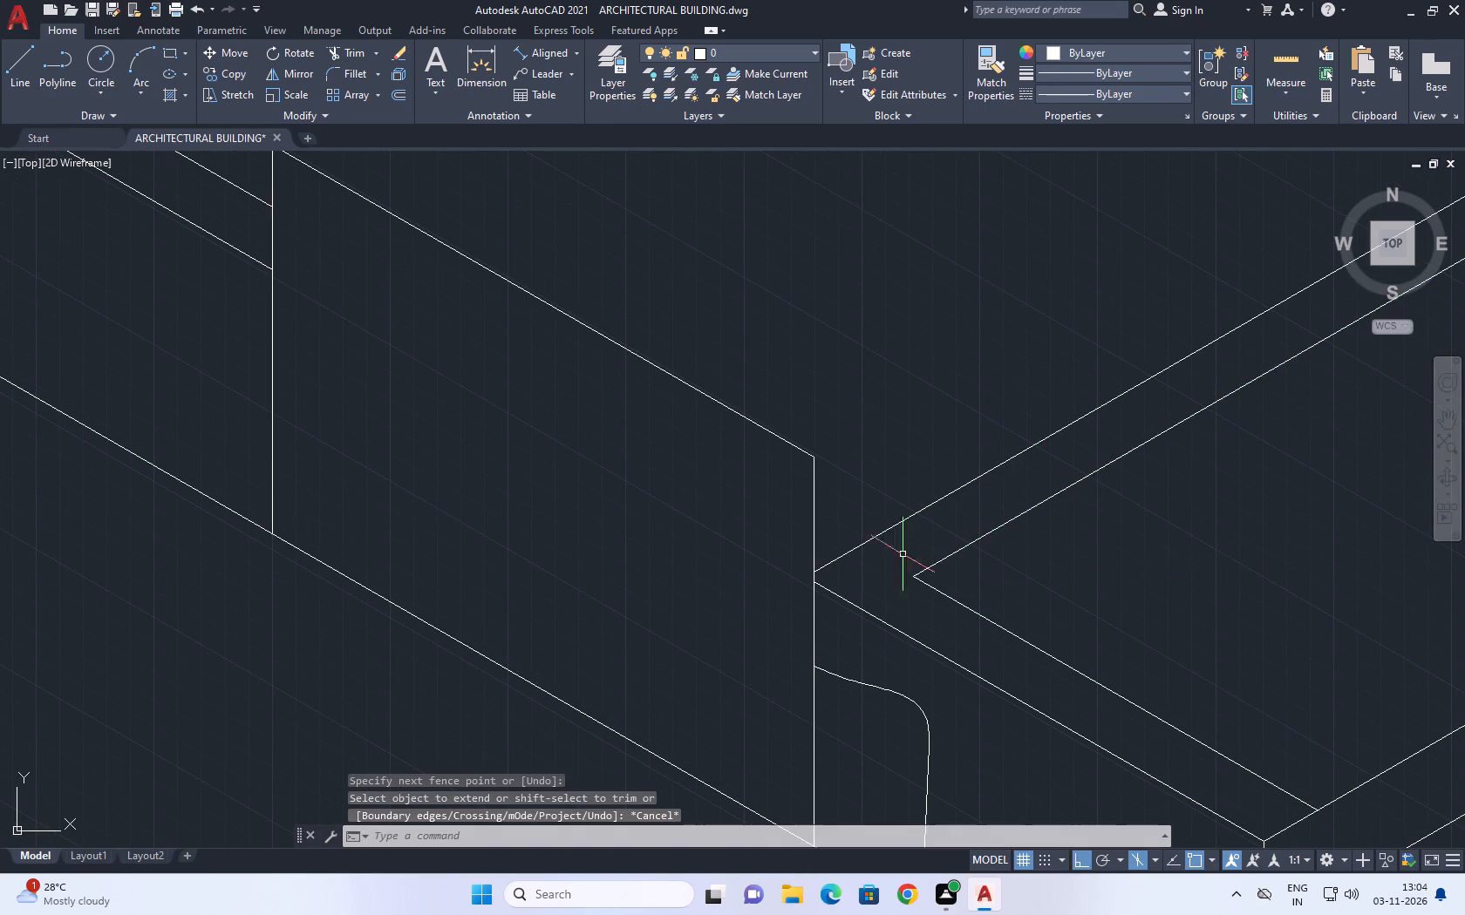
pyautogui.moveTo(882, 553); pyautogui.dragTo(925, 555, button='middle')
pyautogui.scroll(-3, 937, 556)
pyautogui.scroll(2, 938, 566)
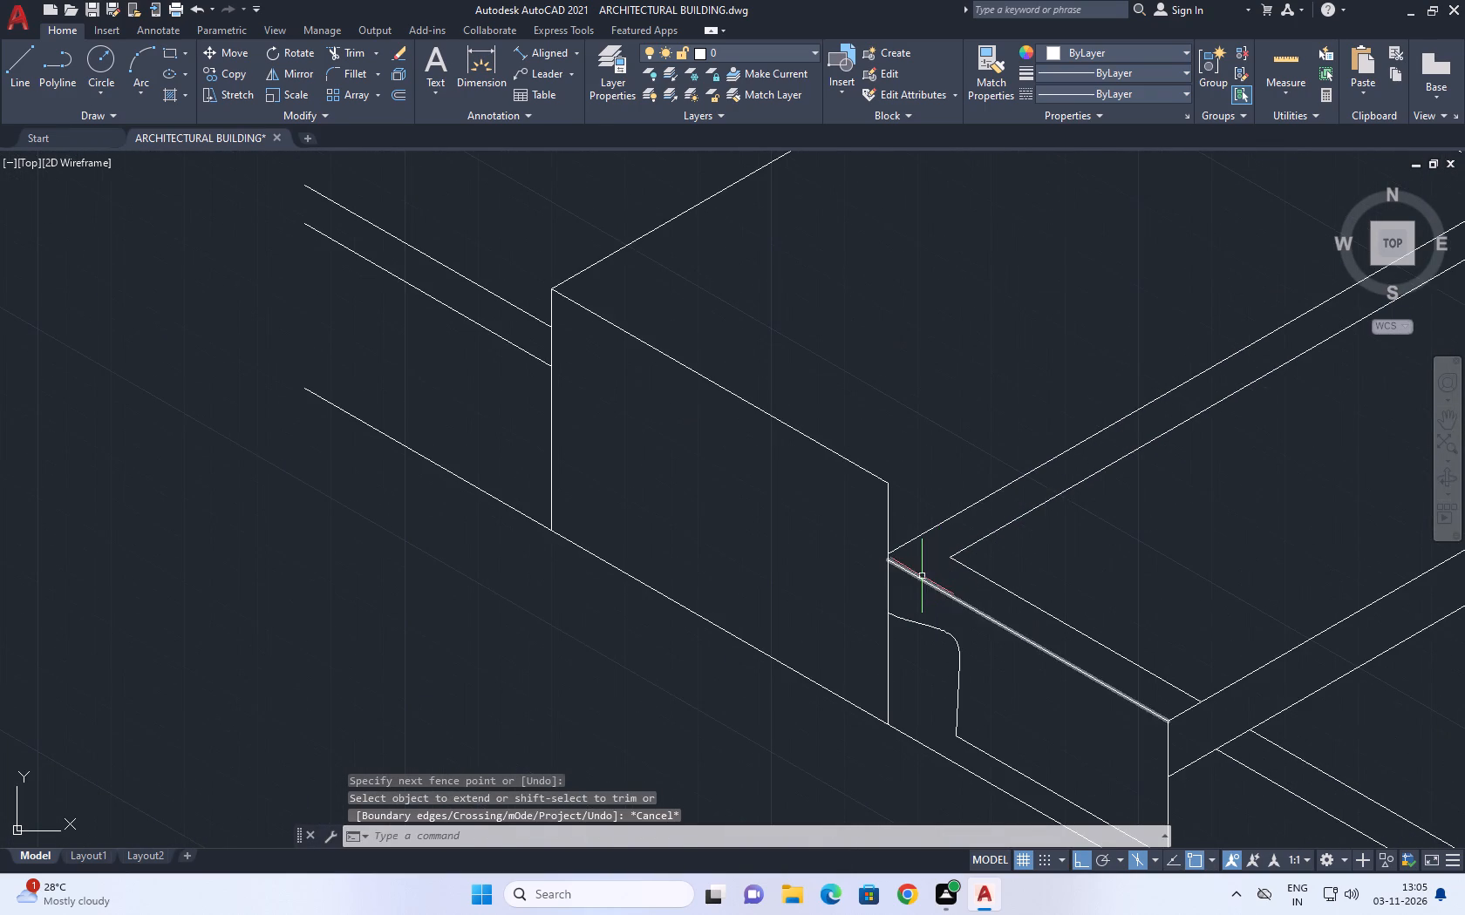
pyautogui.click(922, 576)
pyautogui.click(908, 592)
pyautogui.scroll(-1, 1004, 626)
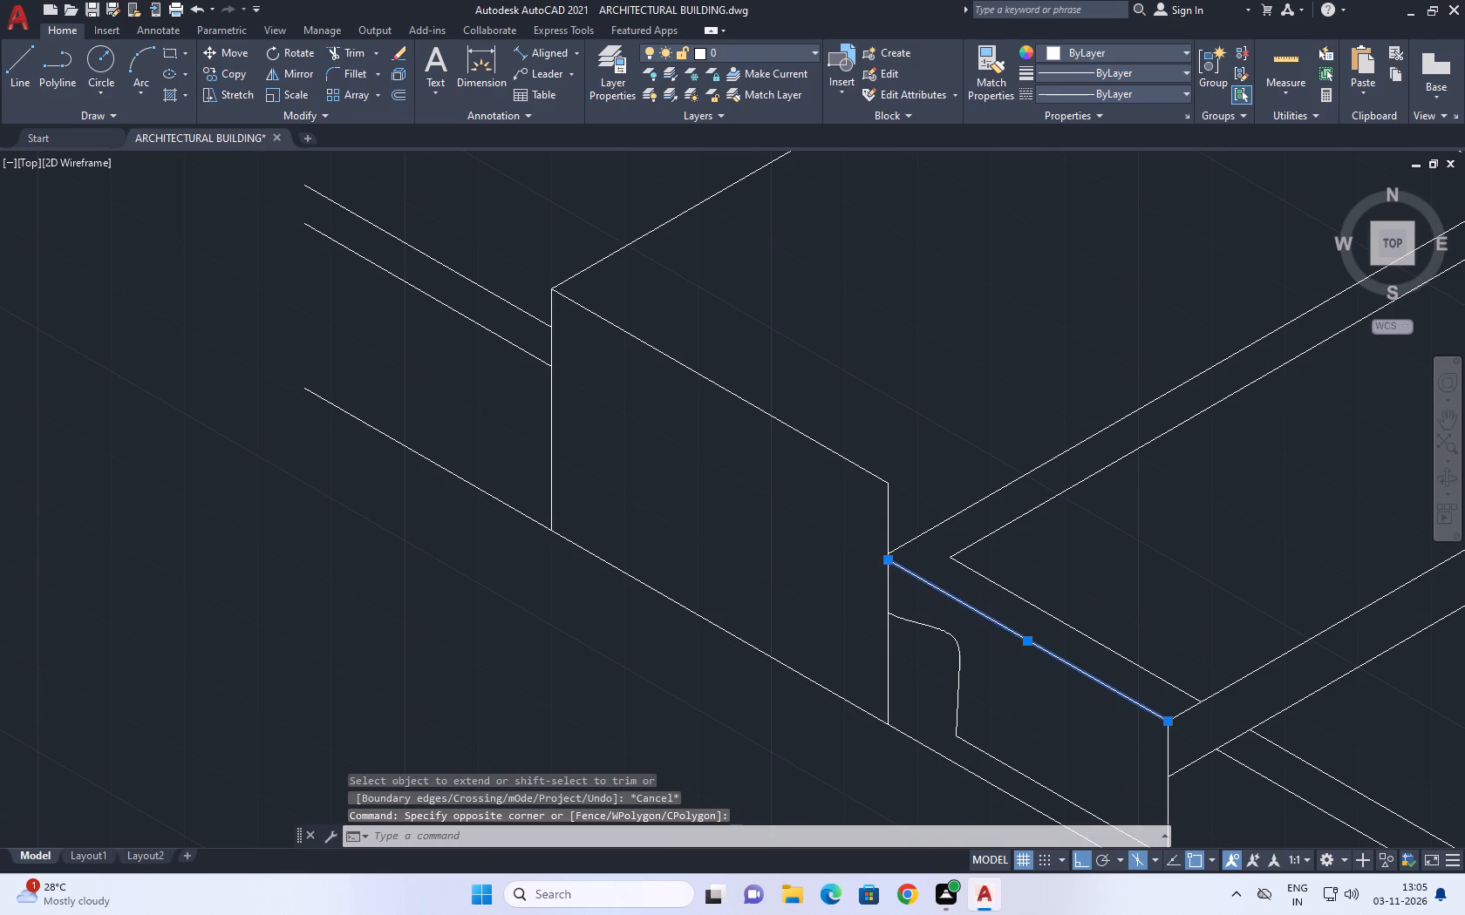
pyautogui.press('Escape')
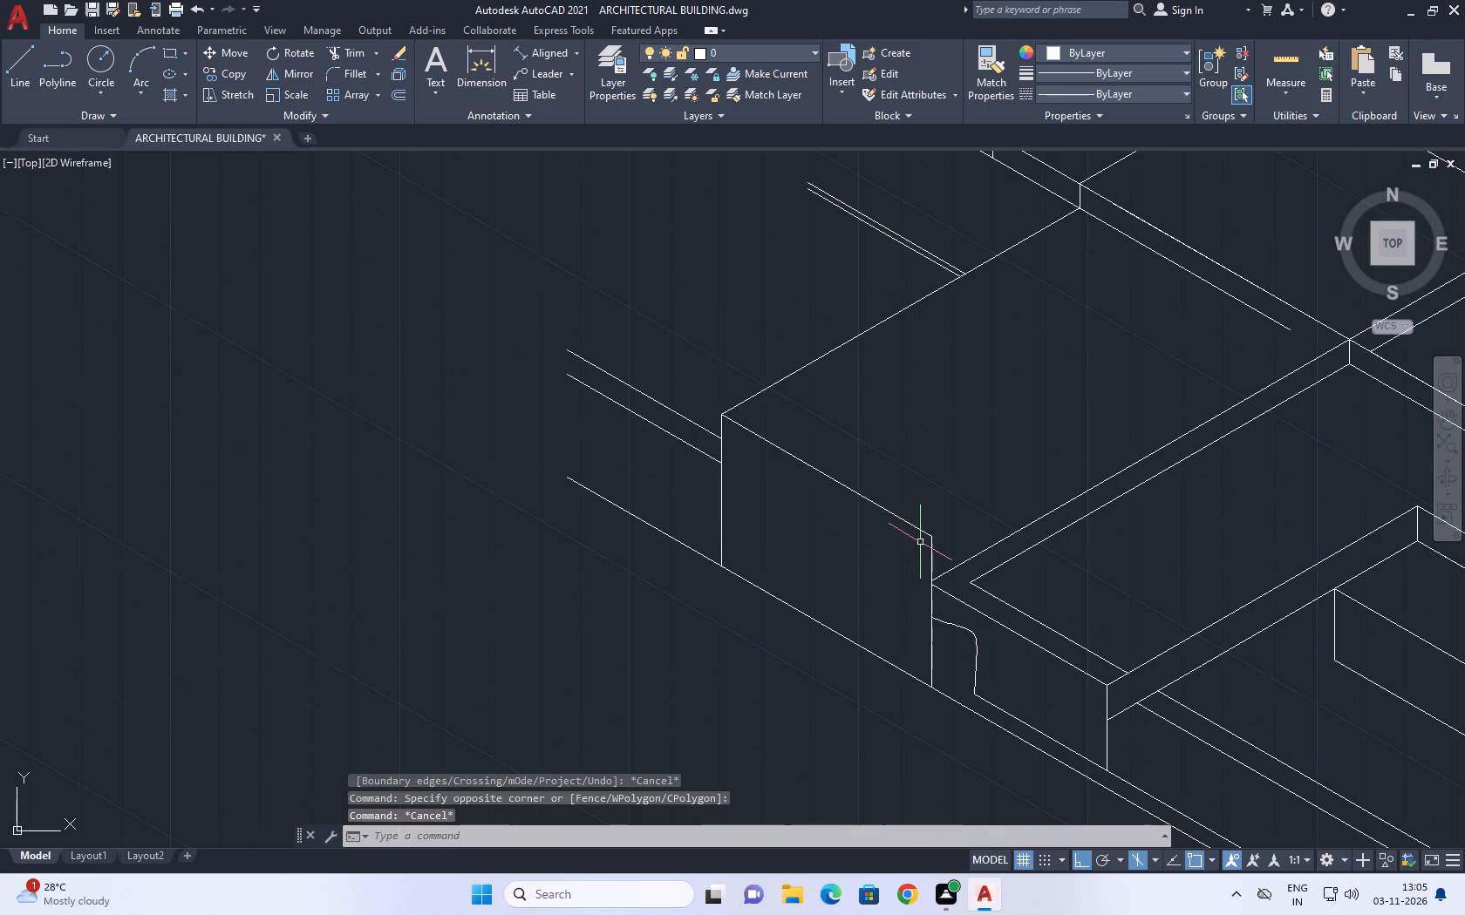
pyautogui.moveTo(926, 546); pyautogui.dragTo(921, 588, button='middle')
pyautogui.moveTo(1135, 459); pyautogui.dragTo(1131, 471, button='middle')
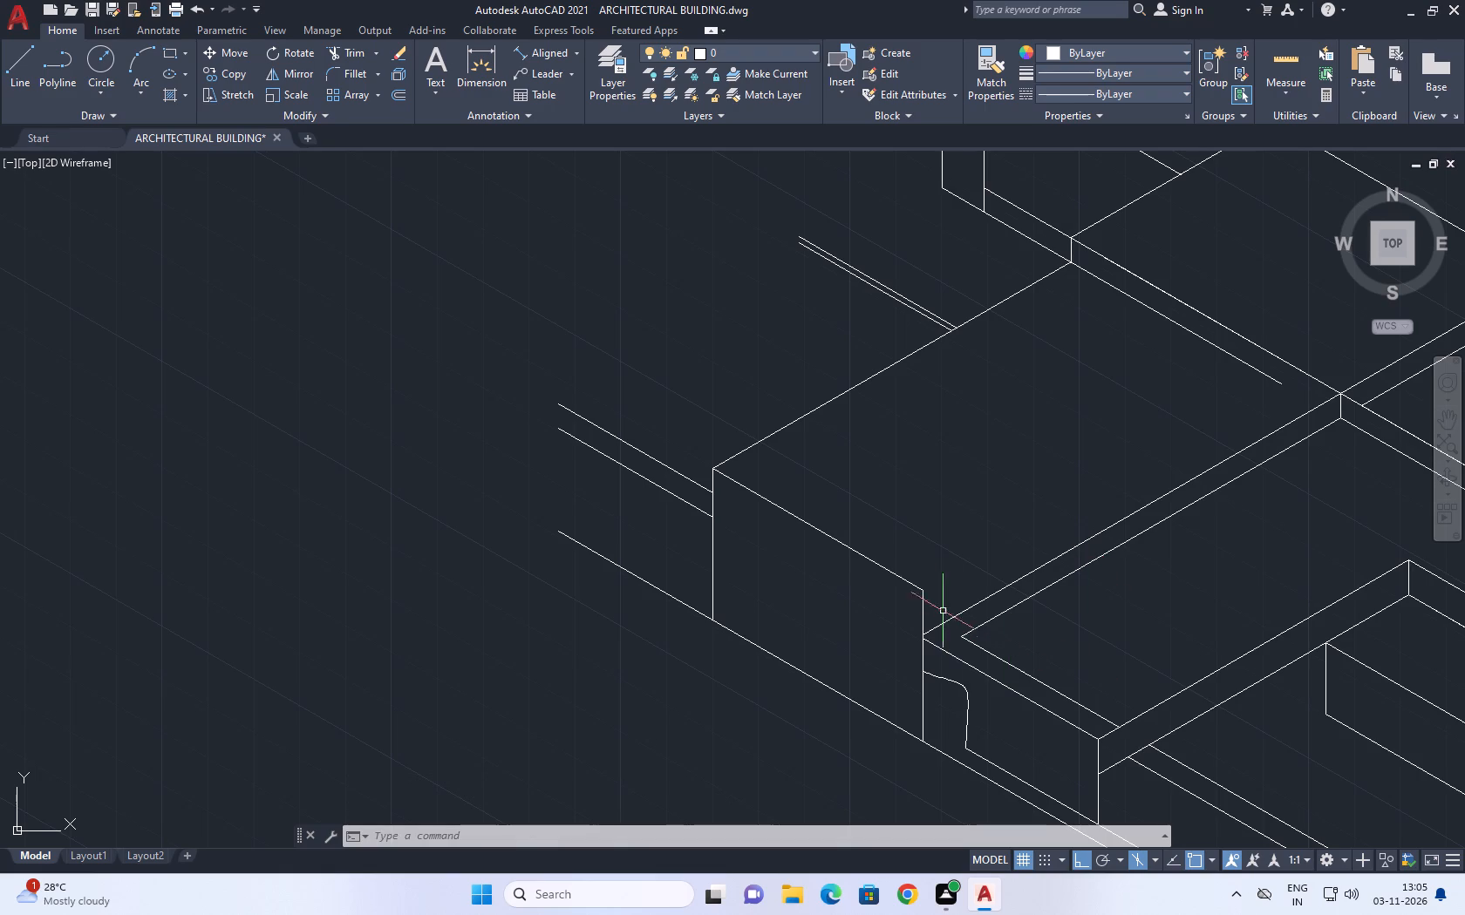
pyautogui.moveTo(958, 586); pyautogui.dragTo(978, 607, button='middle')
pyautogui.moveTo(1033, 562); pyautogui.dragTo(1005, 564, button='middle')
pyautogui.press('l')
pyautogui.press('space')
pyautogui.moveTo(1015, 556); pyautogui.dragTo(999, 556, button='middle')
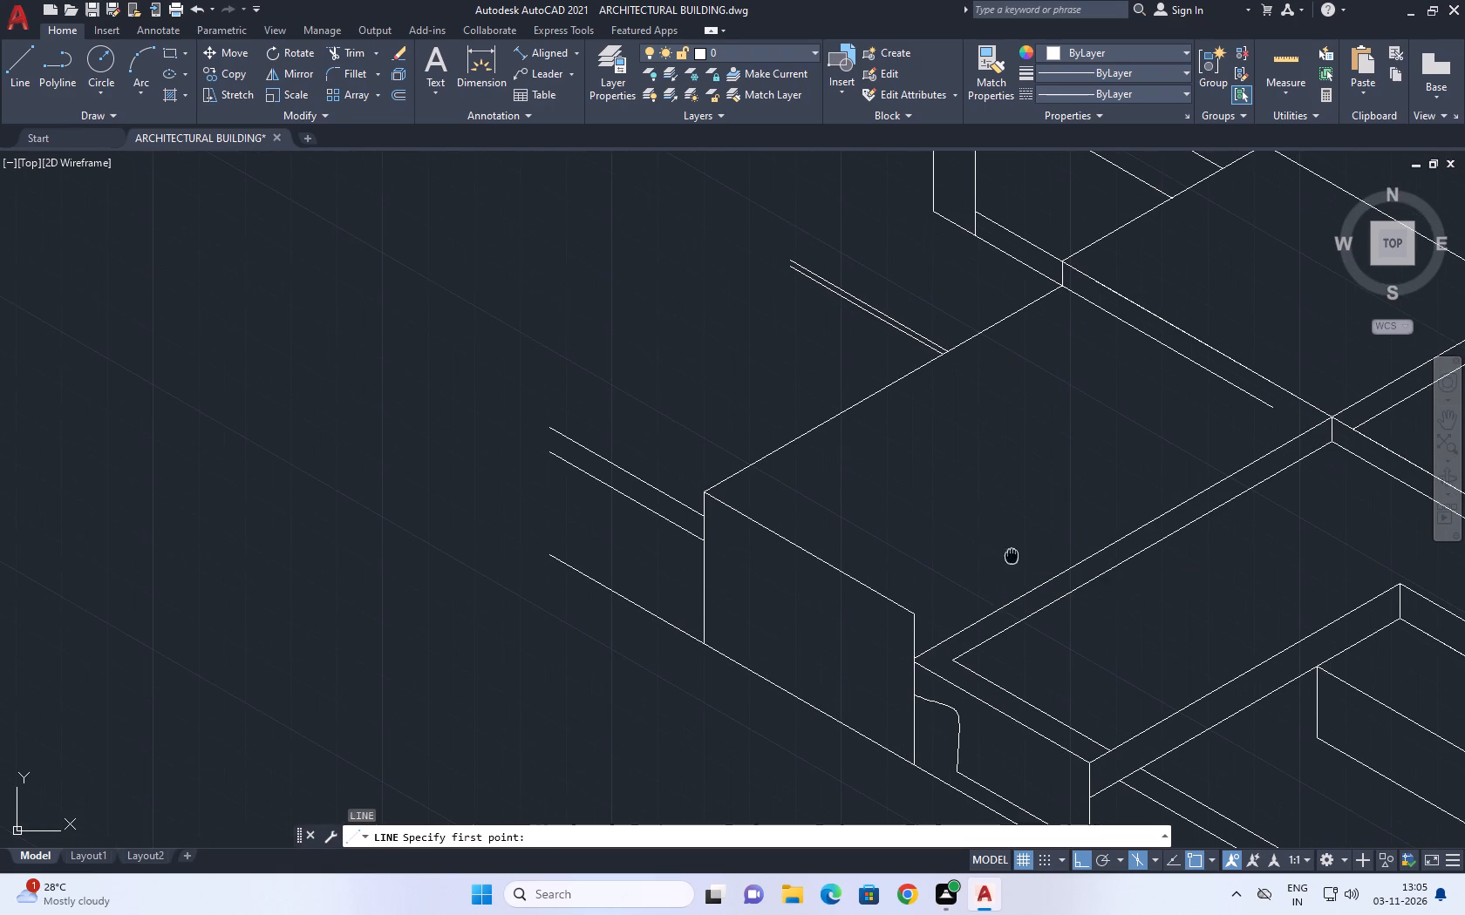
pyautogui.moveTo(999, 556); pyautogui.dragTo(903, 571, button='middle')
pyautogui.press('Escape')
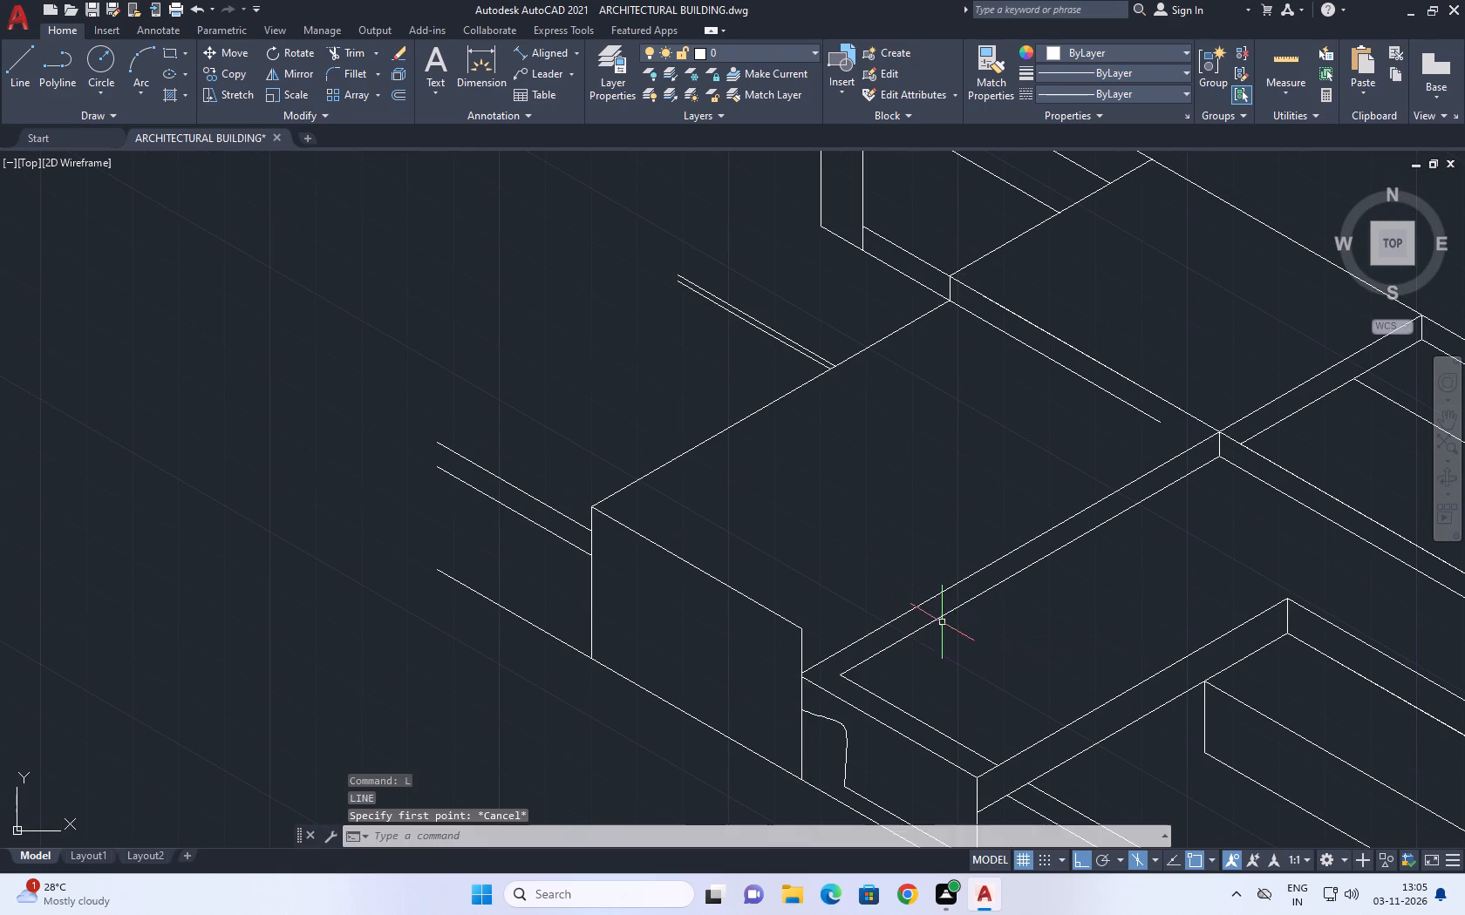
# Move the curved profile away from the entrance block's vertical edge, along the direction of the plinth's front face.
pyautogui.moveTo(974, 651); pyautogui.dragTo(922, 464, button='middle')
pyautogui.moveTo(784, 536); pyautogui.dragTo(826, 513, button='middle')
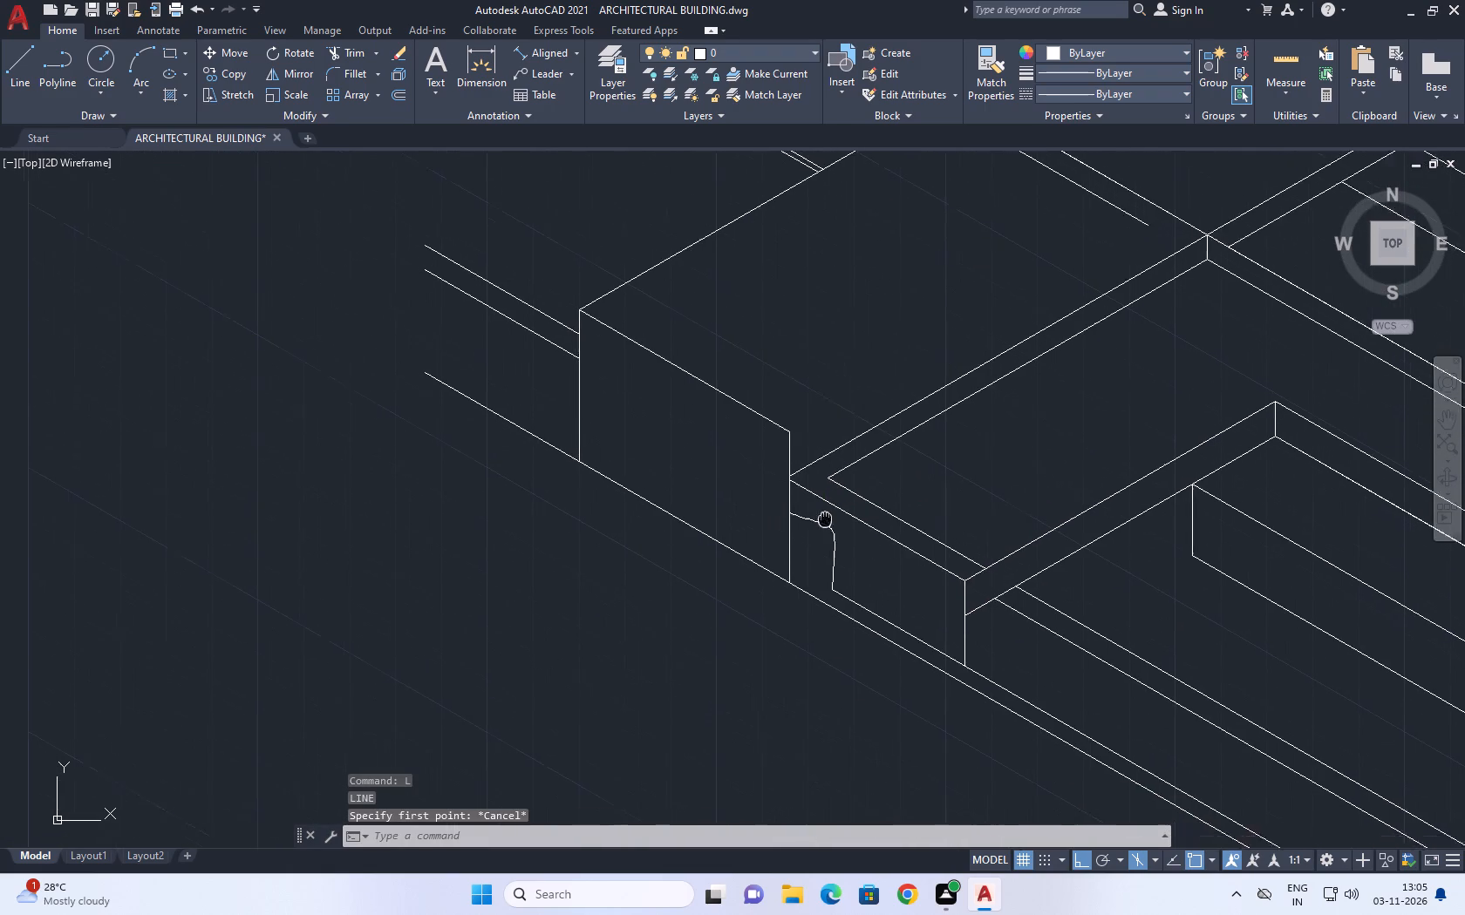
pyautogui.moveTo(826, 513); pyautogui.dragTo(816, 457, button='middle')
pyautogui.scroll(2, 828, 484)
pyautogui.click(835, 421)
pyautogui.click(806, 491)
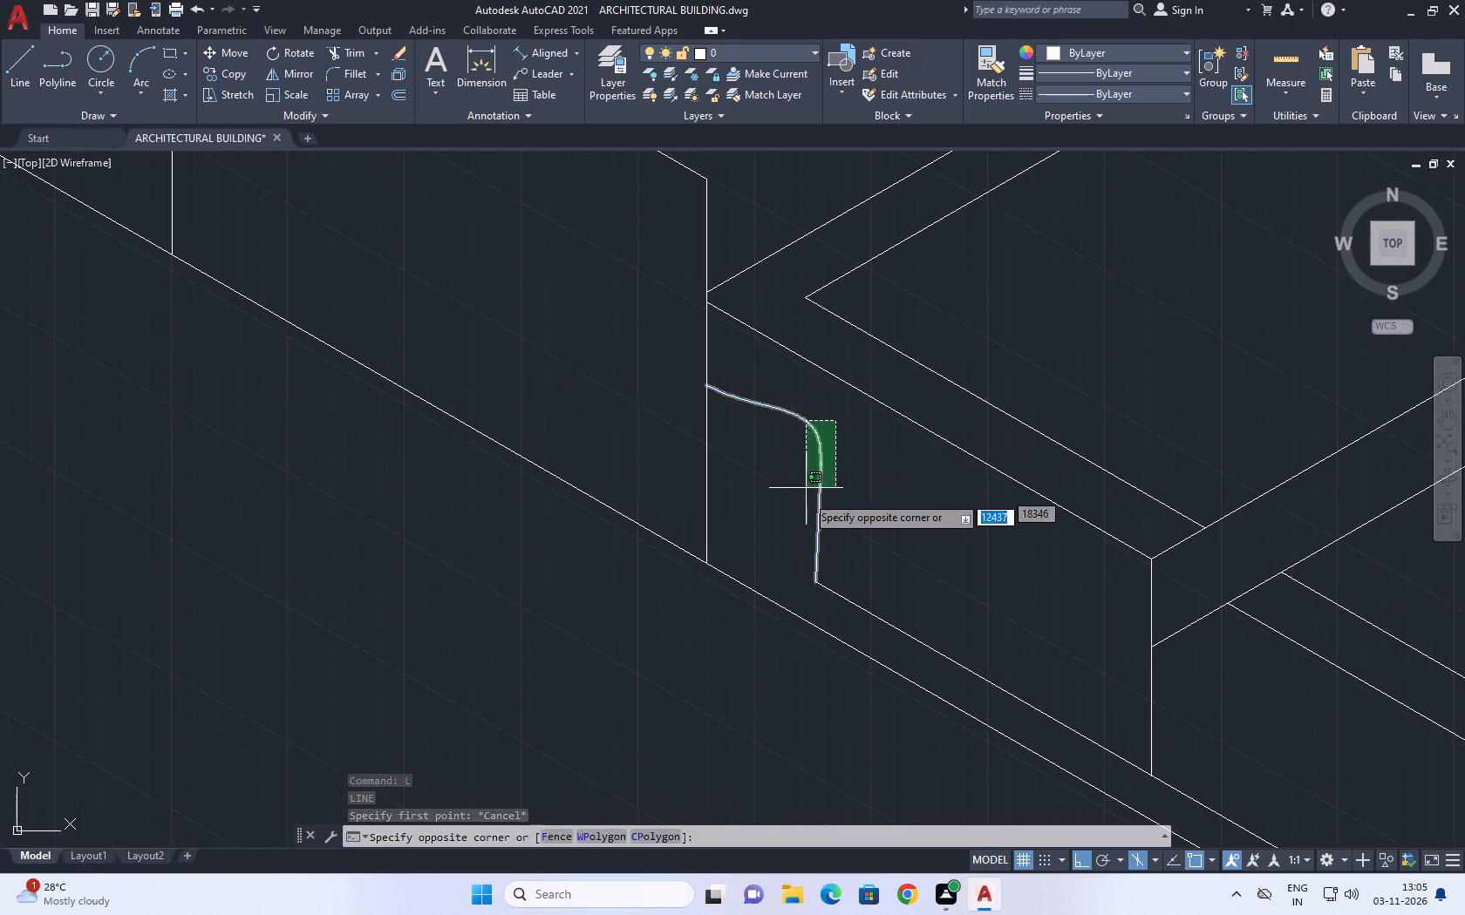
pyautogui.moveTo(839, 504); pyautogui.dragTo(888, 574, button='middle')
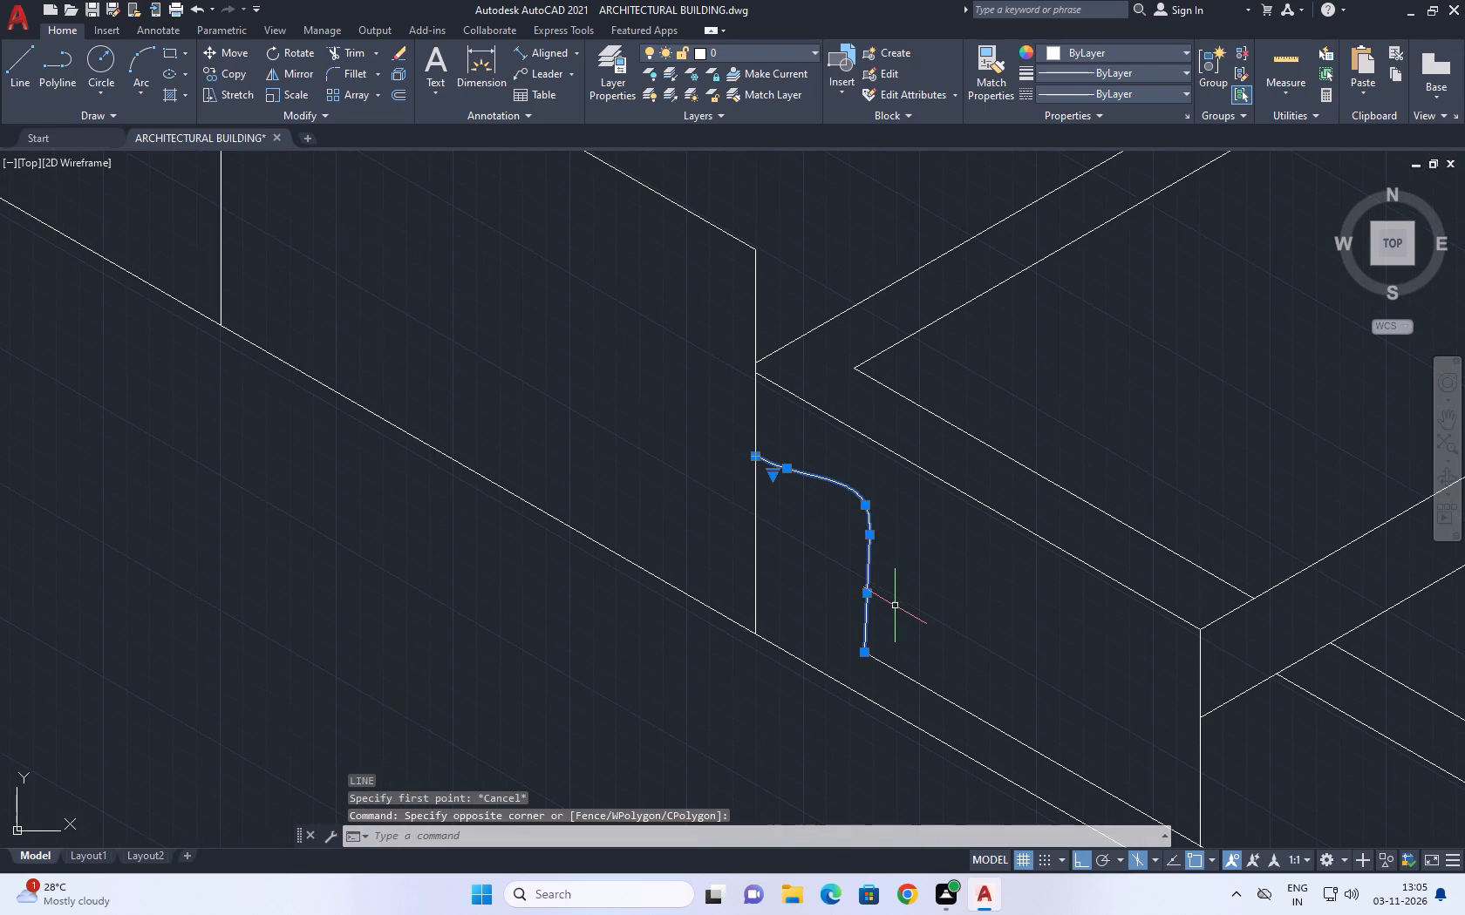
pyautogui.write('m')
pyautogui.press('space')
pyautogui.click(905, 607)
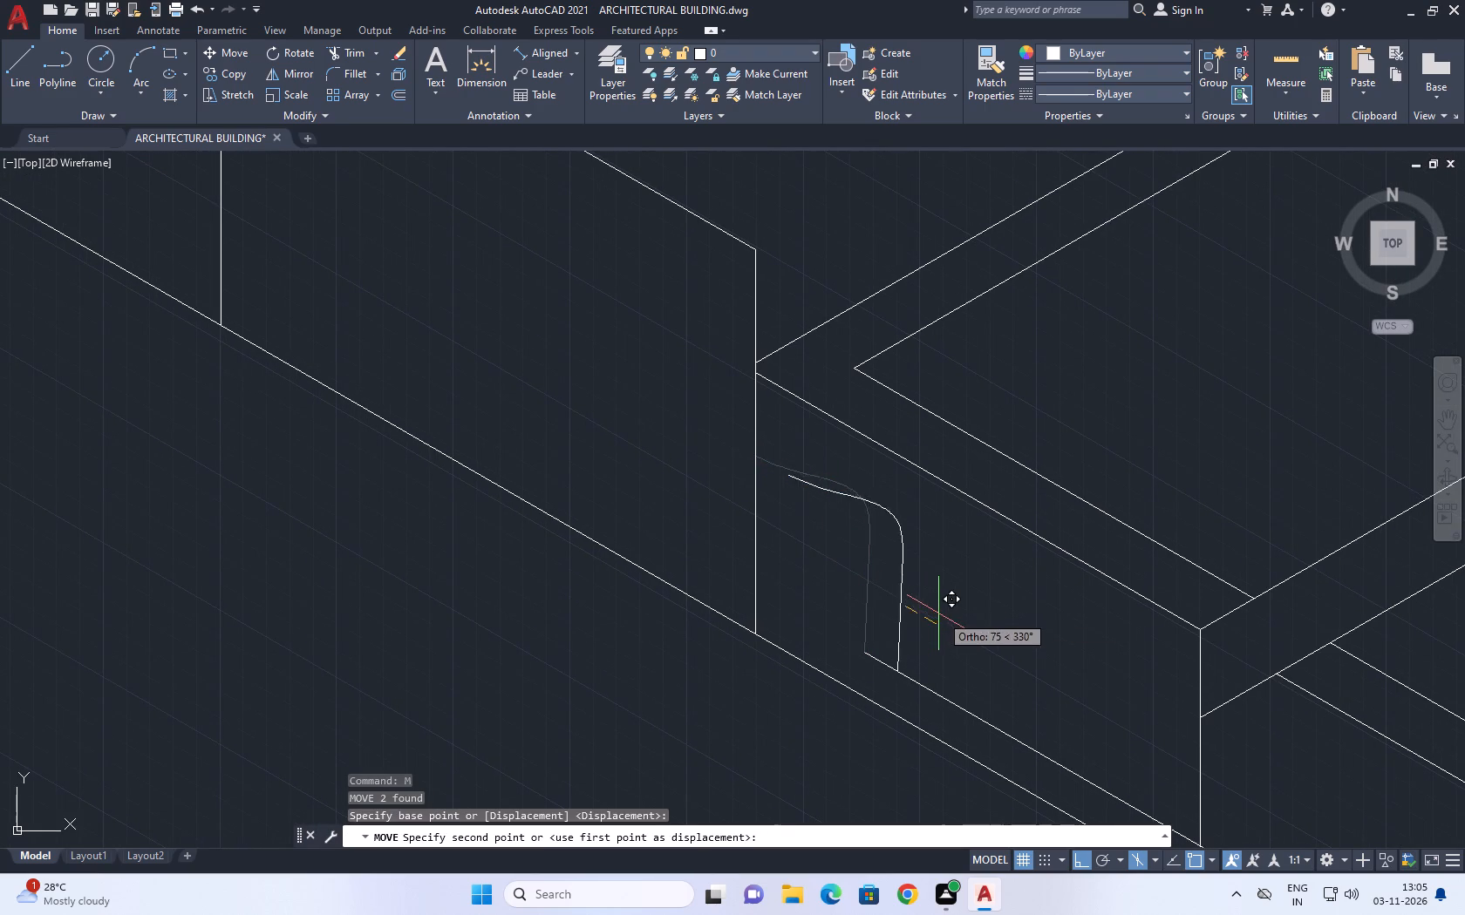
pyautogui.click(979, 626)
pyautogui.moveTo(840, 373); pyautogui.dragTo(844, 376, button='middle')
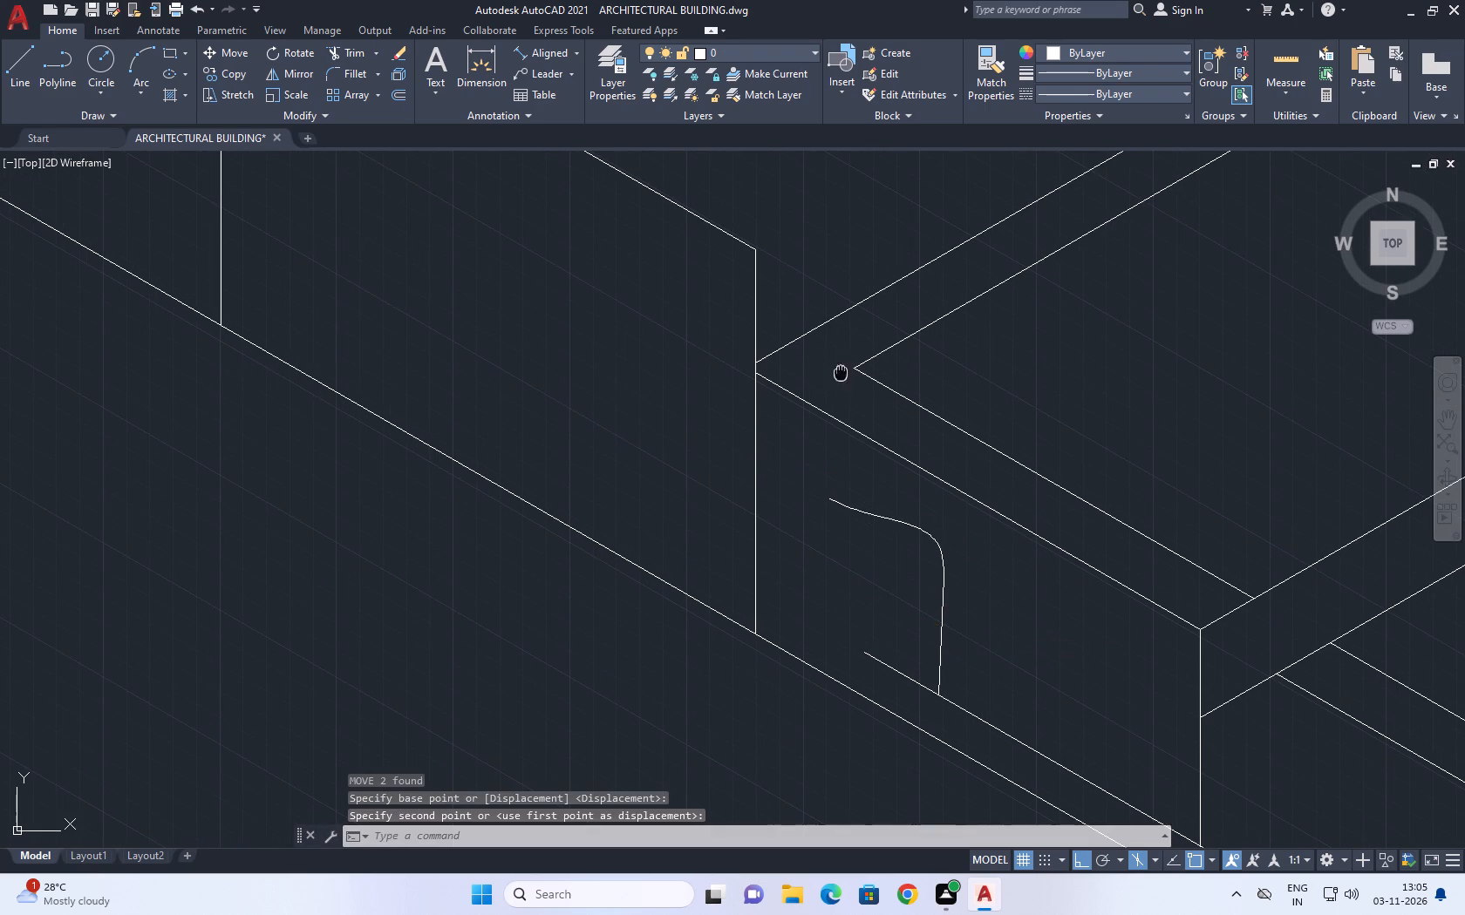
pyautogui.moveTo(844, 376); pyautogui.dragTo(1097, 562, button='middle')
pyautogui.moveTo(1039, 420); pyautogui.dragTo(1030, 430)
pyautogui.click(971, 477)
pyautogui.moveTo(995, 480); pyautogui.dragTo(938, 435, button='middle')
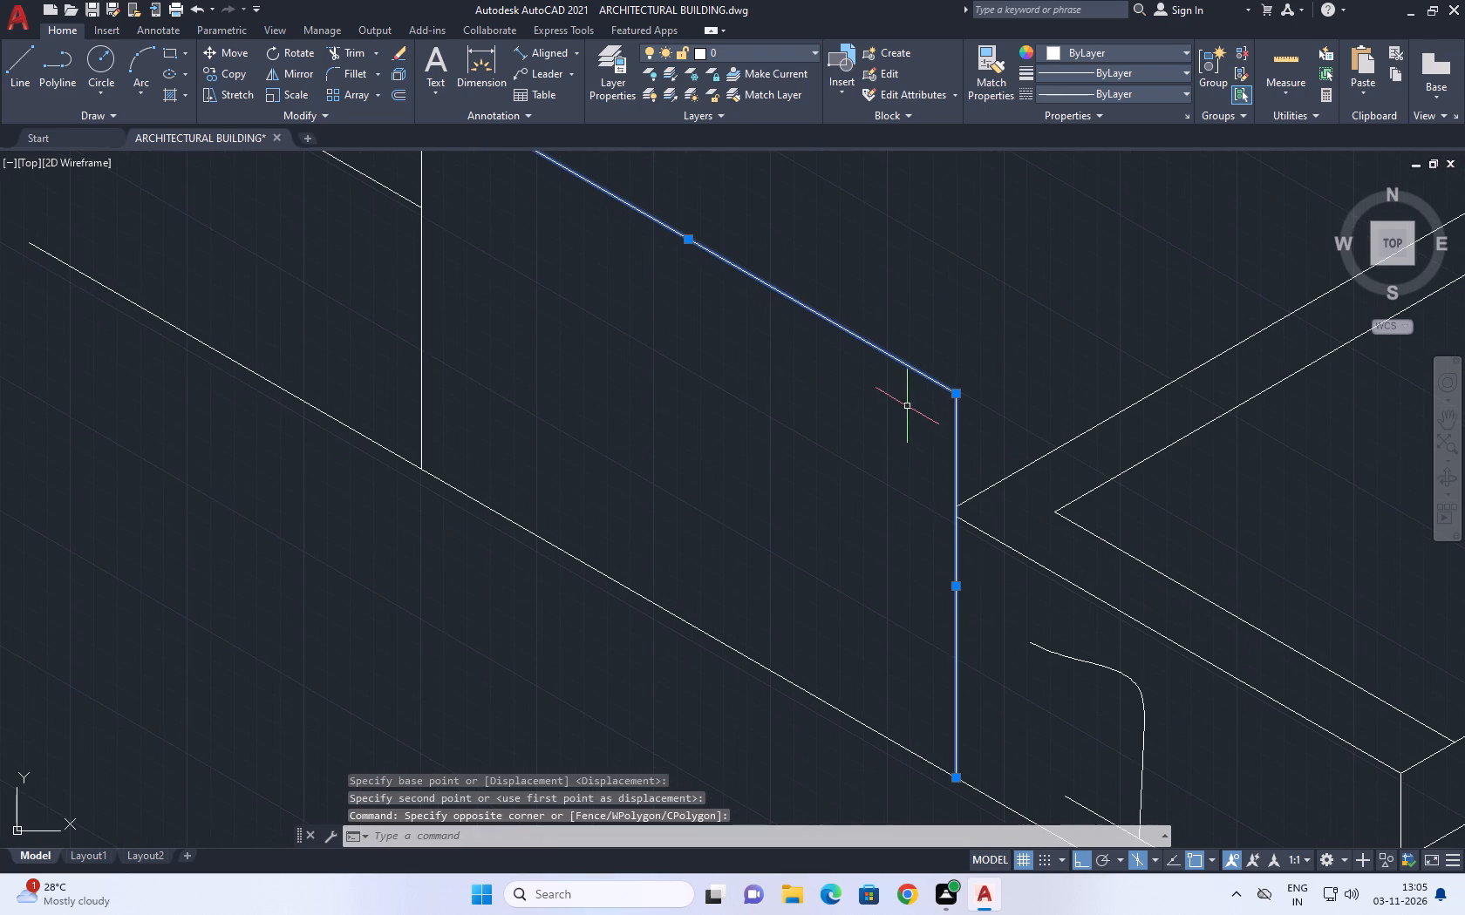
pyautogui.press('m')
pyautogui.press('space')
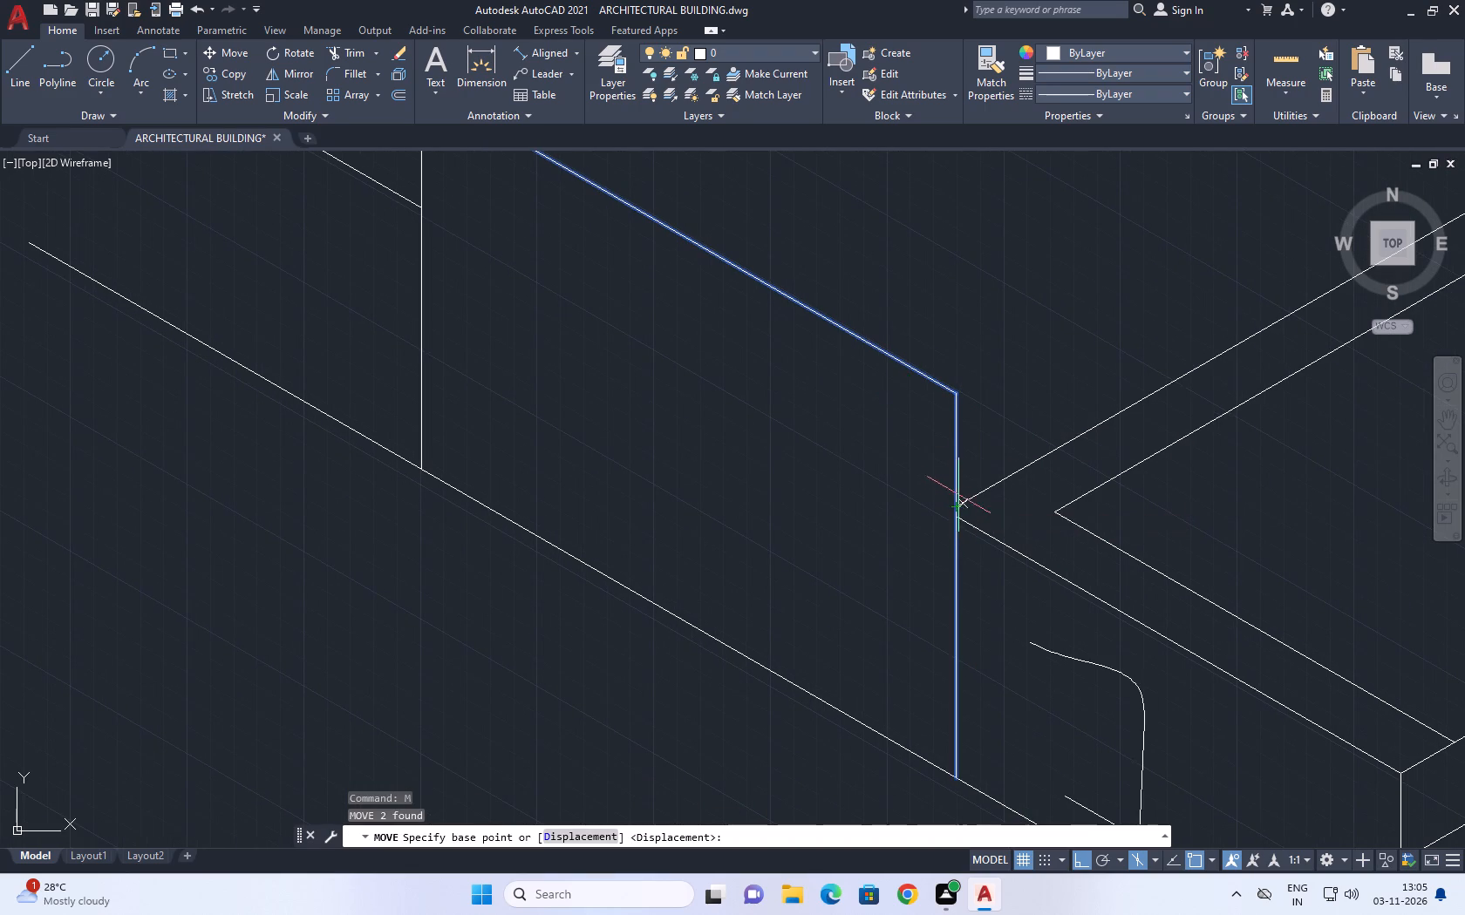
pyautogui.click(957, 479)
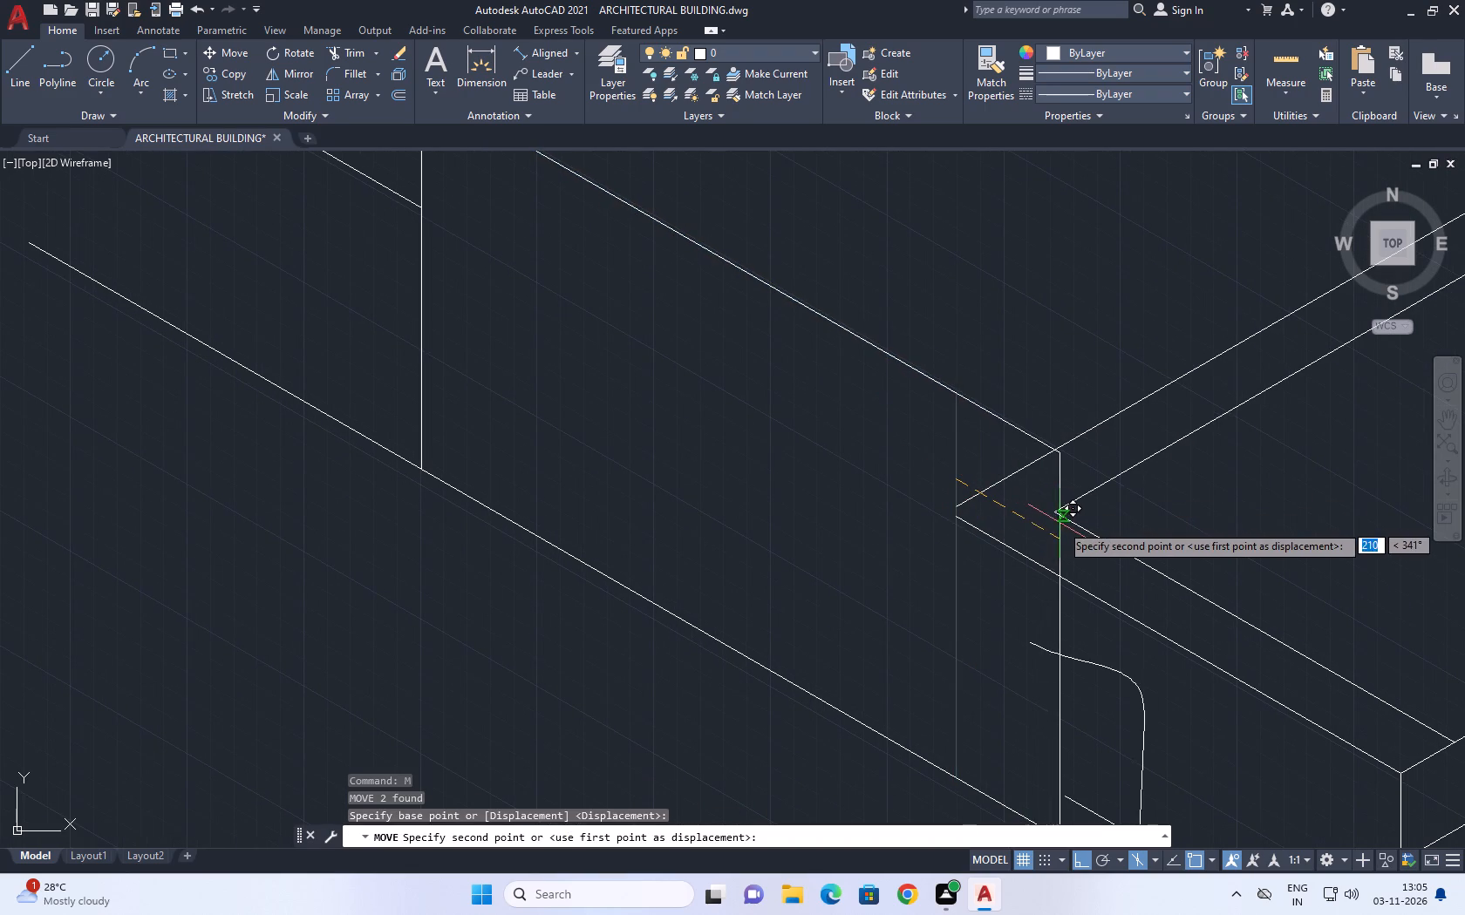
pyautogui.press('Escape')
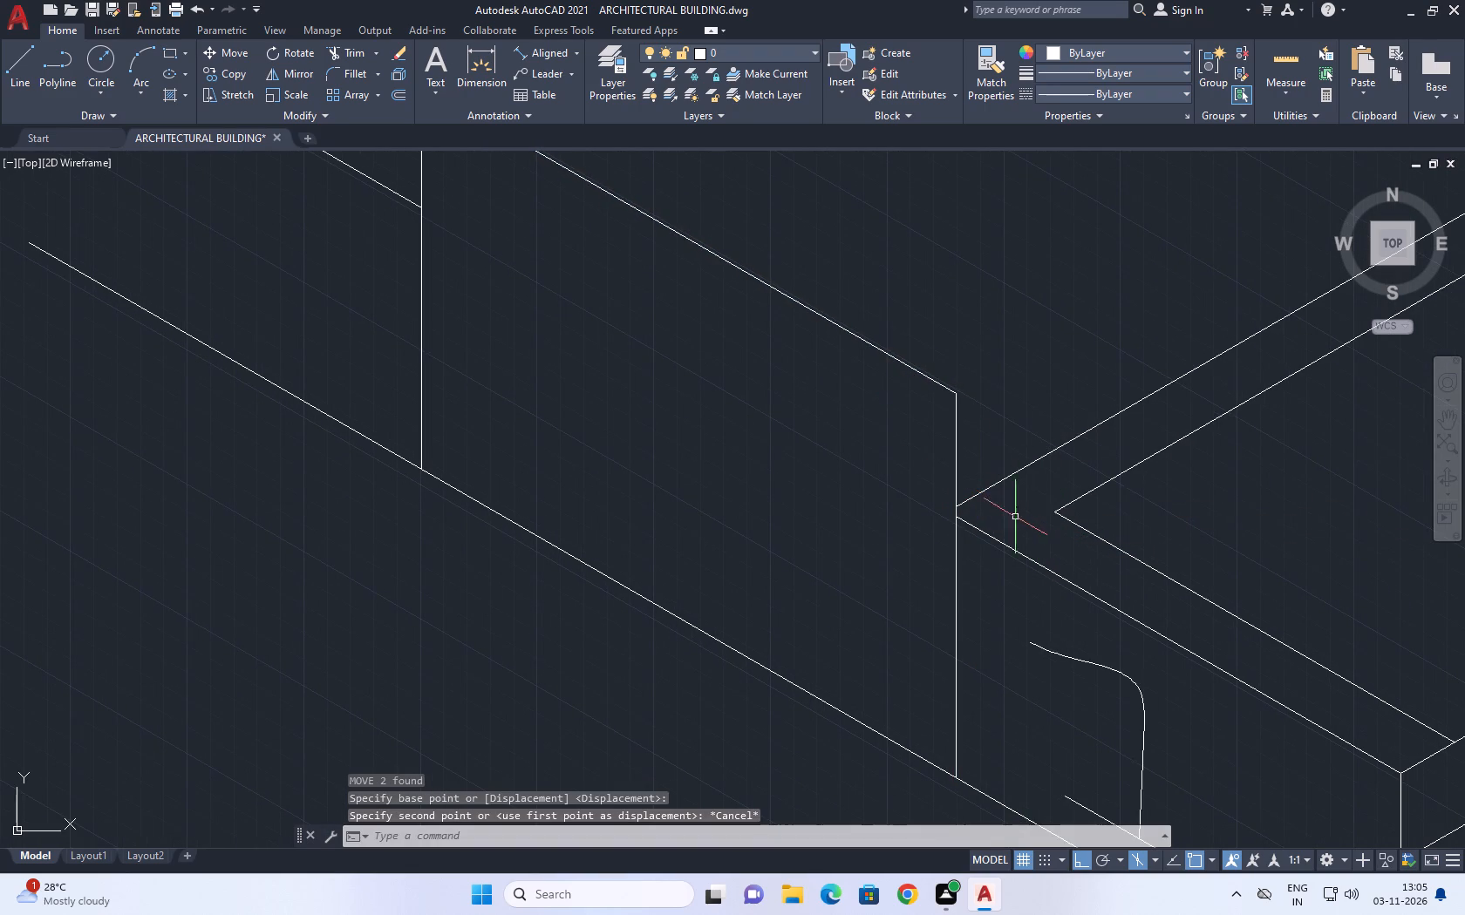
# Extend the inner slanted line past the inner corner to the plinth's front top line.
pyautogui.press('e')
pyautogui.press('x')
pyautogui.press('space')
pyautogui.click(1064, 505)
pyautogui.press('Escape')
# Move the block's top front line and vertical edge from the plinth line's end to its intersection with the inner slanted line.
pyautogui.moveTo(976, 366); pyautogui.dragTo(959, 369)
pyautogui.click(910, 416)
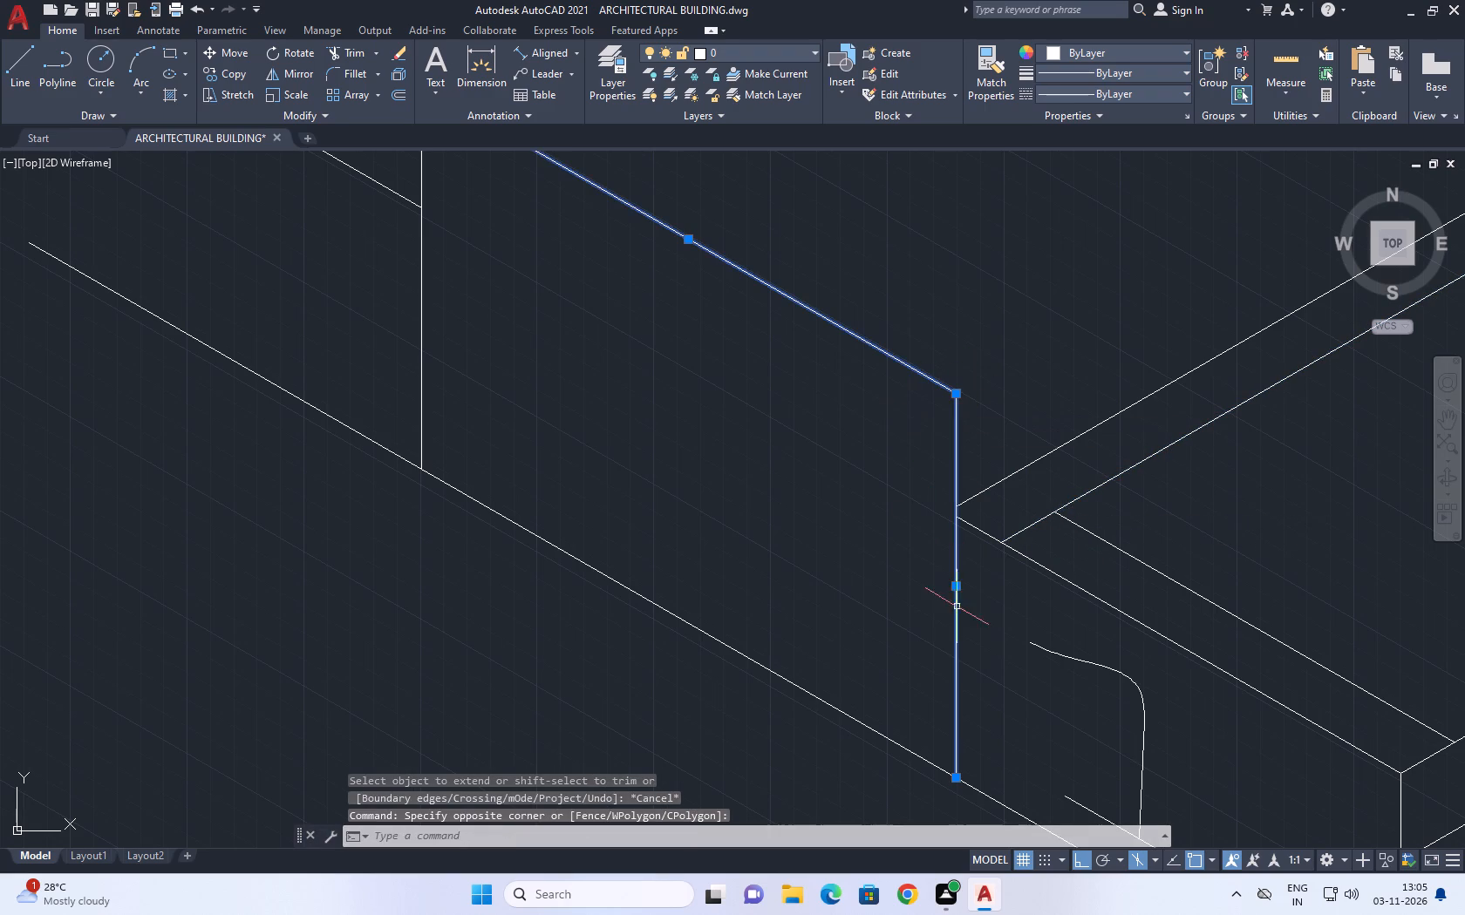
pyautogui.moveTo(644, 314); pyautogui.dragTo(692, 404, button='middle')
pyautogui.moveTo(882, 595); pyautogui.dragTo(826, 537, button='middle')
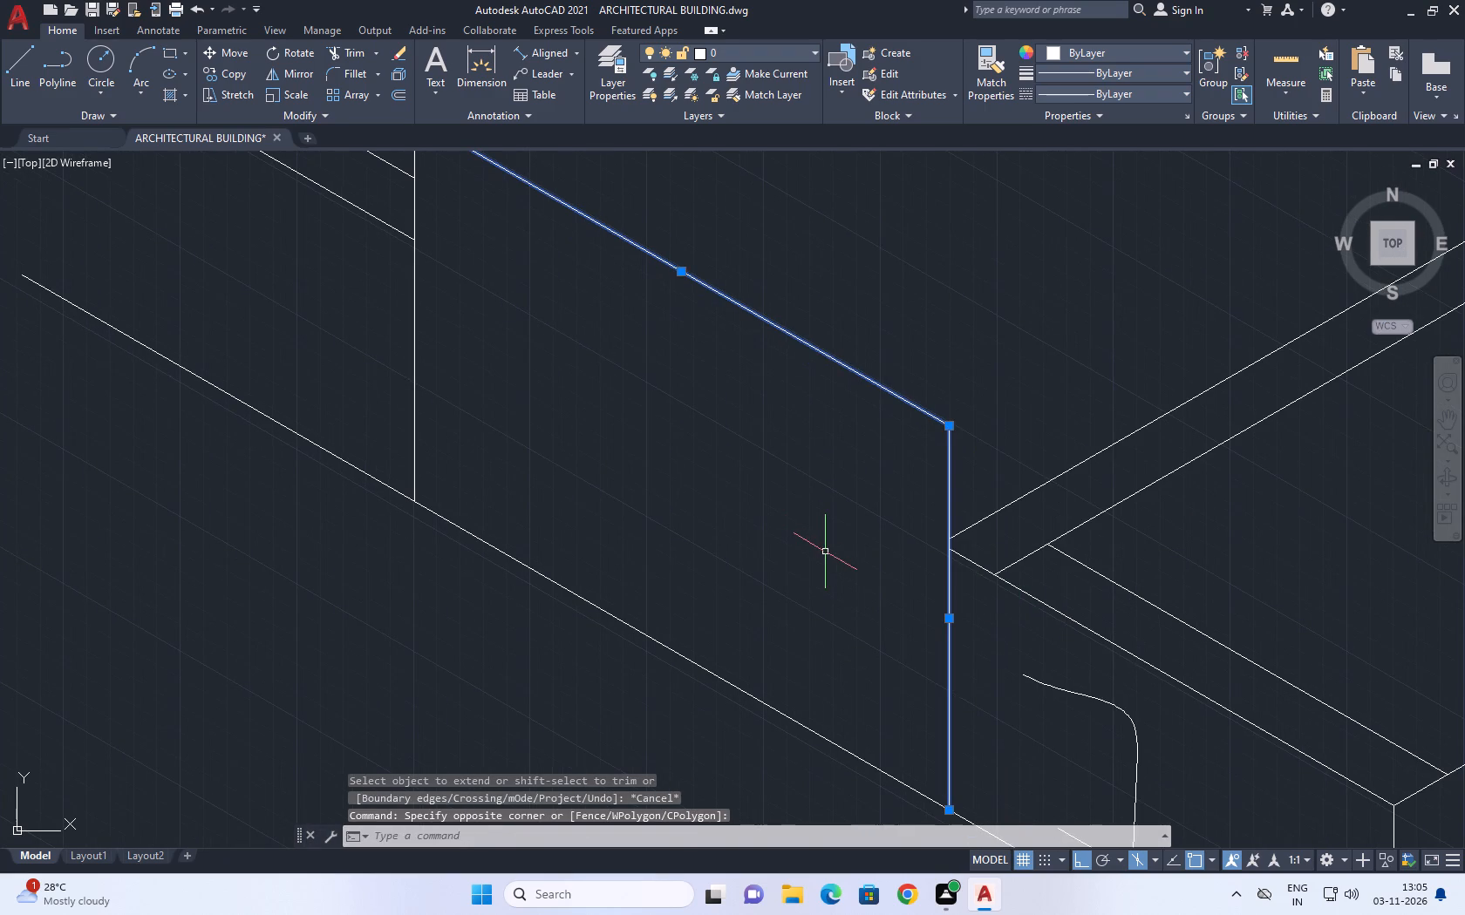
pyautogui.press('m')
pyautogui.press('space')
pyautogui.click(948, 548)
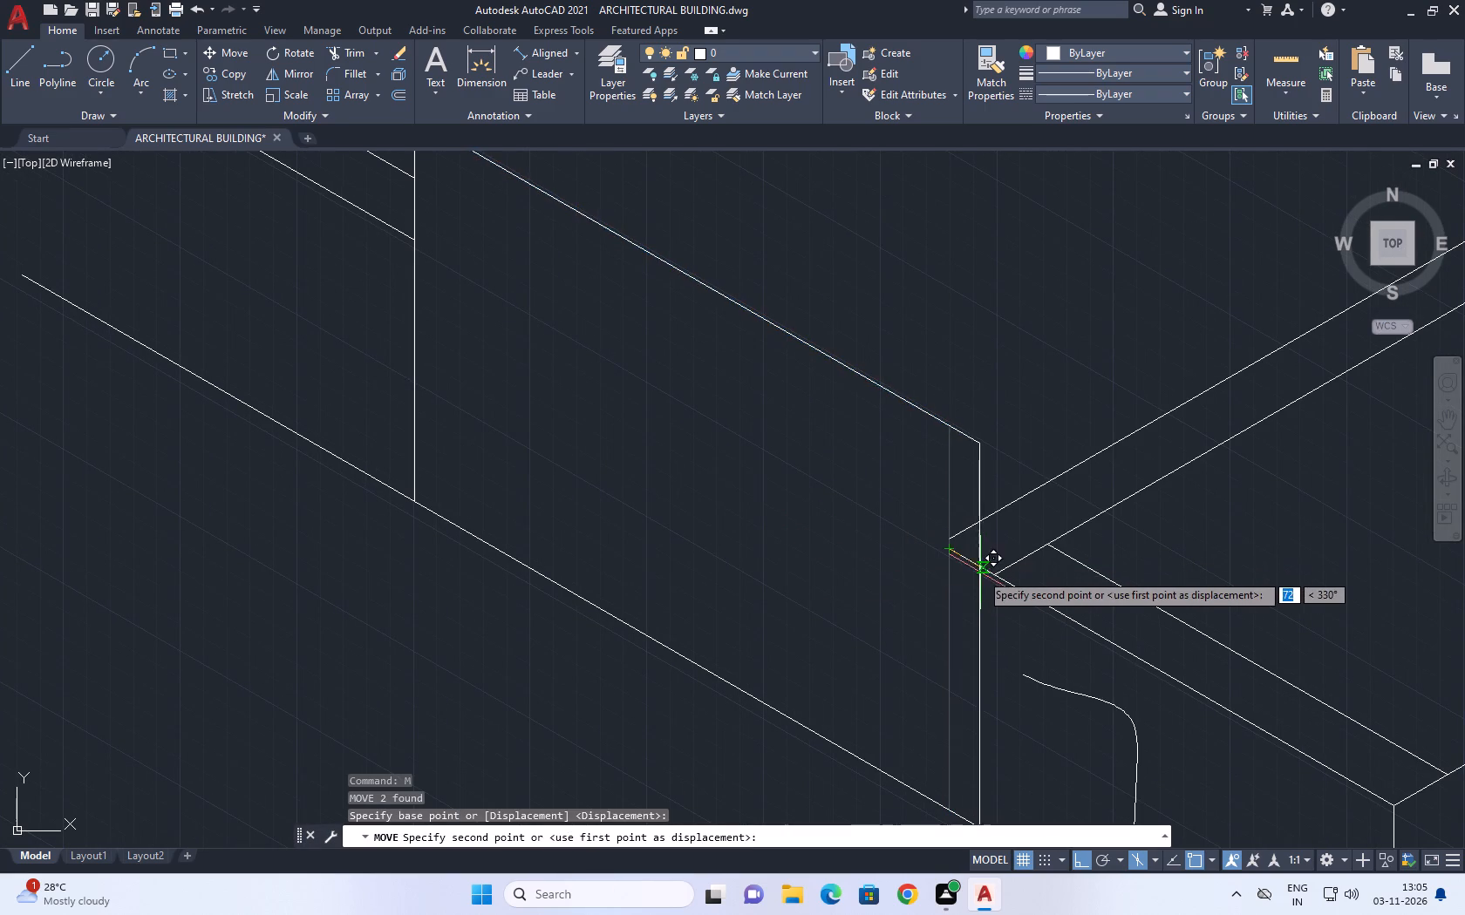
pyautogui.click(994, 575)
# Fillet the plinth's front top line and the outer slanted line into a sharp corner with radius 0.
pyautogui.scroll(-2, 964, 522)
pyautogui.moveTo(980, 500); pyautogui.dragTo(982, 519, button='middle')
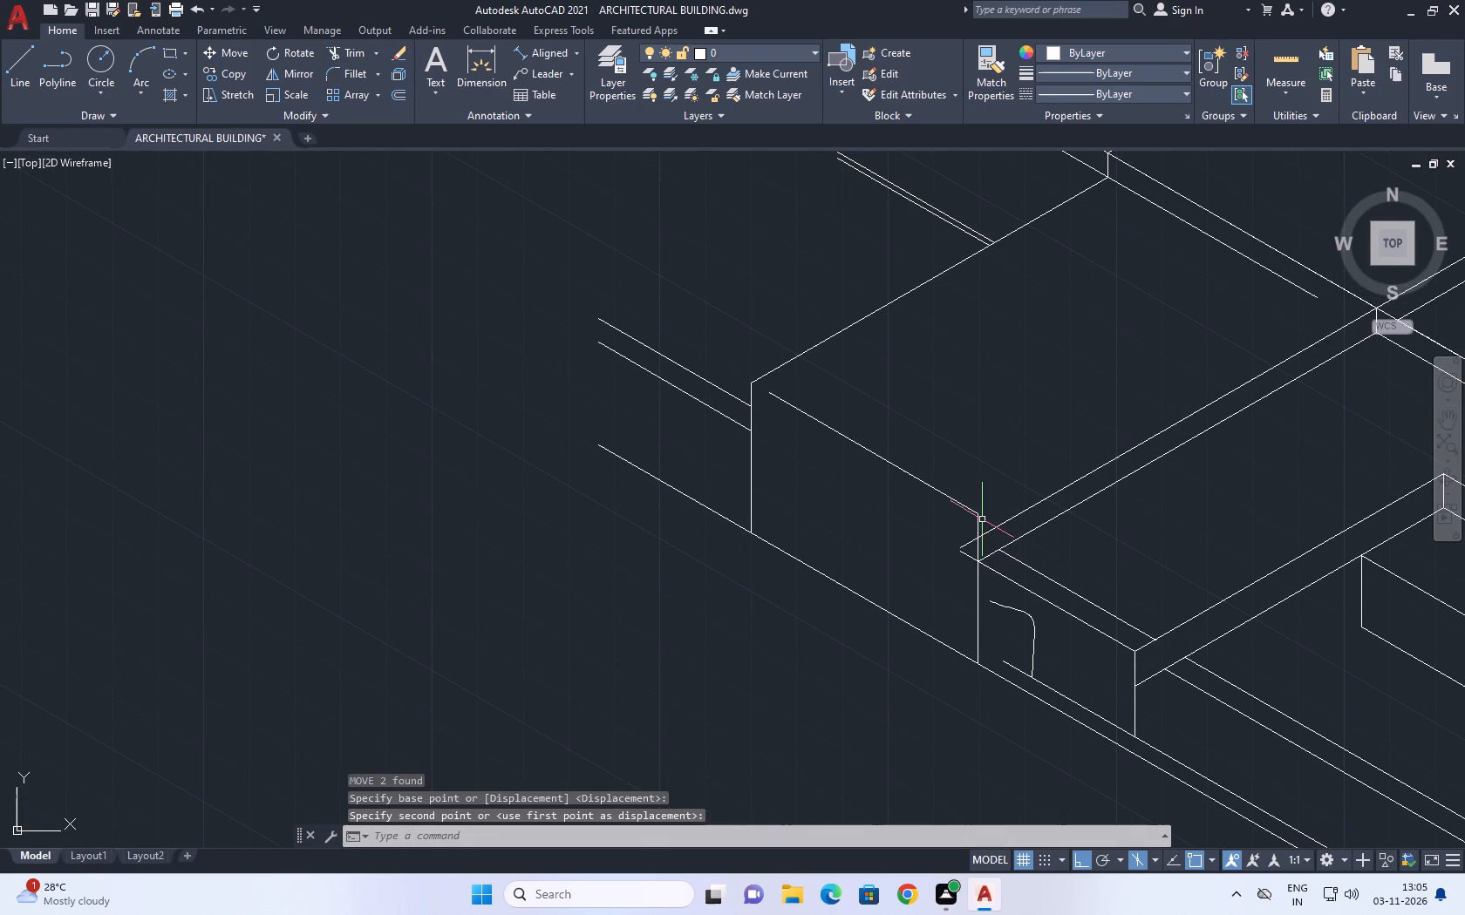
pyautogui.press('f')
pyautogui.press('space')
pyautogui.scroll(2, 973, 555)
pyautogui.click(960, 565)
pyautogui.click(956, 531)
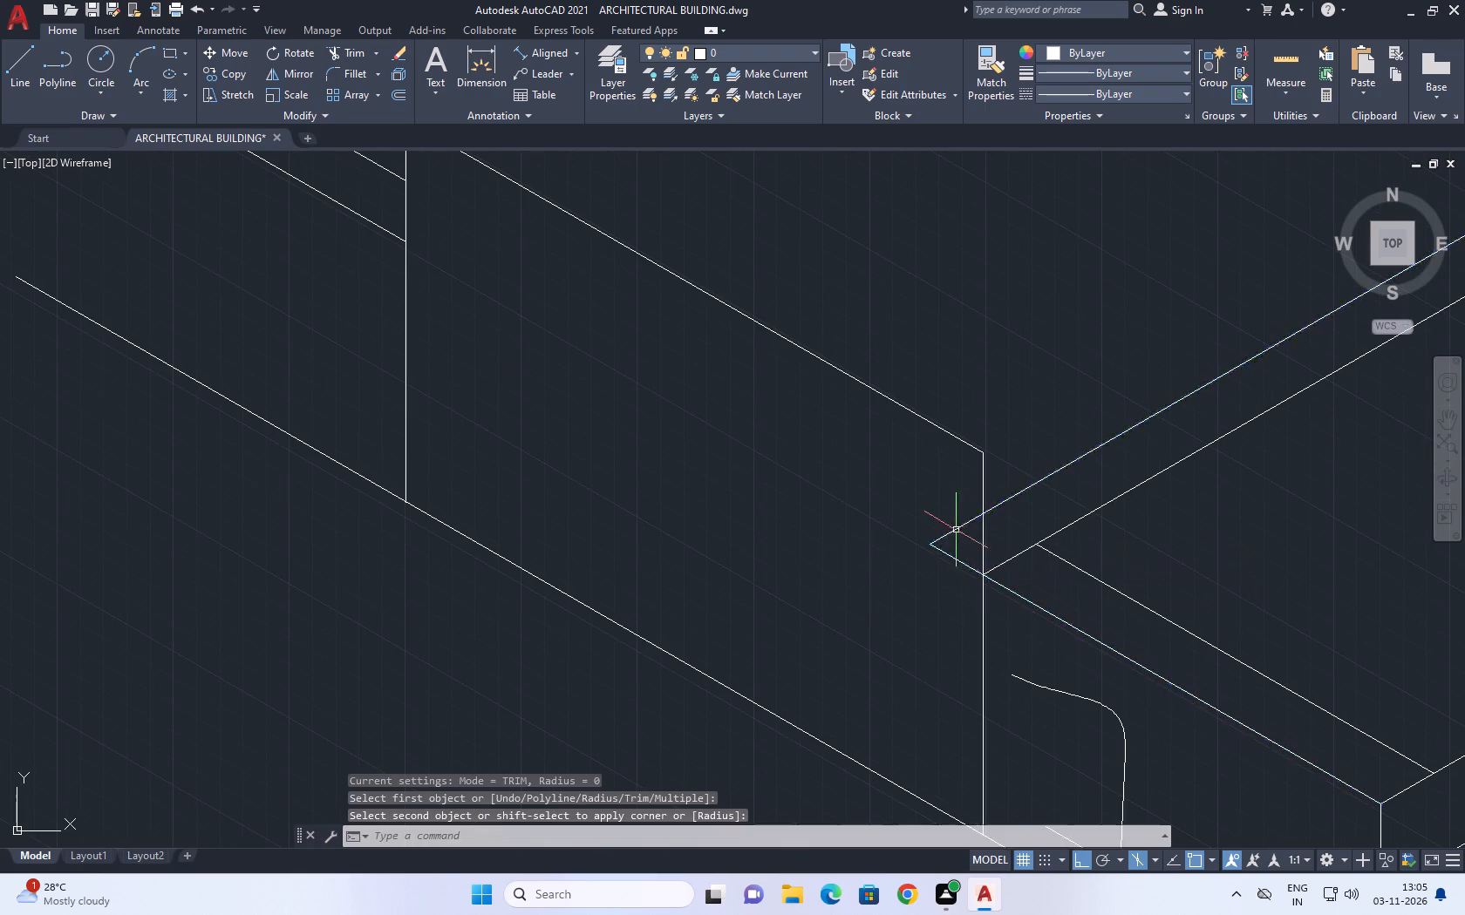
# Erase the lines of the building's west end, including the wall corner, entrance block, curved profile and plinth corner.
pyautogui.scroll(-7, 956, 553)
pyautogui.moveTo(1092, 522); pyautogui.dragTo(980, 459, button='middle')
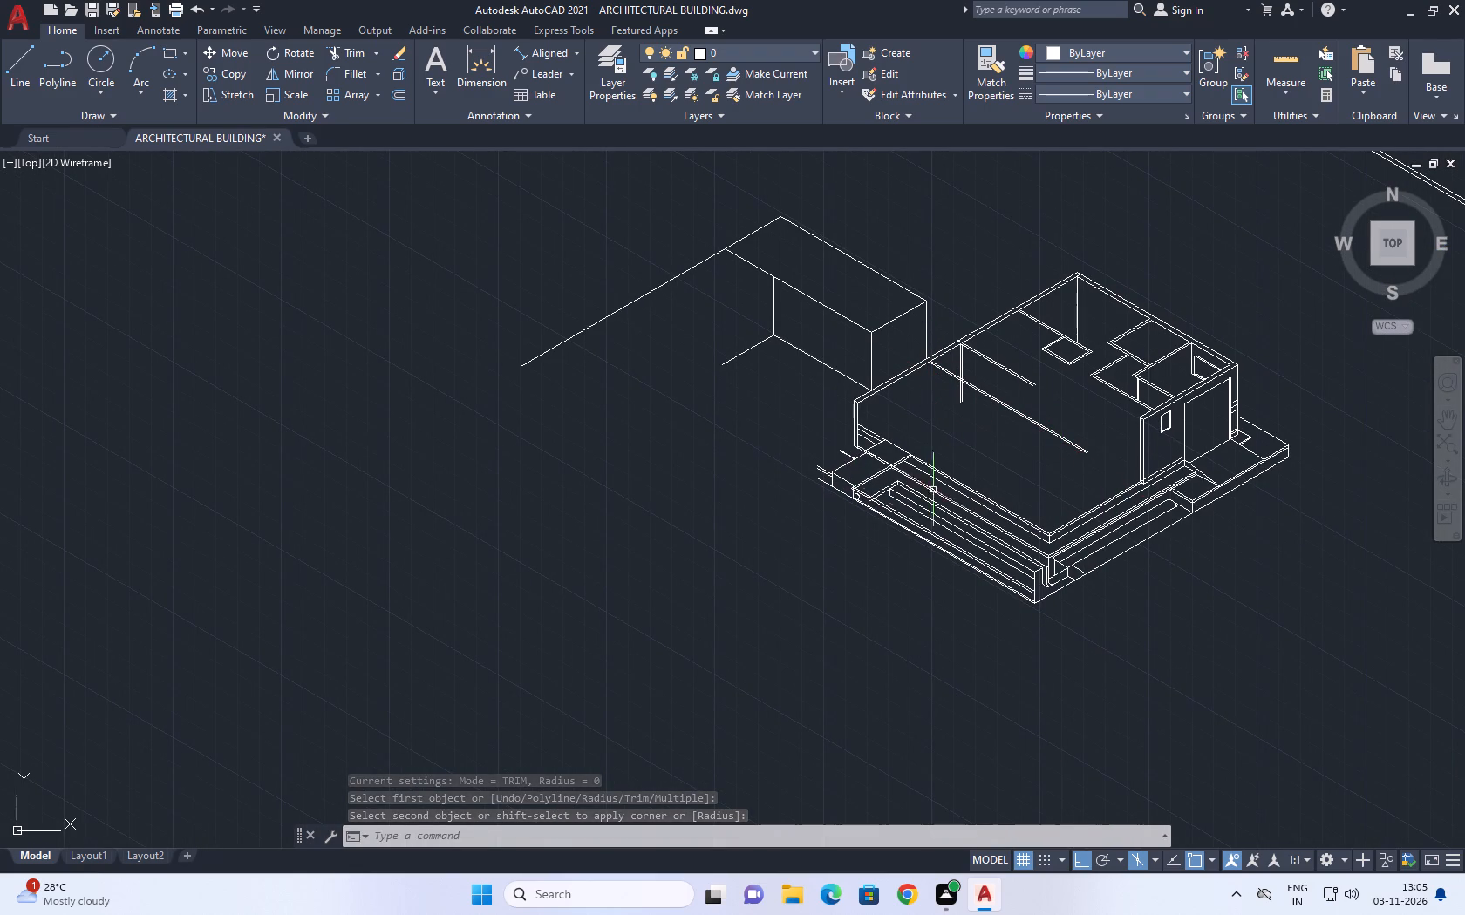
pyautogui.moveTo(931, 505); pyautogui.dragTo(978, 577, button='middle')
pyautogui.scroll(1, 923, 538)
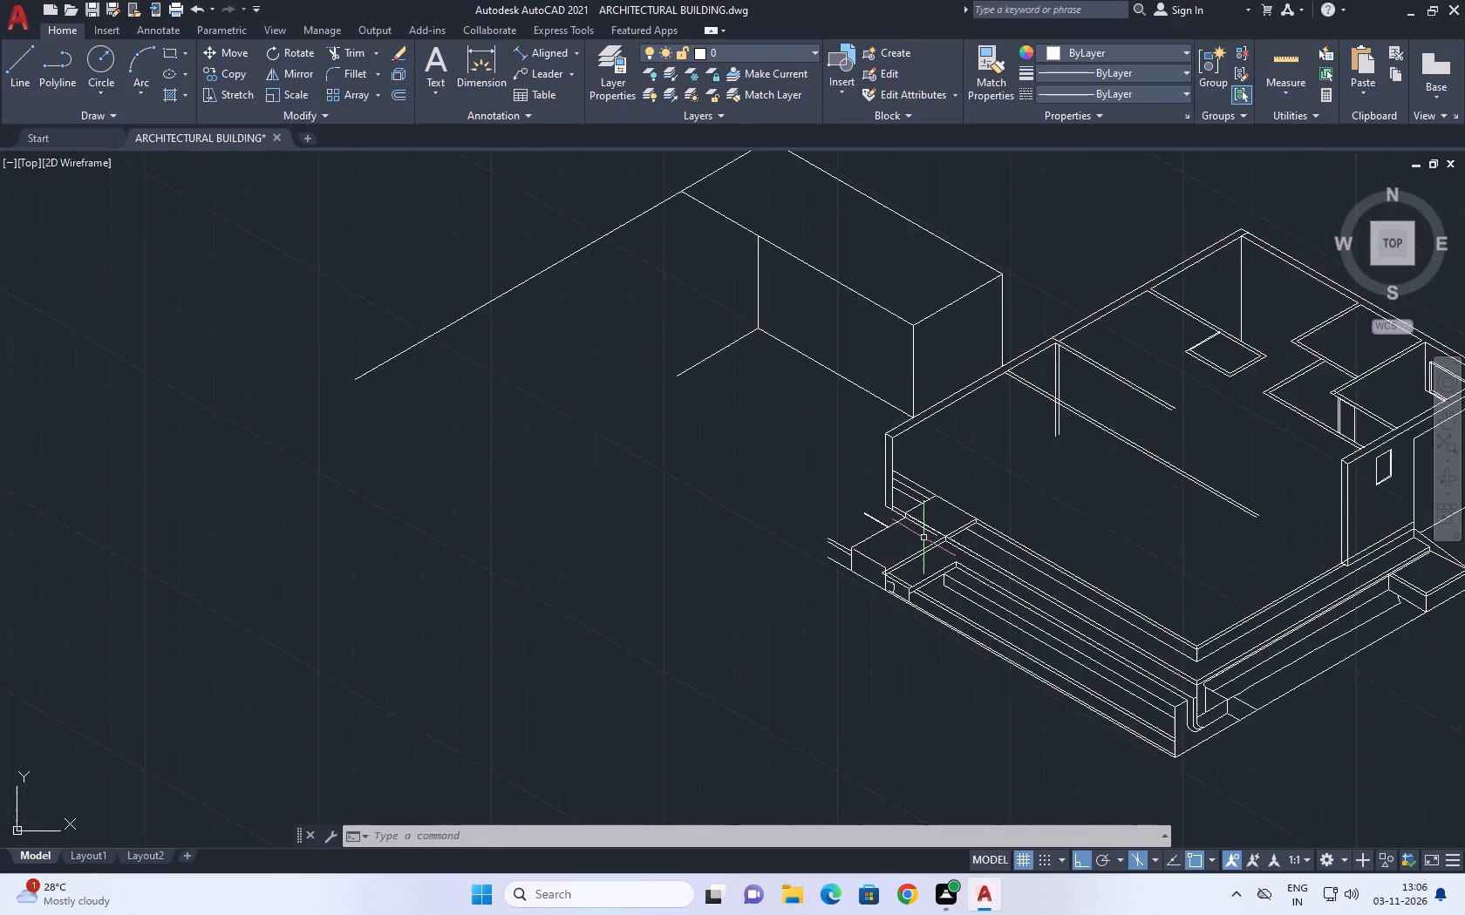
pyautogui.scroll(2, 923, 538)
pyautogui.scroll(-3, 998, 486)
pyautogui.moveTo(1001, 542); pyautogui.dragTo(1043, 522, button='middle')
pyautogui.scroll(2, 994, 515)
pyautogui.moveTo(888, 430); pyautogui.dragTo(905, 447, button='middle')
pyautogui.scroll(1, 995, 486)
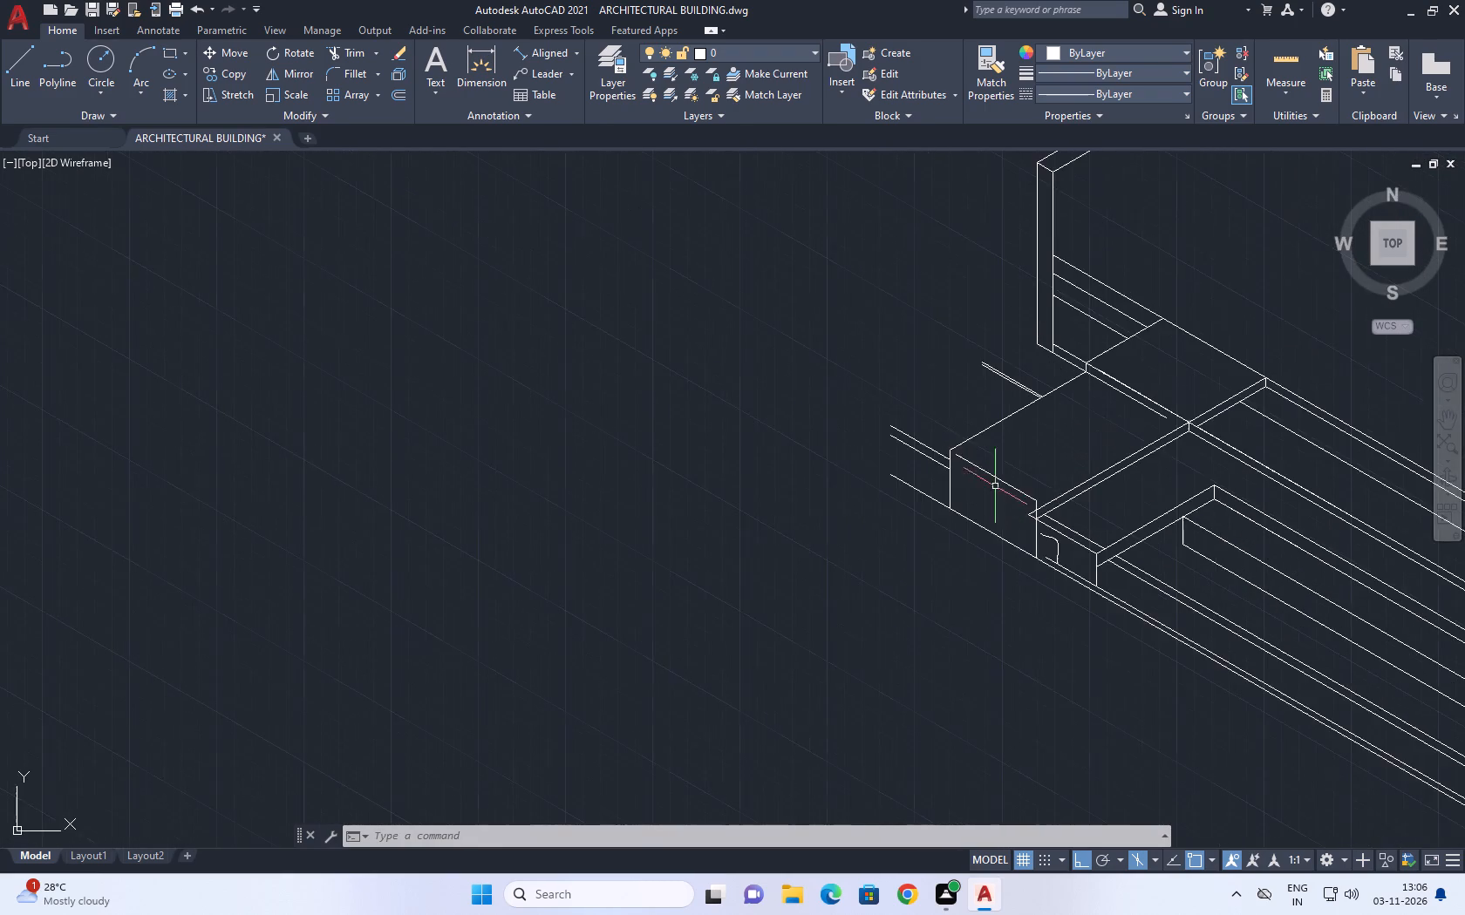
pyautogui.moveTo(1169, 449); pyautogui.dragTo(1089, 430, button='middle')
pyautogui.scroll(-2, 770, 330)
pyautogui.click(795, 235)
pyautogui.click(973, 487)
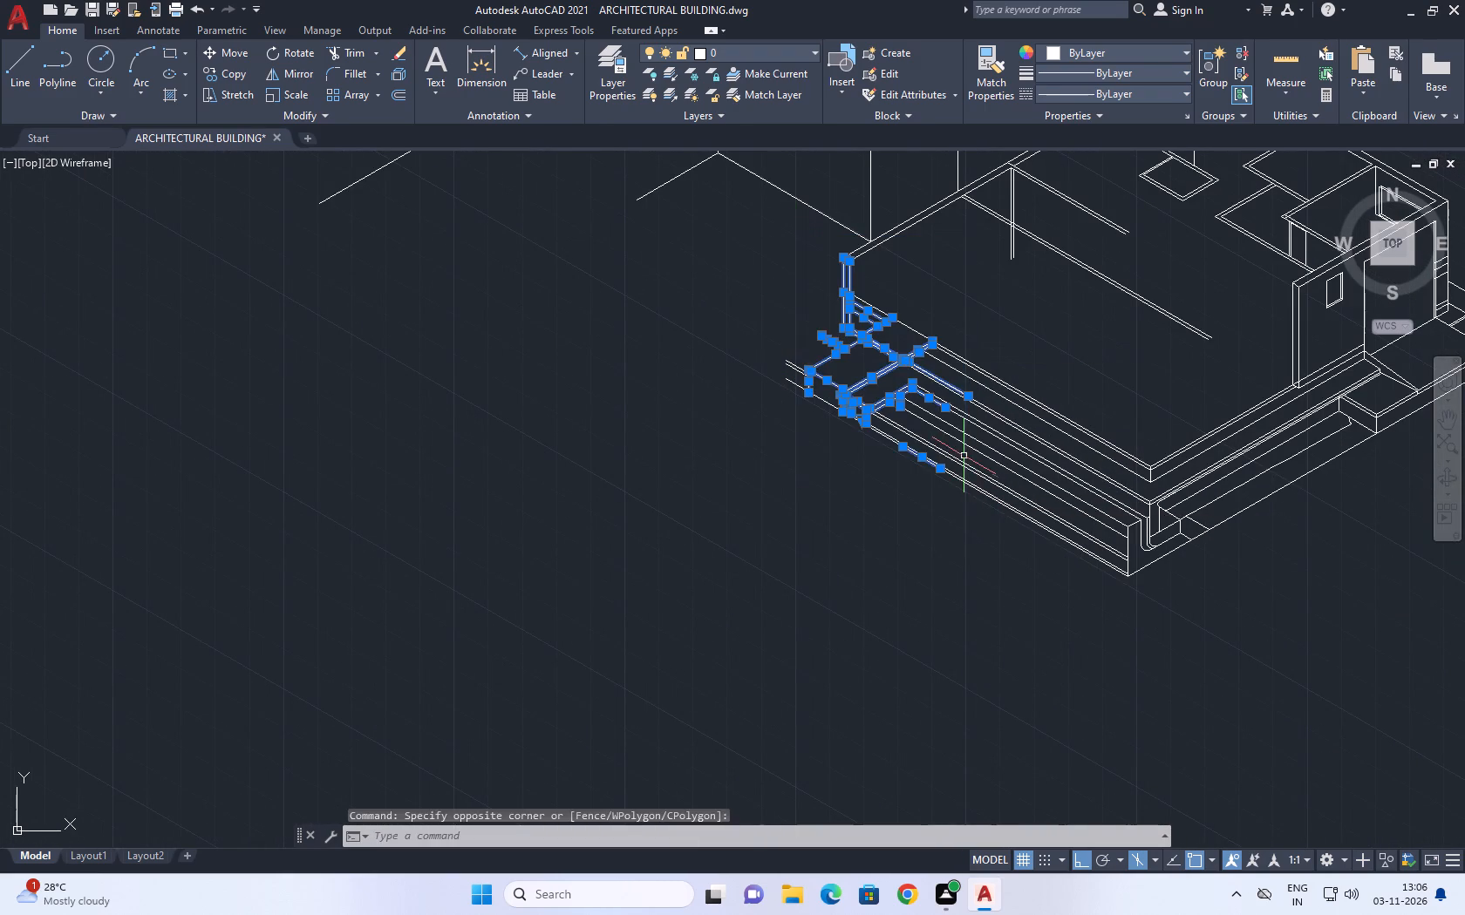
pyautogui.press('Delete')
# Erase the long parallel wall-base, ledge and plinth lines running from the removed west end to the front corner.
pyautogui.scroll(1, 734, 332)
pyautogui.moveTo(765, 292); pyautogui.dragTo(776, 292)
pyautogui.moveTo(1157, 651); pyautogui.dragTo(1142, 635)
pyautogui.click(1158, 365)
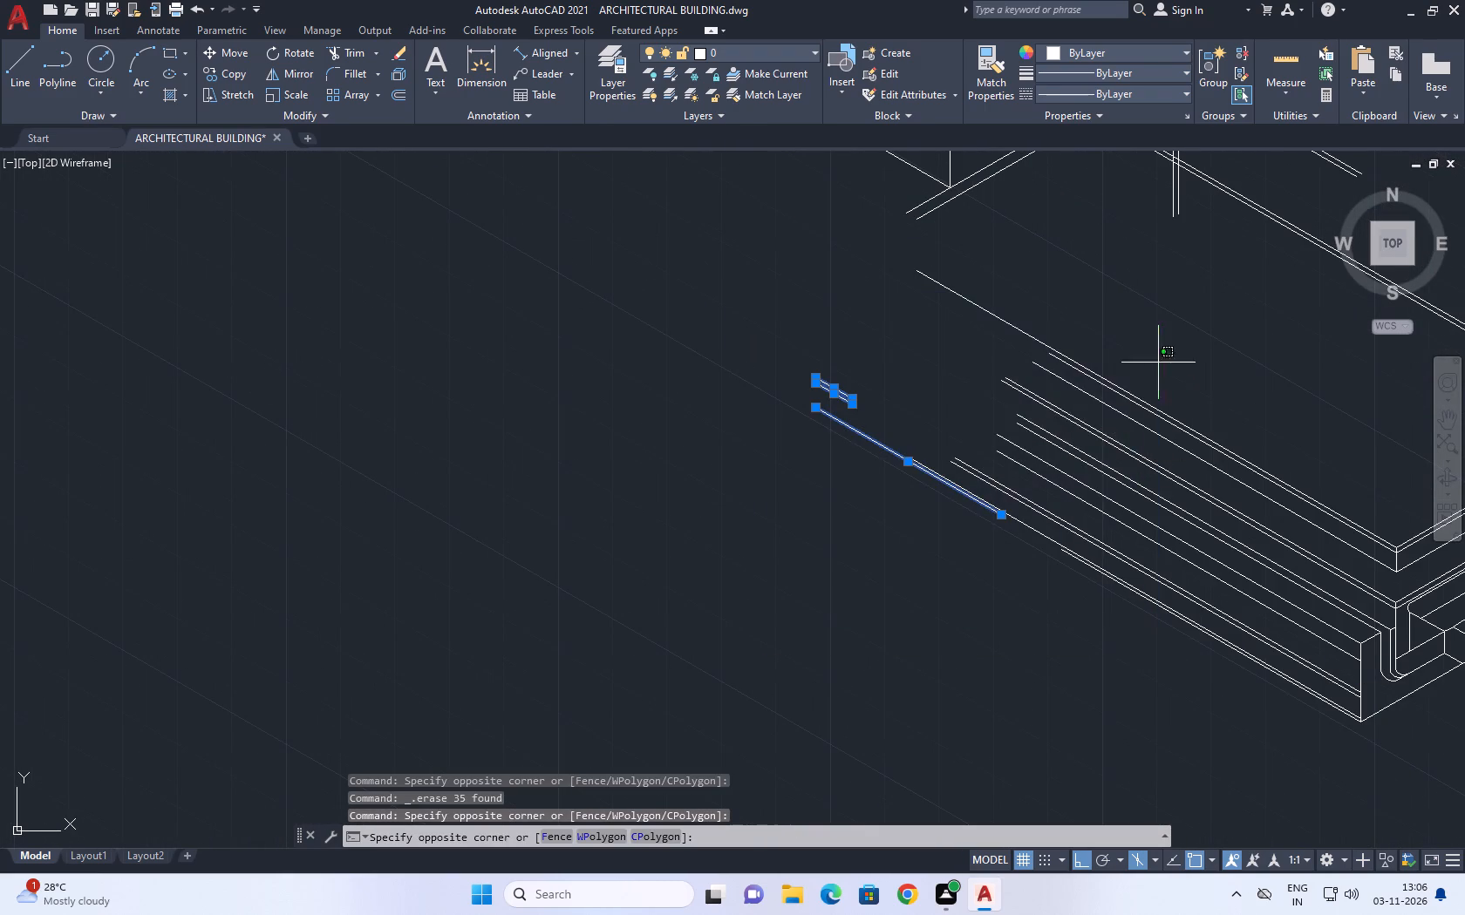
pyautogui.moveTo(1032, 358); pyautogui.dragTo(1032, 349)
pyautogui.click(1052, 326)
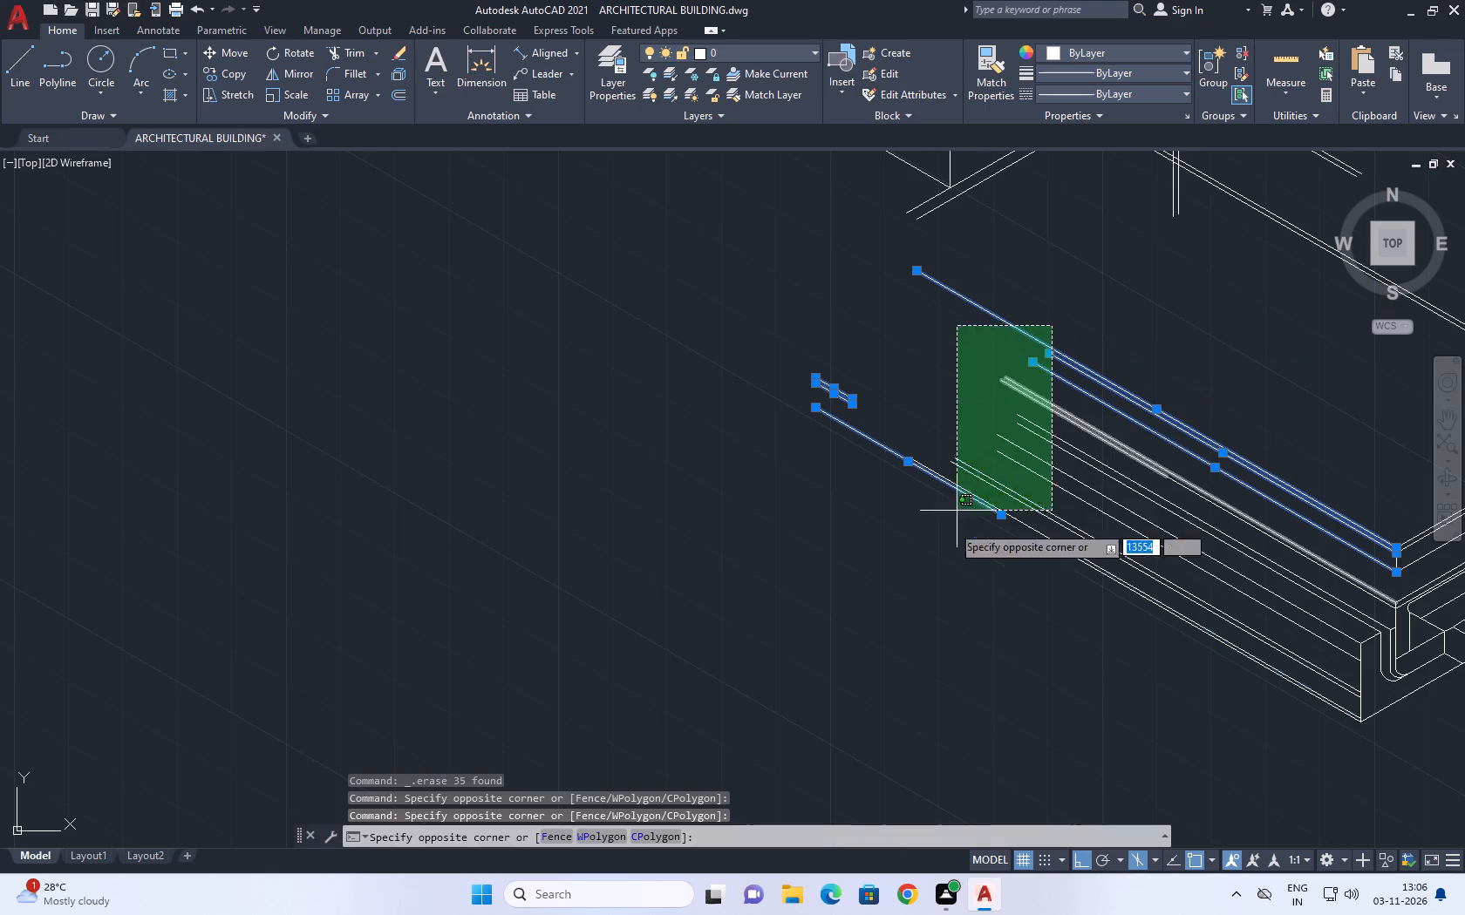
pyautogui.click(948, 537)
pyautogui.moveTo(1099, 505); pyautogui.dragTo(1049, 509, button='middle')
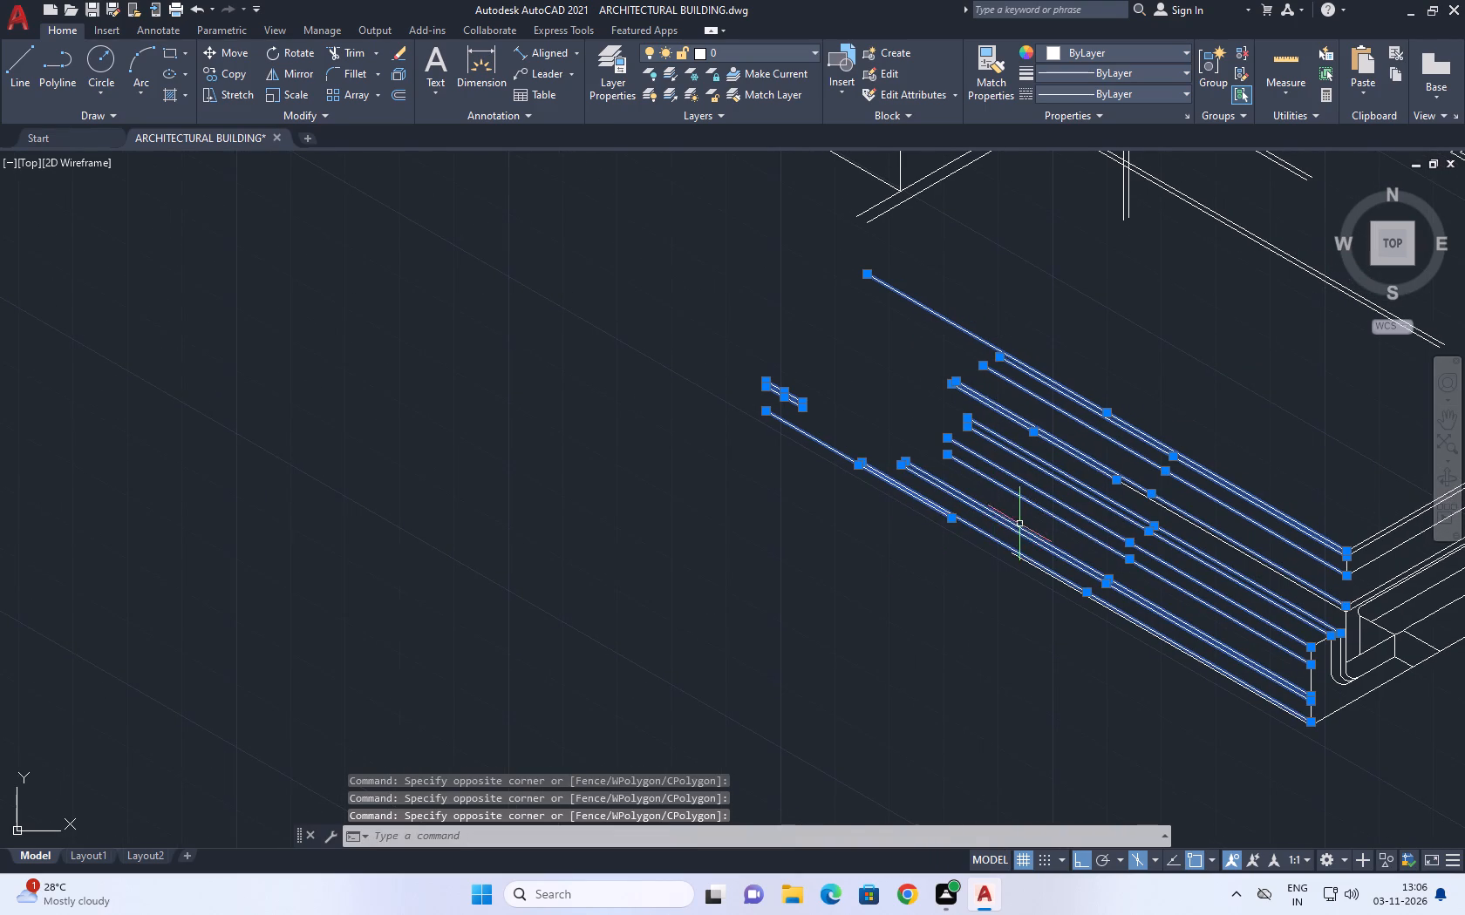
pyautogui.press('Delete')
# Erase the last two leftover slanted lines along the bottom of the plinth's front face.
pyautogui.click(1199, 447)
pyautogui.moveTo(1068, 578); pyautogui.dragTo(1054, 586)
pyautogui.press('Delete')
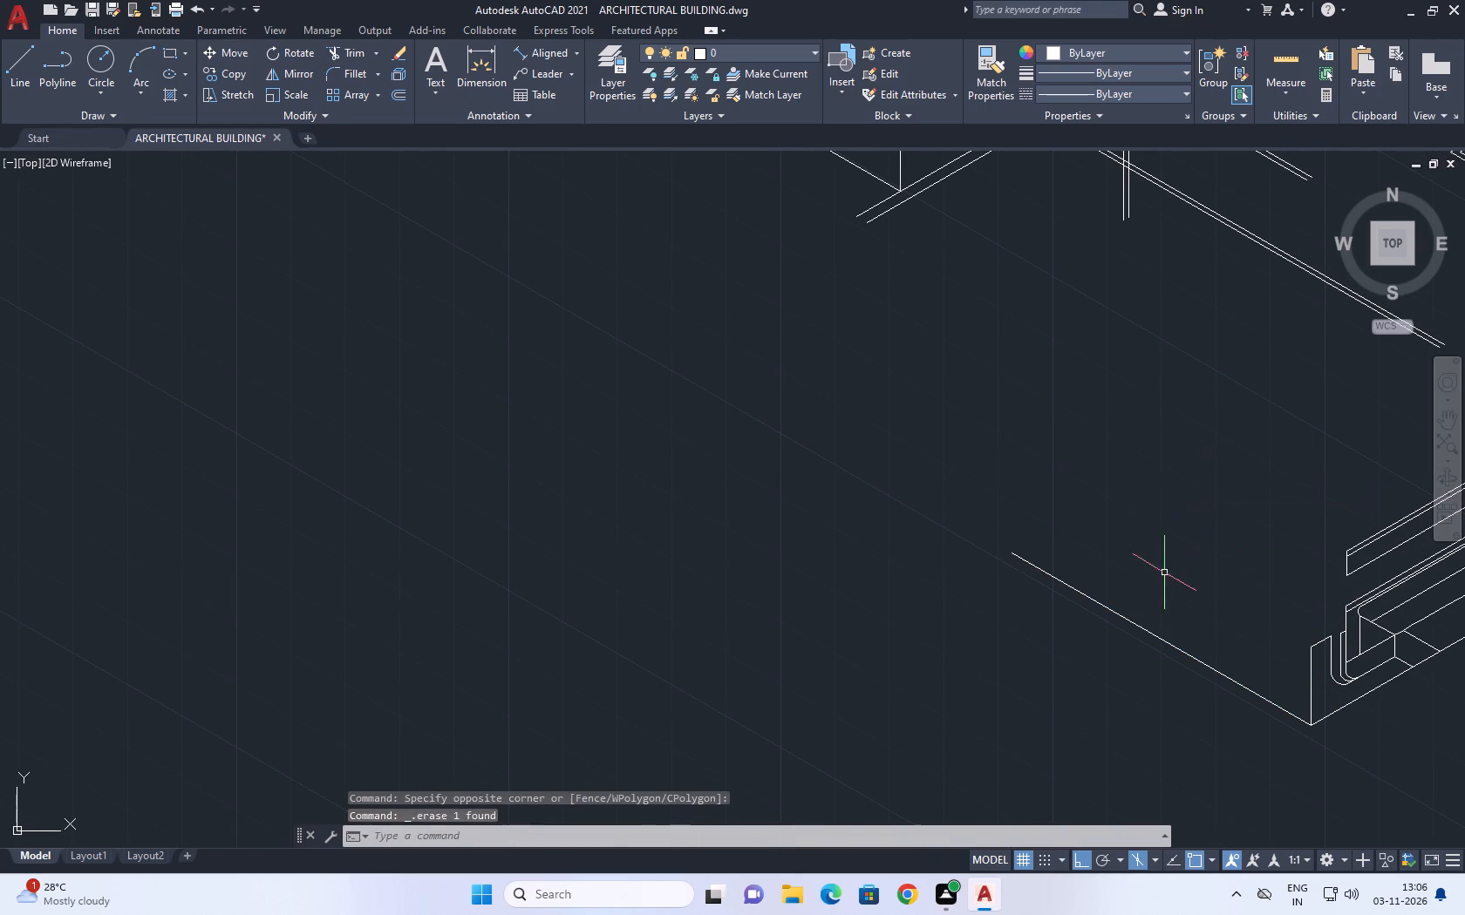
pyautogui.moveTo(1176, 570); pyautogui.dragTo(1074, 610)
pyautogui.click(920, 710)
pyautogui.press('Delete')
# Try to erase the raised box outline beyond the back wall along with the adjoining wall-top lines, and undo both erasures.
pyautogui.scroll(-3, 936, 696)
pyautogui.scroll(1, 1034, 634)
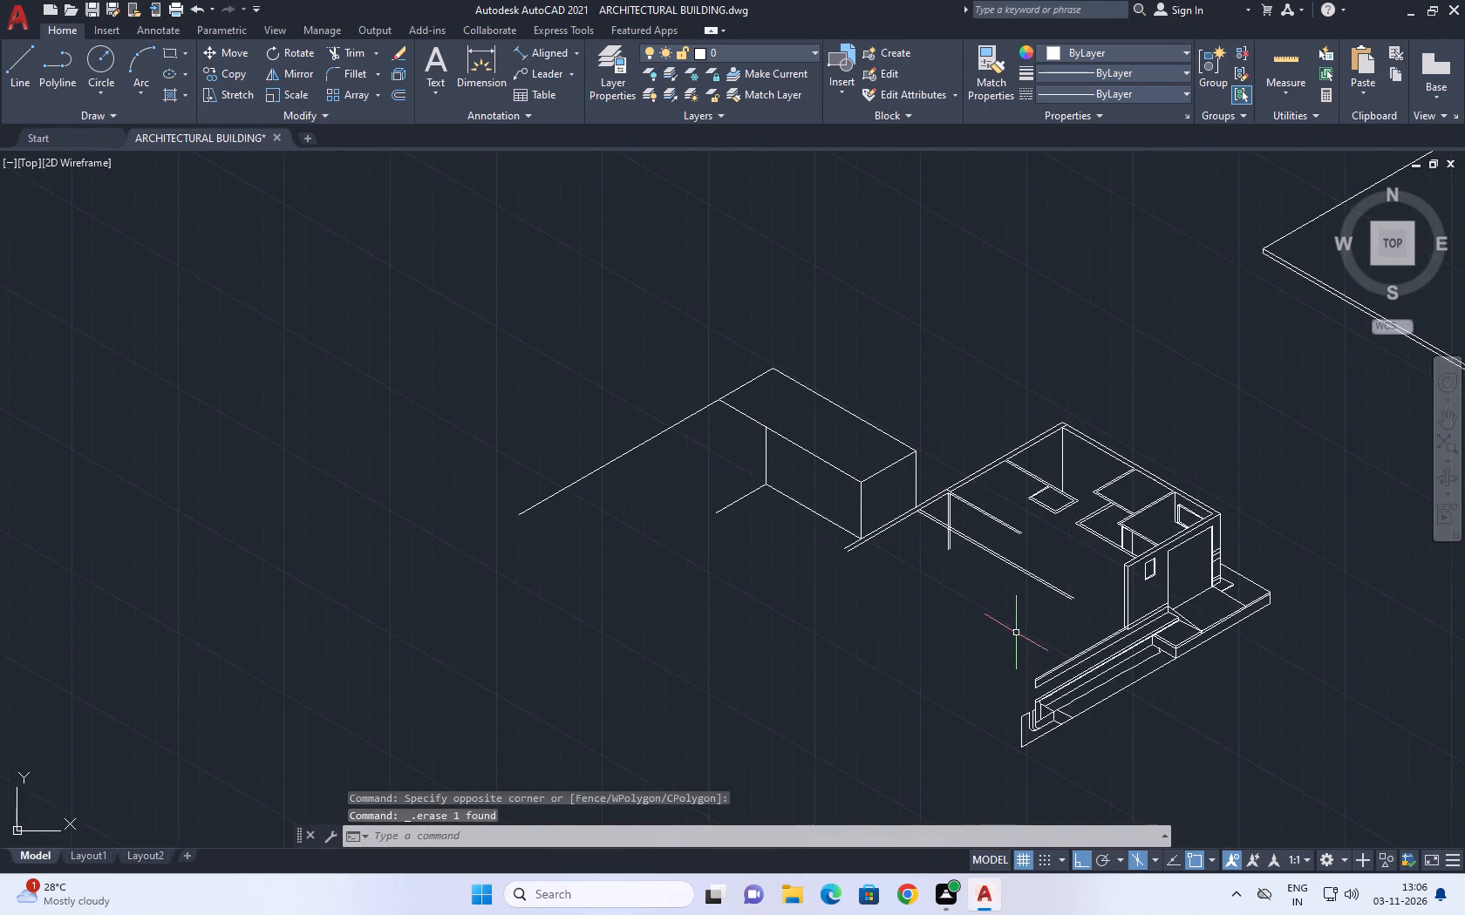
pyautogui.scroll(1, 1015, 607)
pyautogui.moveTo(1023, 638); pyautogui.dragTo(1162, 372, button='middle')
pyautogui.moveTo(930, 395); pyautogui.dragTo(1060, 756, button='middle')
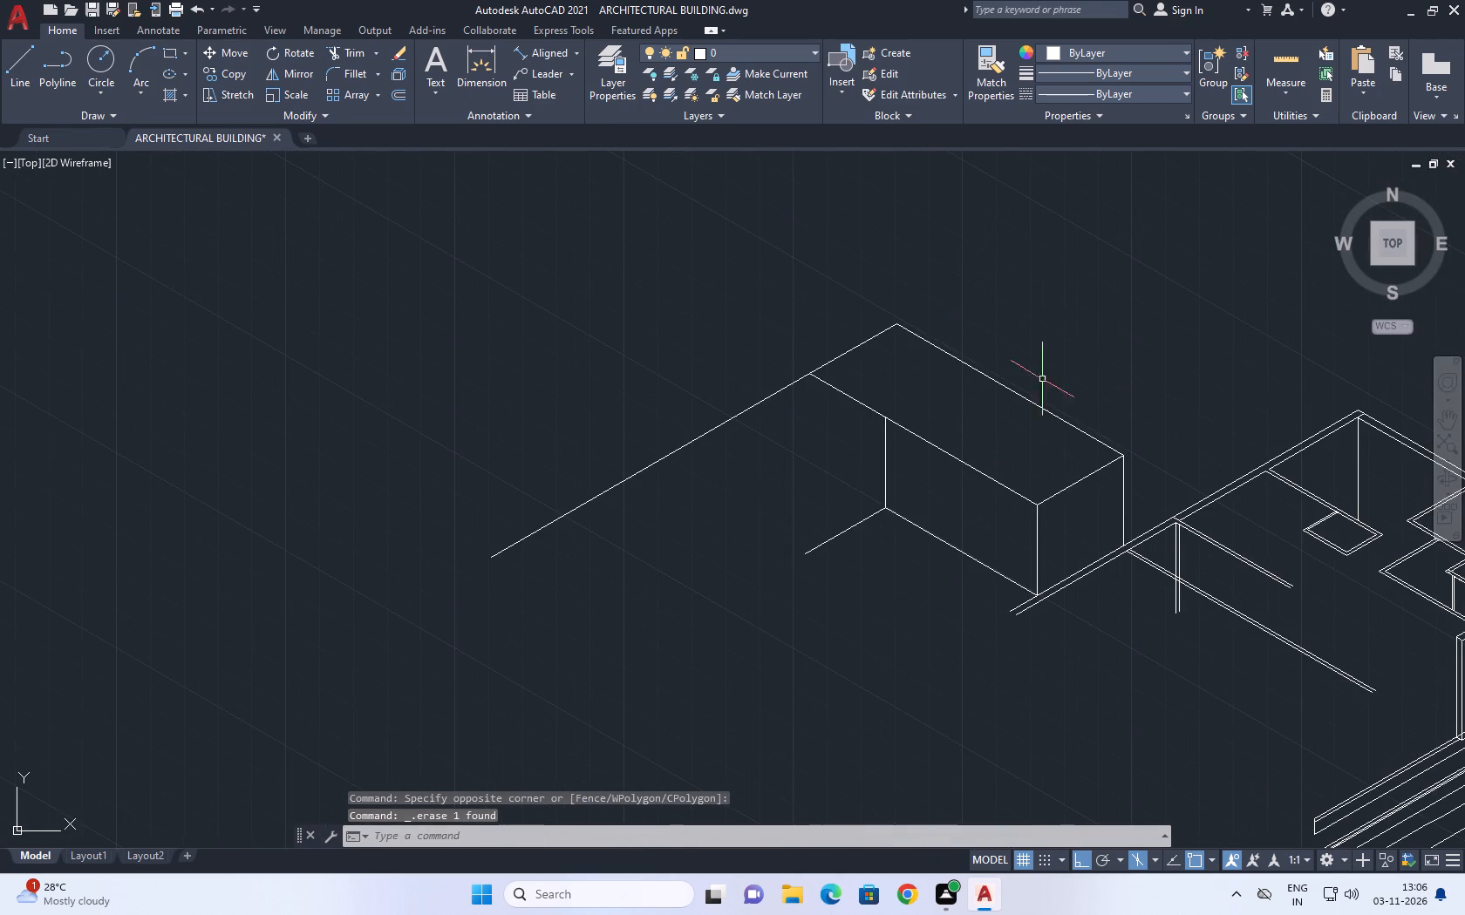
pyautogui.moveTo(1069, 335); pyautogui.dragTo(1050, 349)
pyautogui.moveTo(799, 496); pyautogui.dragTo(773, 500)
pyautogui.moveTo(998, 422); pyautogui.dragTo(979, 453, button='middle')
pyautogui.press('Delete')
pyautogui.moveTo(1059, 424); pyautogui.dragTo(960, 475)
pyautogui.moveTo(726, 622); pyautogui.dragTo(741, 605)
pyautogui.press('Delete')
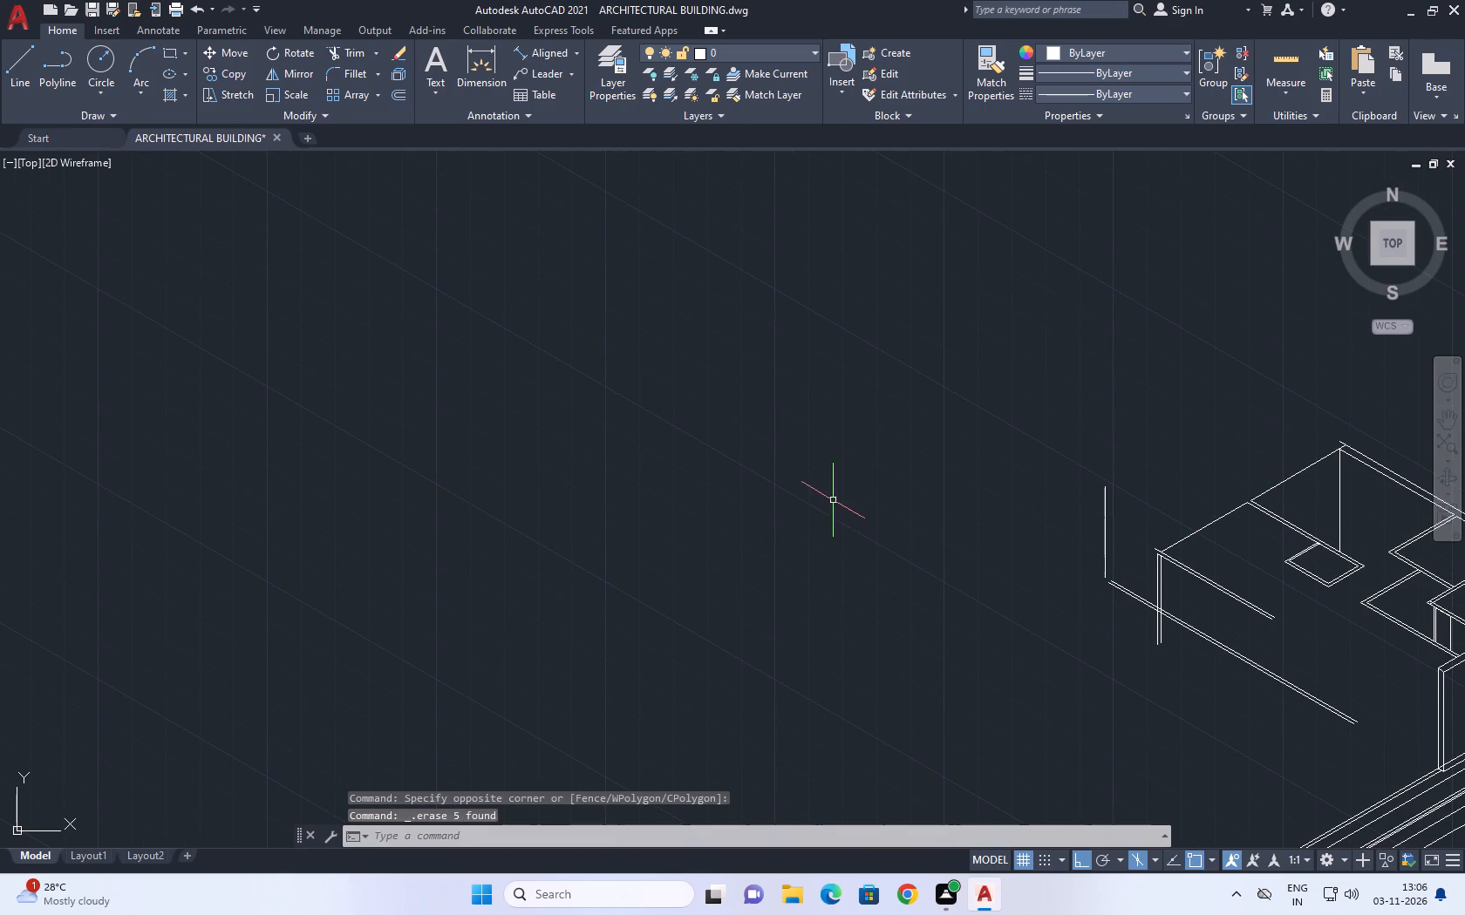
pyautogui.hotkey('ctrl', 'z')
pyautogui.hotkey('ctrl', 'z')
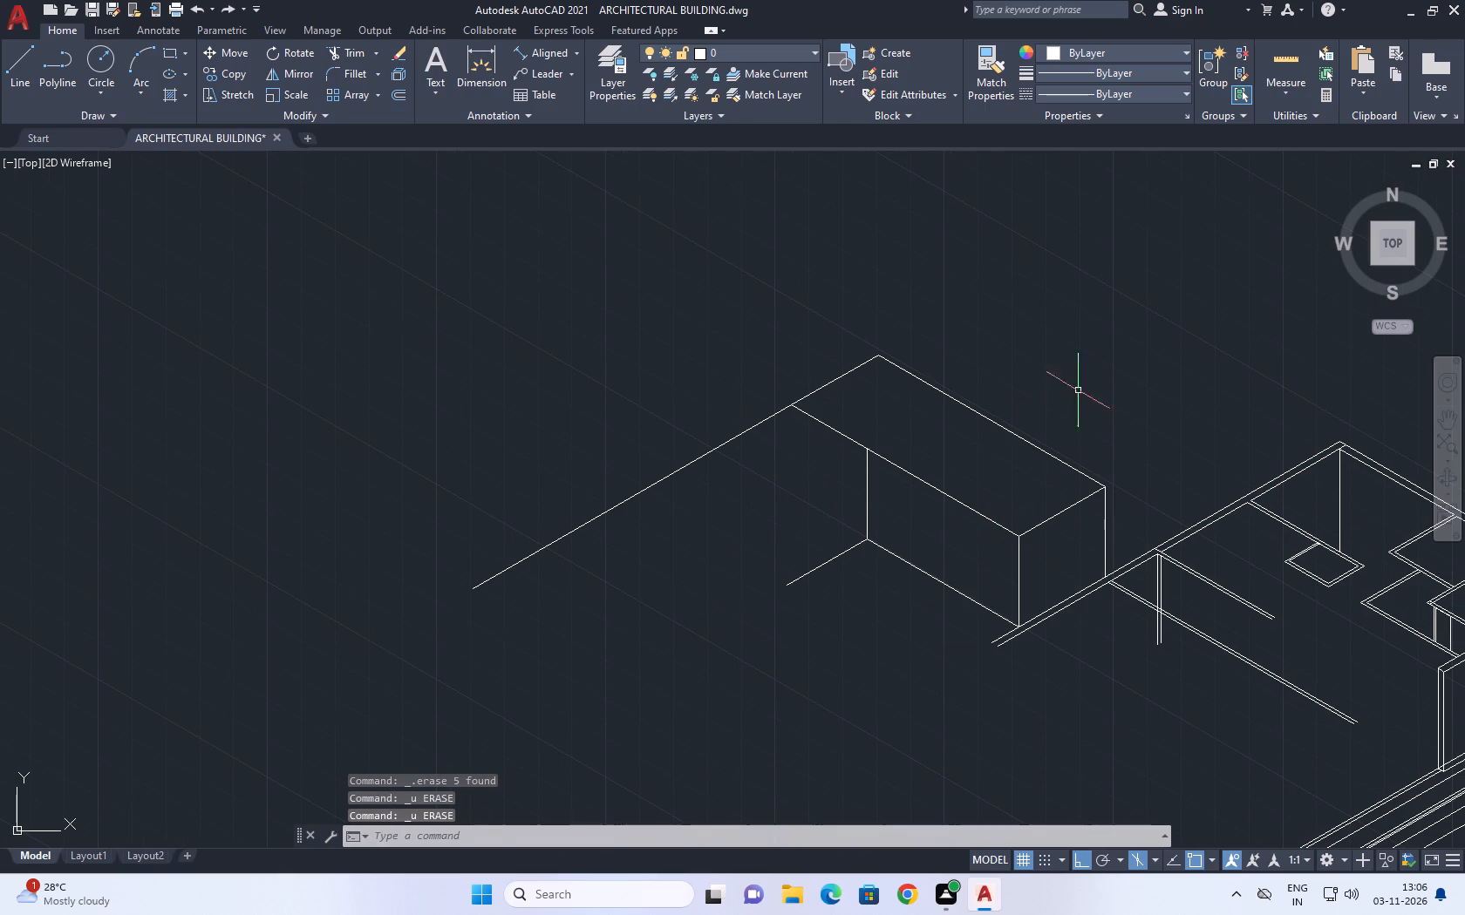
# Erase the raised box beyond the back wall, including its top lines, vertical edges and bottom lines.
pyautogui.moveTo(1078, 390); pyautogui.dragTo(1007, 413)
pyautogui.moveTo(835, 483); pyautogui.dragTo(782, 491)
pyautogui.press('Delete')
pyautogui.press('BackSpace')
pyautogui.scroll(2, 1051, 524)
pyautogui.moveTo(1199, 432); pyautogui.dragTo(1177, 438)
pyautogui.click(889, 578)
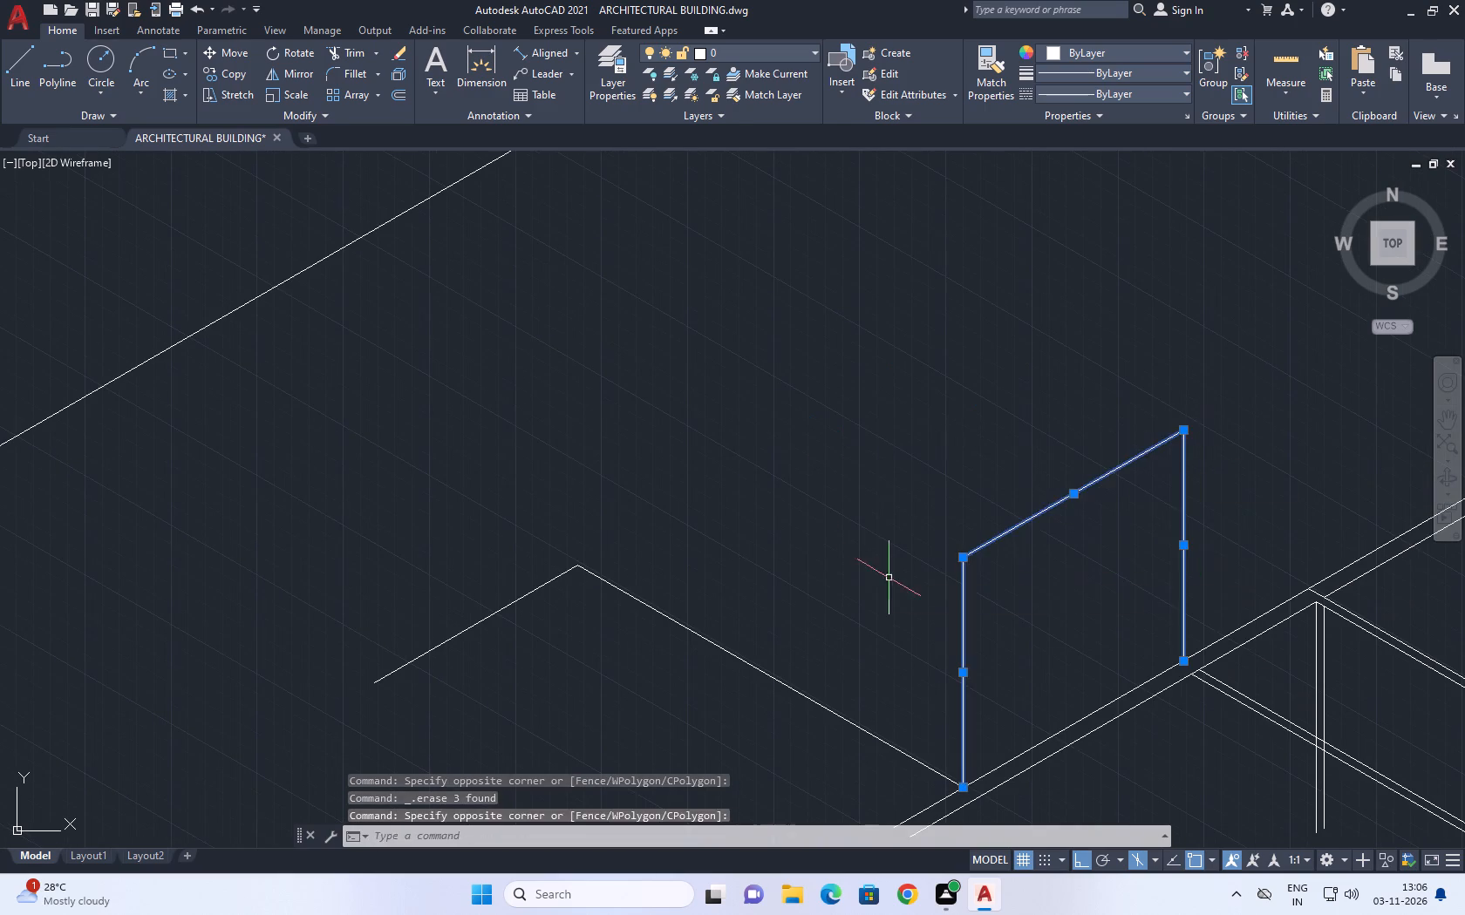
pyautogui.press('Delete')
pyautogui.moveTo(771, 593); pyautogui.dragTo(757, 586)
pyautogui.click(506, 680)
pyautogui.press('Delete')
# Erase the long isolated slanted line remaining northwest of the building.
pyautogui.scroll(-3, 586, 570)
pyautogui.moveTo(585, 500); pyautogui.dragTo(557, 485)
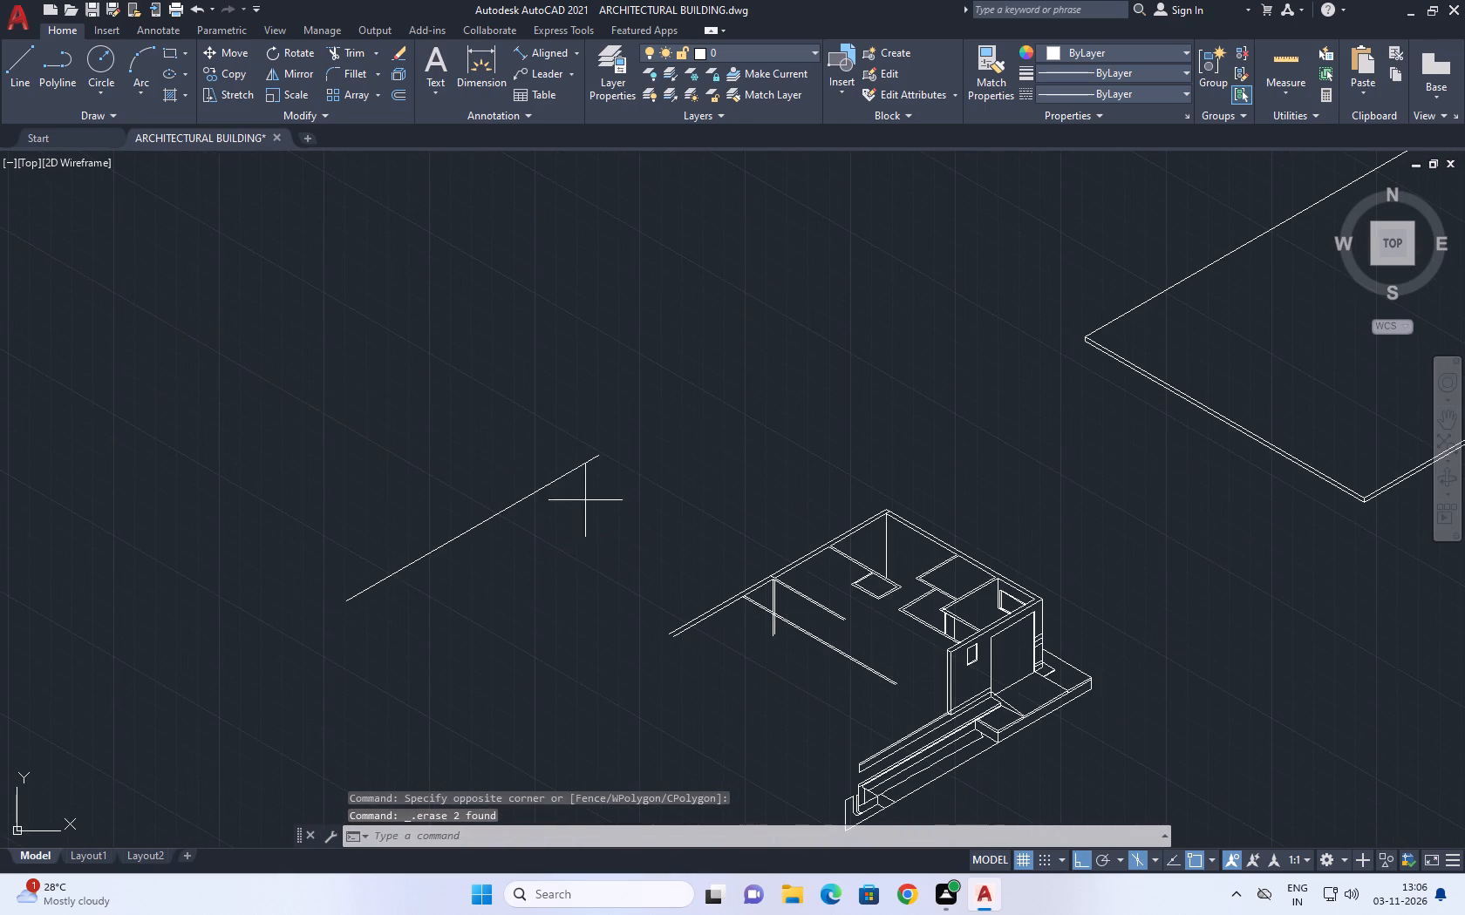
pyautogui.moveTo(557, 485); pyautogui.dragTo(507, 462)
pyautogui.click(460, 431)
pyautogui.press('Delete')
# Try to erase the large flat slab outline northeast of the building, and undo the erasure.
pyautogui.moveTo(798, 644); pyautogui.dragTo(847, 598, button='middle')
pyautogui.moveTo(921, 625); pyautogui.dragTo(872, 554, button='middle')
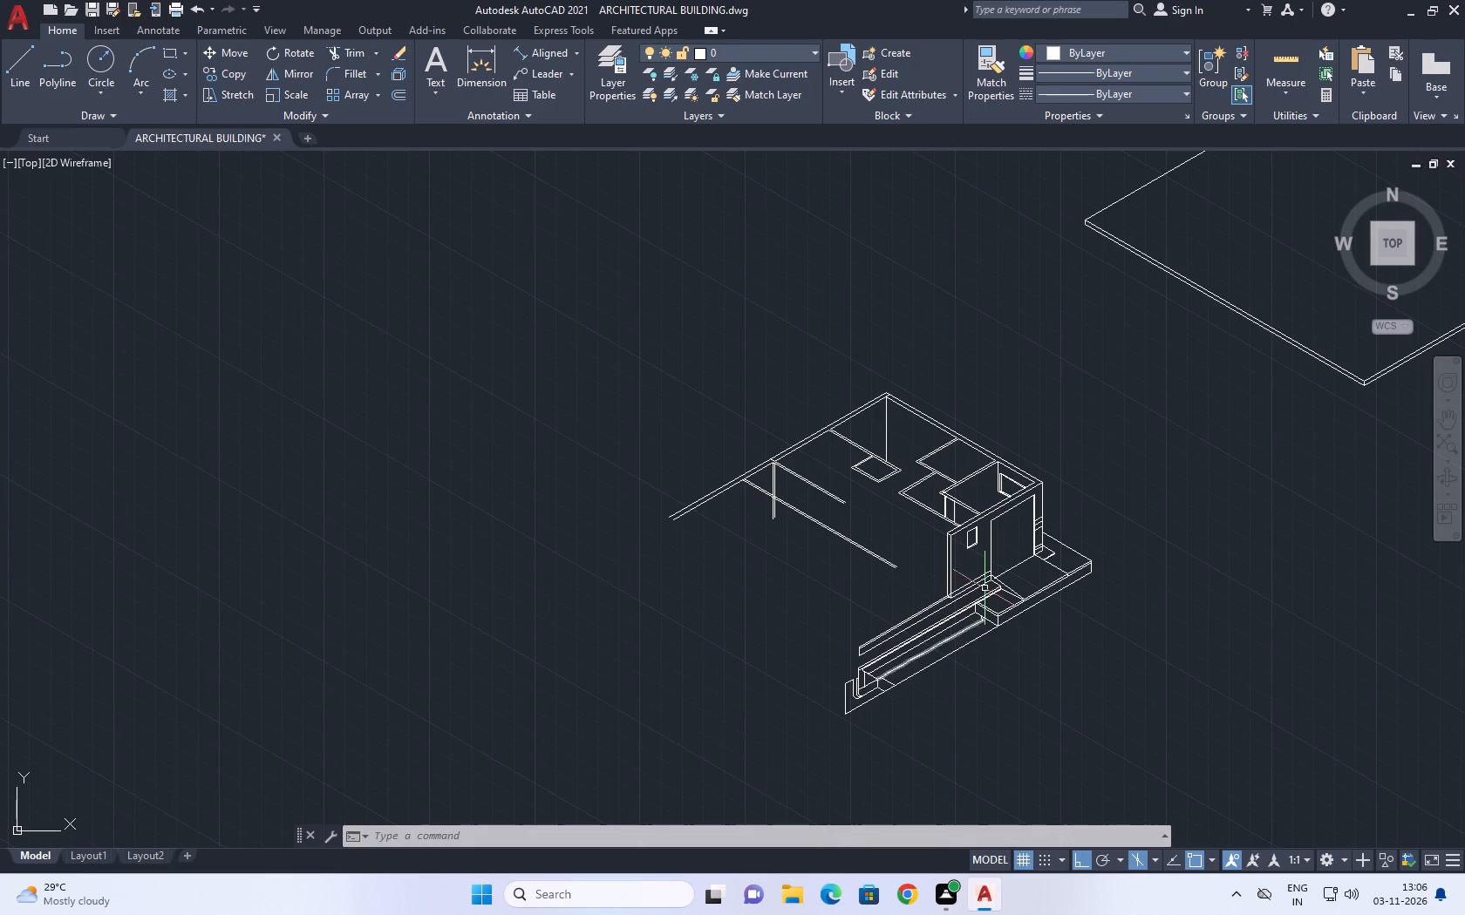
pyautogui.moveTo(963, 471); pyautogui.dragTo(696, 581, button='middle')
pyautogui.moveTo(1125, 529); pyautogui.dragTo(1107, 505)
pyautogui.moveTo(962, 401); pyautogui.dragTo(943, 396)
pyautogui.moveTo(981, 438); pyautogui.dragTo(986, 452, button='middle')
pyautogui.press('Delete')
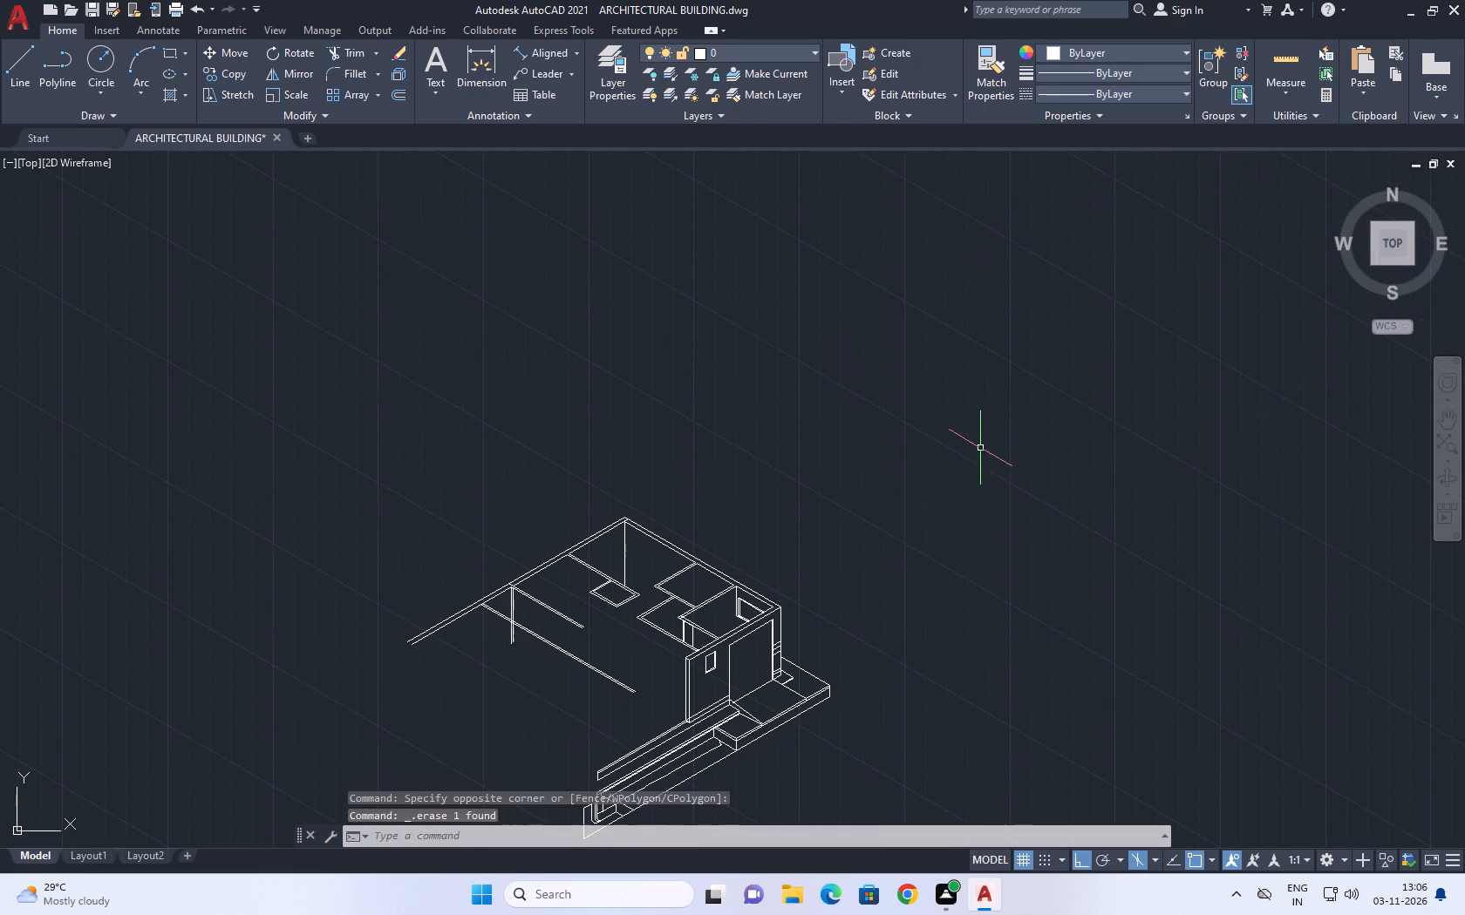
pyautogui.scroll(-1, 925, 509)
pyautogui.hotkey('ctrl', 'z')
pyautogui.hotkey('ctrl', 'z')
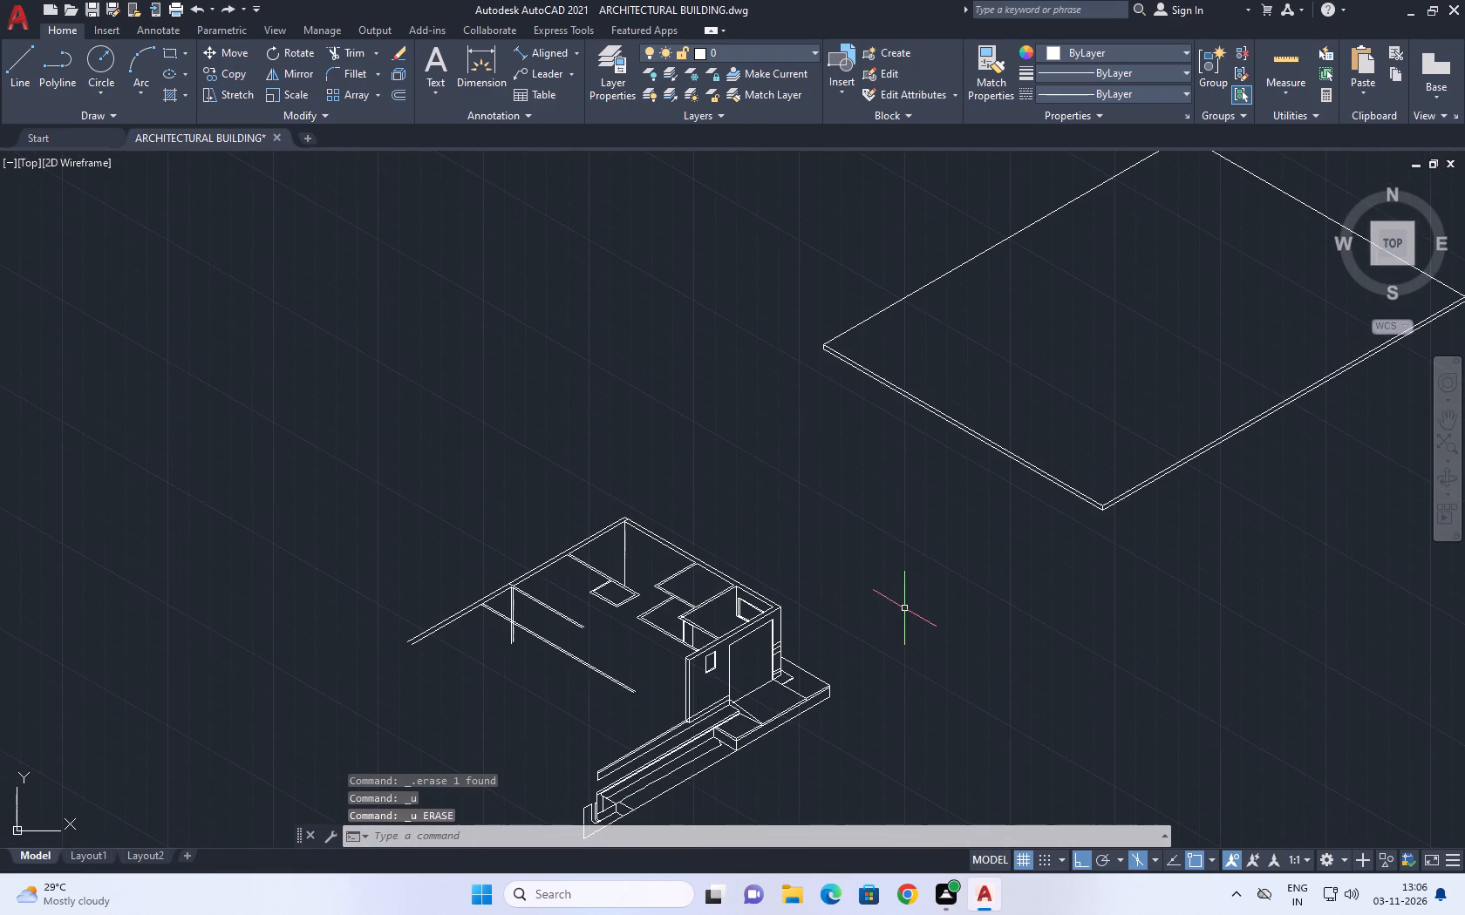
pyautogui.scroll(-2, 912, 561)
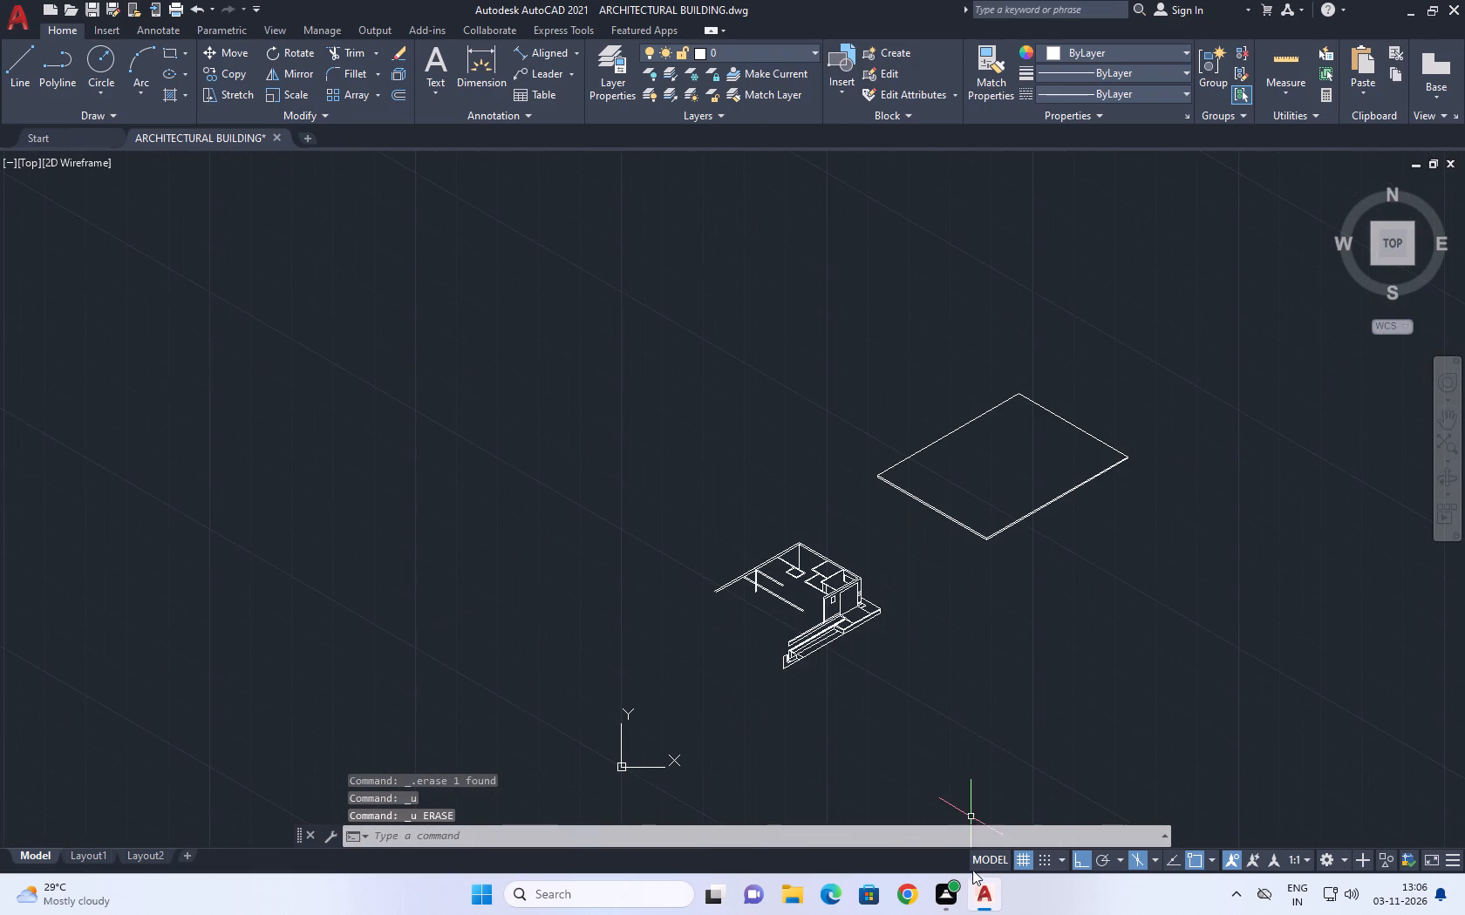